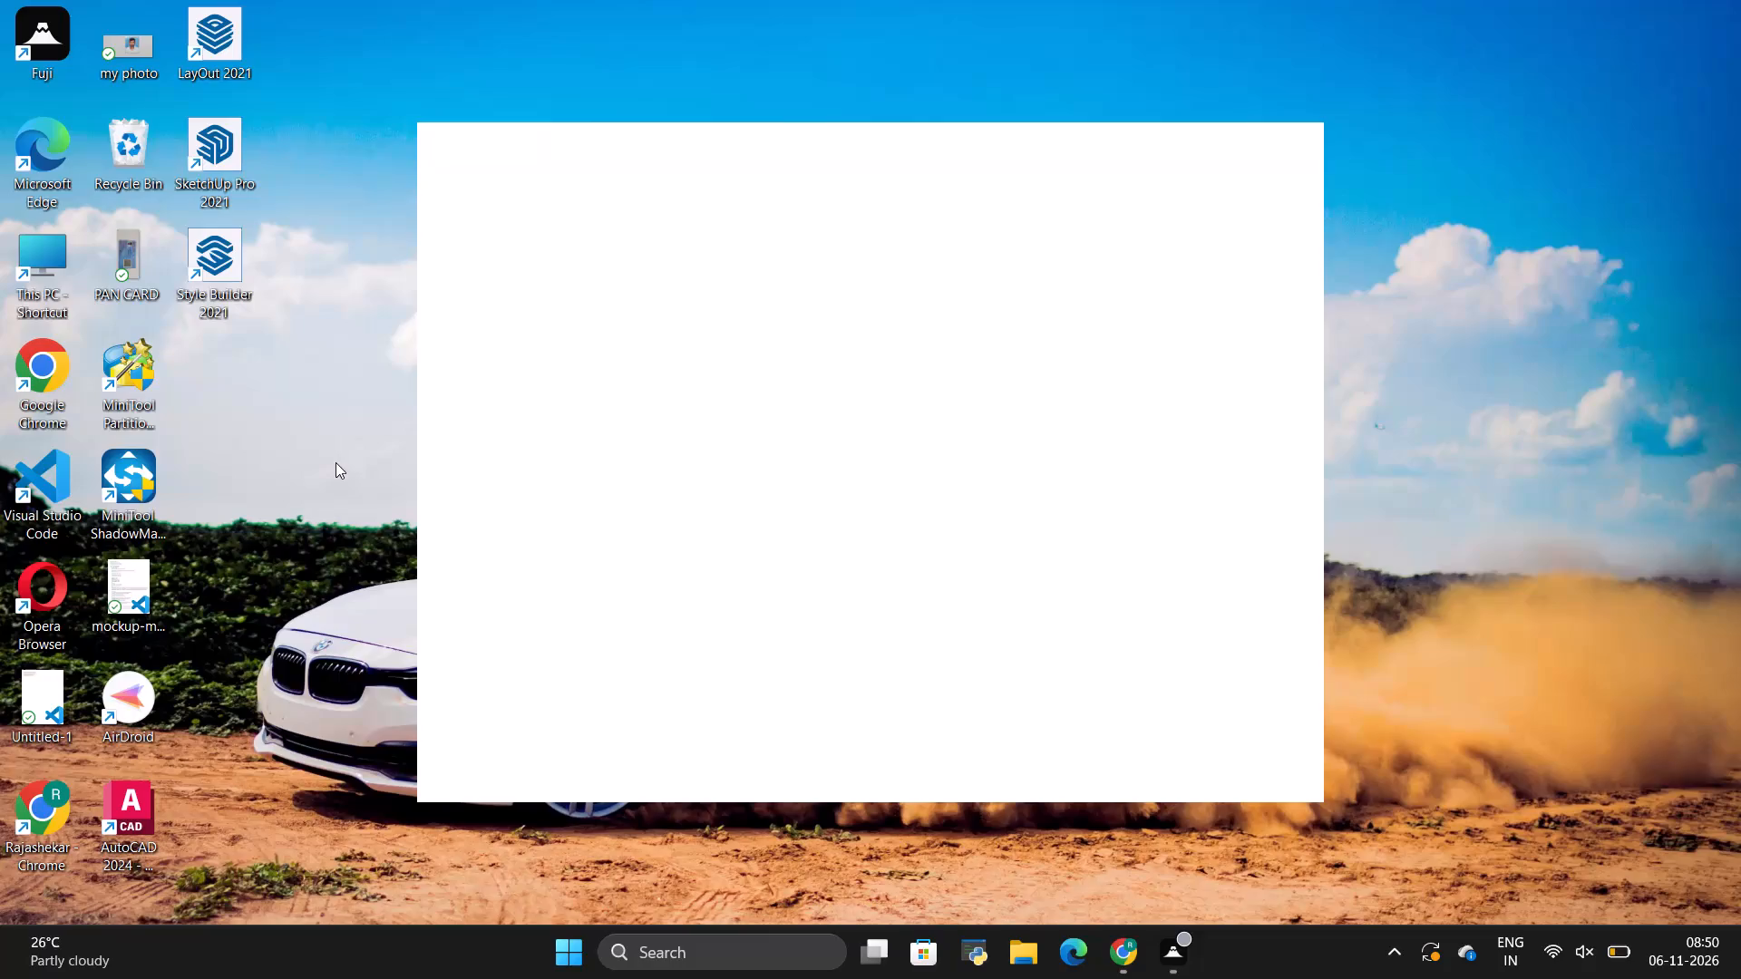
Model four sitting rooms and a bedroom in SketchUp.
Launch SketchUp Pro 2021 from the desktop.
double_click(222, 156)
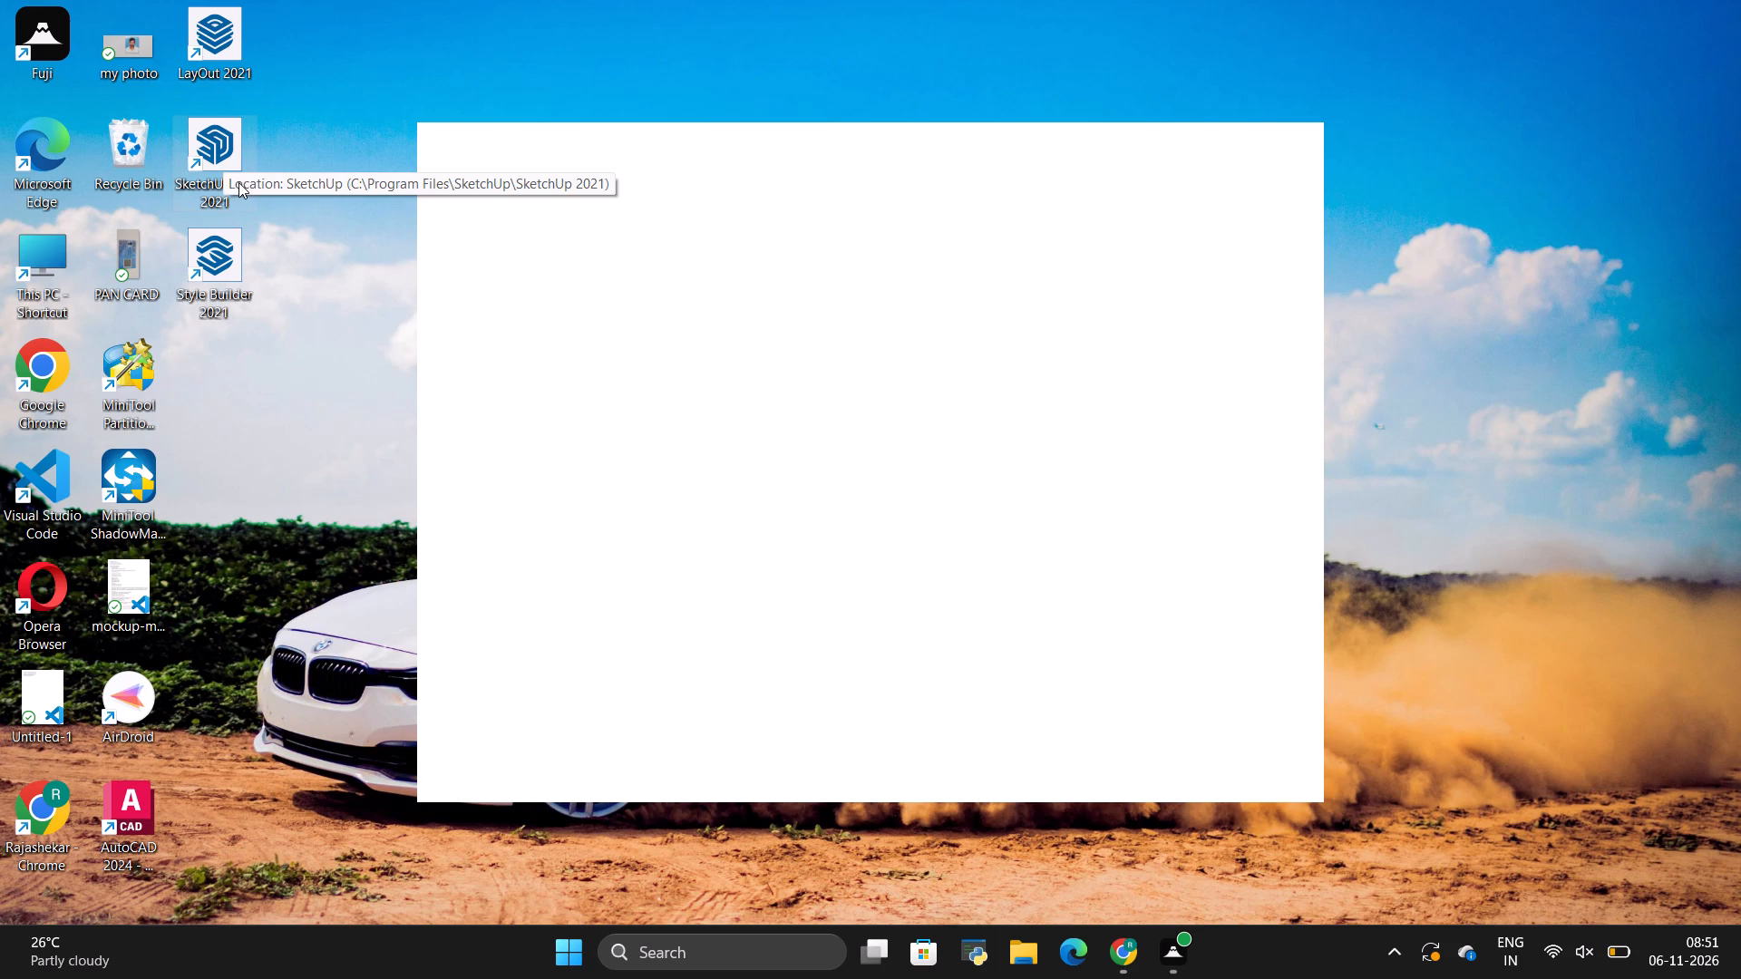
double_click(207, 143)
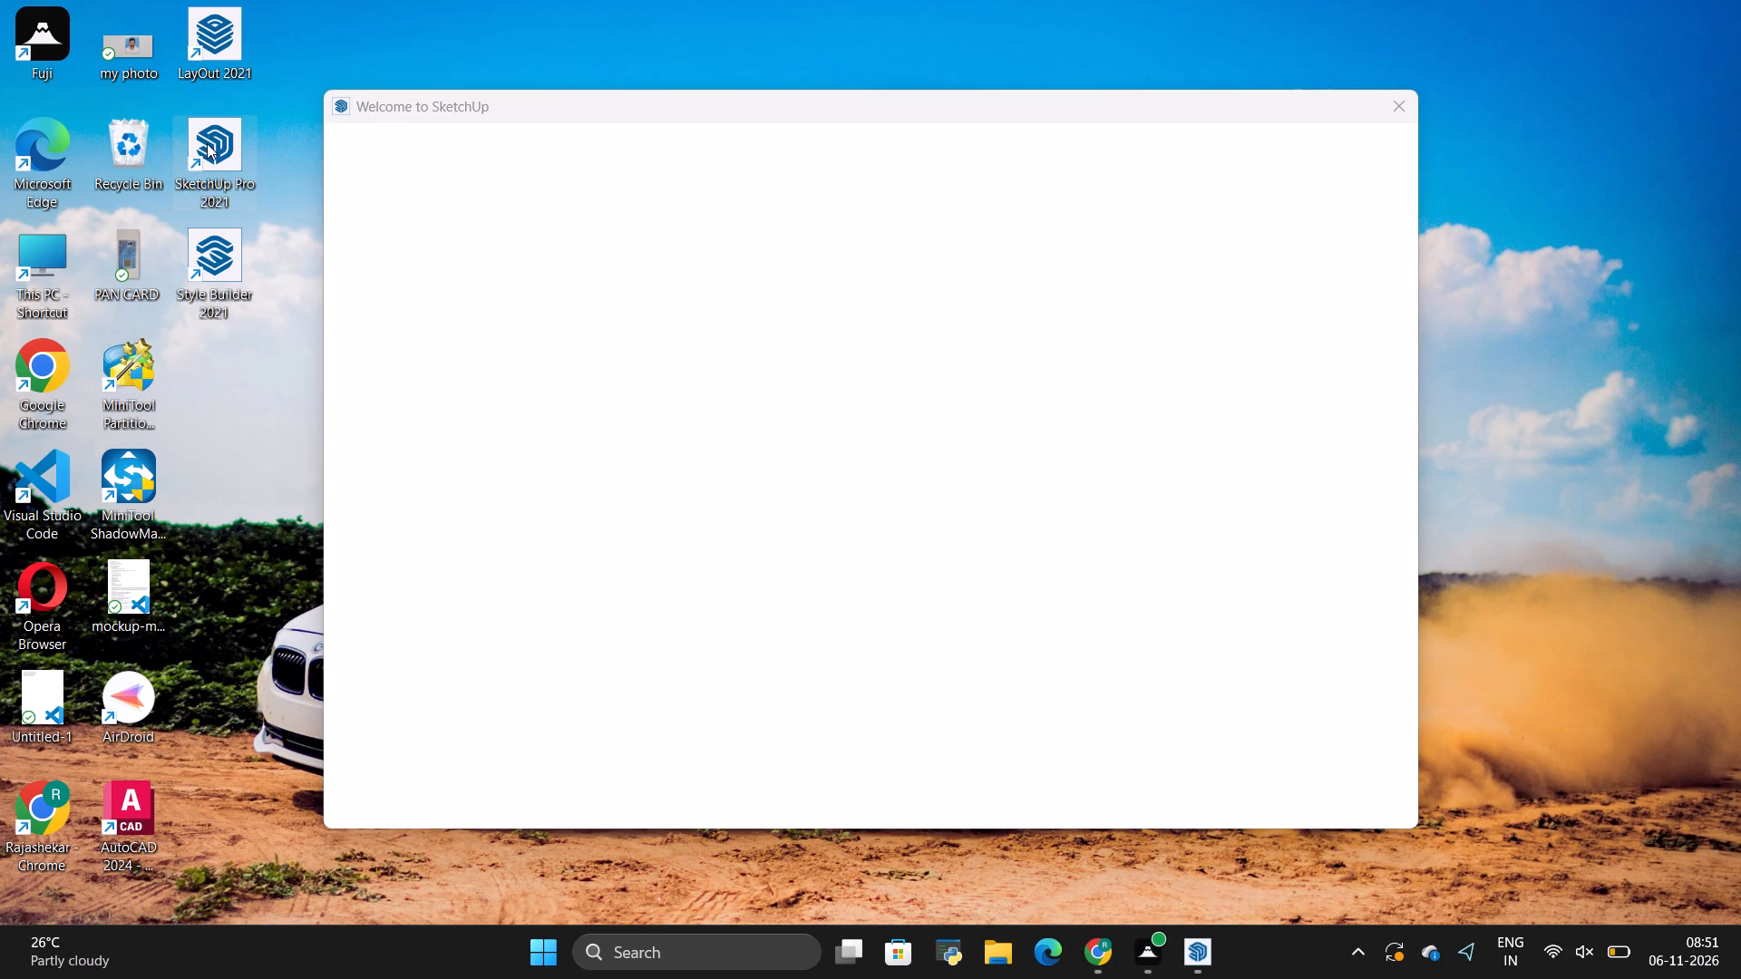
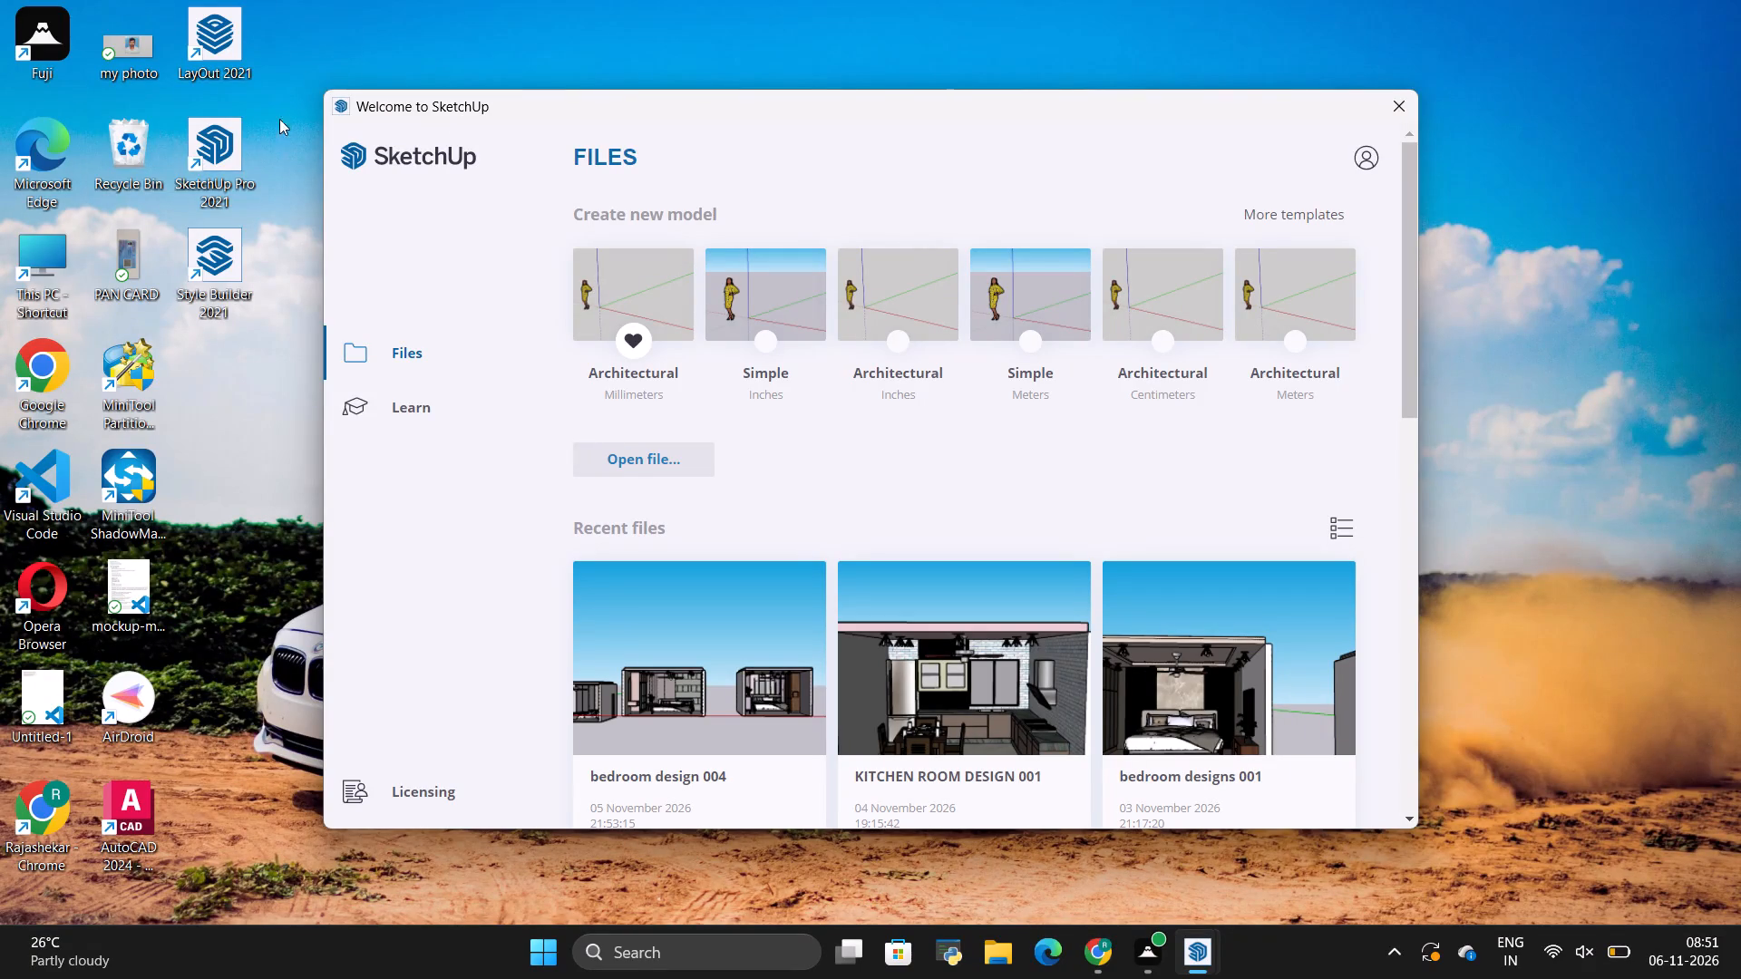
Create a new model from the Simple template in inches.
left_click(773, 277)
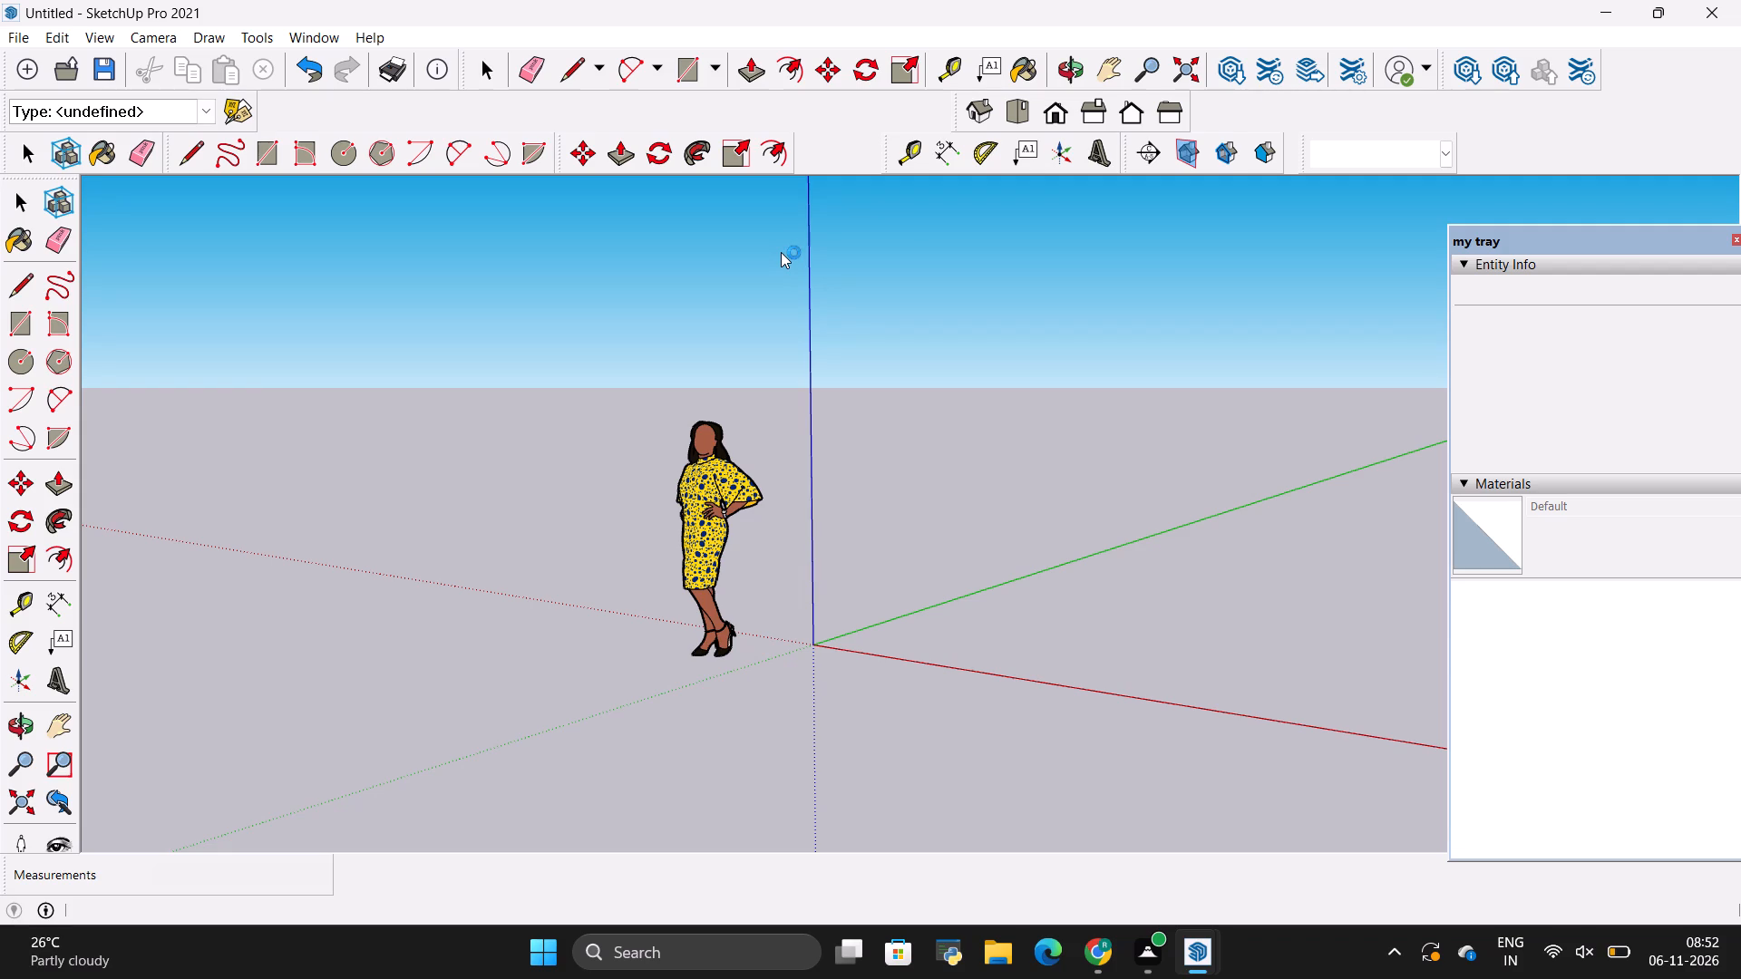
scroll(631, 720, "down", 3)
scroll(641, 586, "down", 2)
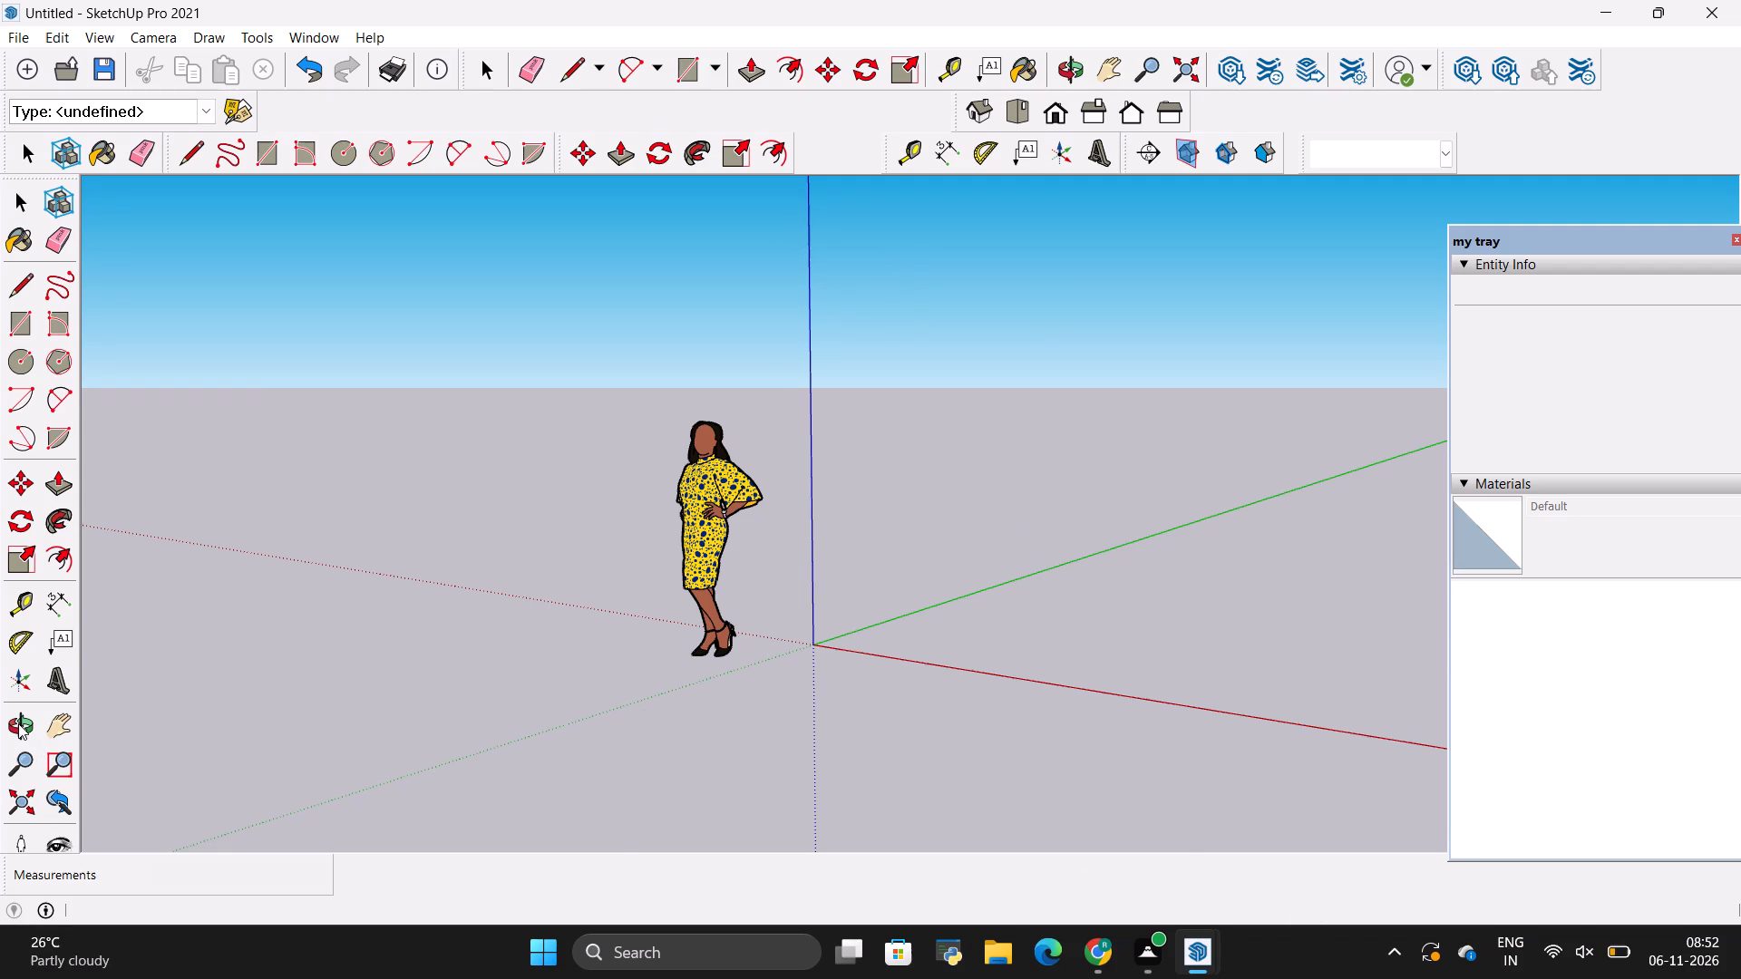
left_click(18, 723)
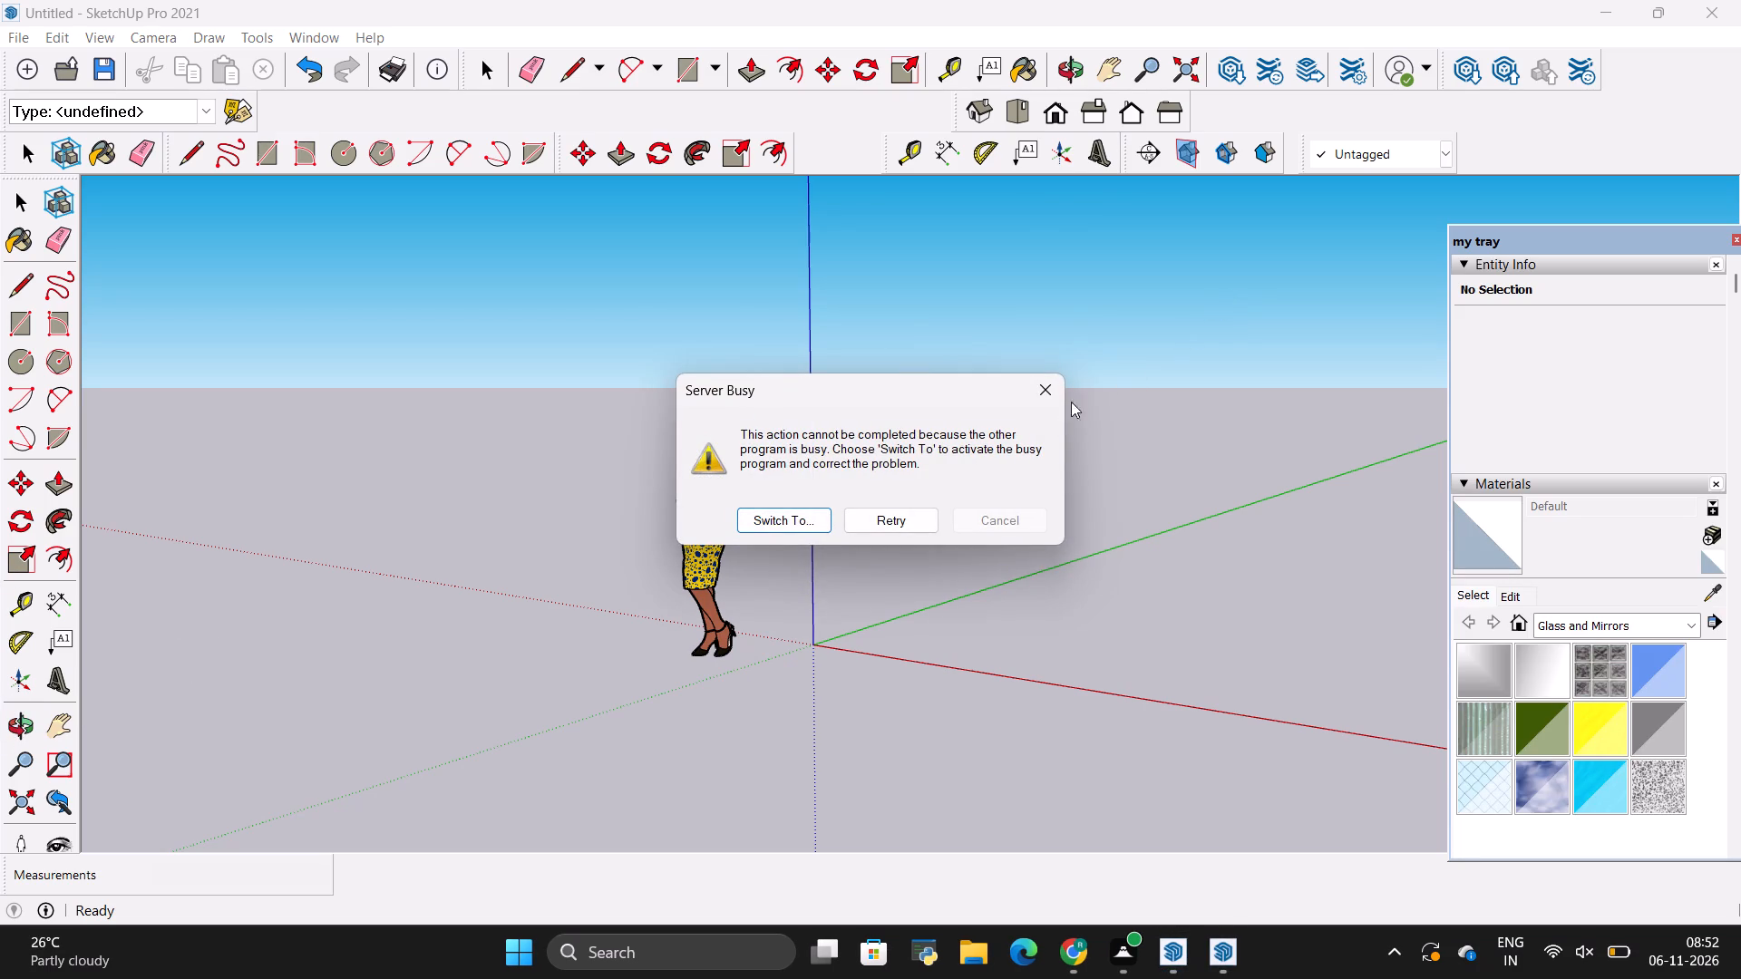
Dismiss the Server Busy dialog by retrying the action.
left_click(1052, 382)
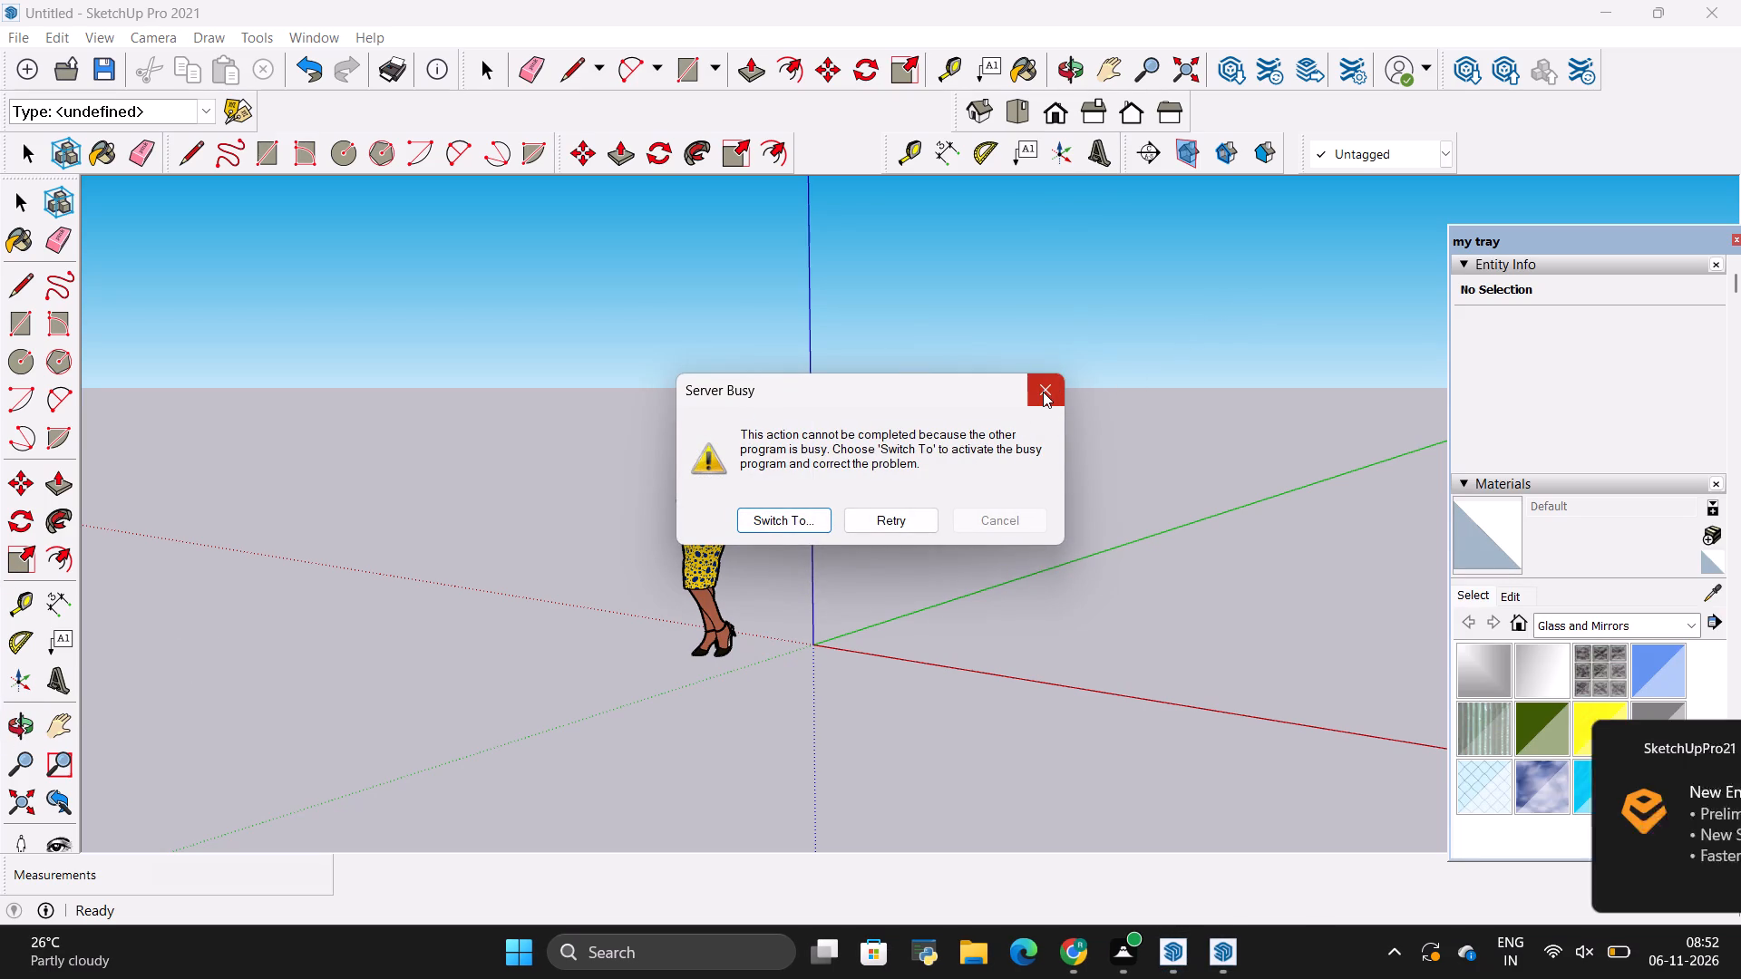
left_click(1043, 392)
left_click(891, 533)
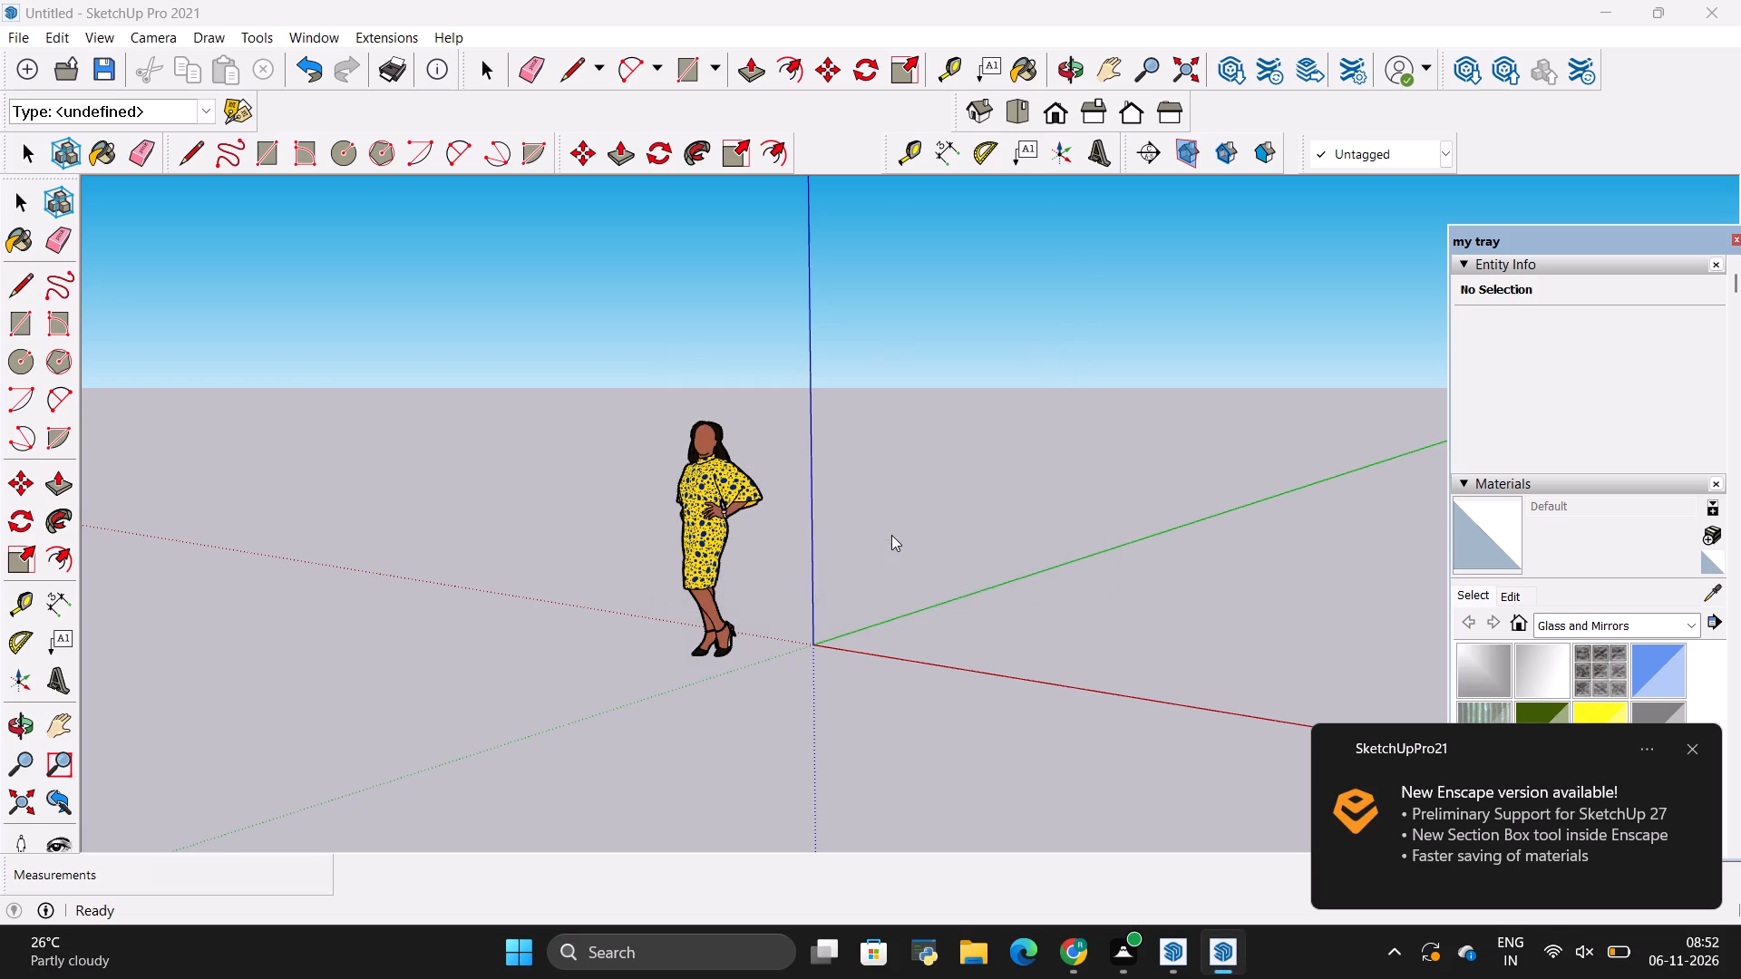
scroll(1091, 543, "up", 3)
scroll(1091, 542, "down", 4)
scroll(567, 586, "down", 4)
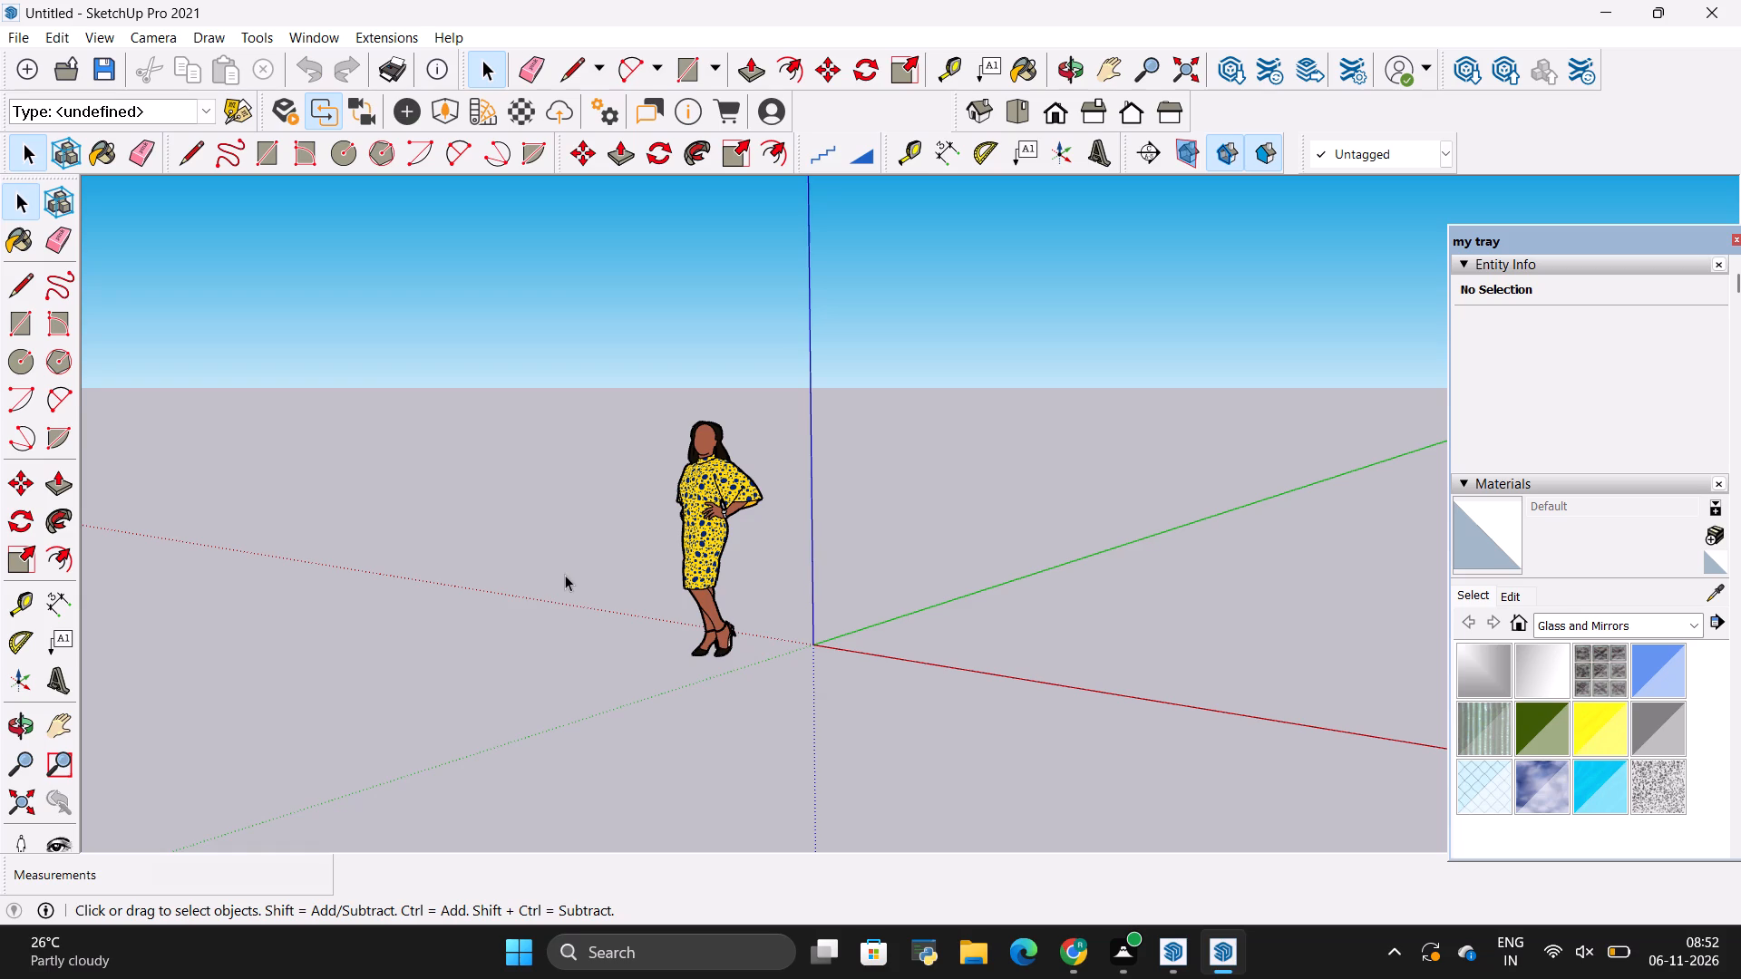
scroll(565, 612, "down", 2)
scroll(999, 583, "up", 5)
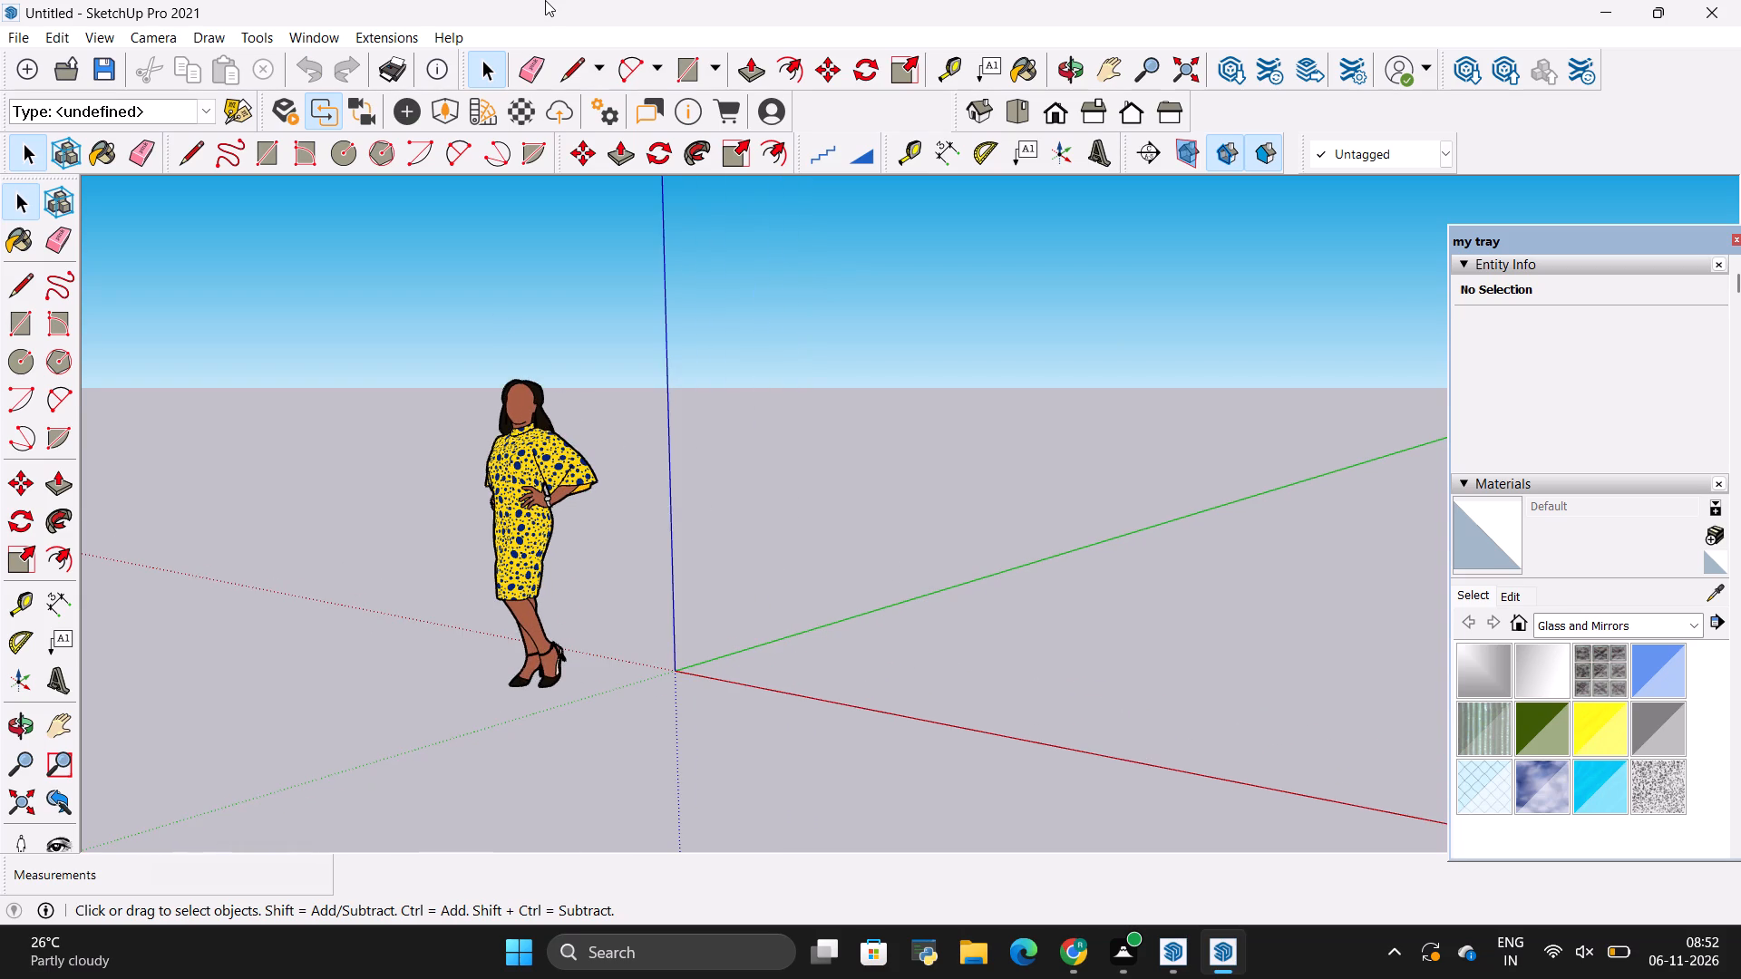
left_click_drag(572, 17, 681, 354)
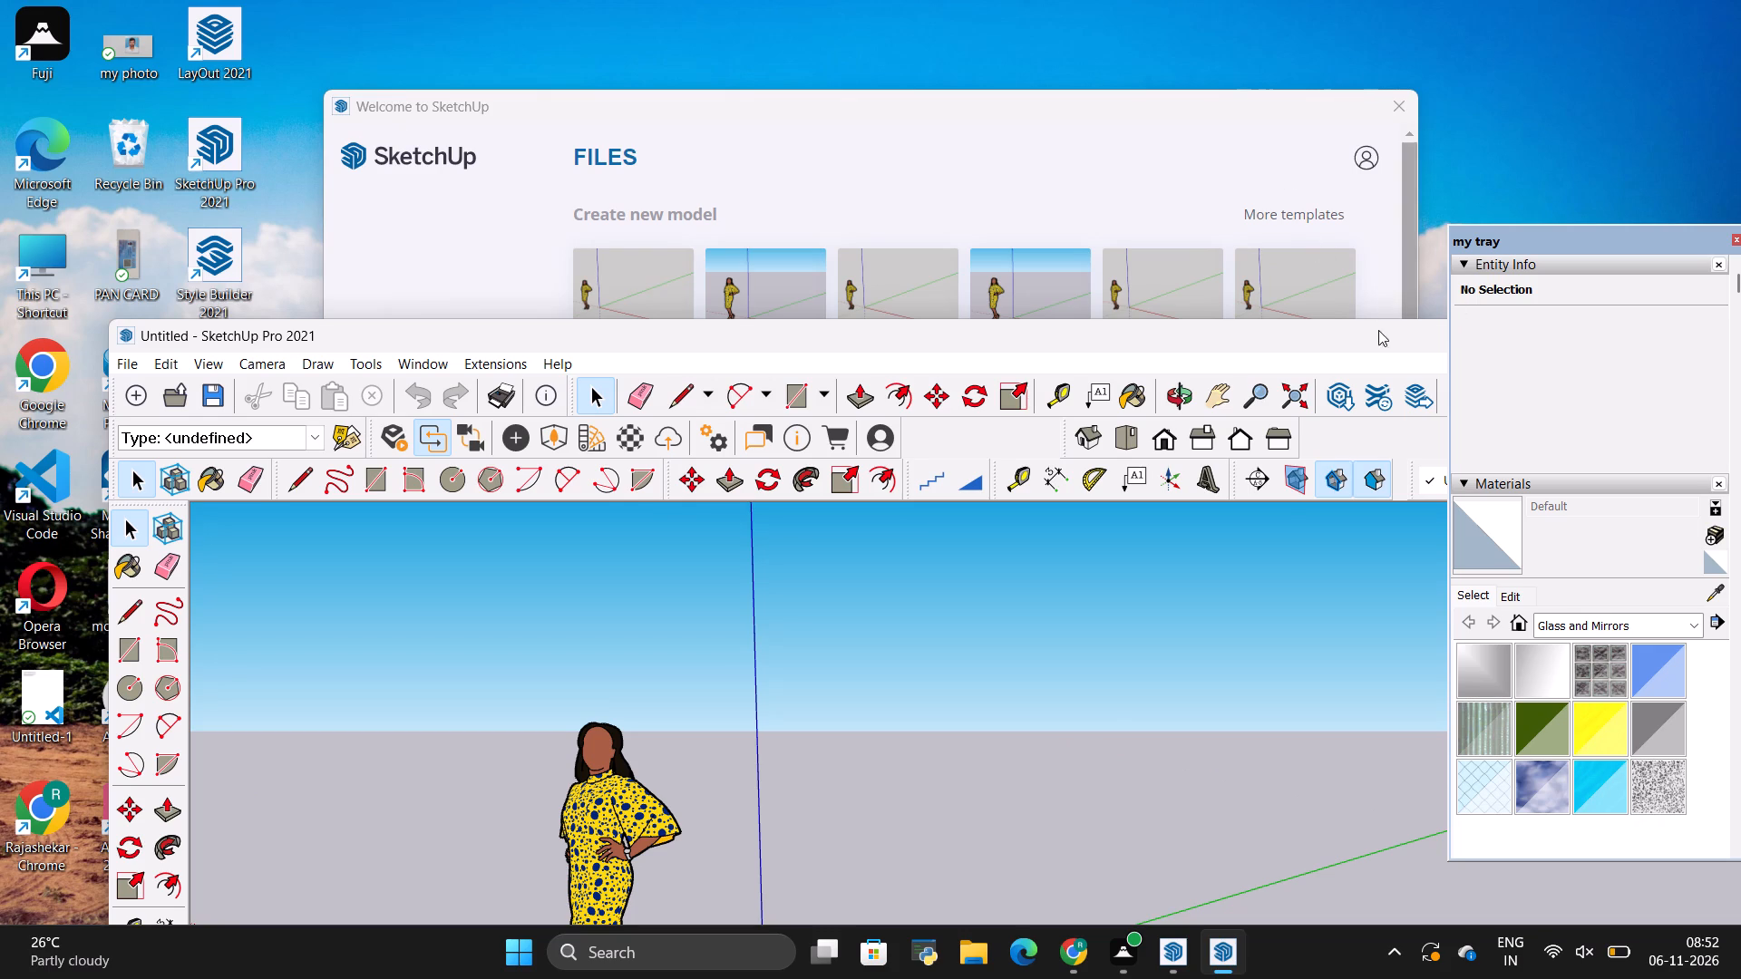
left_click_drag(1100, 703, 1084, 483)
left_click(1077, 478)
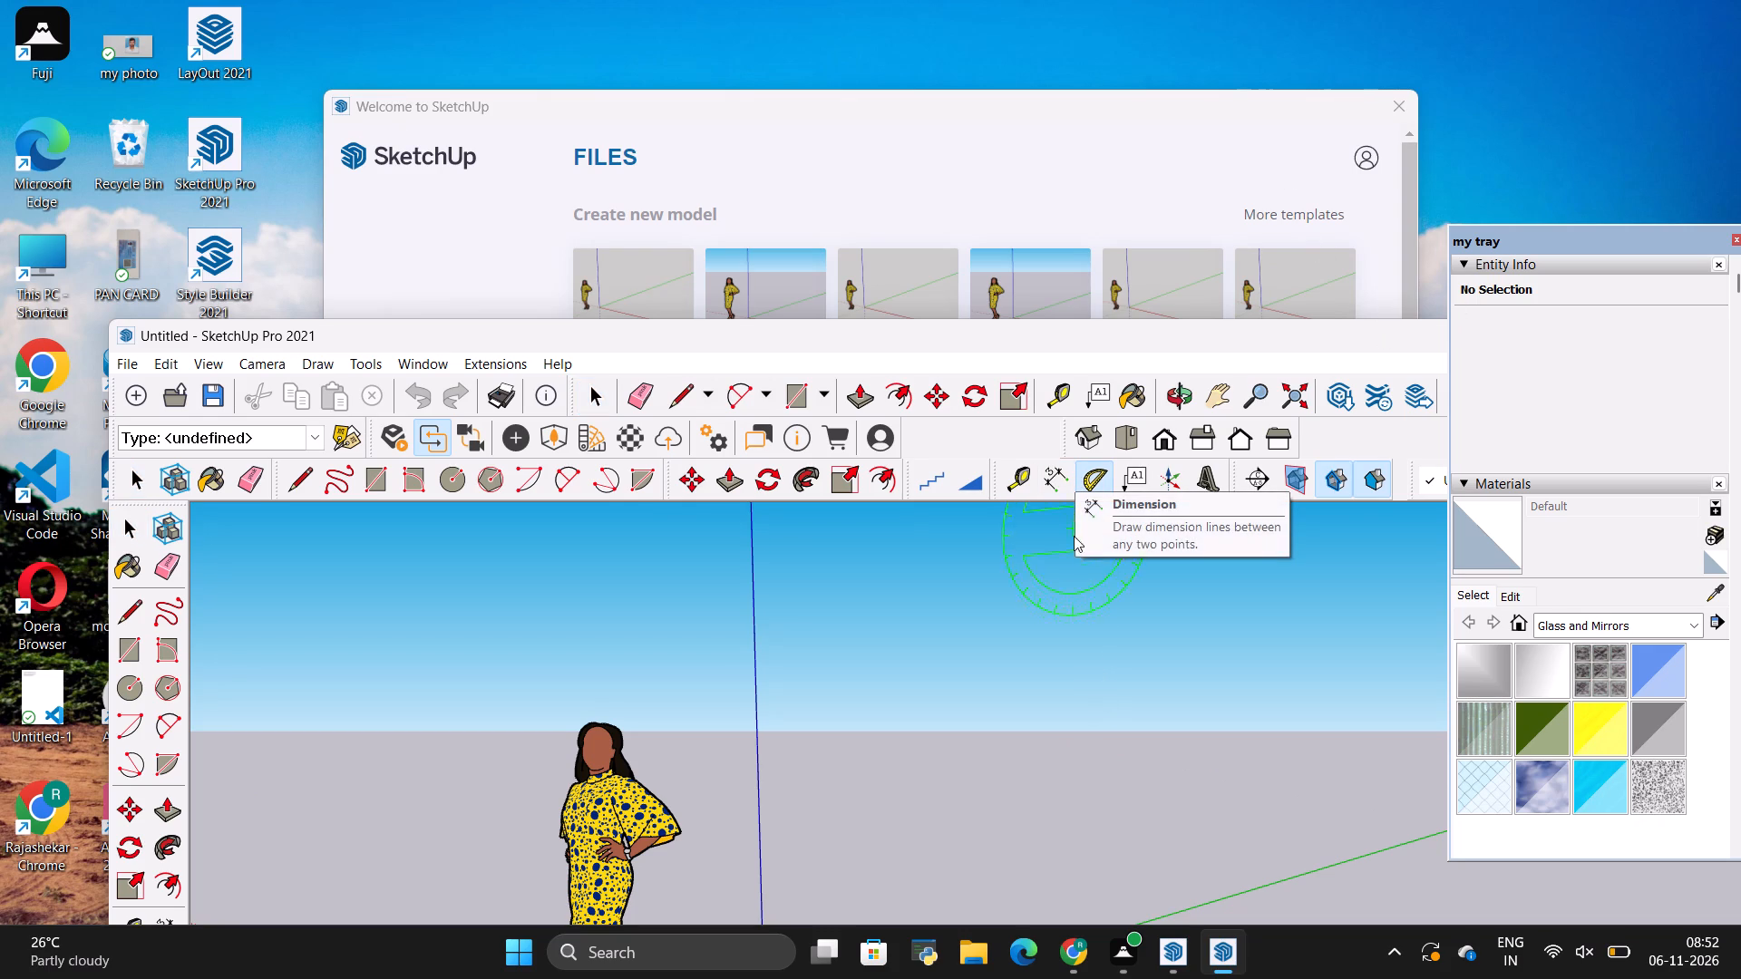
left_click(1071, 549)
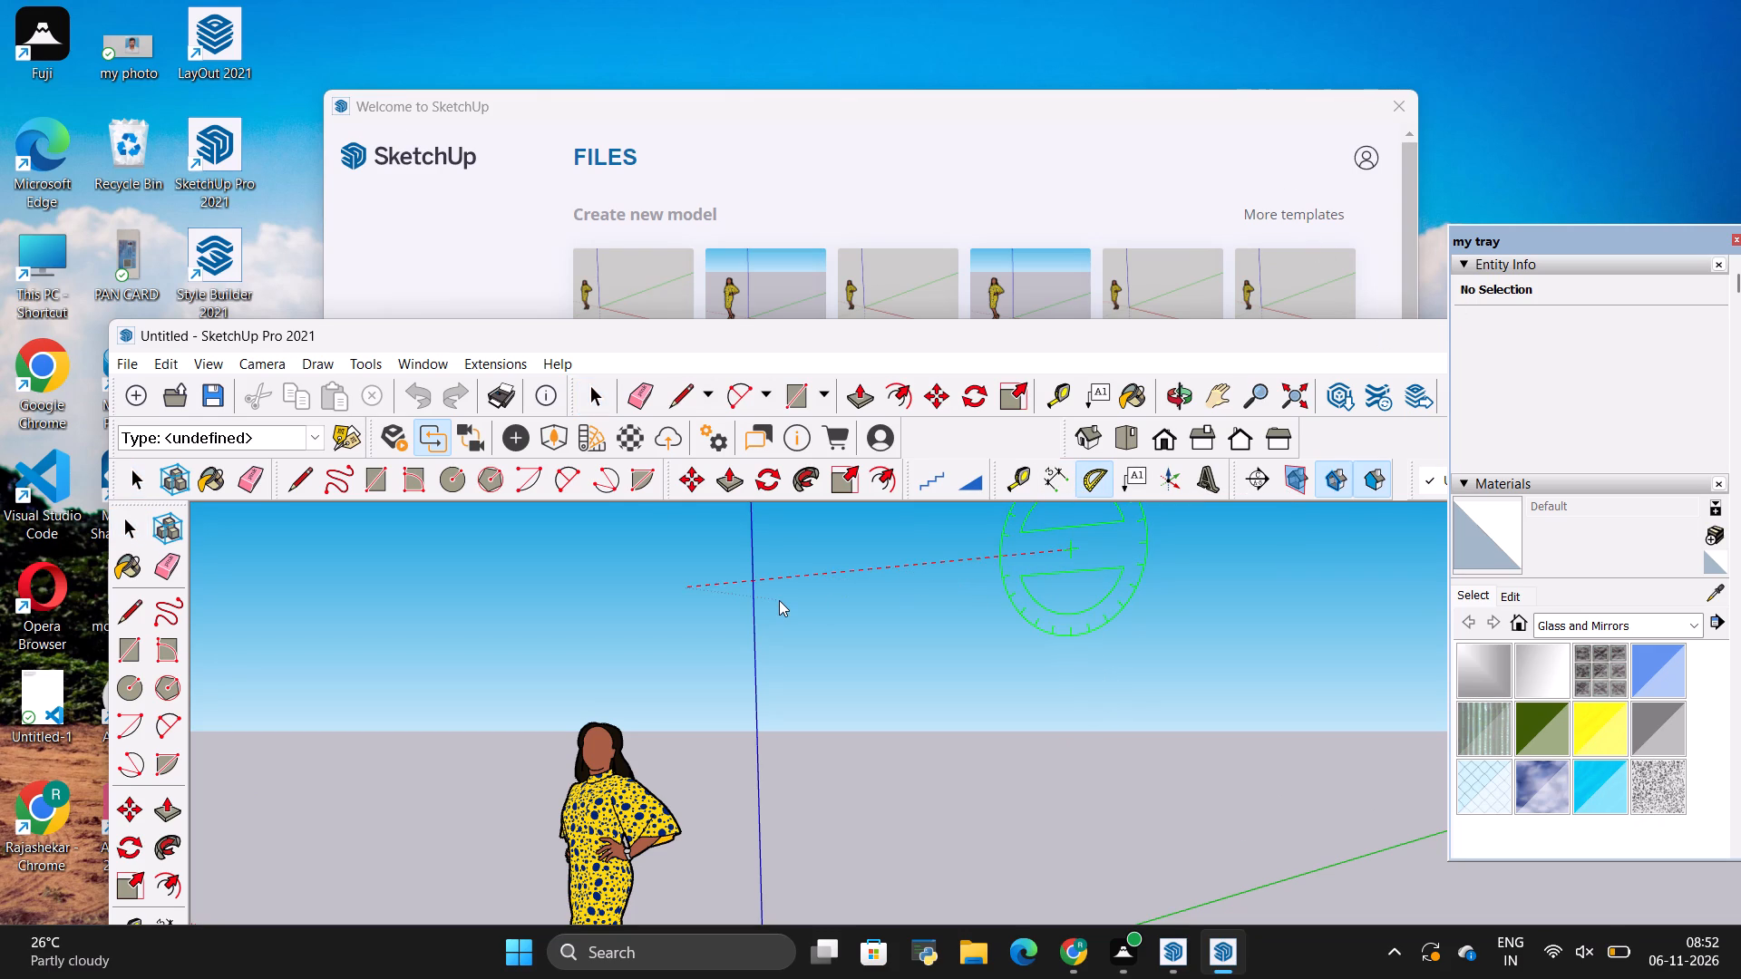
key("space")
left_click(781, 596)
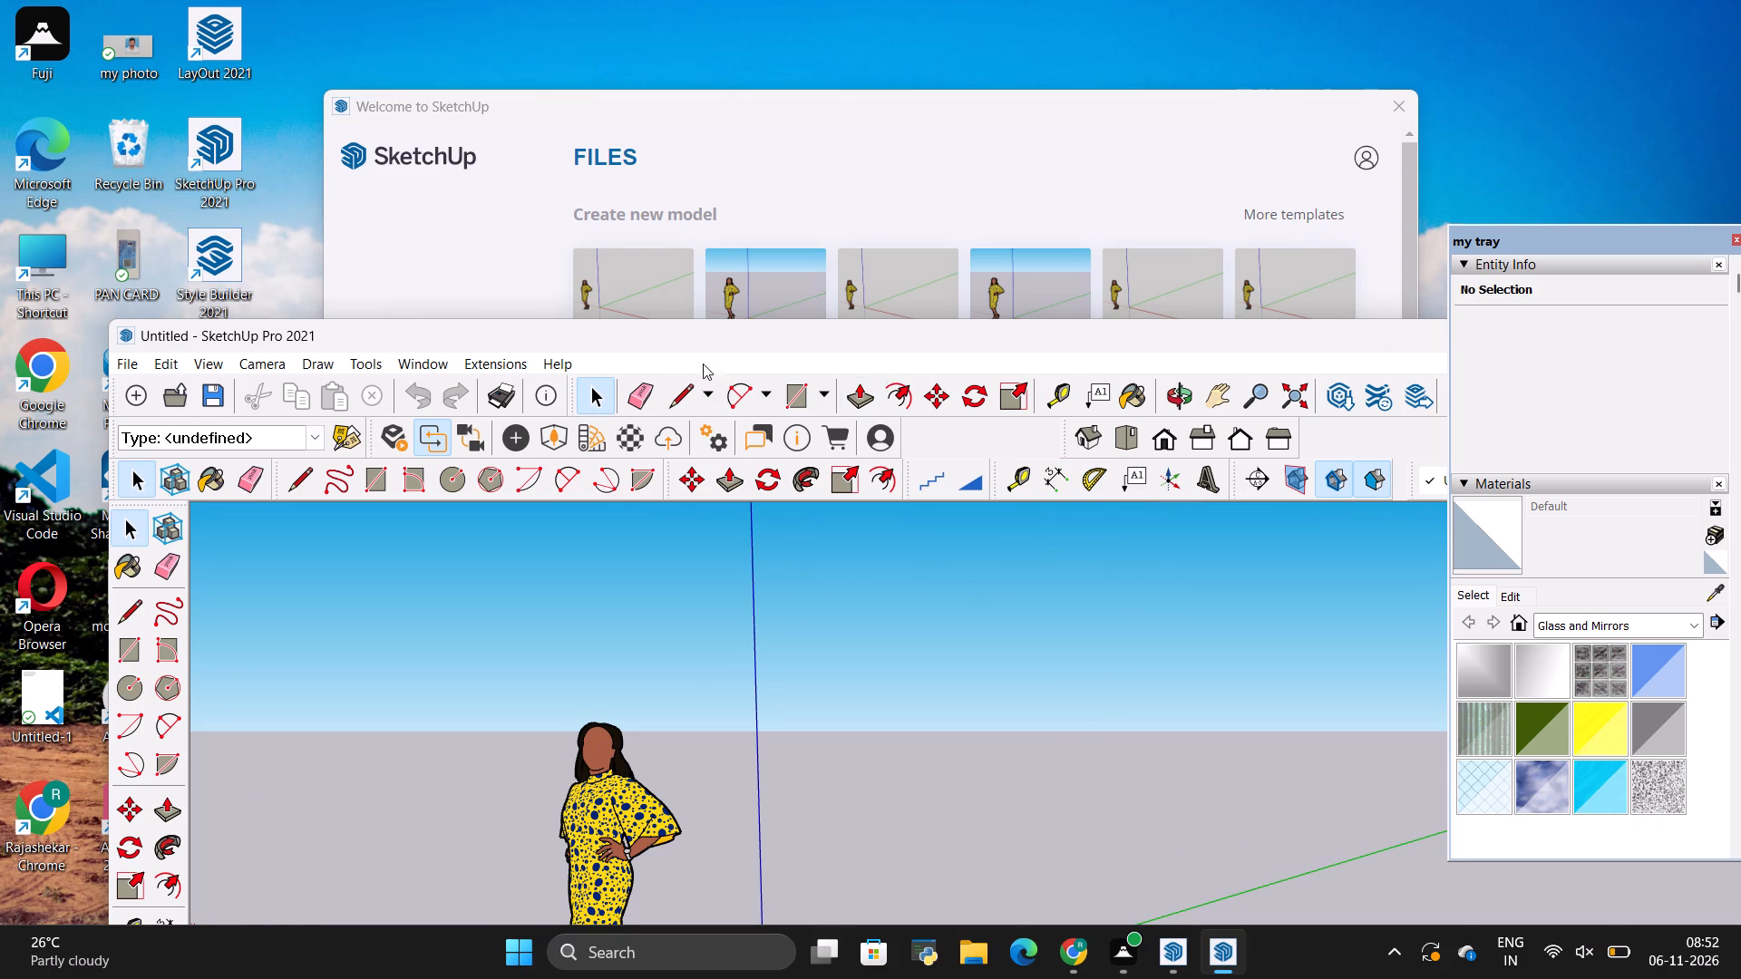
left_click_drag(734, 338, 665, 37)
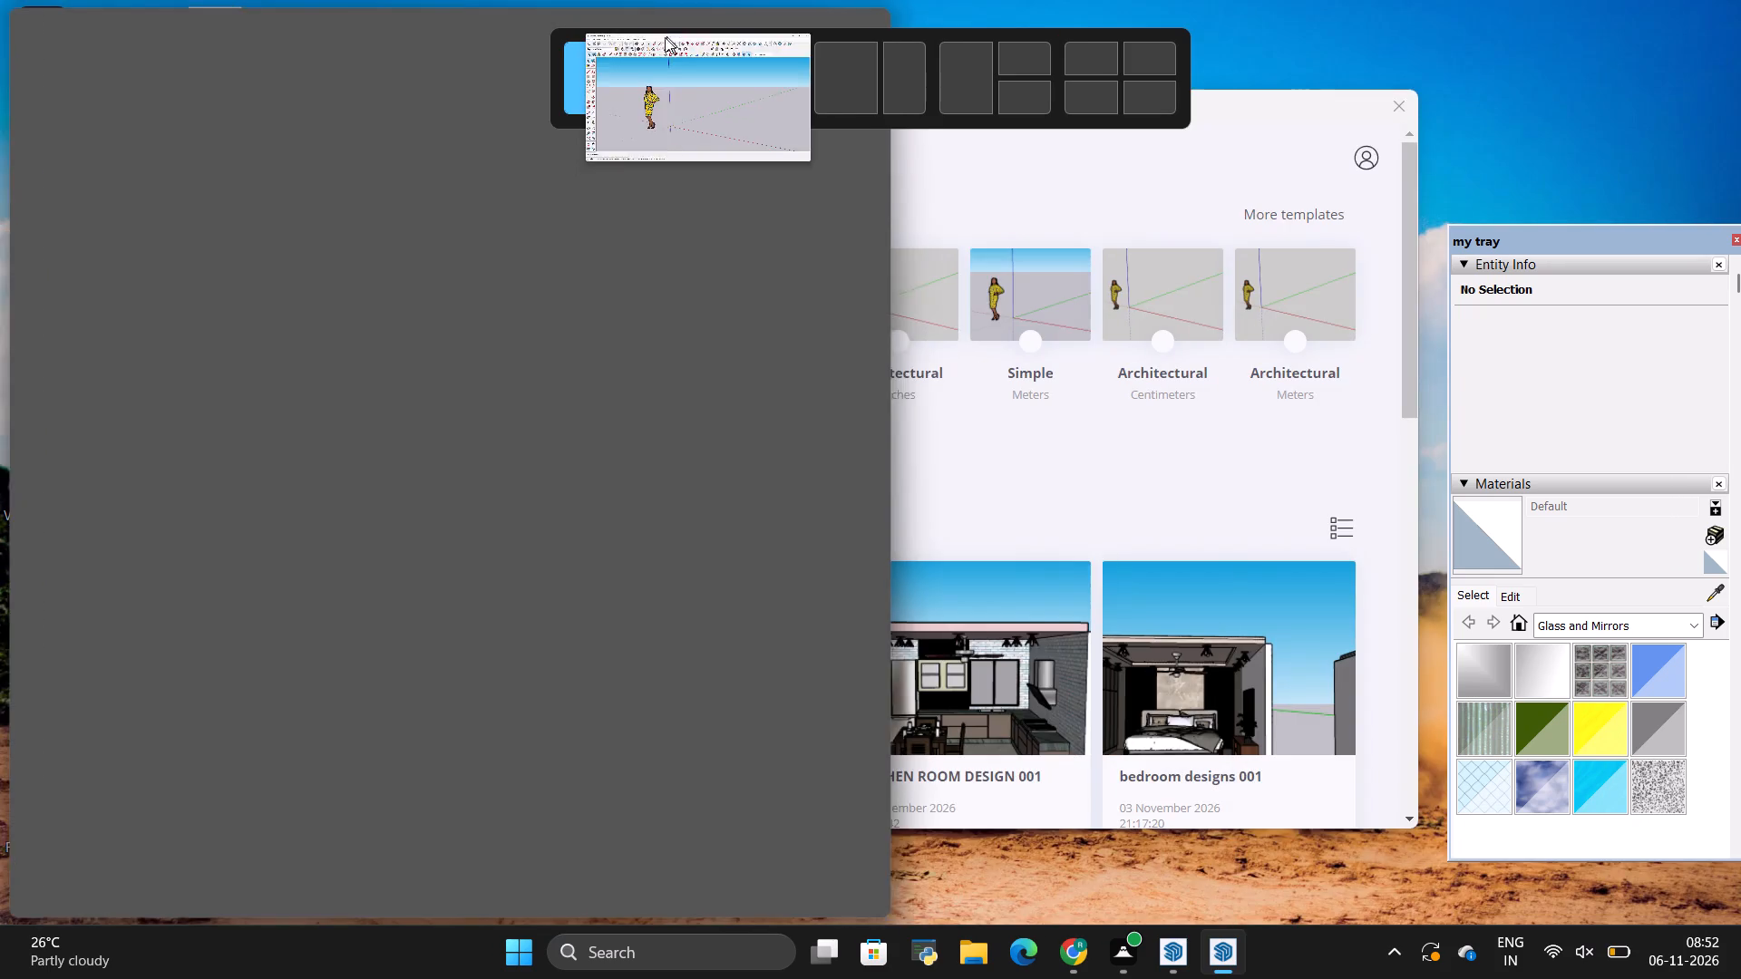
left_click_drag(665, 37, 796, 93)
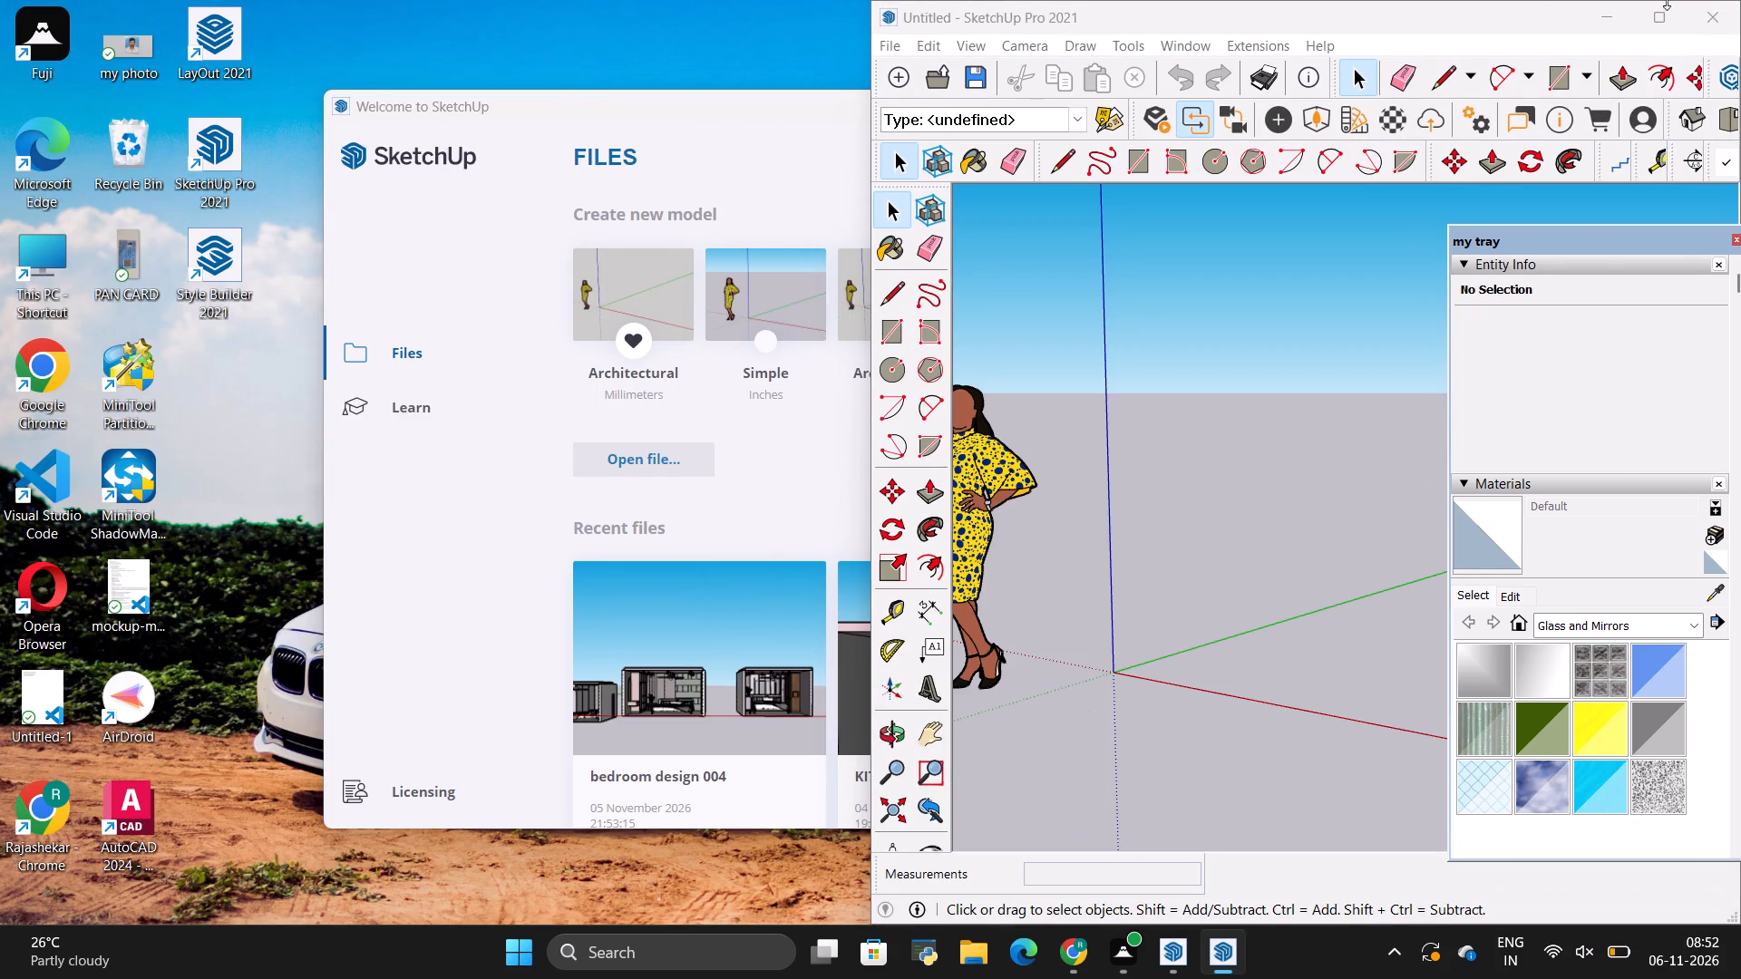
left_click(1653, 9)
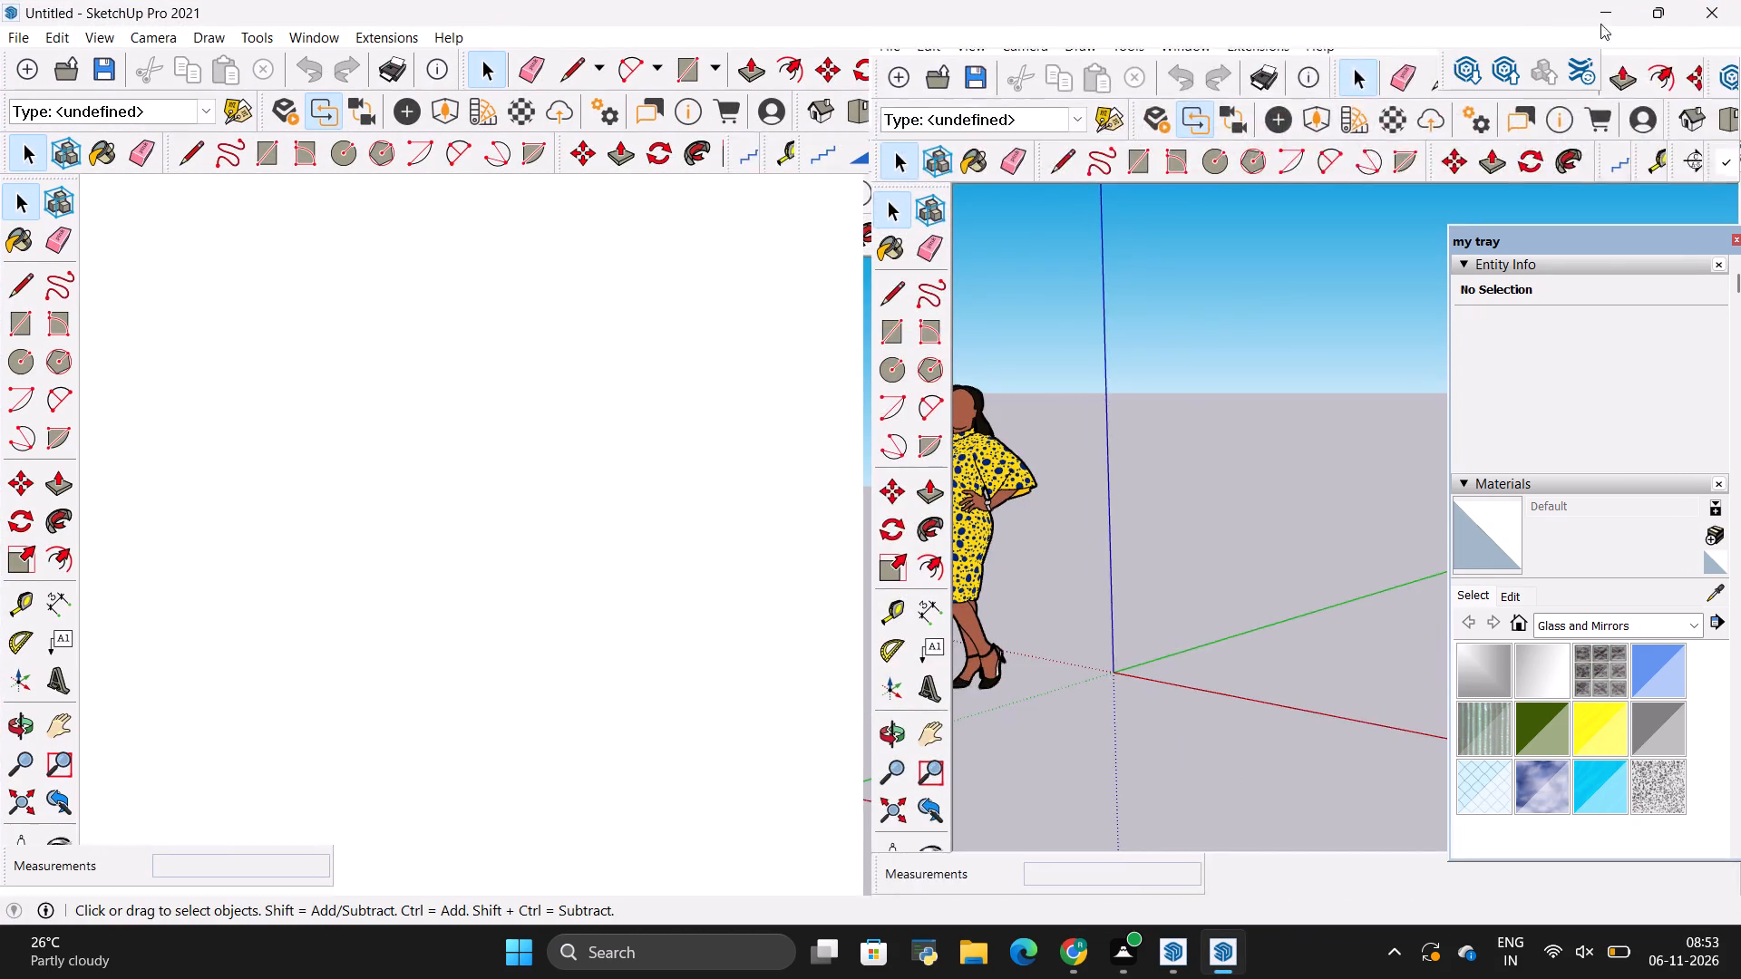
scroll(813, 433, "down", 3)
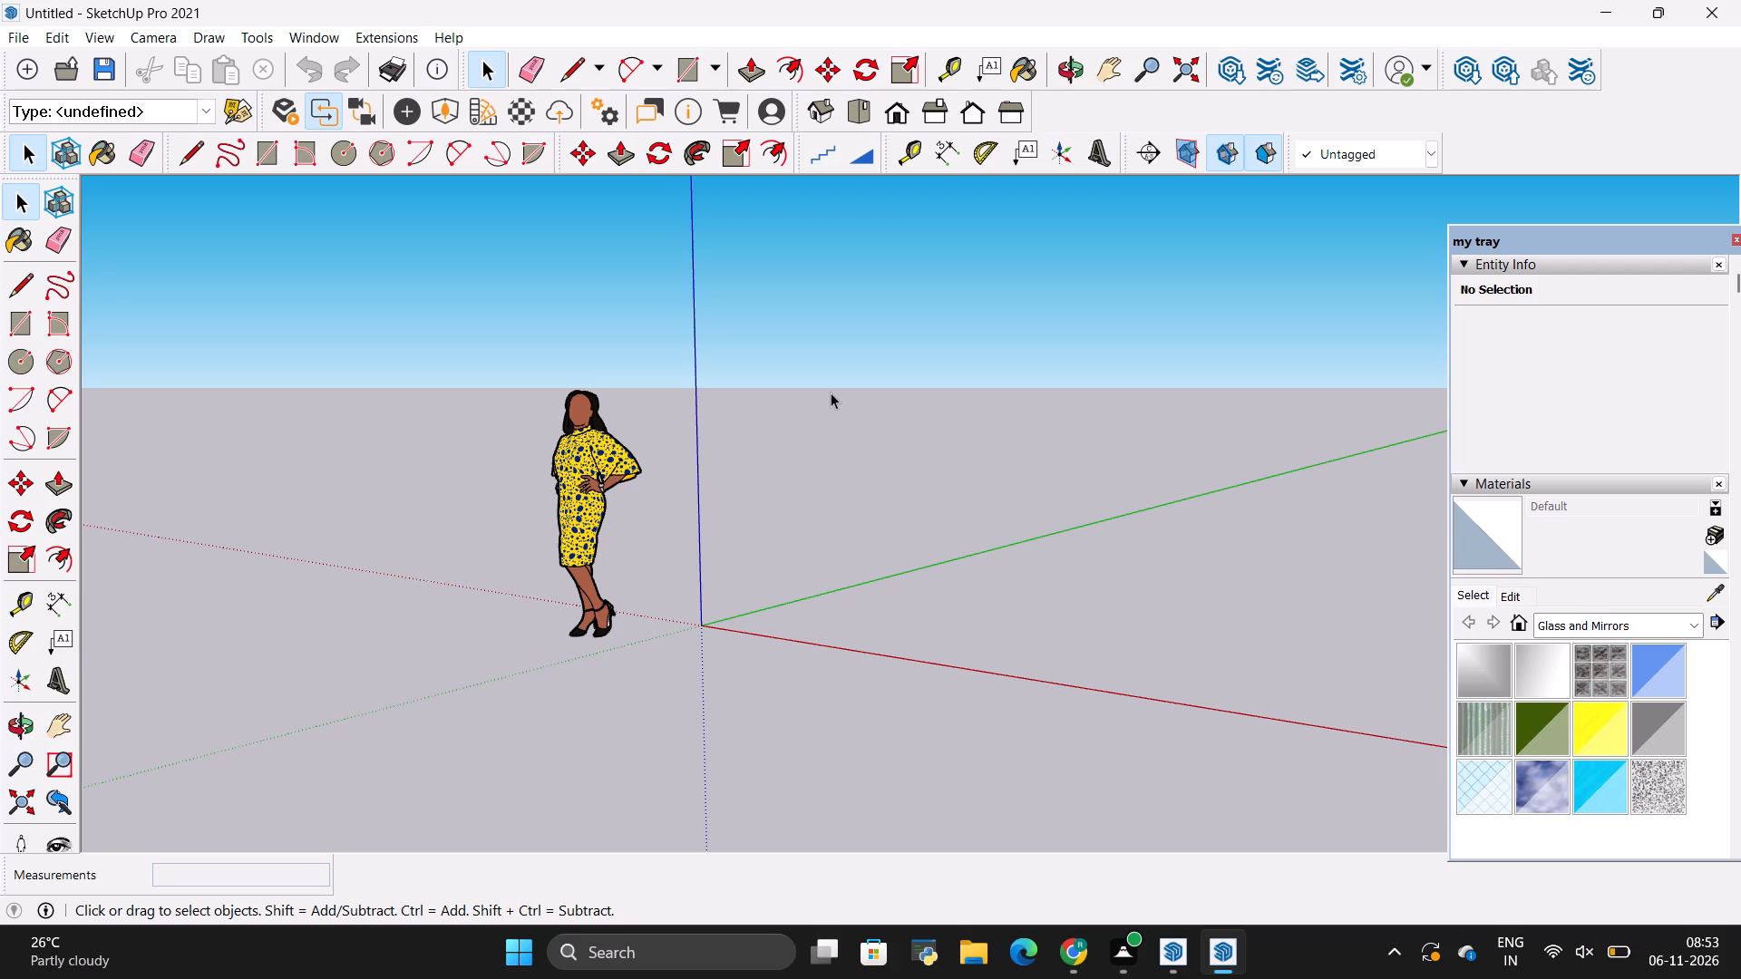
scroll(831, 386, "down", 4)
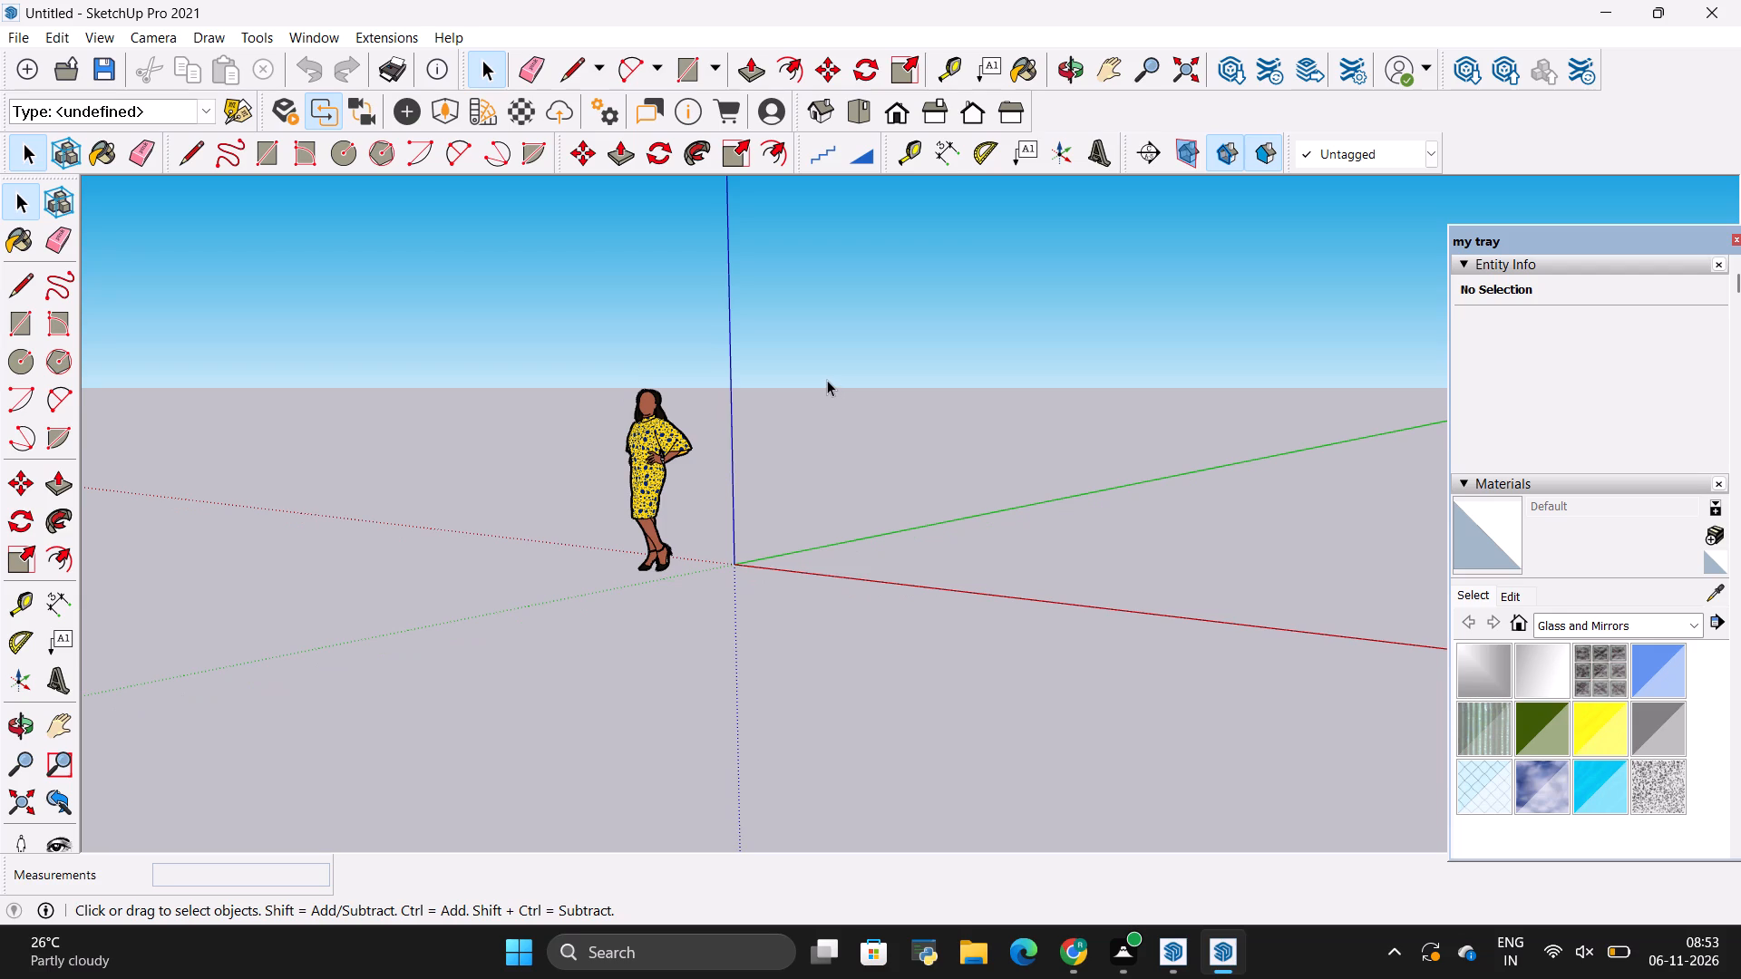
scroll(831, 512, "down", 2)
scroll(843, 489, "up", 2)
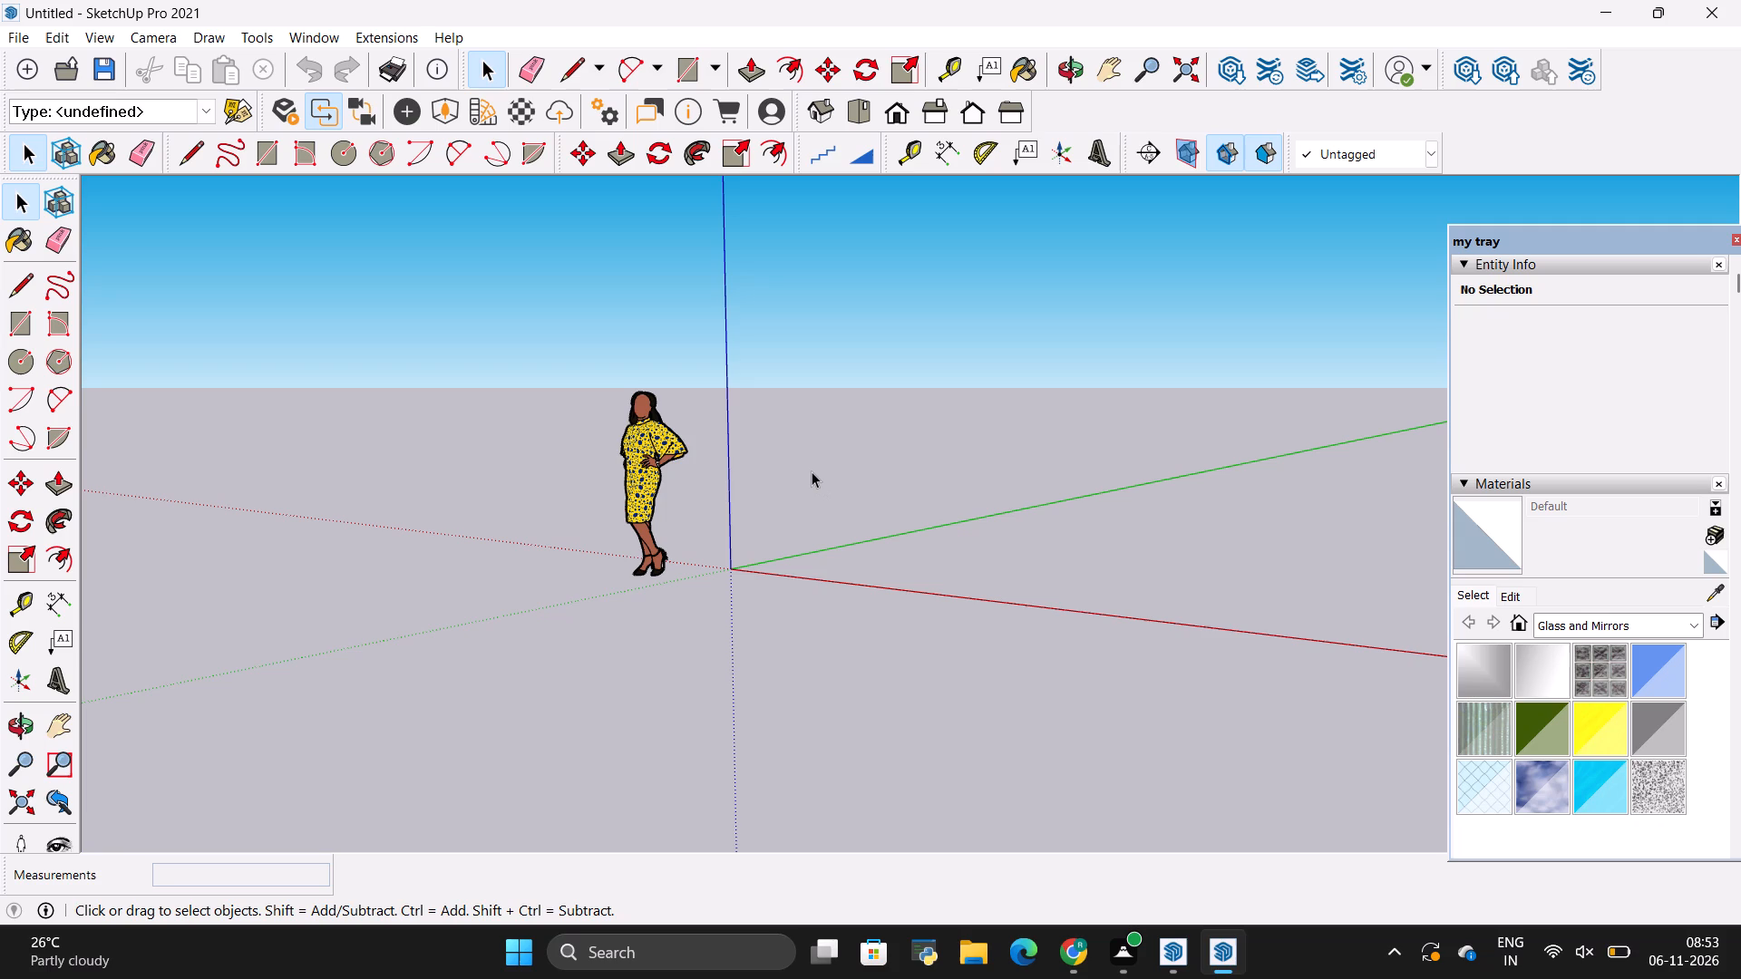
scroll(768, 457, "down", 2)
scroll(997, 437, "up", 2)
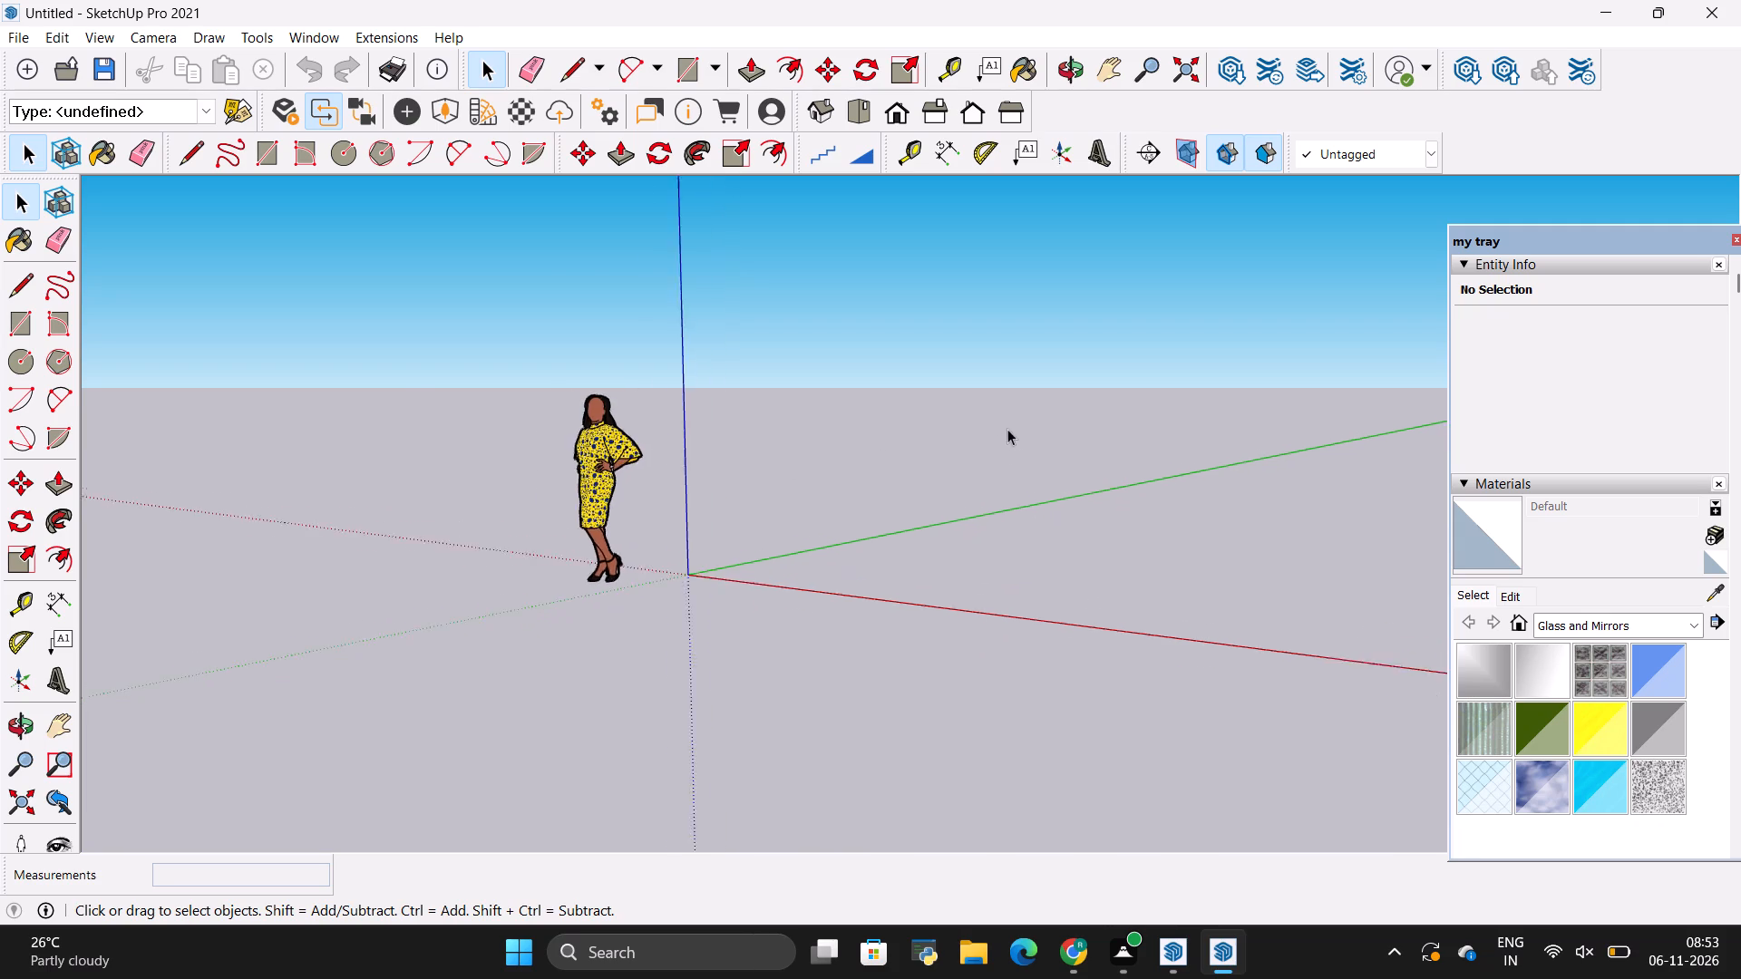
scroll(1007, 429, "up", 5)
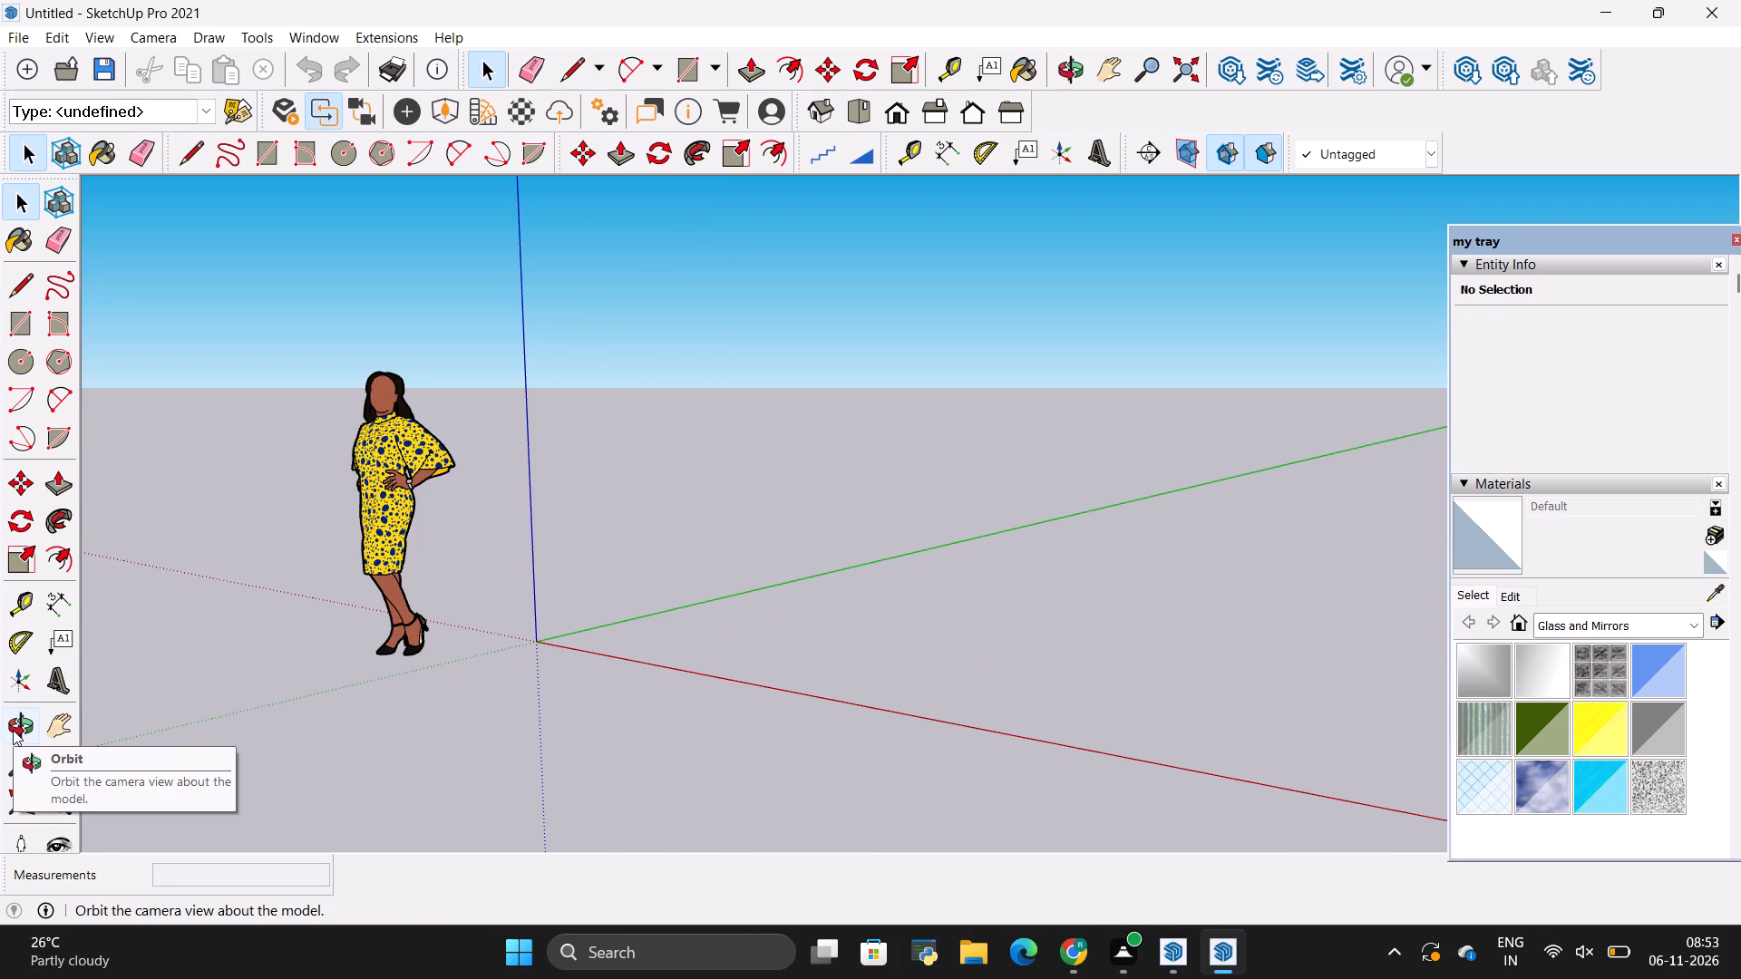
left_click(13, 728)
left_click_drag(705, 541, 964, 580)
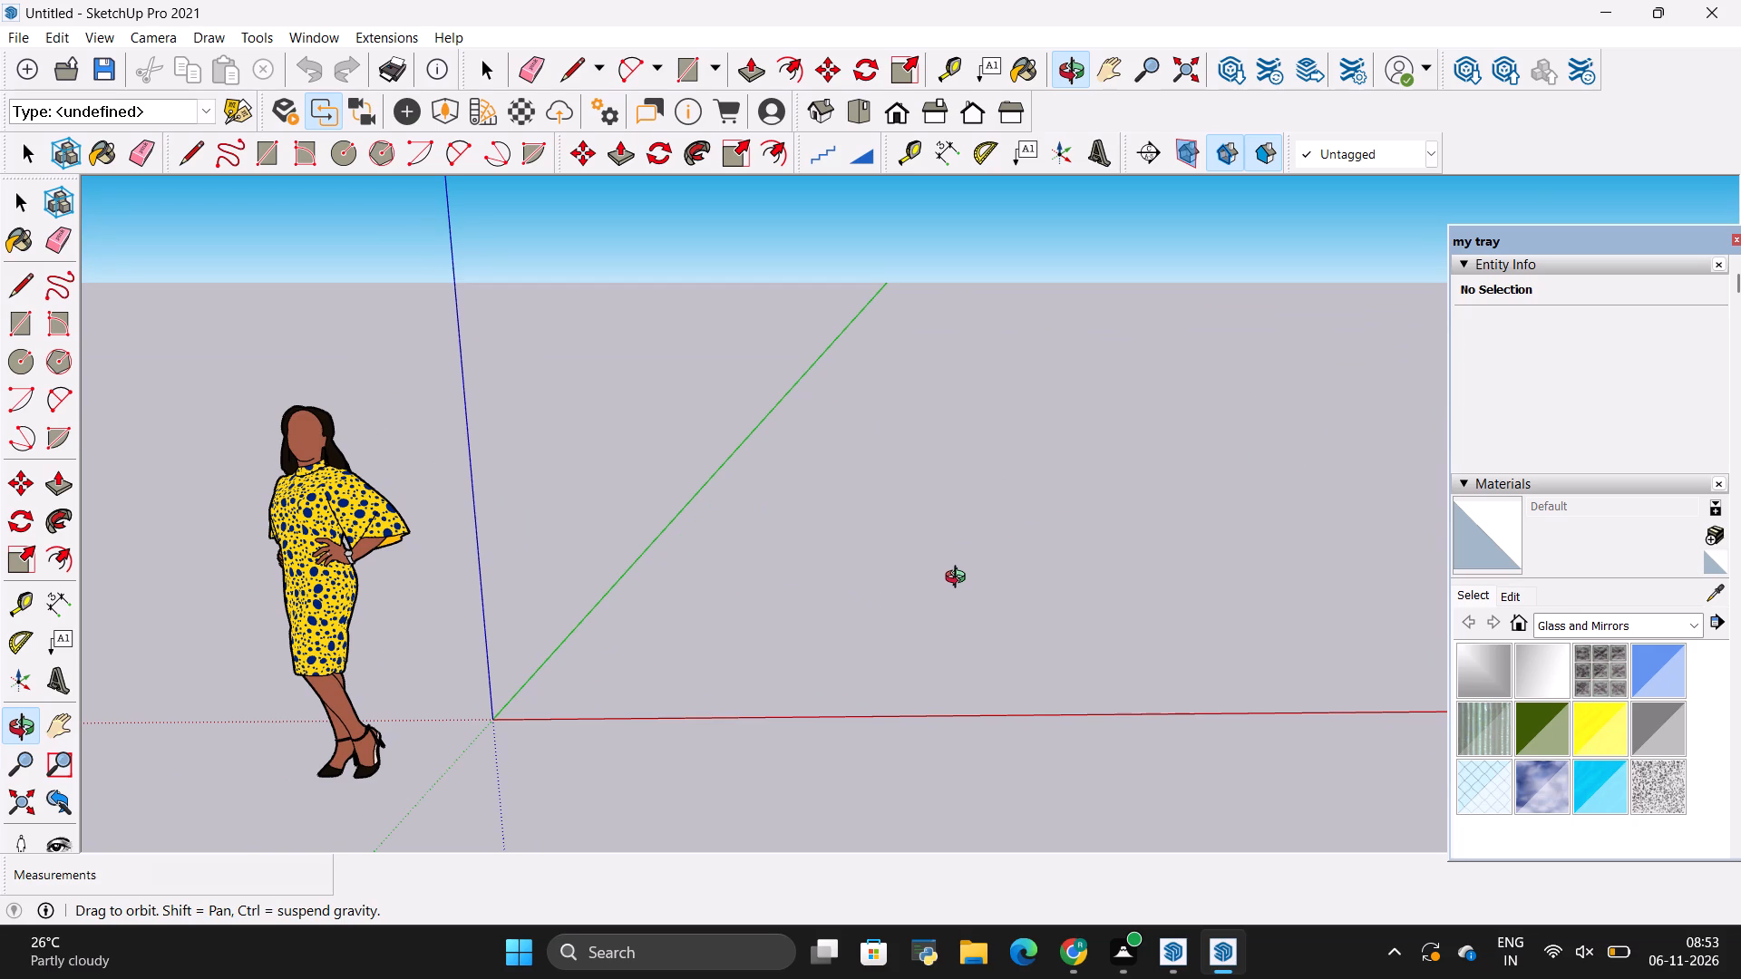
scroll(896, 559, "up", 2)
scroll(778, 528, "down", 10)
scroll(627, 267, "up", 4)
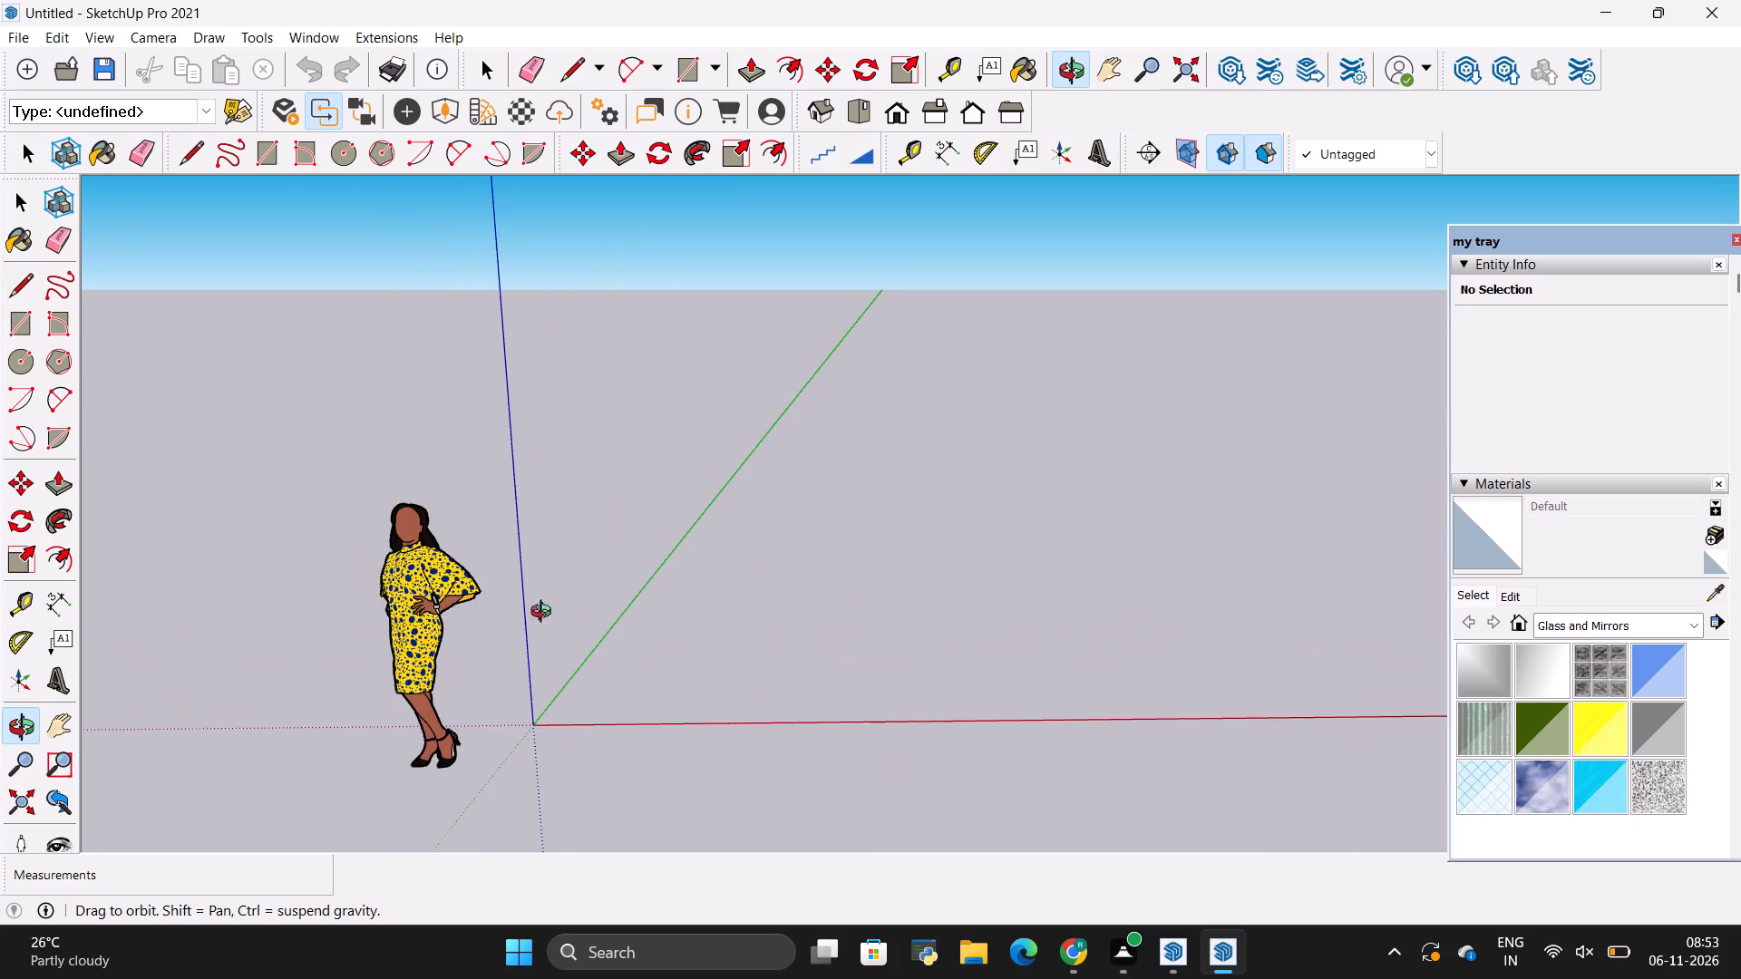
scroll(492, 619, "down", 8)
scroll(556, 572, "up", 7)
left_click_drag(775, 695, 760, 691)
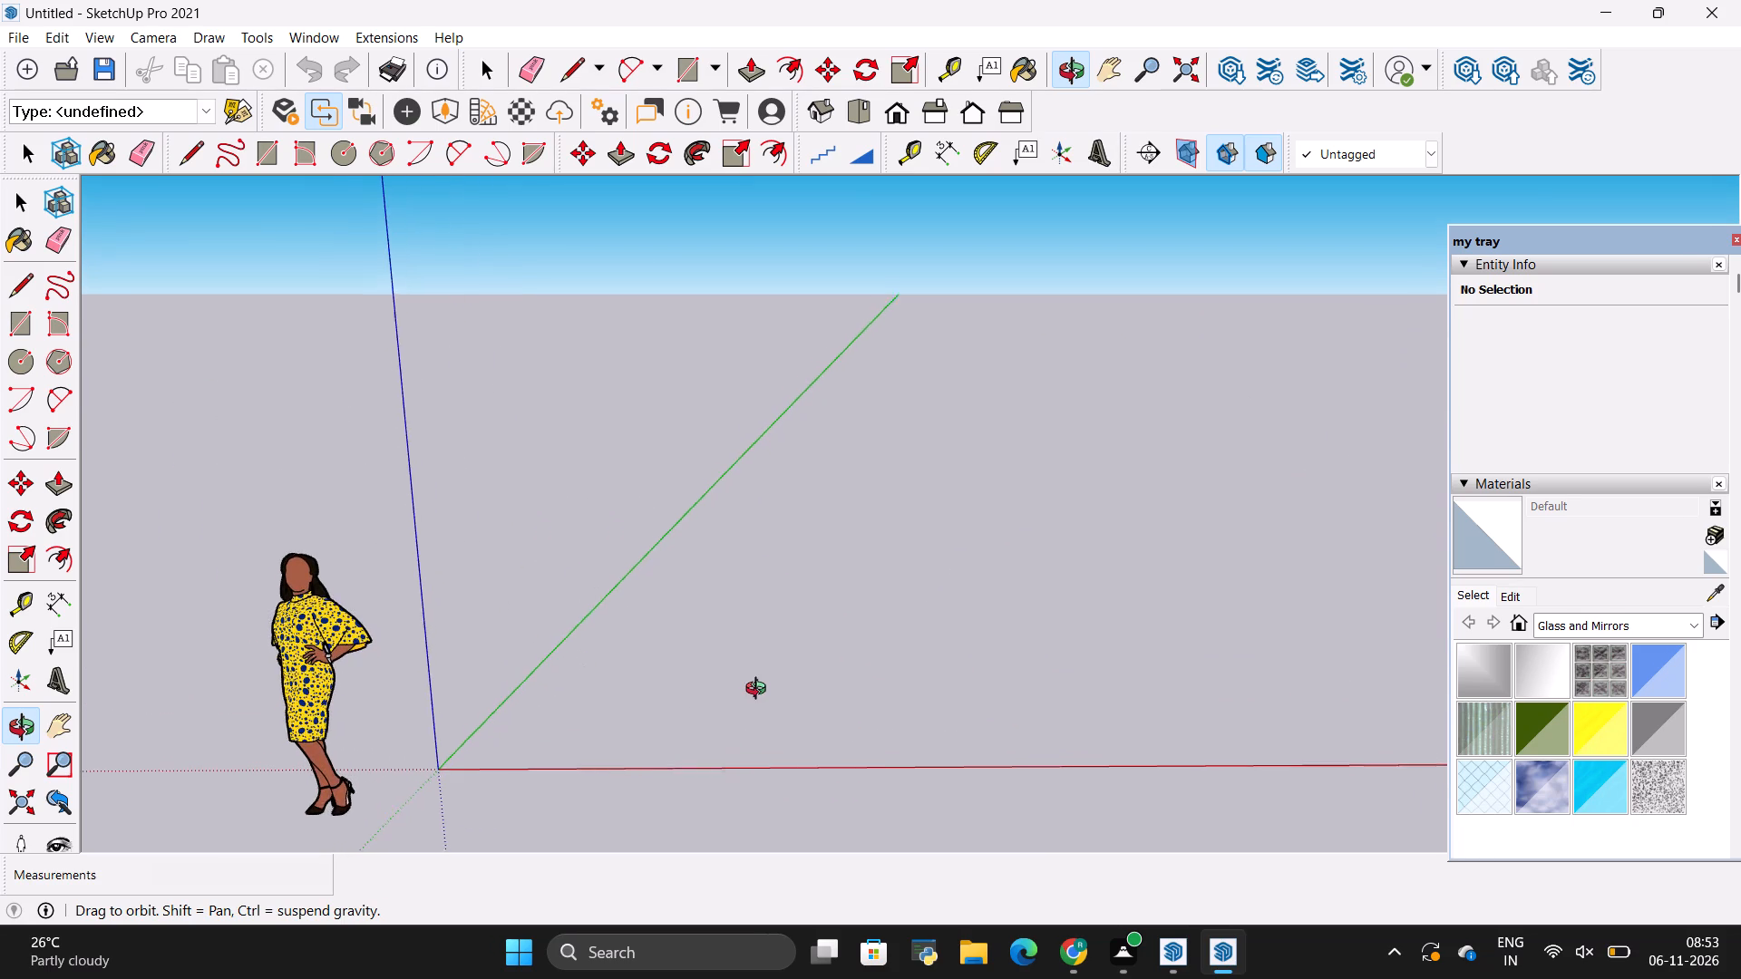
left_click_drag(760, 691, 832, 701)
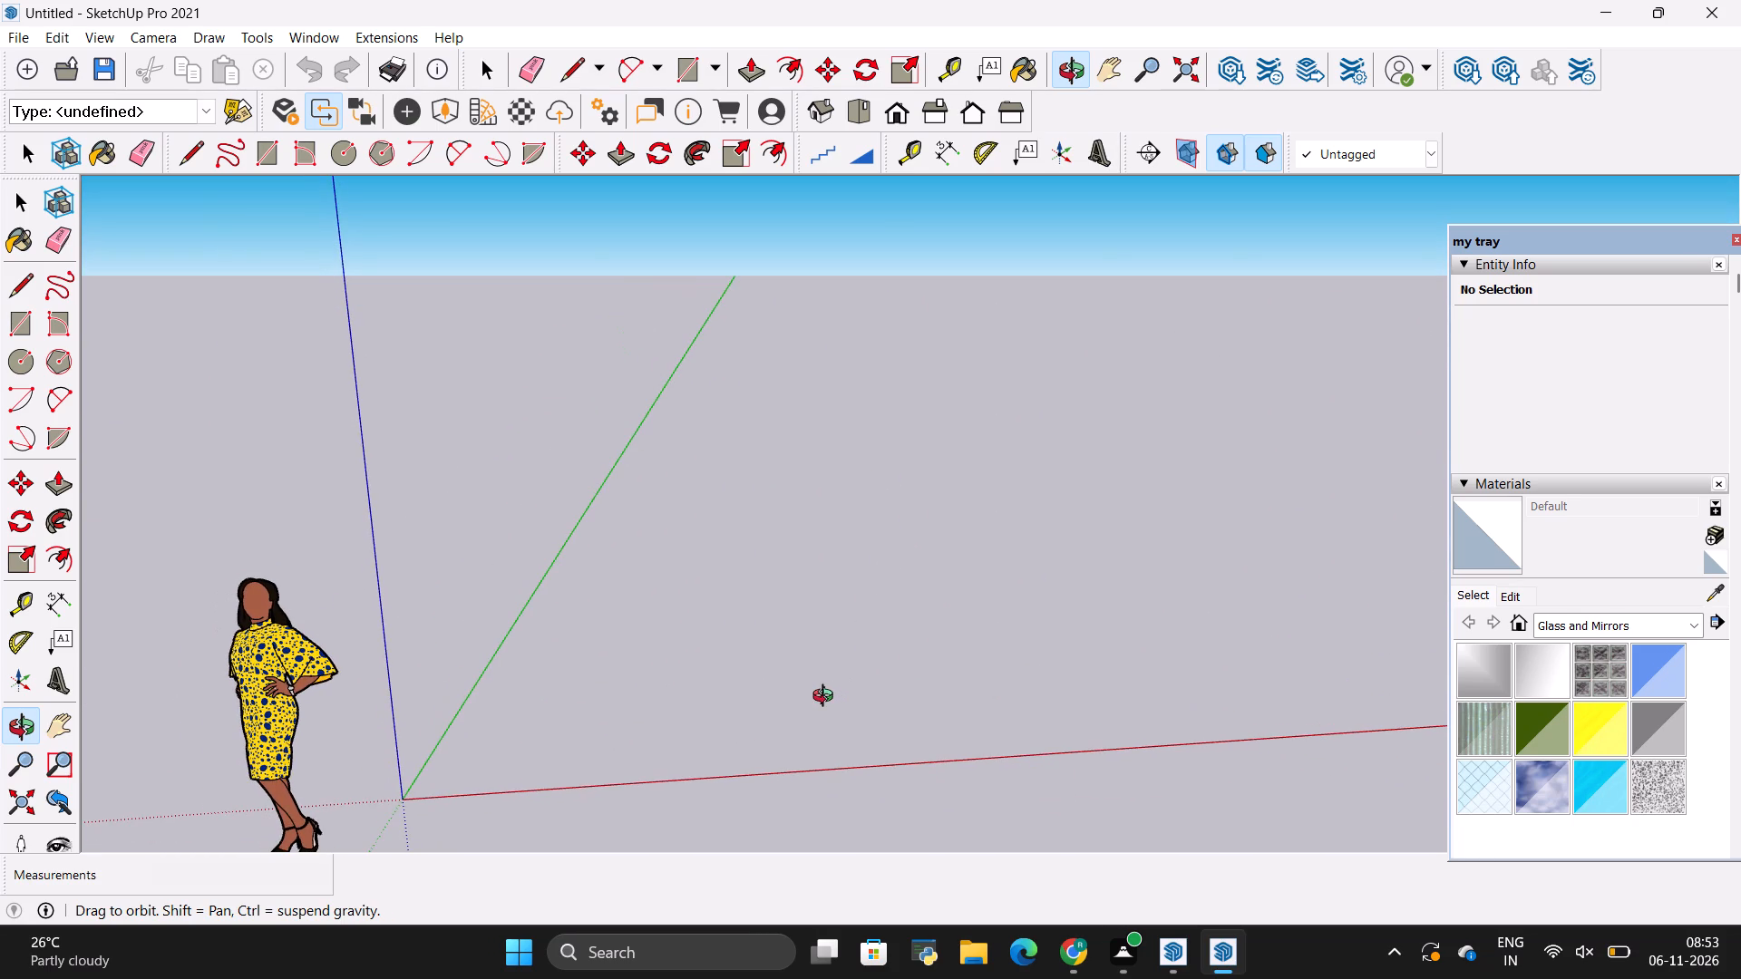
Close the leftover Welcome to SketchUp window, keeping the untitled model open.
key("alt+Tab")
key("alt+Tab")
key("alt+Tab")
key("alt+Tab")
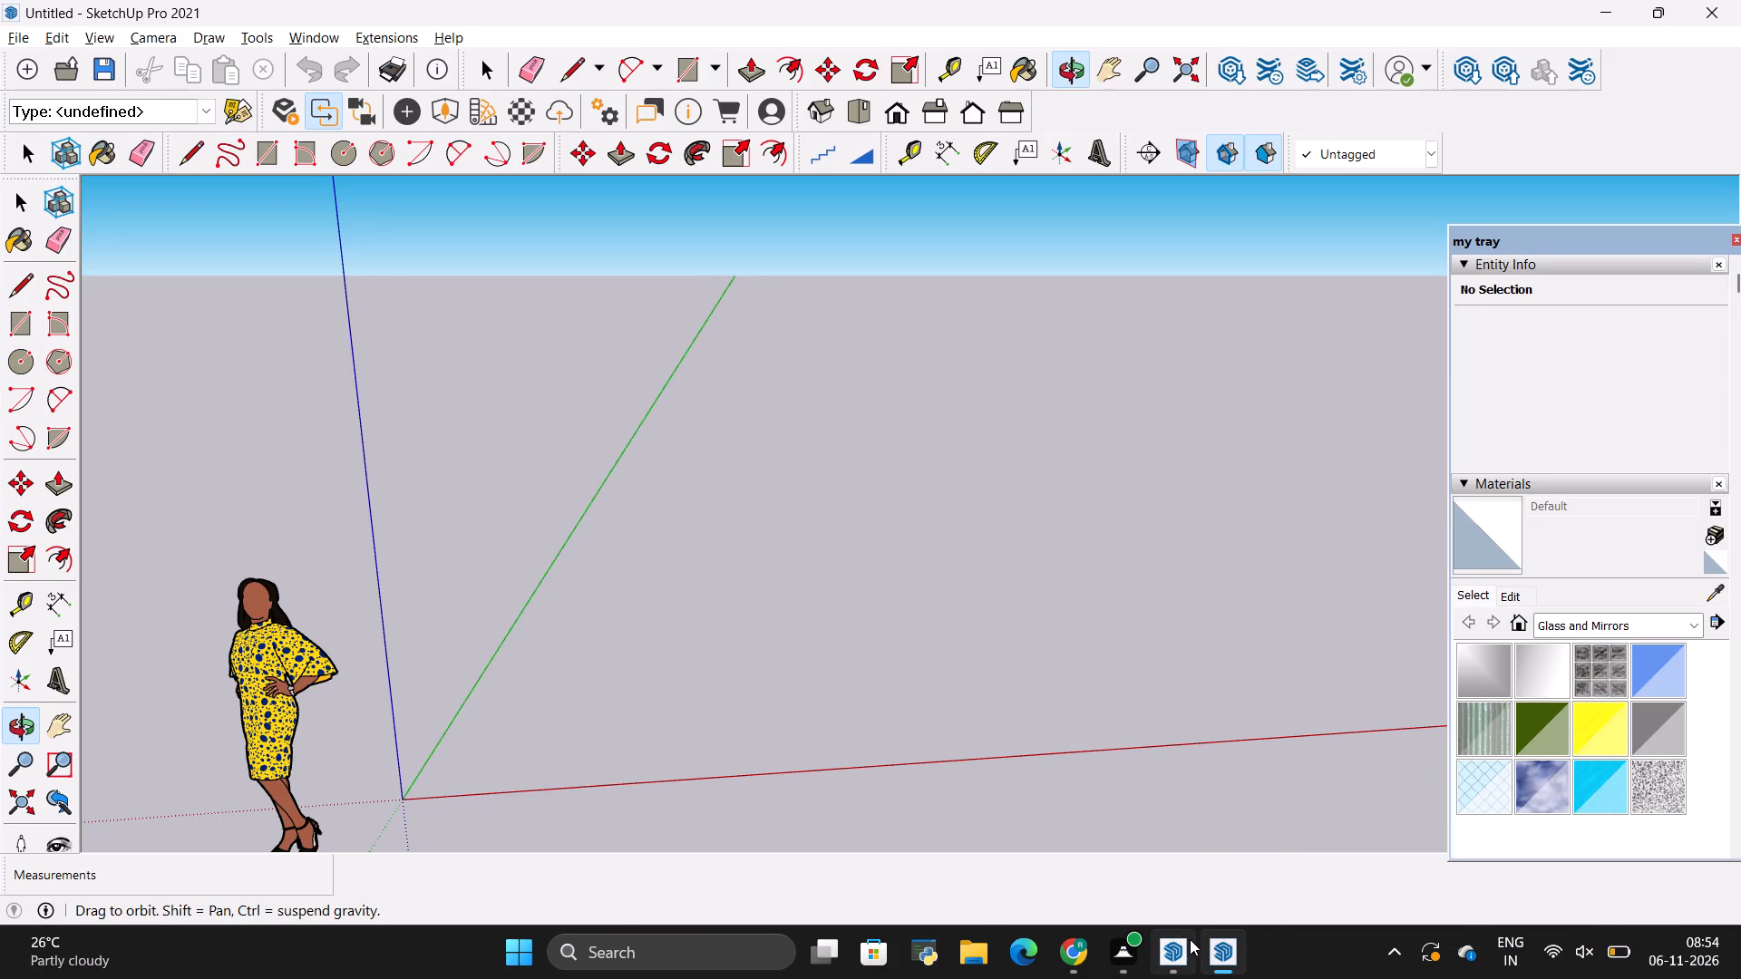
left_click(1237, 752)
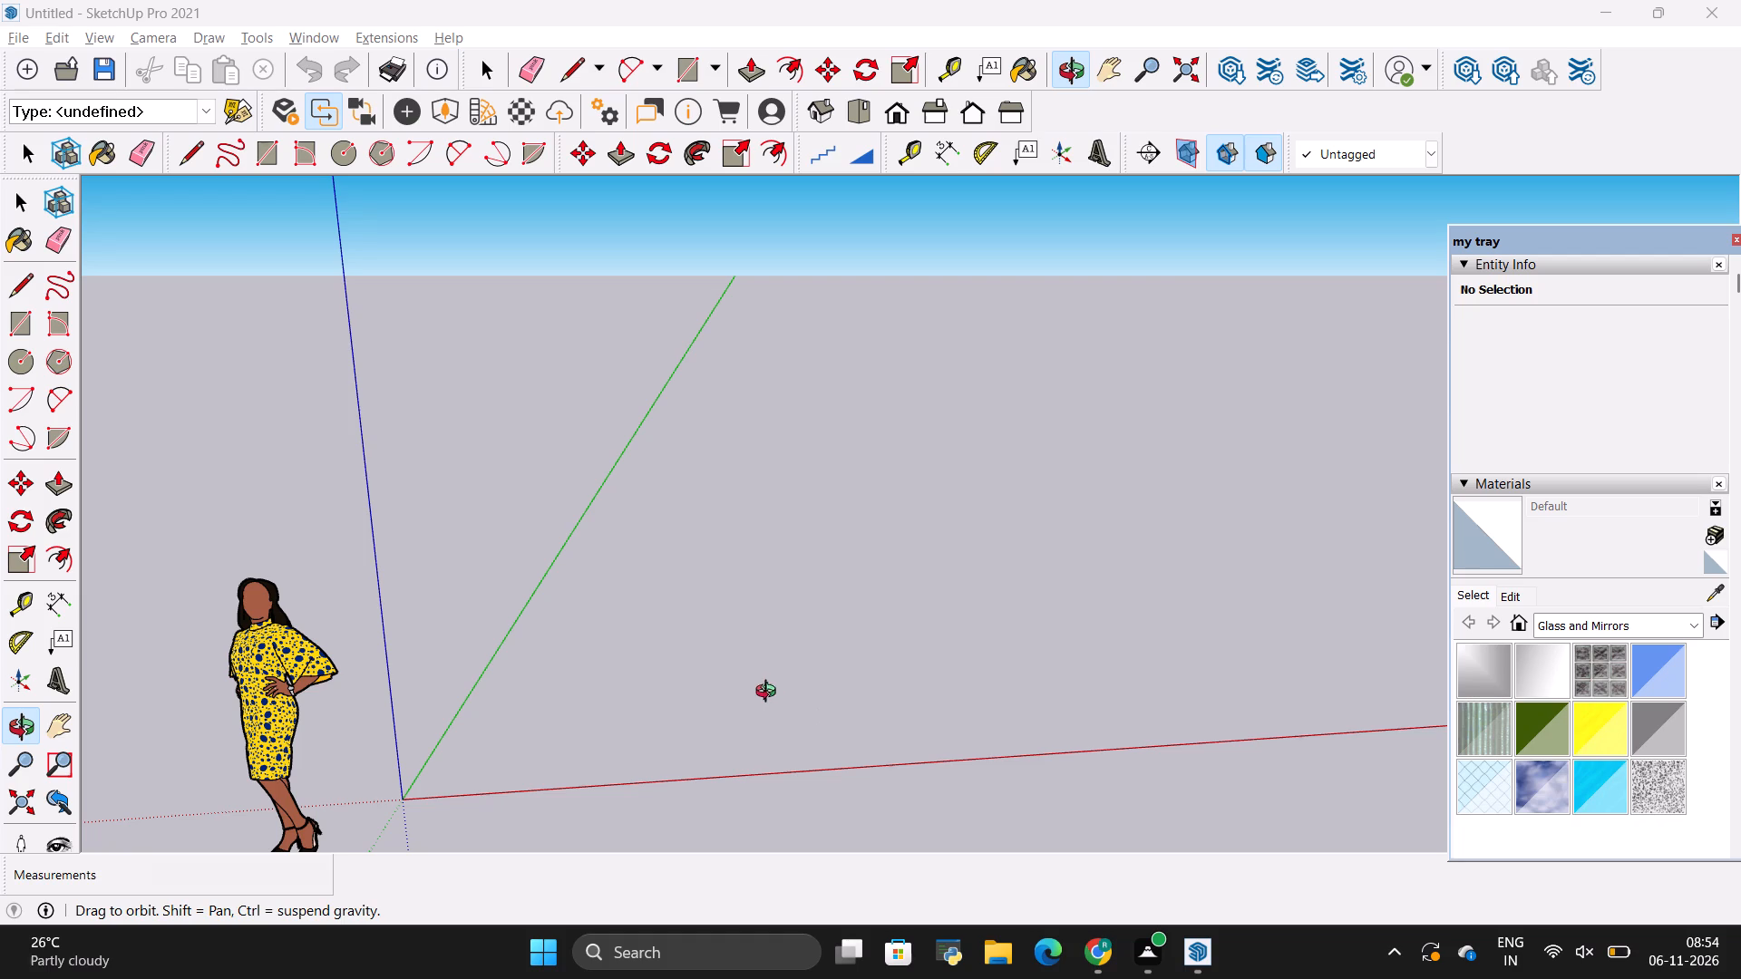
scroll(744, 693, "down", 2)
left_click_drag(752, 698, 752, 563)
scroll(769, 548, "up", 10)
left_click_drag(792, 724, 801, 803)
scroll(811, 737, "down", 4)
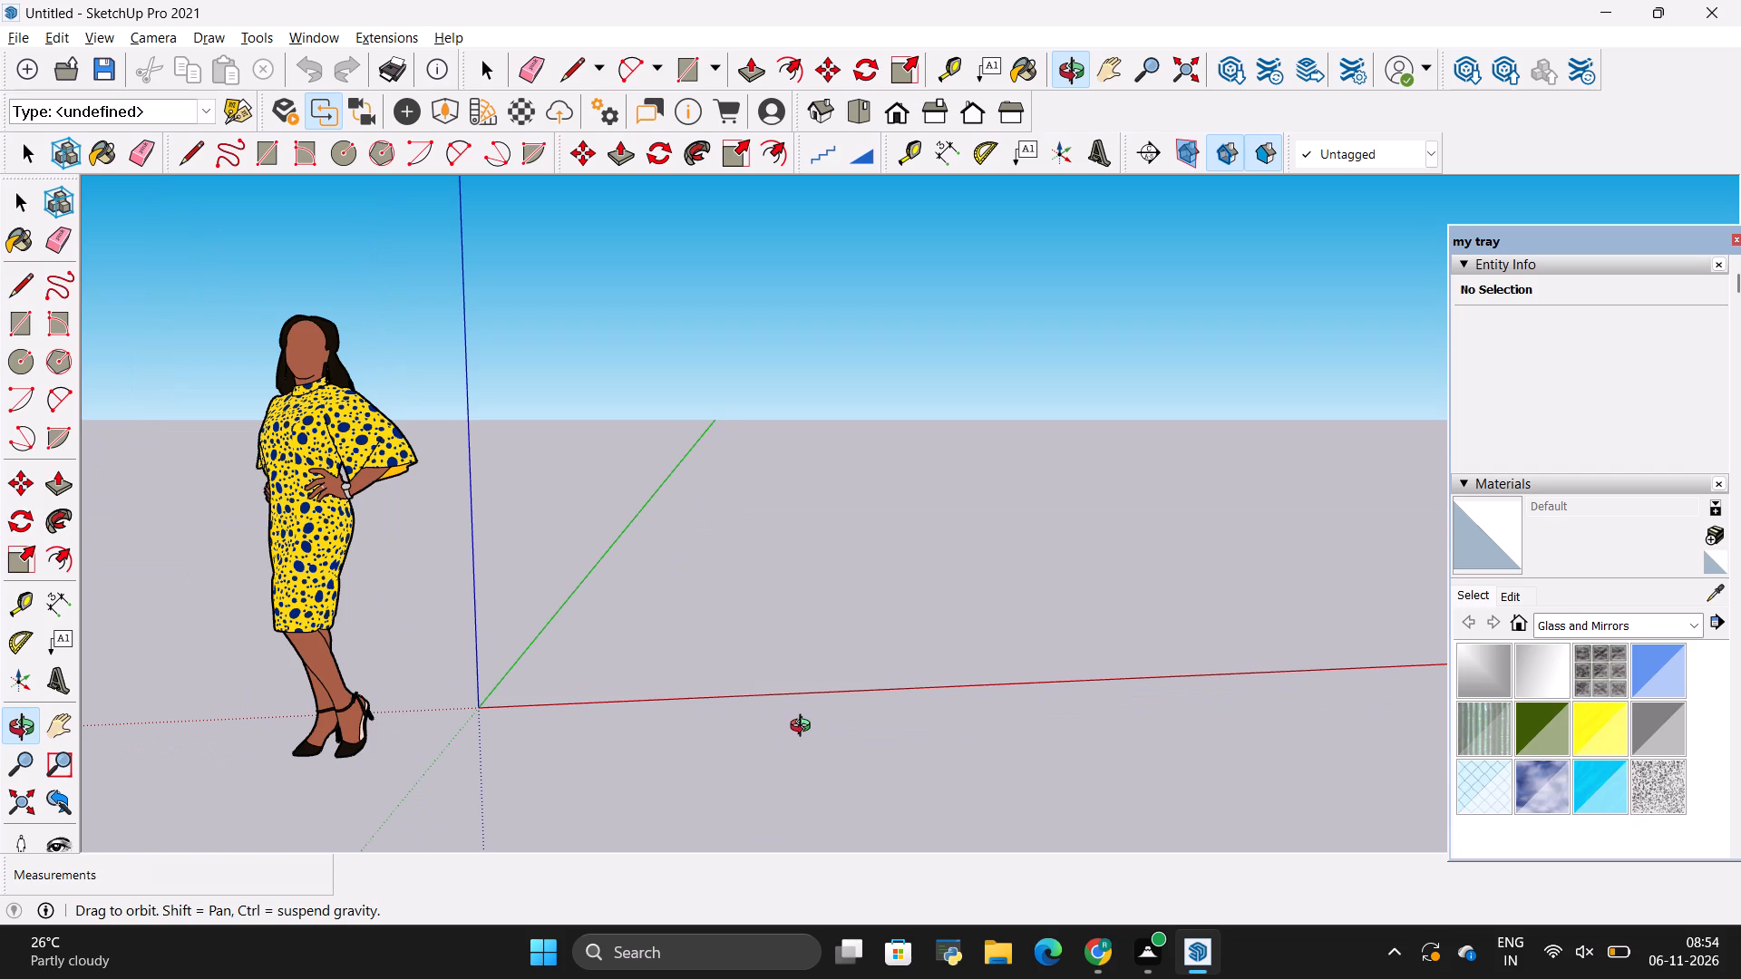
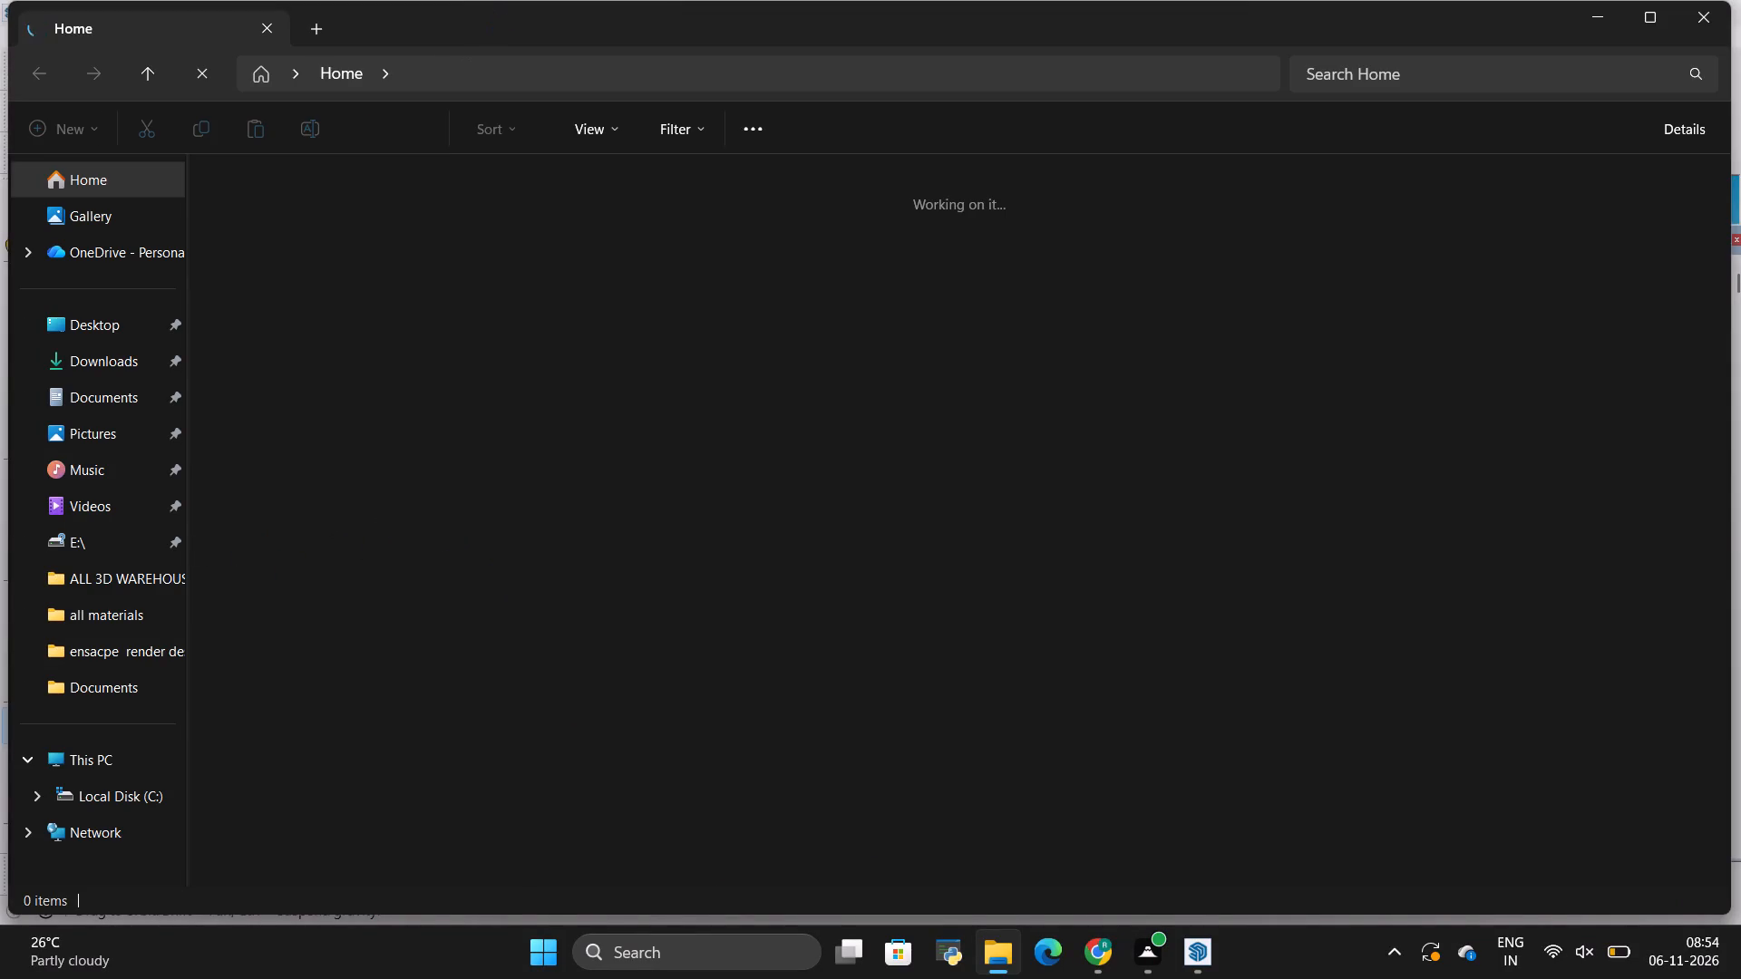
Open the reference photo images (13) from Downloads to view the TV wall interior, and return to the SketchUp model.
left_click(86, 368)
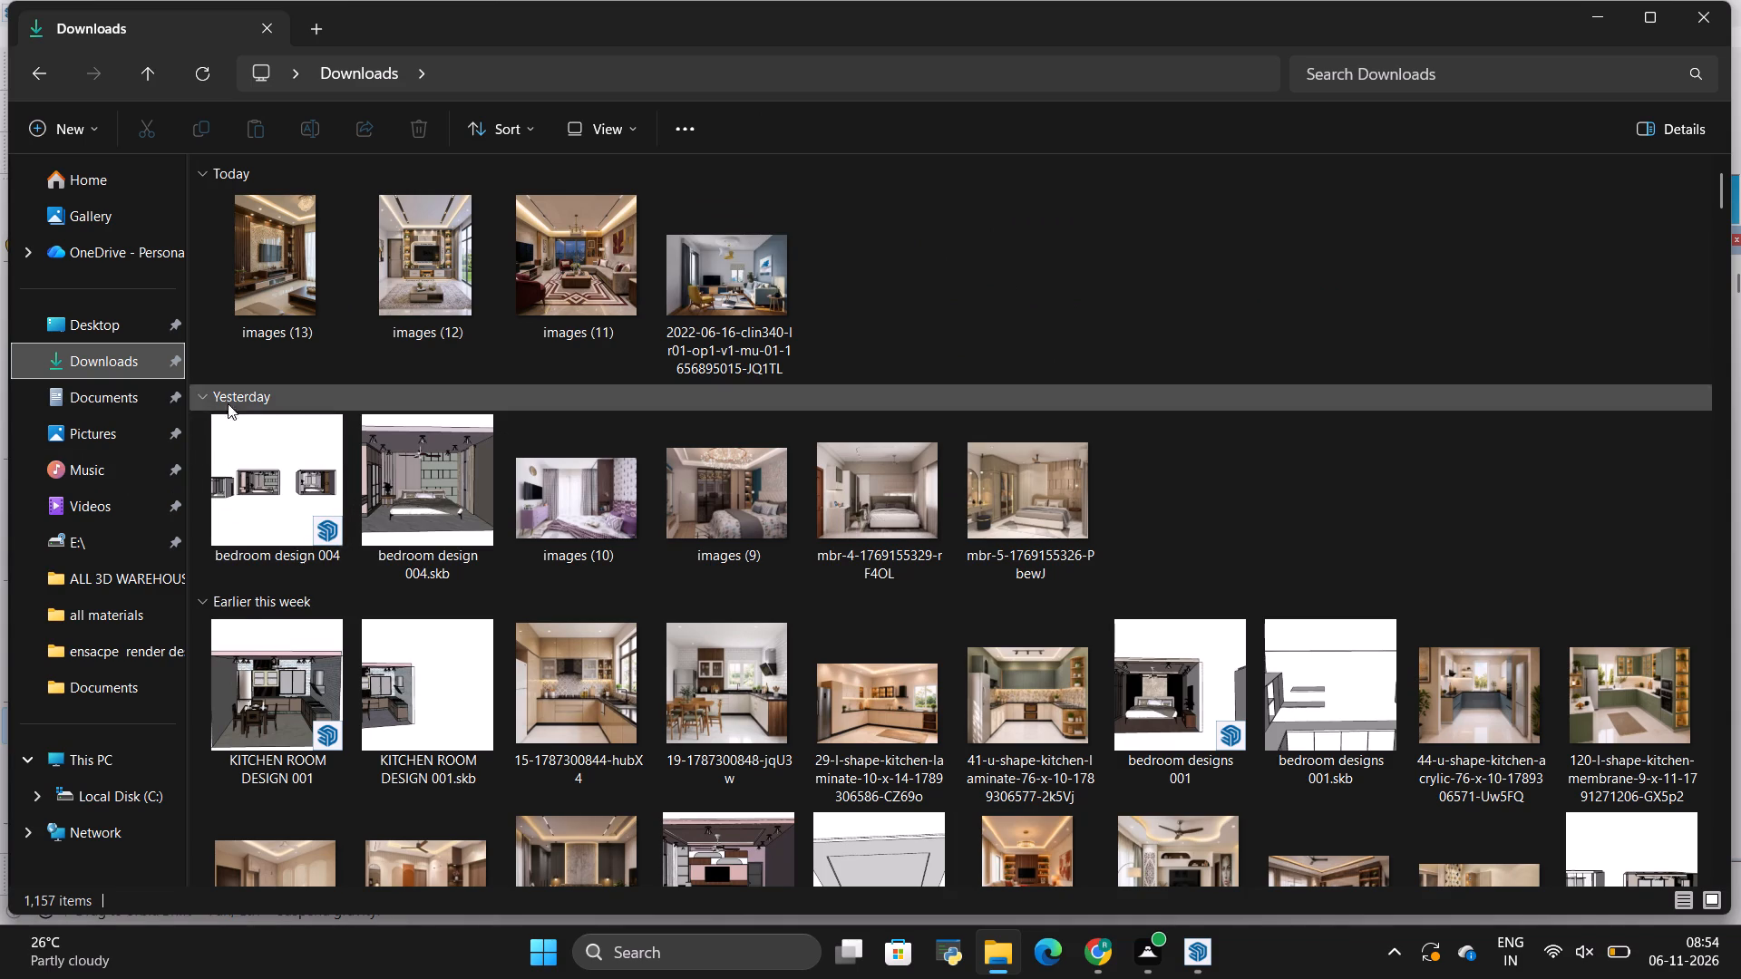
double_click(257, 239)
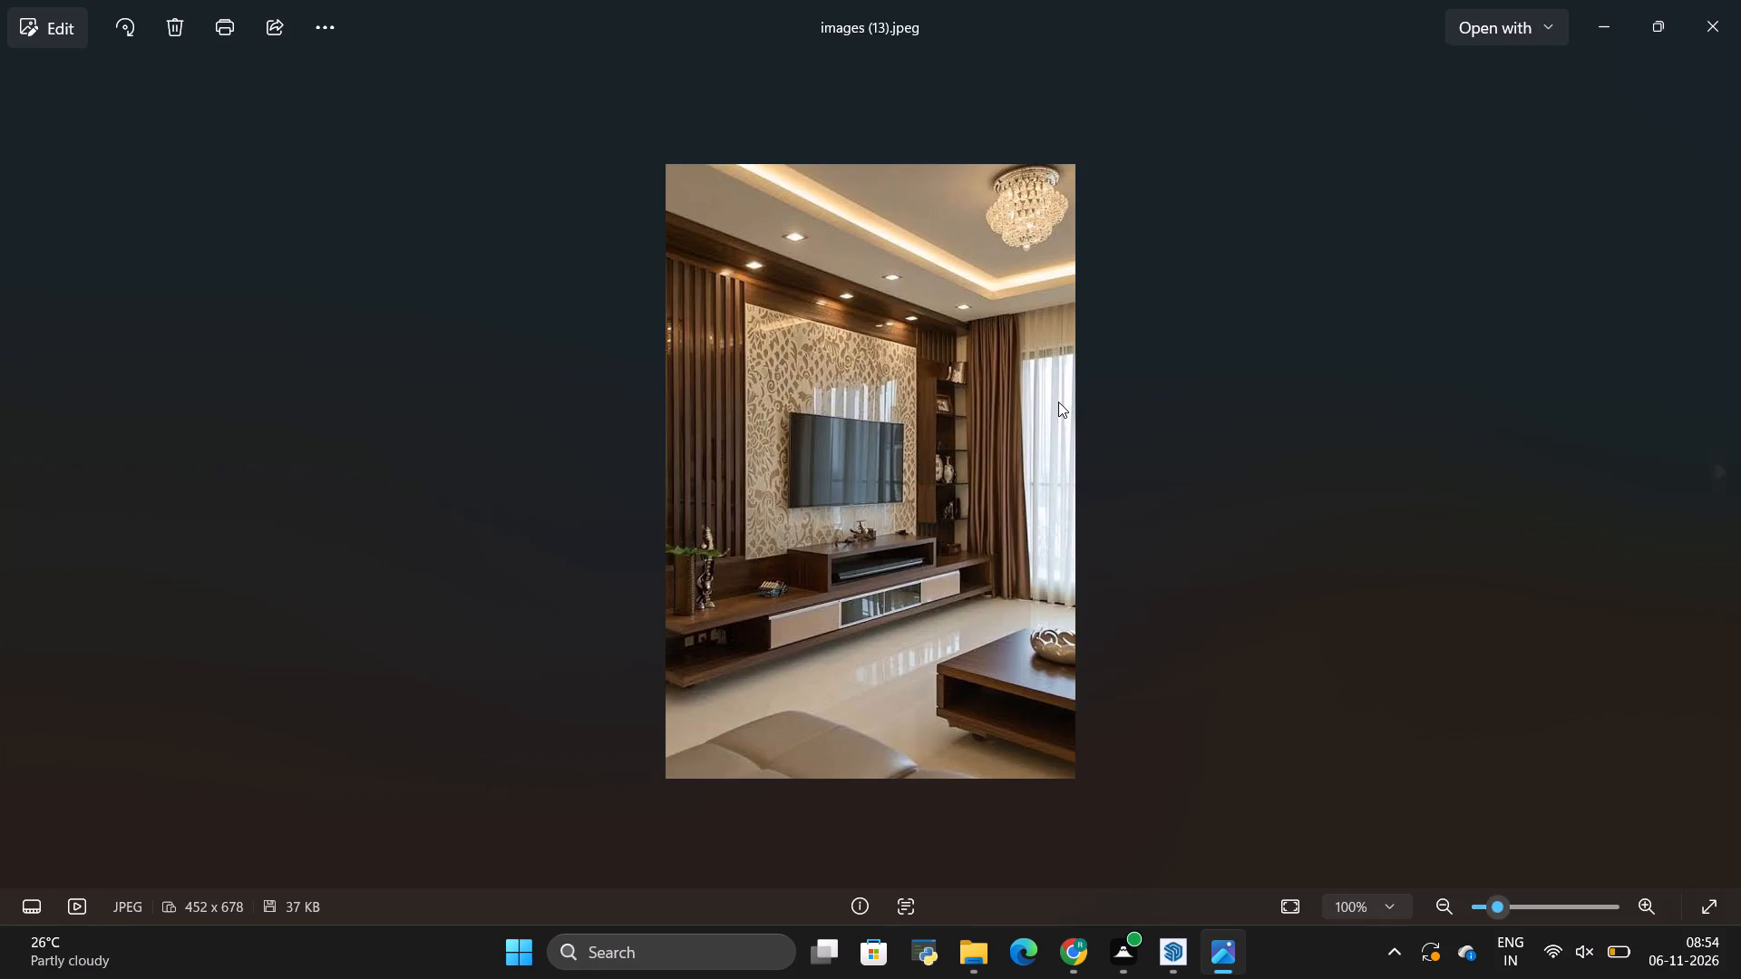
scroll(844, 422, "up", 2)
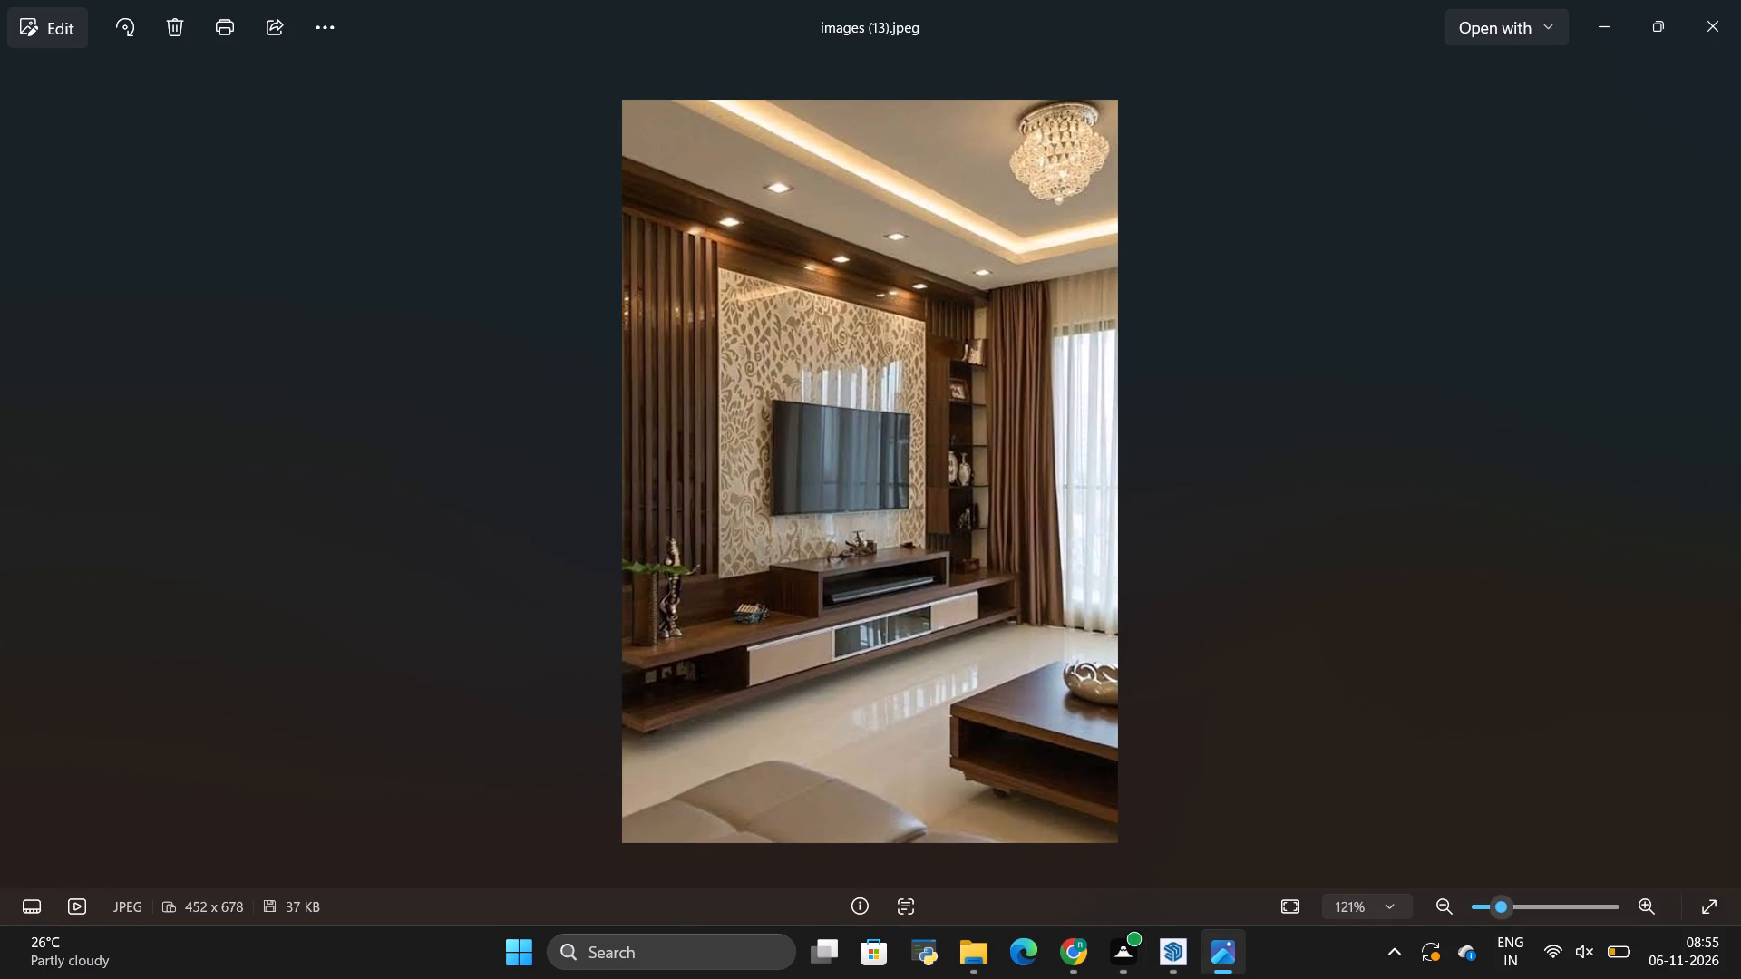
left_click(1173, 971)
key("alt+Tab")
key("alt+Tab")
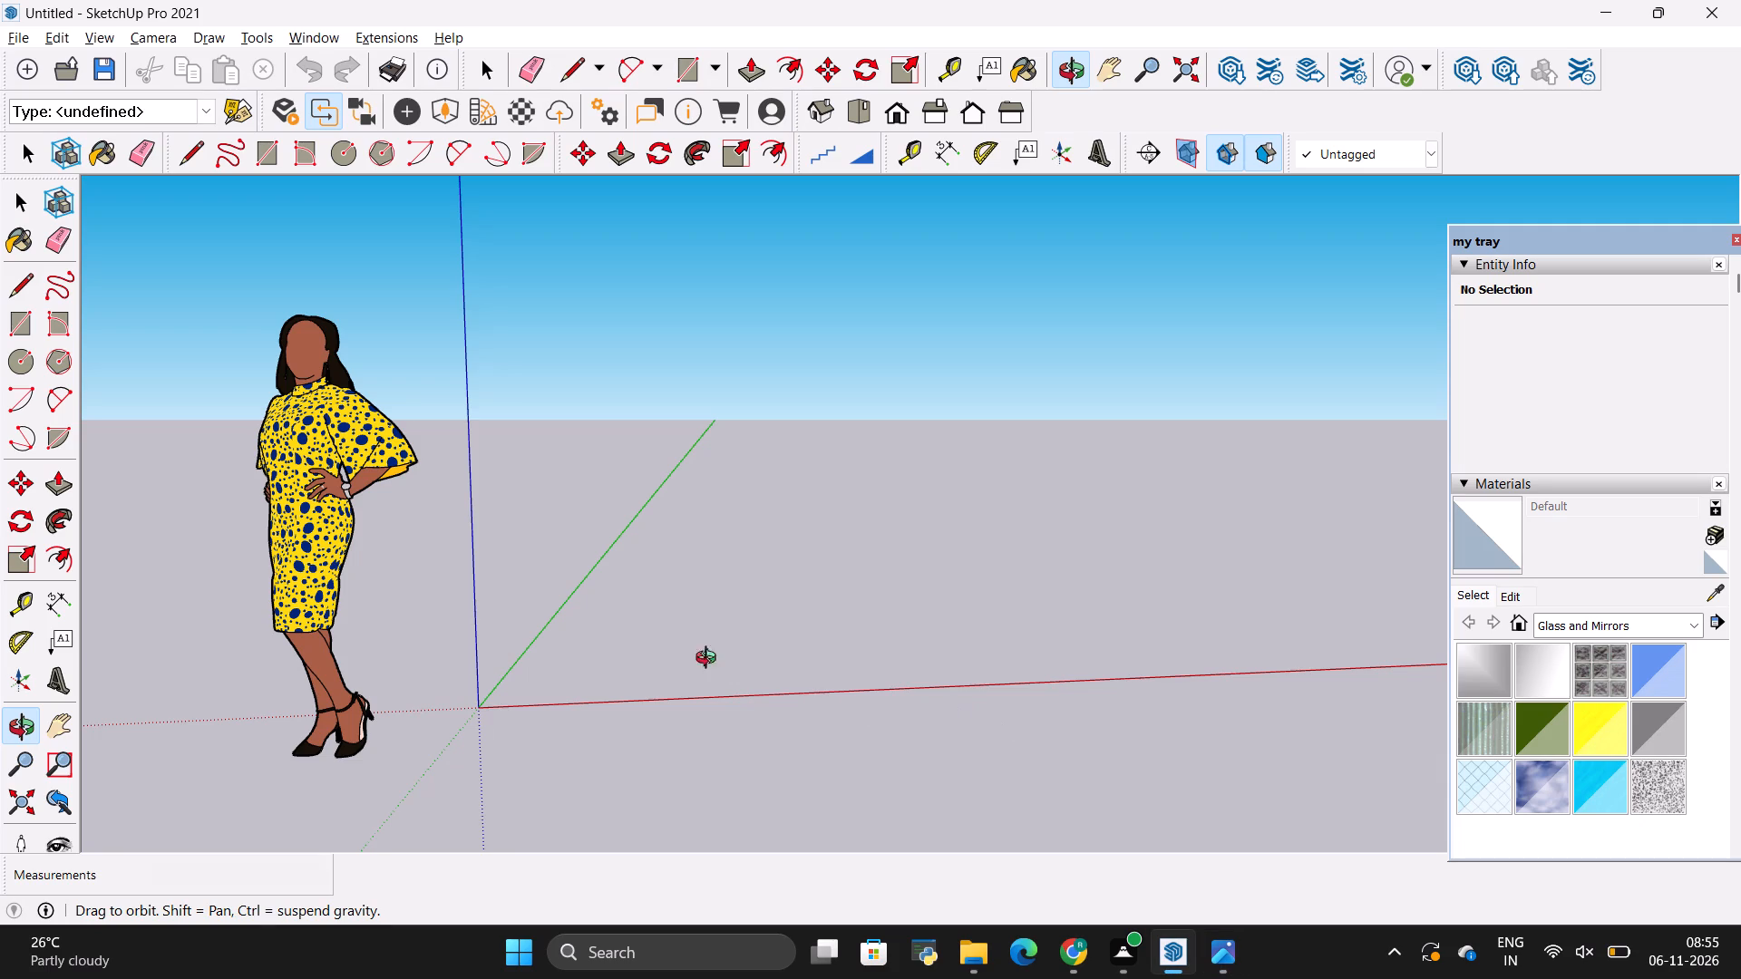
Draw a 15' by 18' rectangle on the ground beside the green axis as the room floor.
scroll(657, 606, "up", 3)
scroll(637, 678, "down", 20)
scroll(637, 678, "down", 2)
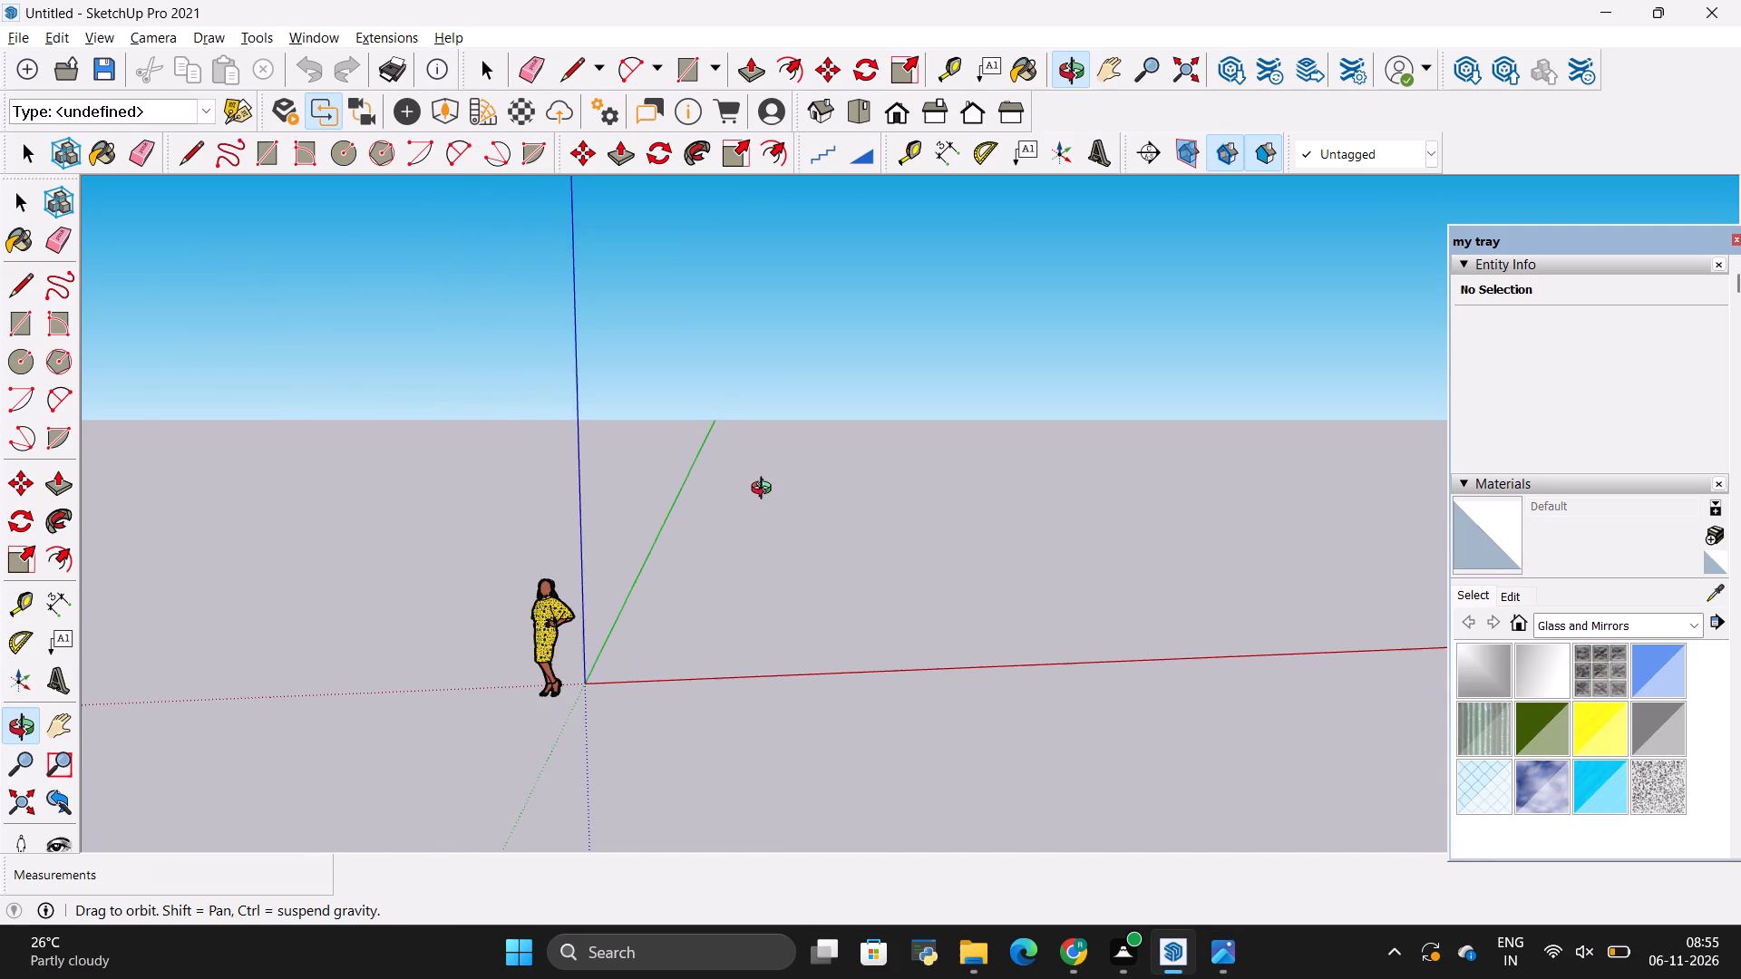
scroll(765, 490, "up", 4)
scroll(719, 672, "up", 3)
scroll(636, 645, "down", 1)
key("r")
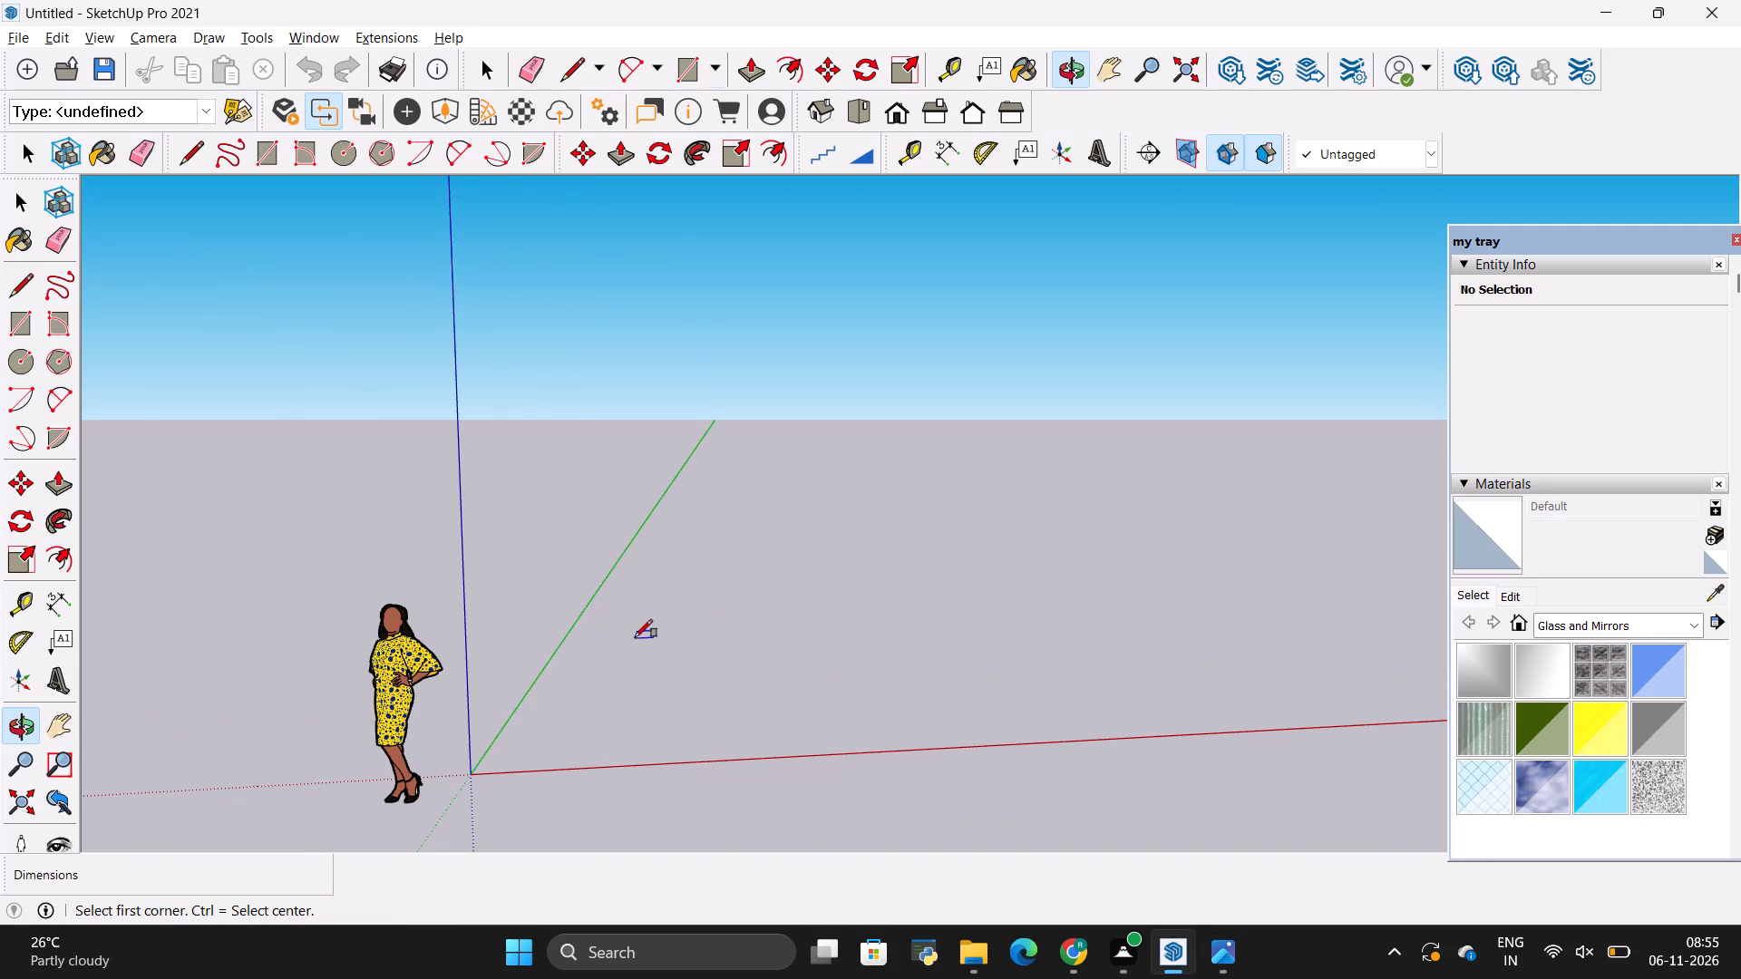
left_click(636, 578)
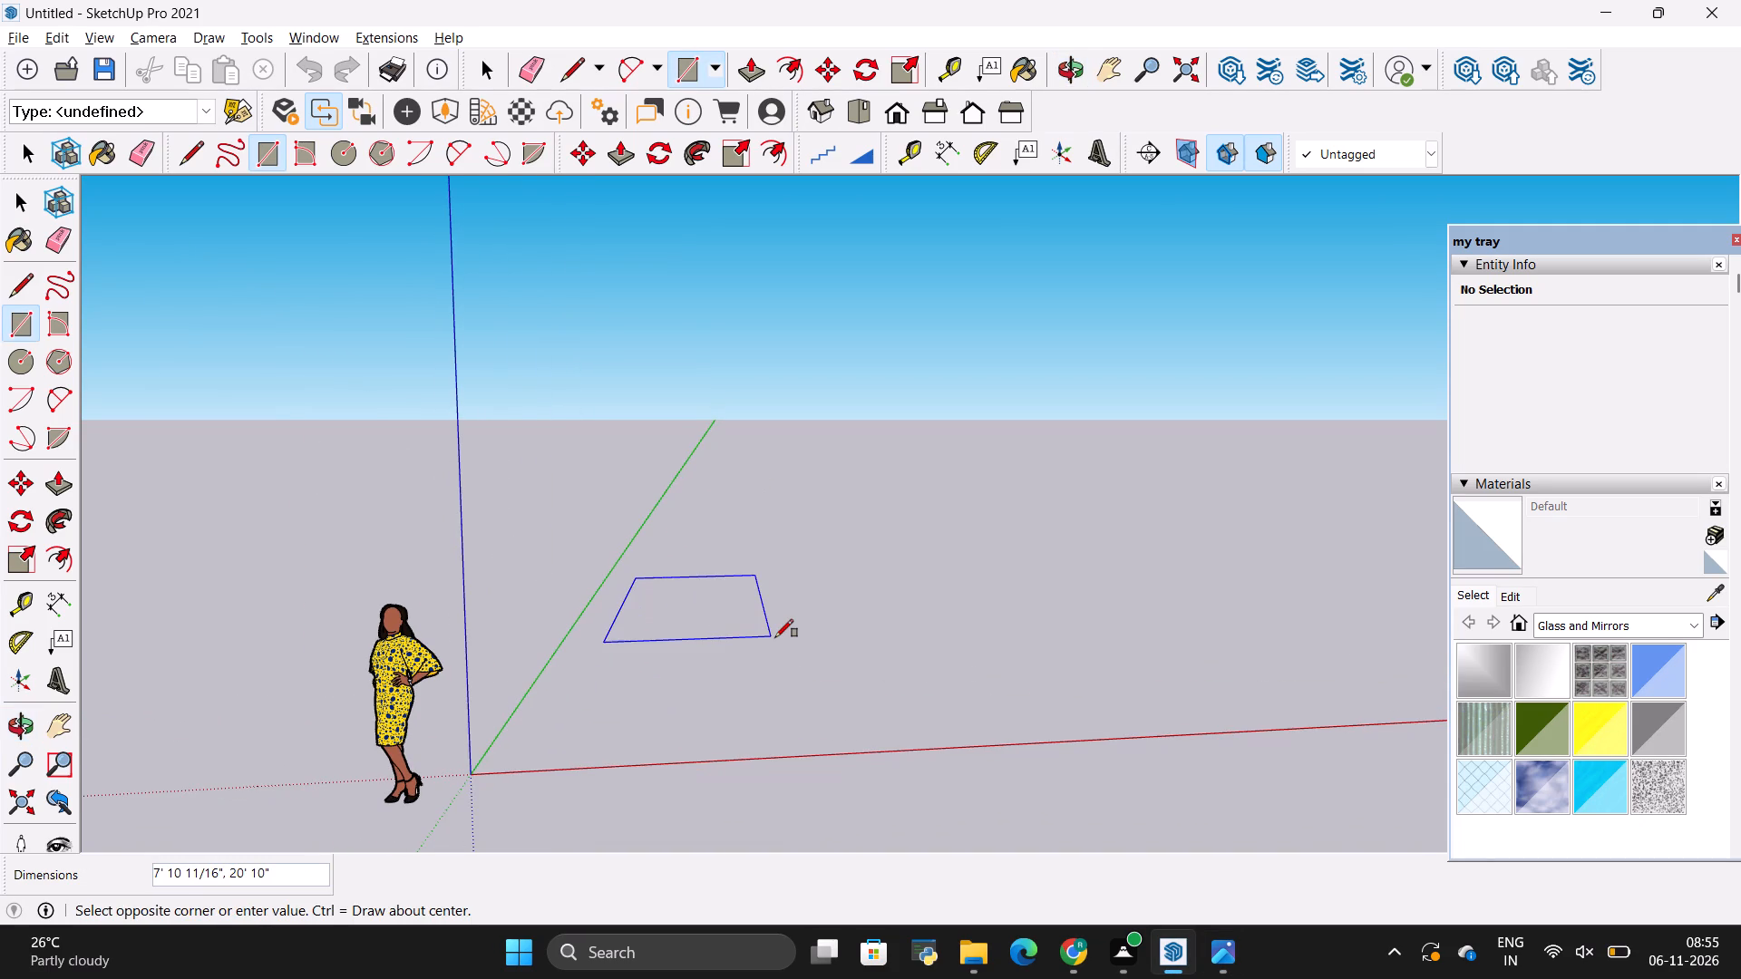
key("BackSpace")
type("15',18'")
key("Return")
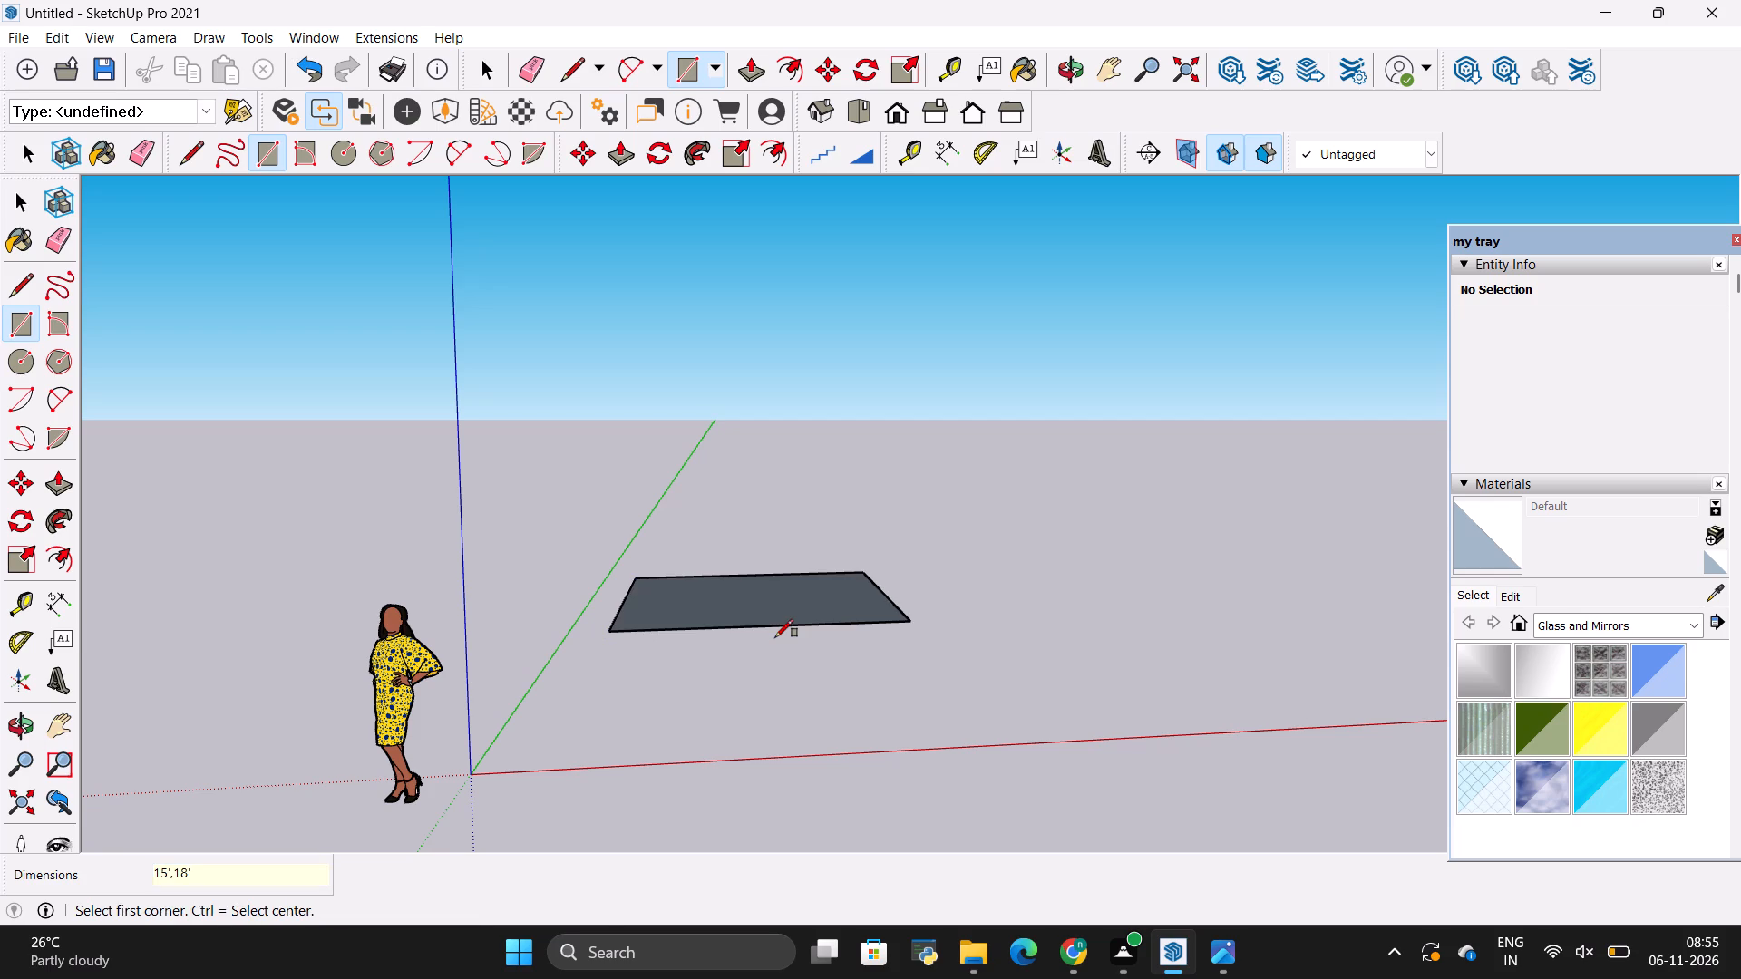
Reverse the floor rectangle's face so its front side points up.
key("space")
right_click(774, 616)
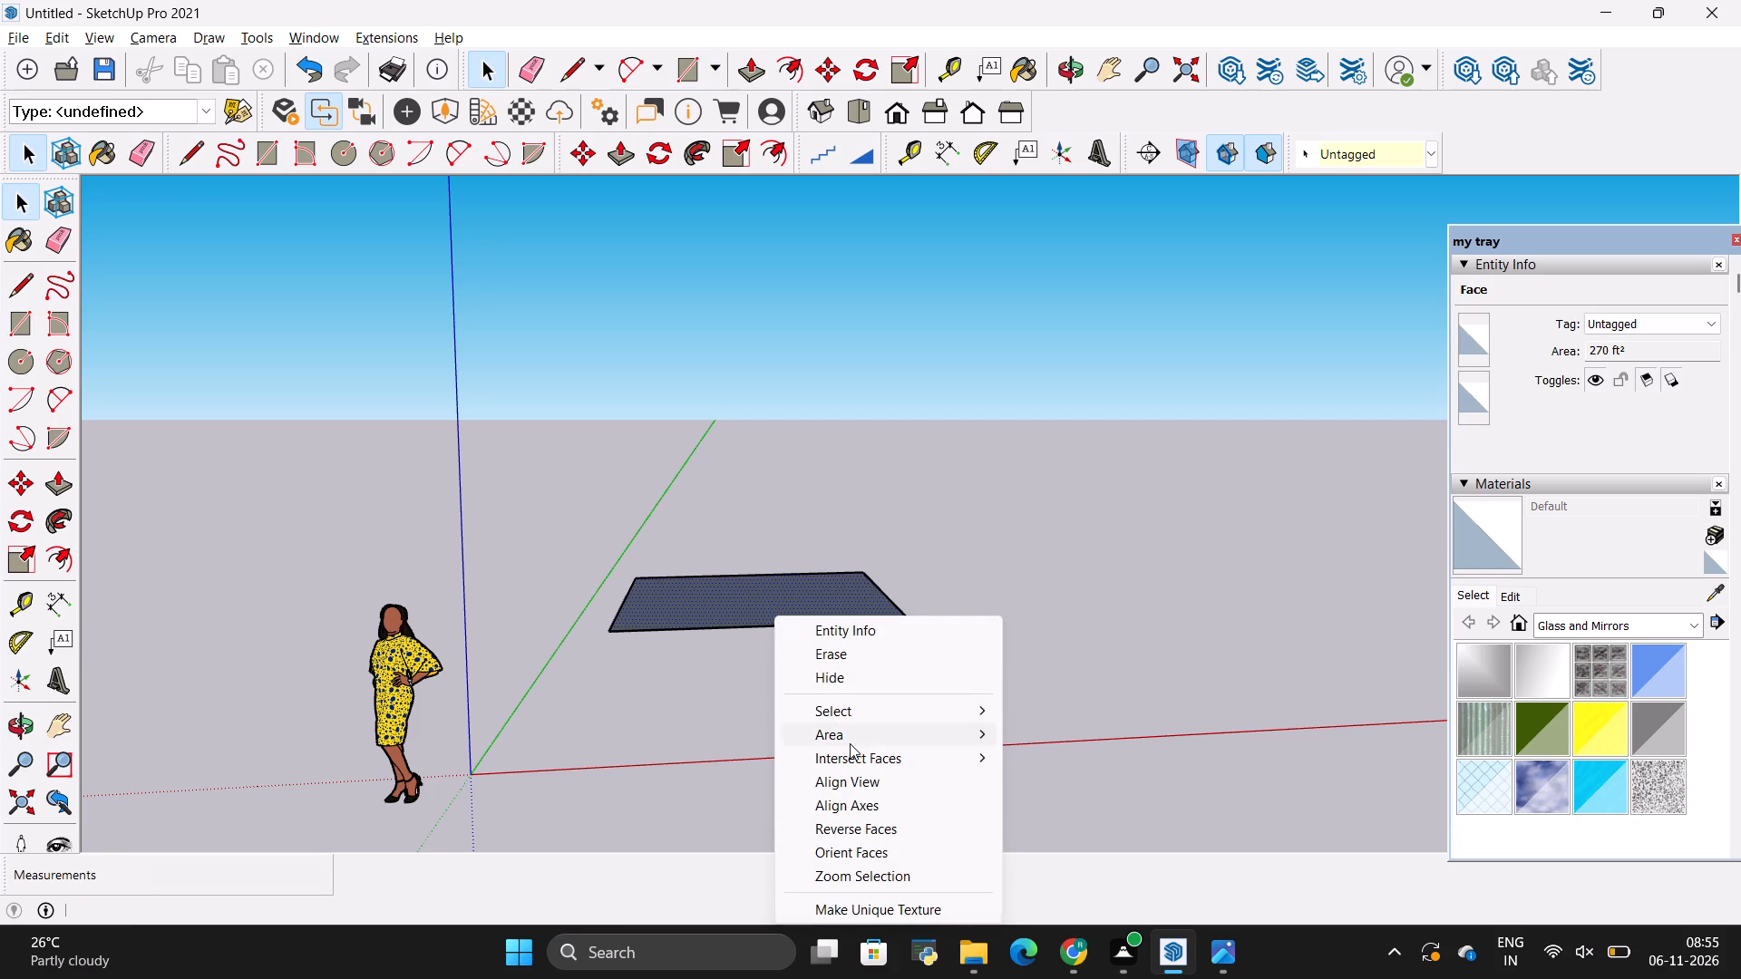
left_click(870, 826)
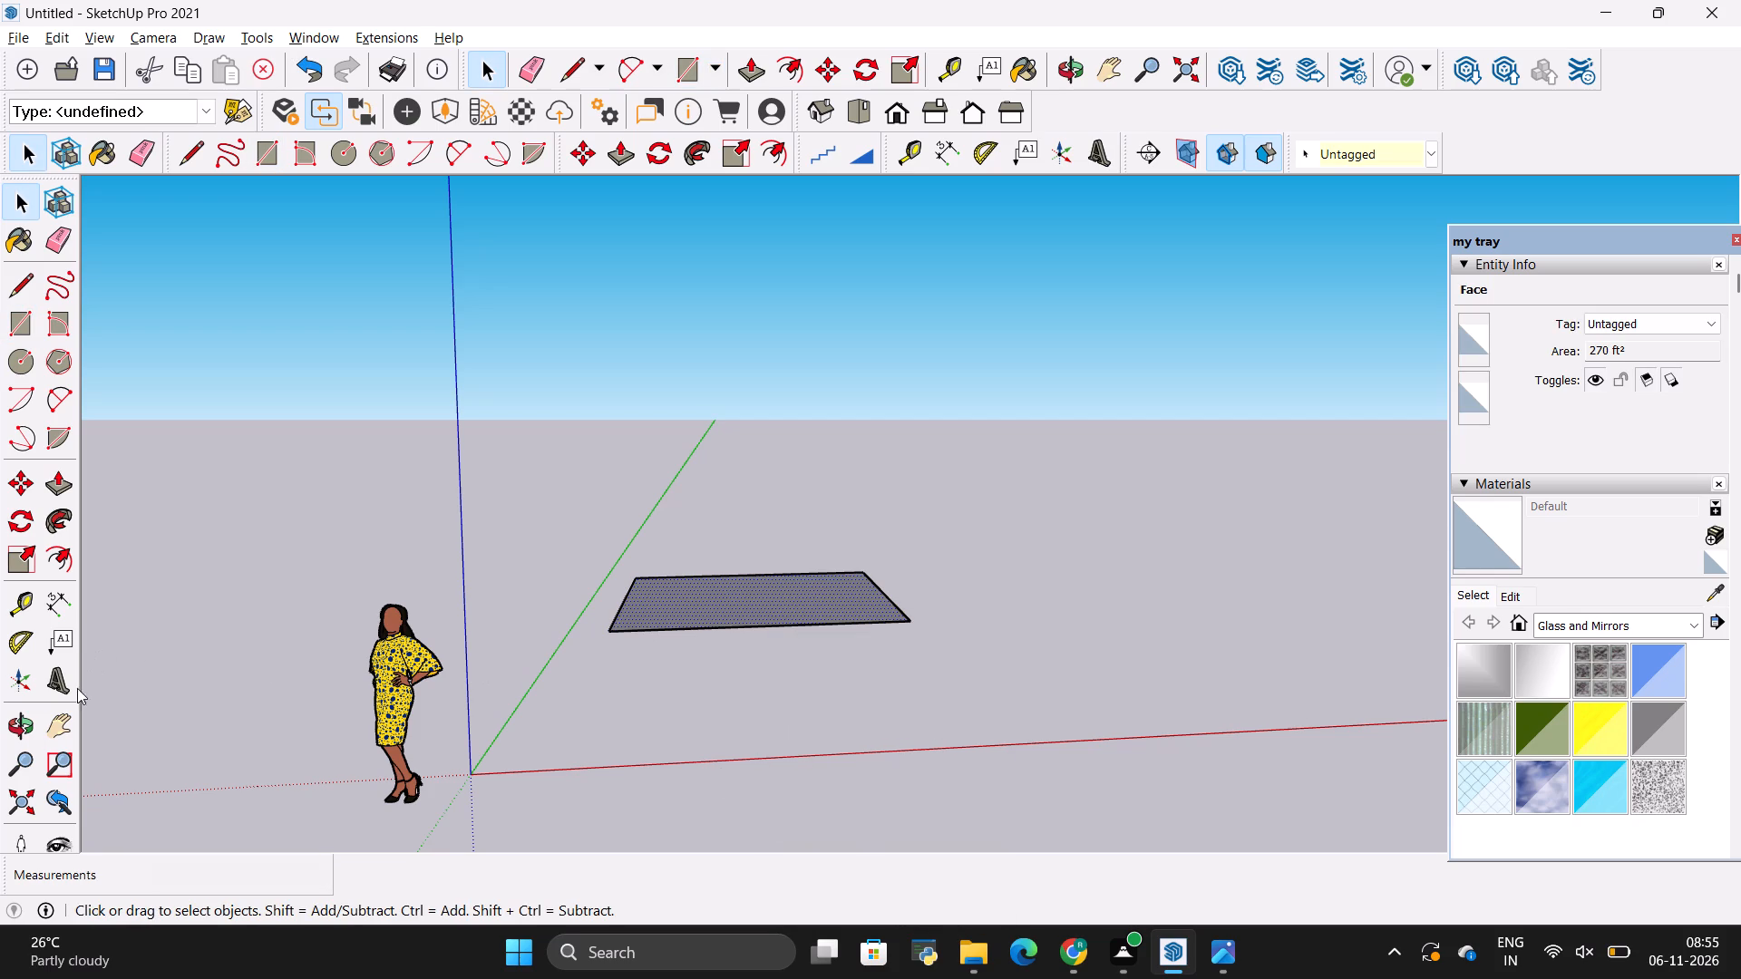
Move the whole floor rectangle, face and edges together, closer to the origin beside the green axis.
left_click(18, 712)
left_click_drag(879, 425, 756, 628)
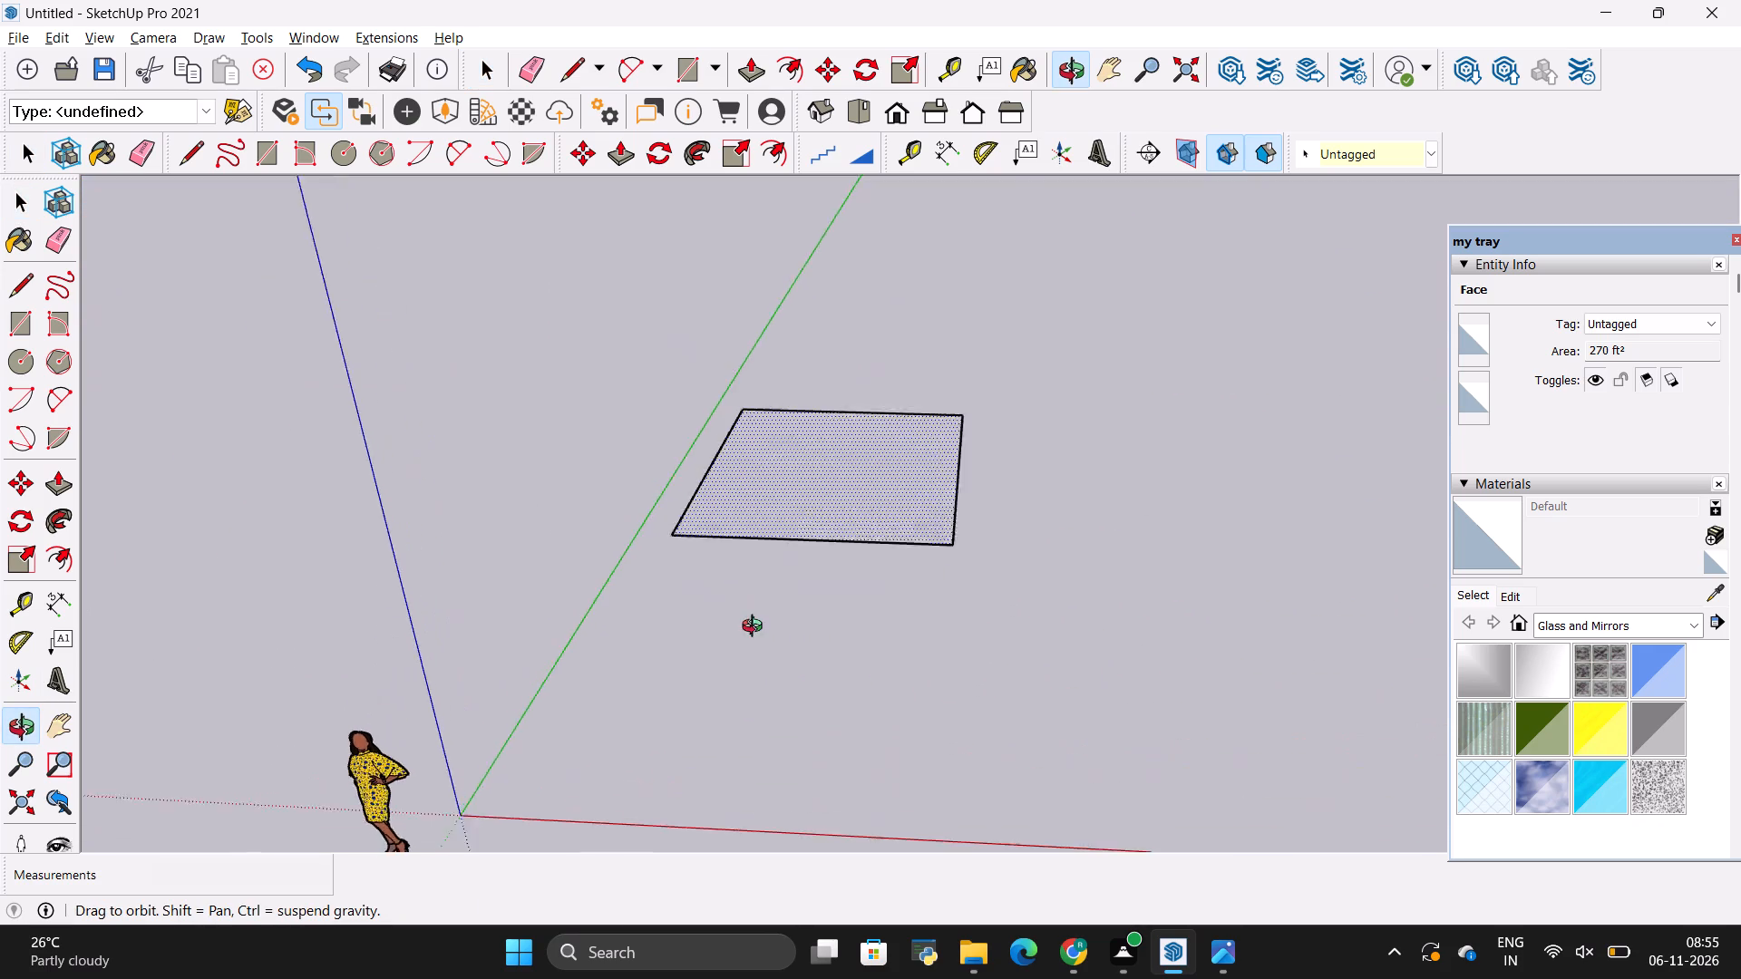
left_click_drag(756, 628, 793, 685)
scroll(849, 632, "down", 3)
key("space")
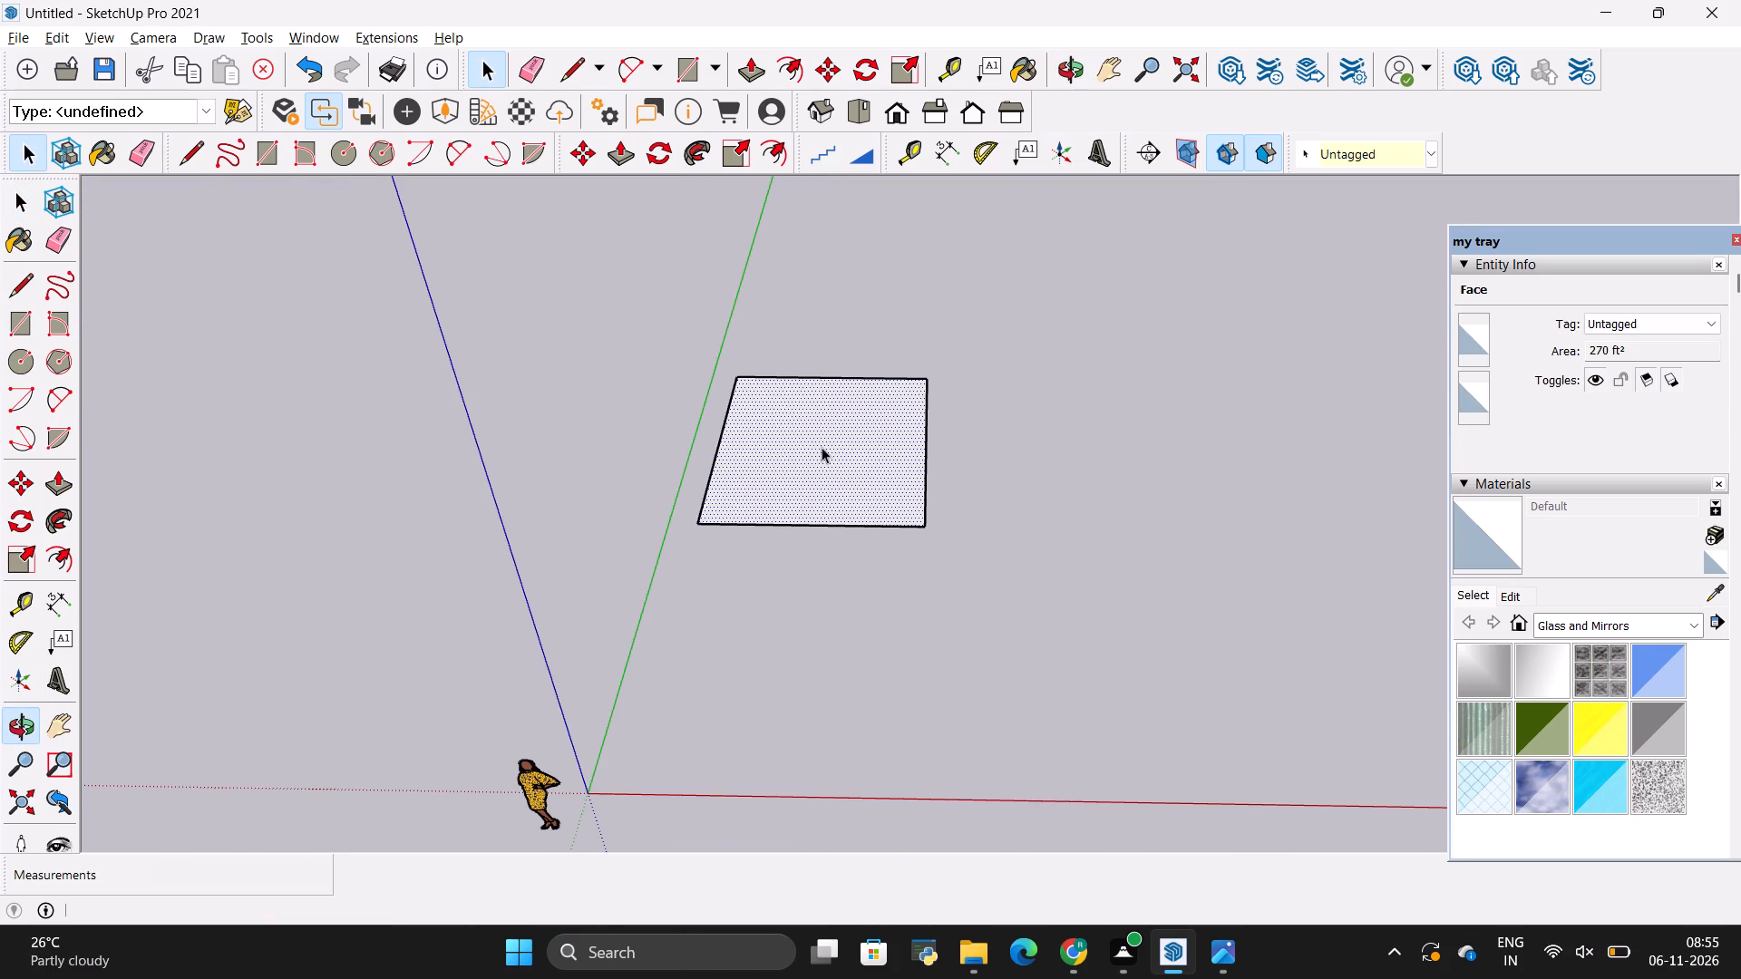
double_click(822, 447)
key("m")
left_click(698, 521)
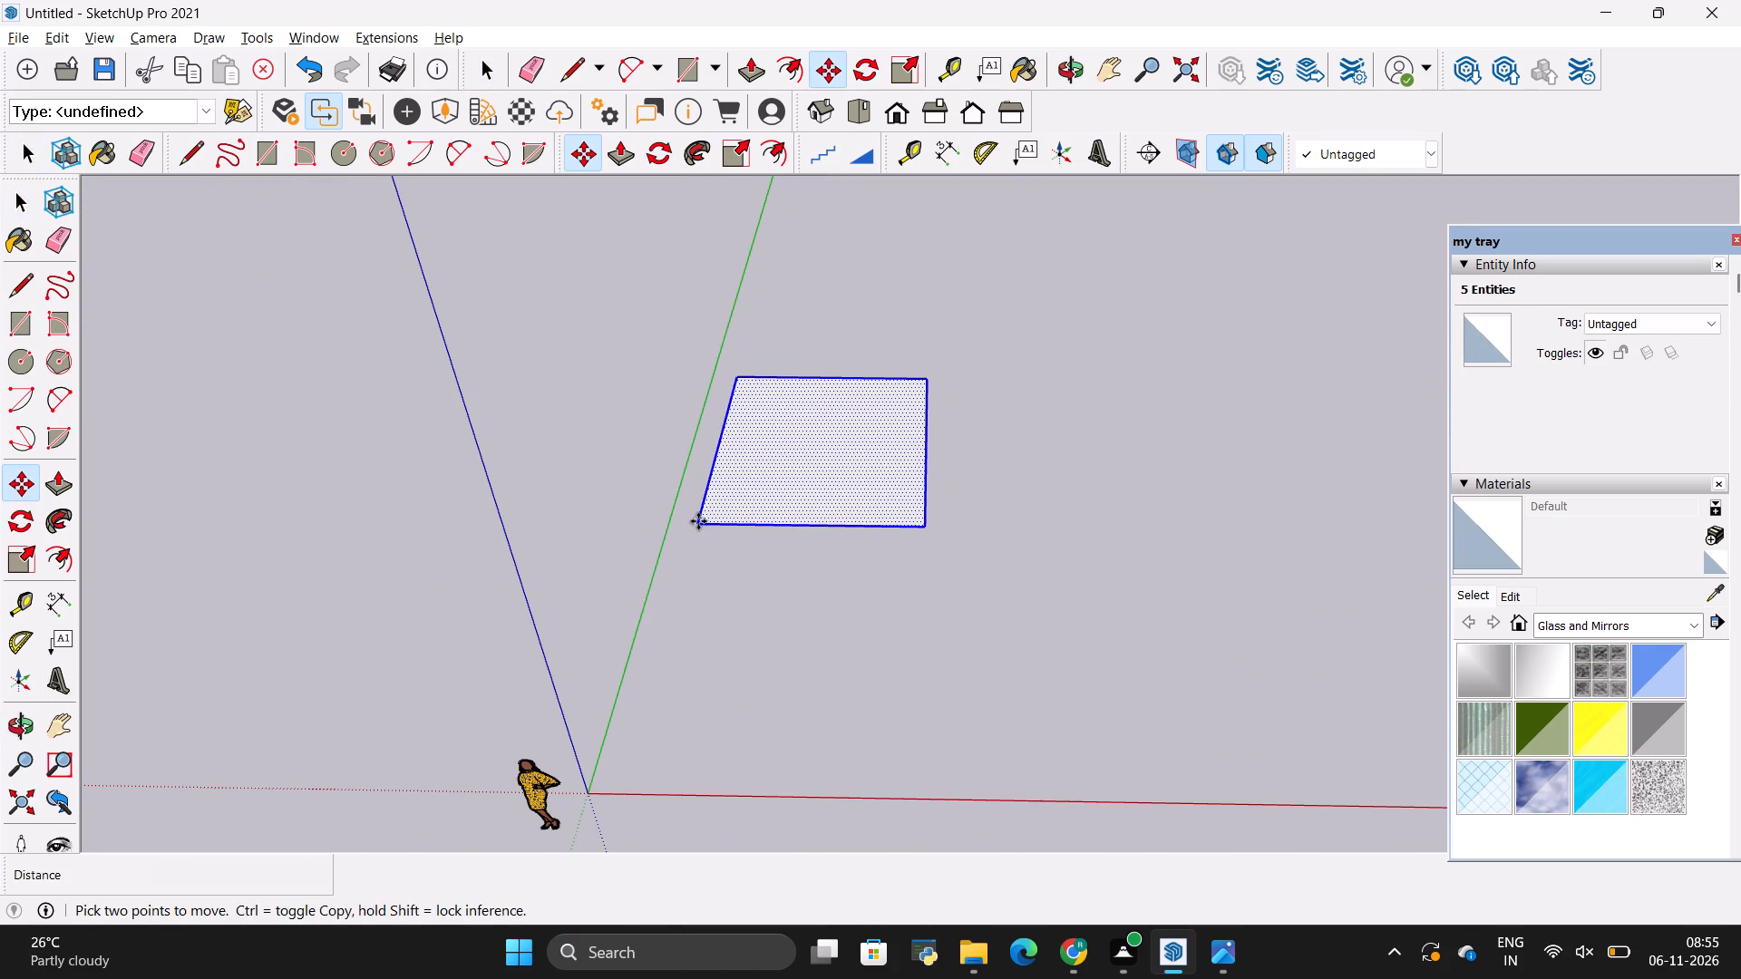
left_click(657, 745)
key("space")
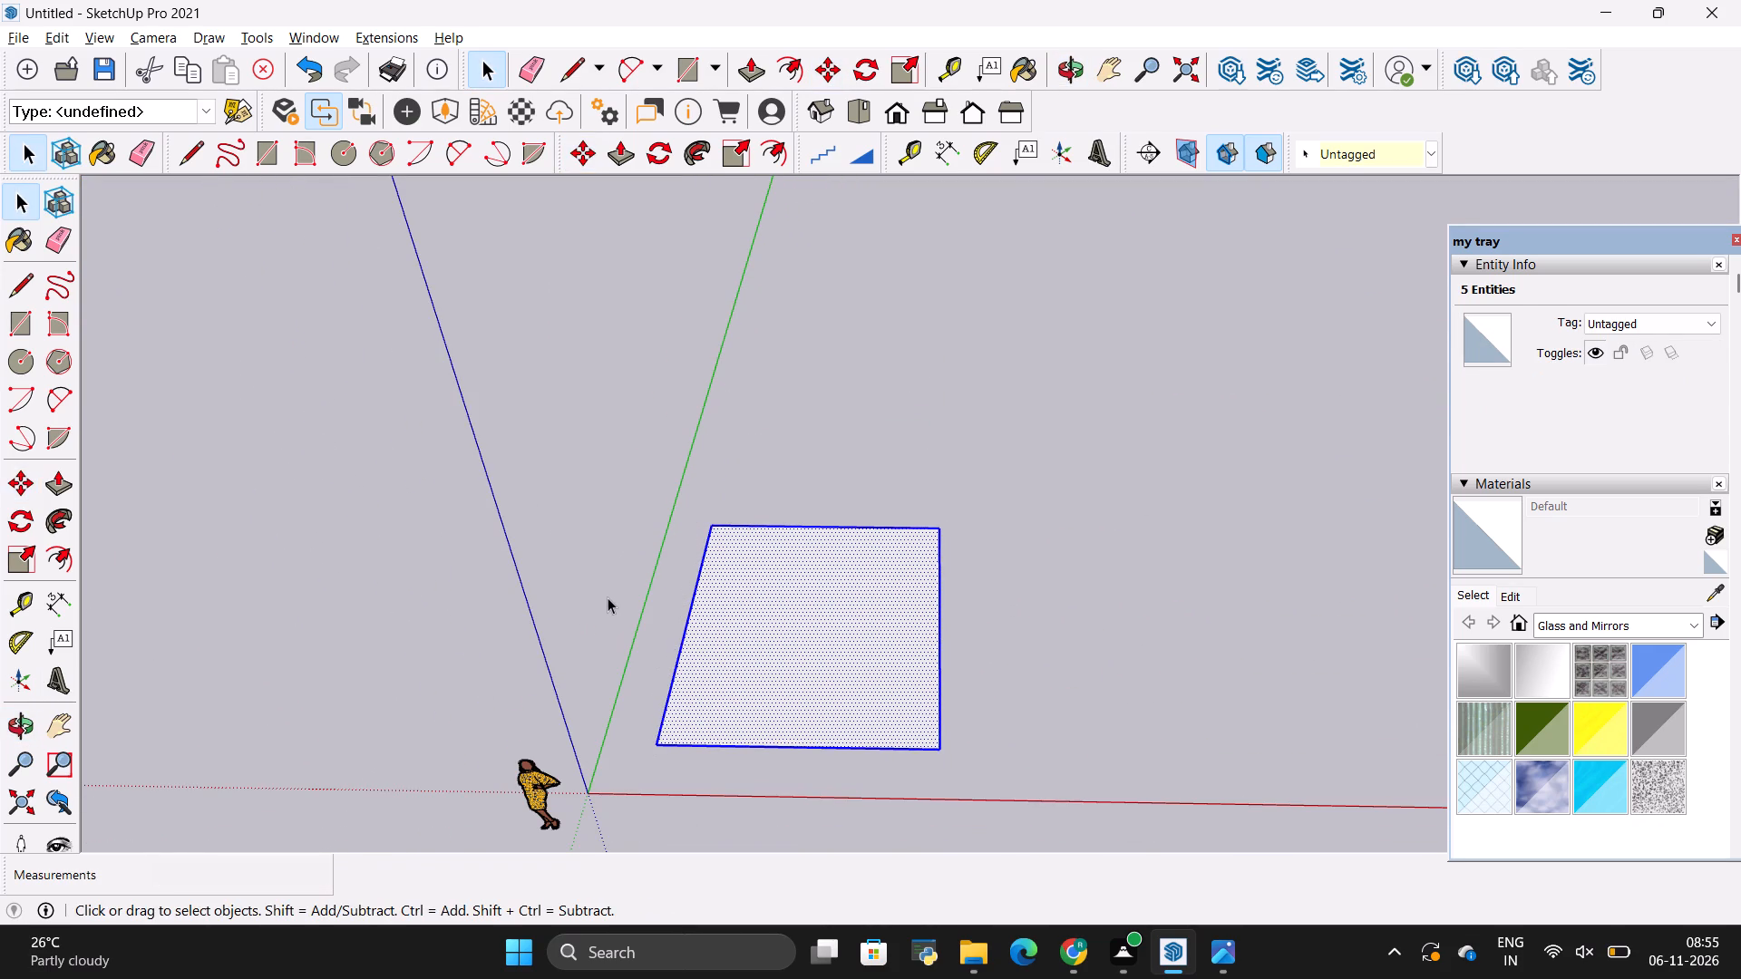
left_click(606, 596)
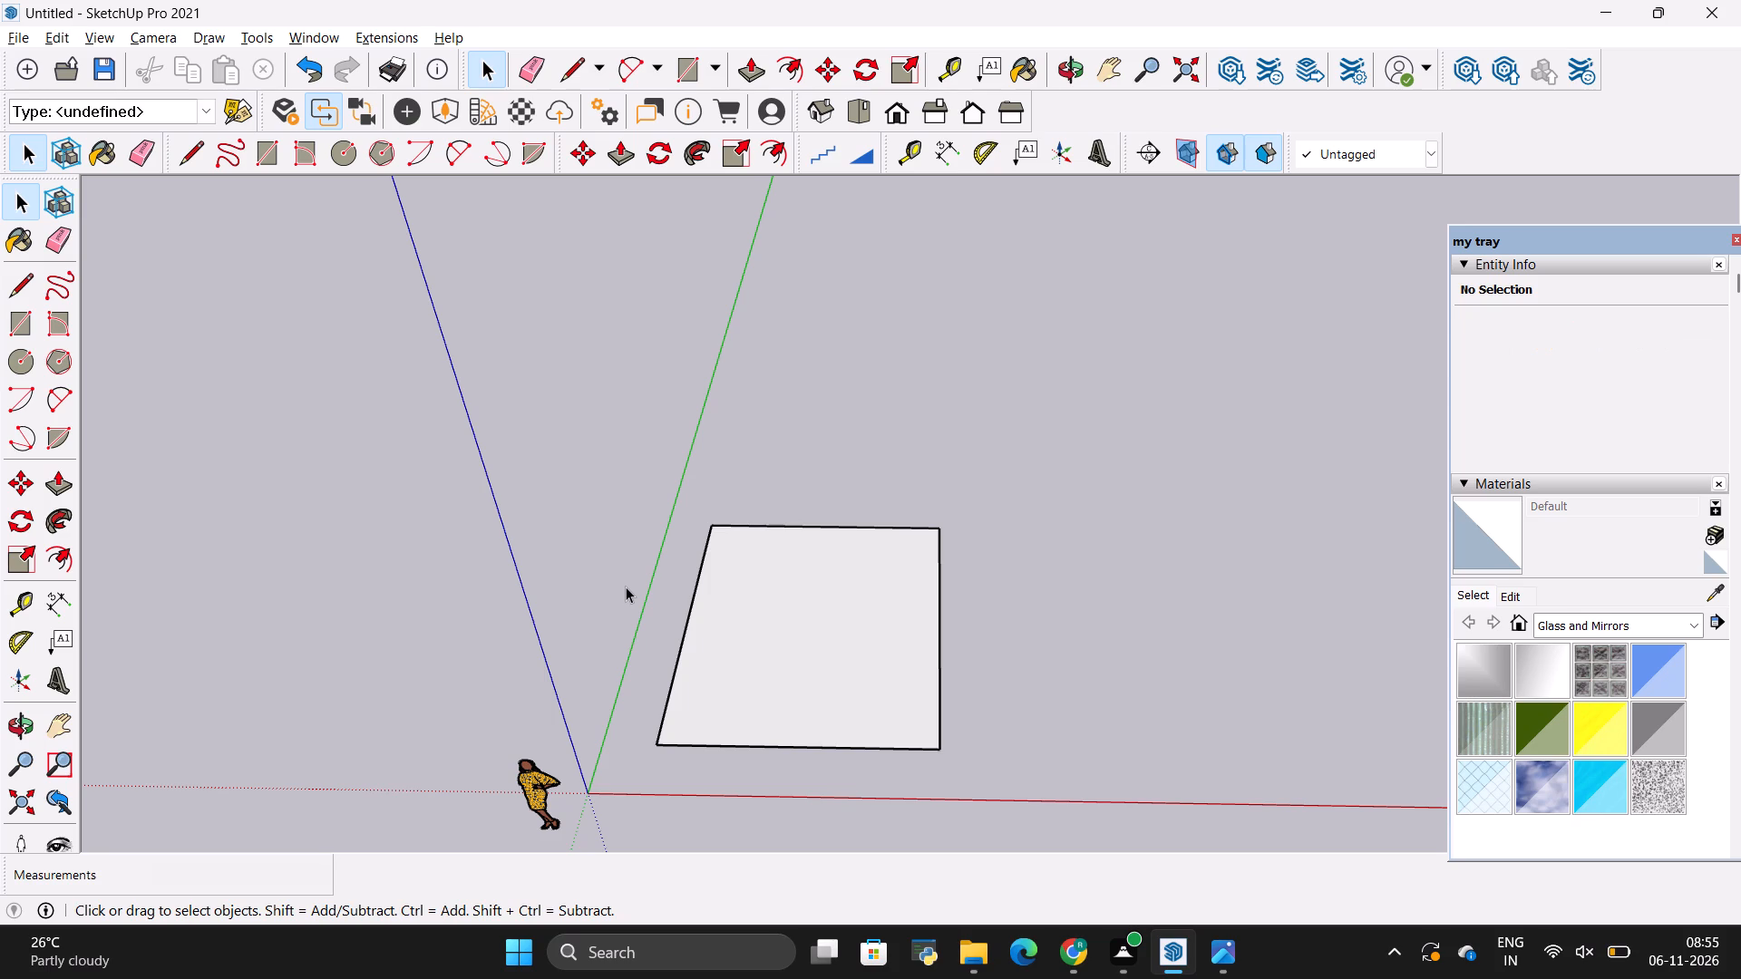
Offset the floor rectangle's edges inward by 6" to outline the wall thickness.
key("space")
left_click(835, 584)
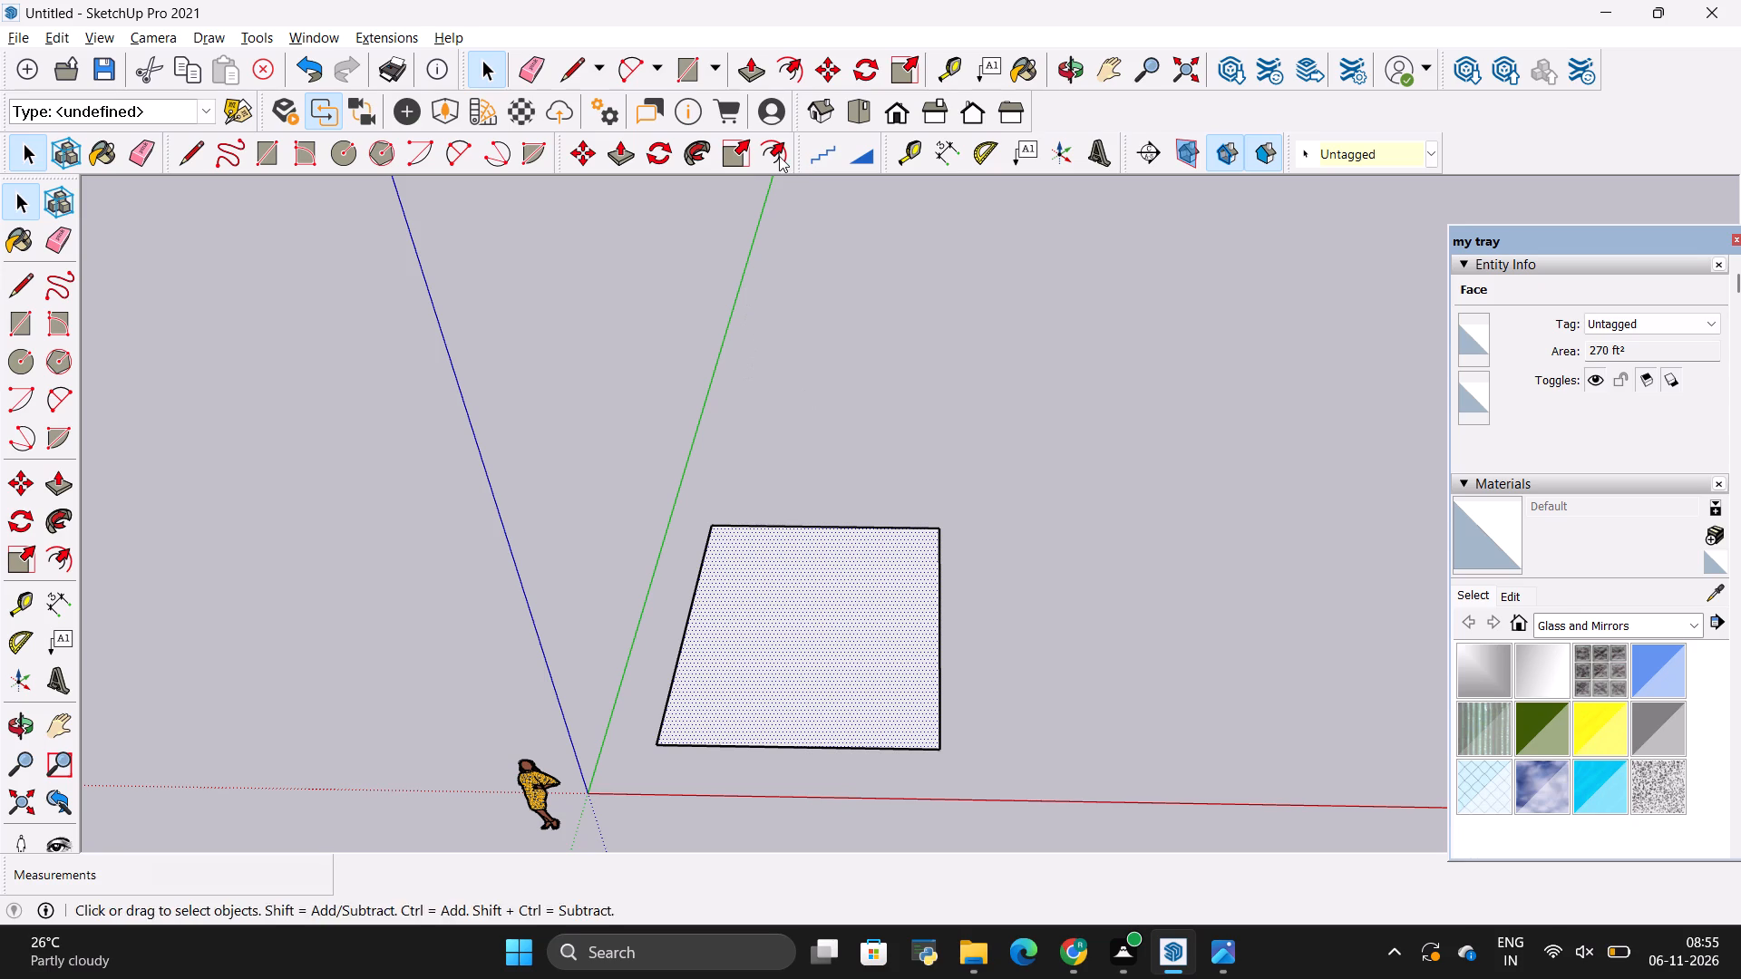
left_click(779, 156)
left_click(893, 612)
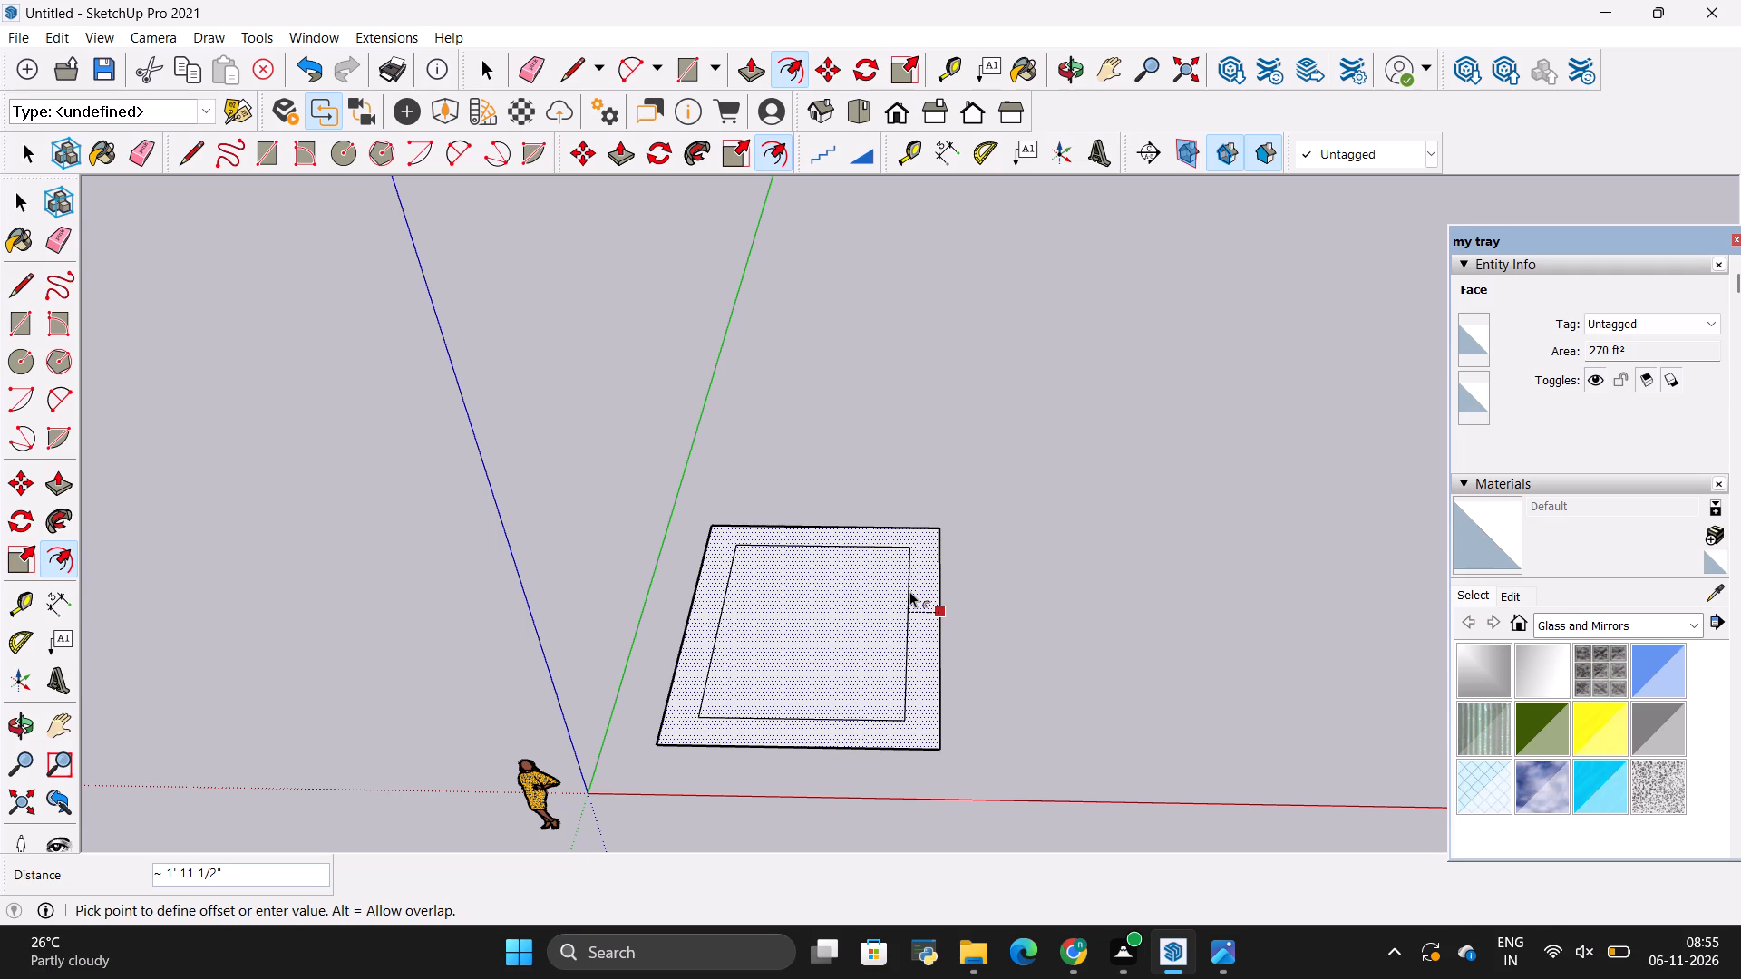
key("BackSpace")
key("6")
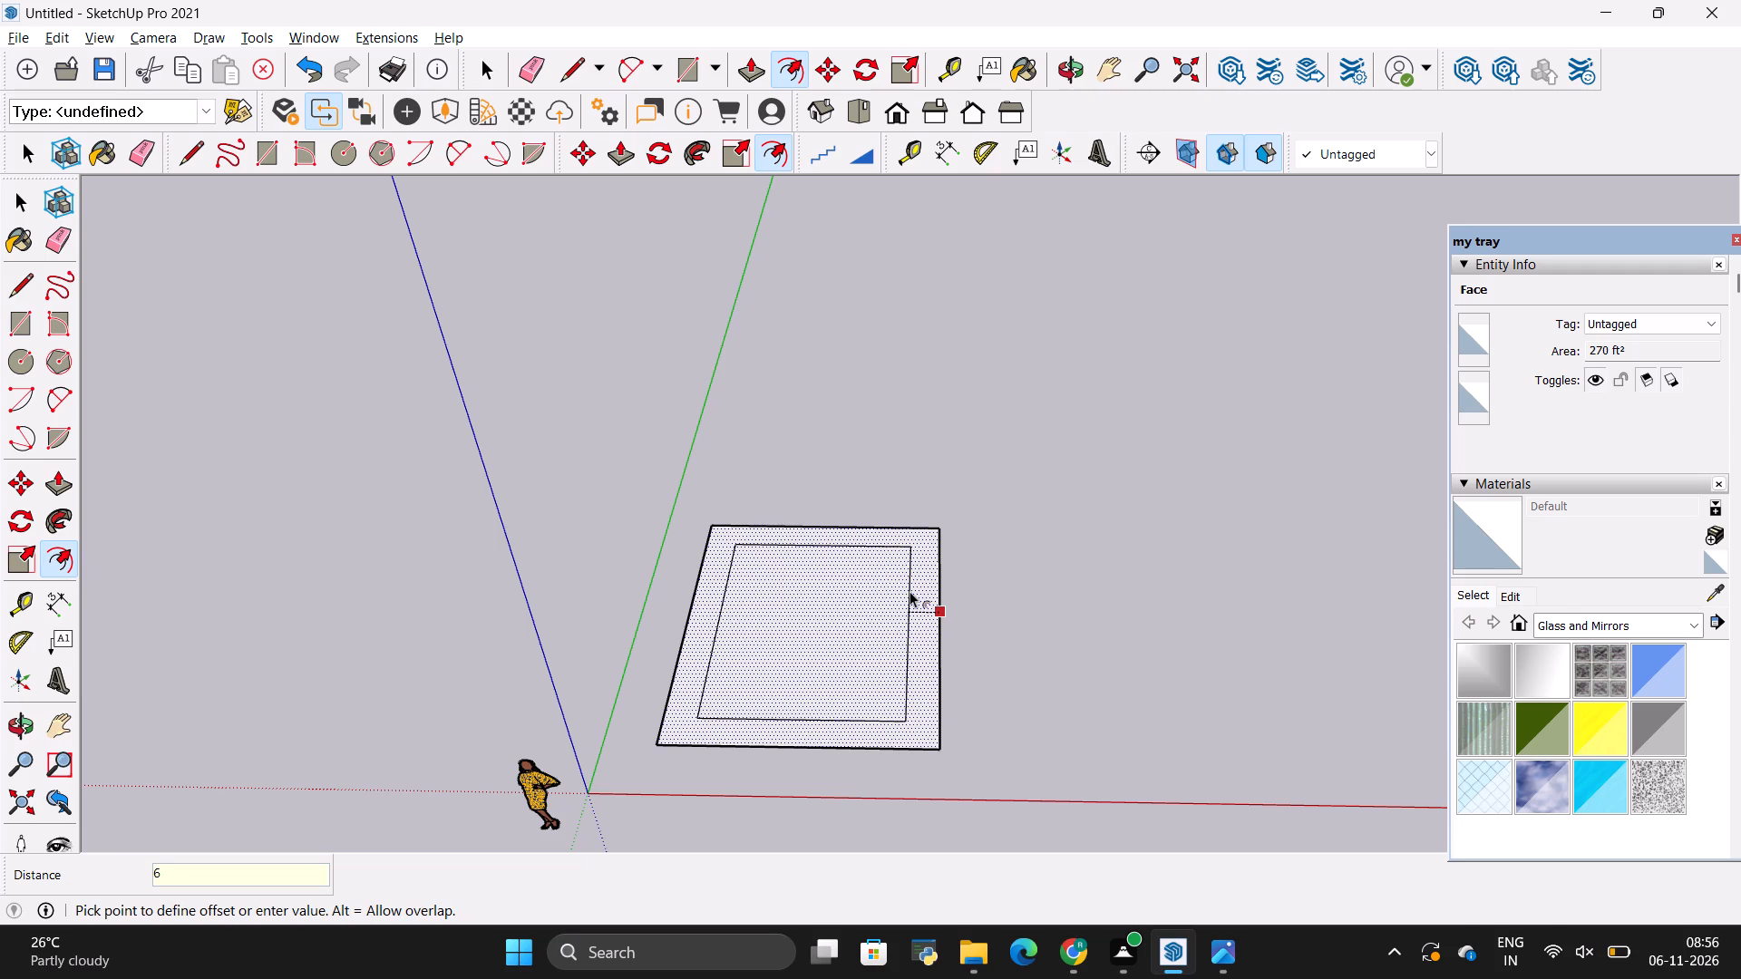
key("shift+quotedbl")
key("Return")
key("space")
Draw 6" lines from both front inner corners of the offset to the outer front edge, separating the front strip.
type("L")
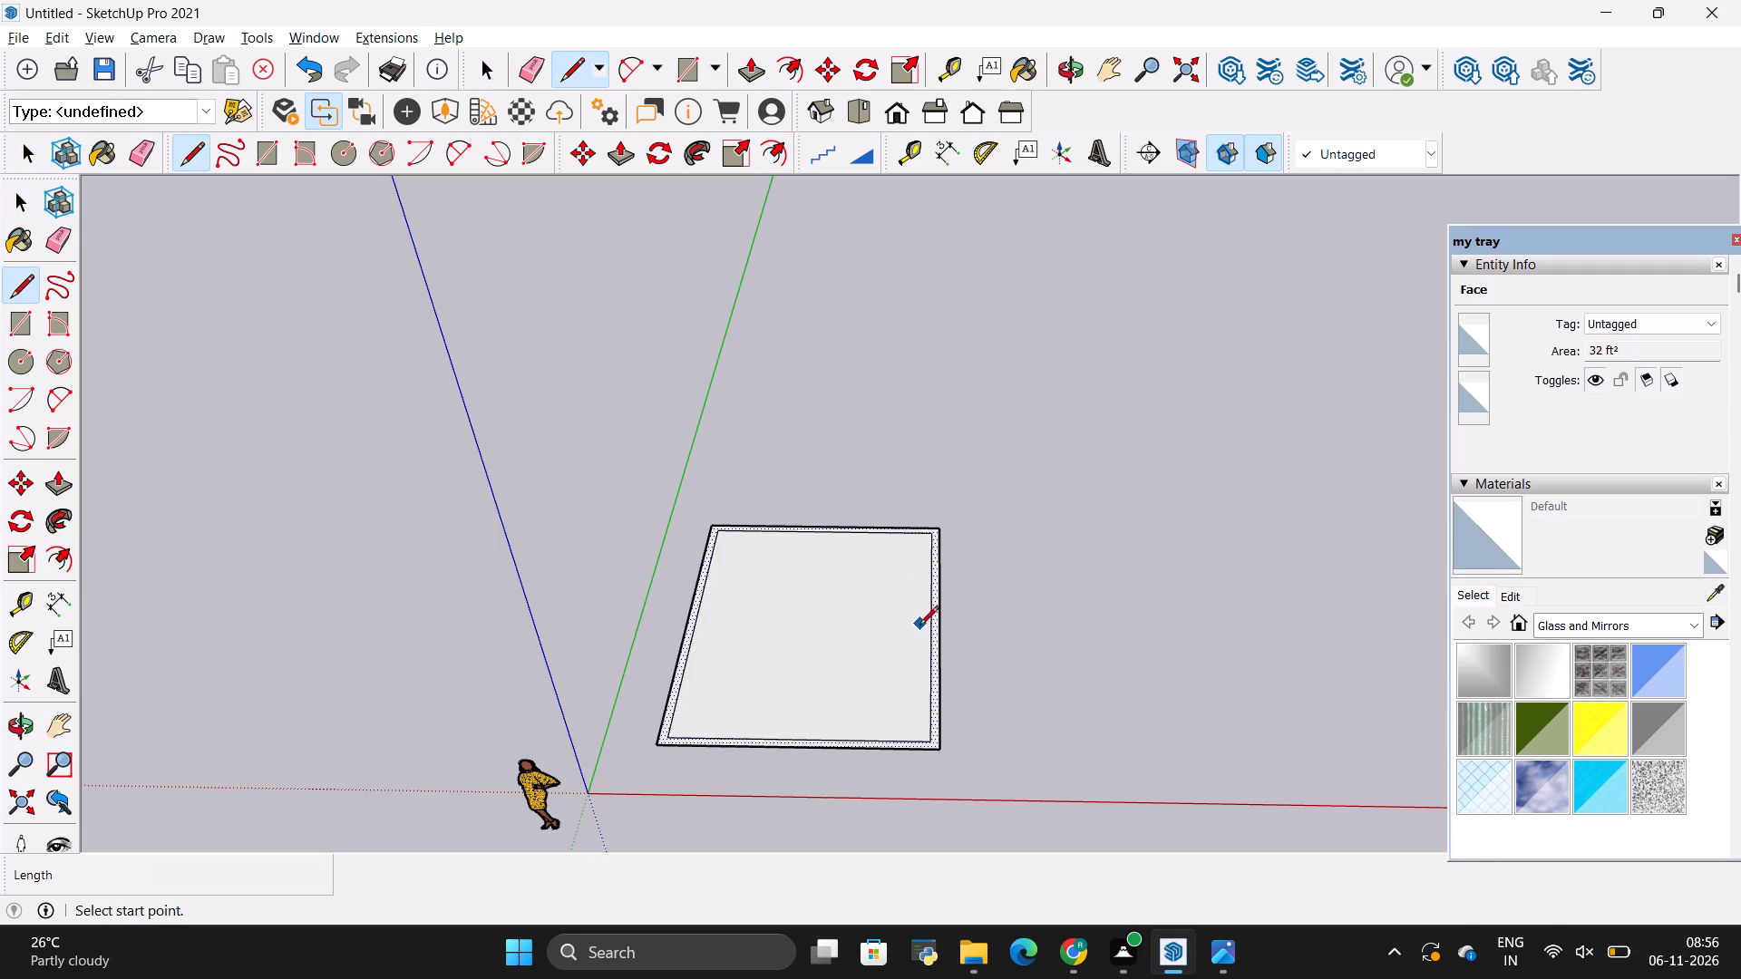
scroll(909, 647, "down", 3)
scroll(908, 736, "up", 15)
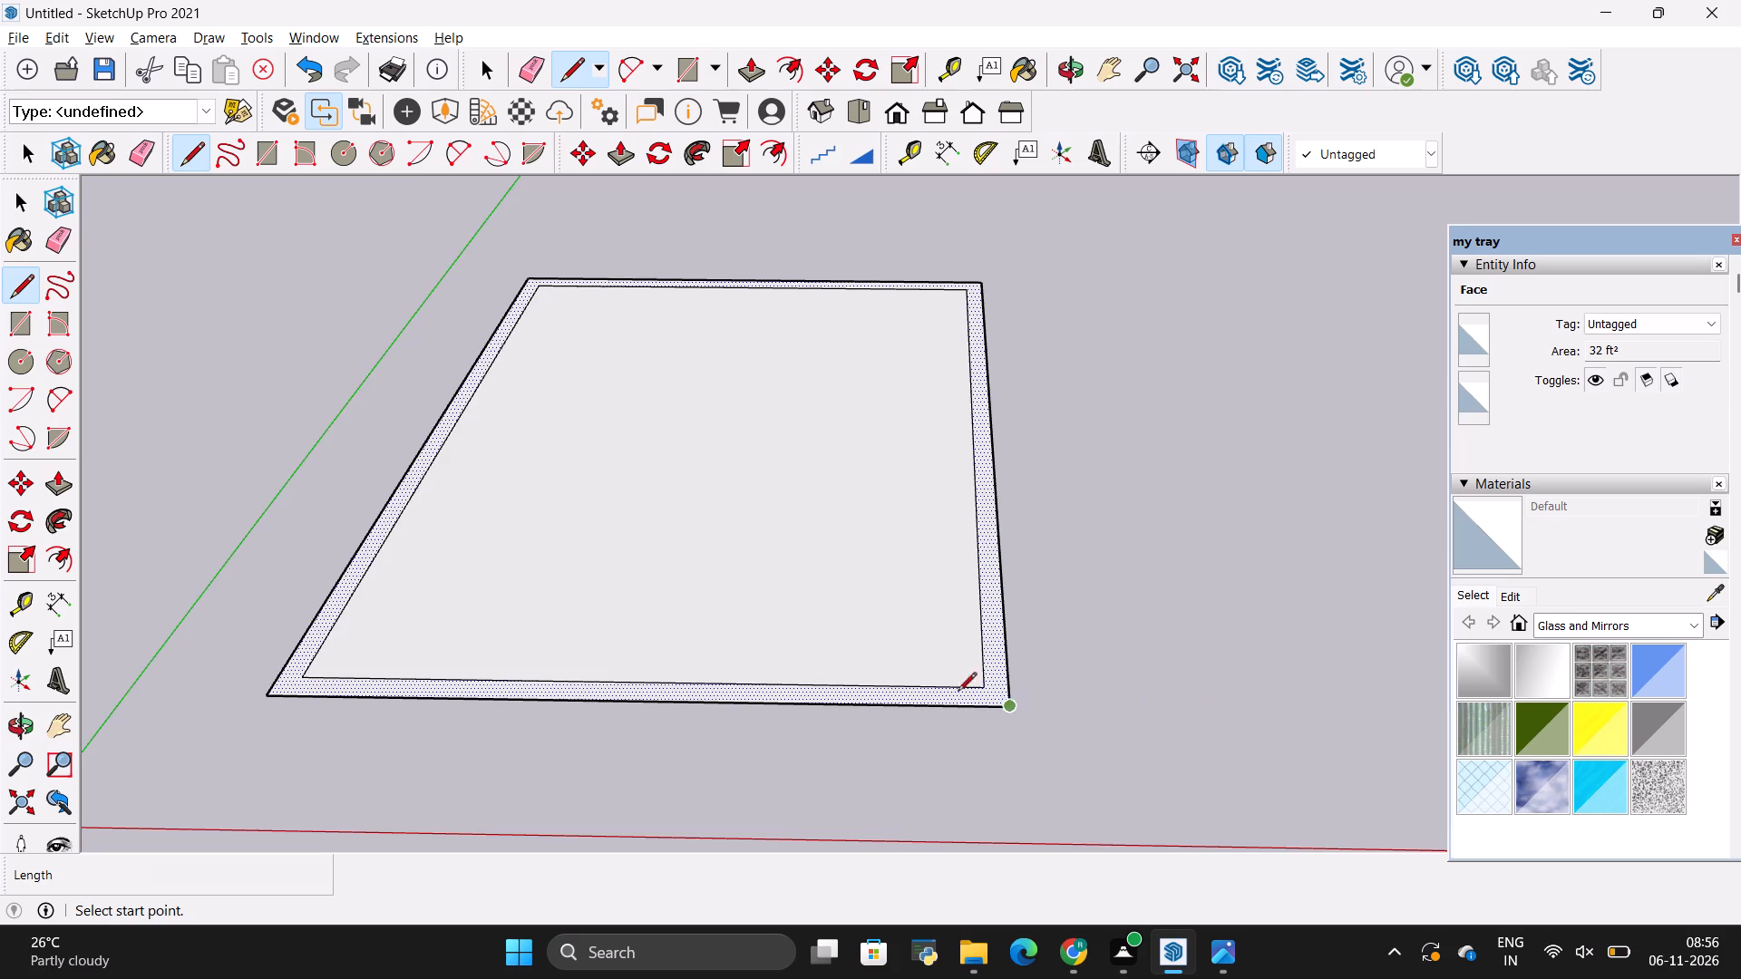
scroll(895, 693, "up", 3)
left_click(1016, 685)
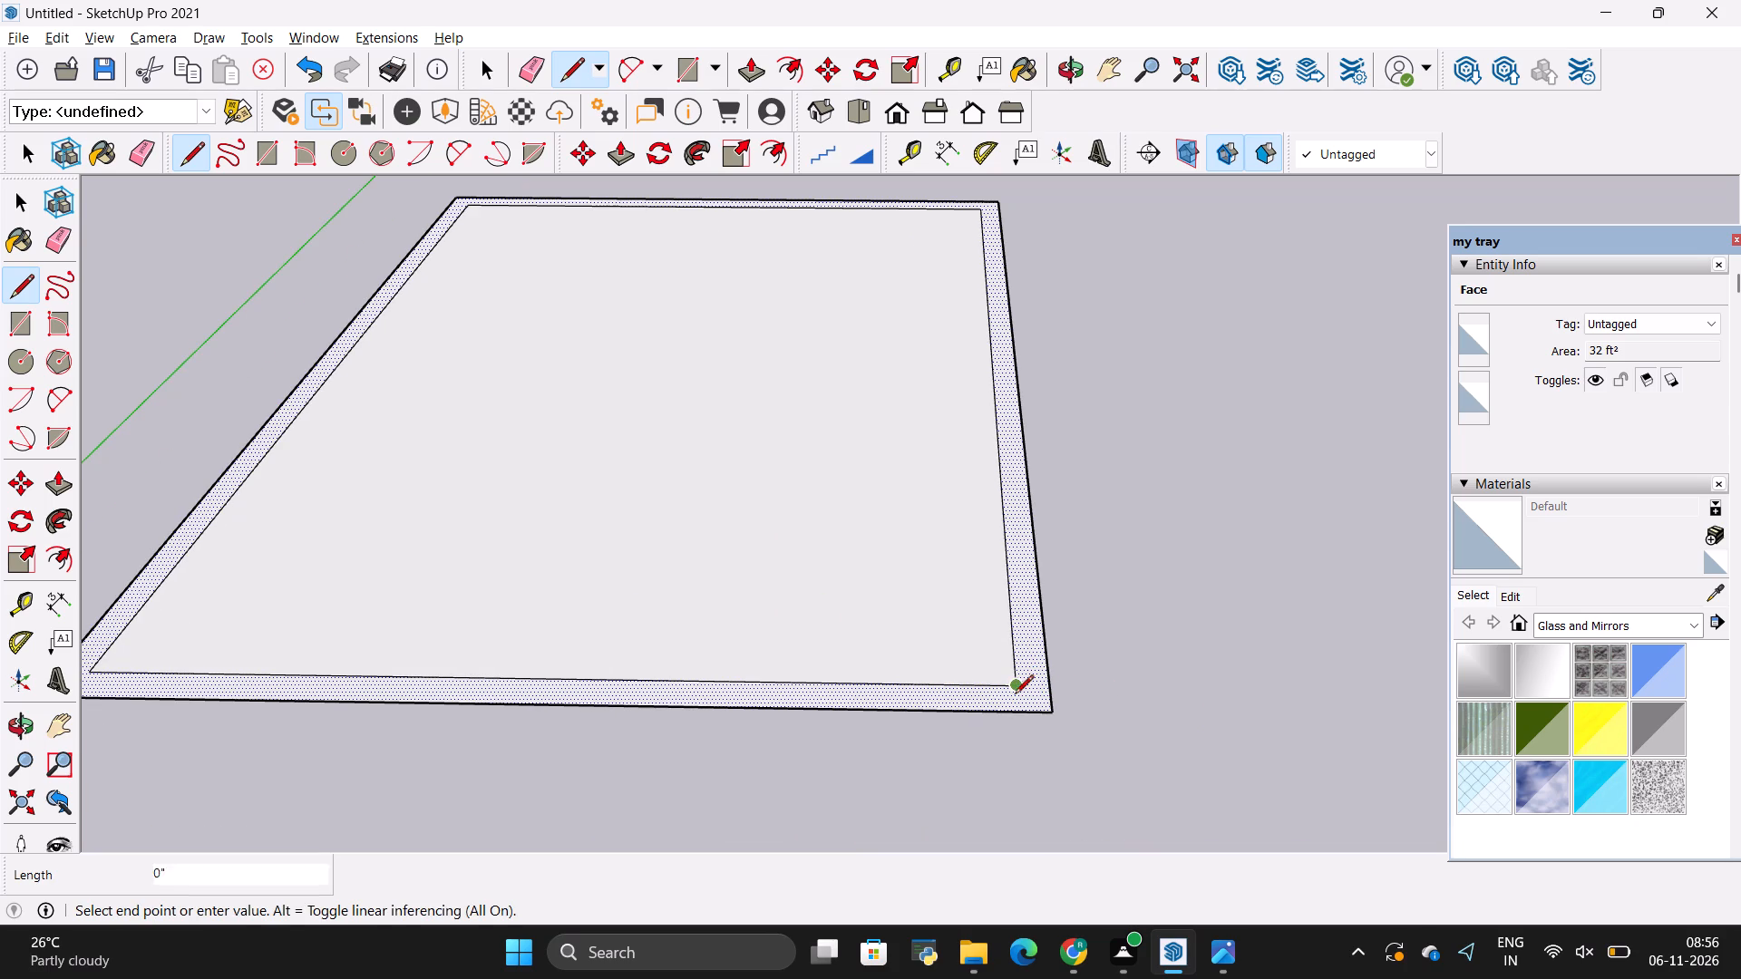
left_click(1014, 714)
scroll(1209, 702, "down", 6)
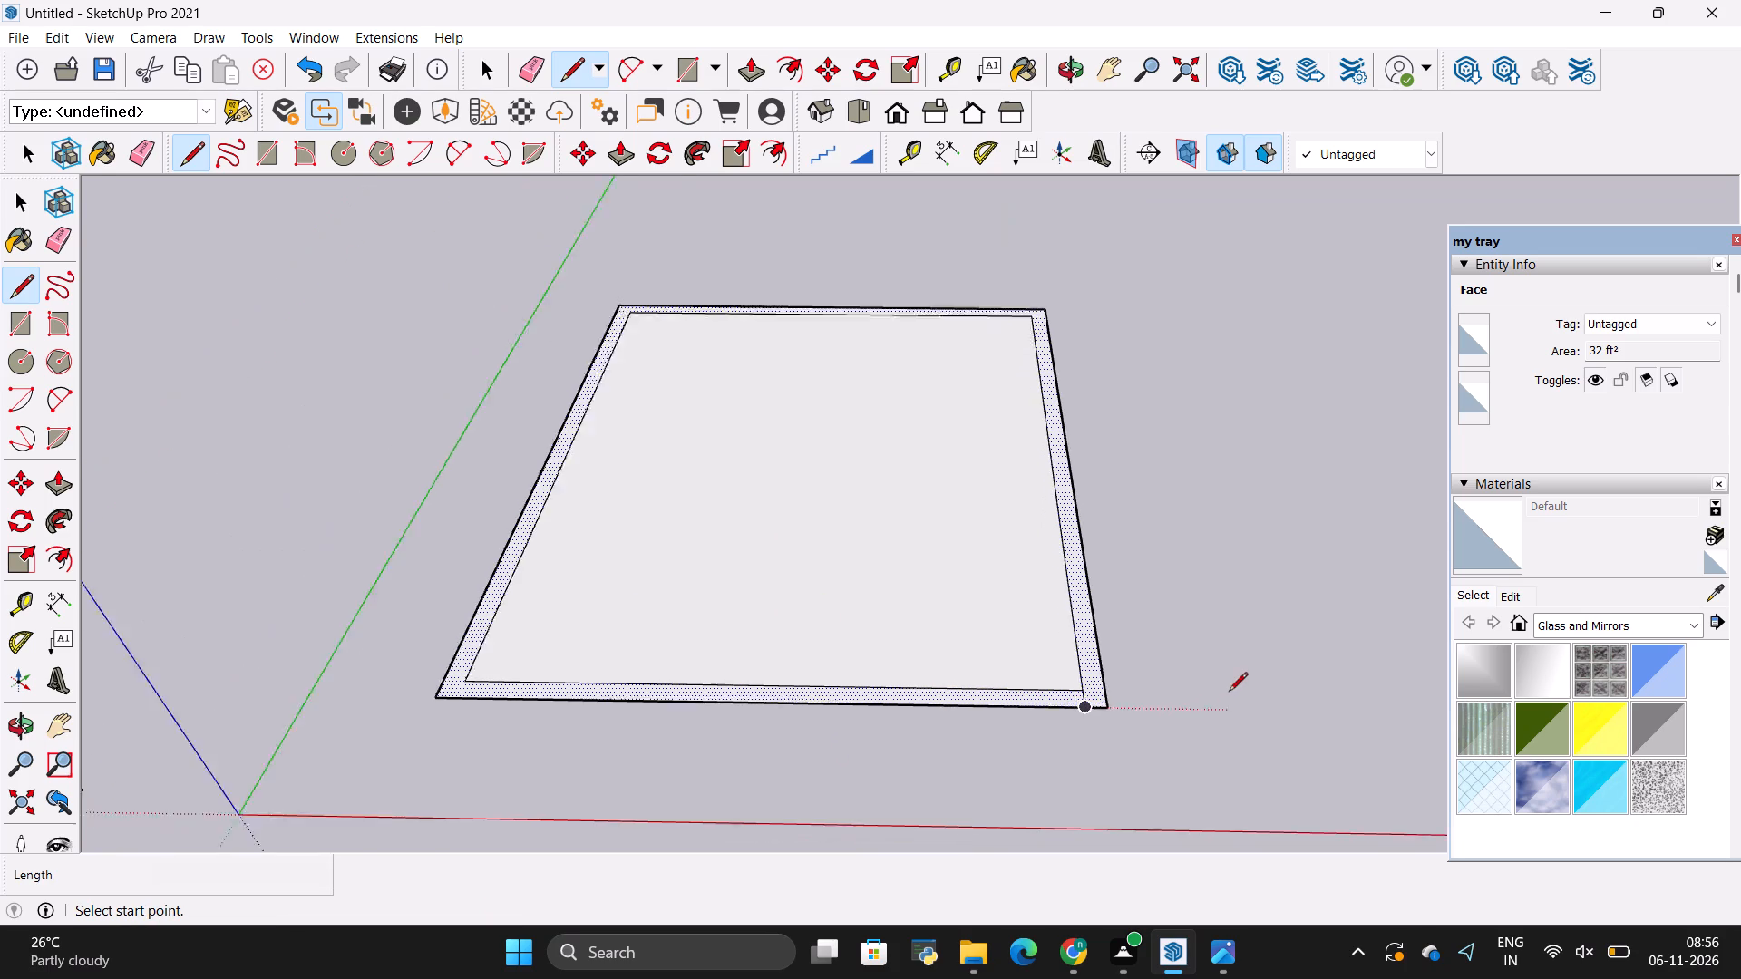
scroll(1229, 693, "down", 1)
scroll(674, 705, "up", 3)
scroll(464, 698, "up", 6)
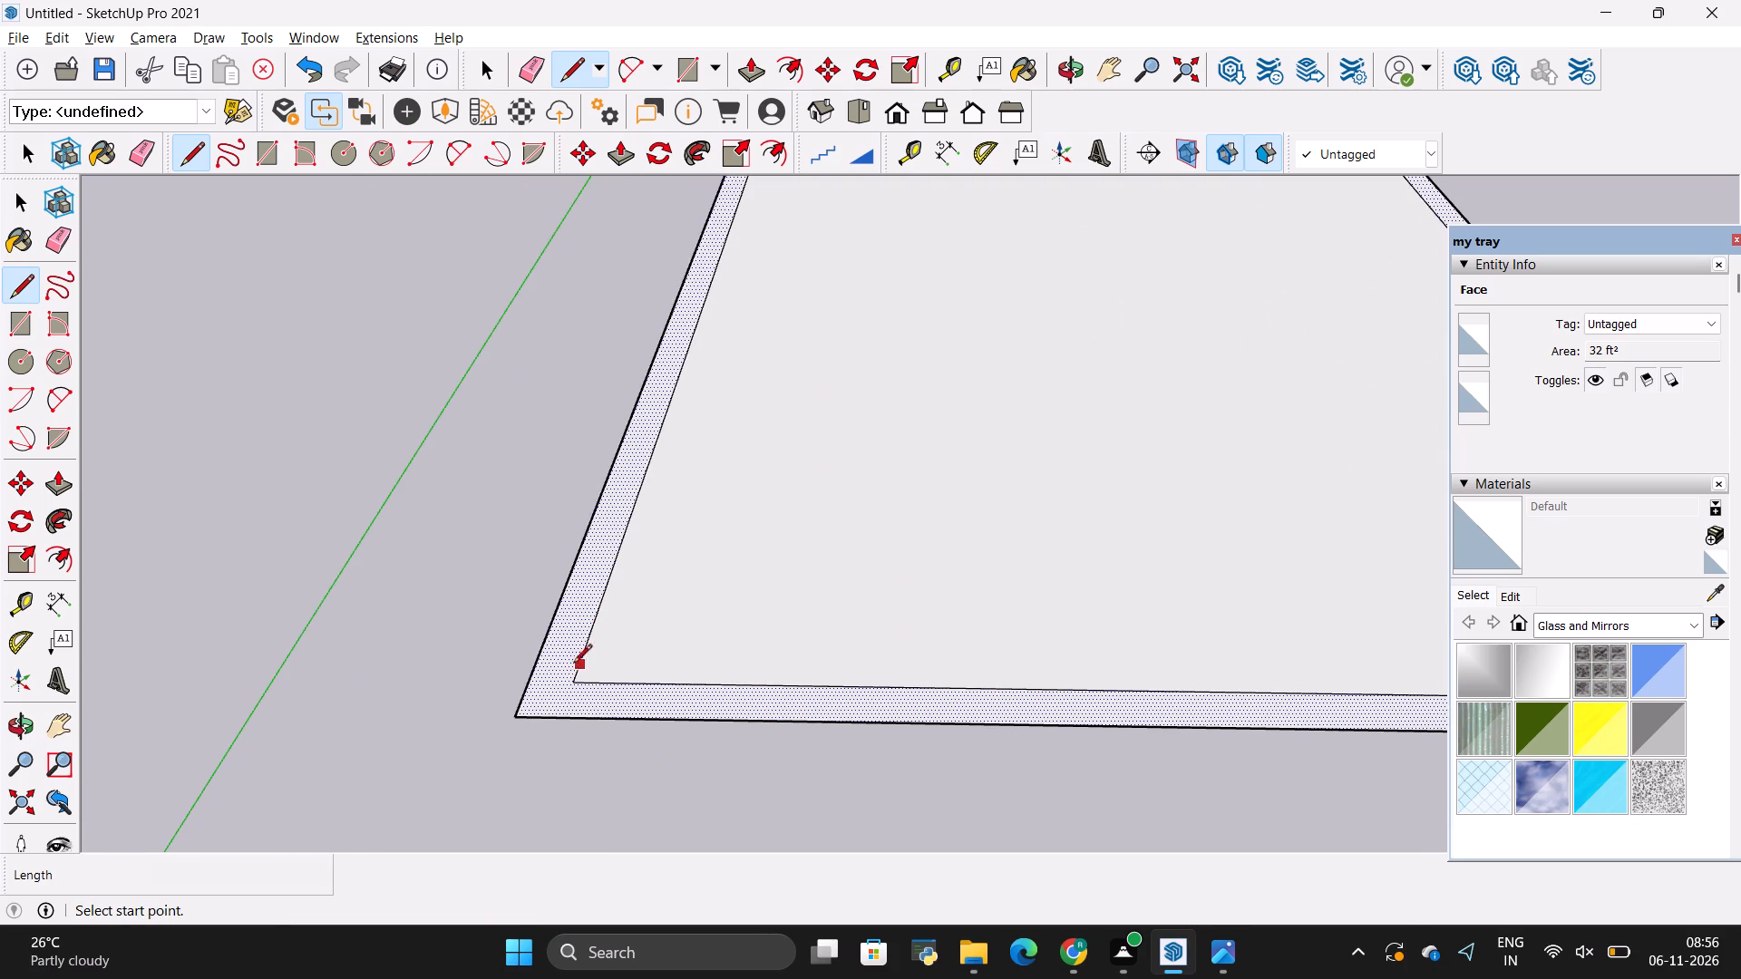
left_click(569, 678)
left_click(568, 714)
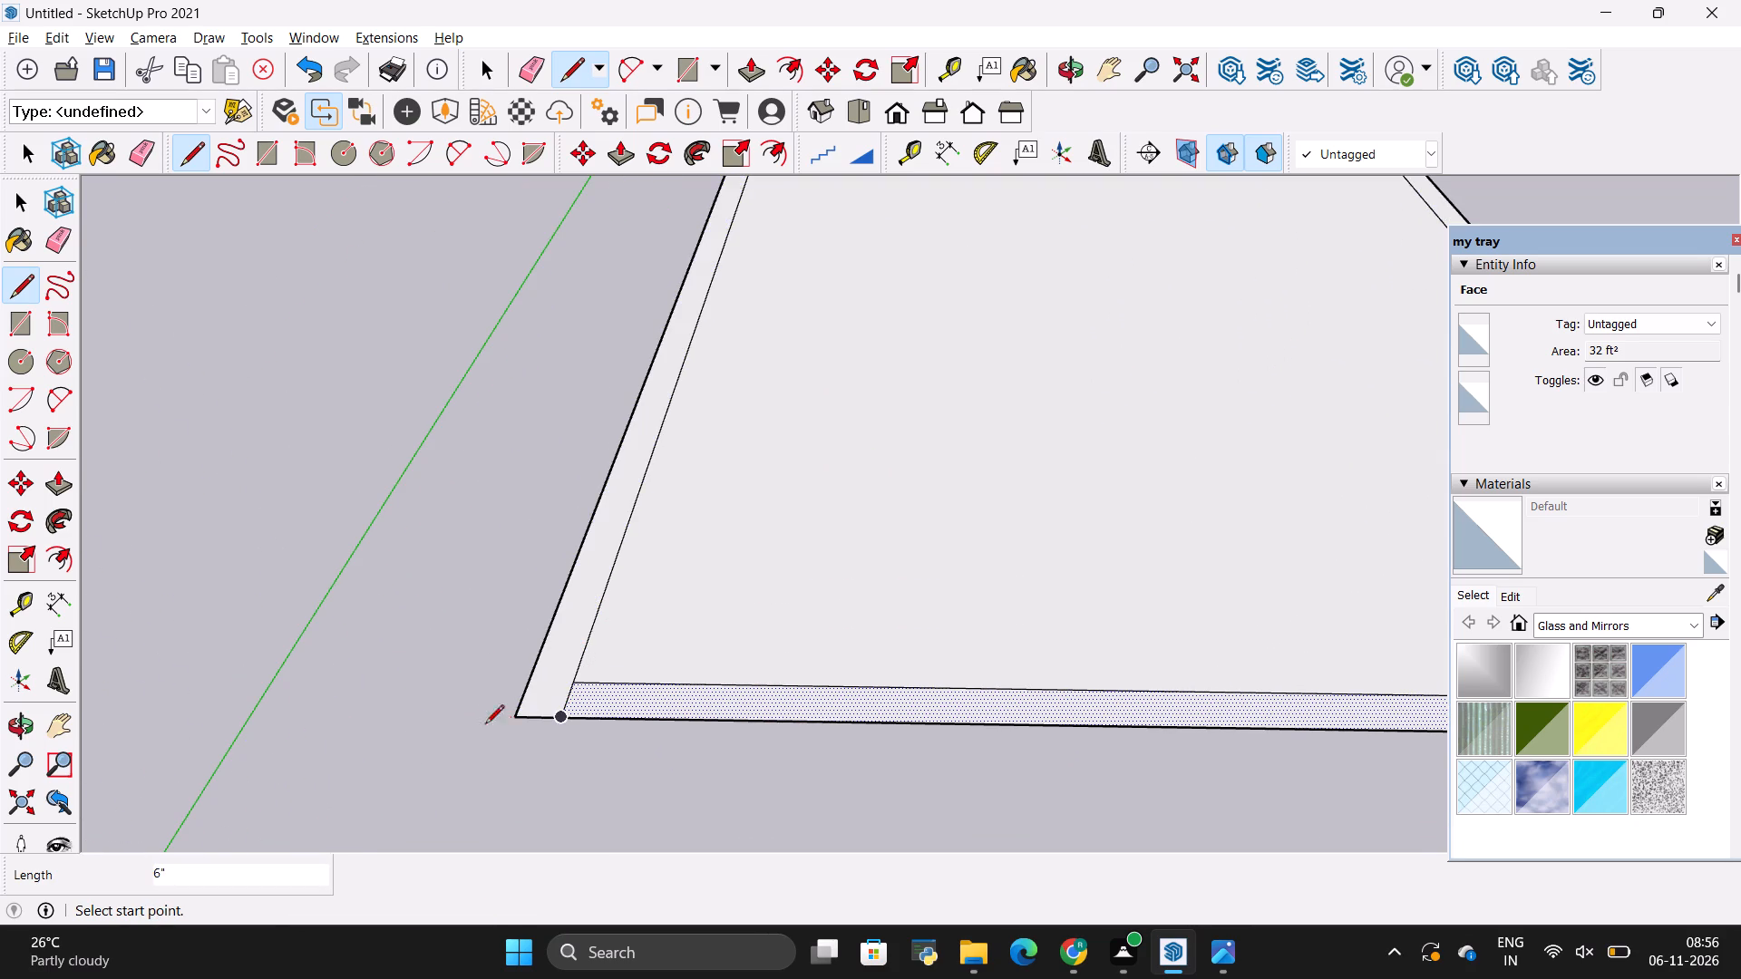
scroll(404, 732, "down", 3)
key("space")
Erase the inner offset edge along the front side, leaving a U-shaped wall outline open at the front.
scroll(596, 702, "up", 2)
key("e")
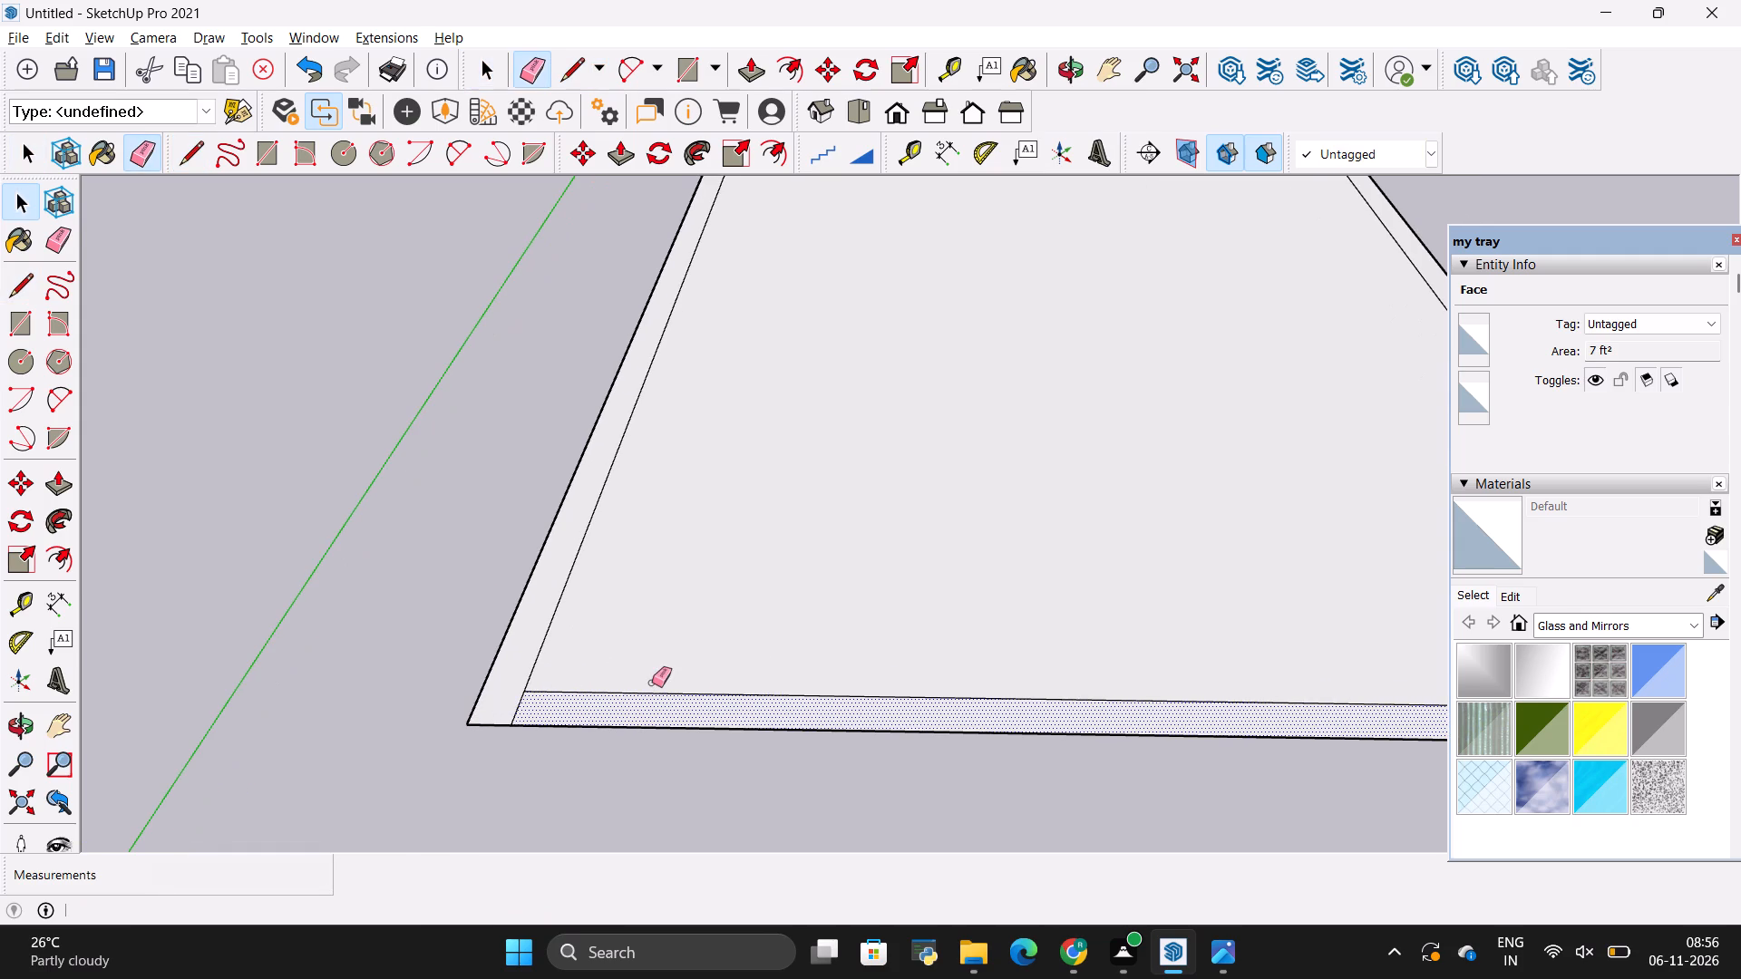
left_click(652, 683)
left_click(647, 688)
scroll(392, 757, "down", 2)
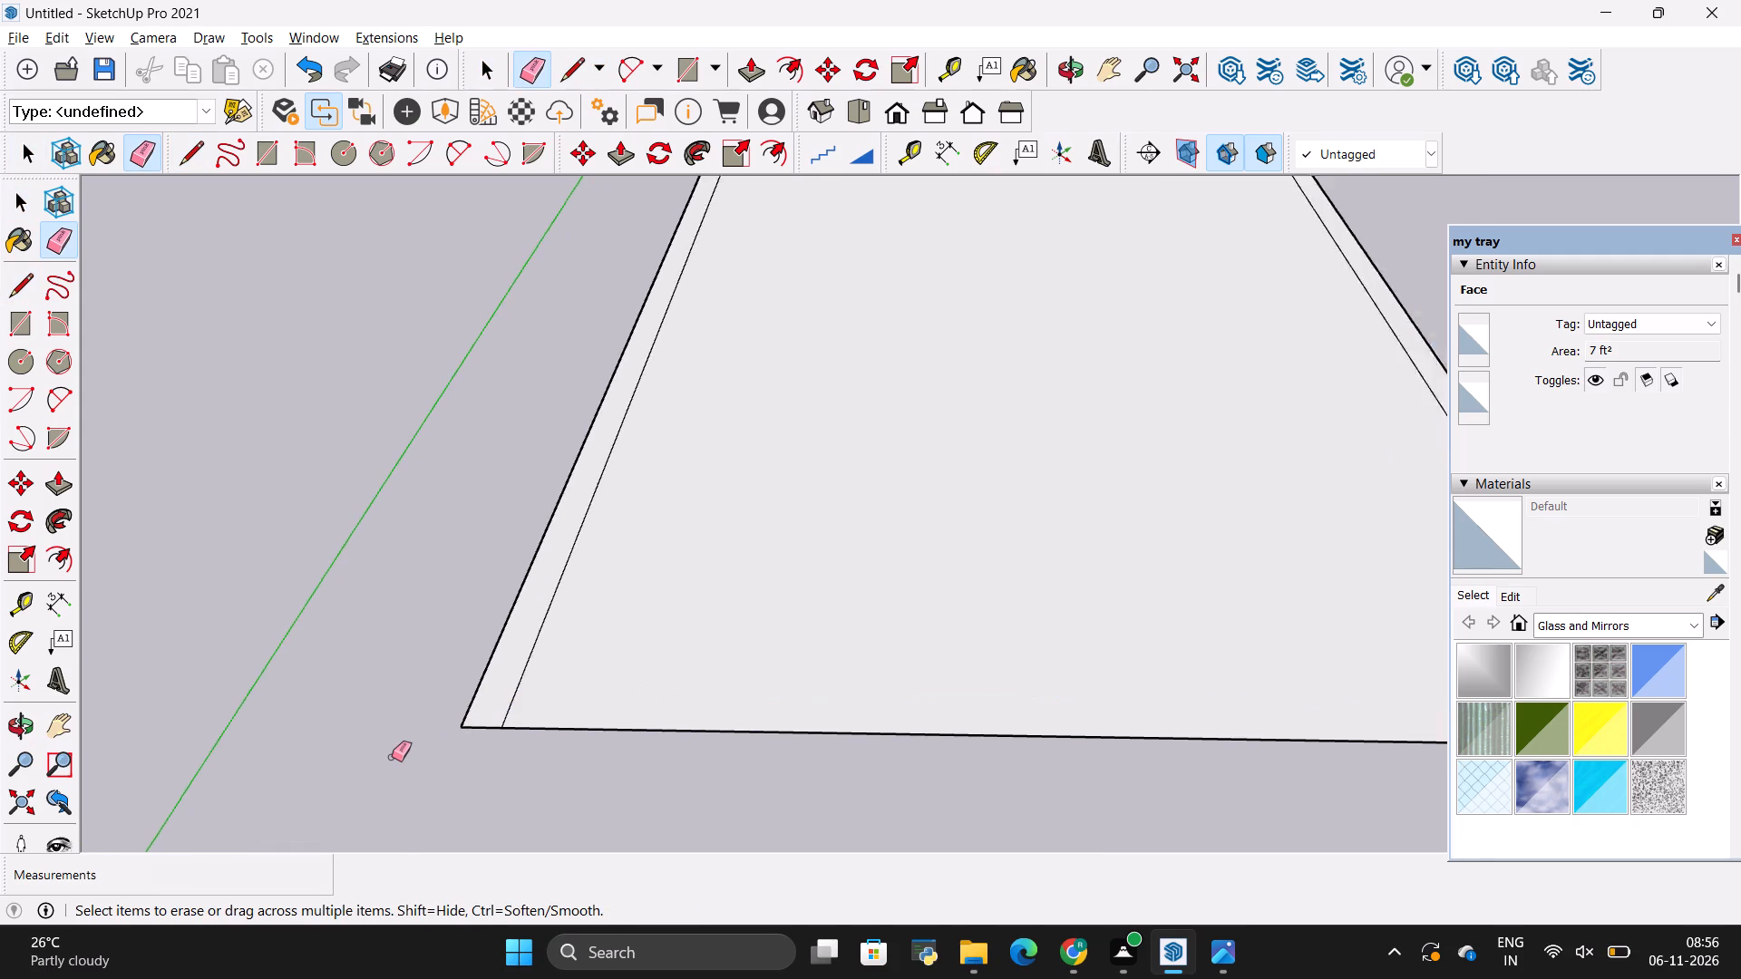
scroll(392, 757, "down", 7)
key("space")
Push/Pull the U-shaped wall strip up 10' to raise the three room walls.
left_click(727, 426)
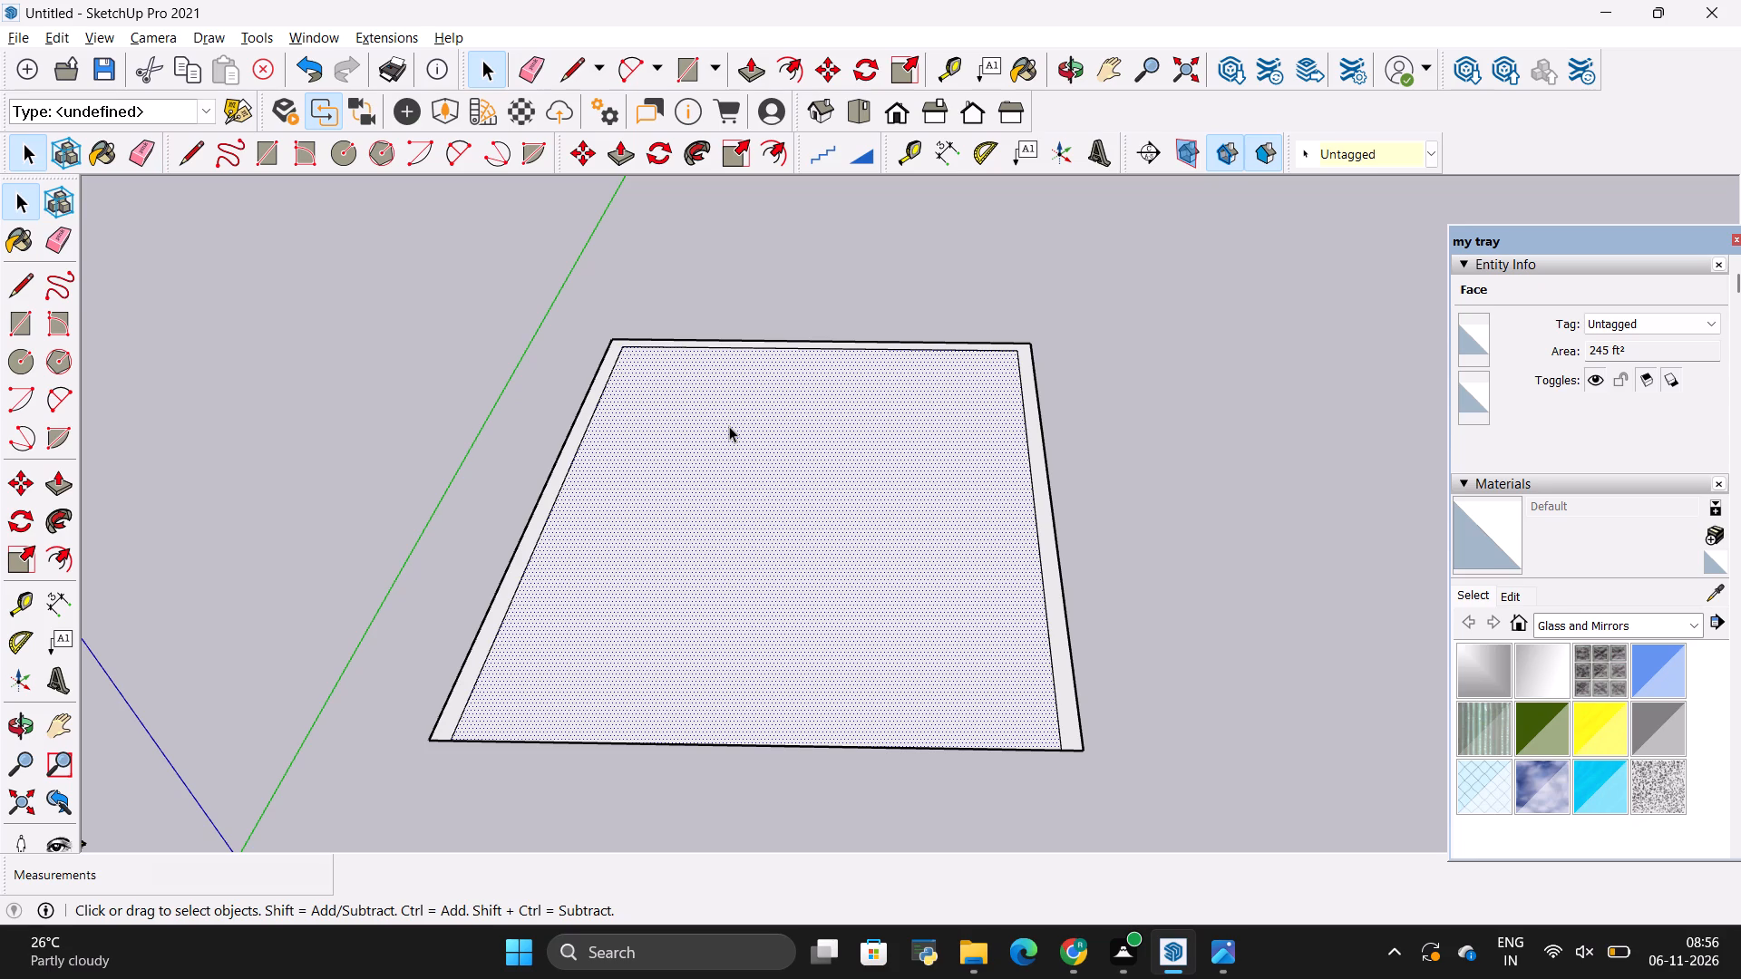
key("space")
key("alt+Tab")
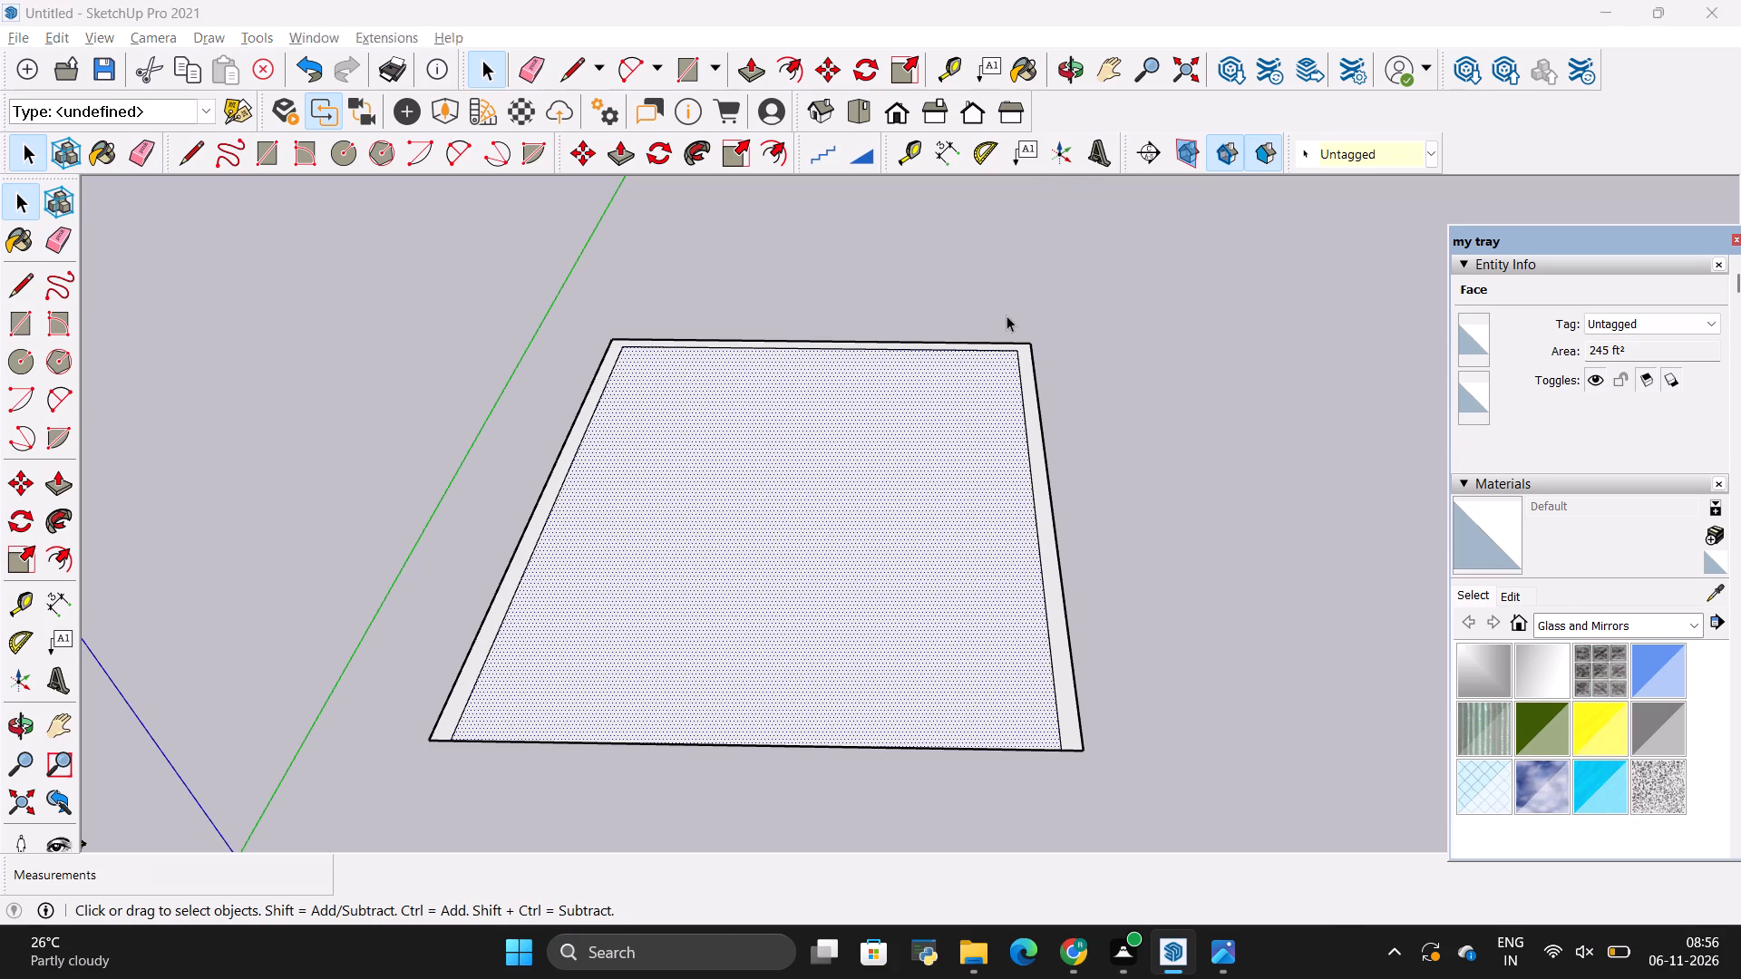
key("alt+Tab")
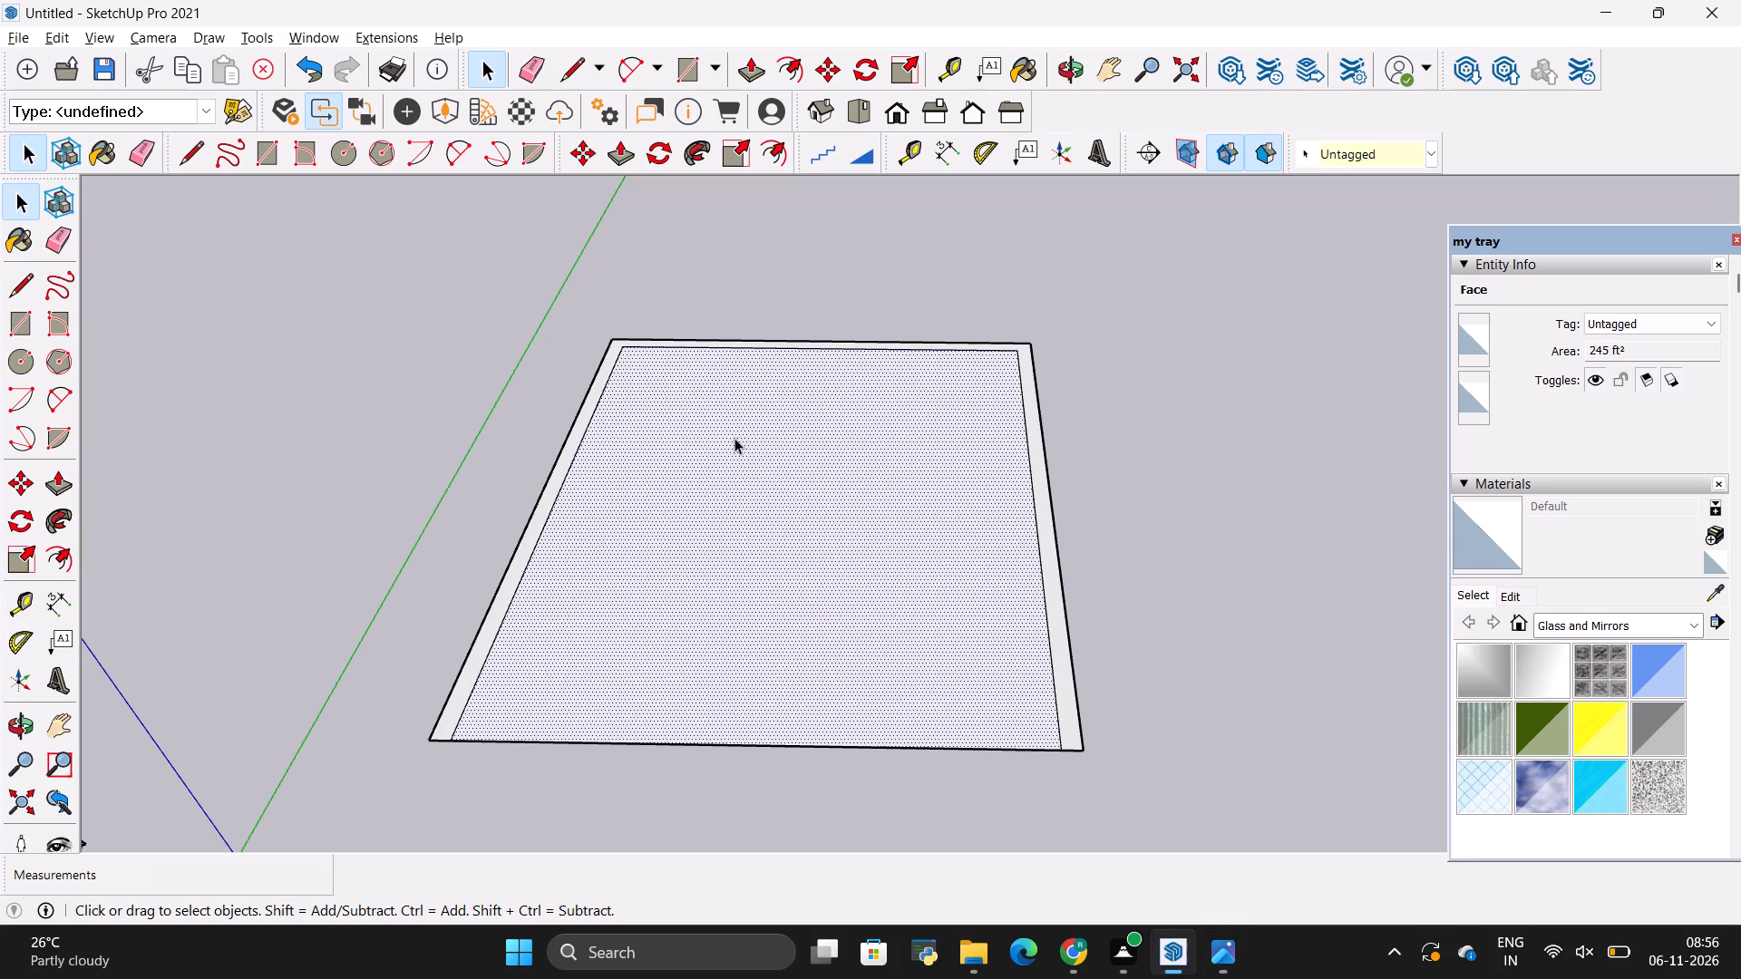
scroll(1009, 417, "up", 3)
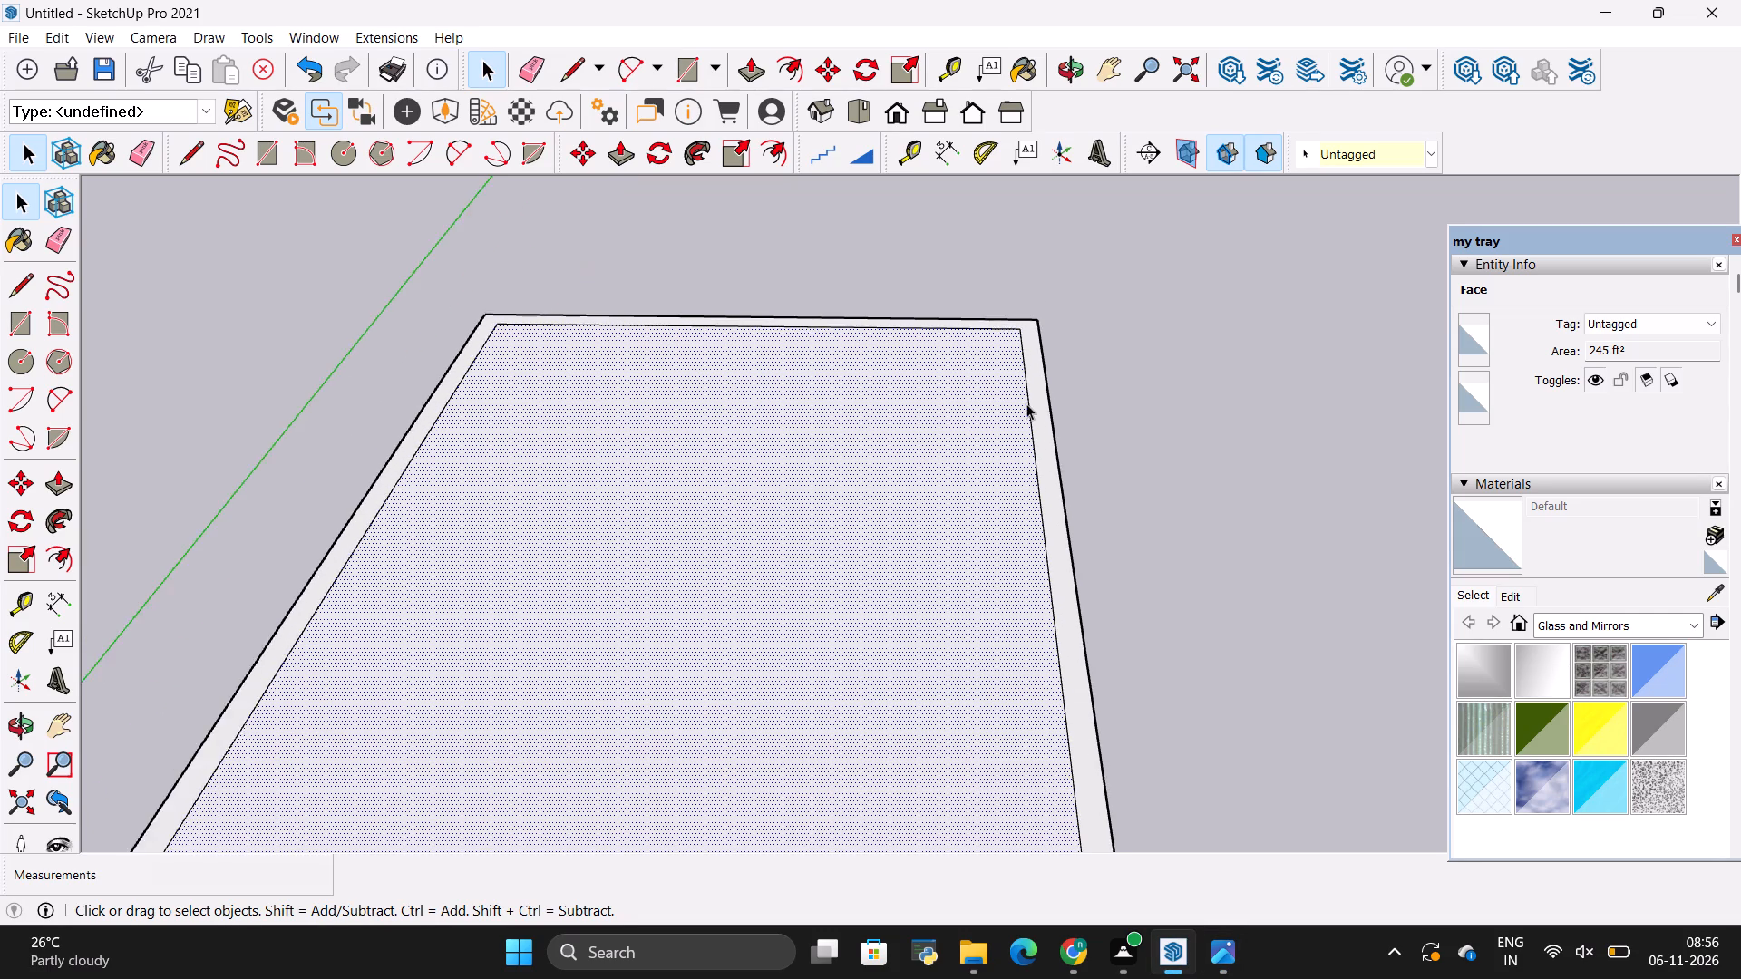
scroll(1026, 403, "up", 2)
left_click(1046, 398)
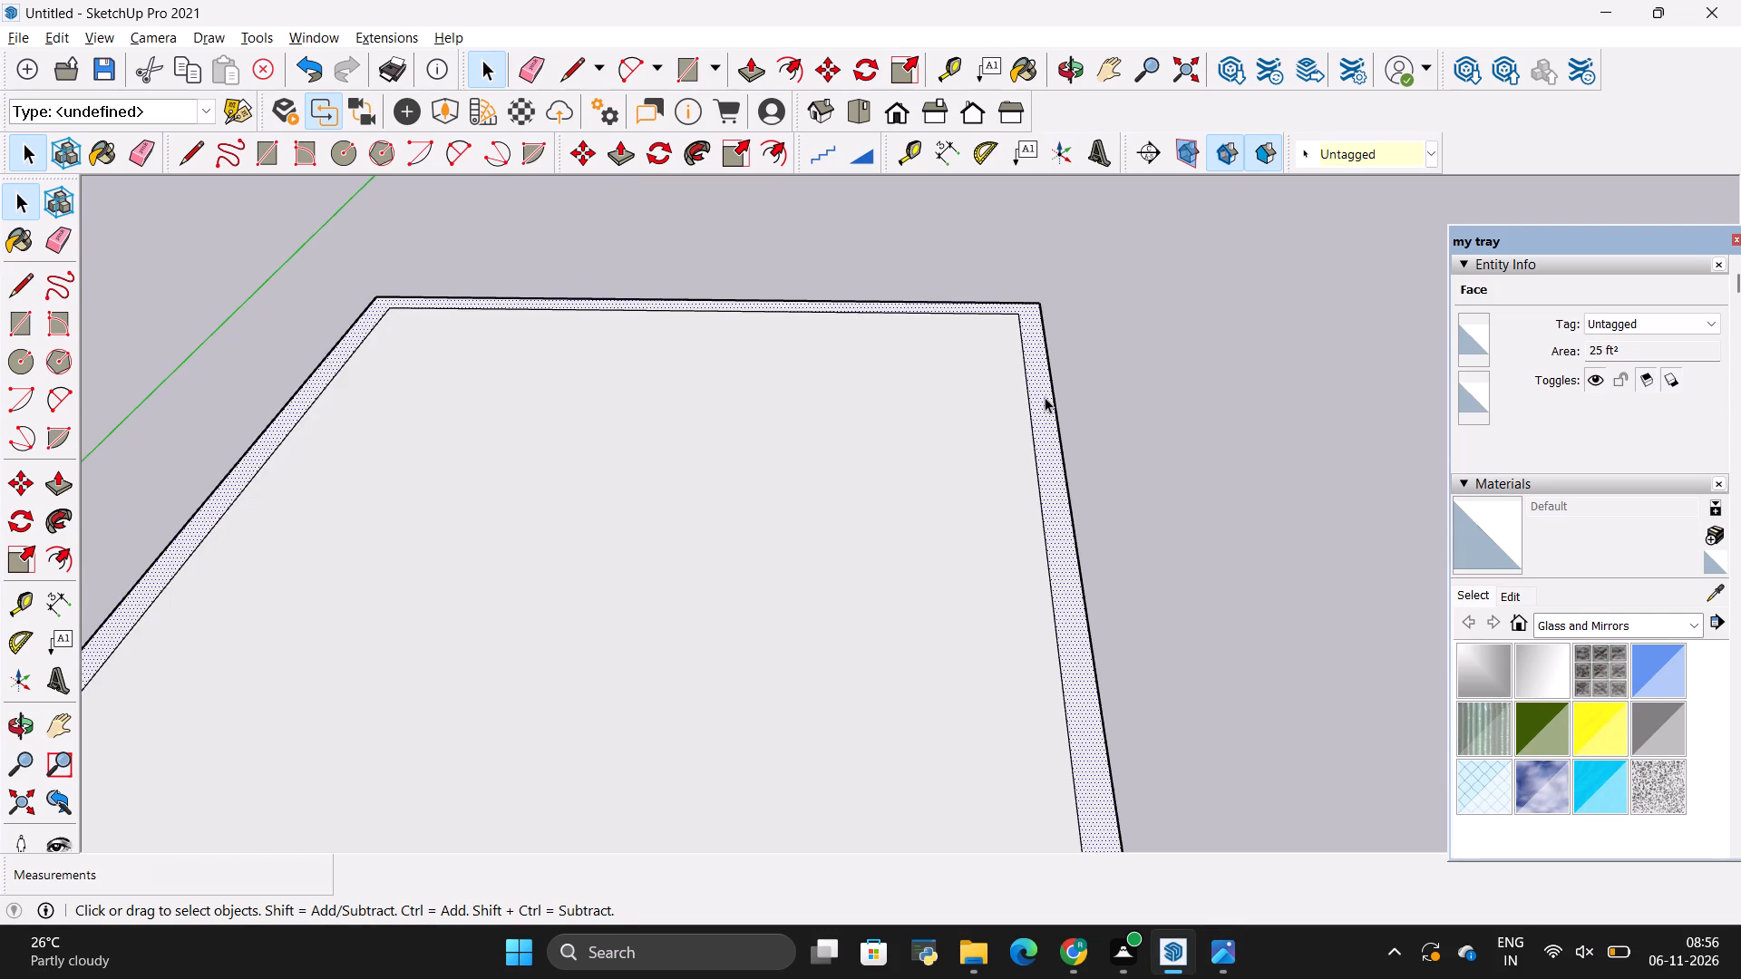
key("p")
left_click(1042, 407)
key("BackSpace")
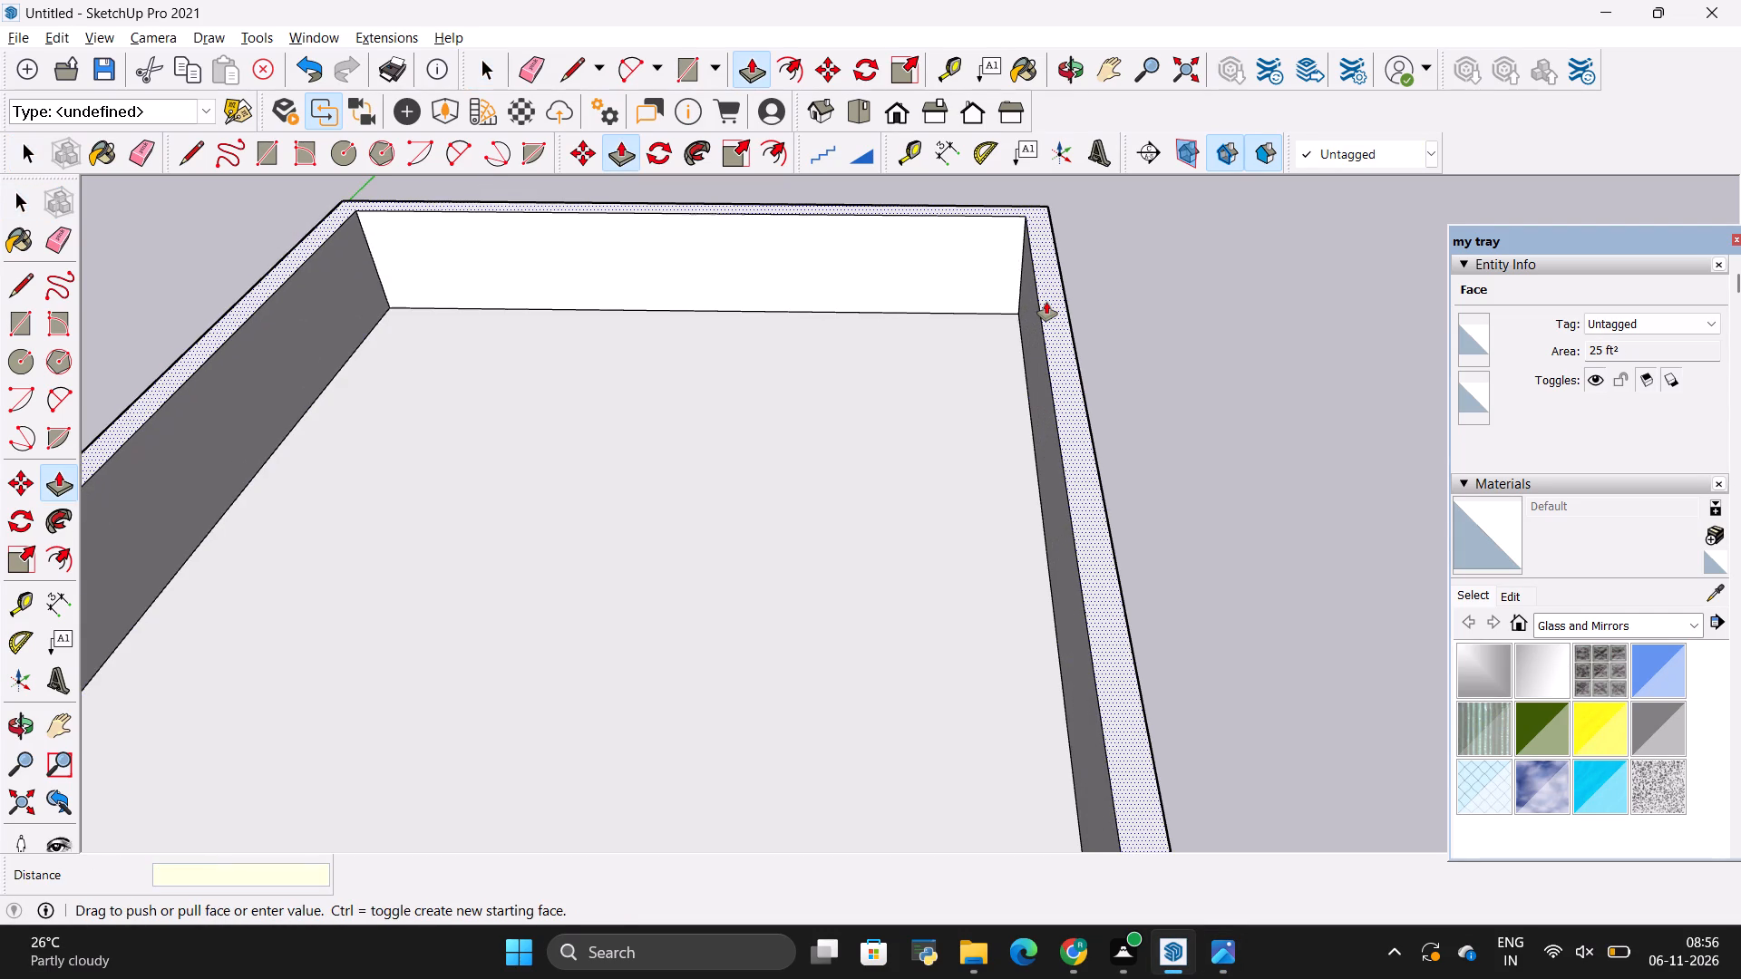
type("10'")
key("Return")
key("space")
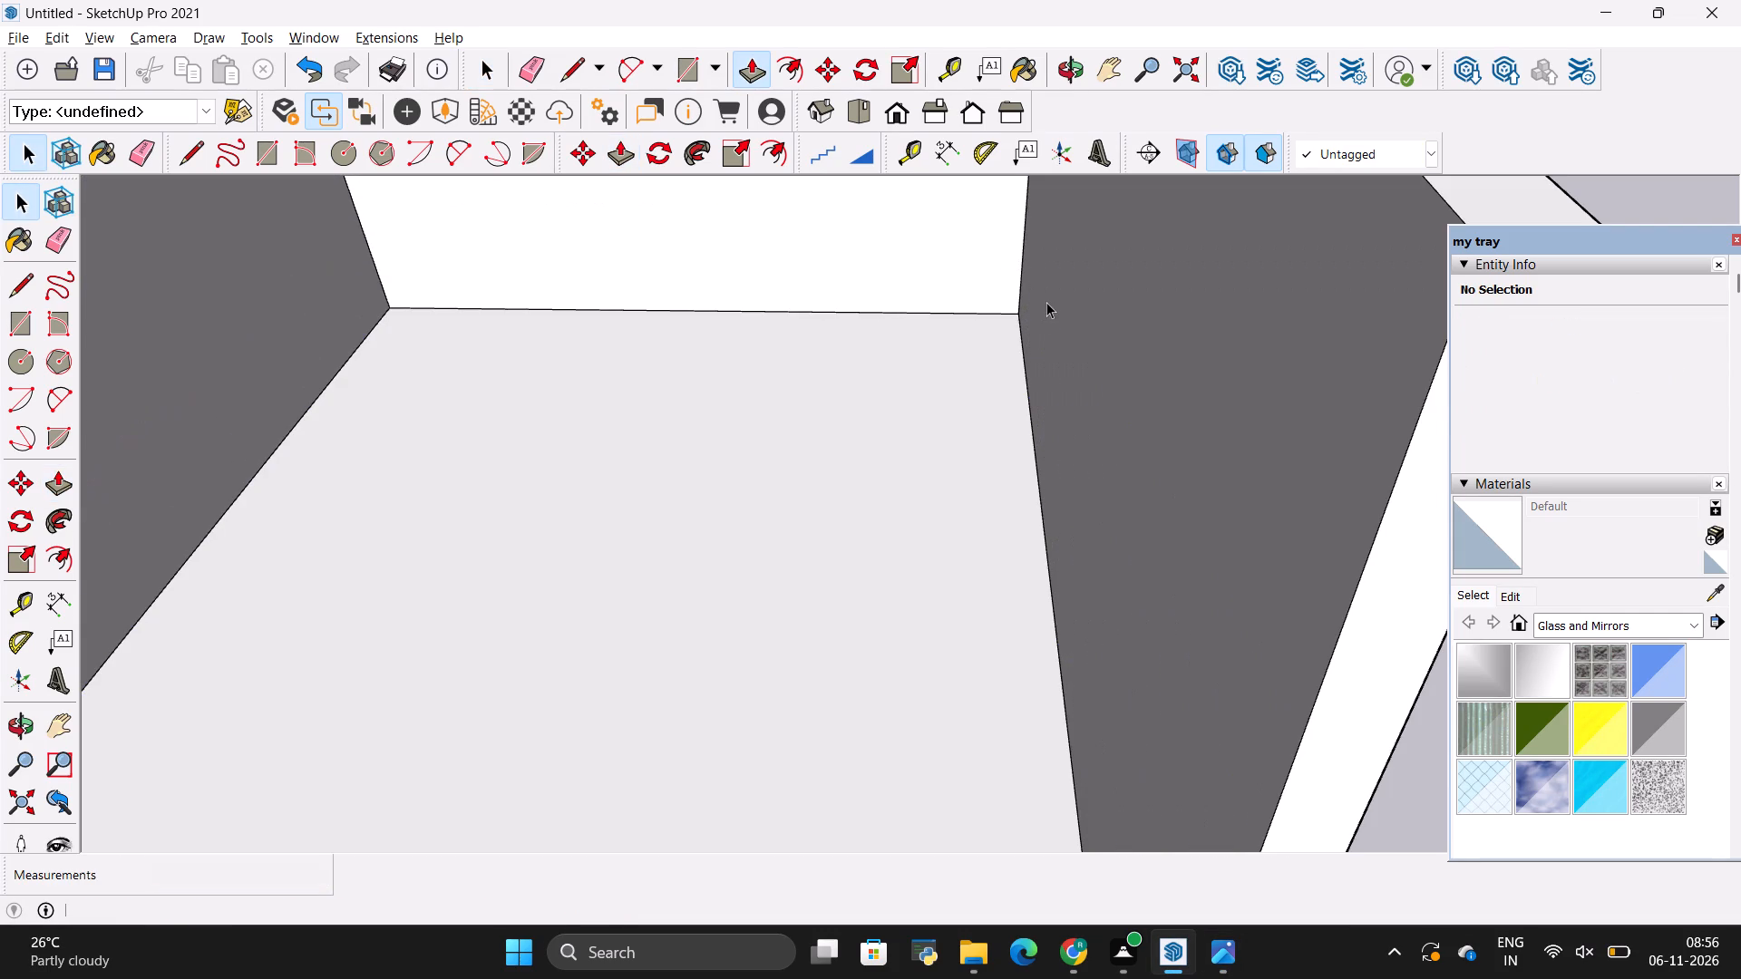
Examine the three-walled room from the open front and compare it with the TV wall reference photo.
left_click(1025, 339)
scroll(1101, 351, "down", 20)
scroll(1101, 351, "down", 2)
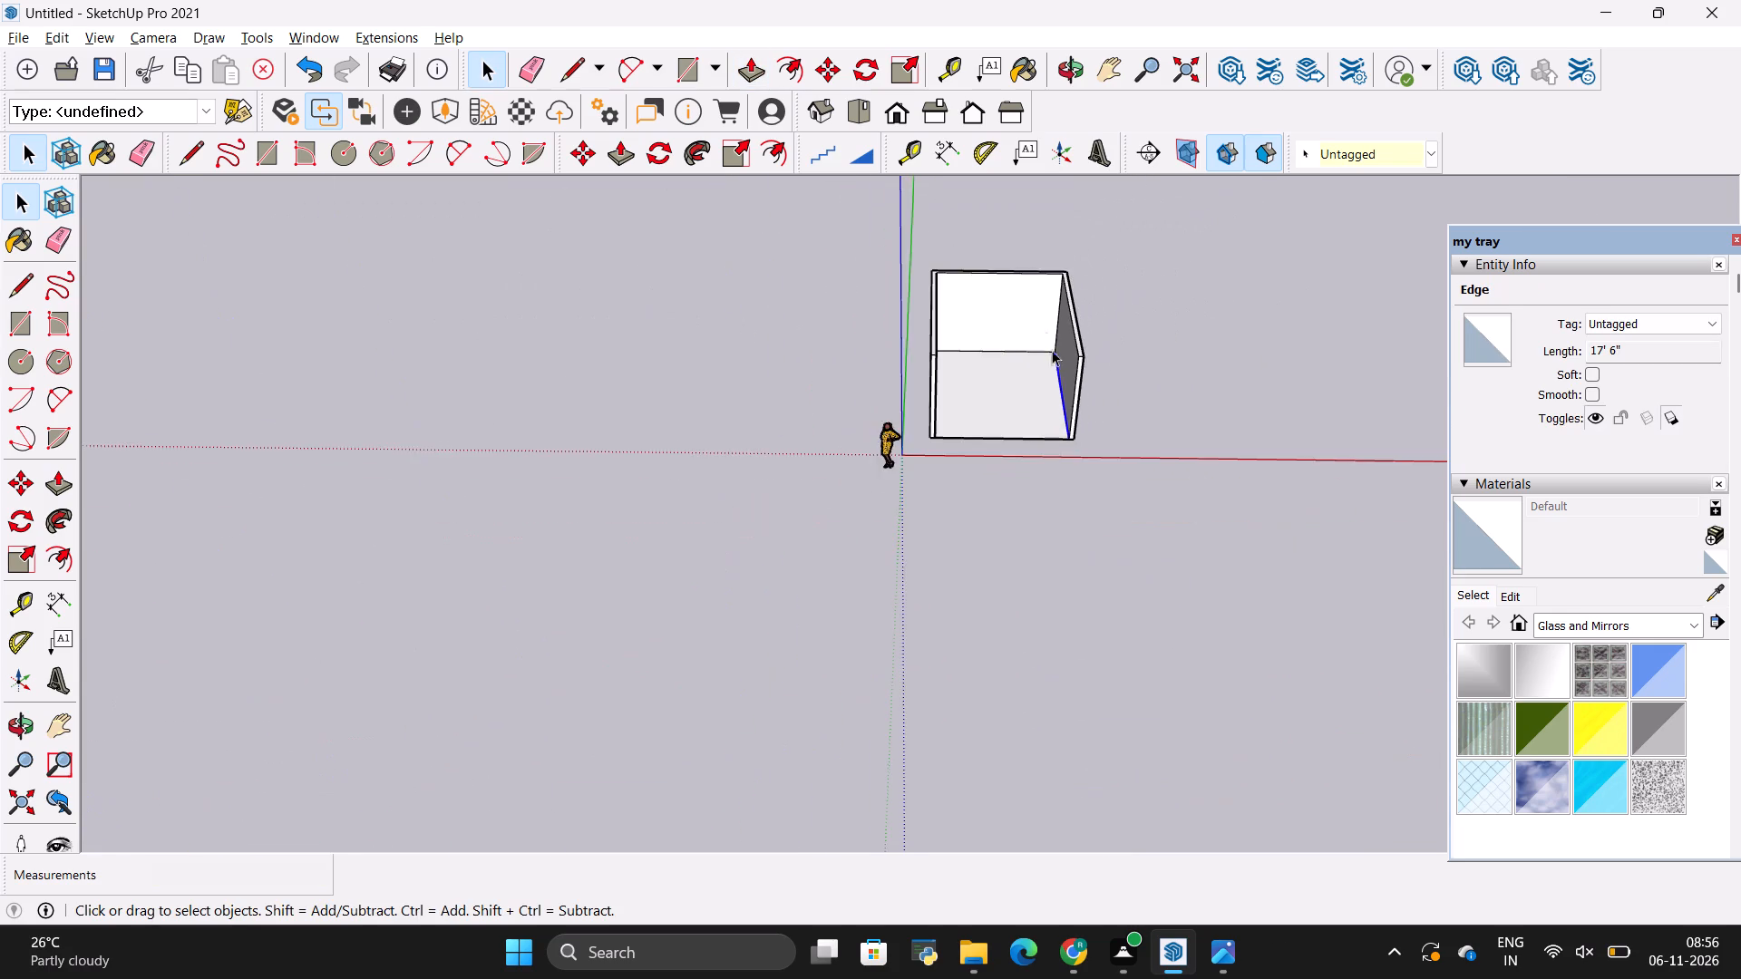
scroll(1036, 290, "up", 10)
scroll(1000, 319, "down", 1)
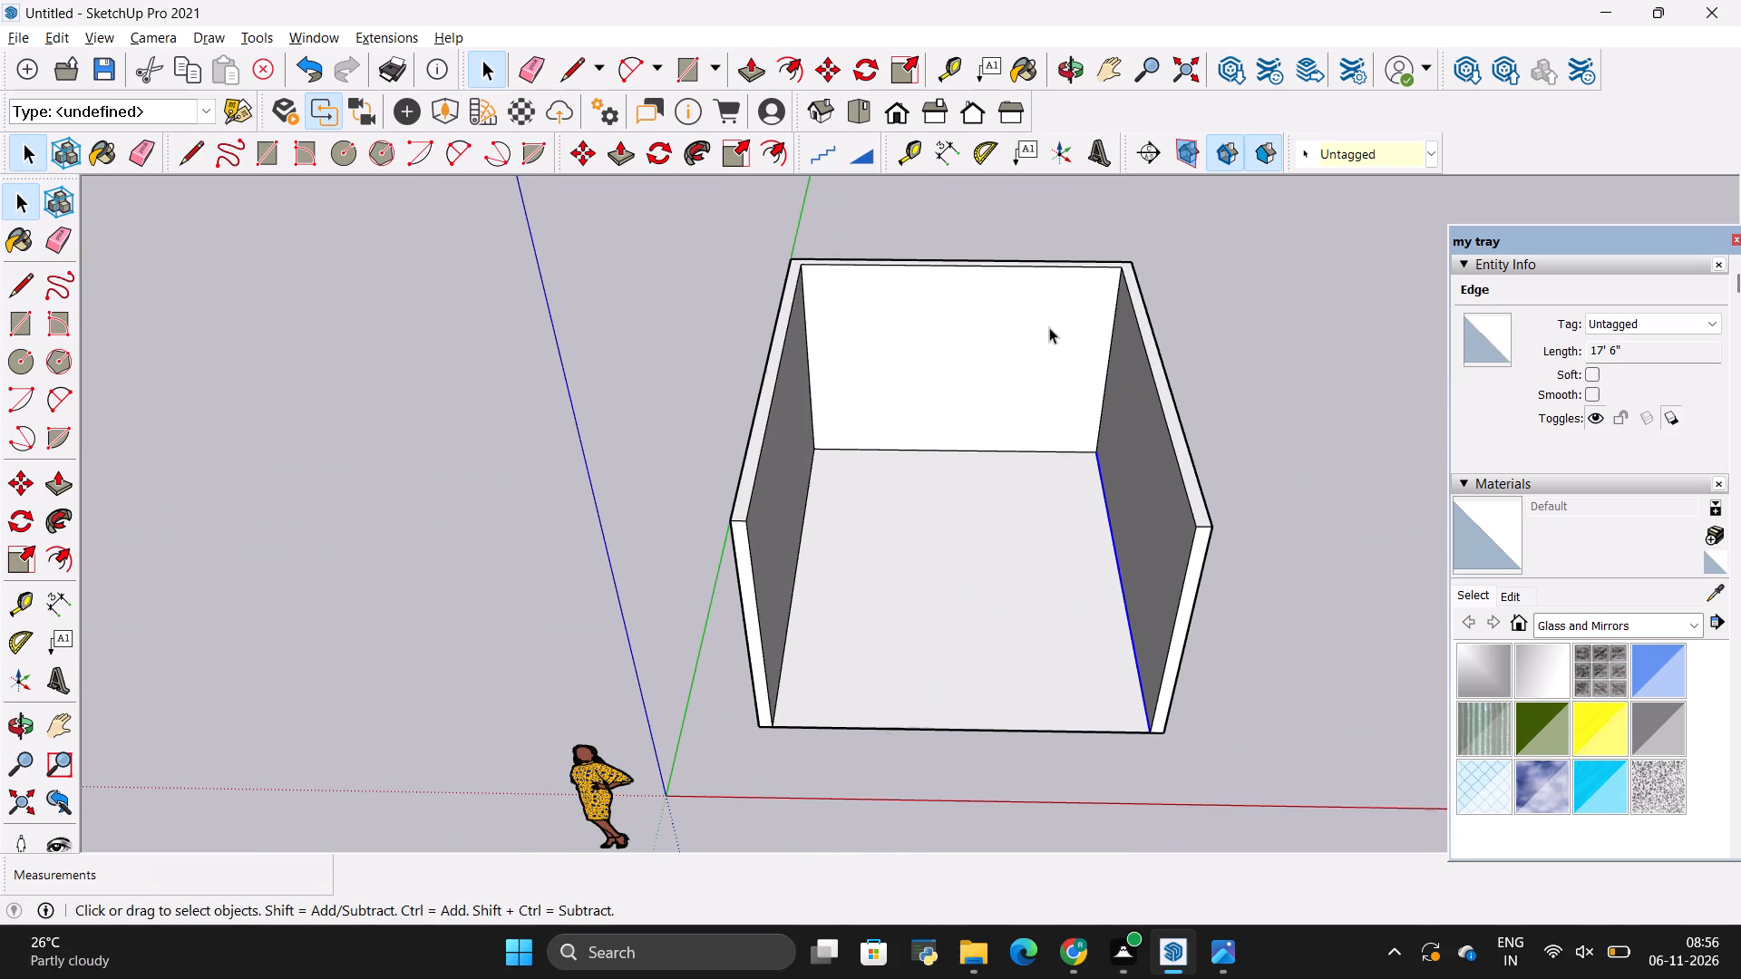
scroll(1063, 341, "up", 3)
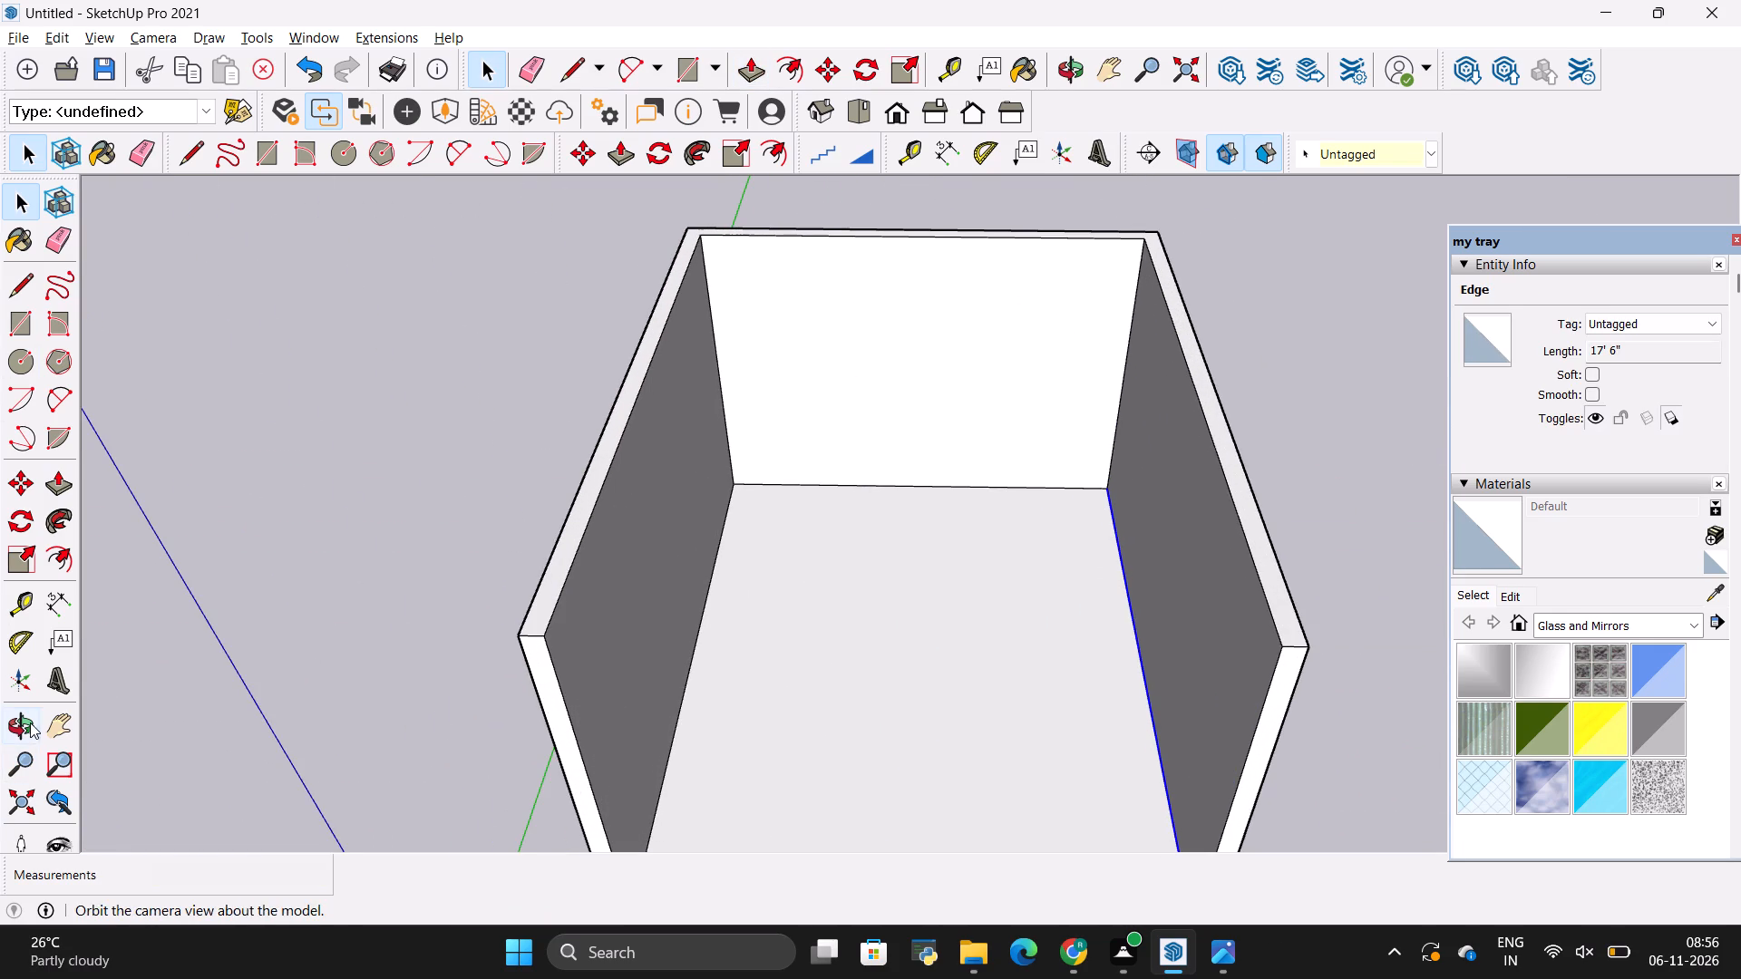
left_click(30, 722)
left_click_drag(1309, 676, 1301, 596)
scroll(1059, 577, "down", 3)
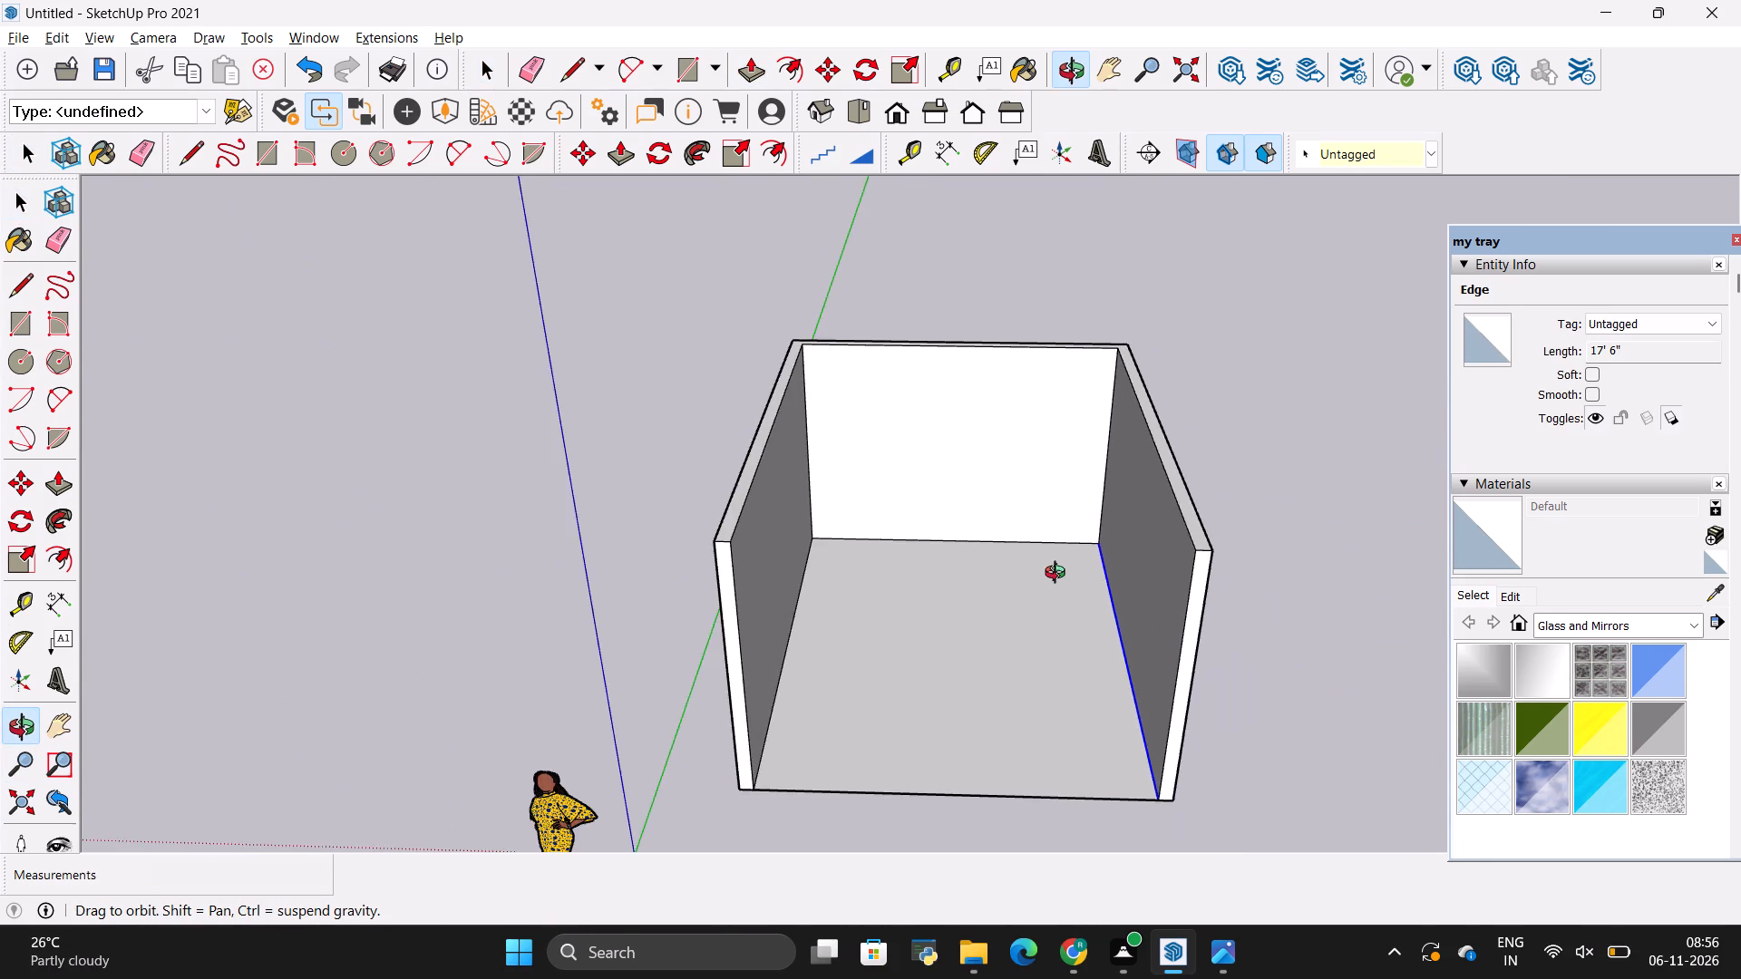
key("alt+Tab")
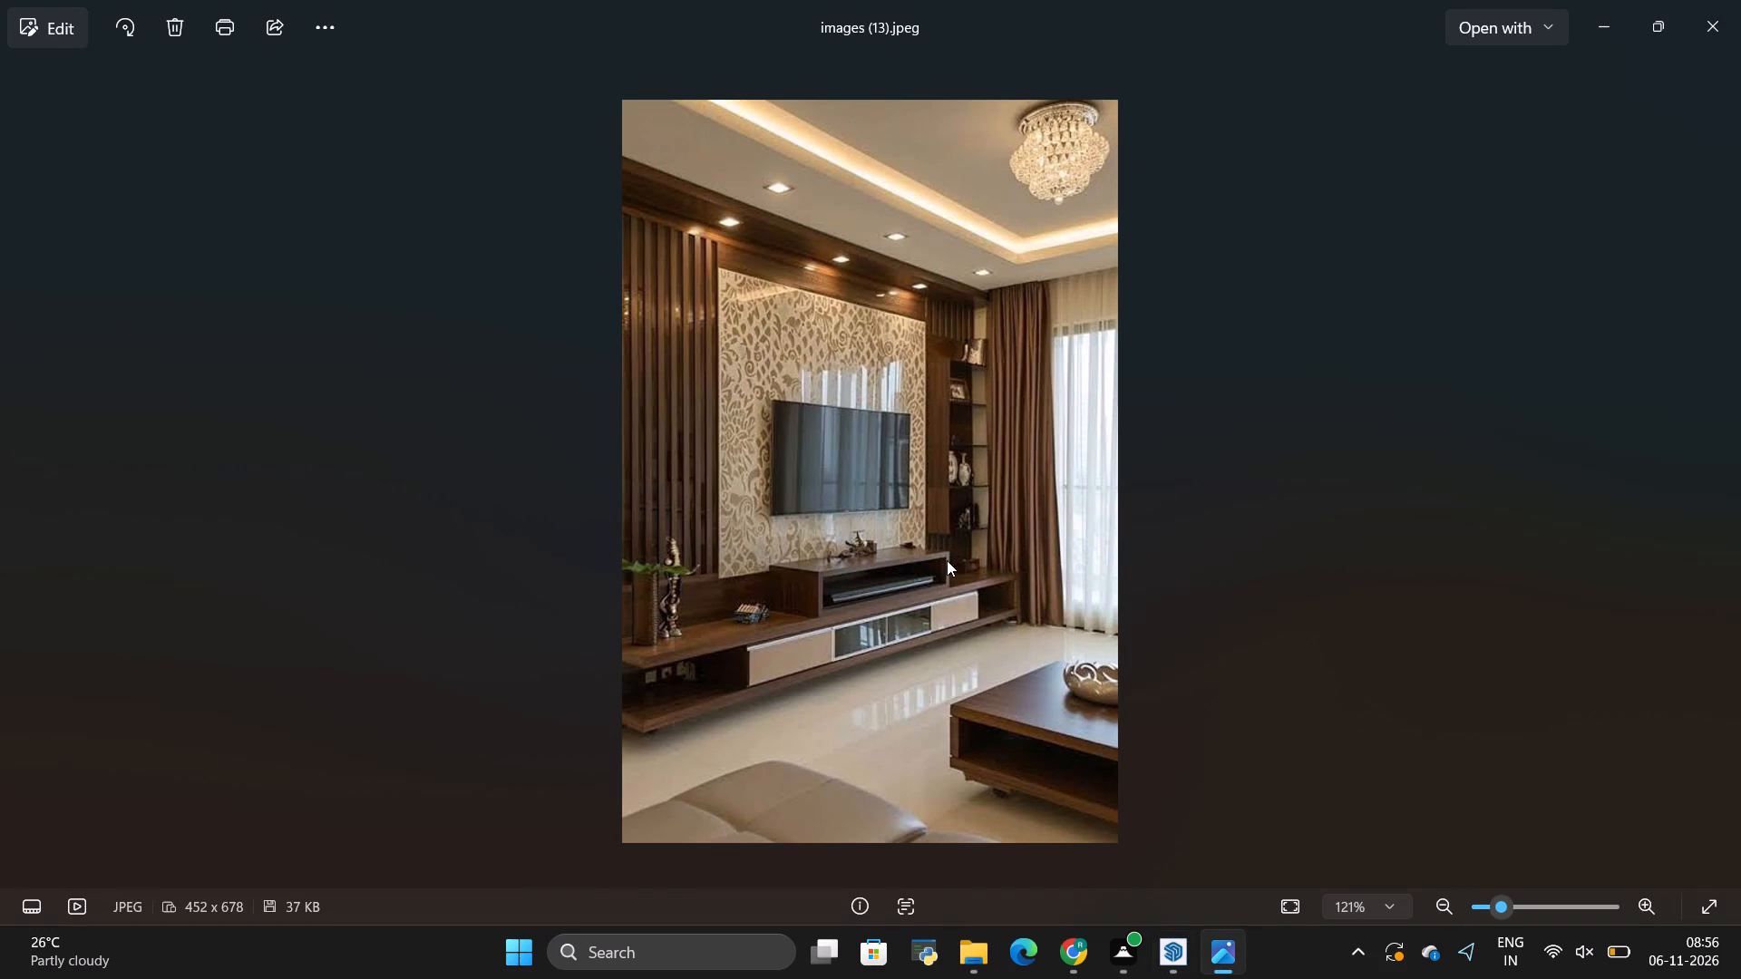
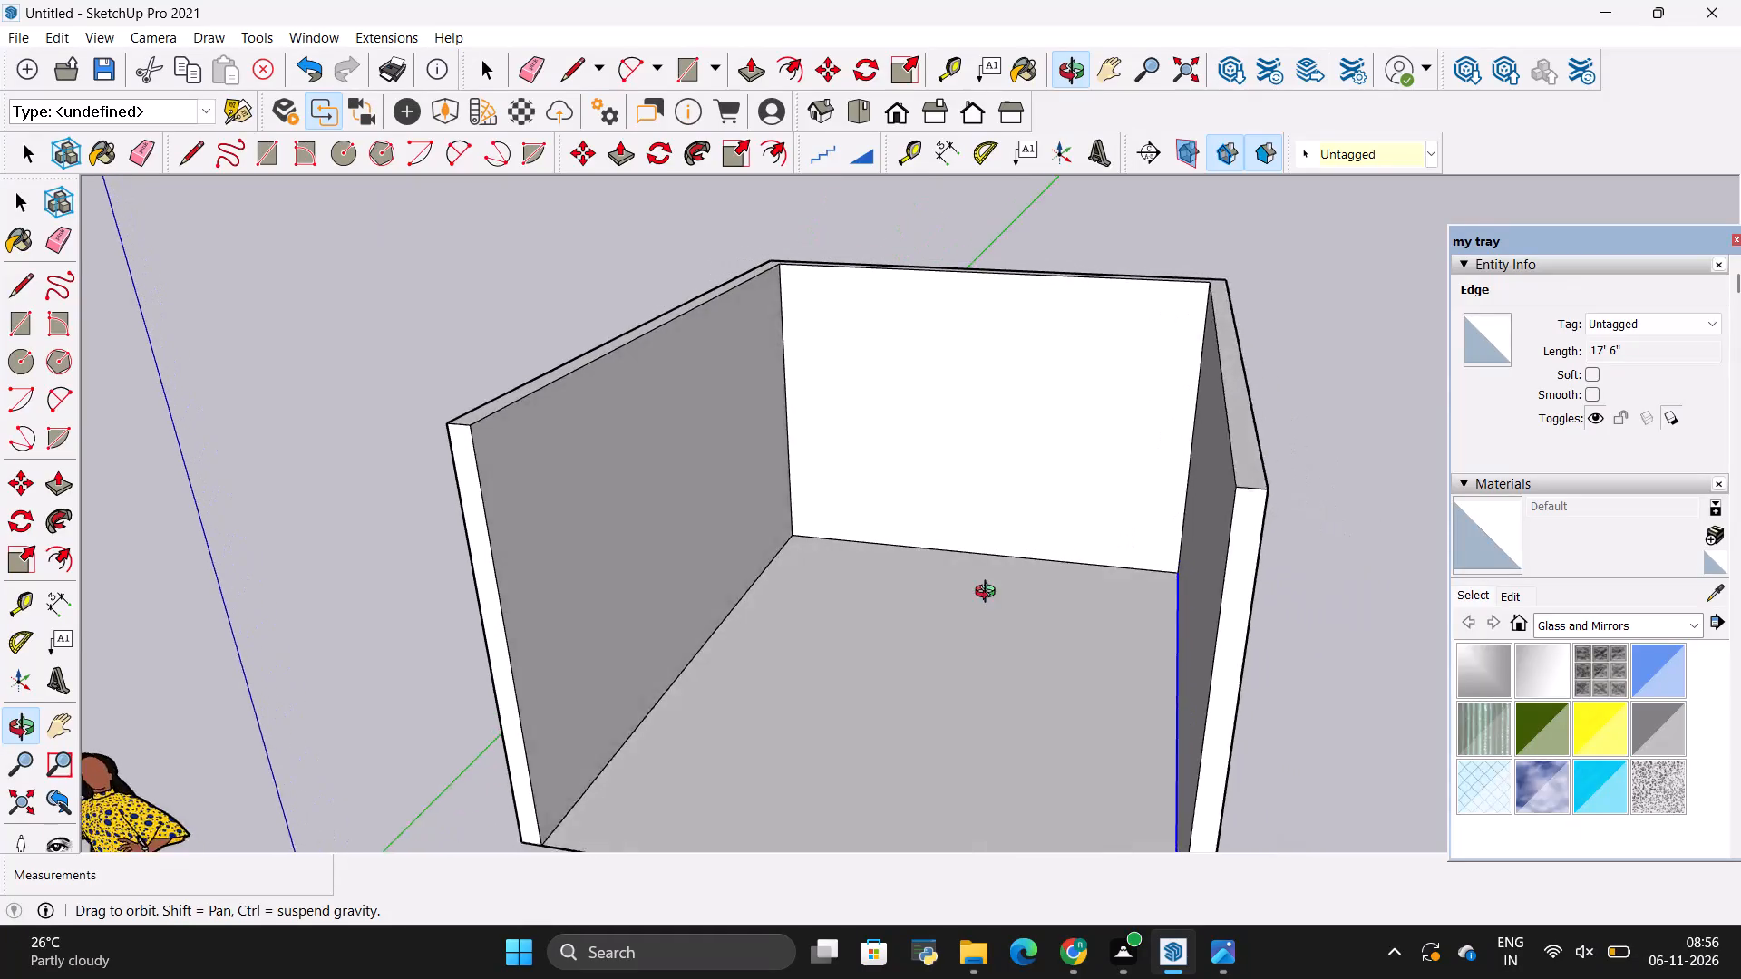
Examine the TV wall reference photo, including the curtained window at its far end, against the room model.
key("alt+Tab")
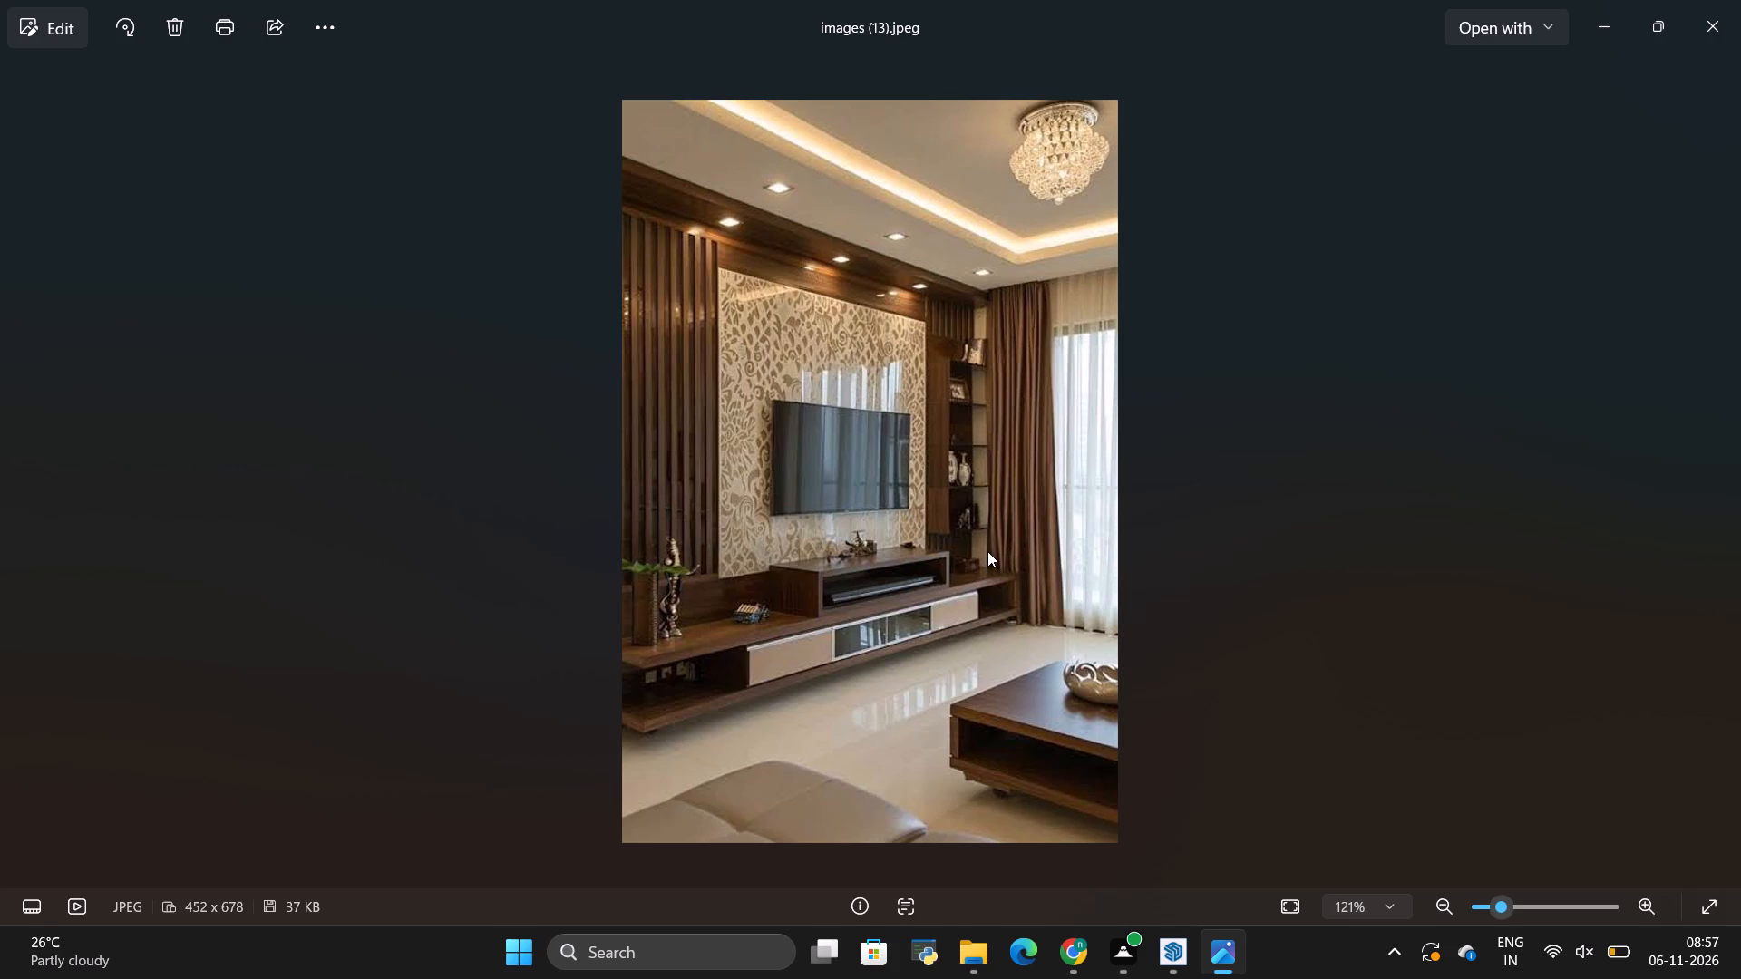
key("alt+Tab")
key("alt+Tab")
key("alt+Tab")
key("alt+Tab")
scroll(1022, 535, "up", 3)
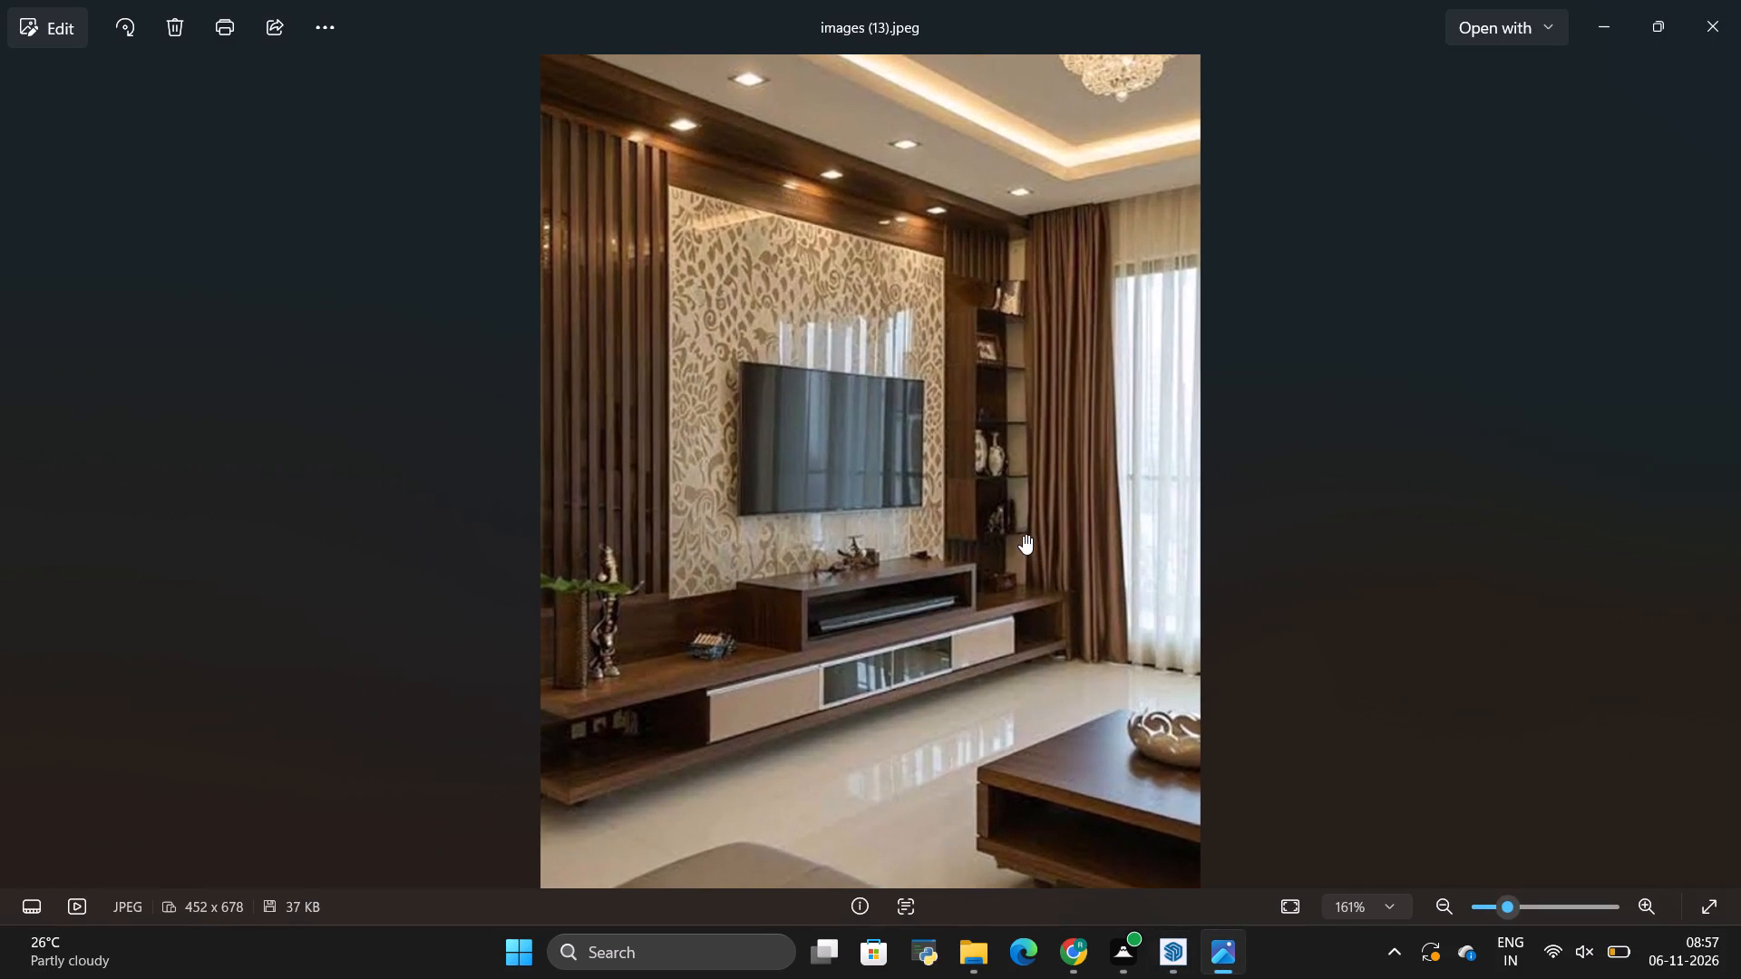
key("alt+Tab")
Place a horizontal guide on the inner back wall 2' below its top edge.
left_click_drag(832, 585, 991, 613)
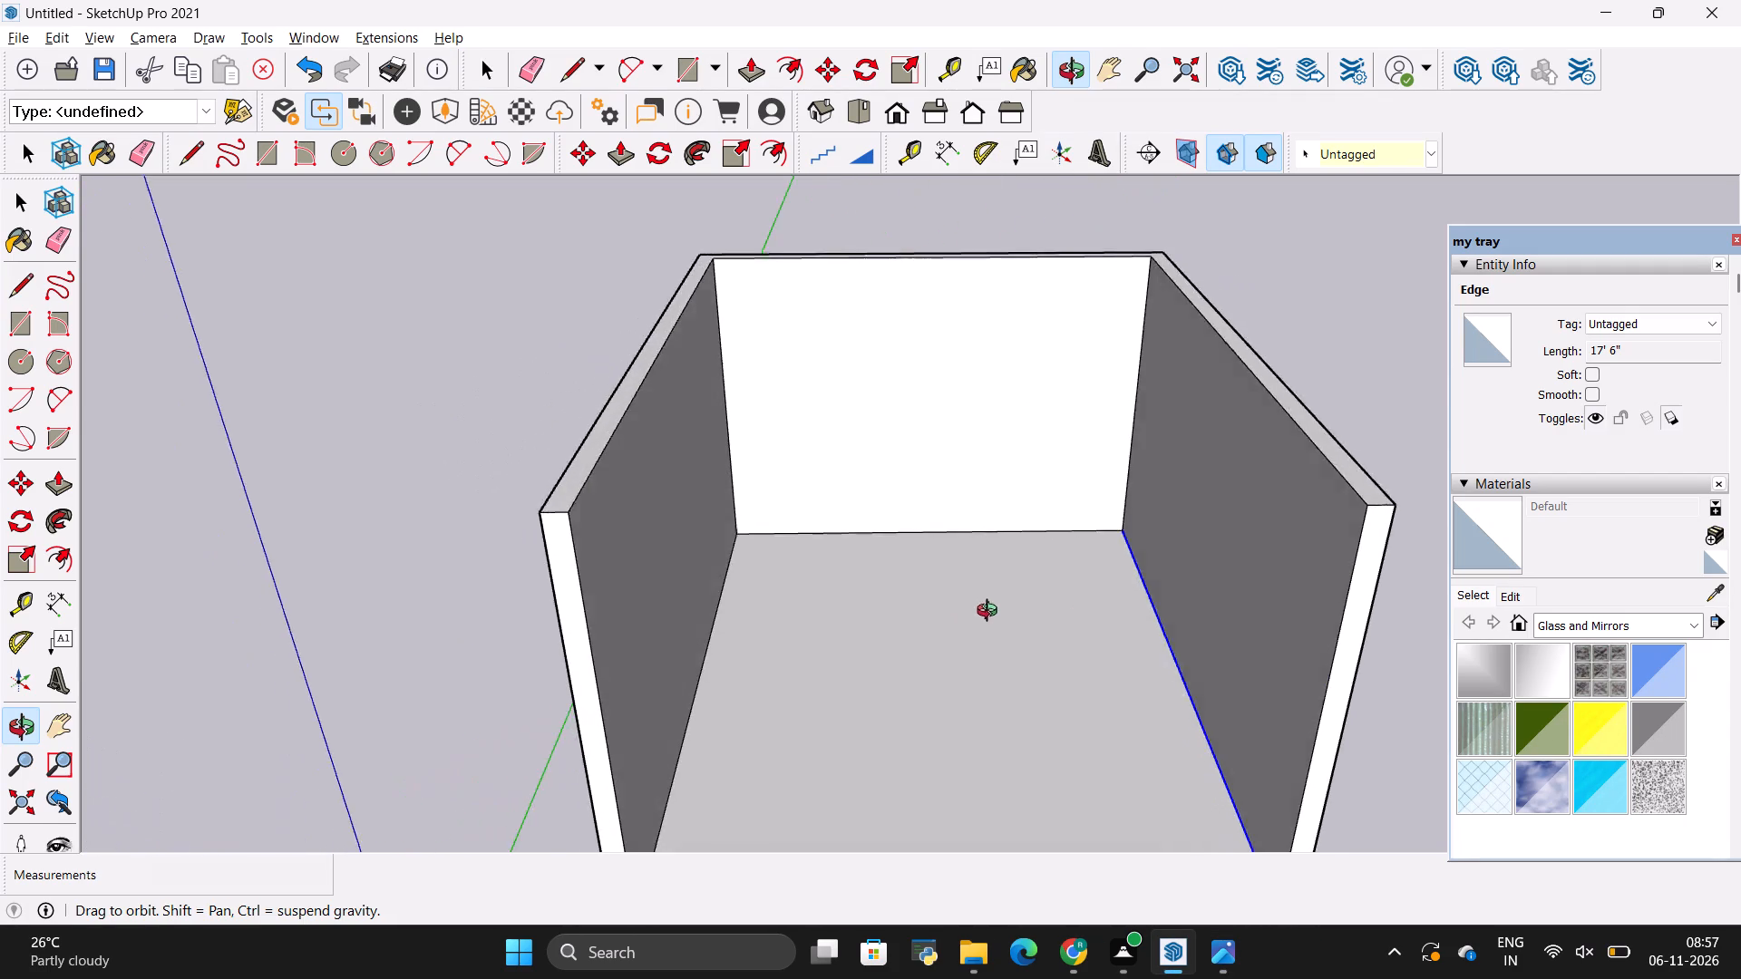
left_click_drag(991, 613, 992, 576)
scroll(1004, 318, "up", 3)
key("space")
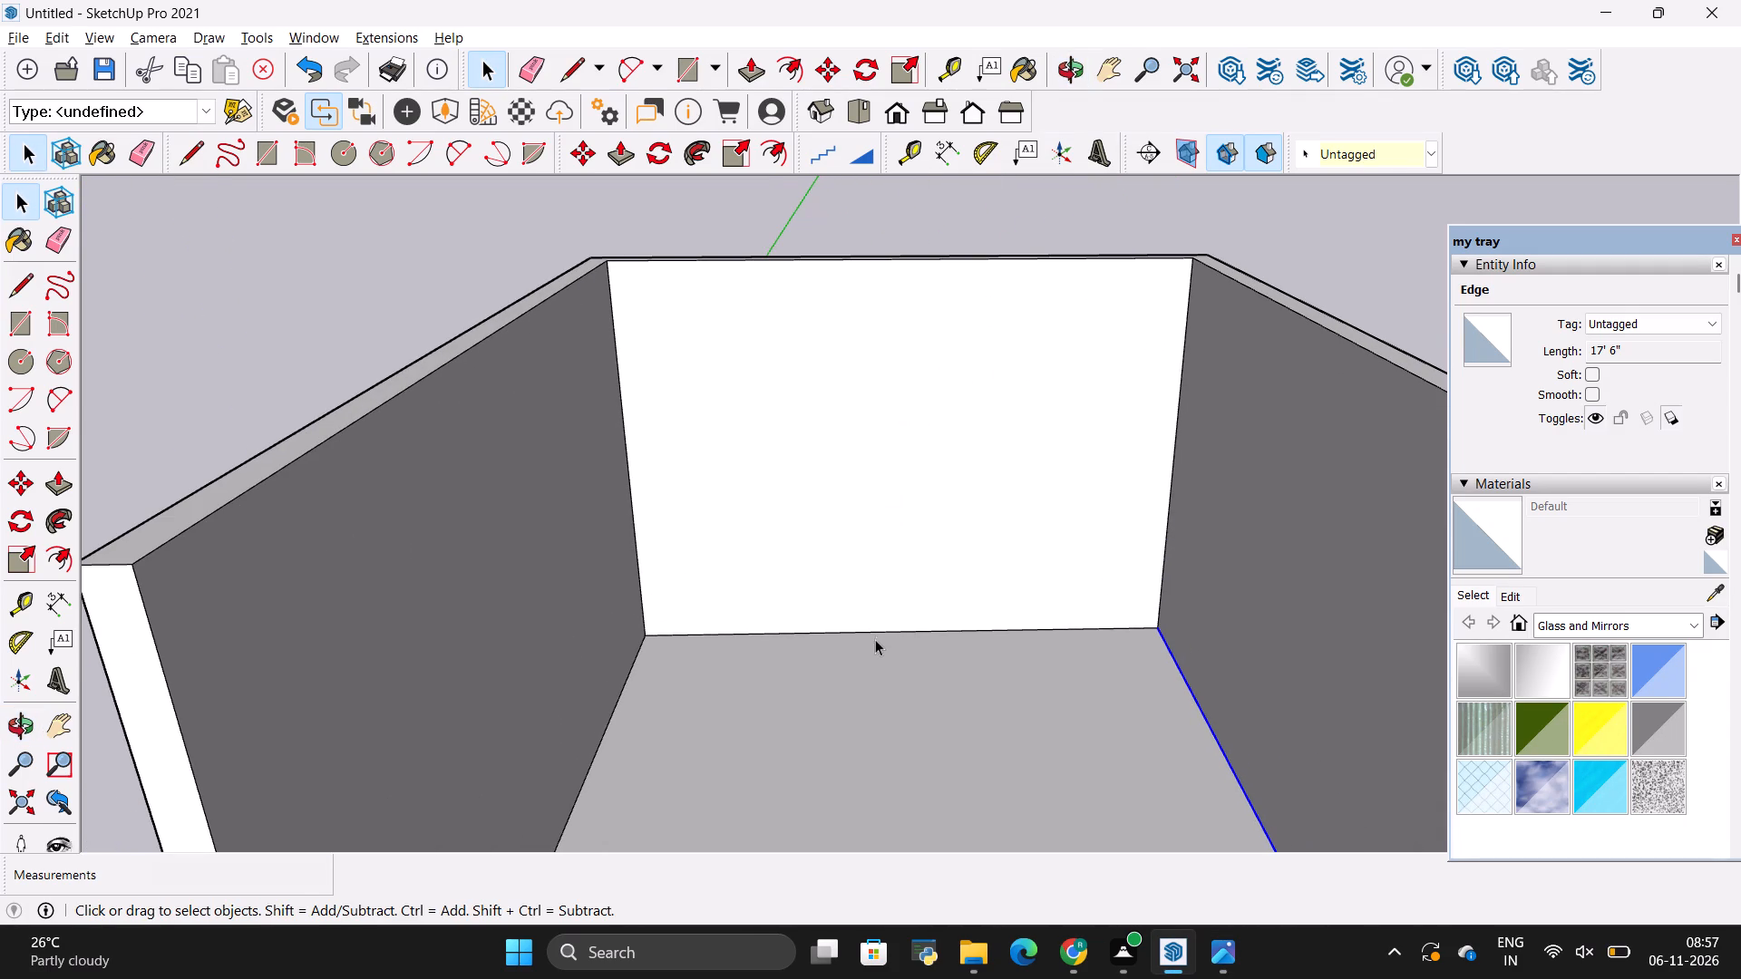
key("t")
left_click(919, 634)
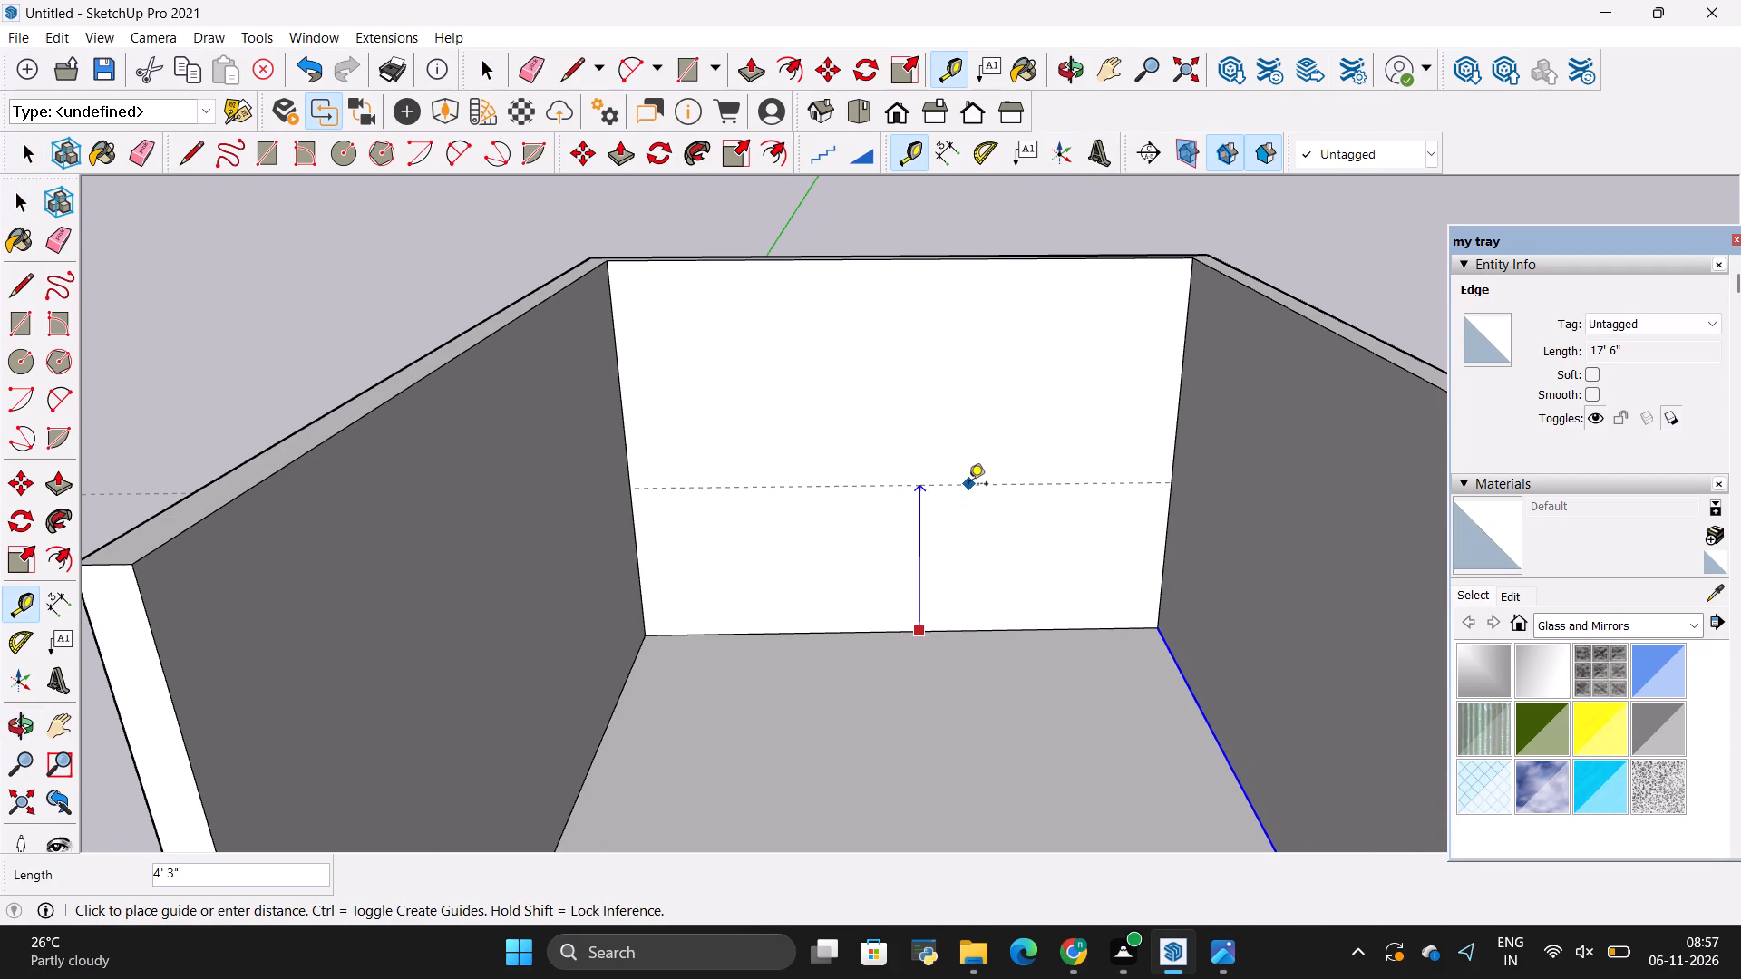
key("Escape")
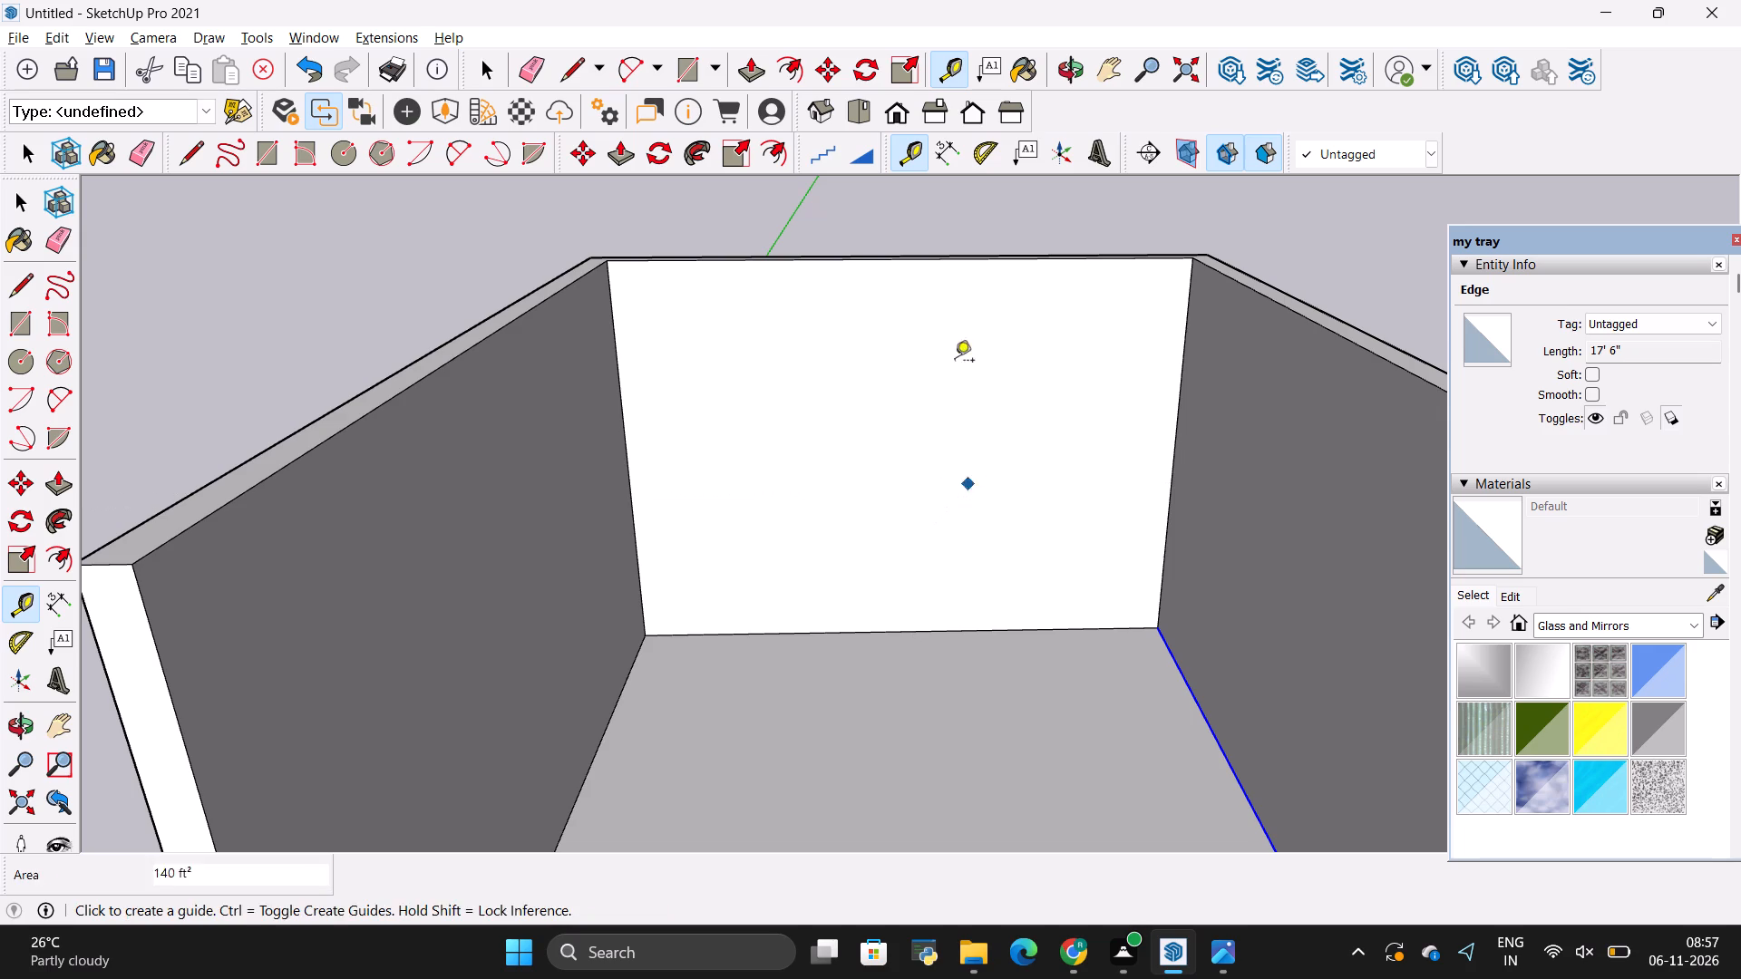
left_click(987, 261)
key("BackSpace")
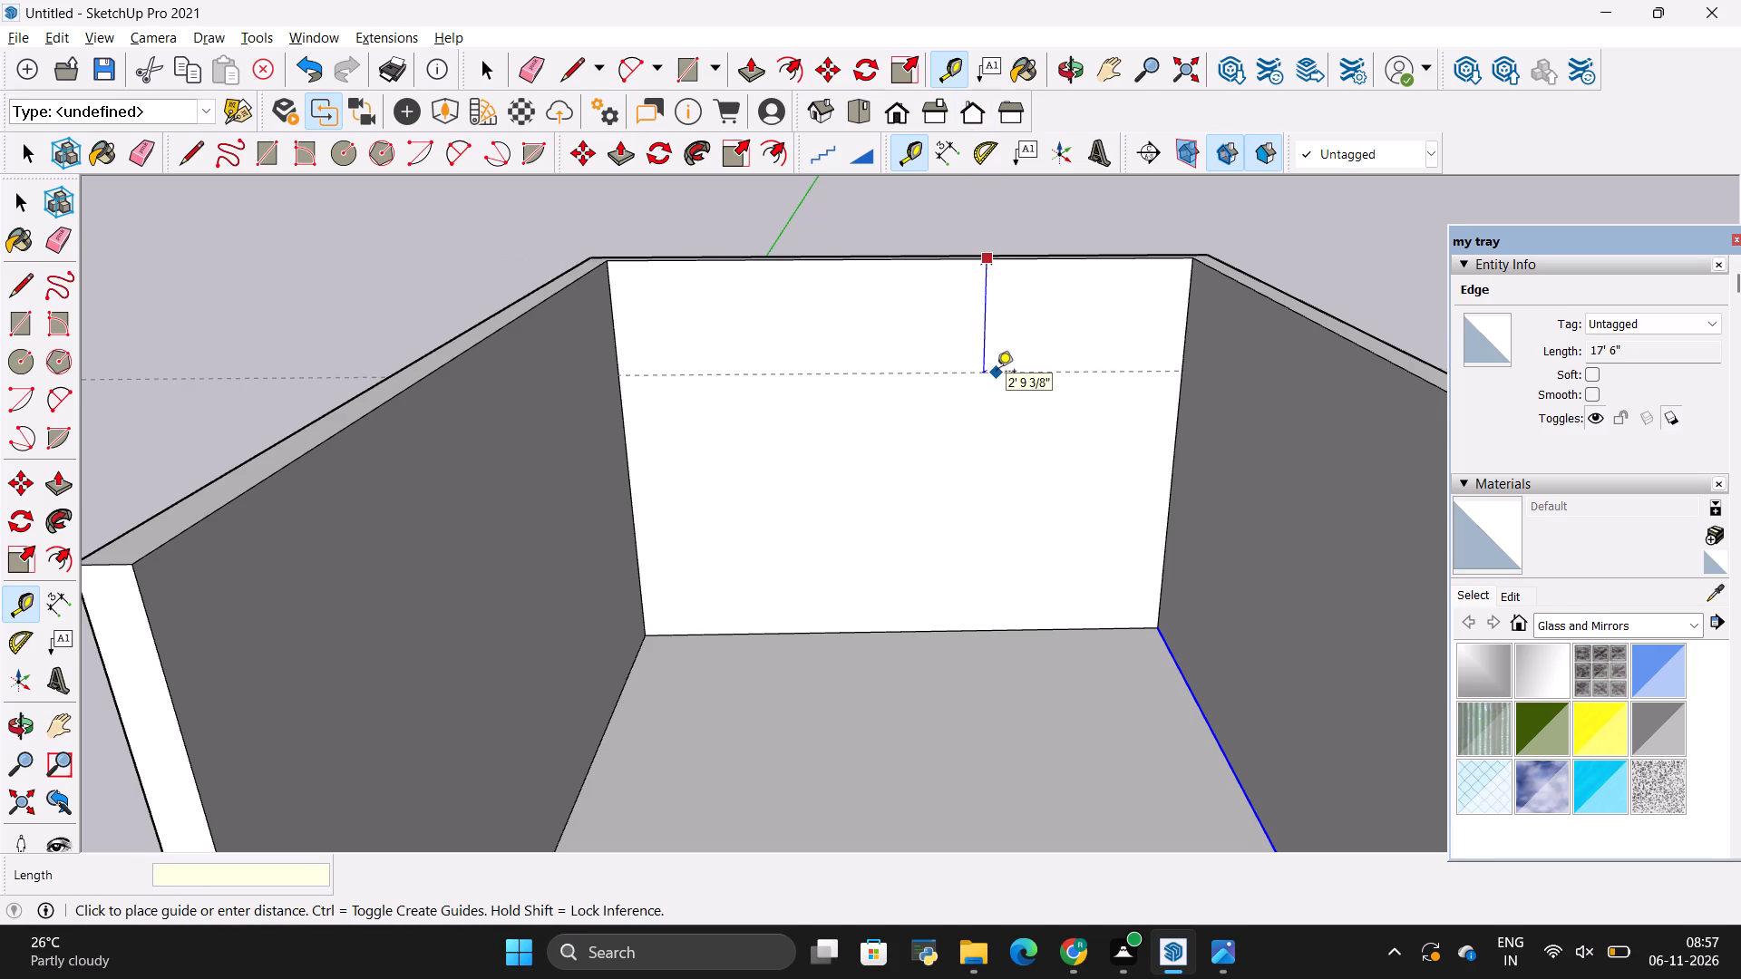
type("2'")
key("Return")
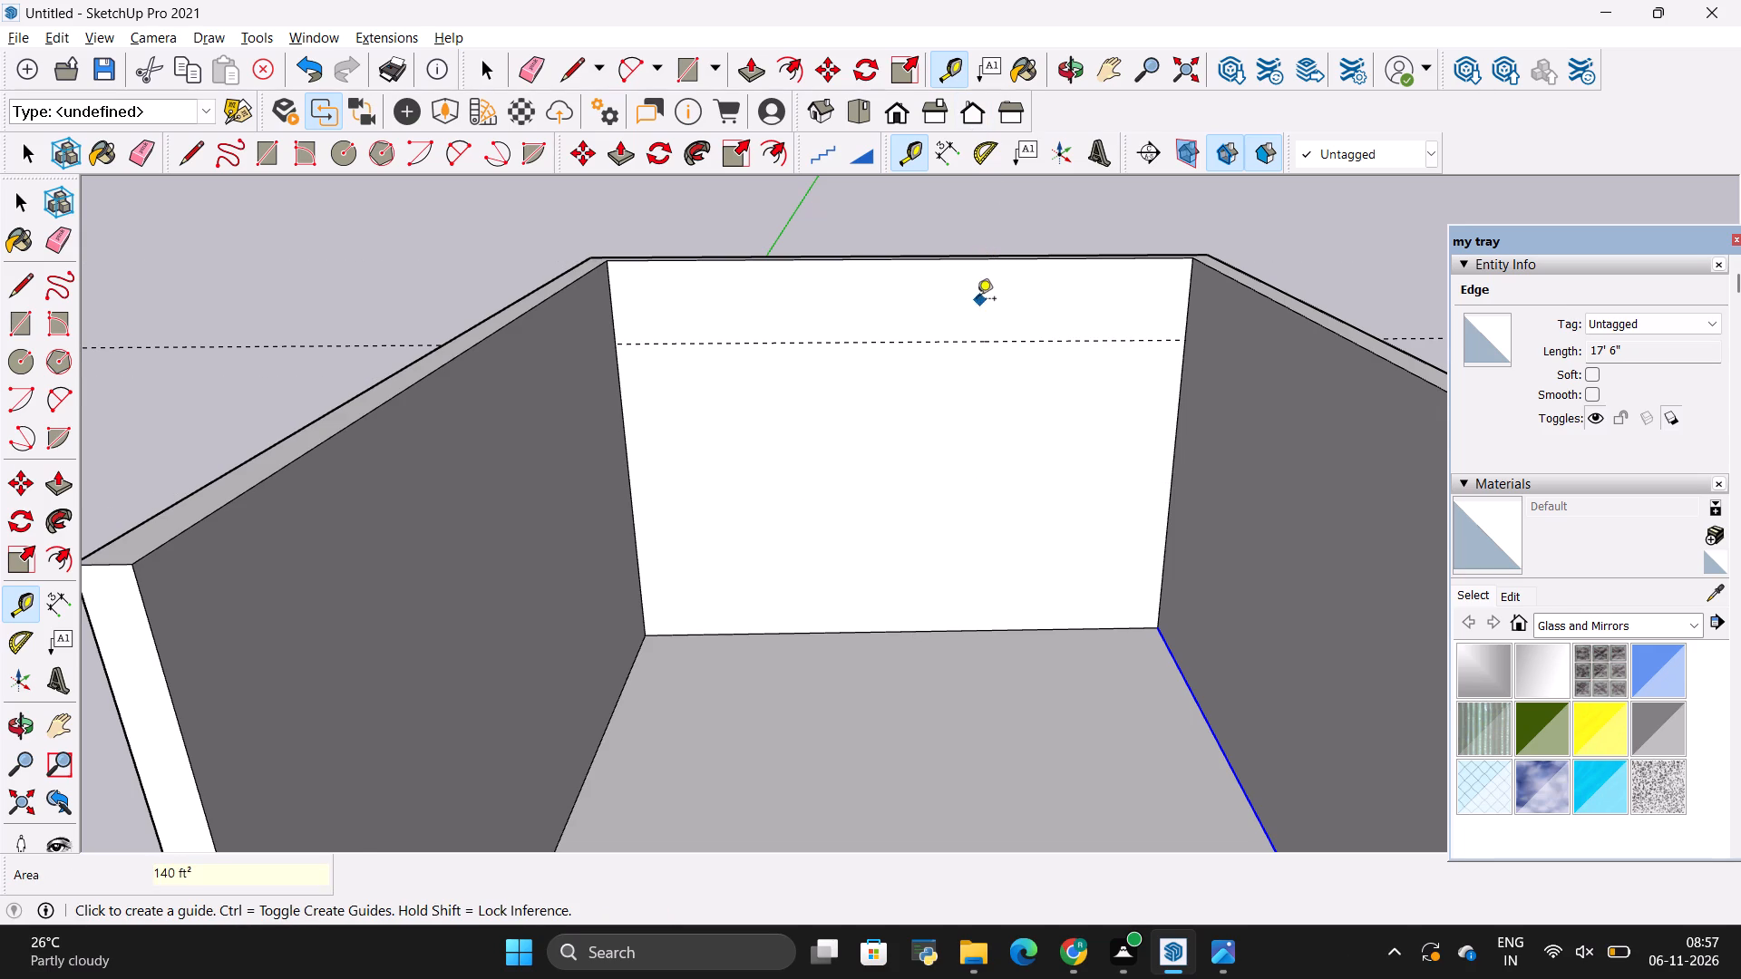
left_click(1023, 337)
key("Escape")
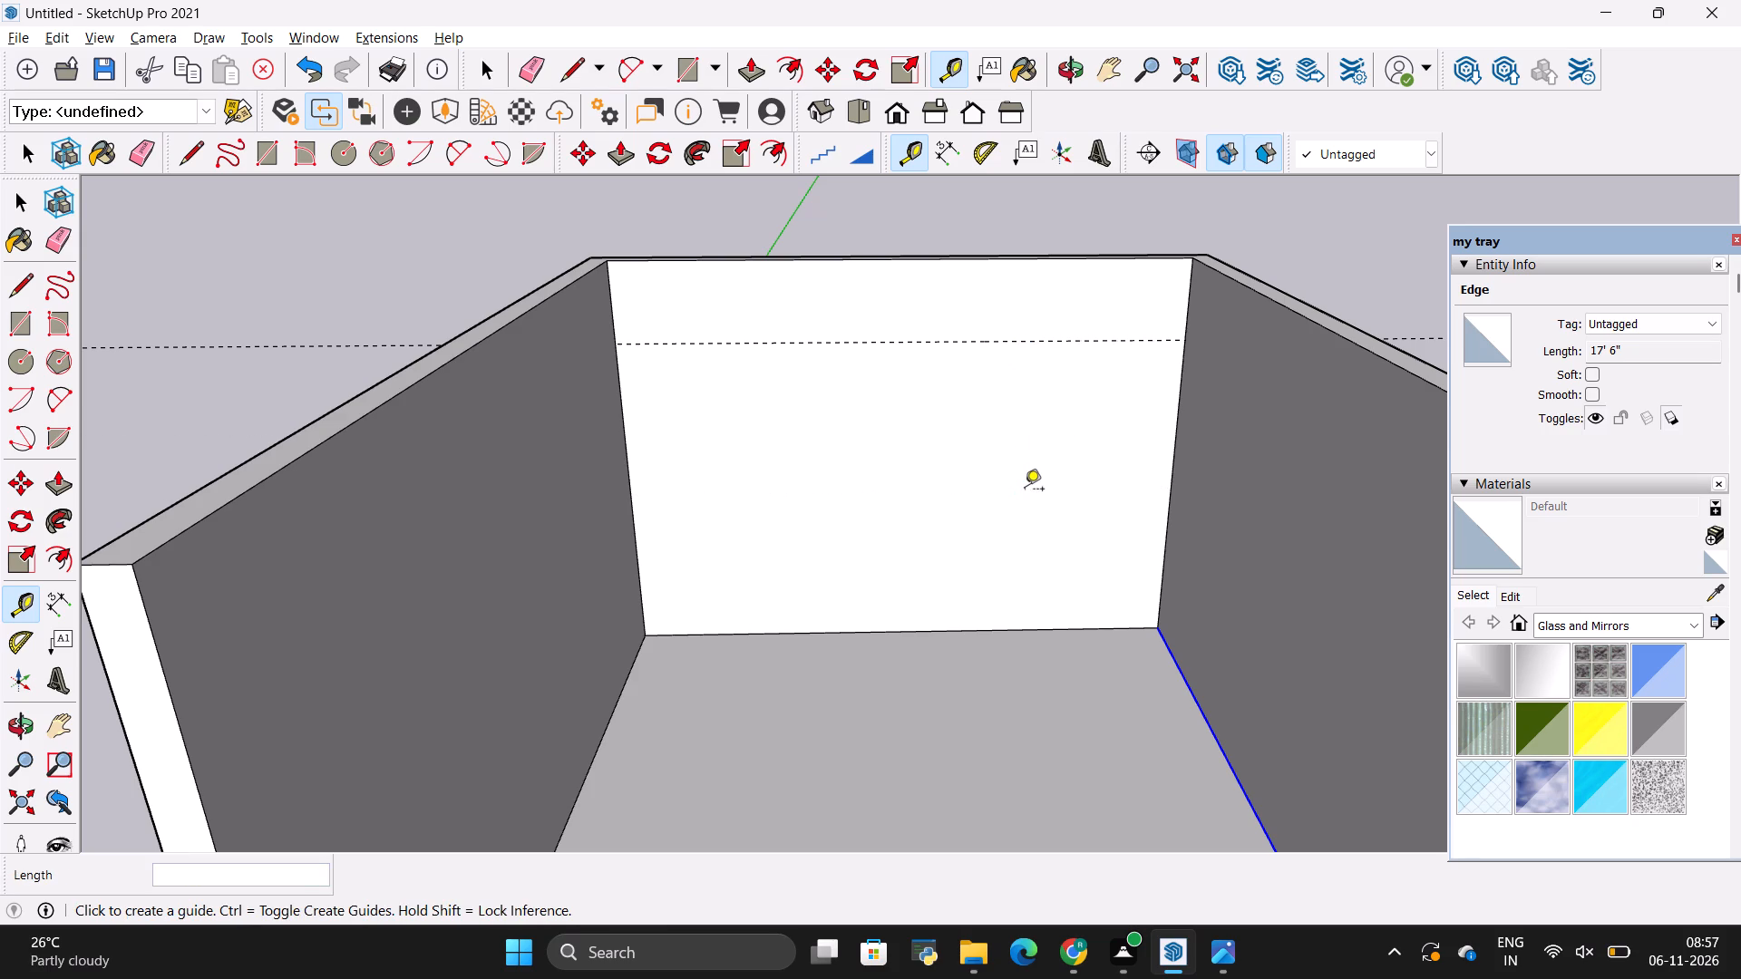
Place vertical guides on the back wall 3' from its right-hand corner and another 8' beyond the first.
key("t")
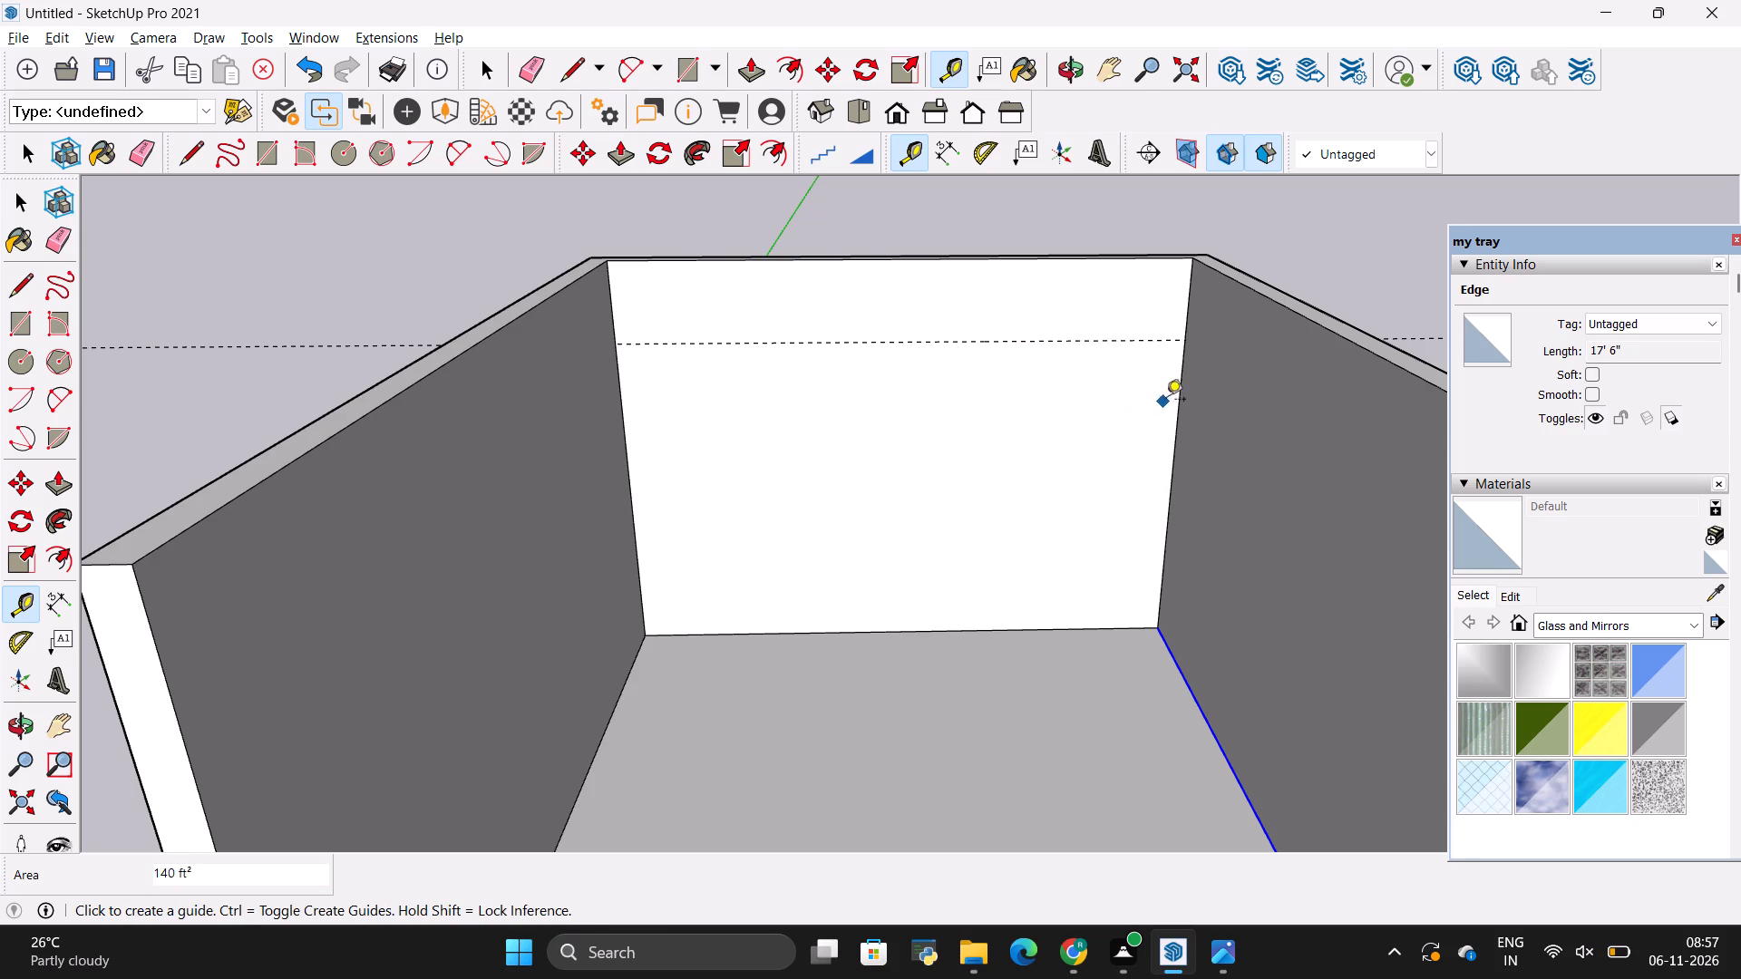
left_click(1180, 389)
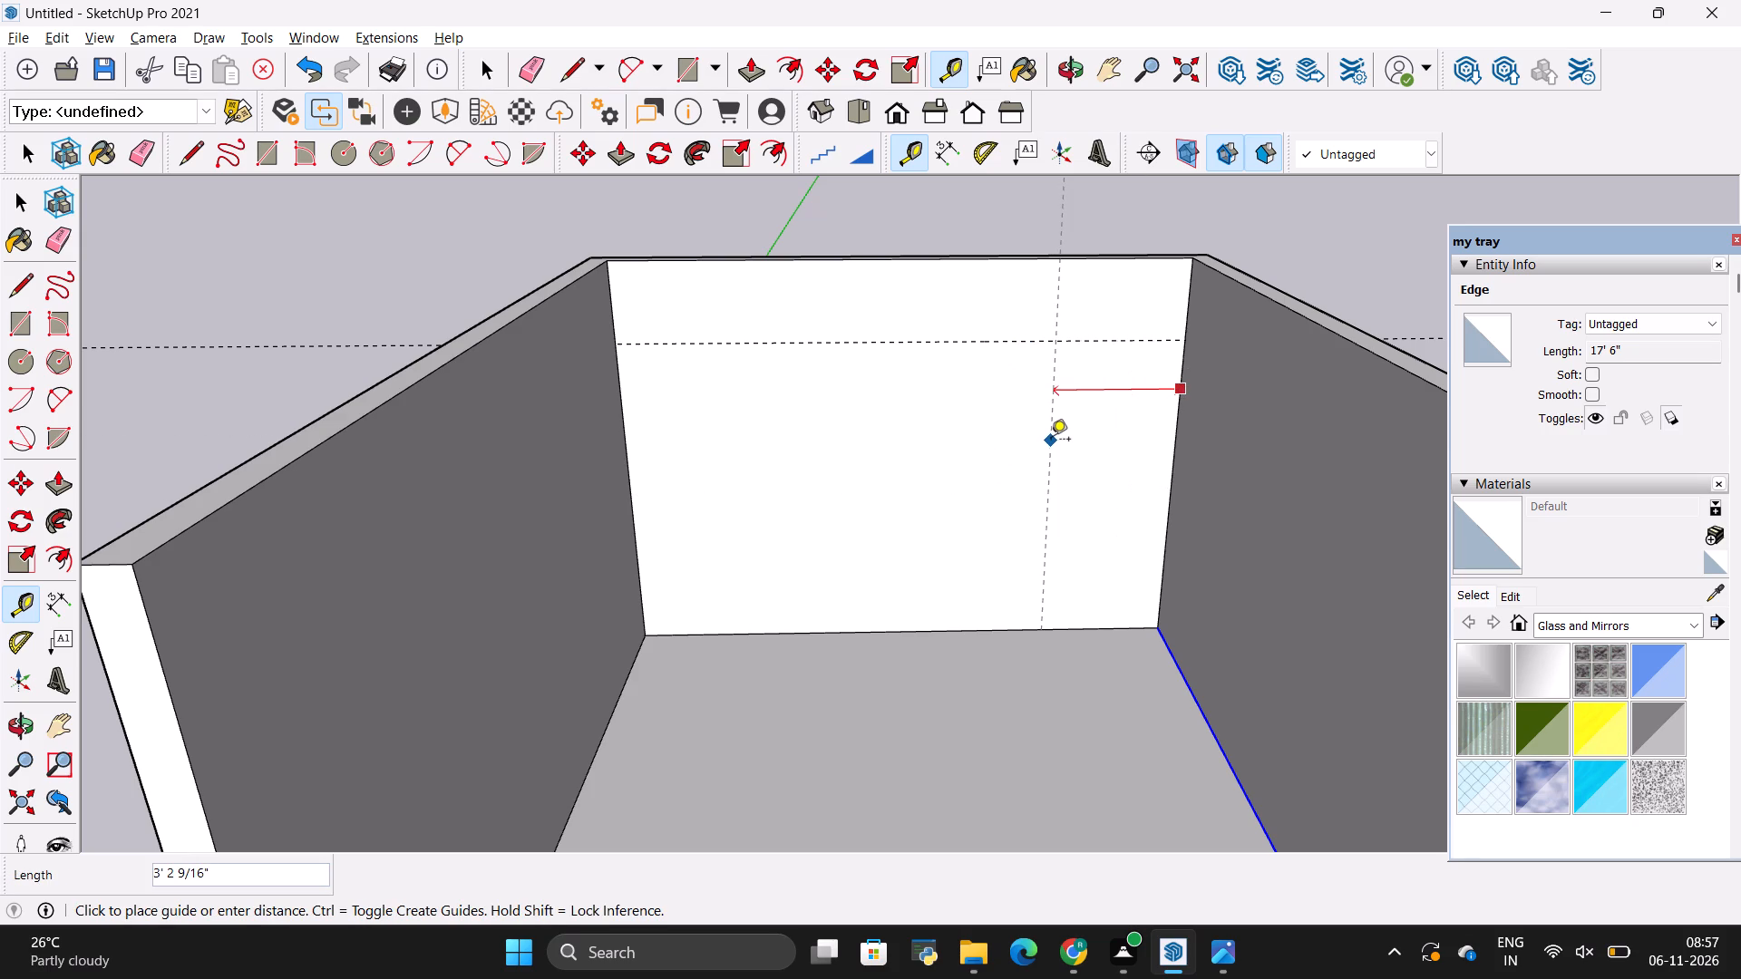
key("BackSpace")
type("3'")
key("Return")
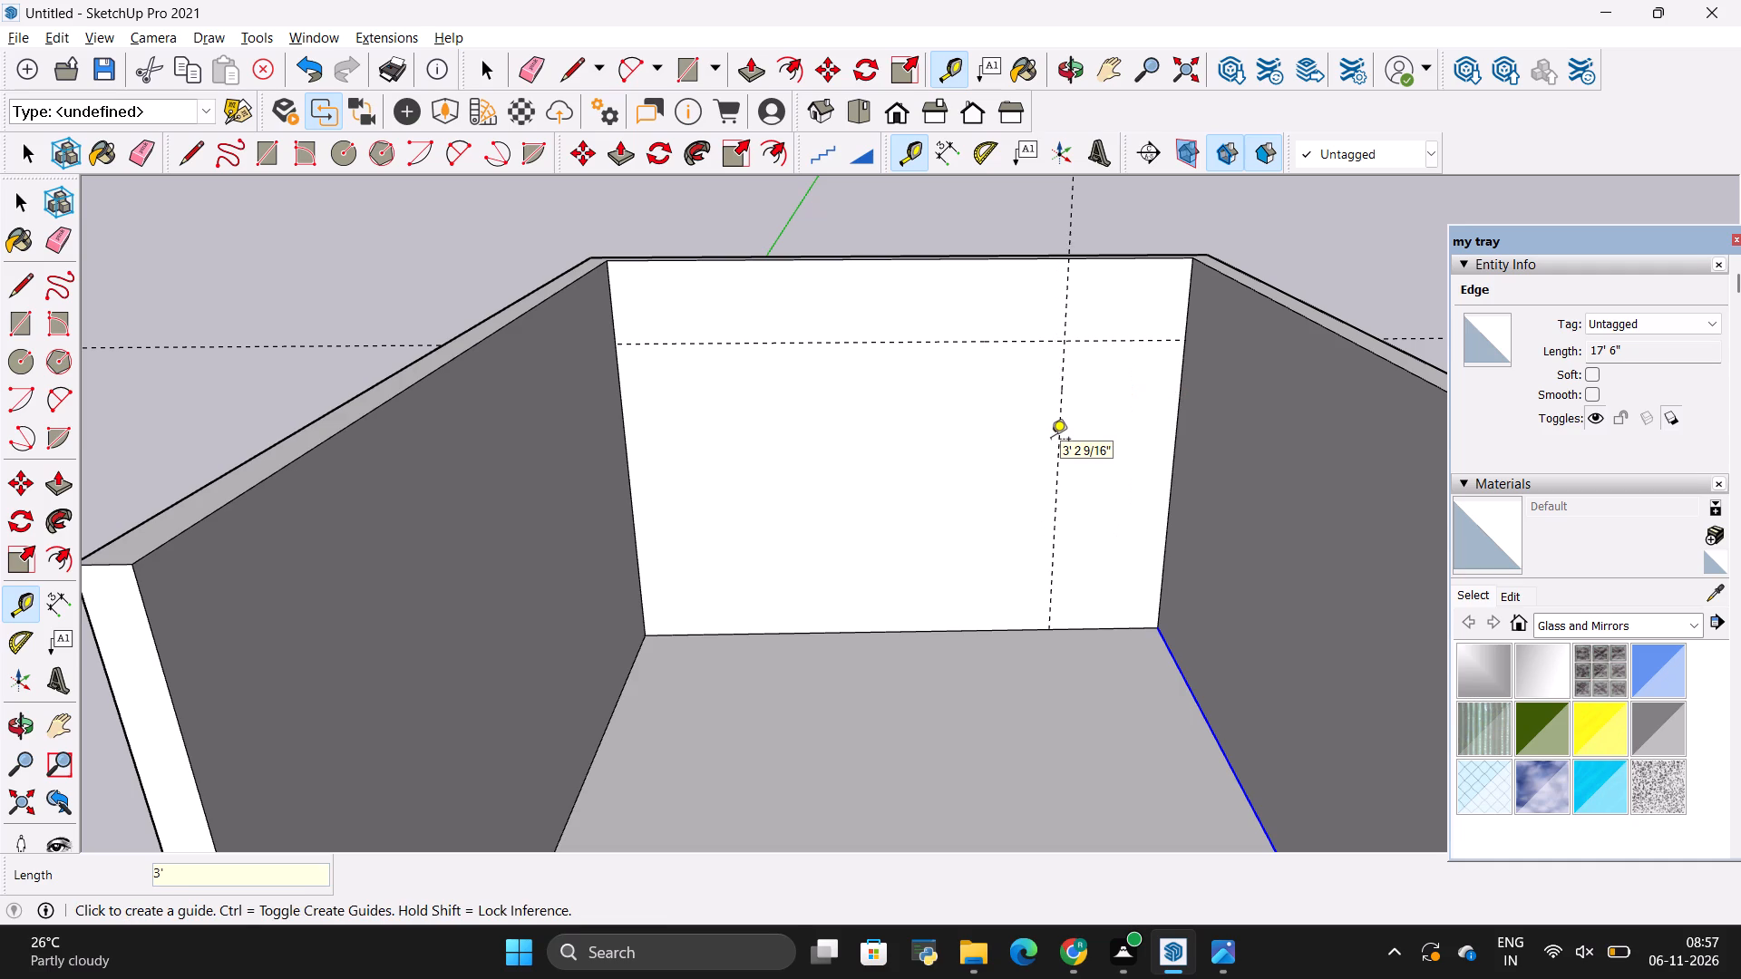
left_click(1063, 436)
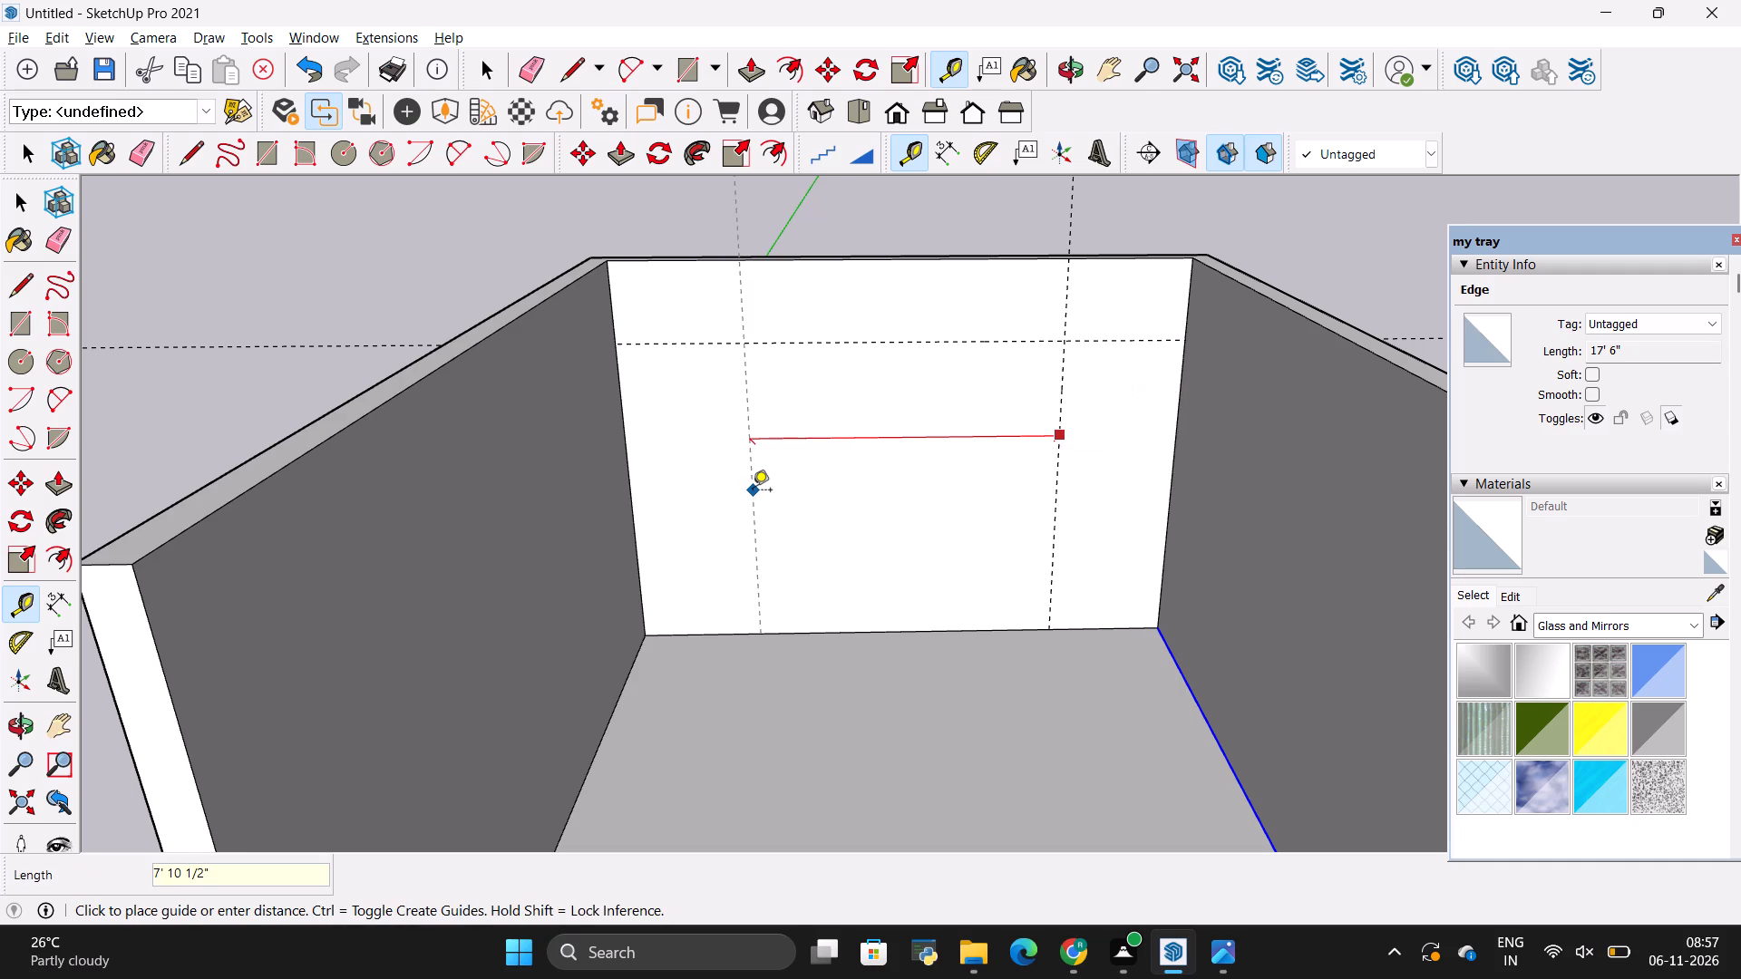
key("BackSpace")
type("8'")
key("Return")
key("space")
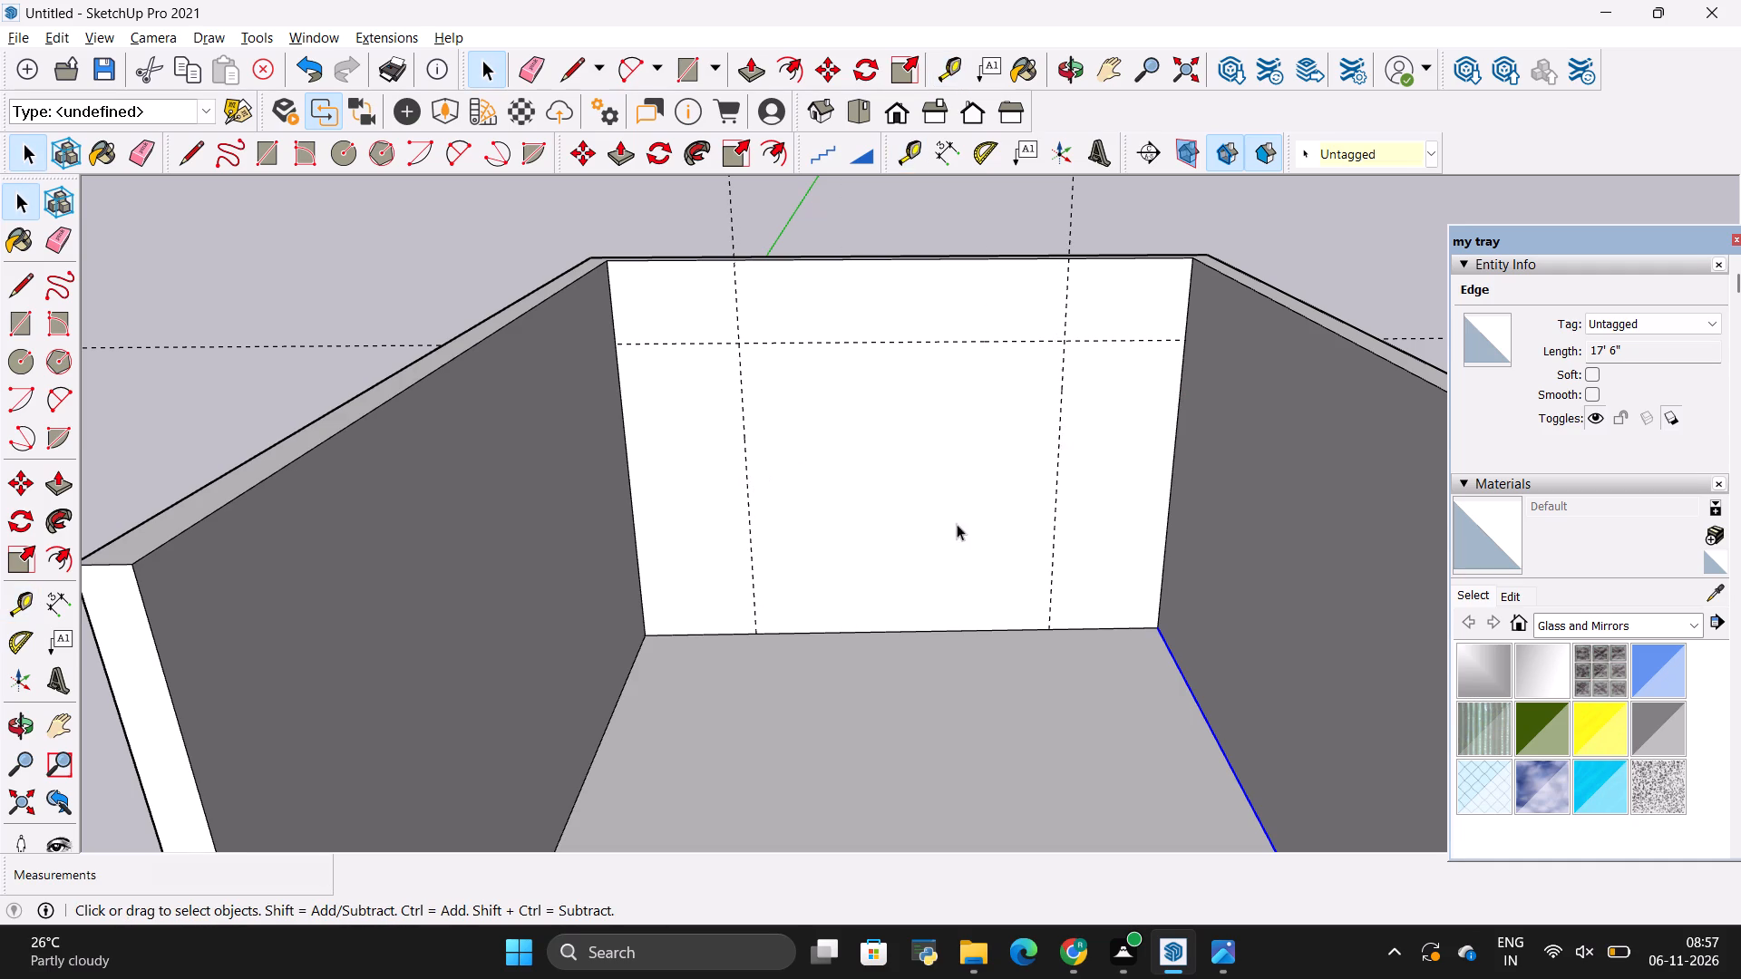
Draw an 8' by 8' rectangle on the back wall, bounded by the three guides and reaching the floor.
key("r")
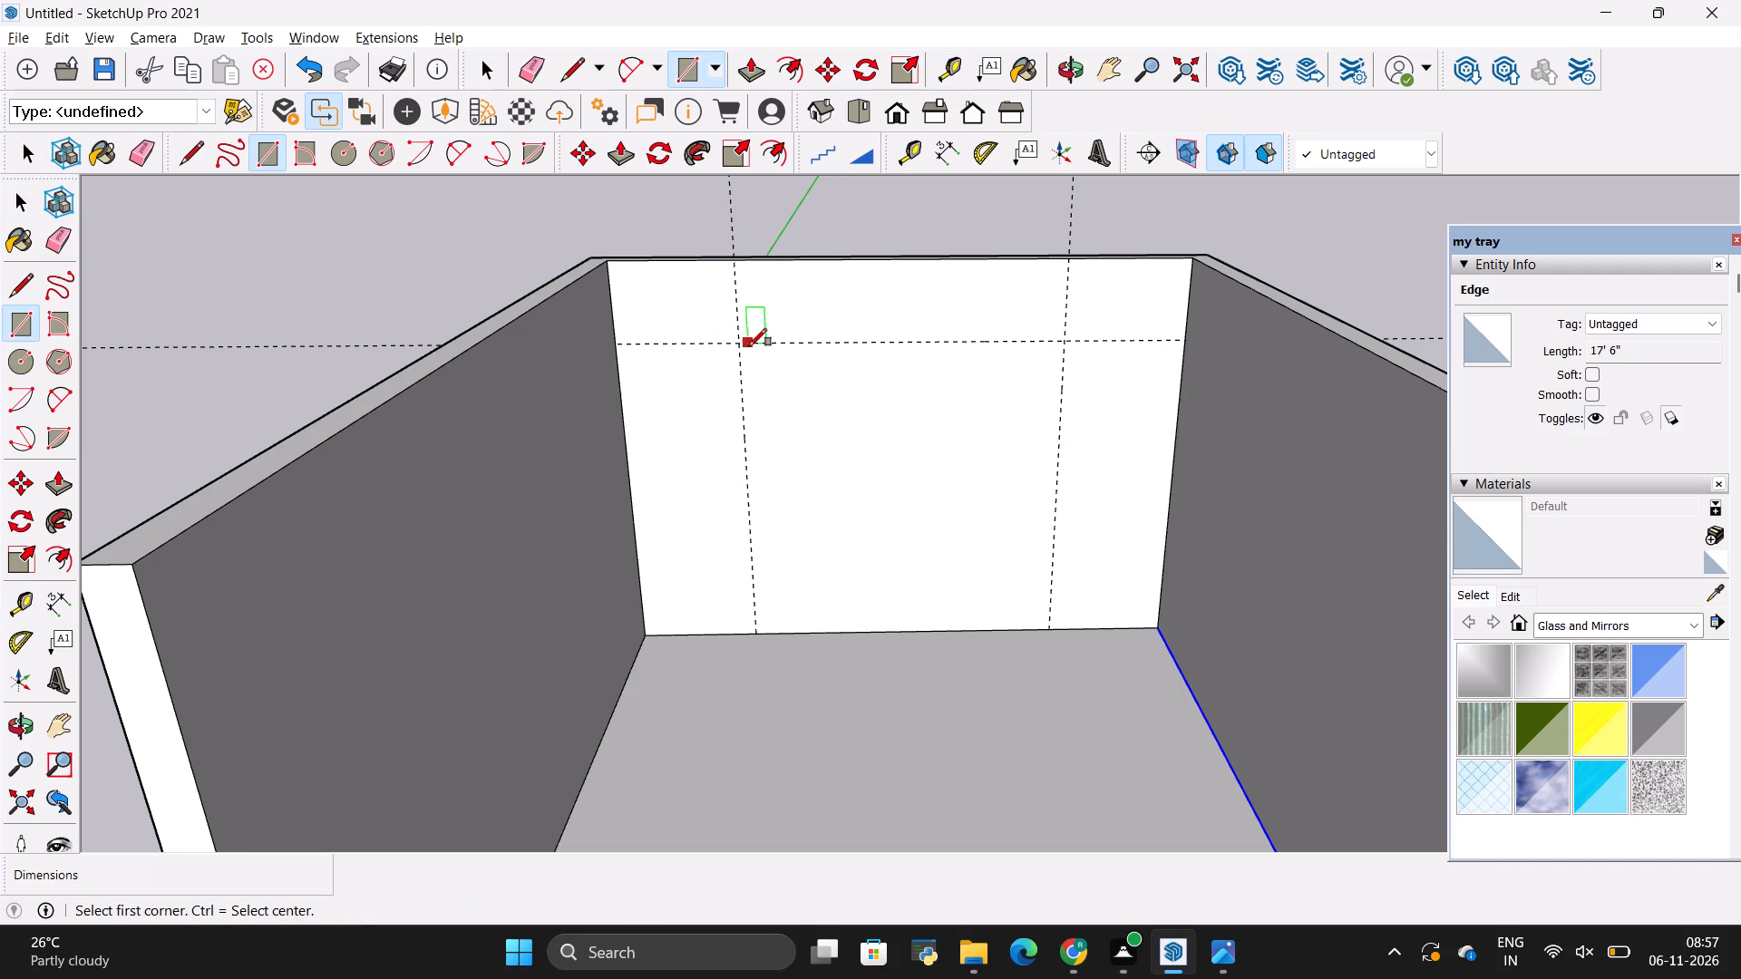
left_click(742, 346)
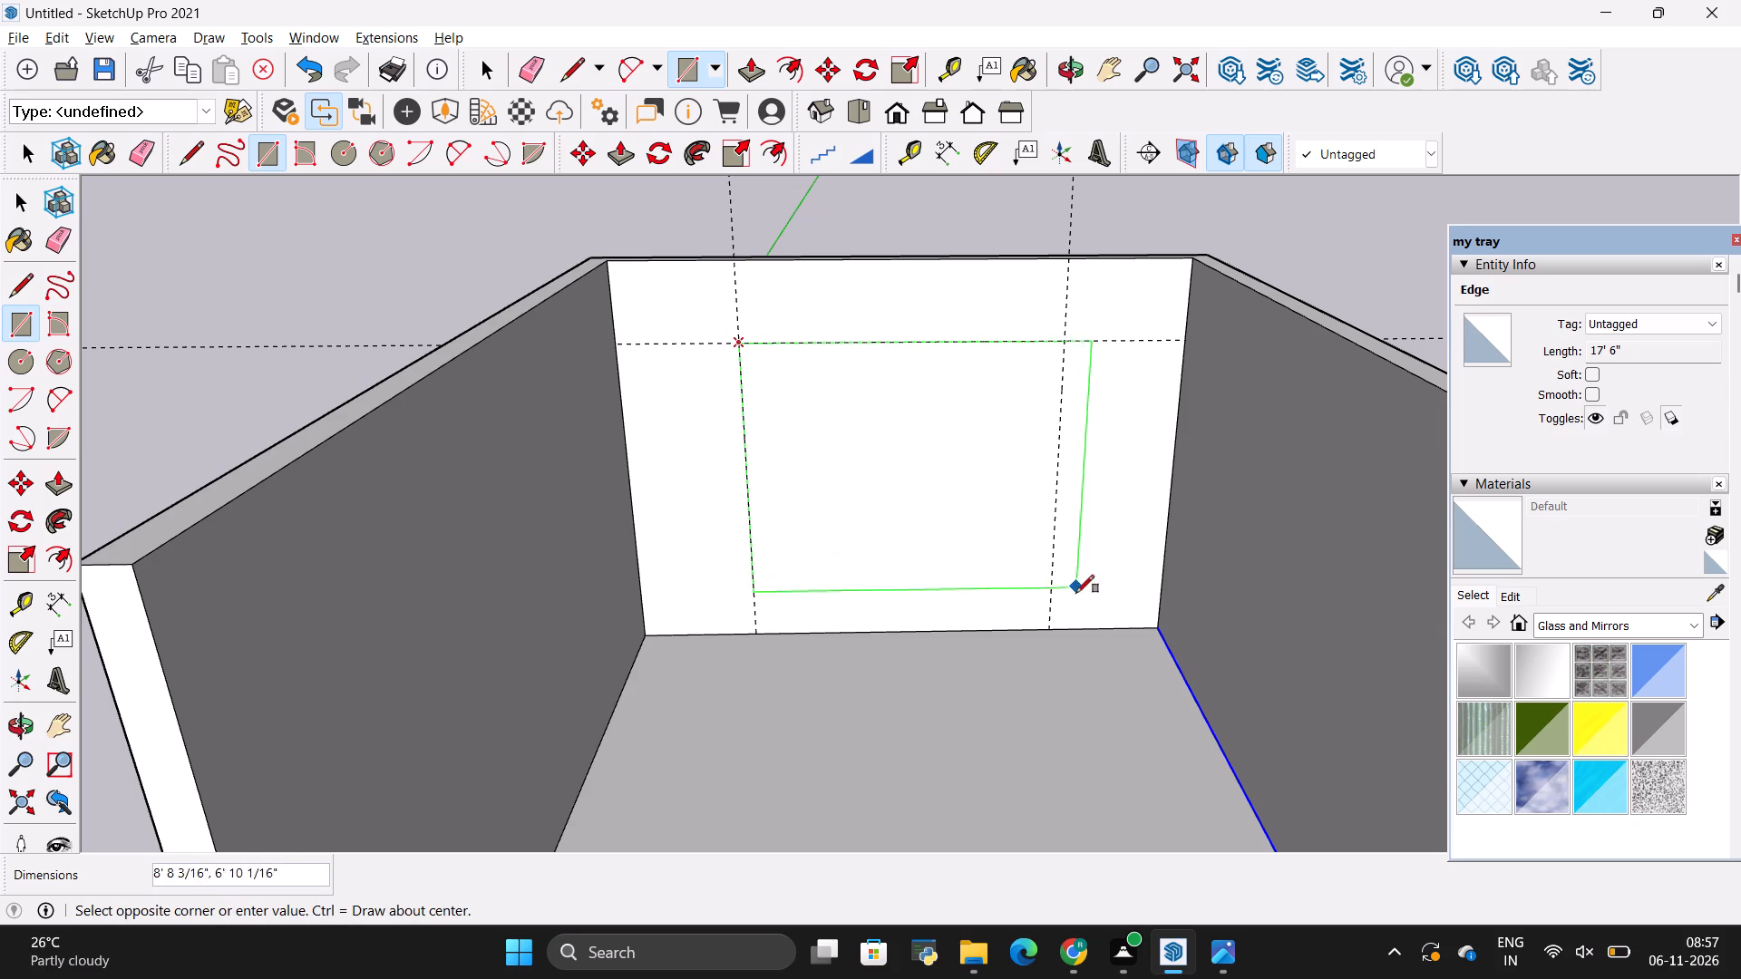
left_click(1051, 630)
key("space")
Push the rectangle 6" through the back wall to cut the opening.
left_click(987, 575)
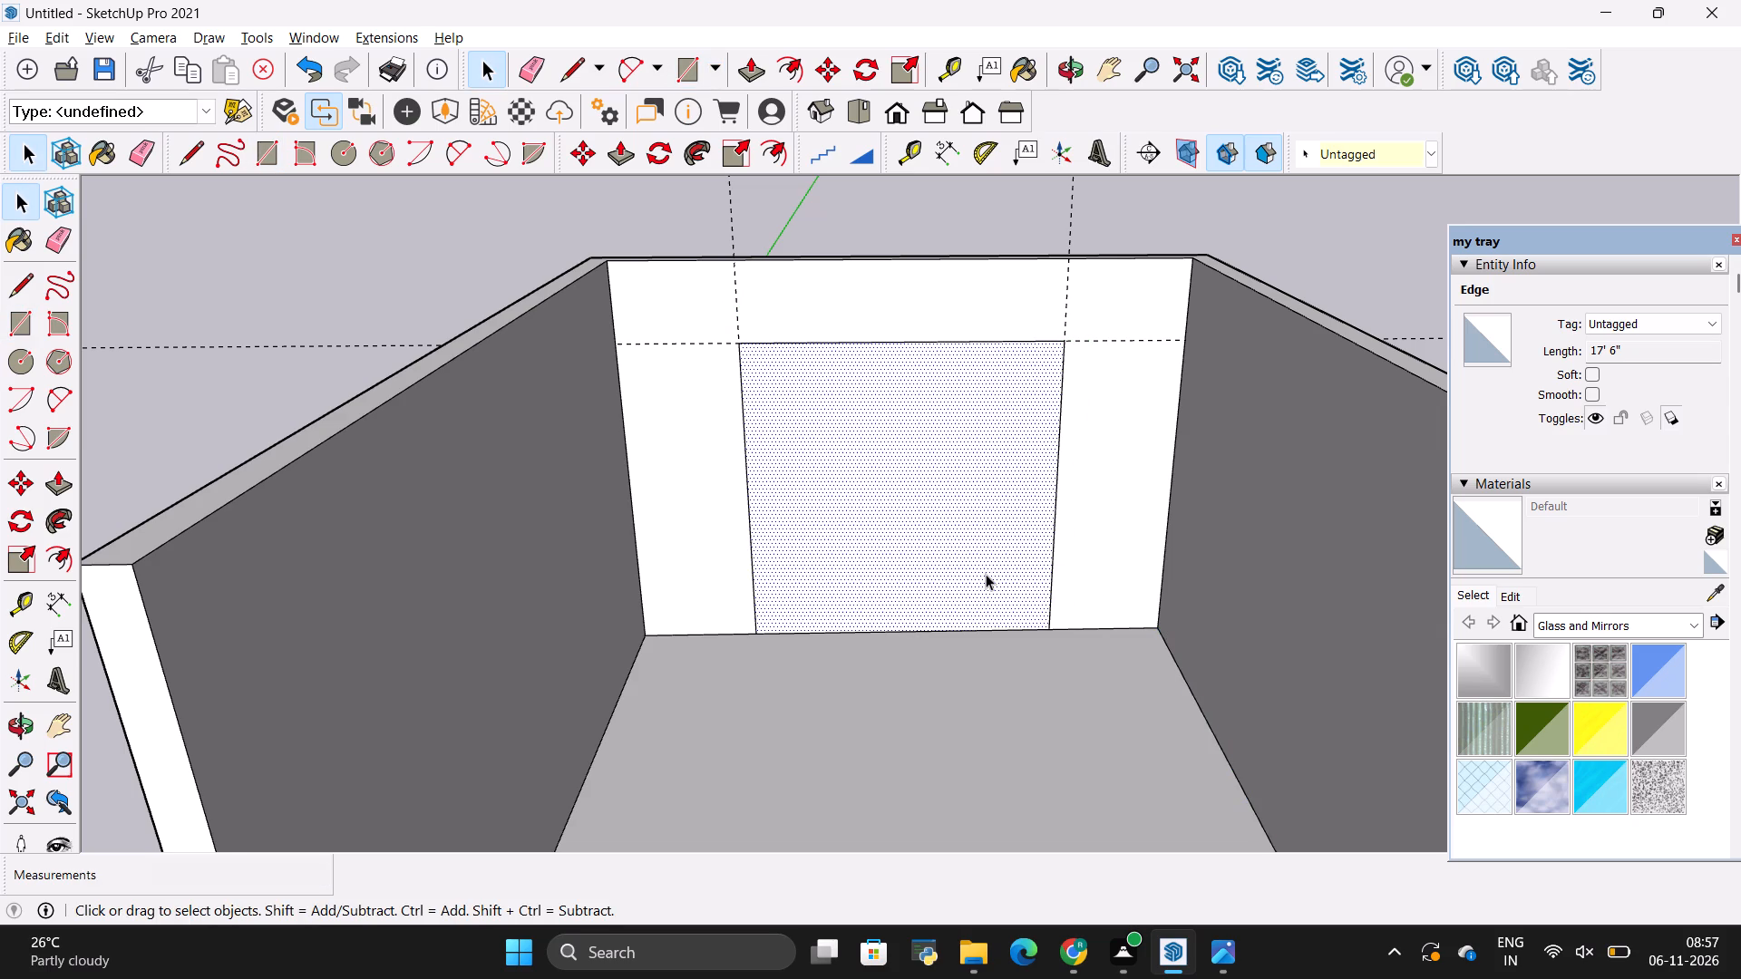
key("p")
left_click_drag(982, 574, 985, 522)
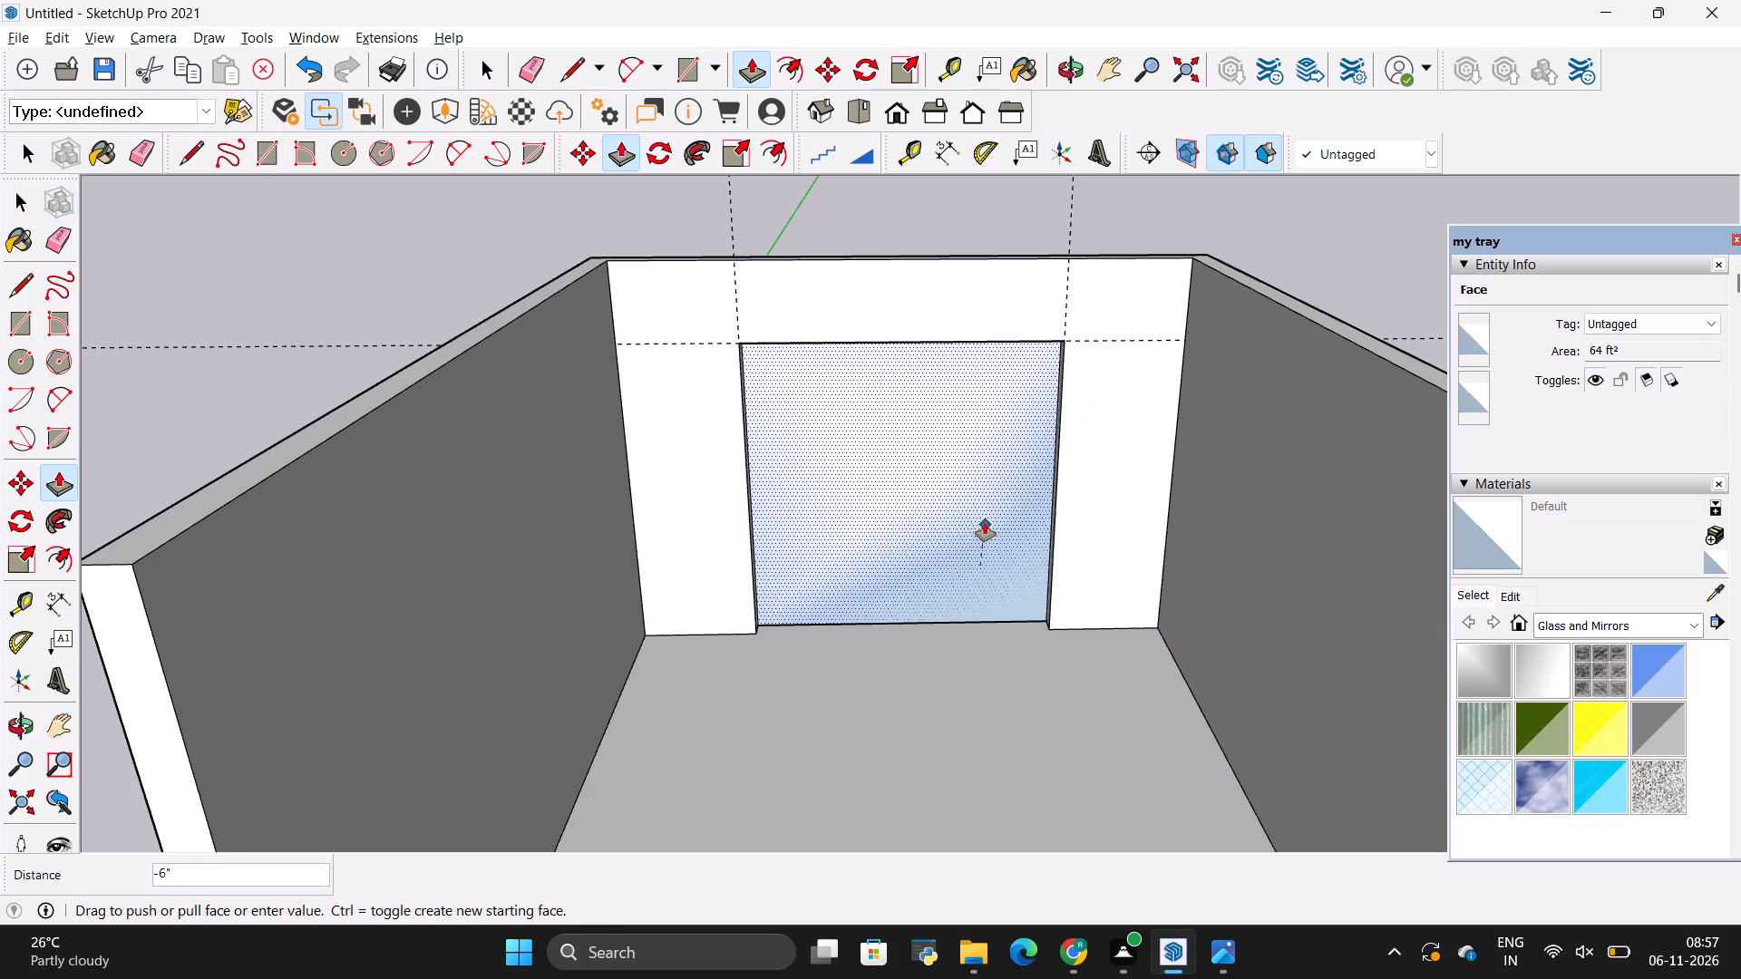
left_click_drag(985, 522, 987, 505)
Erase the horizontal guide and both vertical guides around the back wall opening.
scroll(598, 484, "down", 7)
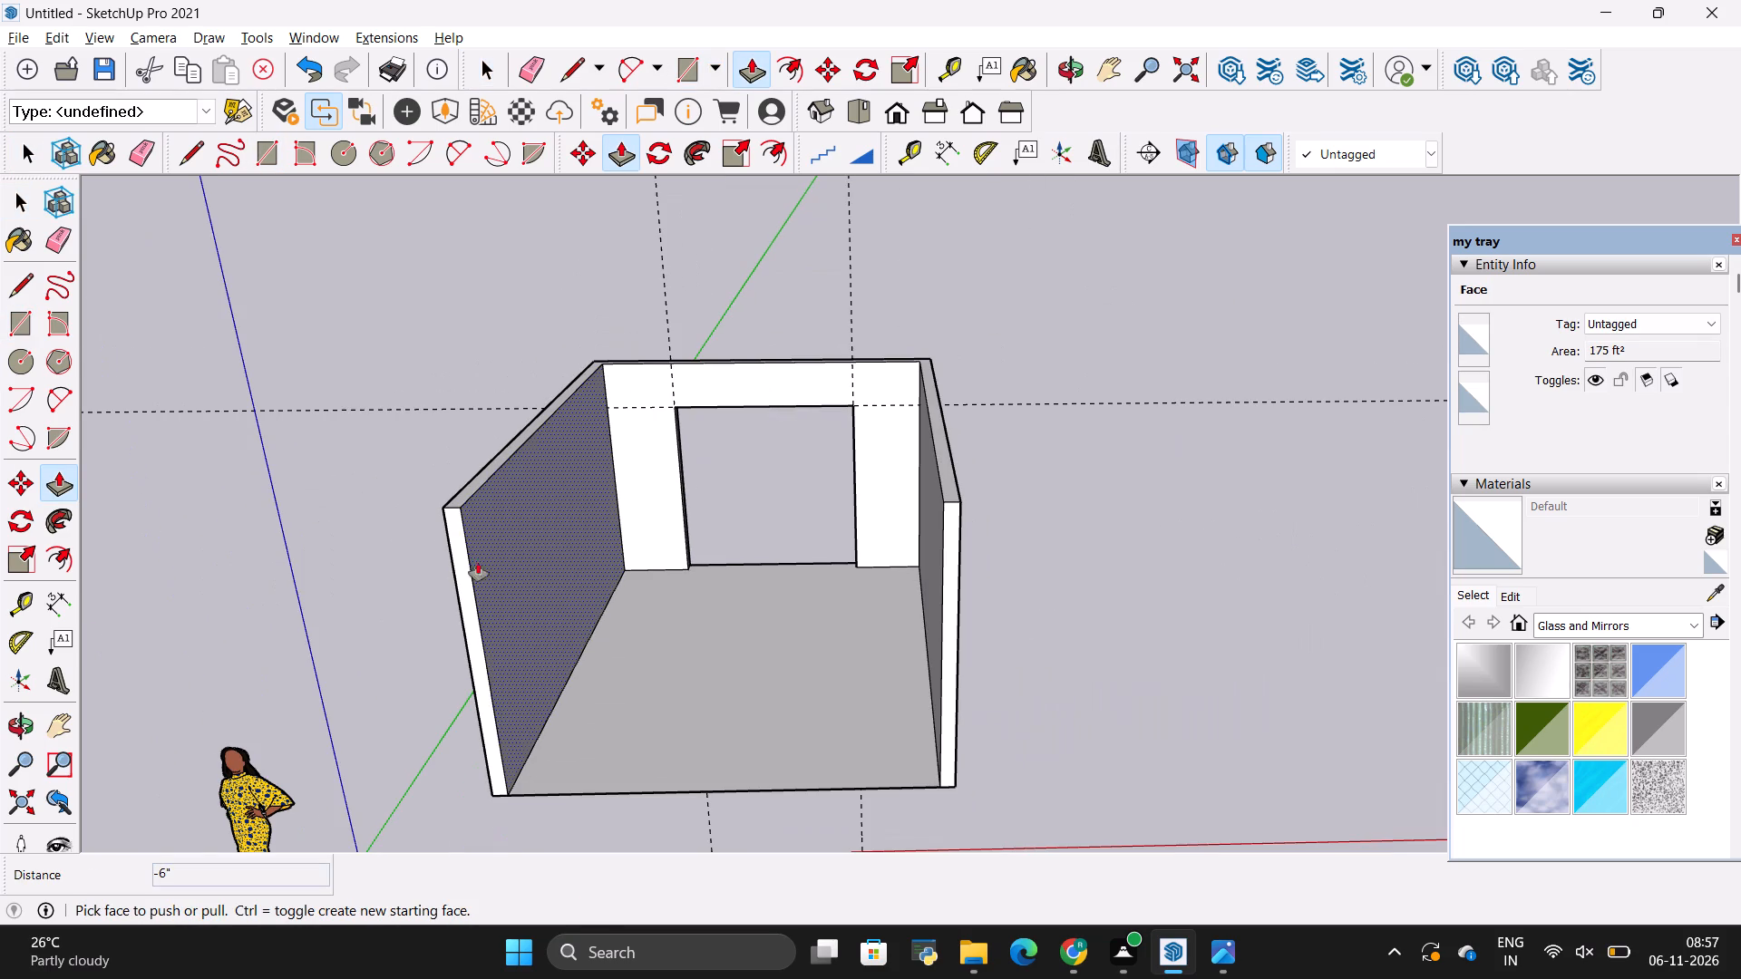
left_click(18, 718)
left_click_drag(570, 540, 583, 467)
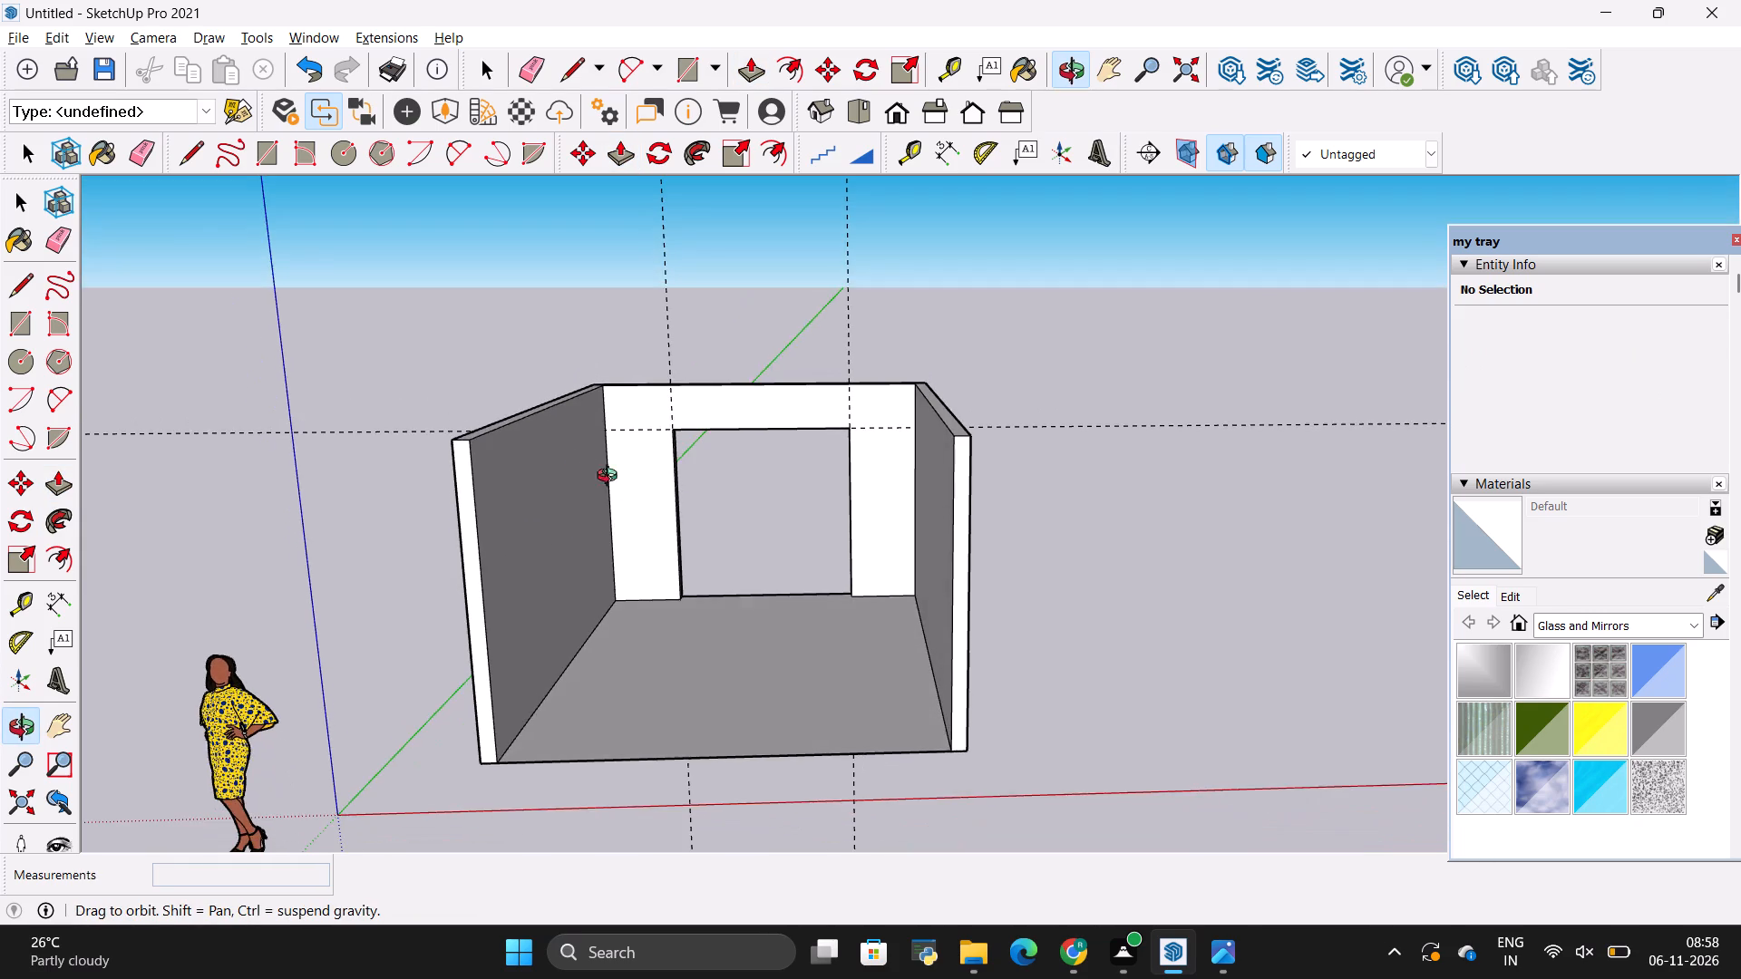
scroll(668, 499, "up", 7)
left_click_drag(832, 499, 791, 552)
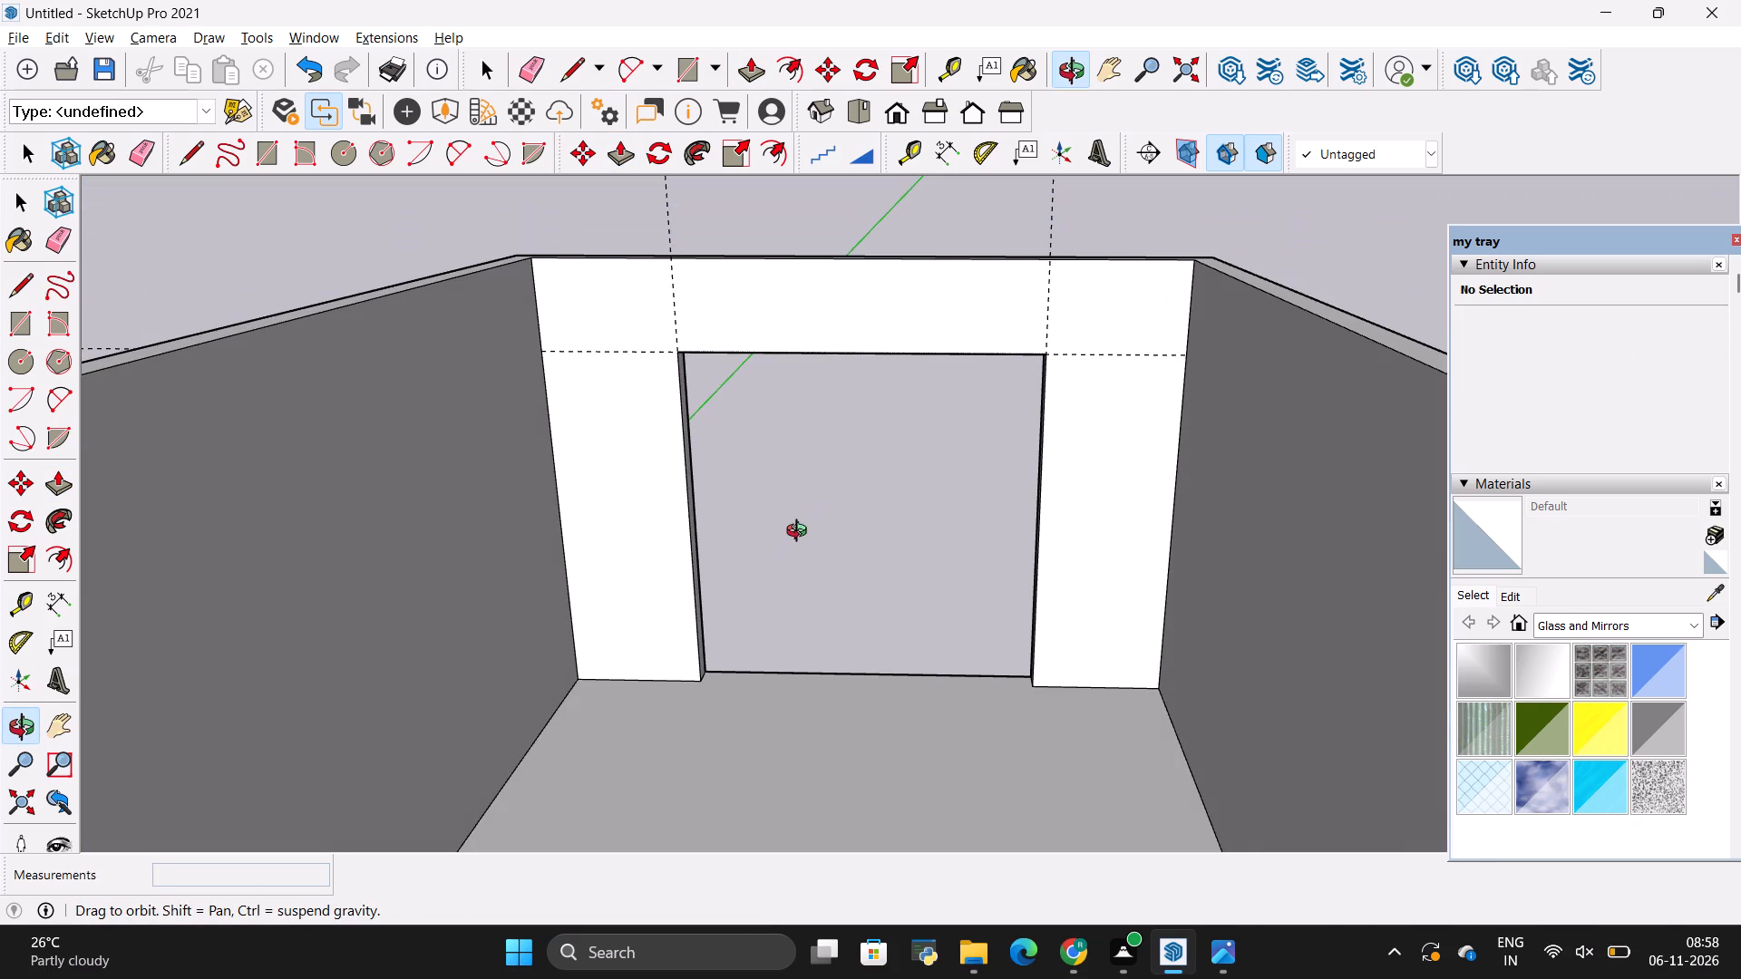
key("alt+Tab")
key("alt+Tab")
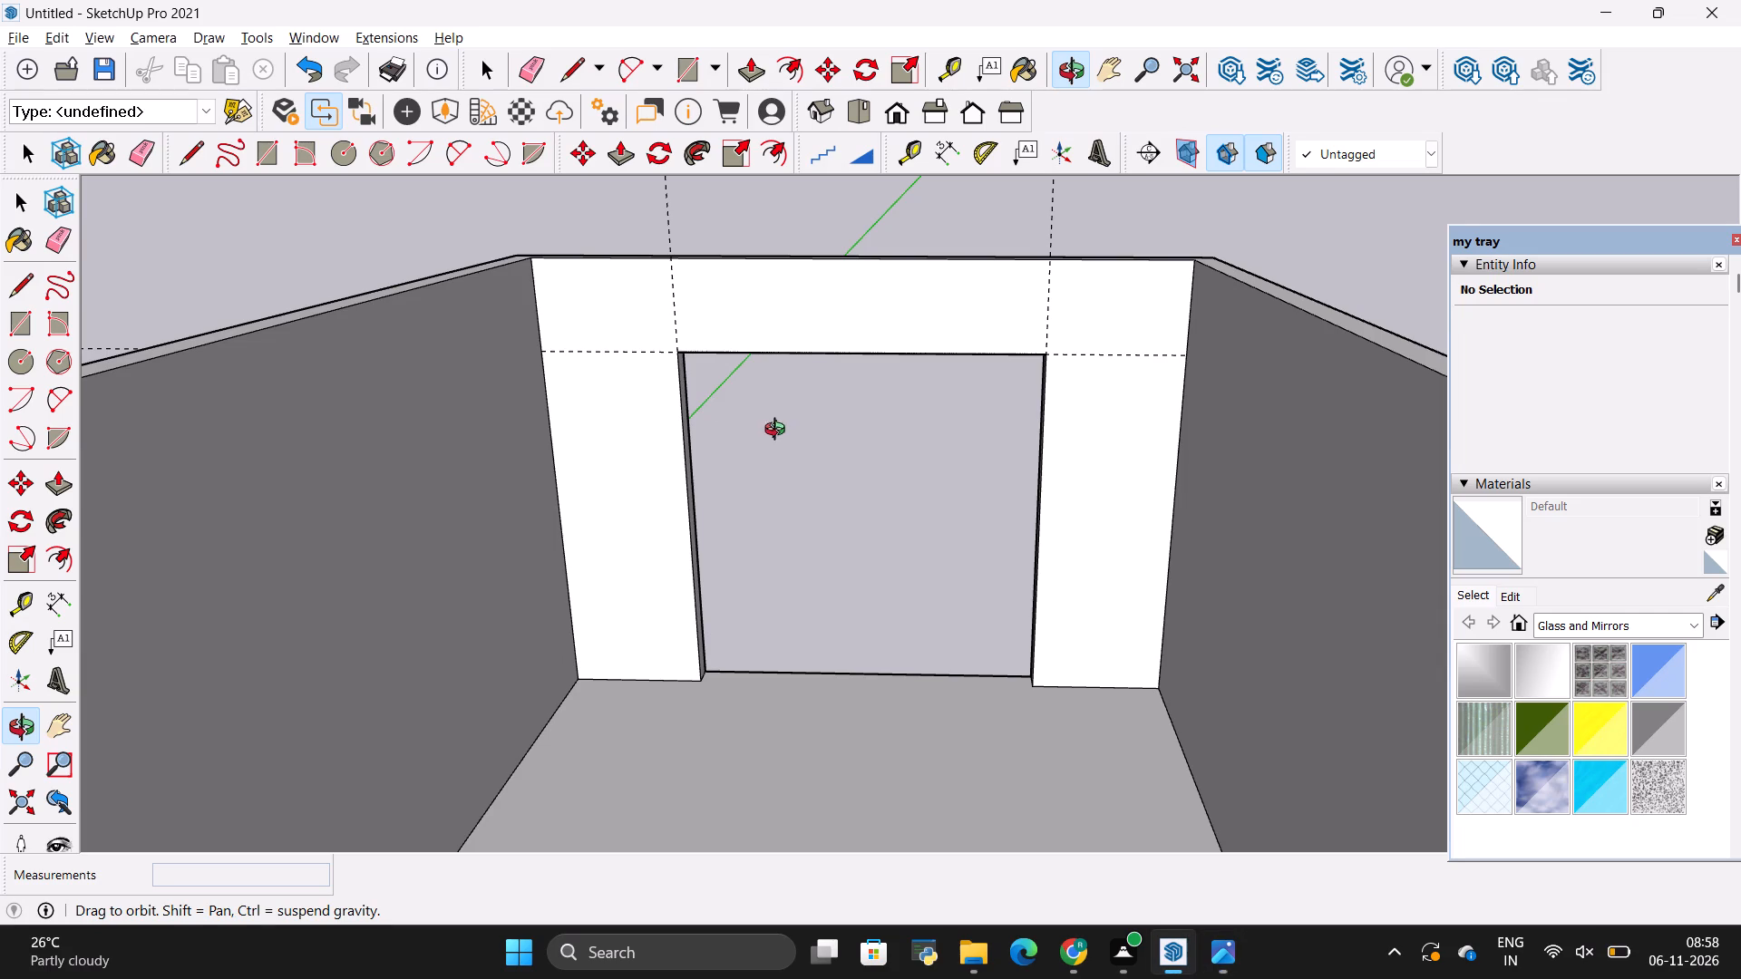
key("e")
left_click_drag(649, 334, 634, 362)
left_click_drag(636, 325, 1084, 315)
scroll(1062, 325, "down", 4)
scroll(992, 330, "up", 3)
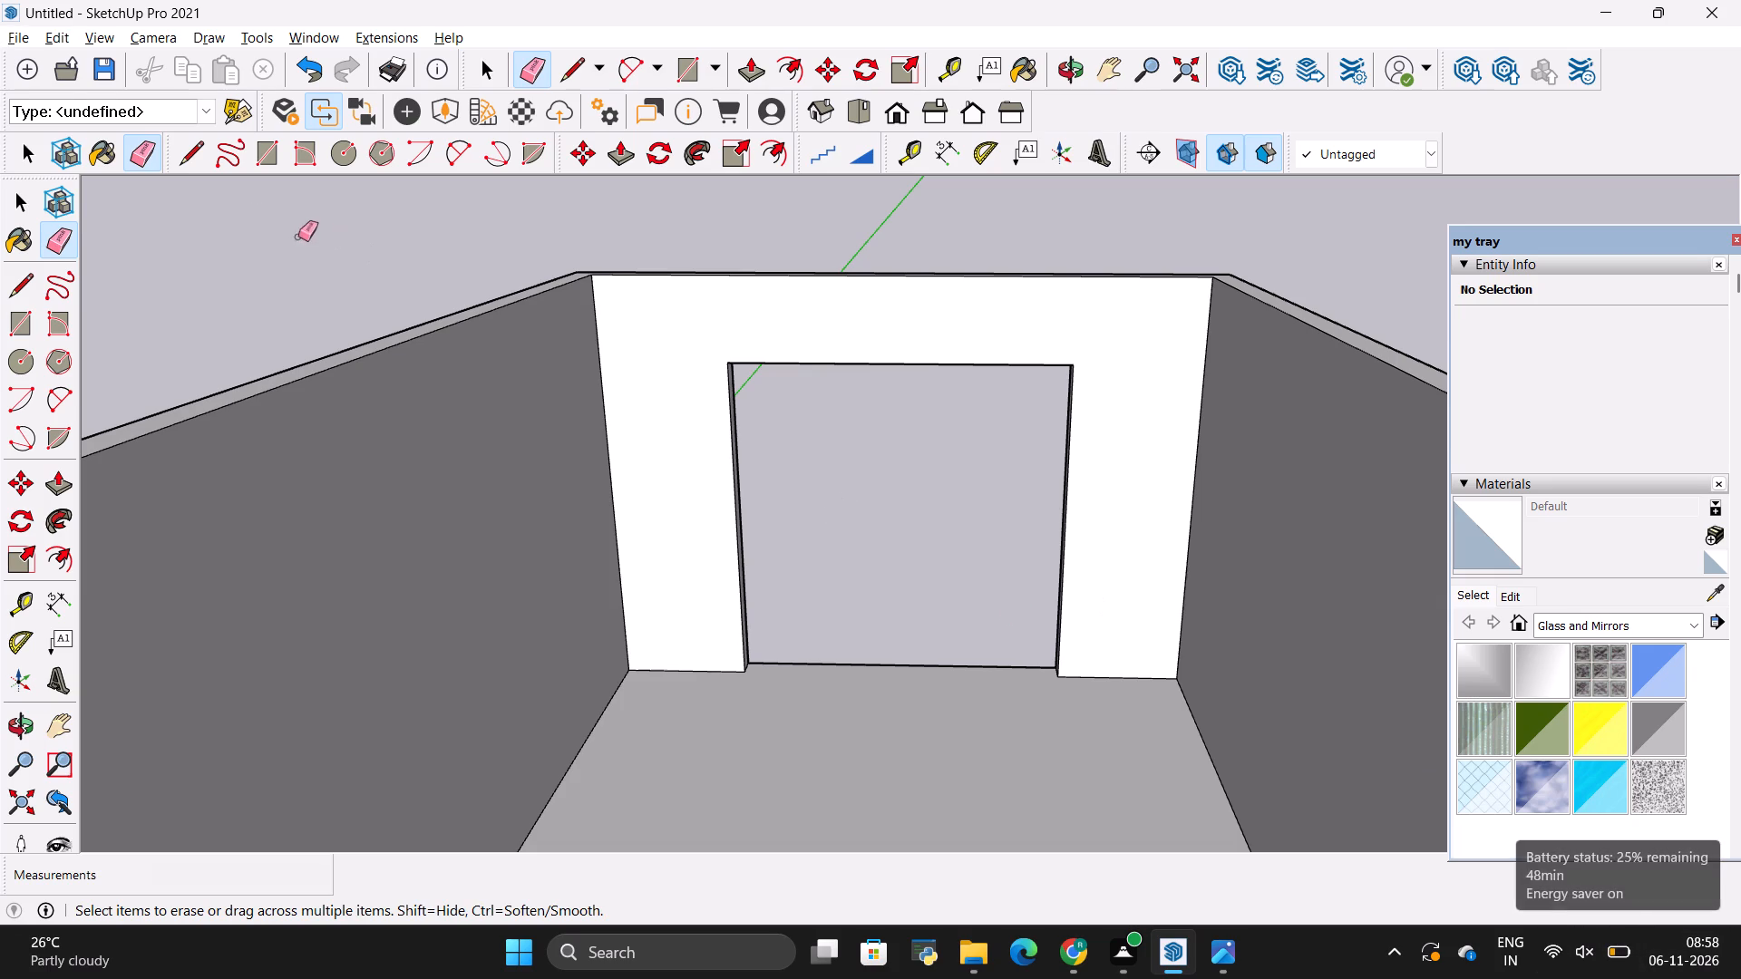
Import the sliding door model PENTEK_RP+Fineline+50S_Sliding_Door+(1) from the ALL 3D WAREHOUSE ITEMS folder.
left_click(34, 44)
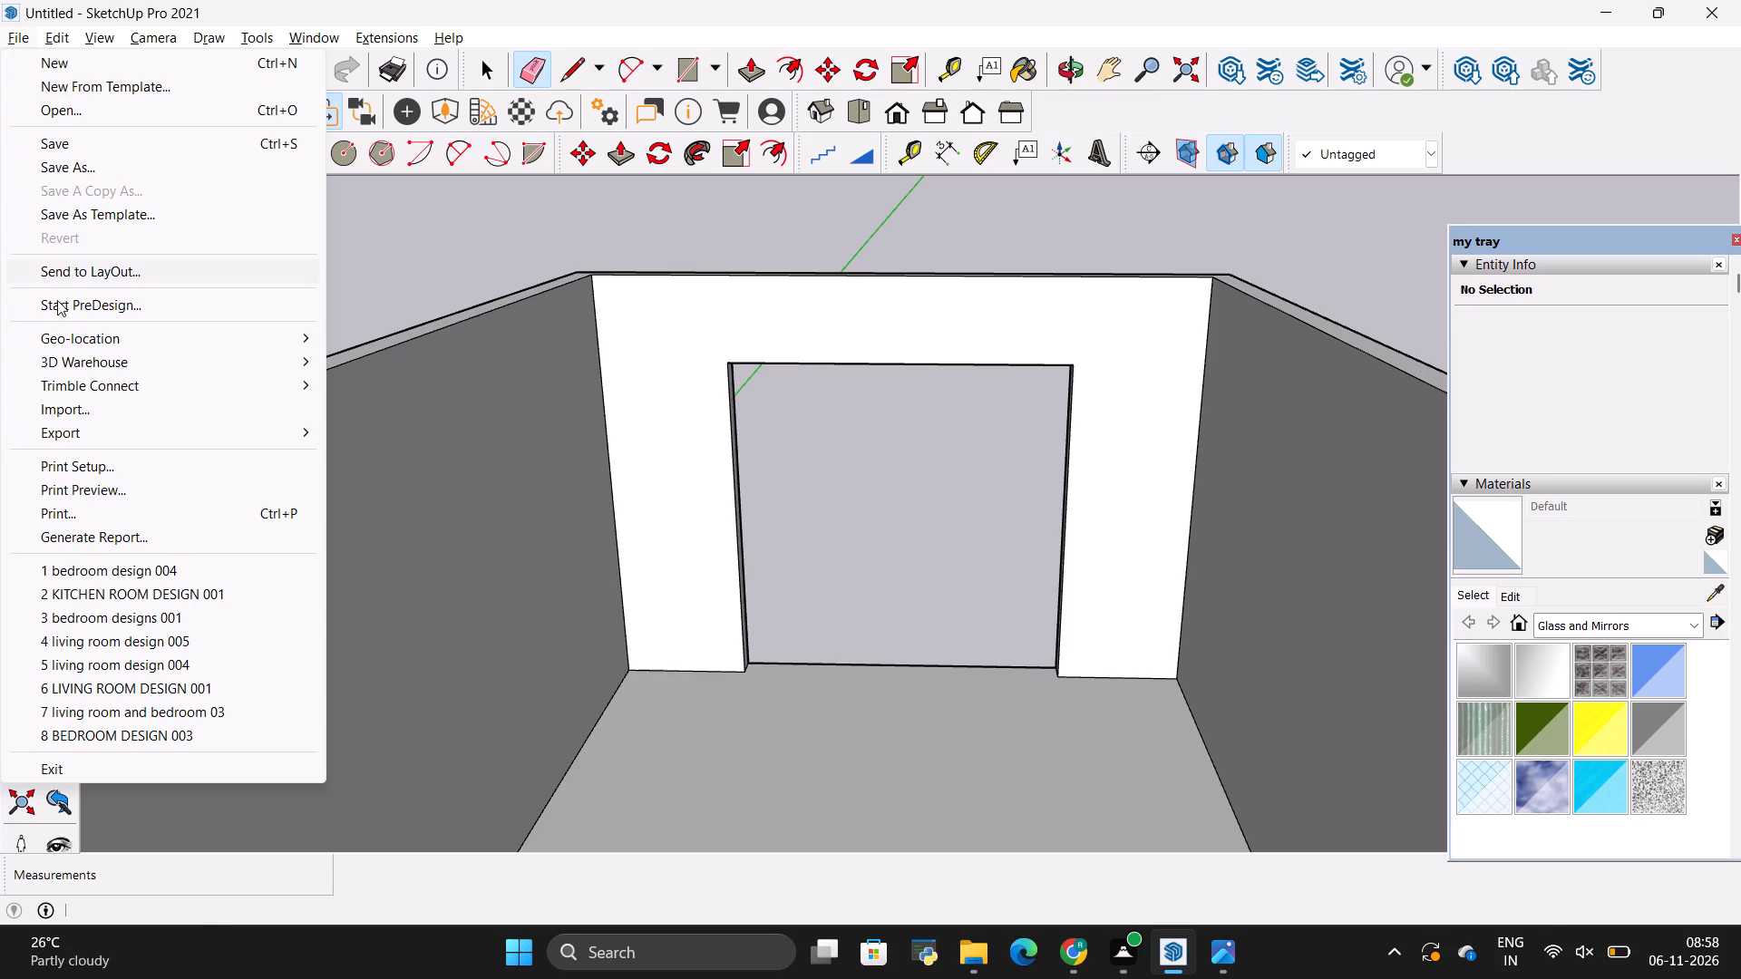
left_click(151, 419)
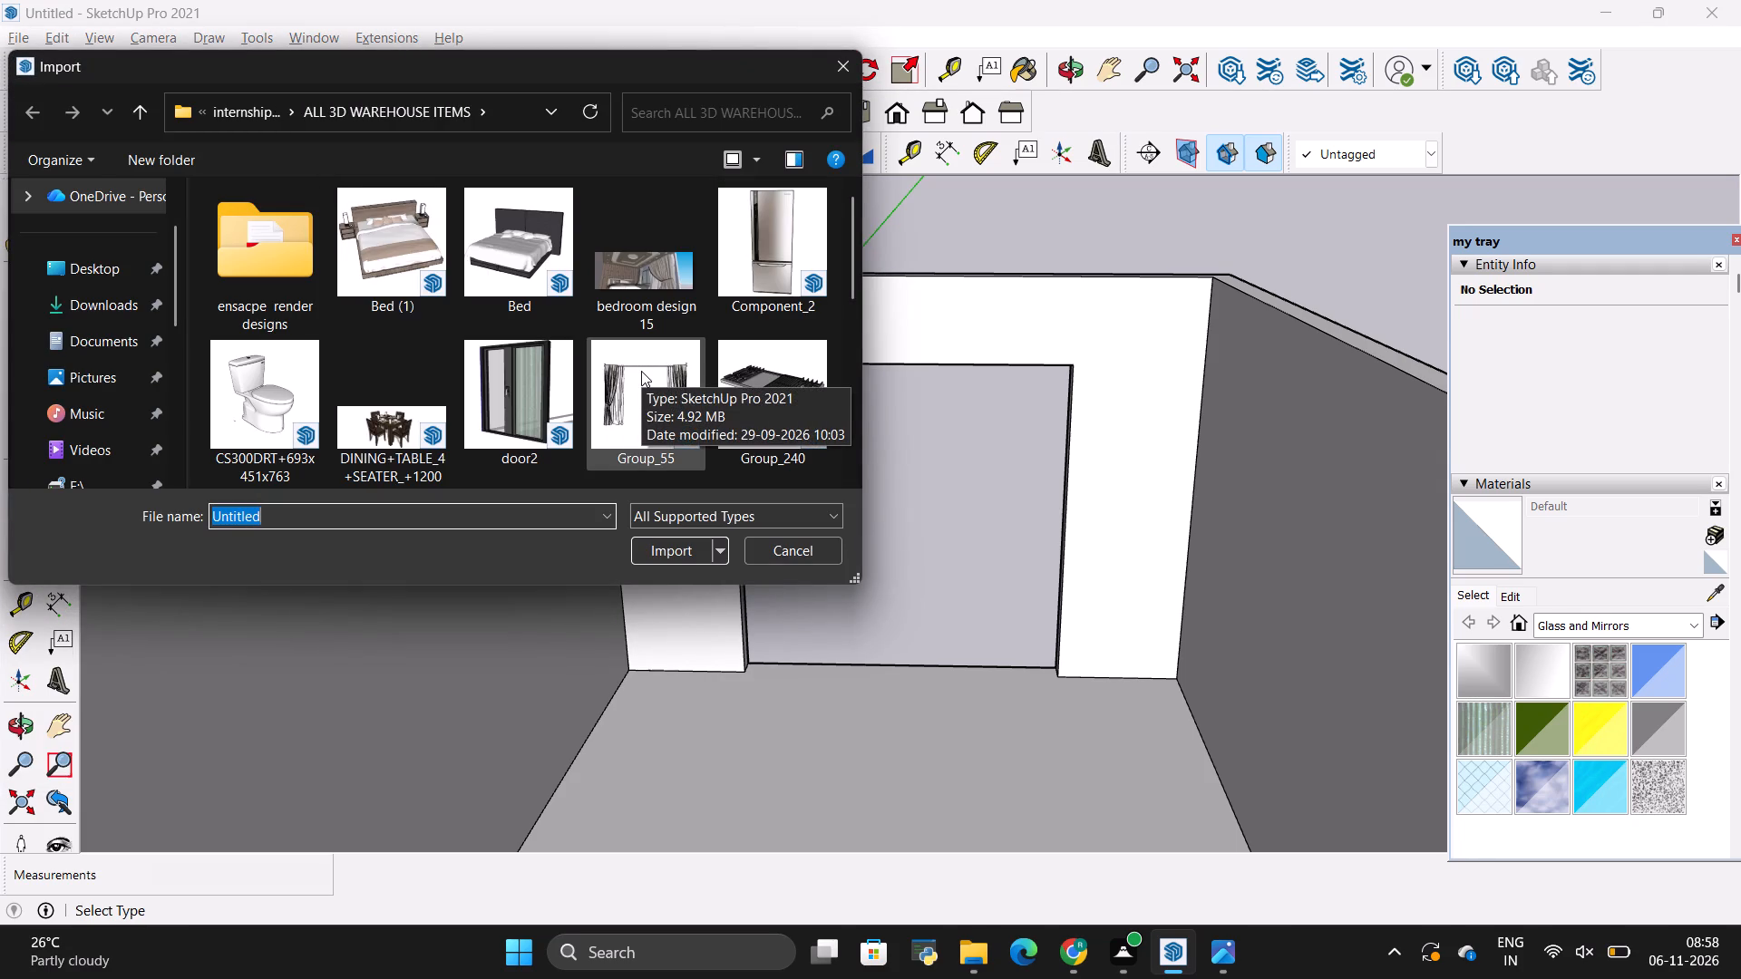
scroll(641, 371, "down", 3)
scroll(641, 371, "up", 1)
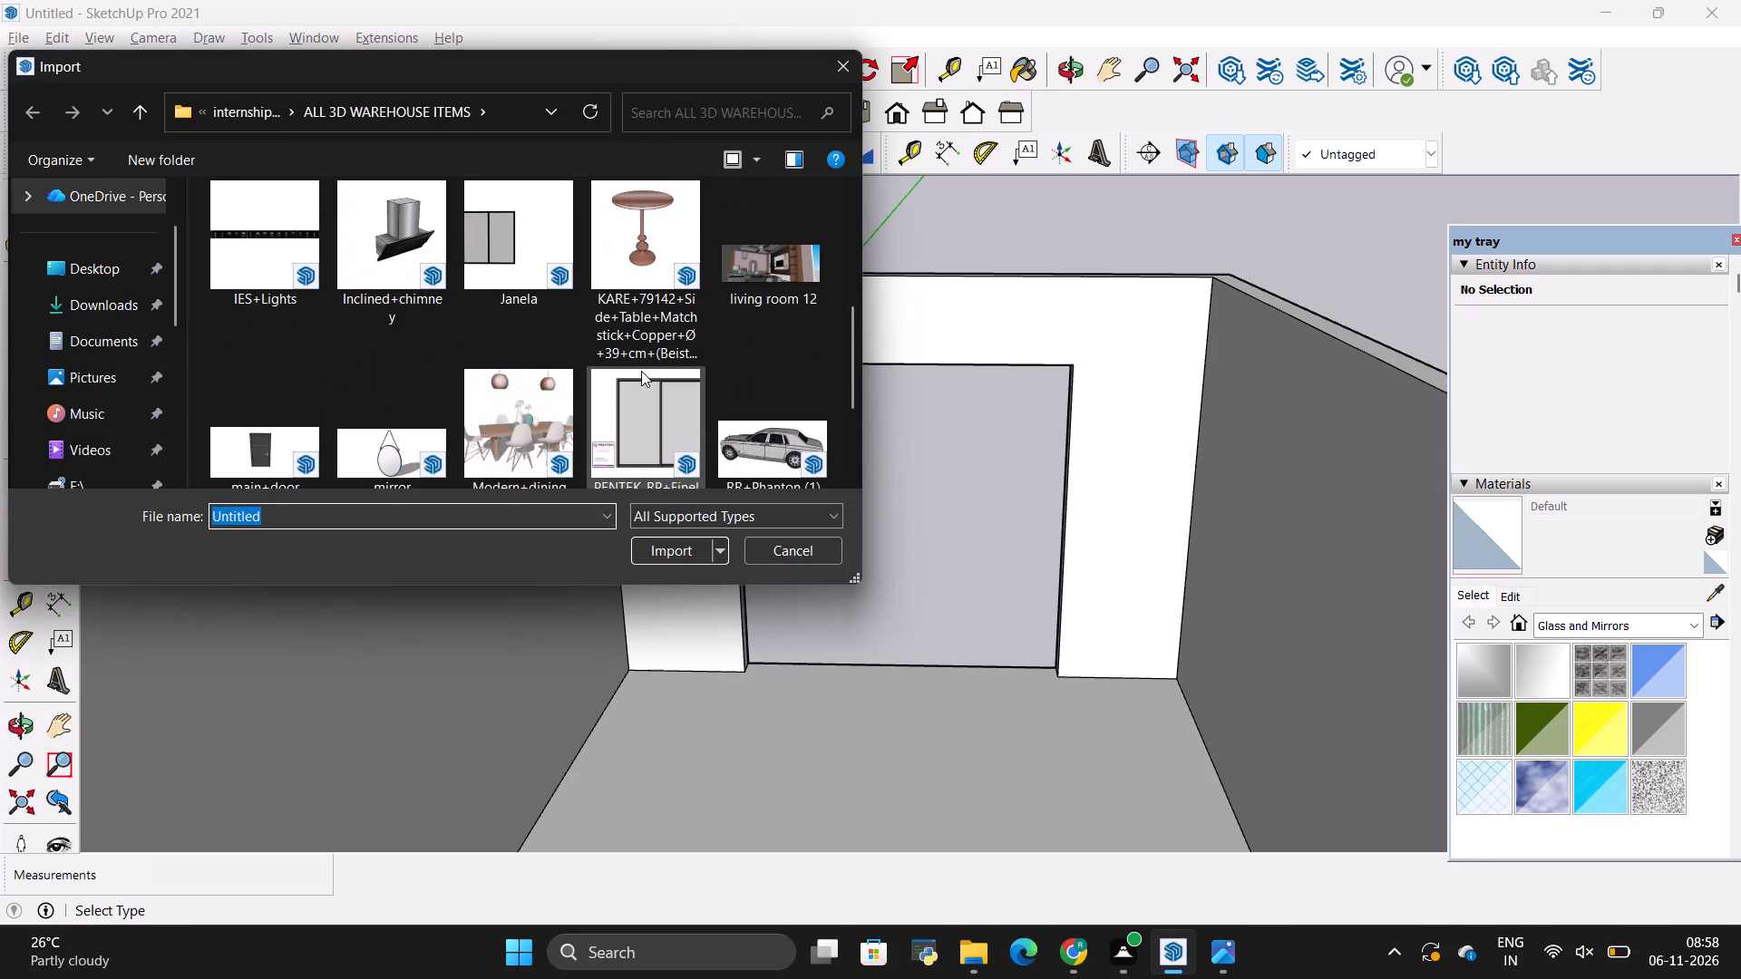
scroll(641, 371, "up", 2)
scroll(641, 371, "down", 1)
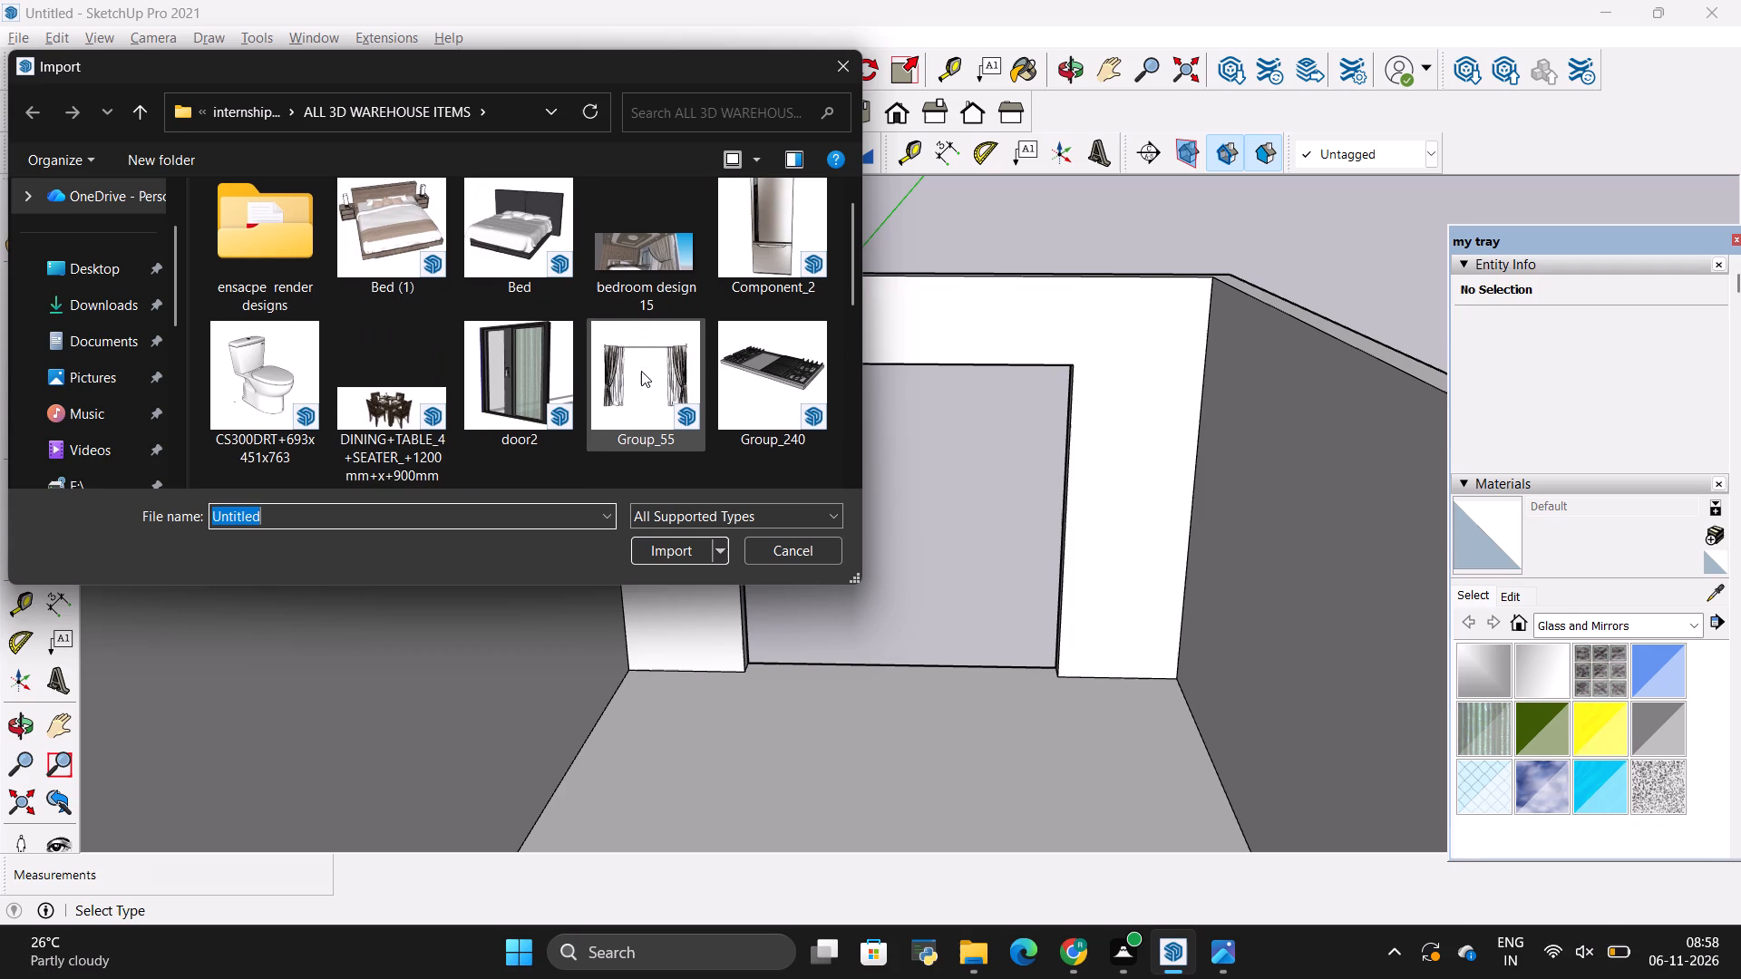
scroll(632, 375, "down", 3)
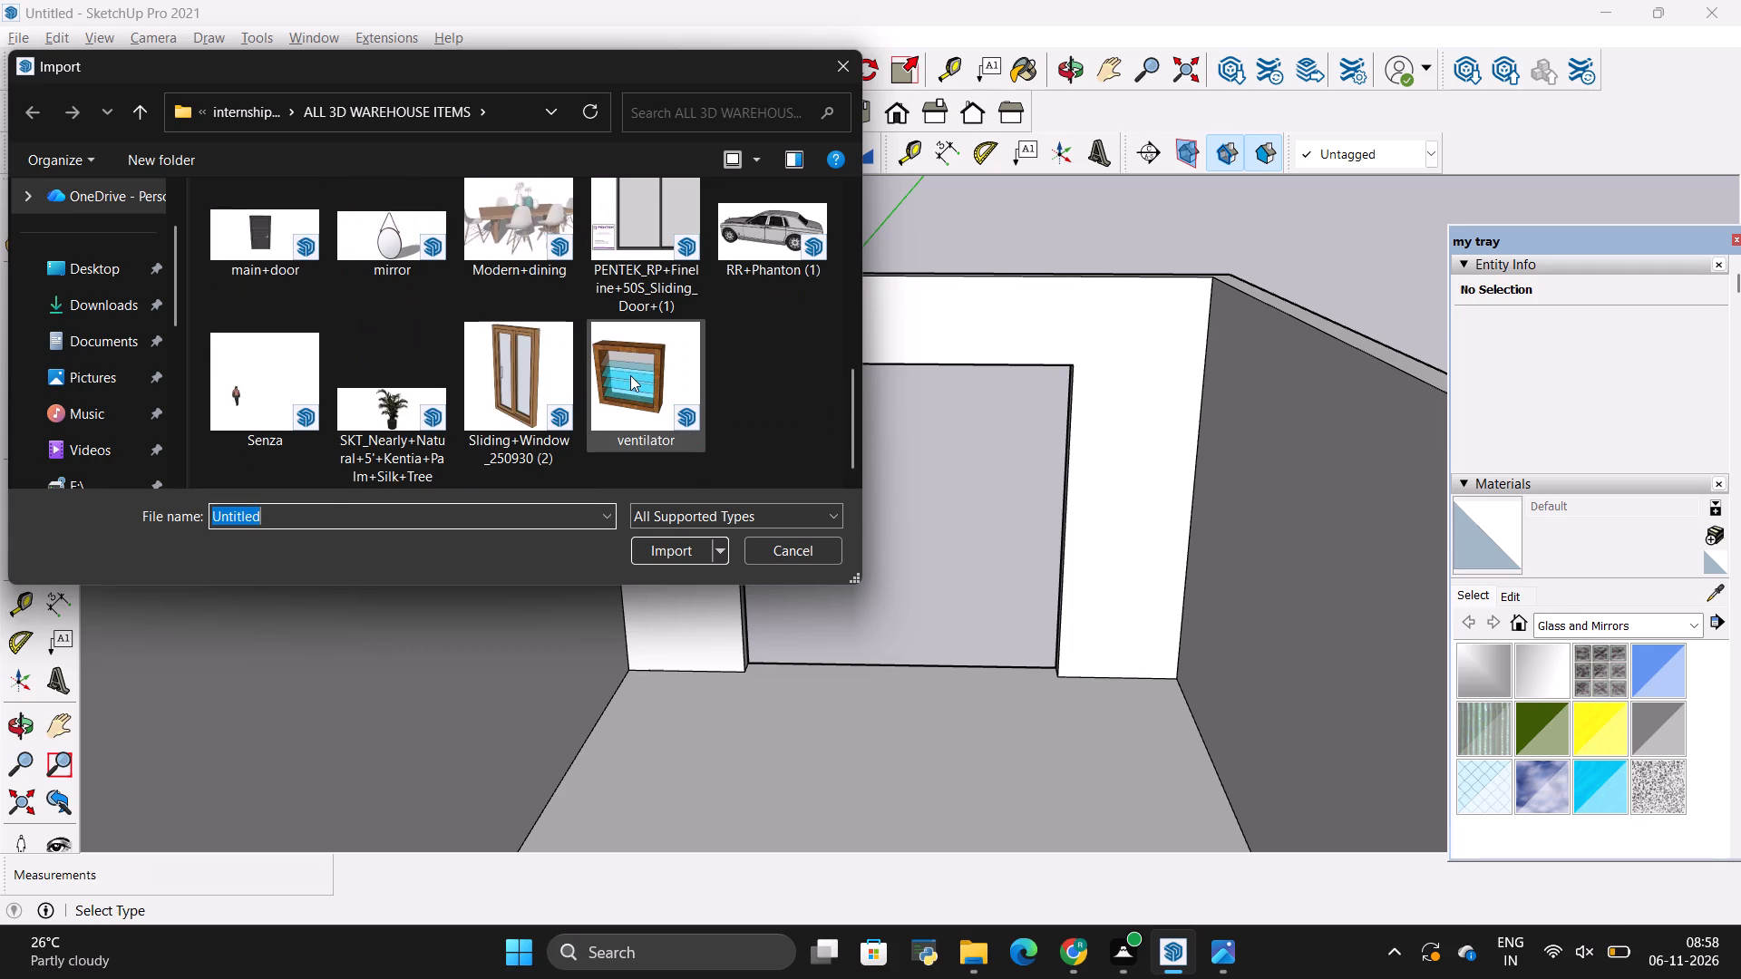
scroll(630, 375, "up", 1)
left_click(620, 264)
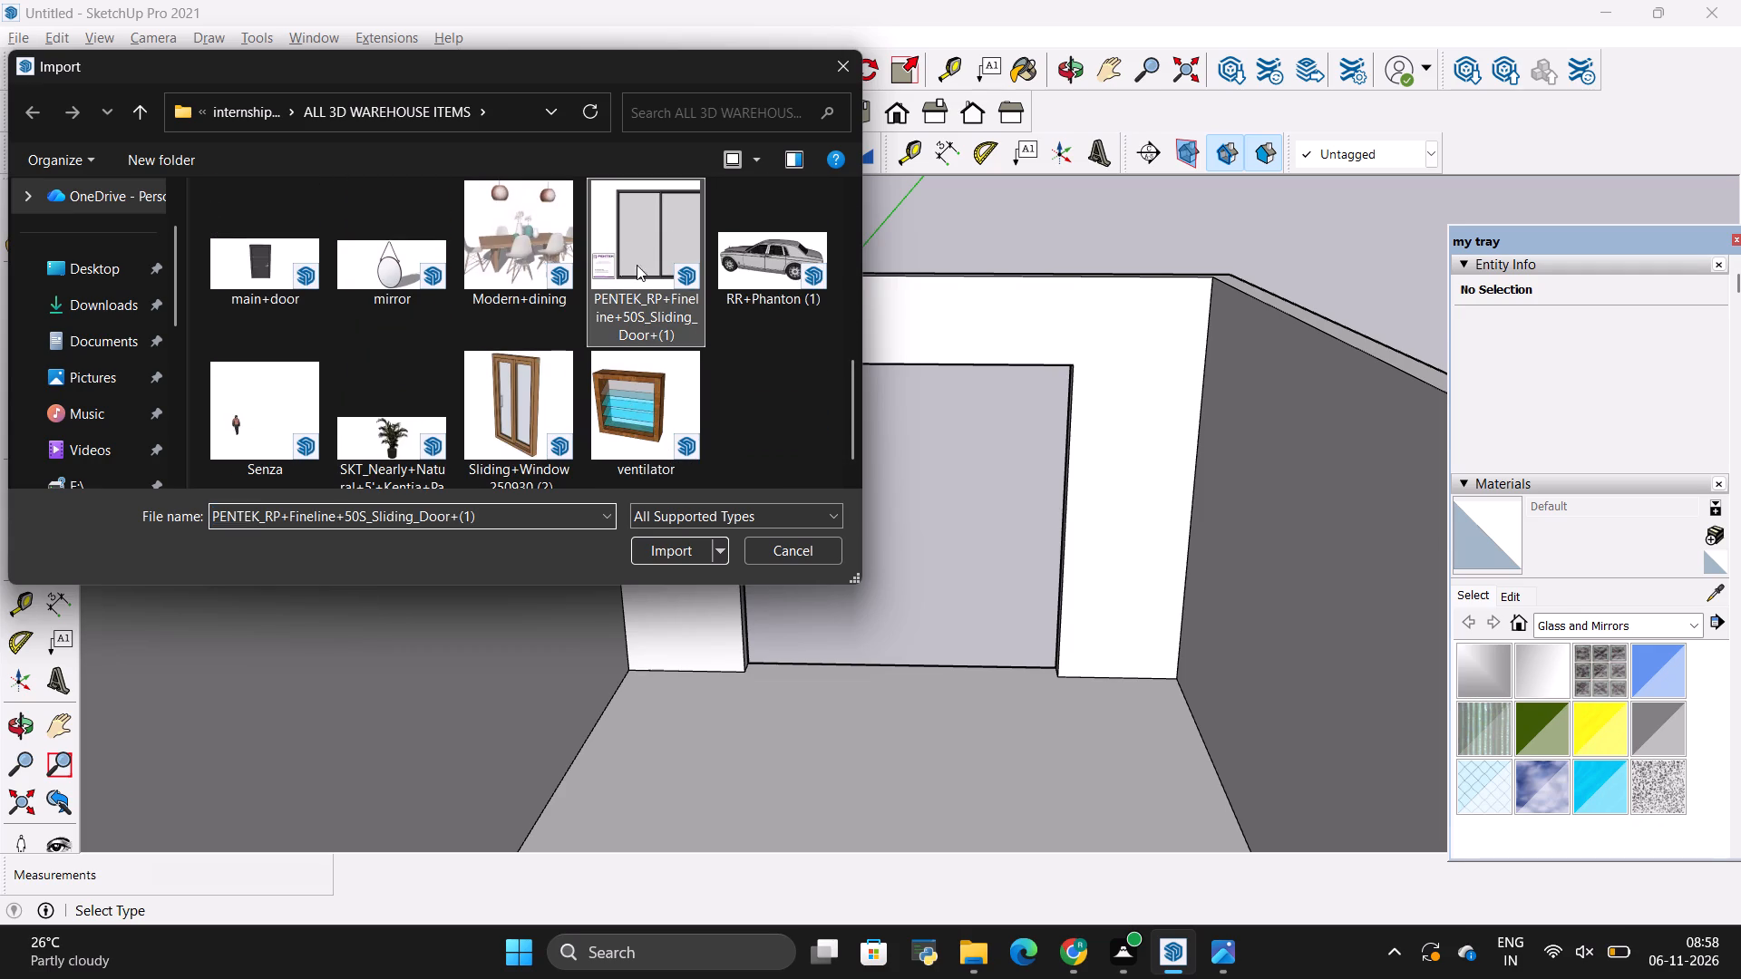
left_click(670, 547)
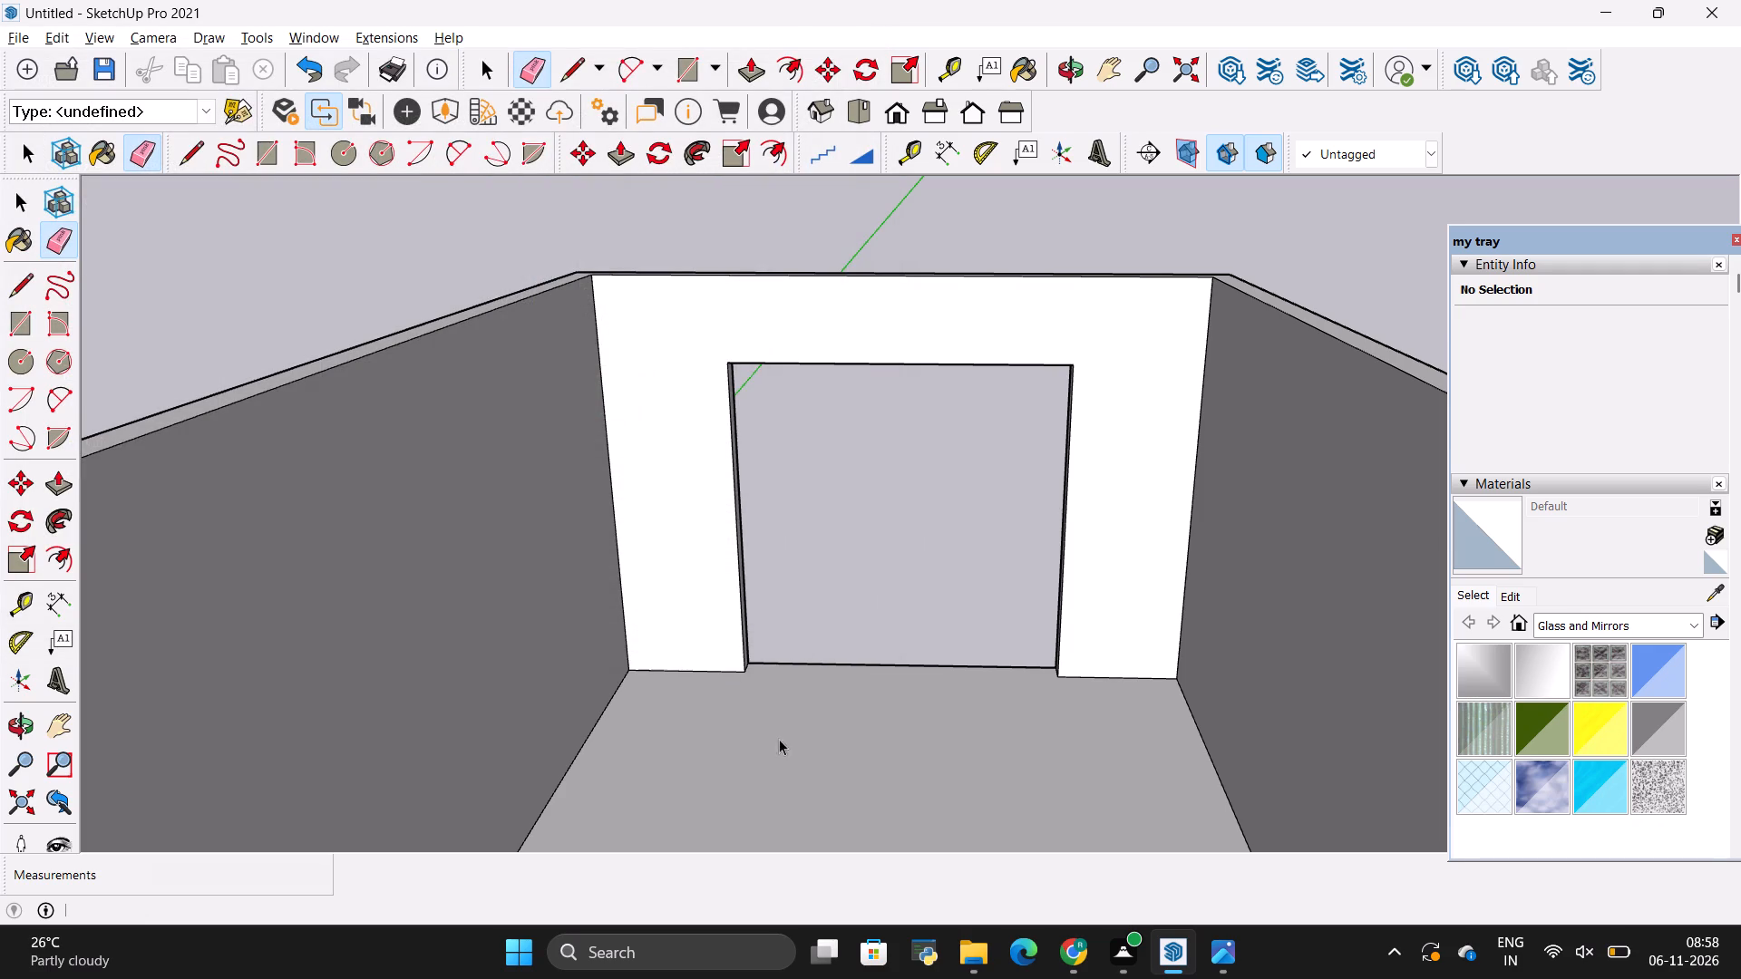
Accept the file version notice and place the imported sliding door outside the room, beyond the right-hand wall.
scroll(870, 662, "down", 2)
scroll(715, 616, "down", 3)
scroll(639, 619, "down", 5)
scroll(518, 640, "down", 4)
key("space")
left_click(711, 693)
scroll(690, 665, "down", 8)
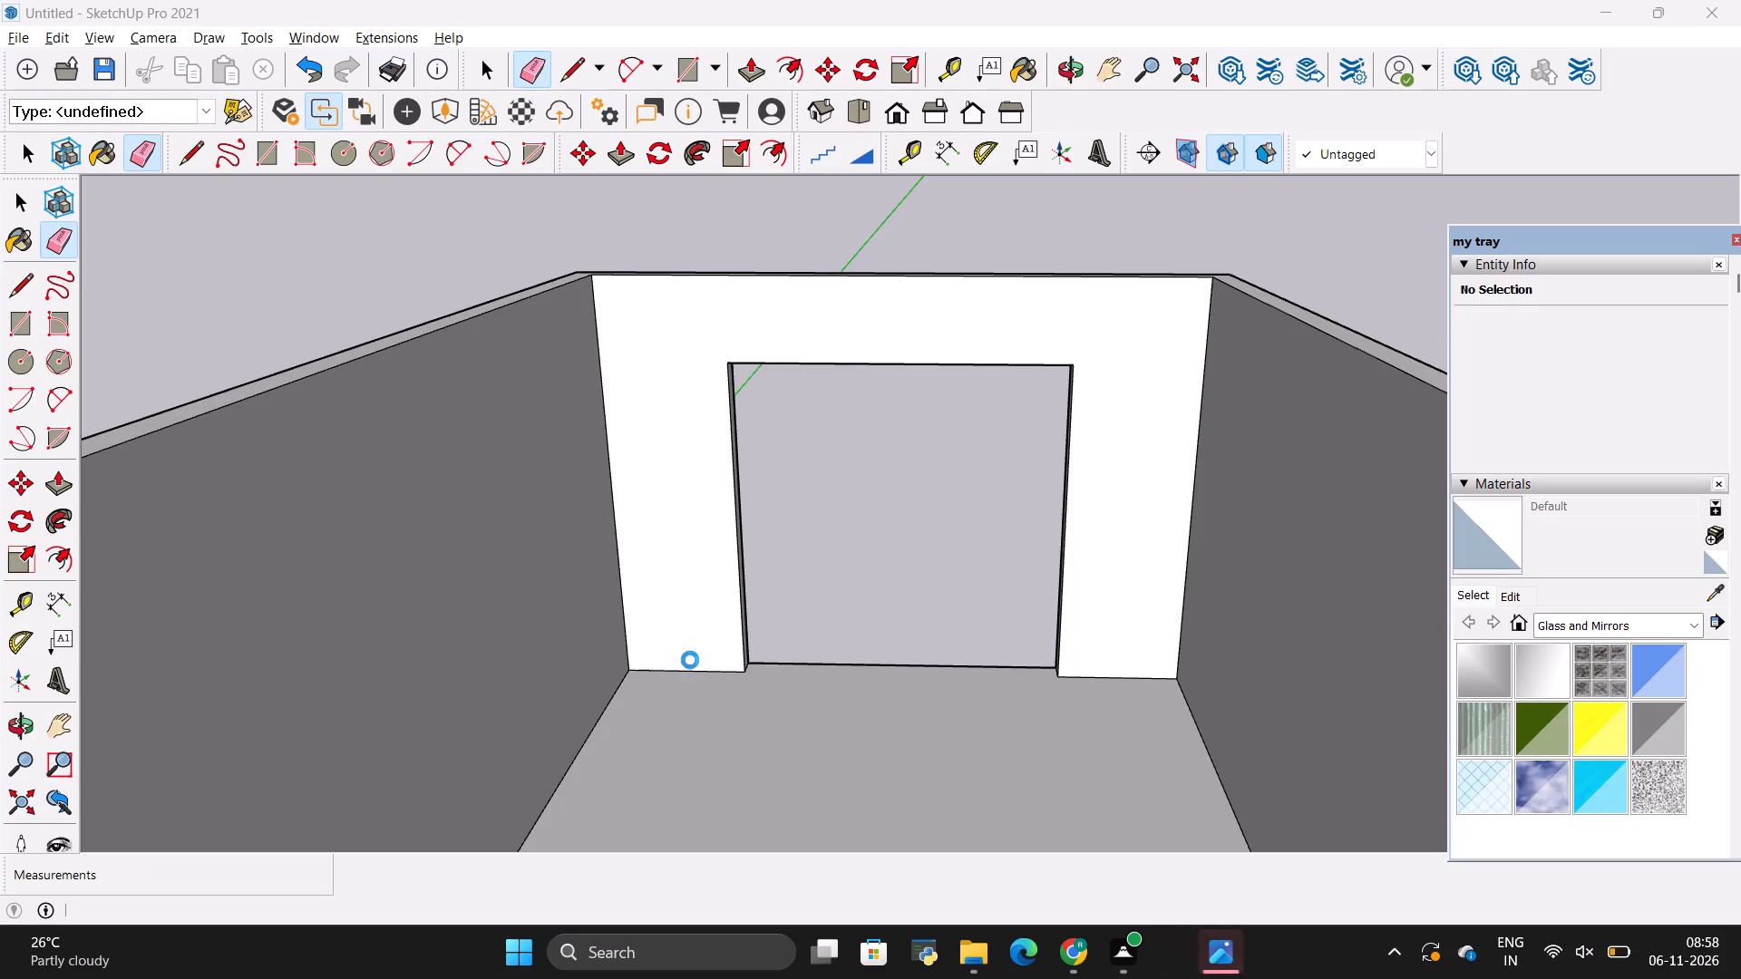
scroll(690, 660, "down", 8)
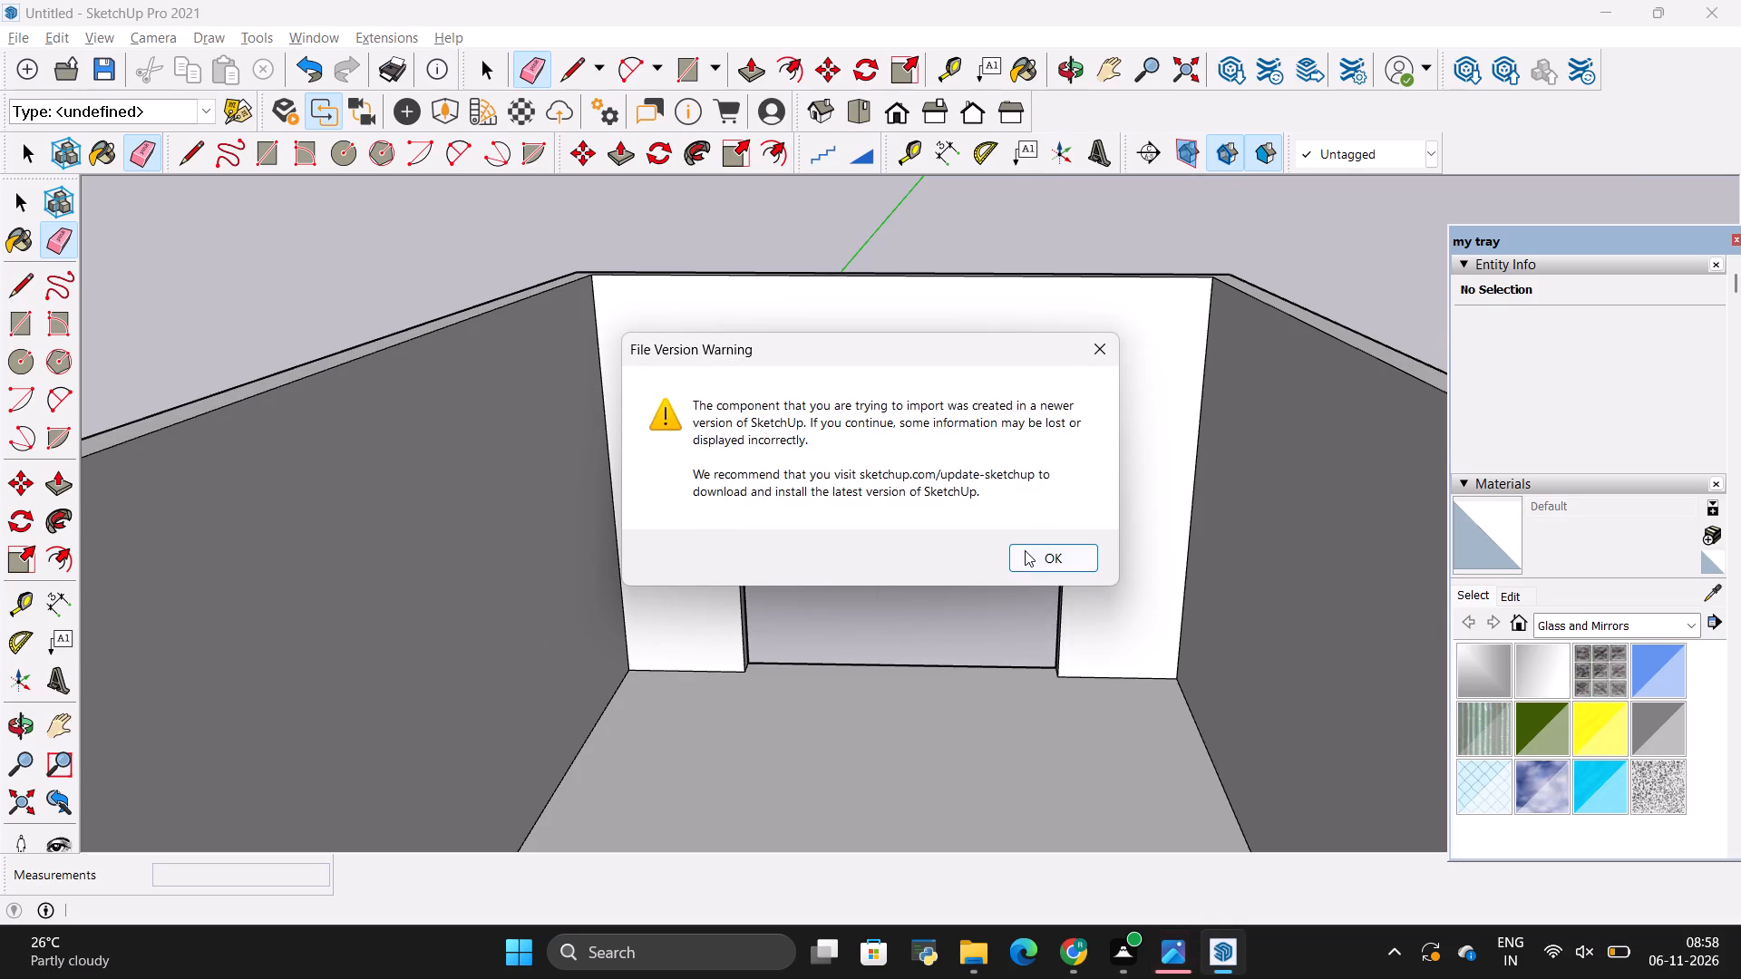
left_click(1025, 550)
scroll(614, 549, "down", 4)
scroll(512, 556, "down", 12)
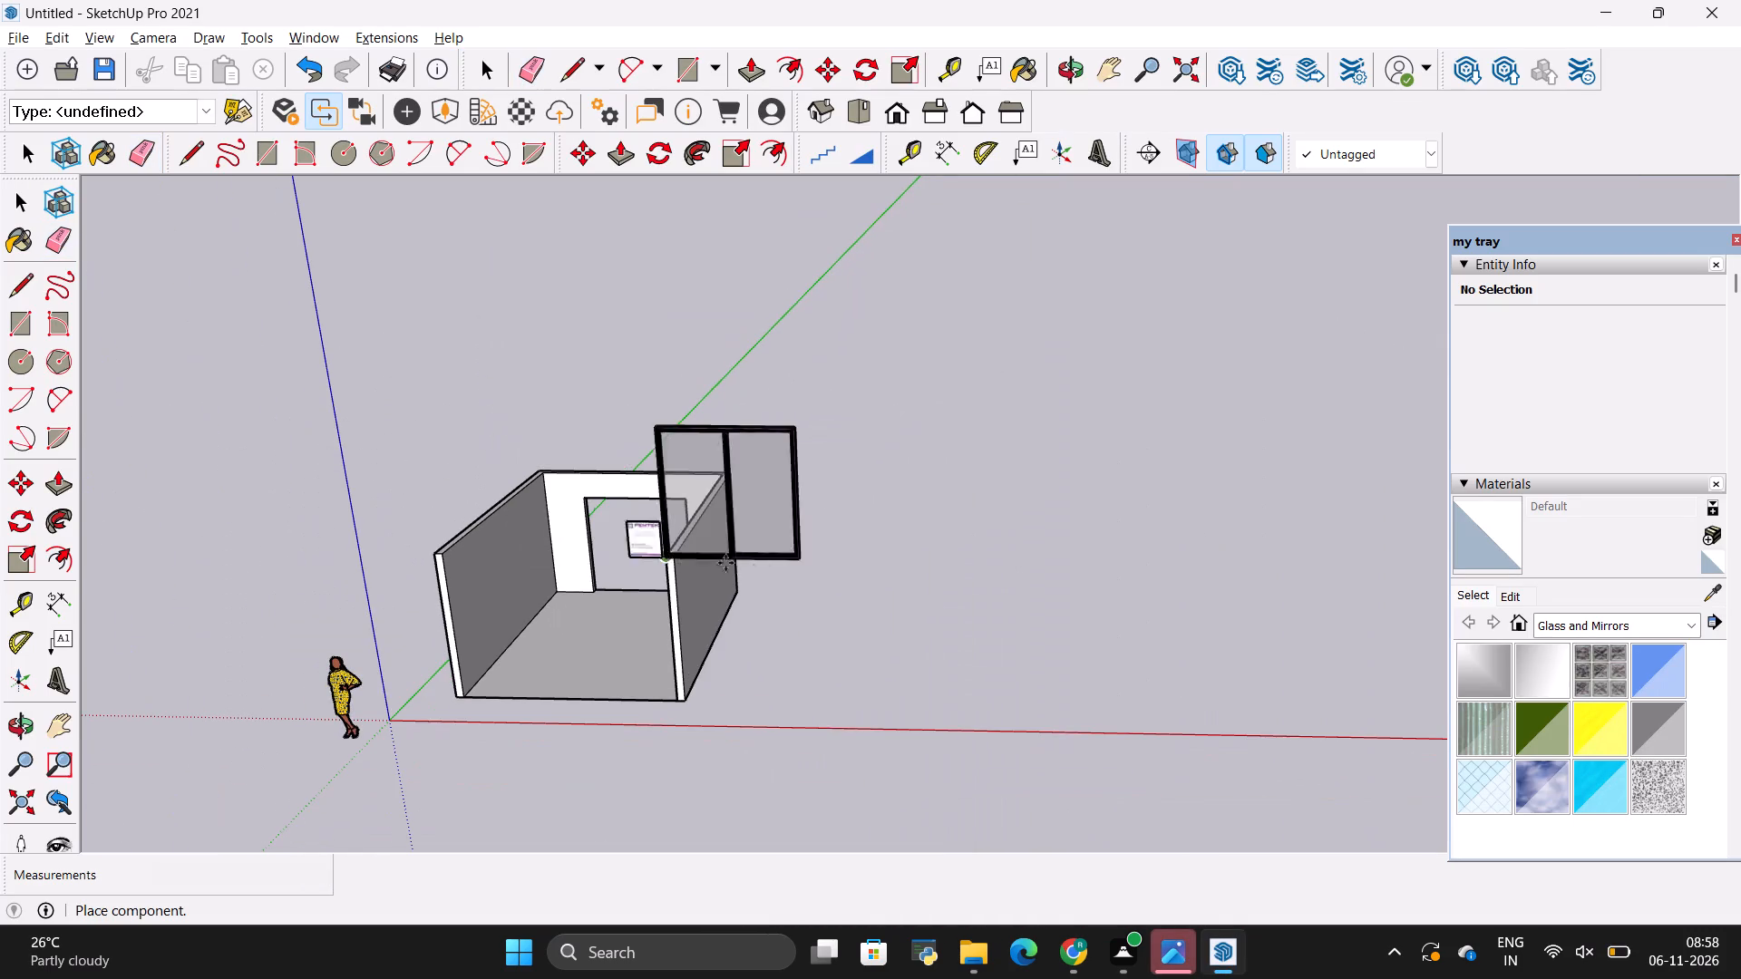
left_click(809, 607)
key("space")
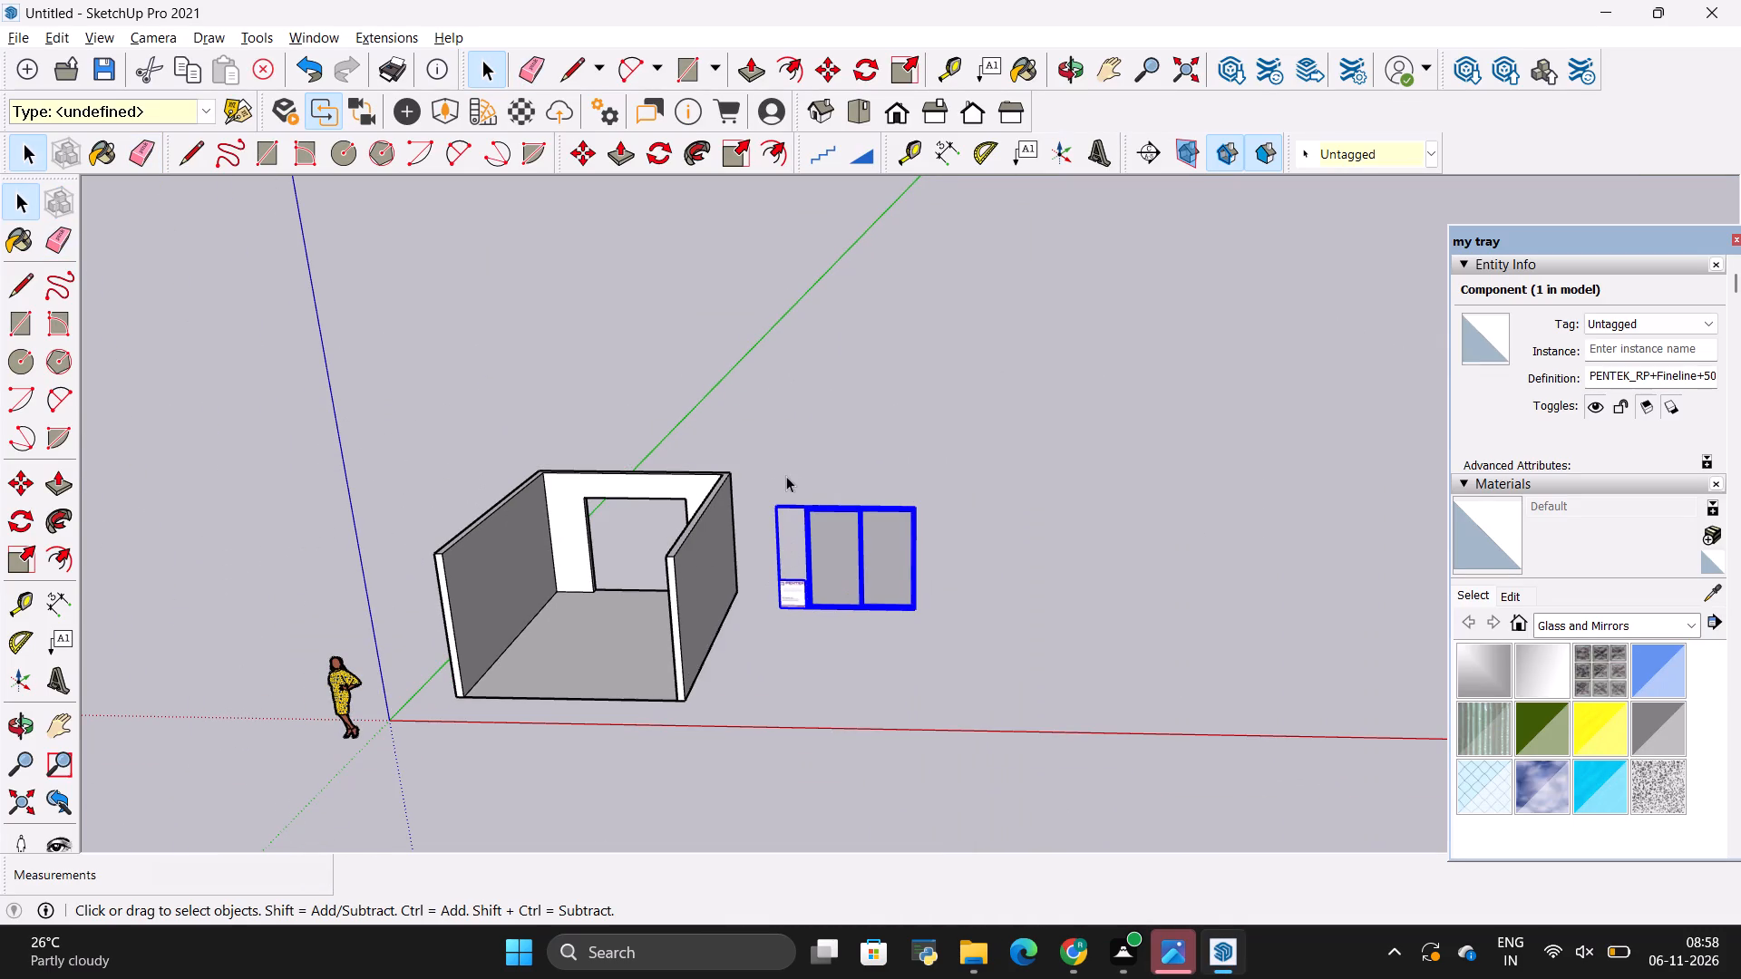
Explode the imported sliding door component into its separate parts.
left_click(787, 469)
left_click(806, 520)
right_click(808, 520)
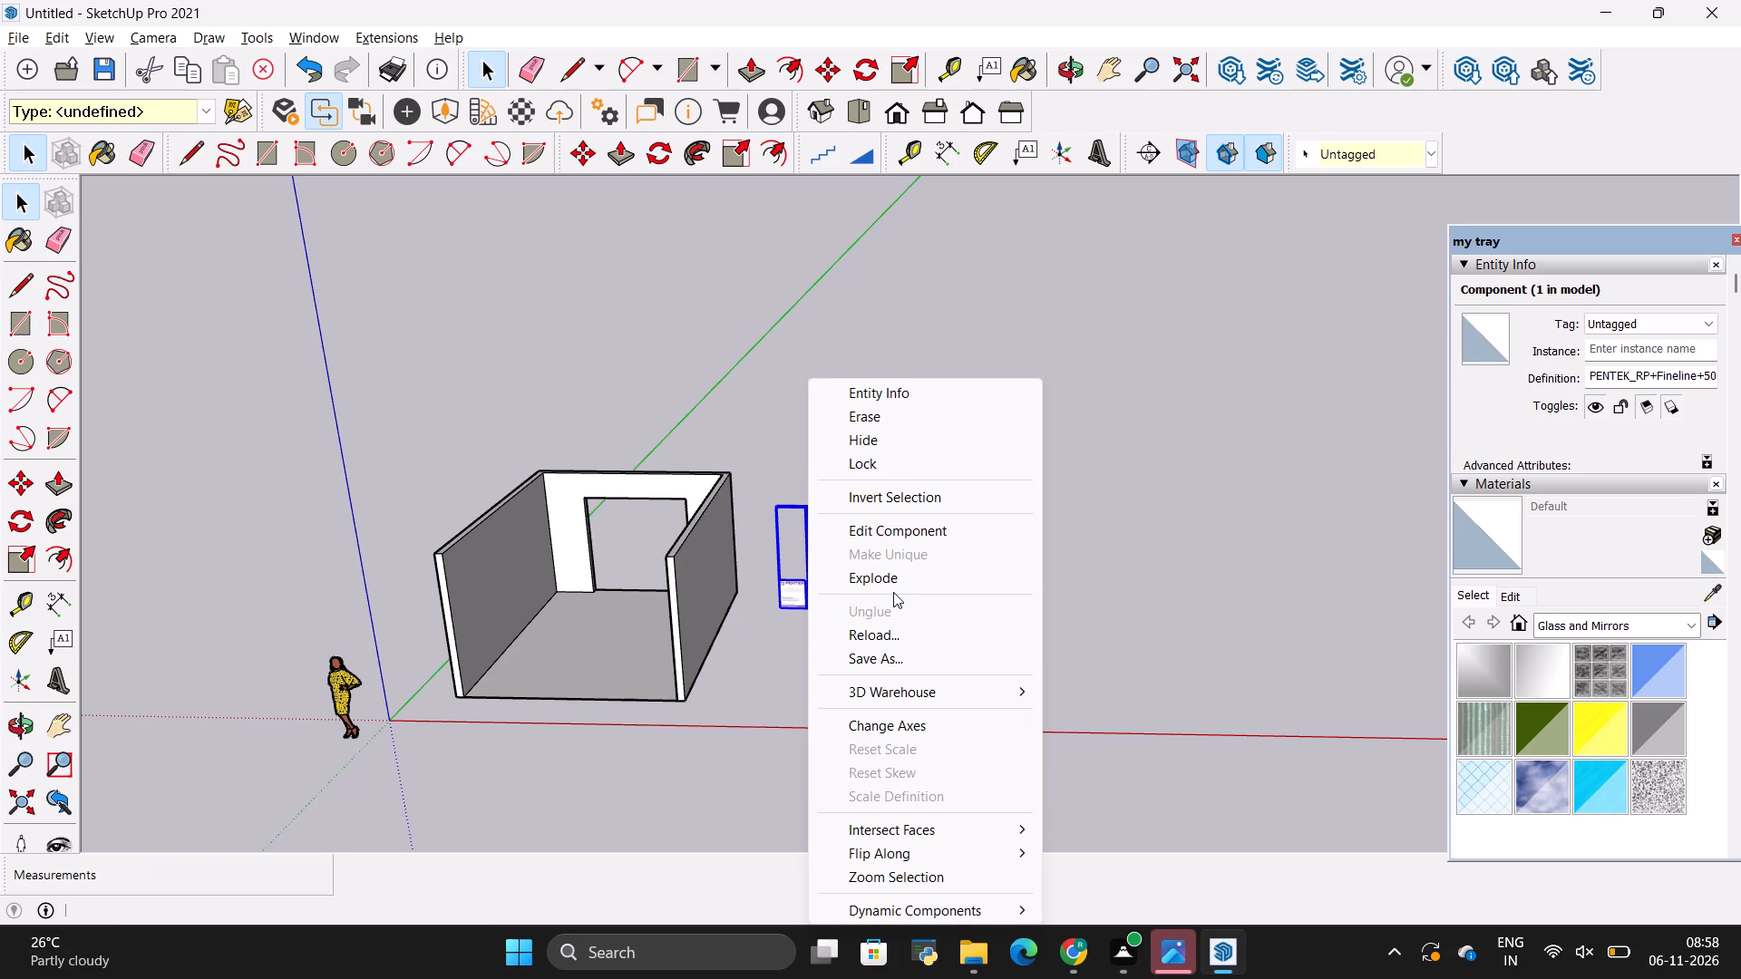
left_click(890, 589)
left_click(852, 577)
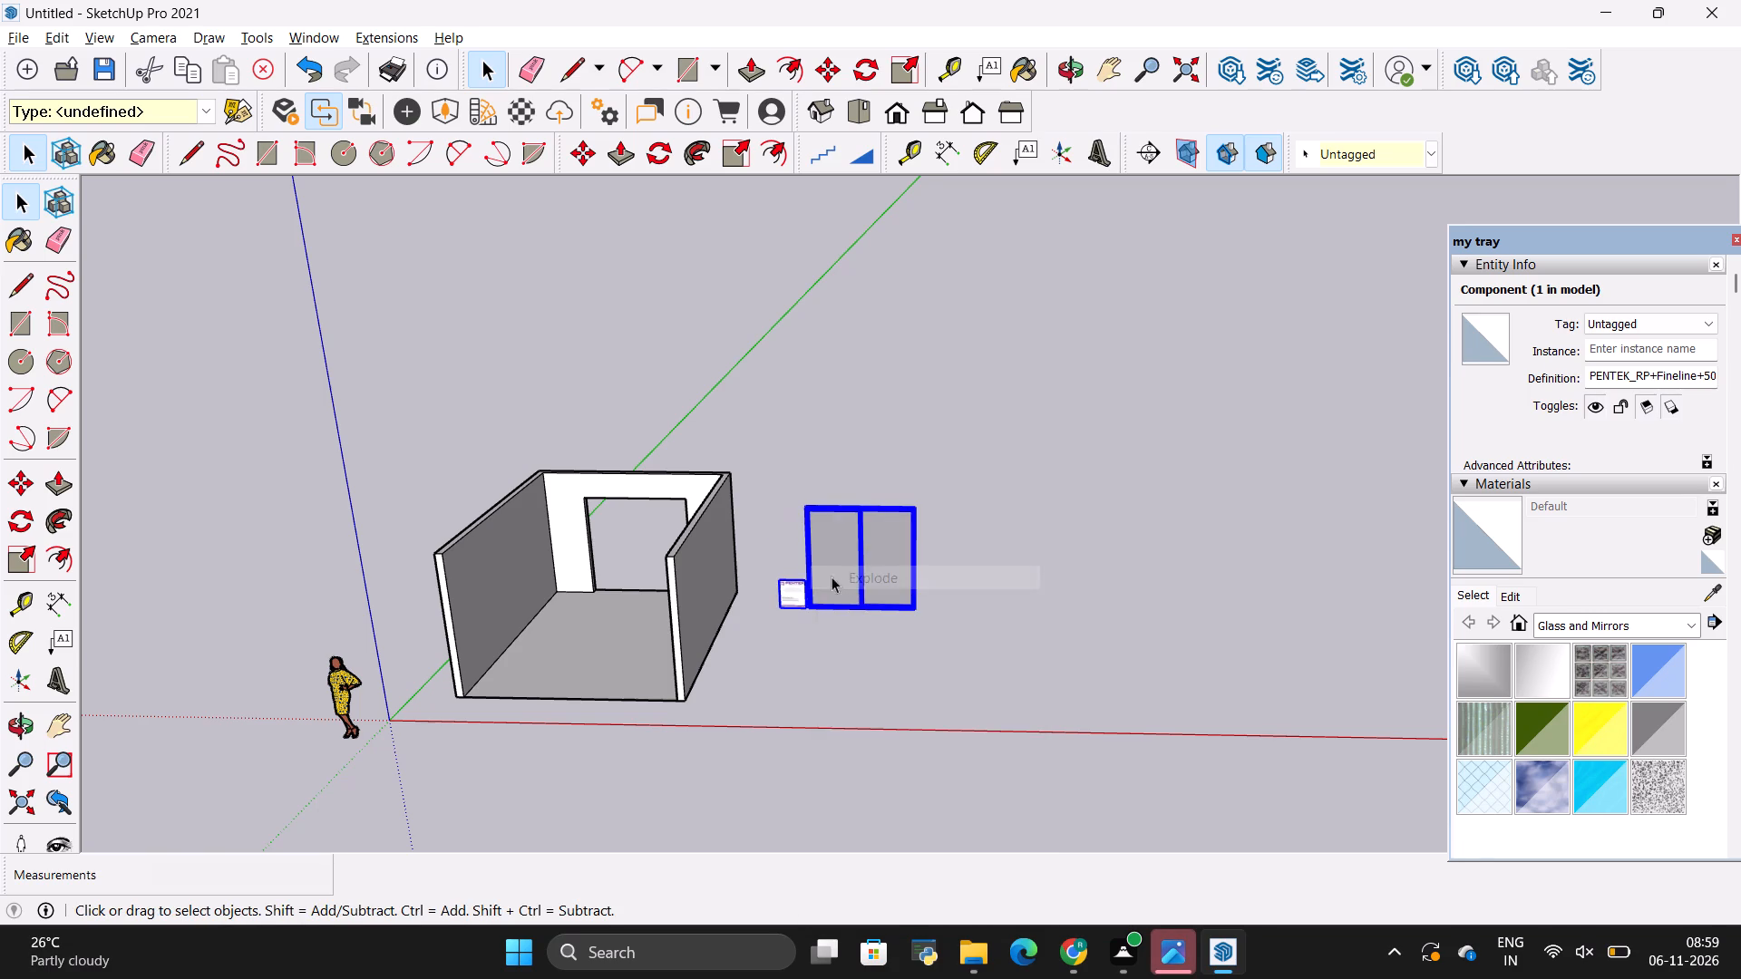
Erase the PENTEK label board beside the sliding door.
scroll(812, 600, "up", 12)
key("space")
left_click(756, 688)
left_click(764, 582)
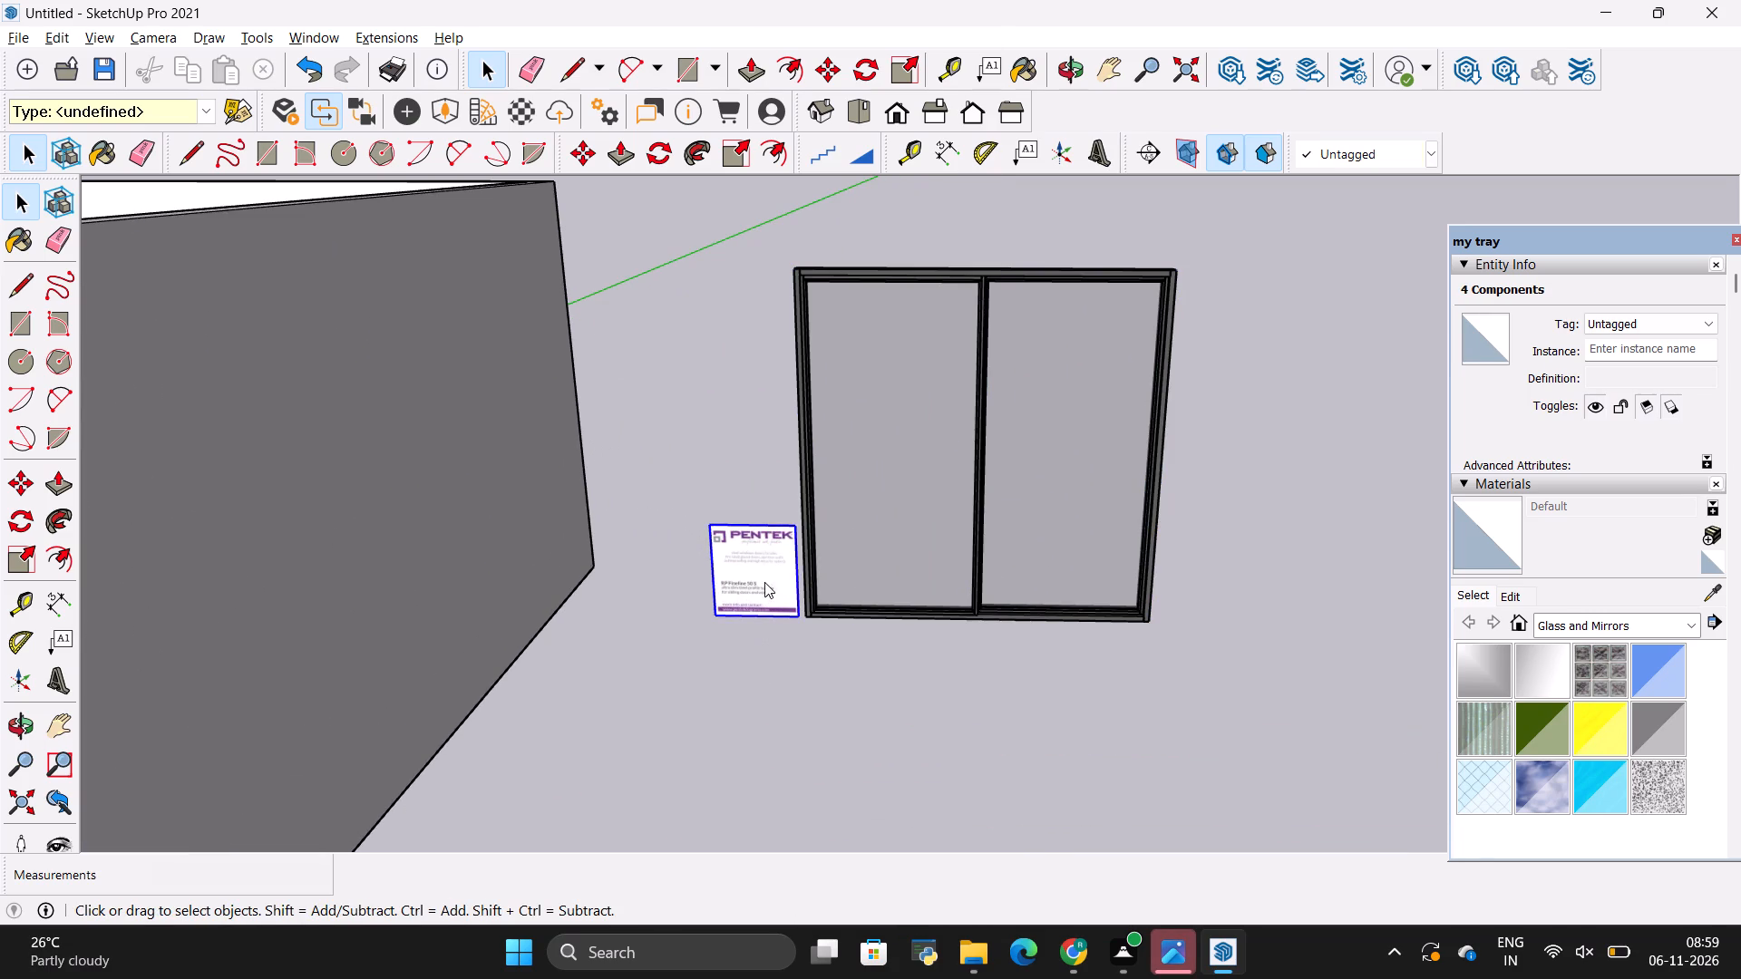
right_click(764, 582)
left_click(812, 63)
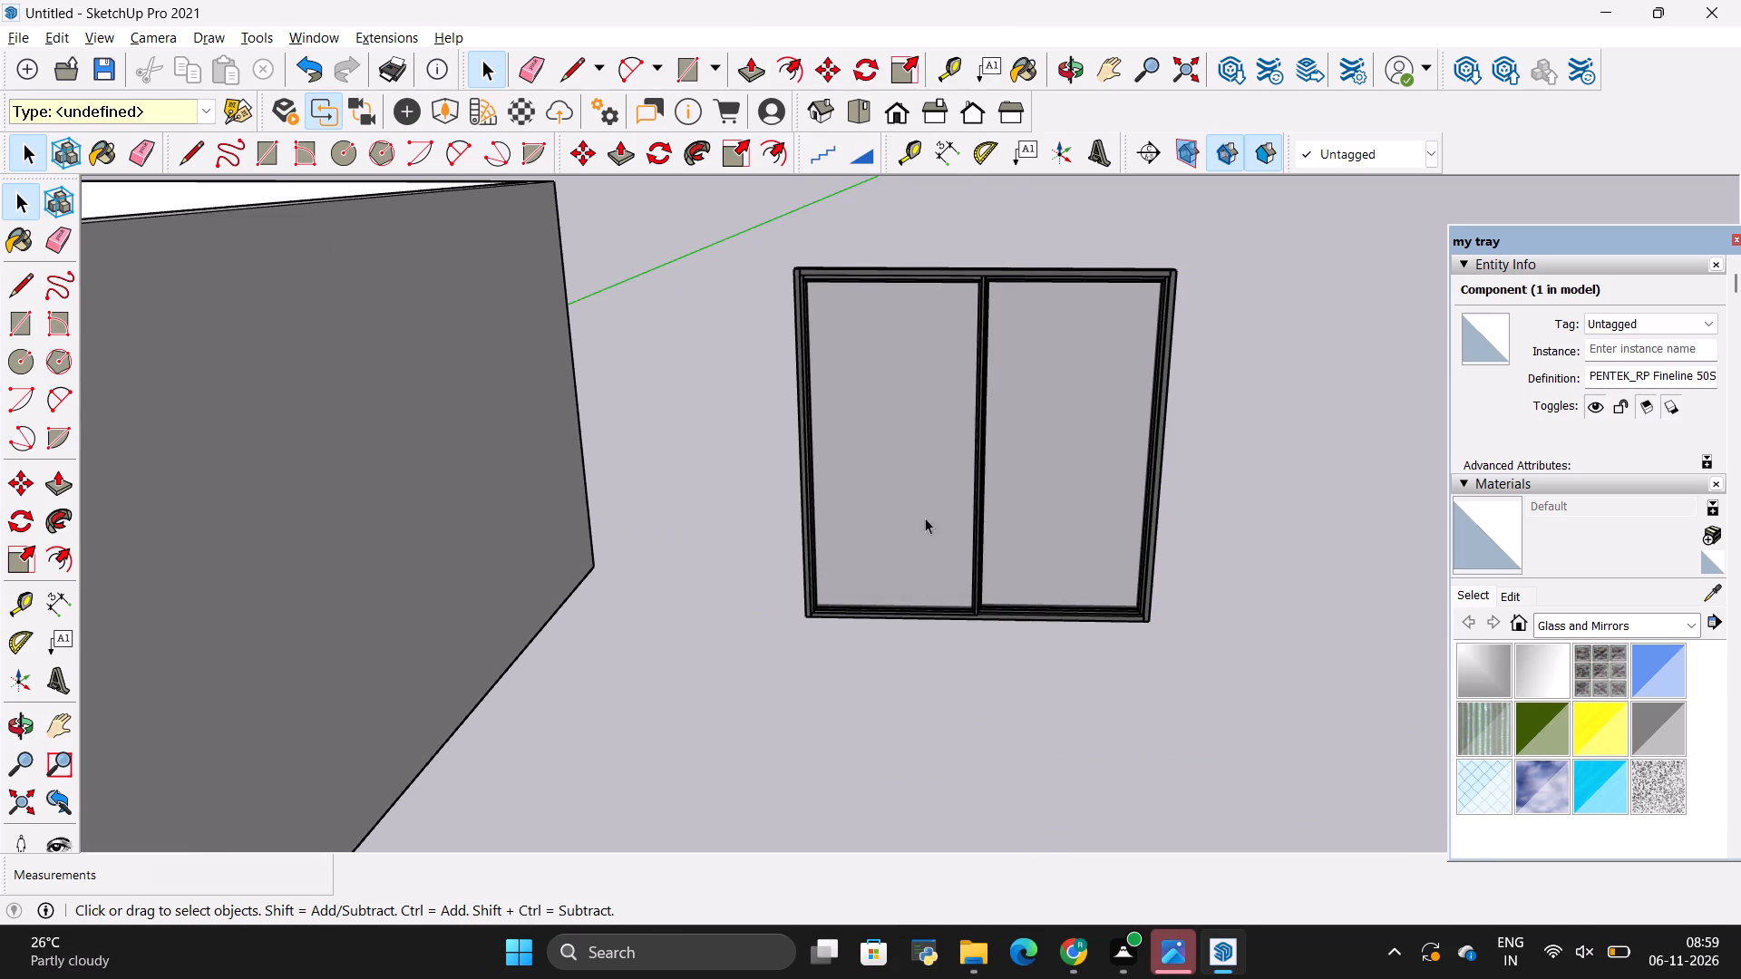
Make a group from the three remaining sliding door components.
scroll(949, 563, "down", 6)
key("space")
left_click_drag(815, 331, 1097, 678)
right_click(1005, 540)
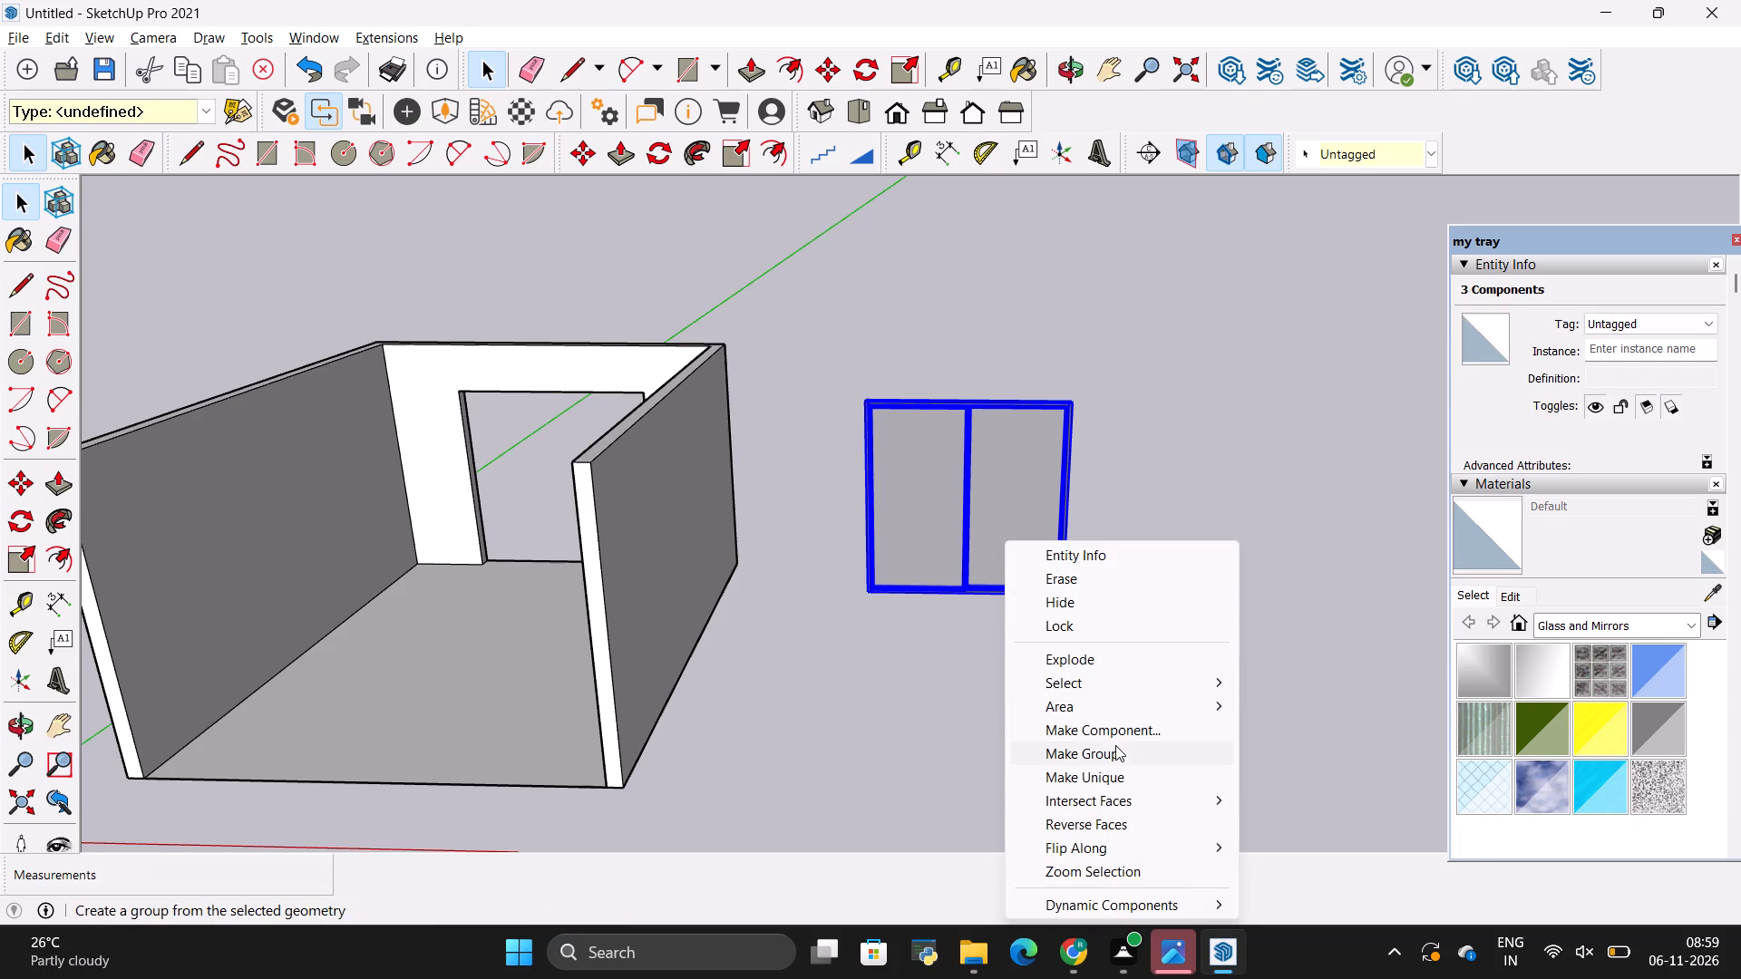
left_click(1114, 747)
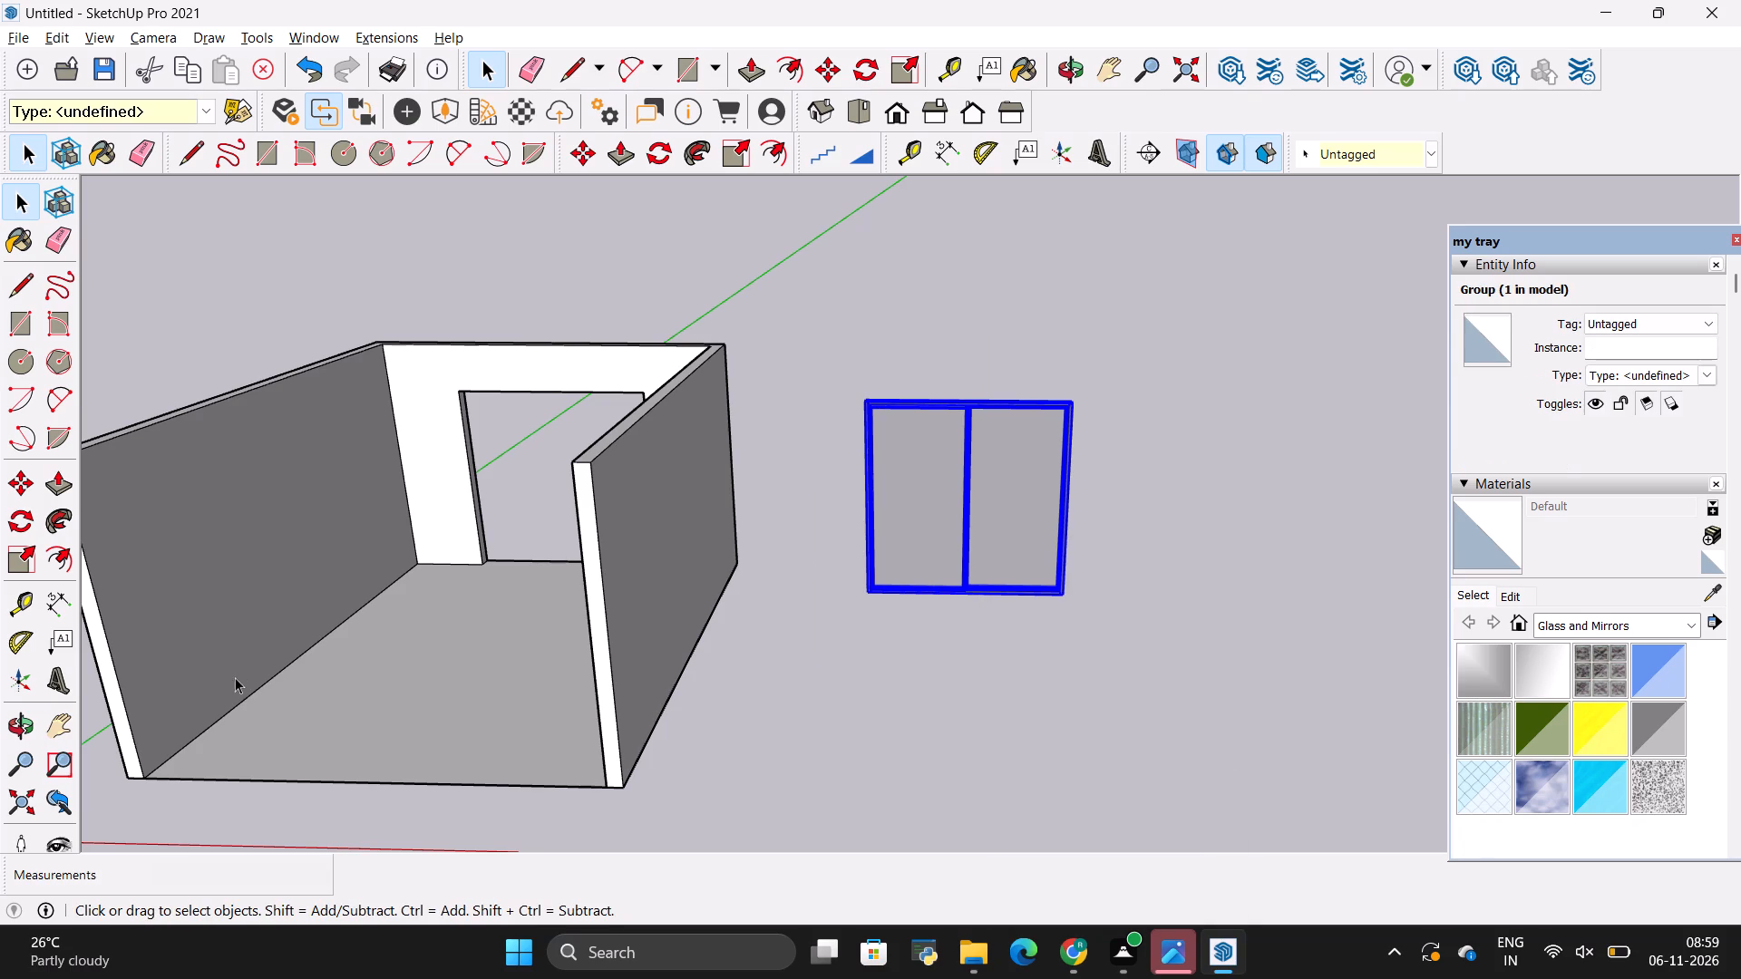
Scale the sliding door group down in width and height from its upper corner, making it smaller than the wall opening.
left_click_drag(6, 732, 27, 714)
left_click_drag(1113, 317, 842, 519)
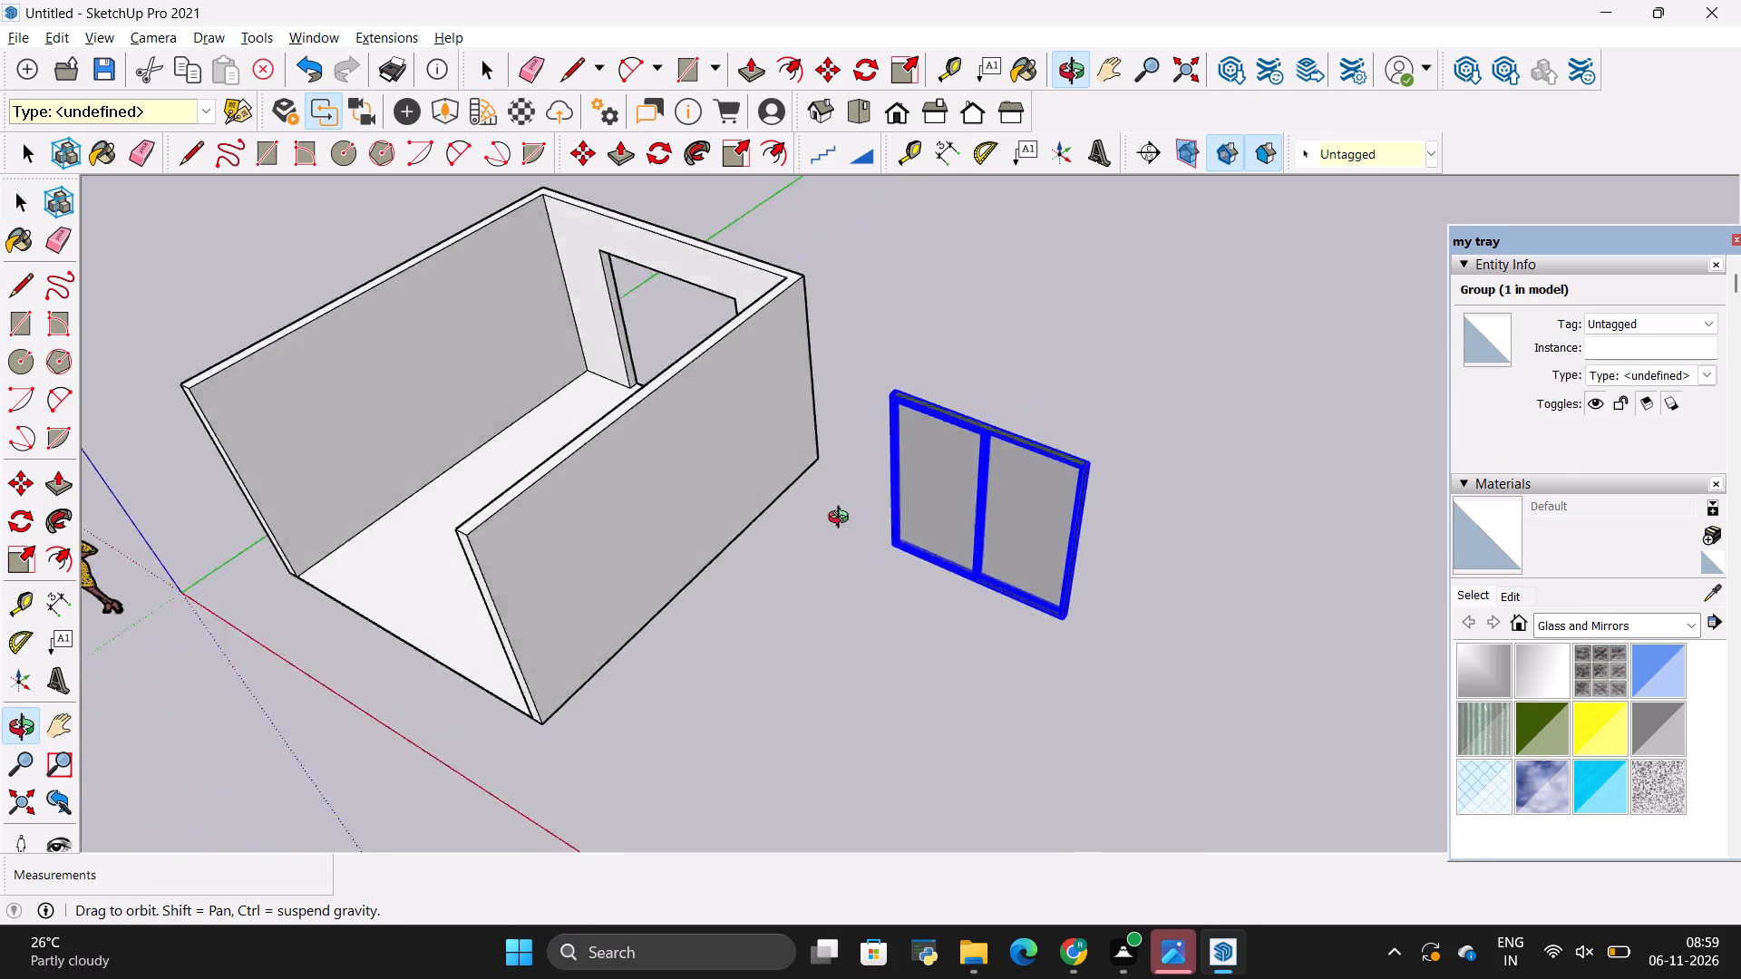
left_click_drag(842, 519, 991, 538)
scroll(1114, 391, "up", 7)
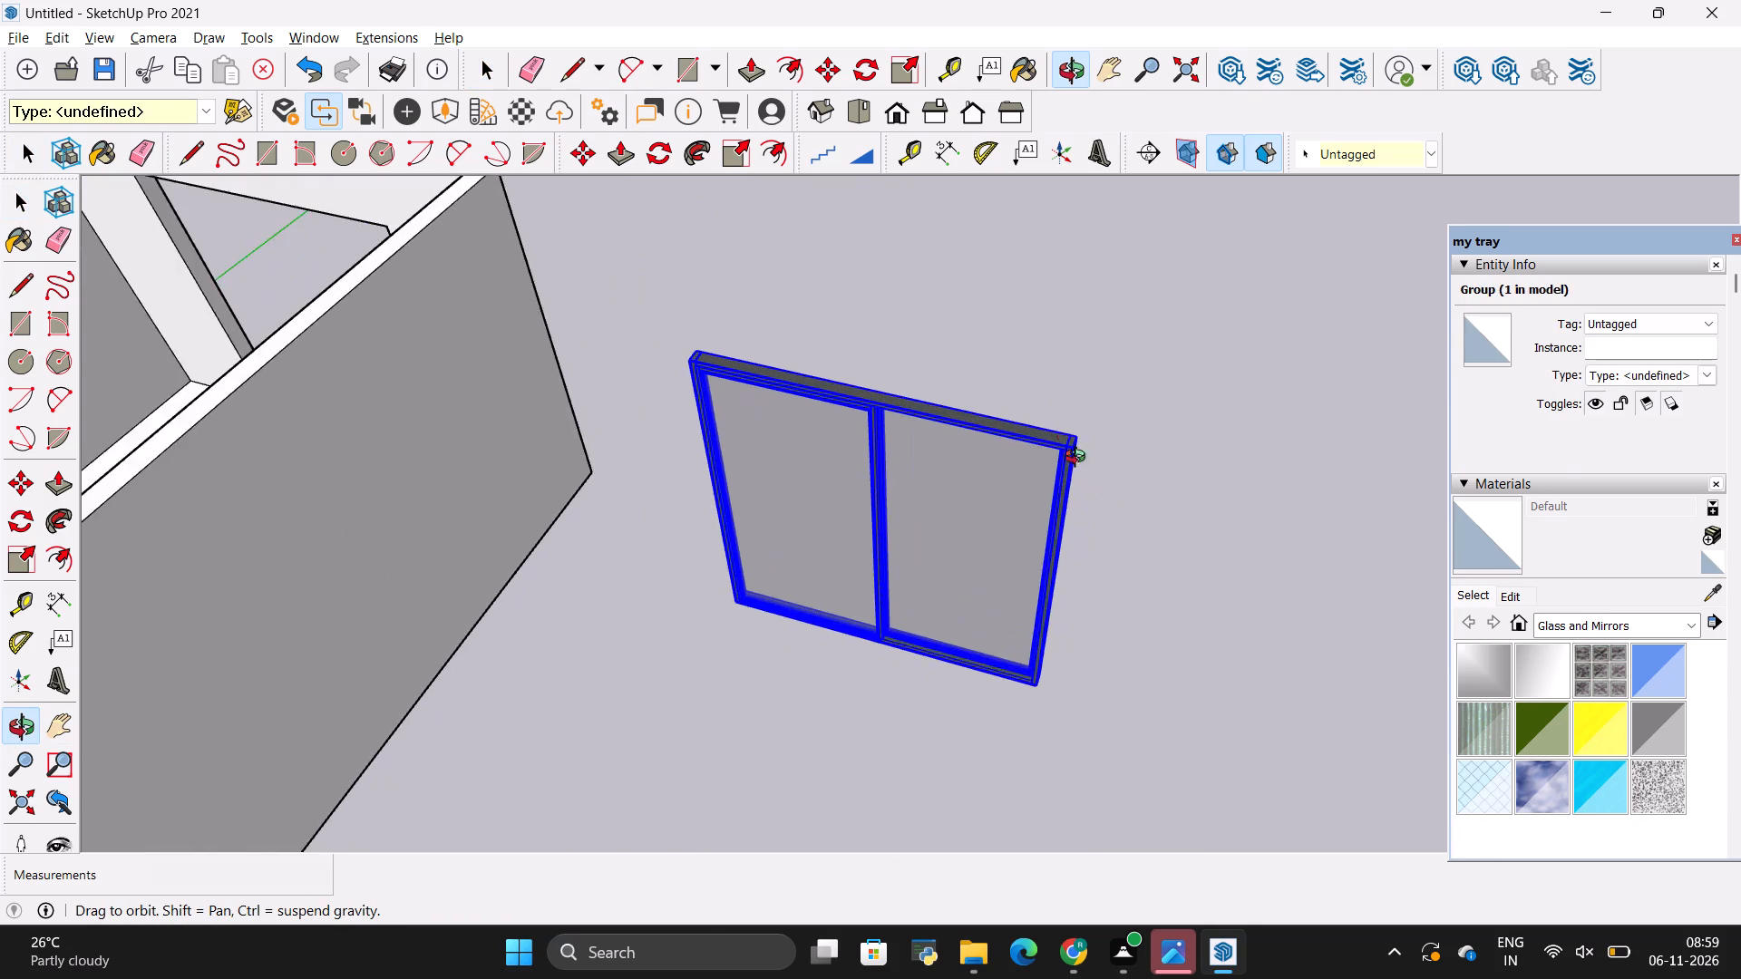
scroll(1079, 459, "up", 7)
key("s")
left_click(1089, 449)
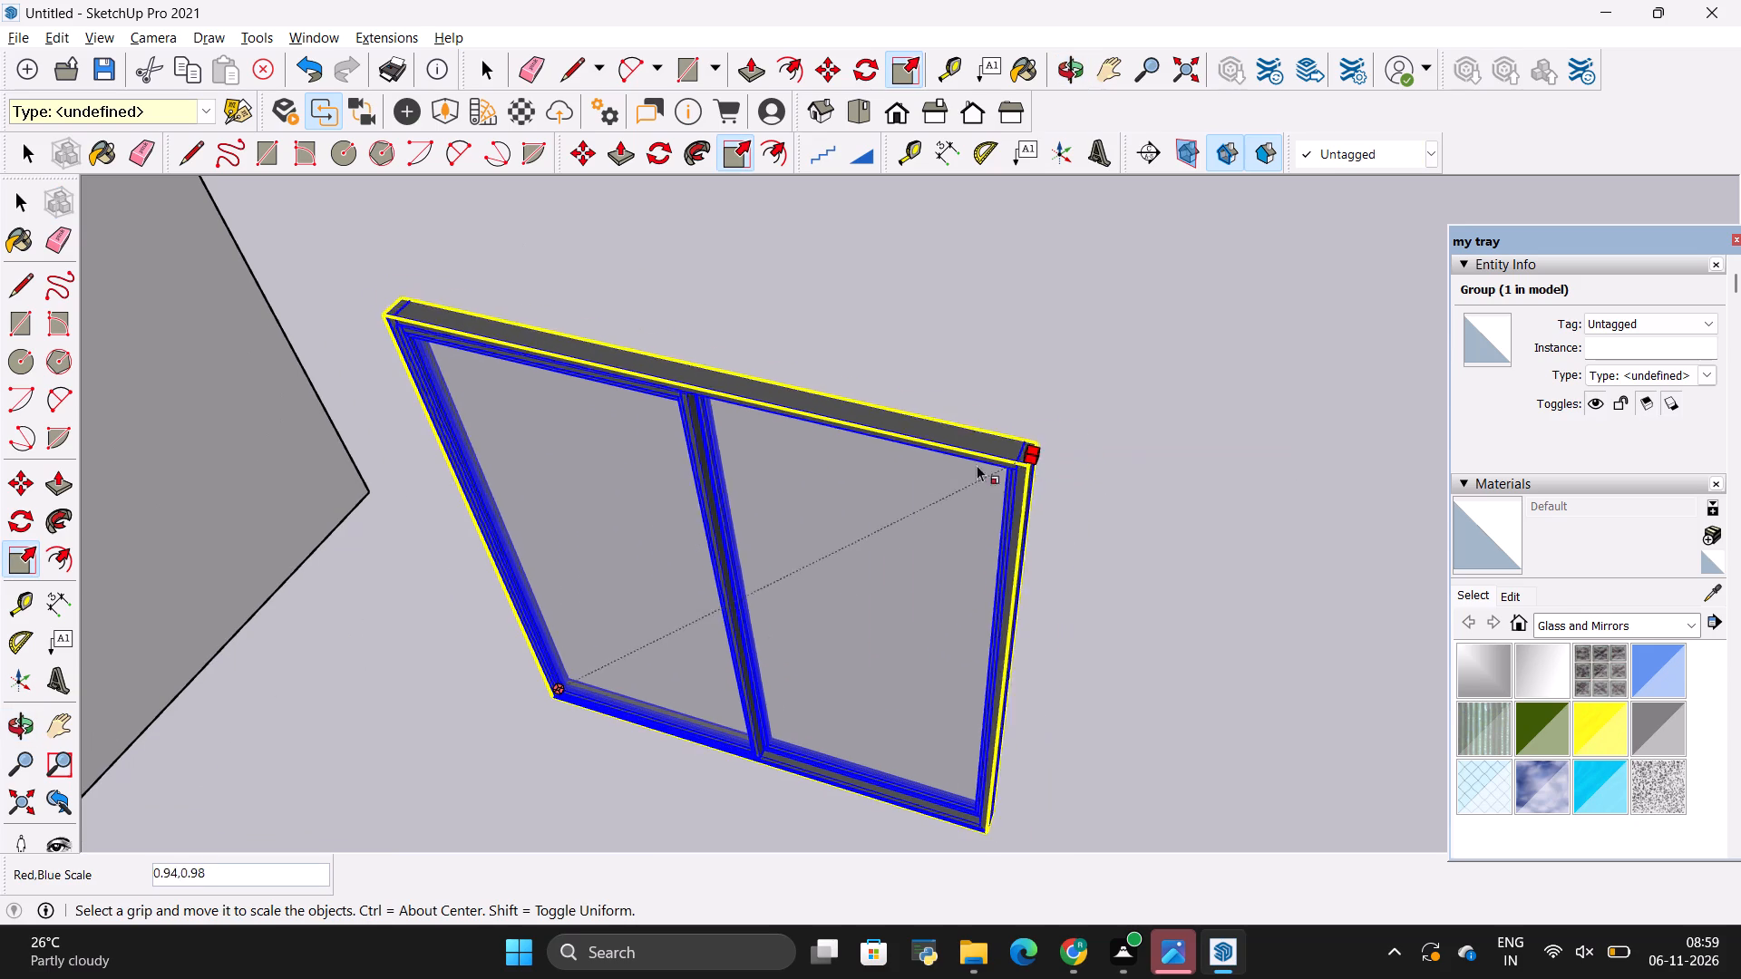
left_click(691, 525)
scroll(1085, 442, "down", 3)
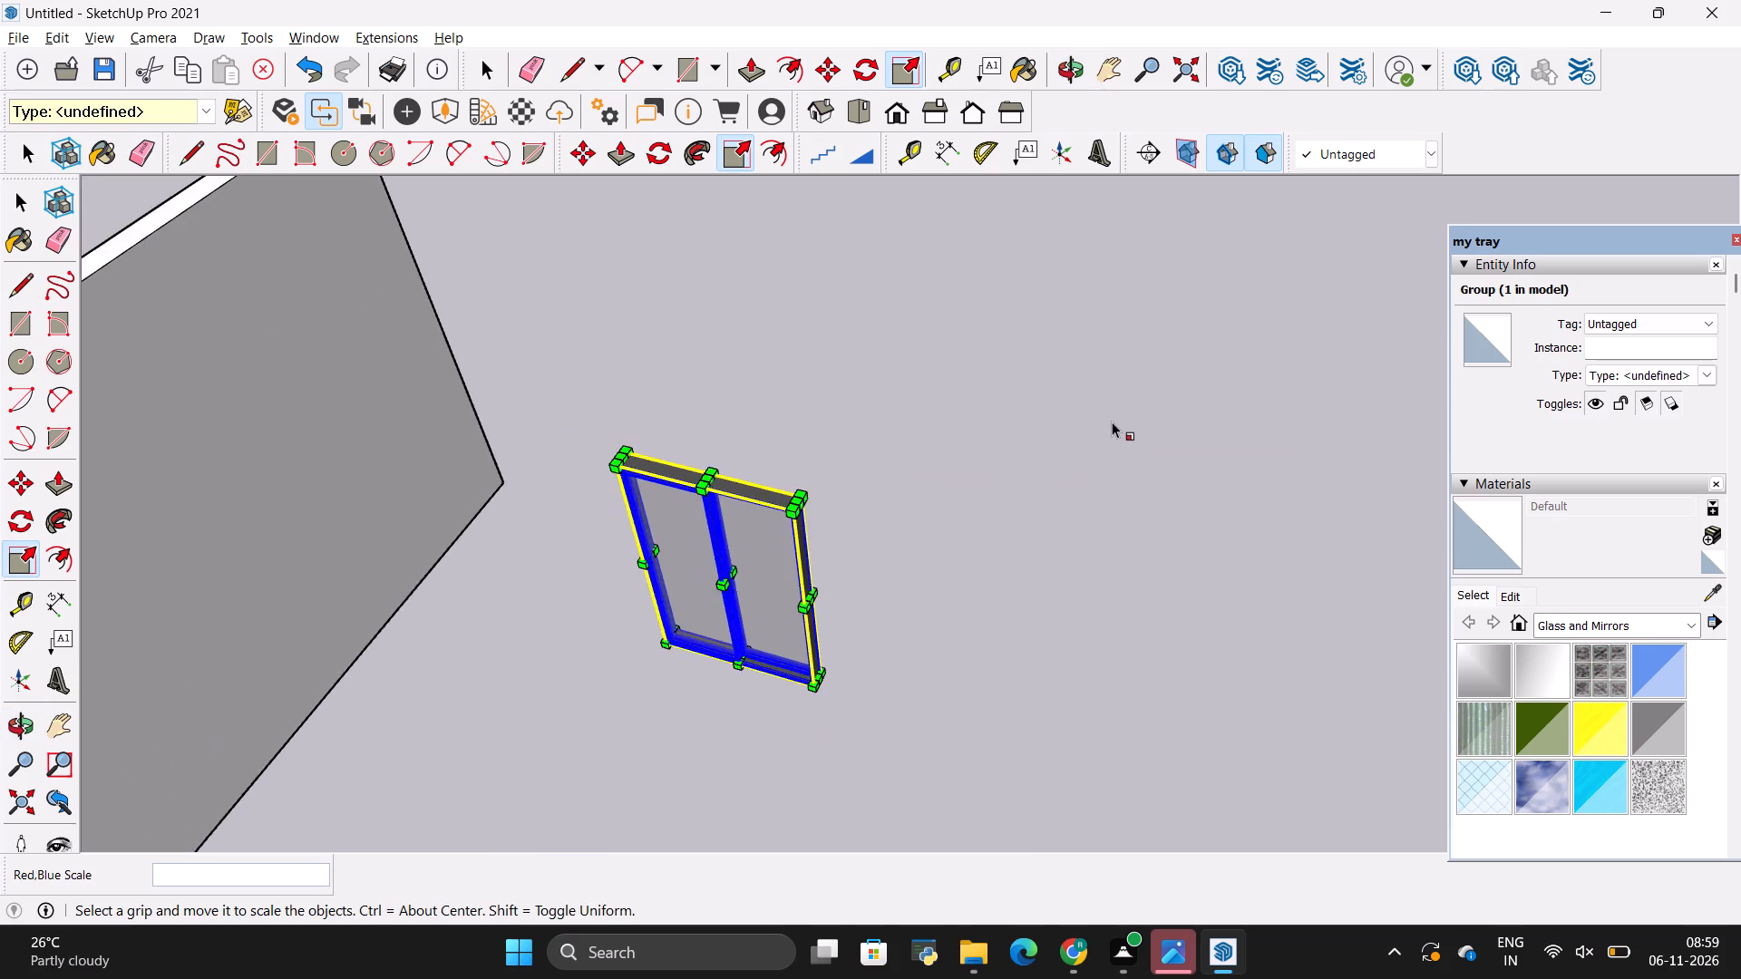
scroll(1112, 422, "down", 6)
Move the sliding door group by its lower left corner onto the floor-level left jamb edge of the back wall opening.
key("m")
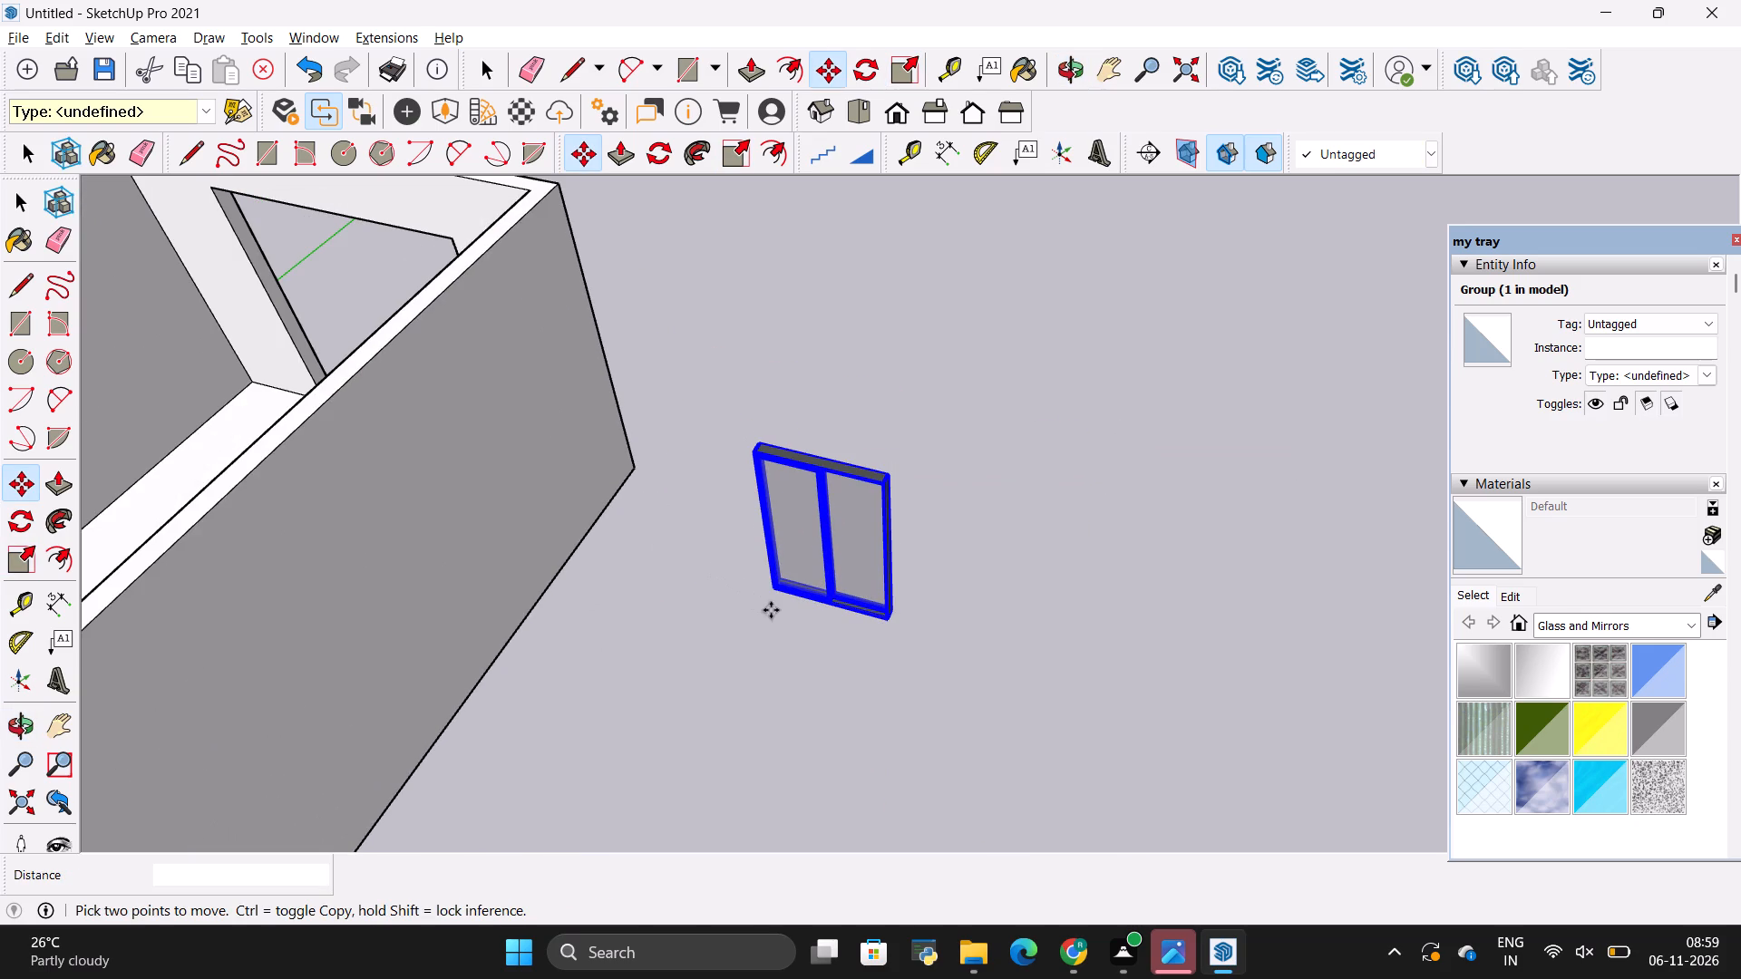
left_click(775, 598)
scroll(1149, 536, "down", 9)
scroll(835, 426, "up", 3)
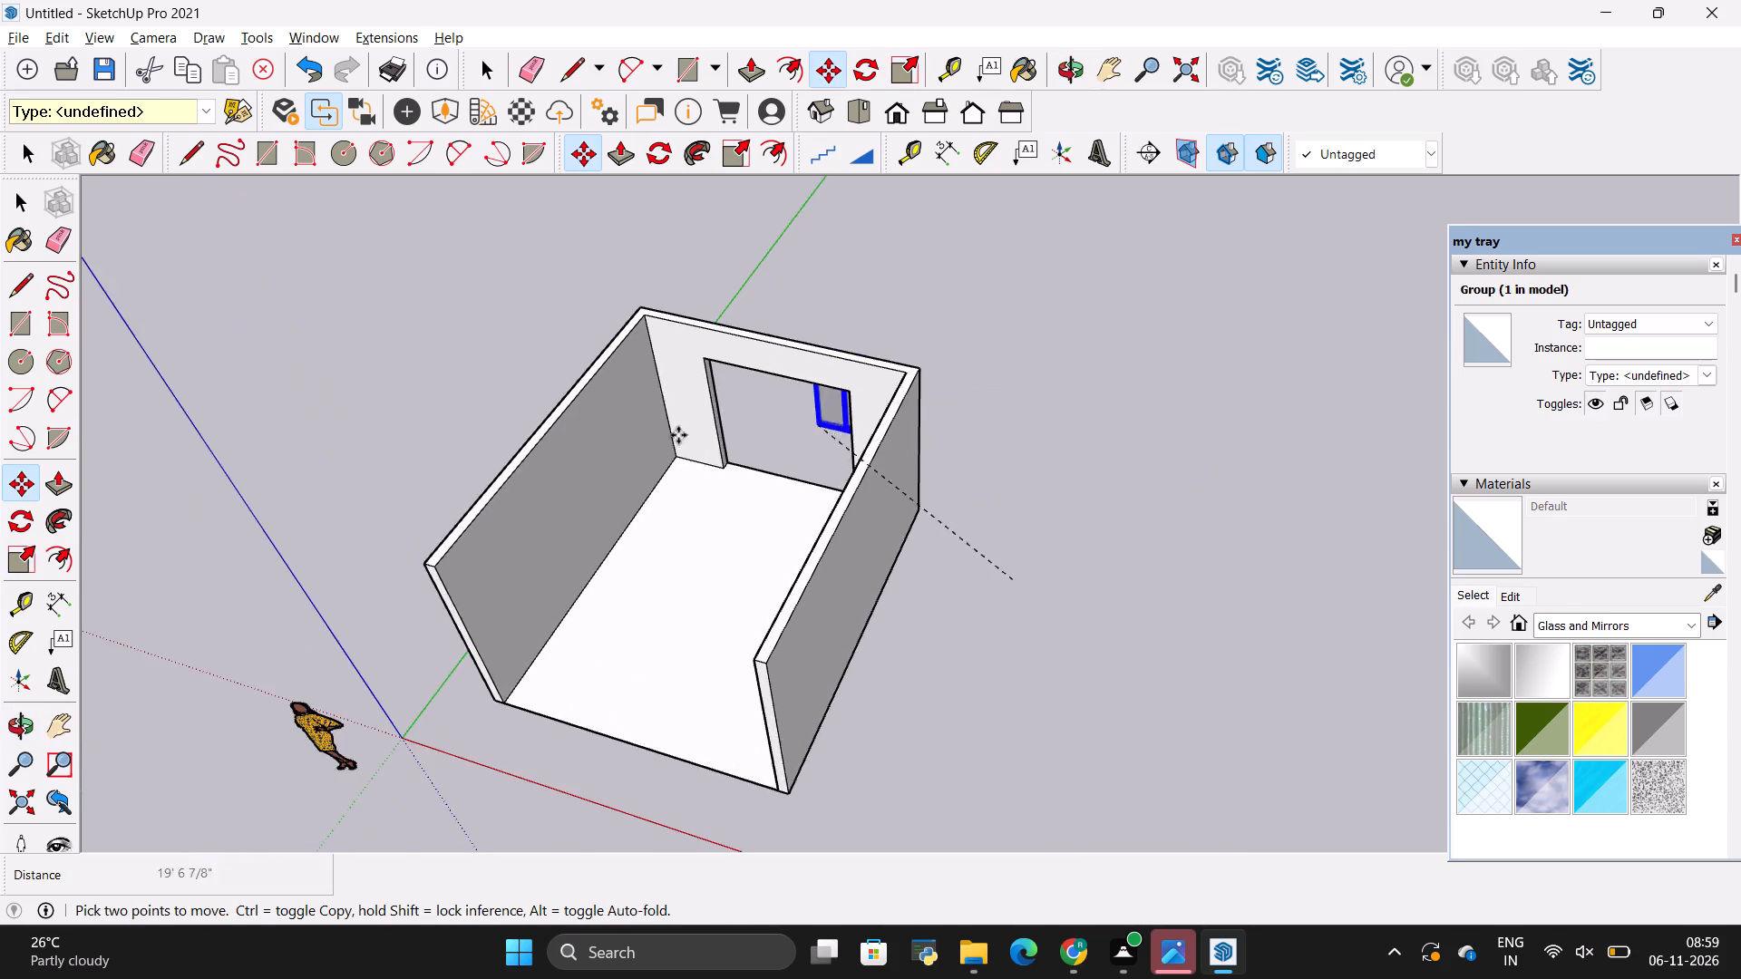
scroll(678, 435, "up", 20)
scroll(678, 435, "up", 6)
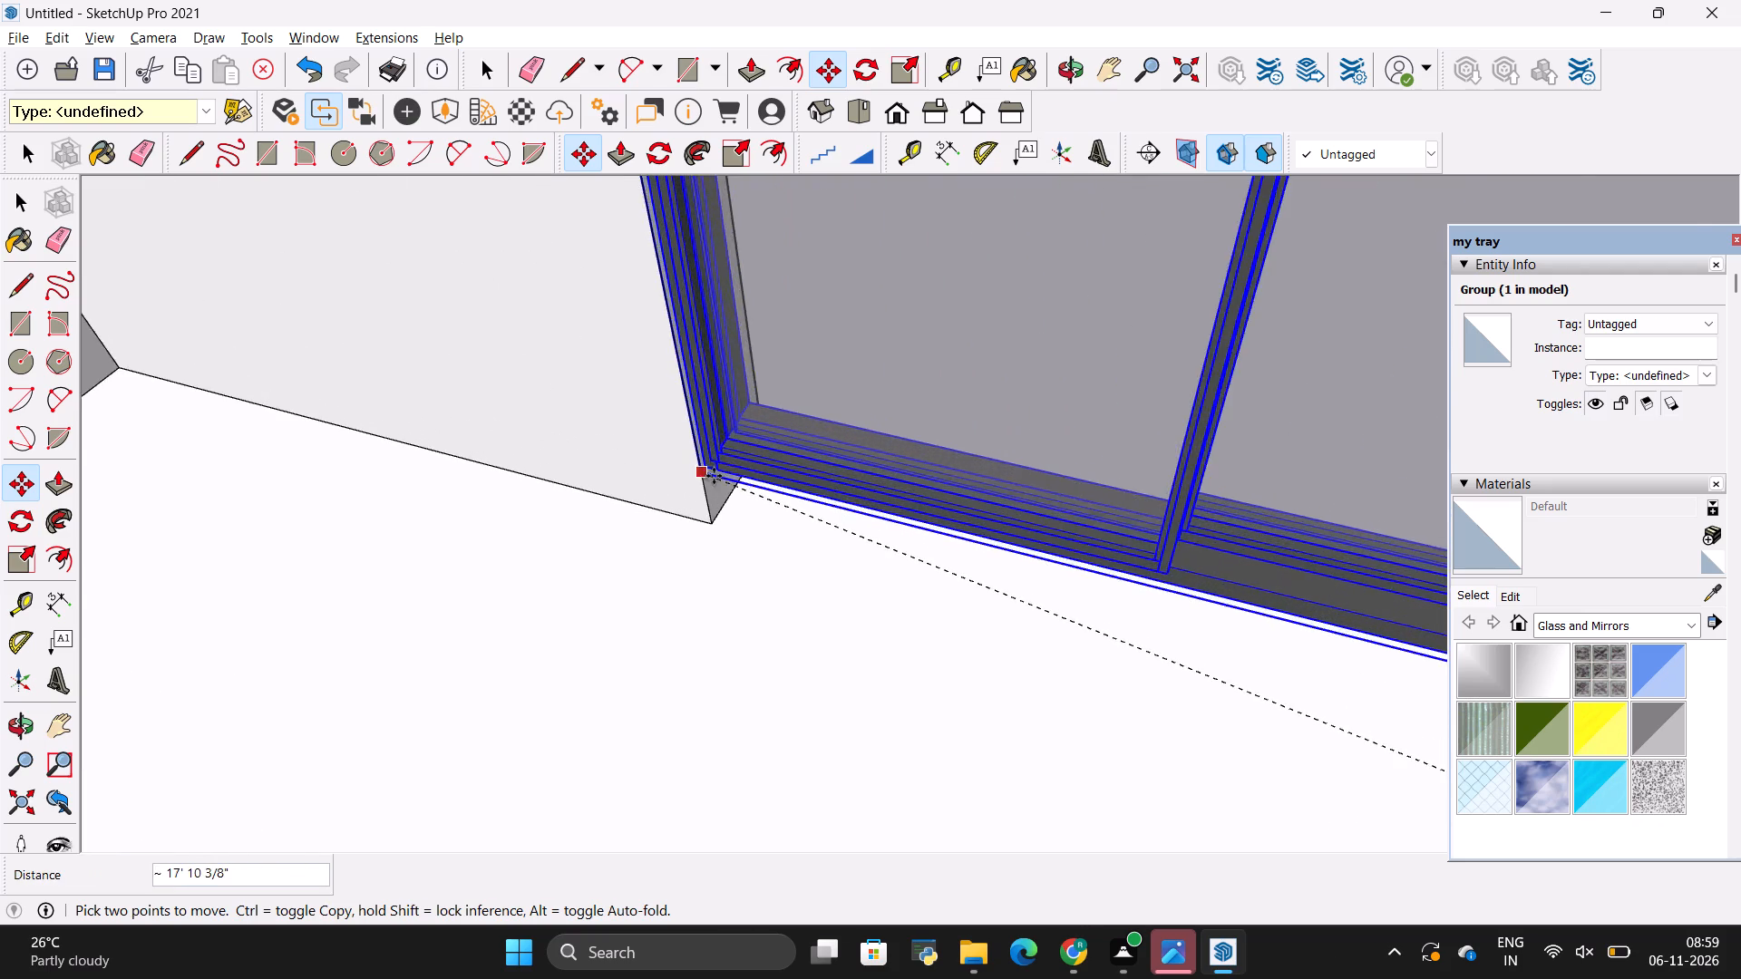
scroll(714, 476, "up", 7)
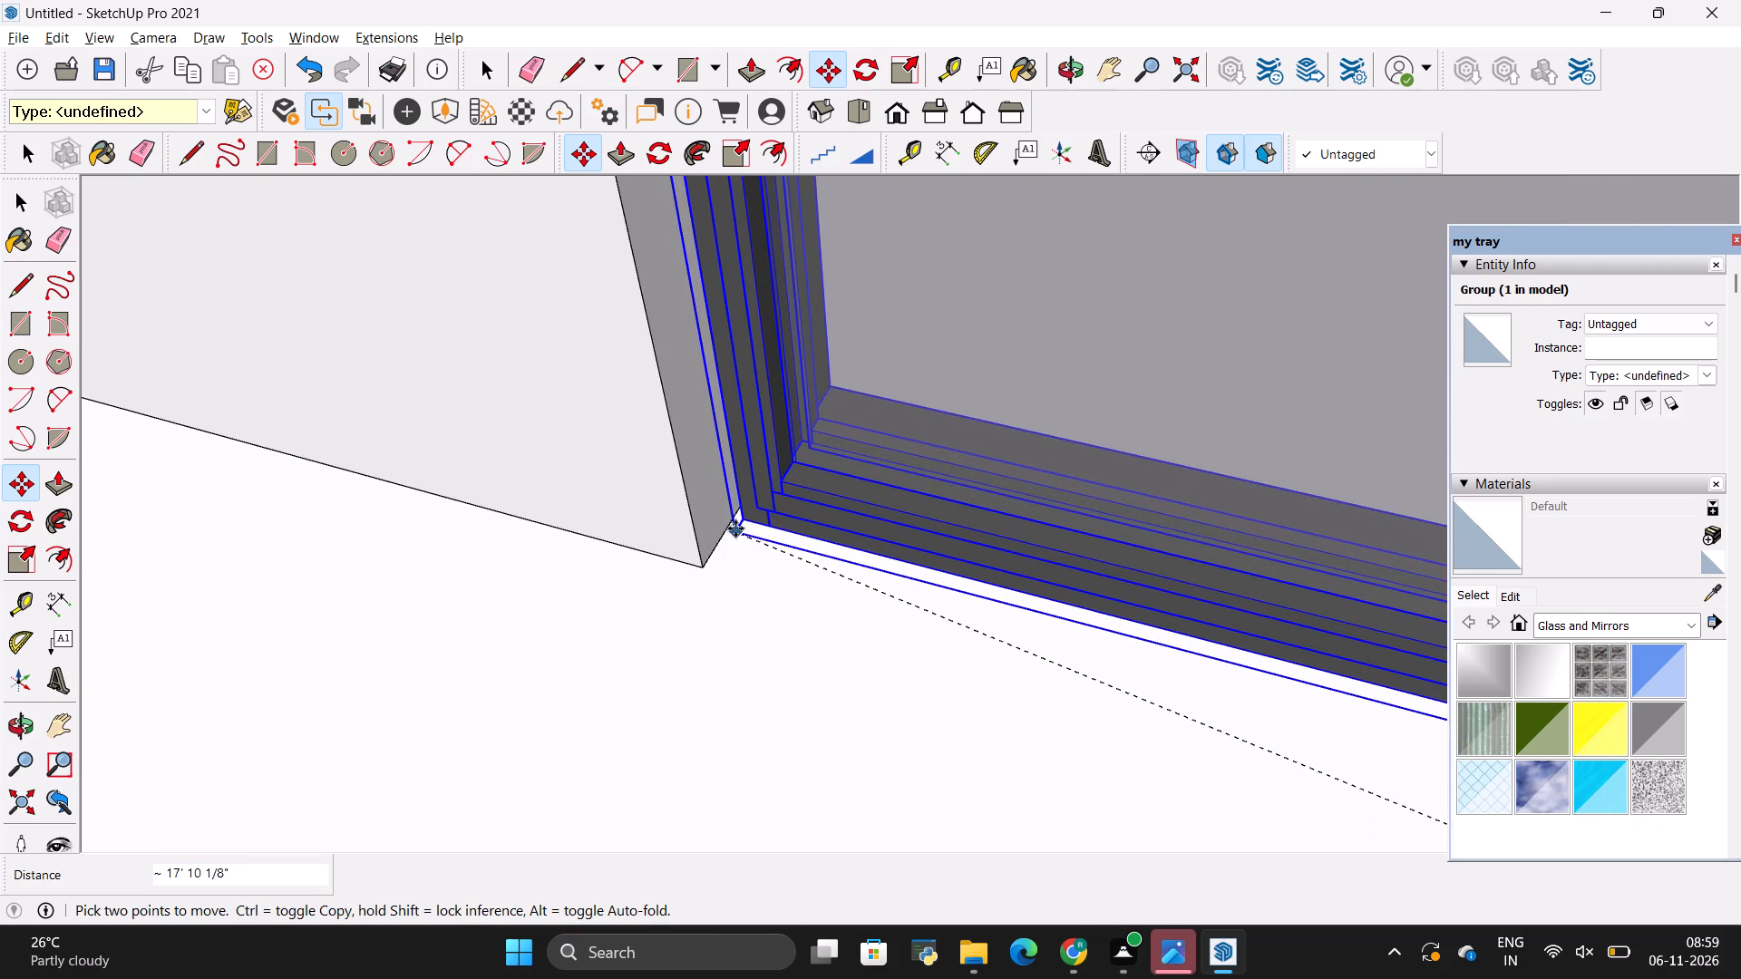
left_click(735, 528)
key("space")
left_click(657, 597)
Scale the sliding door group from its upper right corner by about 2.30 in width and 1.47 in height to fill the opening.
scroll(647, 603, "down", 12)
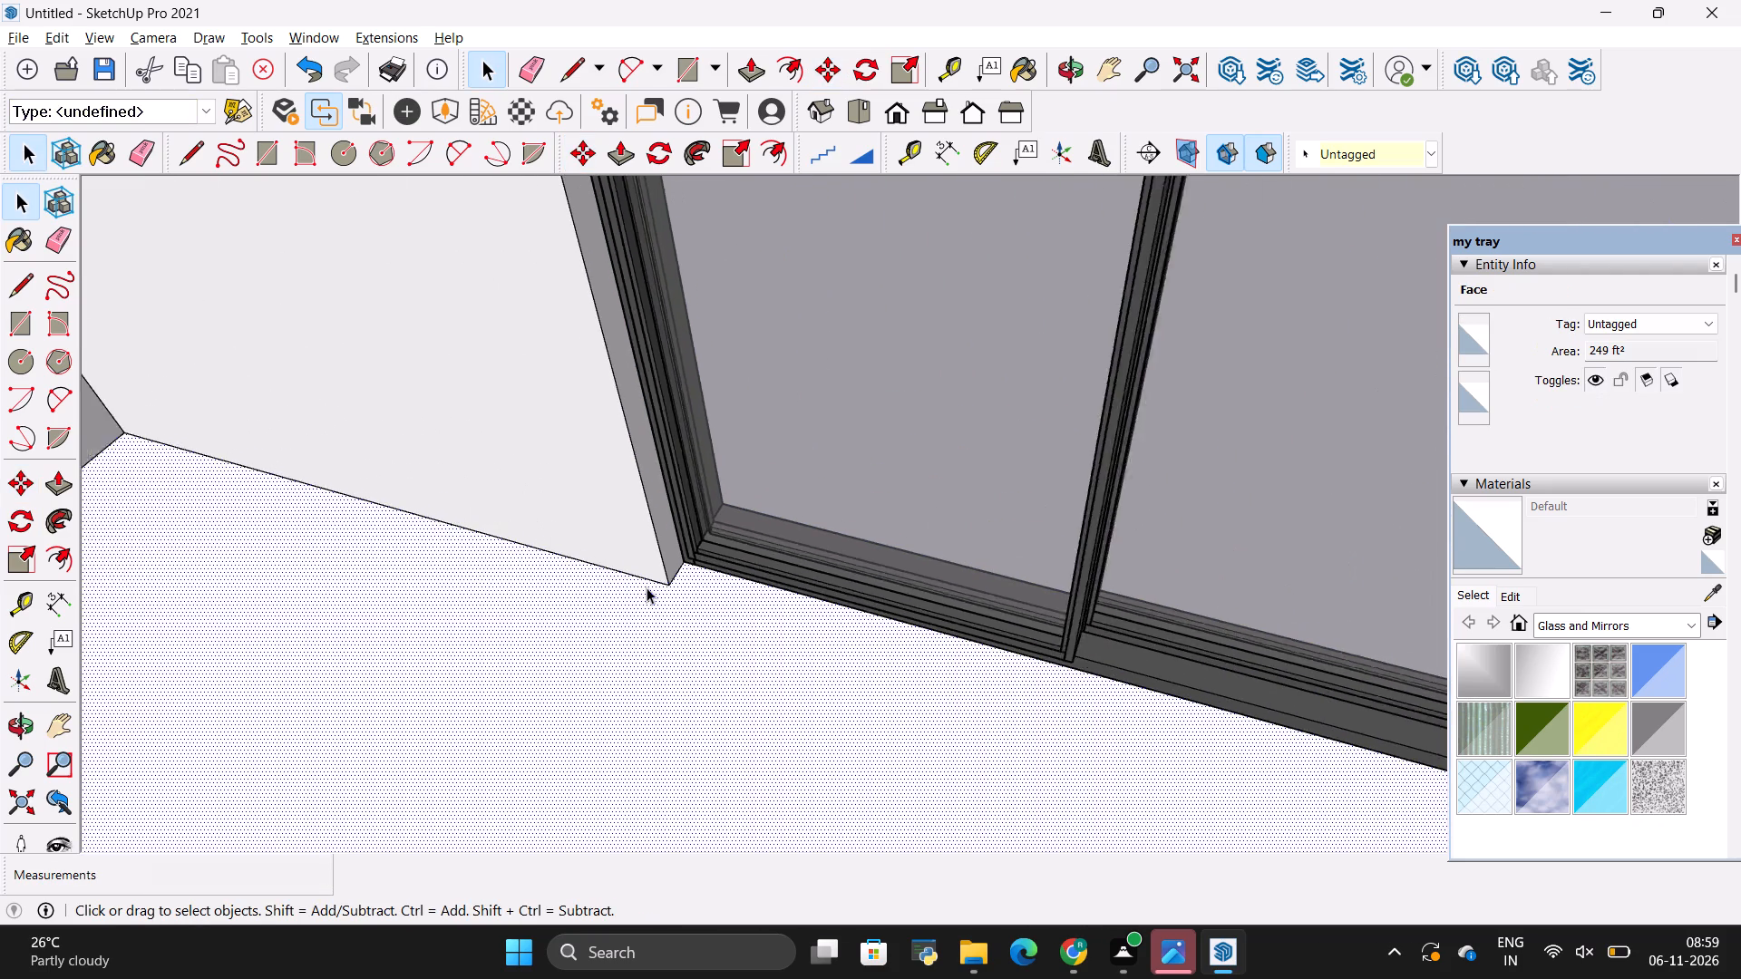
scroll(647, 587, "down", 12)
scroll(659, 564, "down", 9)
scroll(744, 433, "up", 3)
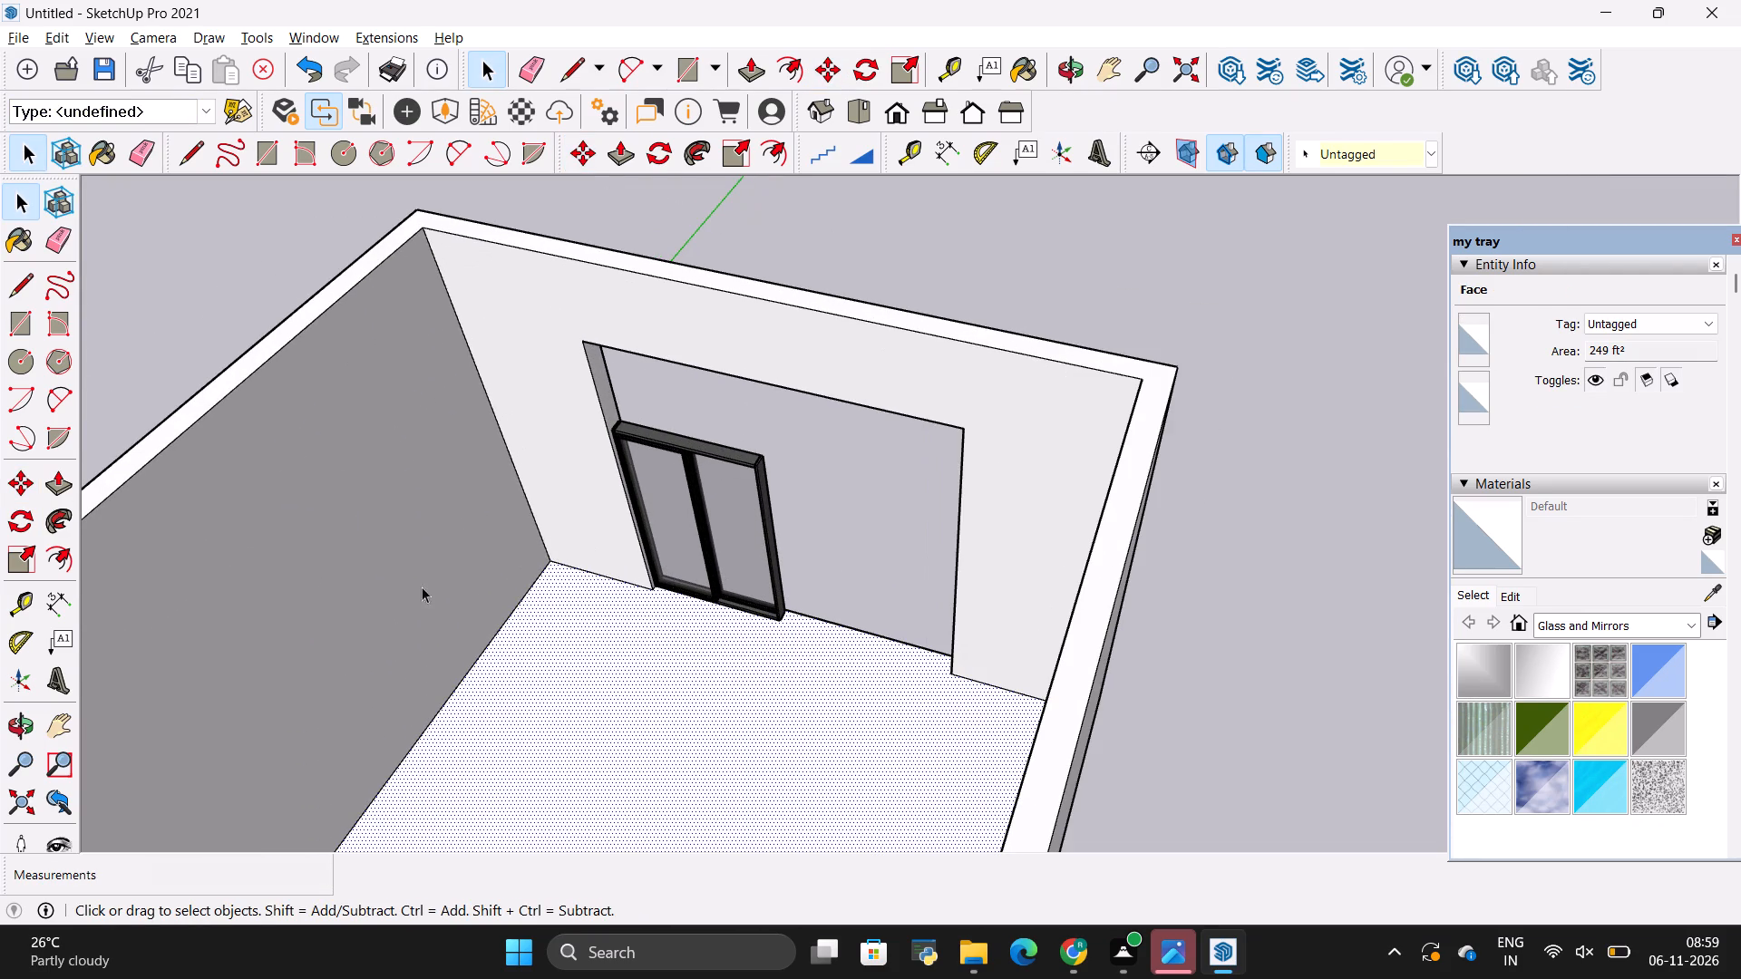
left_click(7, 723)
left_click_drag(291, 623, 480, 515)
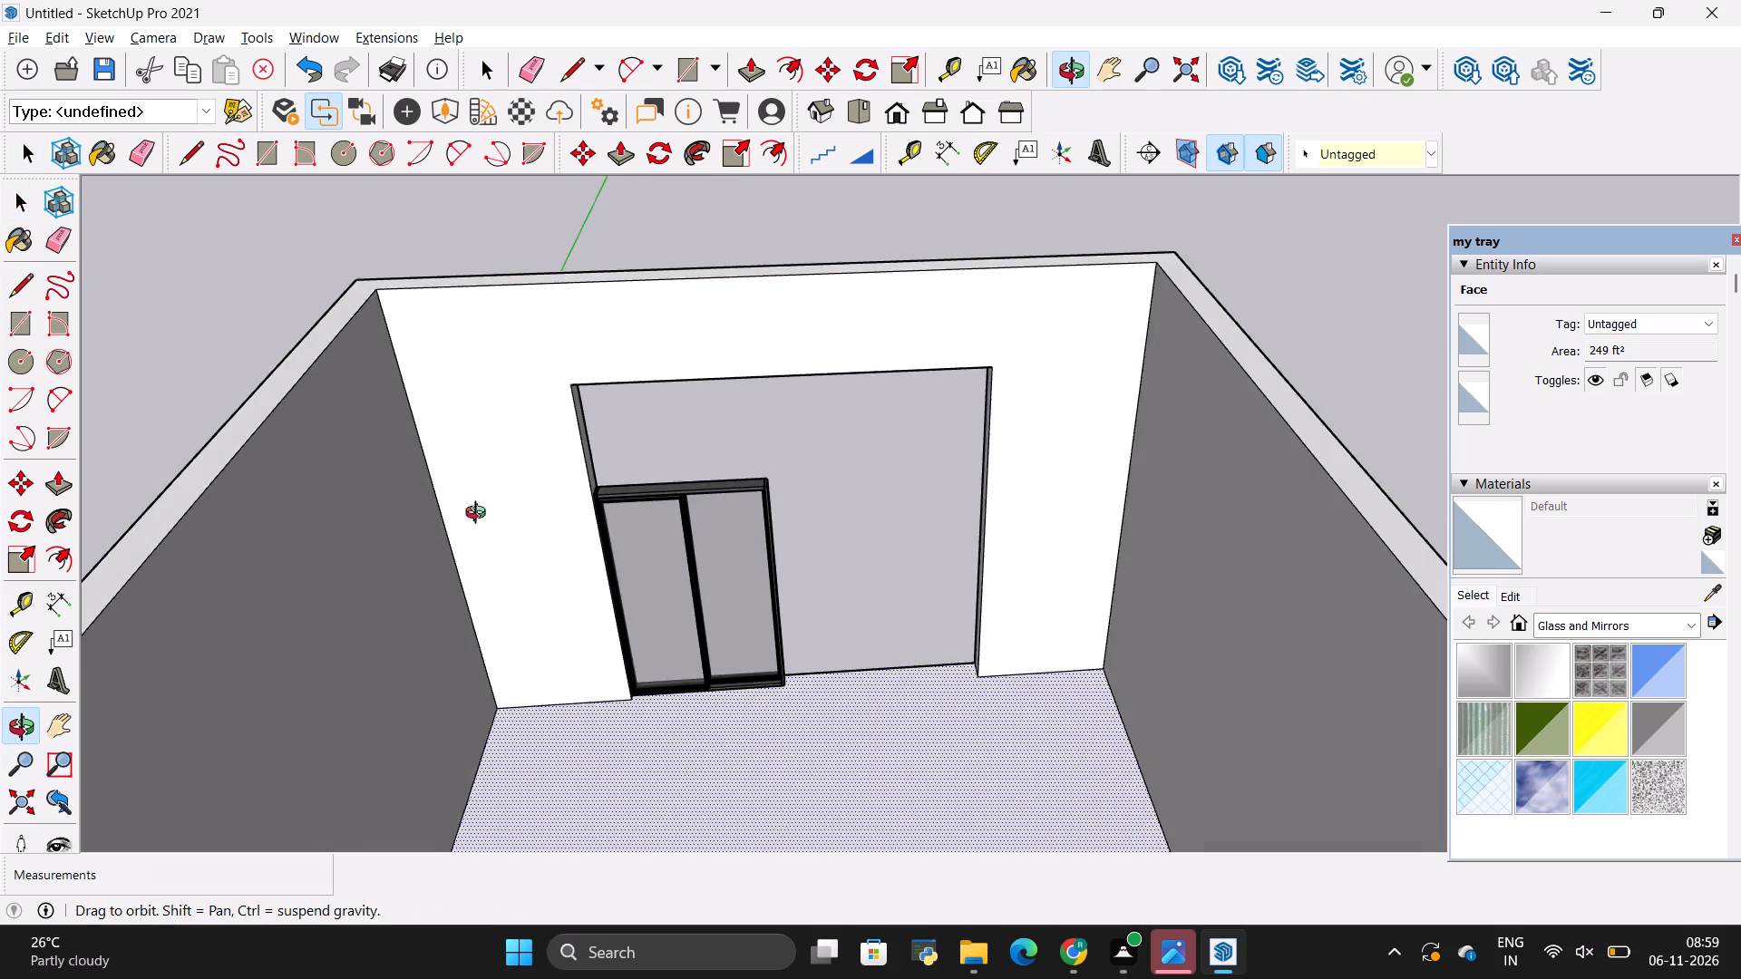
left_click_drag(480, 515, 353, 499)
scroll(594, 457, "up", 6)
left_click_drag(583, 501, 538, 538)
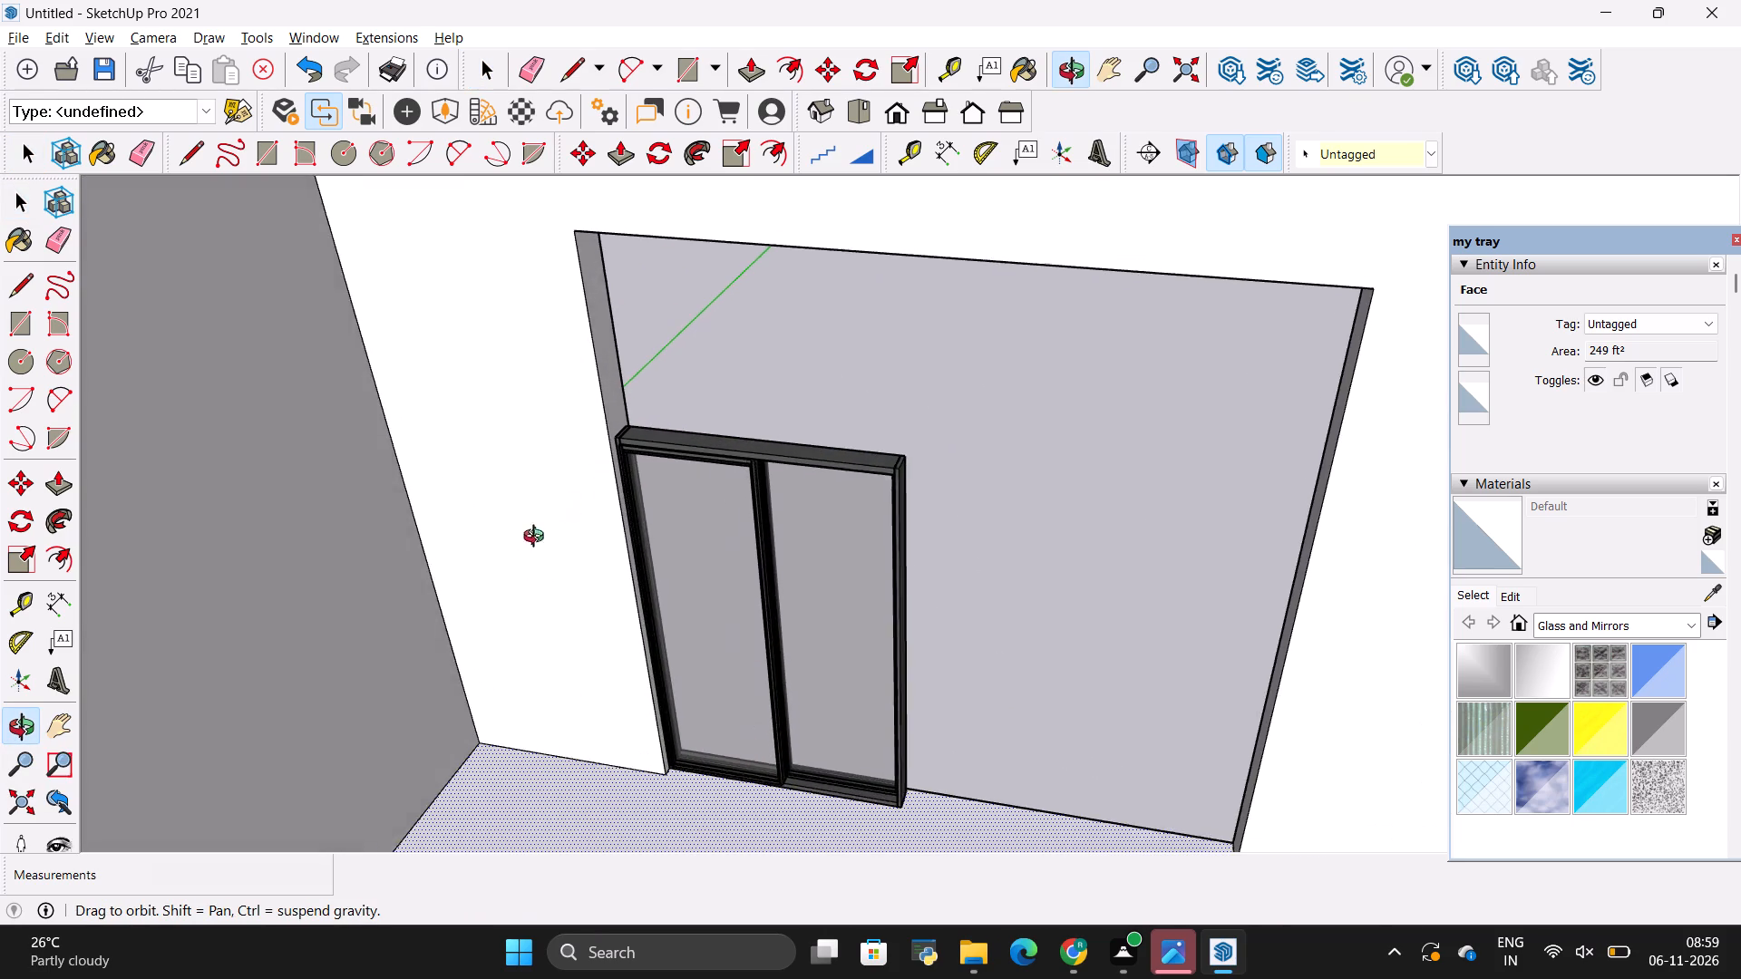
left_click_drag(538, 538, 500, 571)
key("space")
left_click(738, 468)
scroll(959, 441, "up", 4)
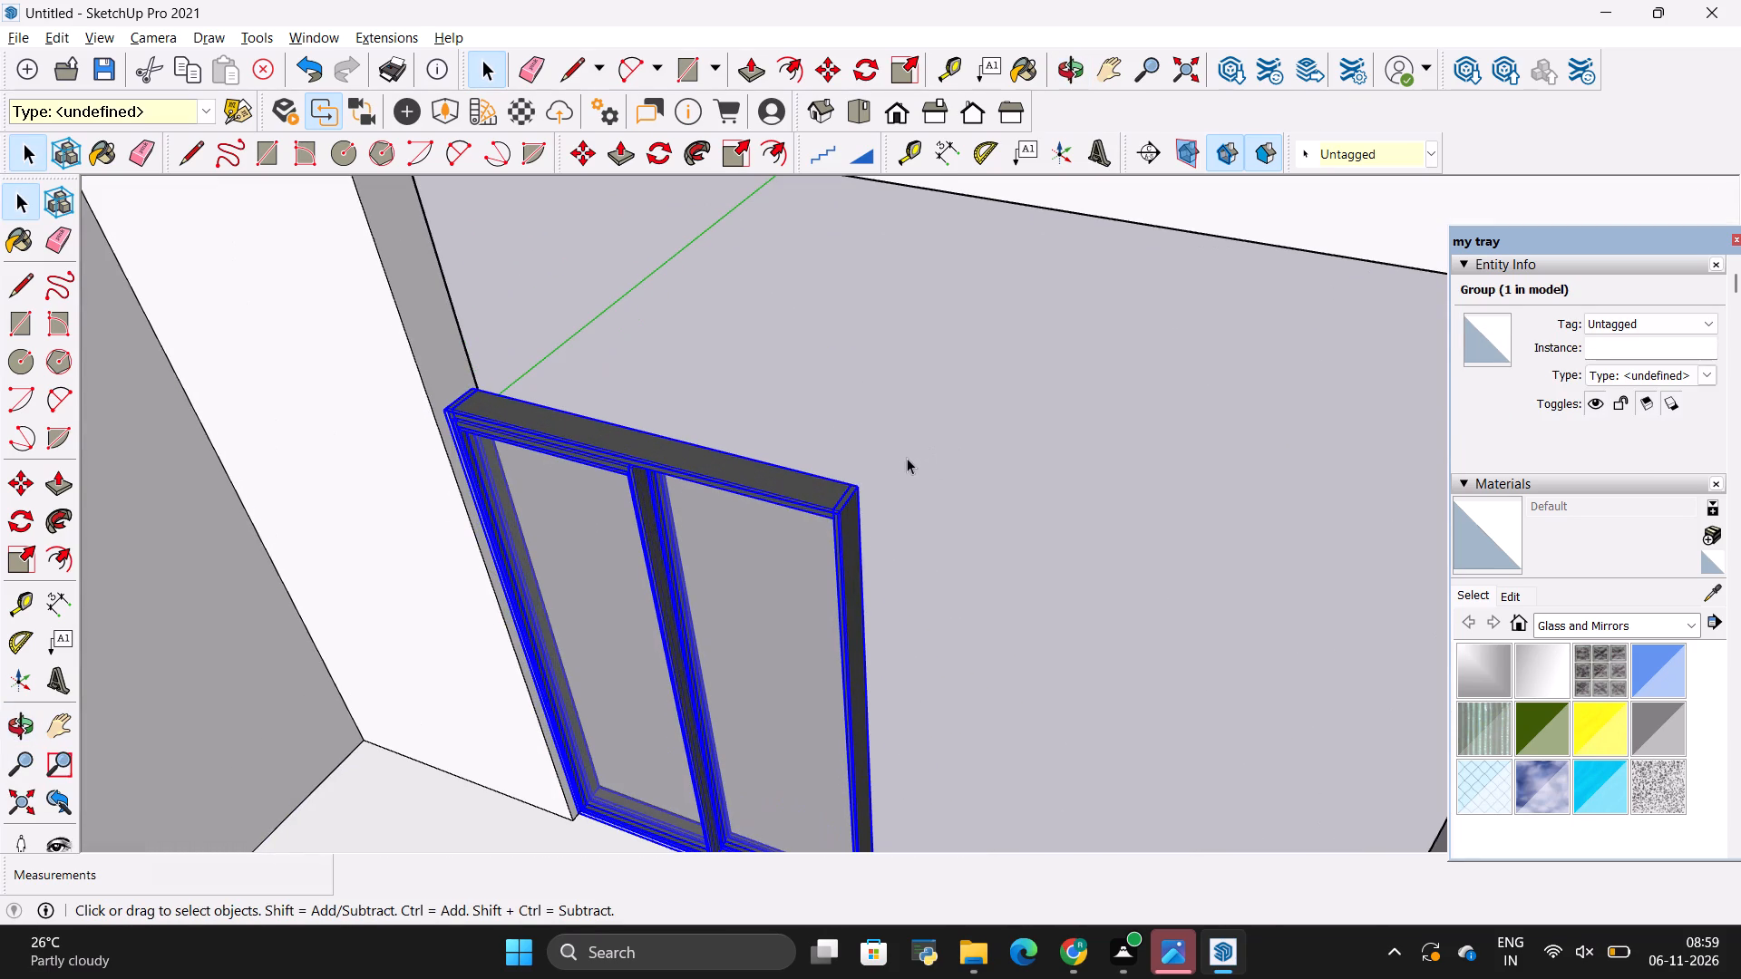
key("s")
left_click(856, 504)
scroll(1016, 470, "down", 4)
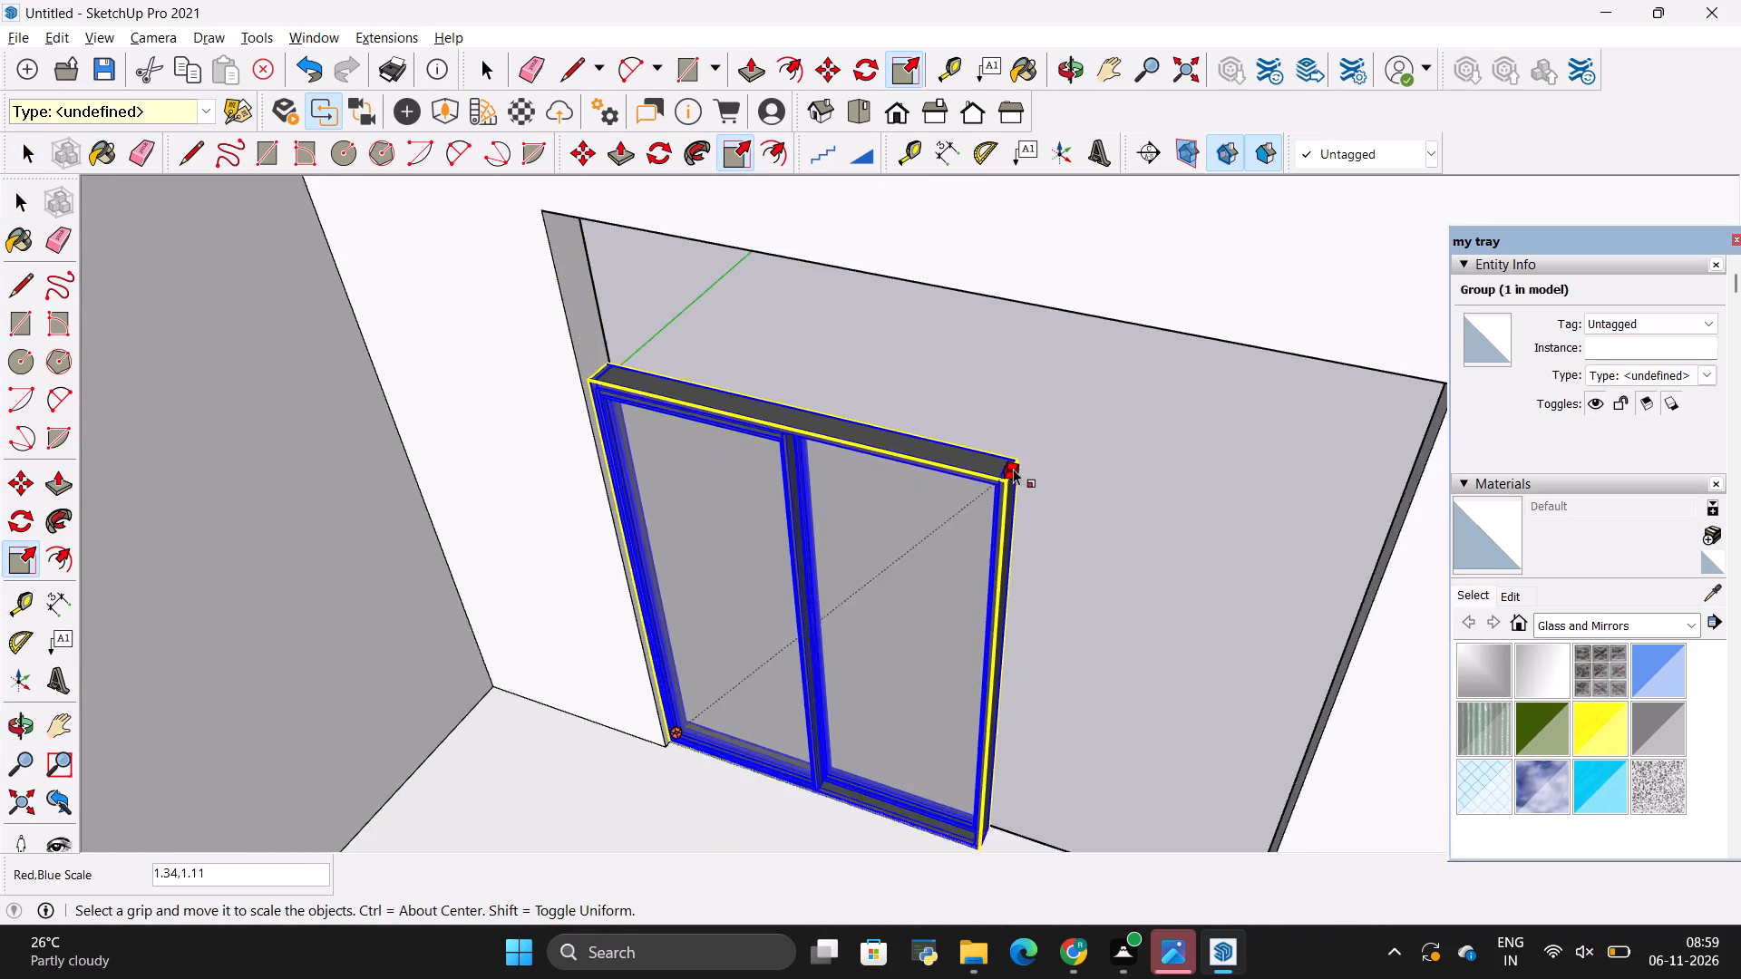
scroll(1013, 469, "down", 5)
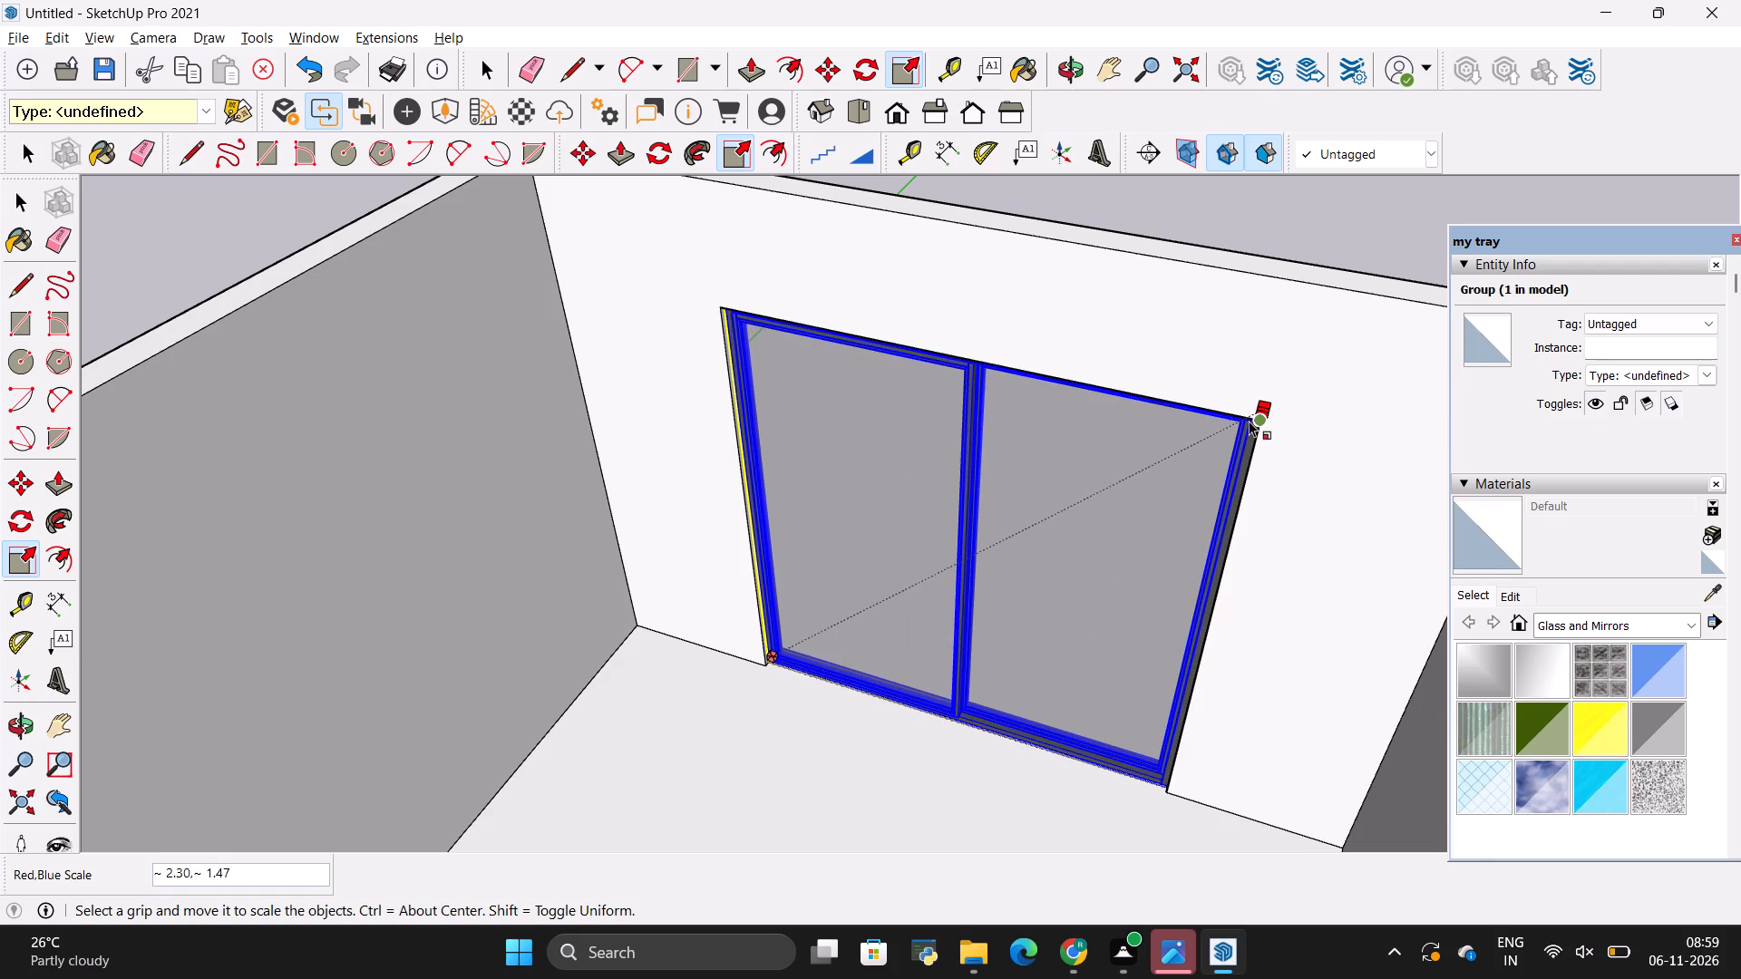
left_click(1256, 415)
key("space")
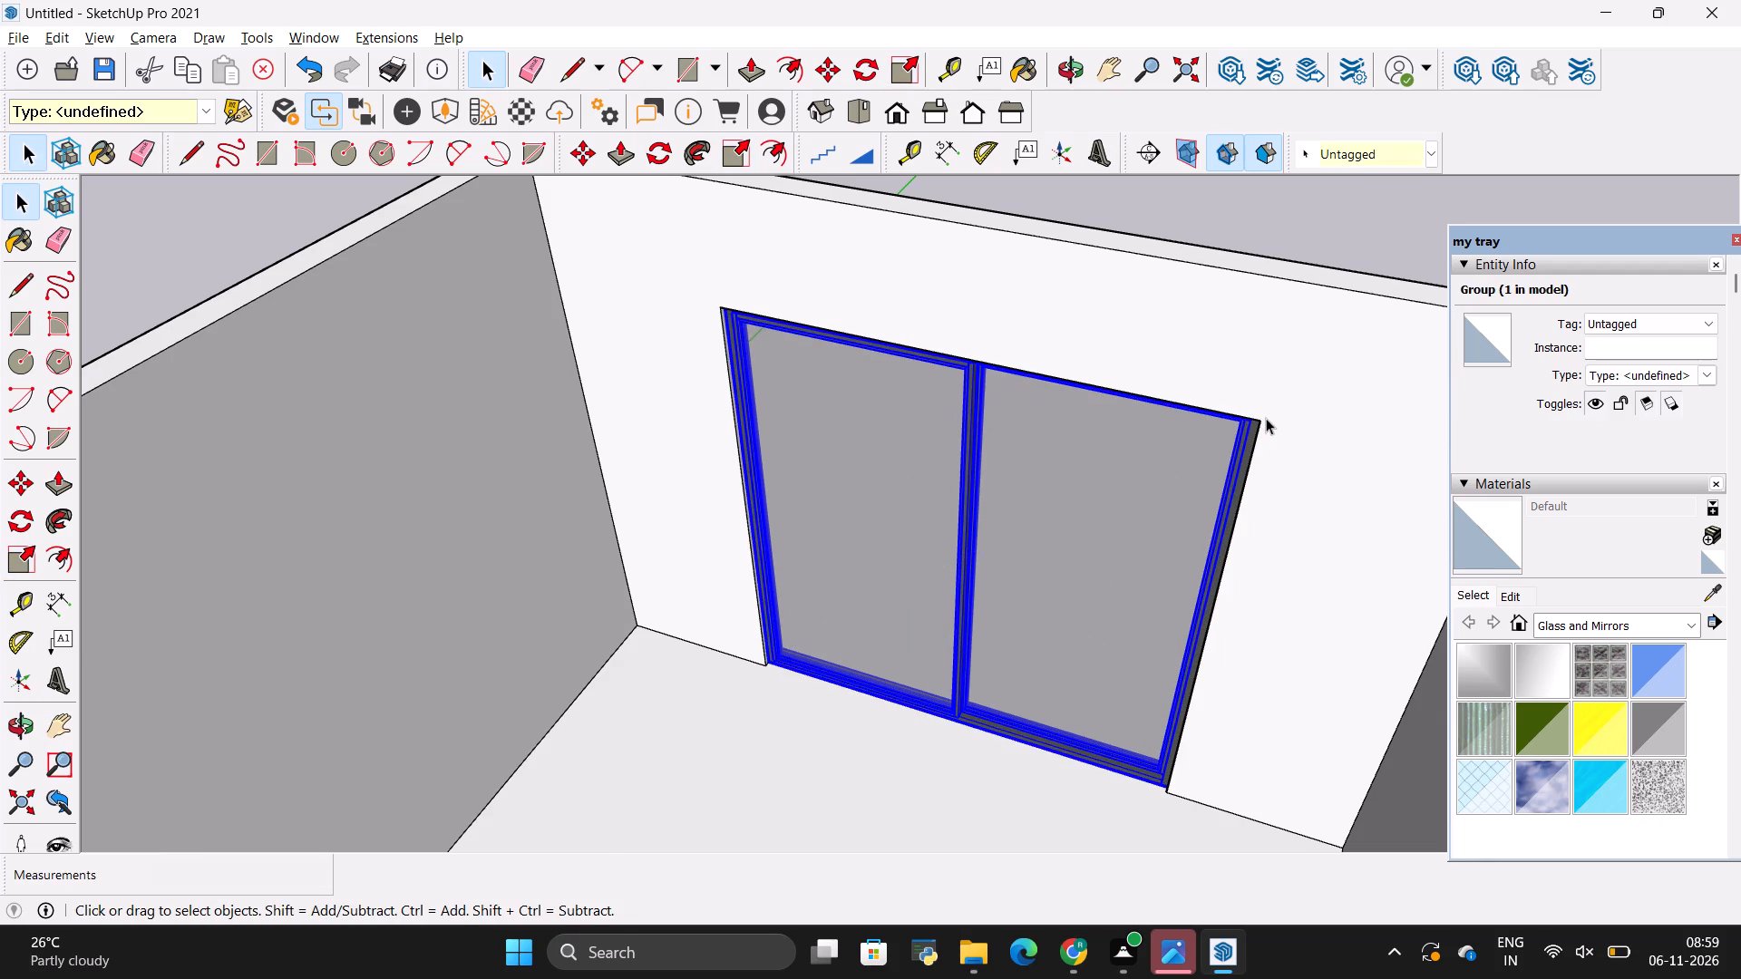
Inspect the fitted sliding door in the back wall from several angles and compare it with the reference photo.
left_click(1266, 418)
scroll(1265, 412, "down", 10)
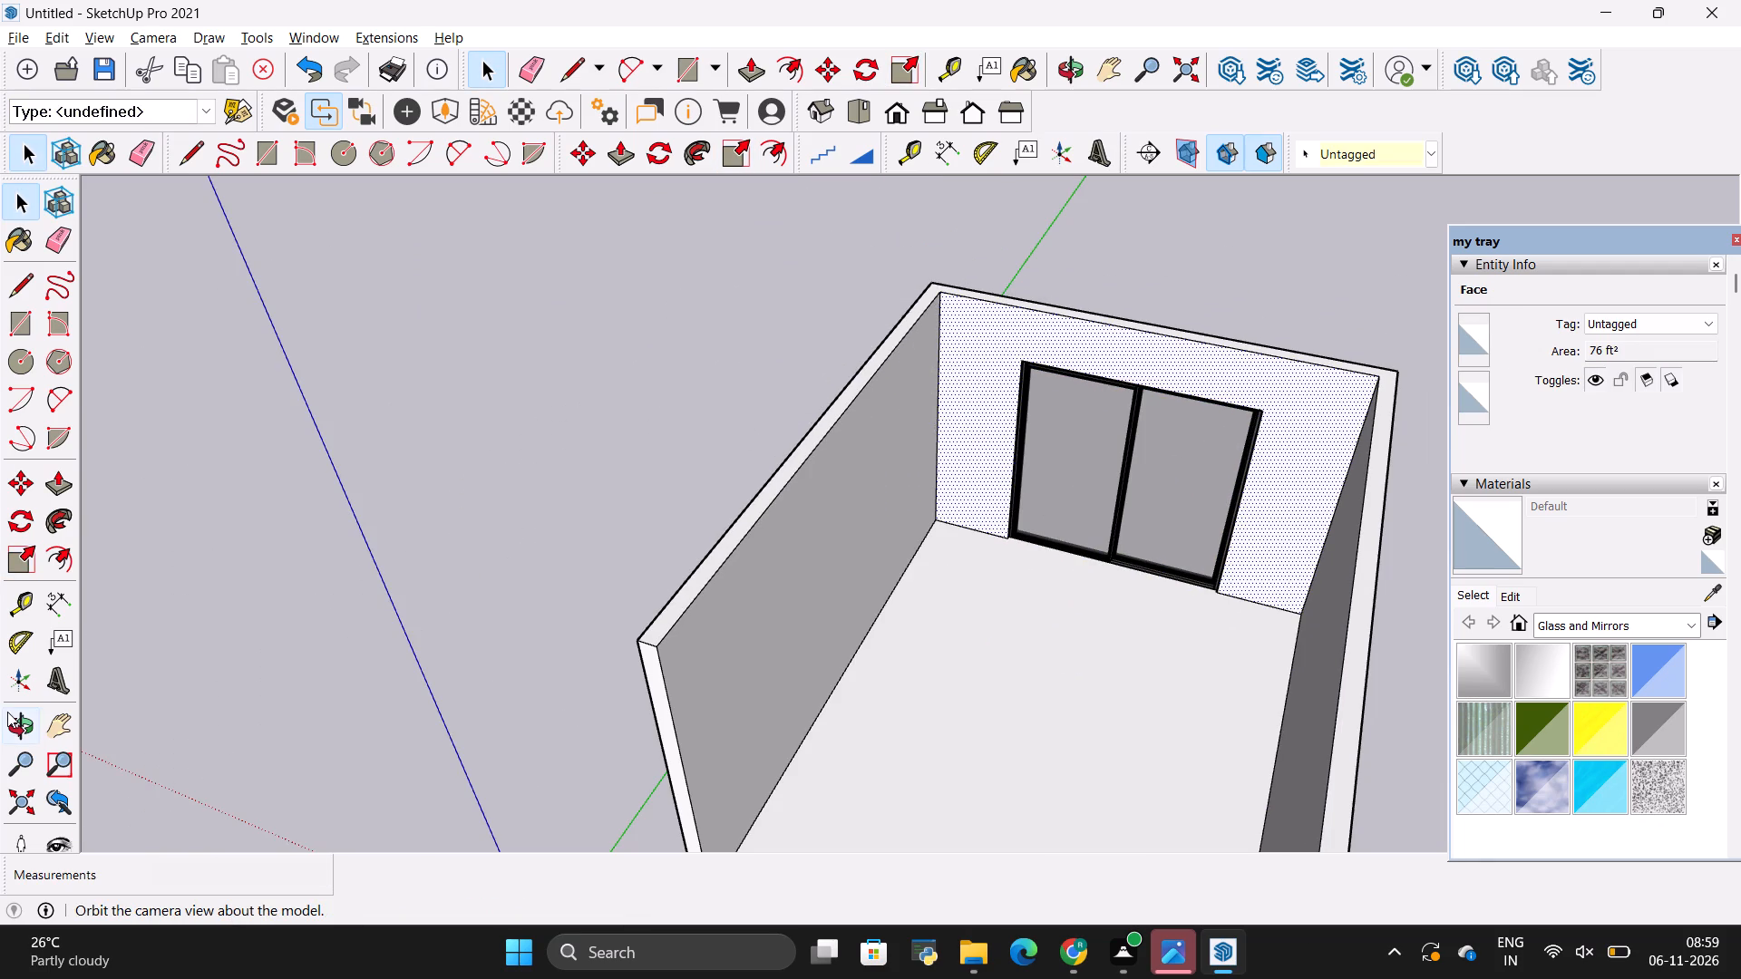
left_click(20, 715)
left_click_drag(1089, 646, 1132, 458)
scroll(441, 472, "down", 4)
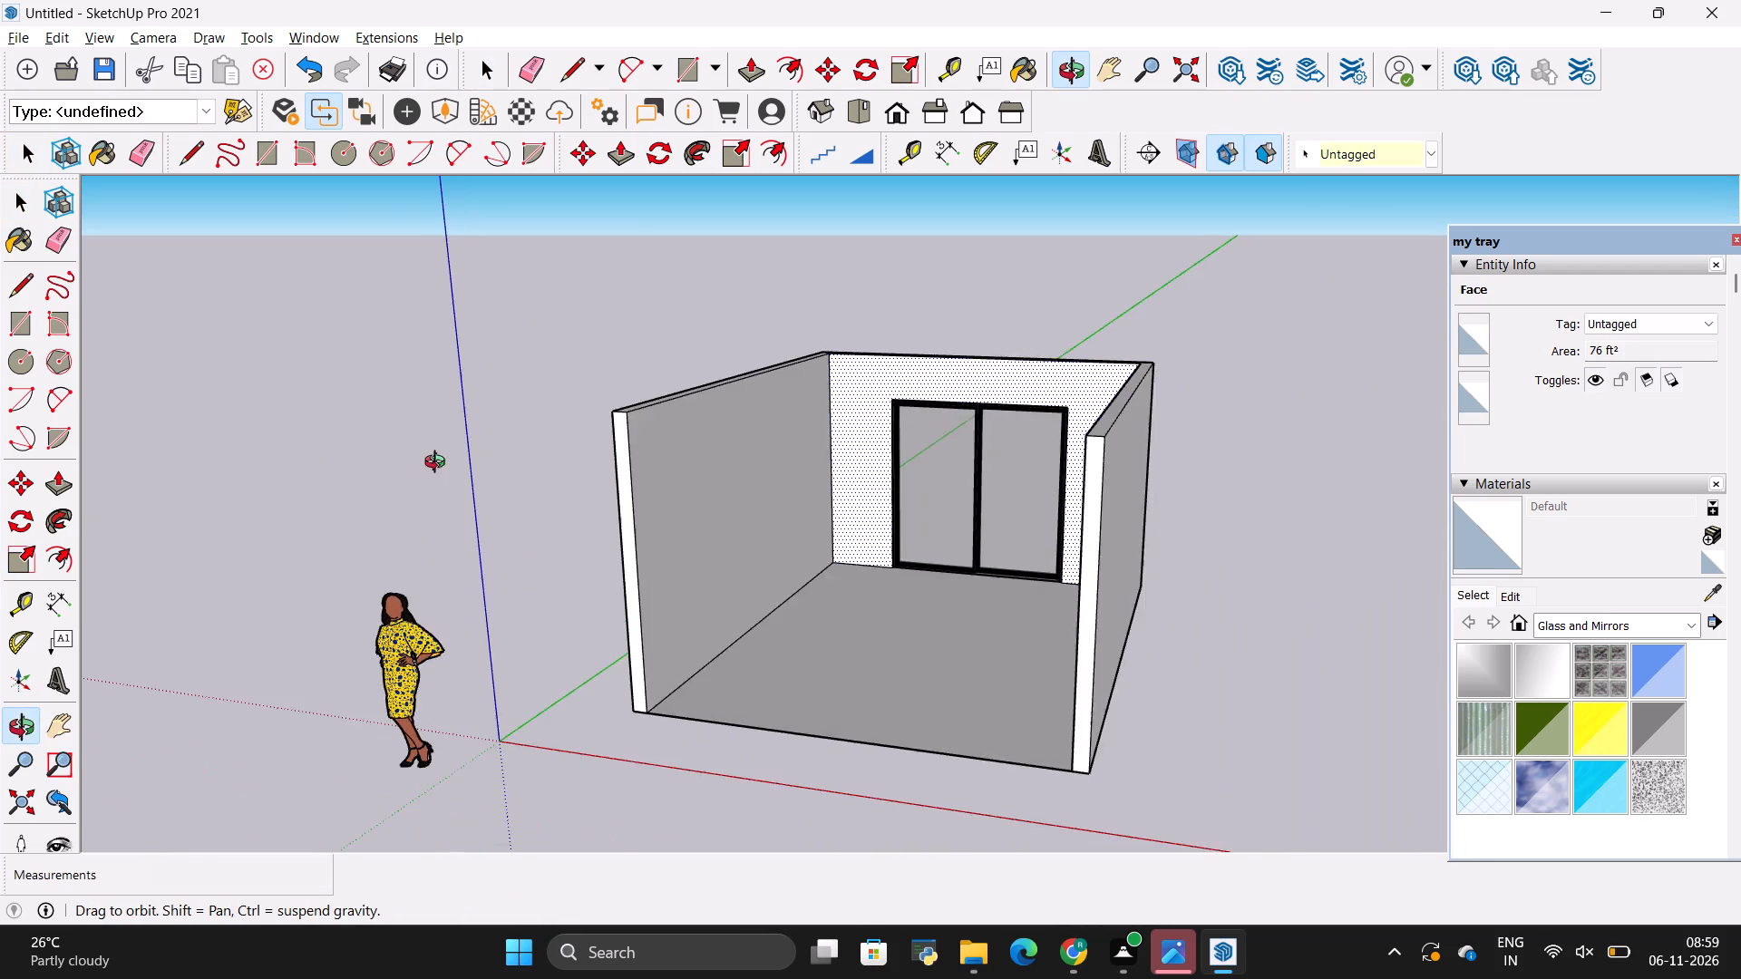
scroll(439, 464, "down", 6)
left_click_drag(712, 535, 818, 525)
scroll(804, 519, "up", 9)
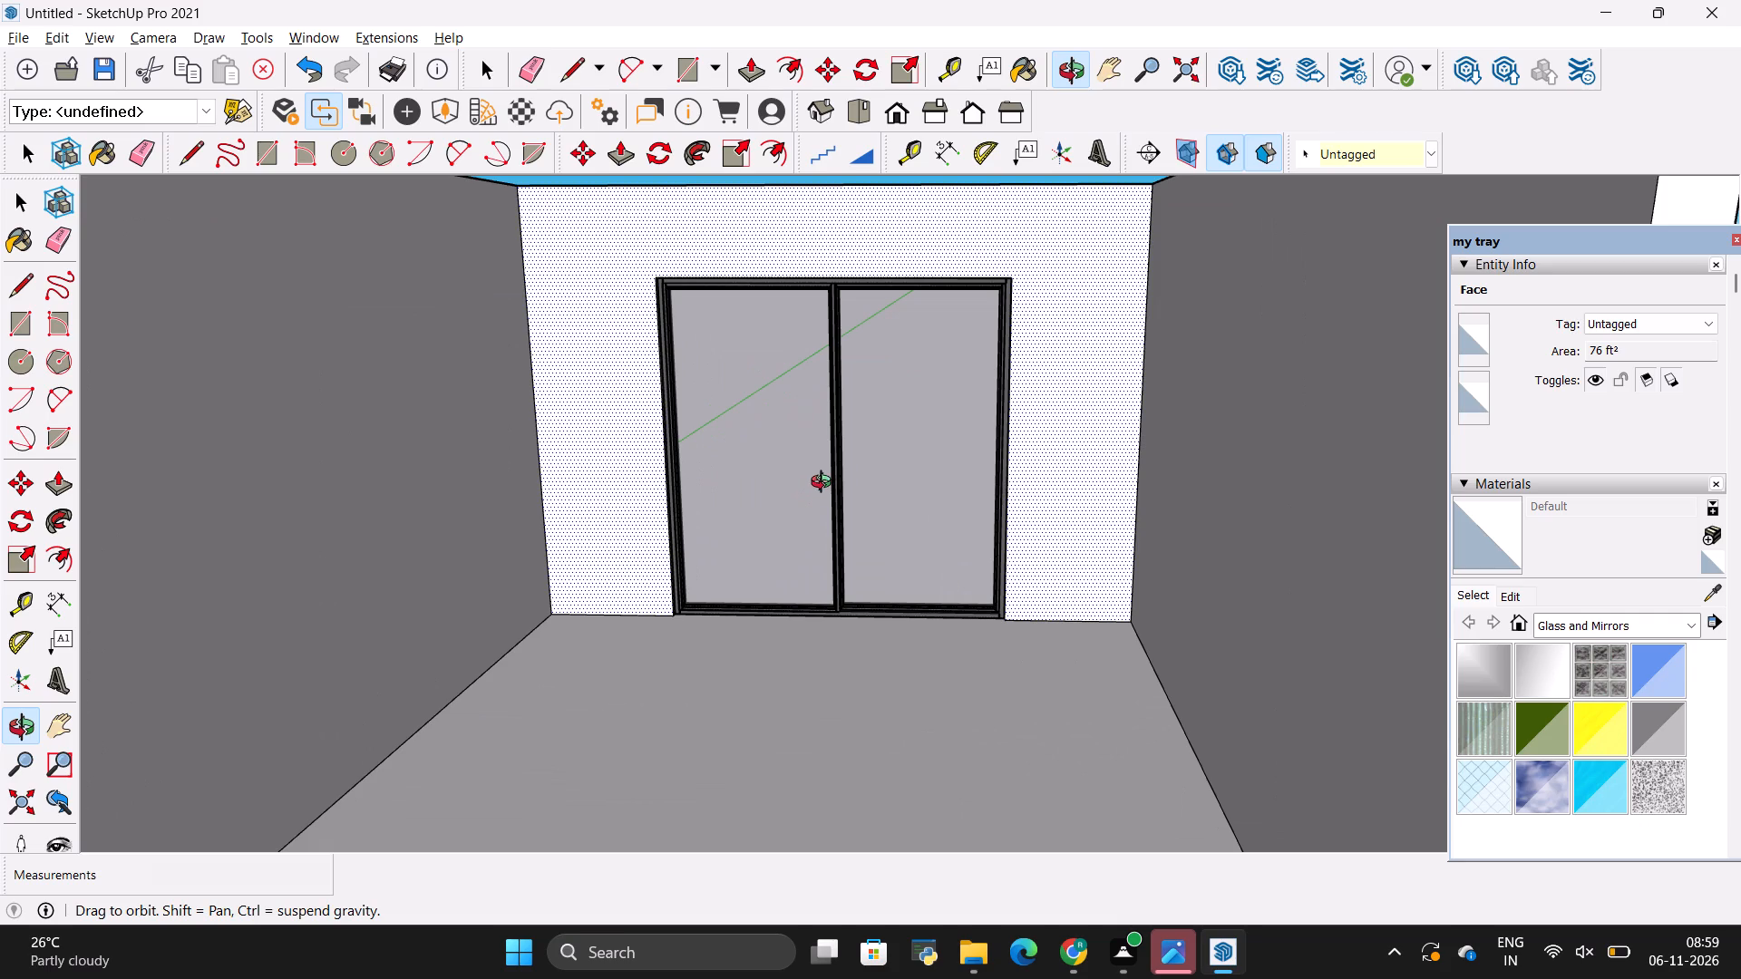
key("alt+Tab")
key("alt+Tab")
key("alt+Tab")
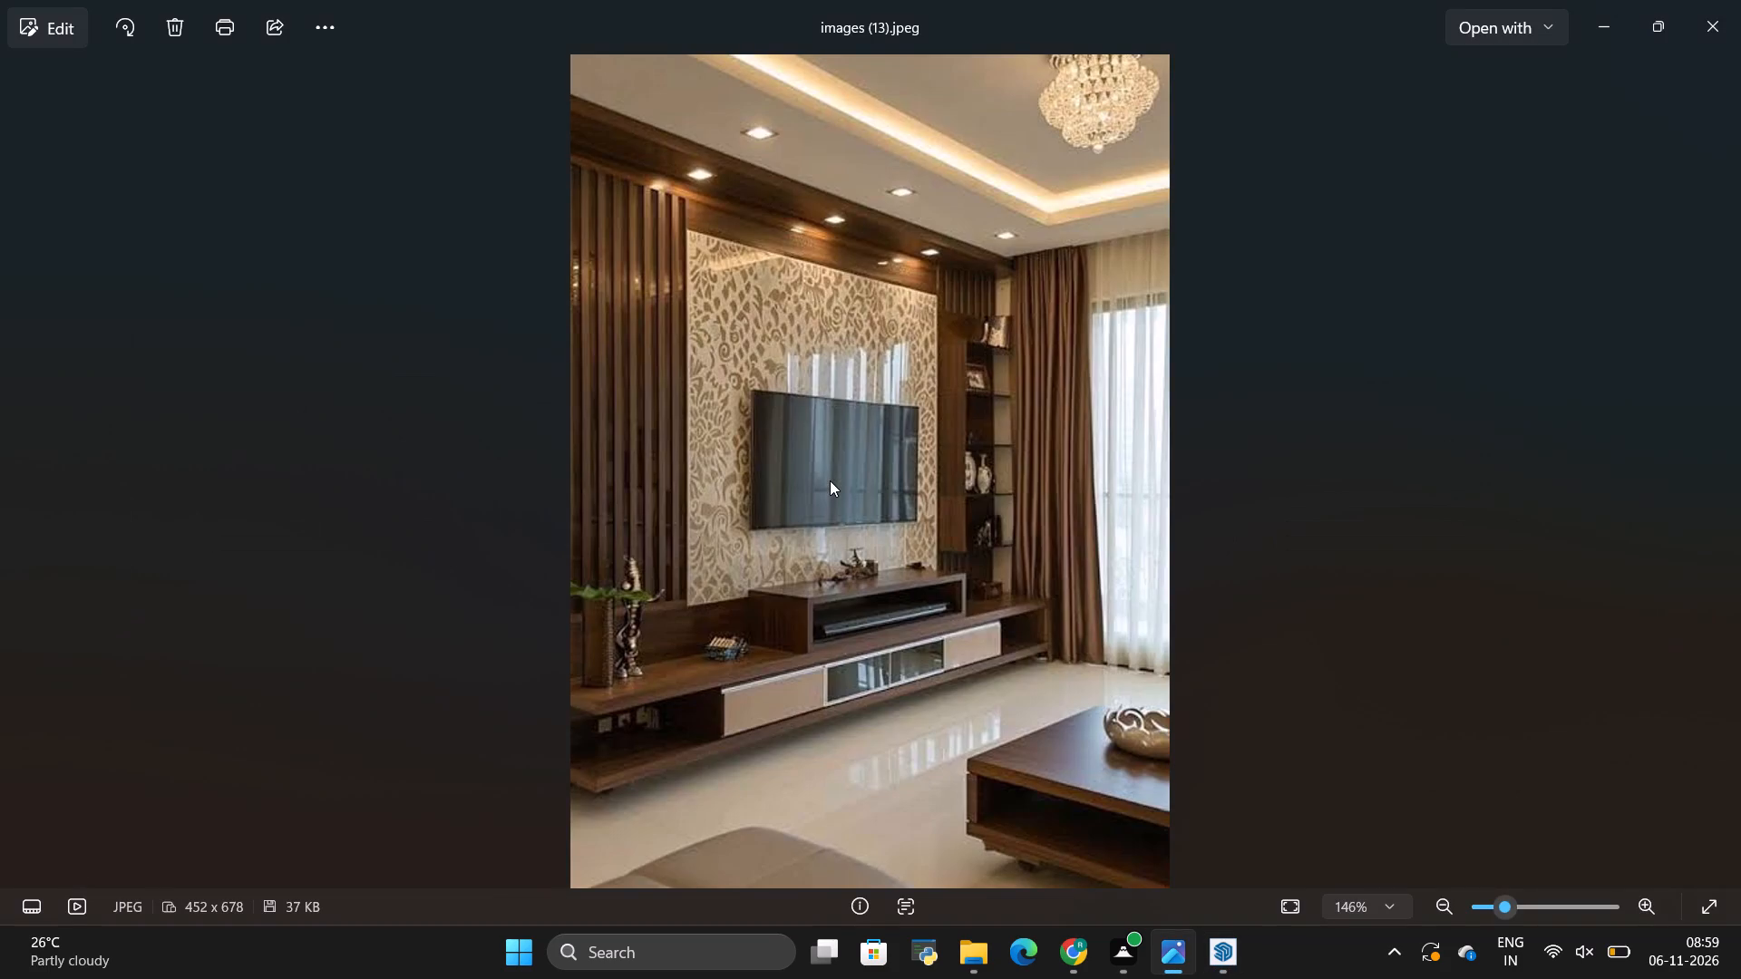
key("alt+Tab")
Examine the long left wall of the room against the TV wall in the reference photo.
left_click_drag(850, 510, 501, 615)
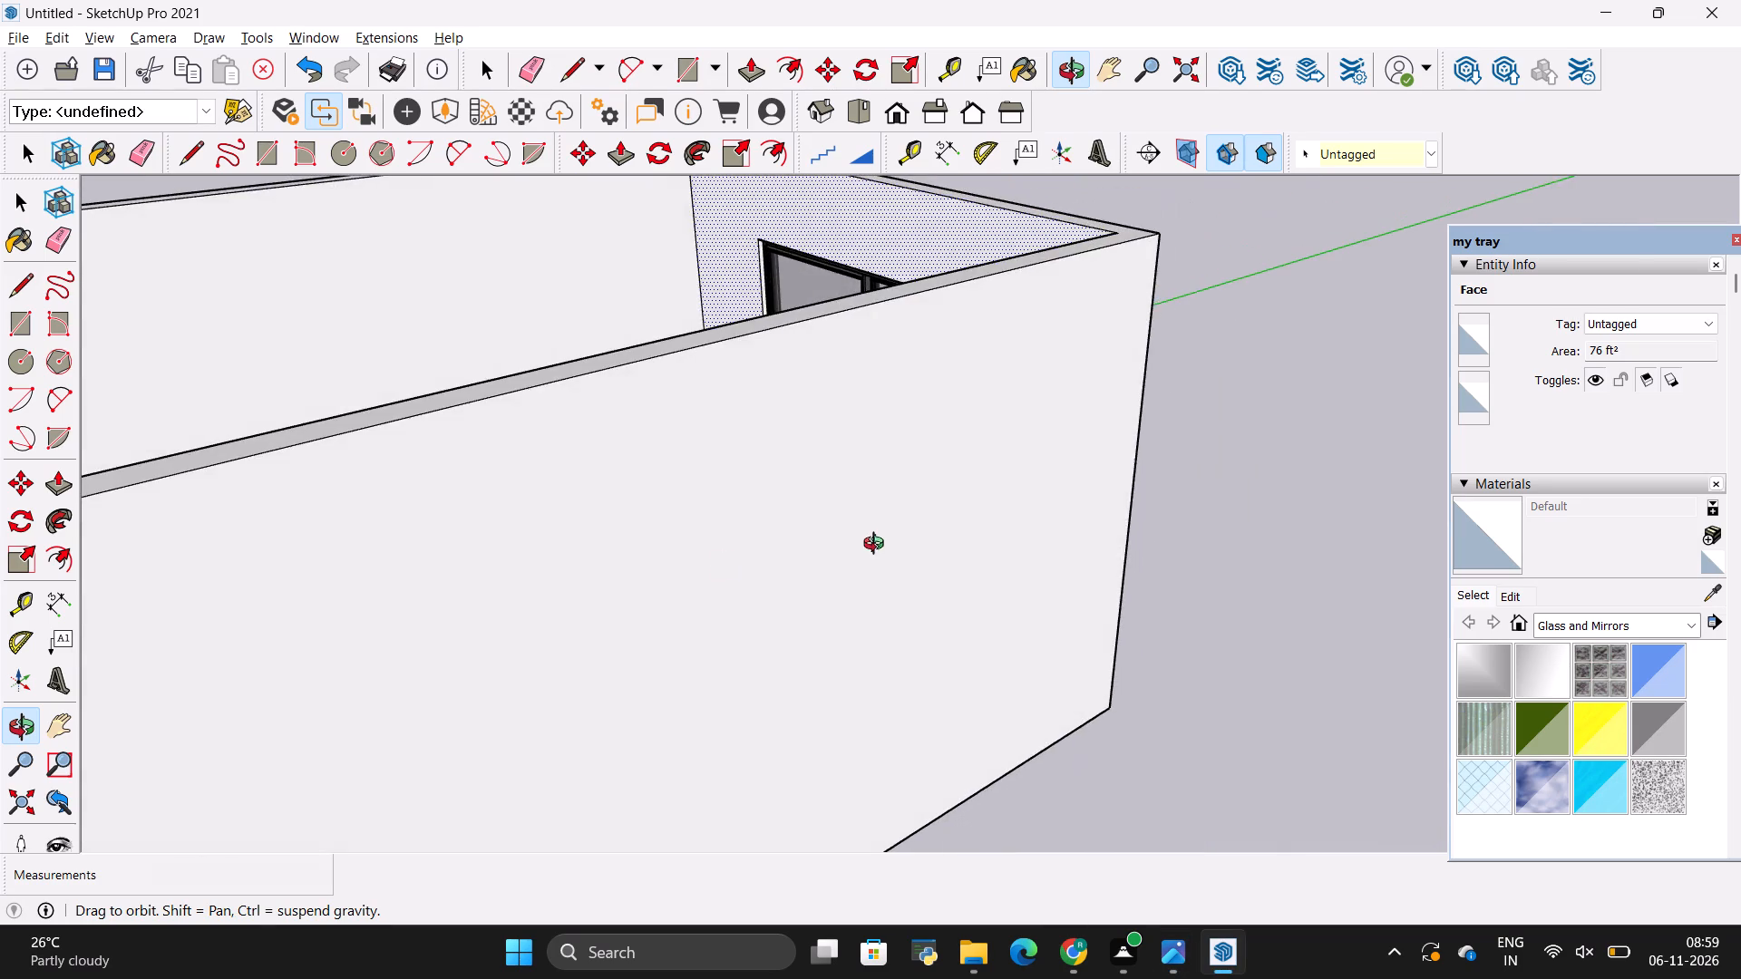
scroll(885, 545, "down", 10)
scroll(616, 385, "up", 9)
left_click_drag(958, 522, 692, 602)
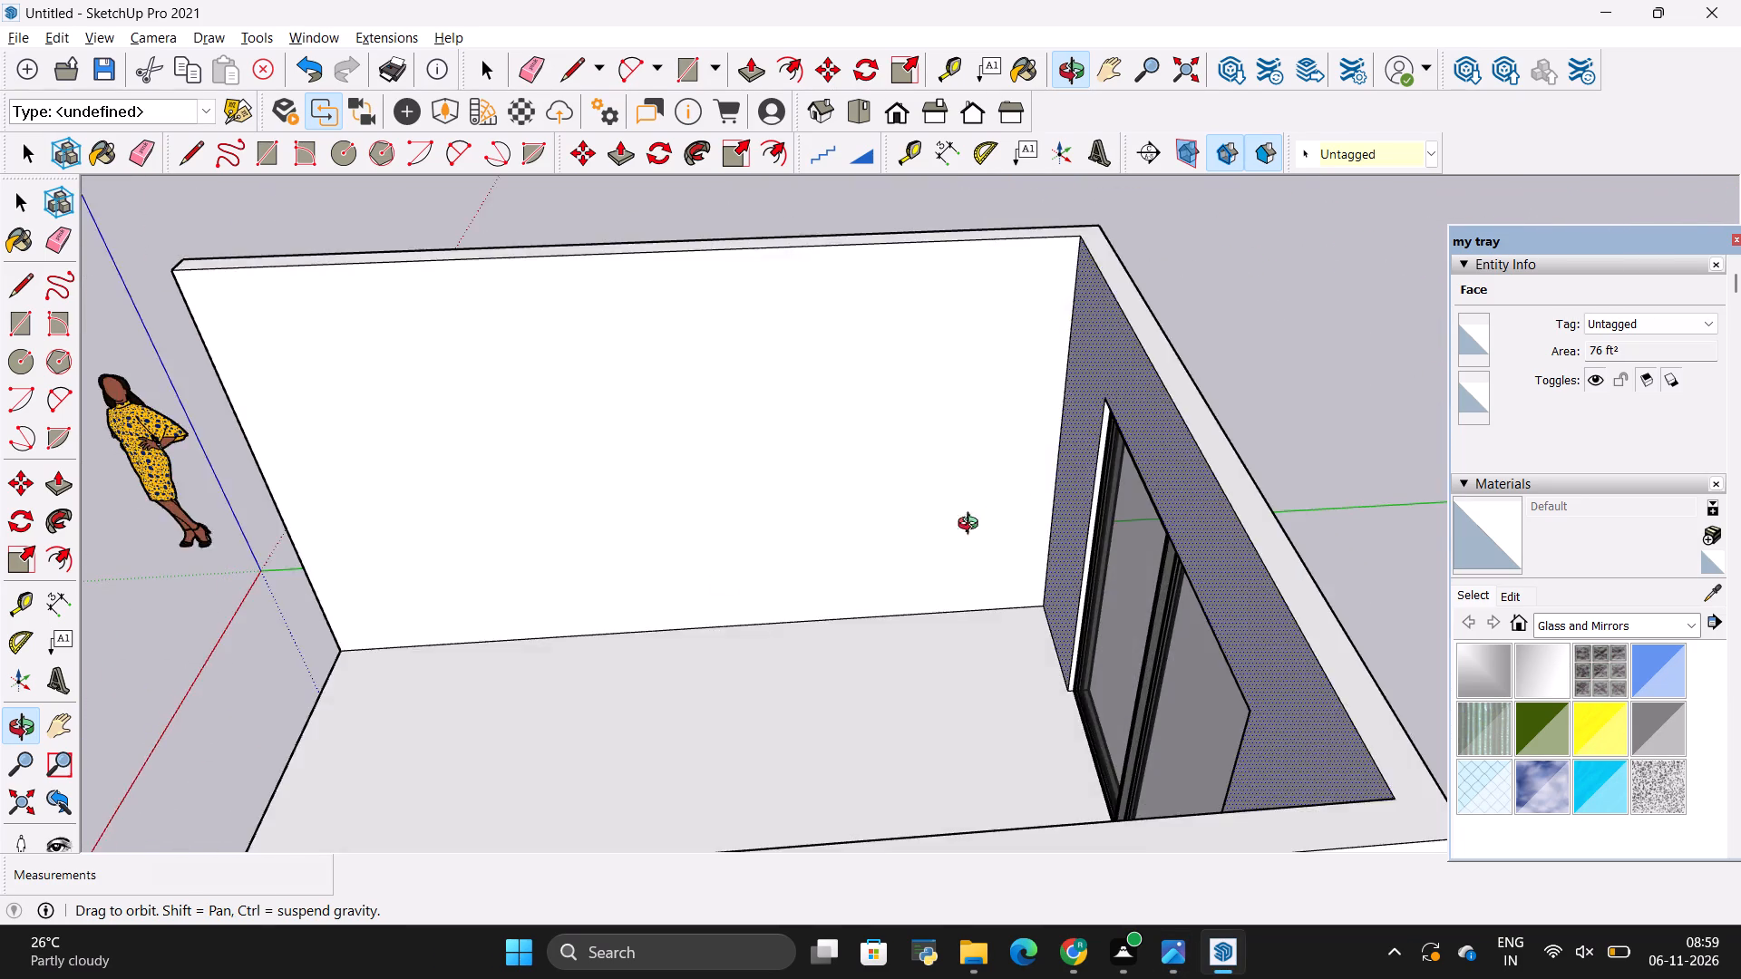
scroll(993, 519, "down", 5)
left_click_drag(423, 607, 561, 599)
scroll(668, 619, "up", 3)
left_click_drag(729, 631, 642, 618)
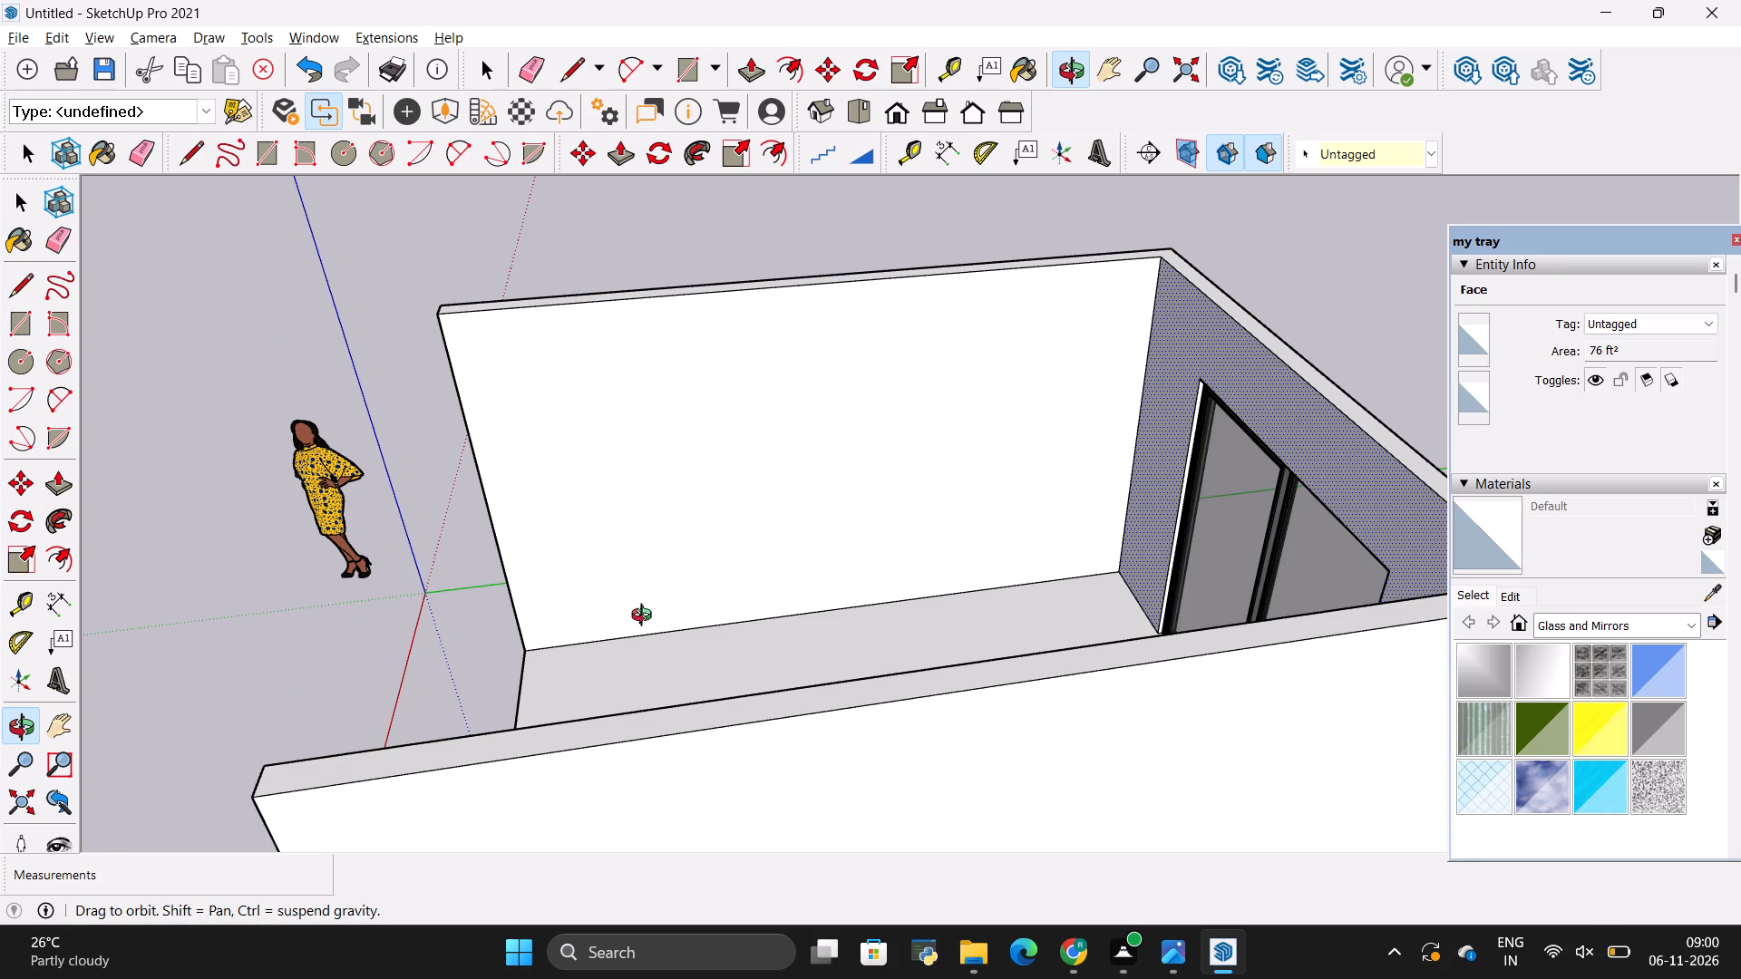
key("alt+Tab")
scroll(716, 759, "up", 2)
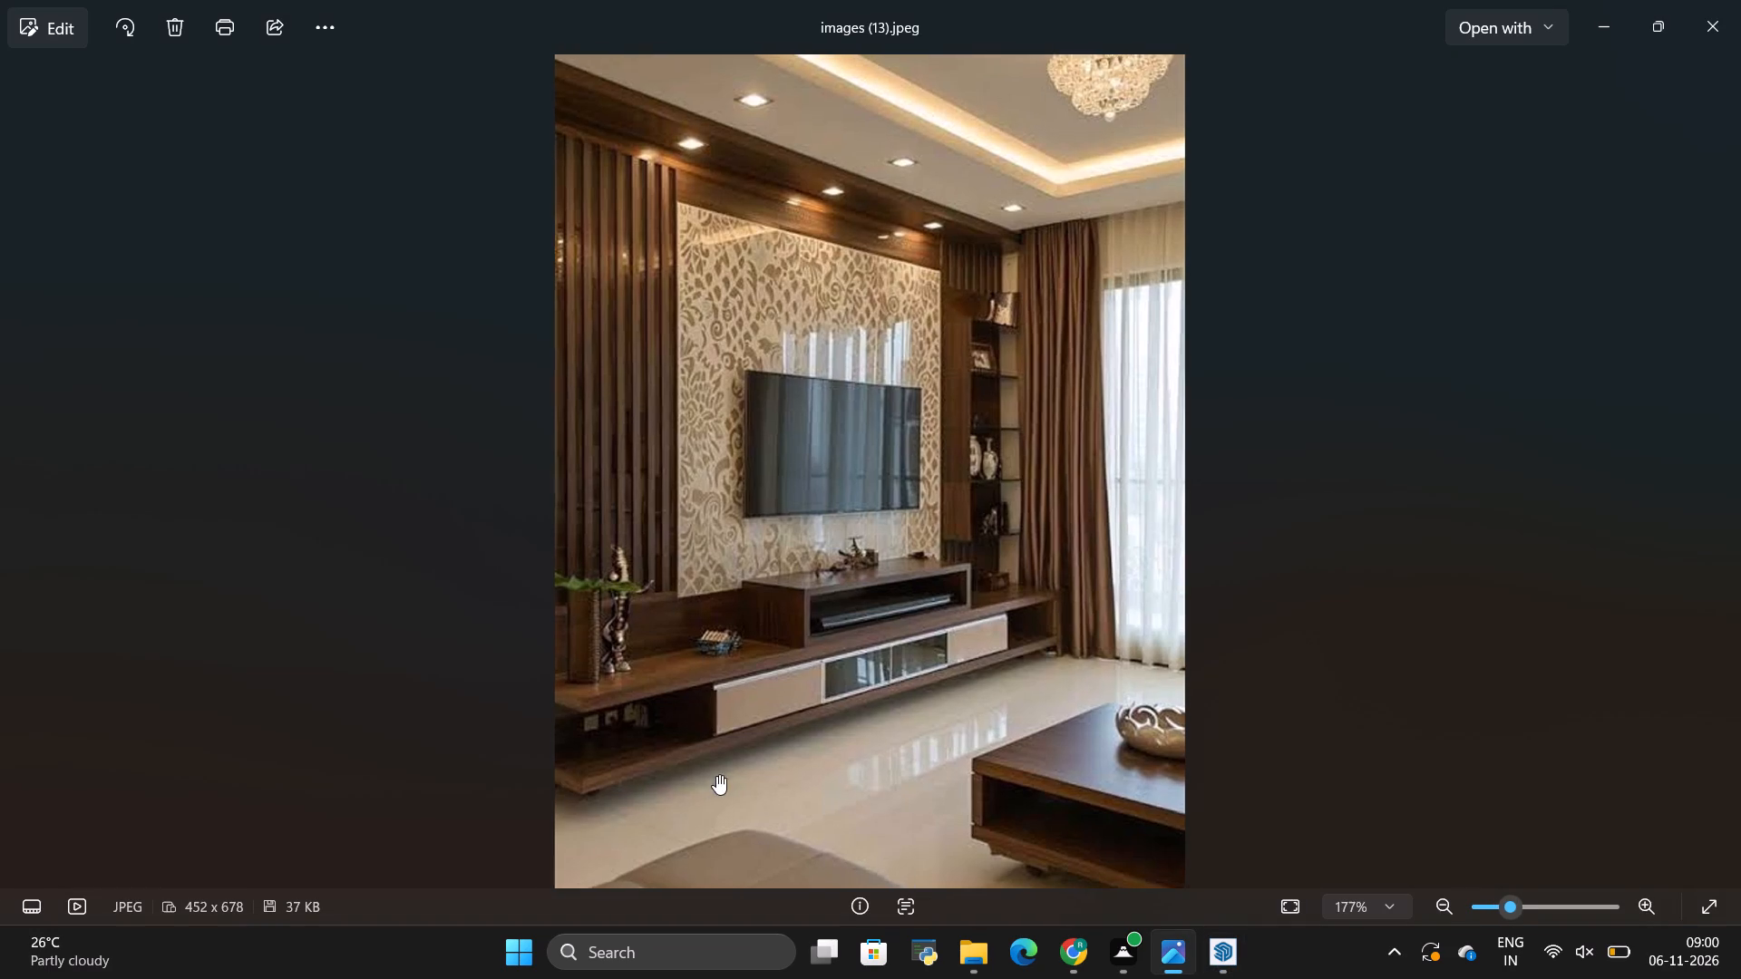
key("alt+Tab")
scroll(757, 572, "up", 1)
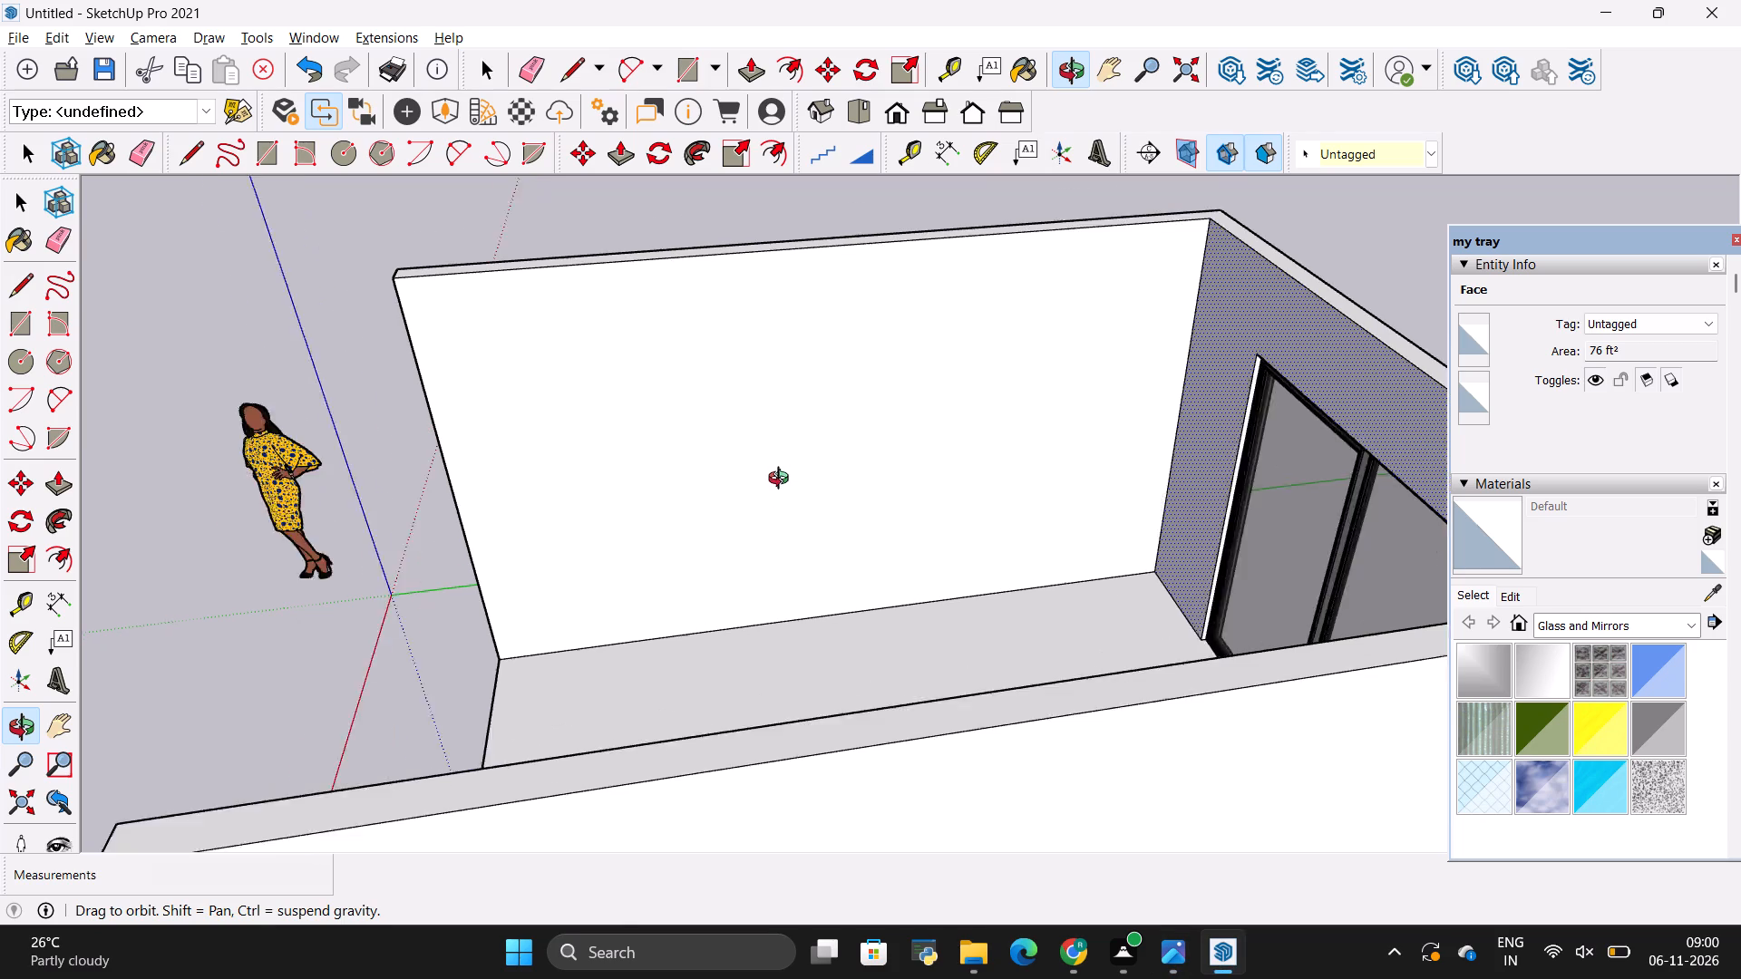
scroll(783, 480, "up", 1)
key("alt+Tab")
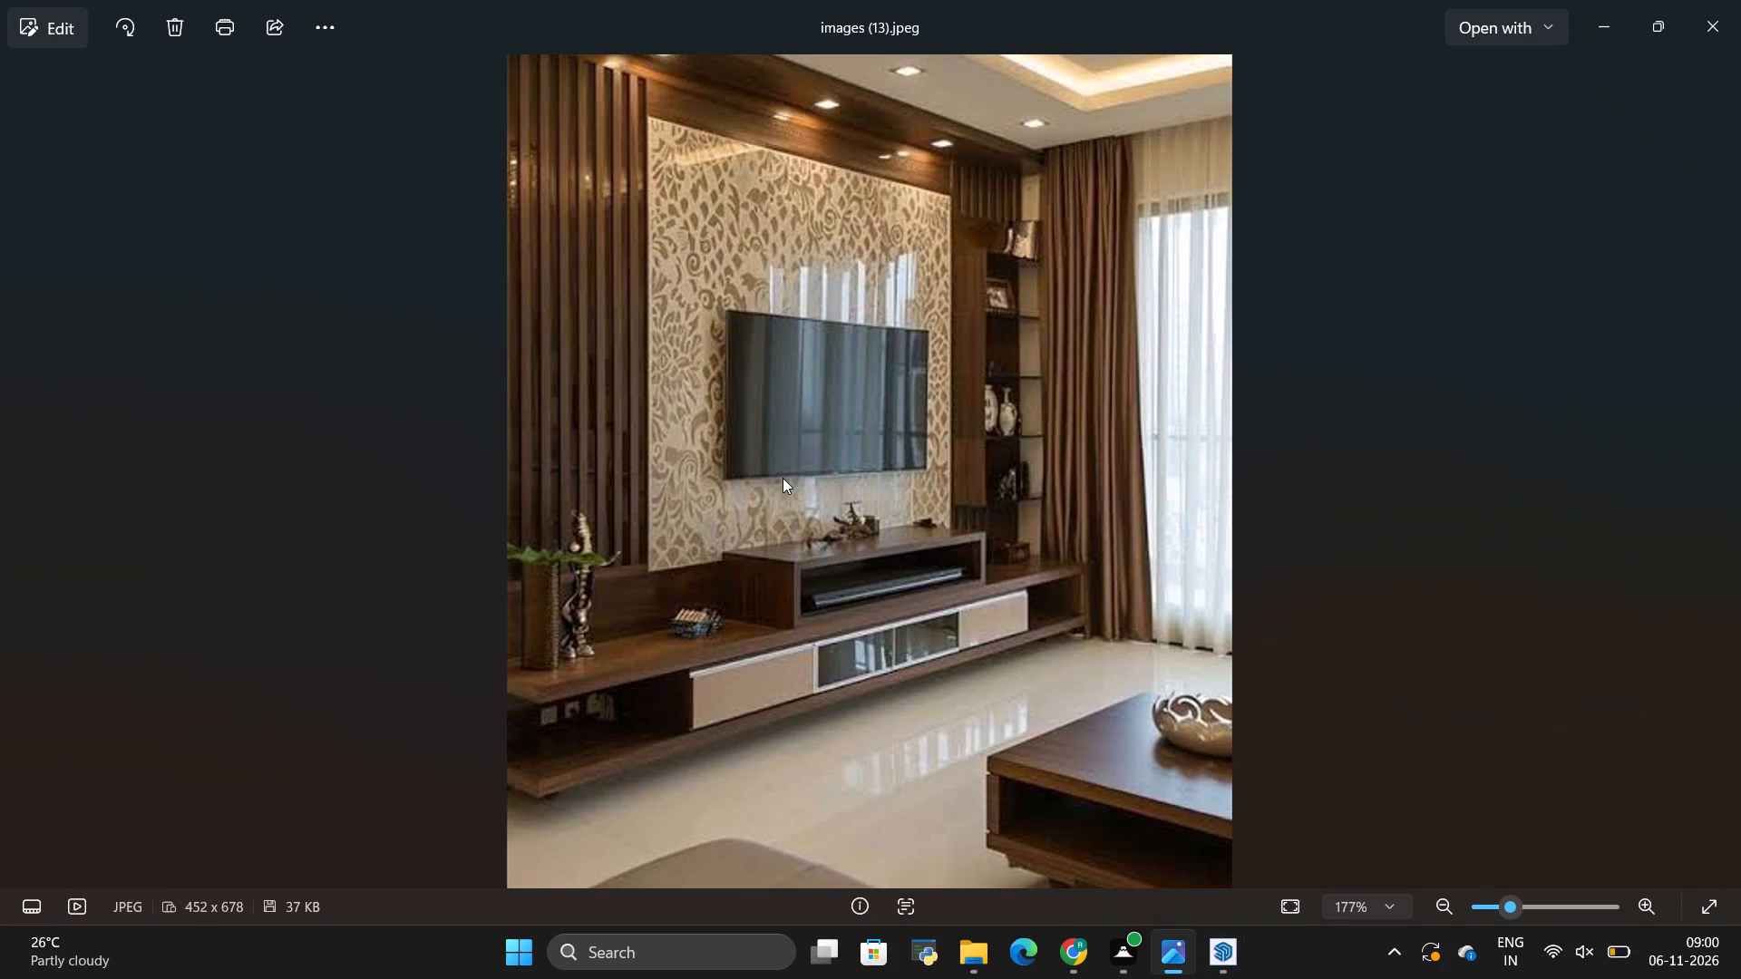
key("alt+Tab")
Place a horizontal guide 6" above the floor edge of the long left wall.
key("t")
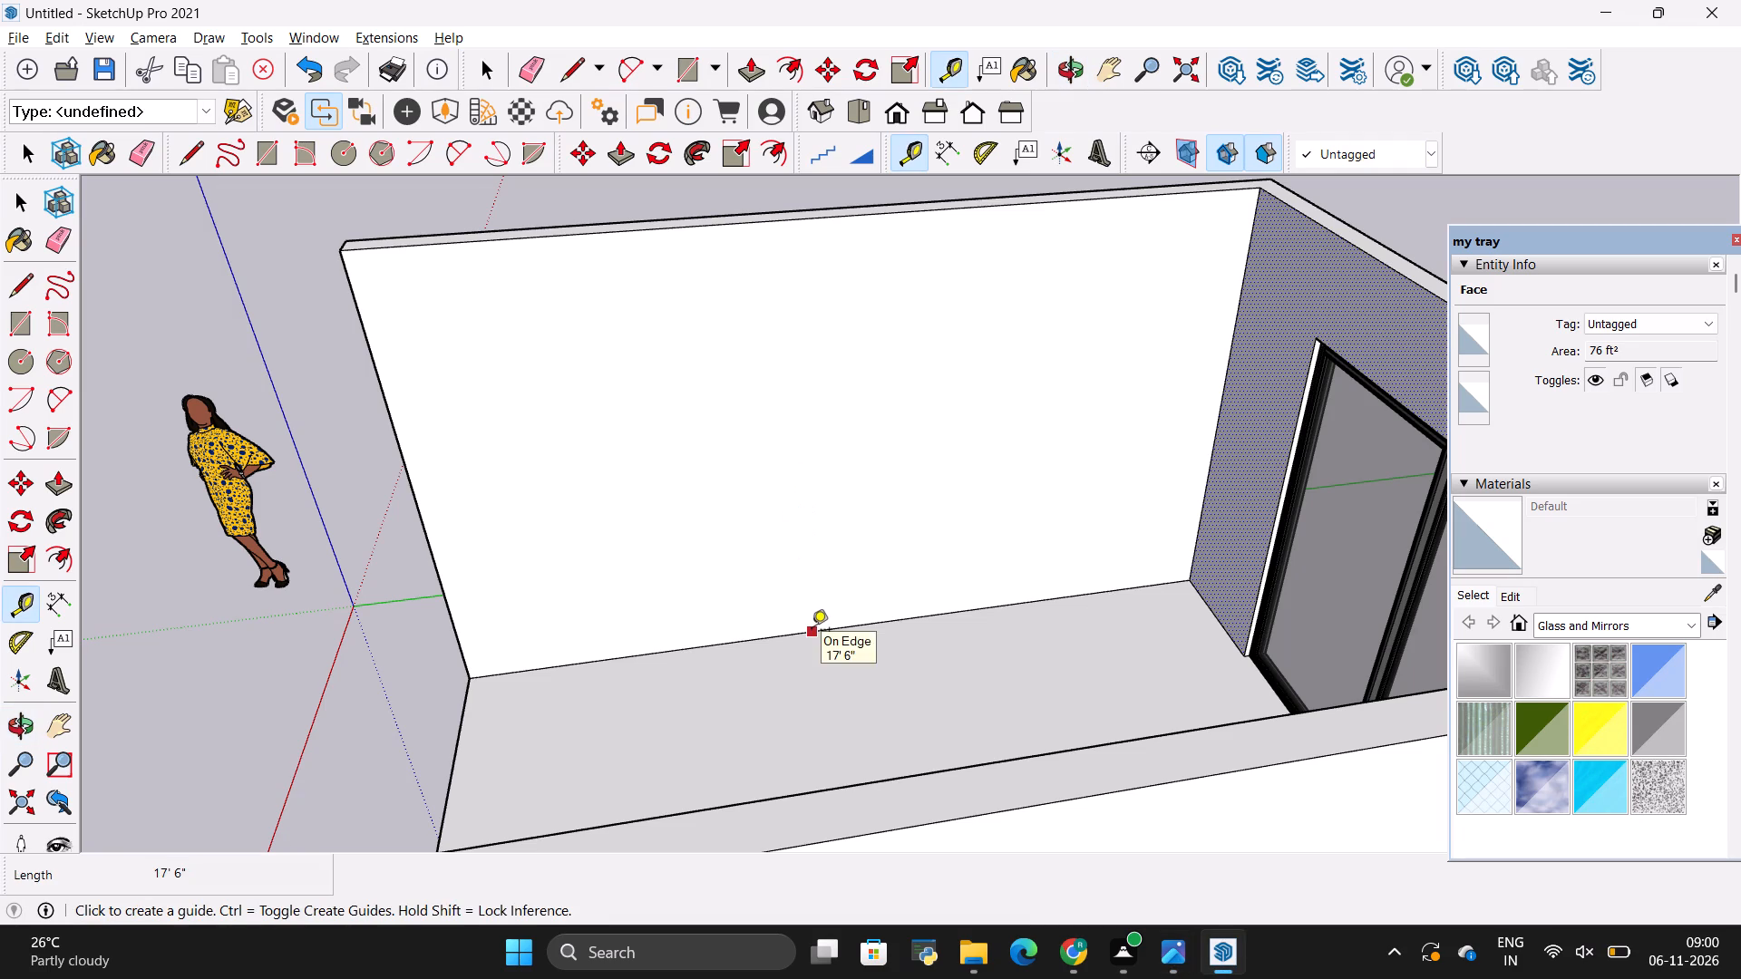
left_click(812, 631)
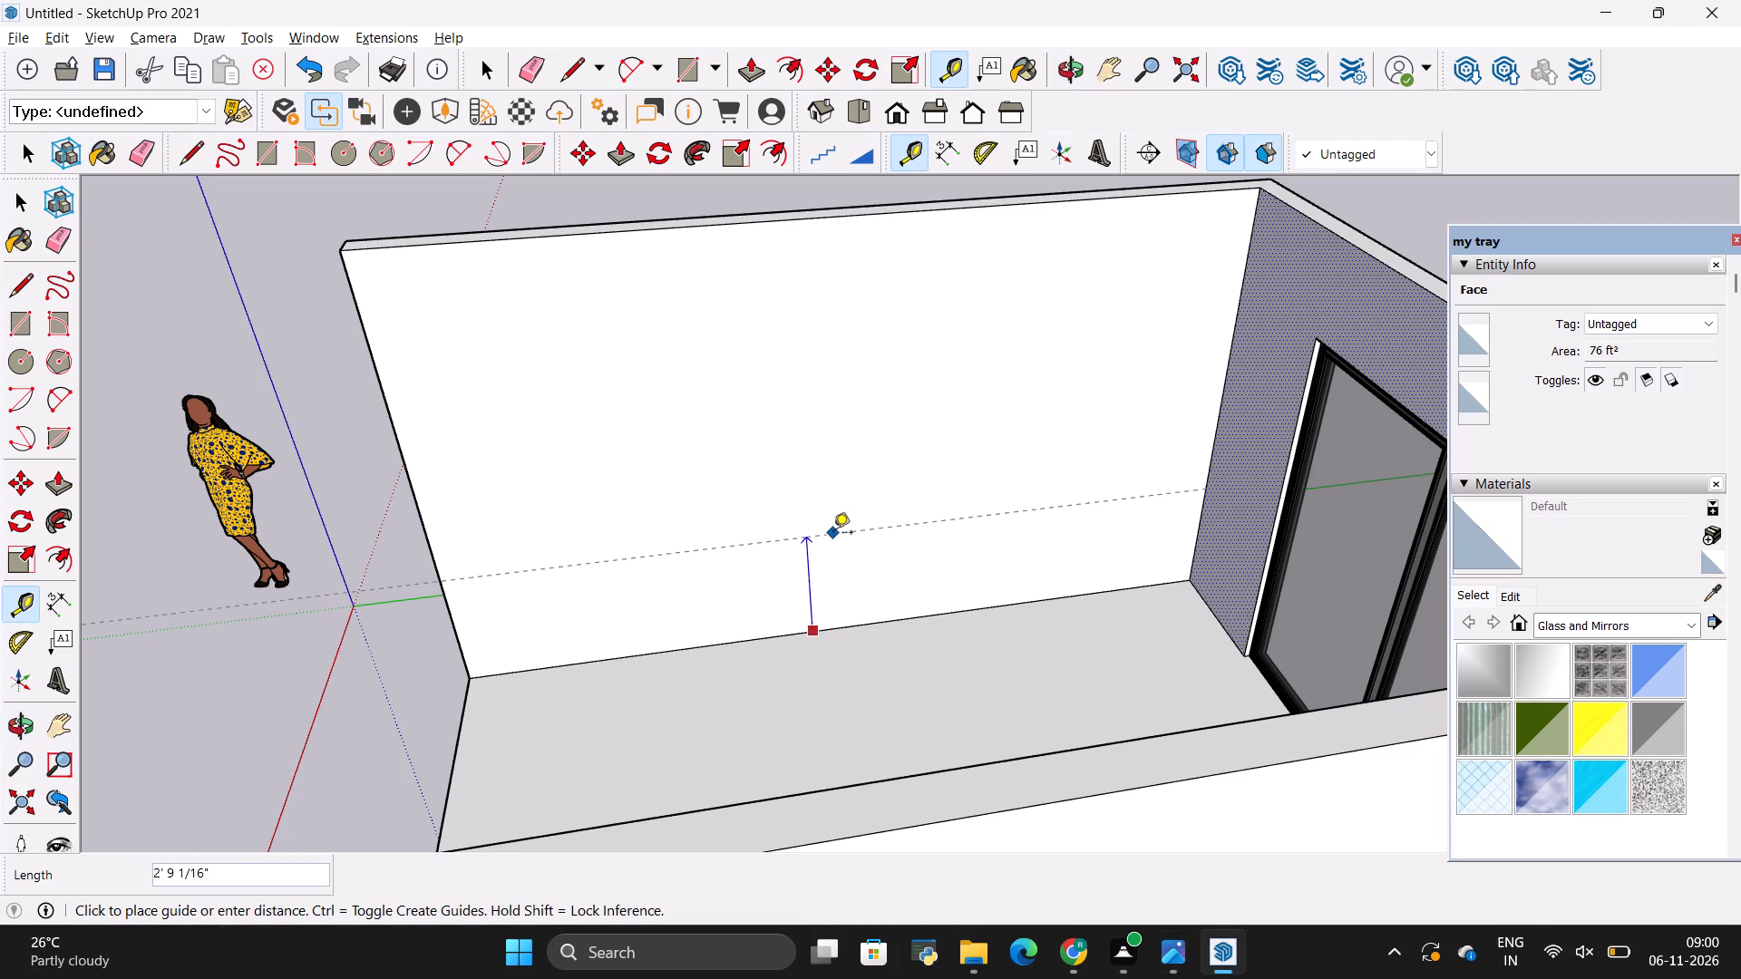
key("BackSpace")
key("6")
key("shift+quotedbl")
key("Return")
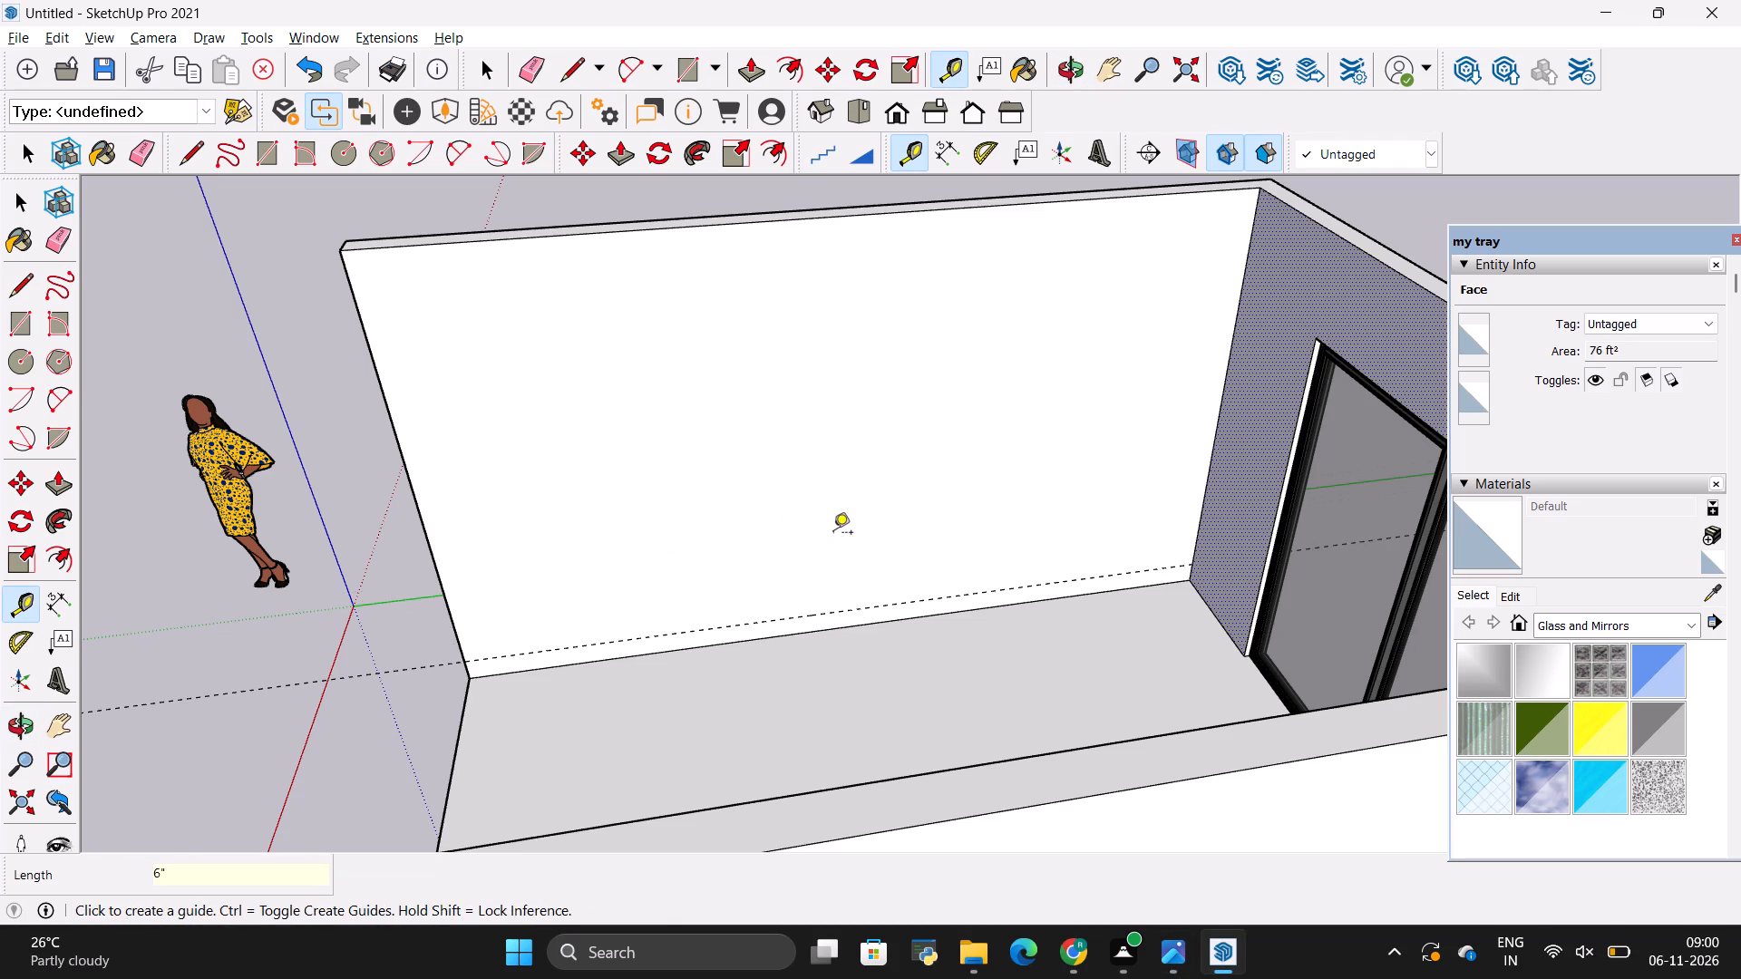
Study the low TV unit in the reference photo up close for its height and layout.
key("alt+Tab")
scroll(590, 836, "up", 5)
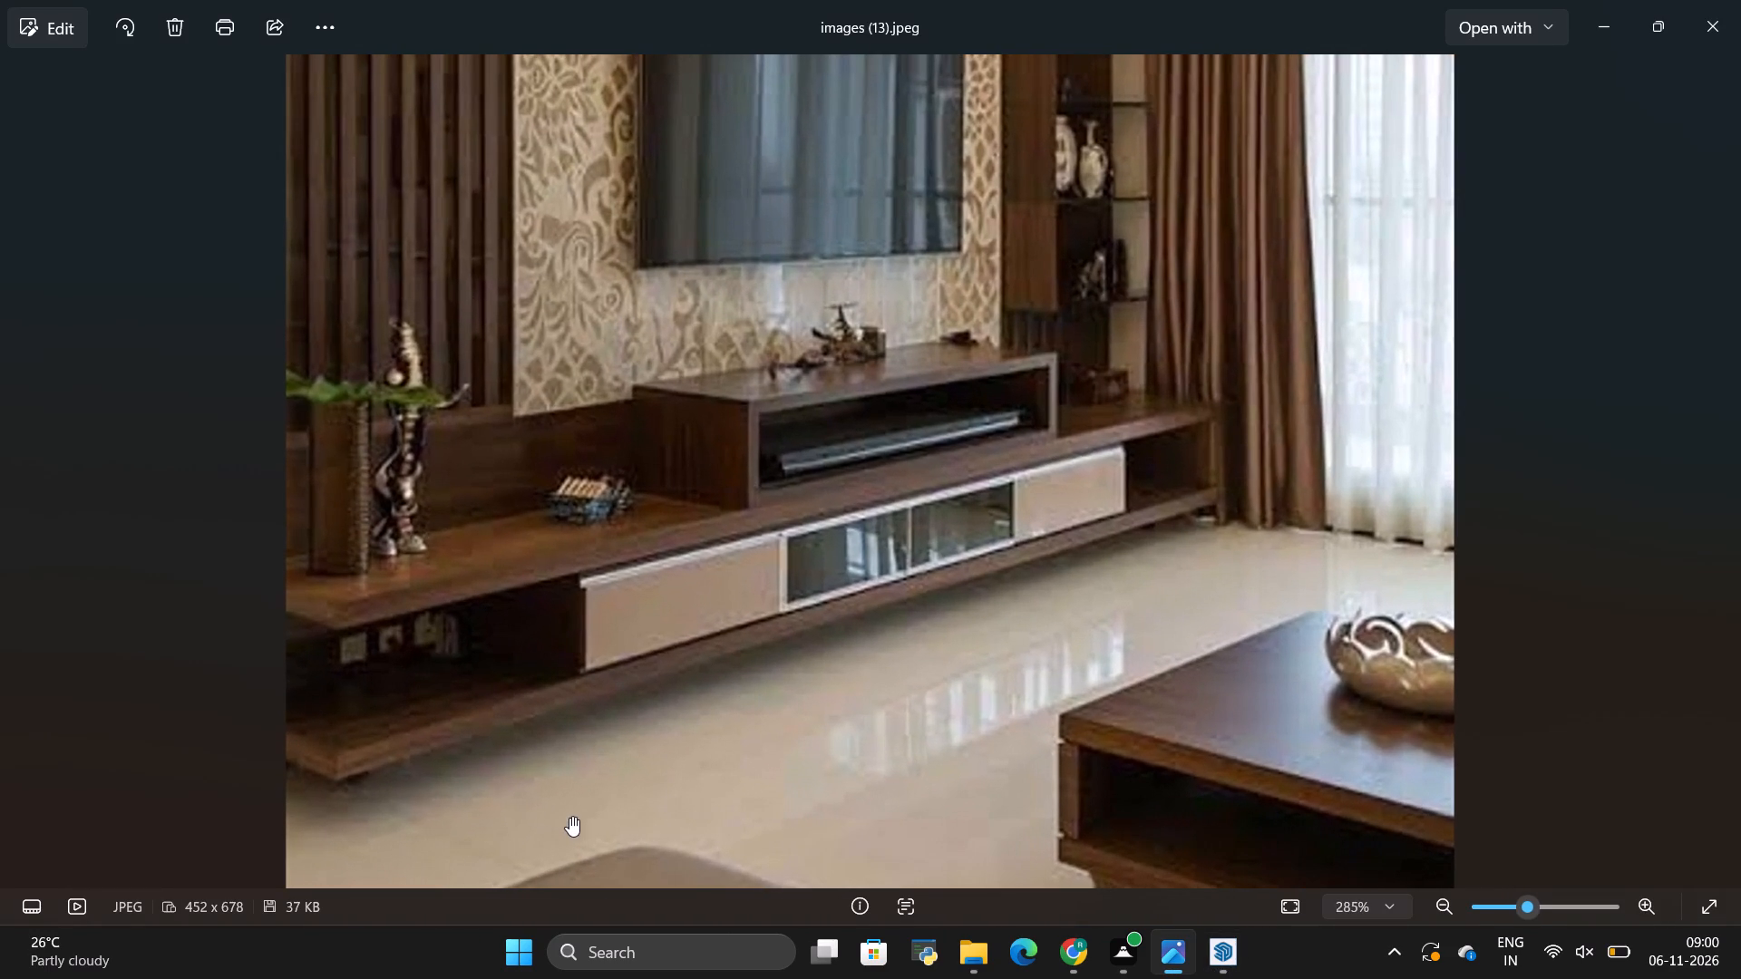
scroll(571, 809, "down", 3)
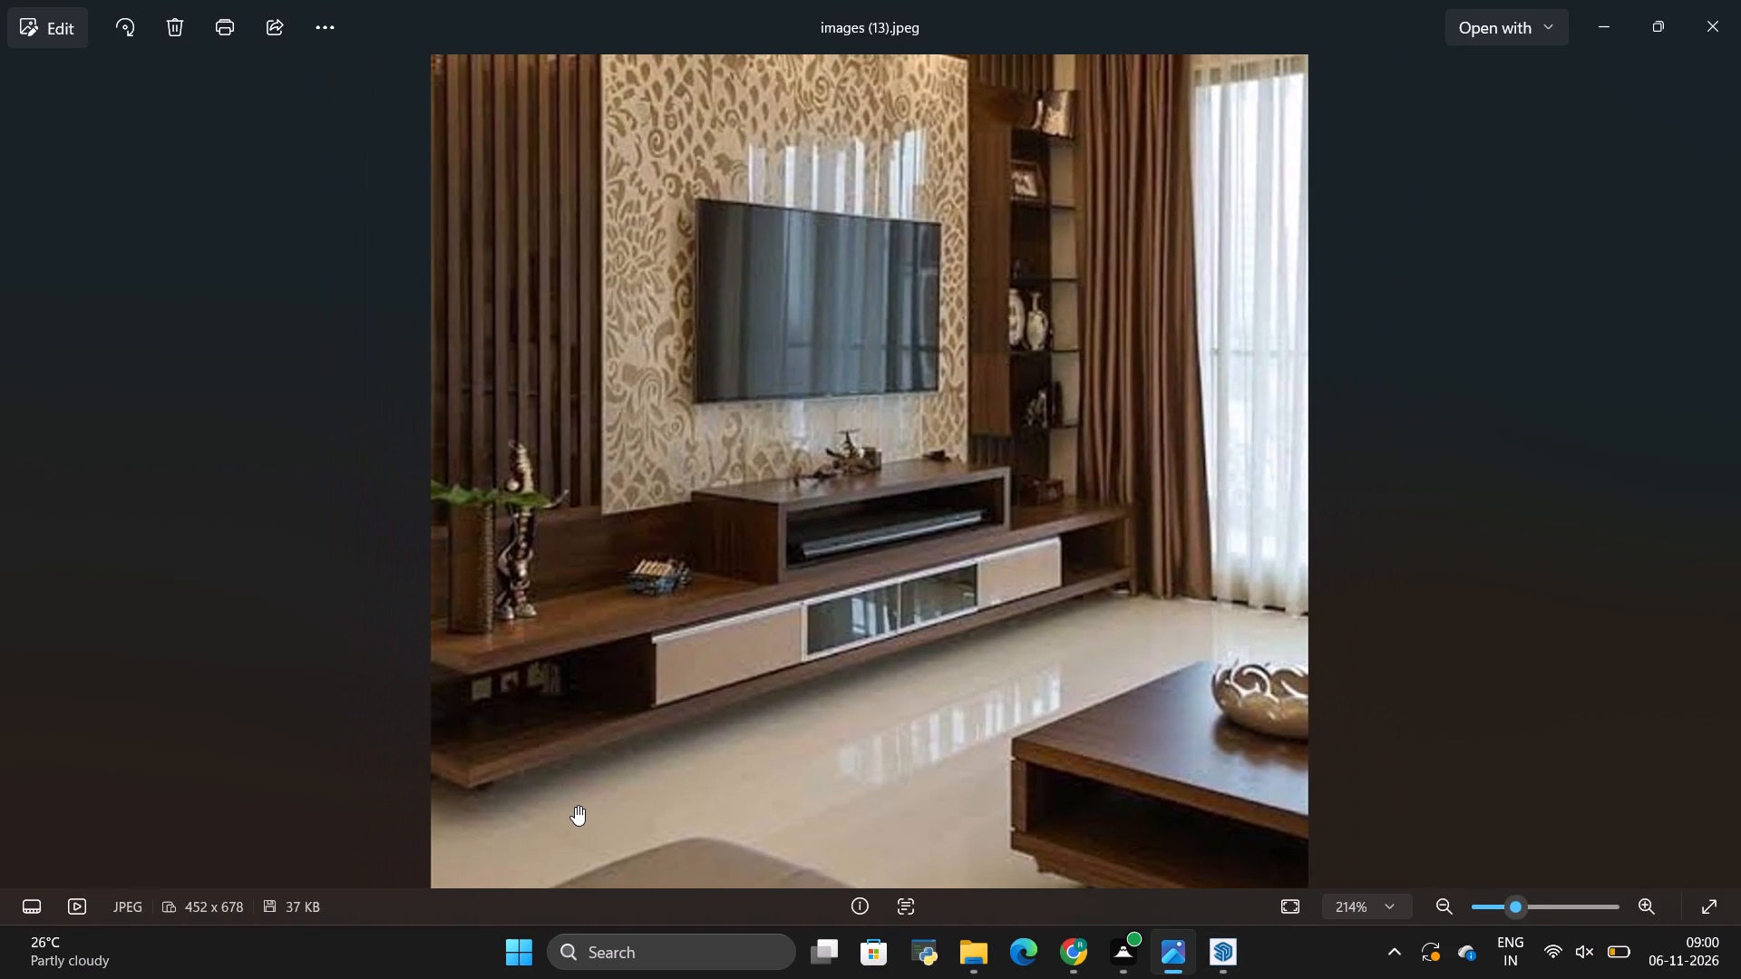
scroll(832, 654, "up", 2)
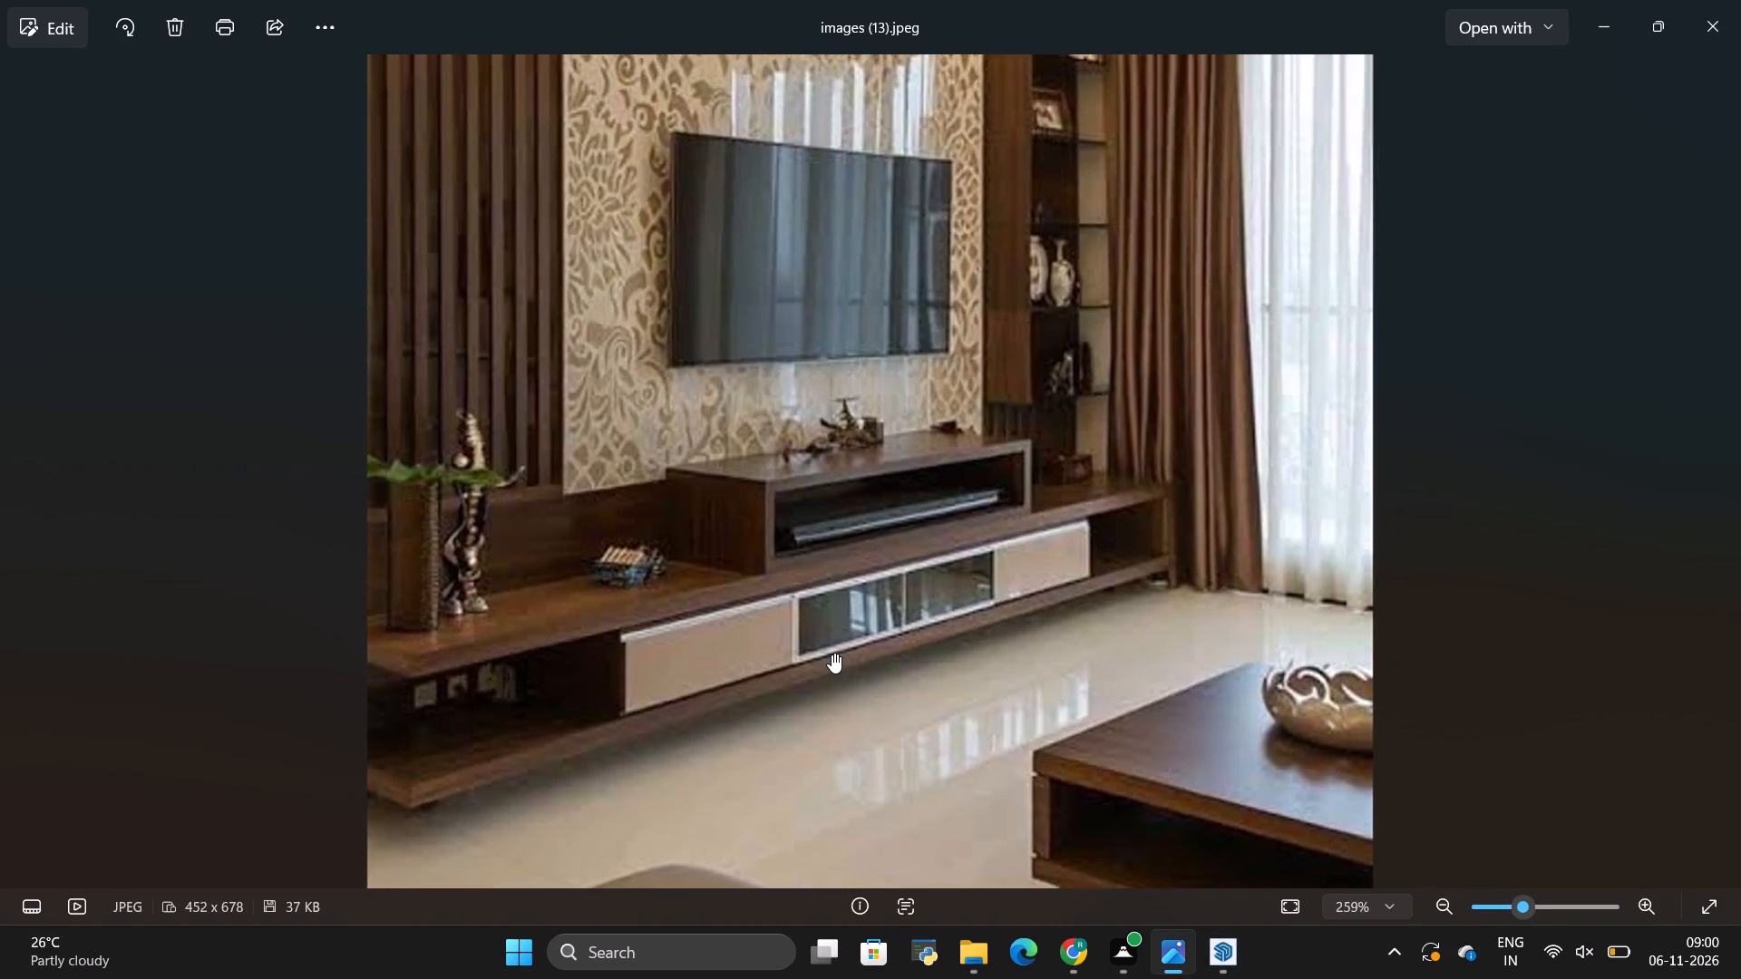
scroll(832, 654, "up", 1)
scroll(1068, 564, "up", 2)
scroll(1074, 561, "down", 3)
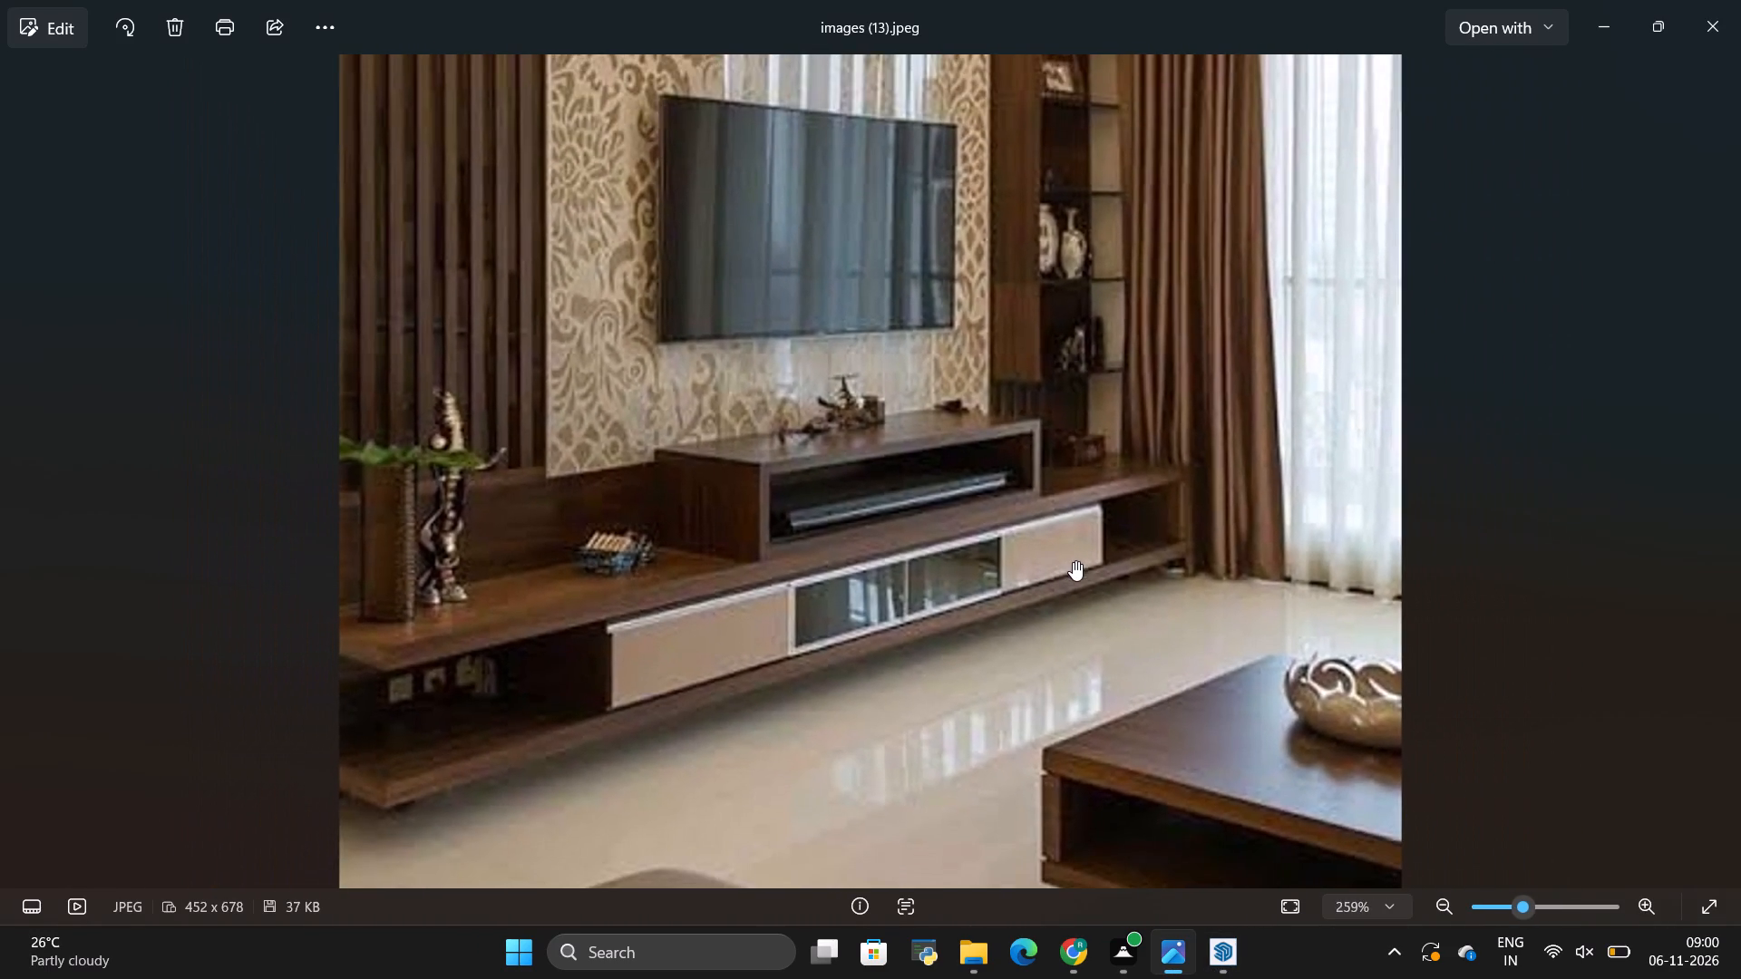
Place a horizontal guide on the long left wall 3' above the 6" guide, checking the reference photo for proportions.
key("alt+Tab")
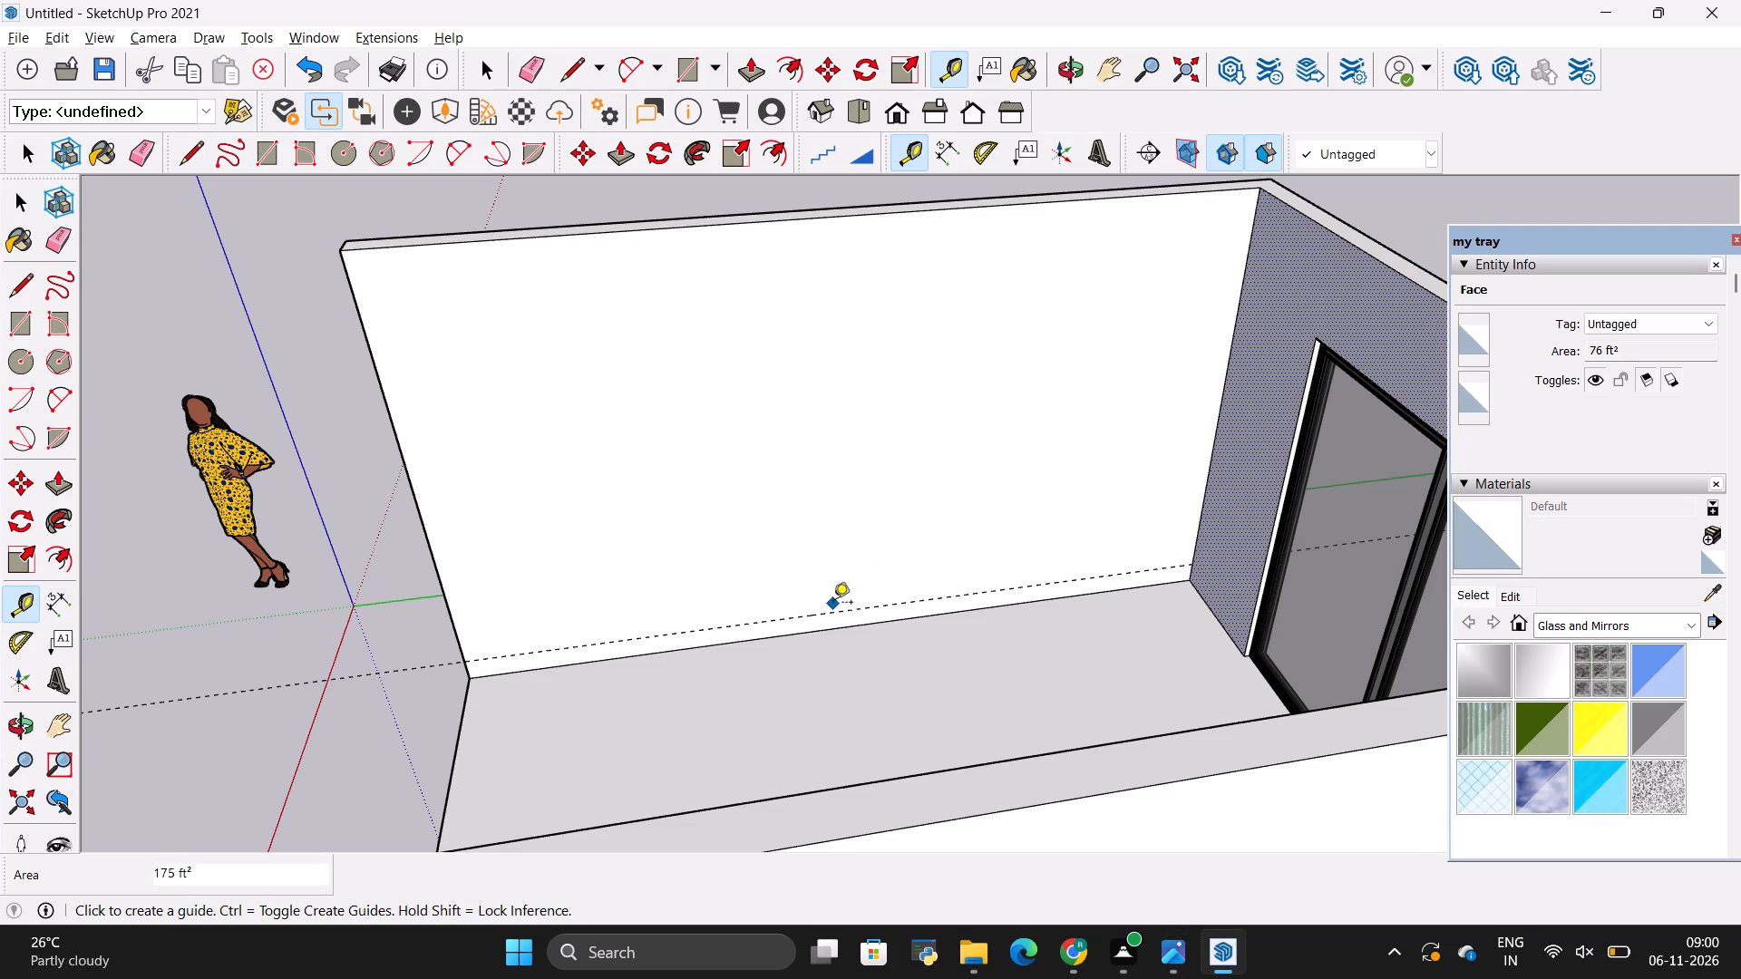
key("t")
left_click(847, 606)
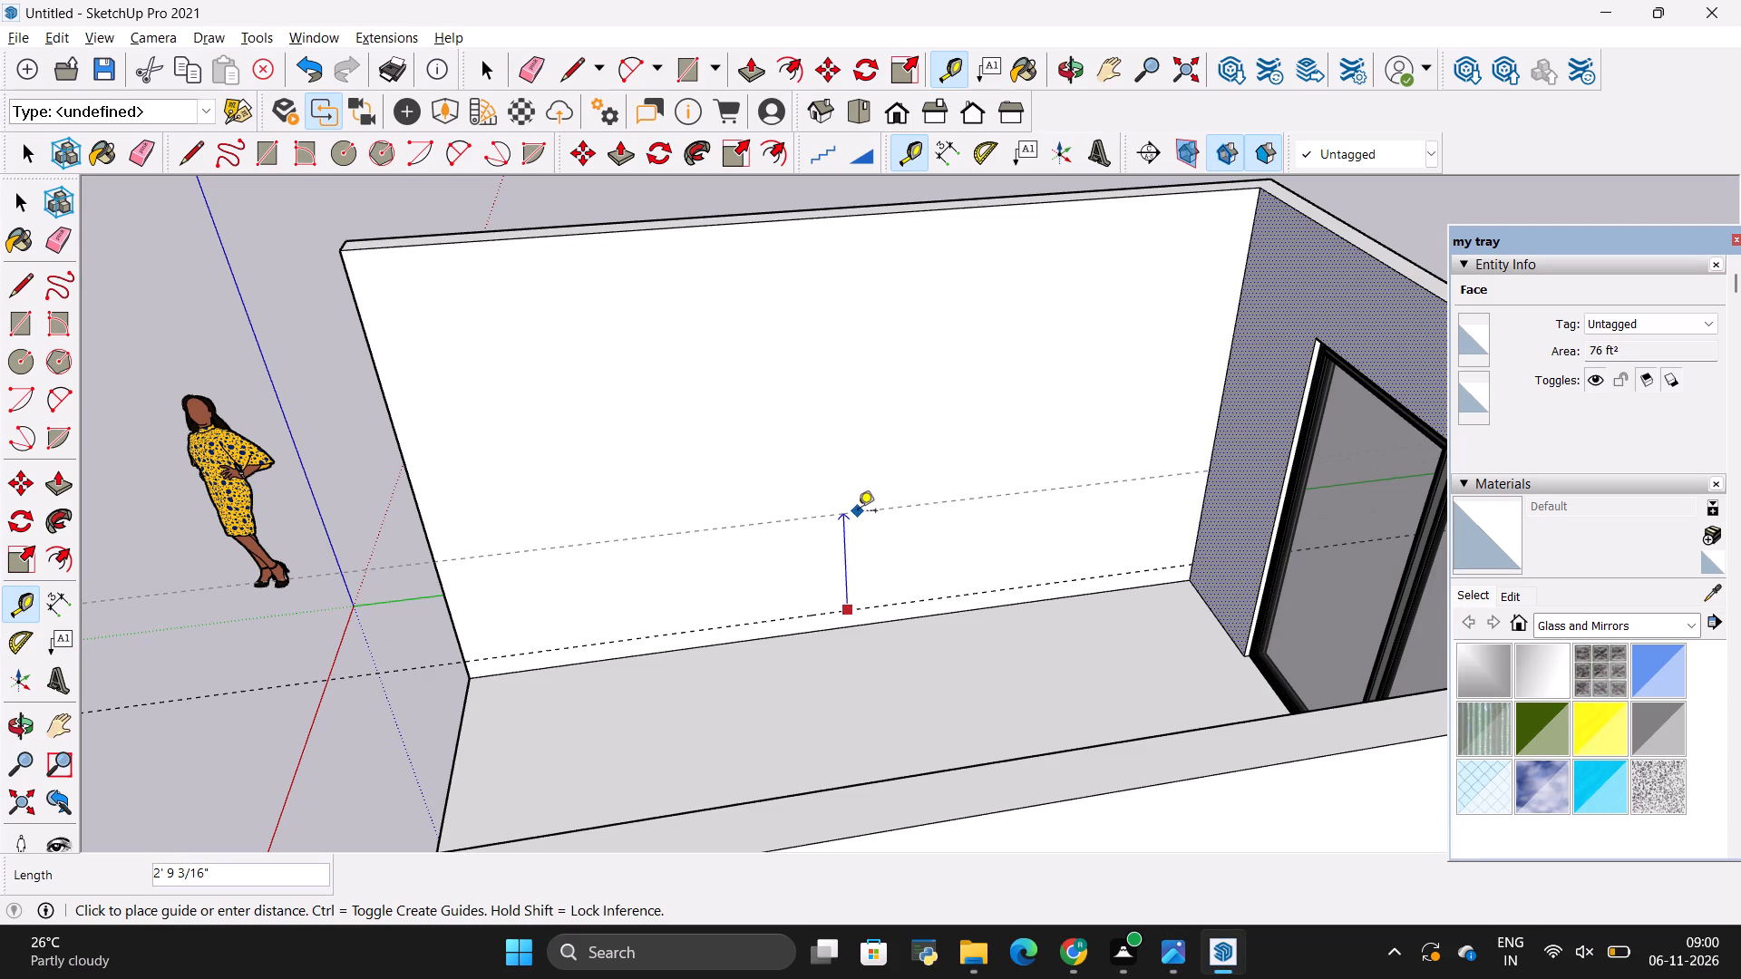
key("alt+Tab")
scroll(860, 512, "down", 2)
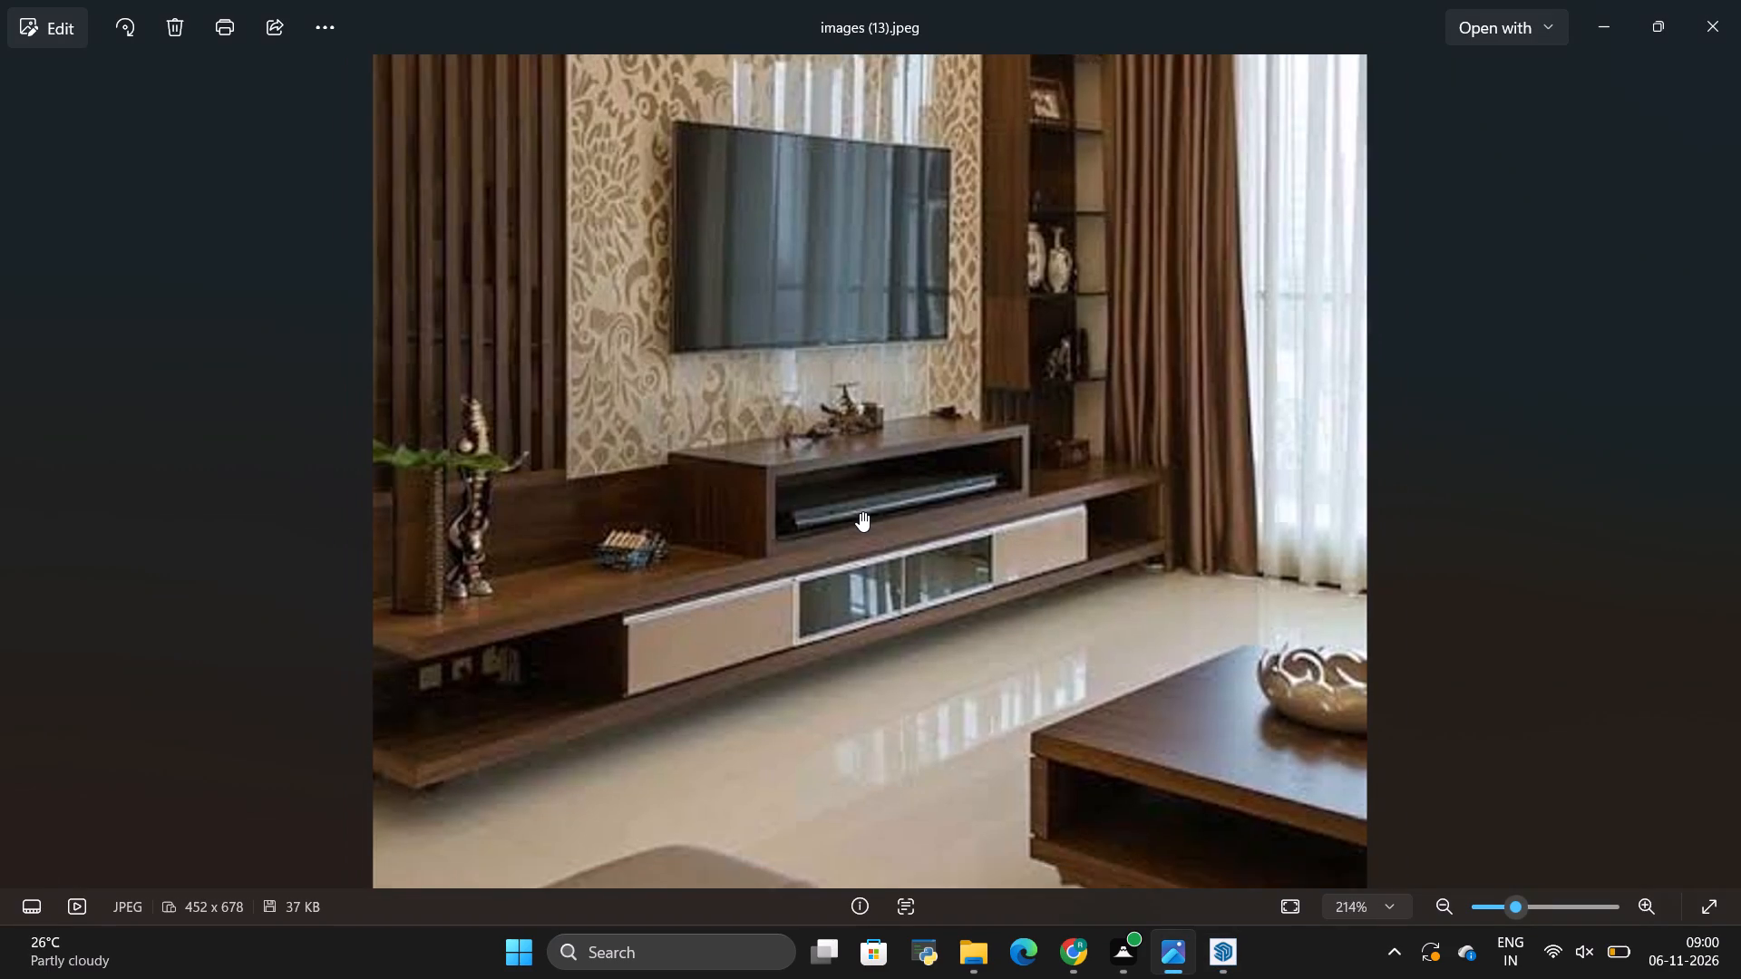
scroll(860, 512, "down", 4)
scroll(860, 512, "up", 2)
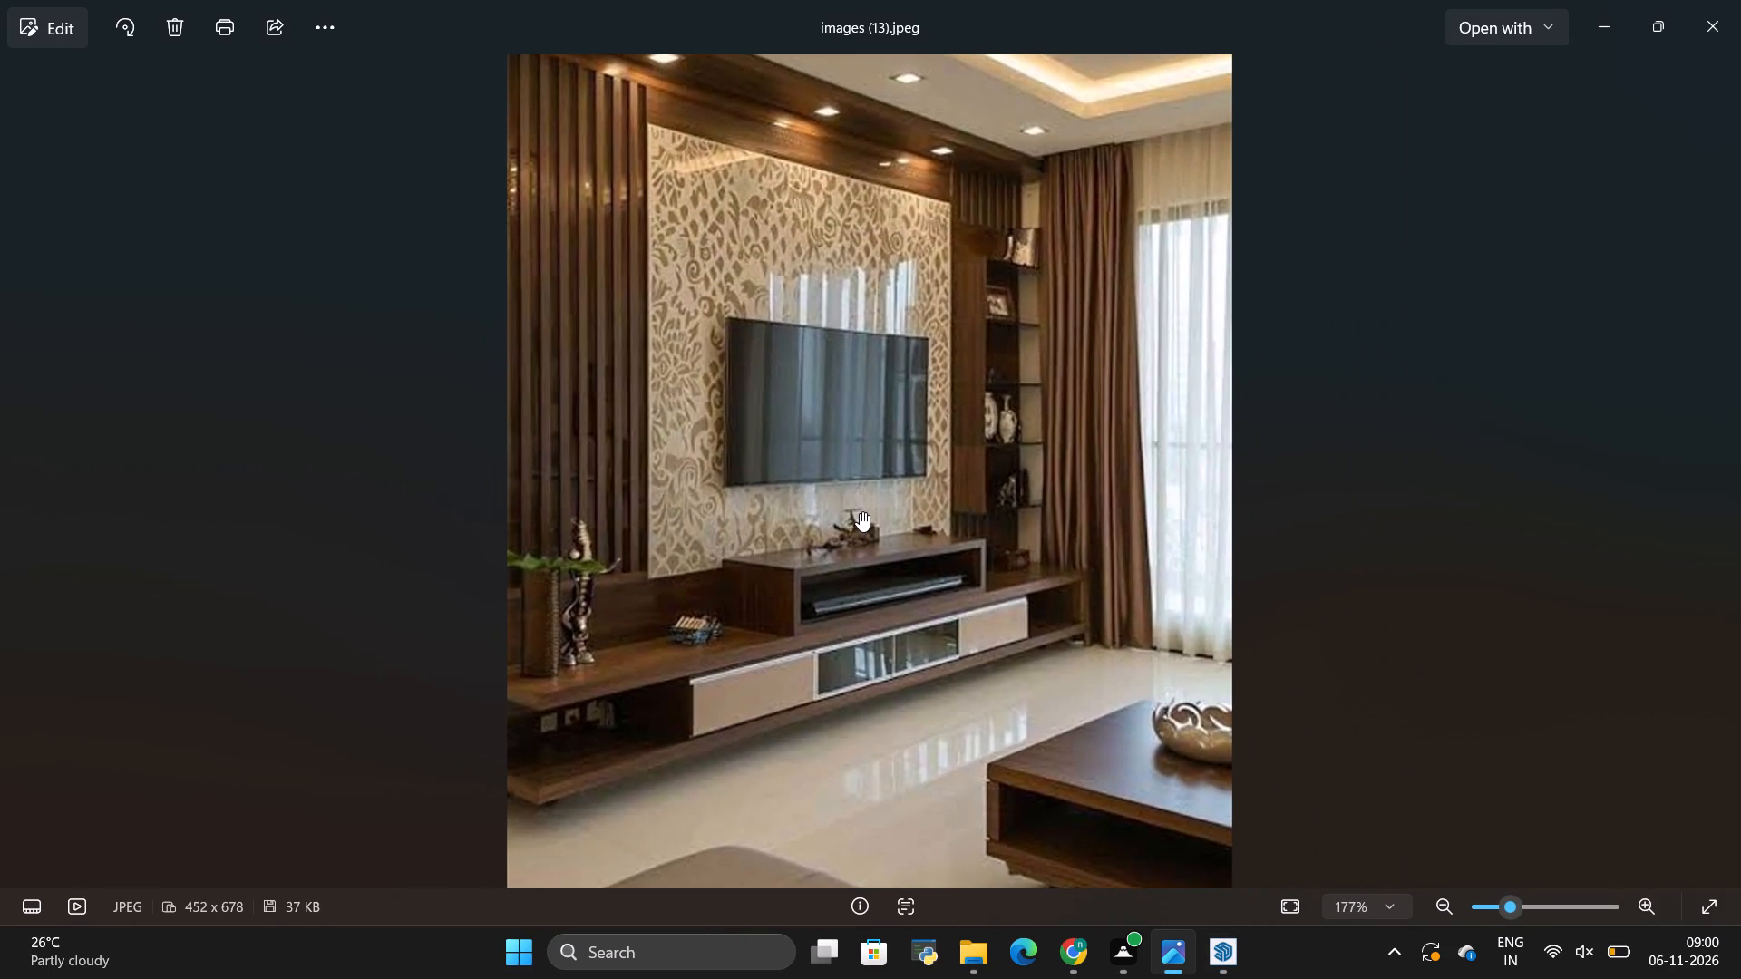
key("alt+Tab")
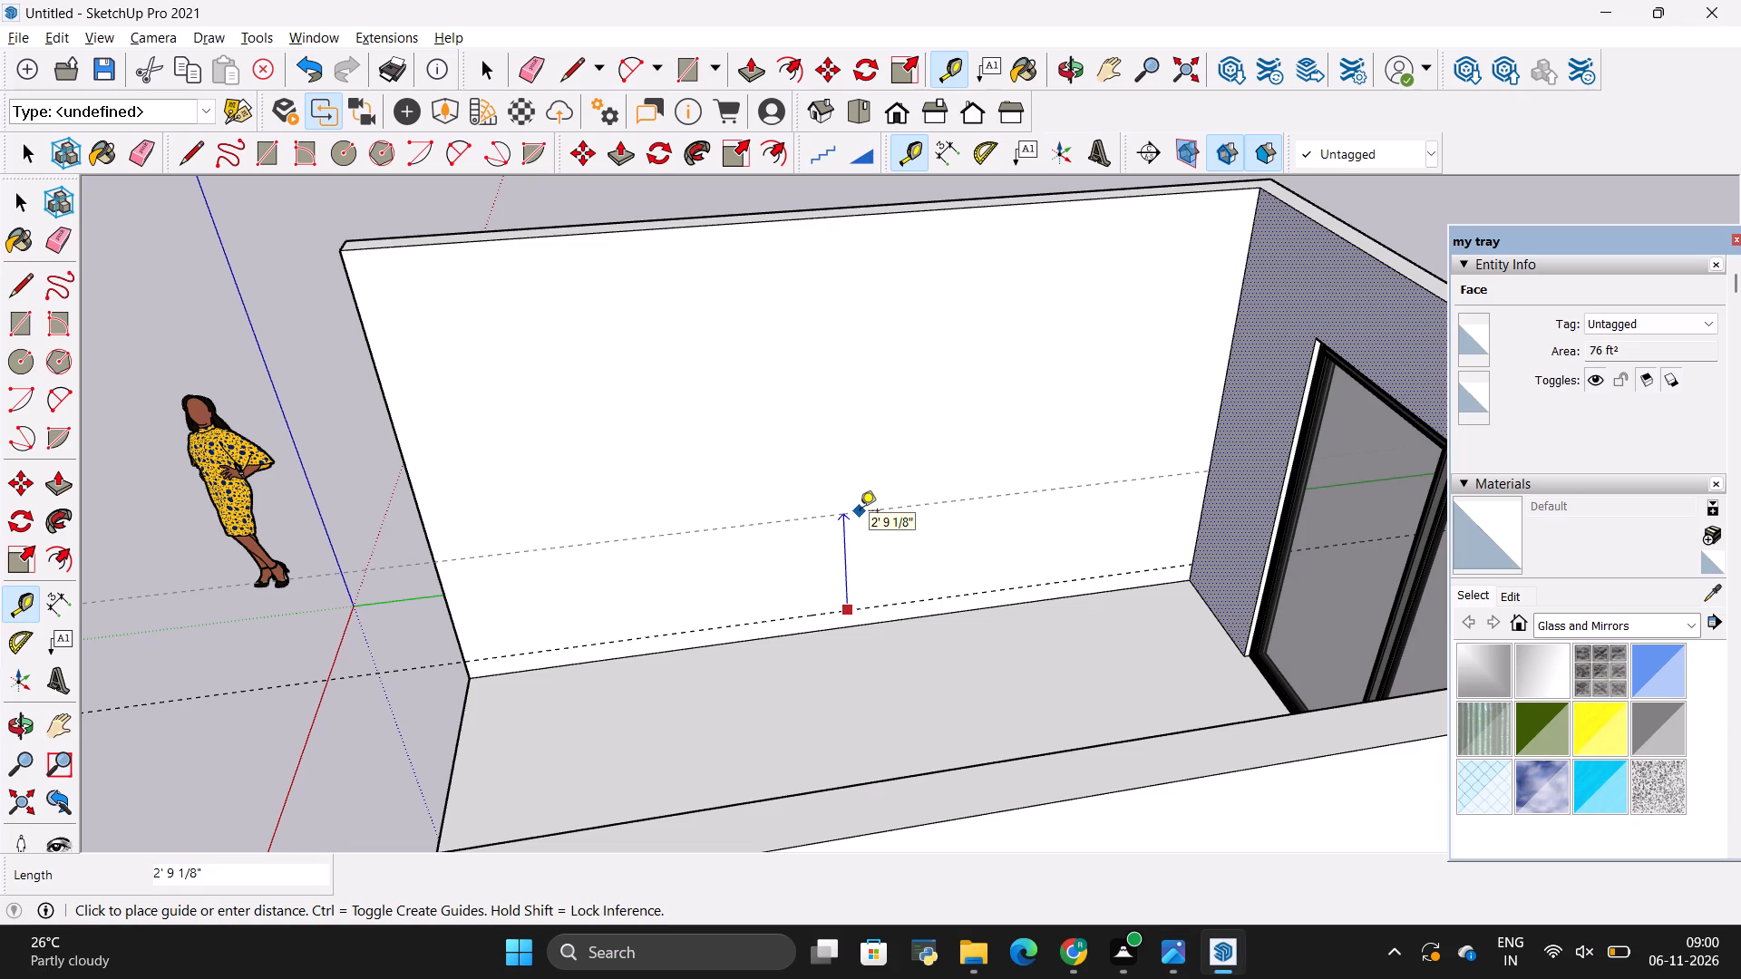
key("alt+Tab")
key("alt+Tab")
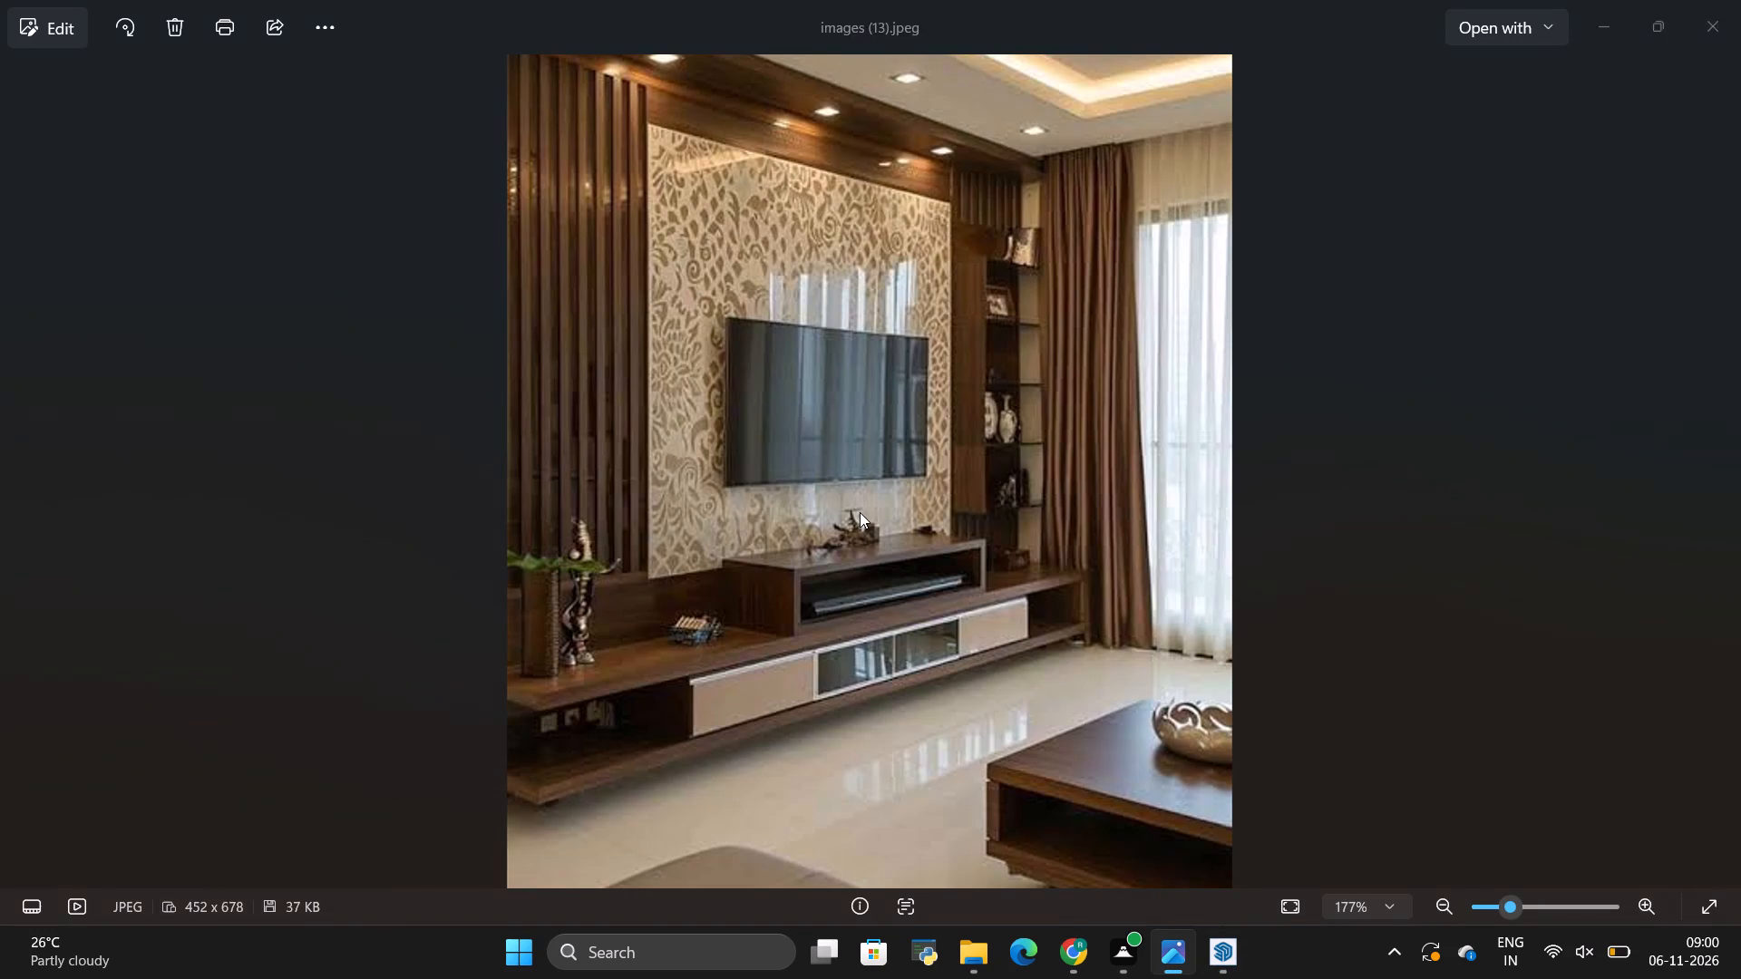
type("3'")
key("Return")
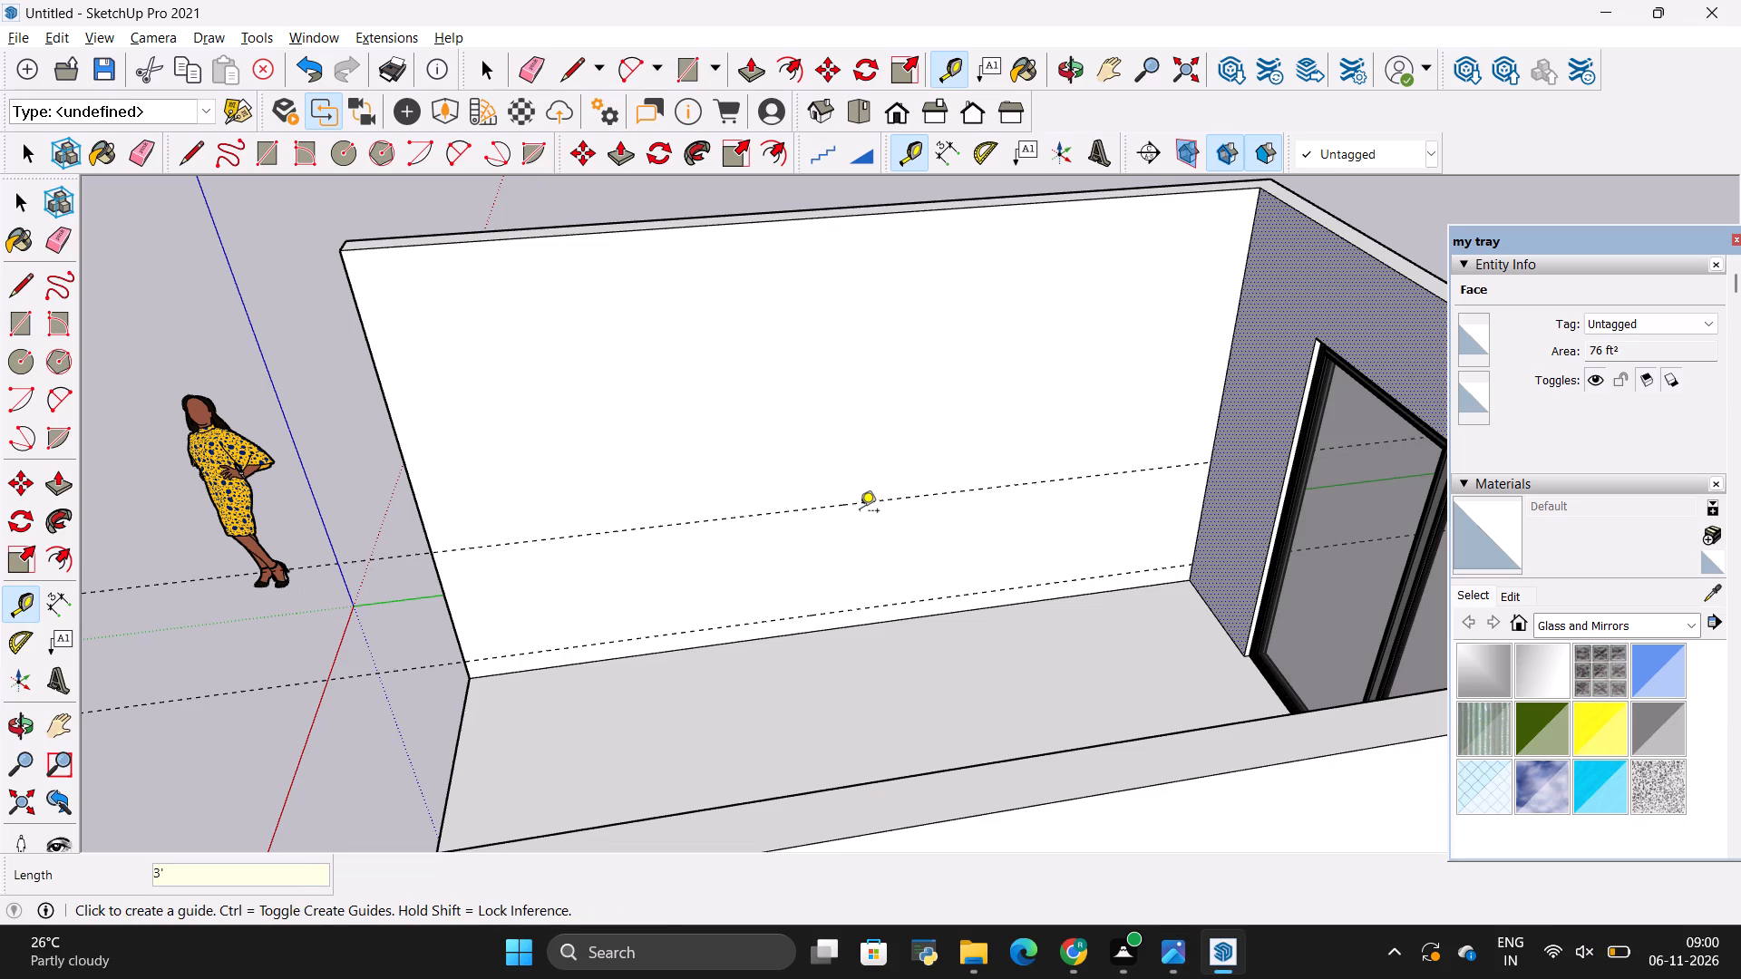
Check the TV unit in the reference photo and place another horizontal guide 18" above the 6" guide.
key("alt+Tab")
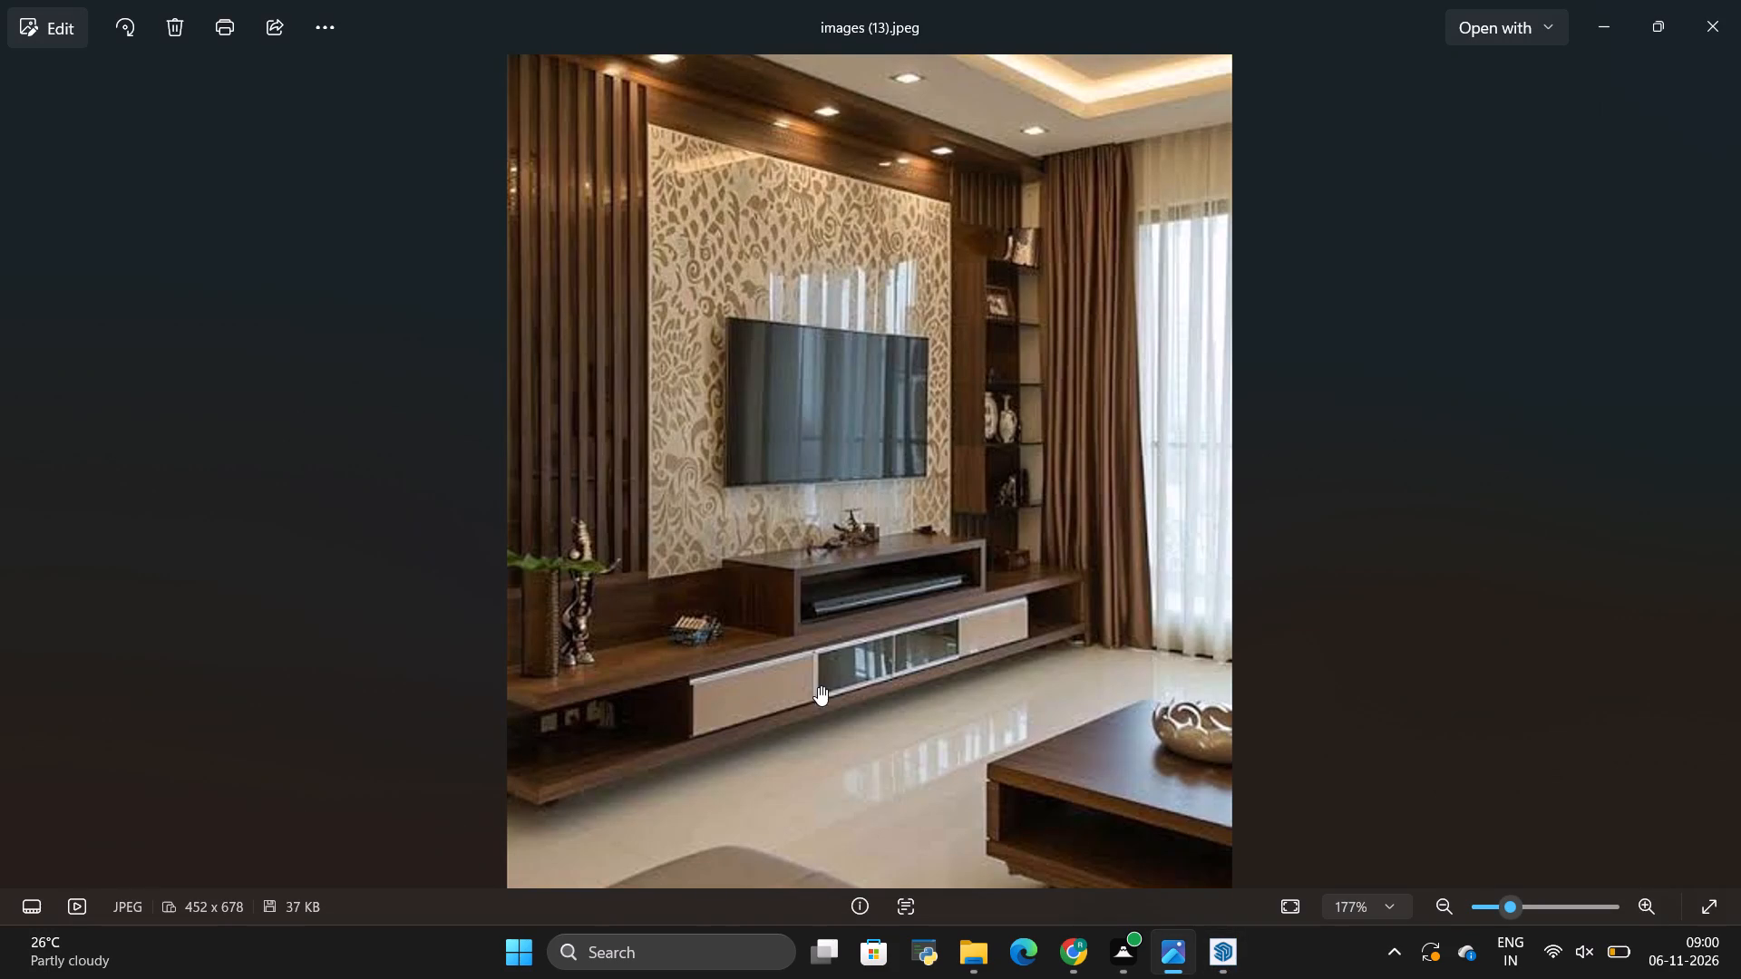
scroll(818, 686, "down", 4)
key("alt+Tab")
scroll(880, 664, "up", 1)
key("alt+Tab")
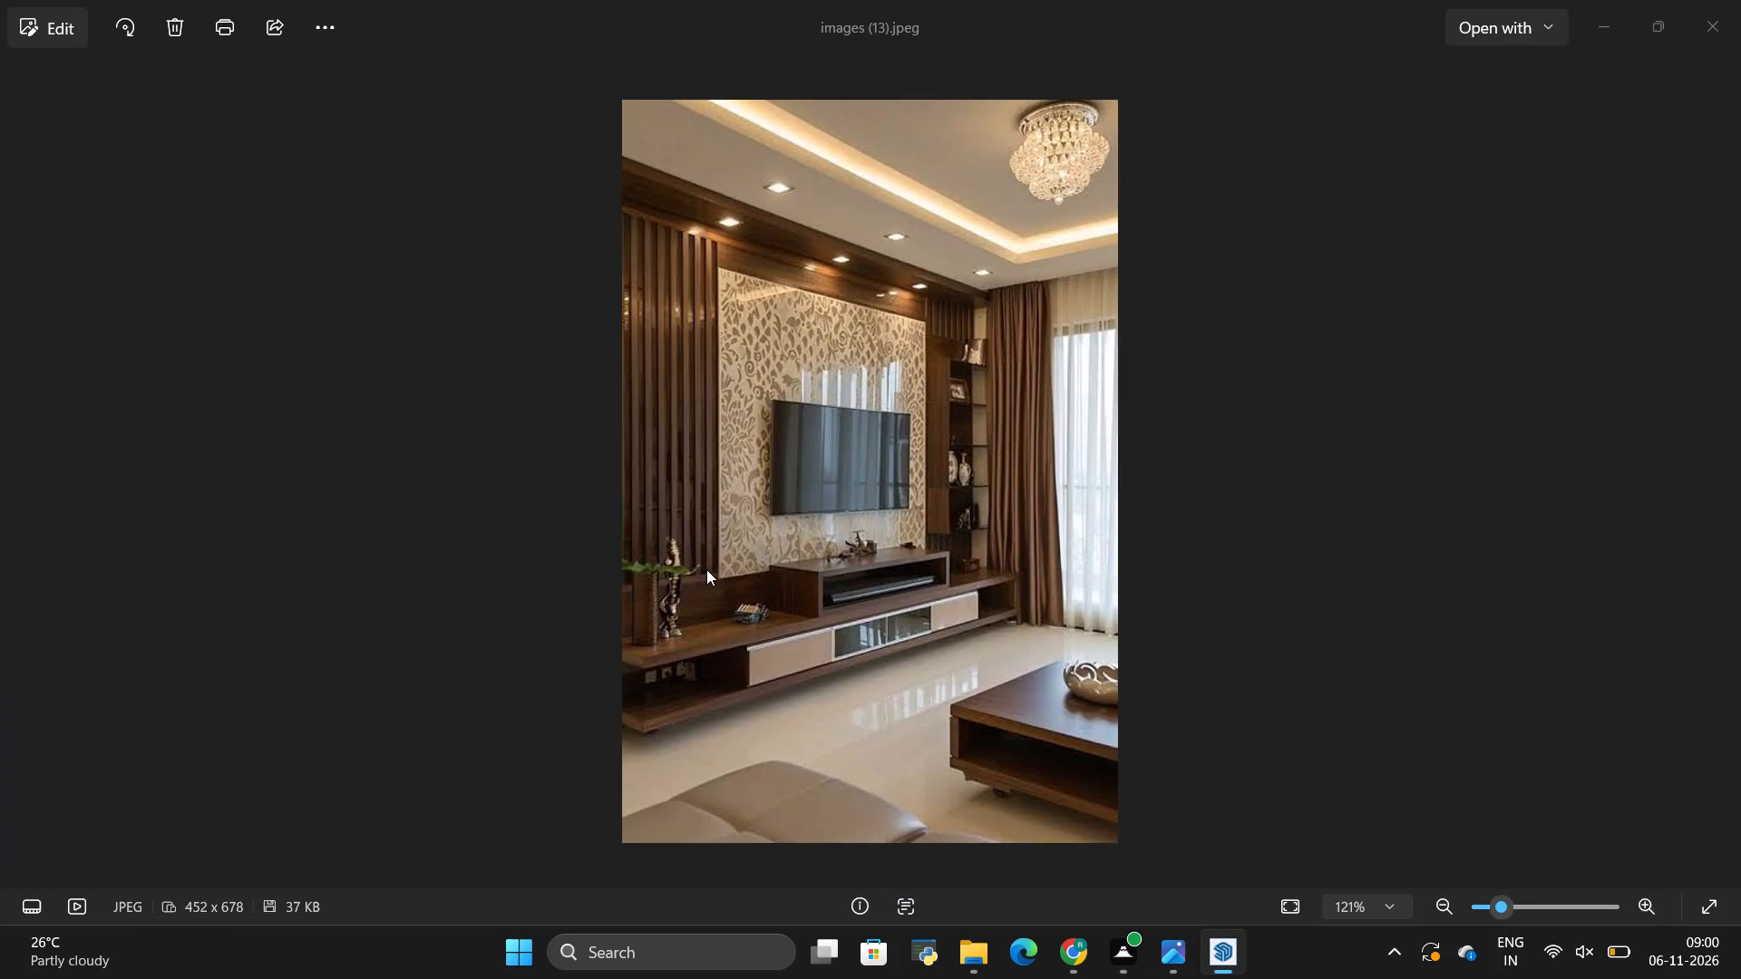
key("alt+Tab")
key("t")
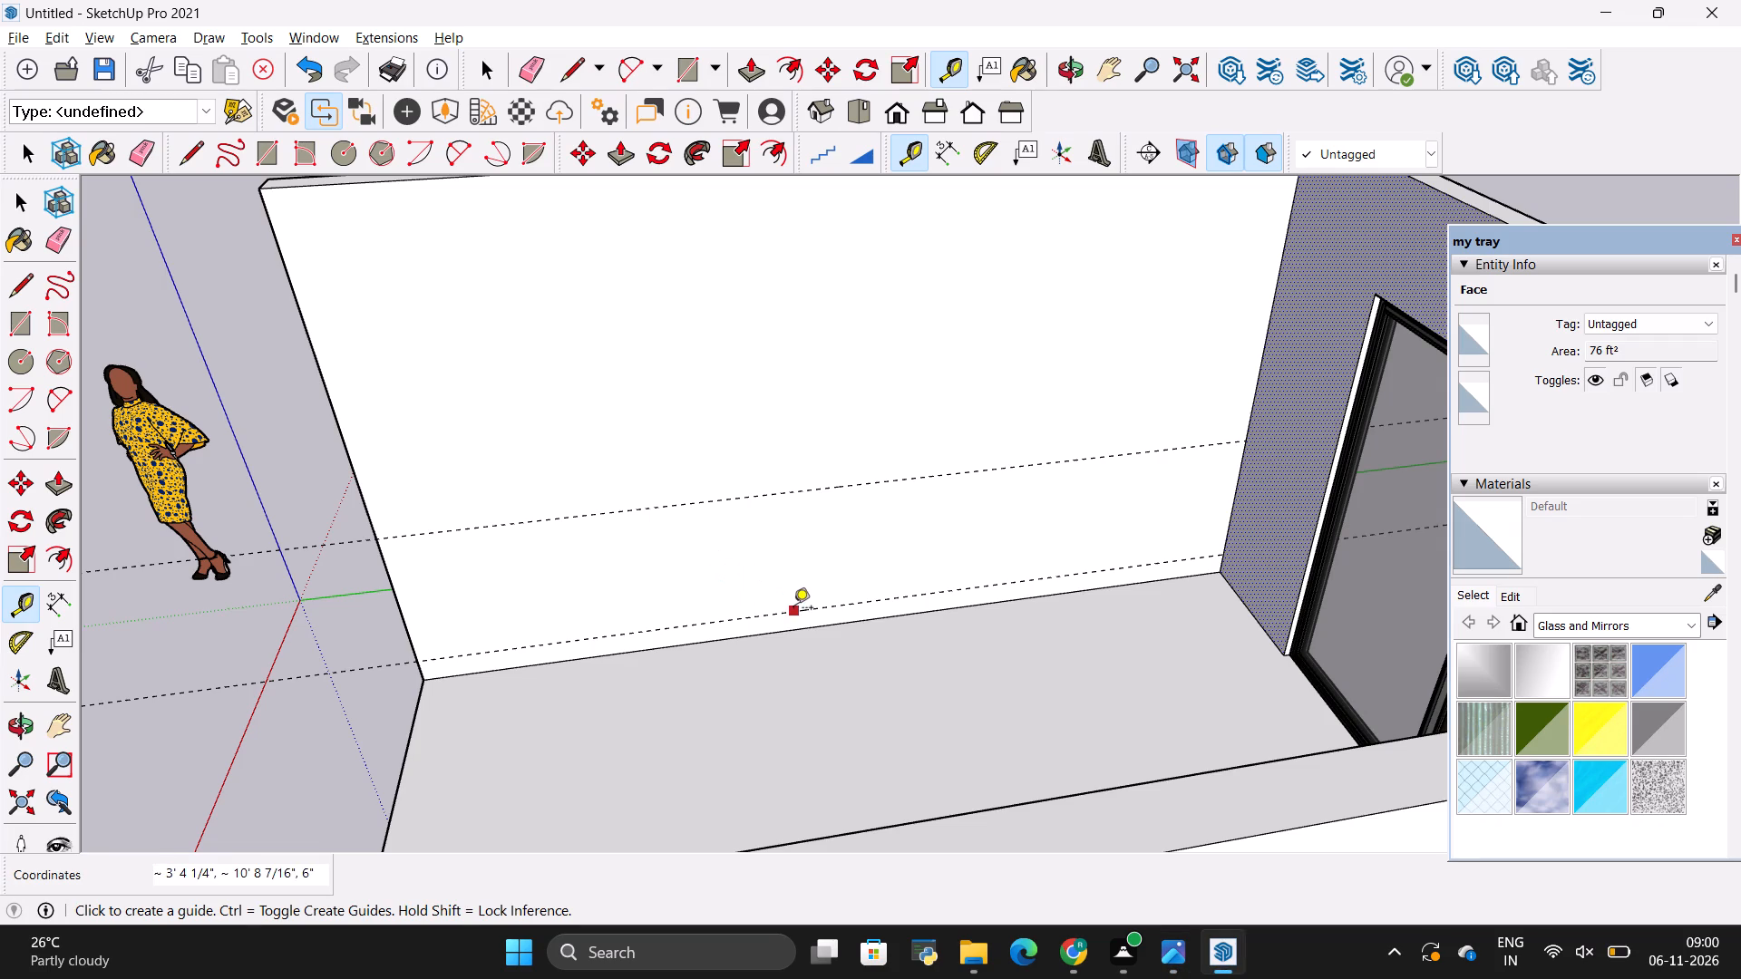
left_click(794, 610)
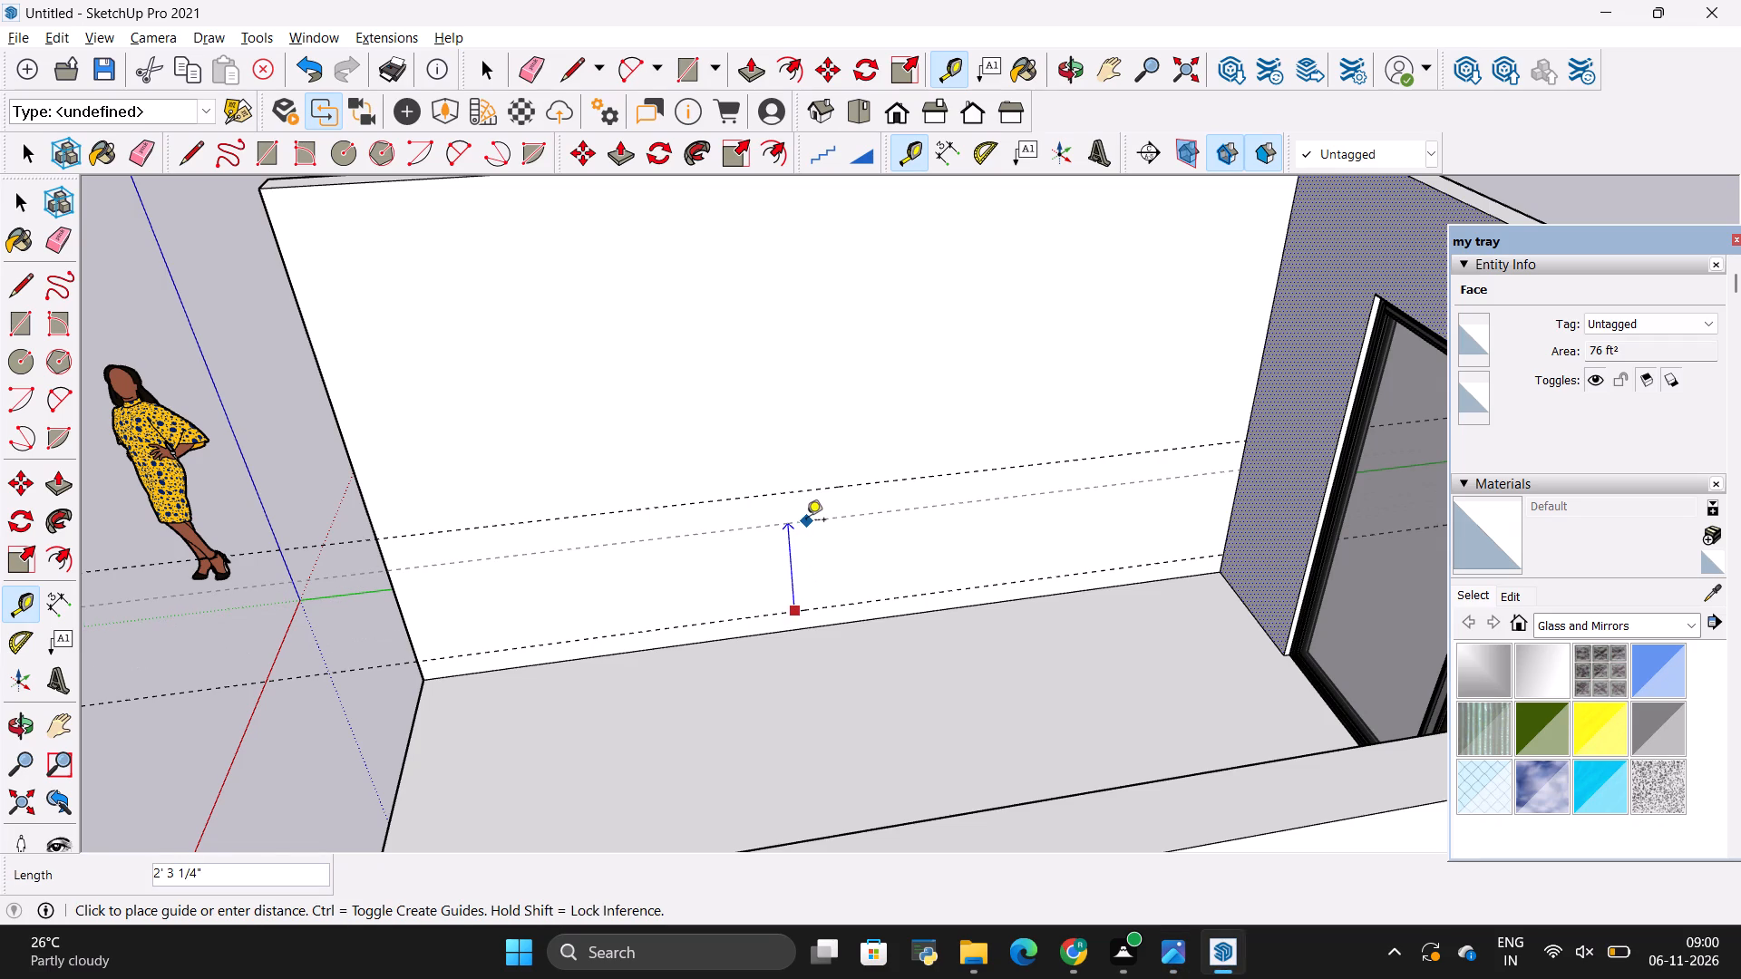
key("BackSpace")
type("18\"")
key("Return")
Draw a 1'6" by 17'6" rectangle along the full long left wall between the two lower guides.
key("alt+Tab")
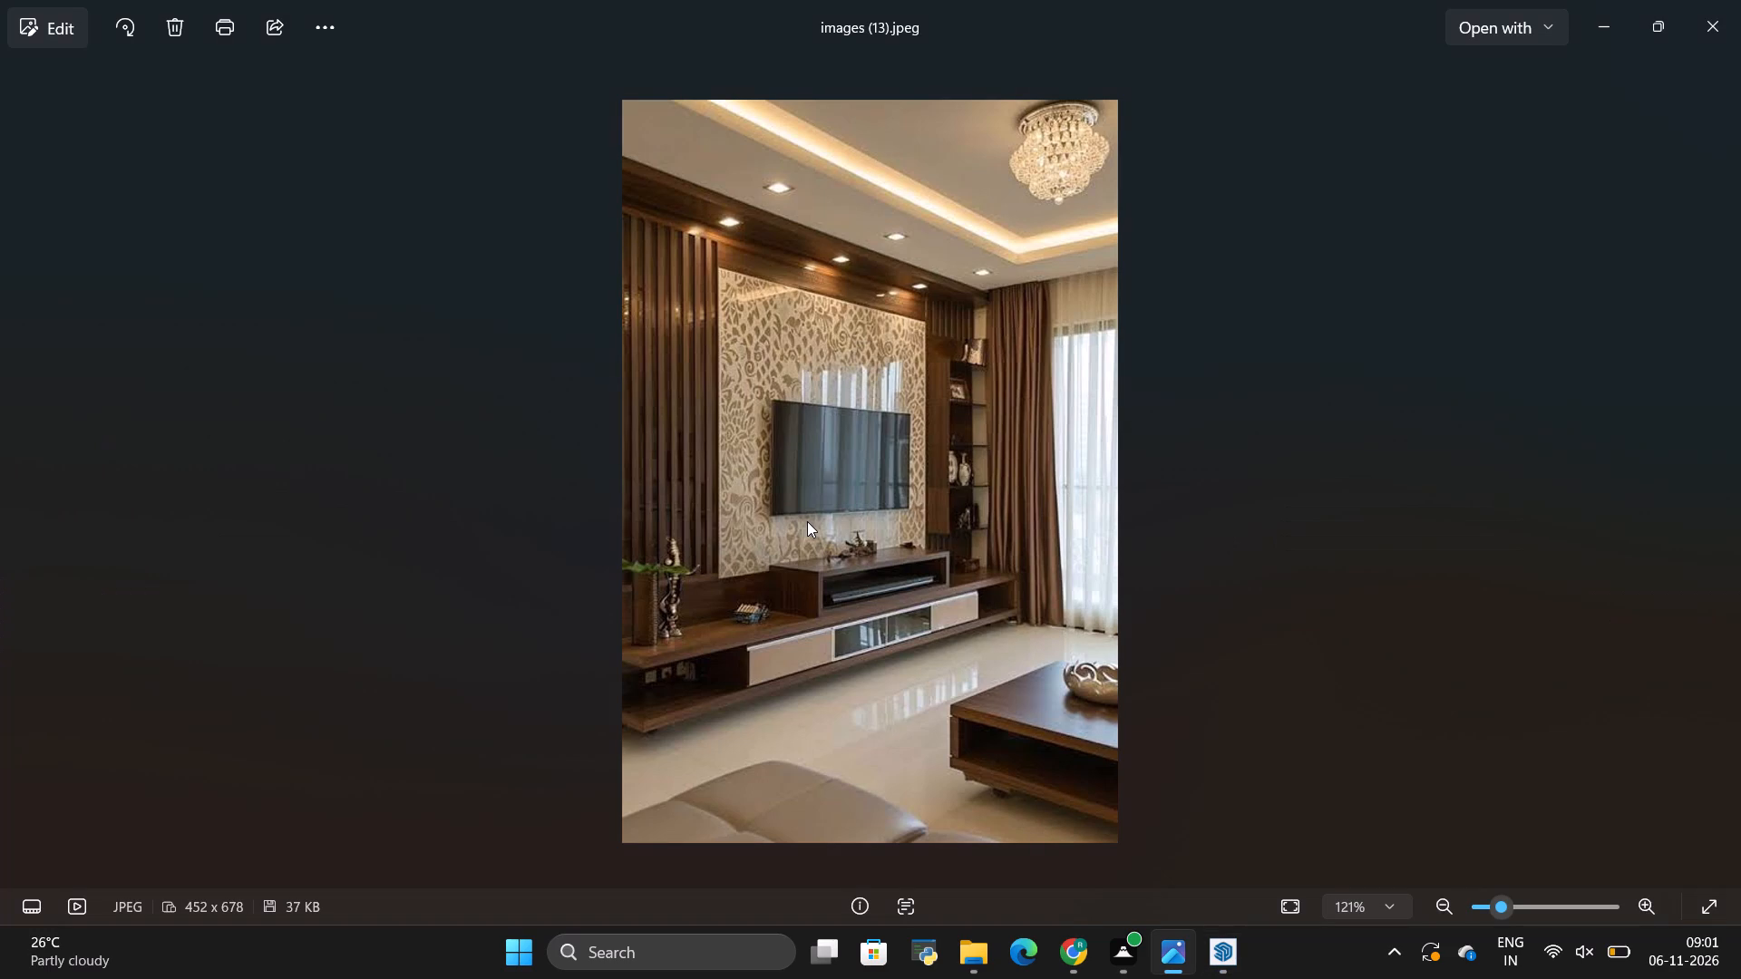
key("alt+Tab")
key("r")
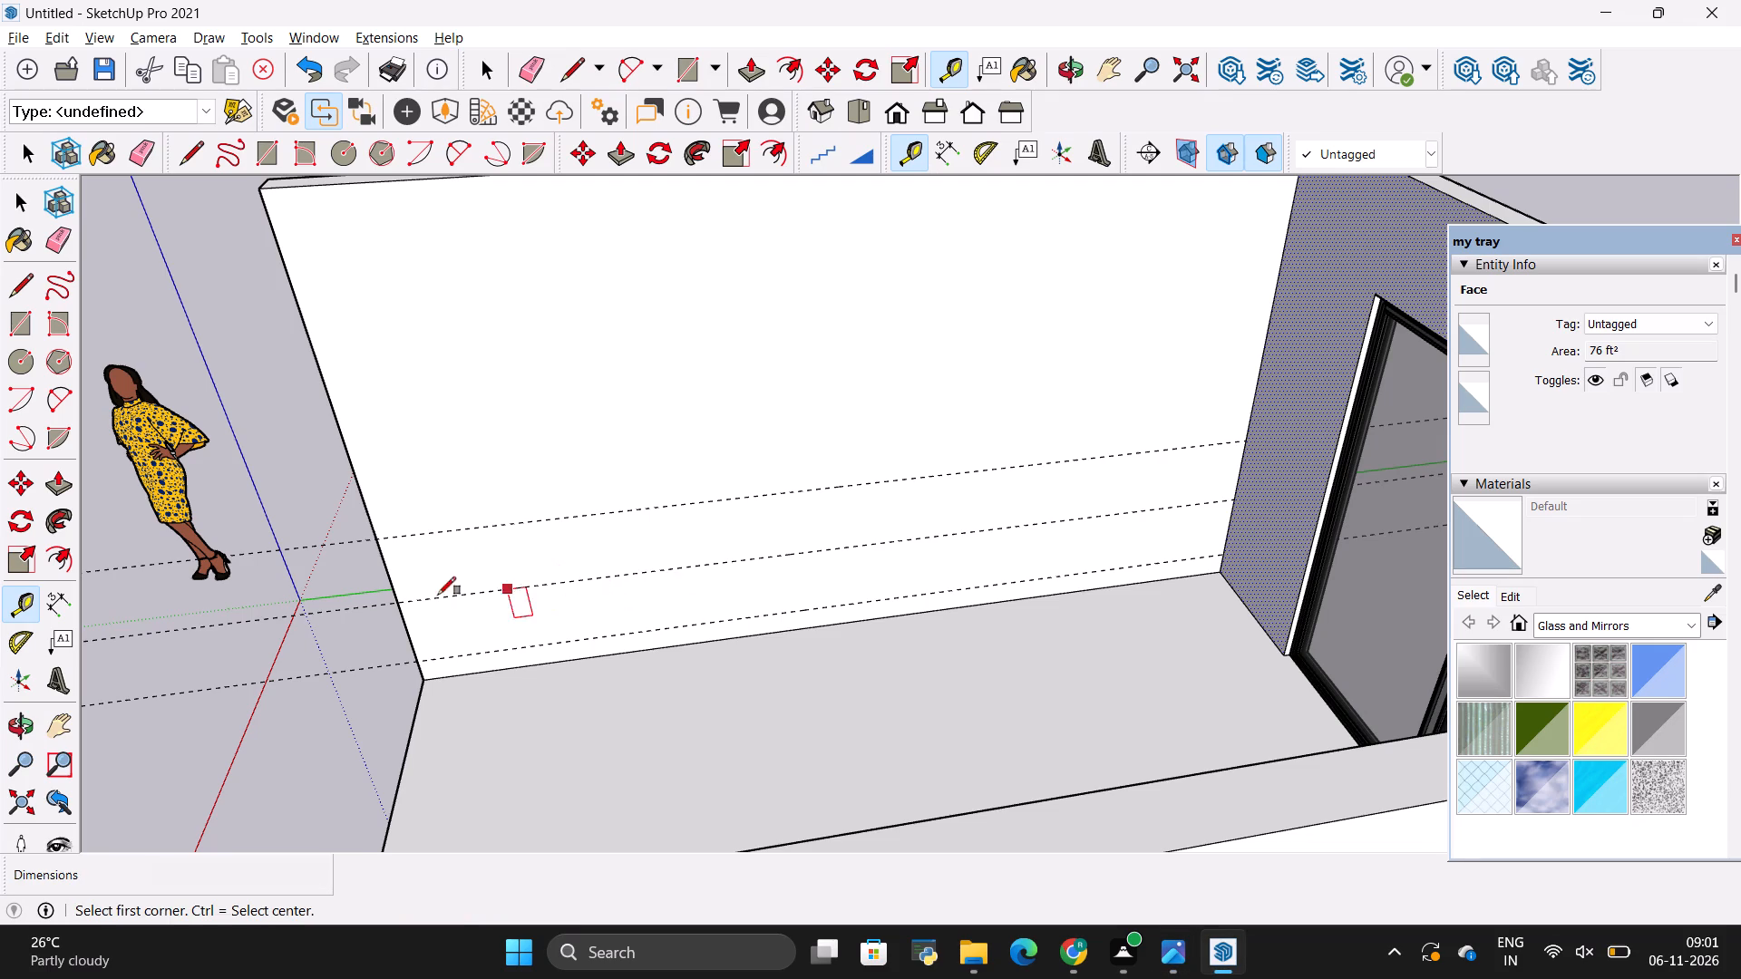
left_click(394, 601)
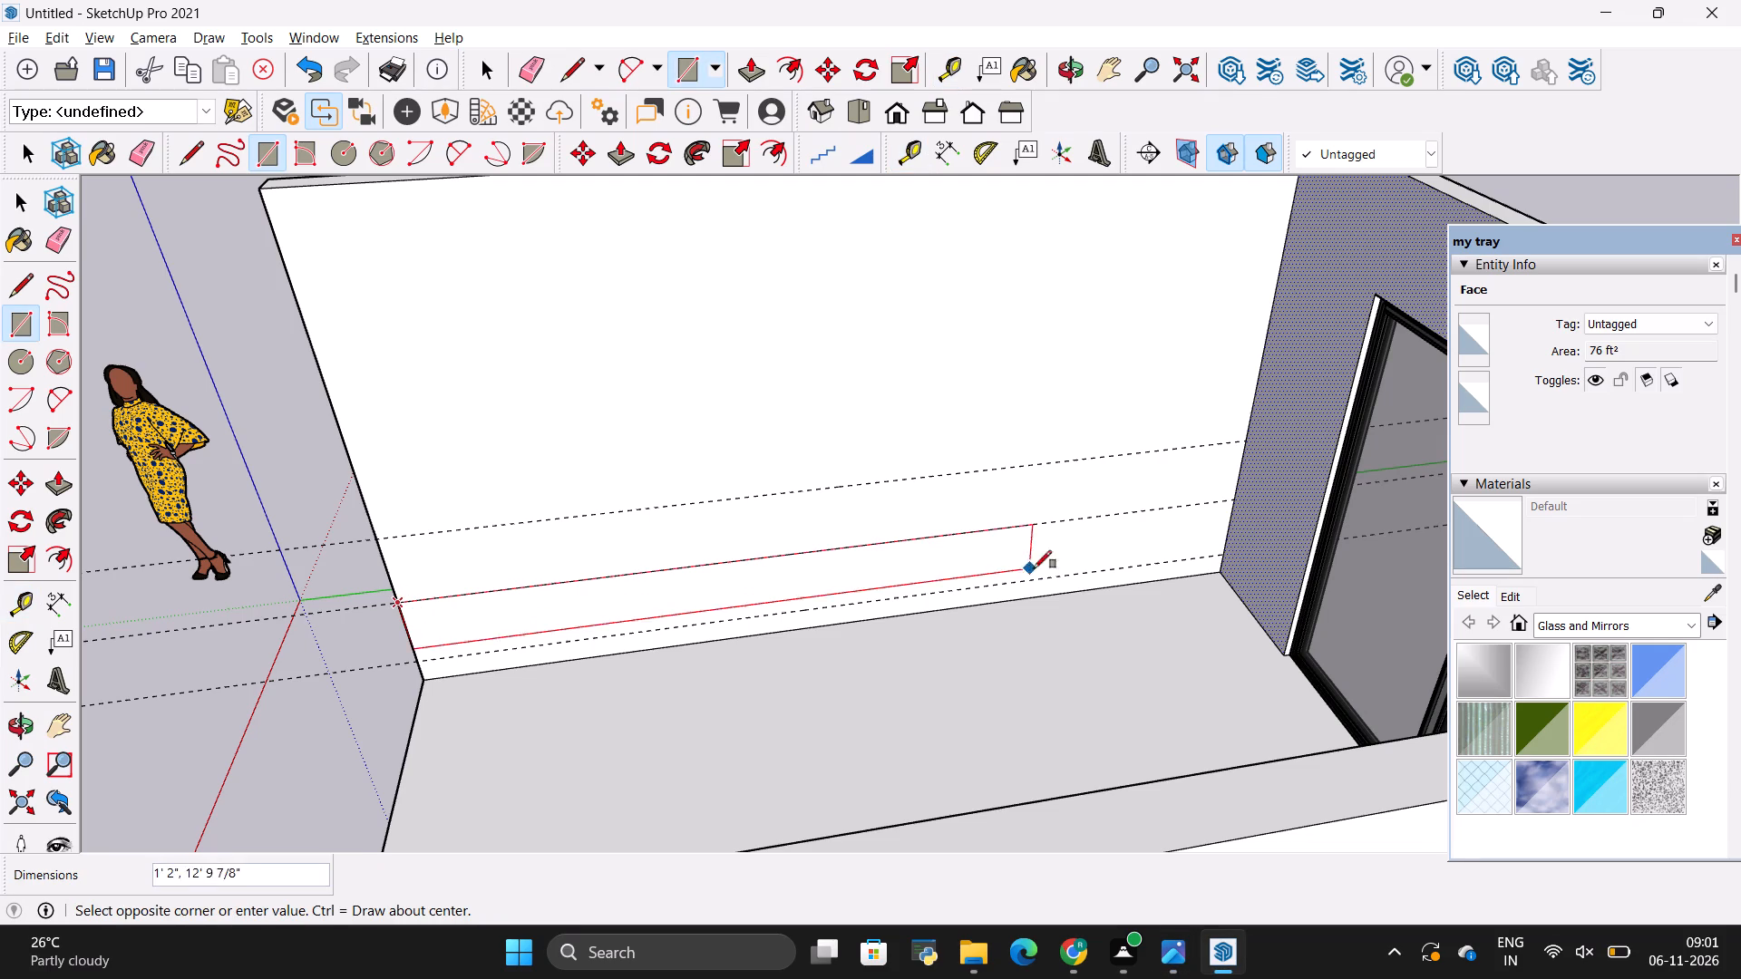
left_click(1211, 551)
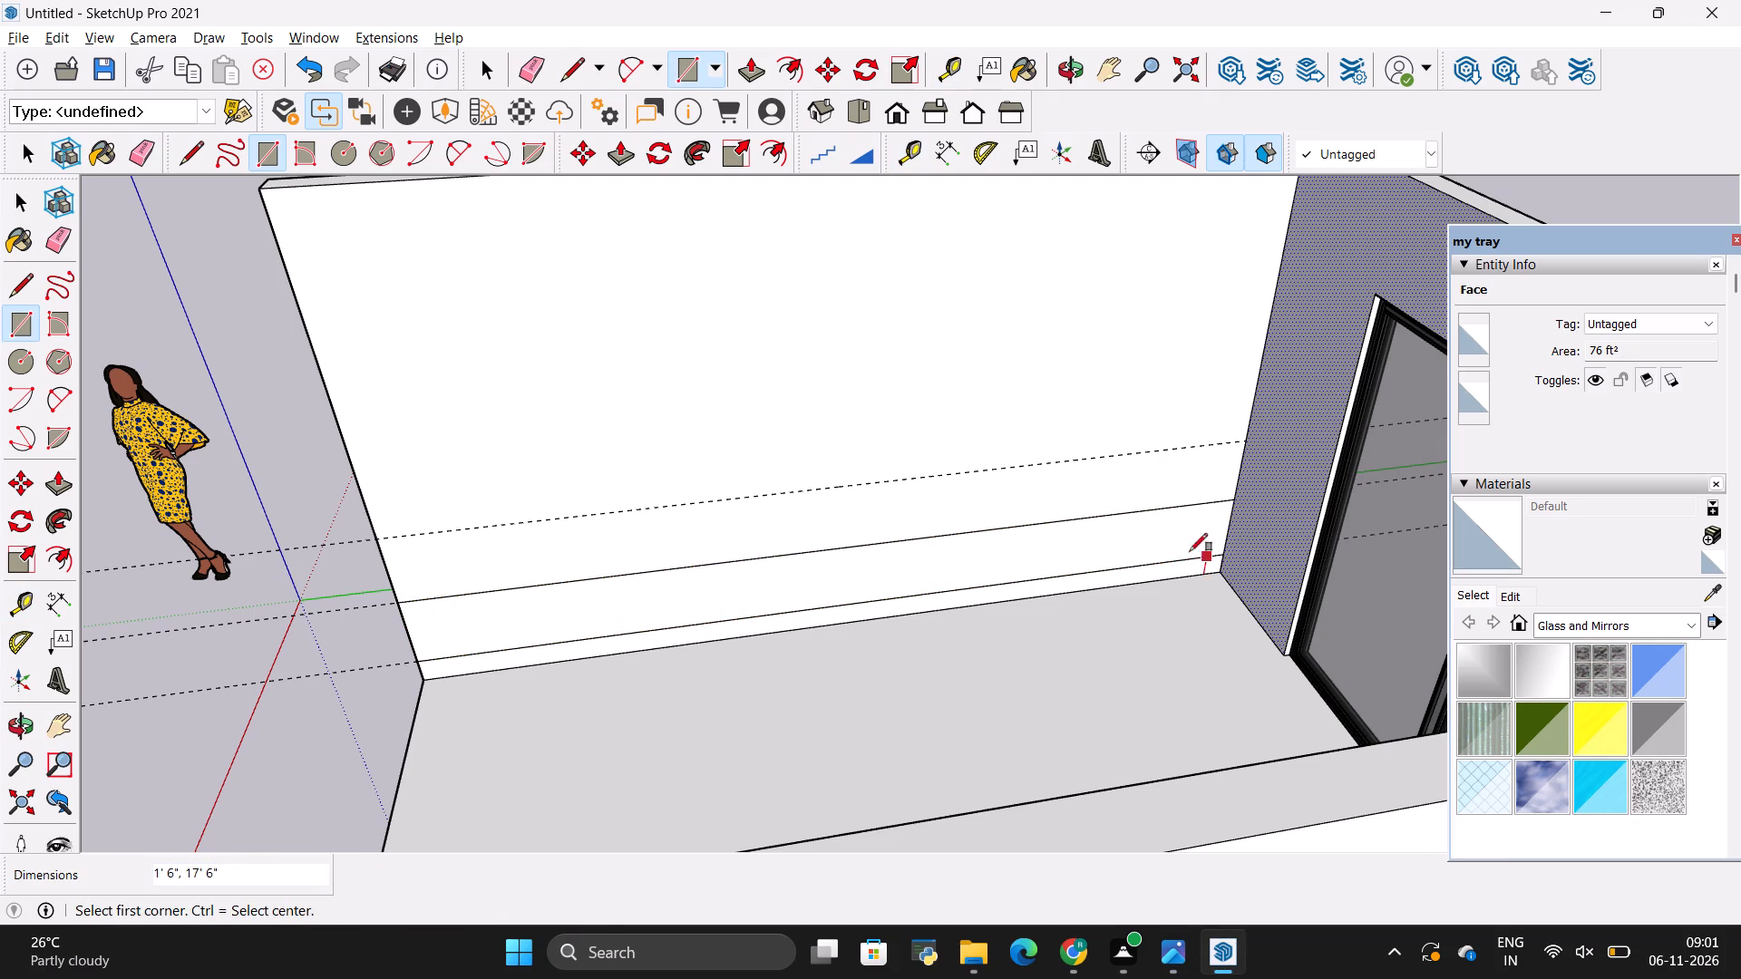
key("space")
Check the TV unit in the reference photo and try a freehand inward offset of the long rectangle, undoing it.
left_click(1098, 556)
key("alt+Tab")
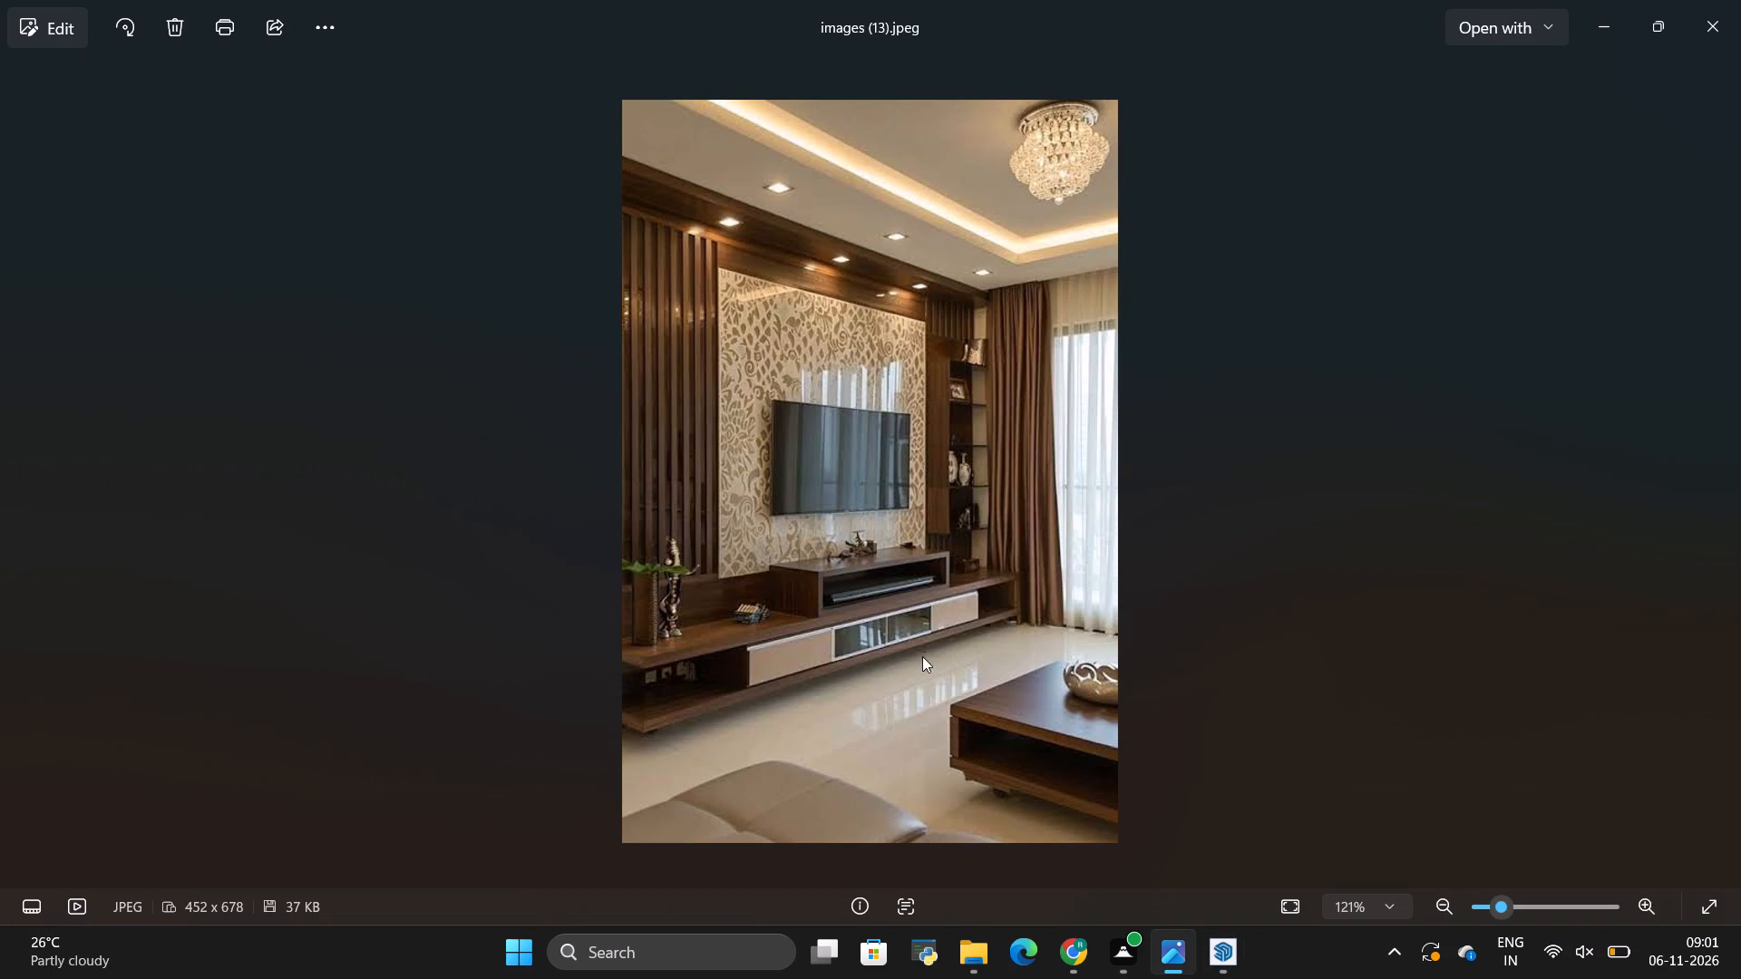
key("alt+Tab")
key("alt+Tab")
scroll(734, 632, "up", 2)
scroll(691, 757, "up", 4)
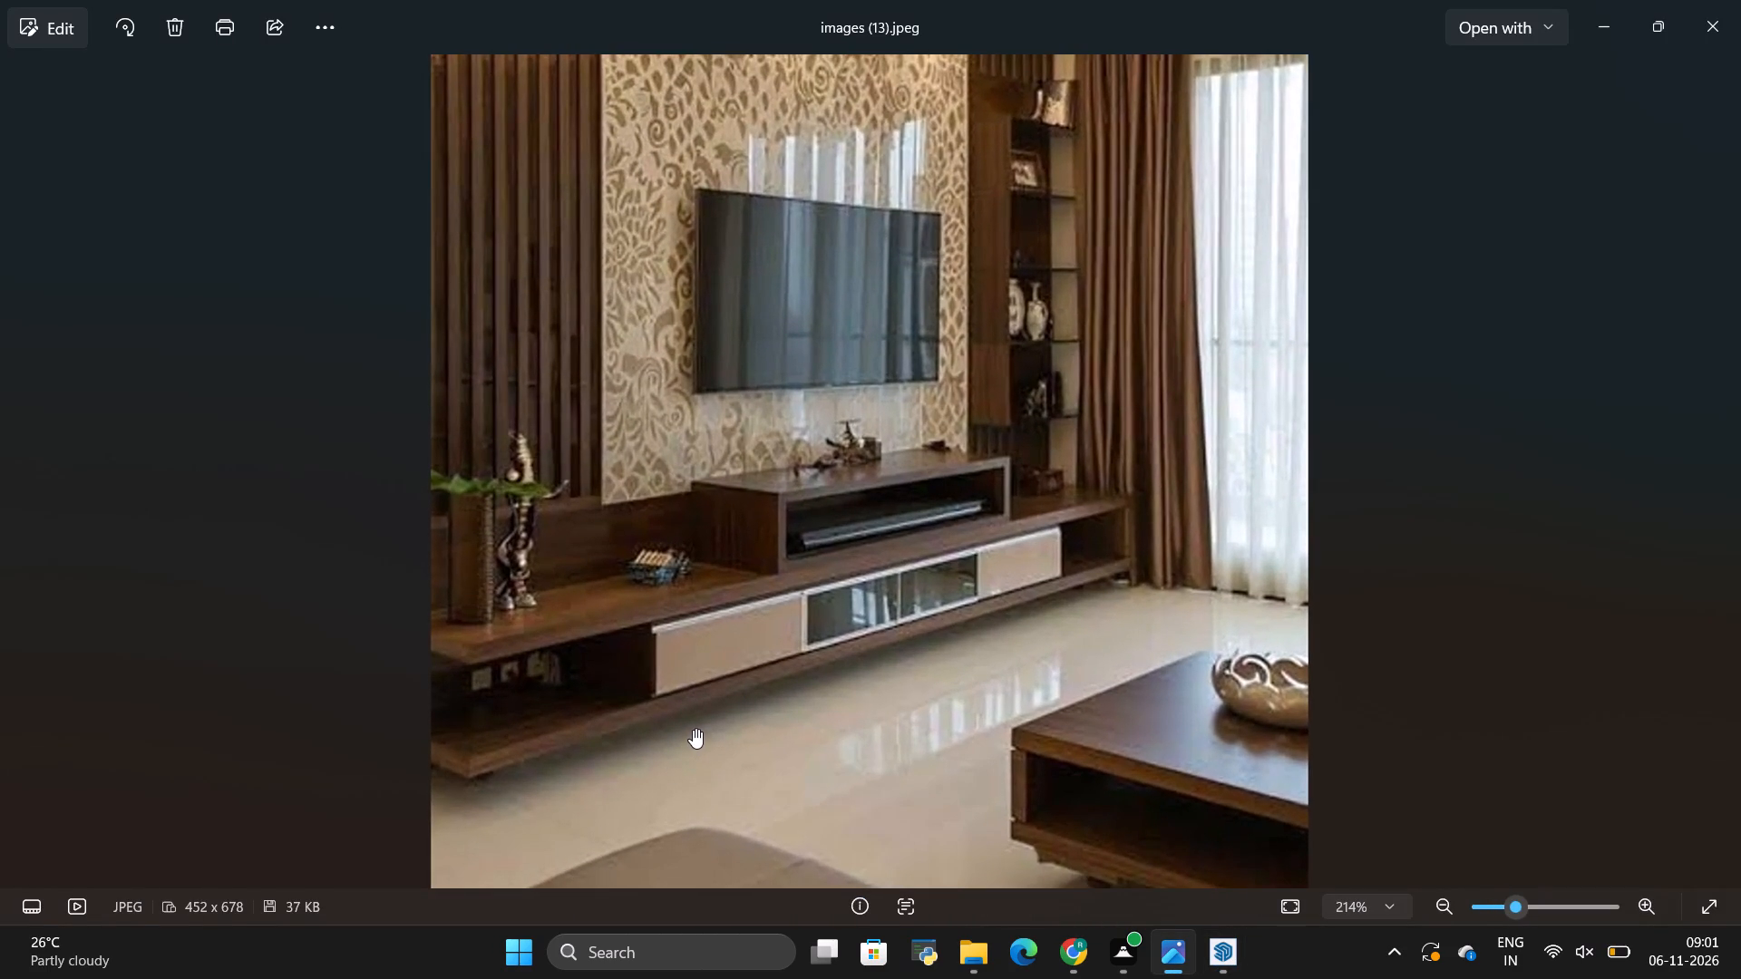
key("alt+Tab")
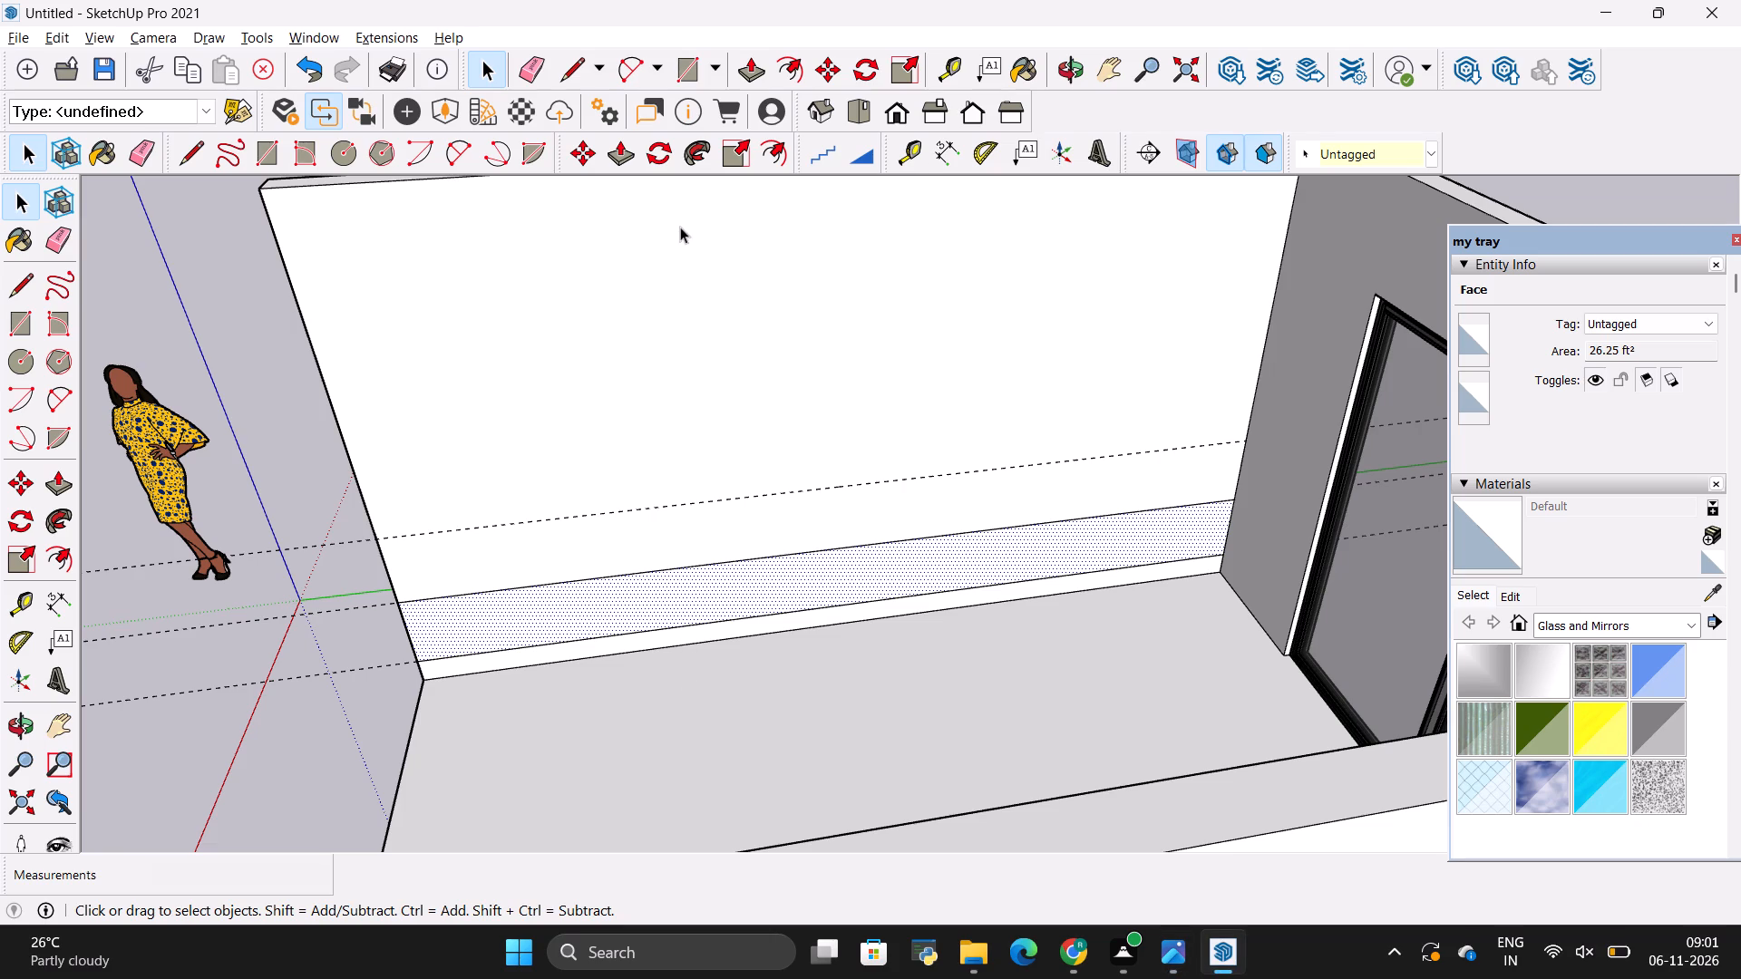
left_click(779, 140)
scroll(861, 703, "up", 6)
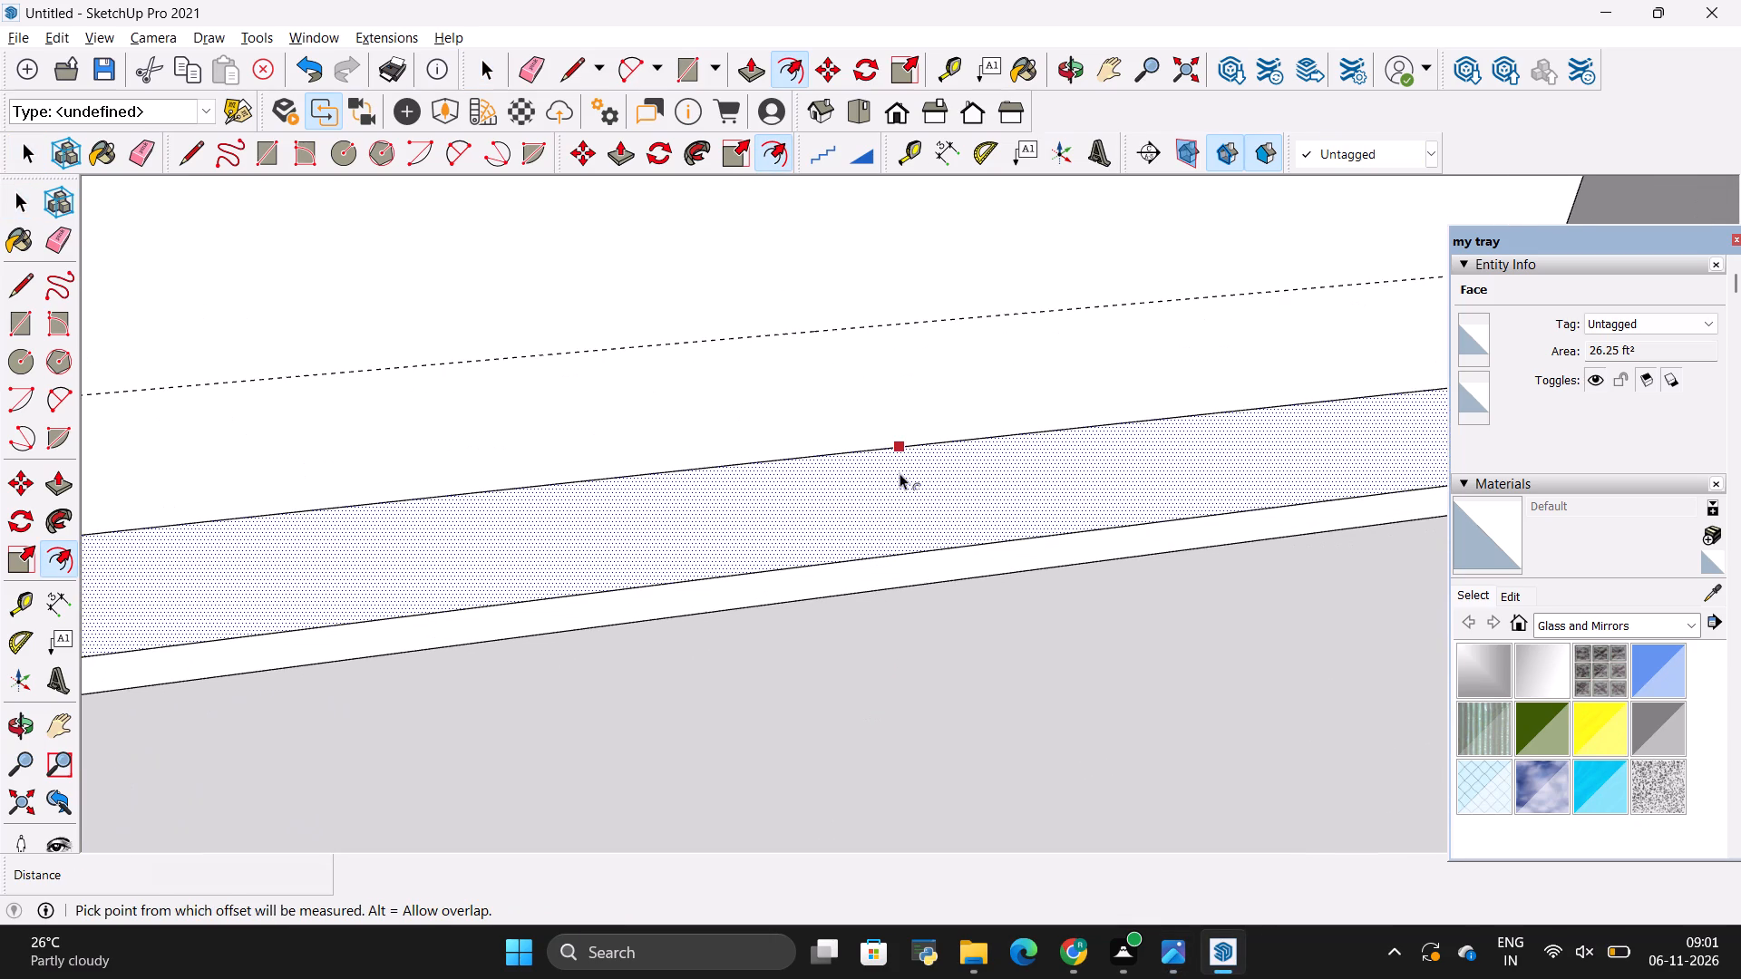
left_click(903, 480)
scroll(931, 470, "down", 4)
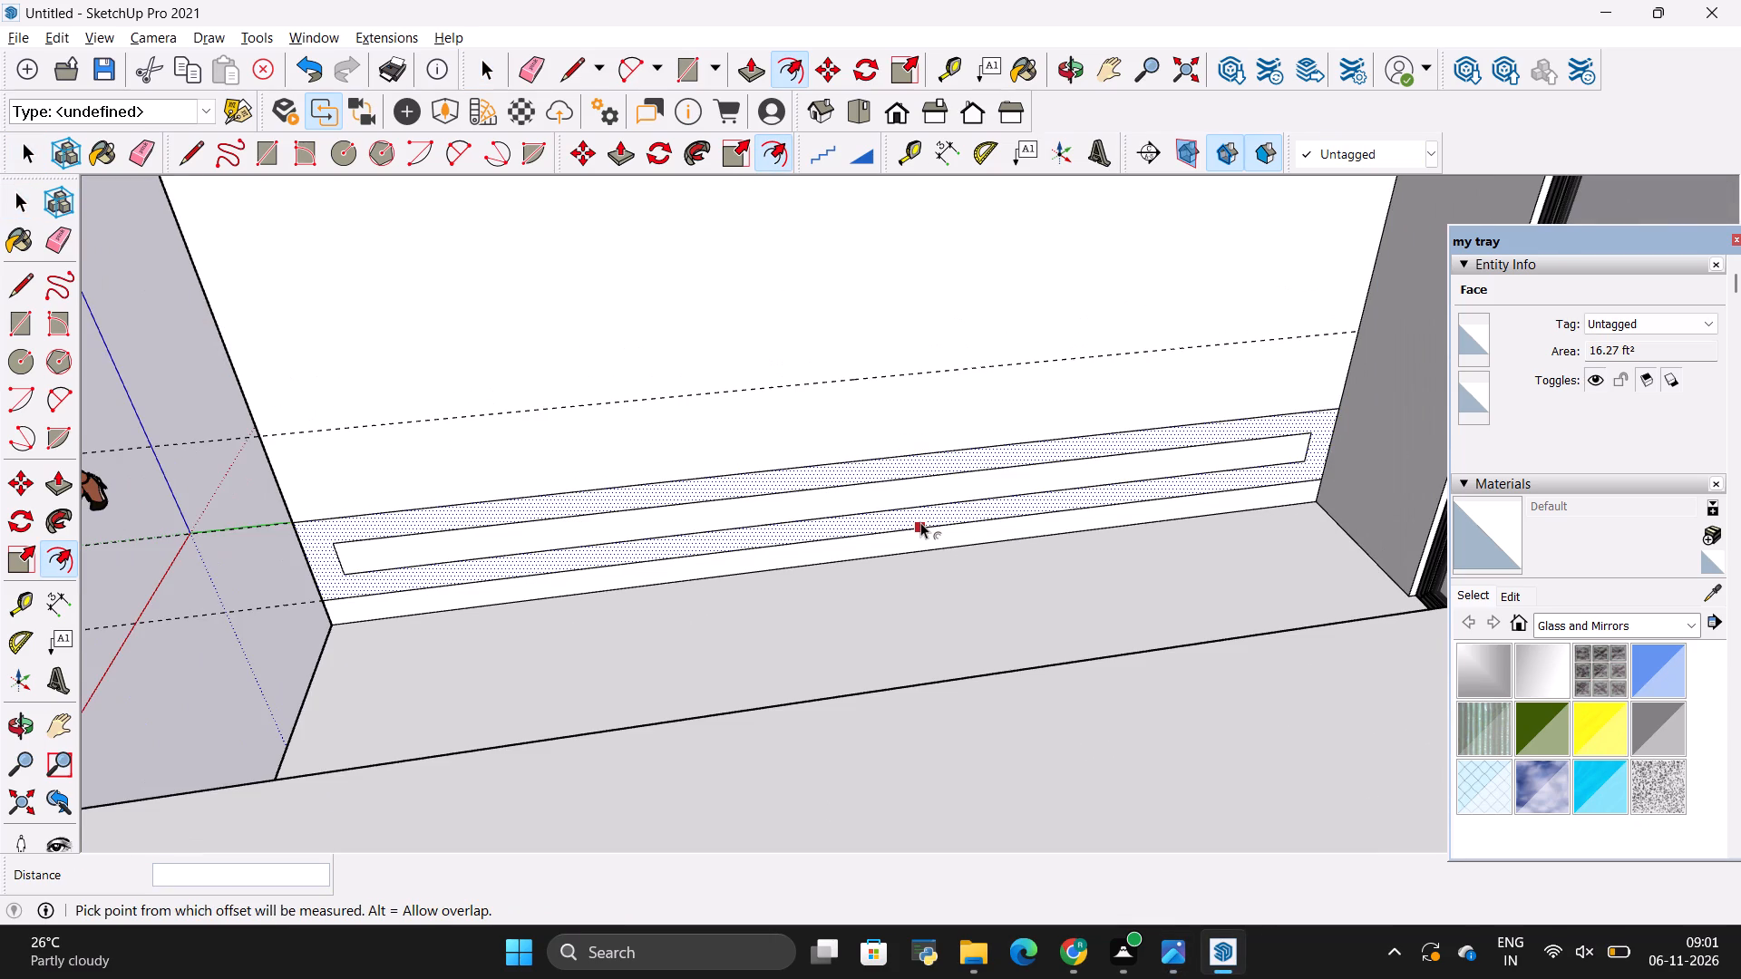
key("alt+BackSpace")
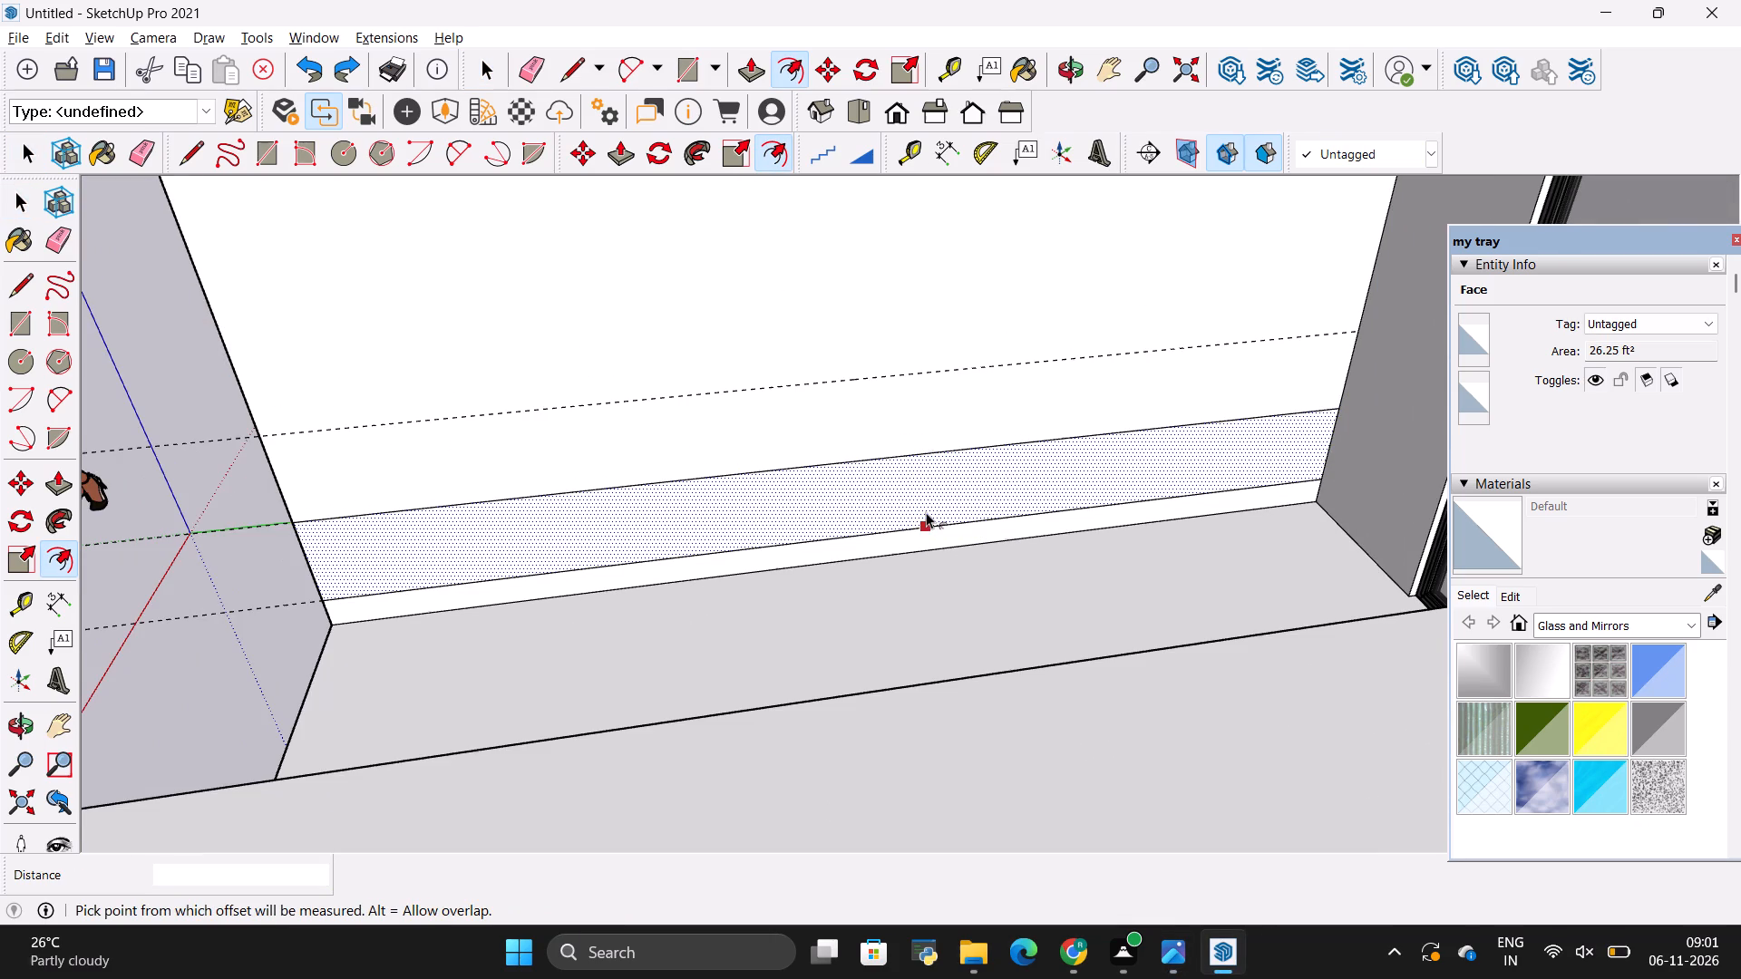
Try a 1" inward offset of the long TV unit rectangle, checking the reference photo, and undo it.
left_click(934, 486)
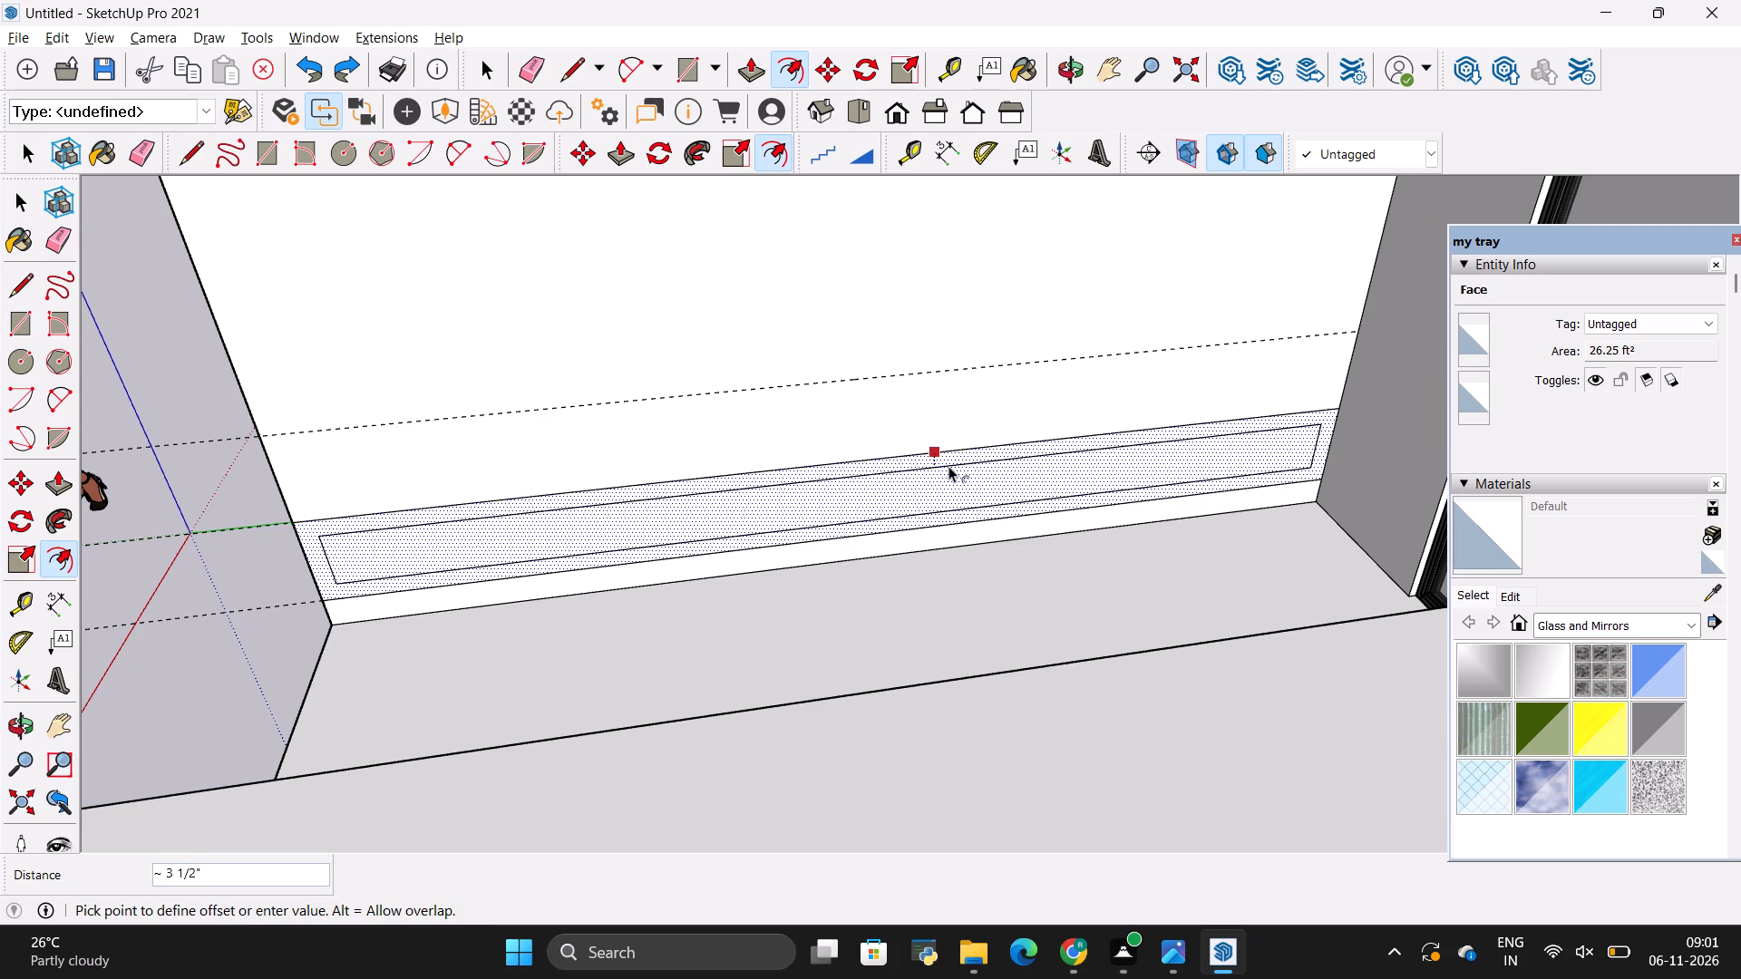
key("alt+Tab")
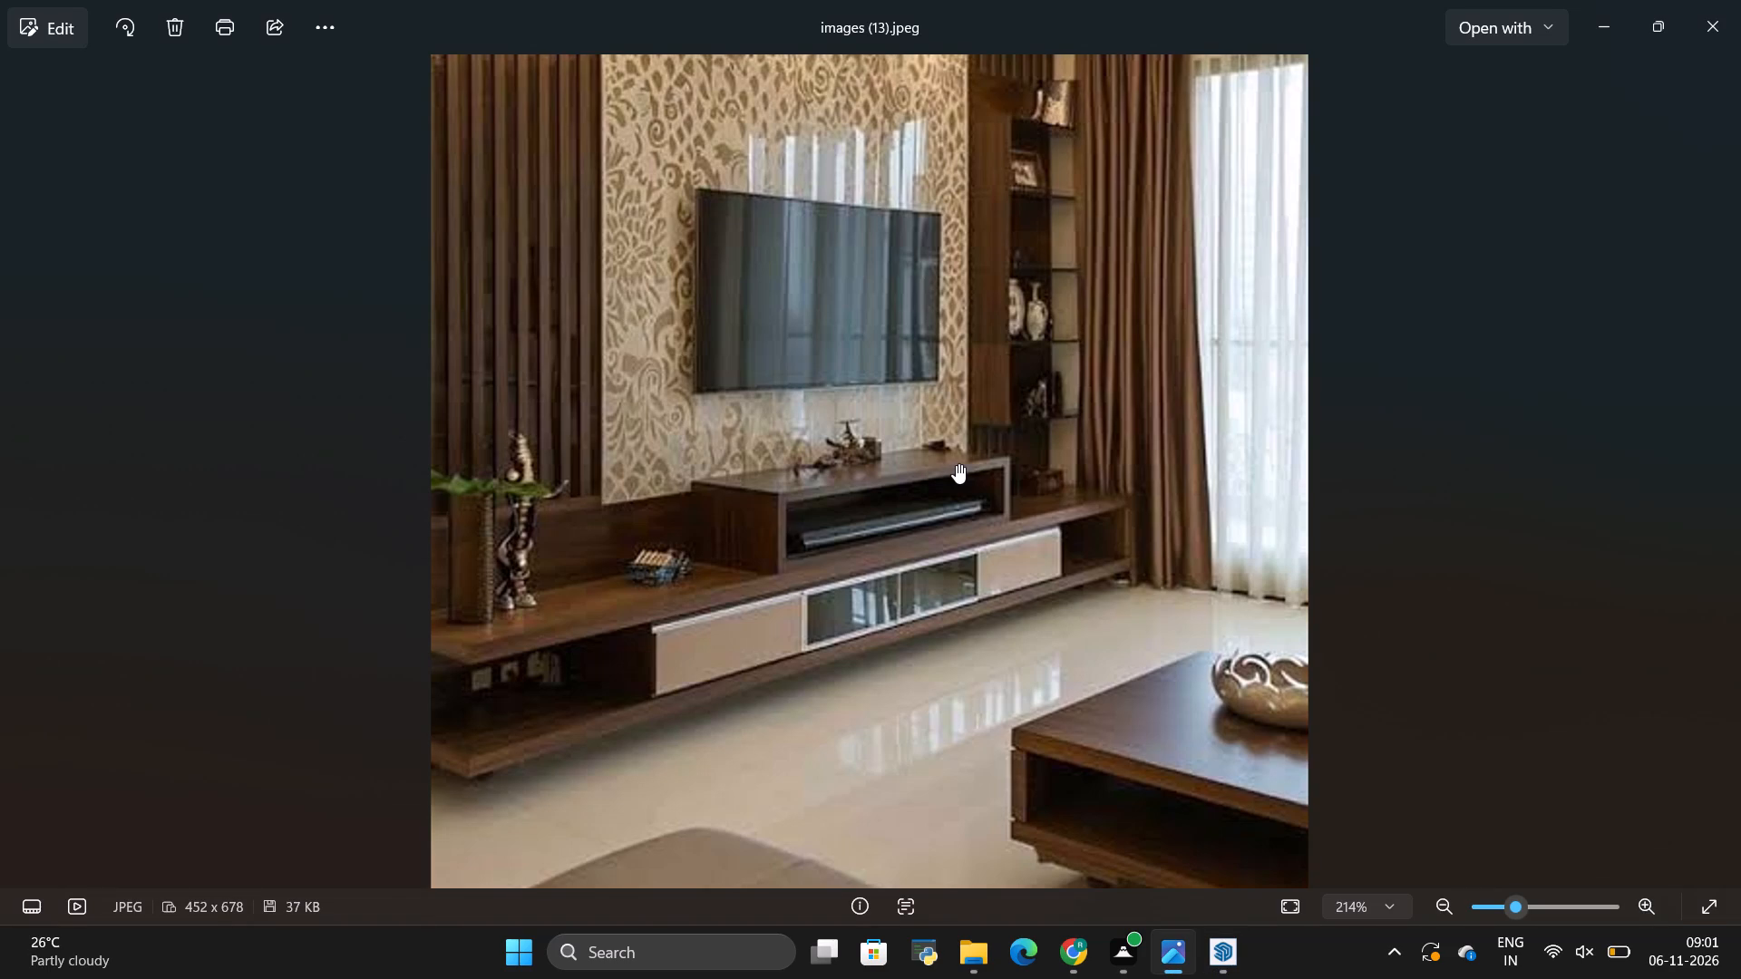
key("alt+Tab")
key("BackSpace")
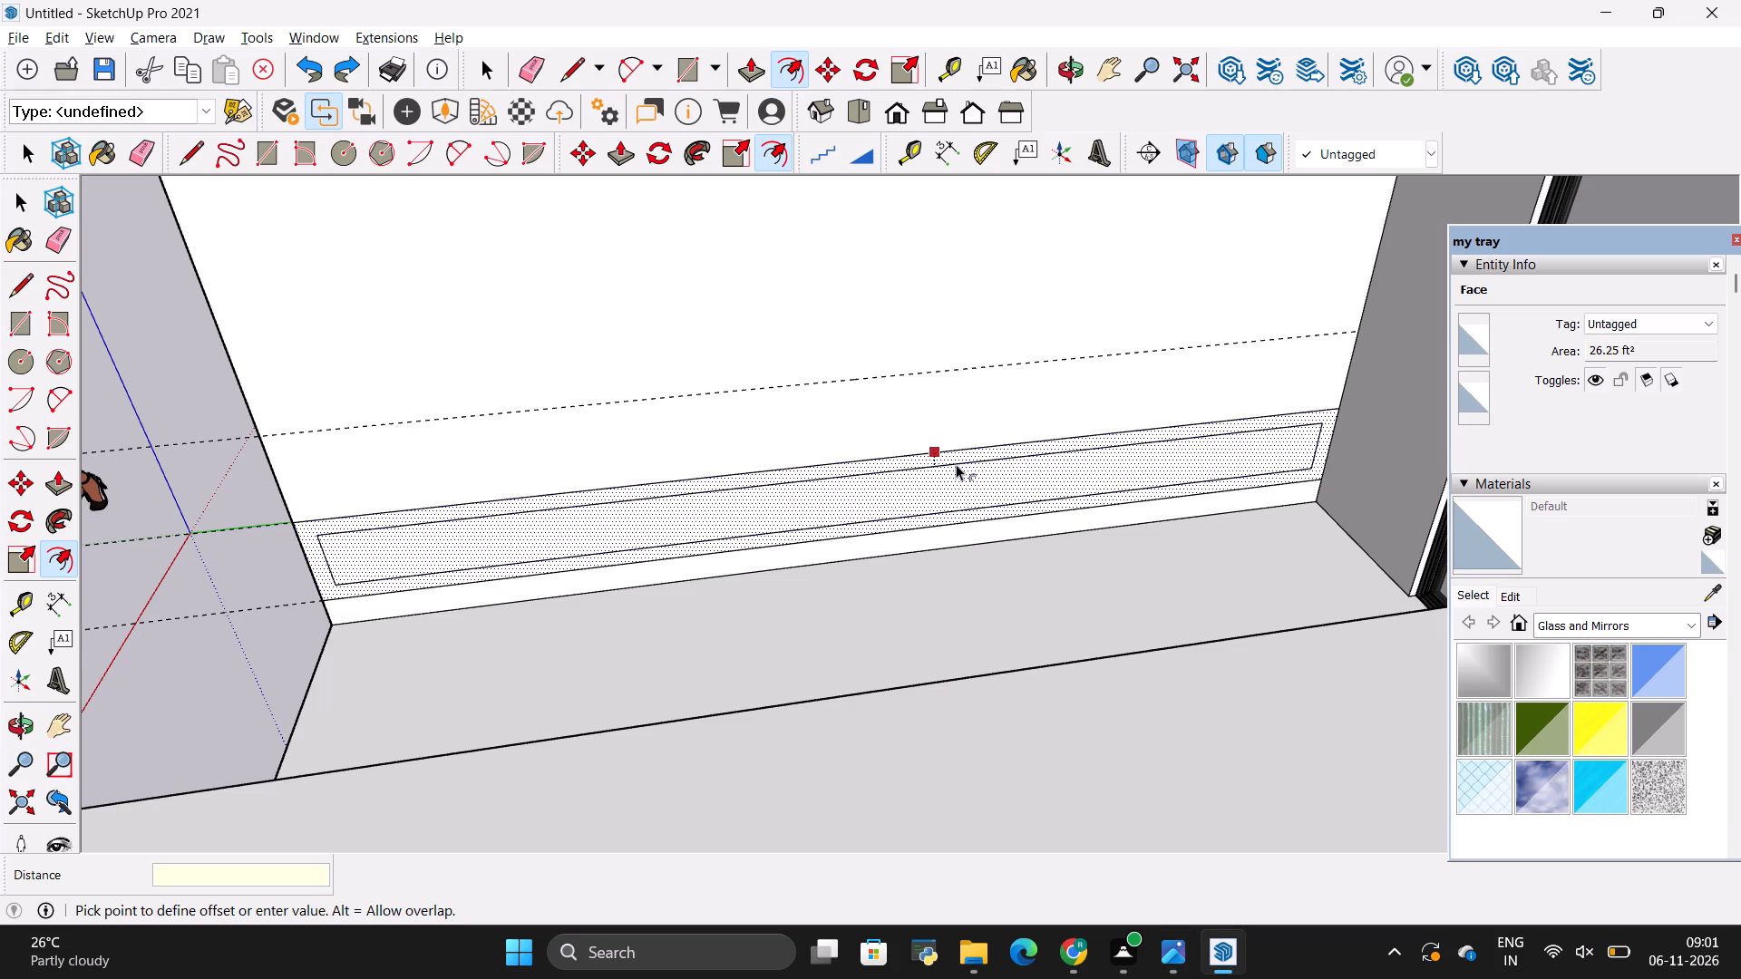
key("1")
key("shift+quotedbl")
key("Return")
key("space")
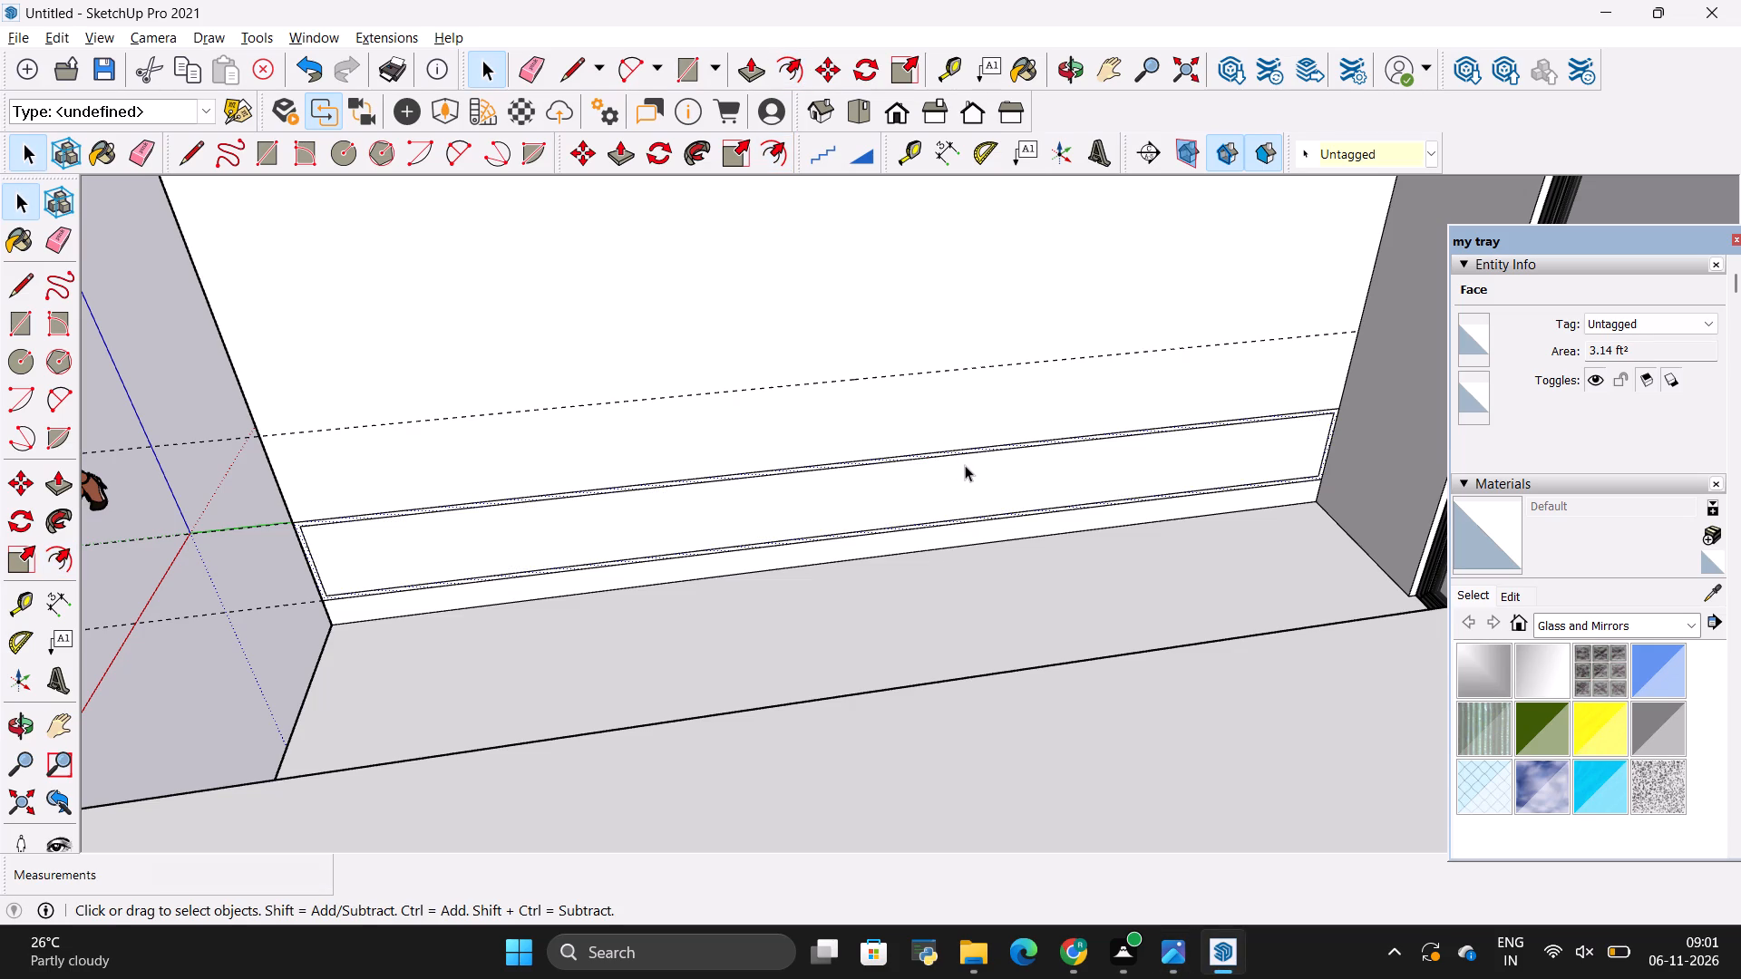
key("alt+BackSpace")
Offset the long TV unit rectangle's outline 2" inward on the long left wall.
left_click(964, 488)
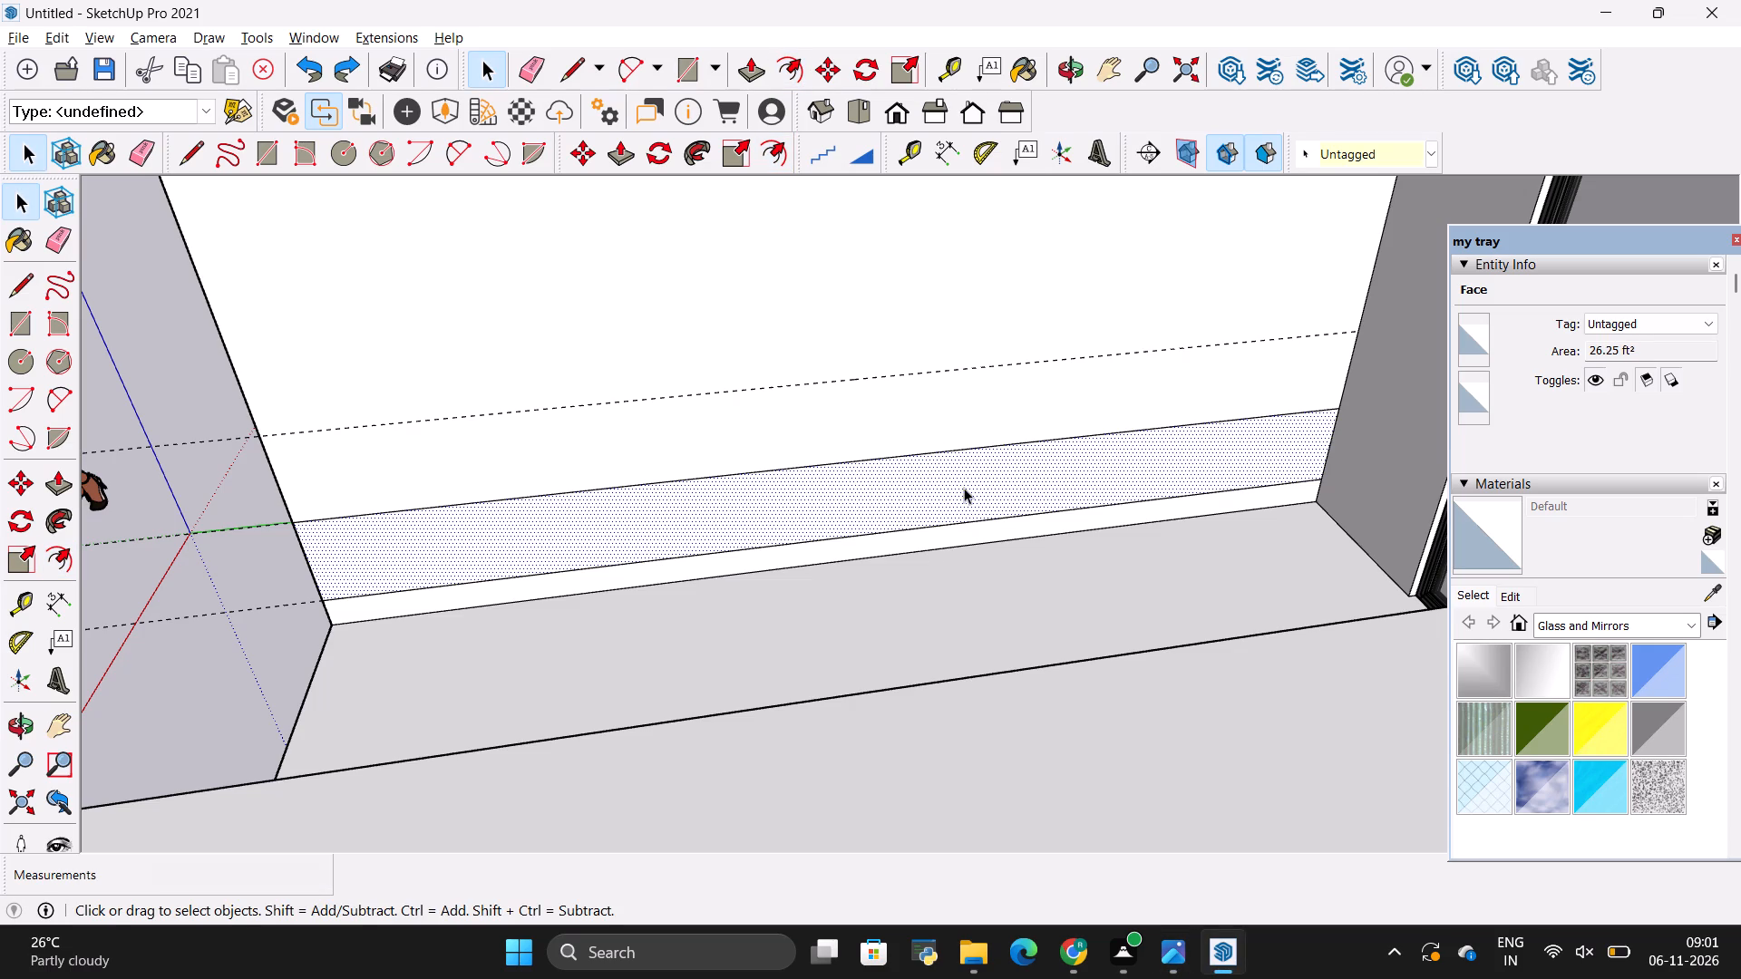
scroll(974, 479, "up", 3)
left_click(764, 148)
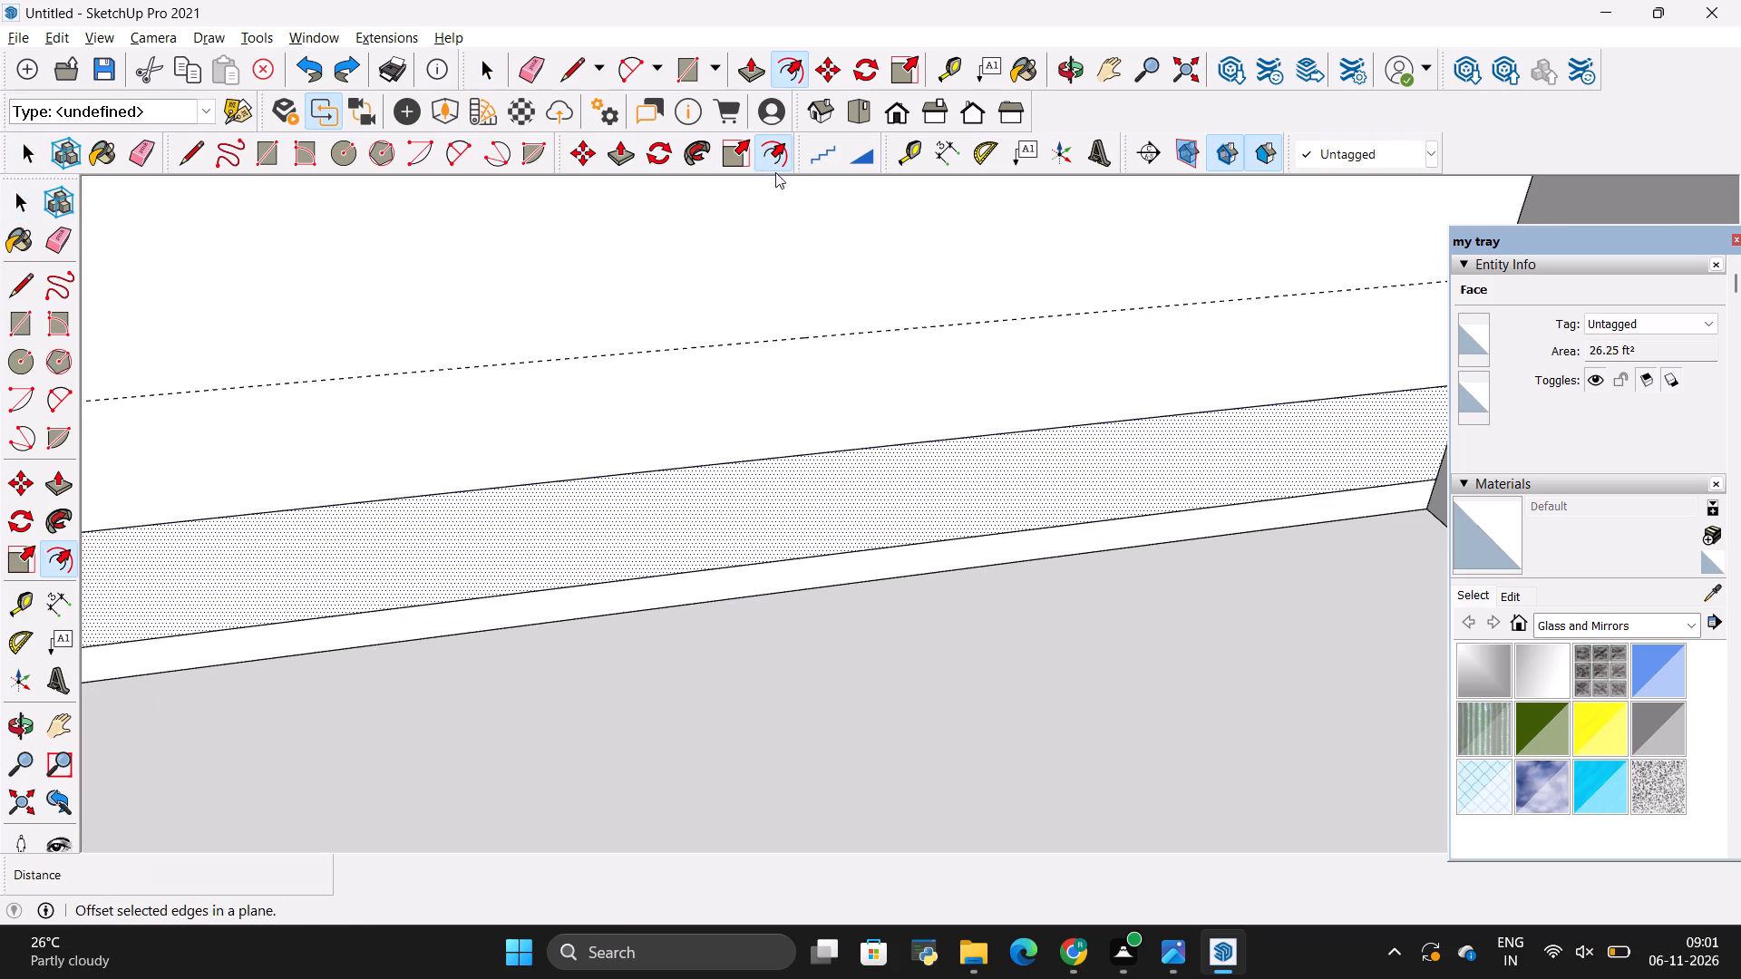
left_click(888, 485)
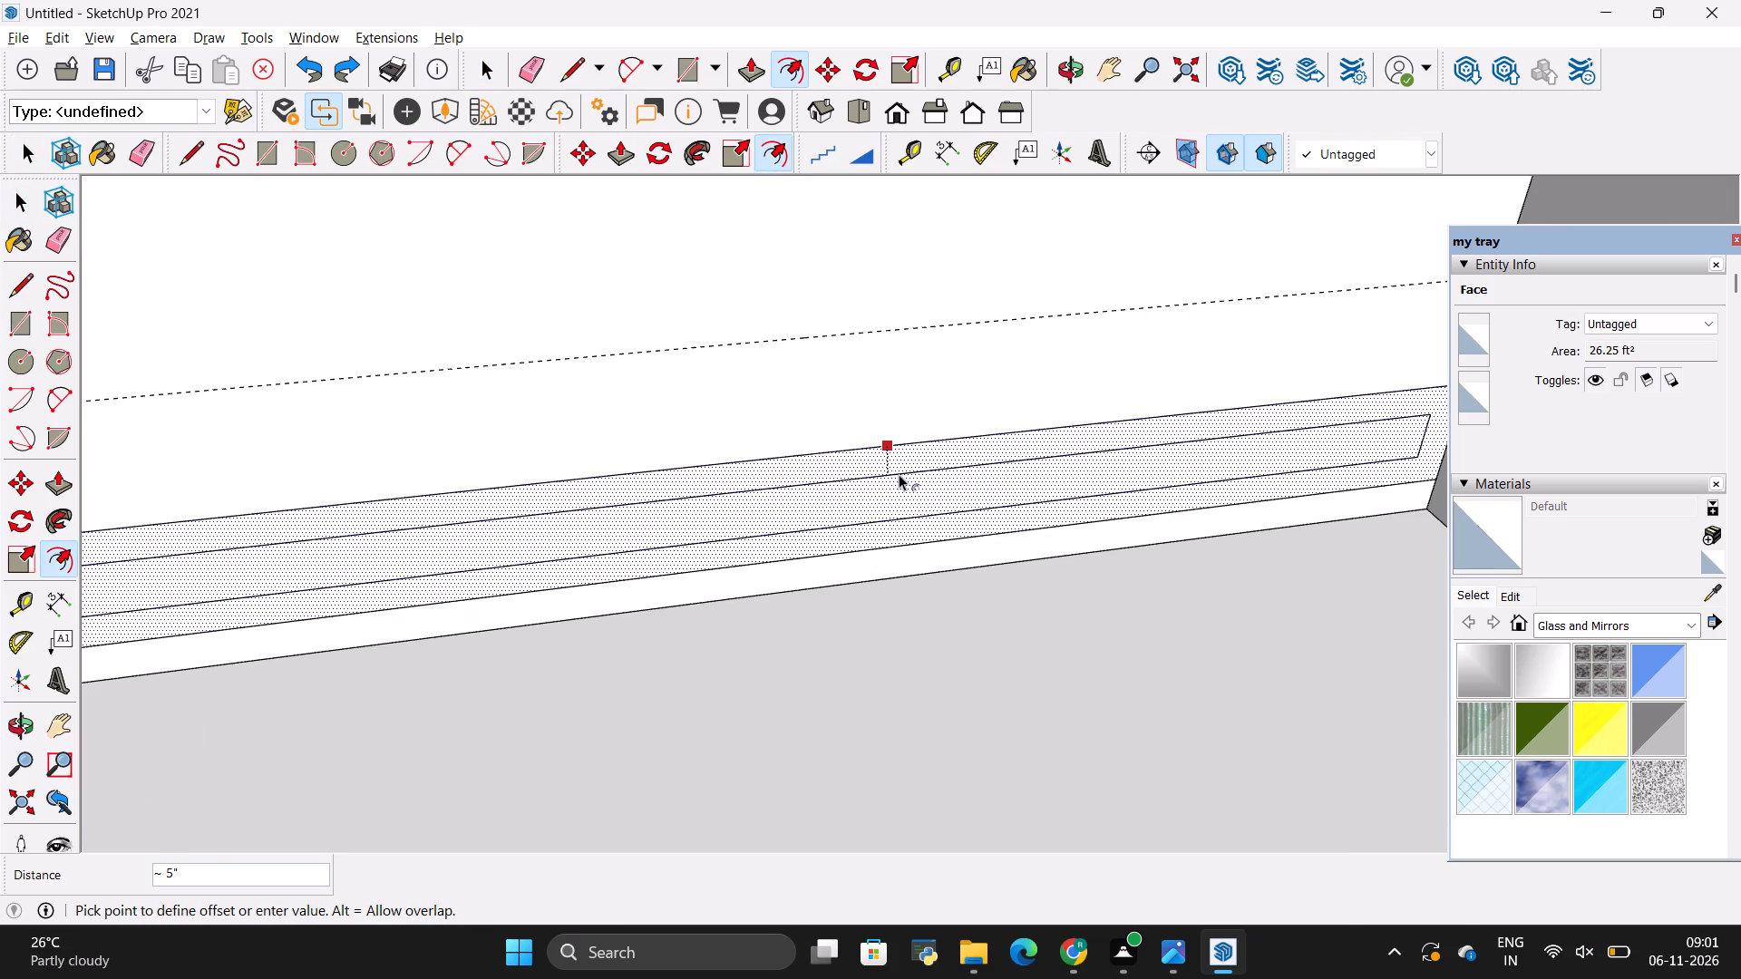
key("BackSpace")
type("2\"")
key("Return")
key("space")
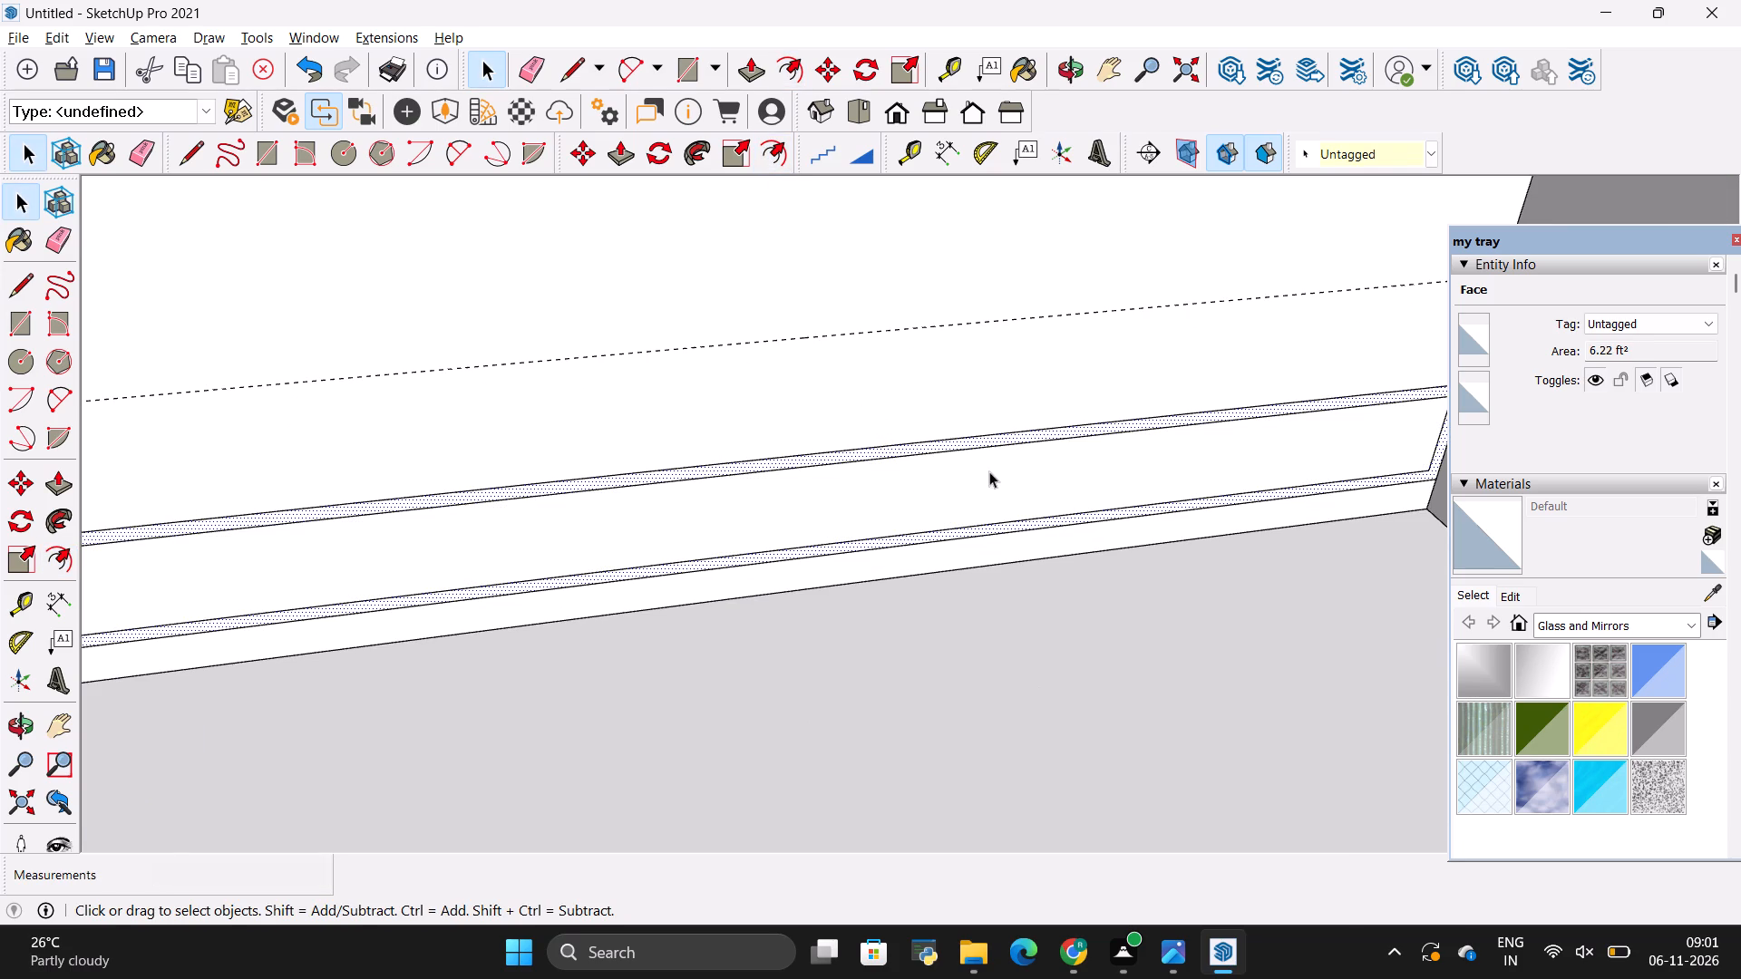
left_click(903, 706)
Place a vertical guide on the long left wall 5' in from the glazed-door wall corner, checking the reference photo.
scroll(906, 710, "down", 5)
key("alt+Tab")
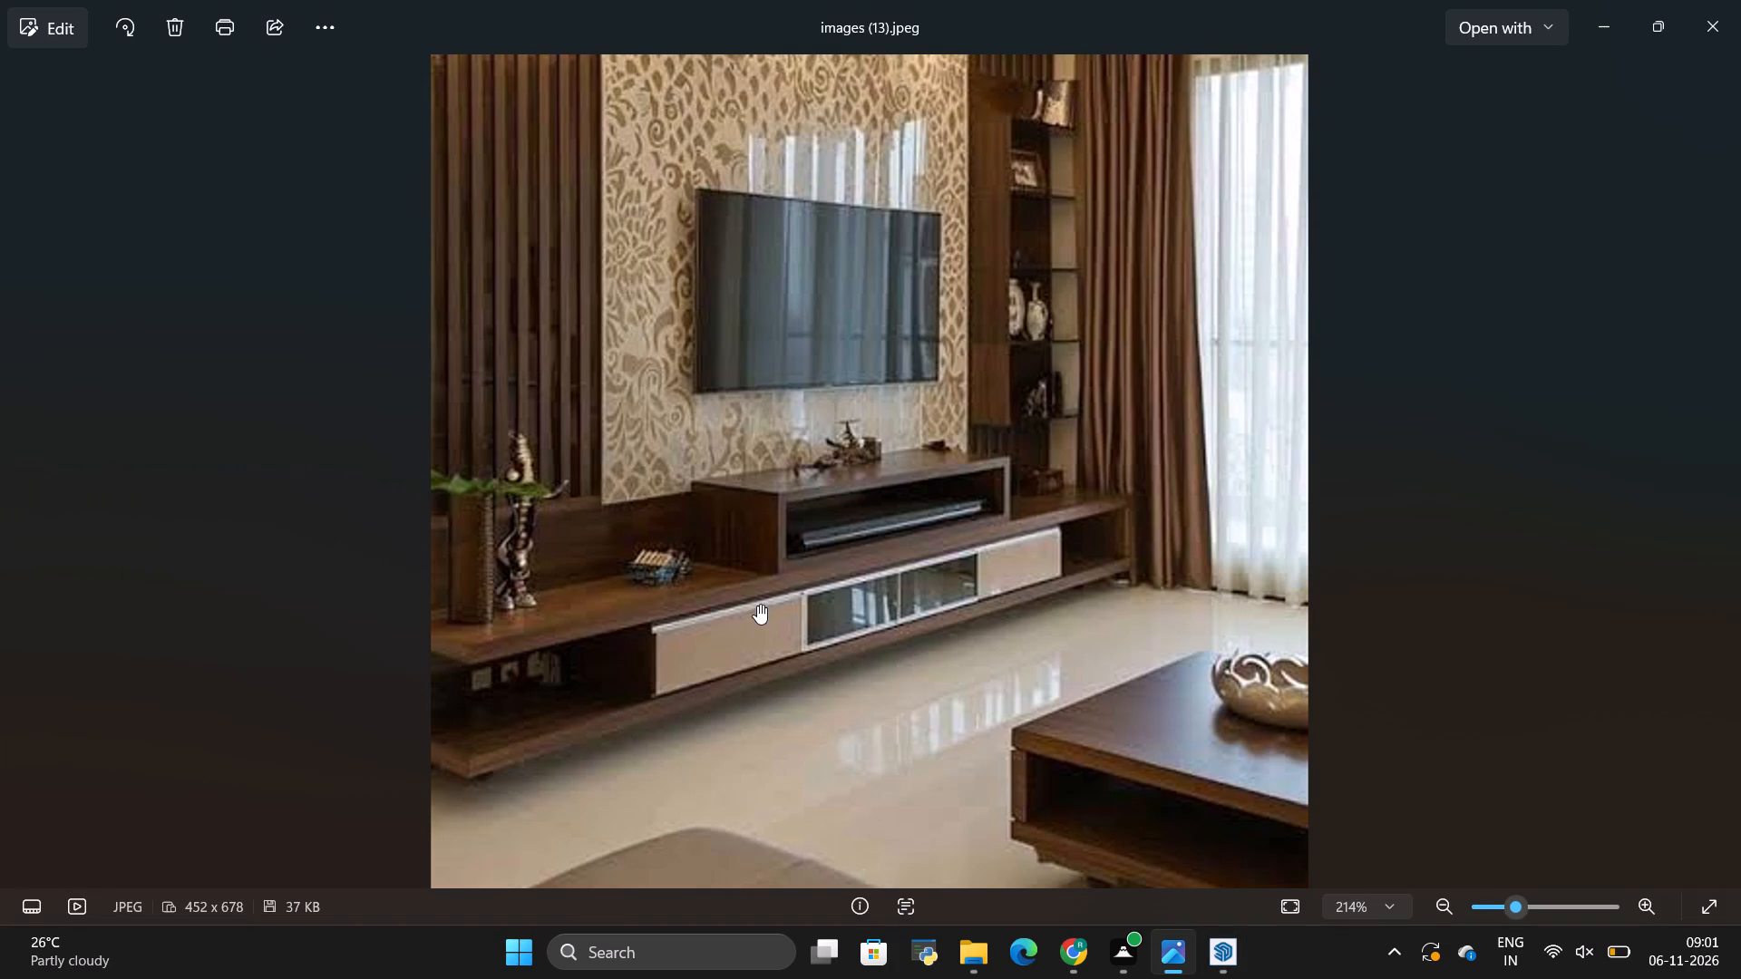
key("alt+Tab")
scroll(559, 593, "down", 4)
scroll(661, 552, "up", 3)
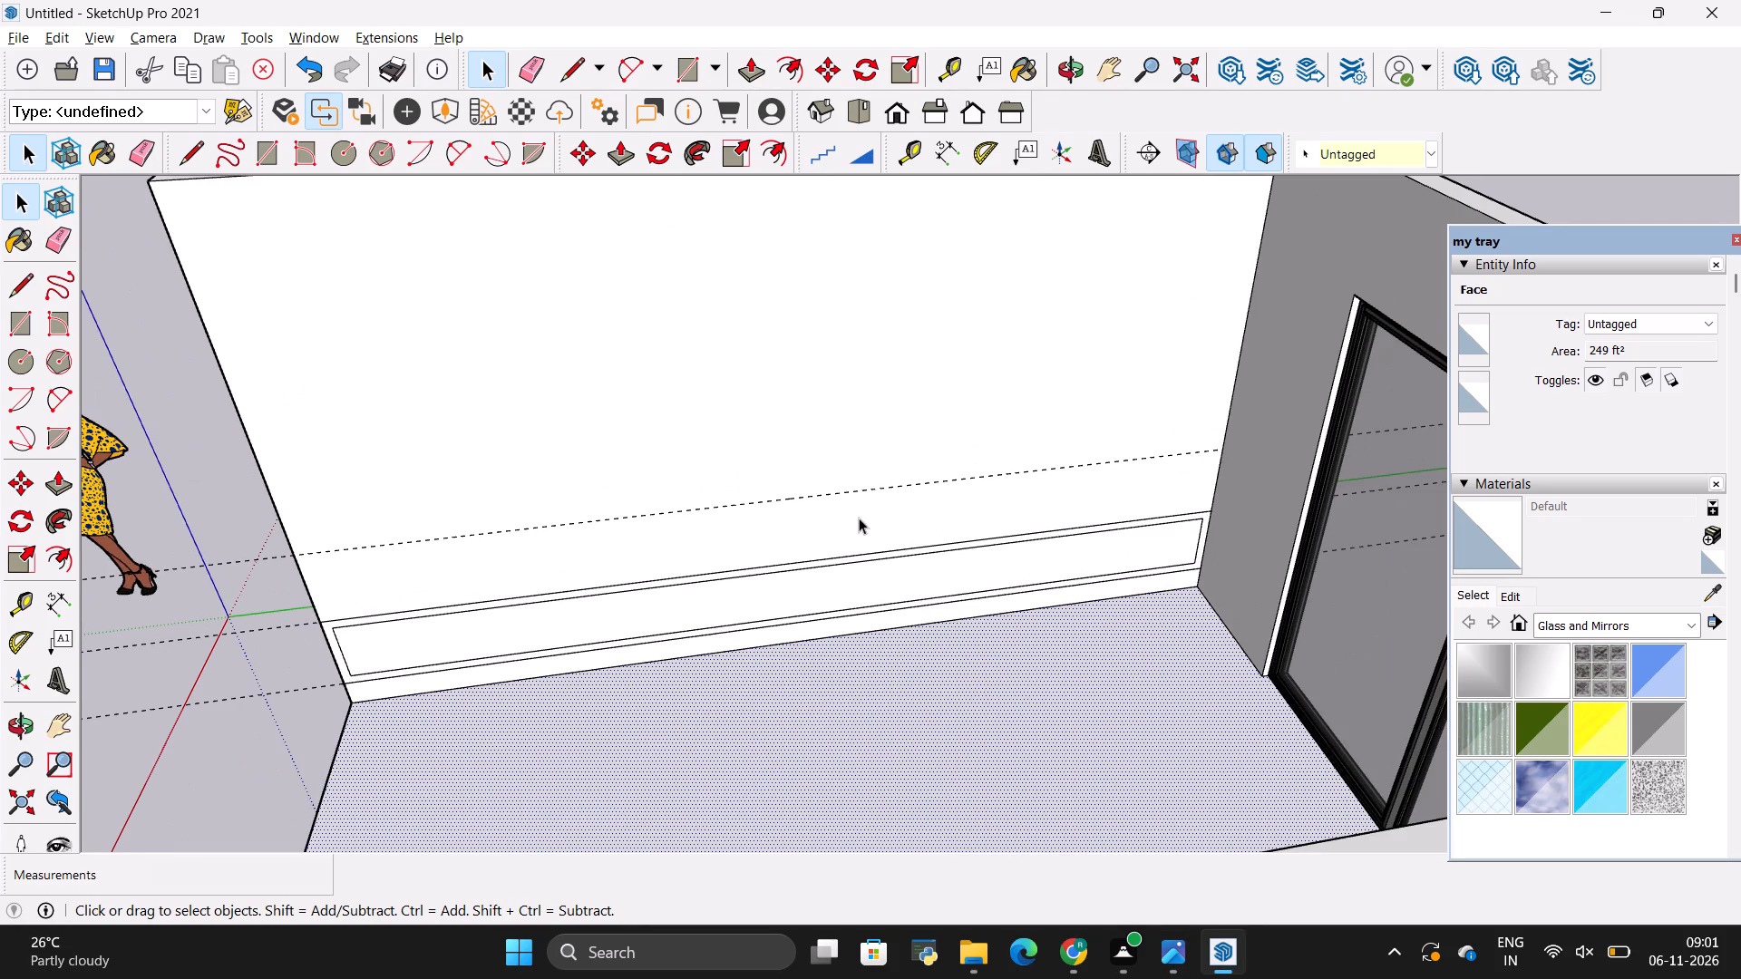
key("t")
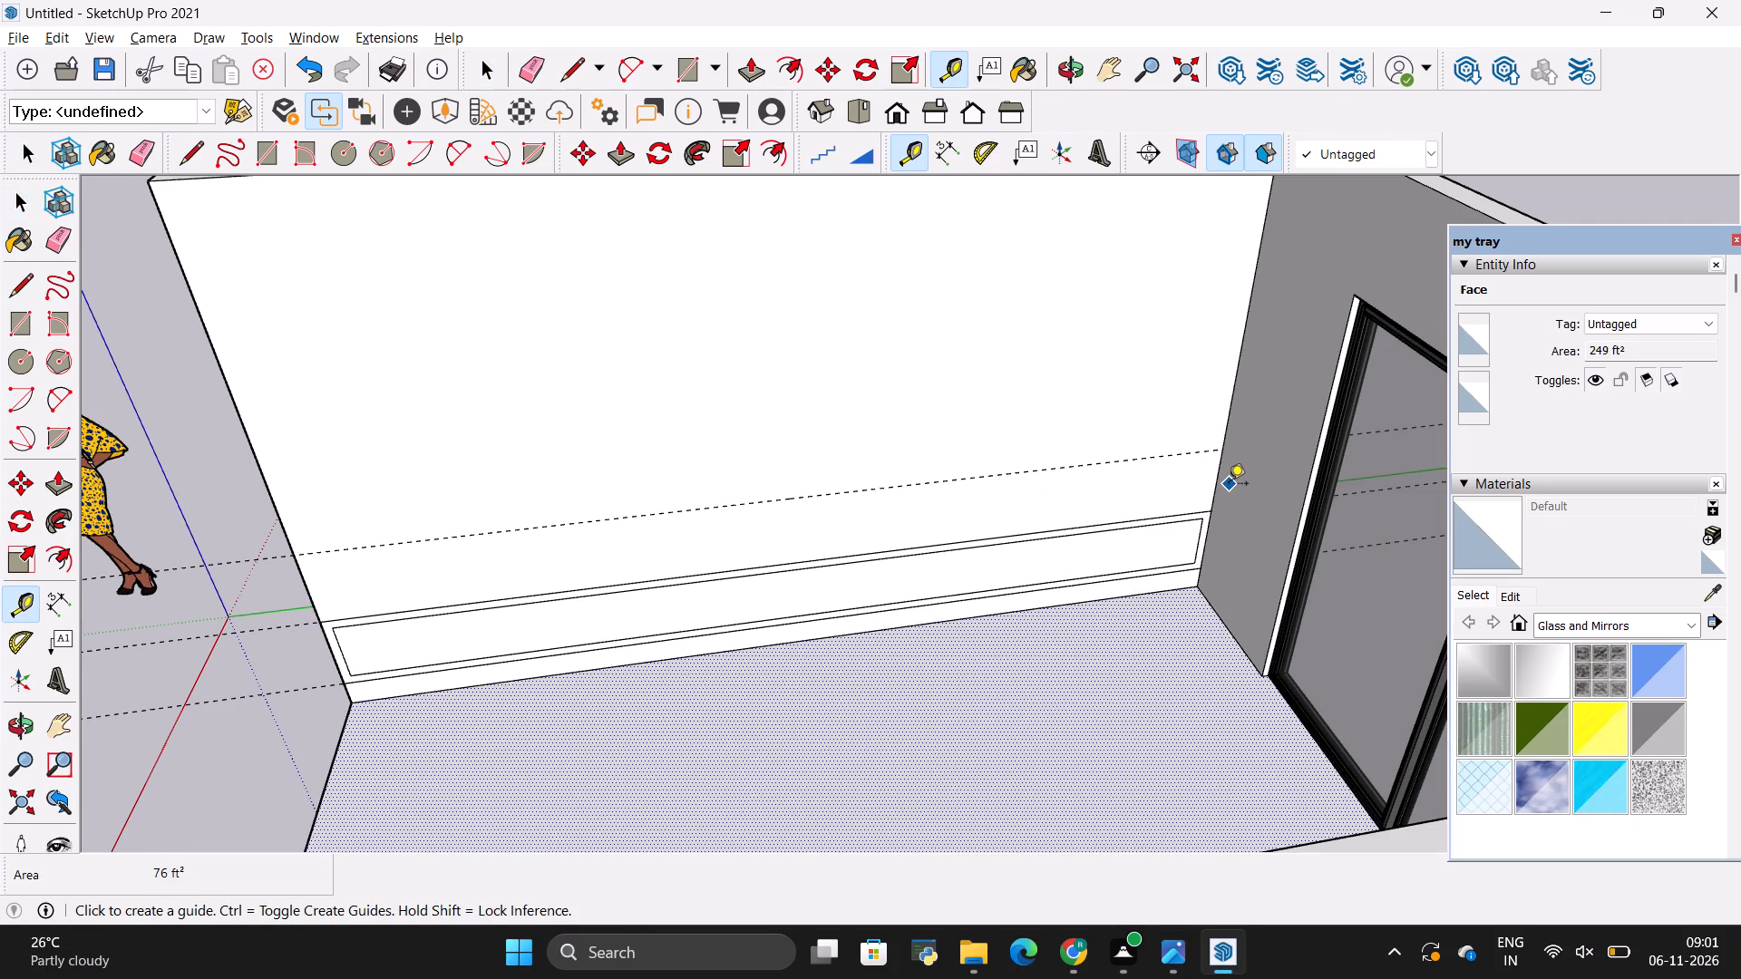
left_click(1215, 485)
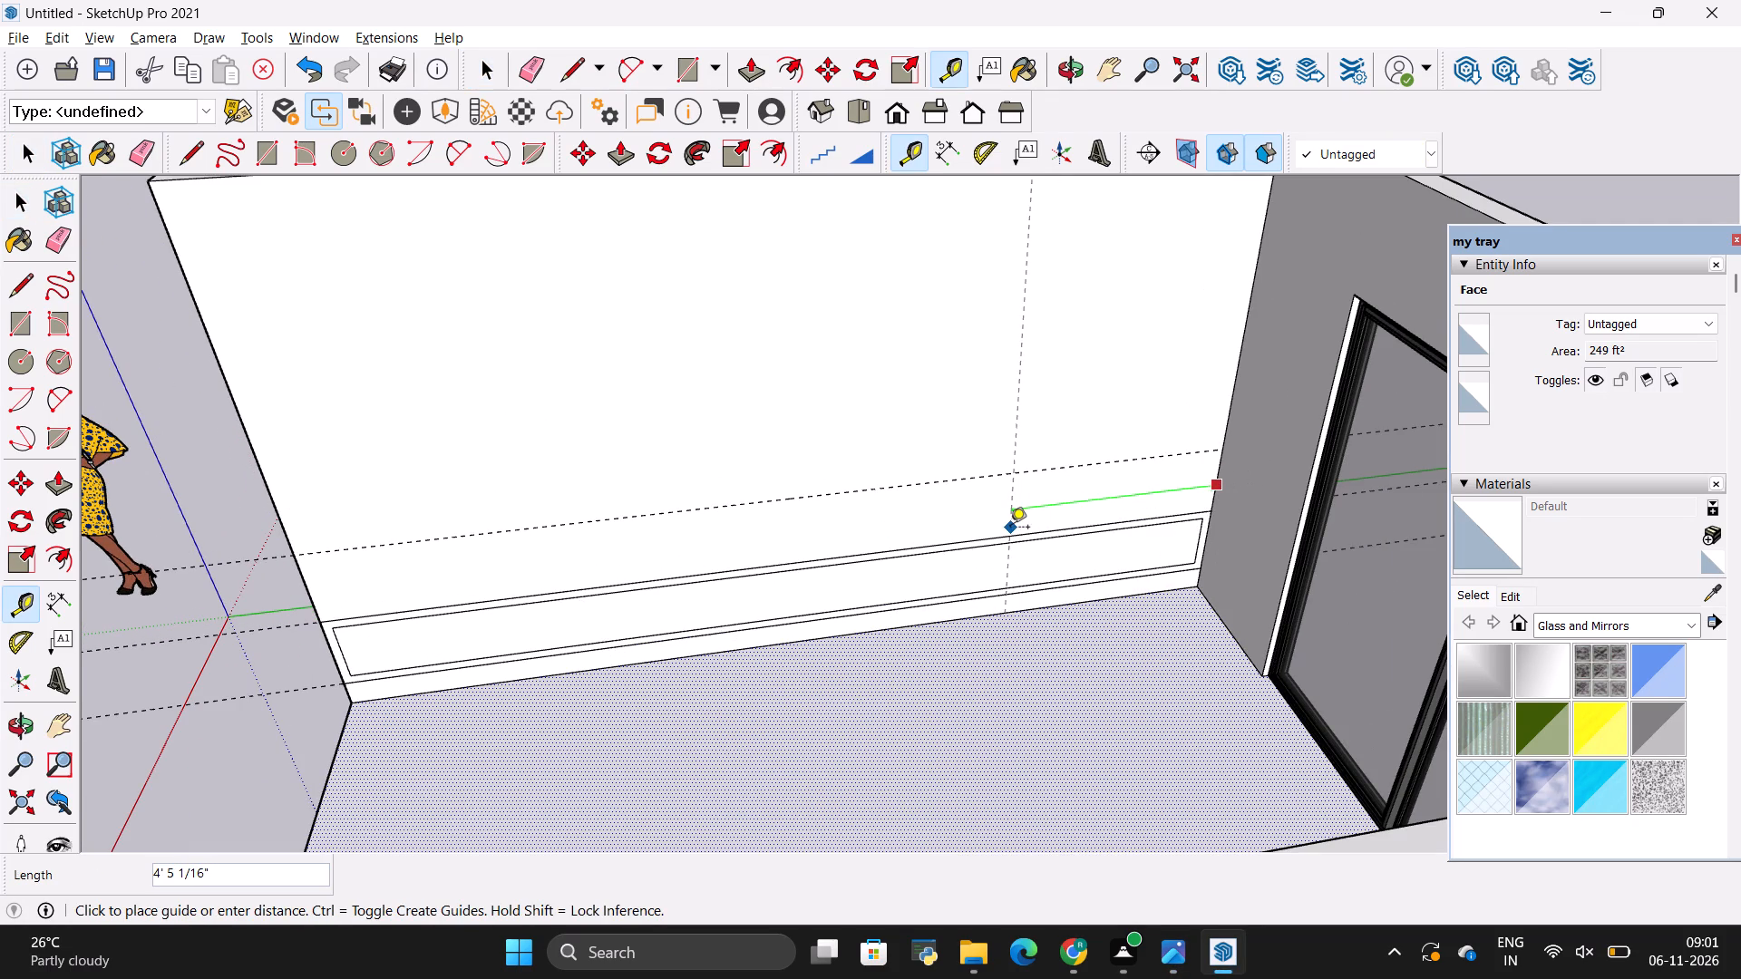
key("alt+Tab")
key("alt+Tab")
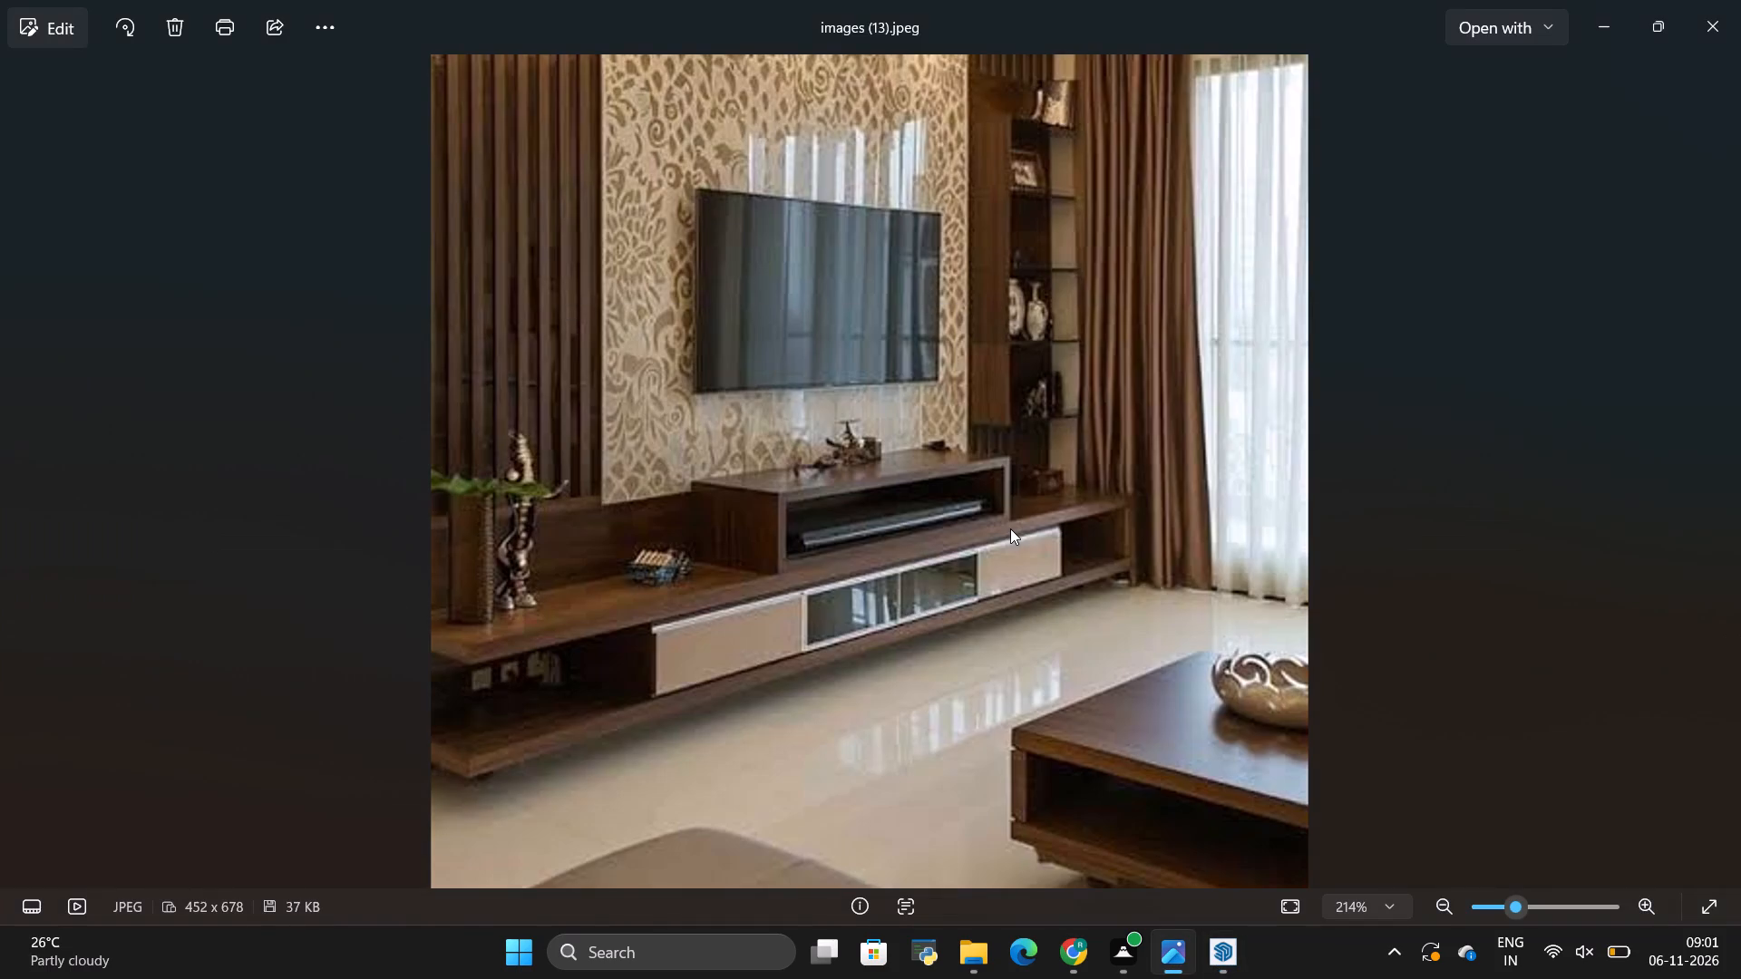
key("BackSpace")
type("5'")
key("Return")
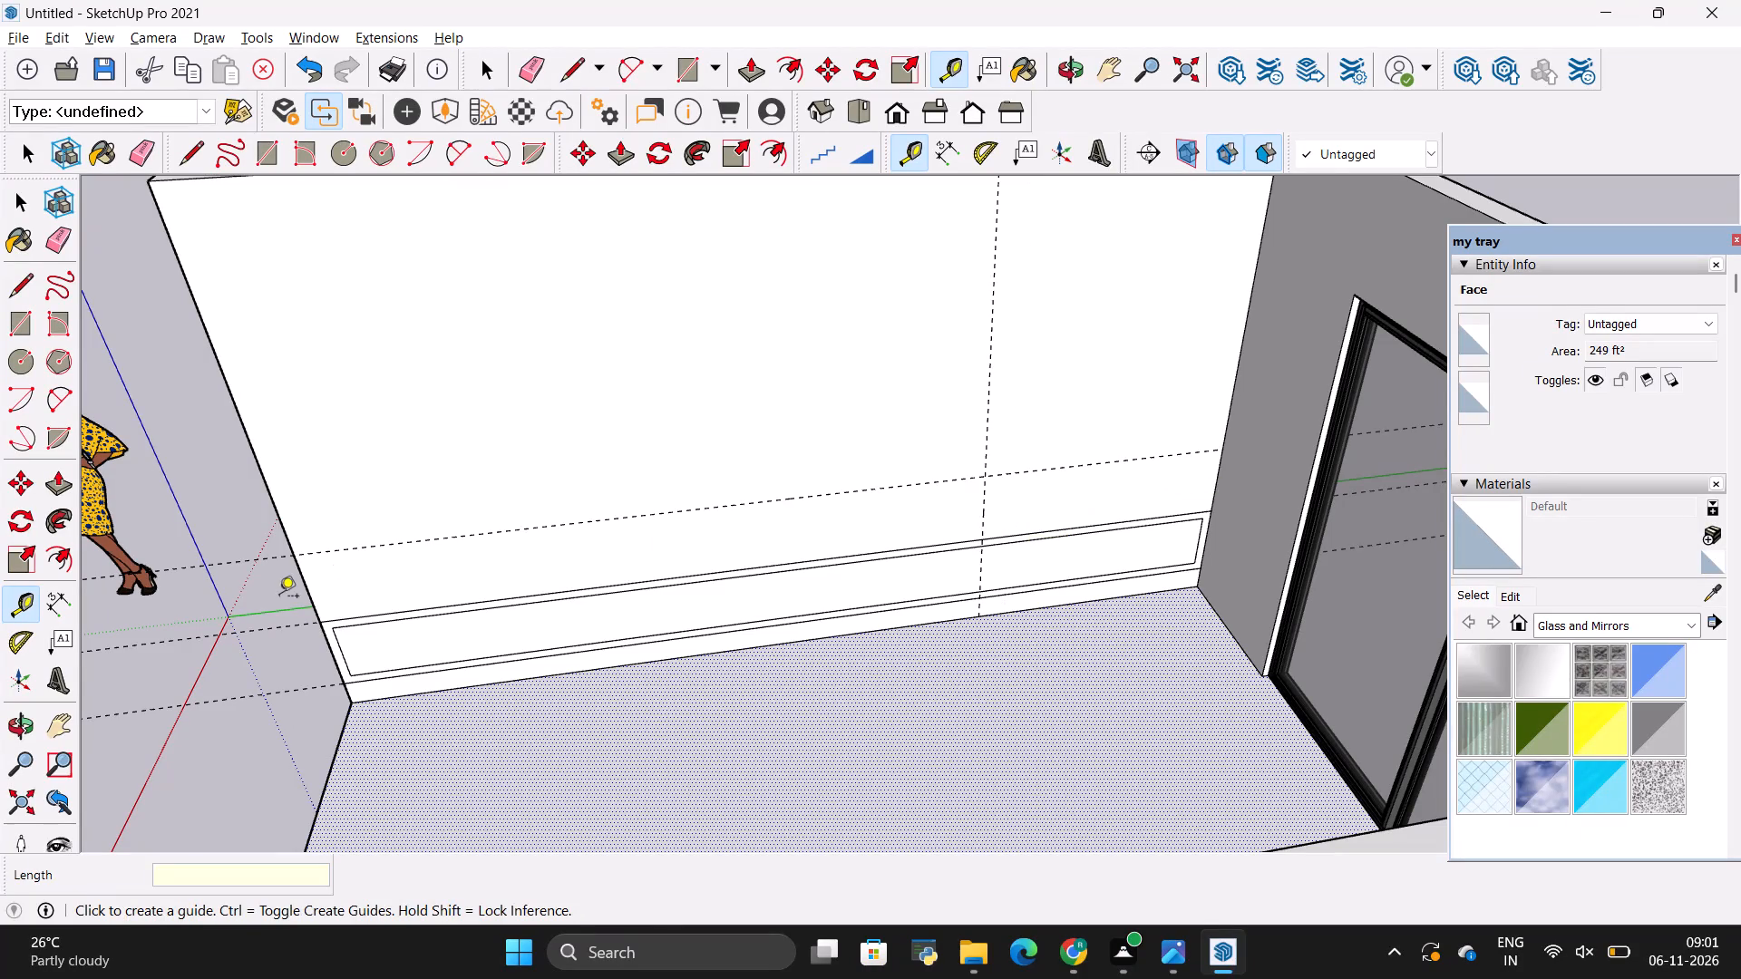
Place another vertical guide on the long left wall 5' in from its opposite end.
left_click(310, 588)
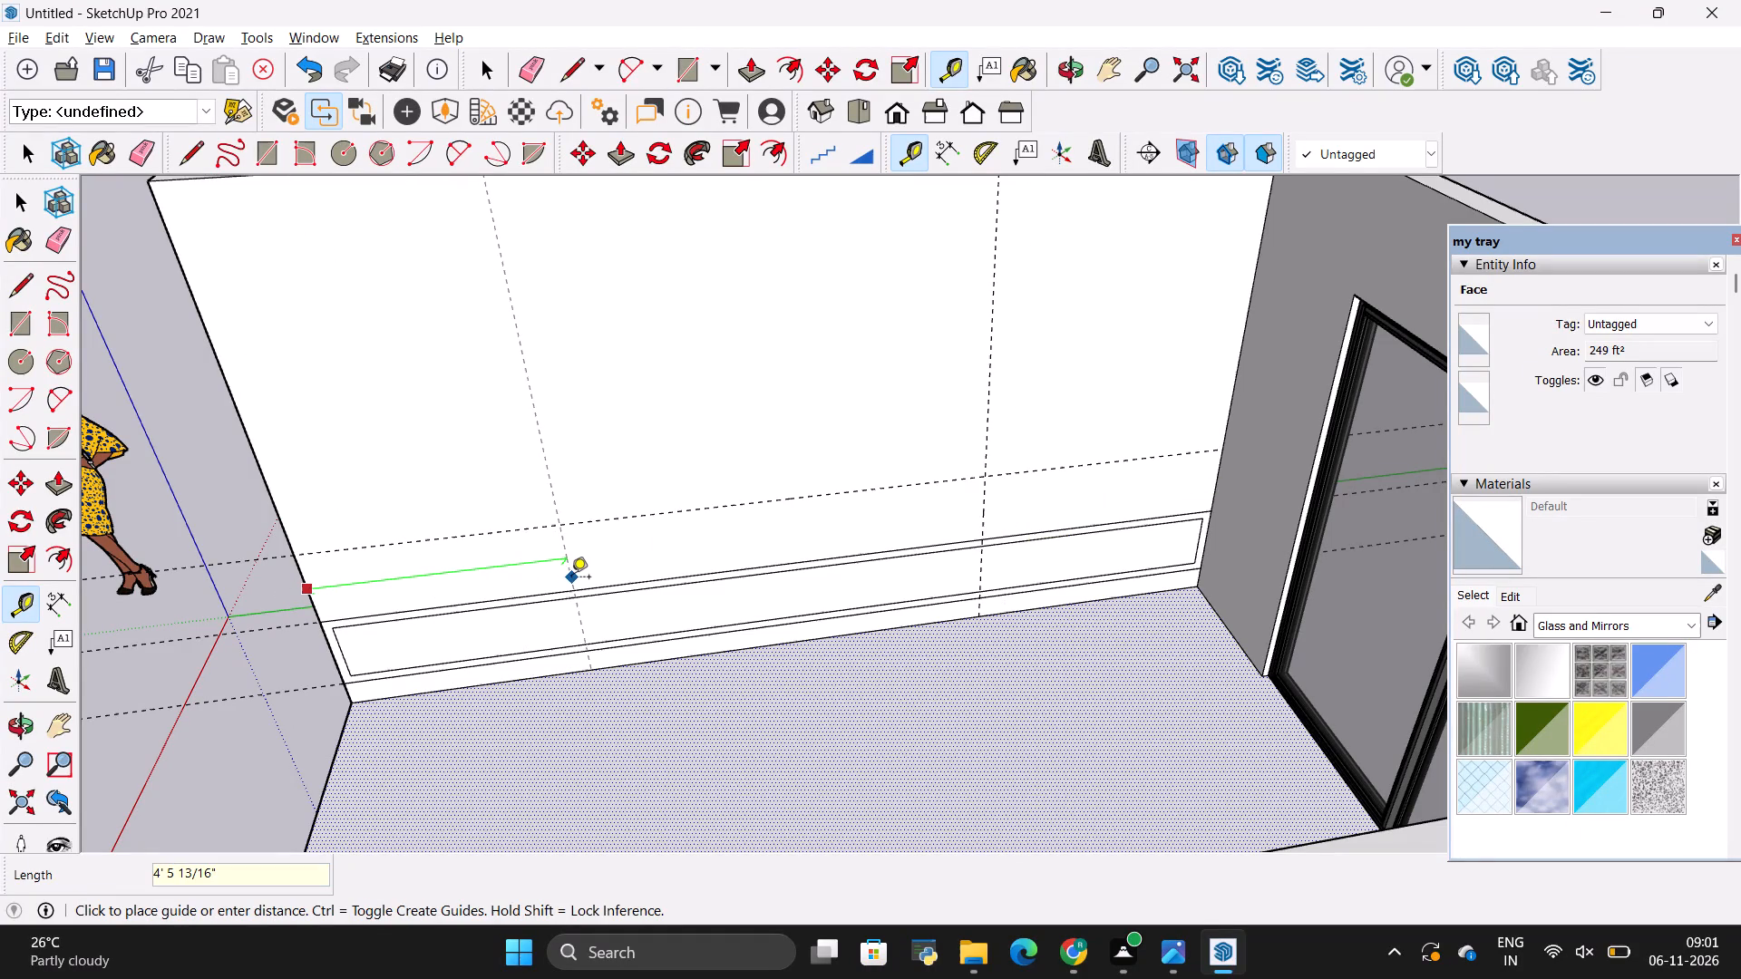
key("BackSpace")
type("5'")
key("Return")
key("space")
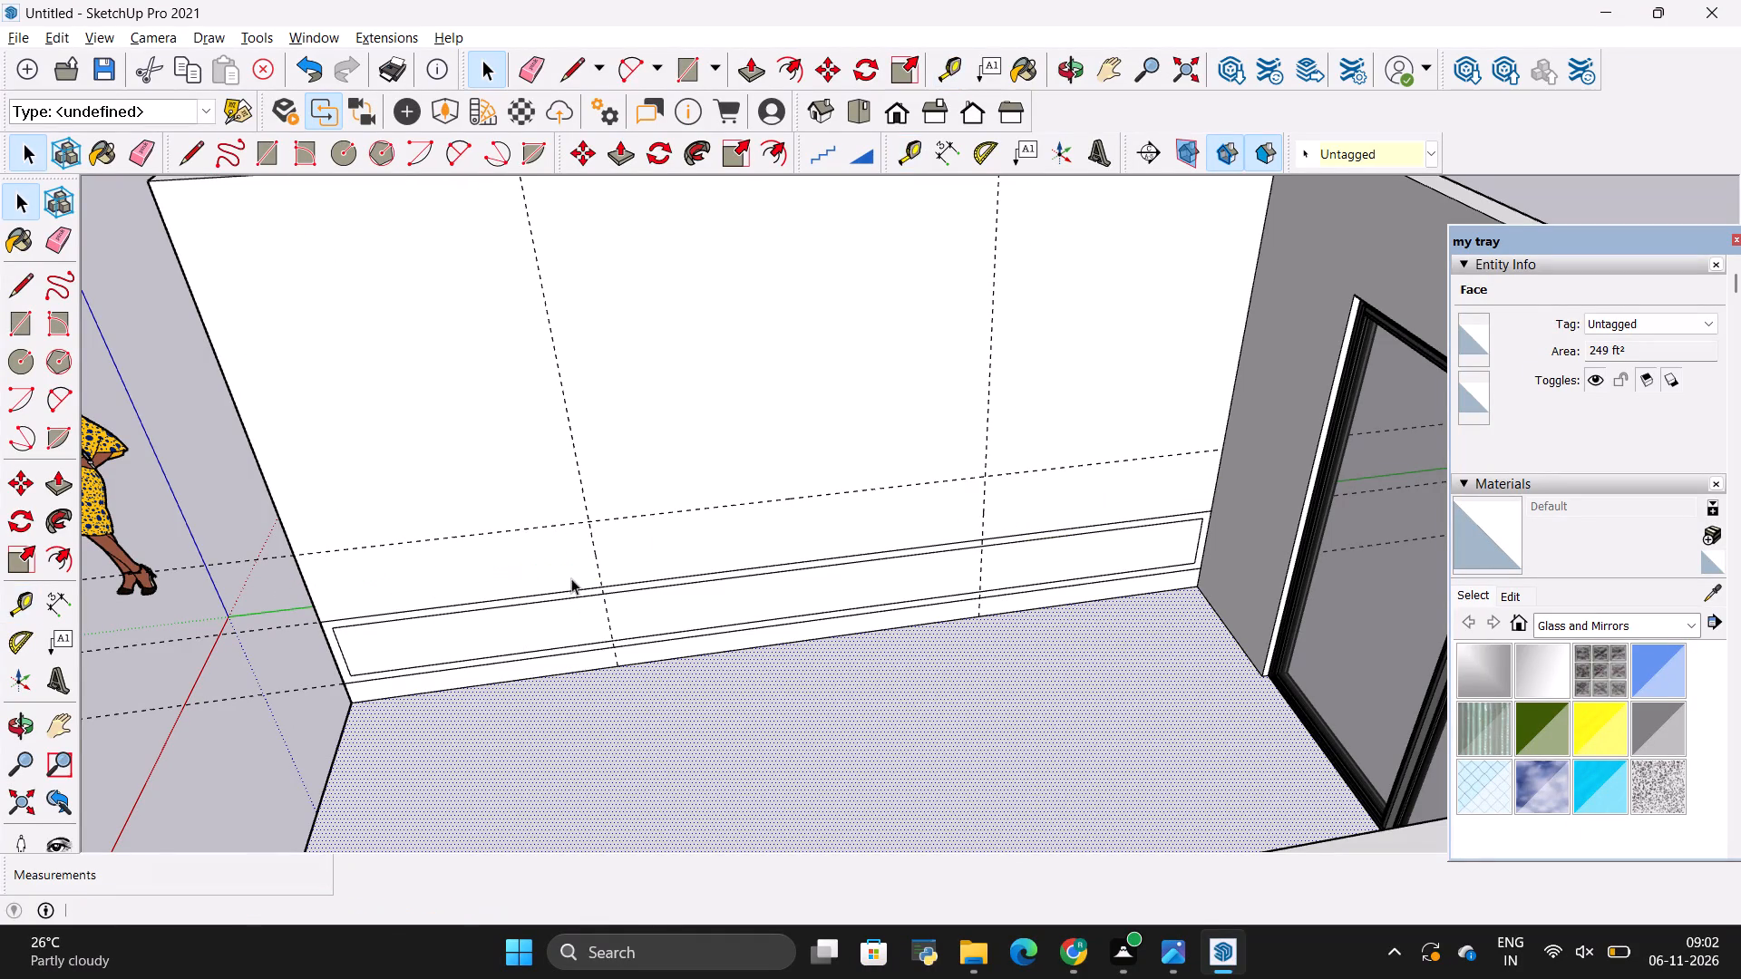
Draw a rectangle between the two vertical guides, from the upper horizontal guide down to the long rectangle's top edge.
scroll(722, 693, "down", 4)
scroll(729, 674, "up", 2)
key("r")
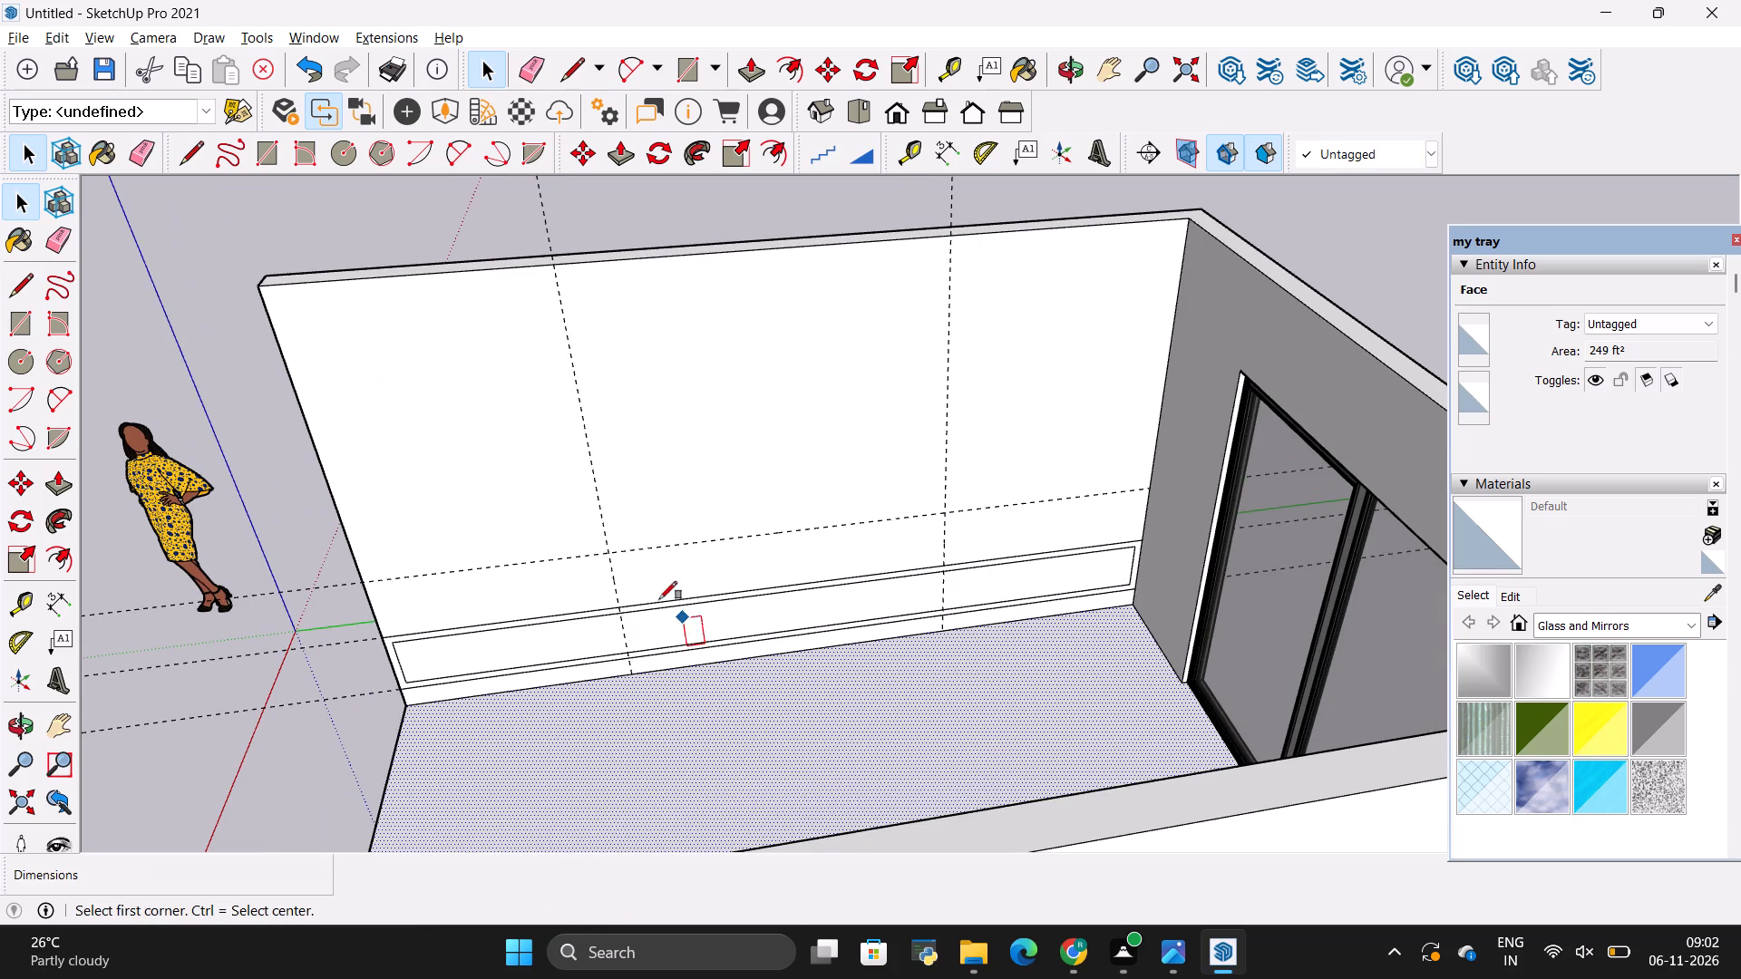
left_click(608, 554)
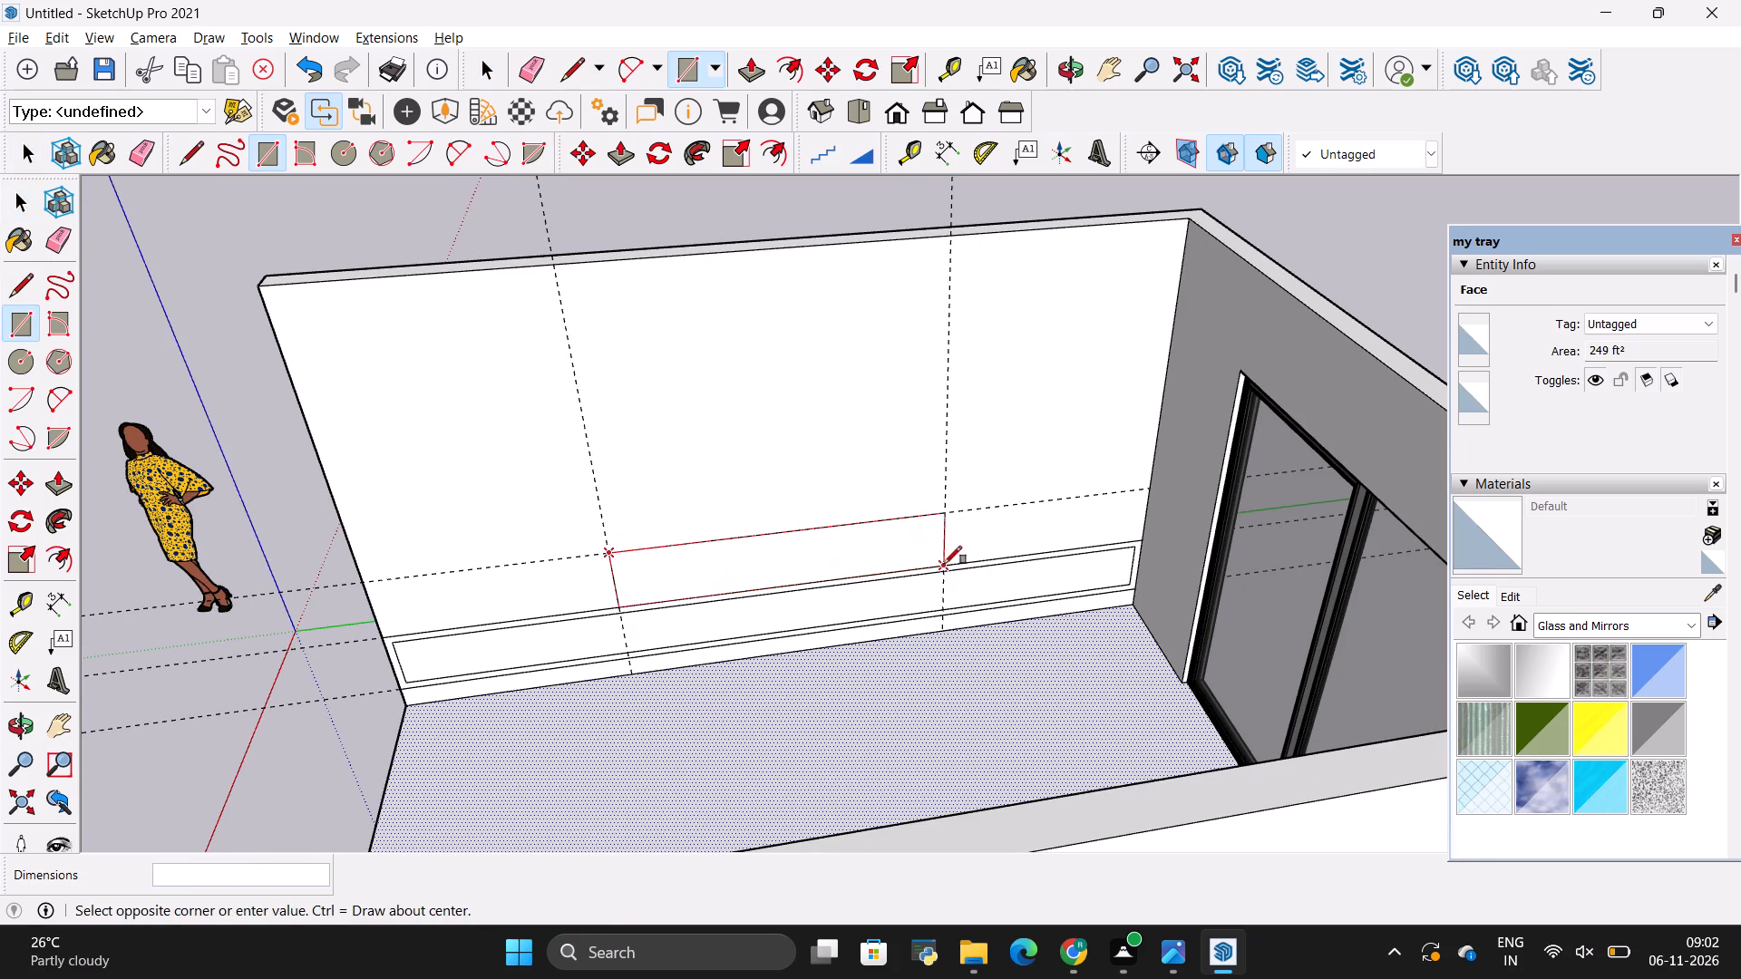
left_click(945, 564)
key("space")
Check the raised box in the reference photo and offset the new upper rectangle 2" inward, selecting its inner face.
left_click(856, 562)
key("alt+Tab")
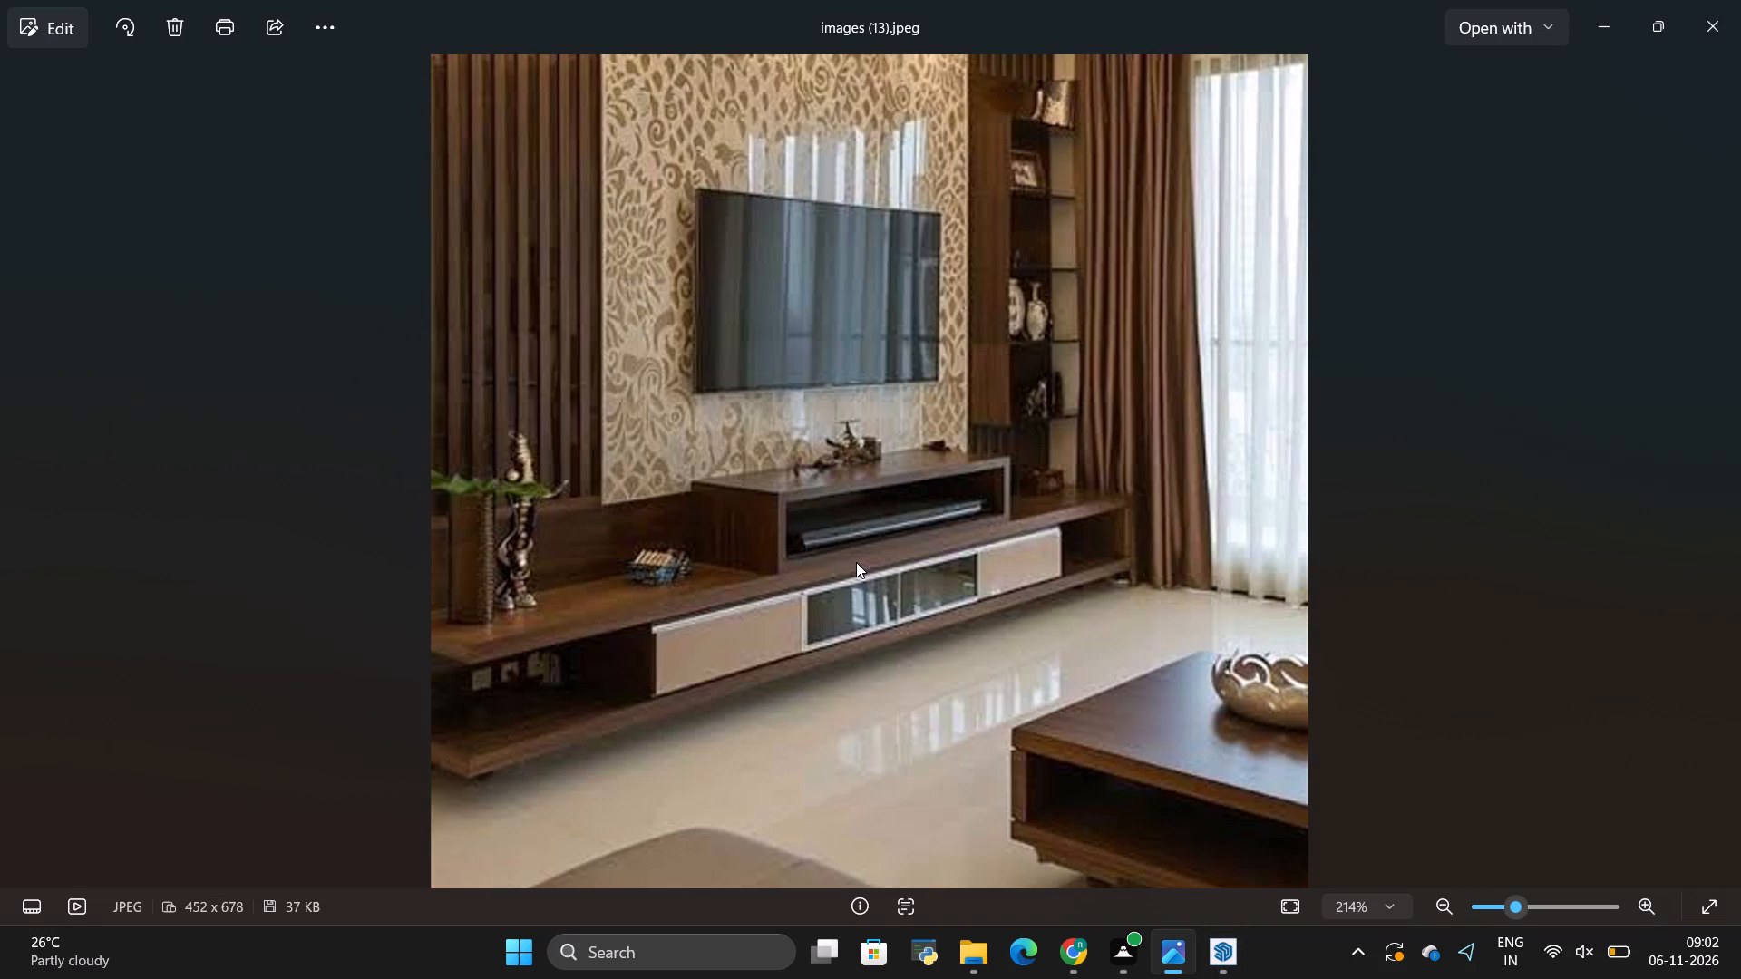
scroll(871, 546, "up", 2)
scroll(880, 658, "down", 3)
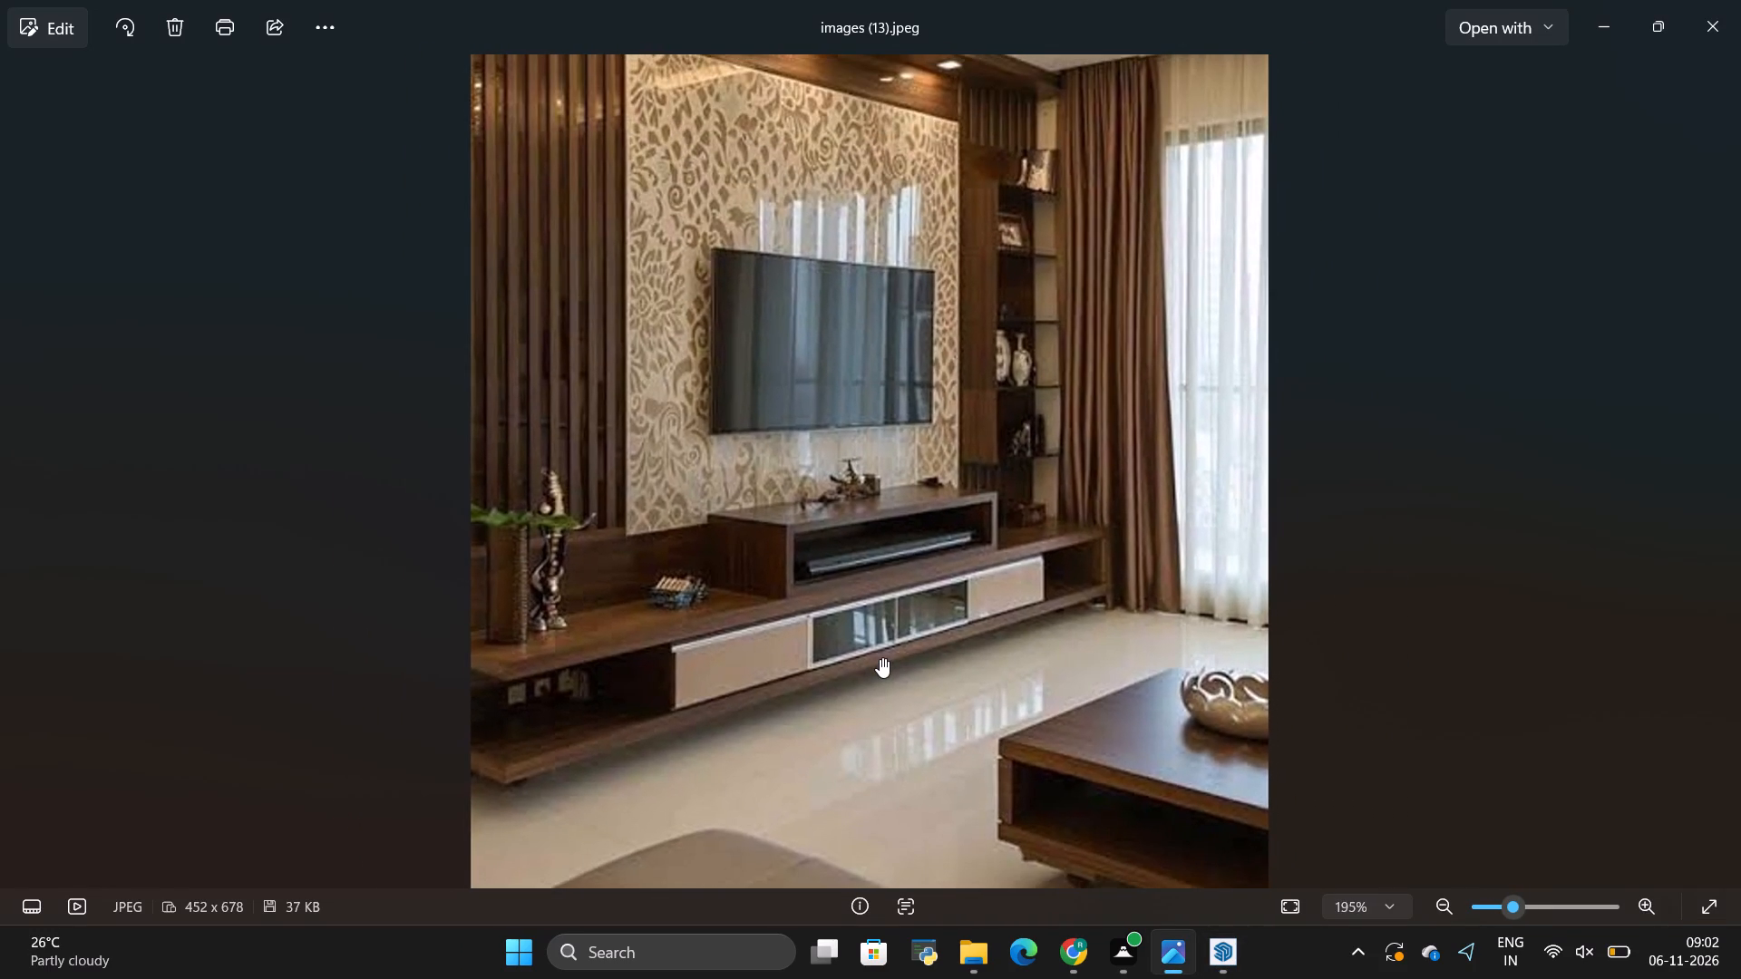
key("alt+Tab")
scroll(824, 602, "up", 5)
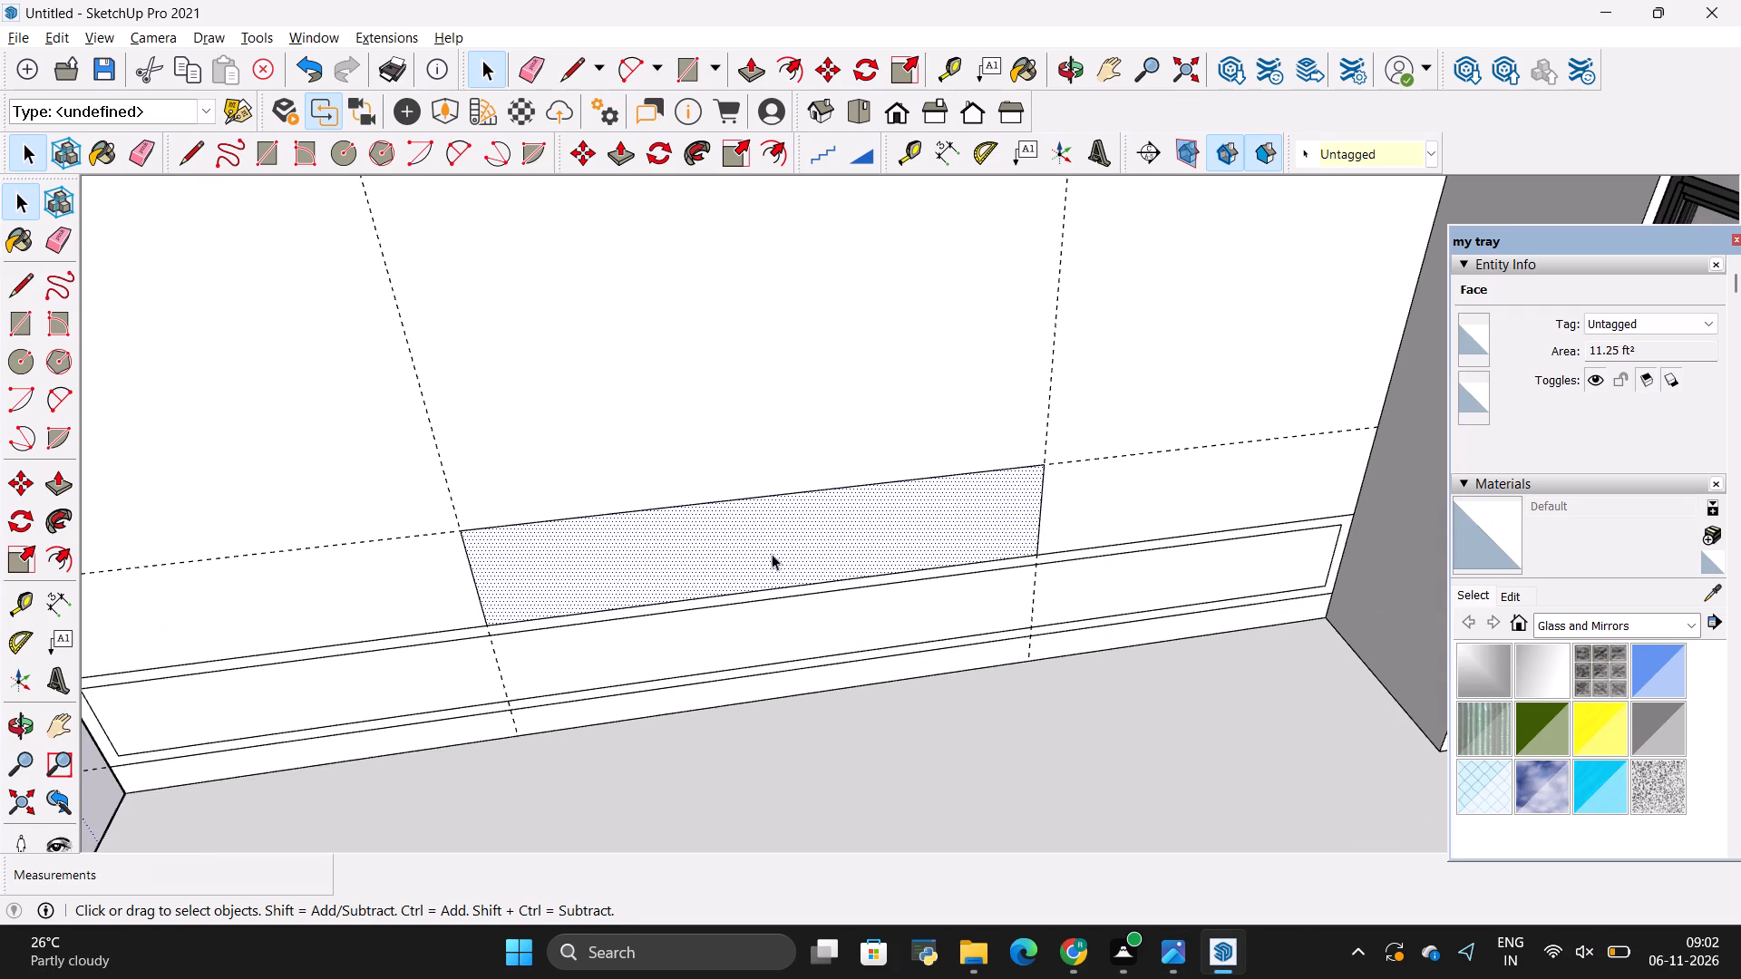
left_click(764, 150)
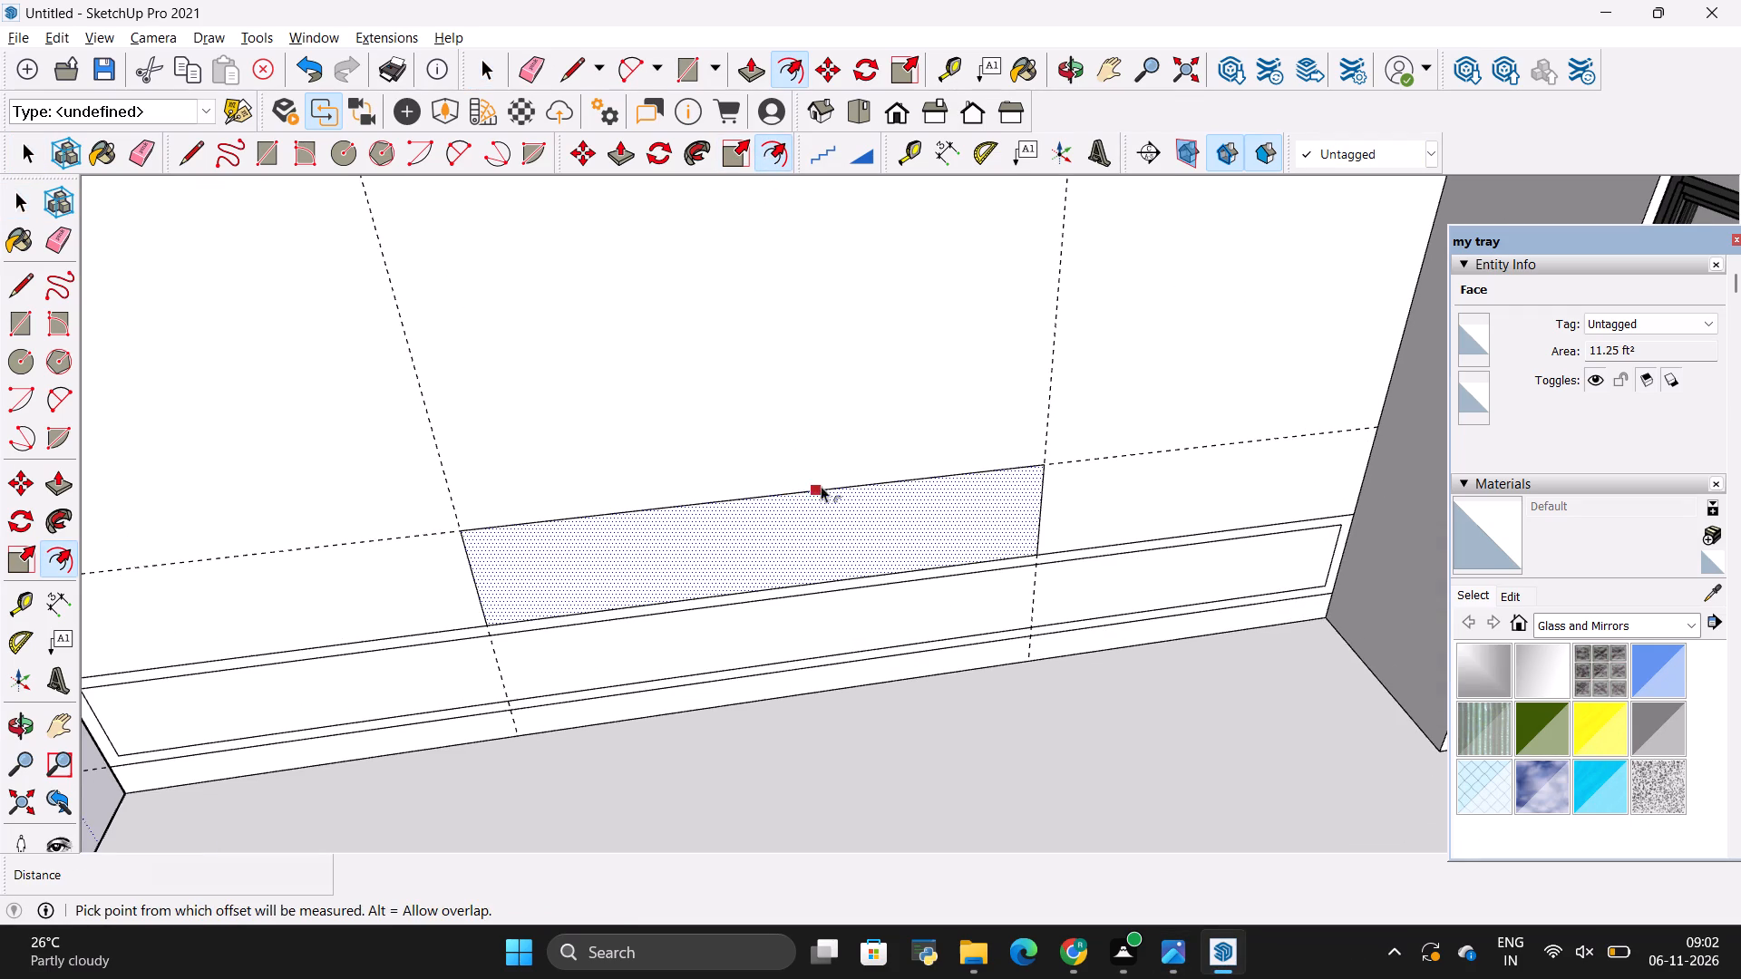
left_click(866, 513)
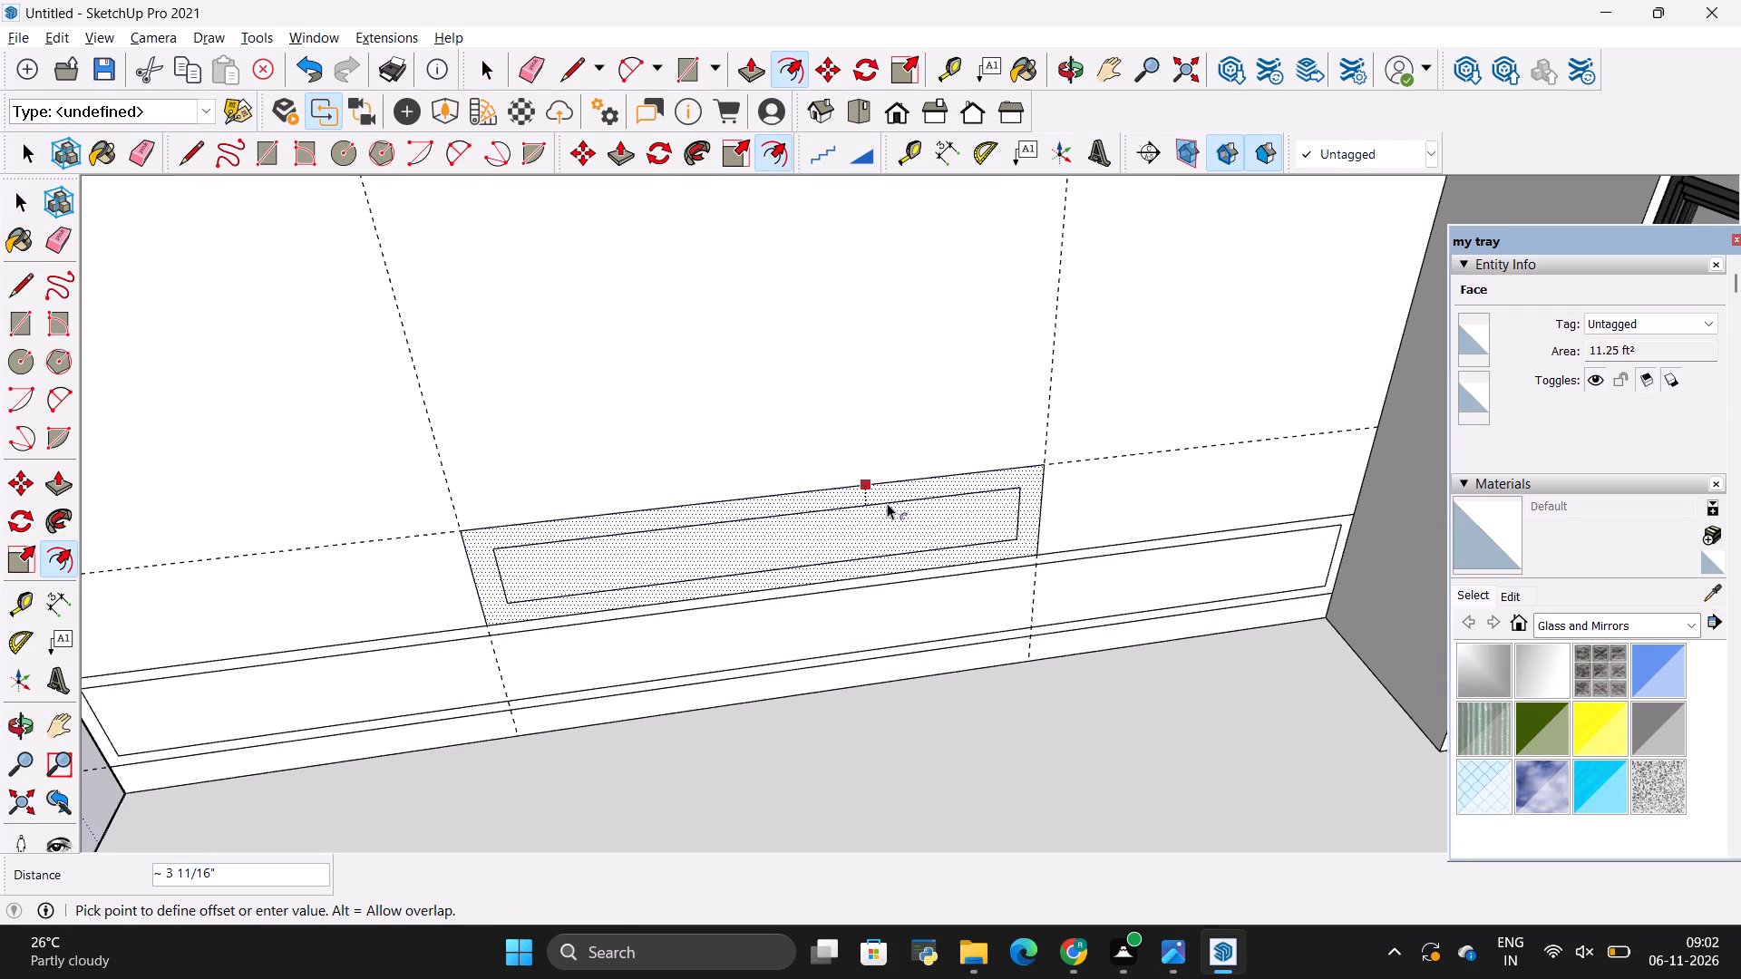
key("BackSpace")
key("2")
key("shift+quotedbl")
key("Return")
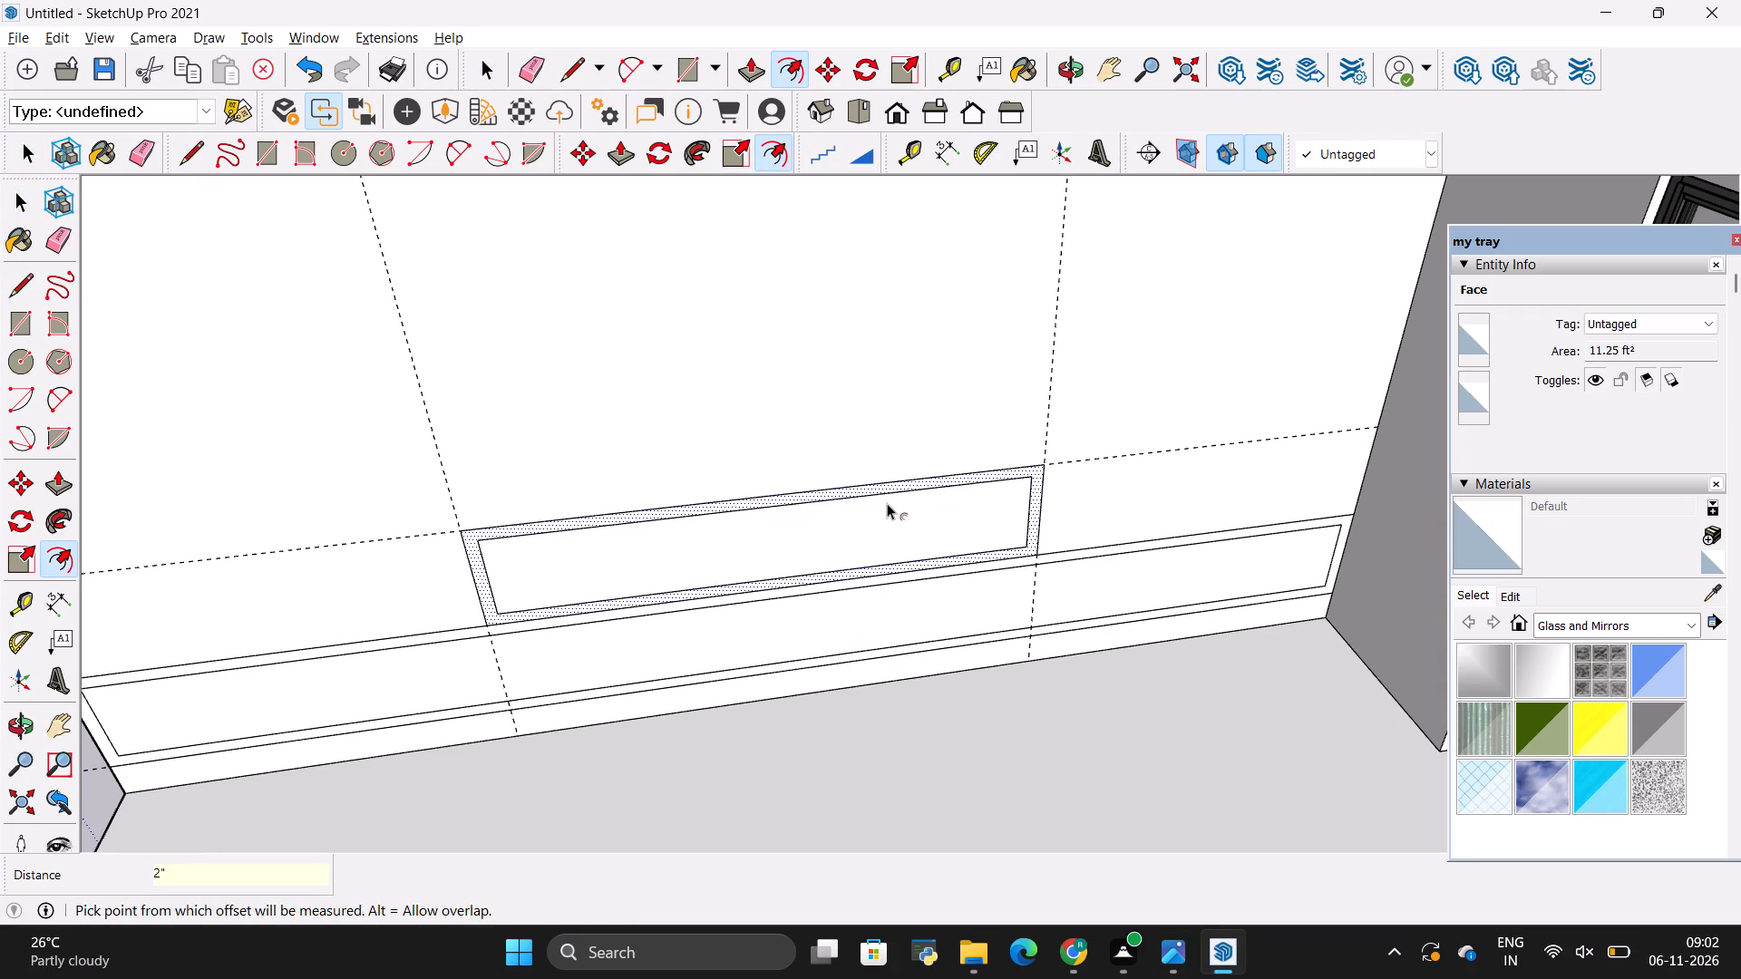
key("space")
left_click(887, 503)
Study the TV unit's raised box, drawers and open ends in the reference photo against the wall outlines.
key("alt+Tab")
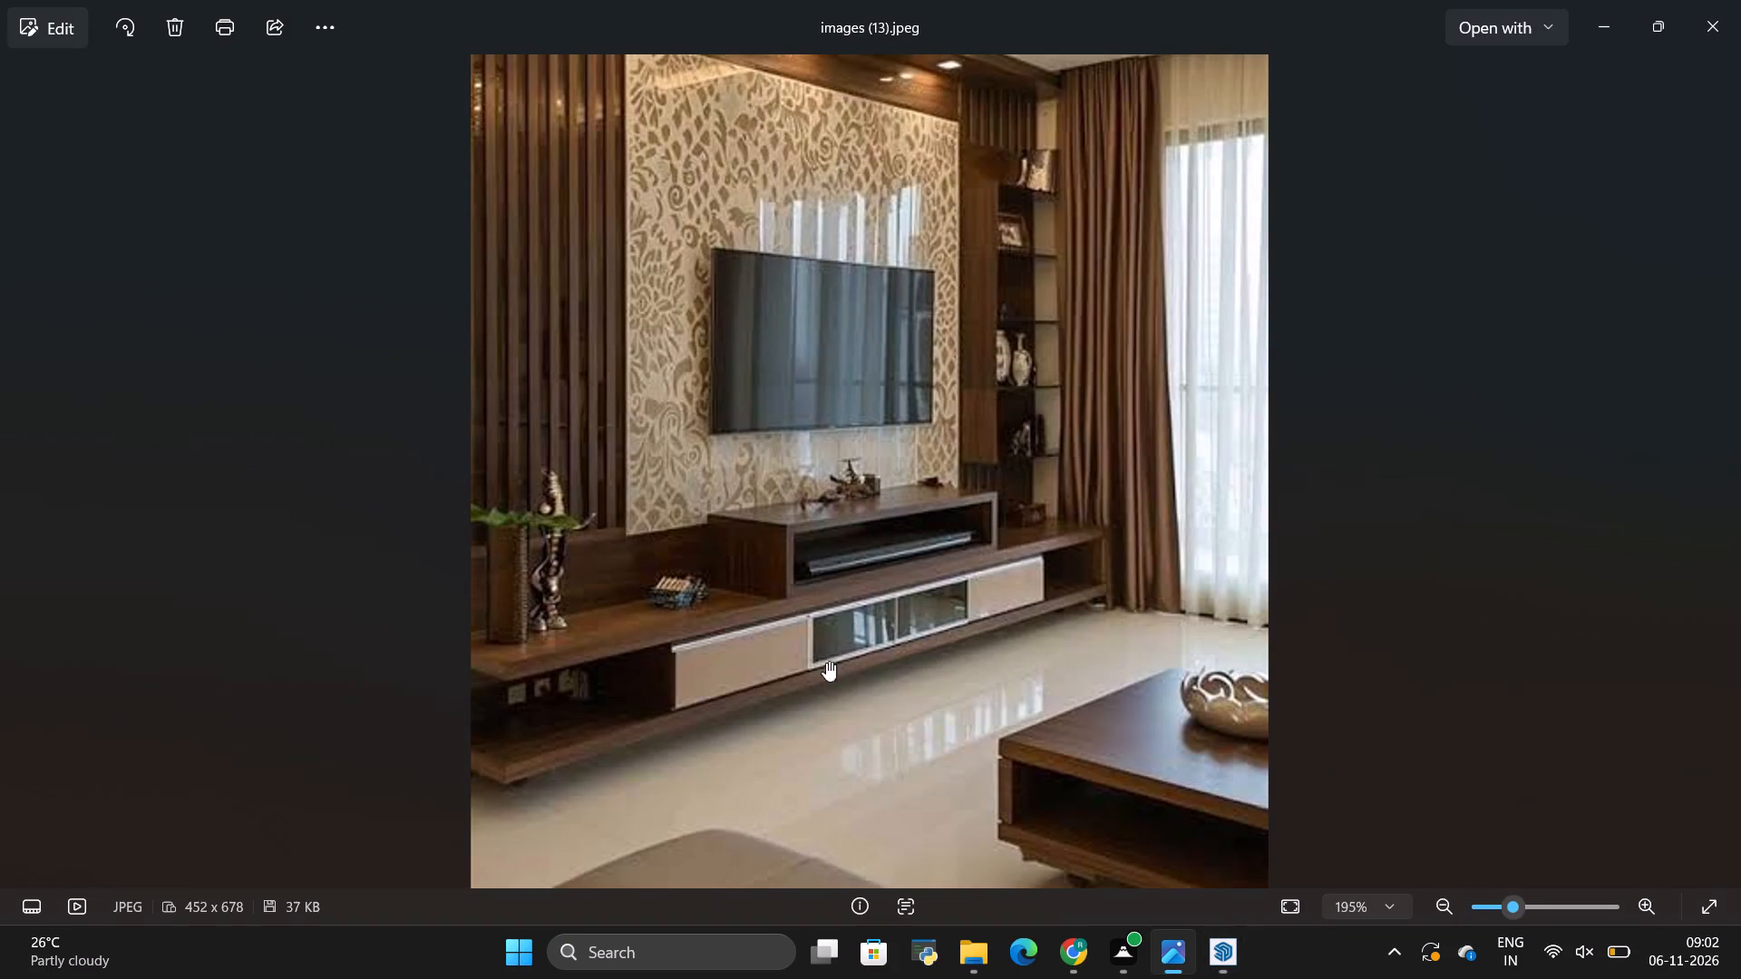
scroll(896, 638, "down", 2)
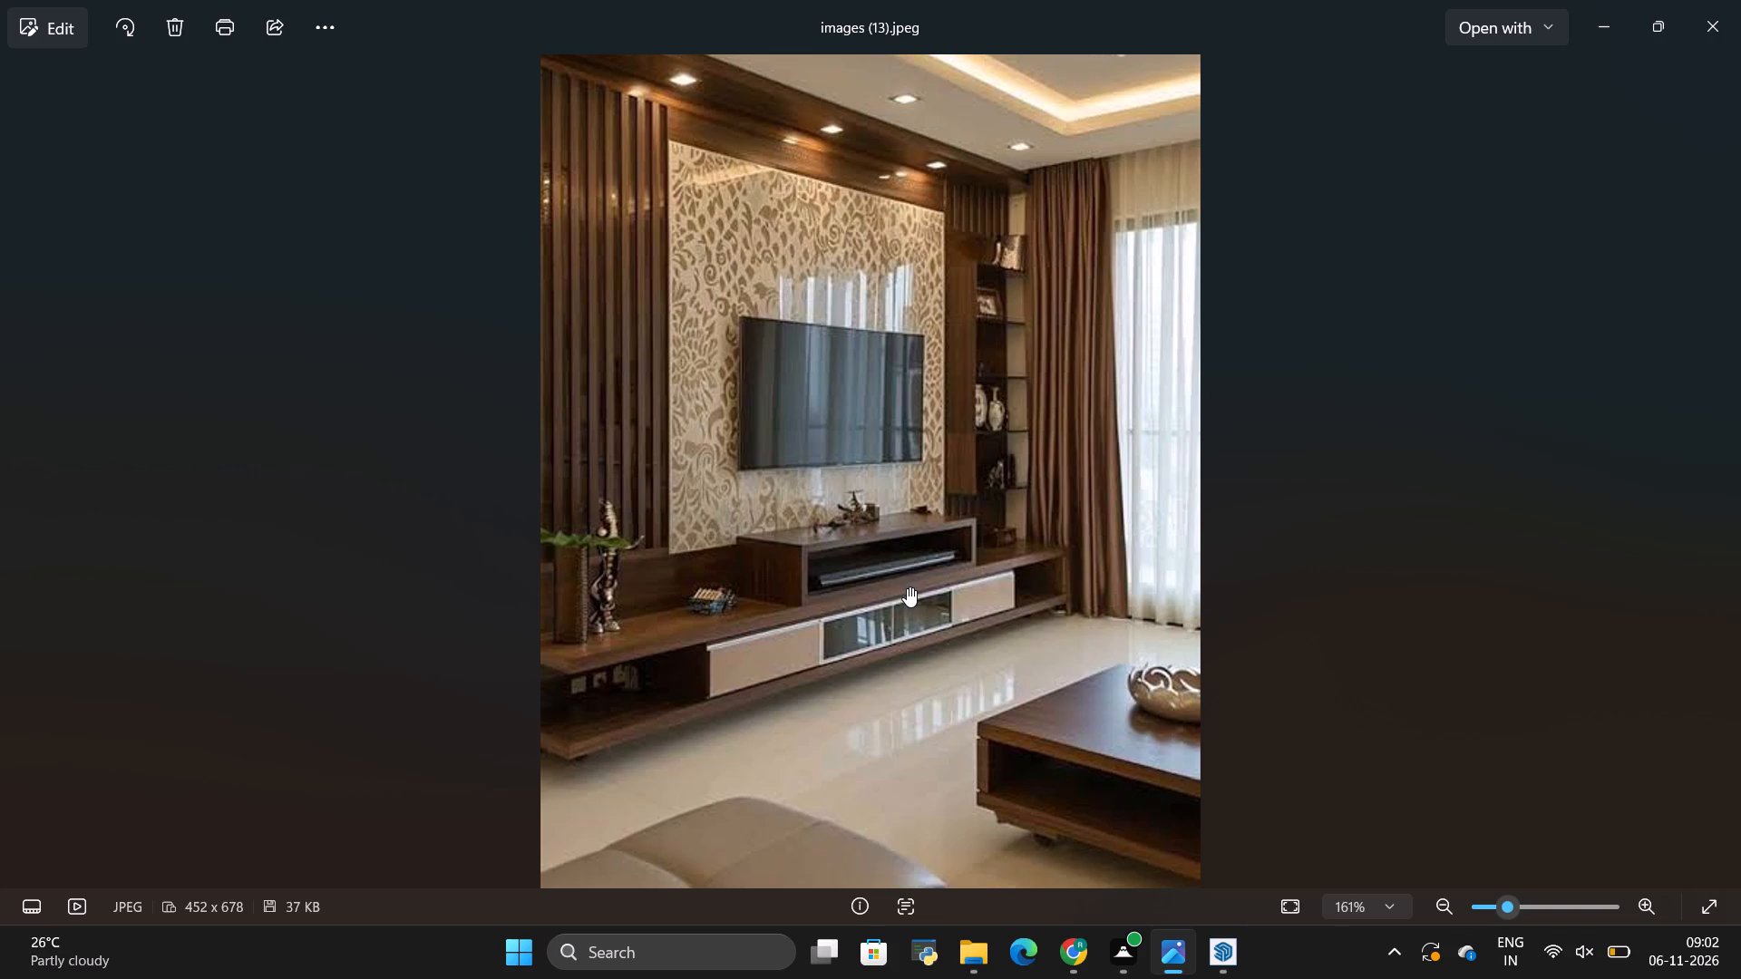
key("alt+Tab")
key("alt+Tab")
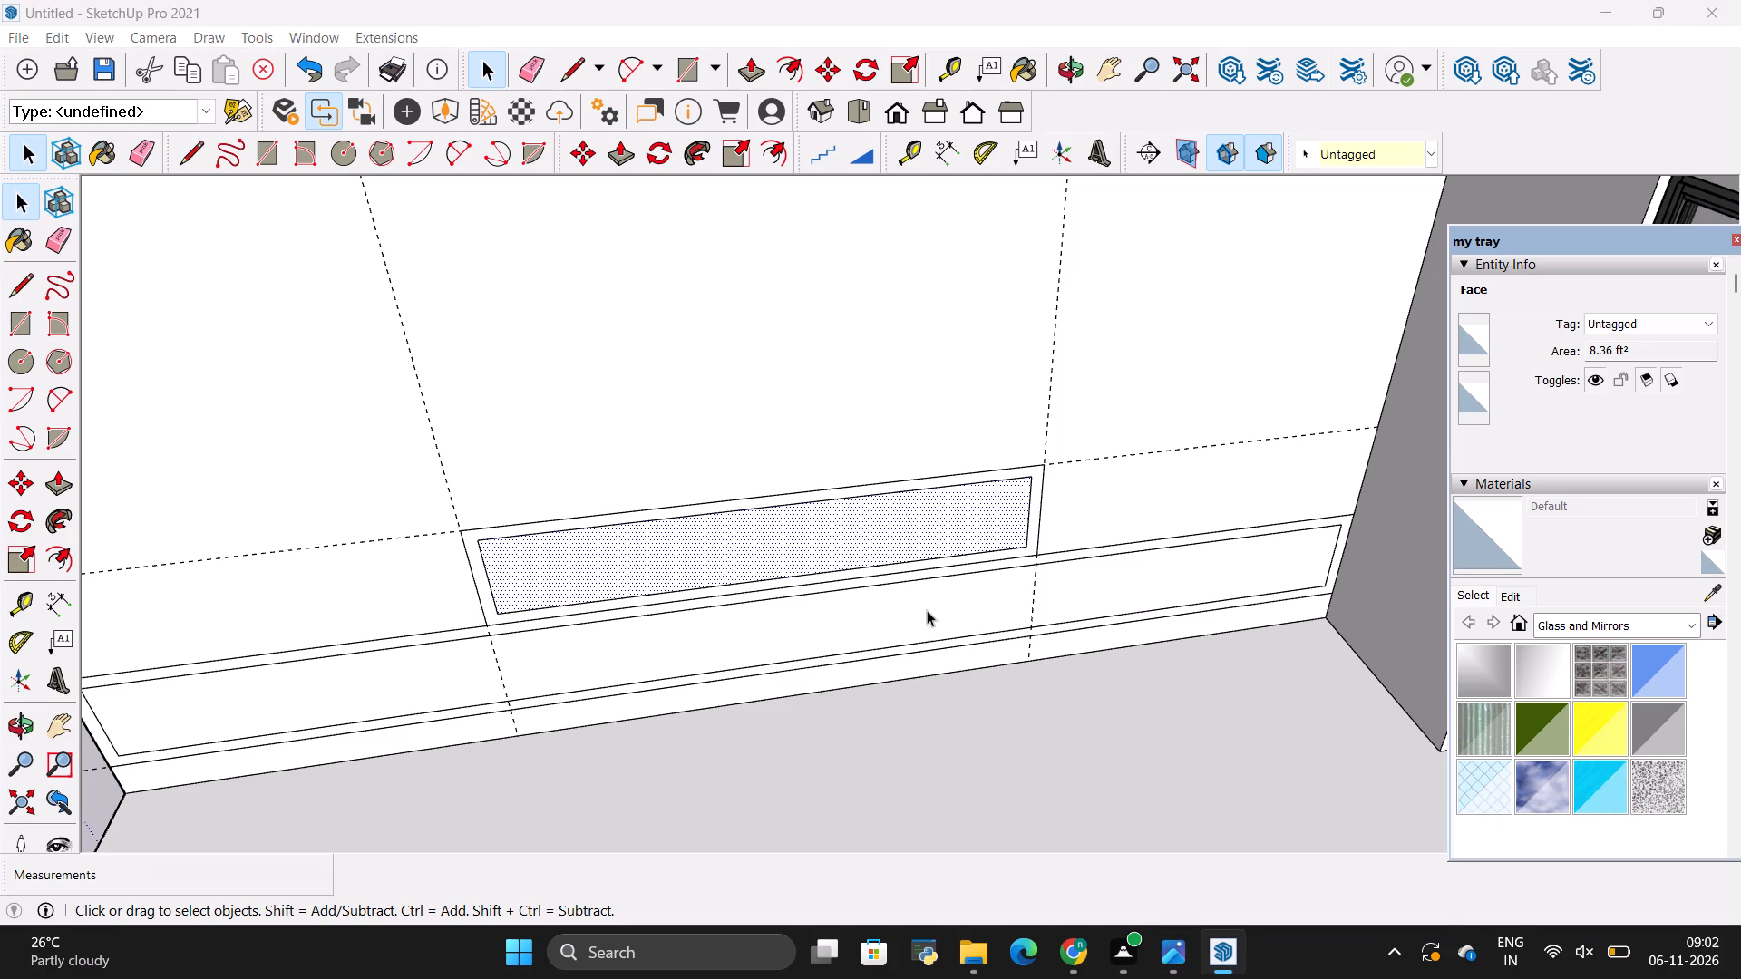
key("alt+Tab")
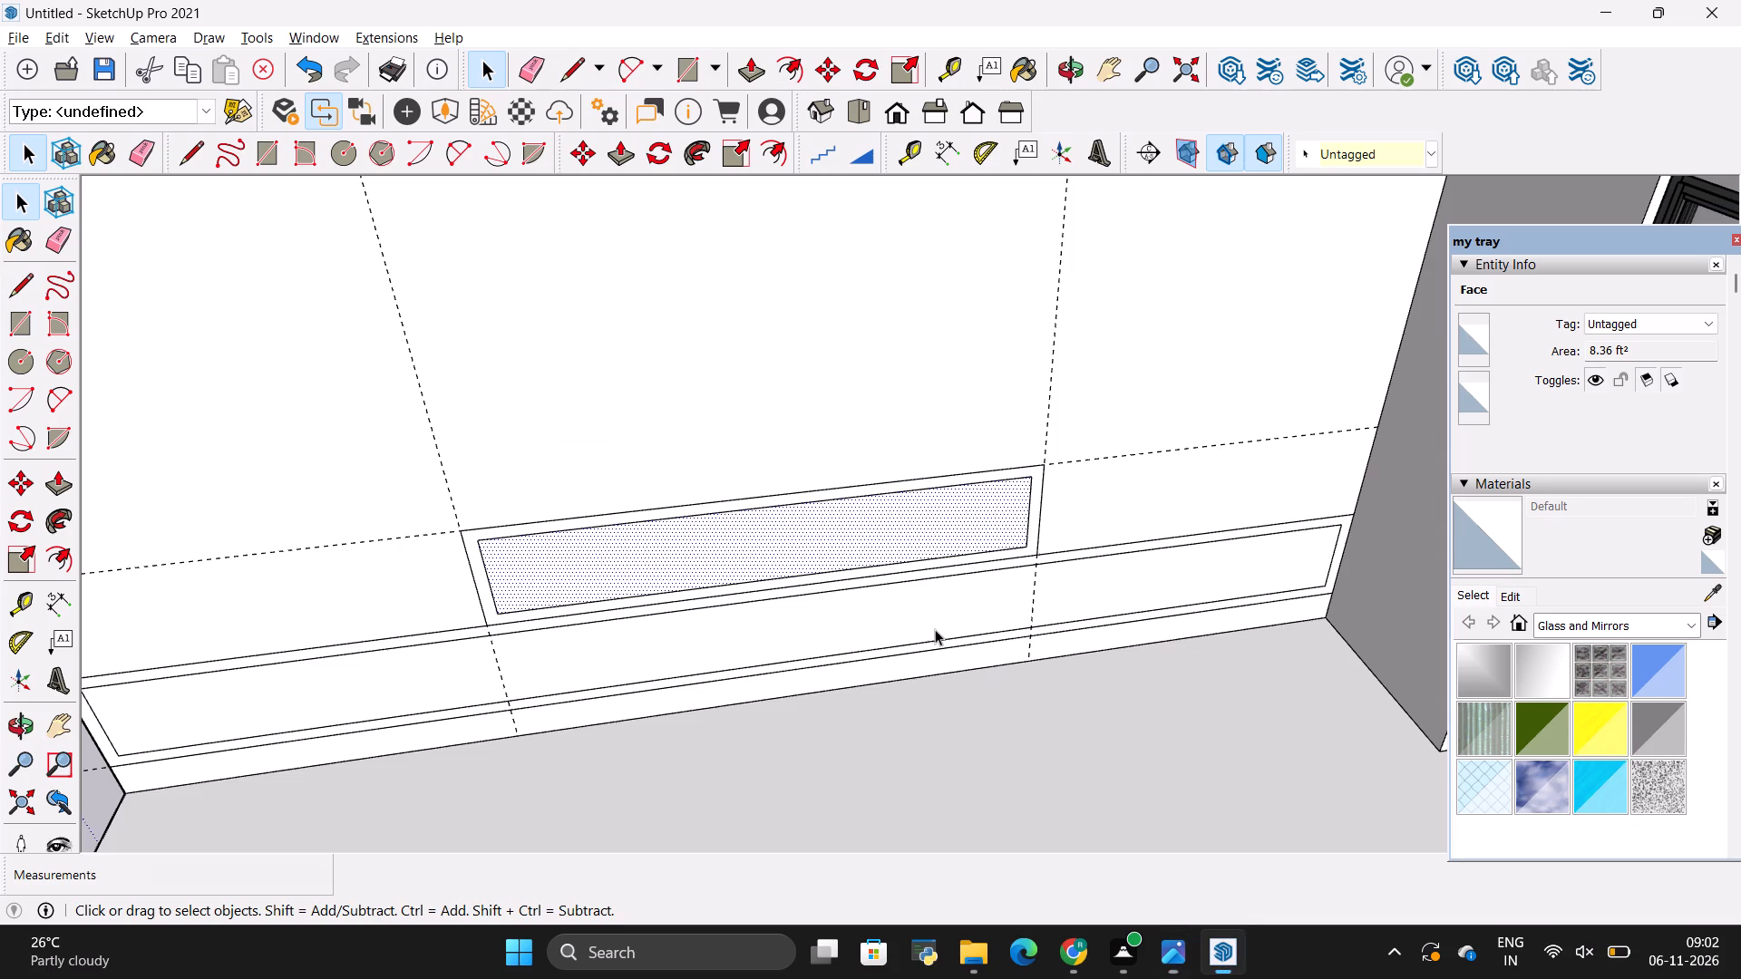
Extend the long rectangle's inner top and bottom lines 2" to the wall's free end, erase the inner end line between them, and select the merged face.
scroll(935, 629, "down", 5)
key("alt+Tab")
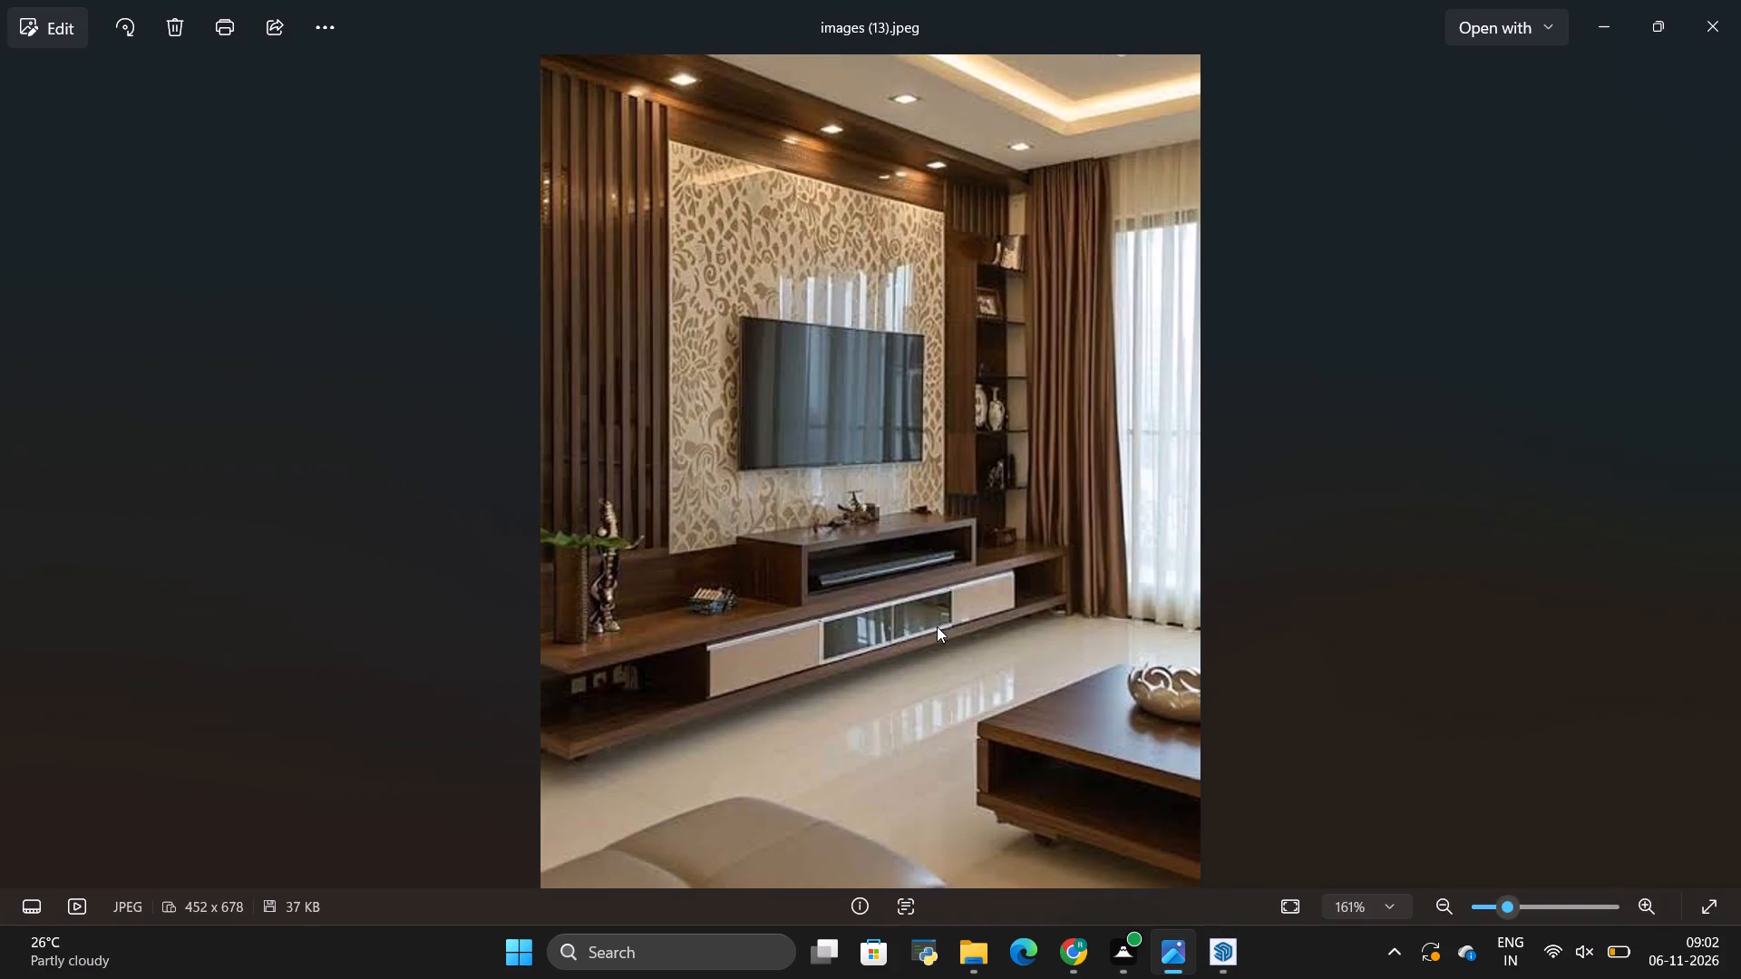
key("alt+Tab")
scroll(440, 712, "up", 5)
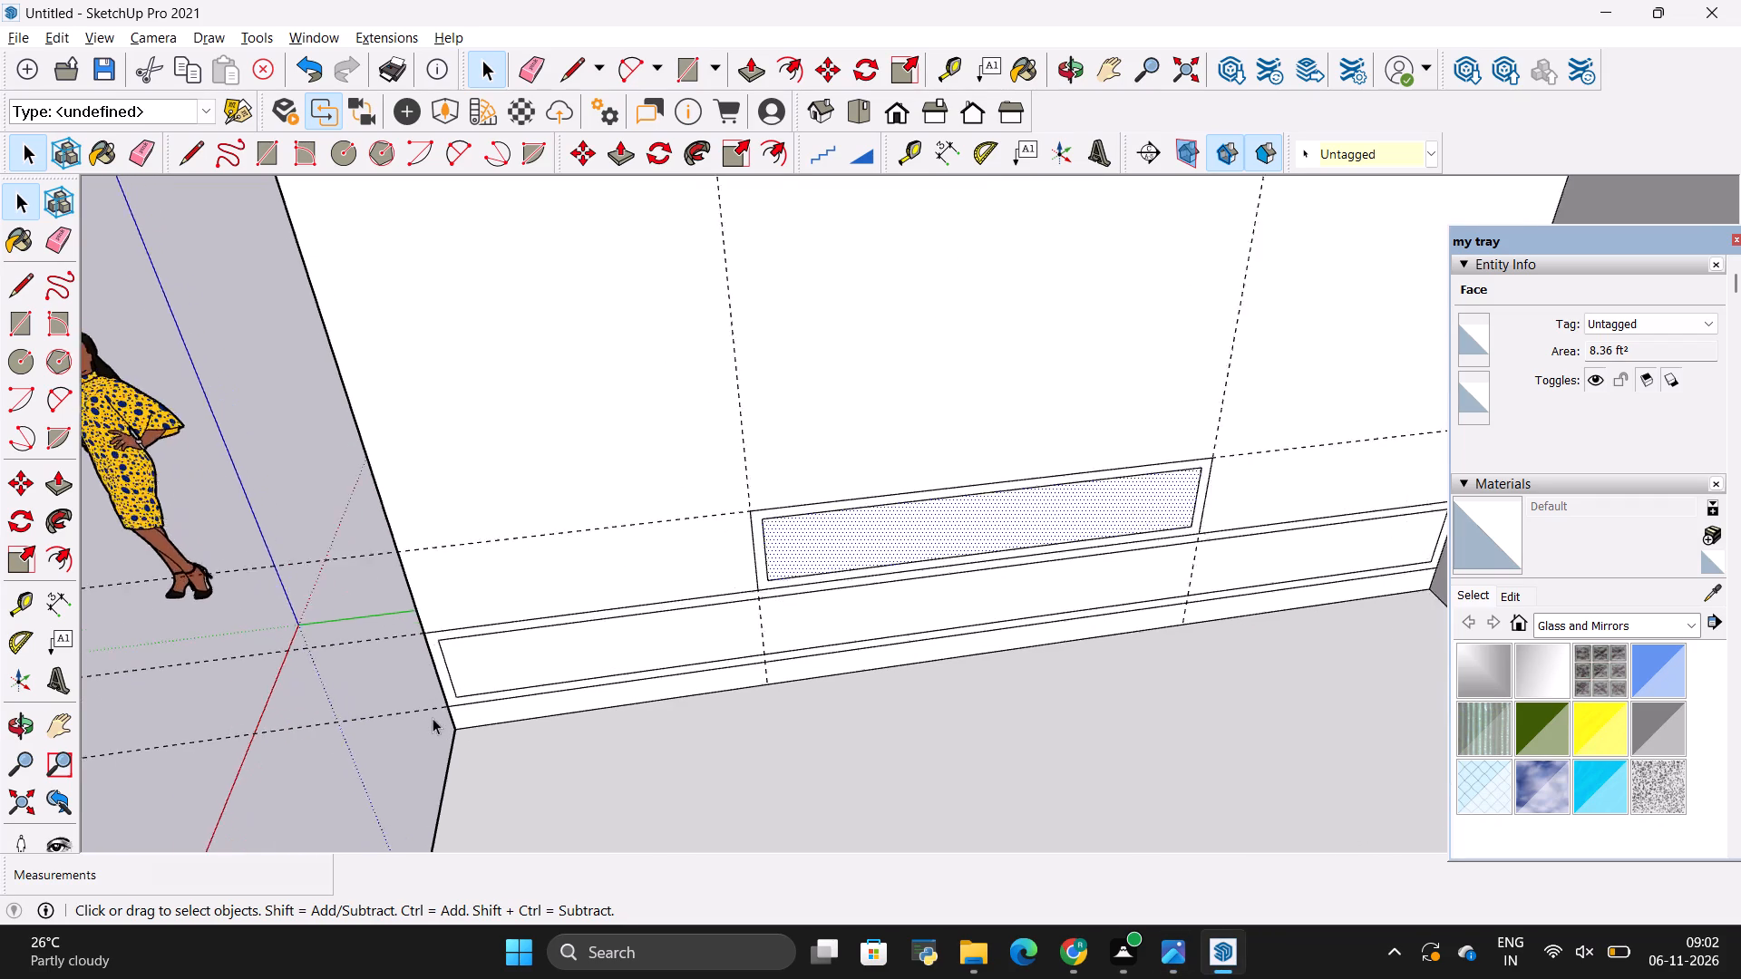
scroll(433, 718, "up", 5)
key("l")
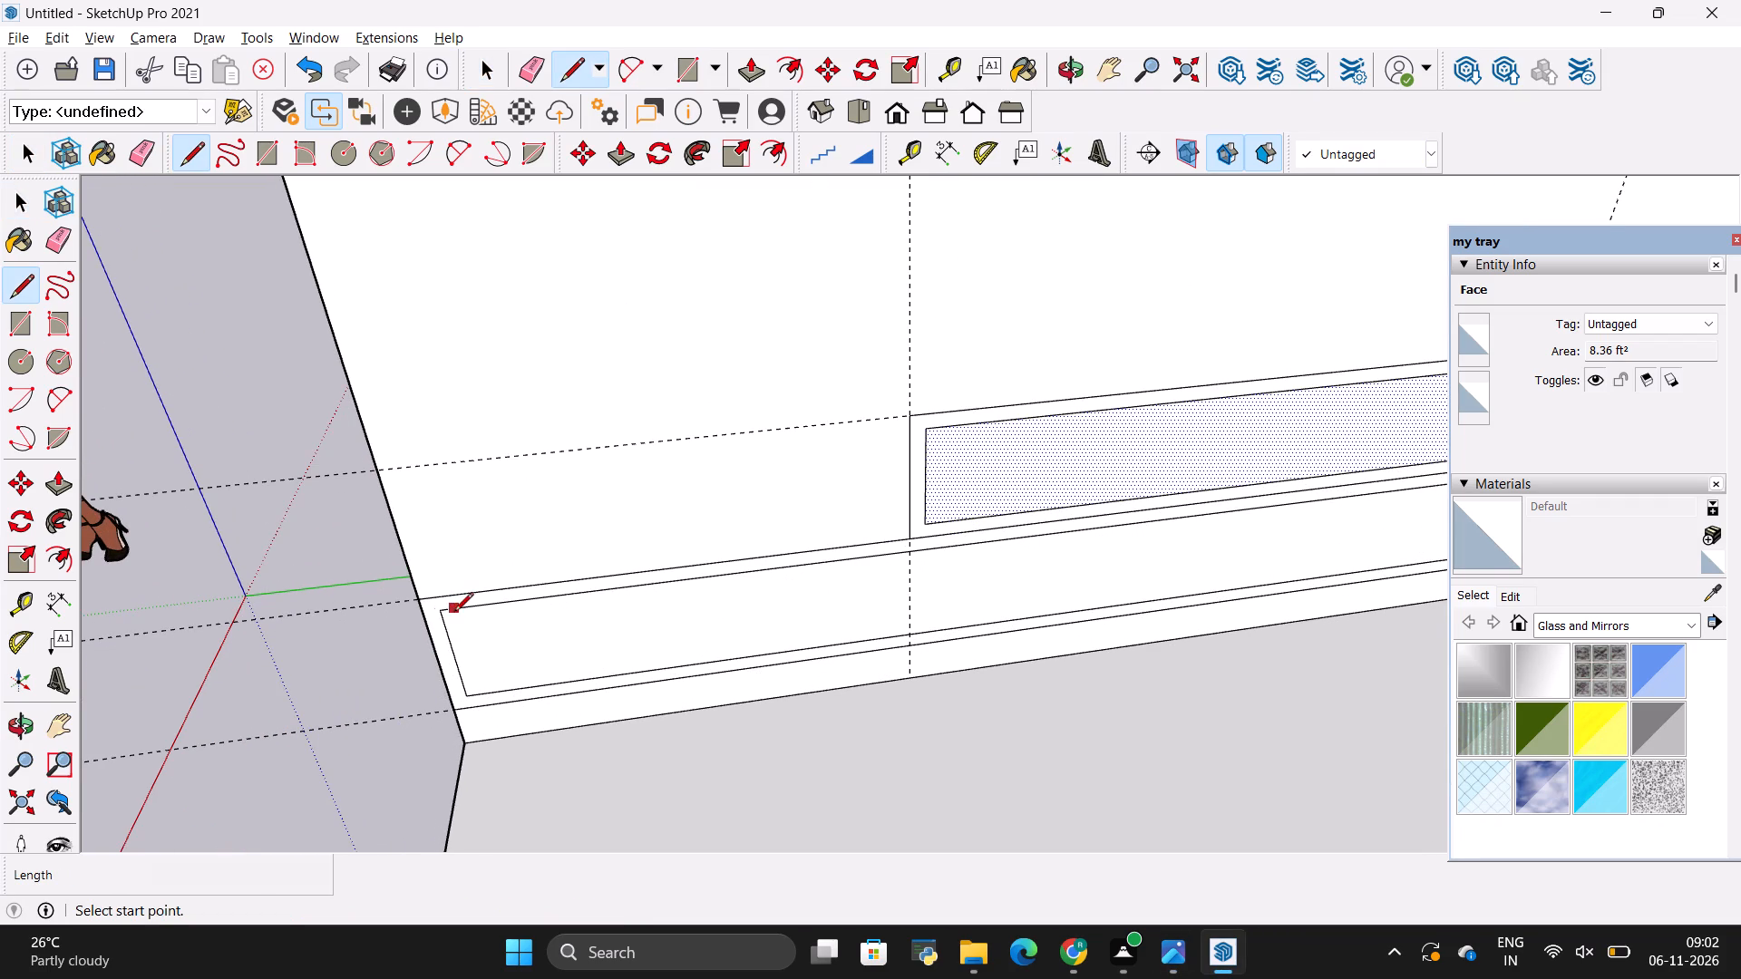
left_click(445, 613)
left_click(424, 616)
scroll(344, 680, "up", 7)
left_click(511, 699)
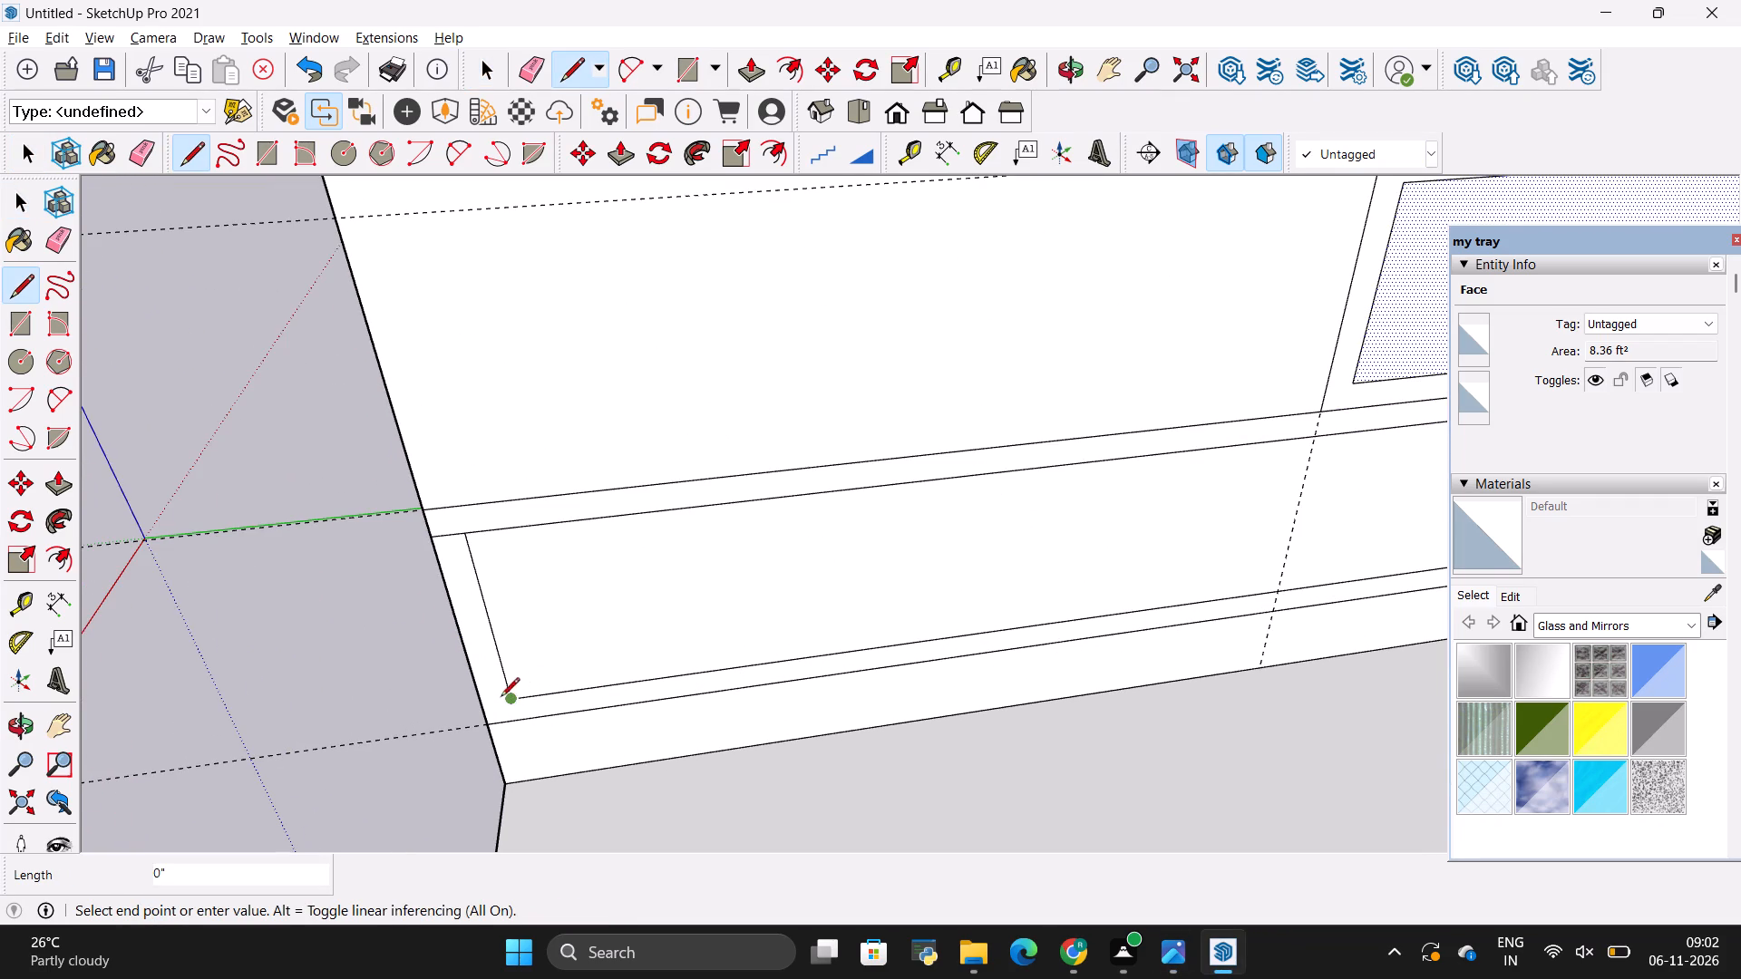
left_click(478, 706)
key("space")
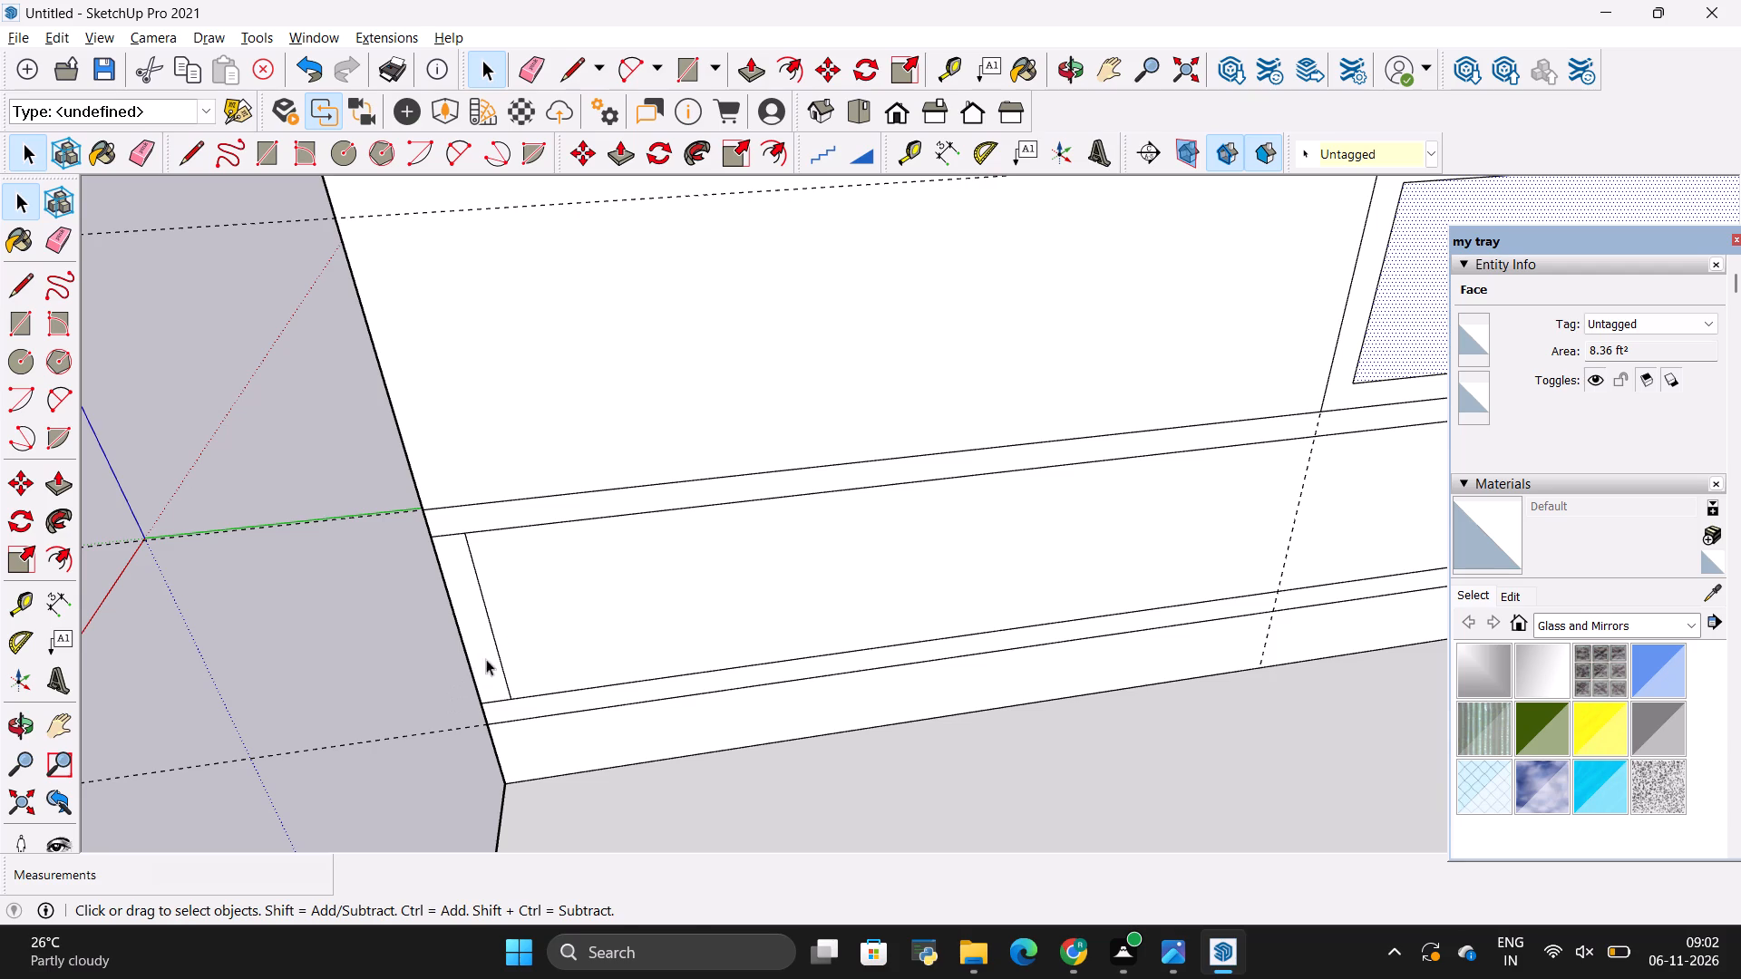
key("e")
left_click_drag(515, 626, 477, 635)
key("space")
left_click(497, 635)
Compare the TV unit's drawer and open-end layout in the reference photo with the wall outlines.
scroll(362, 666, "down", 19)
scroll(695, 450, "up", 1)
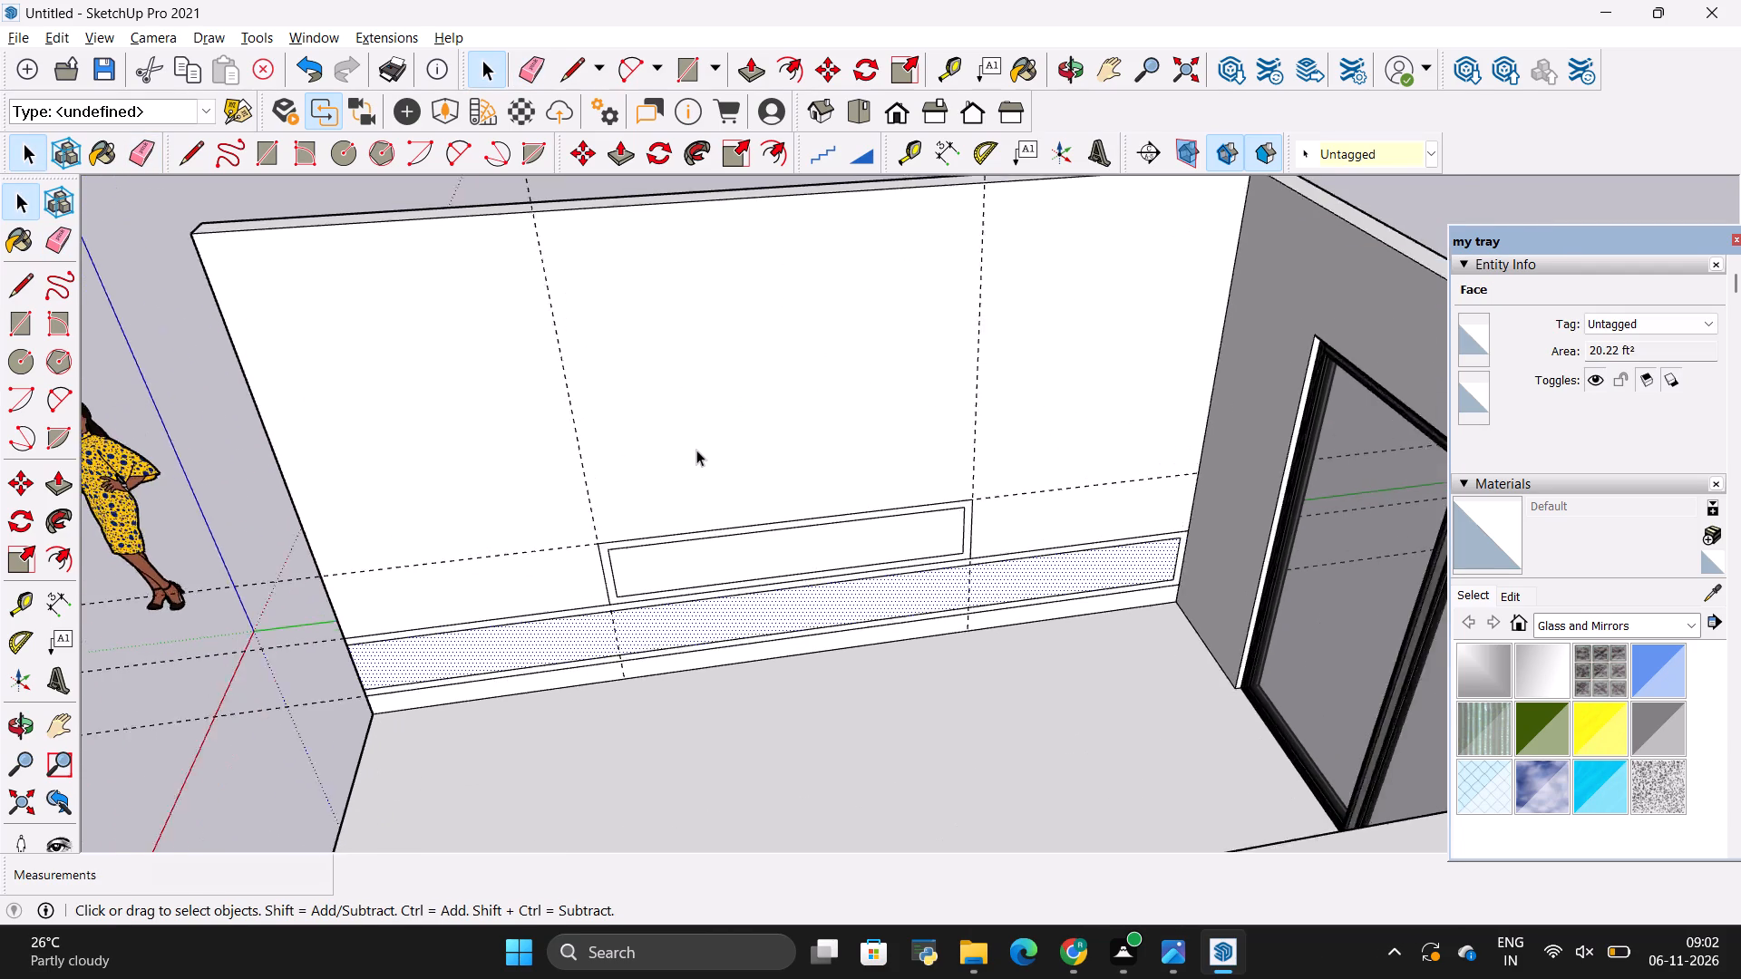
scroll(696, 450, "up", 1)
key("alt+Tab")
key("alt+Tab")
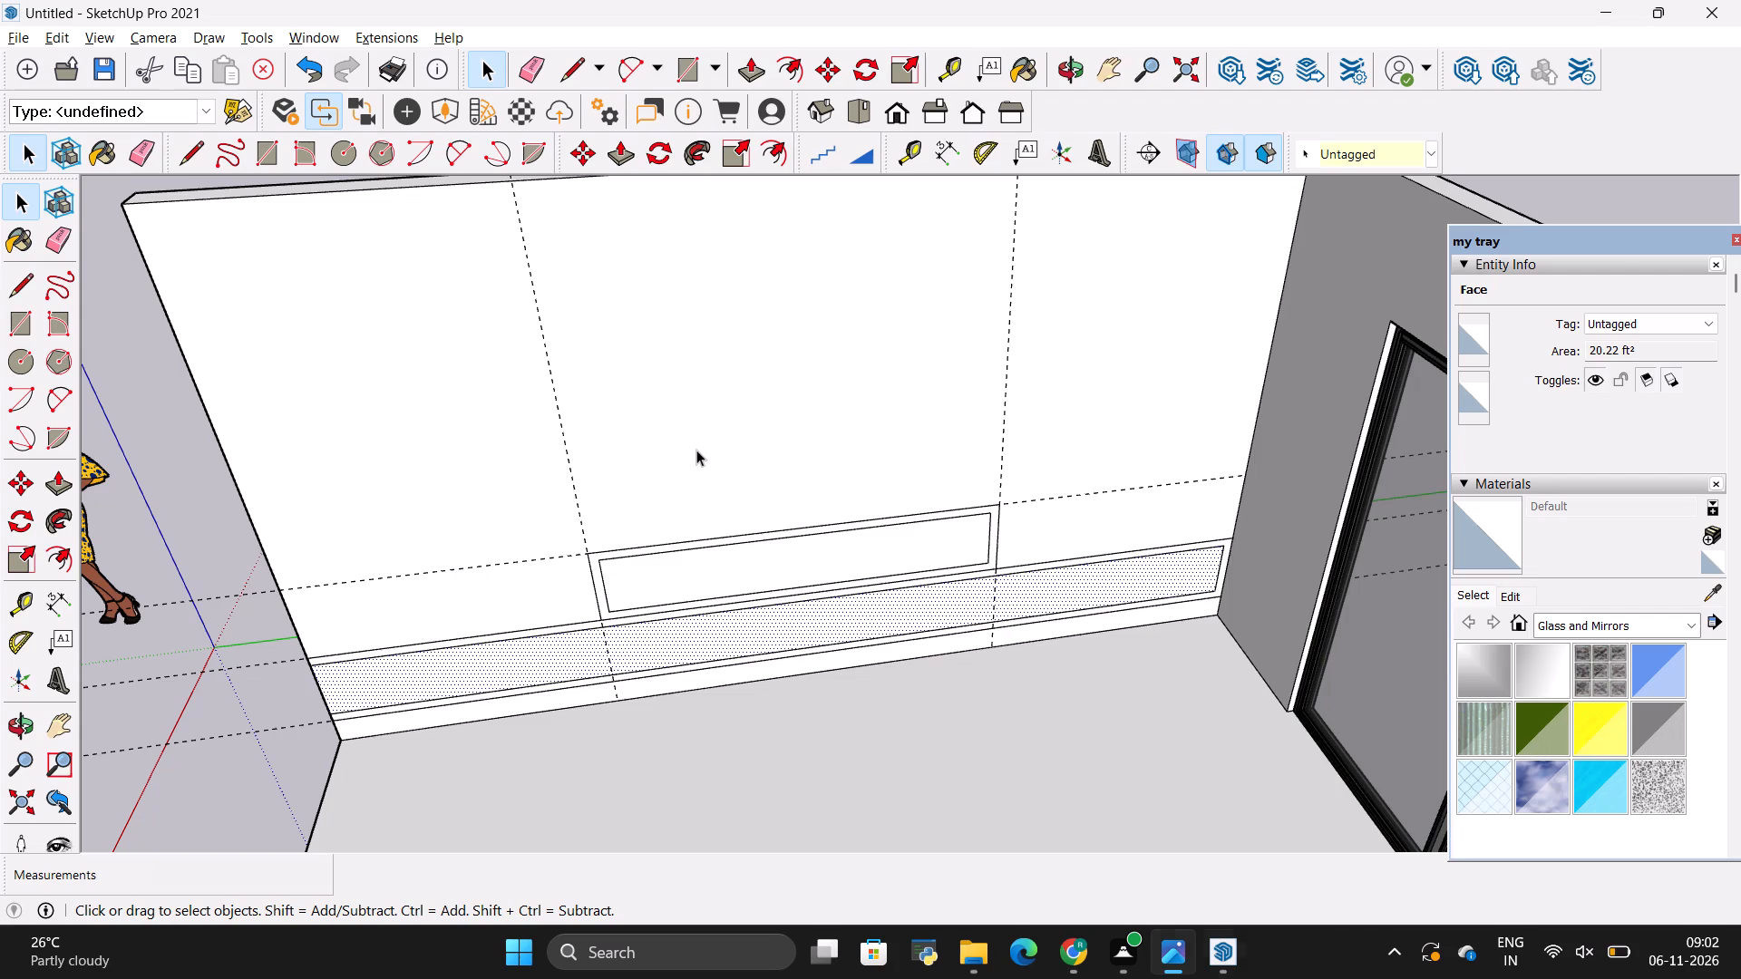
key("alt+Tab")
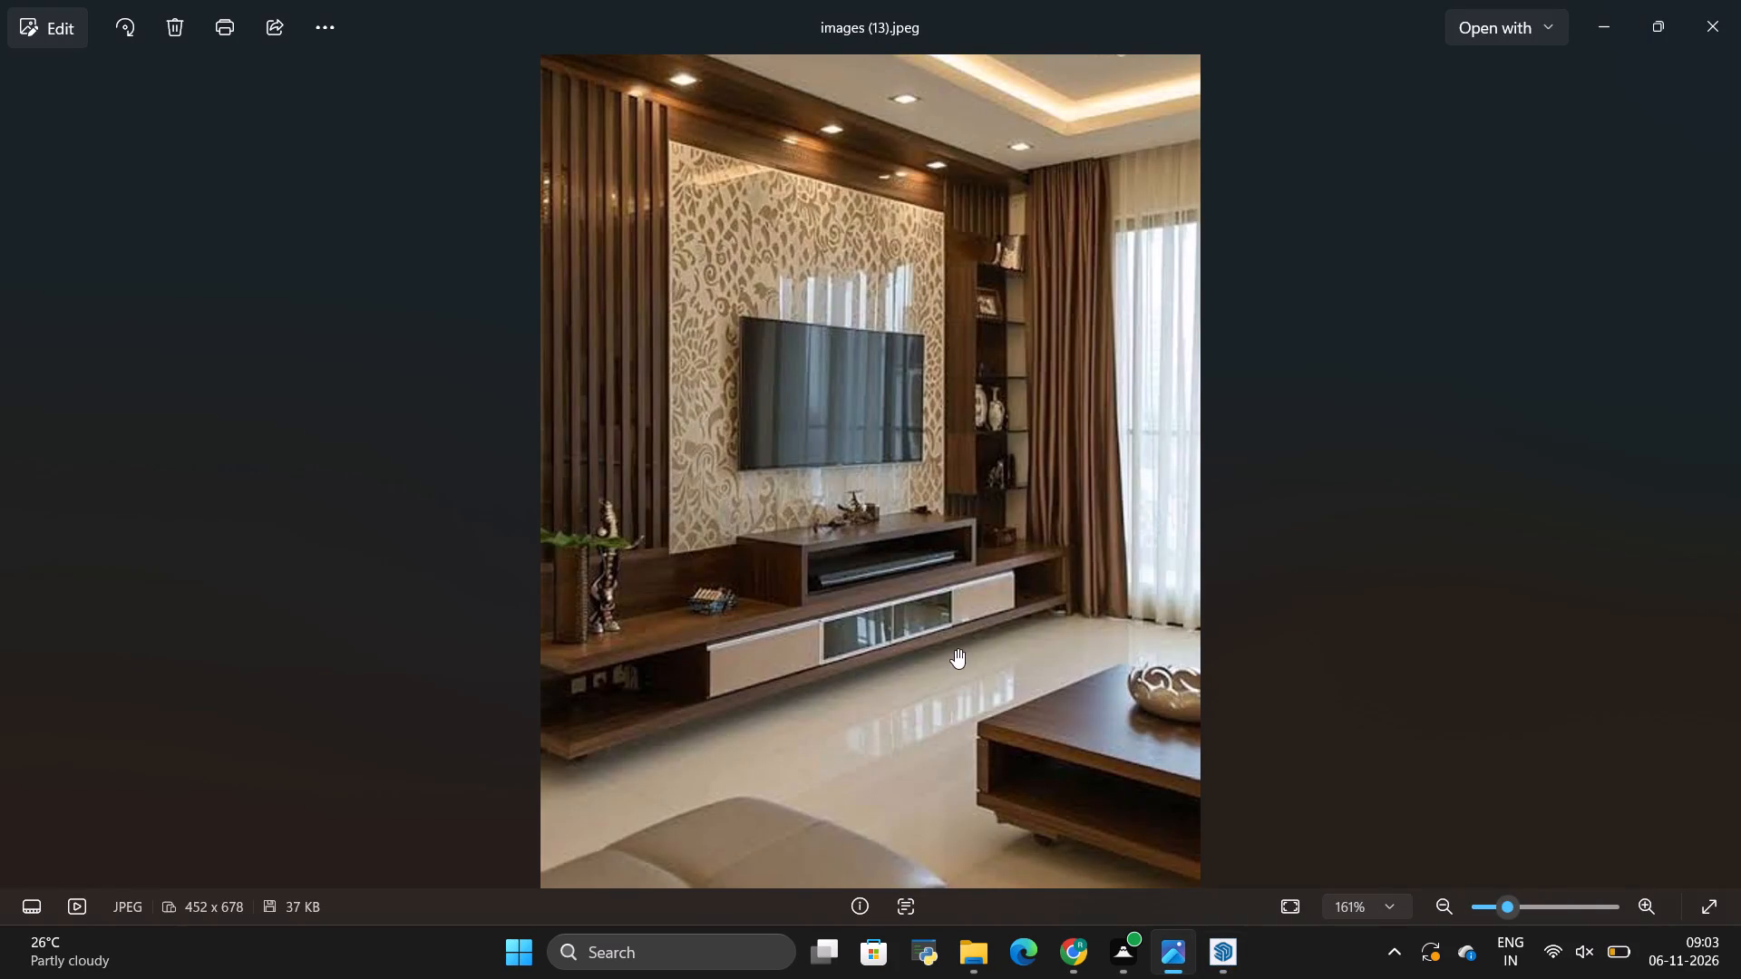
key("alt+Tab")
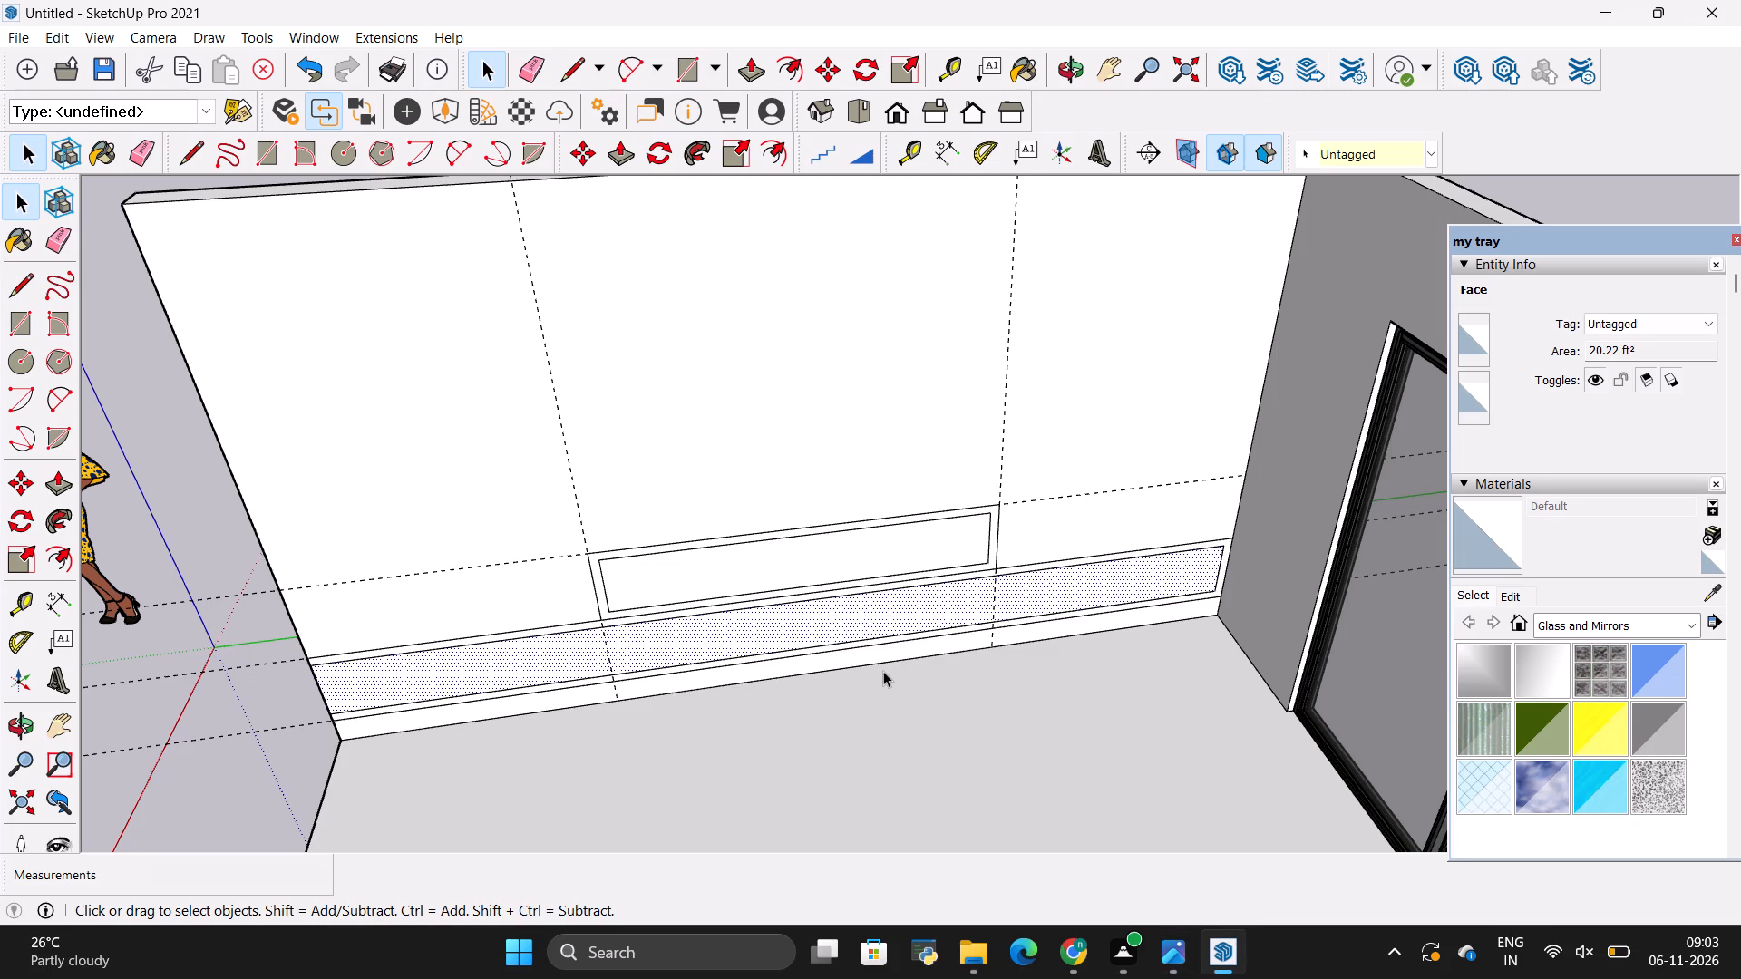
key("alt+Tab")
key("alt+Tab")
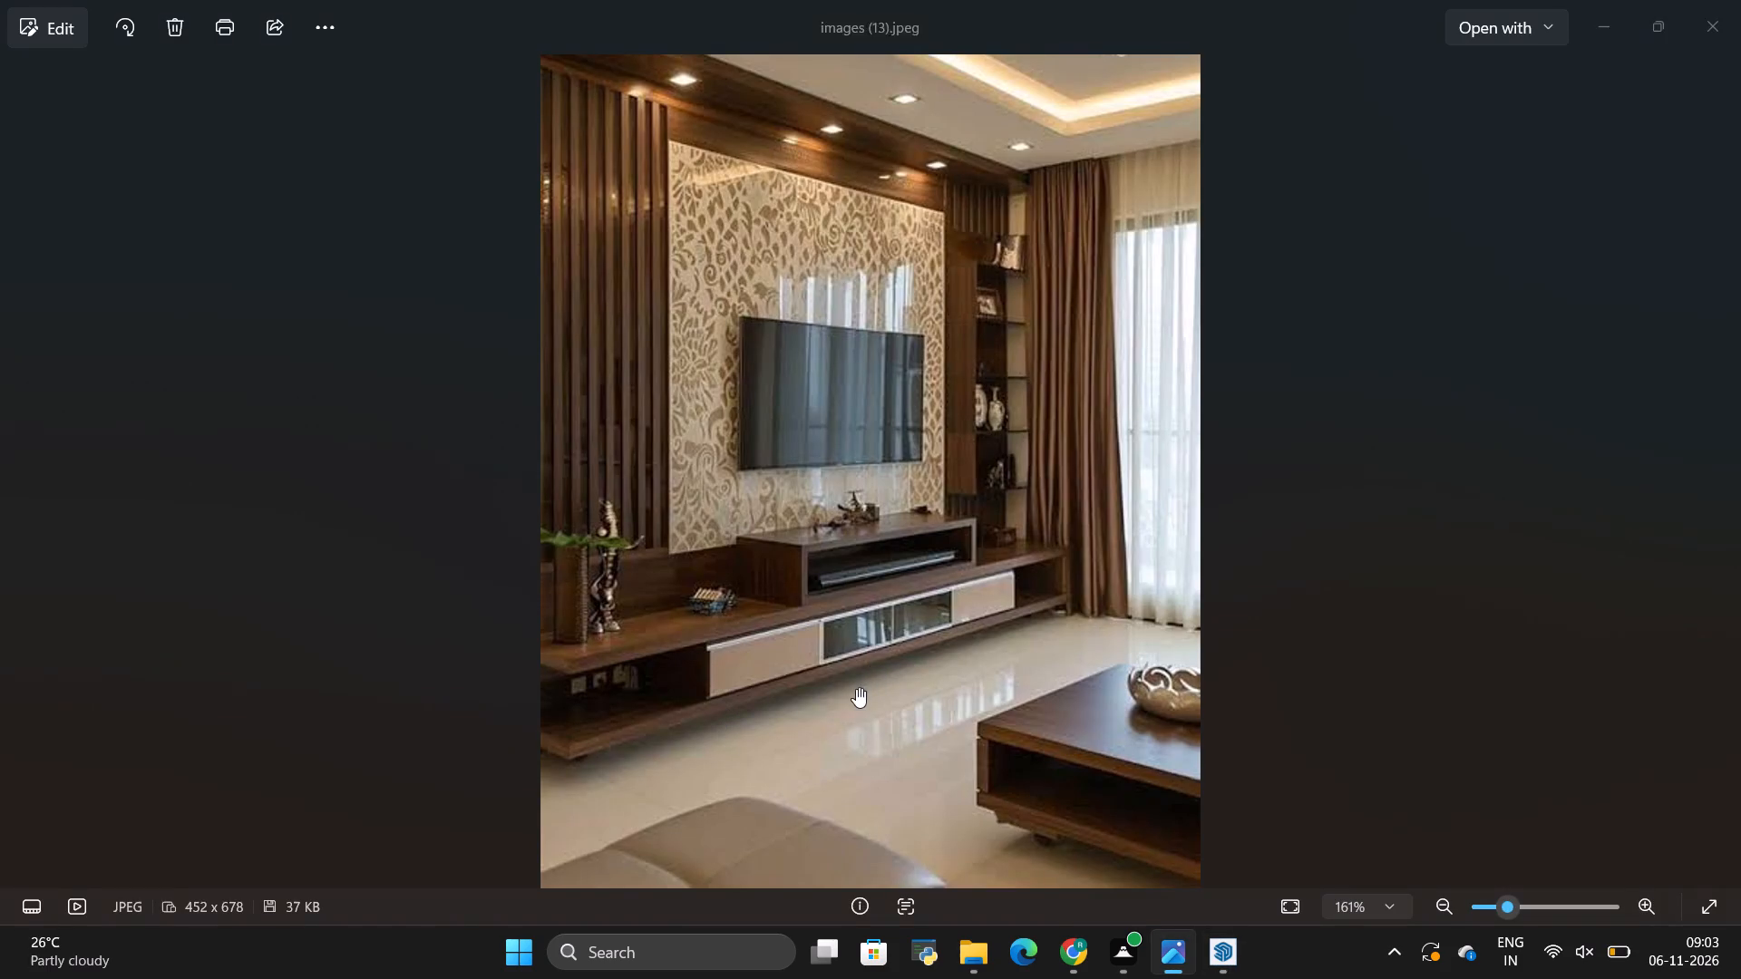
Erase the two vertical guides crossing the long wall at the ends of the raised box outline.
scroll(820, 679, "up", 3)
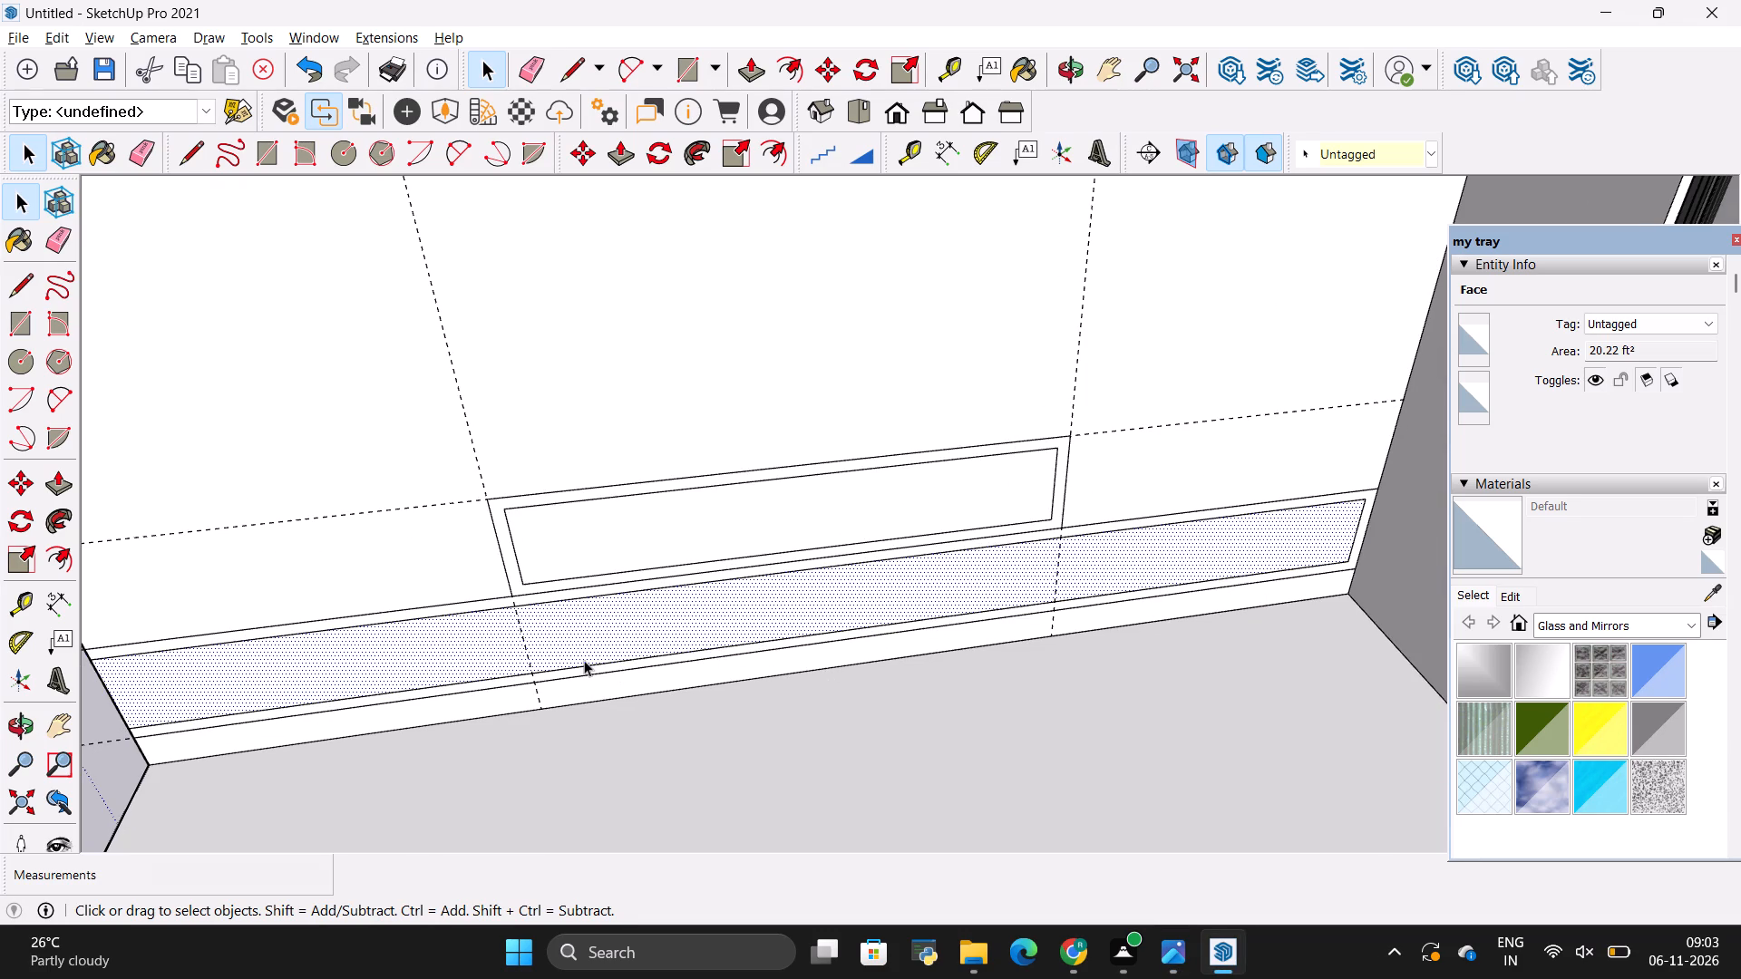
key("e")
left_click_drag(574, 637, 521, 641)
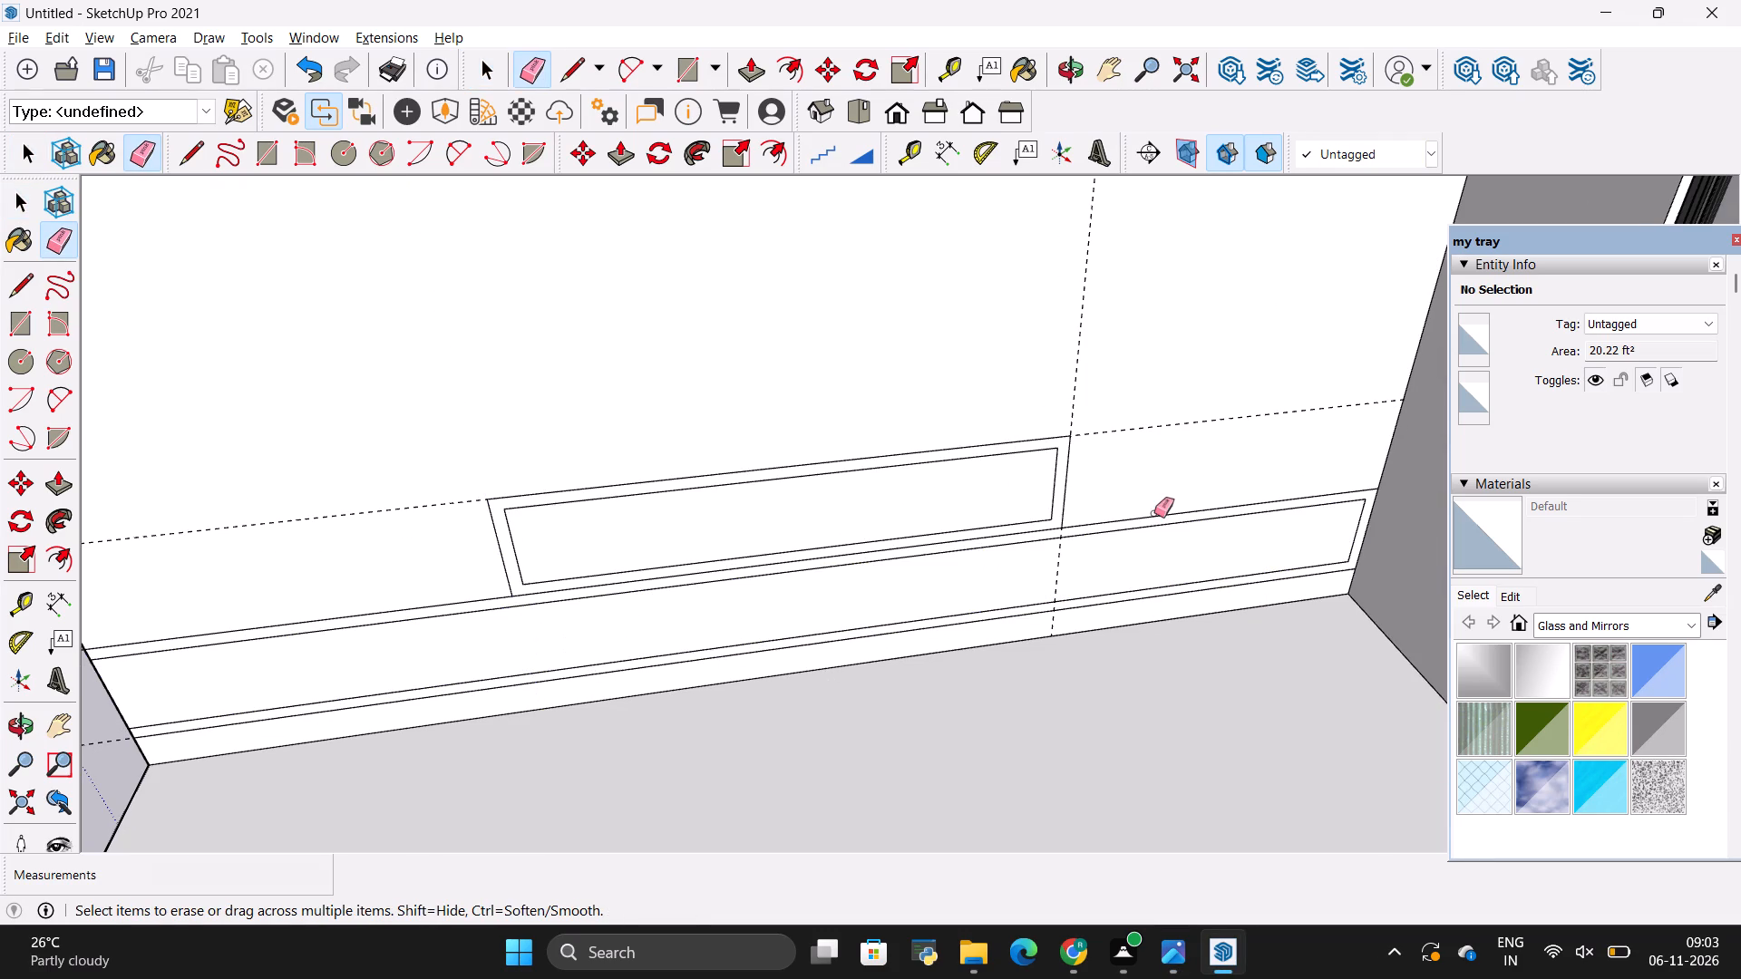
left_click_drag(1061, 563, 1046, 572)
key("space")
Divide the long rectangle's inner bottom edge into 6 equal segments, checking the drawer layout in the reference photo.
scroll(796, 650, "up", 4)
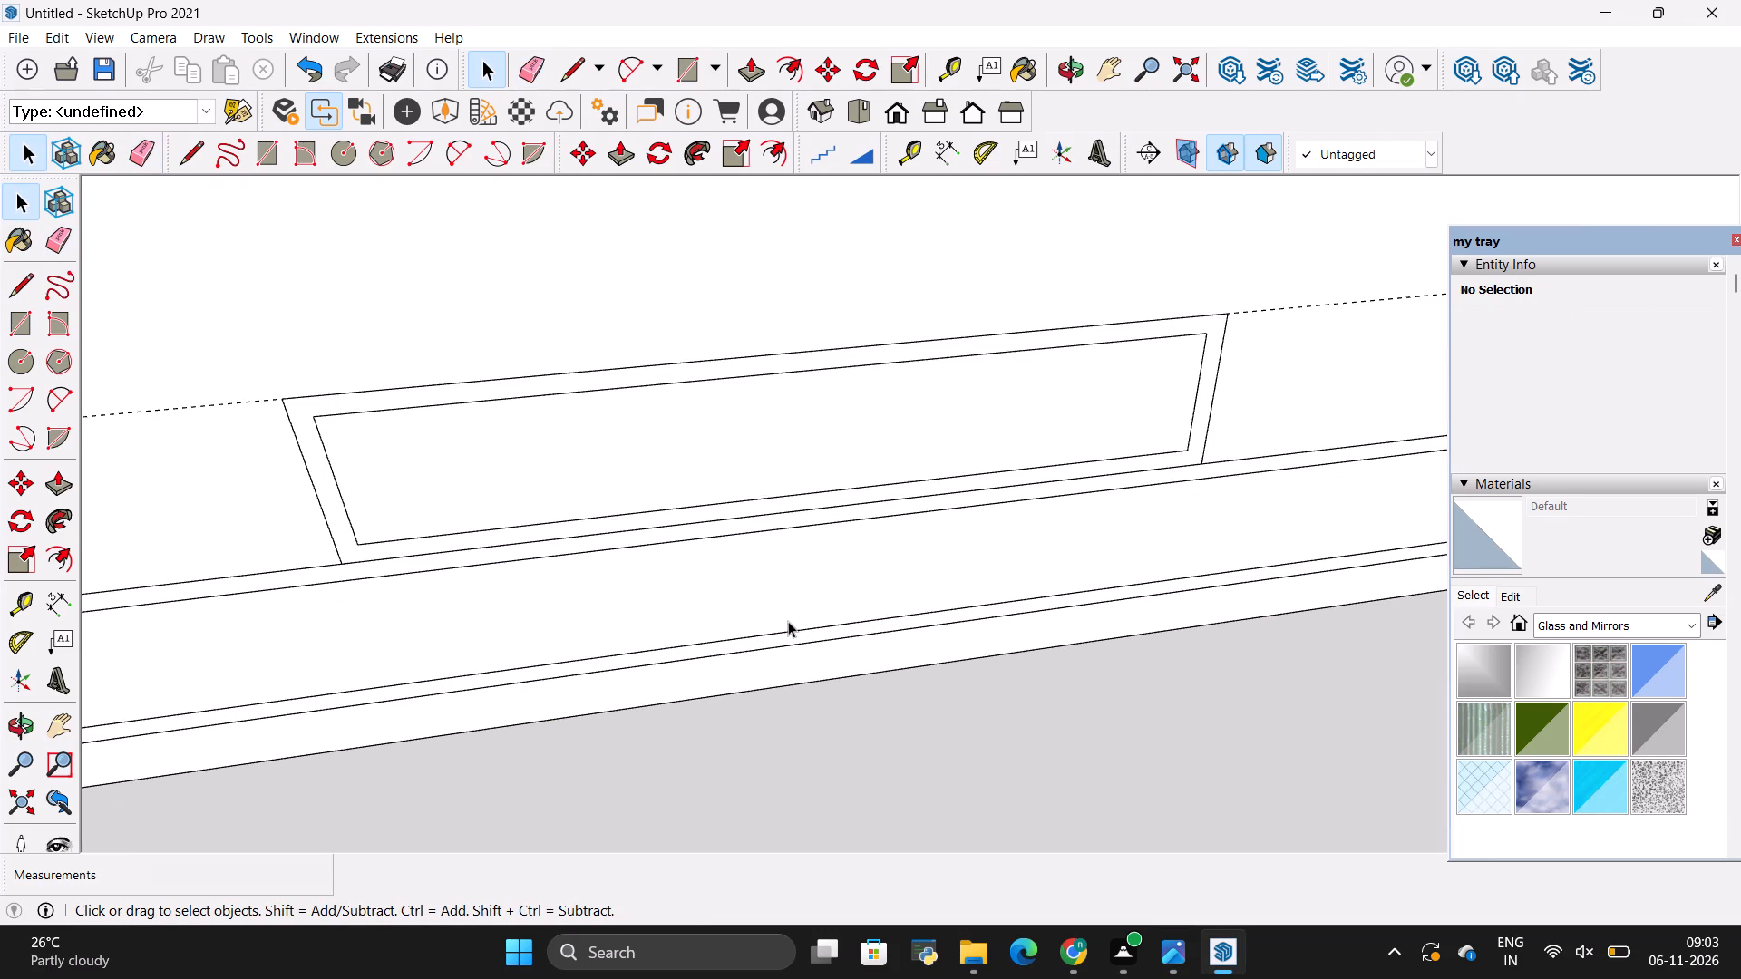
left_click(788, 630)
scroll(790, 633, "down", 7)
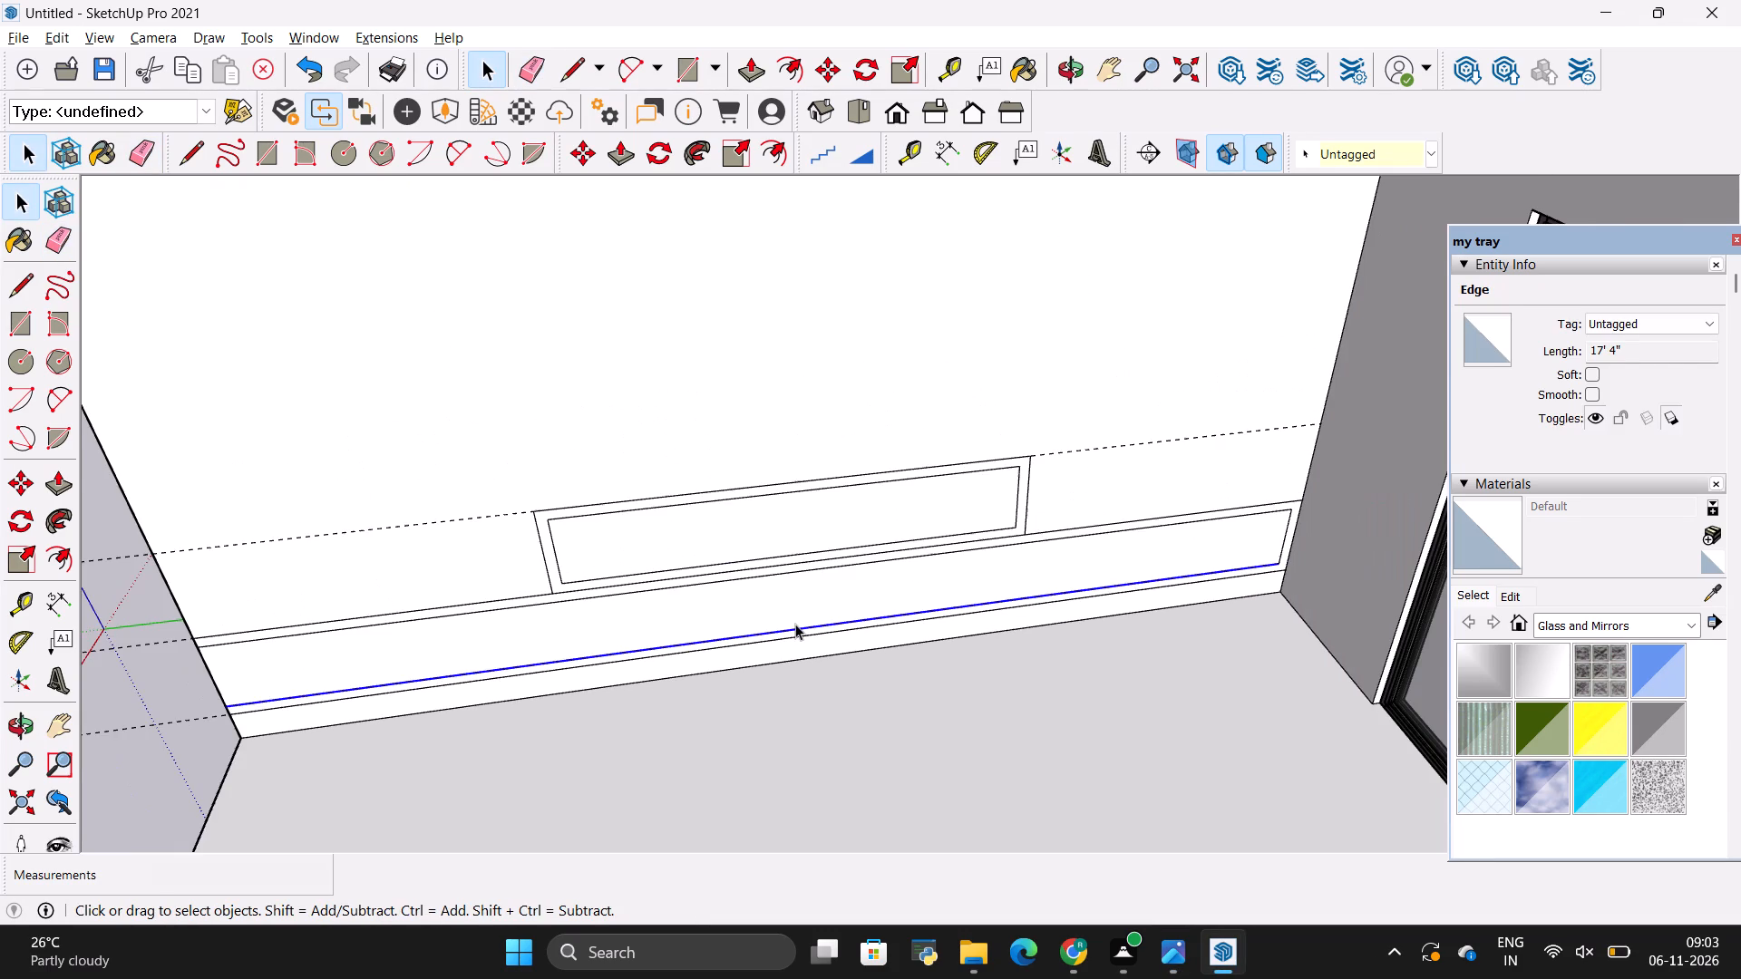
right_click(795, 624)
left_click(783, 628)
right_click(783, 628)
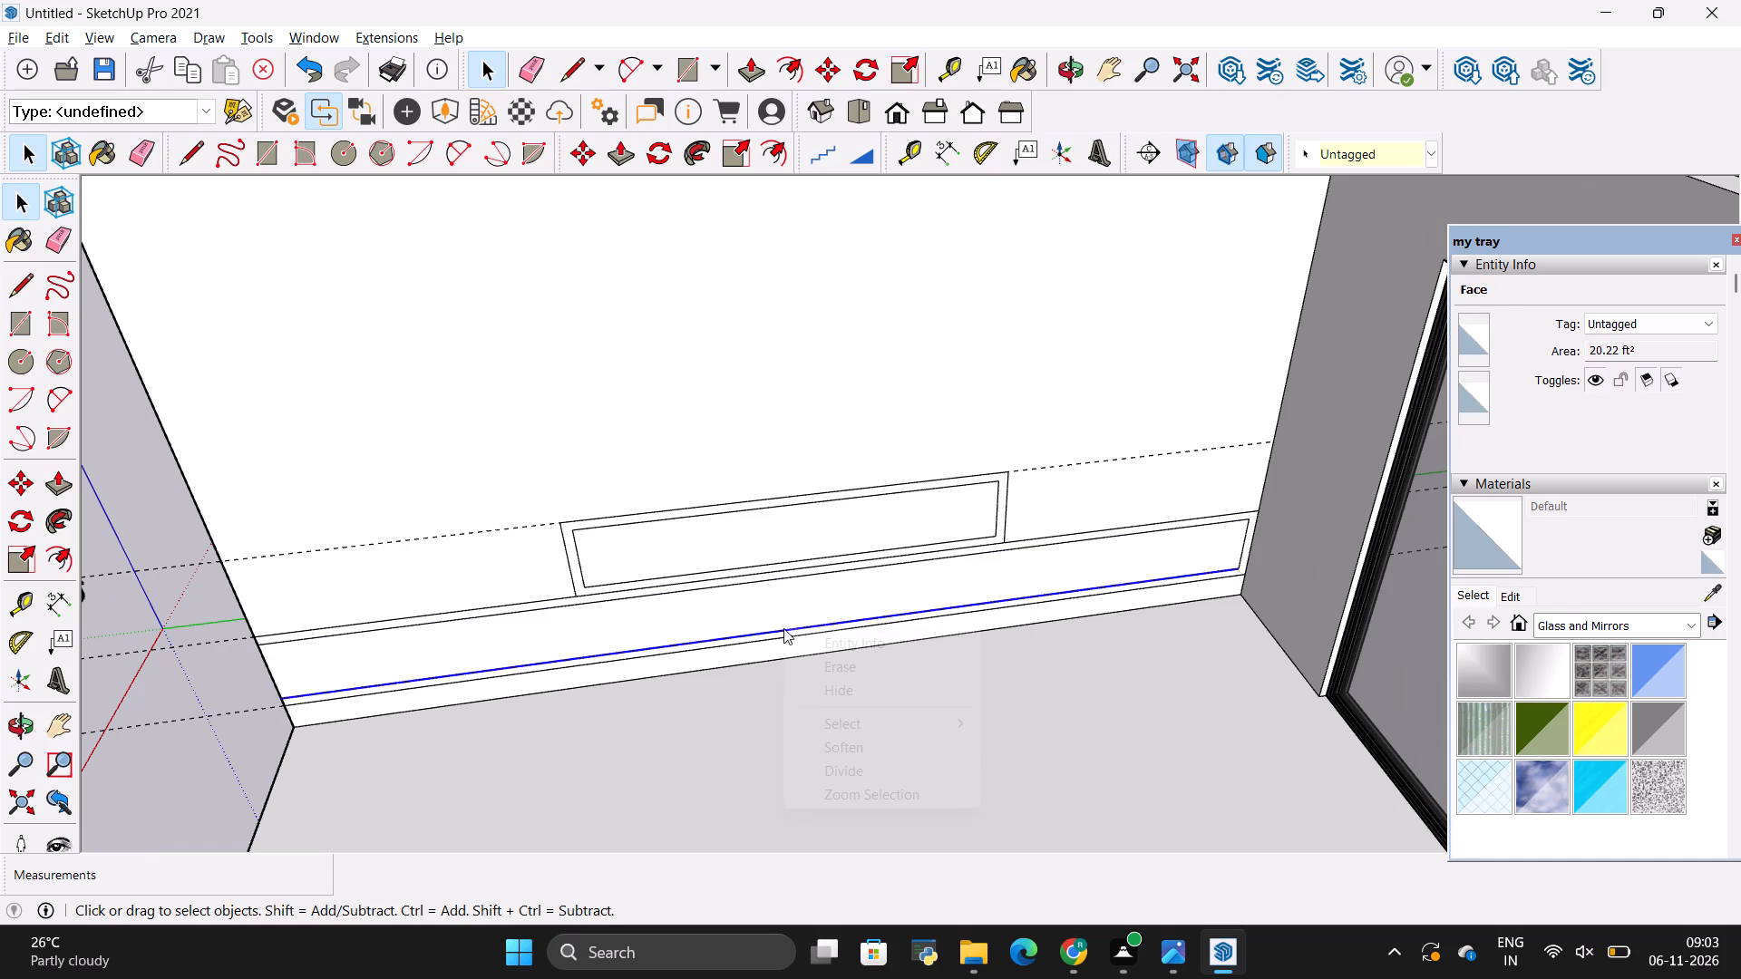
left_click(850, 761)
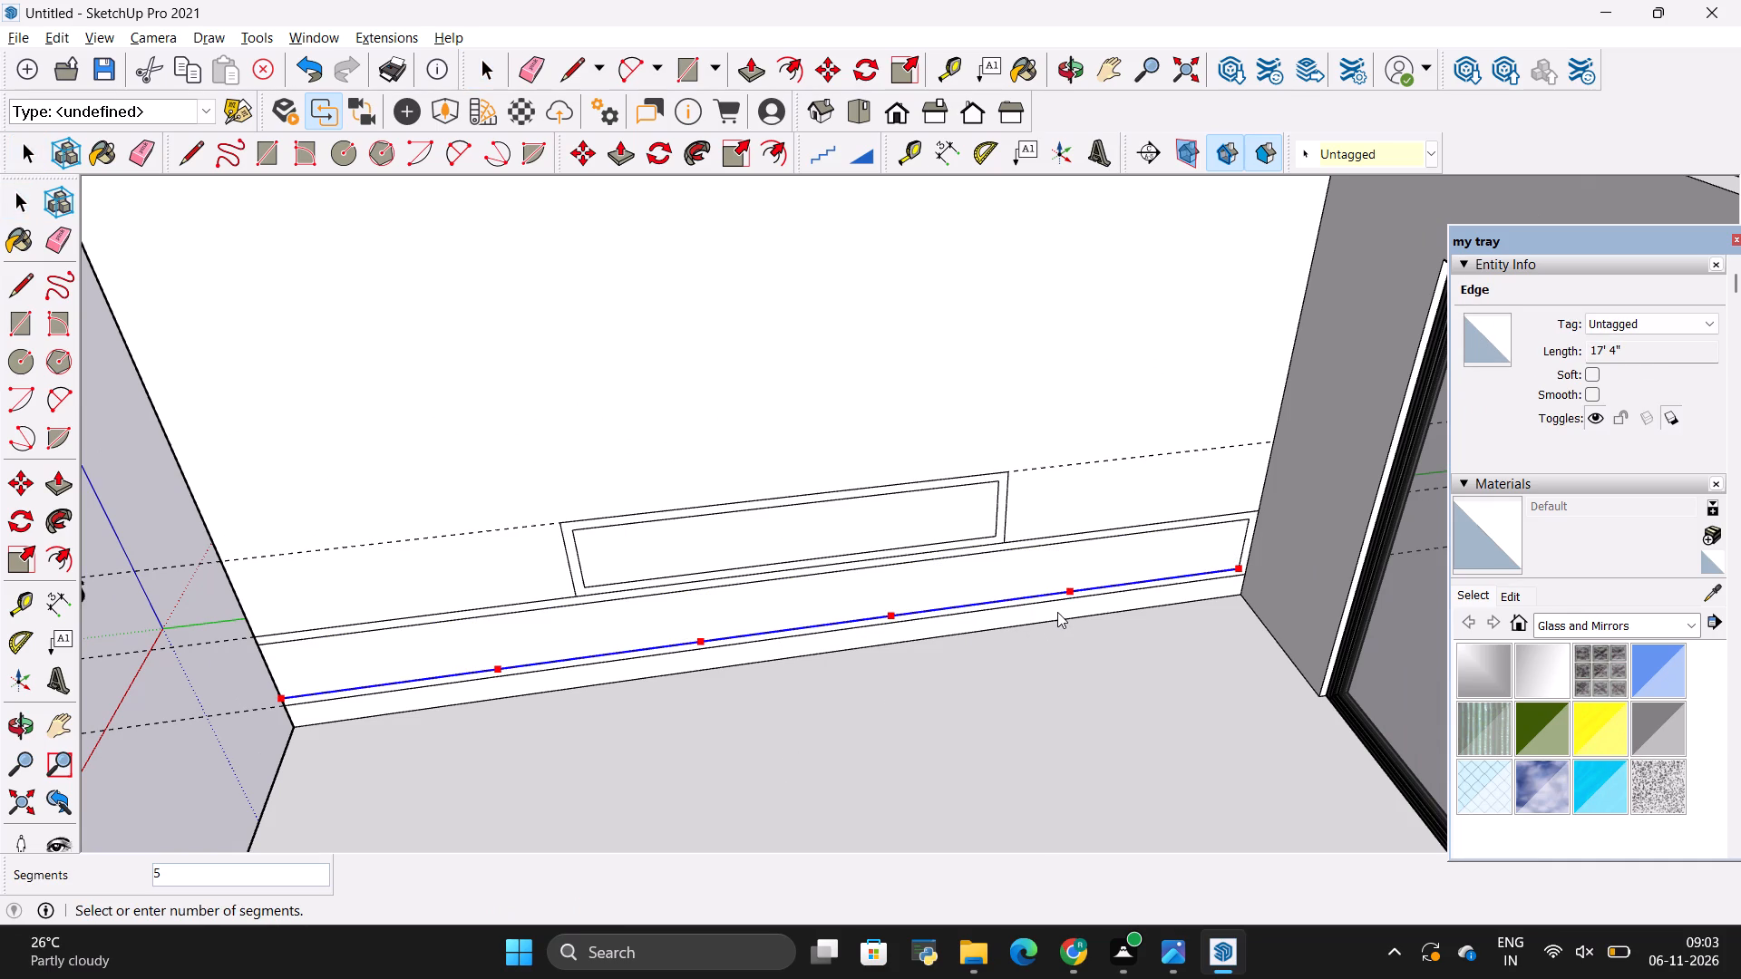
key("alt+Tab")
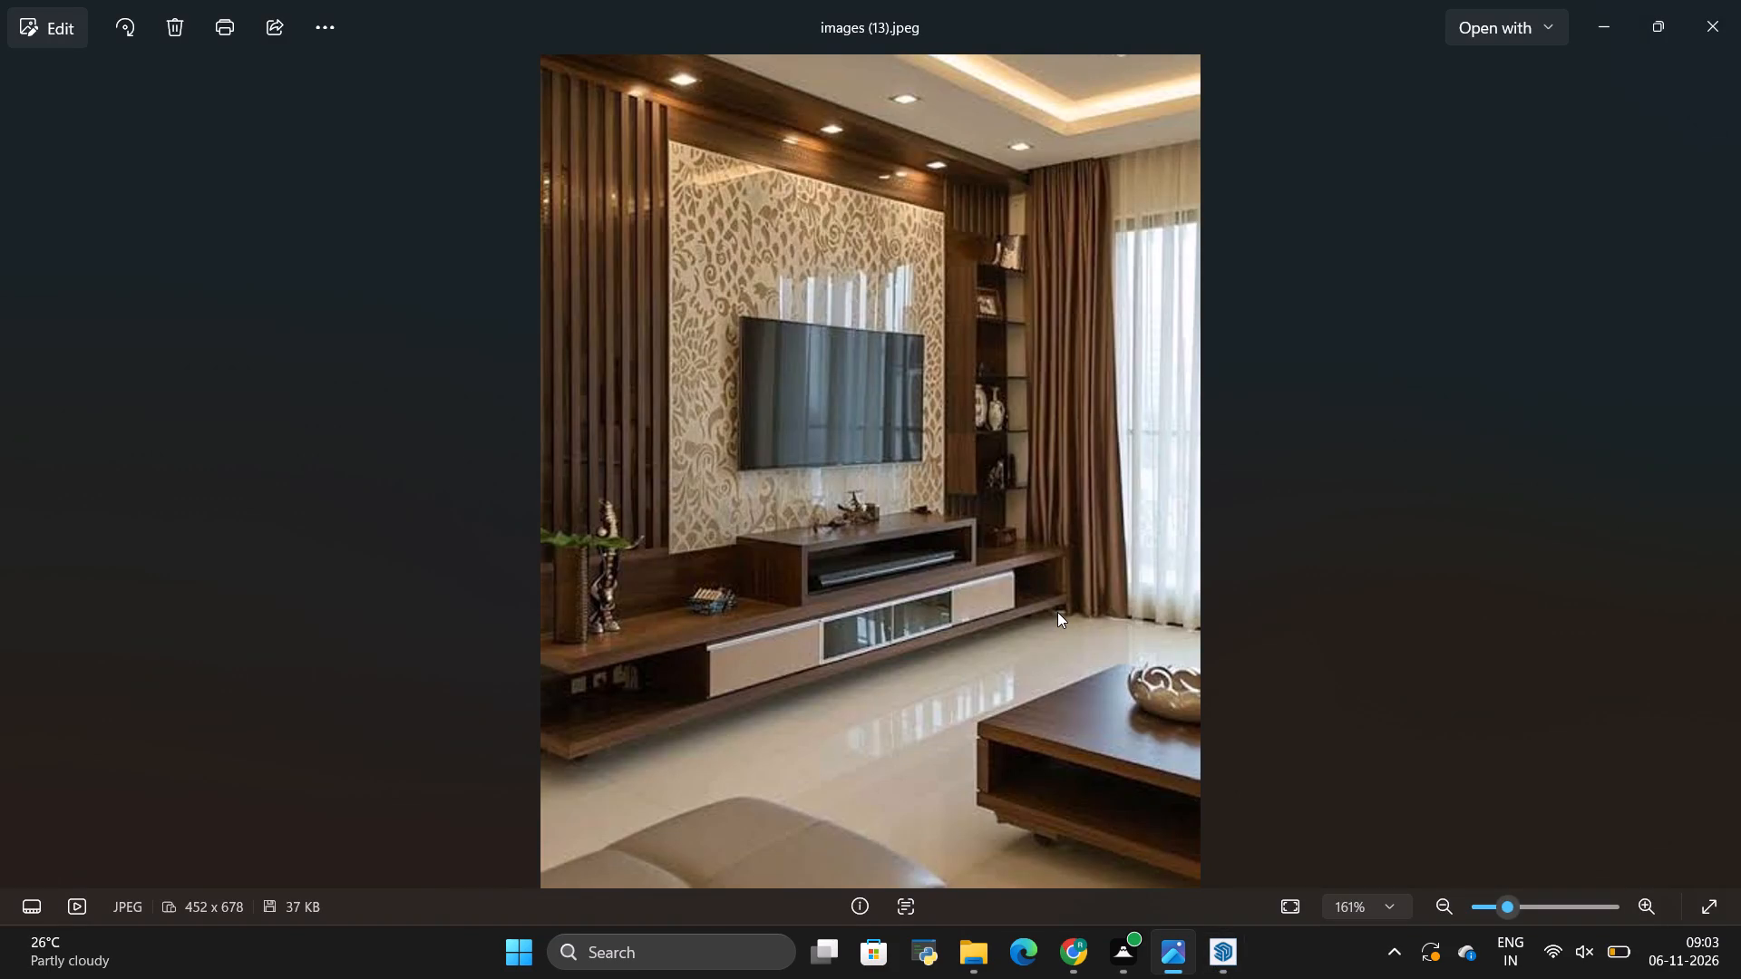
key("alt+Tab")
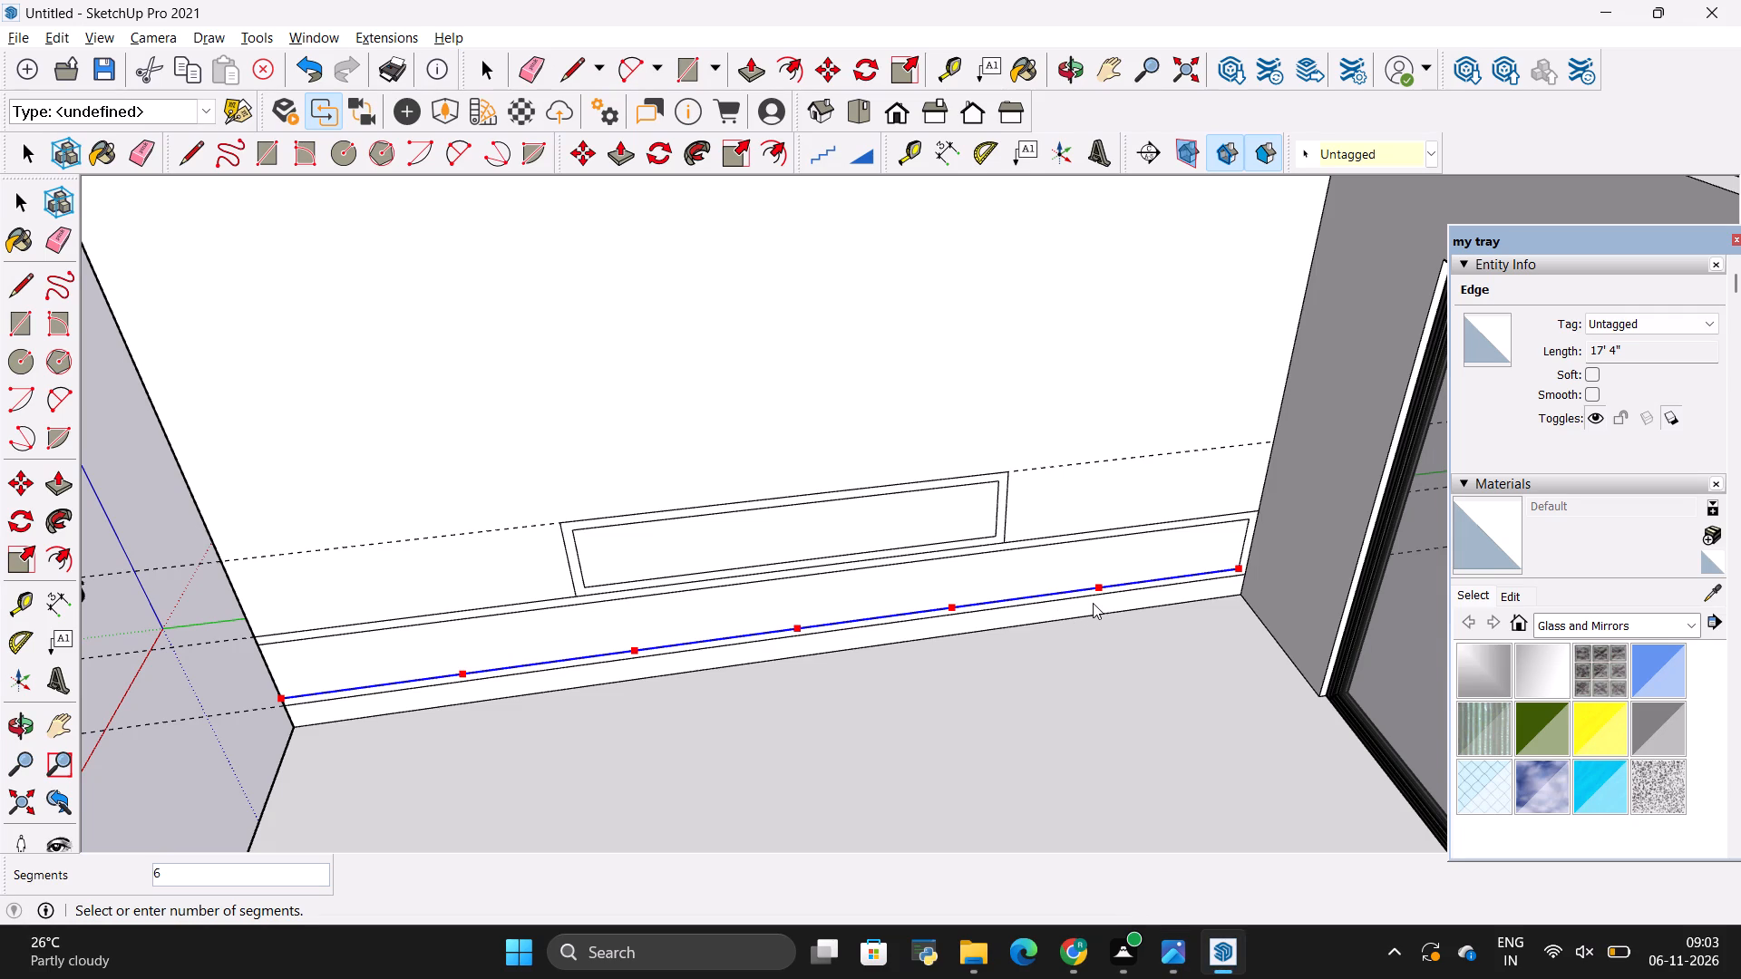
Draw five vertical 1' 2" lines from the division points up to the inner top edge, and select the second compartment from the wall's free end.
key("l")
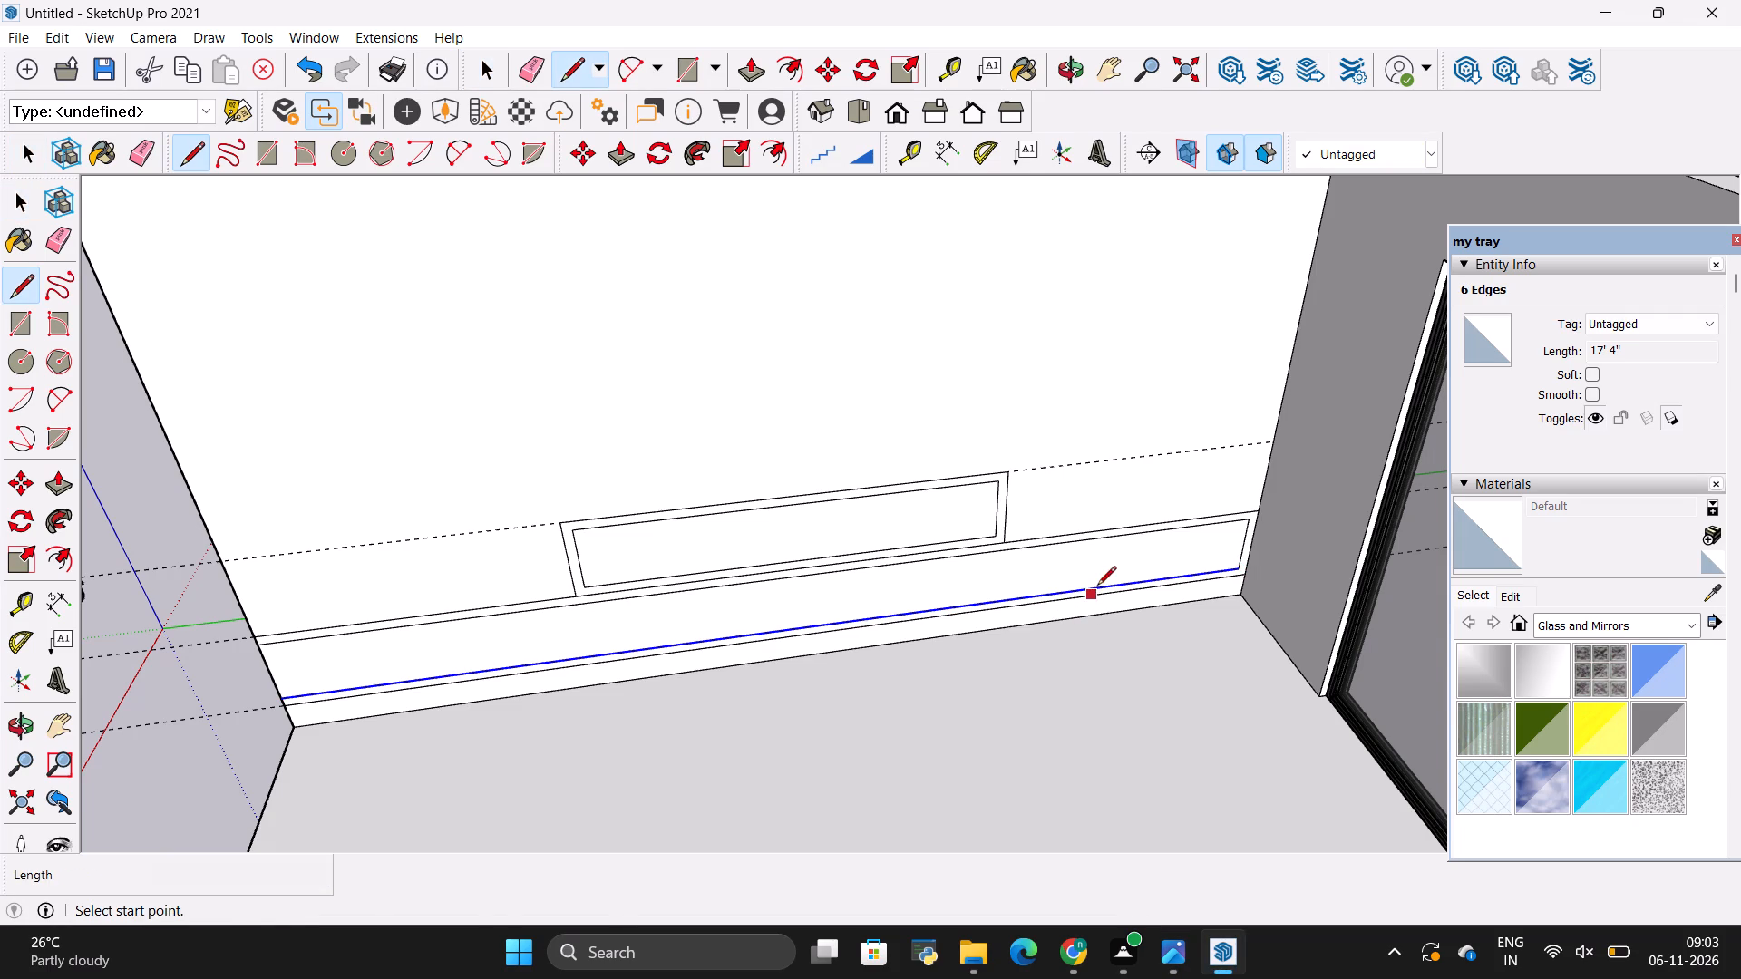
left_click(1103, 586)
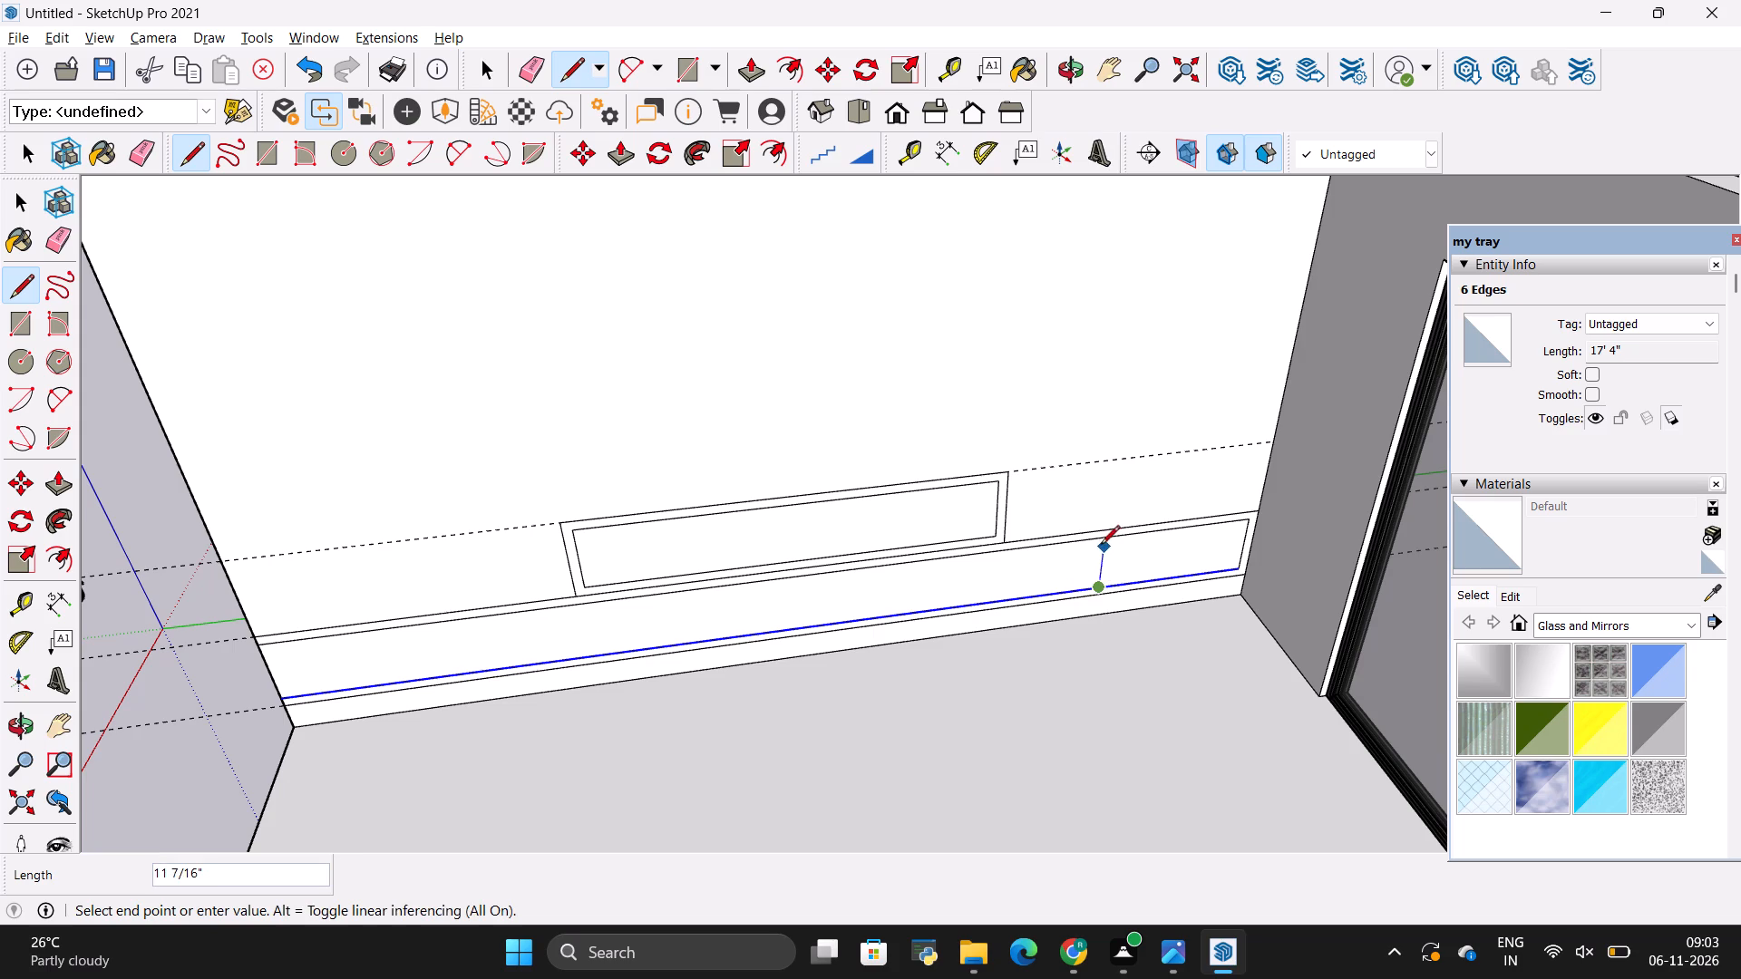
left_click(1096, 545)
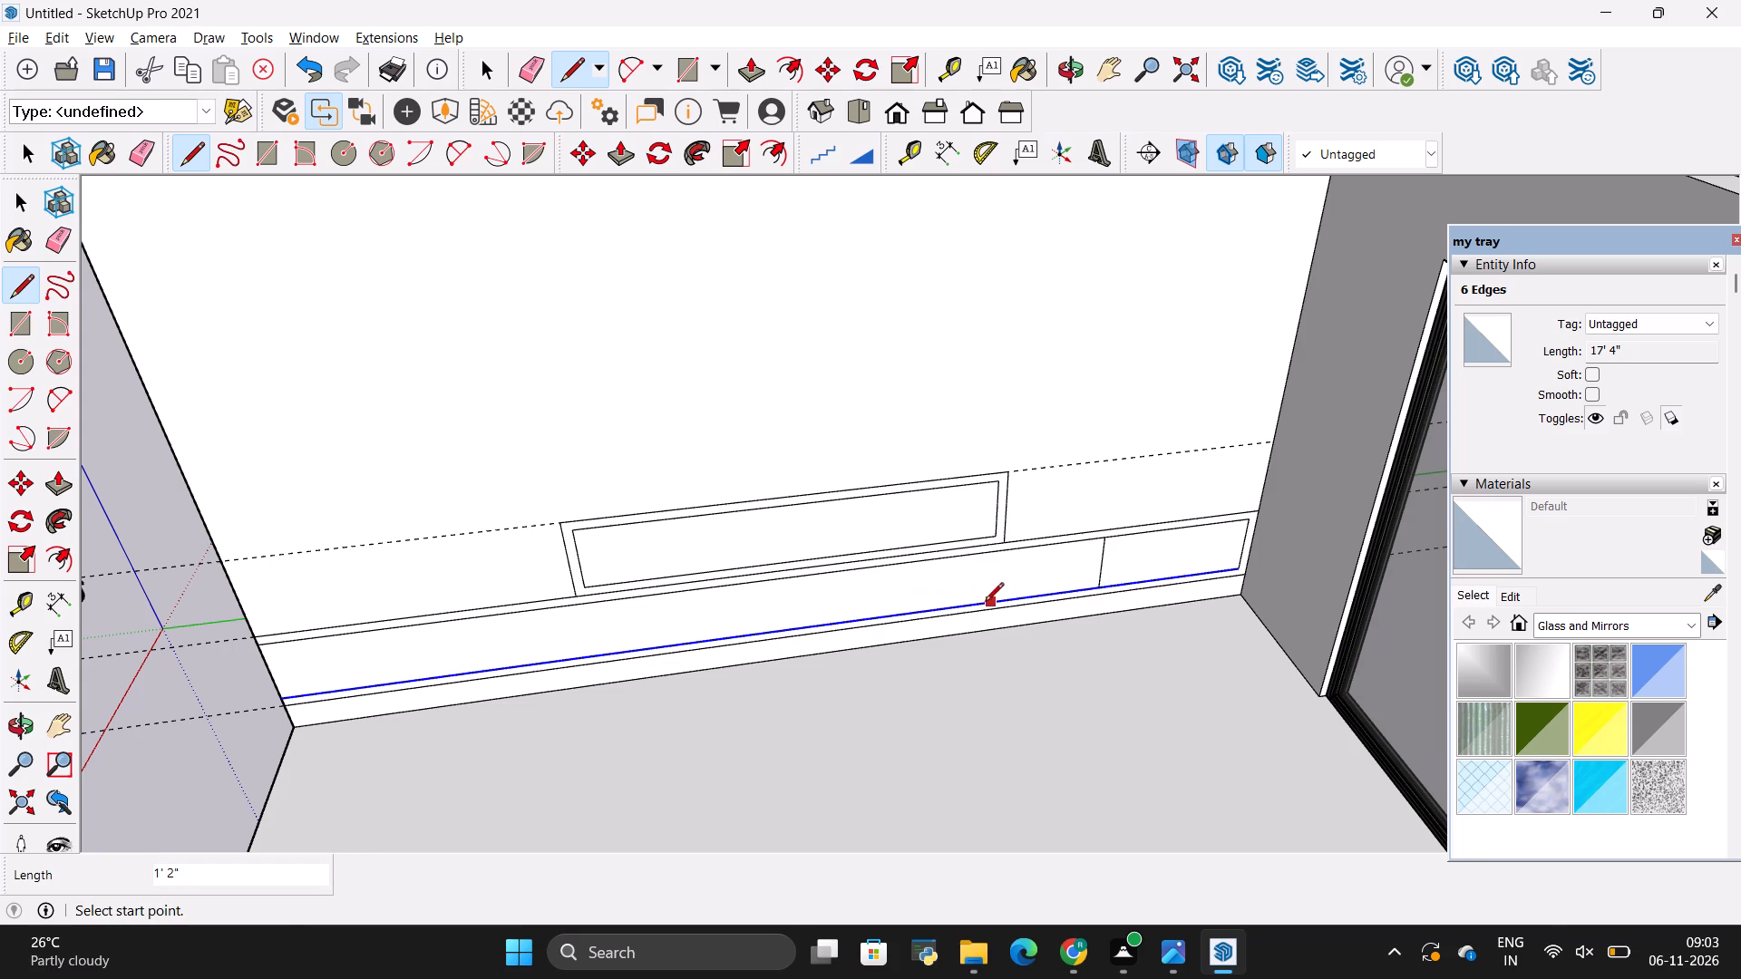
left_click(951, 608)
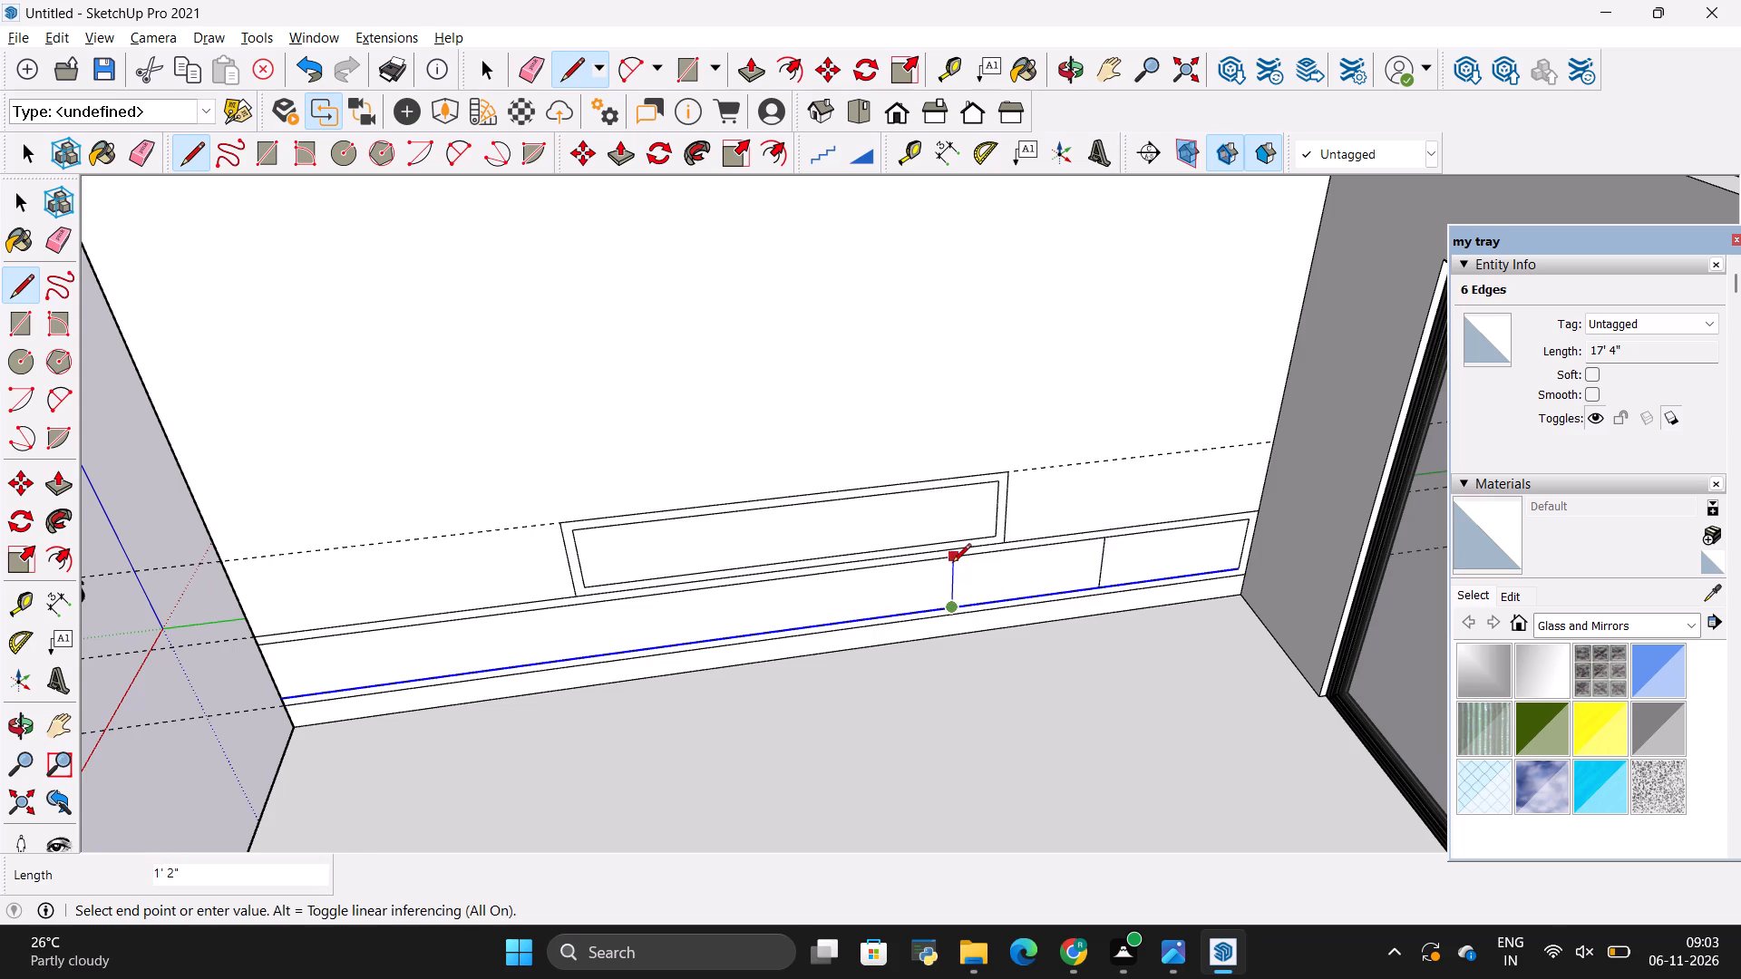
left_click(952, 564)
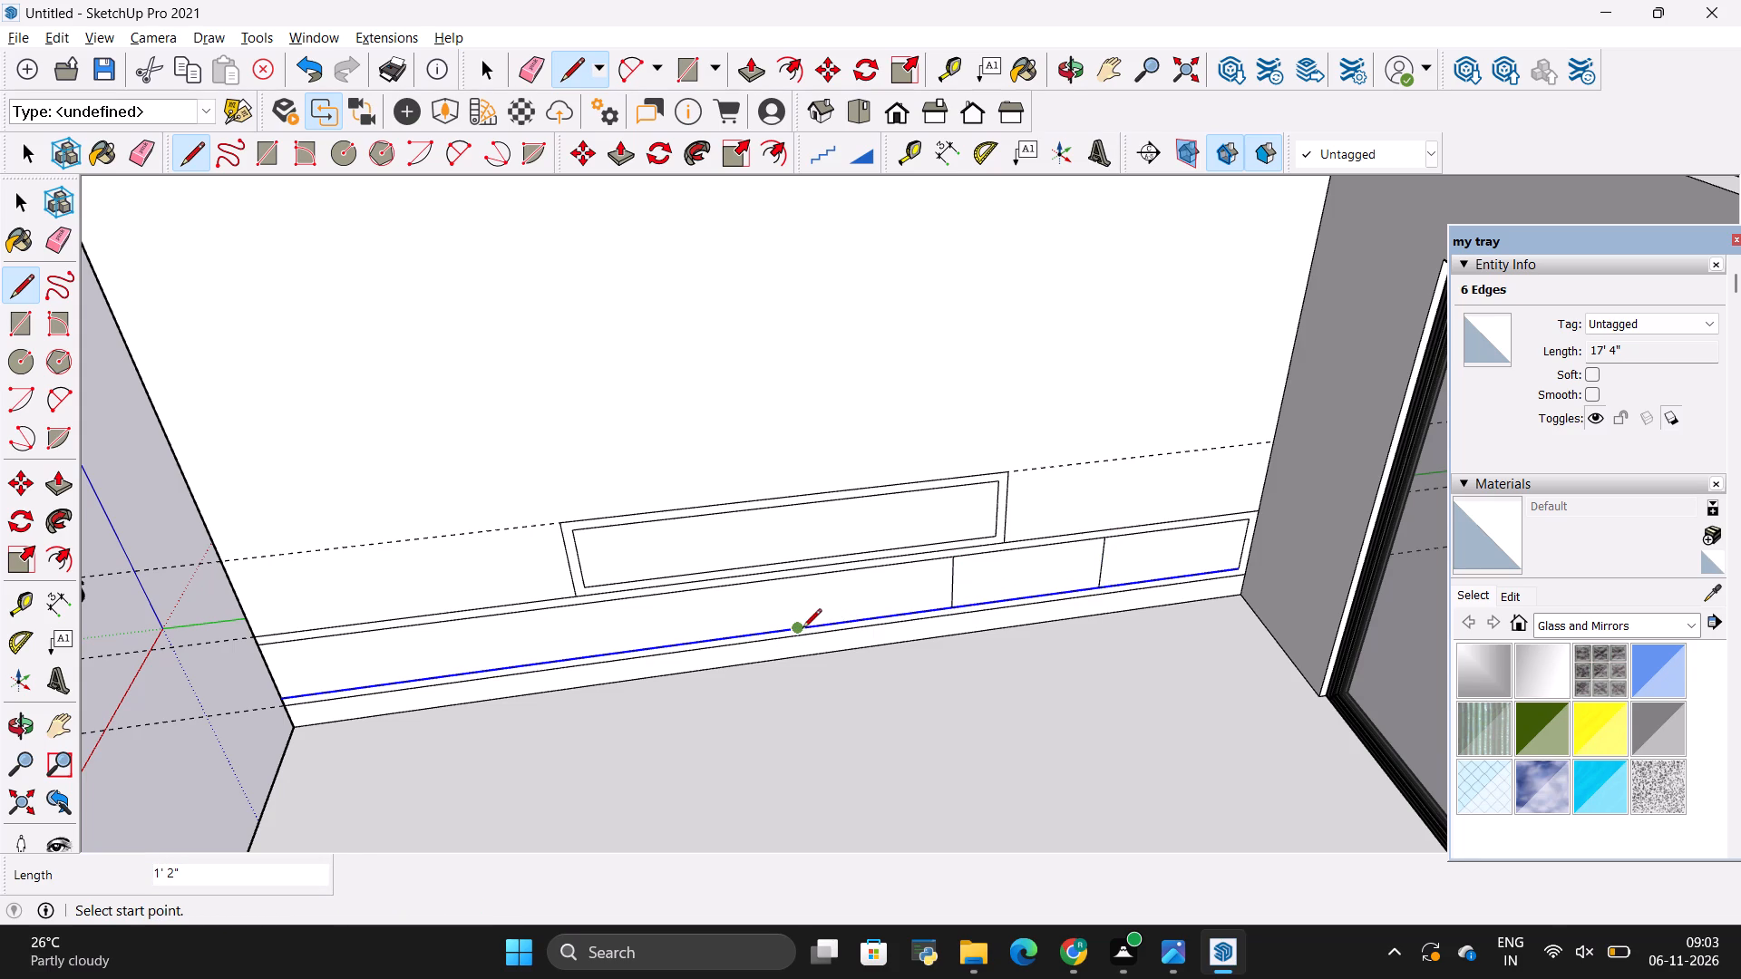
left_click(797, 632)
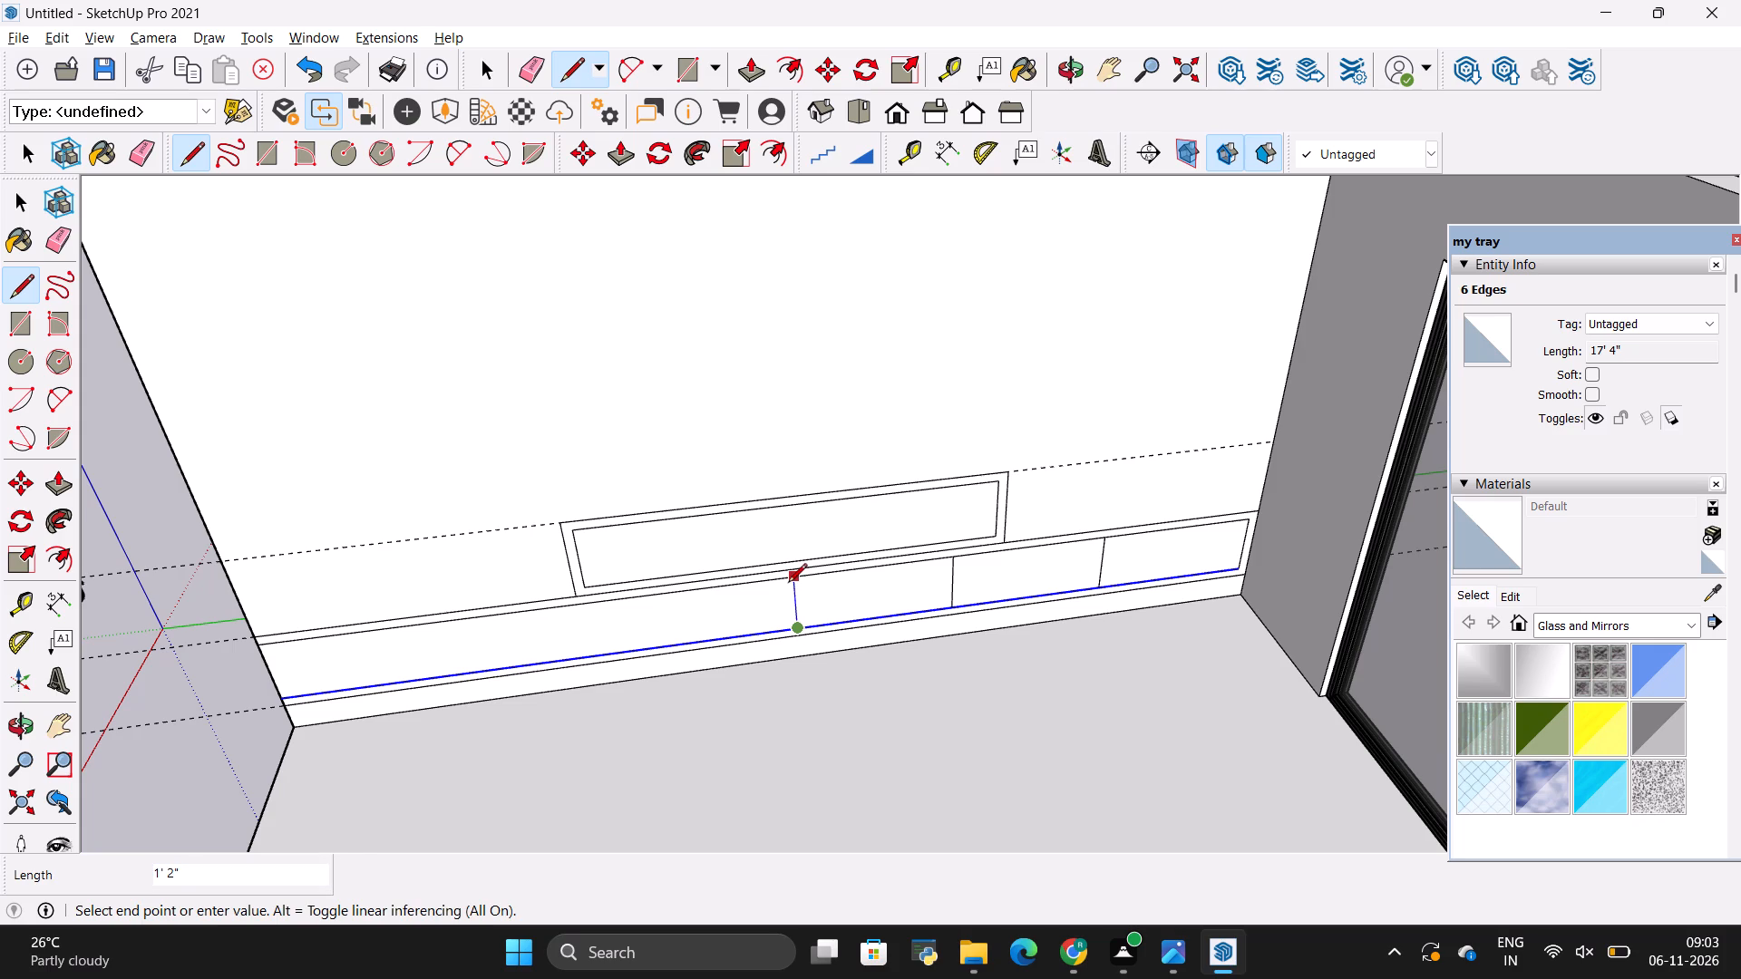
left_click(788, 584)
scroll(812, 683, "down", 2)
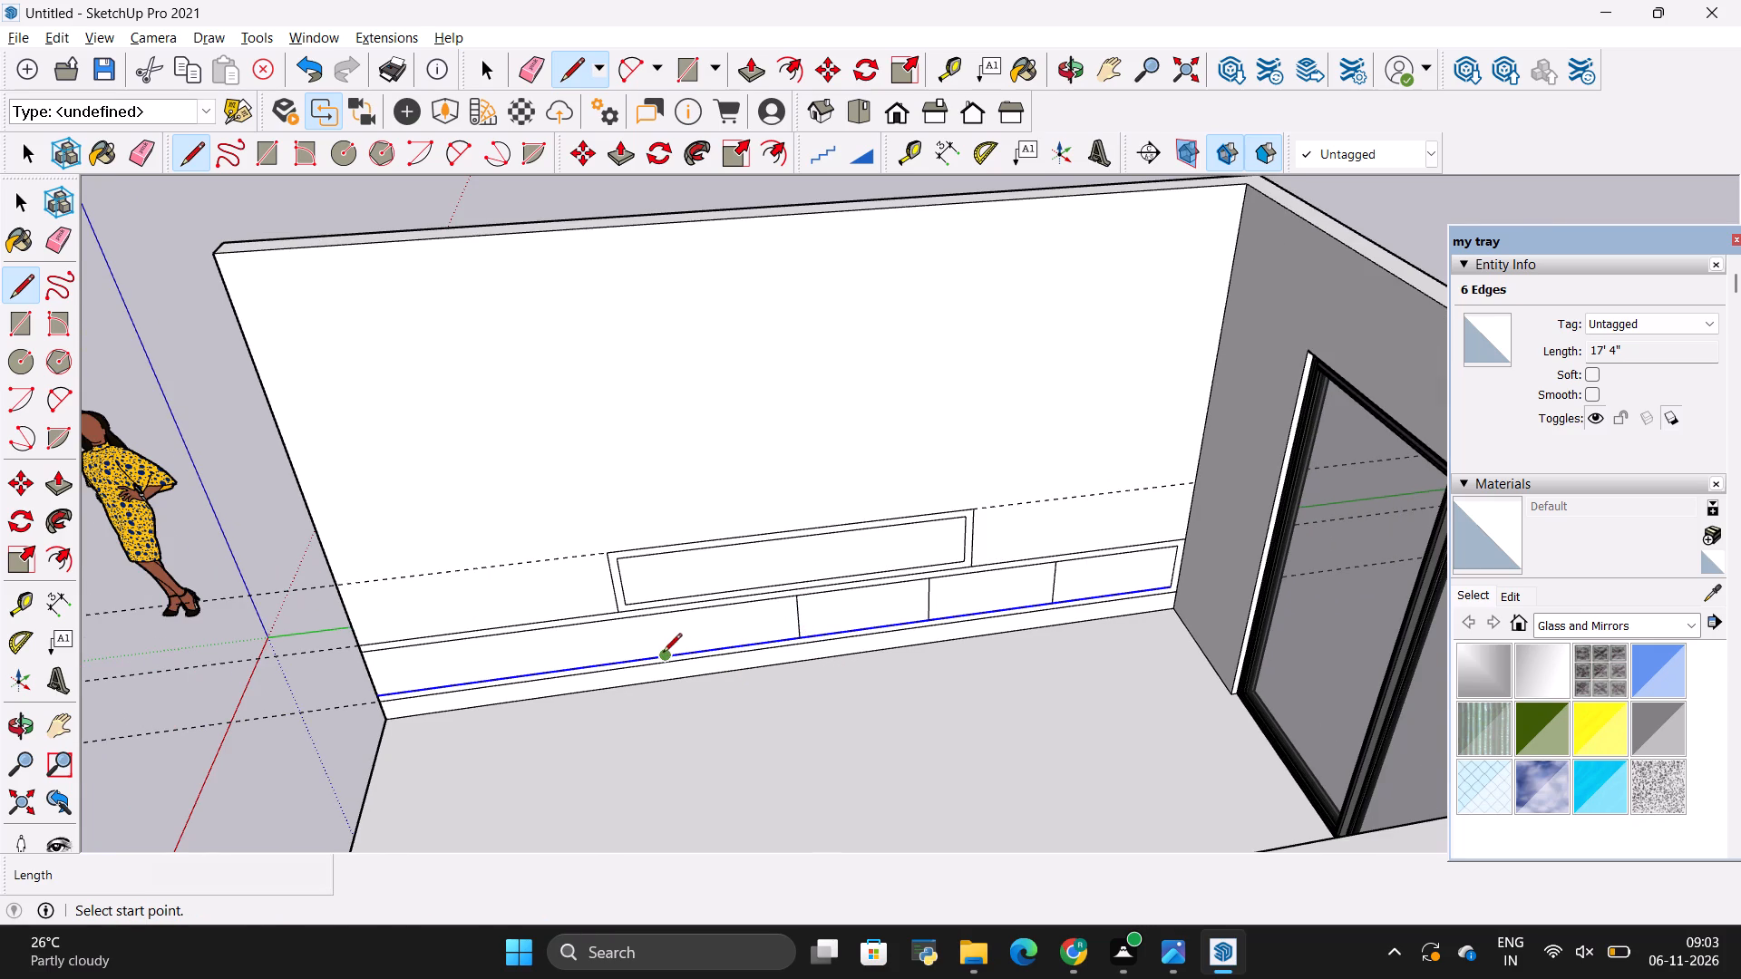
left_click(663, 654)
left_click(657, 617)
left_click(527, 678)
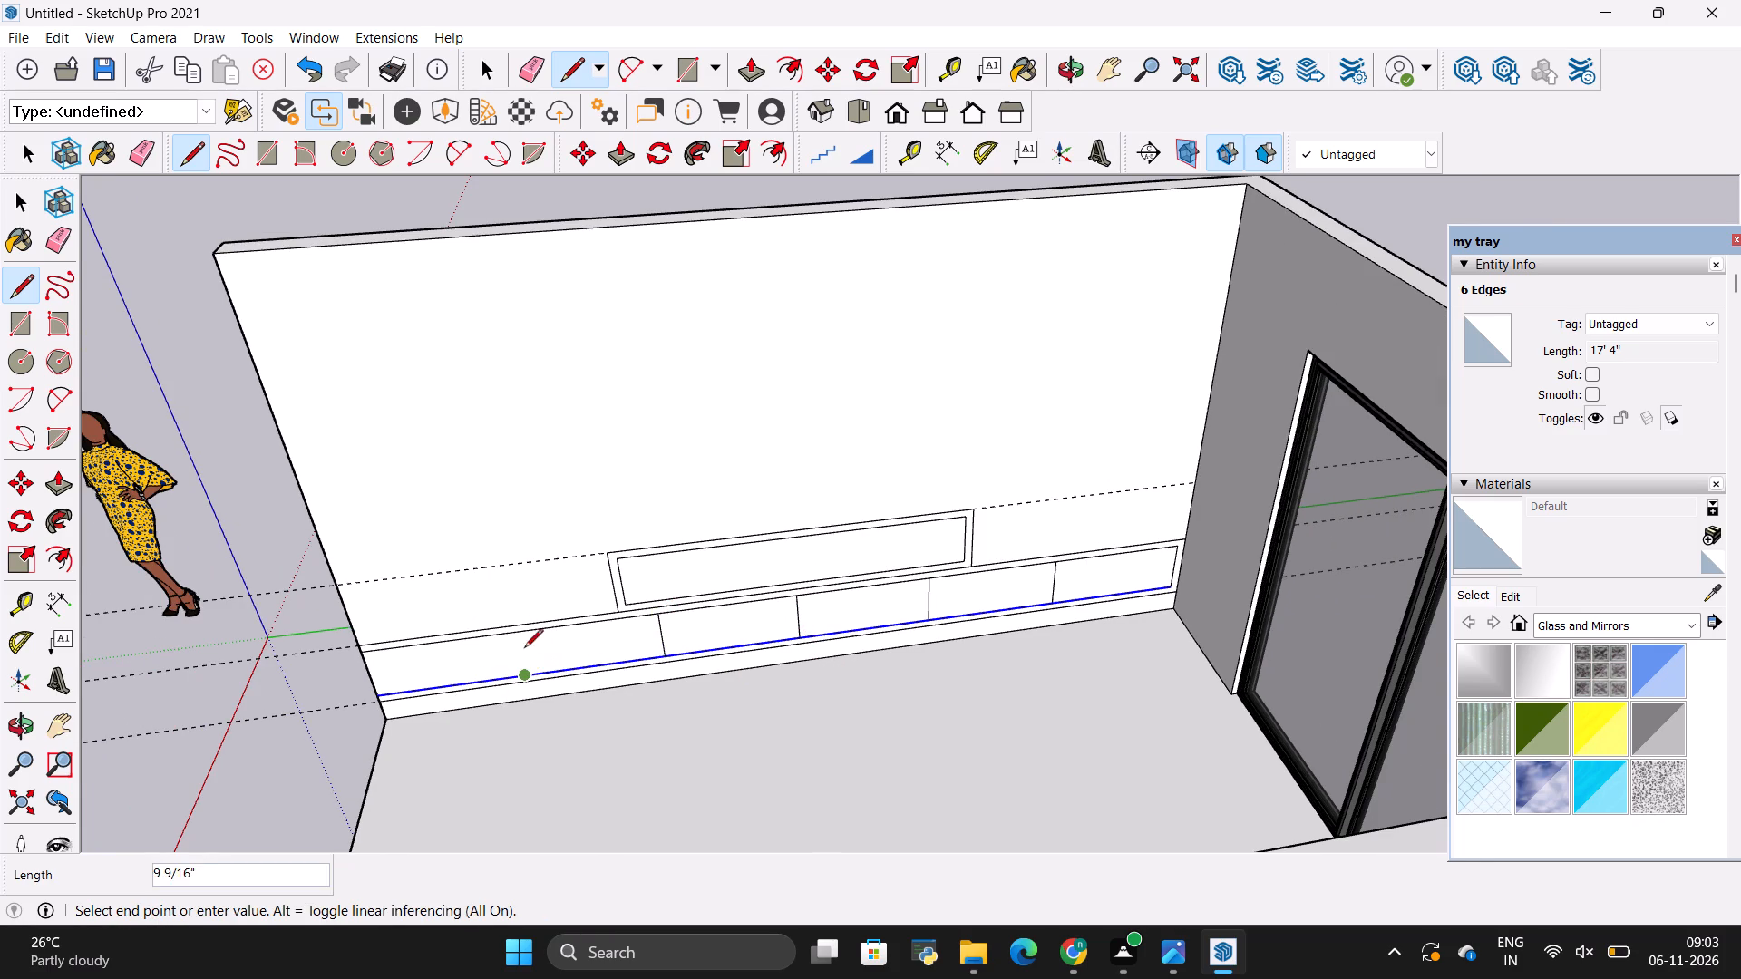
left_click(515, 637)
key("space")
left_click(541, 645)
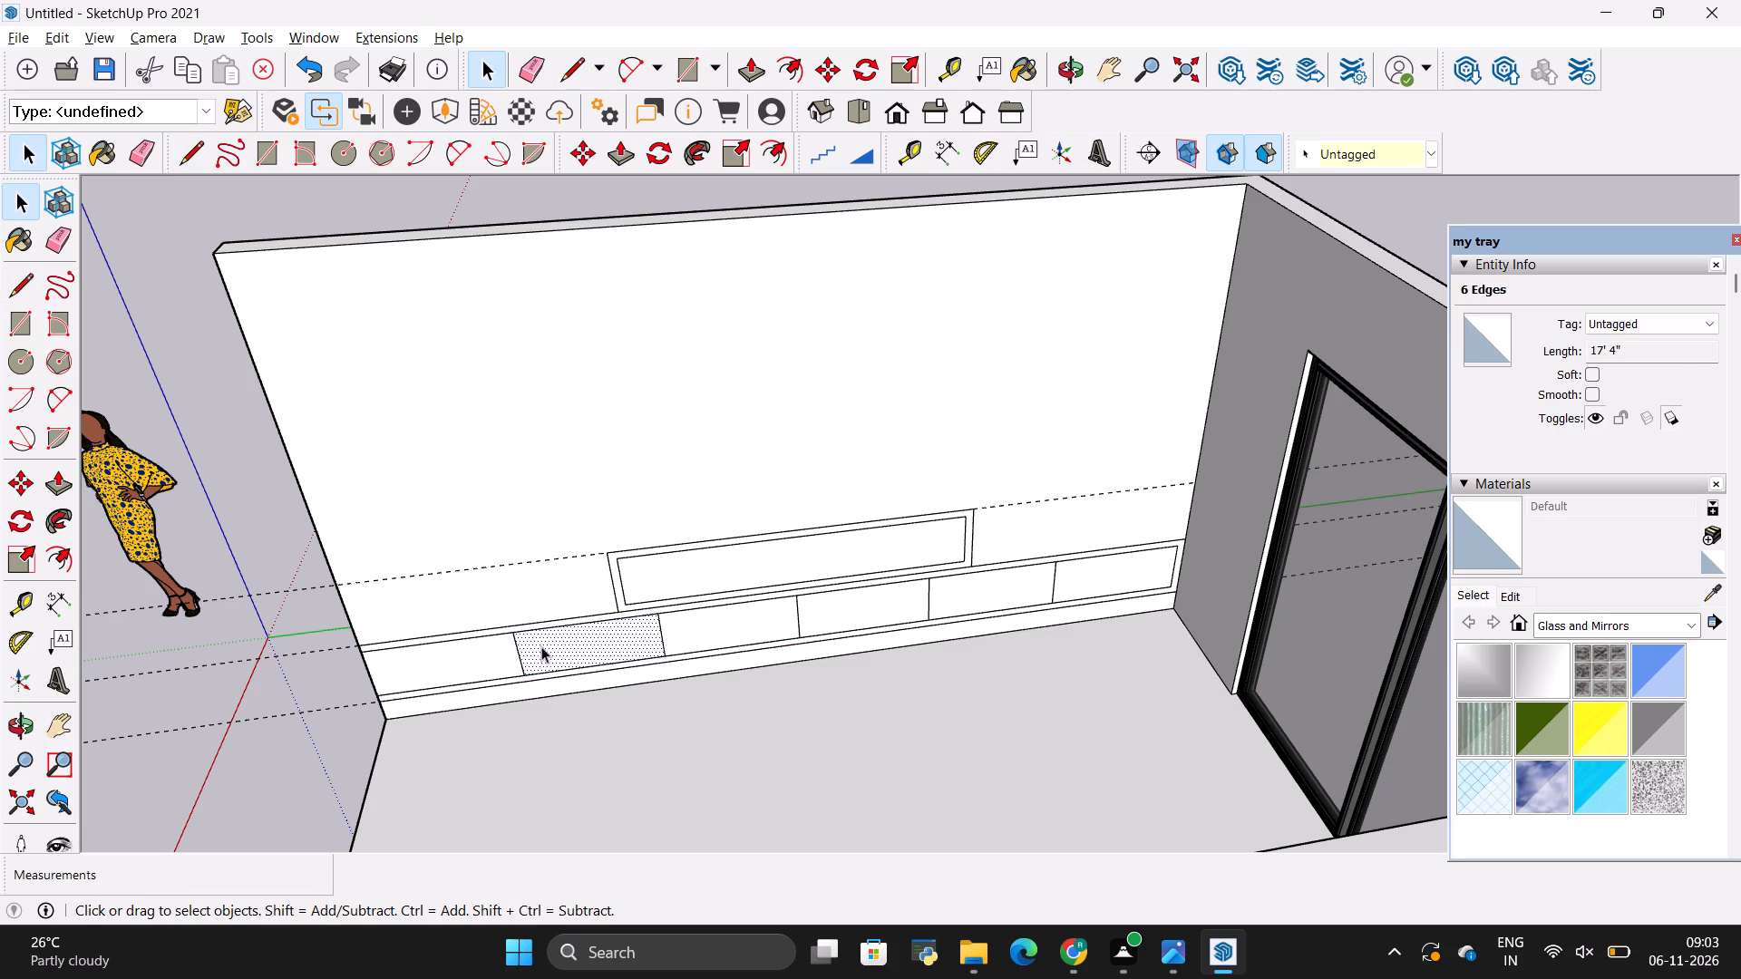
Examine the drawer fronts, glass section and open ends in the reference photo up close against the six compartments.
key("alt+Tab")
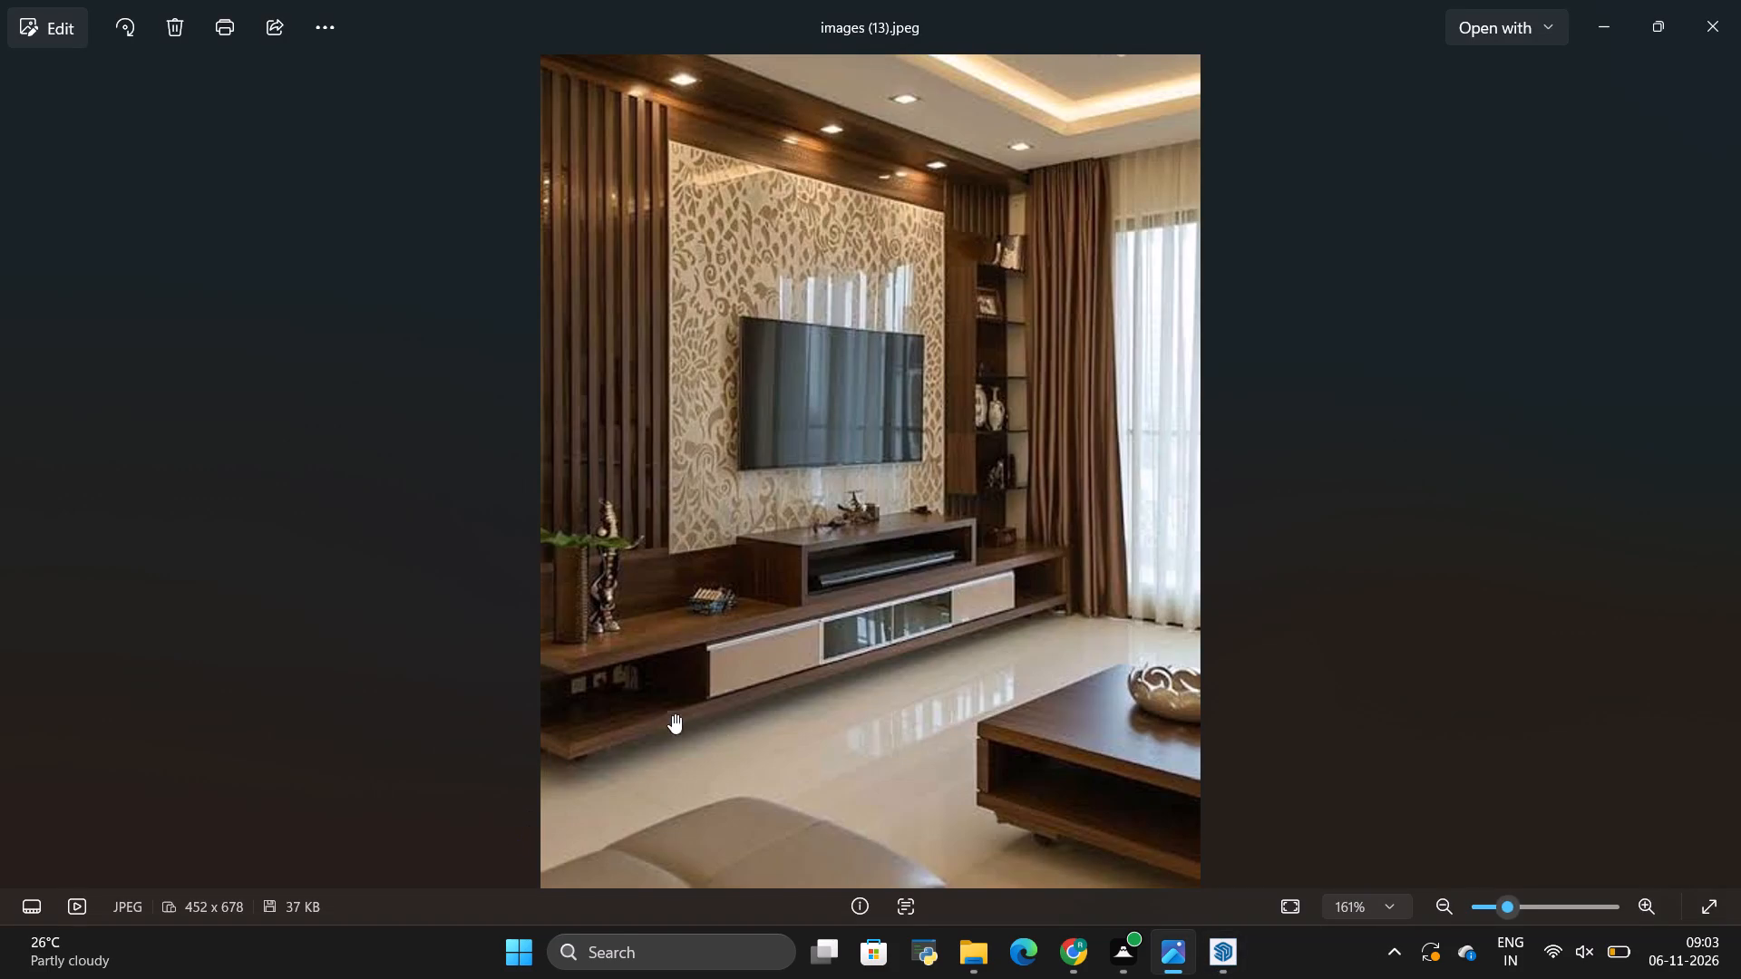
scroll(759, 710, "up", 3)
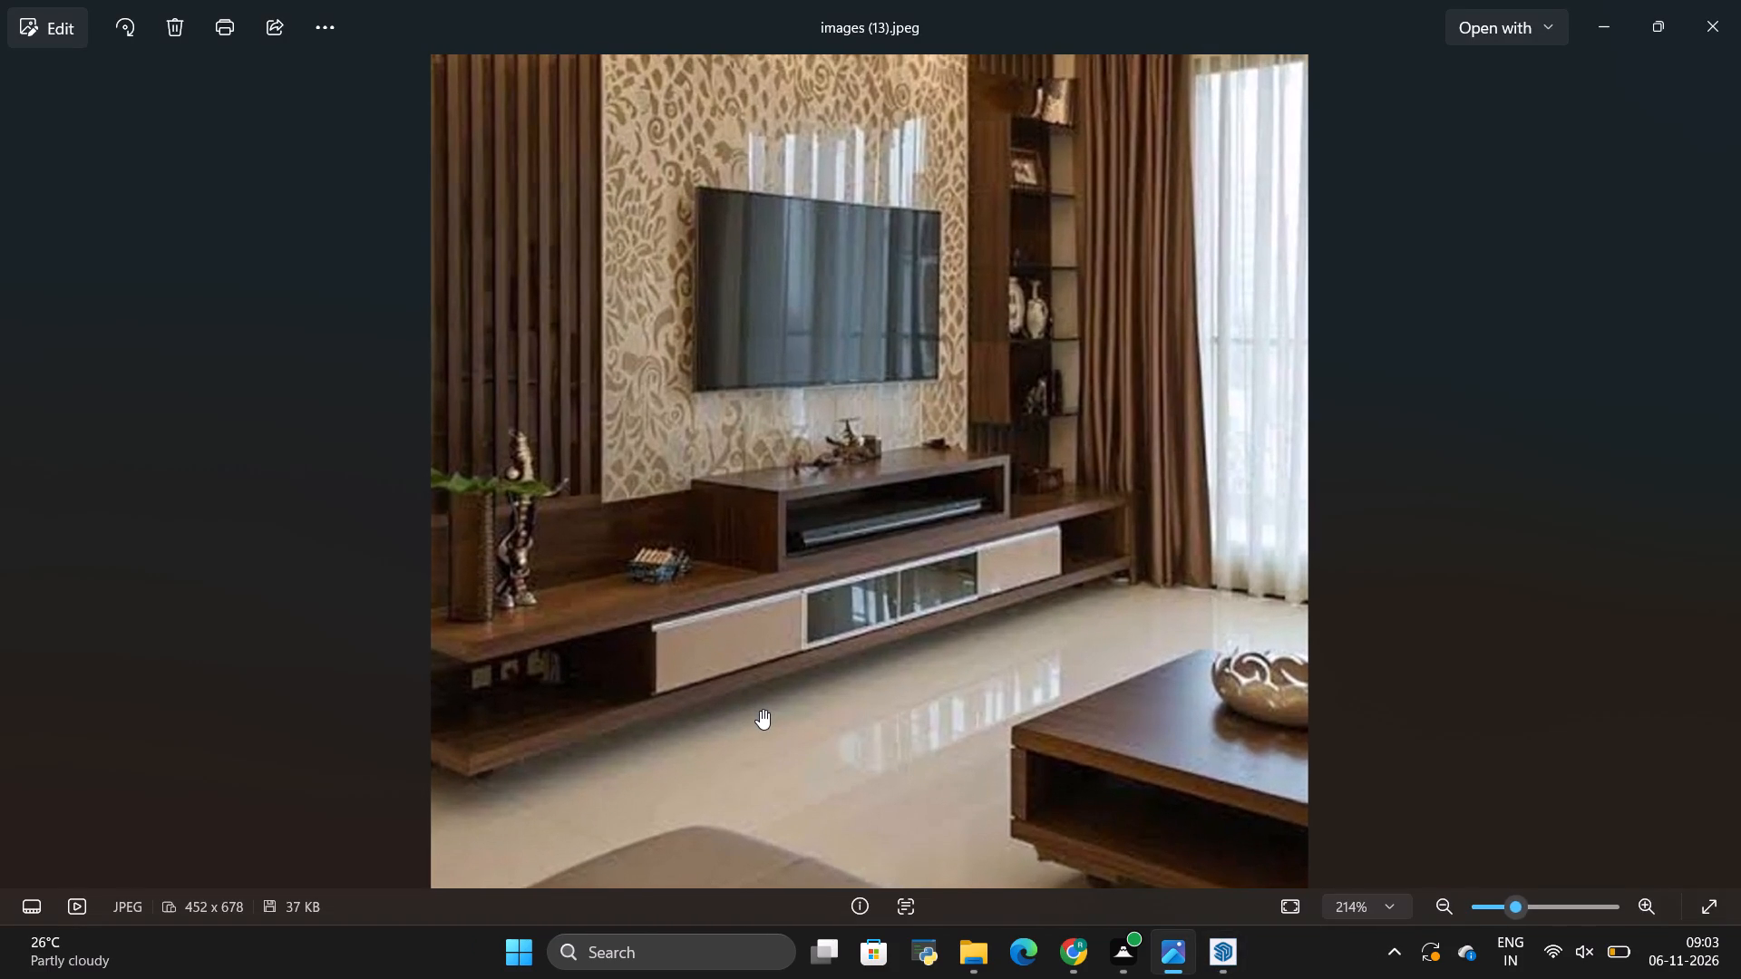
scroll(841, 701, "up", 3)
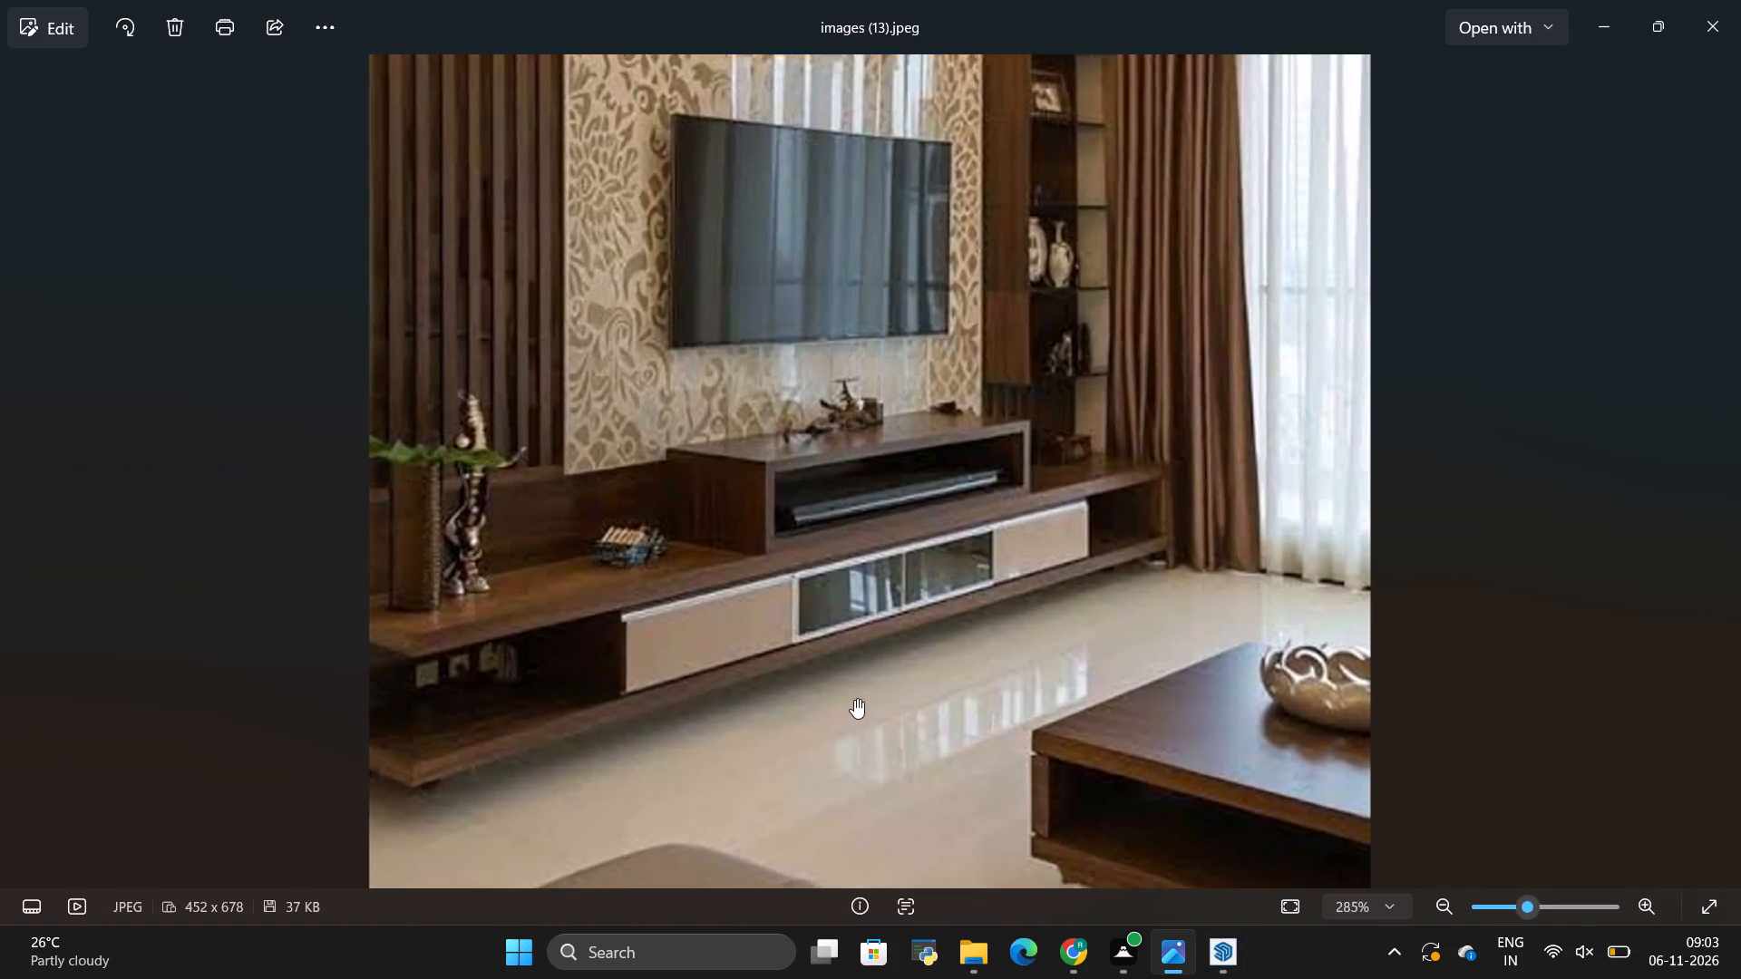
scroll(854, 699, "up", 3)
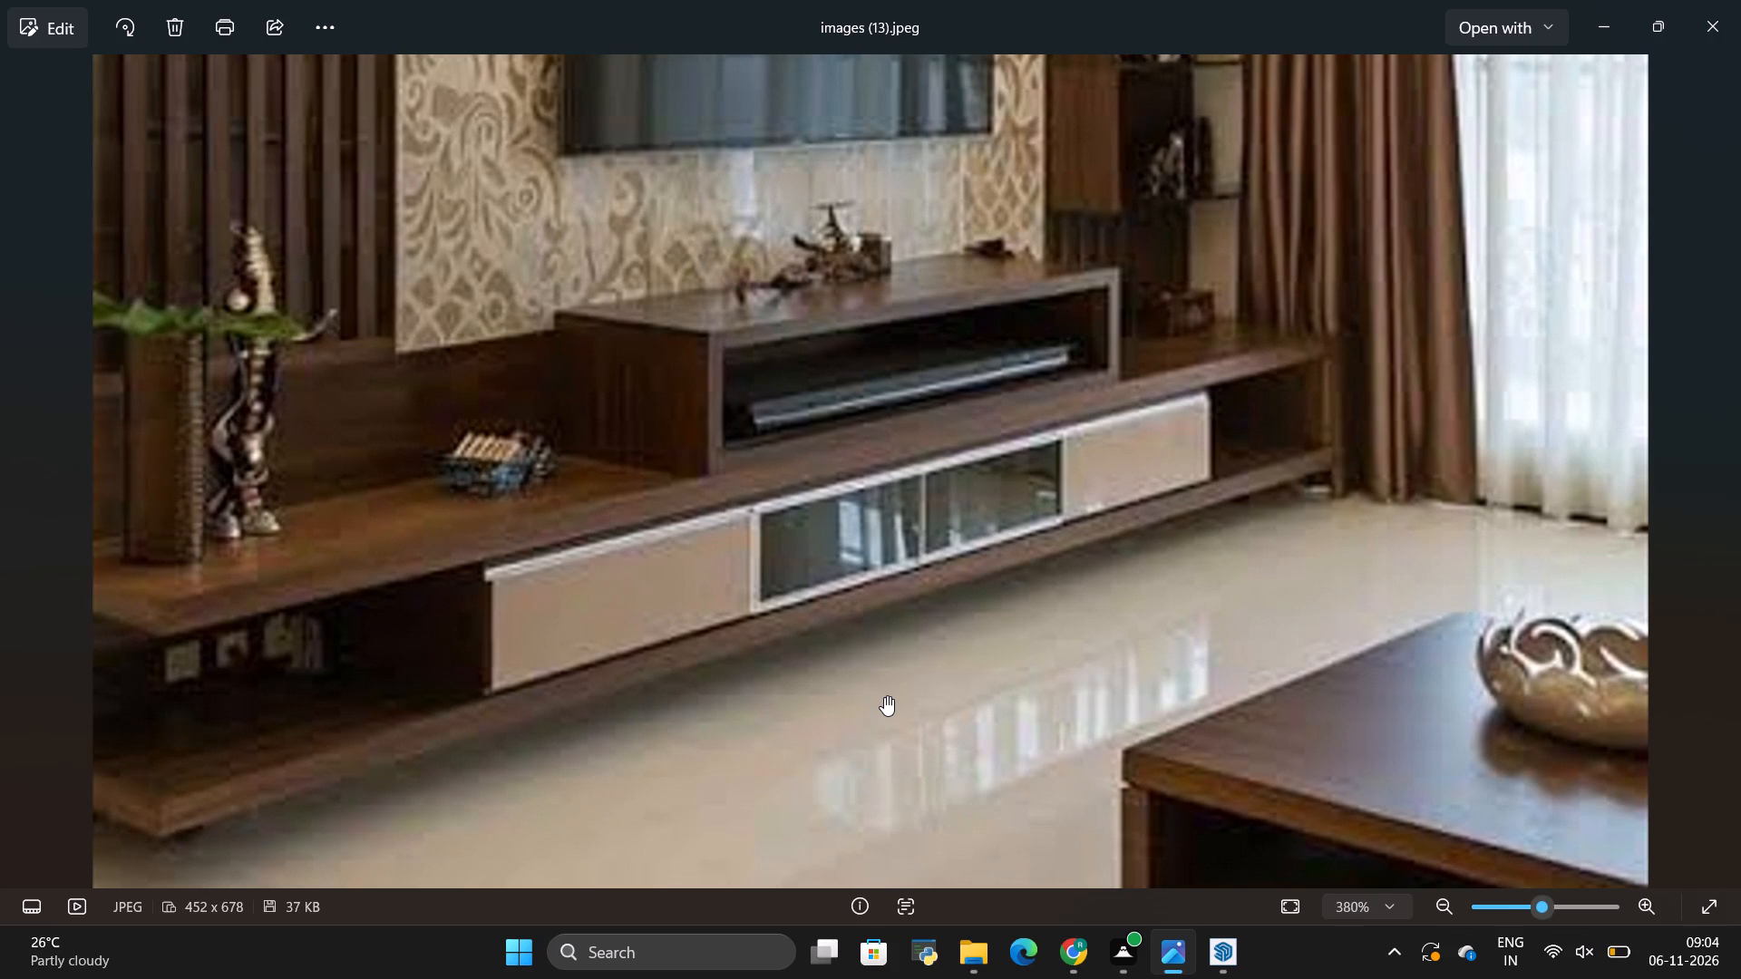
key("alt+Tab")
scroll(663, 681, "up", 4)
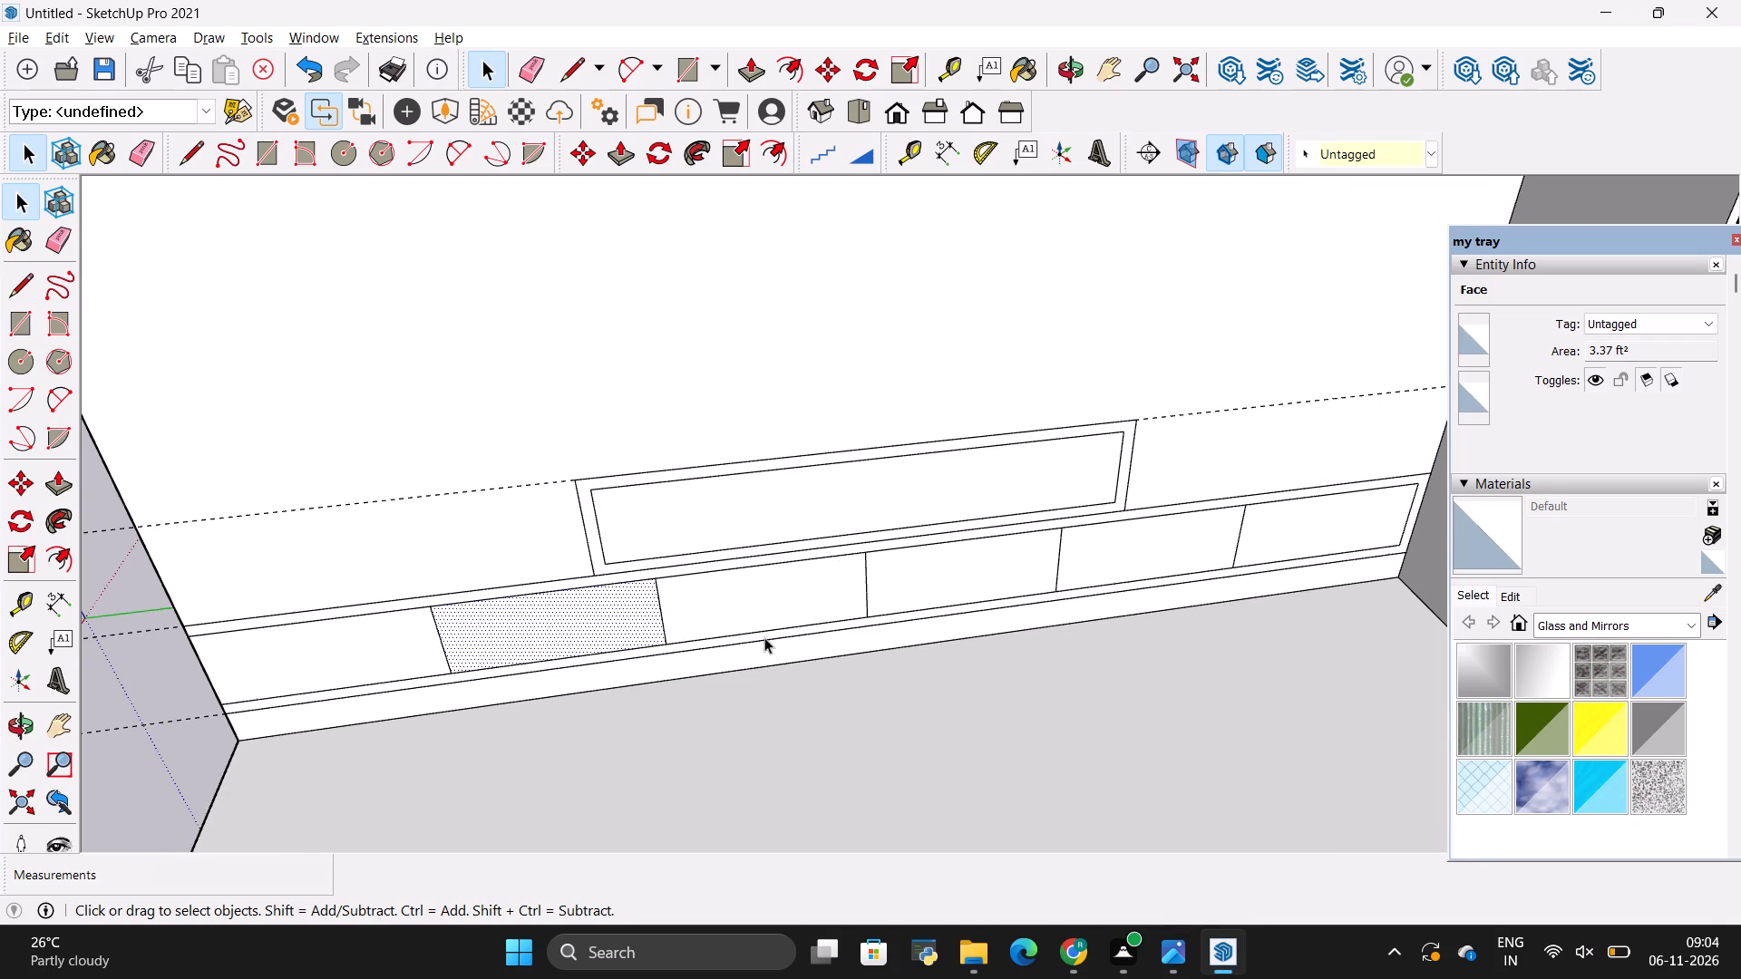
Offset the outline of the third compartment from the wall's free end inward by 1", checking the glass section in the reference photo.
scroll(764, 637, "down", 3)
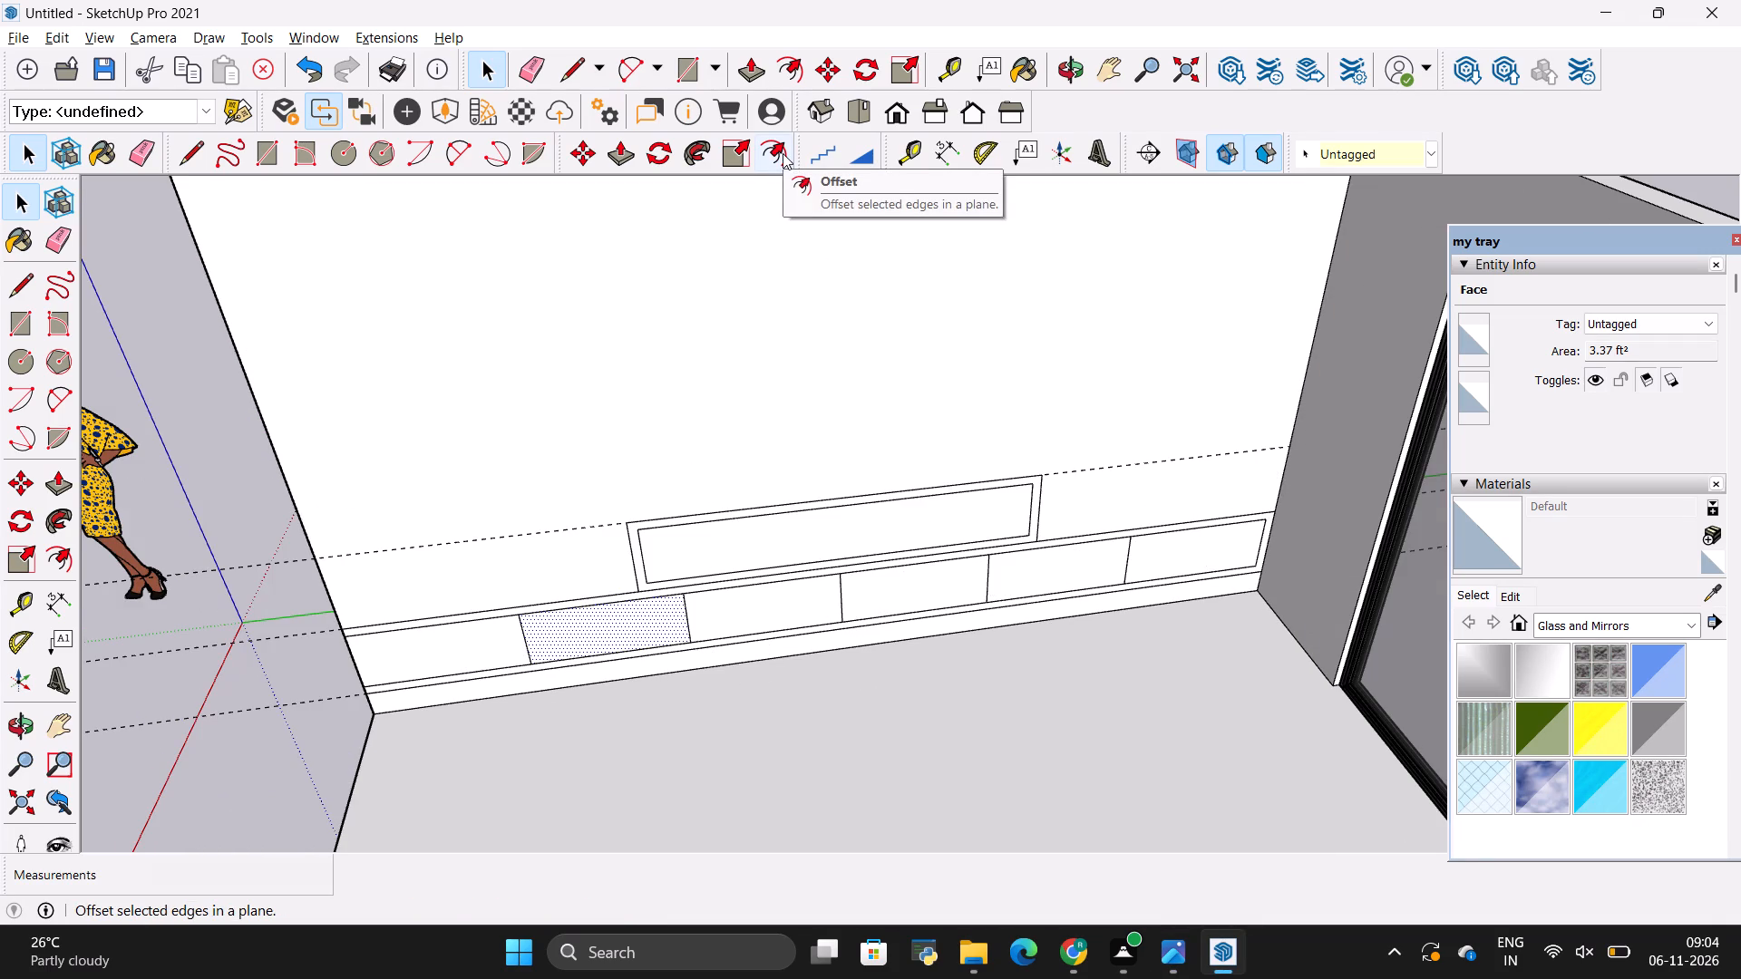
left_click(771, 150)
scroll(833, 593, "up", 4)
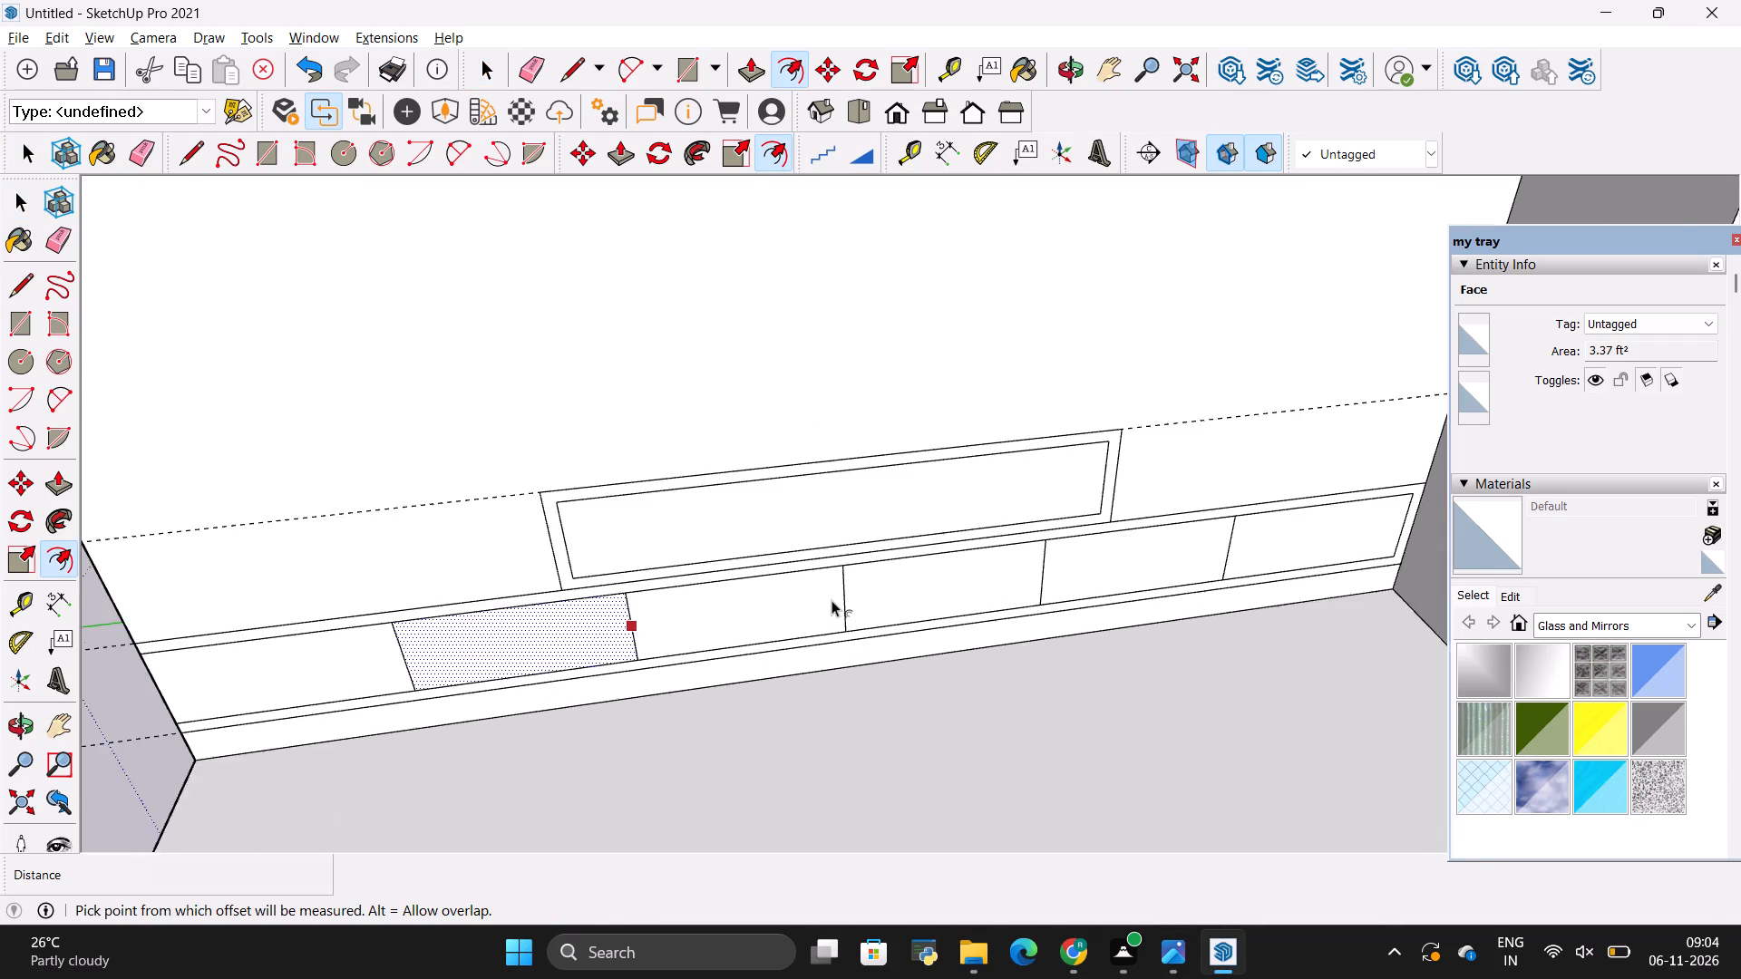
scroll(832, 600, "up", 2)
key("alt+Tab")
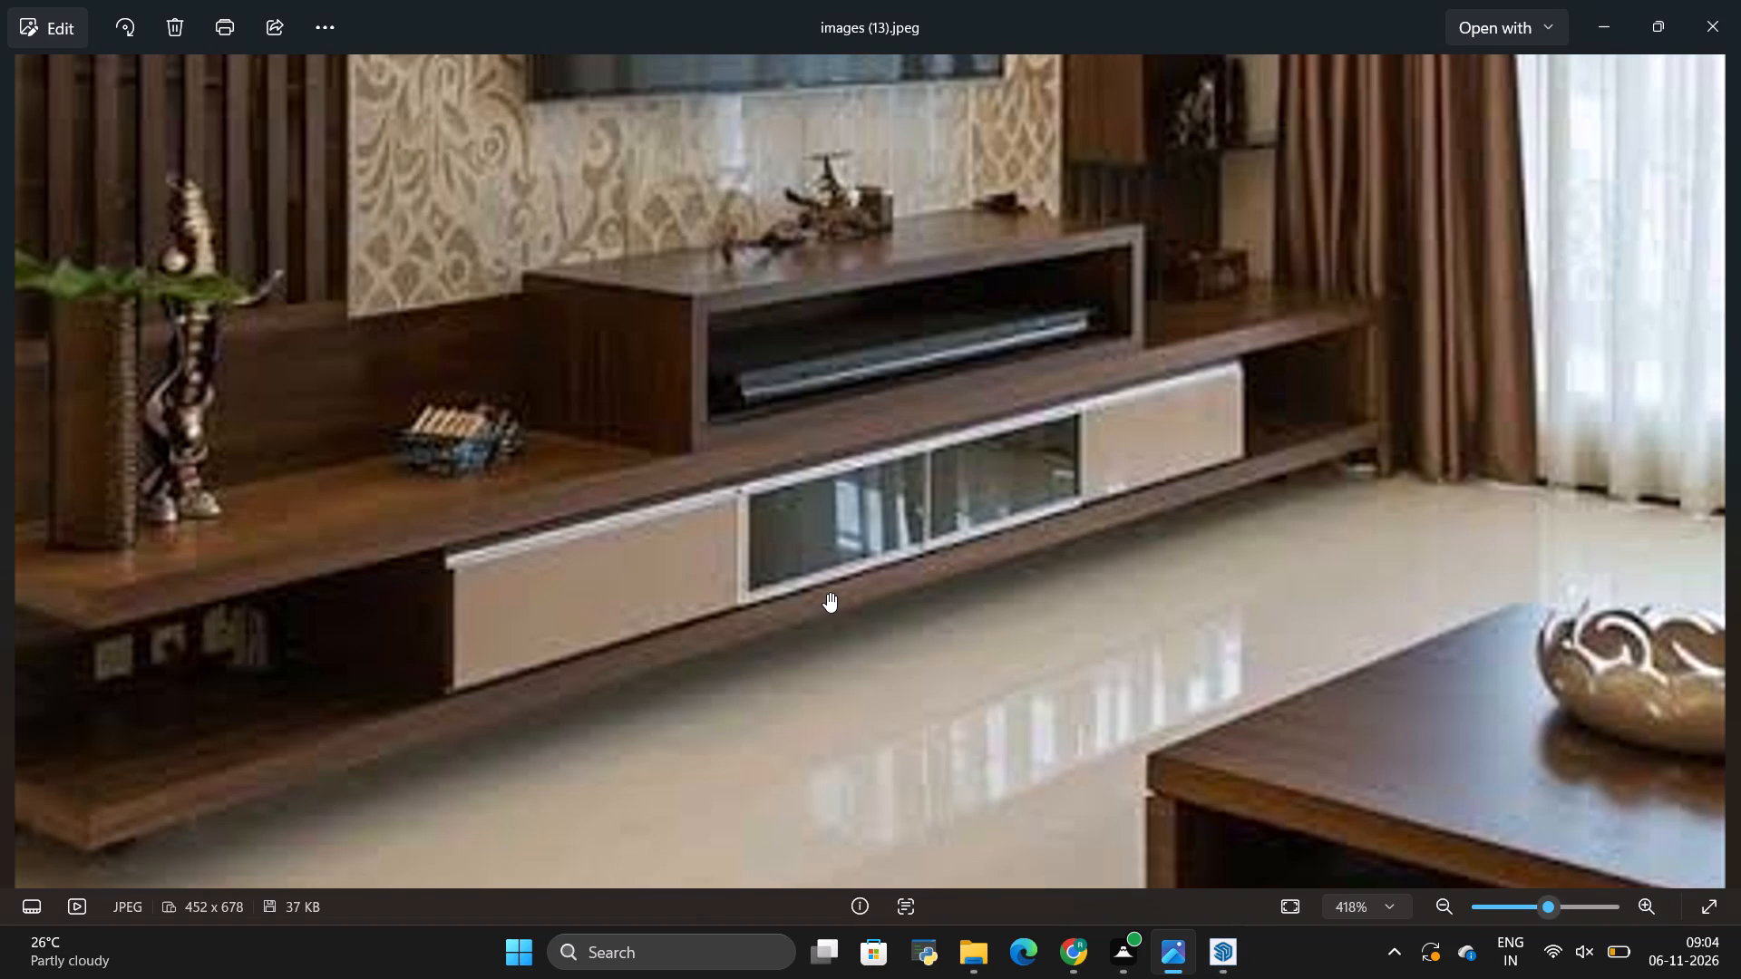
key("alt+Tab")
key("Escape")
left_click(795, 602)
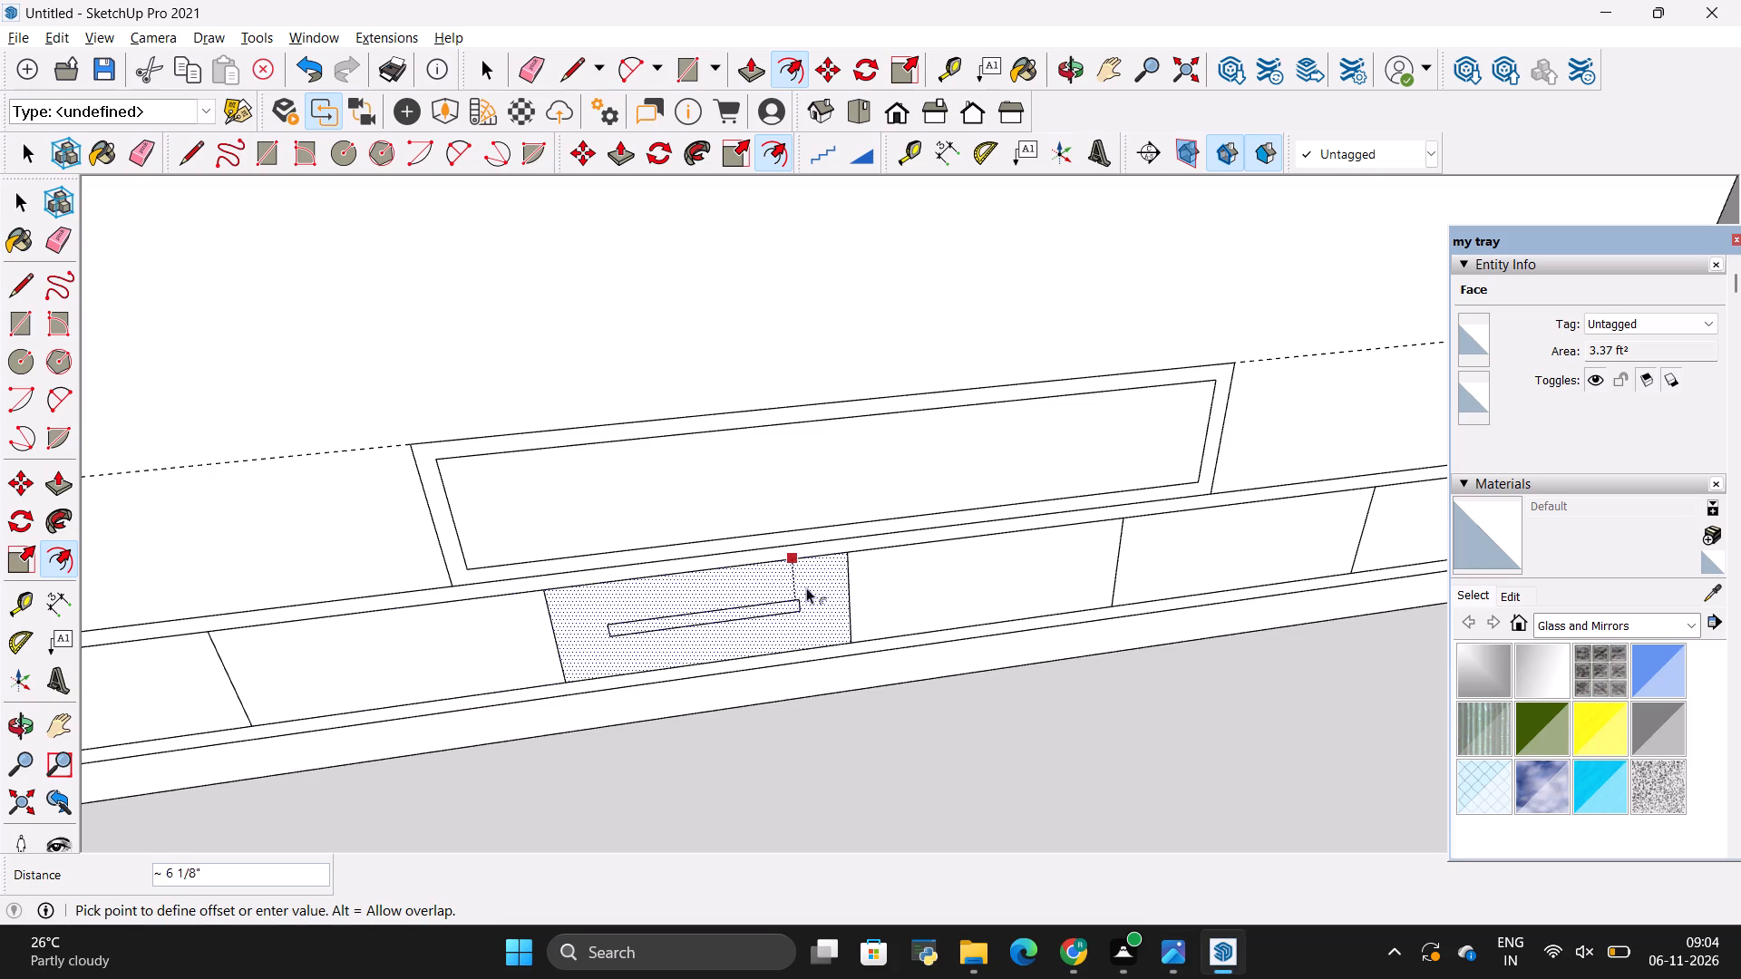
key("BackSpace")
key("1")
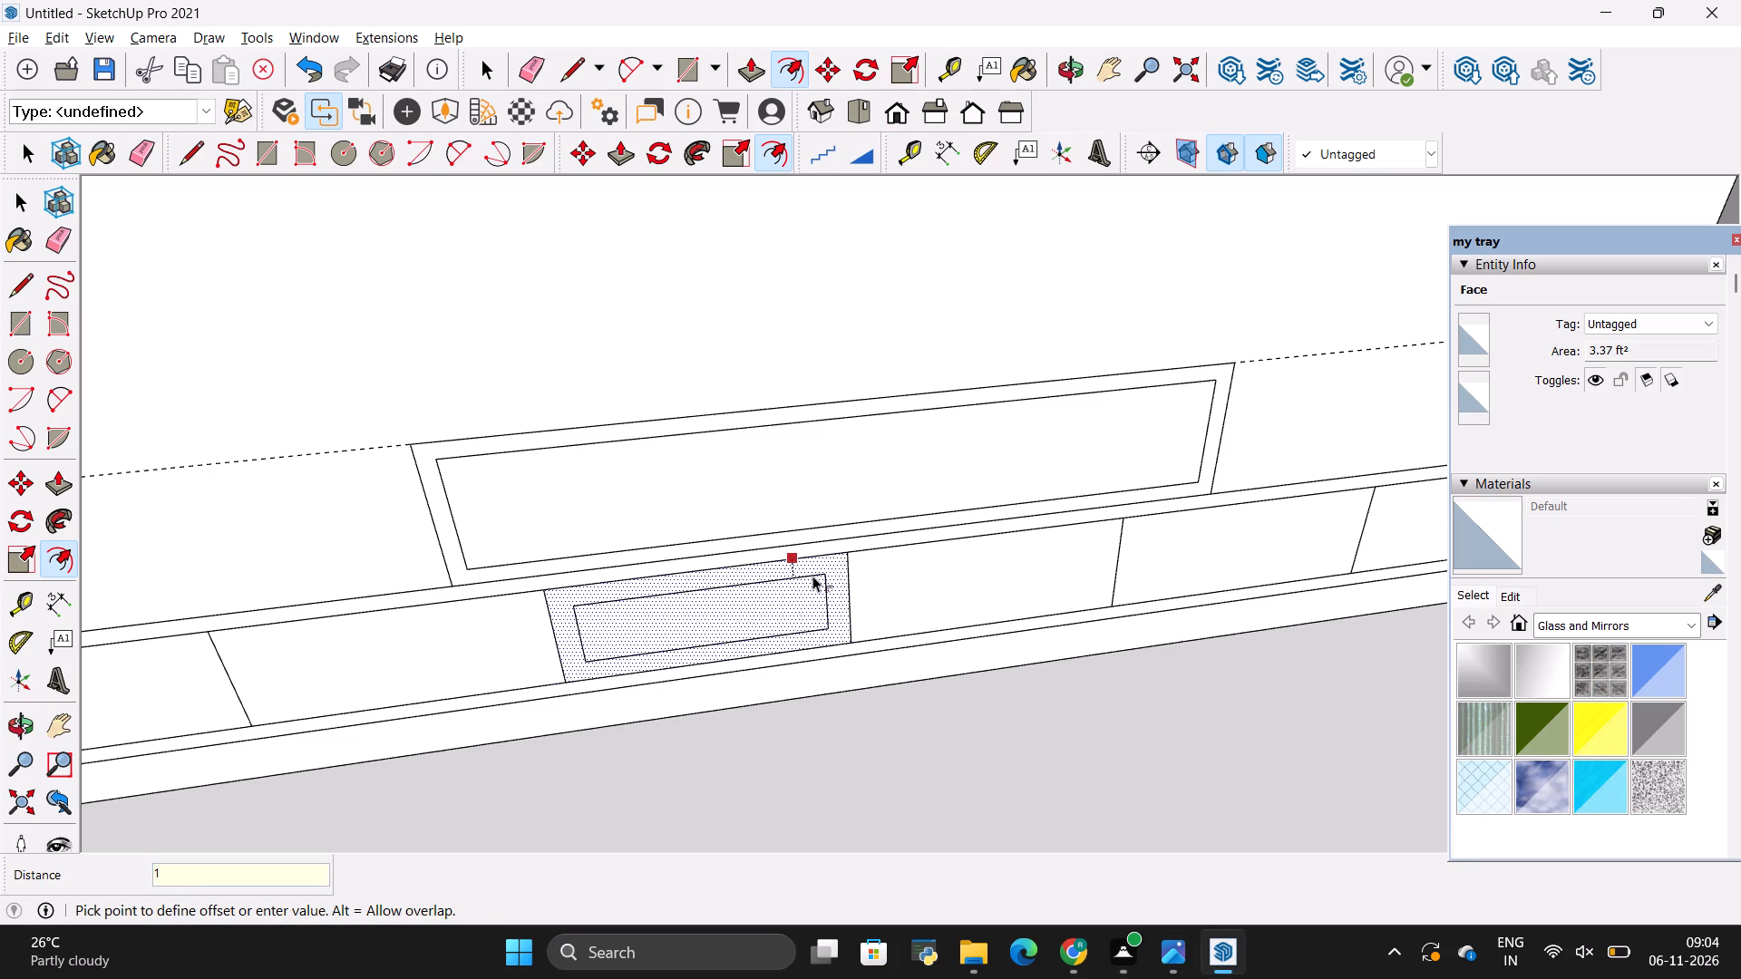
key("shift+quotedbl")
key("Return")
key("Escape")
Offset the outline of the adjacent fourth compartment inward by 1".
left_click(918, 595)
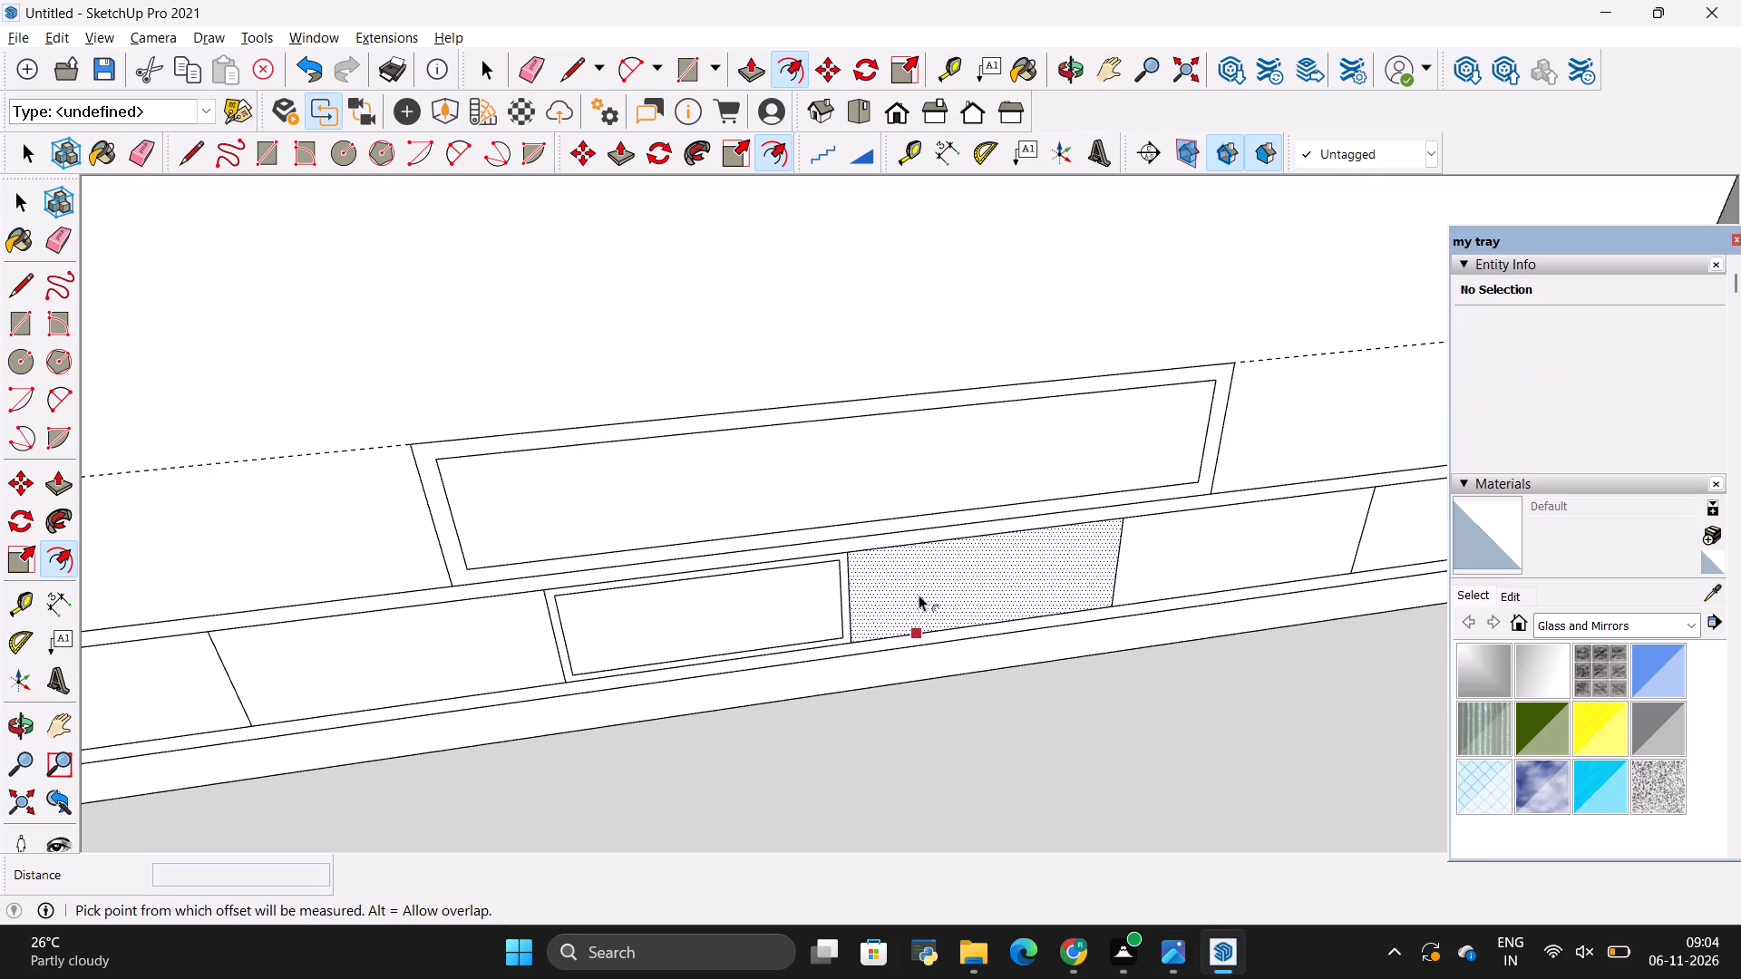
key("alt+BackSpace")
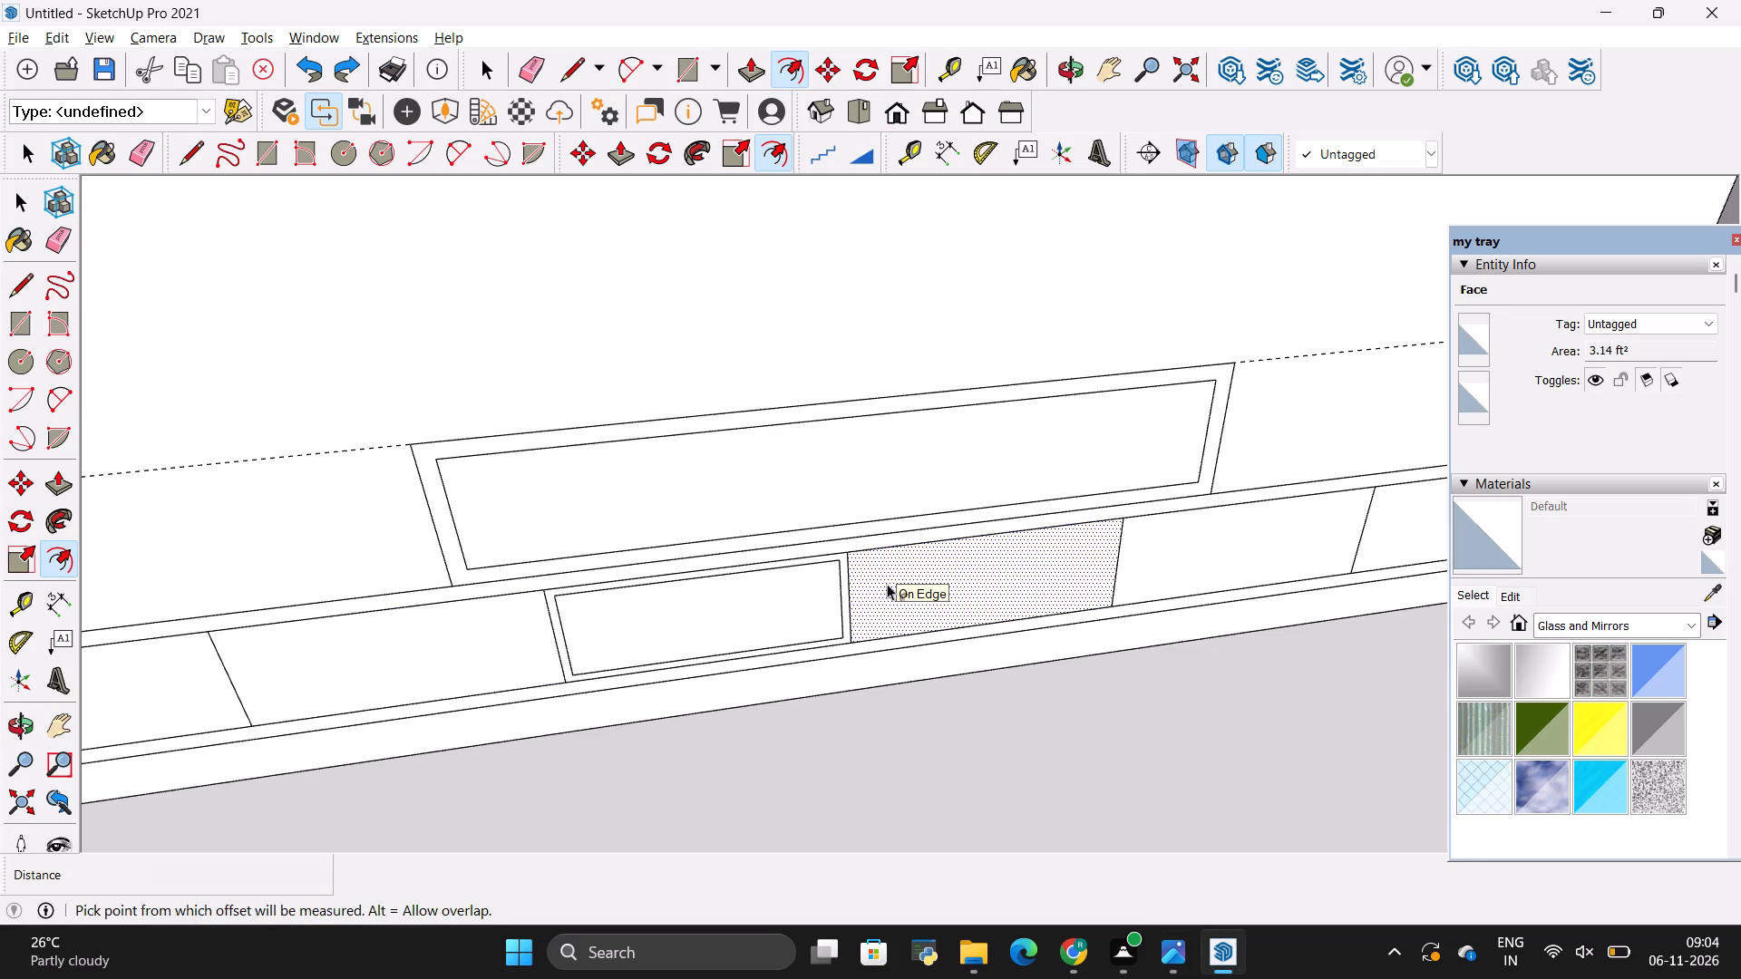
left_click(887, 584)
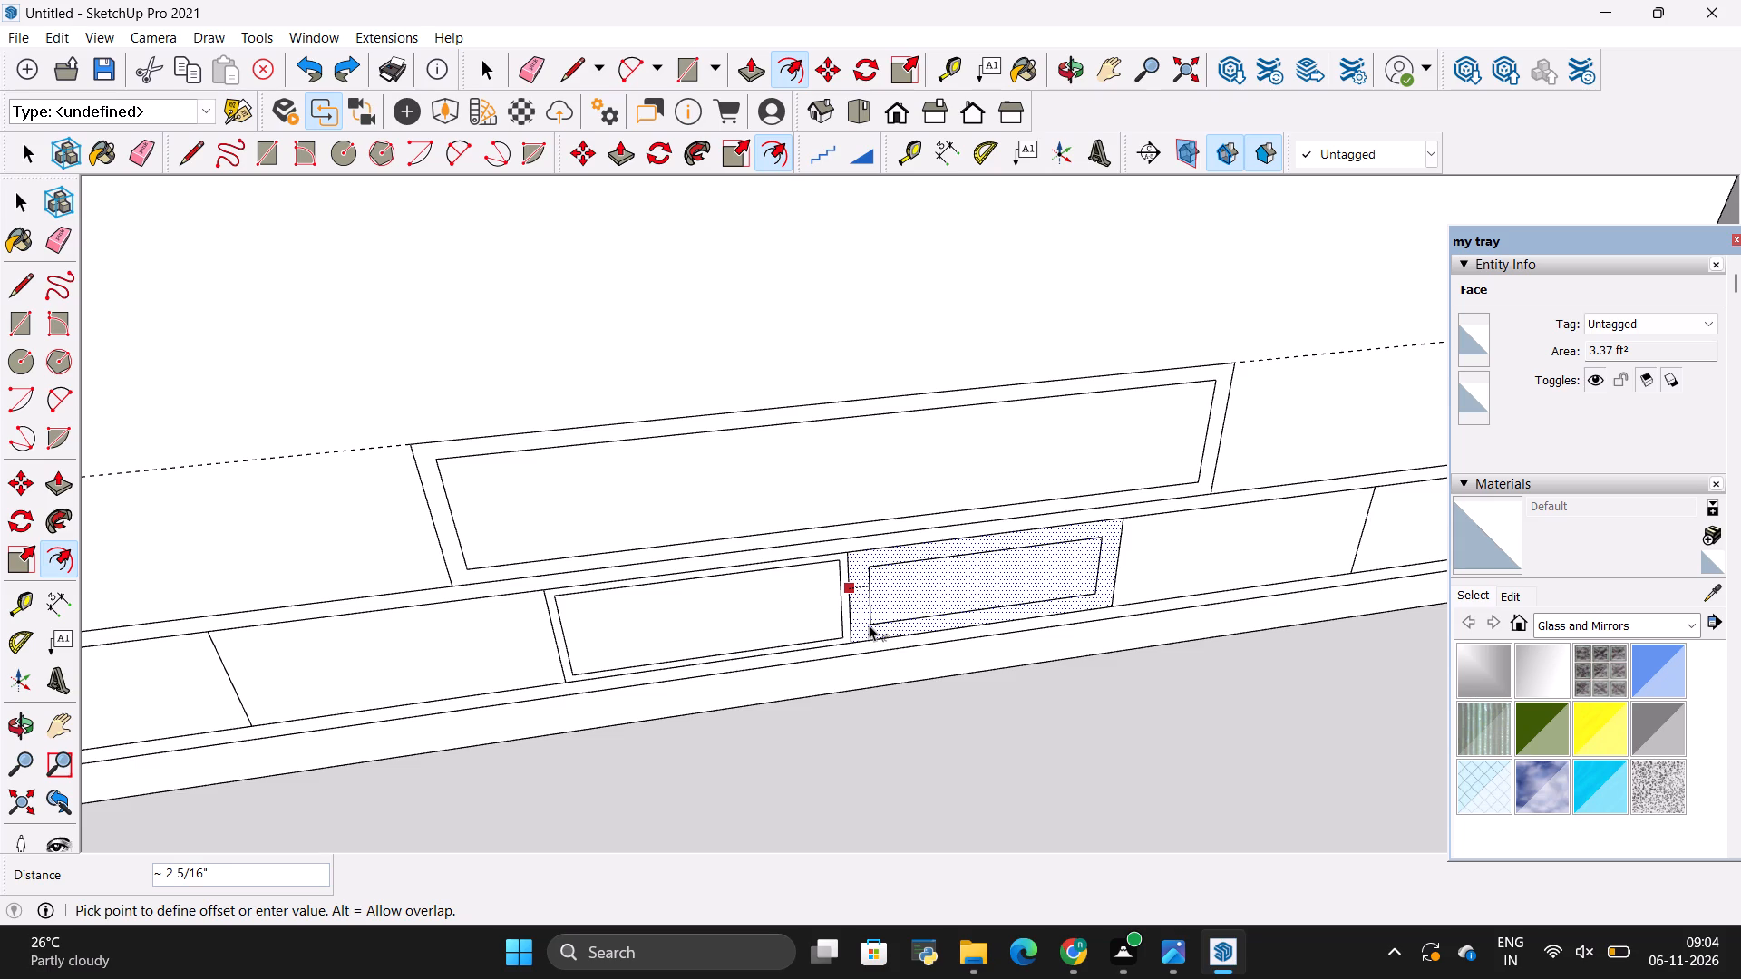
key("BackSpace")
type("1\"")
key("Return")
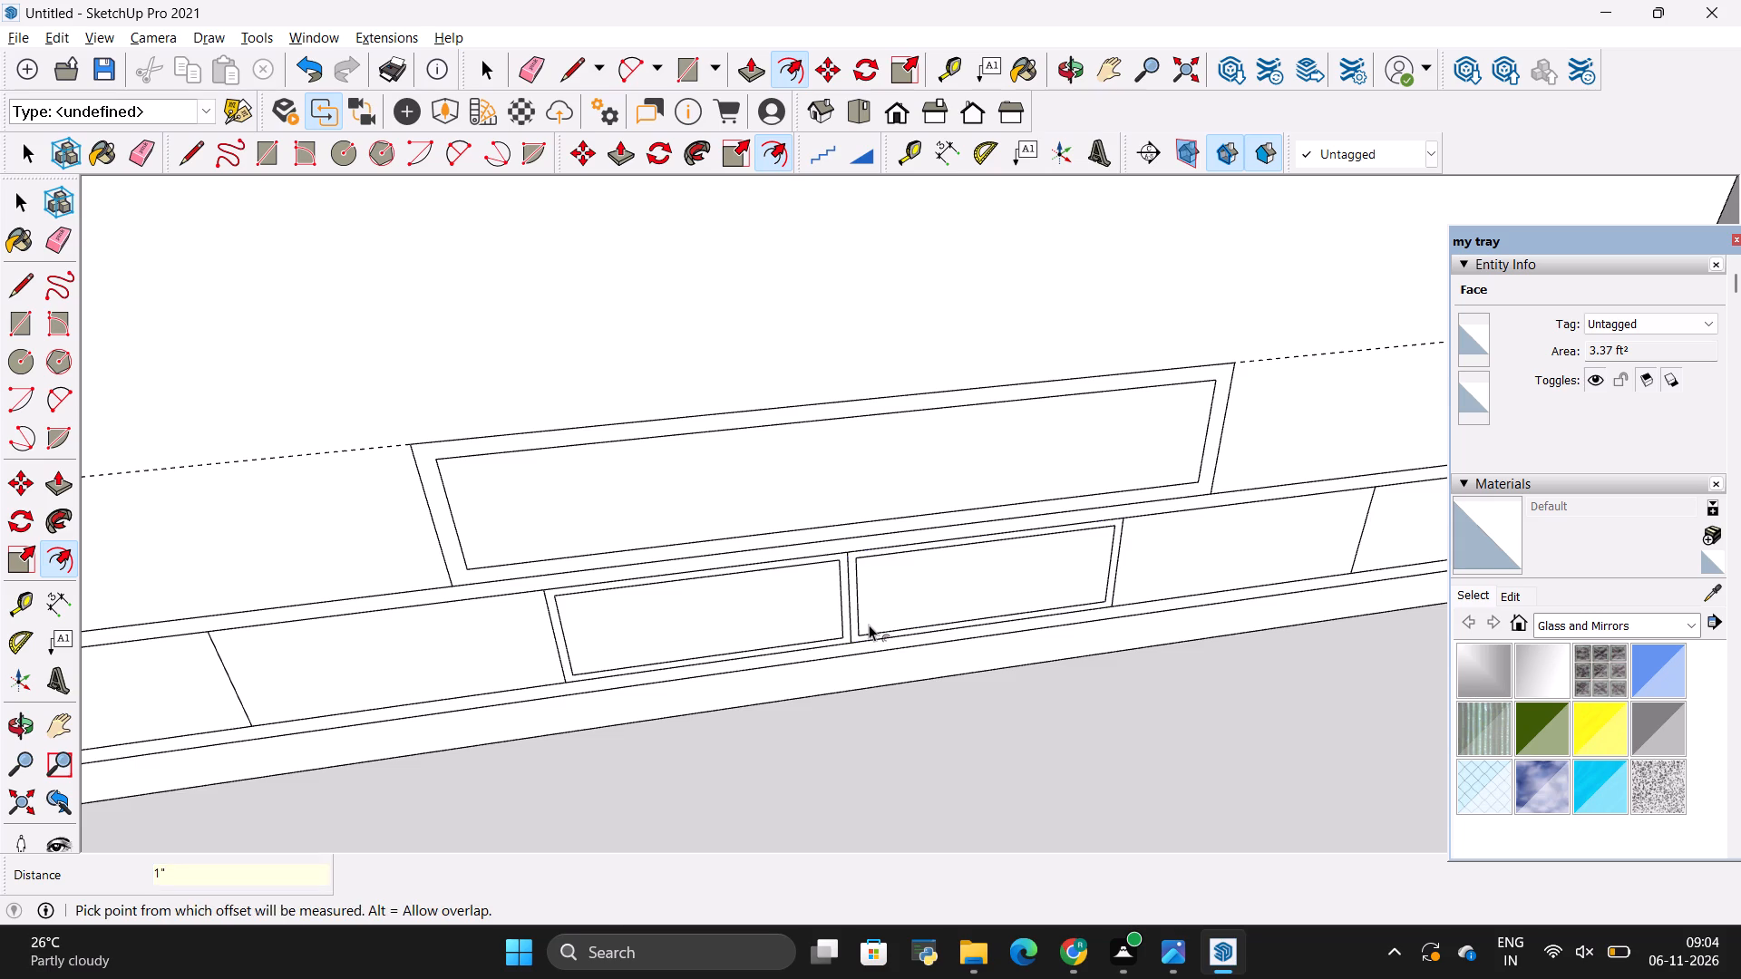
key("space")
Compare the two framed middle compartments with the glass section of the TV unit in the reference photo.
key("alt+Tab")
key("alt+Tab")
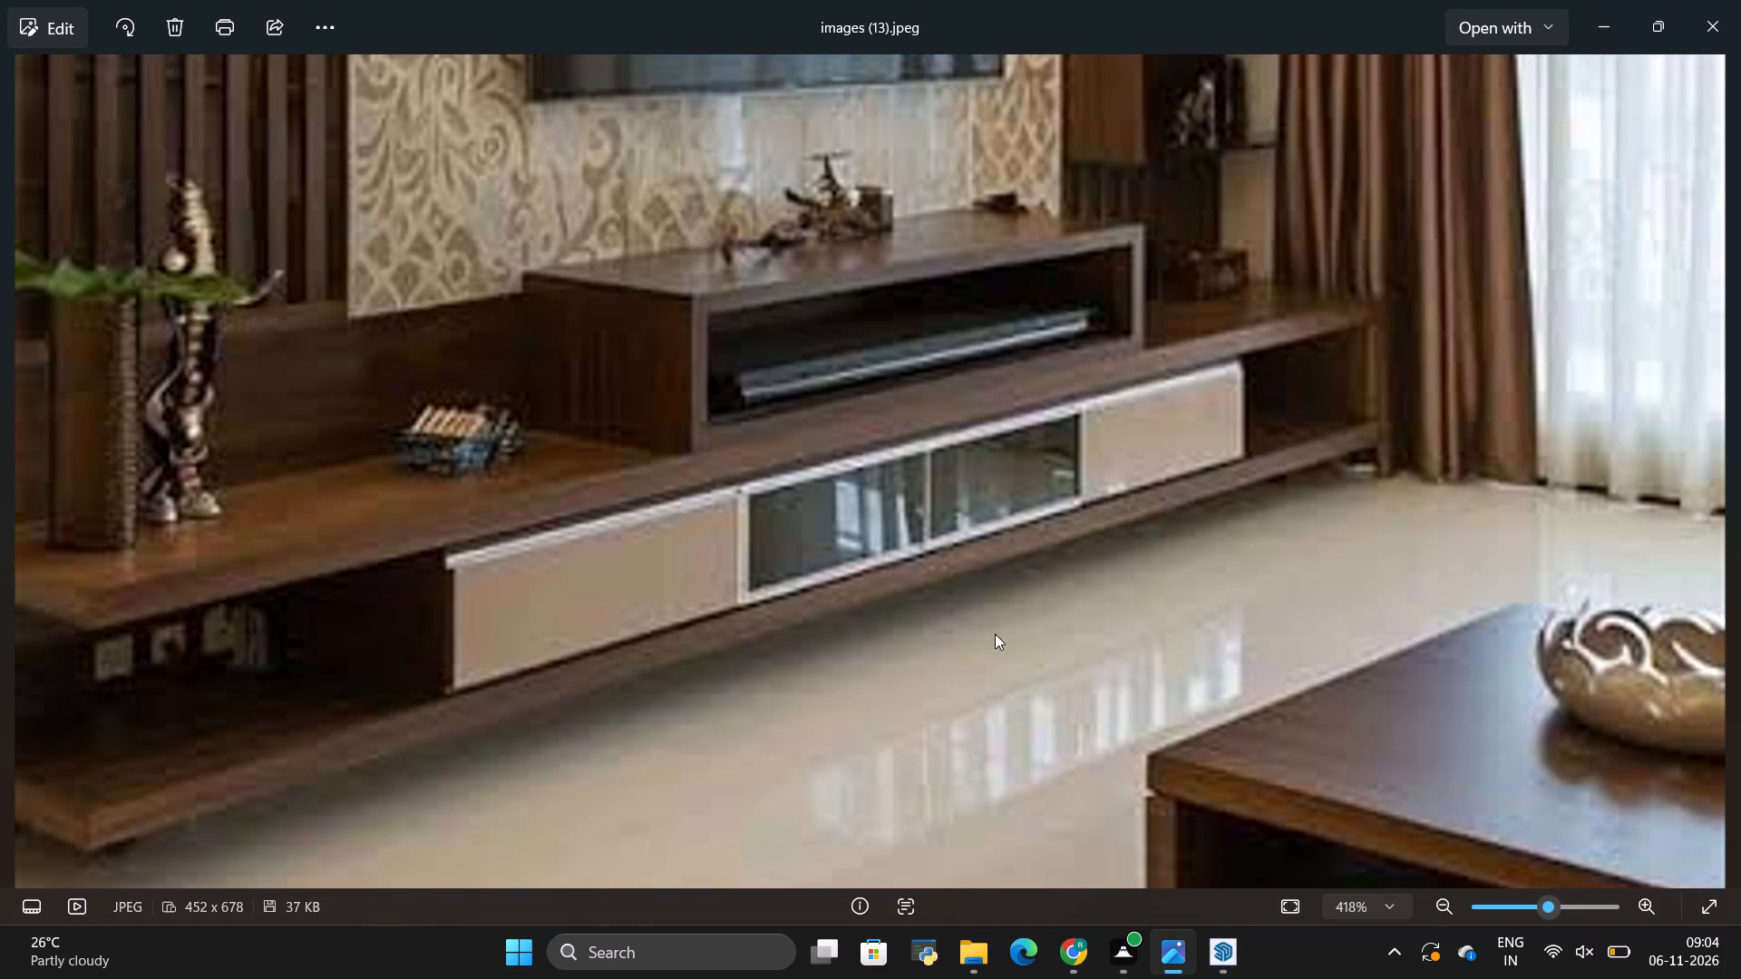
key("space")
scroll(980, 669, "down", 4)
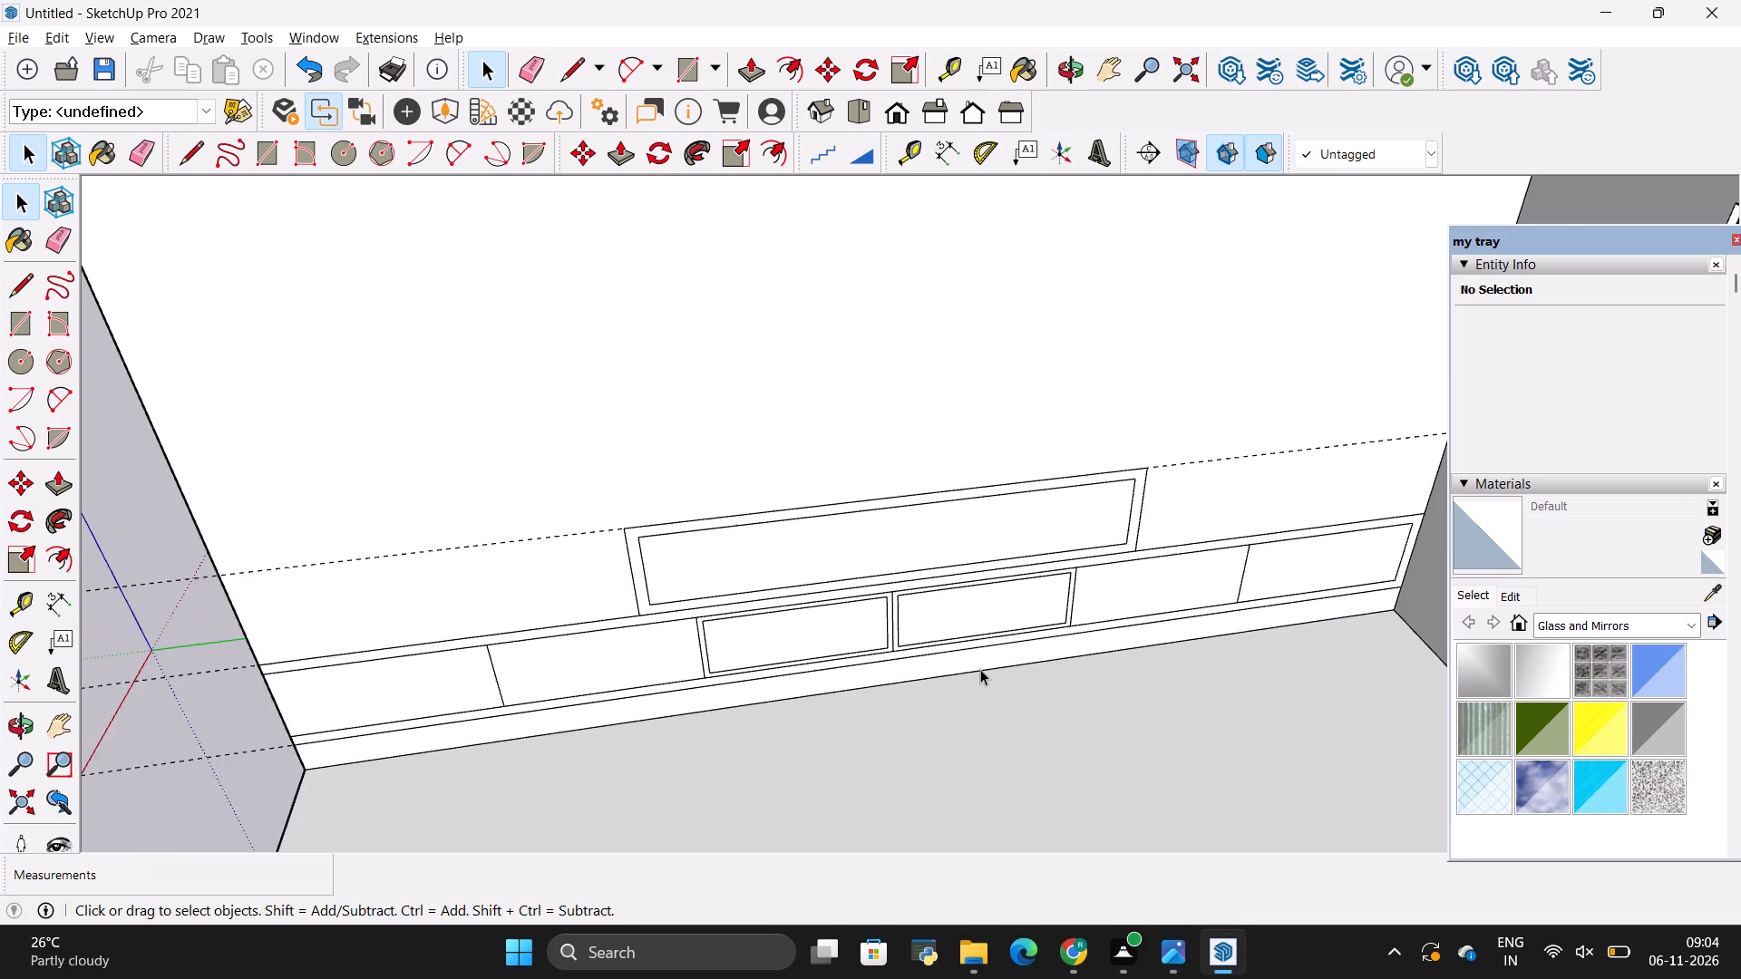
scroll(980, 669, "down", 3)
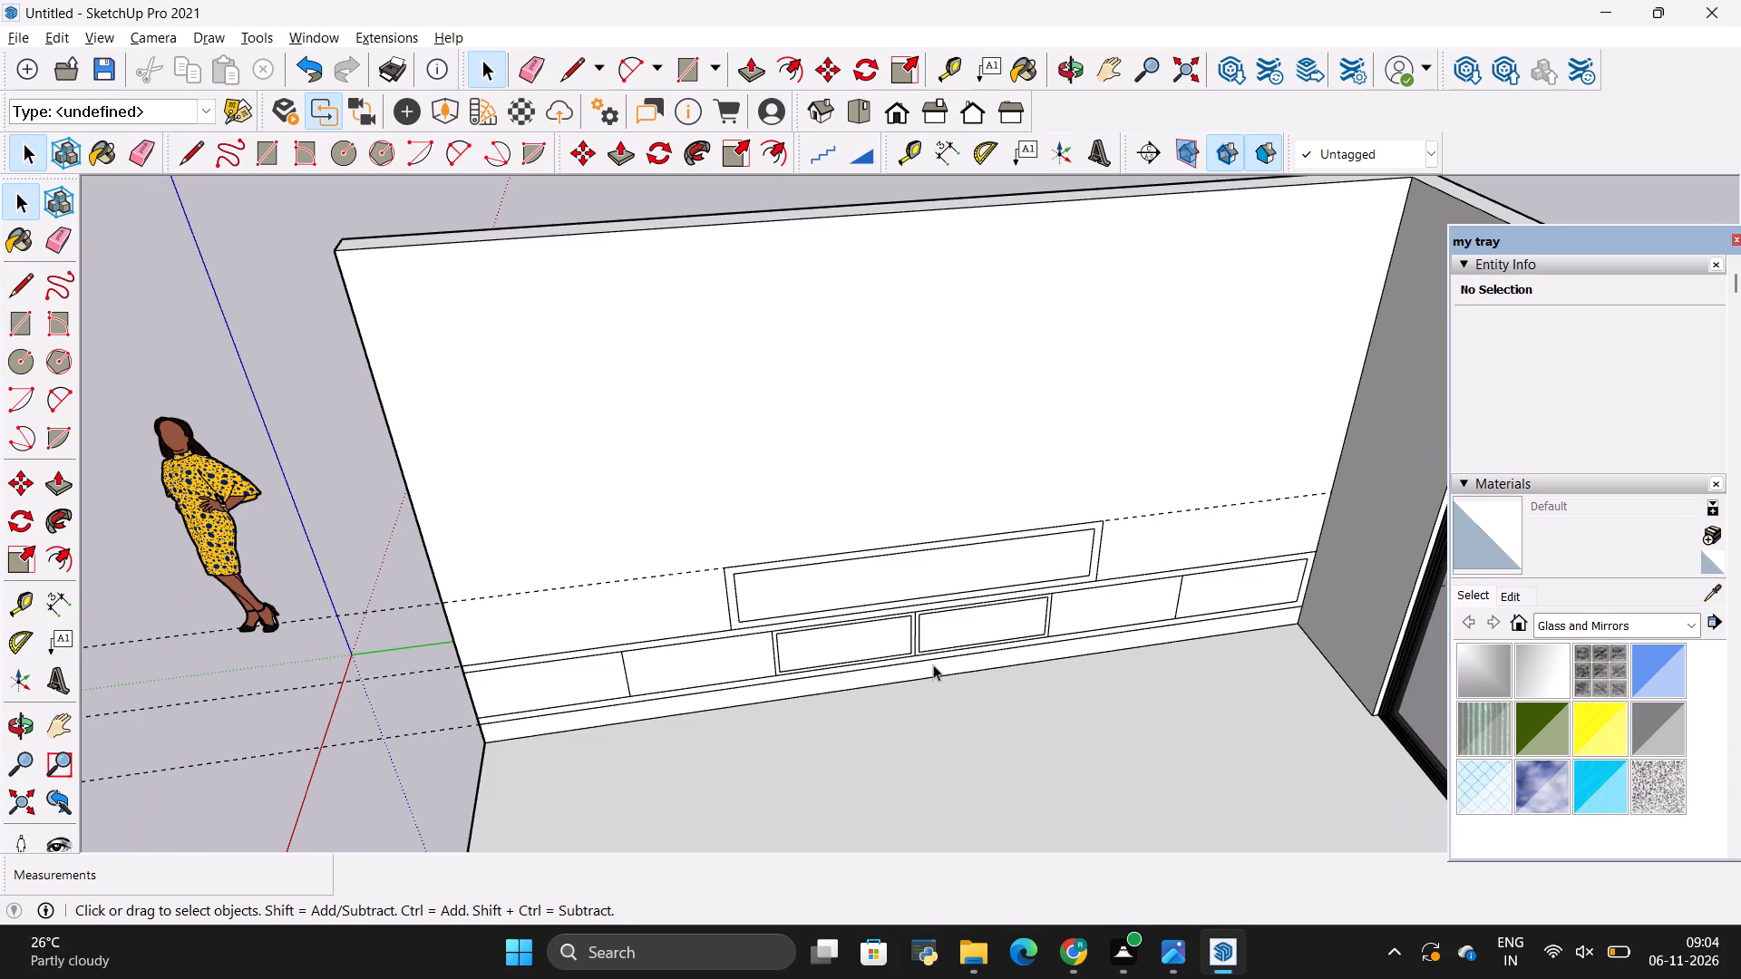
scroll(859, 649, "up", 3)
scroll(763, 672, "up", 8)
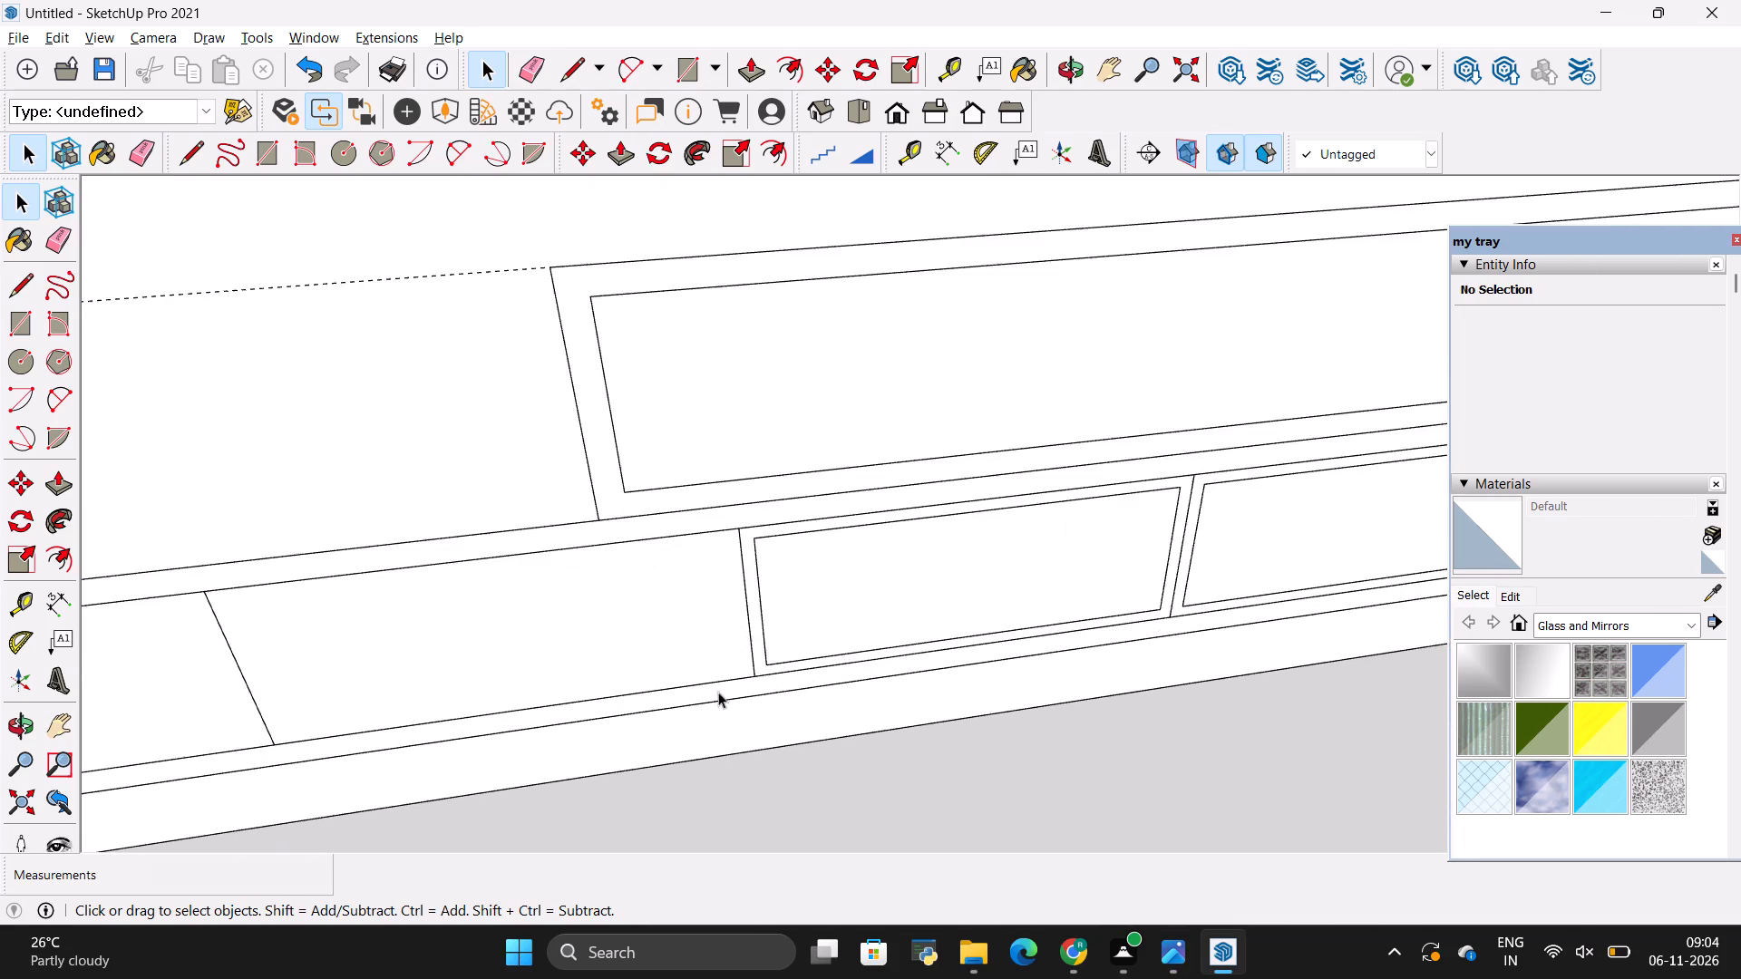
scroll(730, 683, "up", 7)
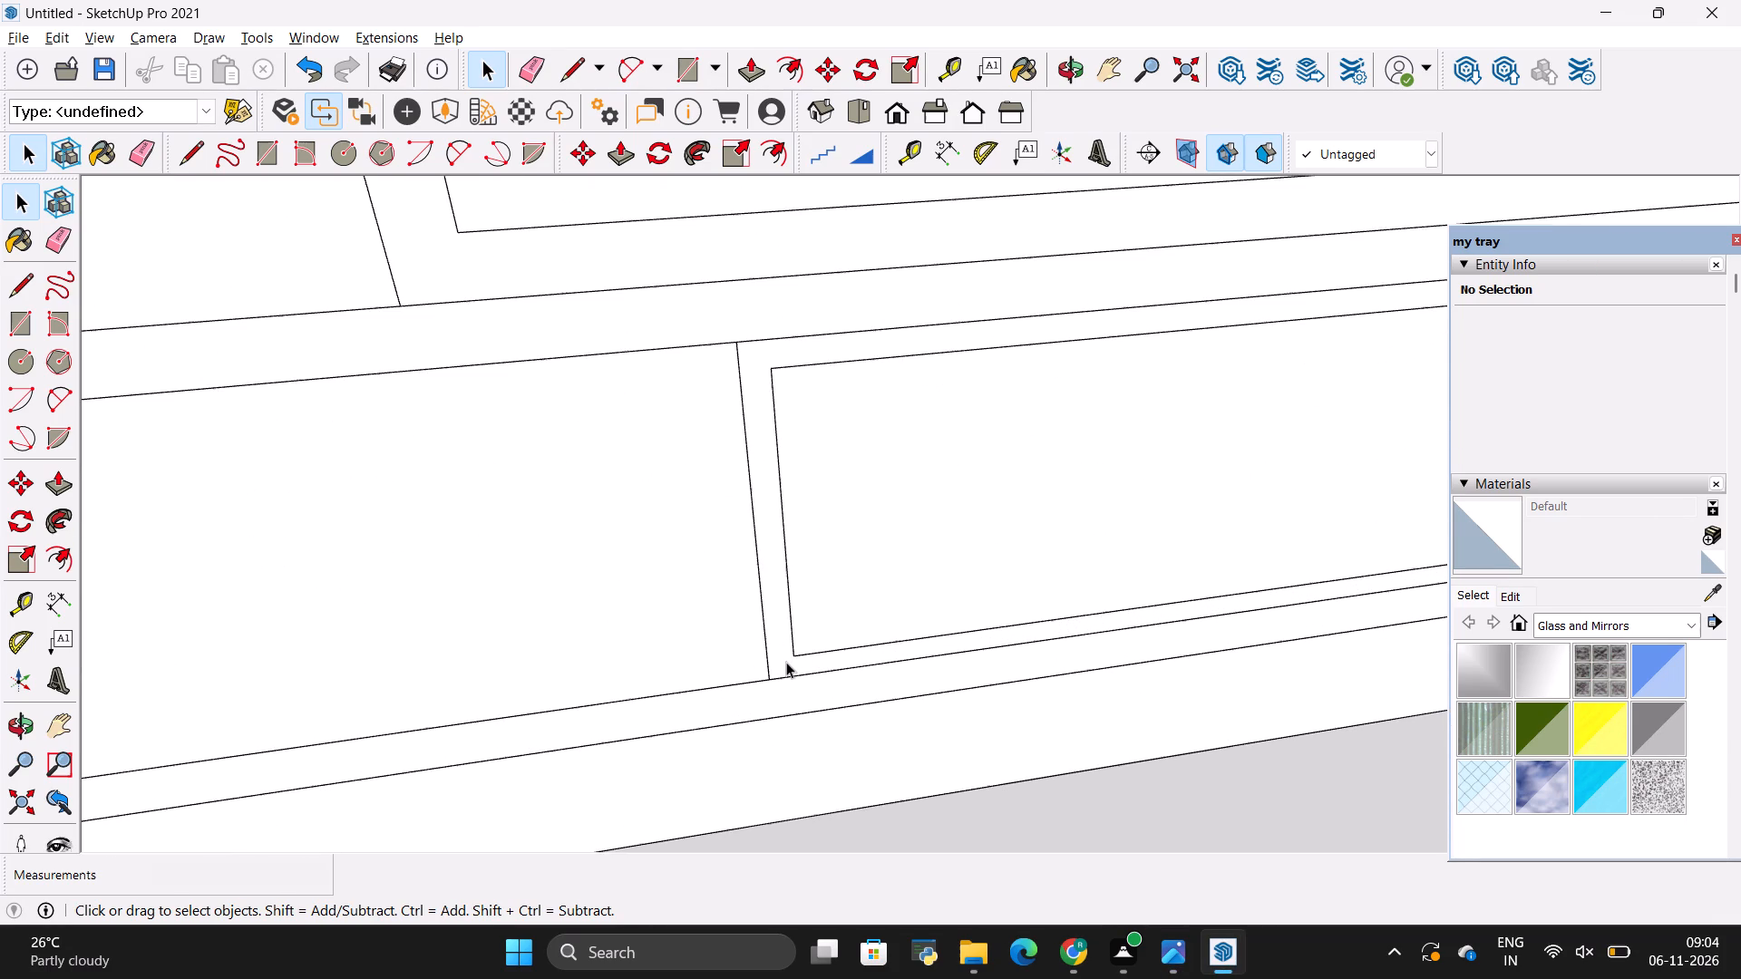
key("alt+Tab")
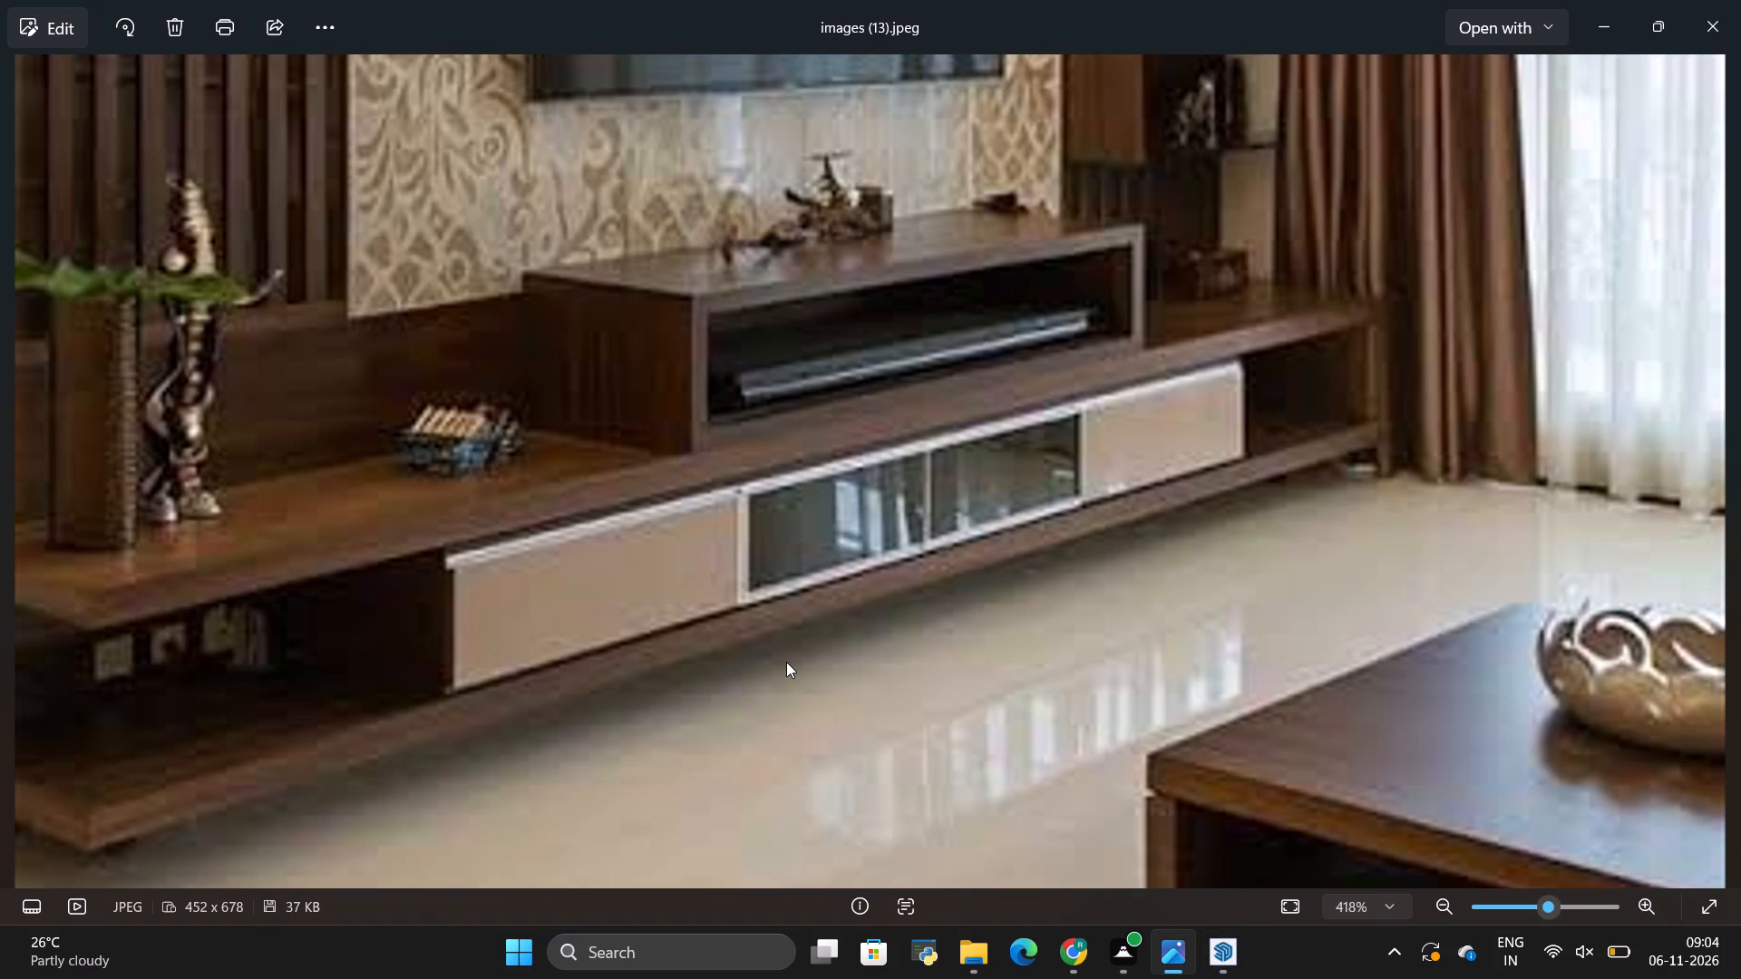
key("alt+Tab")
Push/Pull the 1" frame face of the third compartment out from the wall by 18".
scroll(786, 662, "down", 3)
left_click(786, 662)
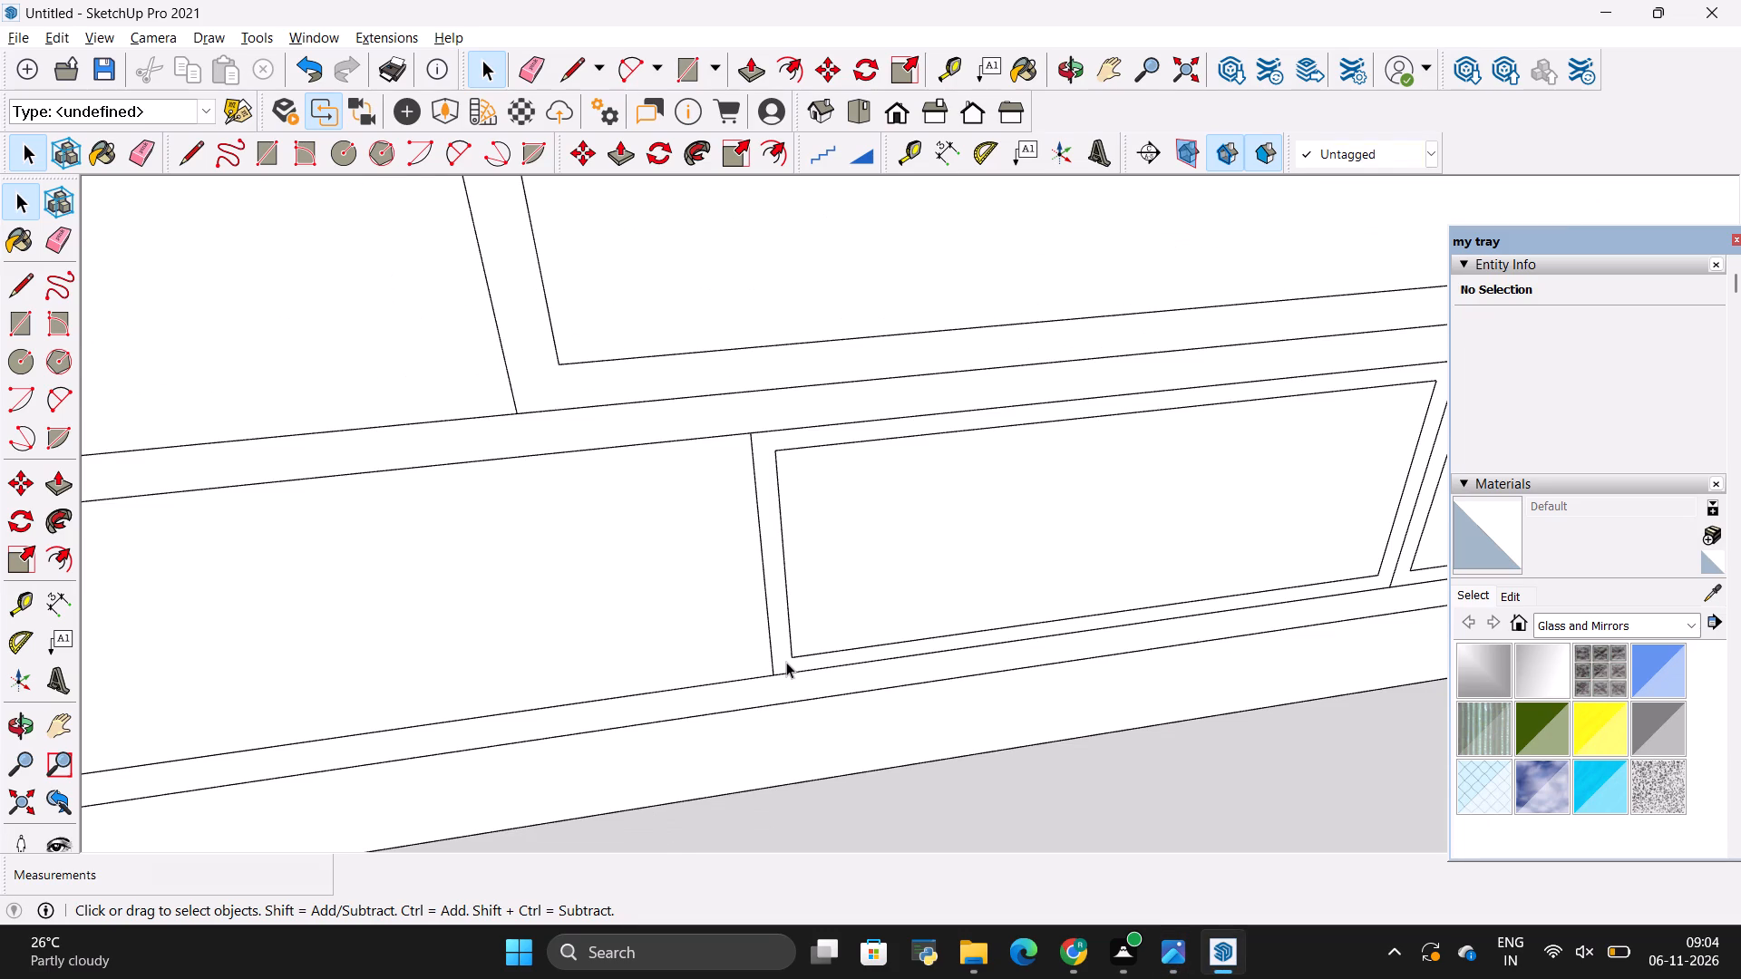
key("p")
left_click(786, 662)
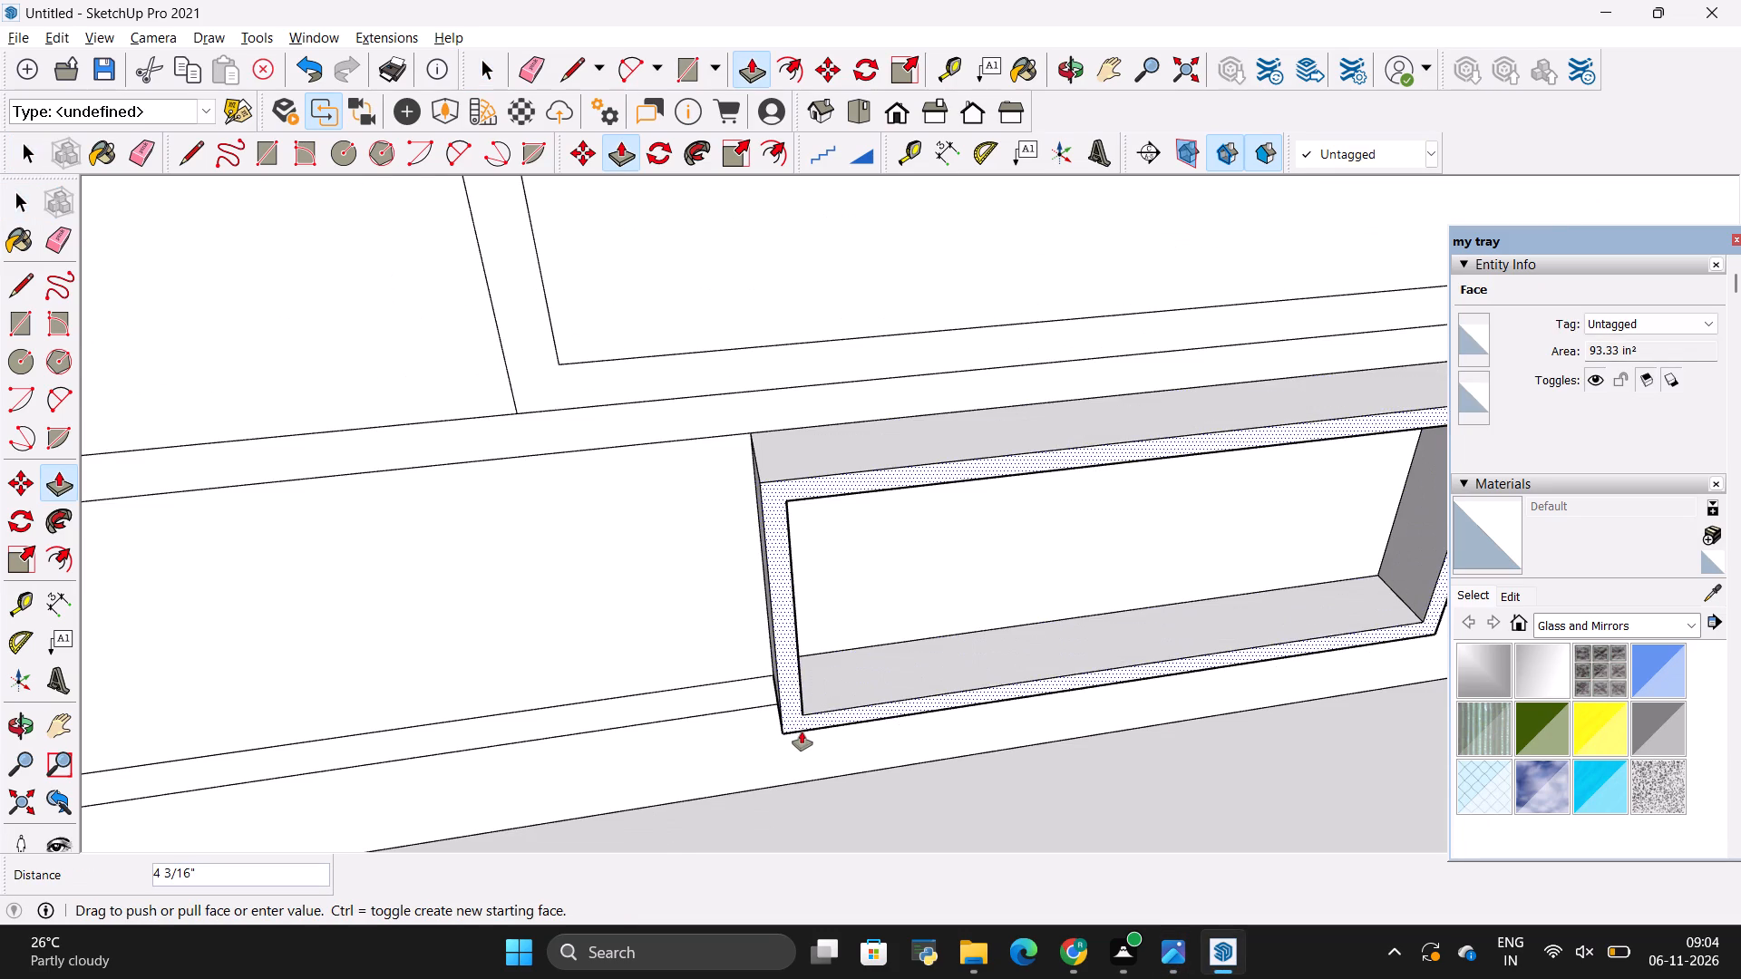
key("BackSpace")
type("18\"")
key("Return")
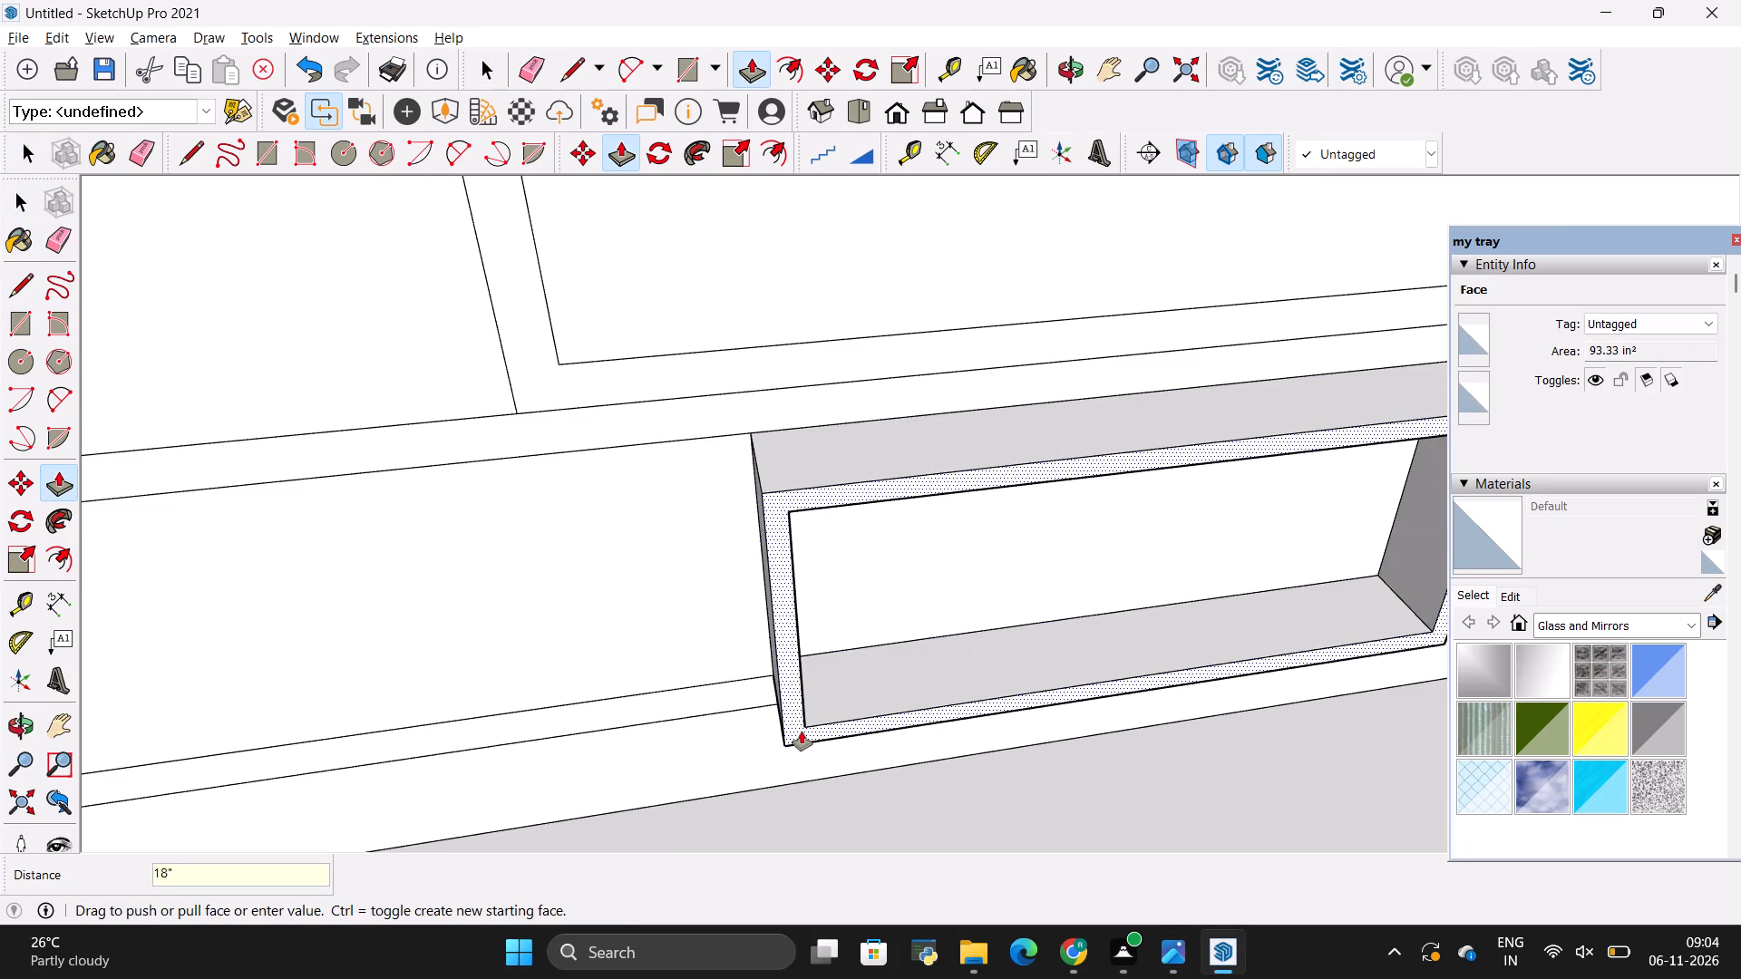
Push/Pull the frame face of the fourth compartment out to the same 1' 6" depth as its neighbour.
scroll(662, 578, "down", 8)
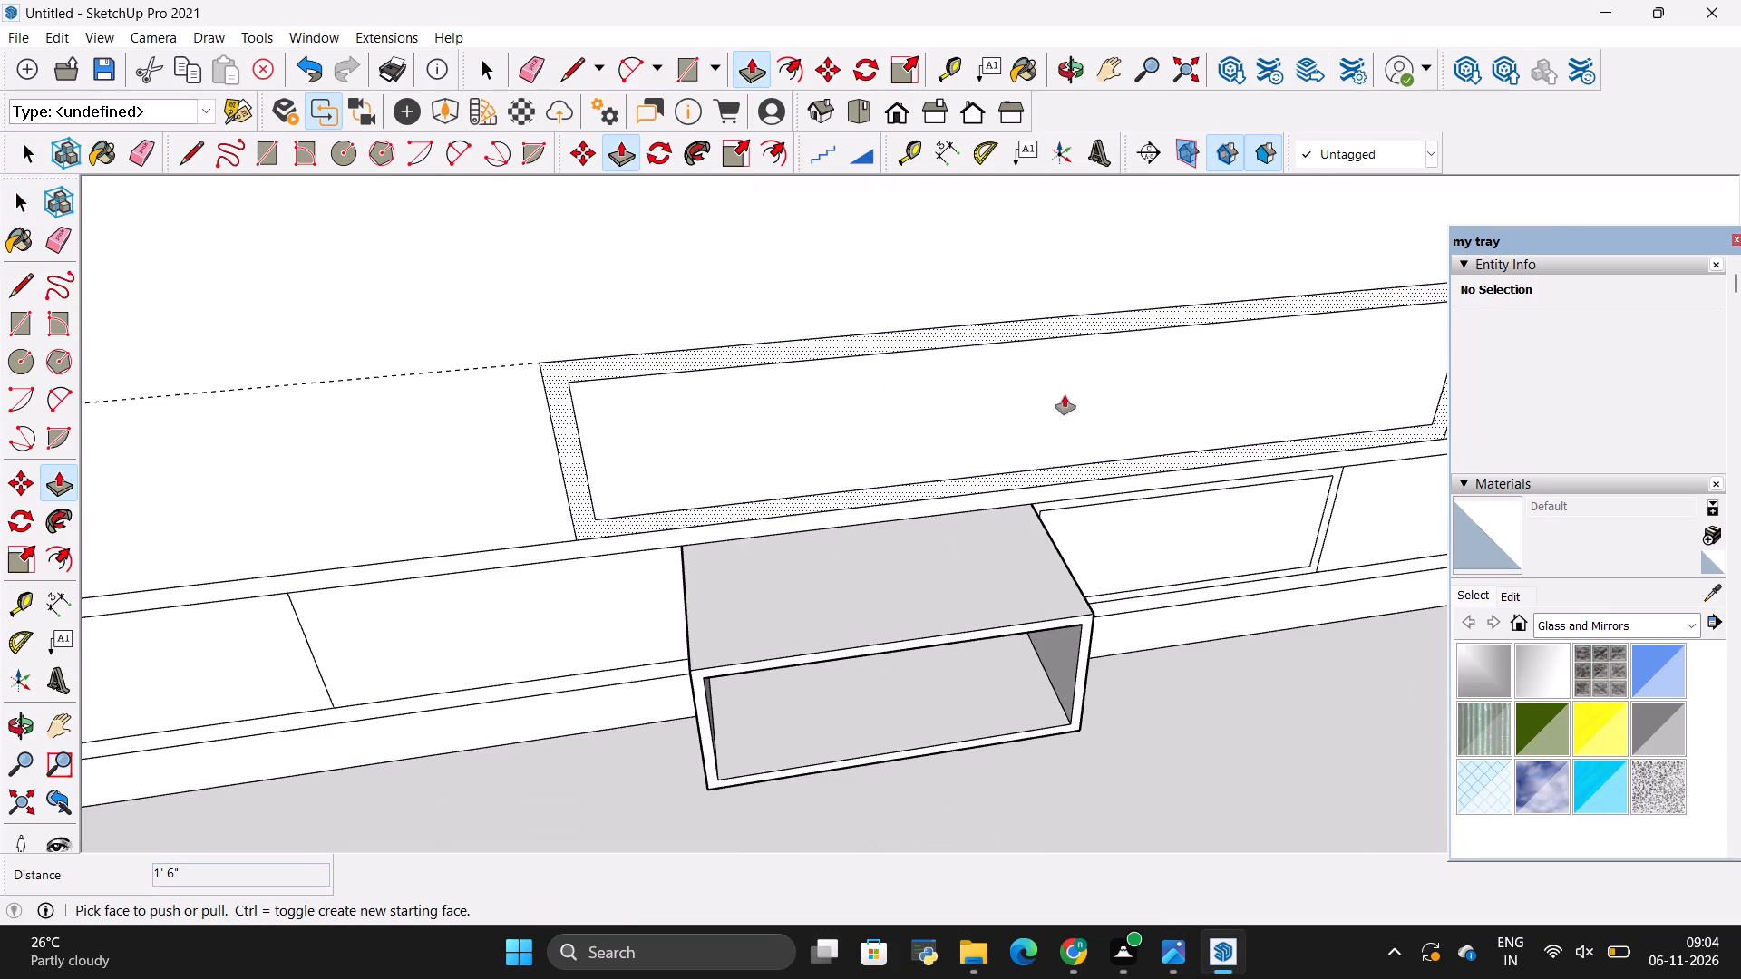
scroll(1167, 446, "up", 9)
scroll(950, 536, "up", 2)
left_click(891, 557)
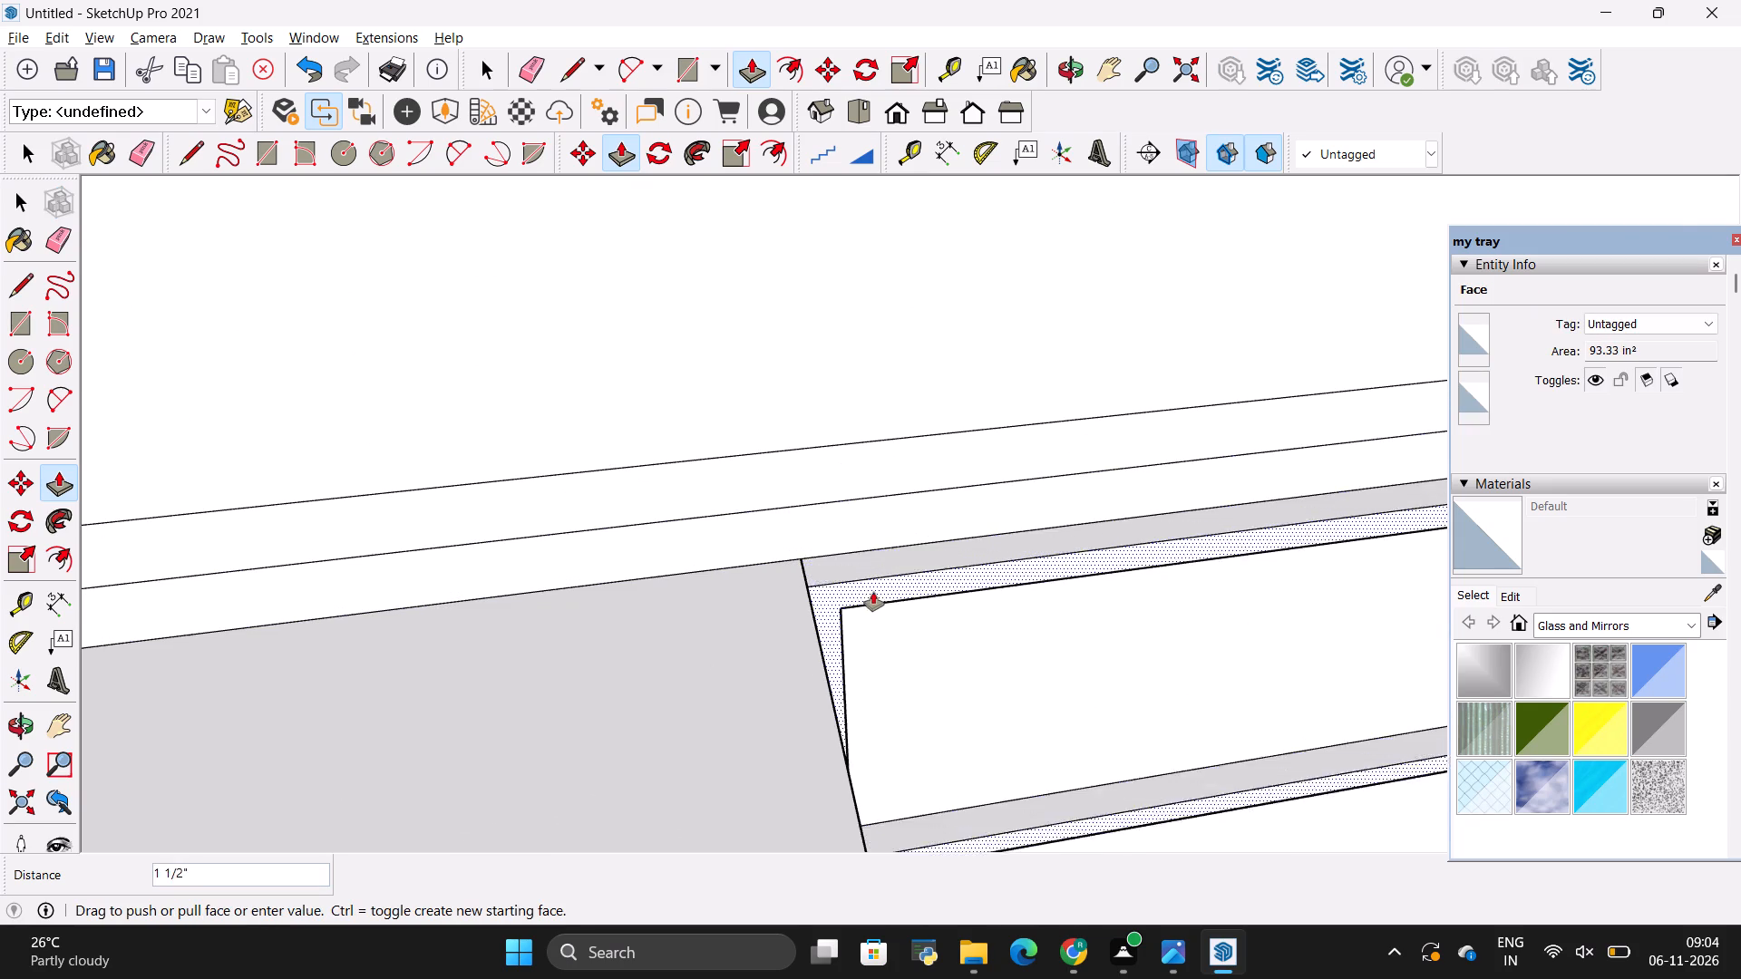
scroll(873, 592, "down", 13)
left_click(869, 696)
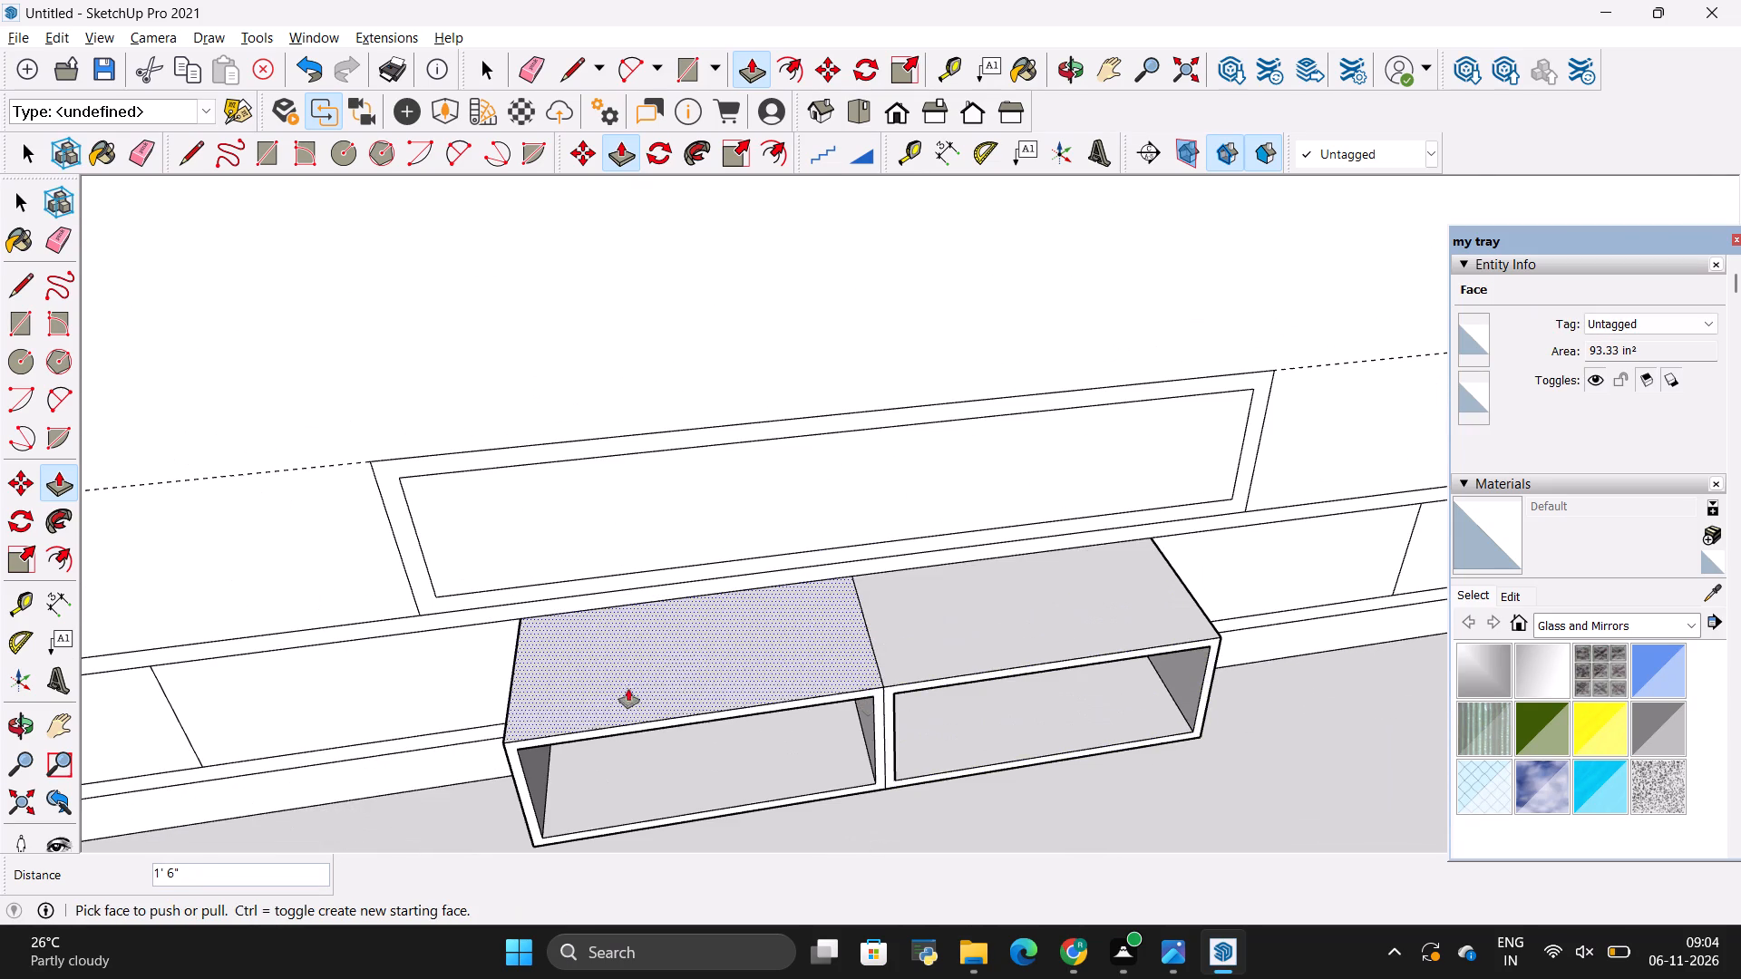
Pull out the second and fifth compartments as solid drawer blocks 1' 6" deep, flush with the middle frames, following the reference photo.
scroll(936, 624, "down", 5)
key("alt+Tab")
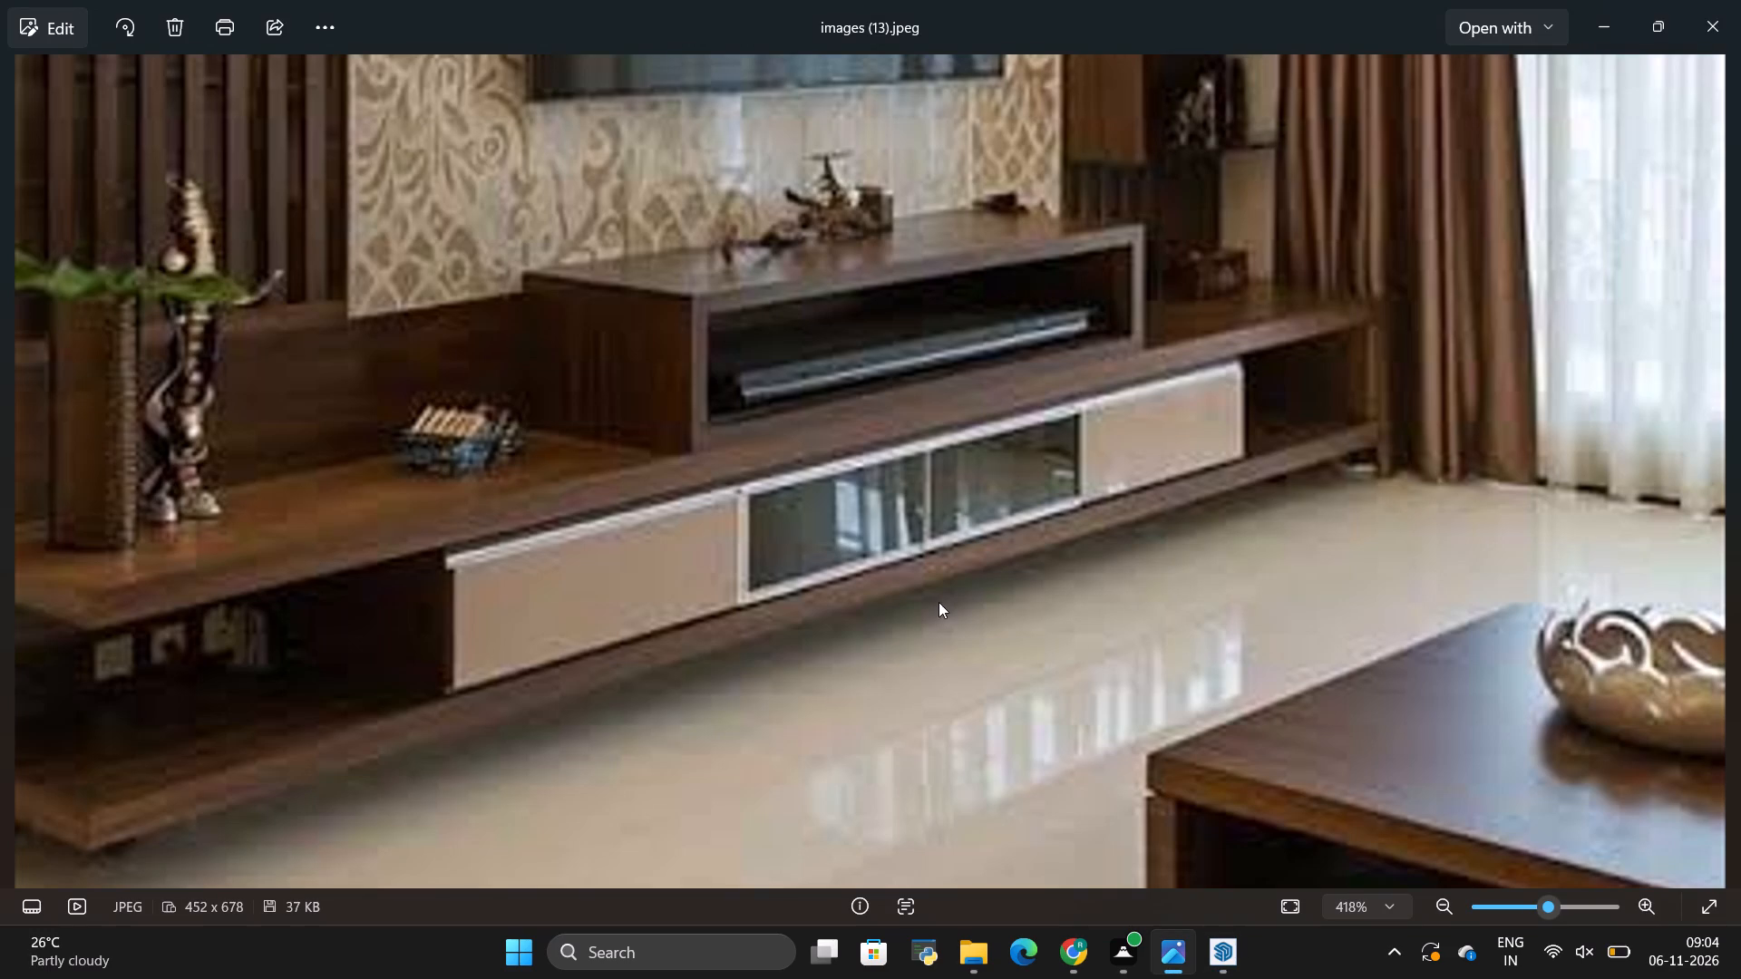
key("alt+Tab")
key("alt+Tab")
scroll(871, 586, "down", 2)
key("alt+Tab")
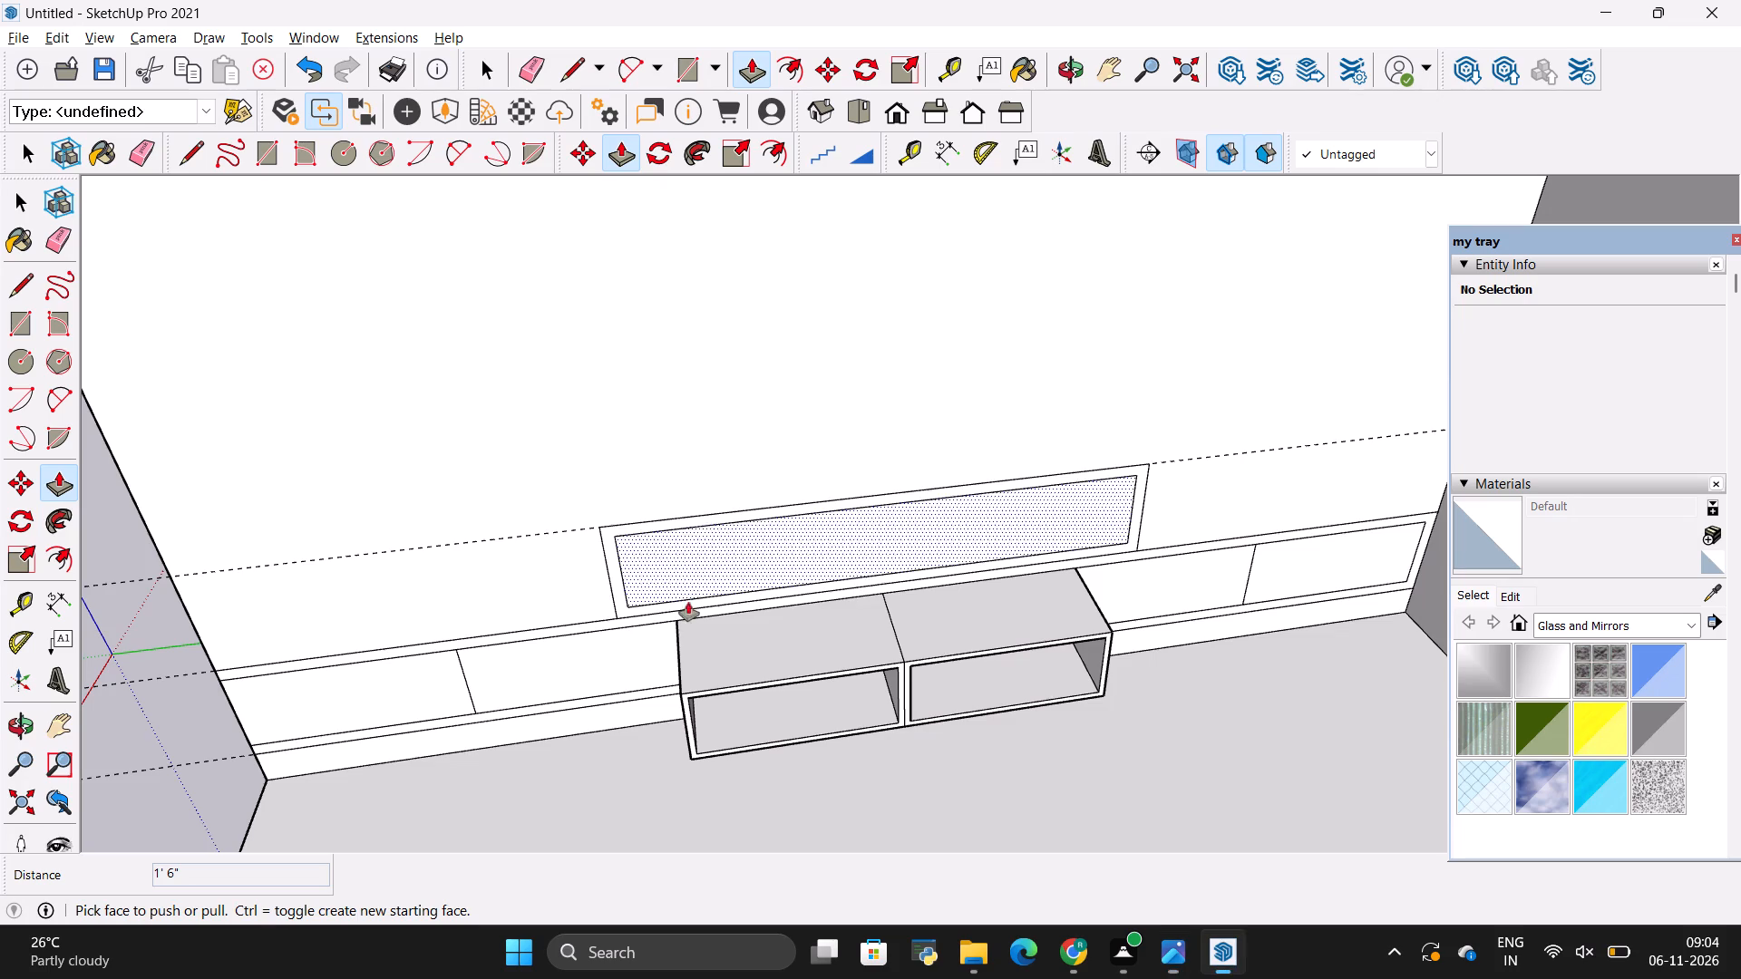
left_click(577, 651)
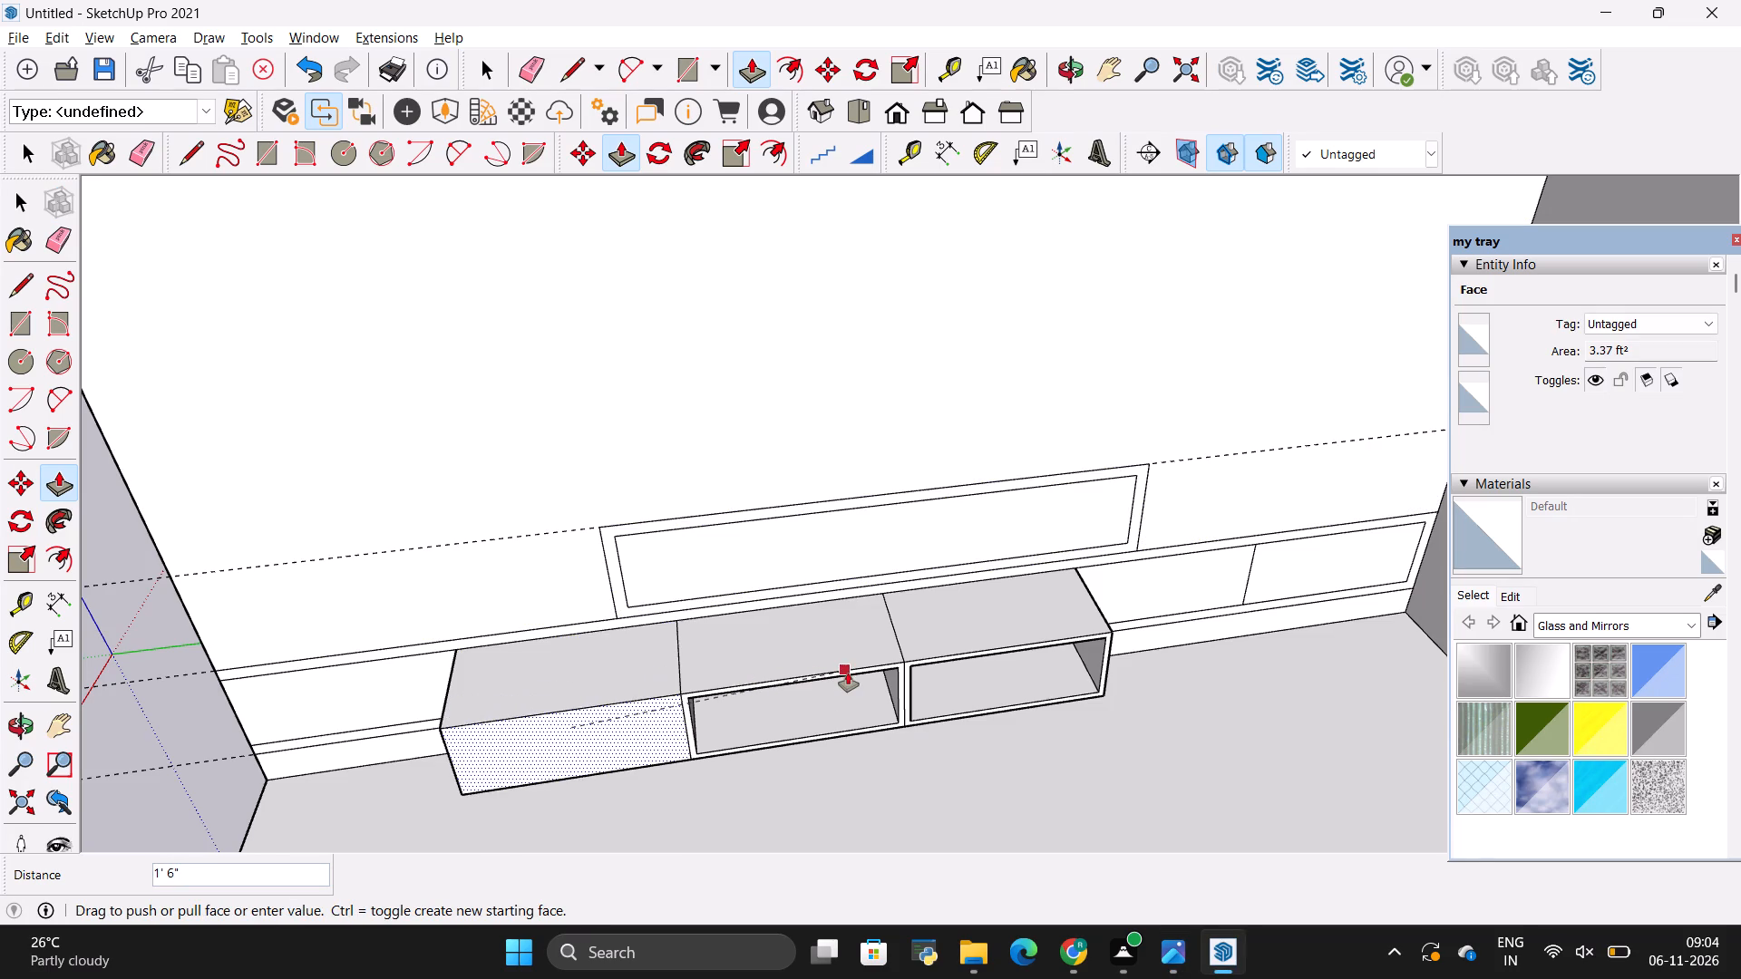
left_click(848, 673)
left_click(1132, 570)
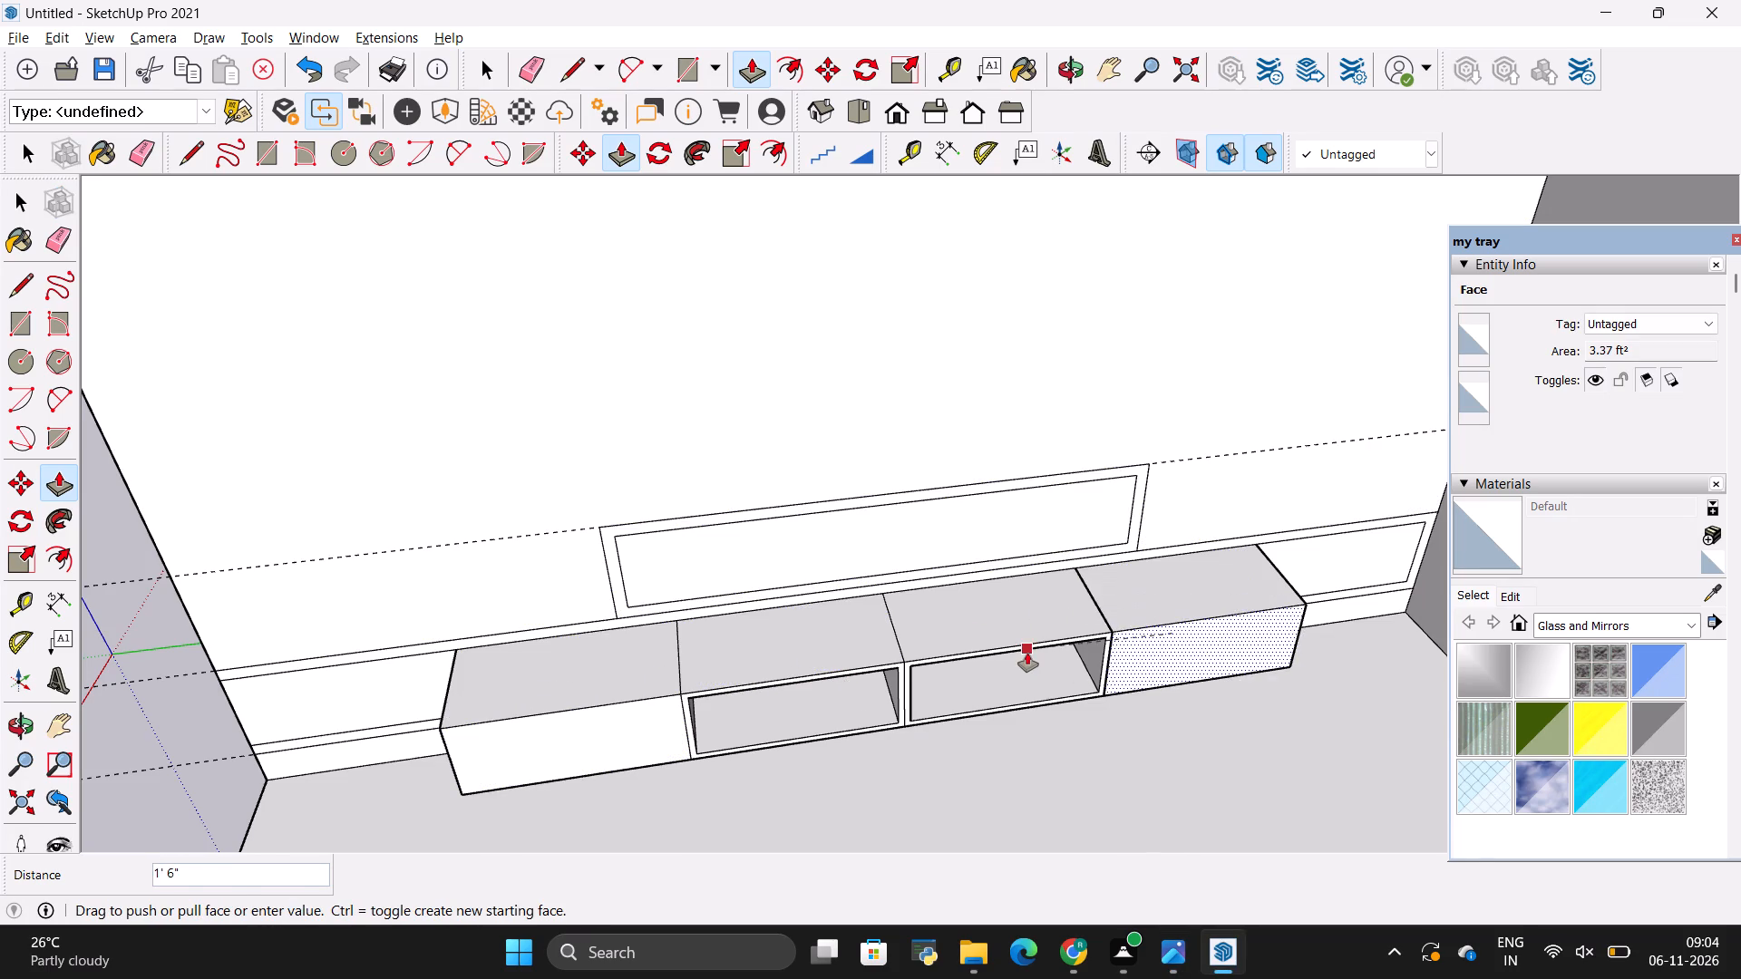
left_click(1027, 653)
Check the open ends and the boards around the drawers in the reference photo against the extruded compartments.
scroll(883, 654, "down", 5)
key("alt+Tab")
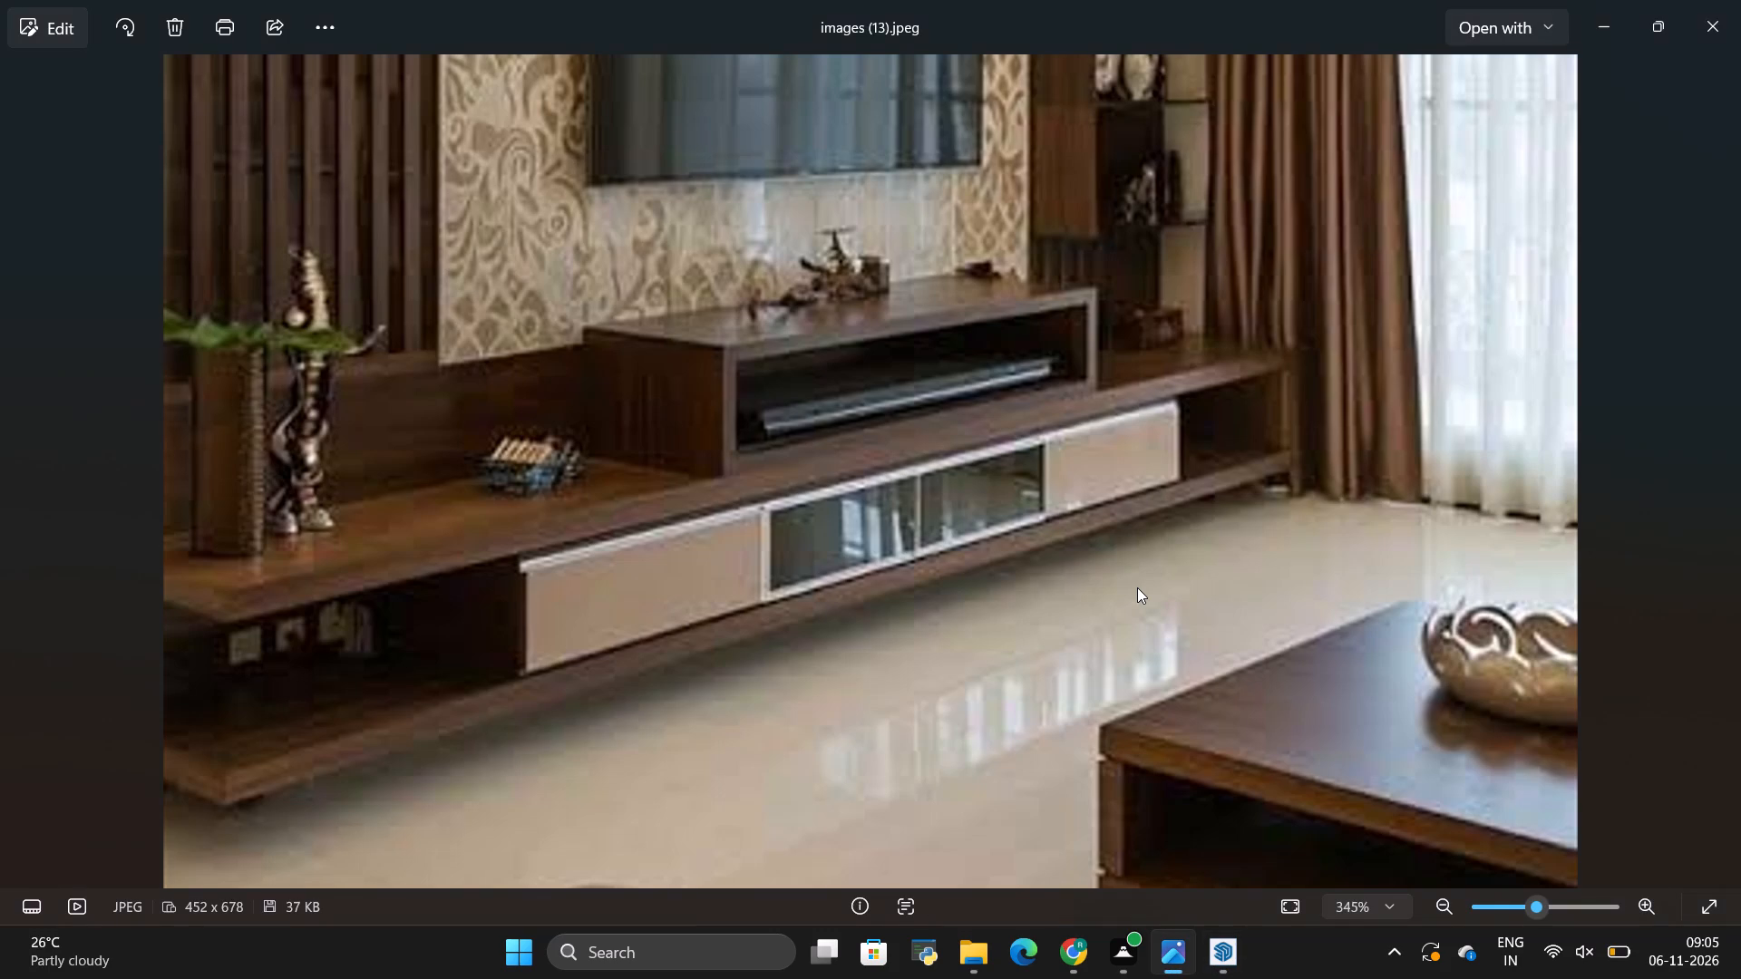
key("alt+Tab")
scroll(615, 664, "up", 6)
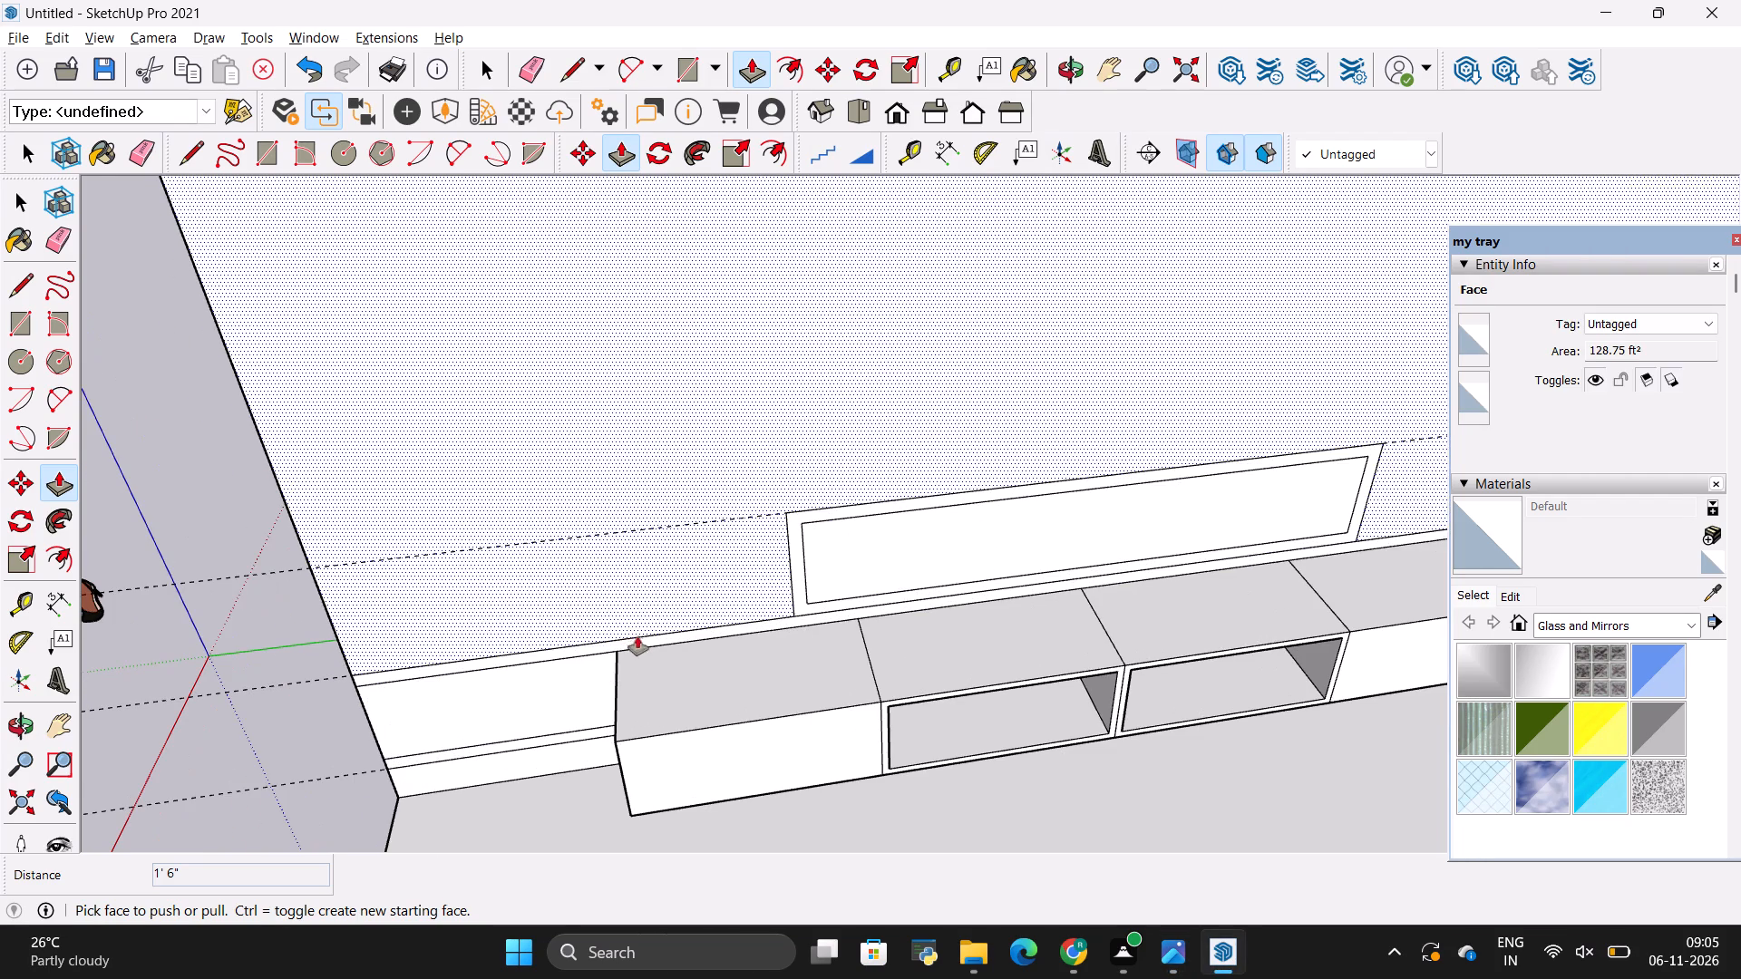
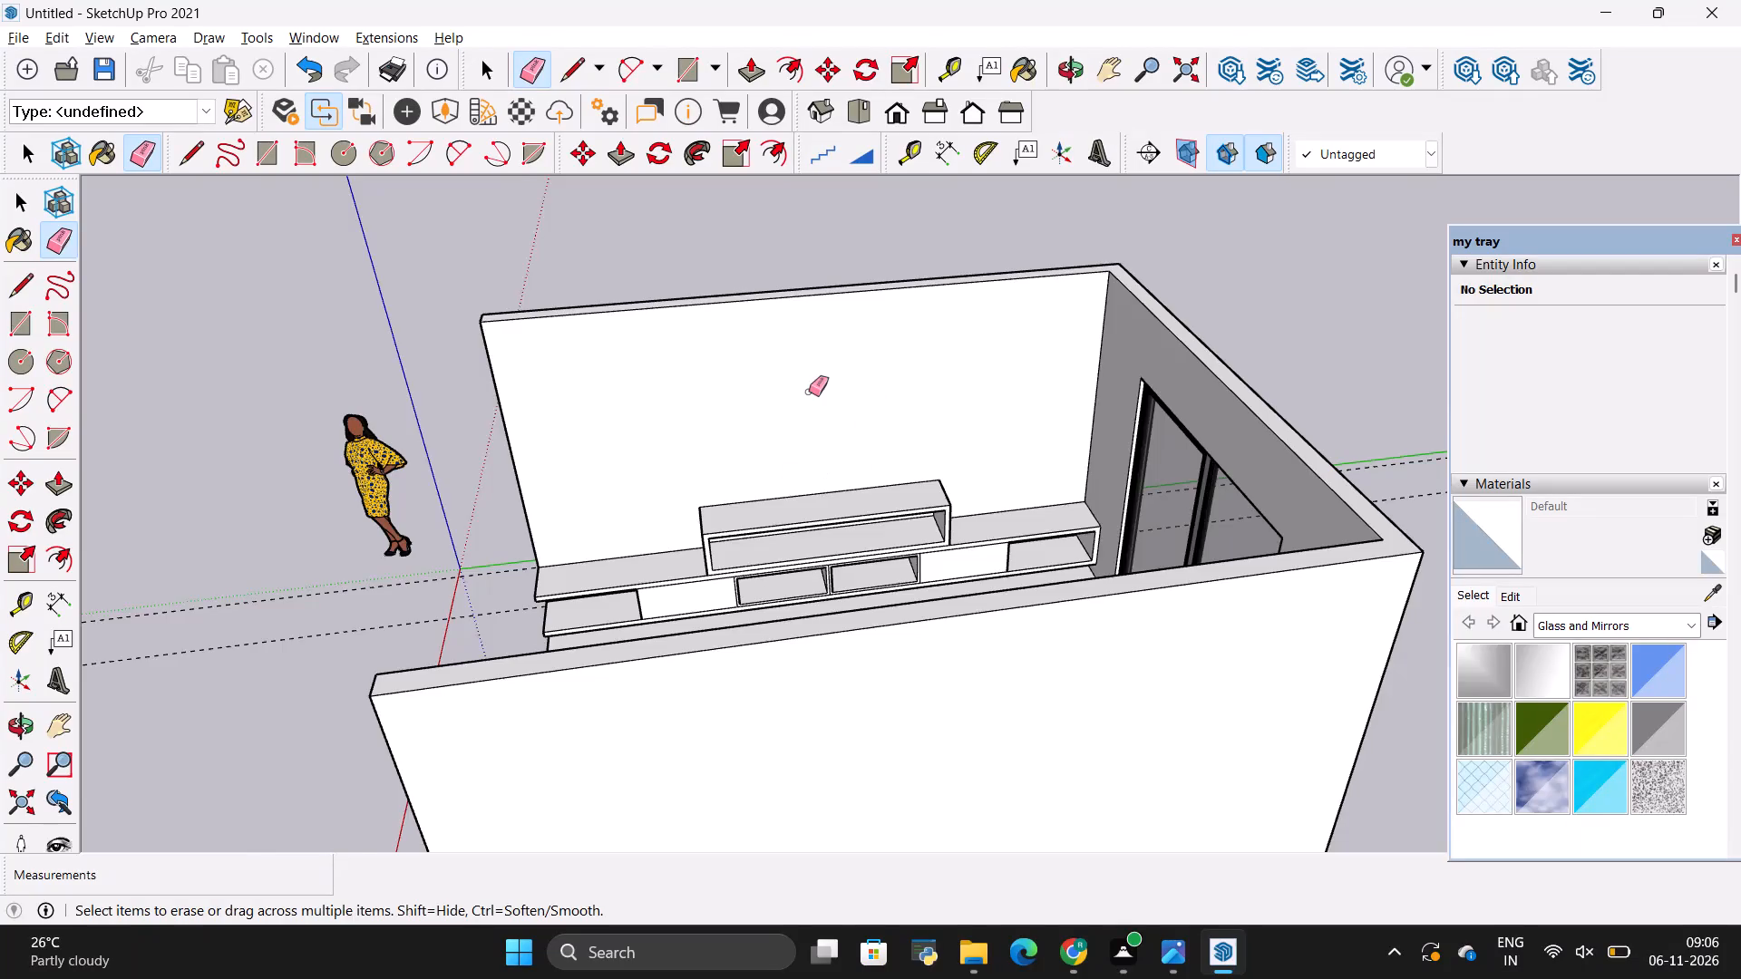
Examine the wood band and panels above the TV unit in the reference photo against the bare long wall.
scroll(806, 391, "up", 2)
key("space")
key("alt+Tab")
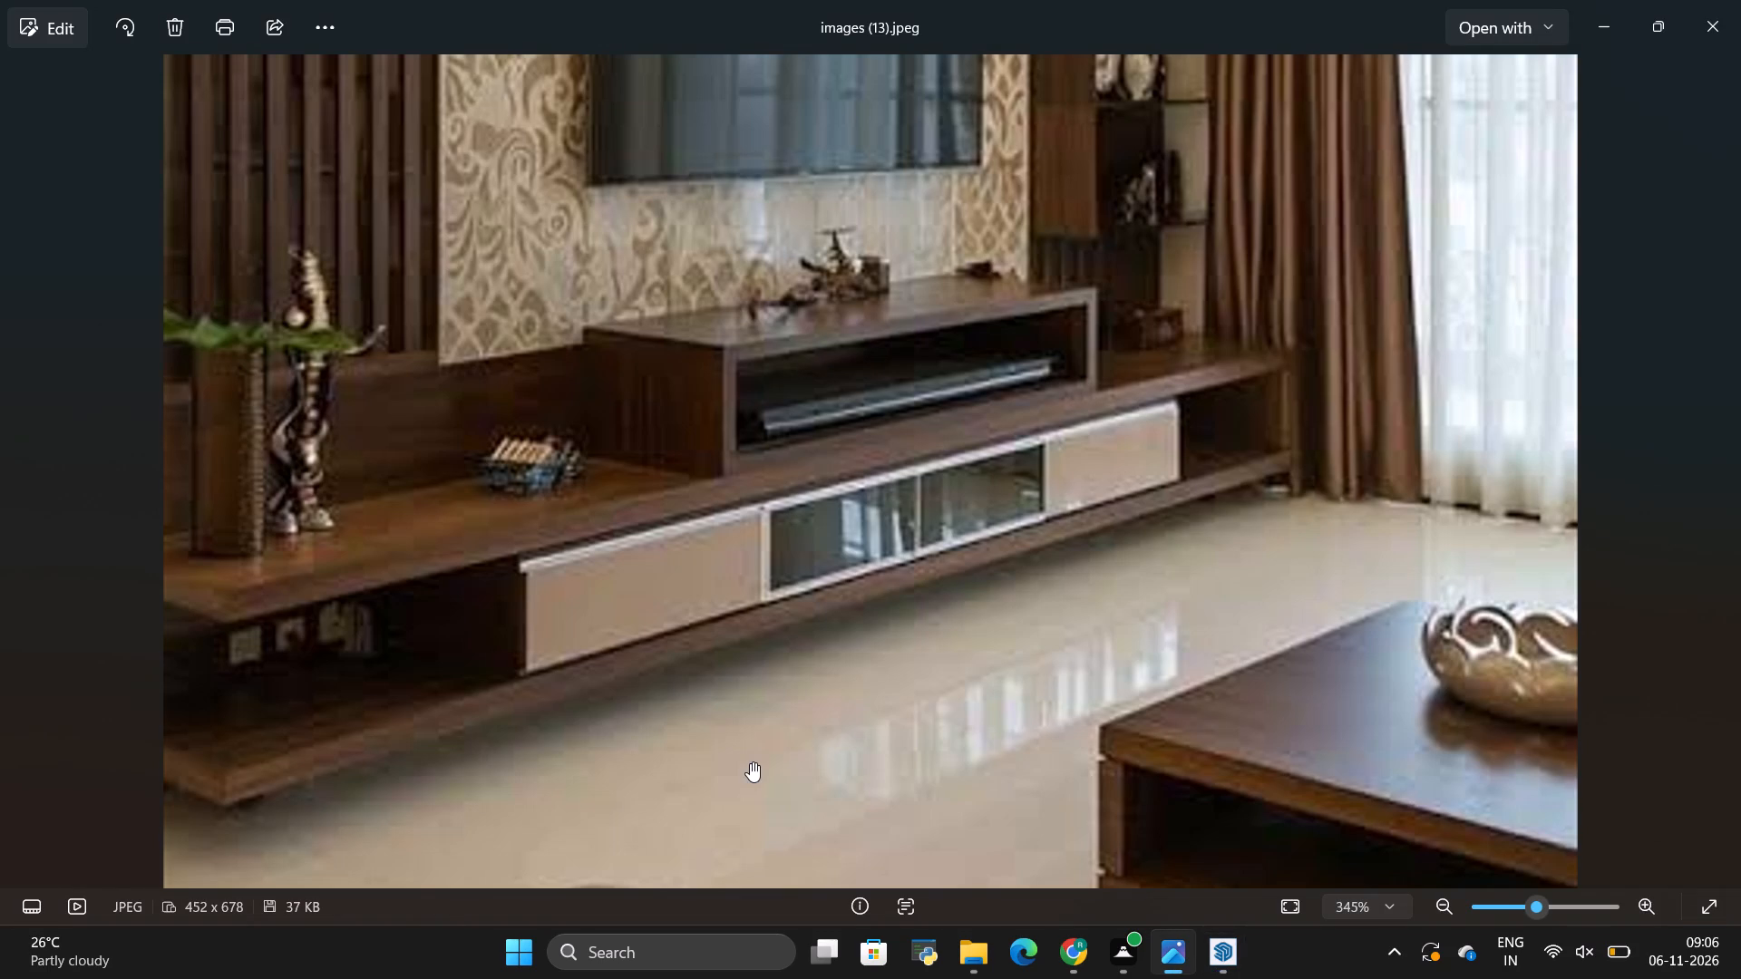
scroll(750, 761, "down", 8)
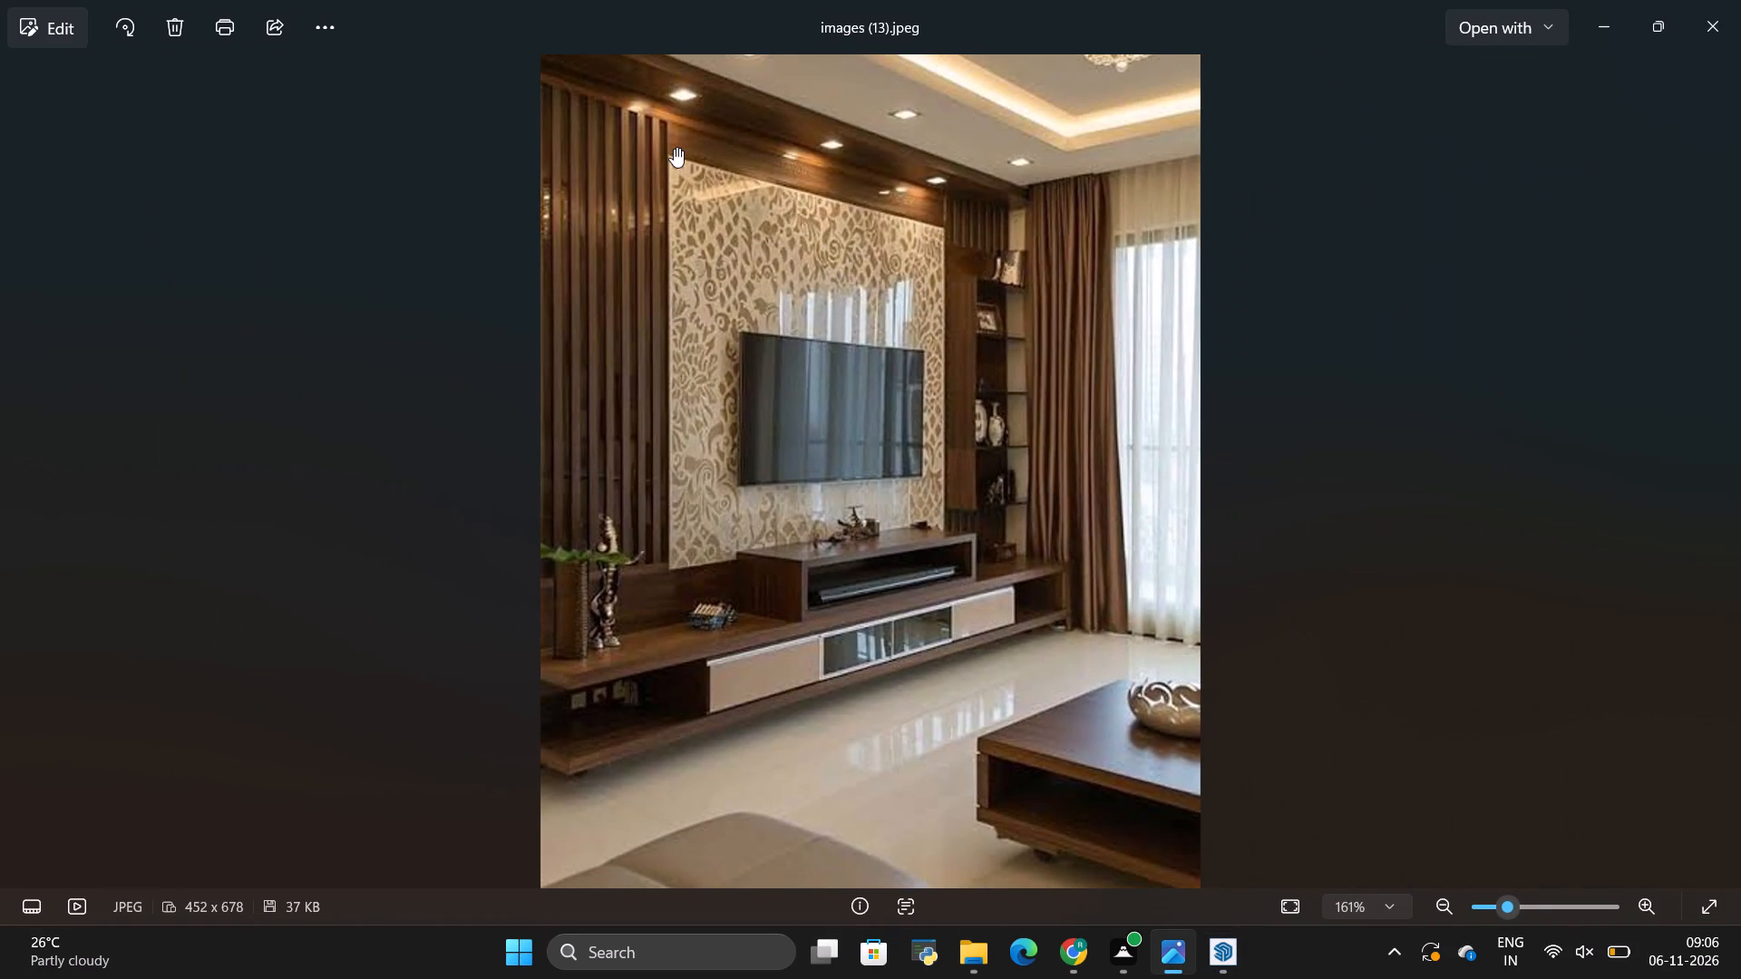
scroll(674, 148, "up", 4)
key("alt+Tab")
scroll(692, 426, "down", 4)
scroll(680, 315, "up", 6)
key("alt+Tab")
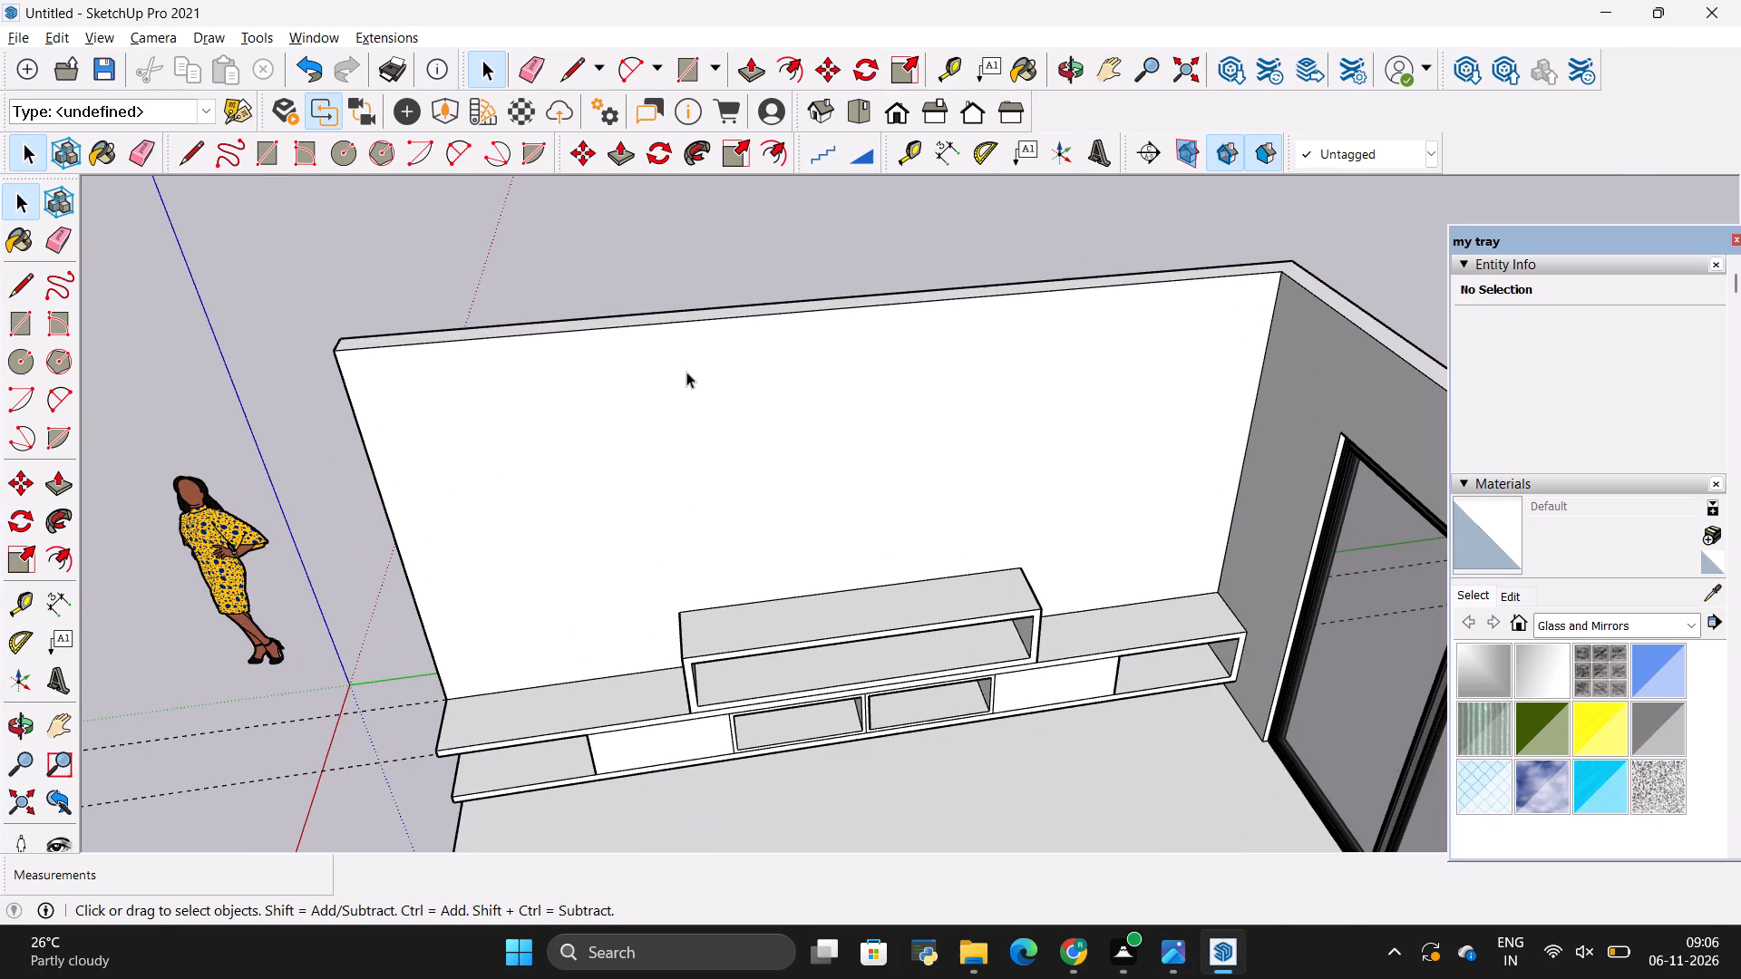
key("alt+Tab")
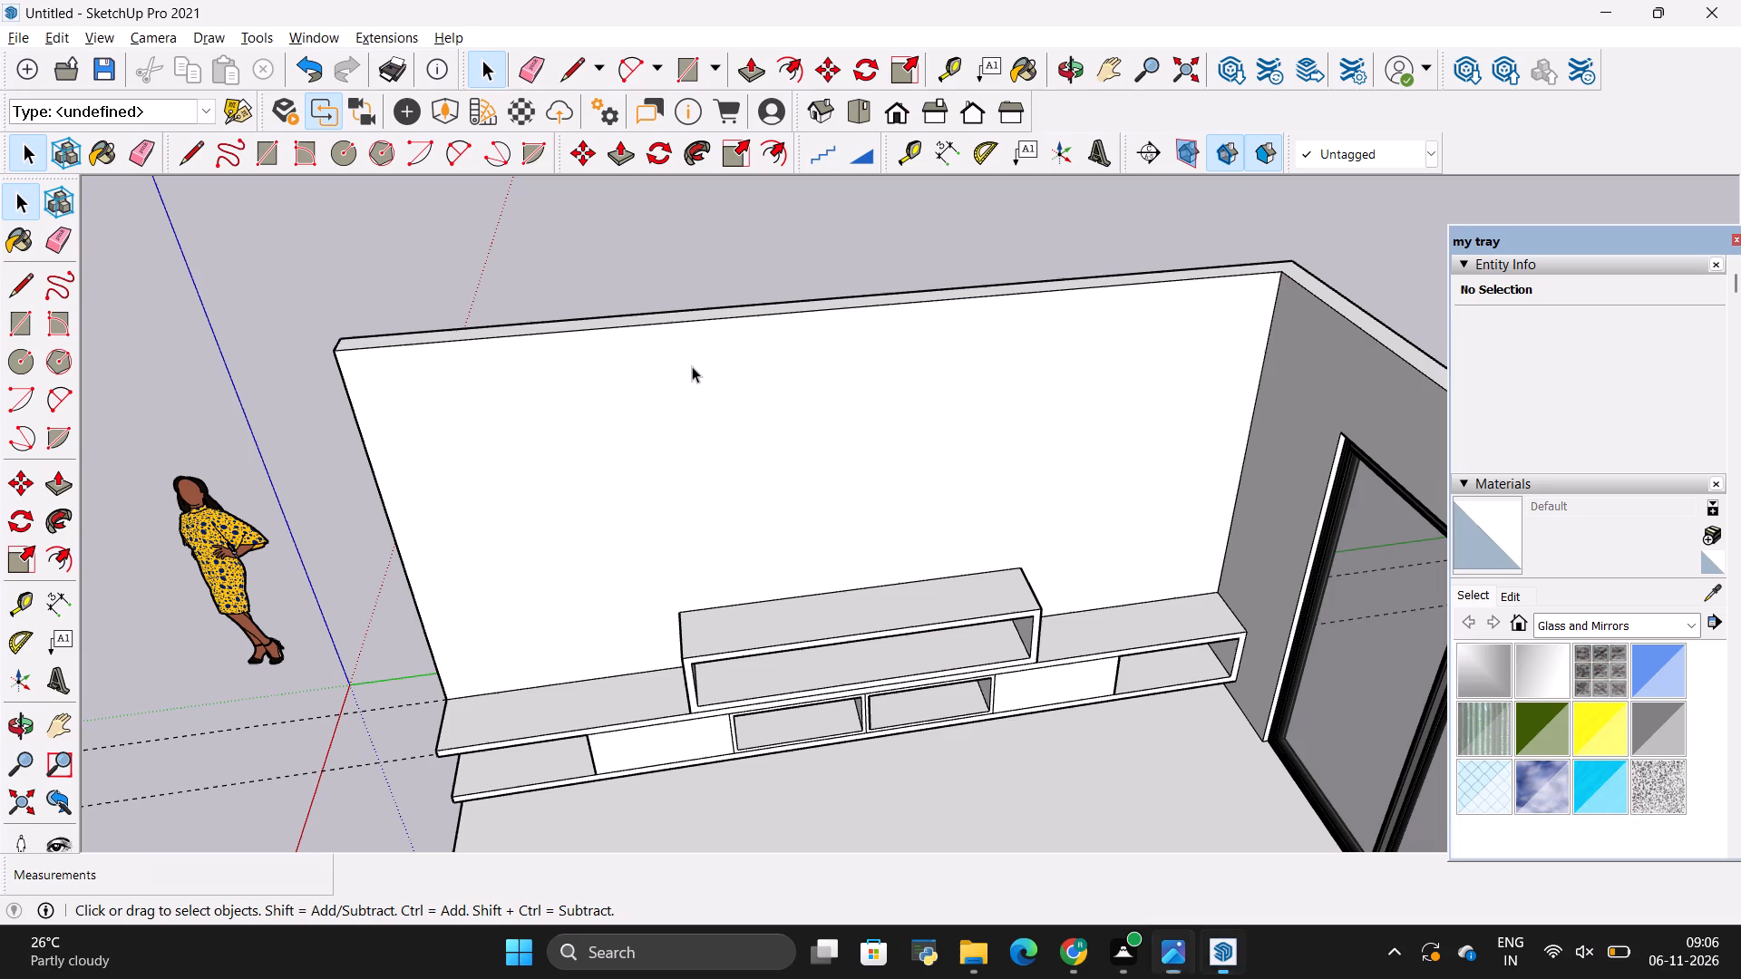
Place a horizontal guide on the long wall 6" below its top inner edge.
key("t")
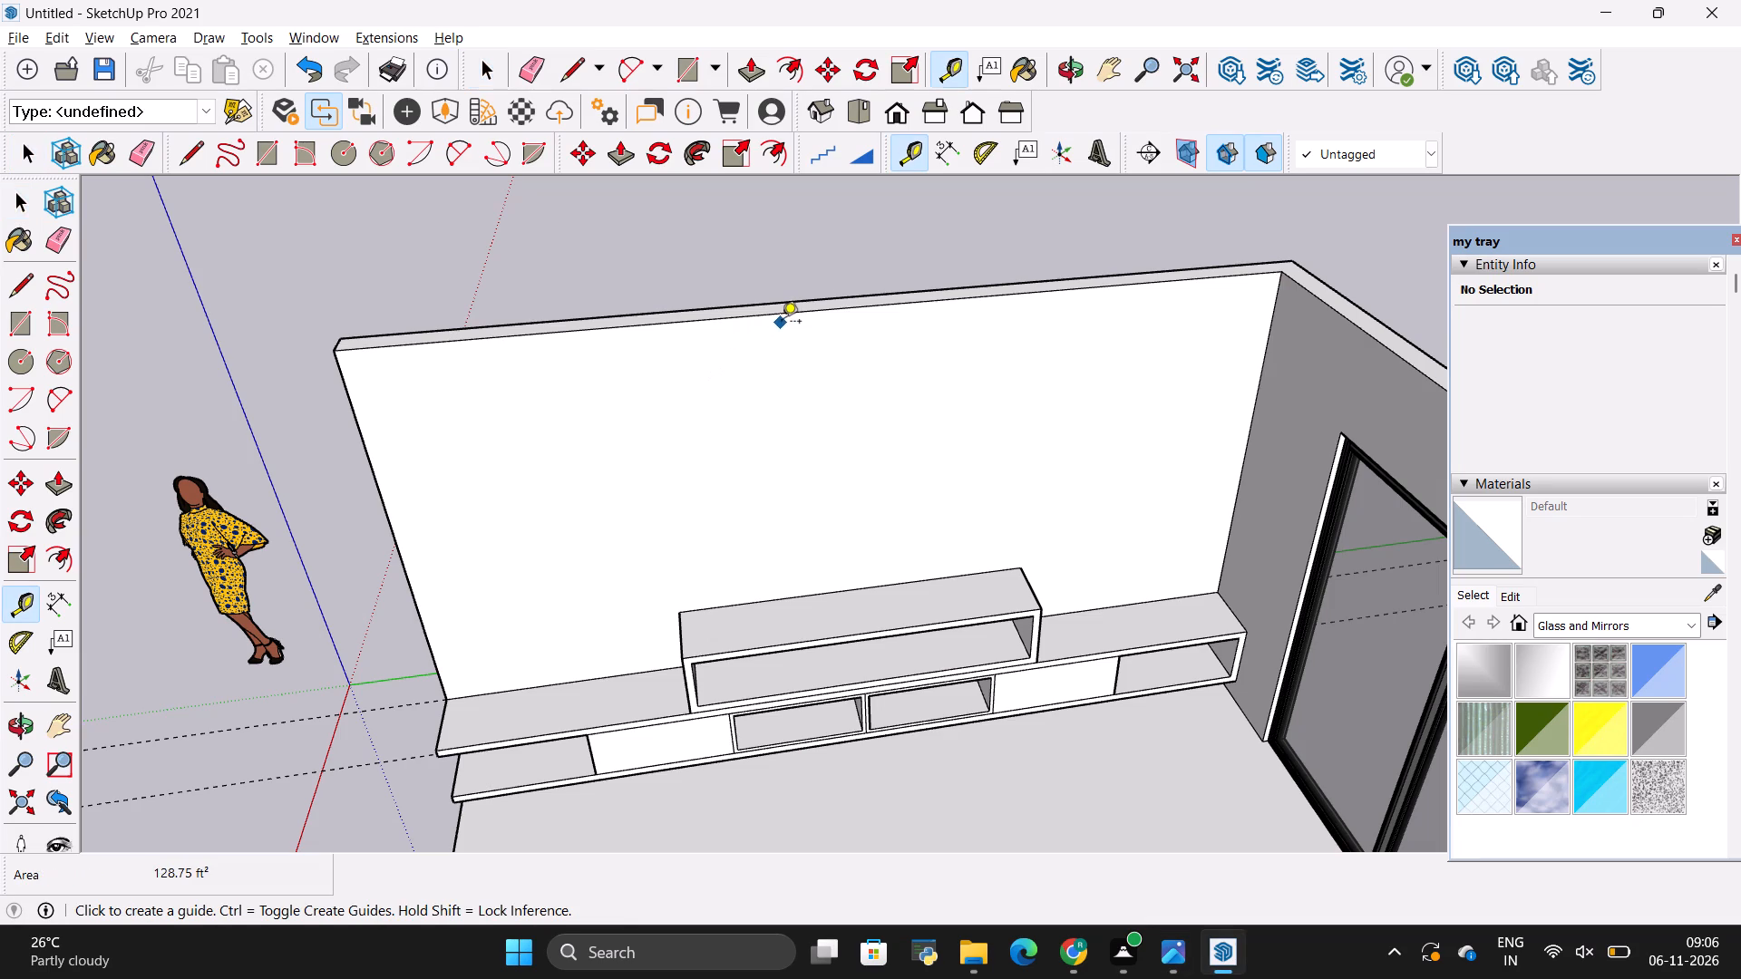
left_click(786, 316)
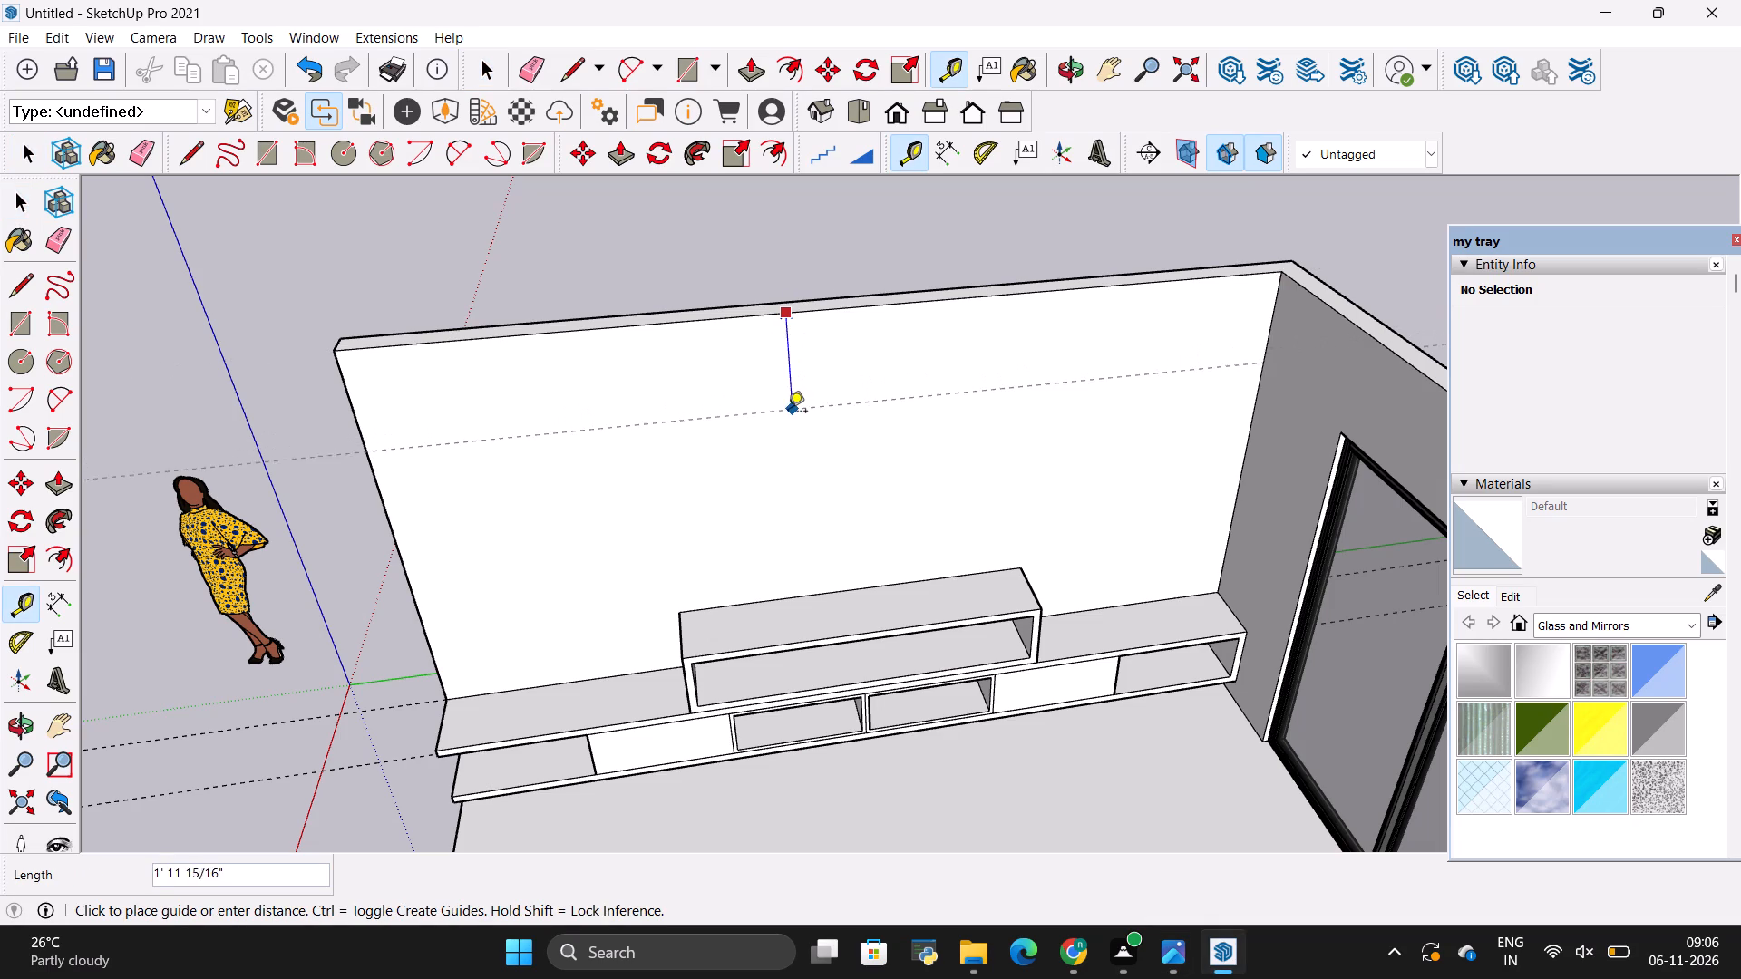
key("BackSpace")
type("6\"")
key("Return")
key("space")
Study the slatted panel, patterned TV panel and corner shelving in the reference photo to see how they divide the long wall.
key("alt+Tab")
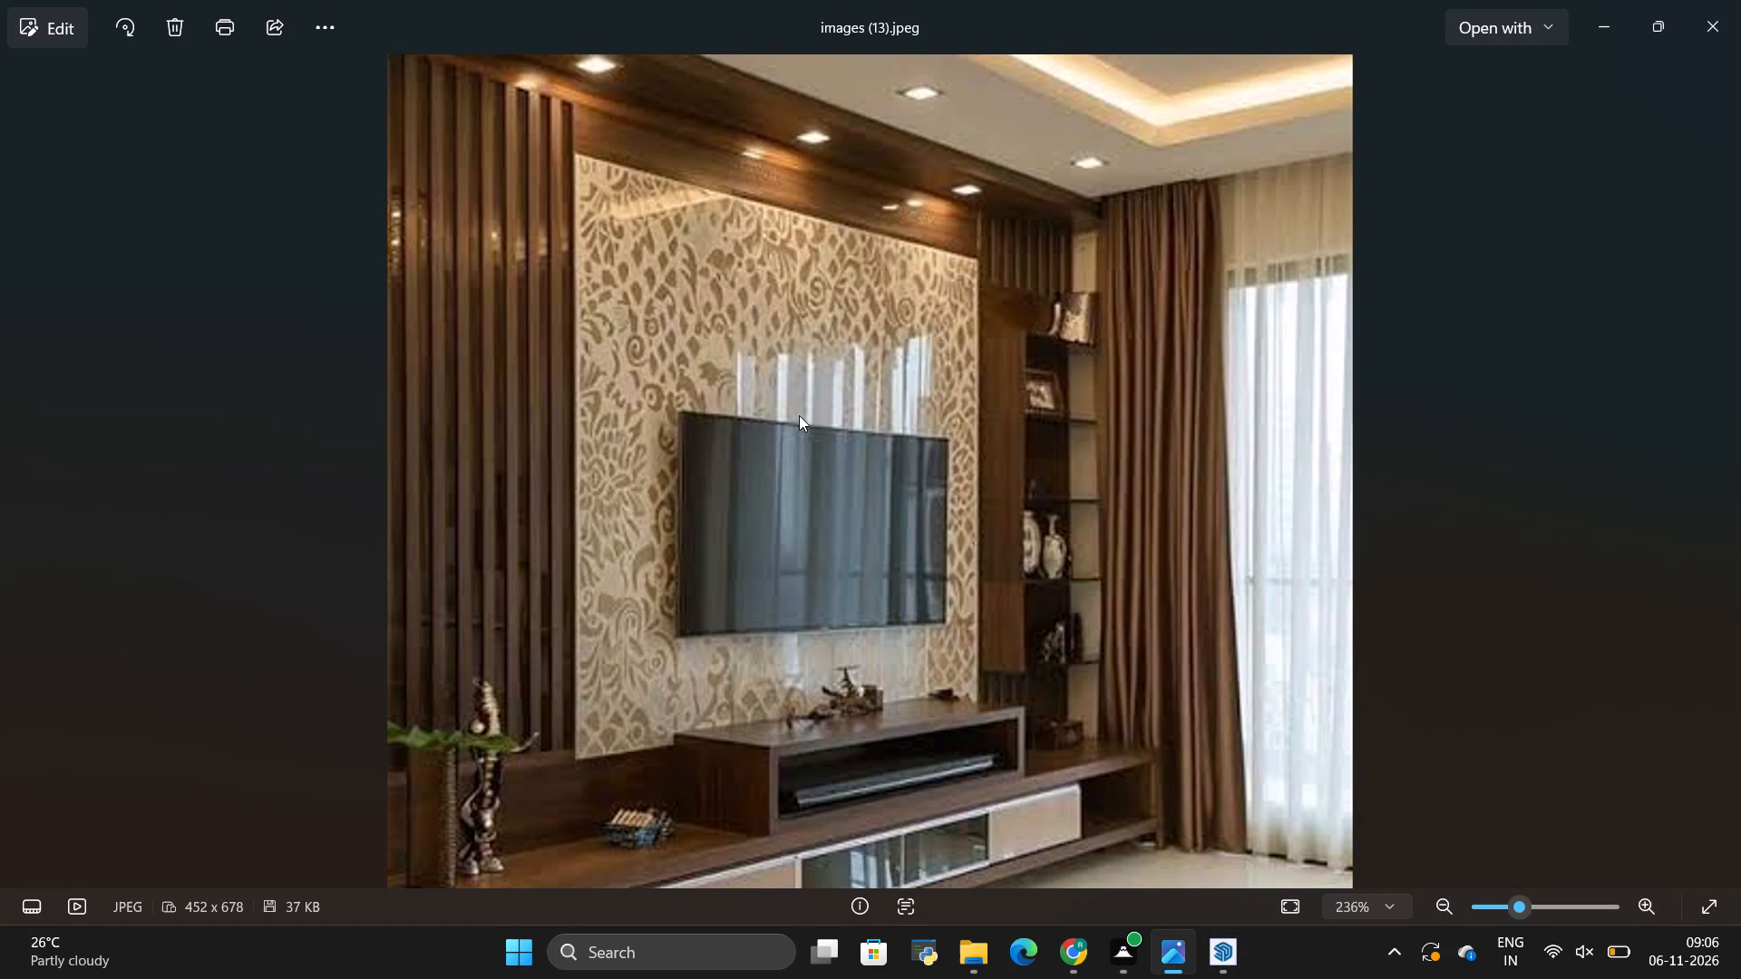
key("alt+Tab")
key("alt+Tab")
scroll(732, 525, "down", 5)
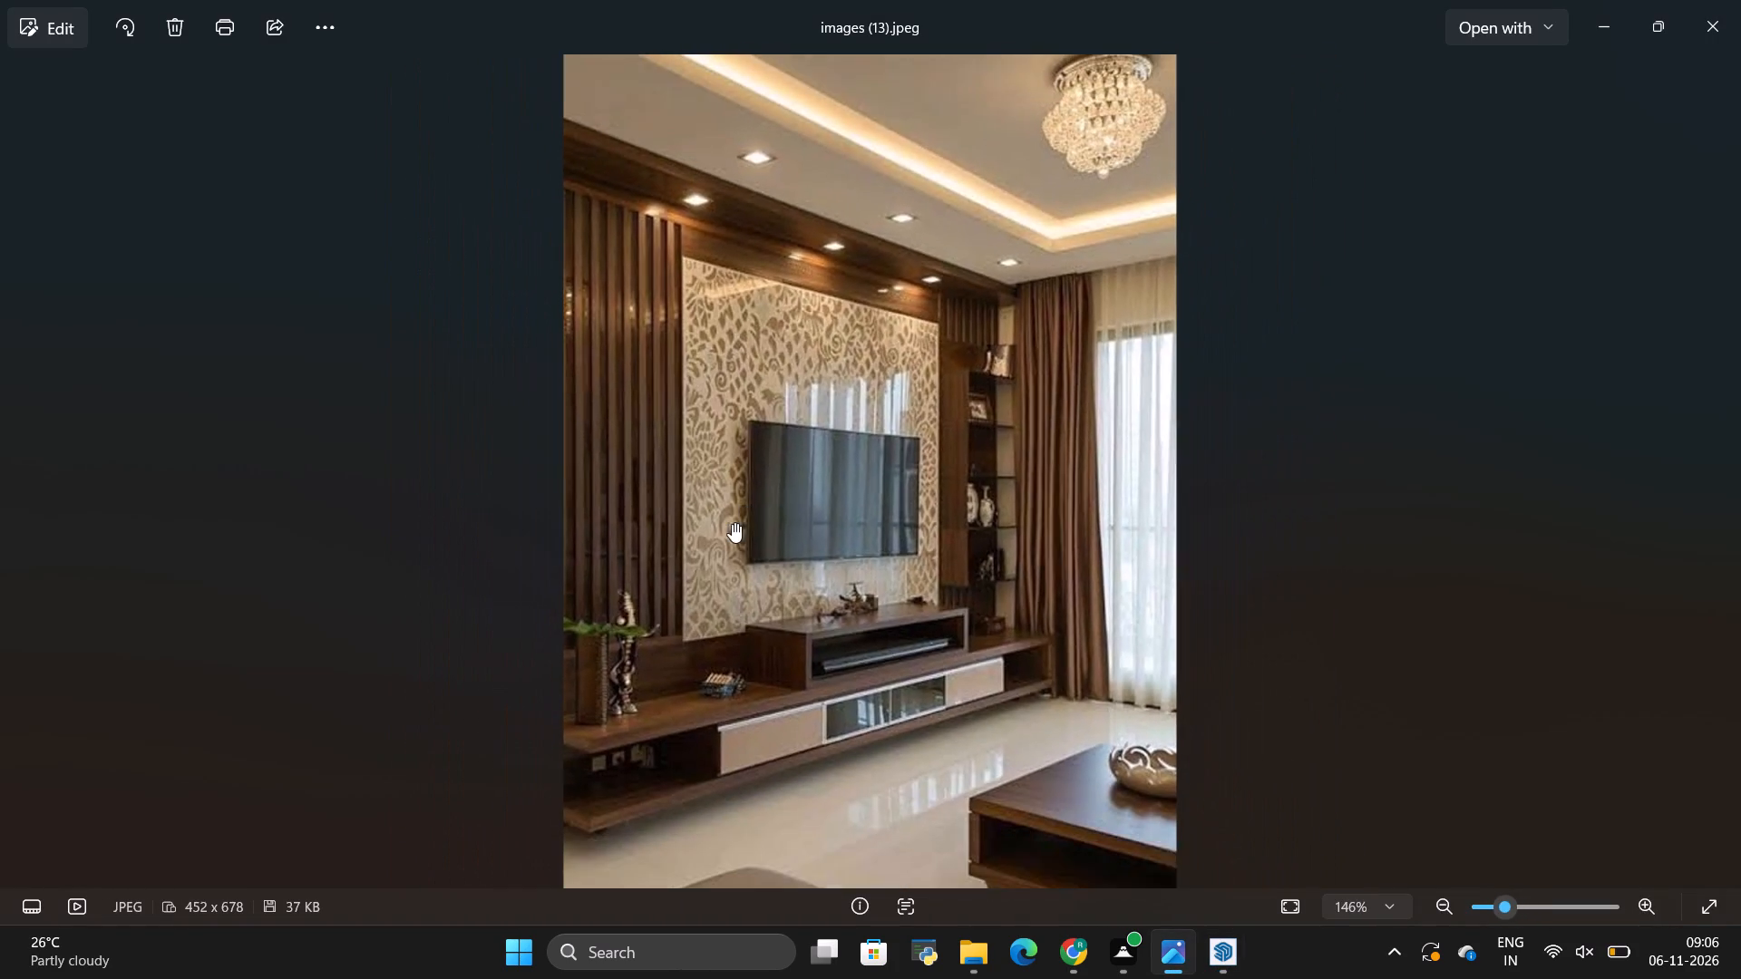
scroll(698, 858, "up", 2)
scroll(788, 680, "down", 2)
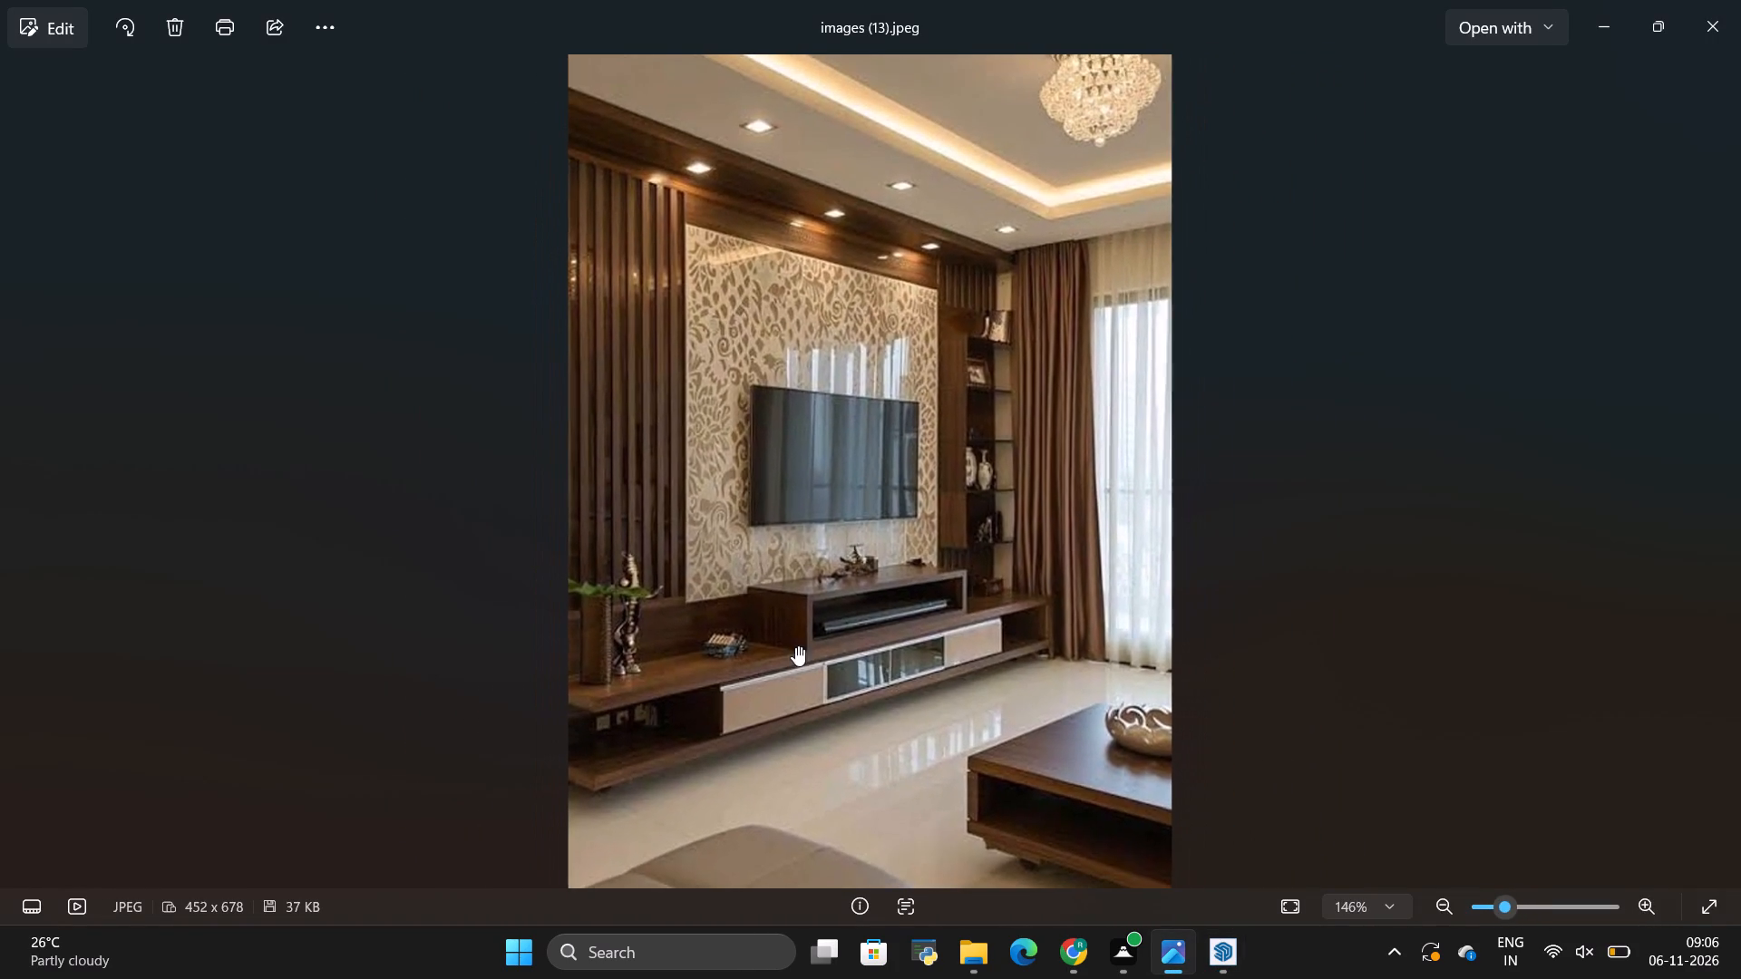
key("alt+Tab")
scroll(842, 619, "down", 3)
scroll(605, 692, "up", 3)
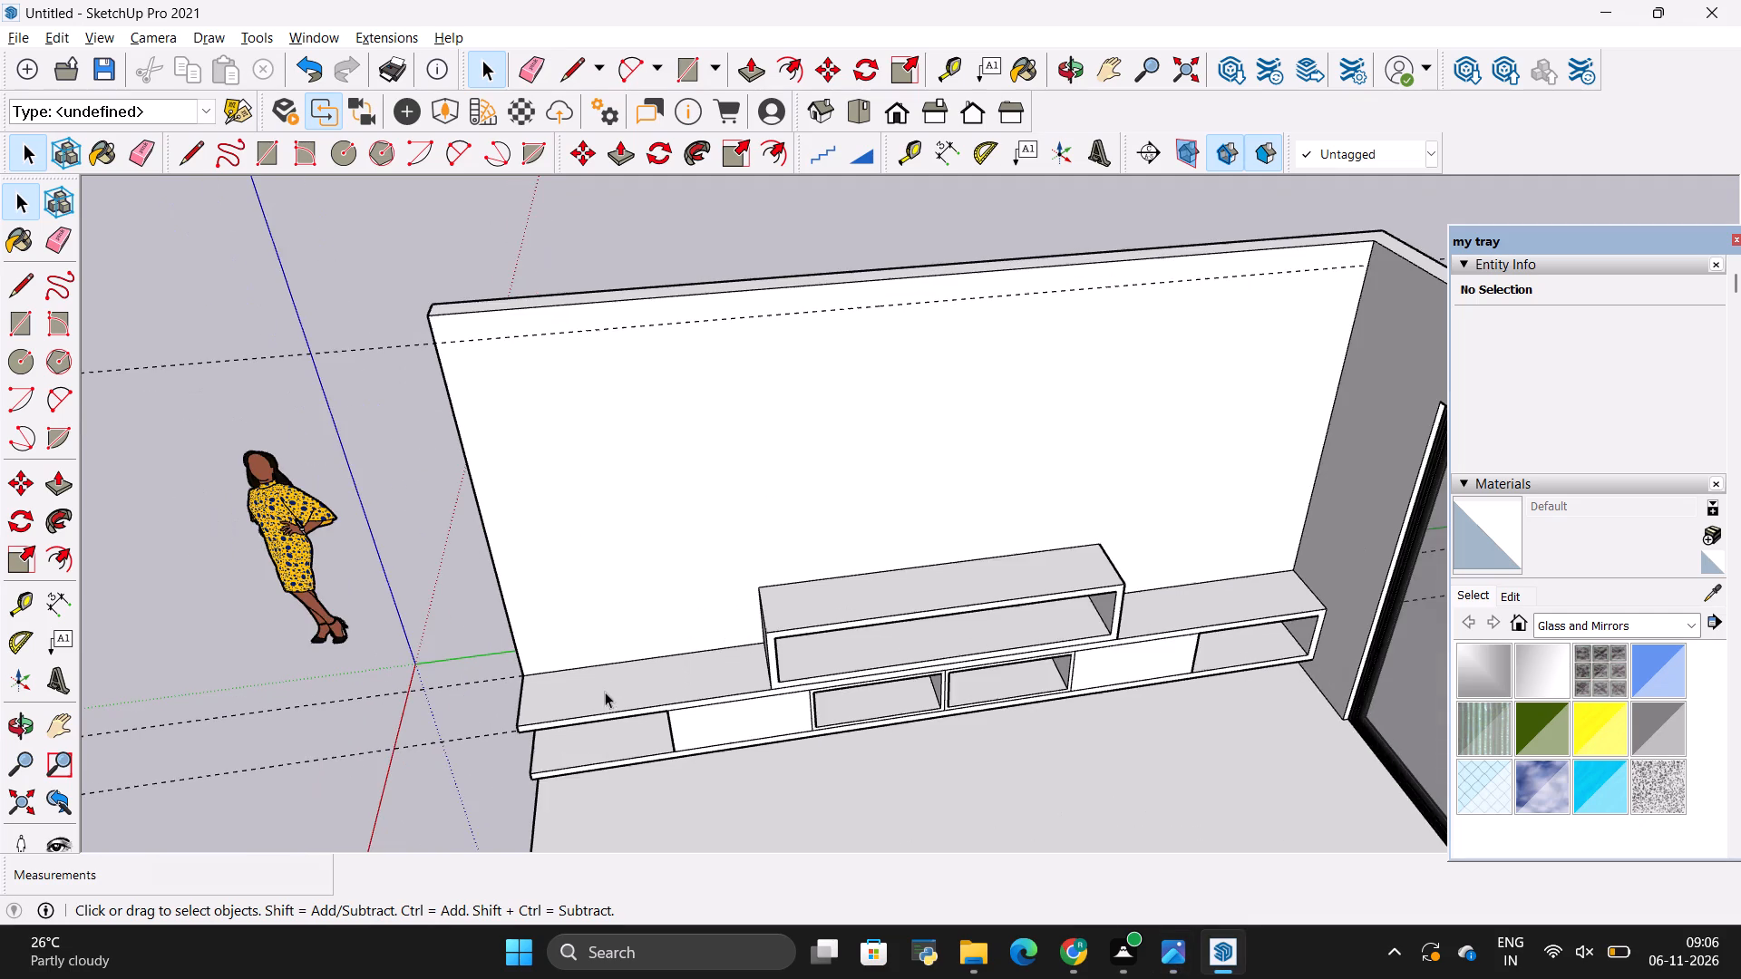
key("alt+Tab")
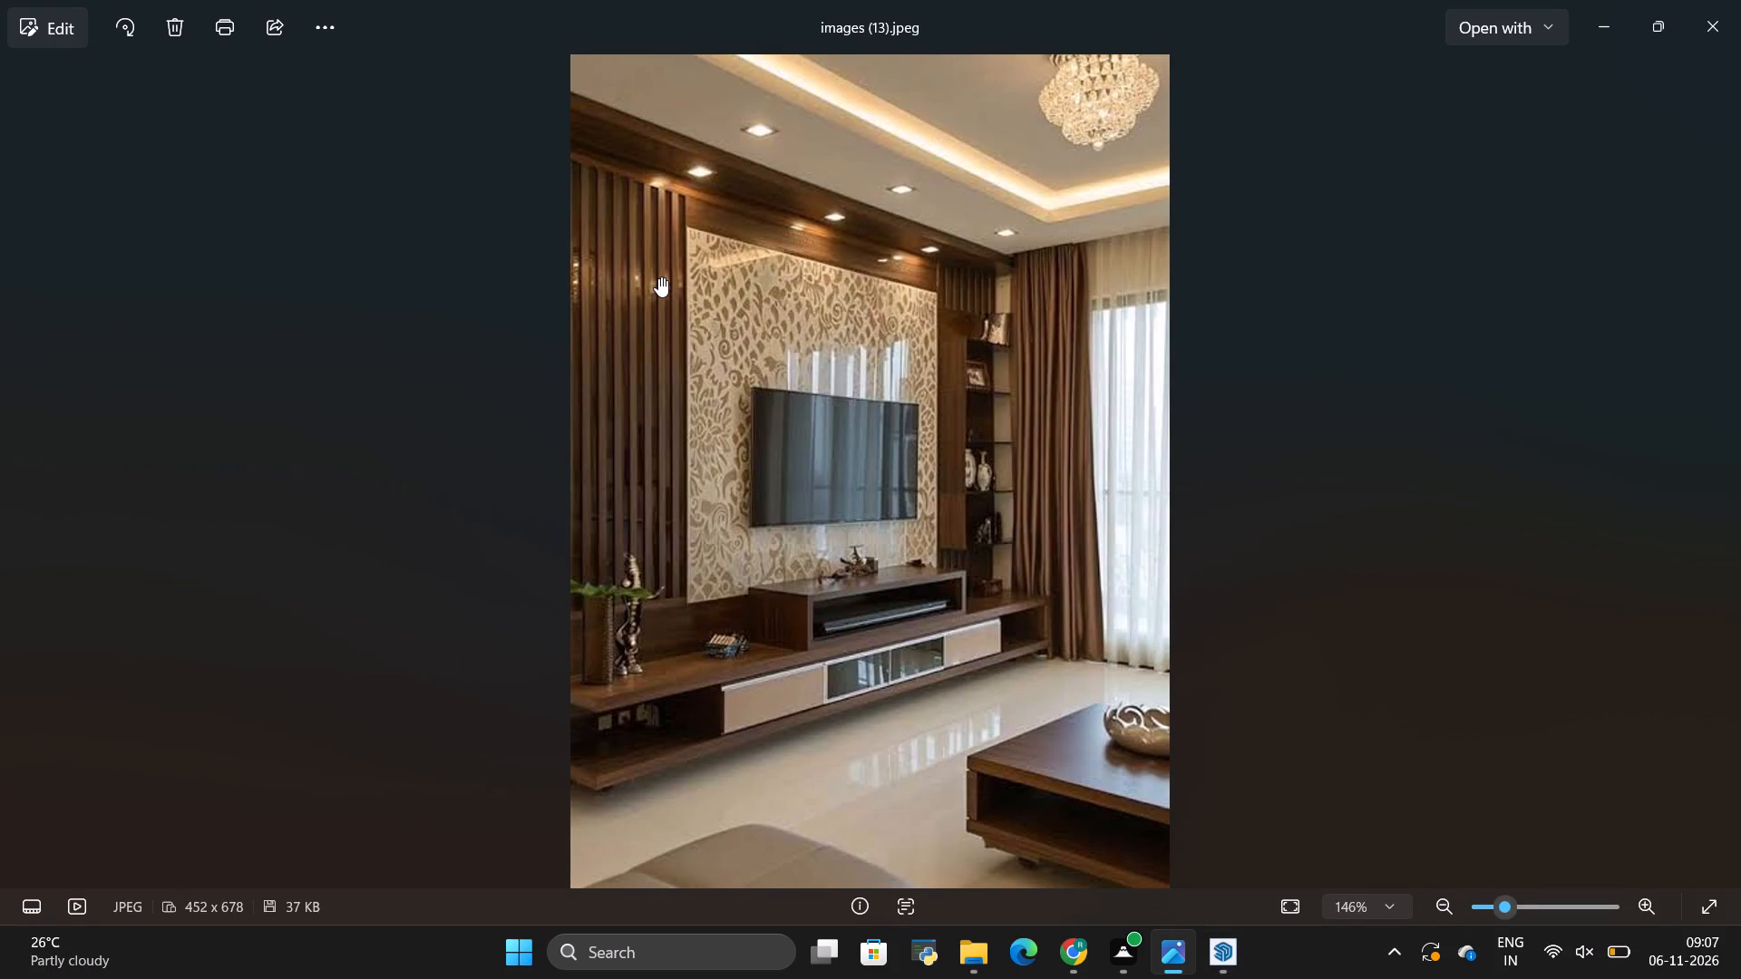
scroll(658, 277, "up", 5)
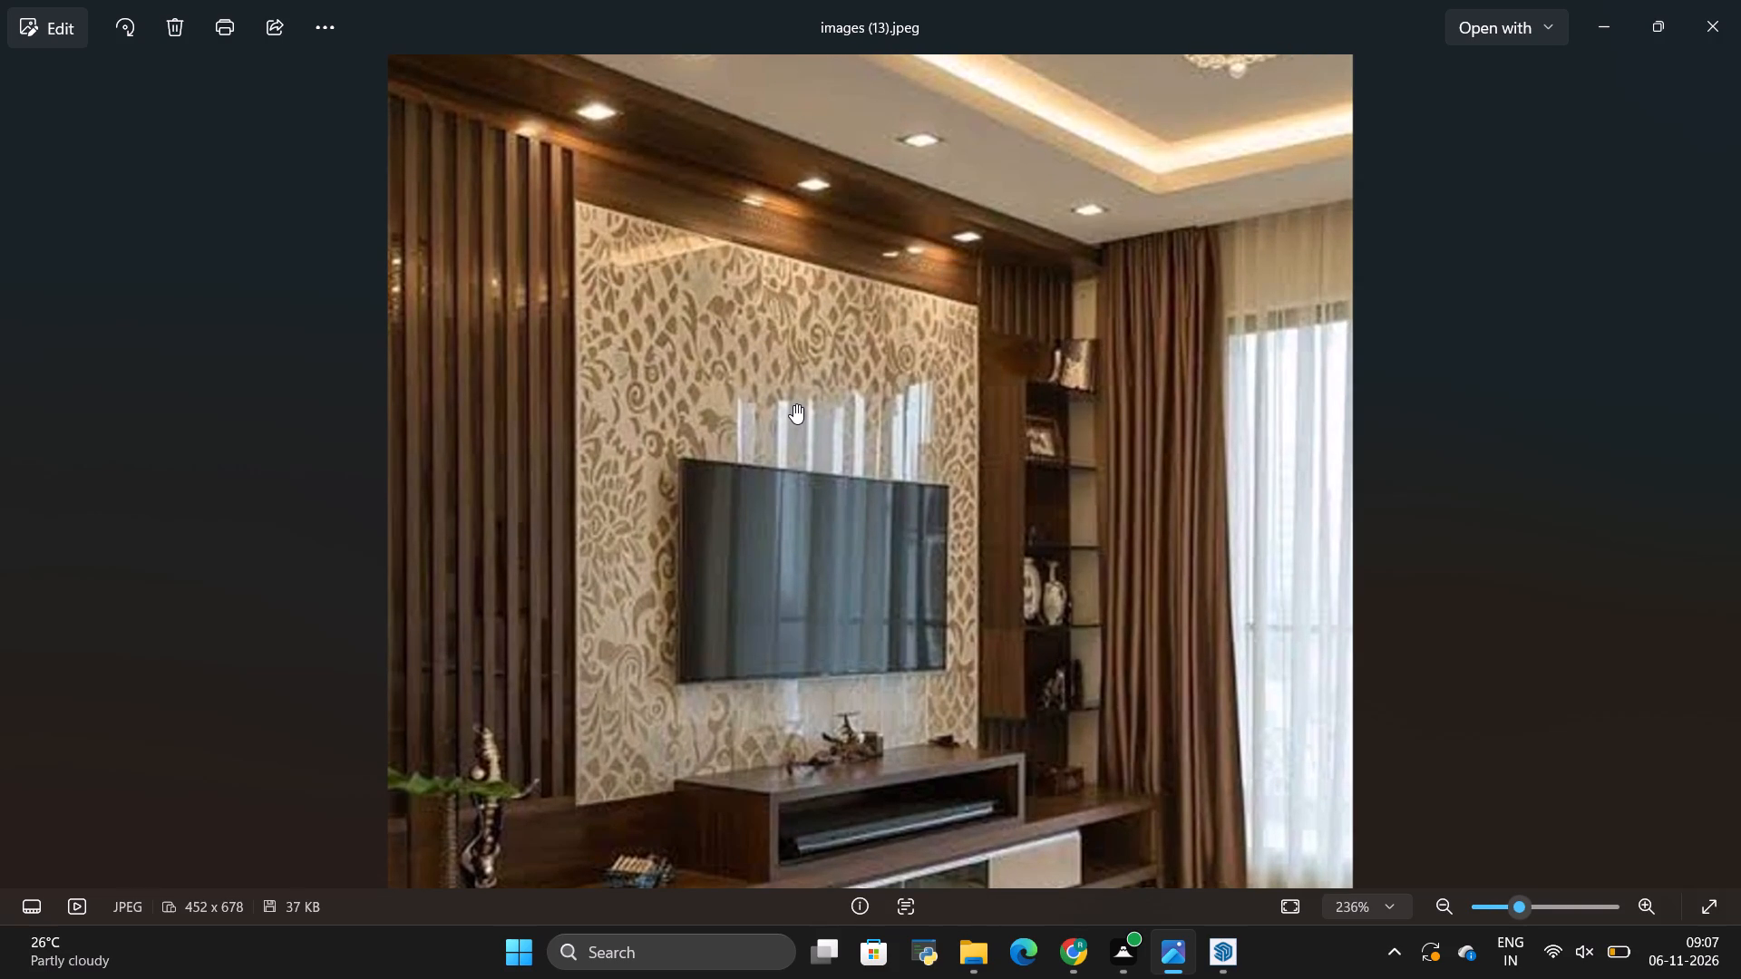
scroll(793, 404, "down", 1)
key("alt+Tab")
key("alt+Tab")
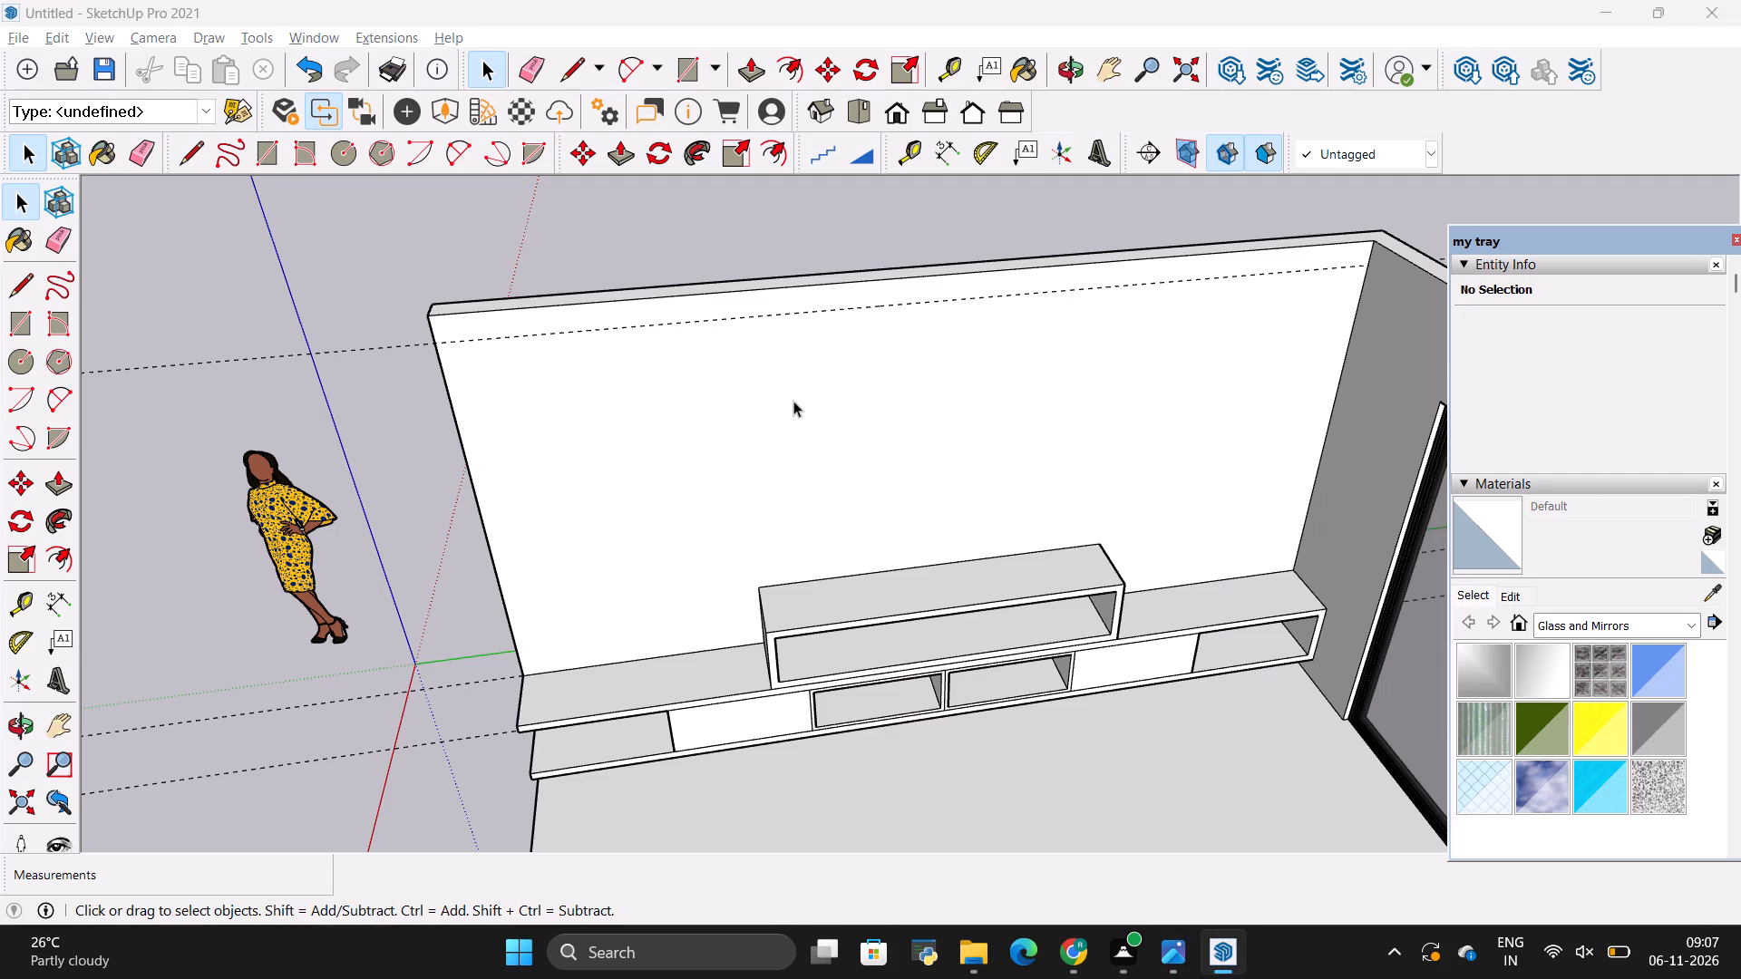
scroll(1120, 459, "up", 2)
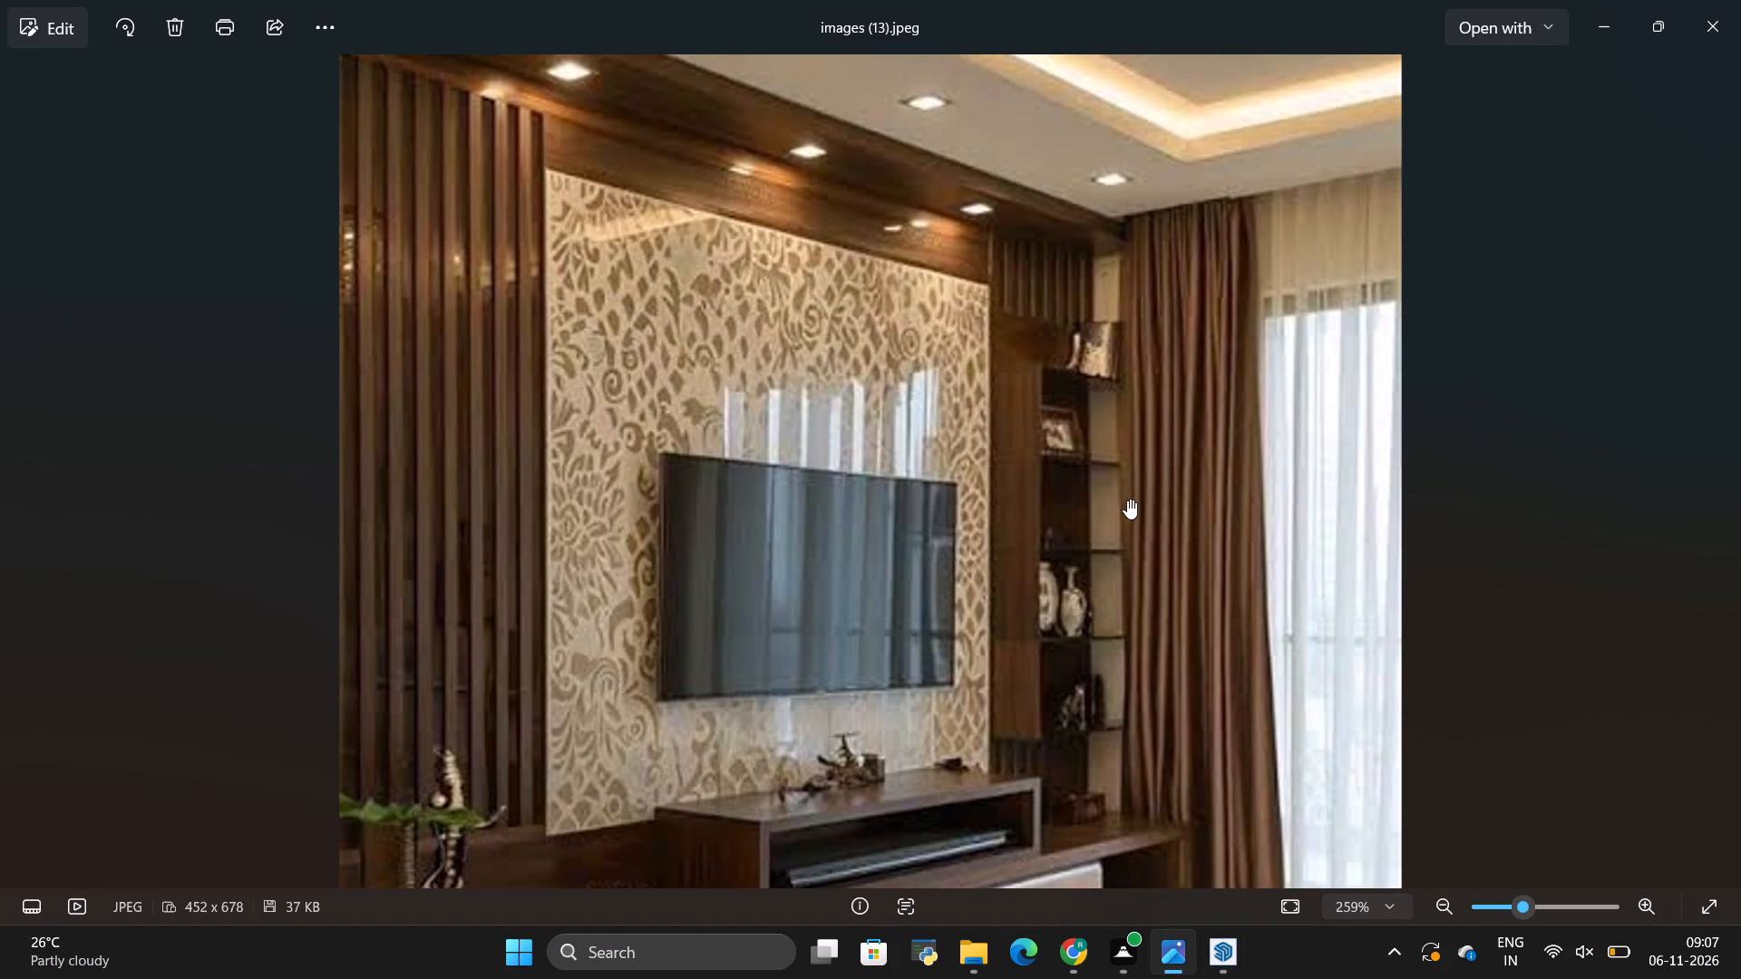
key("alt+Tab")
Place a vertical guide on the long wall 2' from the corner with the glass-door wall.
scroll(675, 388, "down", 2)
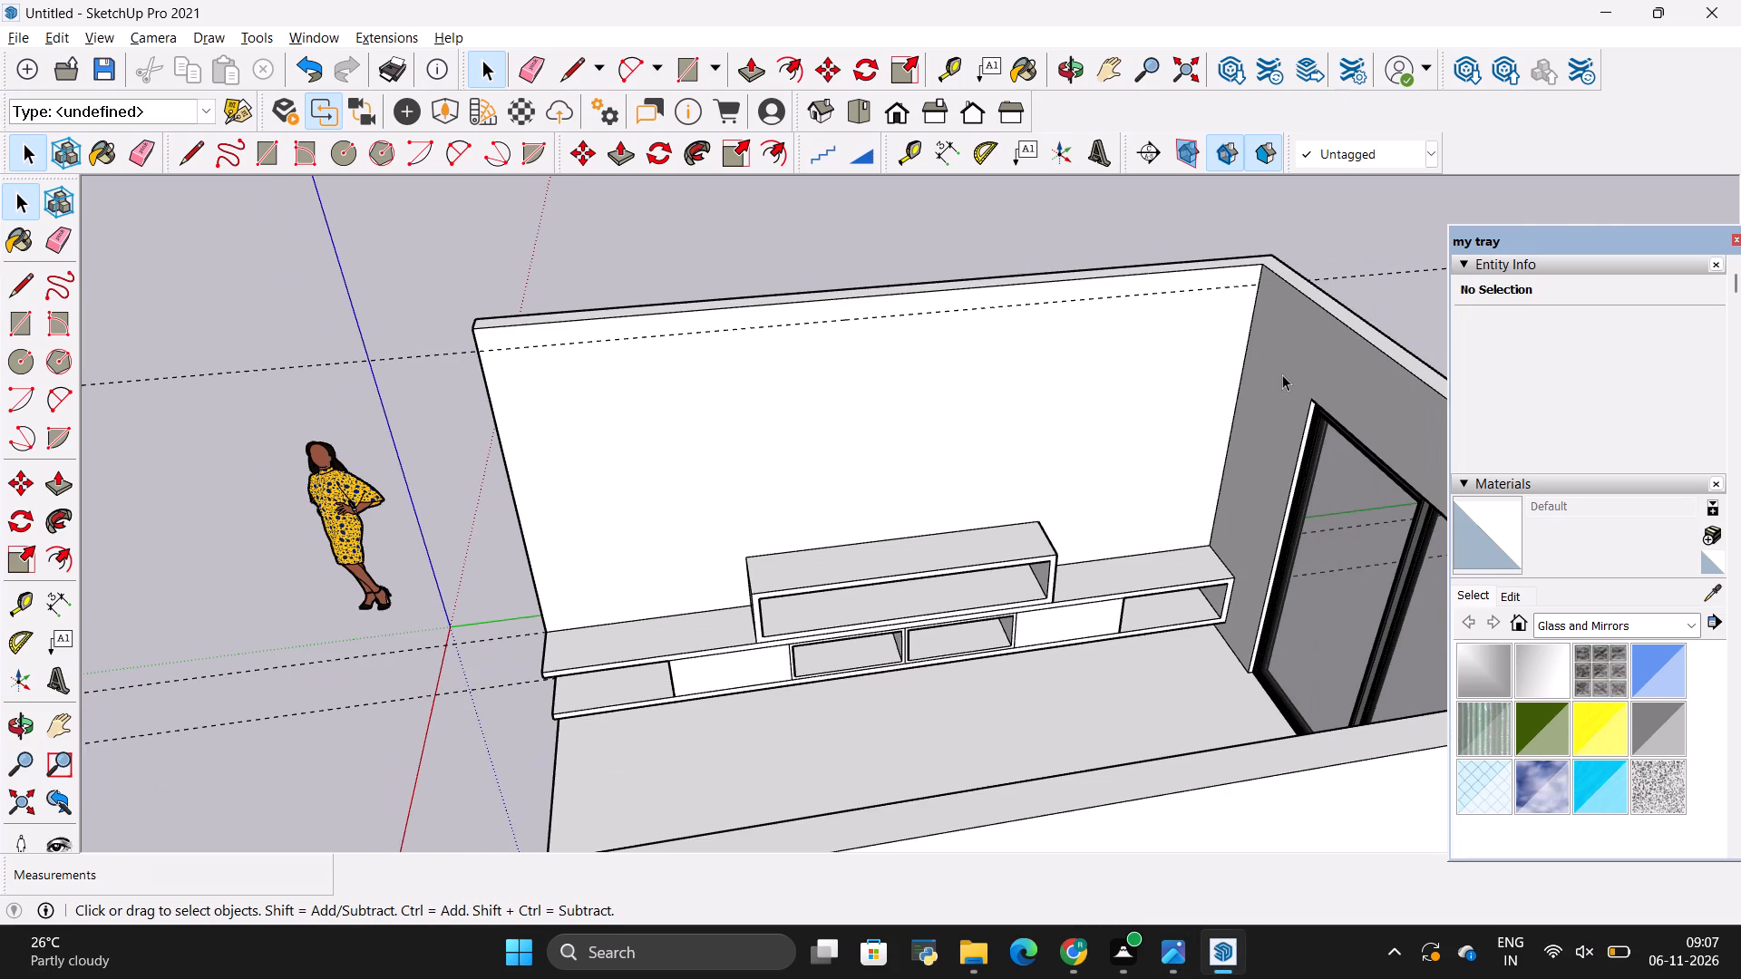
scroll(1282, 374, "up", 6)
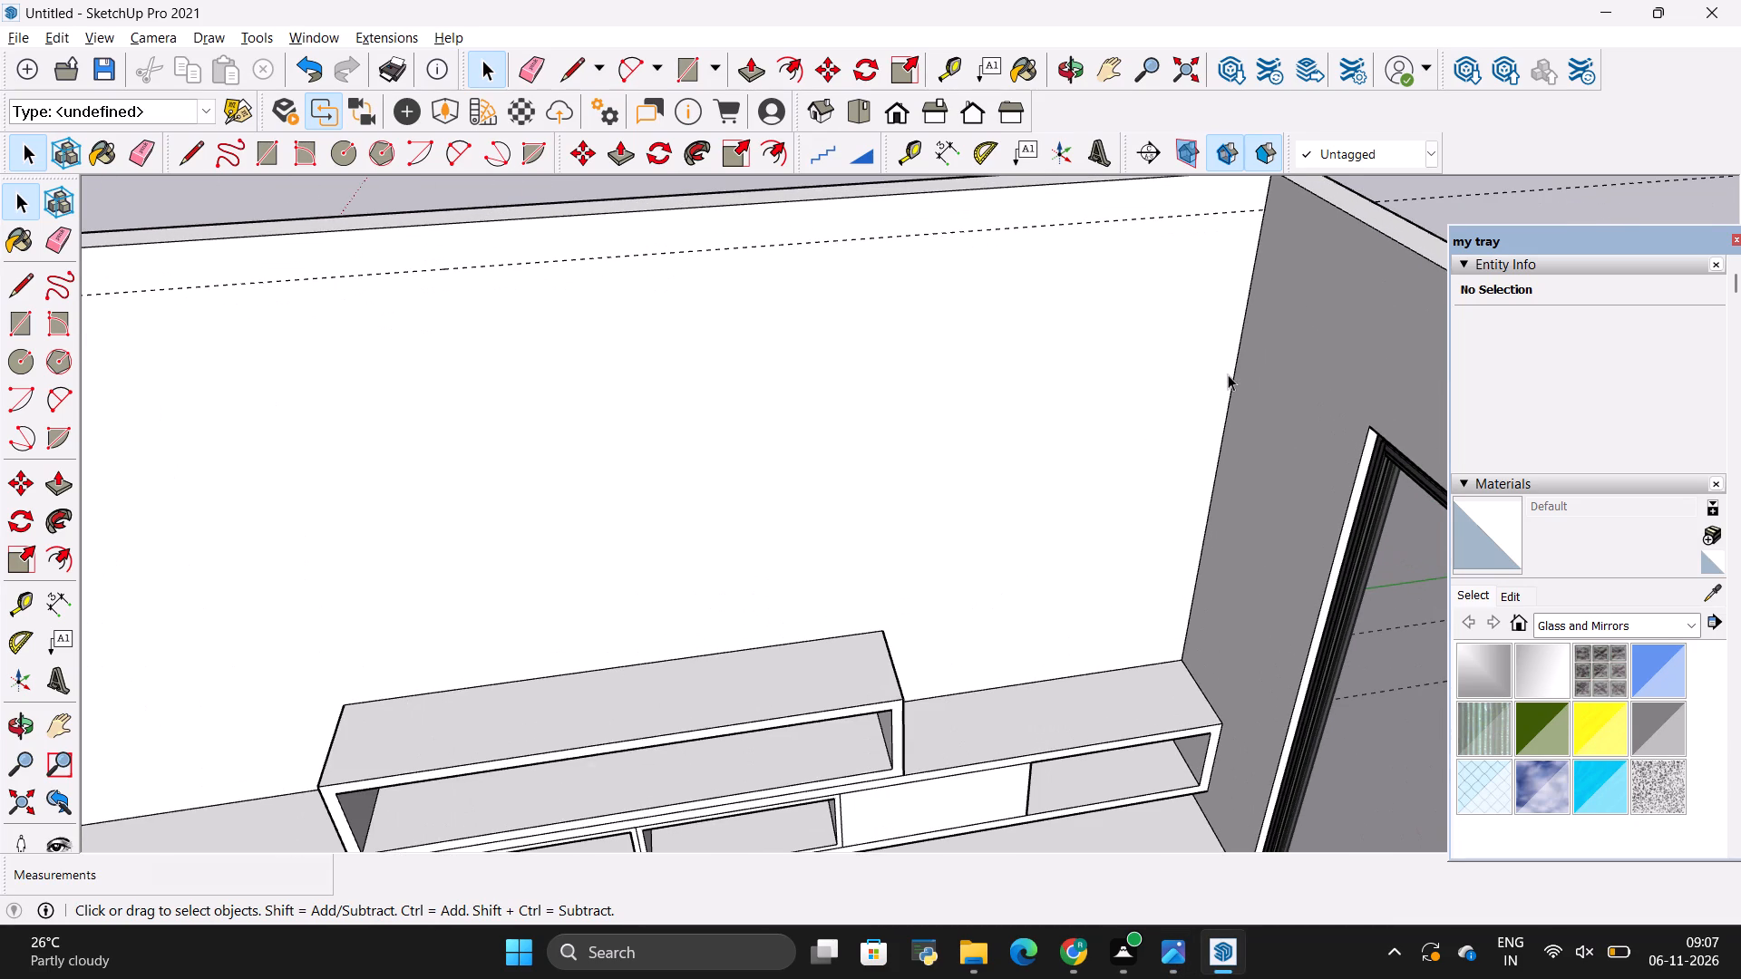
key("t")
left_click(1233, 371)
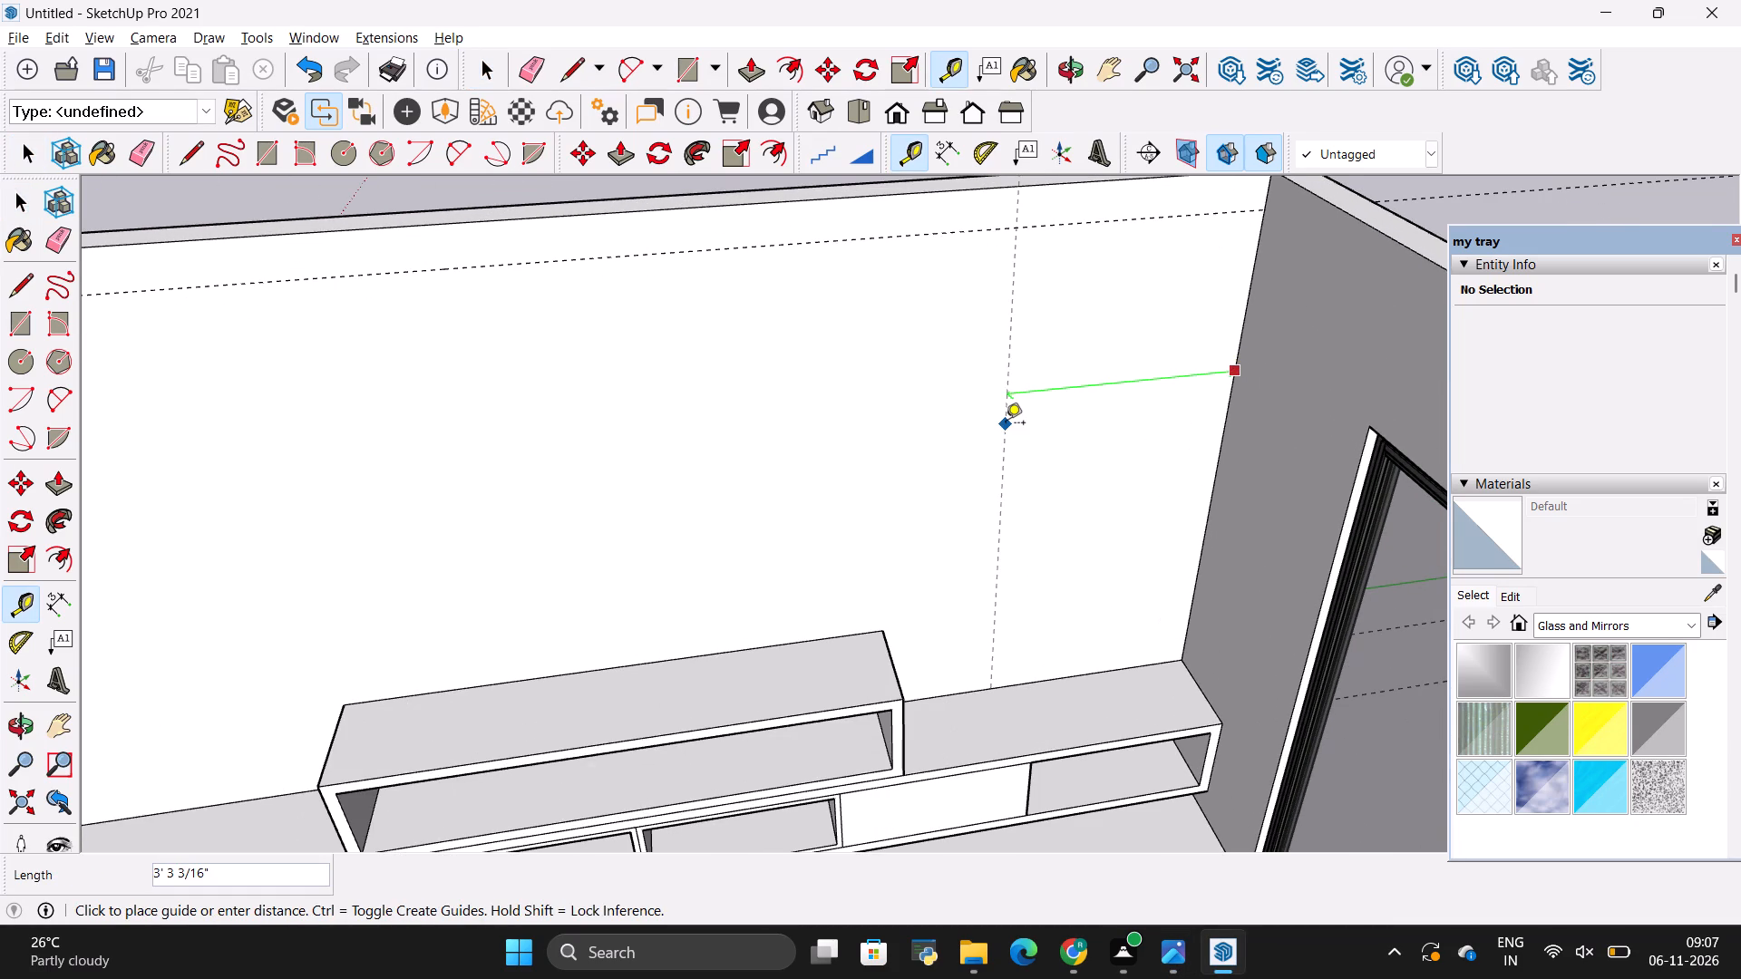
key("BackSpace")
type("2'")
key("Return")
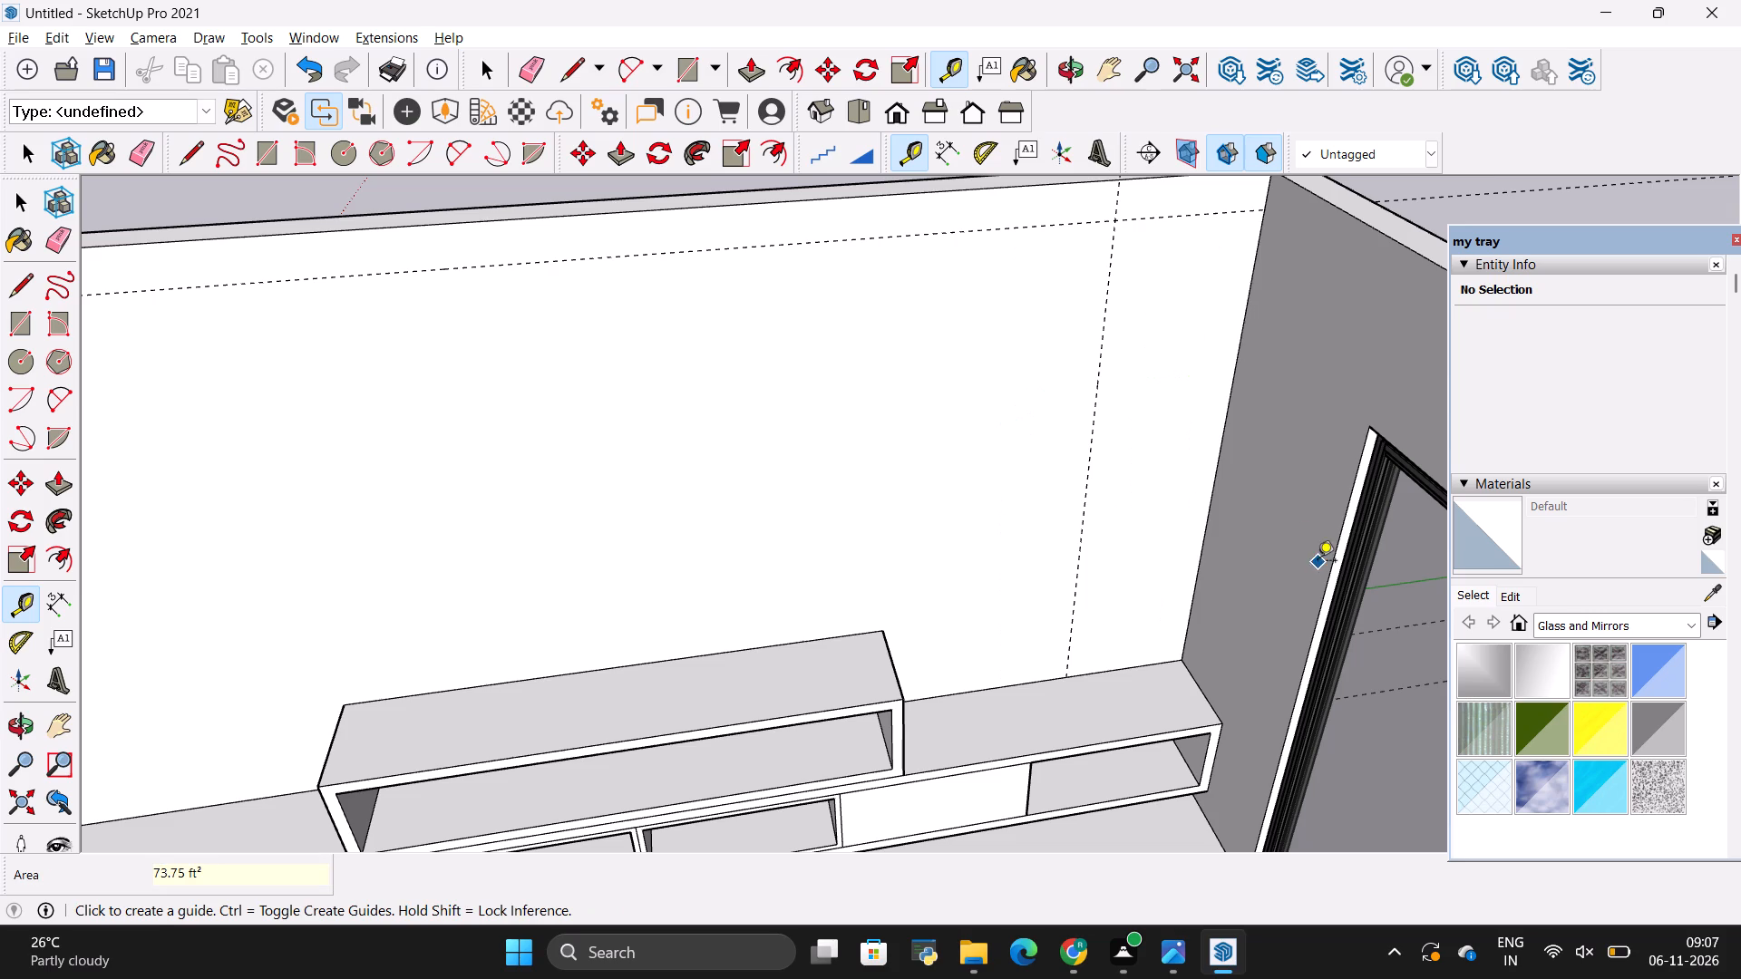
Compare the corner shelving's width in the reference photo with the vertical guide near the glass-door wall.
key("alt+Tab")
scroll(968, 656, "down", 3)
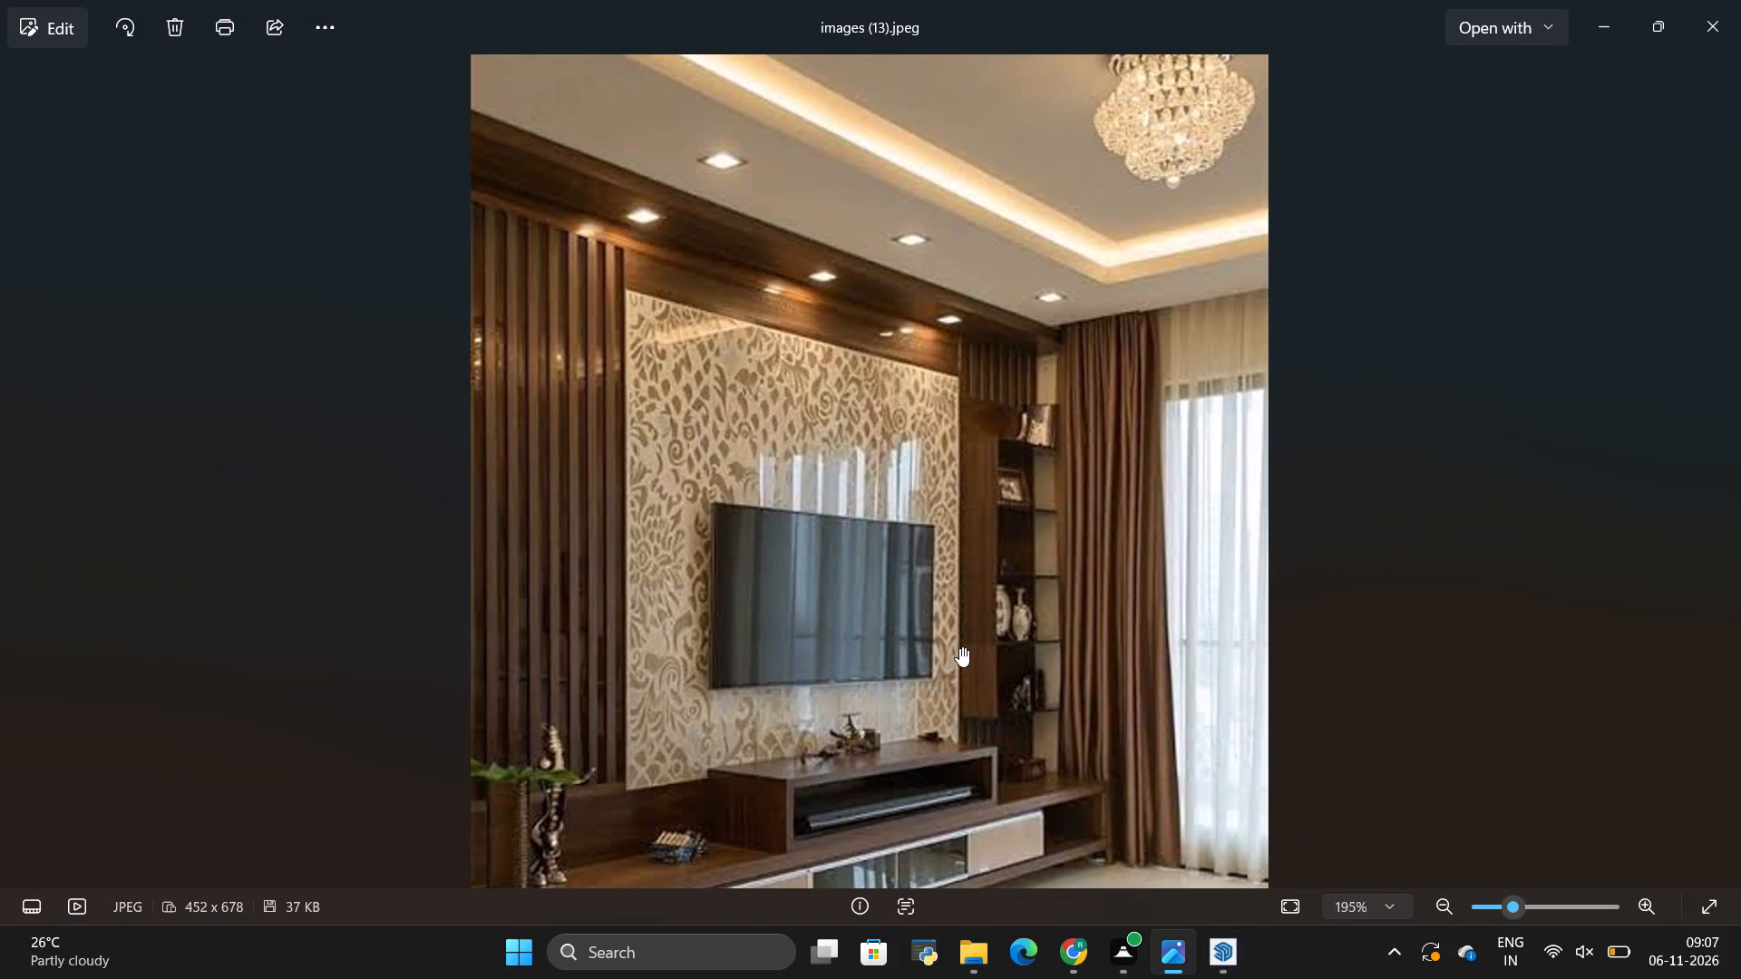
key("alt+Tab")
scroll(756, 655, "down", 4)
scroll(980, 538, "down", 3)
scroll(886, 576, "up", 3)
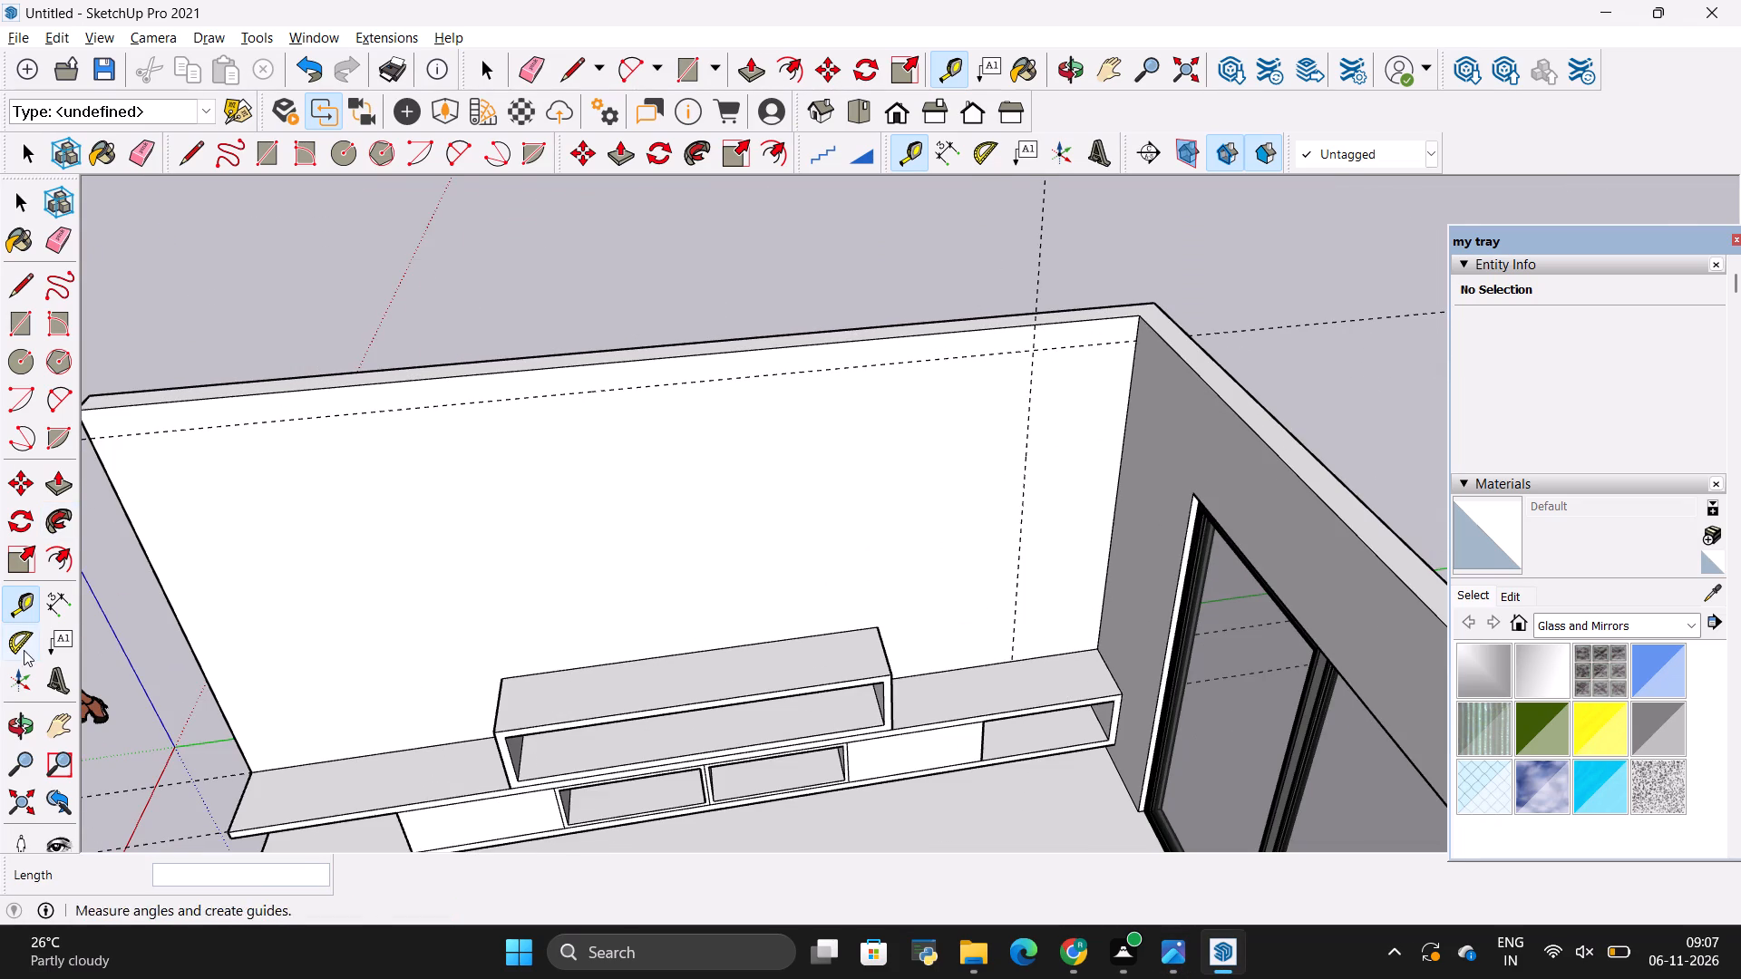
left_click(26, 730)
left_click_drag(316, 646, 502, 543)
scroll(897, 542, "down", 4)
left_click_drag(817, 558, 614, 672)
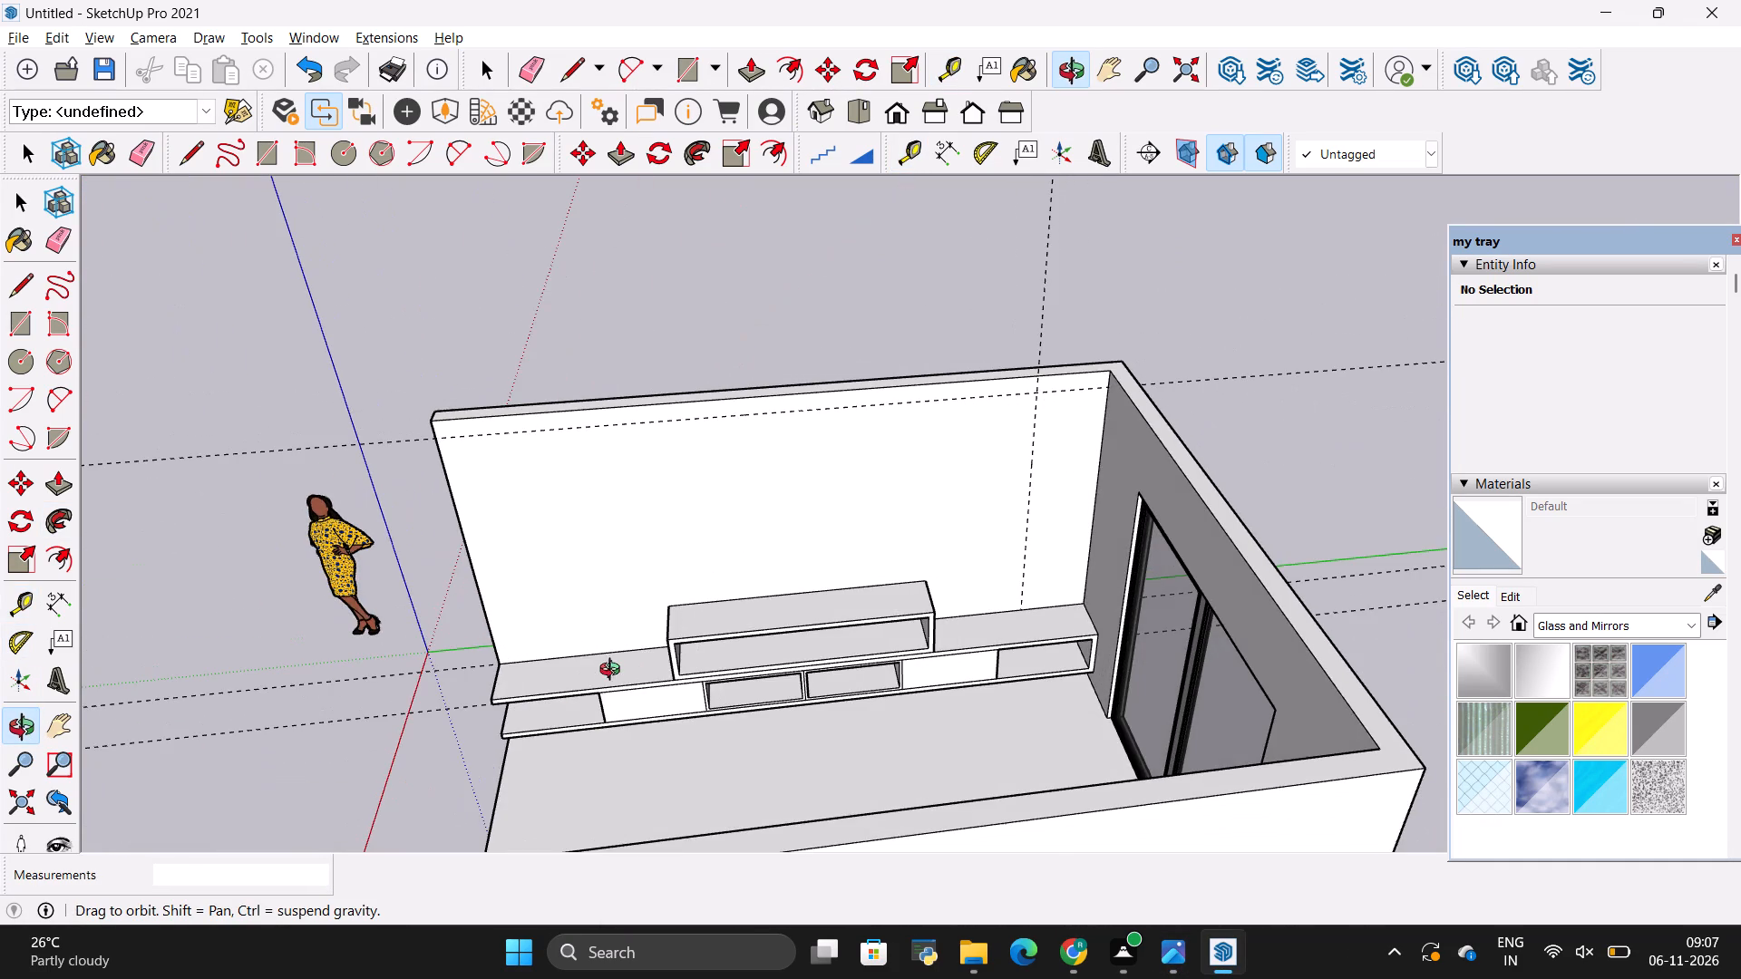
scroll(1033, 560, "up", 4)
key("alt+Tab")
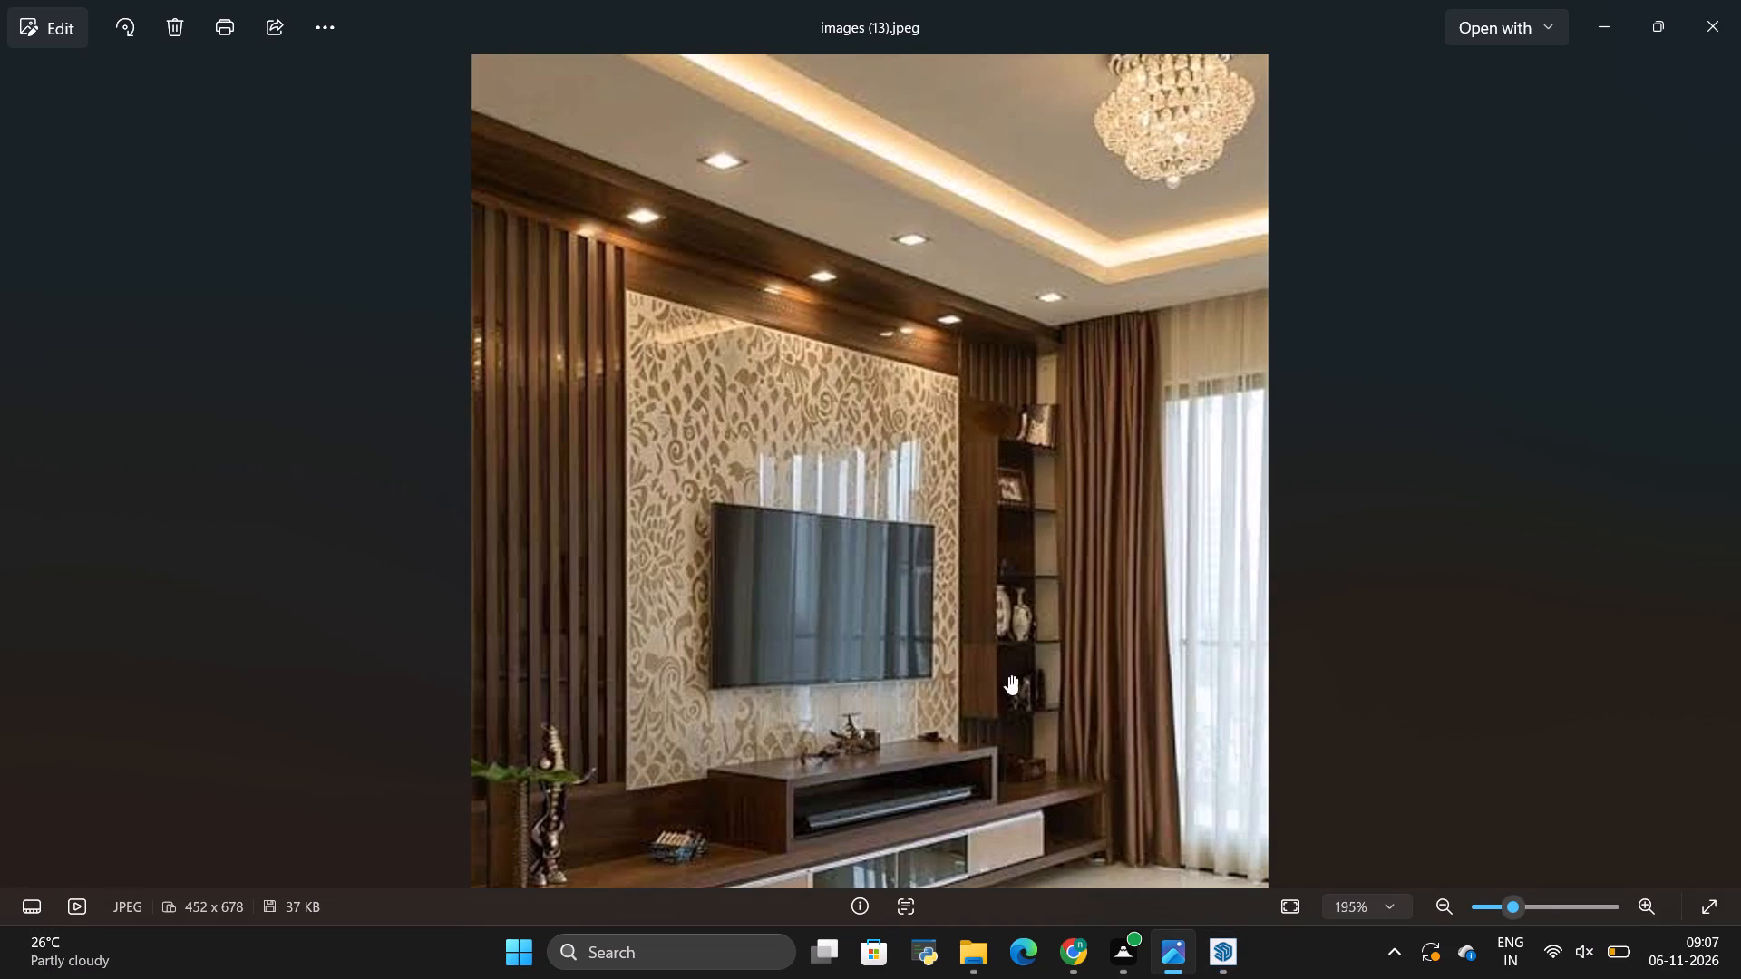
key("alt+Tab")
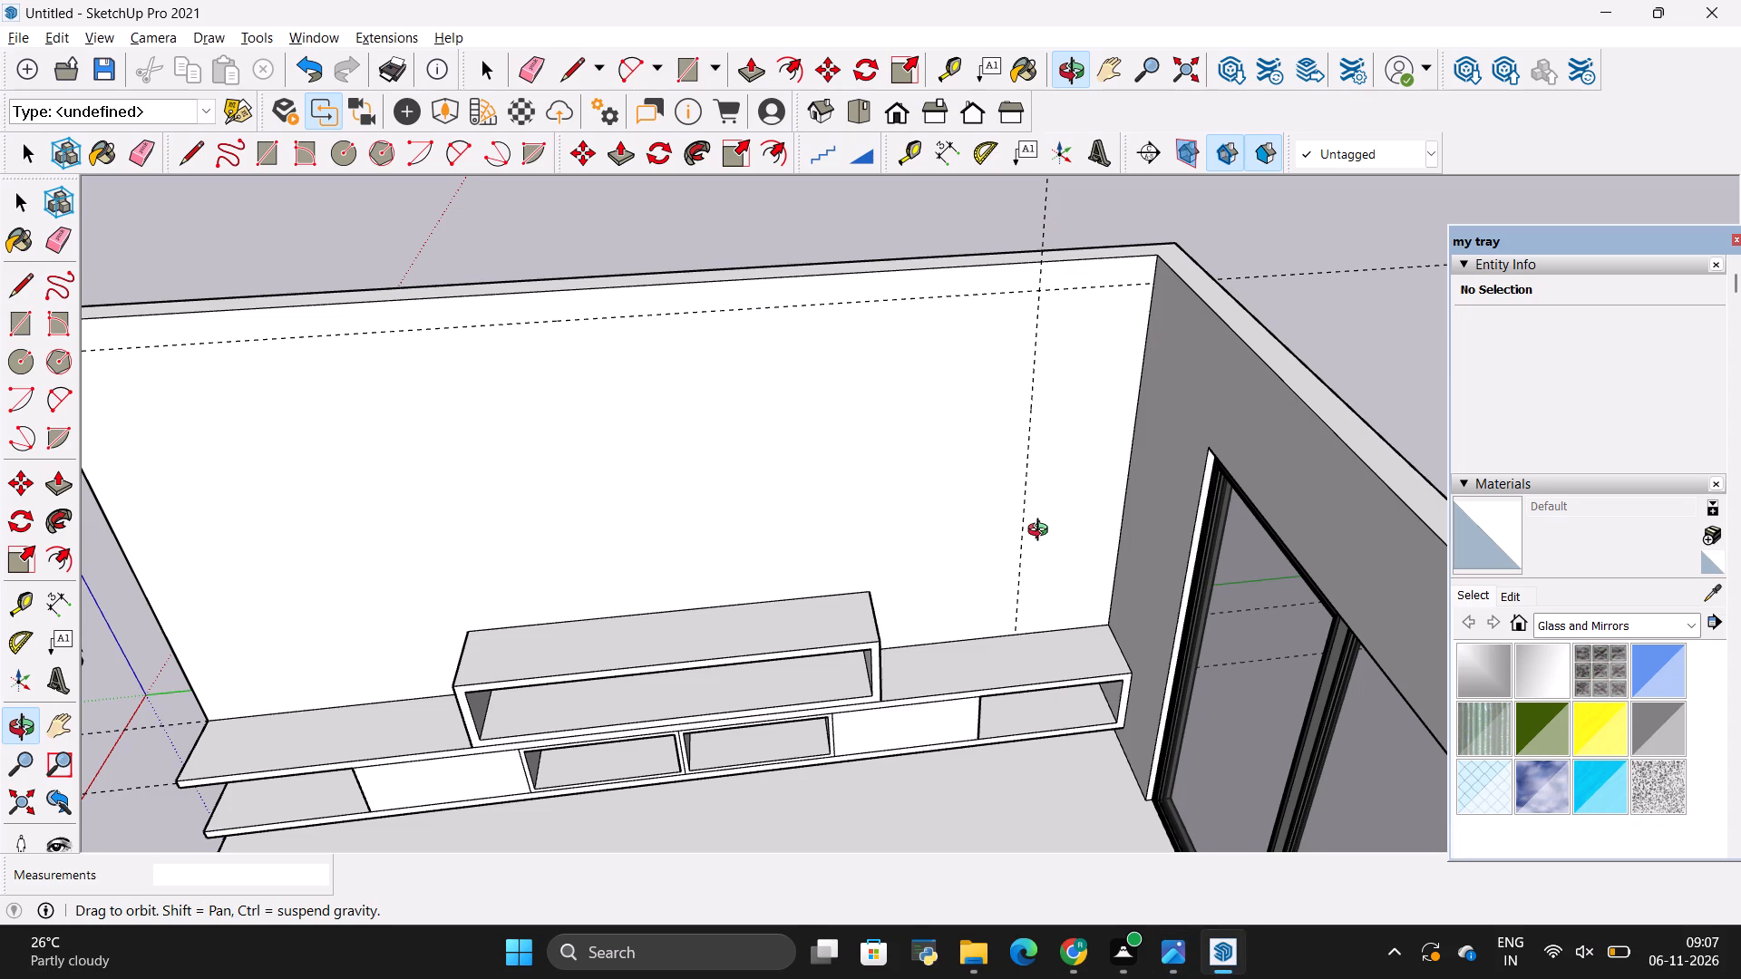
key("alt+Tab")
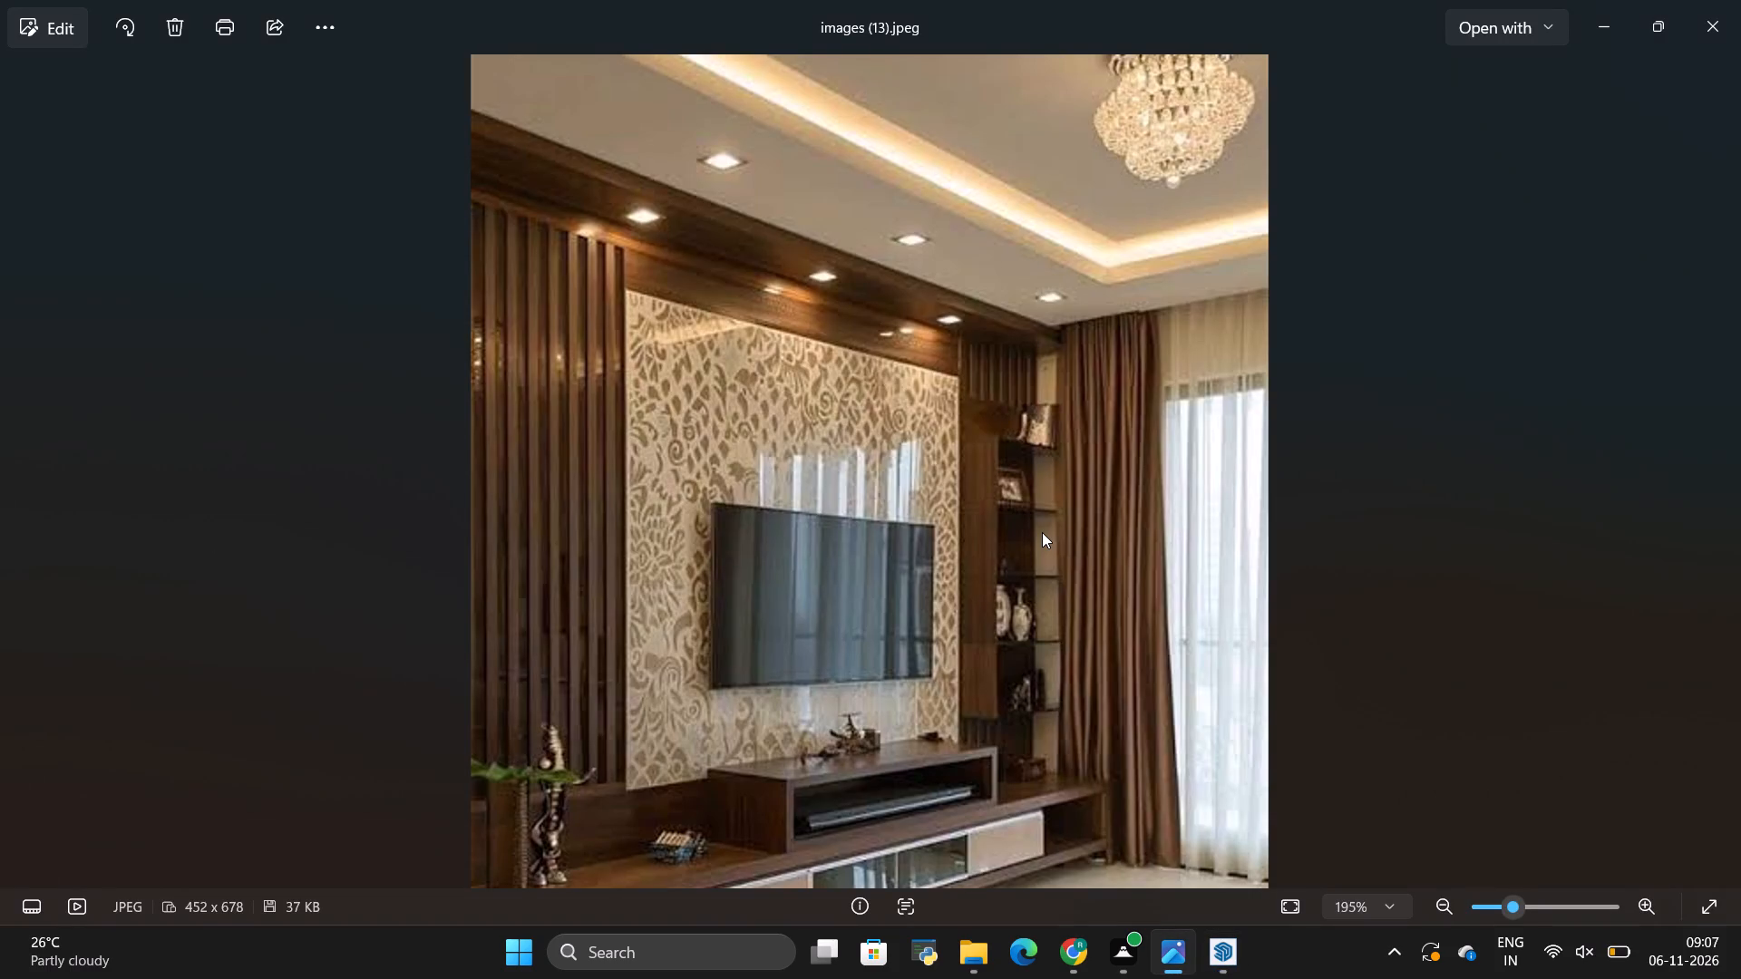
key("alt+Tab")
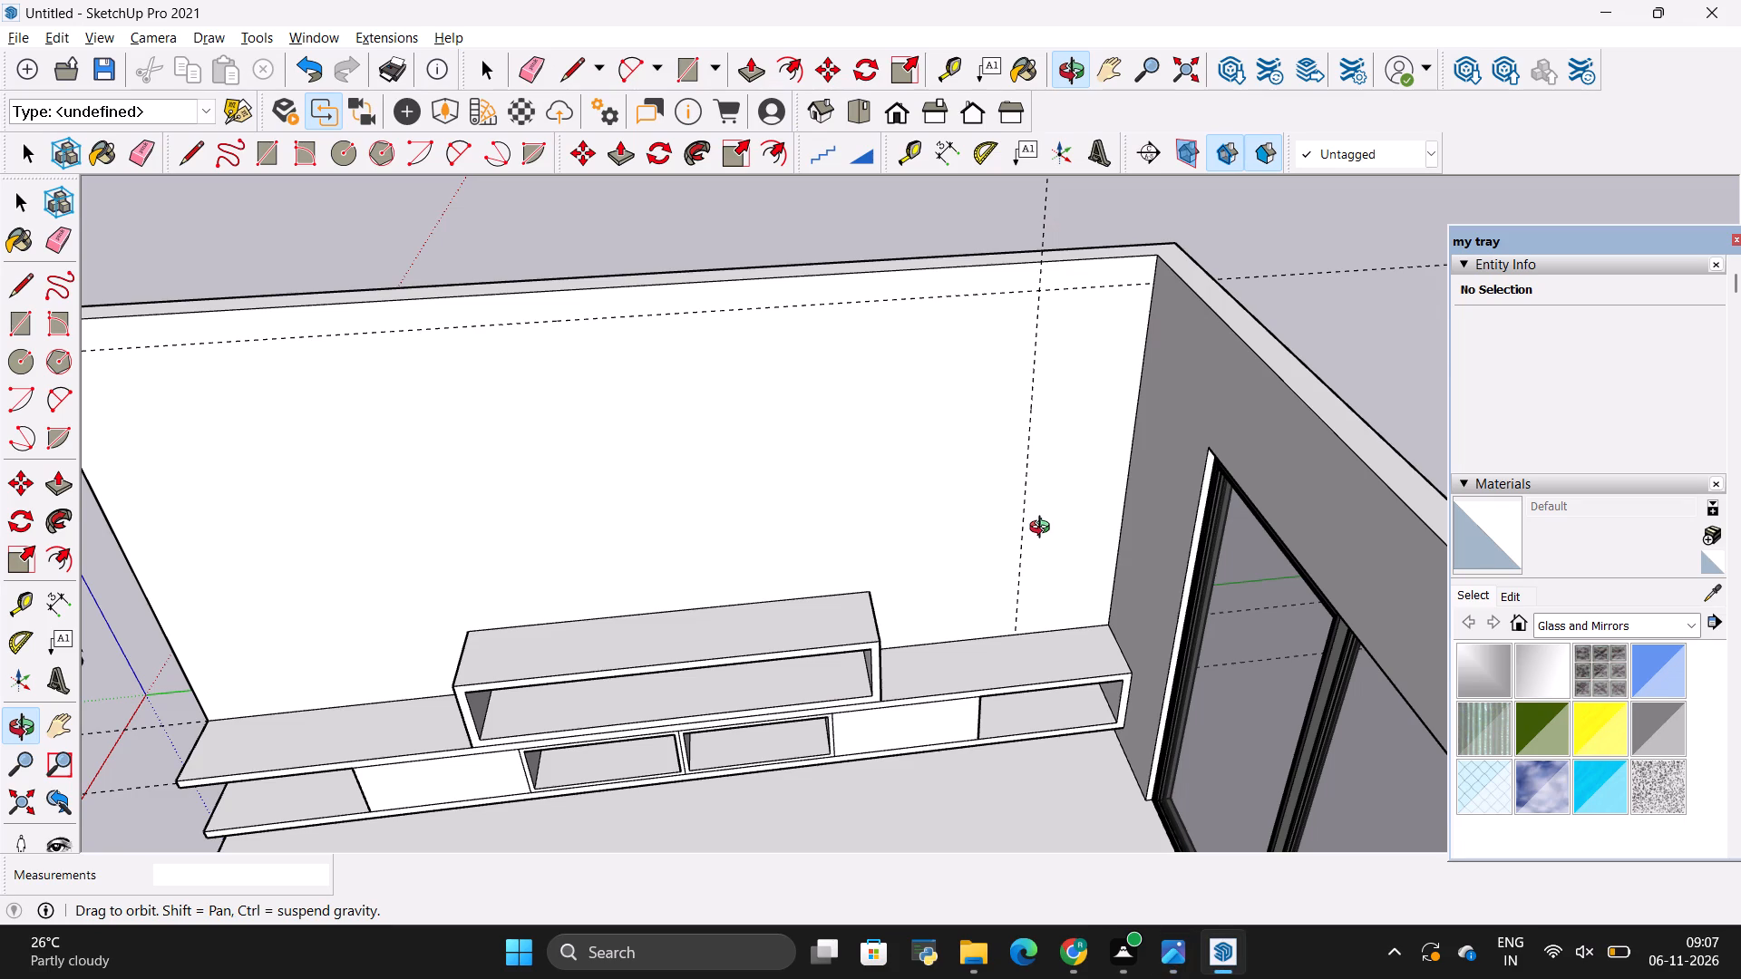
Check the slatted panel and patterned TV panel in the reference photo against the open end of the long wall.
scroll(1044, 529, "down", 3)
left_click_drag(493, 499, 540, 478)
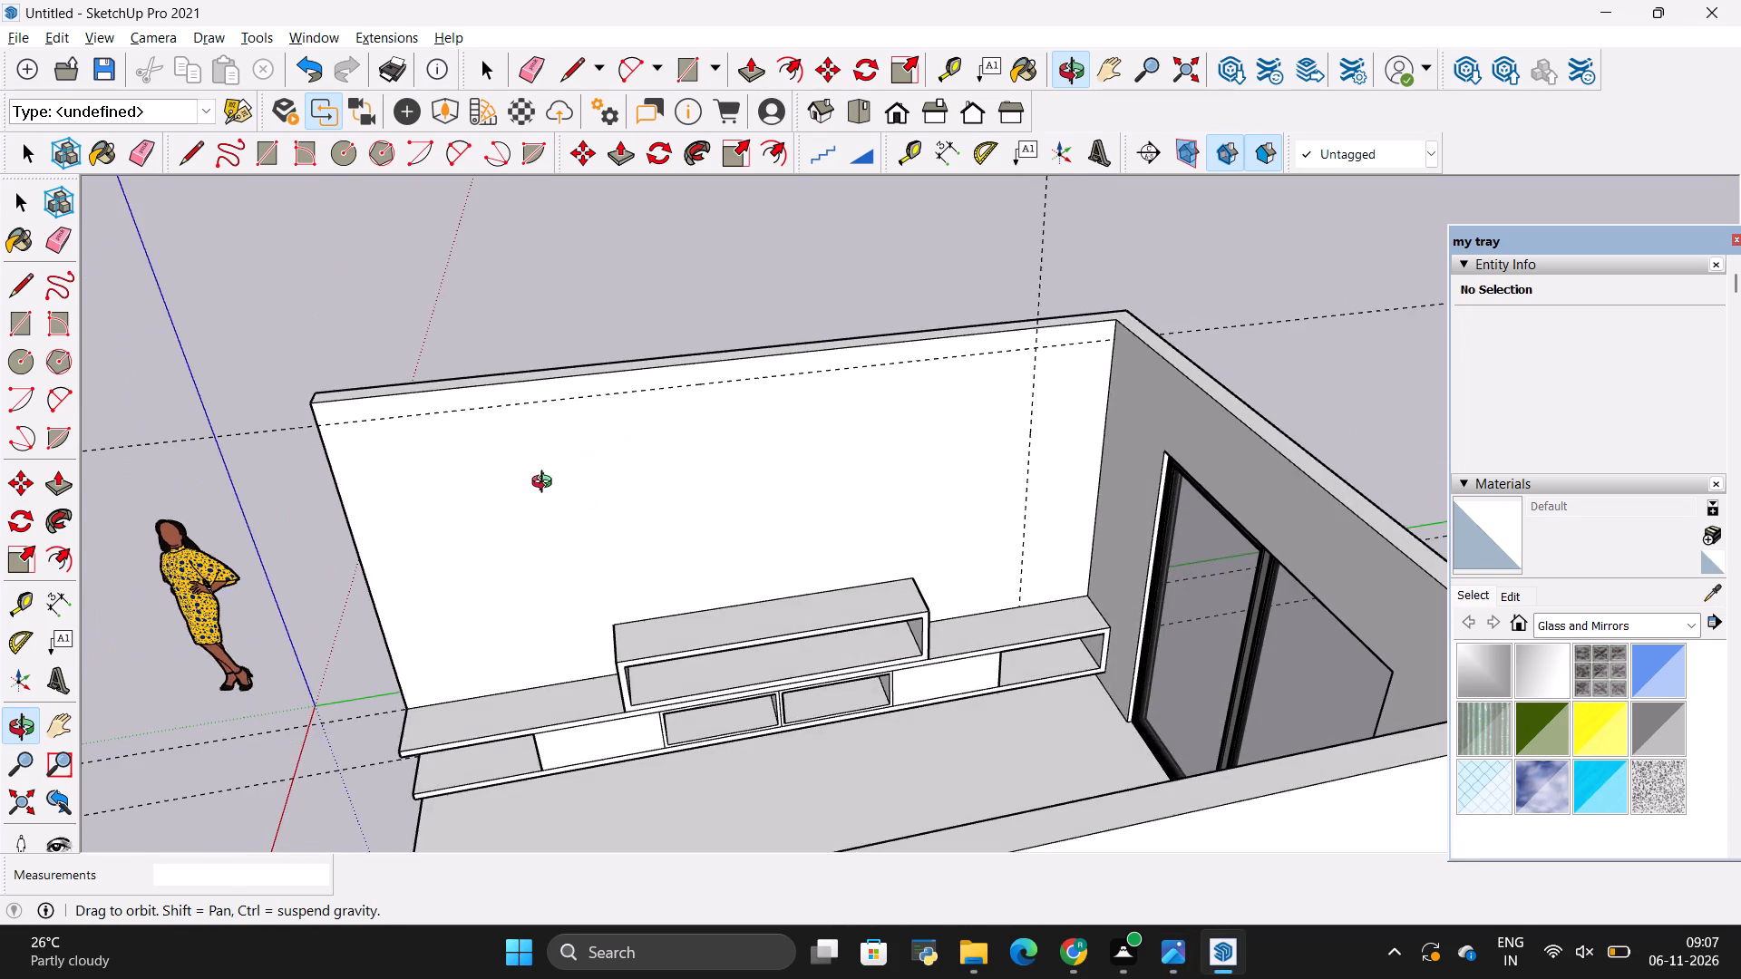
scroll(946, 527, "down", 3)
scroll(556, 563, "up", 4)
left_click_drag(578, 560, 596, 548)
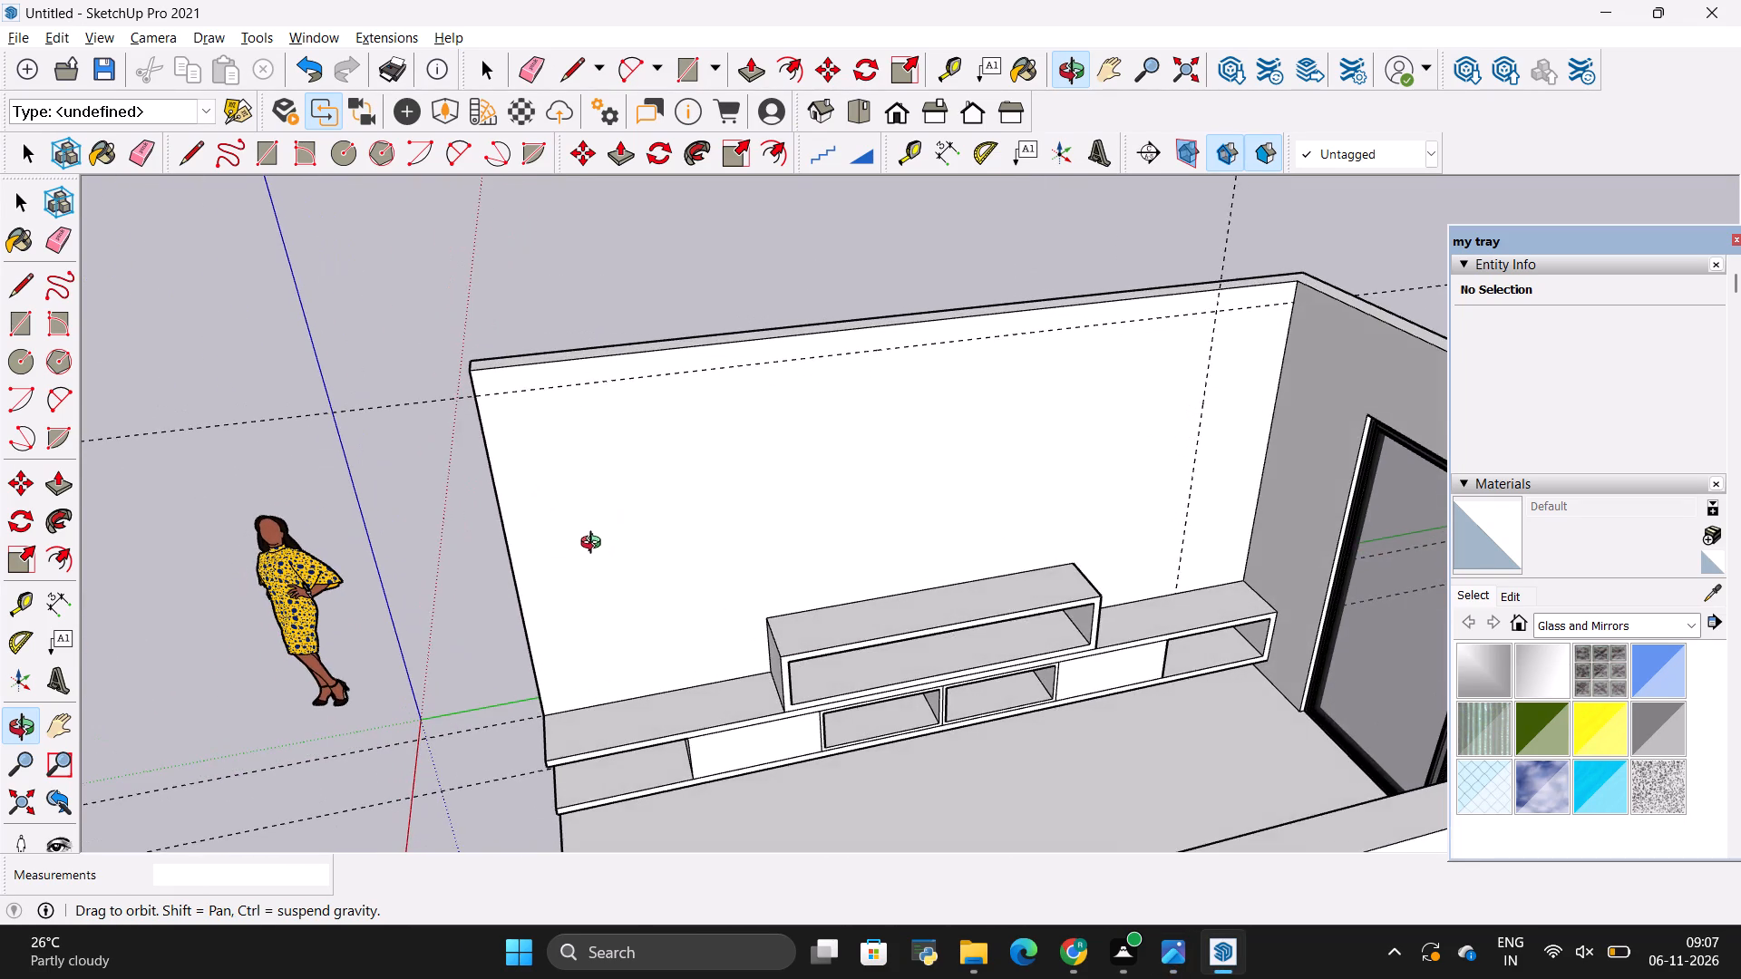
key("alt+Tab")
scroll(596, 541, "down", 2)
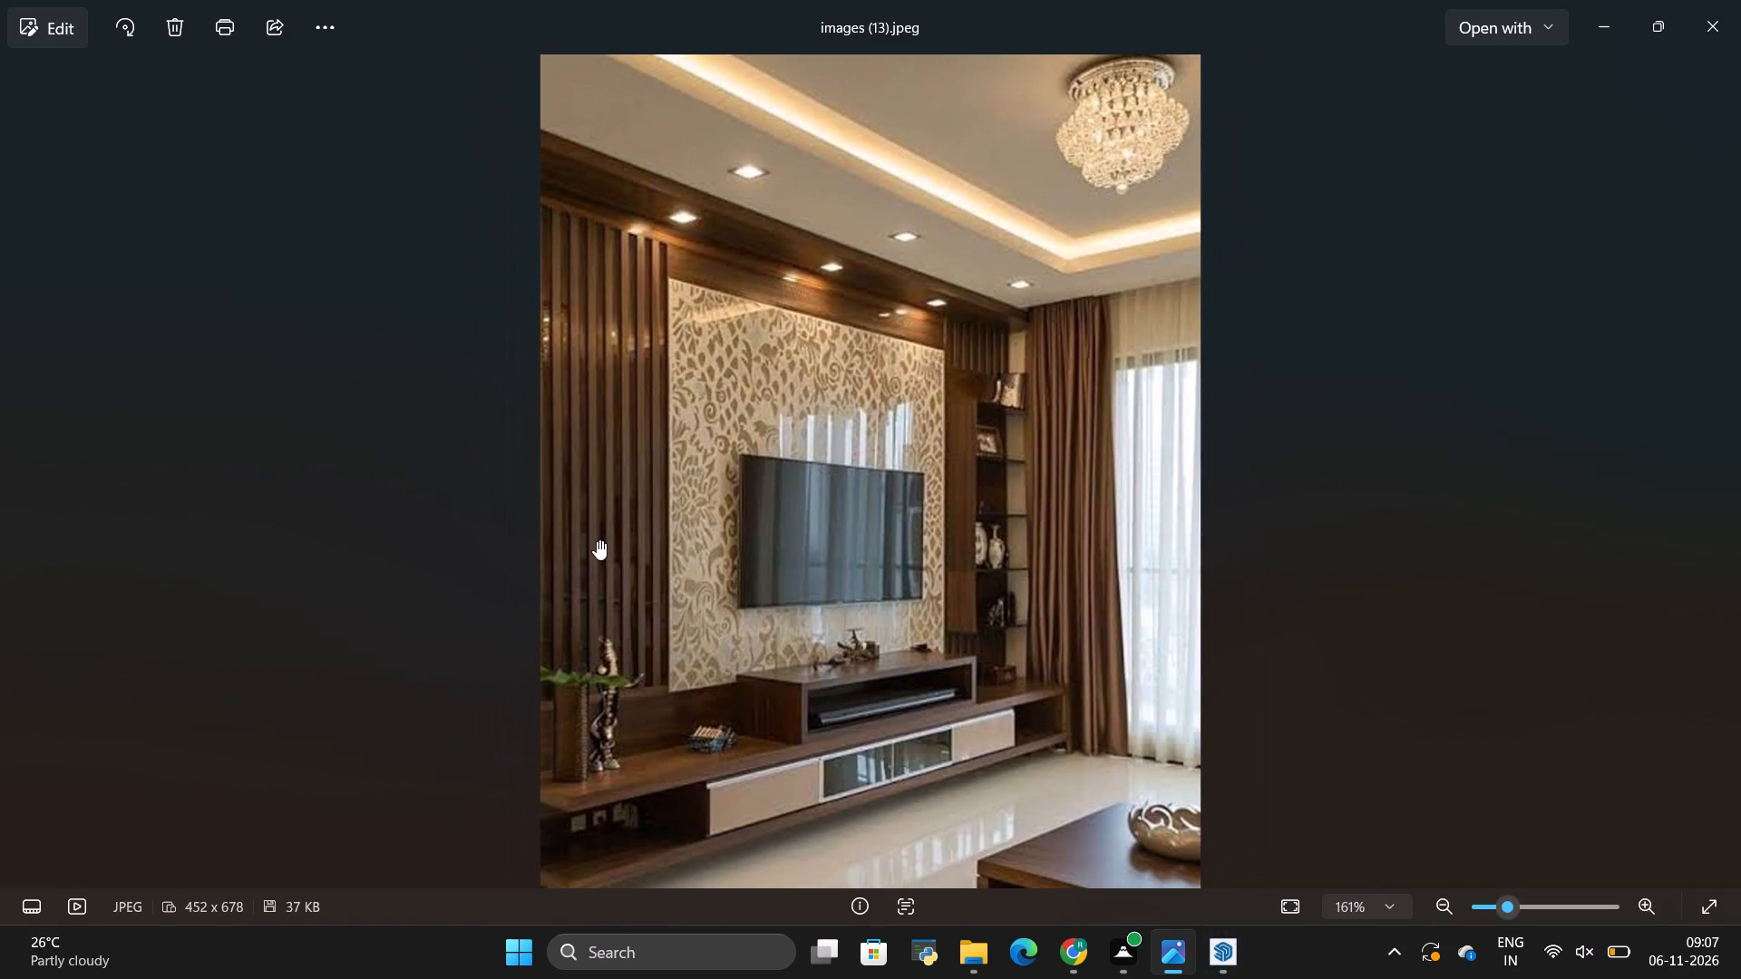
key("alt+Tab")
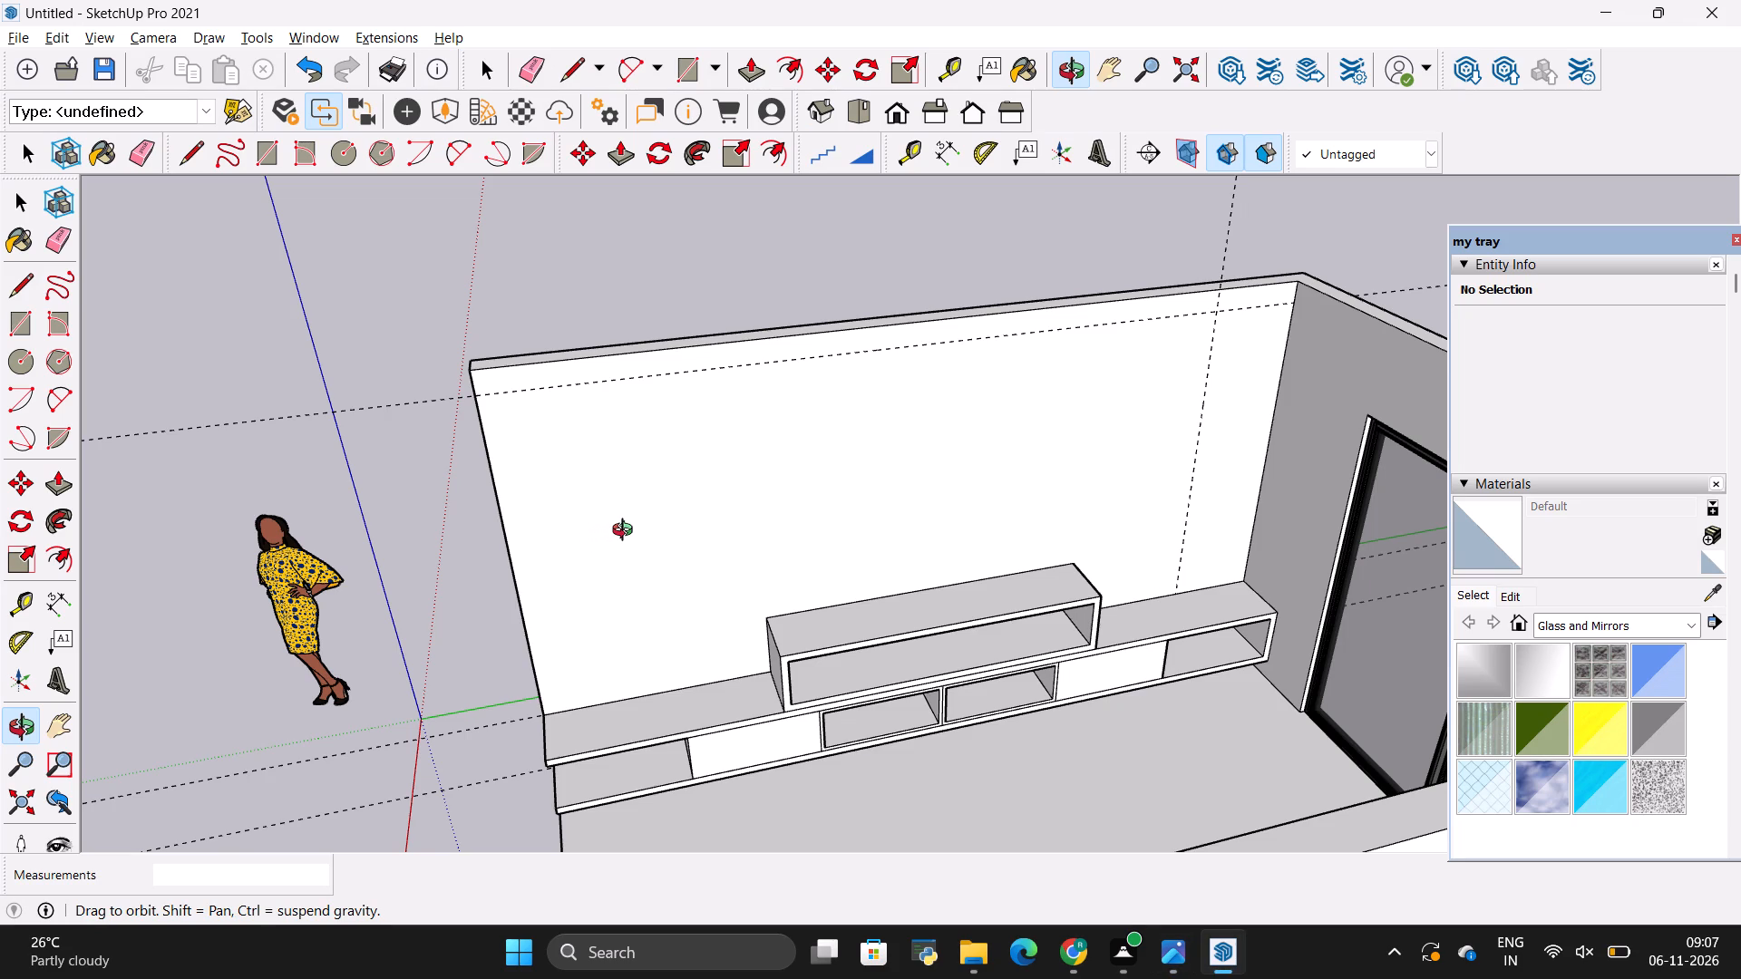
scroll(605, 531, "down", 2)
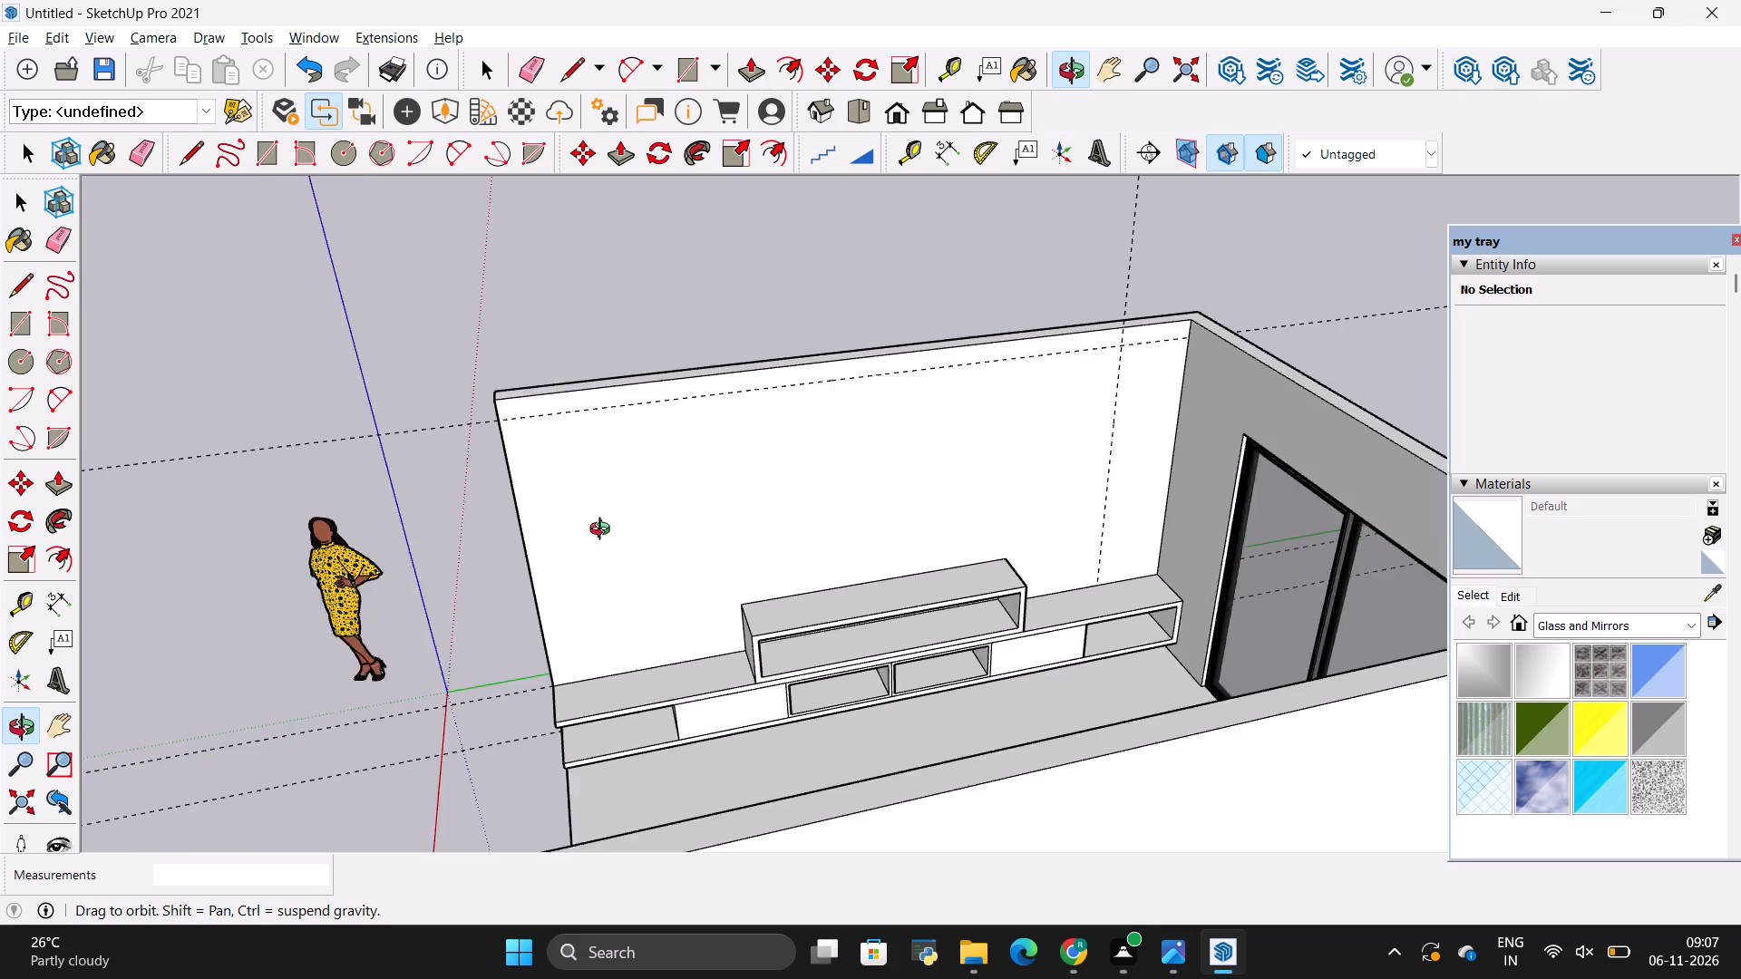
scroll(604, 531, "down", 2)
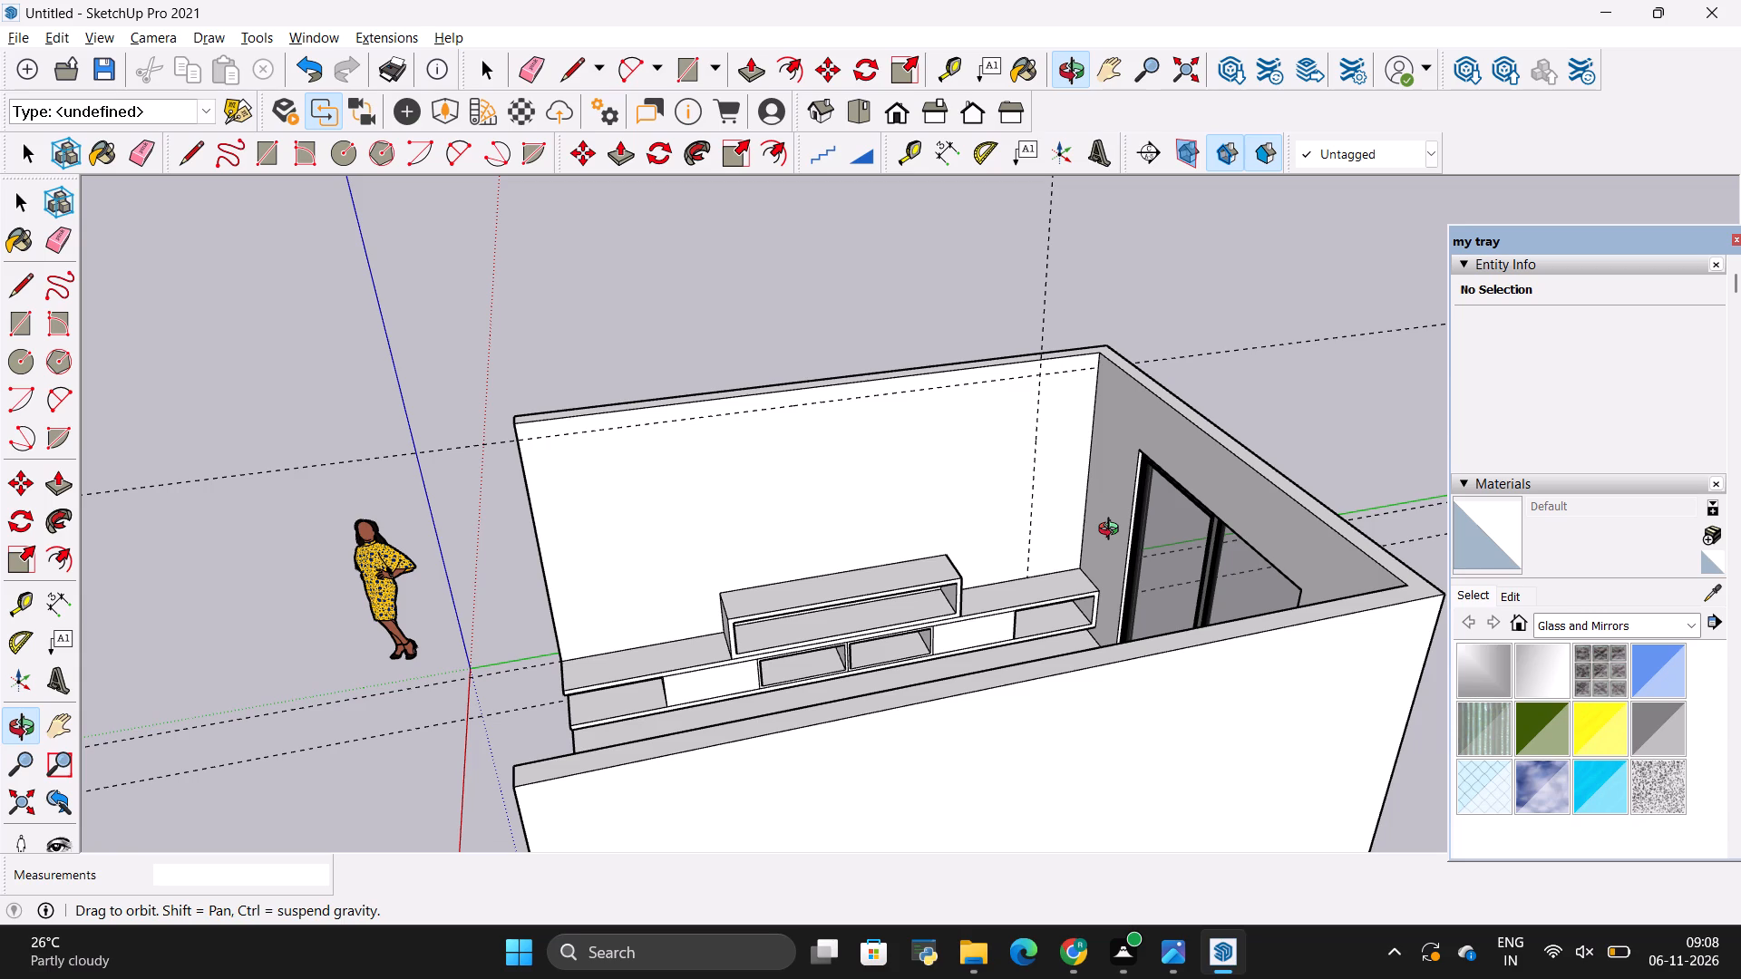
key("alt+Tab")
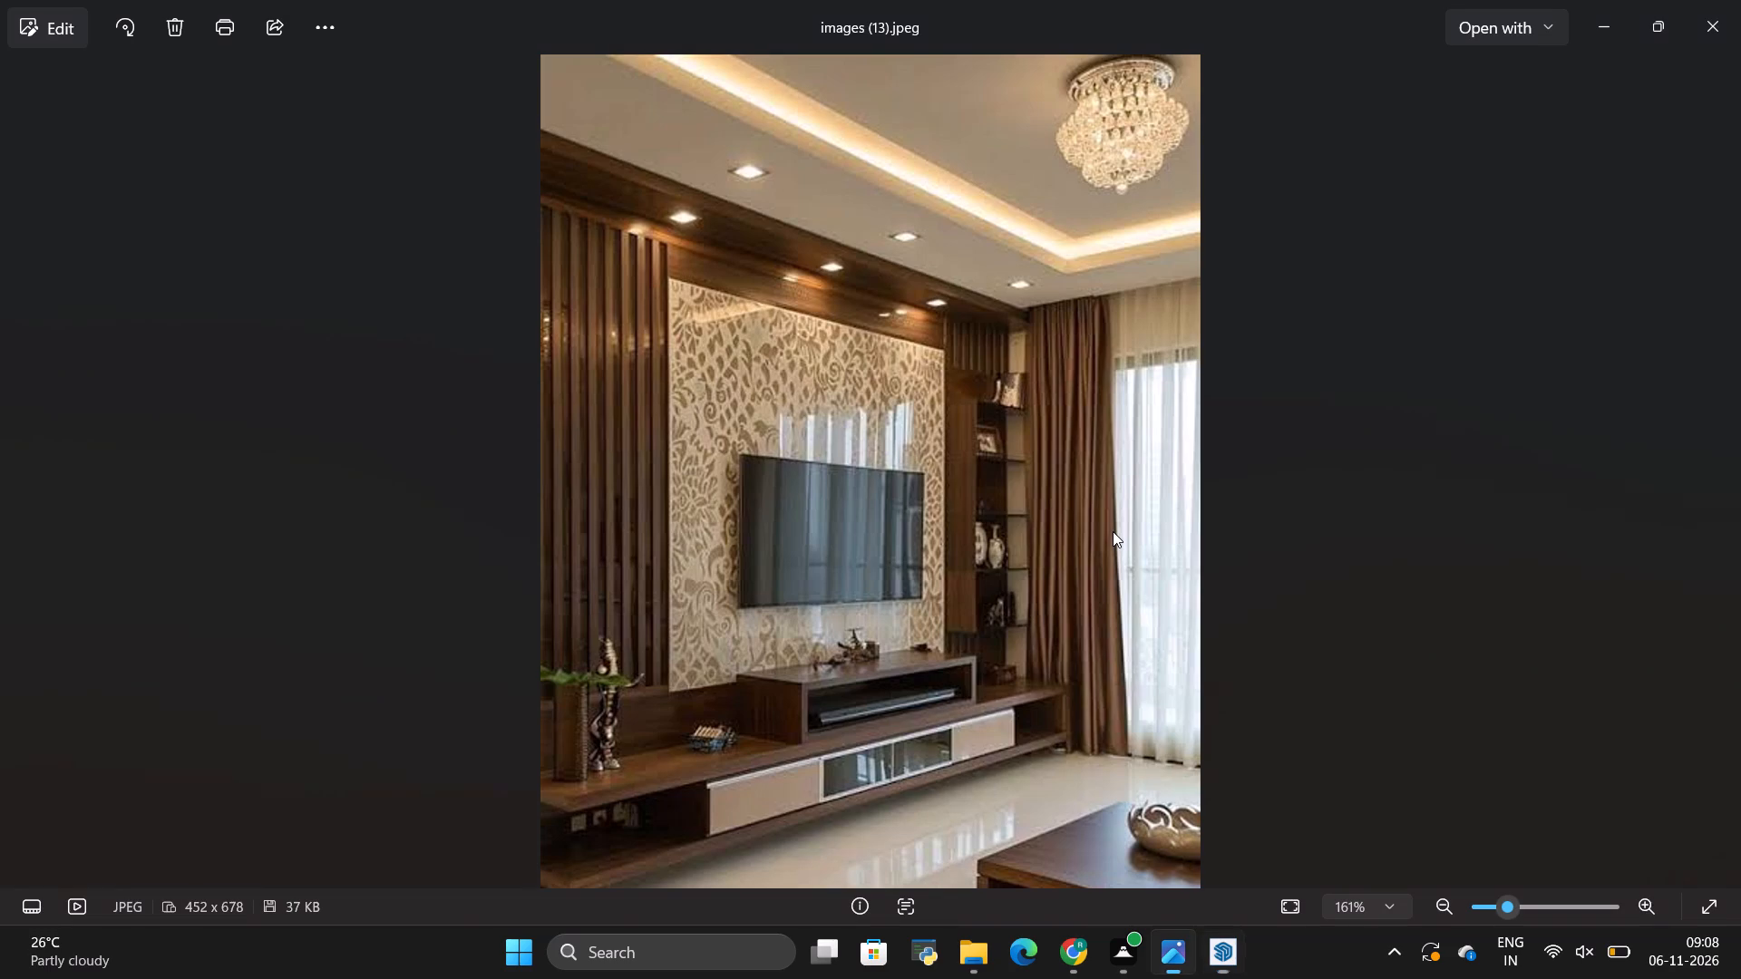
key("alt+Tab")
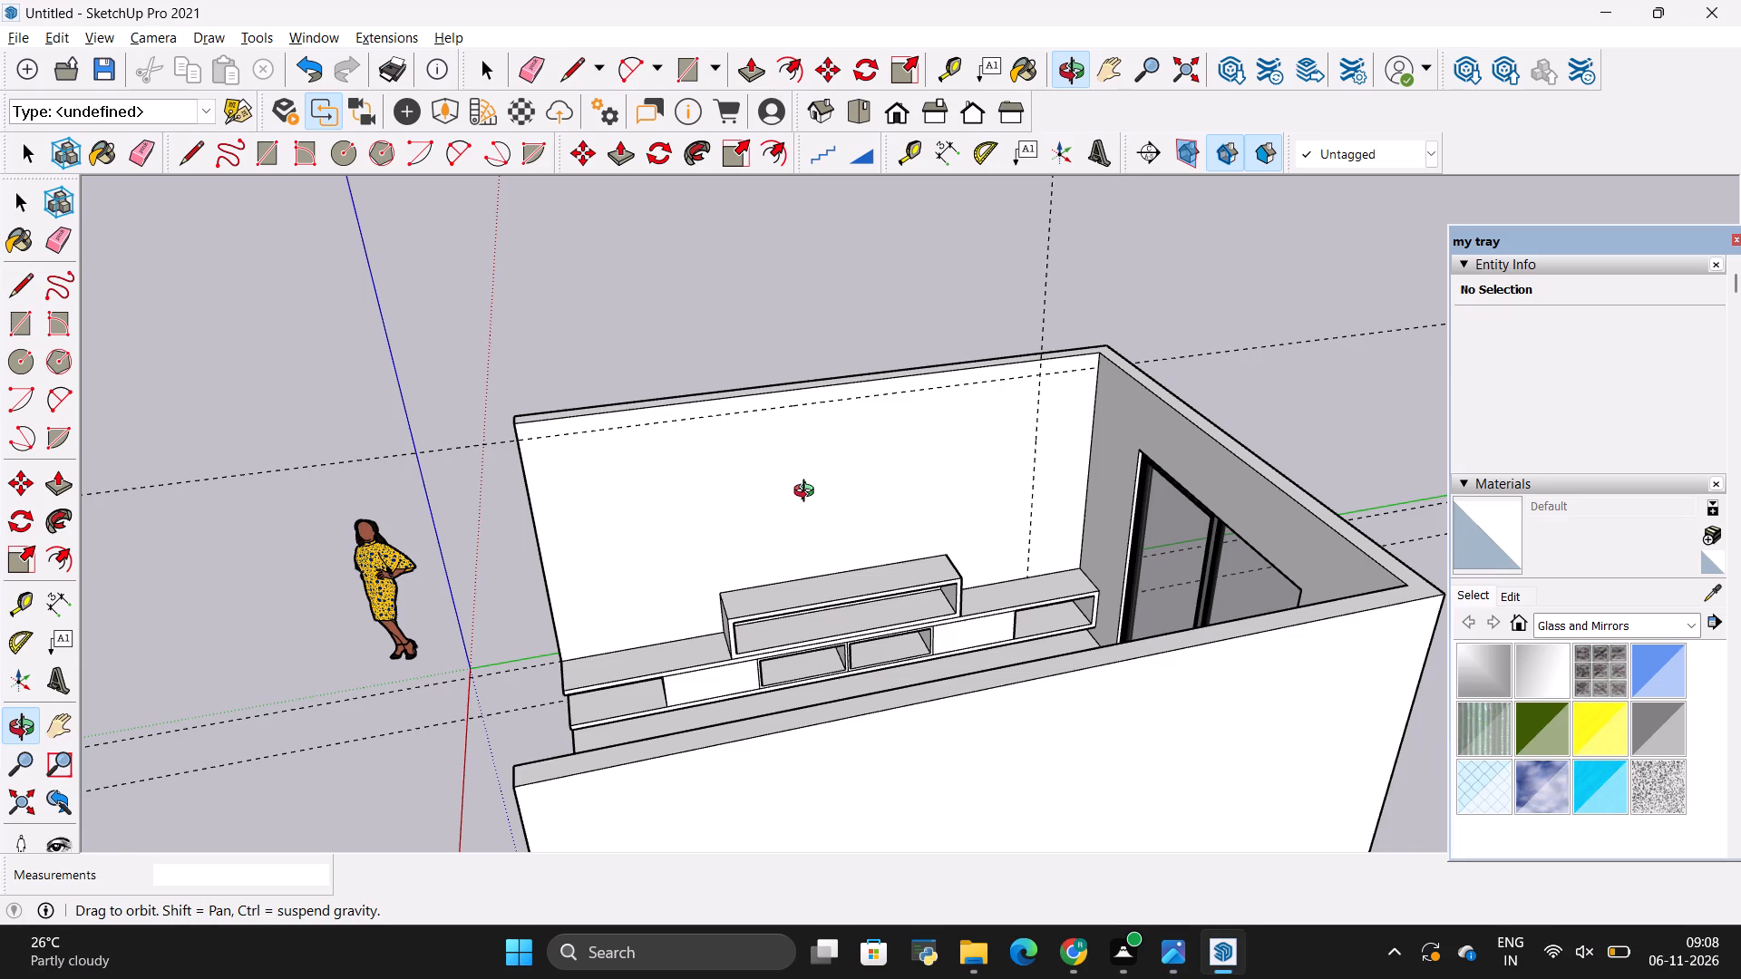
key("alt+Tab")
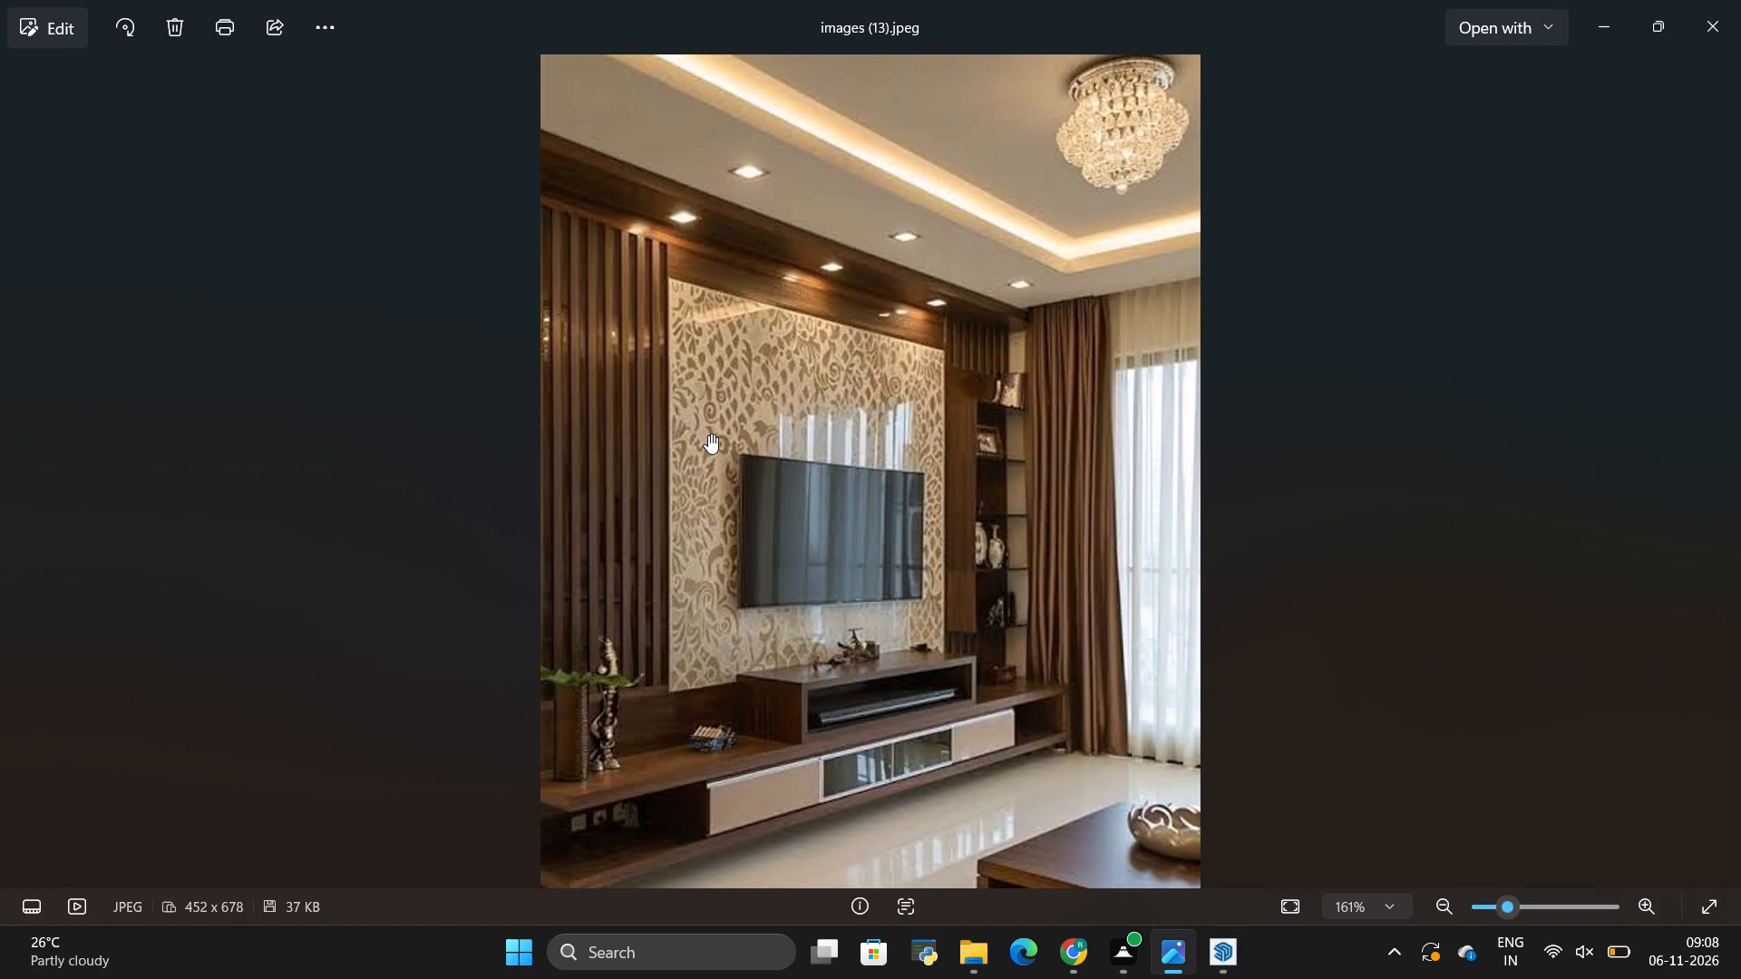
Compare the corner shelving and side panel widths in the reference photo with the 2' guide on the long wall.
key("alt+Tab")
scroll(915, 540, "up", 2)
key("alt+Tab")
key("alt+Tab")
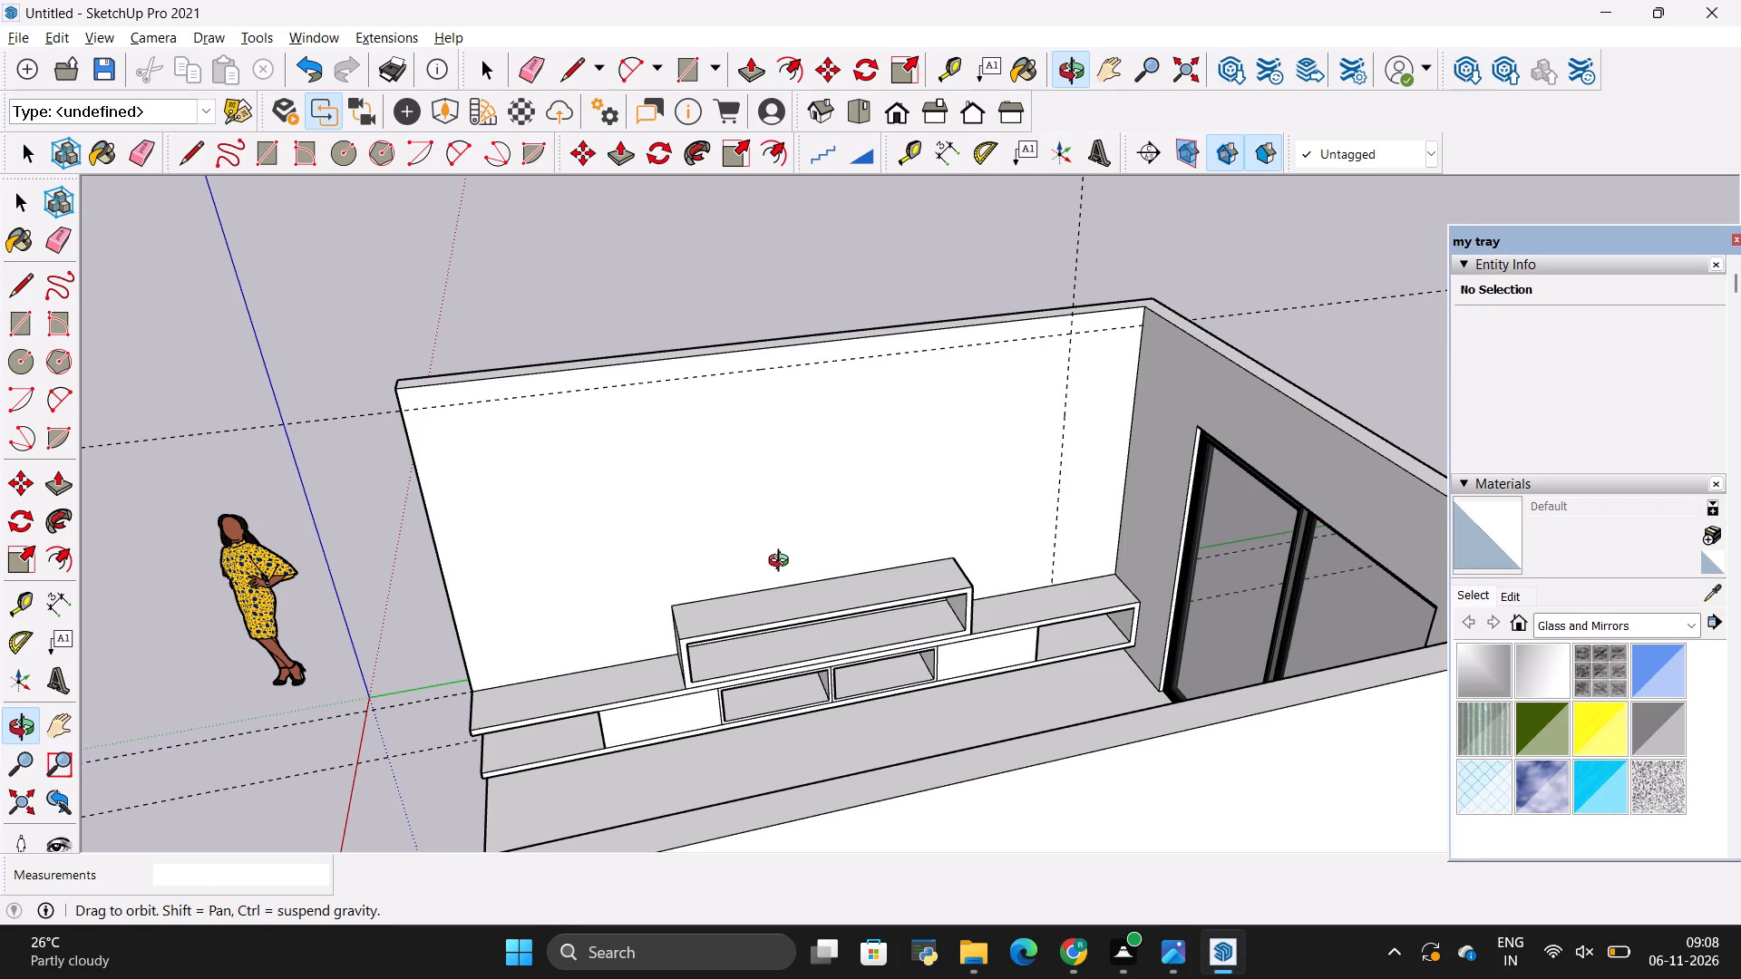
key("t")
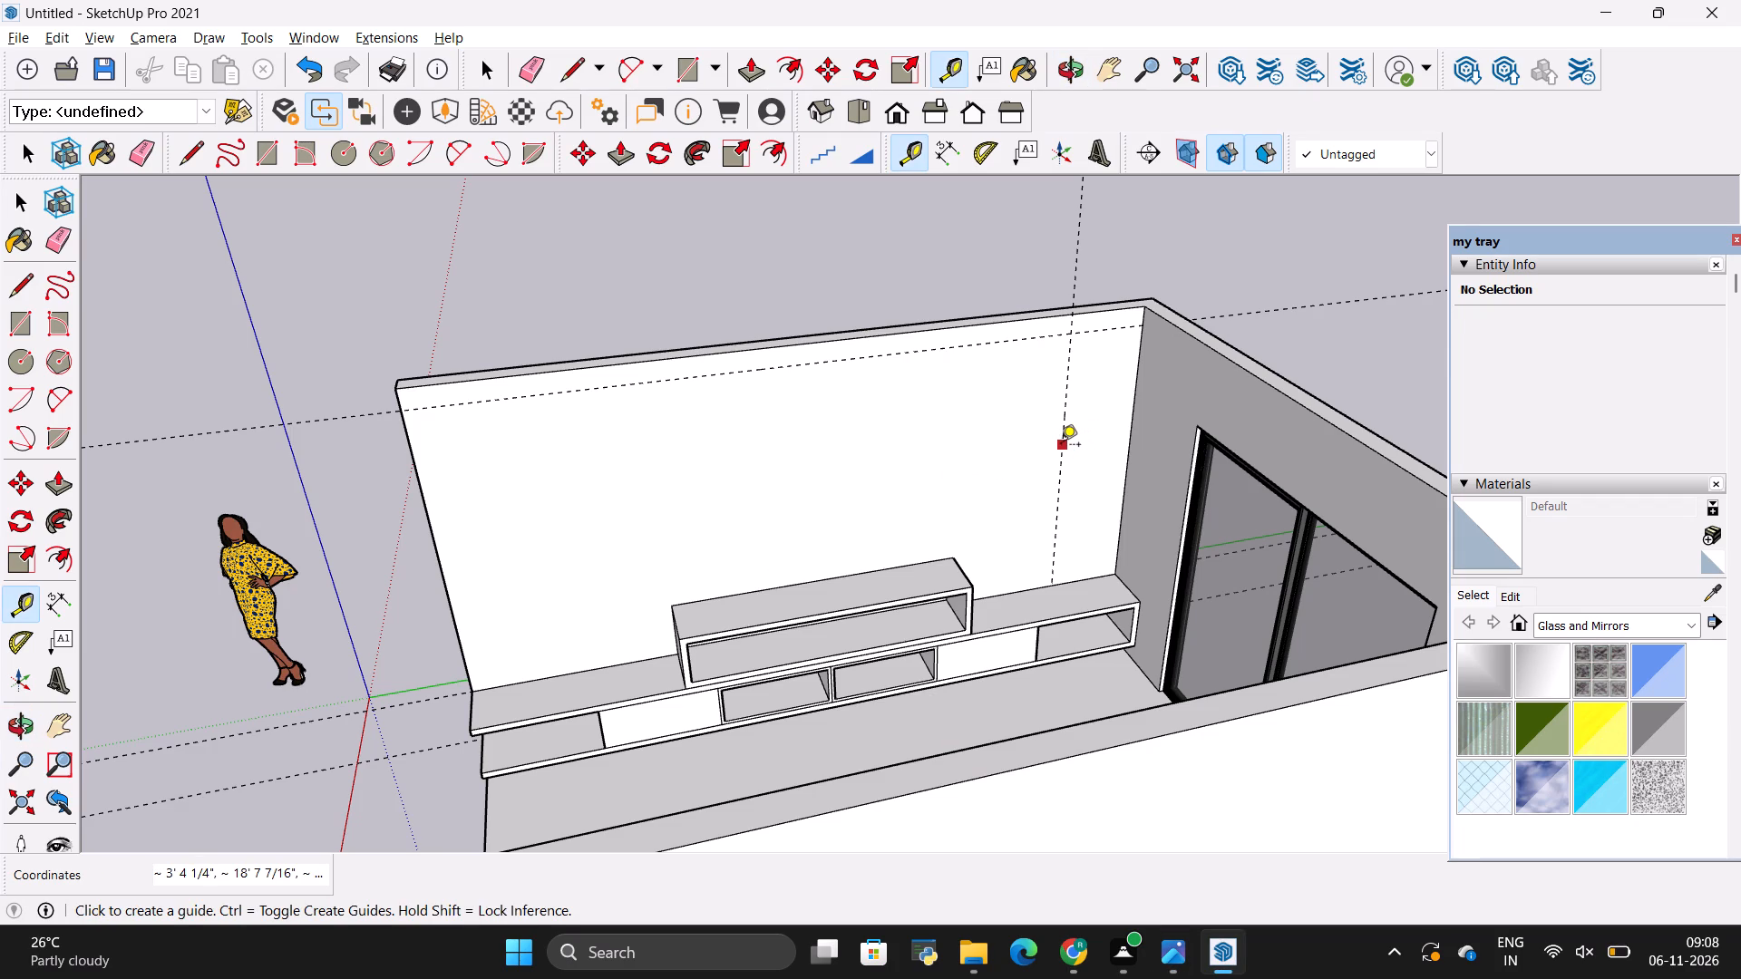
key("alt+Tab")
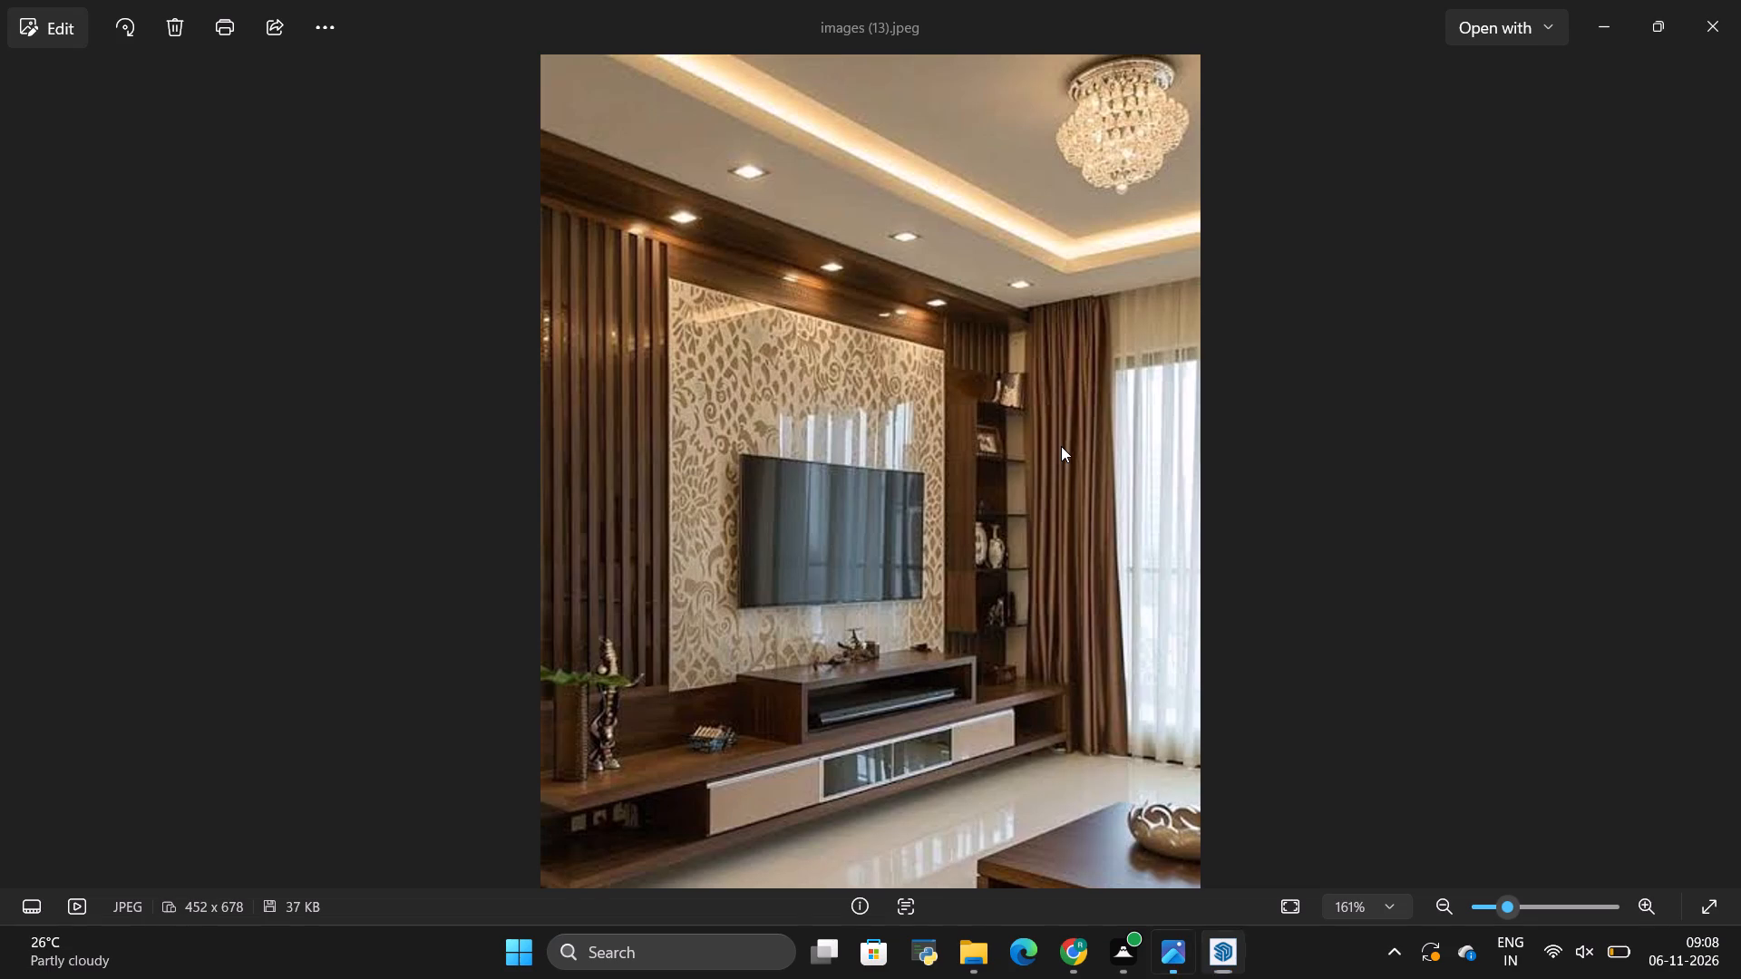
key("alt+Tab")
key("alt+Tab")
scroll(1040, 471, "up", 4)
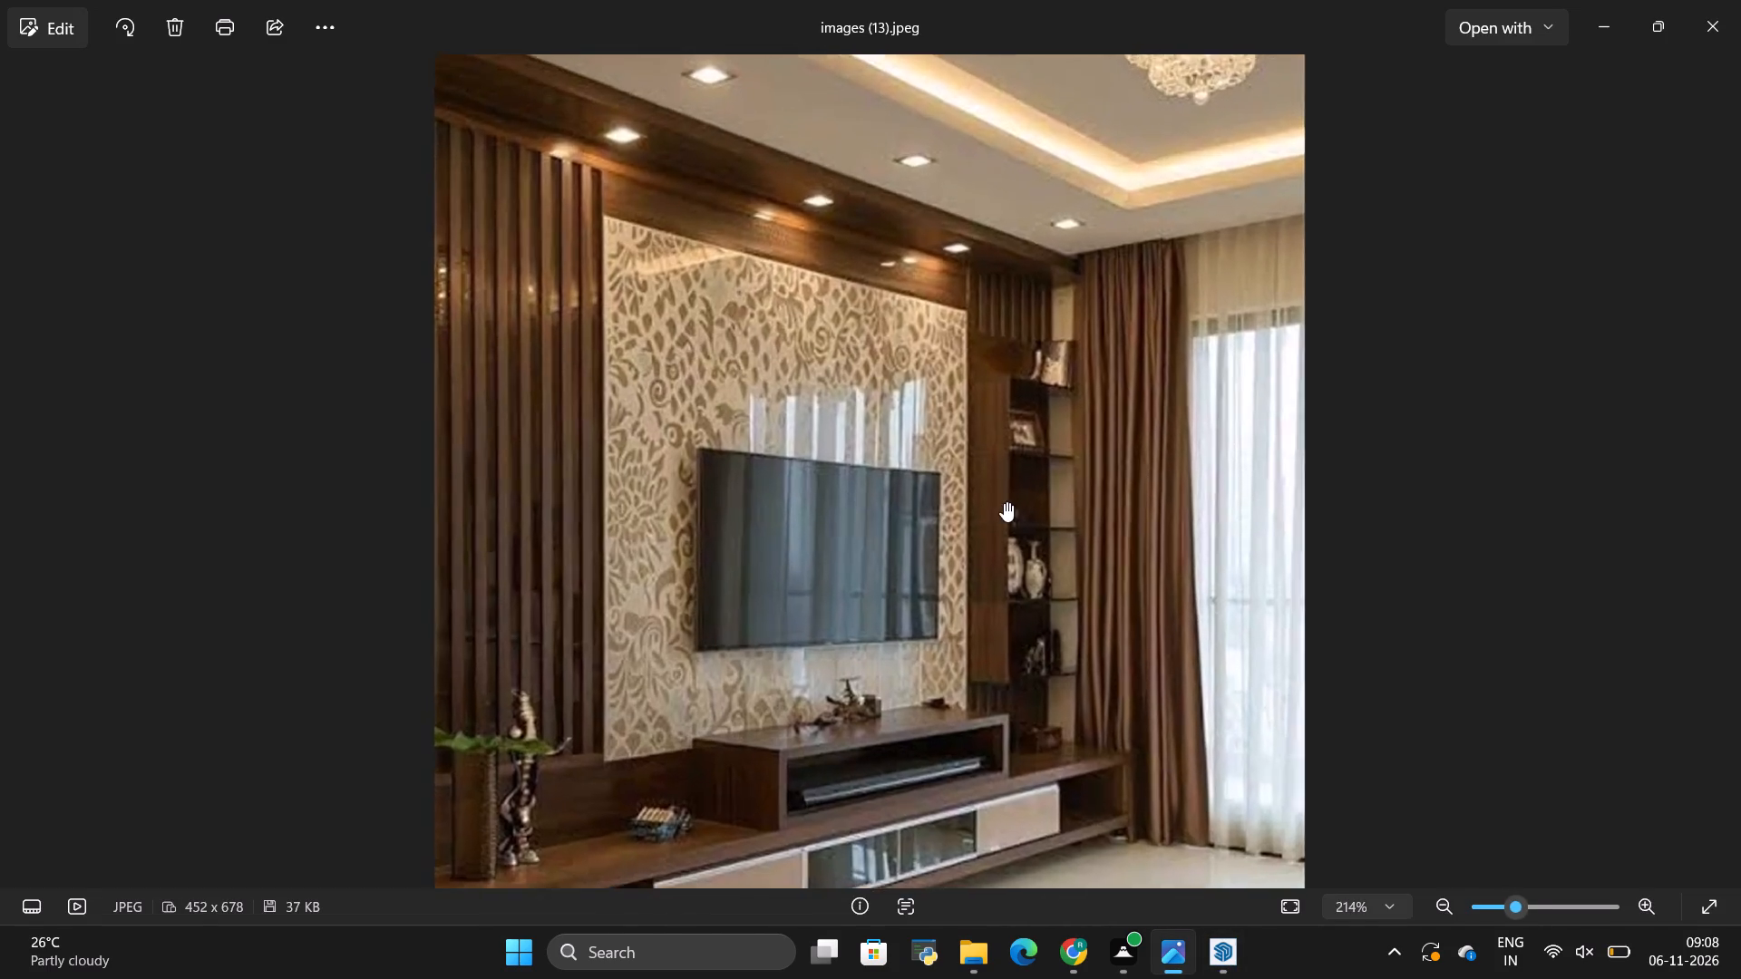
scroll(1004, 502, "up", 2)
scroll(1014, 556, "down", 3)
key("alt+Tab")
scroll(1016, 549, "down", 2)
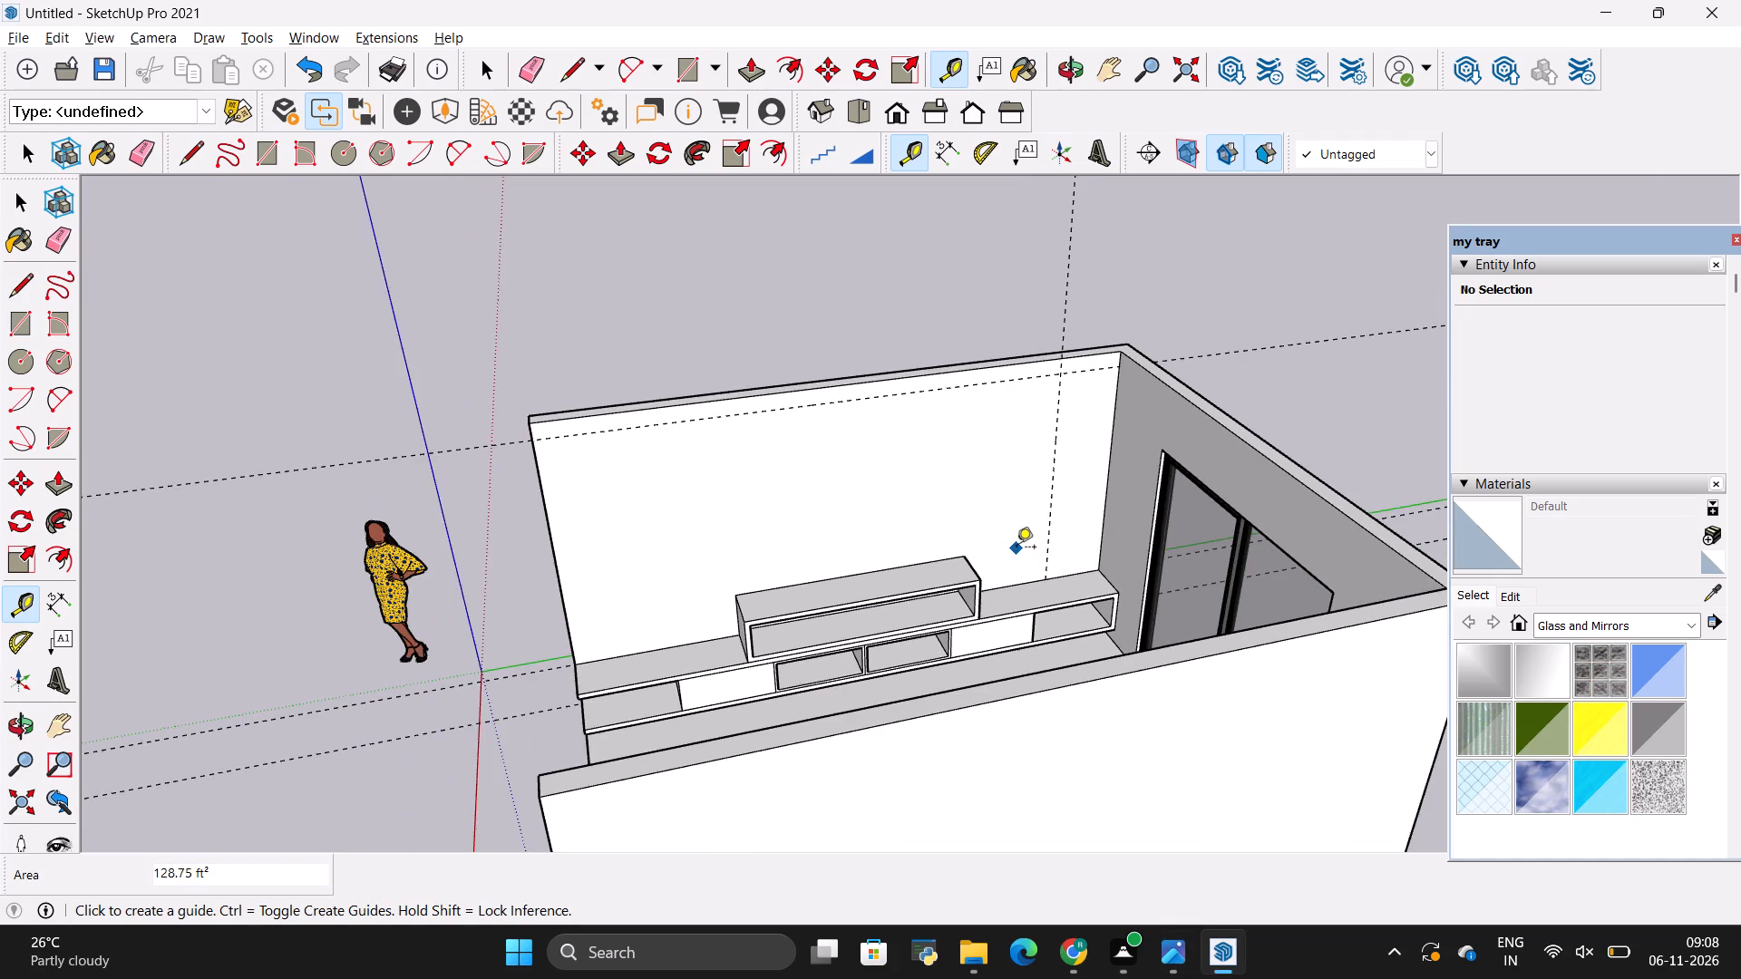
scroll(1016, 548, "up", 5)
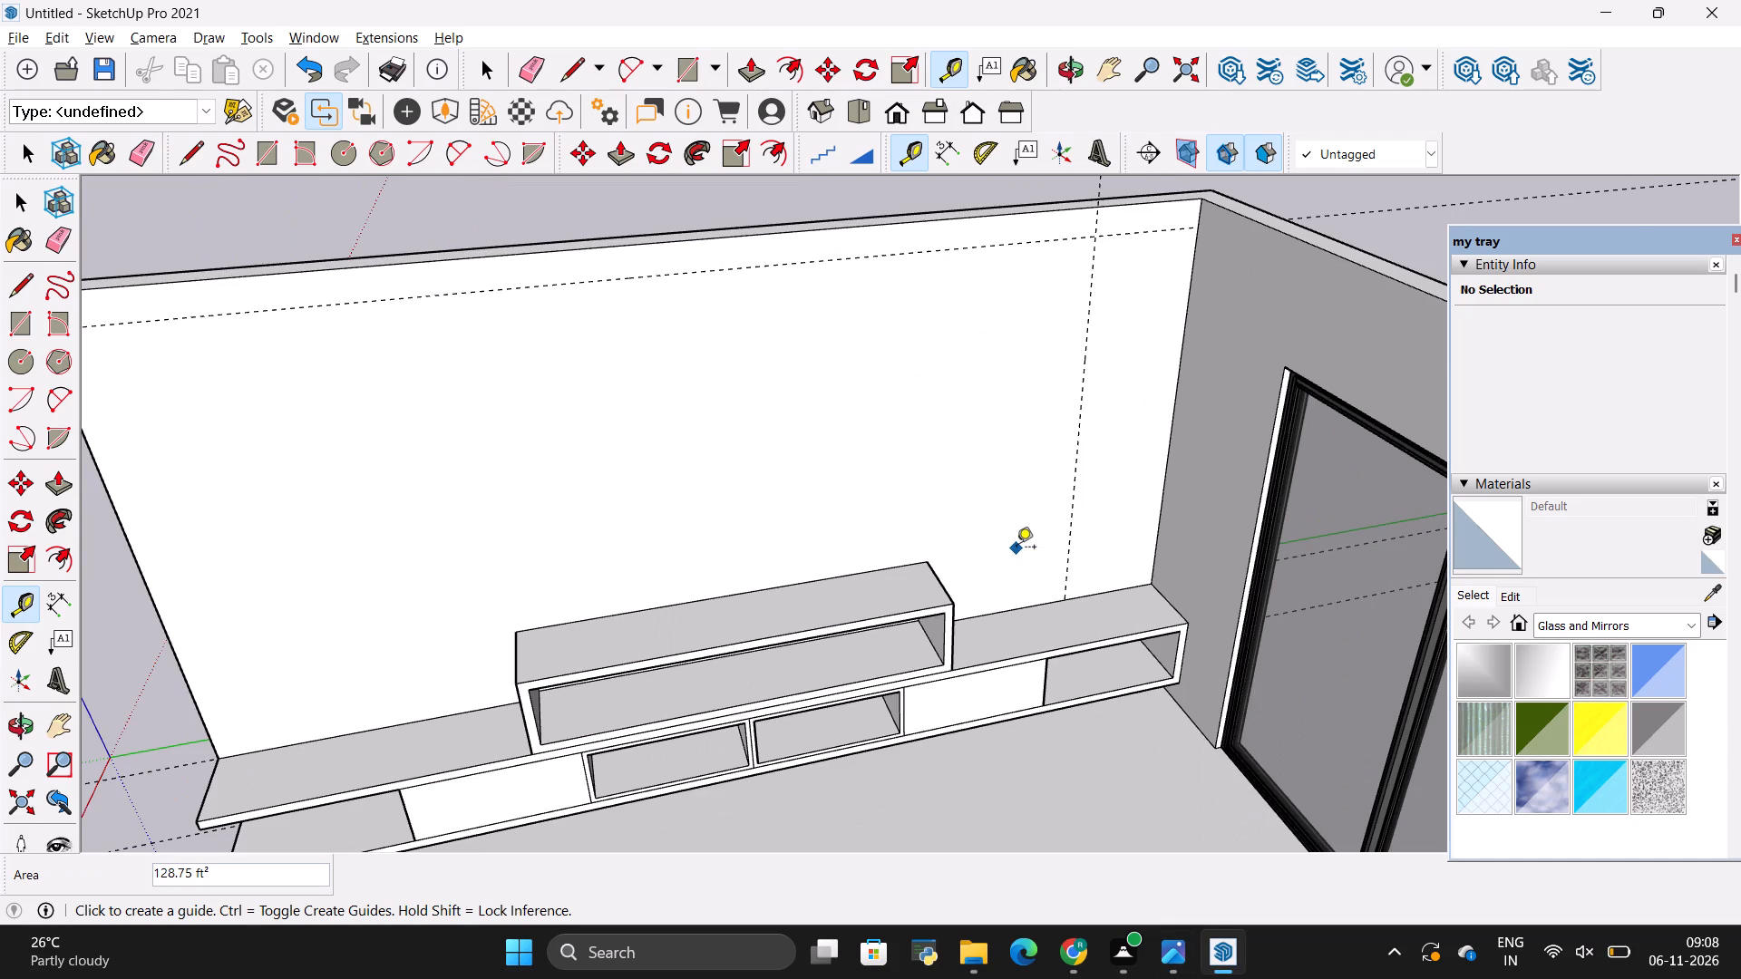
Undo the vertical guide set 2' from the glass-door wall corner.
key("alt+BackSpace")
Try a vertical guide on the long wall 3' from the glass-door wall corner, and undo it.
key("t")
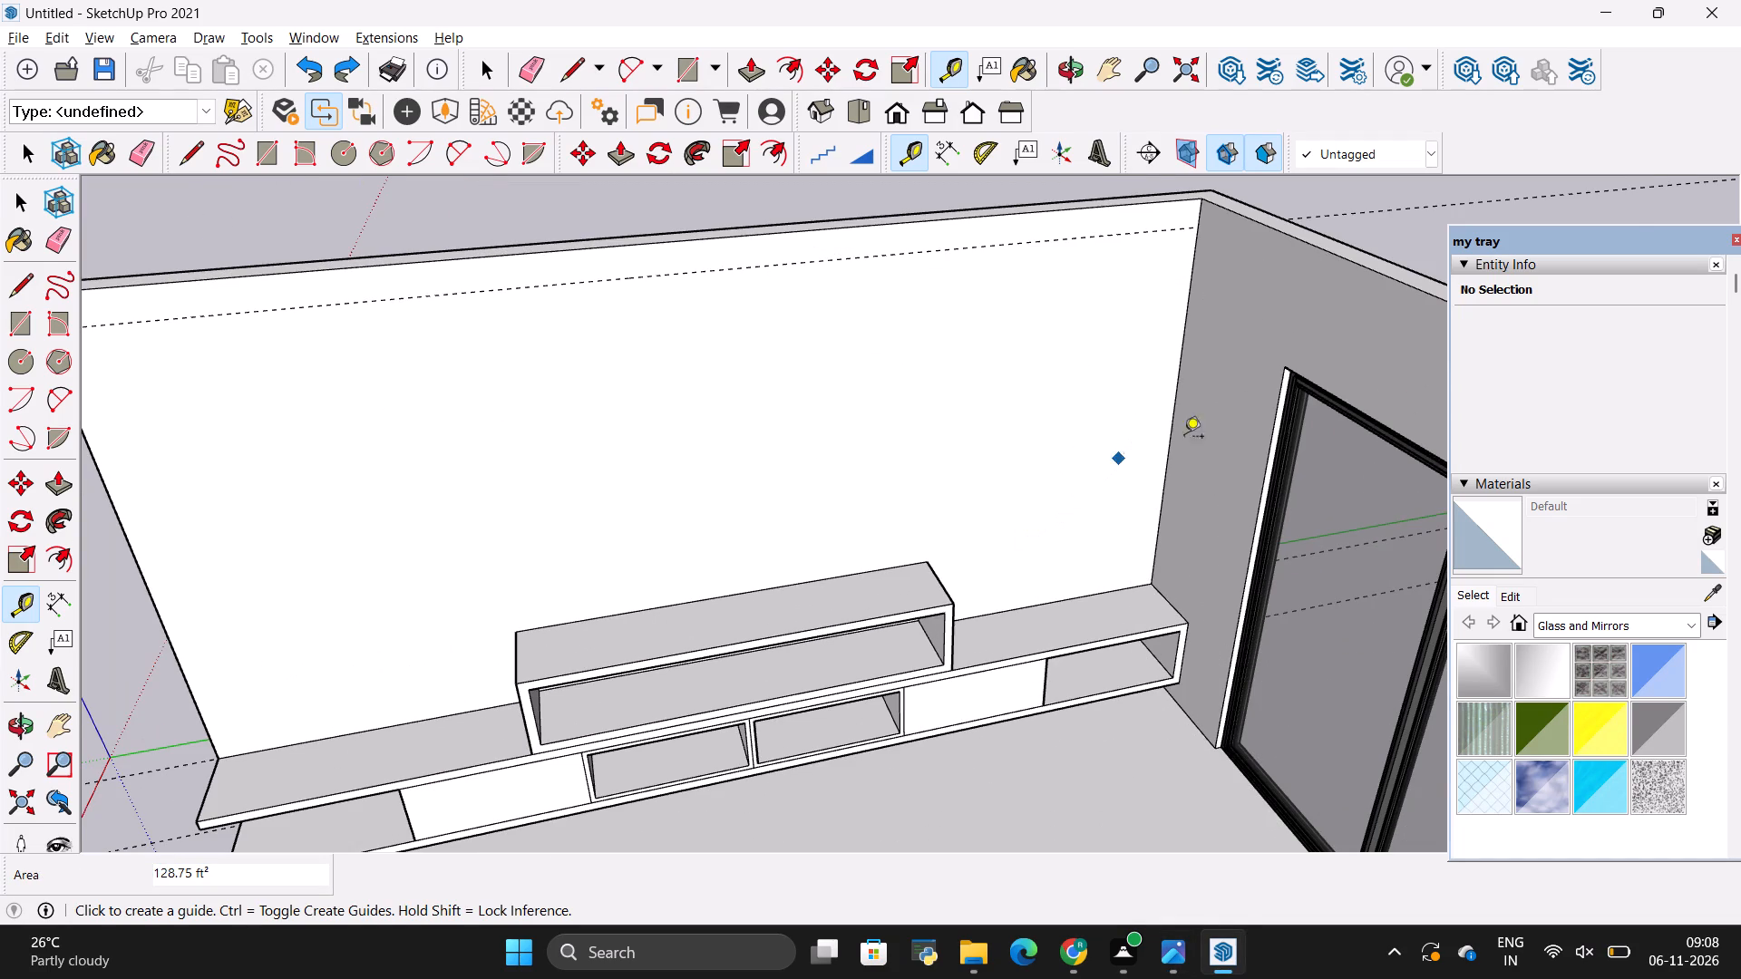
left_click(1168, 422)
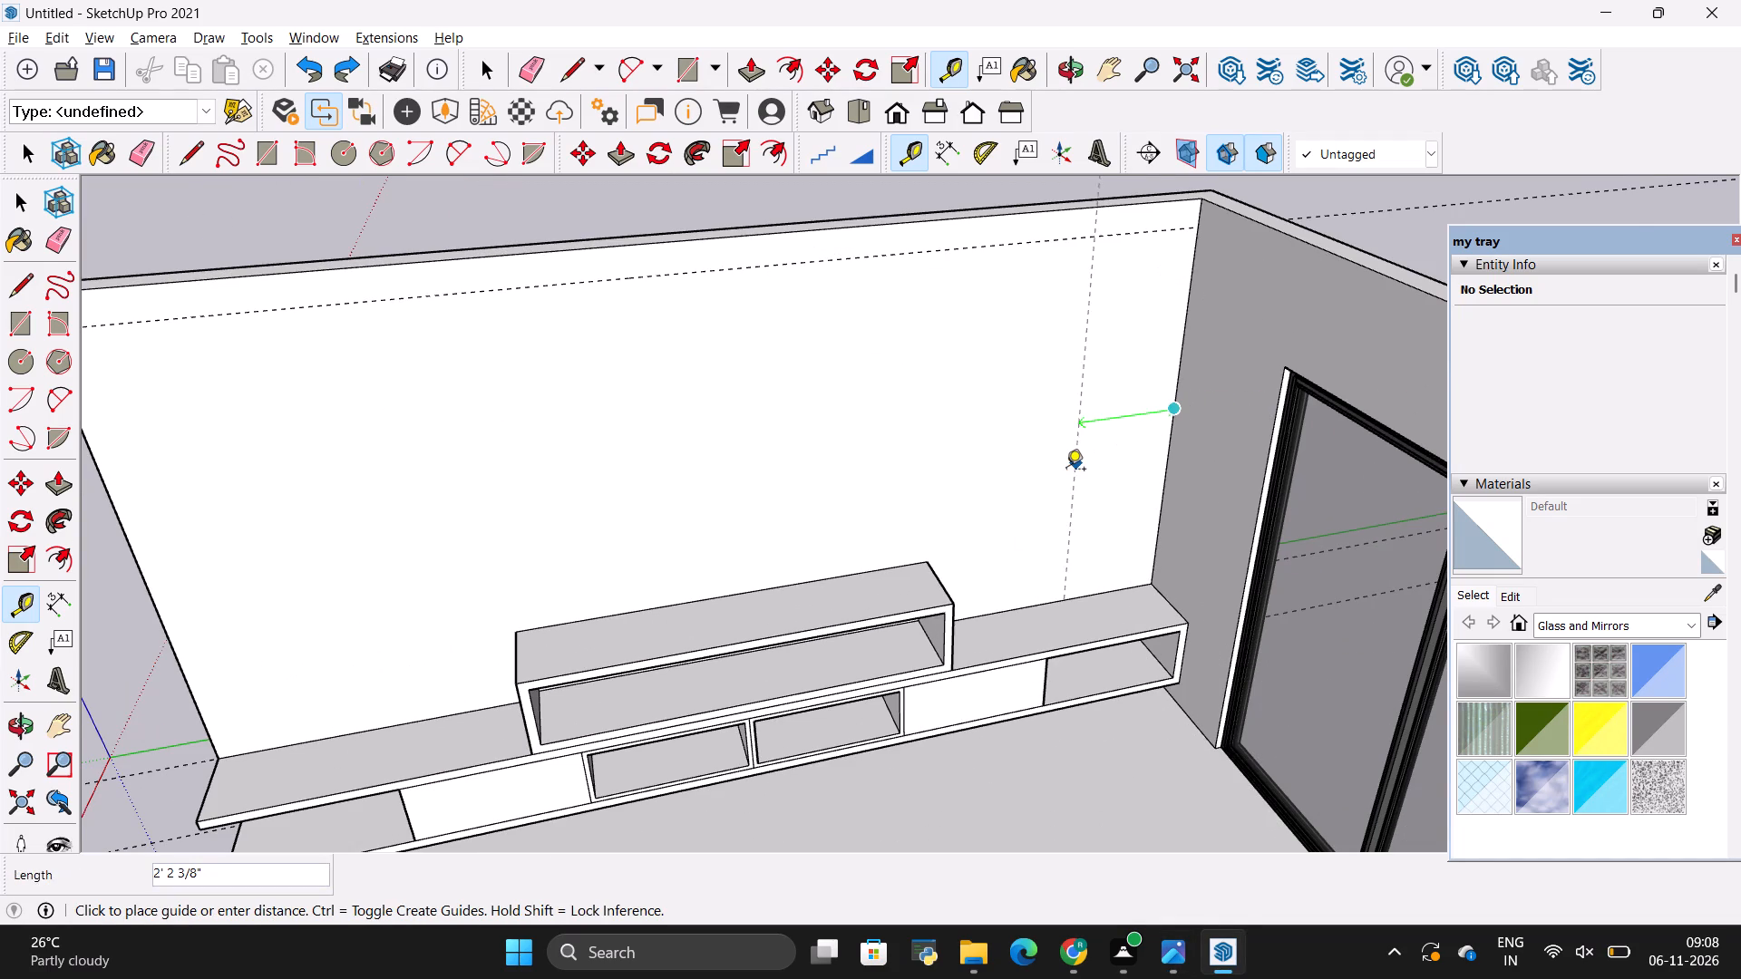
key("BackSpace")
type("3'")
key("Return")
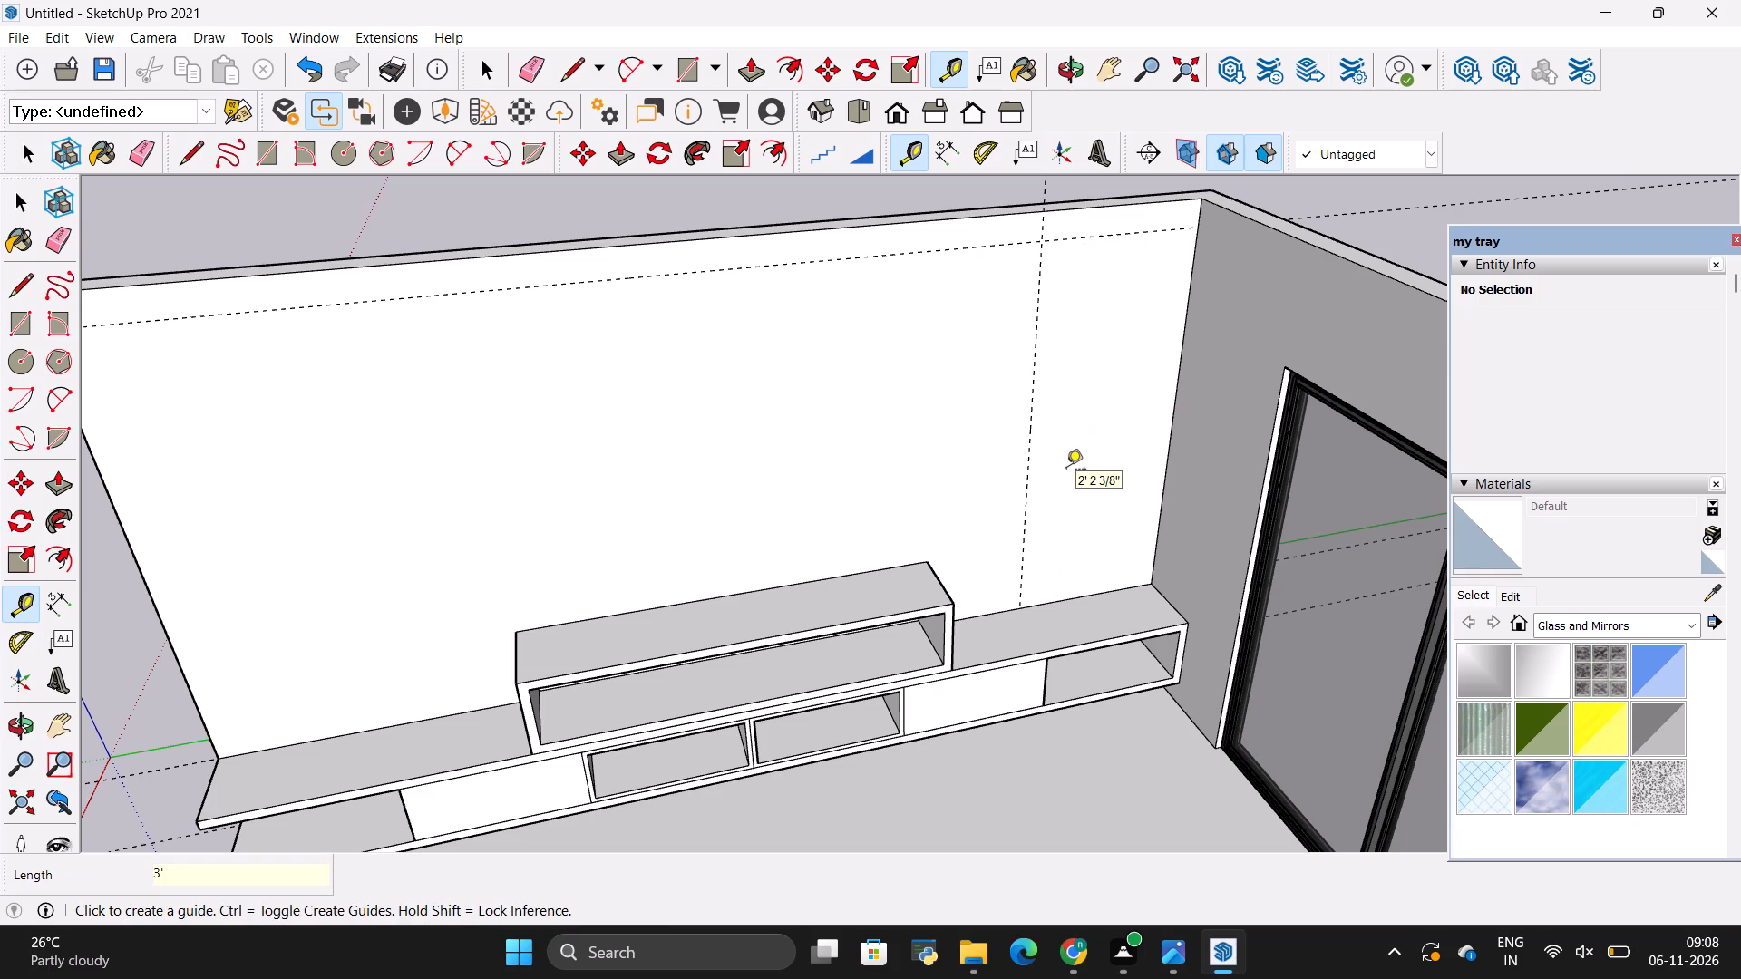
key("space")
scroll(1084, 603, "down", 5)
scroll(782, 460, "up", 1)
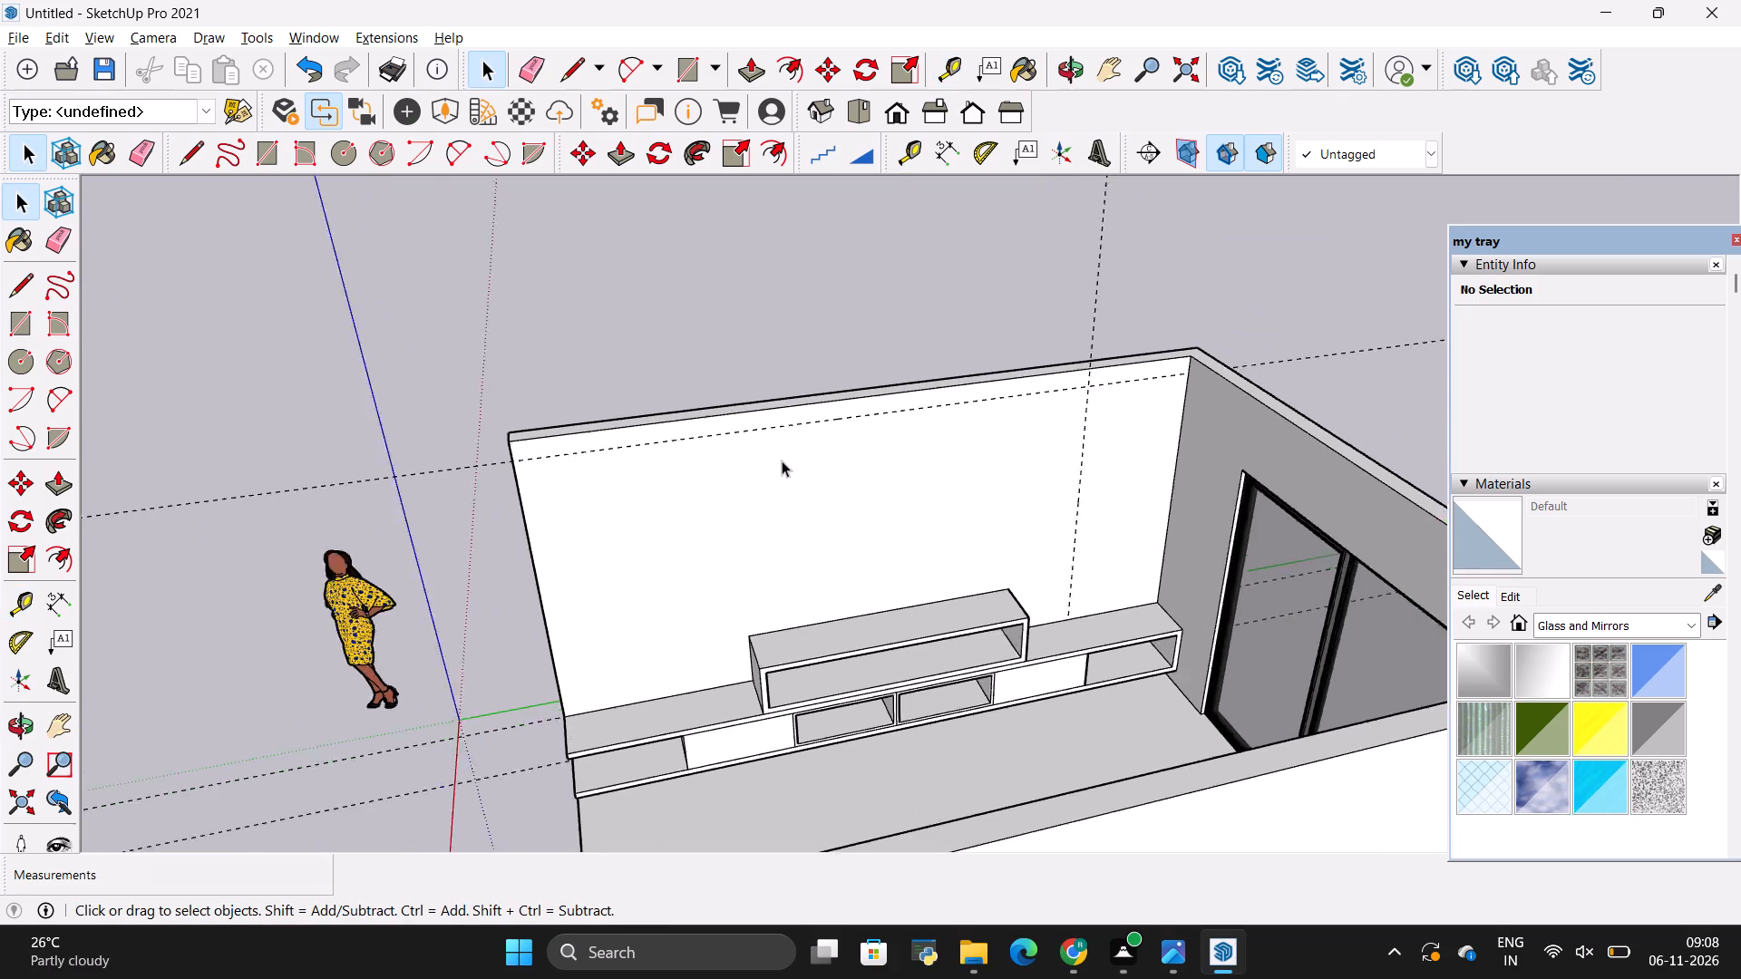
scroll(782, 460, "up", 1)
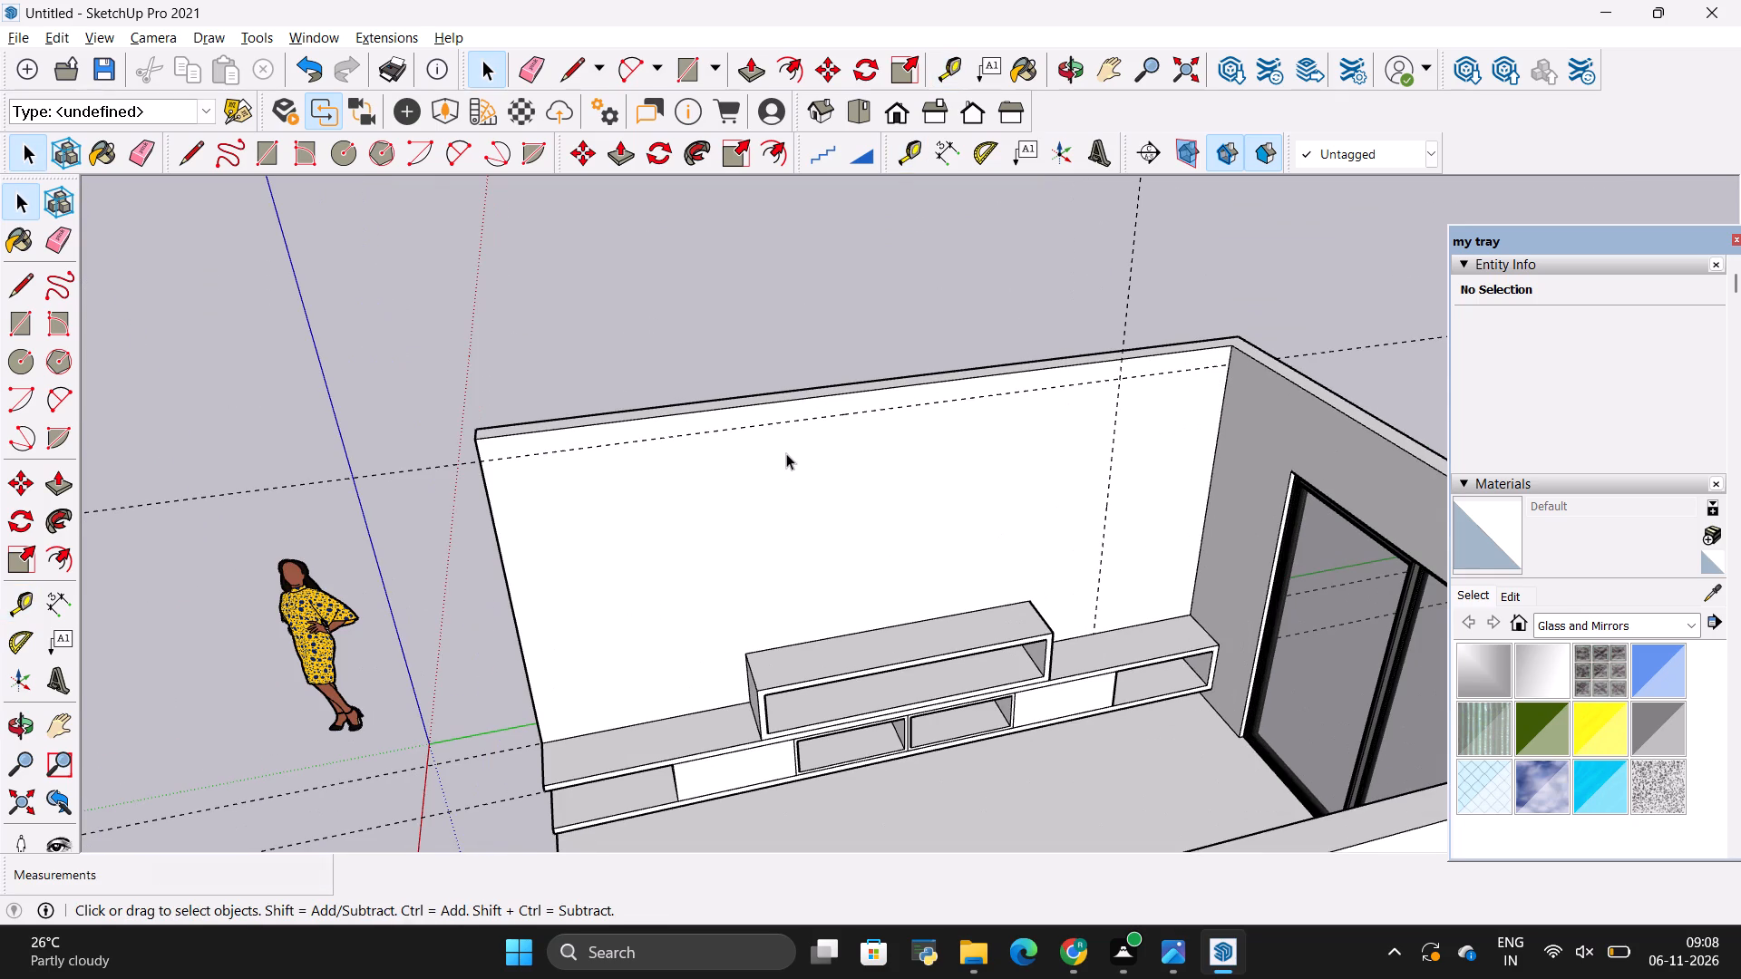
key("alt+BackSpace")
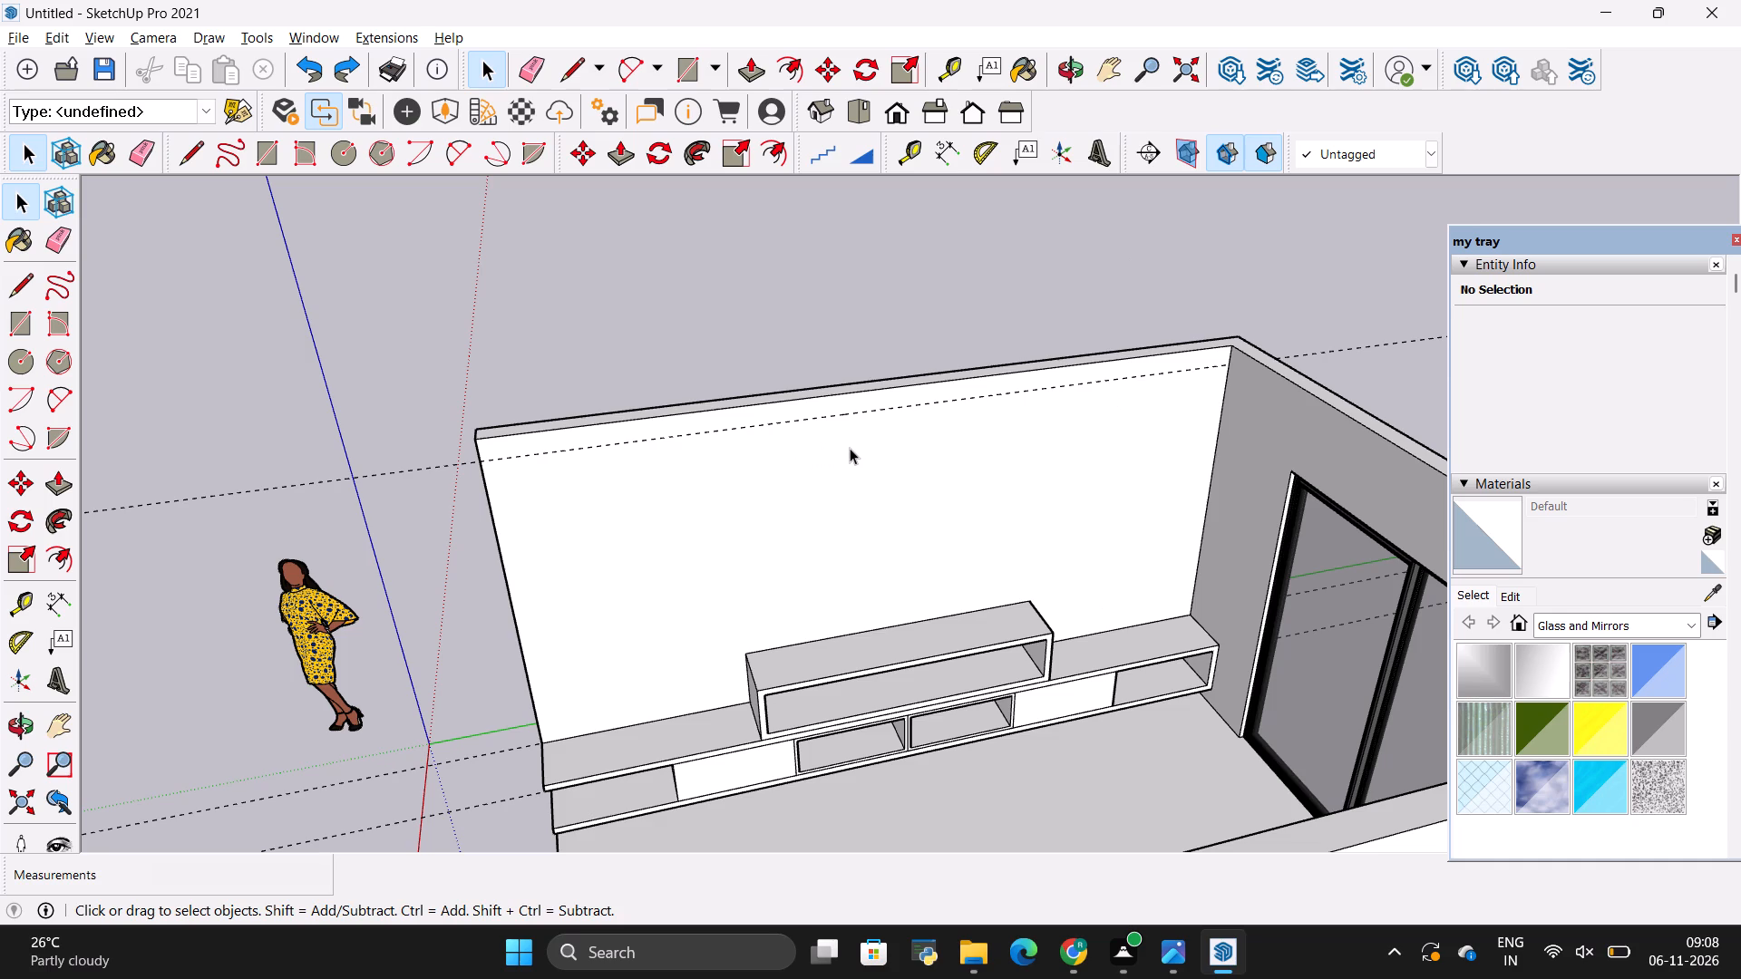
Place a vertical guide on the long wall 2'6" from the corner with the glass-door wall.
key("t")
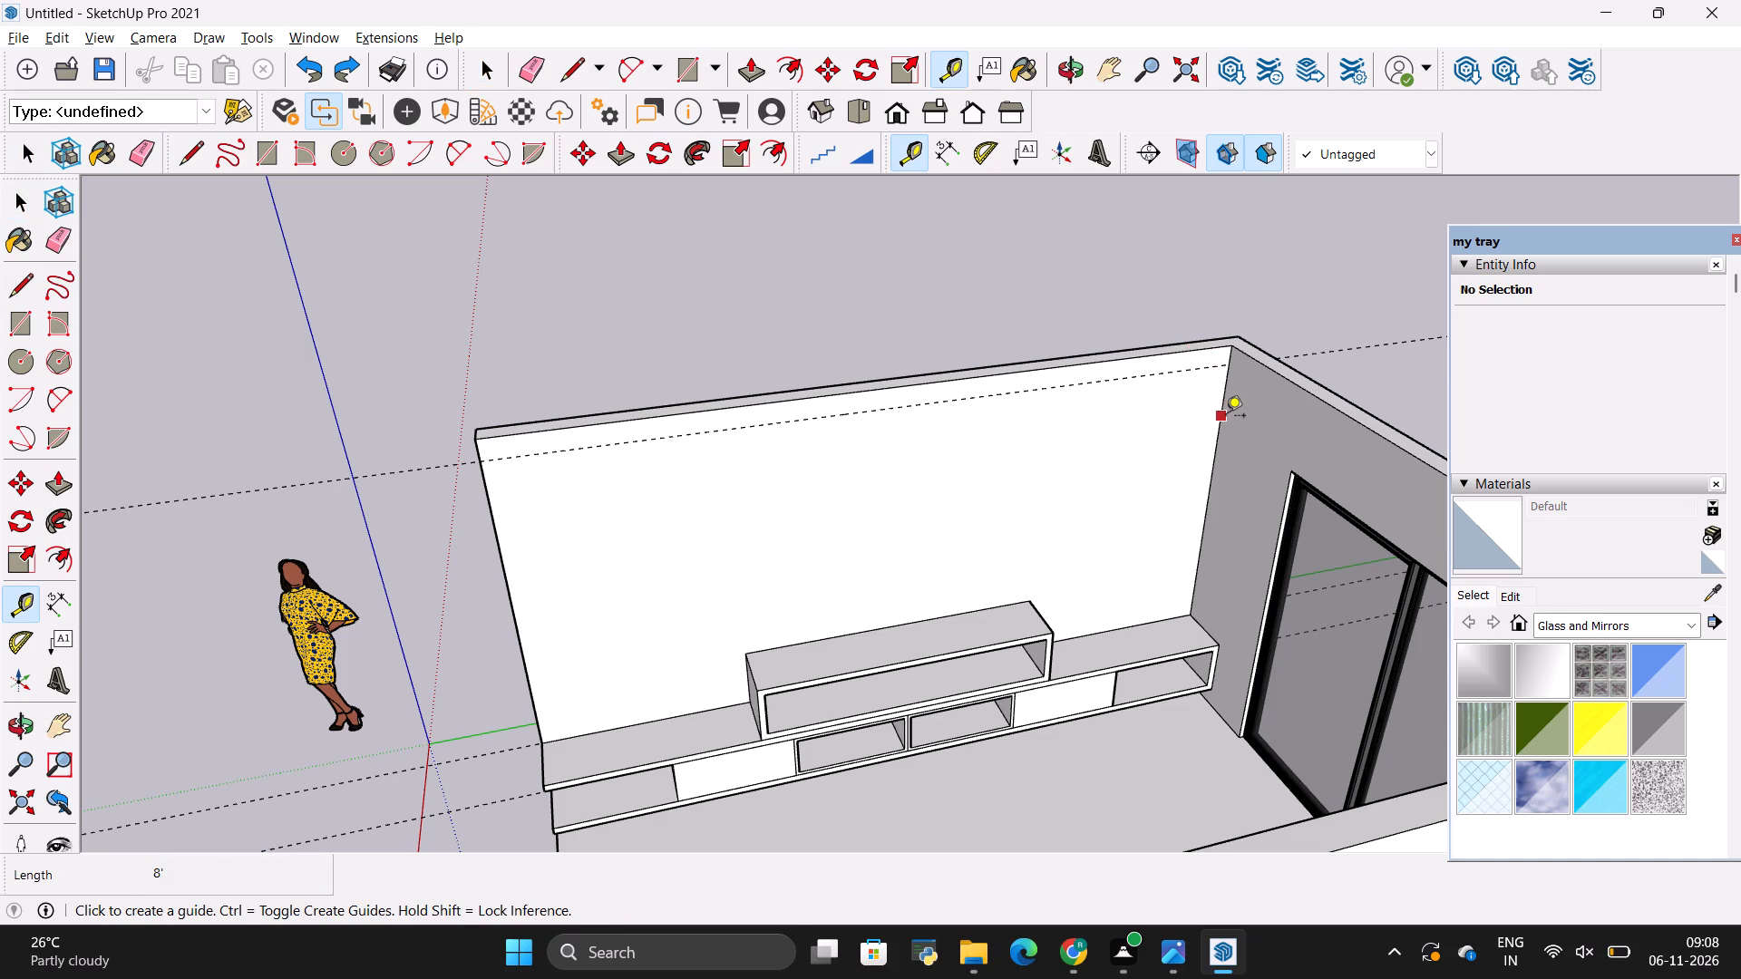
left_click(1226, 417)
key("BackSpace")
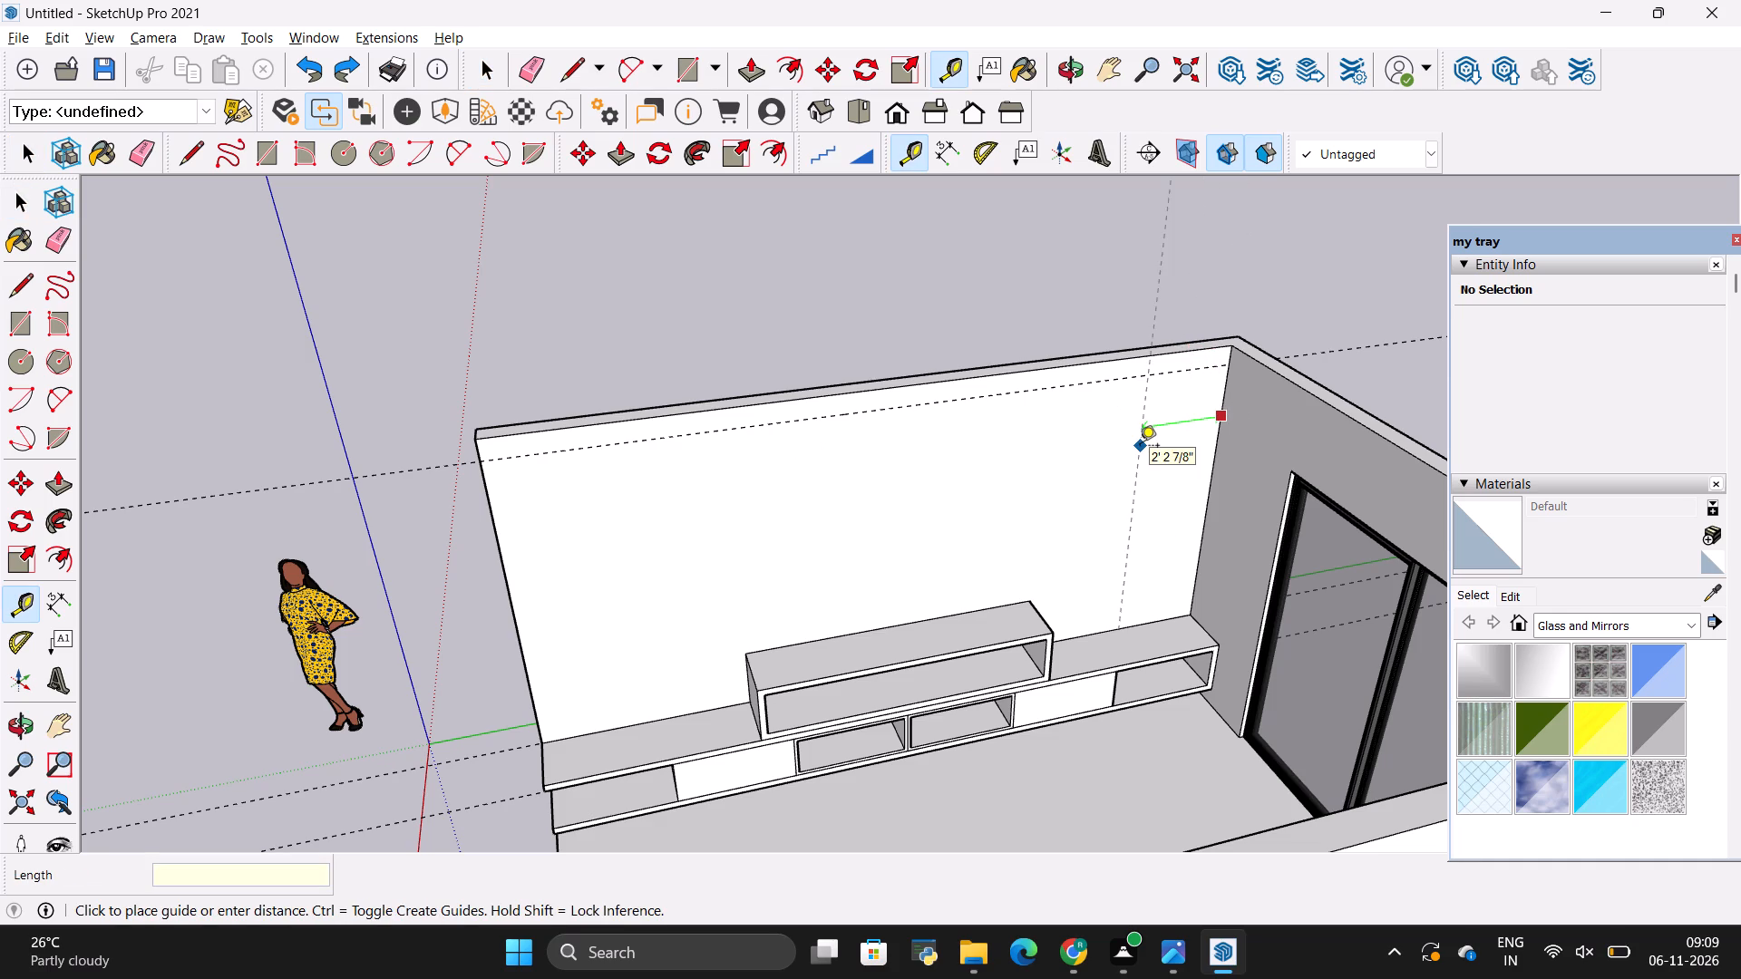
type("2'6")
key("shift+quotedbl")
key("Return")
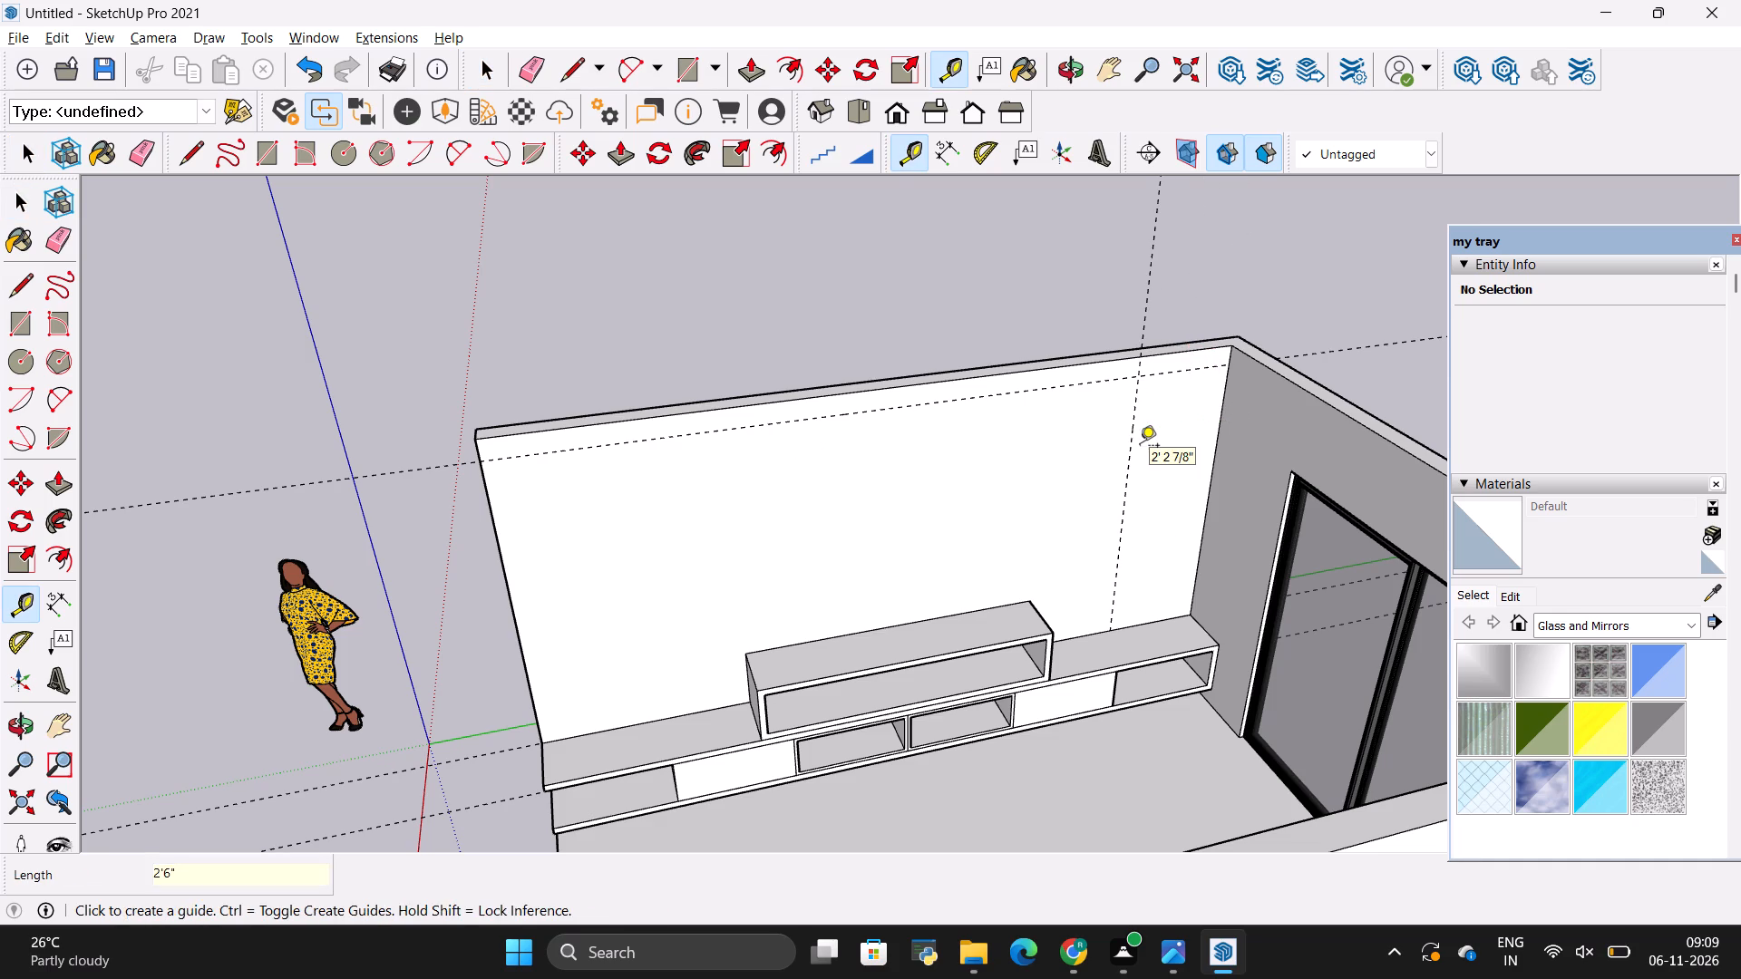
key("space")
Examine the long wall from several angles and compare its guide layout with the patterned TV panel in the reference photo.
key("alt+Tab")
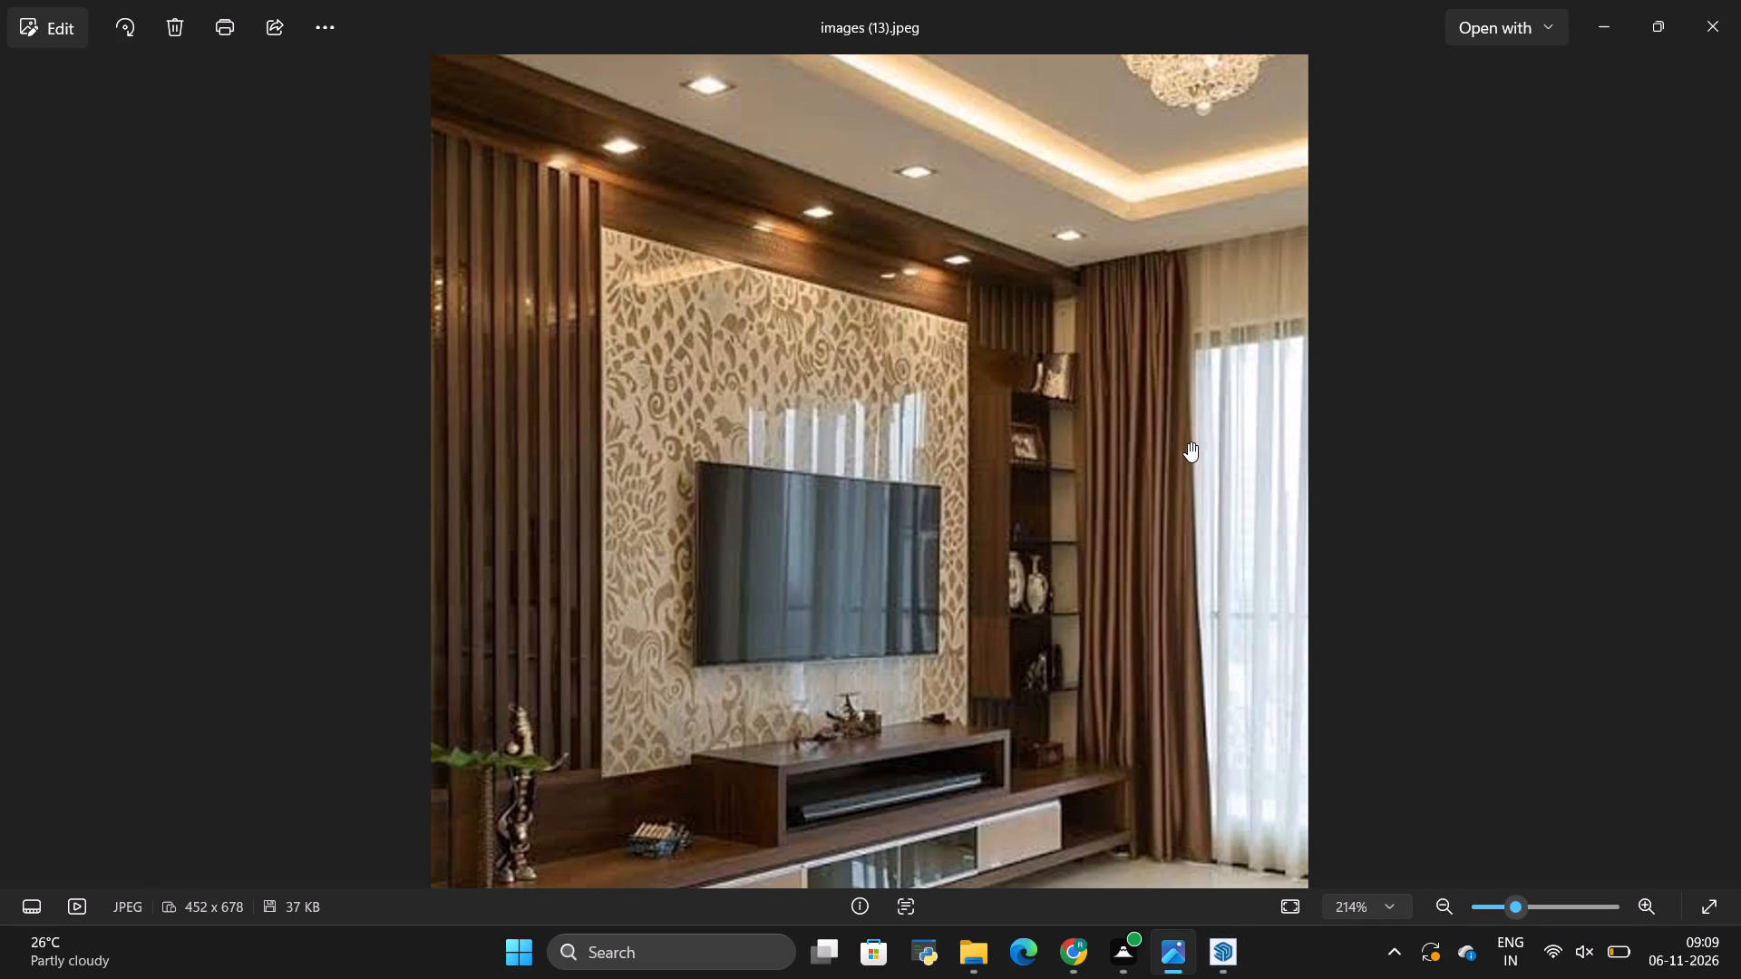
key("alt+Tab")
scroll(851, 509, "down", 2)
scroll(1121, 564, "up", 2)
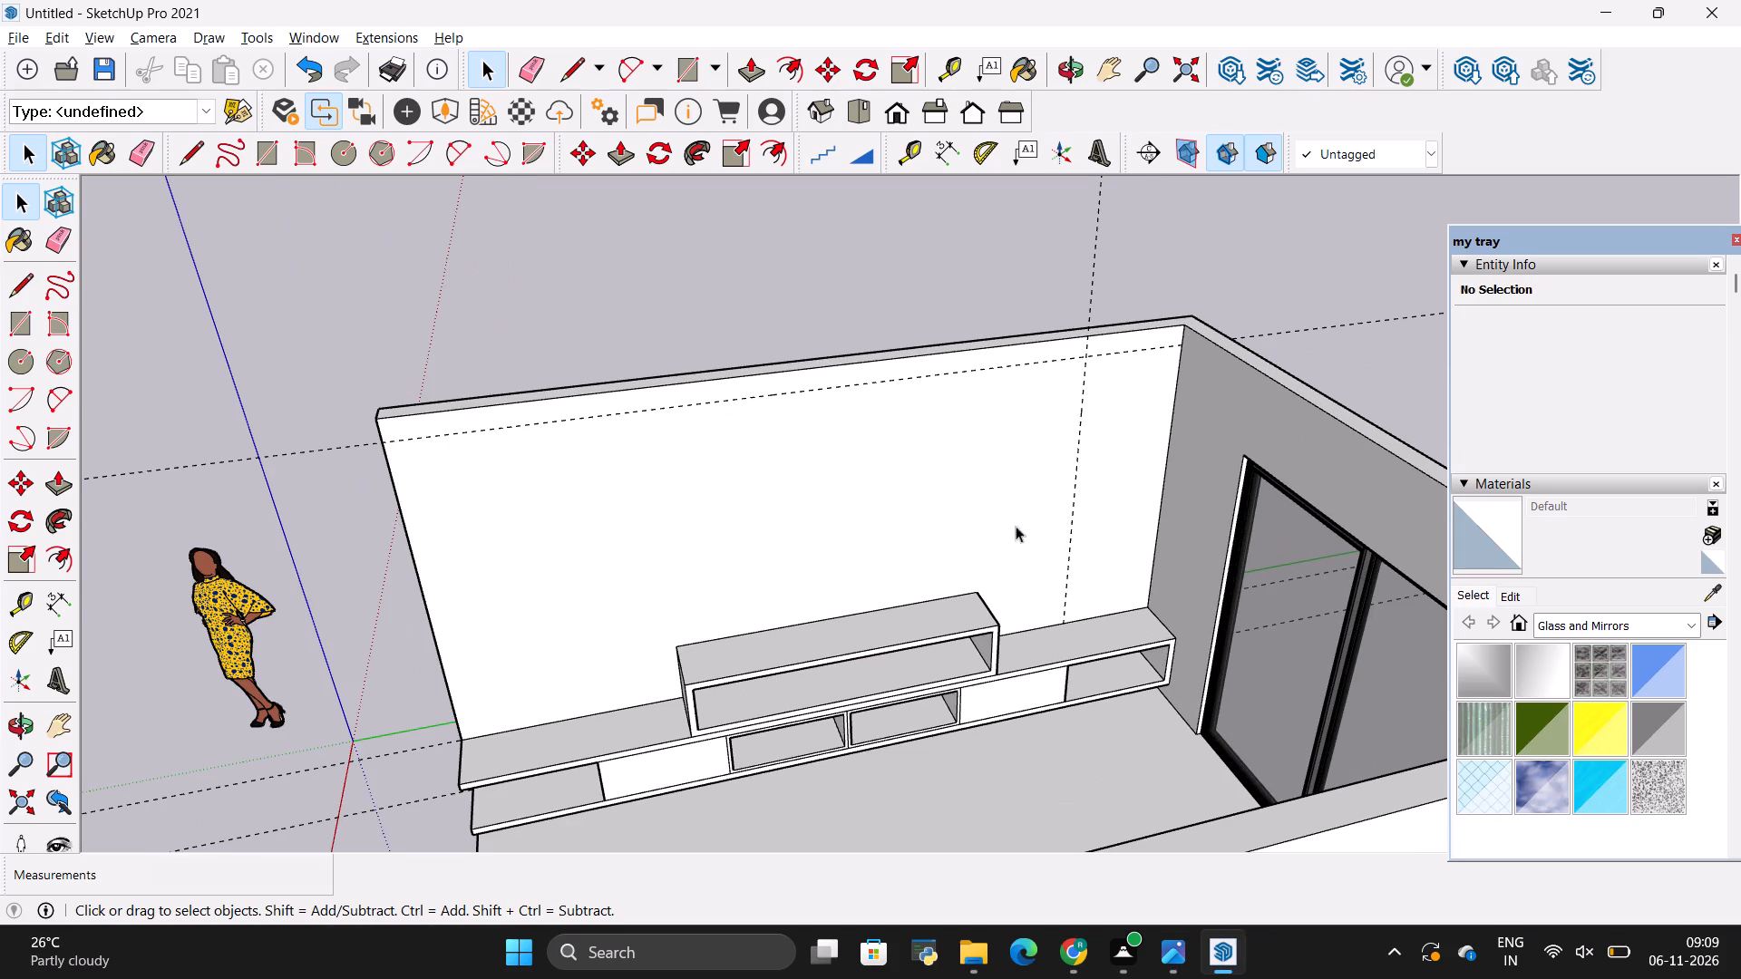
left_click(8, 718)
left_click_drag(822, 545, 776, 499)
left_click_drag(773, 496, 773, 449)
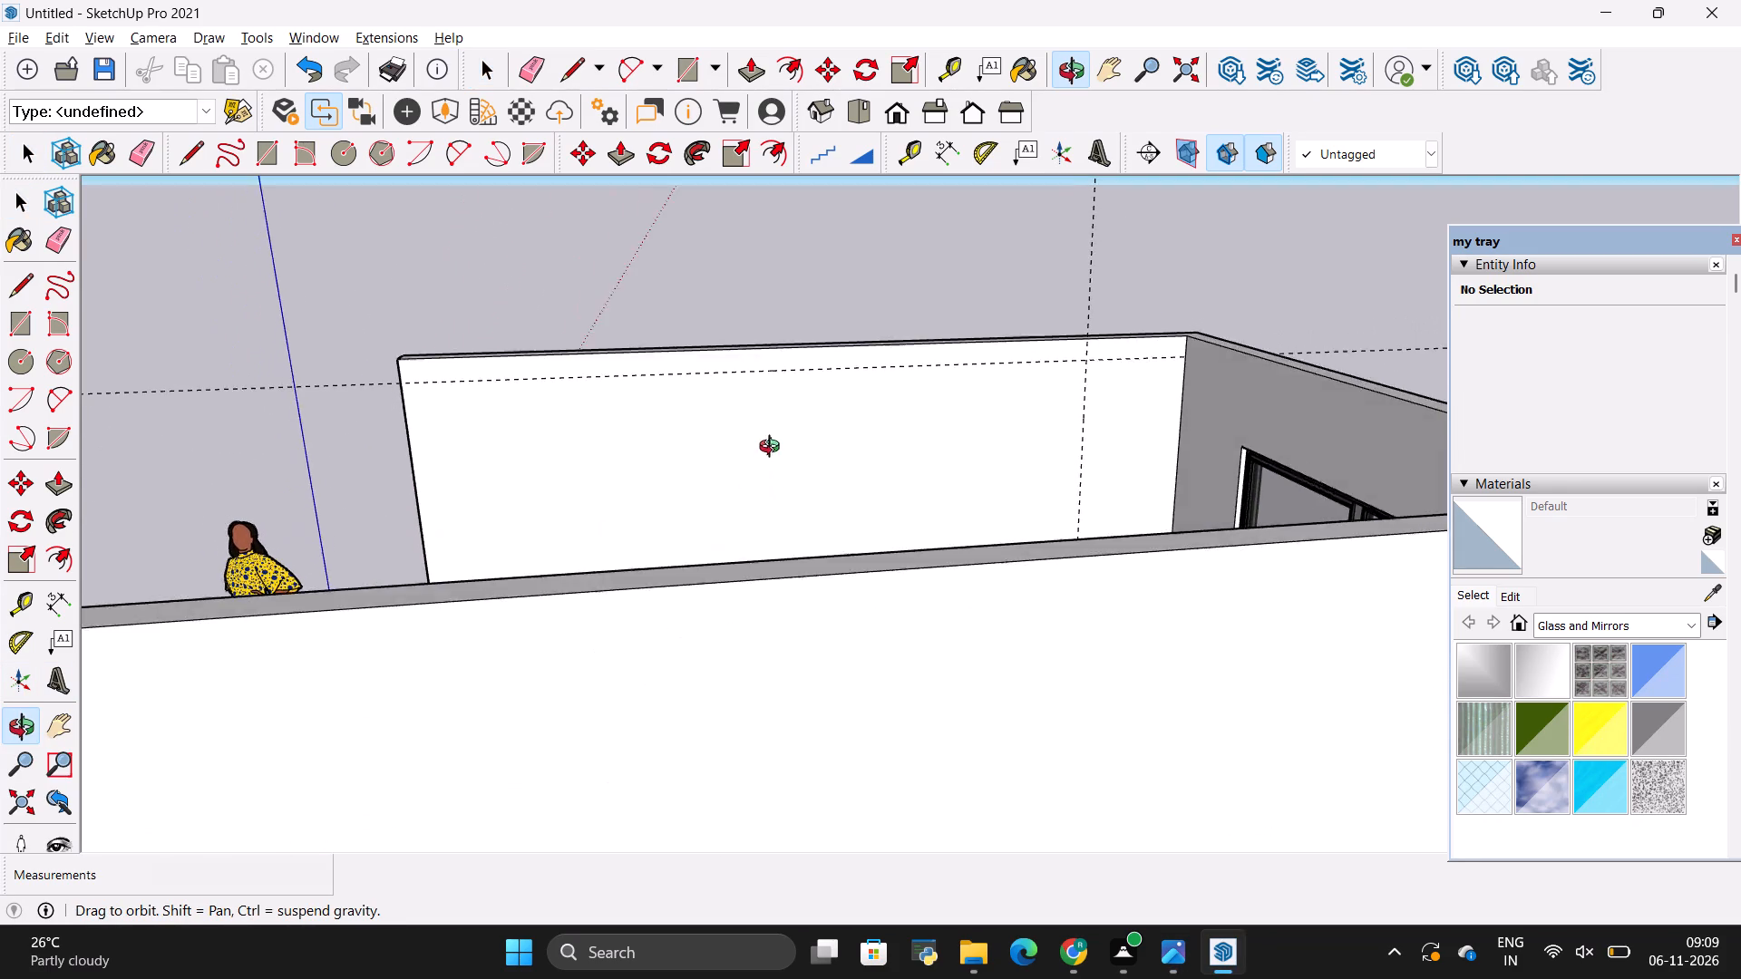
left_click_drag(773, 449, 796, 563)
scroll(883, 651, "up", 3)
scroll(891, 629, "down", 5)
scroll(859, 794, "up", 5)
left_click_drag(953, 441, 958, 399)
scroll(820, 653, "down", 10)
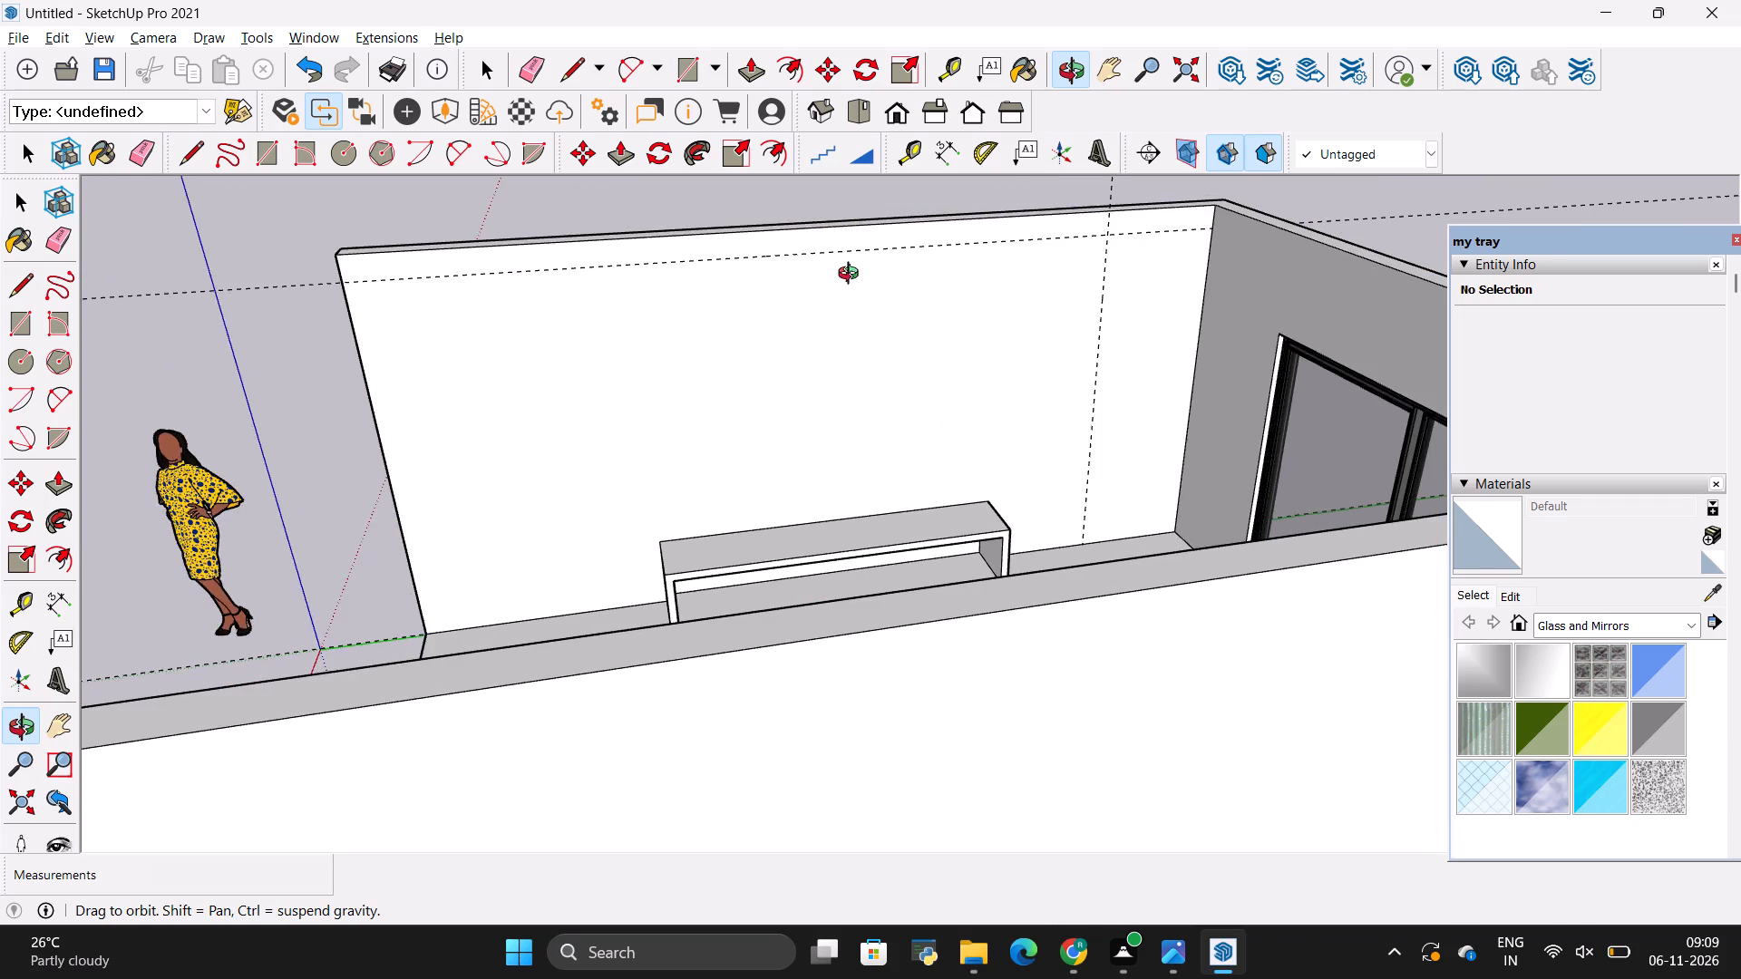
scroll(852, 276, "up", 3)
left_click_drag(944, 489, 919, 538)
scroll(924, 511, "down", 5)
key("alt+Tab")
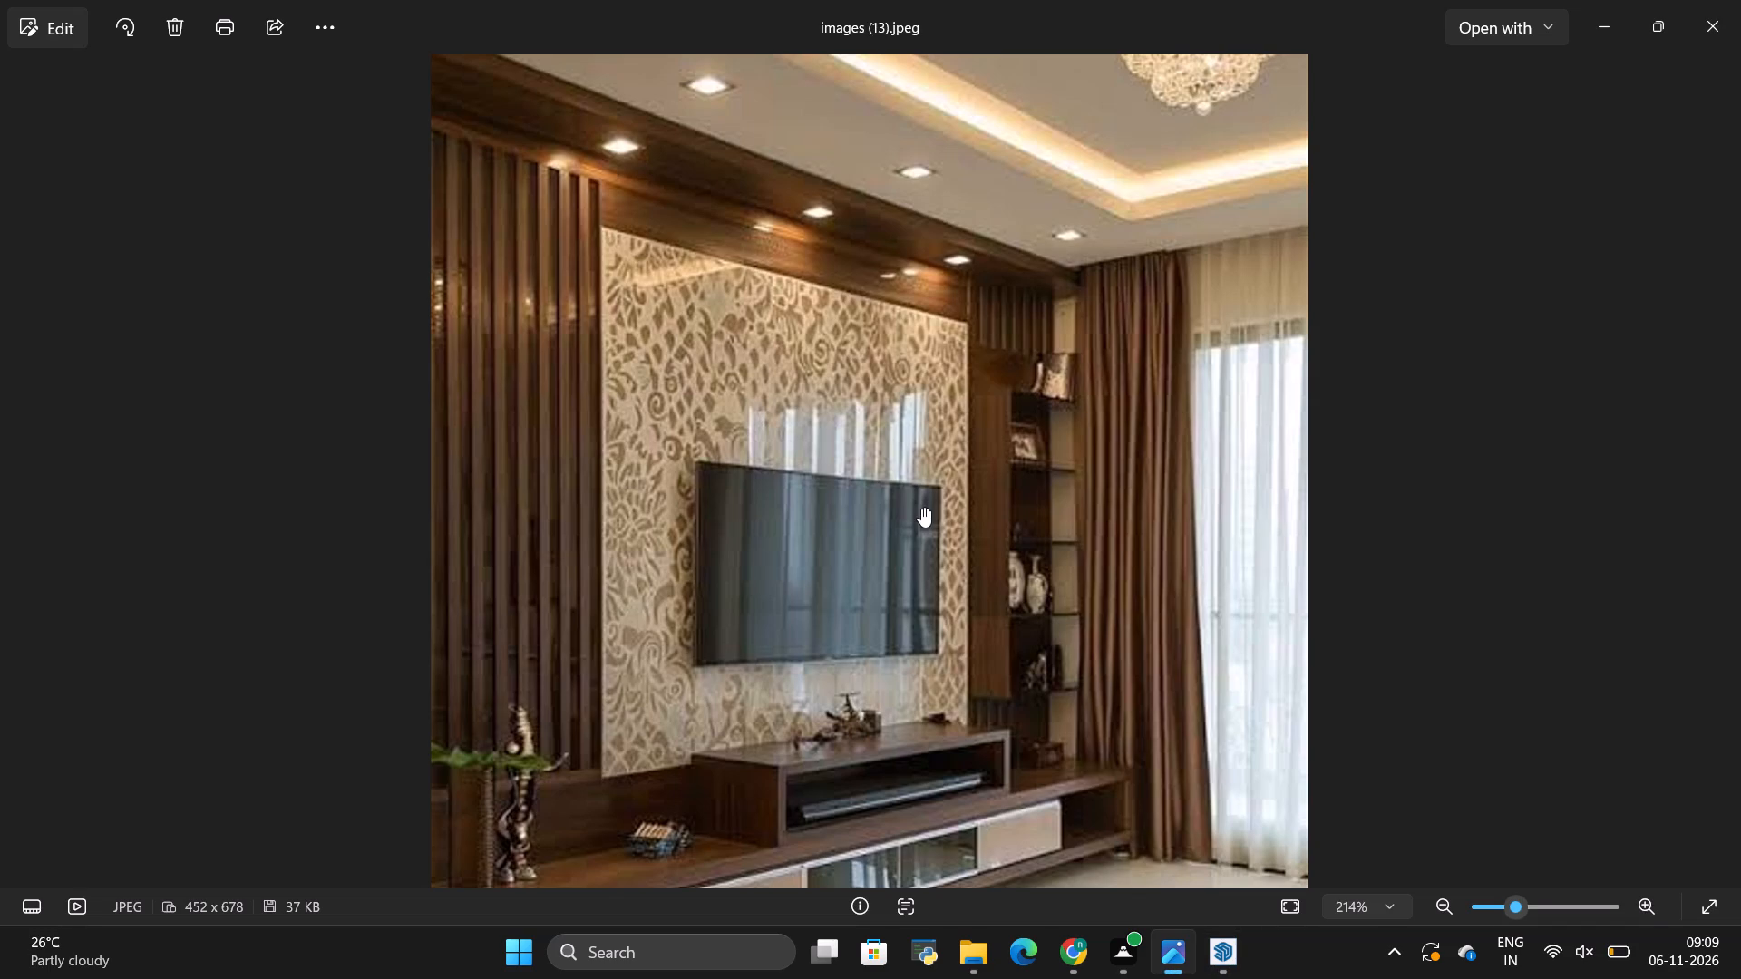
key("alt+Tab")
key("alt+Tab")
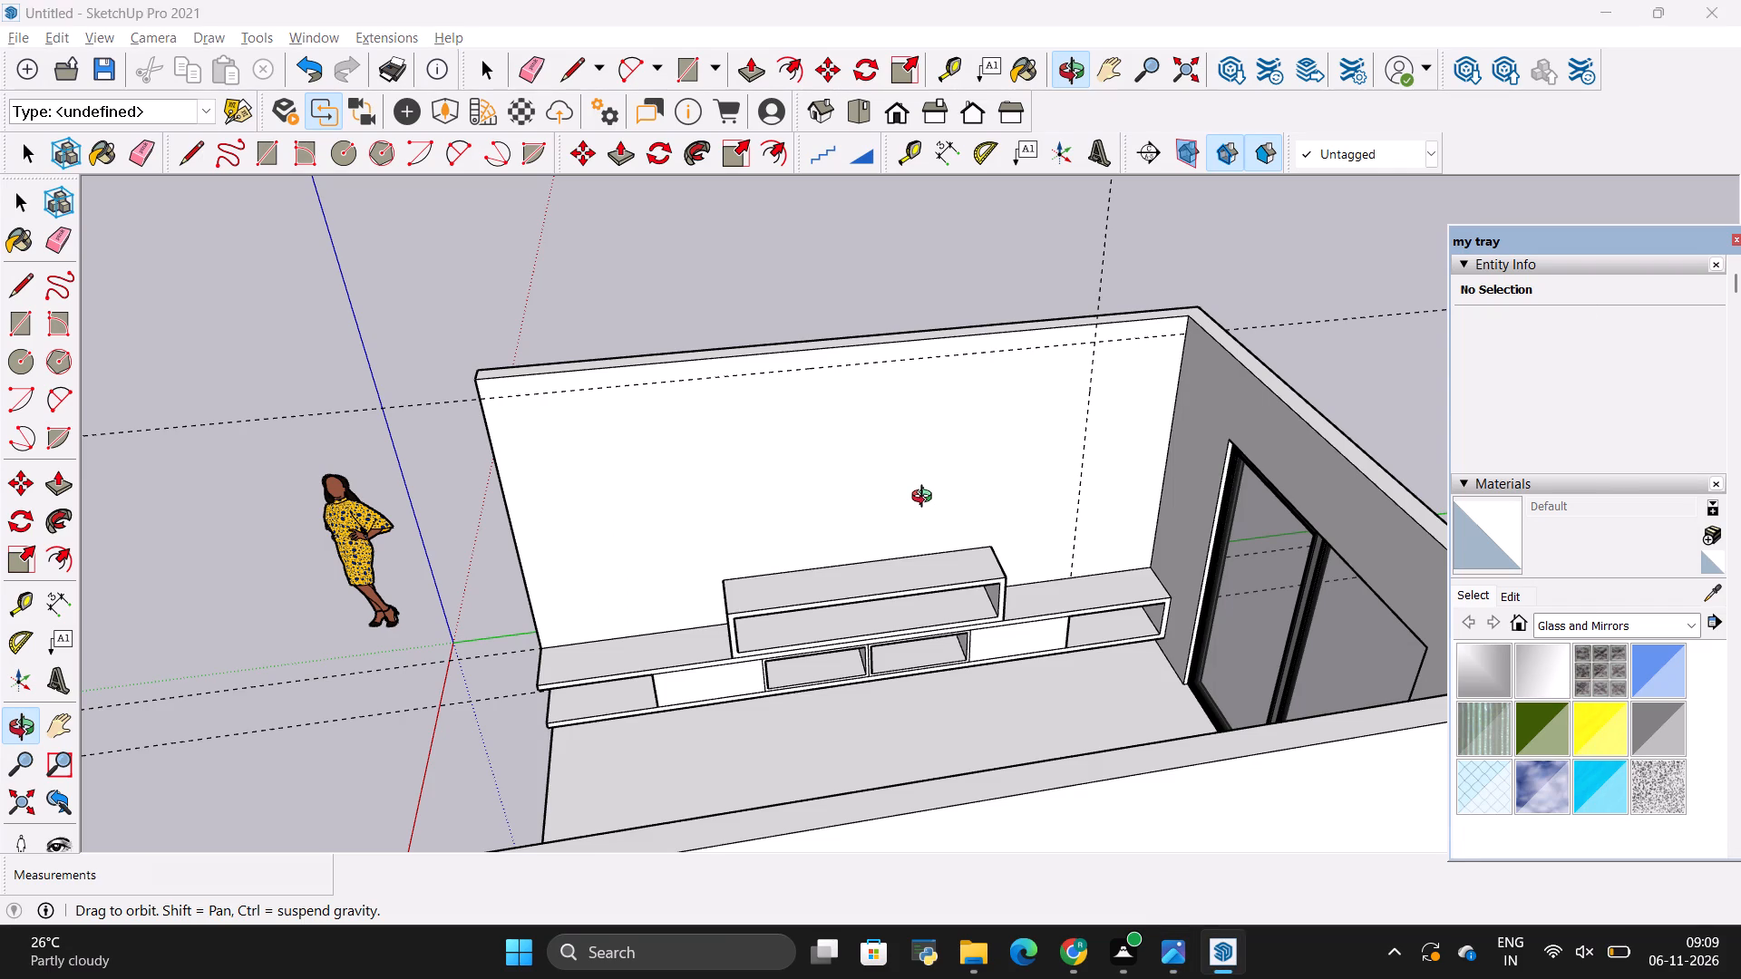
scroll(926, 495, "down", 2)
key("alt+Tab")
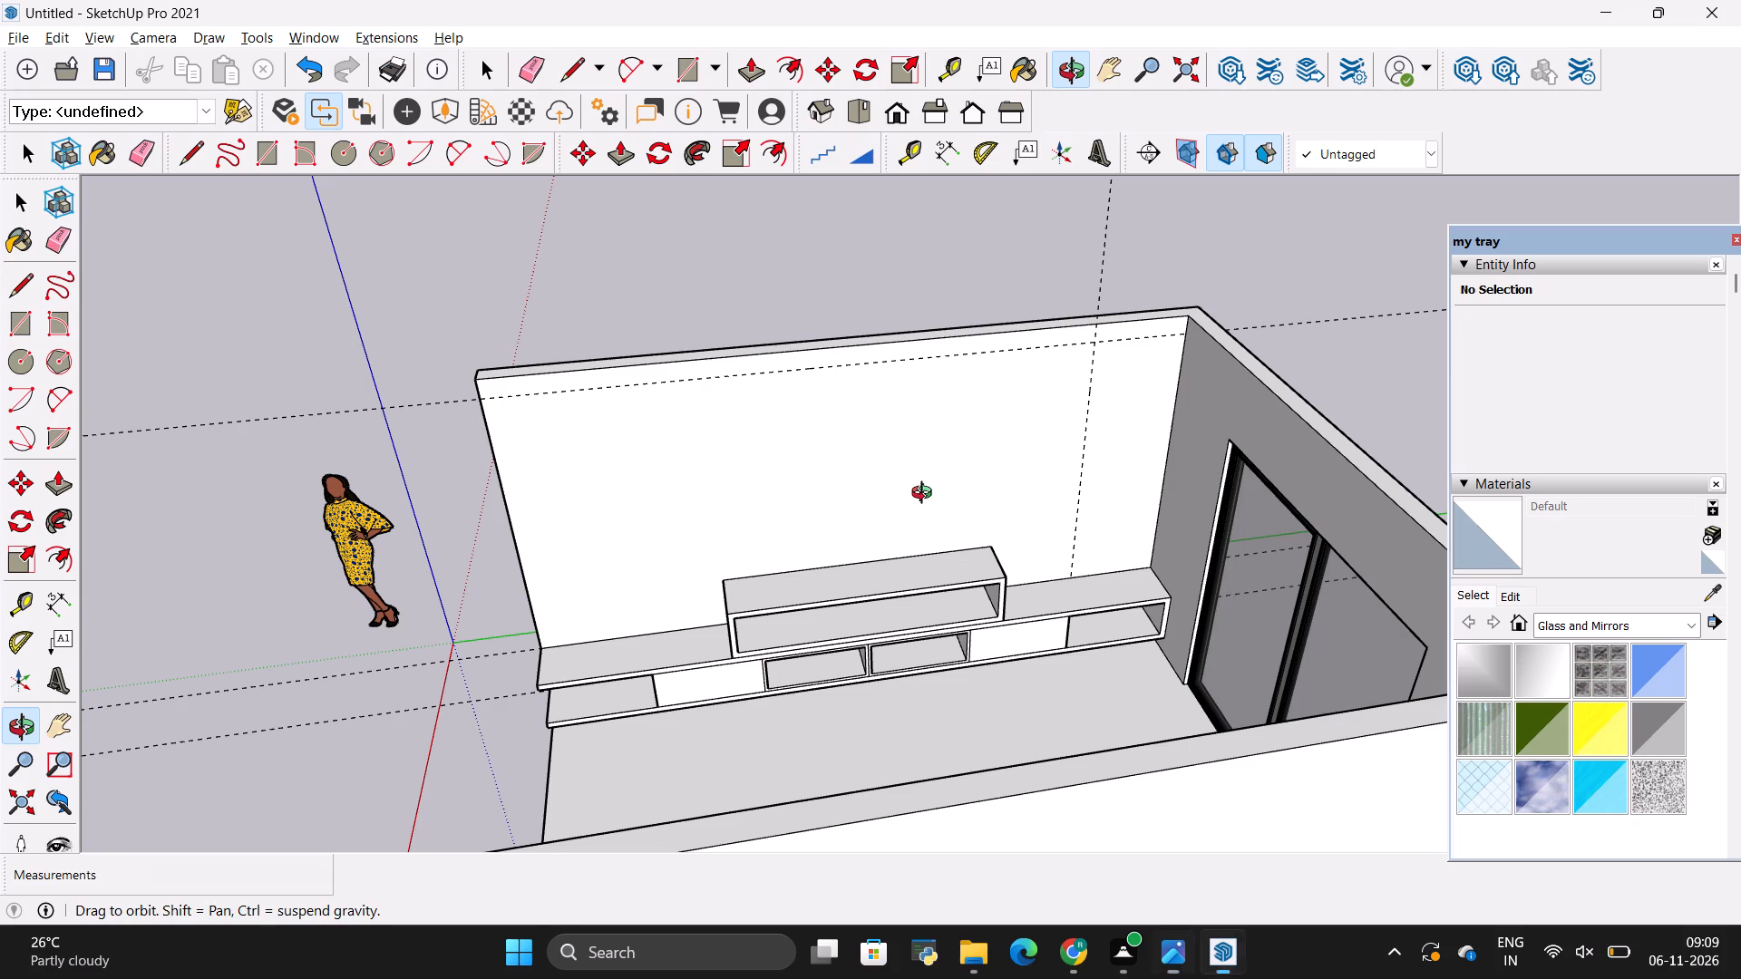
Place a second vertical guide on the long wall 12' from the one near the glass-door wall, towards the open end.
key("t")
left_click(1086, 486)
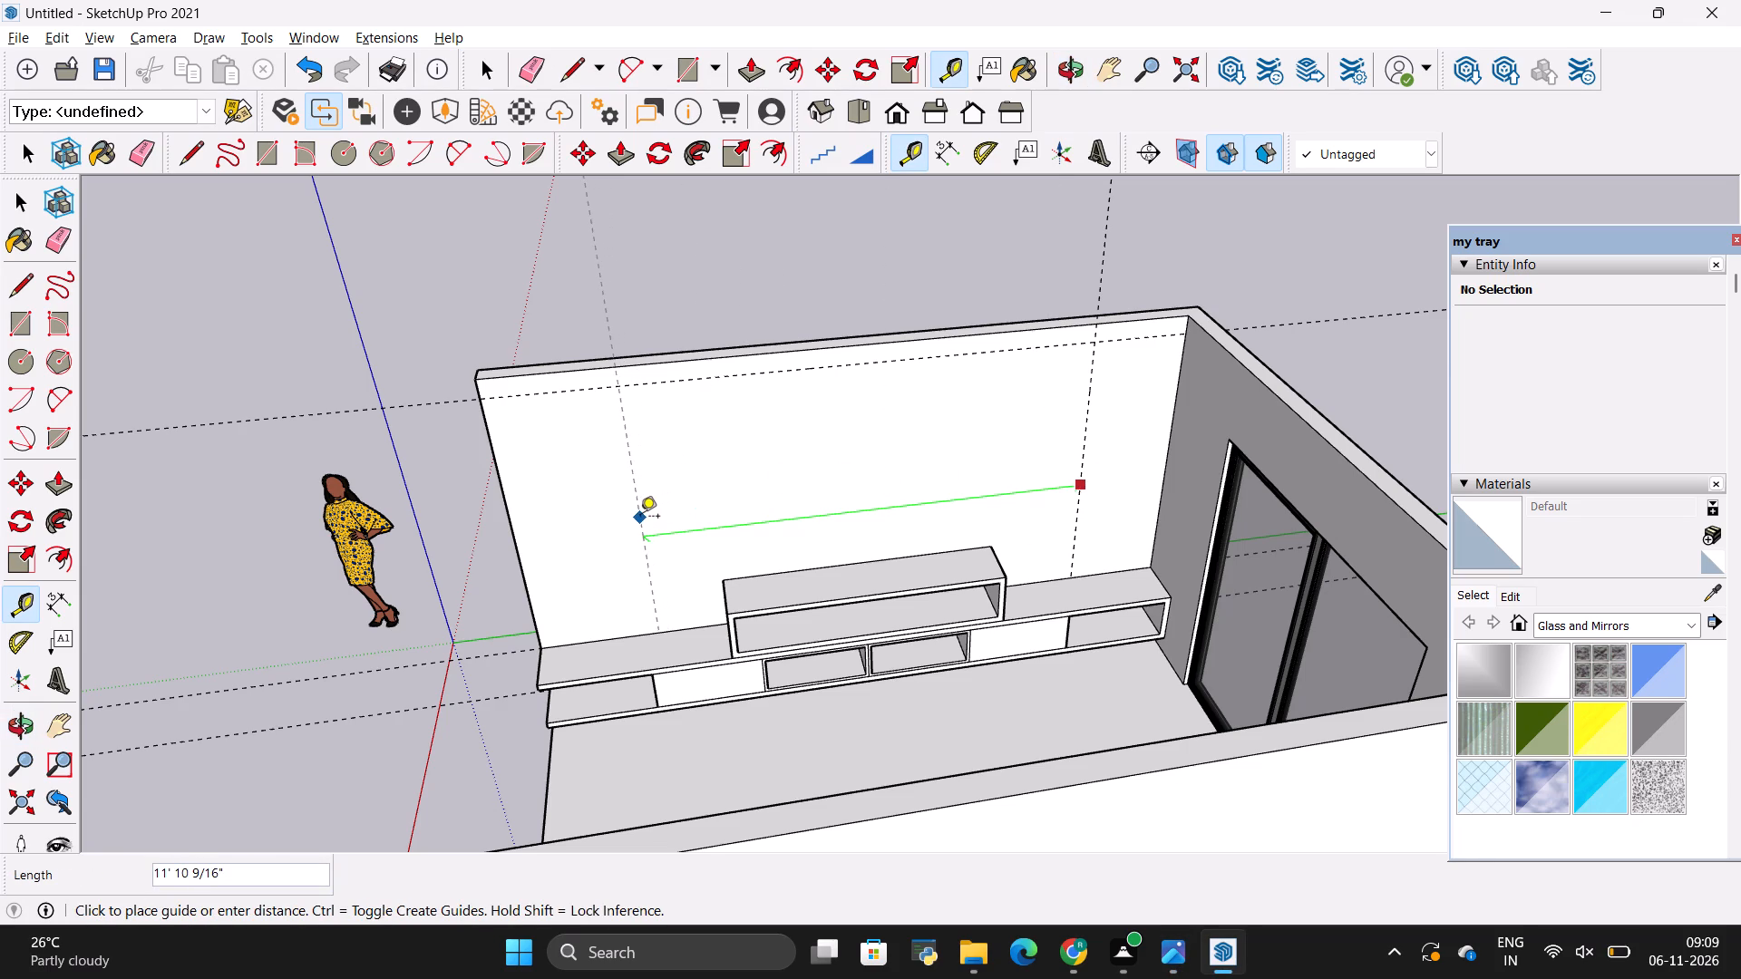
key("BackSpace")
type("12'")
key("Return")
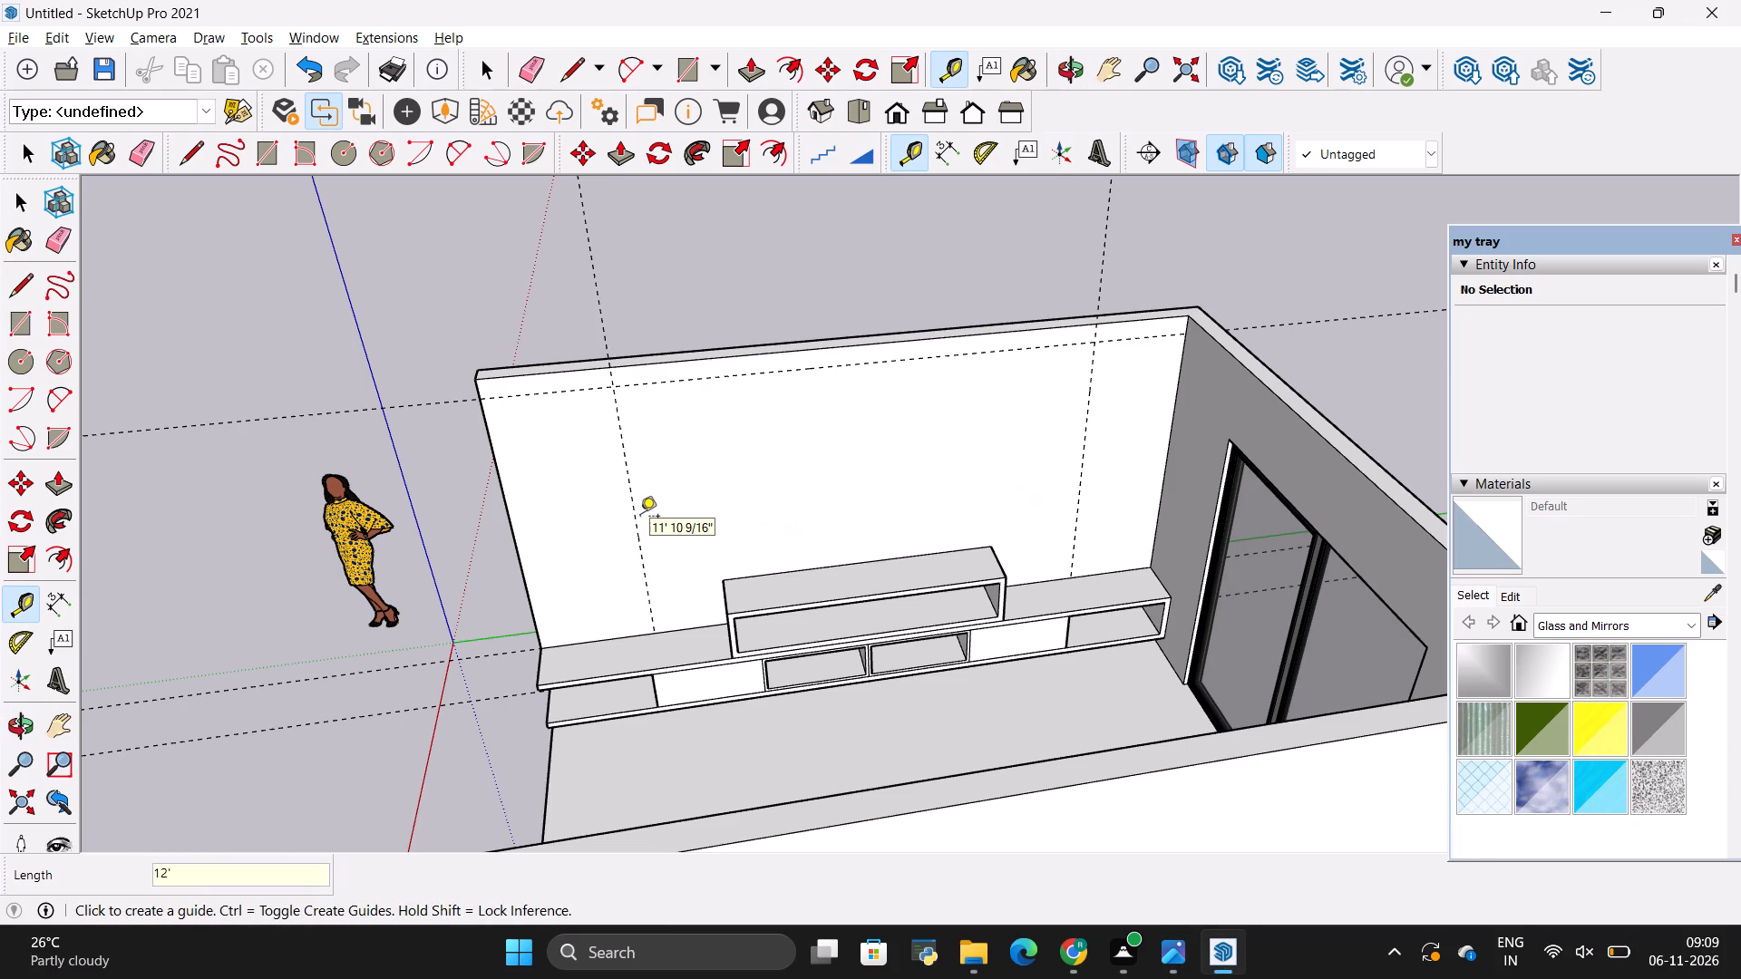
key("space")
Offset a horizontal guide from the upper wall guide down to the top rear edge of the raised TV box.
left_click(804, 504)
scroll(561, 623, "down", 4)
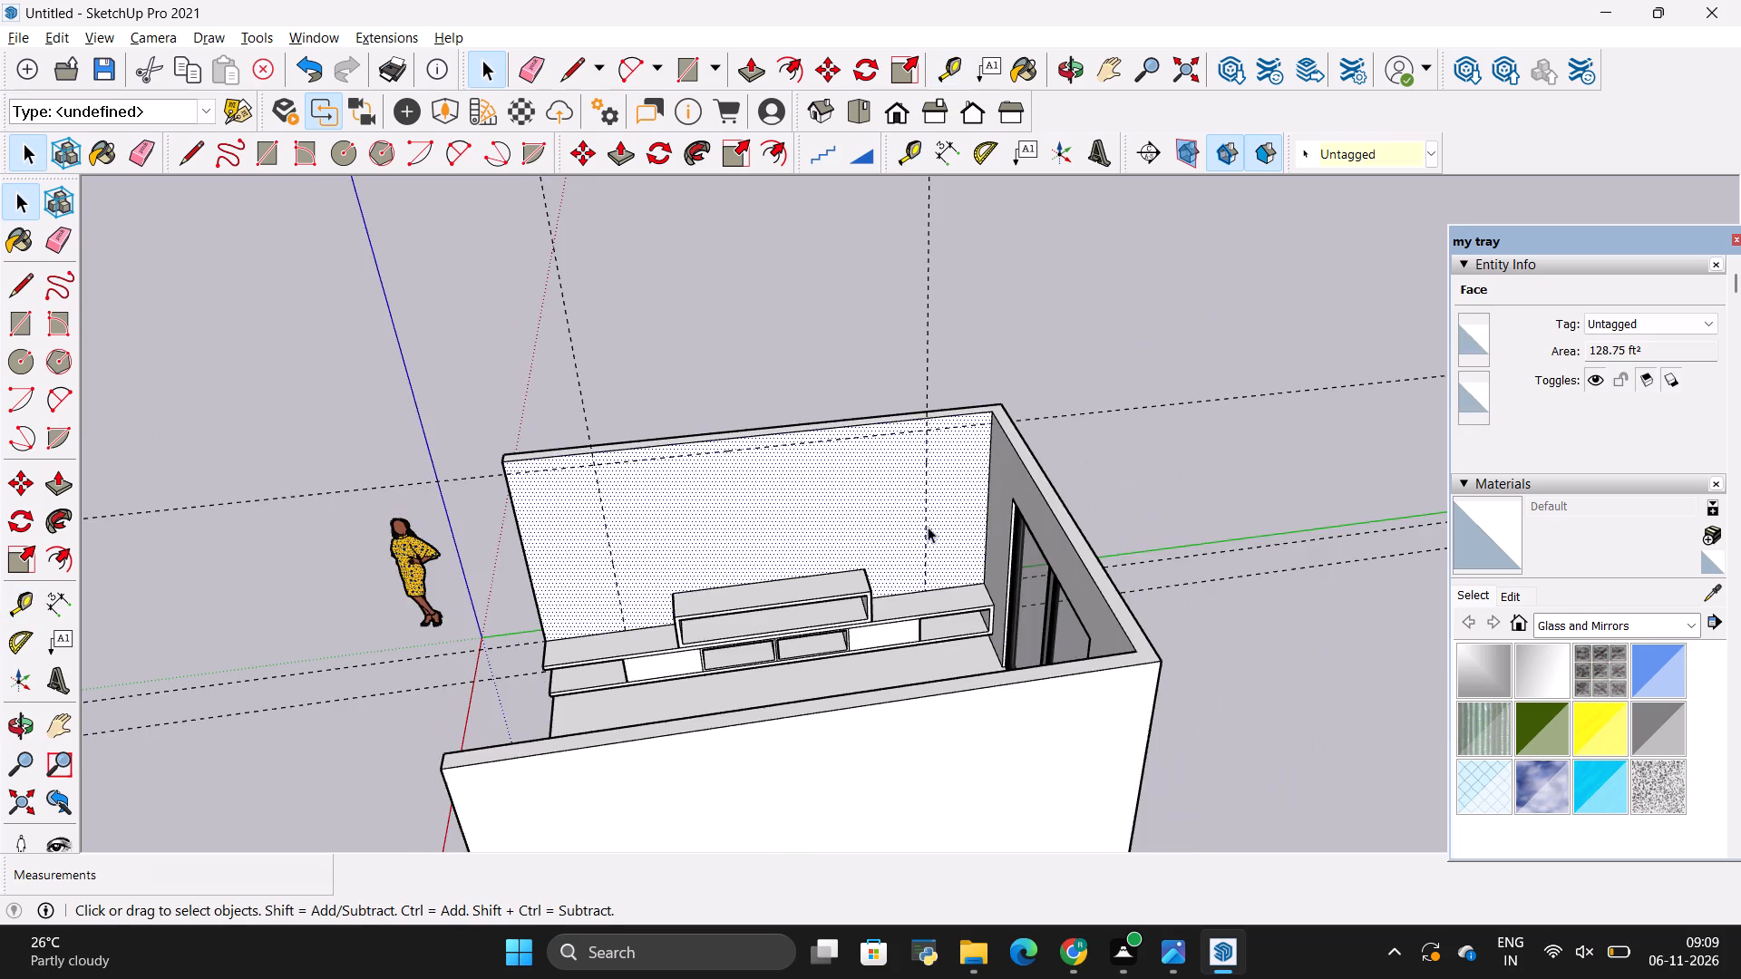
scroll(1008, 523, "up", 3)
scroll(586, 543, "up", 4)
key("alt+Tab")
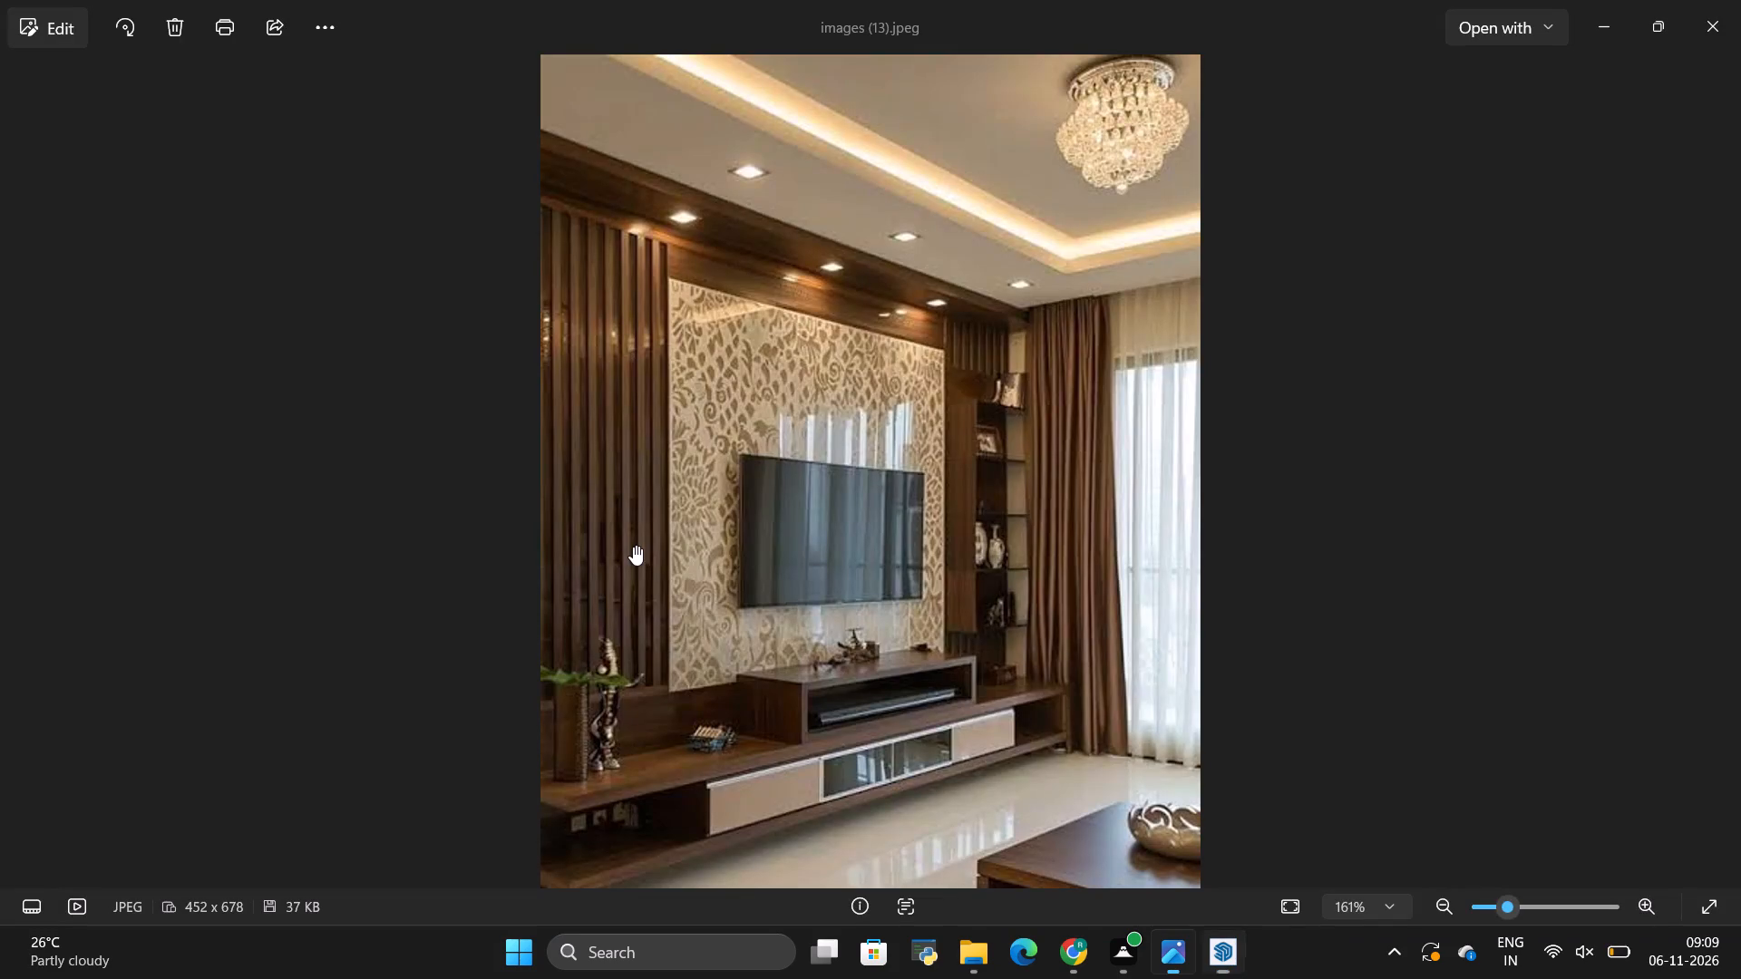
key("alt+Tab")
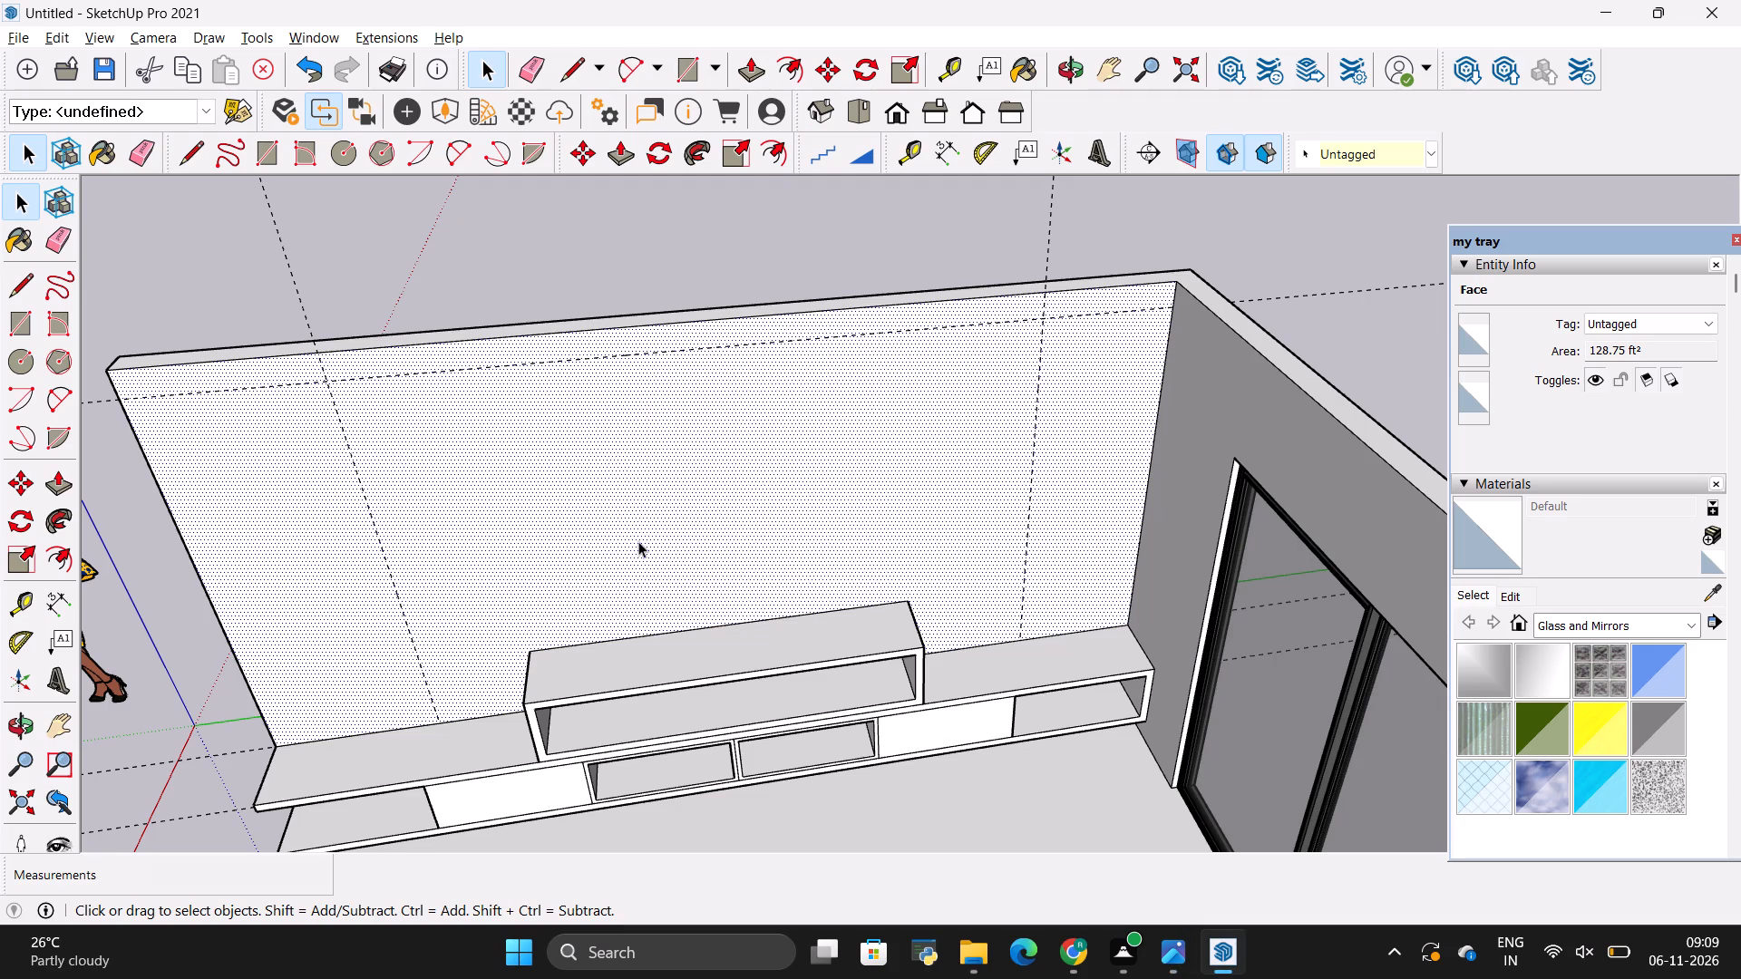
key("t")
left_click(697, 350)
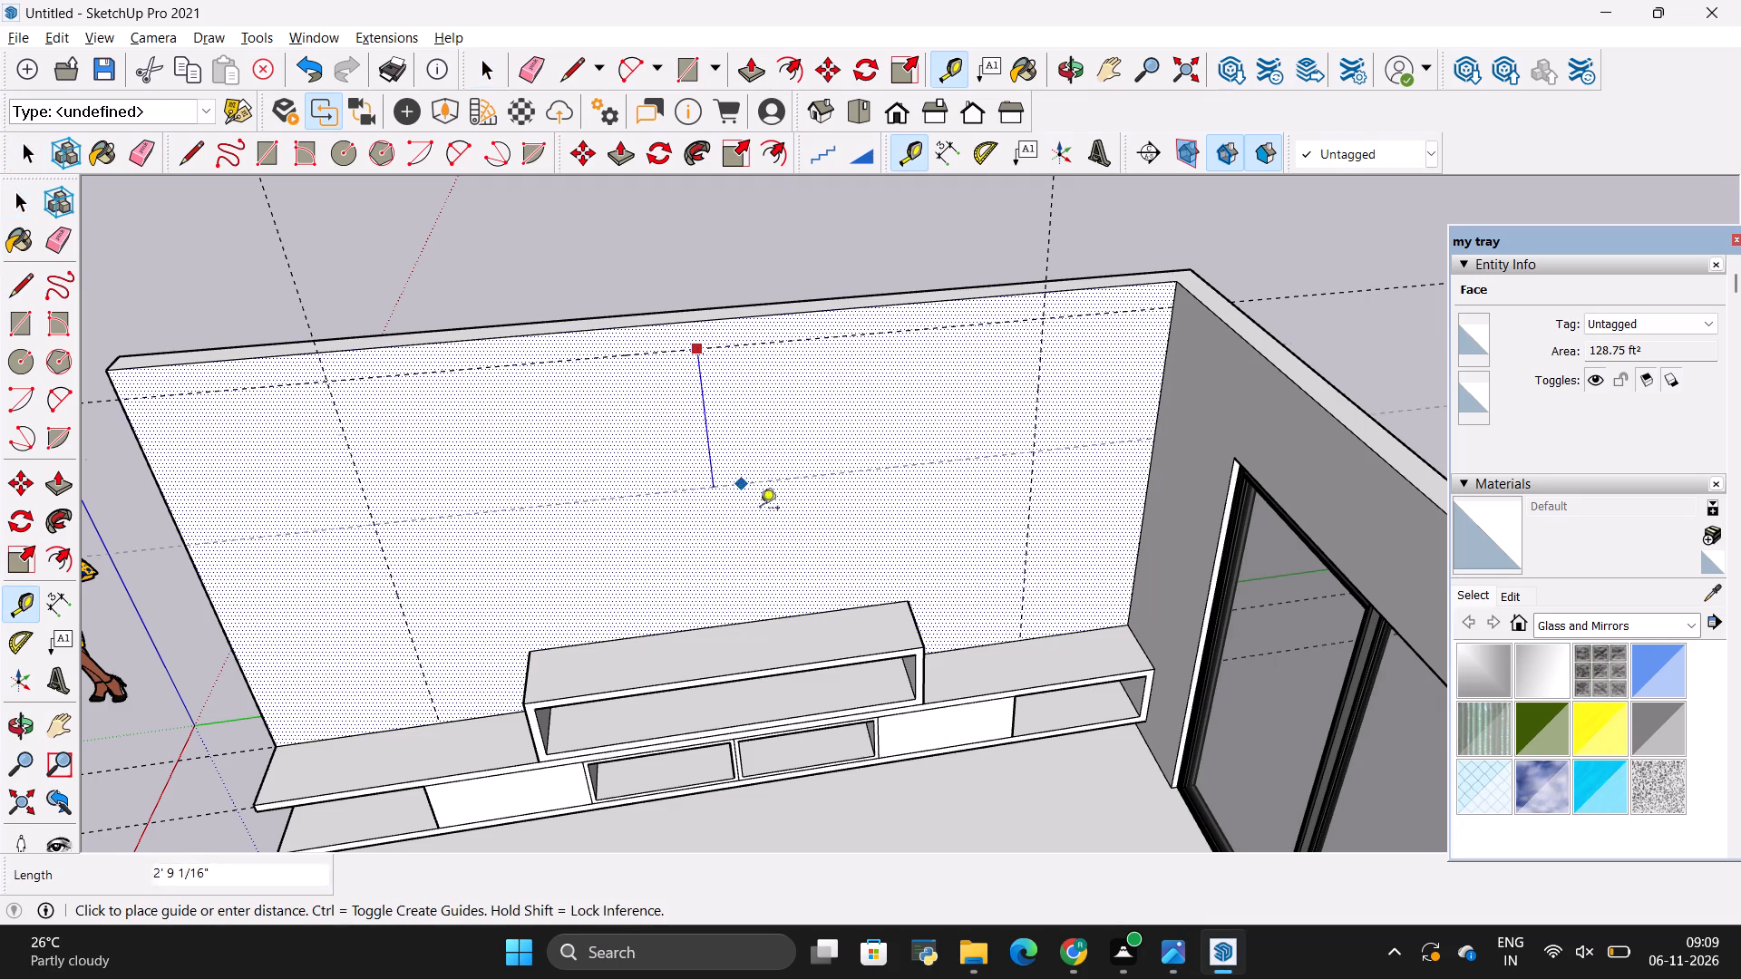
left_click(905, 598)
key("space")
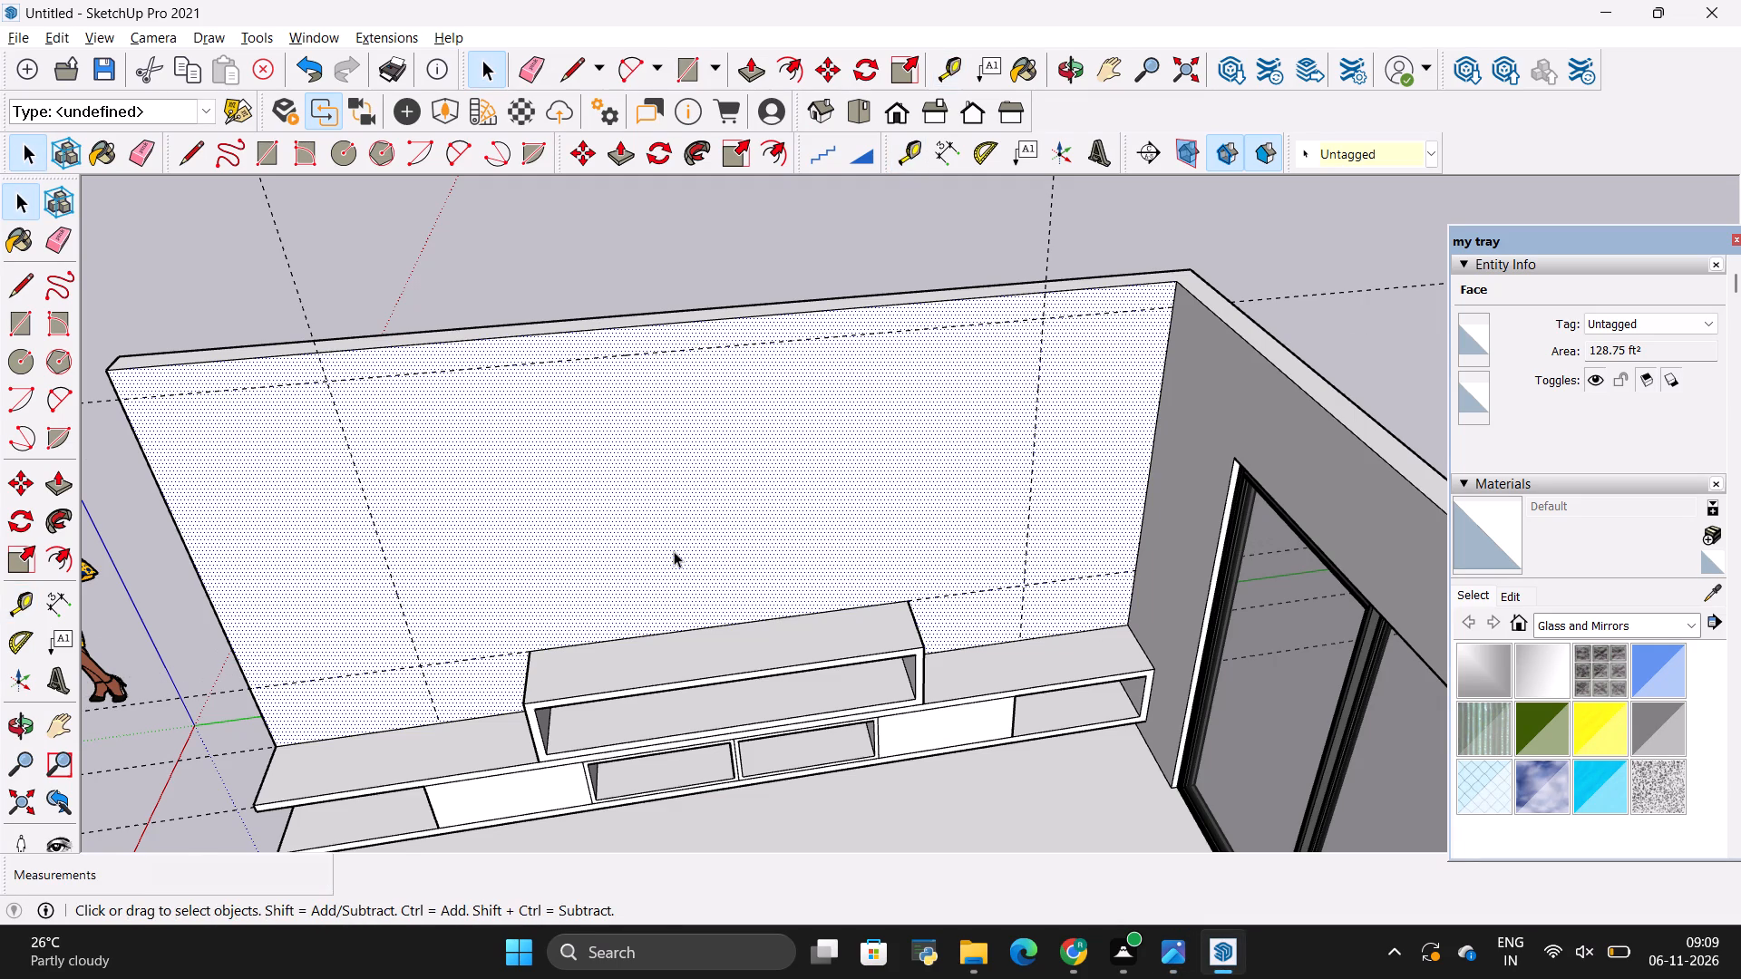
Check the patterned TV panel's outline in the reference photo against the area framed by guides on the long wall.
key("alt+Tab")
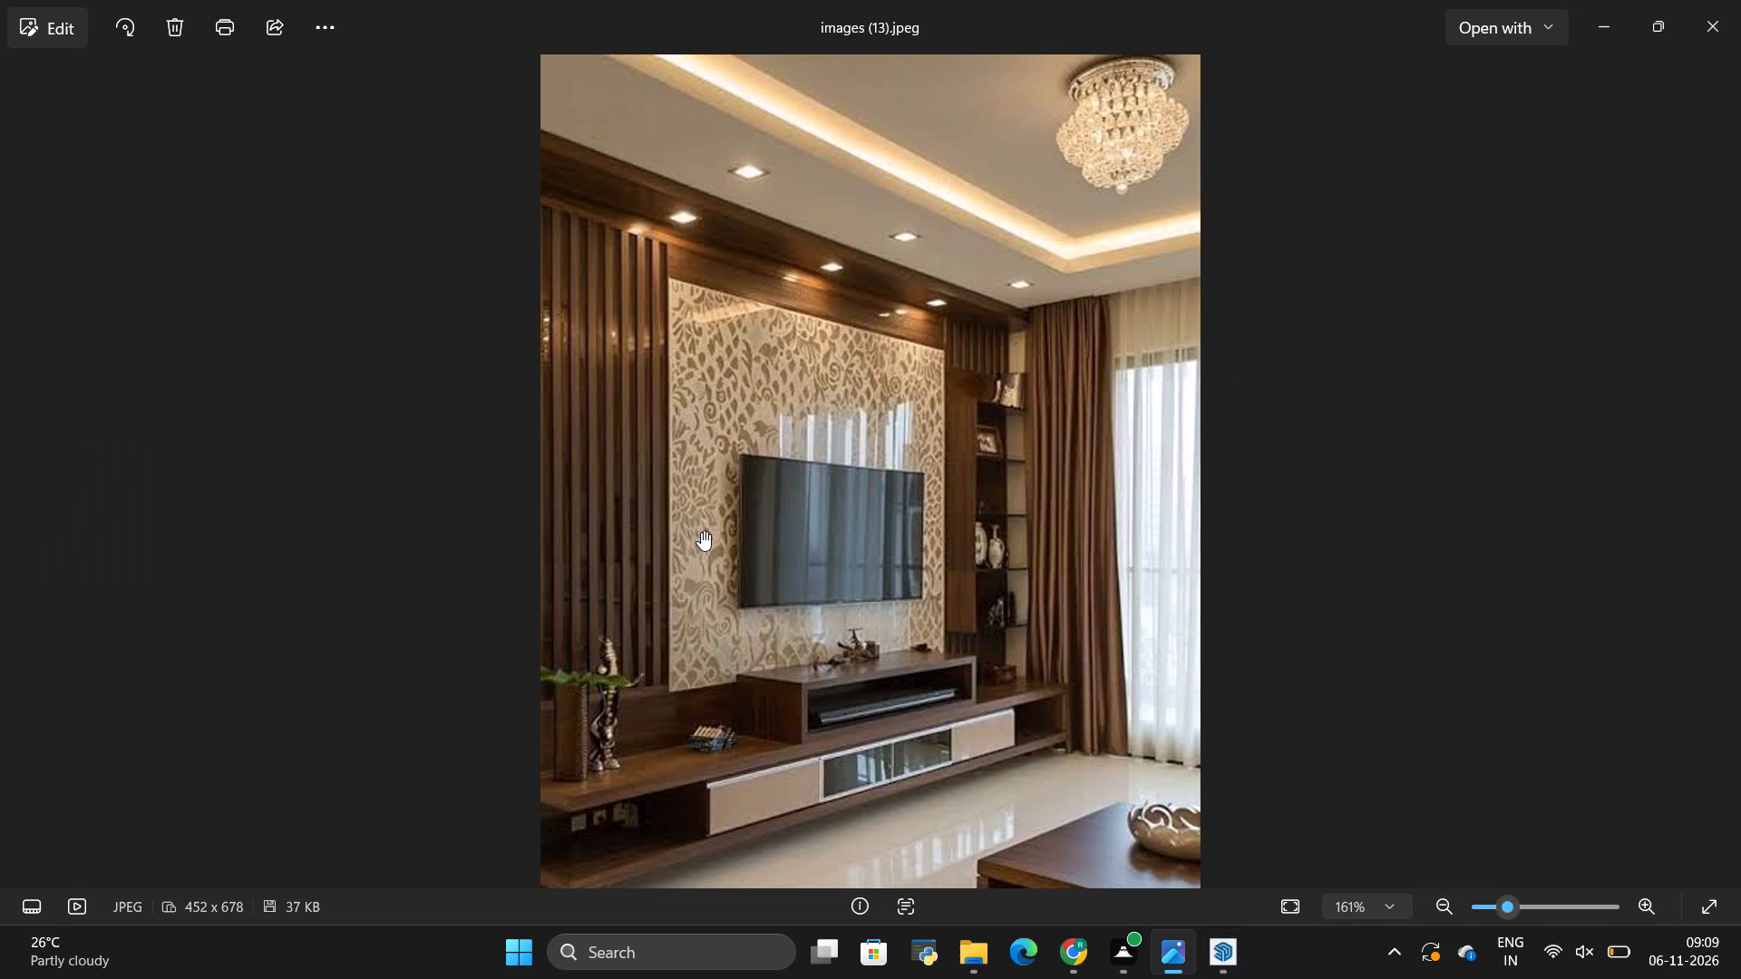
key("alt+Tab")
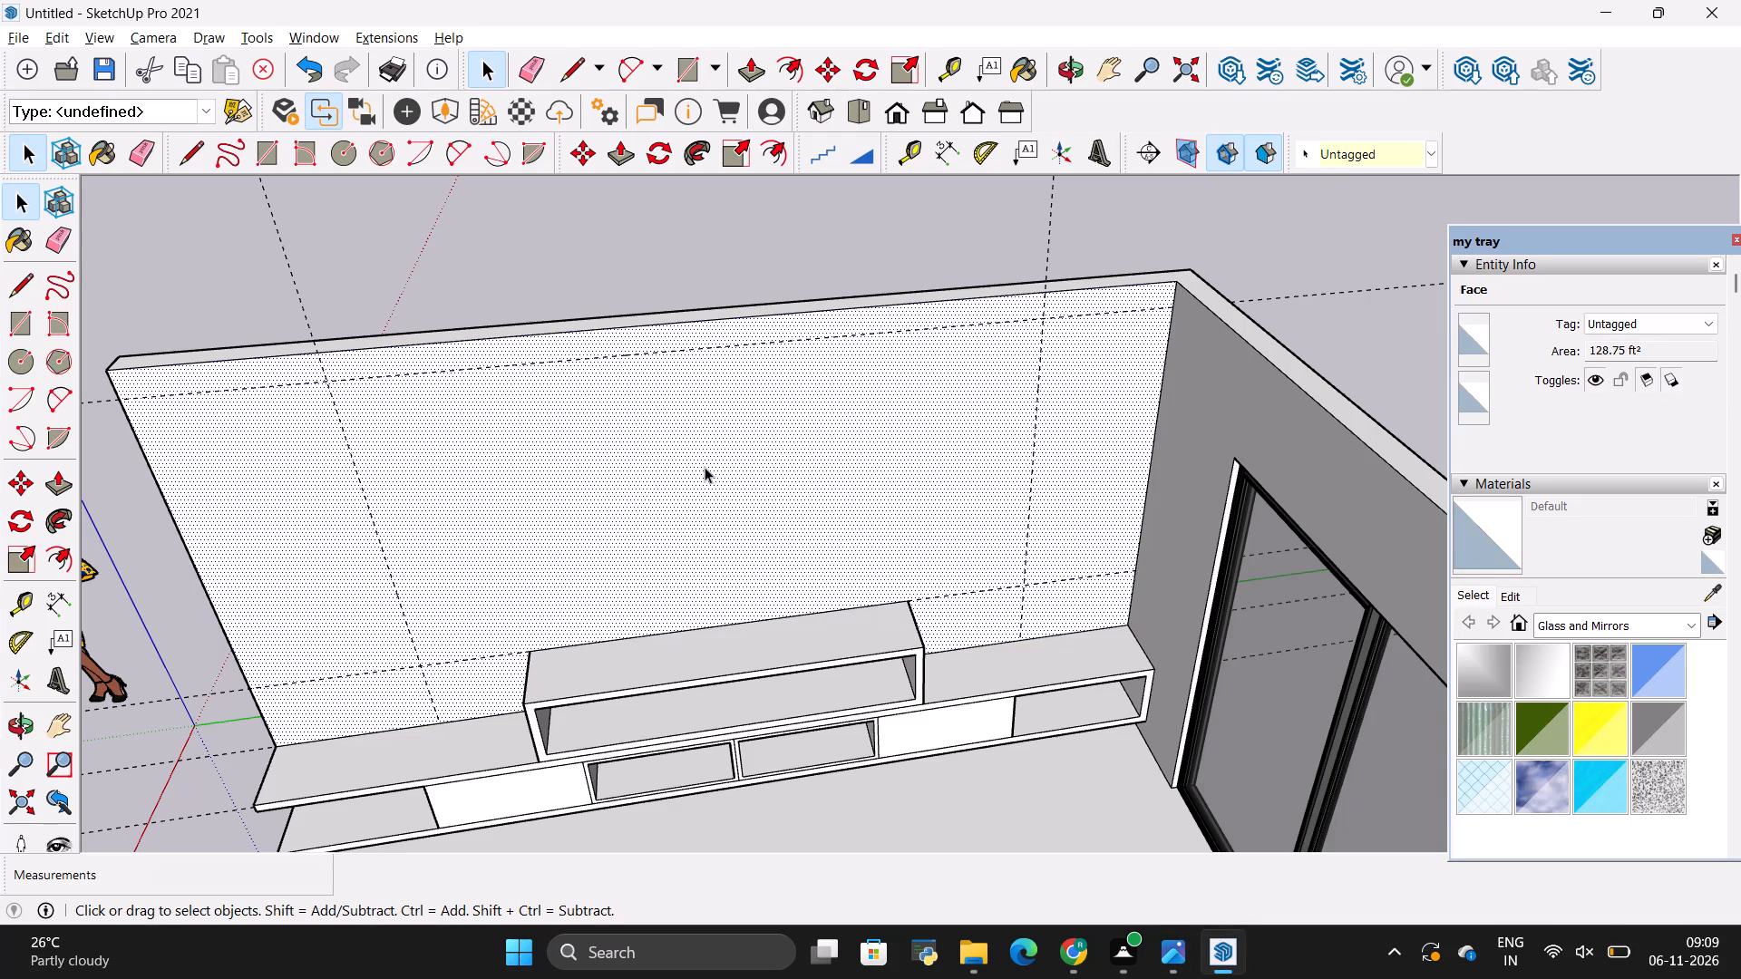
key("alt+Tab")
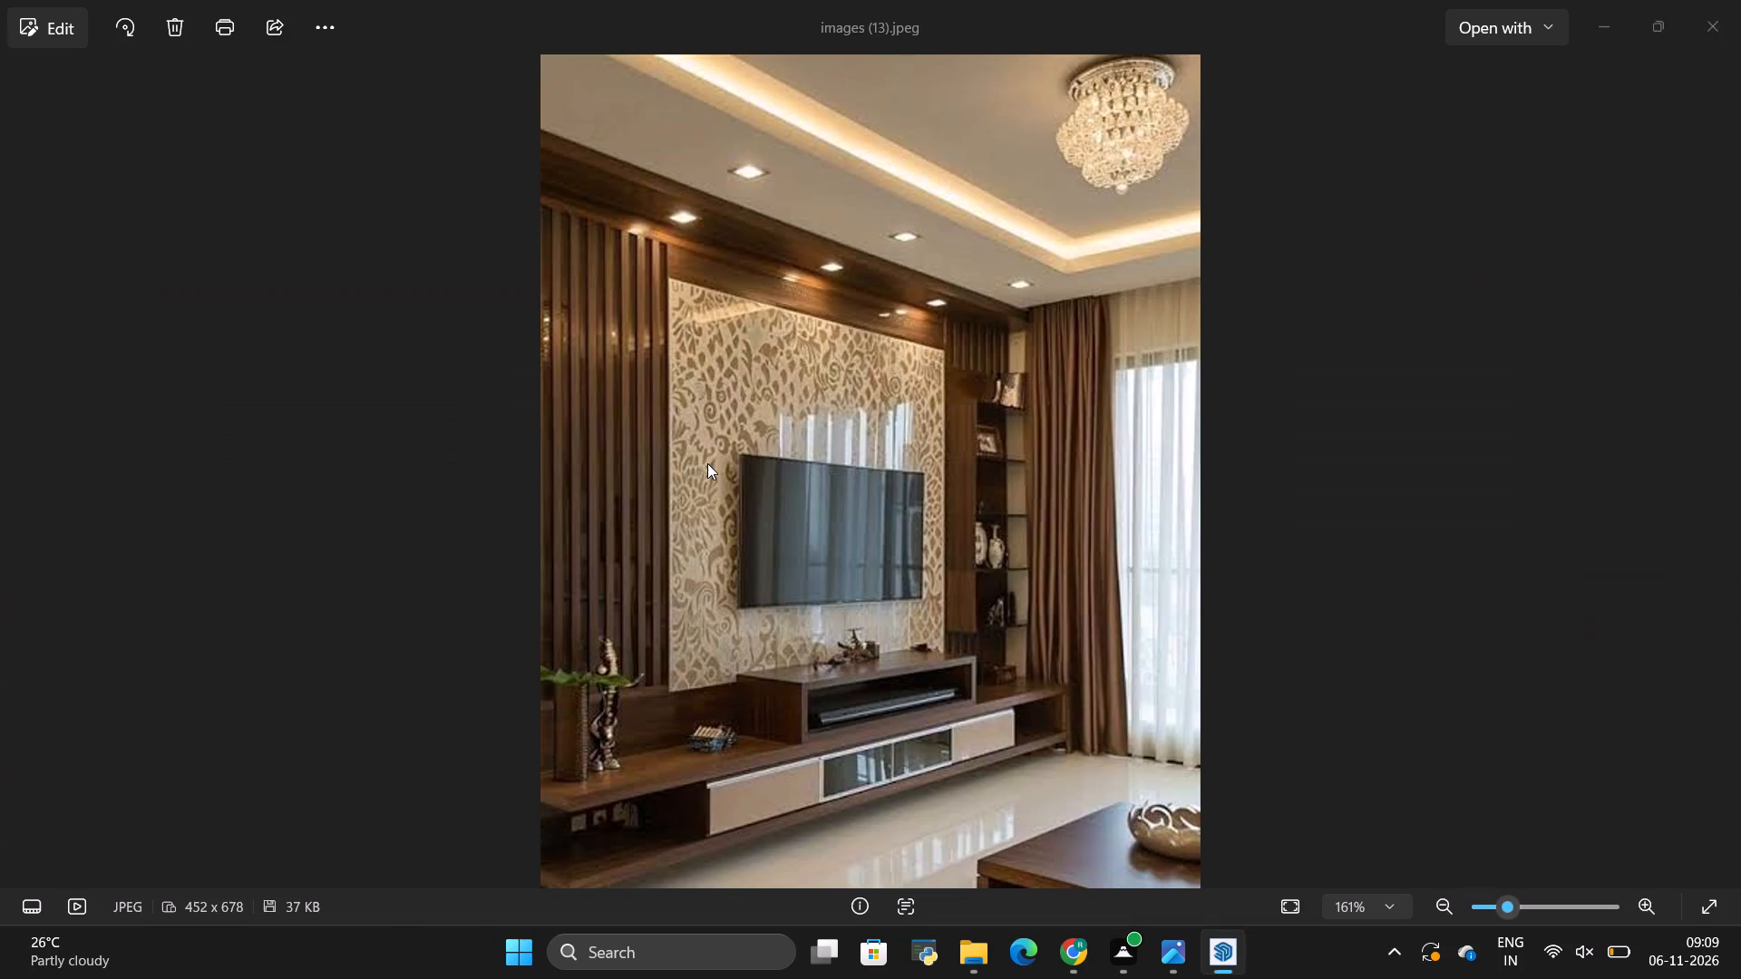
key("alt+Tab")
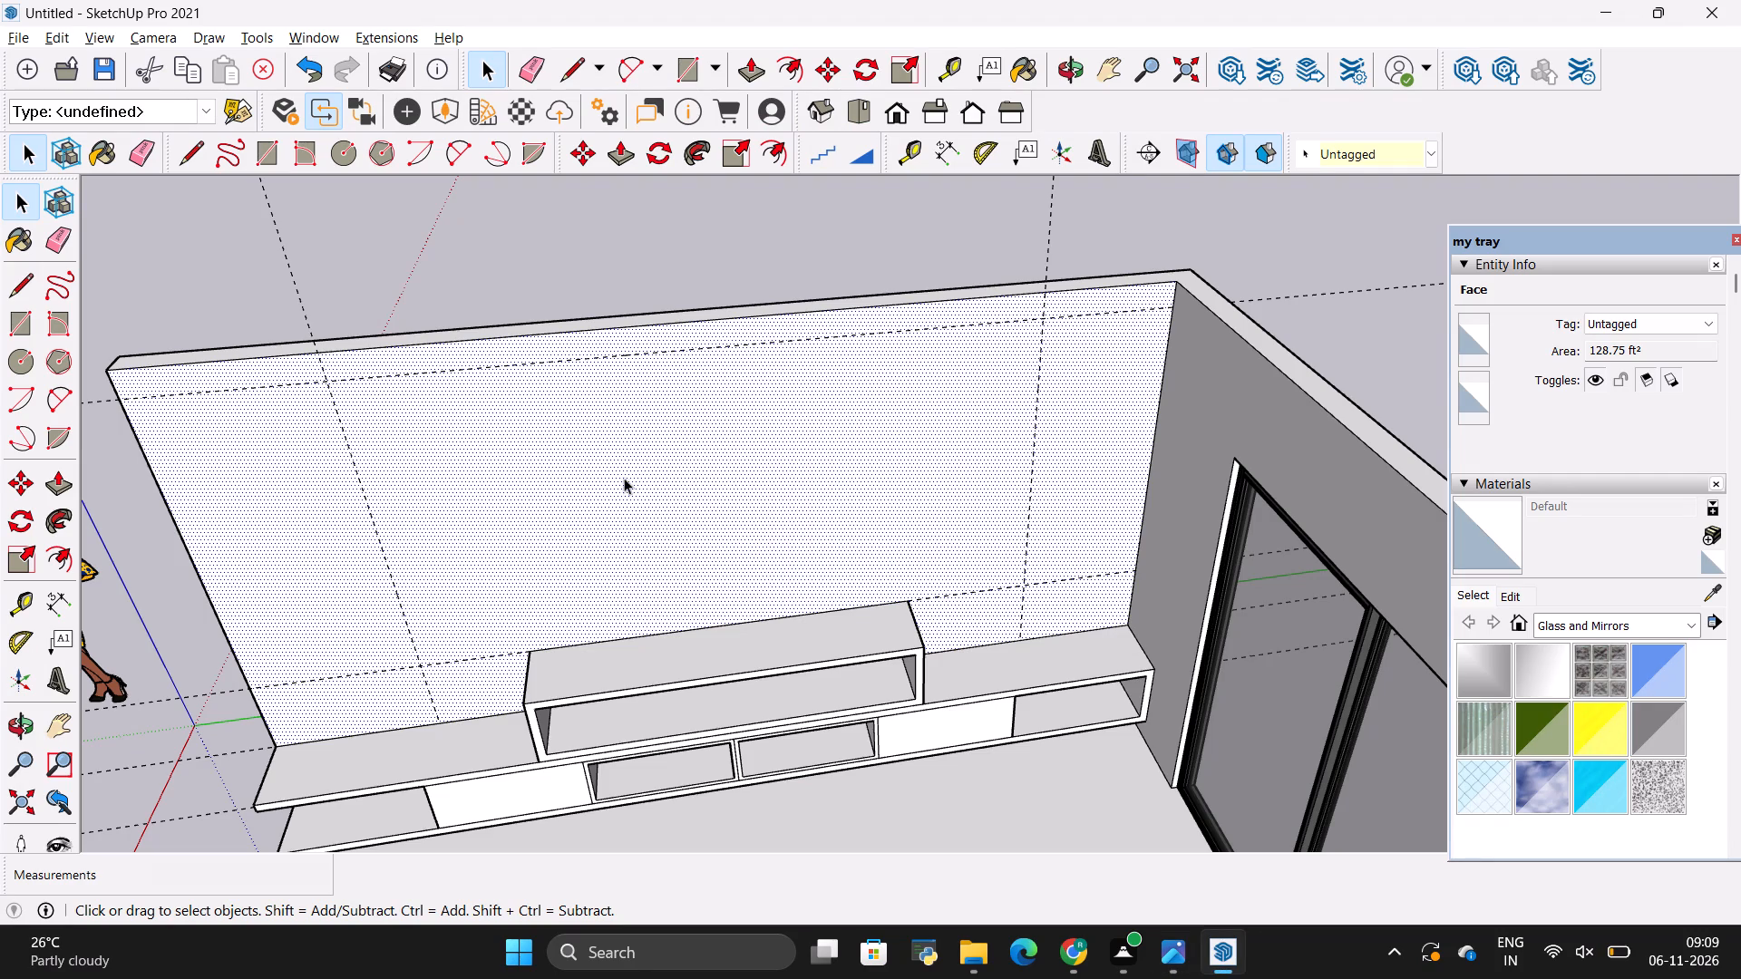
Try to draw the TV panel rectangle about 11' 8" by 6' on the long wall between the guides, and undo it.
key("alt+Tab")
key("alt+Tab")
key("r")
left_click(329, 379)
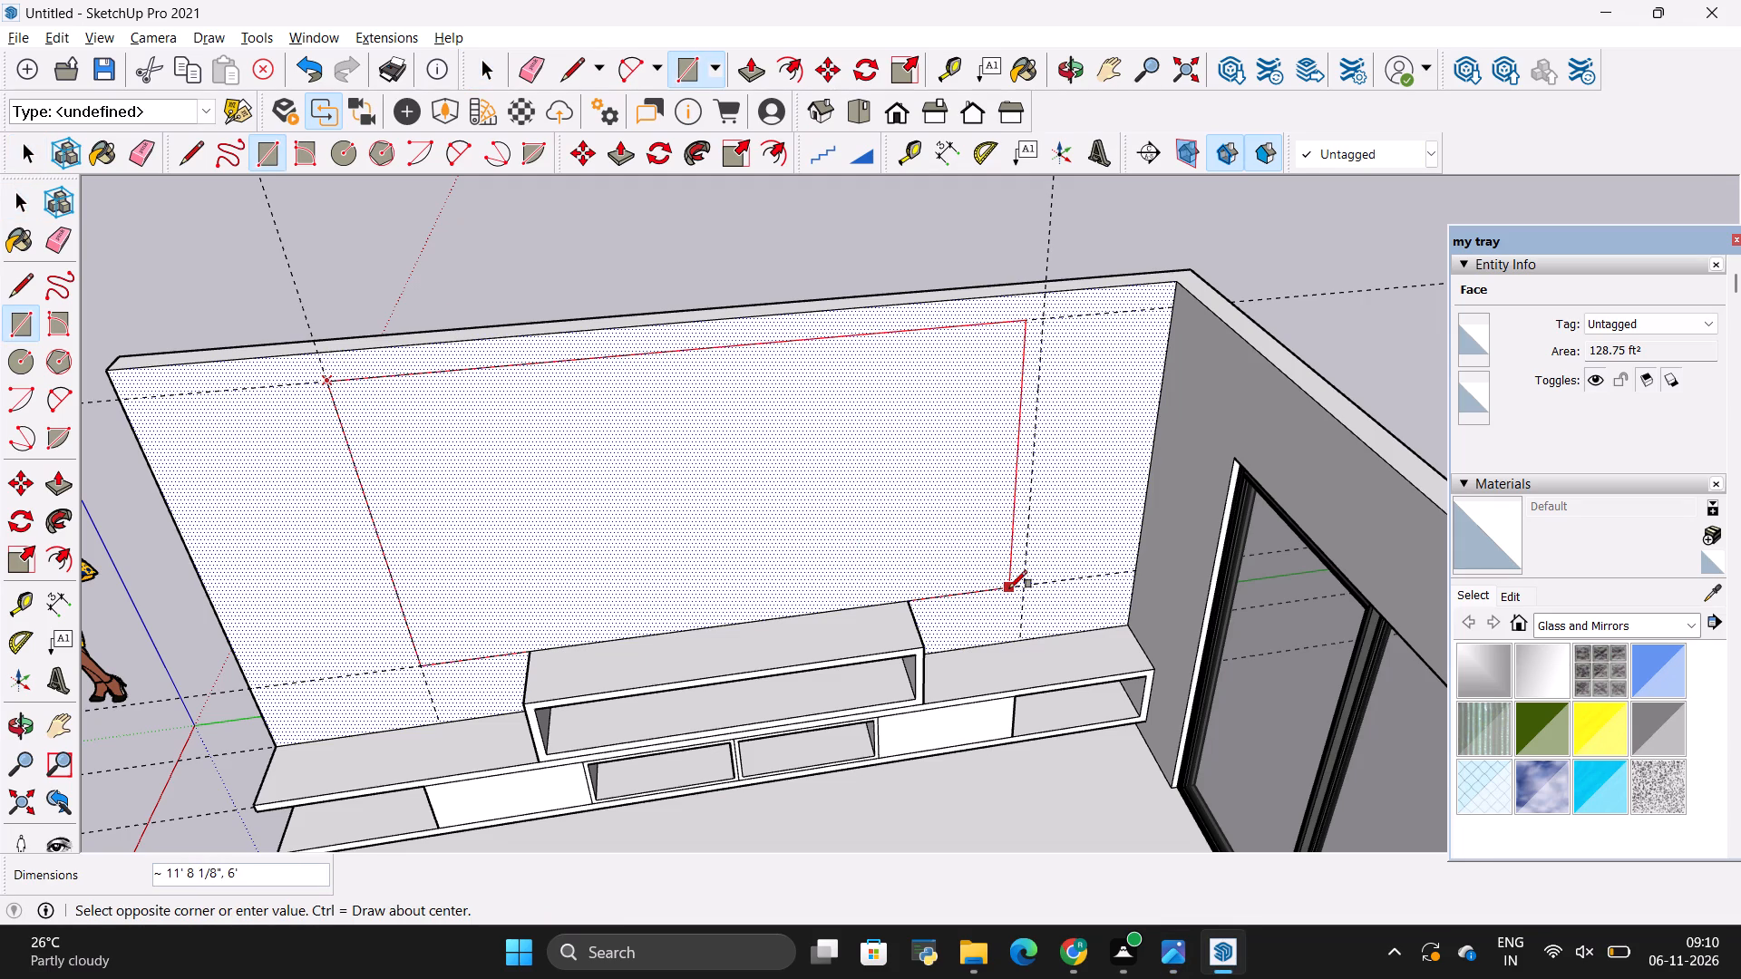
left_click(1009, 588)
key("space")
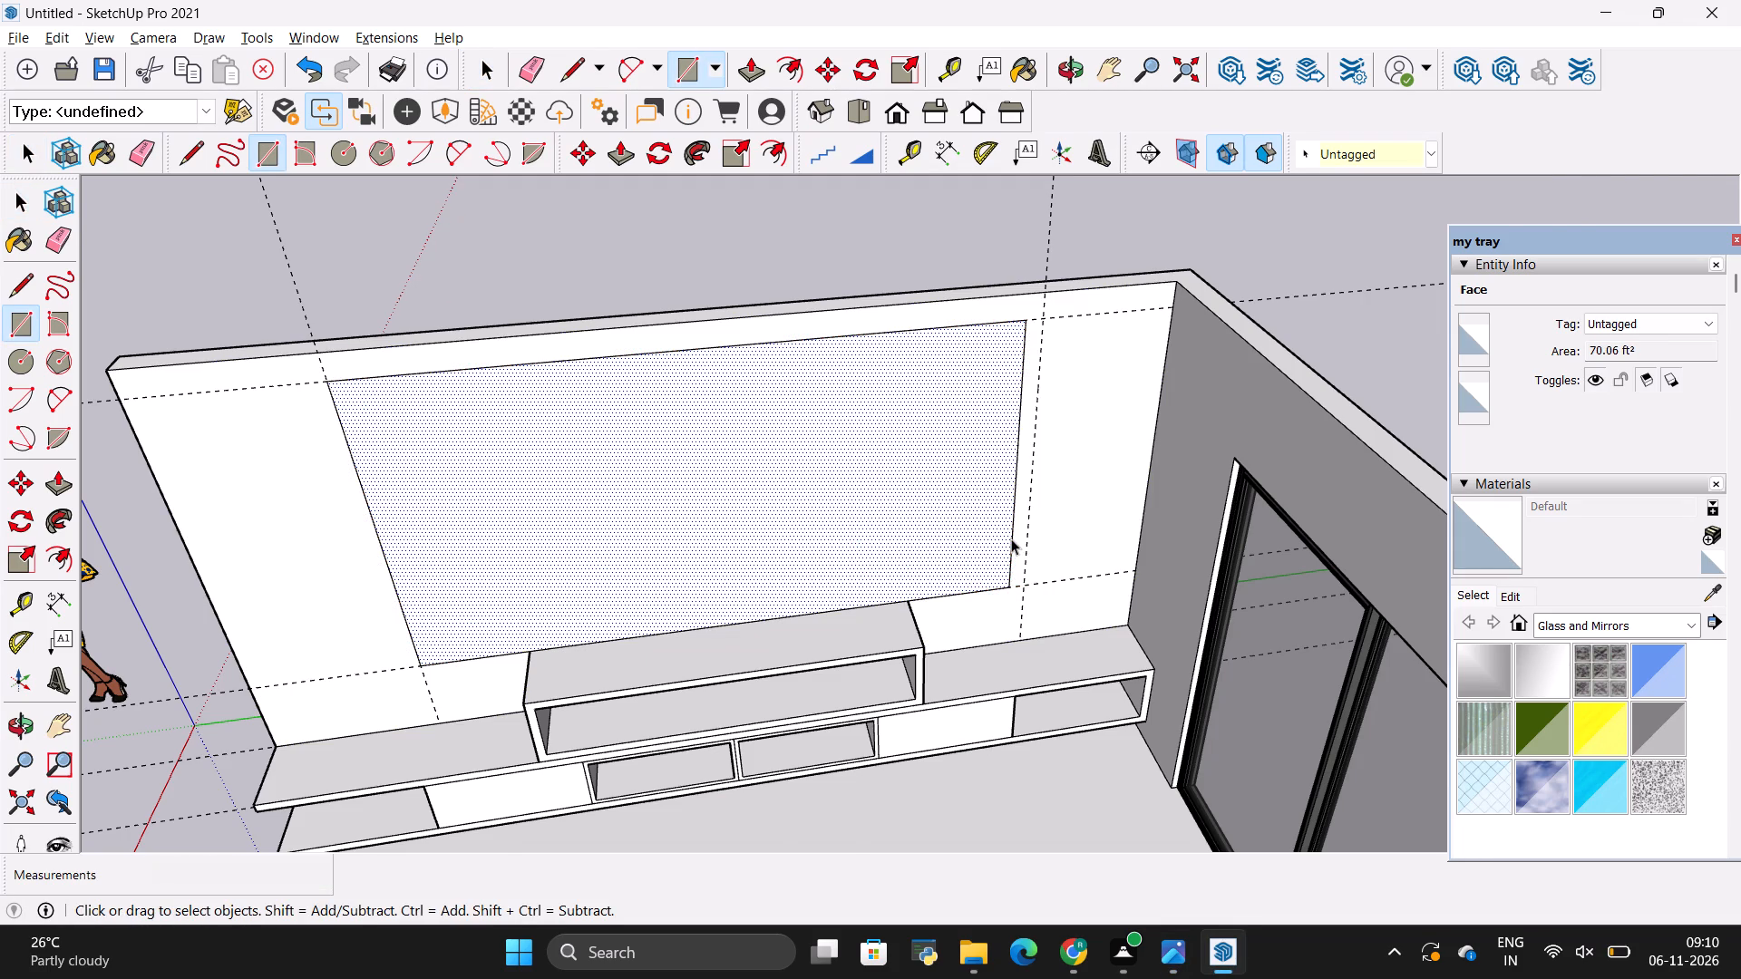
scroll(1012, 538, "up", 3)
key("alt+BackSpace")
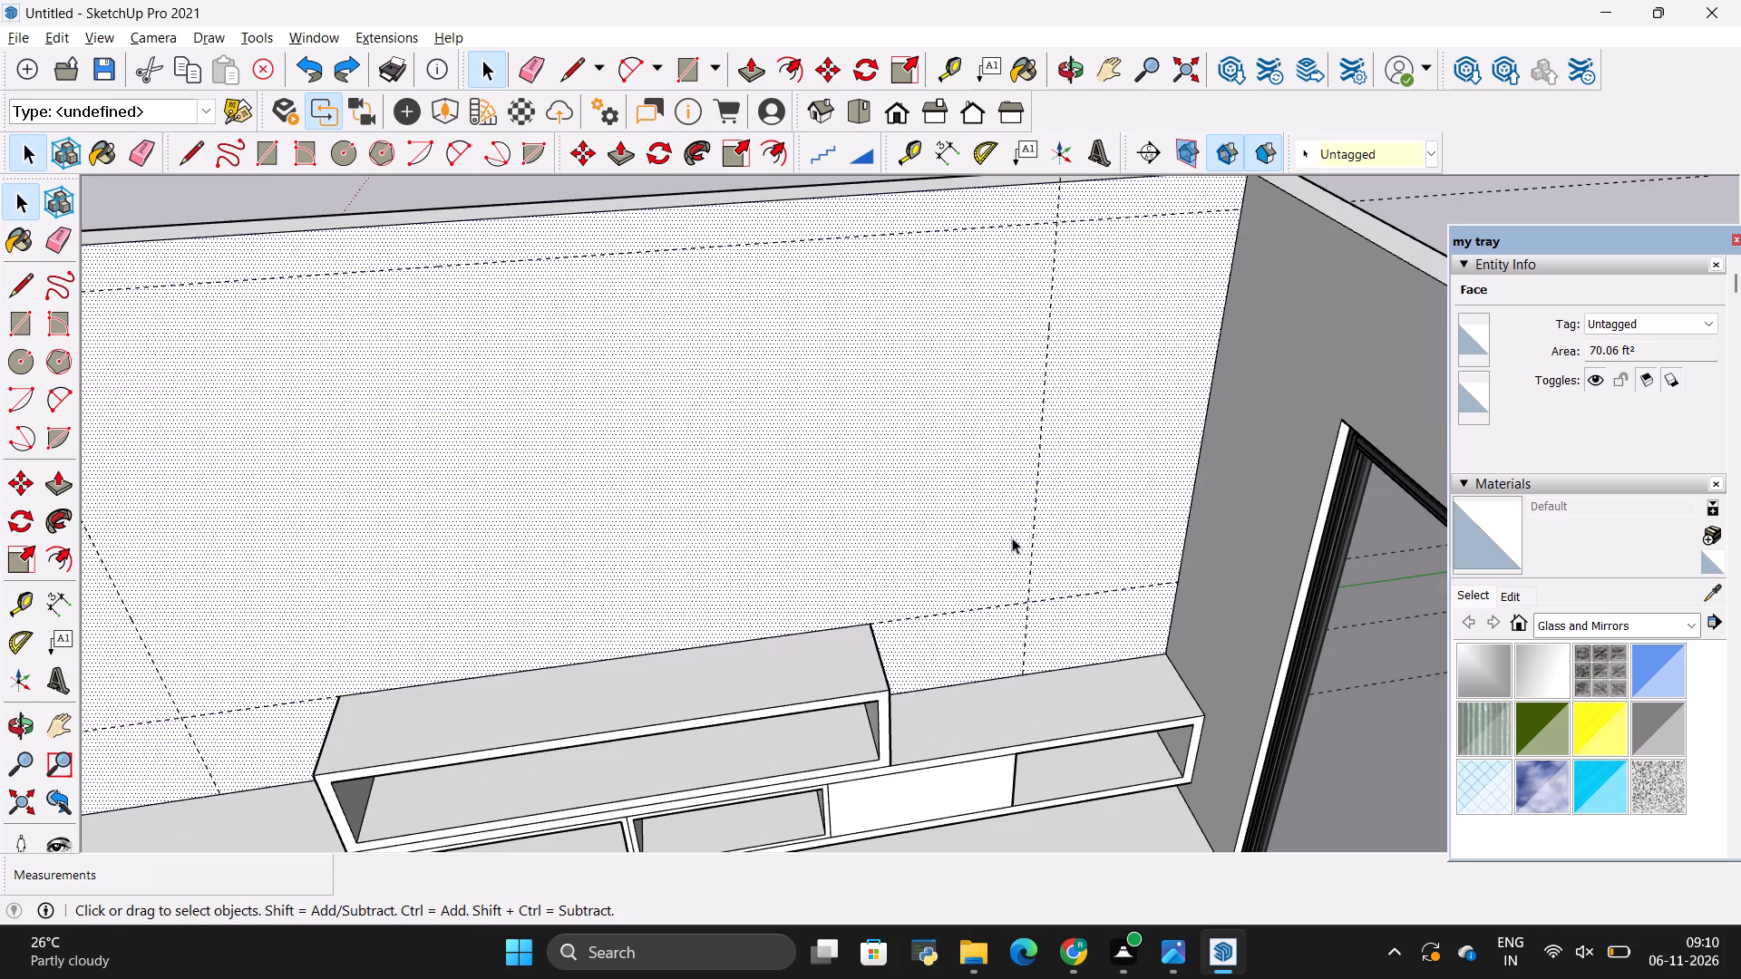
Draw the TV panel rectangle, 12' by 6', on the long wall between the opposite guide intersections.
scroll(1081, 548, "down", 4)
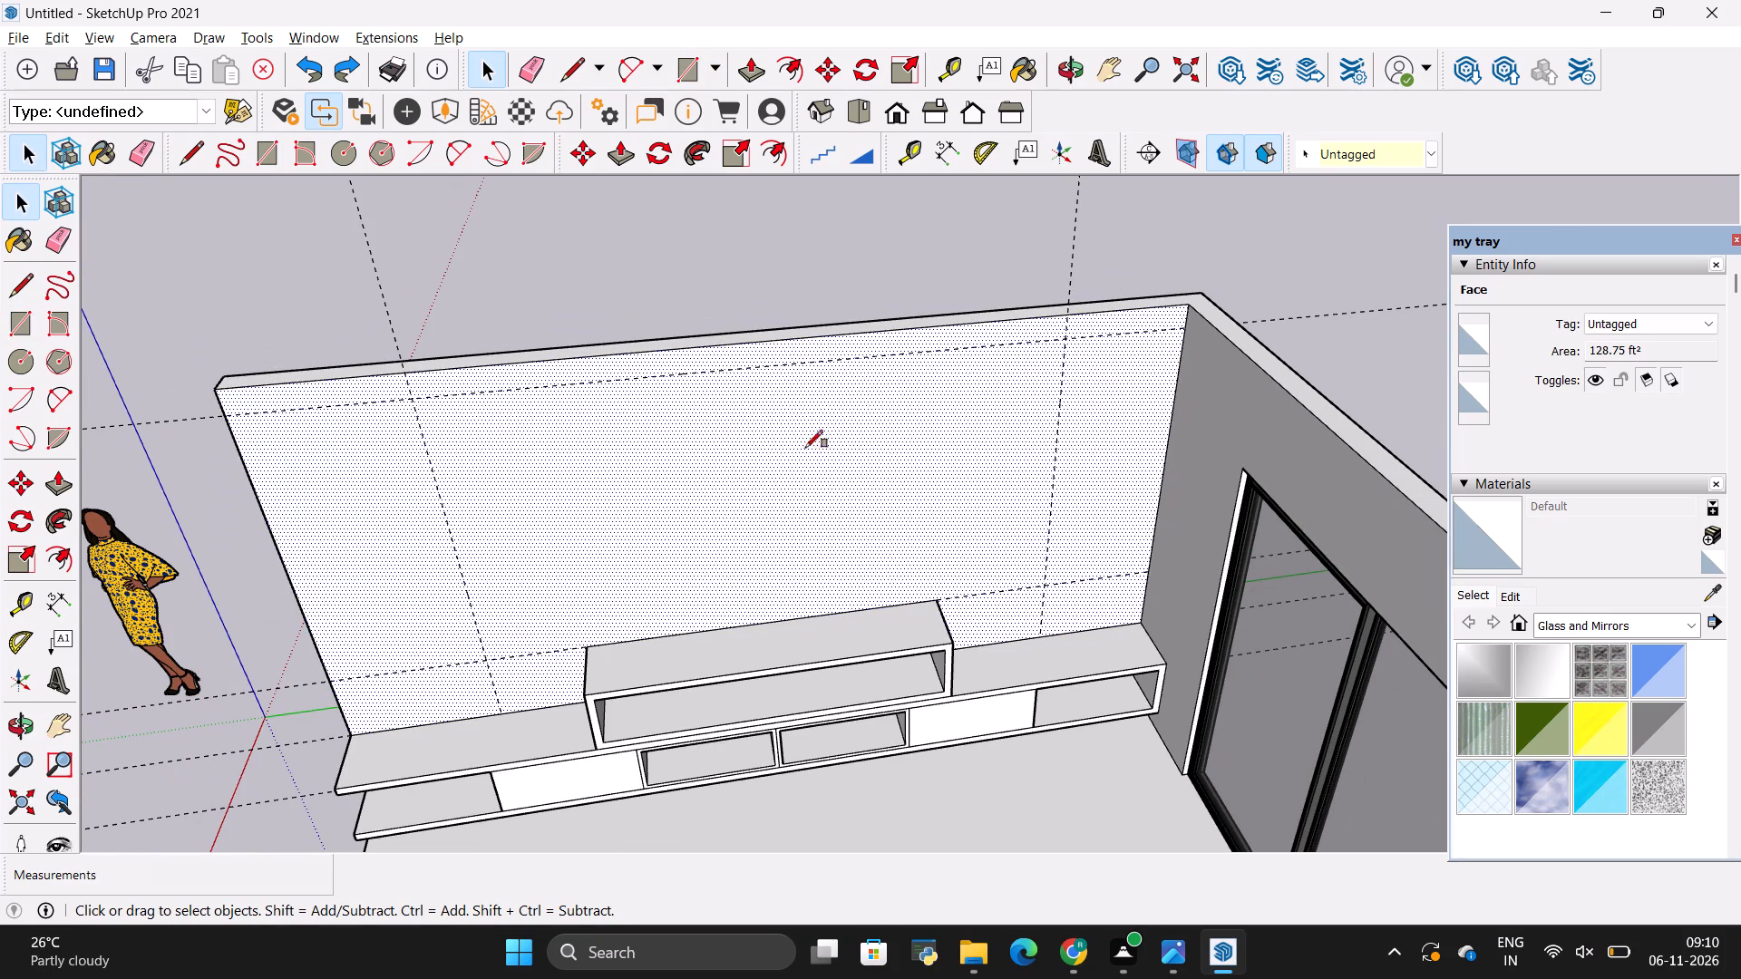
key("r")
left_click(413, 401)
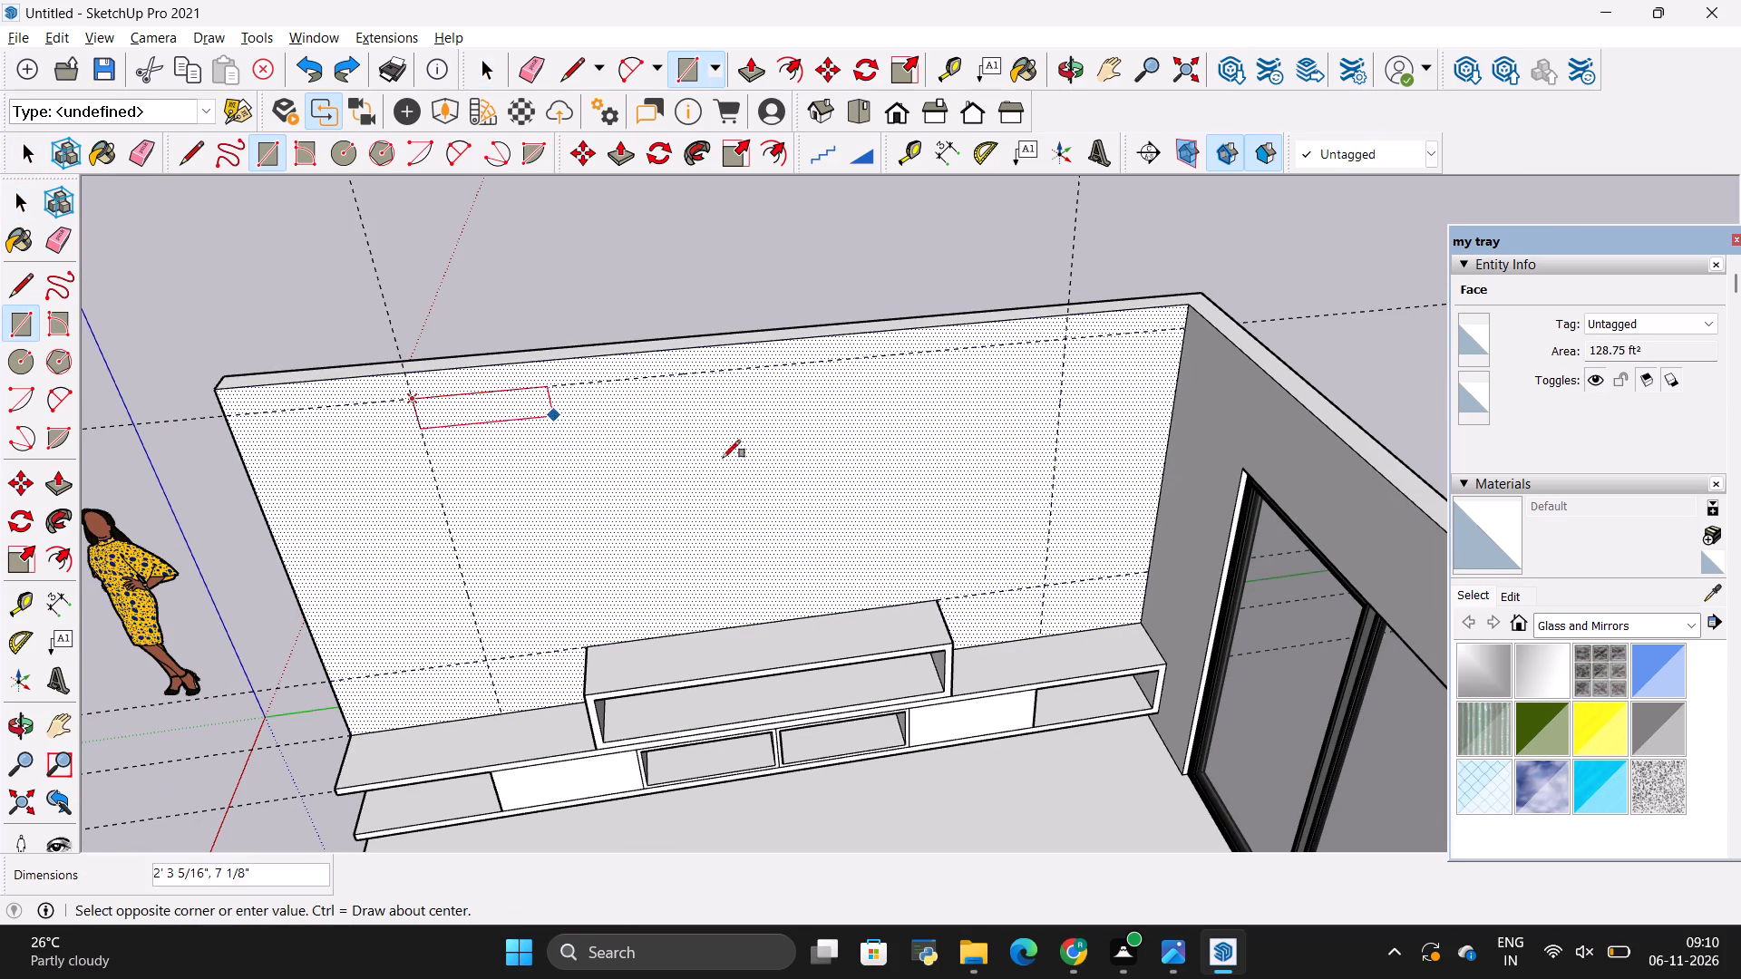
left_click(1045, 592)
key("space")
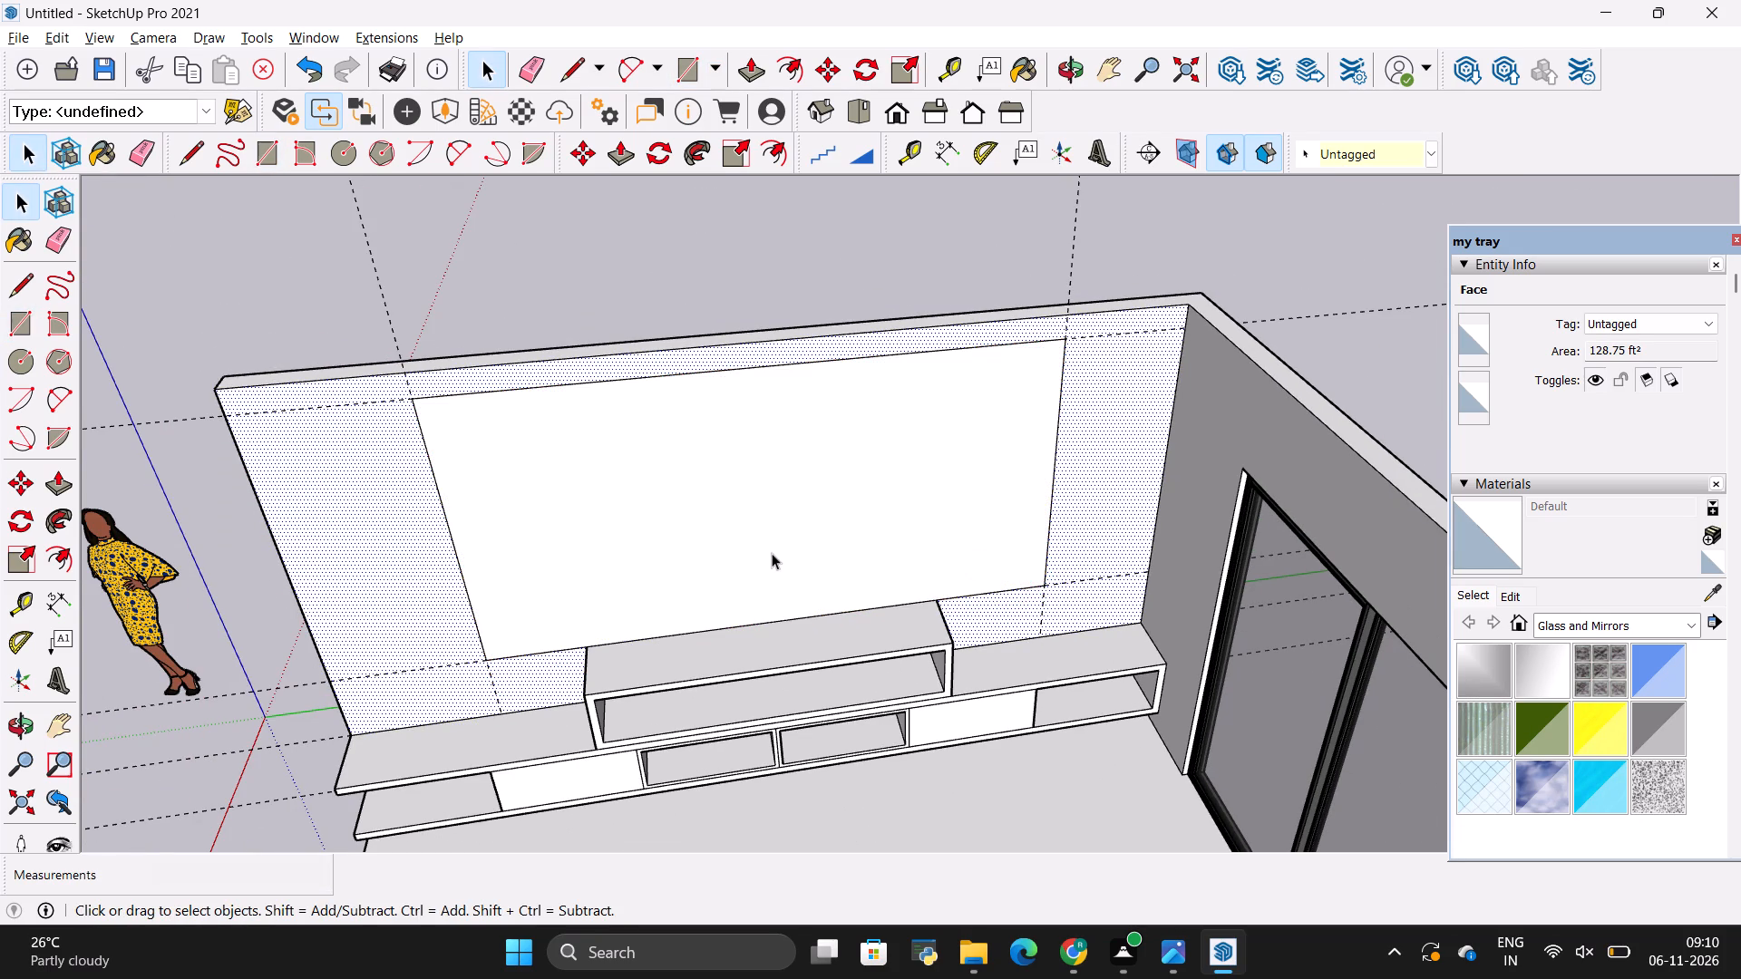
left_click(767, 553)
scroll(600, 567, "down", 9)
scroll(657, 521, "up", 4)
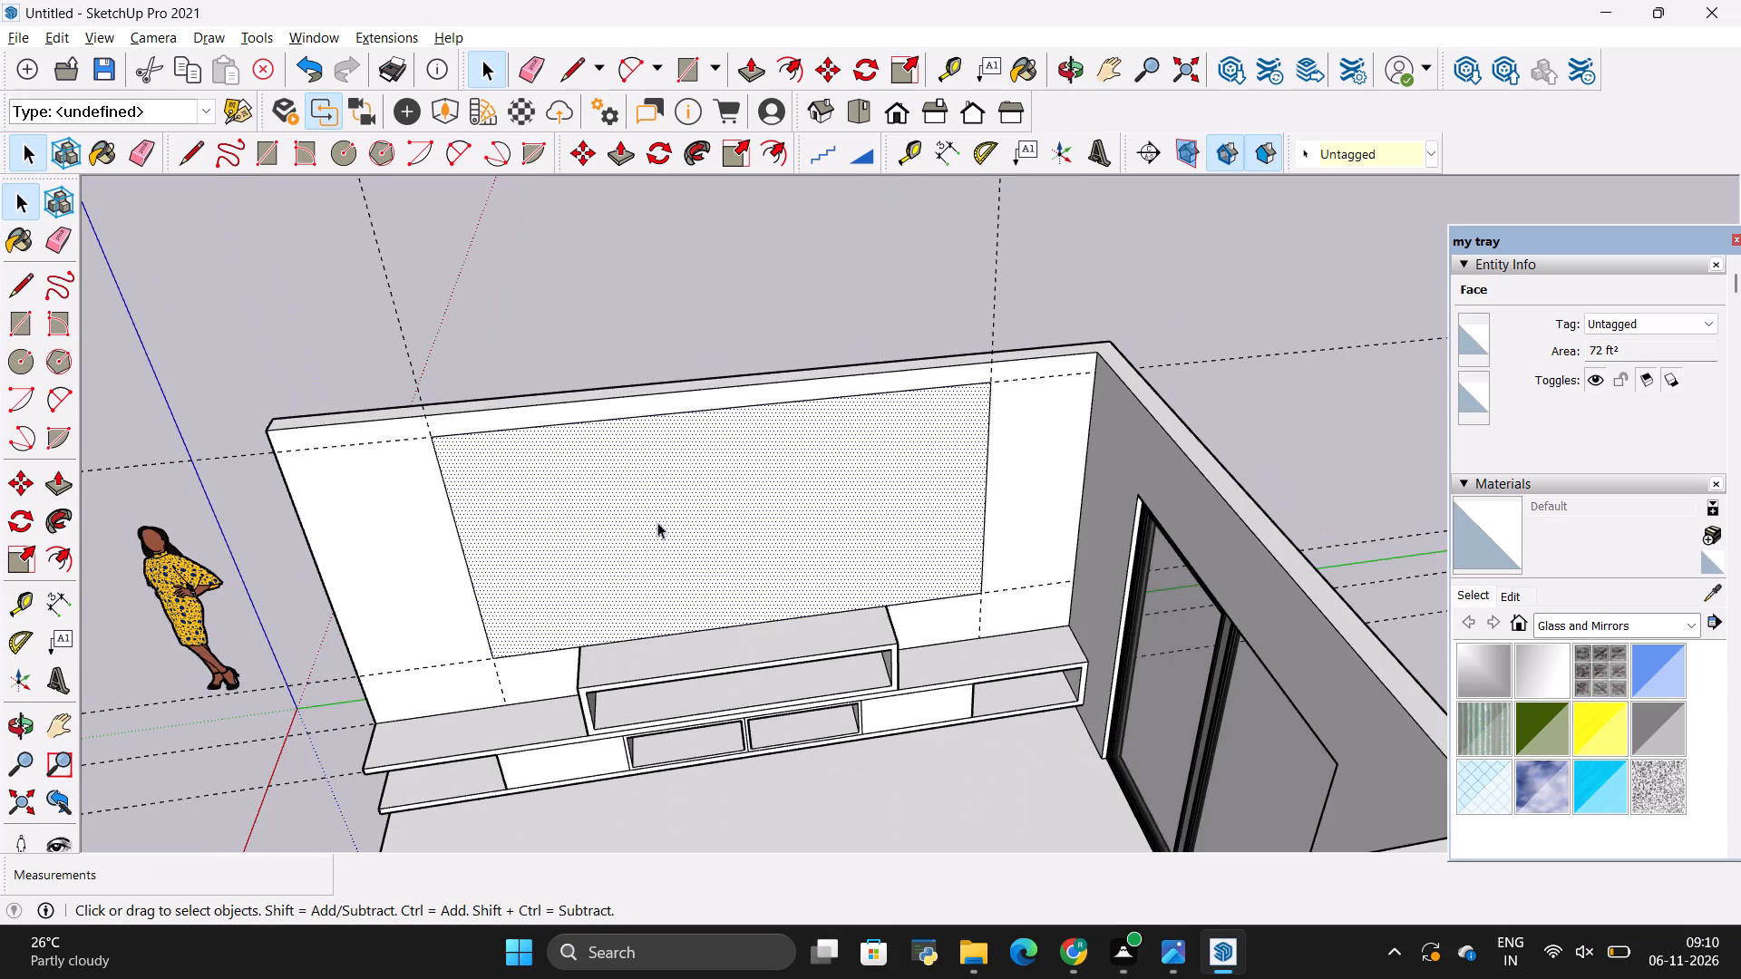
Following the reference photo, draw a 7' 6" by 2' 6" shelving rectangle between the TV panel and glass-door wall, down to the TV unit.
key("alt+Tab")
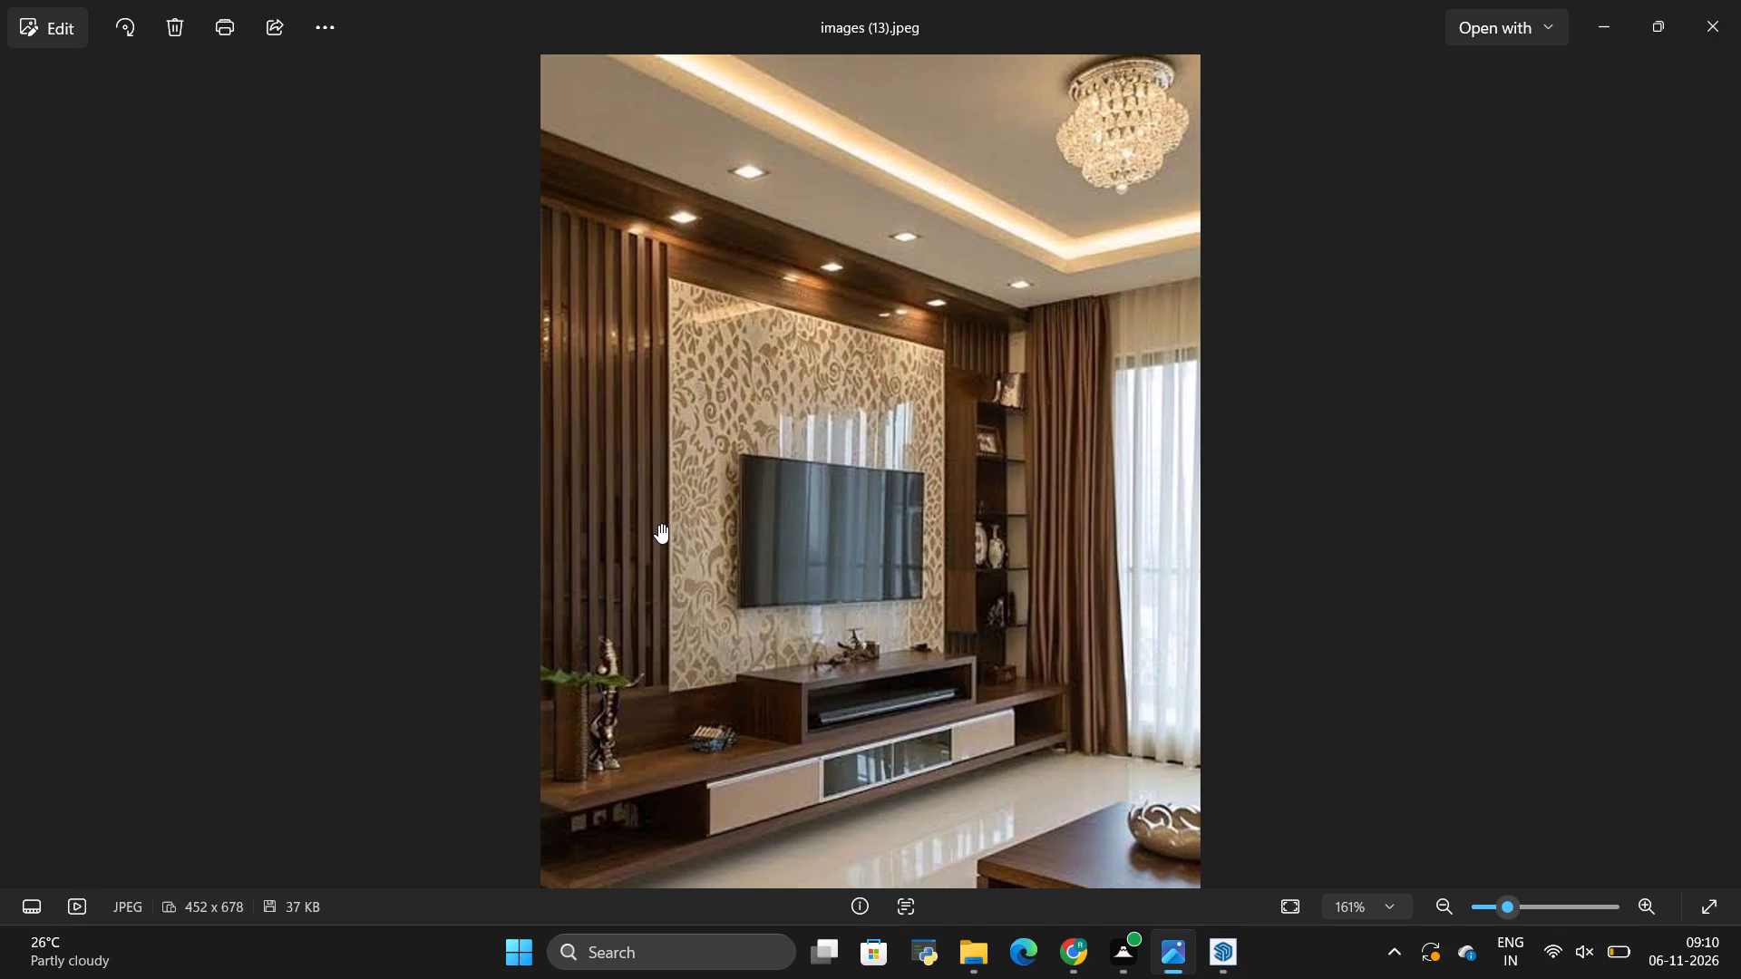
key("alt+Tab")
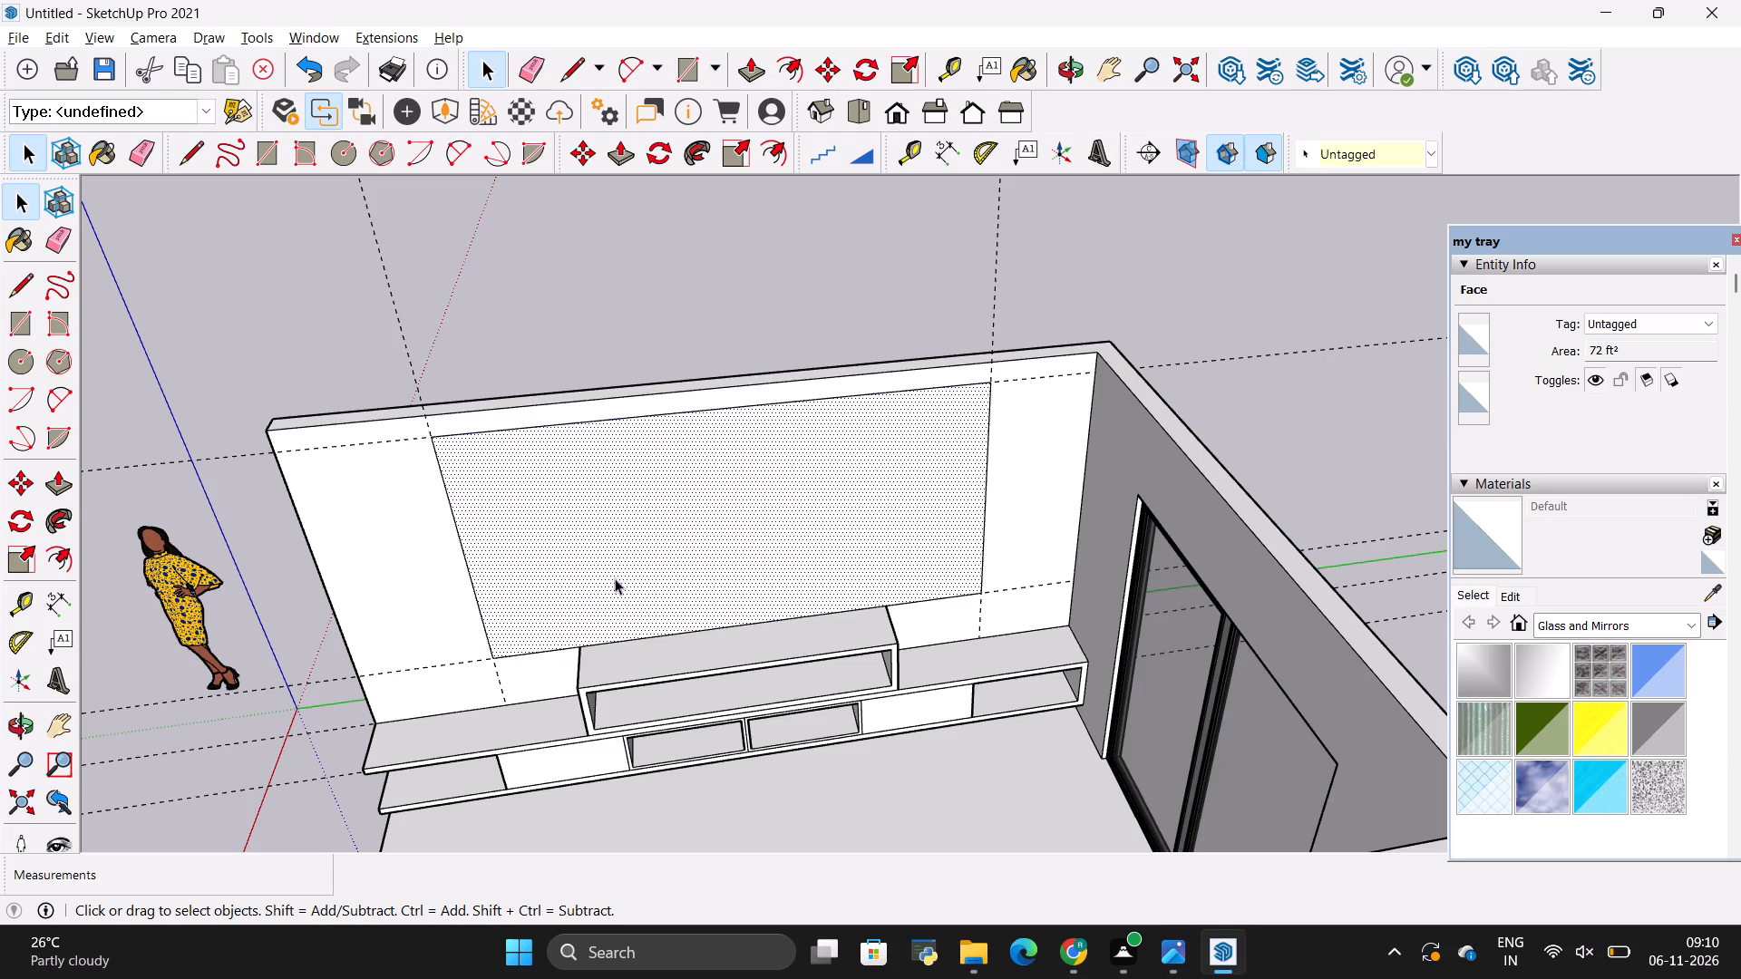
scroll(870, 517, "down", 3)
scroll(757, 509, "up", 4)
scroll(1192, 389, "up", 3)
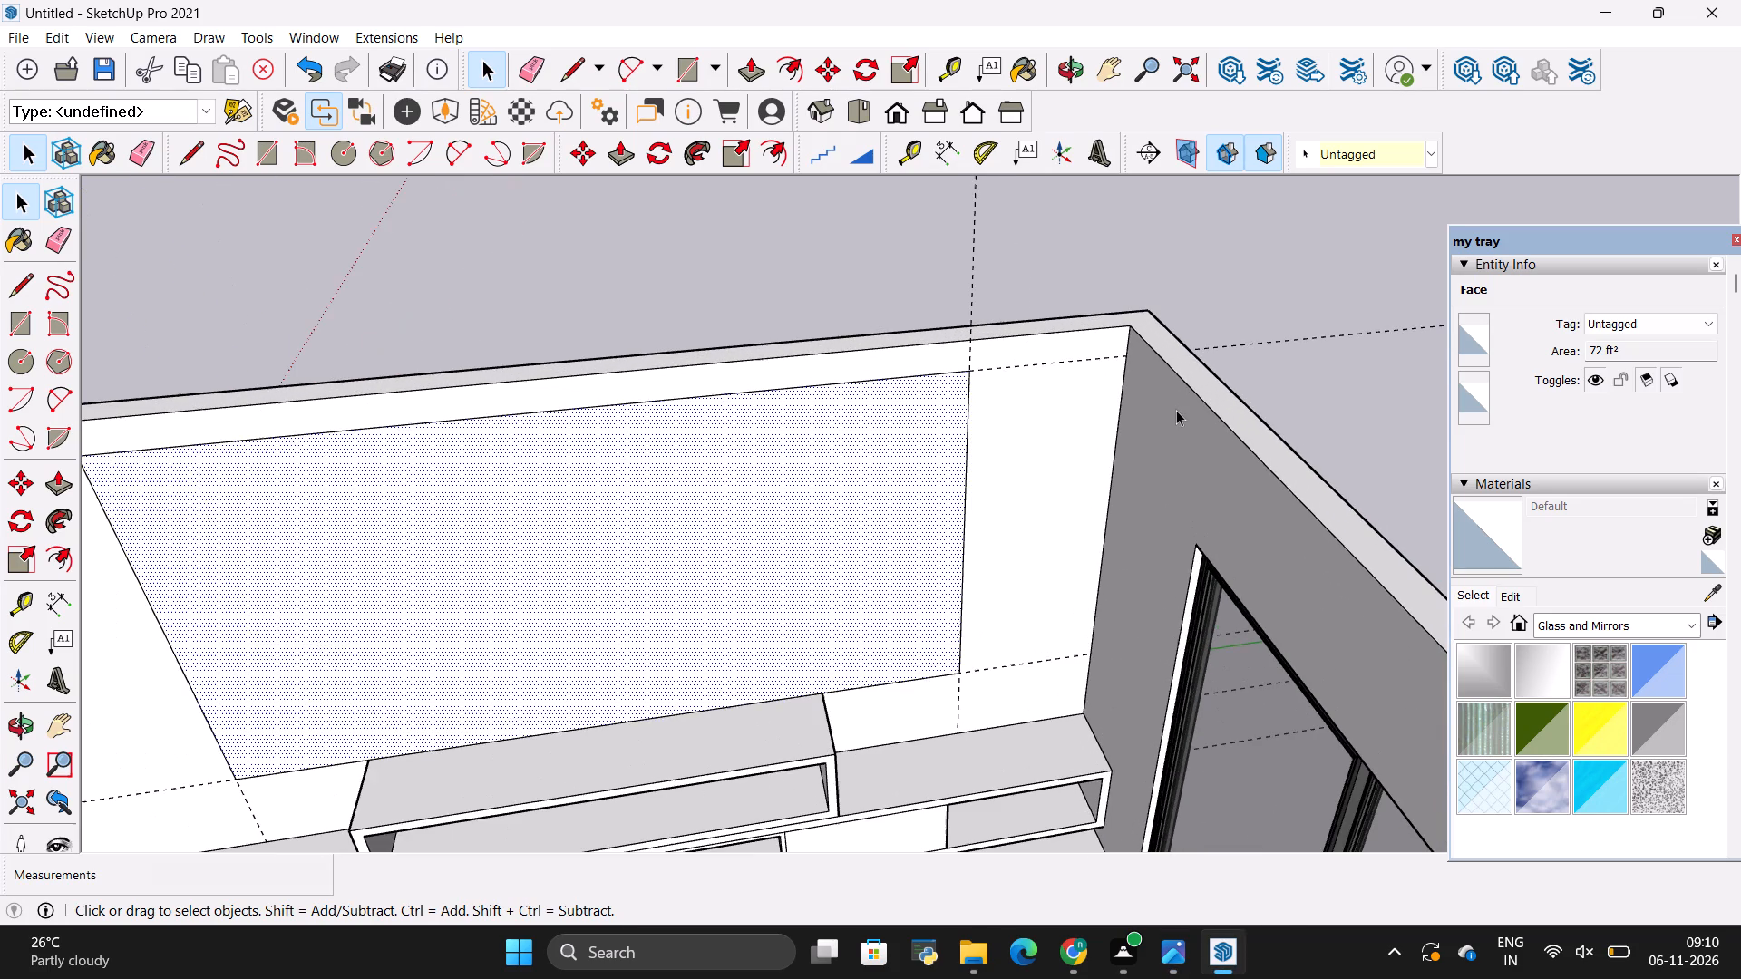
key("alt+Tab")
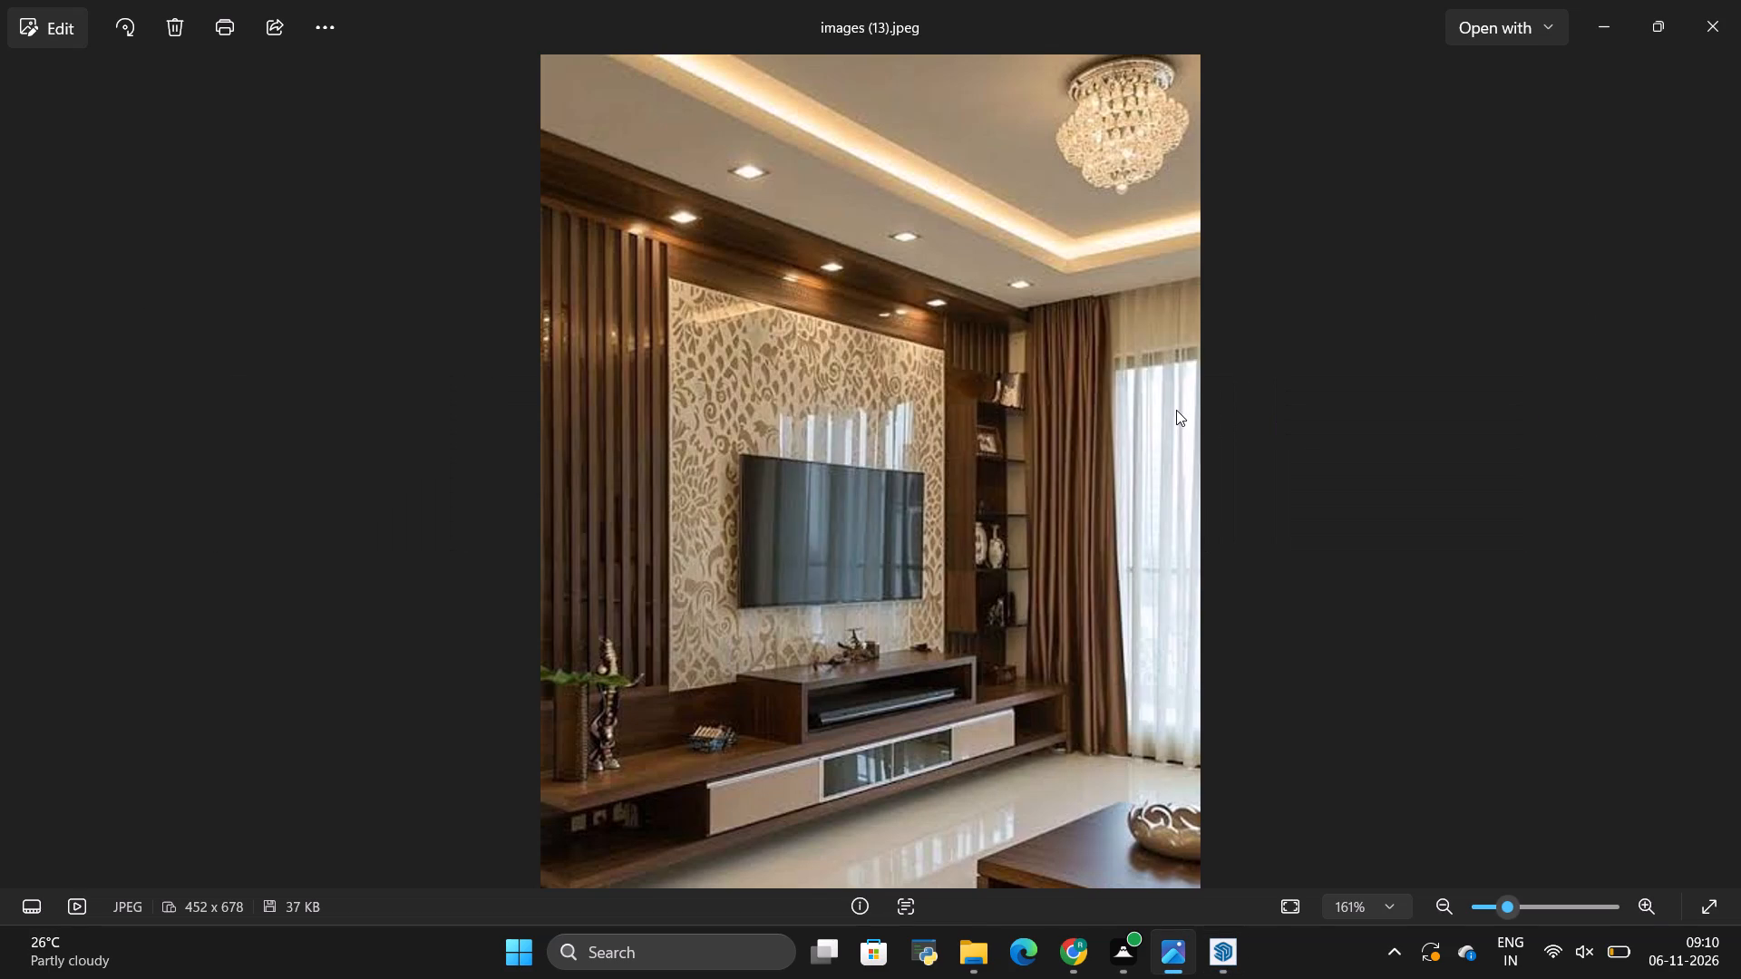
key("alt+Tab")
key("r")
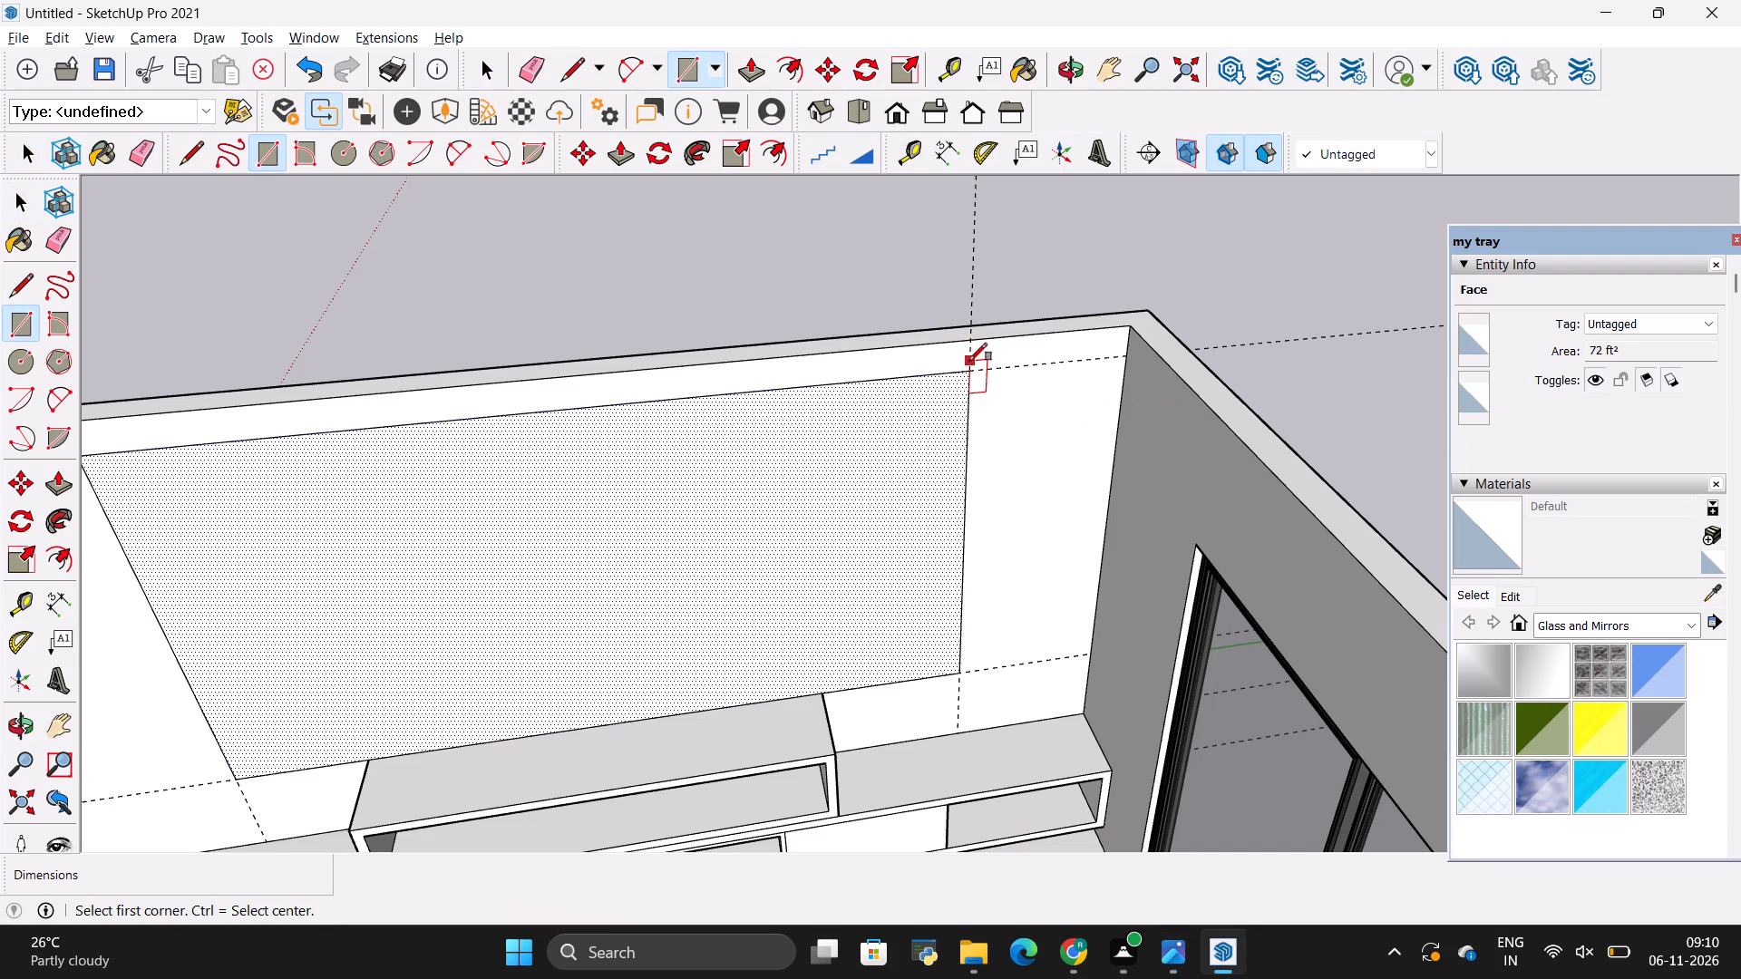
left_click(970, 369)
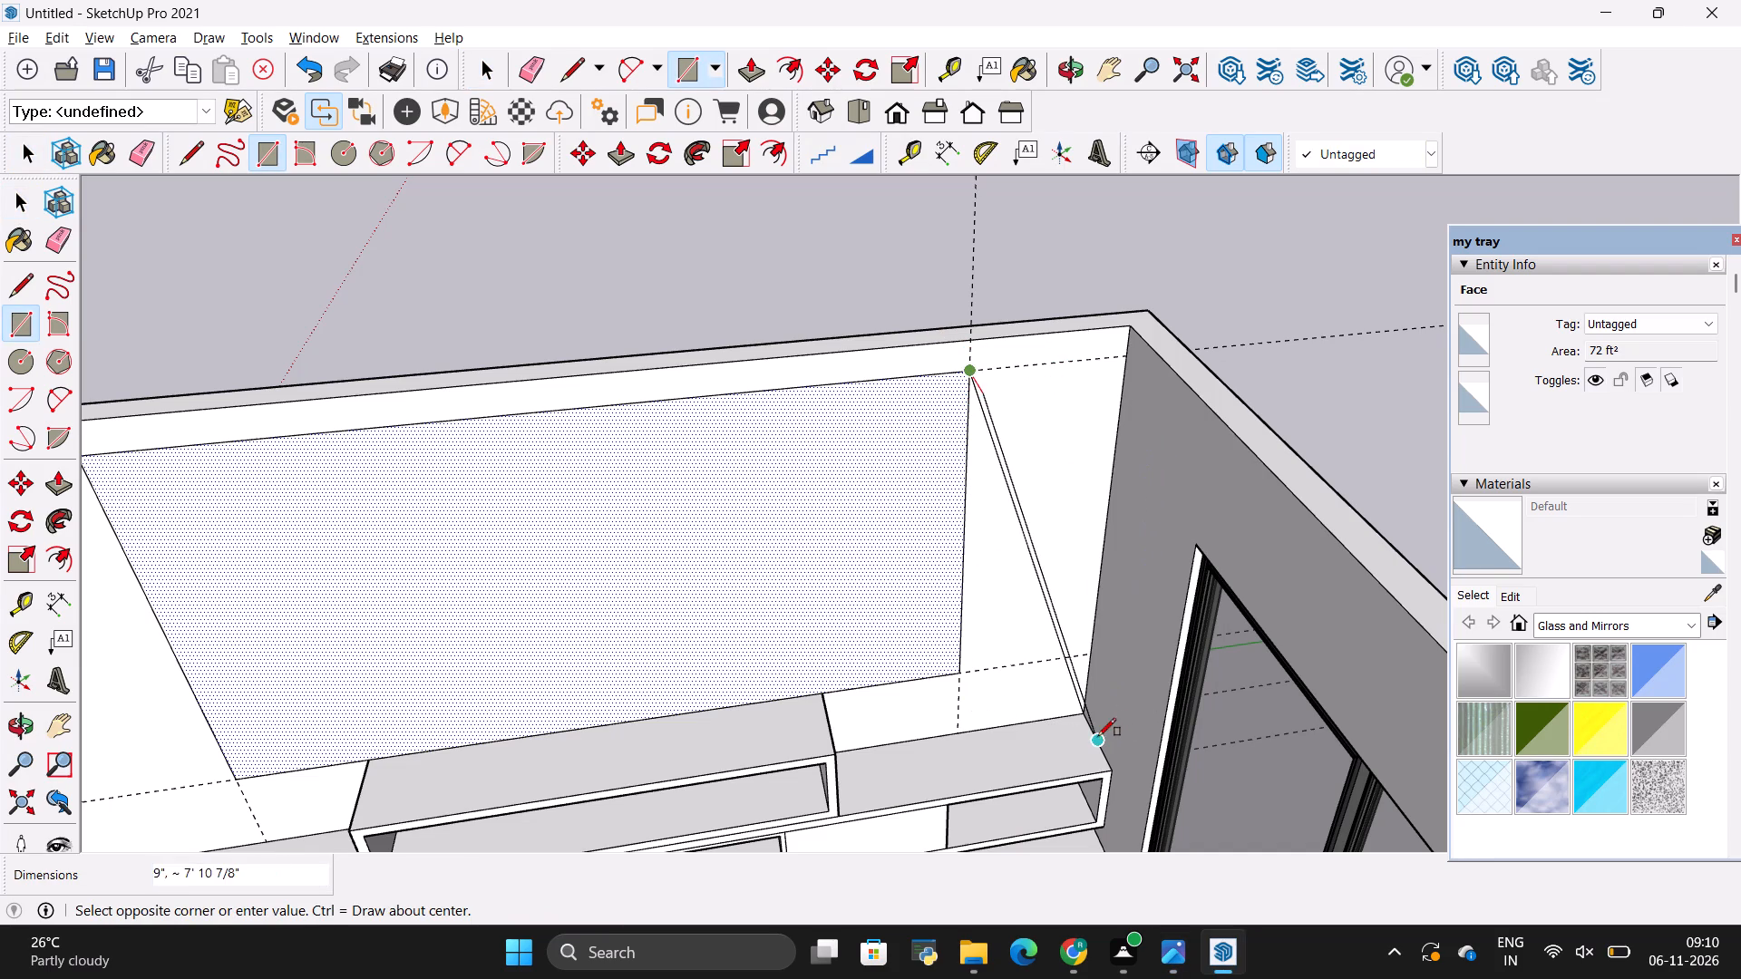
left_click(1086, 719)
key("alt+Tab")
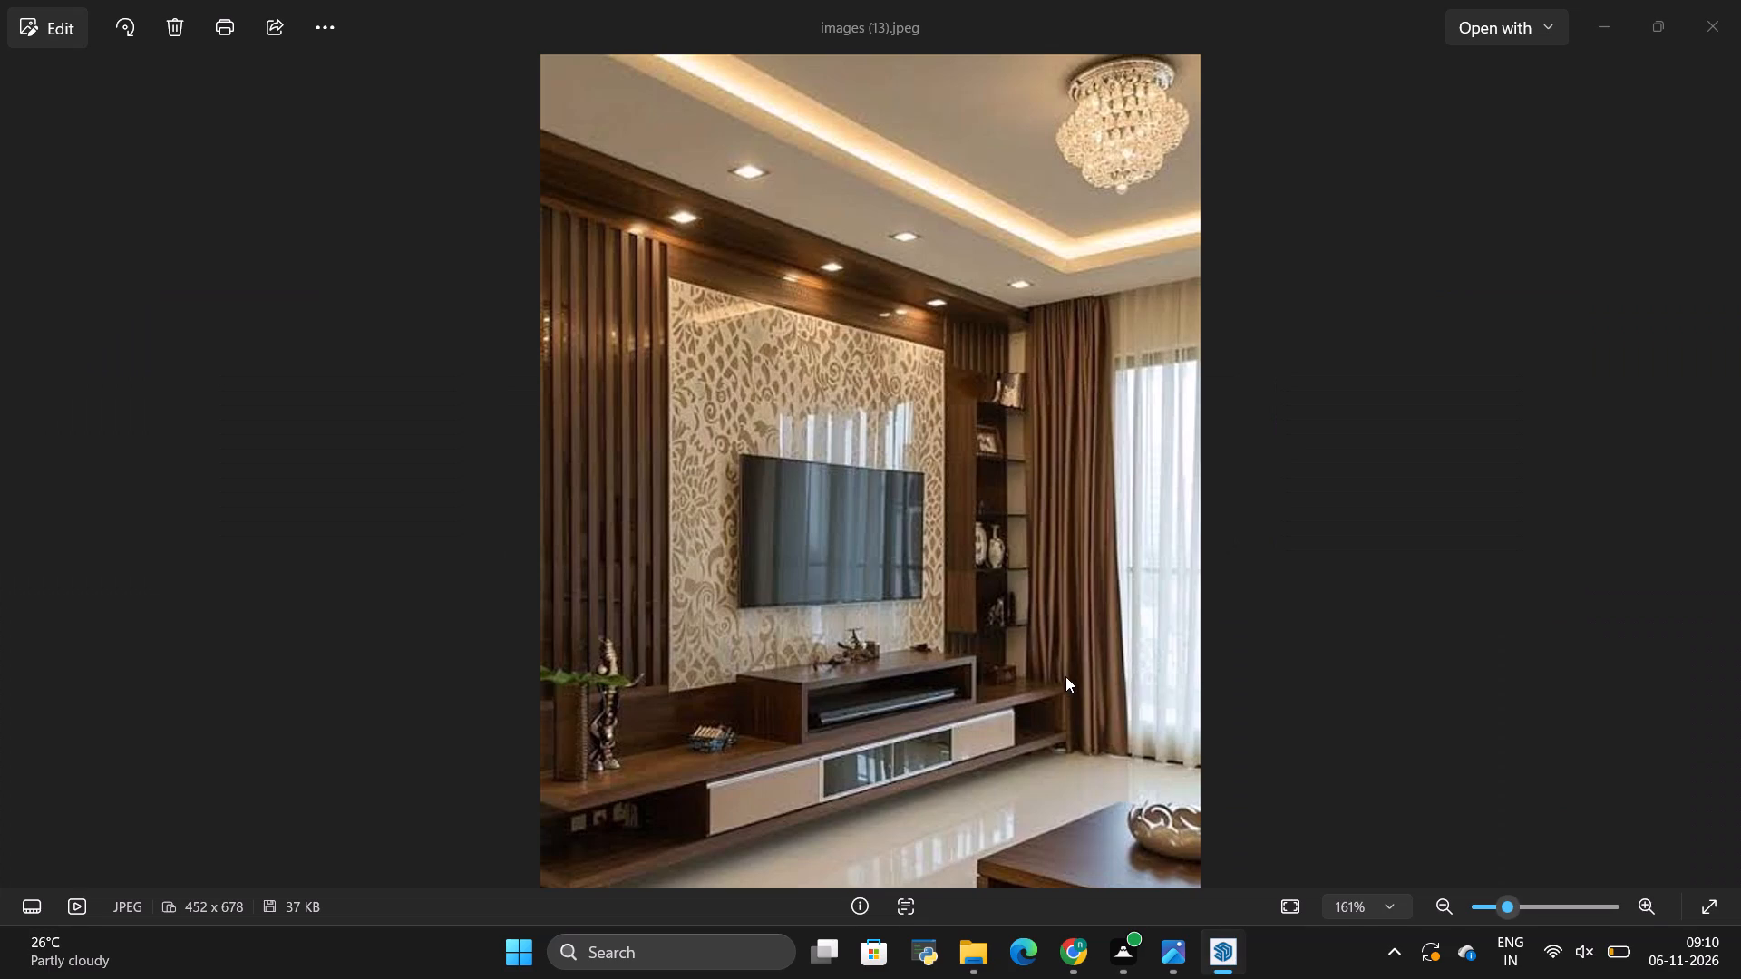
key("alt+Tab")
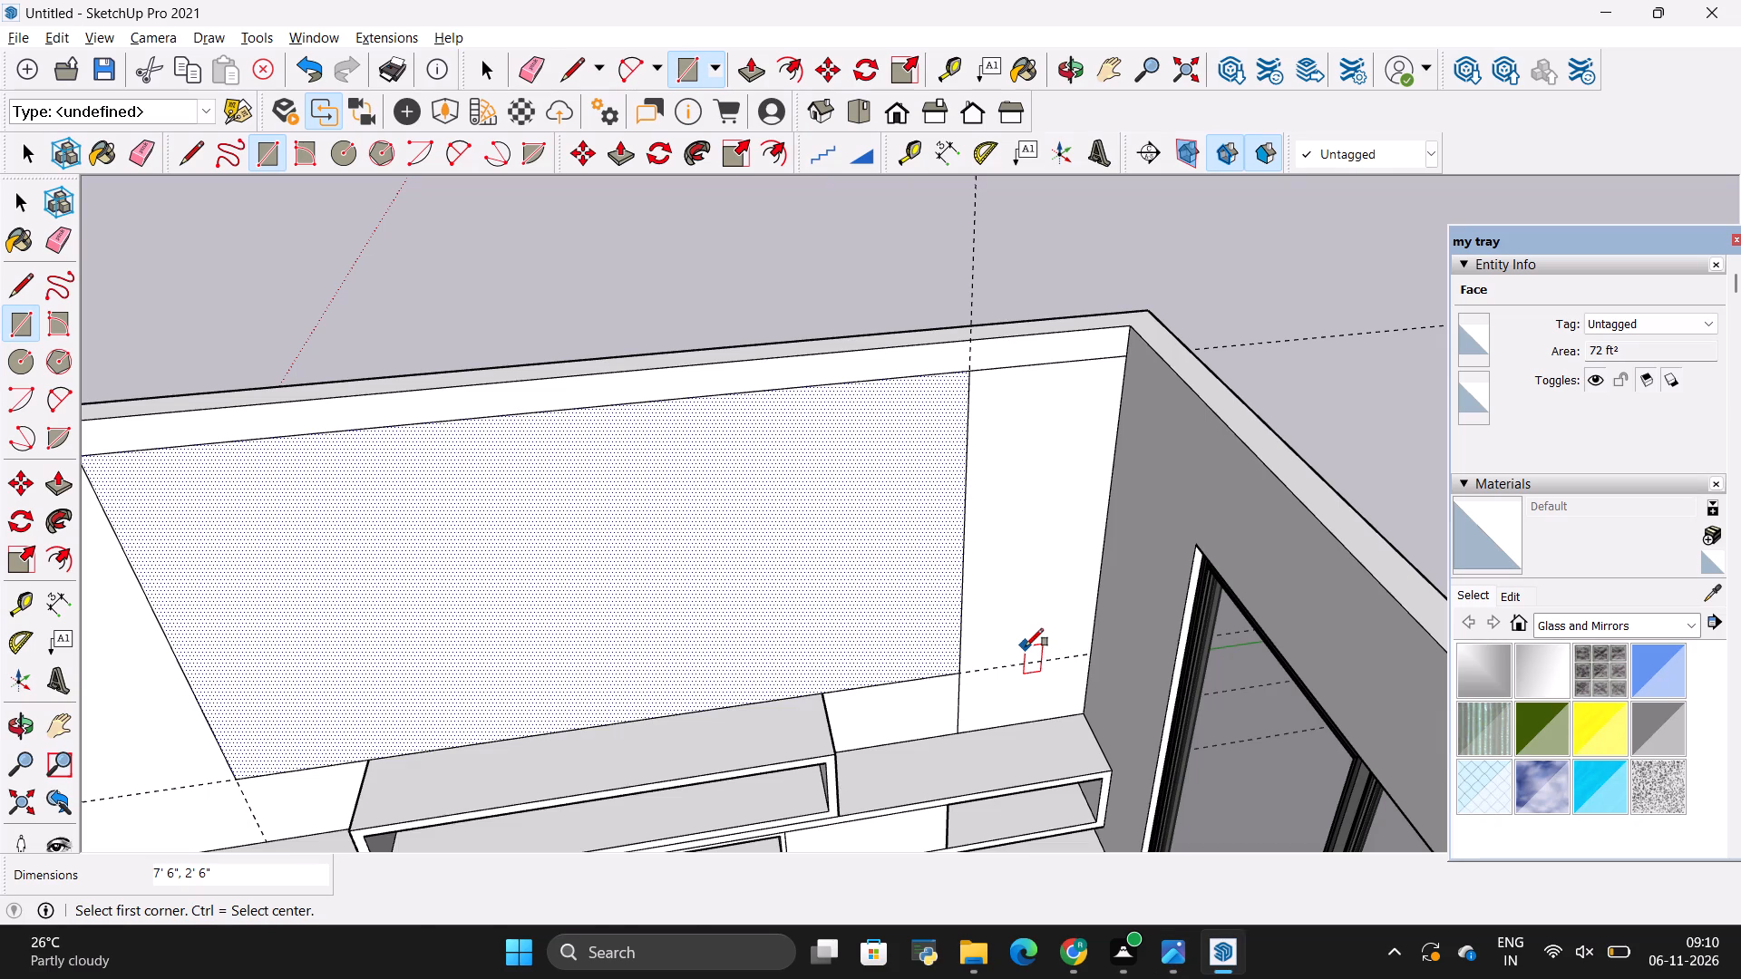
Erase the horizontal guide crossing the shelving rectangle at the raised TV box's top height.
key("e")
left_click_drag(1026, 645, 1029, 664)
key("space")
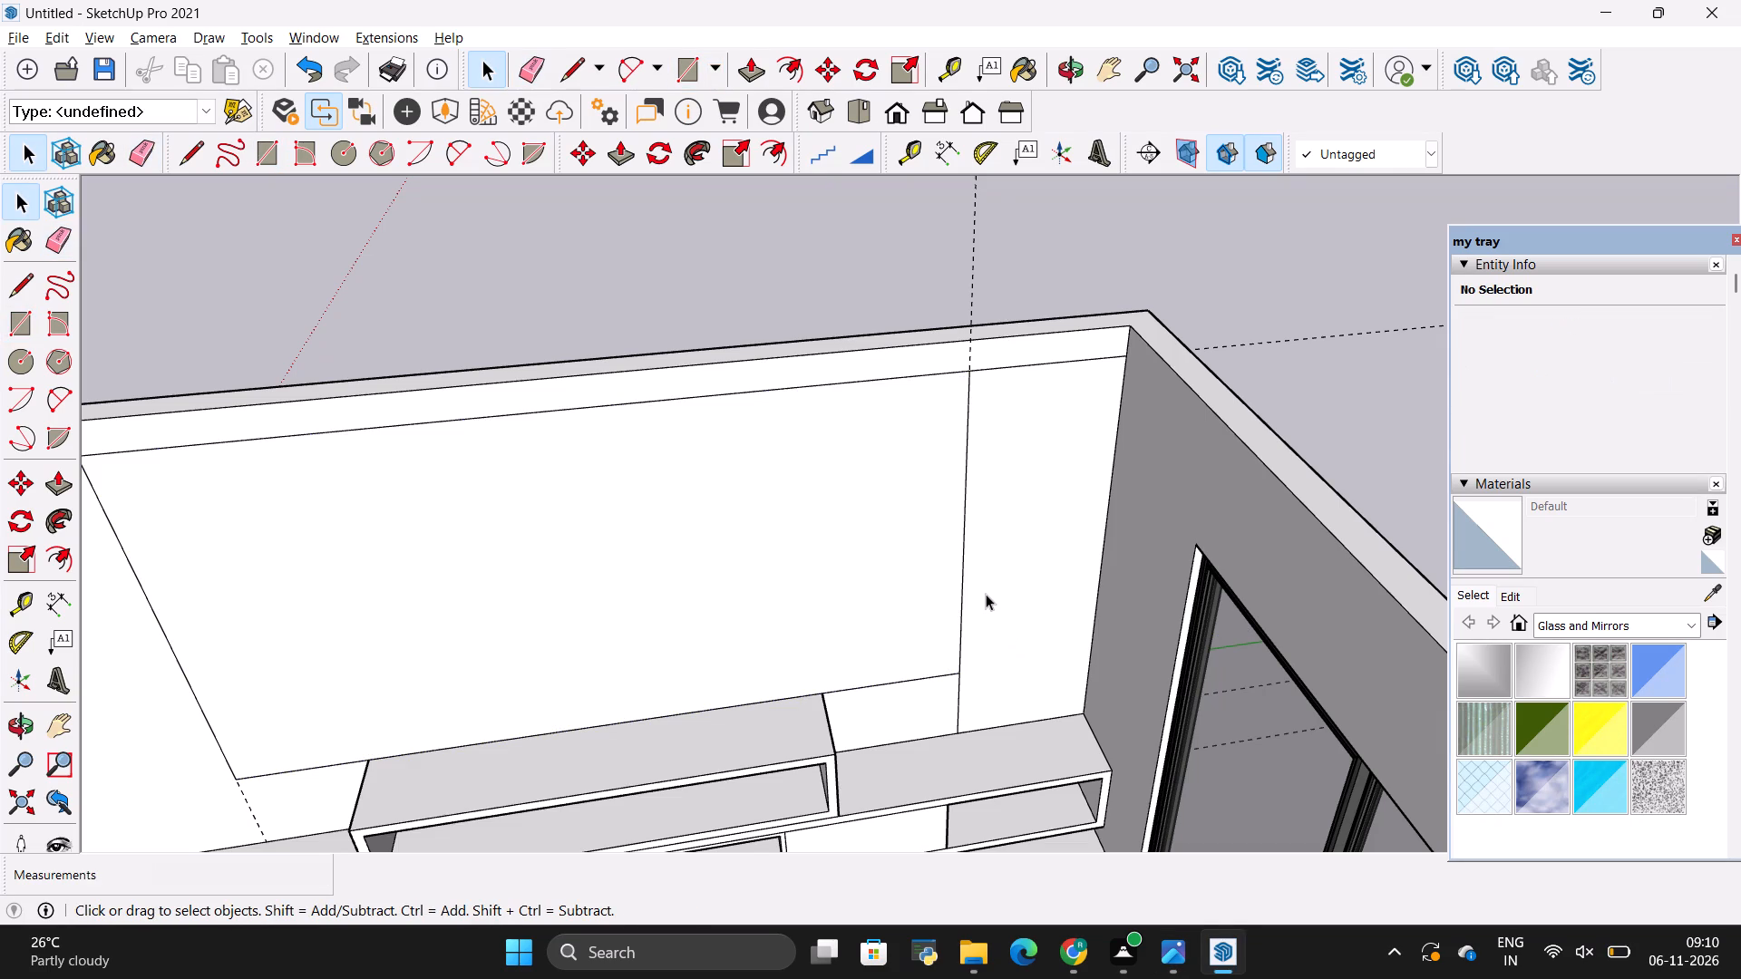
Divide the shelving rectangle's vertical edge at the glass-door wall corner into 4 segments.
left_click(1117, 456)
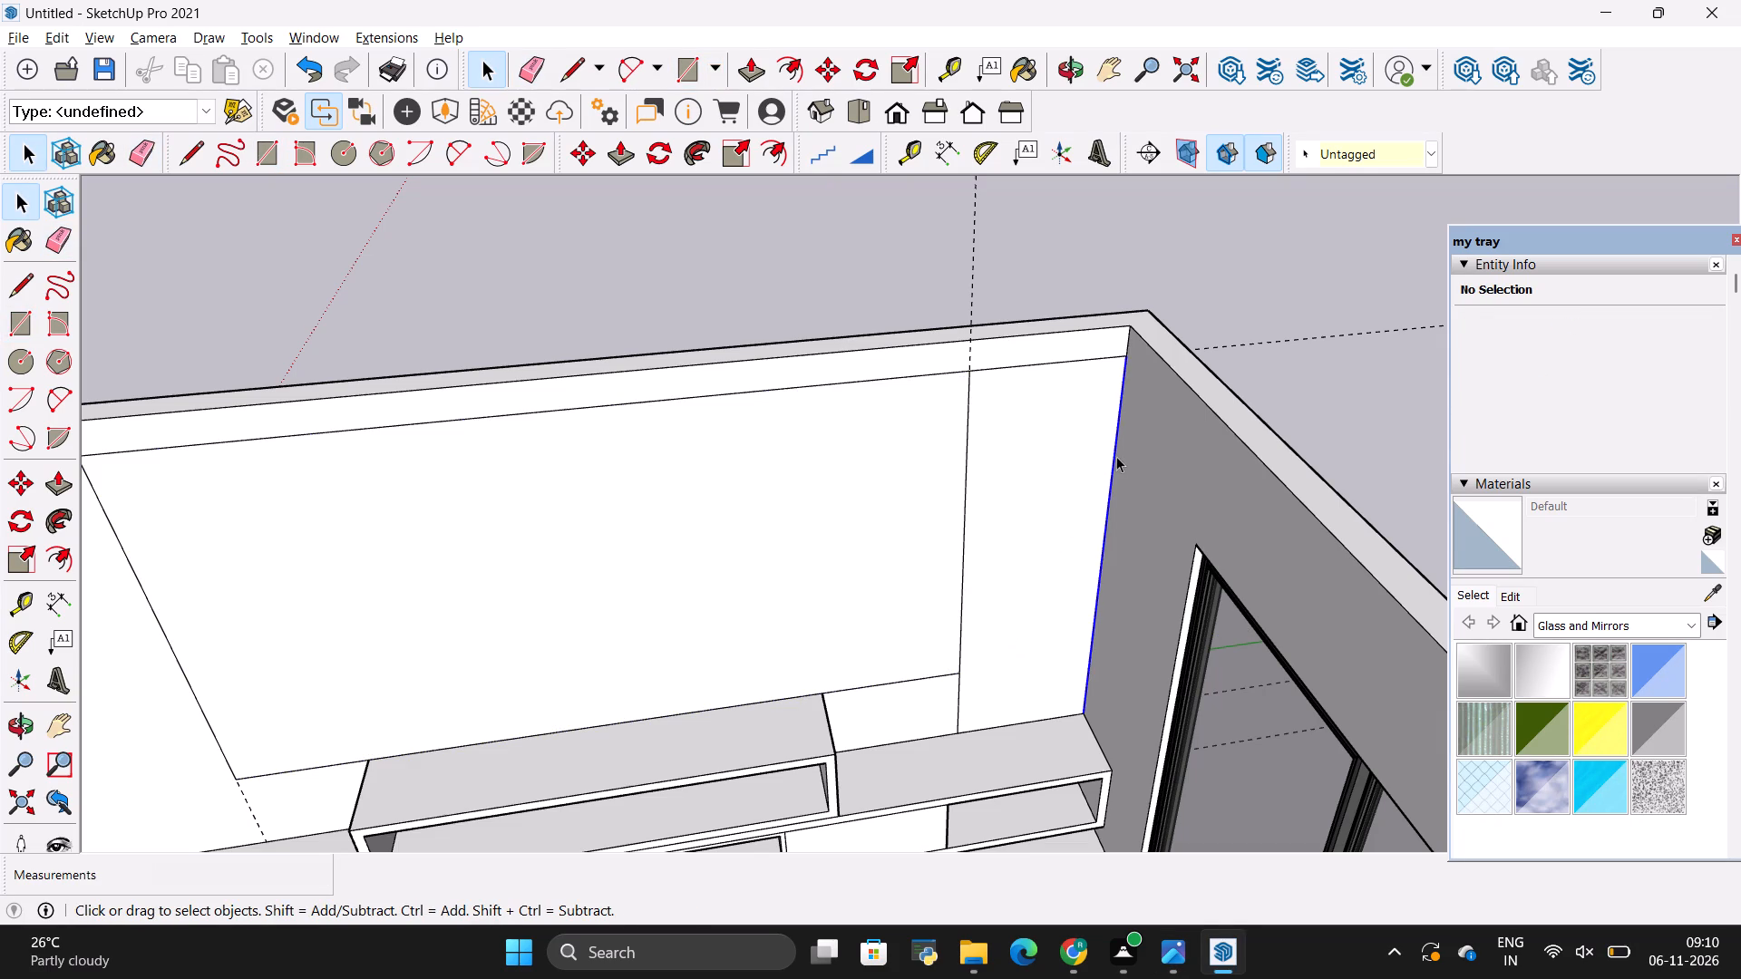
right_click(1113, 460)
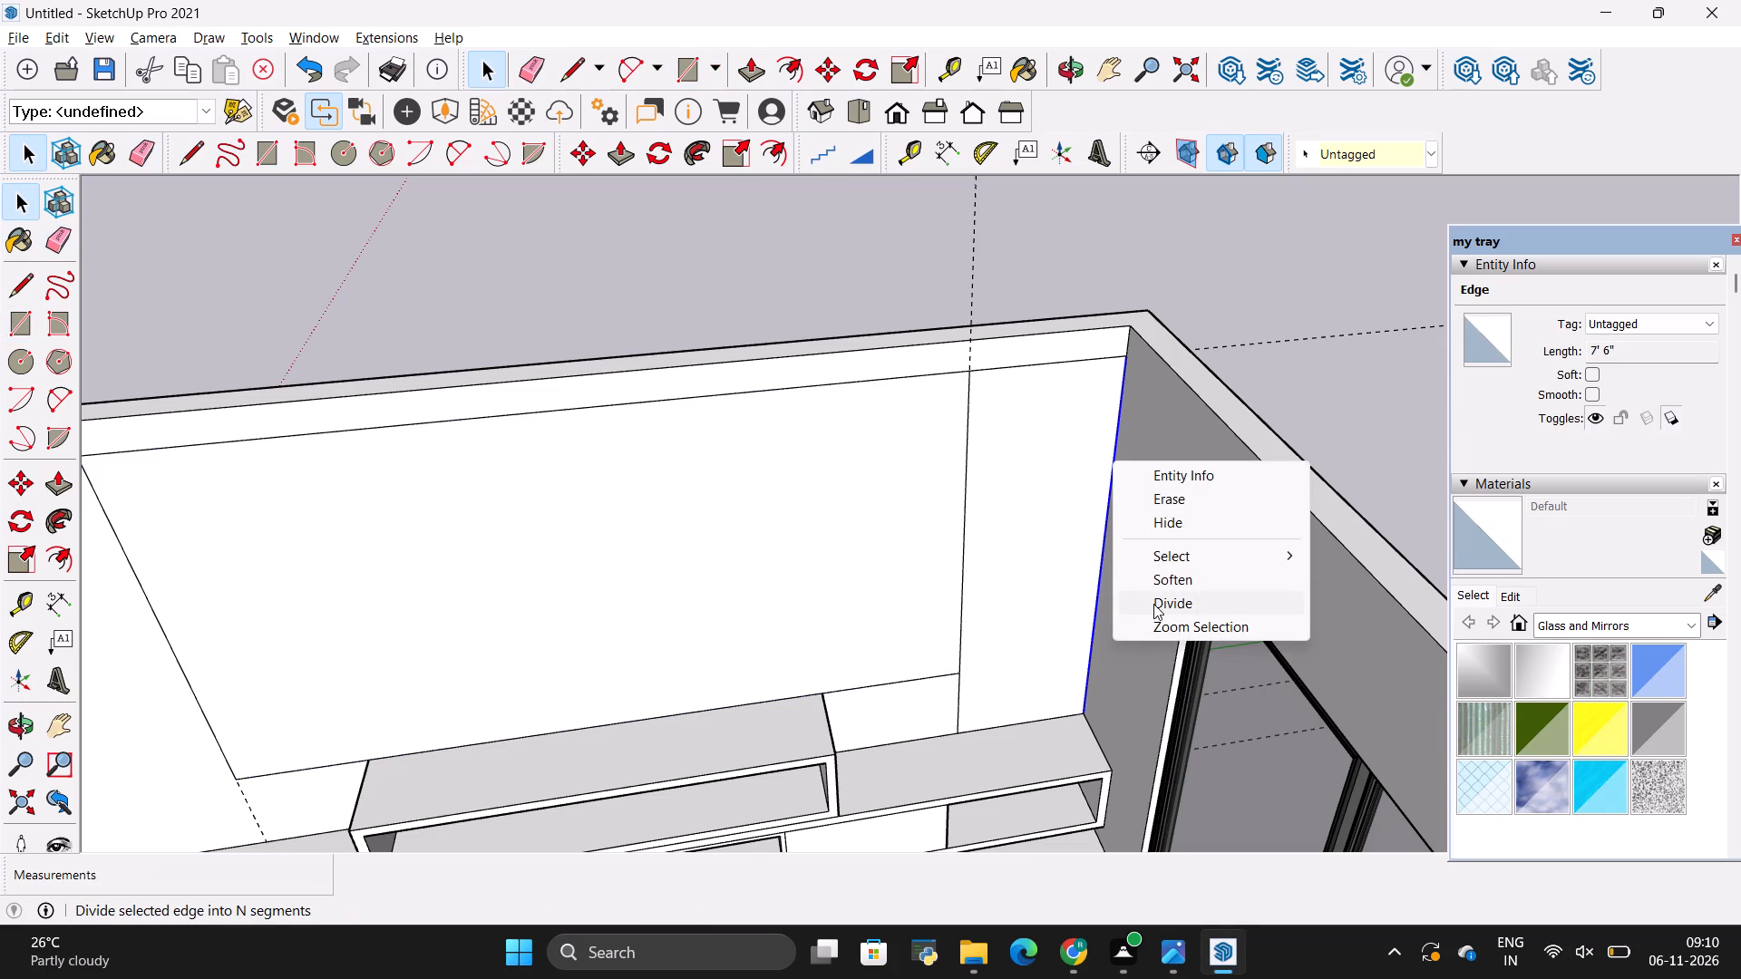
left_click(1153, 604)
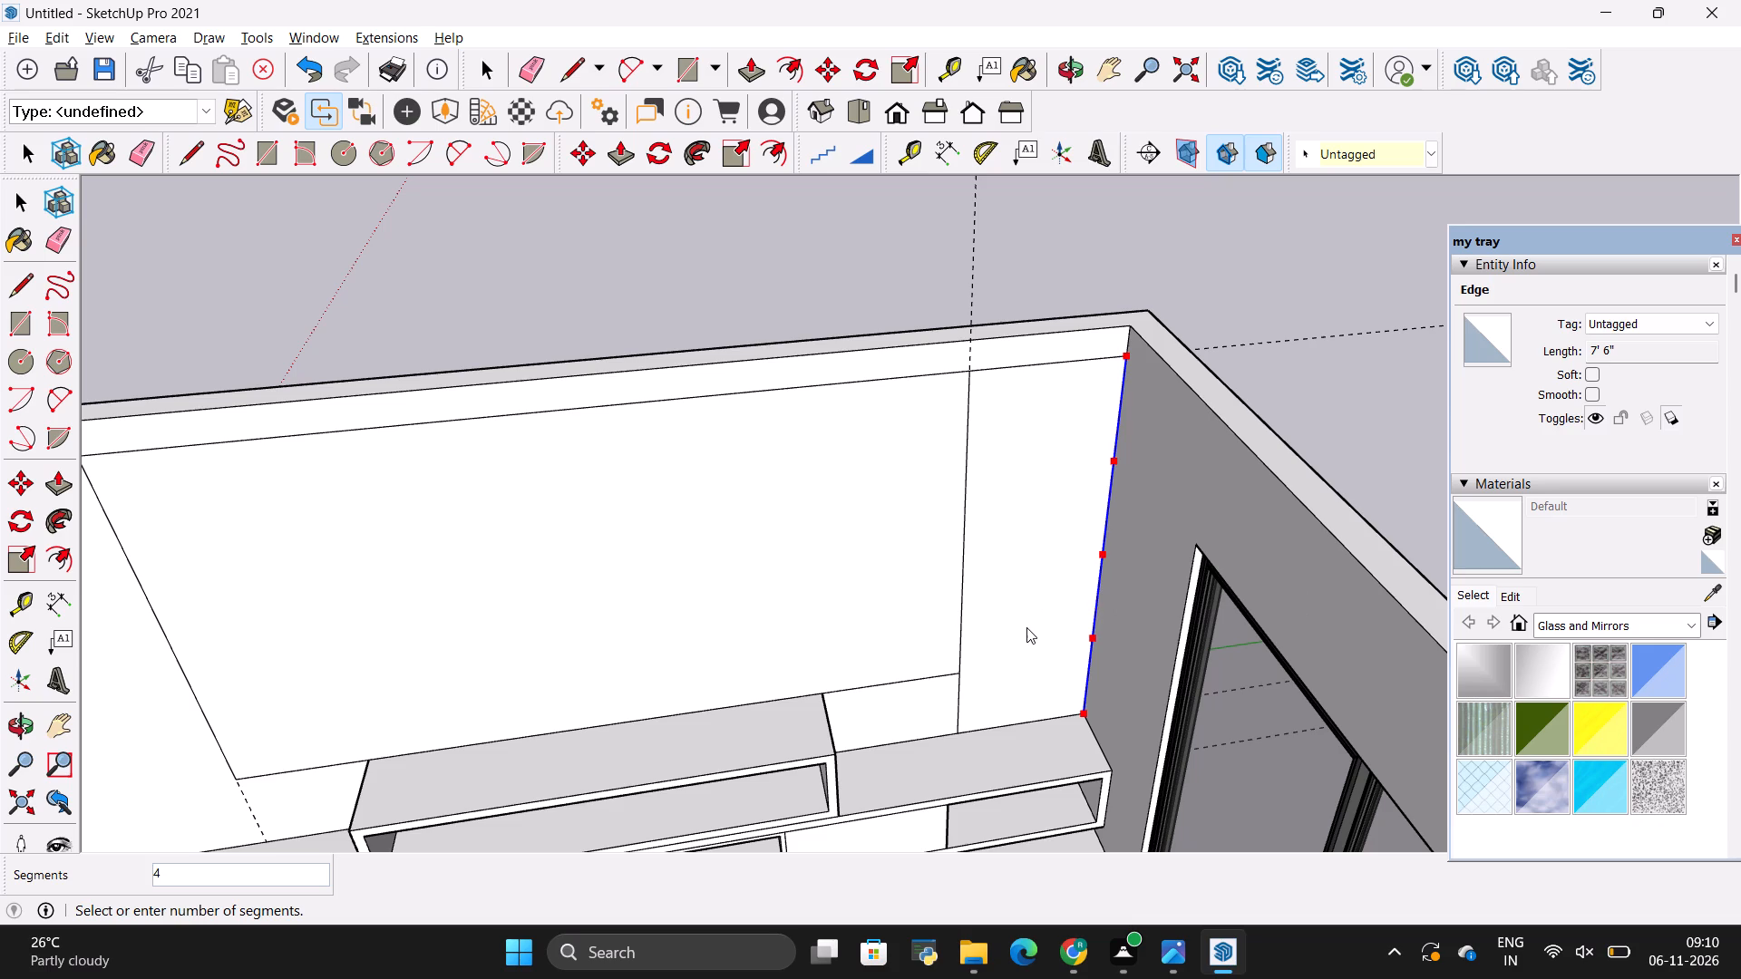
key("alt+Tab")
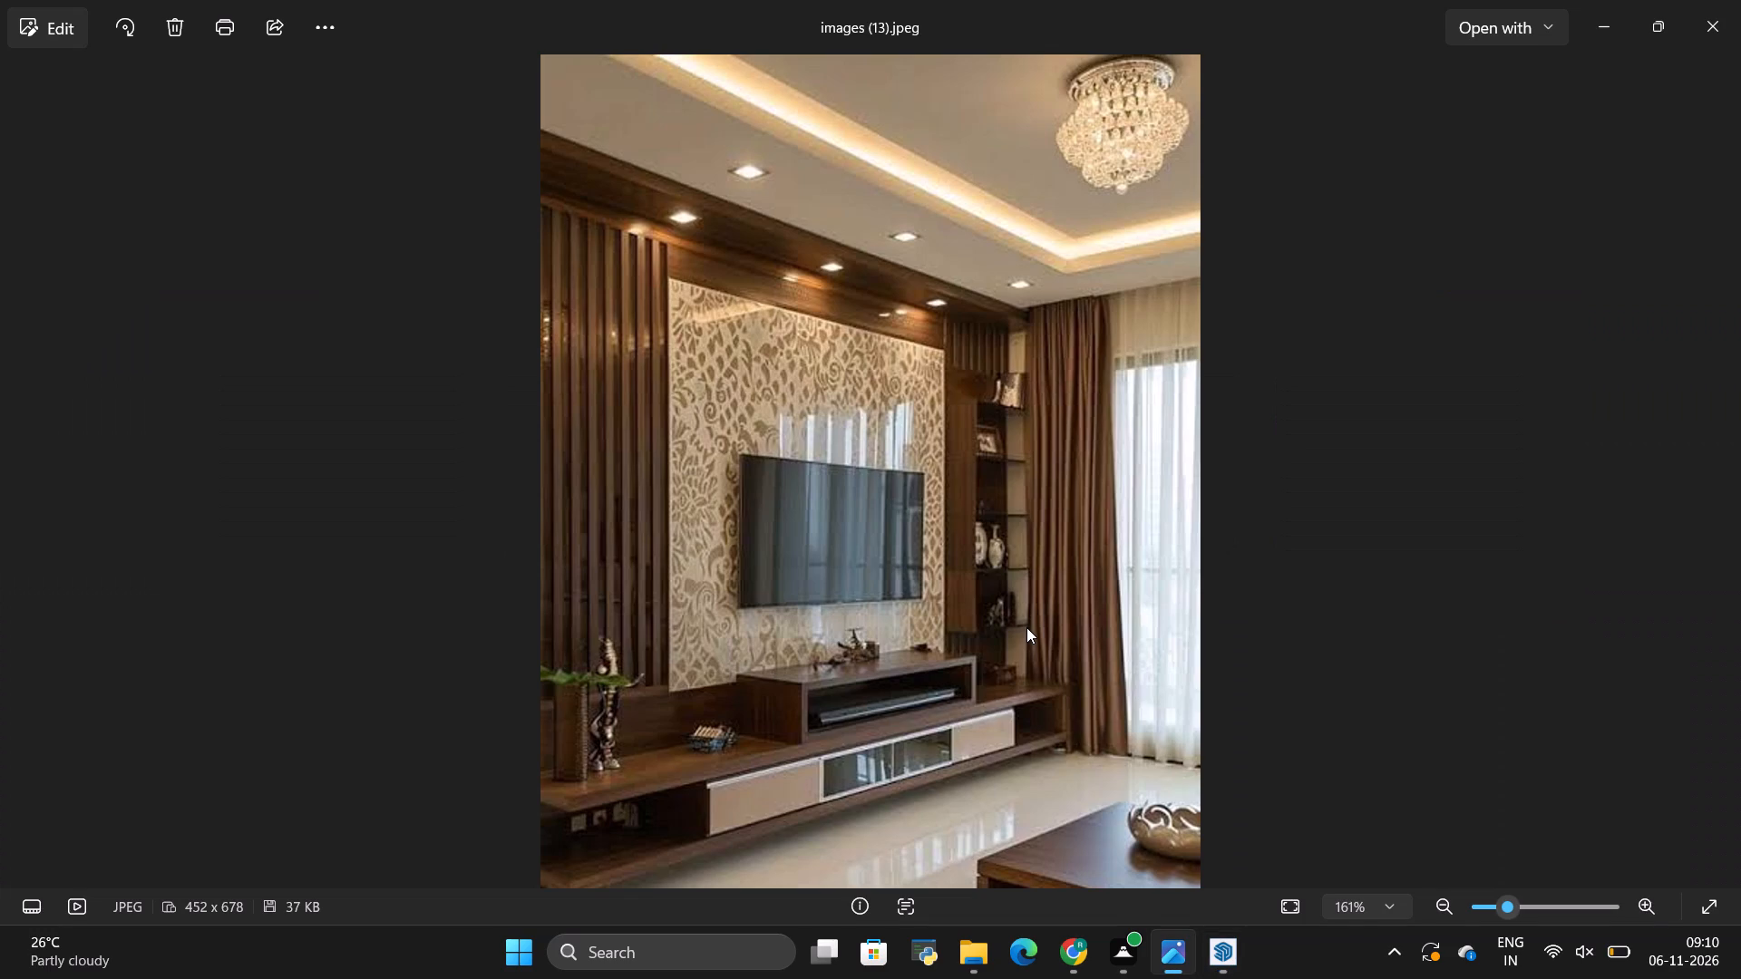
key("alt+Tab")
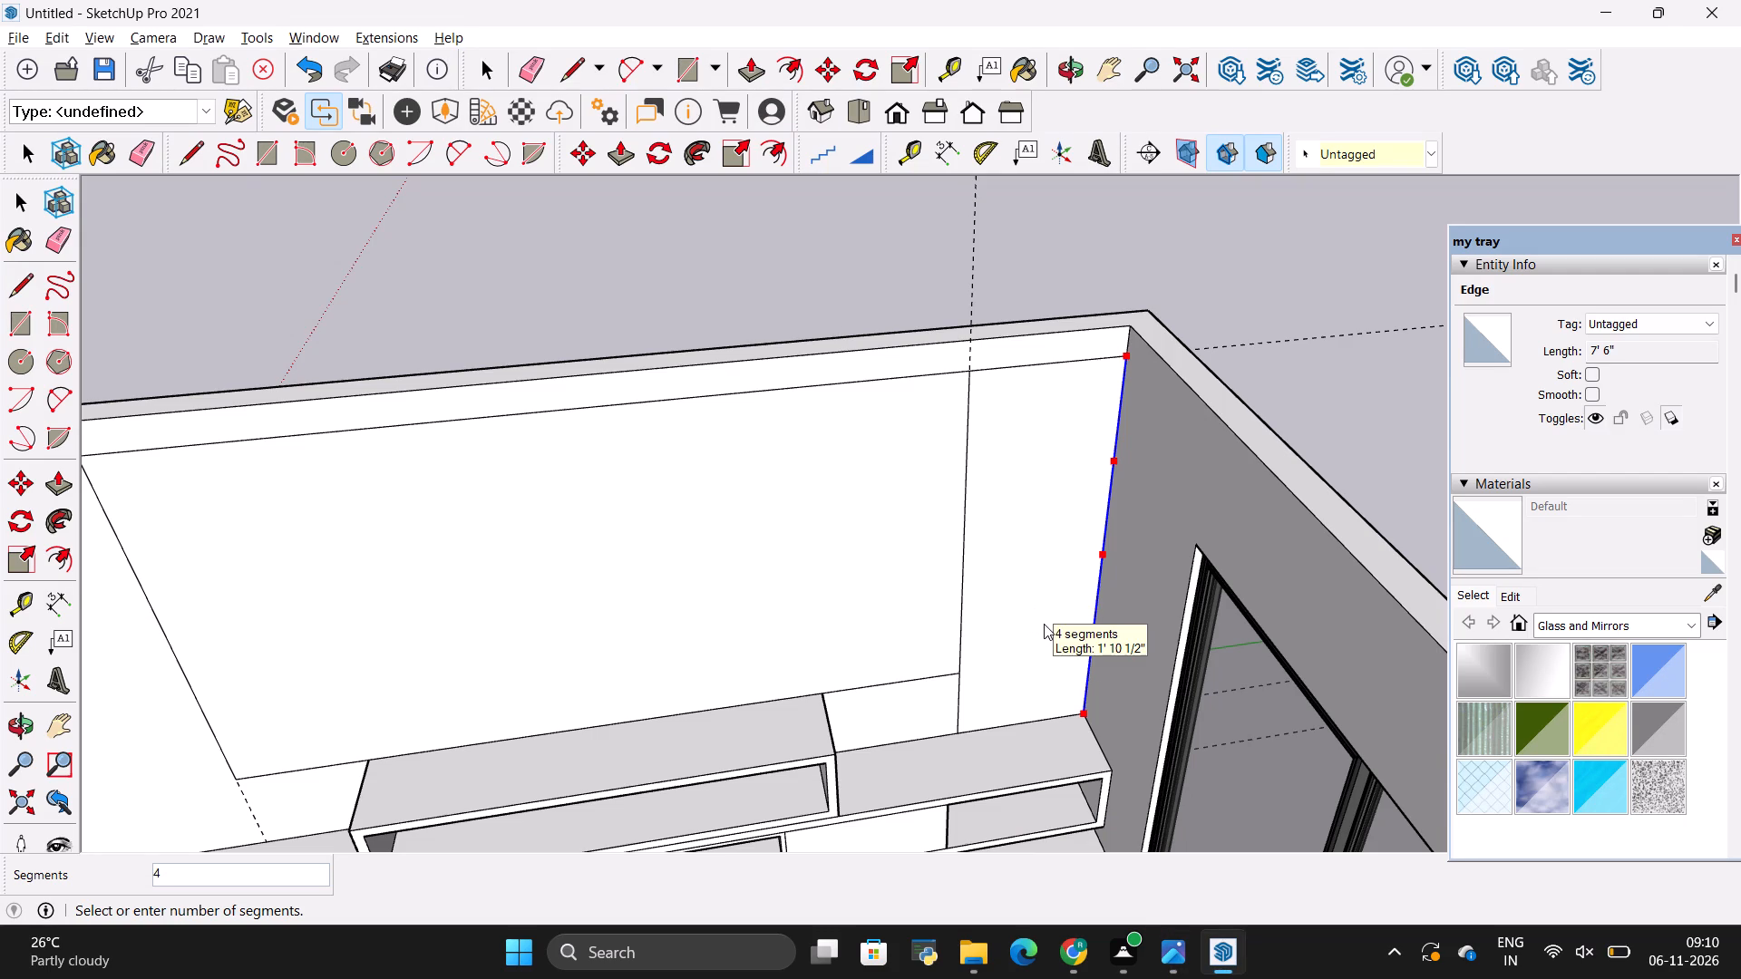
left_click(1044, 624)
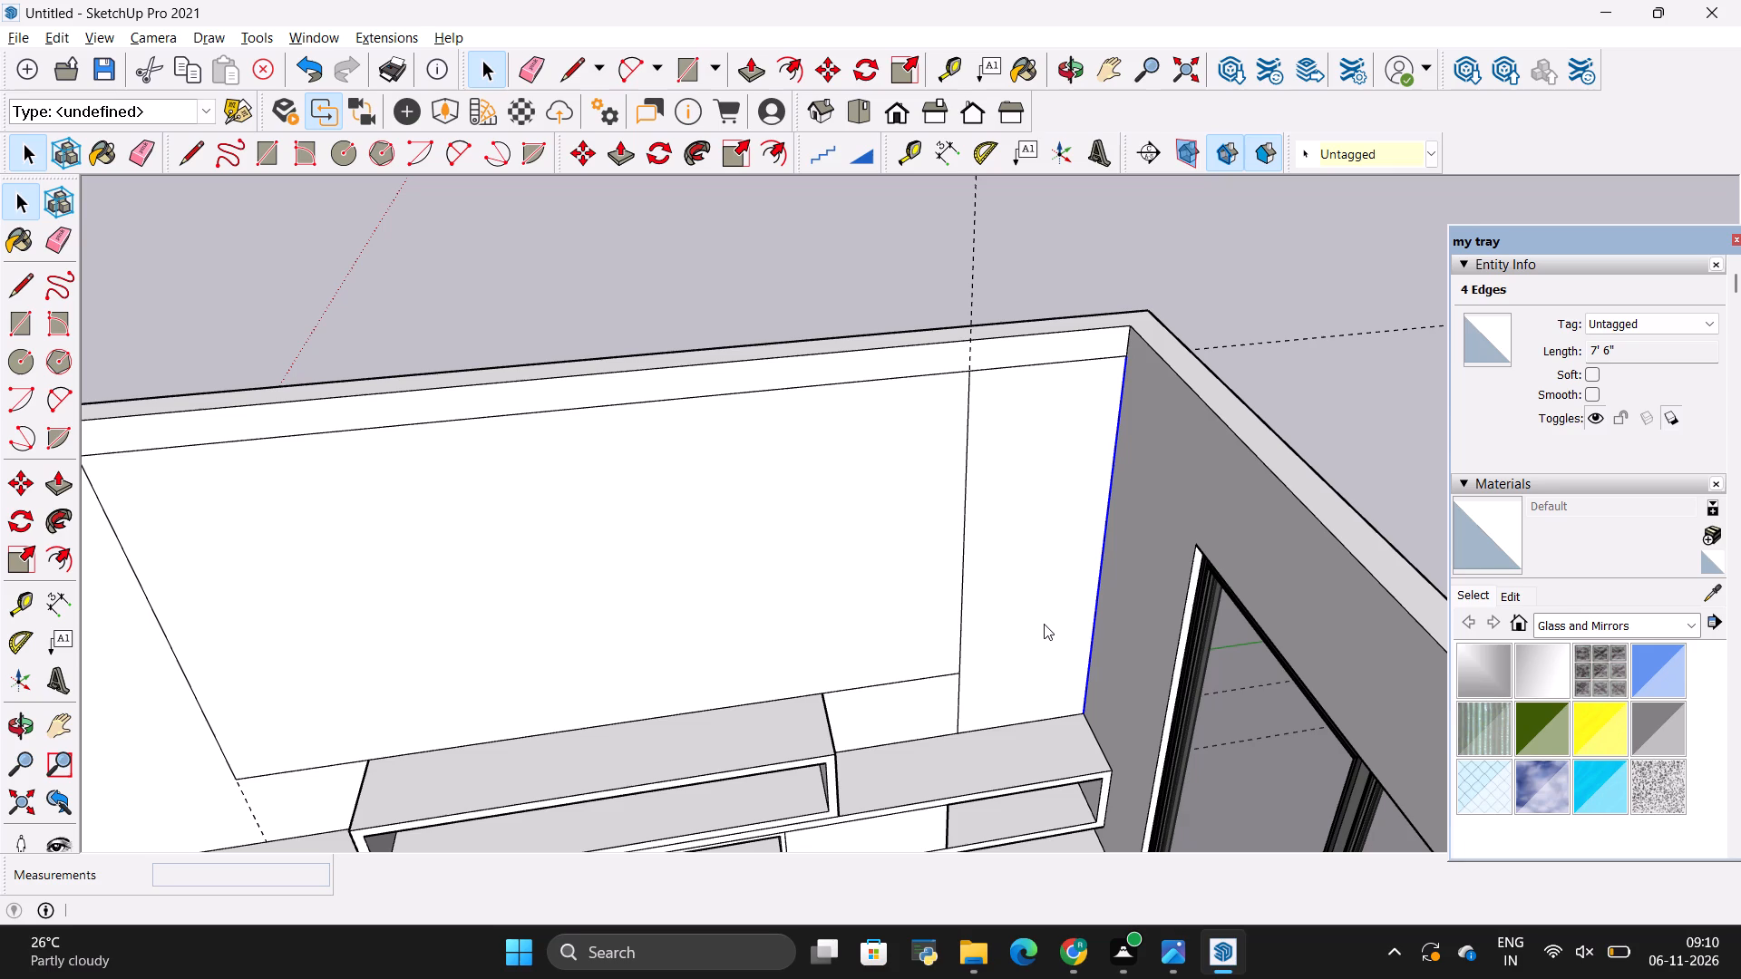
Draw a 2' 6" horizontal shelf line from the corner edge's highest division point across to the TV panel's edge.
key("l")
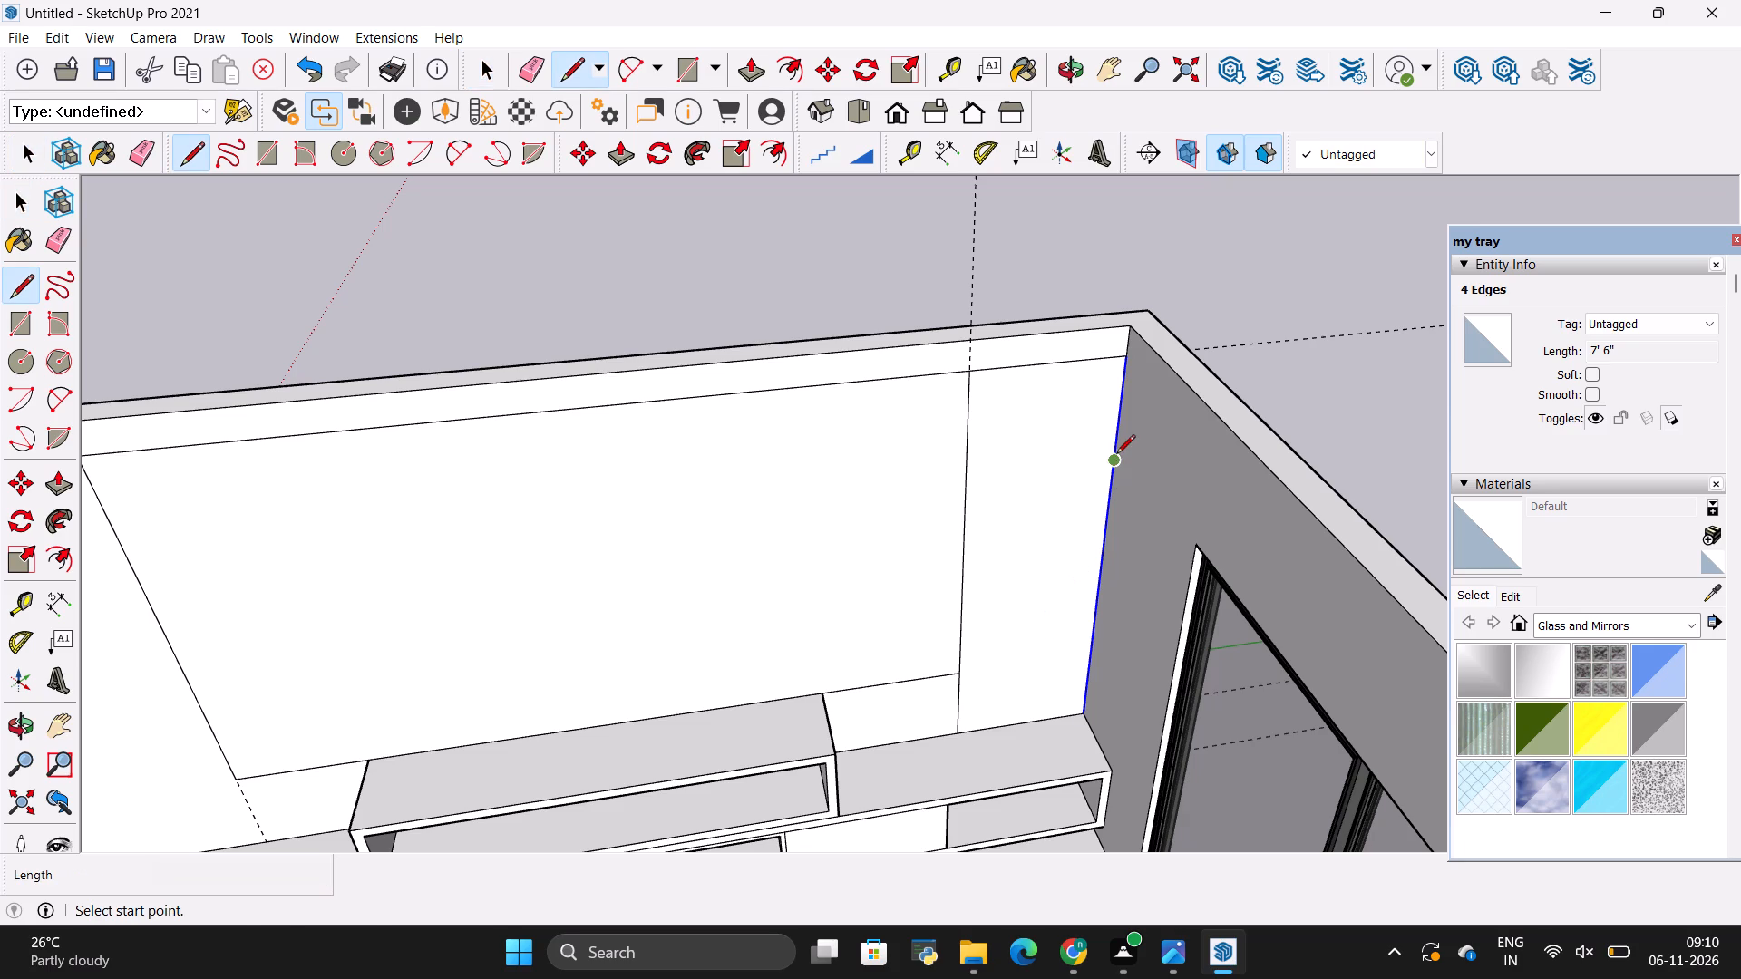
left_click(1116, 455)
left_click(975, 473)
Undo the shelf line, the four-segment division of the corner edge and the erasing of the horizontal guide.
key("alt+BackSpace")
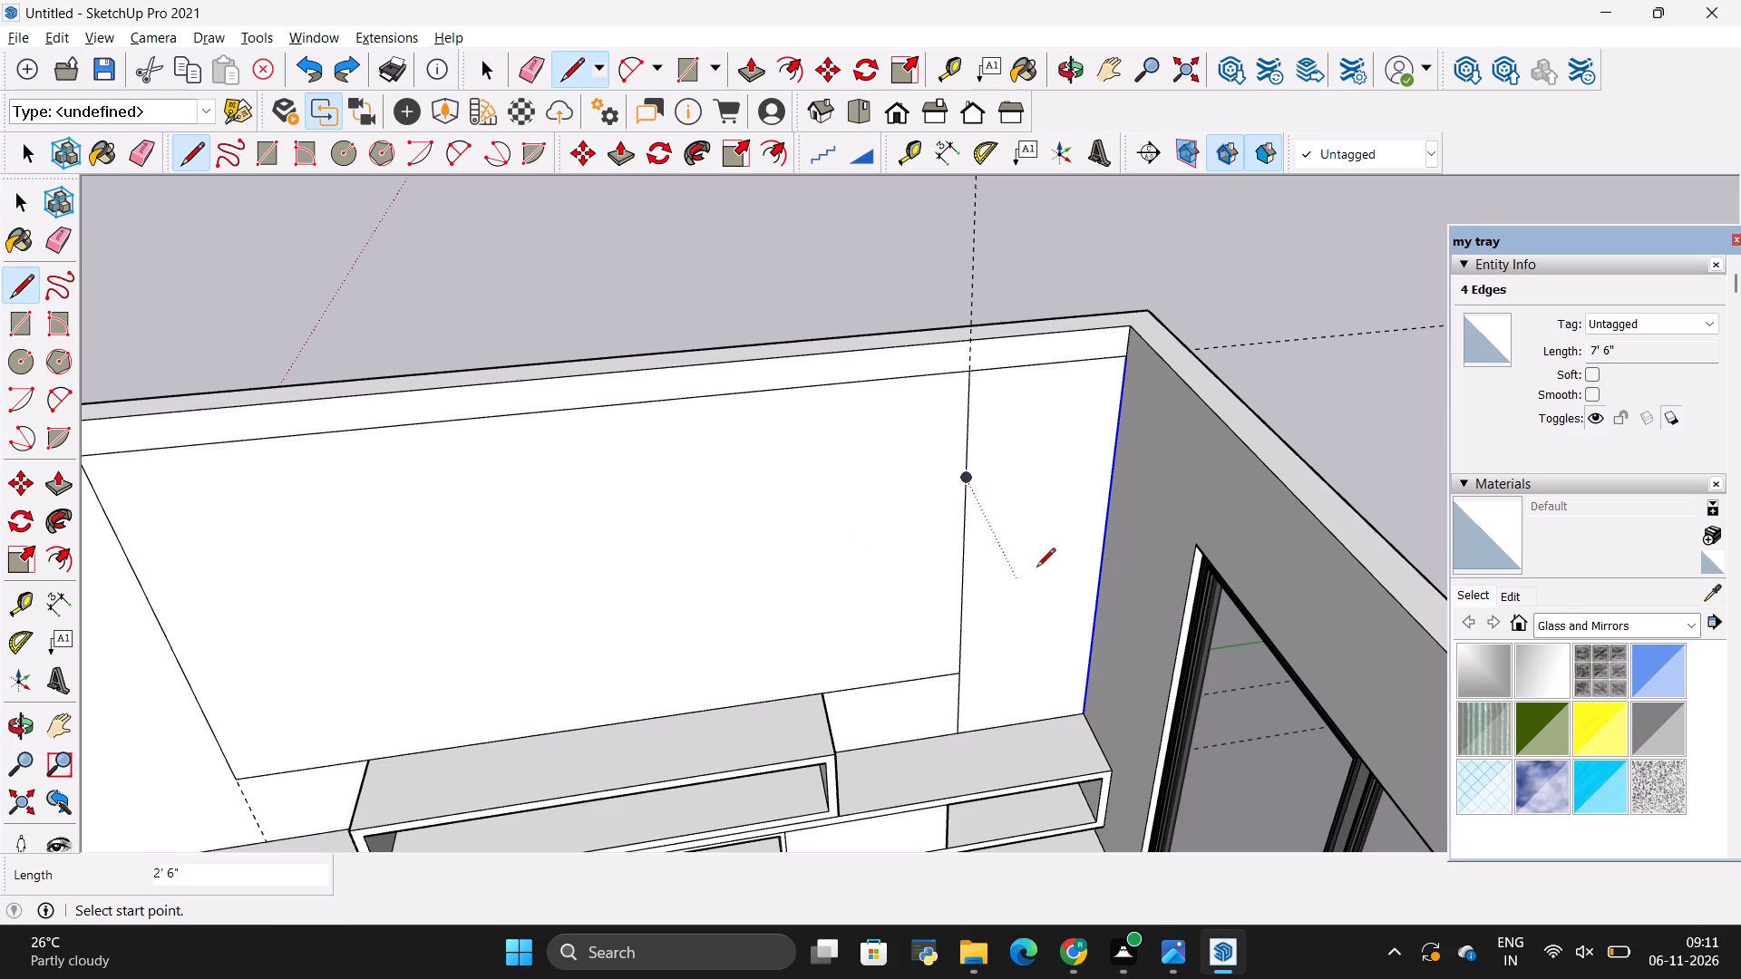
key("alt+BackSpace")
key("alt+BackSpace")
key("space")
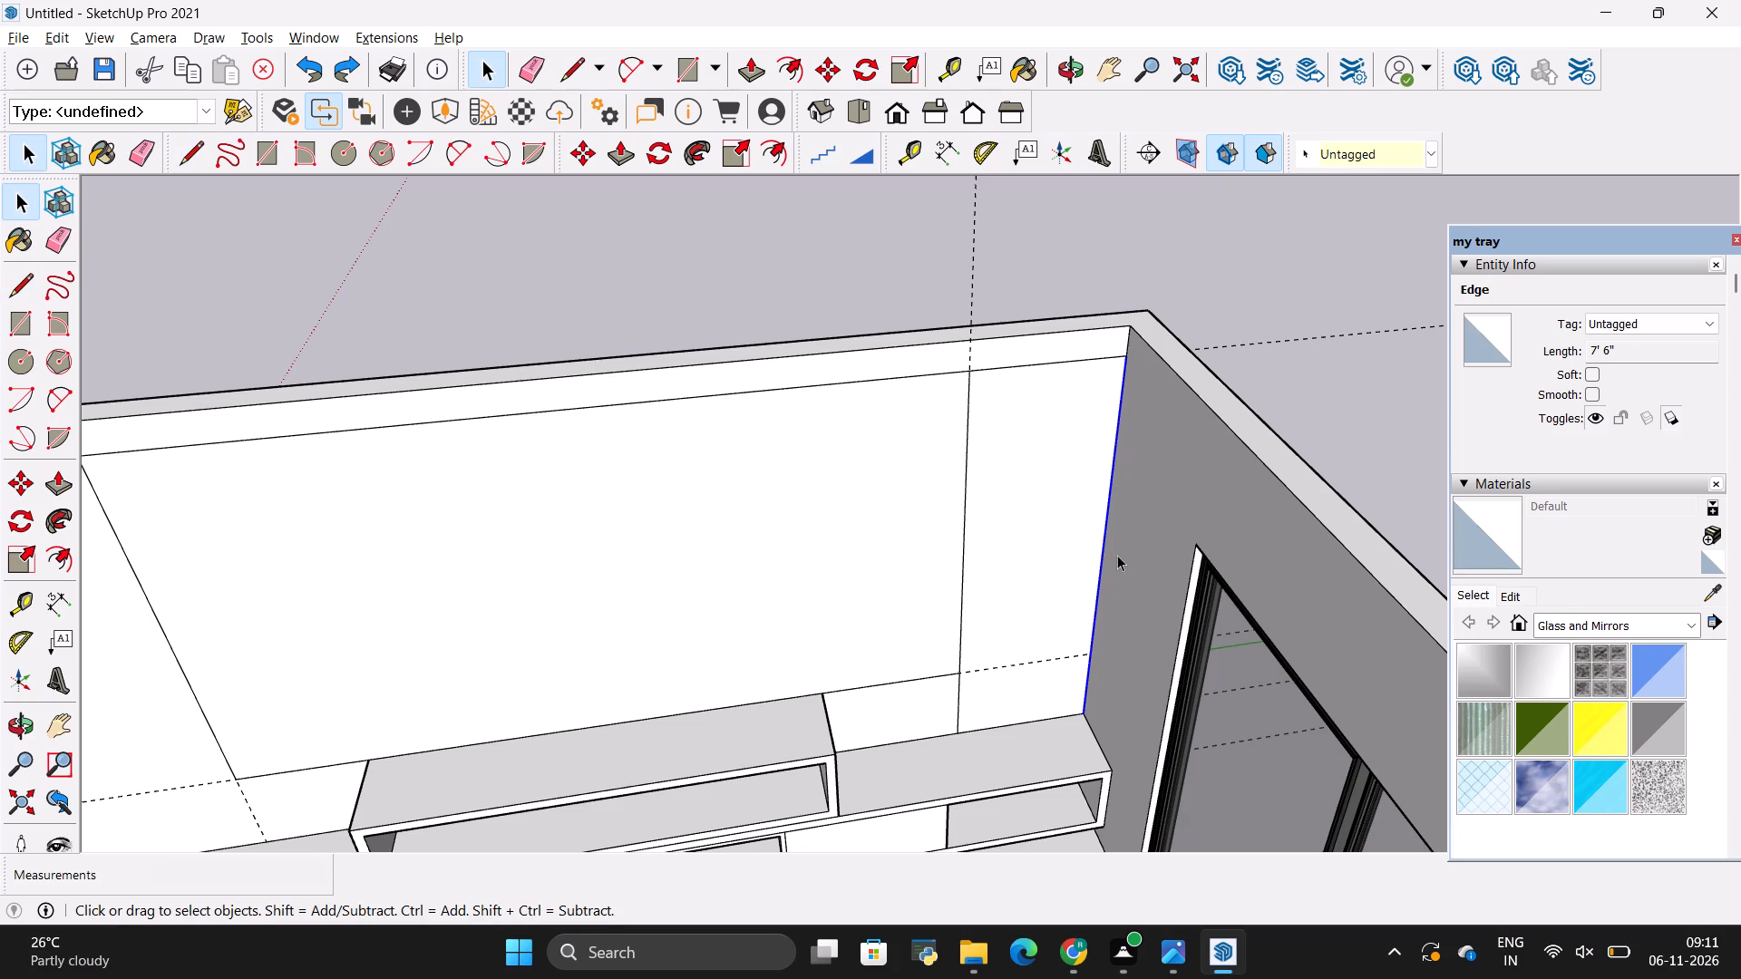
Divide the shelving rectangle's vertical edge at the glass-door wall corner into 5 segments.
left_click(1097, 561)
left_click(1103, 554)
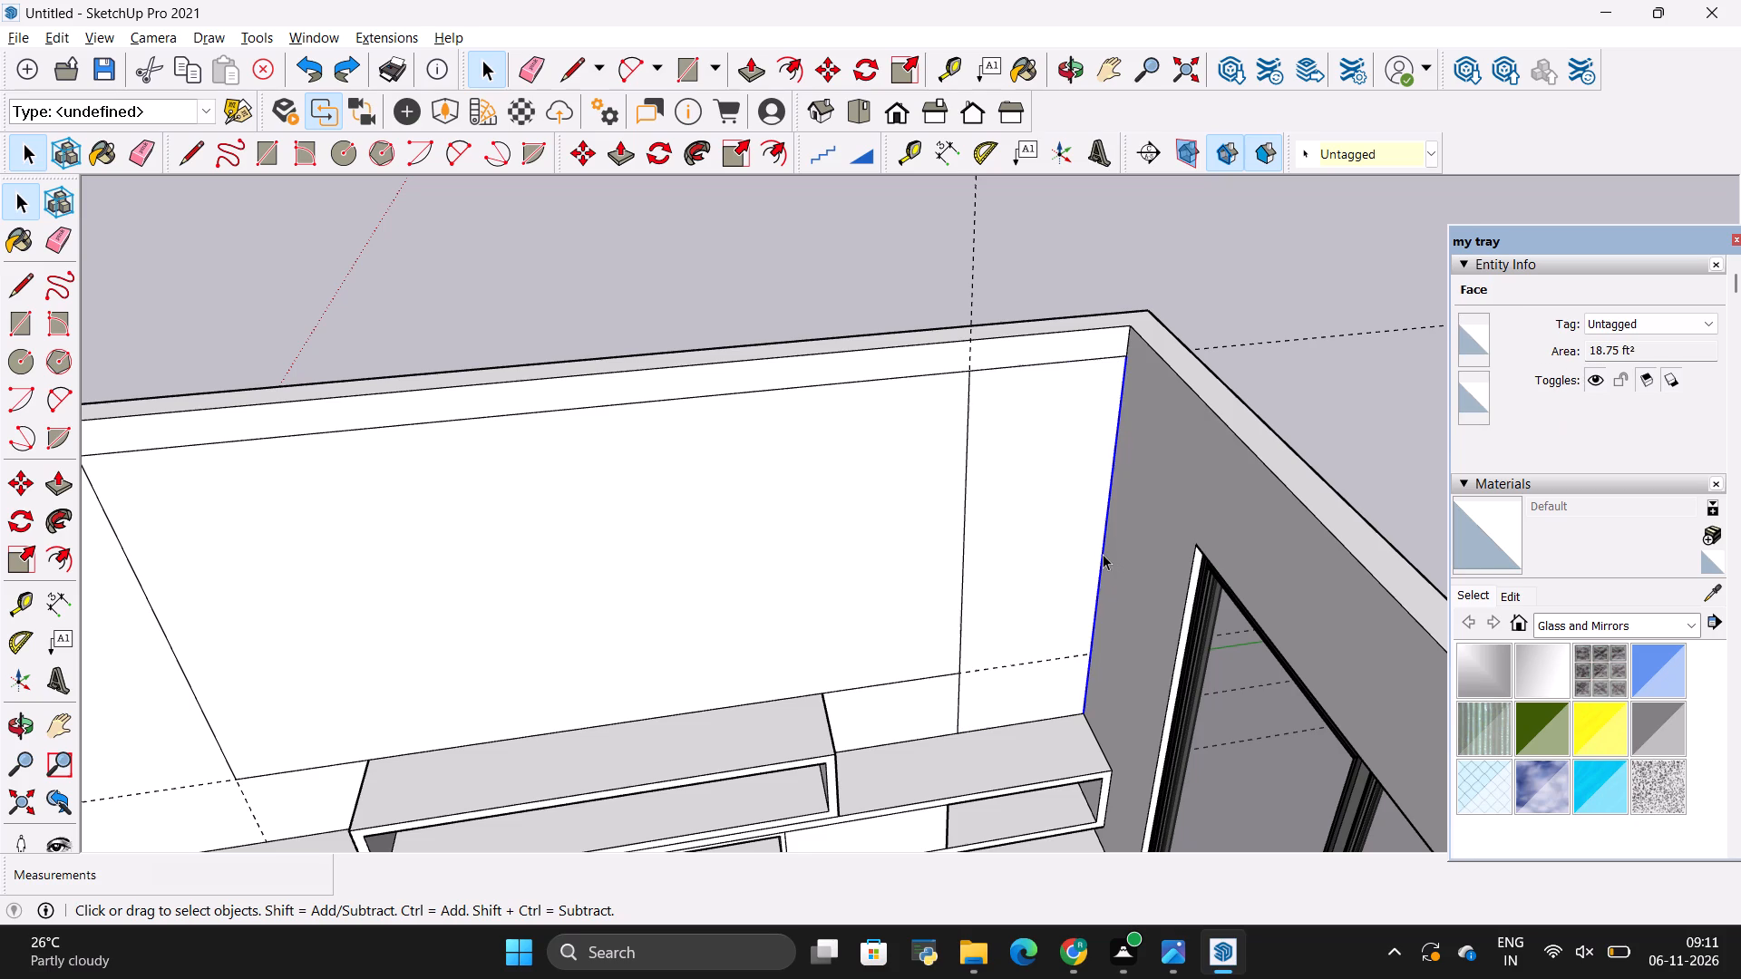
right_click(1103, 554)
left_click(1168, 697)
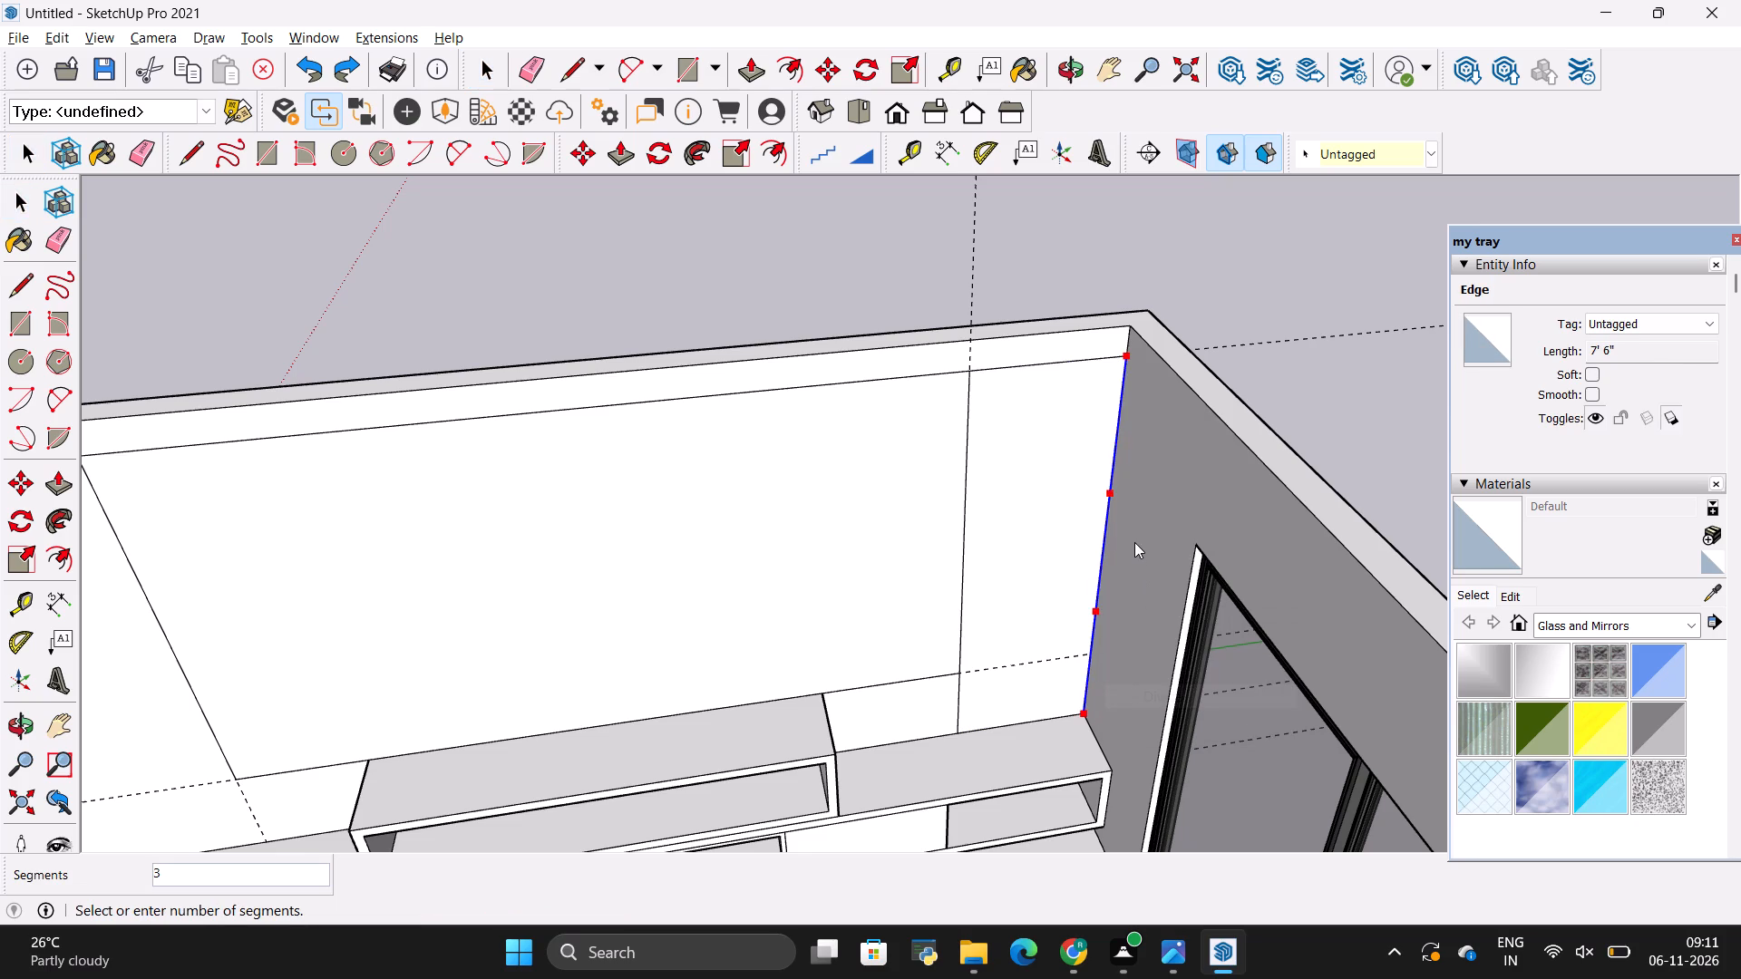
left_click(1128, 659)
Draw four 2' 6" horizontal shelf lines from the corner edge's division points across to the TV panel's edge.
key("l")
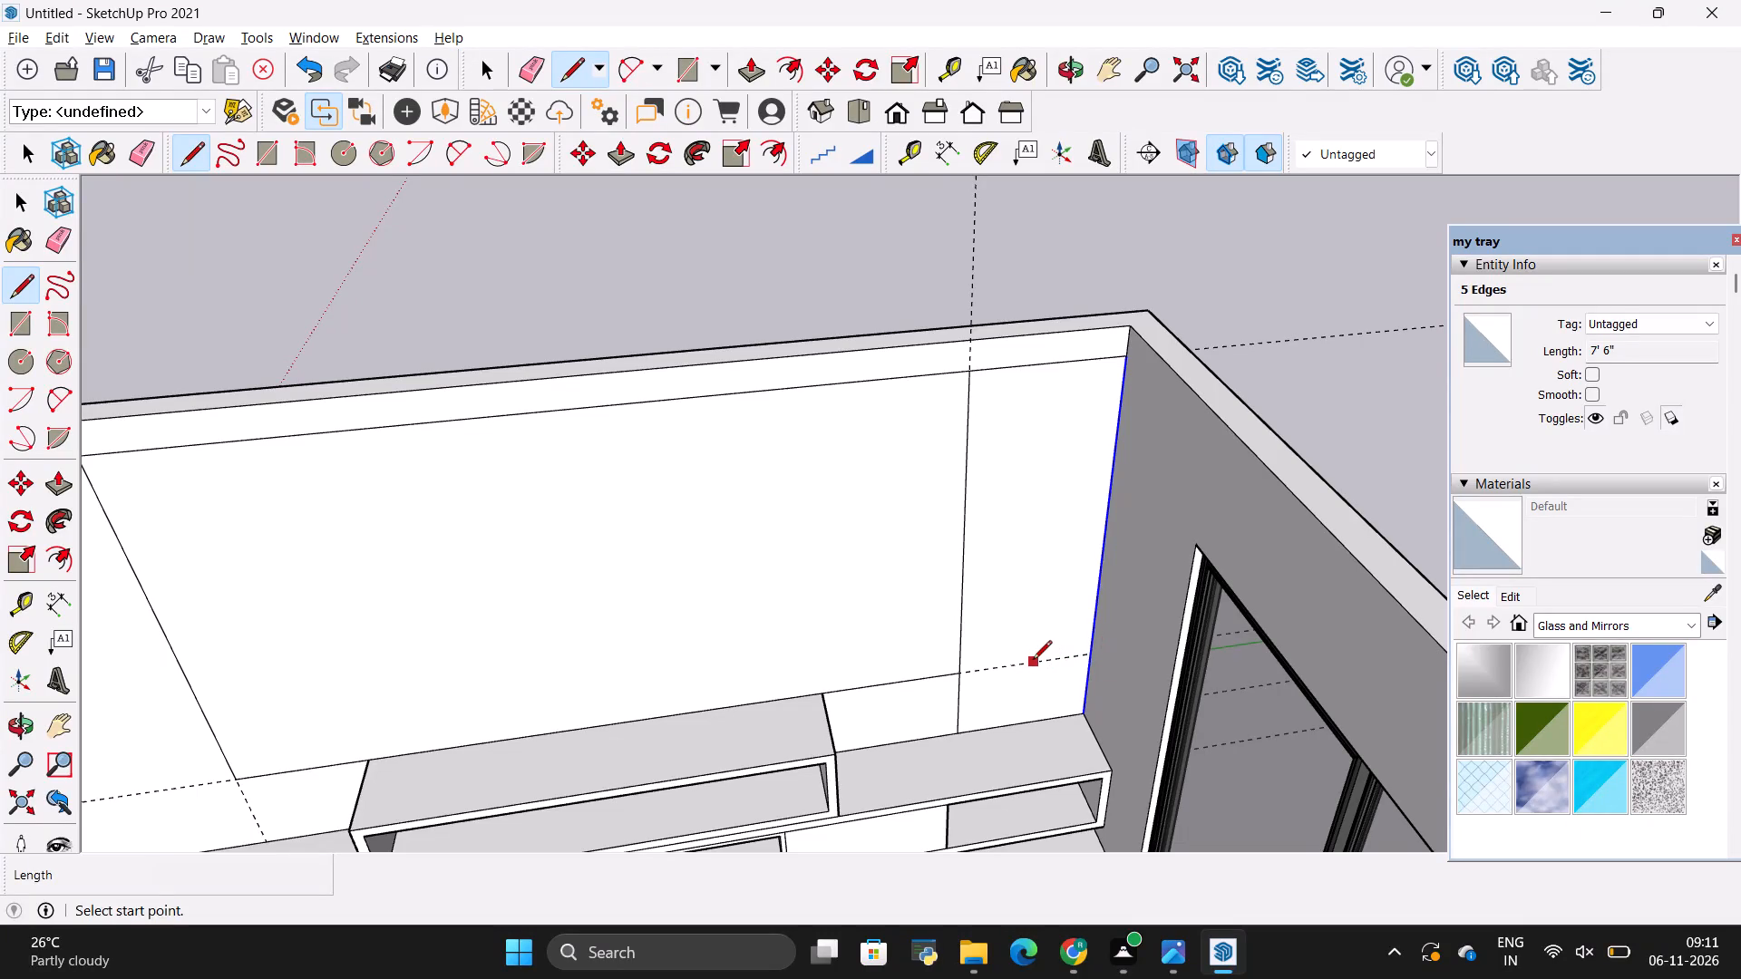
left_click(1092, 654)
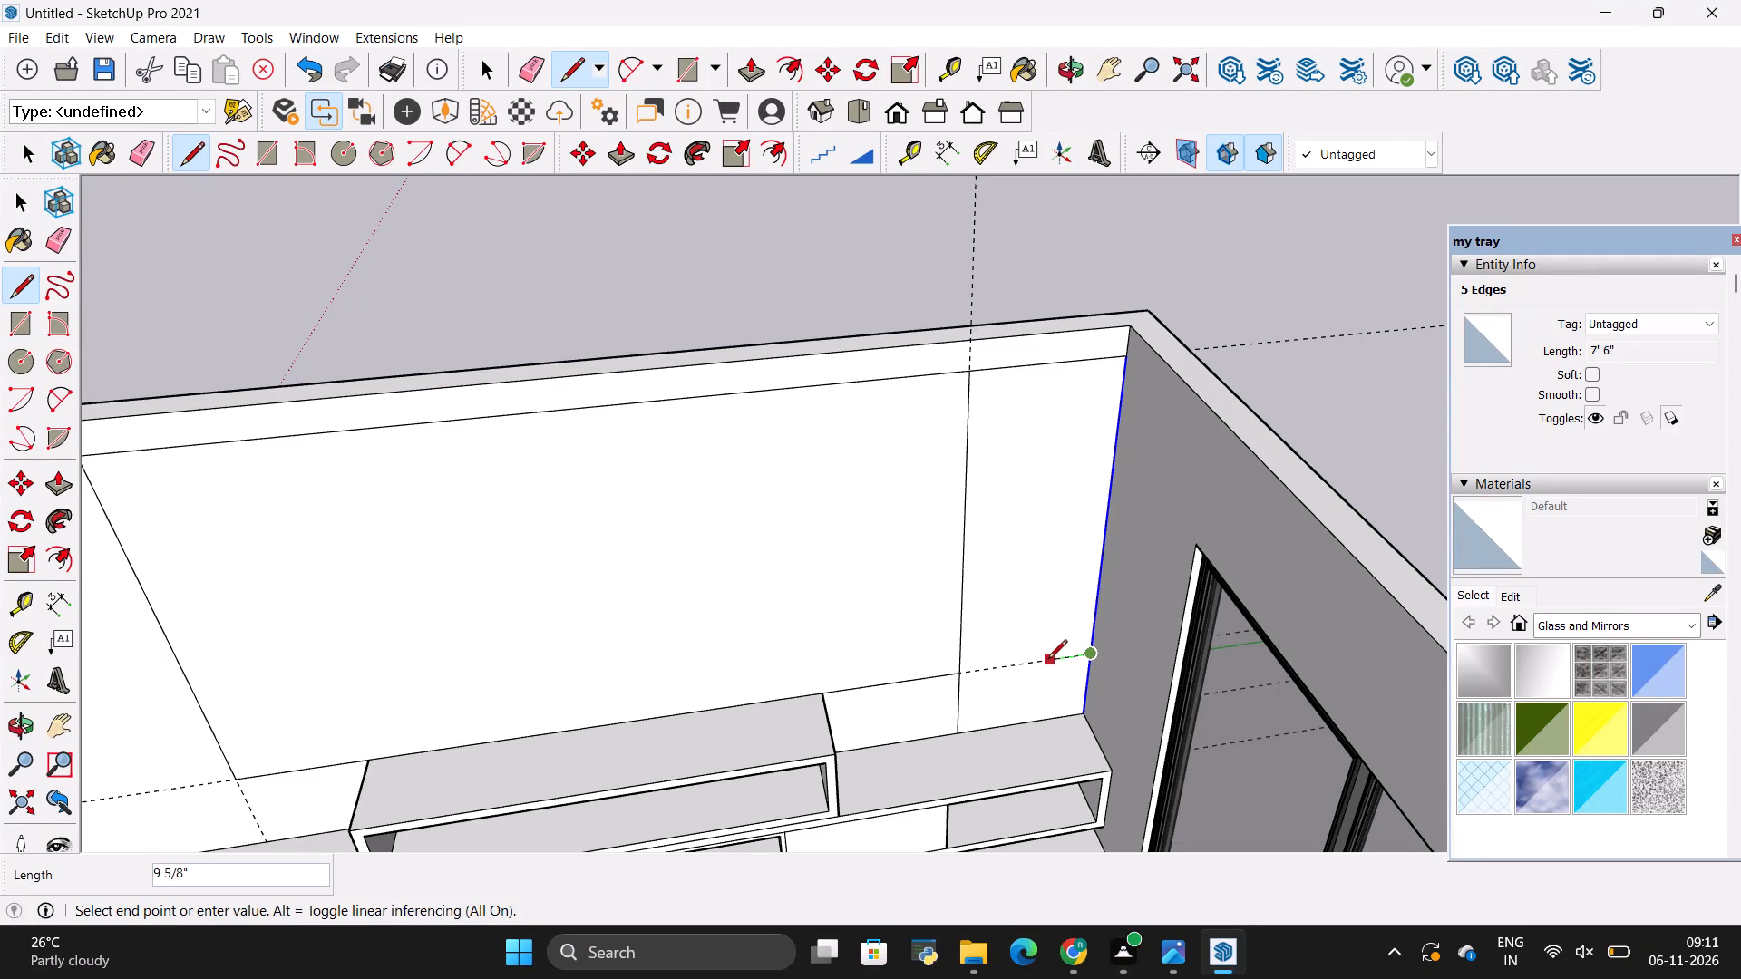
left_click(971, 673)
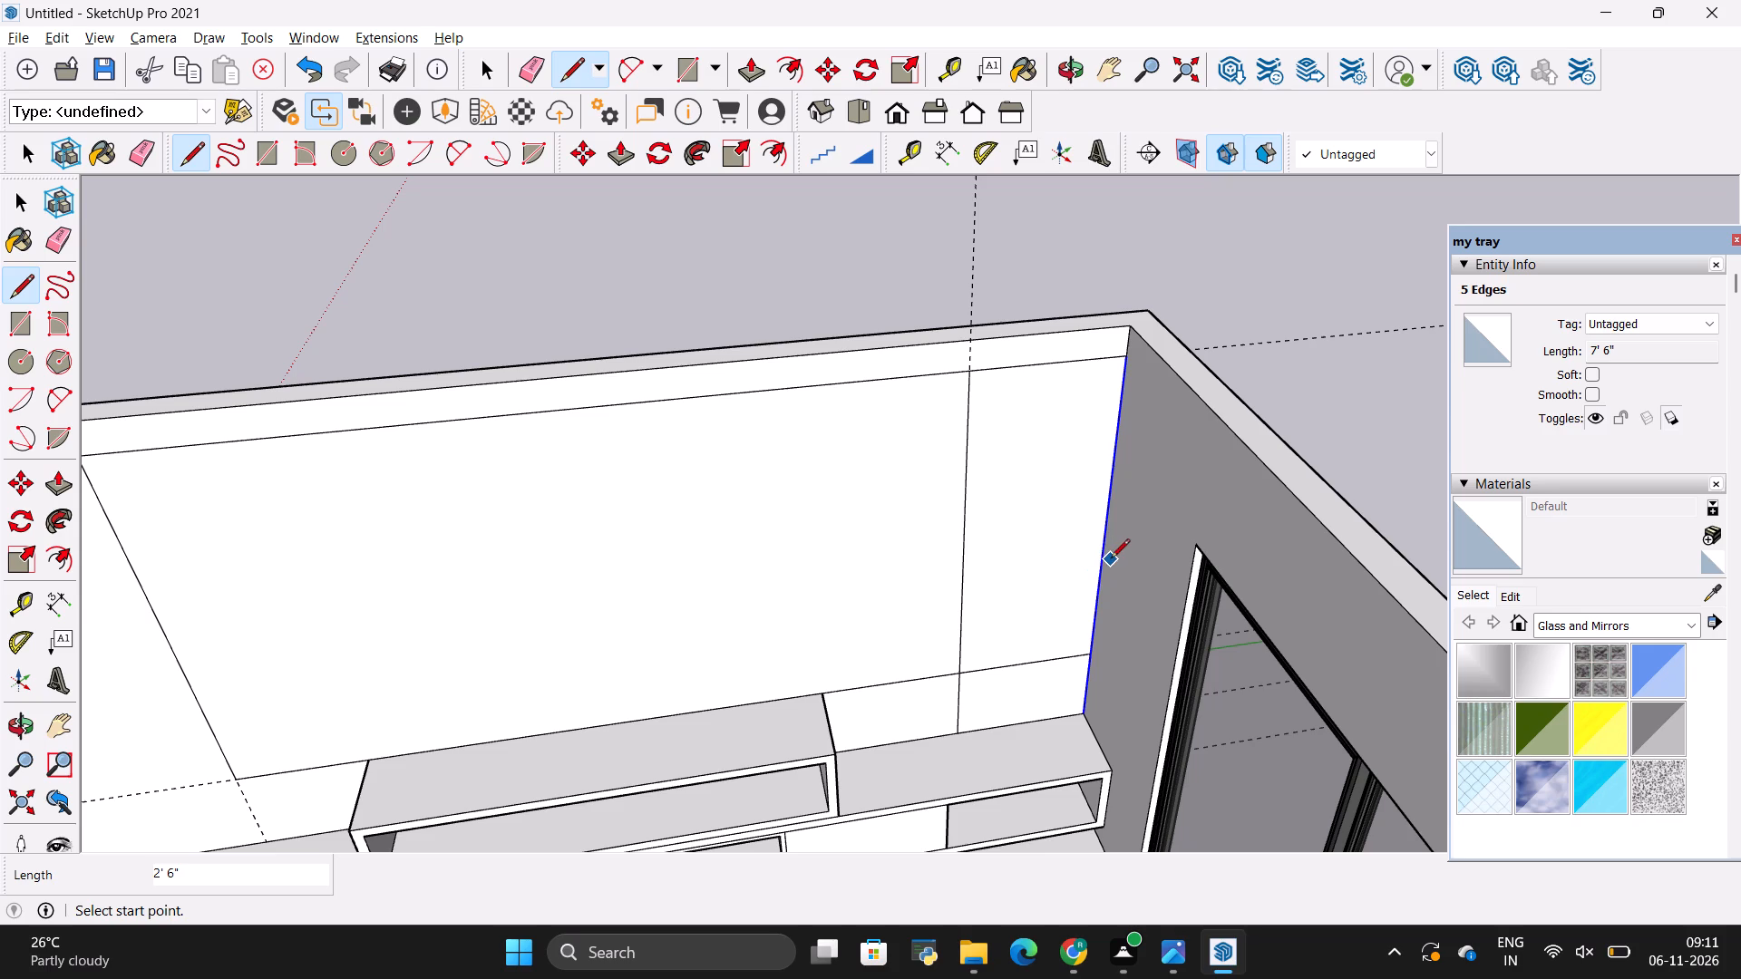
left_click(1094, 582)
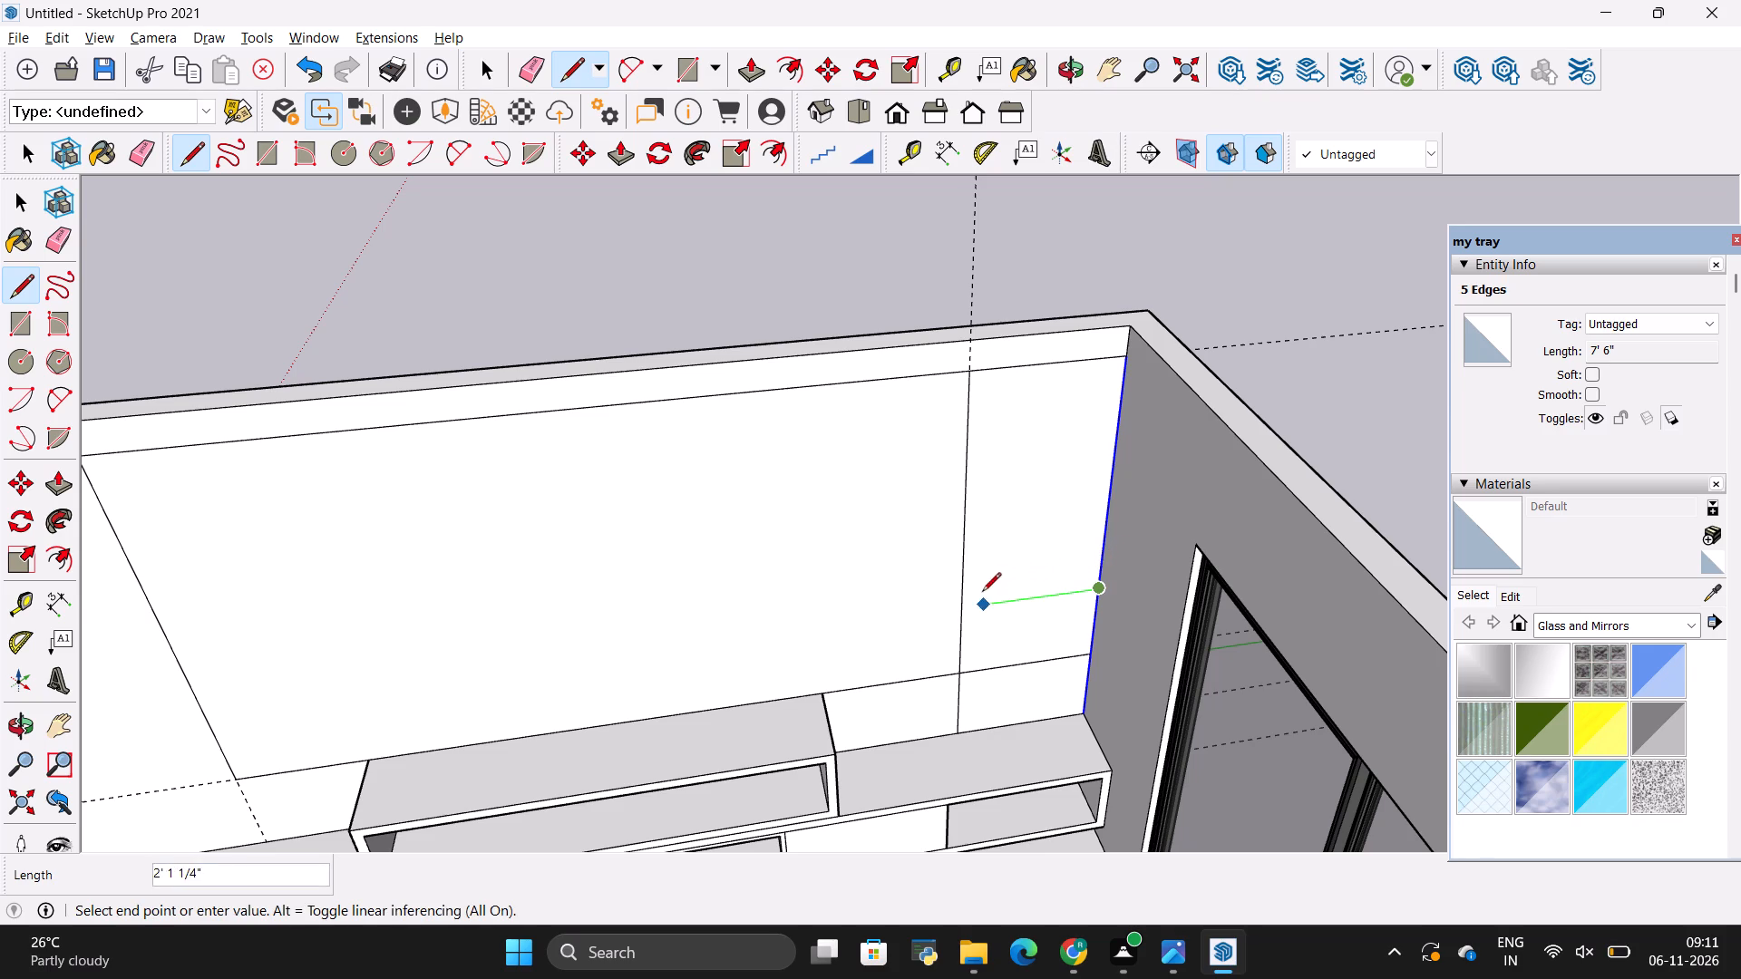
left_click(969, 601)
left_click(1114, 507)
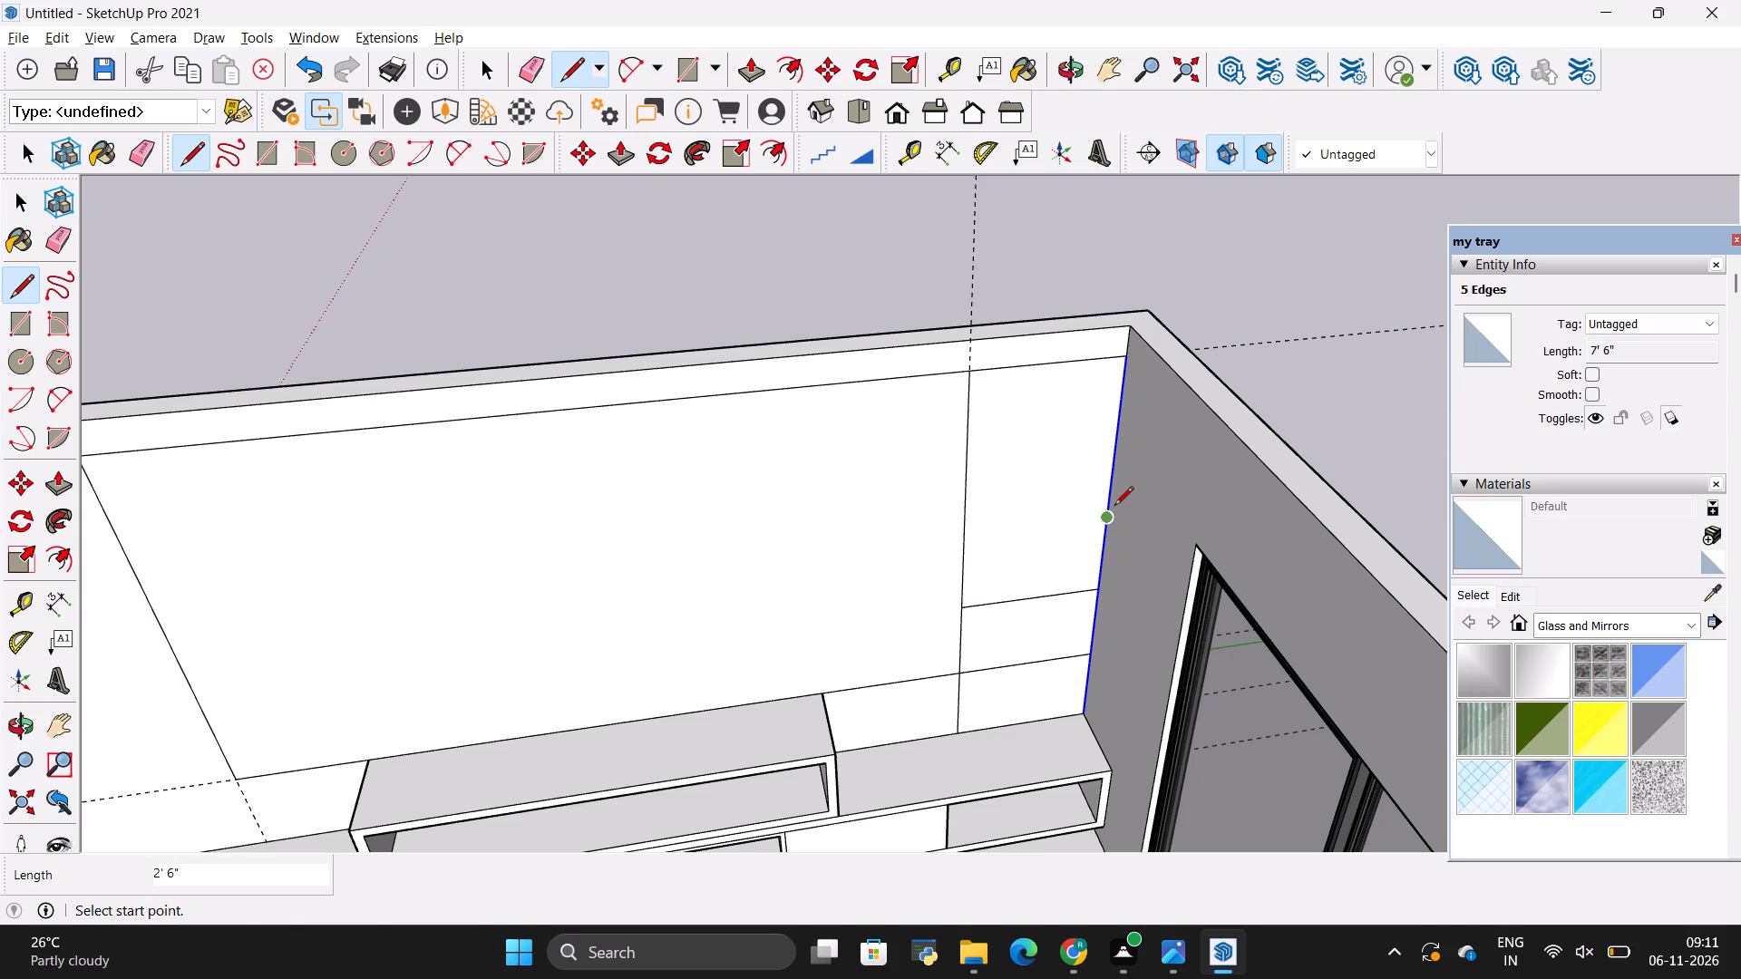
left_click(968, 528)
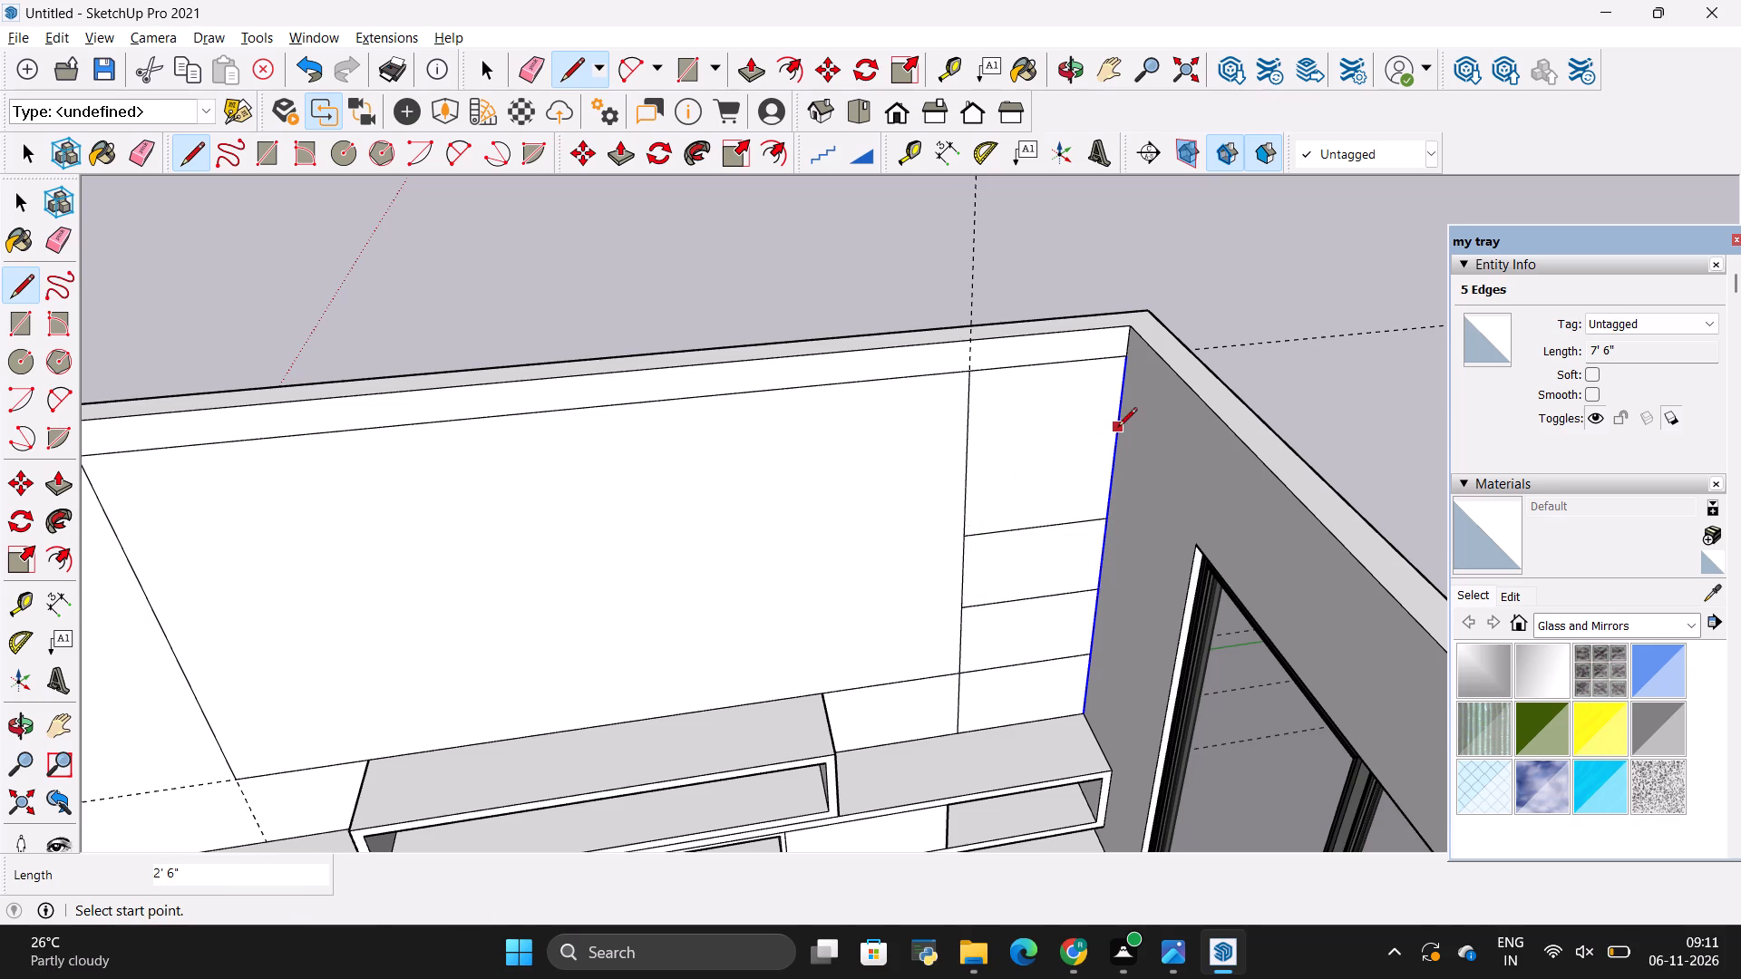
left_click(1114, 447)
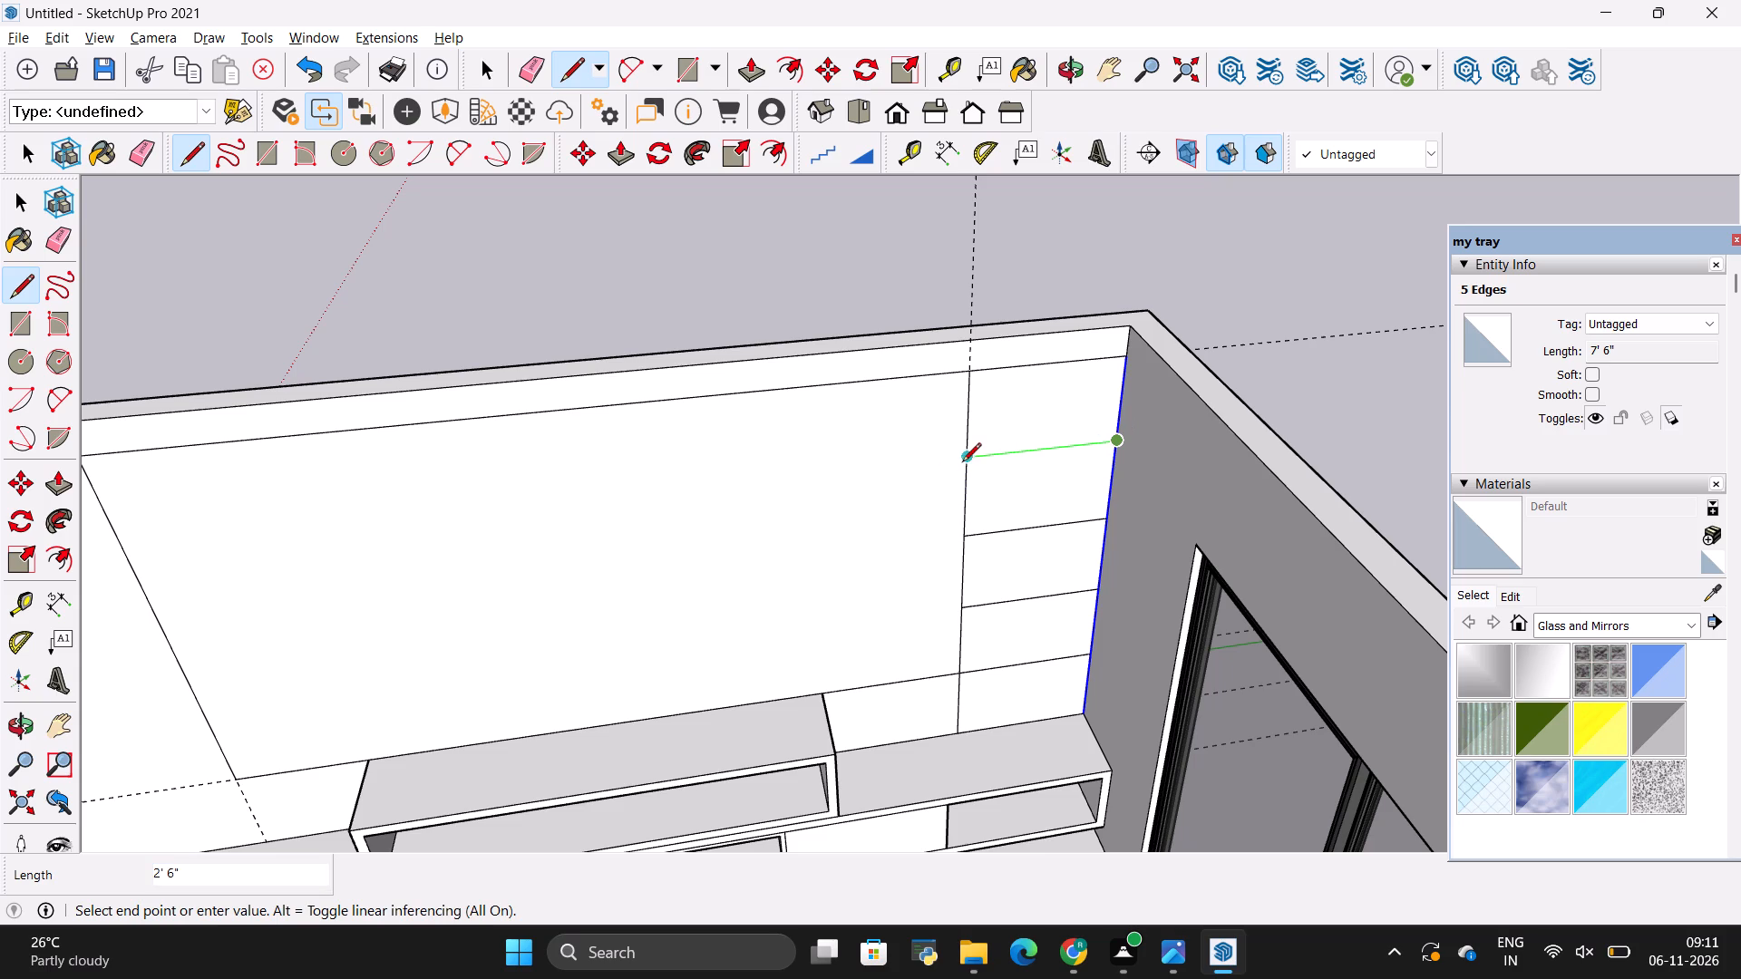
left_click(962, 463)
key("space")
Compare the shelving divisions with the corner display shelves in the reference photo.
left_click(1015, 431)
key("alt+Tab")
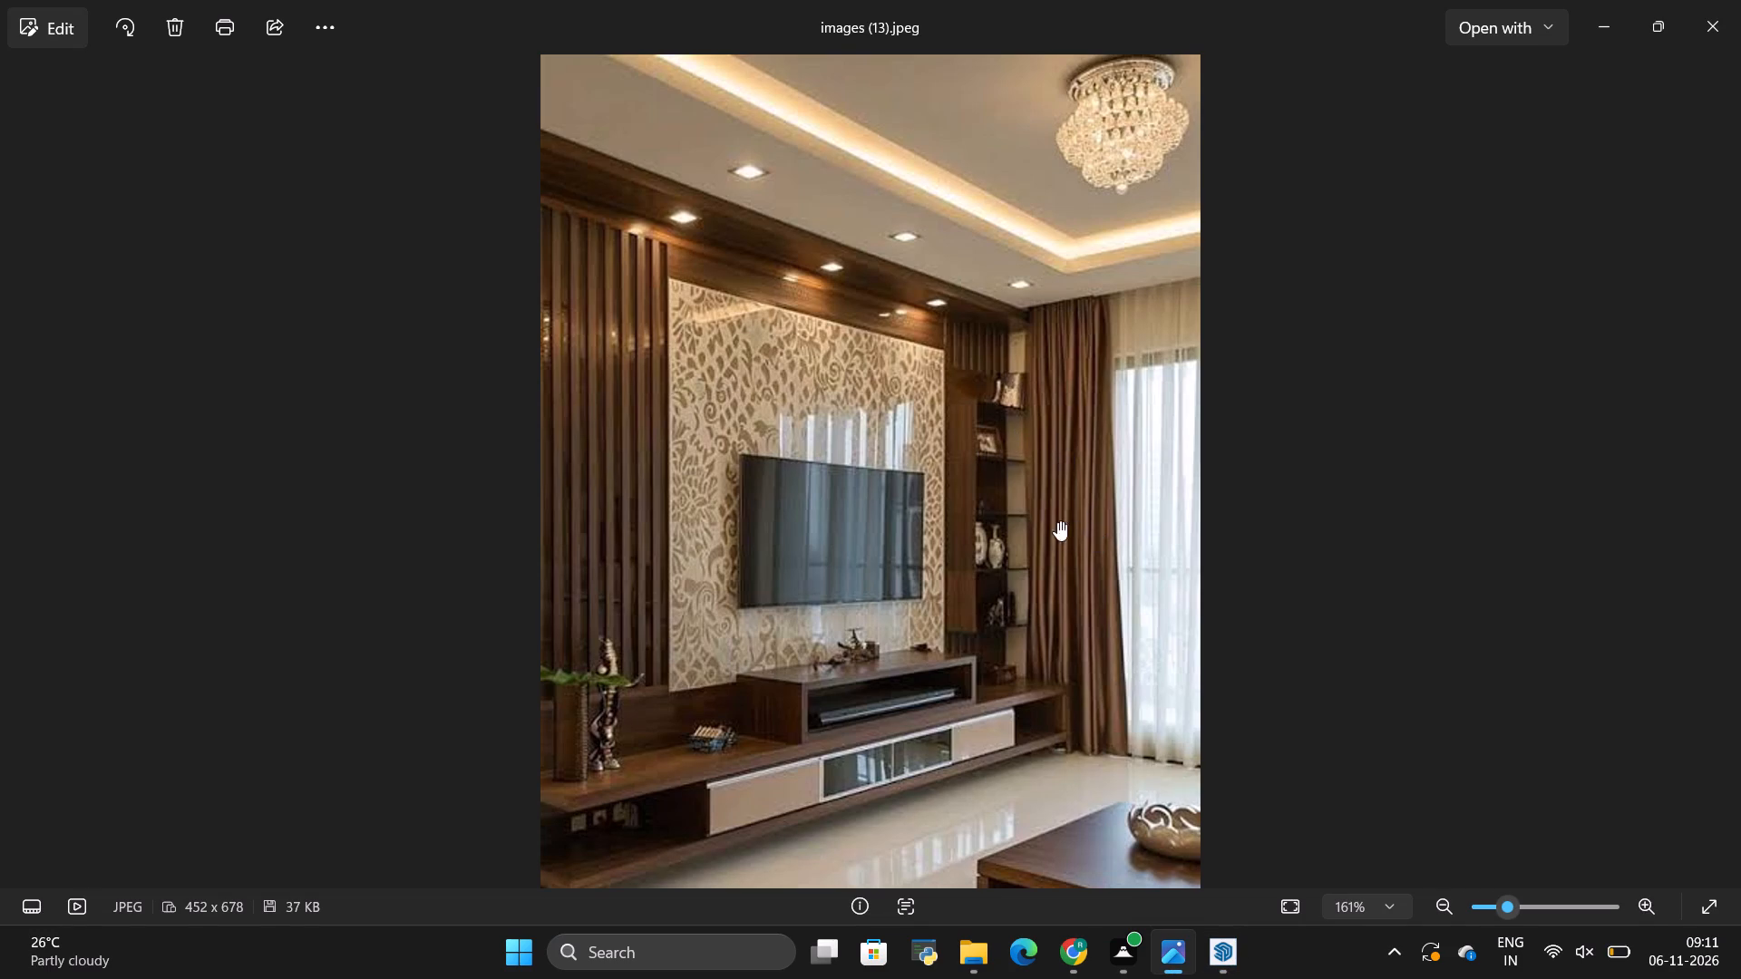
scroll(1026, 551, "up", 2)
scroll(1004, 665, "up", 4)
scroll(1019, 652, "down", 3)
key("alt+Tab")
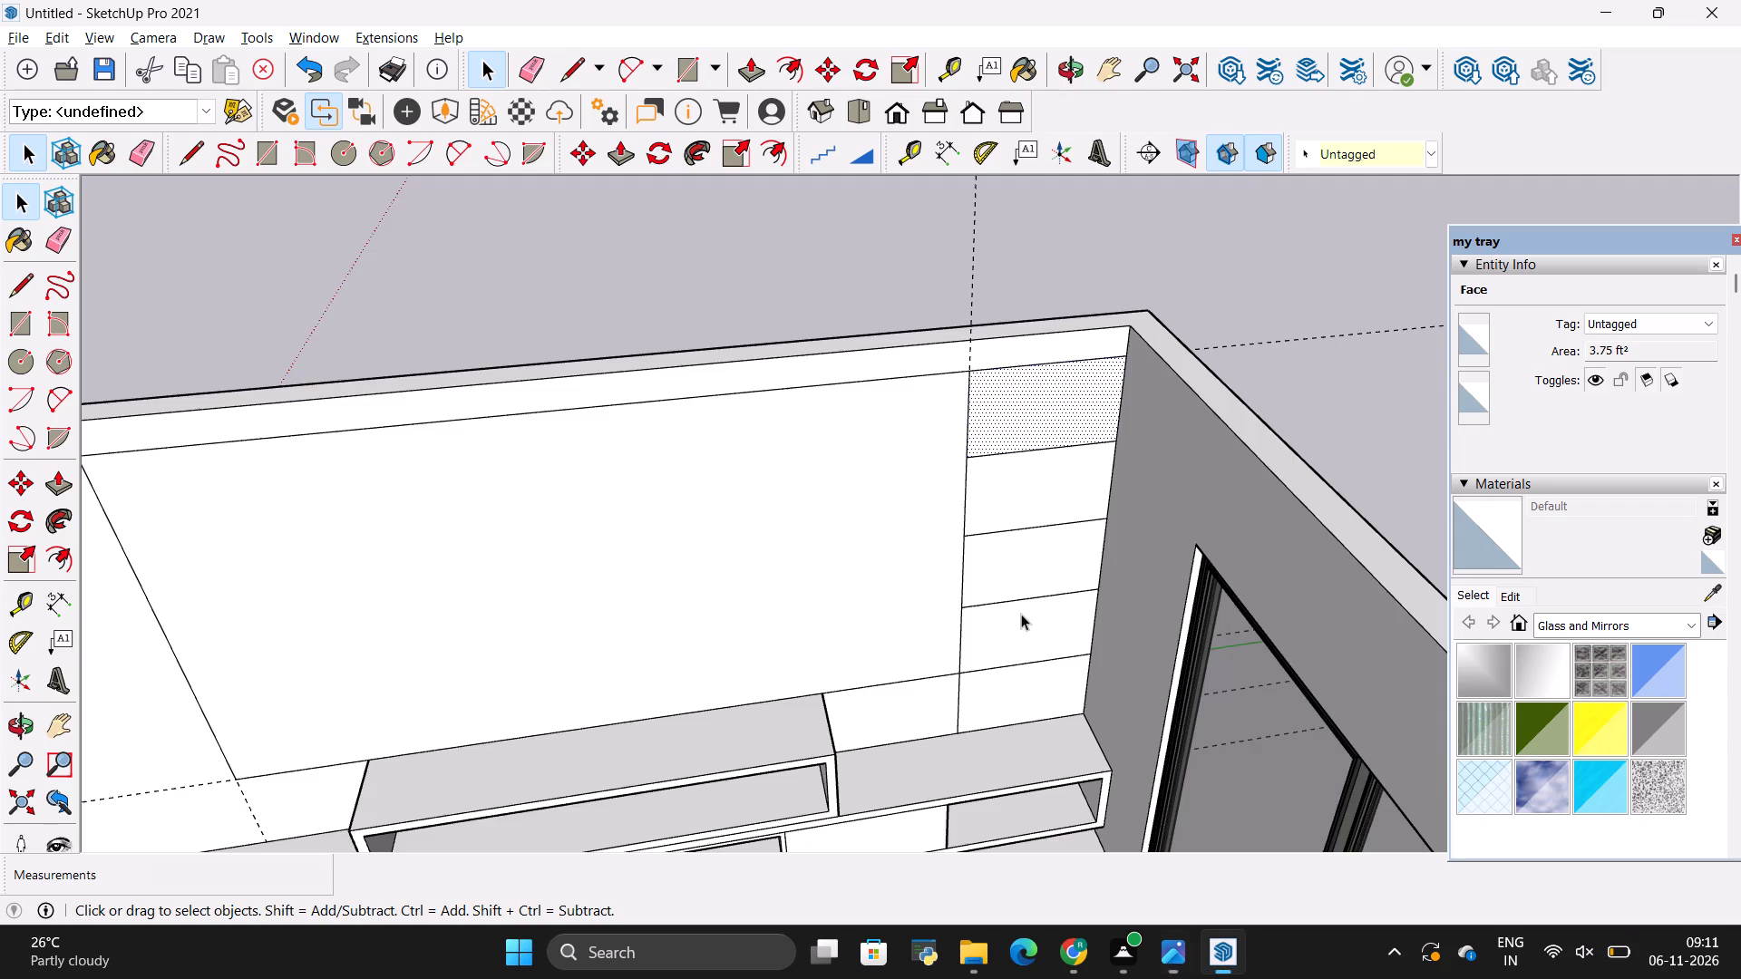
scroll(1019, 614, "down", 3)
scroll(1014, 586, "up", 3)
scroll(1015, 669, "up", 3)
scroll(1012, 654, "down", 4)
key("alt+Tab")
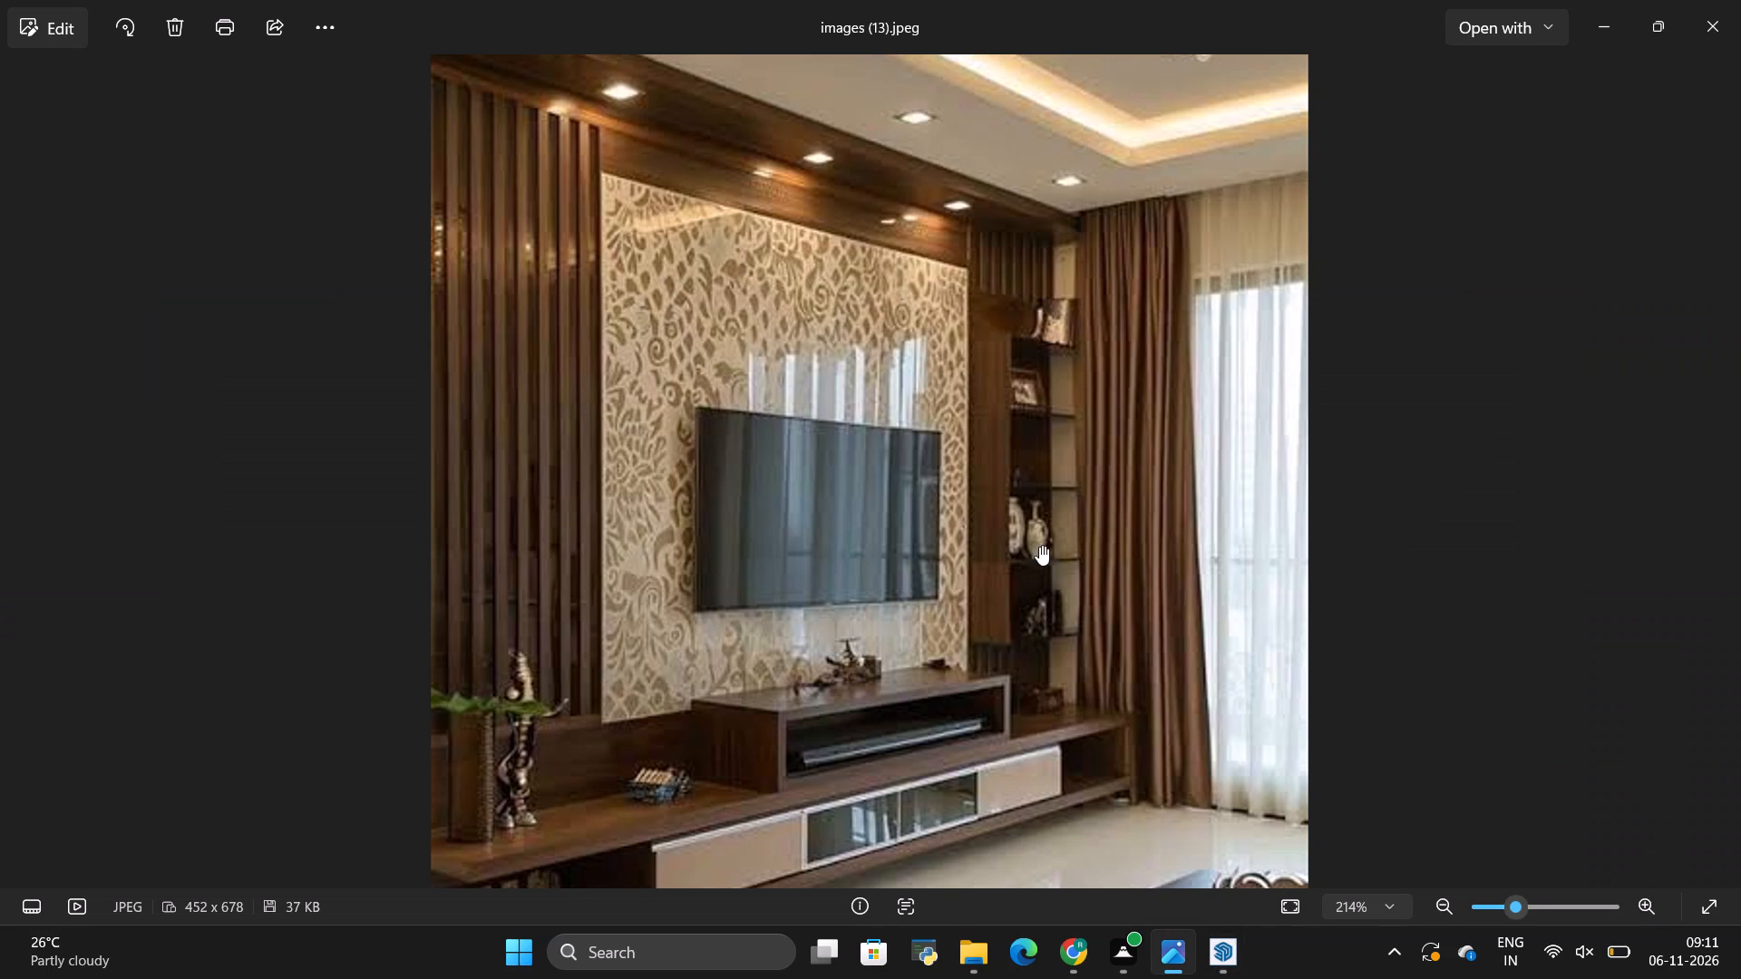
key("alt+Tab")
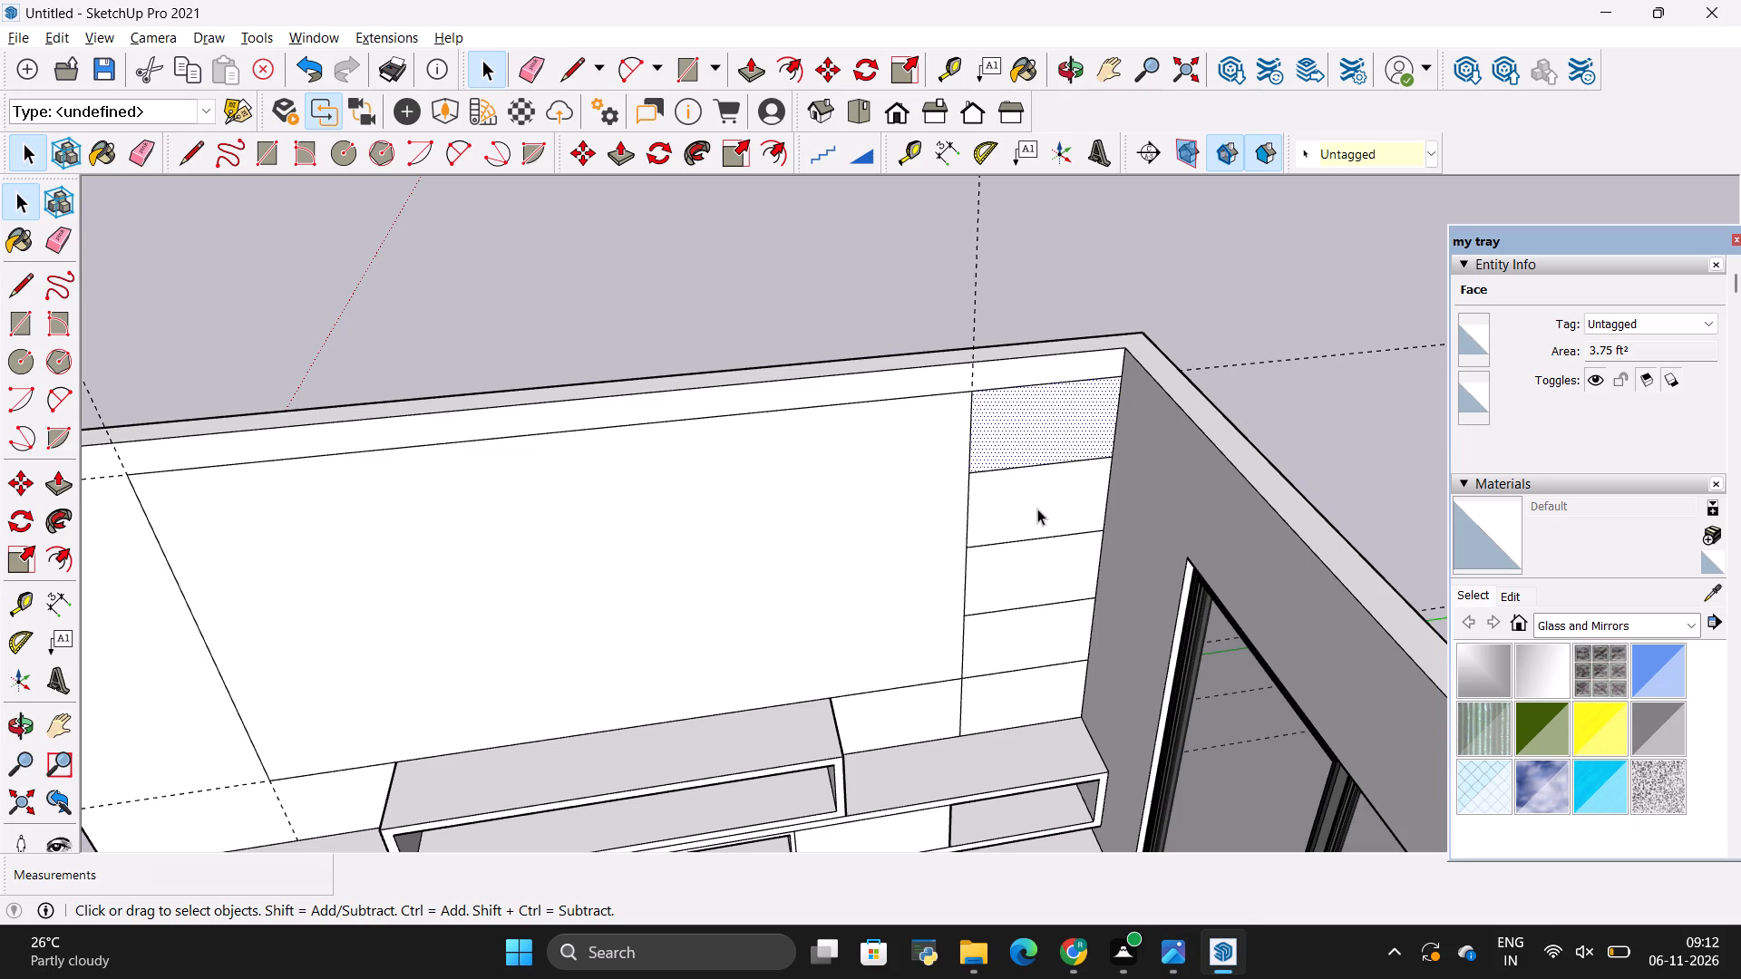
key("alt+Tab")
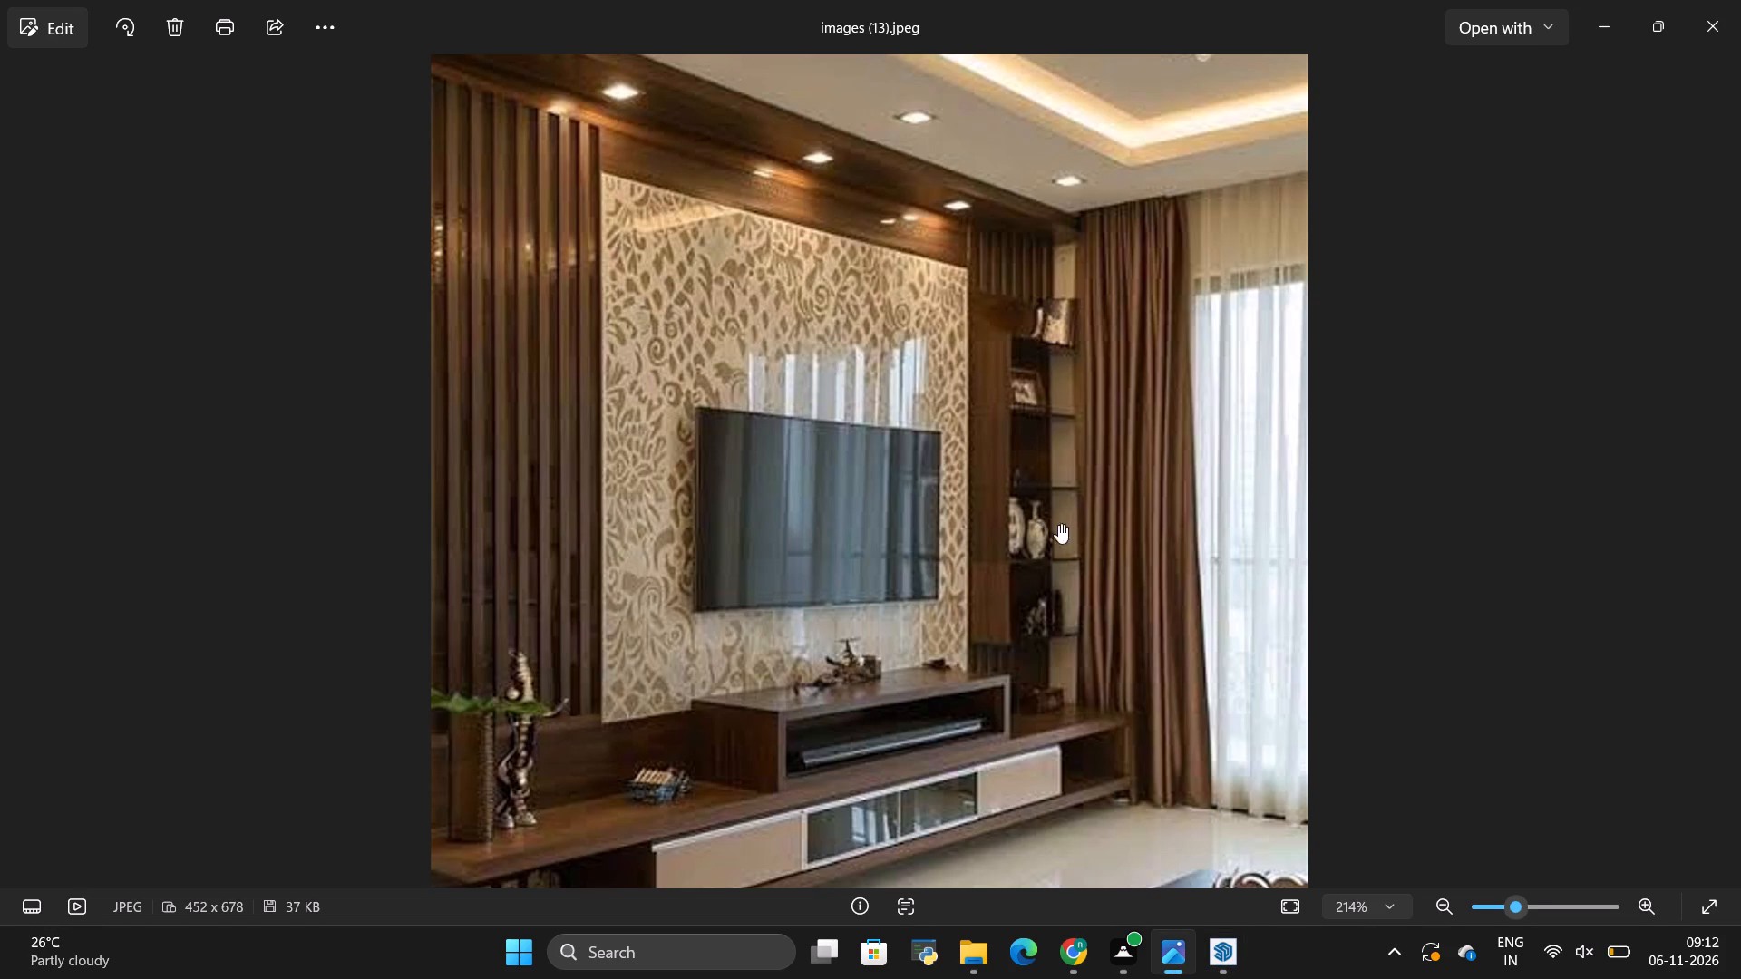
key("alt+Tab")
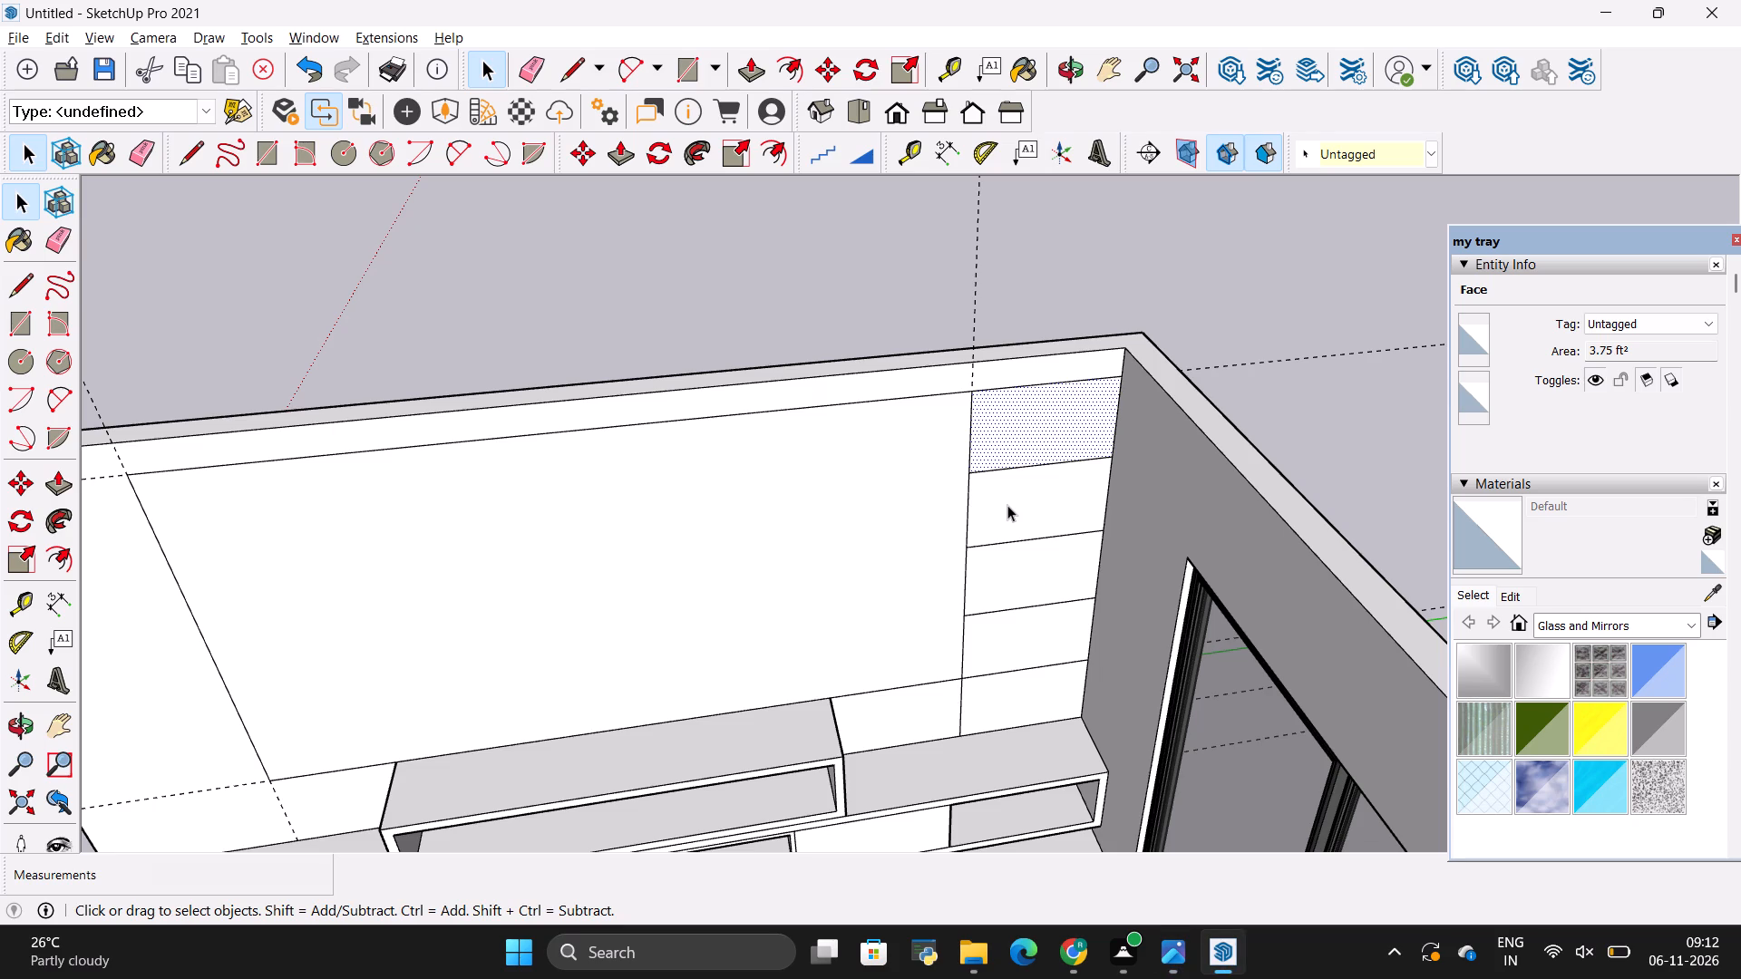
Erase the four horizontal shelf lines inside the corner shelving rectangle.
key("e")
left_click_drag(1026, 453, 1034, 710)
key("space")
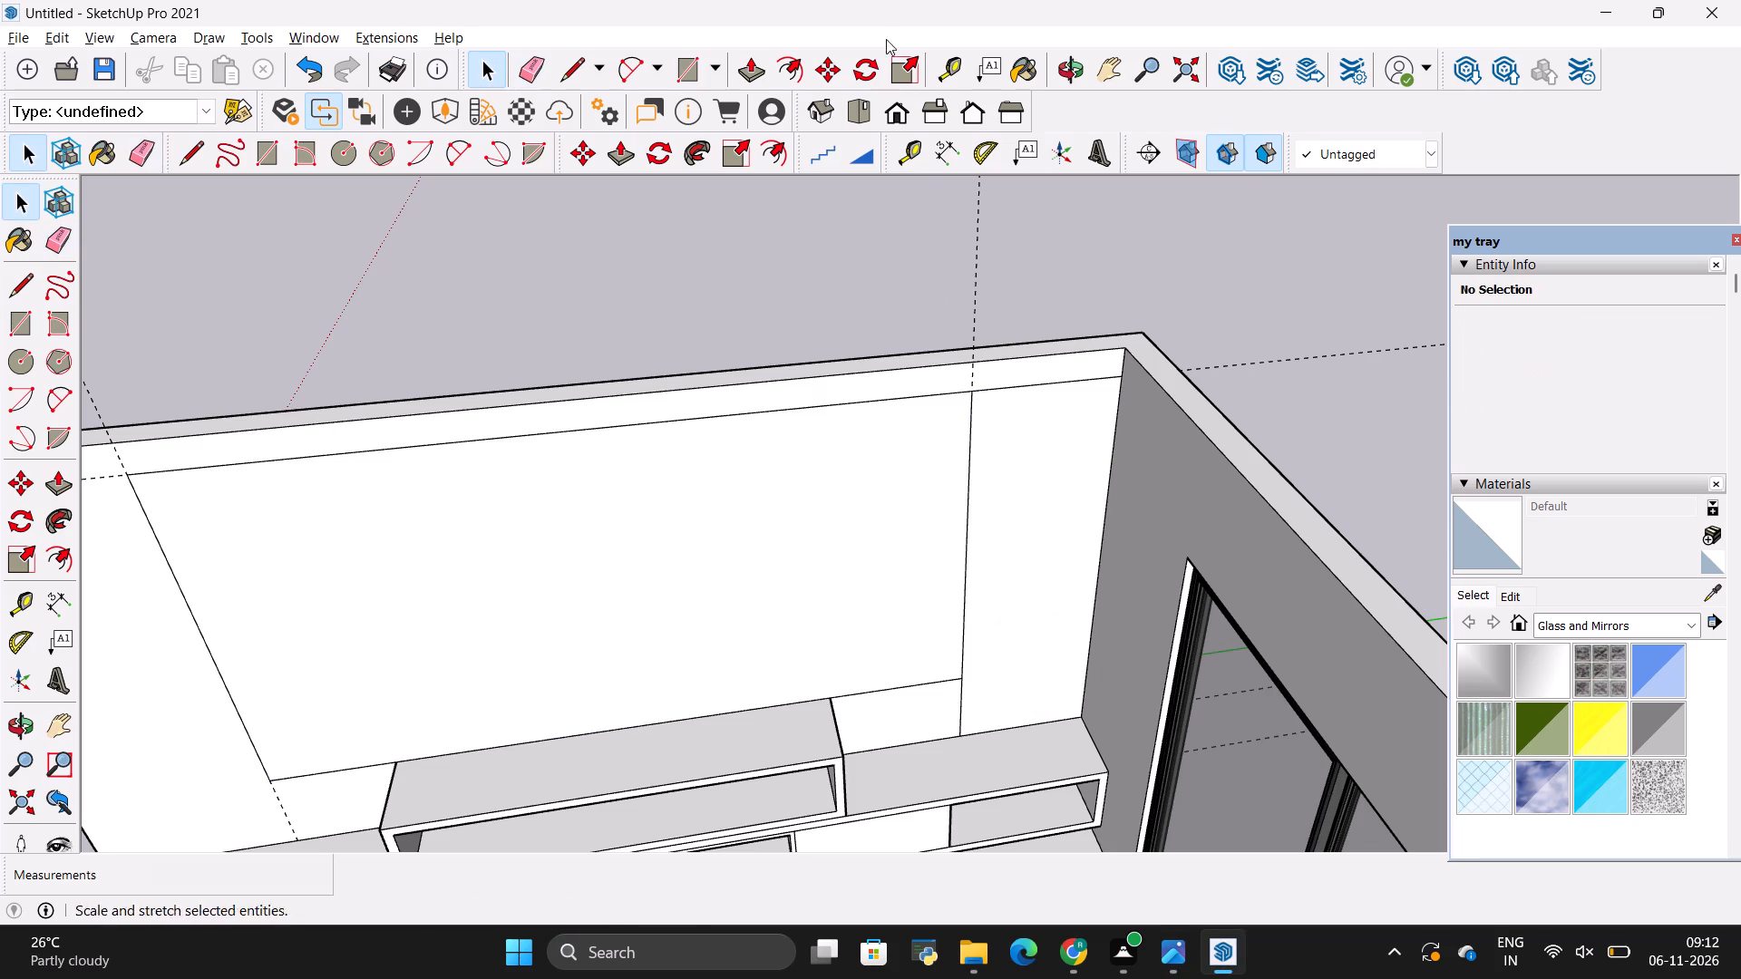
Offset the corner shelving rectangle's outline 1" inward to form a frame border.
left_click(756, 142)
left_click(1031, 460)
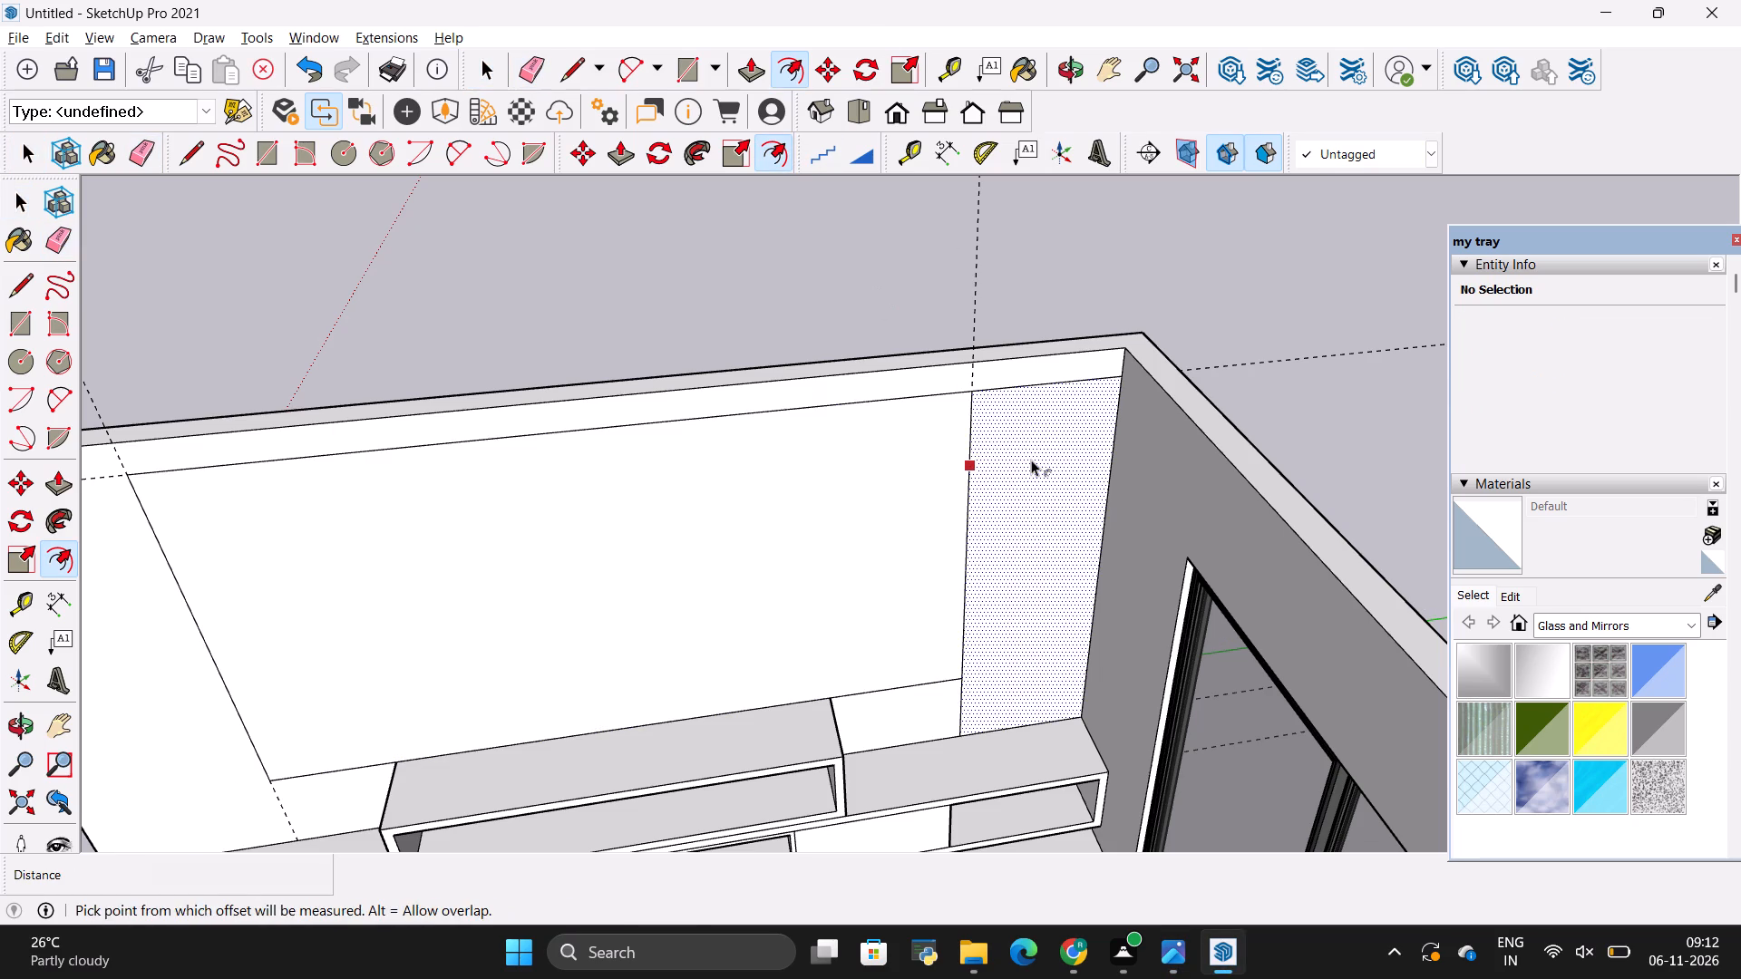
key("BackSpace")
type("1\"")
key("Return")
key("space")
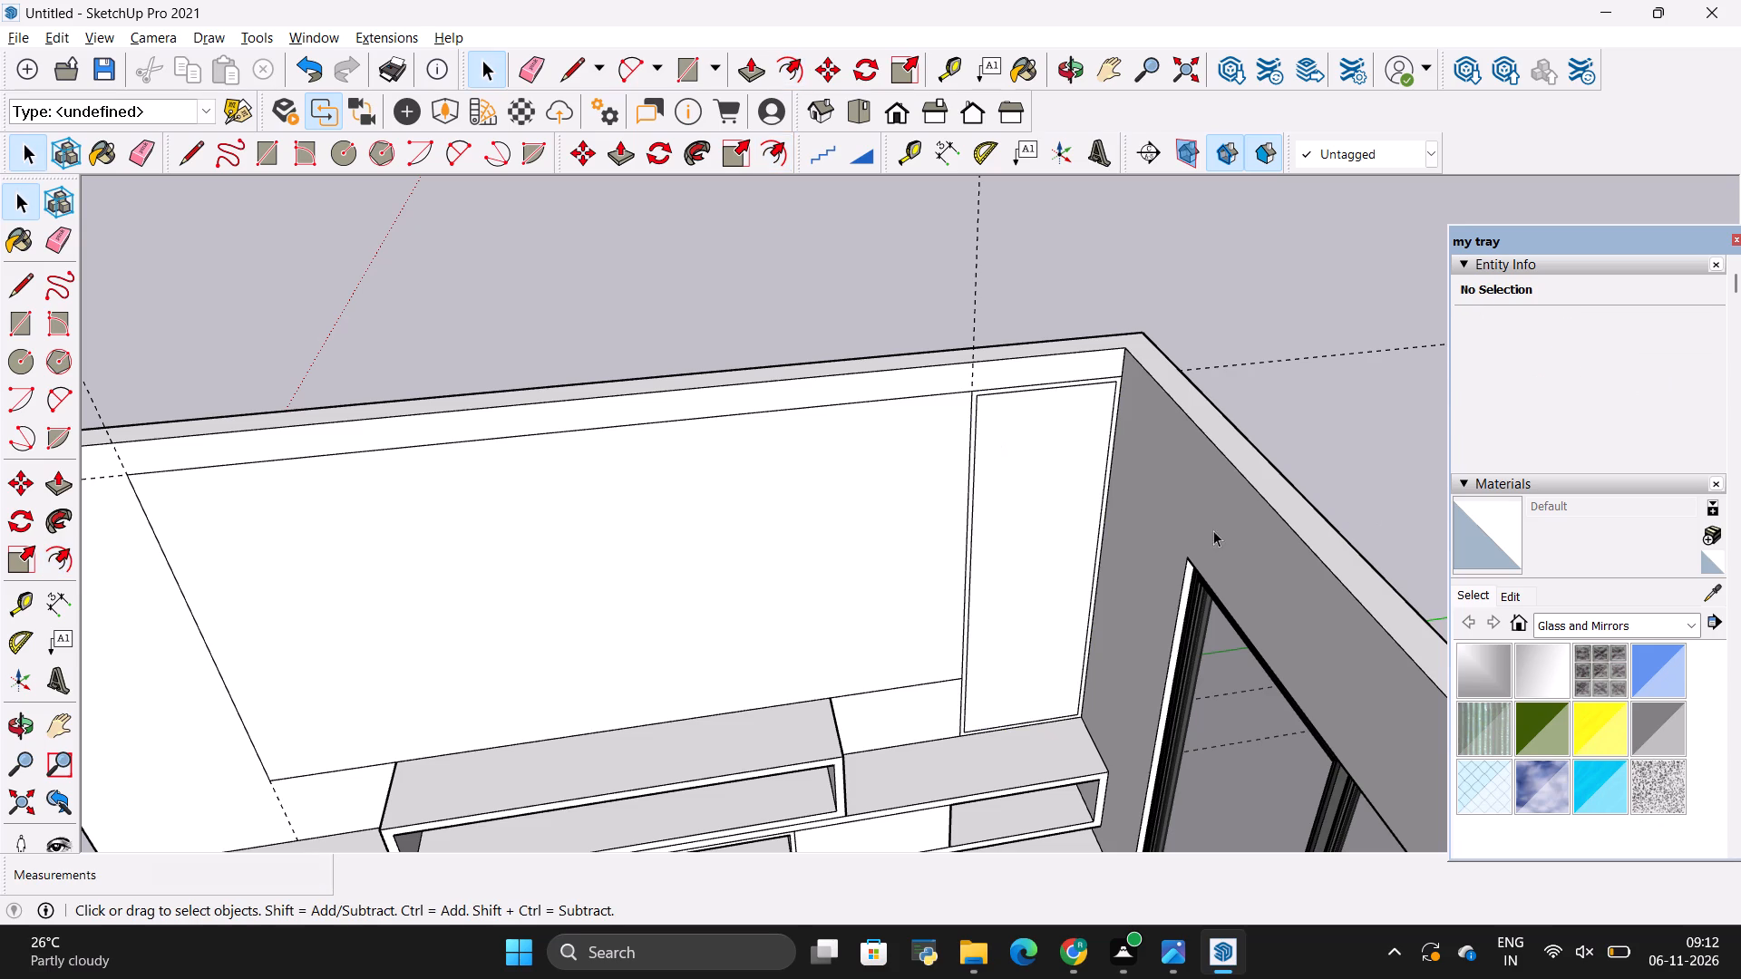
Divide the inner shelving rectangle's vertical edge on the TV panel side into 4 segments.
key("l")
scroll(1163, 552, "up", 2)
scroll(959, 491, "up", 3)
key("space")
scroll(945, 458, "up", 3)
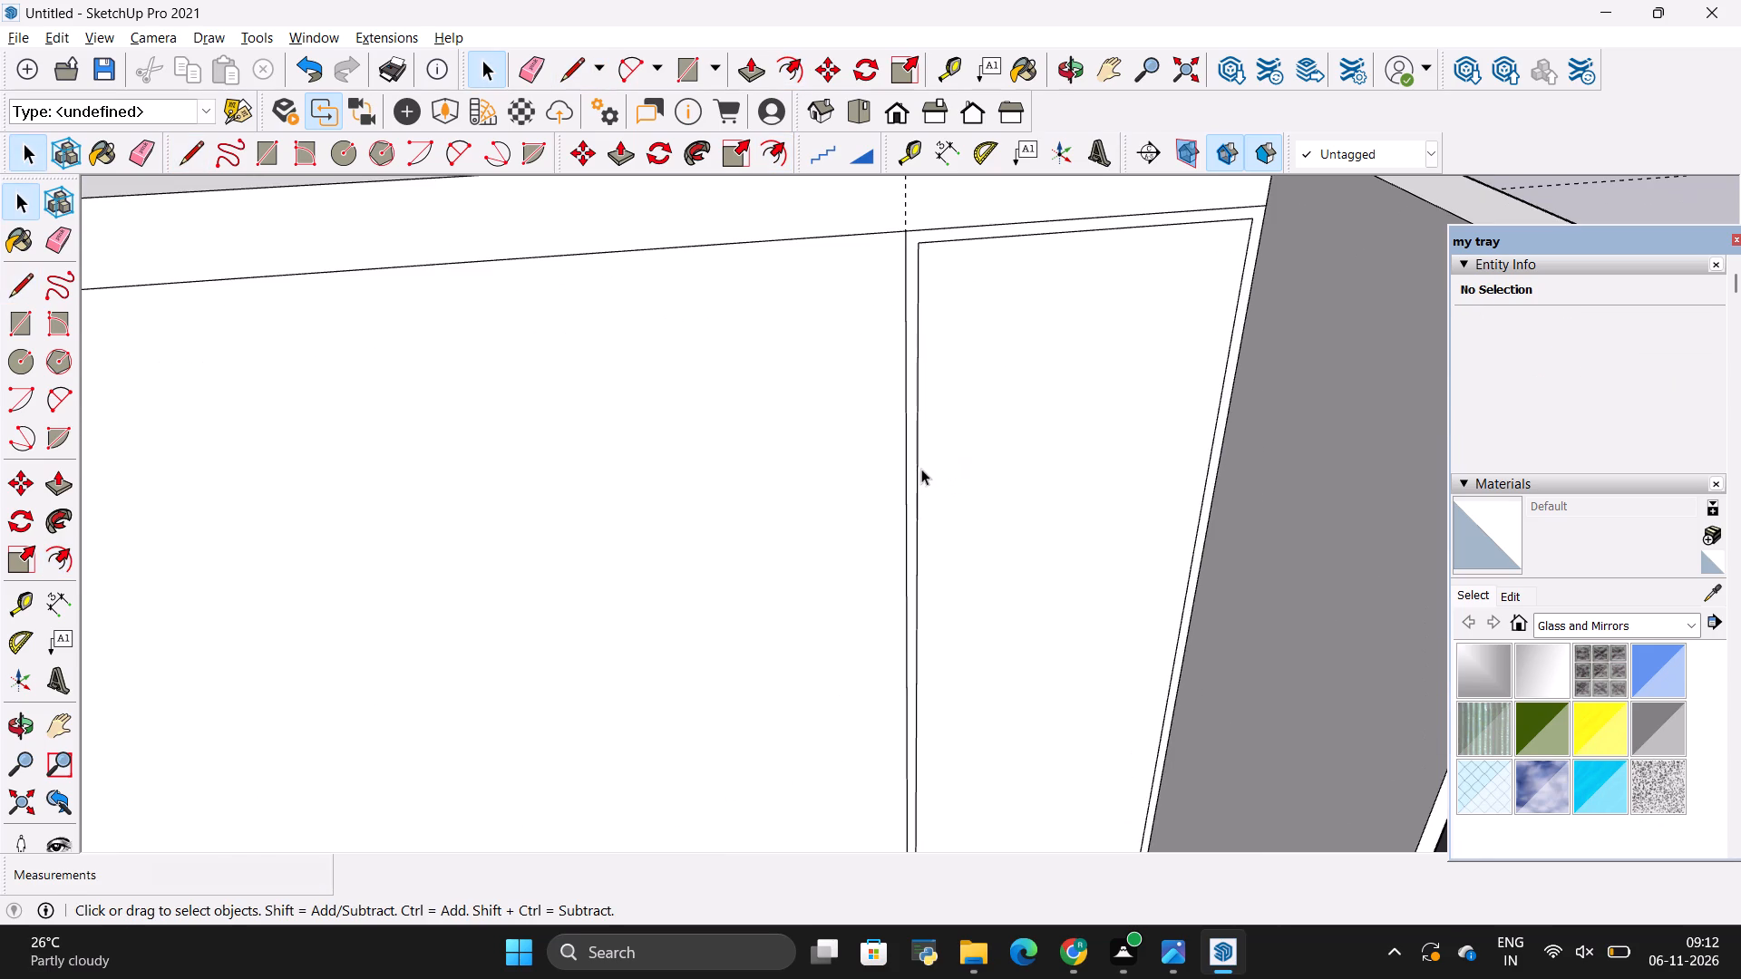
left_click(919, 473)
right_click(919, 475)
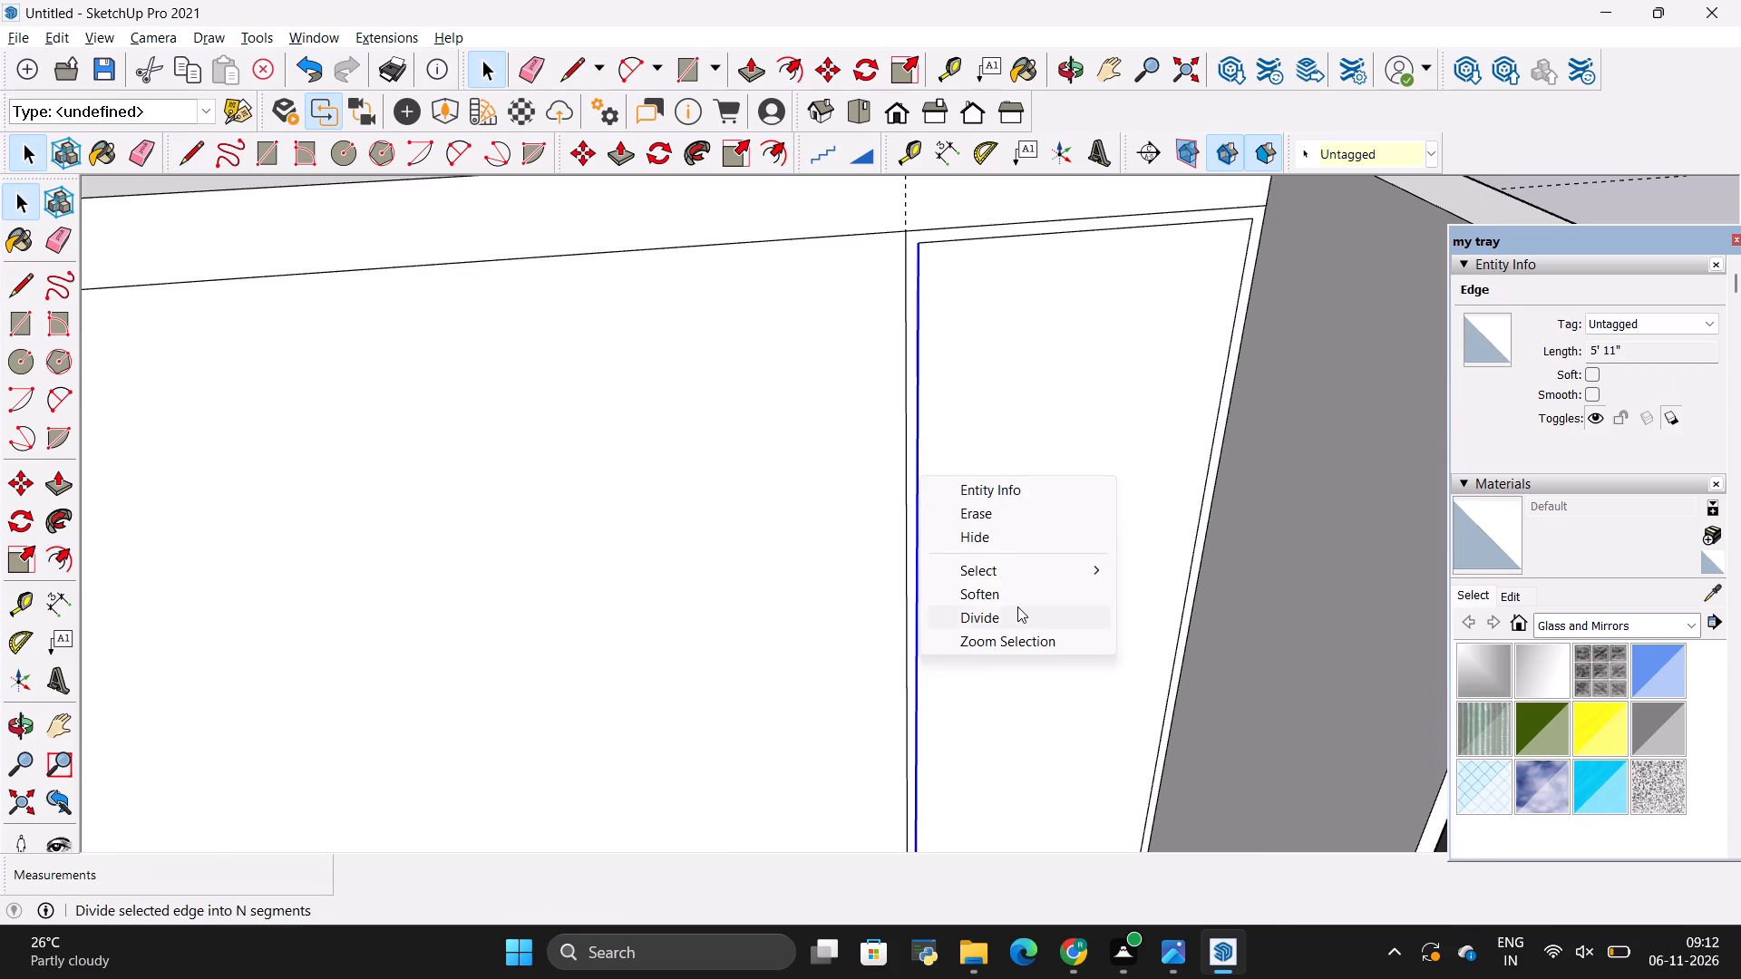
left_click(1017, 607)
scroll(958, 562, "down", 8)
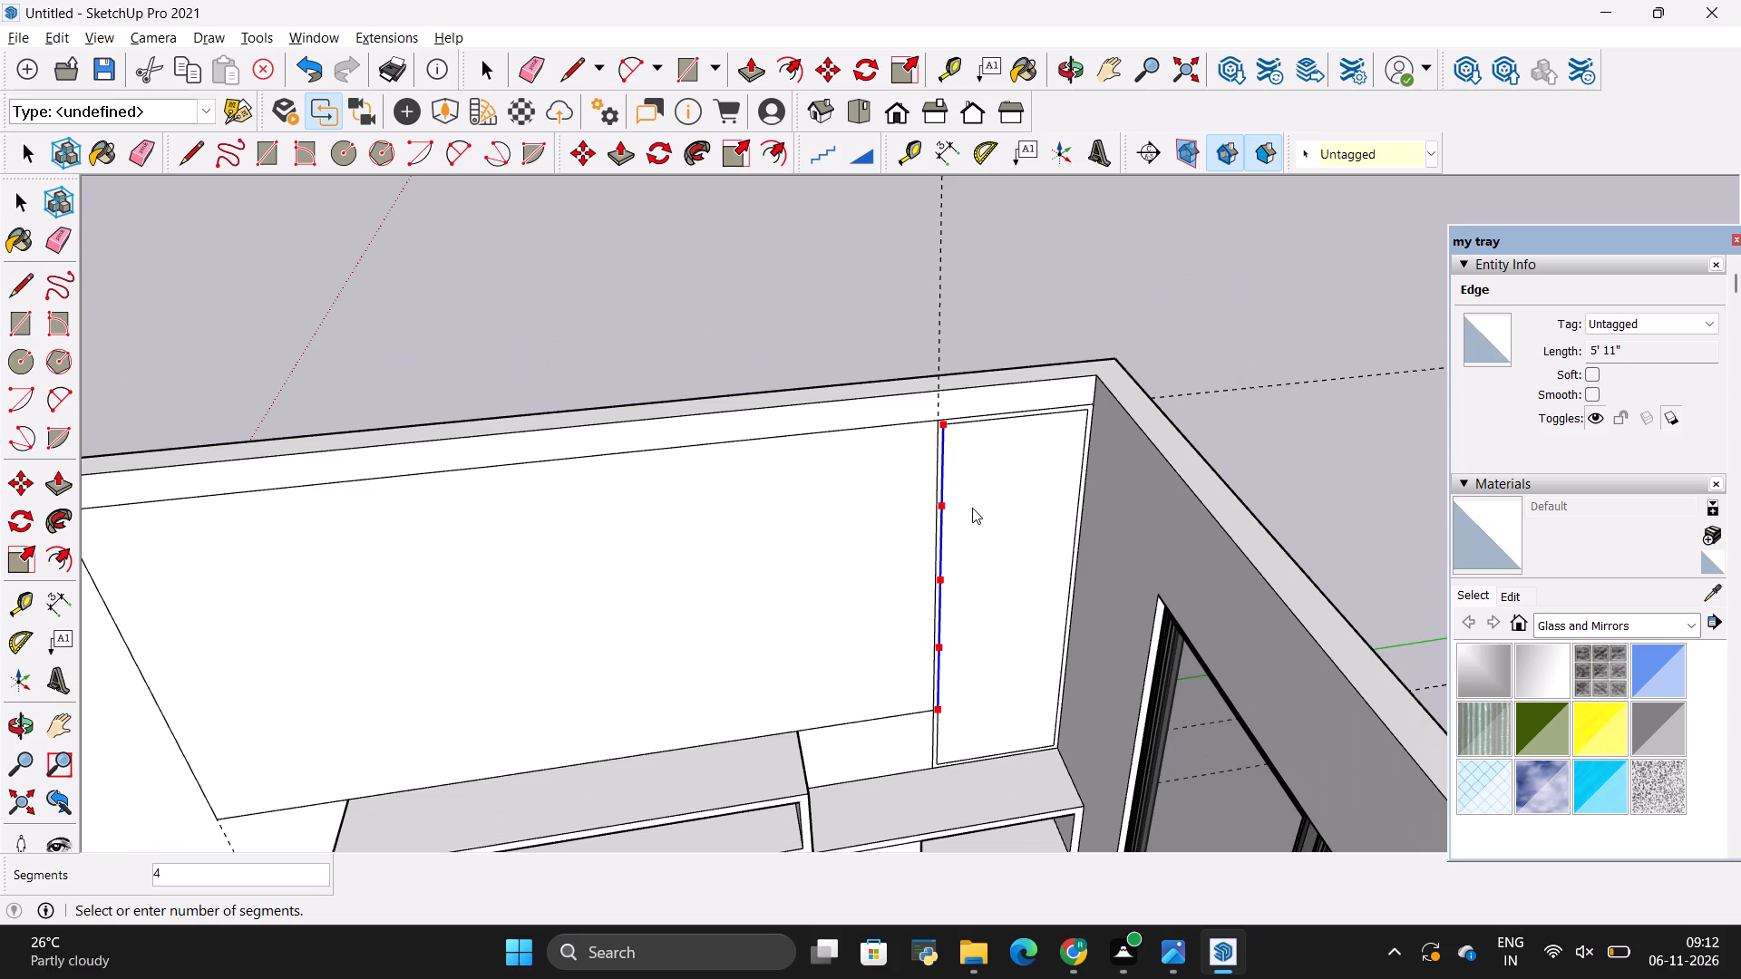
left_click(972, 508)
Draw four 2' 4" horizontal shelf lines across the inner shelving rectangle from the divided edge's segment endpoints, including its lower end.
key("l")
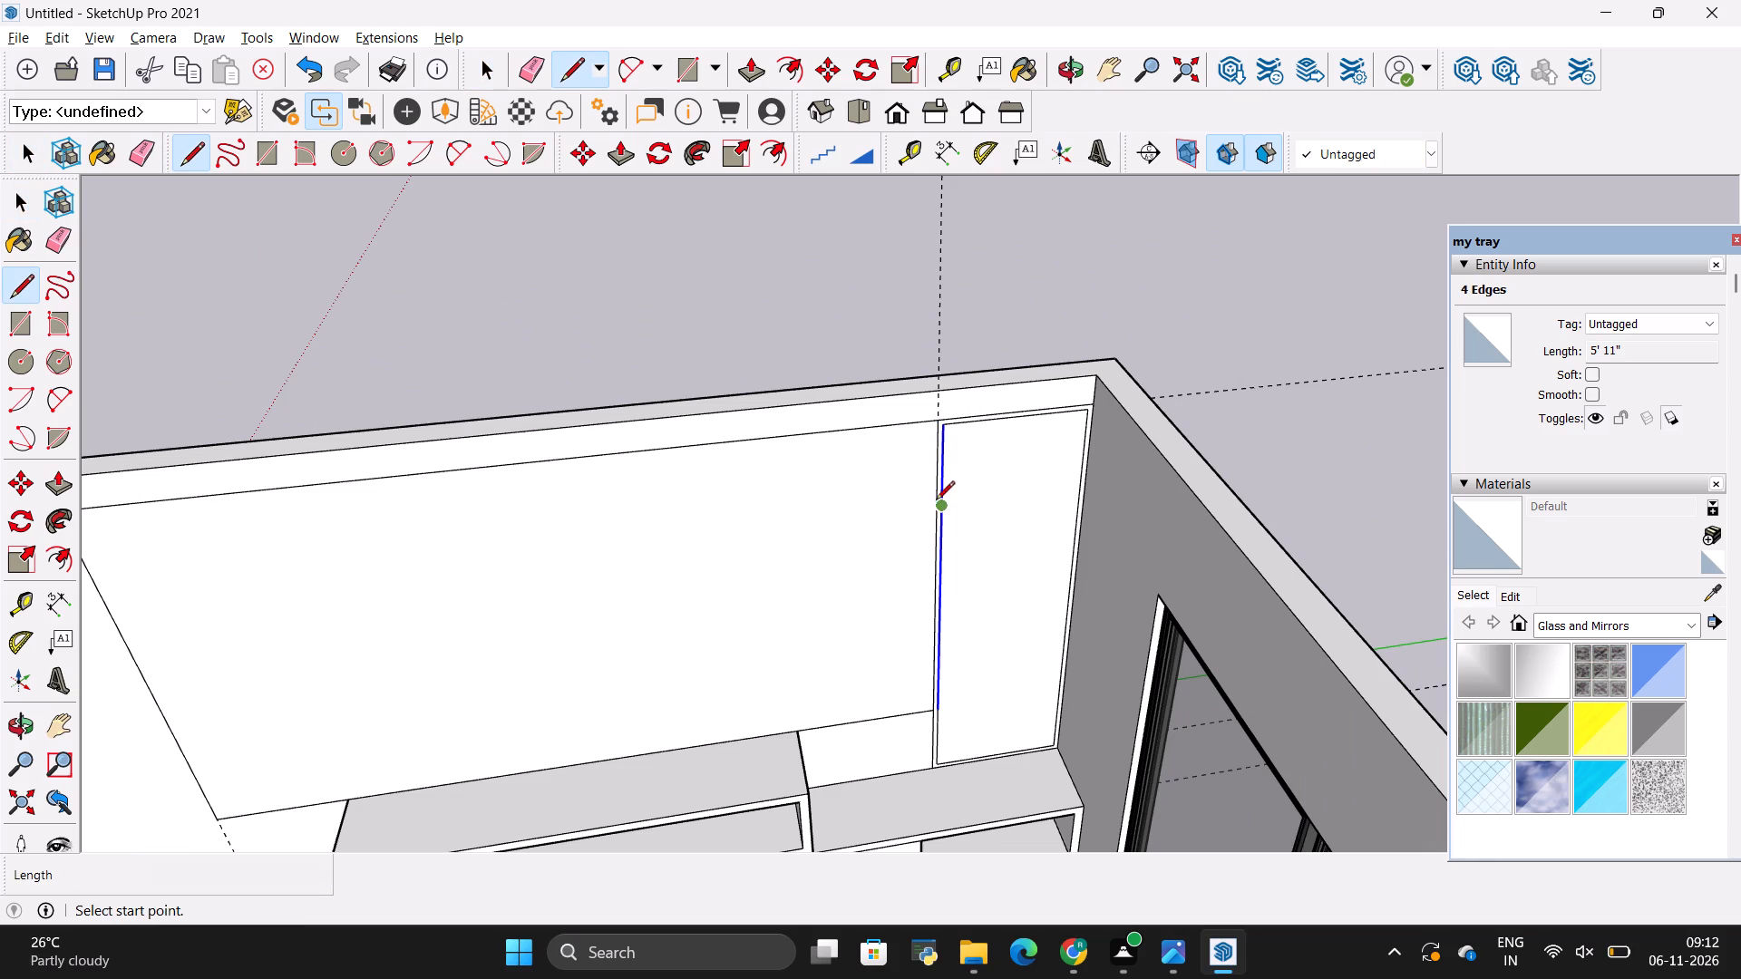
left_click(940, 508)
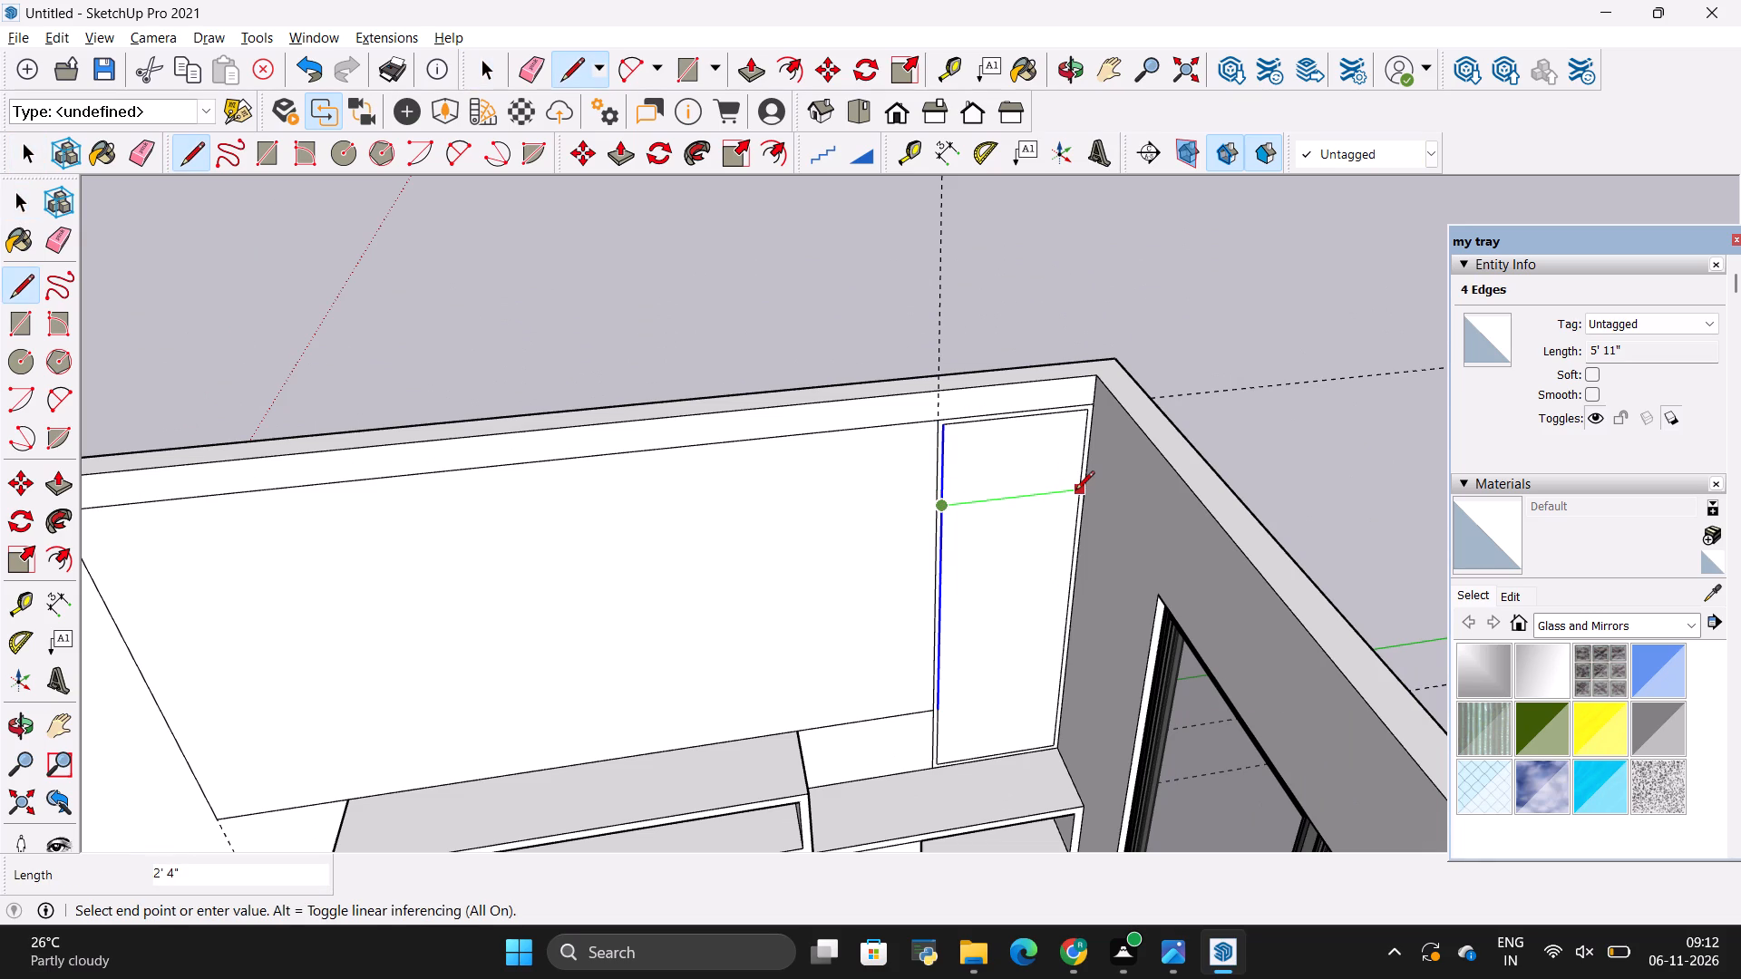
left_click(1075, 491)
scroll(731, 504, "down", 4)
scroll(895, 598, "up", 3)
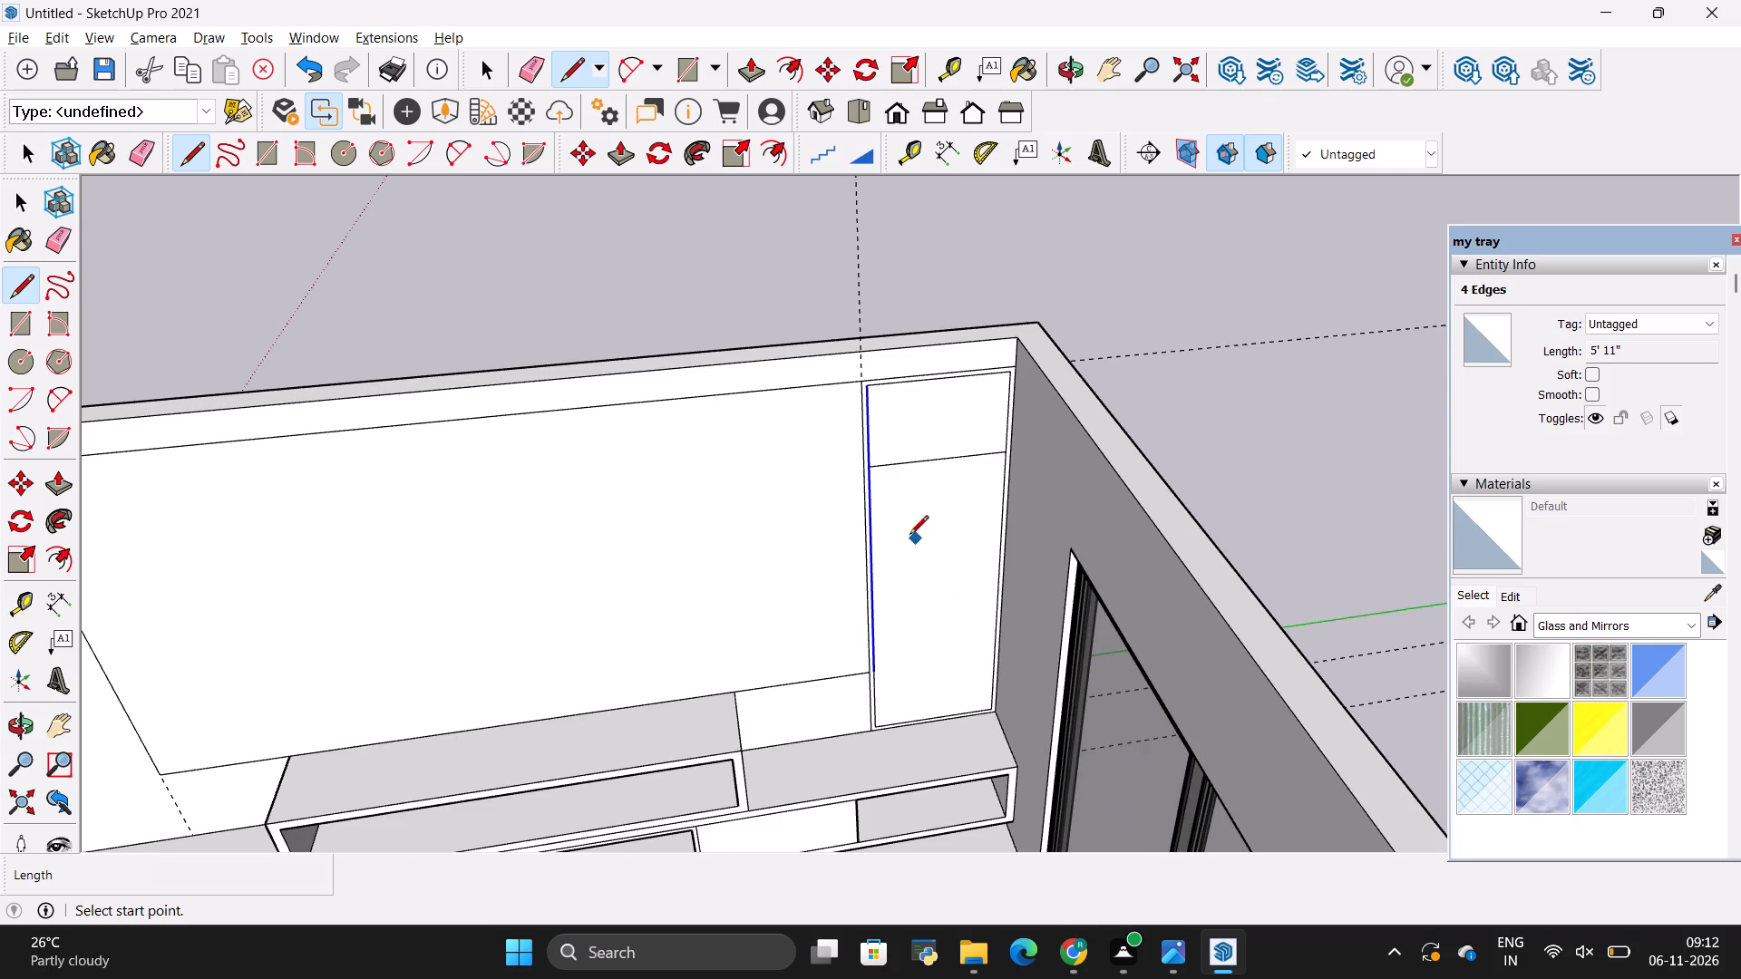
left_click(874, 531)
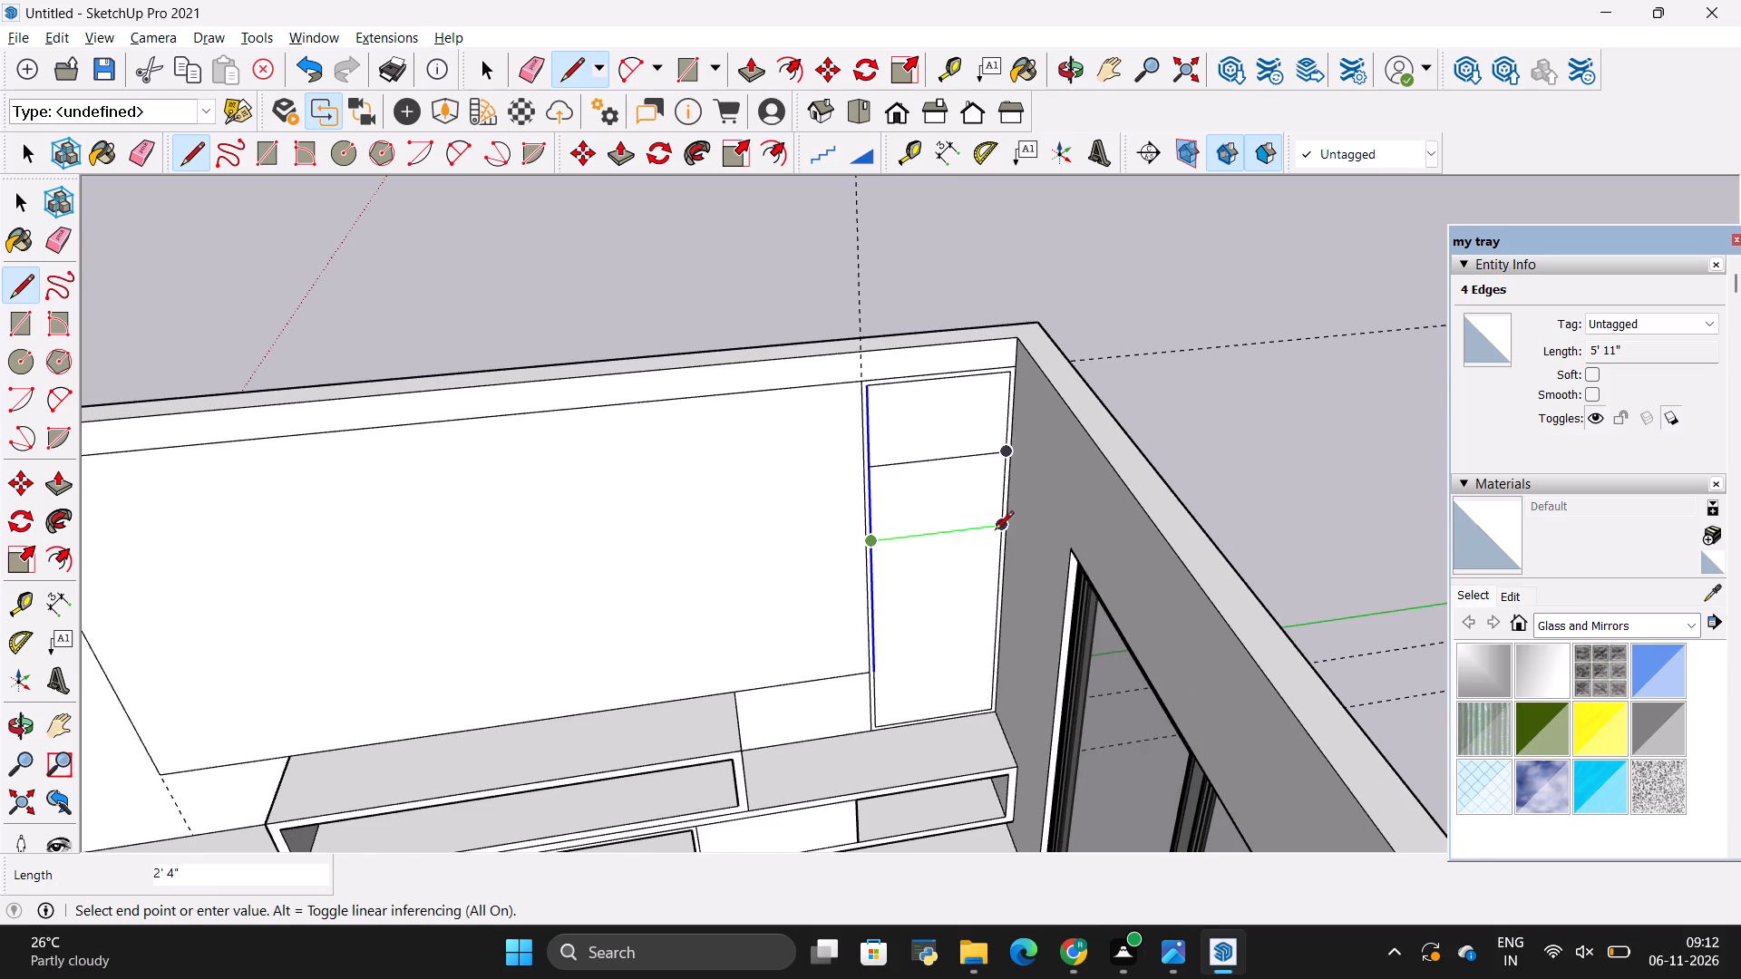
left_click(997, 531)
scroll(921, 612, "up", 4)
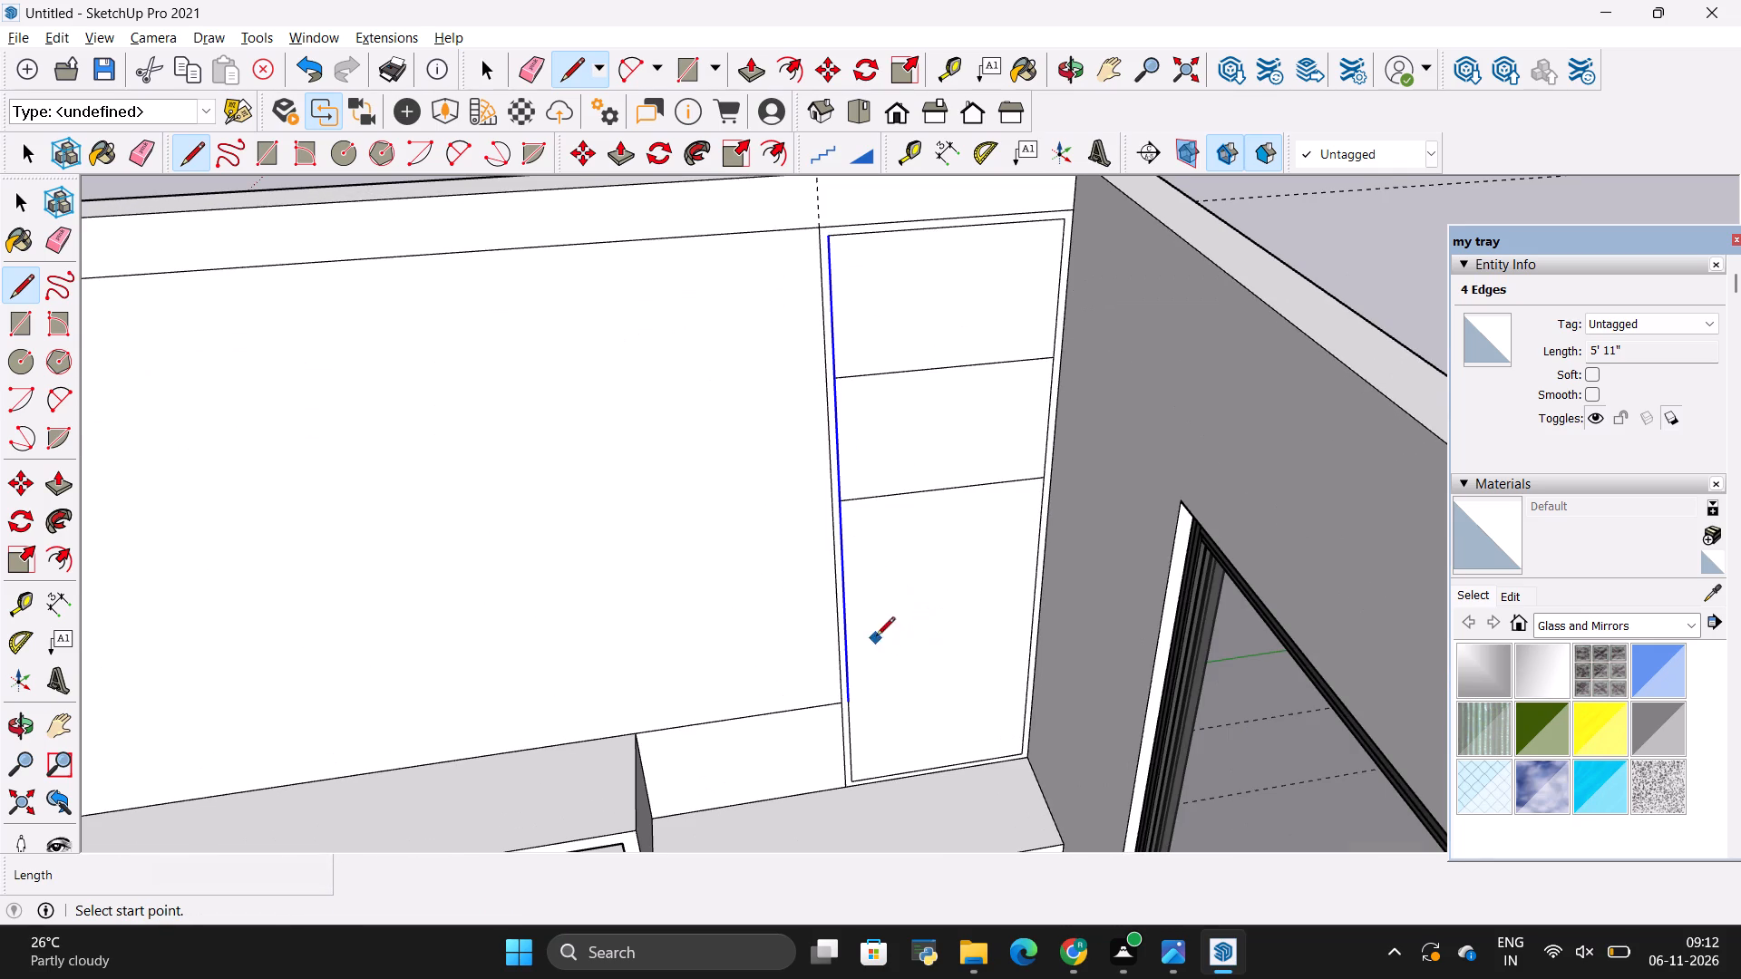
left_click(849, 611)
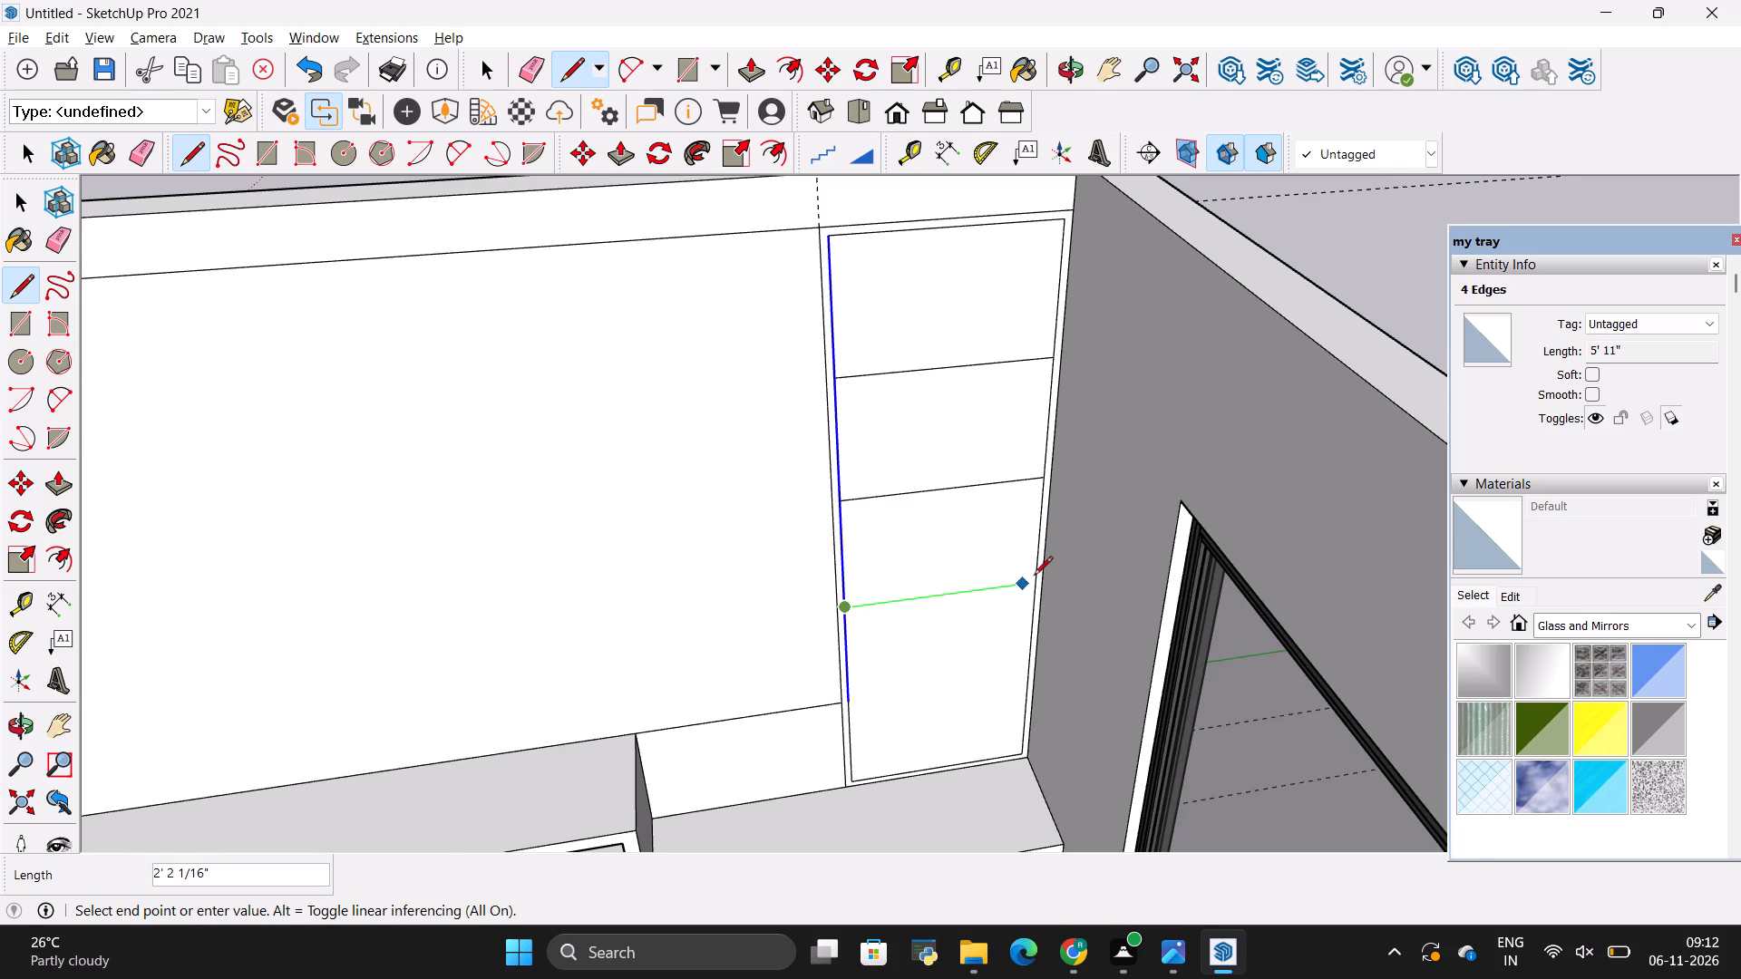
left_click(1032, 581)
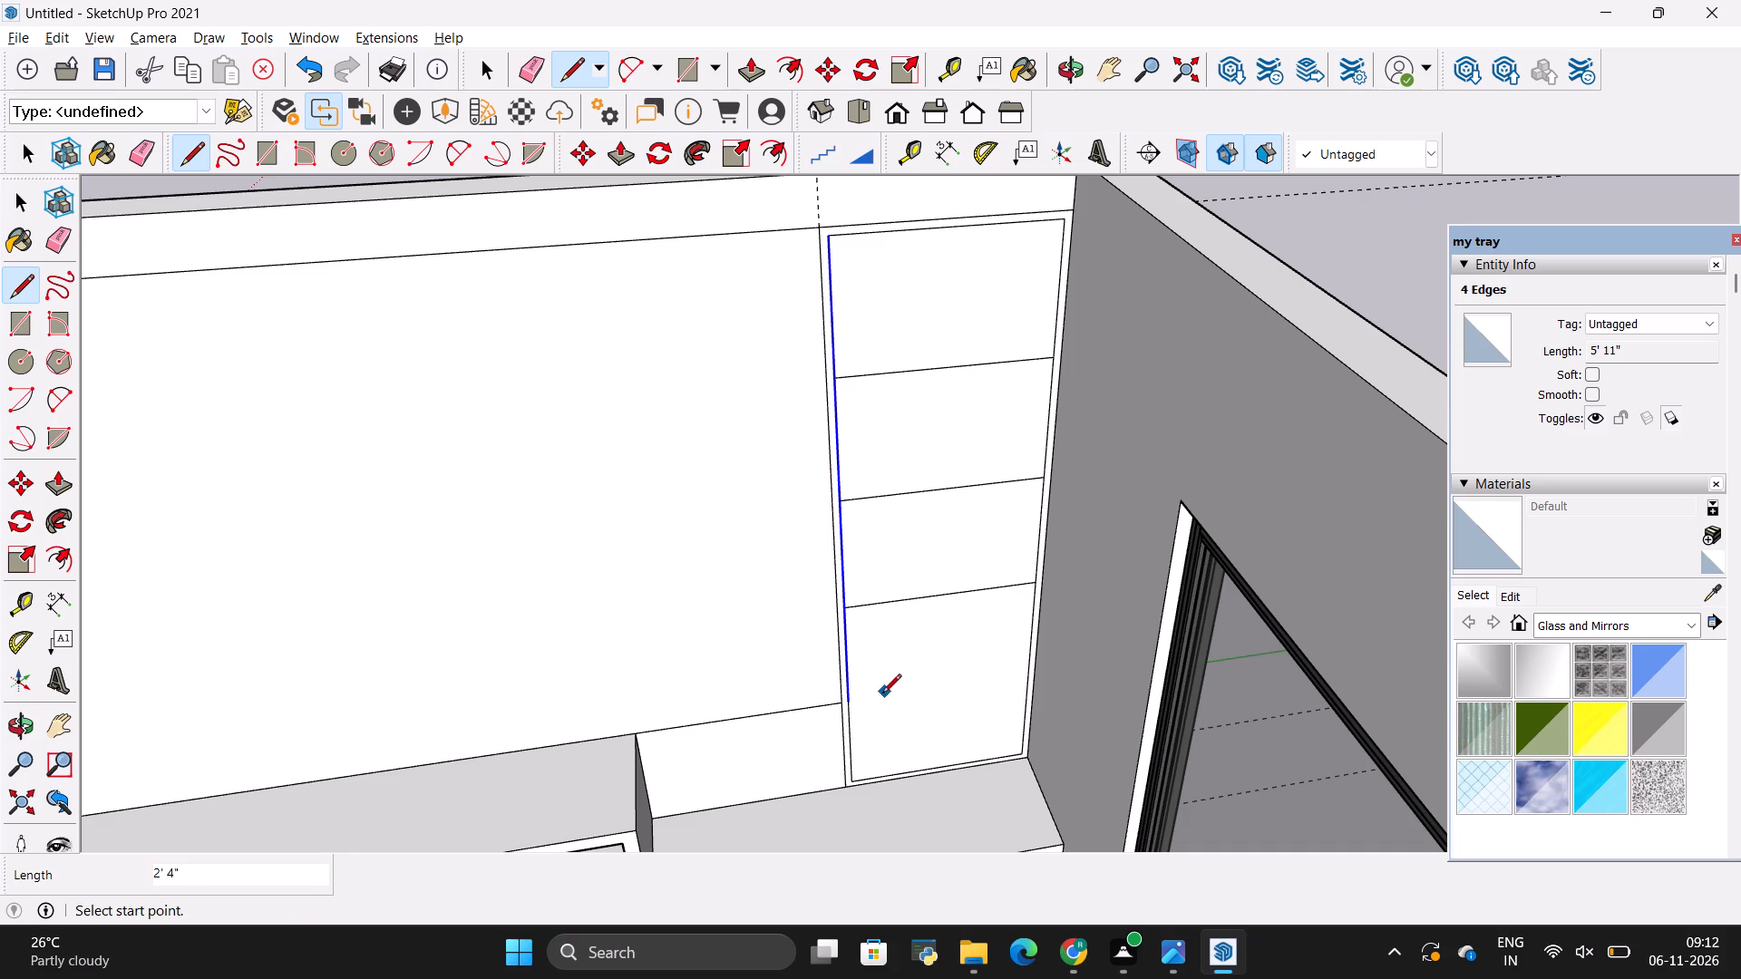
left_click(851, 703)
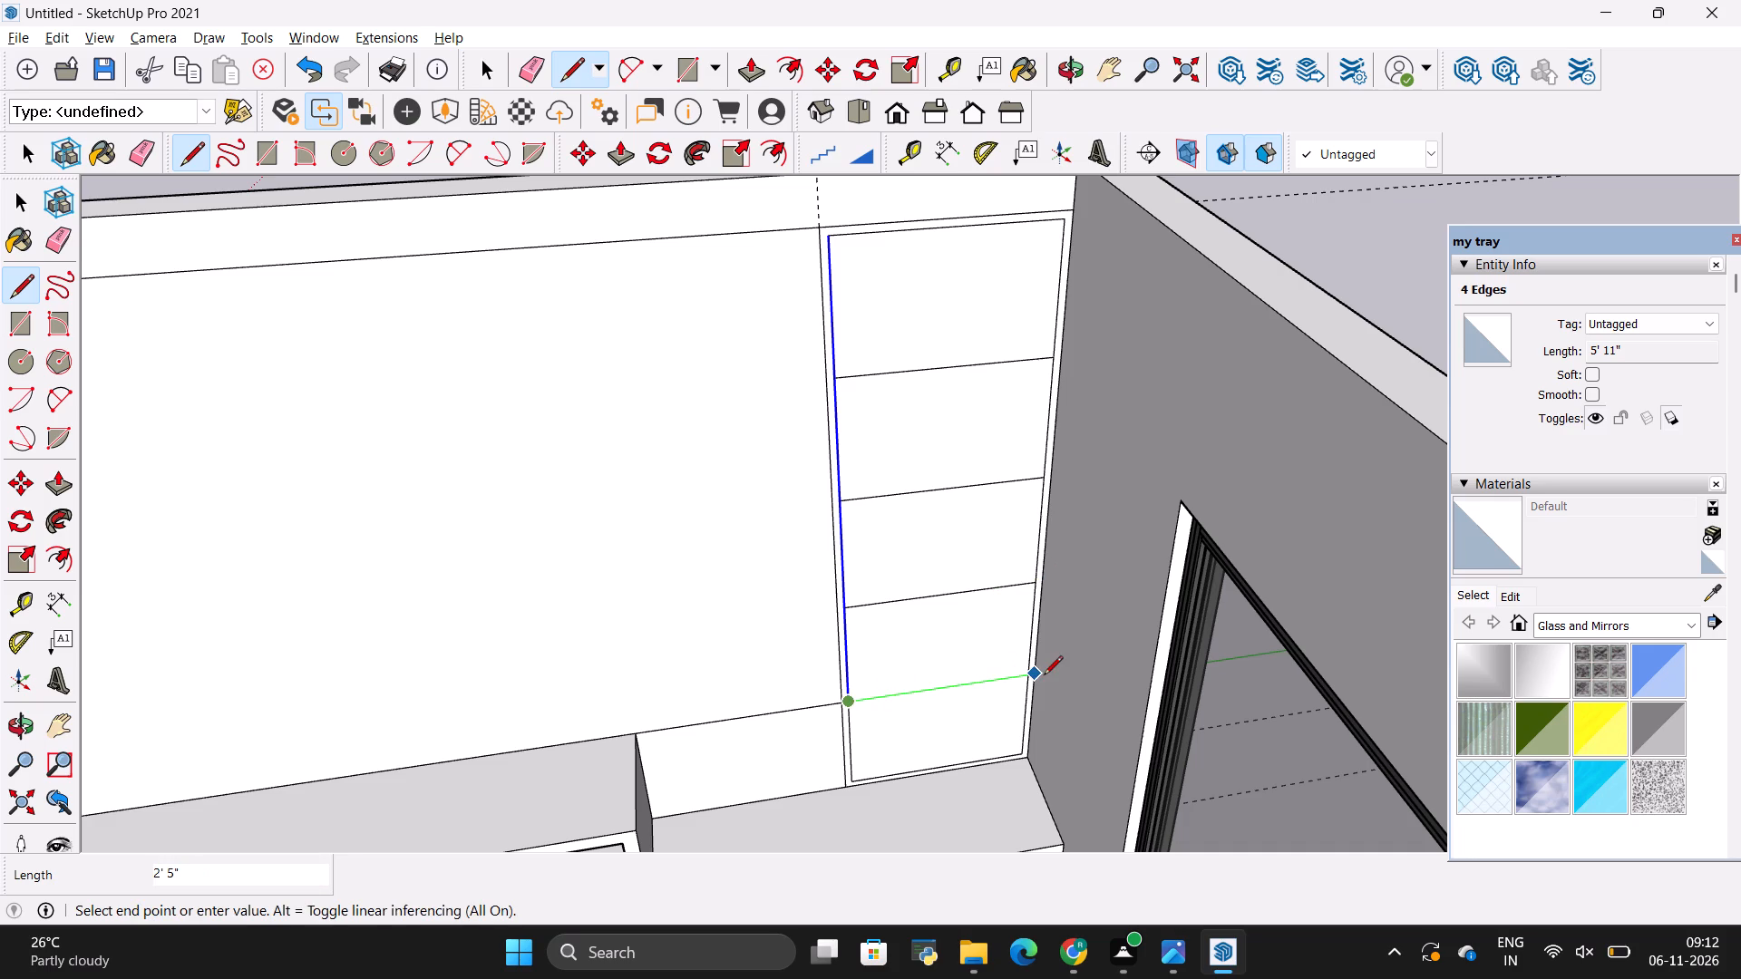
left_click(1025, 680)
key("space")
left_click(951, 674)
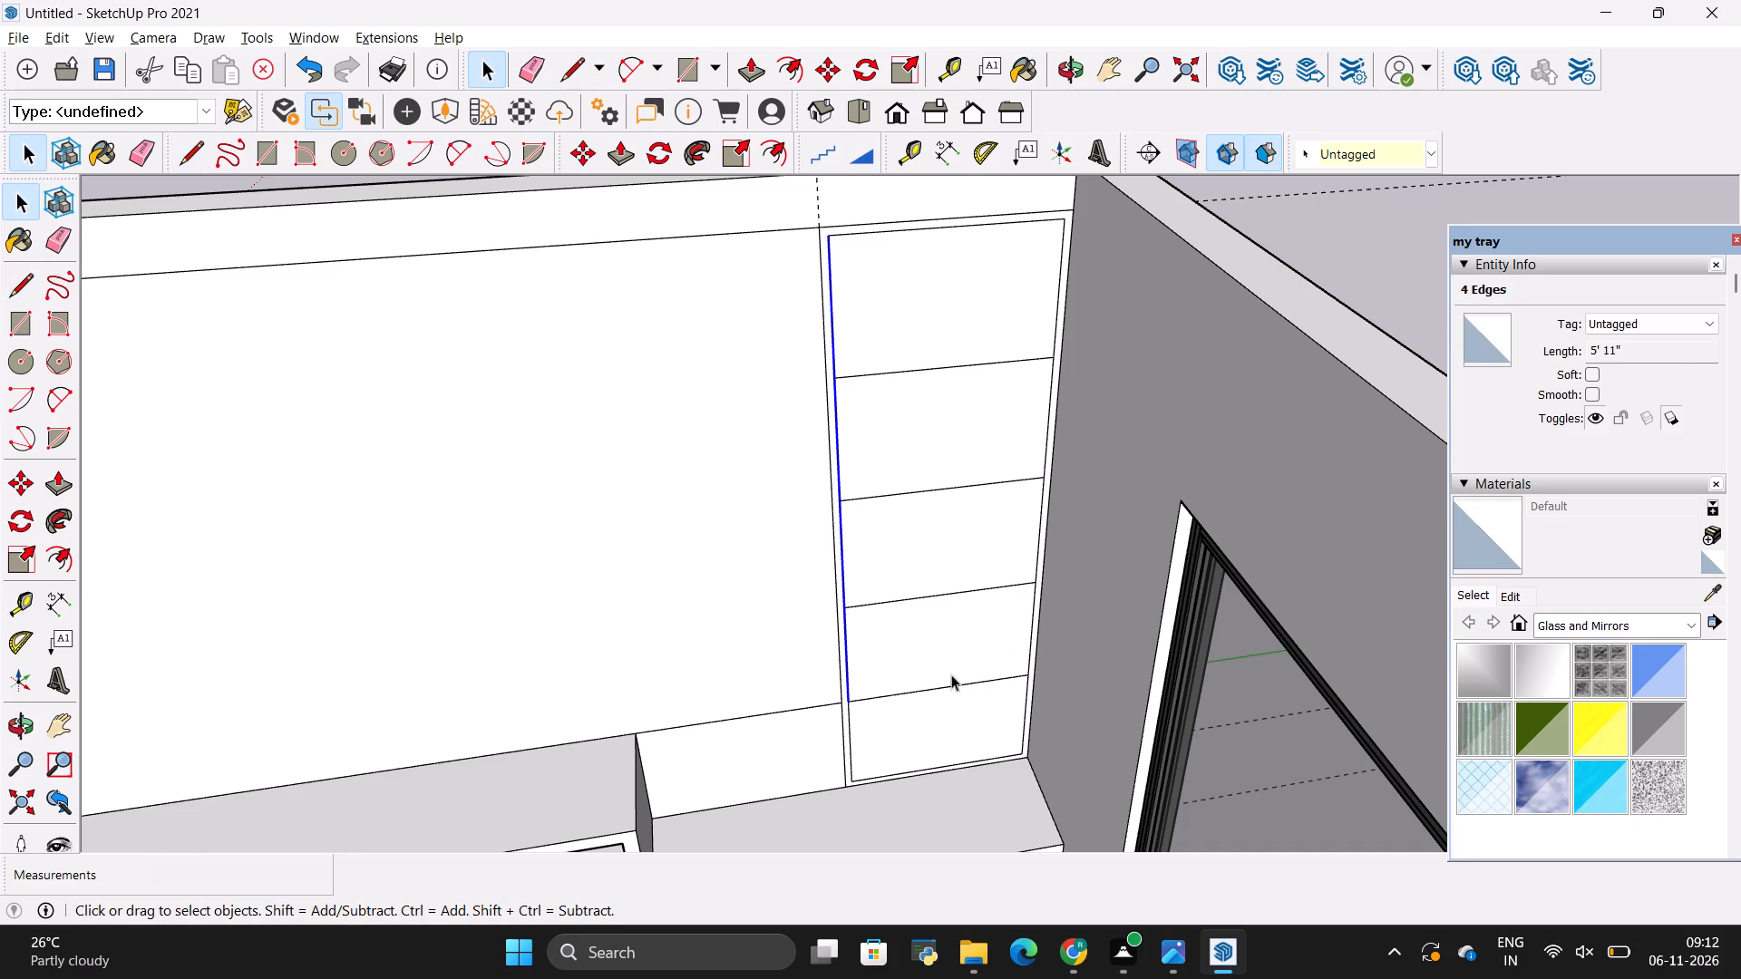
Copy the four horizontal shelf lines in the corner shelving 0.5" upward.
scroll(948, 756, "down", 5)
key("alt+Tab")
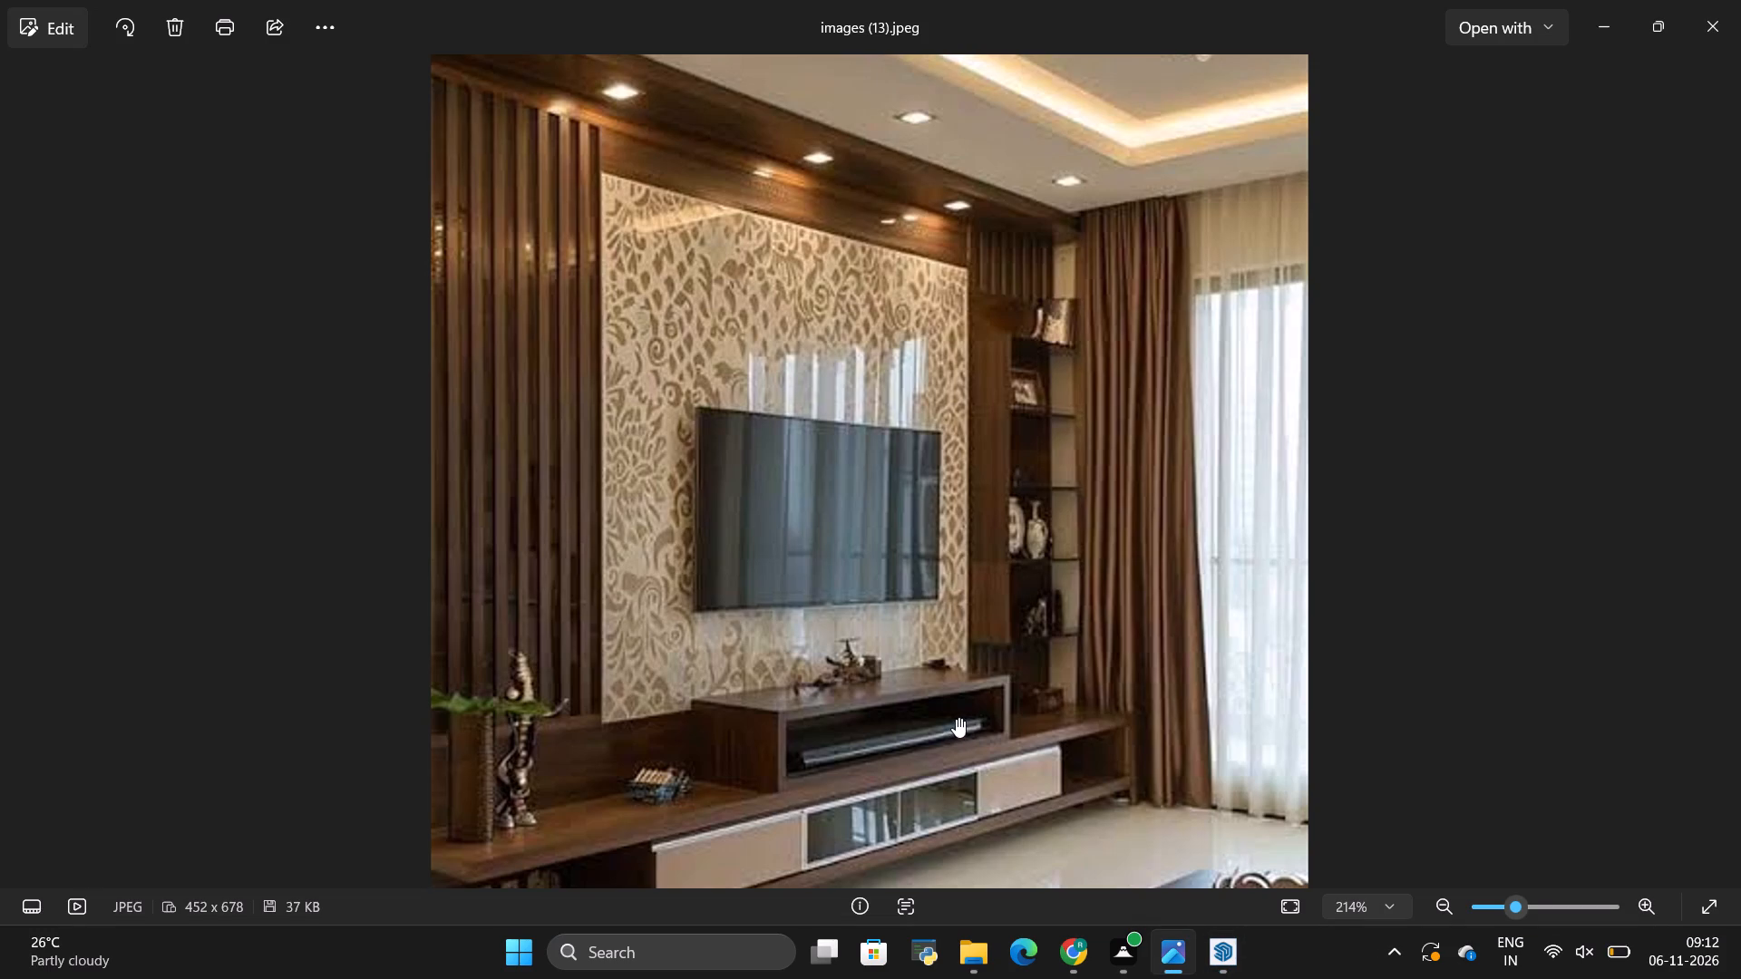
key("alt+Tab")
scroll(996, 536, "up", 3)
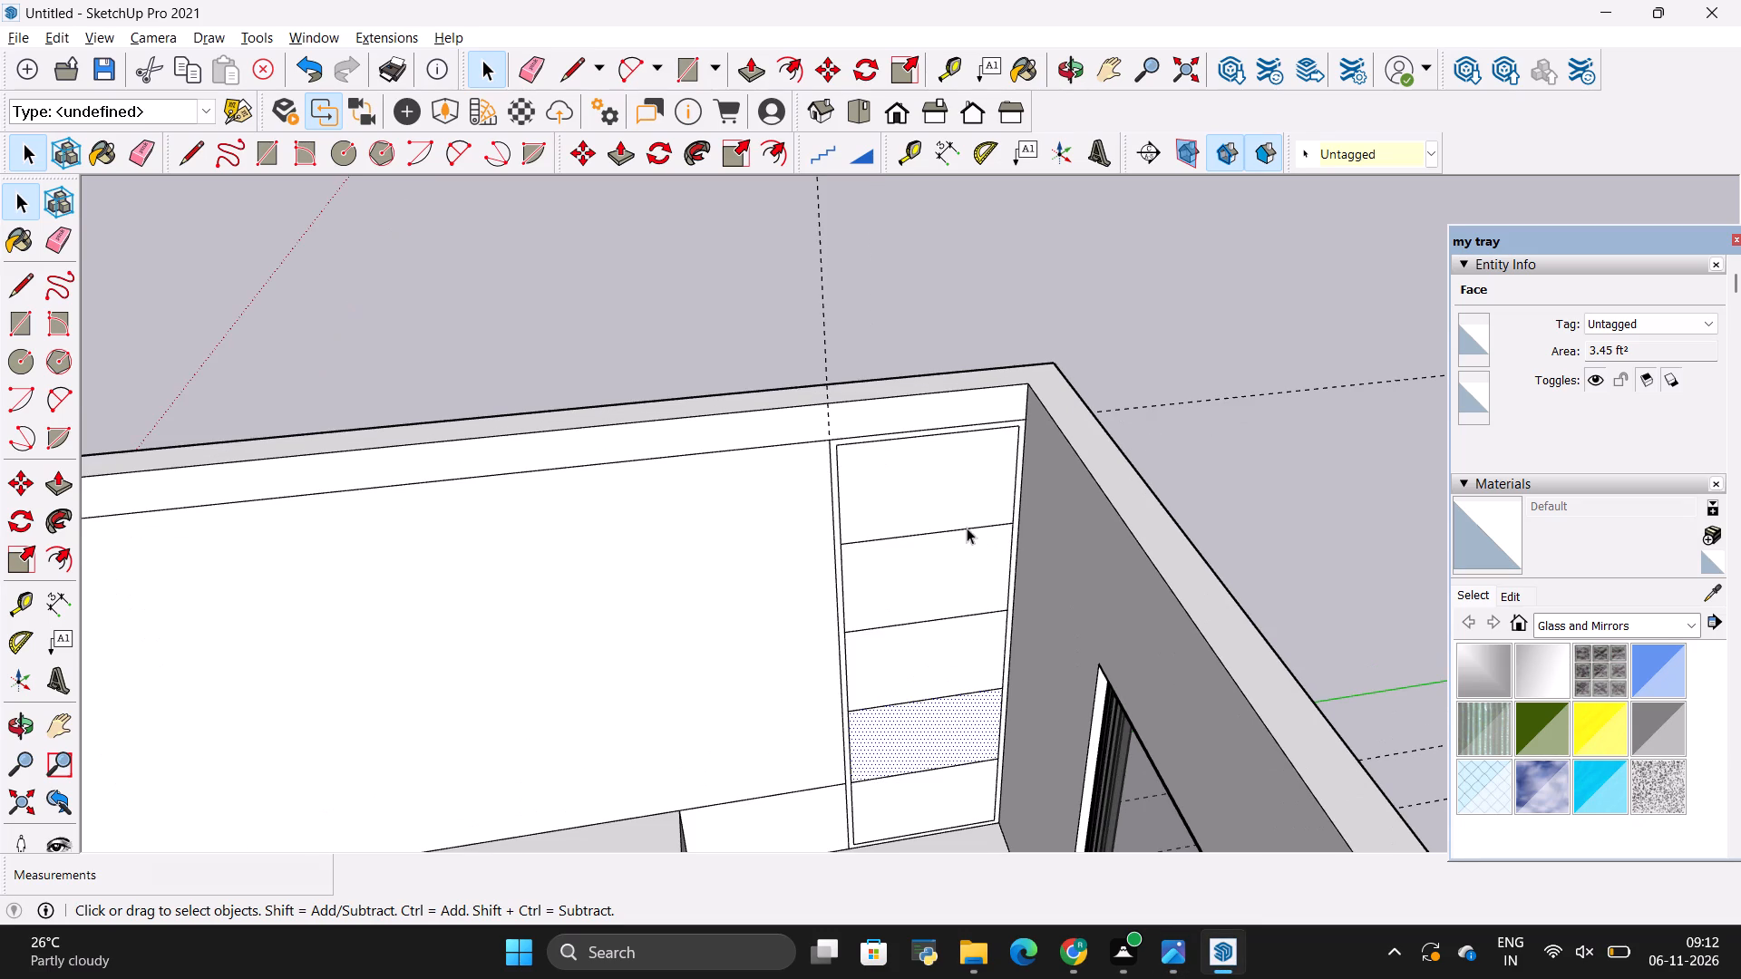
left_click(967, 528)
left_click(984, 613, "ctrl")
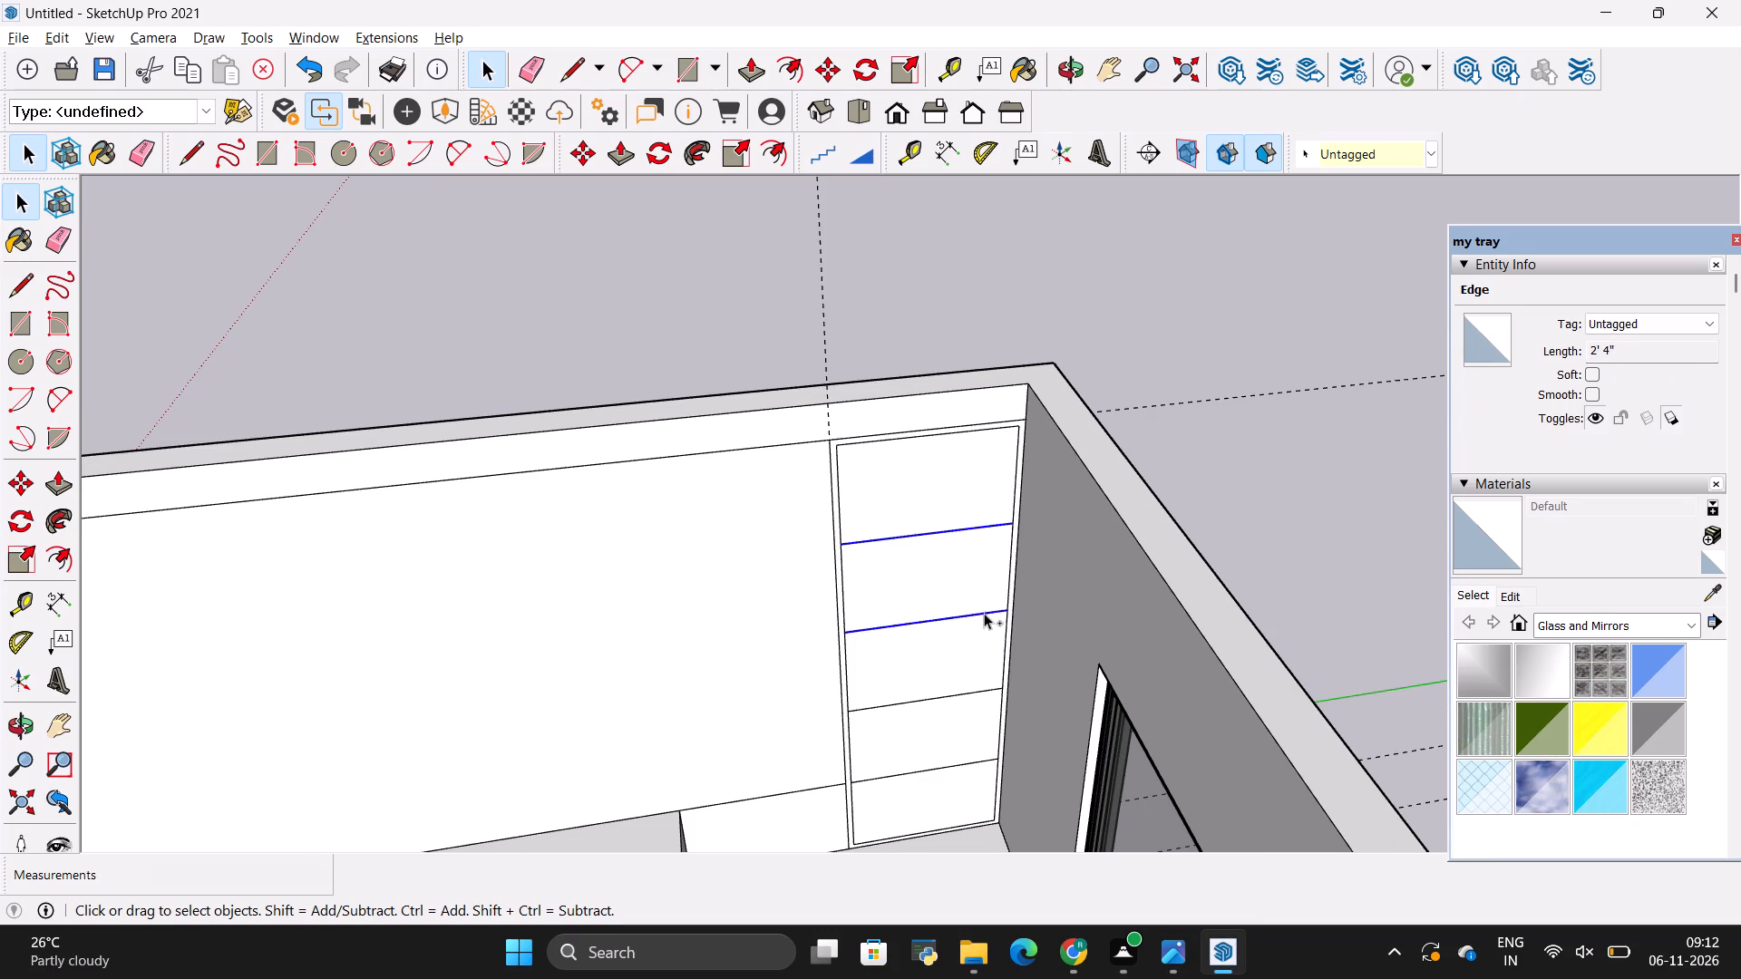
scroll(903, 499, "down", 3, "ctrl")
scroll(940, 660, "up", 3, "ctrl")
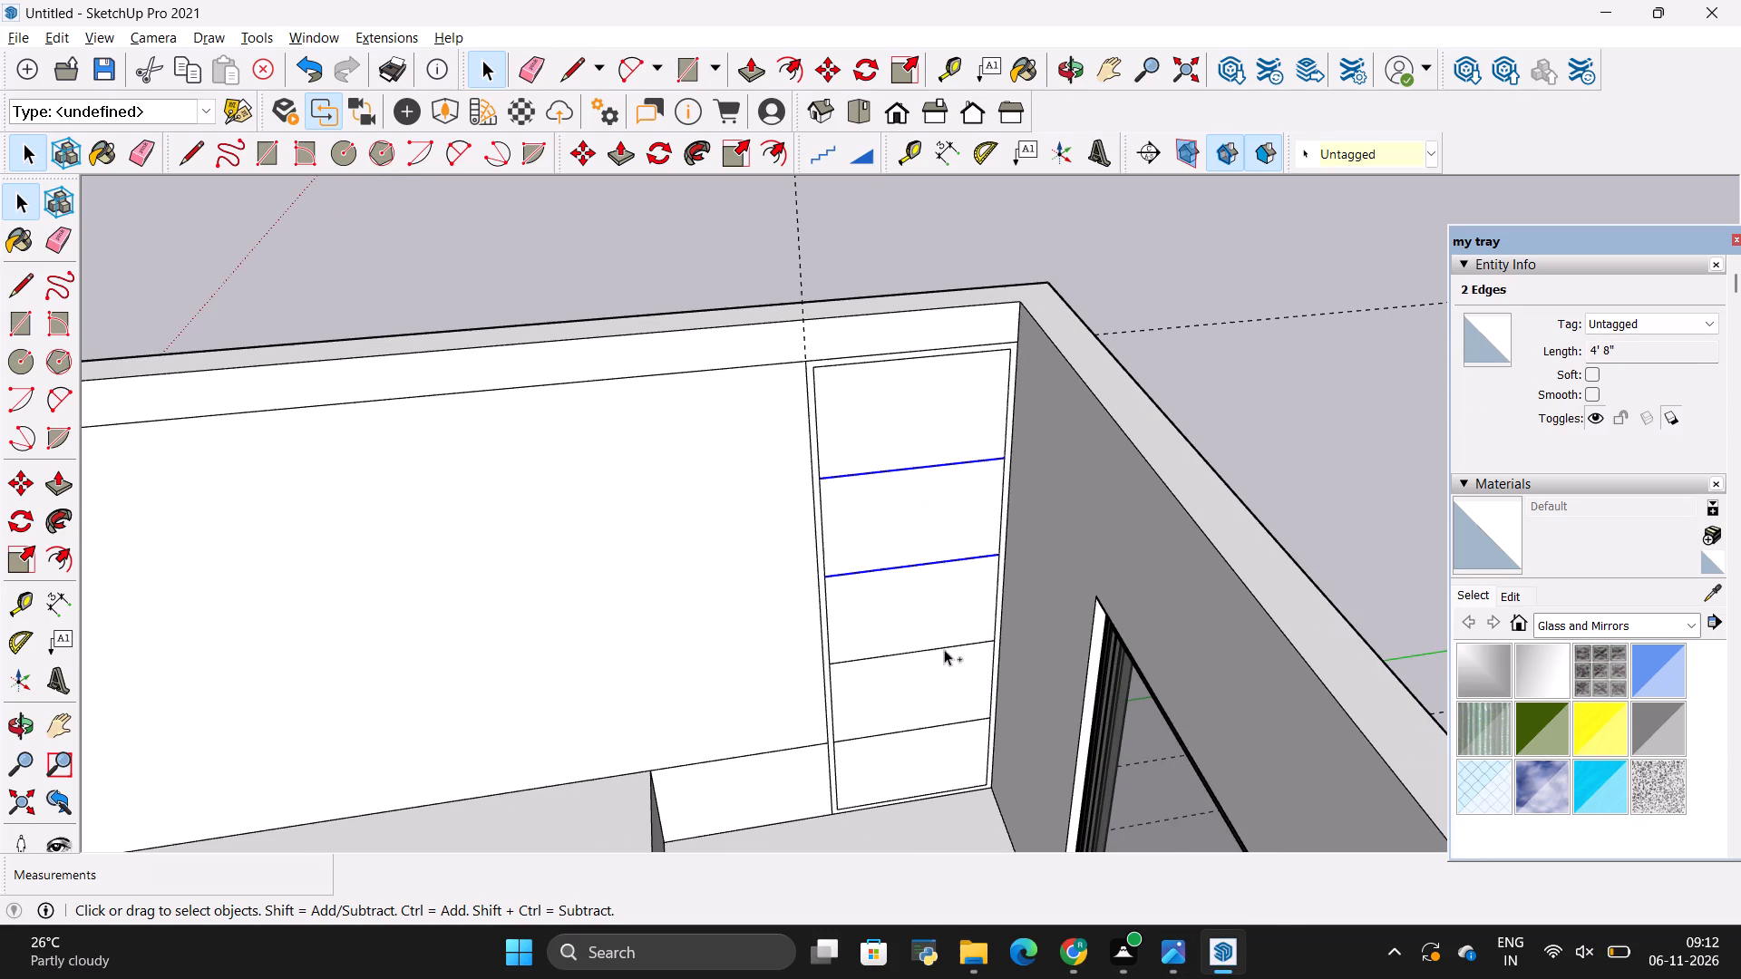
left_click(944, 647, "ctrl")
left_click(947, 722, "ctrl")
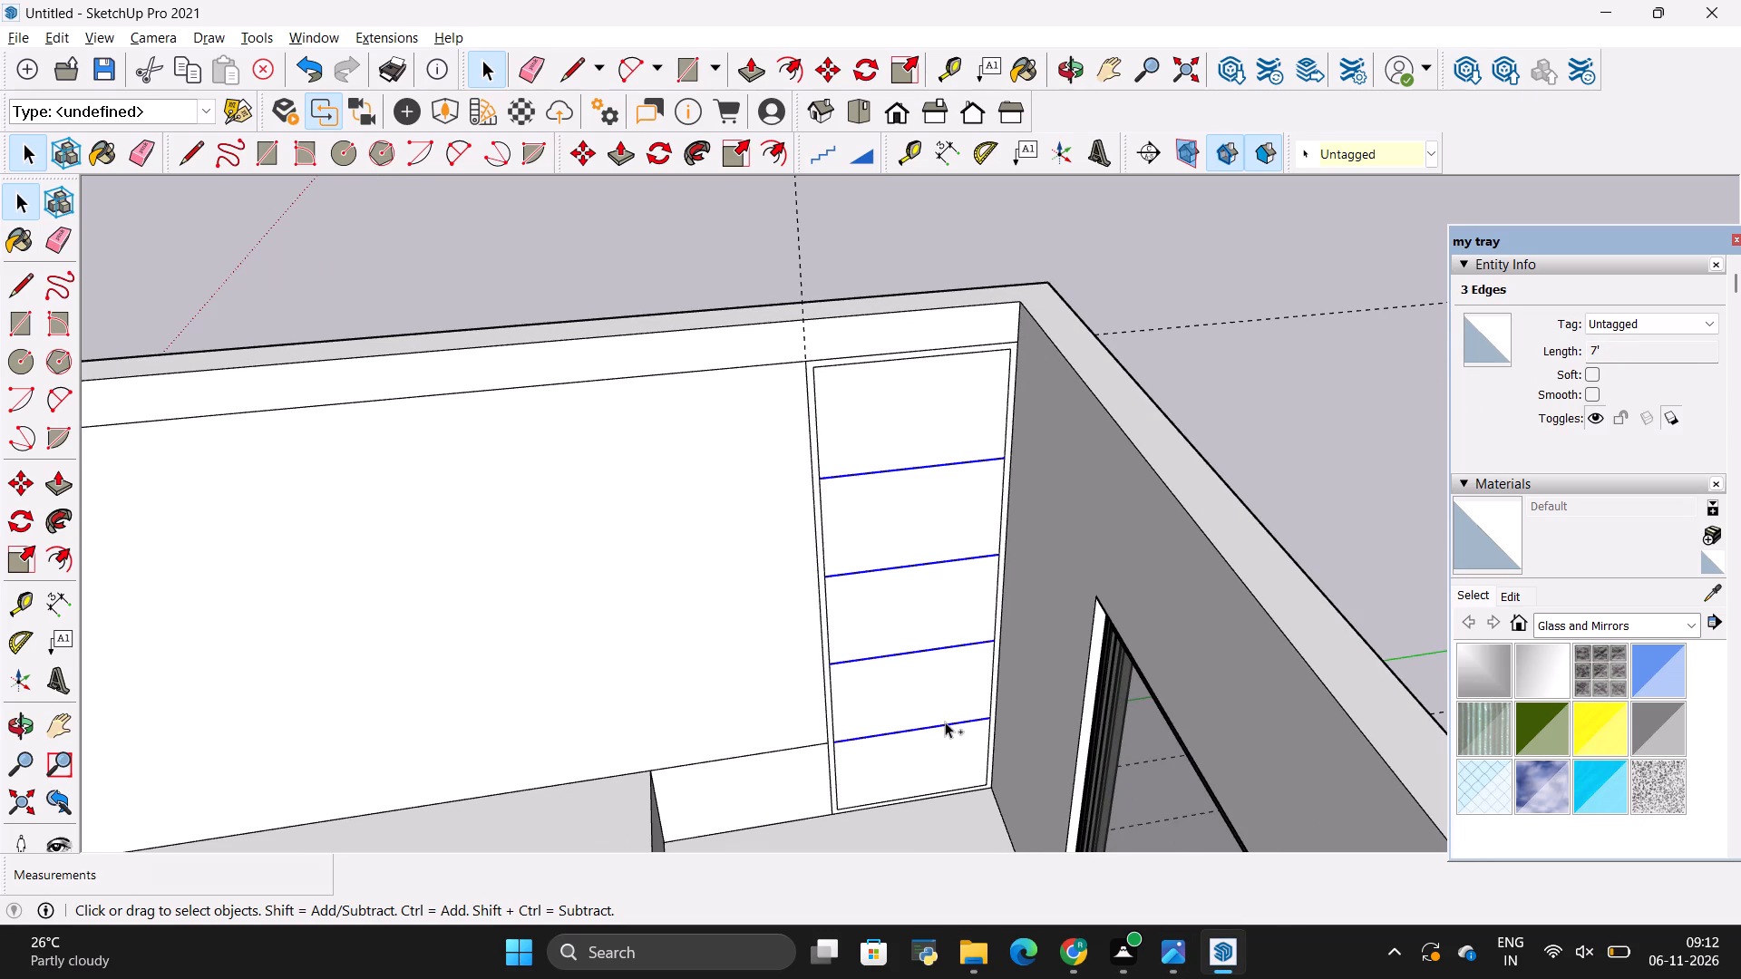
key("m")
scroll(870, 749, "up", 5)
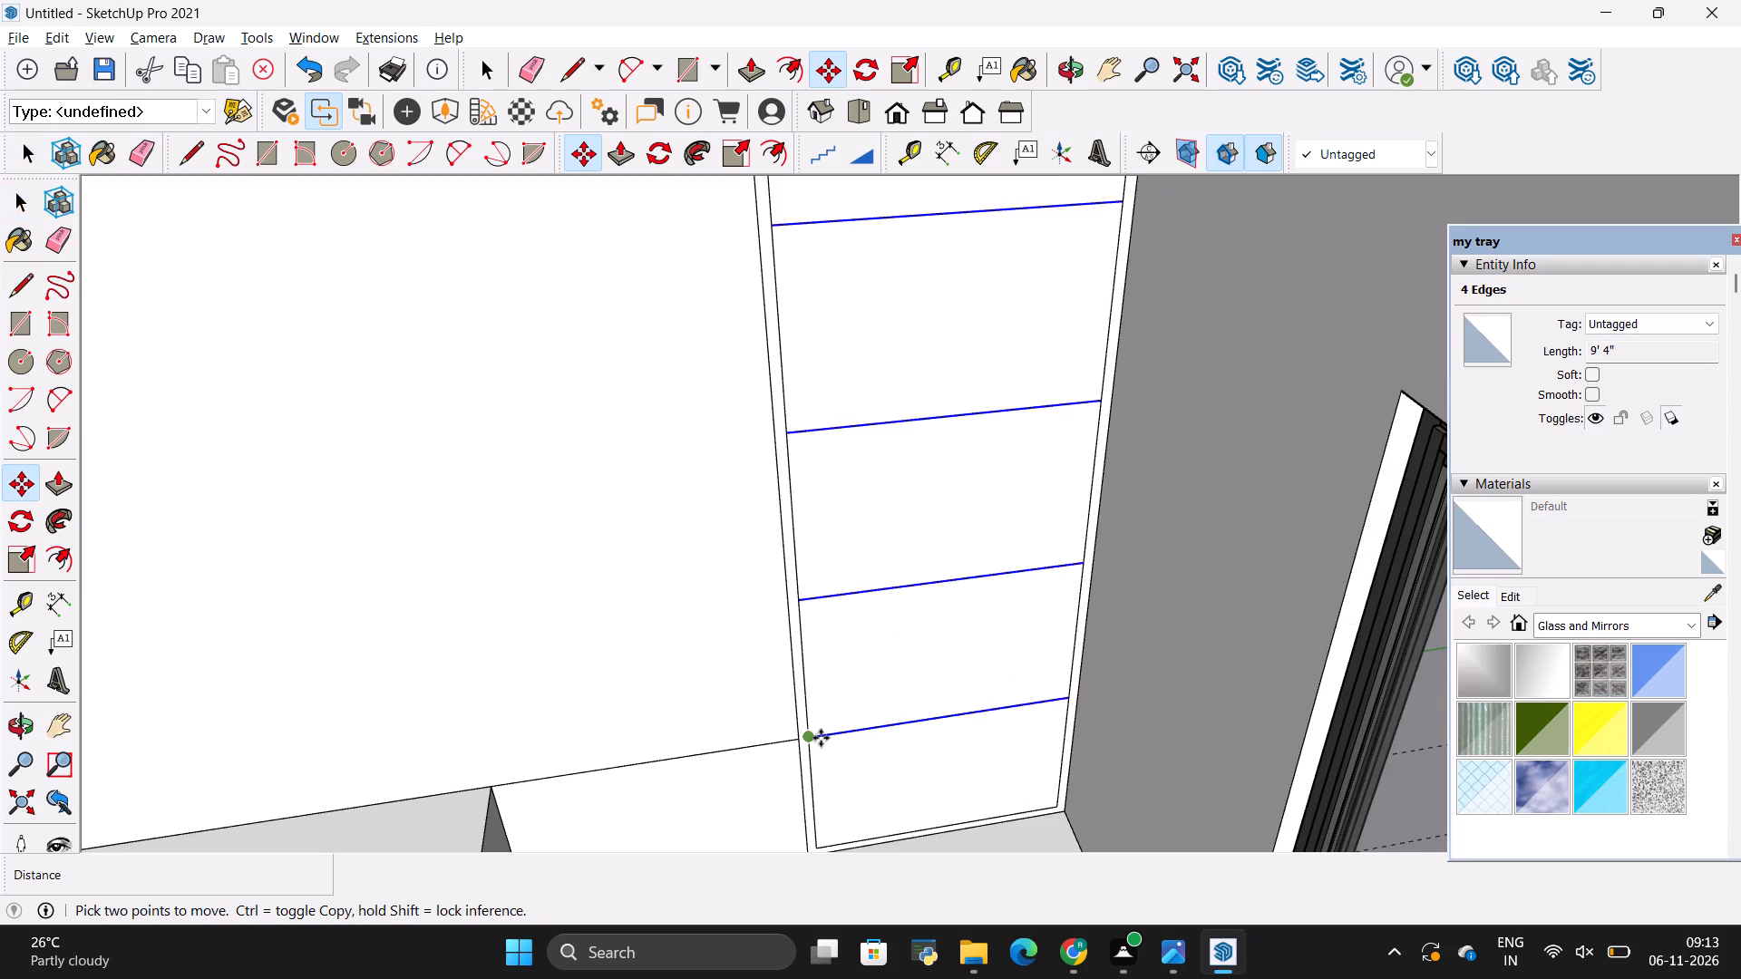
left_click(821, 738, "ctrl")
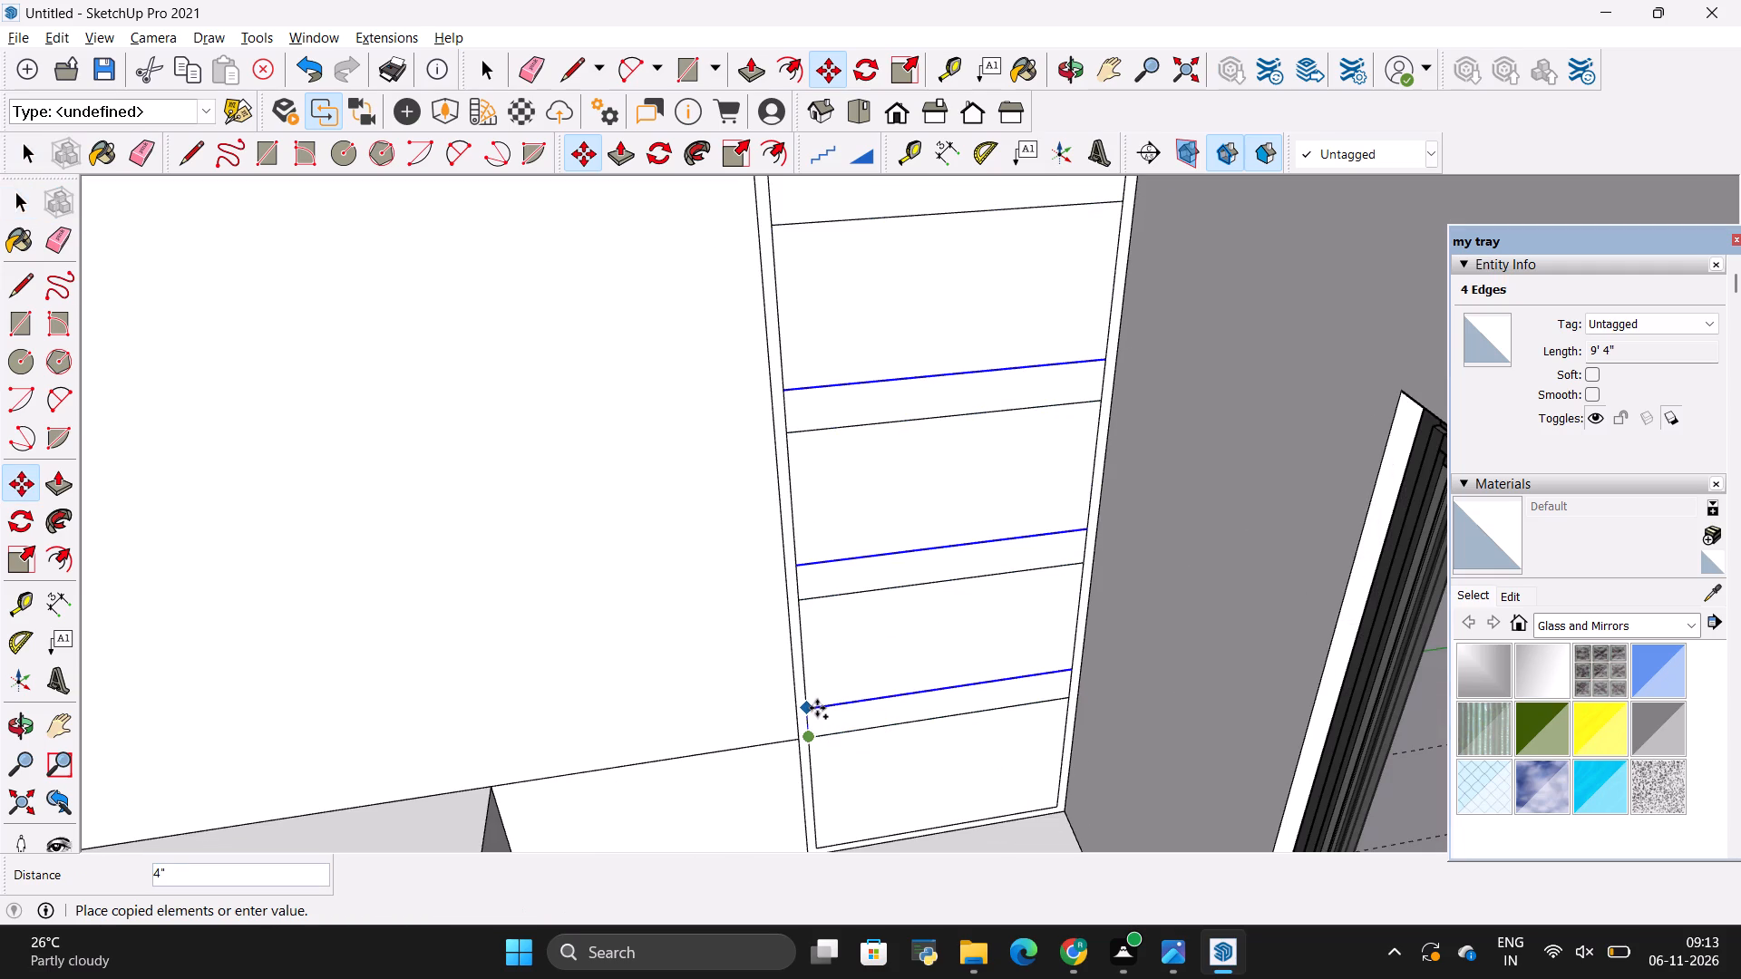
key("BackSpace")
type(".5")
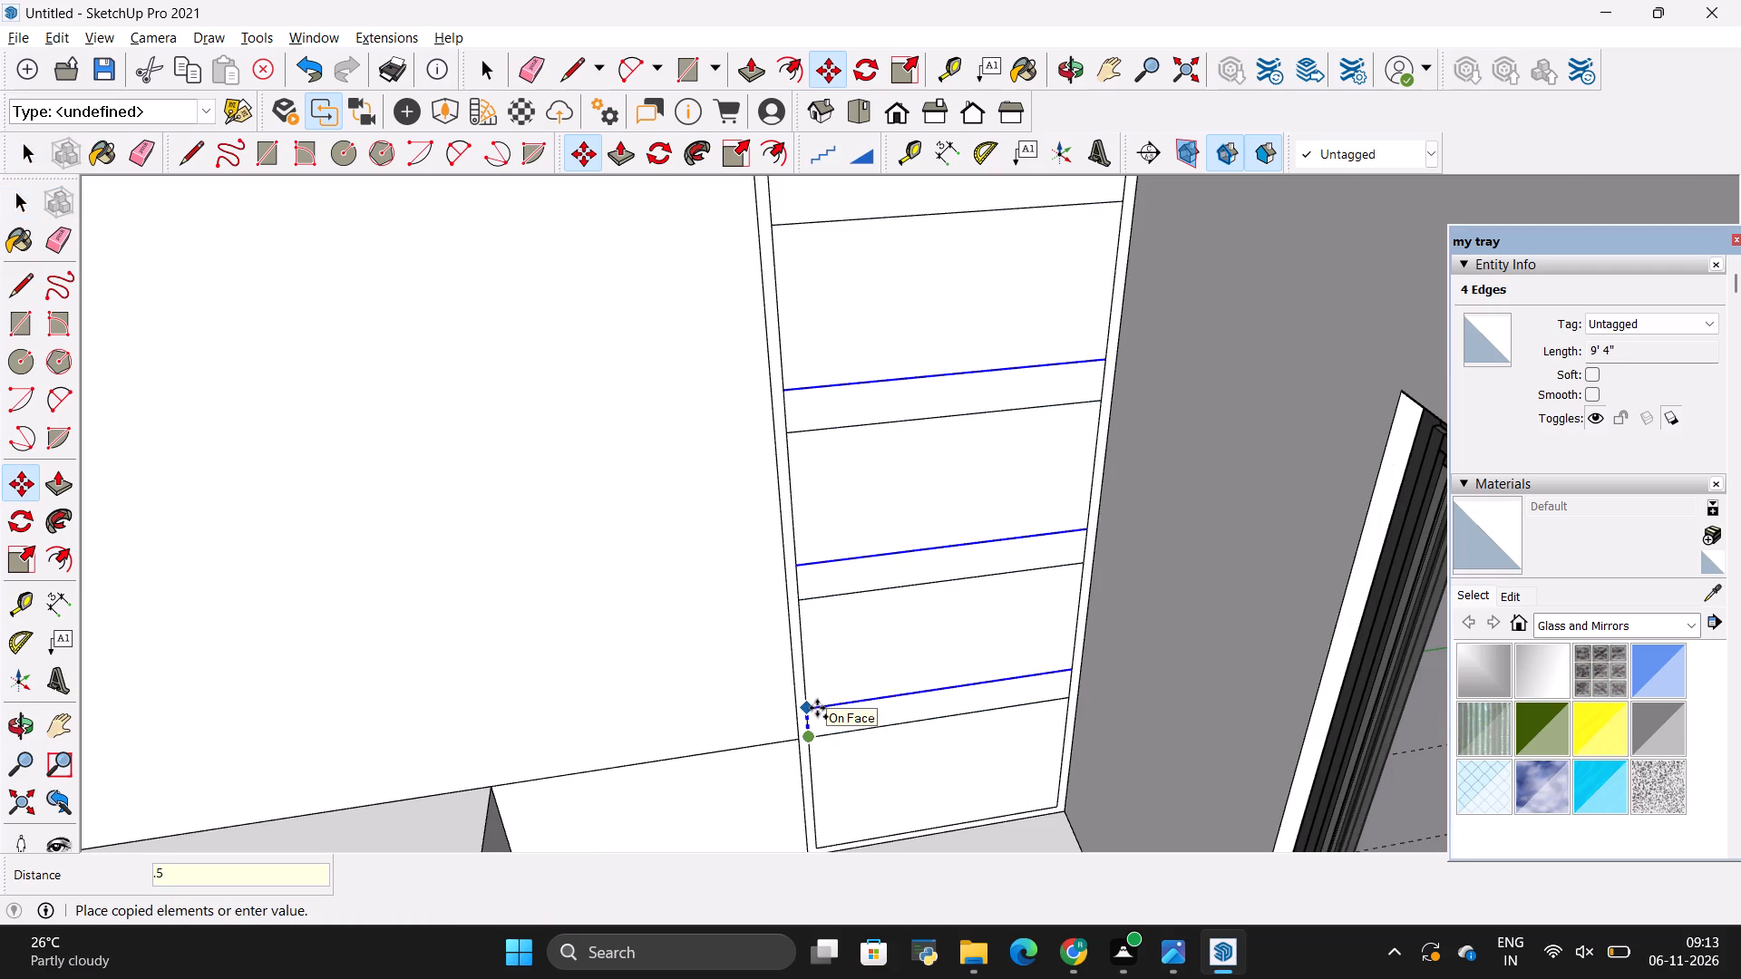
key("shift+quotedbl")
key("Return")
scroll(812, 757, "up", 13)
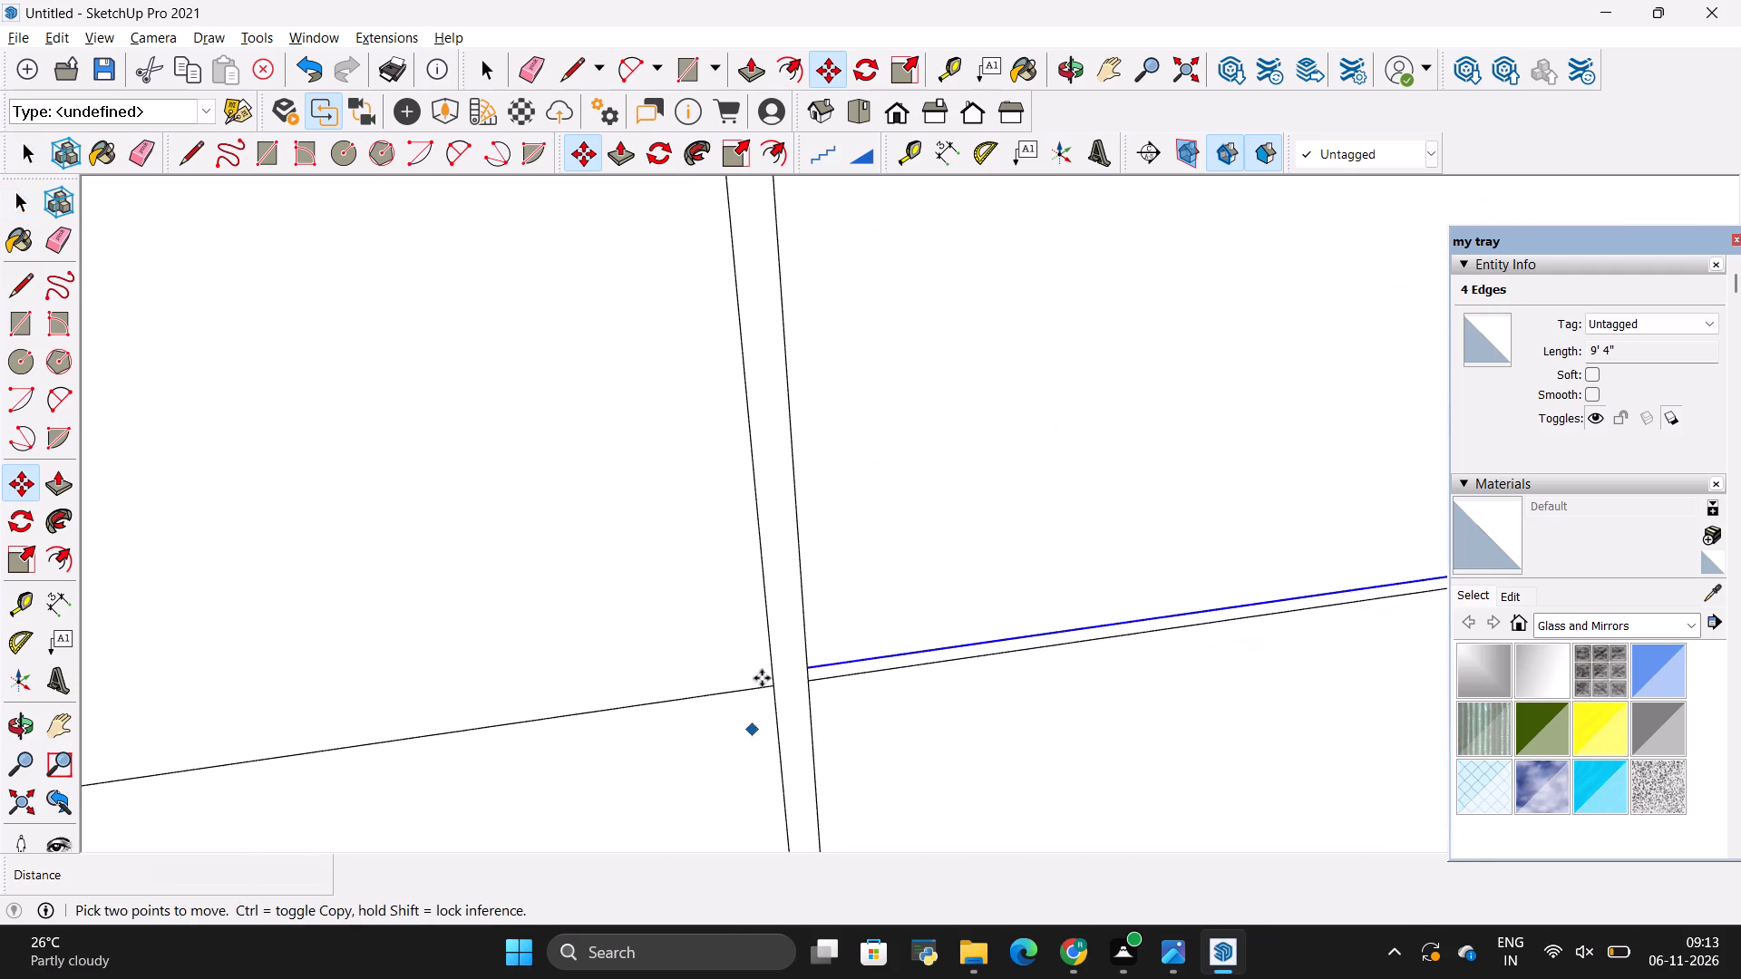
Copy the four upper shelf lines 1" downward to outline the shelf thickness.
left_click(812, 669)
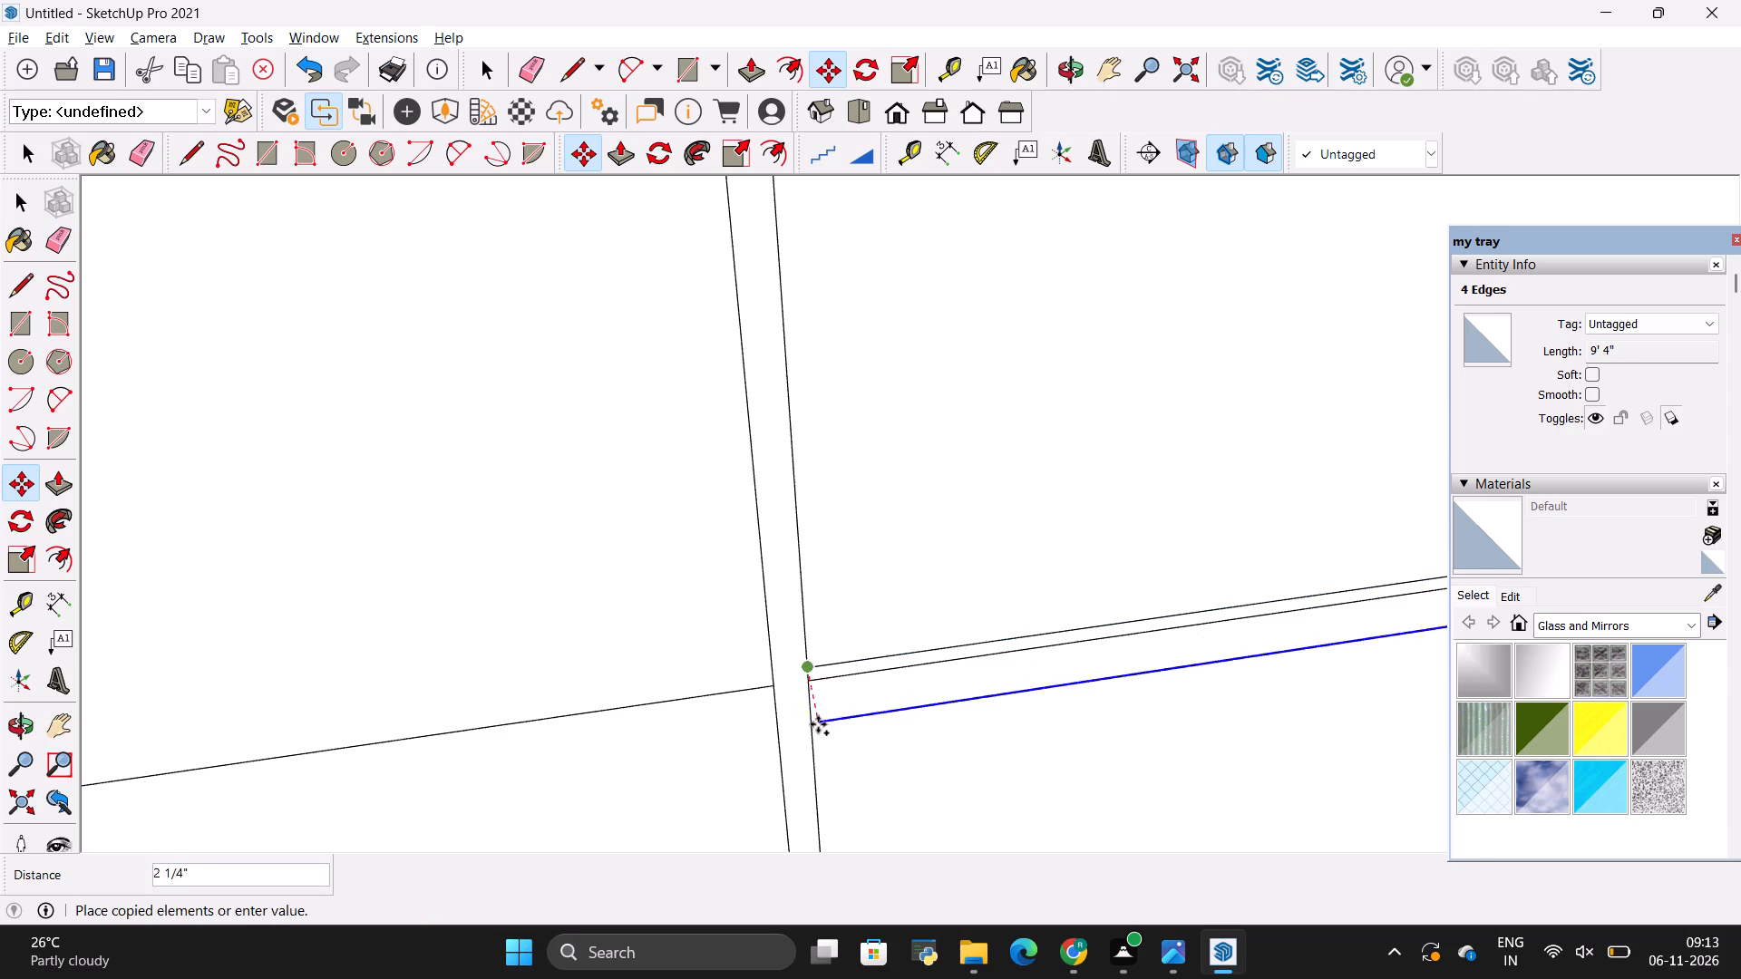
key("BackSpace")
type("1\"")
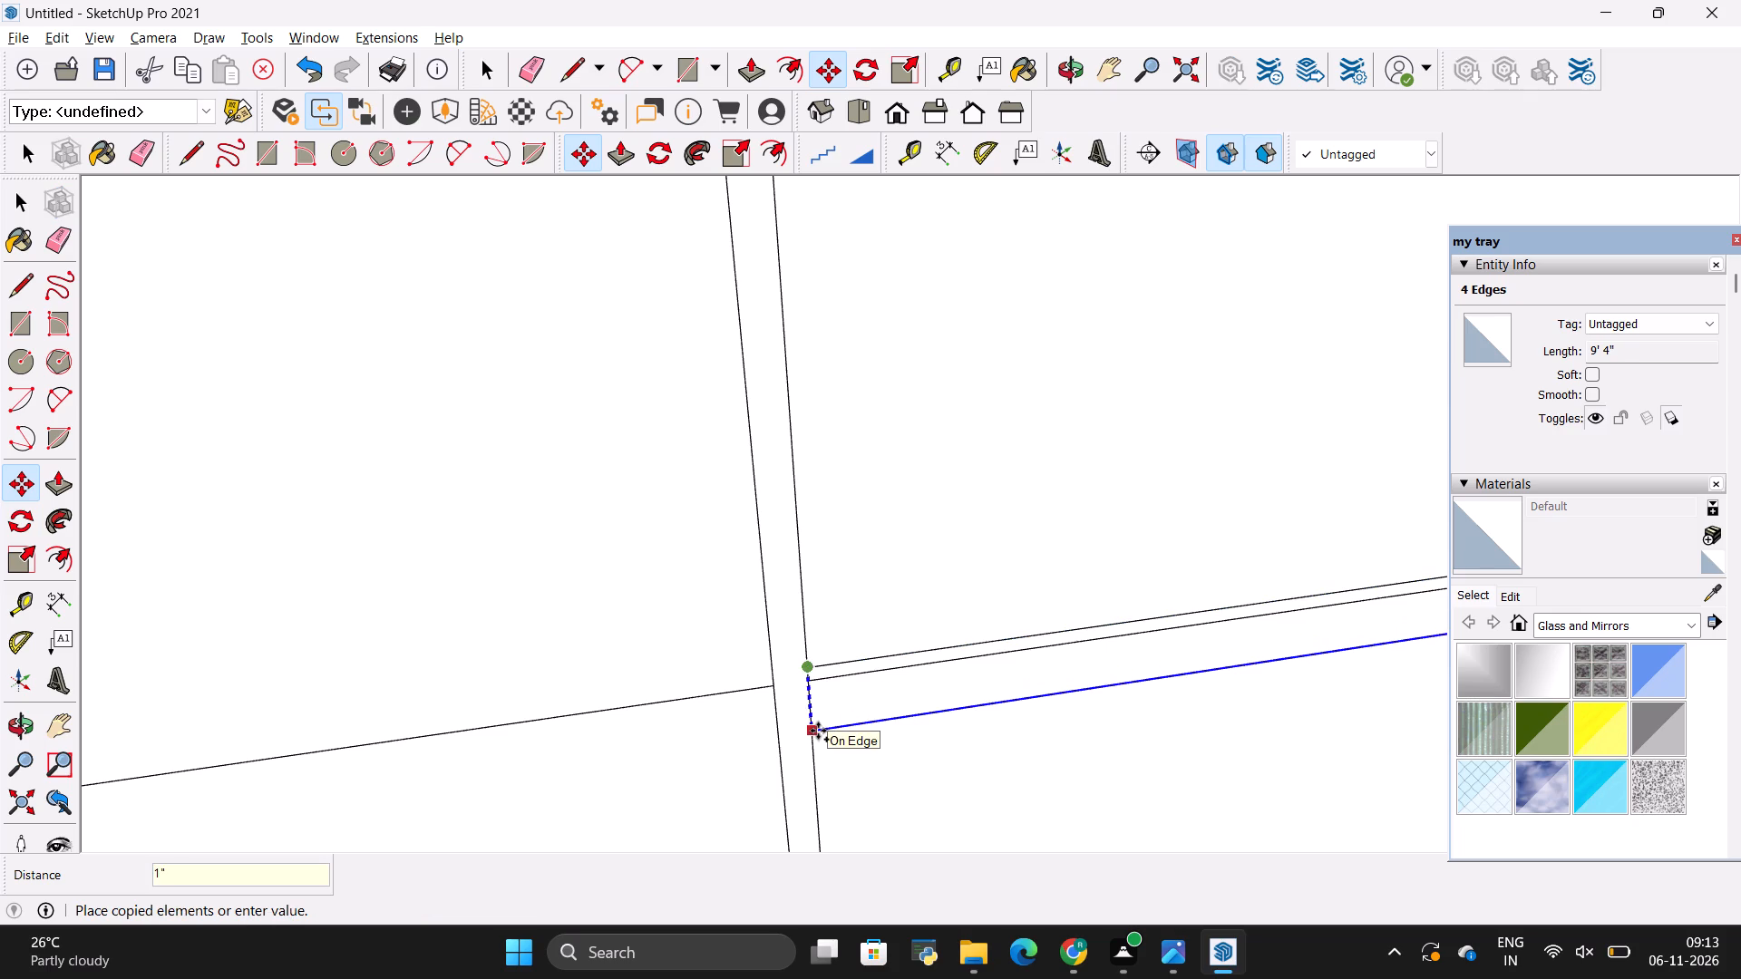
key("Return")
key("space")
left_click(1026, 791)
Erase the middle line of each of the four shelf strips, leaving only the 1" outlines.
scroll(811, 670, "up", 3)
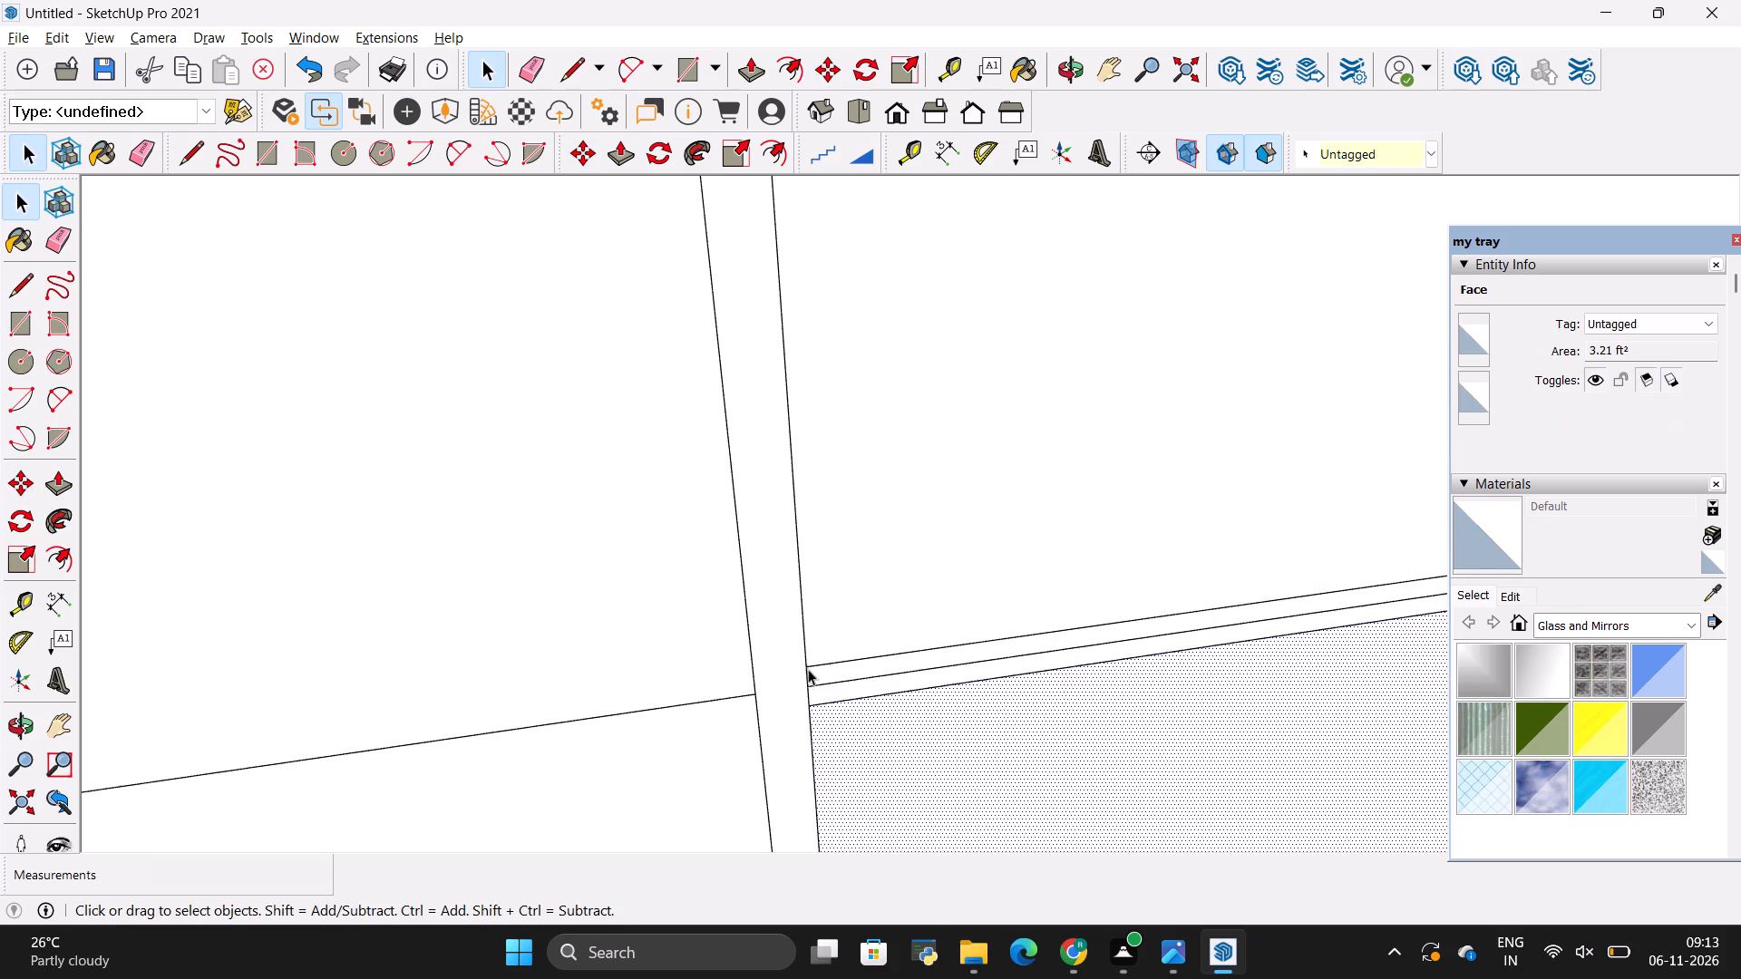
scroll(808, 669, "up", 7)
key("e")
left_click_drag(856, 665, 864, 687)
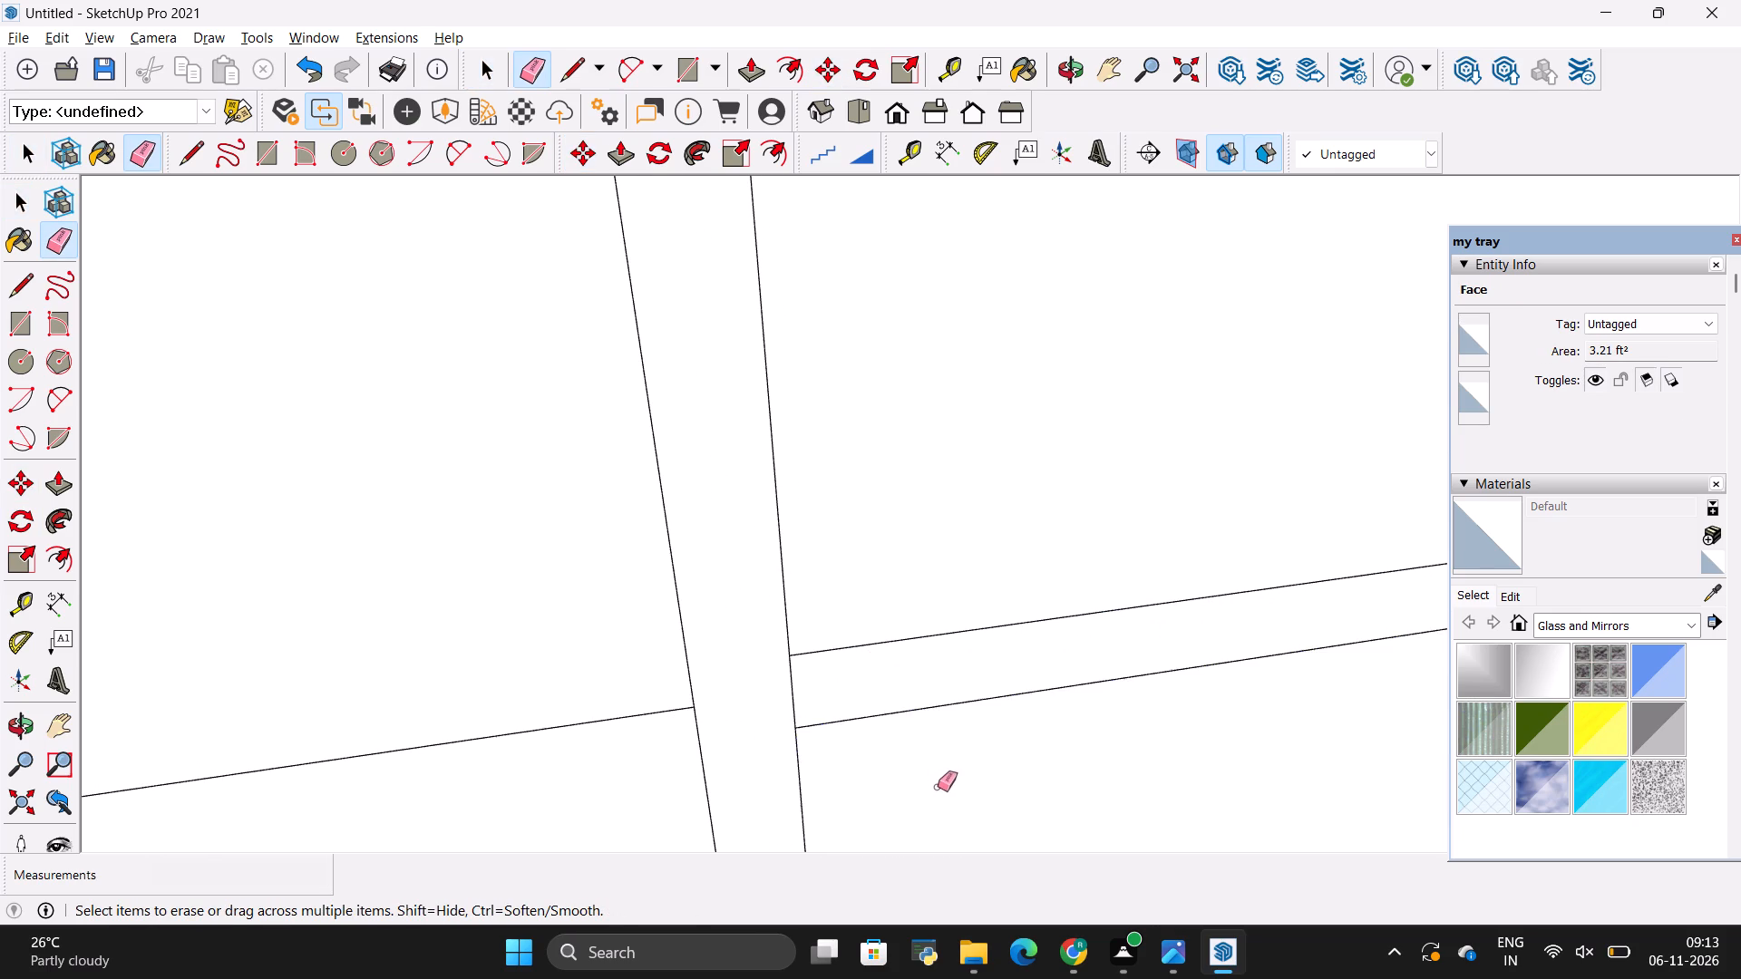
scroll(939, 787, "down", 20)
scroll(939, 787, "down", 3)
scroll(798, 554, "up", 4)
scroll(870, 494, "up", 2)
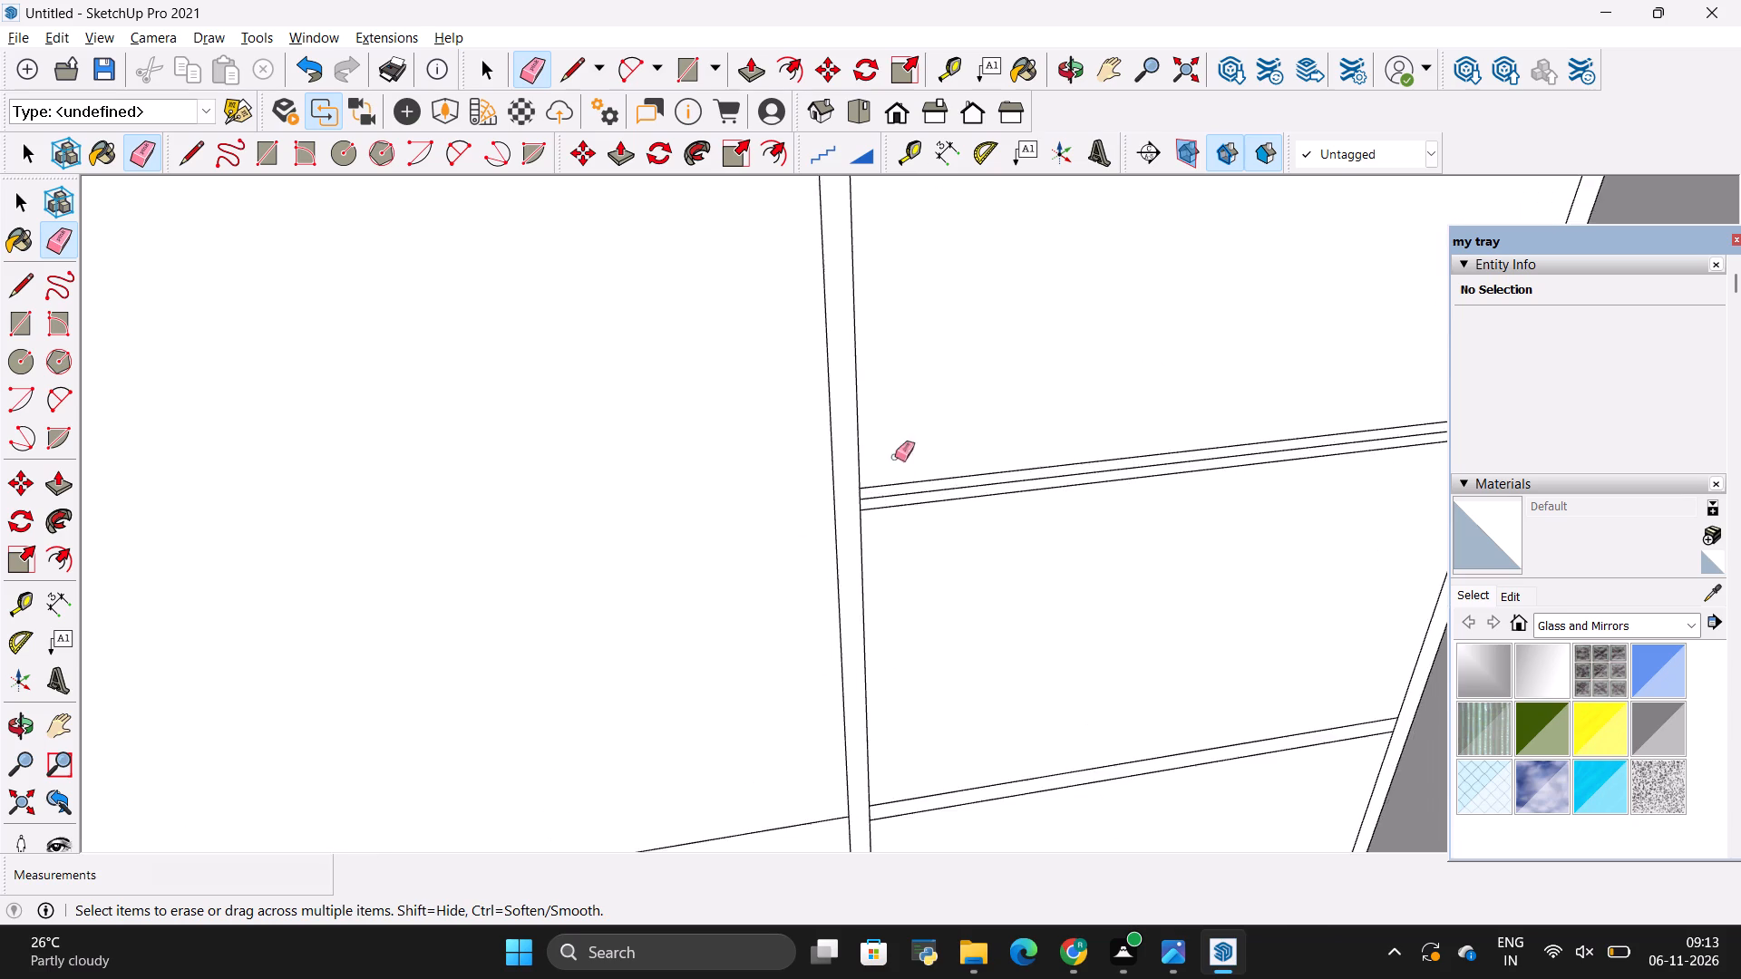
scroll(895, 457, "up", 14)
left_click_drag(905, 440, 912, 470)
scroll(926, 635, "down", 20)
scroll(926, 635, "down", 5)
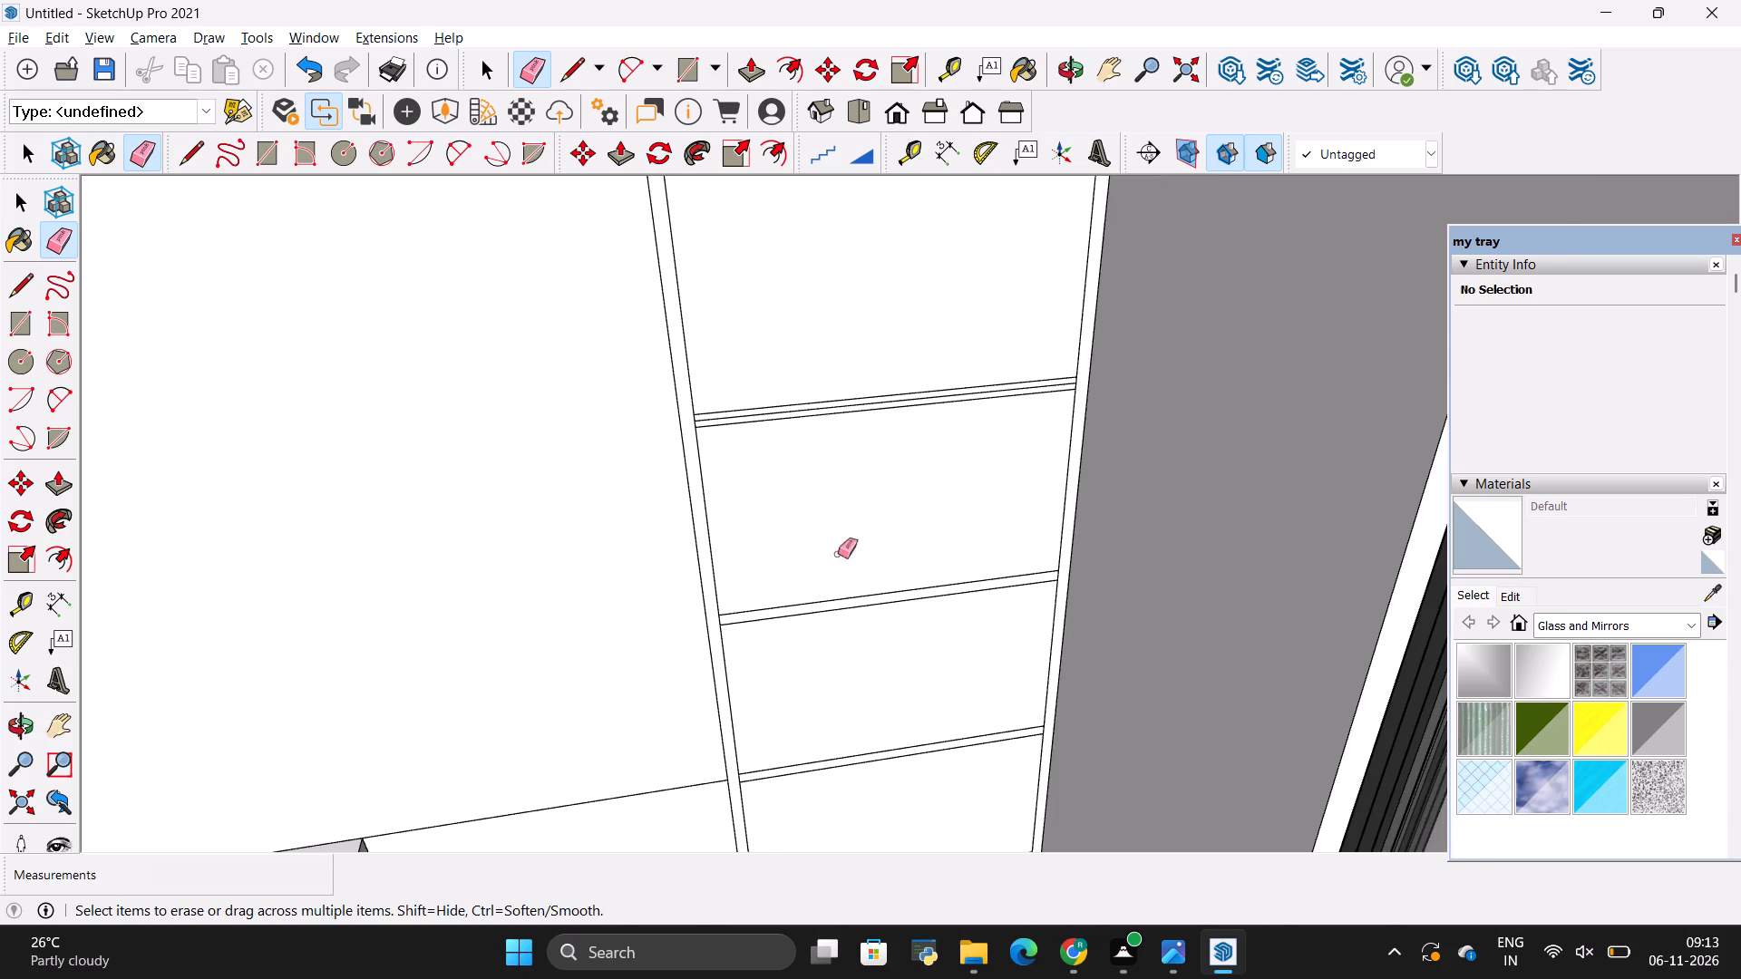
scroll(725, 402, "up", 15)
left_click_drag(755, 414, 770, 428)
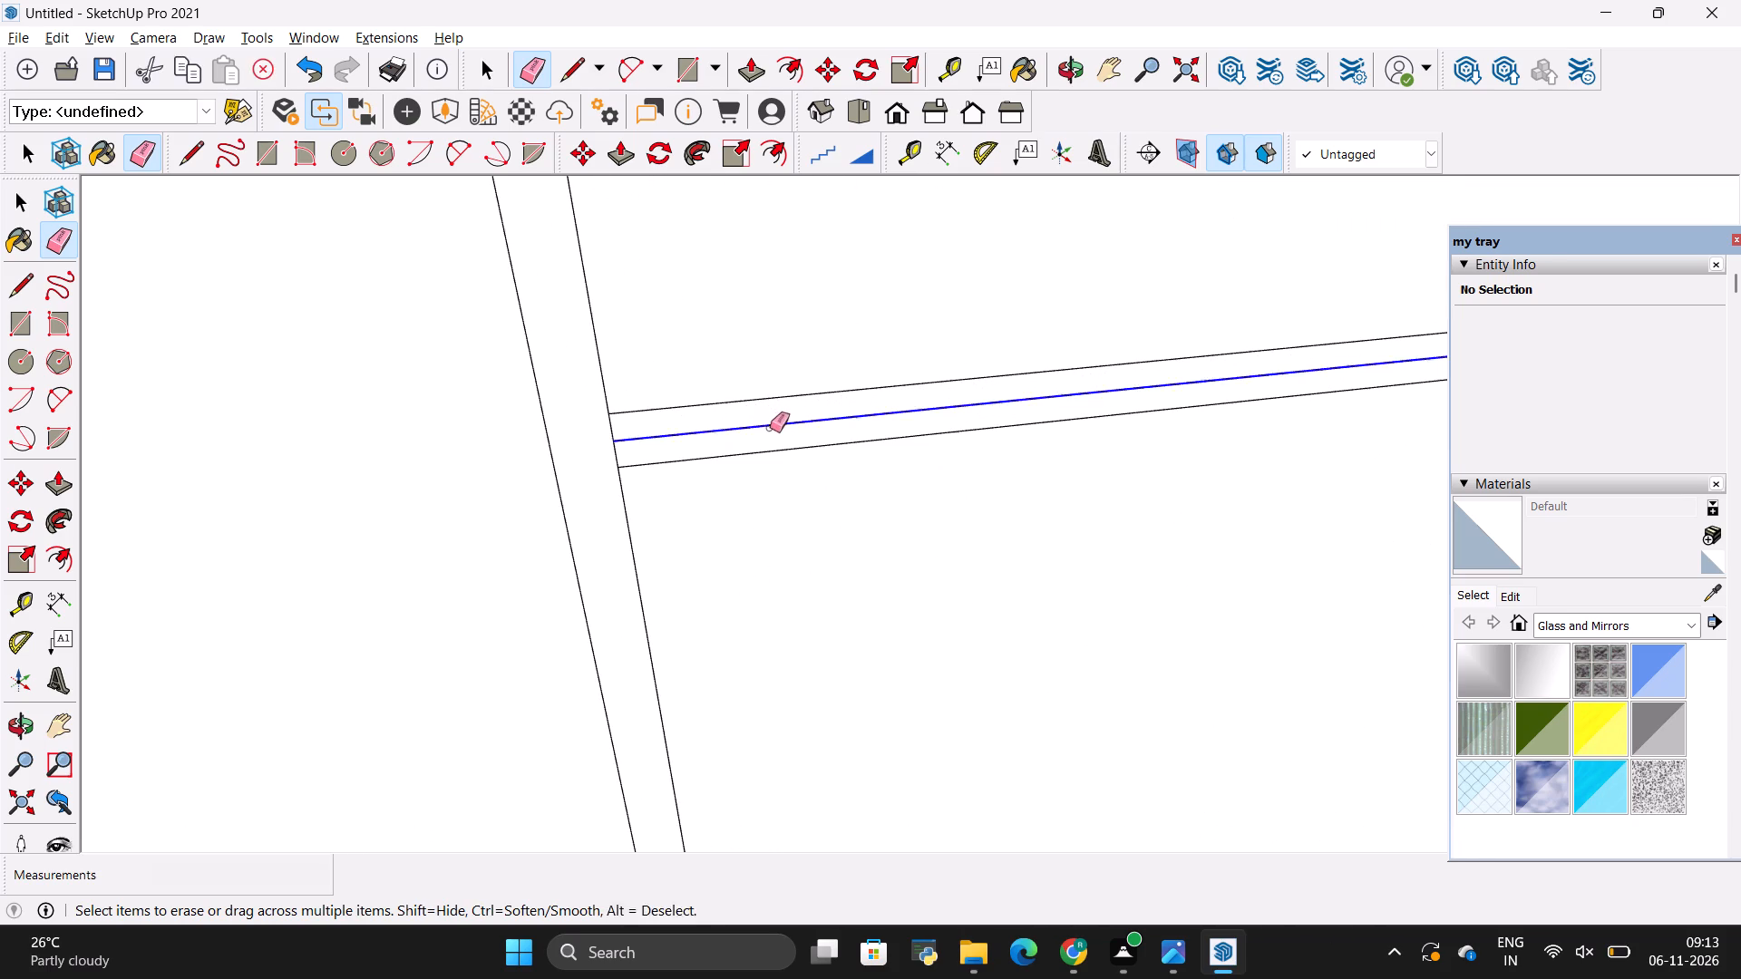
left_click_drag(770, 428, 773, 429)
scroll(1071, 563, "down", 20)
scroll(1071, 563, "down", 1)
scroll(638, 421, "up", 3)
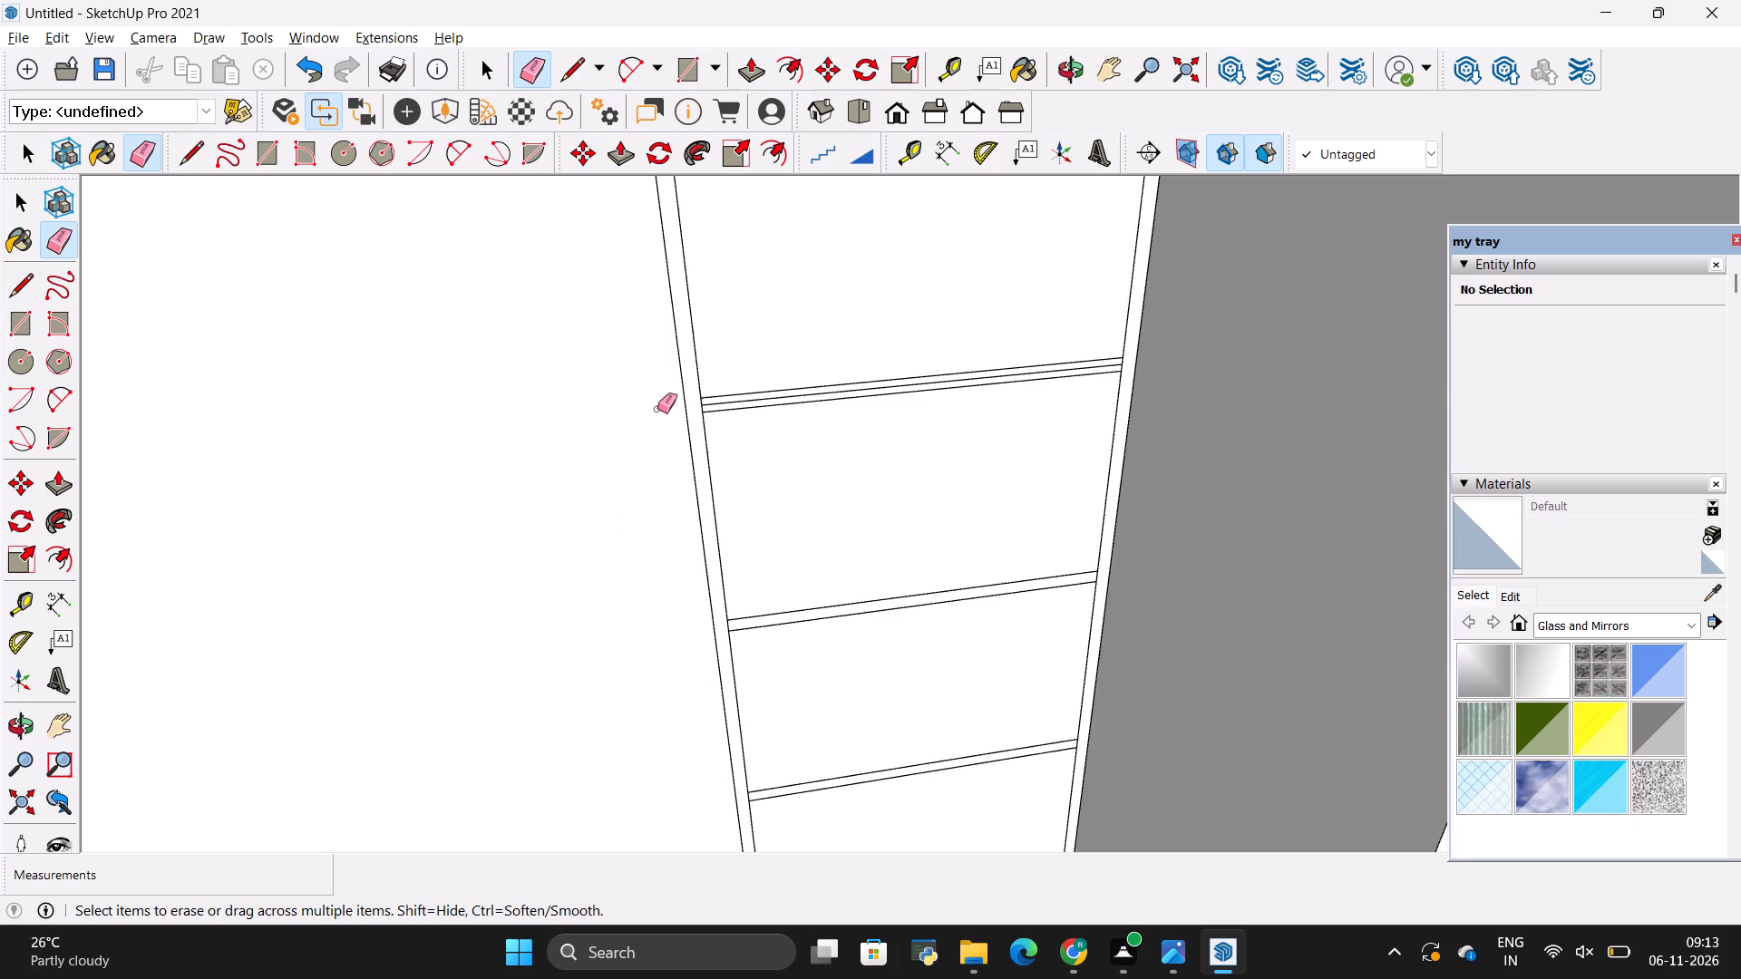
scroll(657, 409, "up", 16)
left_click_drag(774, 394, 779, 403)
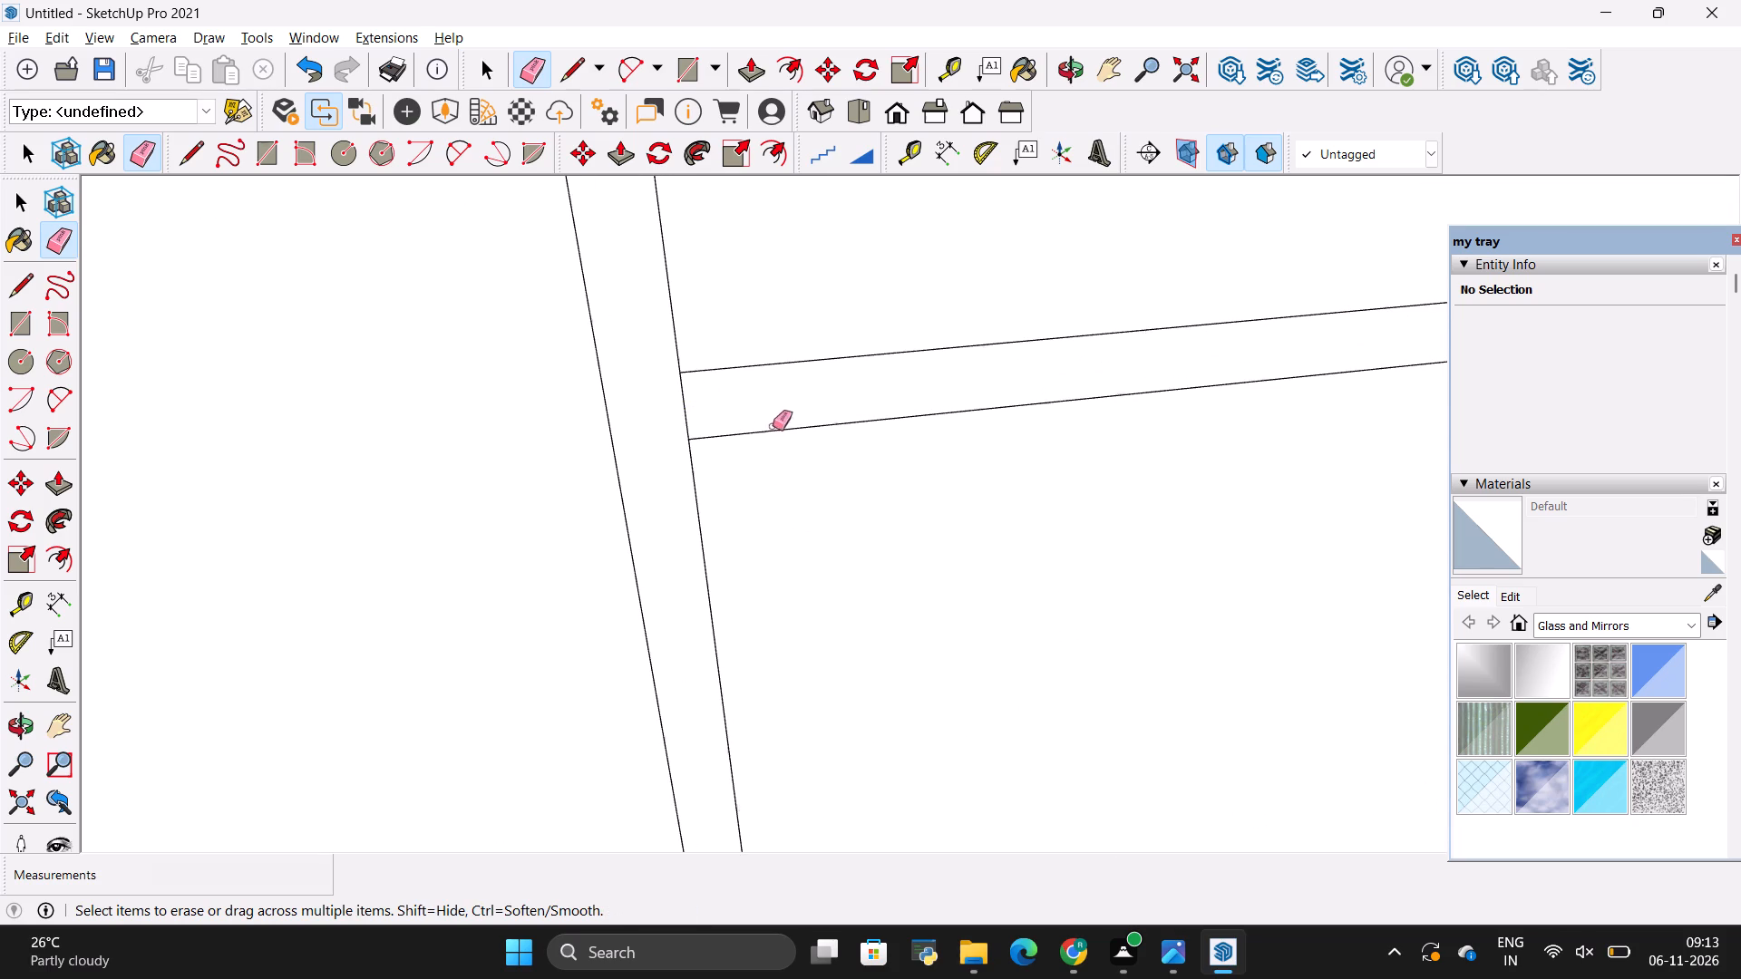
key("space")
left_click(770, 446)
Examine the corner shelving in the reference photo and compare it with the modelled frame and shelf strips.
scroll(771, 474, "down", 10)
key("alt+Tab")
scroll(774, 464, "down", 5)
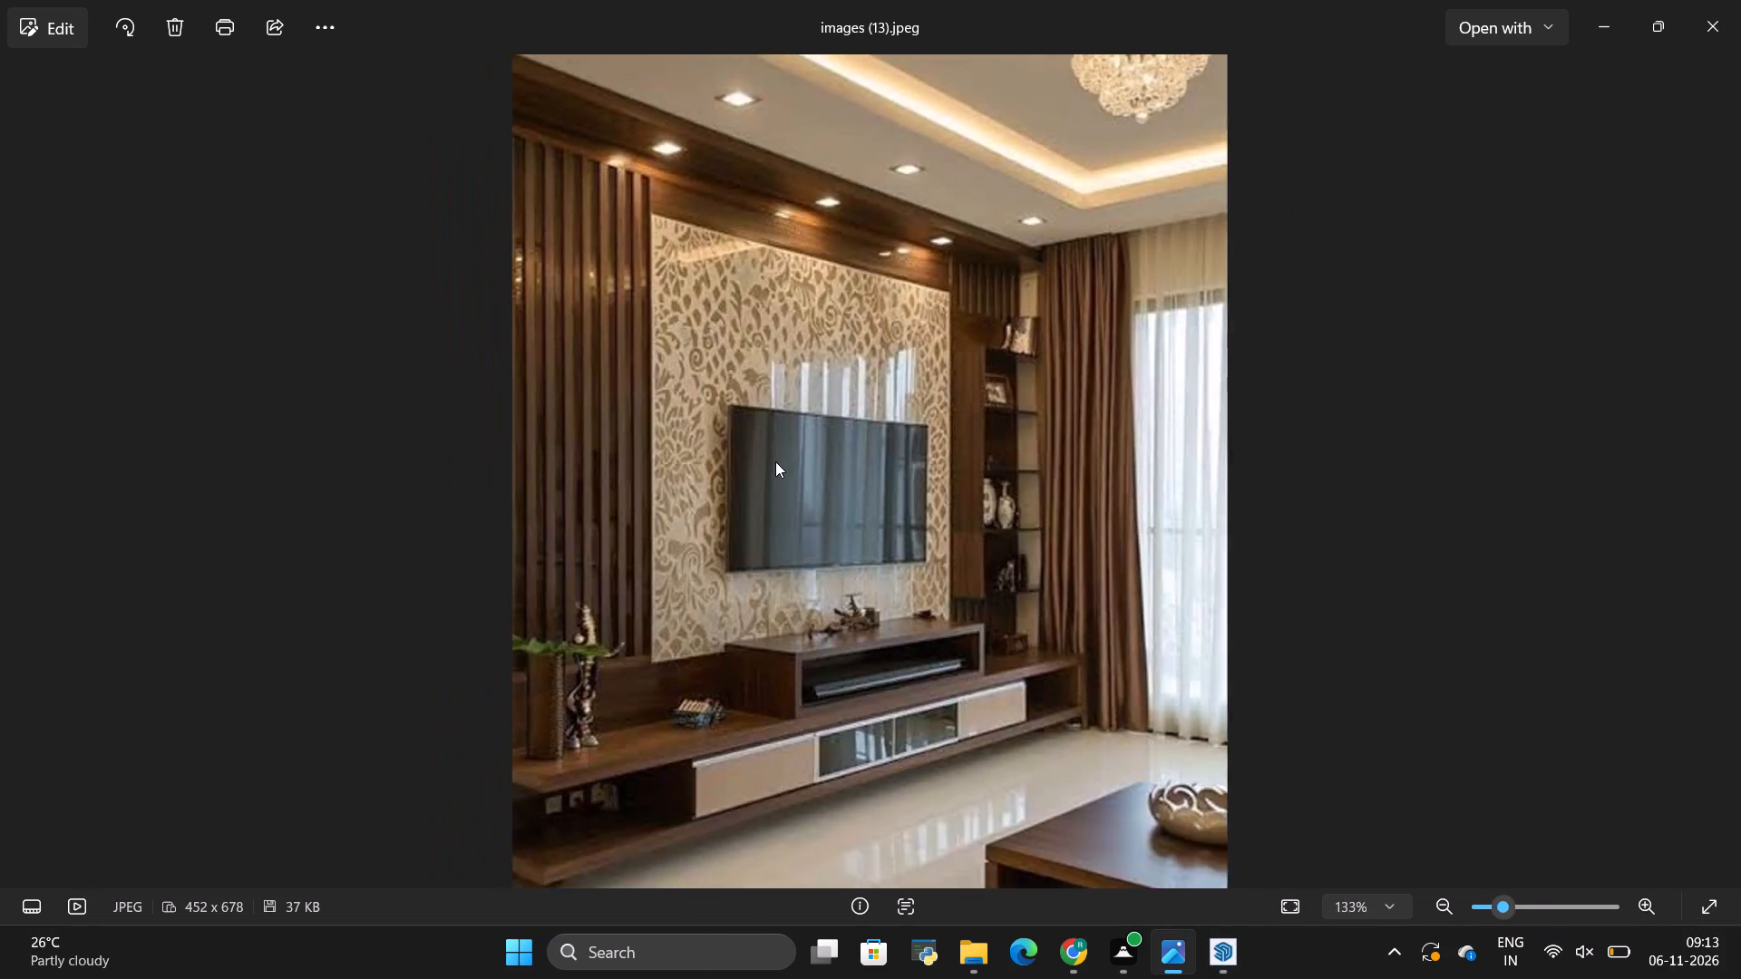
scroll(775, 461, "down", 5)
scroll(830, 430, "up", 8)
key("alt+Tab")
scroll(830, 437, "down", 3)
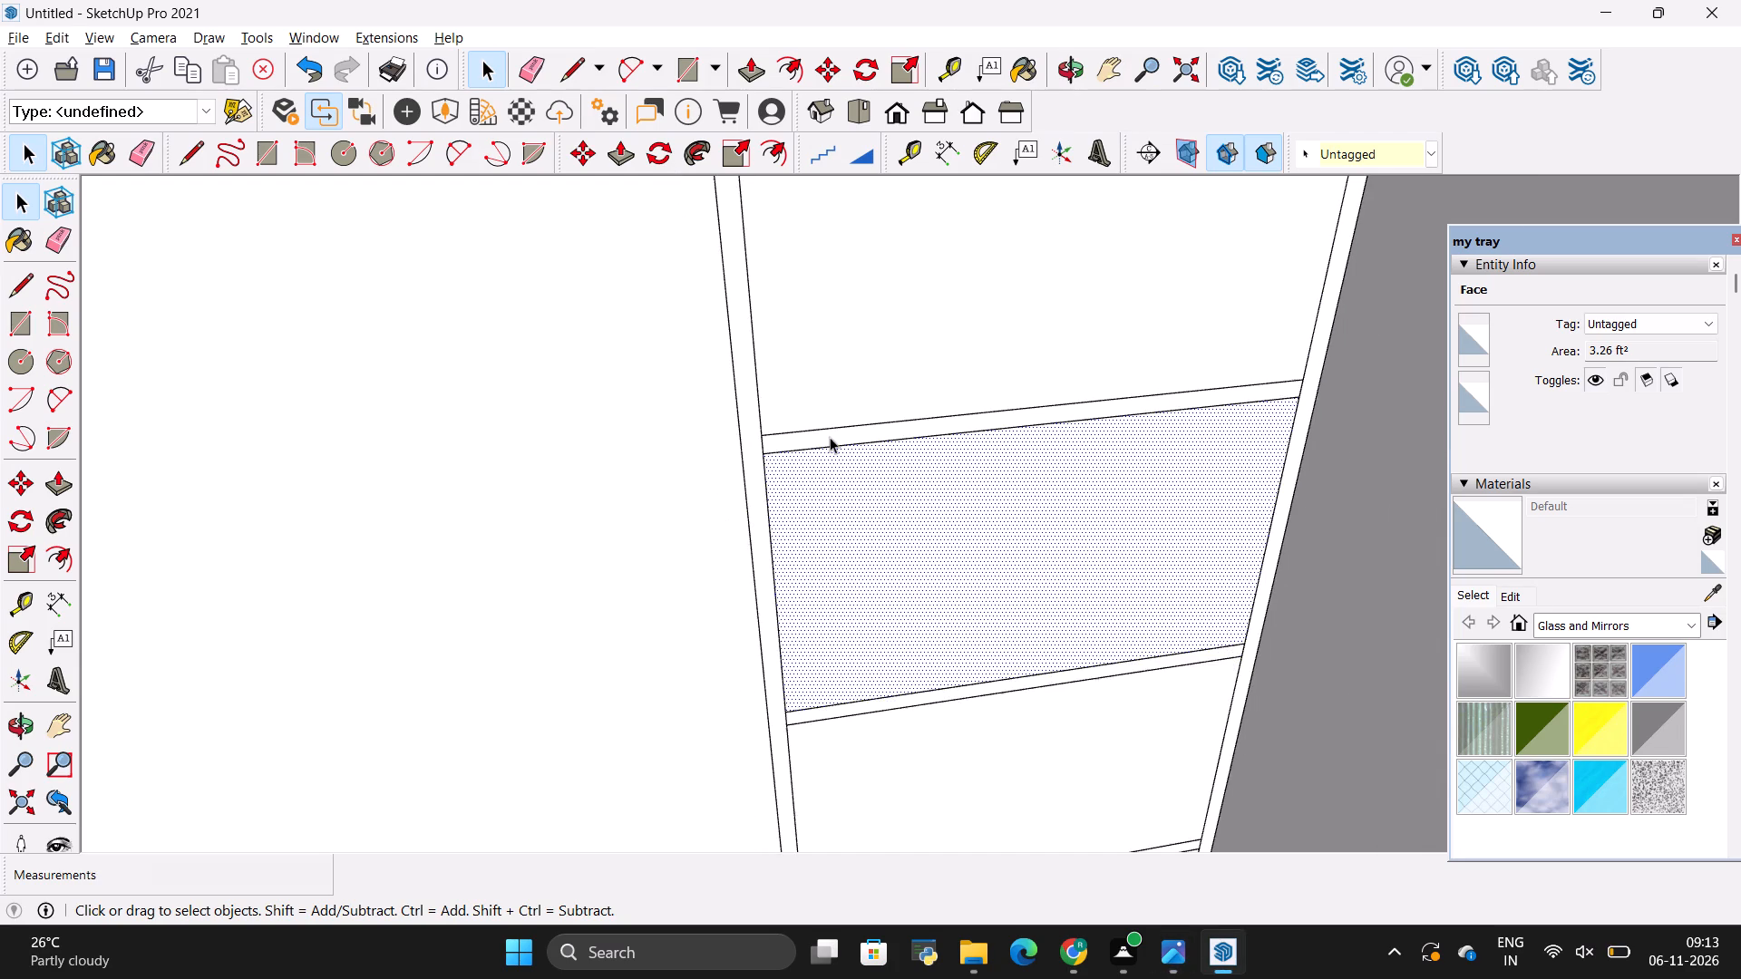
scroll(829, 437, "down", 16)
scroll(450, 470, "down", 3)
key("alt+Tab")
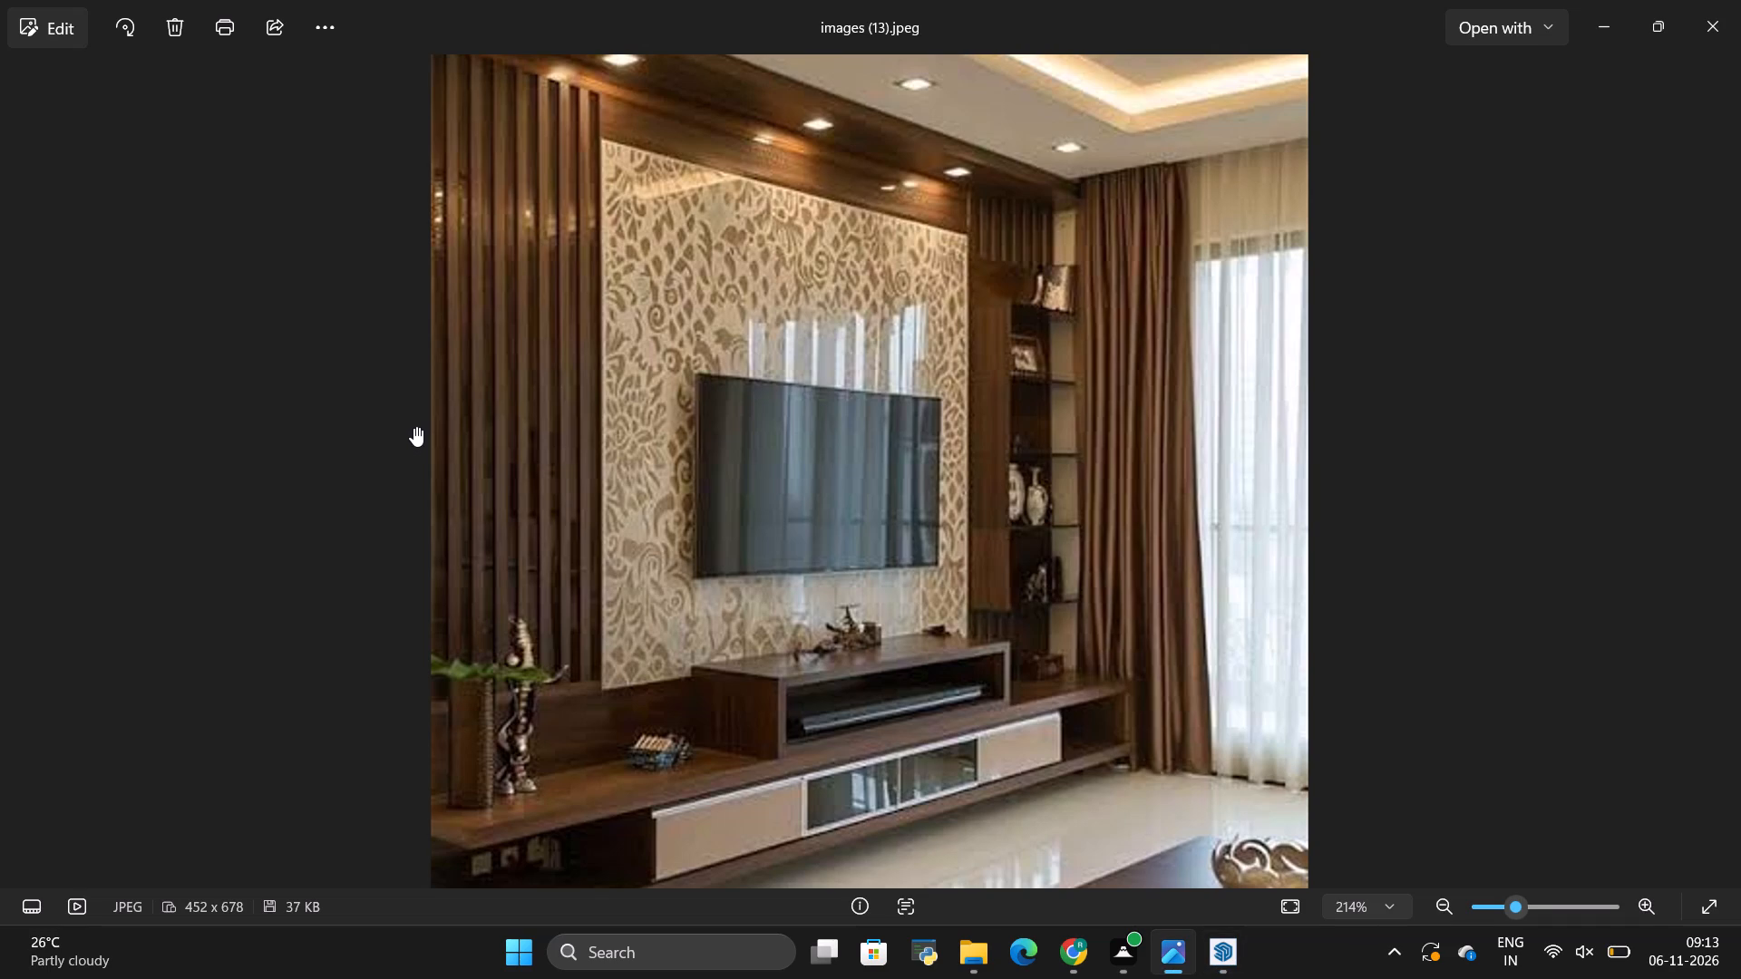
key("alt+Tab")
scroll(806, 452, "up", 15)
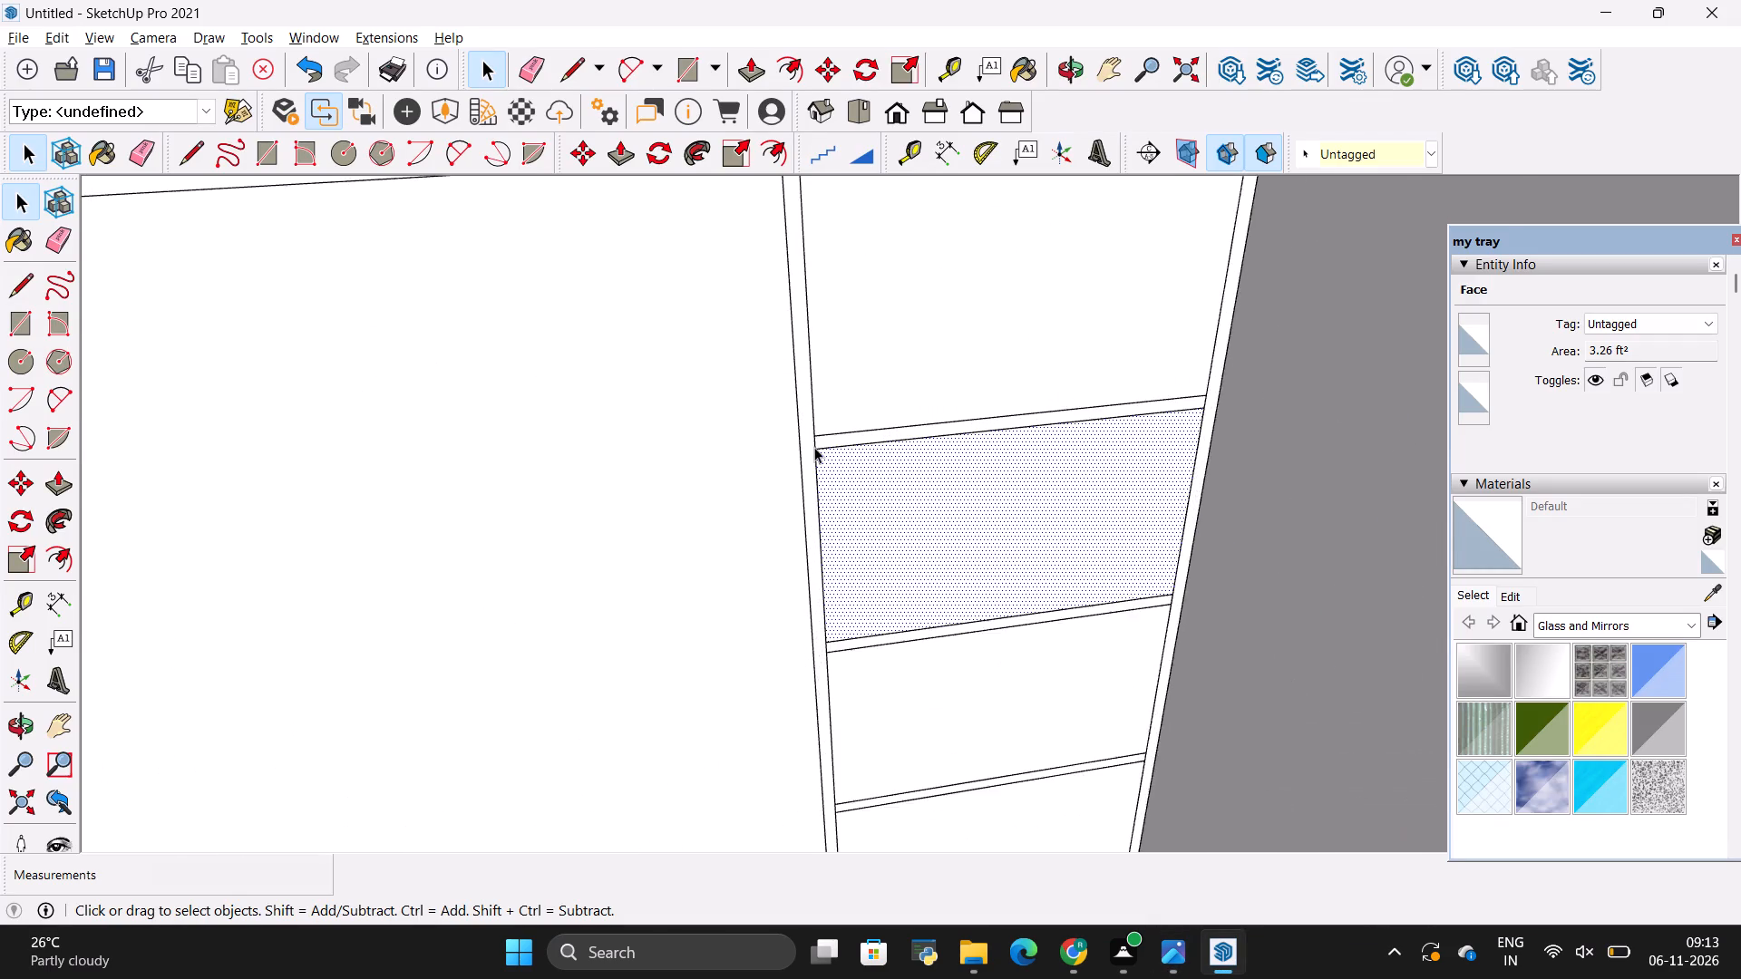
scroll(814, 447, "up", 3)
scroll(814, 446, "down", 3)
scroll(817, 439, "up", 15)
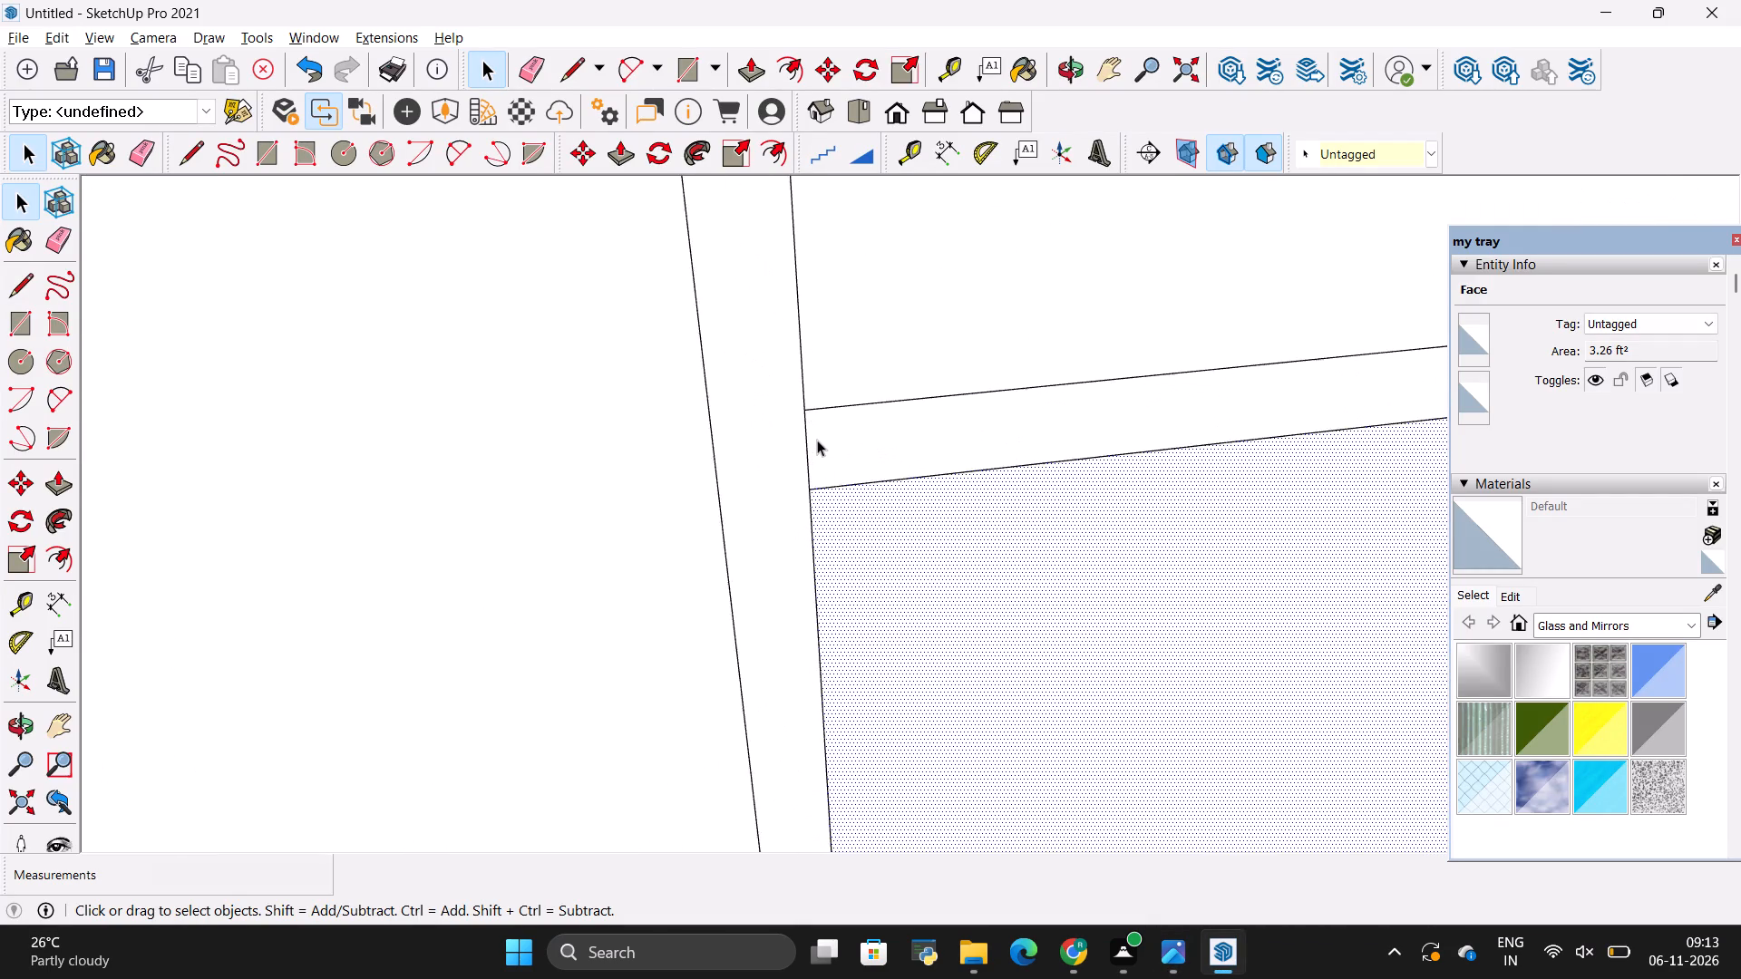
scroll(817, 440, "up", 6)
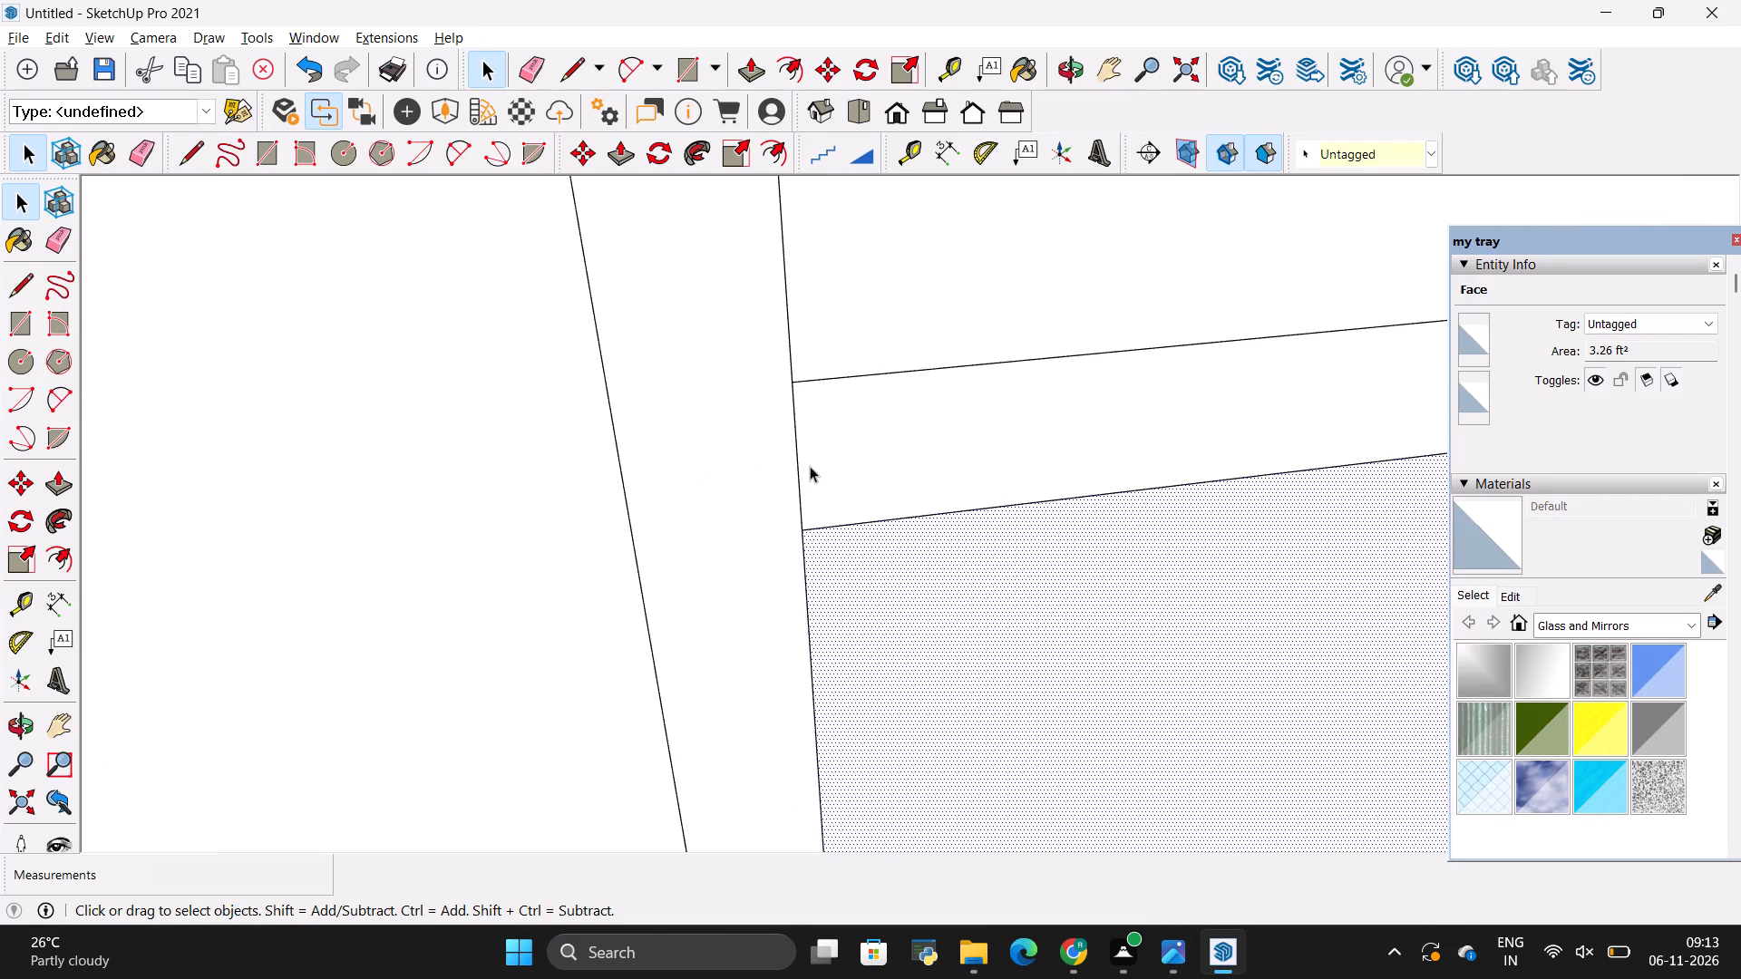
Extrude the corner shelving's frame border 18" outward from the wall.
key("space")
left_click(702, 478)
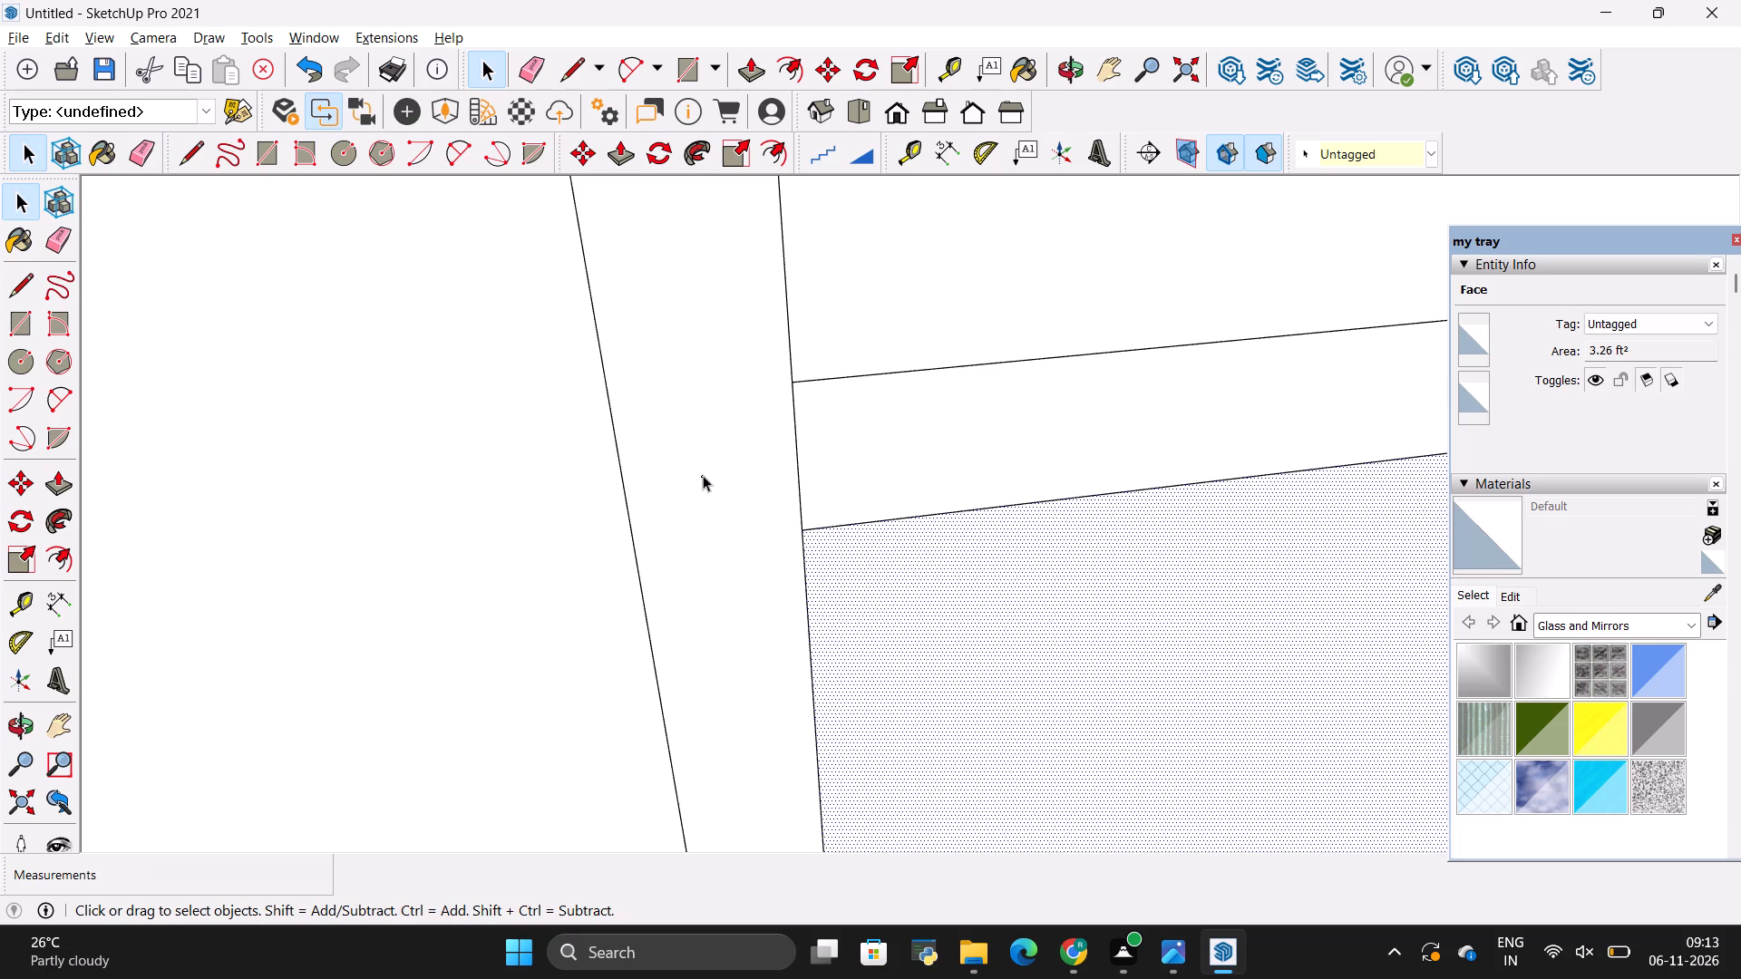
key("p")
left_click(703, 475)
key("BackSpace")
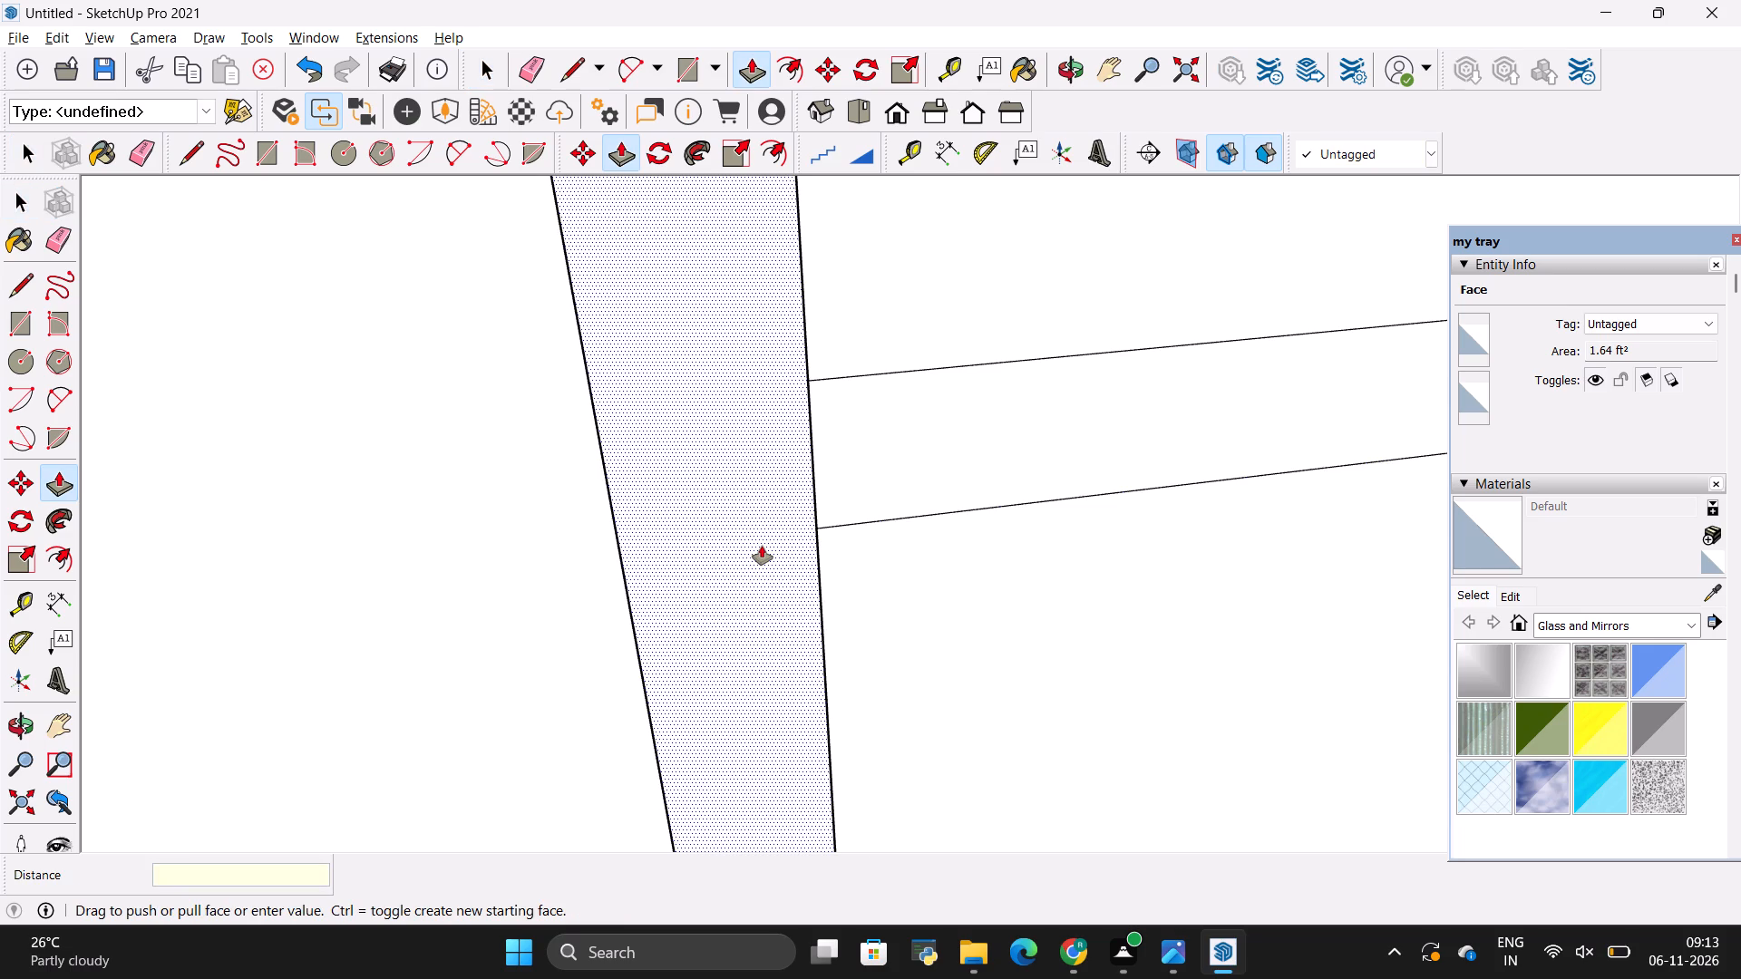
type("18\"")
key("Return")
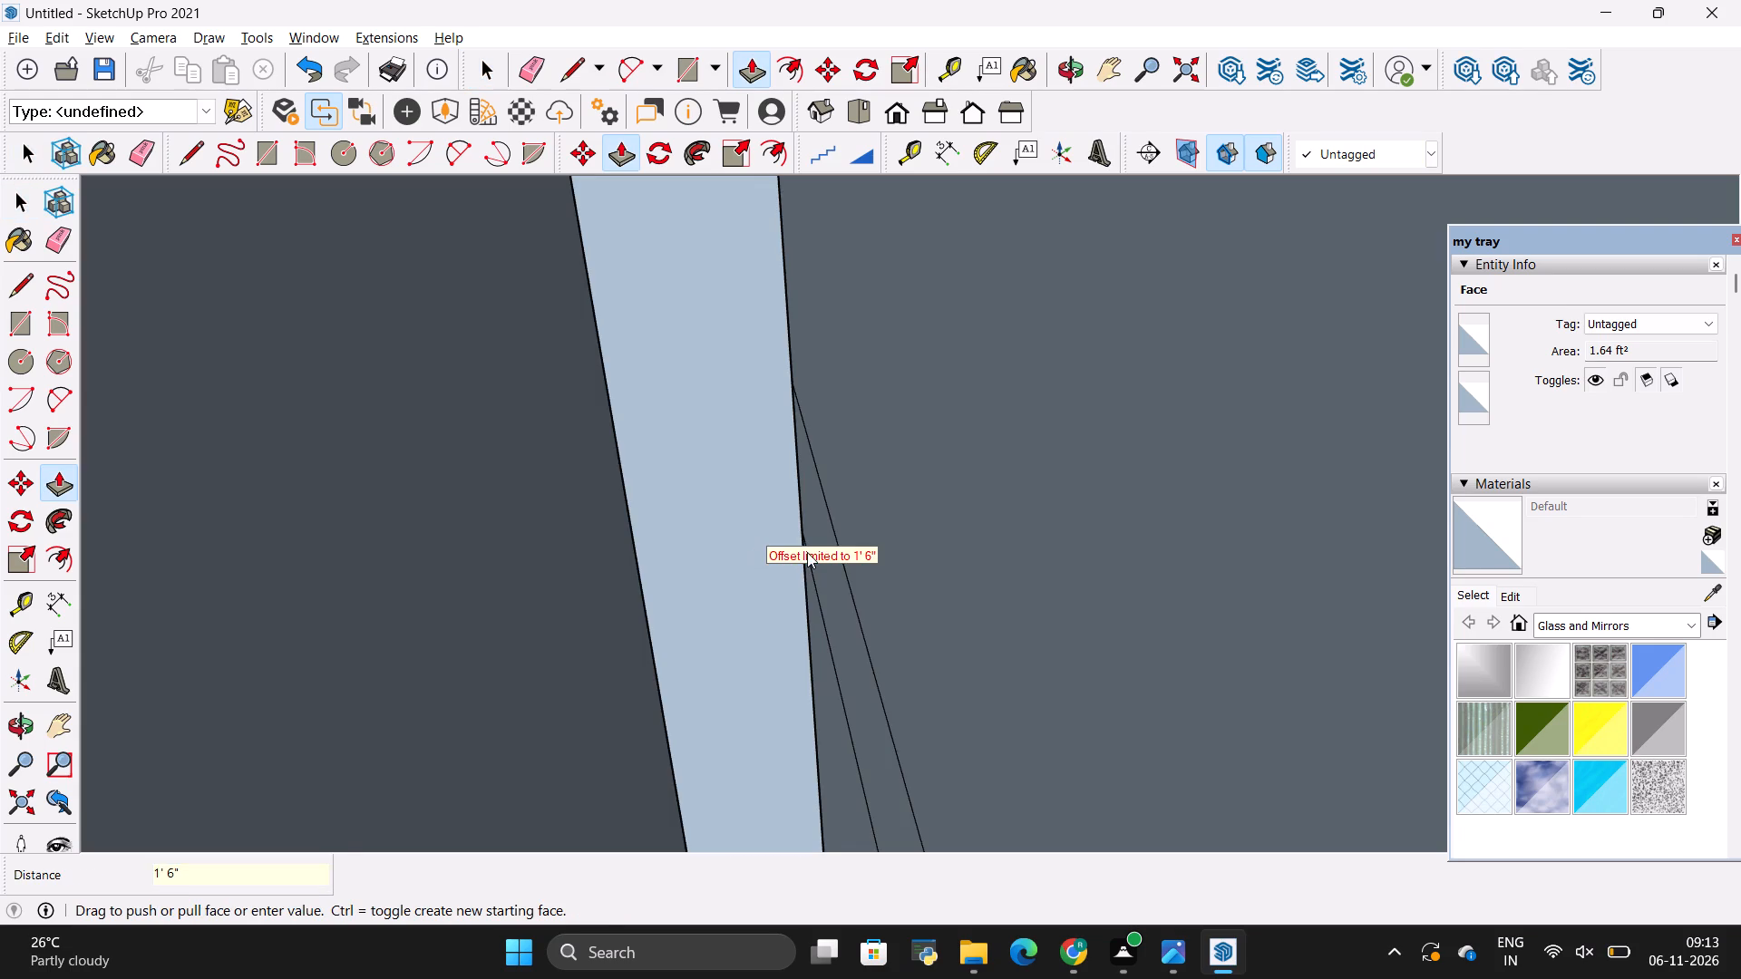
key("space")
Extrude the top shelf strip 1' 6" outward, flush with the front of the shelving frame.
scroll(684, 505, "down", 20)
scroll(684, 505, "down", 12)
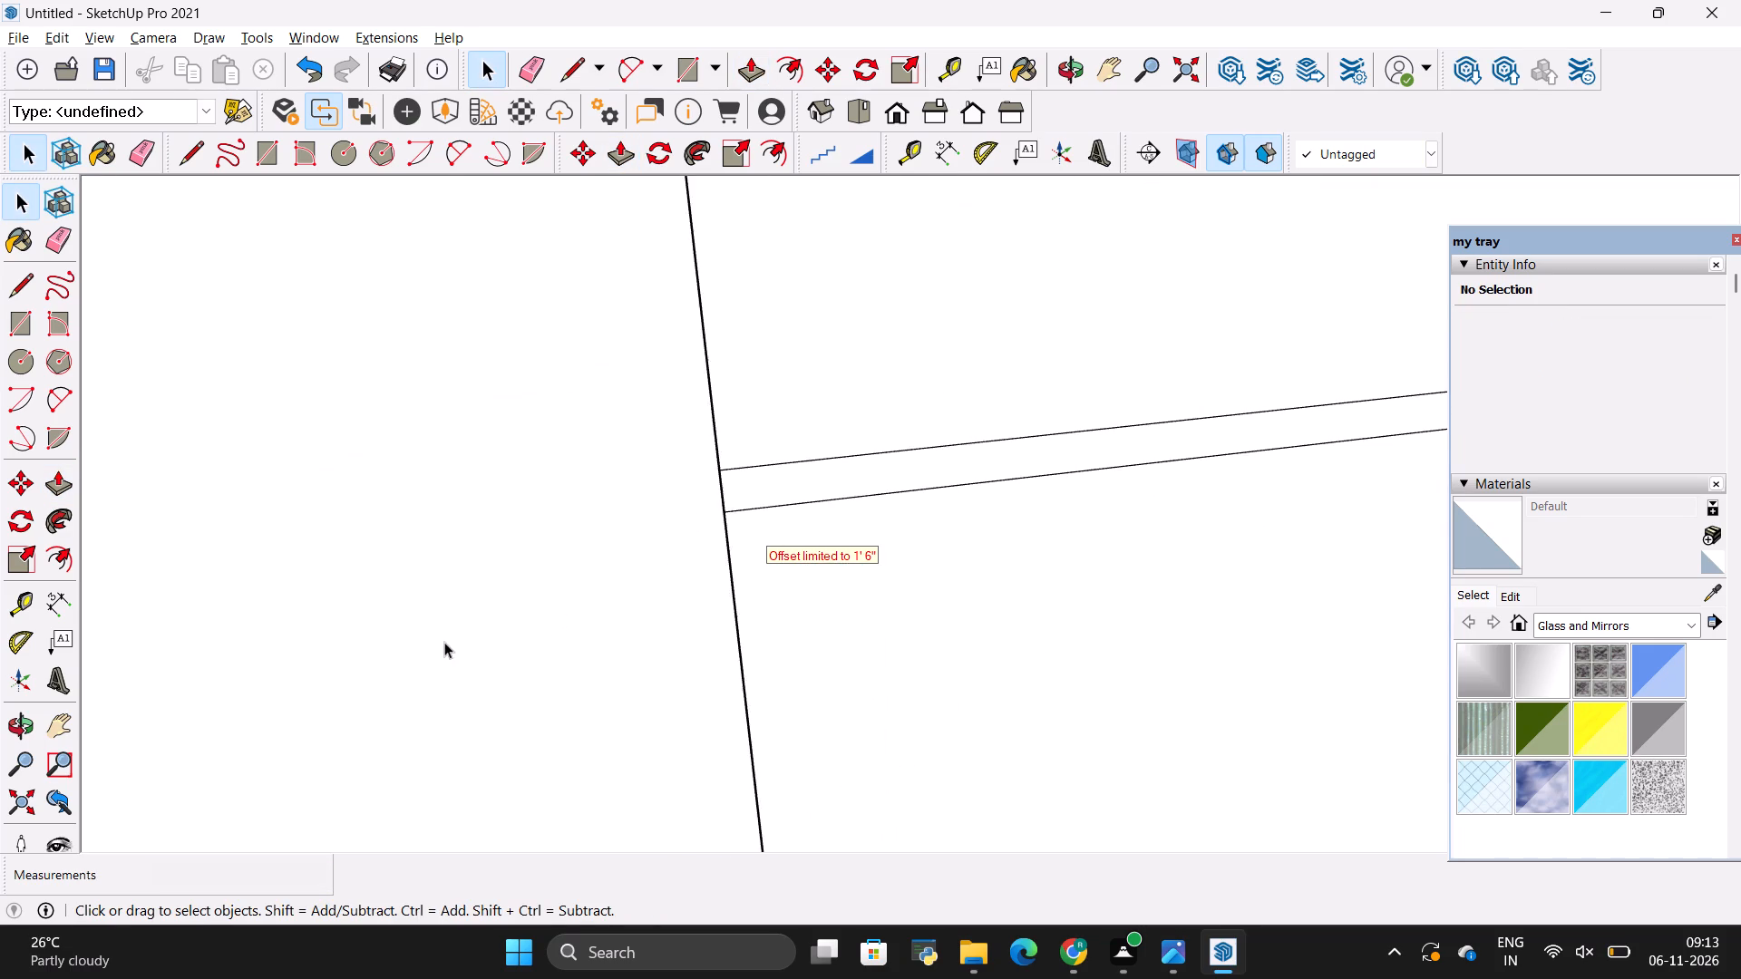
scroll(444, 642, "down", 9)
scroll(738, 564, "down", 18)
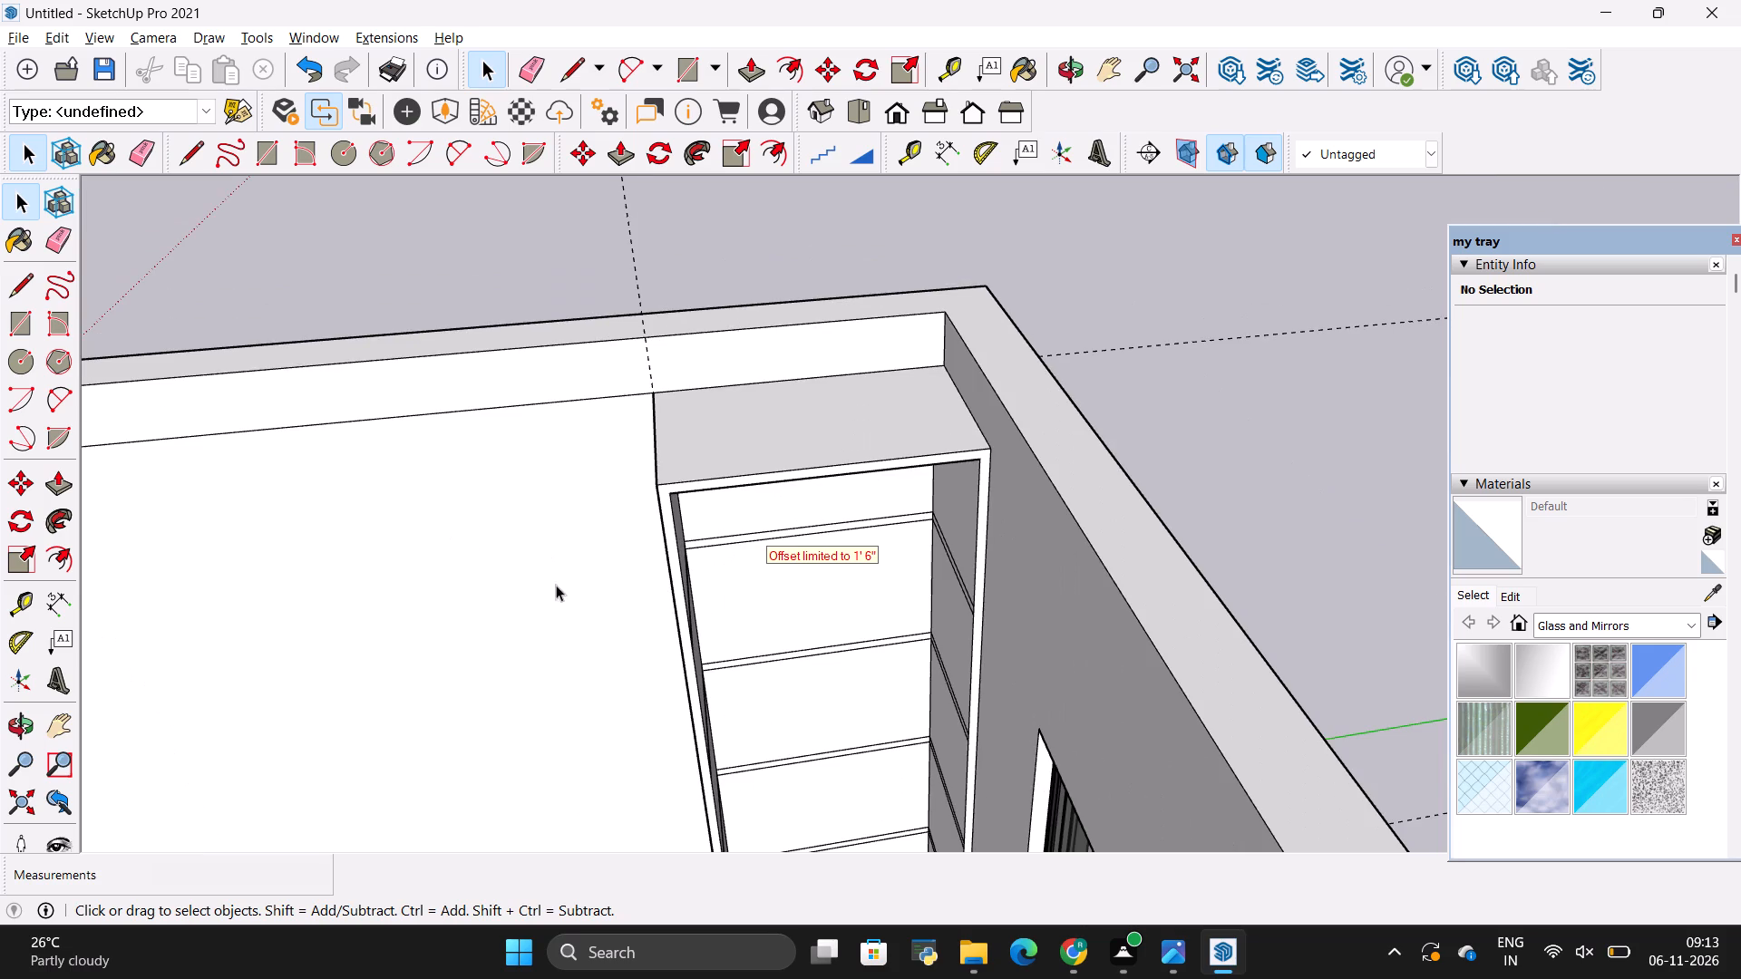
scroll(739, 504, "down", 8)
scroll(777, 724, "up", 5)
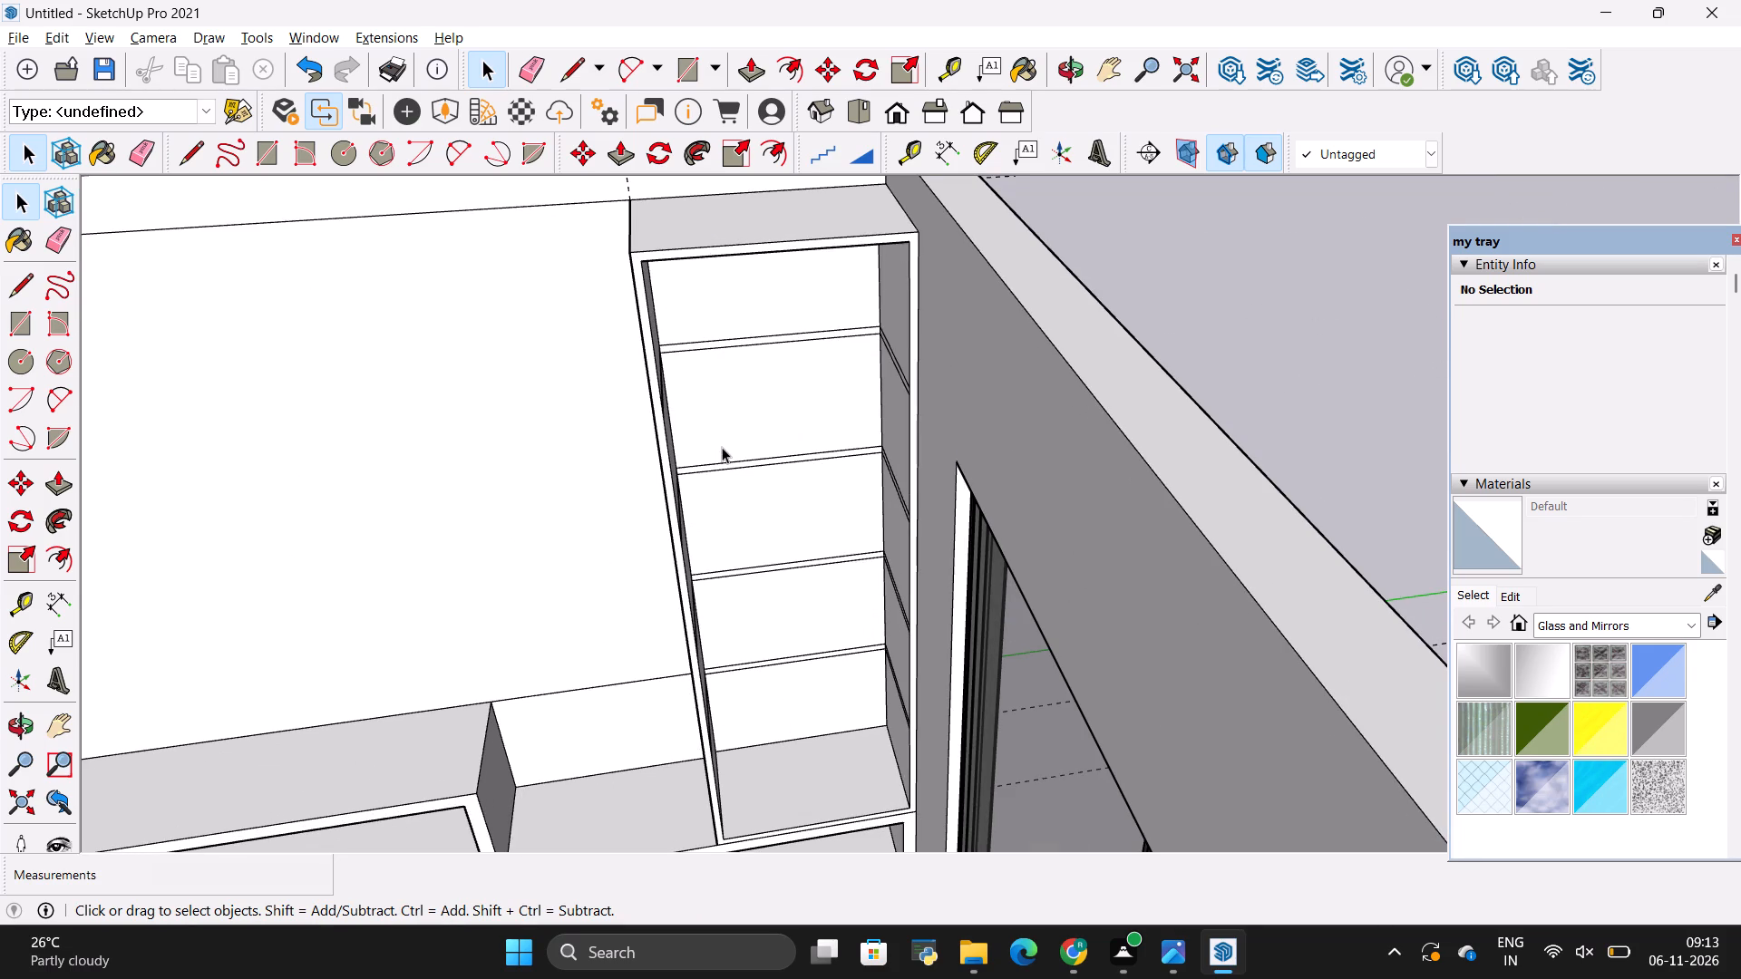
scroll(759, 368, "up", 4)
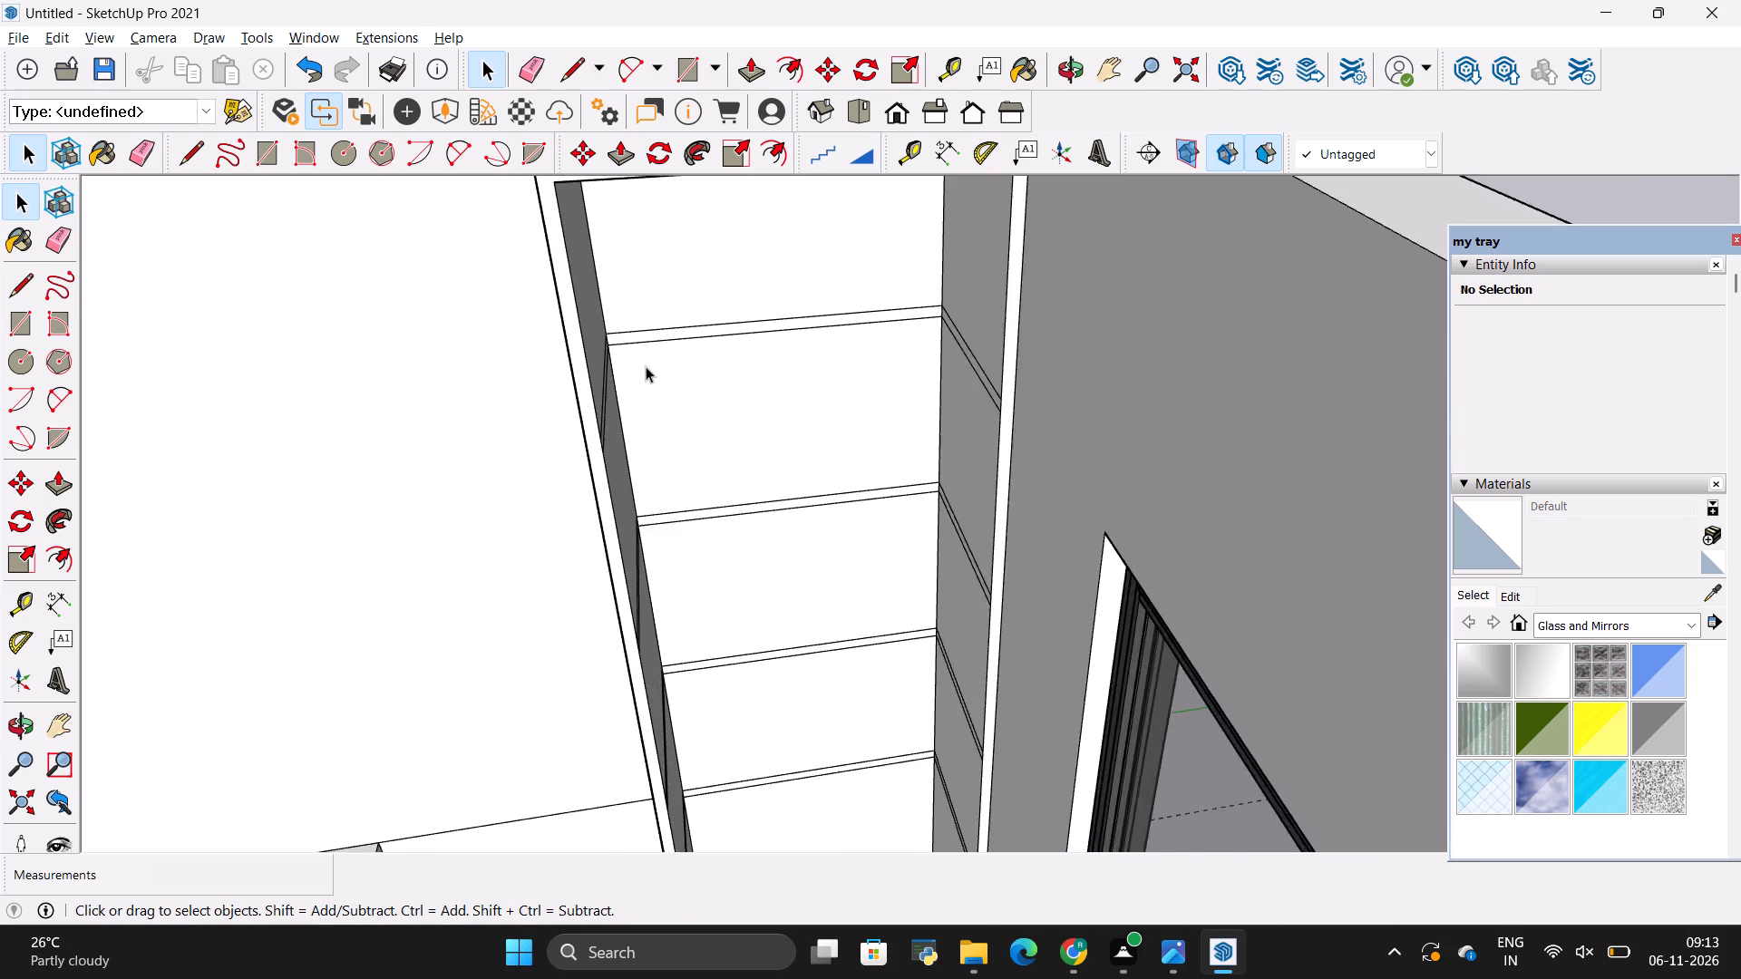
scroll(646, 366, "up", 2)
left_click(662, 323)
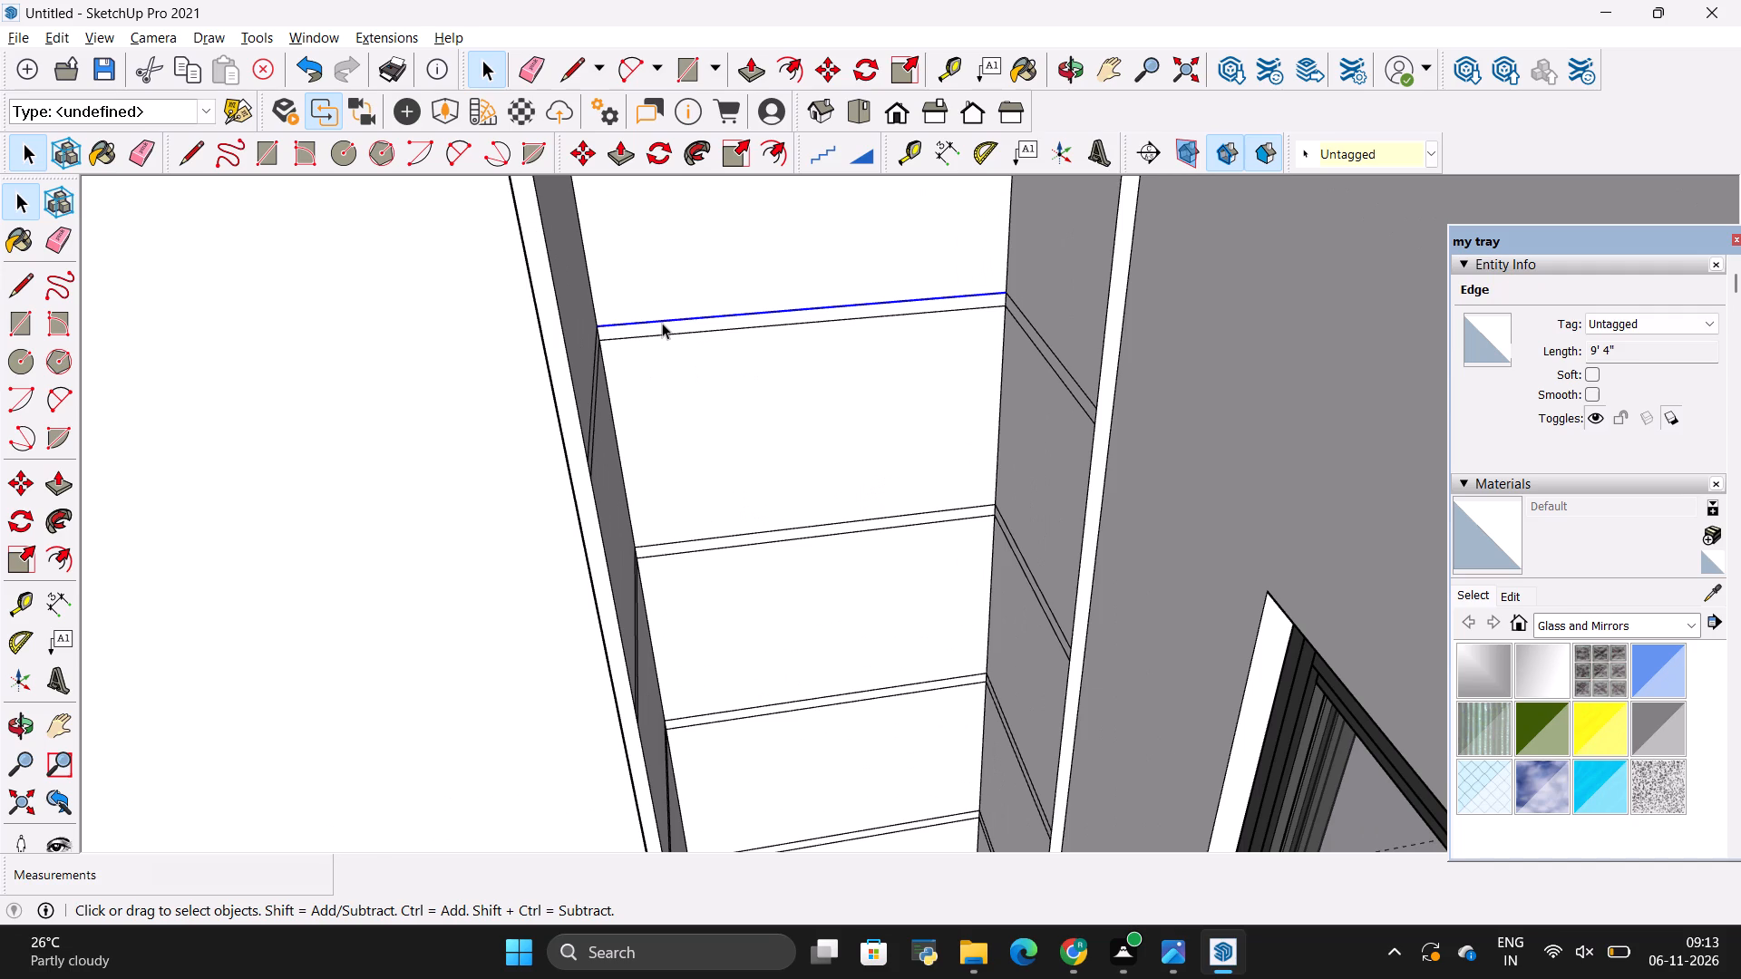
left_click(662, 323)
left_click(662, 327)
key("p")
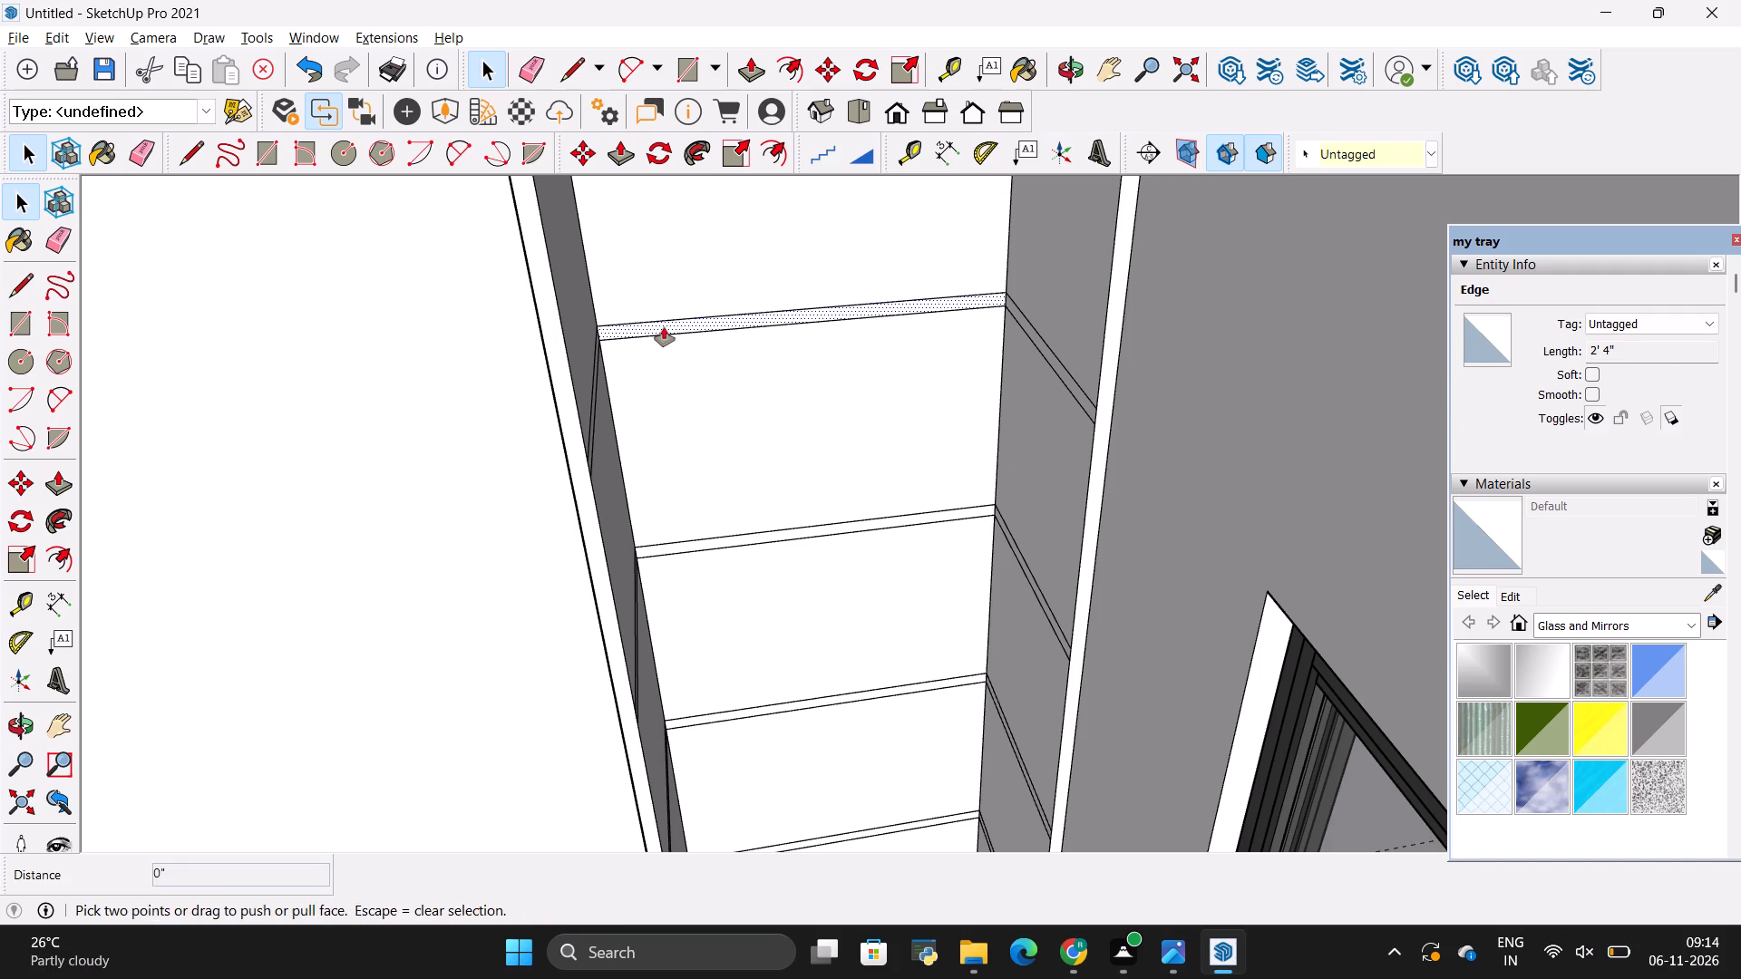
left_click(664, 327)
left_click(554, 370)
scroll(332, 519, "down", 5)
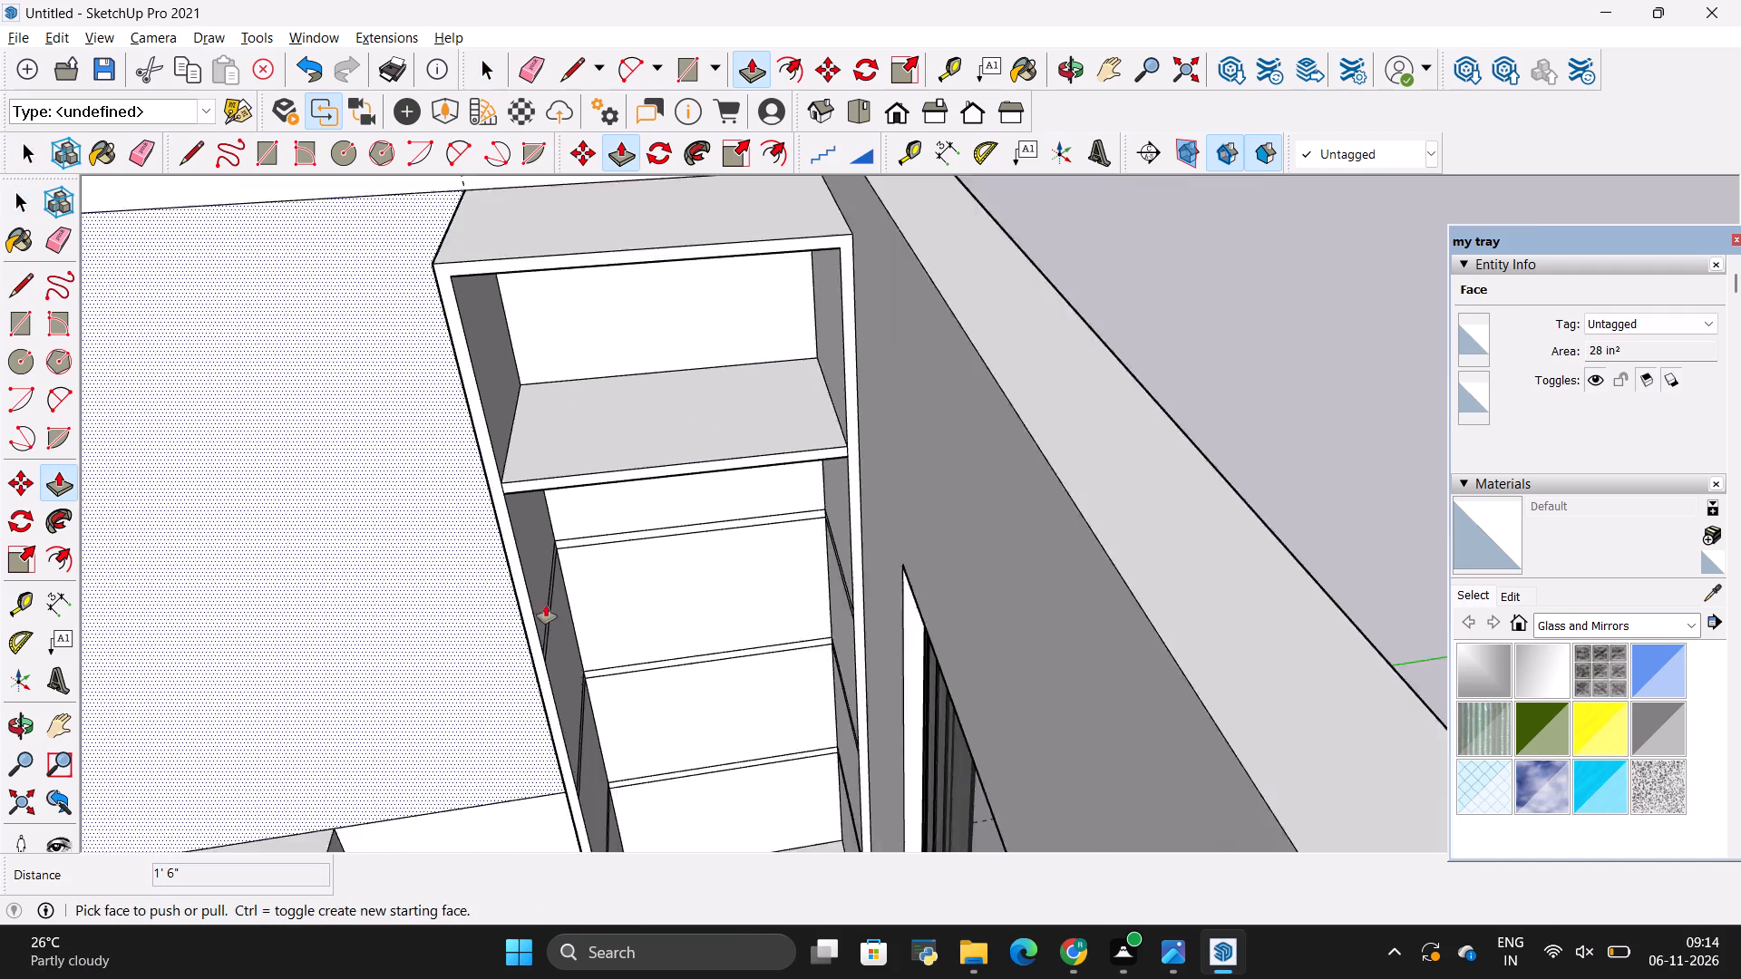
Extrude the remaining three shelf strips of the corner shelving 1' 6" outward, flush with the front of its frame.
scroll(555, 606, "up", 8)
left_click(602, 490)
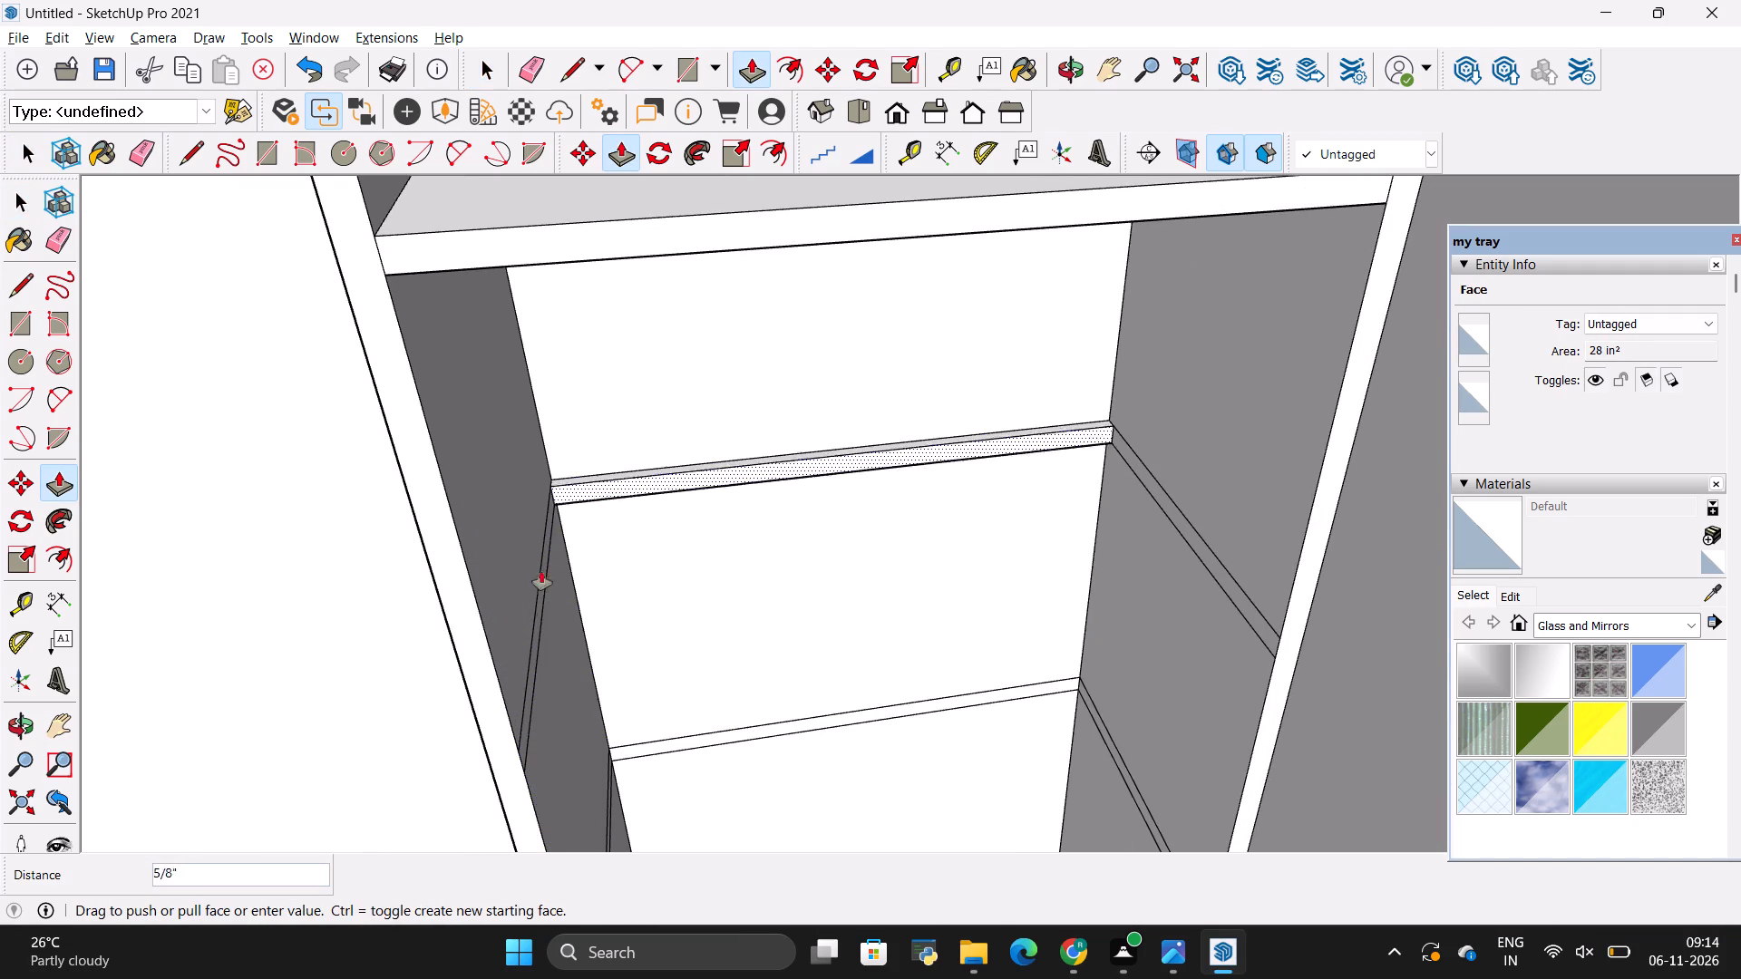
left_click(481, 633)
scroll(509, 498, "down", 9)
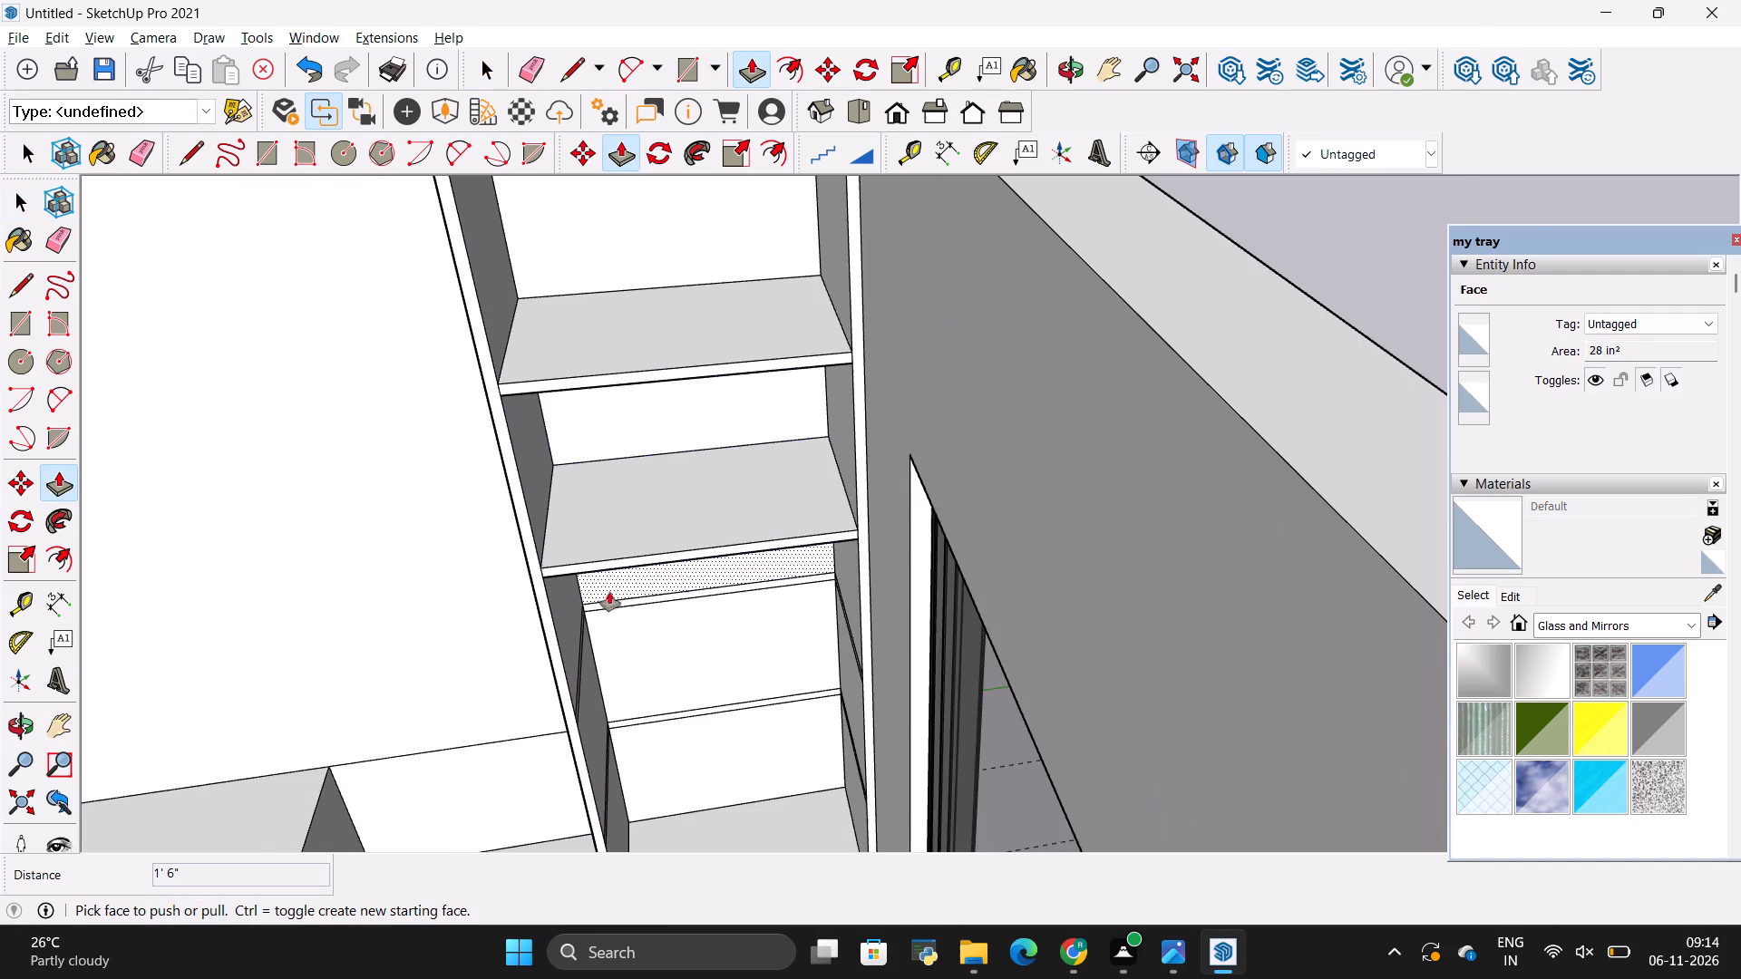
scroll(611, 609, "up", 3)
left_click(611, 603)
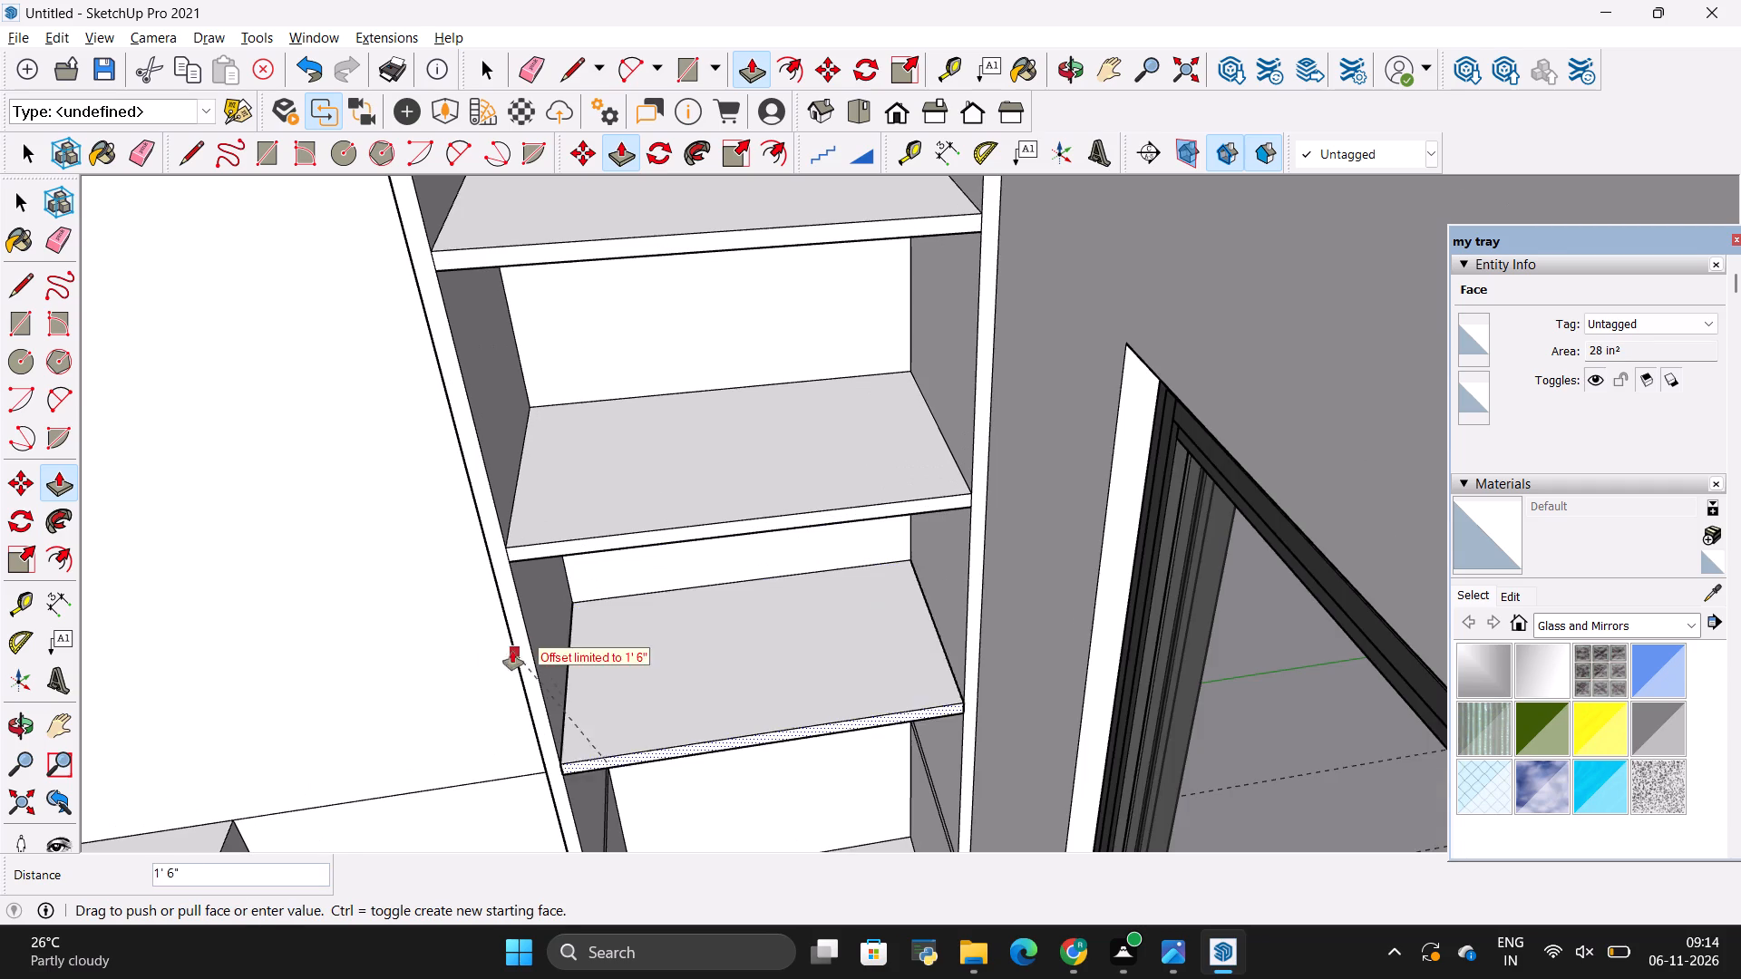
left_click(507, 626)
scroll(436, 545, "down", 10)
scroll(587, 764, "up", 3)
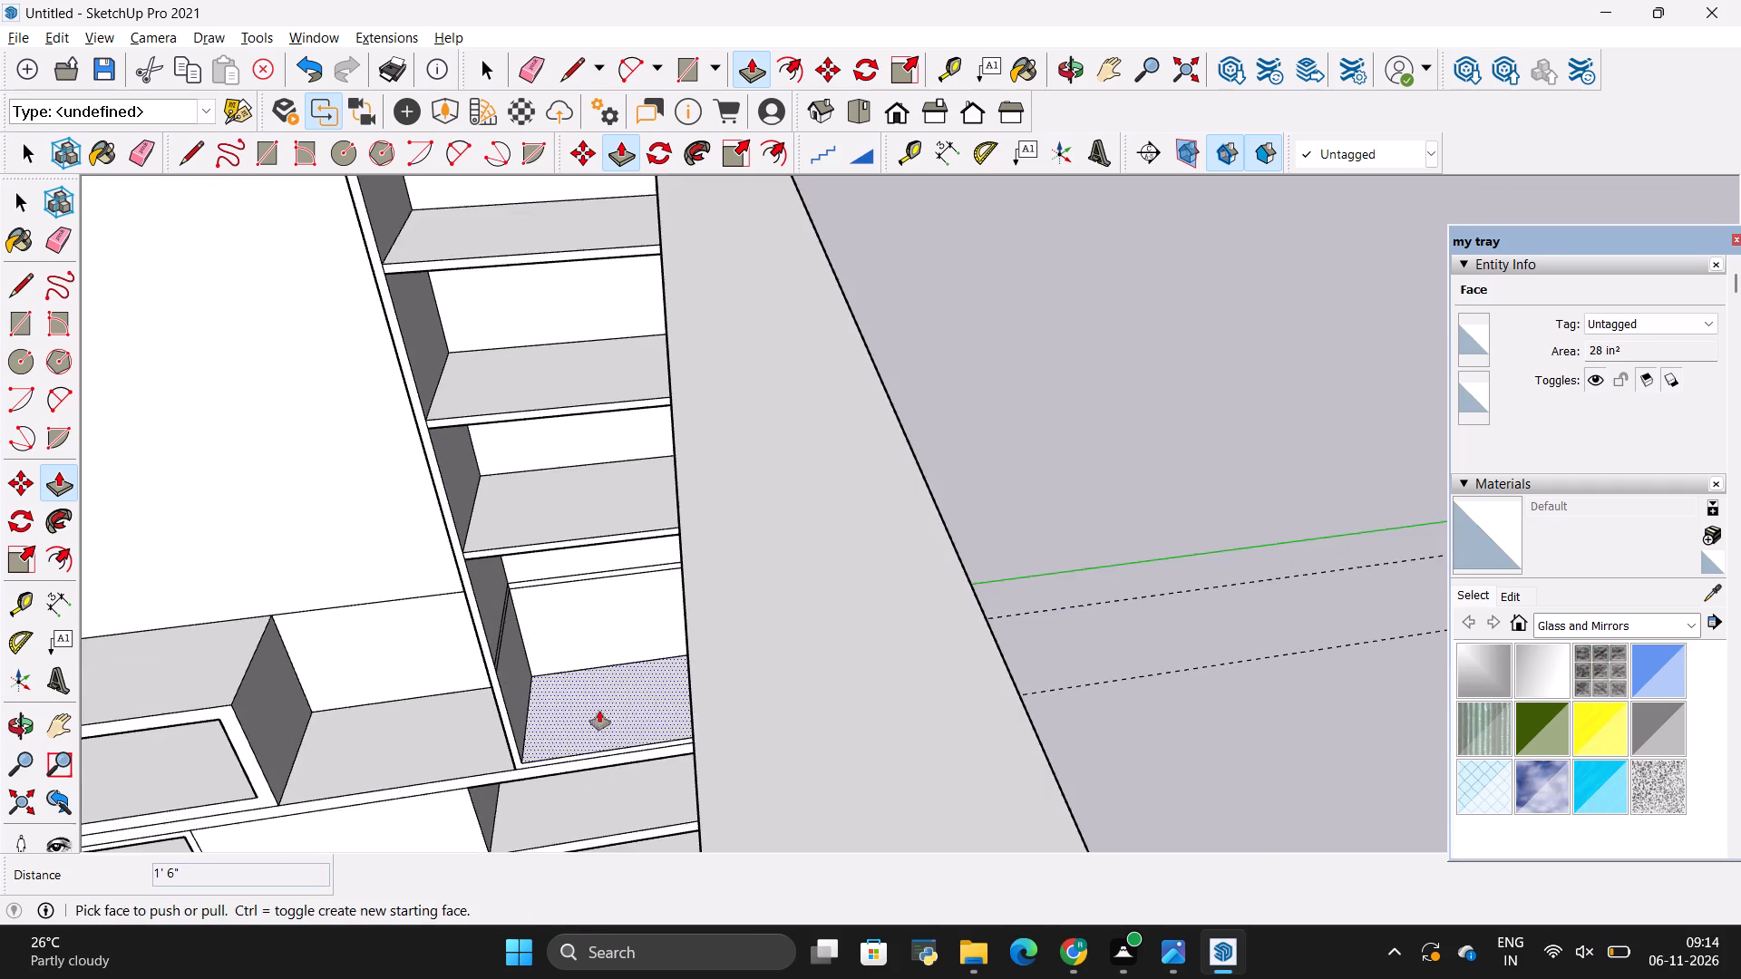
scroll(599, 711, "up", 4)
scroll(467, 624, "up", 5)
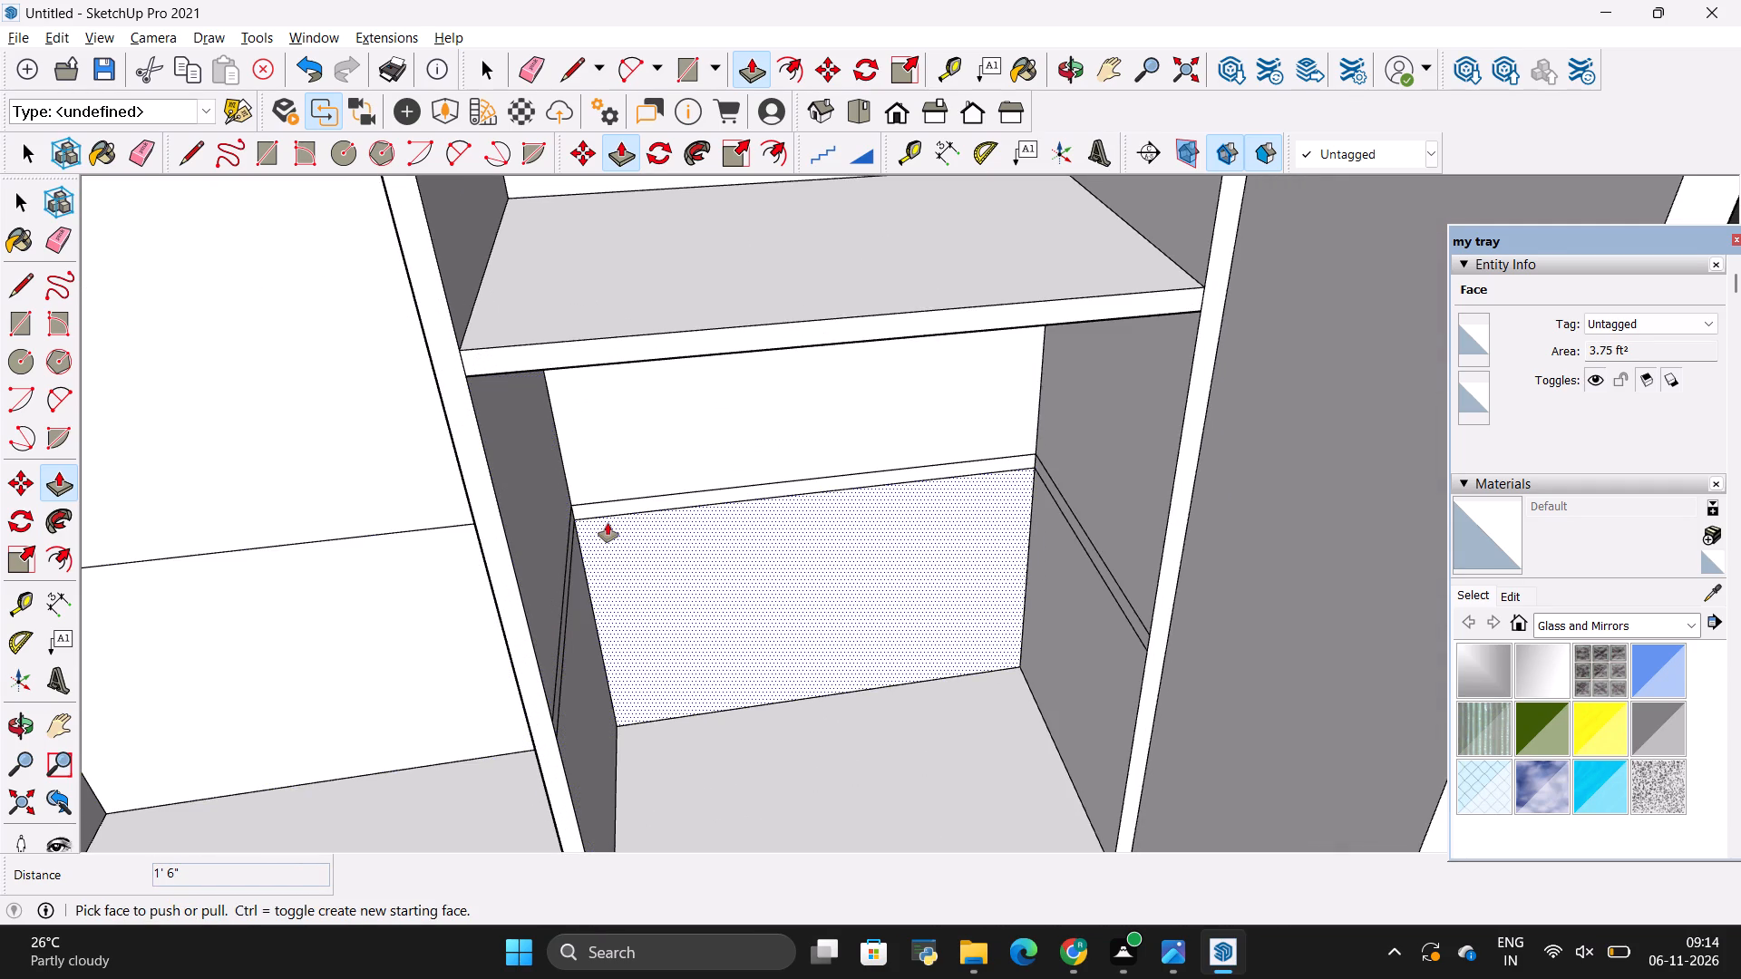
left_click(605, 512)
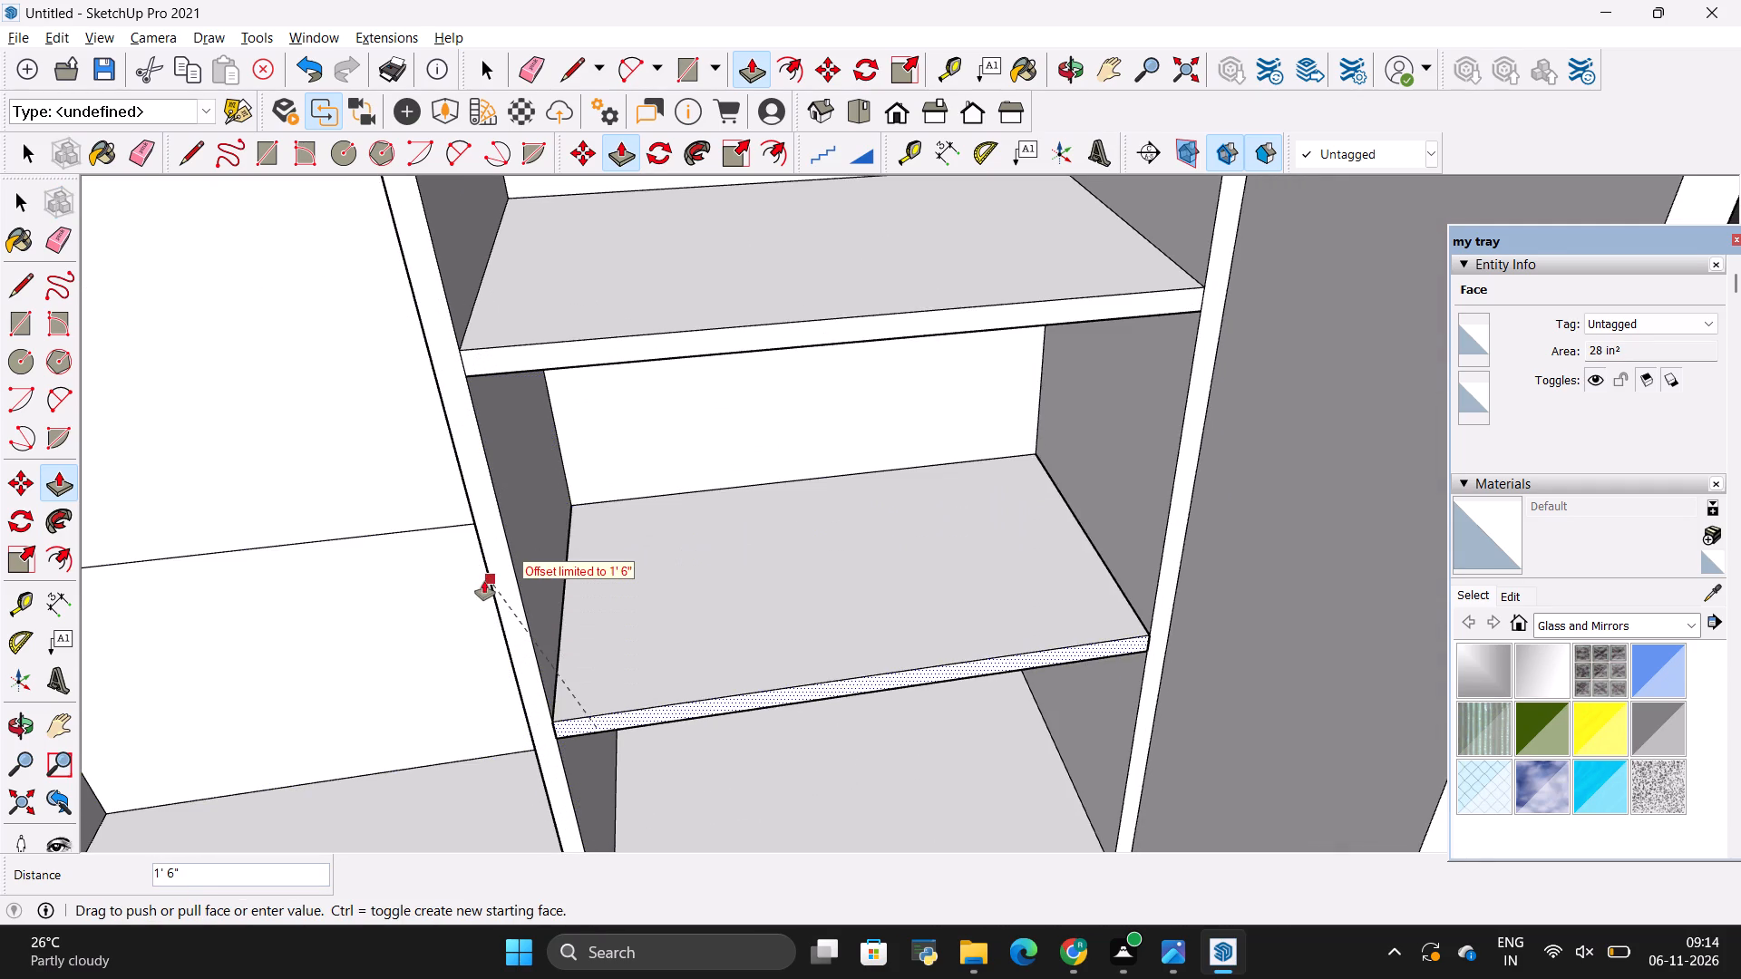
left_click(484, 581)
key("space")
left_click(644, 470)
Examine the whole TV wall in the reference photo and compare it with the modelled panel, console and corner shelving.
scroll(827, 836, "down", 12)
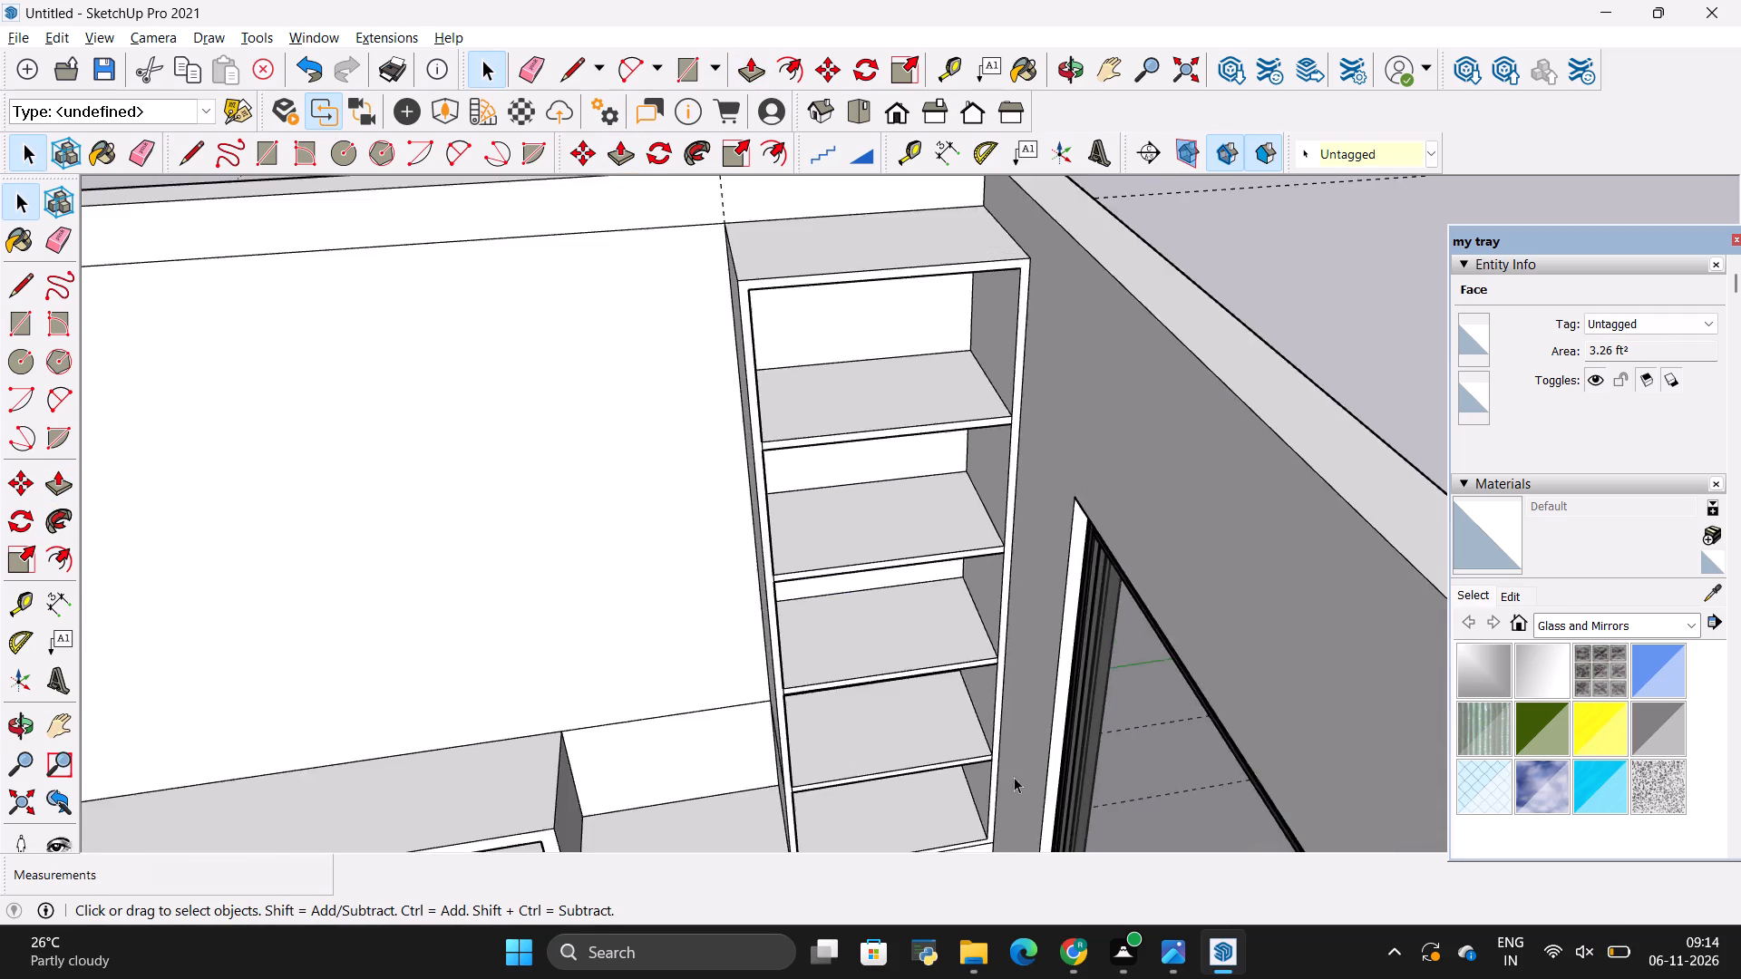
scroll(1014, 777, "down", 3)
scroll(1040, 508, "down", 11)
scroll(837, 664, "up", 9)
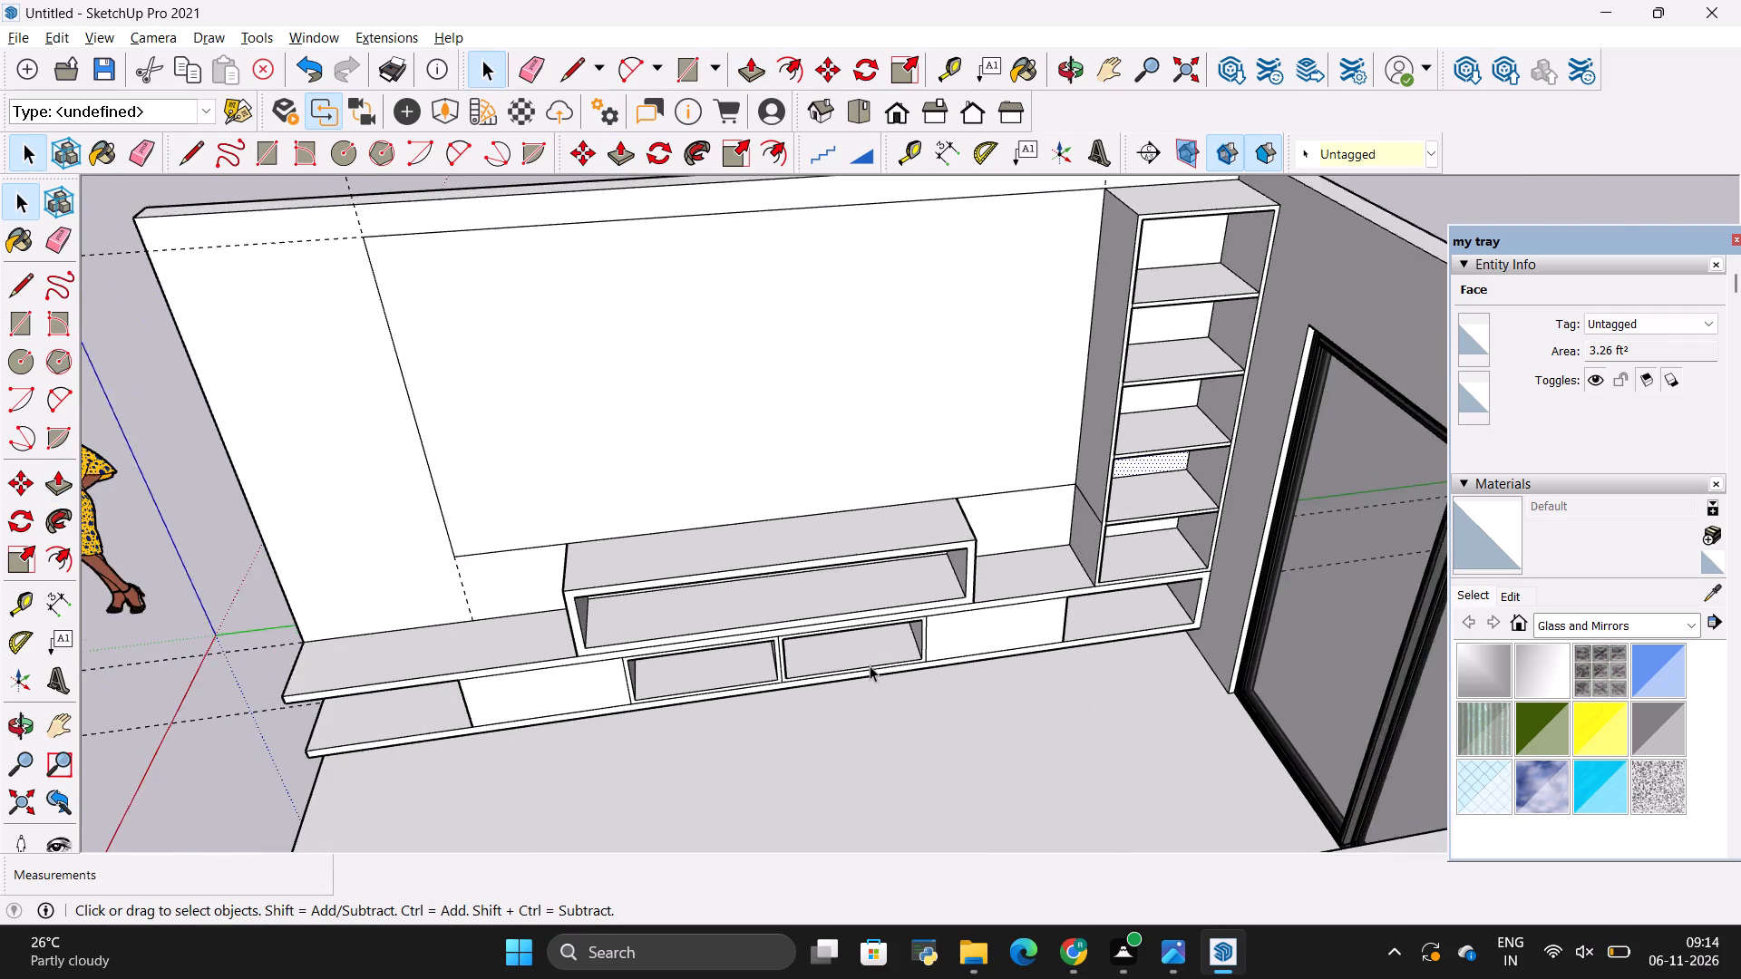
key("alt+Tab")
key("alt+Tab")
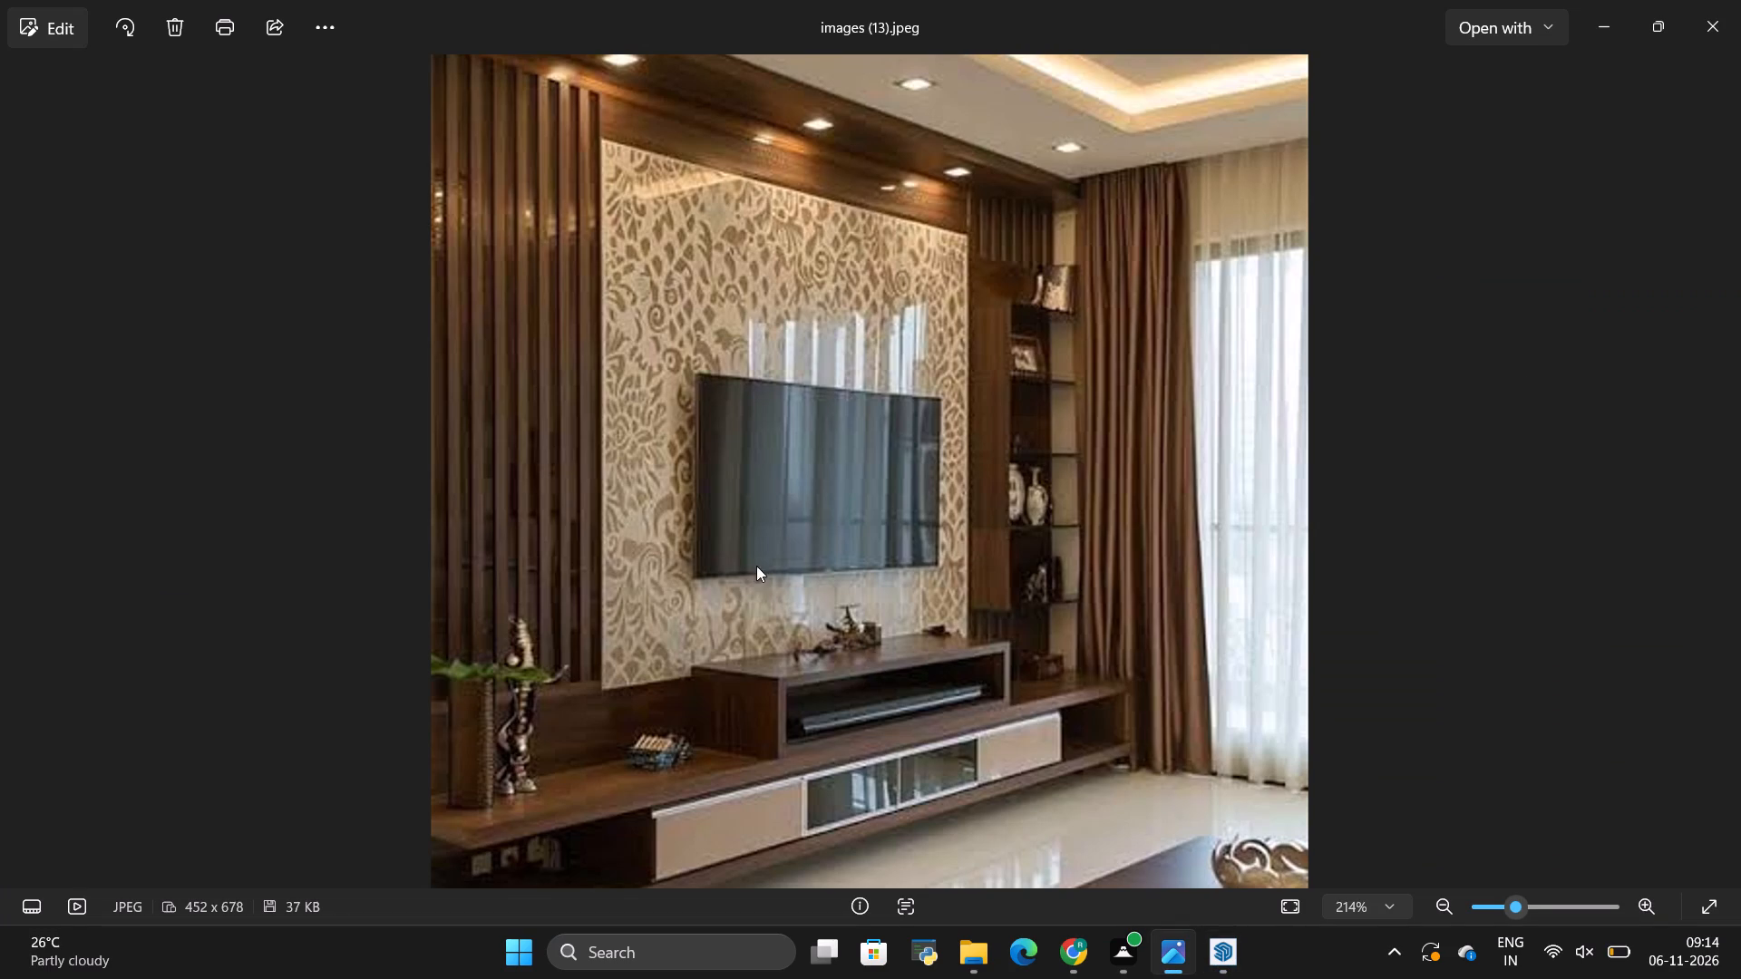
scroll(703, 582, "down", 3)
key("alt+Tab")
scroll(703, 582, "down", 5)
key("alt+Tab")
scroll(703, 582, "down", 3)
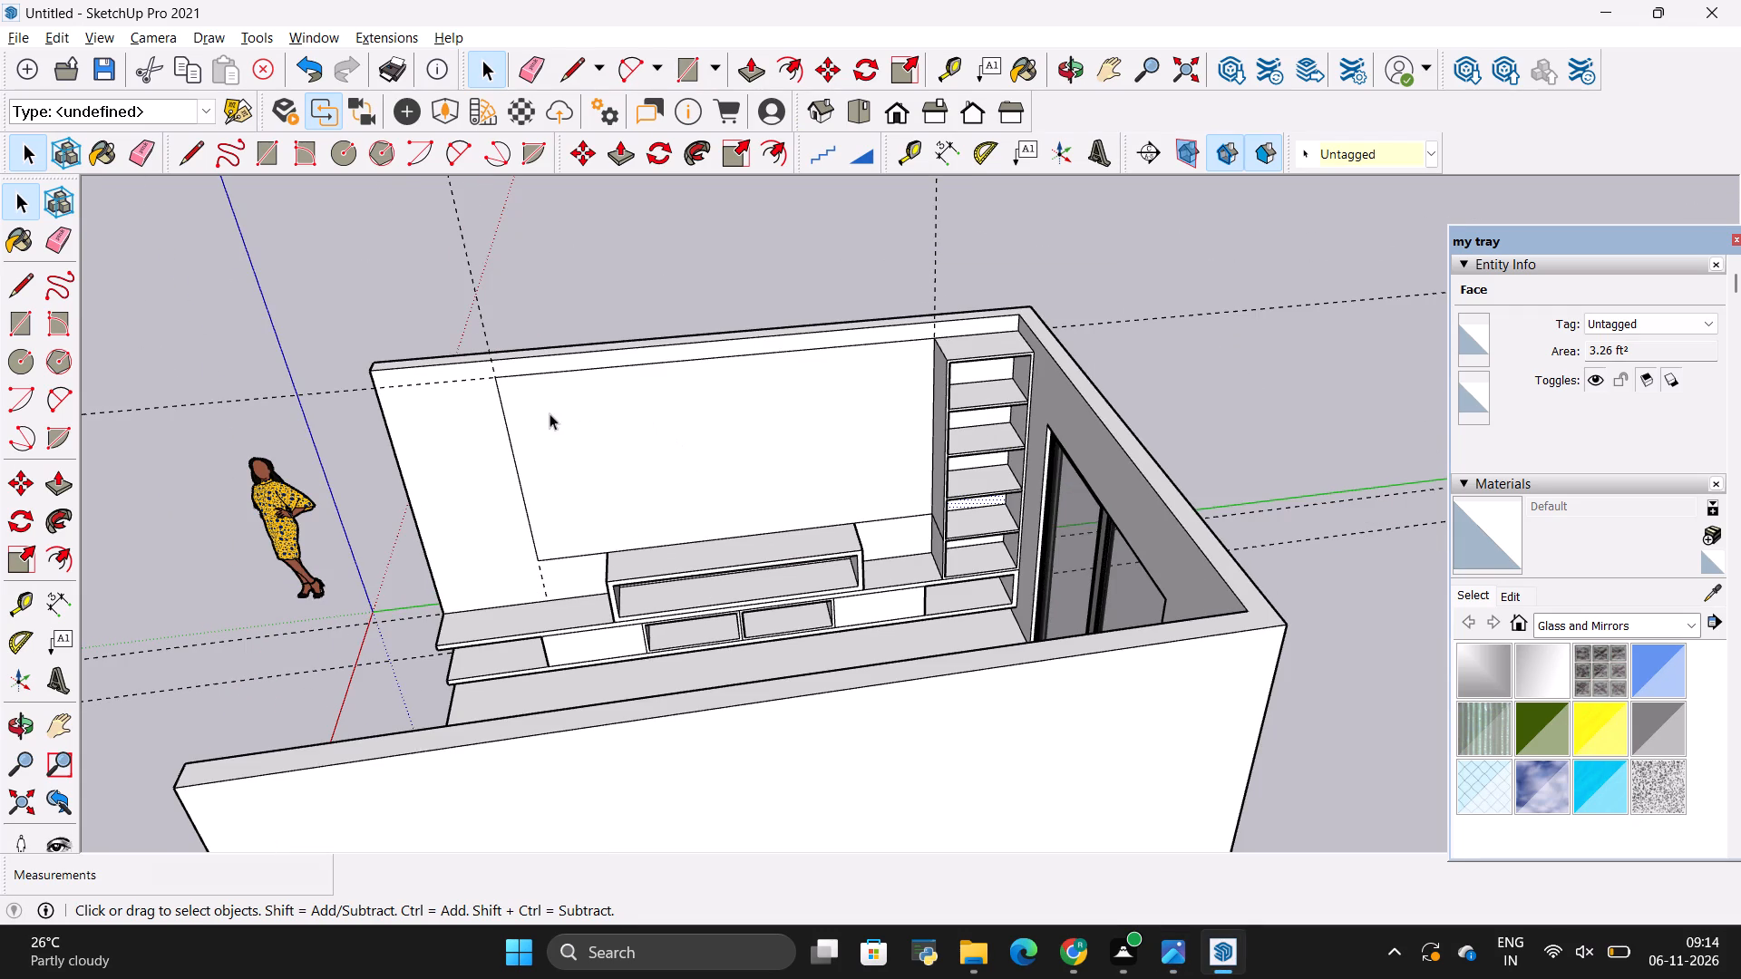
key("alt+Tab")
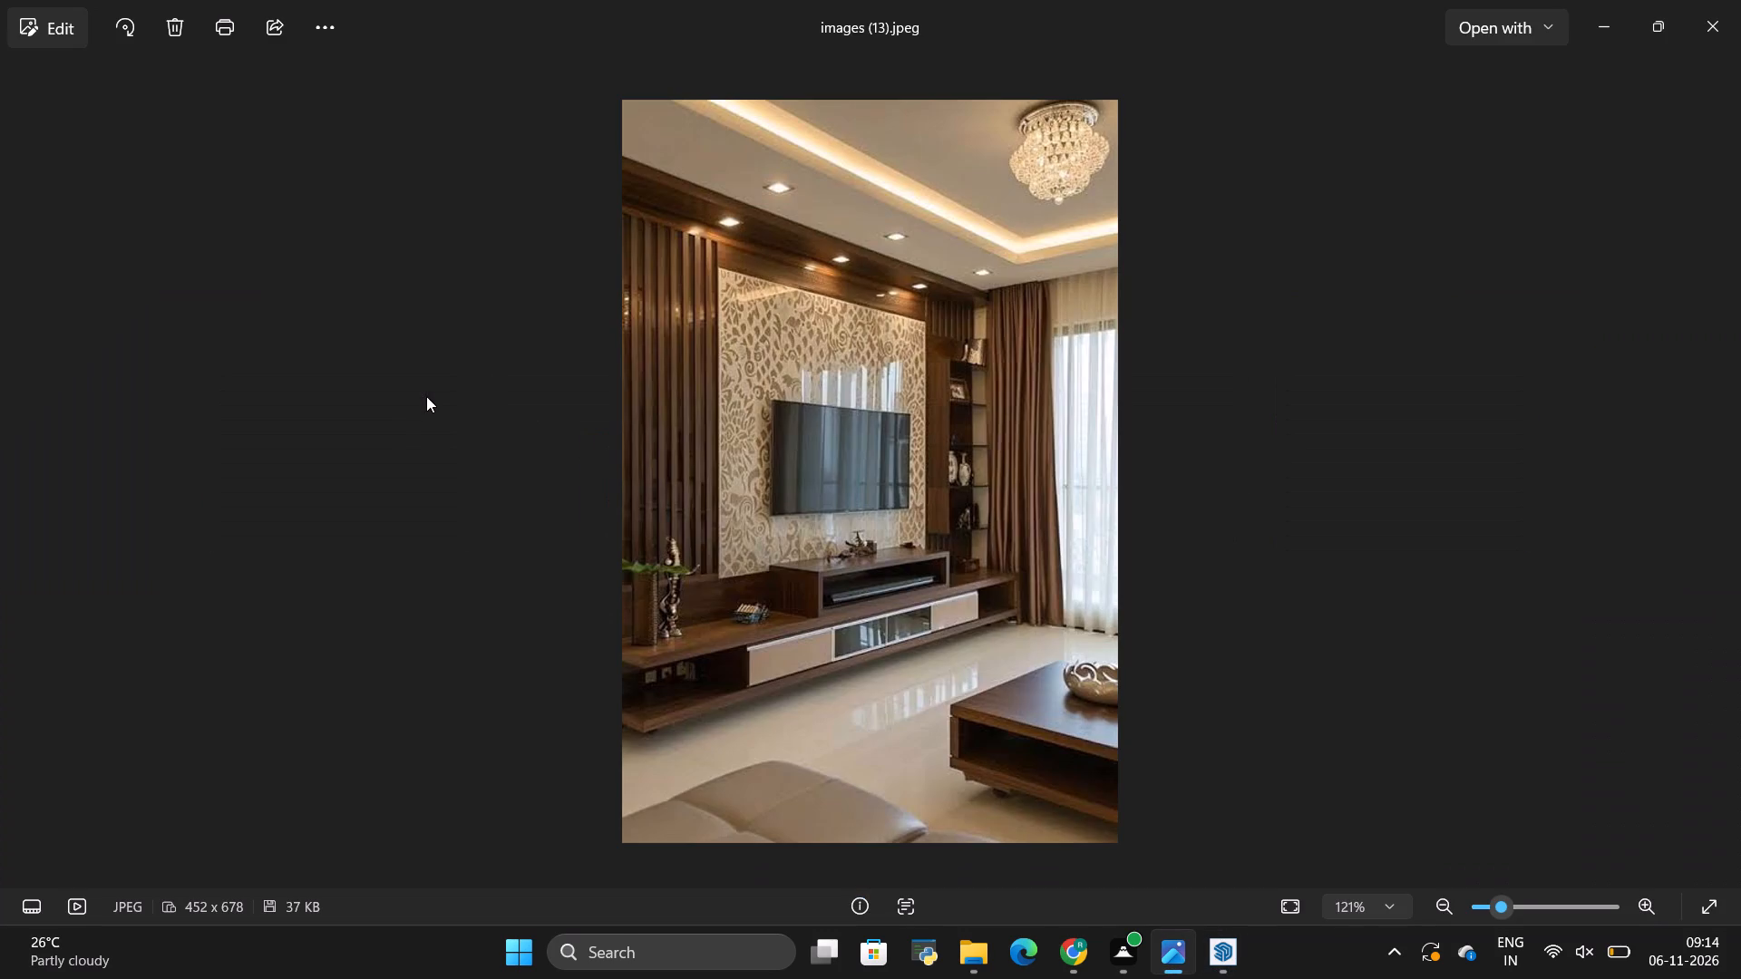
key("alt+Tab")
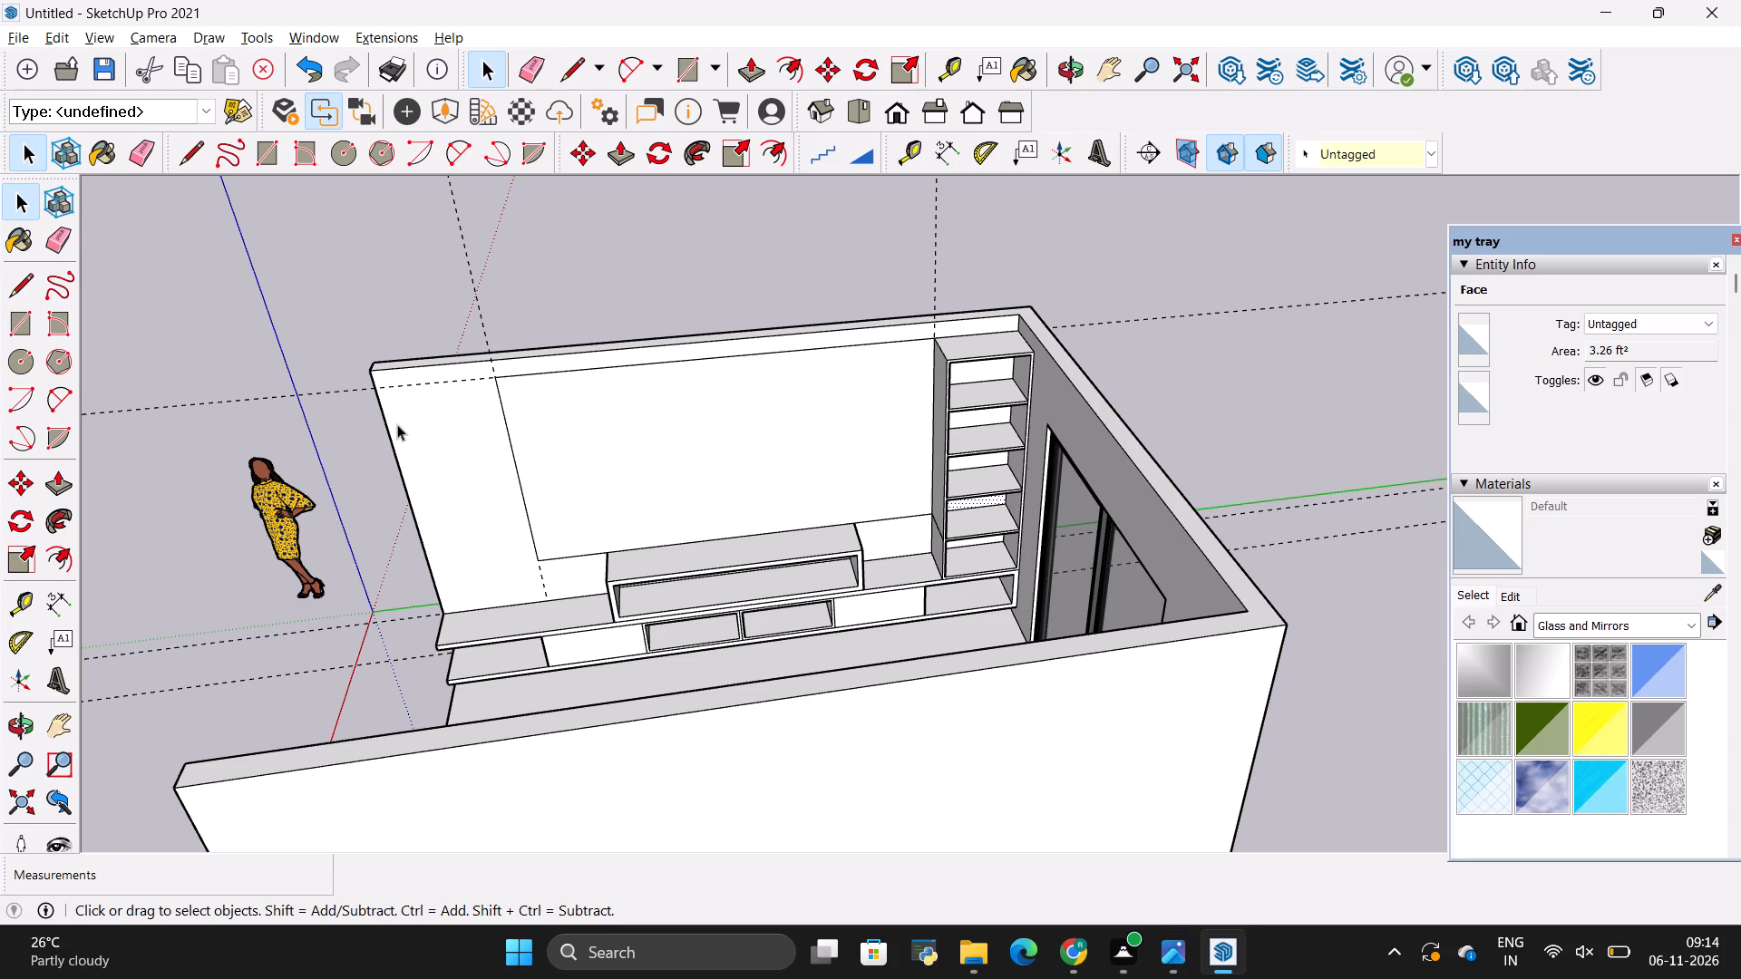
scroll(390, 412, "up", 5)
key("alt+Tab")
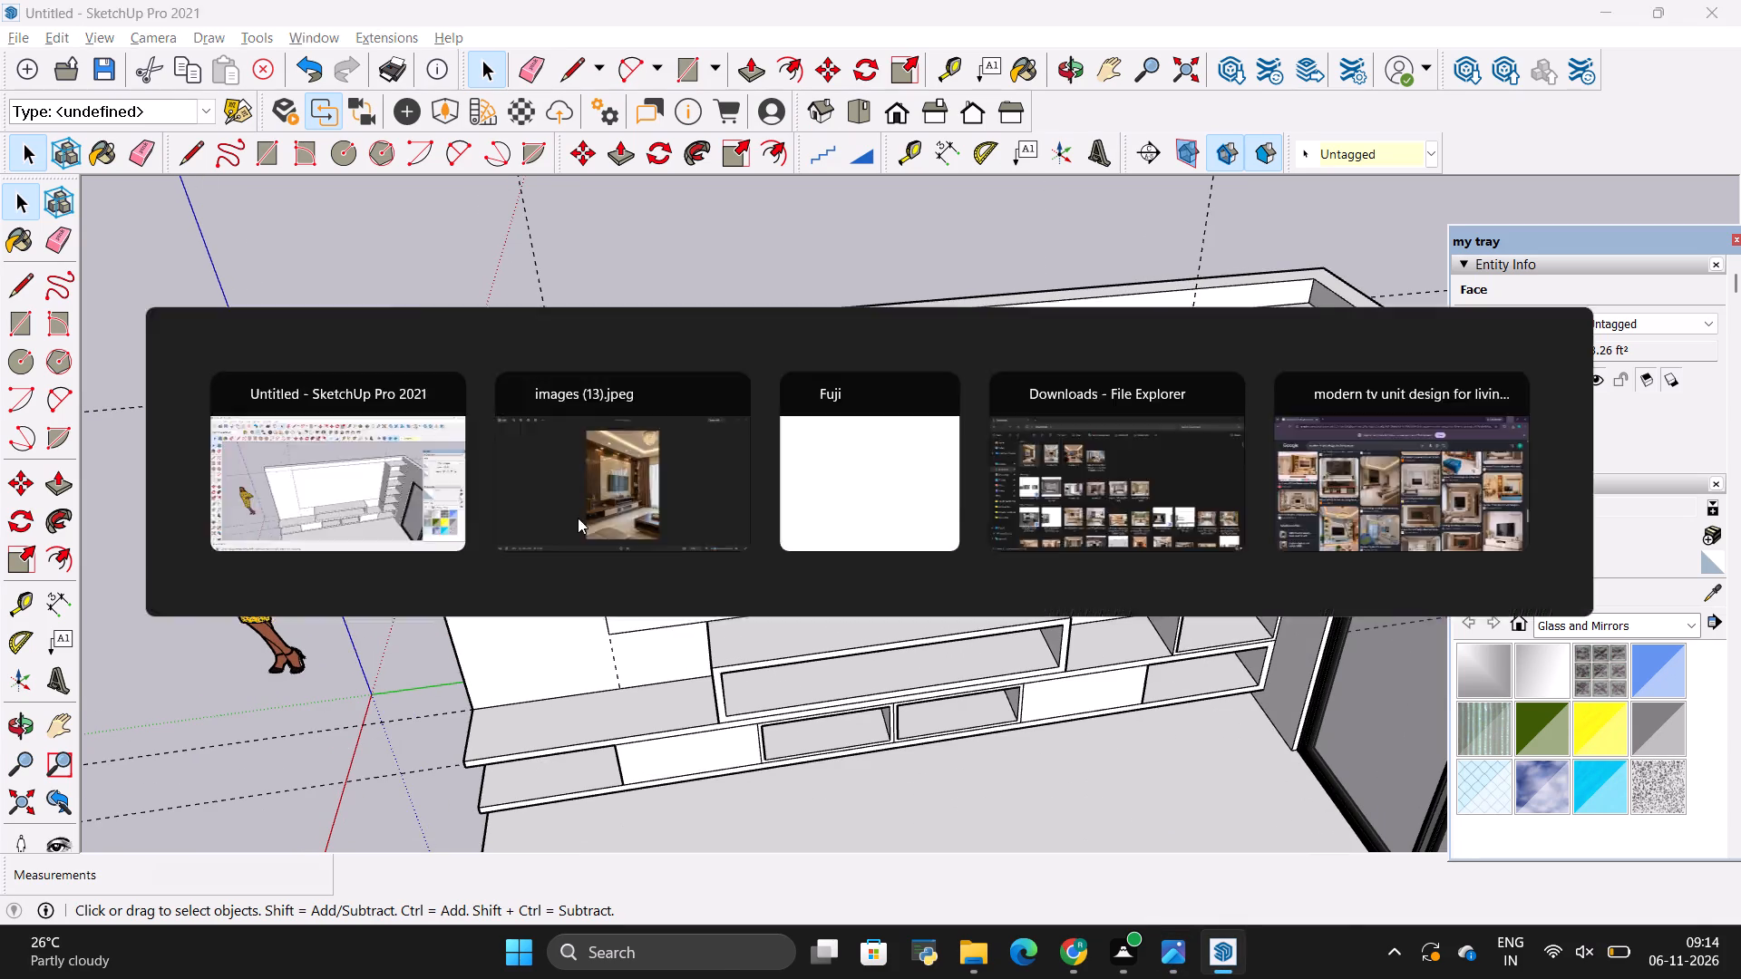
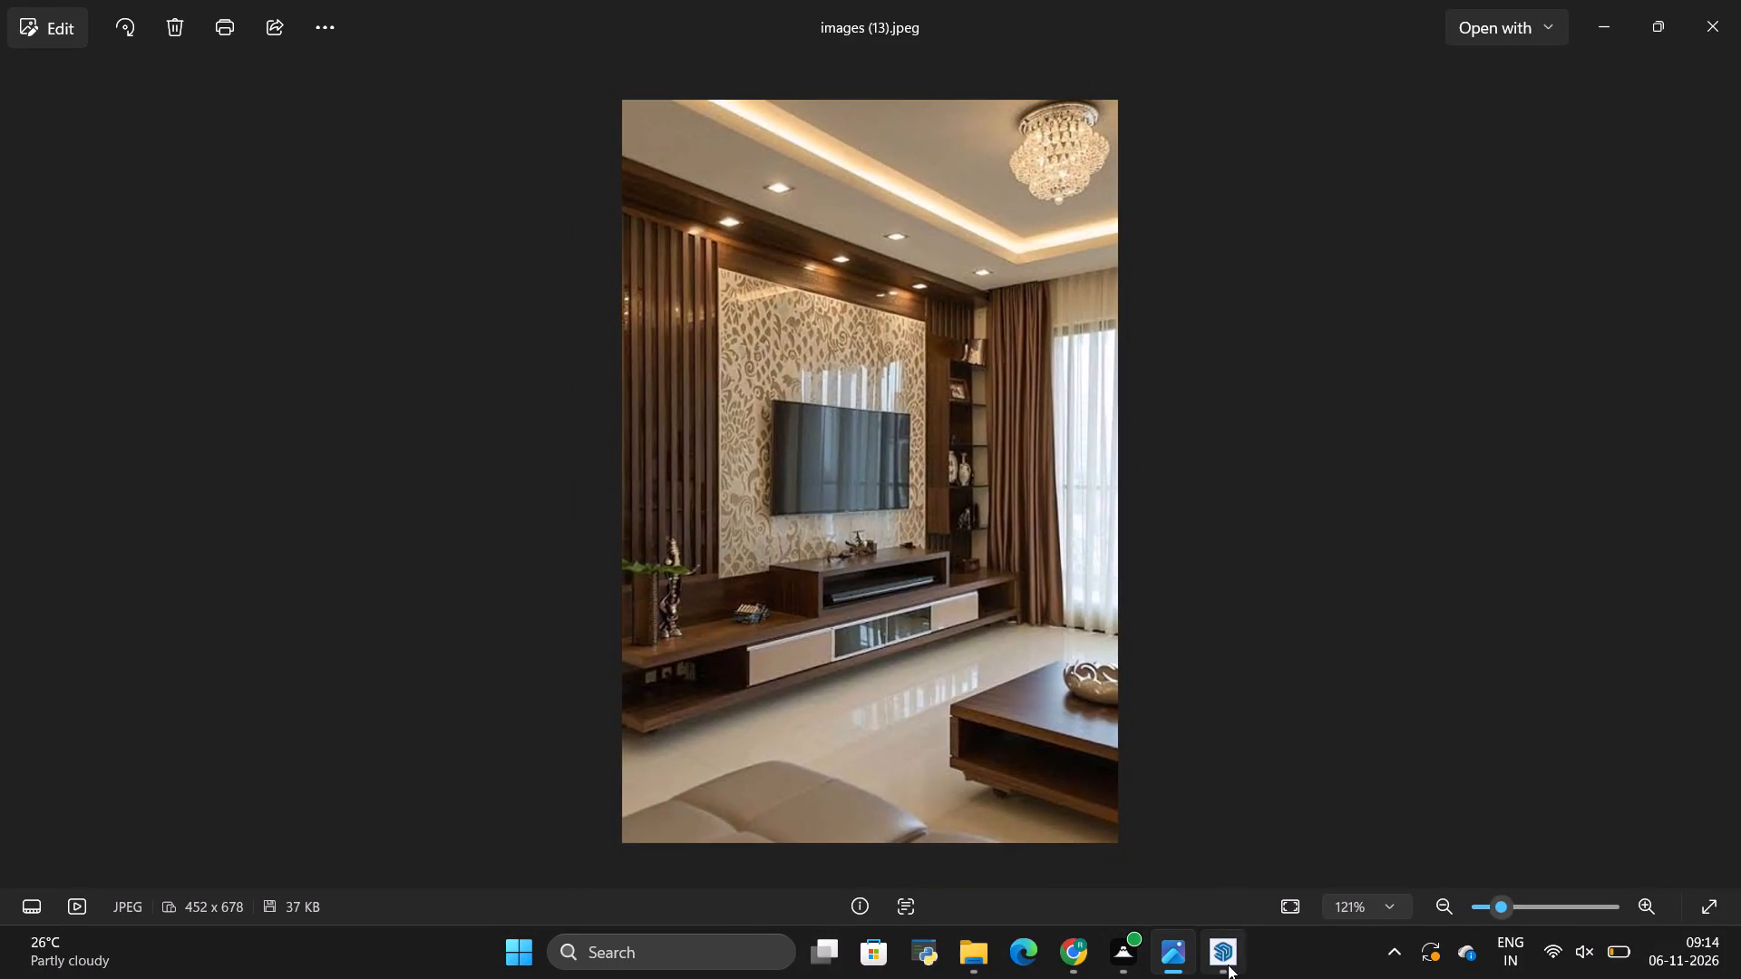
Return to SketchUp and inspect the modelled TV wall, console, corner shelving and room from several angles.
left_click(1228, 964)
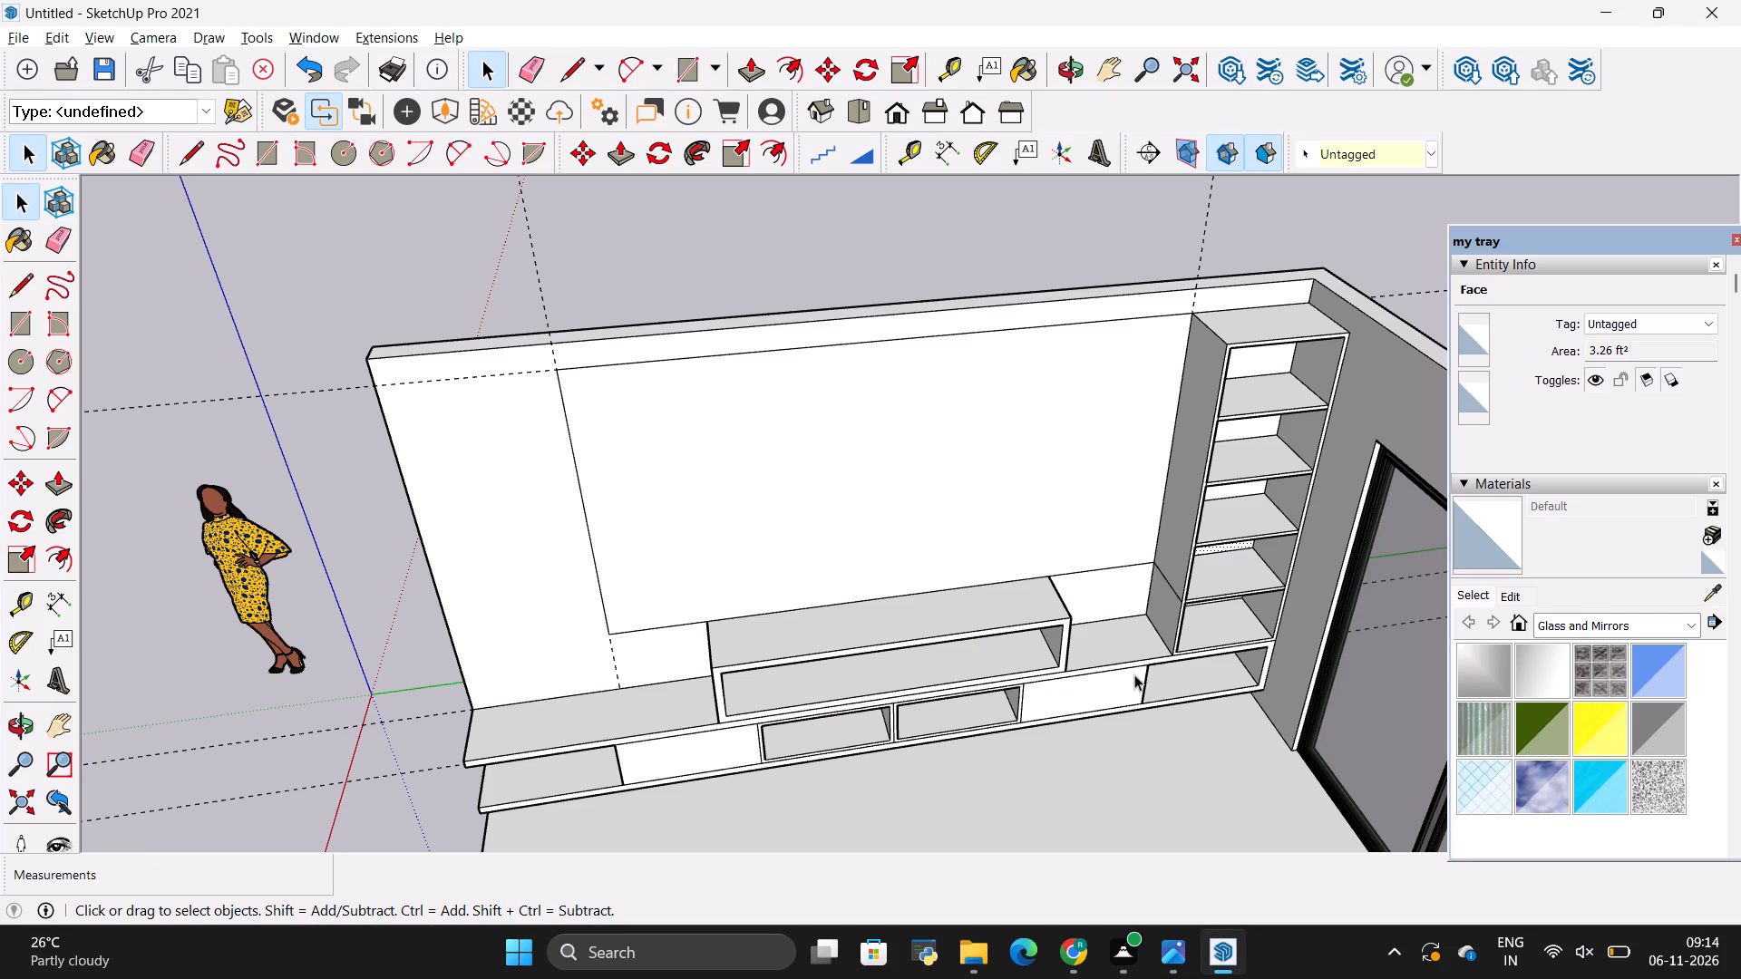
scroll(610, 519, "down", 4)
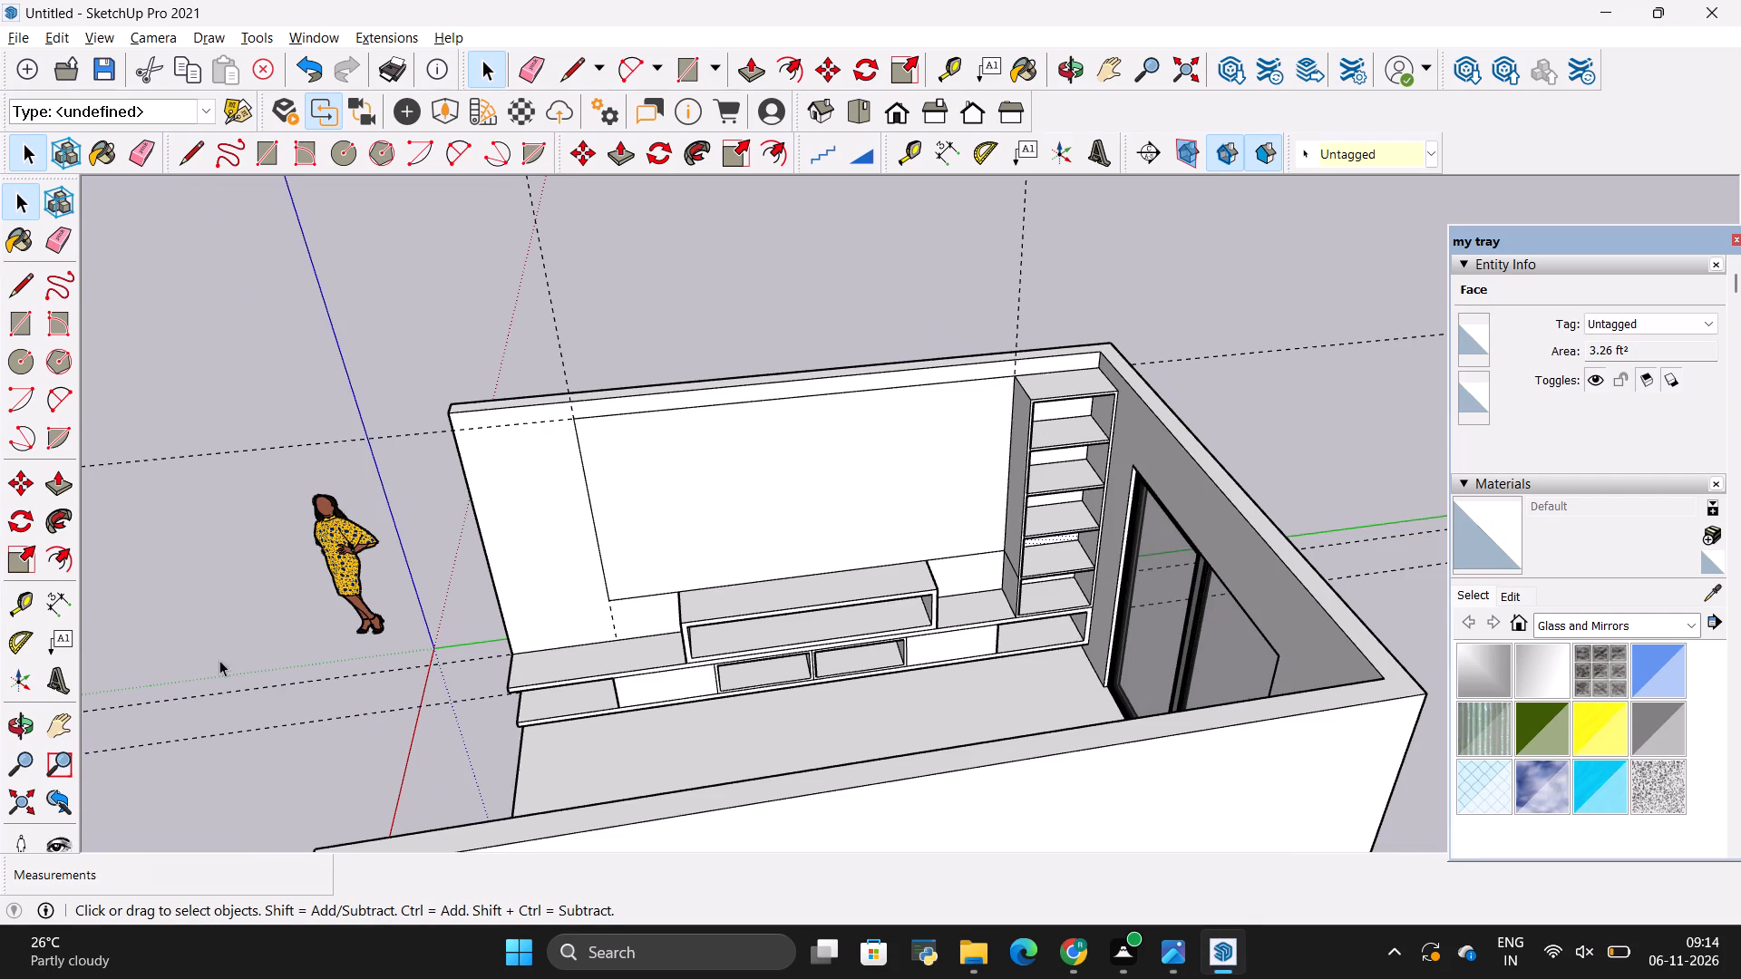
left_click(29, 725)
left_click_drag(433, 671, 804, 582)
left_click_drag(797, 569, 790, 557)
left_click_drag(785, 552, 729, 557)
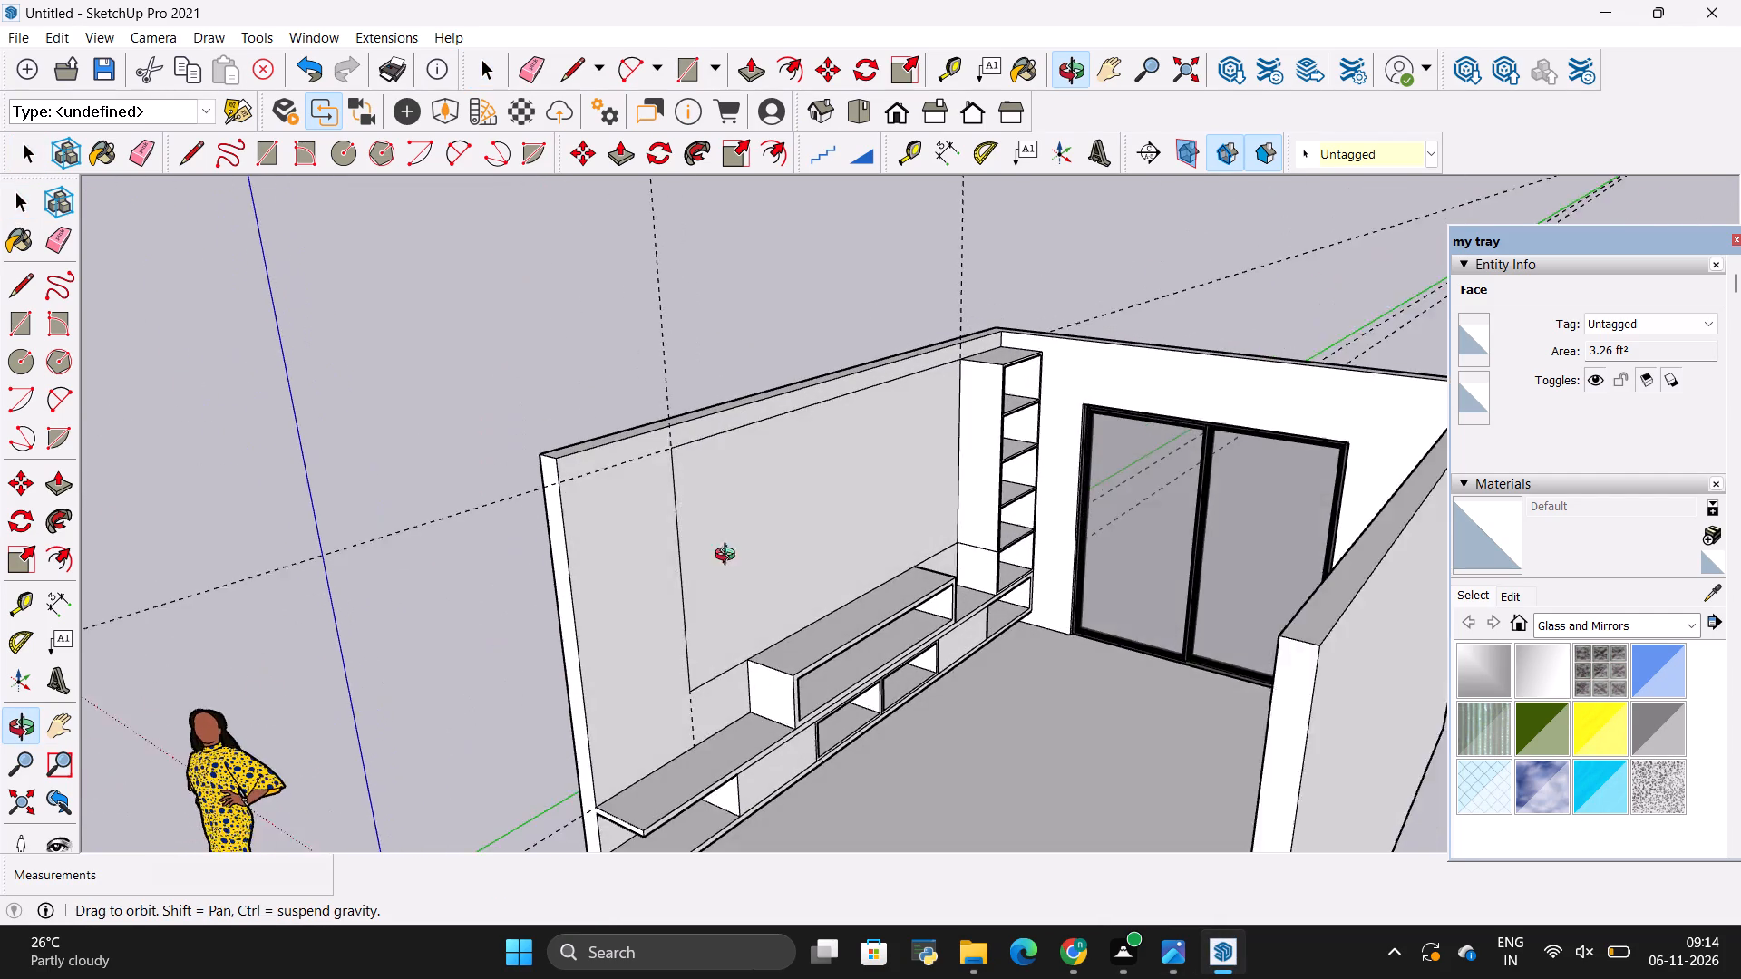
left_click_drag(729, 557, 700, 576)
scroll(935, 718, "up", 3)
left_click_drag(699, 699, 1007, 705)
scroll(909, 694, "down", 3)
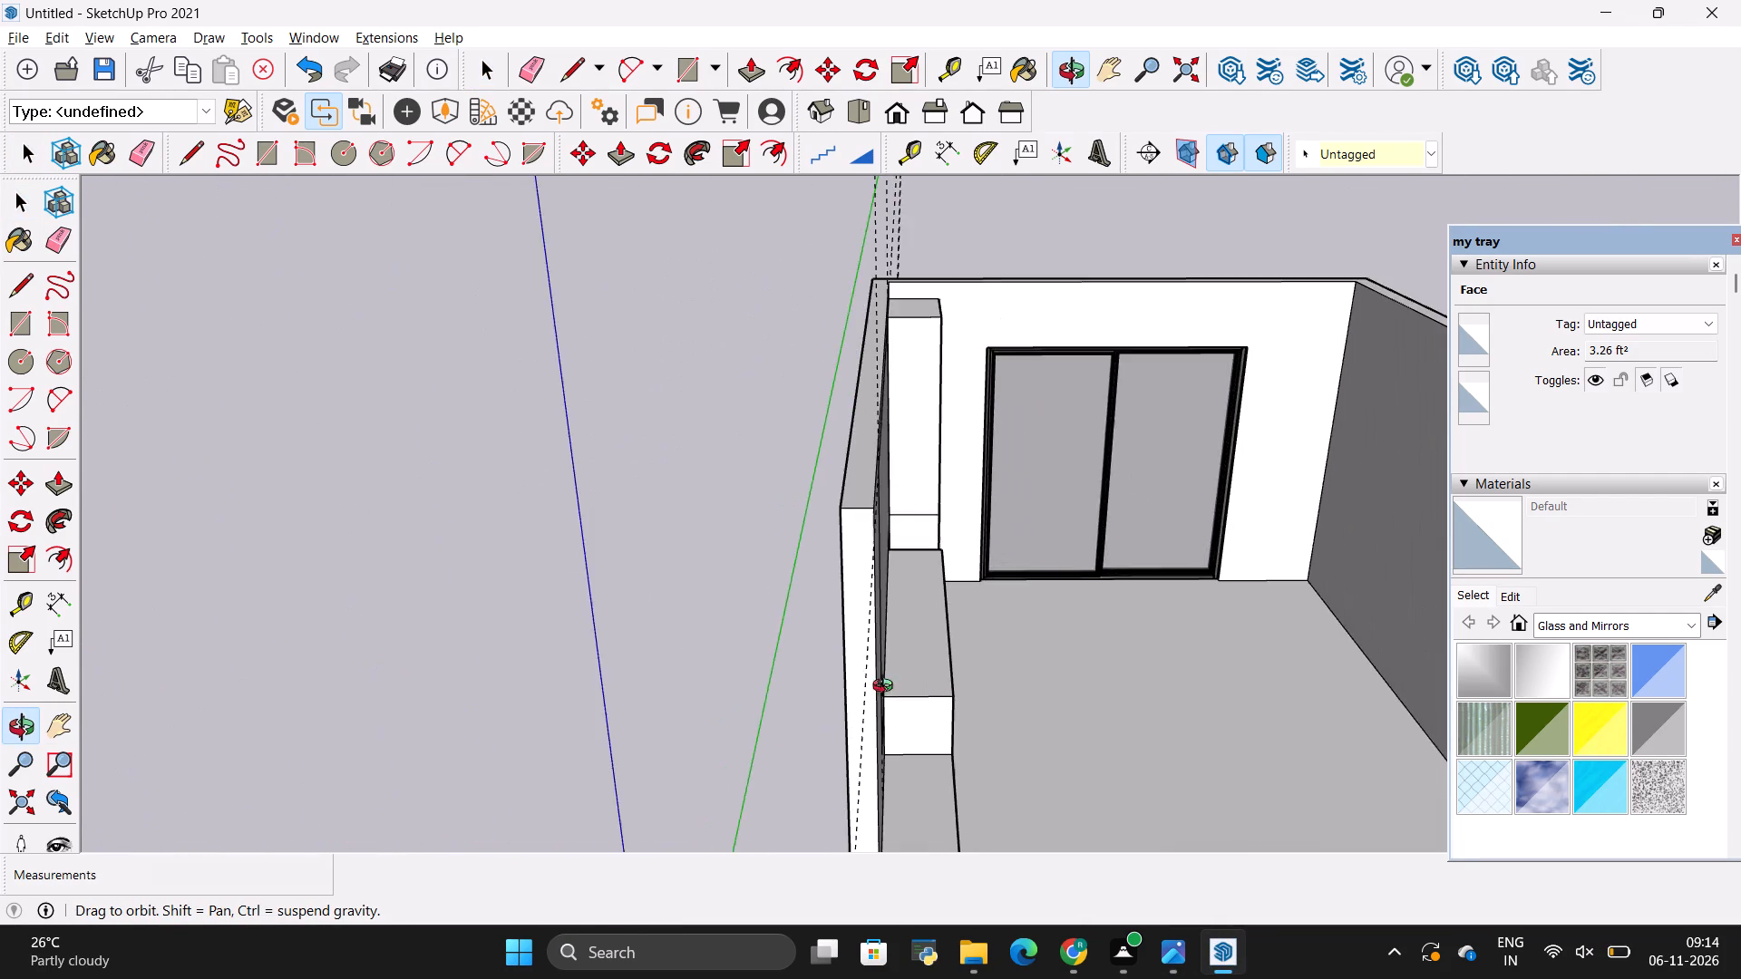
scroll(887, 688, "down", 6)
scroll(1112, 698, "up", 5)
left_click_drag(1197, 712, 976, 706)
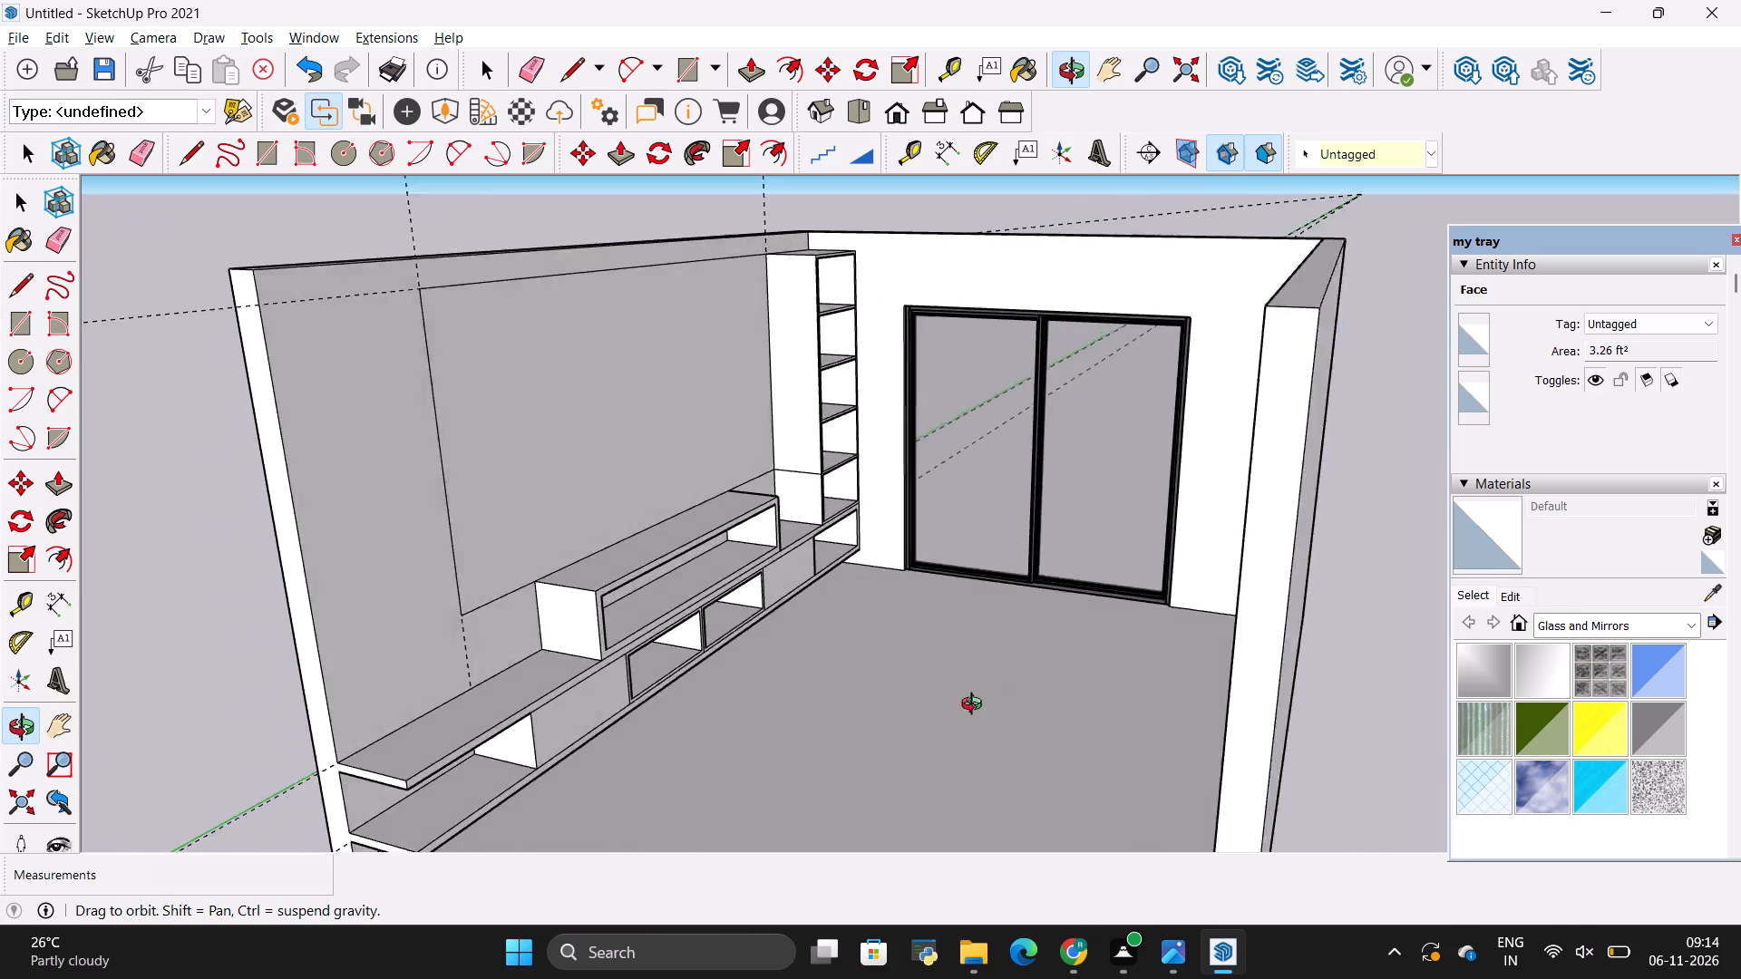
left_click_drag(976, 706, 830, 762)
scroll(715, 501, "down", 4)
left_click_drag(890, 478, 657, 664)
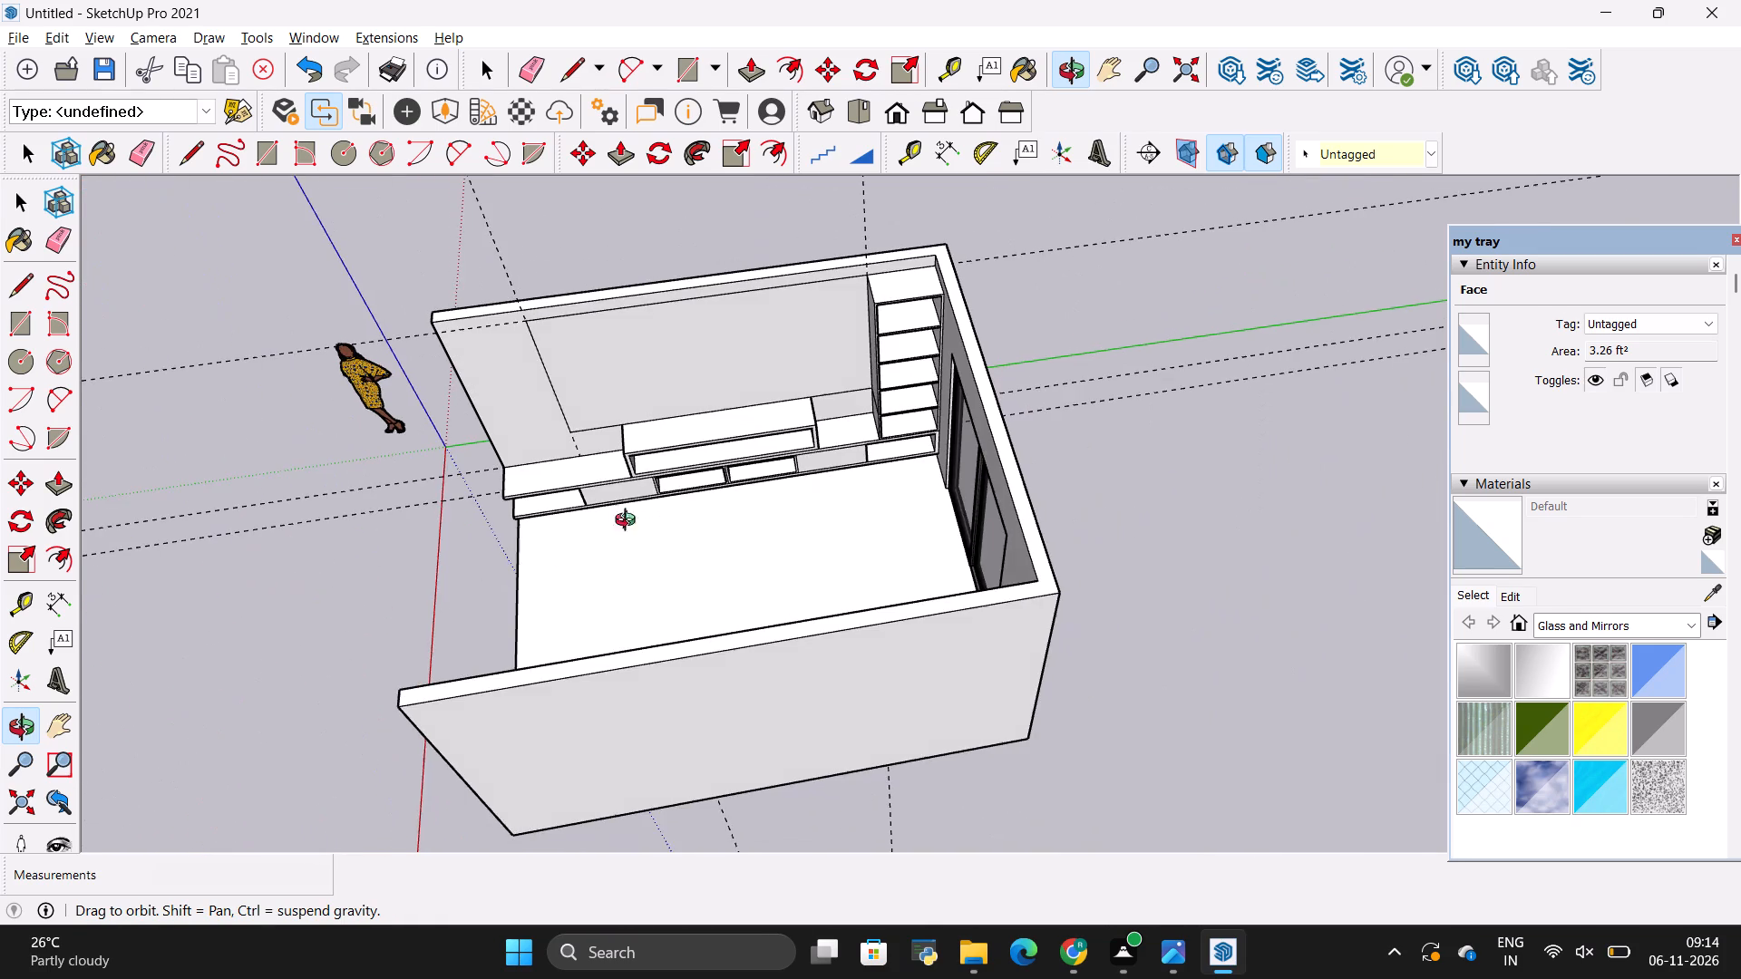
scroll(633, 340, "up", 5)
left_click_drag(694, 510, 771, 462)
Compare the reference photo's slatted wall section, patterned panel and TV console with the modelled TV wall.
key("alt+Tab")
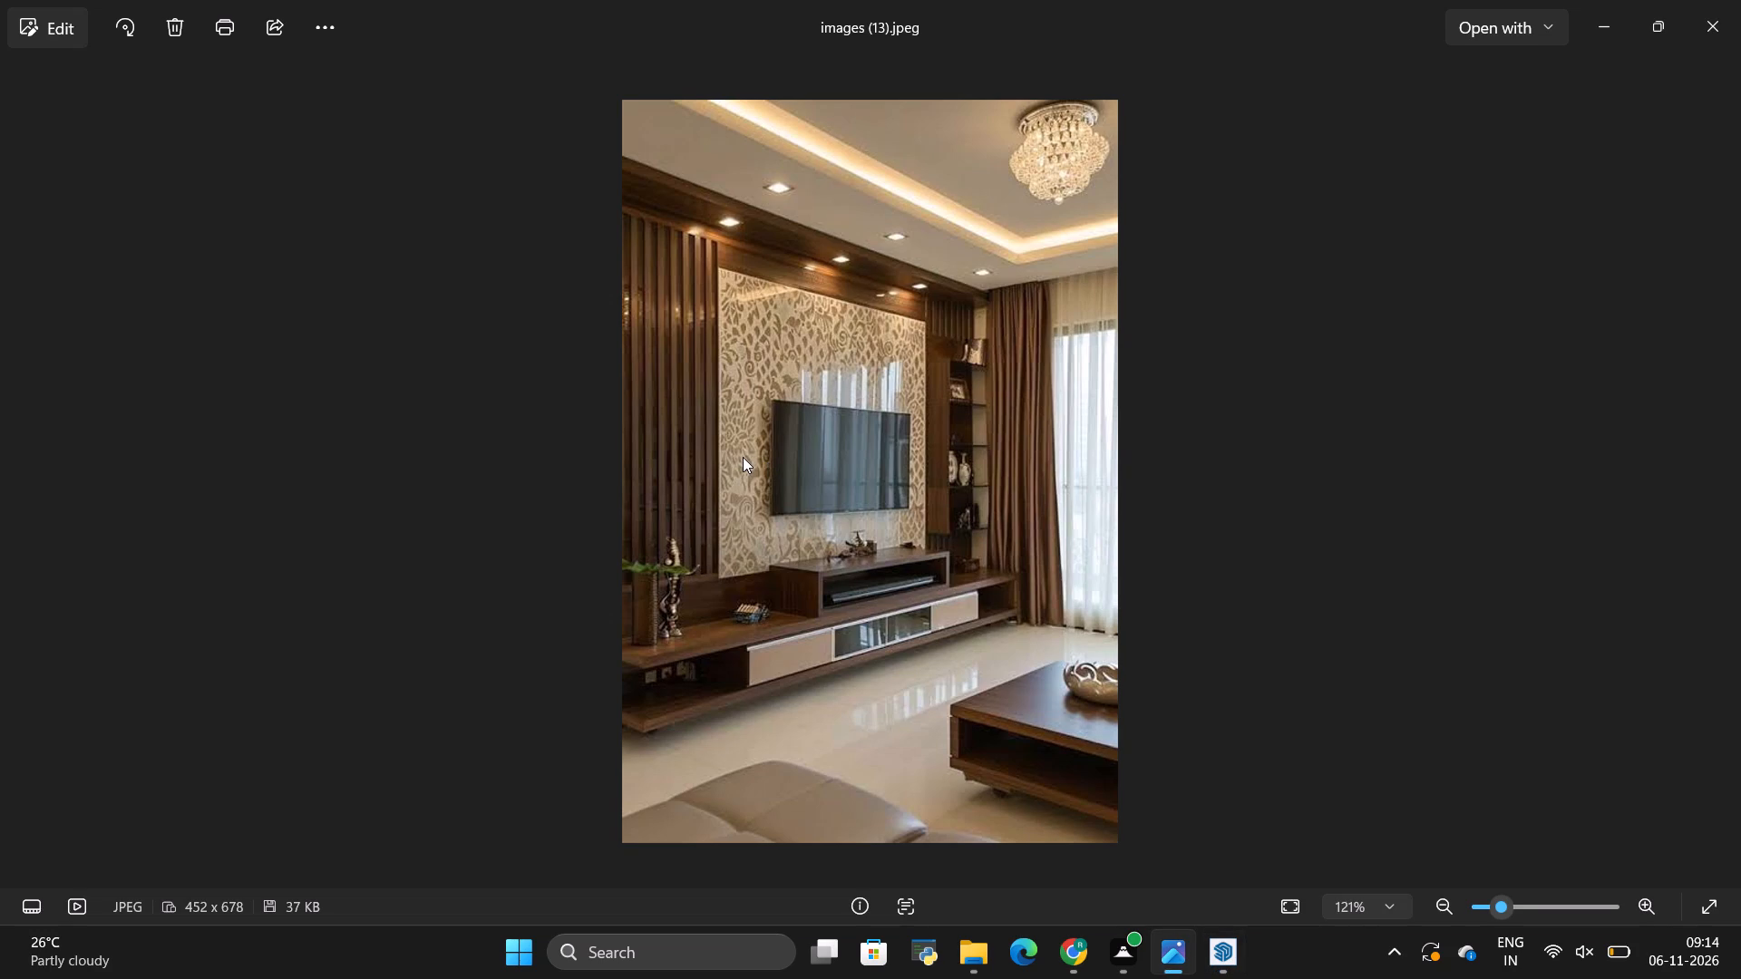
scroll(743, 457, "down", 1)
scroll(843, 465, "down", 2)
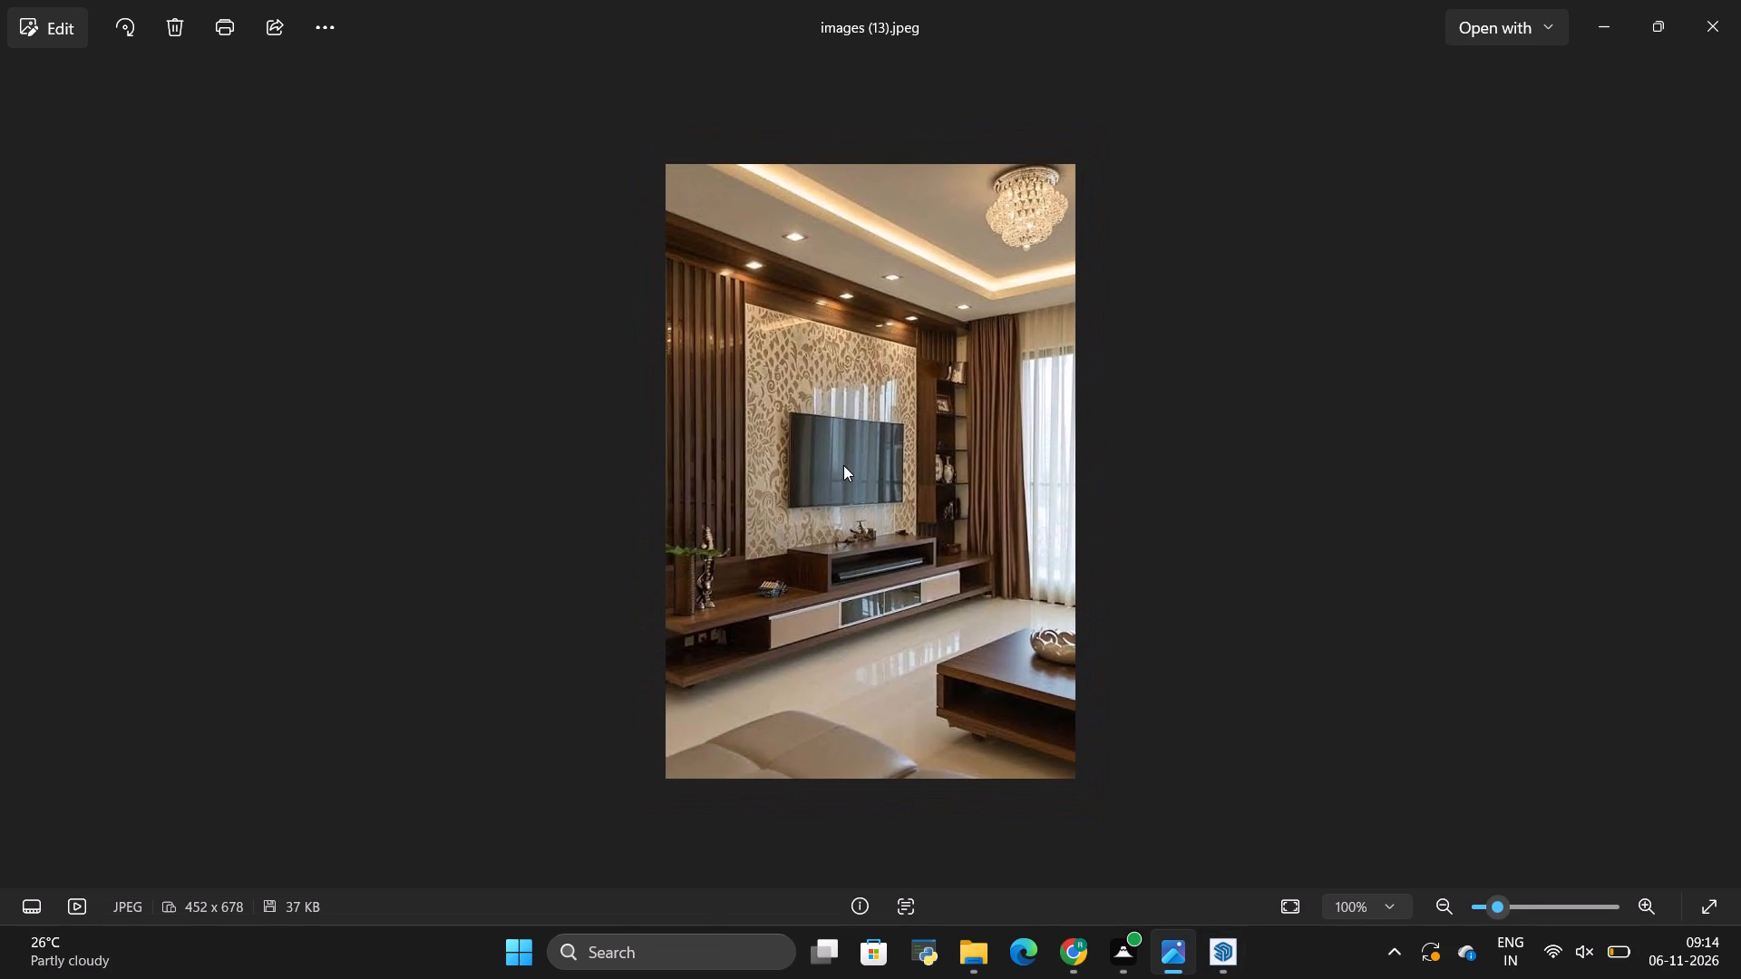
key("alt+Tab")
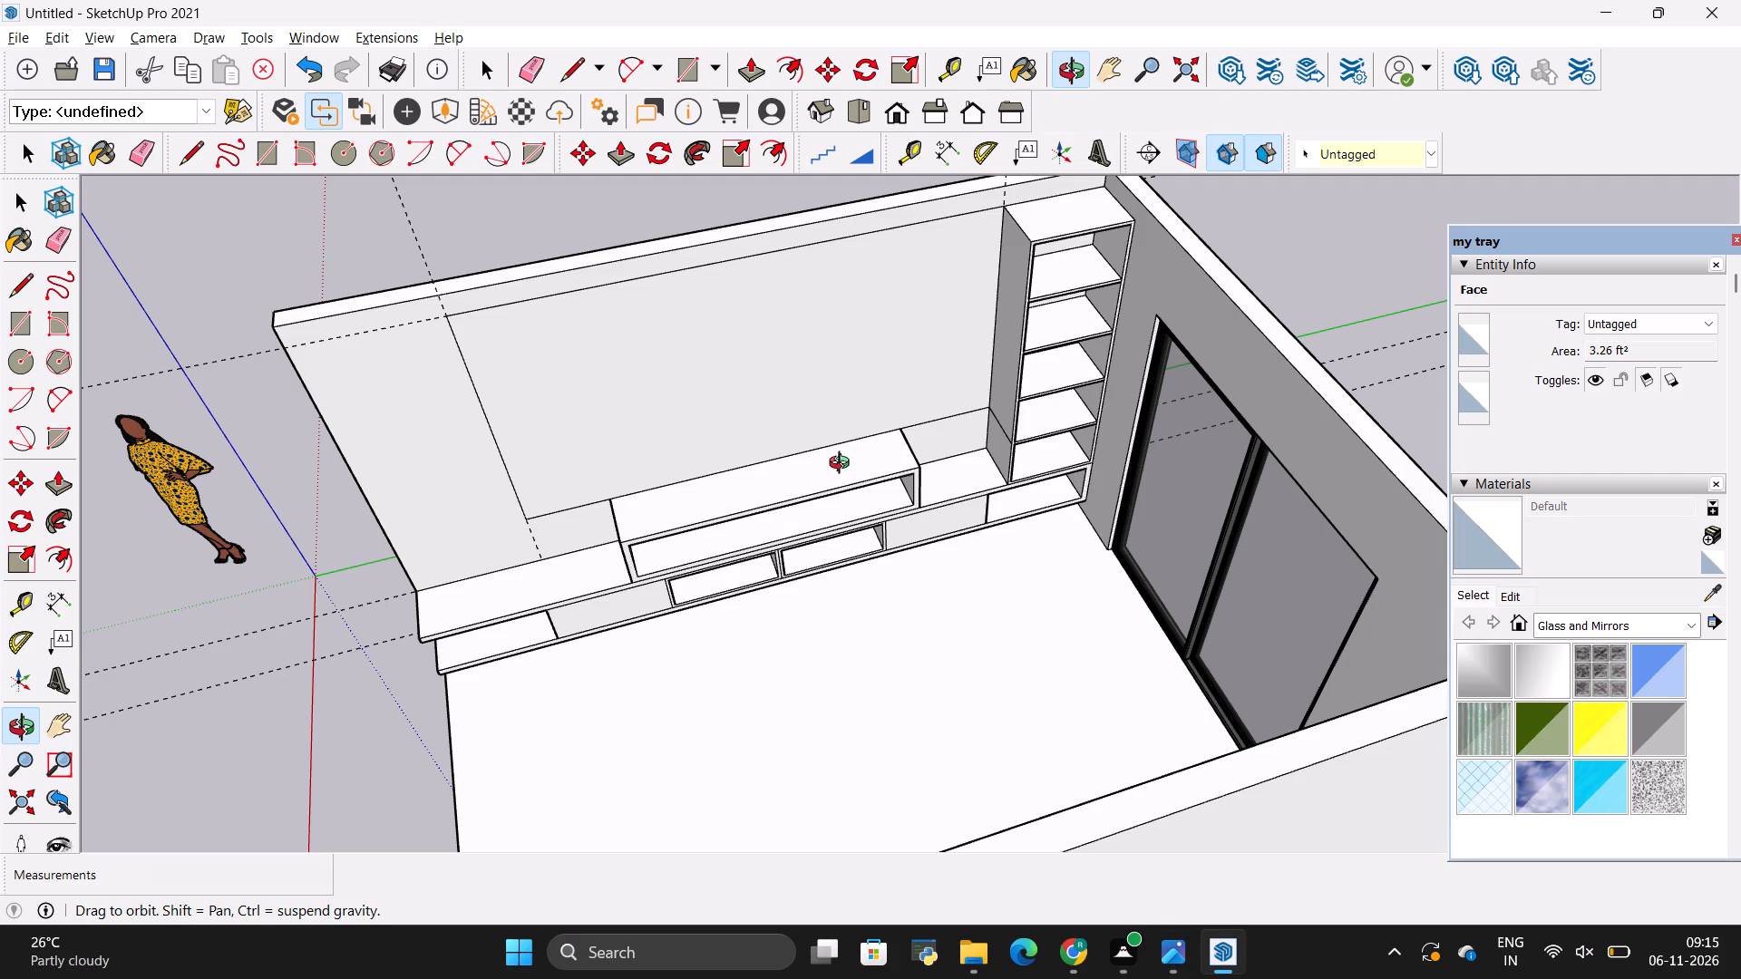
key("alt+Tab")
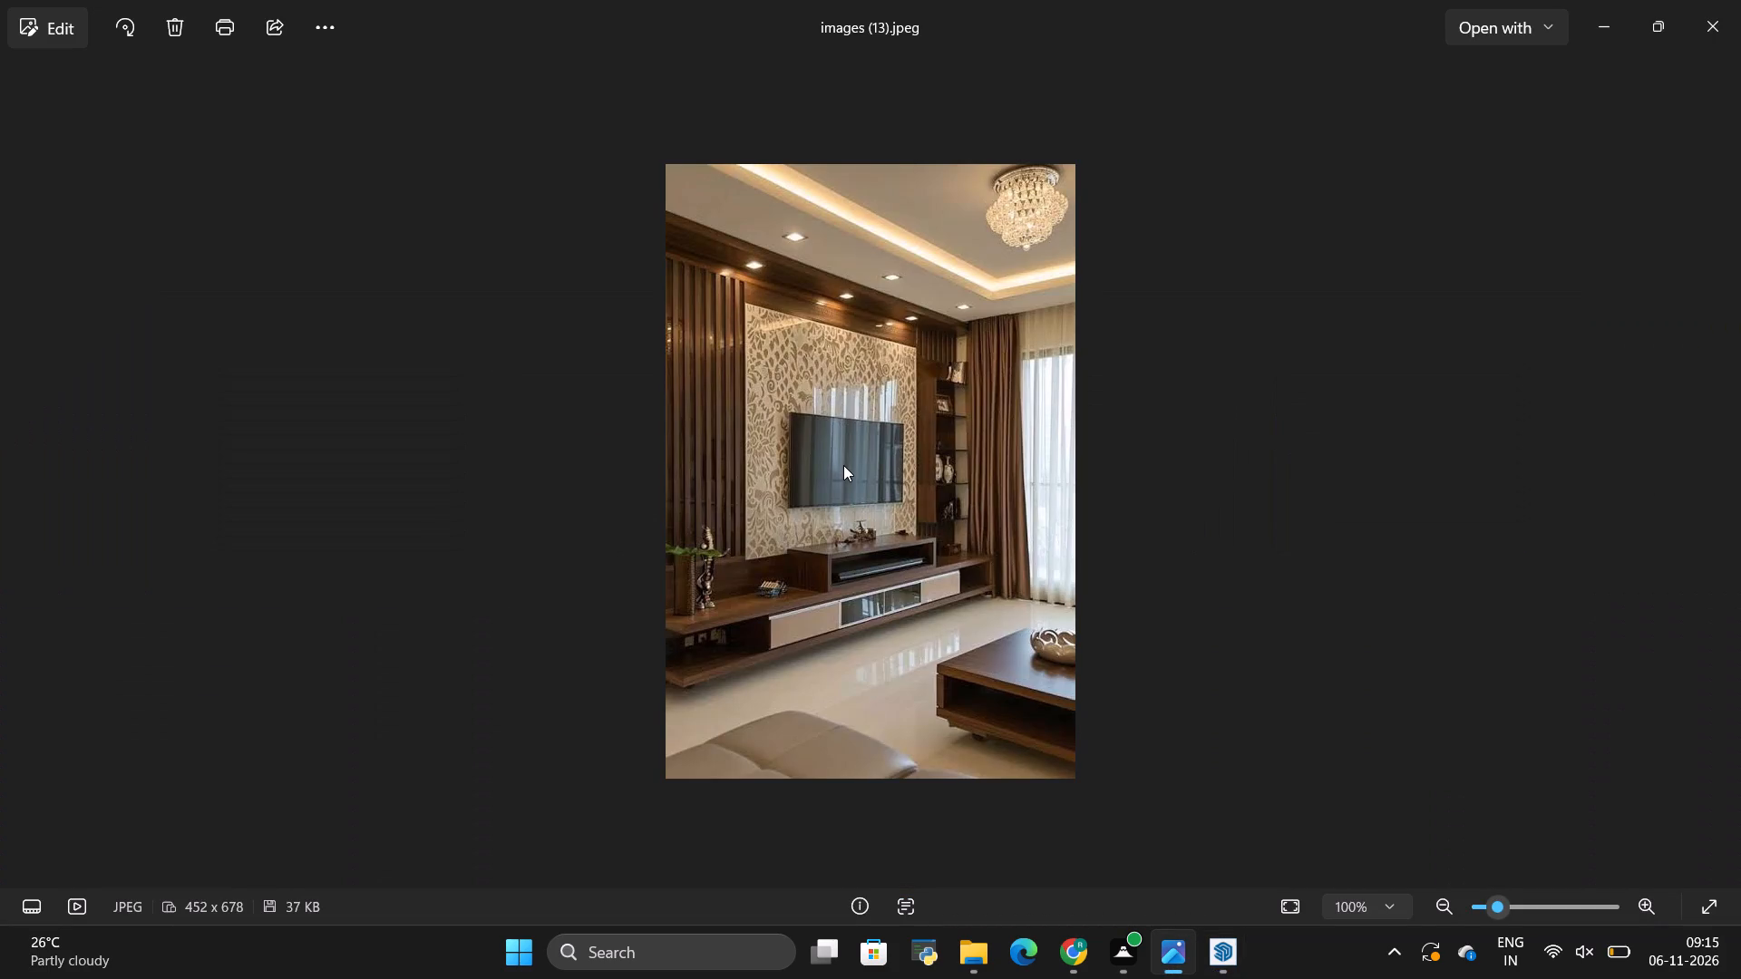
scroll(754, 604, "up", 6)
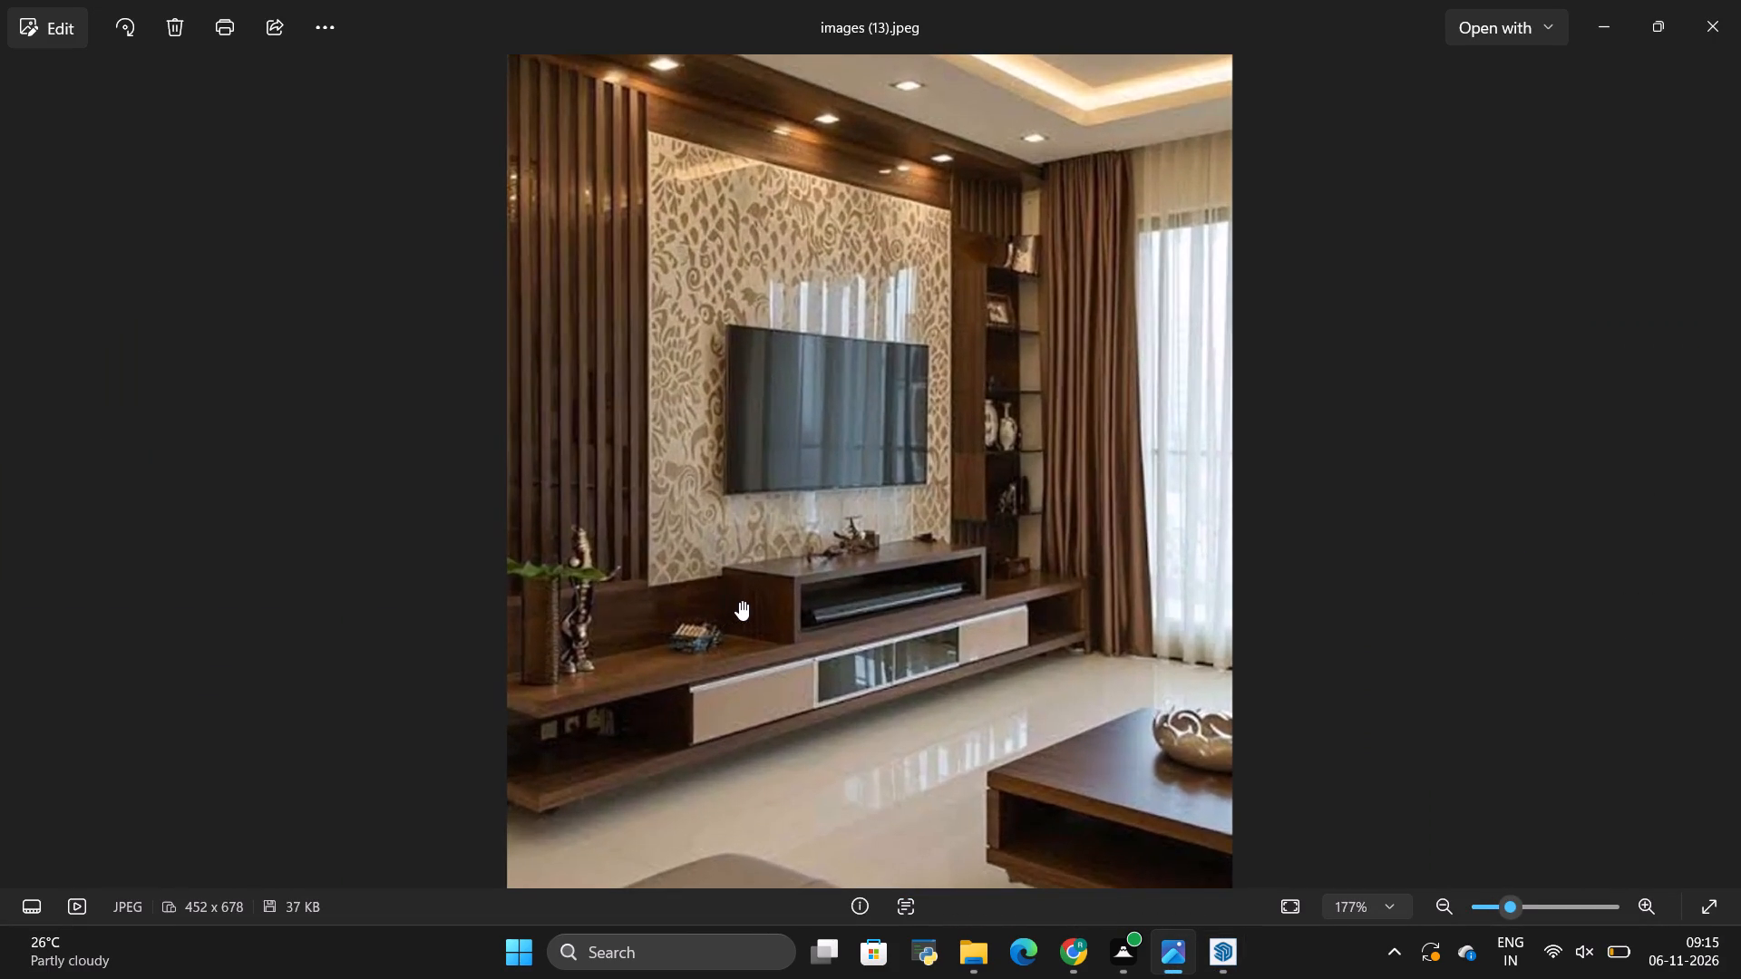
key("alt+Tab")
scroll(879, 629, "down", 3)
scroll(583, 393, "up", 4)
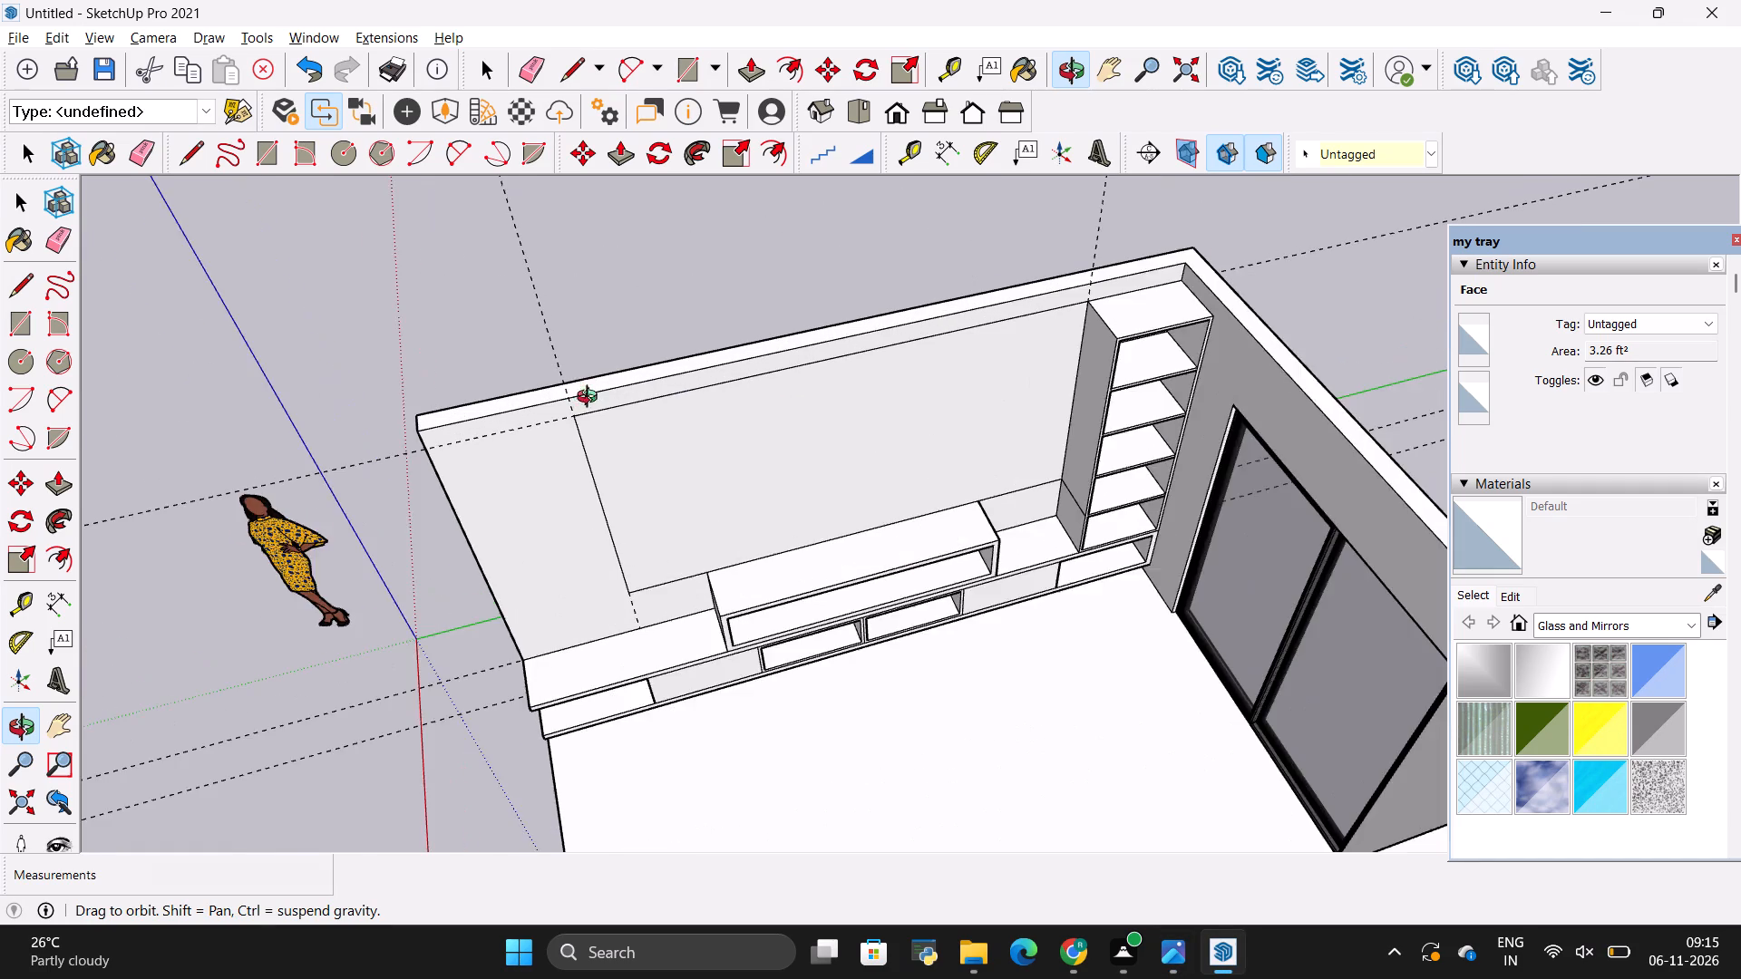
scroll(591, 399, "up", 3)
left_click_drag(744, 511, 702, 379)
key("alt+Tab")
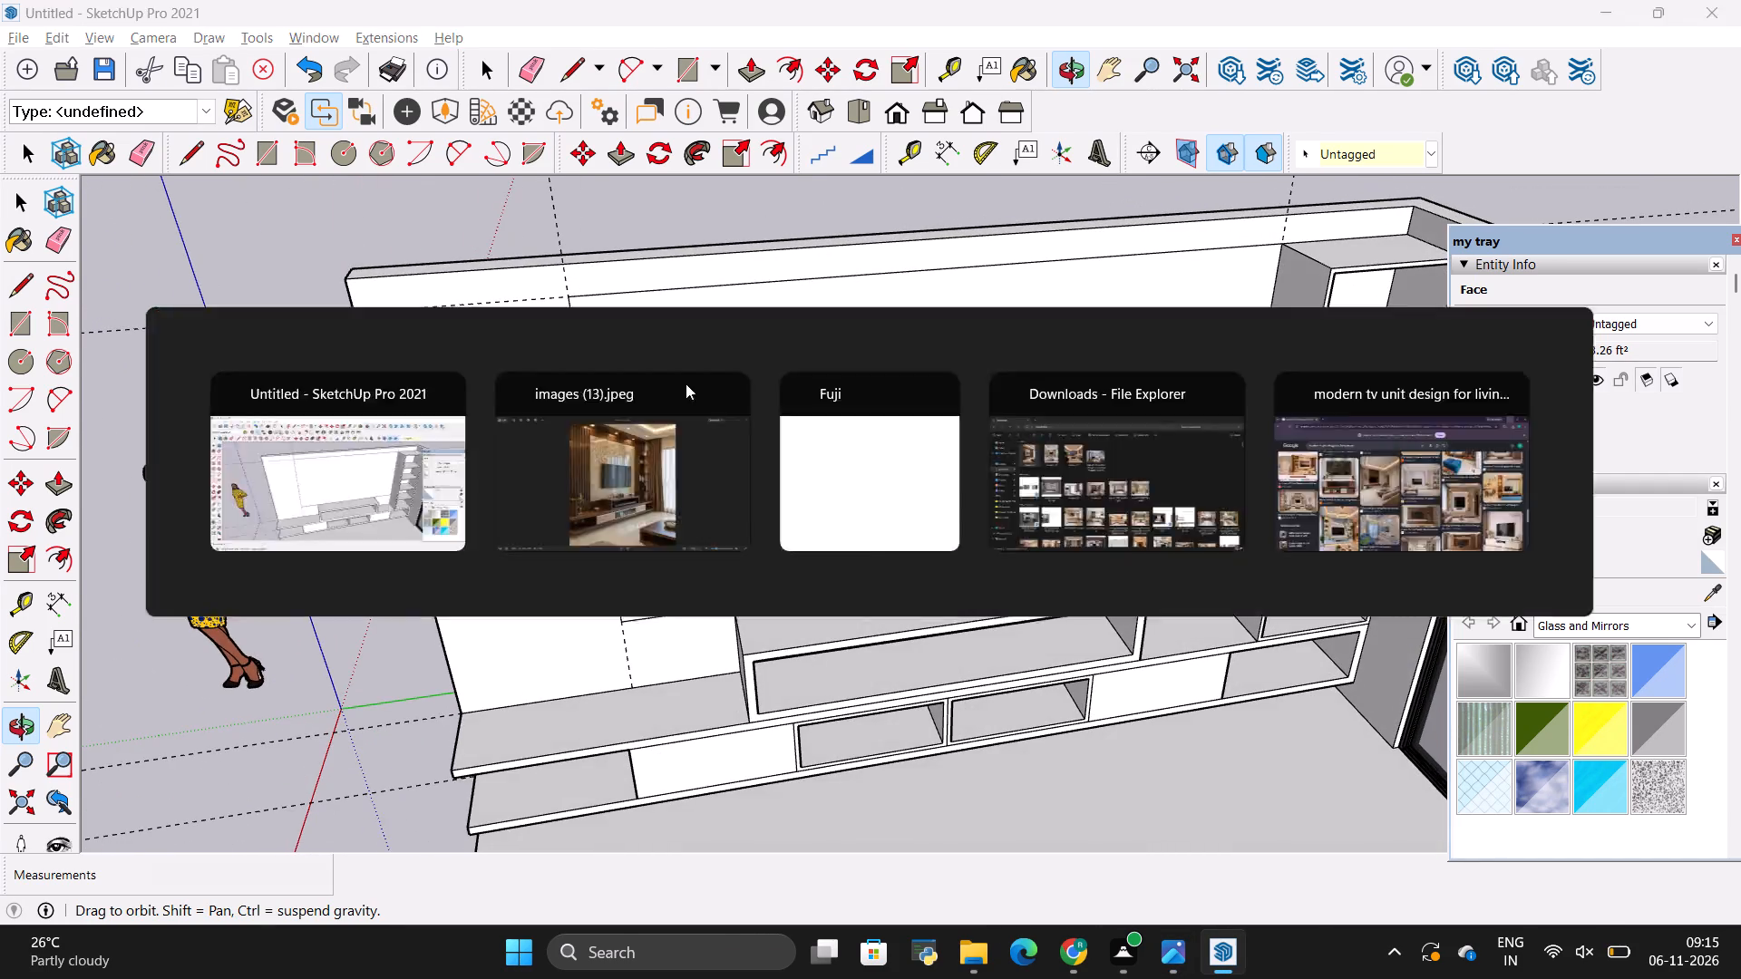
scroll(653, 495, "up", 3)
scroll(508, 611, "up", 5)
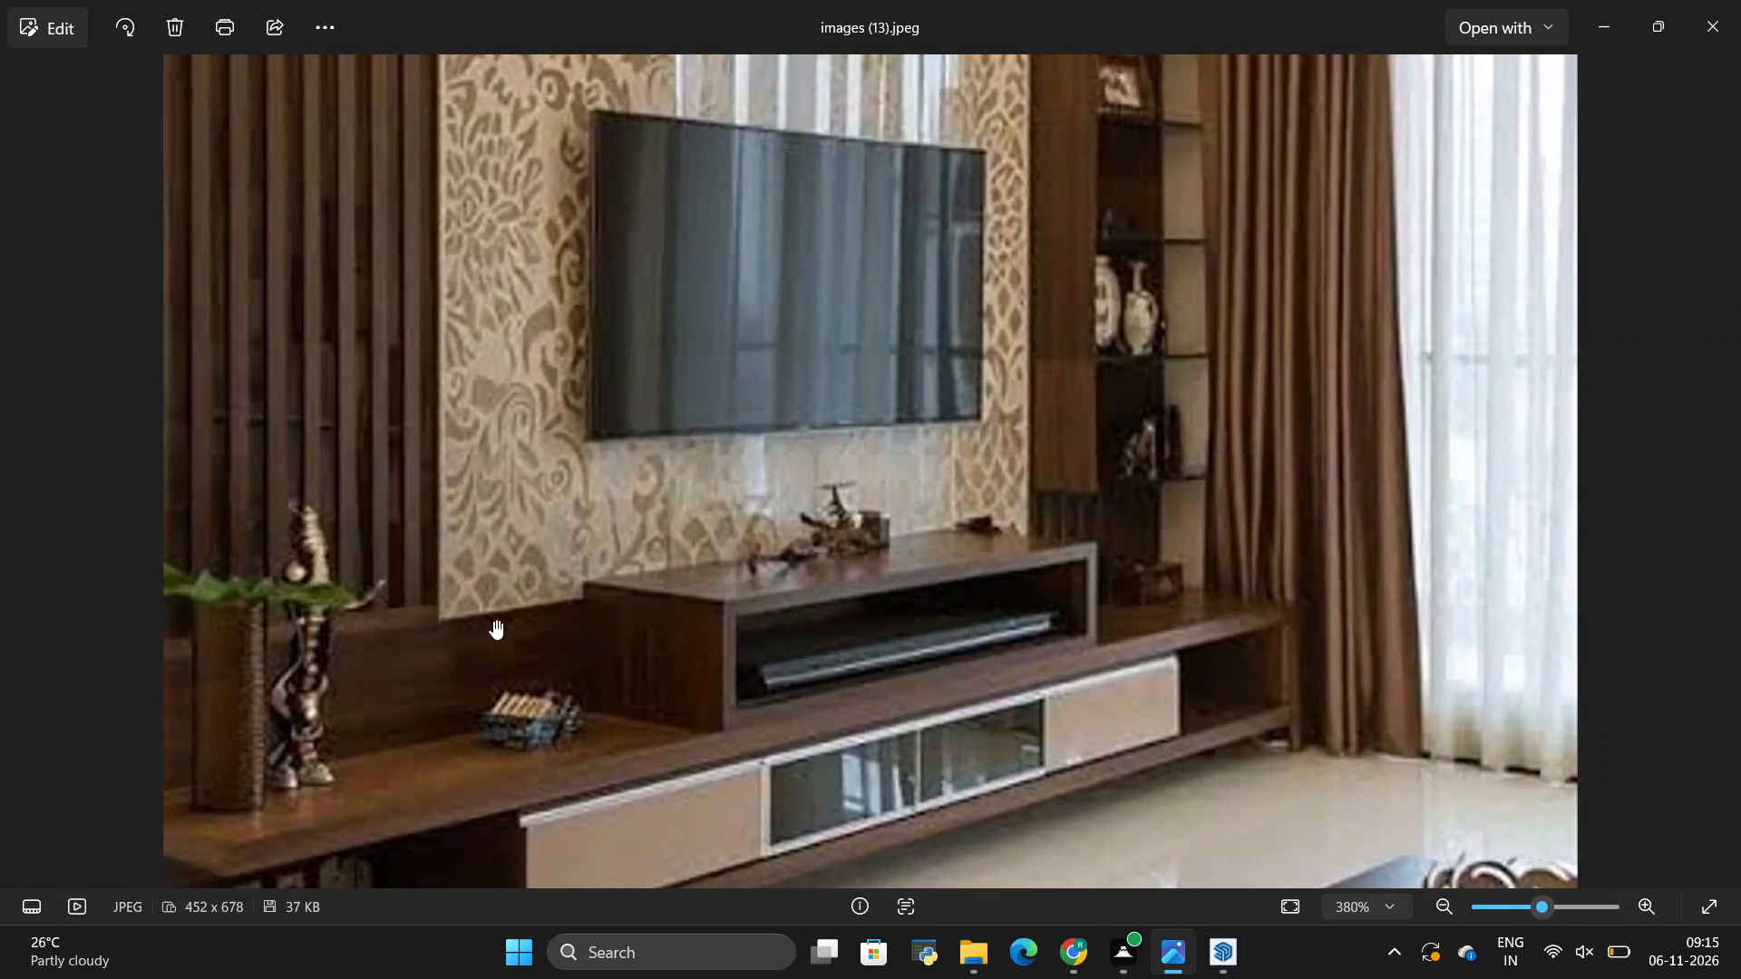
scroll(763, 616, "down", 9)
key("alt+Tab")
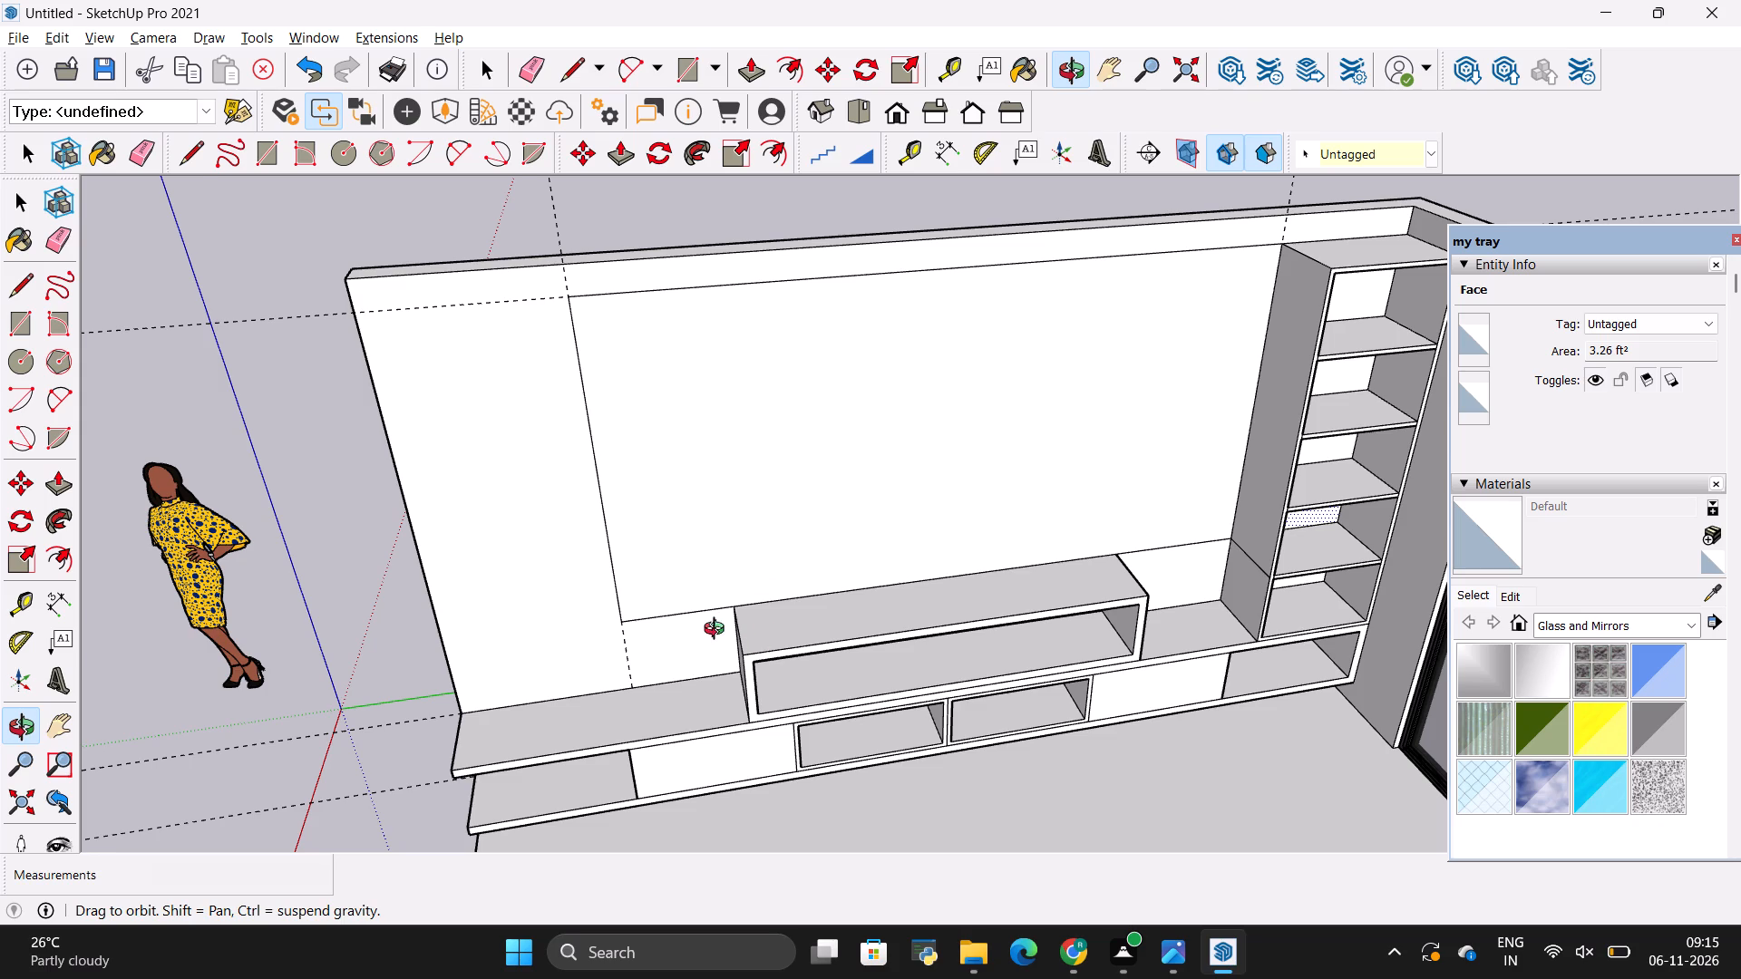
scroll(717, 630, "down", 1)
key("alt+Tab")
key("alt+Tab")
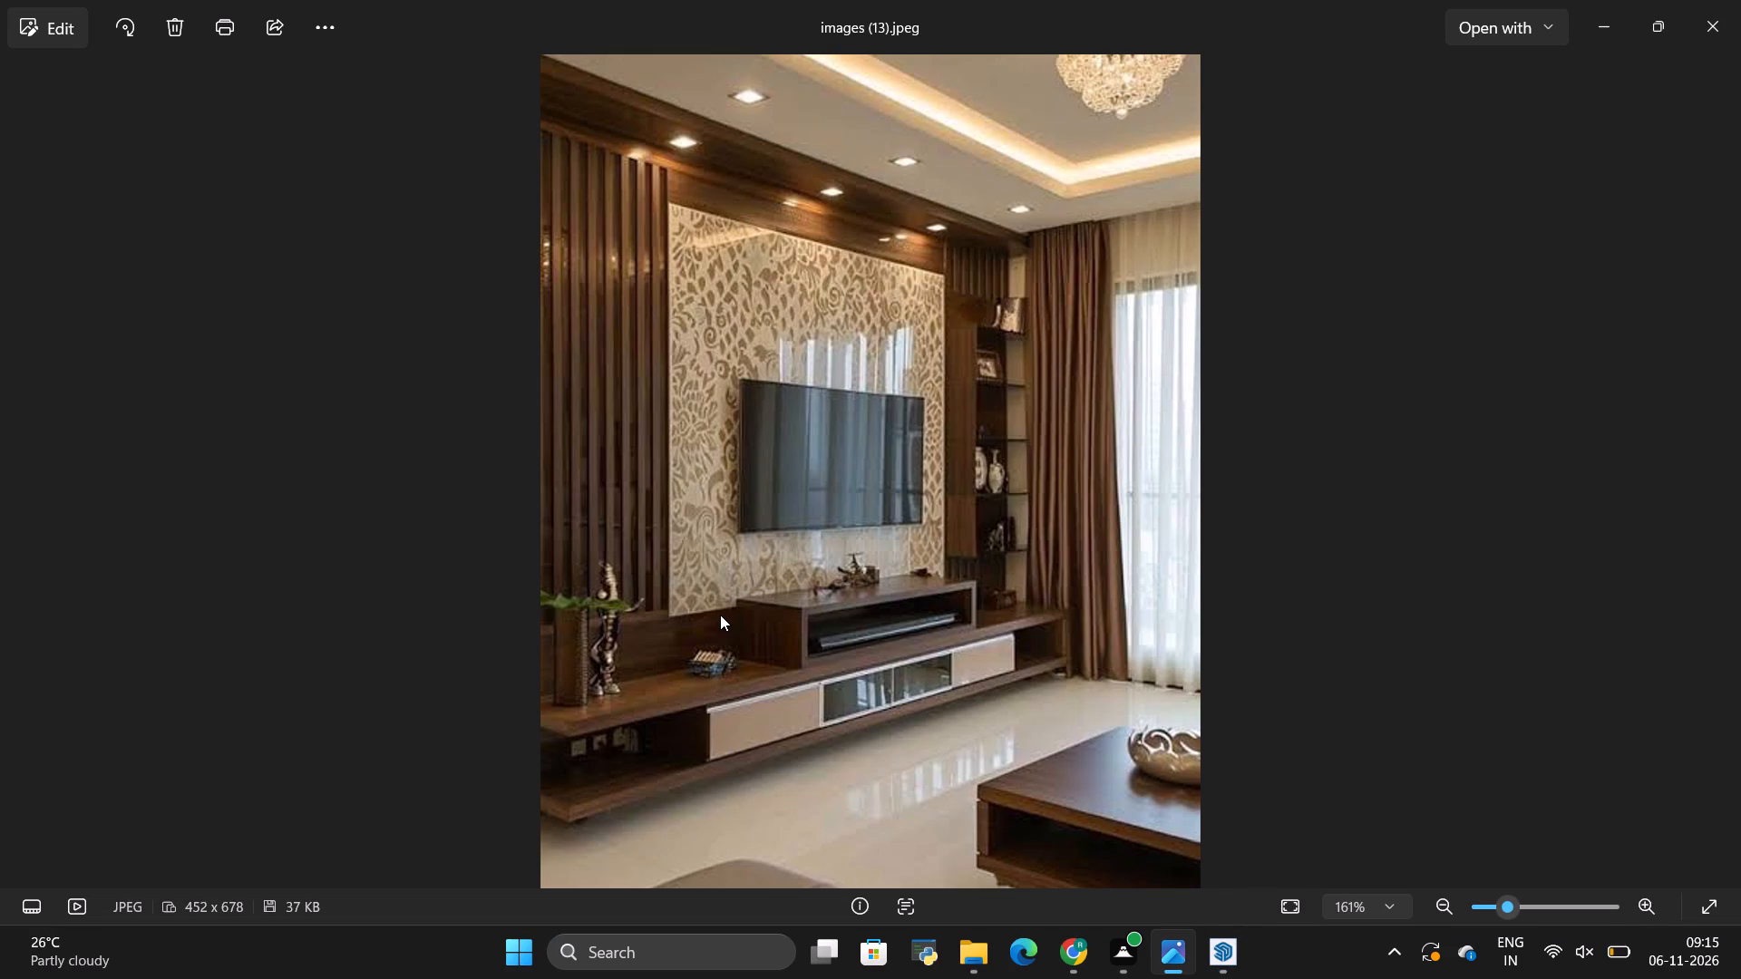
Place a vertical guide 1" in from the TV wall's free end, on the side away from the corner shelving.
scroll(720, 615, "down", 2)
scroll(492, 412, "up", 5)
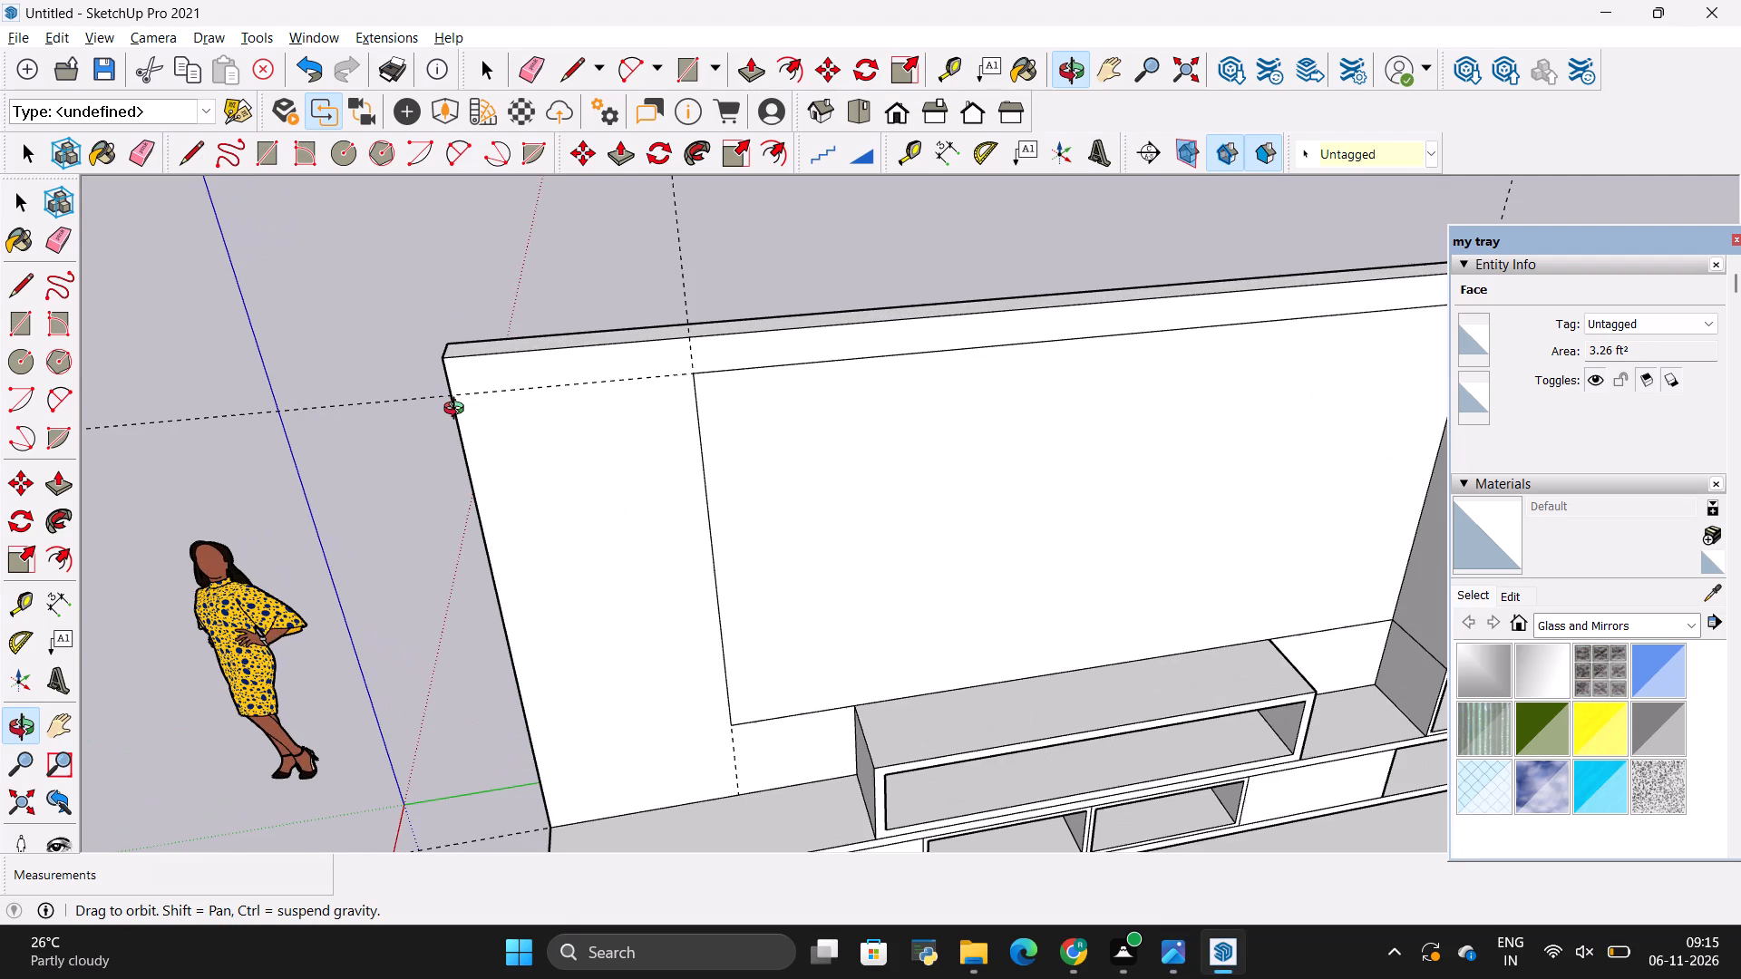
key("t")
left_click(466, 426)
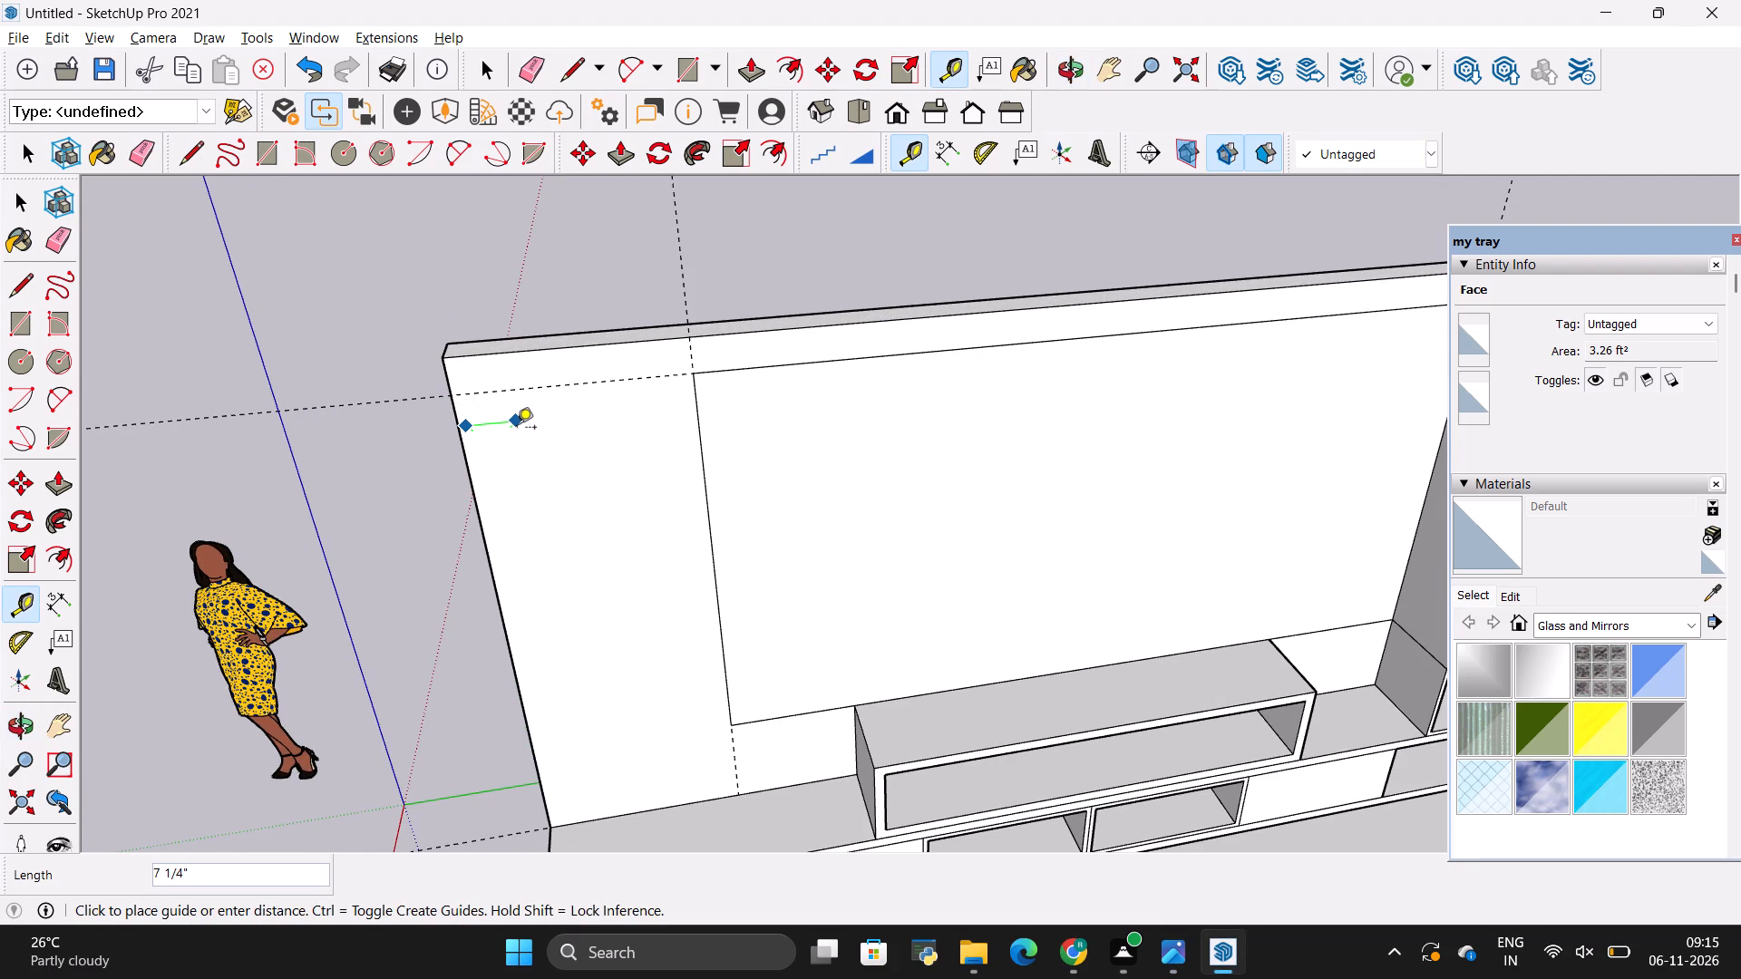
key("Escape")
key("t")
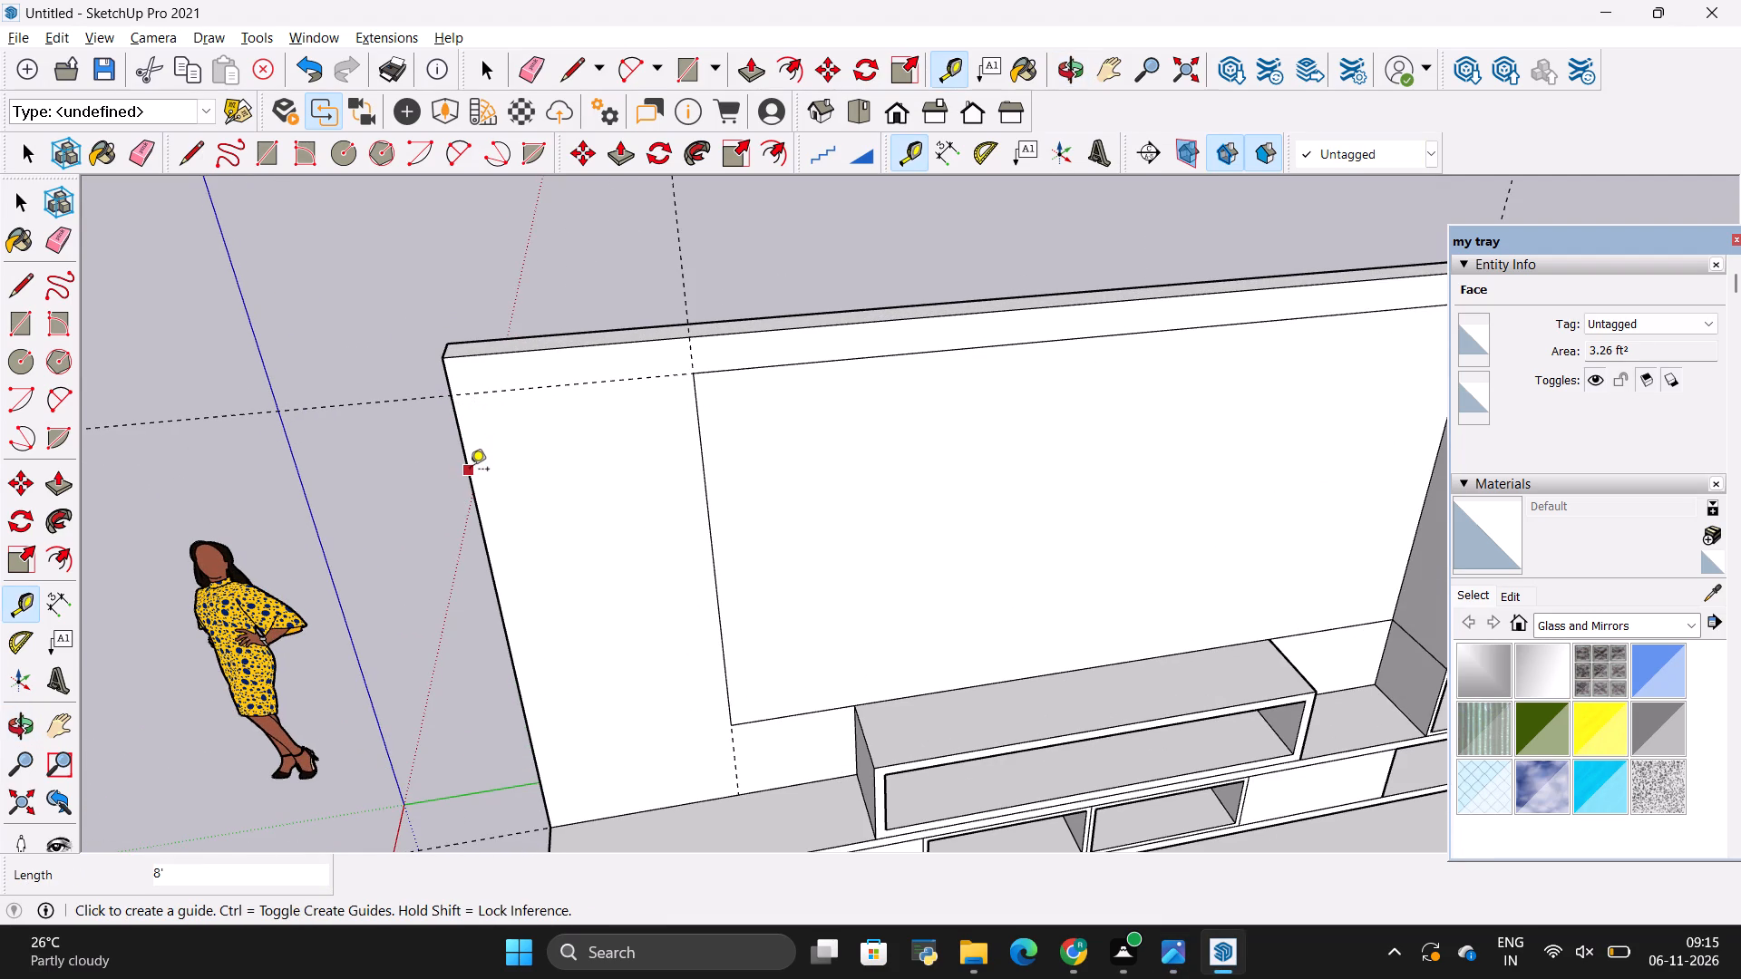
left_click(470, 470)
key("BackSpace")
key("1")
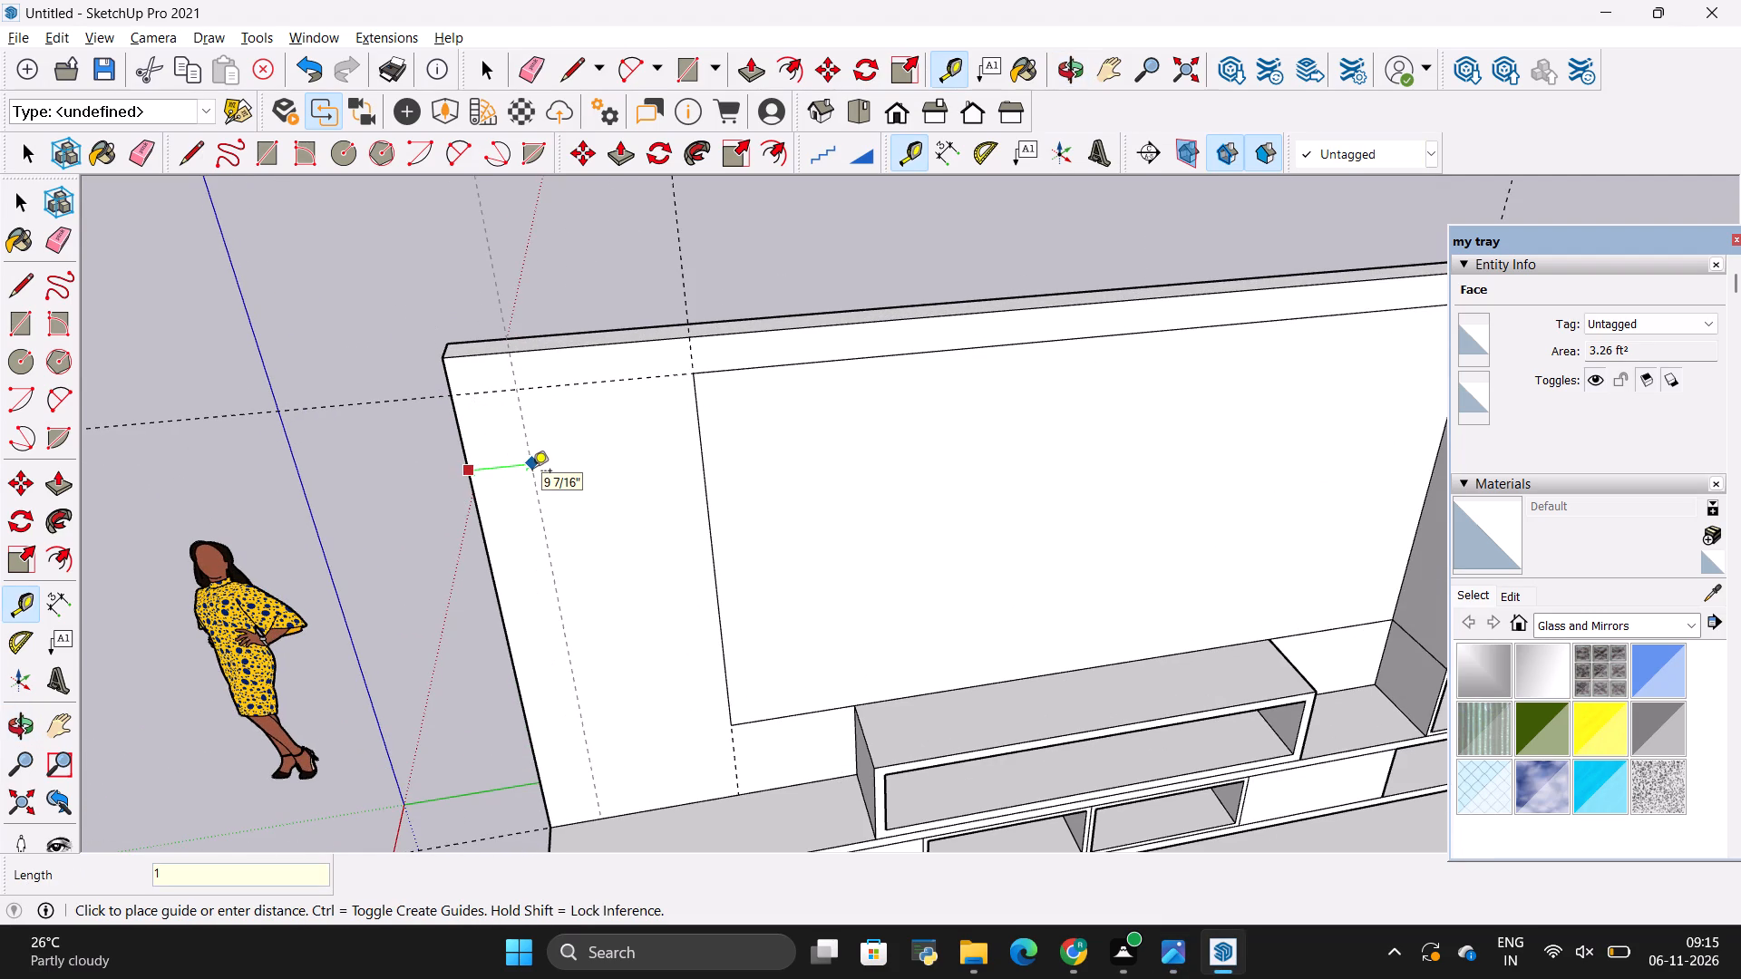
key("shift+quotedbl")
key("Return")
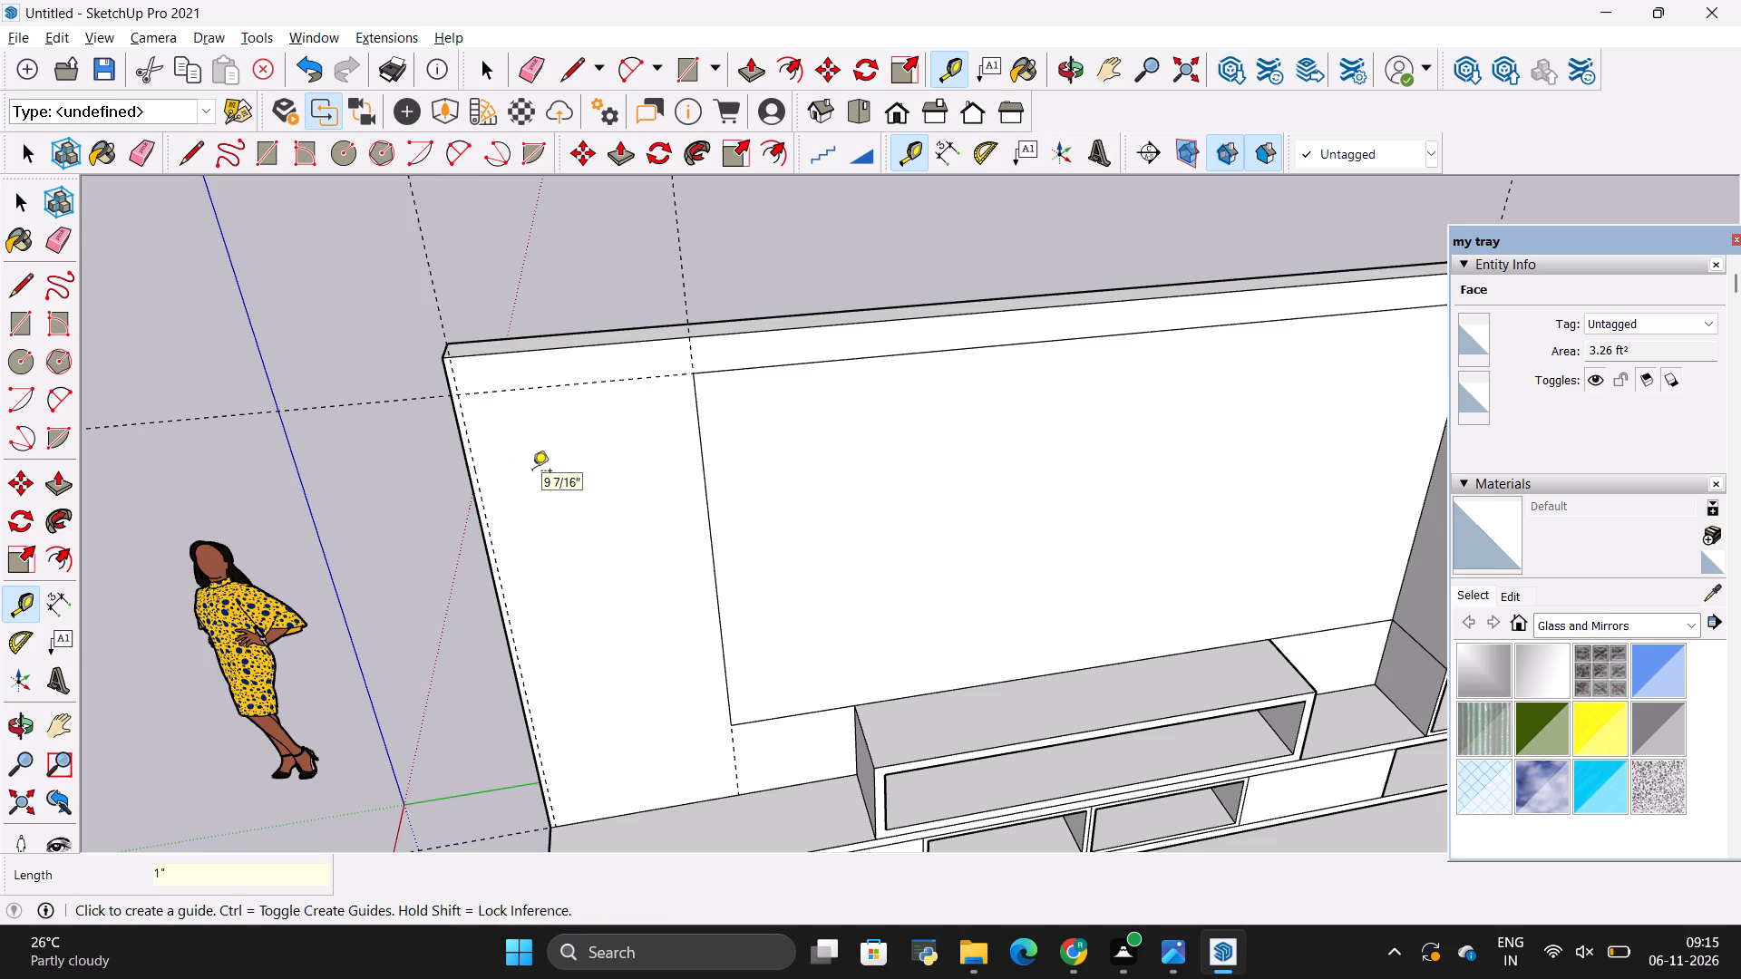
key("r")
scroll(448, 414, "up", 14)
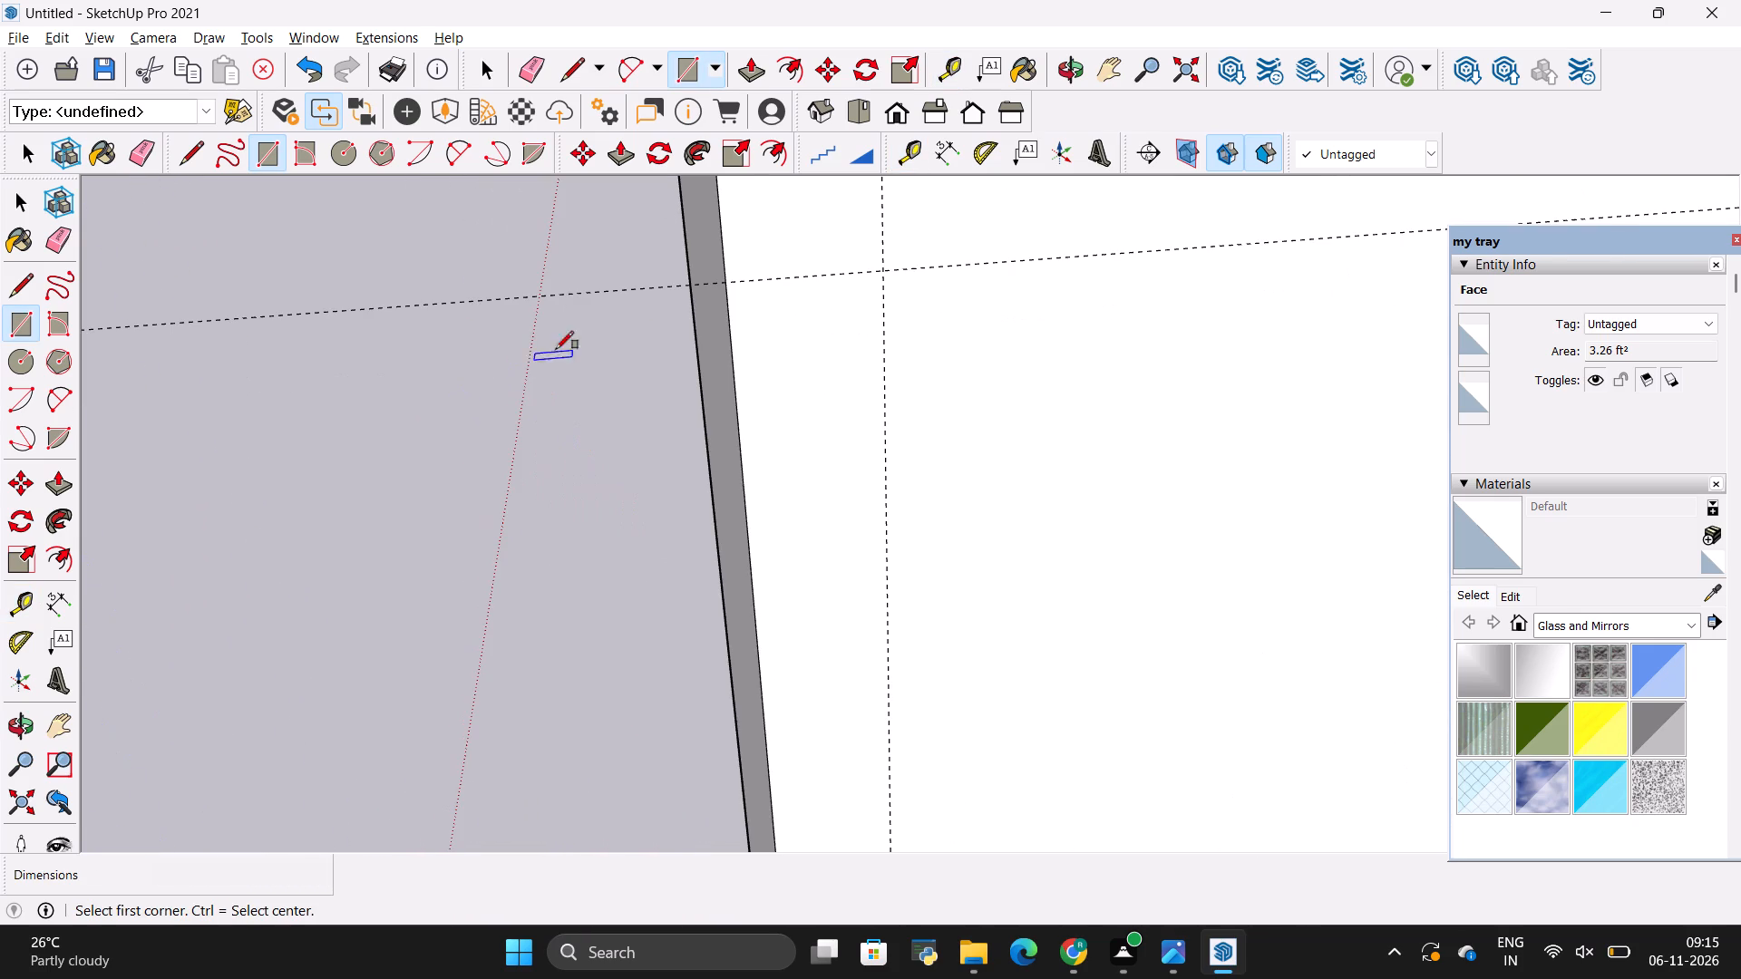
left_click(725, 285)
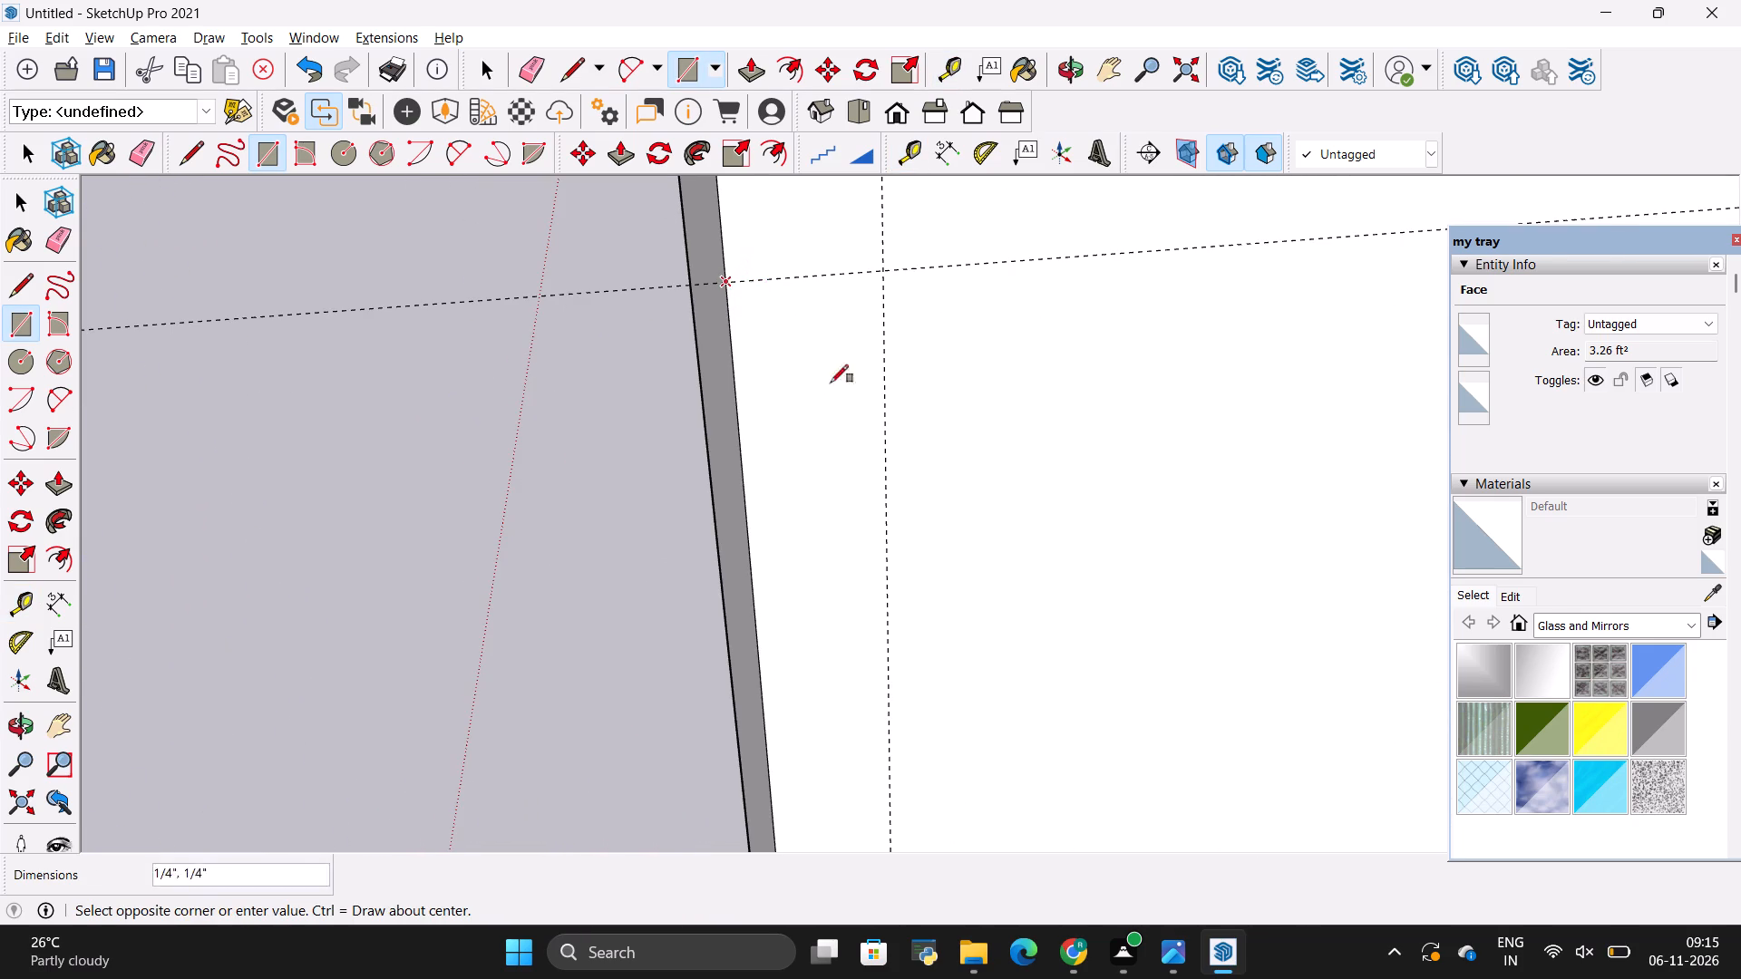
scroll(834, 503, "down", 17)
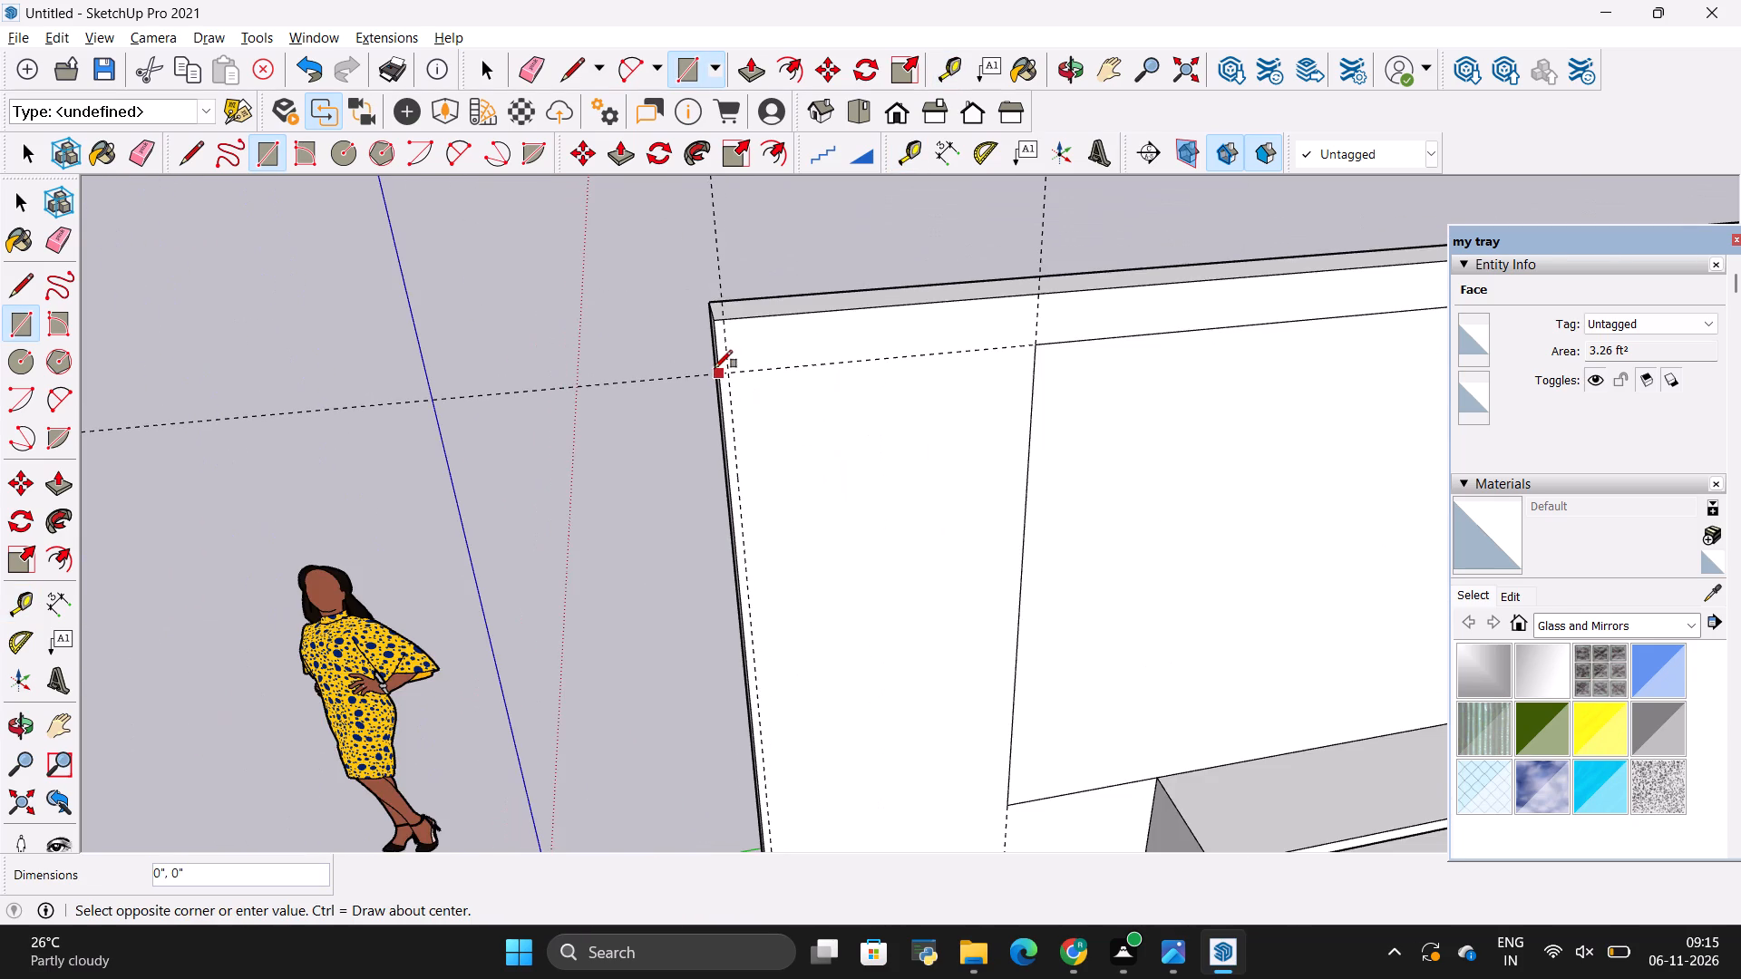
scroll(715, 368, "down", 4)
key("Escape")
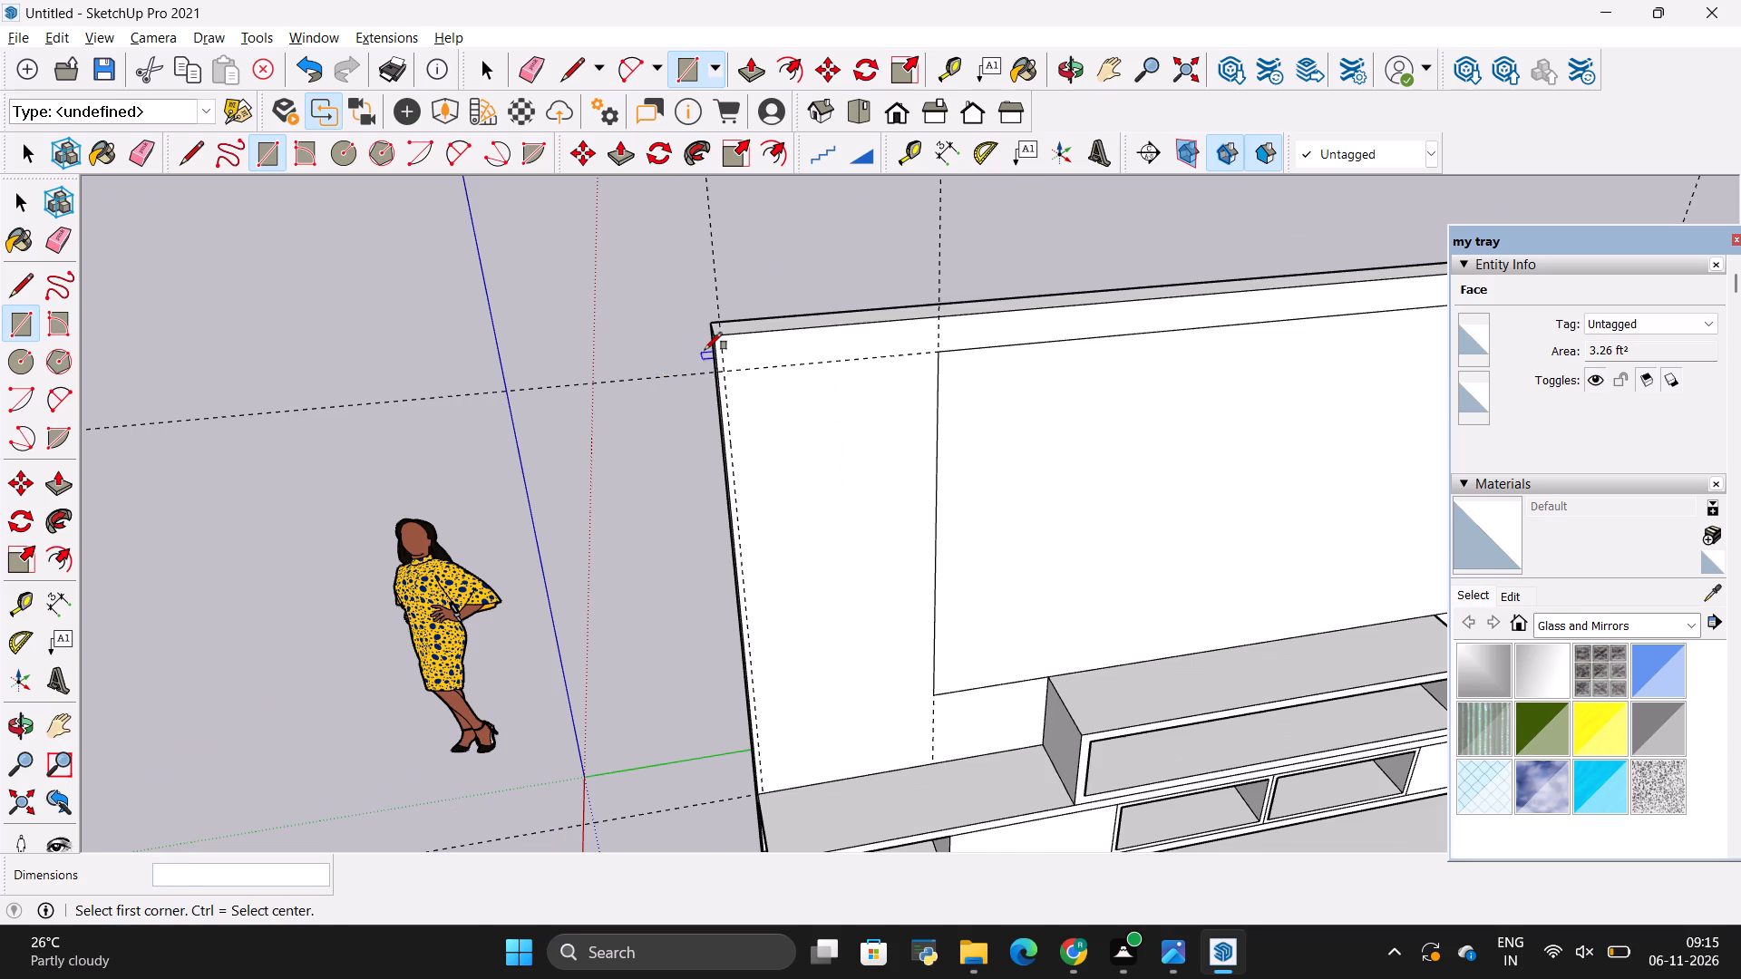
Draw a 7' 6" by 1" slat rectangle along the wall's free end, from the horizontal guide down to the console top.
scroll(705, 350, "up", 11)
scroll(729, 315, "down", 3)
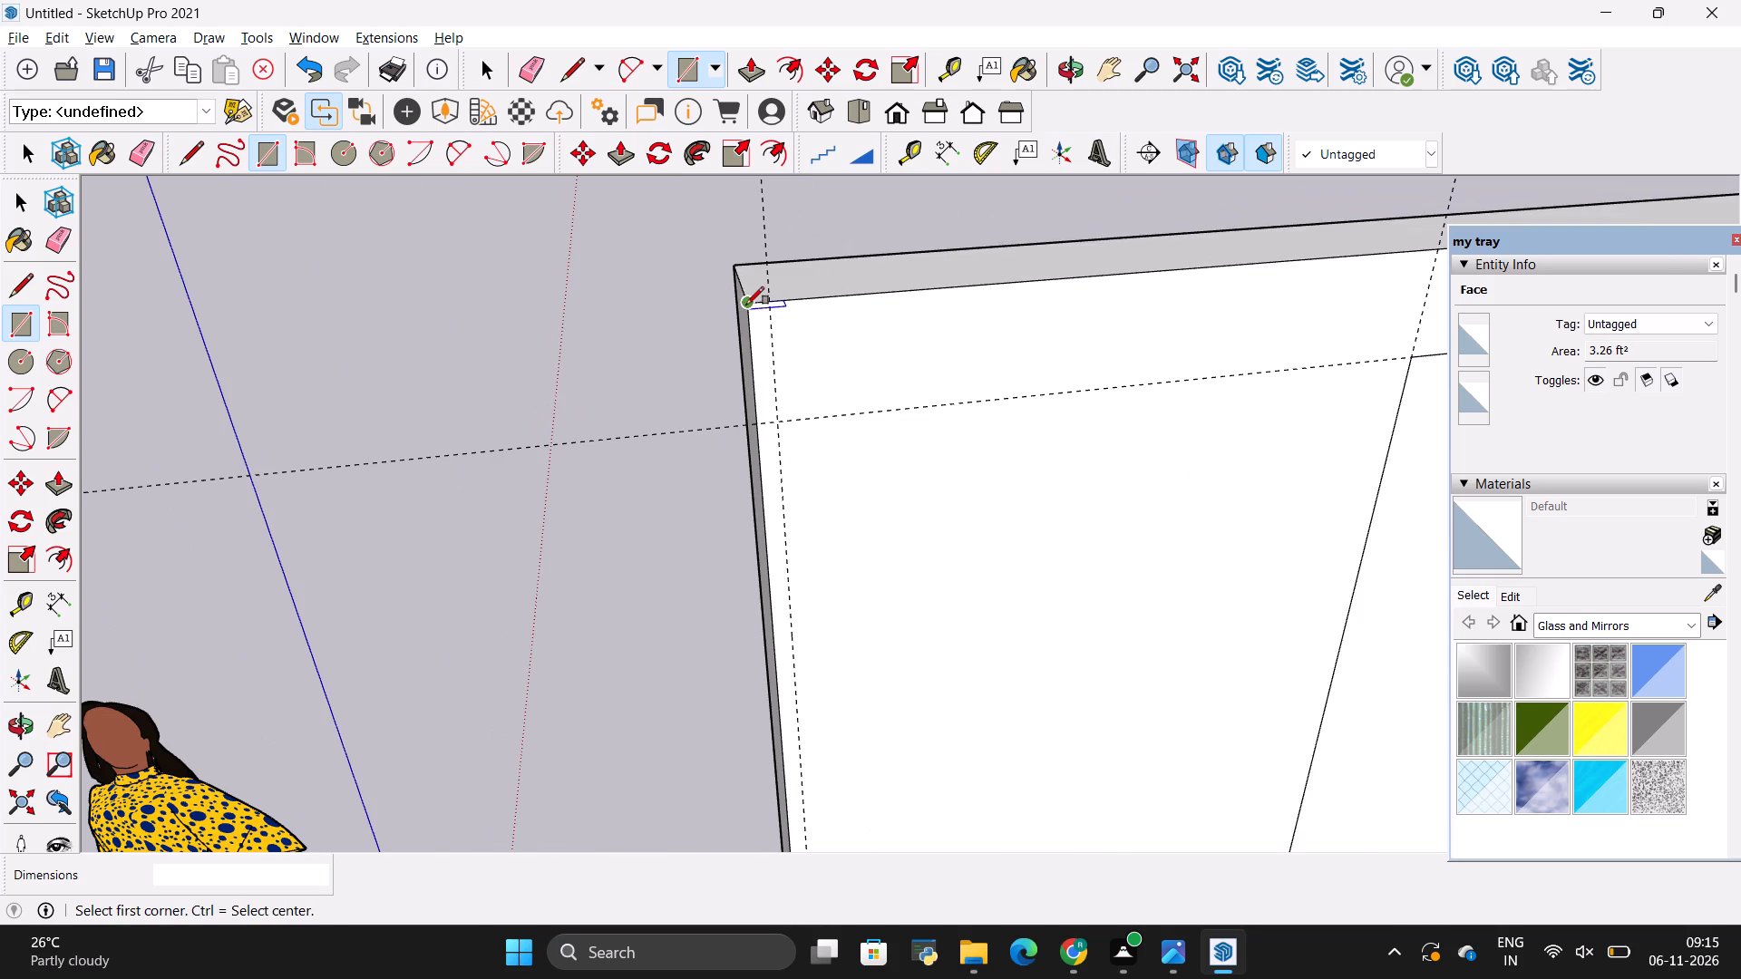
key("alt+Tab")
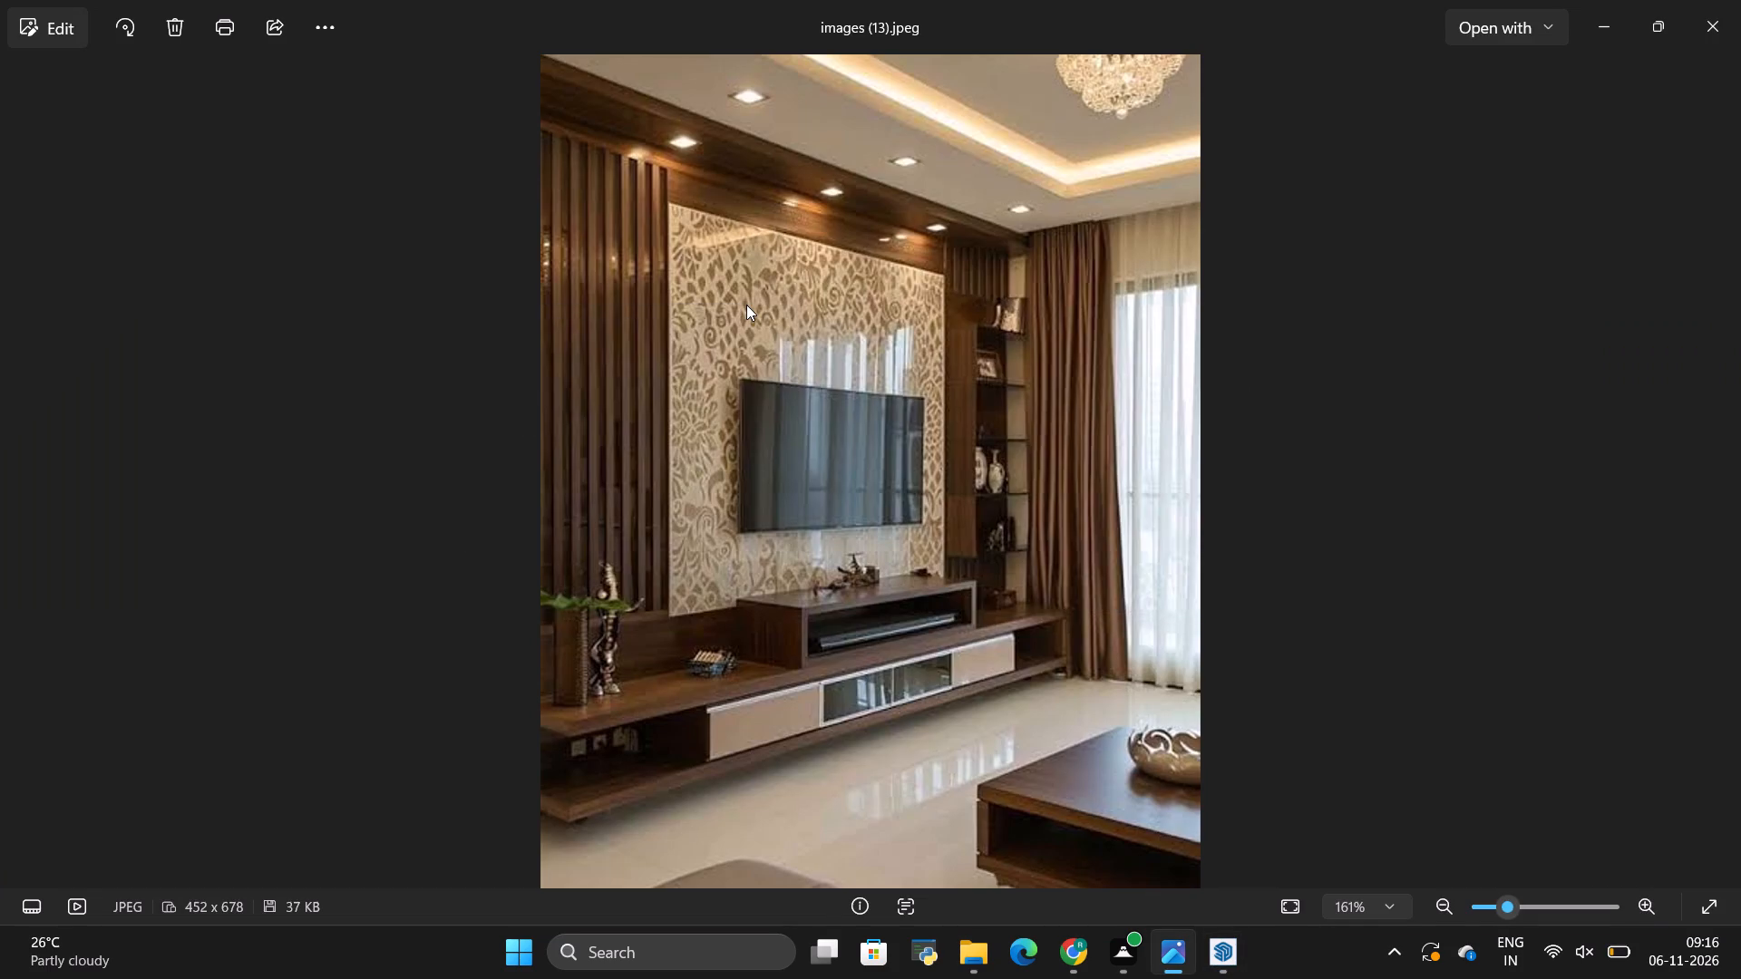
key("alt+Tab")
scroll(711, 335, "down", 2)
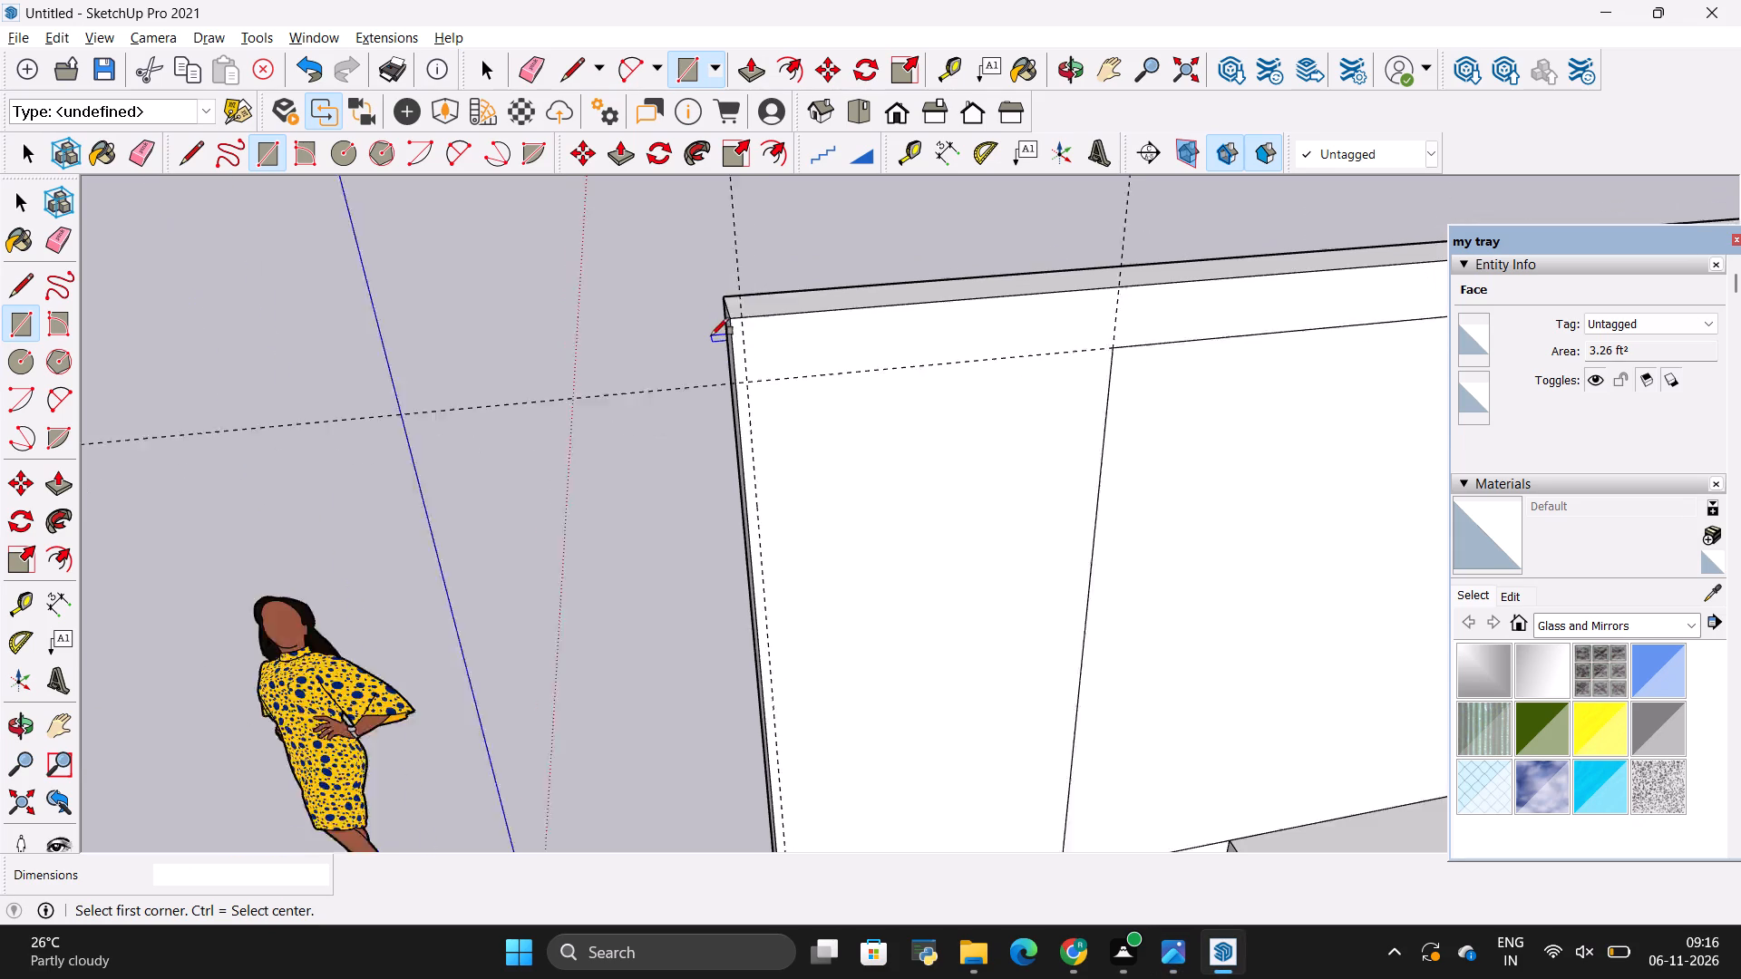
scroll(711, 335, "down", 15)
scroll(709, 333, "up", 2)
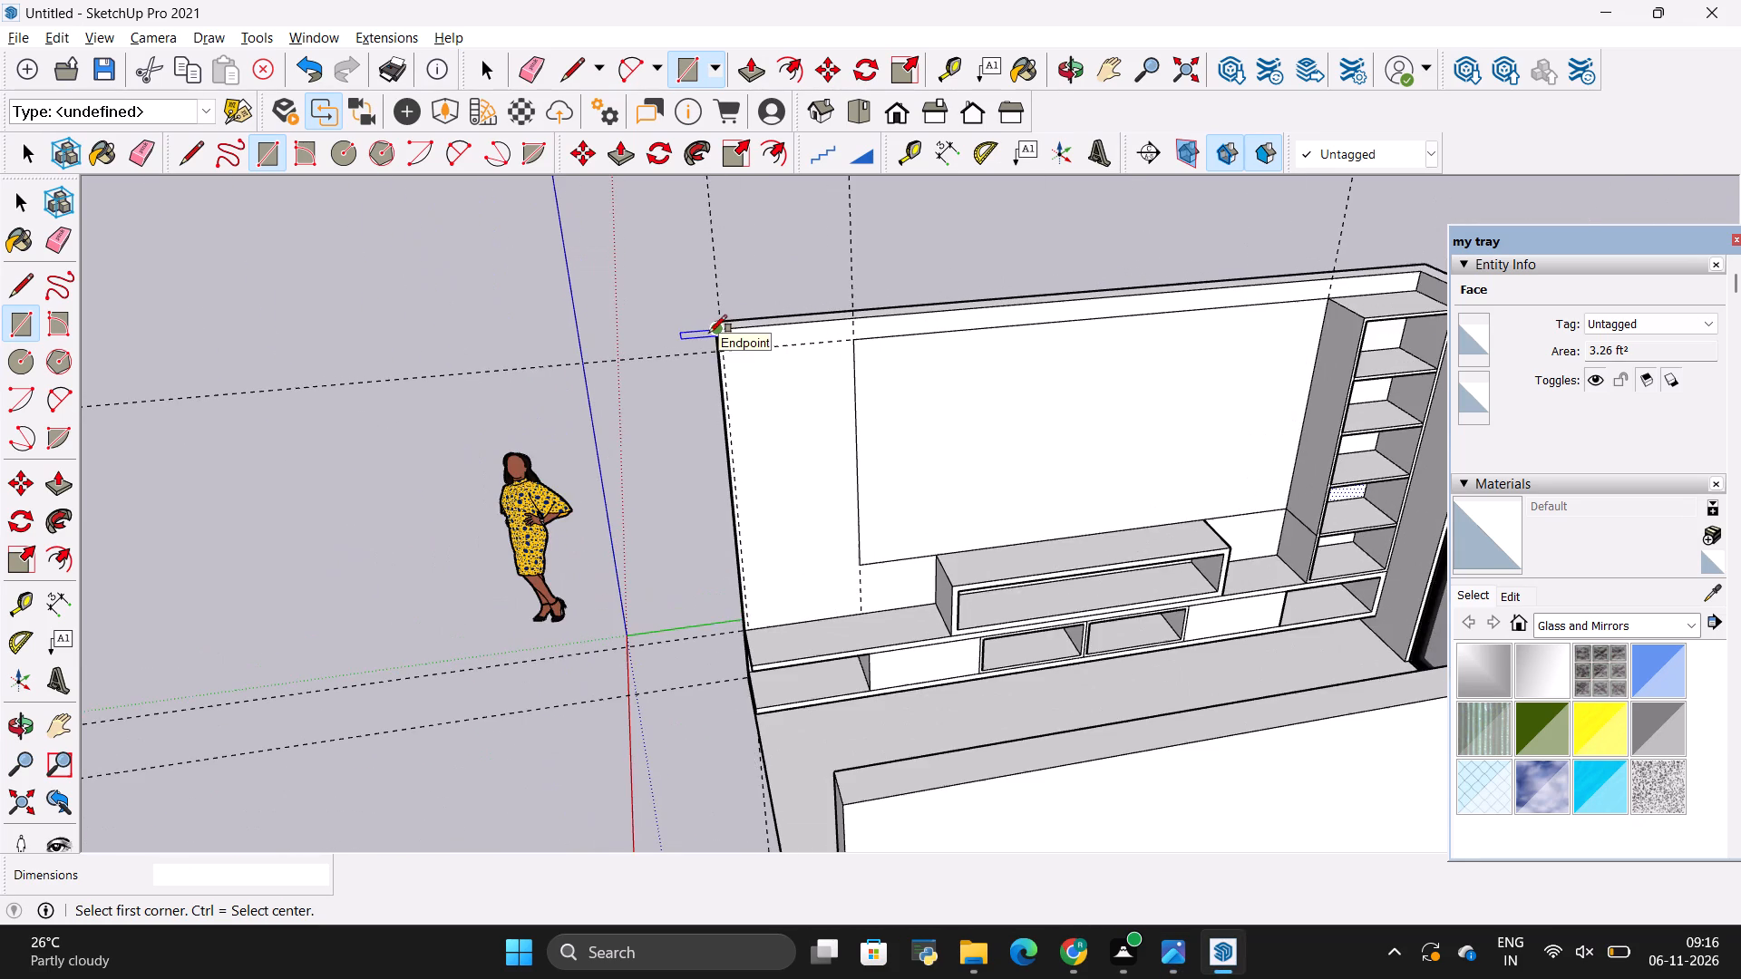
scroll(709, 333, "up", 4)
key("r")
scroll(709, 333, "up", 9)
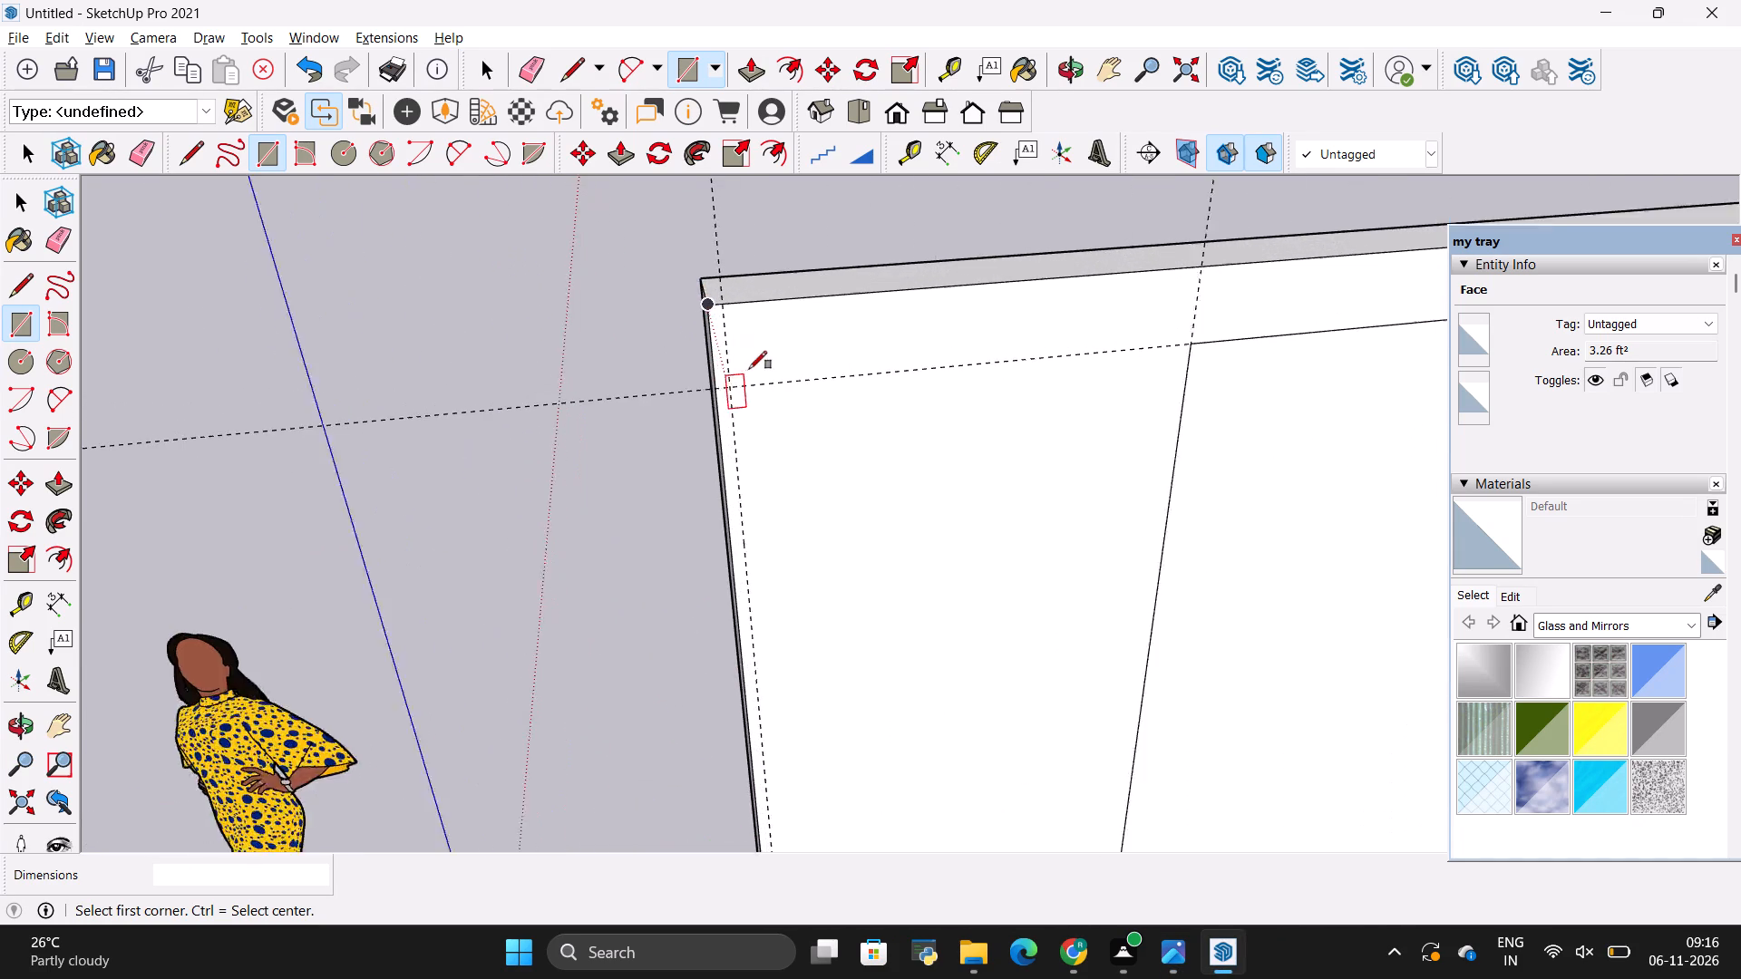
scroll(749, 369, "up", 5)
left_click(722, 390)
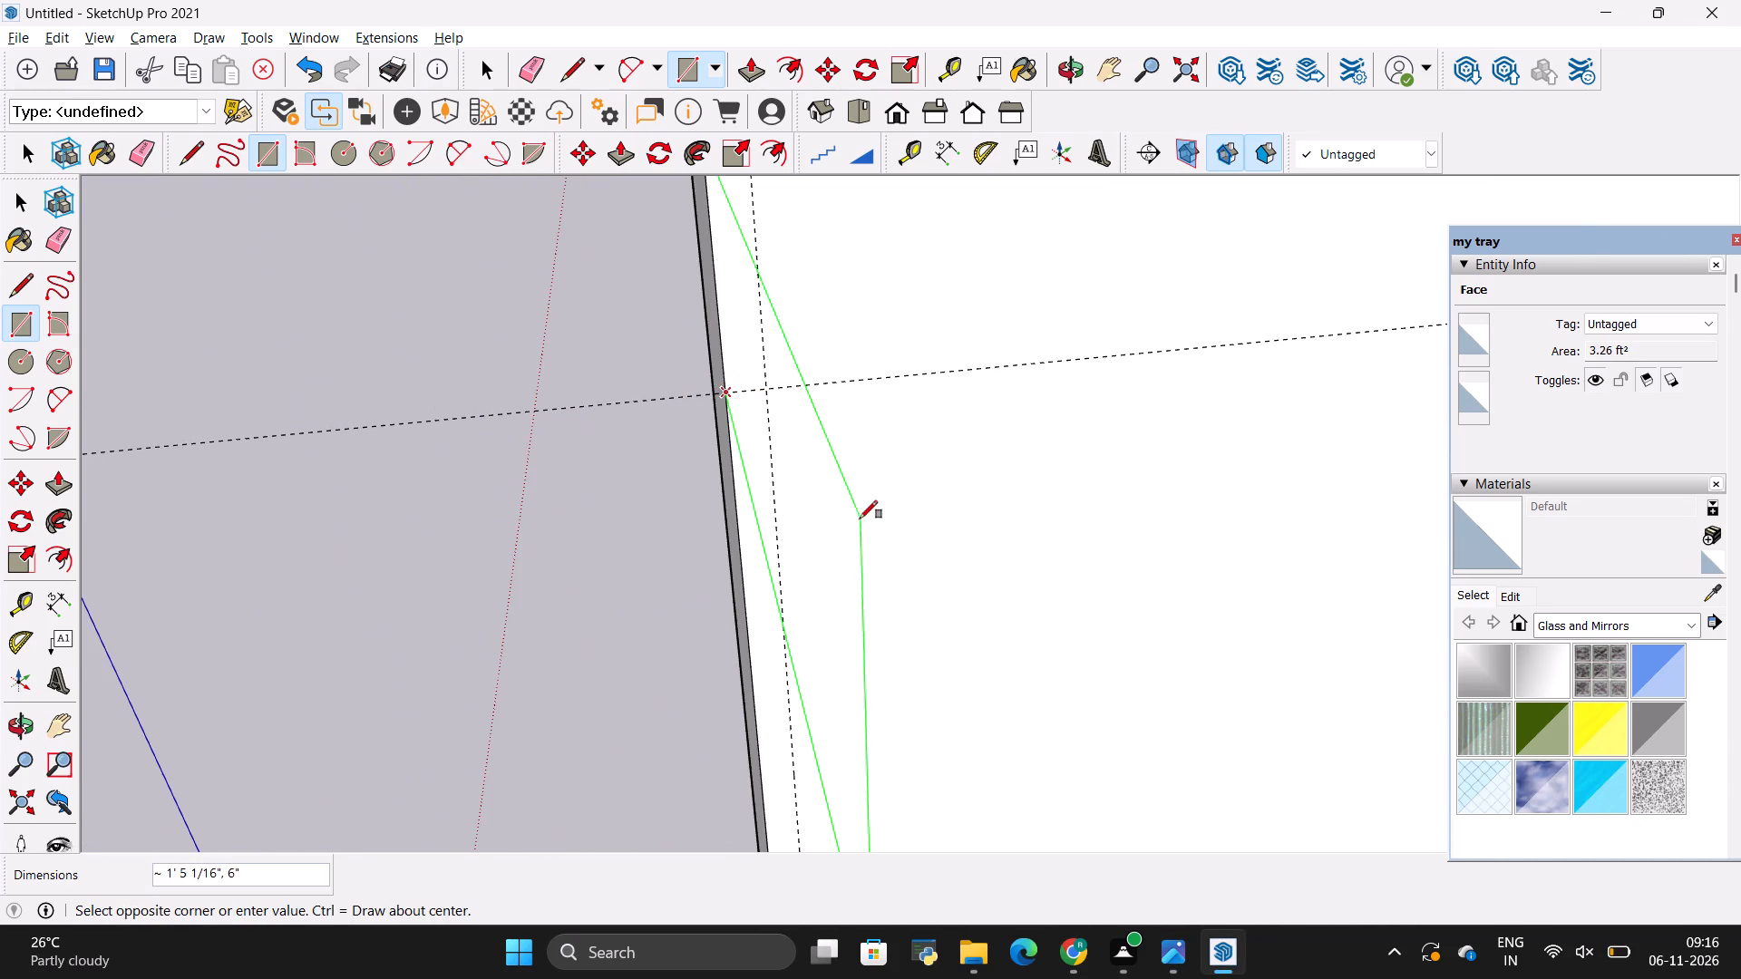
scroll(658, 422, "down", 16)
scroll(699, 687, "up", 8)
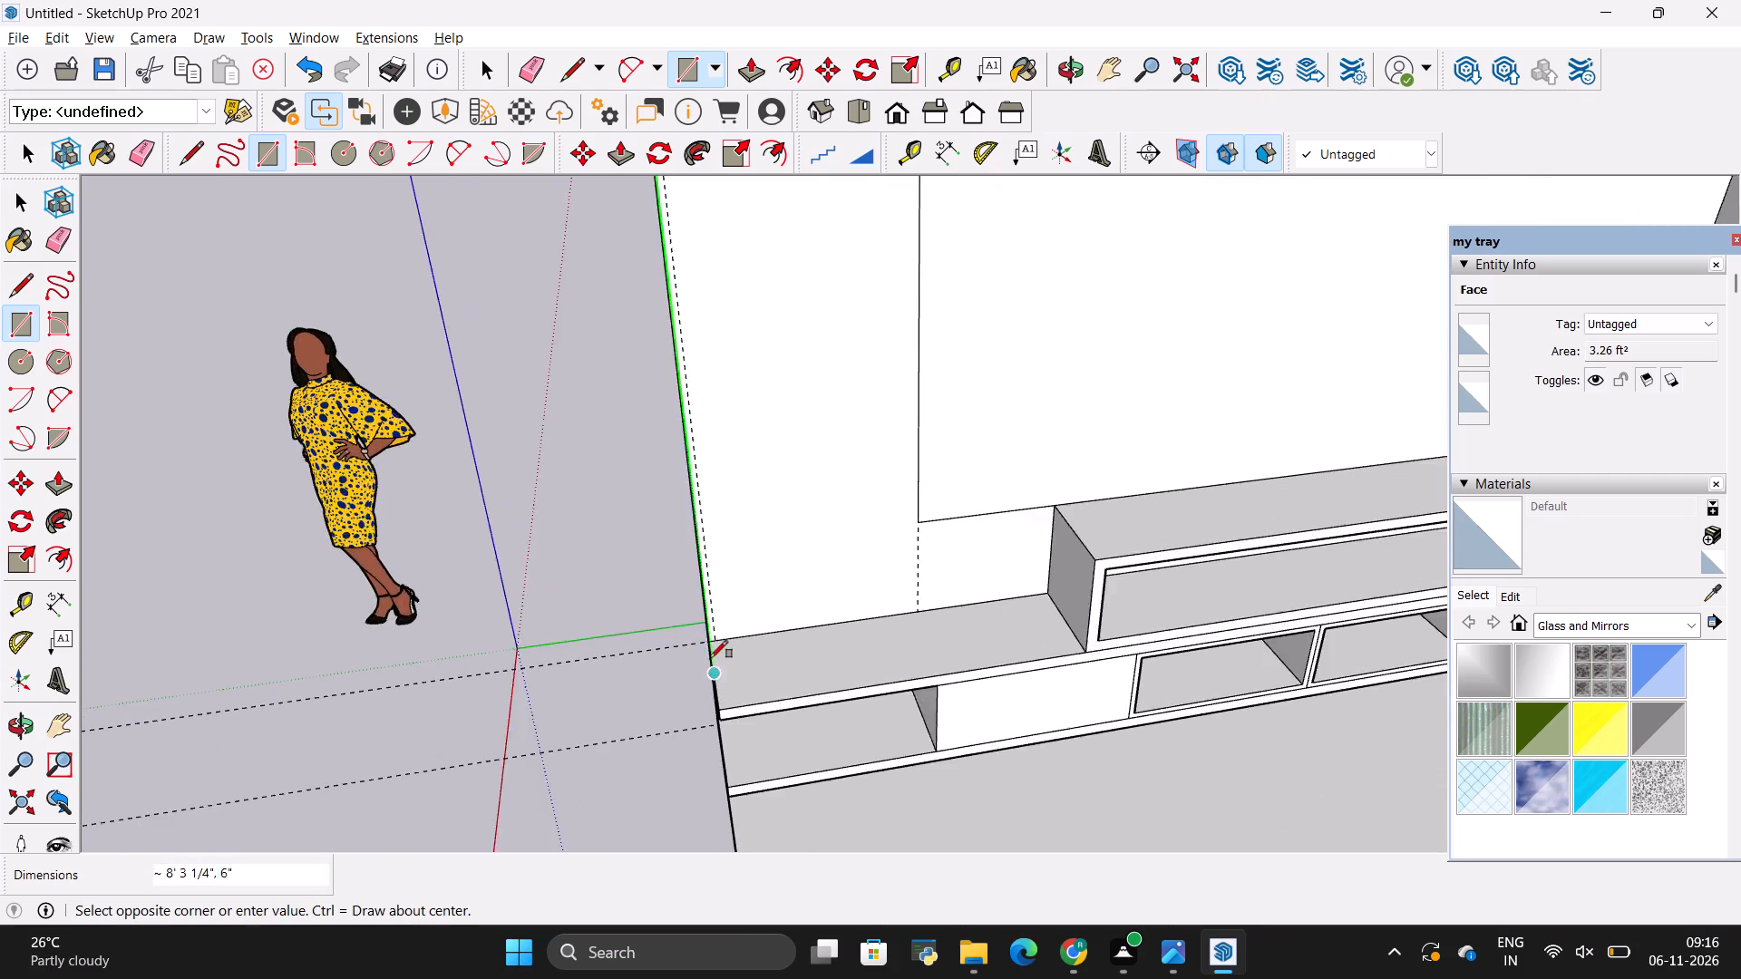
scroll(710, 658, "up", 12)
left_click(713, 617)
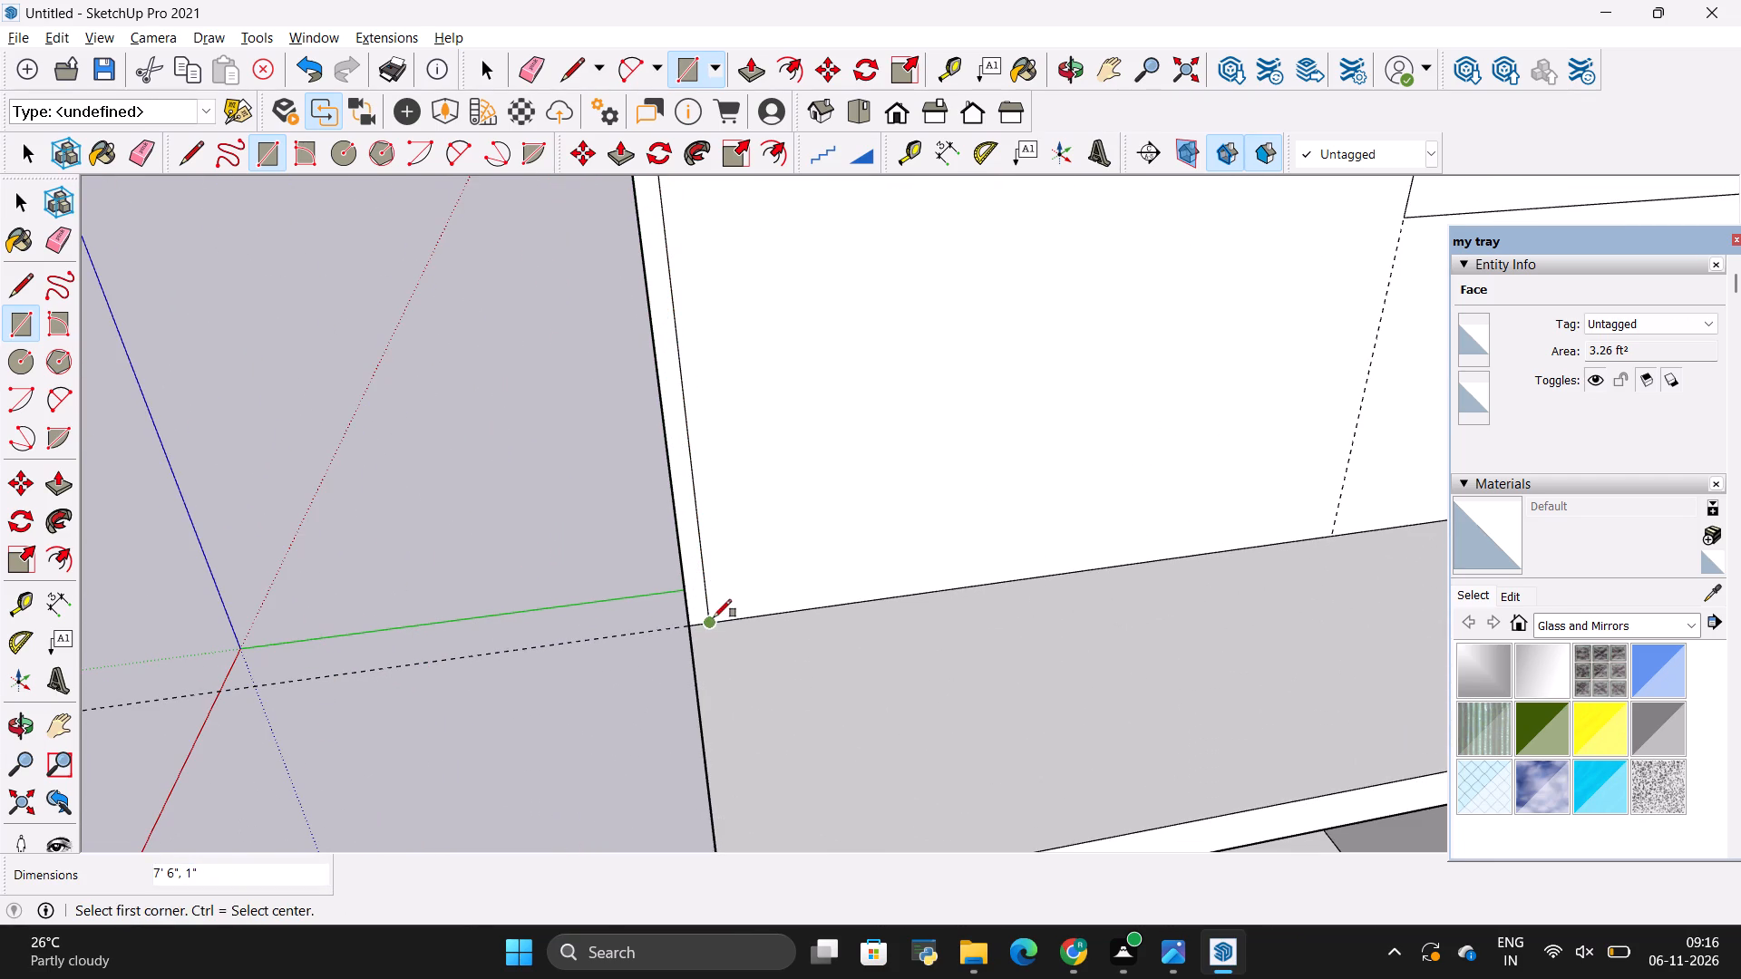
Make the narrow slat rectangle's face and its edges a group.
key("space")
double_click(697, 610)
right_click(703, 605)
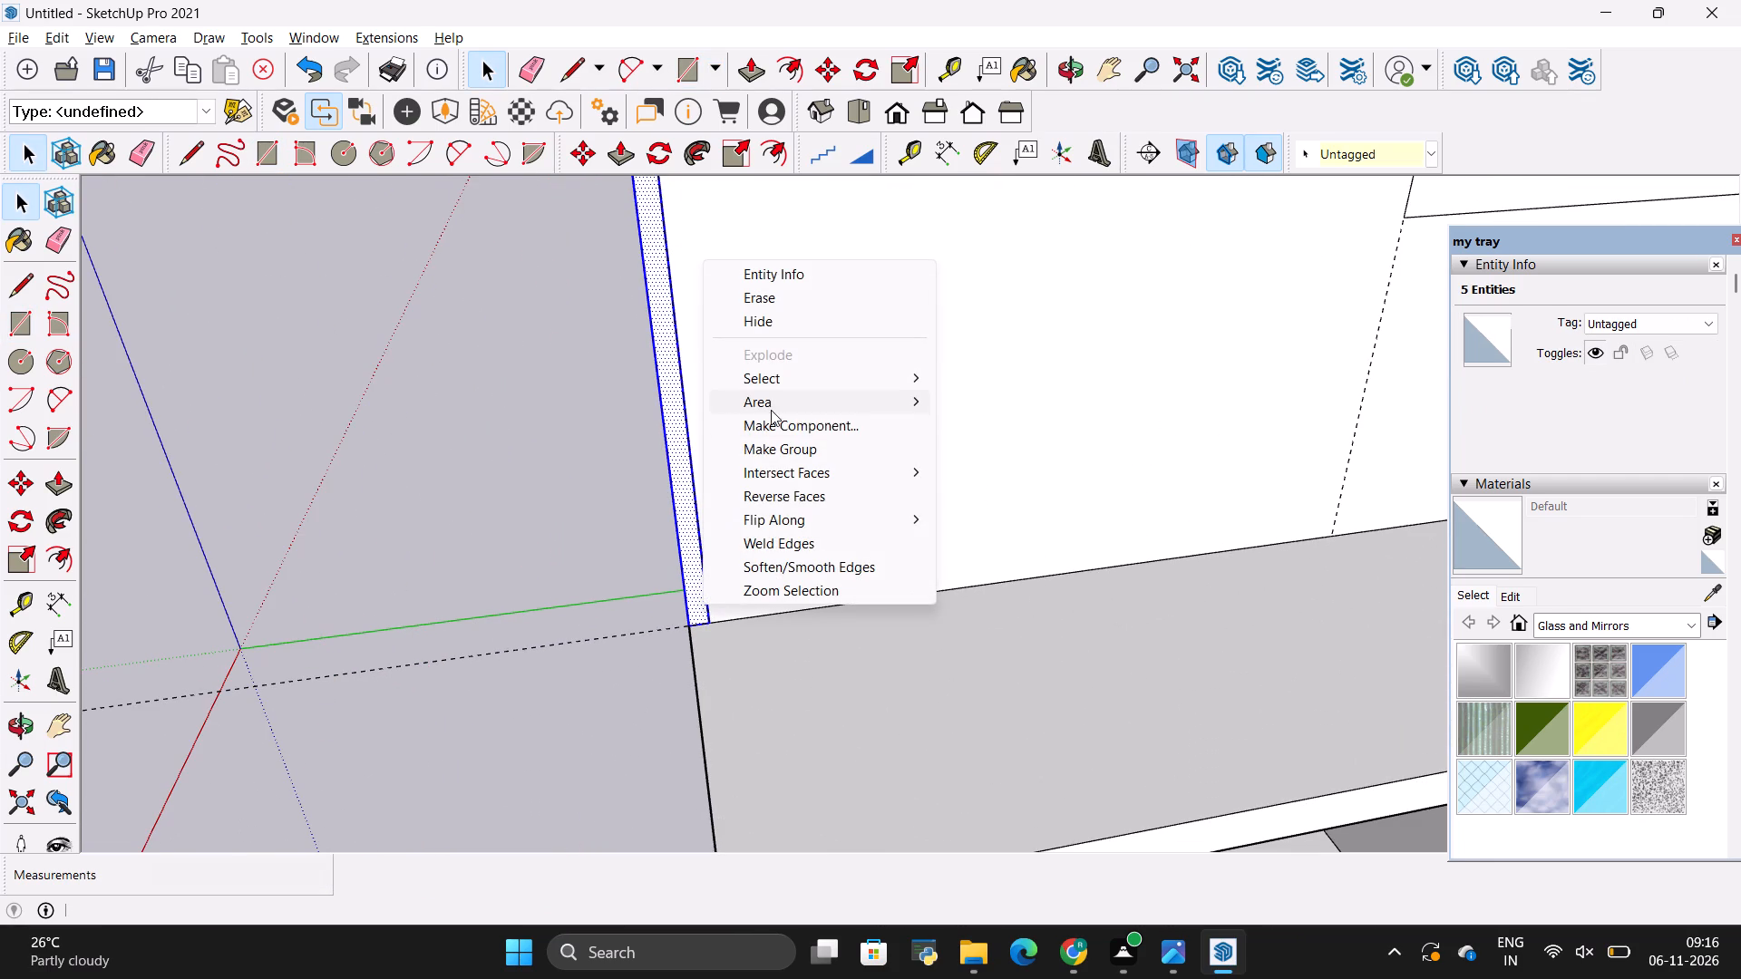
left_click(762, 451)
scroll(707, 525, "up", 4)
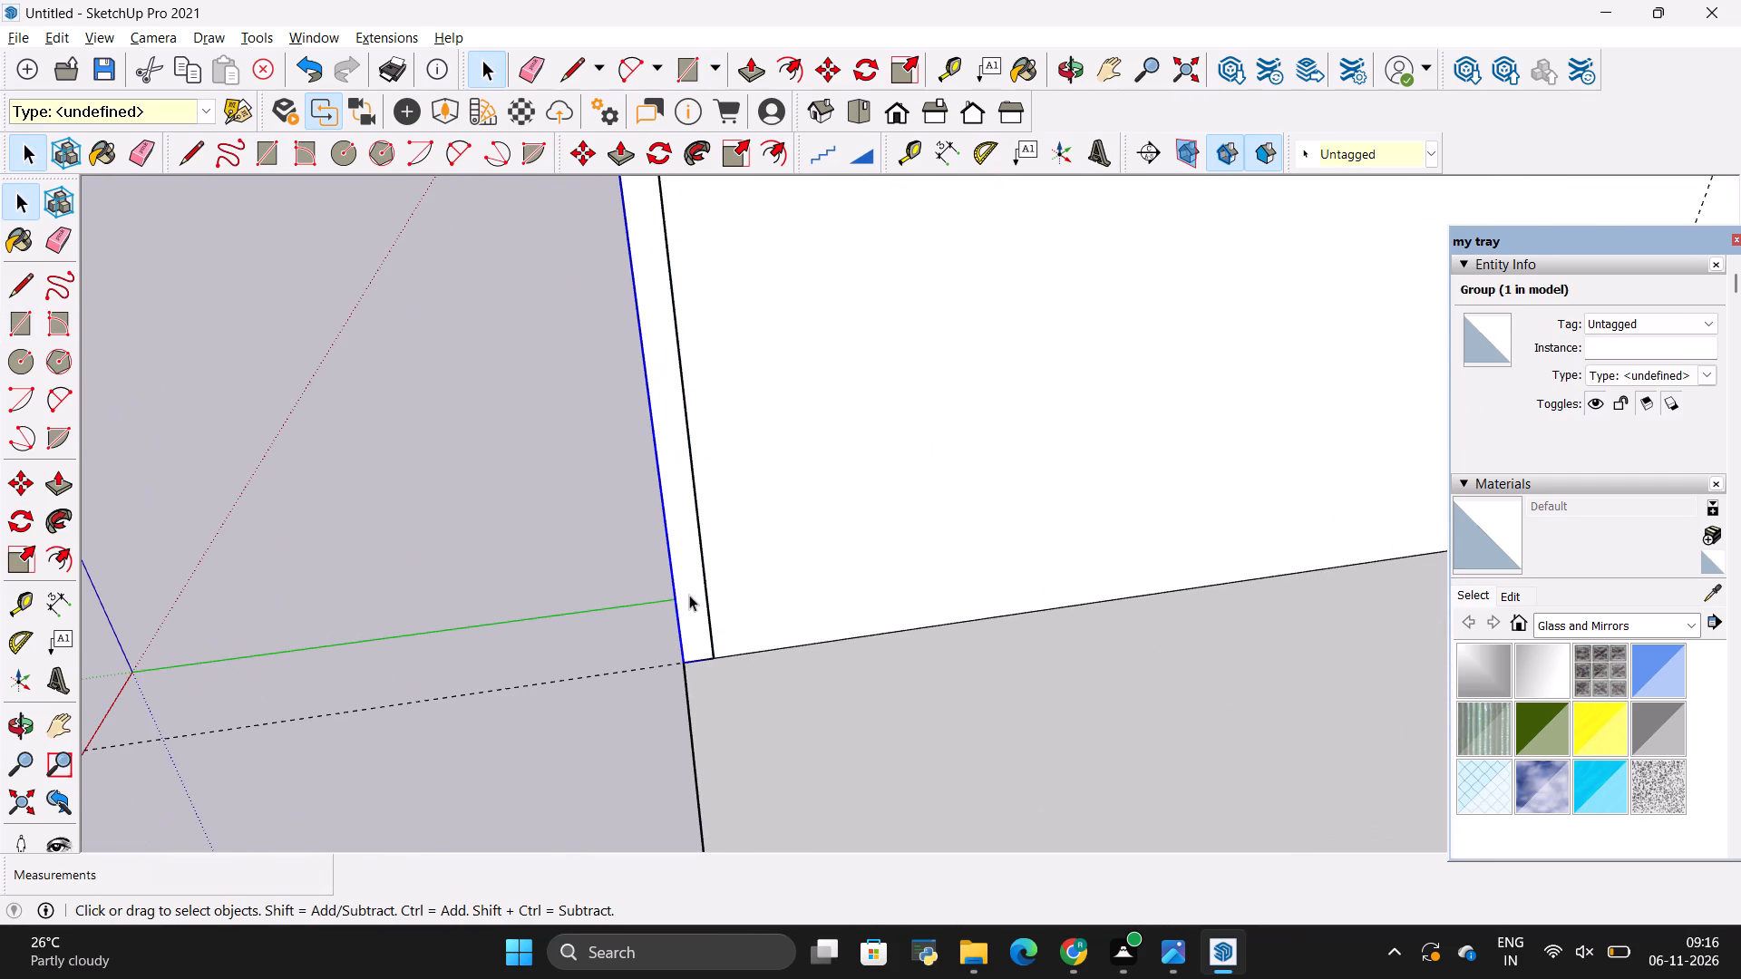
Convert the narrow slat group at the TV wall's free end into a component with default settings.
right_click(688, 595)
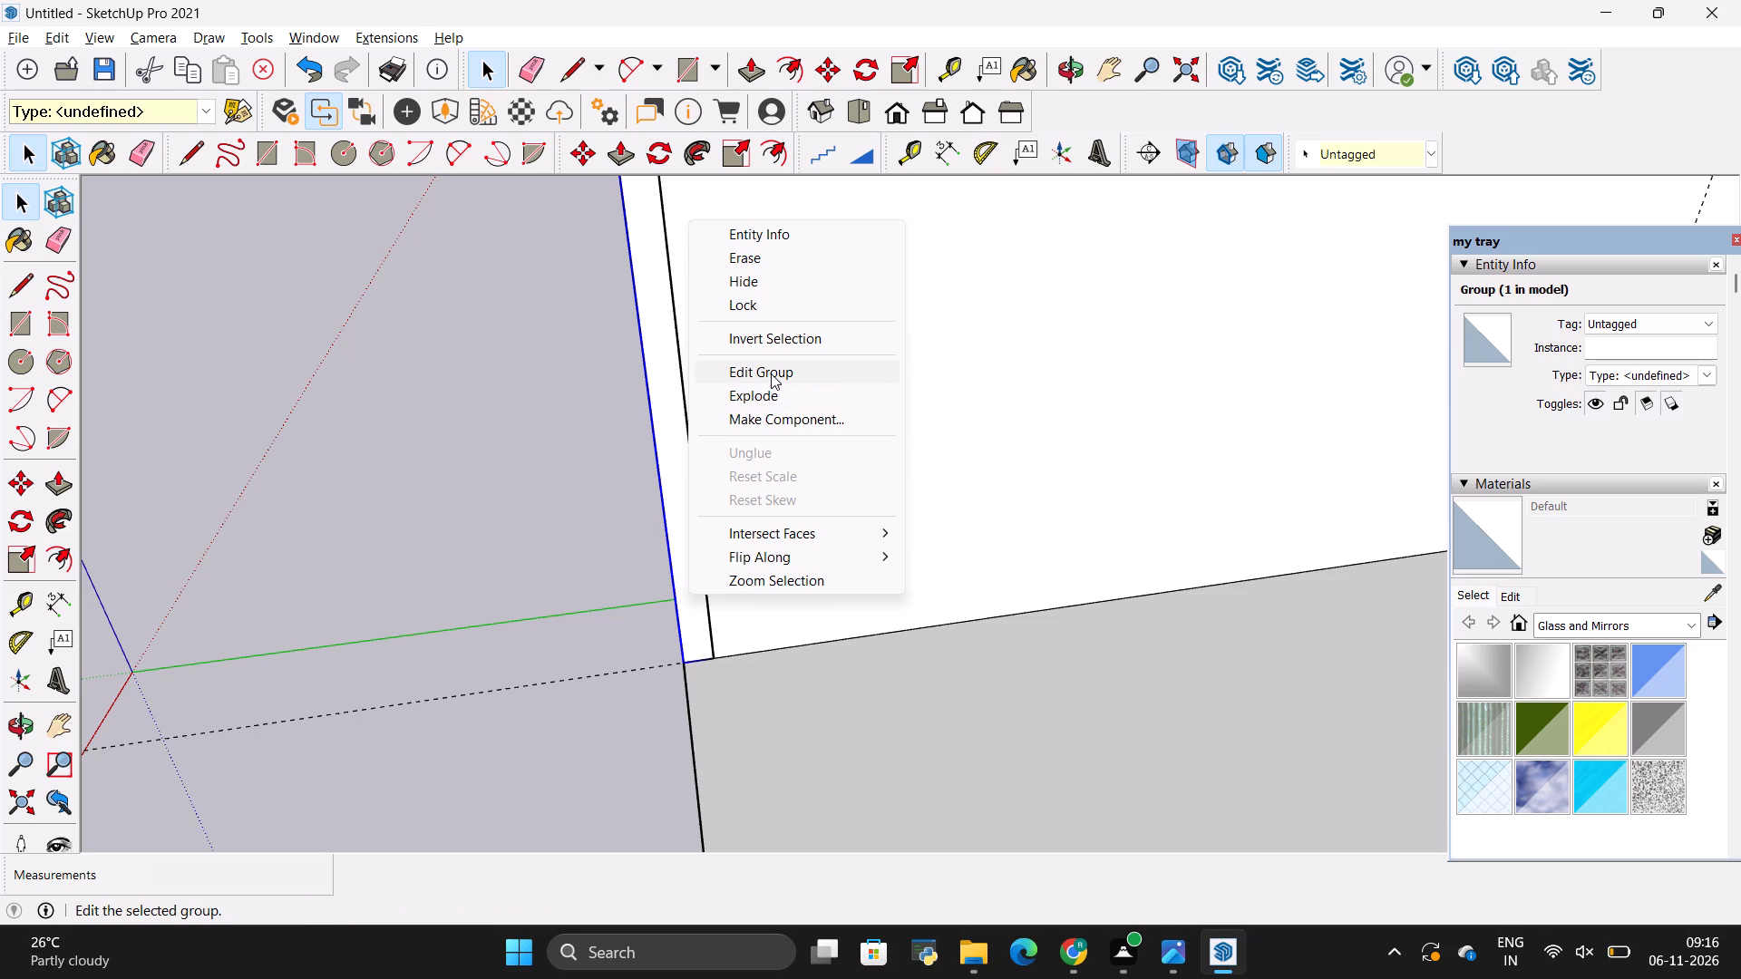
left_click(755, 424)
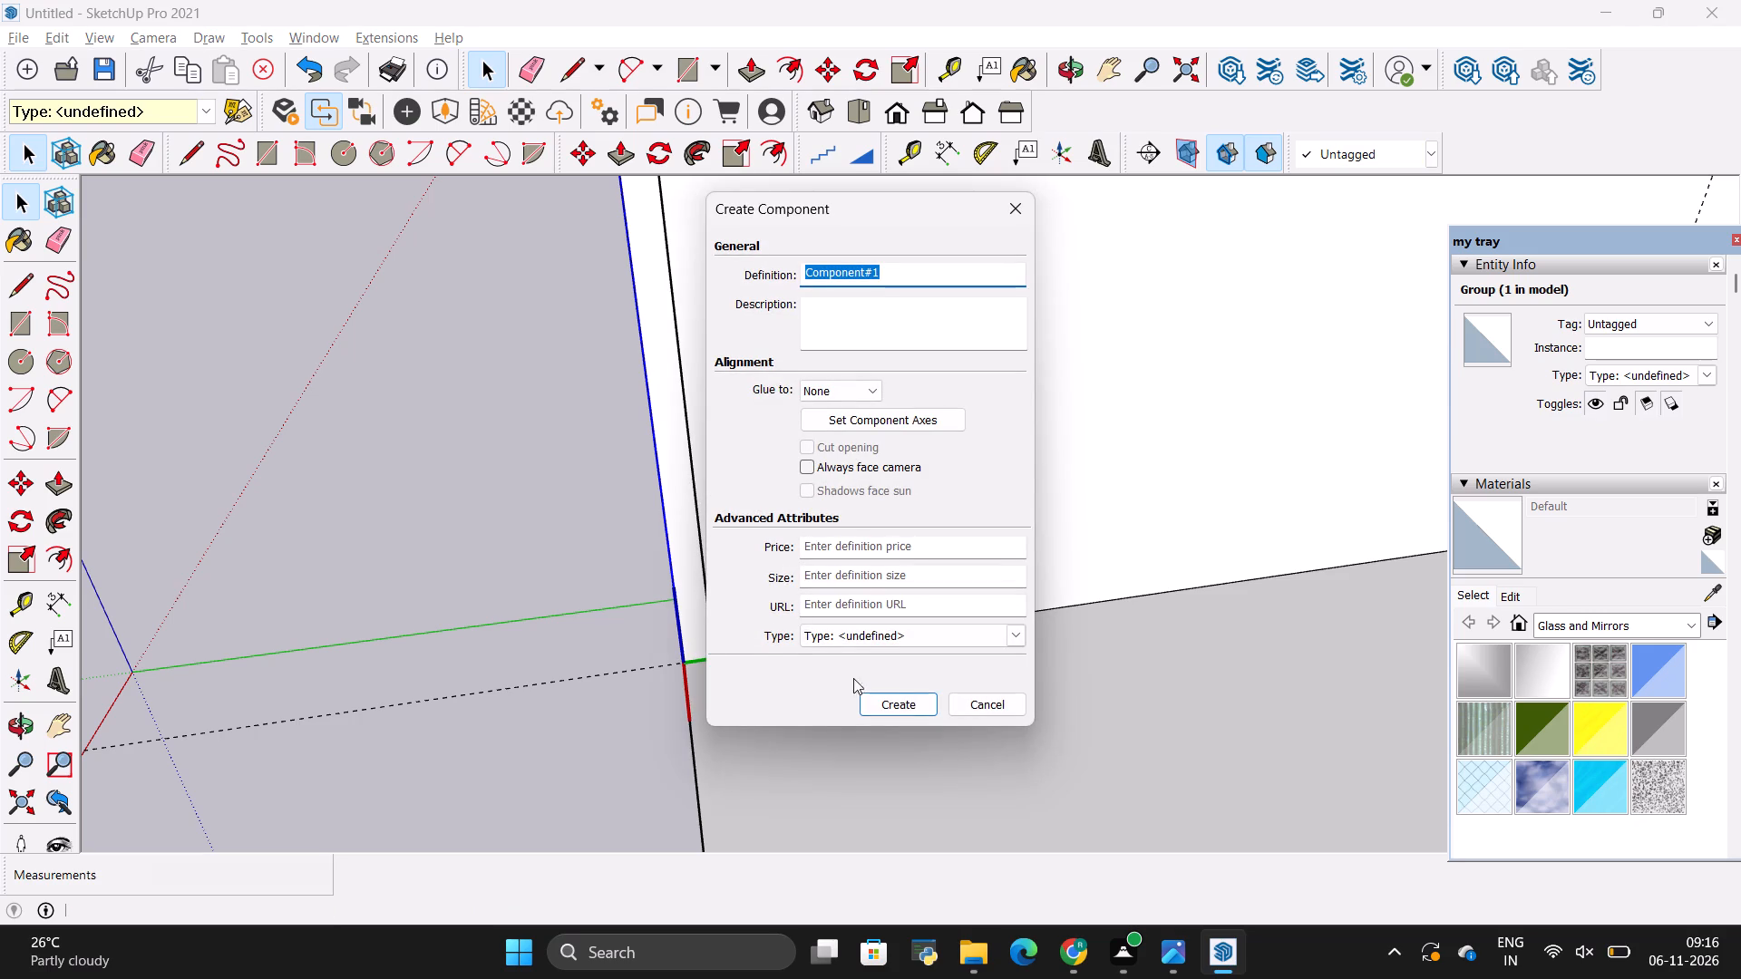
left_click(922, 709)
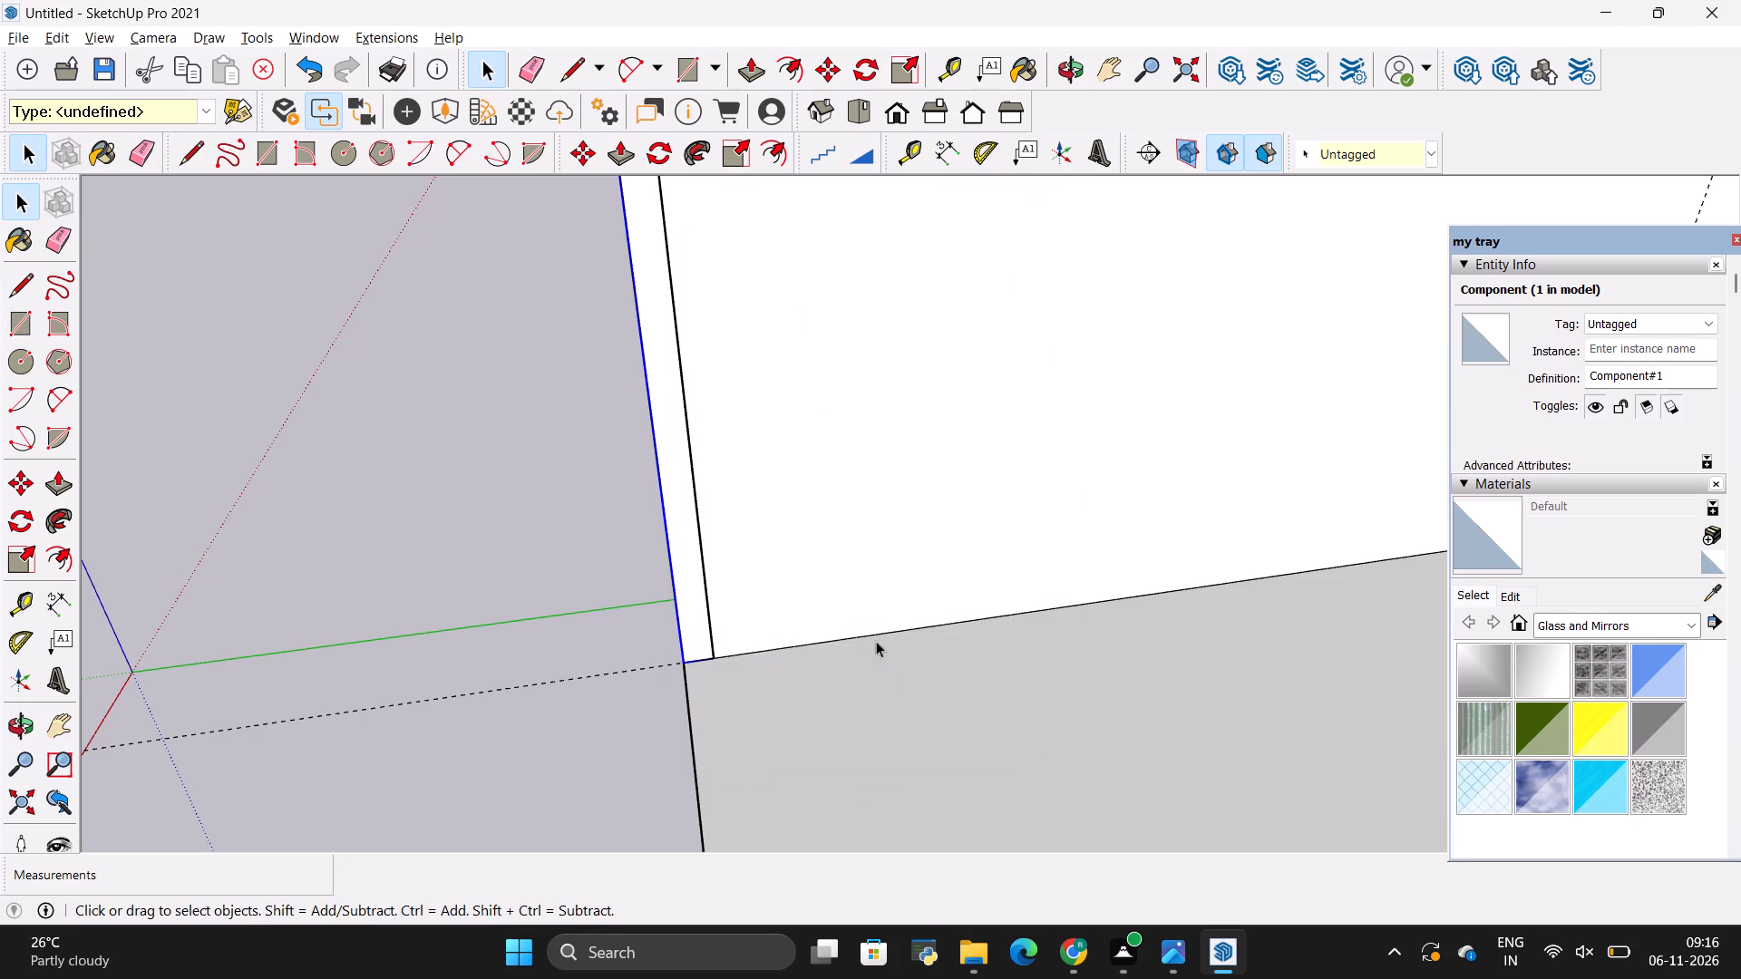
Inside the slat component, extrude the narrow face 1" out from the wall, and leave component editing.
scroll(635, 586, "up", 4)
key("space")
double_click(833, 605)
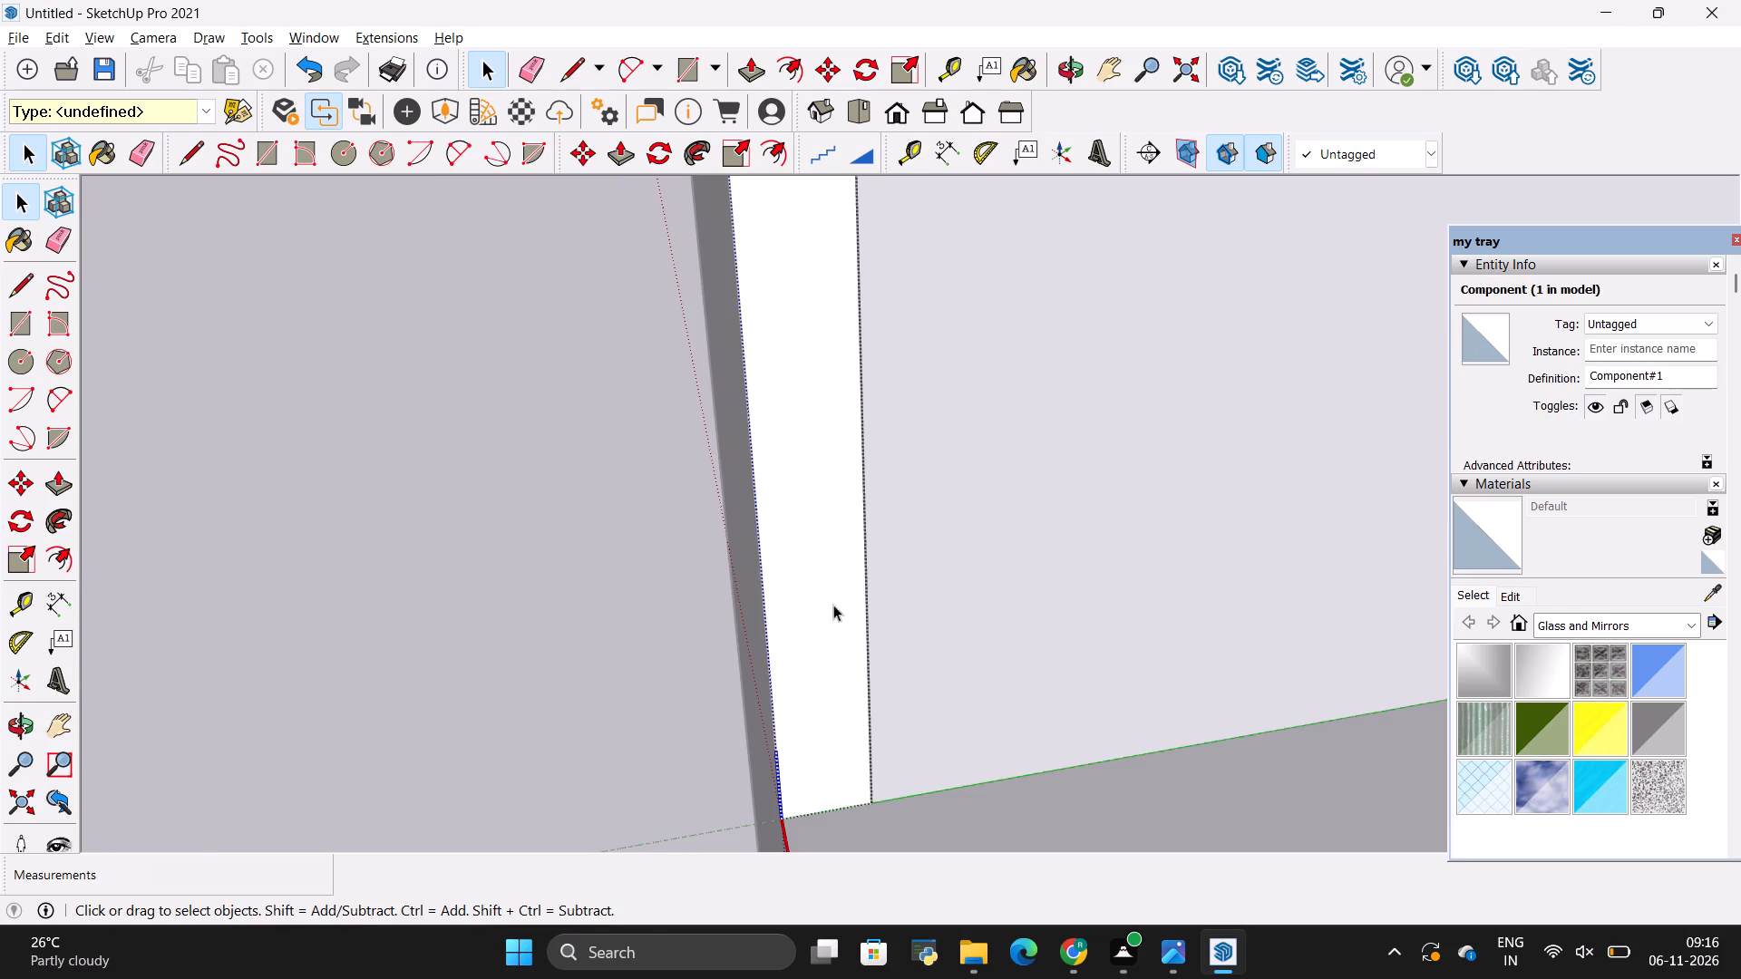
key("p")
left_click(833, 605)
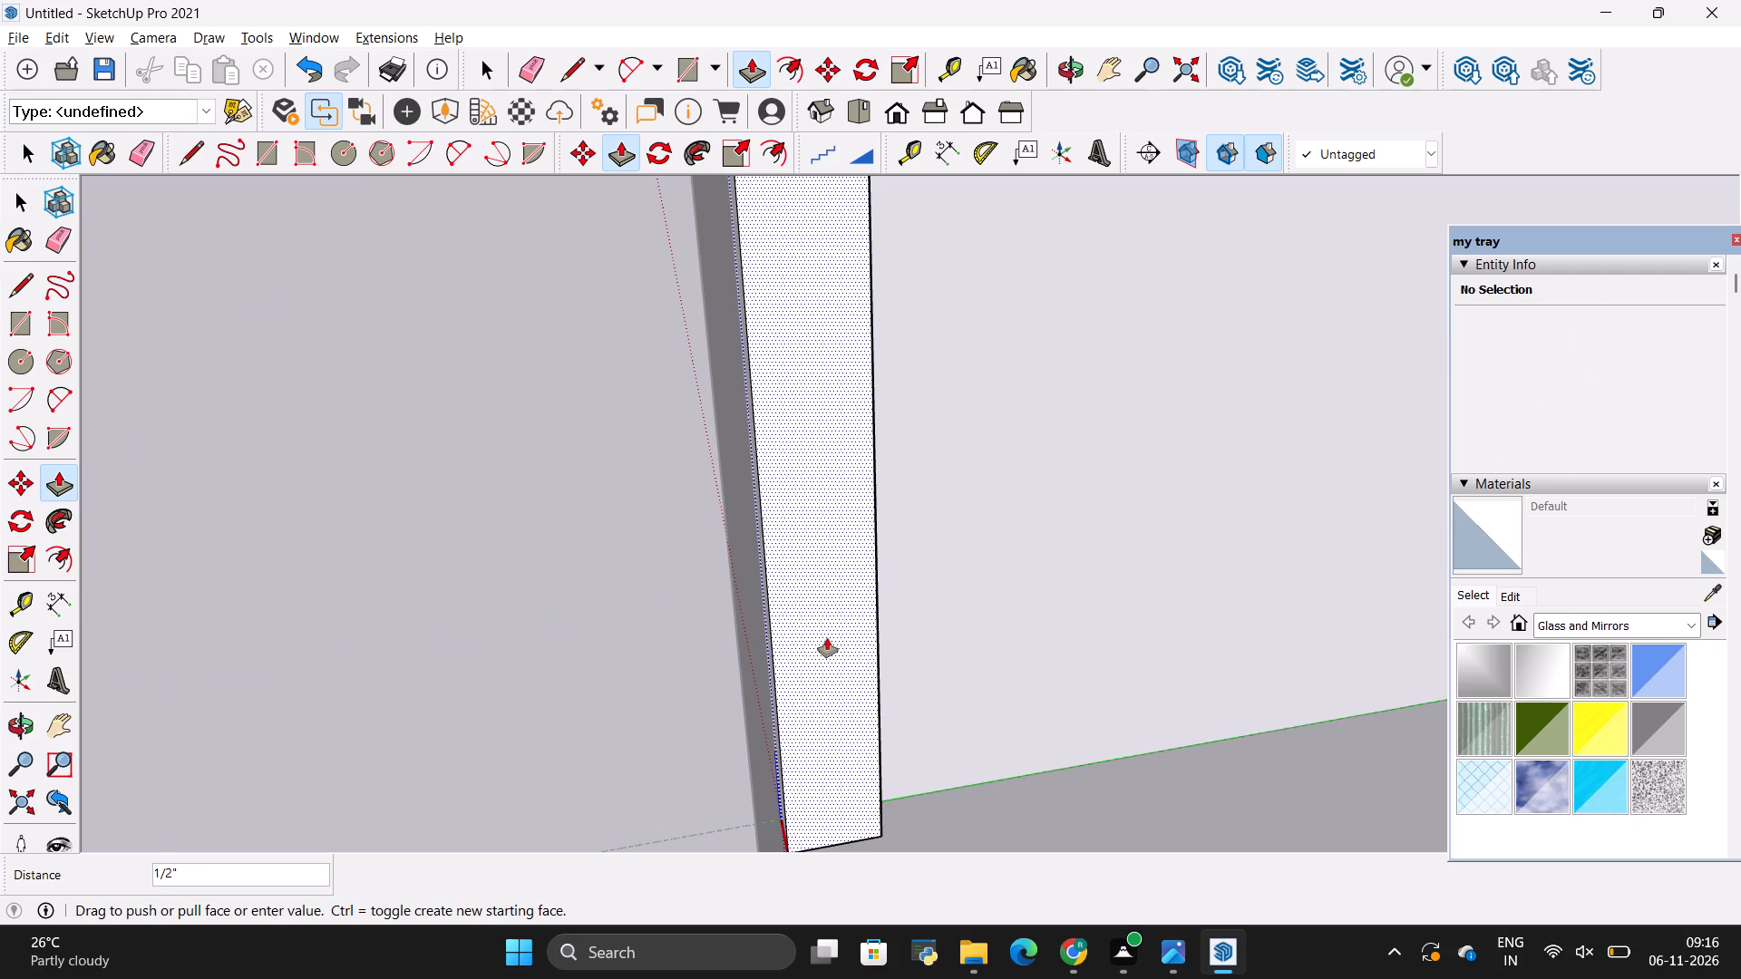
key("BackSpace")
type("1\"")
key("Return")
key("space")
left_click(598, 674)
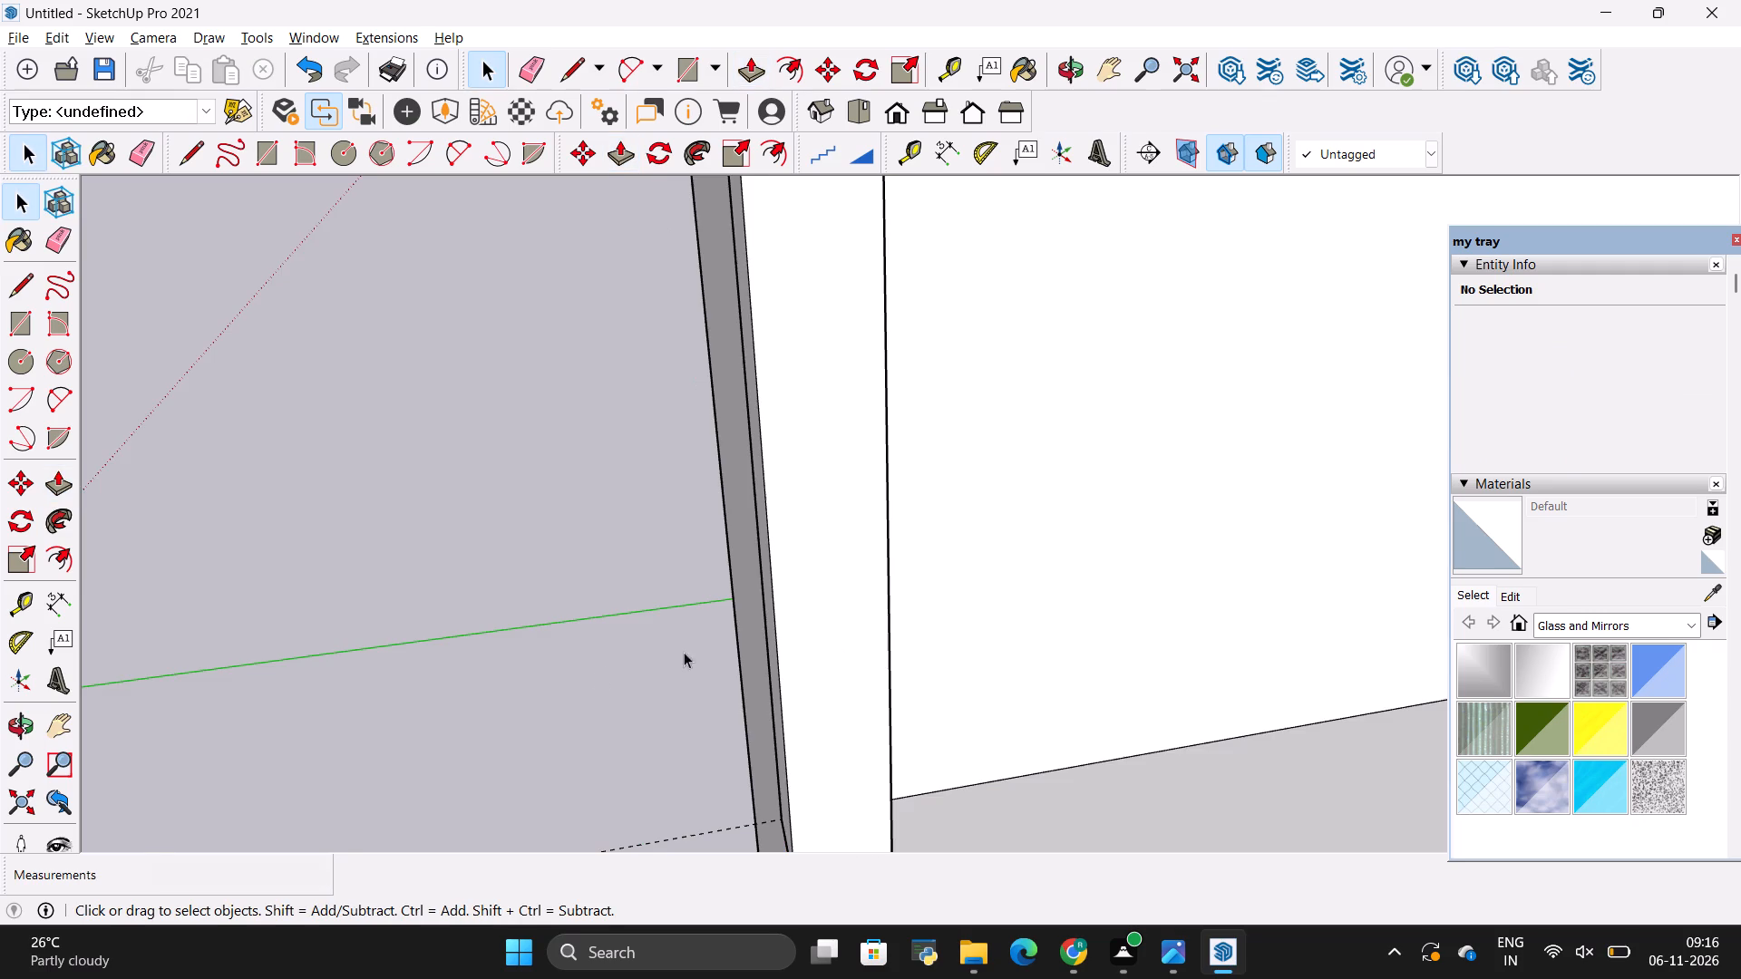
left_click(921, 645)
Copy the slat 1.2" along the TV wall toward the shelving and repeat it as an array of 20 copies.
scroll(796, 751, "down", 15)
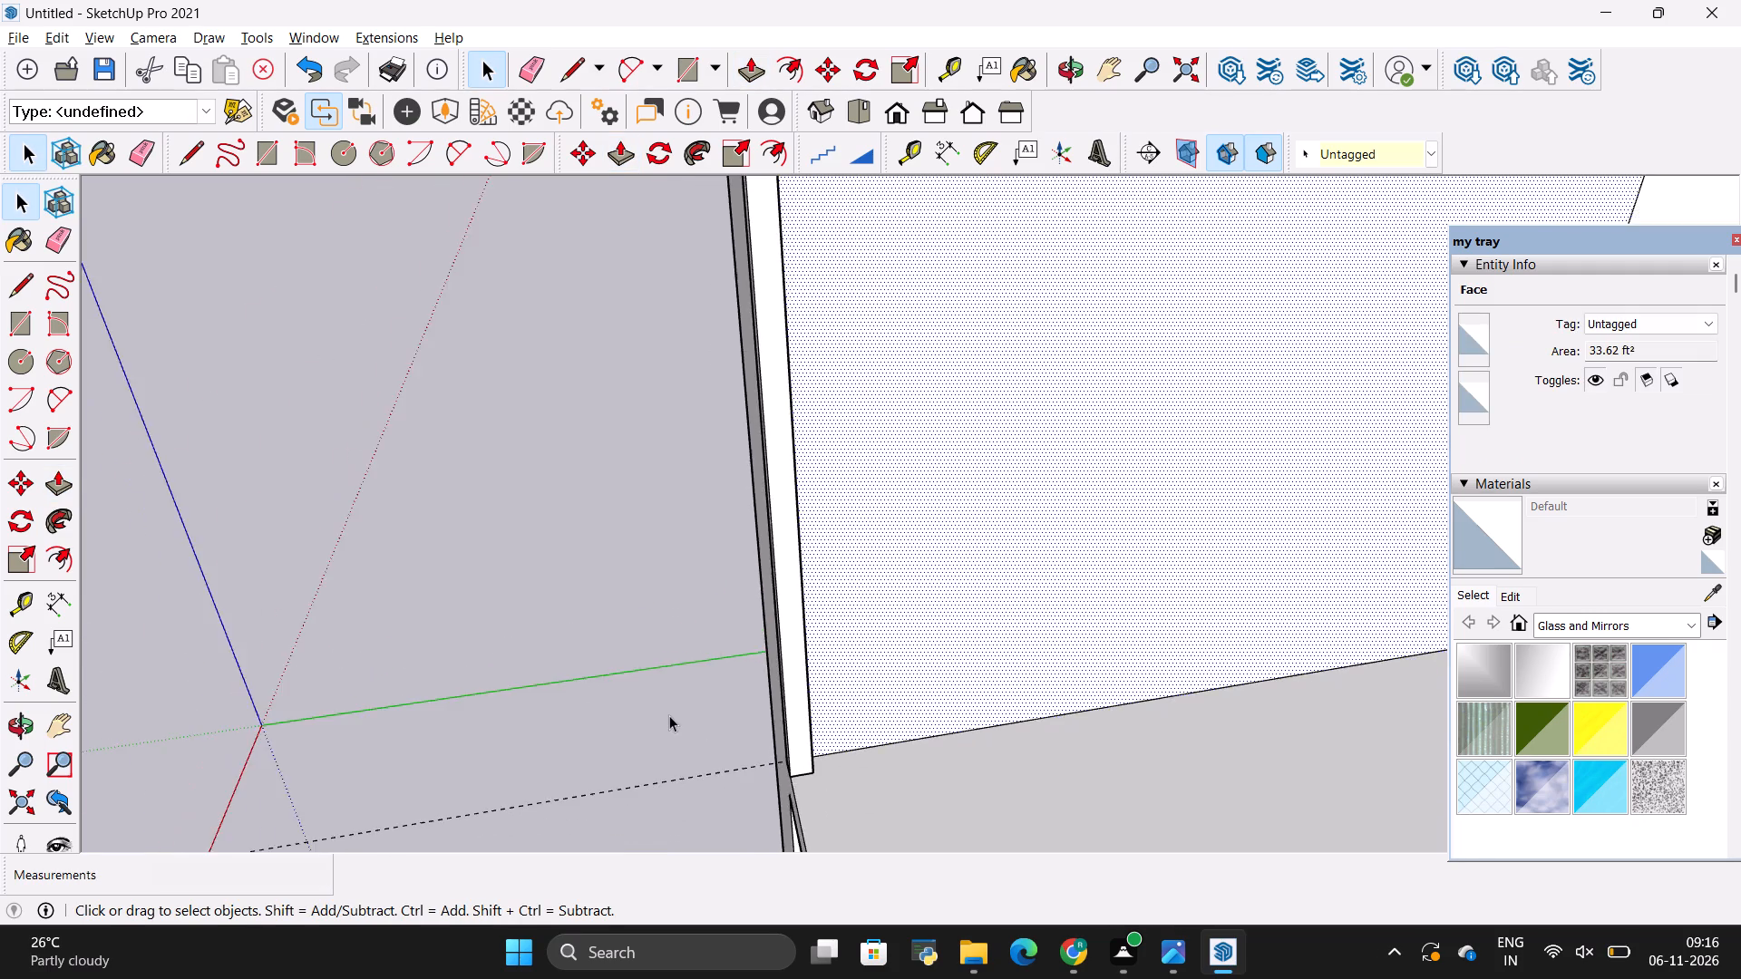
scroll(669, 715, "down", 10)
scroll(668, 688, "down", 11)
scroll(658, 249, "up", 5)
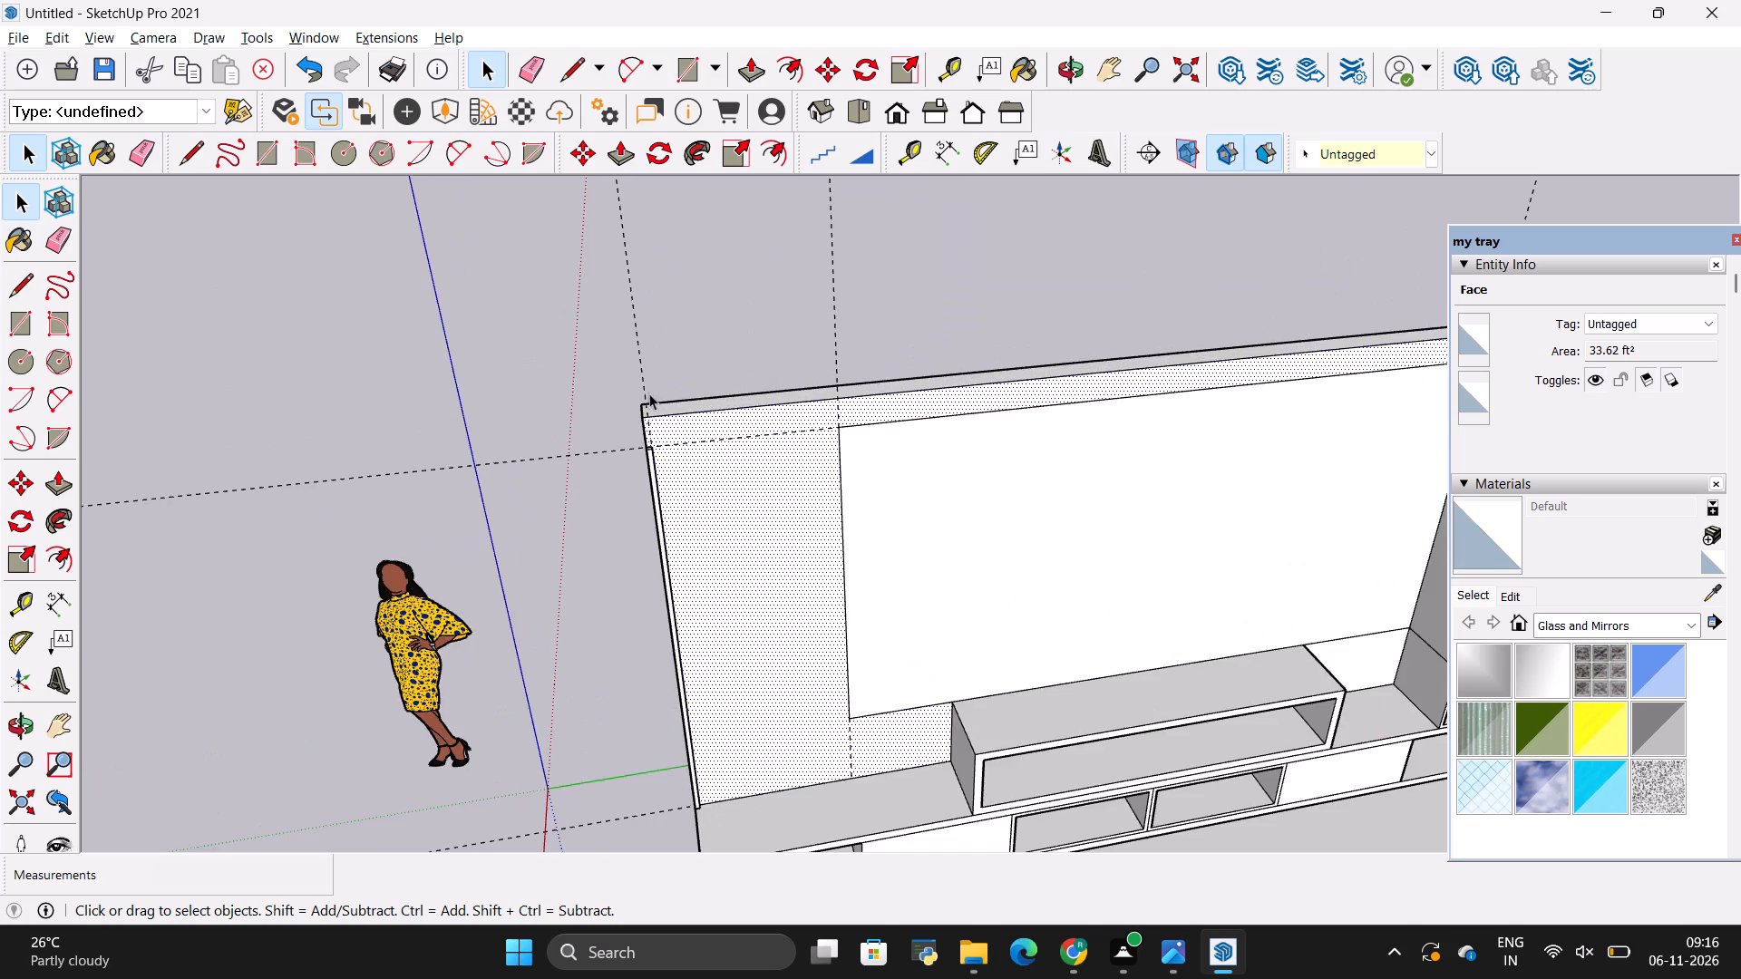
scroll(649, 393, "up", 15)
scroll(593, 444, "up", 4)
scroll(506, 429, "down", 4)
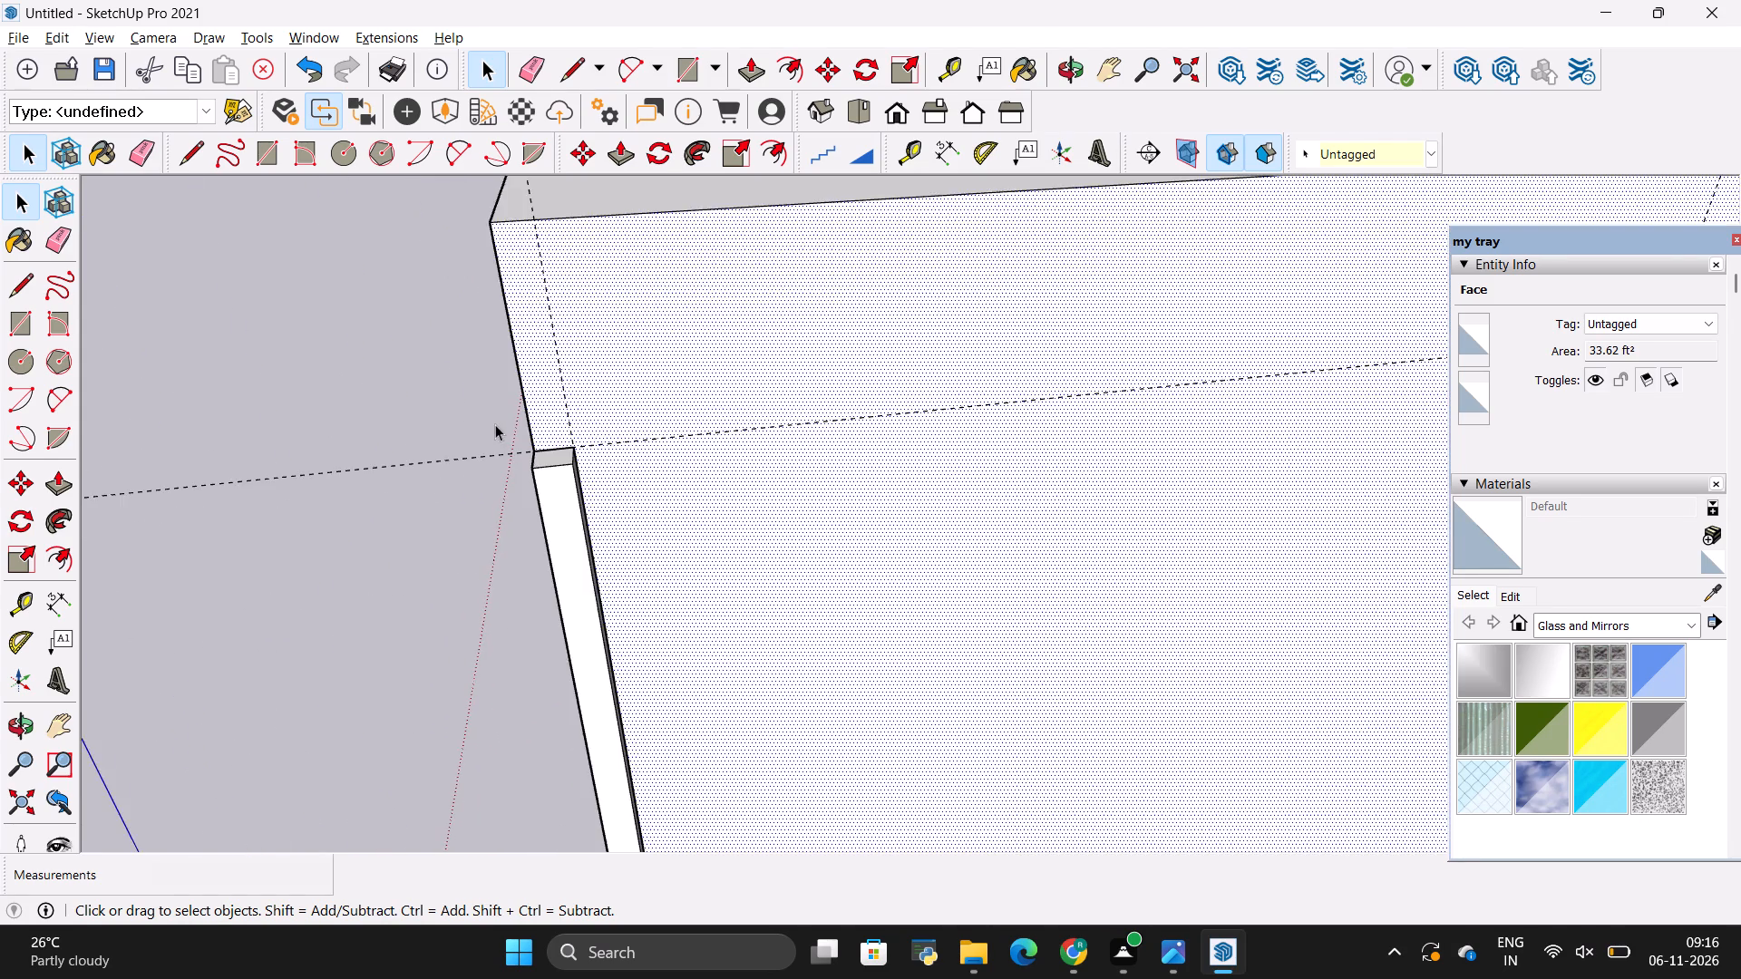
scroll(495, 424, "down", 4)
scroll(644, 450, "up", 4)
scroll(496, 425, "up", 9)
key("space")
left_click(444, 491)
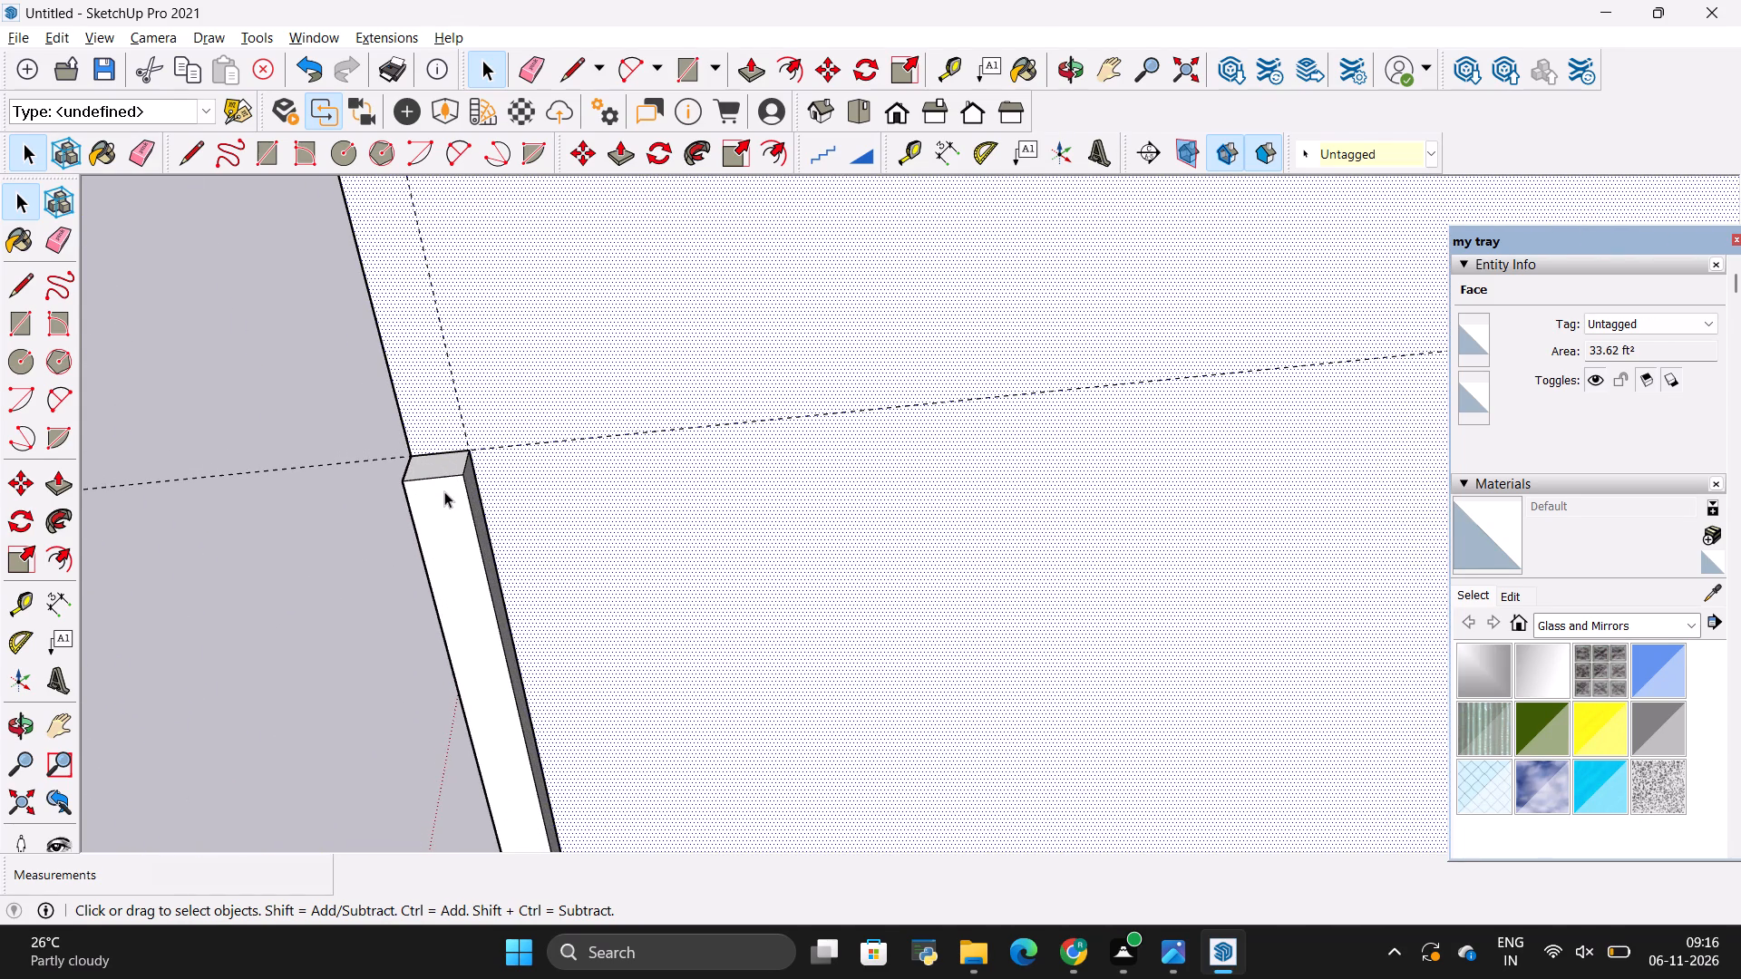
key("m")
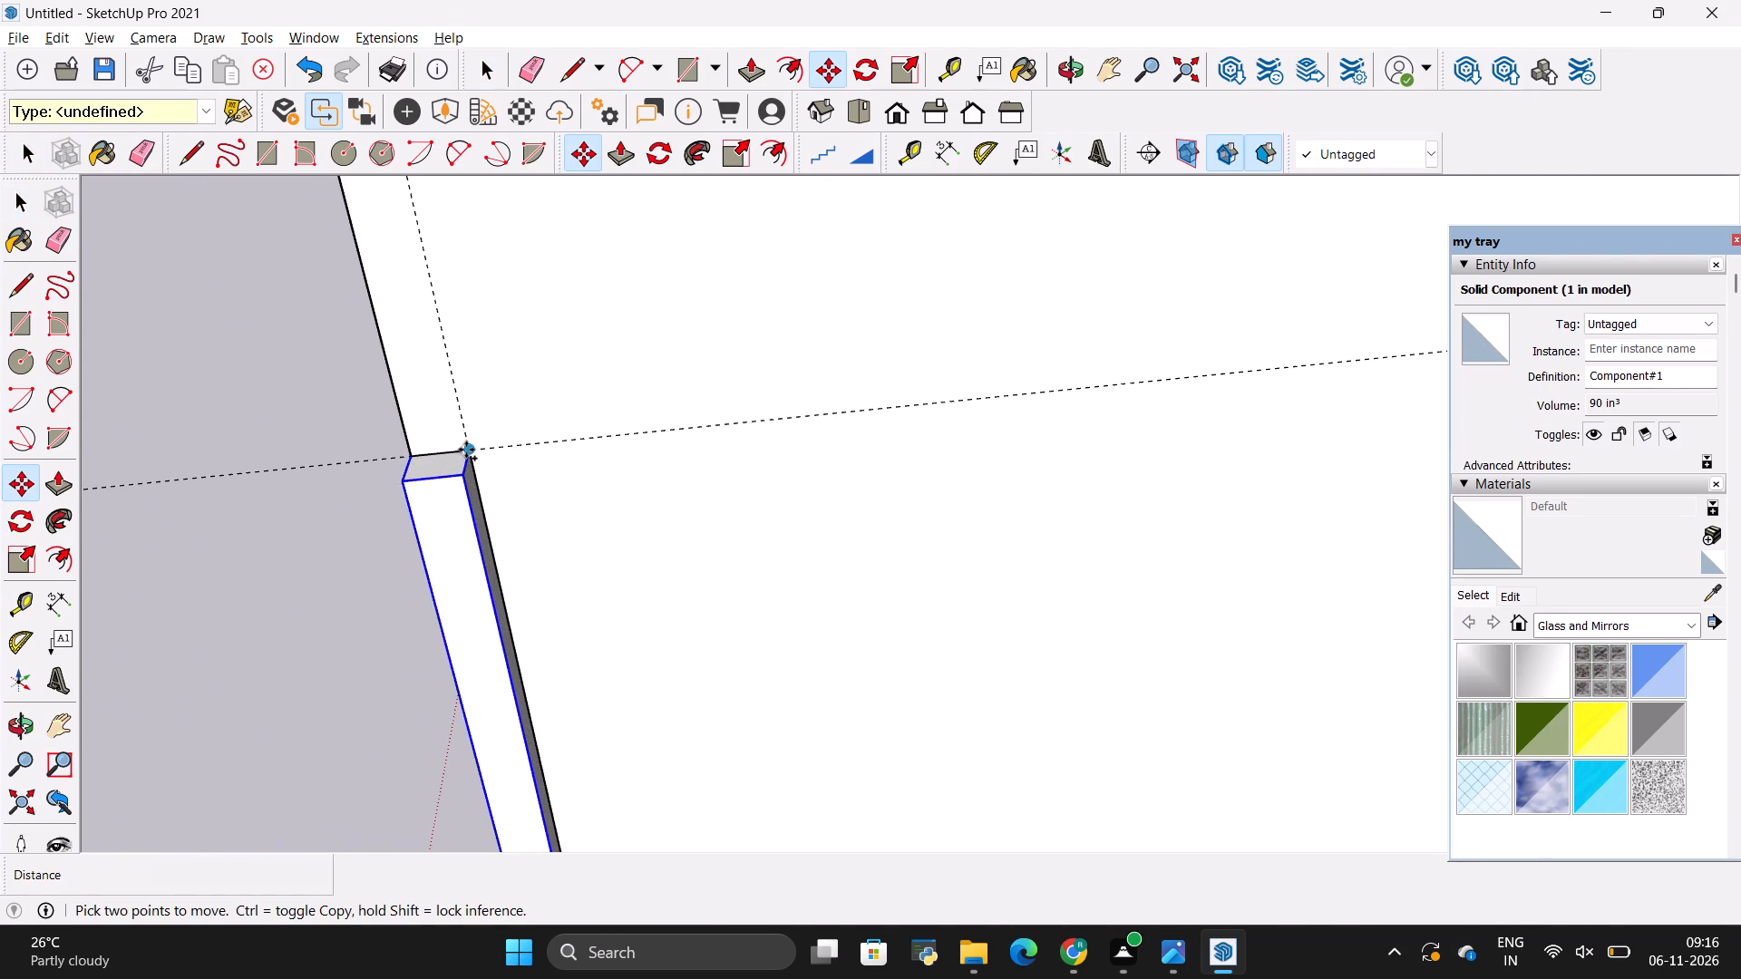
left_click(466, 450, "ctrl")
key("BackSpace")
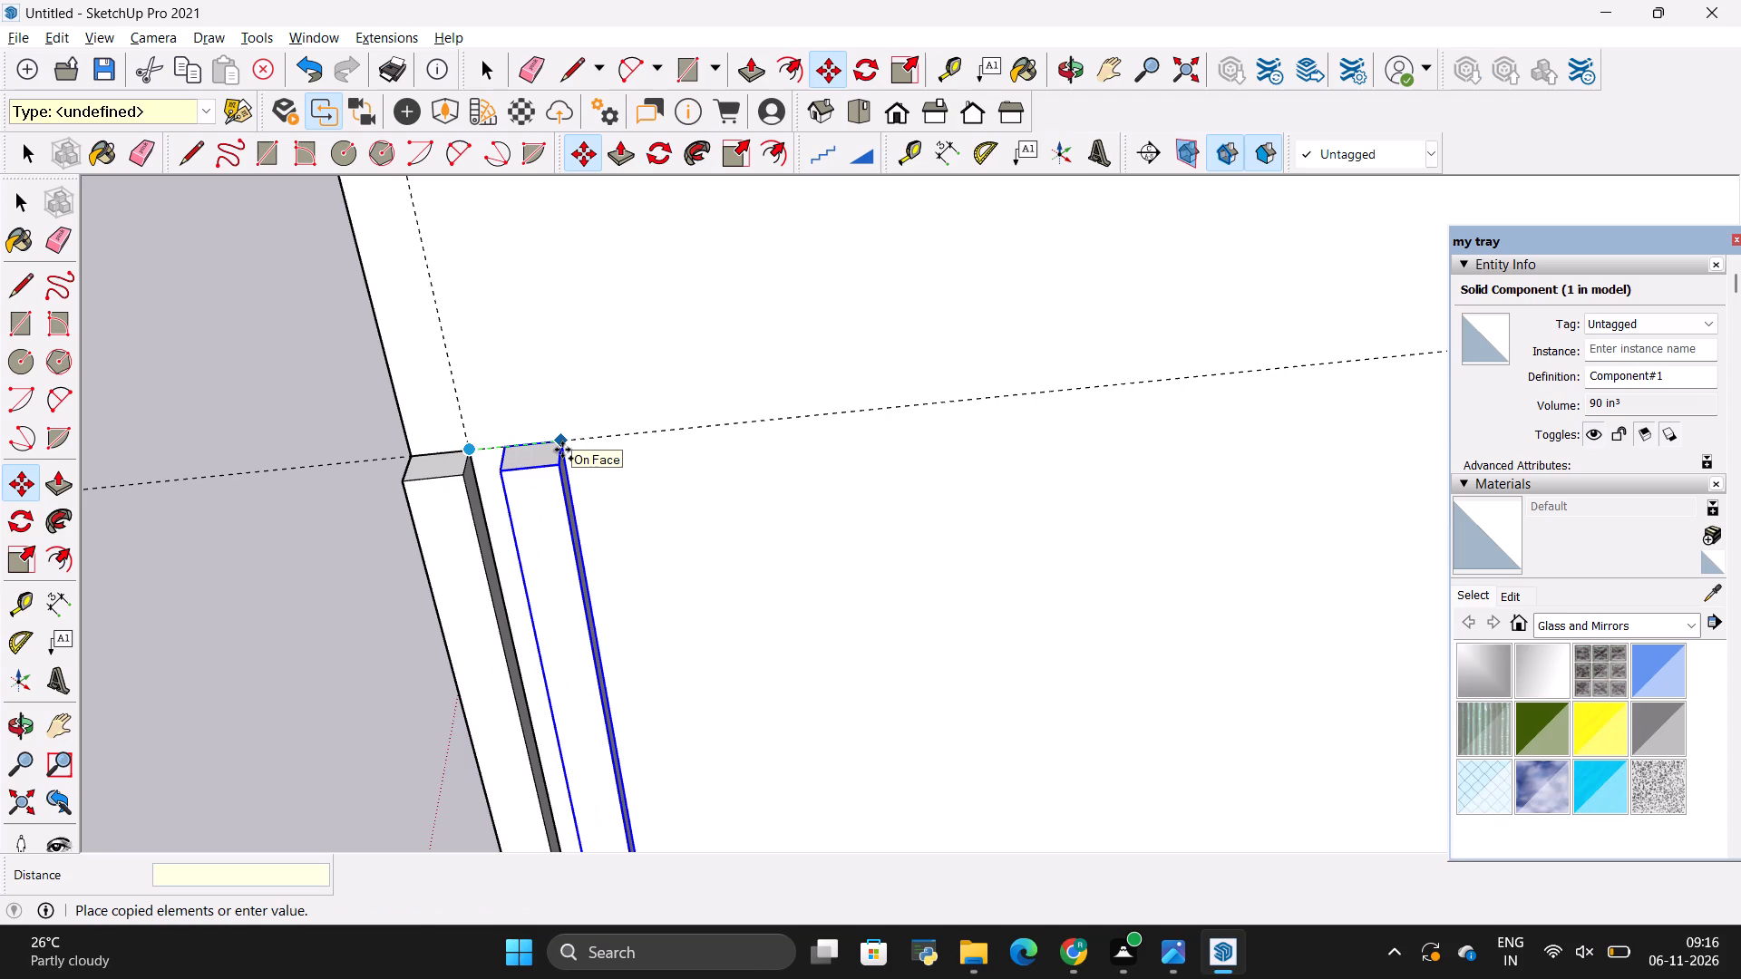
type("1.2\"")
key("Return")
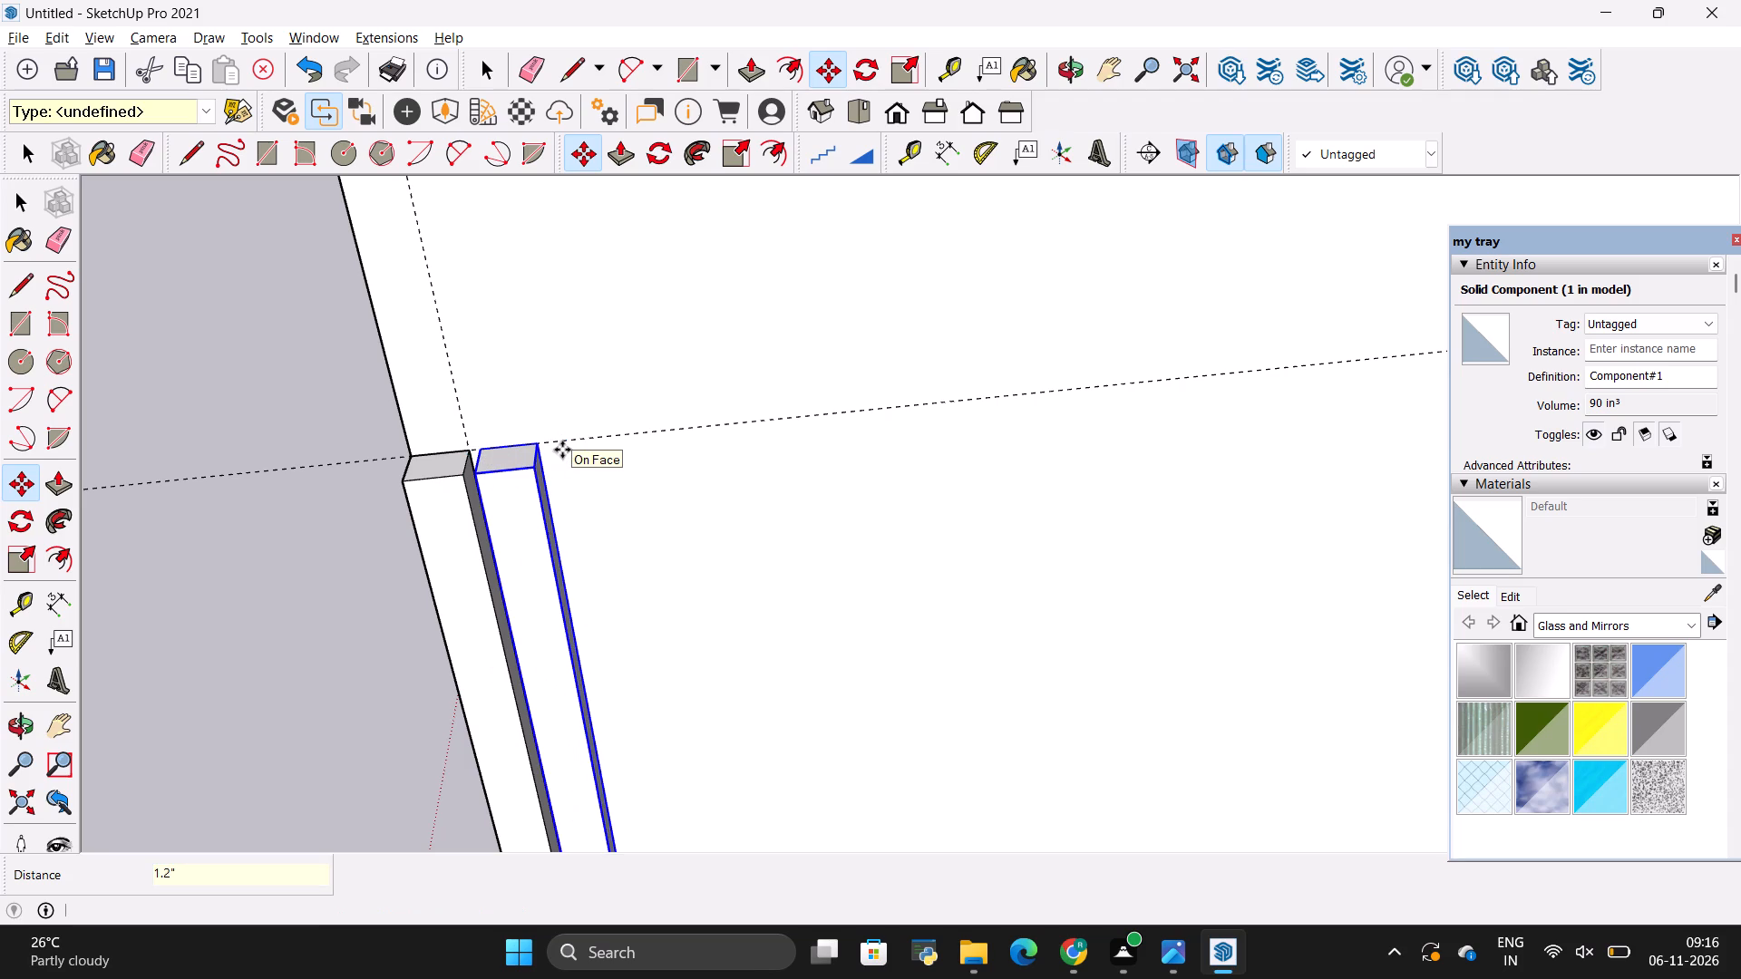
type("*20")
key("Return")
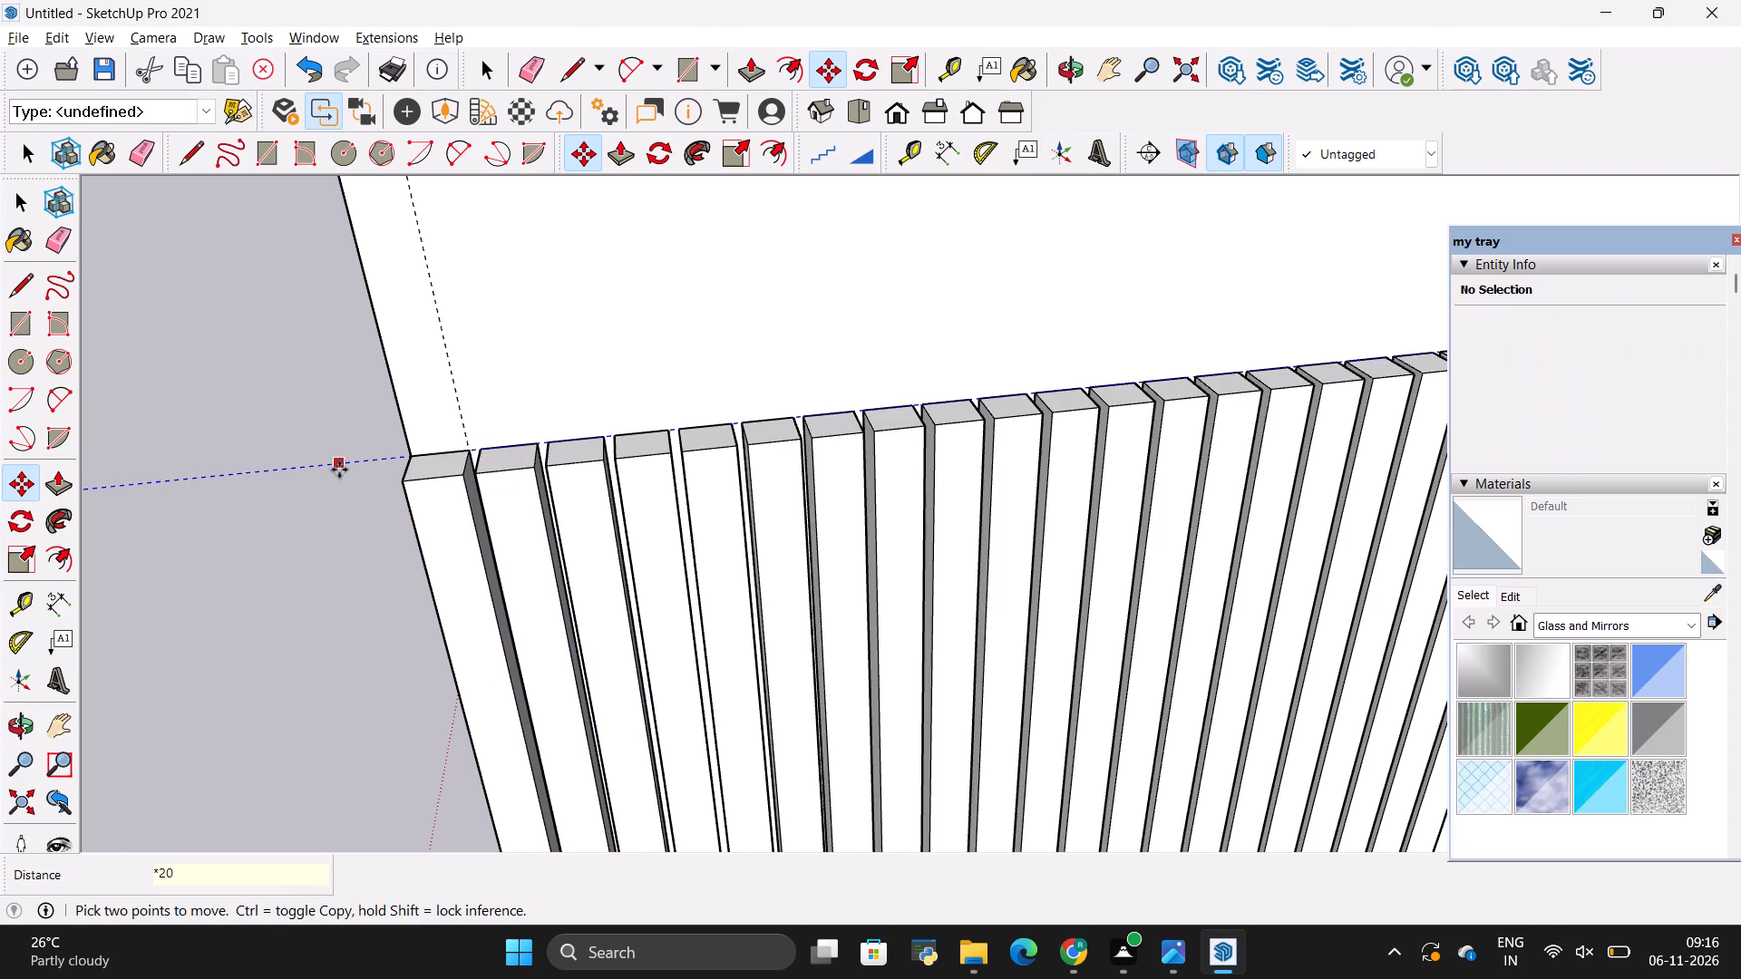
Set the slat array to 30 copies so it extends to the TV panel's edge.
scroll(339, 470, "down", 9)
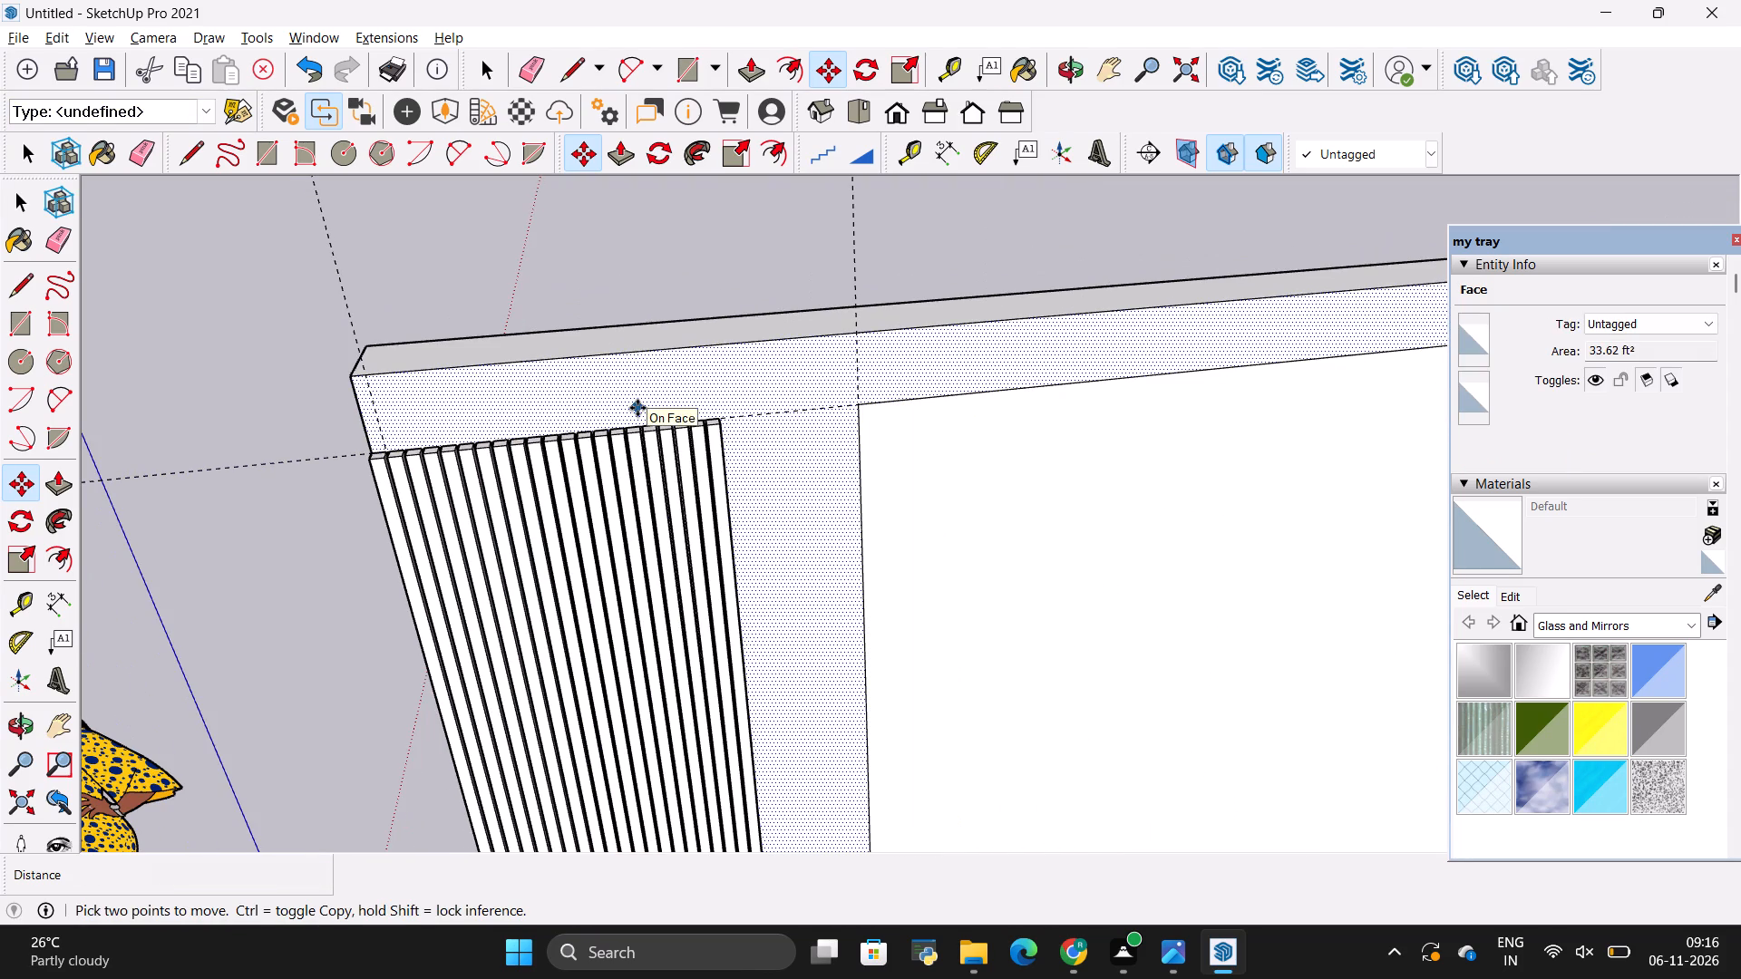
key("shift+asterisk")
type("30")
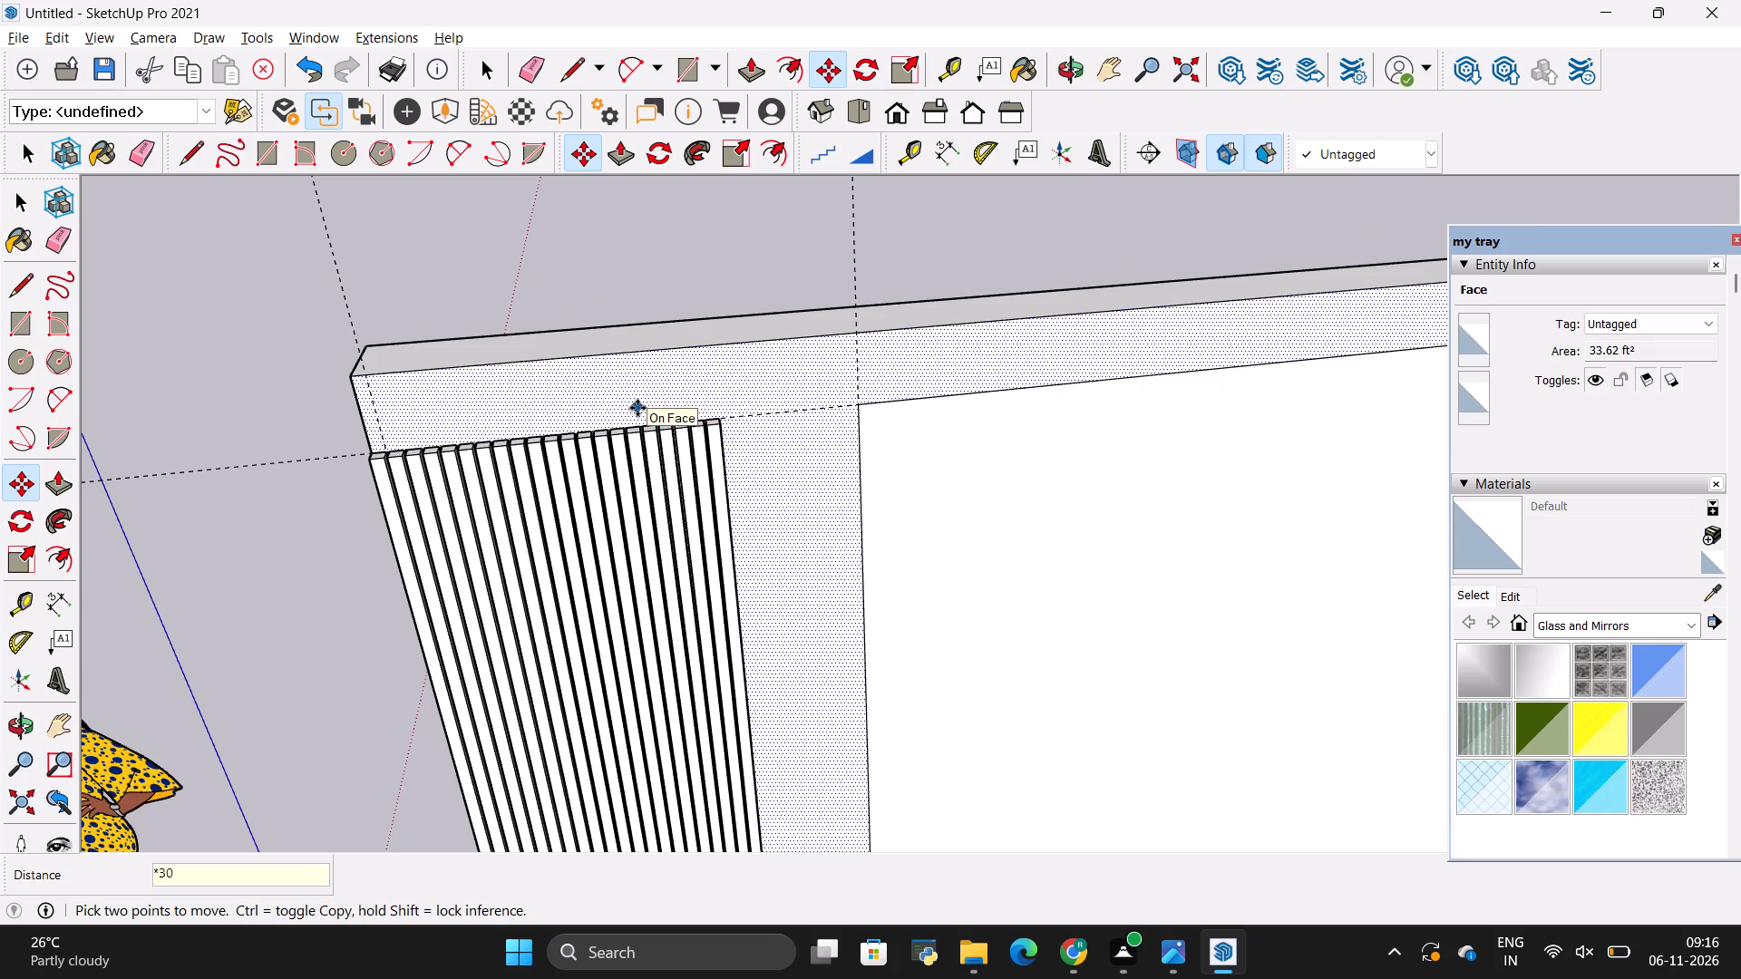
key("Return")
key("space")
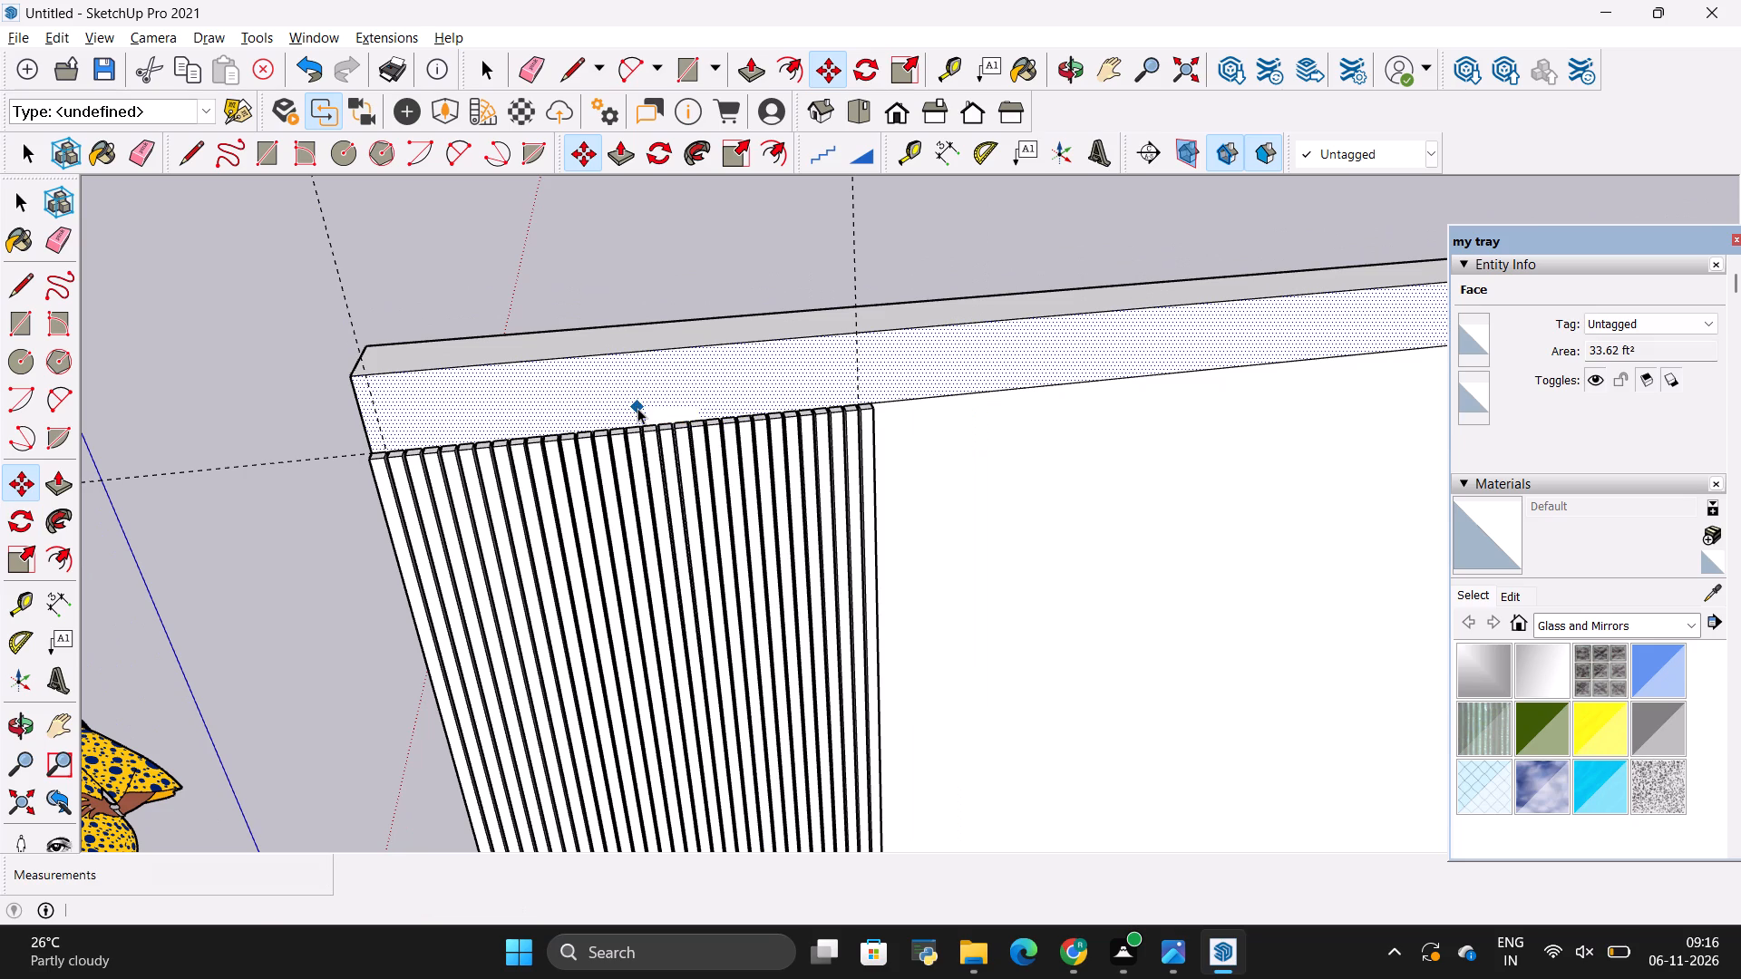
scroll(657, 408, "down", 10)
scroll(628, 312, "down", 6)
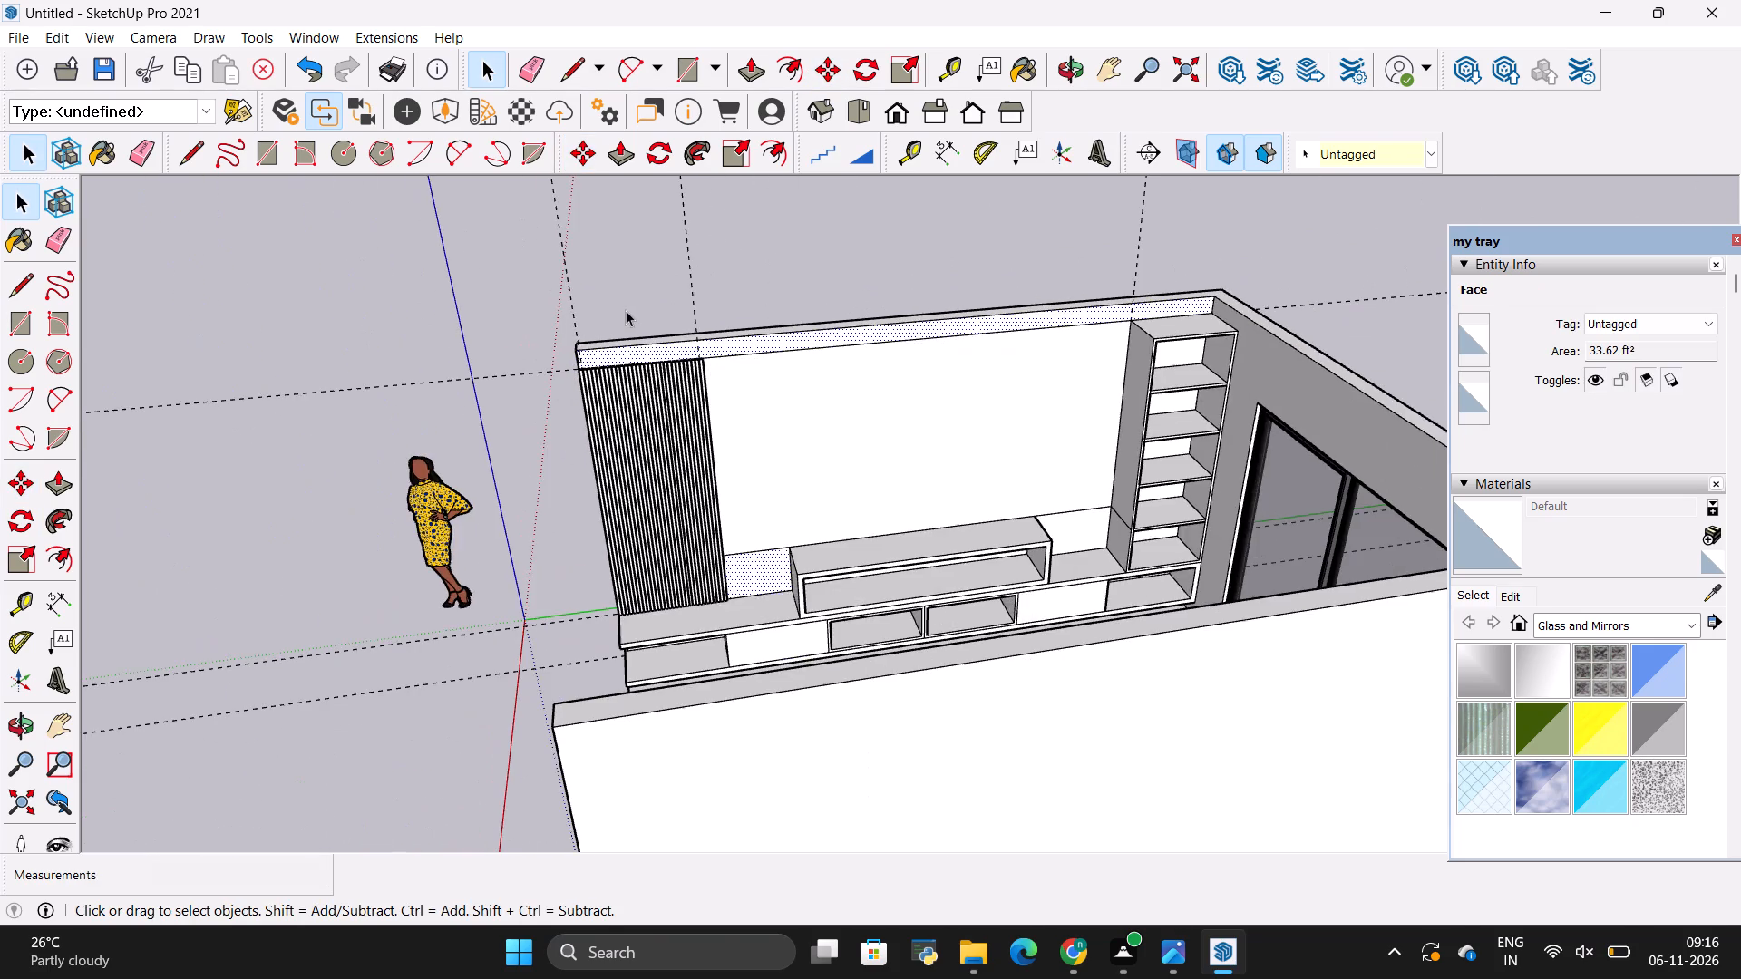
Erase all the dashed construction guides around the TV wall and room.
key("alt+Tab")
key("alt+Tab")
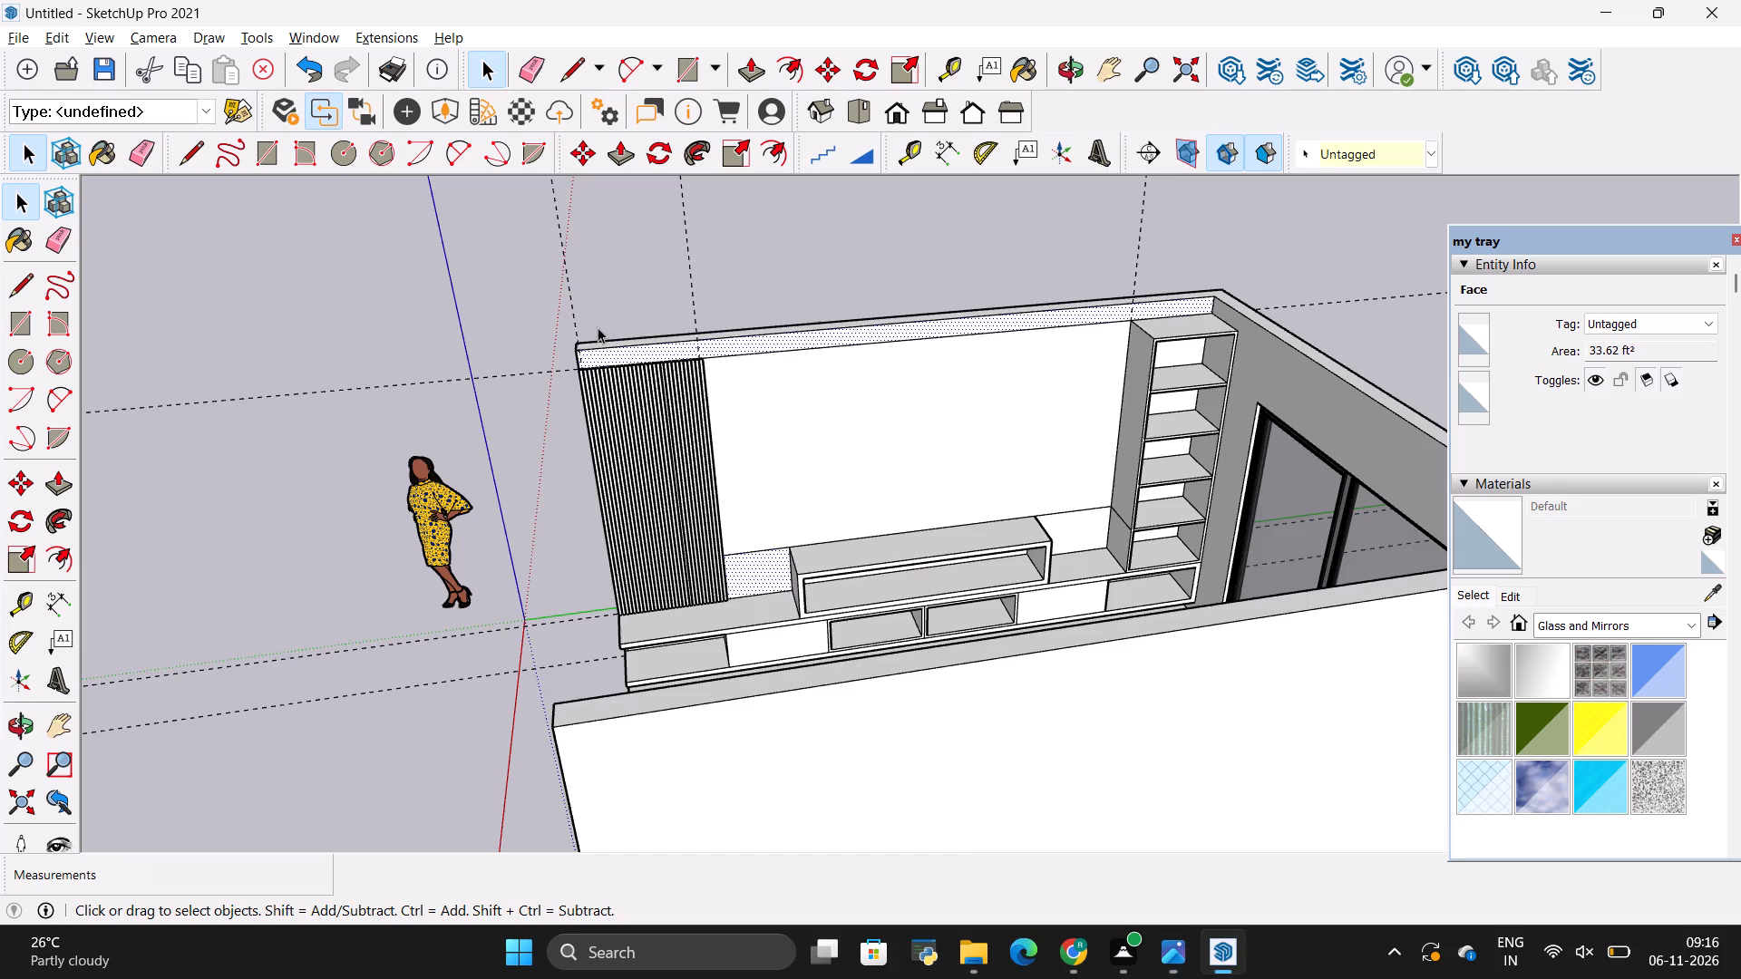
scroll(598, 327, "down", 4)
scroll(675, 334, "up", 5)
key("space")
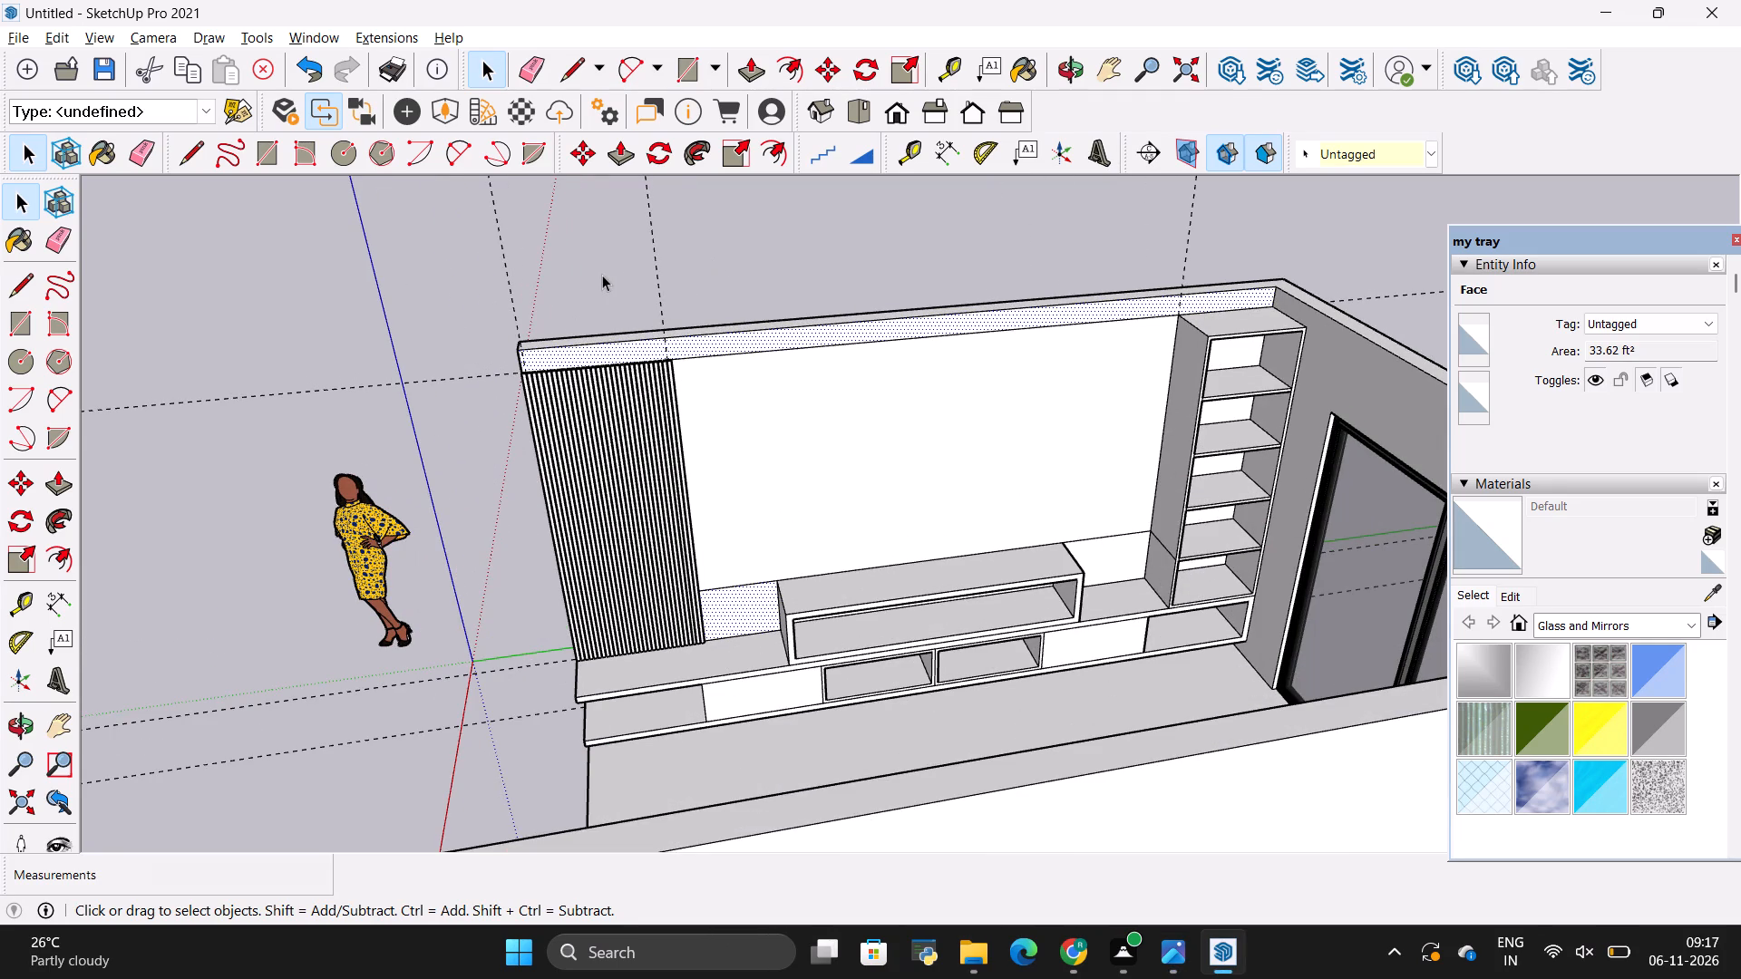
key("e")
left_click_drag(584, 269, 435, 300)
left_click_drag(642, 263, 496, 322)
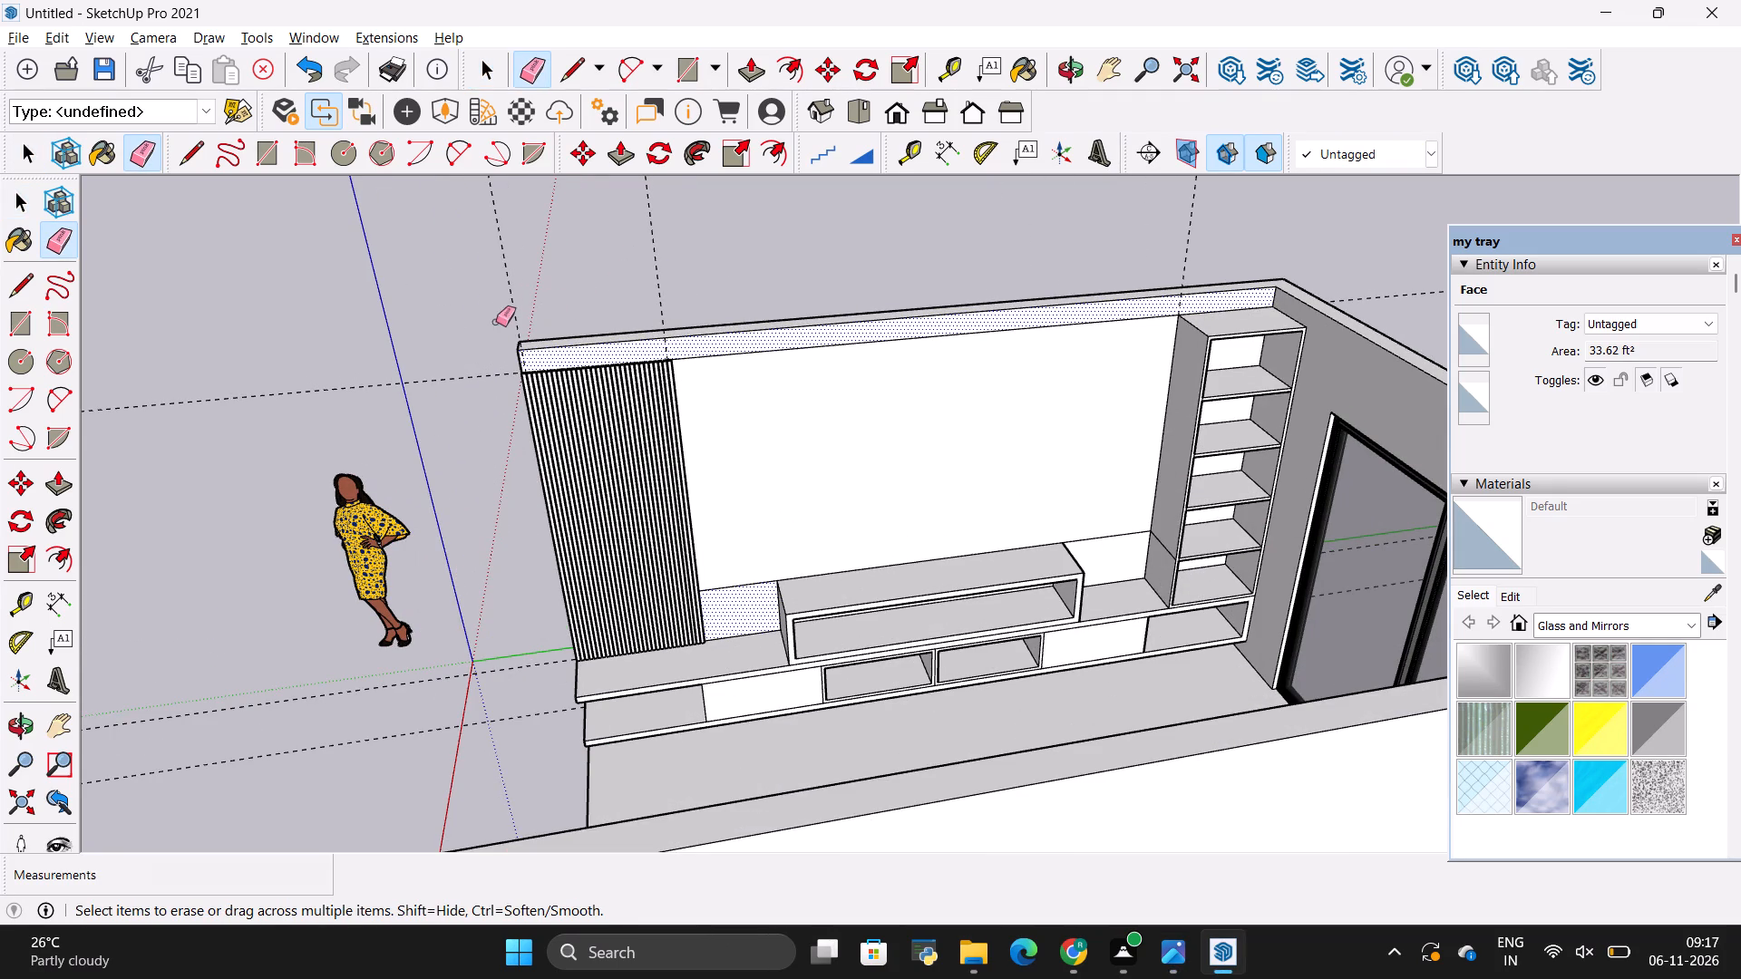
left_click_drag(496, 322, 480, 324)
left_click_drag(524, 296, 474, 312)
left_click_drag(703, 276, 627, 305)
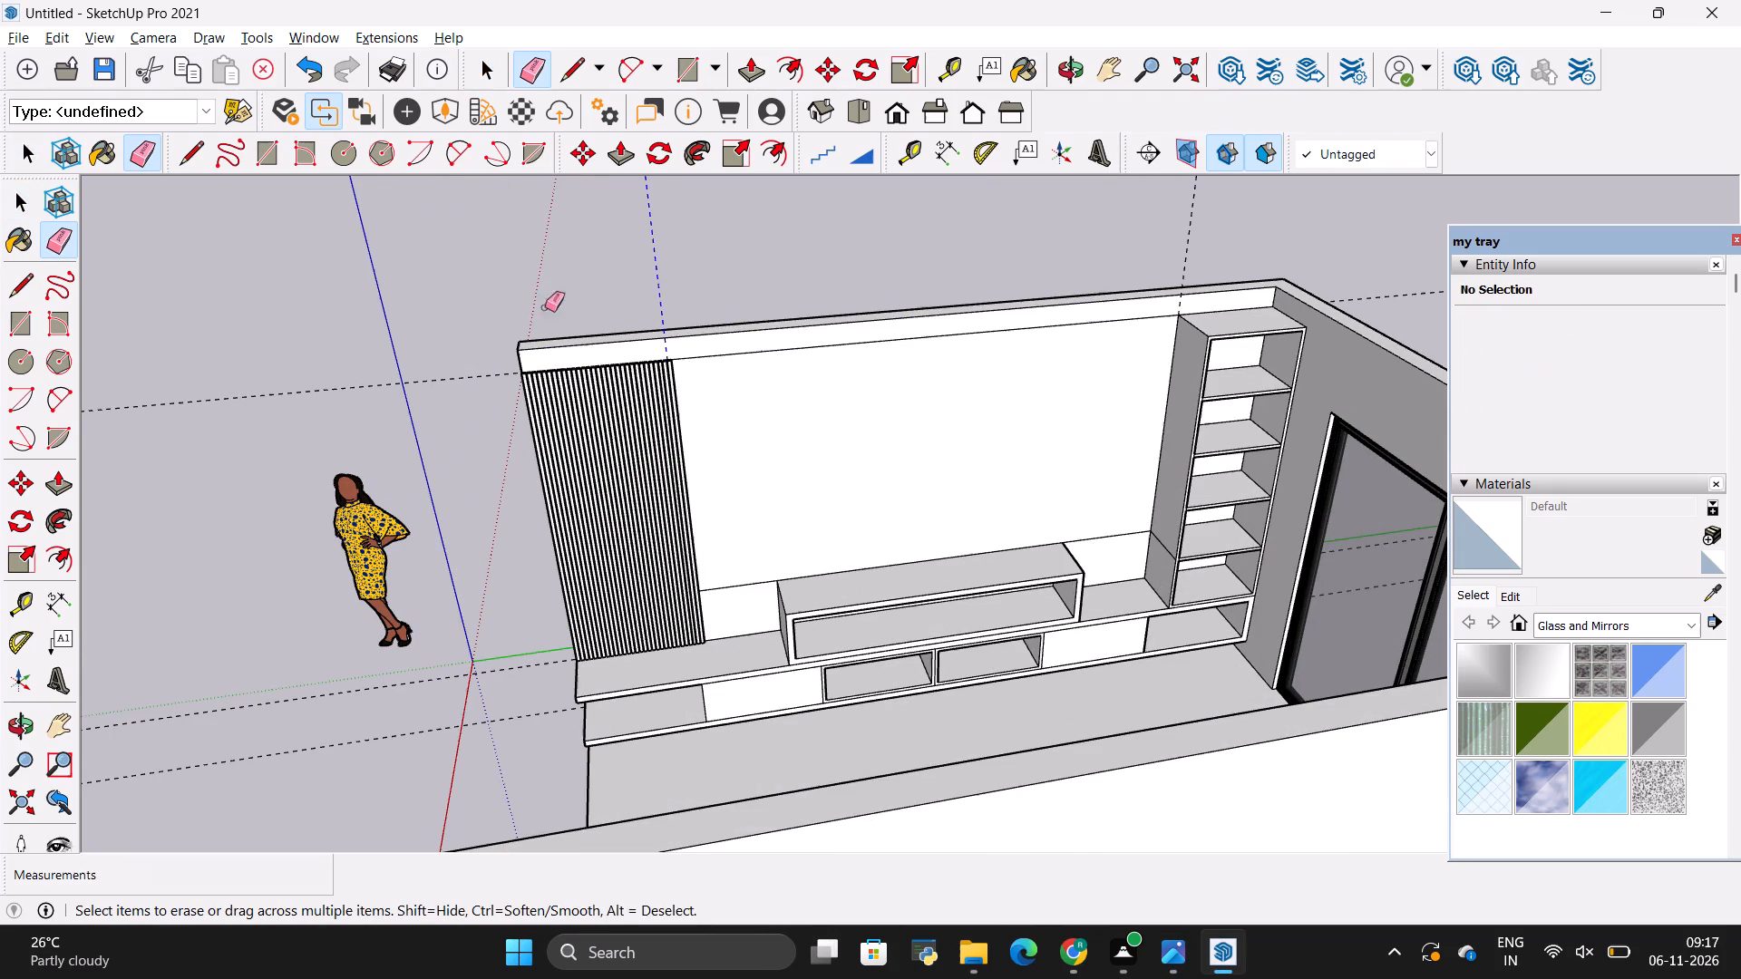
scroll(526, 325, "down", 5)
left_click_drag(1007, 267, 922, 282)
left_click_drag(1063, 260, 1062, 259)
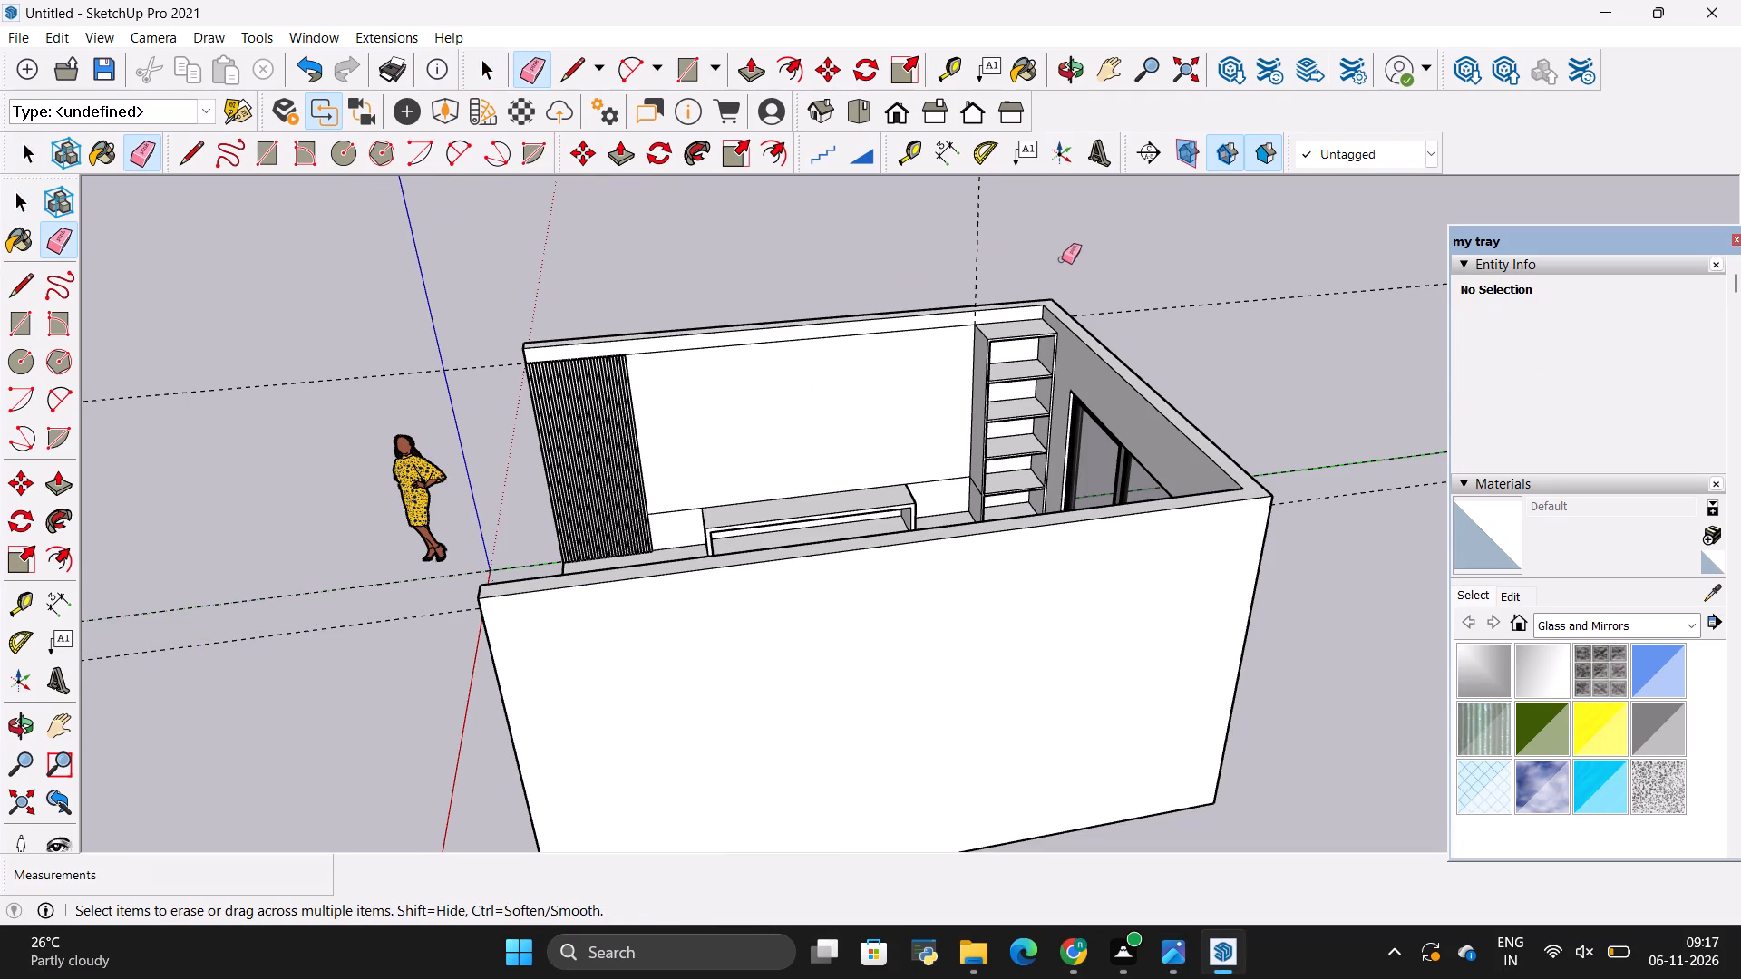
left_click_drag(1062, 259, 877, 270)
left_click_drag(1143, 284, 1199, 402)
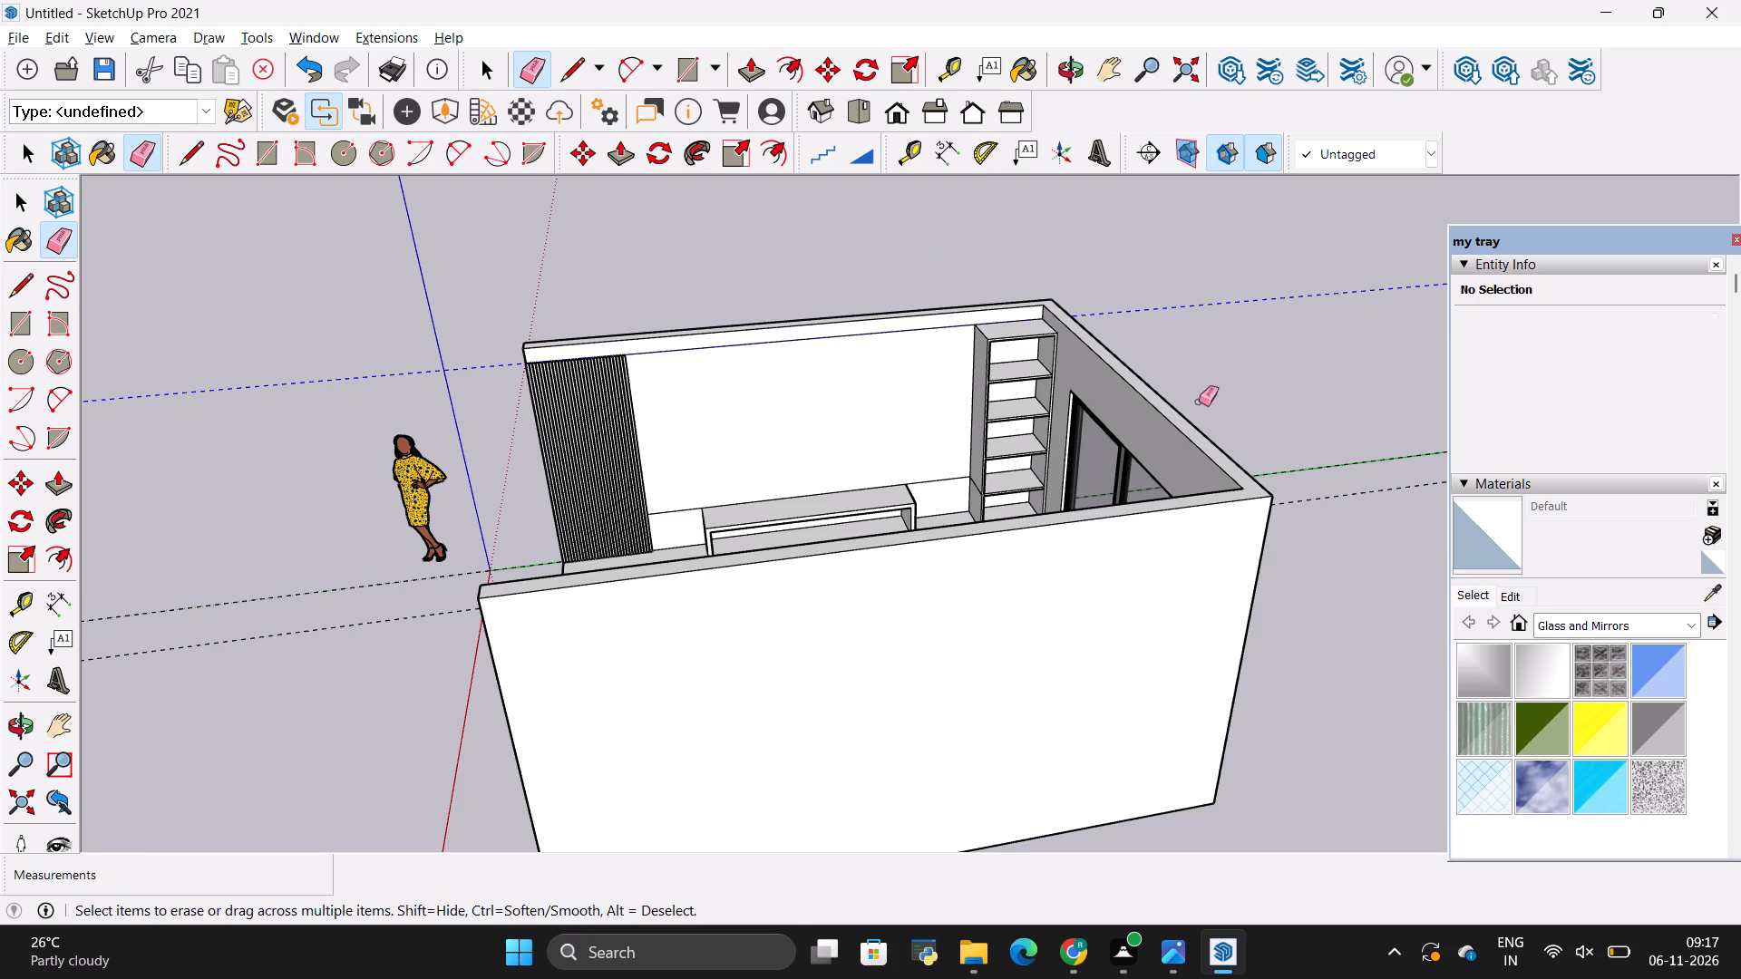
left_click_drag(1199, 402, 1326, 512)
key("space")
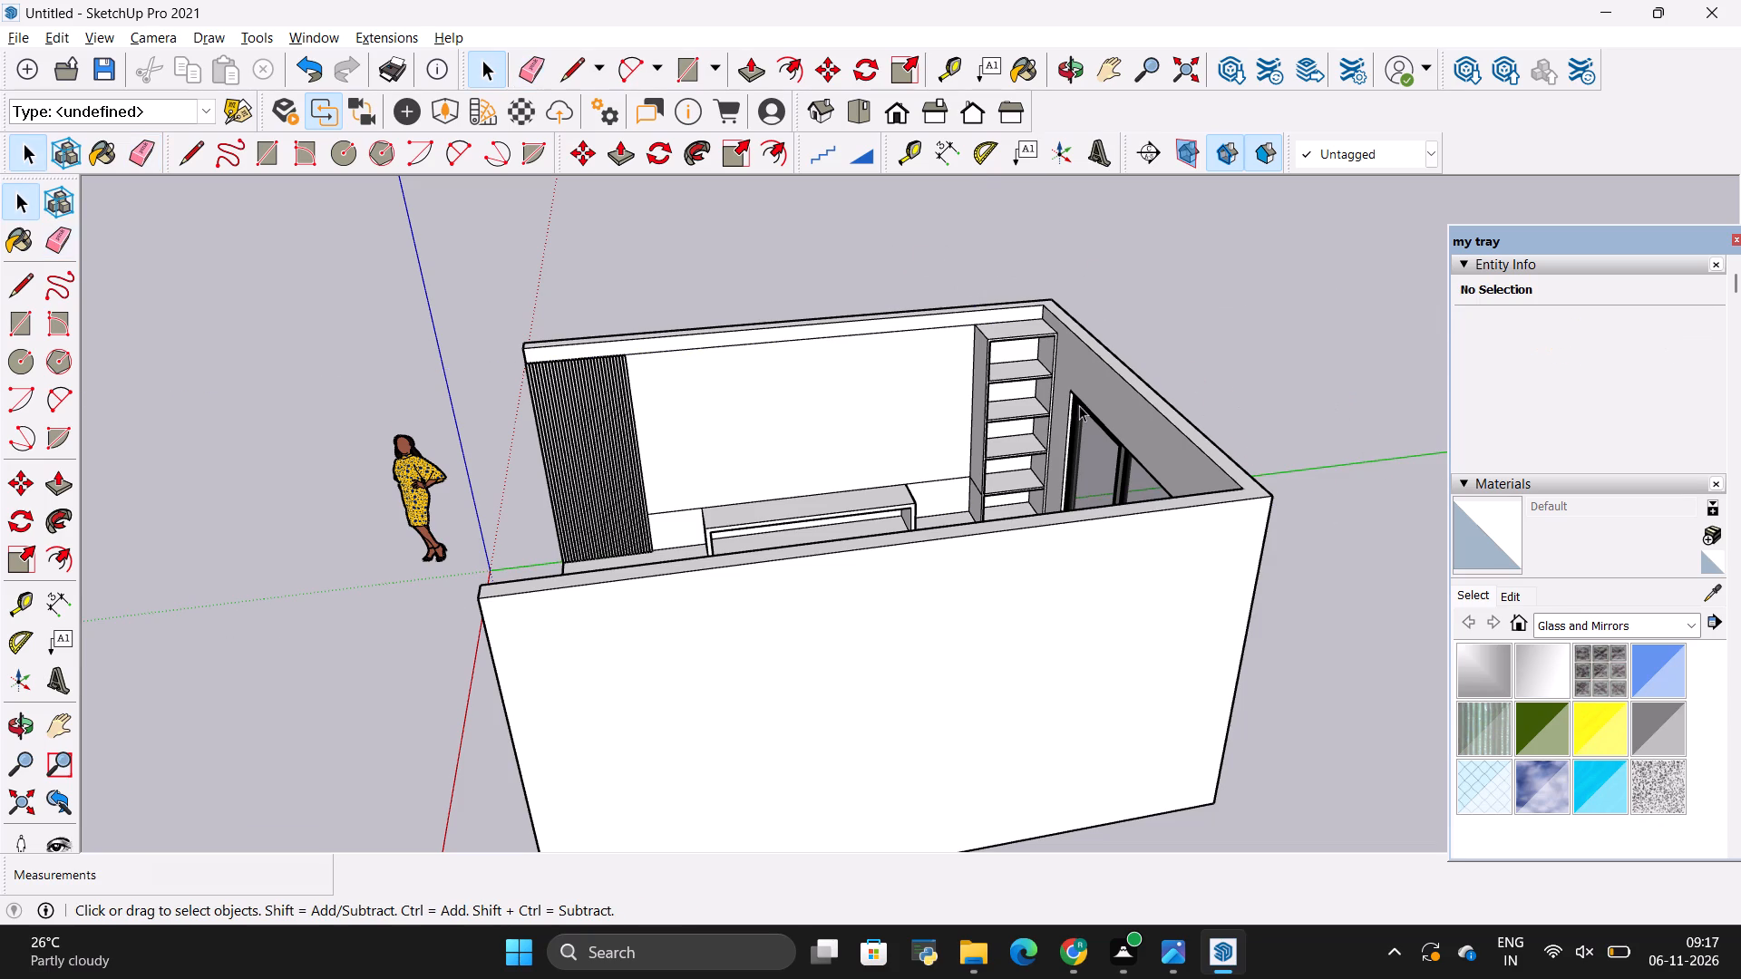
Compare the reference photo's slats and patterned TV panel with the modelled TV wall.
scroll(828, 428, "up", 4)
key("alt+Tab")
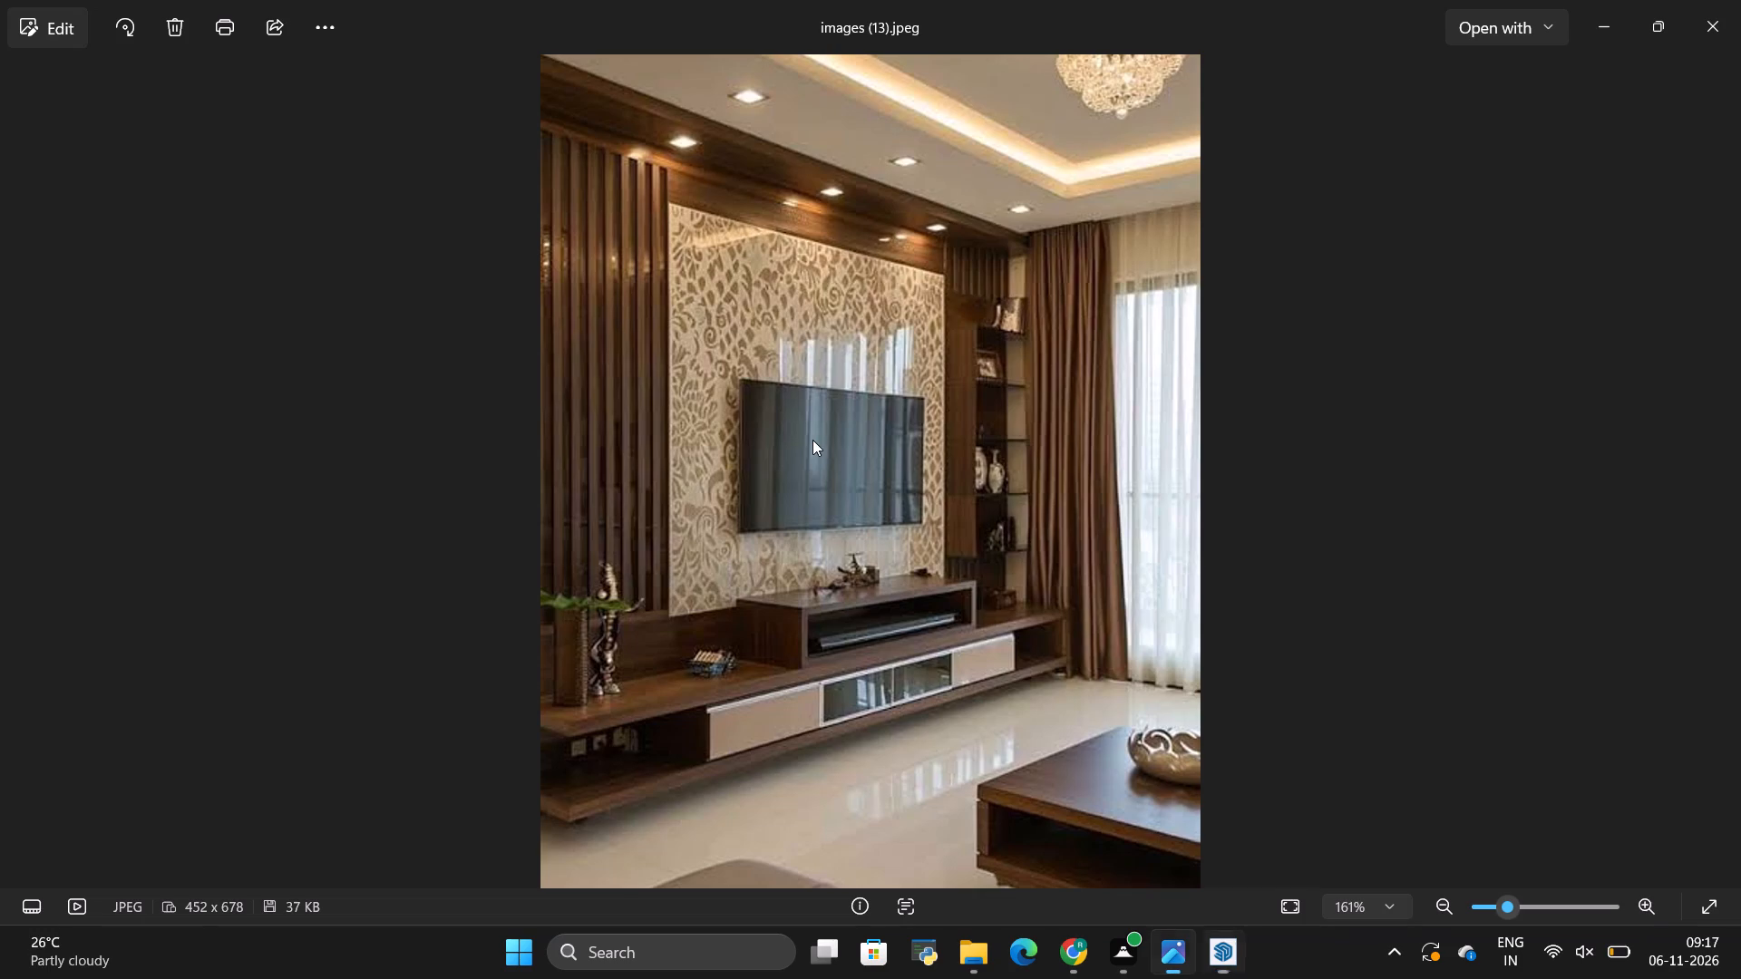
key("alt+Tab")
scroll(647, 452, "up", 2)
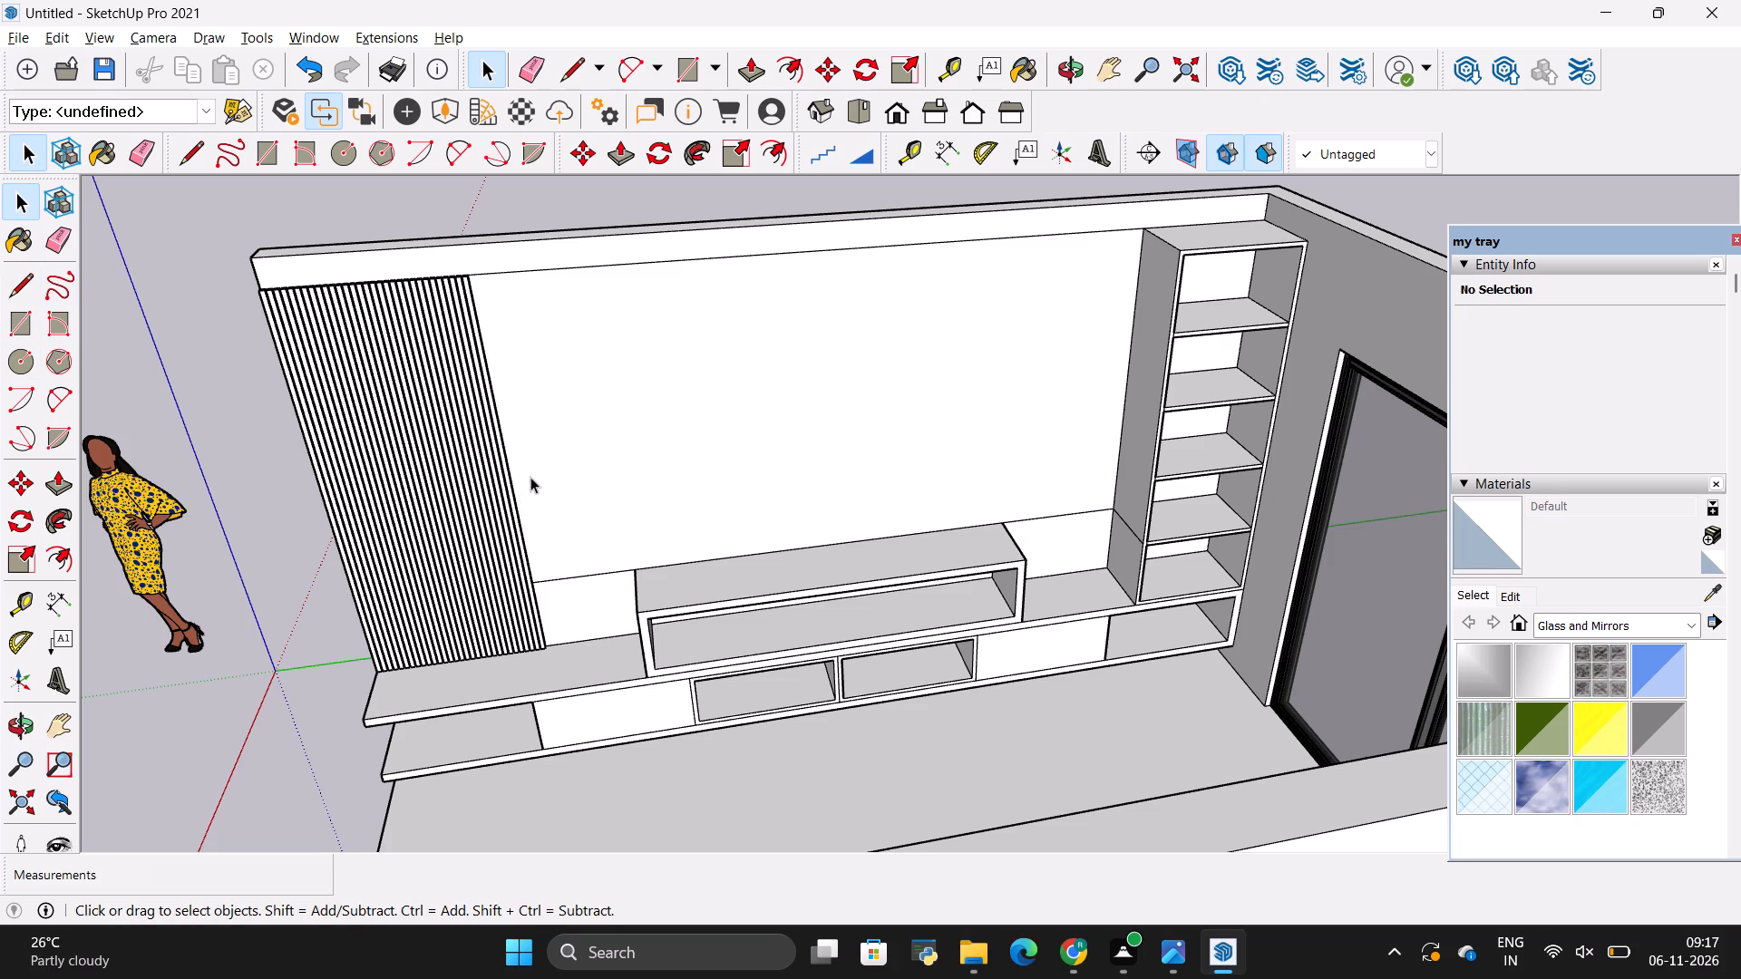
key("alt+Tab")
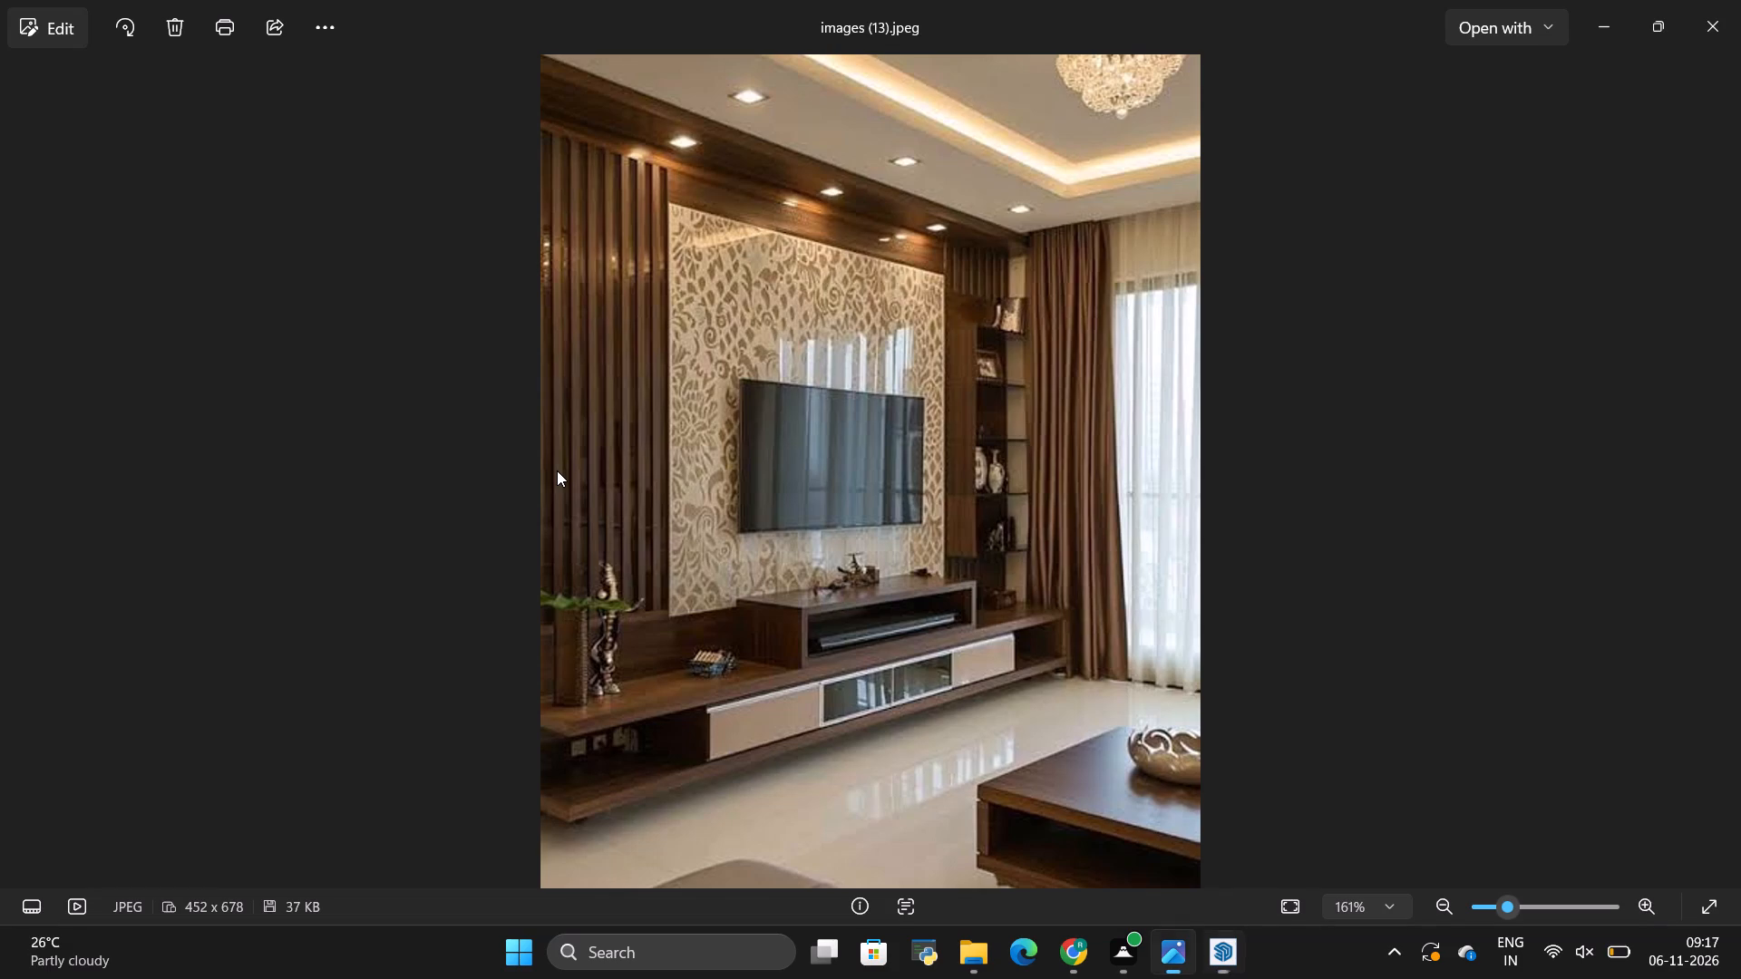
key("alt+Tab")
scroll(566, 468, "down", 3)
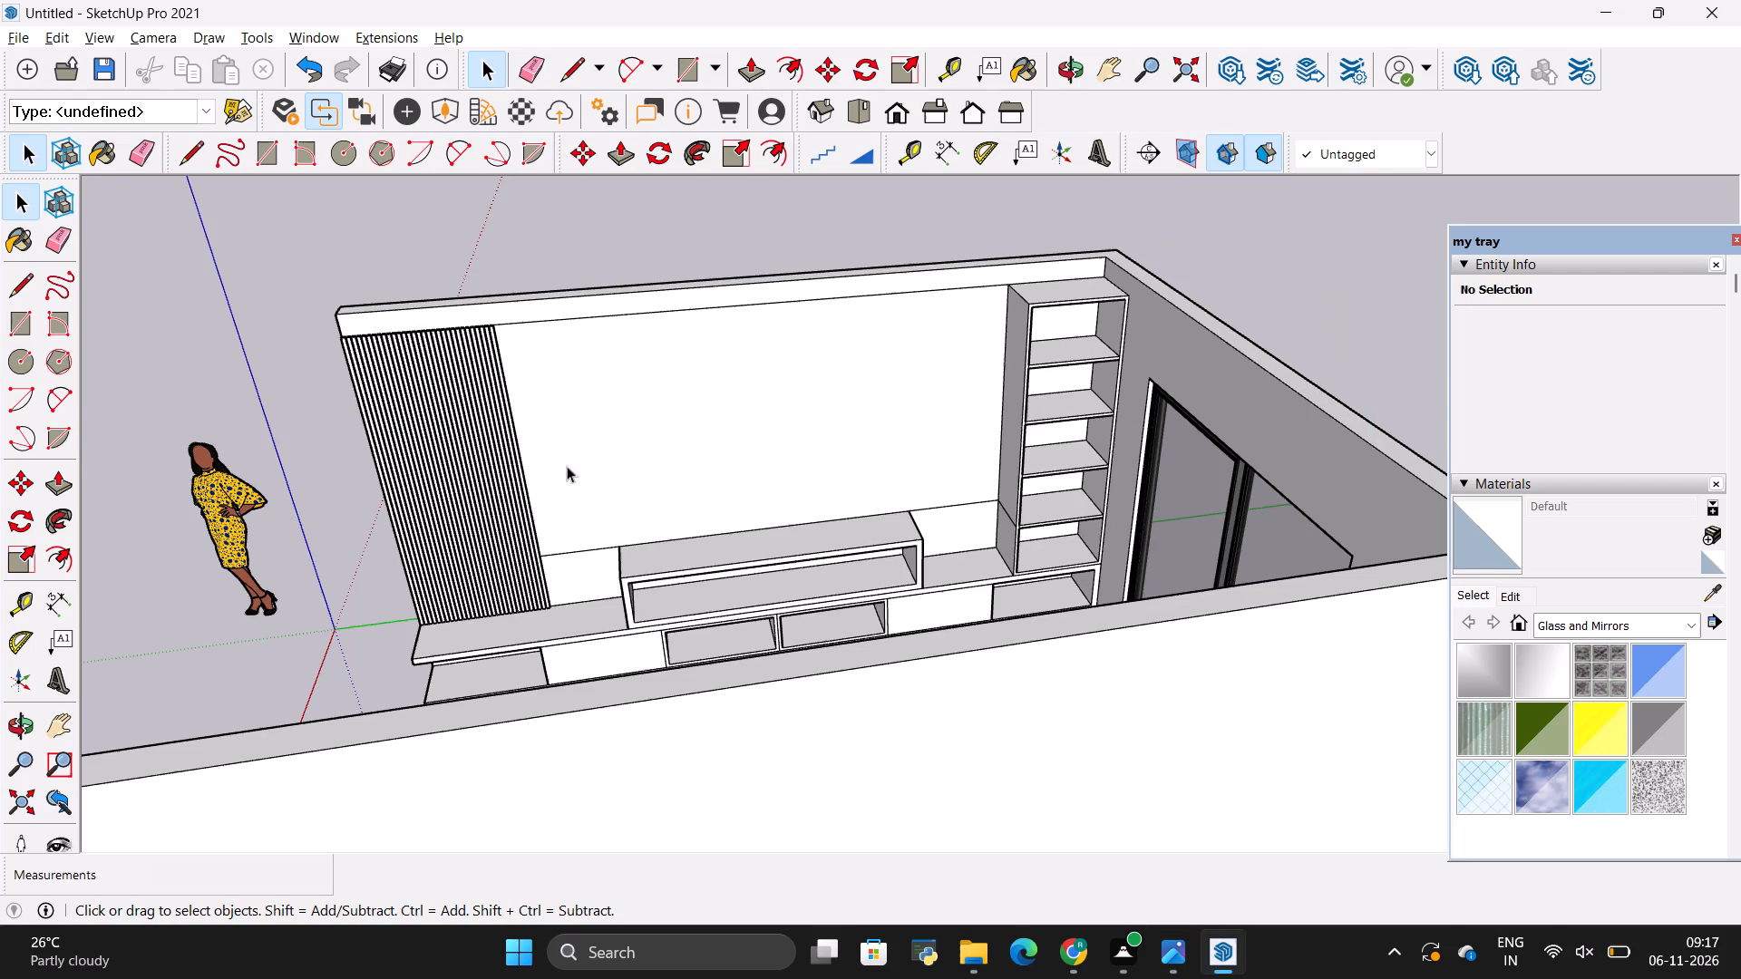
left_click_drag(16, 729, 24, 725)
left_click_drag(511, 515, 730, 474)
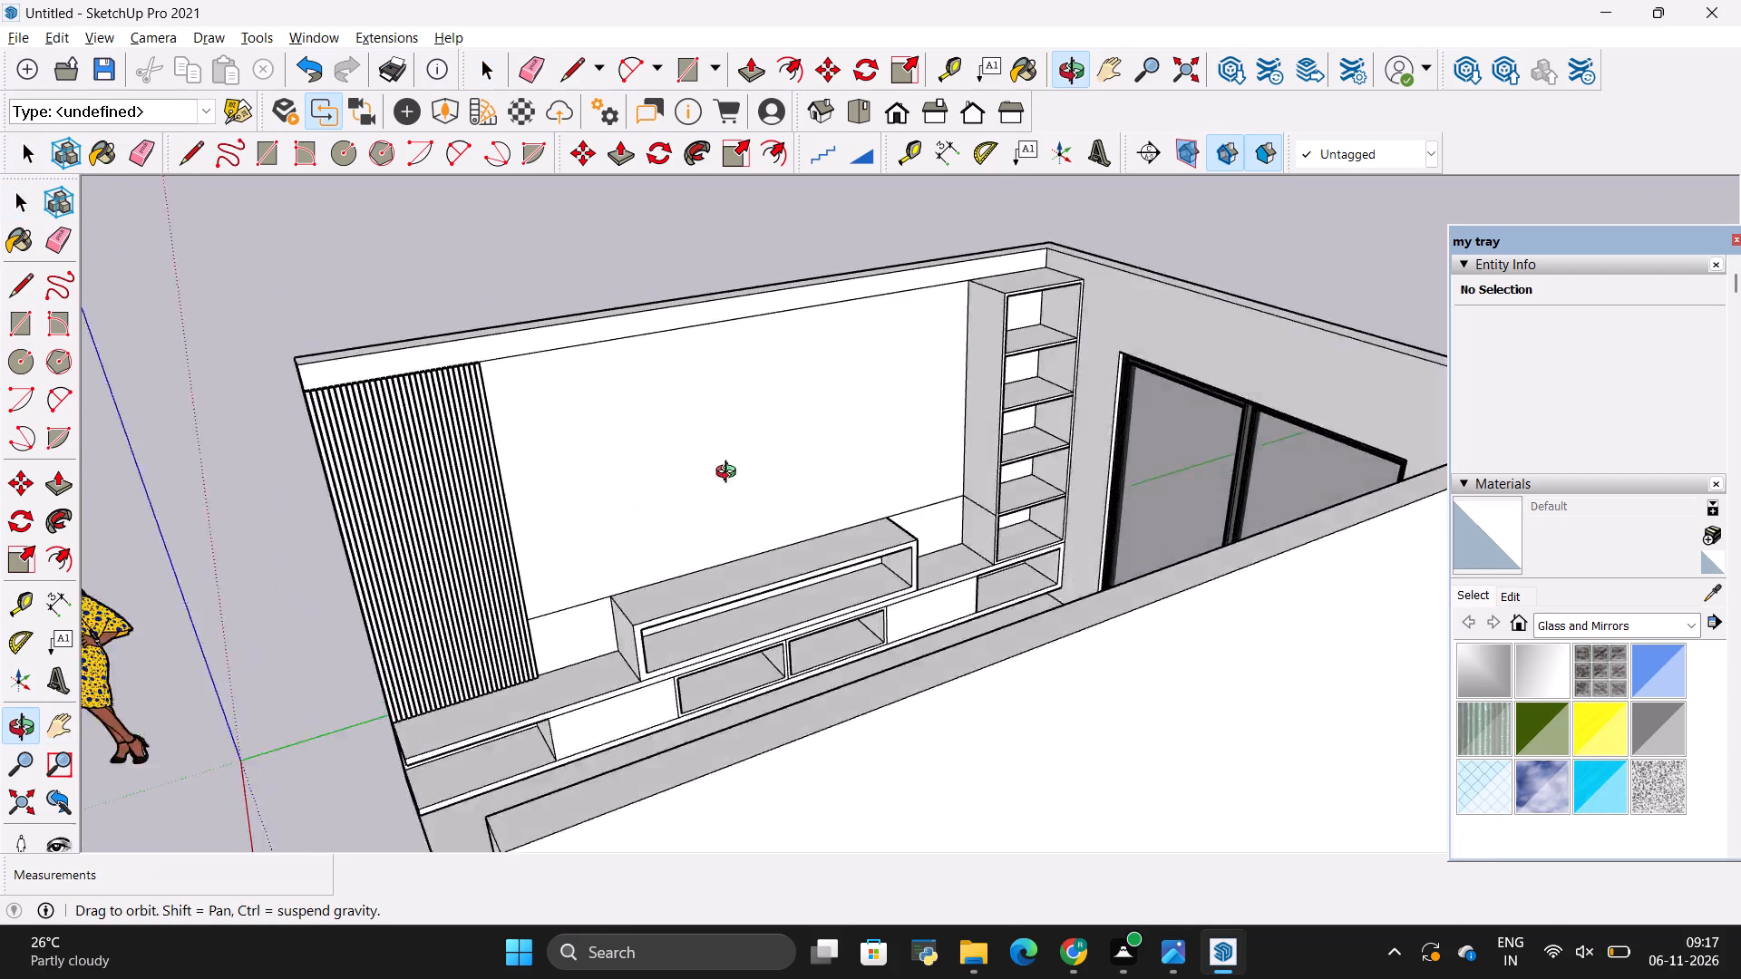
left_click_drag(730, 474, 535, 492)
scroll(541, 455, "up", 3)
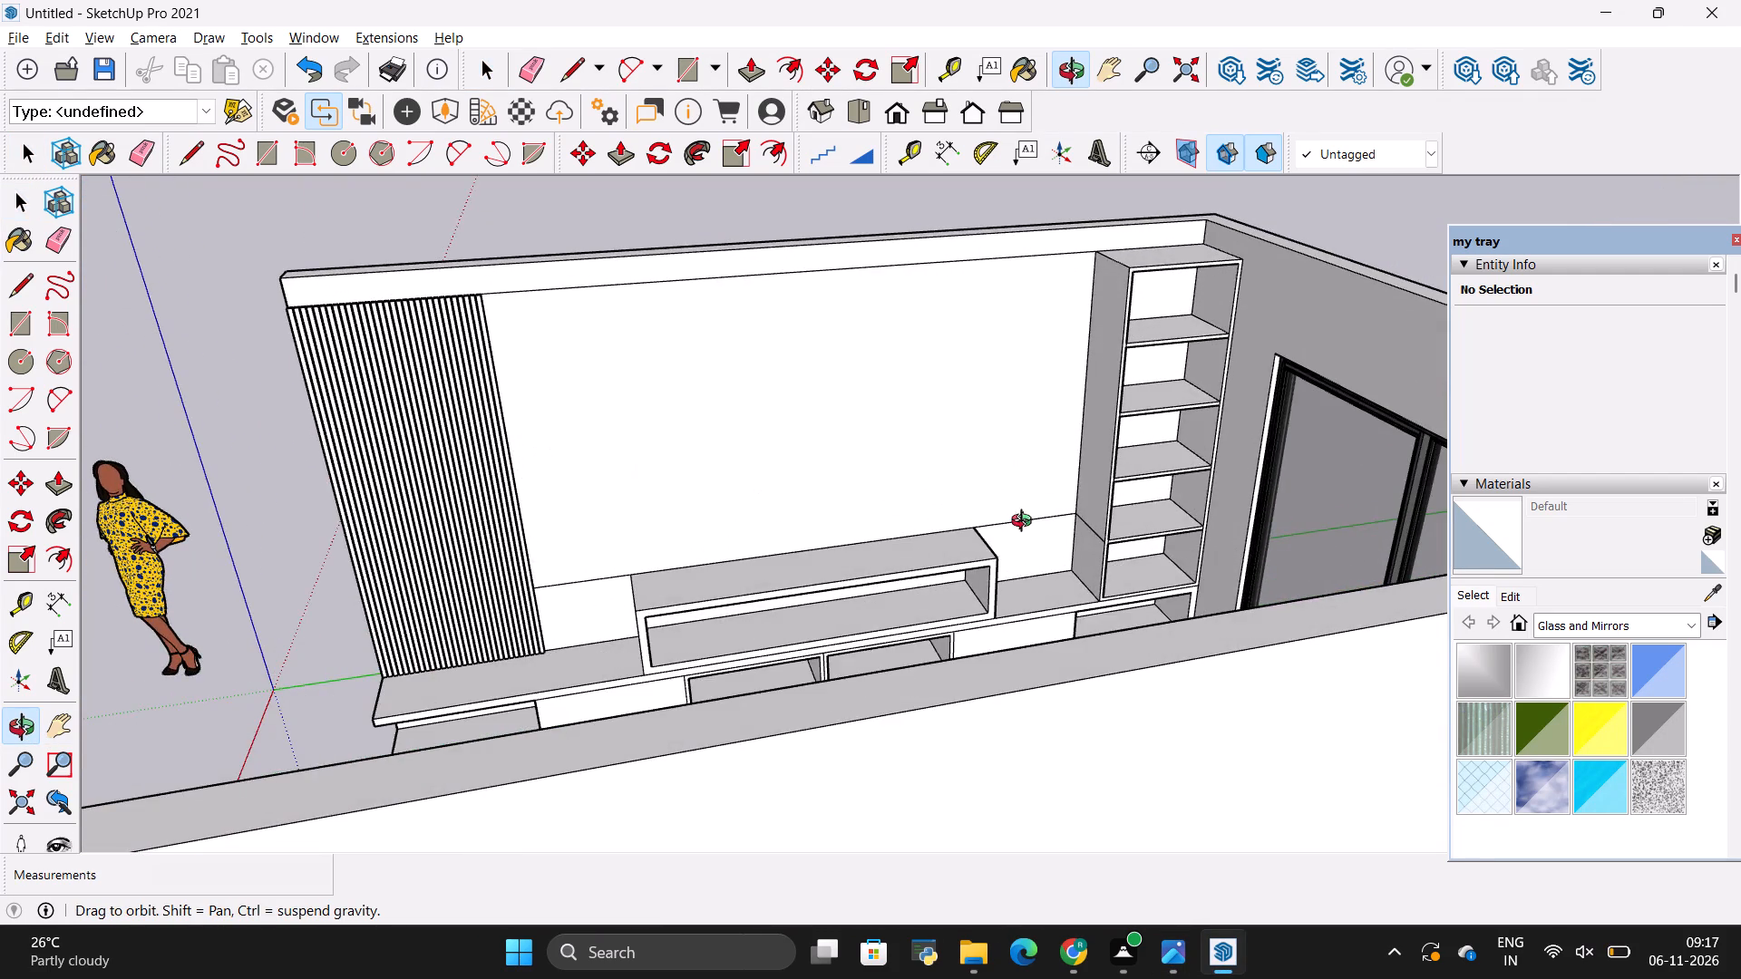
left_click_drag(1026, 523, 910, 570)
key("alt+Tab")
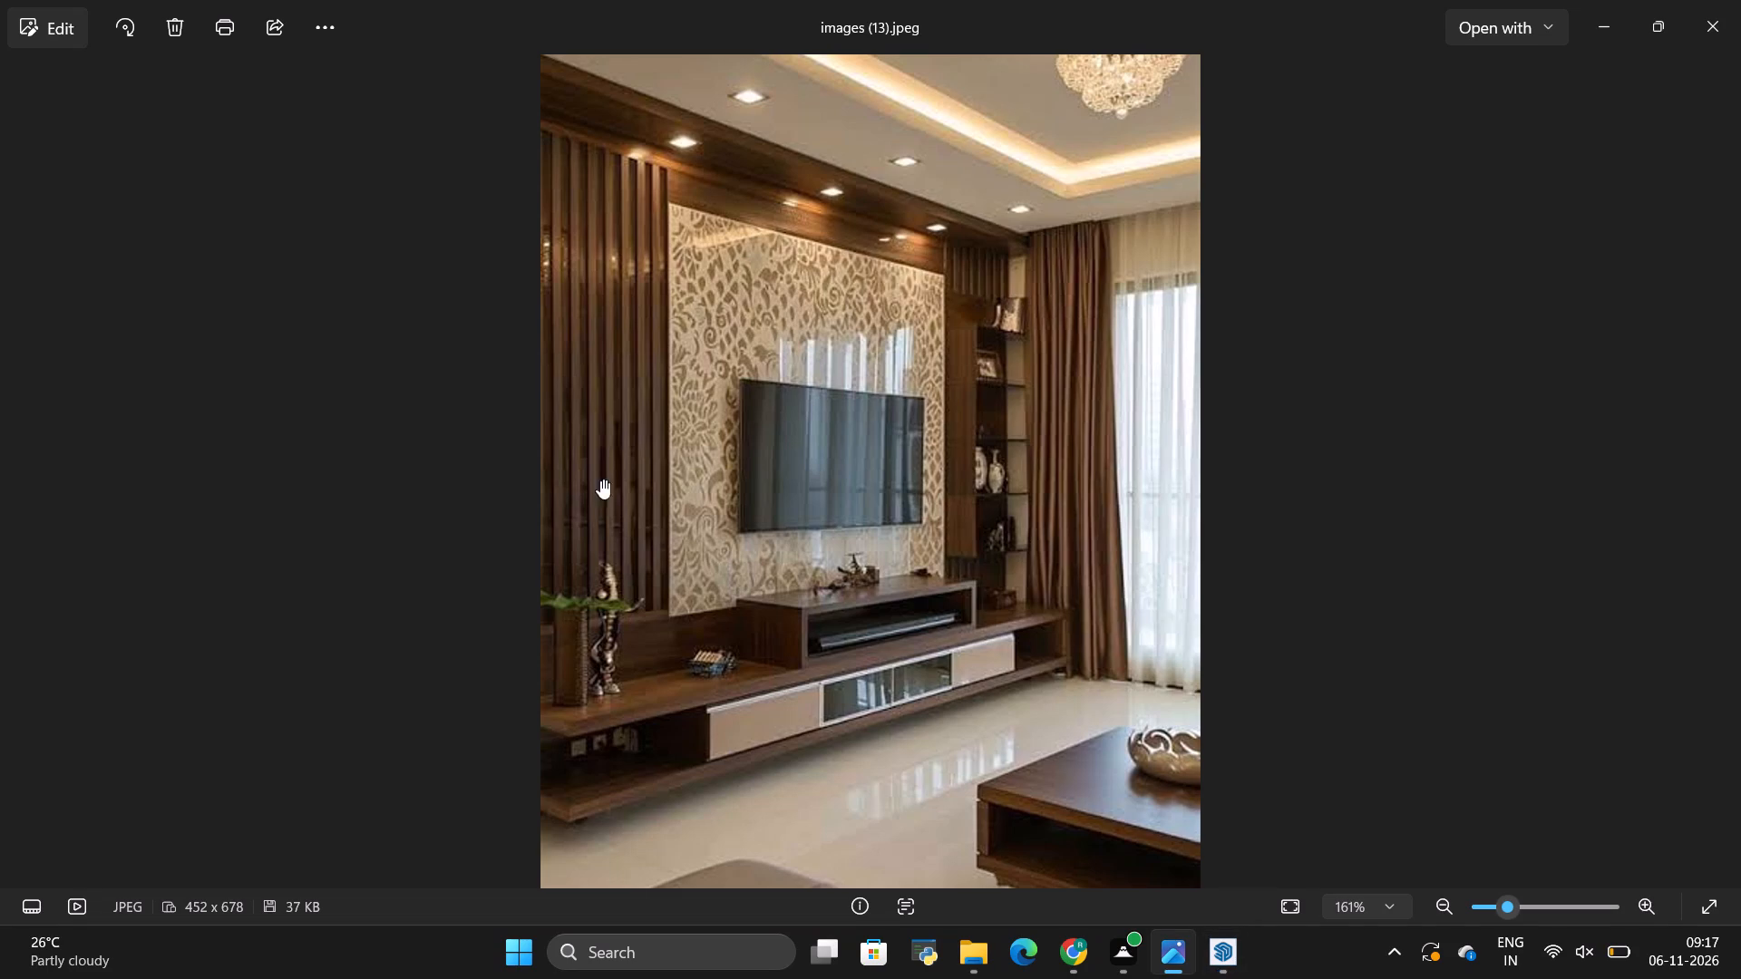
key("alt+Tab")
Push/Pull the large blank TV panel face between the slats and the shelving unit out by 1".
key("space")
left_click(667, 459)
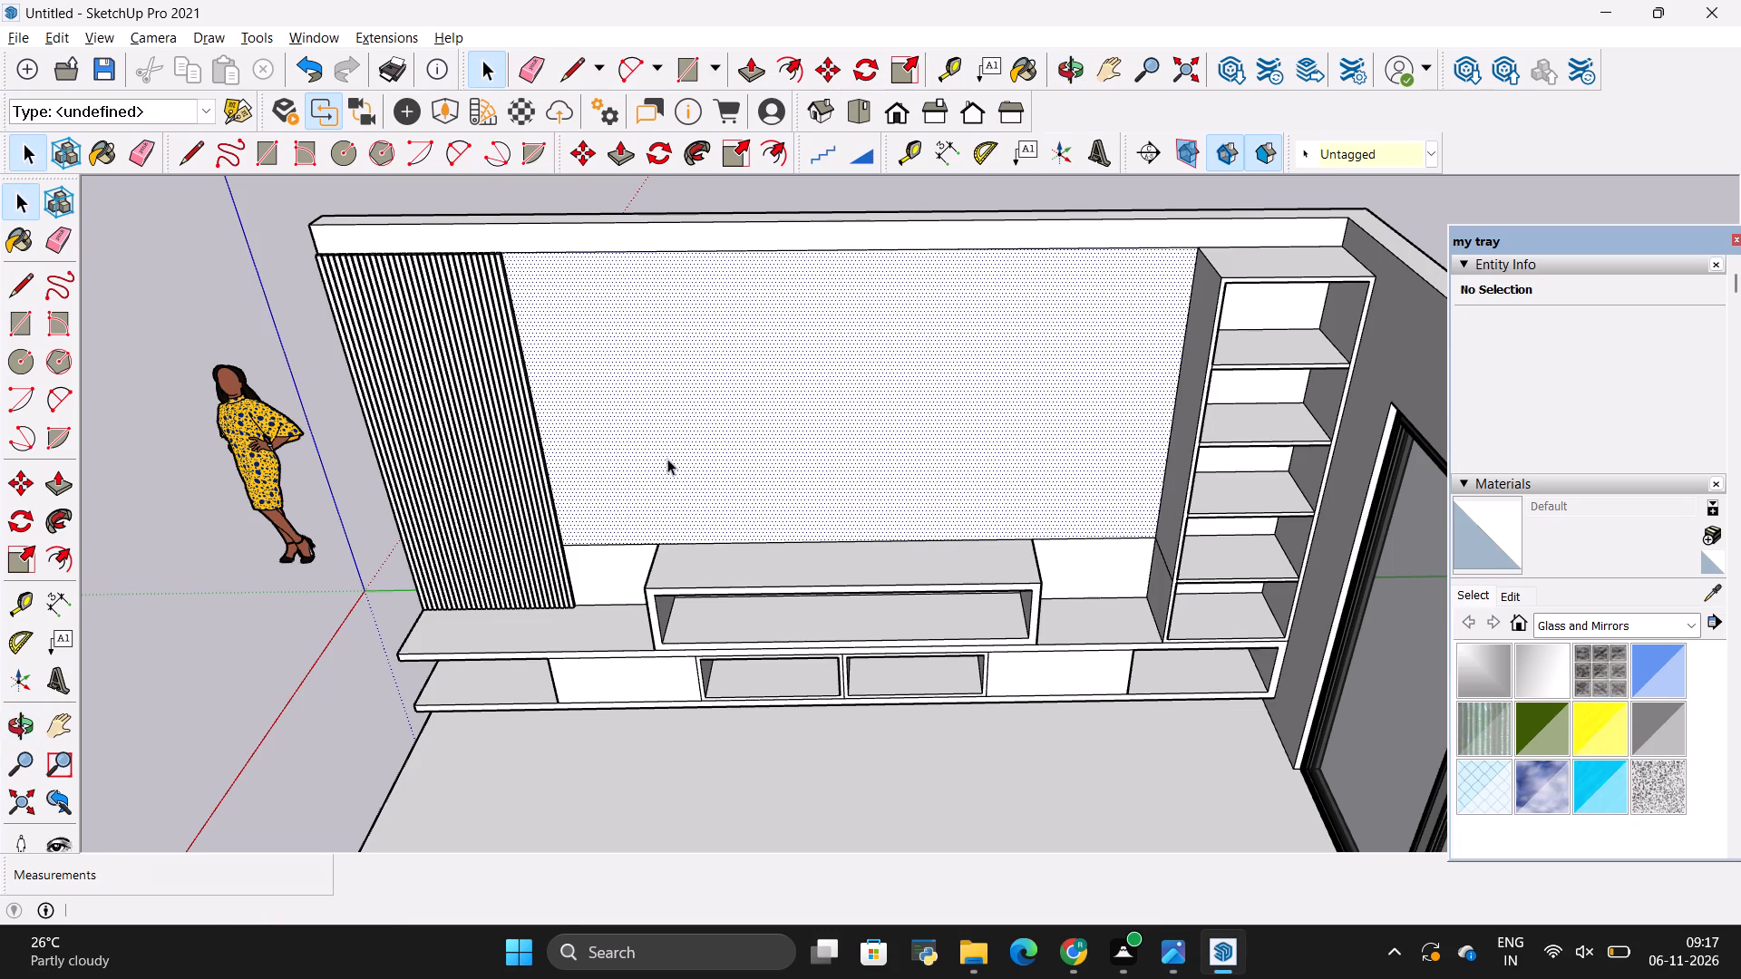
key("p")
left_click(667, 459)
key("BackSpace")
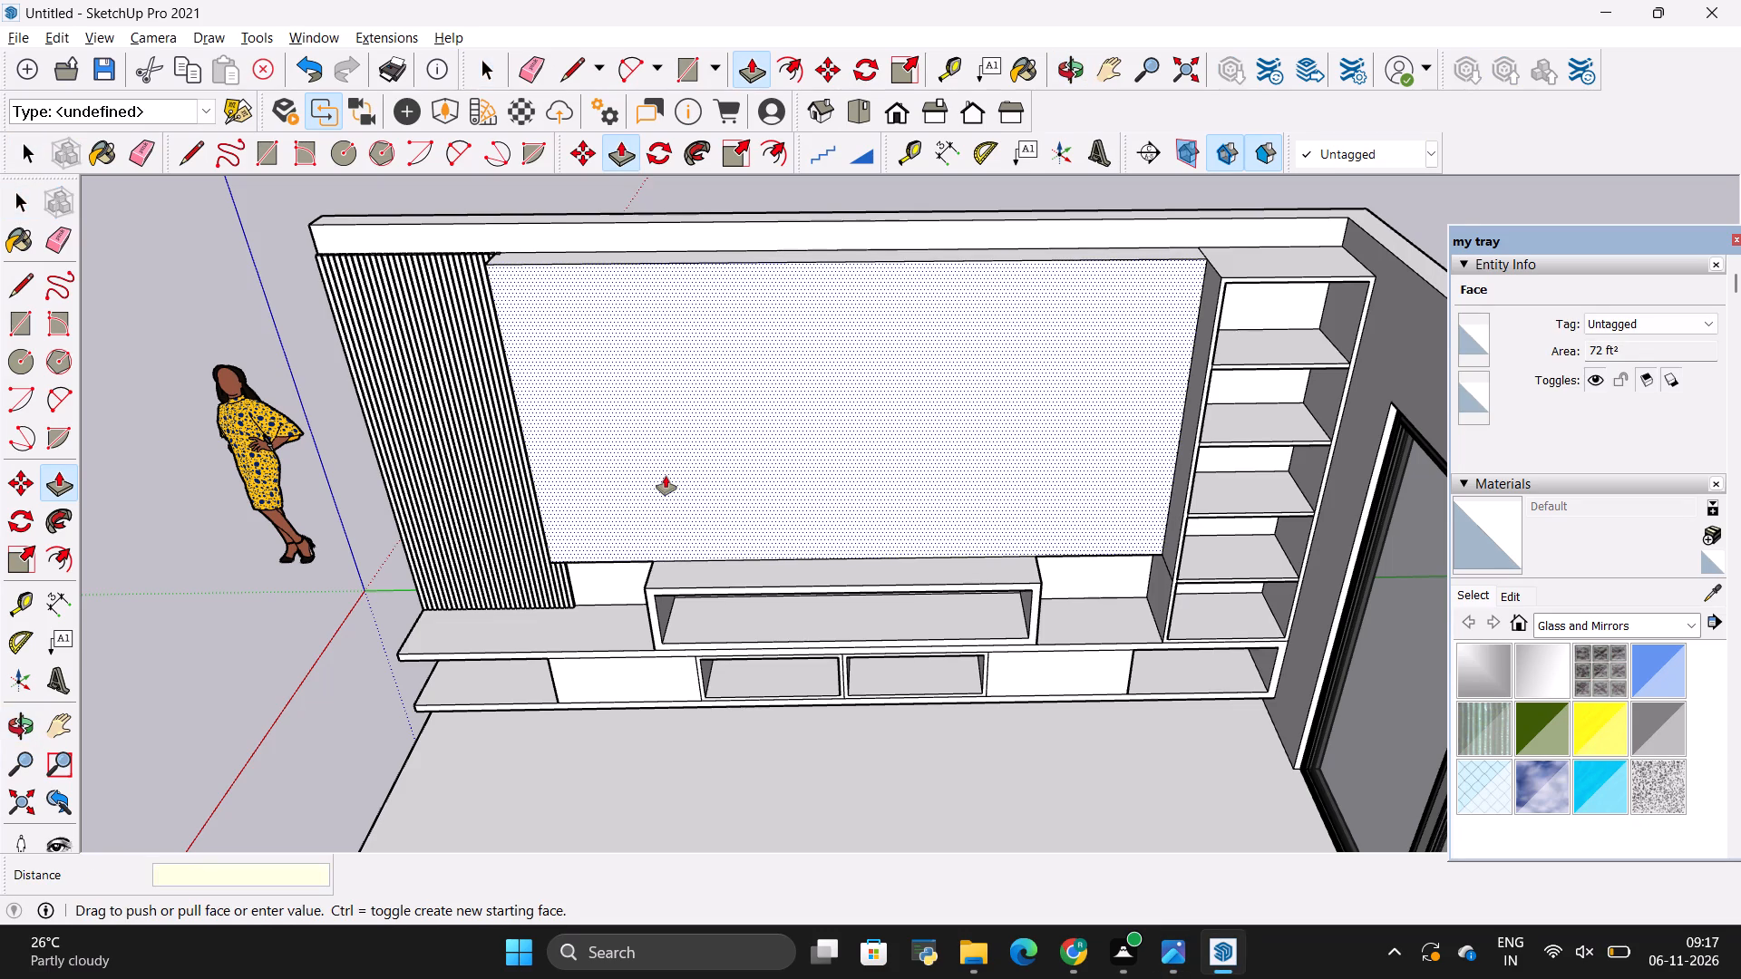
type("1\"")
key("Return")
key("space")
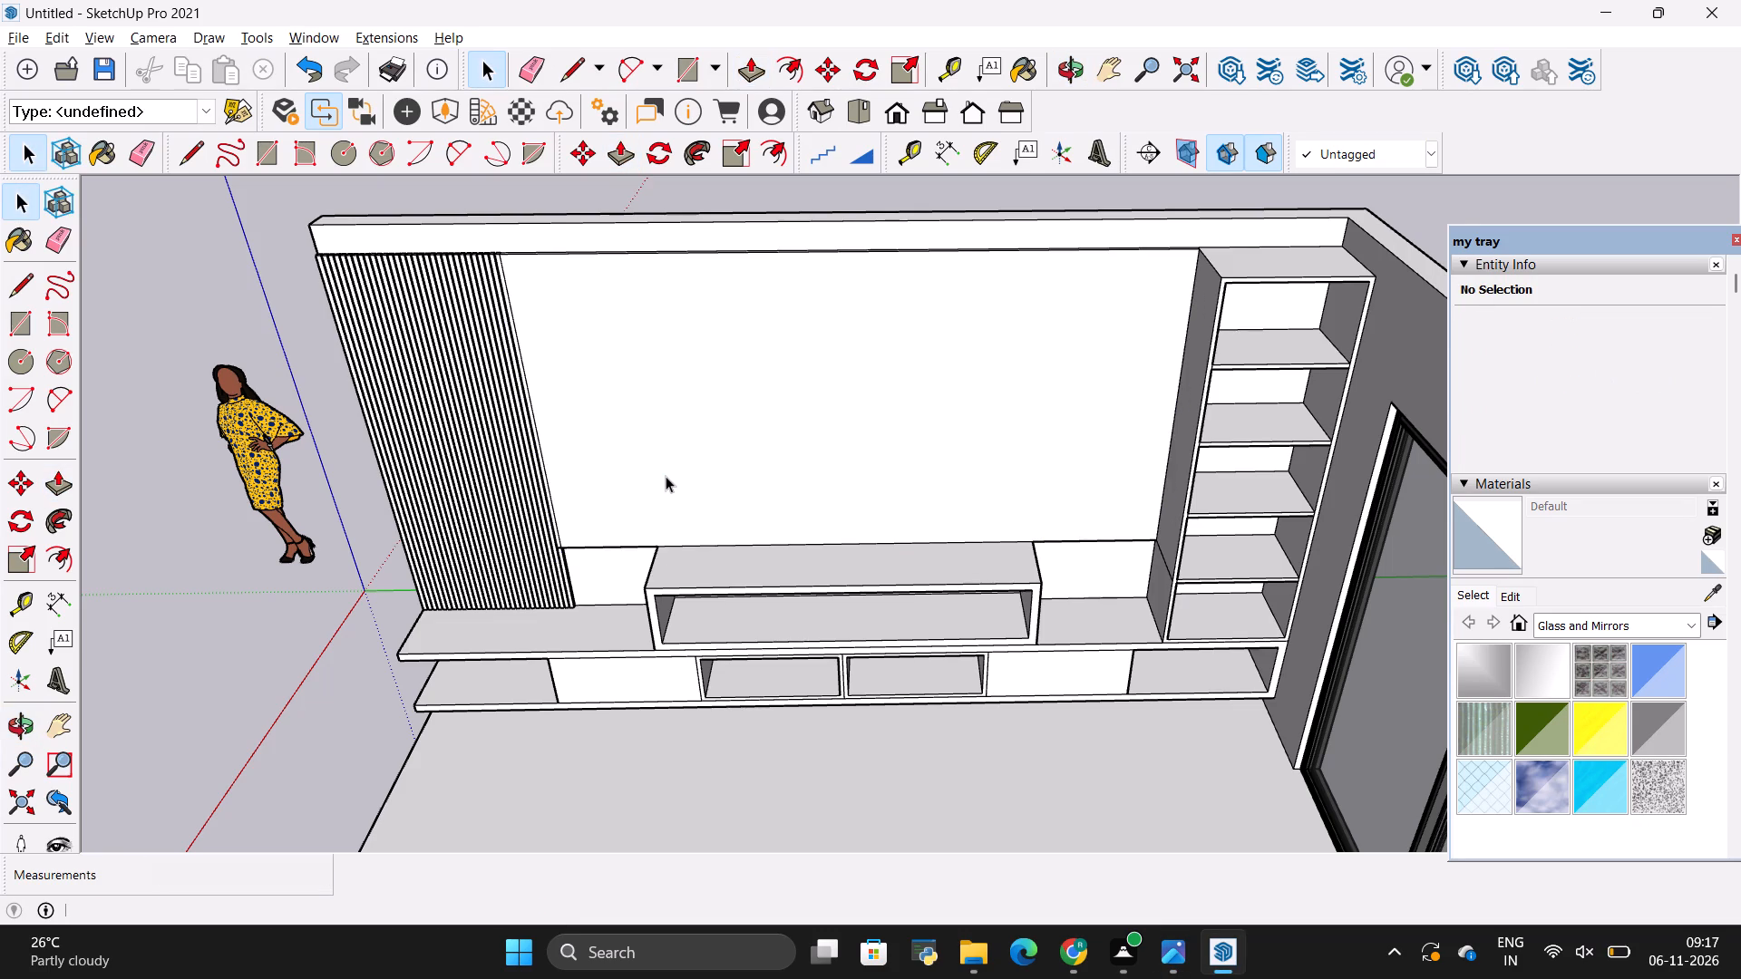
left_click(666, 476)
left_click(666, 476)
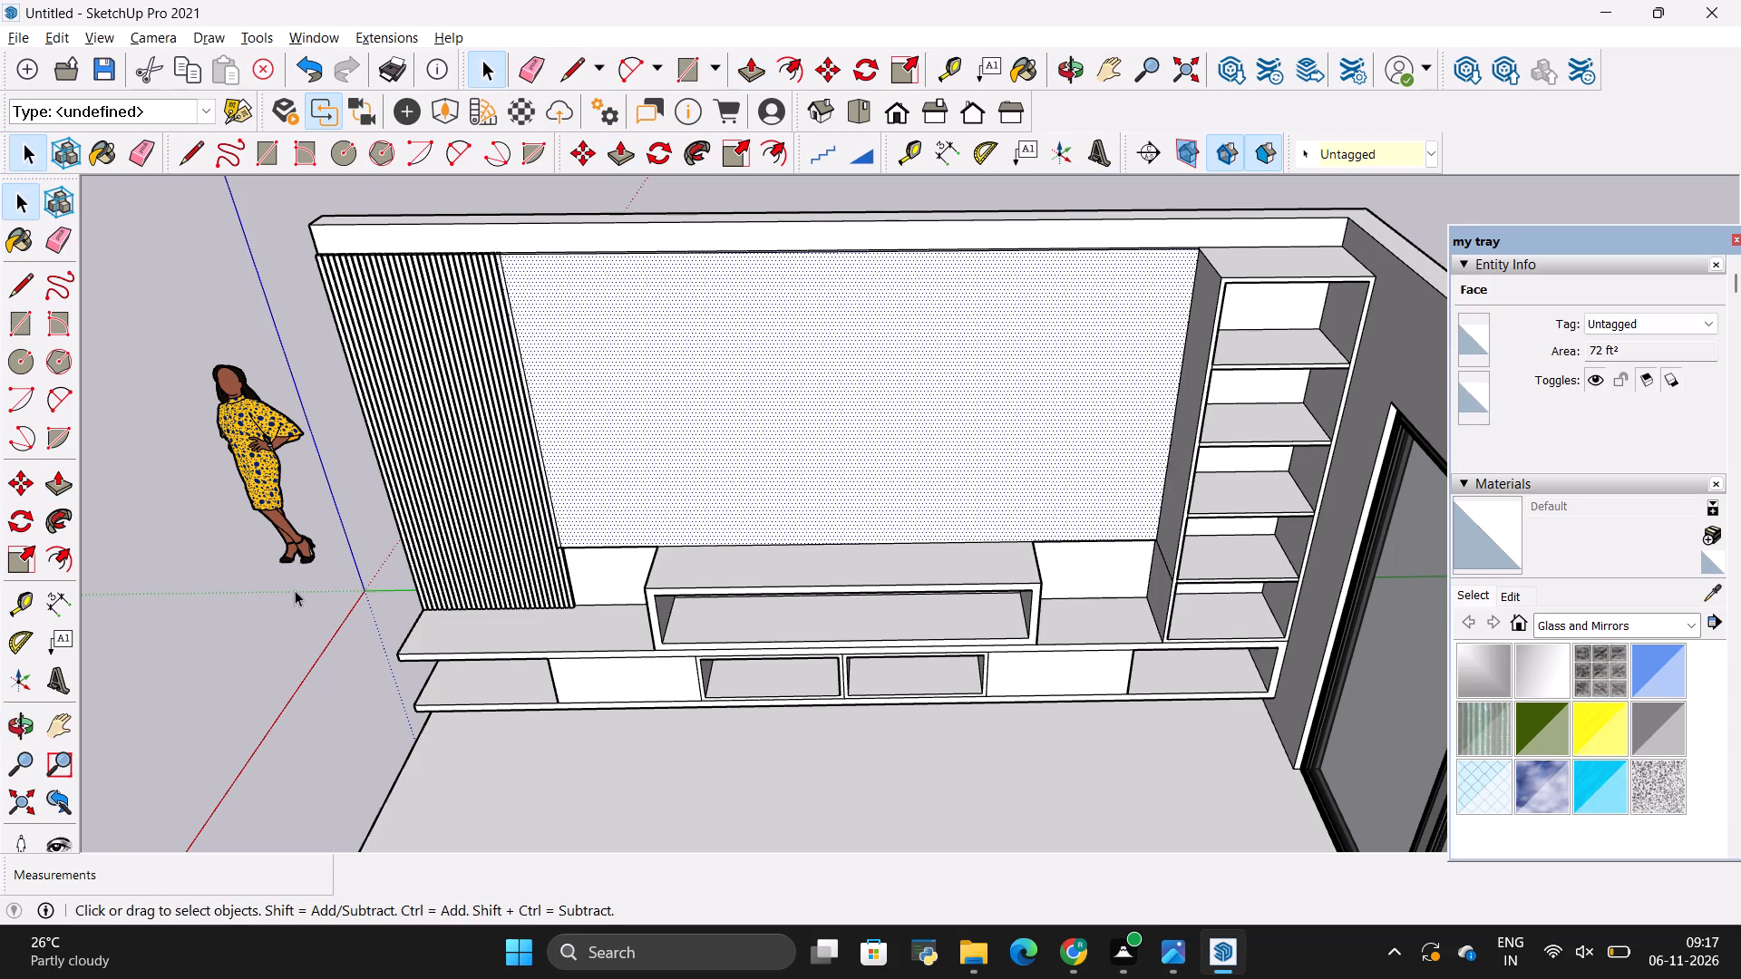
left_click(294, 604)
key("space")
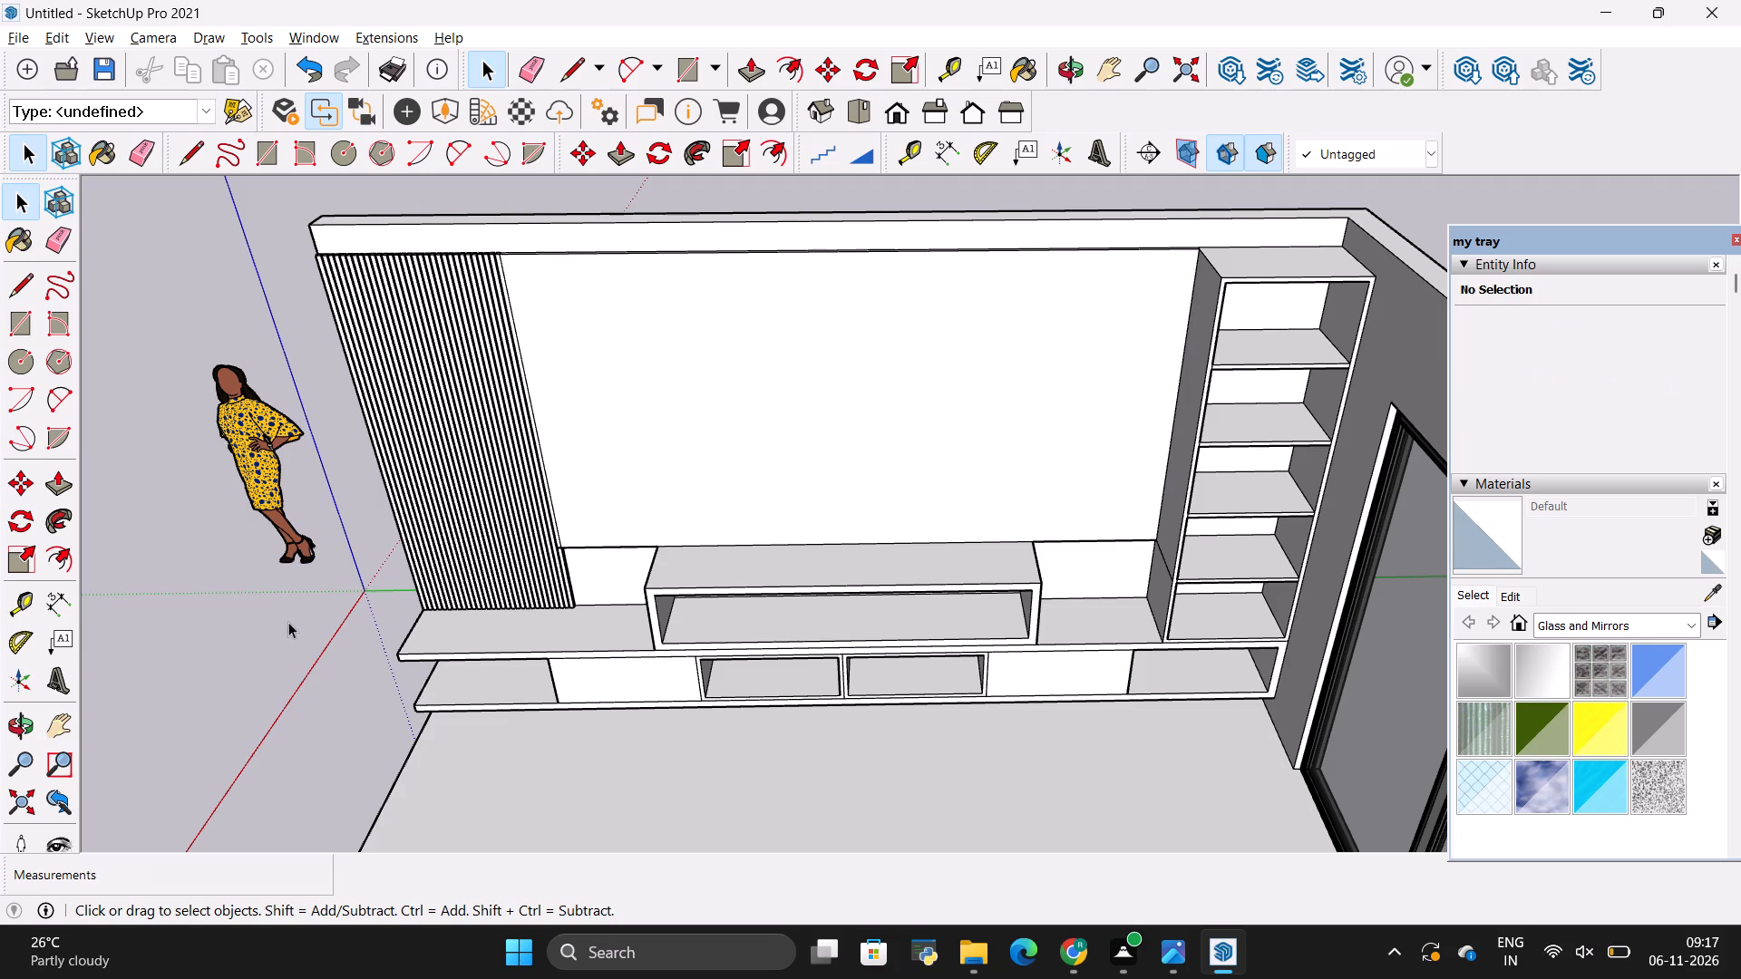
left_click(290, 635)
Compare the modelled TV wall with the reference photo, examining the patterned panel, television and surrounding woodwork.
scroll(734, 518, "down", 3)
scroll(723, 600, "up", 3)
key("alt+Tab")
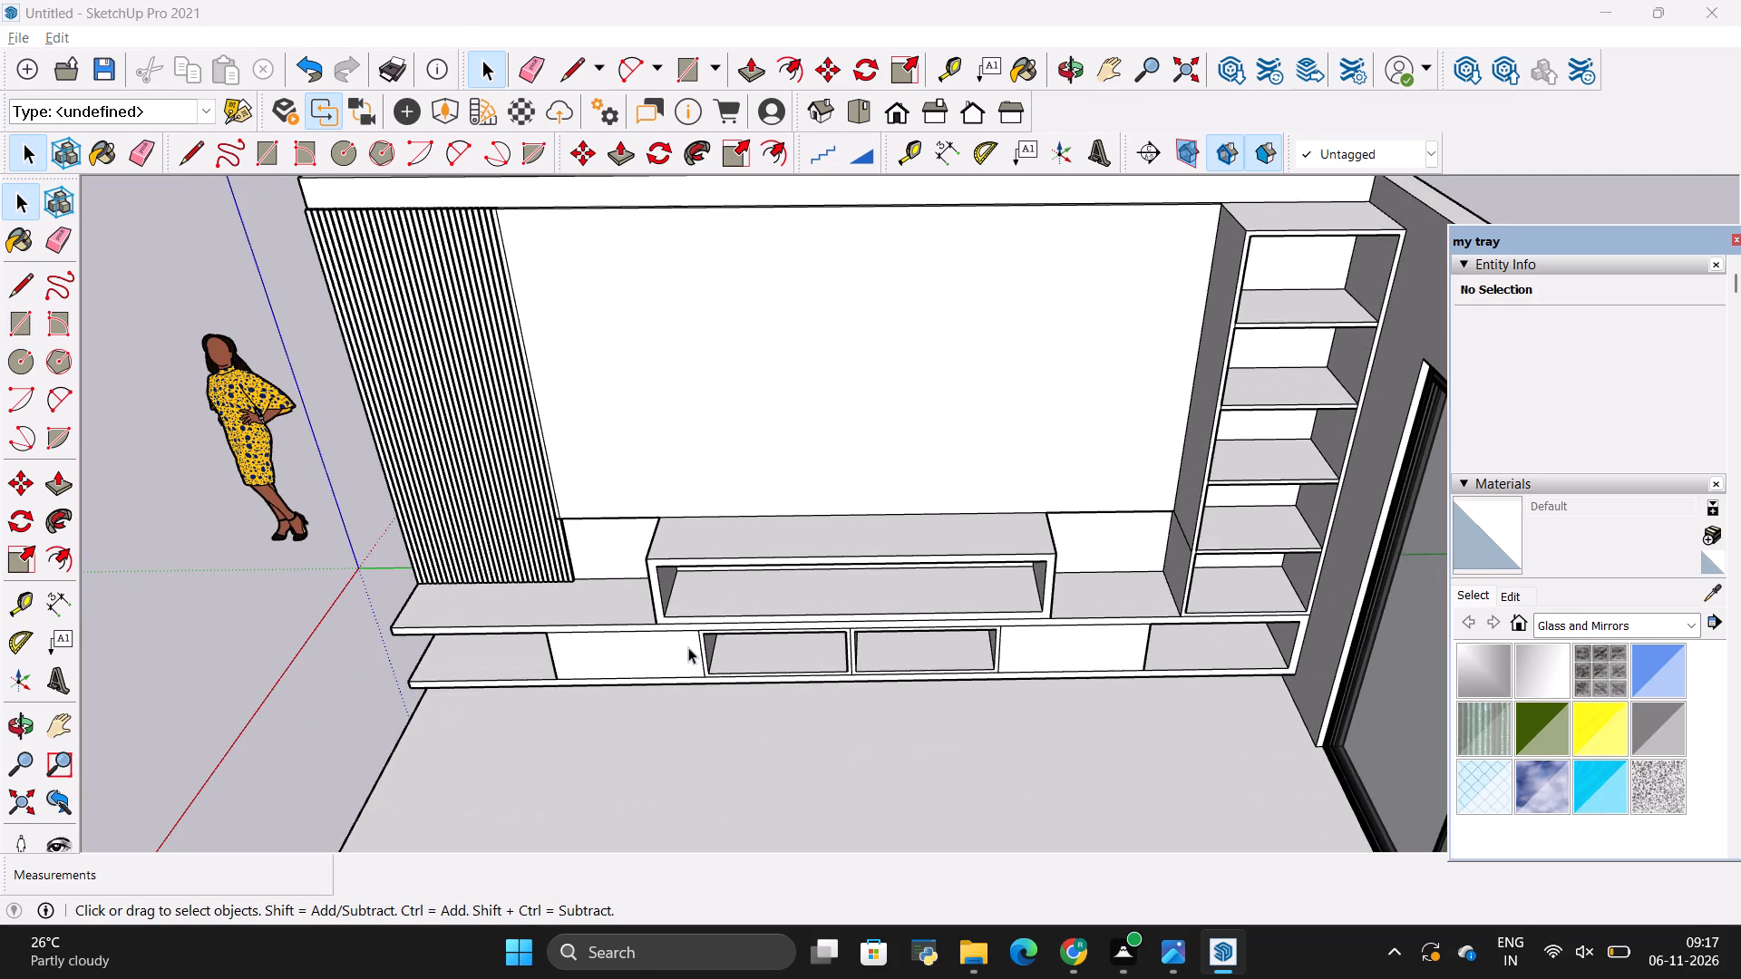
key("alt+Tab")
key("alt+Tab")
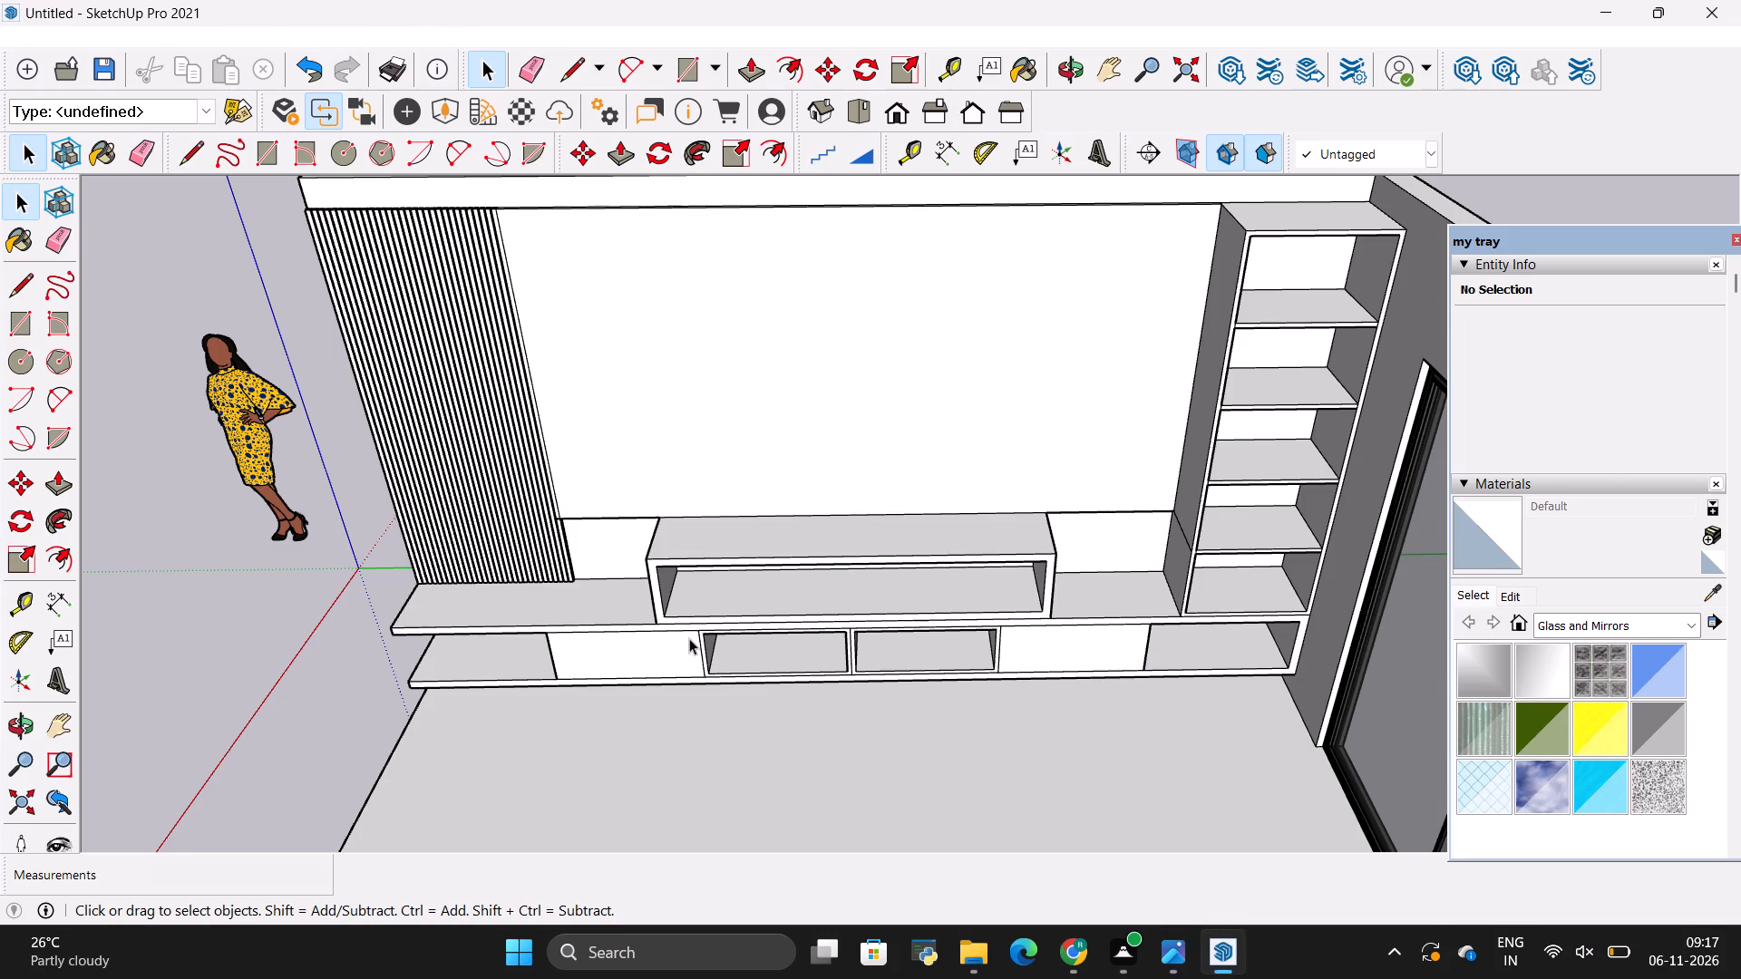
scroll(801, 344, "up", 2)
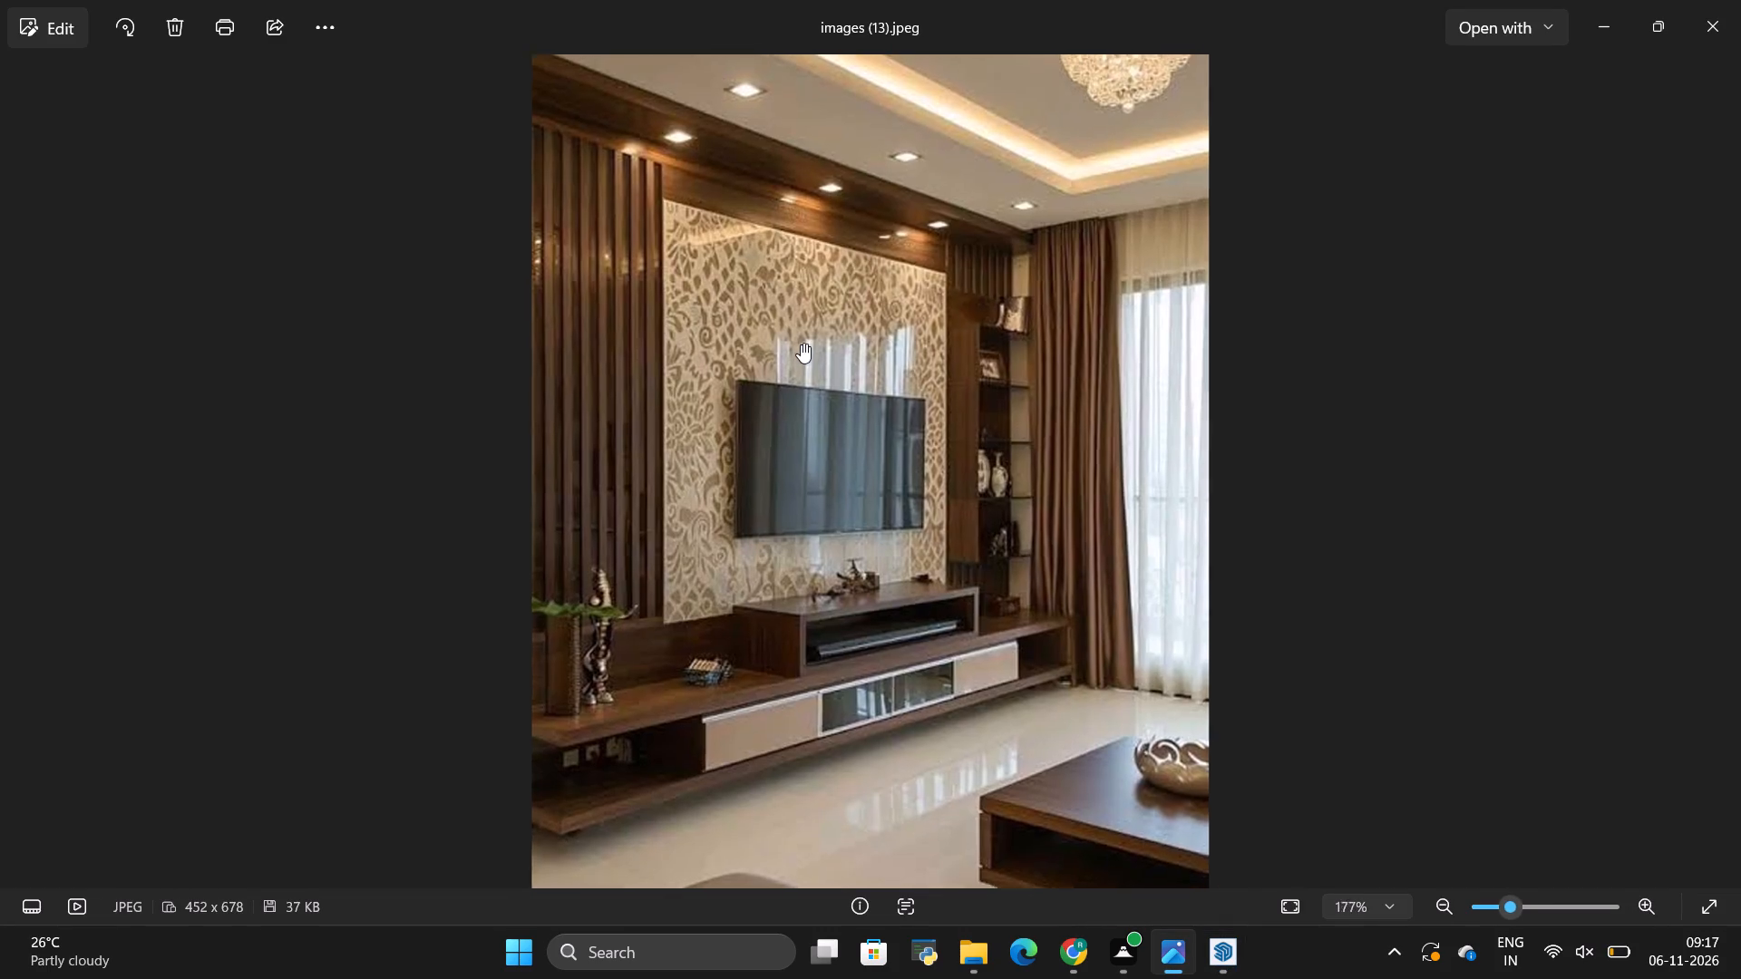
scroll(801, 344, "down", 3)
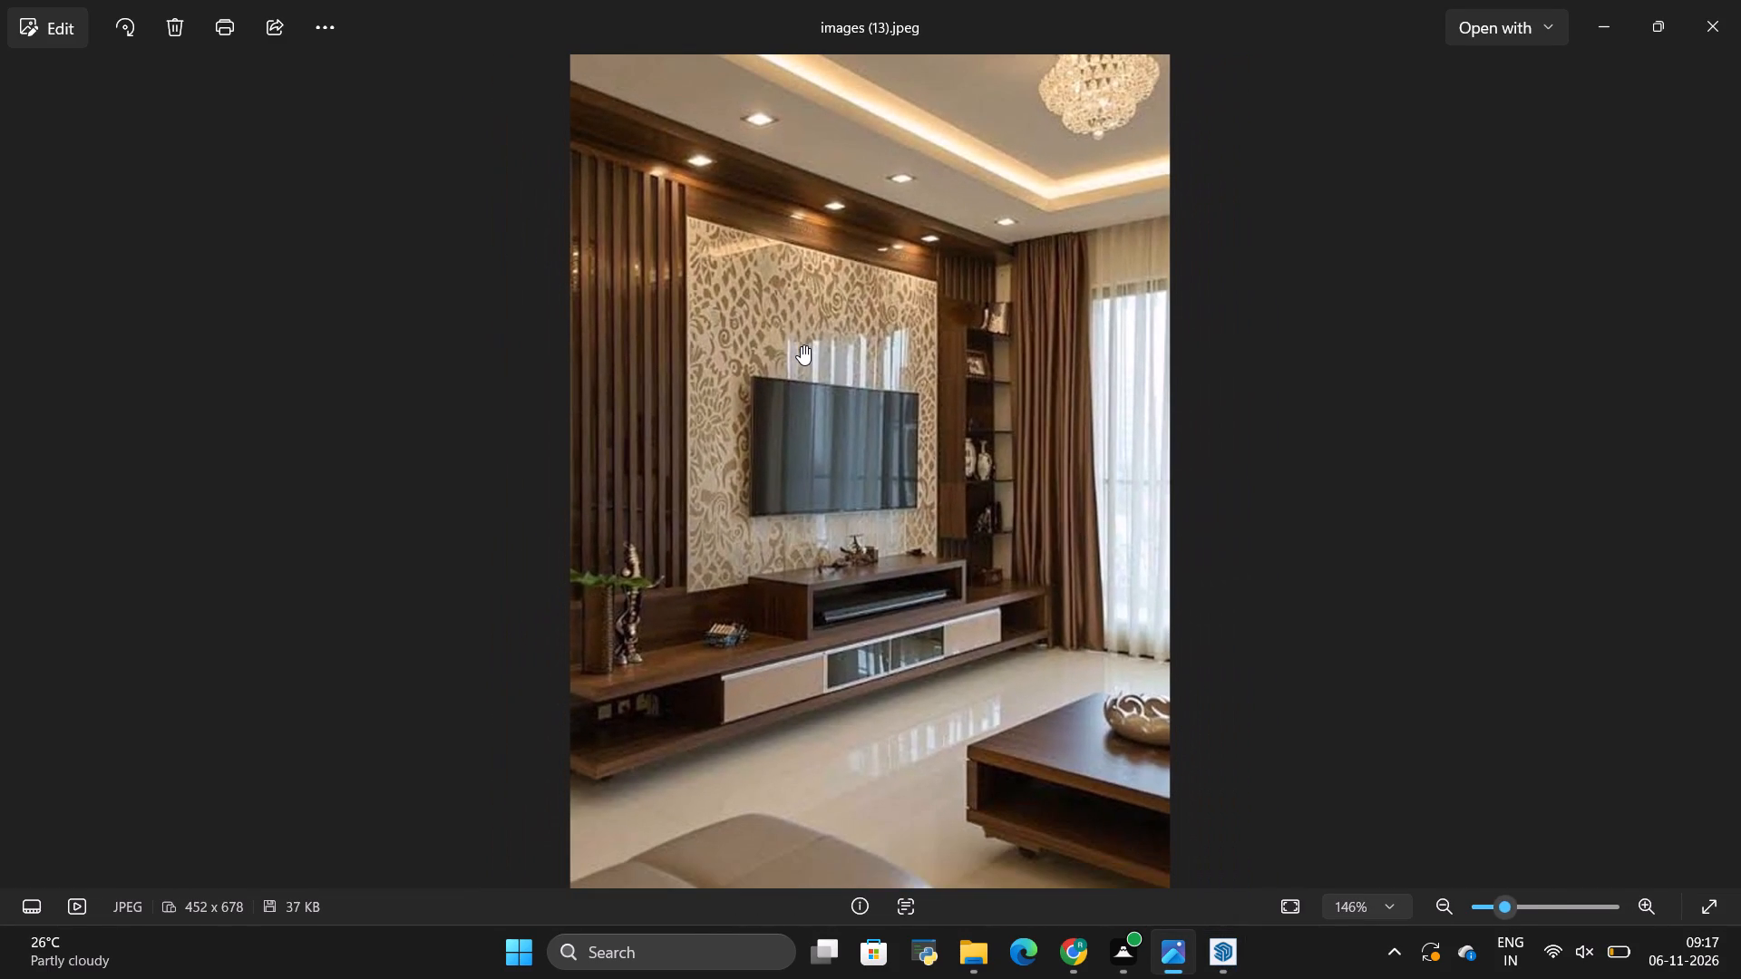
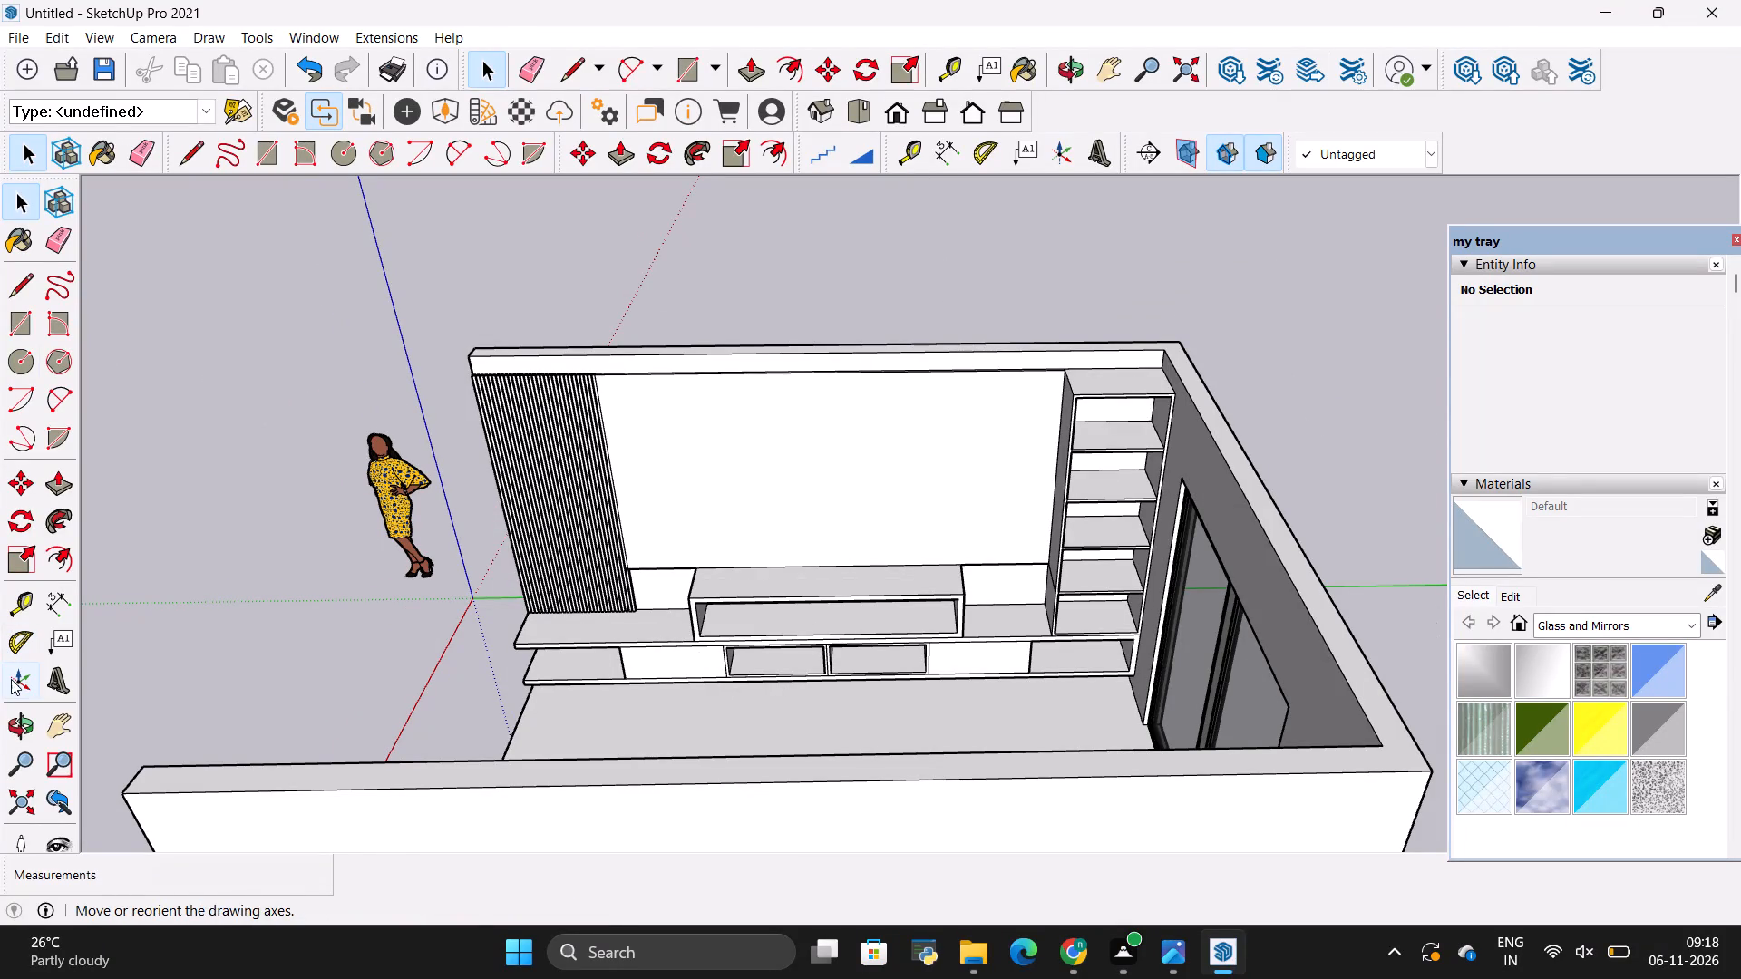
Draw a television rectangle about 5' 4" by 3' 4" on the blank panel above the console and make it a group.
left_click(2, 711)
left_click_drag(252, 603, 782, 442)
scroll(689, 437, "down", 4)
left_click_drag(969, 494, 368, 636)
key("alt+Tab")
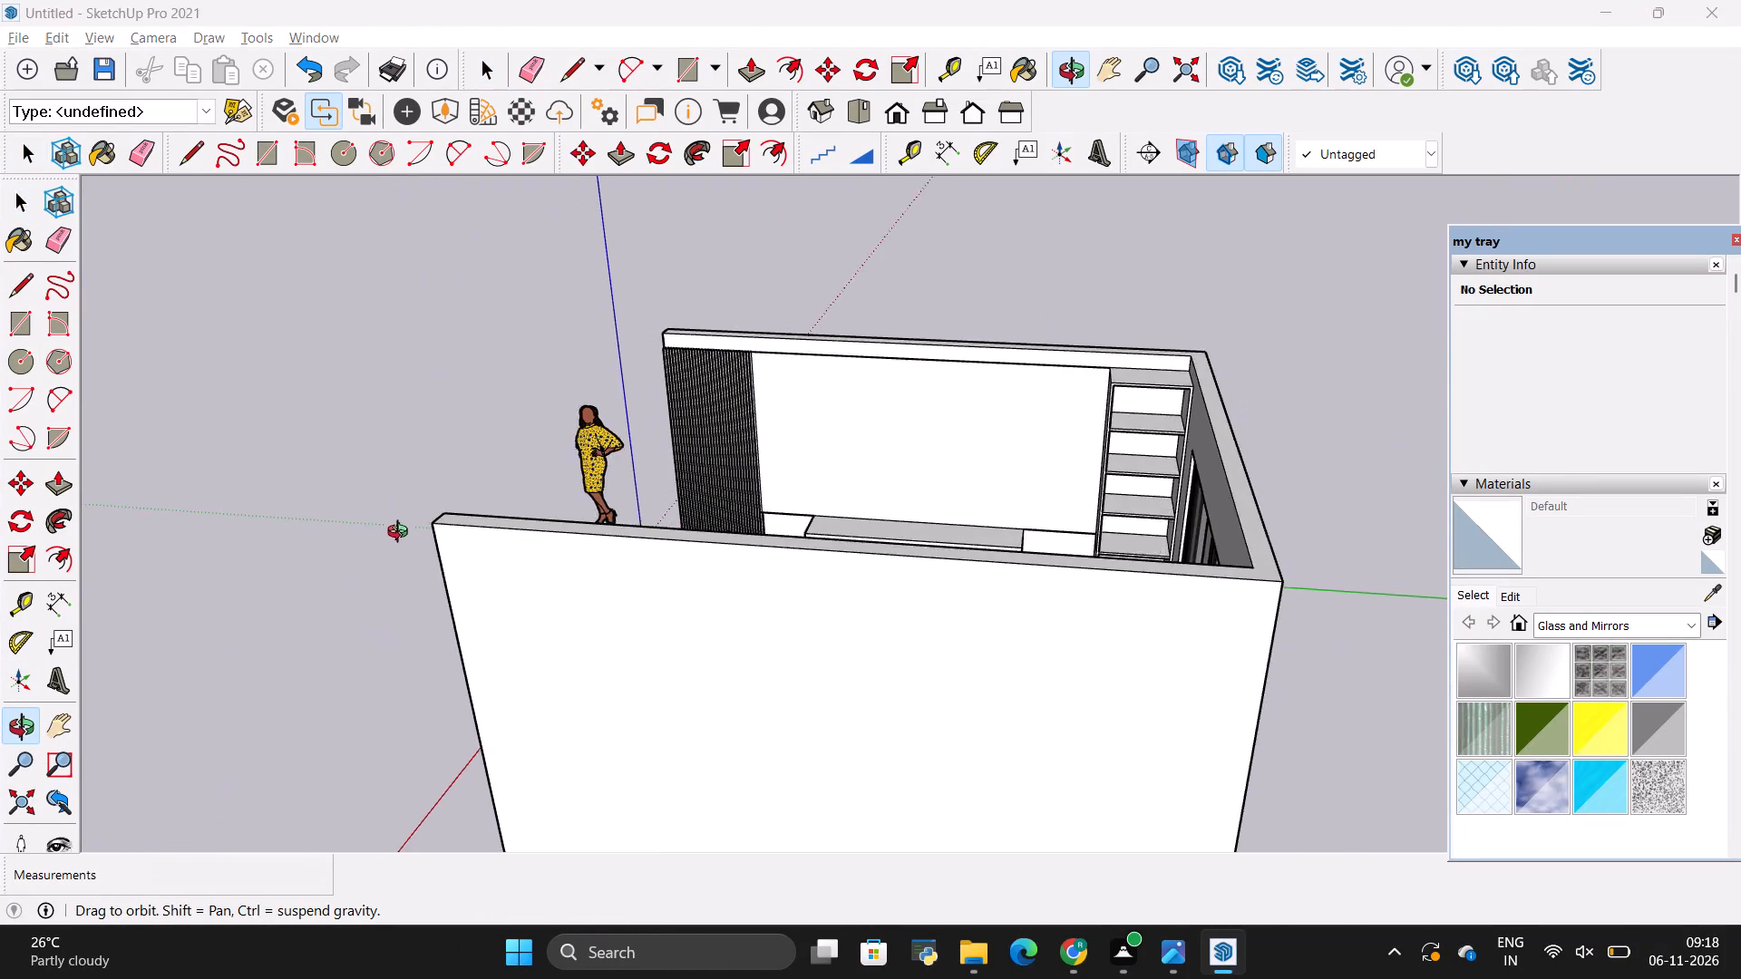
key("alt+Tab")
scroll(834, 504, "up", 6)
left_click_drag(909, 496, 929, 509)
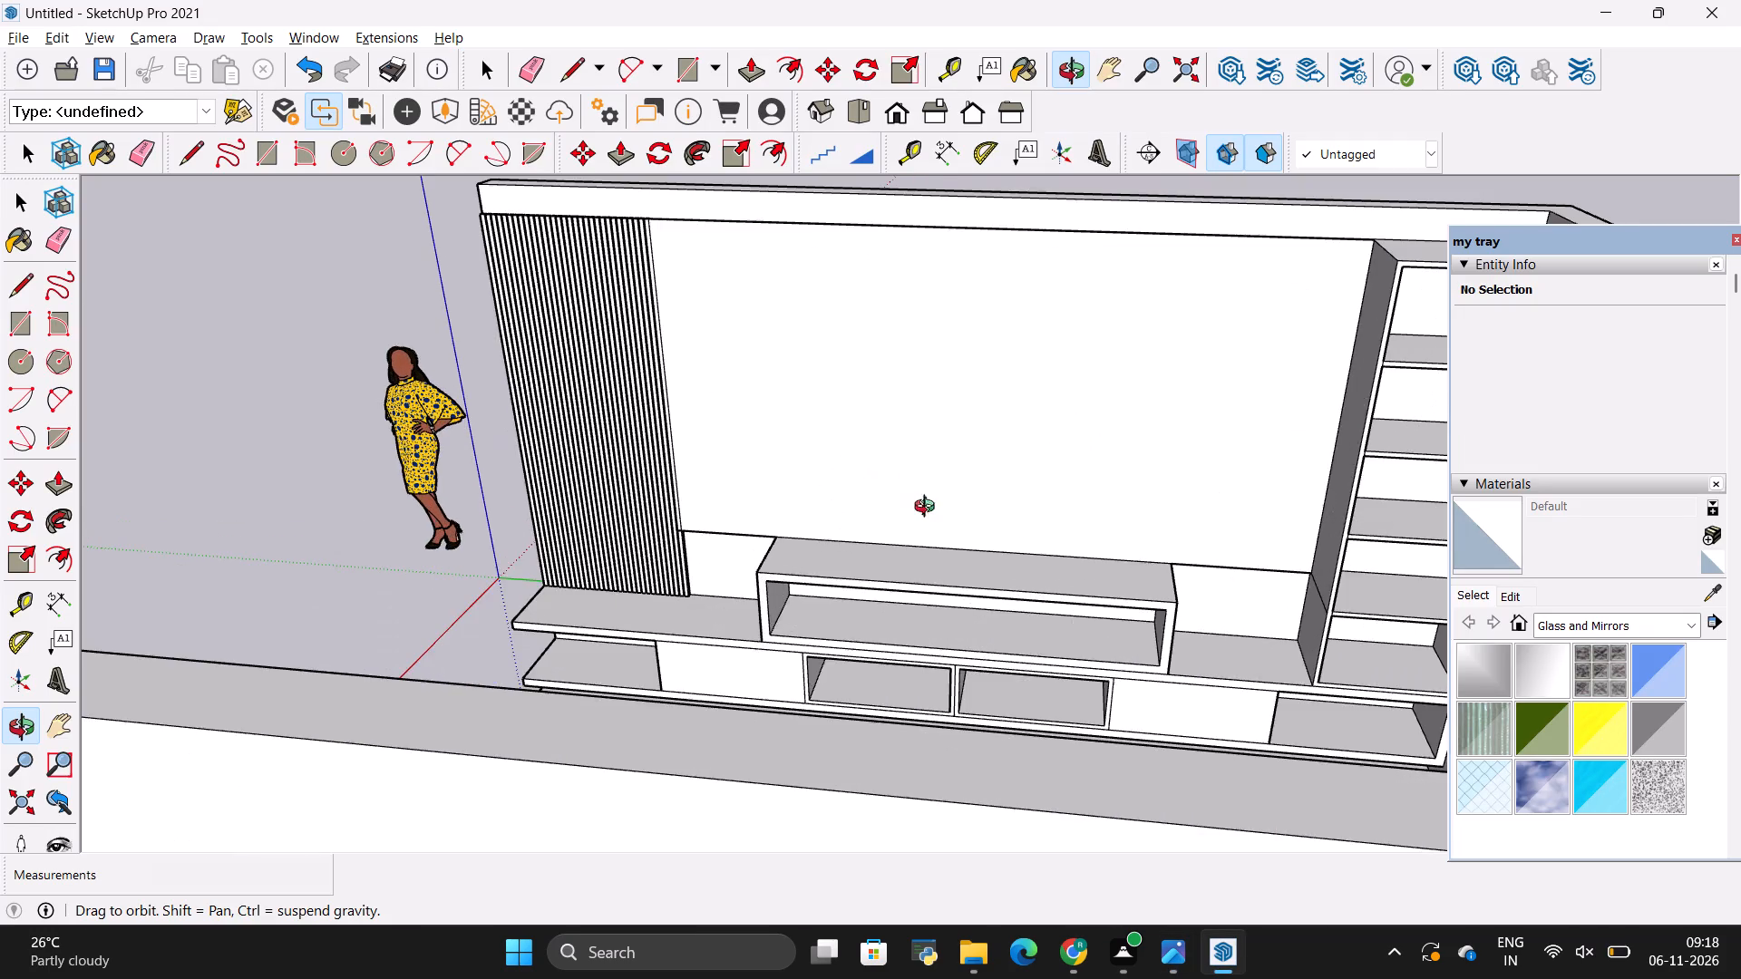
left_click_drag(929, 509, 995, 500)
scroll(976, 299, "up", 4)
scroll(998, 651, "down", 5)
scroll(1016, 354, "up", 4)
left_click_drag(1026, 597, 1002, 567)
key("space")
double_click(903, 683)
left_click(727, 288)
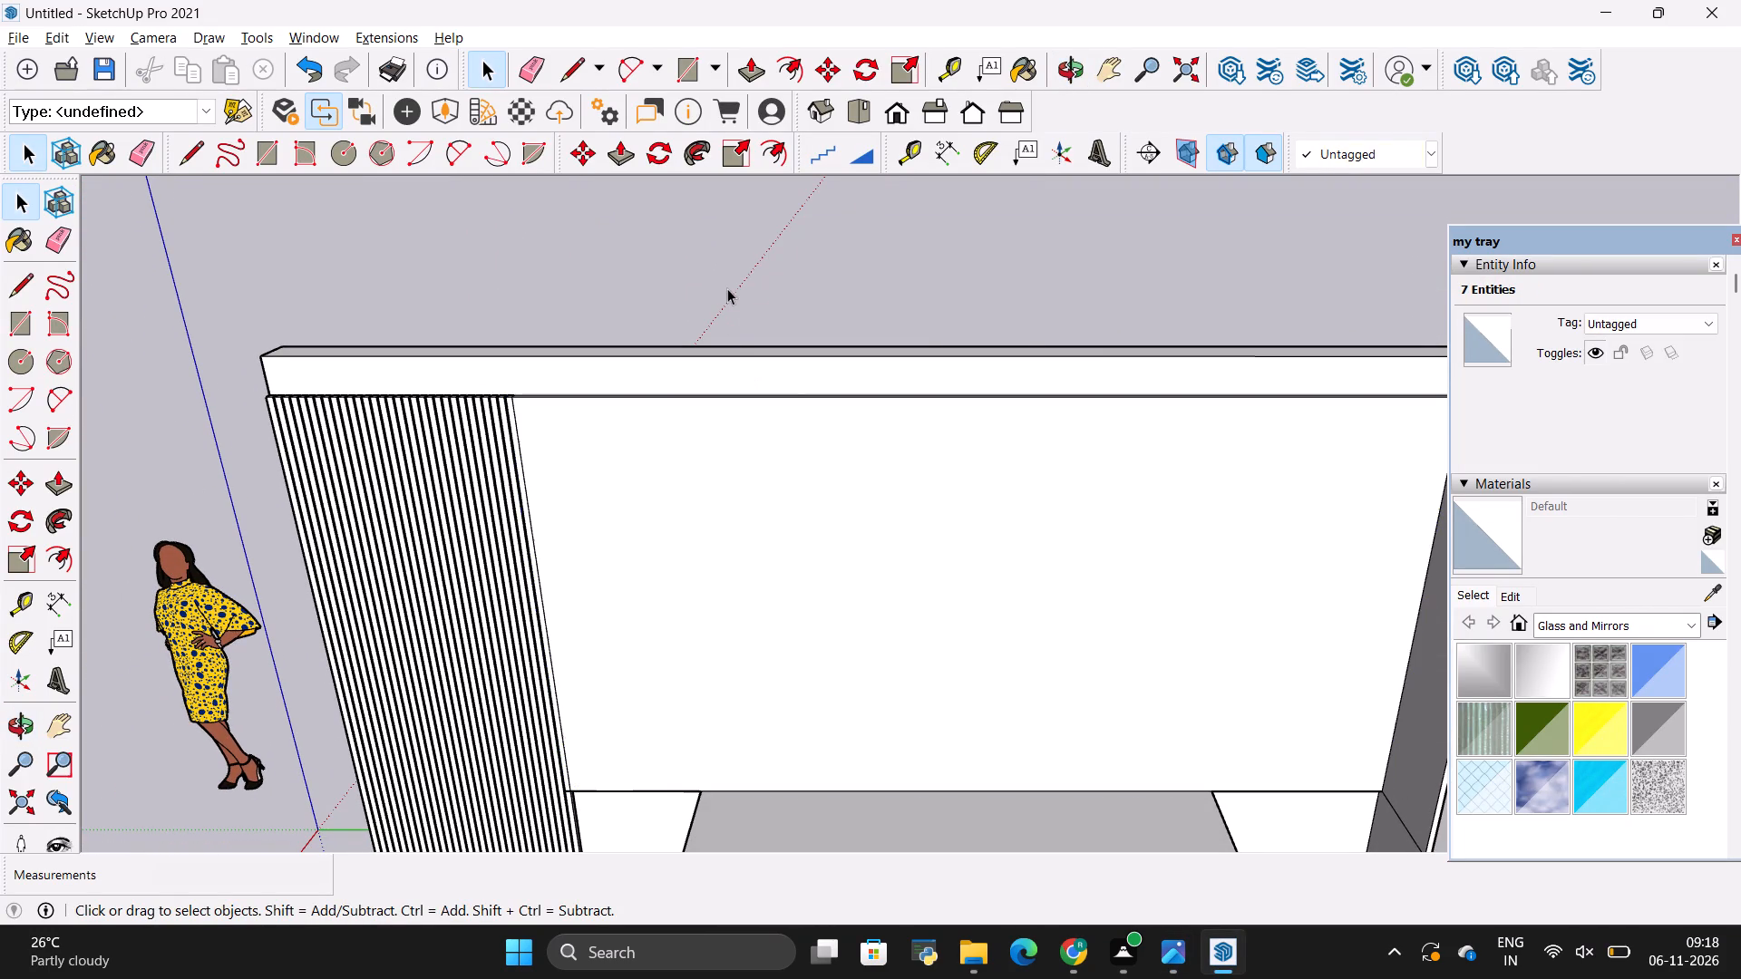
key("r")
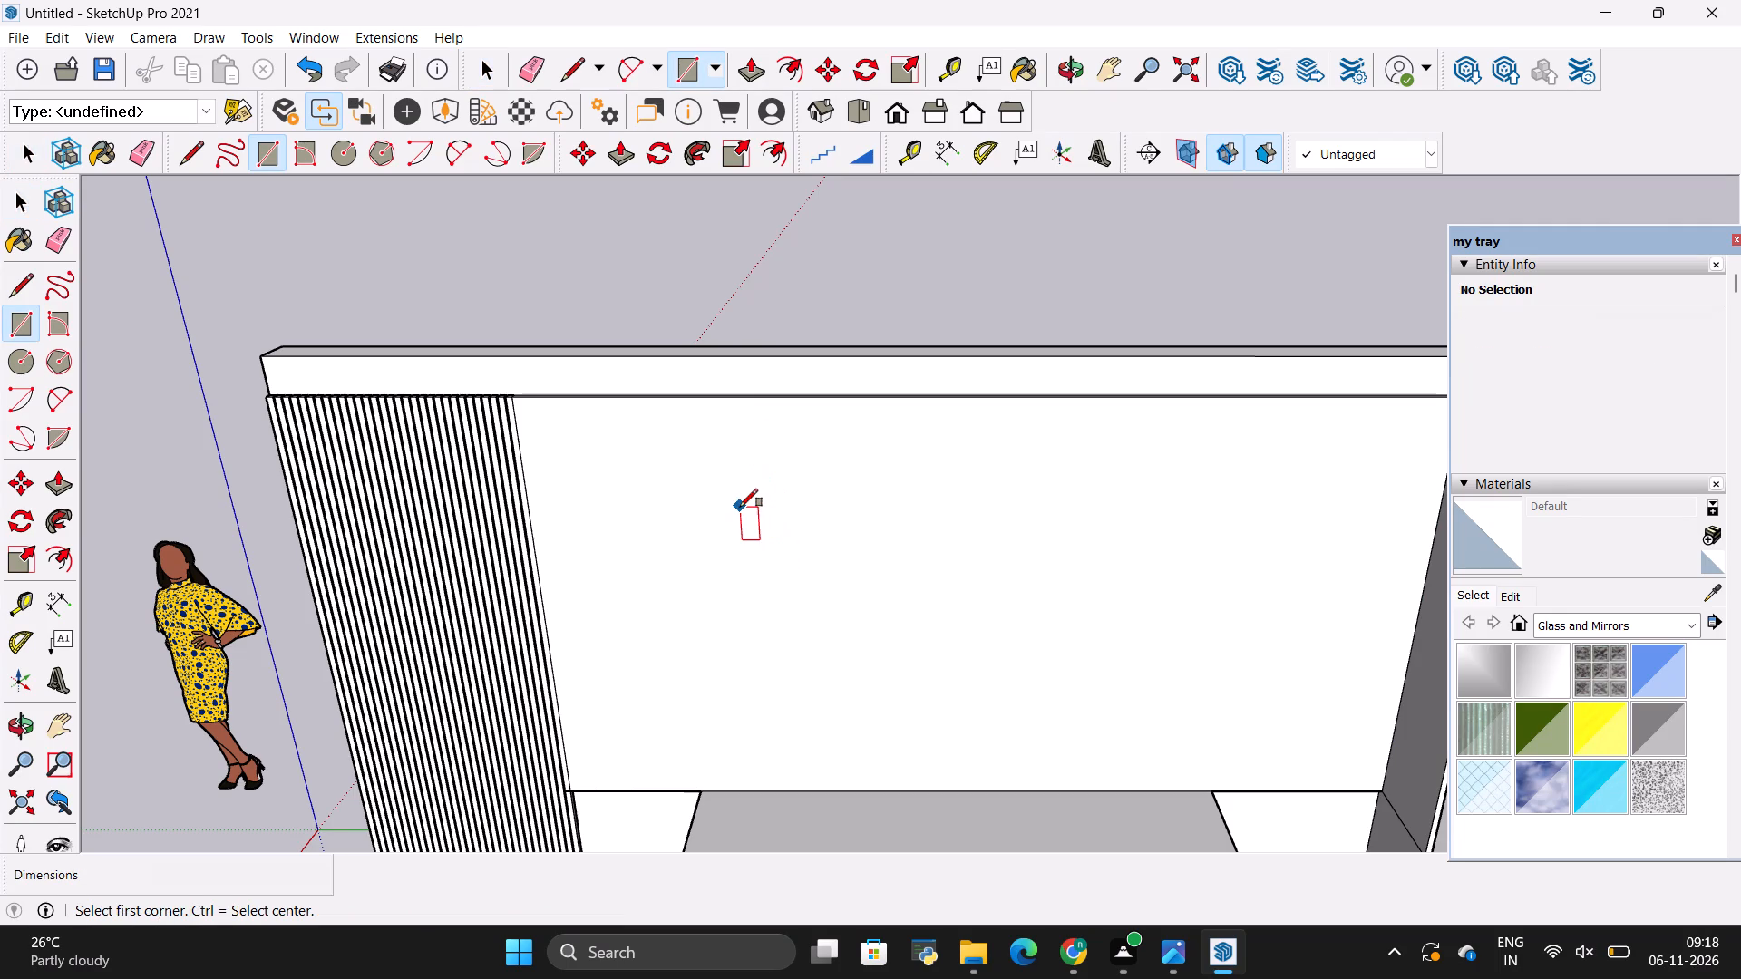
left_click(738, 497)
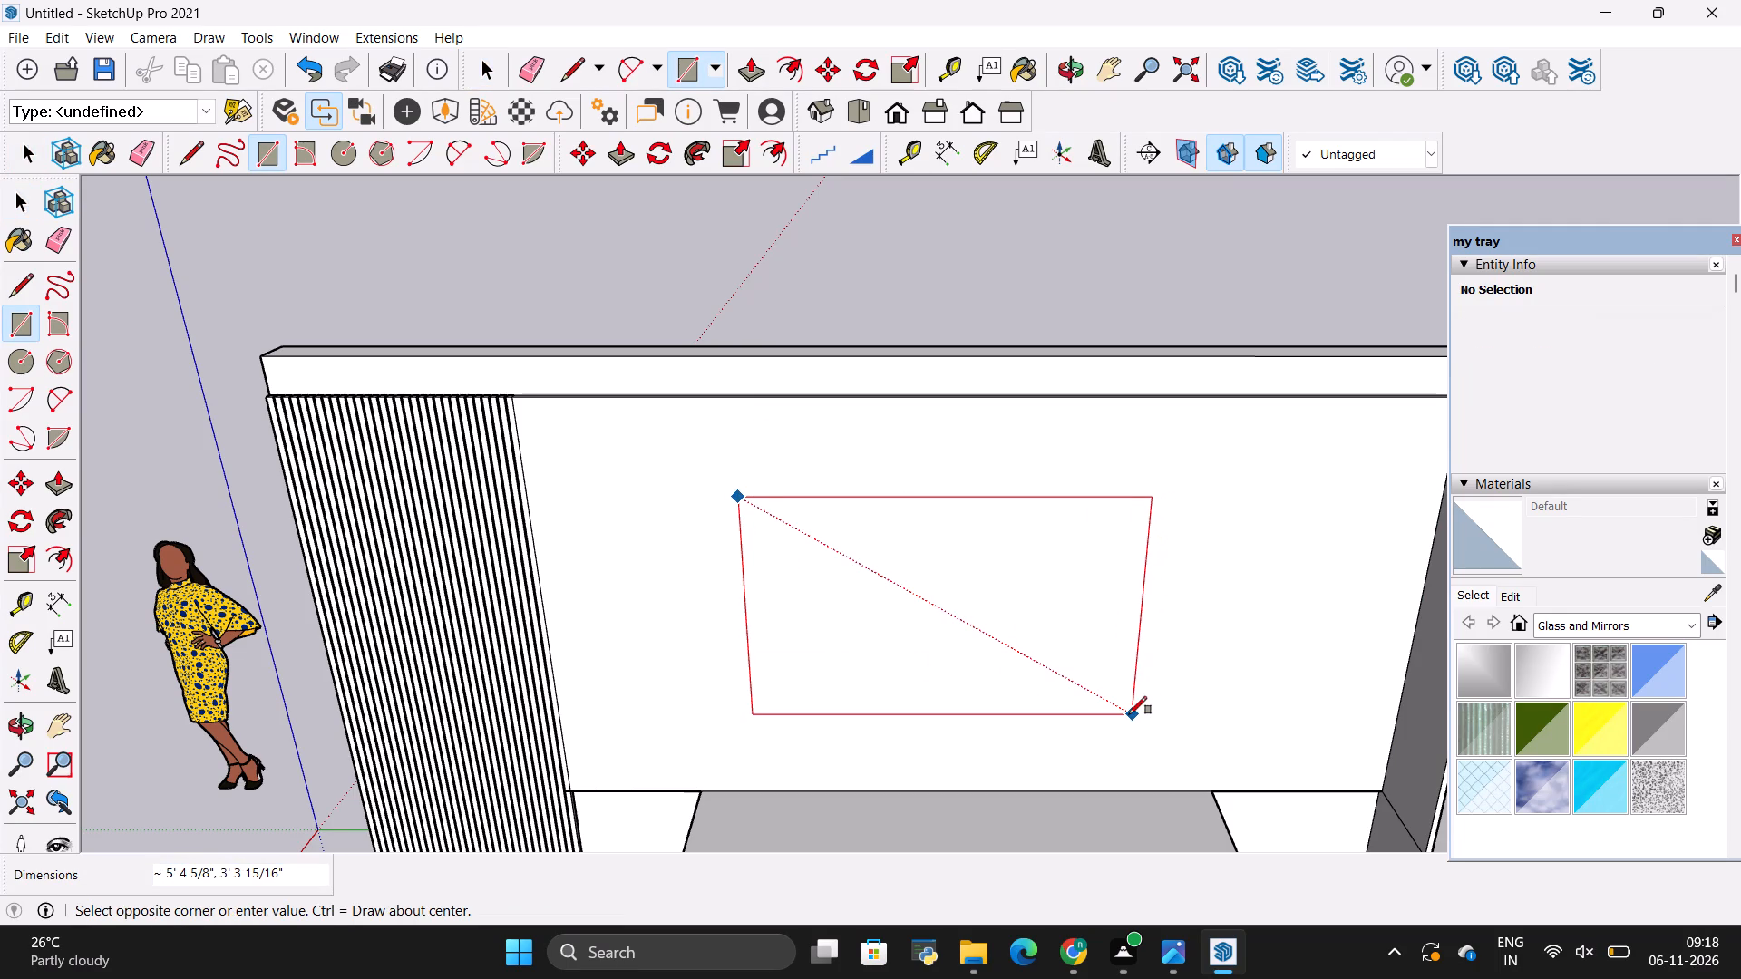
left_click(1129, 714)
key("space")
double_click(1100, 684)
right_click(1100, 684)
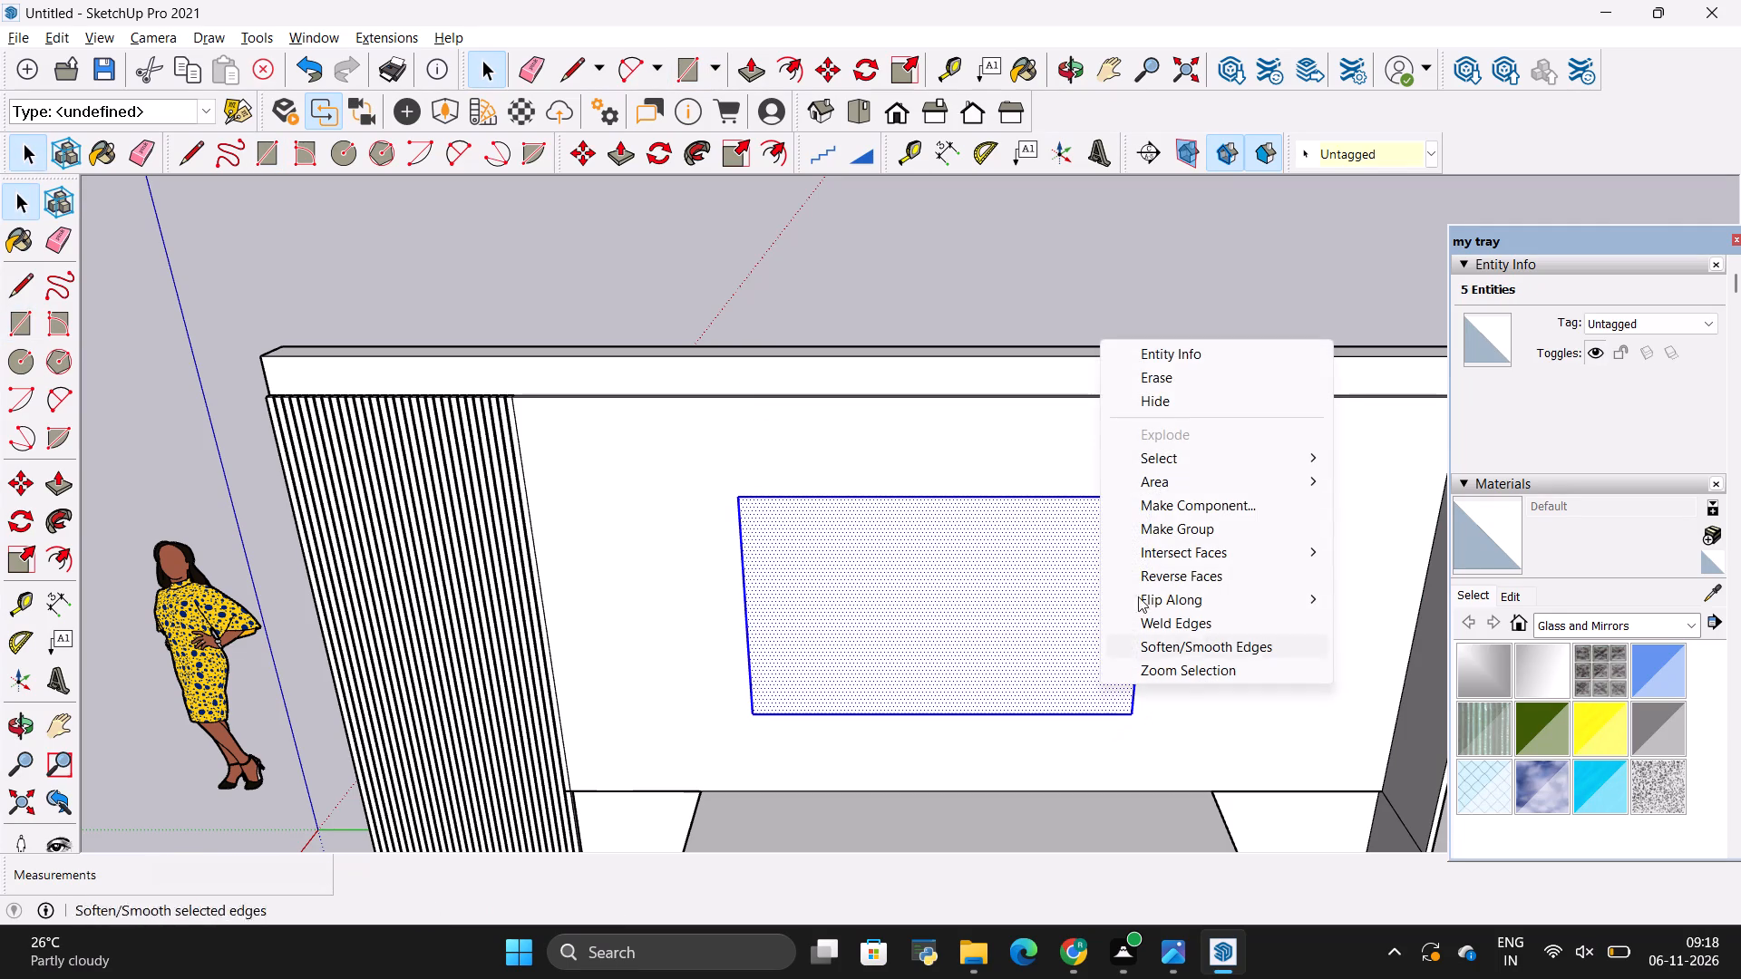
left_click(1173, 525)
Inside the television group, Push/Pull the rectangle's face out by 2".
double_click(1055, 616)
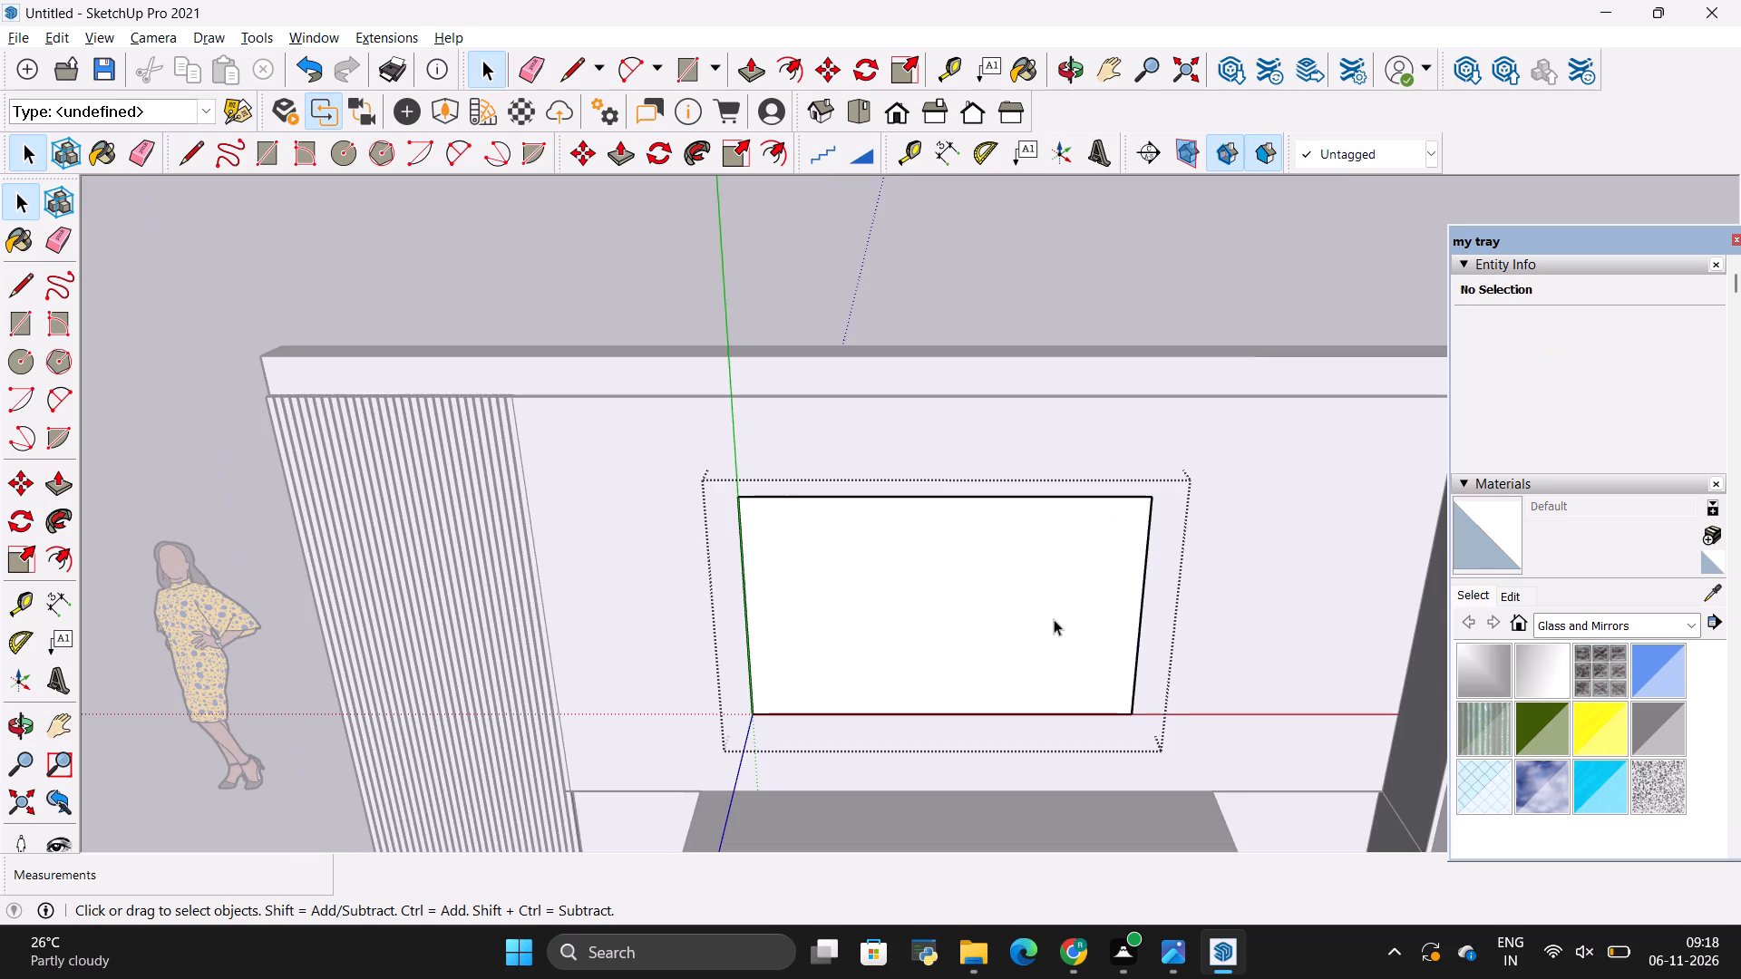
key("p")
left_click(1053, 619)
key("BackSpace")
type("2\"")
key("Return")
Draw a rectangle about 11" by 5 5/8" near the centre of the television's face and Push/Pull it out 3" as a mount.
key("r")
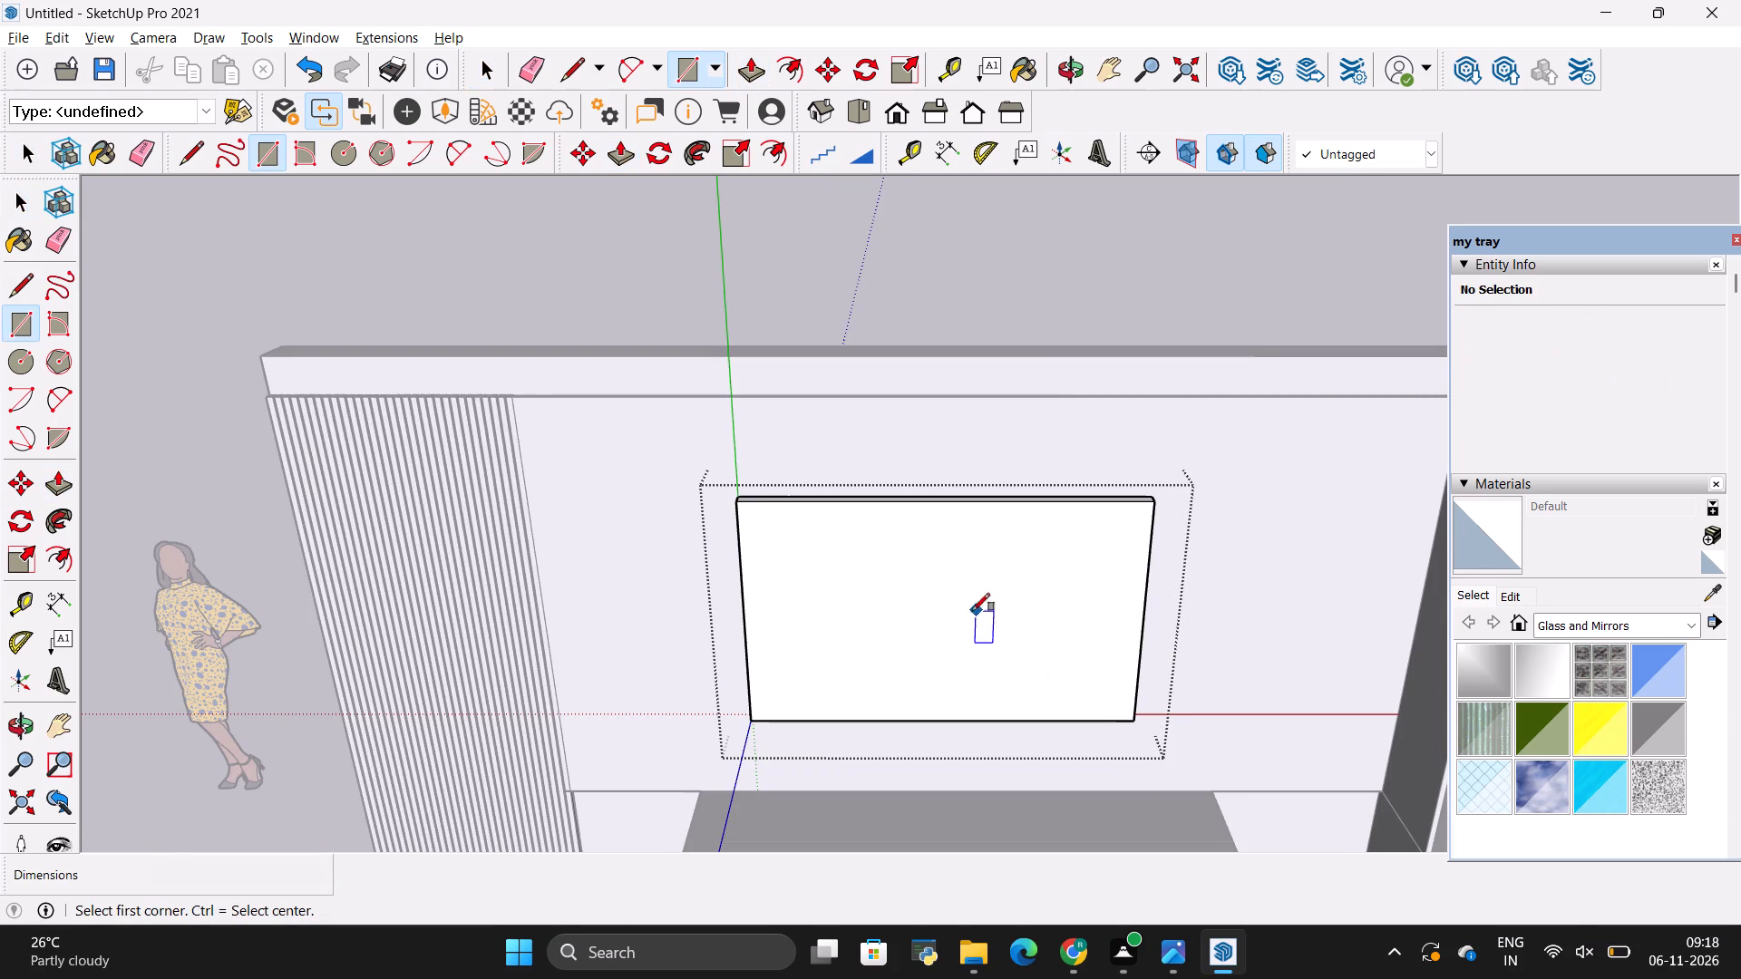
left_click(904, 603)
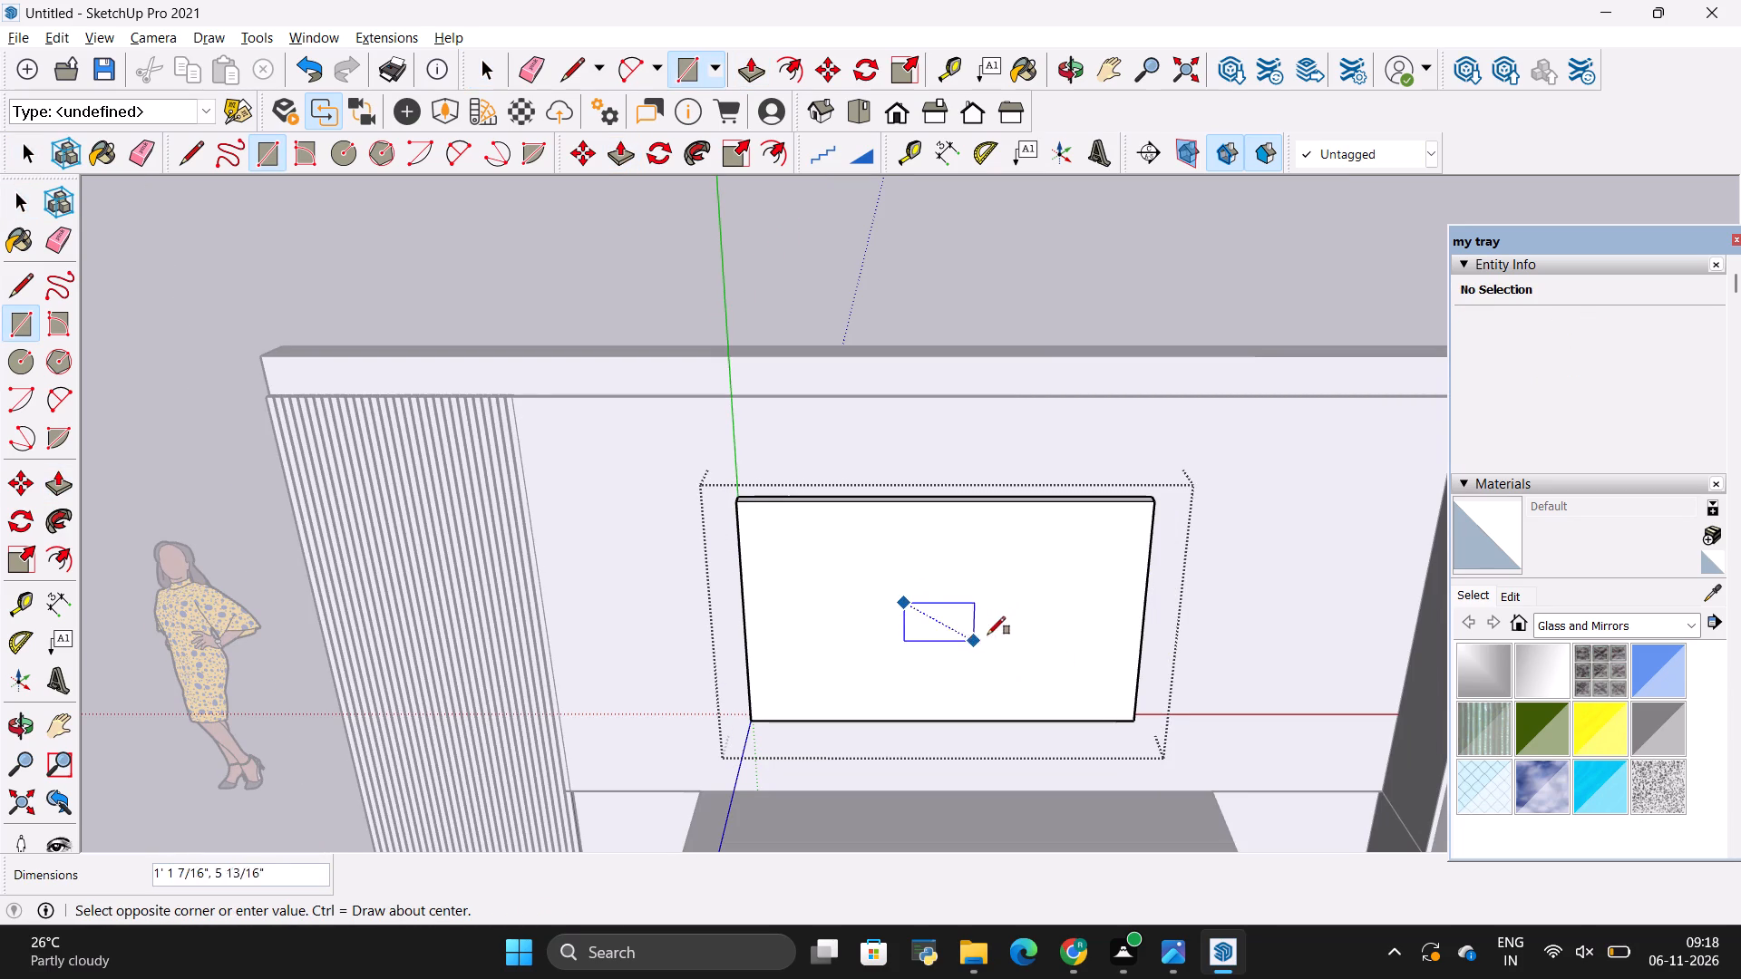
left_click(972, 634)
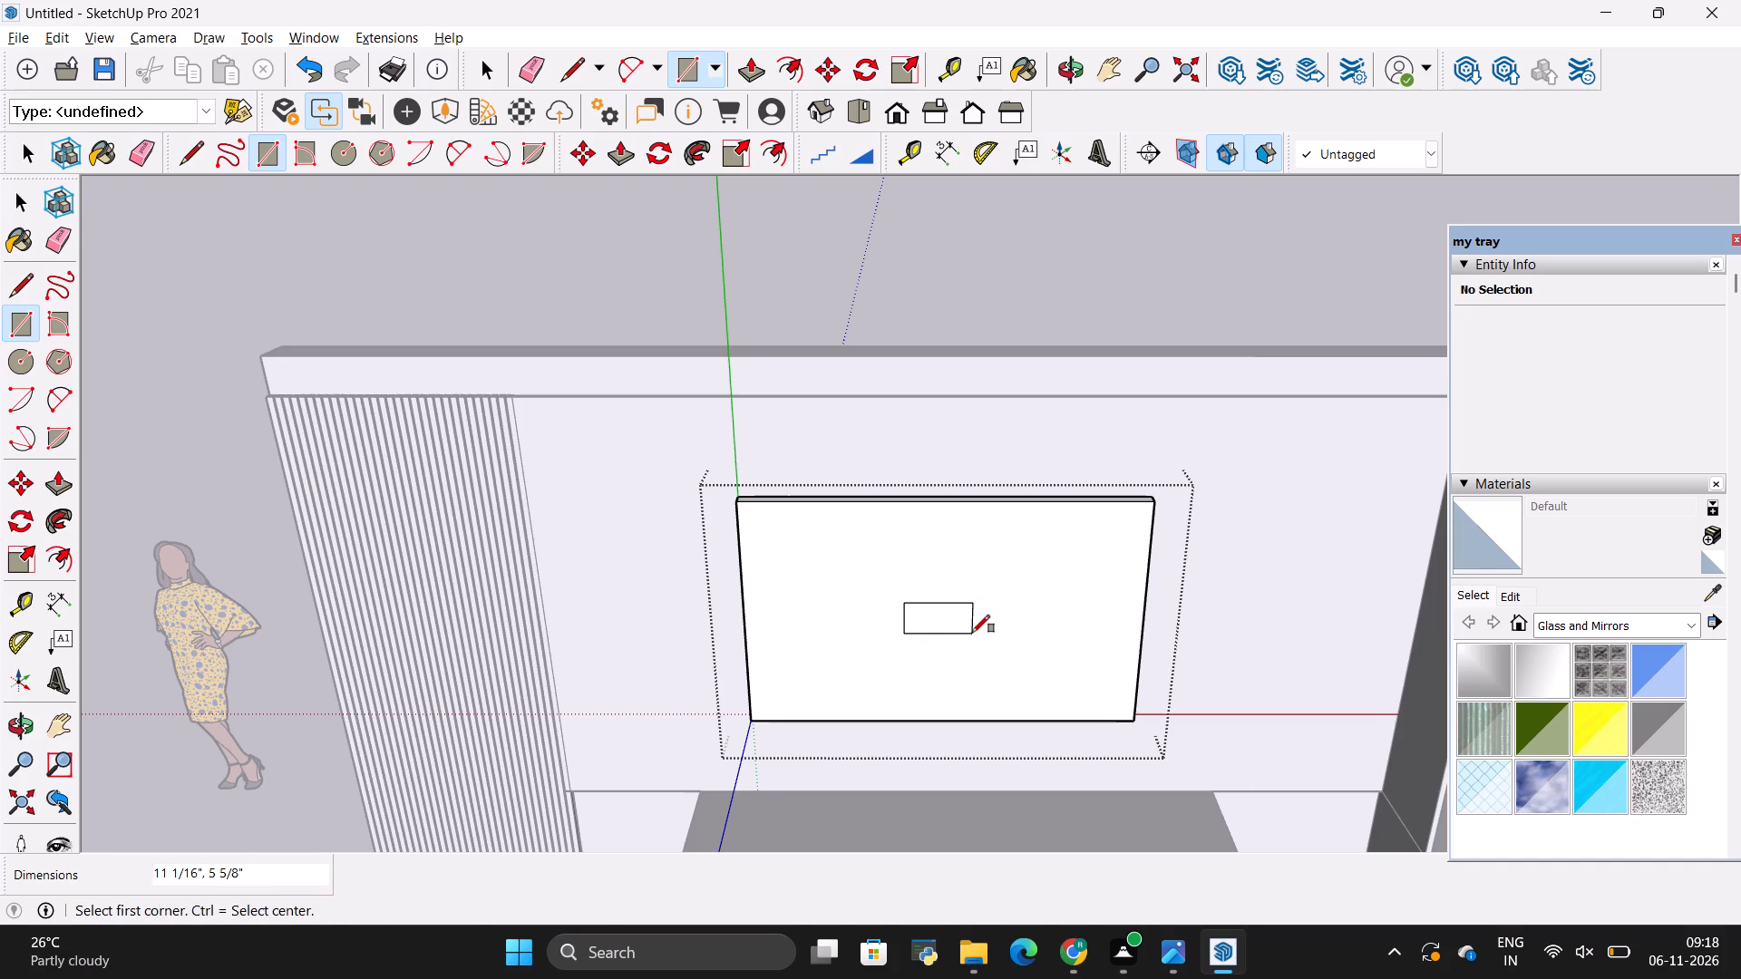
key("space")
left_click(943, 623)
key("p")
left_click(943, 623)
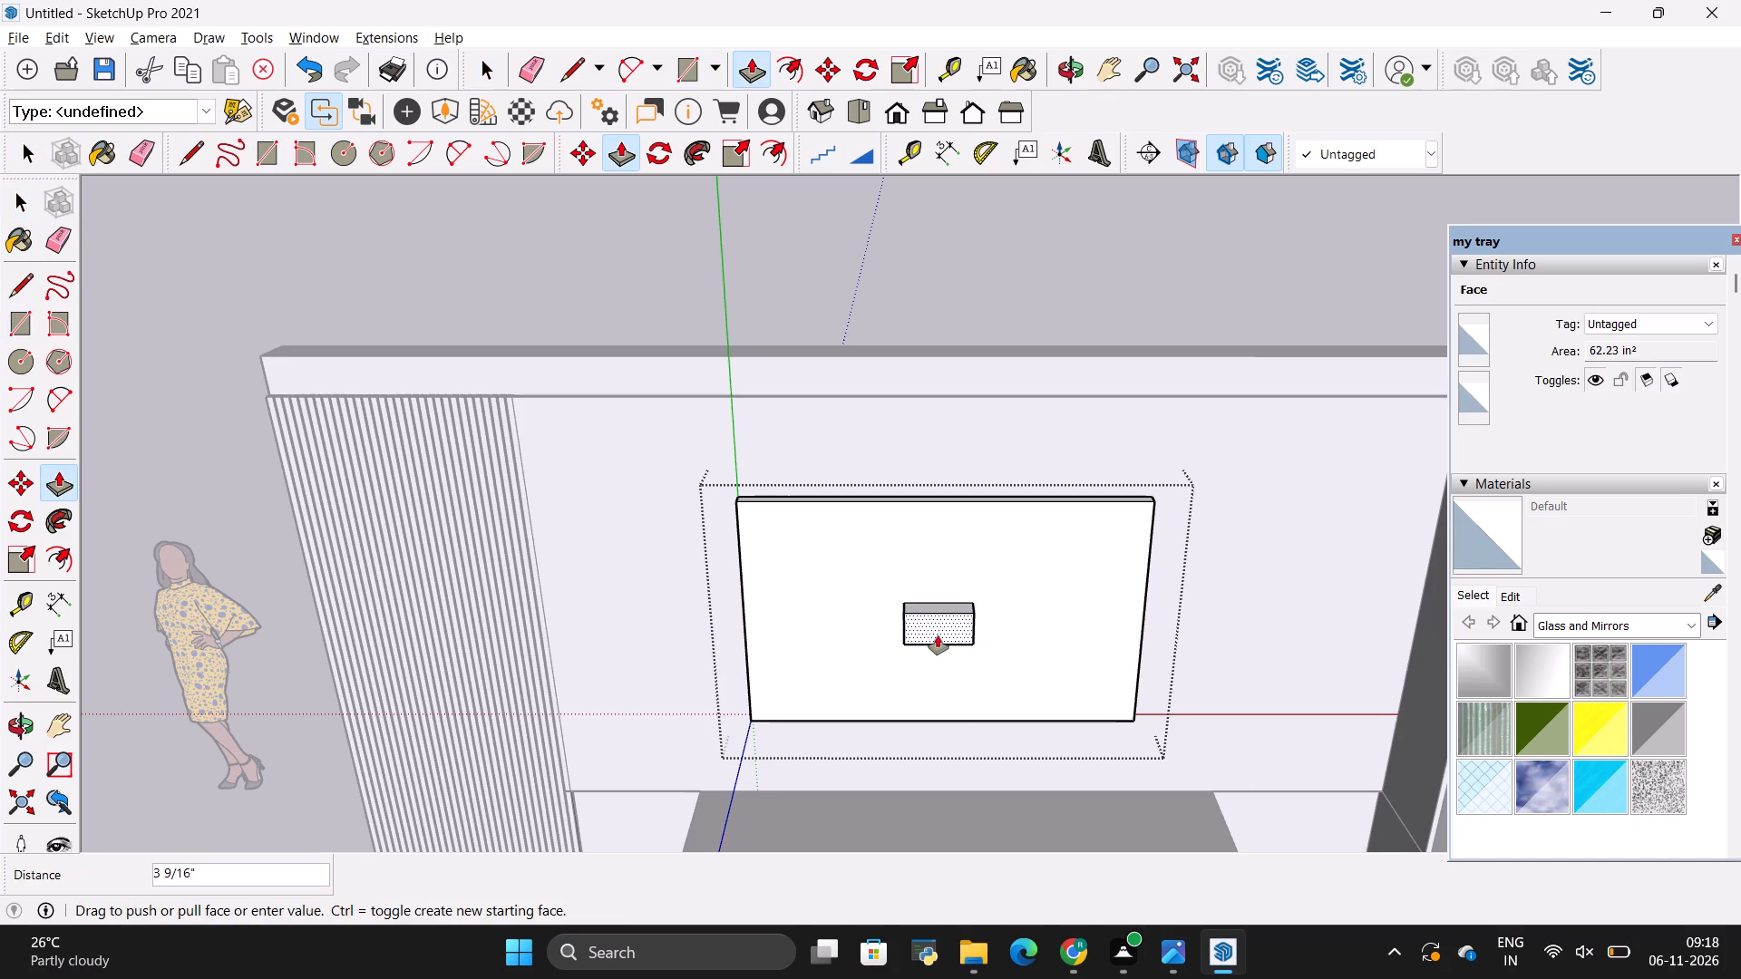
key("BackSpace")
type("3\"")
key("Return")
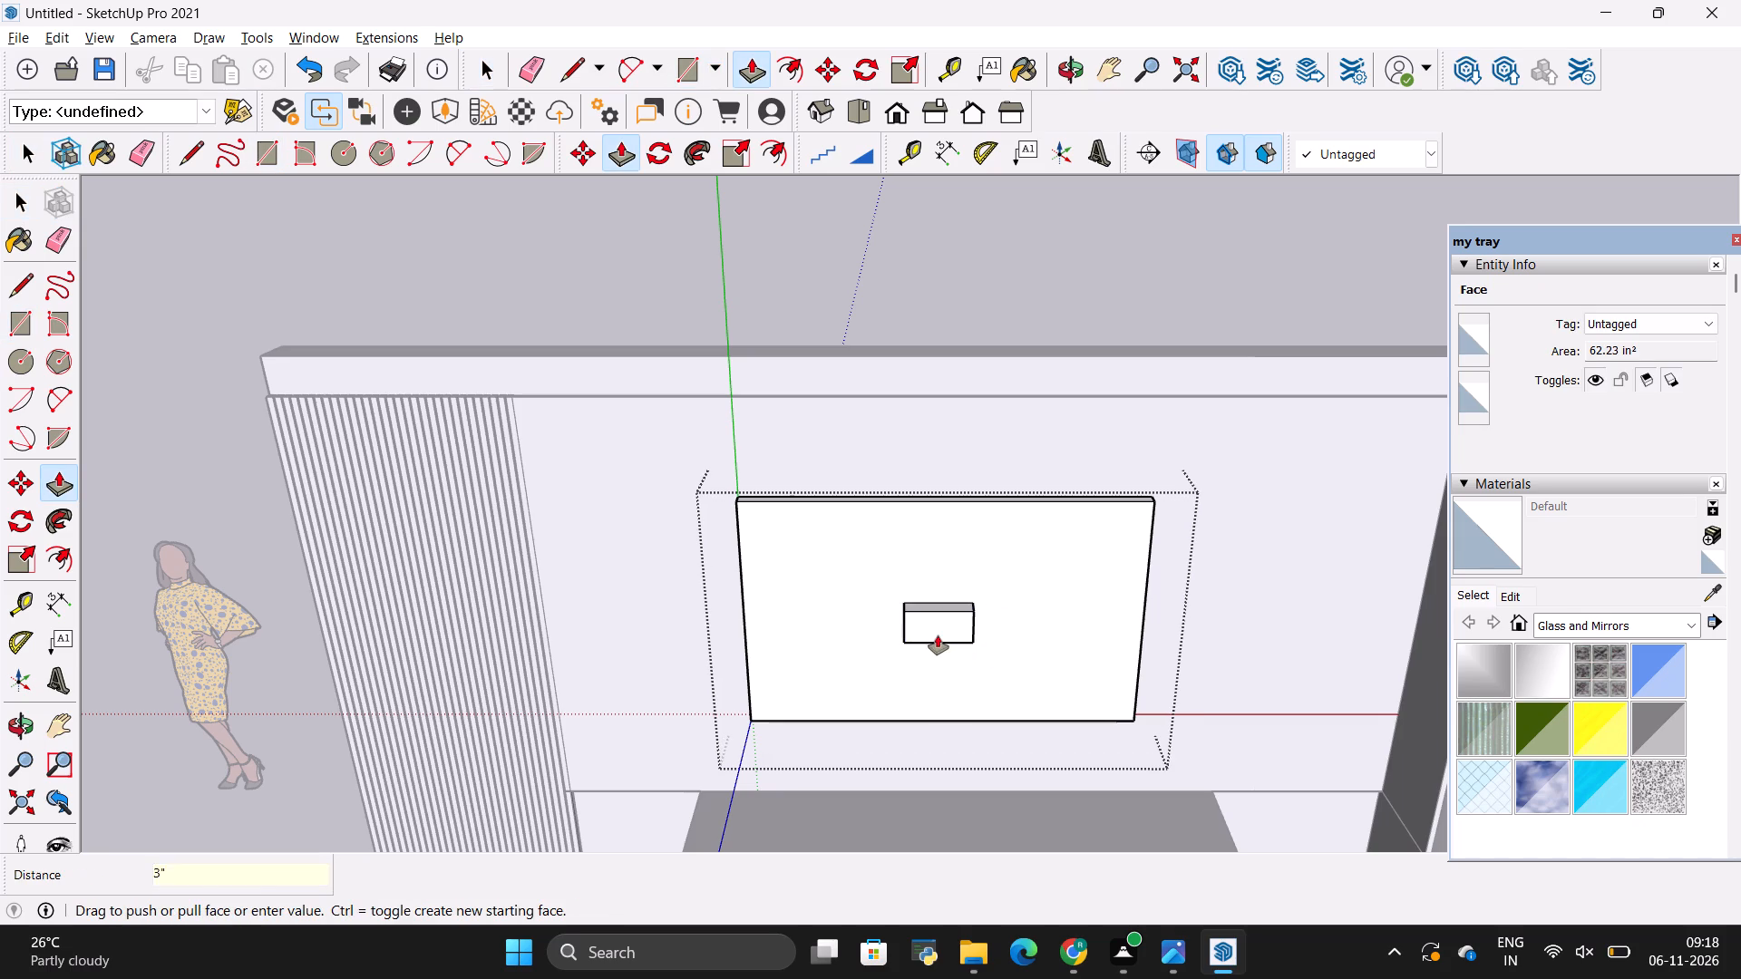
key("space")
left_click(1291, 583)
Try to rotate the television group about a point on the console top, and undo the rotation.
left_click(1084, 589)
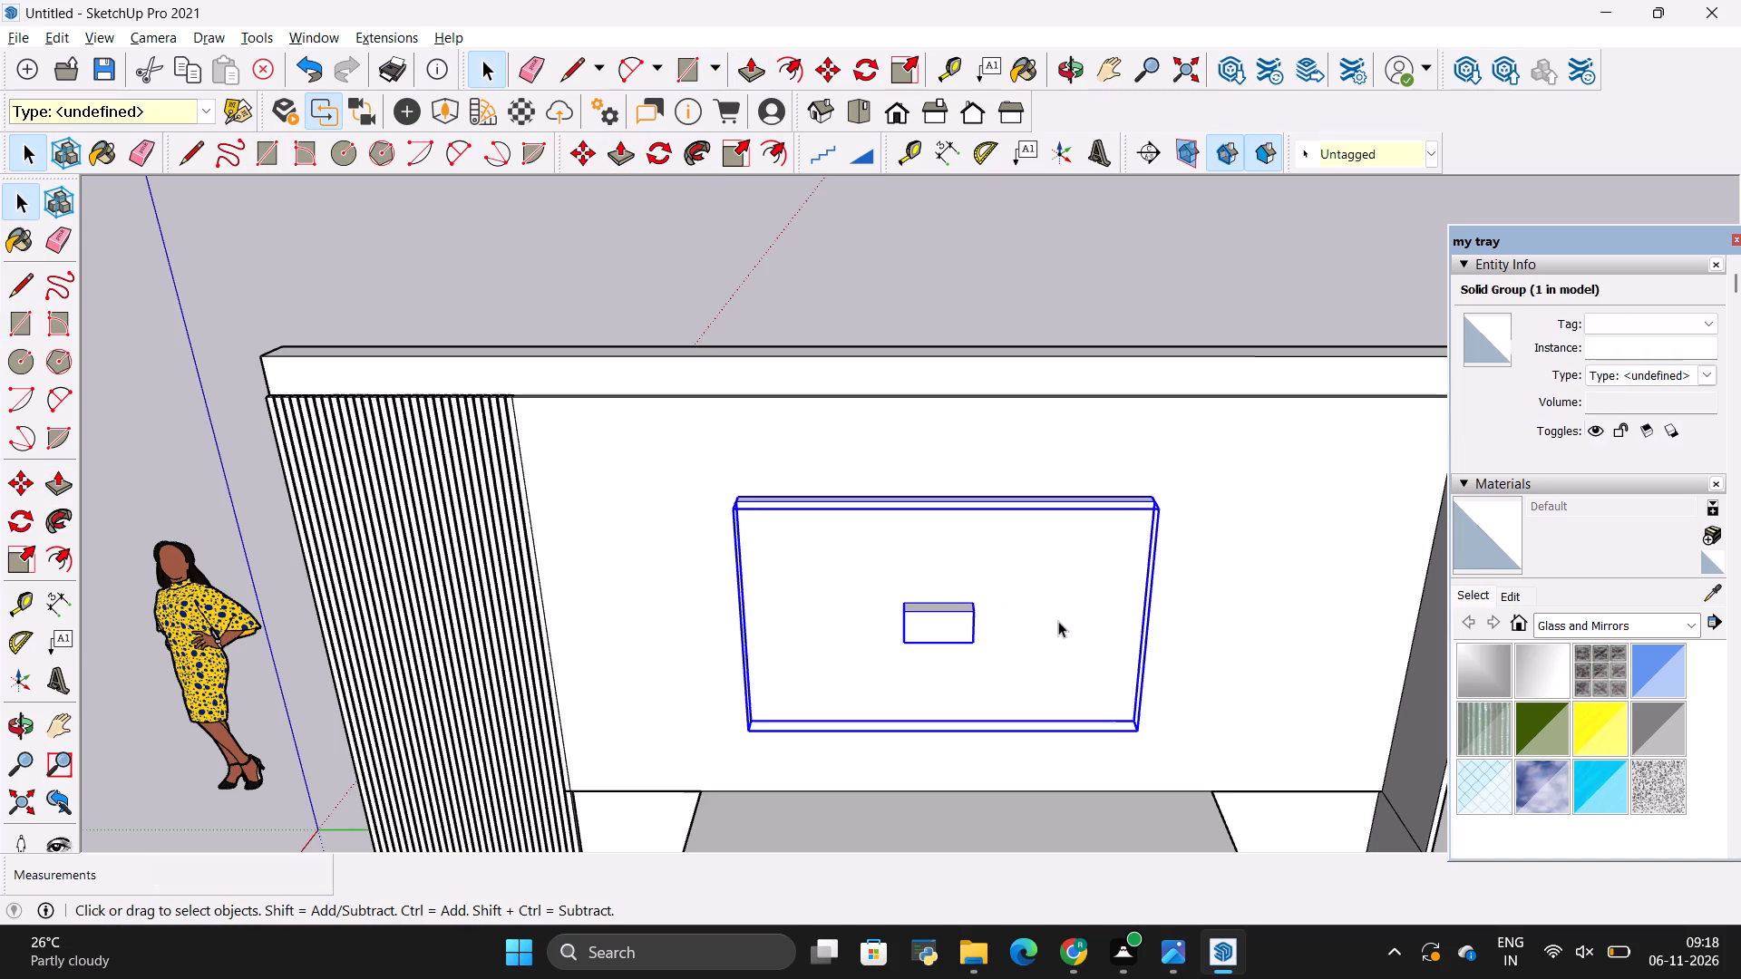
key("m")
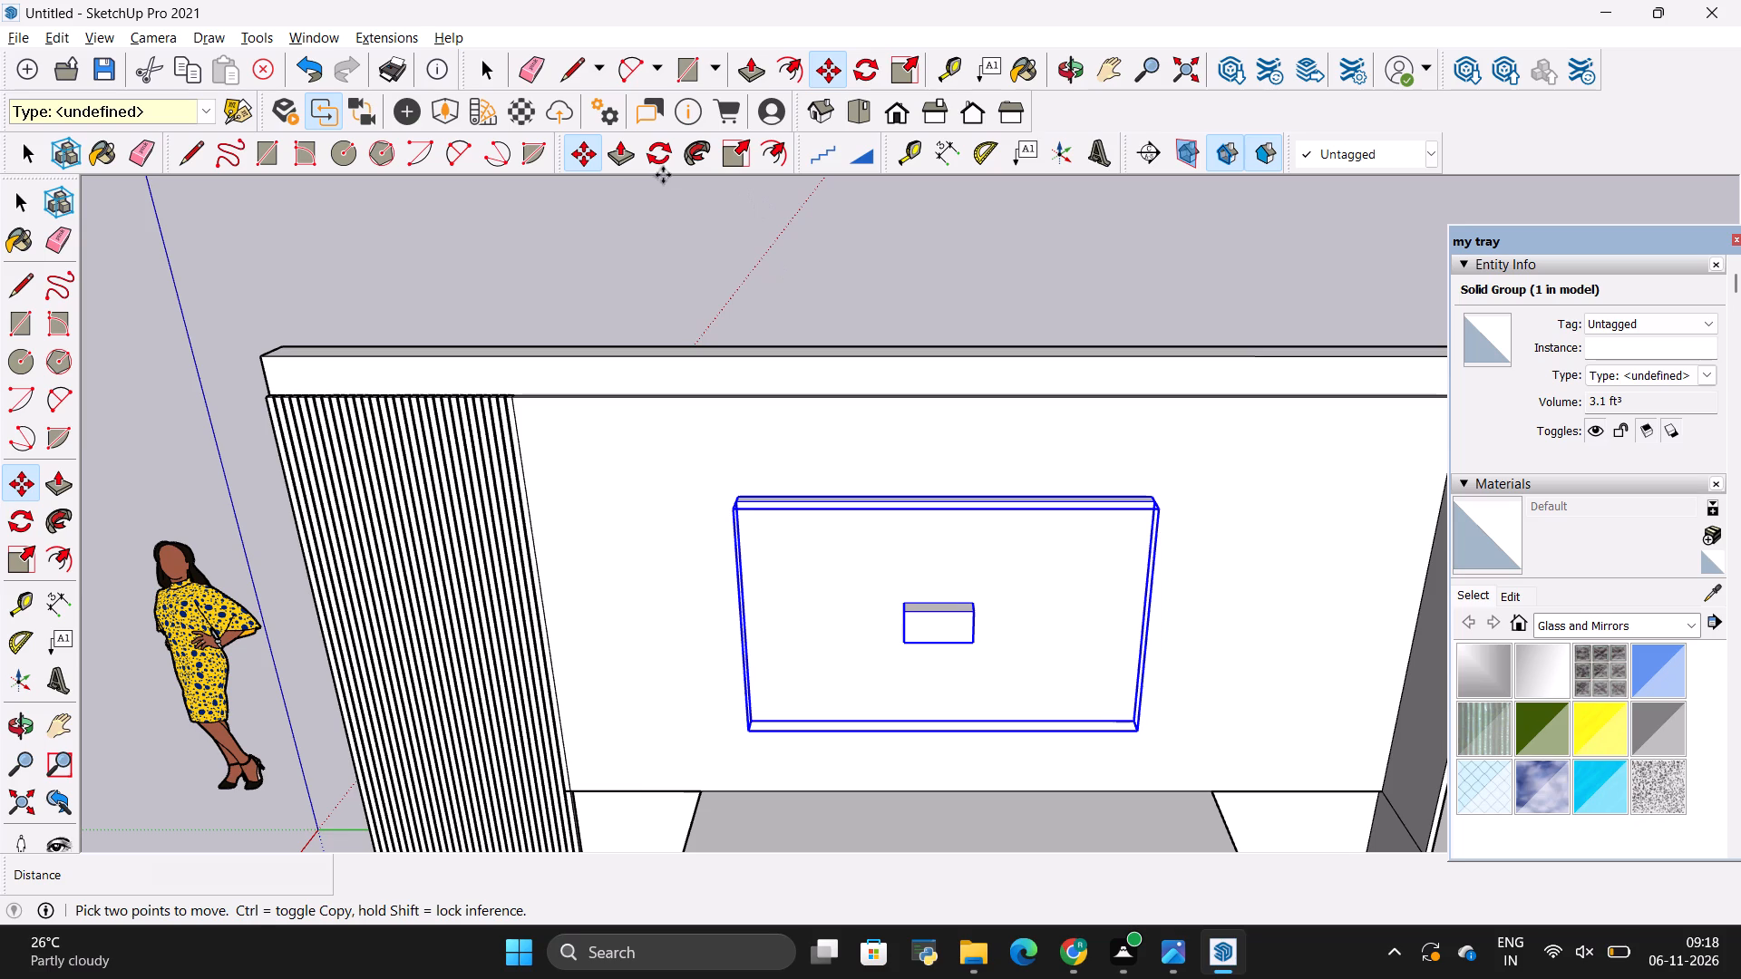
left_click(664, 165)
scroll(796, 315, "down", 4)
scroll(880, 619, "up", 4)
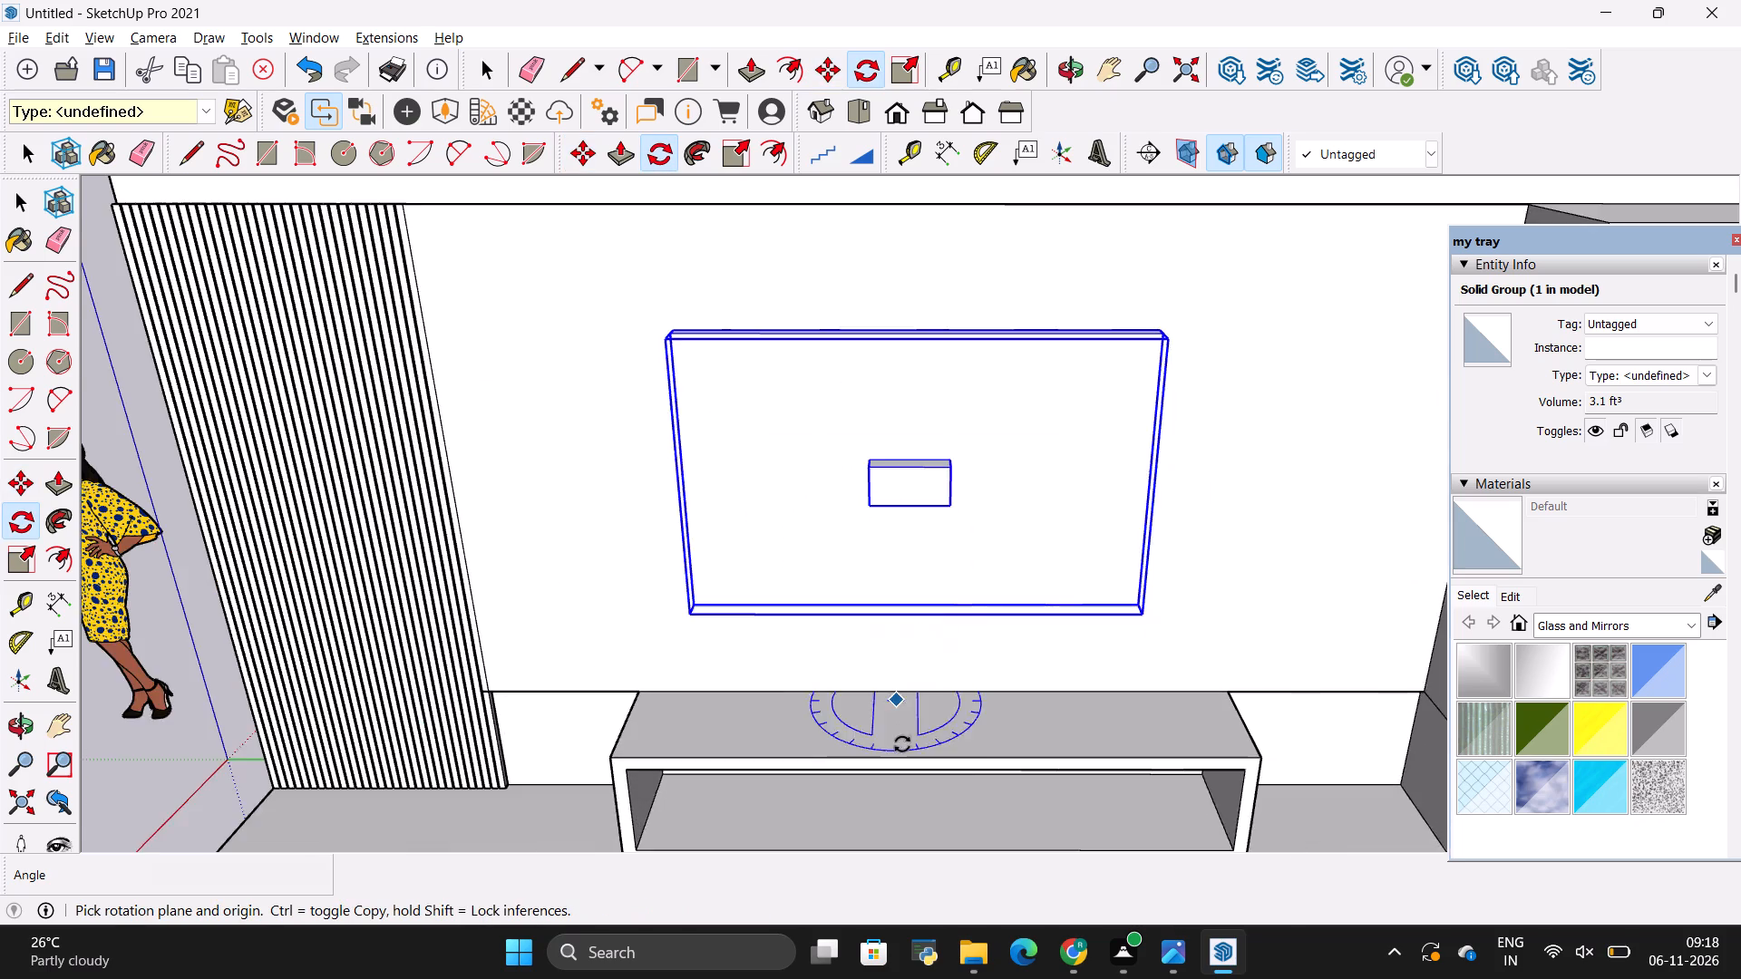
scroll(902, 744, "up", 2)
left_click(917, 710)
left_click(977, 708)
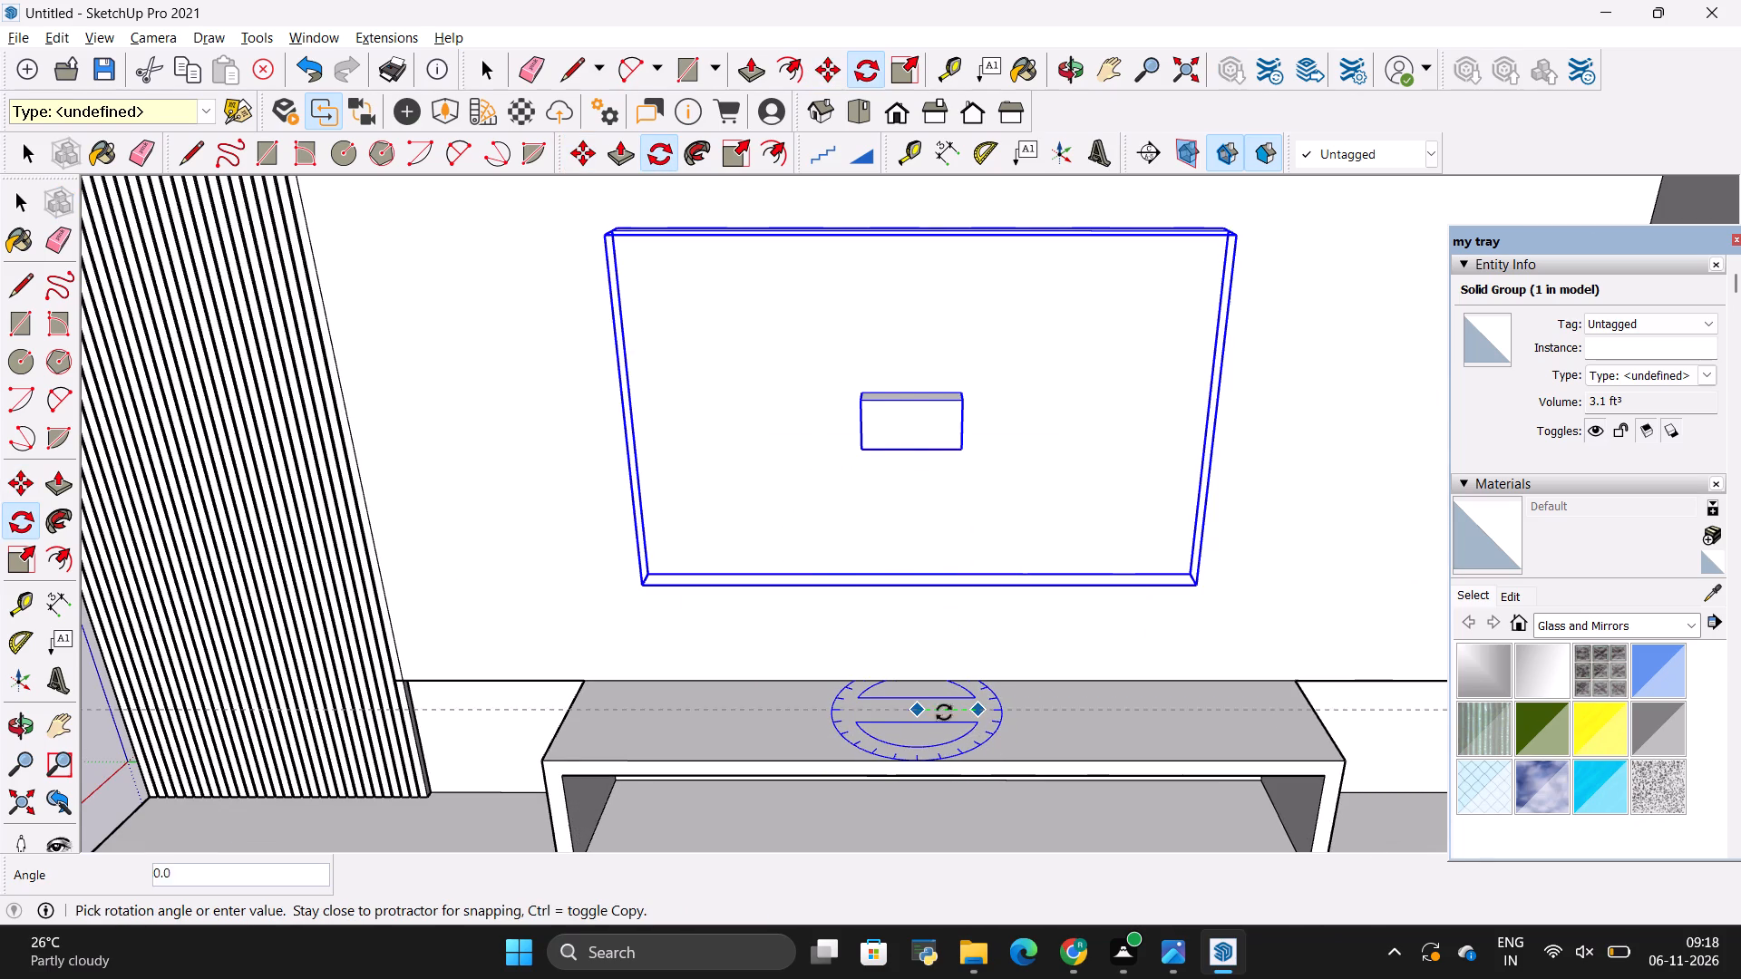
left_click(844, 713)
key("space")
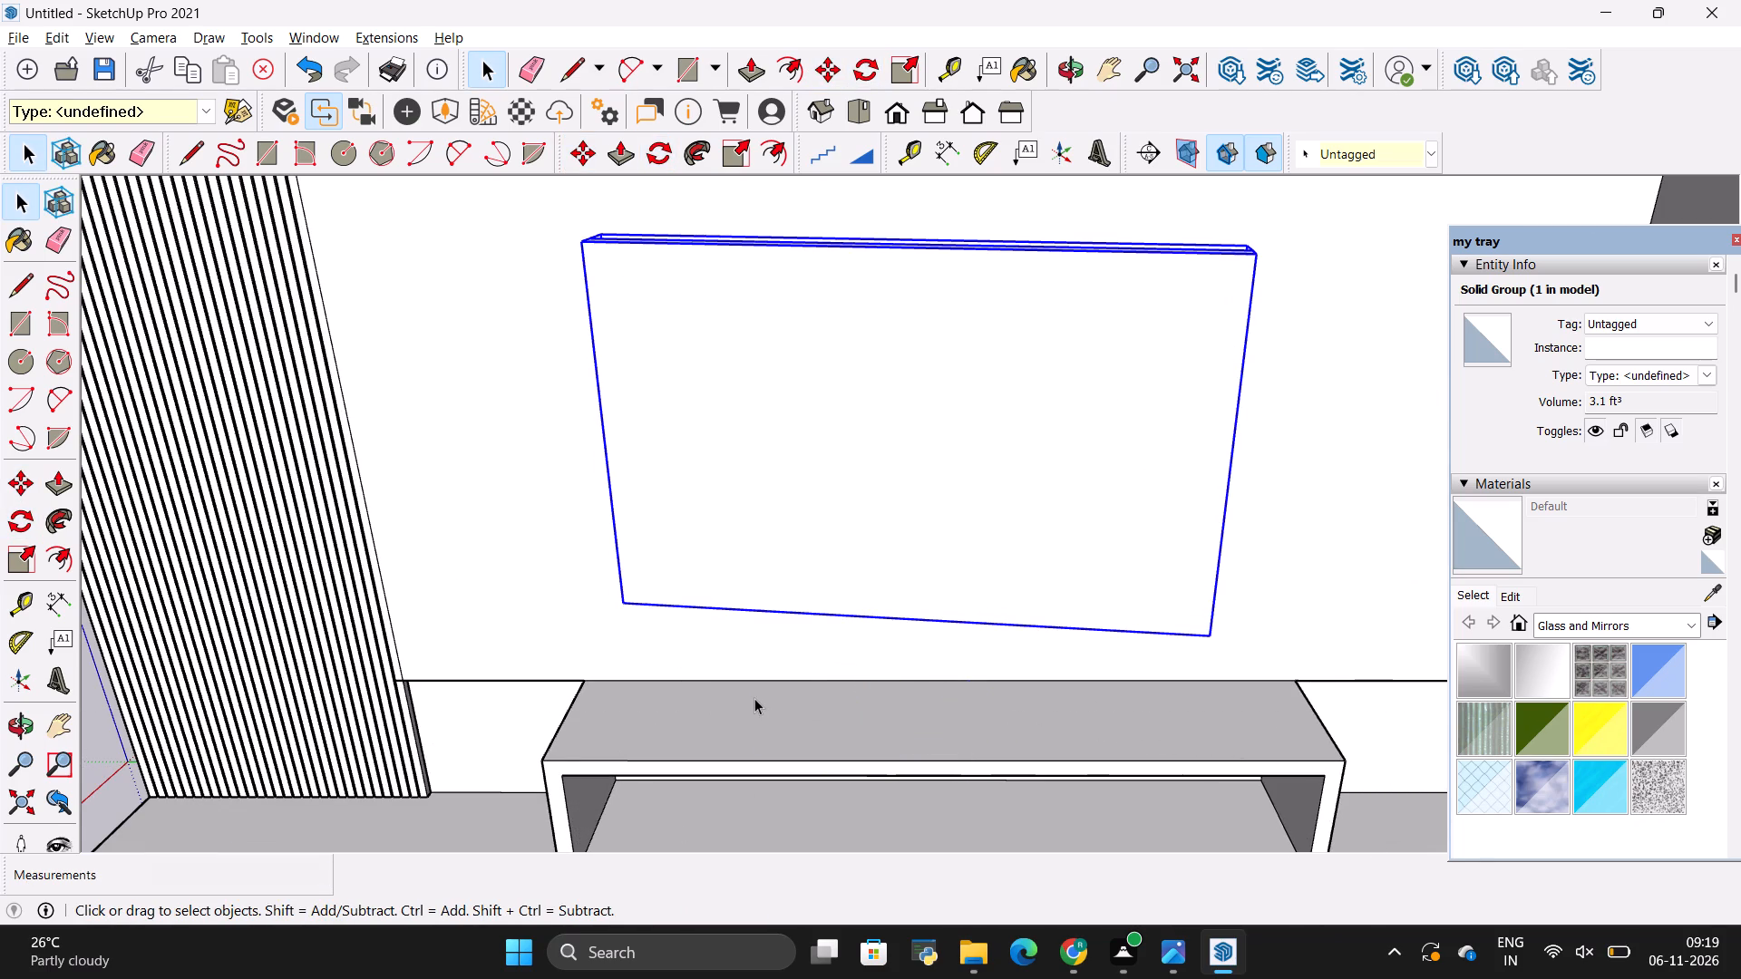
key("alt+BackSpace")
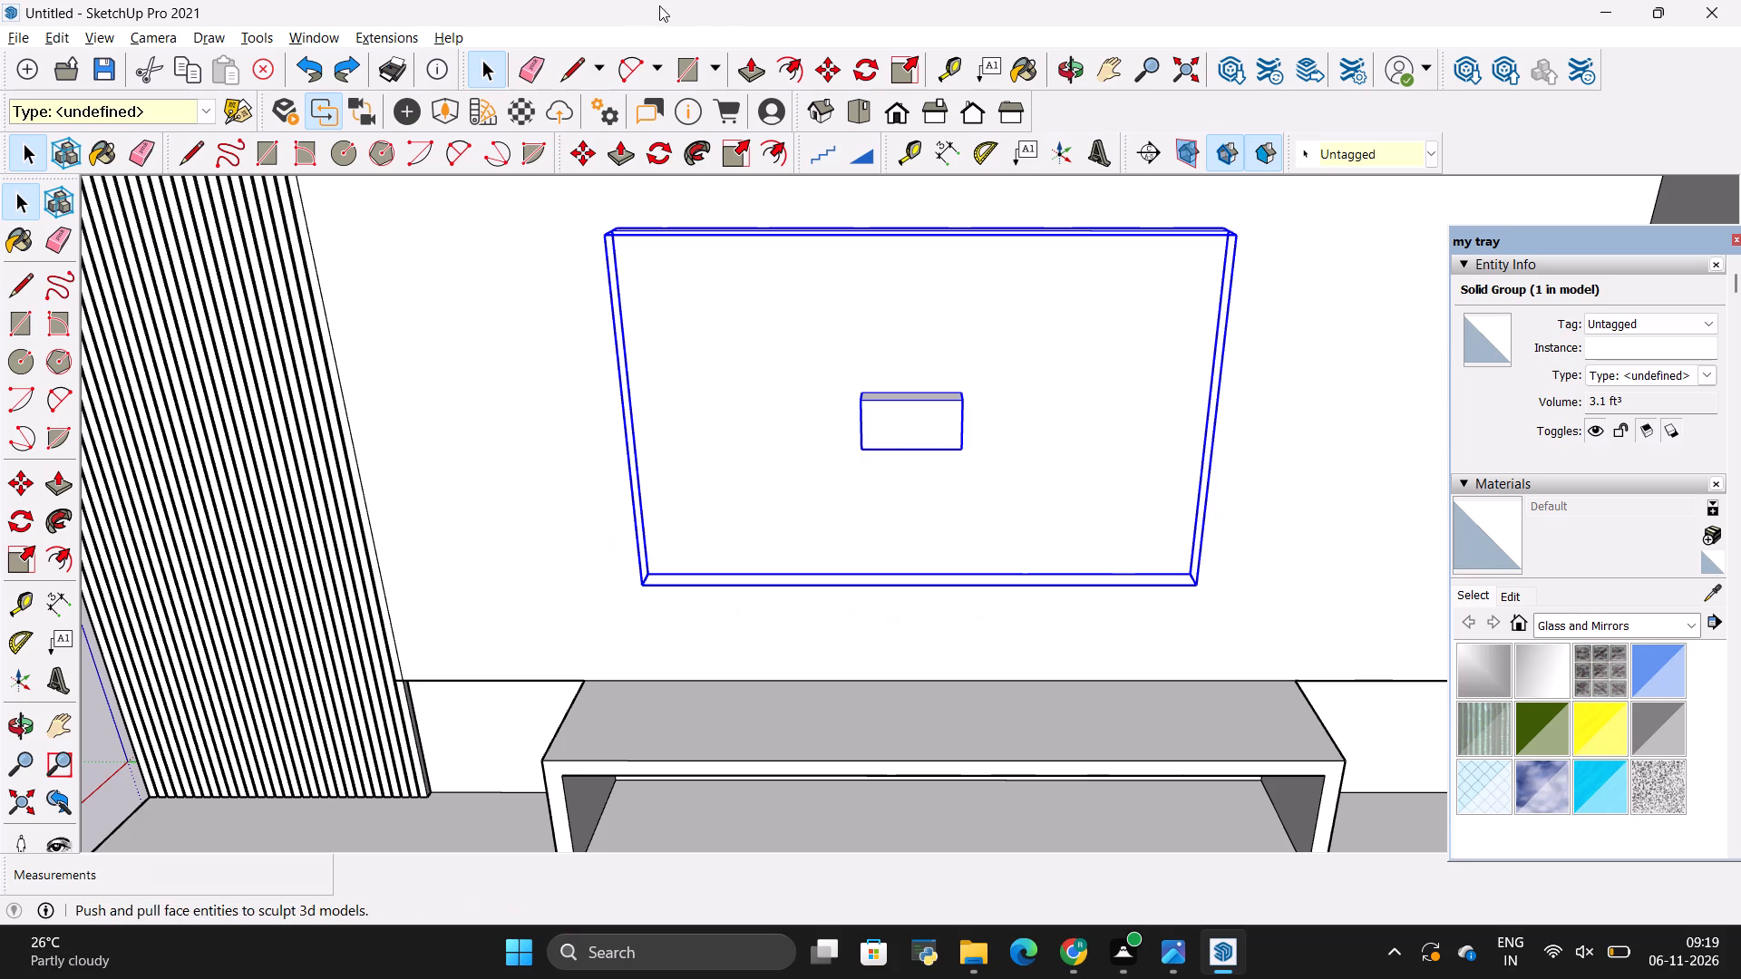
Rotate the television group 180° in plan about a point on the console top so its mount faces the panel.
left_click(656, 163)
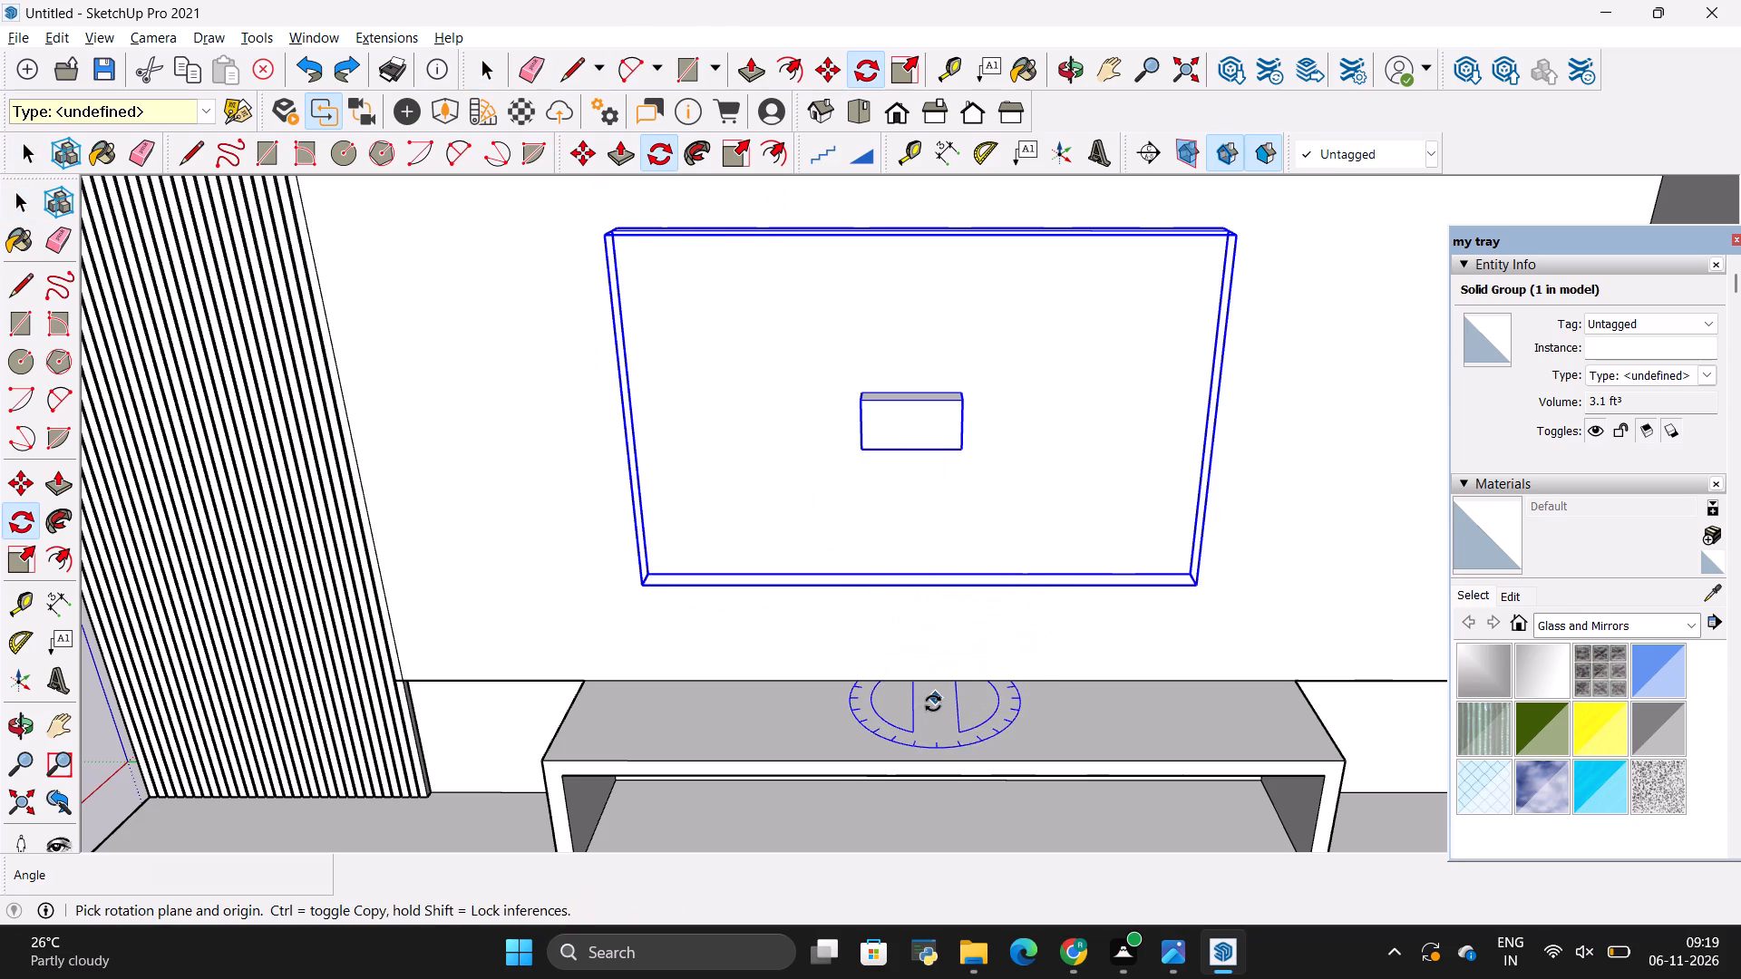
left_click(933, 703)
left_click(996, 702)
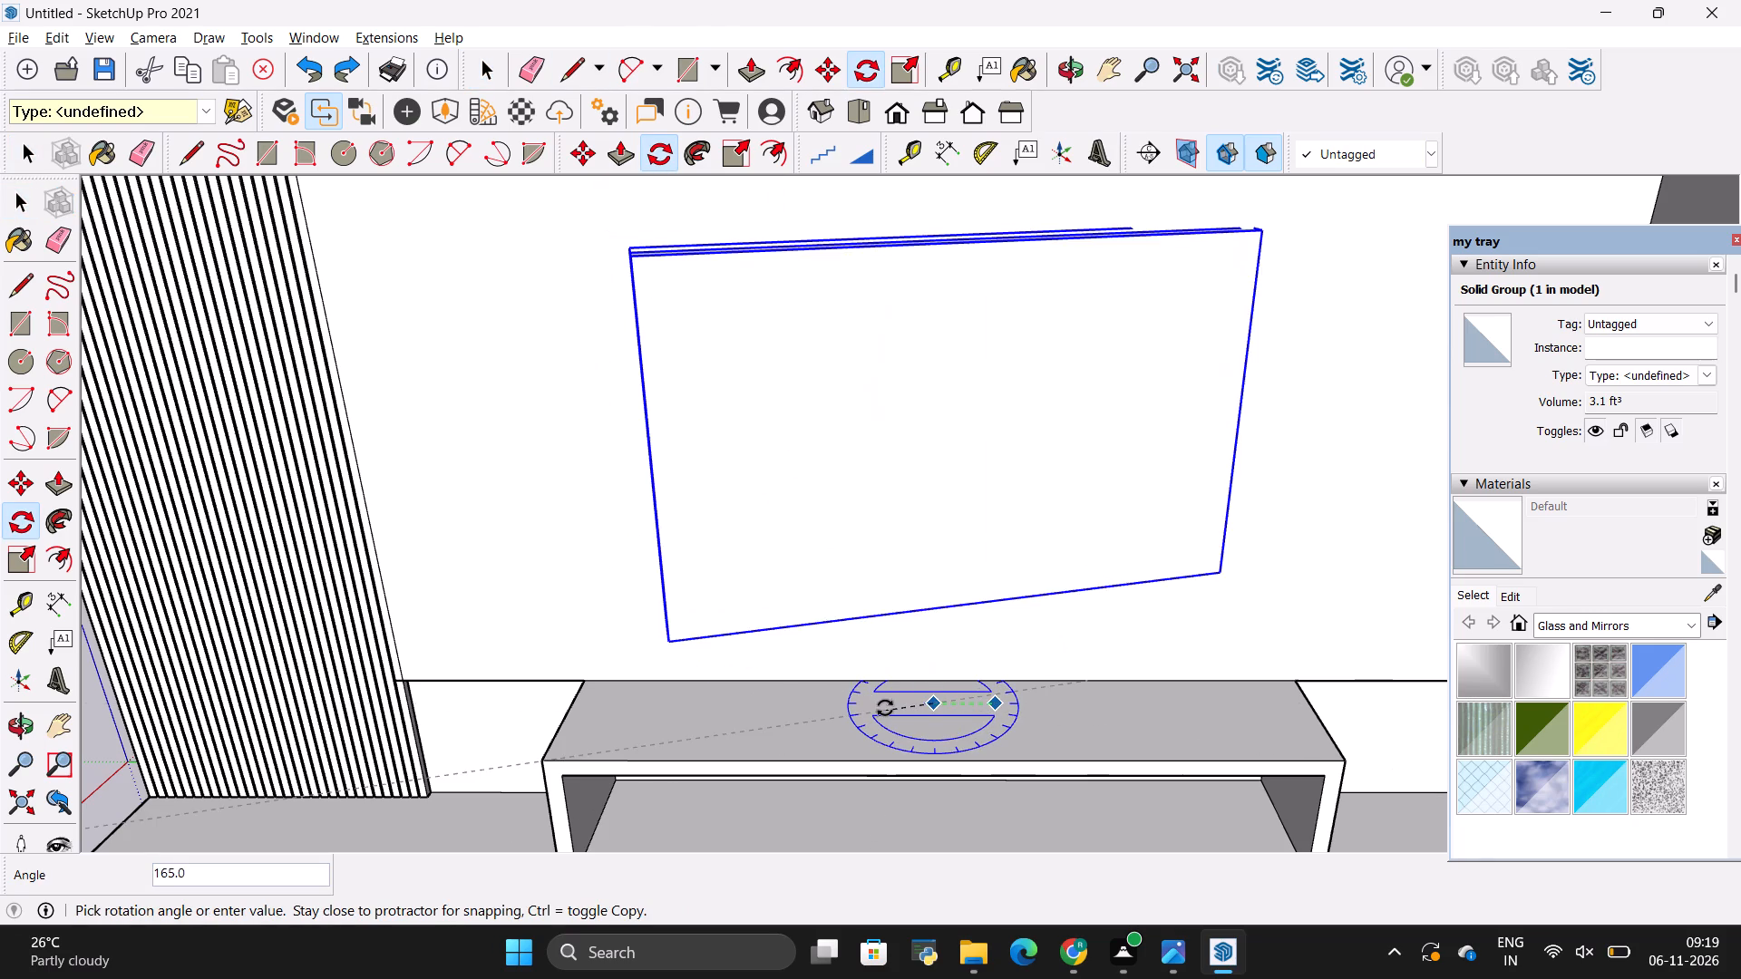
left_click(861, 703)
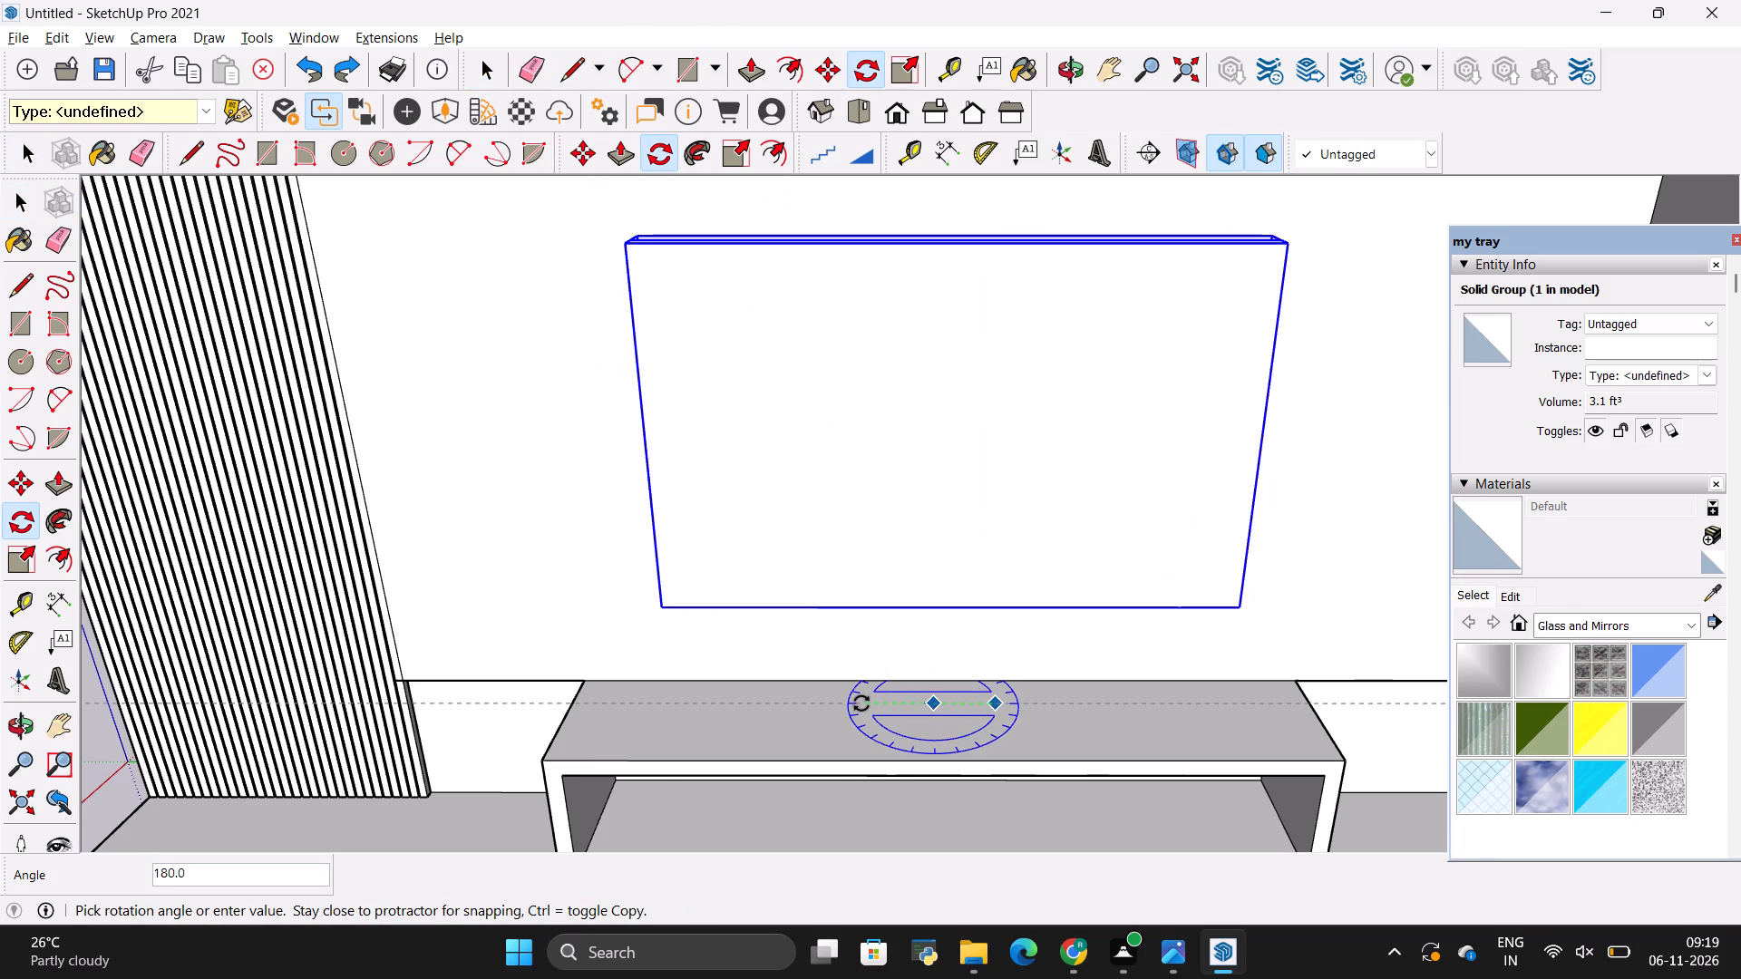
key("space")
scroll(792, 708, "down", 9)
scroll(822, 551, "up", 4)
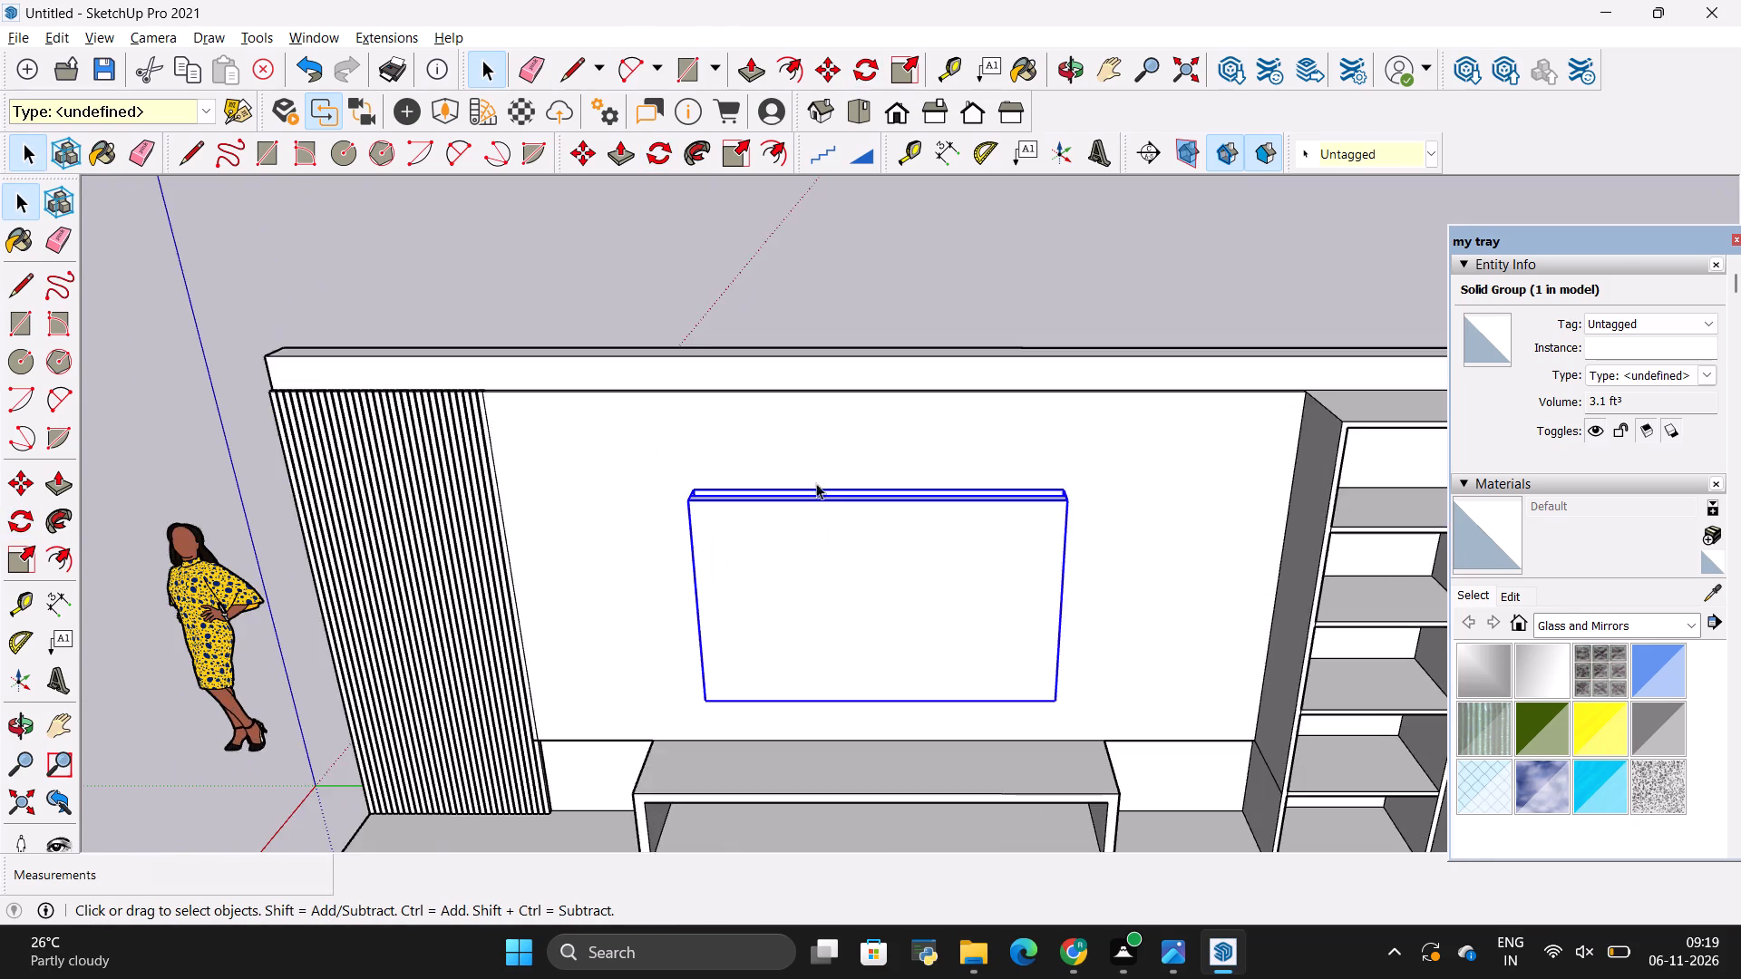
scroll(816, 483, "up", 3)
key("space")
left_click(987, 467)
Paint the television group with 0136_Charcoal from the Colors-Named materials.
scroll(998, 488, "down", 4)
scroll(1160, 589, "down", 4)
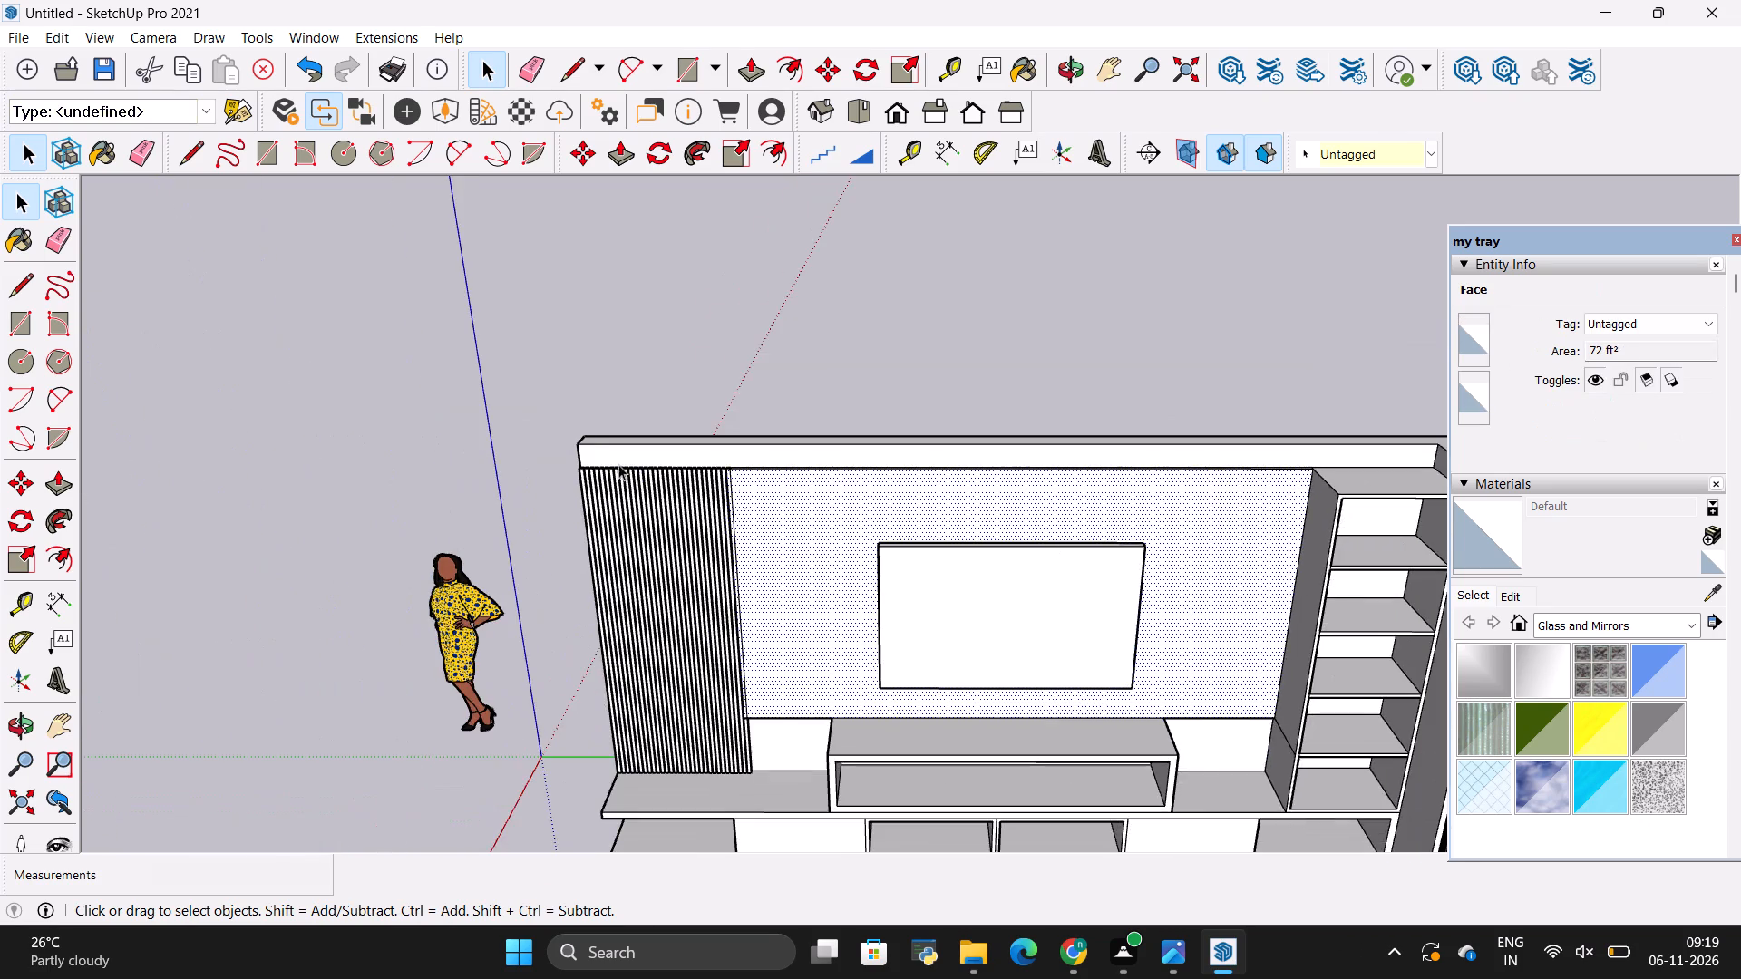
scroll(469, 429, "down", 4)
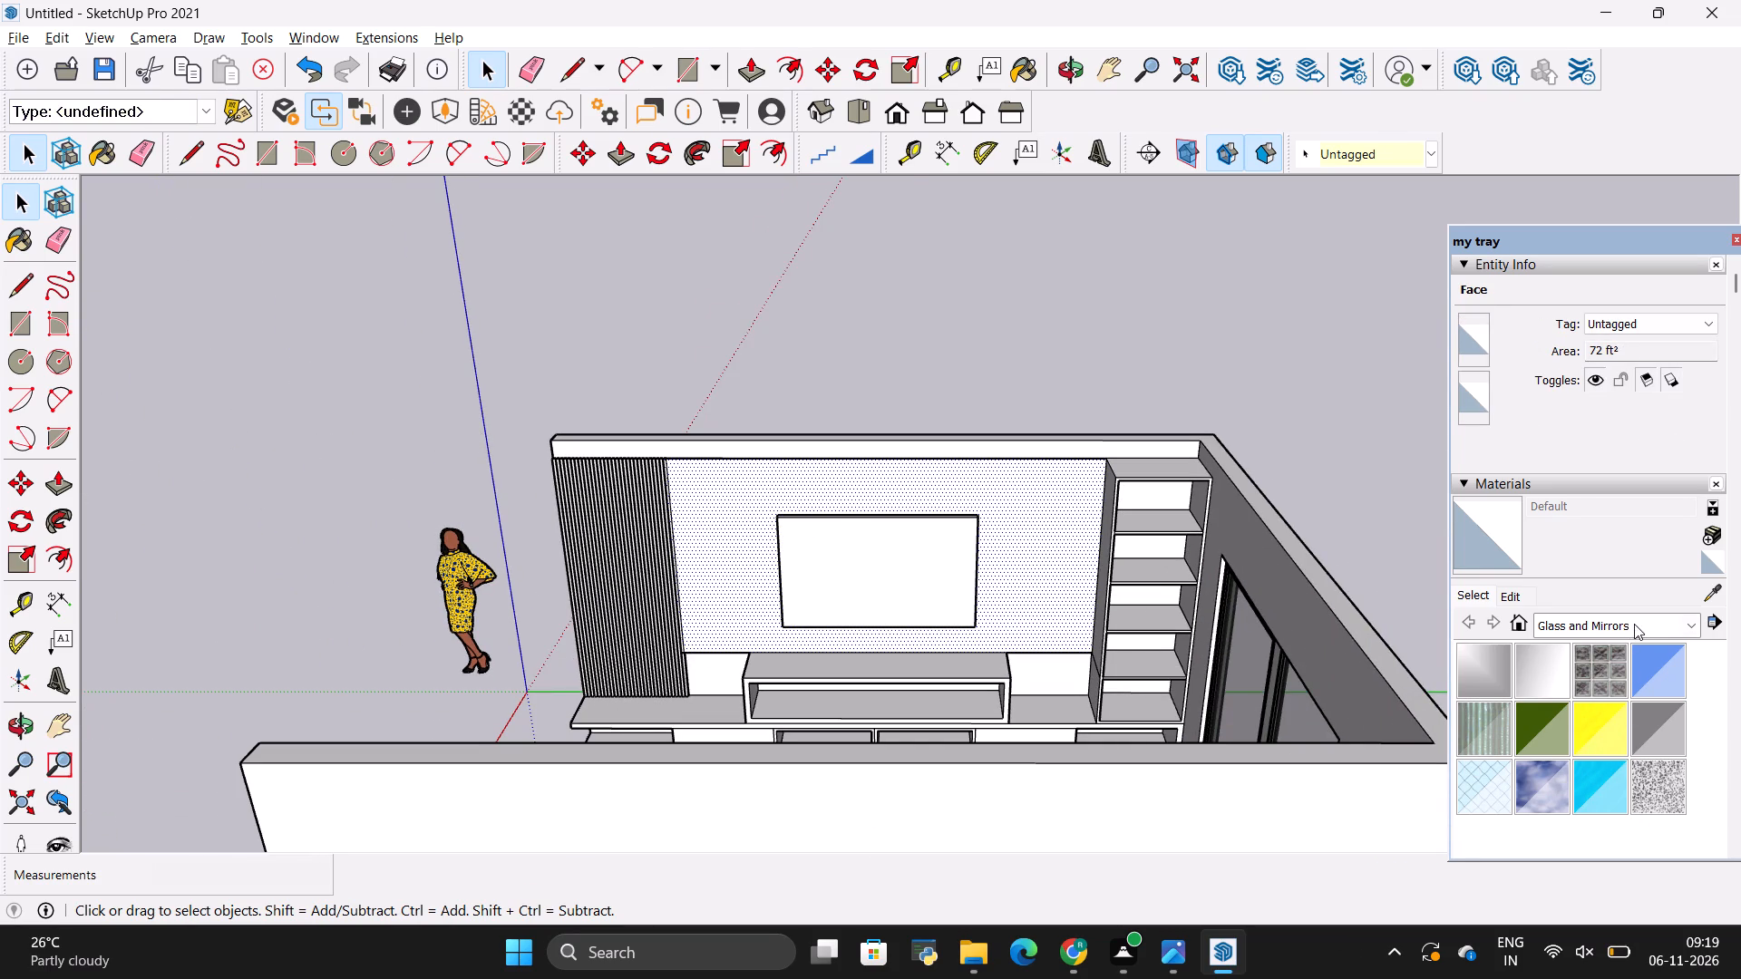
left_click(1635, 624)
left_click(1619, 715)
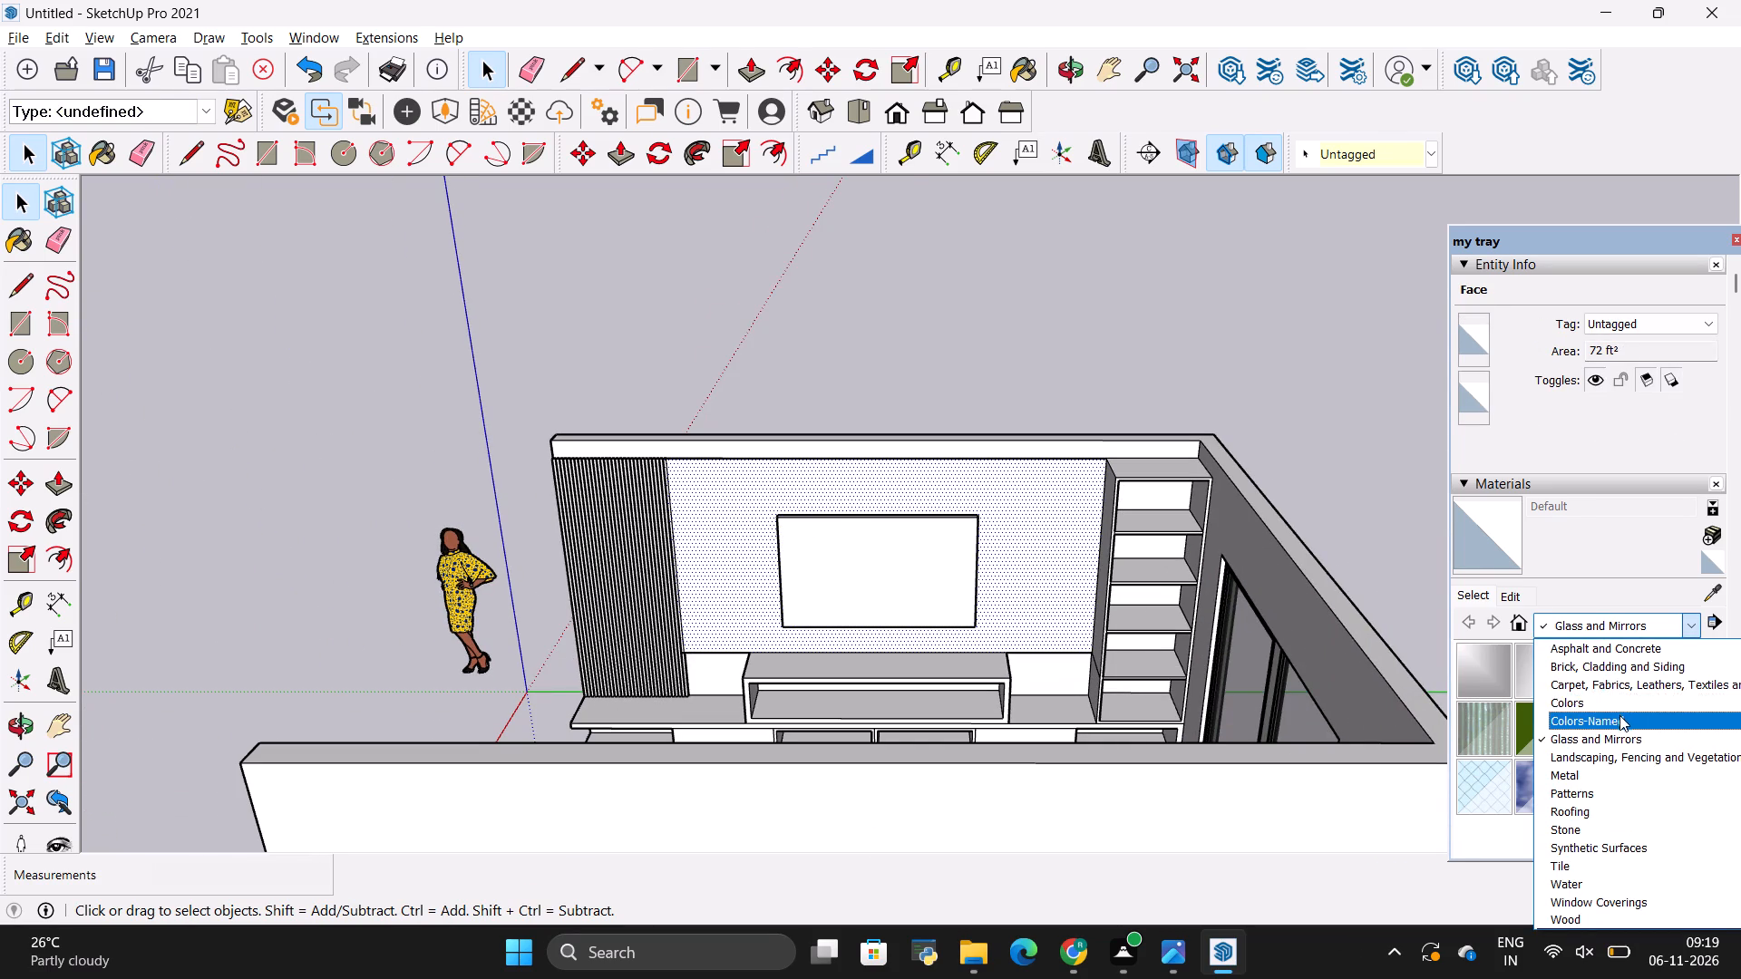
scroll(1609, 748, "down", 1)
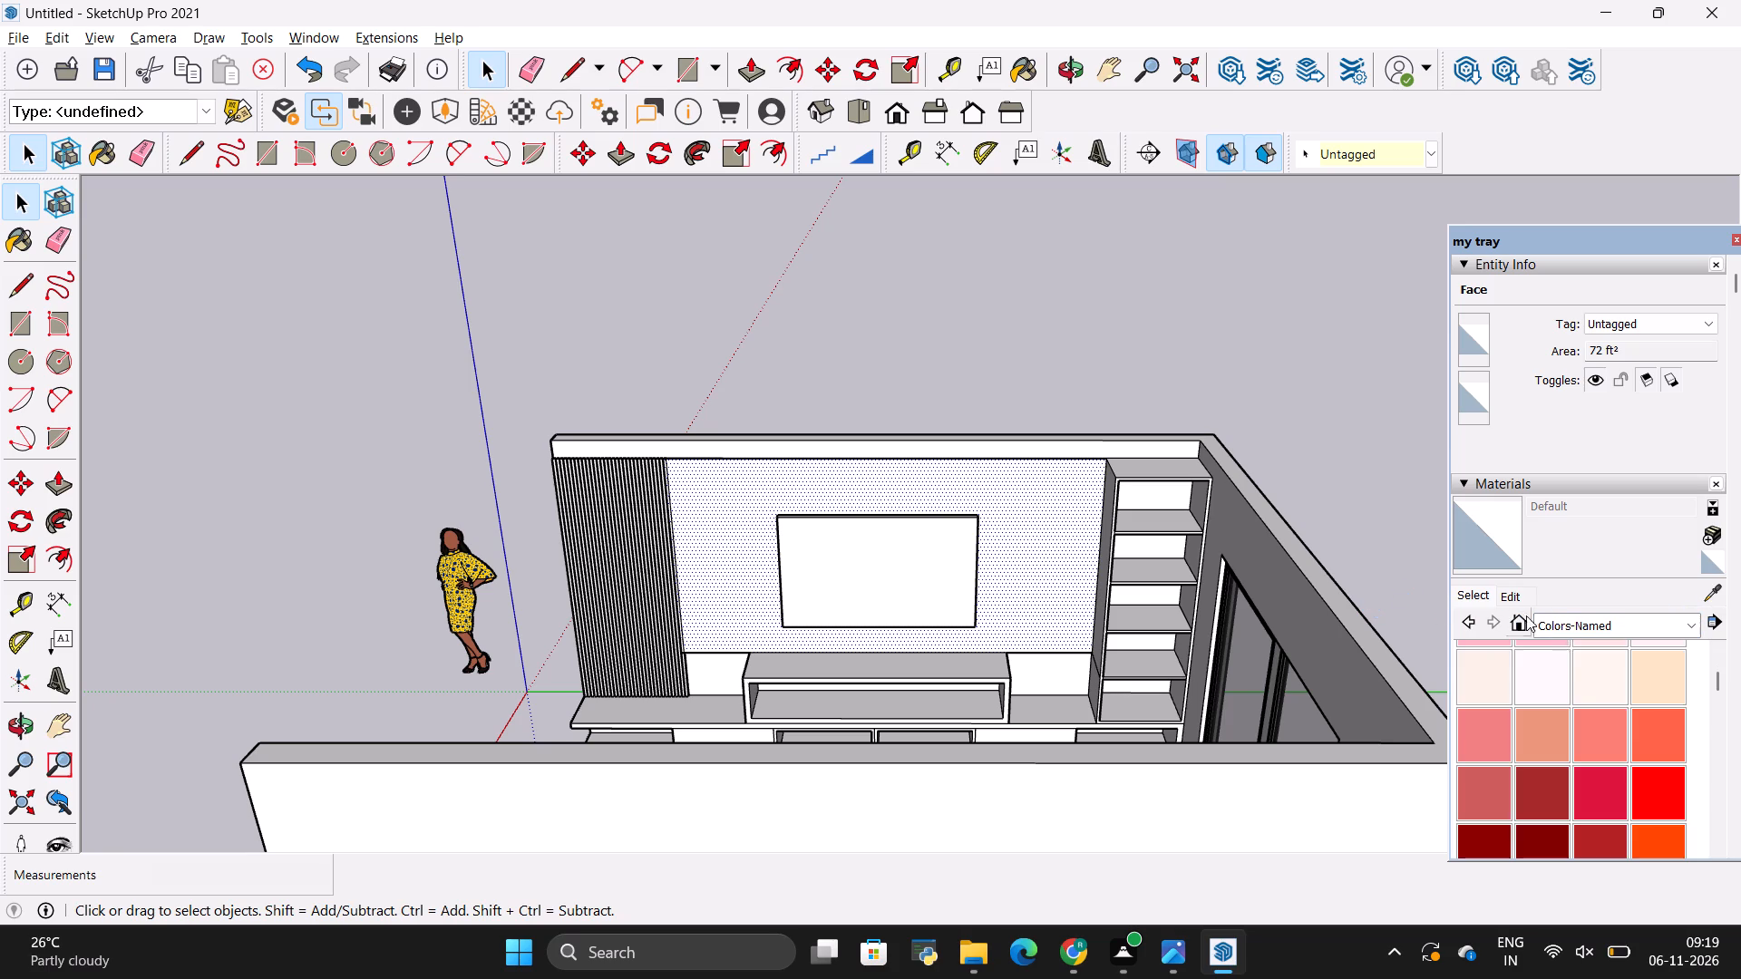
left_click(1584, 695)
scroll(1602, 758, "down", 13)
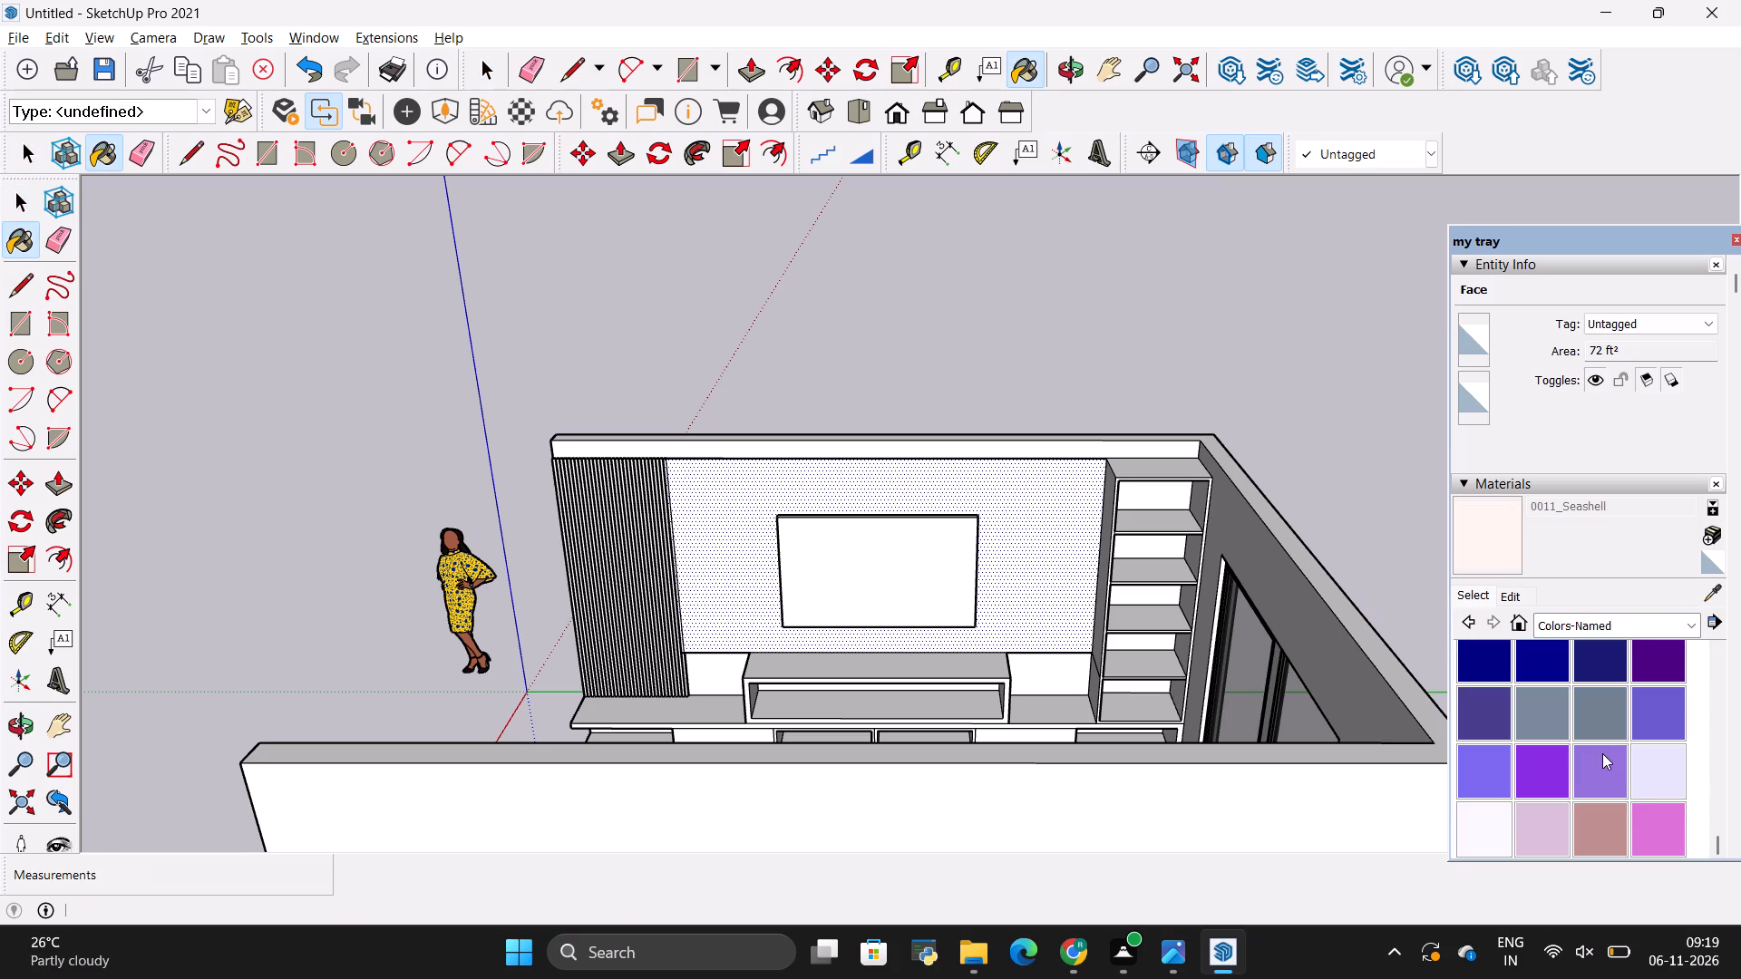
scroll(1599, 759, "down", 4)
scroll(1599, 751, "up", 1)
left_click(1649, 734)
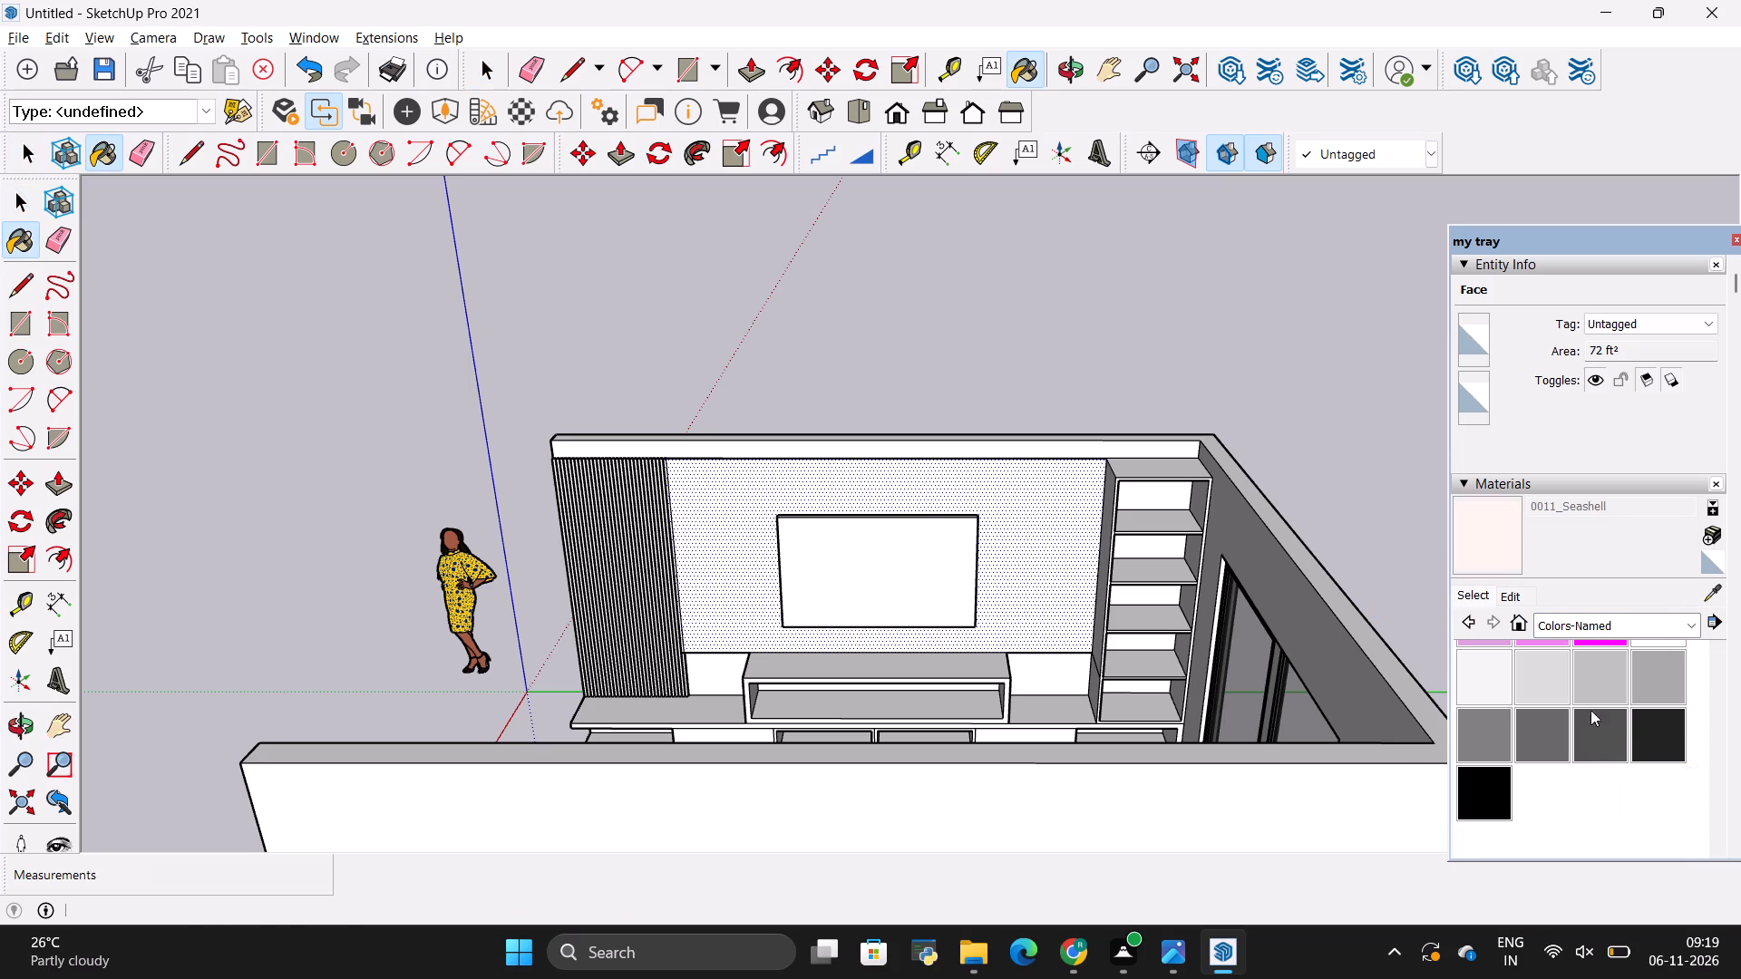
left_click(880, 565)
key("space")
left_click(994, 335)
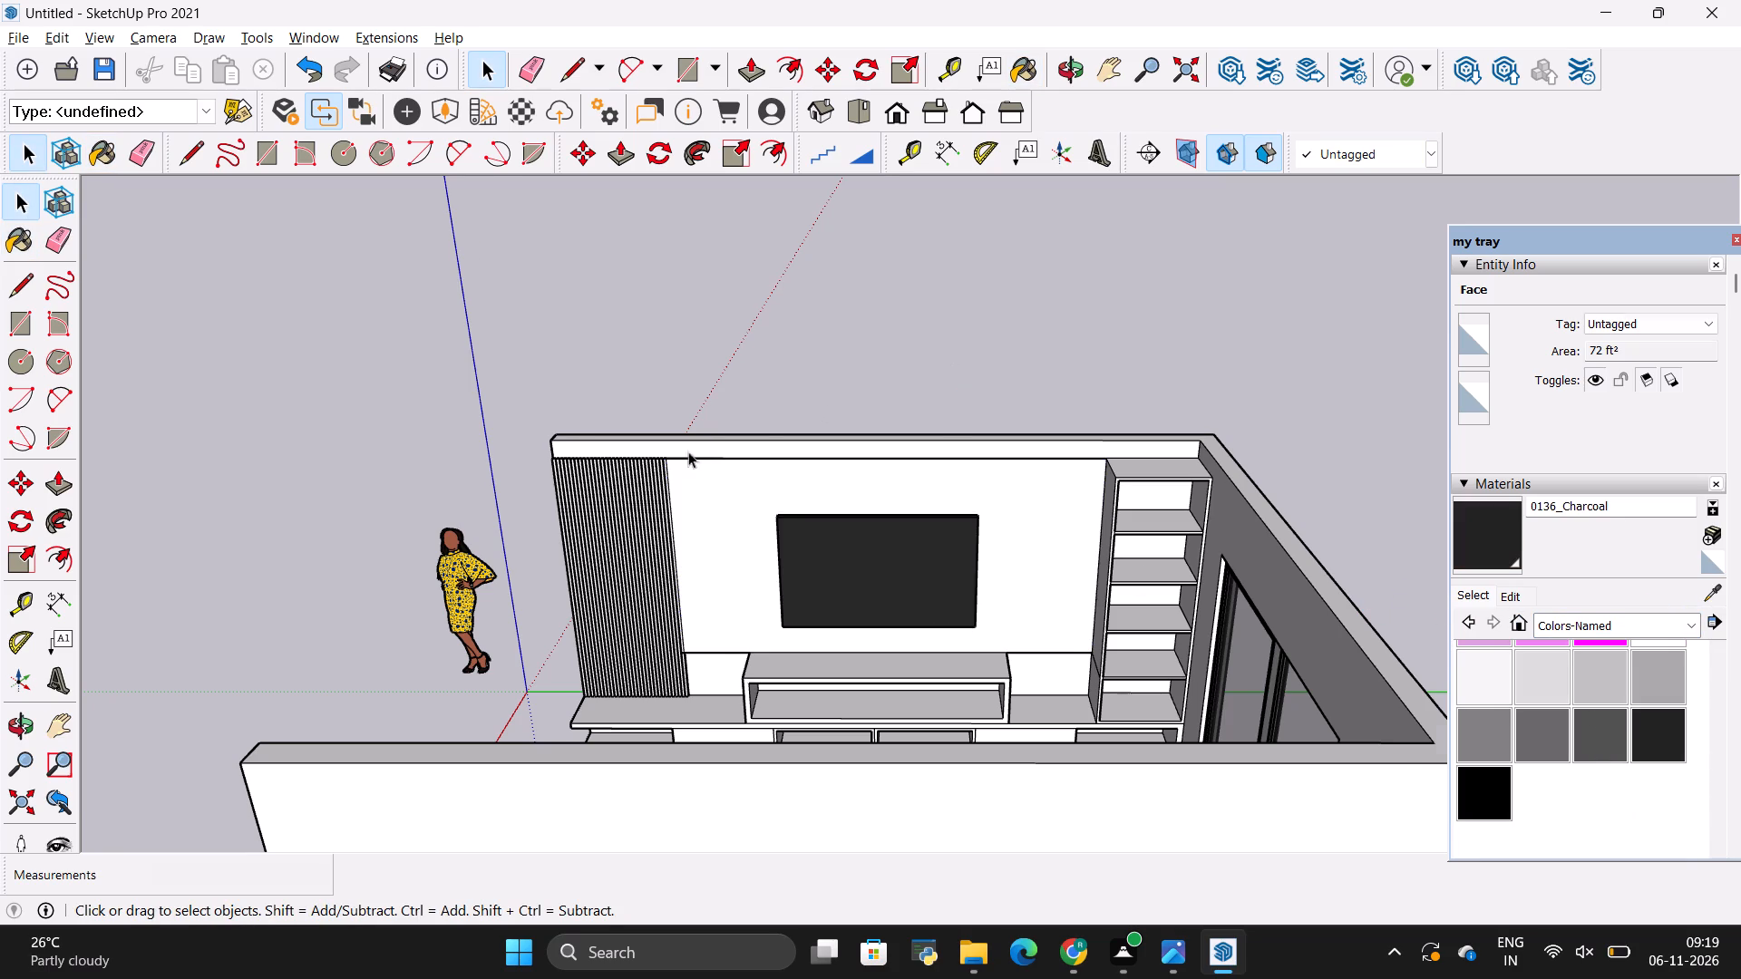
Compare the television and panel in the reference photo with the modelled TV wall.
scroll(686, 453, "down", 3)
scroll(728, 533, "up", 5)
key("alt+Tab")
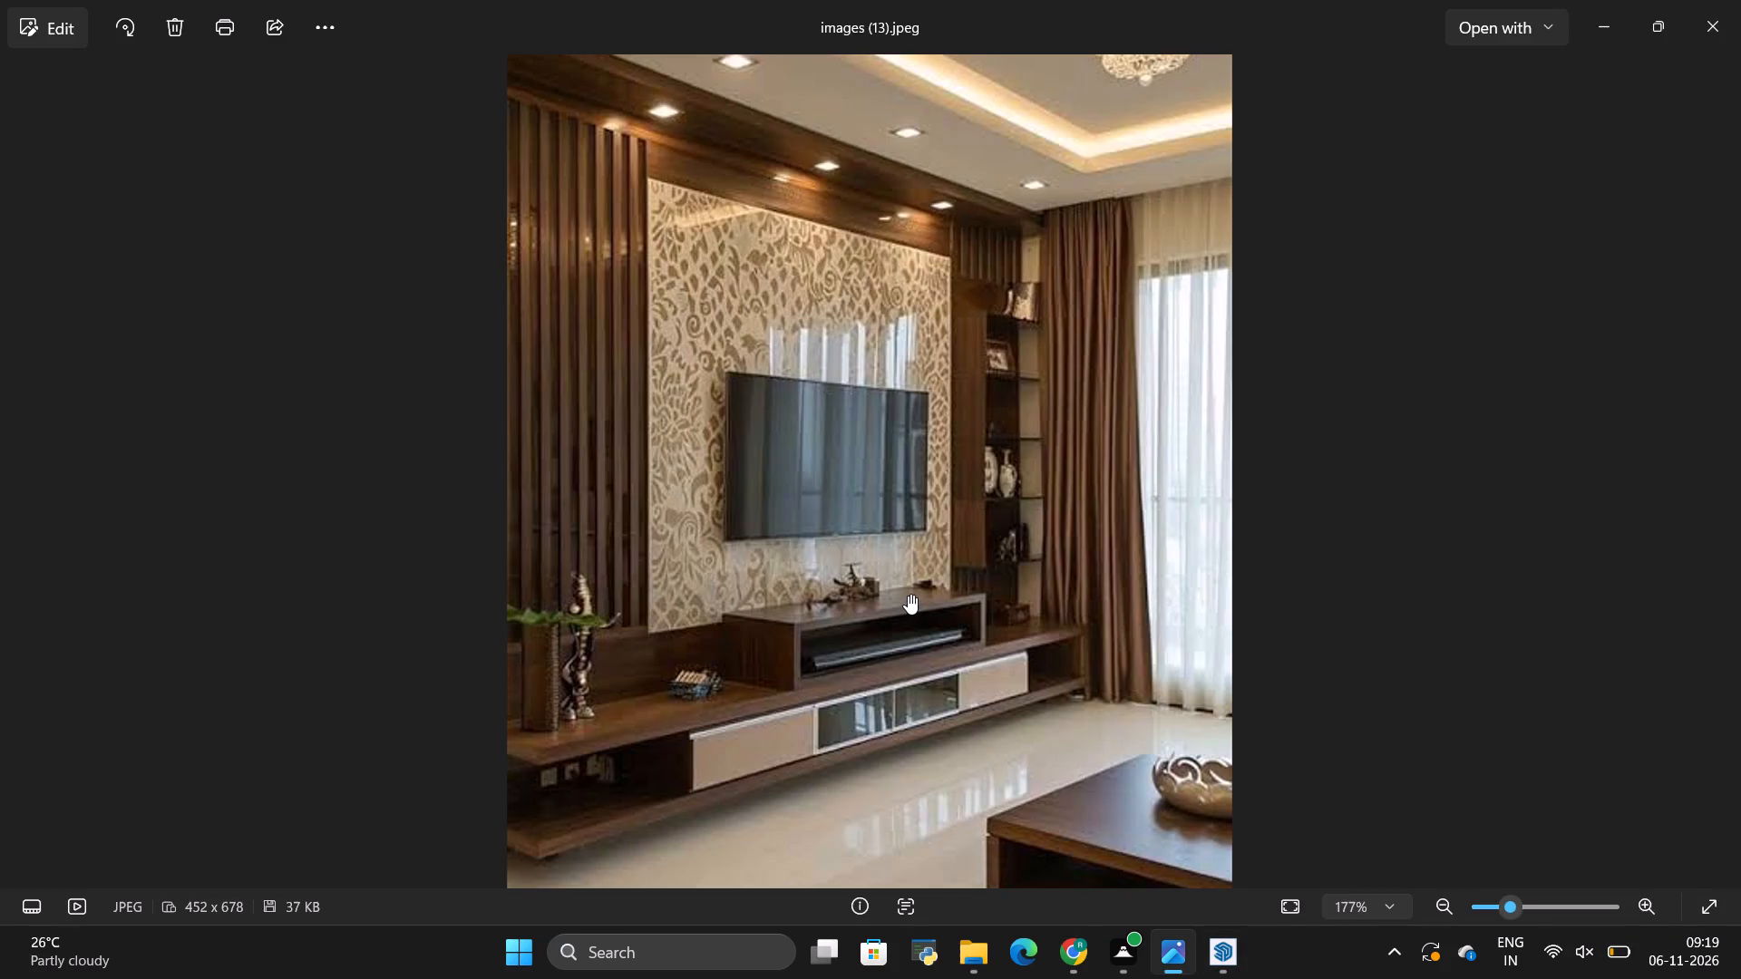
key("alt+Tab")
key("alt+Tab")
scroll(676, 422, "up", 4)
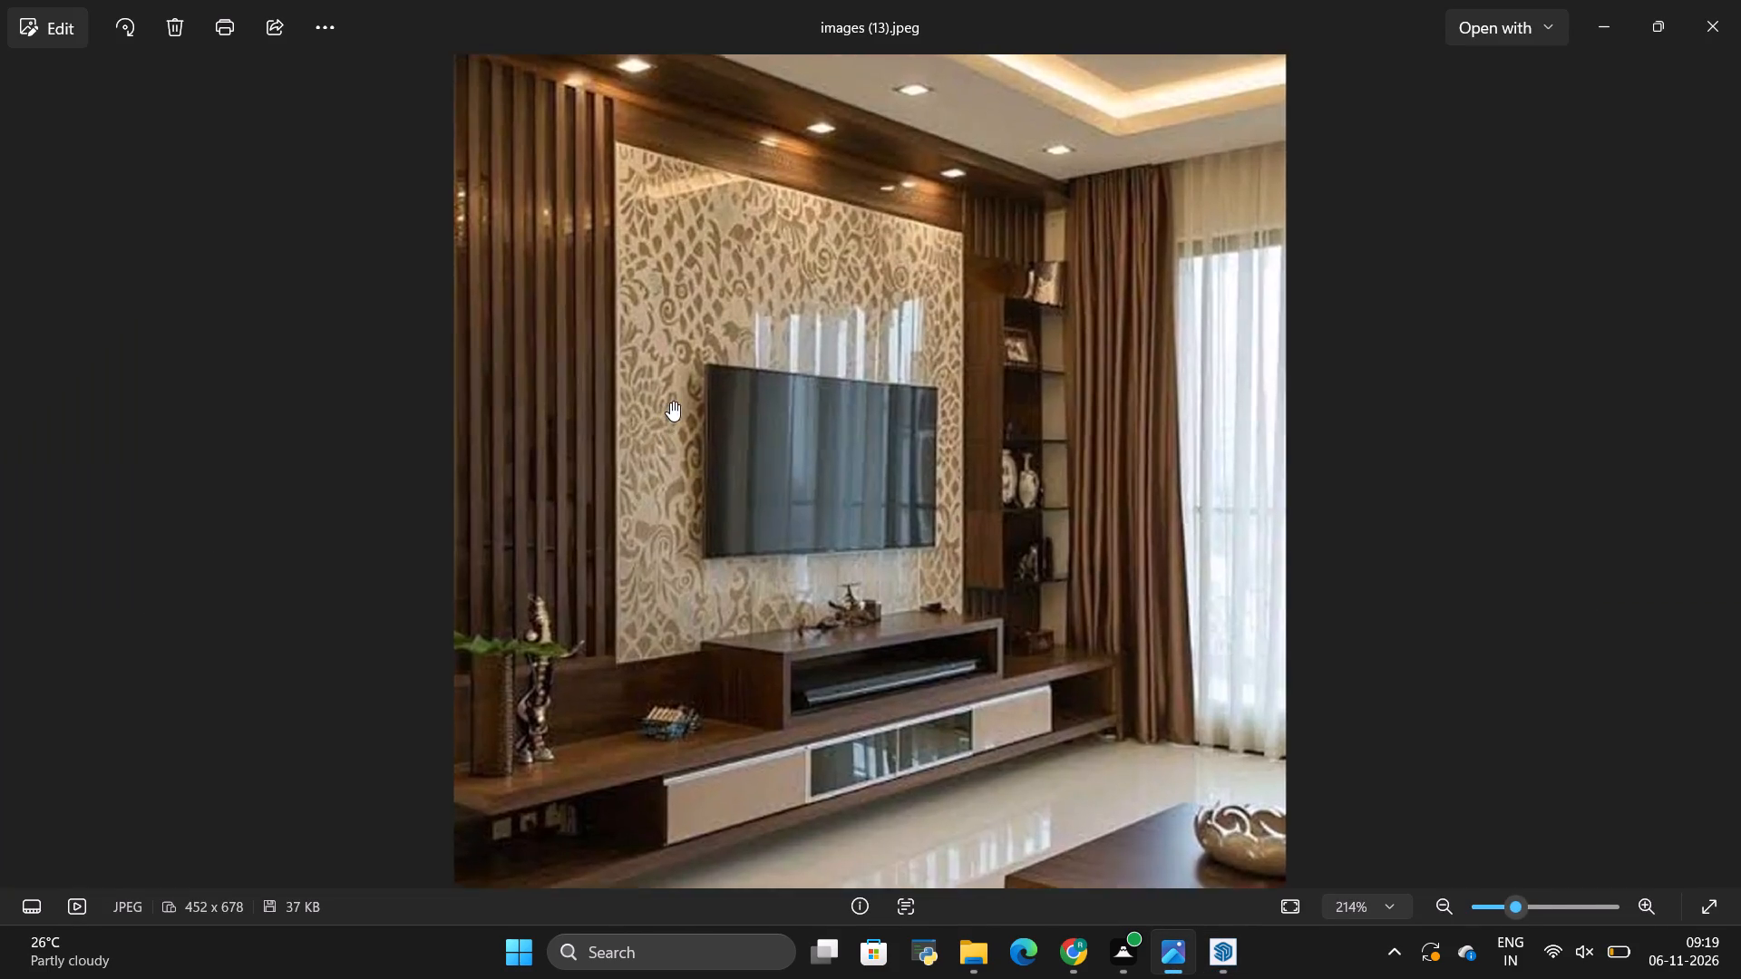
scroll(670, 402, "up", 3)
scroll(600, 355, "down", 4)
key("alt+Tab")
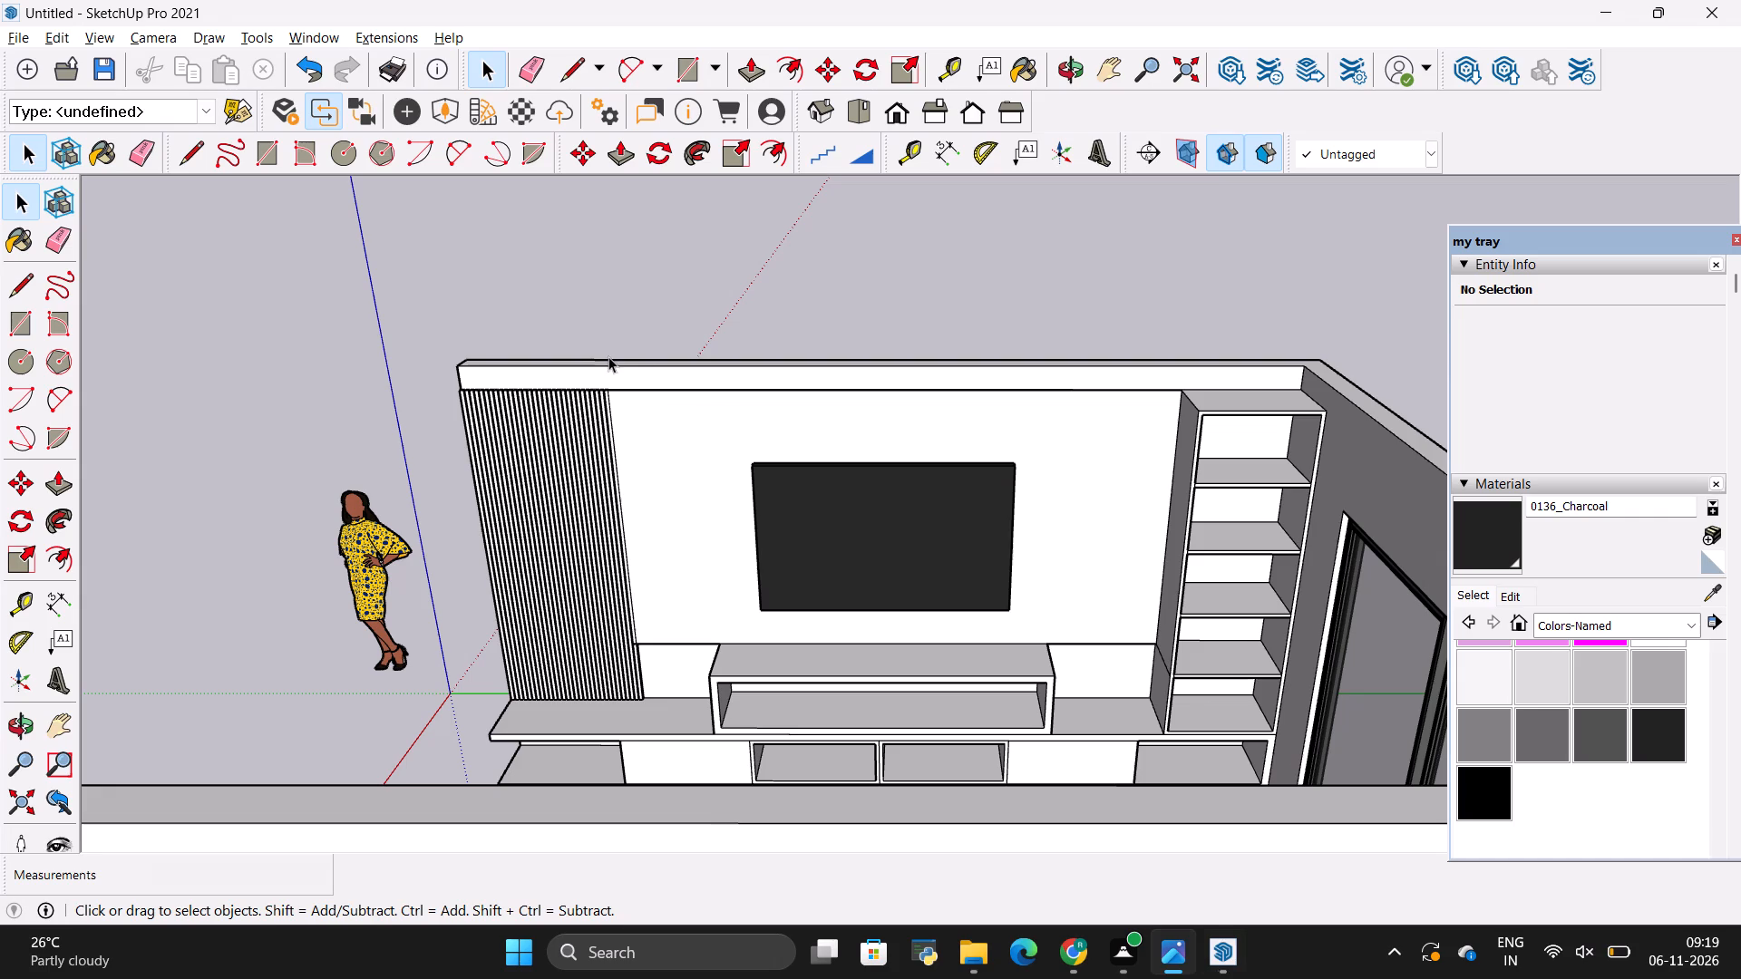
Examine the modelled room from inside, viewing the TV wall and glazed sliding door from the reference photo's angle.
left_click(31, 712)
left_click_drag(338, 441, 1103, 643)
key("space")
left_click(558, 257)
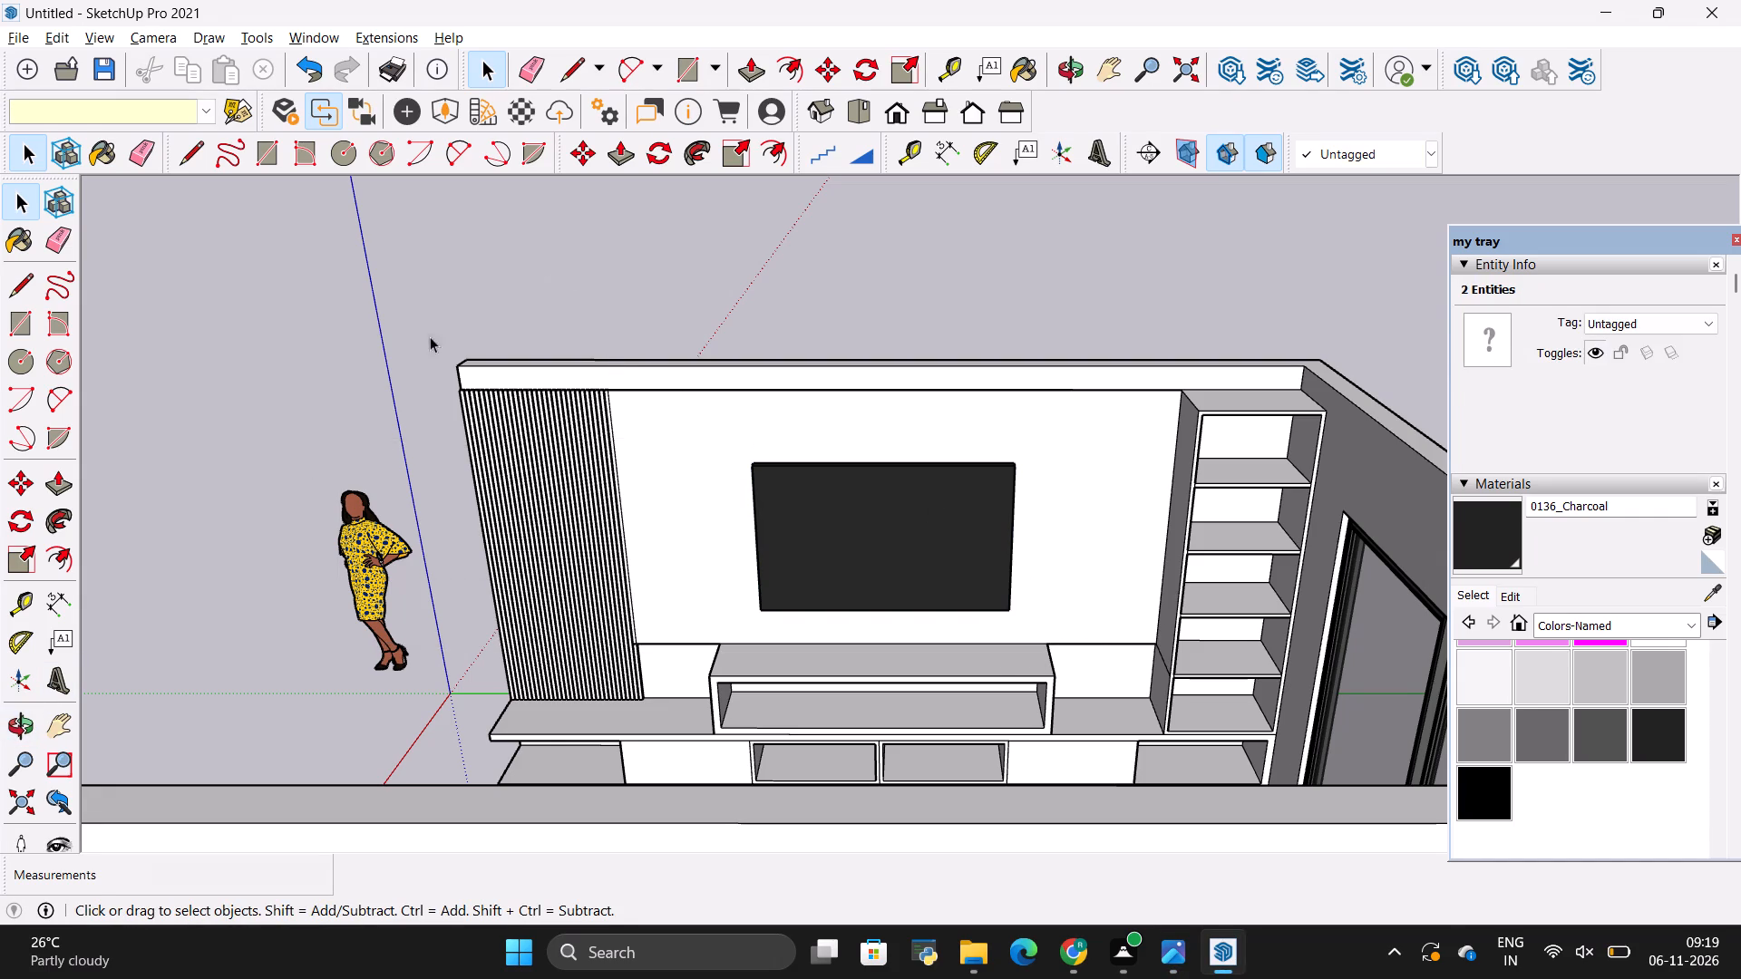
left_click(8, 726)
left_click_drag(178, 585, 618, 564)
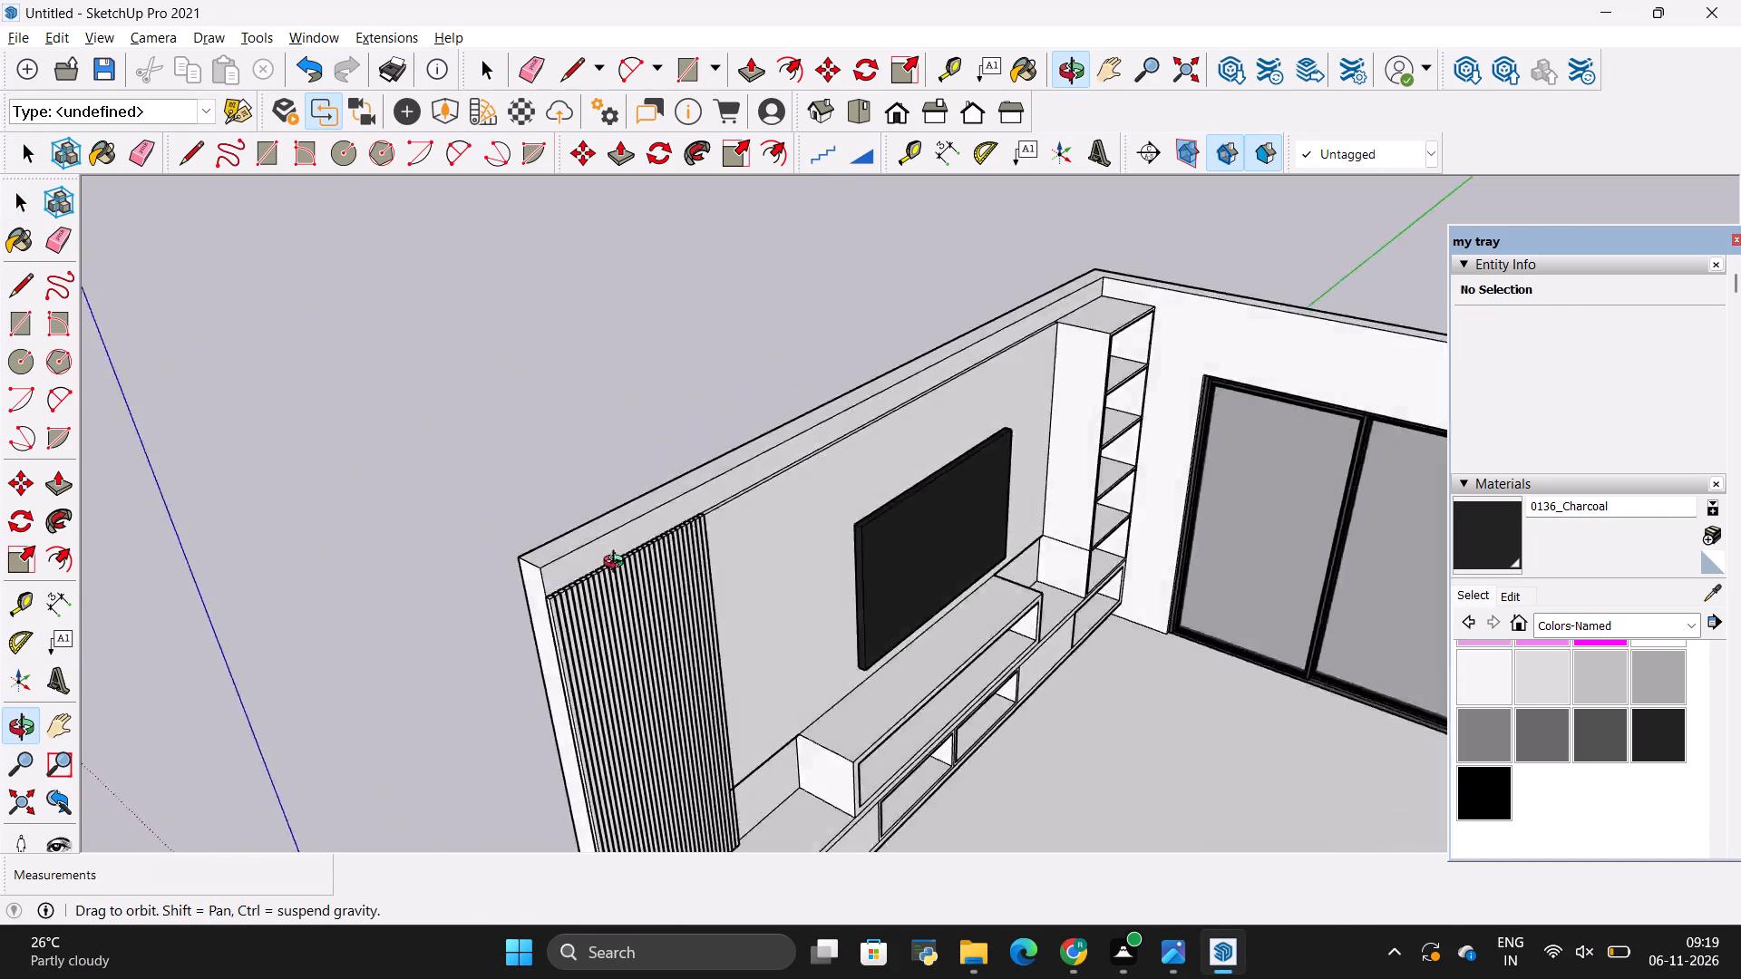
left_click_drag(618, 564, 501, 450)
scroll(494, 523, "down", 6)
left_click_drag(579, 583, 755, 635)
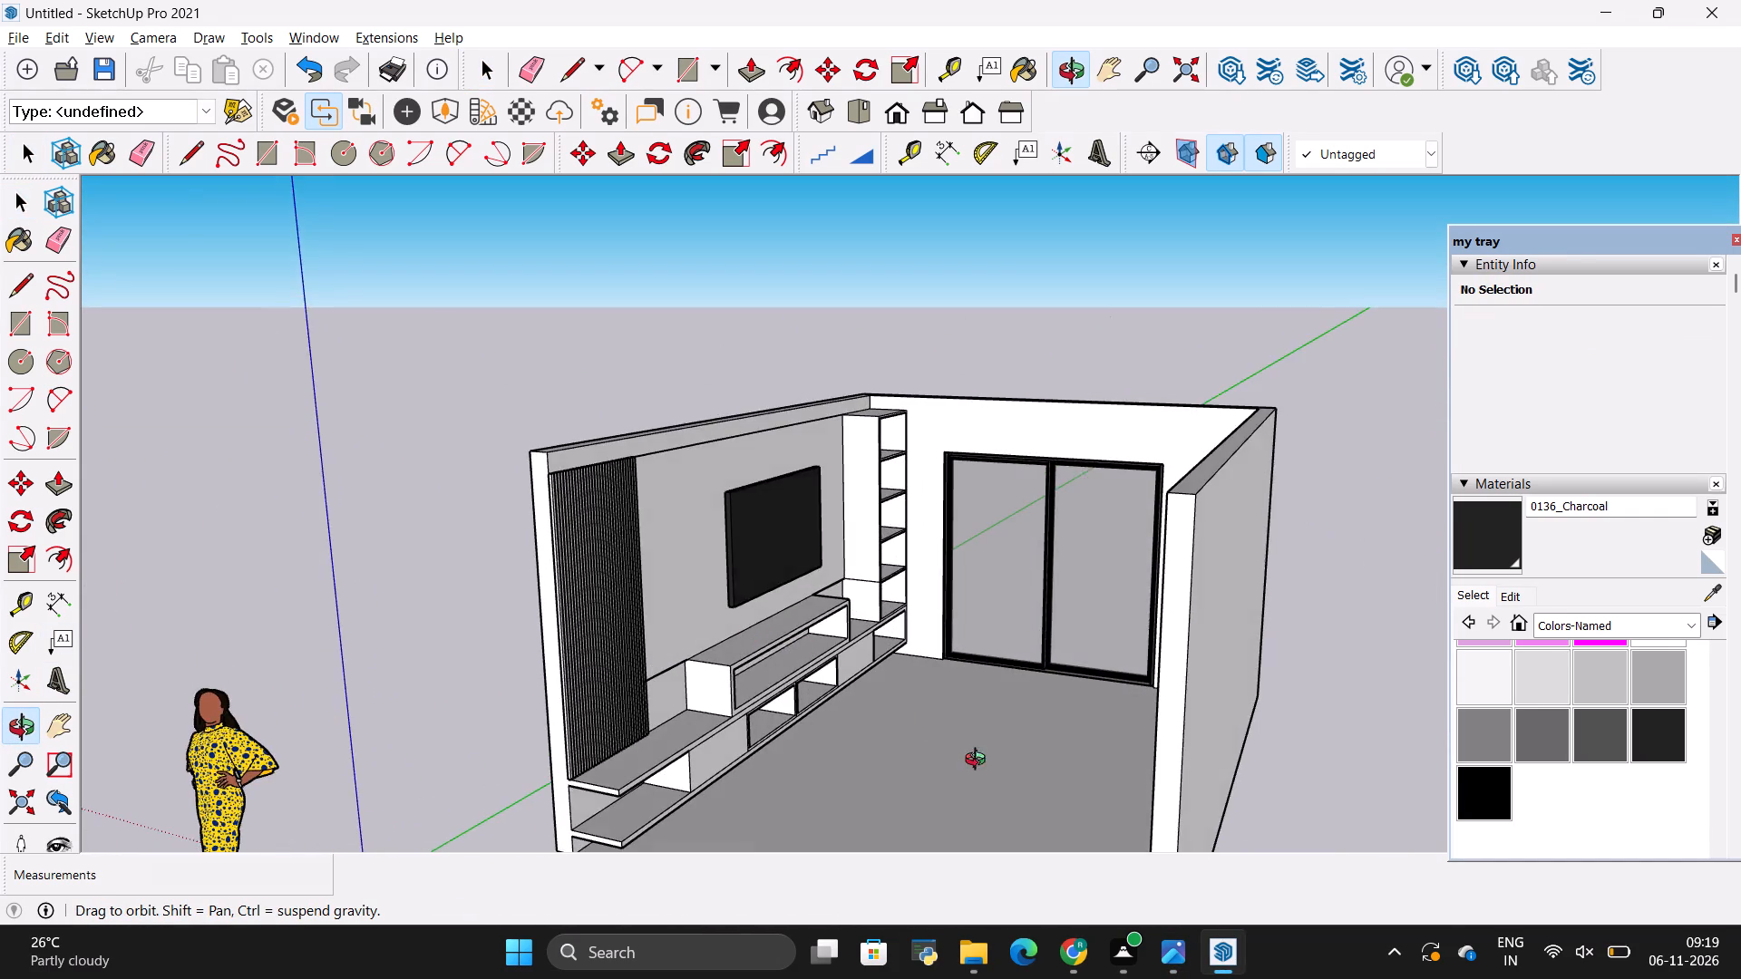
scroll(1025, 747, "up", 3)
left_click_drag(1066, 724, 1093, 664)
scroll(1092, 655, "up", 3)
left_click_drag(1128, 627, 1087, 647)
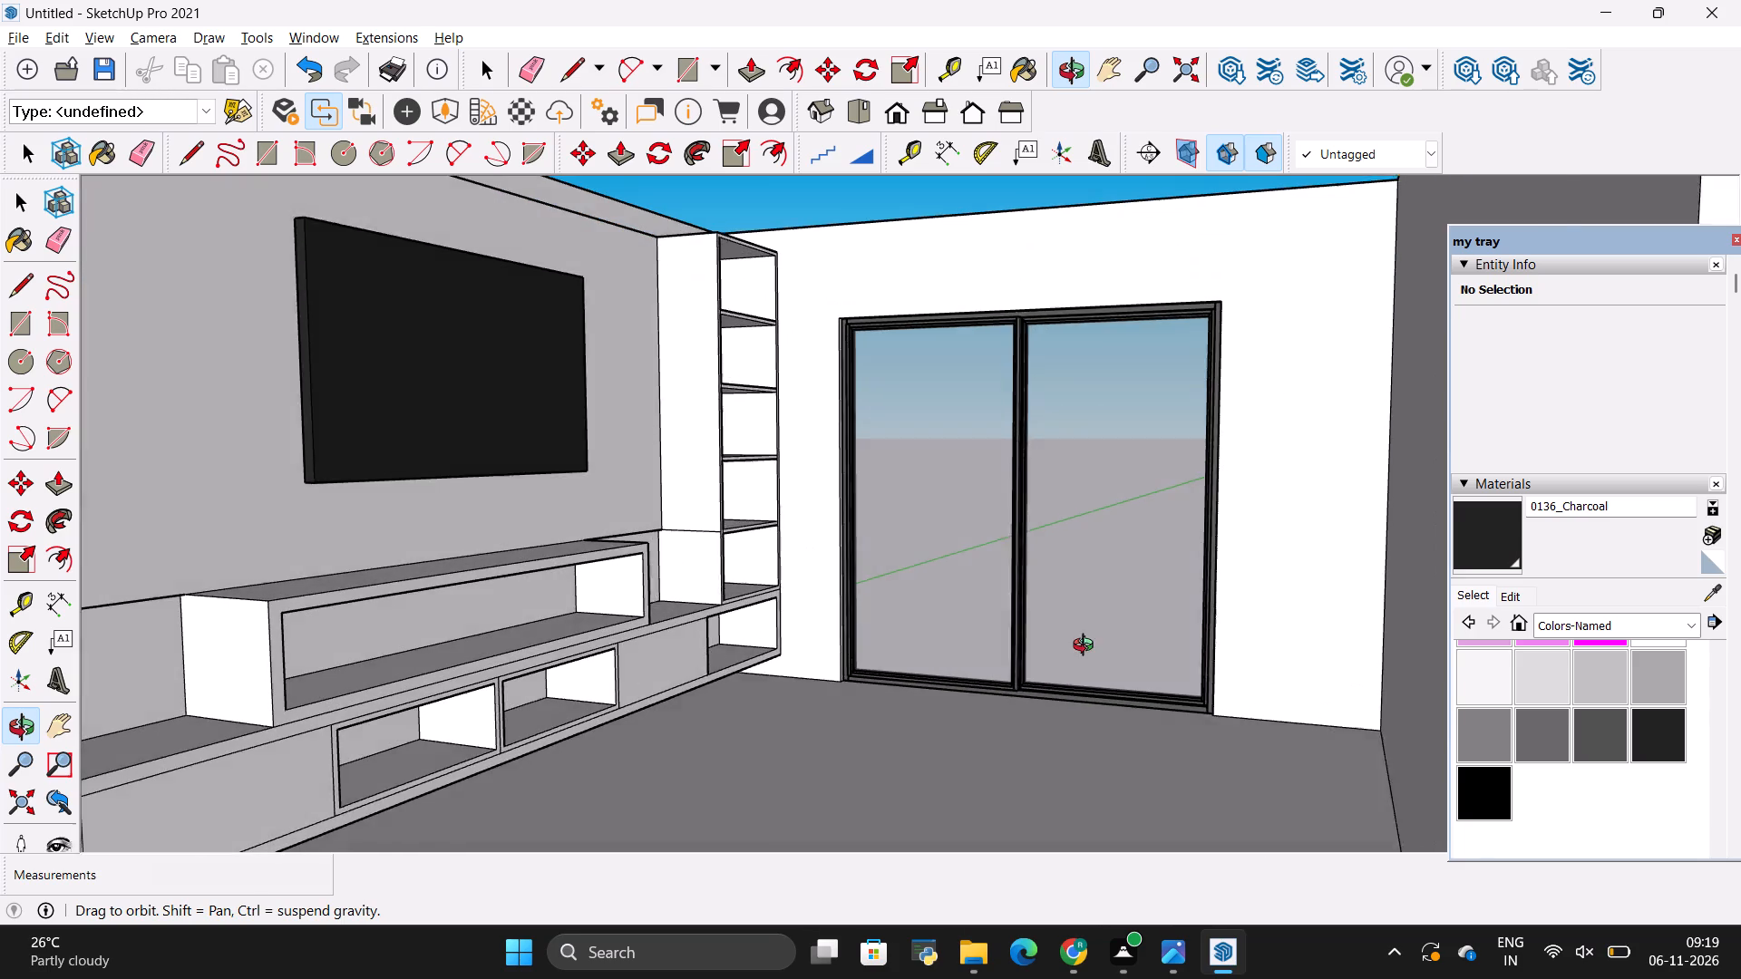
left_click_drag(1087, 647, 1081, 657)
scroll(1170, 654, "down", 2)
scroll(1034, 567, "up", 2)
left_click(1200, 575)
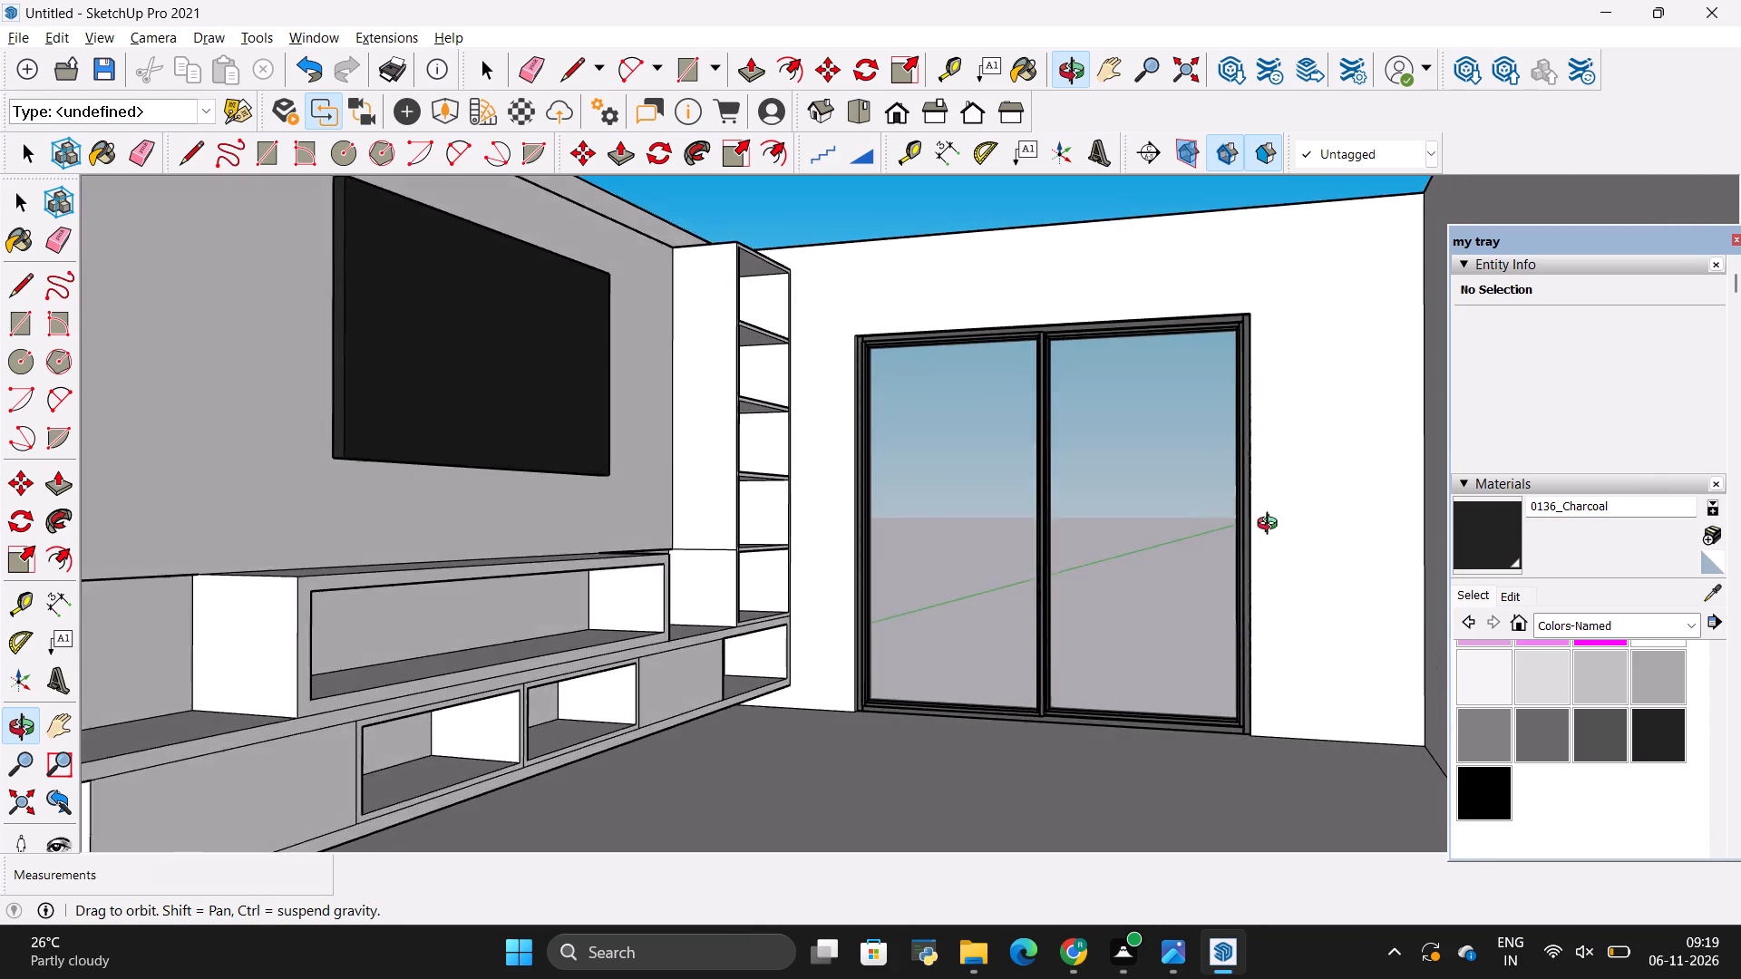
scroll(1216, 542, "down", 4)
left_click_drag(1189, 540, 1199, 493)
scroll(992, 492, "up", 2)
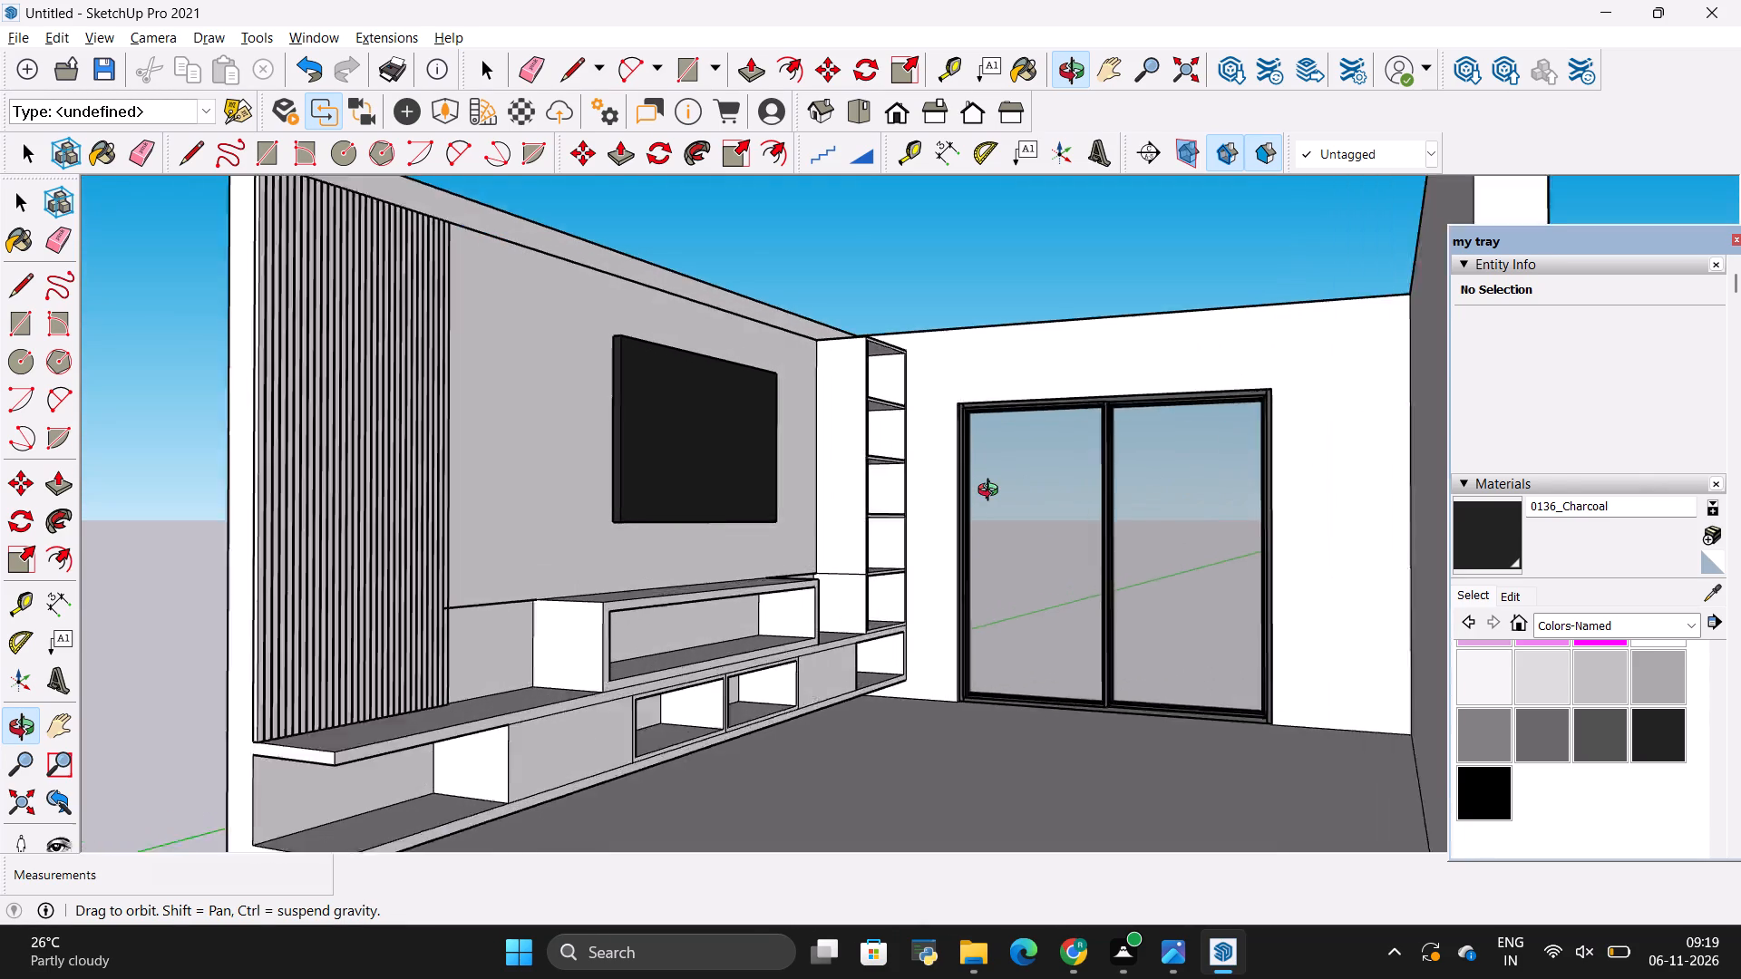
scroll(992, 492, "up", 1)
key("alt+Tab")
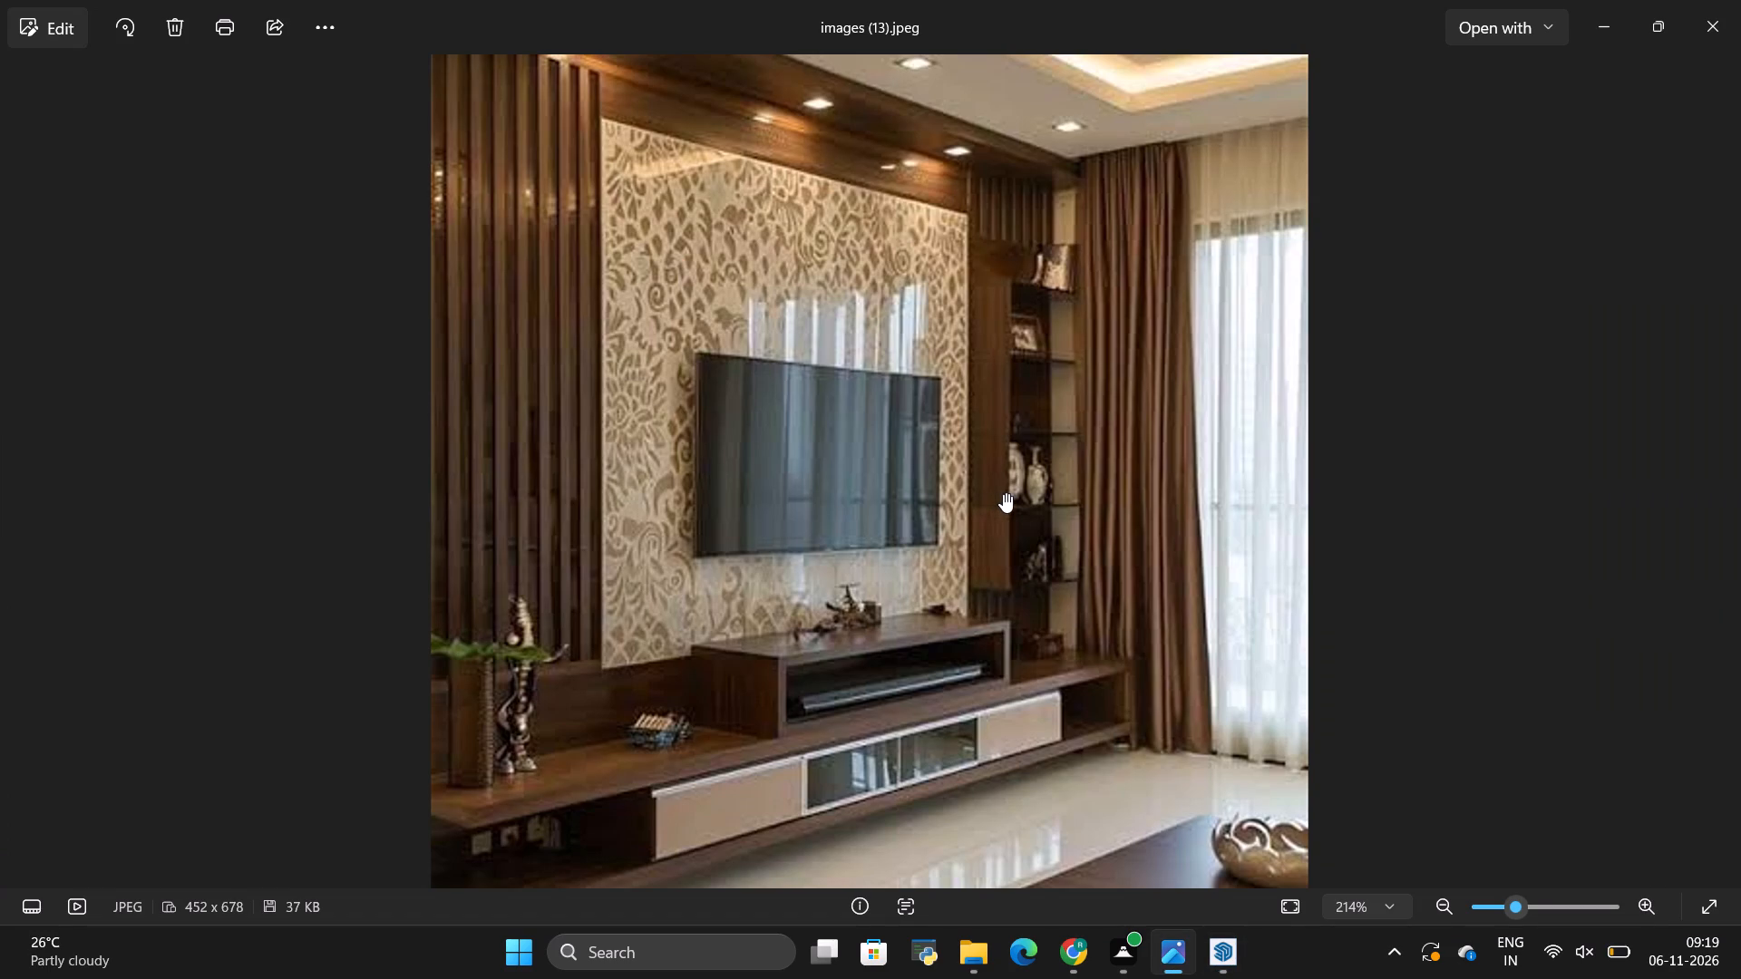
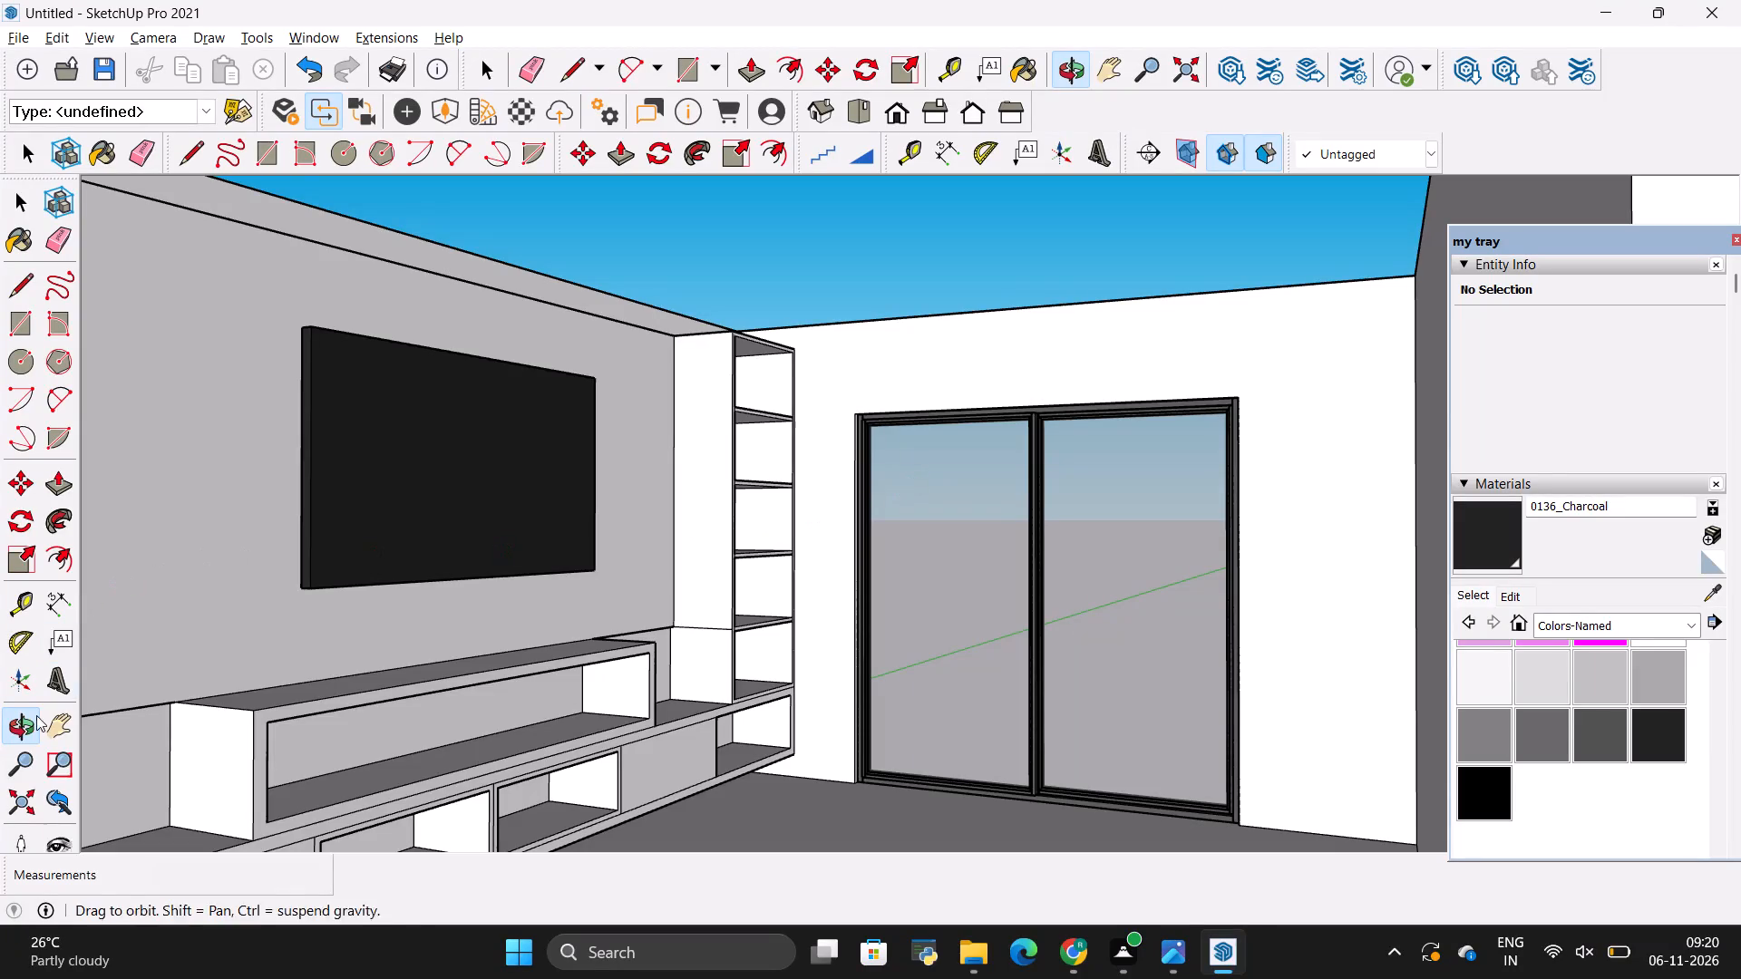
Import the Garniza2 curtain model from the Downloads folder.
left_click(26, 729)
left_click_drag(547, 376, 681, 574)
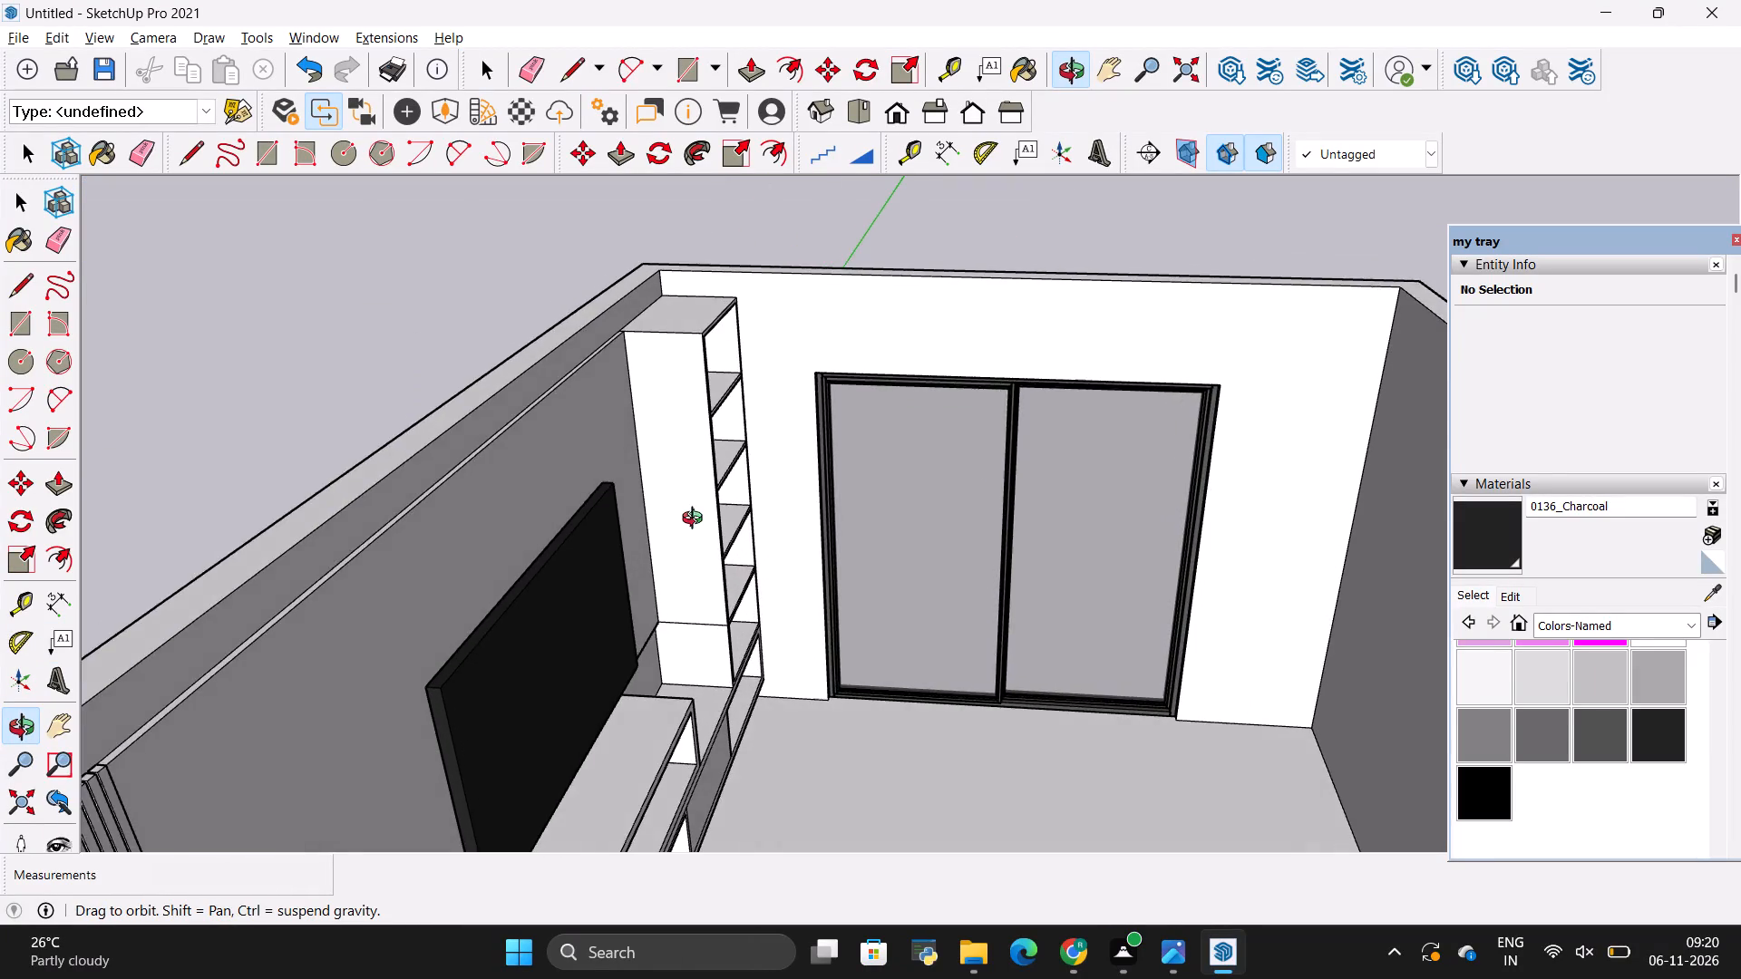
scroll(696, 520, "down", 3)
scroll(1007, 547, "up", 2)
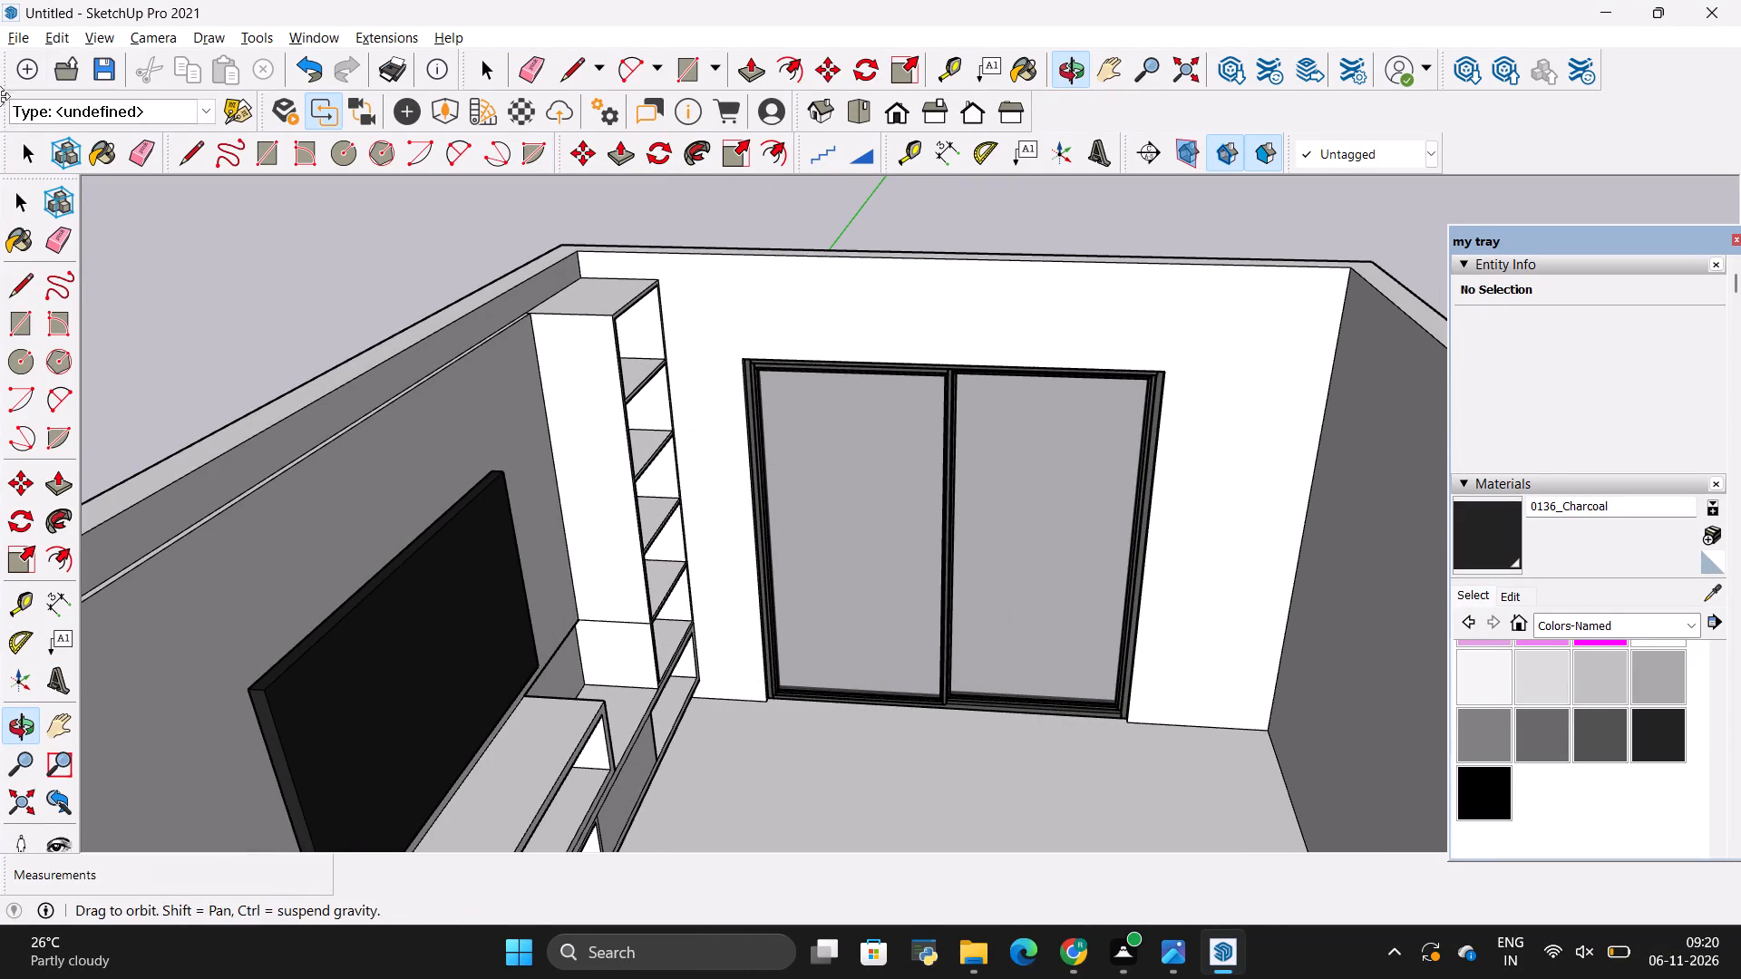
left_click(15, 44)
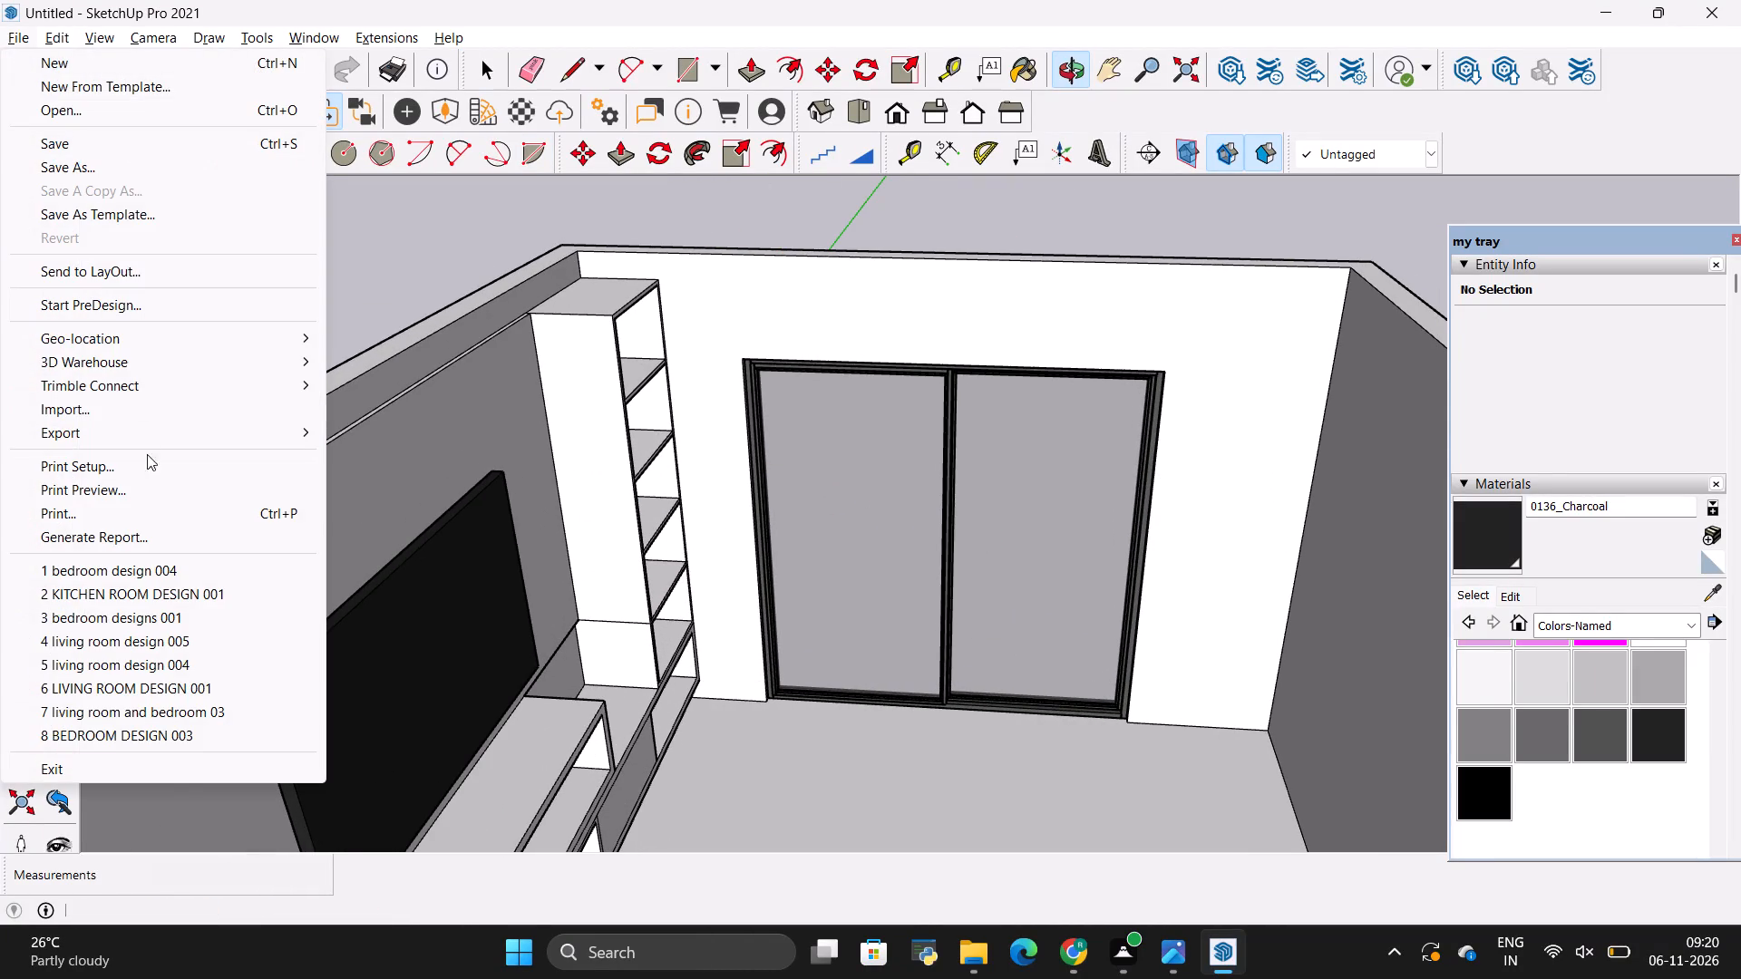
left_click(100, 410)
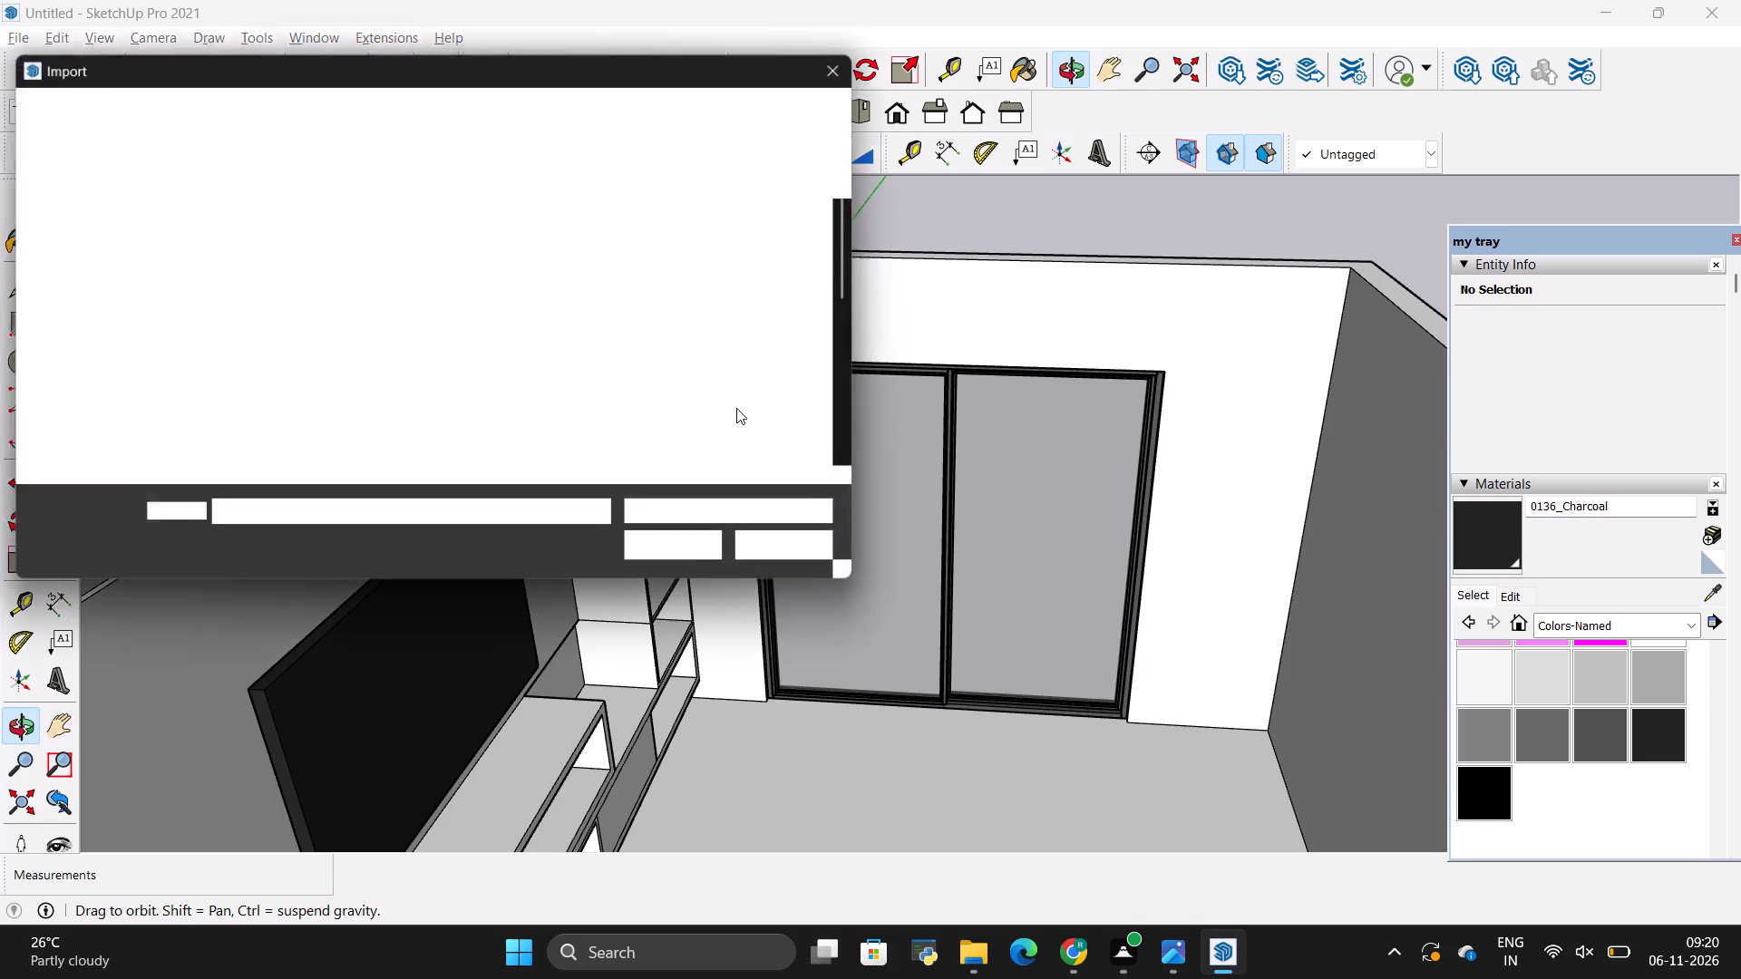
key("alt+Tab")
key("alt+Tab")
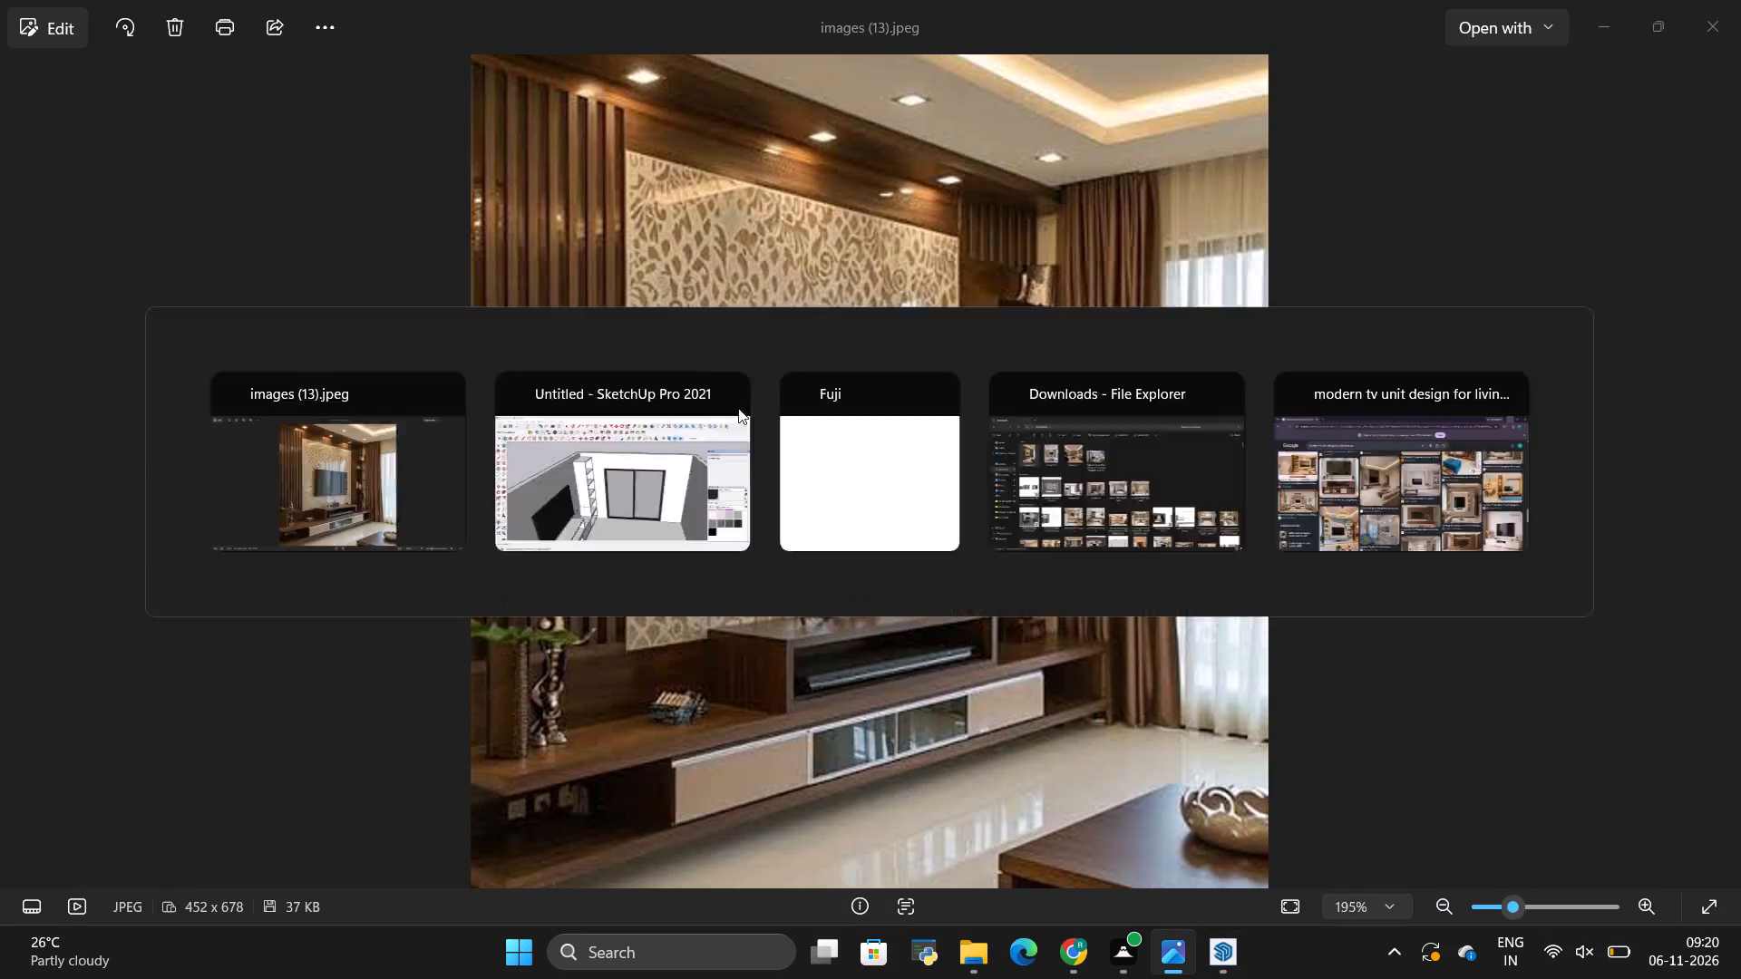
left_click(63, 313)
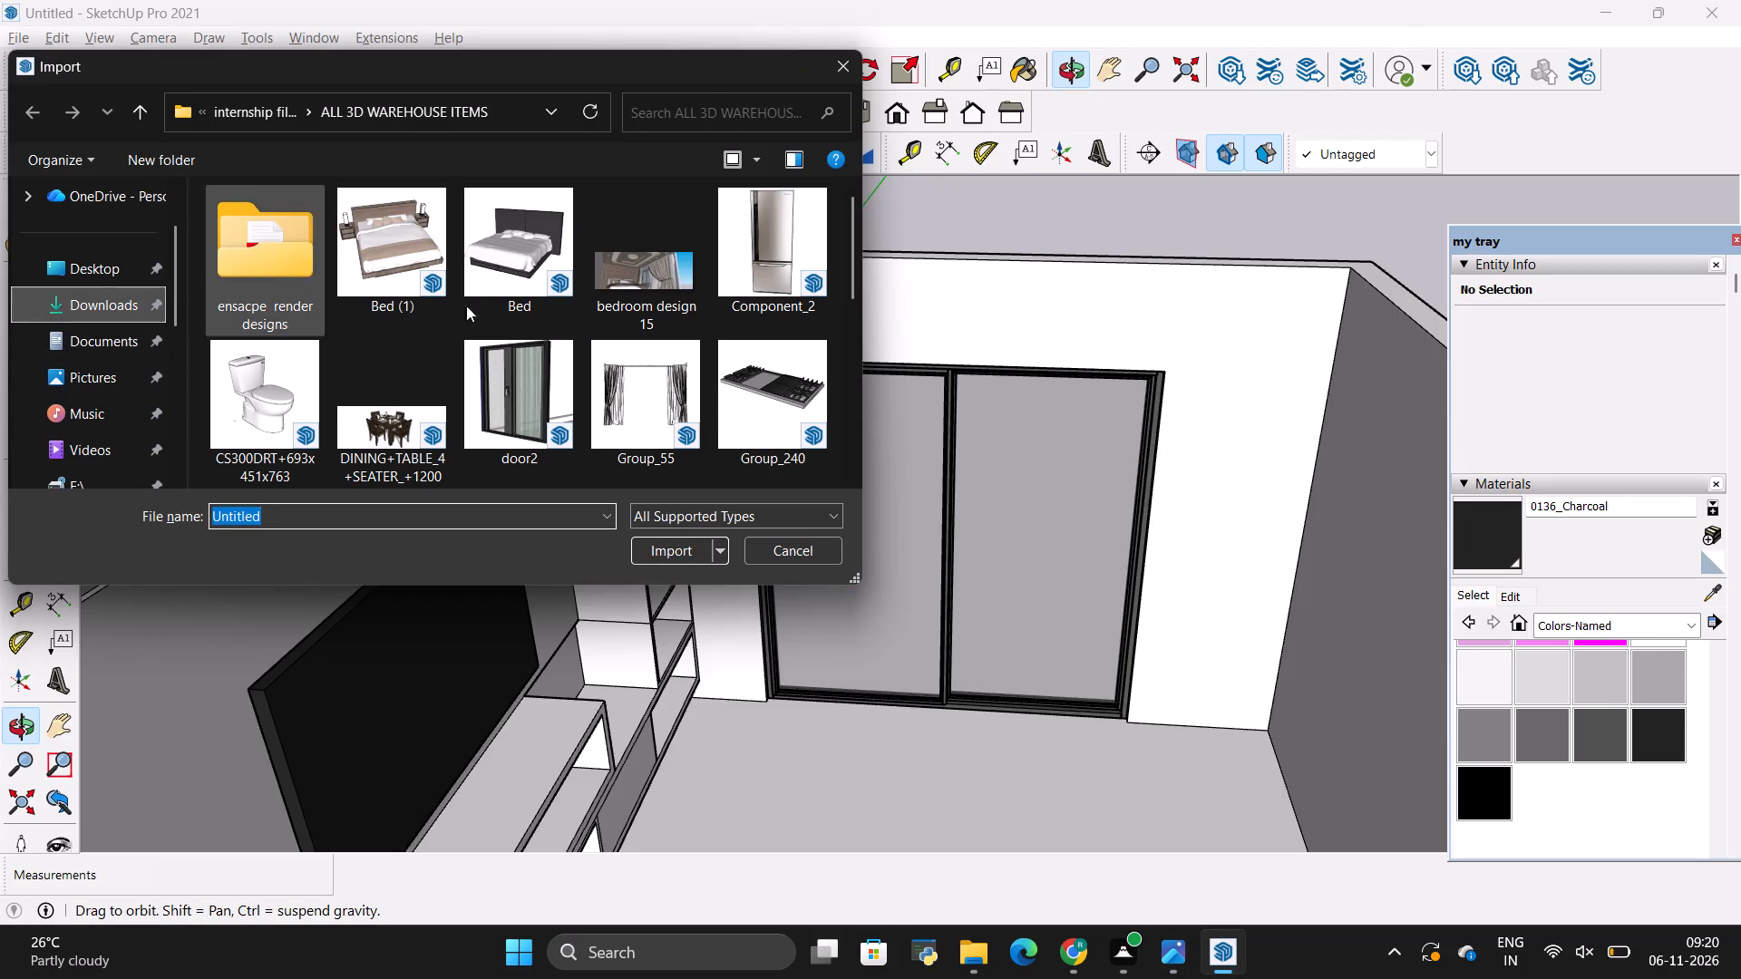
scroll(504, 308, "down", 4)
scroll(585, 324, "down", 17)
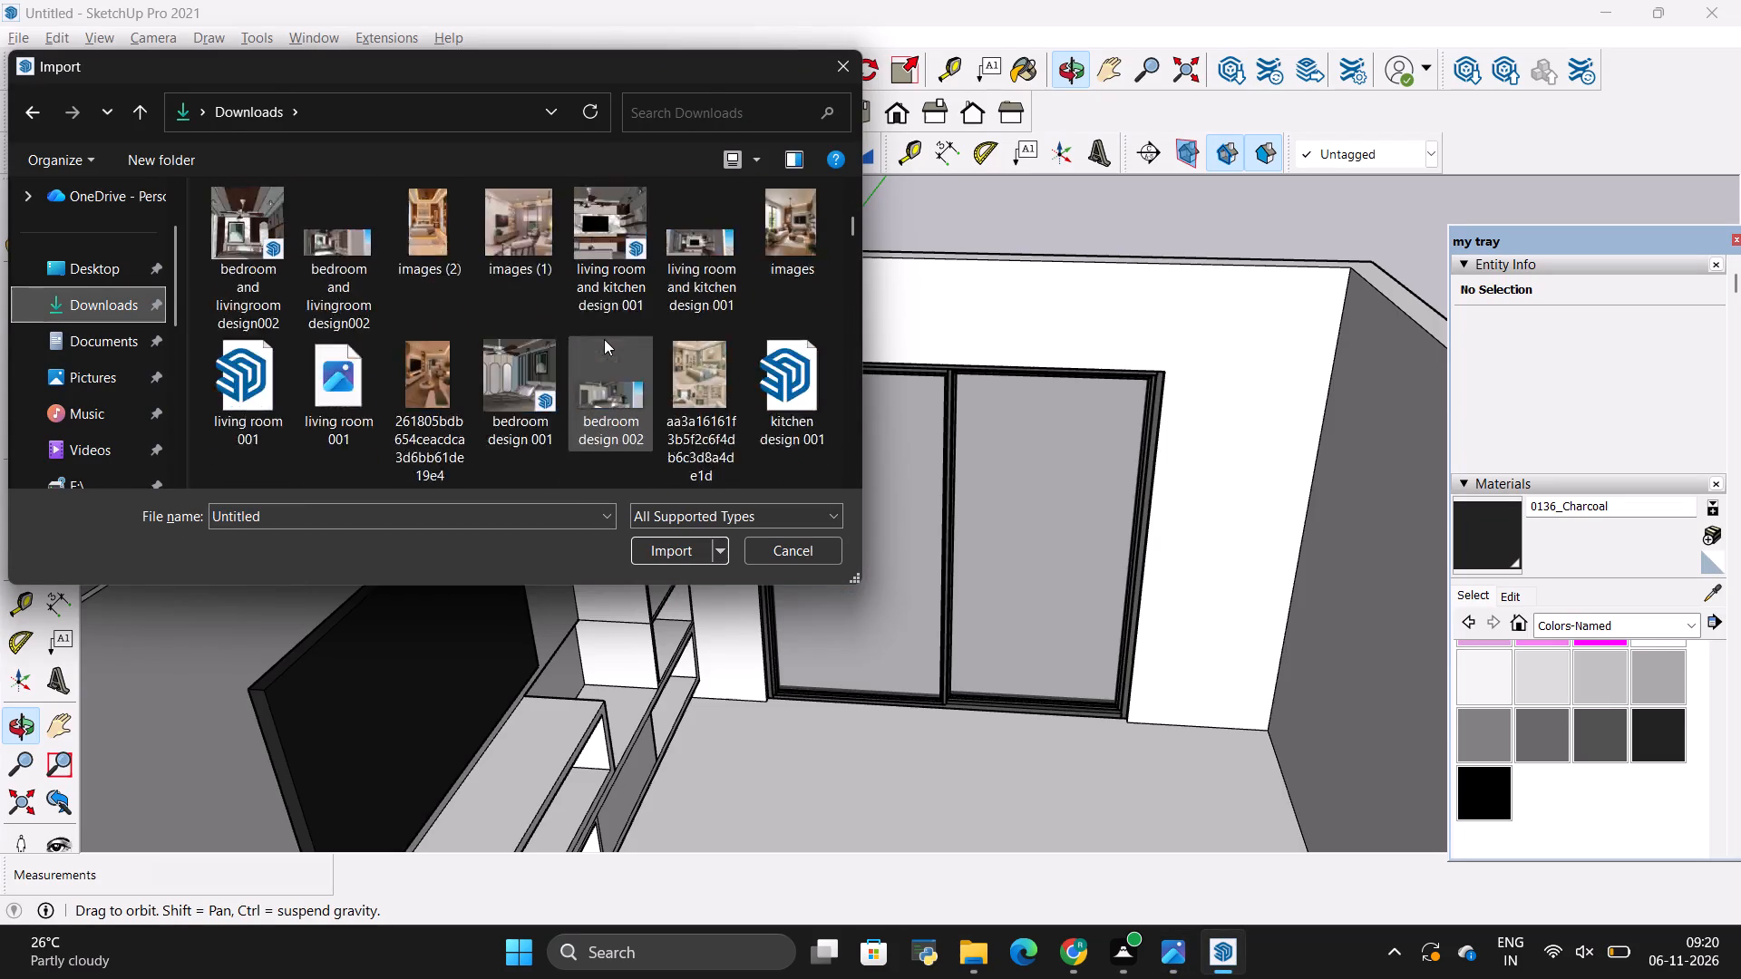
scroll(604, 339, "down", 15)
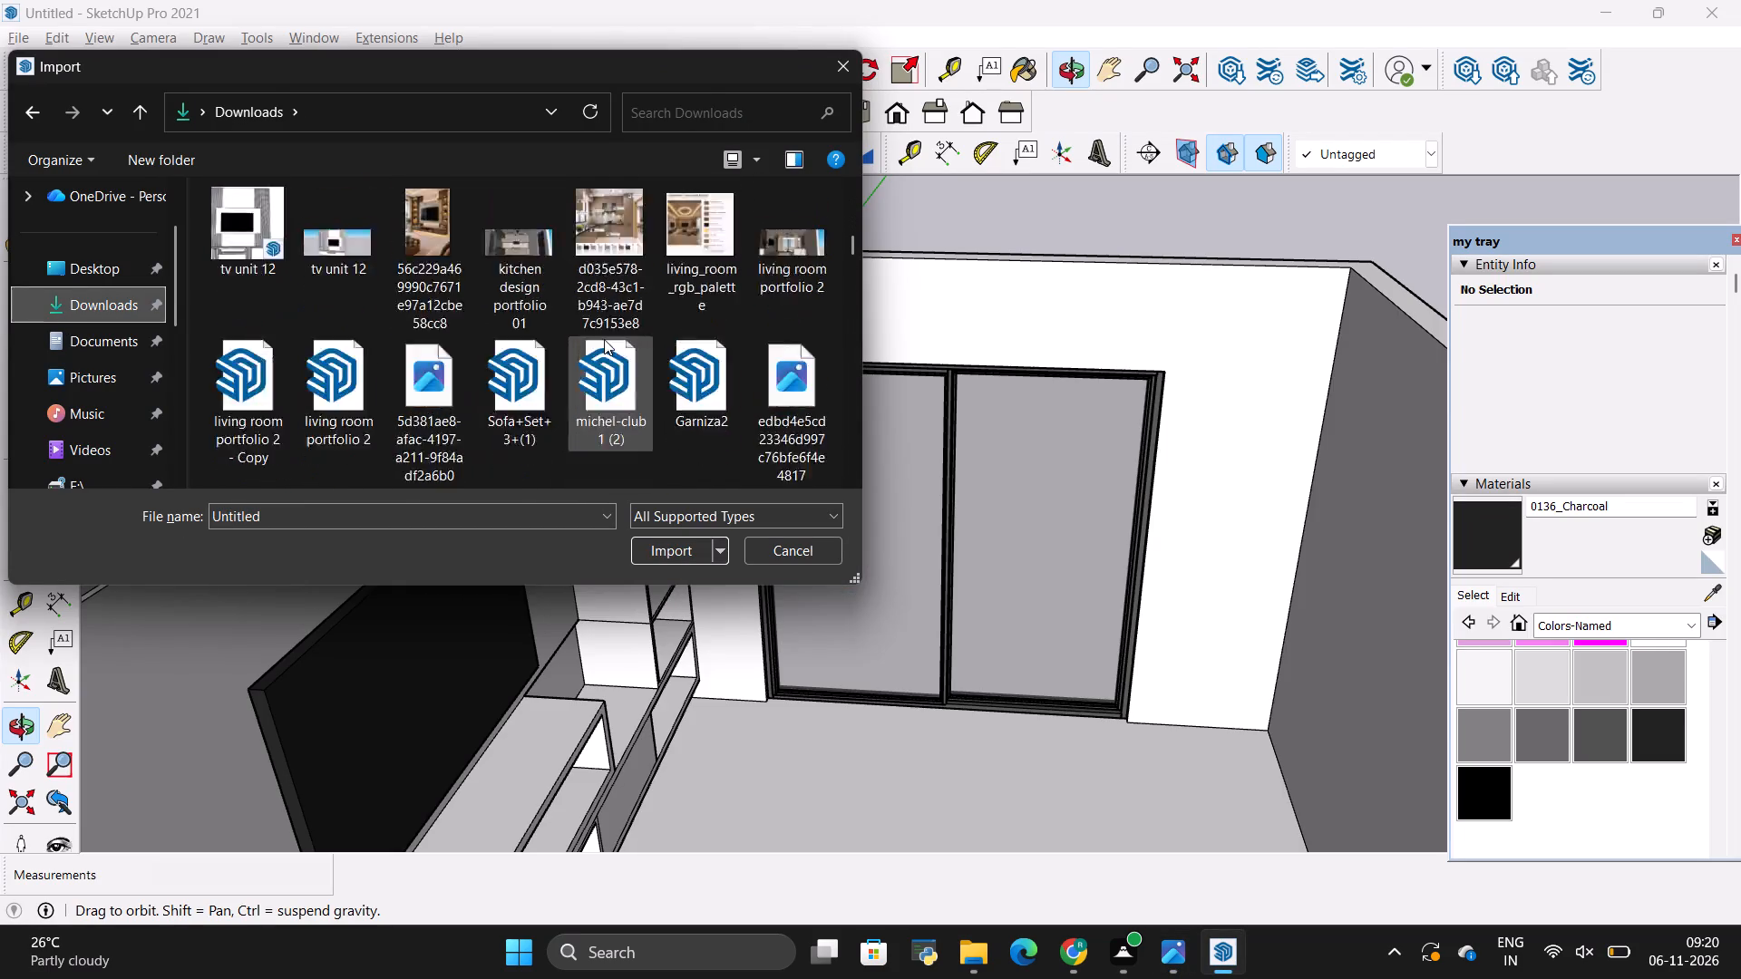
scroll(604, 339, "down", 3)
scroll(604, 339, "up", 3)
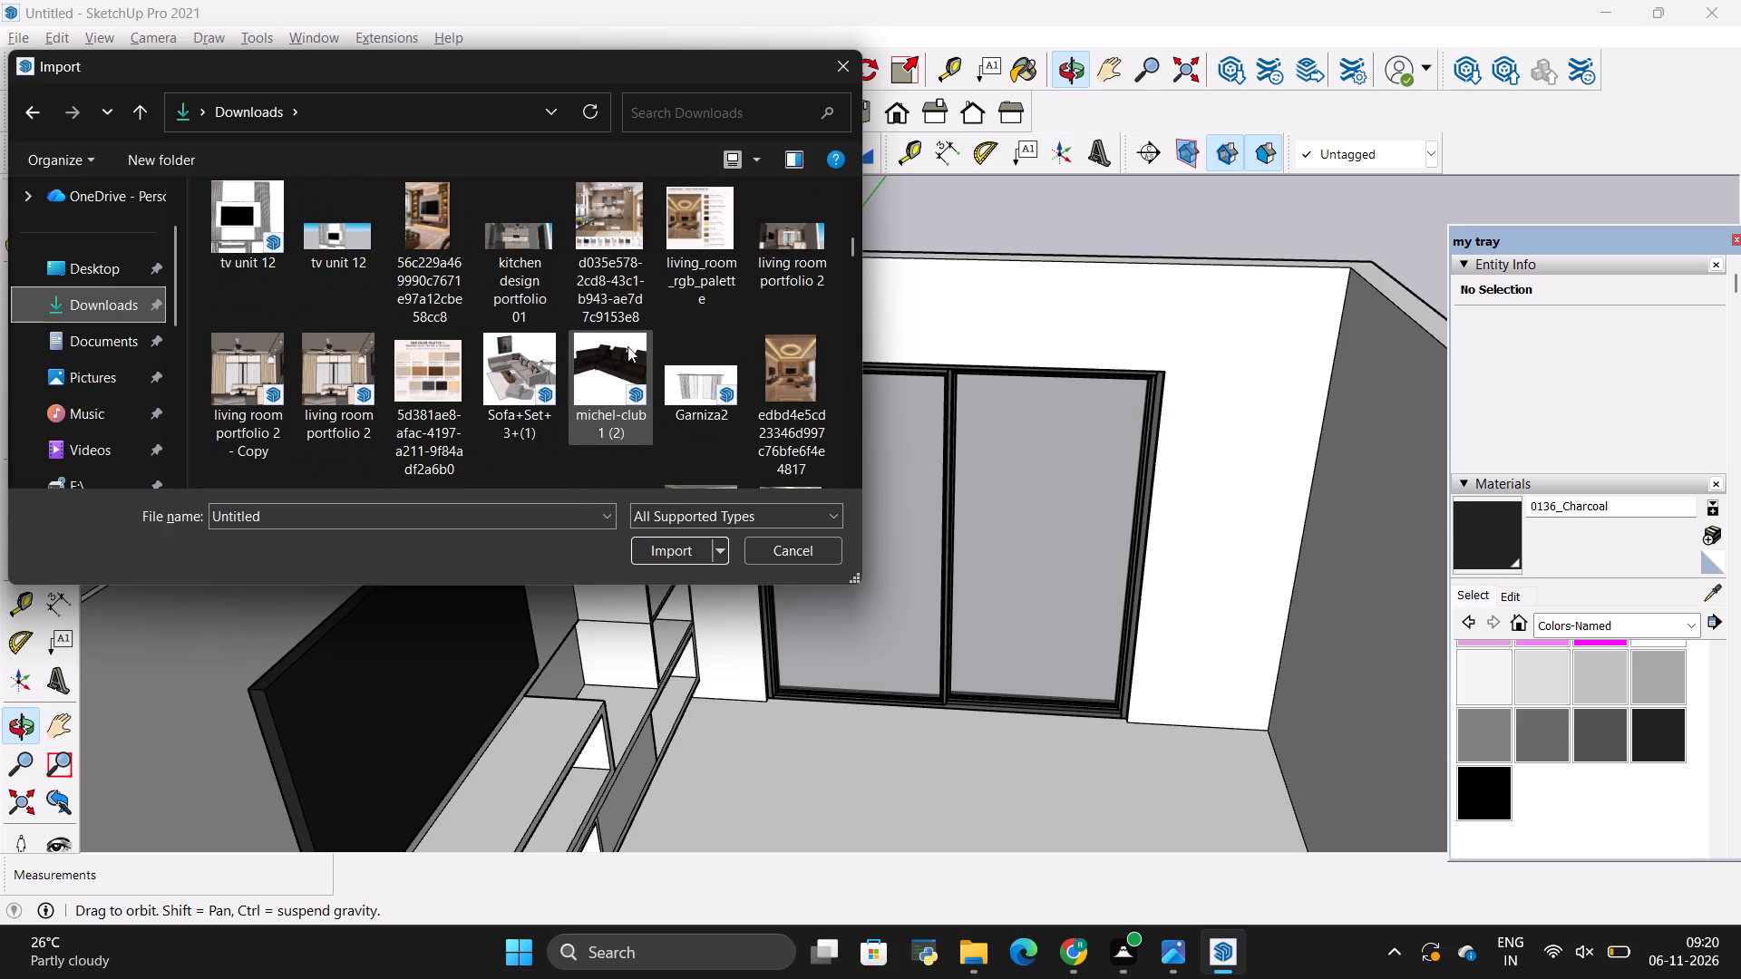
left_click(717, 421)
left_click(679, 542)
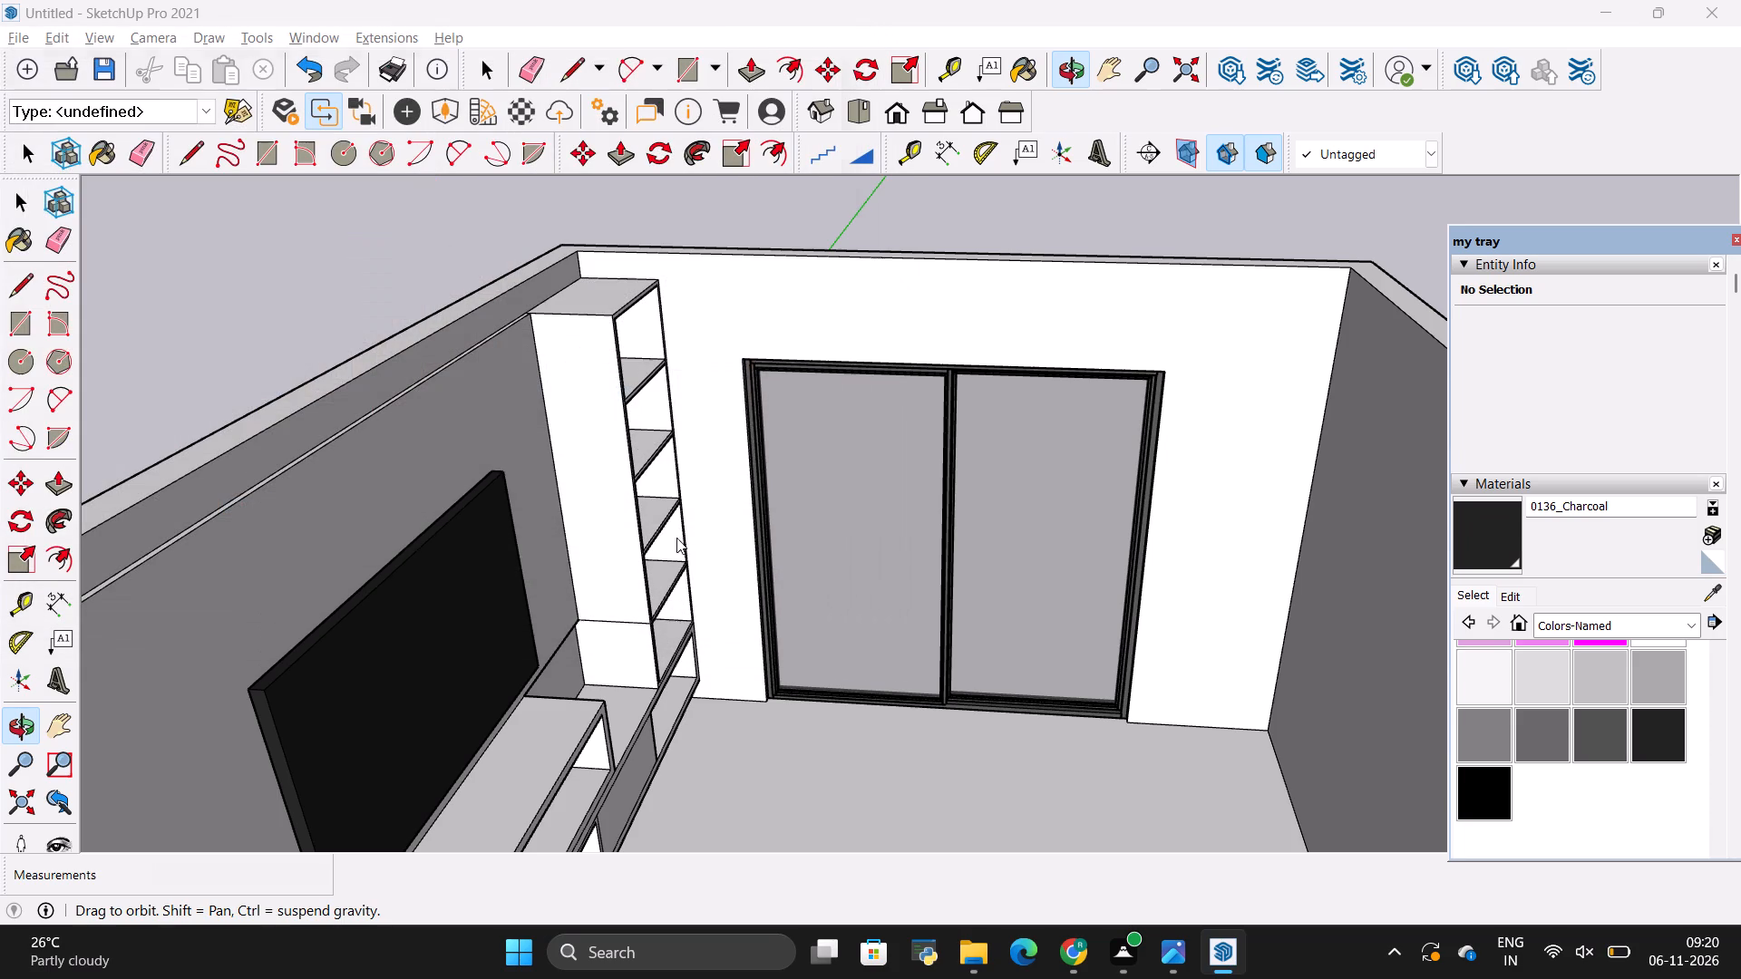
Place the imported curtain outside the room, beside the side wall opposite the television.
scroll(766, 684, "down", 9)
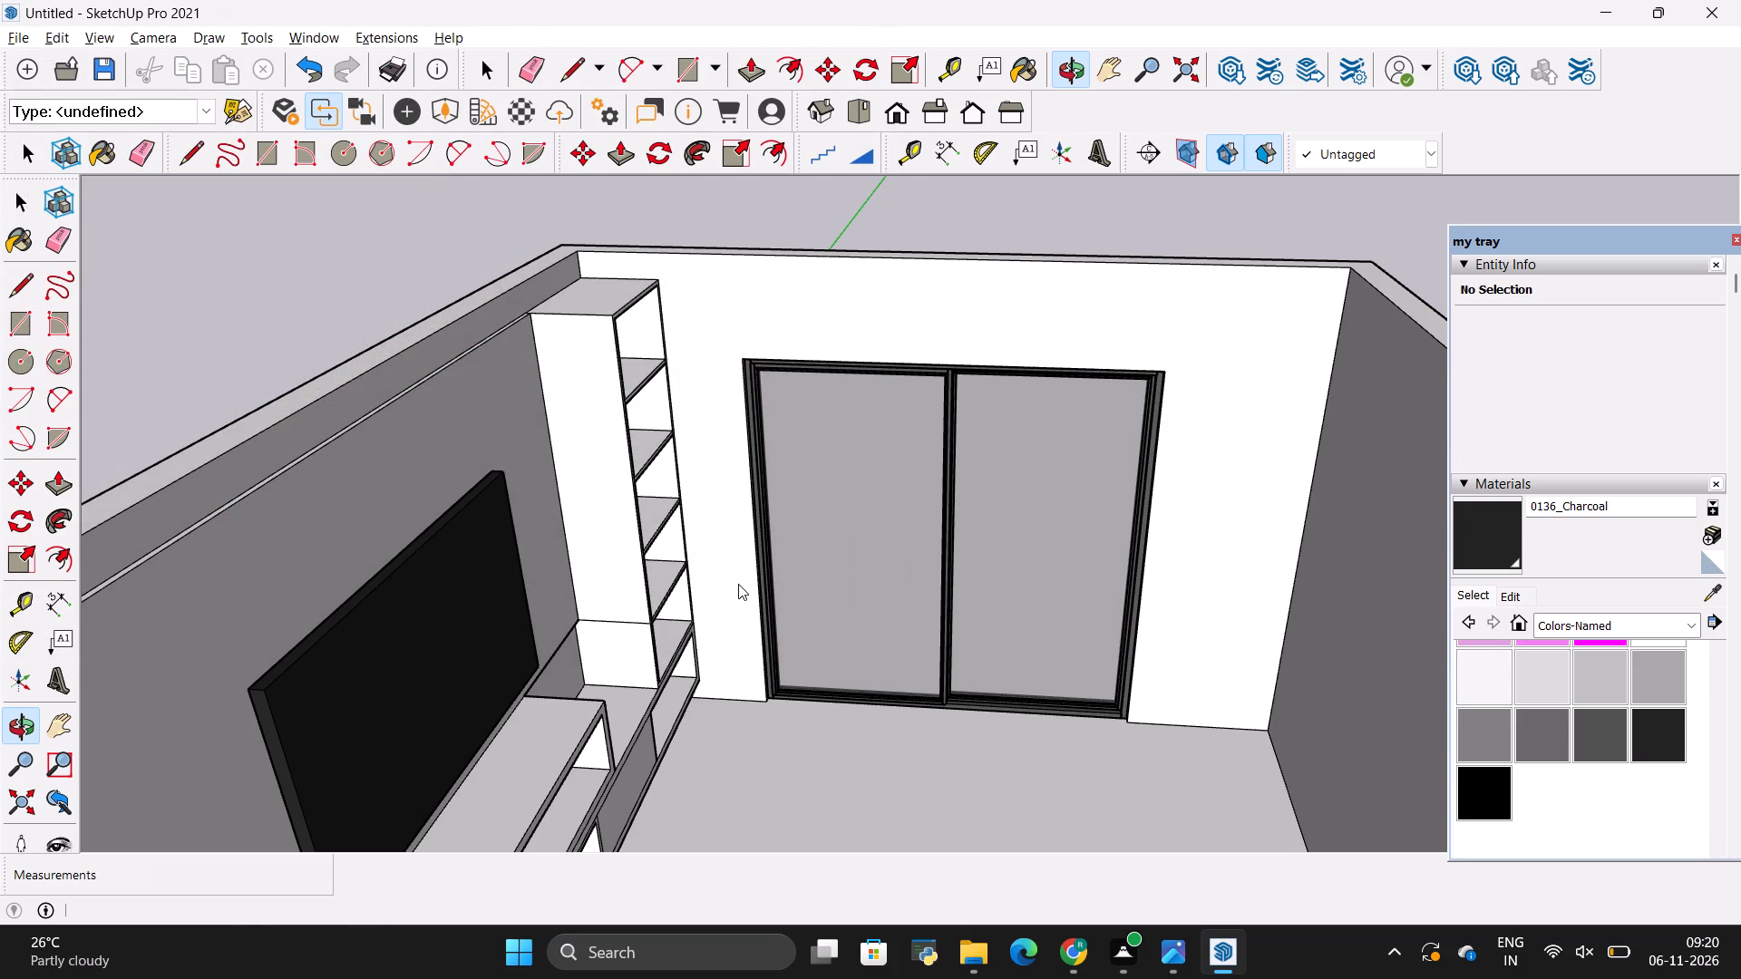
left_click(772, 580)
scroll(730, 567, "down", 5)
left_click(726, 553)
scroll(724, 553, "down", 14)
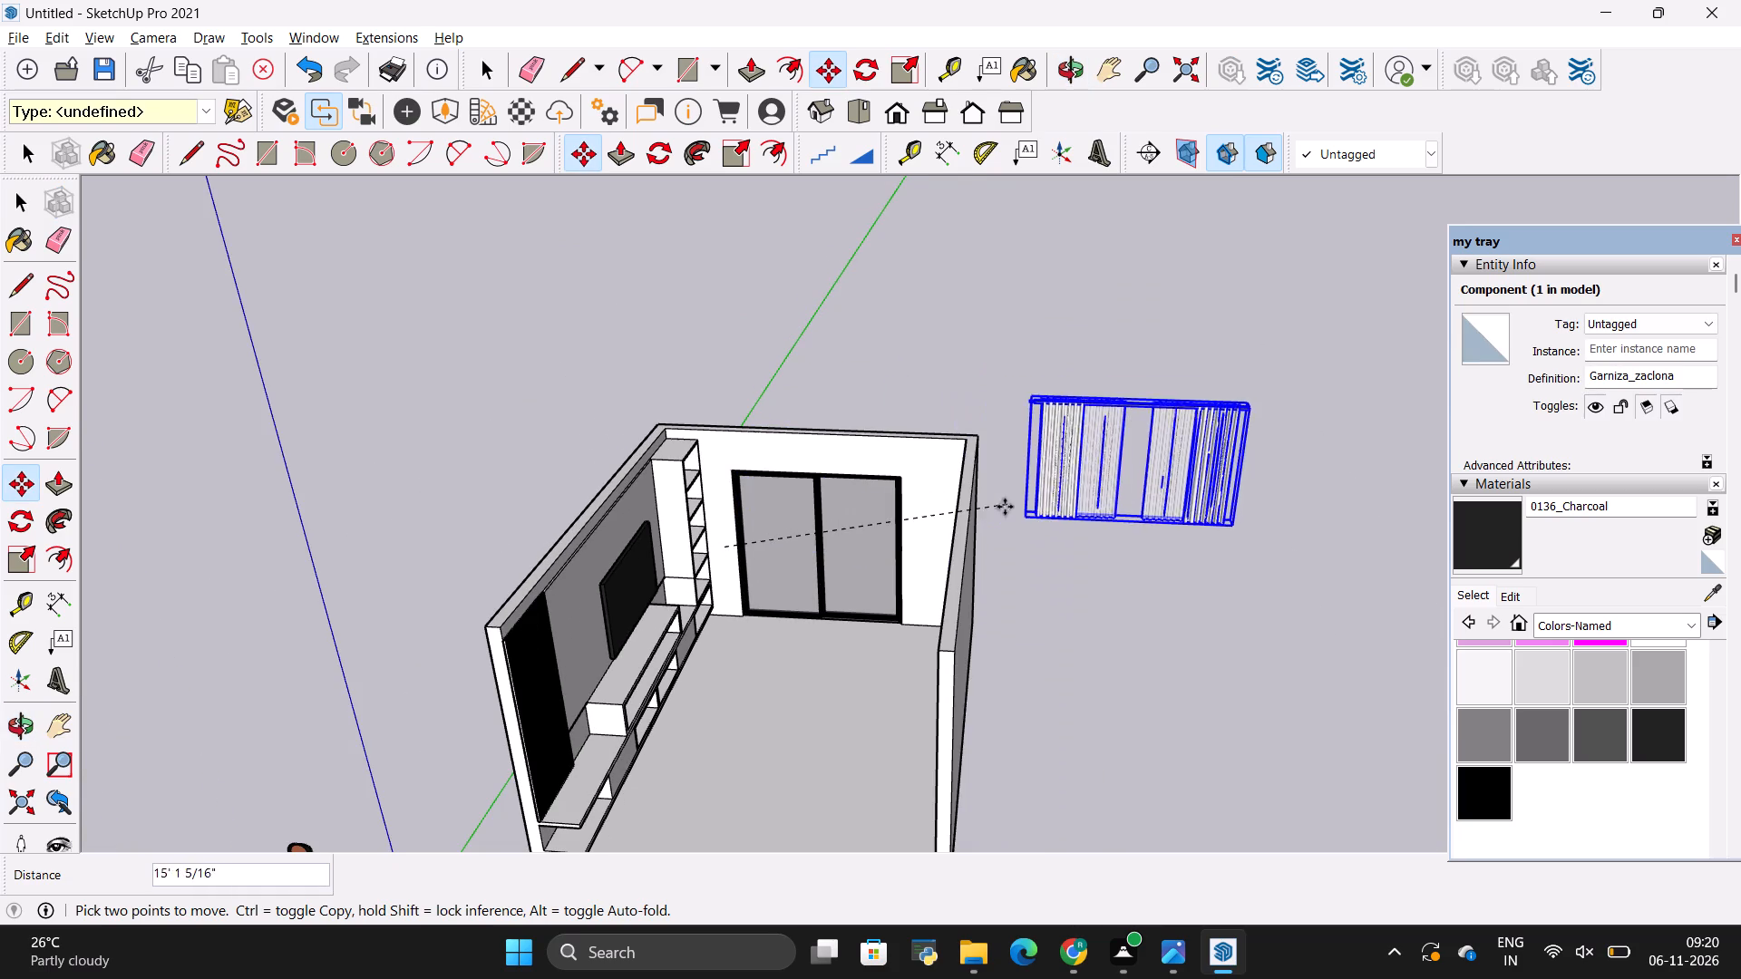
left_click(1006, 530)
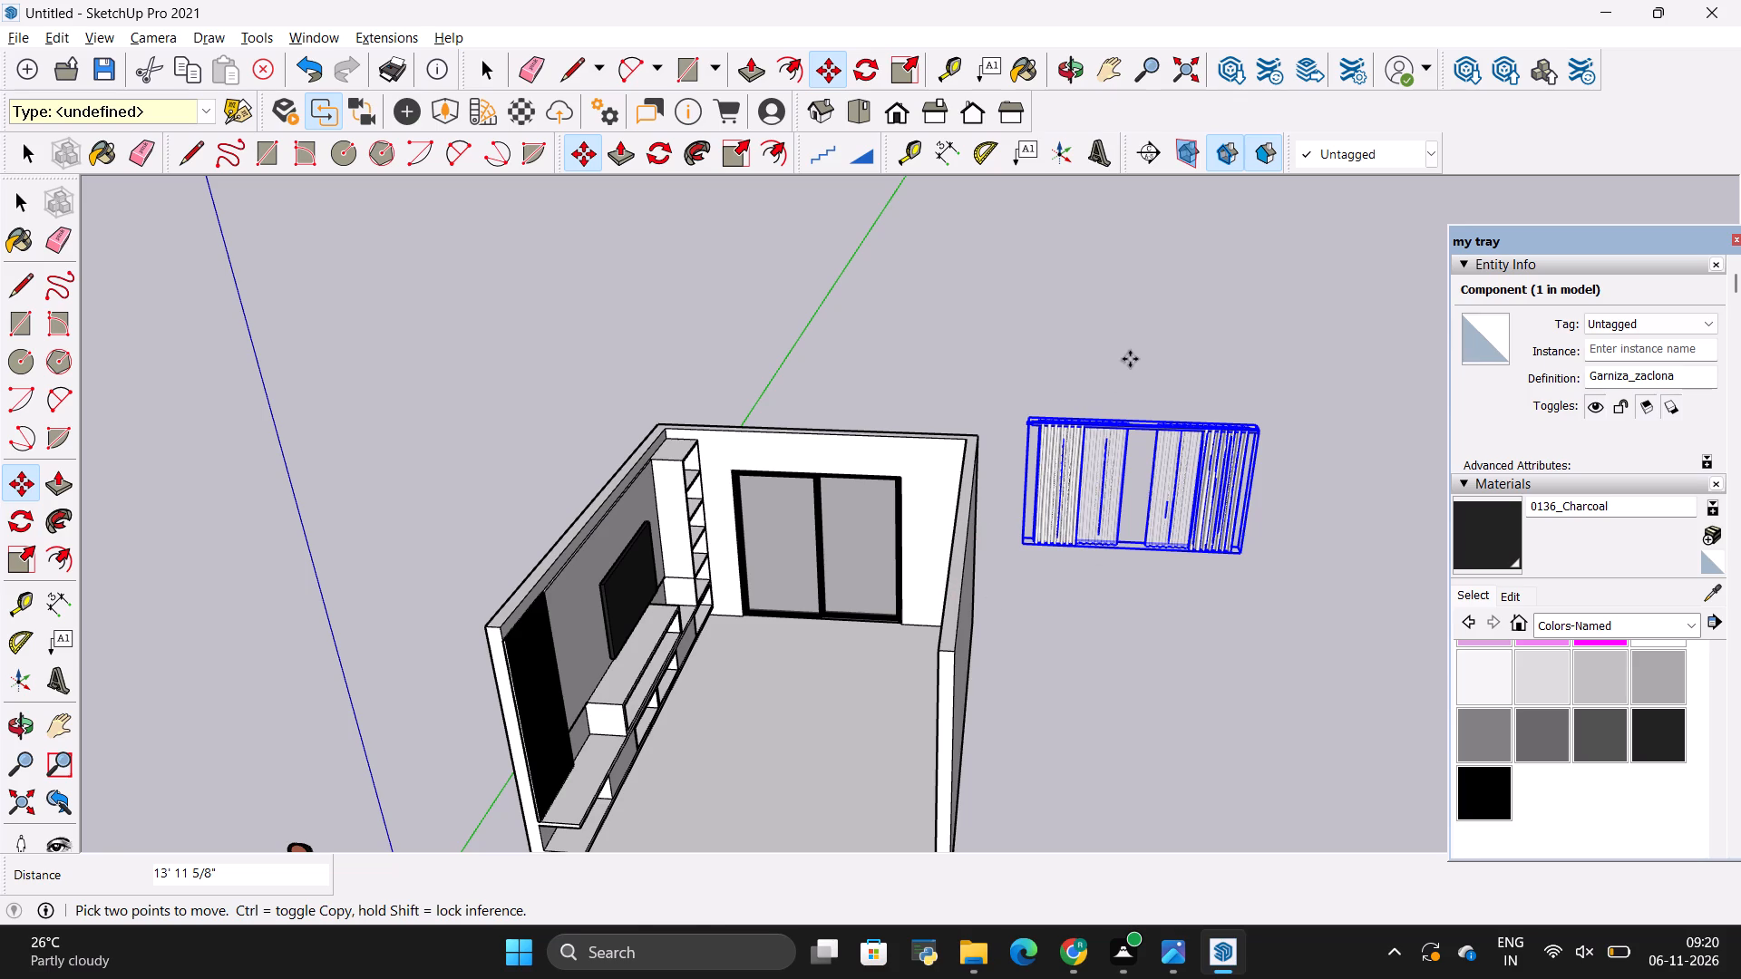
Move the curtain by its rear top corner onto the top inner edge of the sliding-door wall, near the shelving.
scroll(1132, 359, "up", 18)
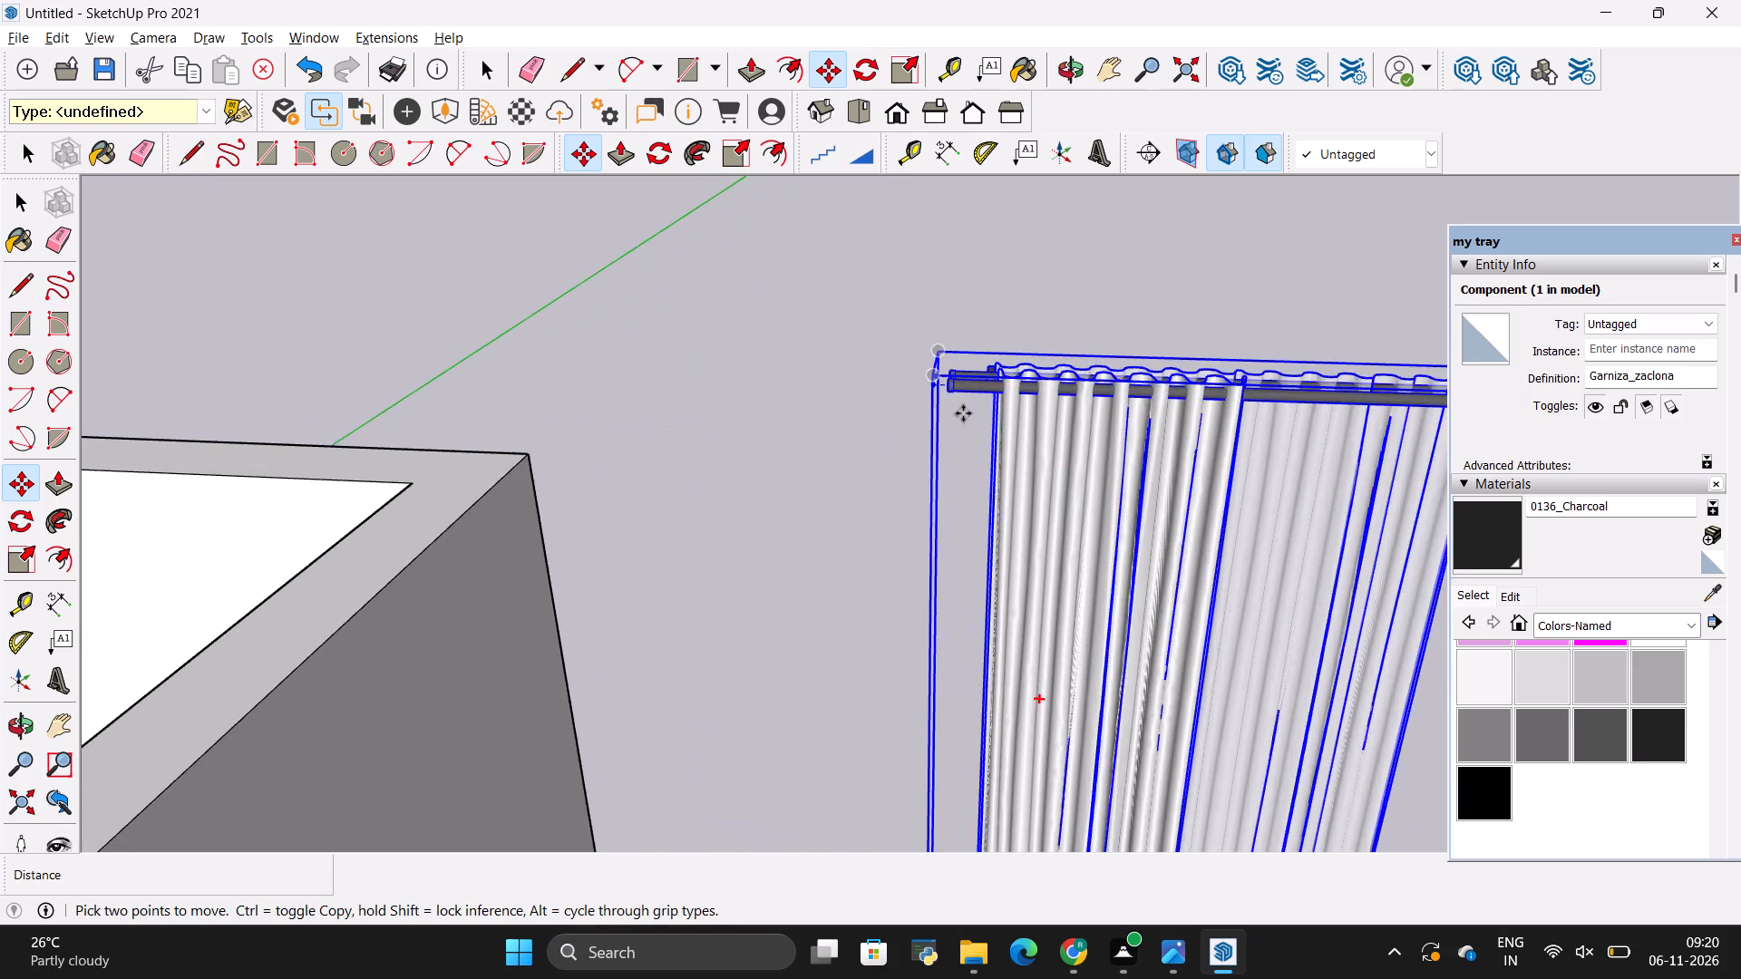
scroll(956, 396, "up", 7)
key("m")
left_click(925, 307)
scroll(930, 377, "down", 2)
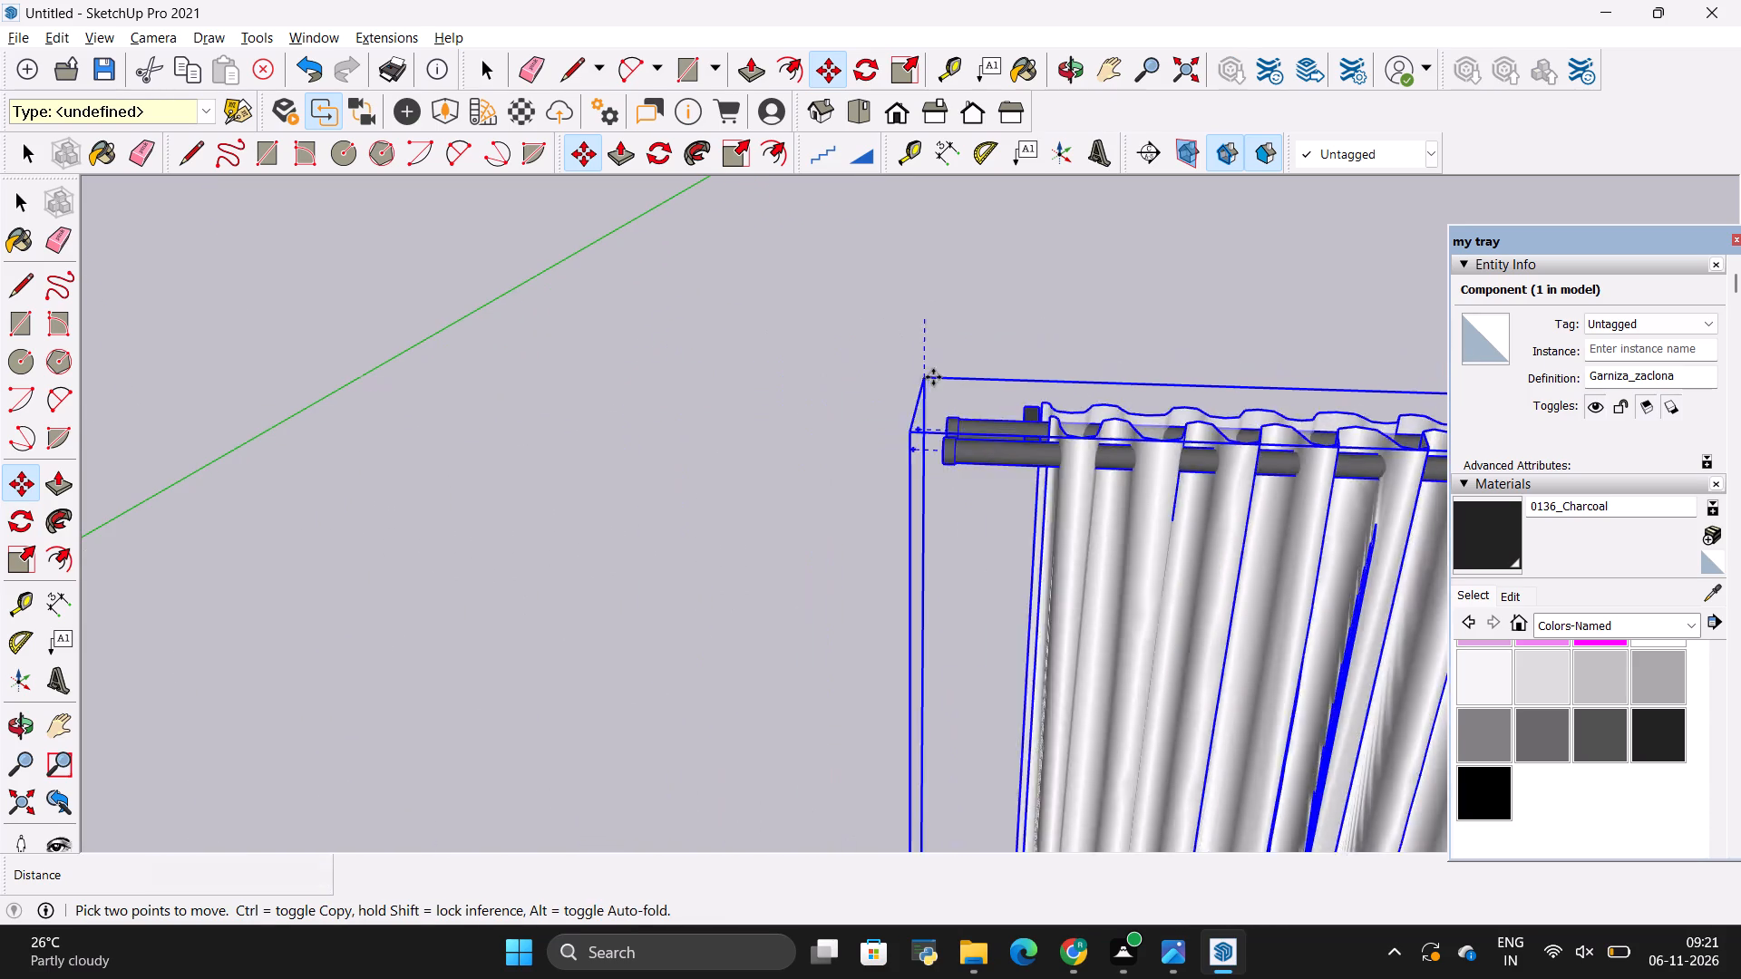
scroll(933, 377, "down", 19)
scroll(600, 239, "up", 5)
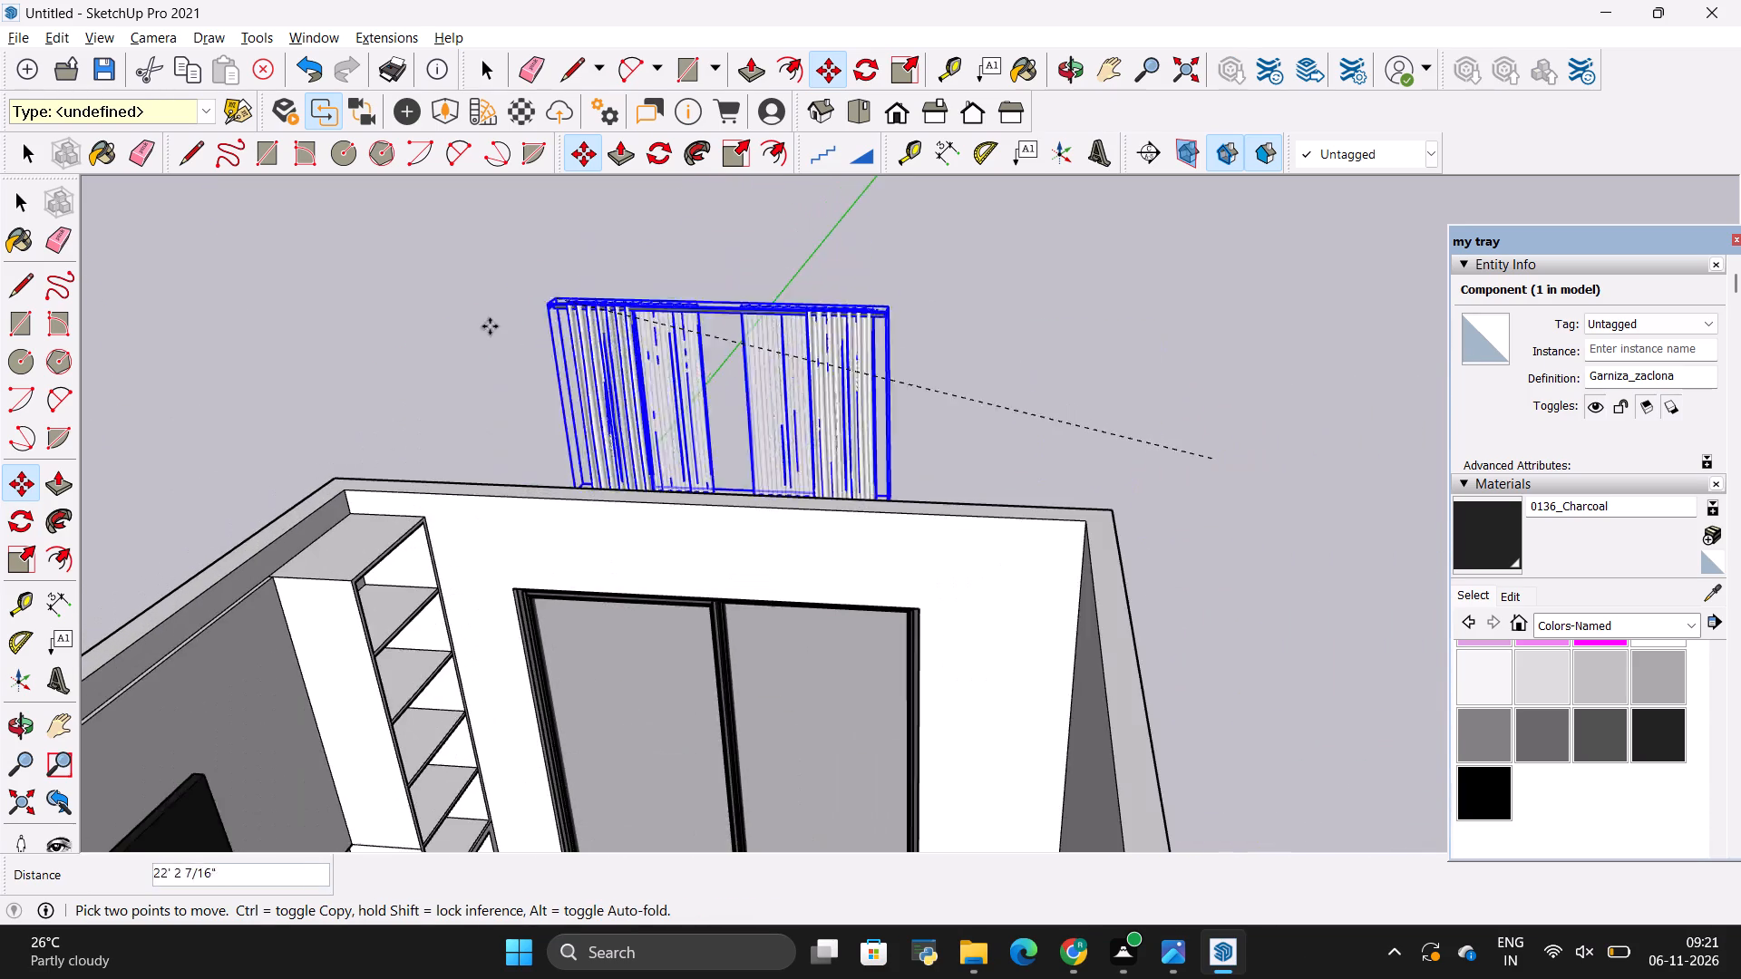
scroll(488, 328, "up", 17)
scroll(337, 552, "up", 1)
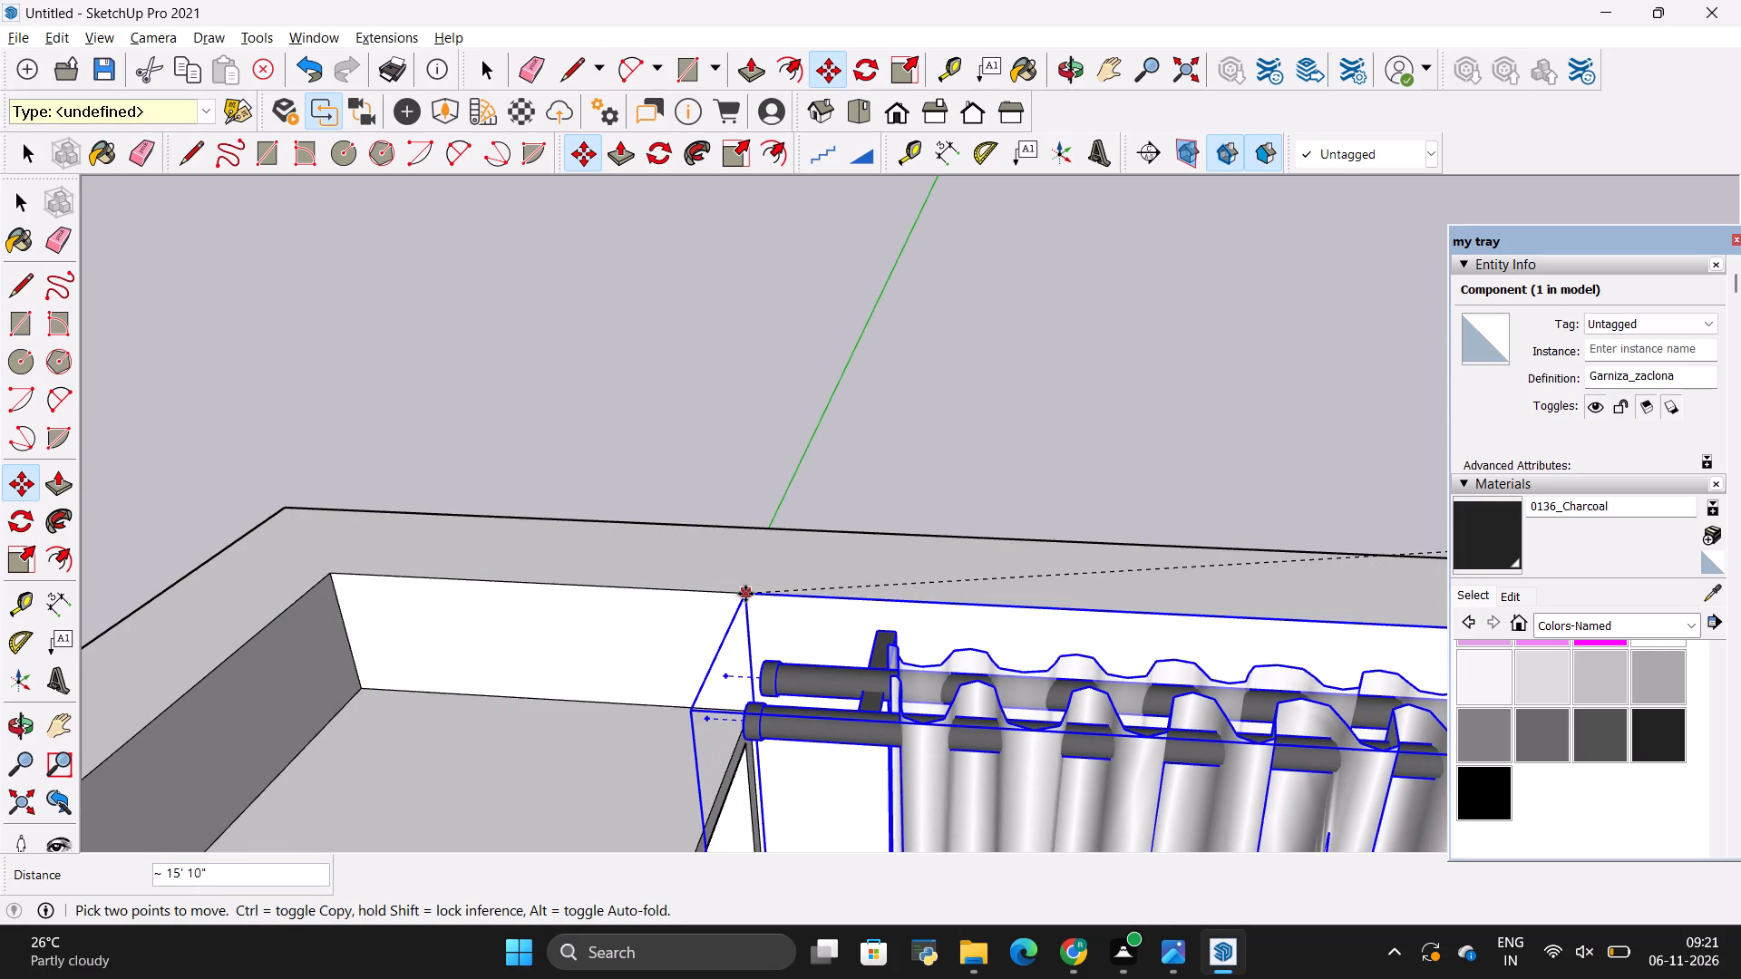
left_click(732, 588)
key("space")
left_click(717, 409)
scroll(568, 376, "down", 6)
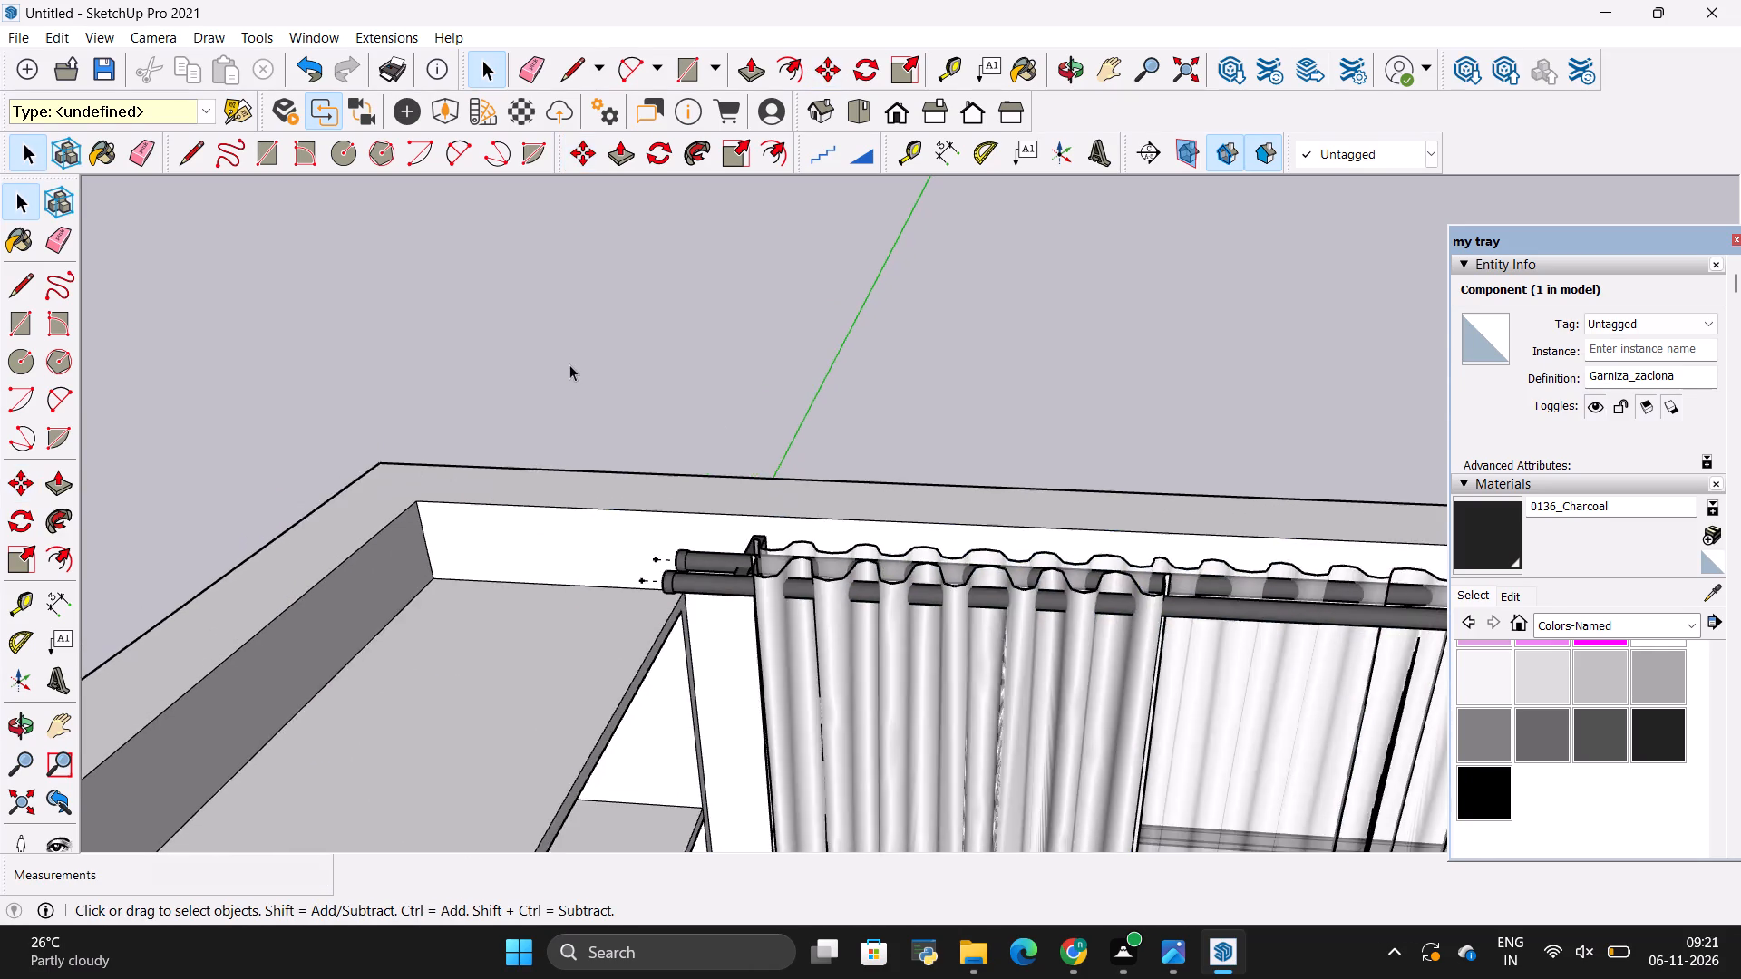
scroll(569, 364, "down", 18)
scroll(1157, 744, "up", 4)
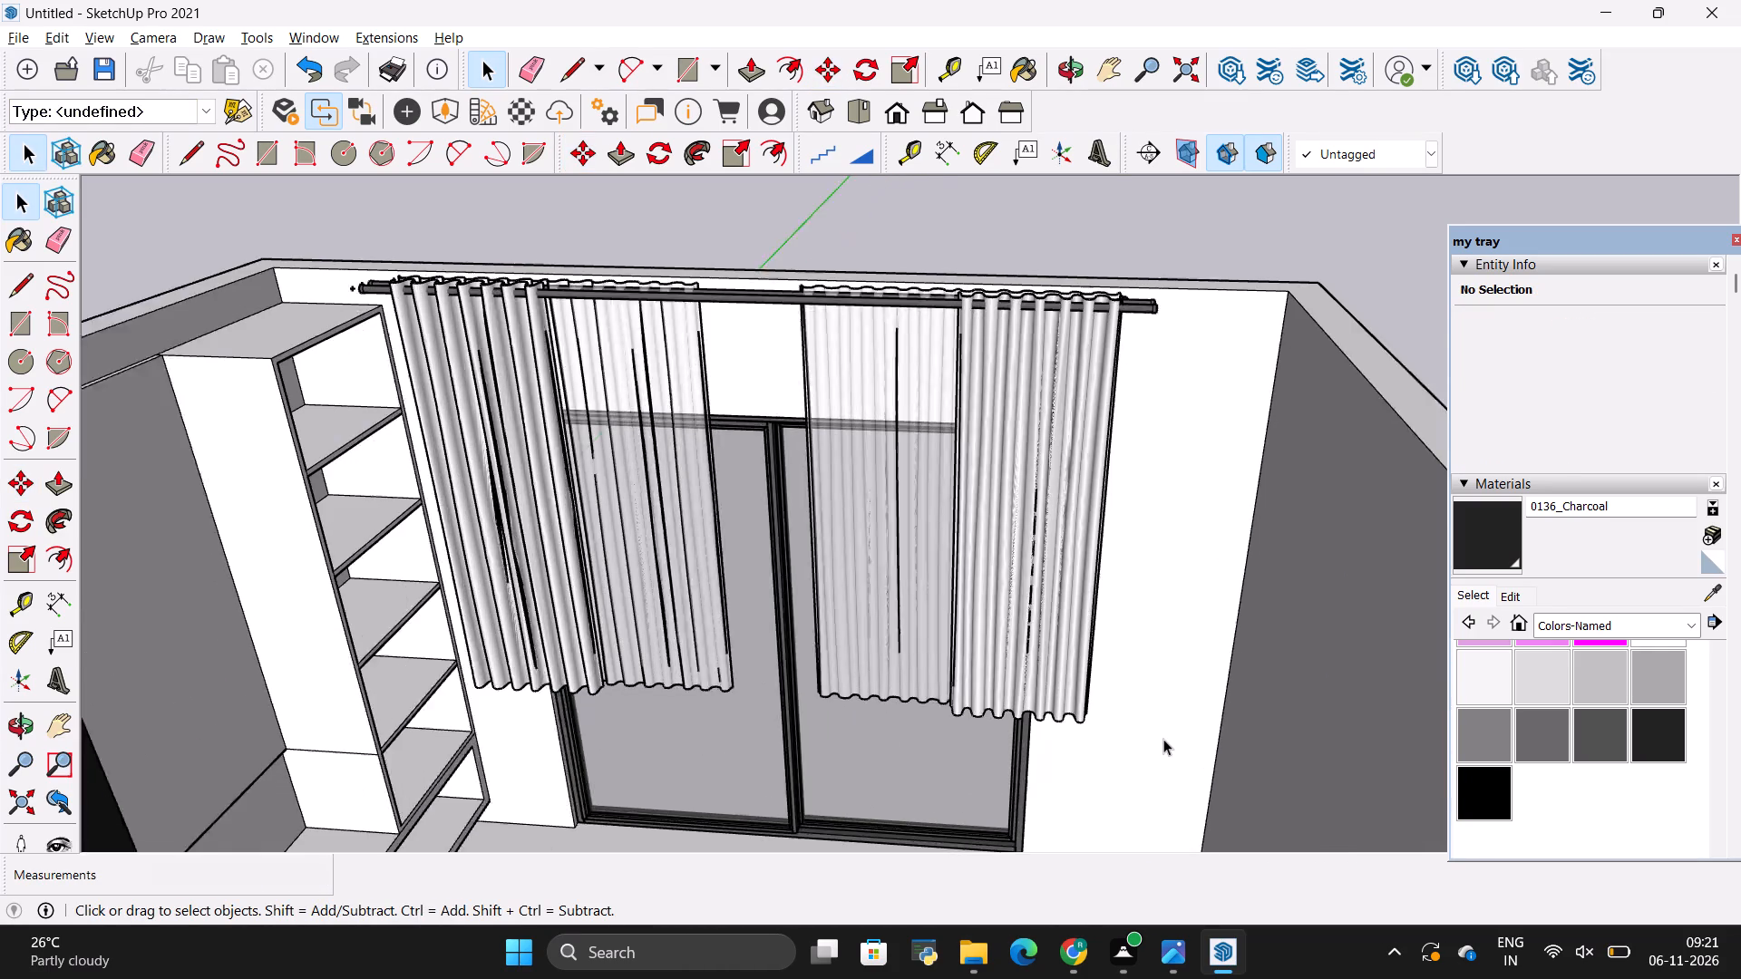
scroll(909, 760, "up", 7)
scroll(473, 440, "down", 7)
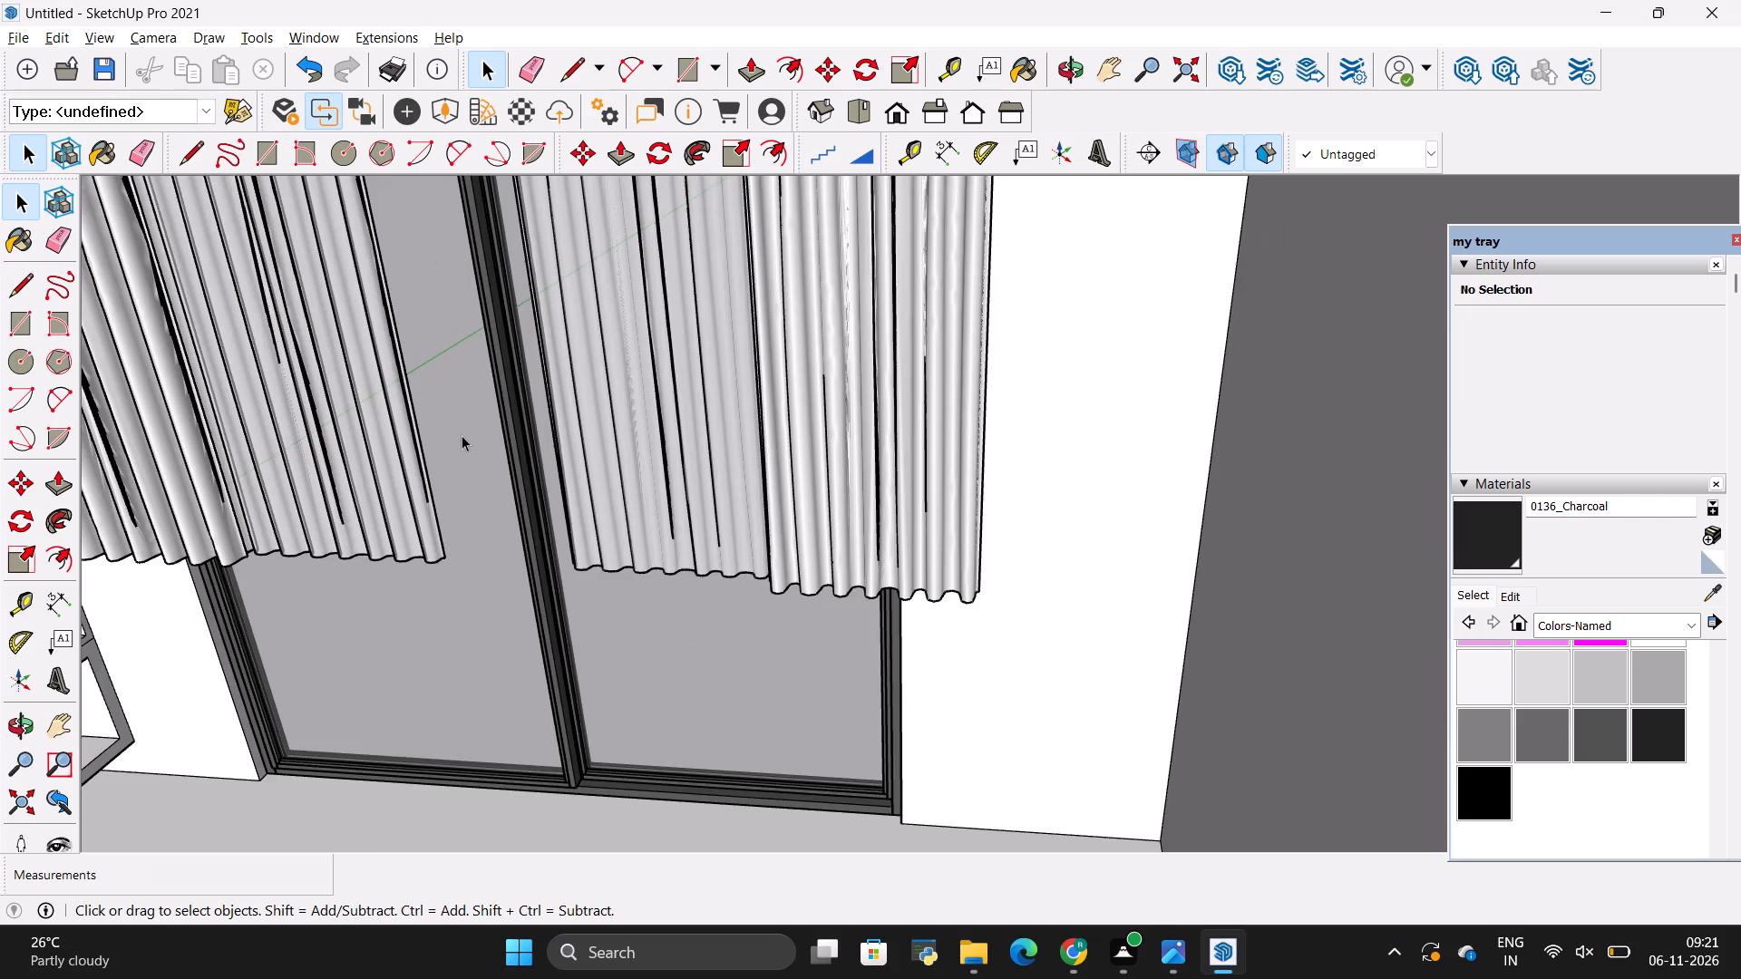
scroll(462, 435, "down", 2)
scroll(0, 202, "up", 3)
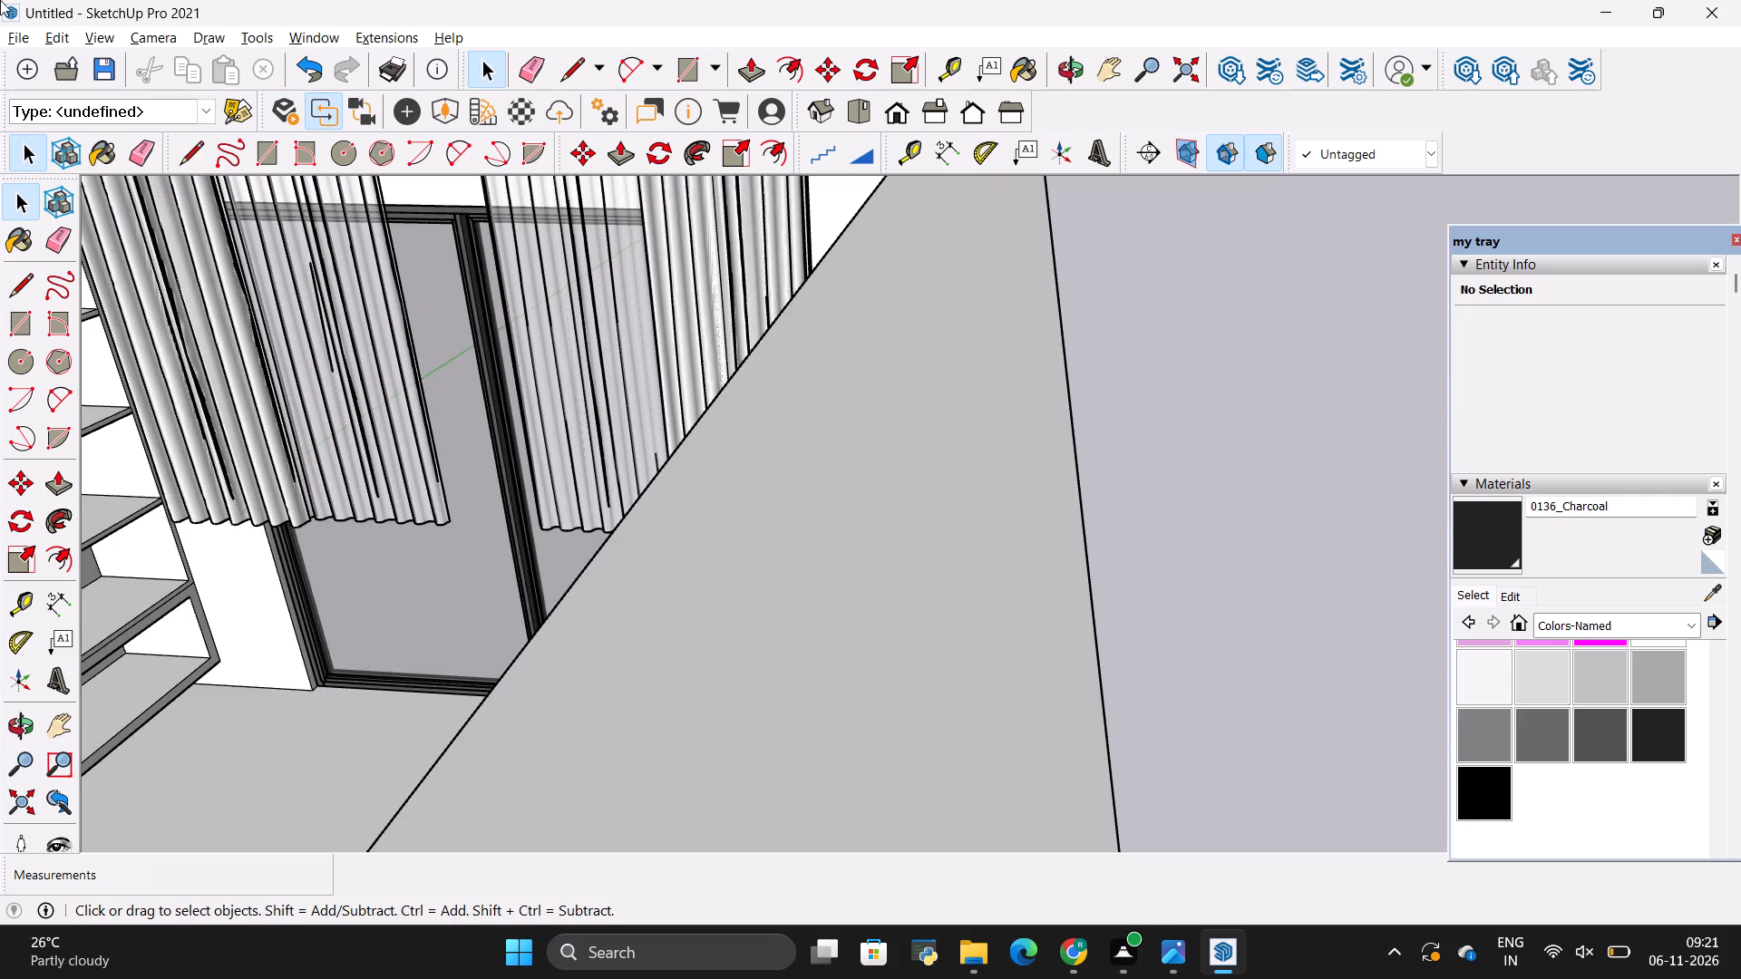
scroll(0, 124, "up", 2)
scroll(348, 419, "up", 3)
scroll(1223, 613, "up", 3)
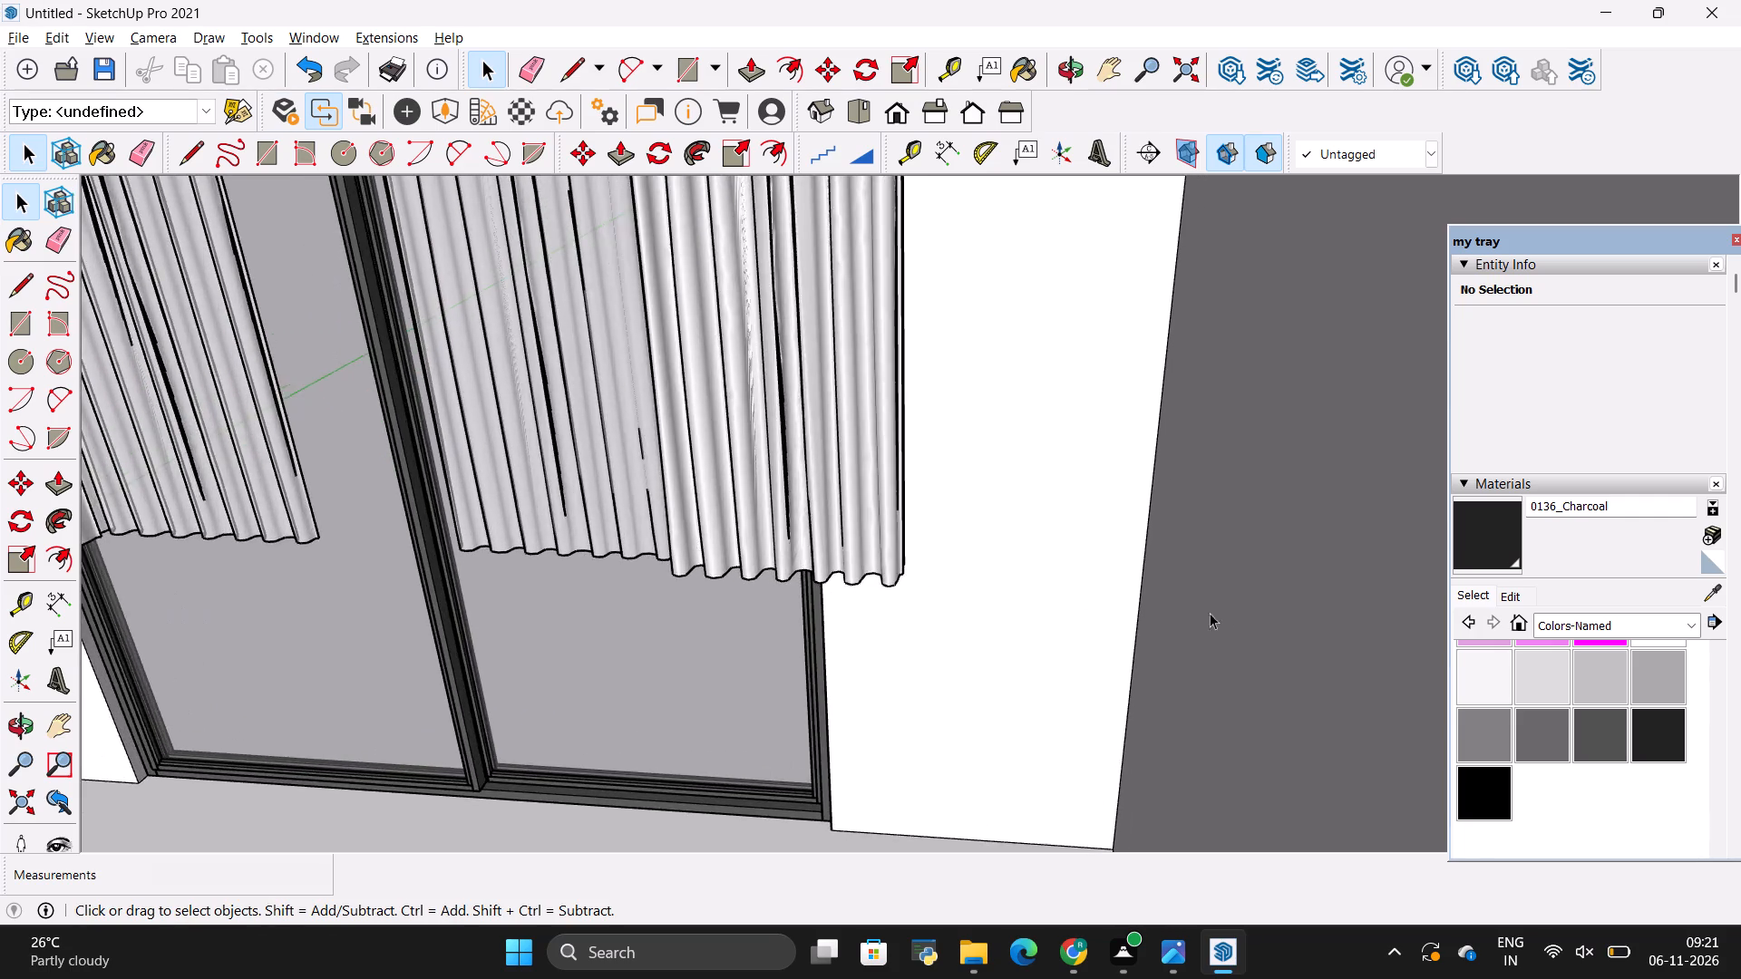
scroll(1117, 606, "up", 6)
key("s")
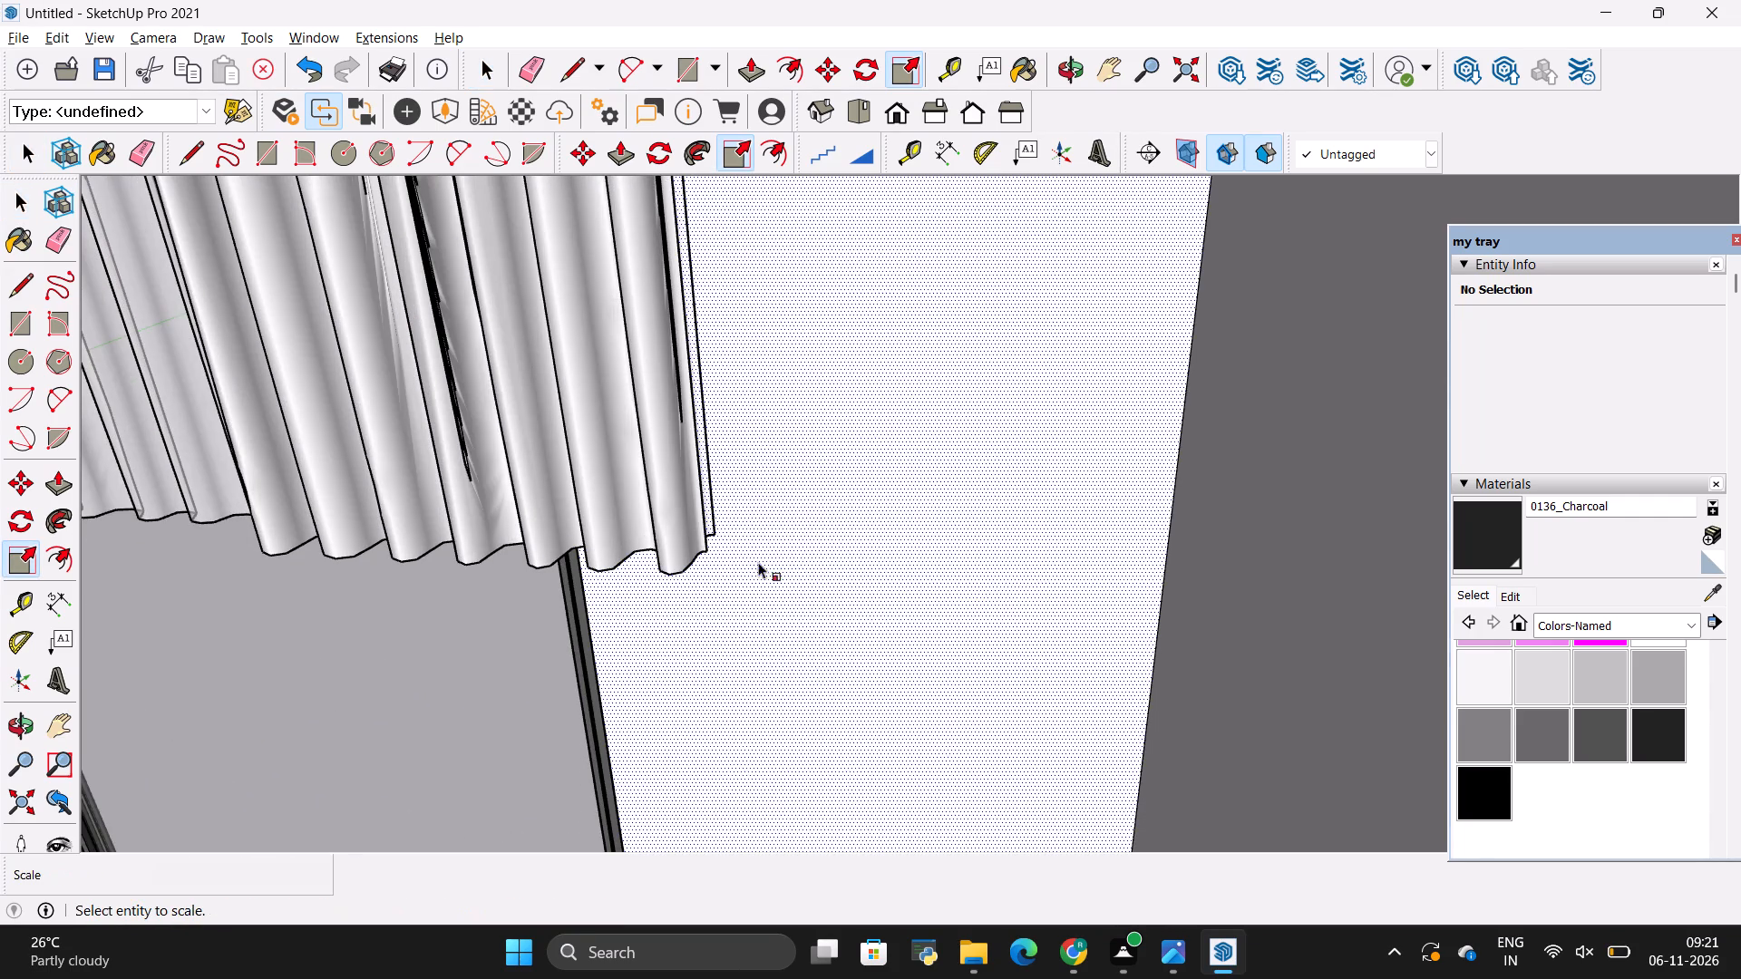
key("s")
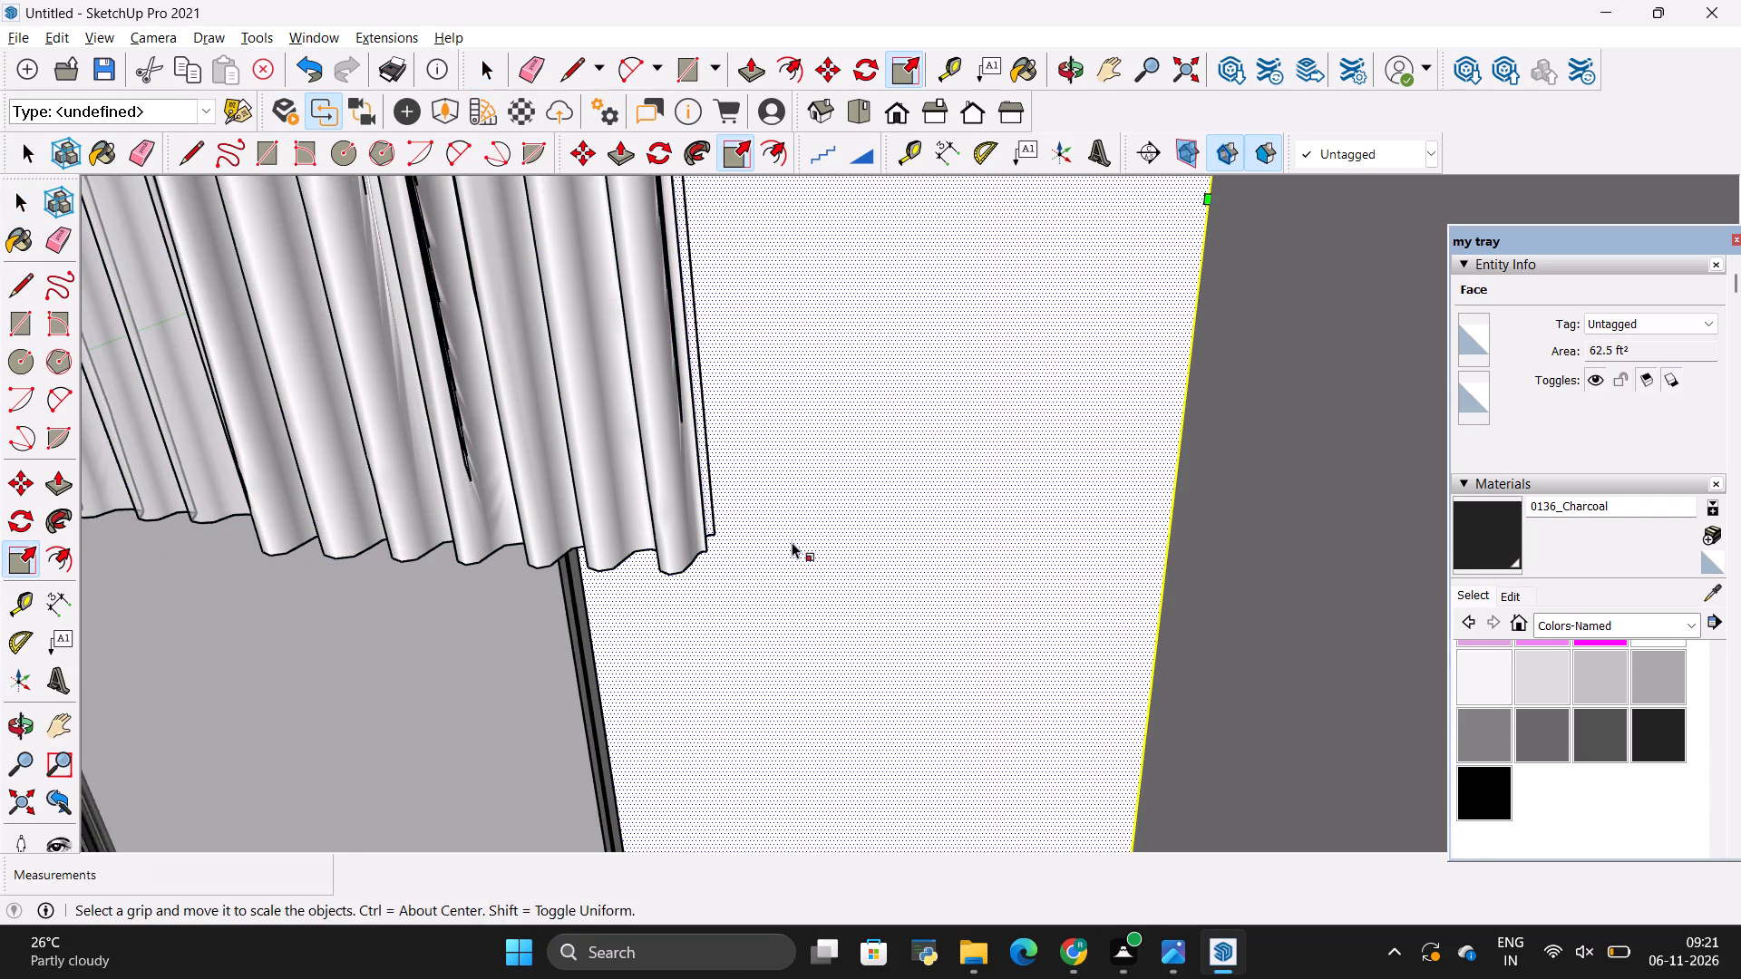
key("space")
Scale the curtain about 1.16 in width and 1.52 in height, down to the floor at the far side wall's corner.
left_click(626, 492)
key("s")
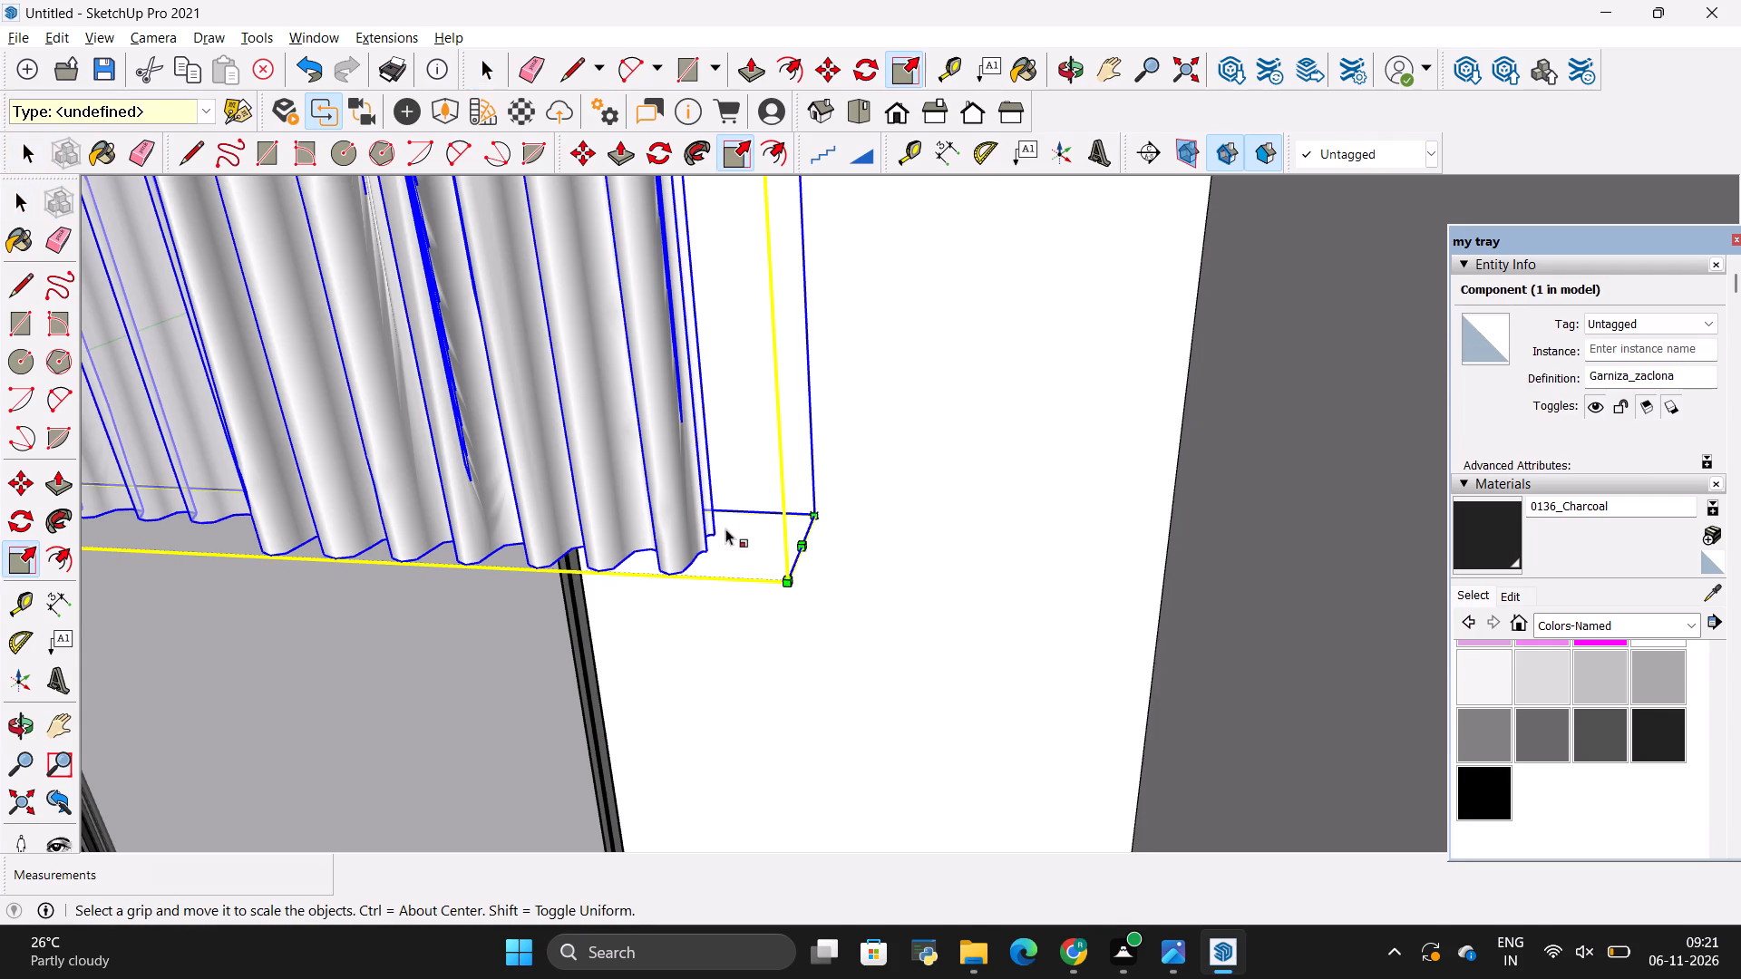
left_click(799, 545)
scroll(990, 569, "down", 4)
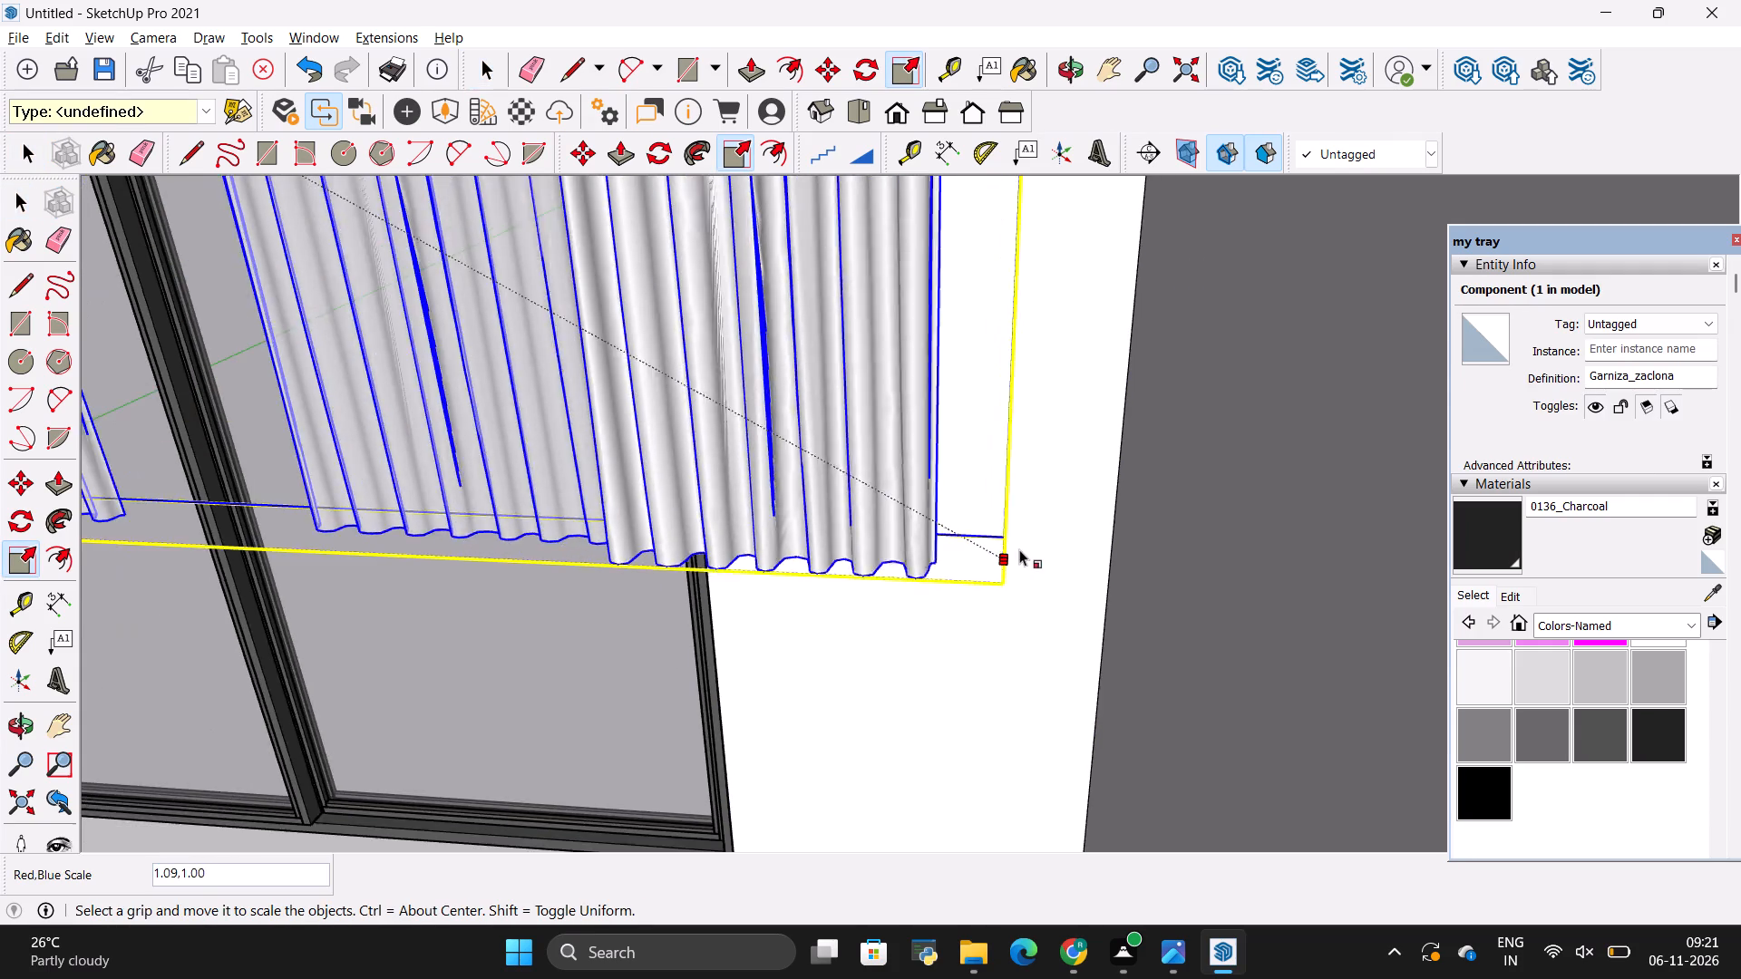
scroll(1019, 549, "down", 15)
scroll(1037, 625, "up", 5)
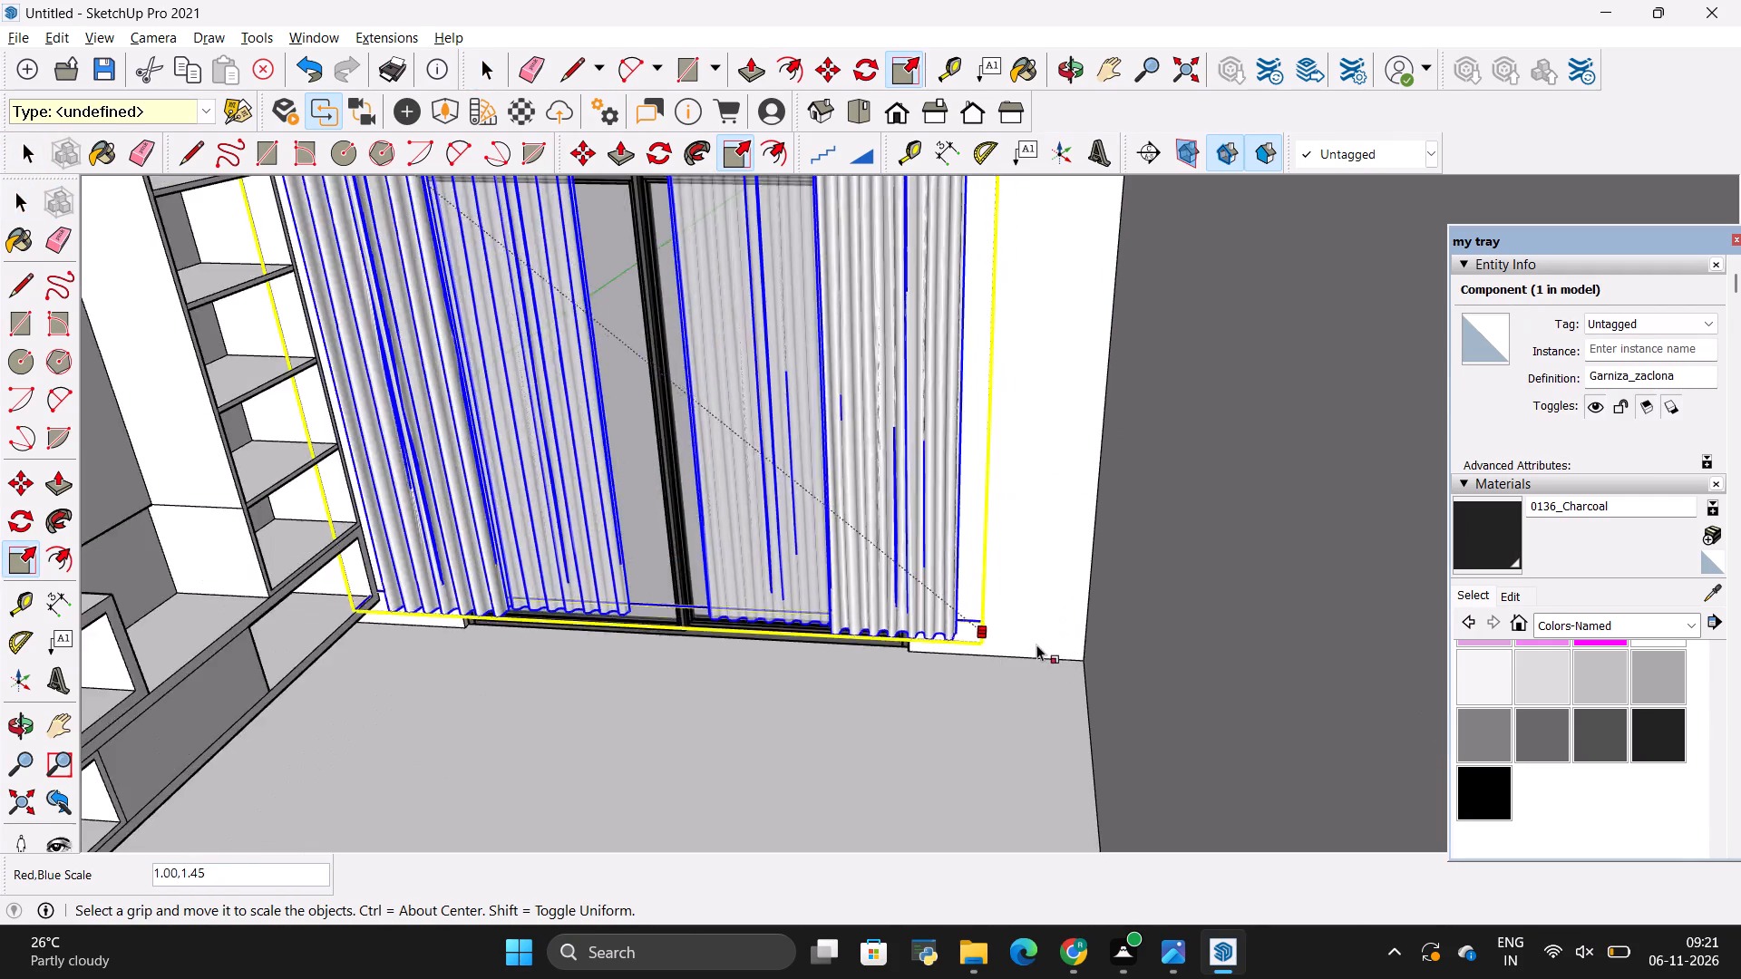
scroll(1036, 645, "up", 7)
left_click(1124, 669)
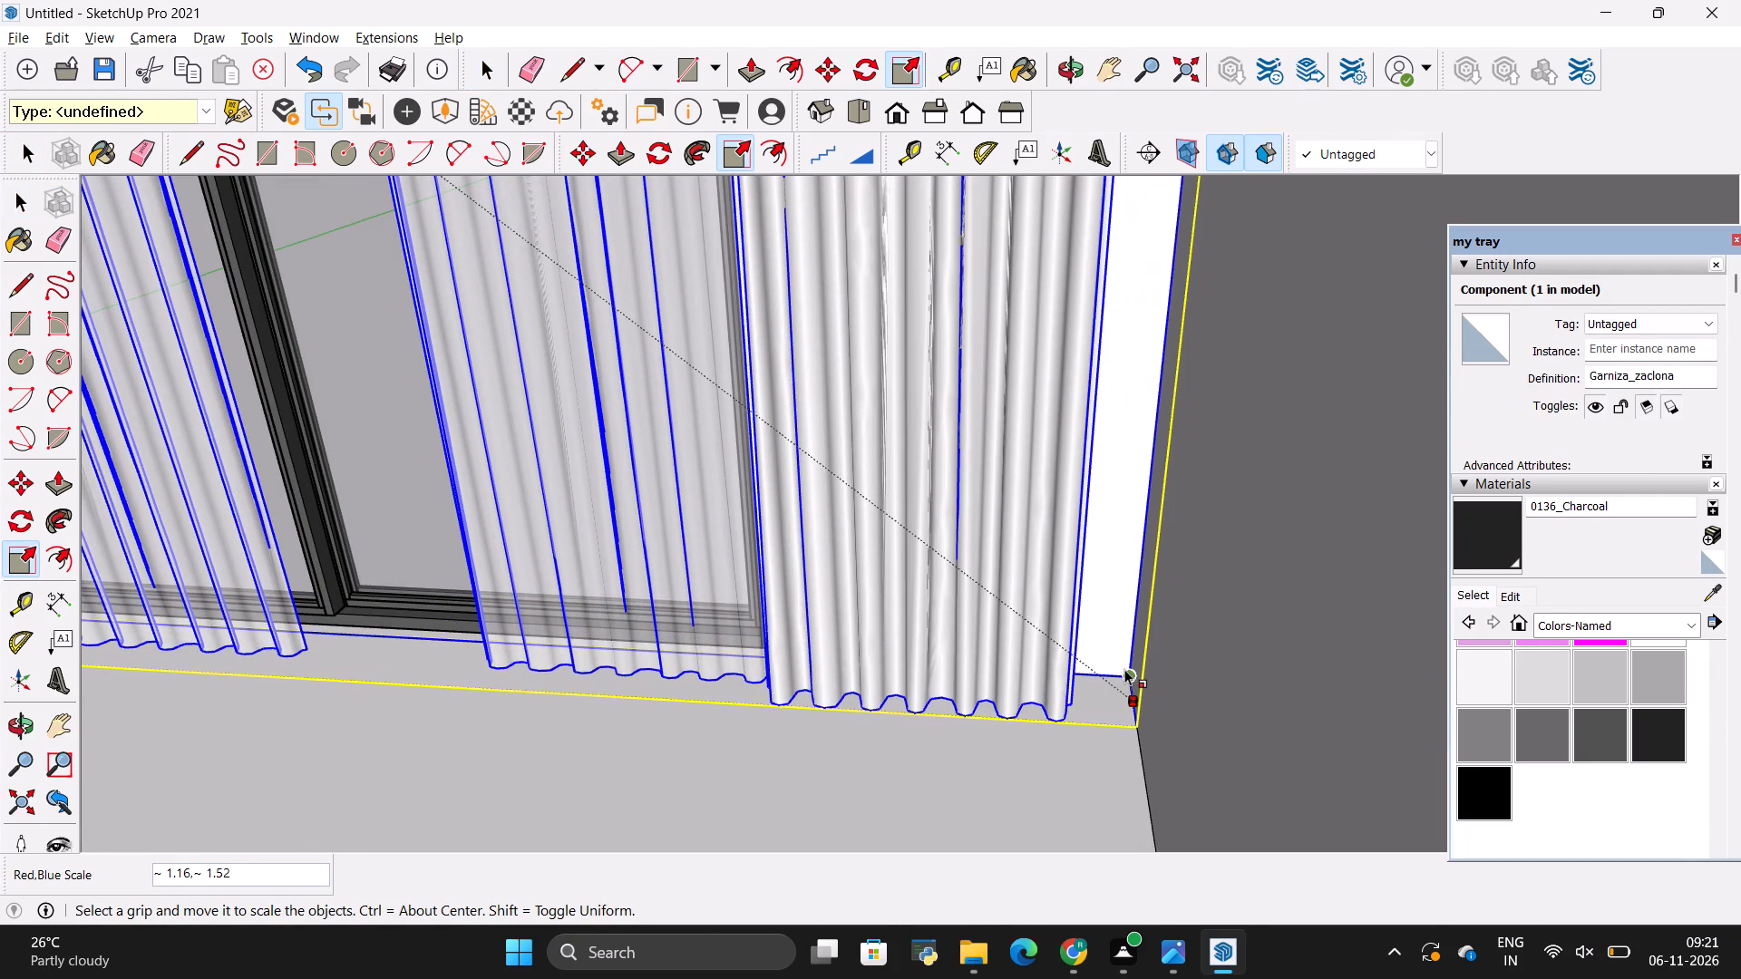
key("space")
left_click(1078, 780)
Scale the curtain's width by about 1.01 from its top end, extending the rods into the side wall opposite the television.
scroll(1077, 781, "down", 17)
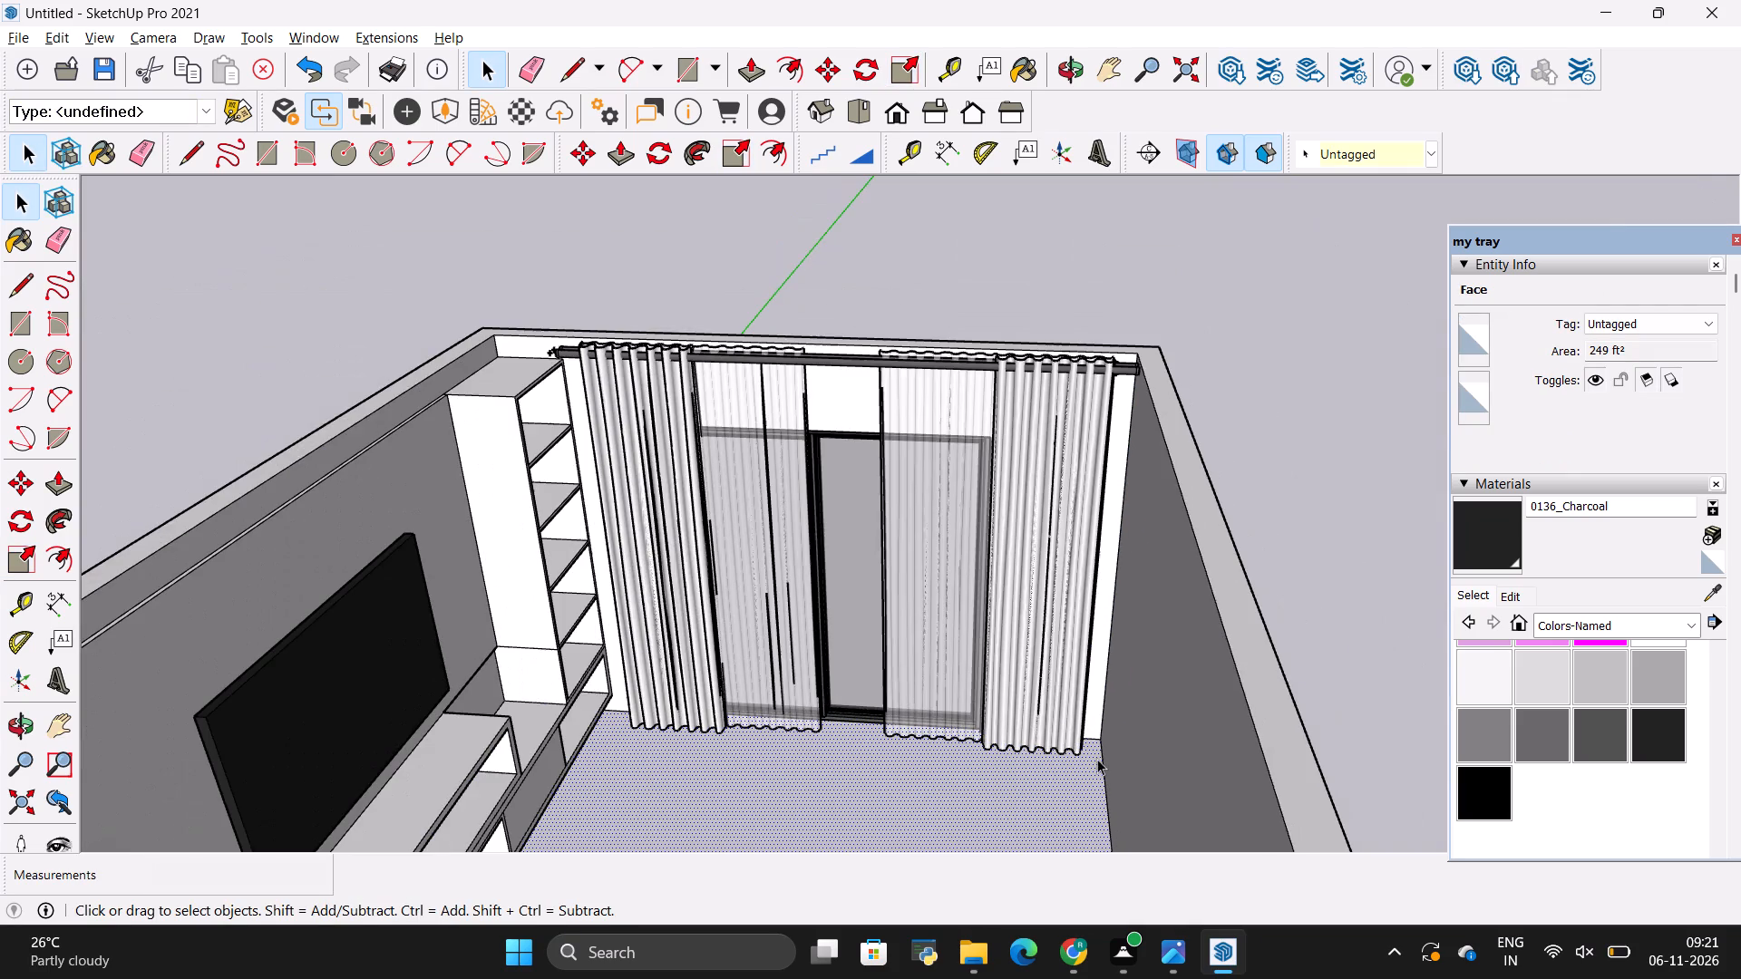
scroll(1144, 266, "up", 12)
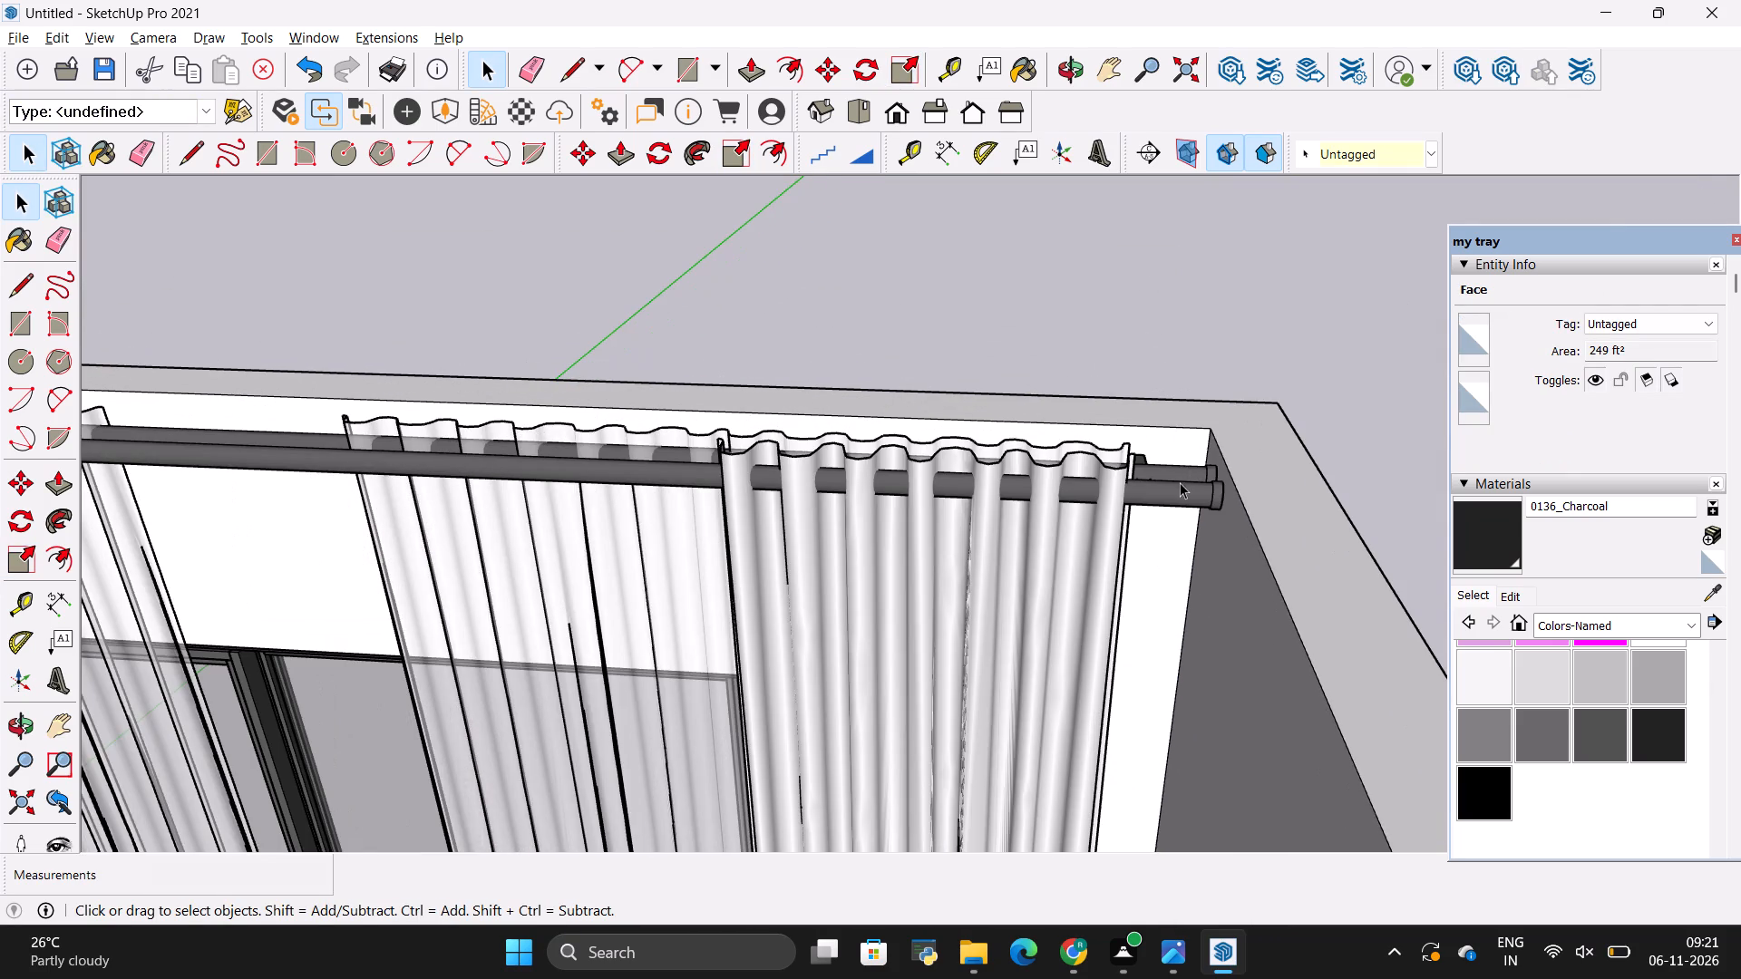
left_click(1180, 482)
key("s")
scroll(1232, 446, "up", 7)
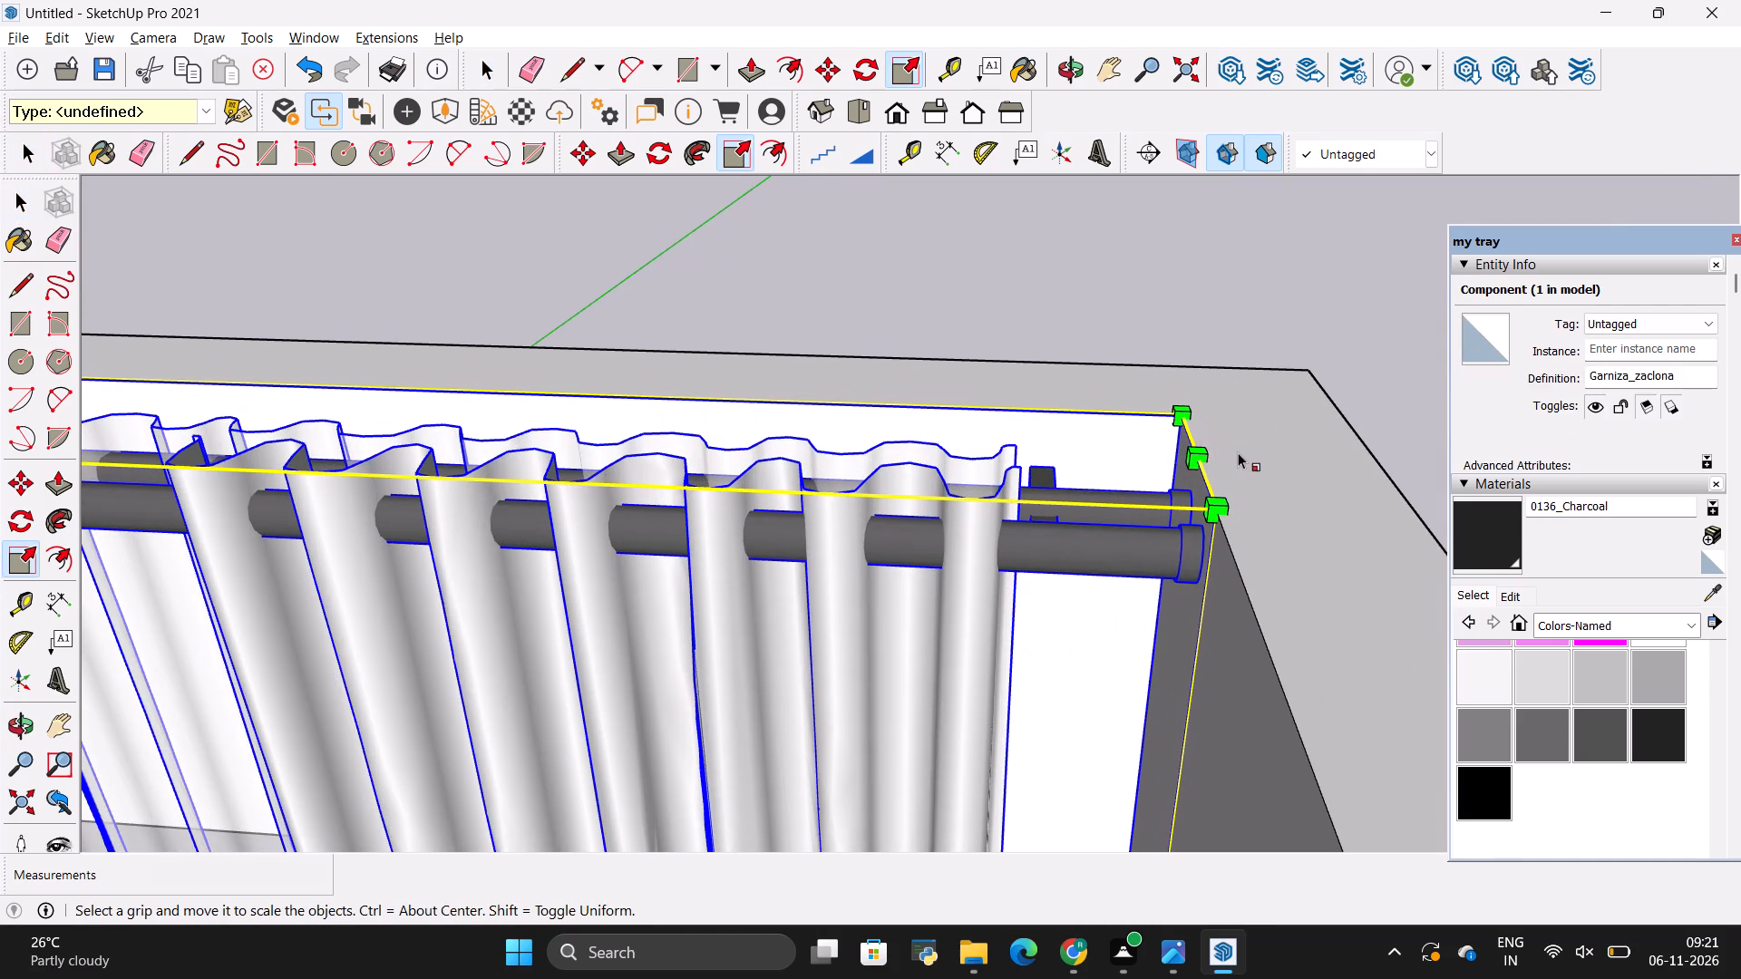
left_click(1196, 451)
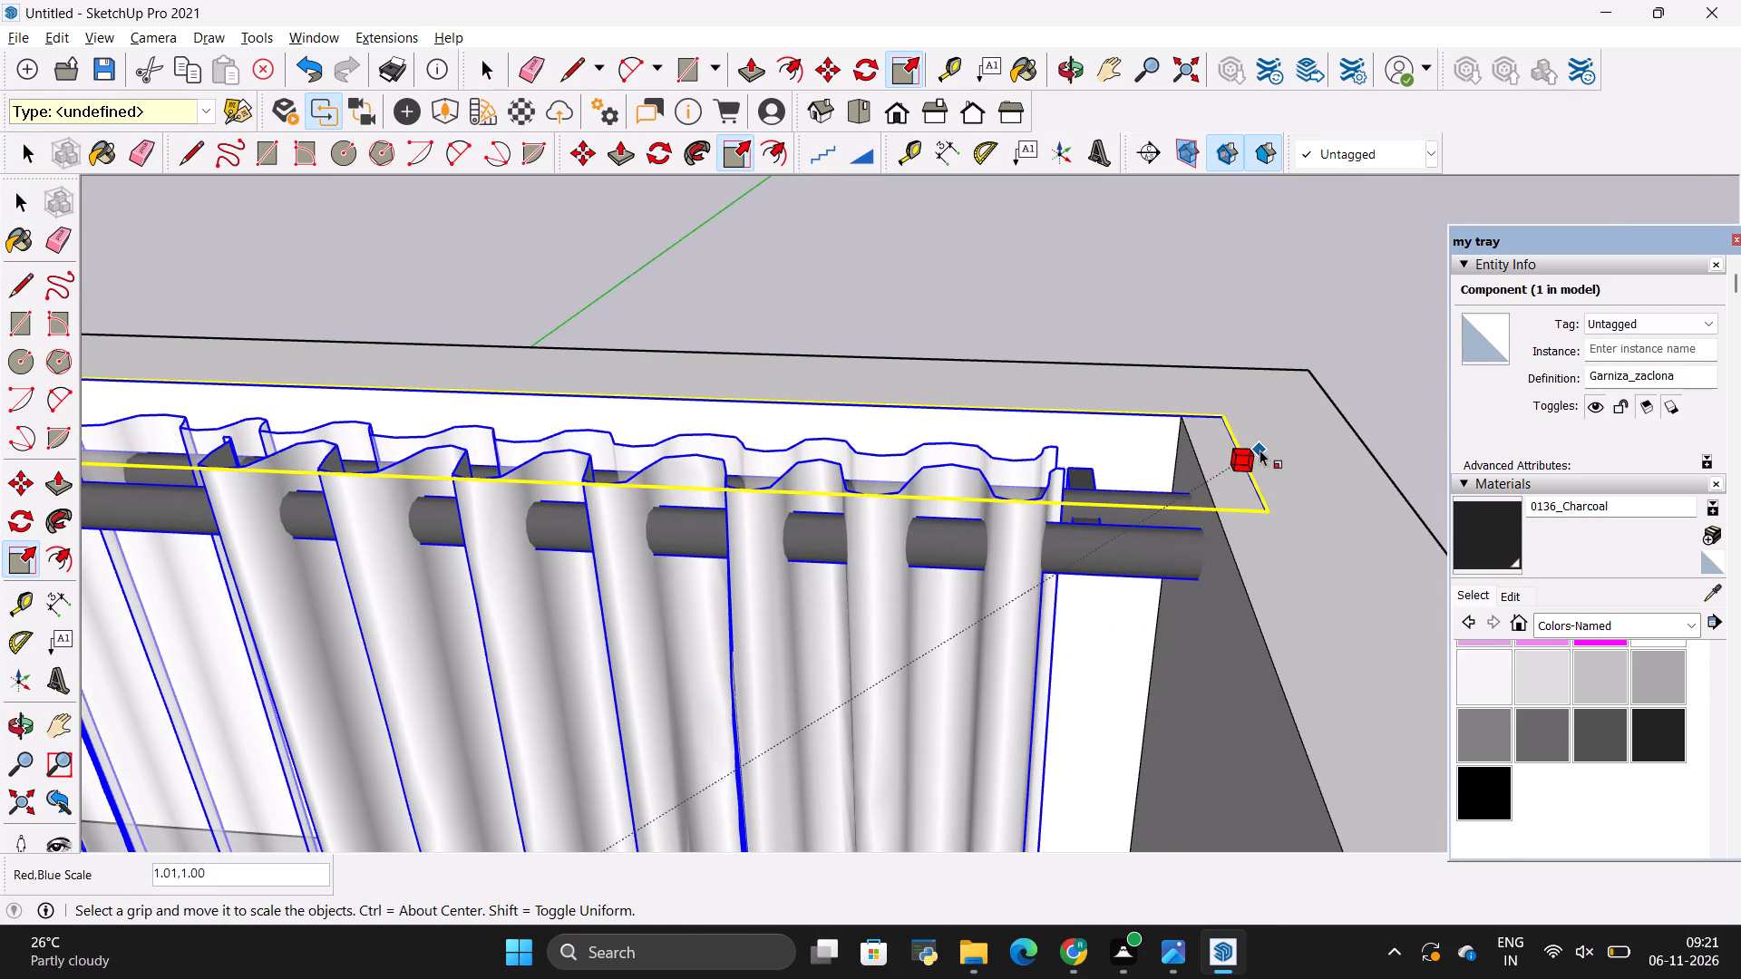
left_click(1261, 449)
key("space")
left_click(1202, 327)
scroll(1202, 318, "down", 16)
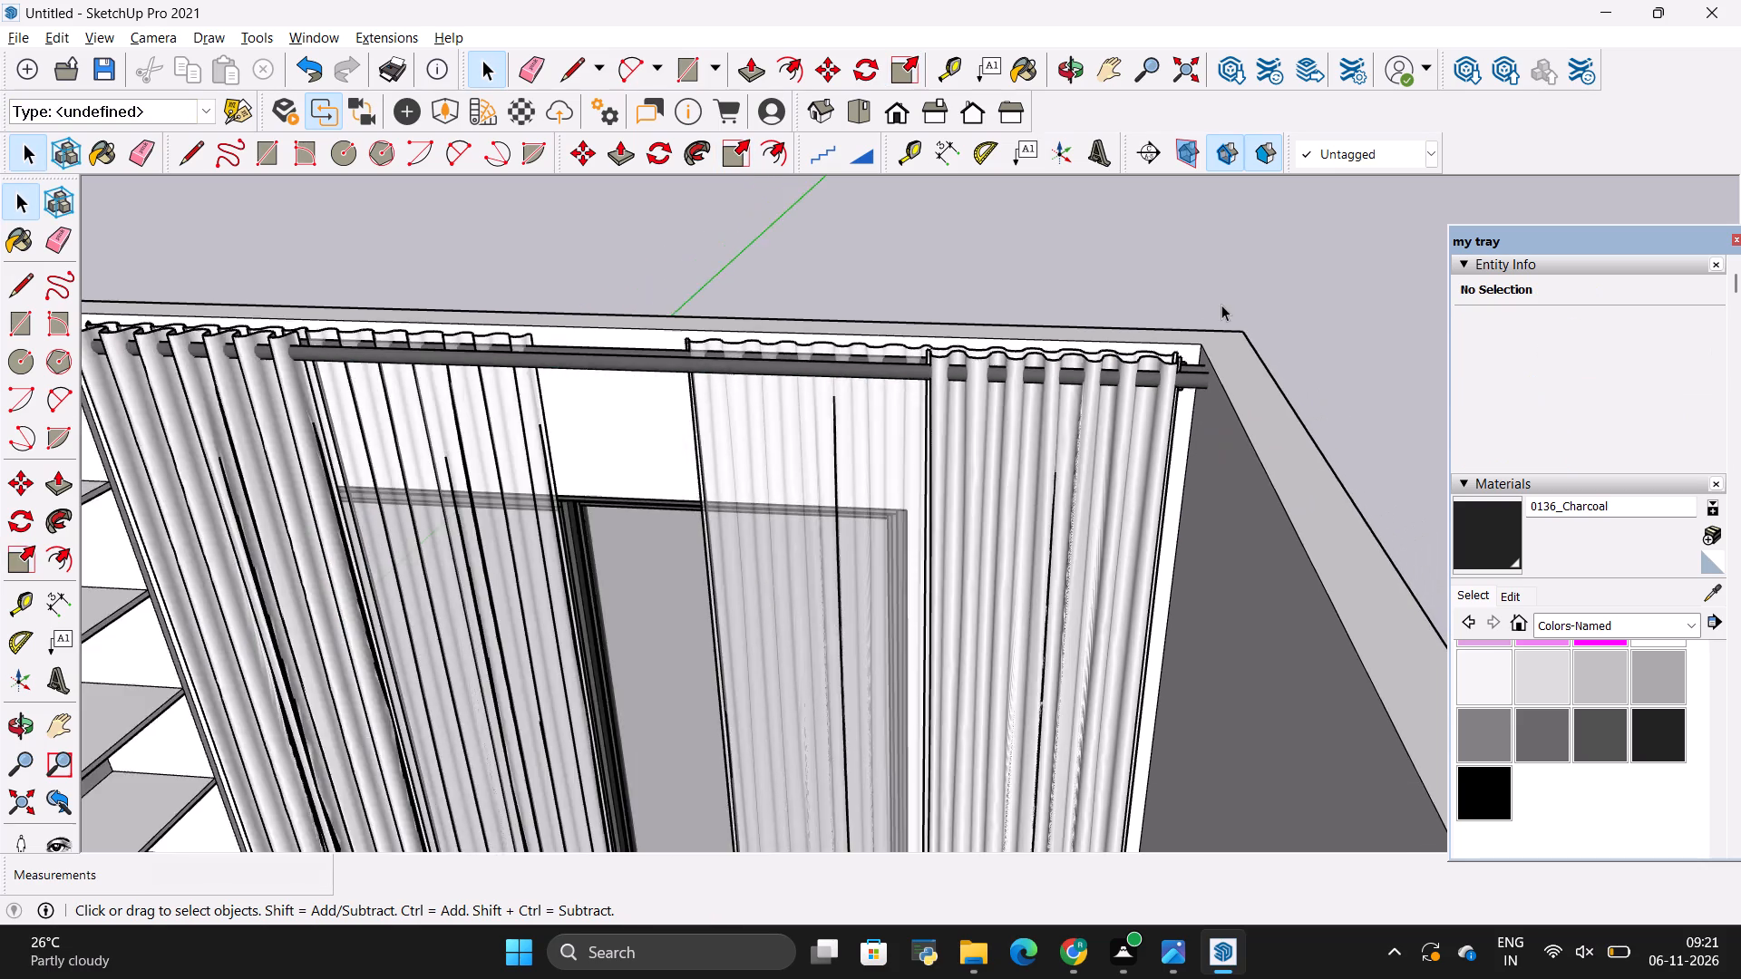
scroll(1221, 305, "down", 7)
scroll(824, 352, "down", 4)
key("space")
left_click(864, 295)
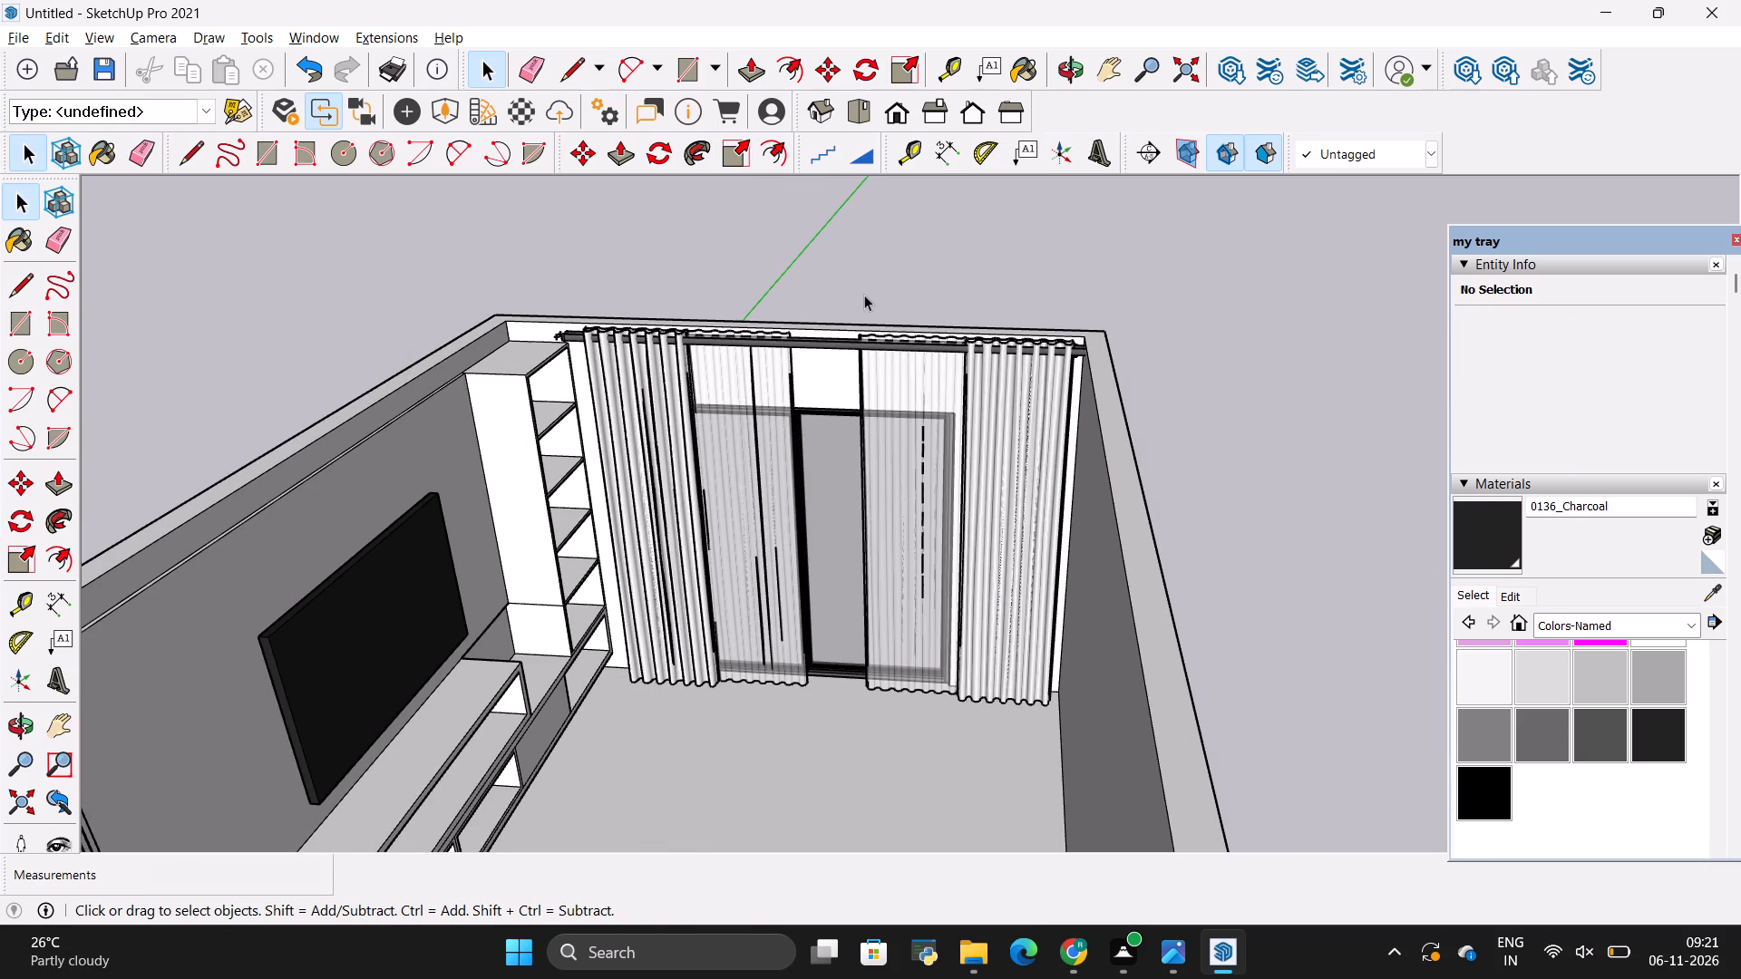
Save the model in the Downloads folder under the file name LIVING ROOM DESIGN 006.
key("ctrl+s")
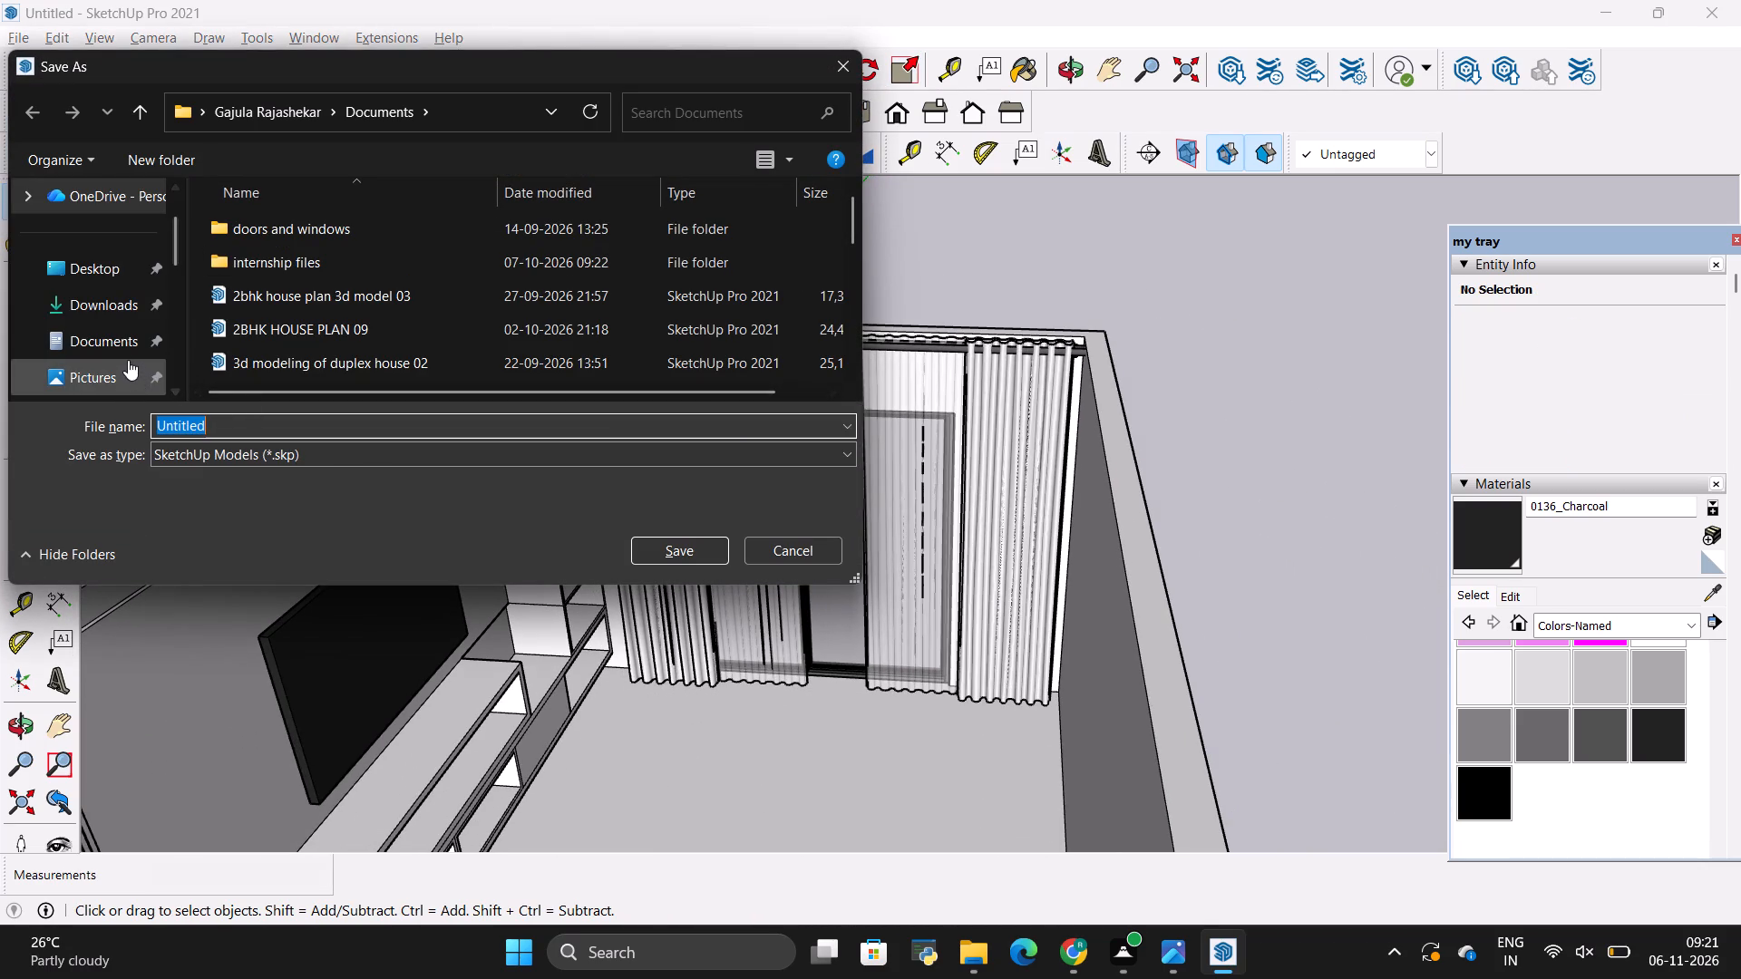
left_click(104, 319)
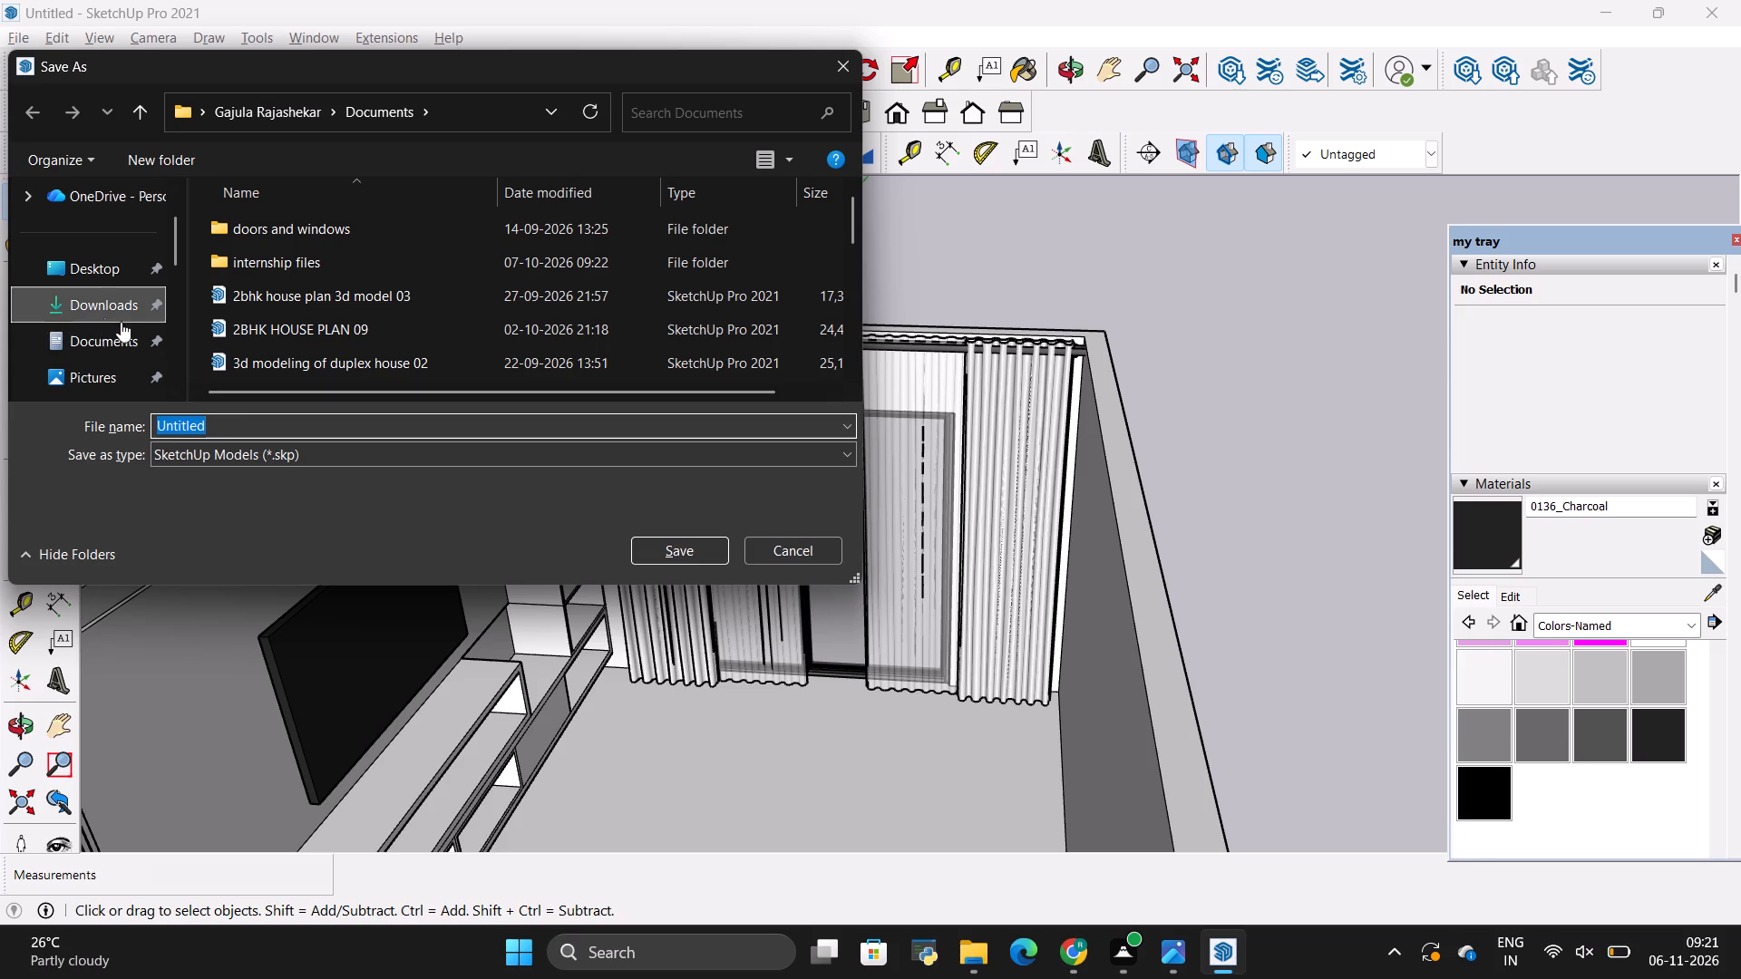
left_click(226, 425)
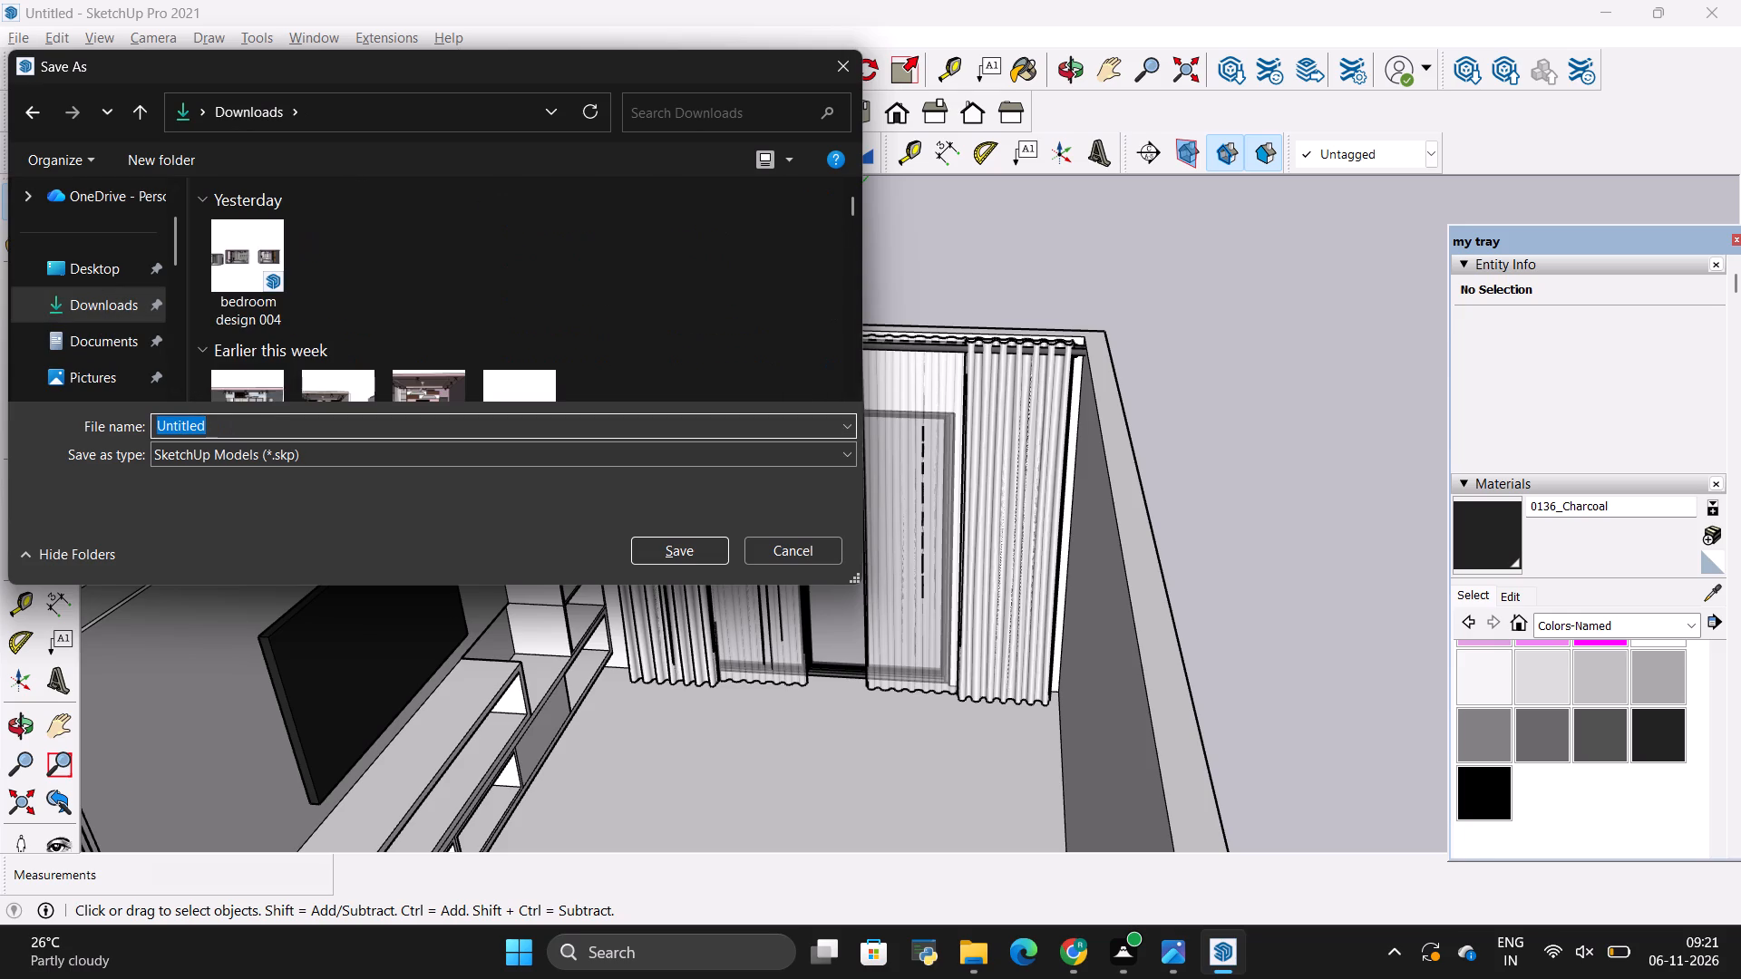
key("BackSpace")
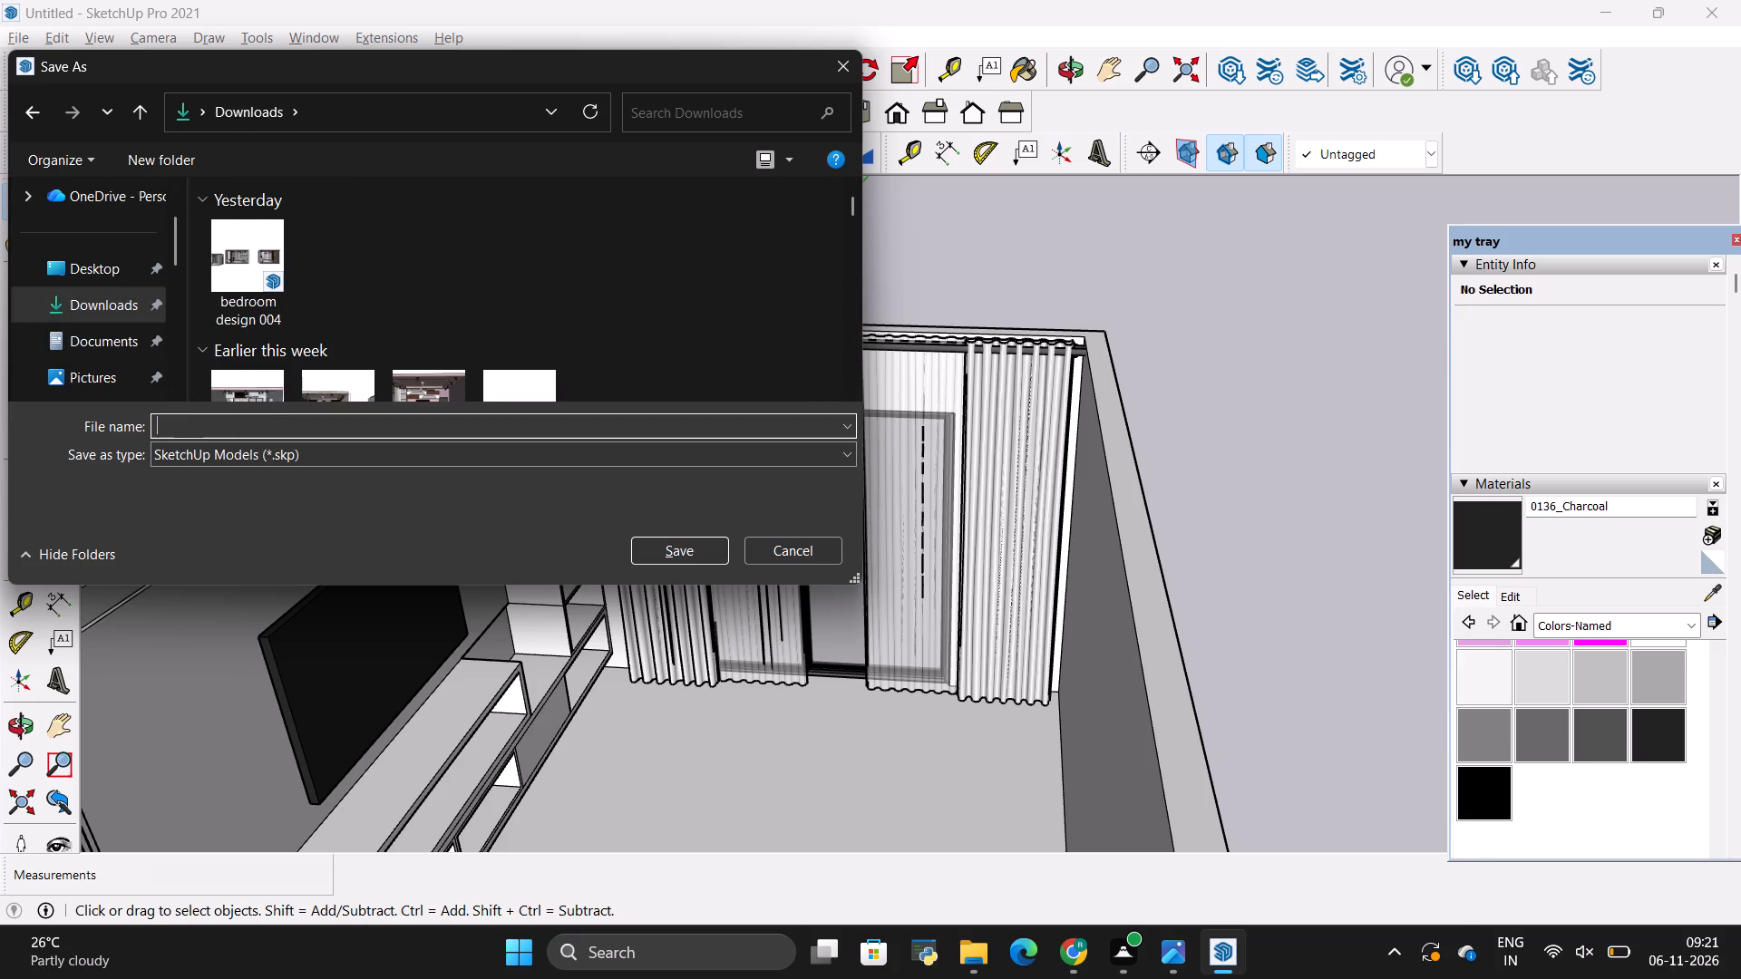
type("LIVING RO")
key("m")
key("BackSpace")
type("OM DESIGN 004")
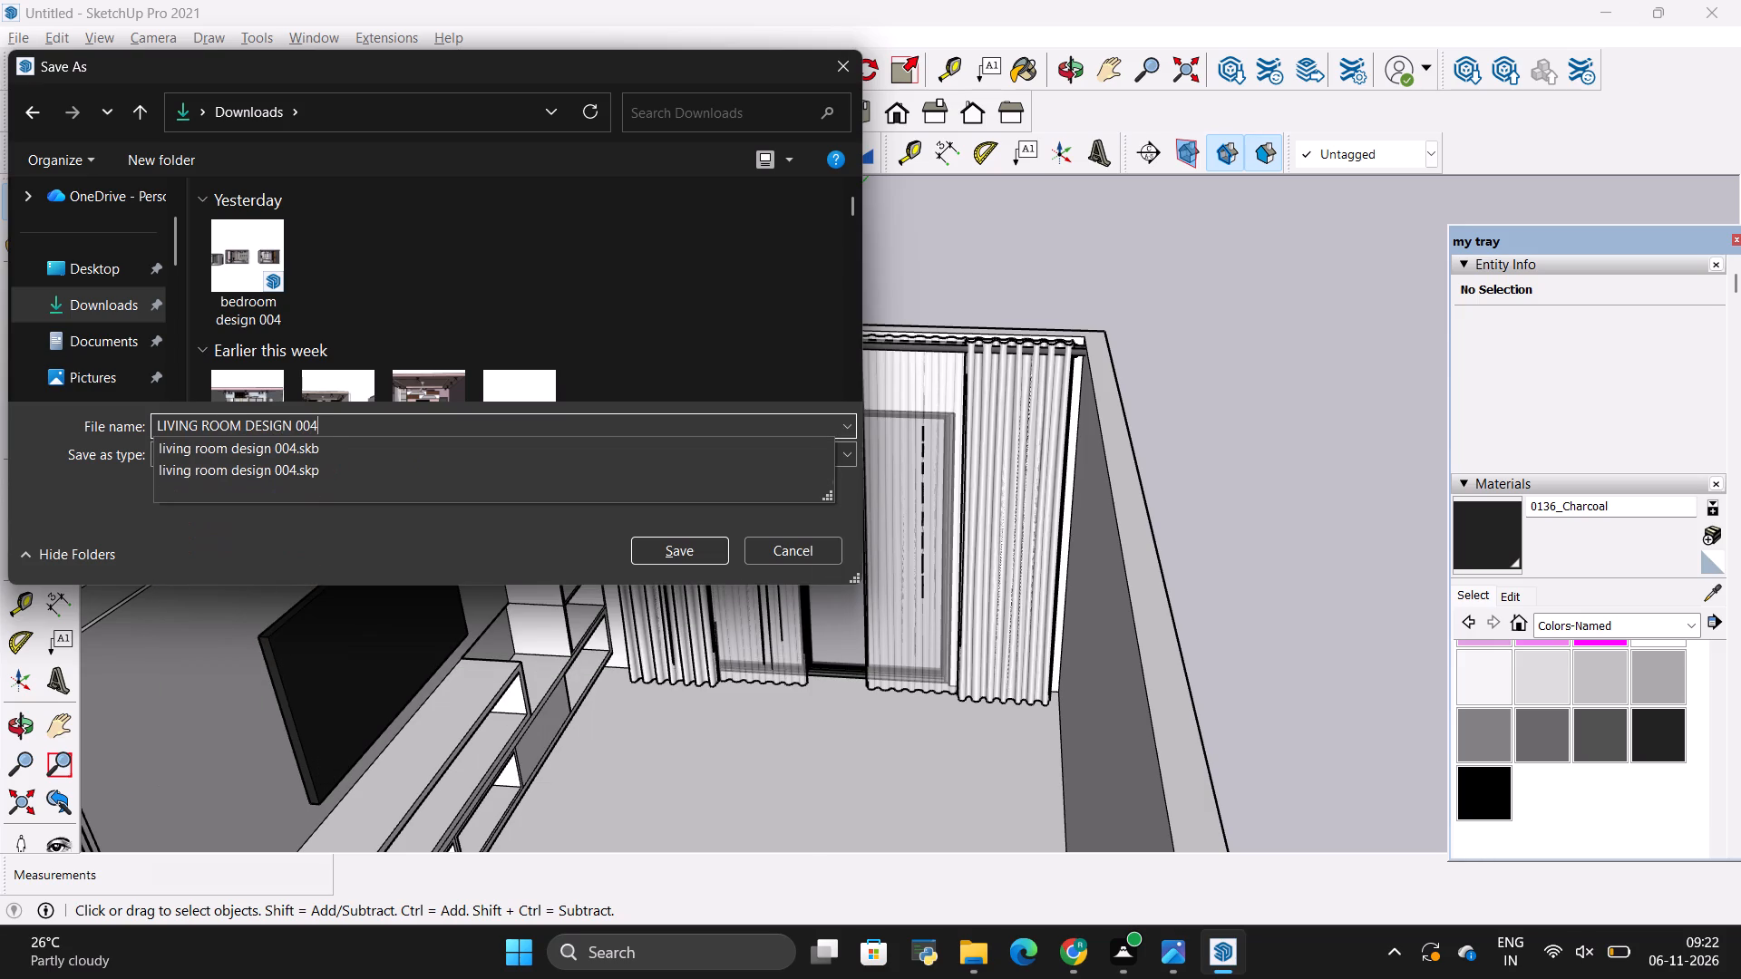
key("BackSpace")
key("5")
key("BackSpace")
key("6")
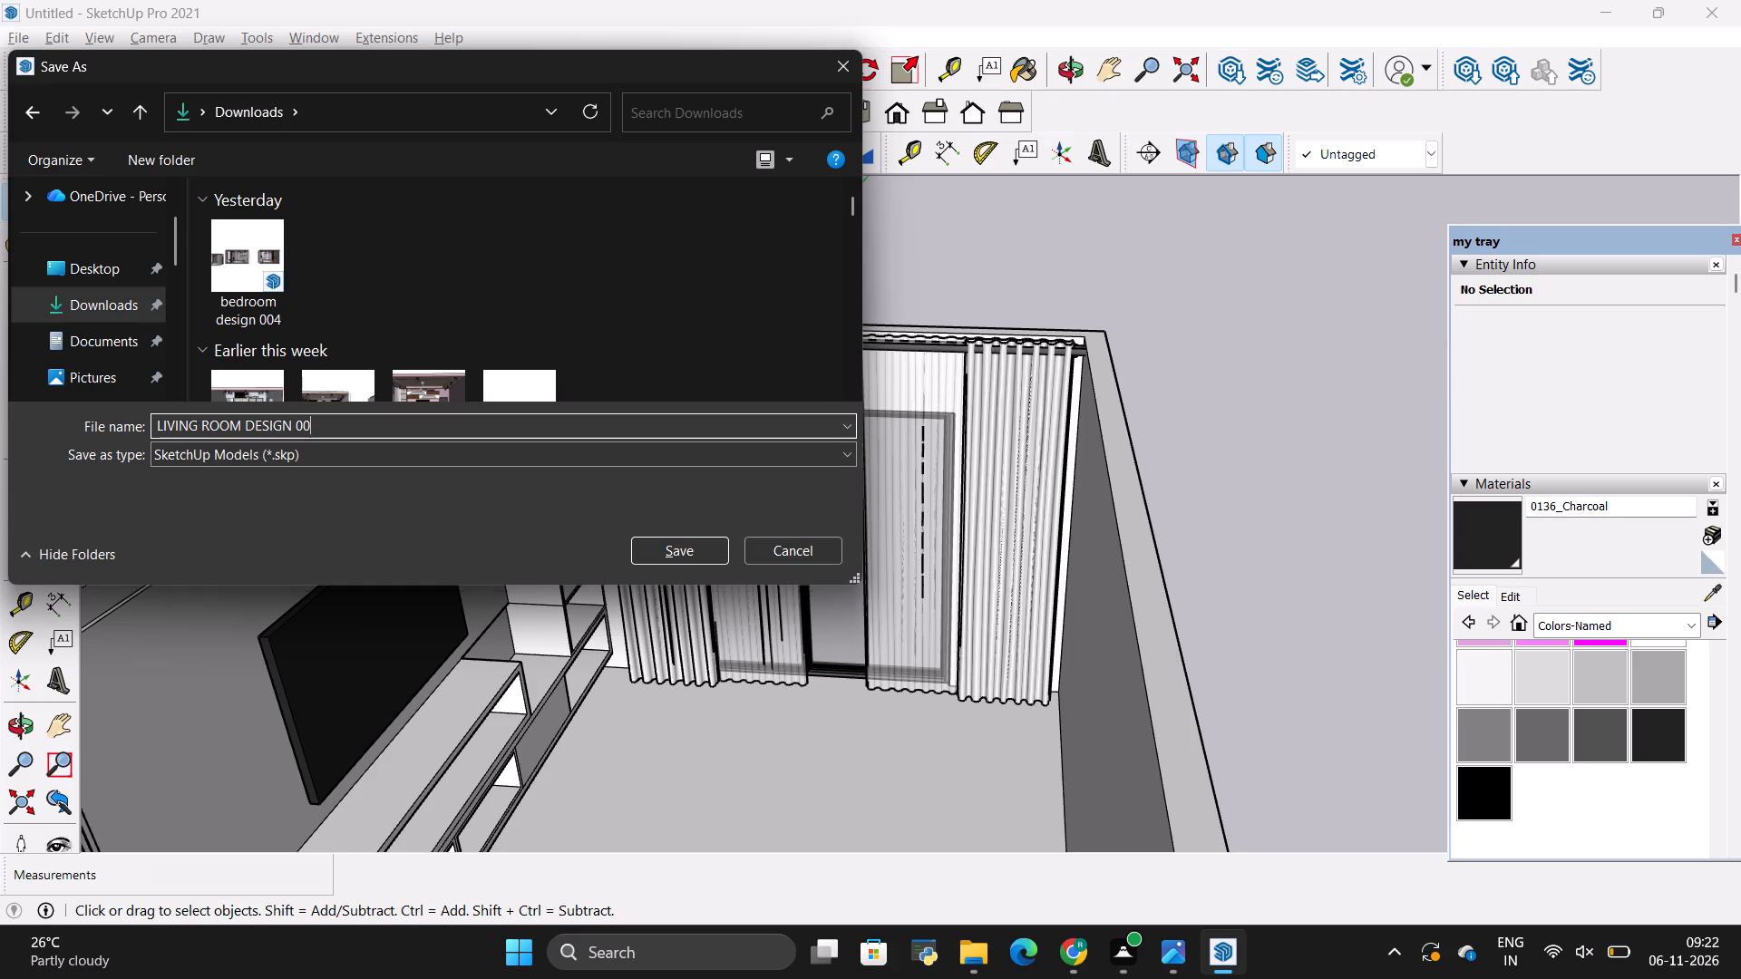
key("Return")
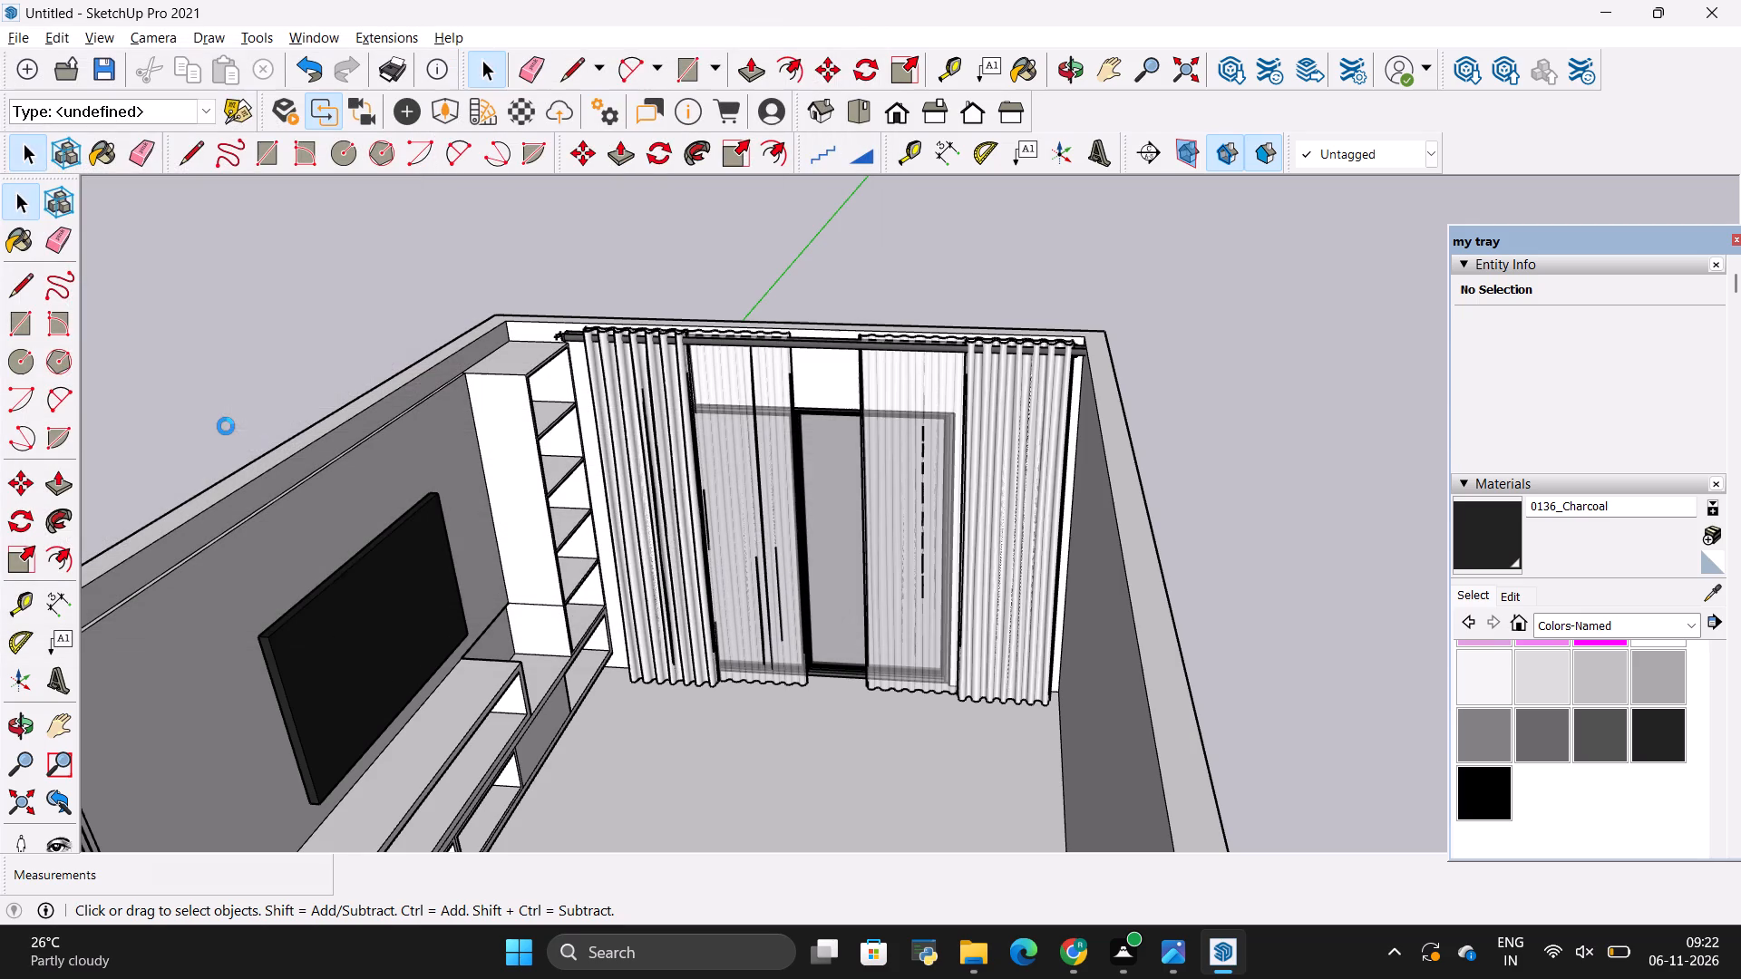
Save the living room model again under its current file name.
scroll(151, 605, "down", 3)
scroll(287, 507, "down", 1)
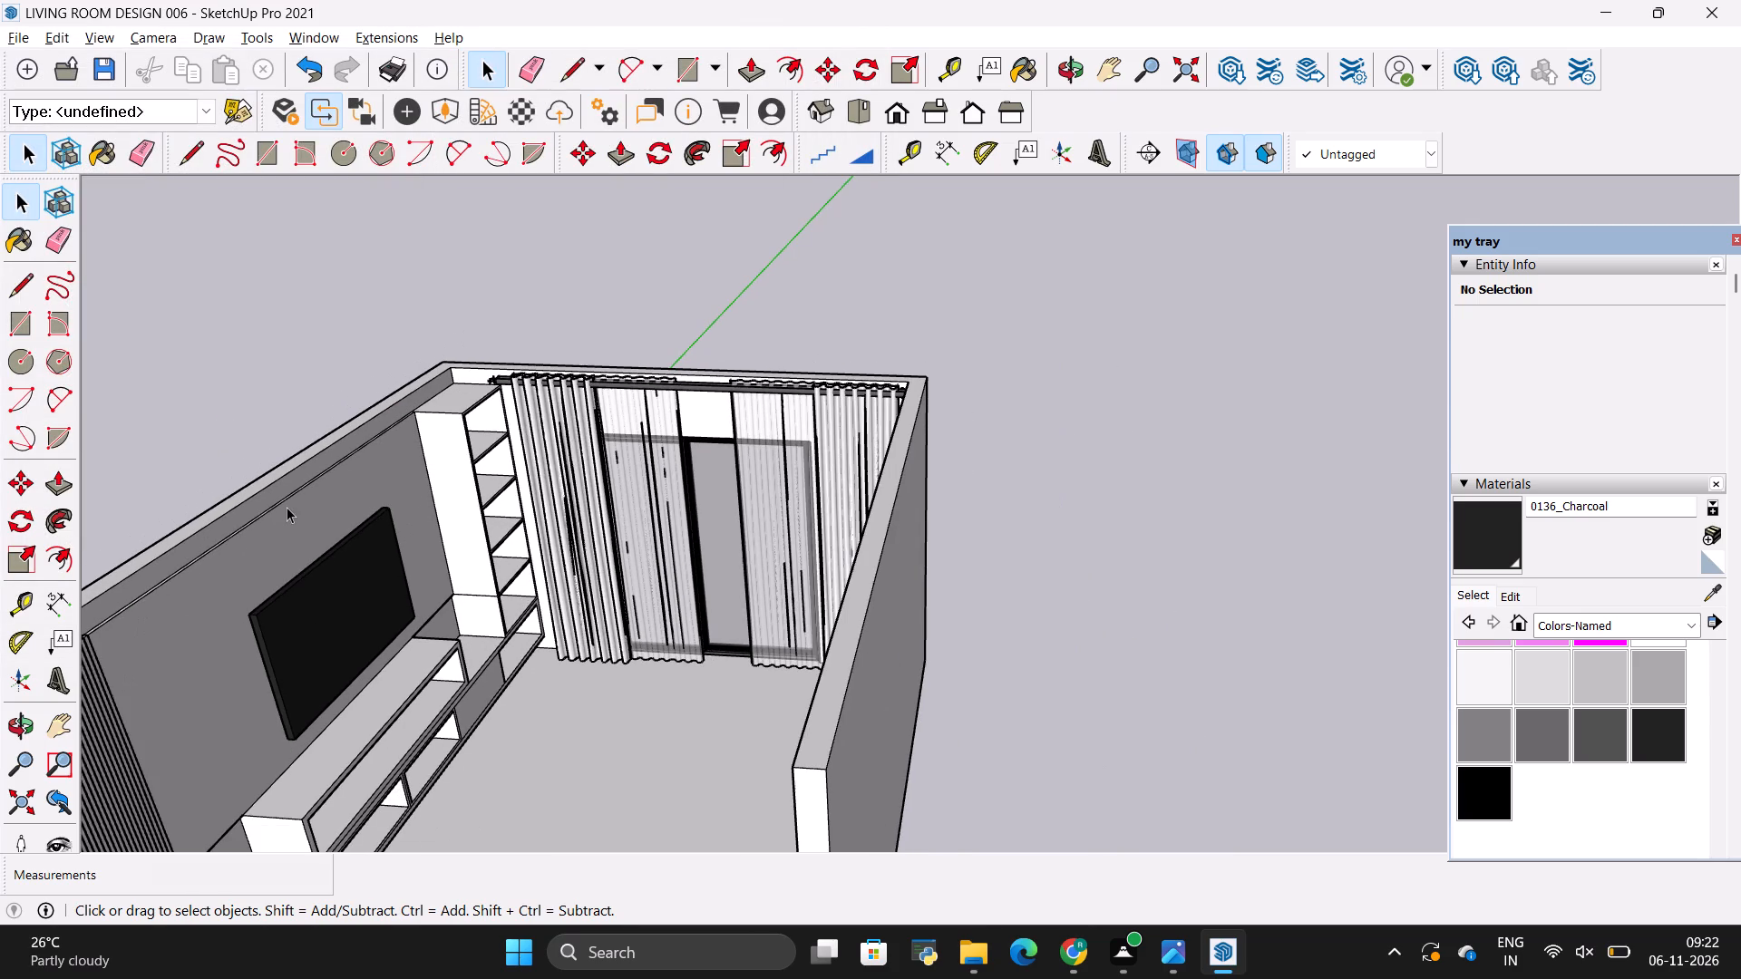
key("ctrl+s")
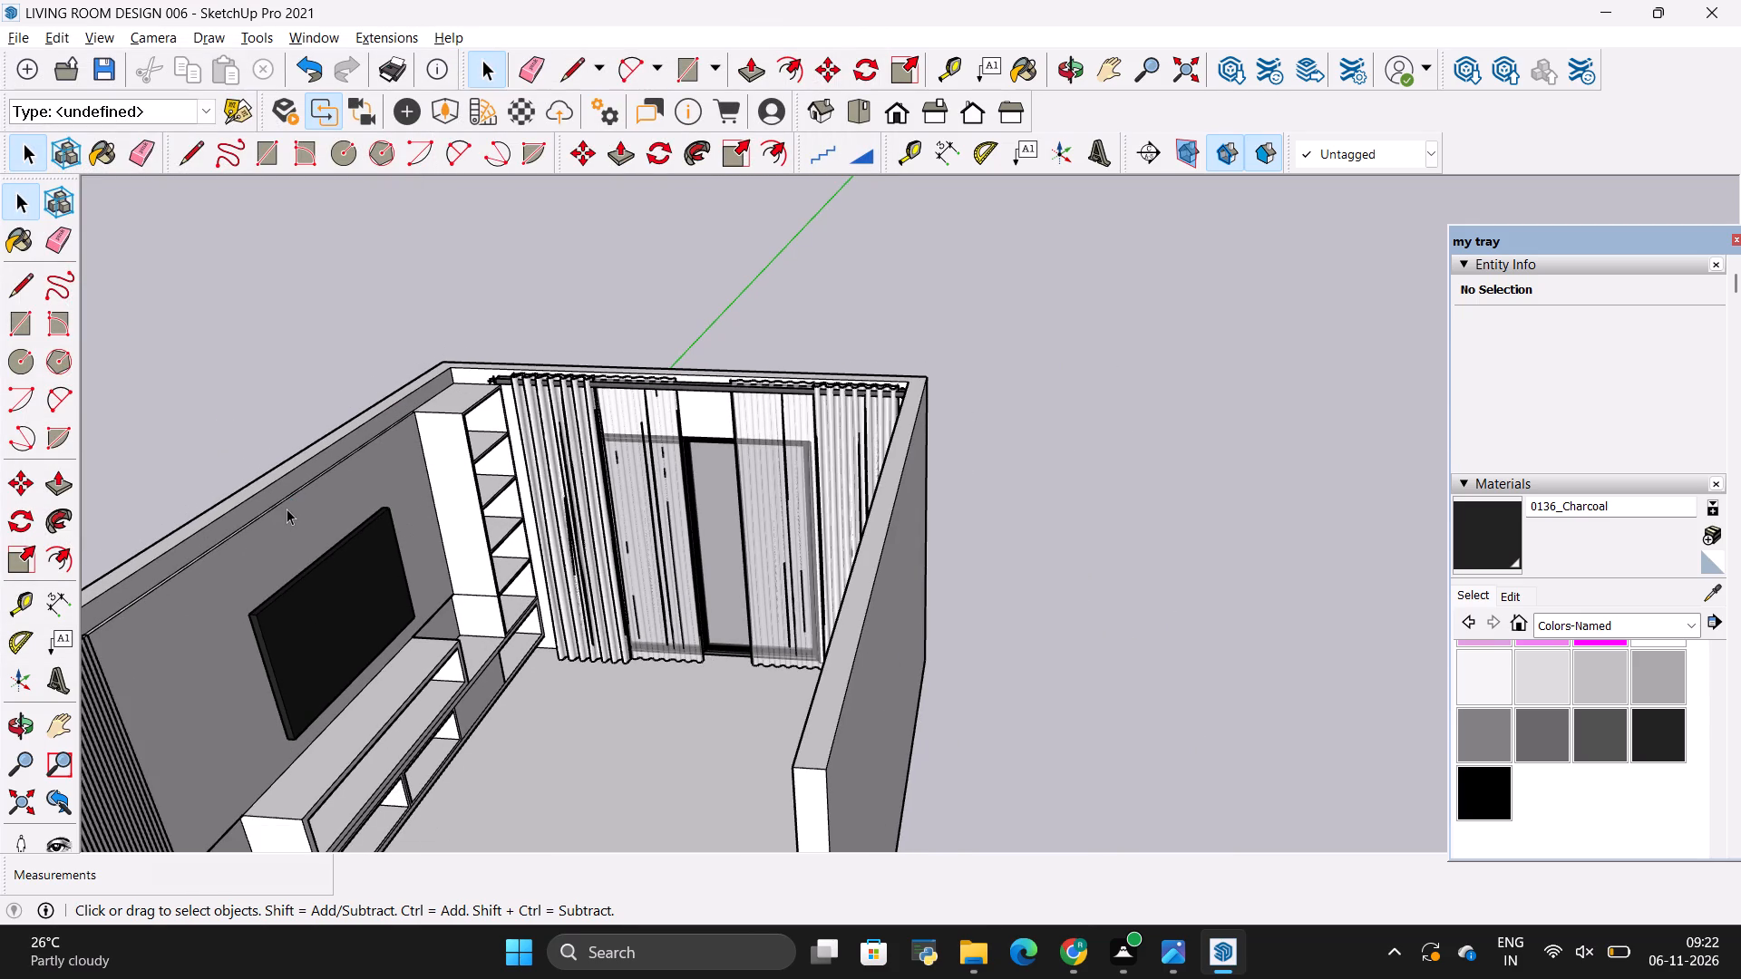
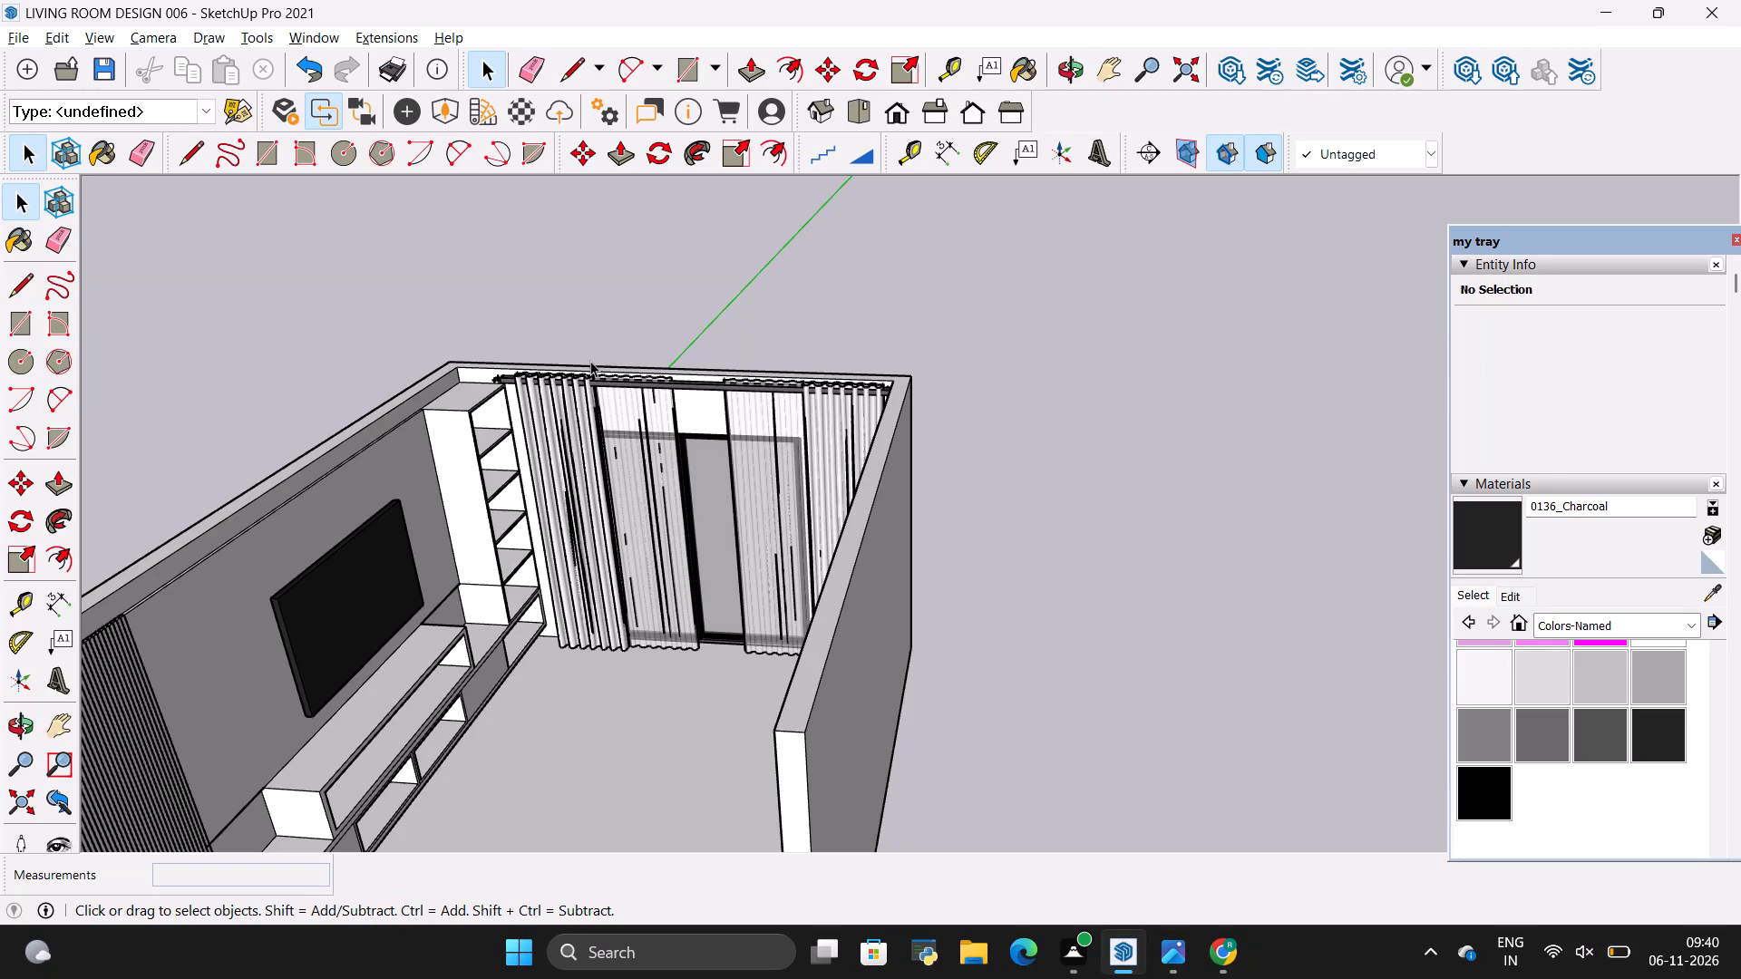
Examine the room's interior from its open end at eye level, facing the TV wall units and the curtained sliding door.
scroll(609, 654, "down", 3)
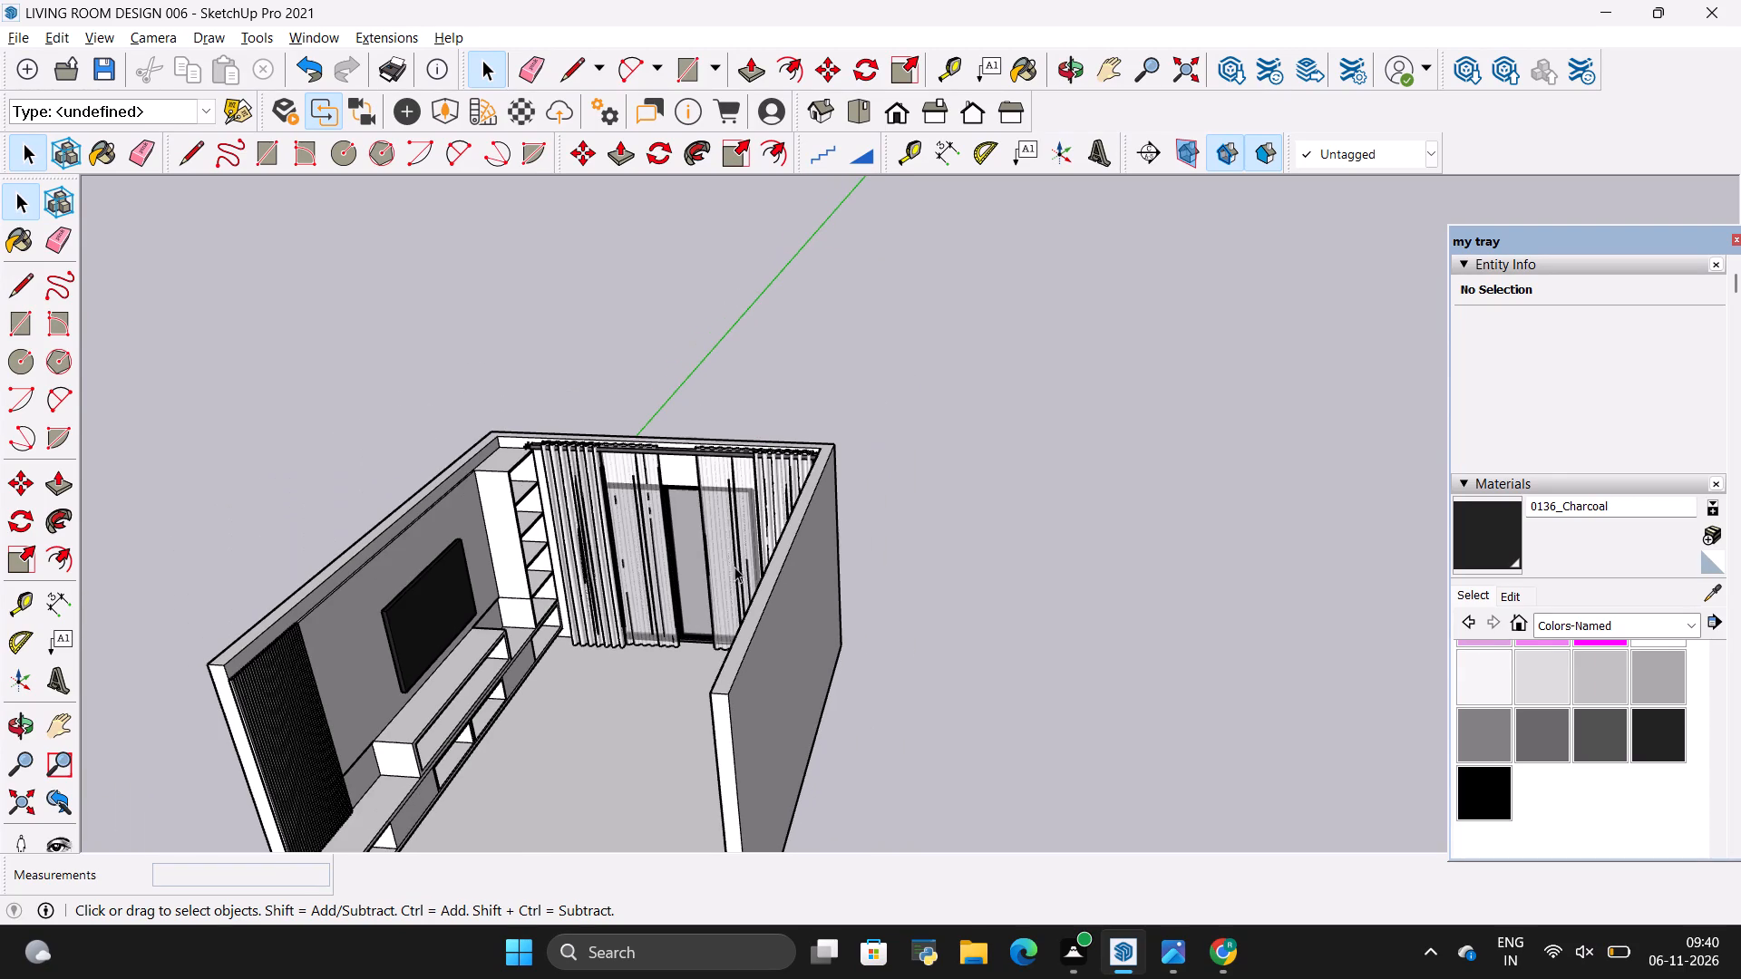
left_click(14, 725)
left_click_drag(486, 539, 578, 487)
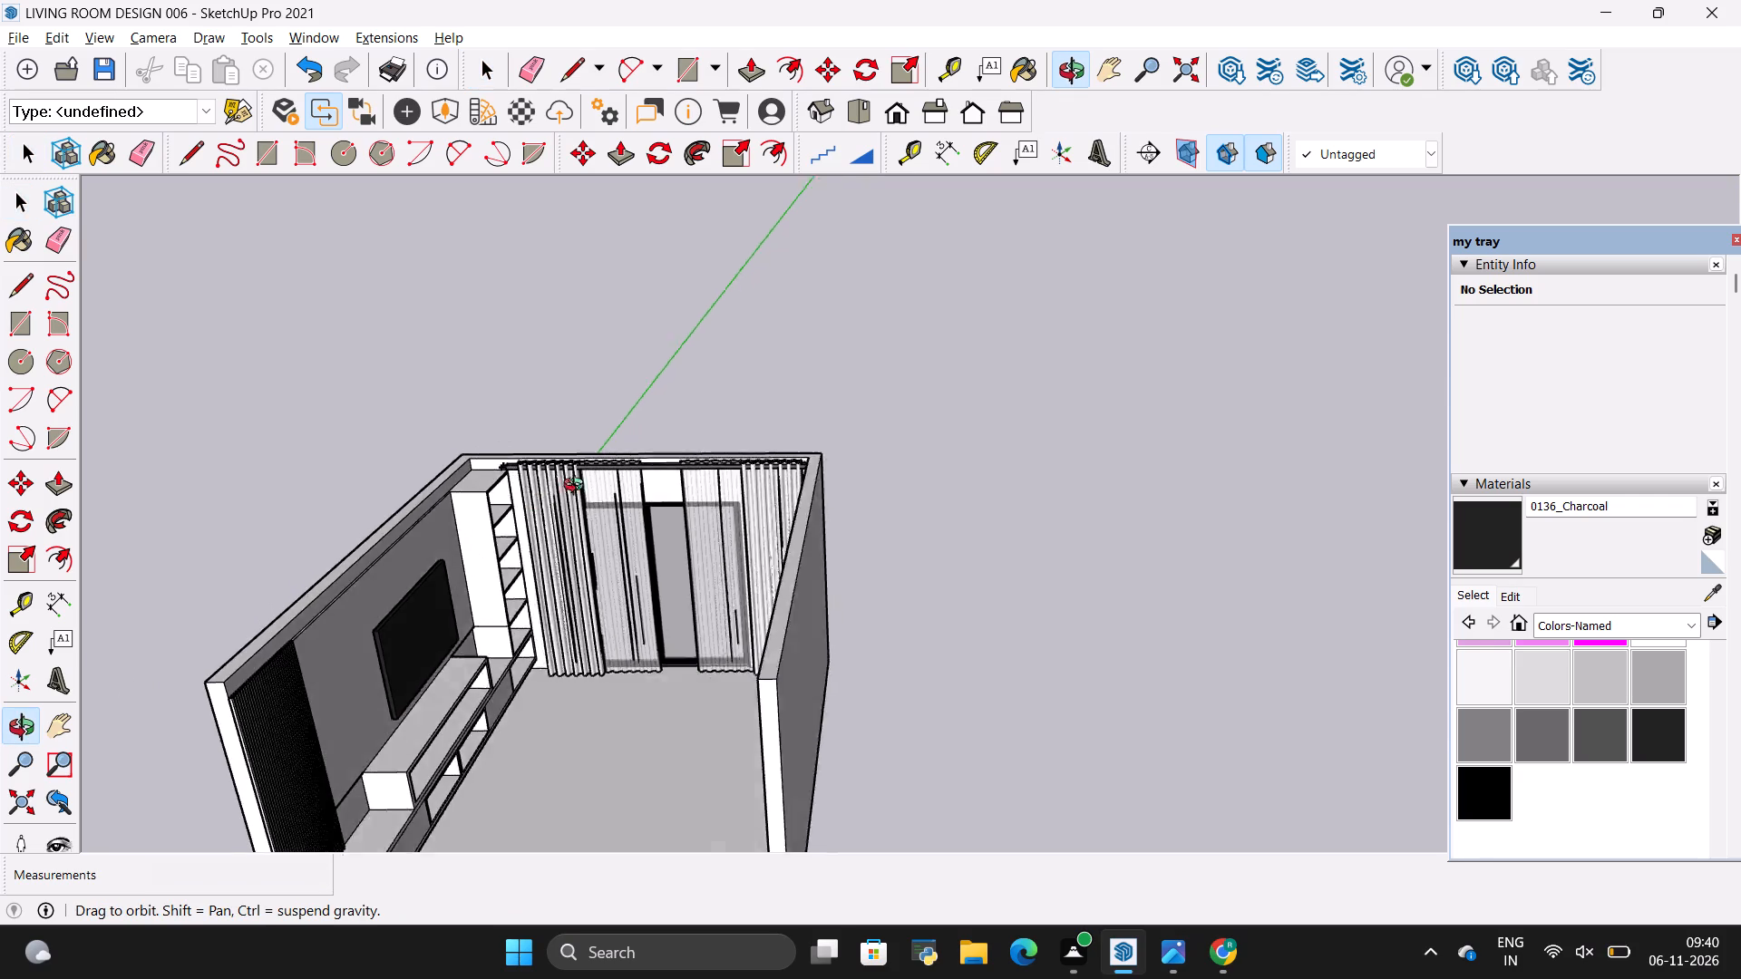
left_click_drag(578, 487, 498, 472)
scroll(1133, 590, "down", 4)
left_click_drag(385, 679, 465, 609, "shift")
scroll(645, 618, "up", 9)
left_click_drag(770, 711, 713, 608)
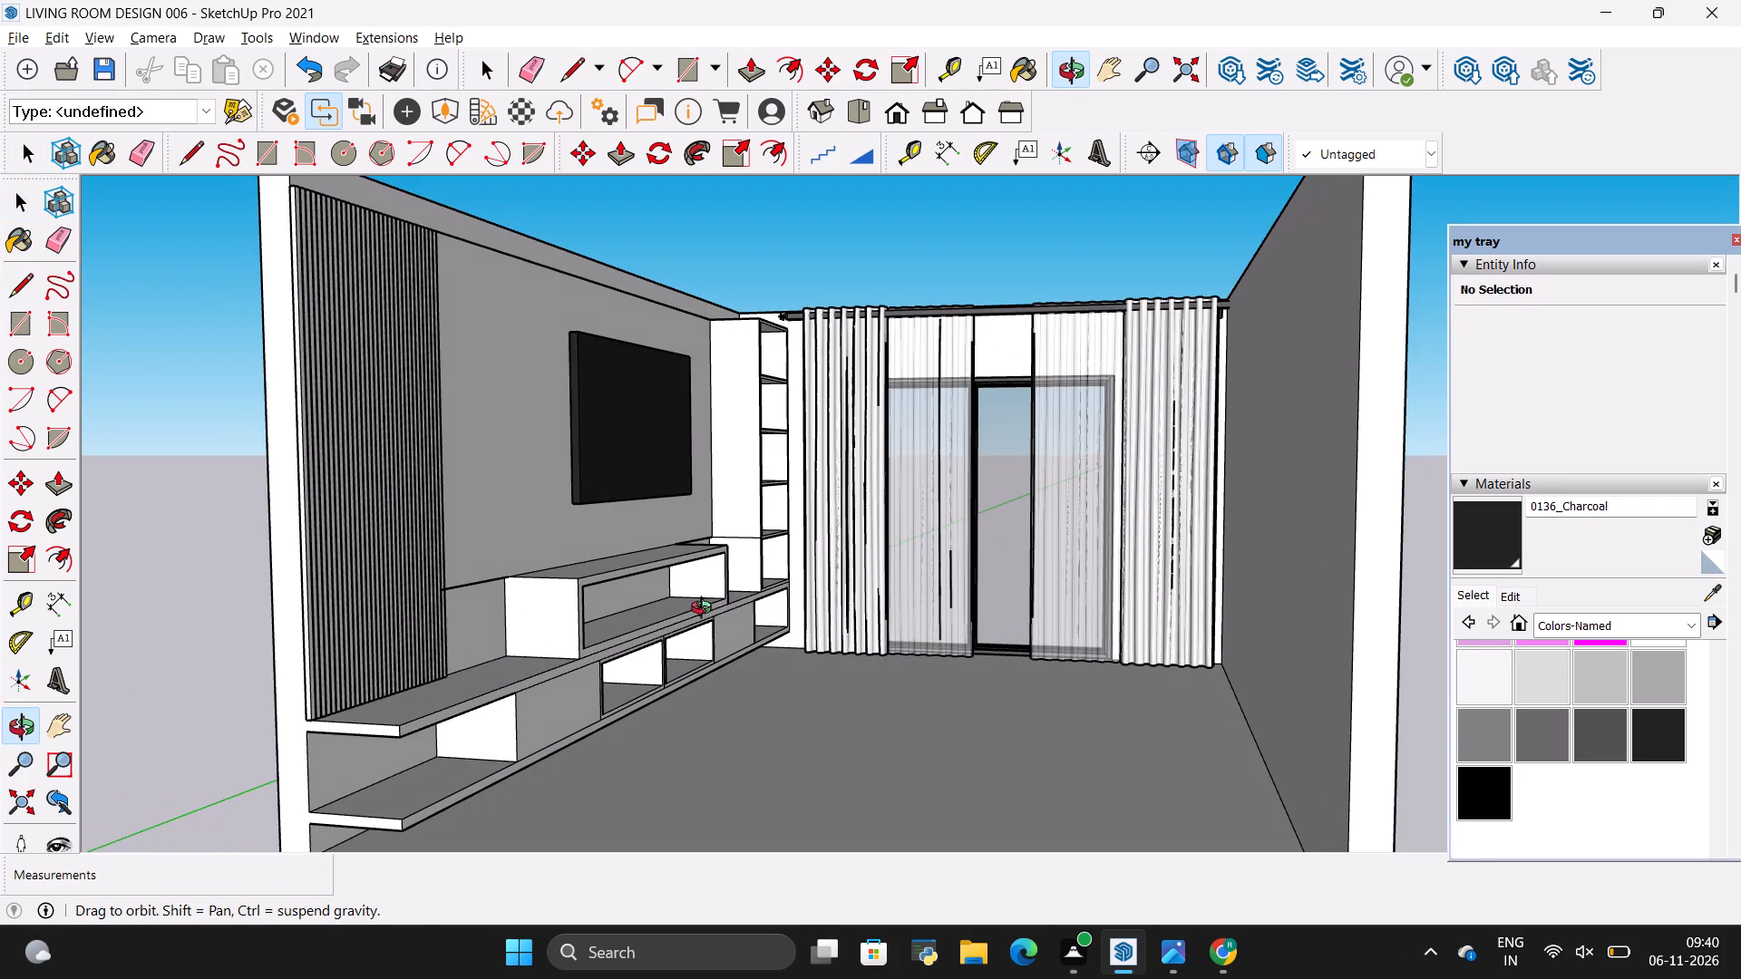
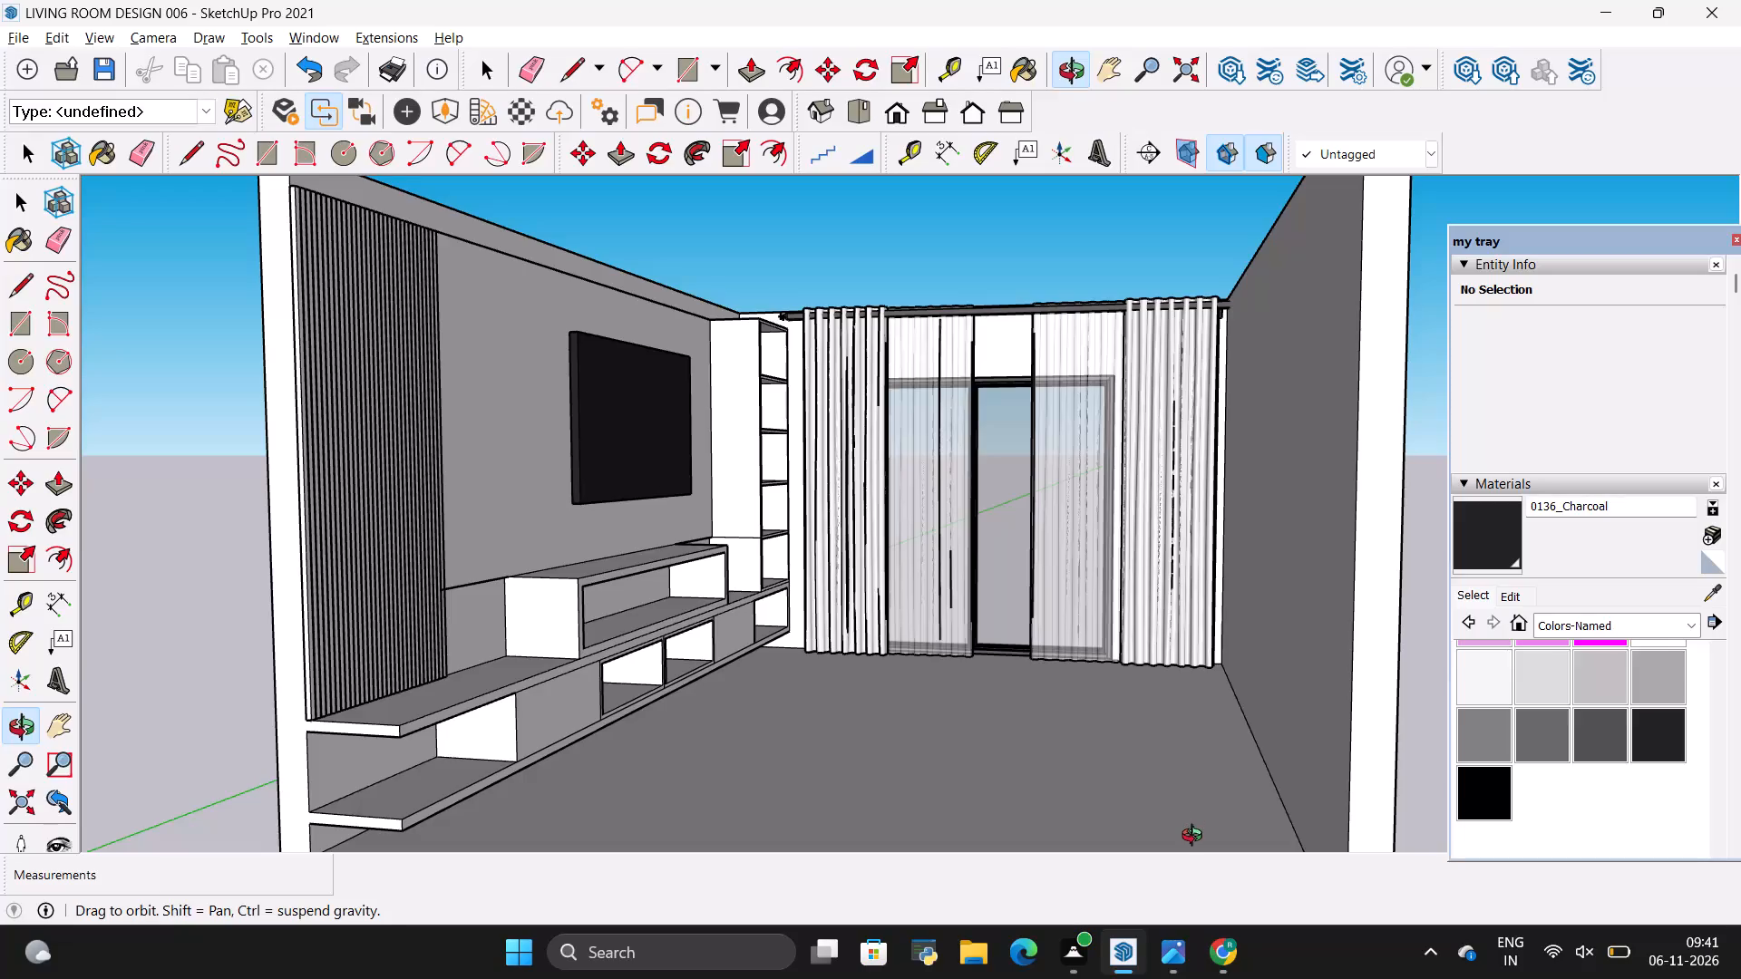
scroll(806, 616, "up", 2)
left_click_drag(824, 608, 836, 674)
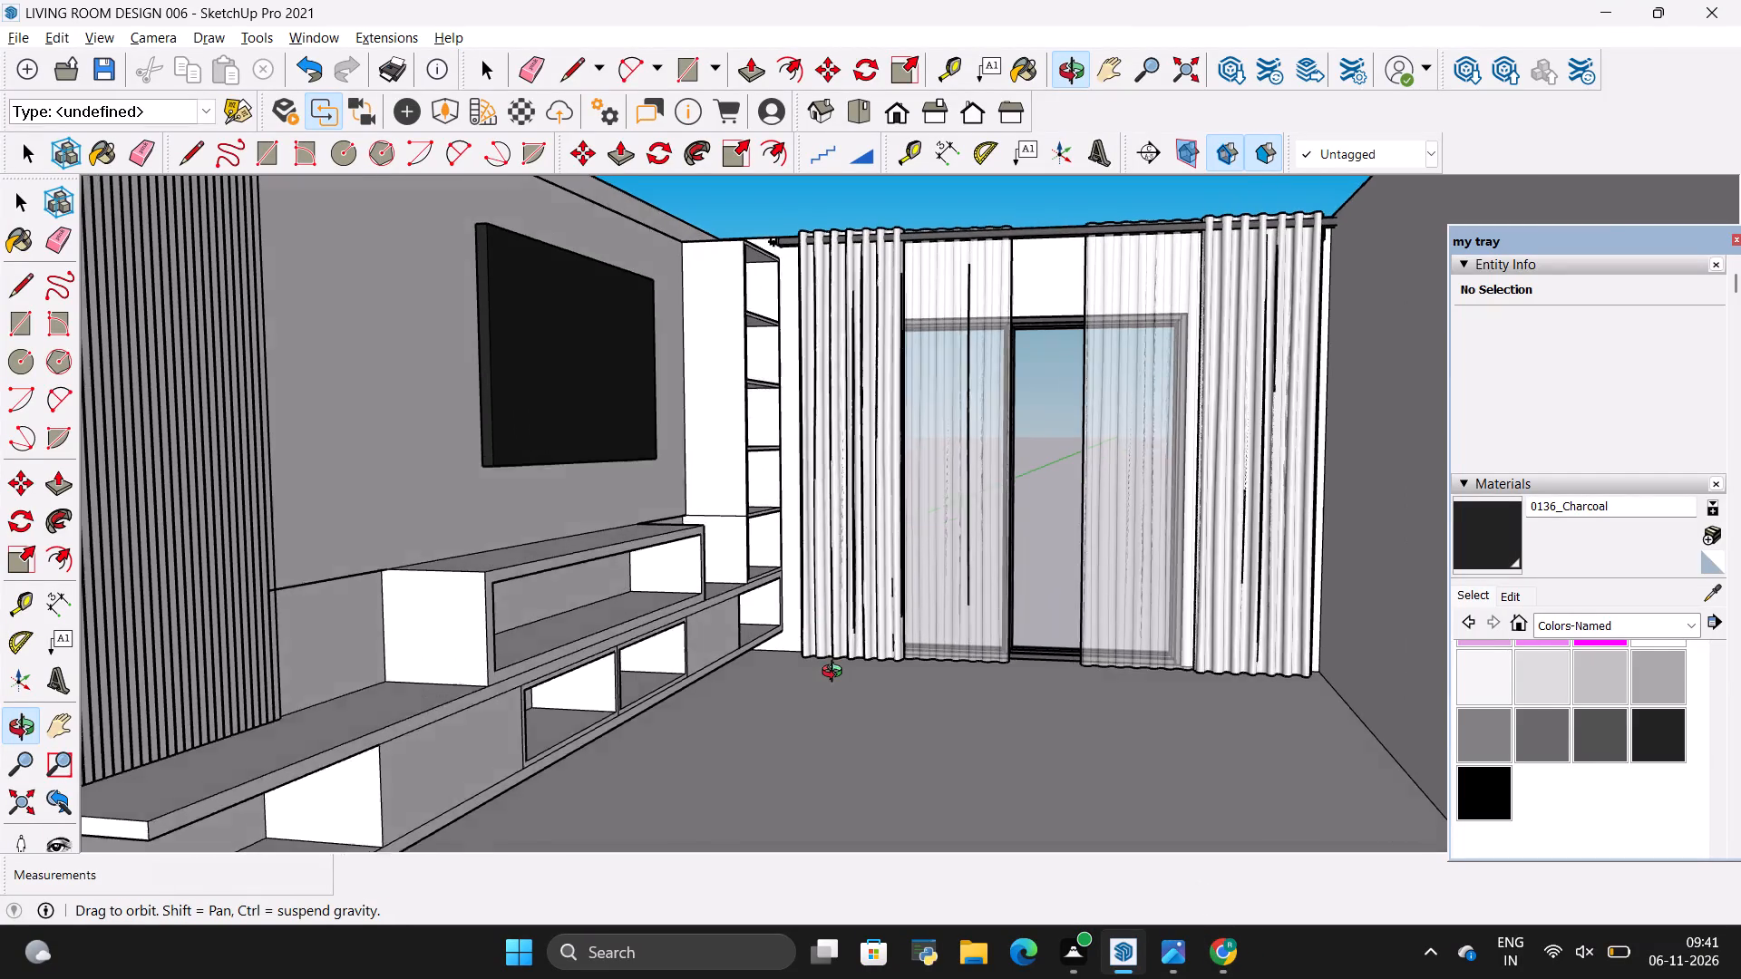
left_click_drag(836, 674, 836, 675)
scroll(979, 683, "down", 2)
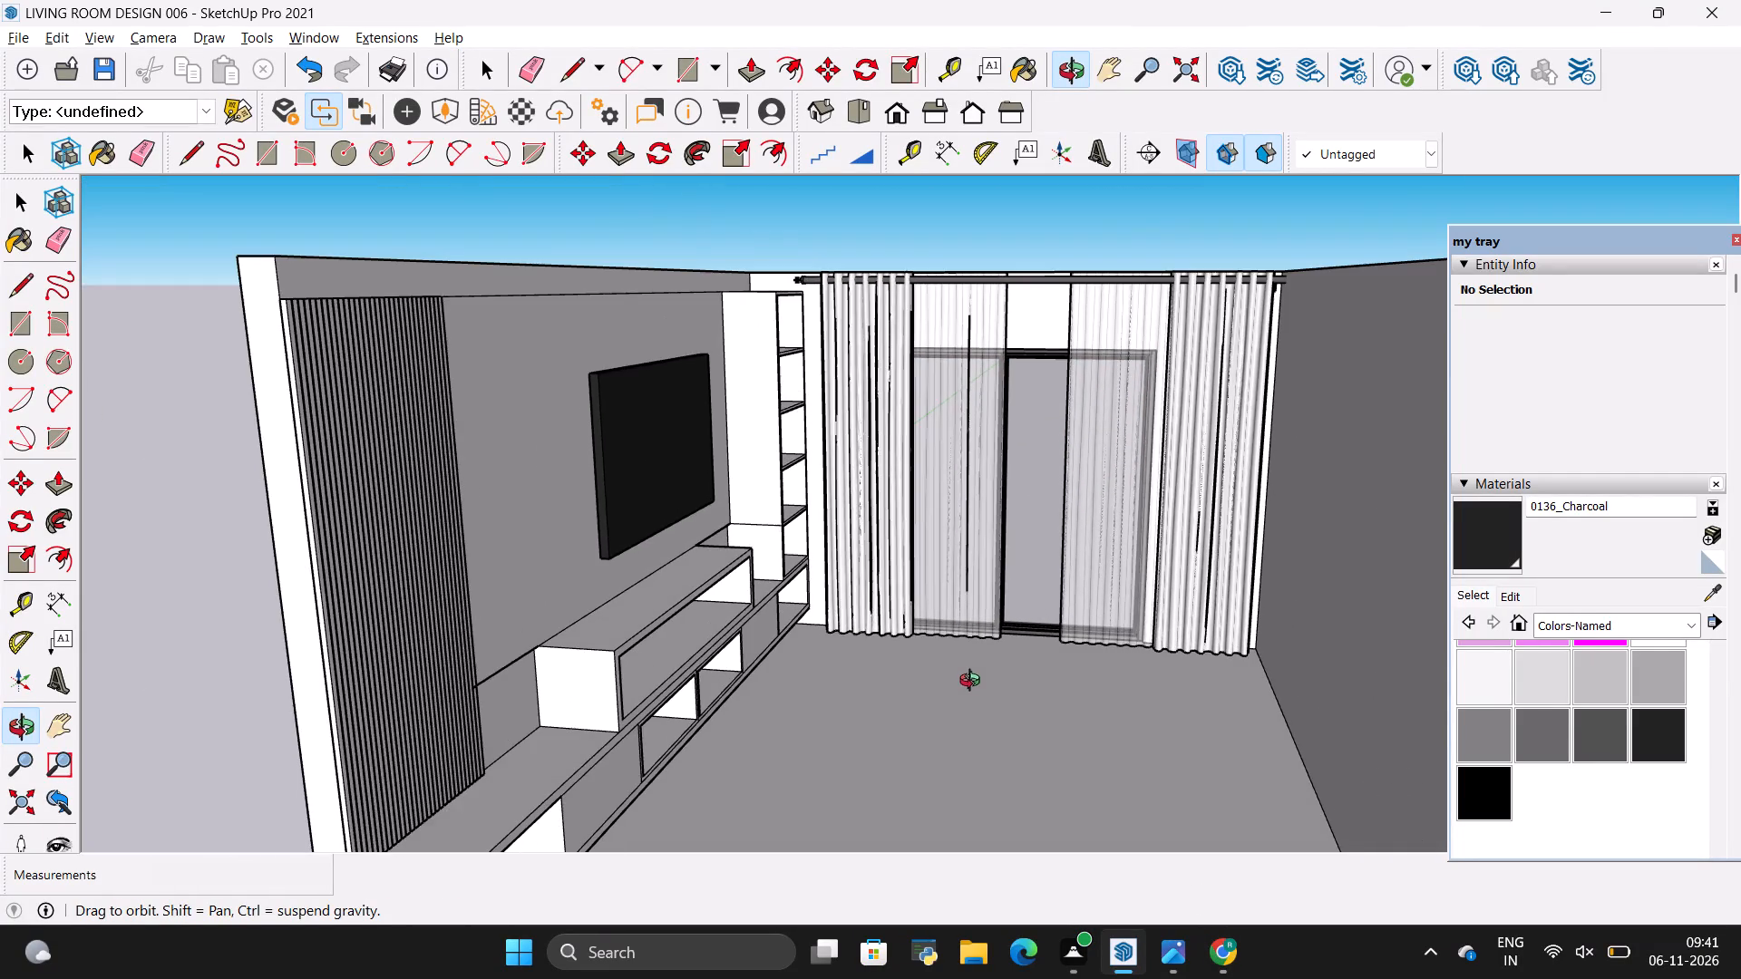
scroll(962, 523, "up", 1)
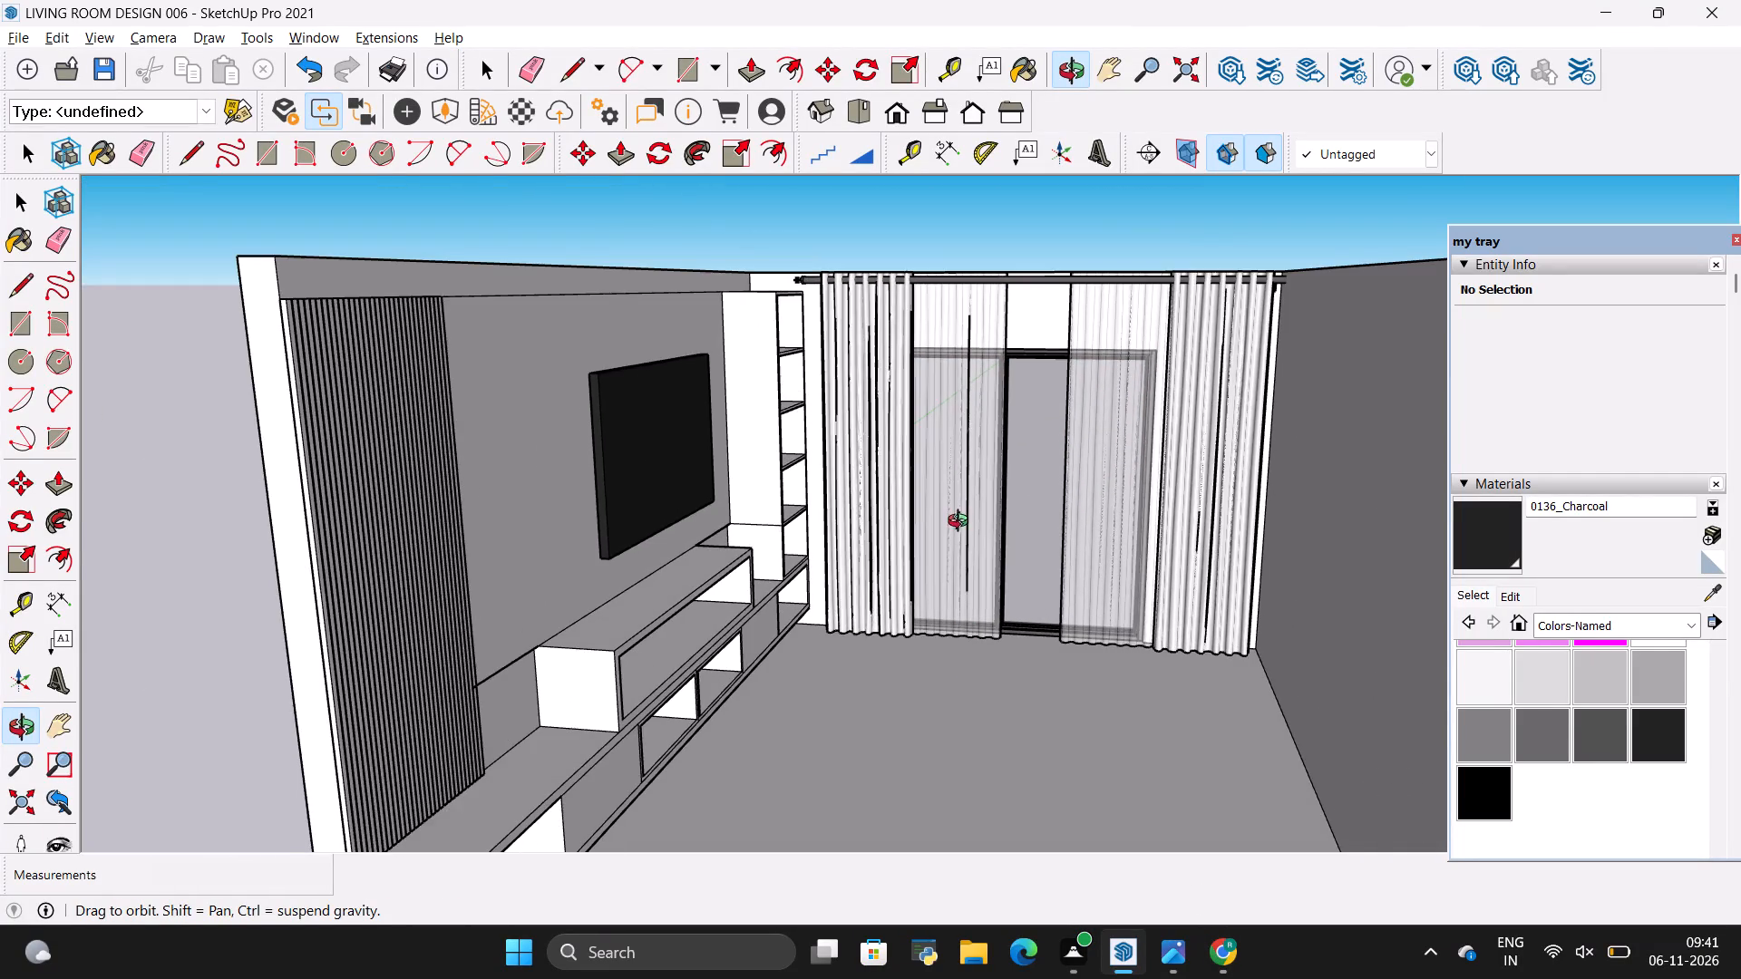
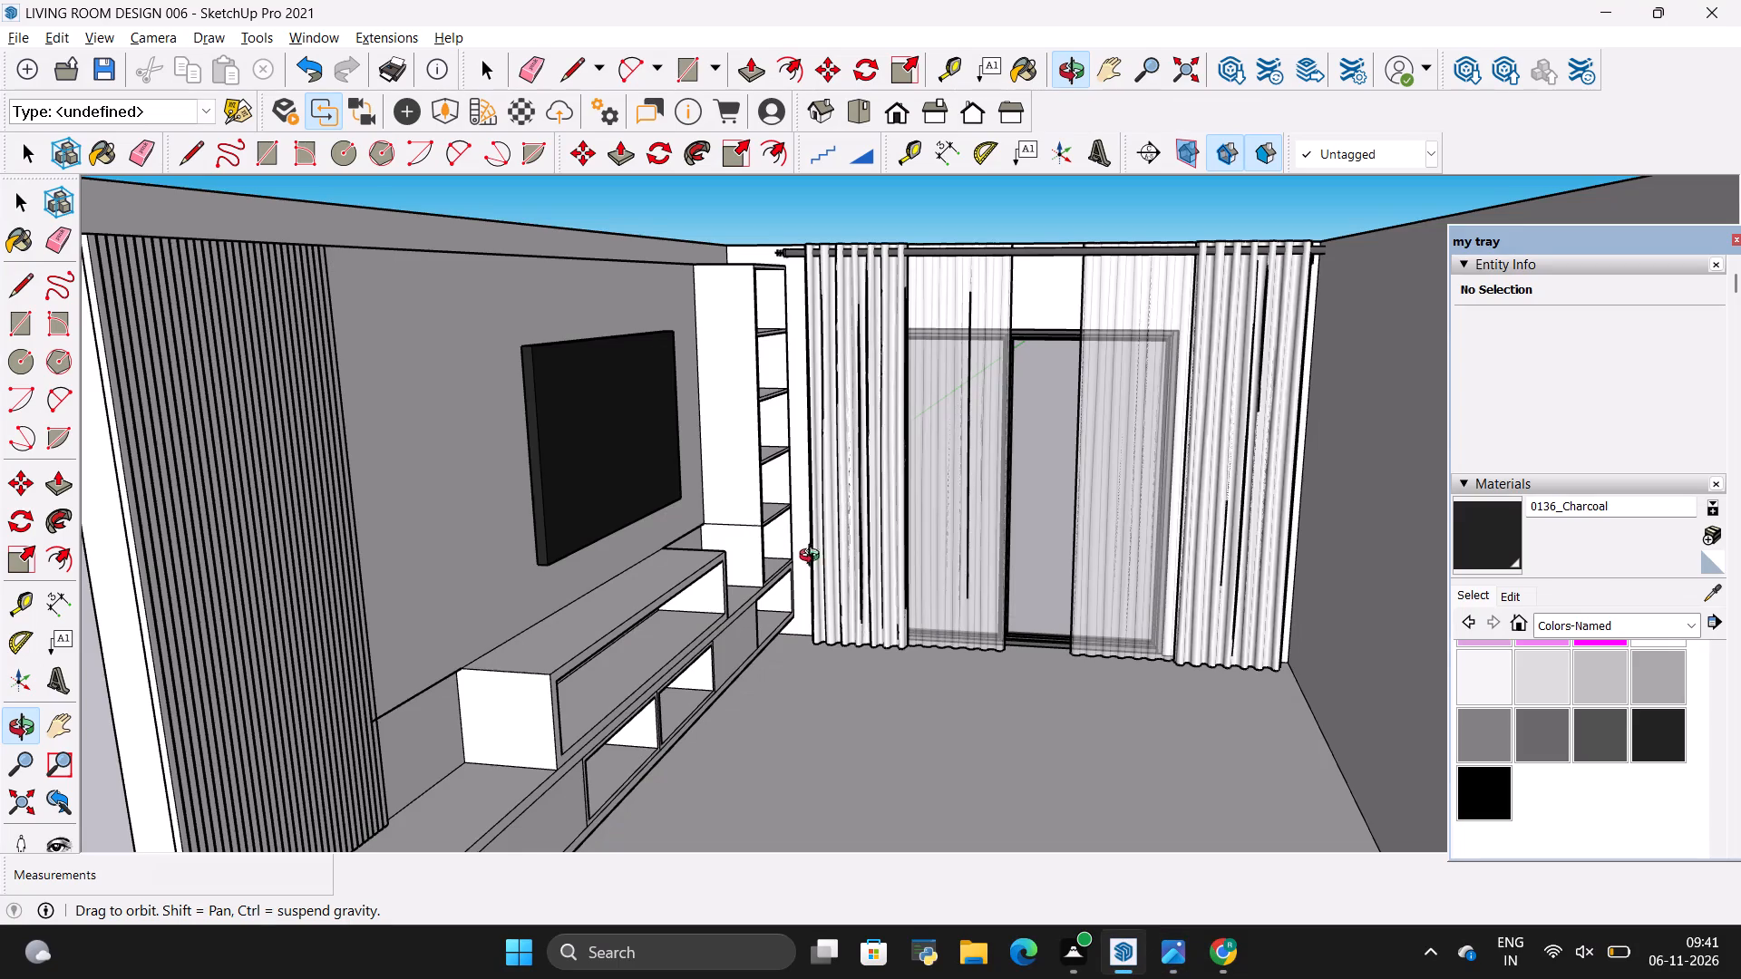
Examine the modelled TV wall from above and compare its overall layout with the living room reference photo.
scroll(817, 565, "down", 1)
left_click_drag(901, 599, 571, 723)
scroll(968, 782, "down", 5)
scroll(873, 430, "up", 2)
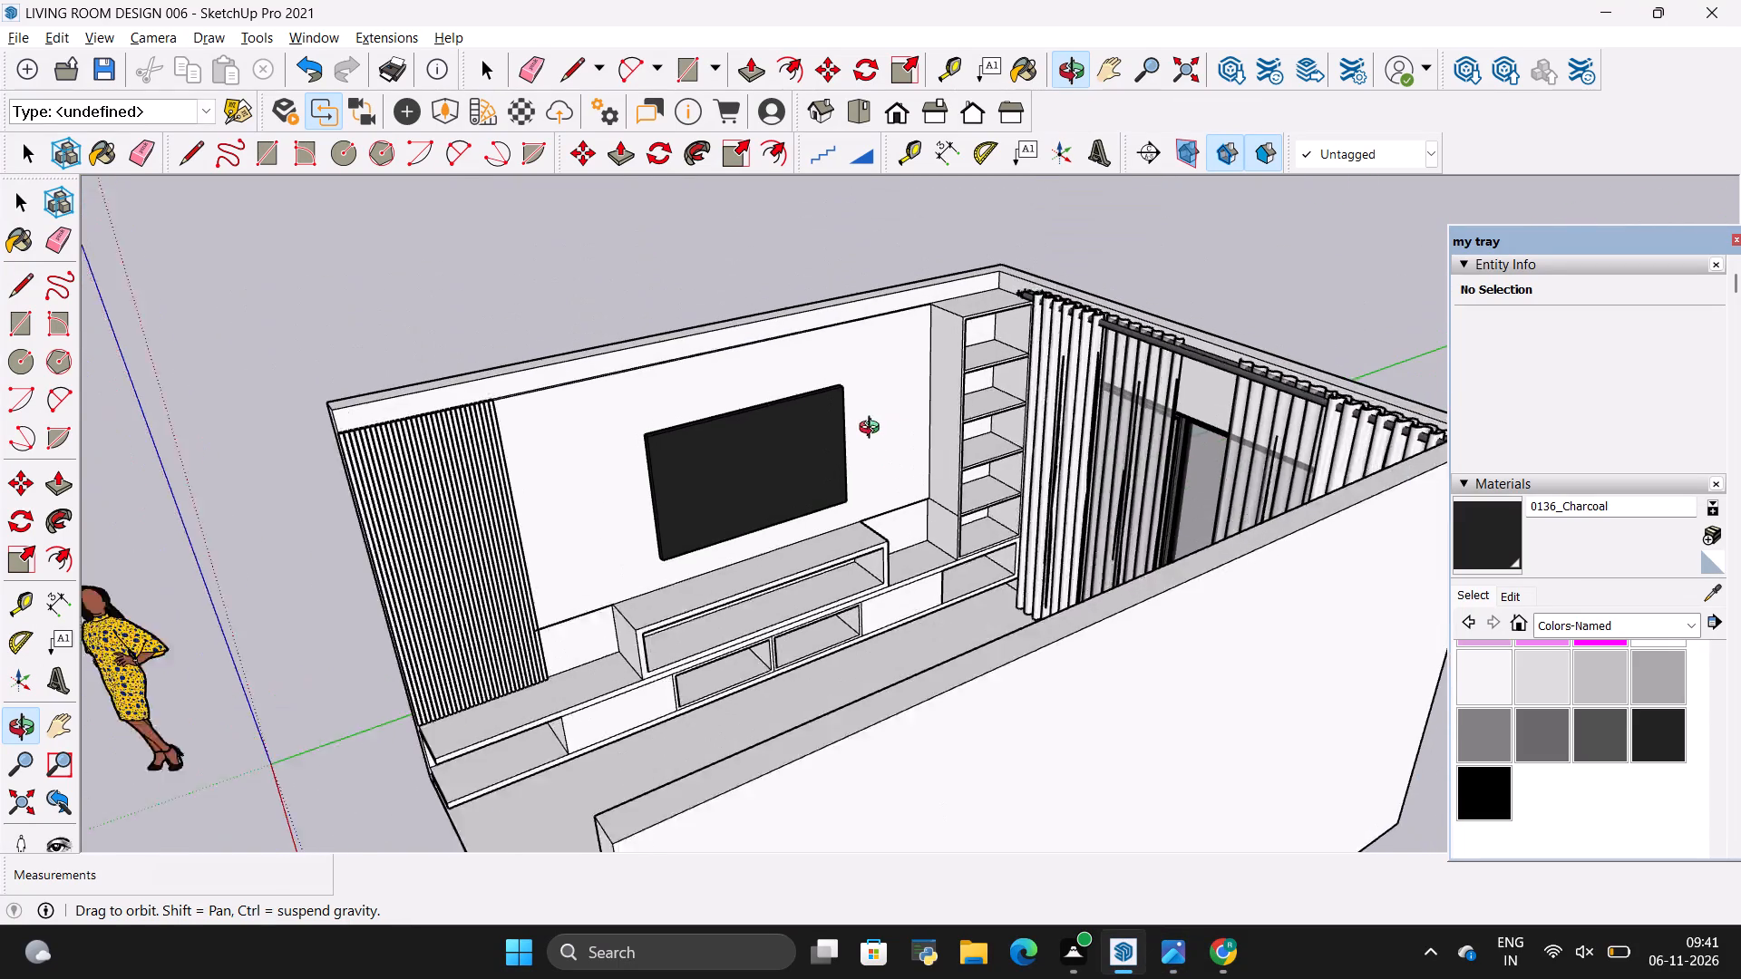
scroll(873, 430, "up", 2)
left_click_drag(999, 509, 697, 559)
scroll(982, 554, "down", 3)
left_click_drag(863, 543, 981, 546)
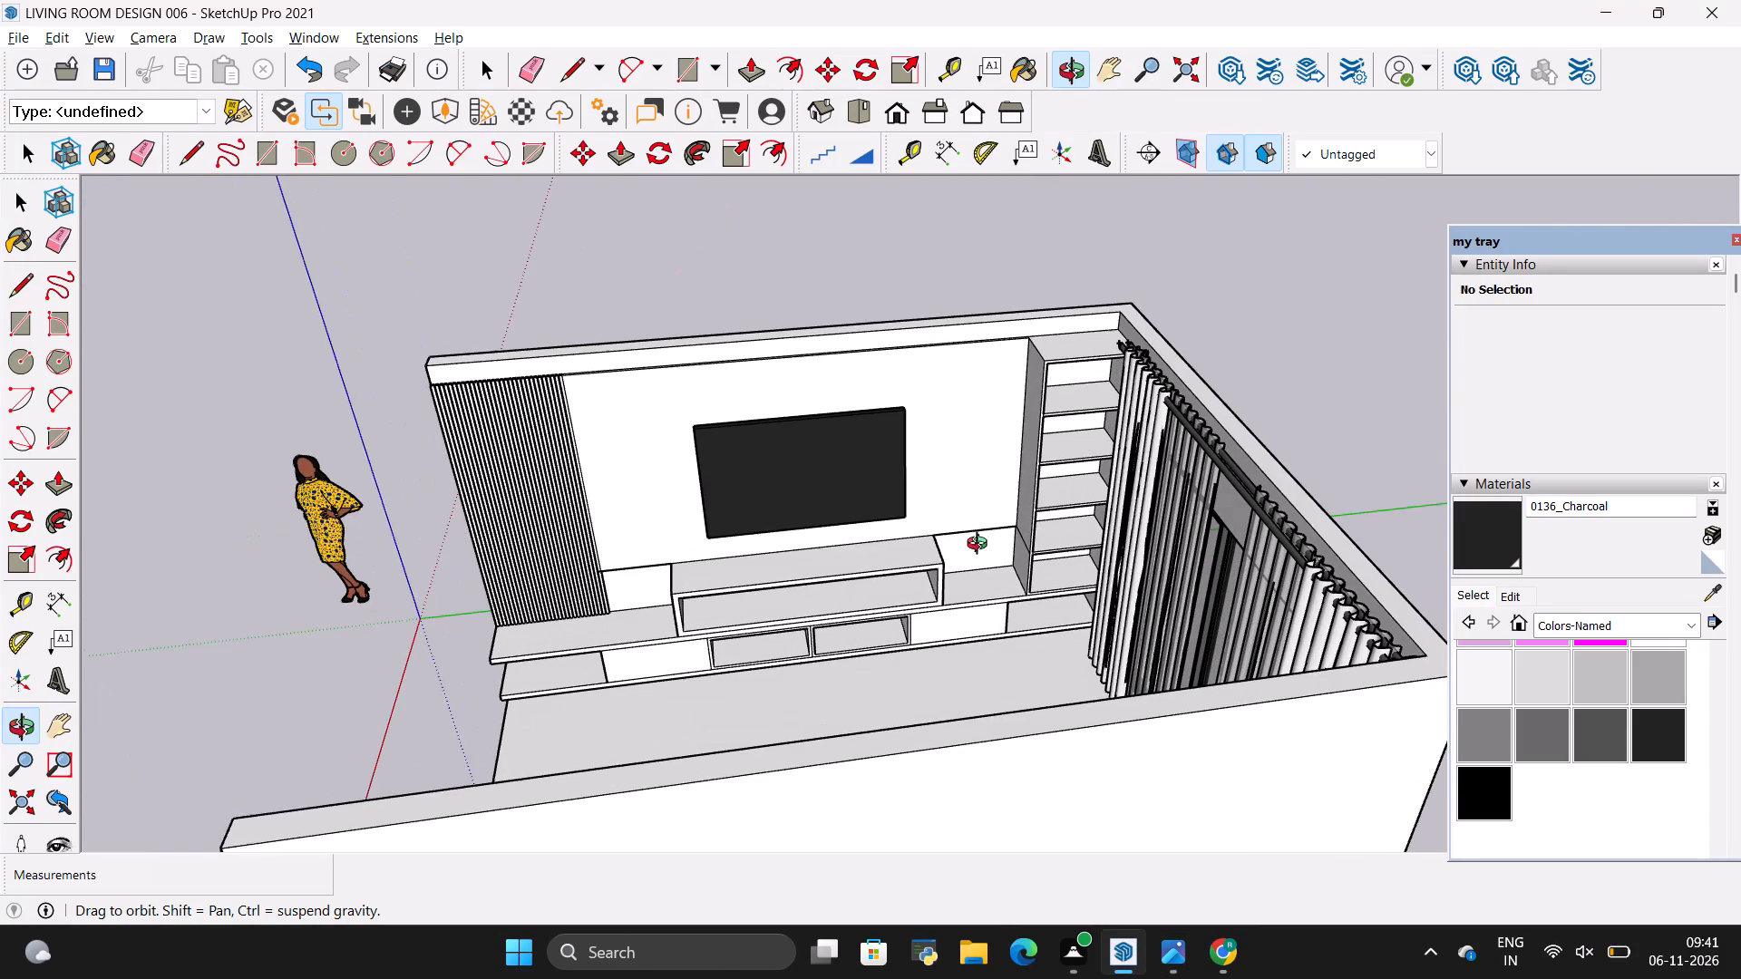
left_click_drag(981, 546, 977, 545)
key("alt+Tab")
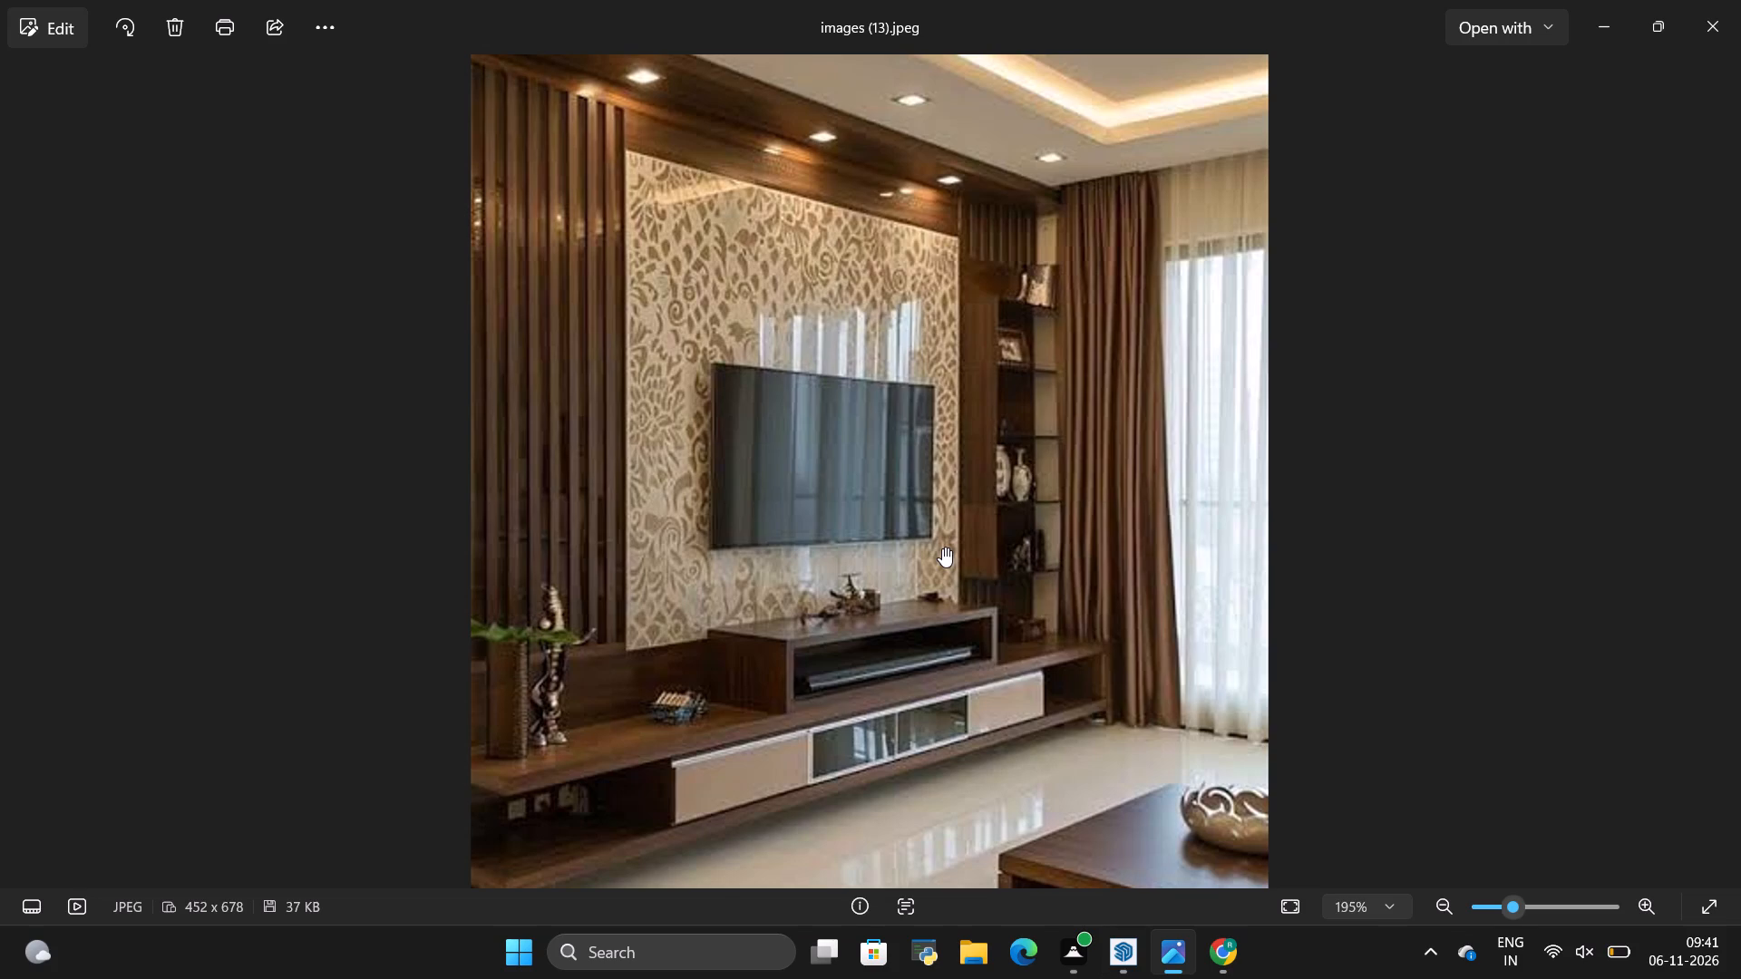
key("alt+Tab")
key("alt+Tab")
key("alt+Tab")
key("alt+Tab")
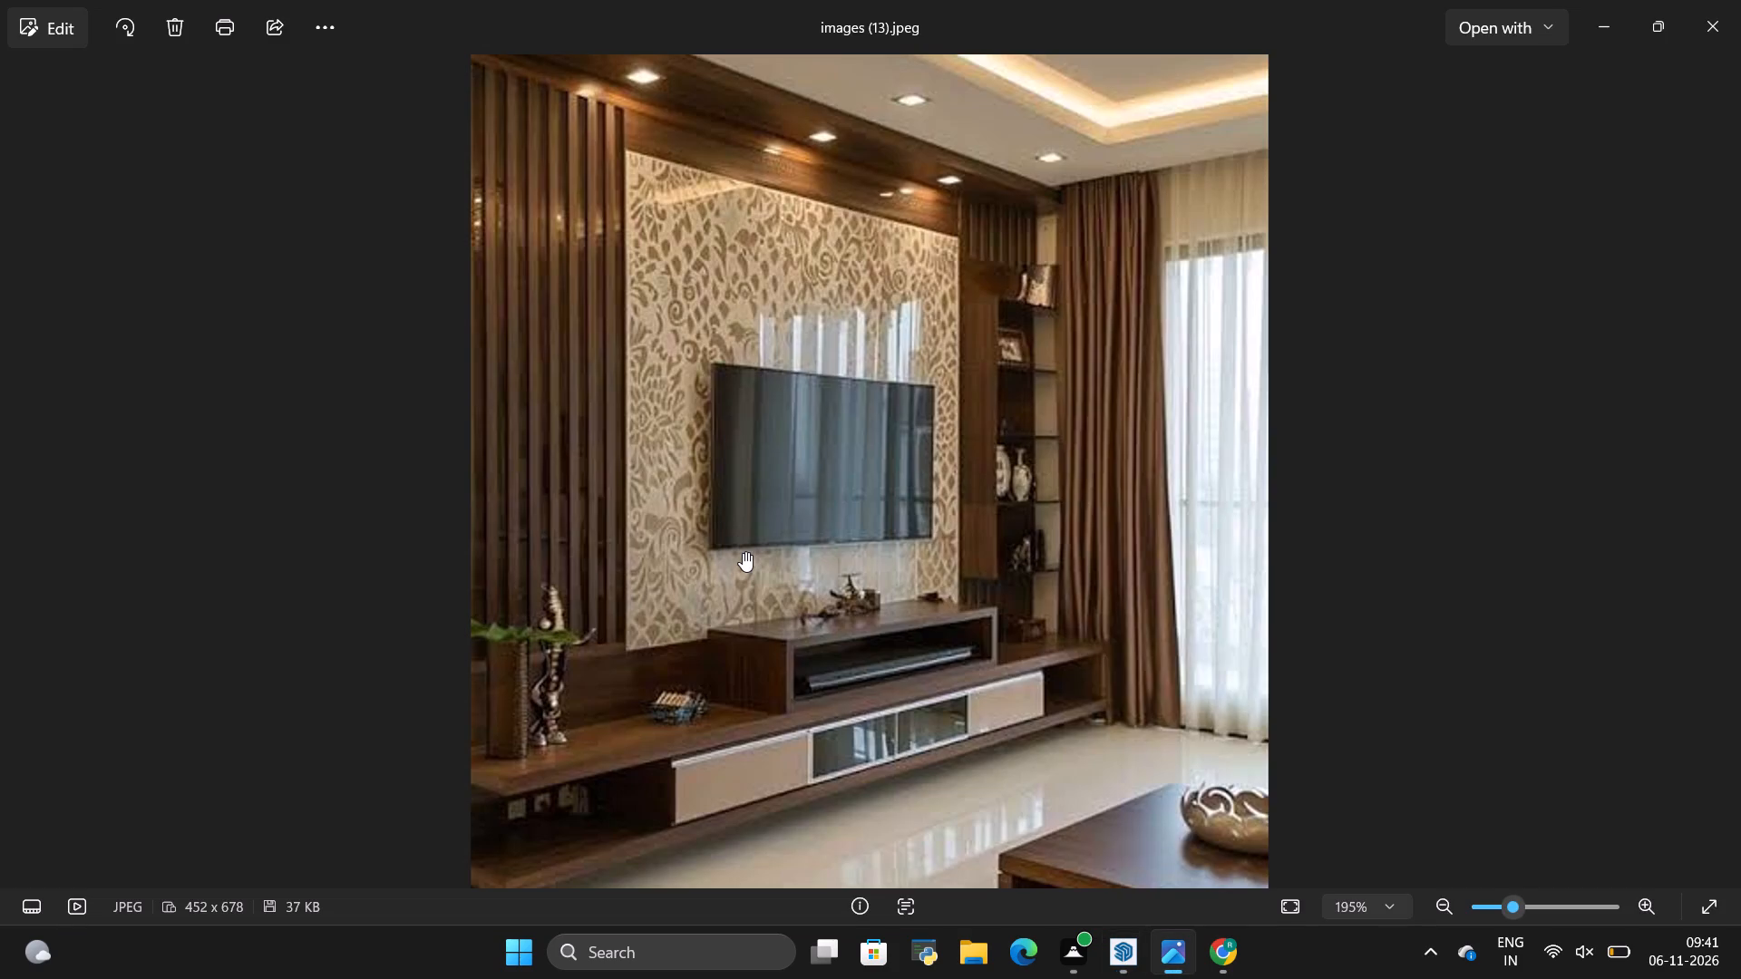
key("alt+Tab")
Examine the TV wall from the front, checking the slatted panel, TV, floating console and tall shelf unit.
scroll(741, 544, "down", 2)
scroll(775, 568, "up", 4)
left_click_drag(795, 576, 733, 570)
scroll(712, 510, "up", 4)
left_click_drag(764, 531, 751, 519)
scroll(796, 652, "down", 5)
scroll(794, 466, "up", 4)
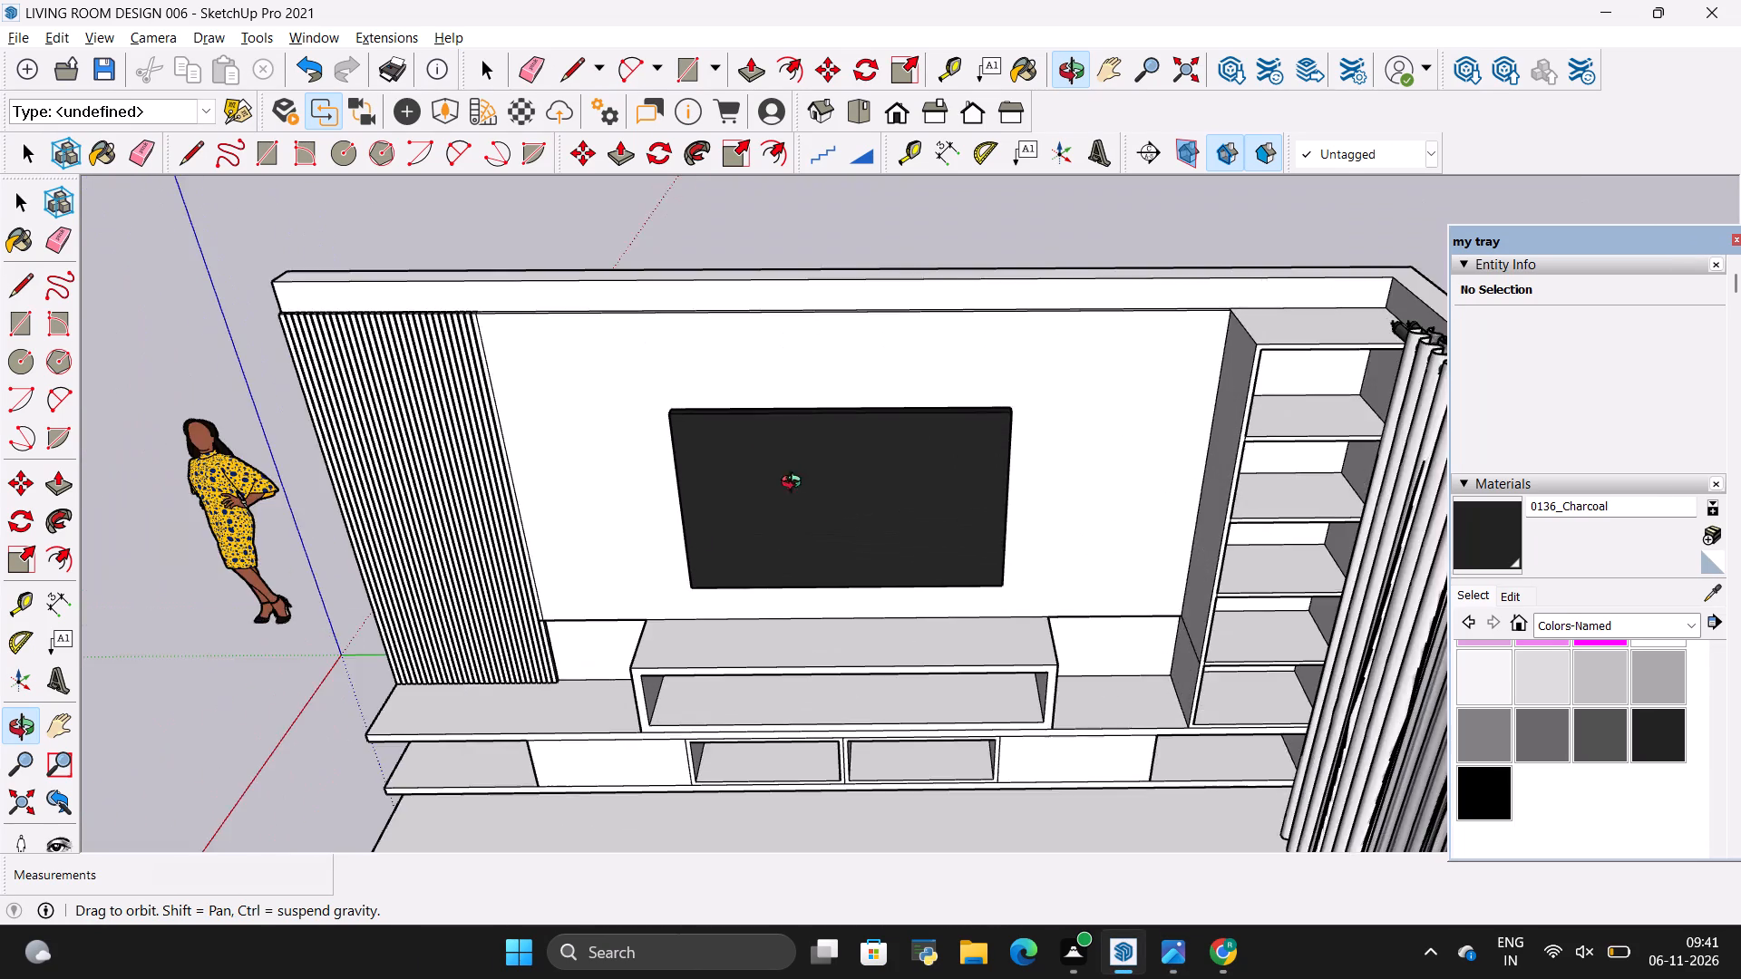
left_click_drag(831, 540, 806, 608)
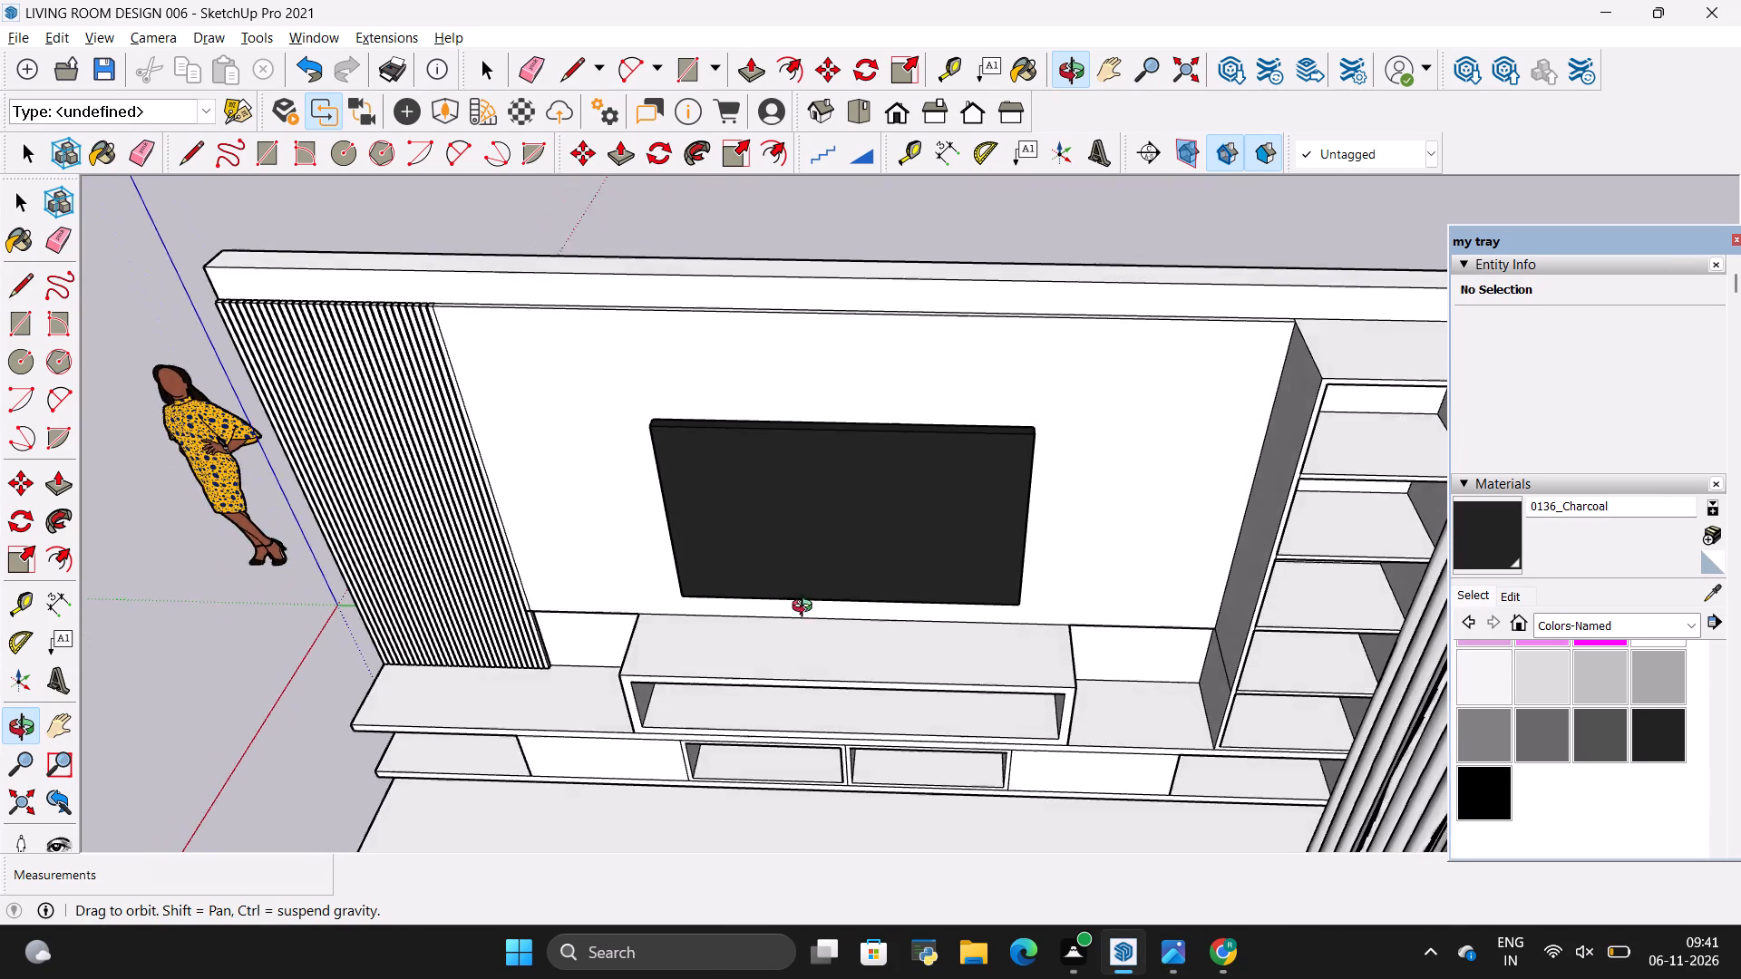
left_click_drag(806, 608, 831, 613)
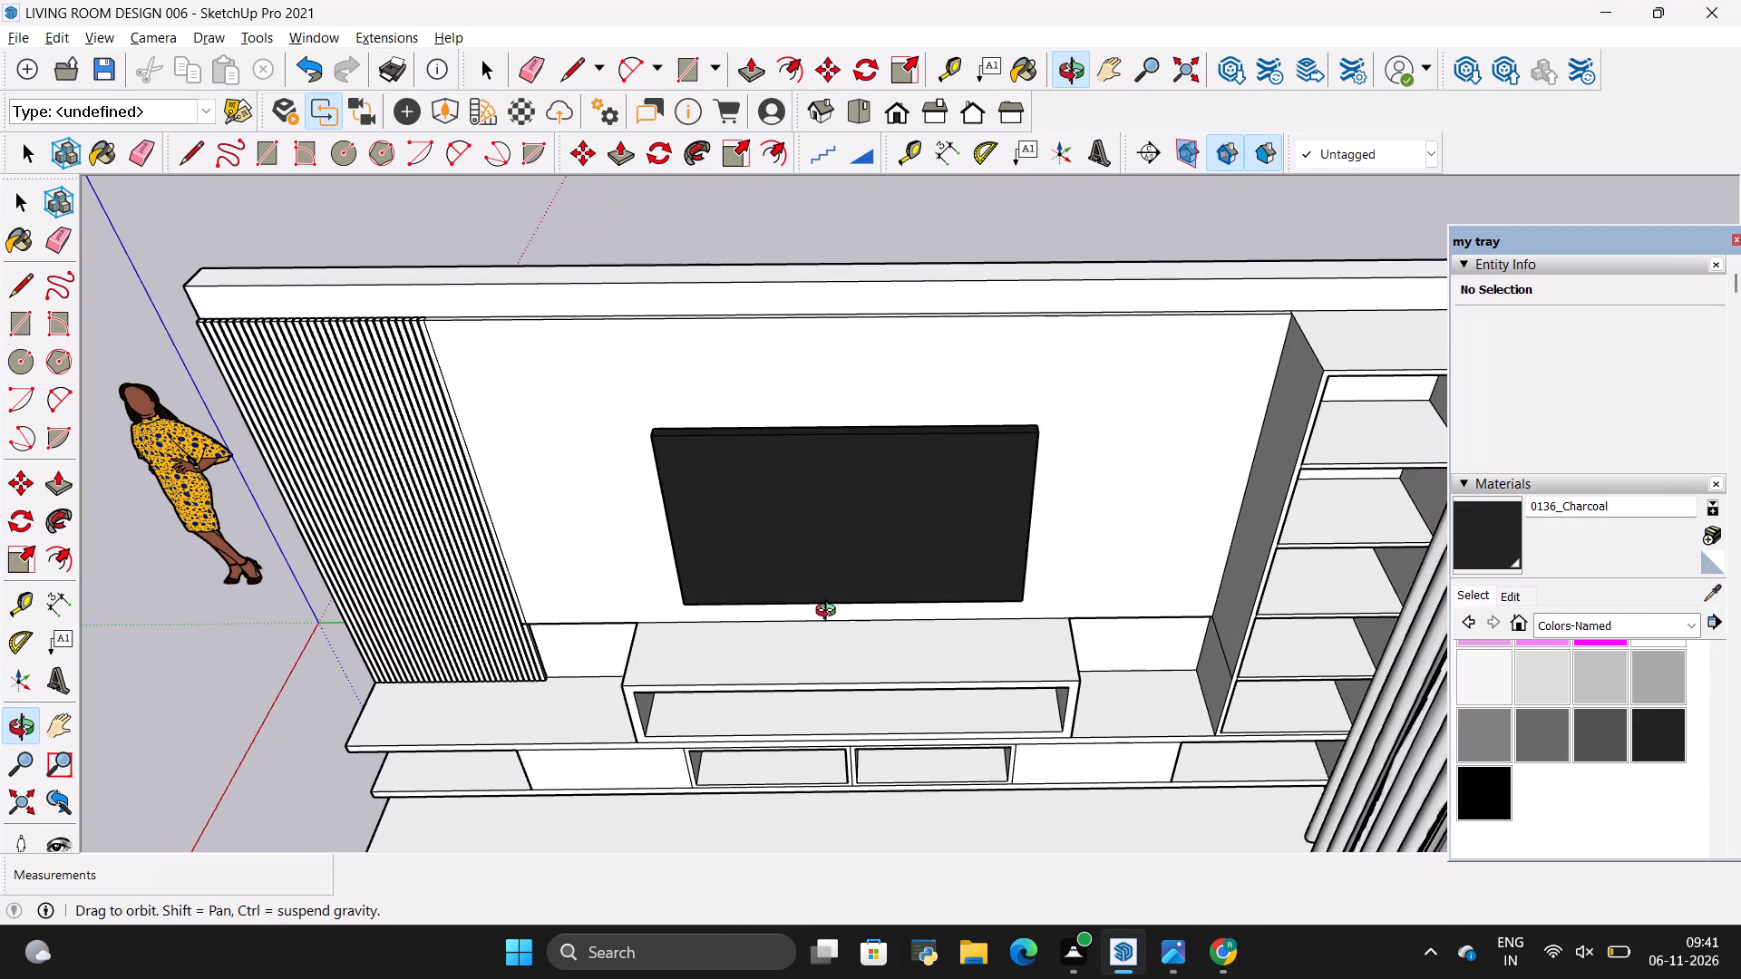
scroll(830, 613, "down", 10)
scroll(736, 613, "up", 4)
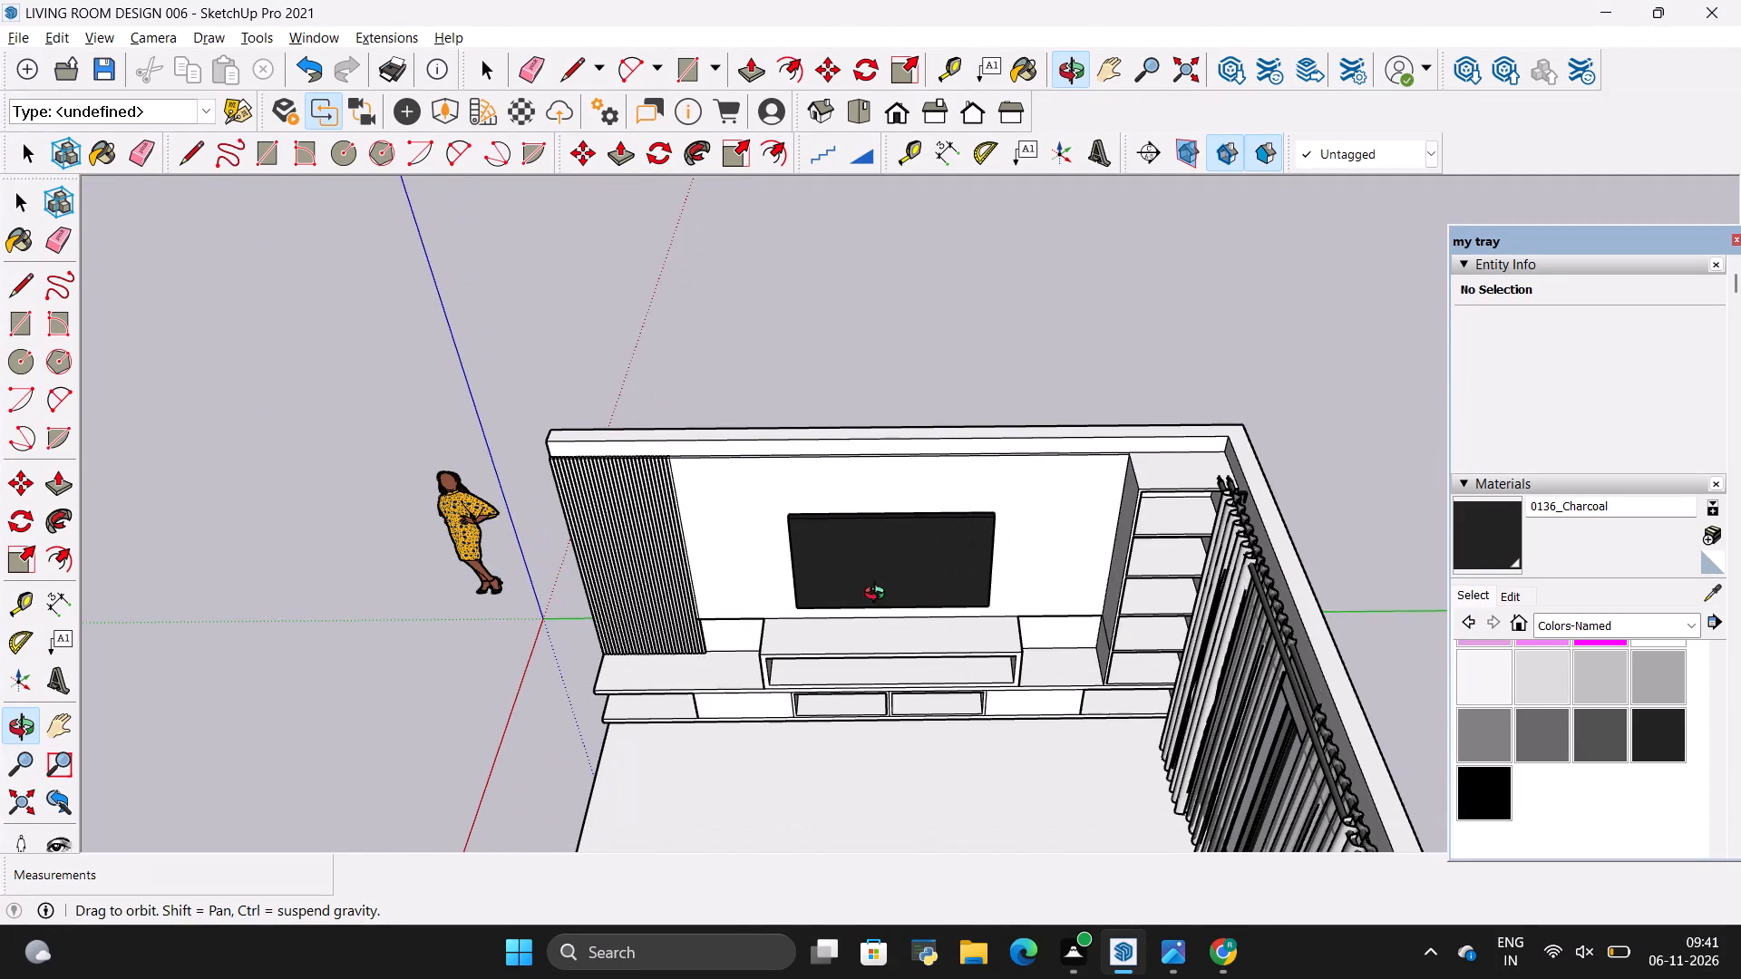
left_click_drag(897, 568, 897, 477)
scroll(813, 522, "up", 4)
left_click(914, 613)
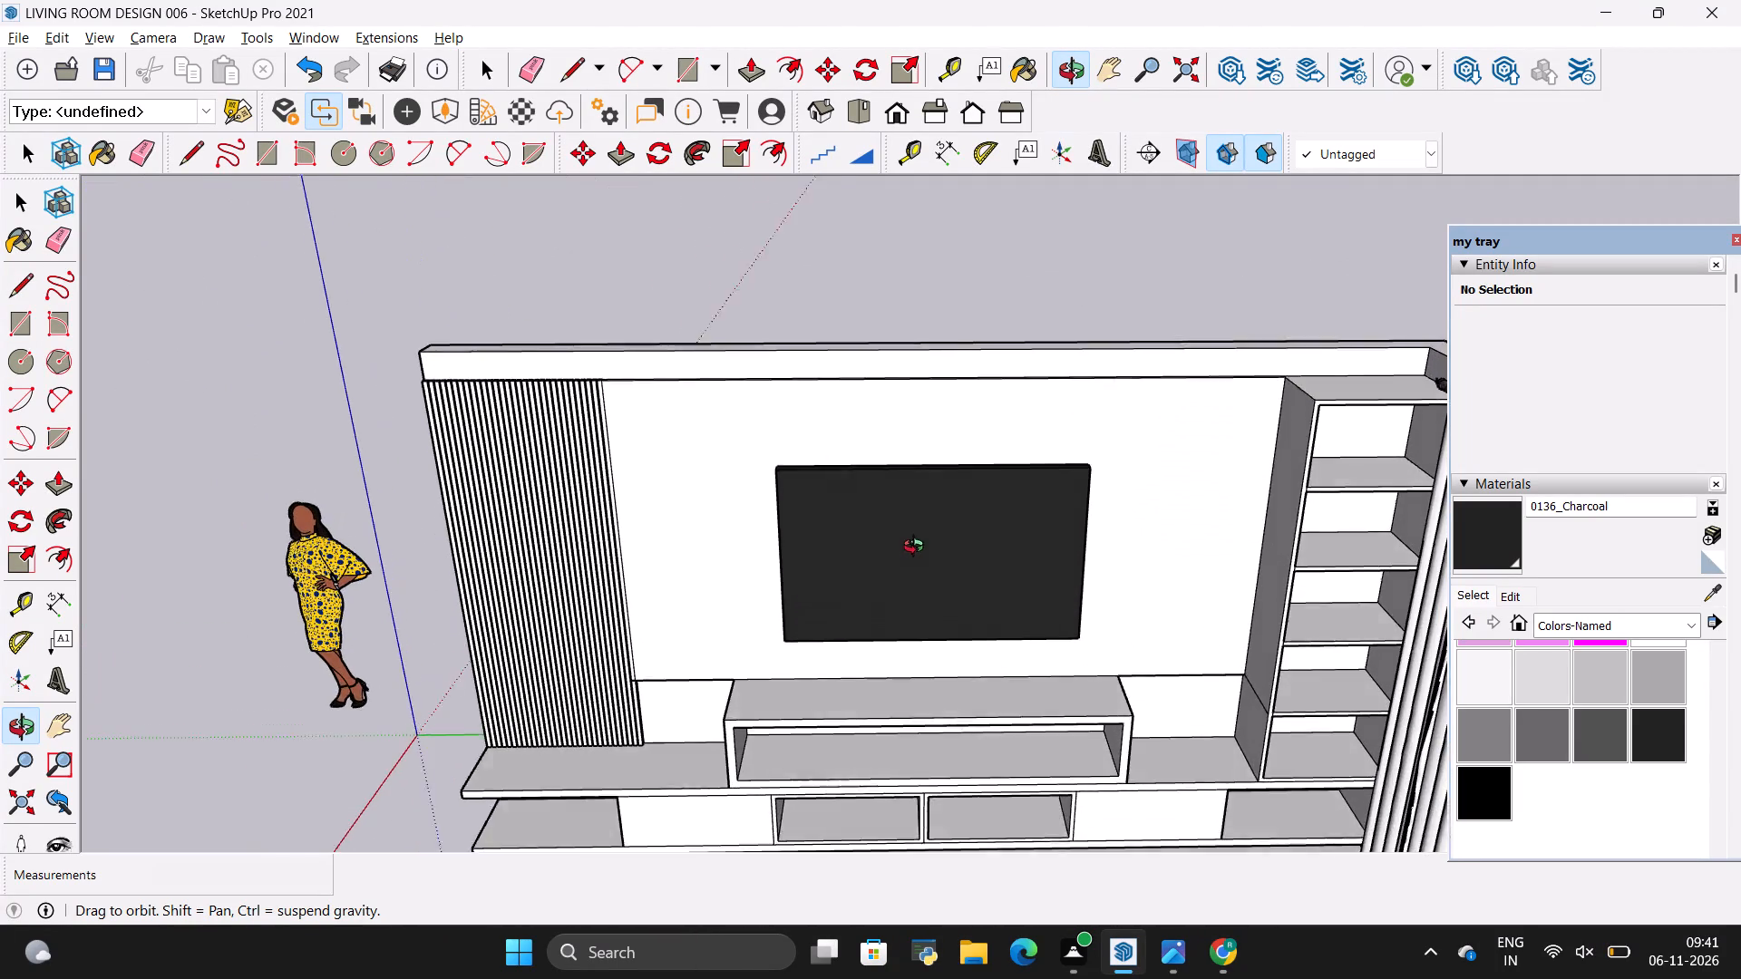
scroll(913, 600, "down", 5)
scroll(920, 719, "up", 3)
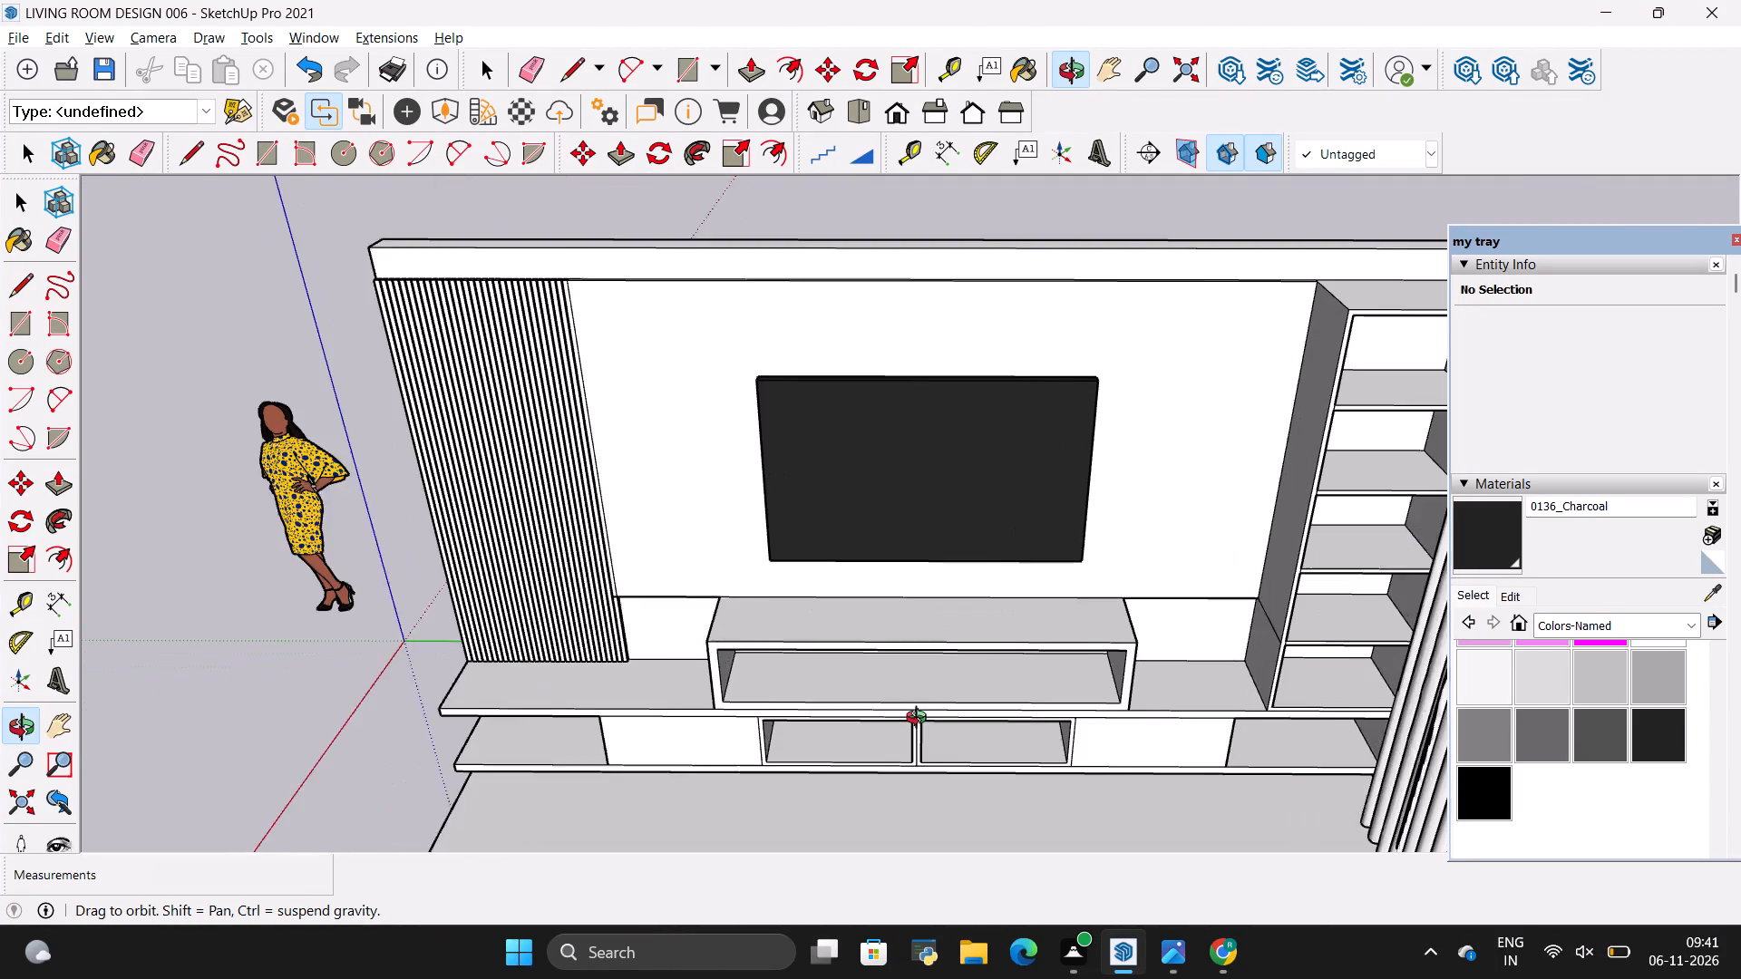
scroll(920, 720, "up", 3)
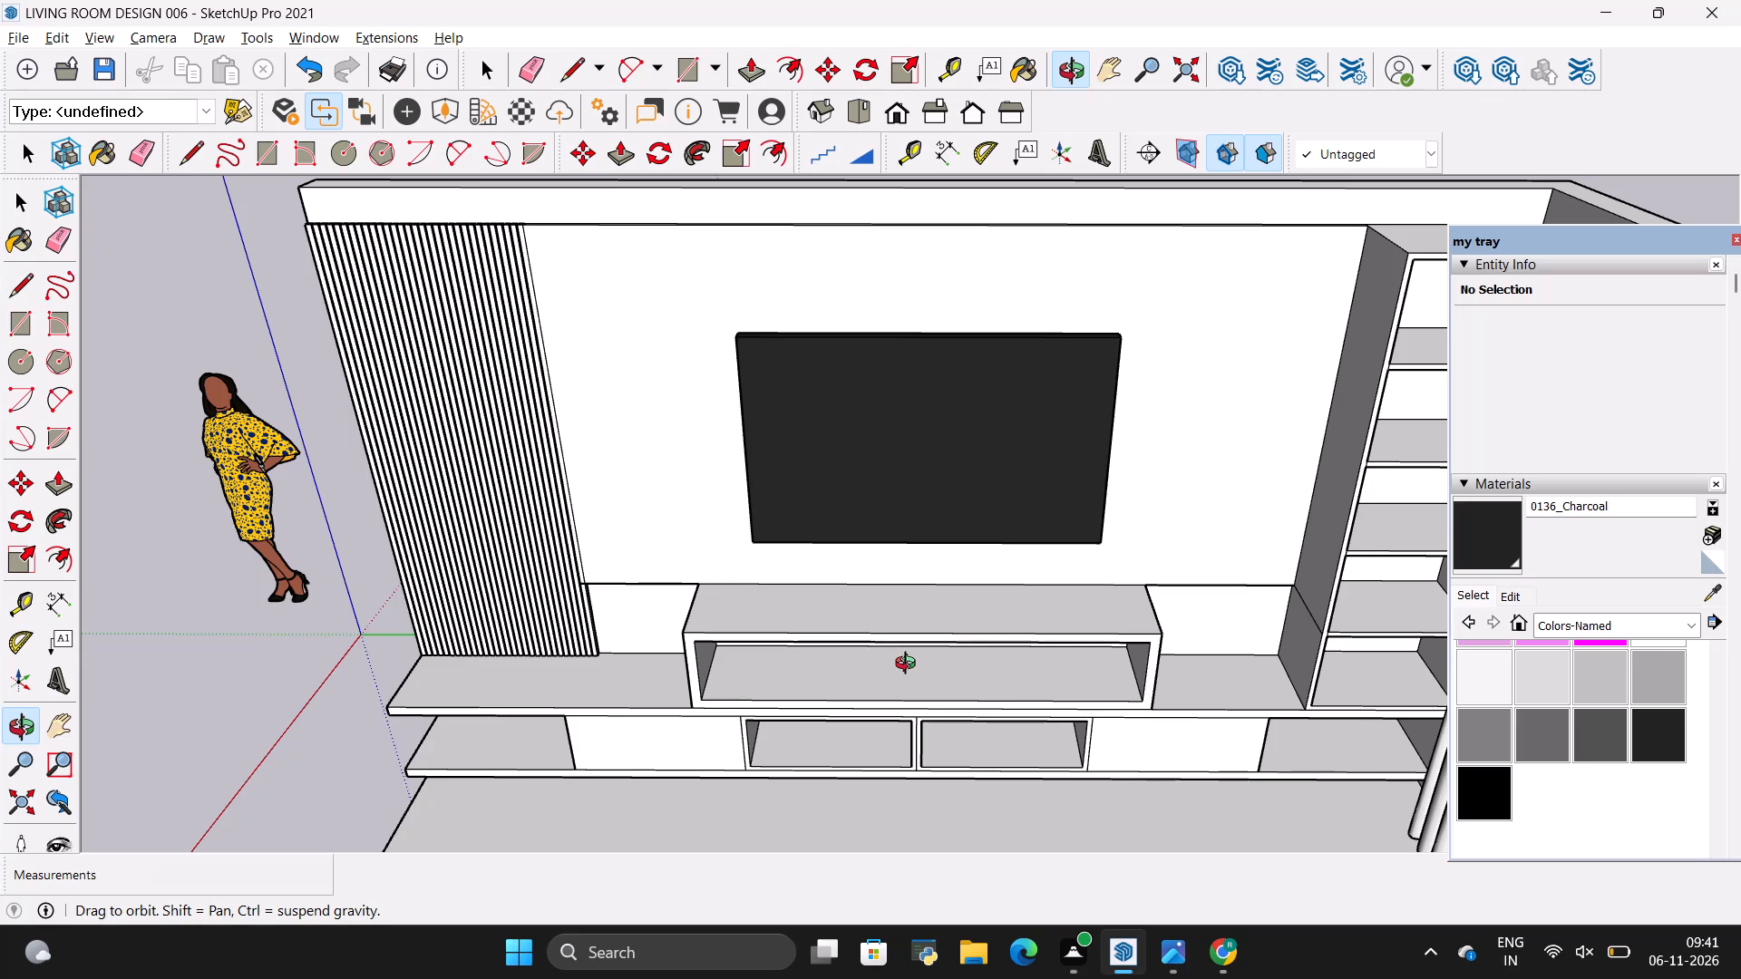
scroll(773, 707, "down", 3)
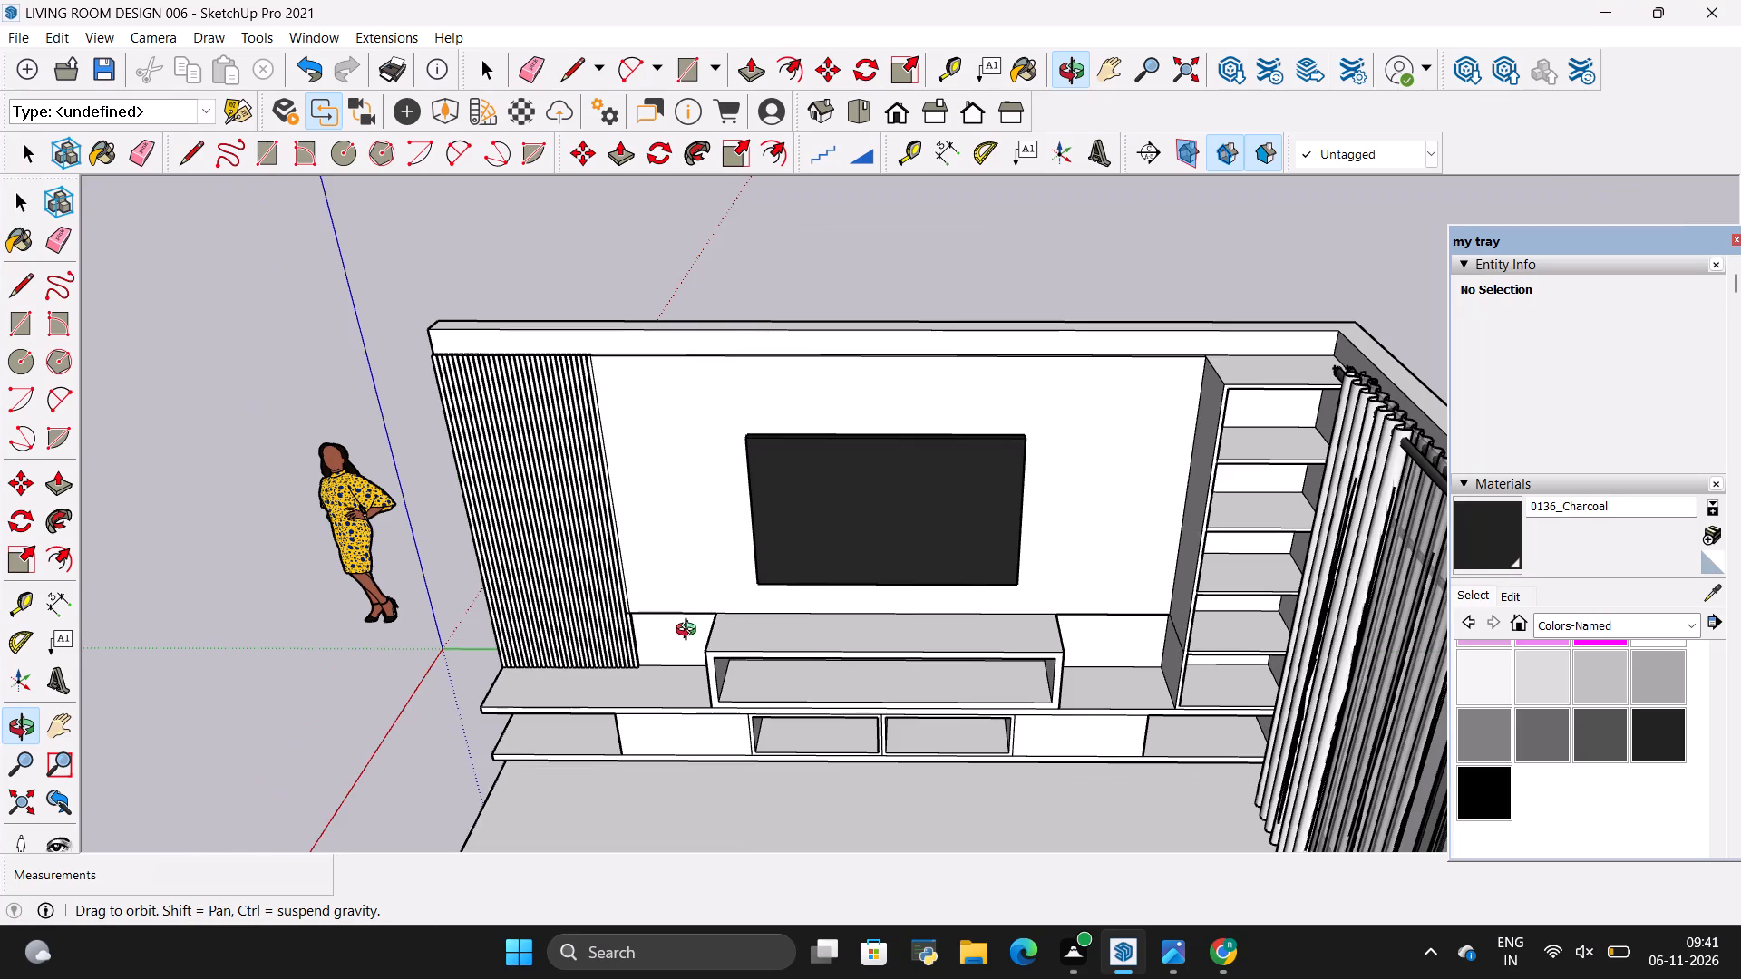
Compare the console's lower drawers and open compartments with the TV unit in the reference photo.
key("alt+Tab")
key("alt+Tab")
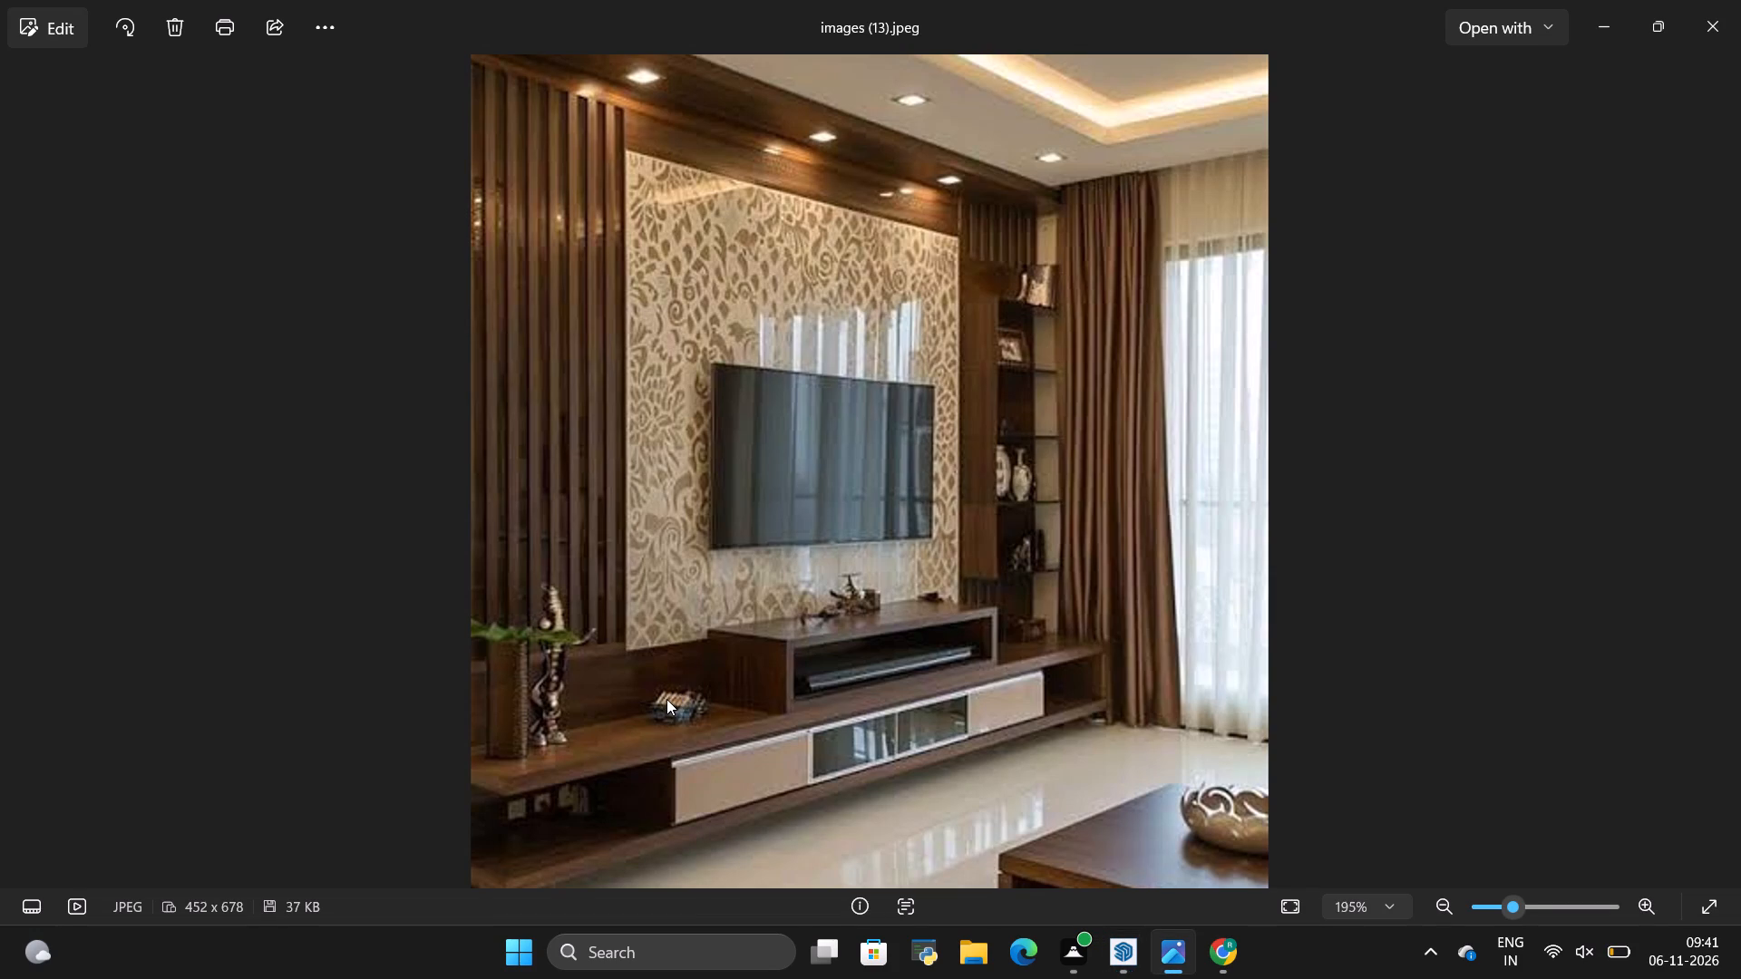
key("alt+Tab")
key("alt+Tab")
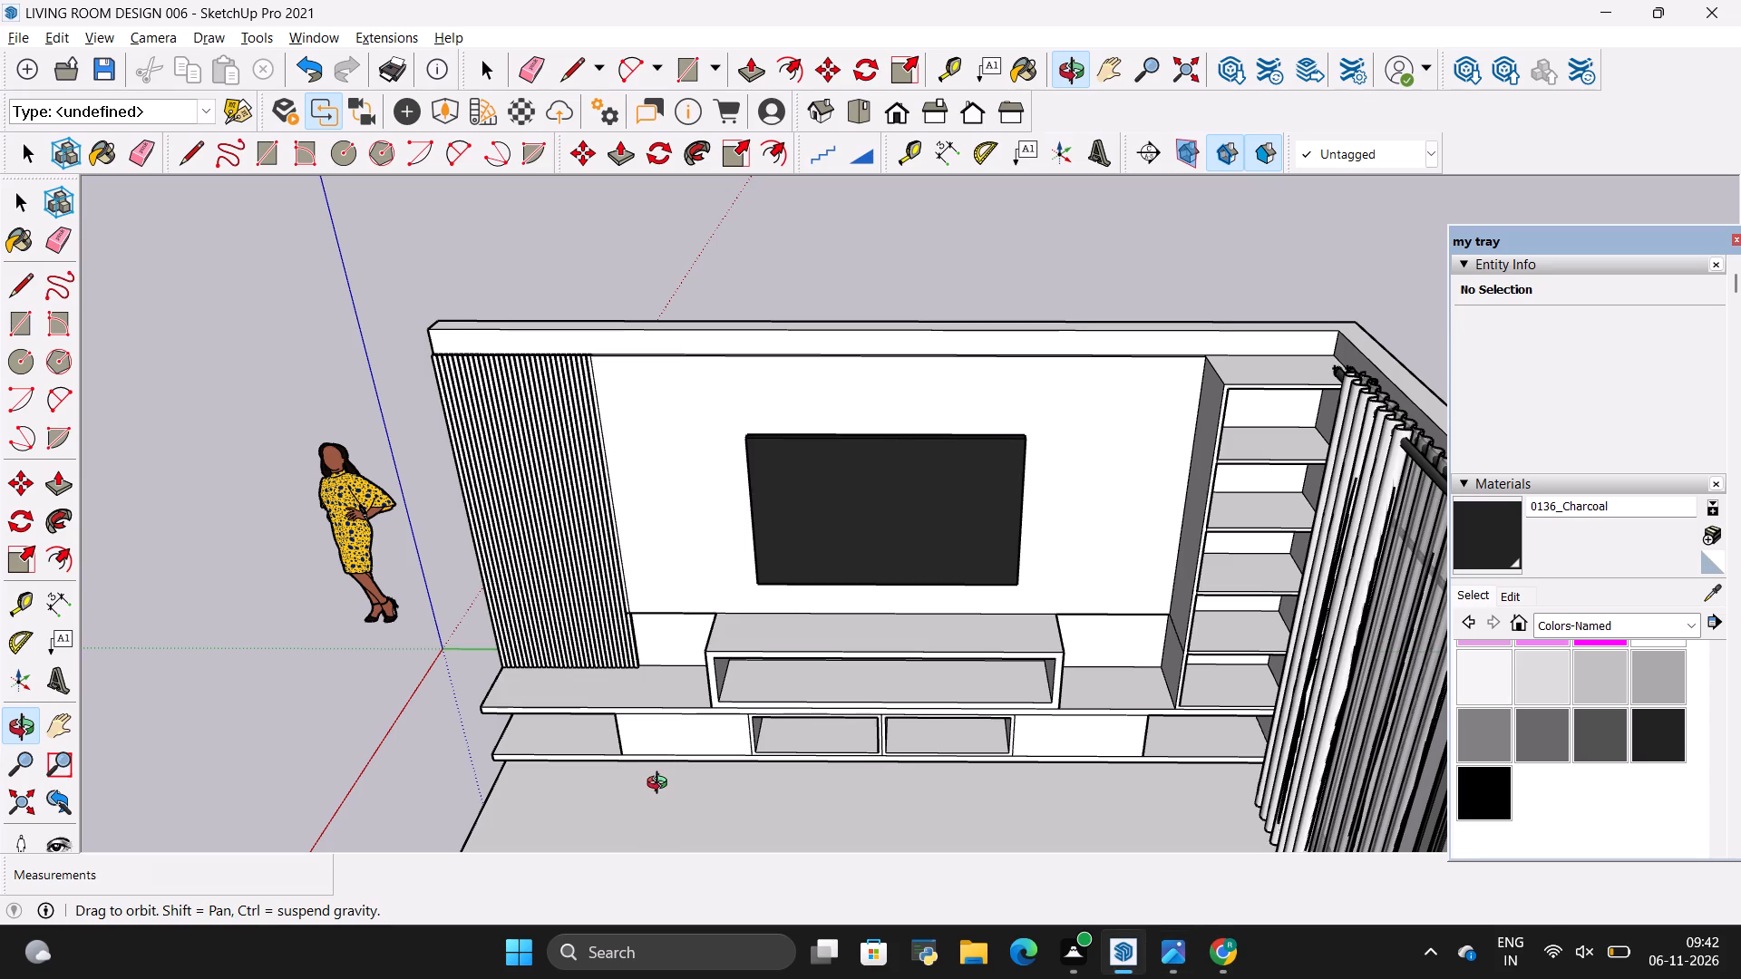
key("alt+Tab")
key("alt+Tab")
key("alt+Tab")
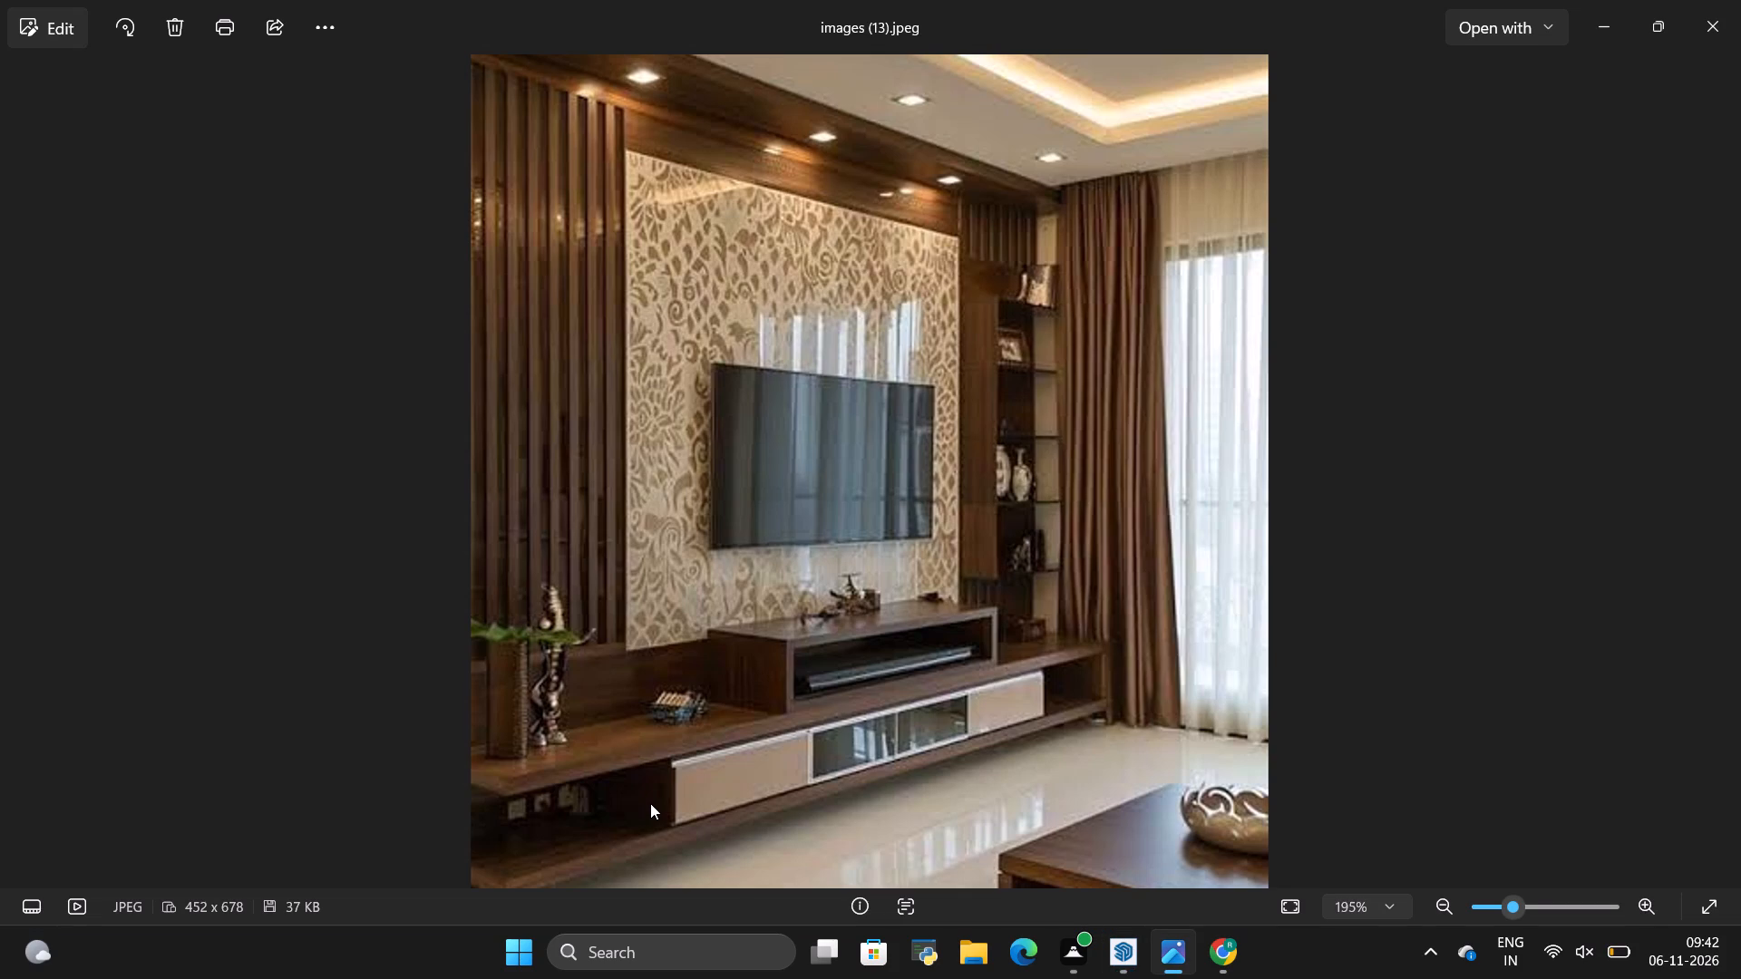
key("alt+Tab")
key("alt+Tab")
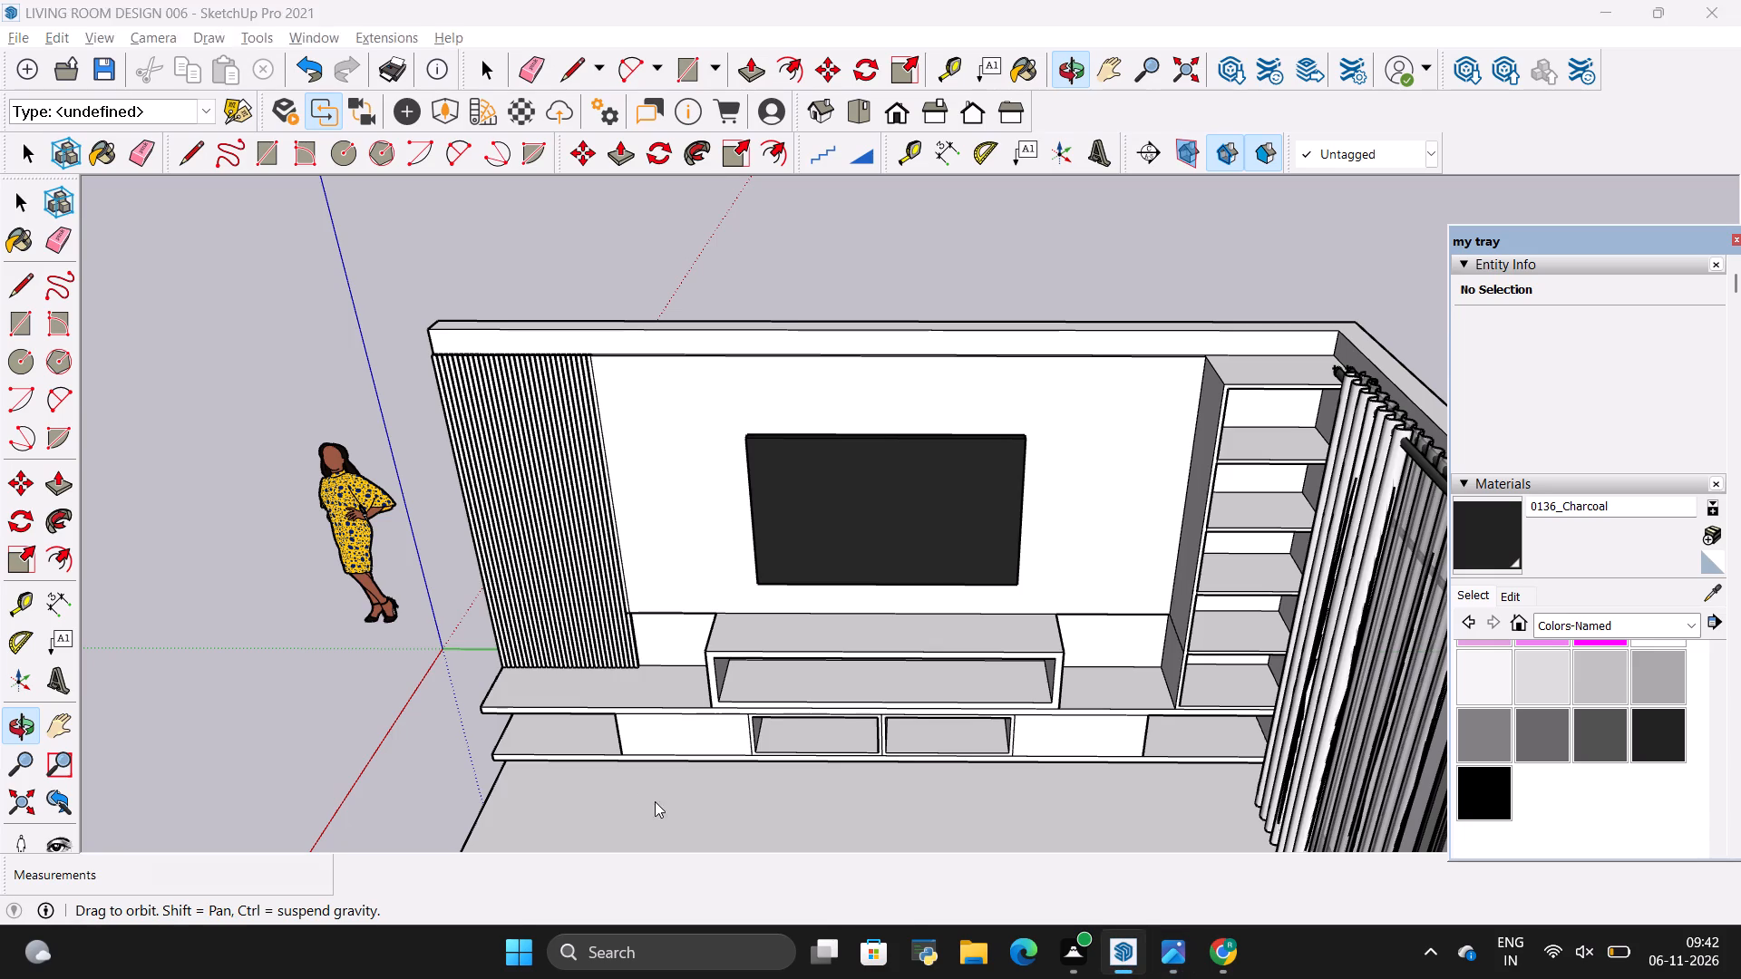
key("alt+Tab")
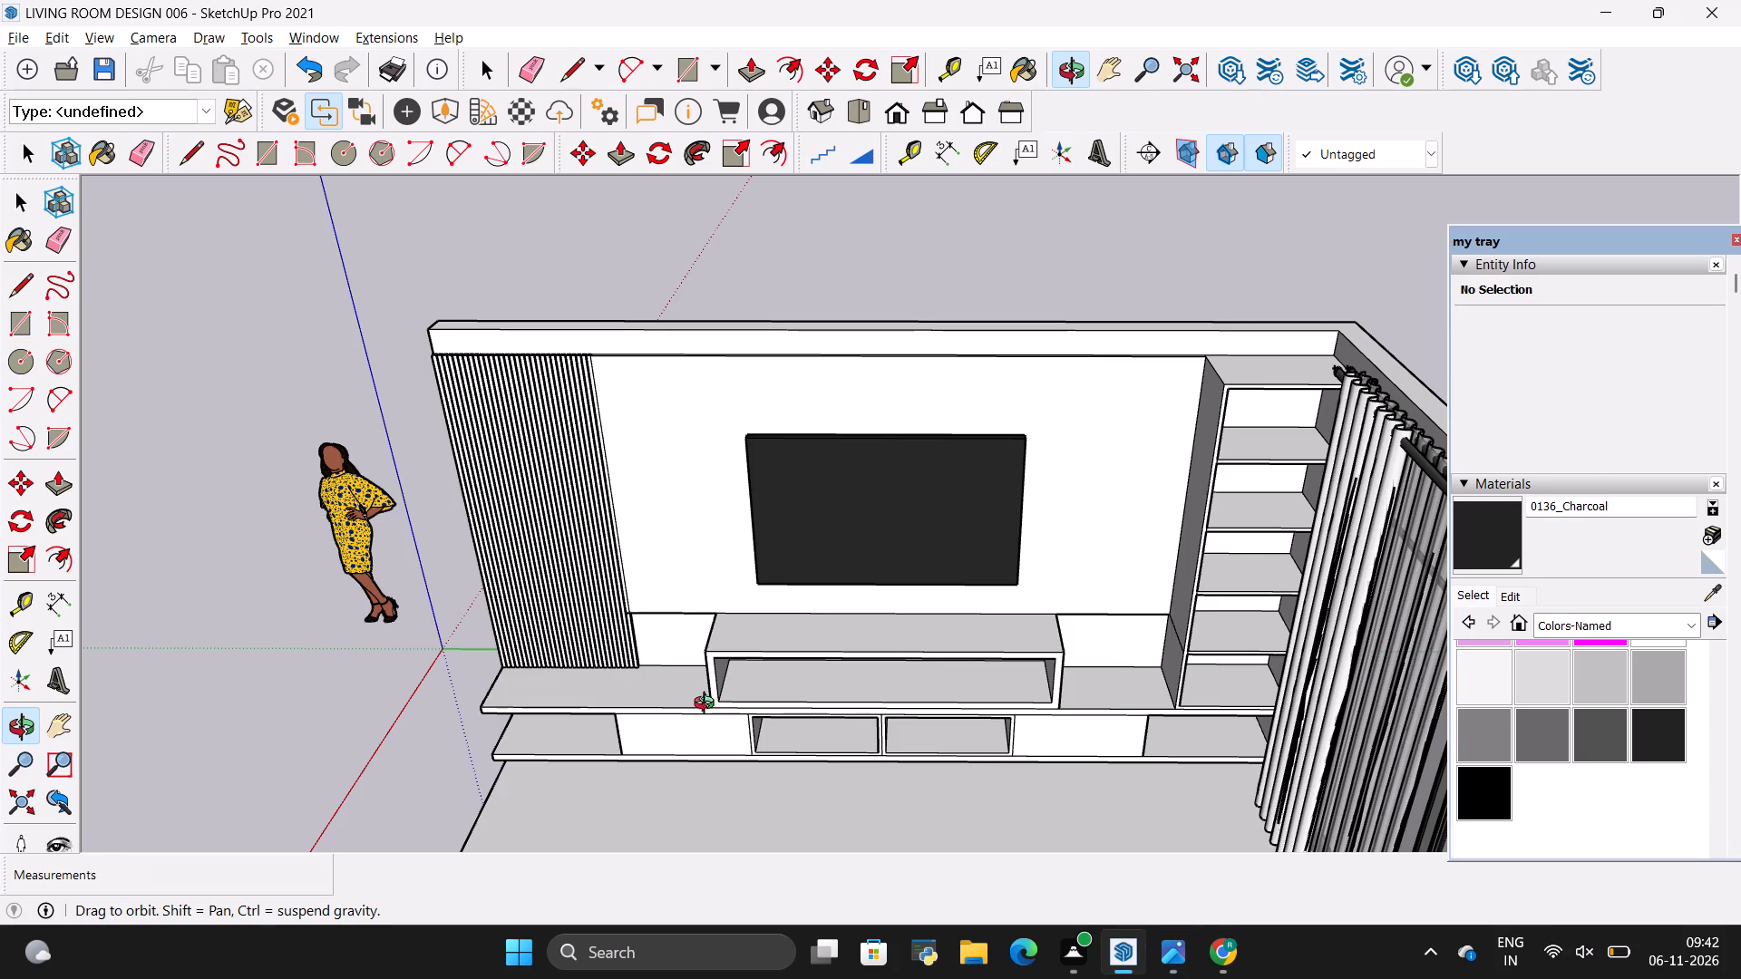
key("alt+Tab")
scroll(716, 706, "down", 1)
key("alt+Tab")
Examine the floating console's lower compartments and the adjoining shelf unit from close up and farther away.
scroll(710, 767, "up", 2)
left_click_drag(746, 791, 759, 805)
scroll(684, 810, "down", 5)
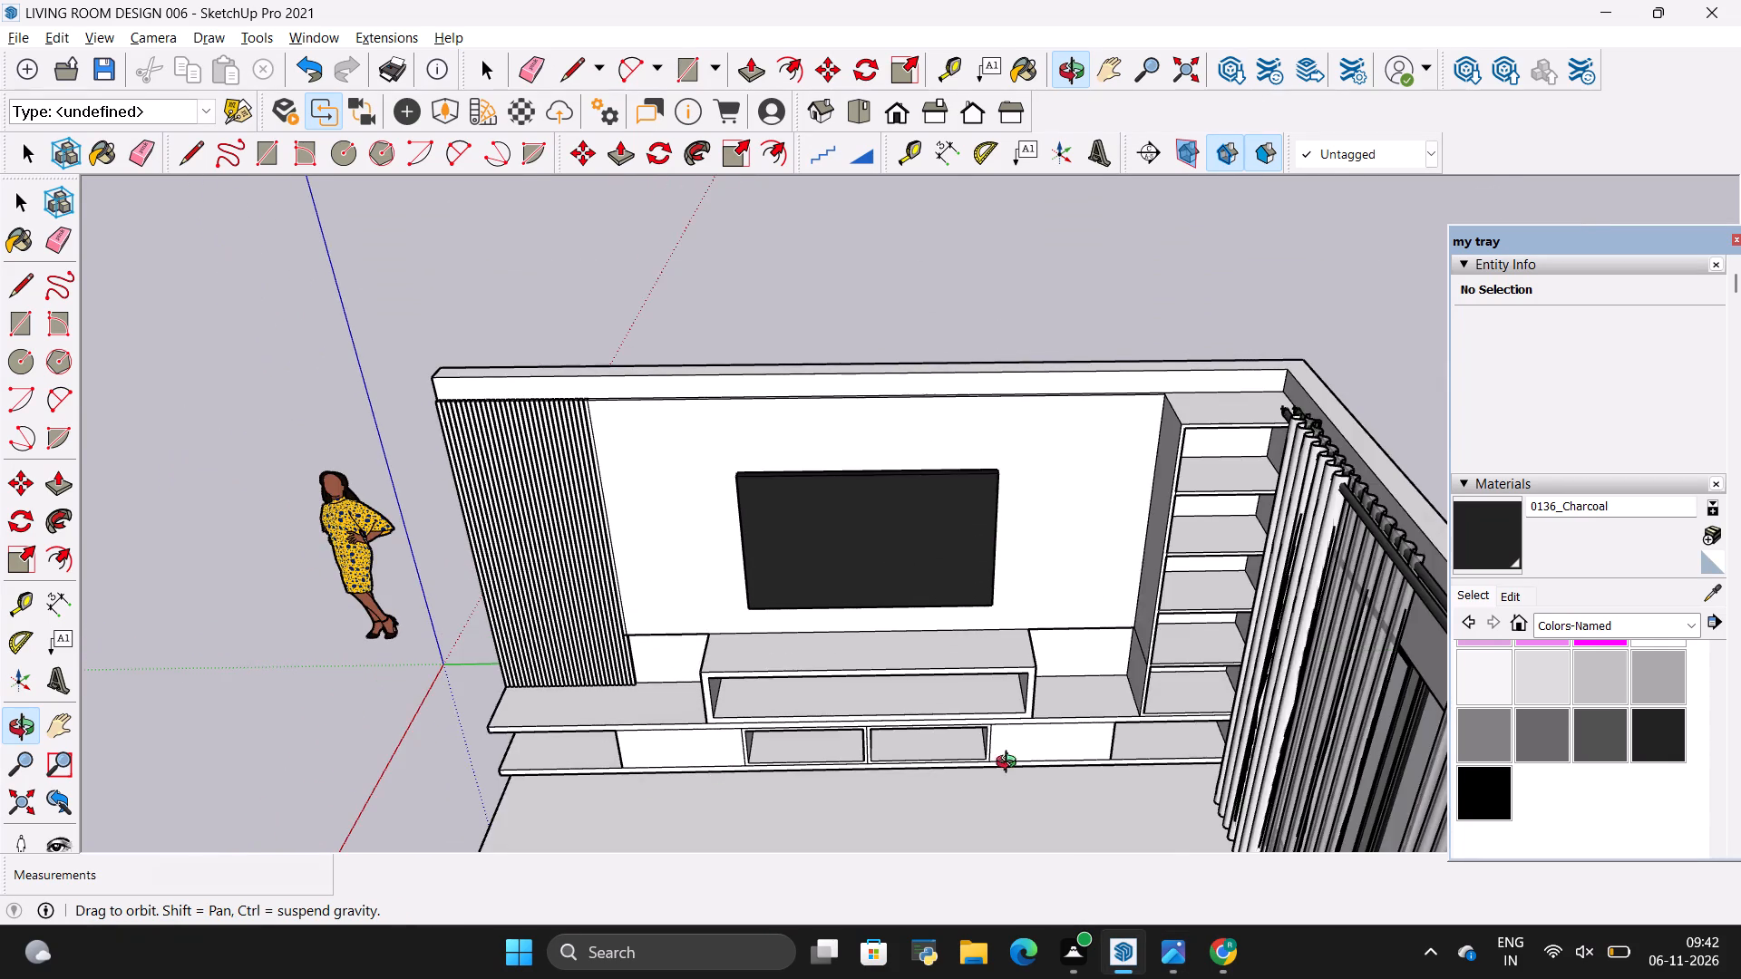
scroll(1016, 769, "up", 3)
left_click_drag(874, 831, 860, 778)
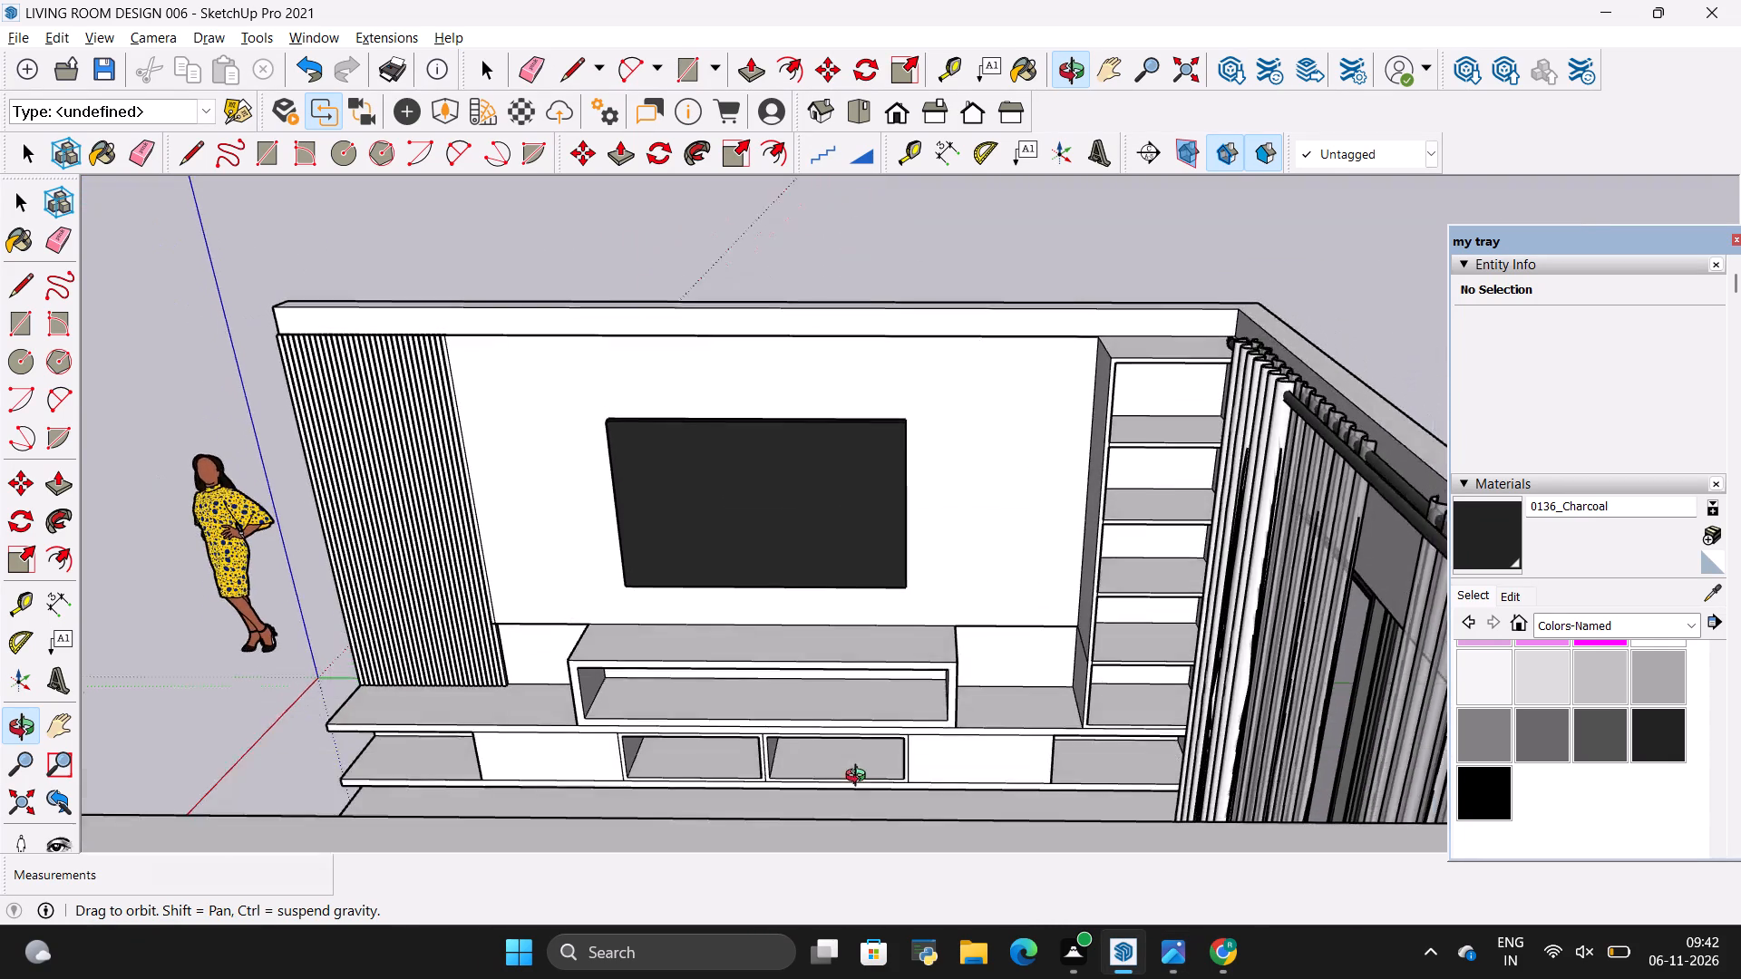
left_click_drag(860, 778, 857, 789)
scroll(750, 829, "up", 5)
left_click_drag(960, 825, 958, 787)
scroll(935, 876, "down", 3)
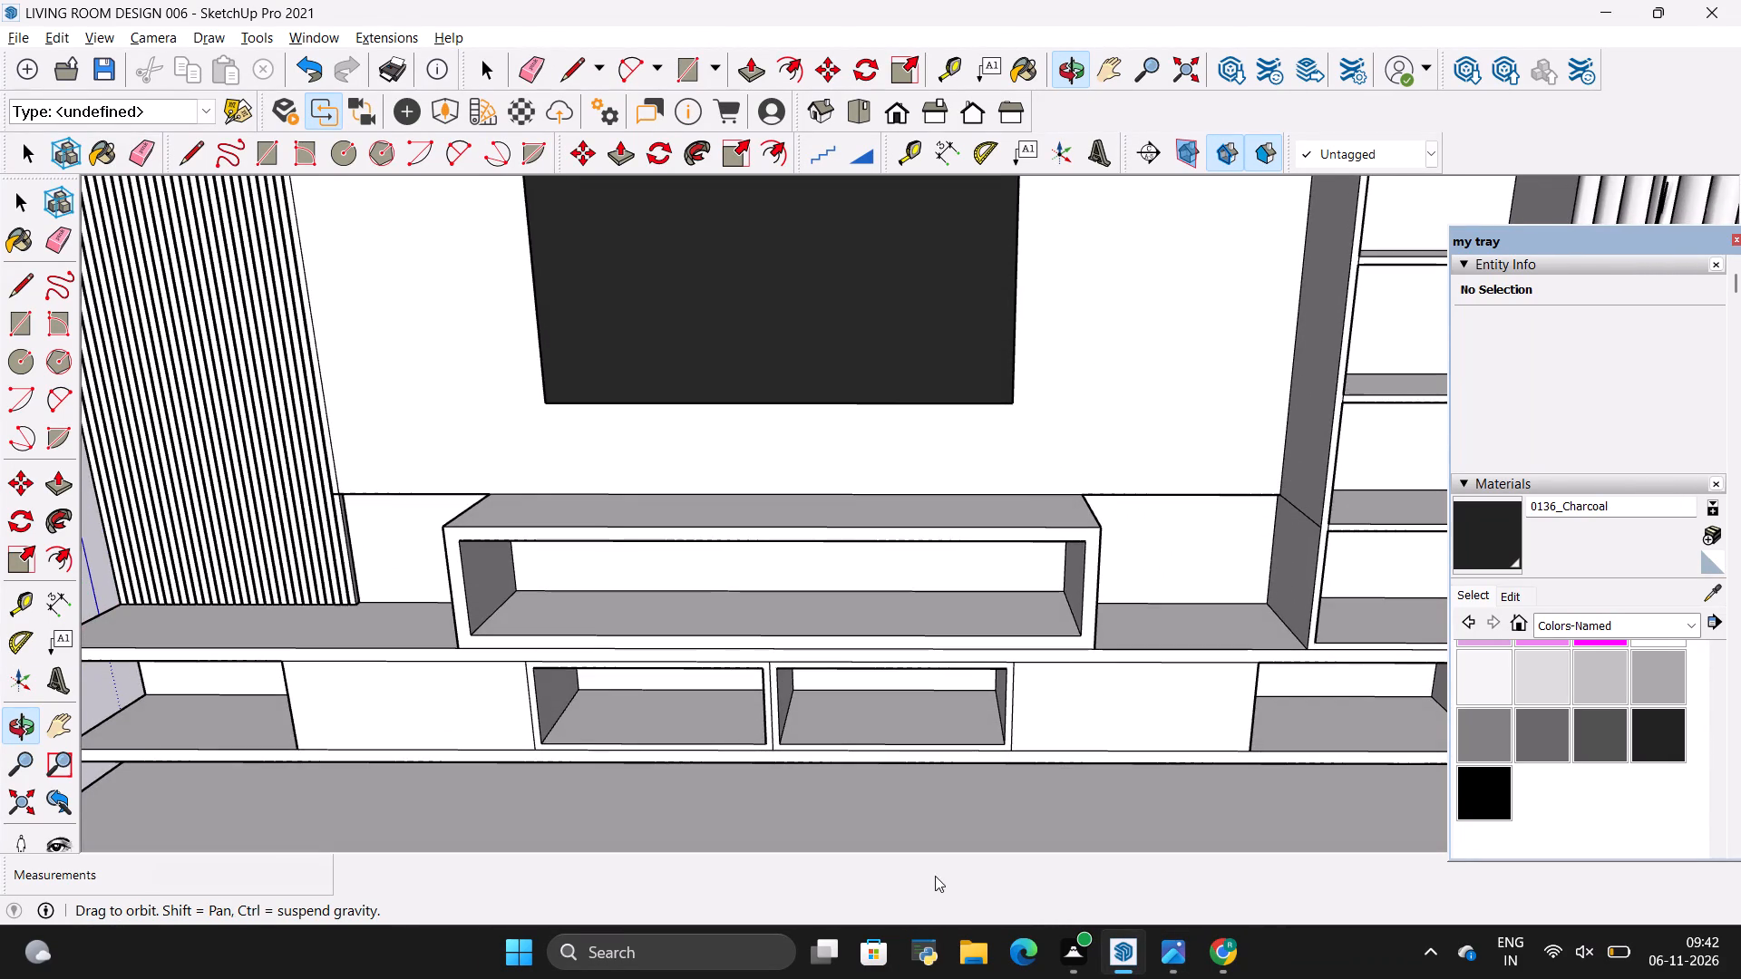
scroll(935, 876, "down", 4)
scroll(927, 799, "down", 17)
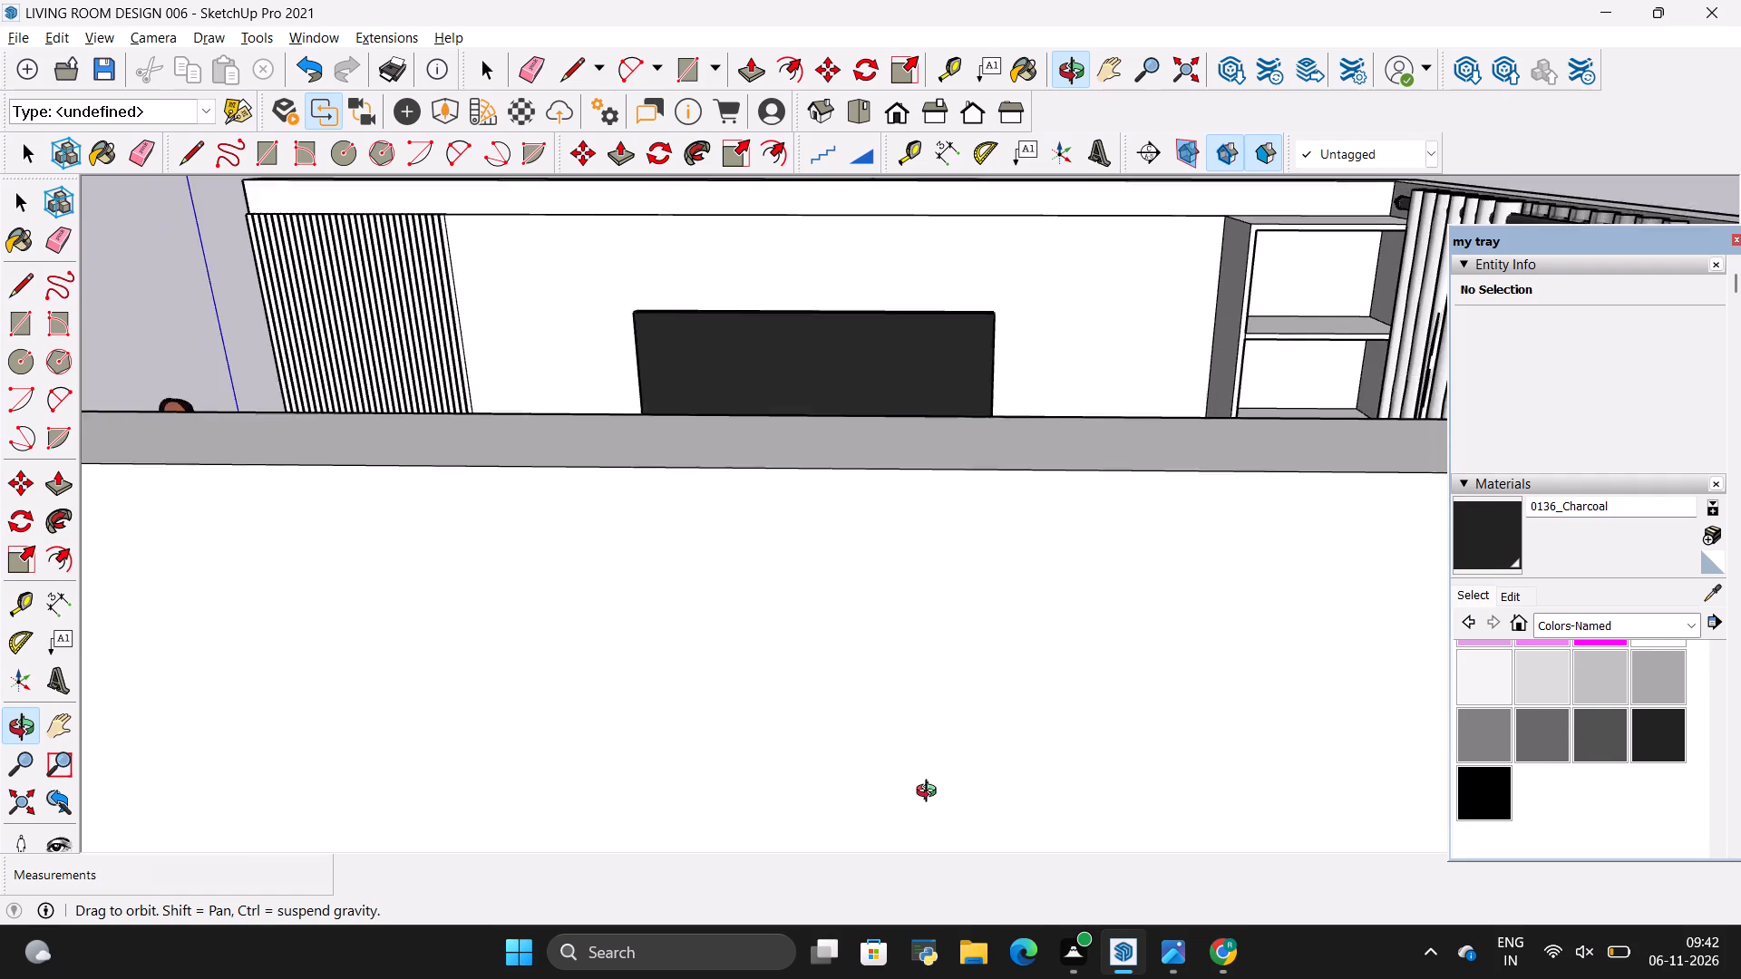
scroll(930, 793, "down", 6)
scroll(955, 457, "up", 3)
left_click_drag(883, 618, 887, 654)
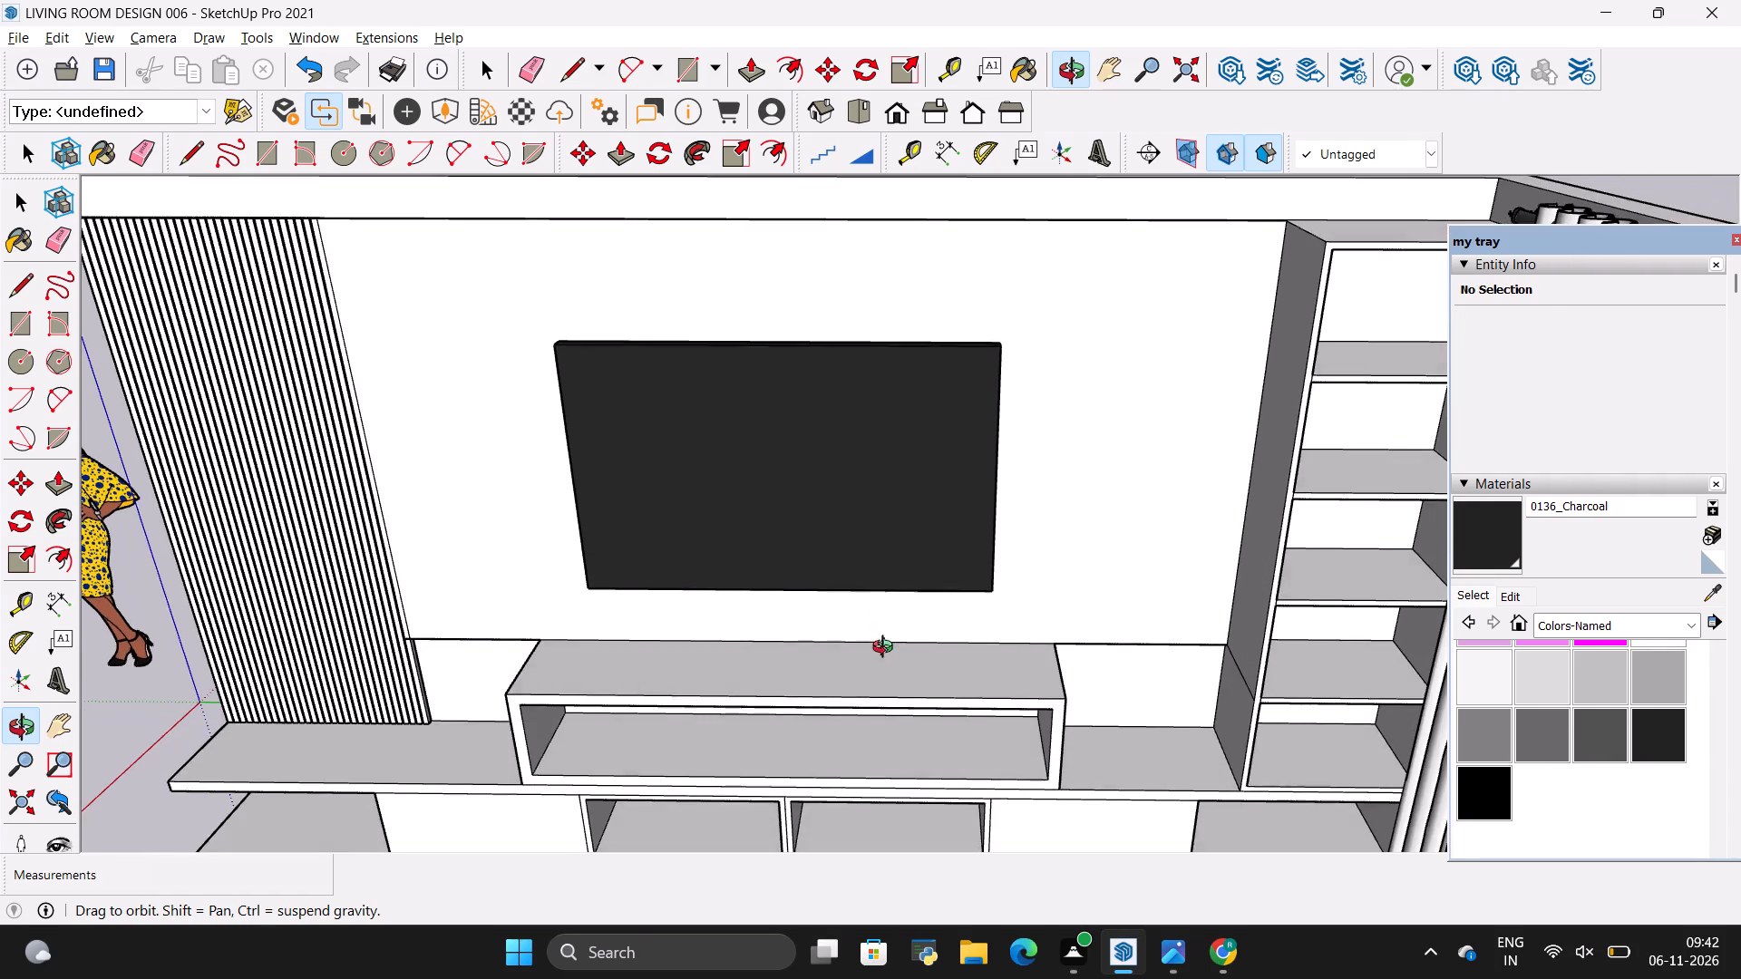
scroll(880, 603, "down", 4)
scroll(960, 865, "up", 3)
left_click_drag(938, 827, 939, 824)
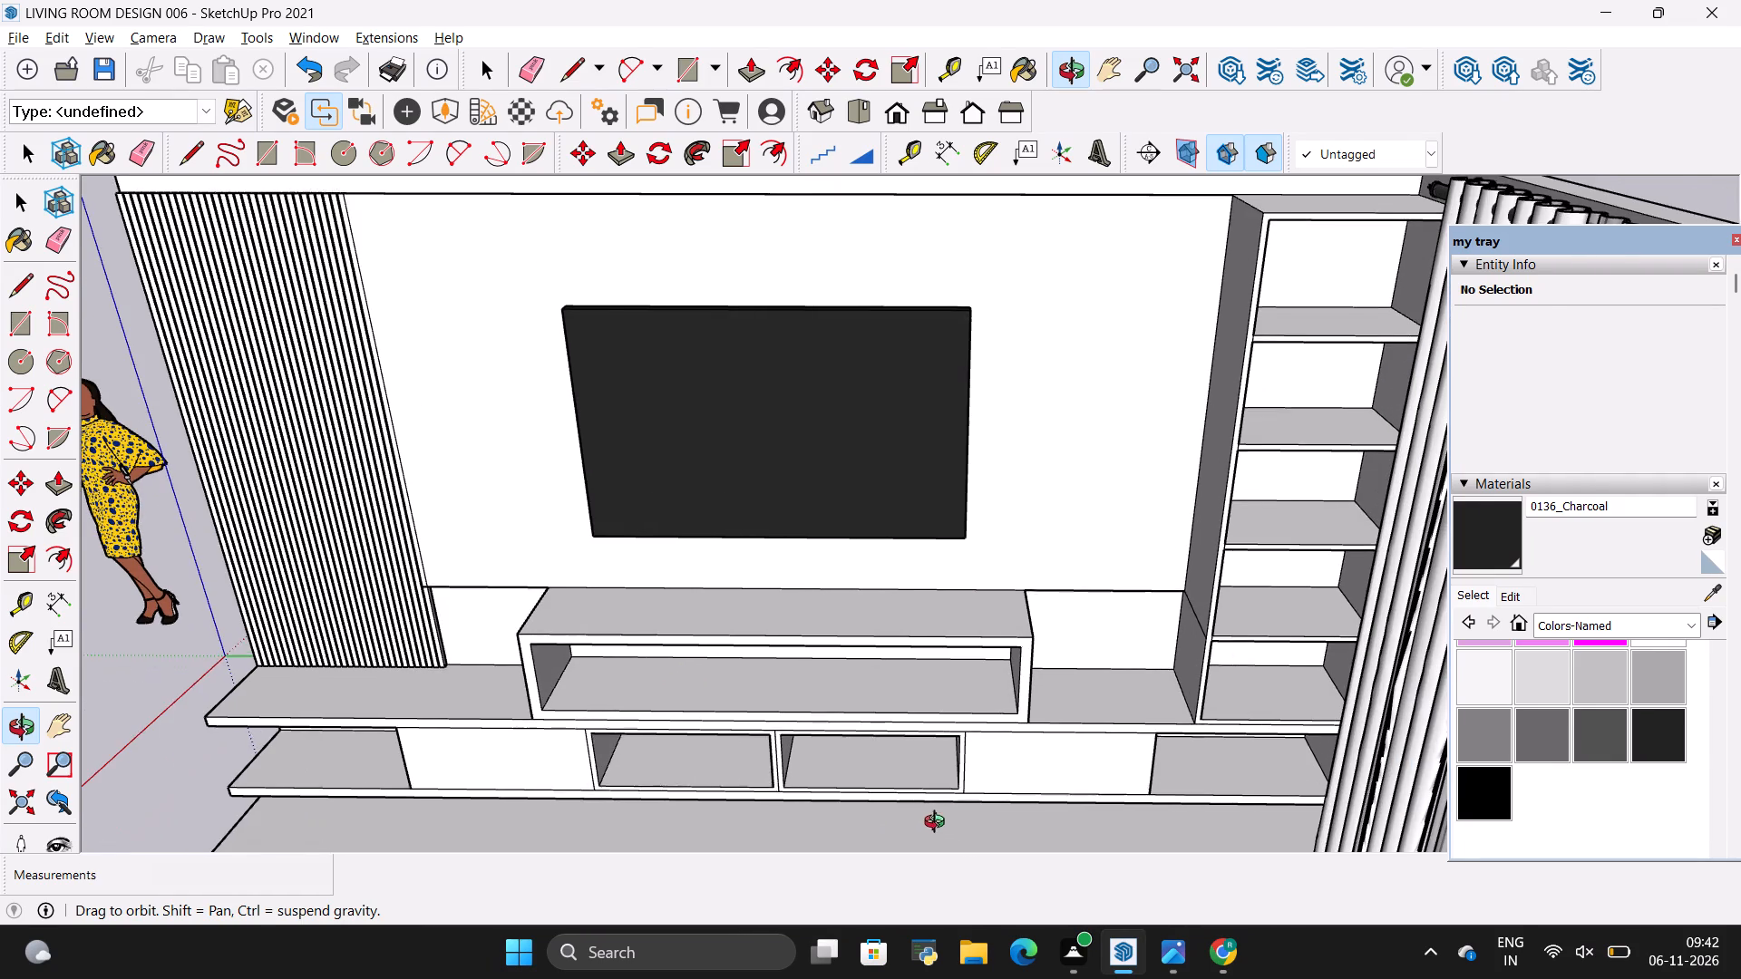
left_click_drag(939, 824, 921, 841)
scroll(930, 844, "down", 3)
scroll(1206, 767, "up", 3)
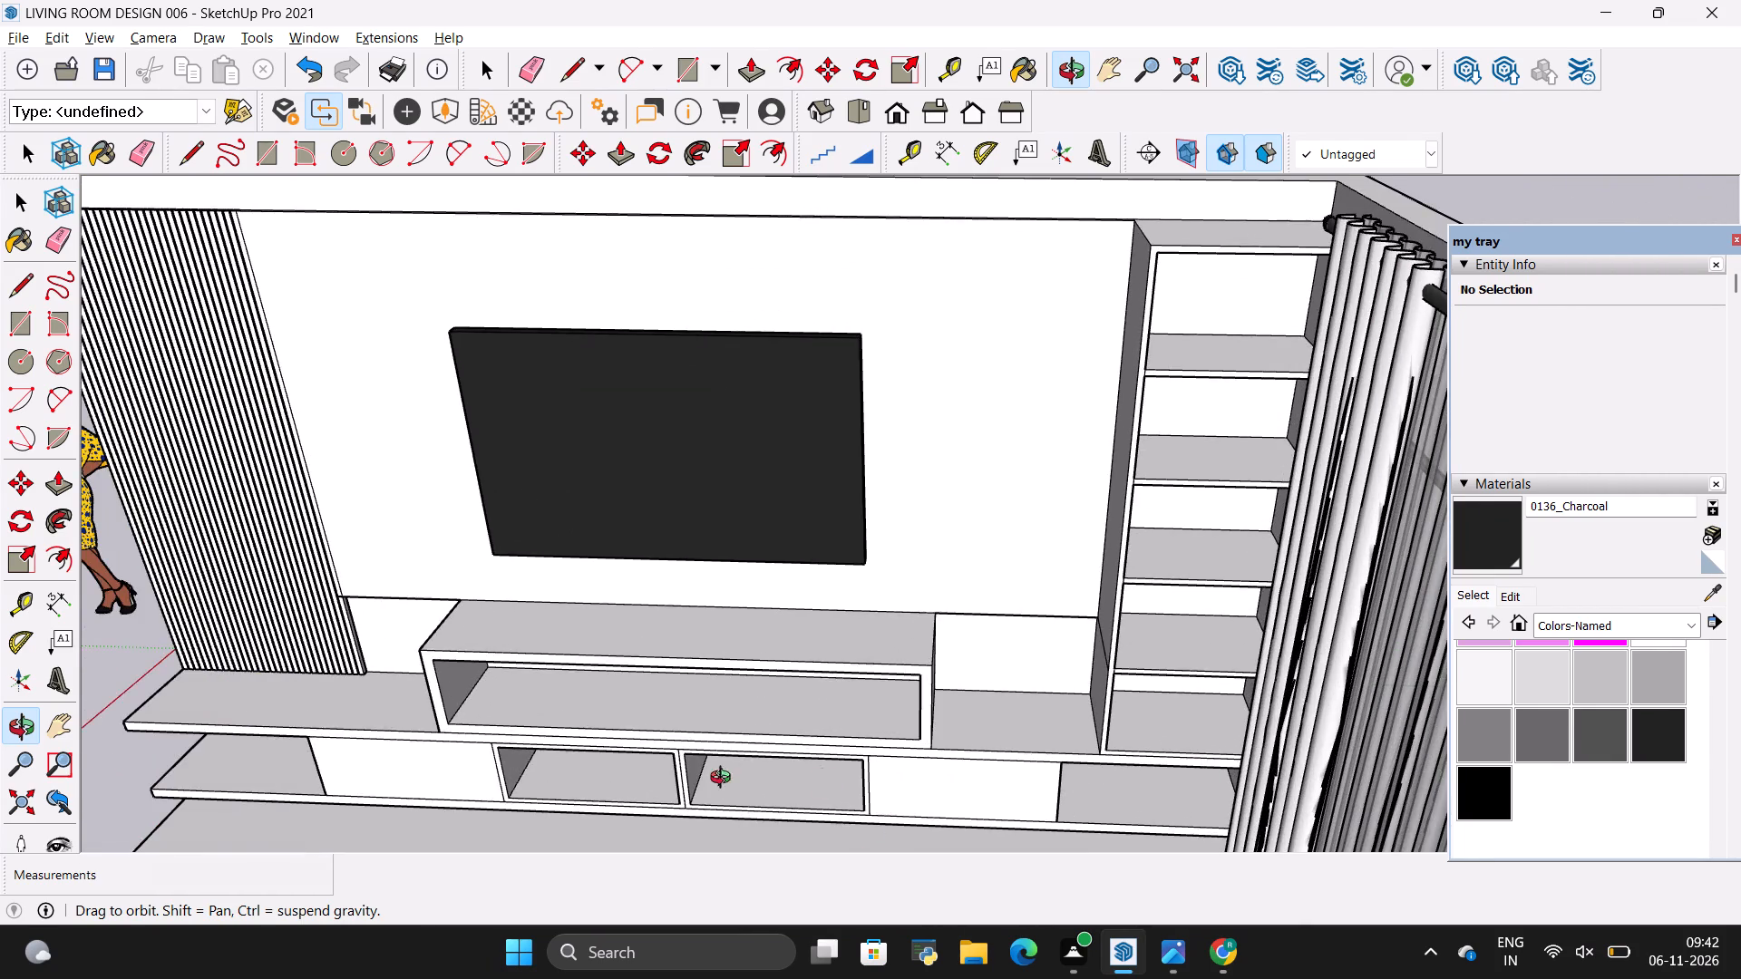
left_click_drag(748, 779, 818, 770)
scroll(1007, 742, "down", 3)
left_click_drag(676, 785, 621, 784)
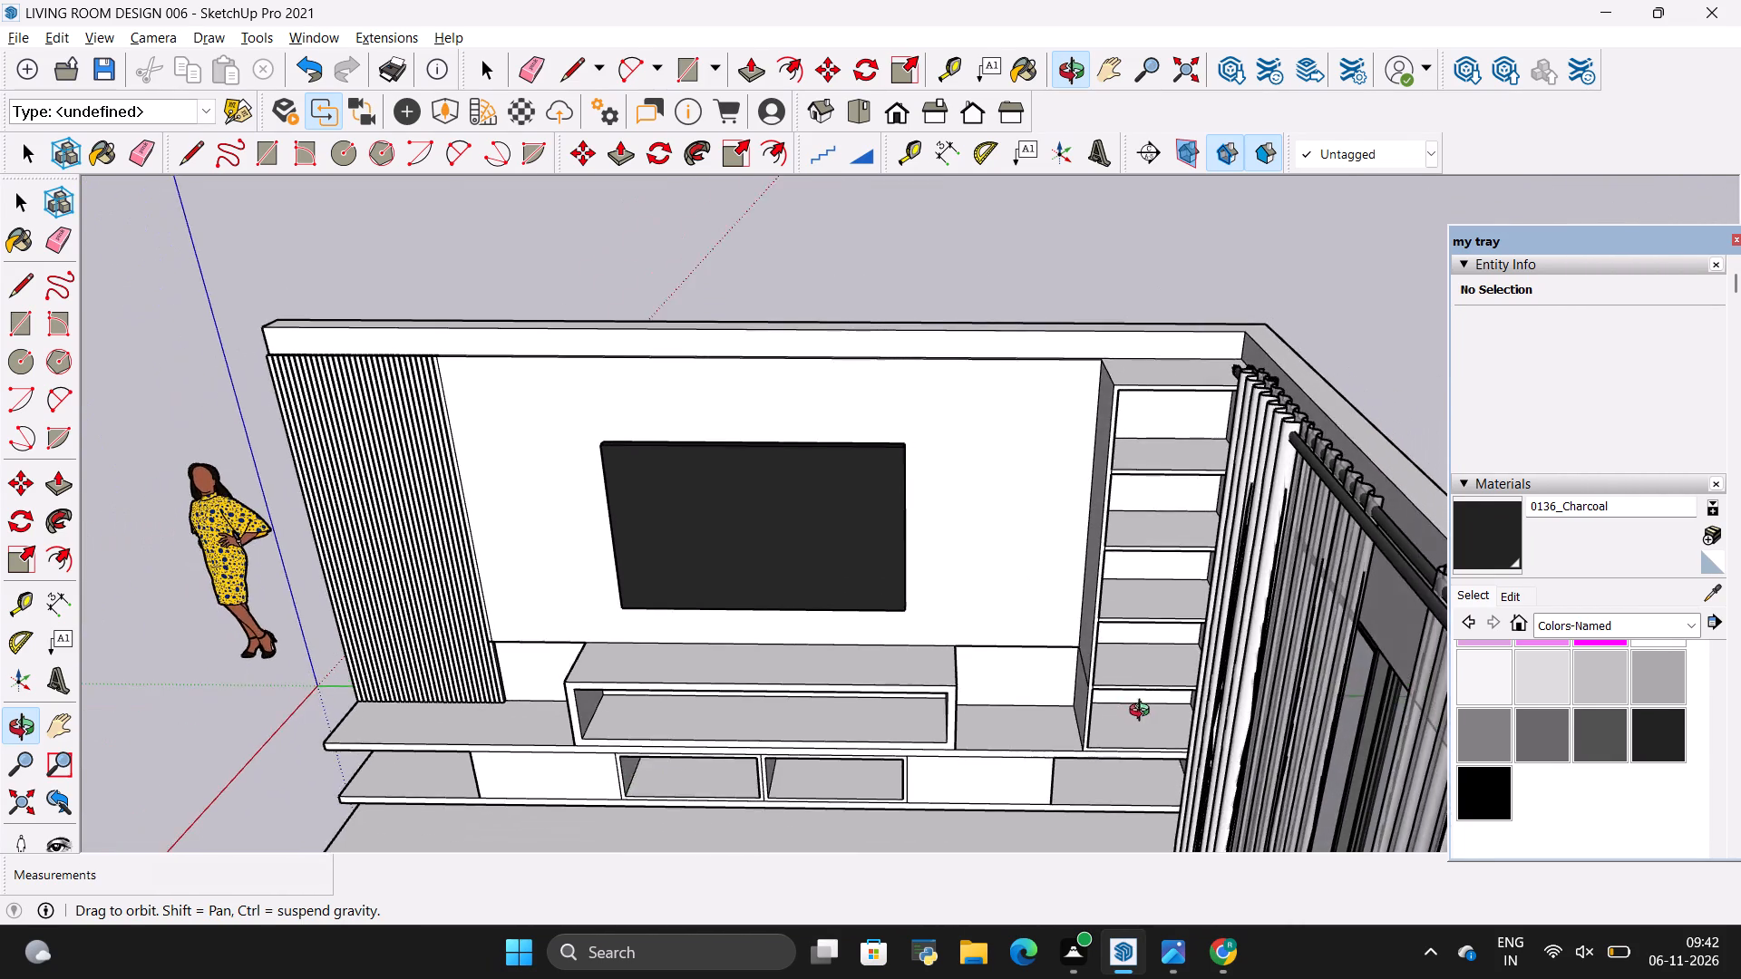
scroll(1143, 712, "down", 4)
scroll(821, 730, "up", 3)
Compare the modelled TV wall with the reference photo, viewing it from the front and obliquely towards the curtained sliding door.
key("alt+Tab")
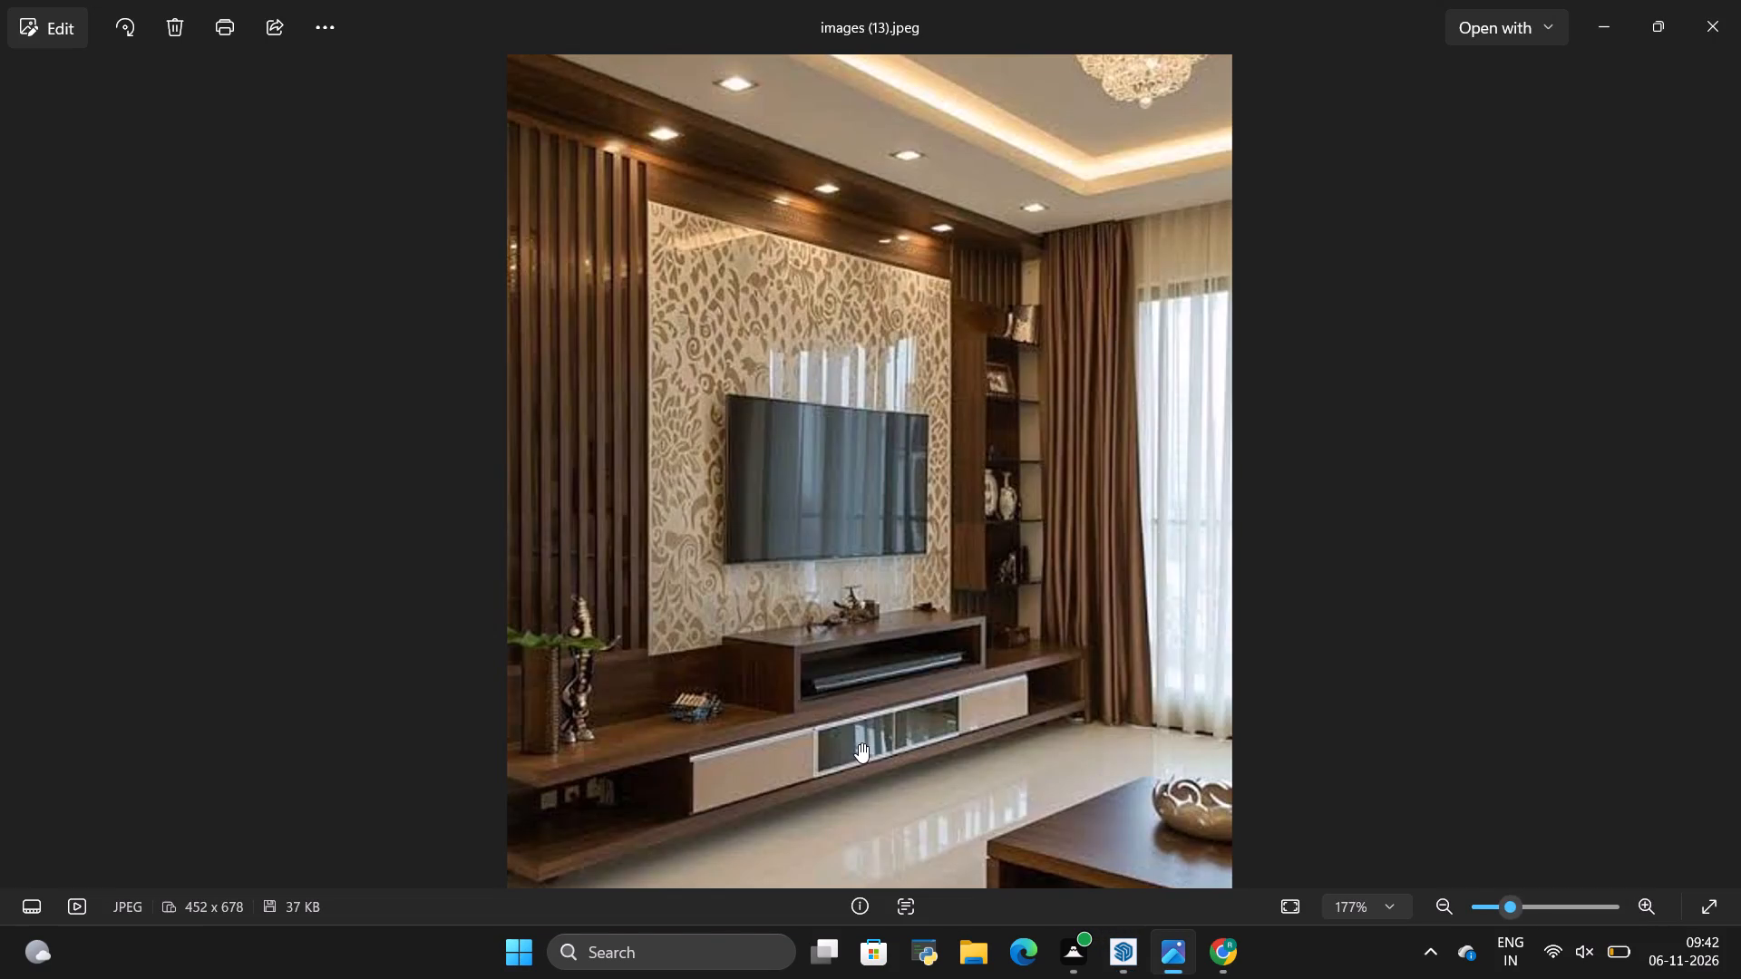
key("alt+Tab")
key("alt+Tab")
key("alt+Tab")
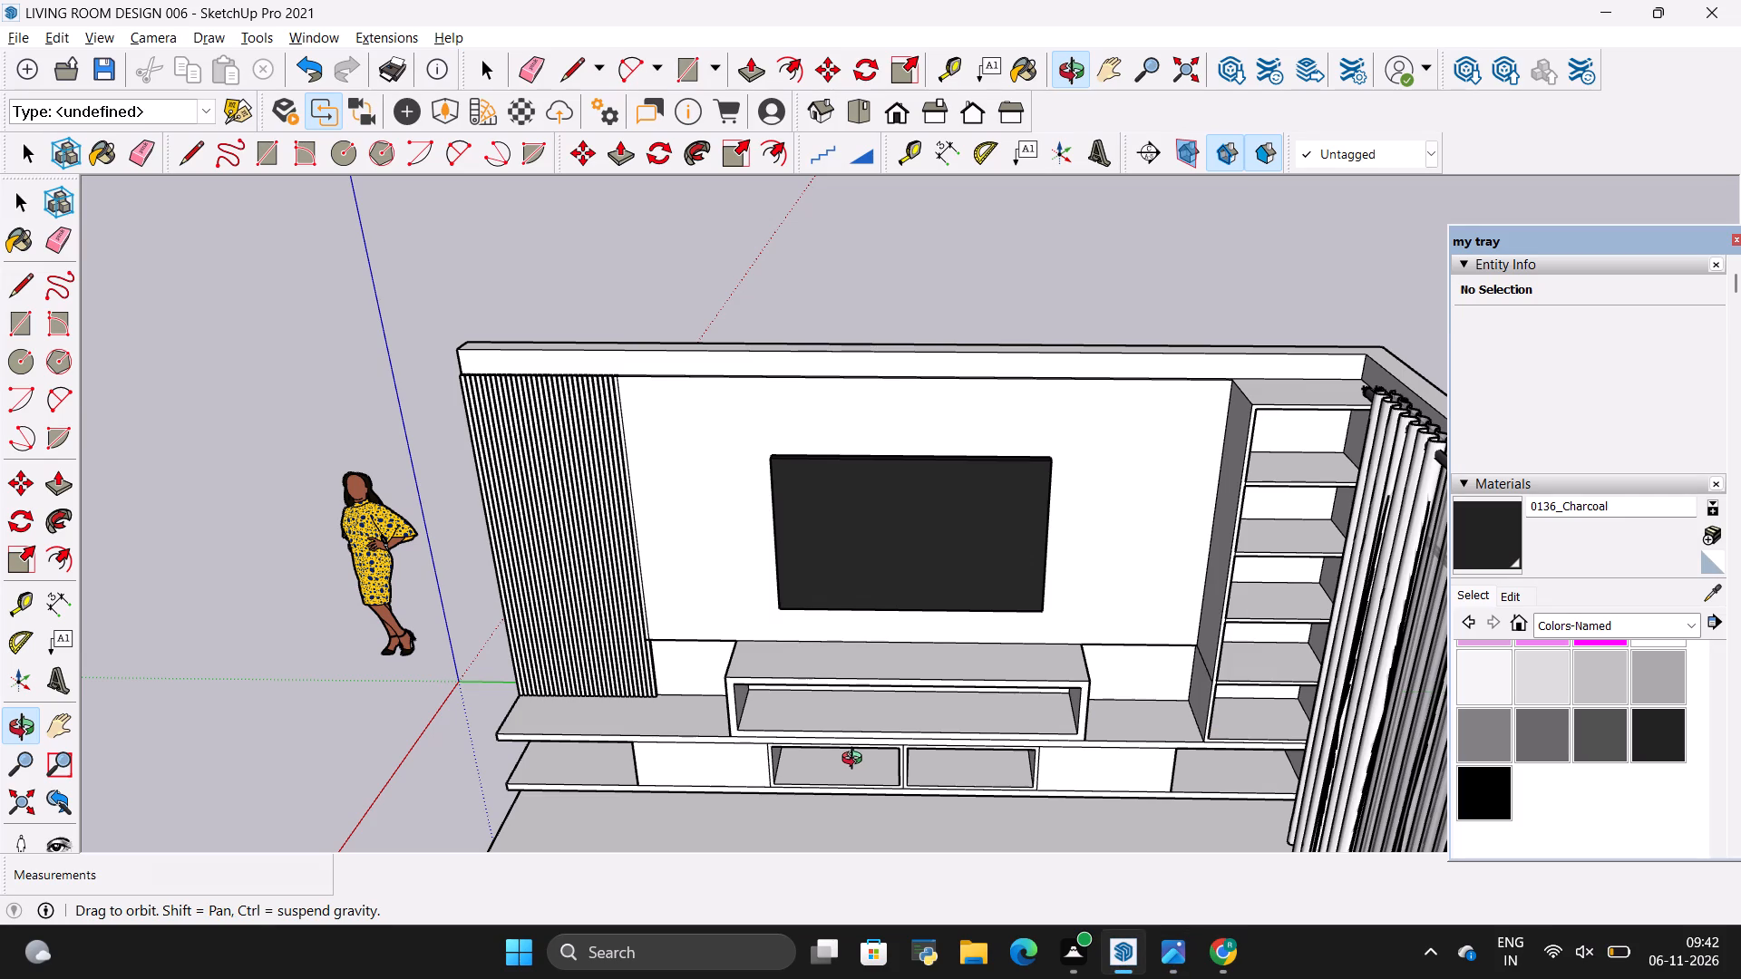
scroll(698, 664, "down", 4)
left_click_drag(557, 689, 1035, 616)
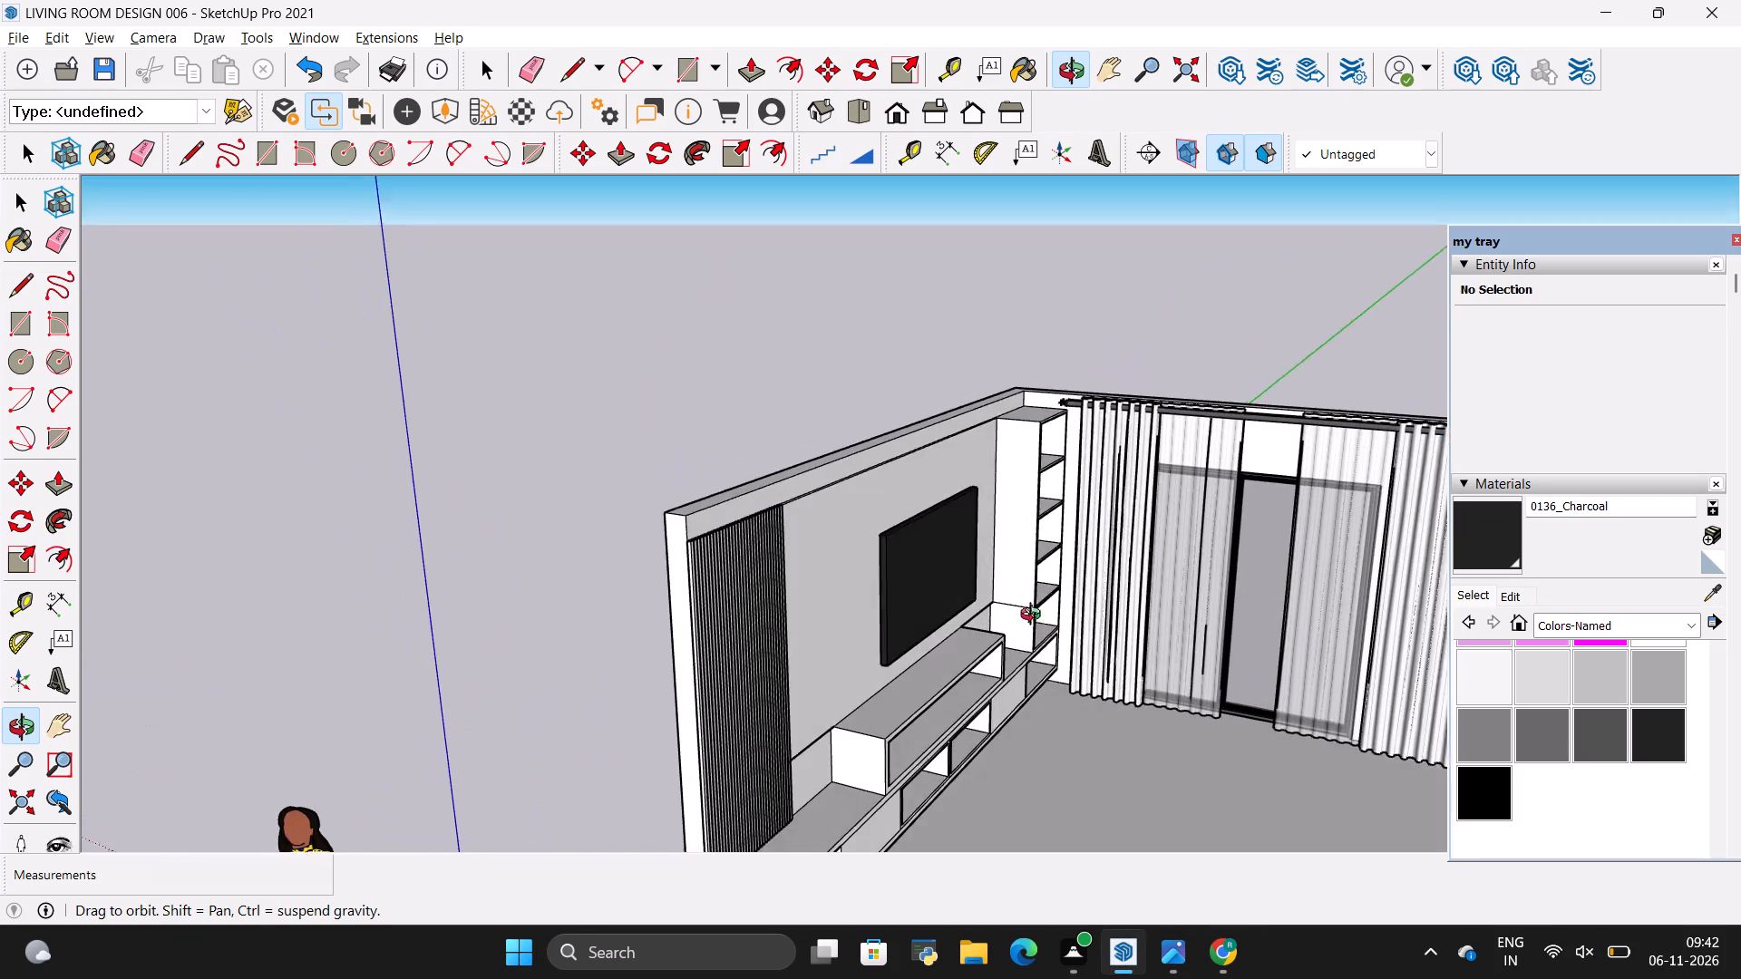
left_click_drag(1035, 616, 1016, 614)
scroll(773, 574, "down", 5)
scroll(967, 674, "up", 4)
left_click_drag(994, 684, 1182, 604)
Examine the living room reference photo as a whole and close up around the TV unit and coffee table.
key("alt+Tab")
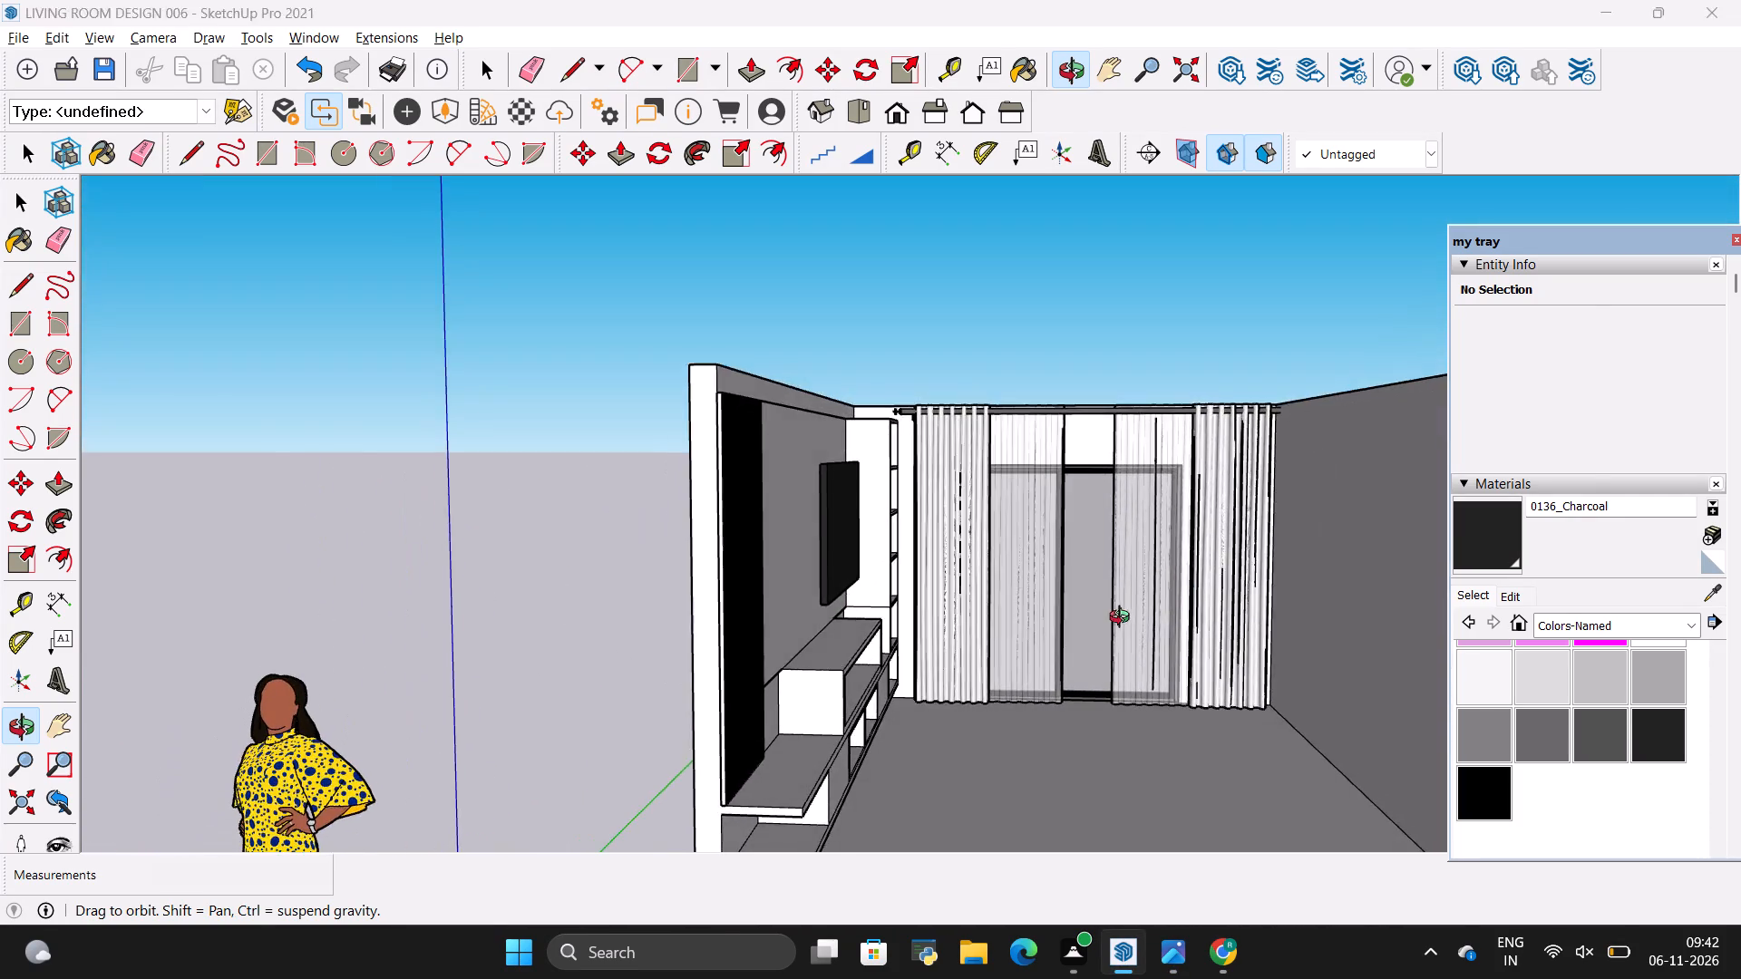
scroll(1012, 681, "down", 7)
scroll(988, 786, "up", 4)
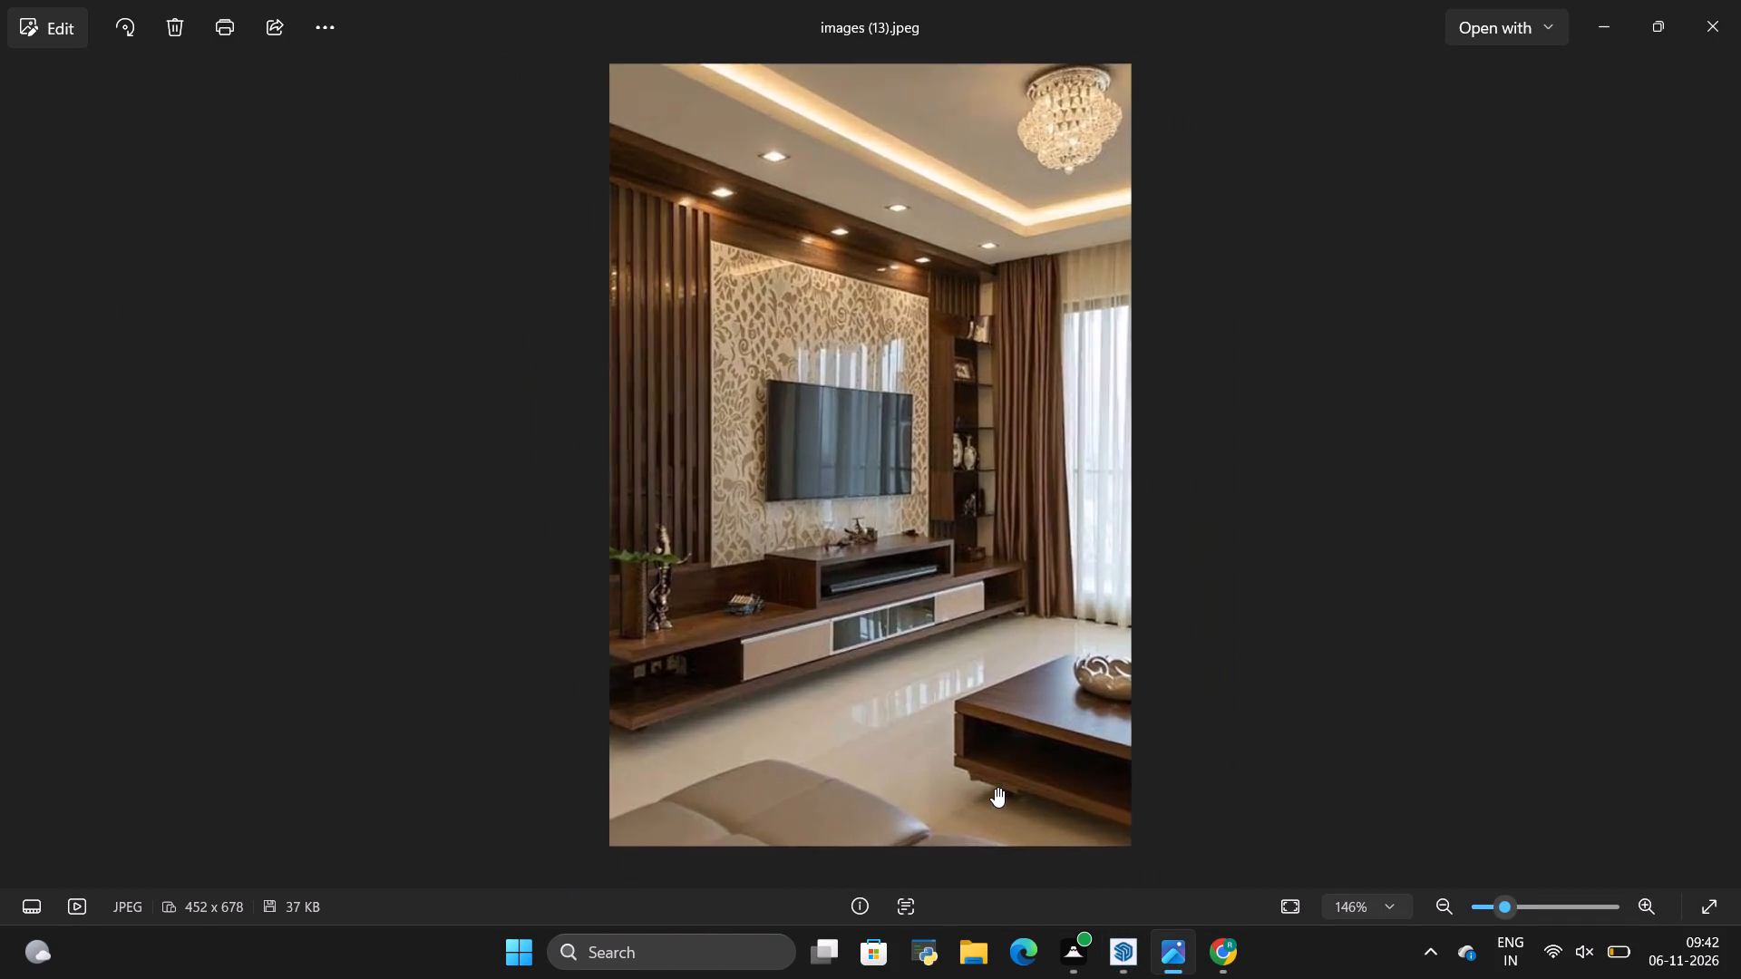
key("alt+Tab")
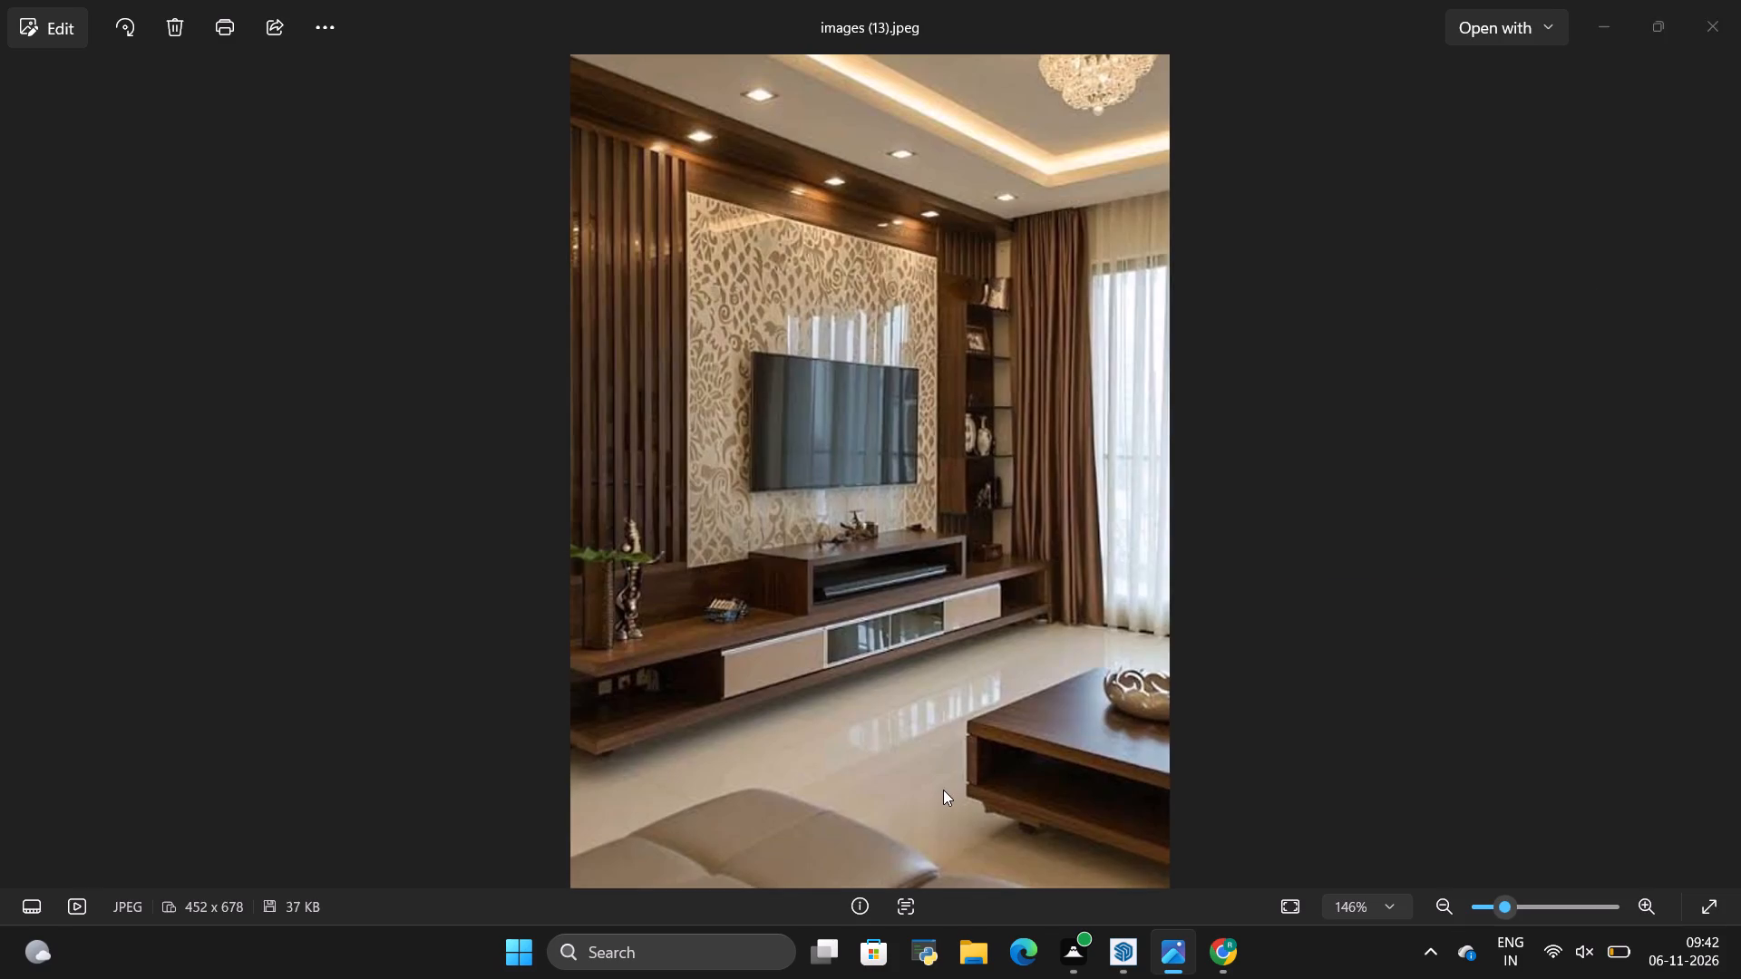
key("alt+Tab")
scroll(943, 790, "up", 5)
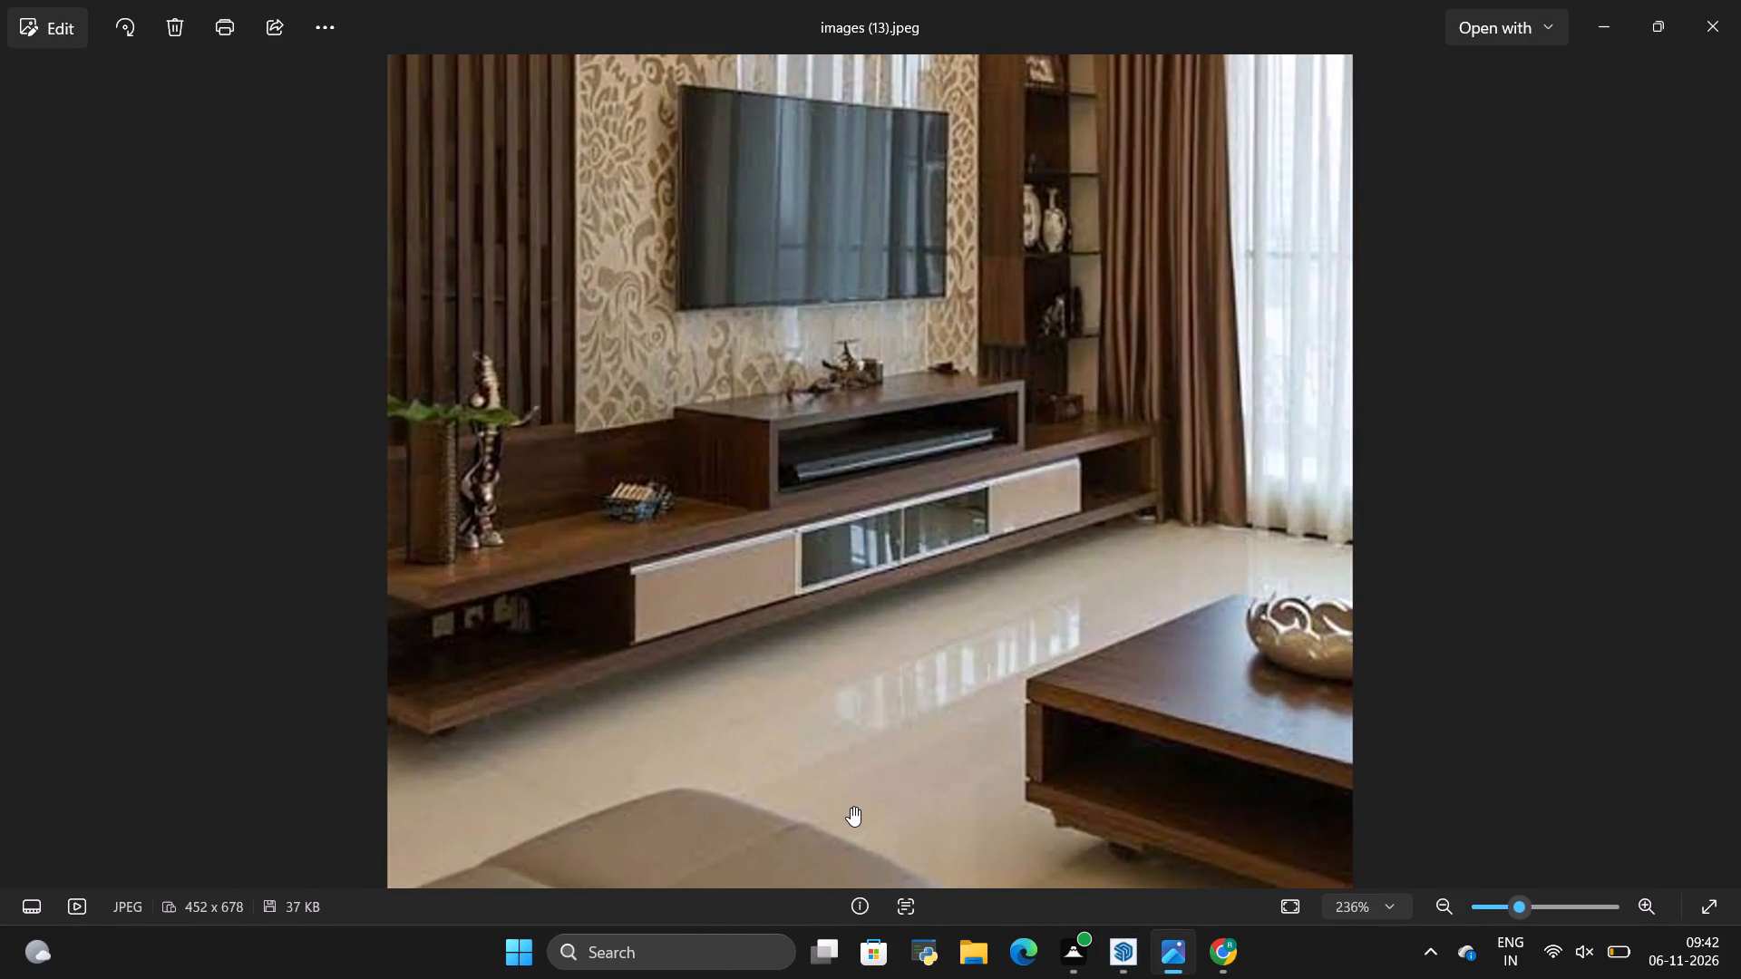
scroll(858, 801, "down", 5)
key("alt+Tab")
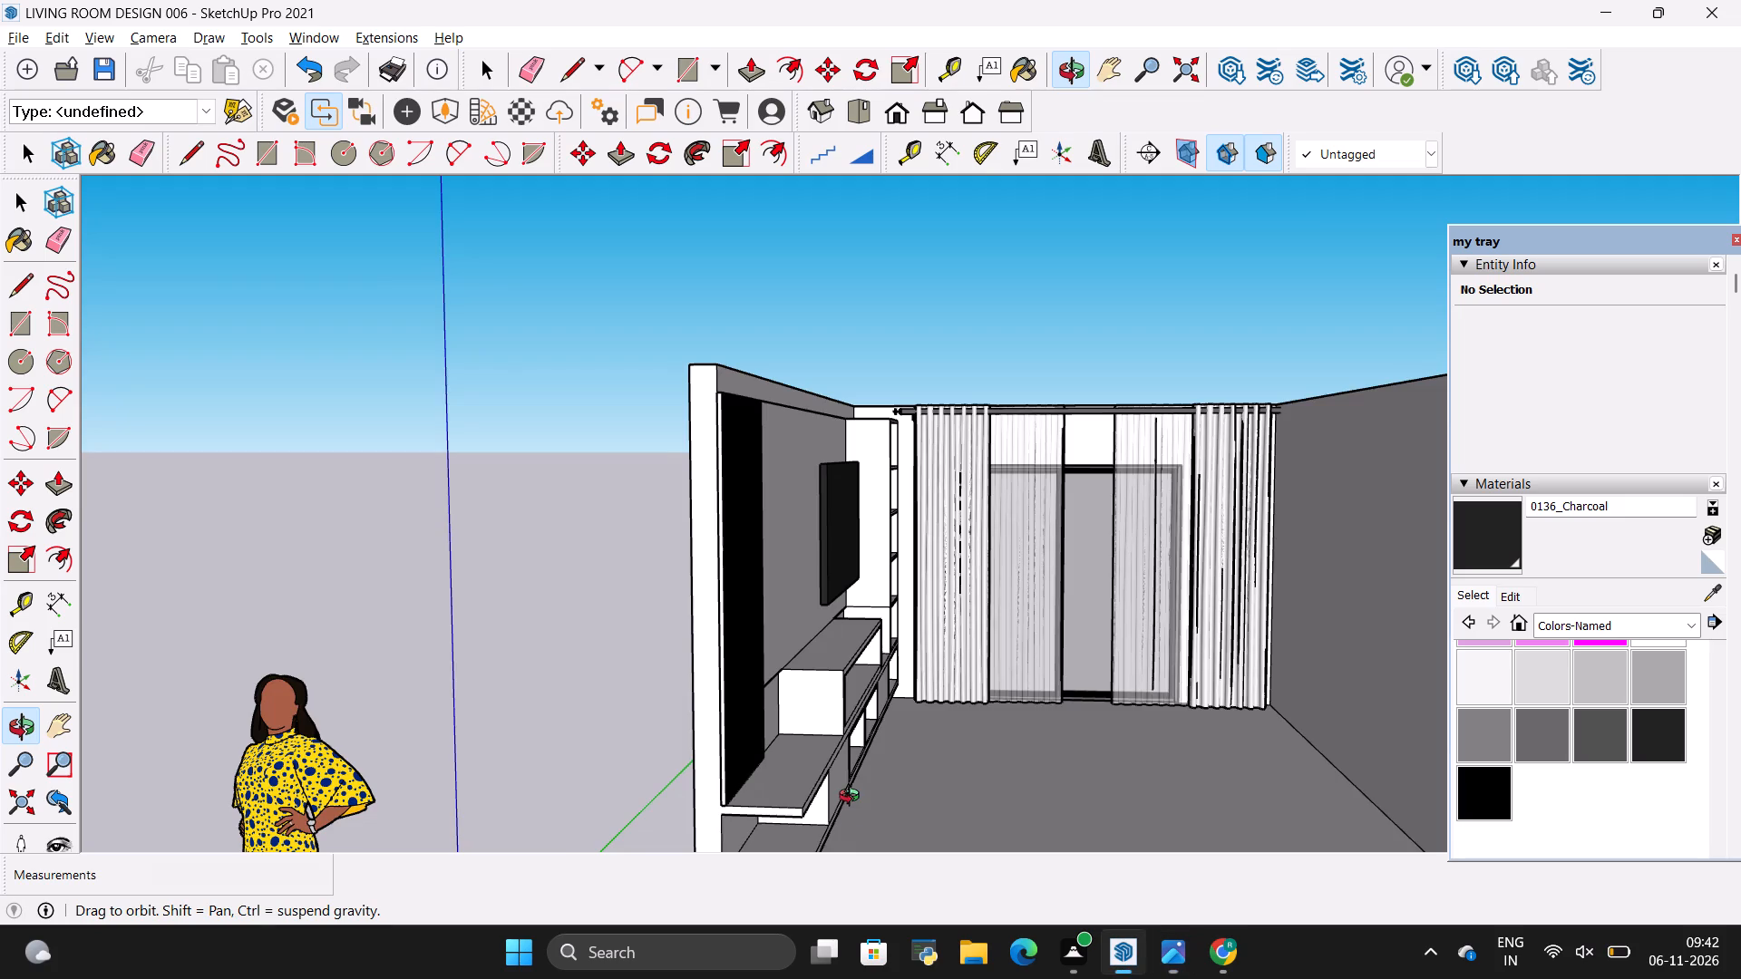
View the TV wall from outside and from the front, and compare its layout with the reference photo.
scroll(857, 812, "down", 5)
left_click_drag(962, 756, 428, 880)
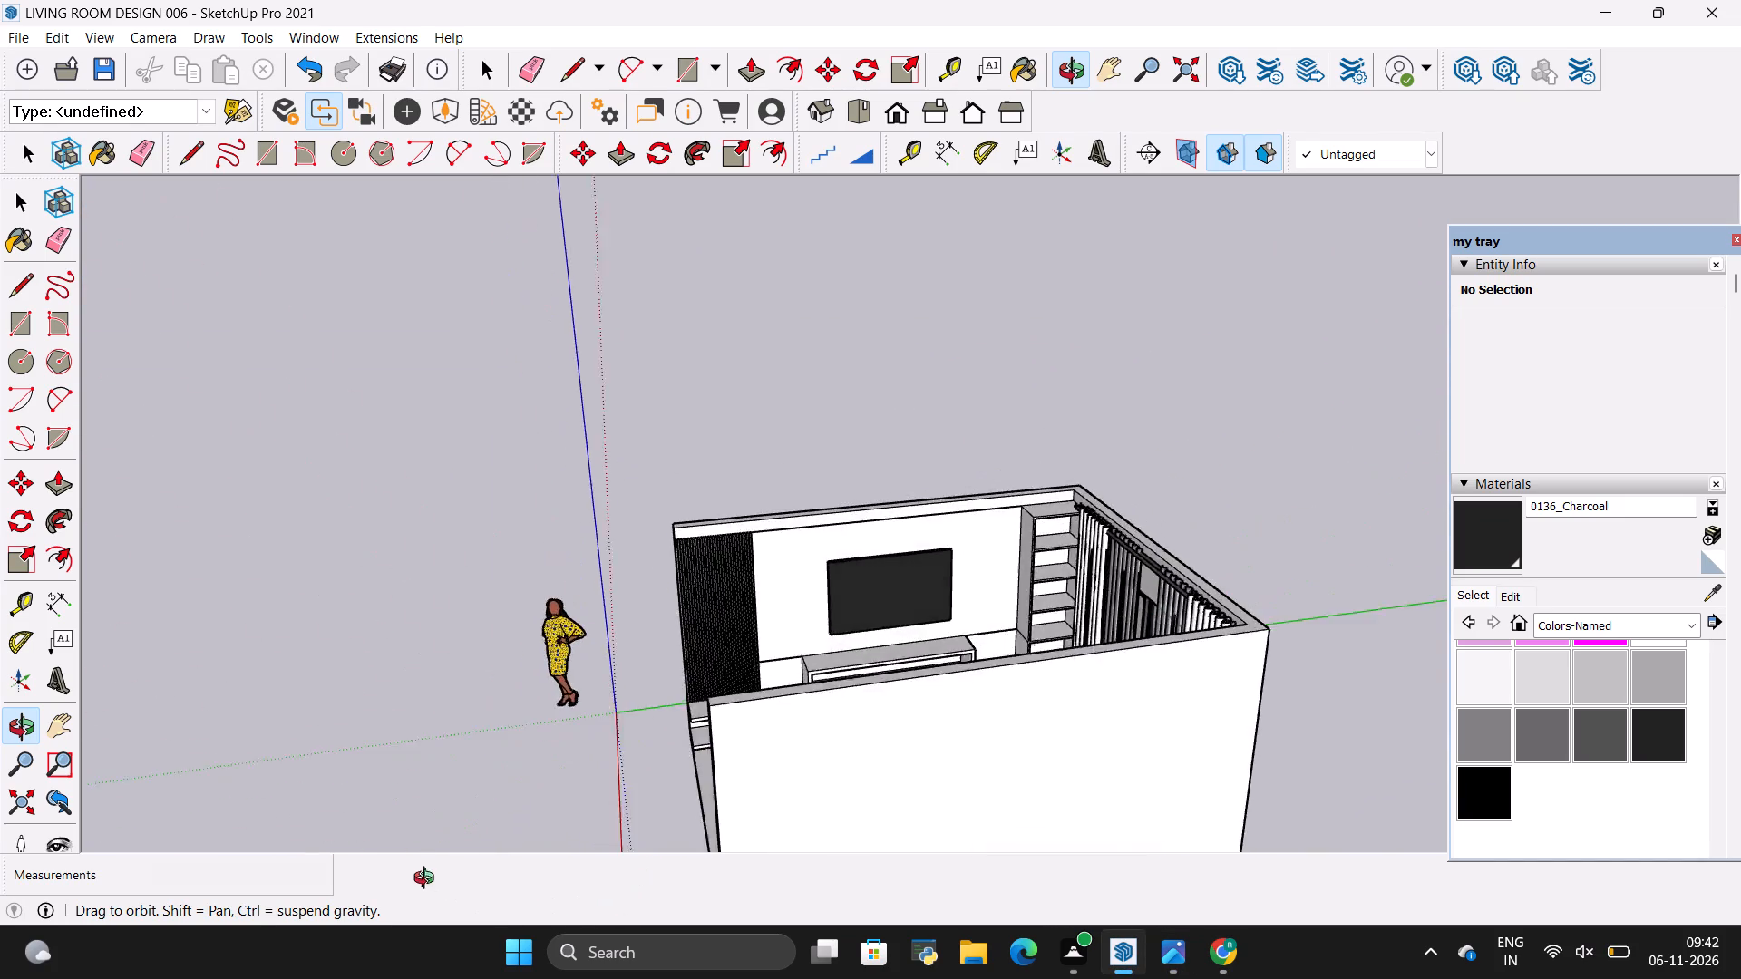
left_click_drag(428, 880, 358, 883)
scroll(1030, 541, "up", 4)
left_click_drag(928, 629, 912, 694)
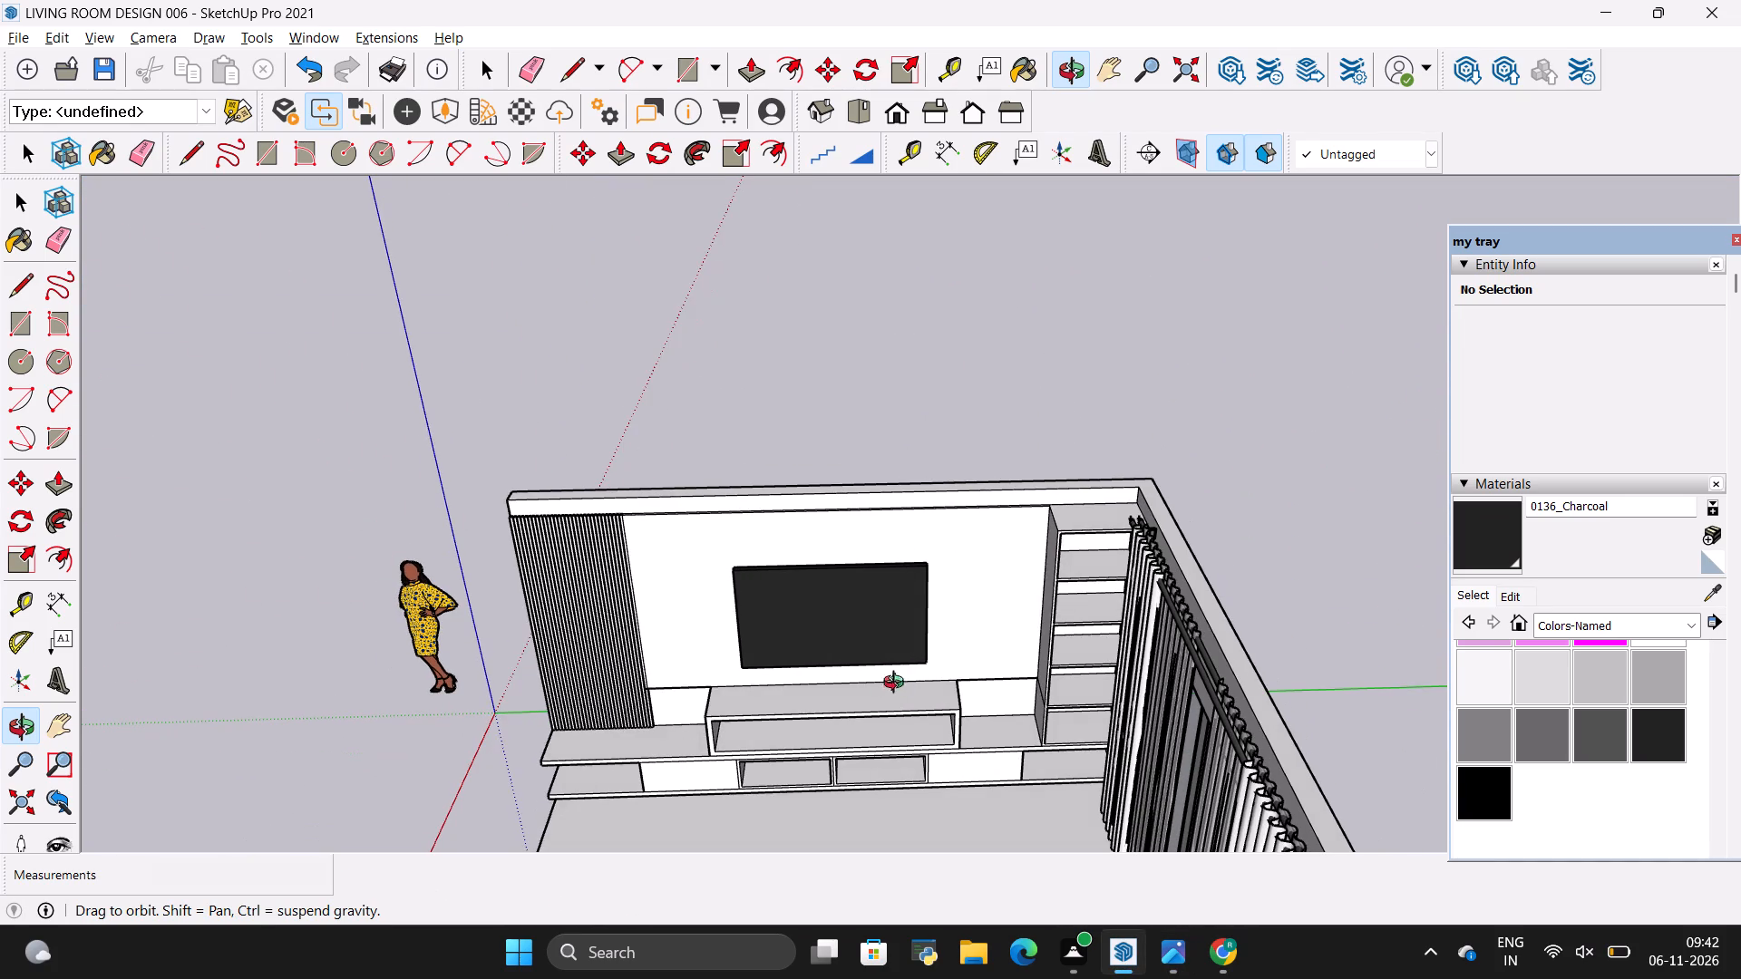
key("alt+Tab")
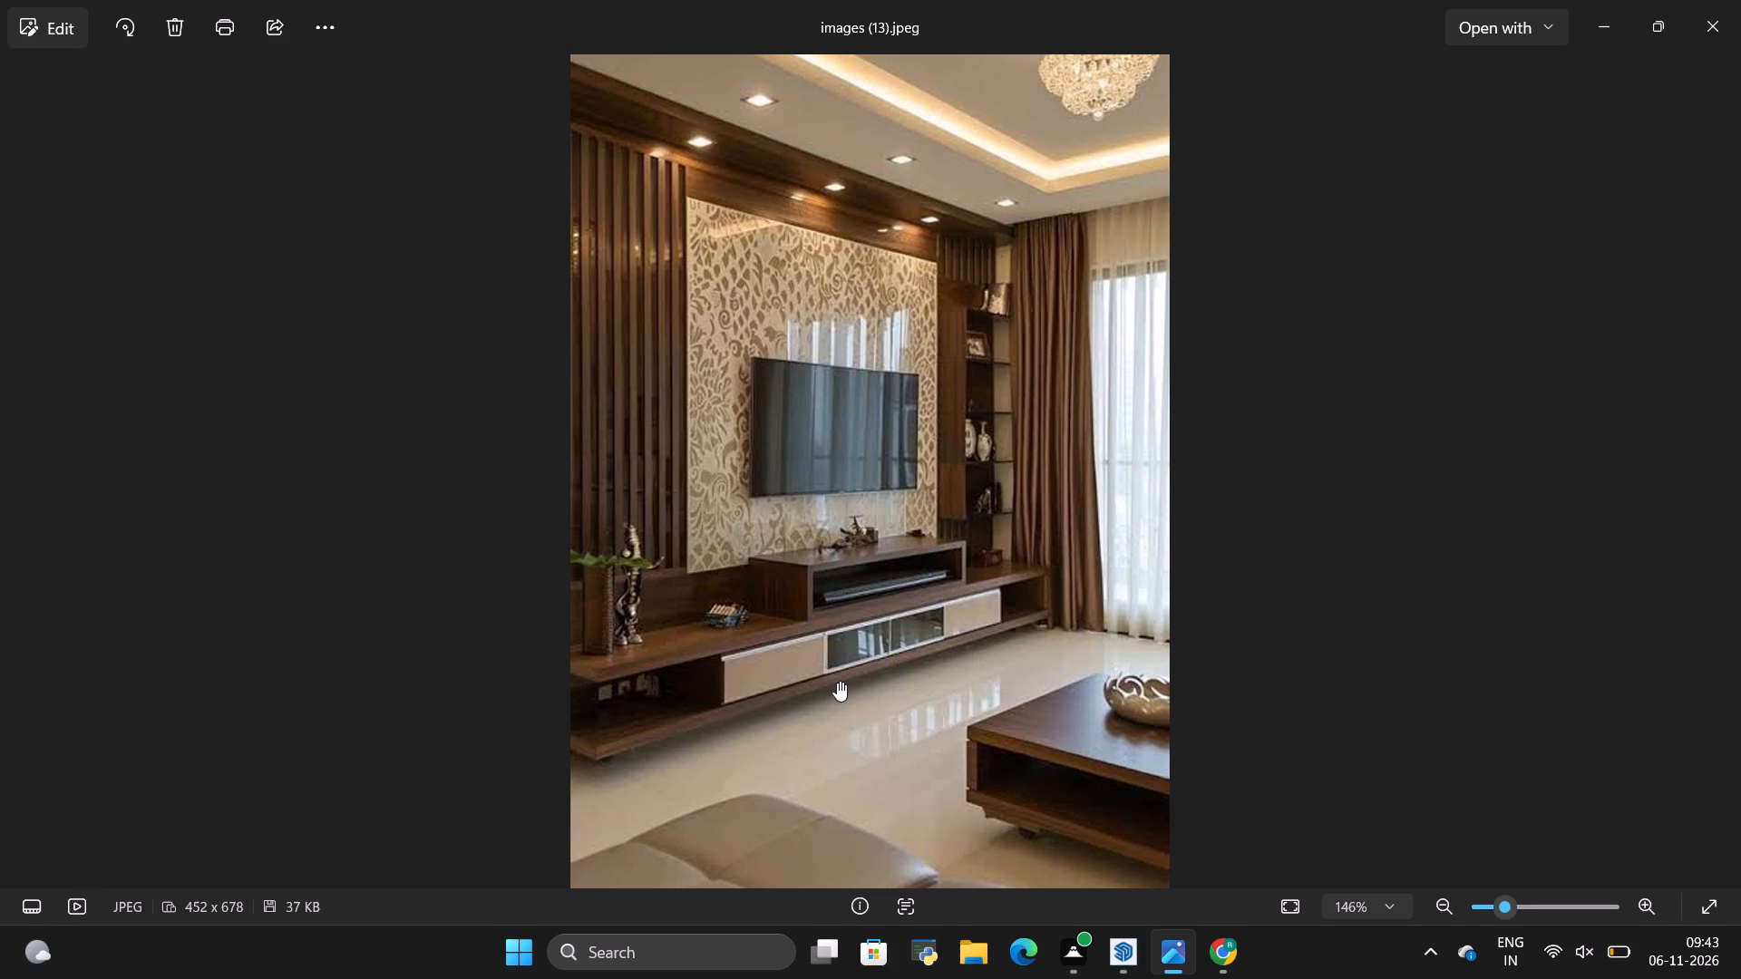
scroll(837, 681, "up", 2)
scroll(922, 608, "down", 3)
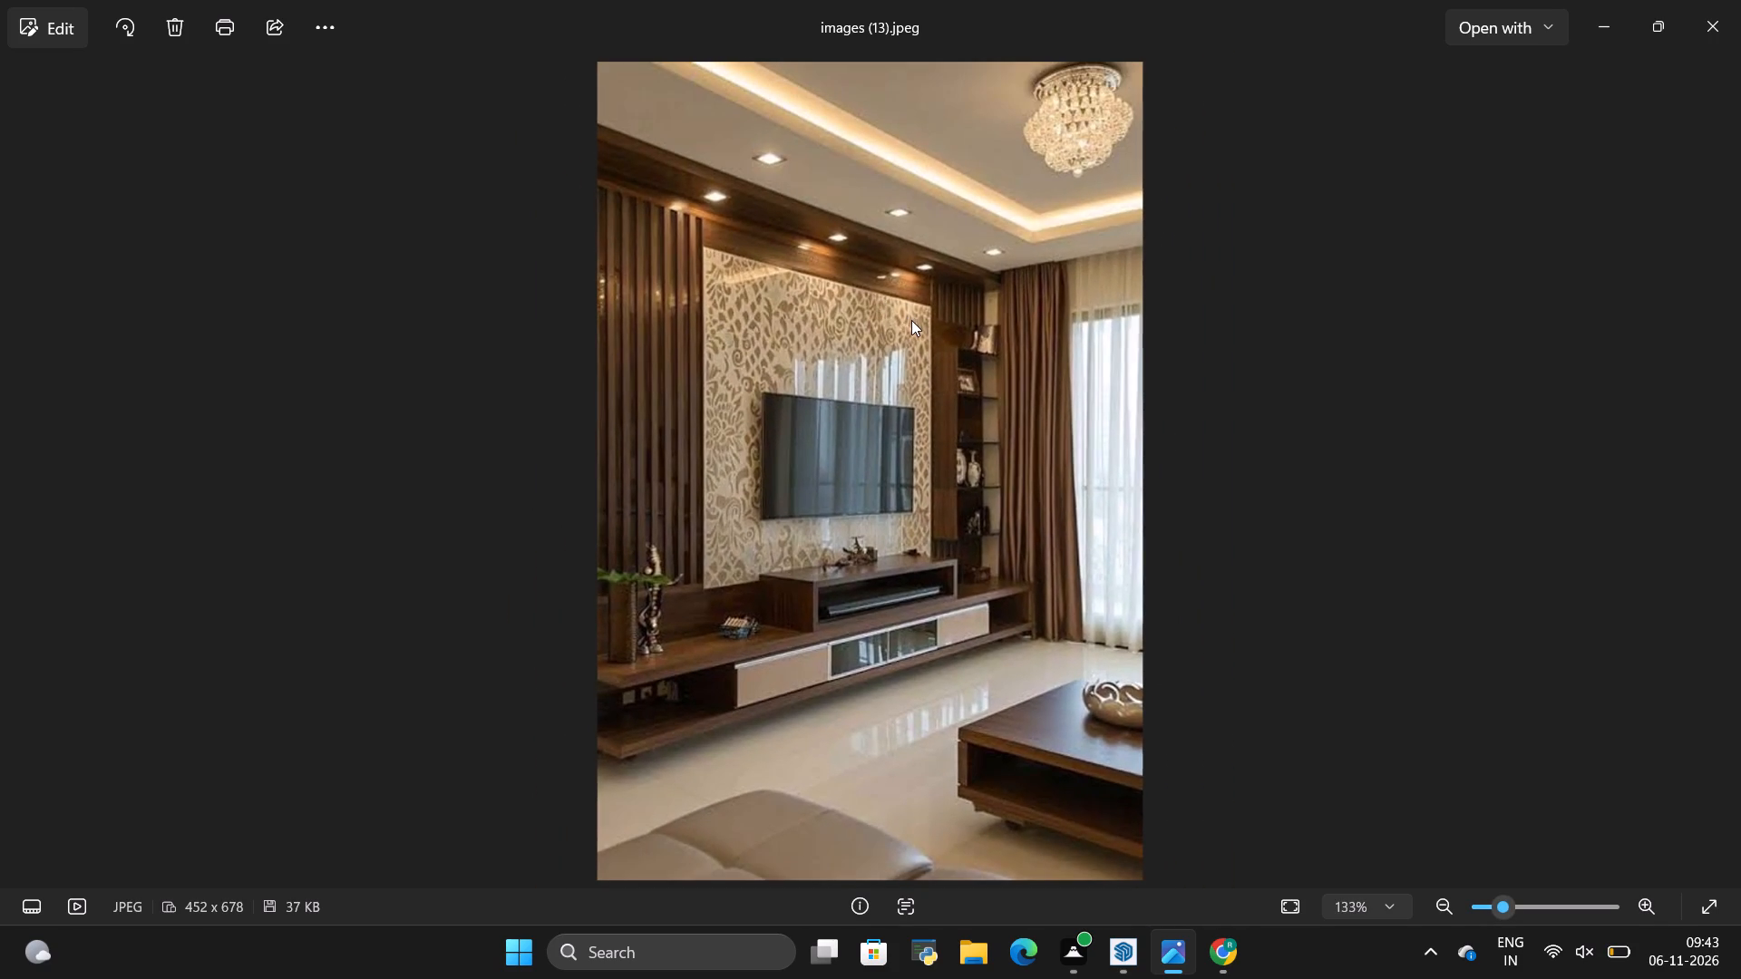
key("alt+Tab")
key("alt+Tab")
key("alt+Tab")
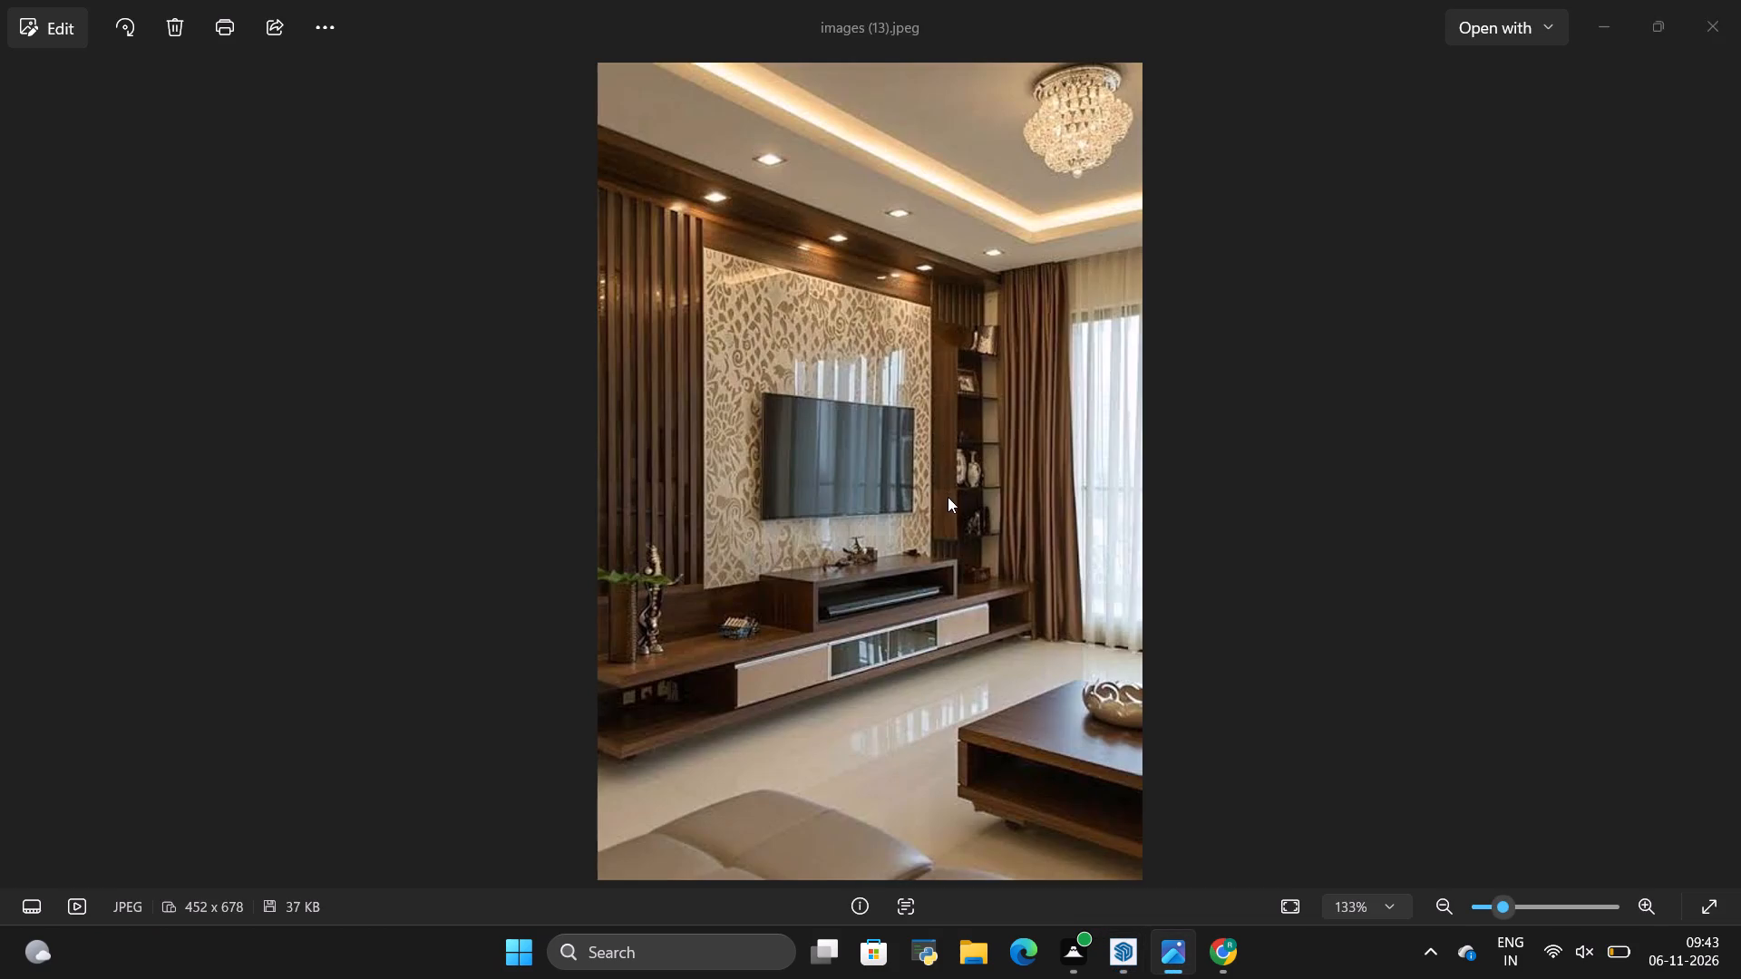
Examine the room interior at eye level, from the TV wall and console across to the curtained sliding door.
scroll(955, 493, "down", 4)
left_click_drag(819, 712, 1271, 531)
scroll(948, 672, "up", 2)
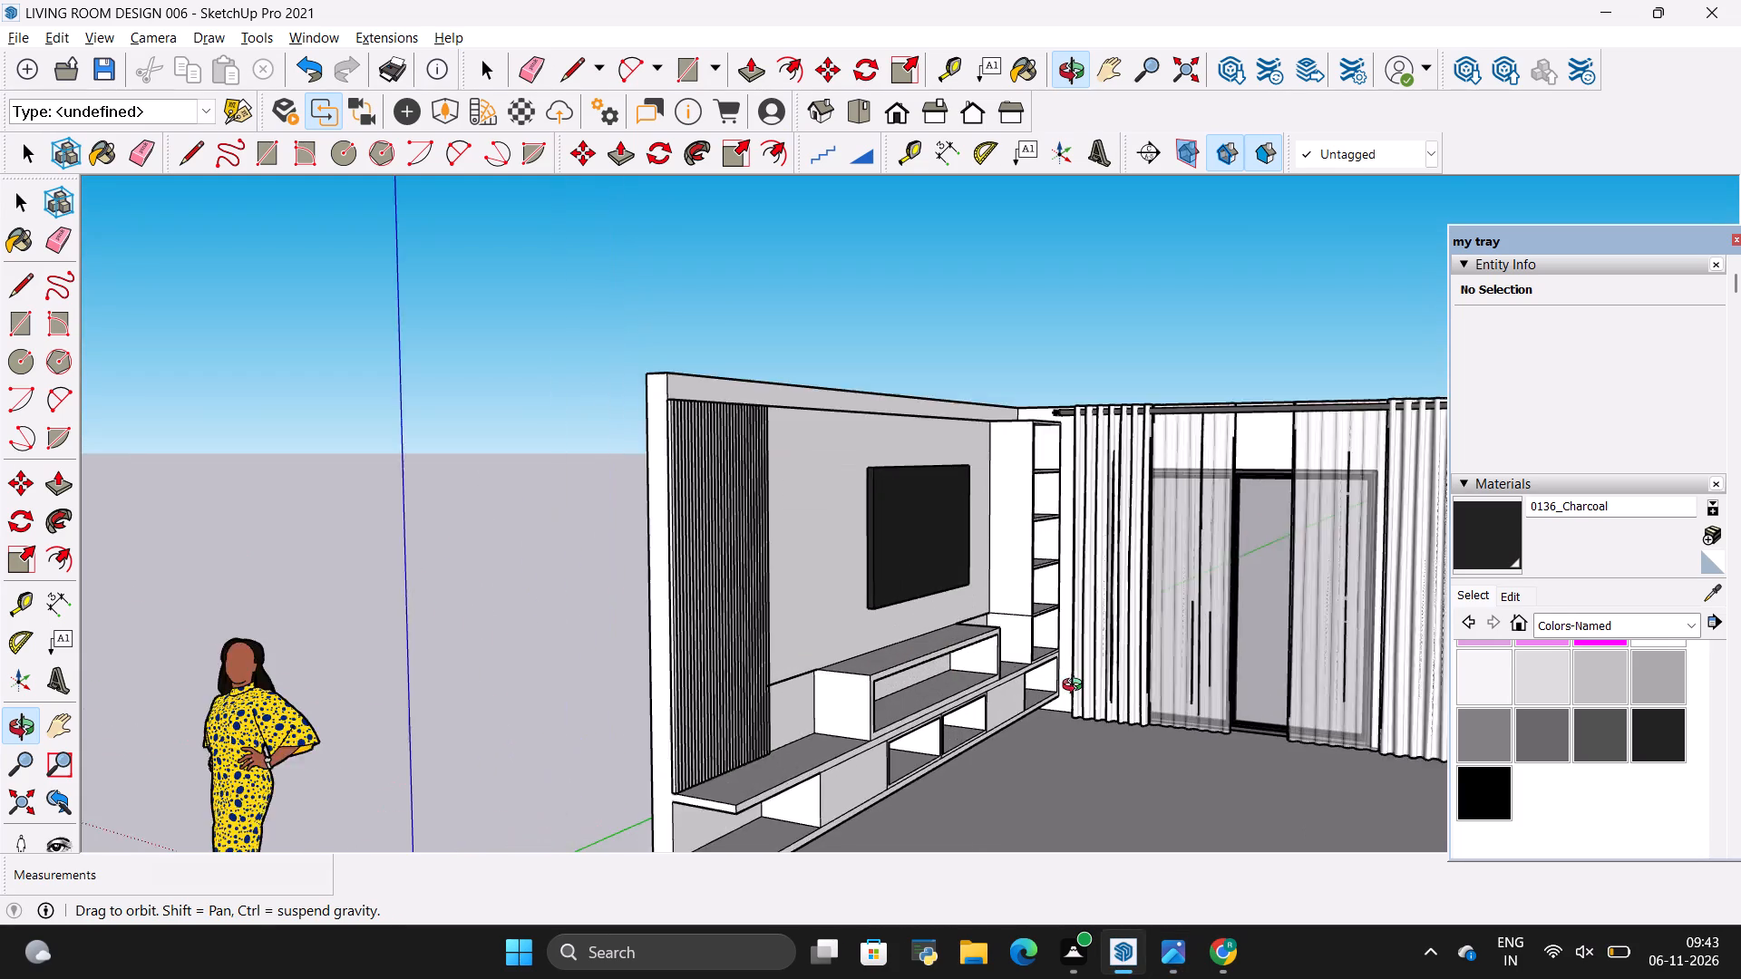
scroll(1076, 687, "up", 5)
scroll(441, 680, "down", 11)
left_click_drag(503, 654, 683, 687)
scroll(747, 753, "up", 5)
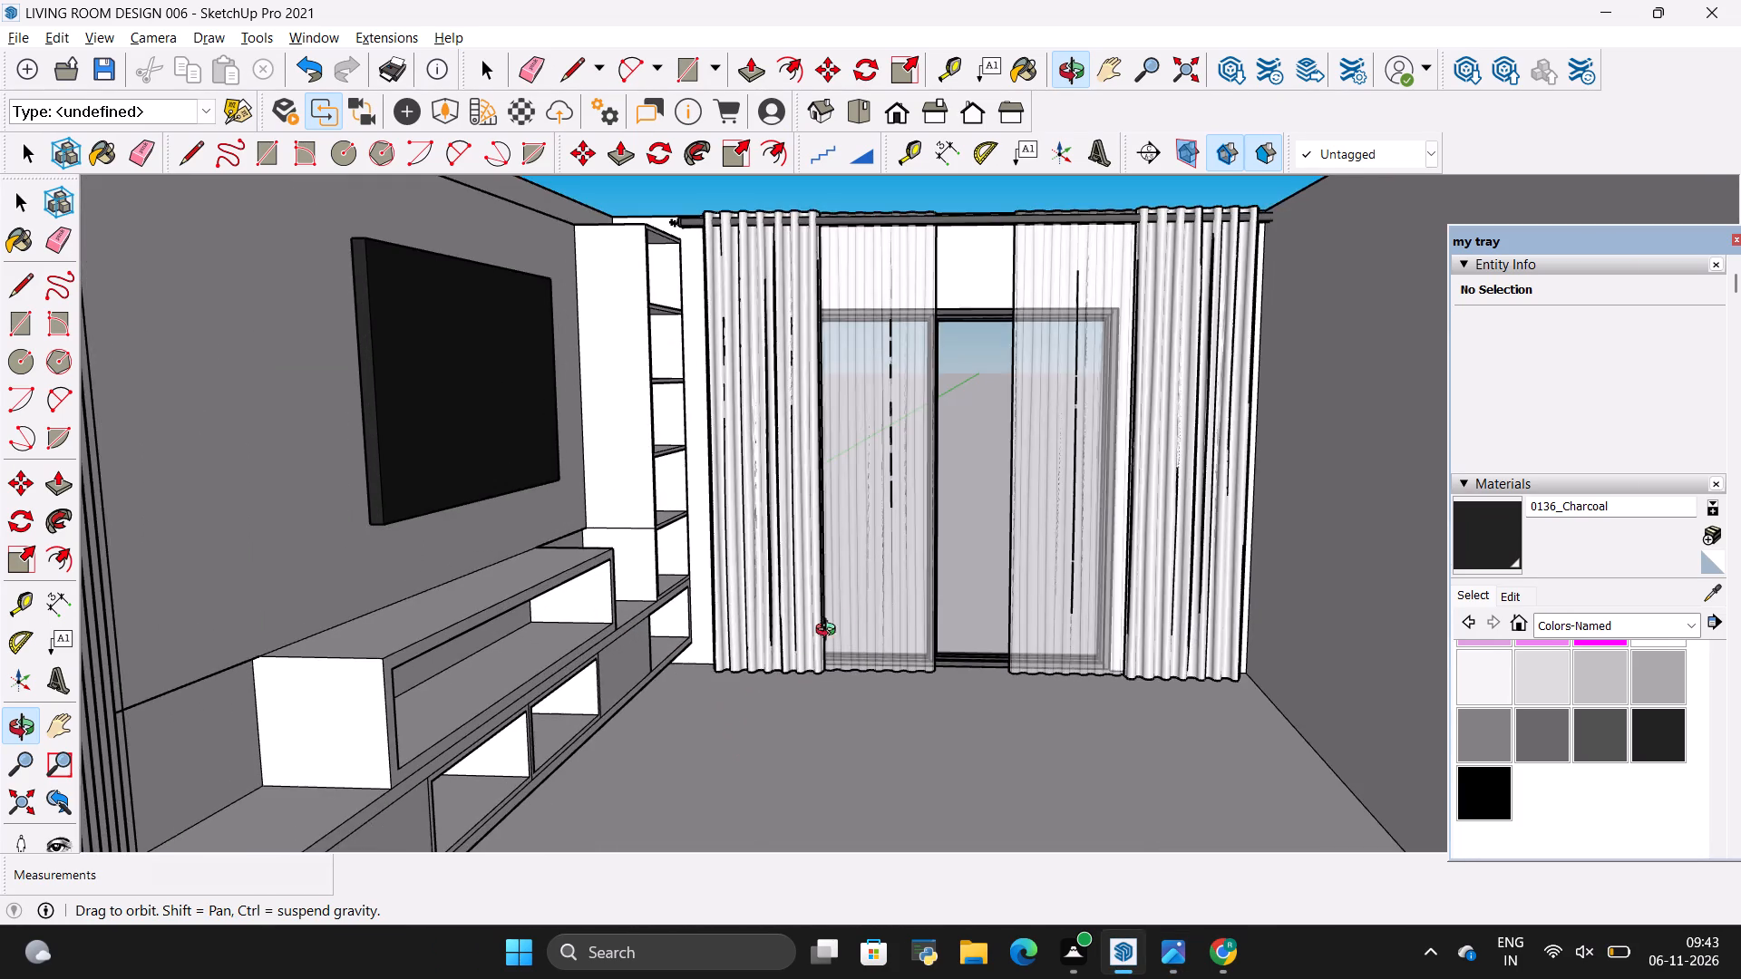
left_click_drag(846, 620, 764, 704)
Compare the floating console's drawers and compartments with the reference photo, using a similar oblique view of the TV wall.
key("alt+Tab")
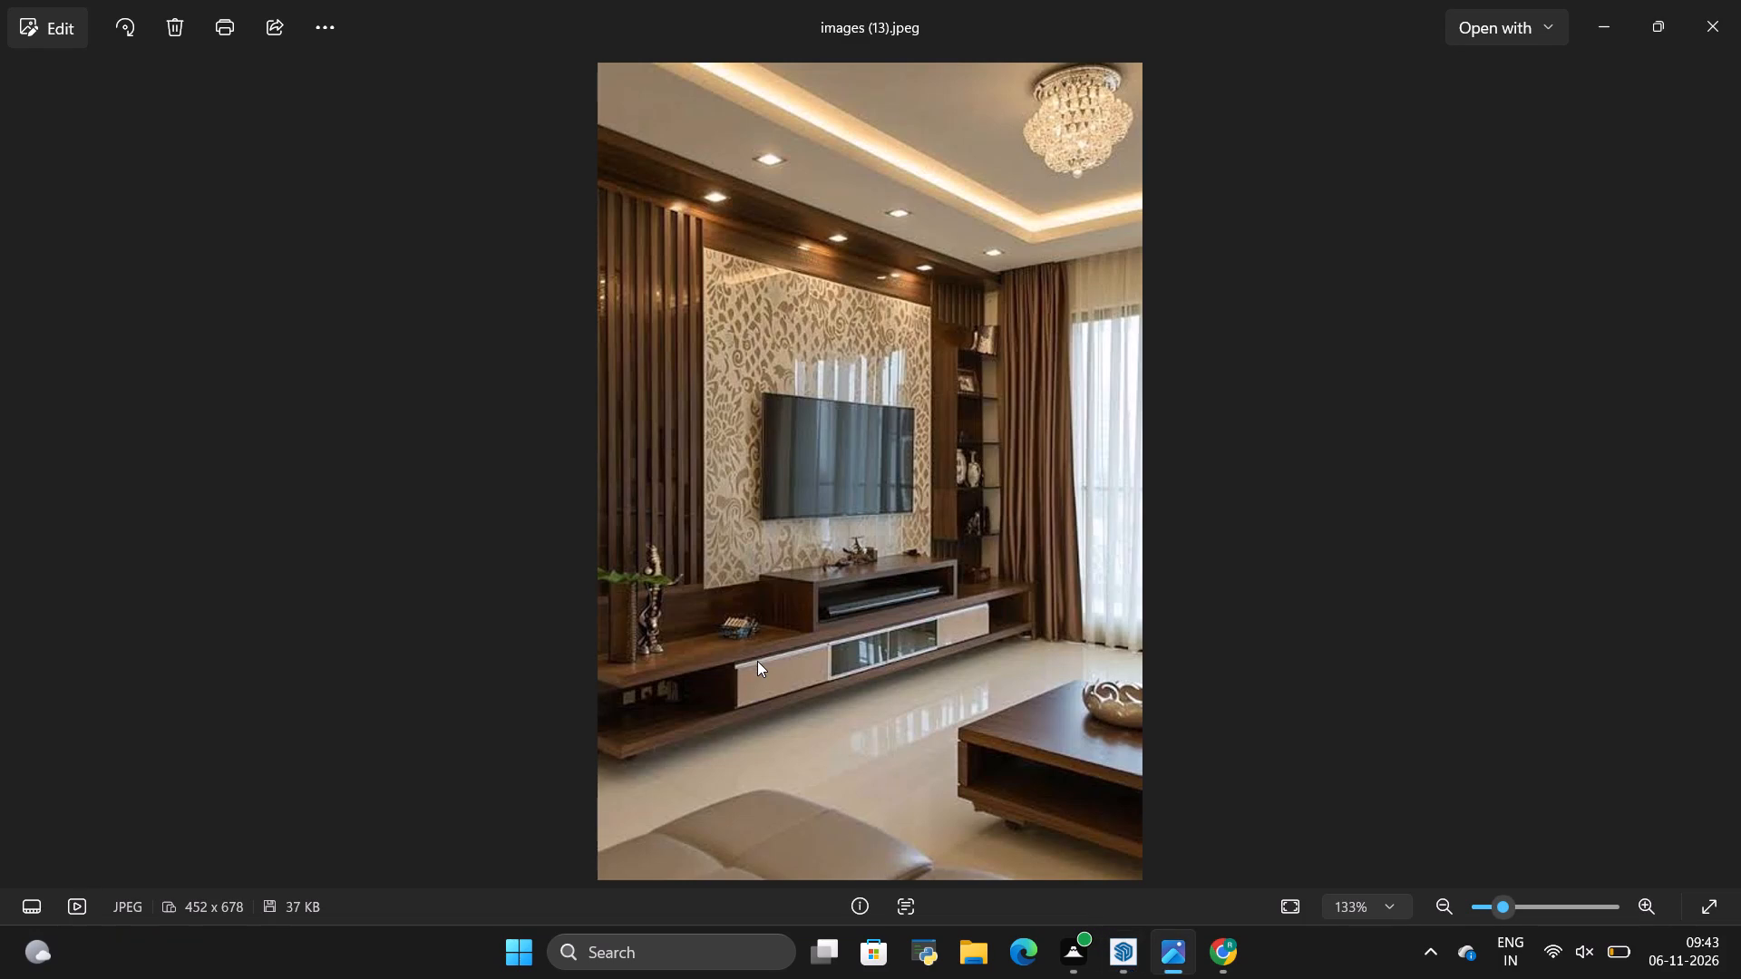
key("alt+Tab")
scroll(765, 646, "down", 3)
left_click_drag(764, 772, 693, 705)
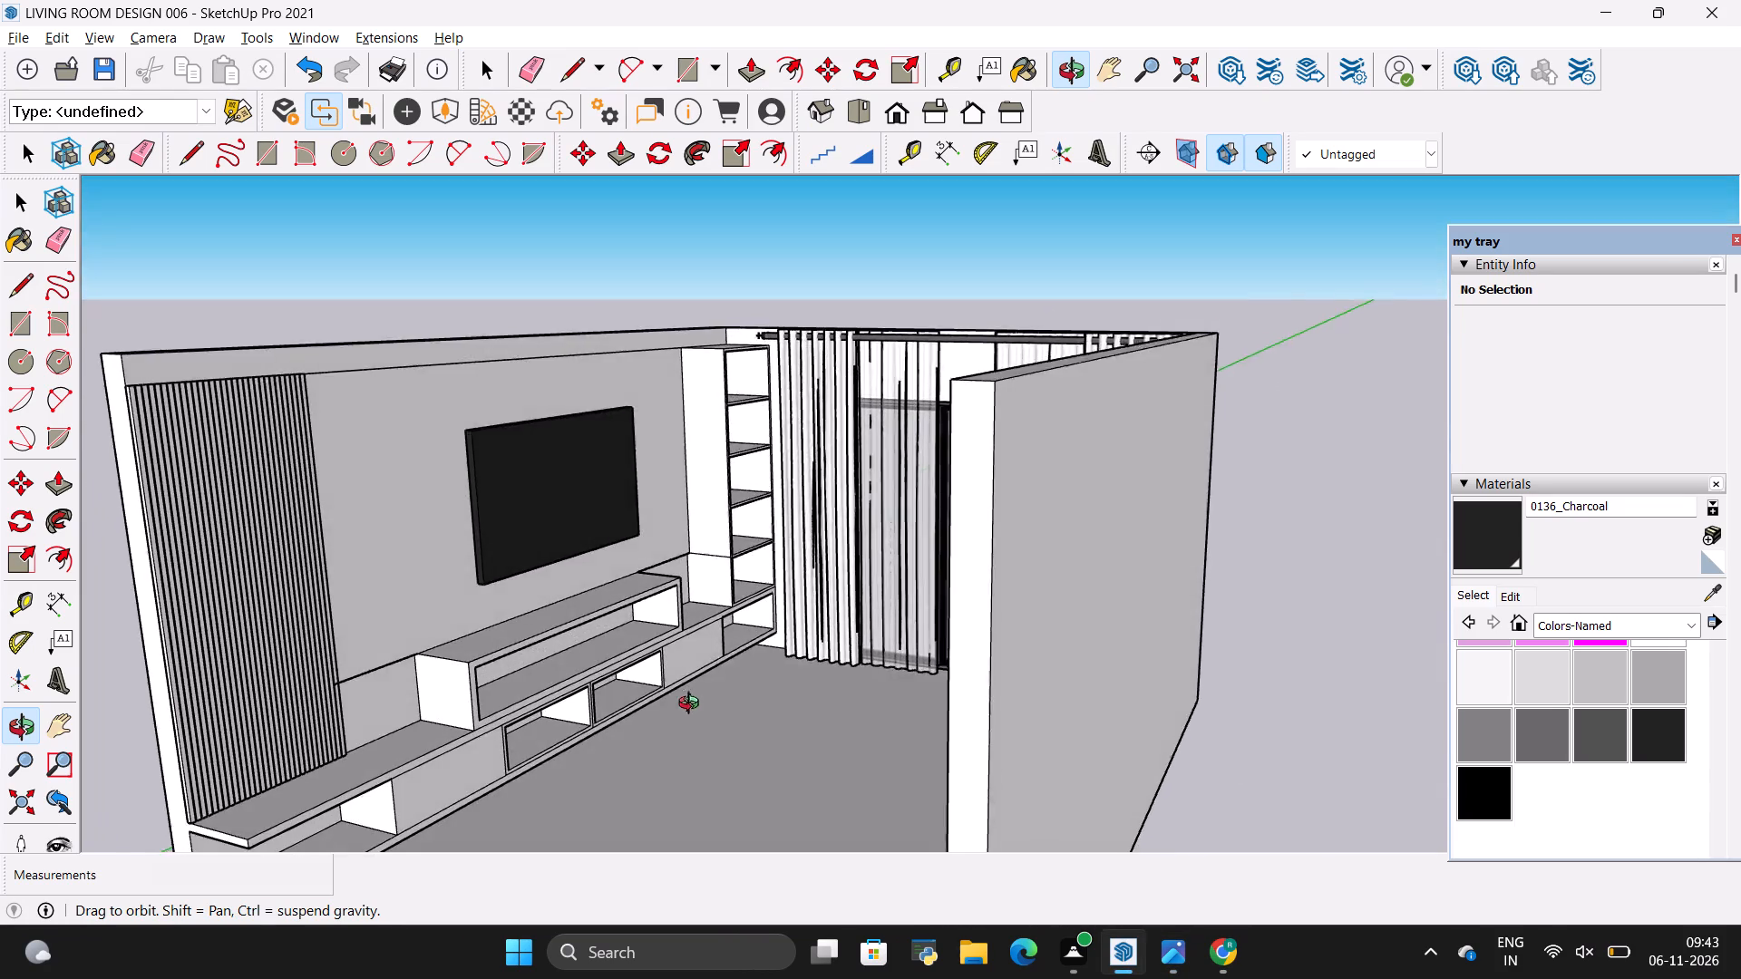
left_click_drag(693, 705, 705, 677)
key("alt+Tab")
key("alt+Tab")
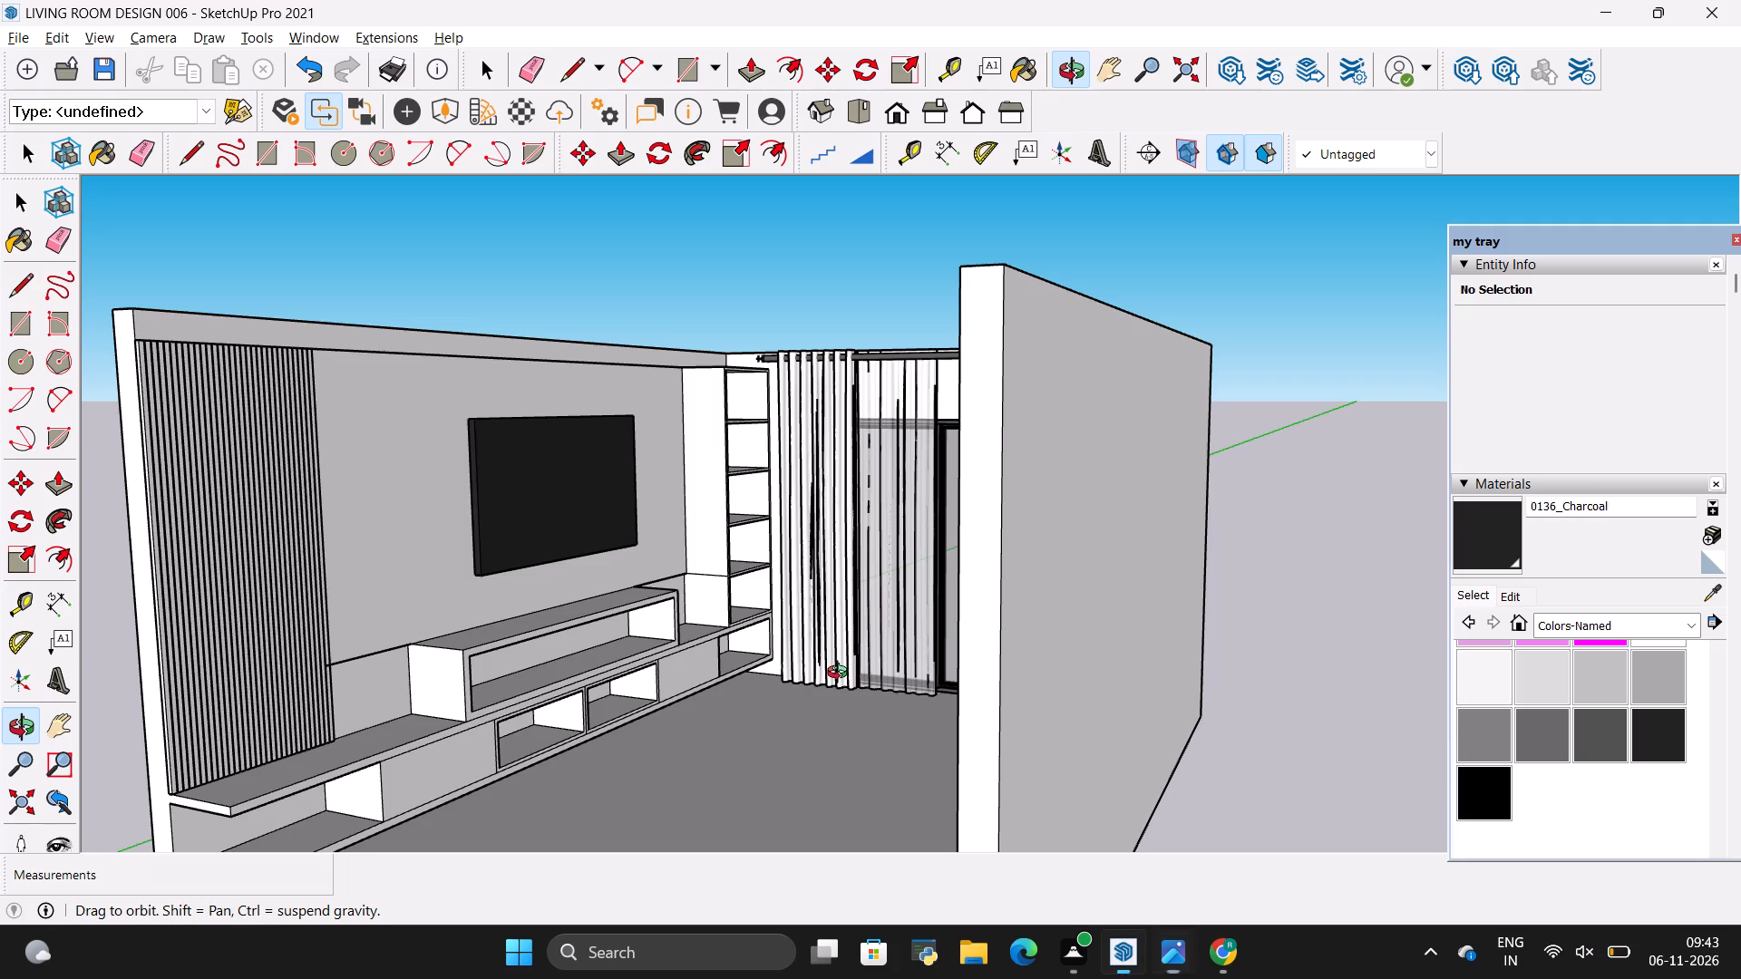
key("alt+Tab")
scroll(736, 703, "up", 14)
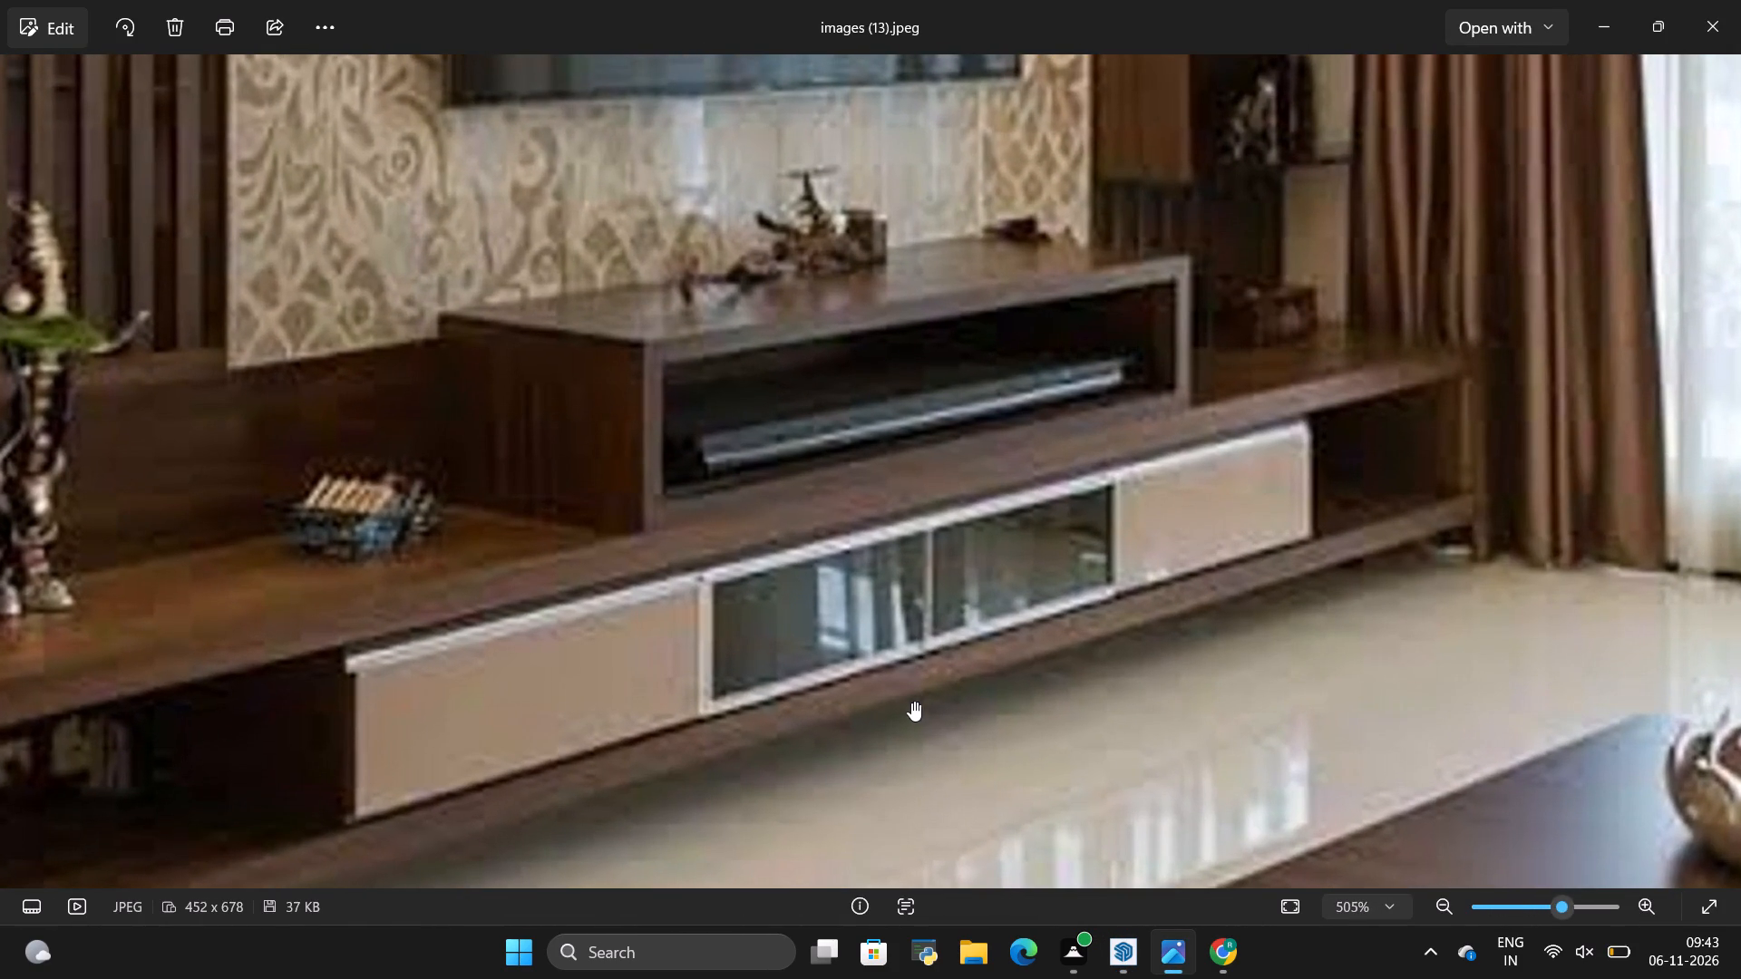
scroll(913, 714, "down", 10)
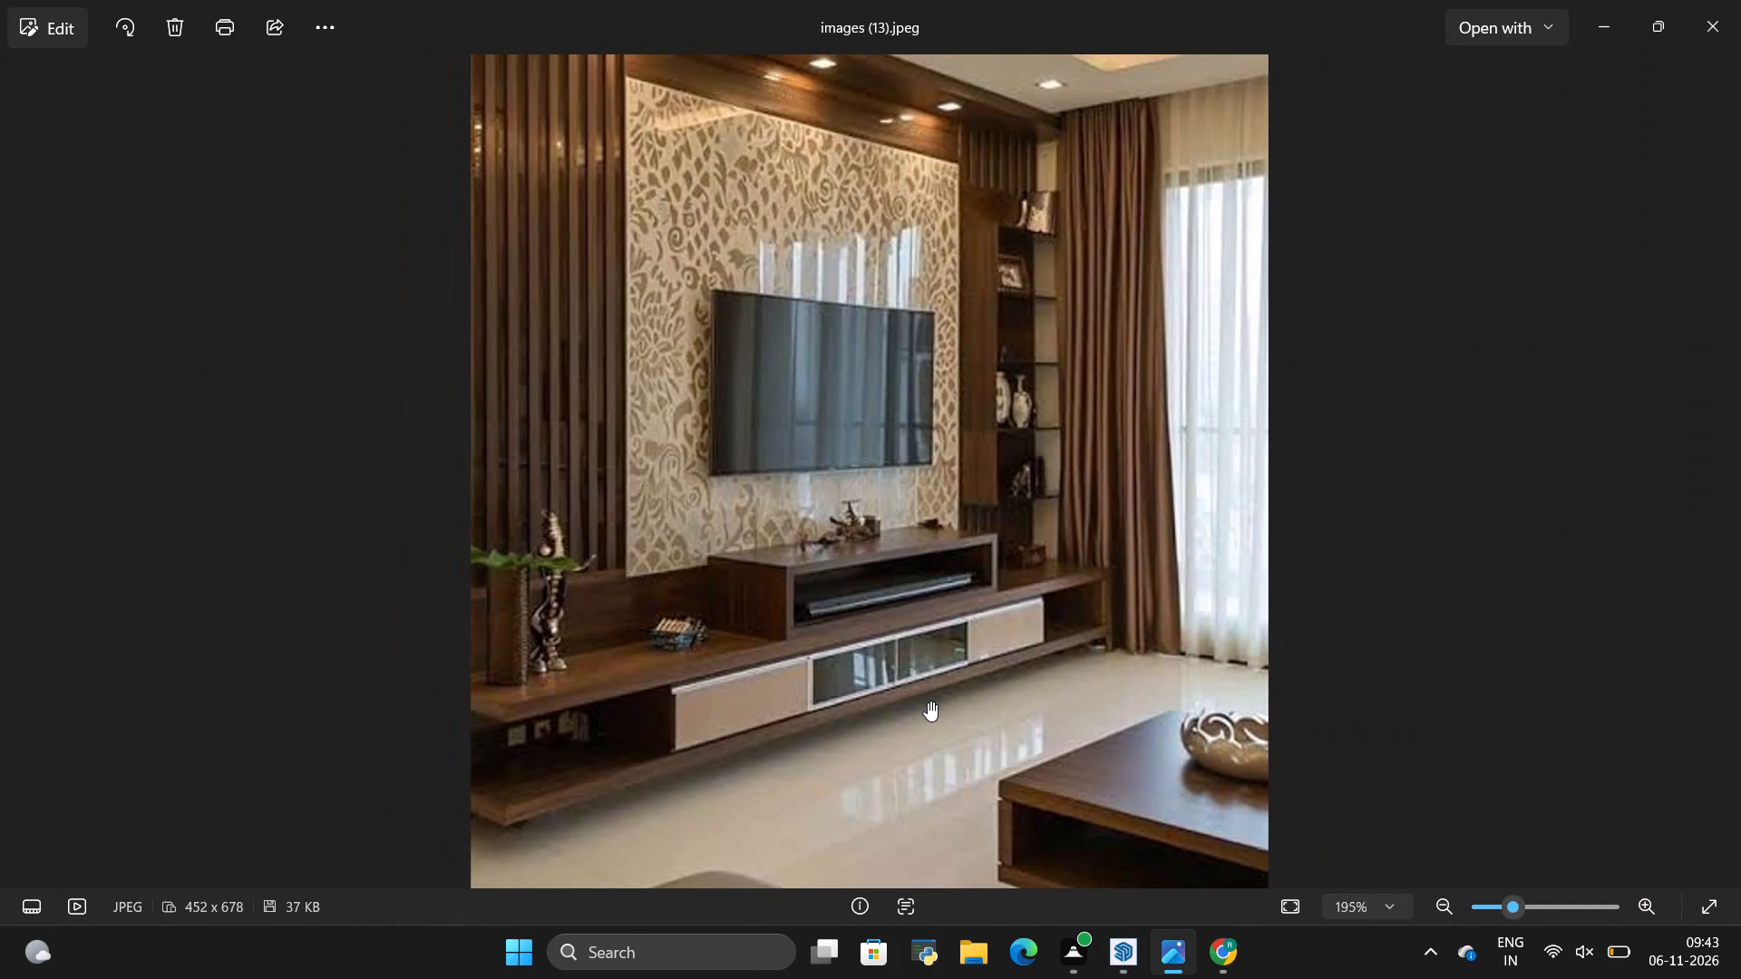
key("alt+Tab")
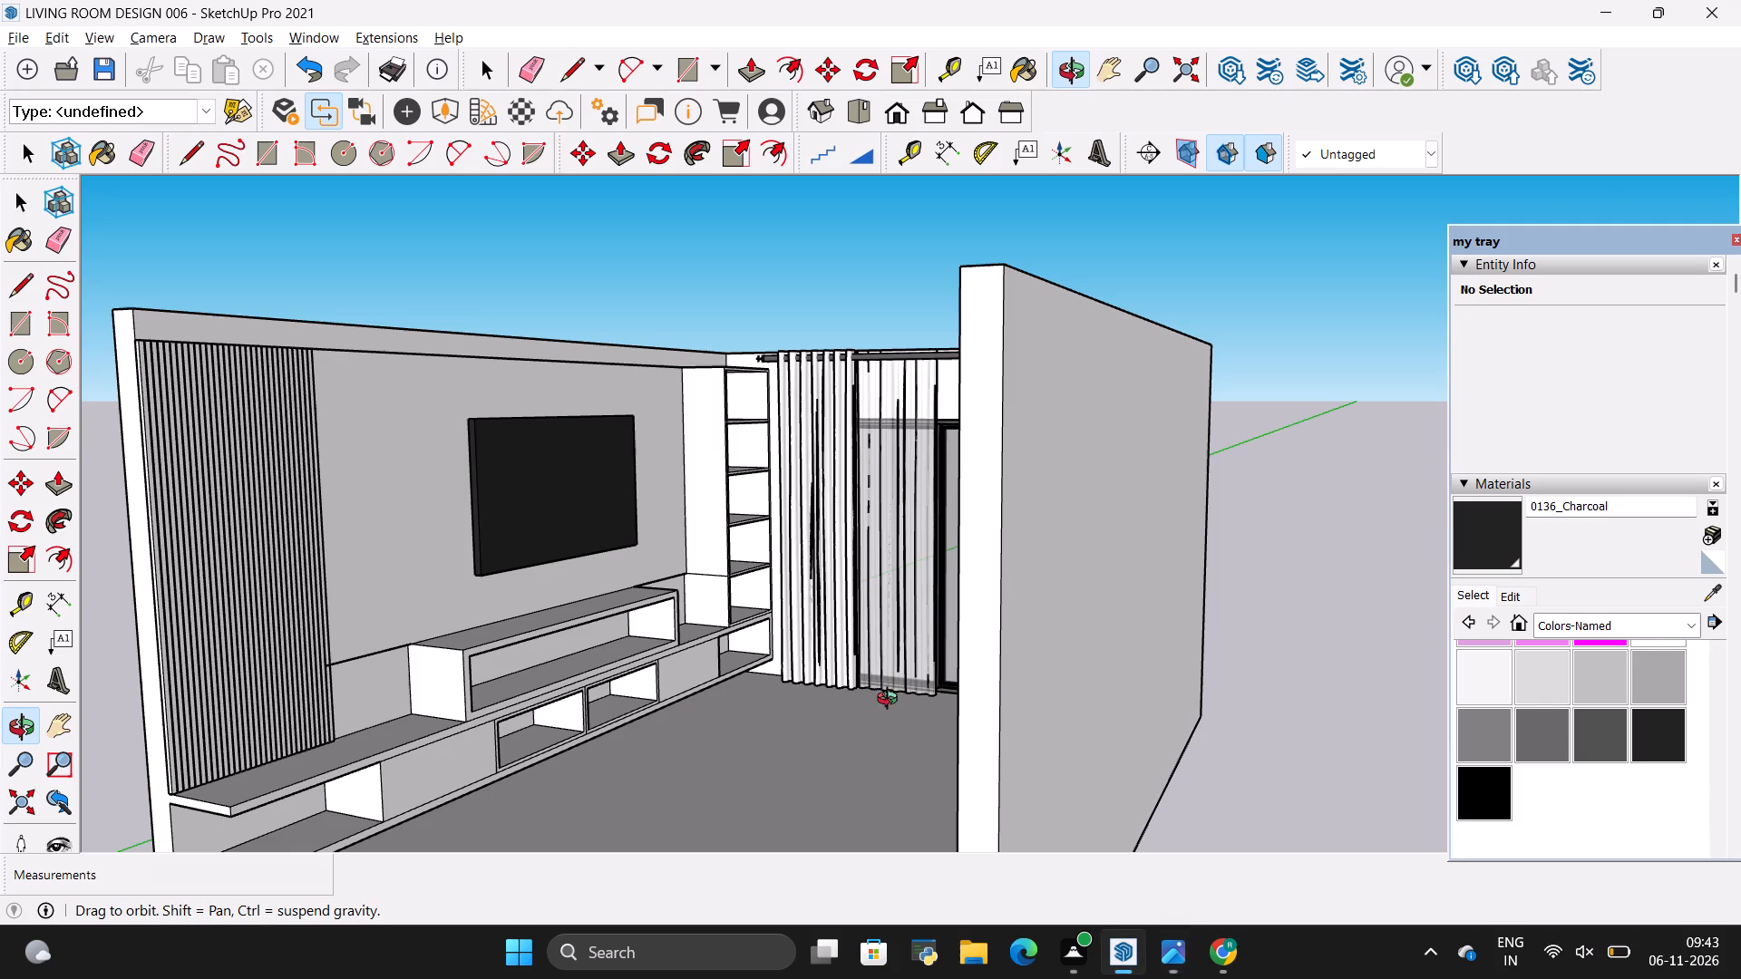
key("alt+Tab")
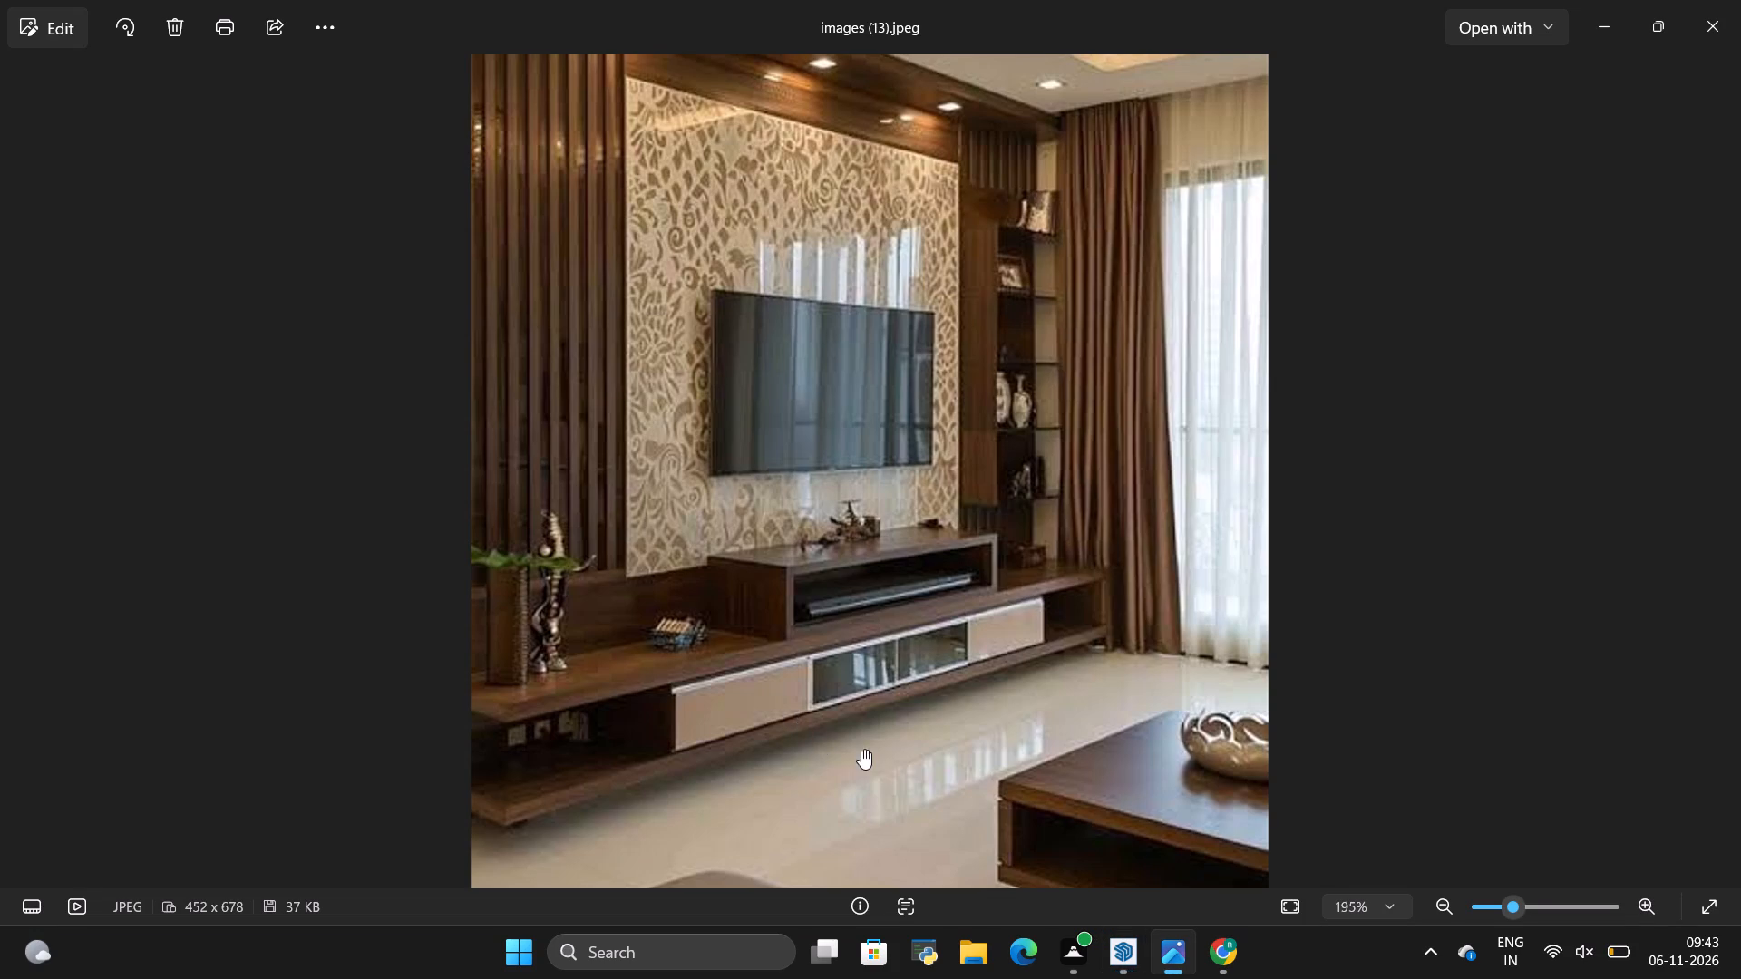
scroll(864, 751, "down", 2)
key("alt+Tab")
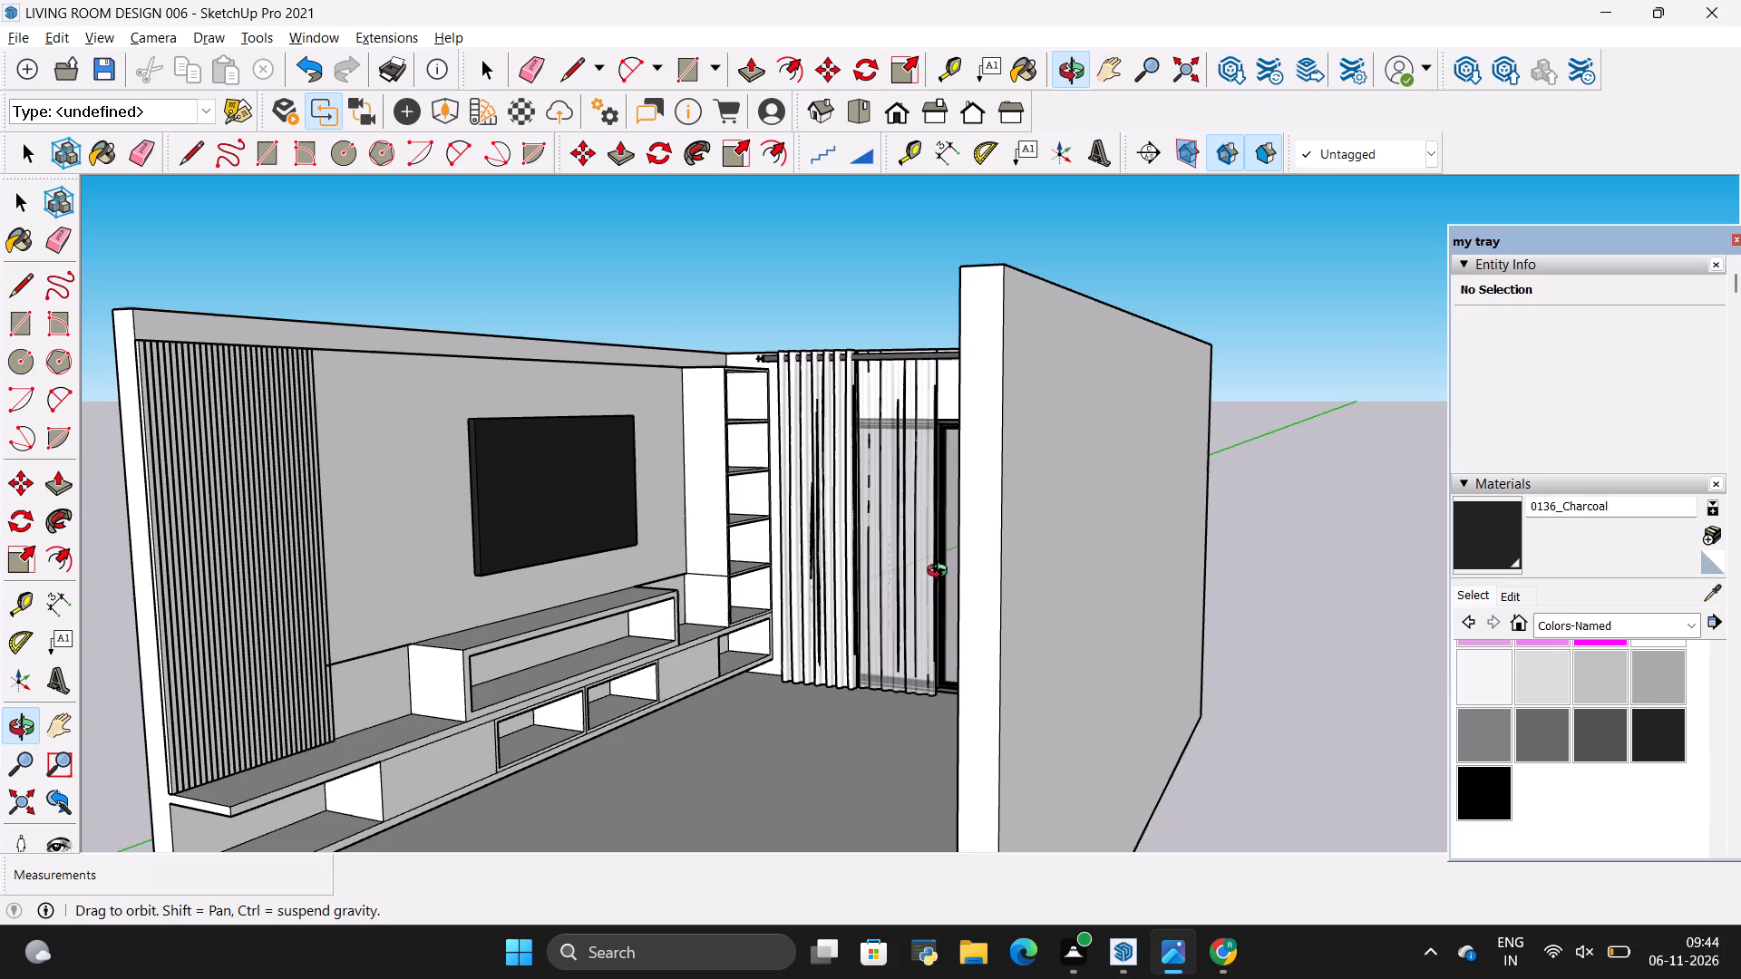
Examine the whole room from above, checking the open floor area between the TV wall and the opposite wall.
scroll(997, 466, "down", 4)
left_click_drag(627, 450, 743, 664)
scroll(804, 467, "down", 6)
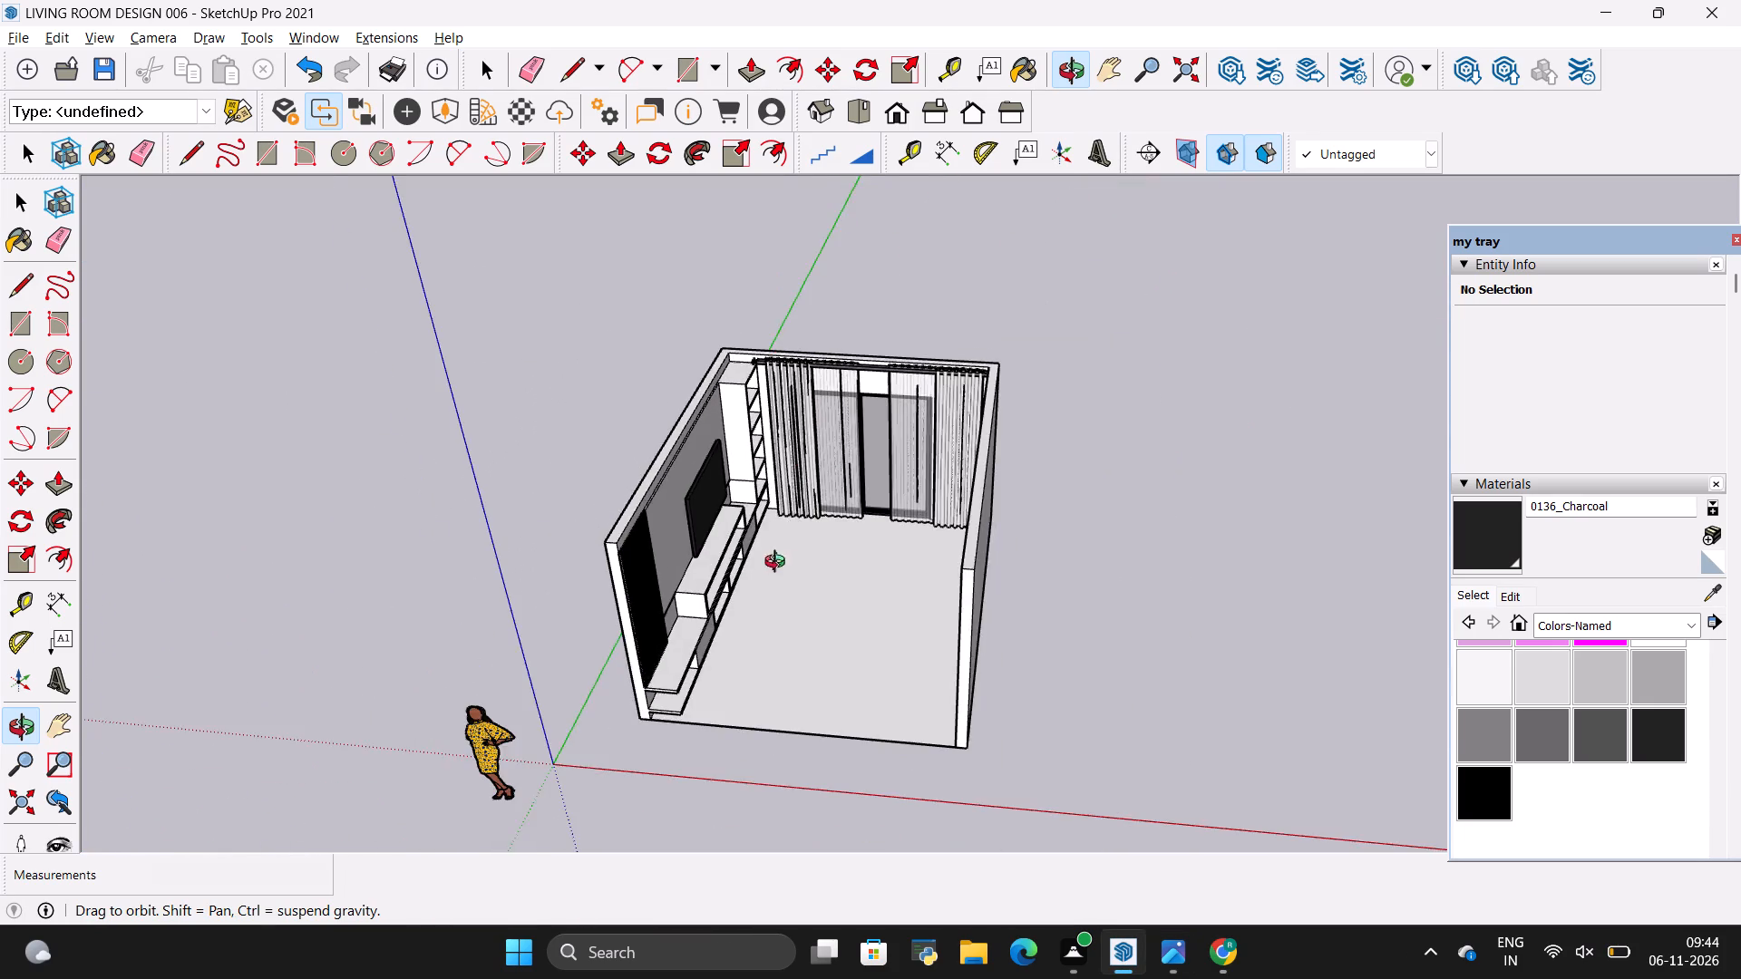
left_click_drag(804, 586, 890, 744)
scroll(833, 422, "up", 5)
scroll(807, 447, "down", 3)
left_click_drag(822, 592, 820, 561)
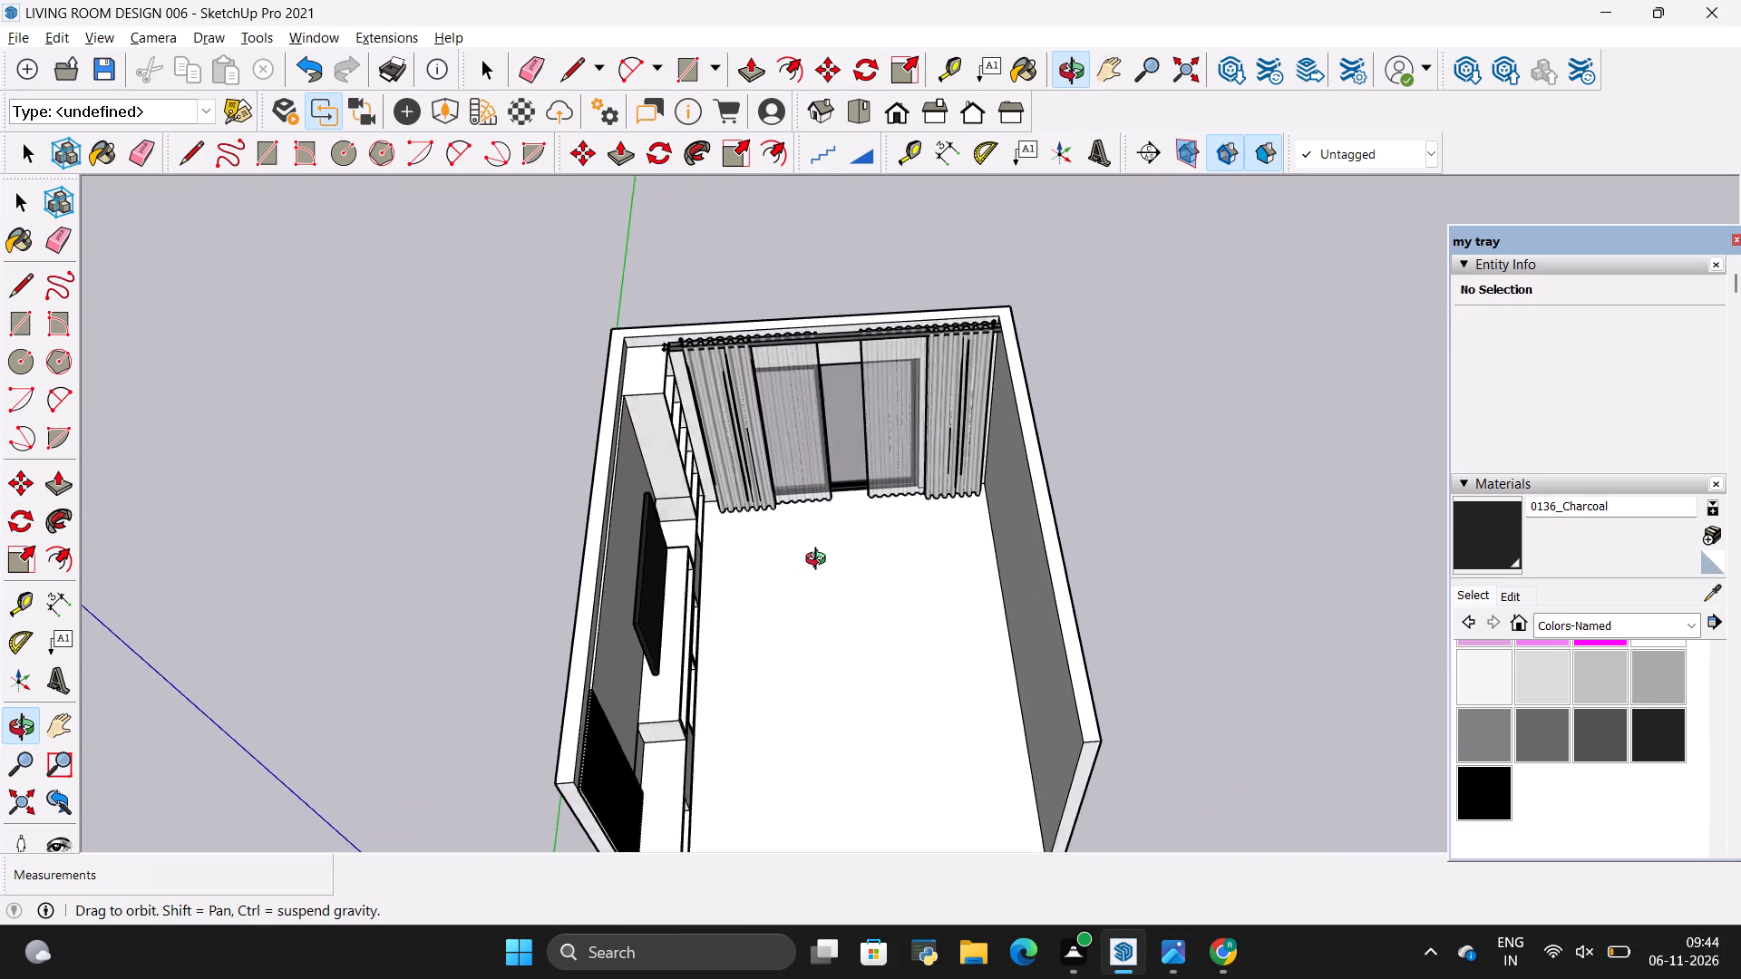
left_click_drag(820, 561, 816, 561)
Compare the room's overall layout with the full reference photo, viewing the model from above on several sides.
key("alt+Tab")
key("alt+Tab")
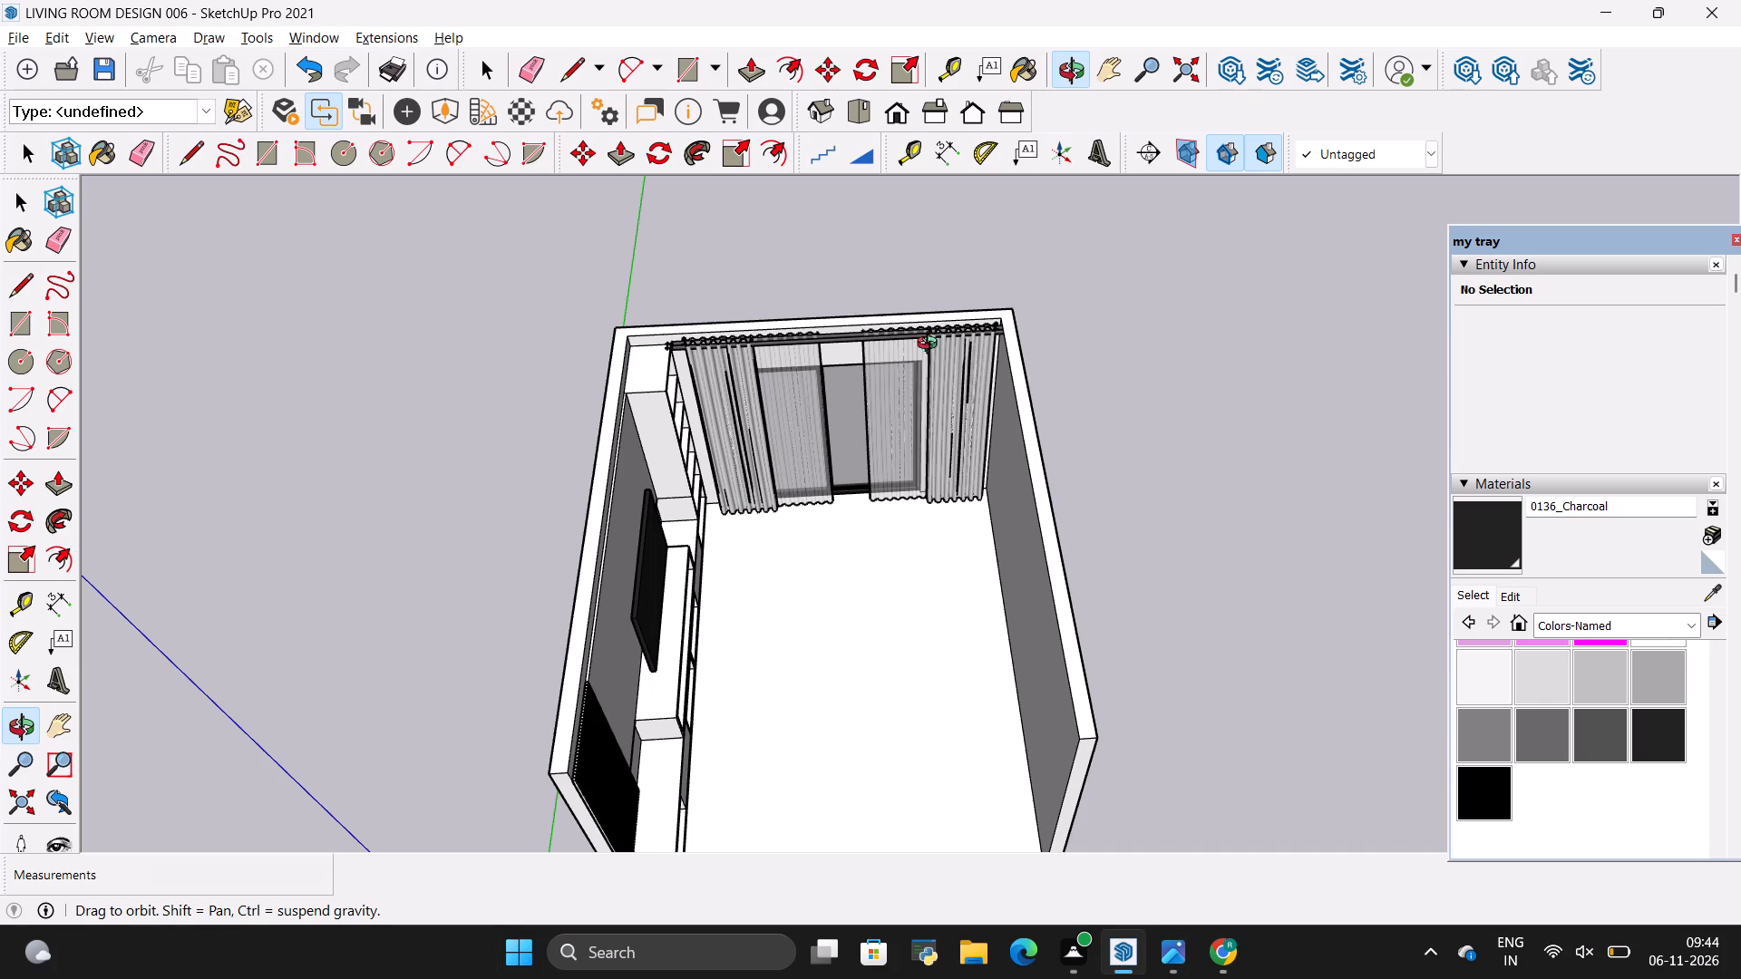
key("alt+Tab")
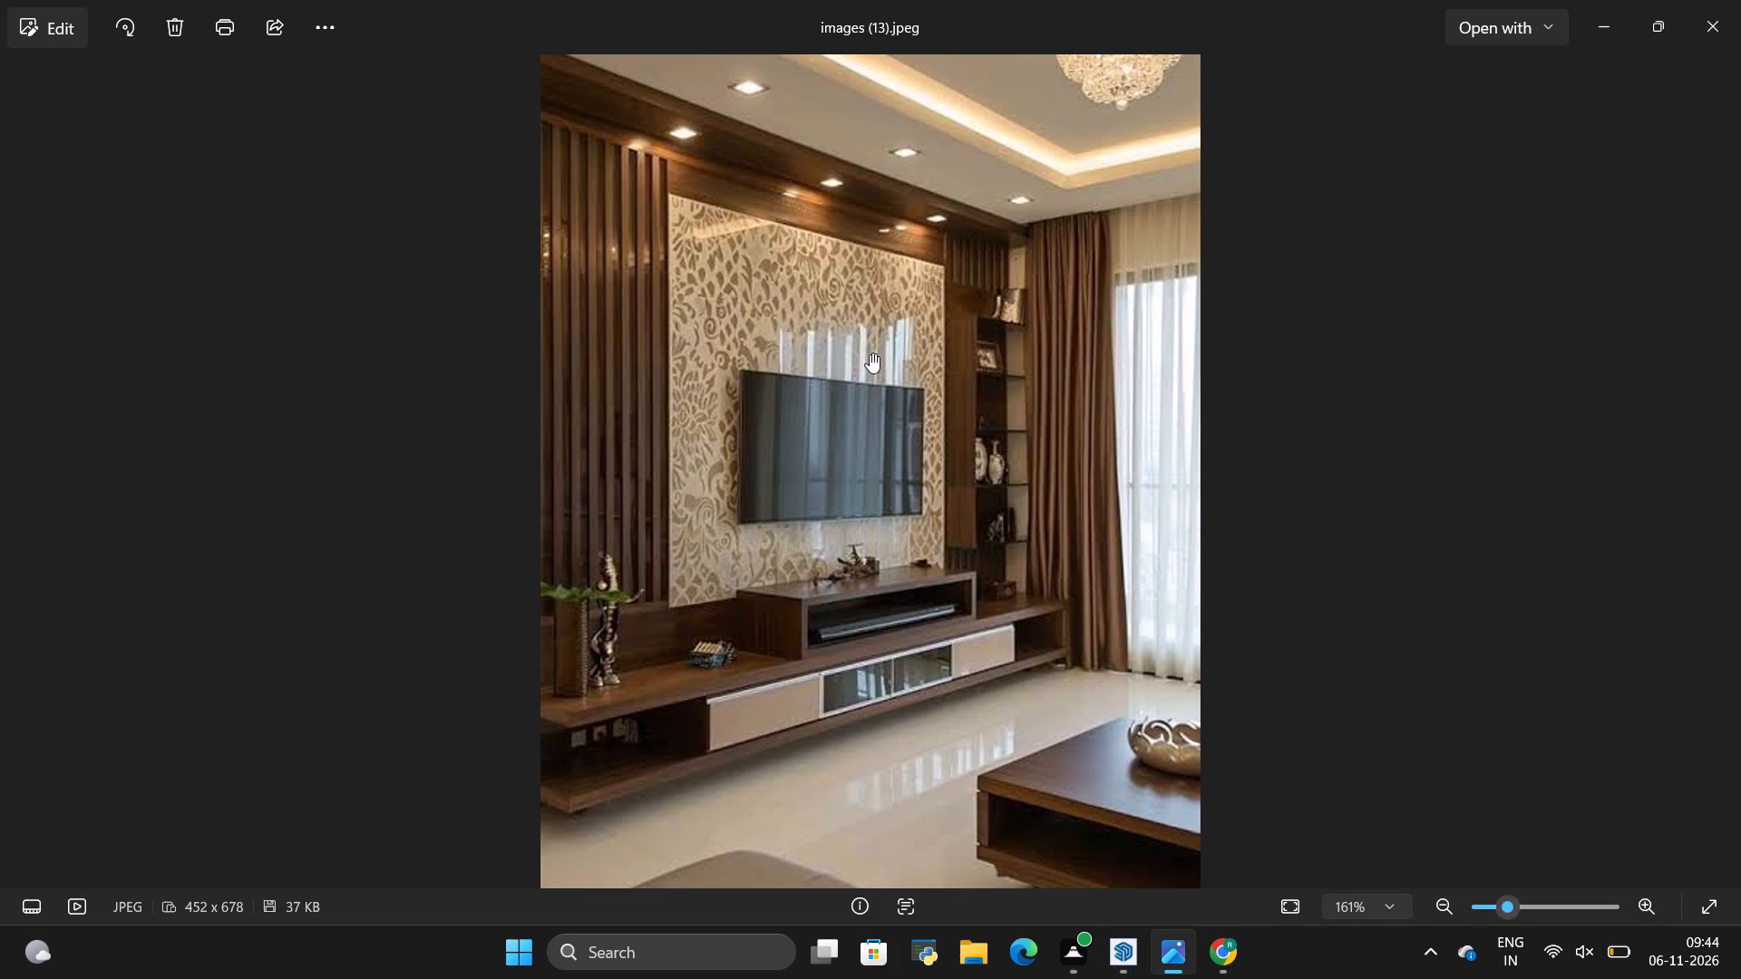
key("alt+Tab")
key("alt+Tab")
scroll(872, 354, "down", 3)
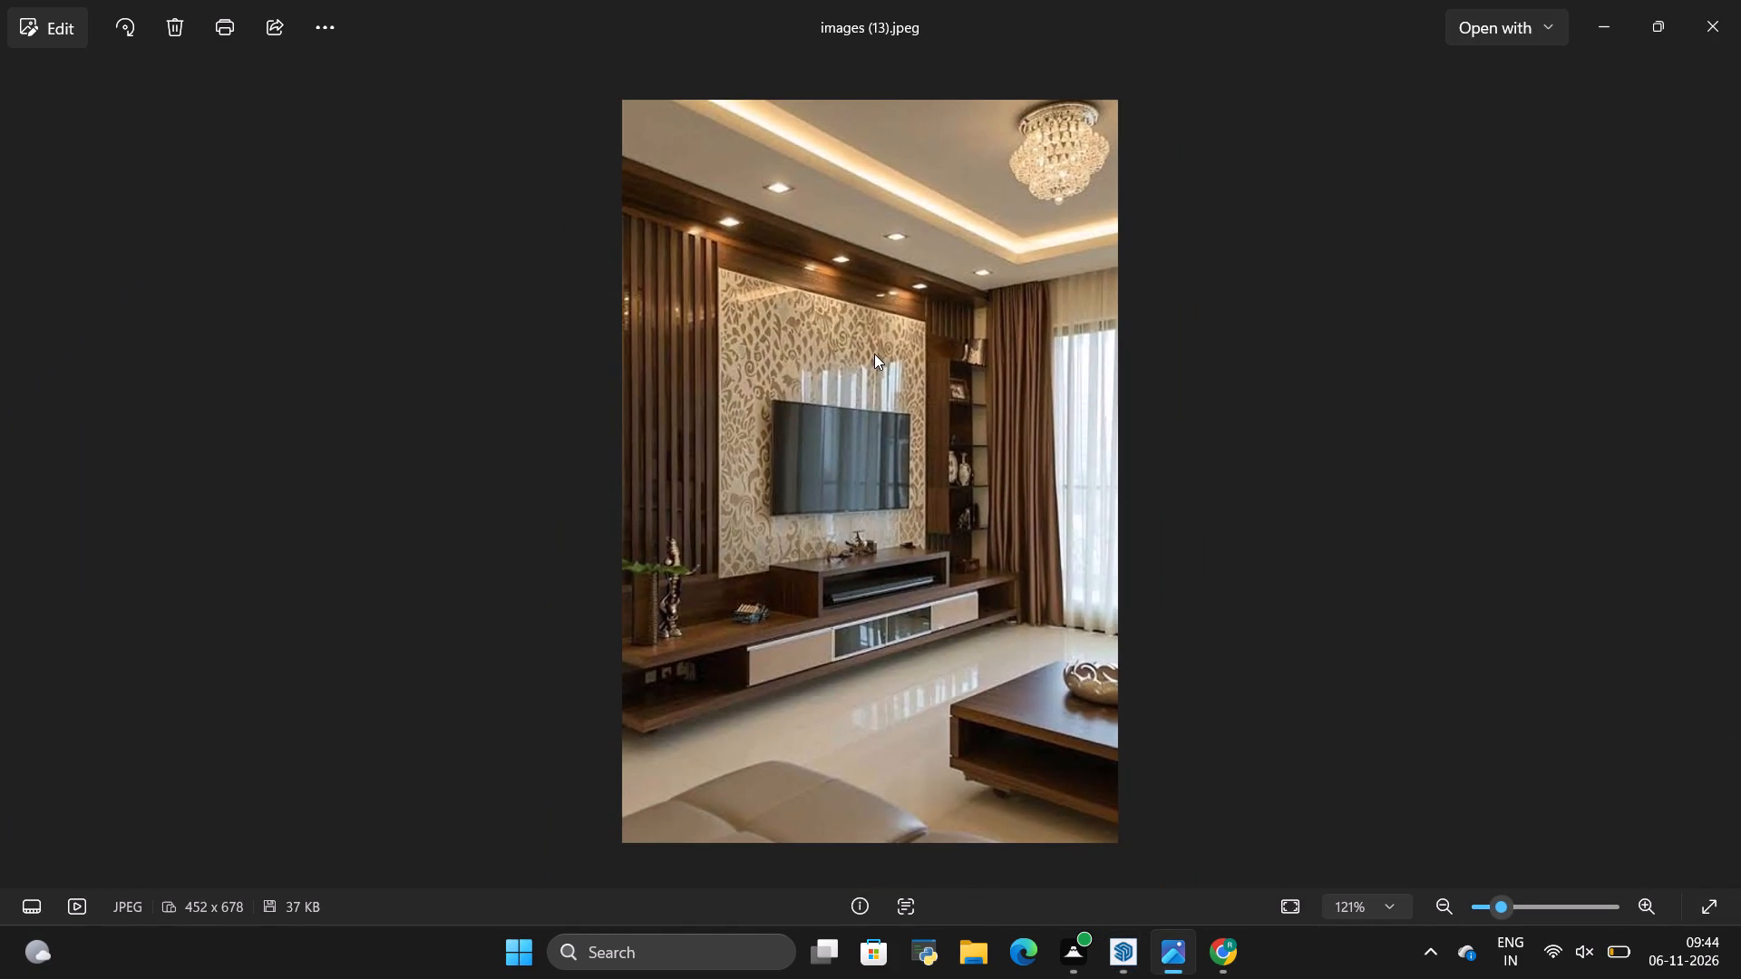
scroll(1074, 723, "up", 5)
scroll(1048, 758, "down", 3)
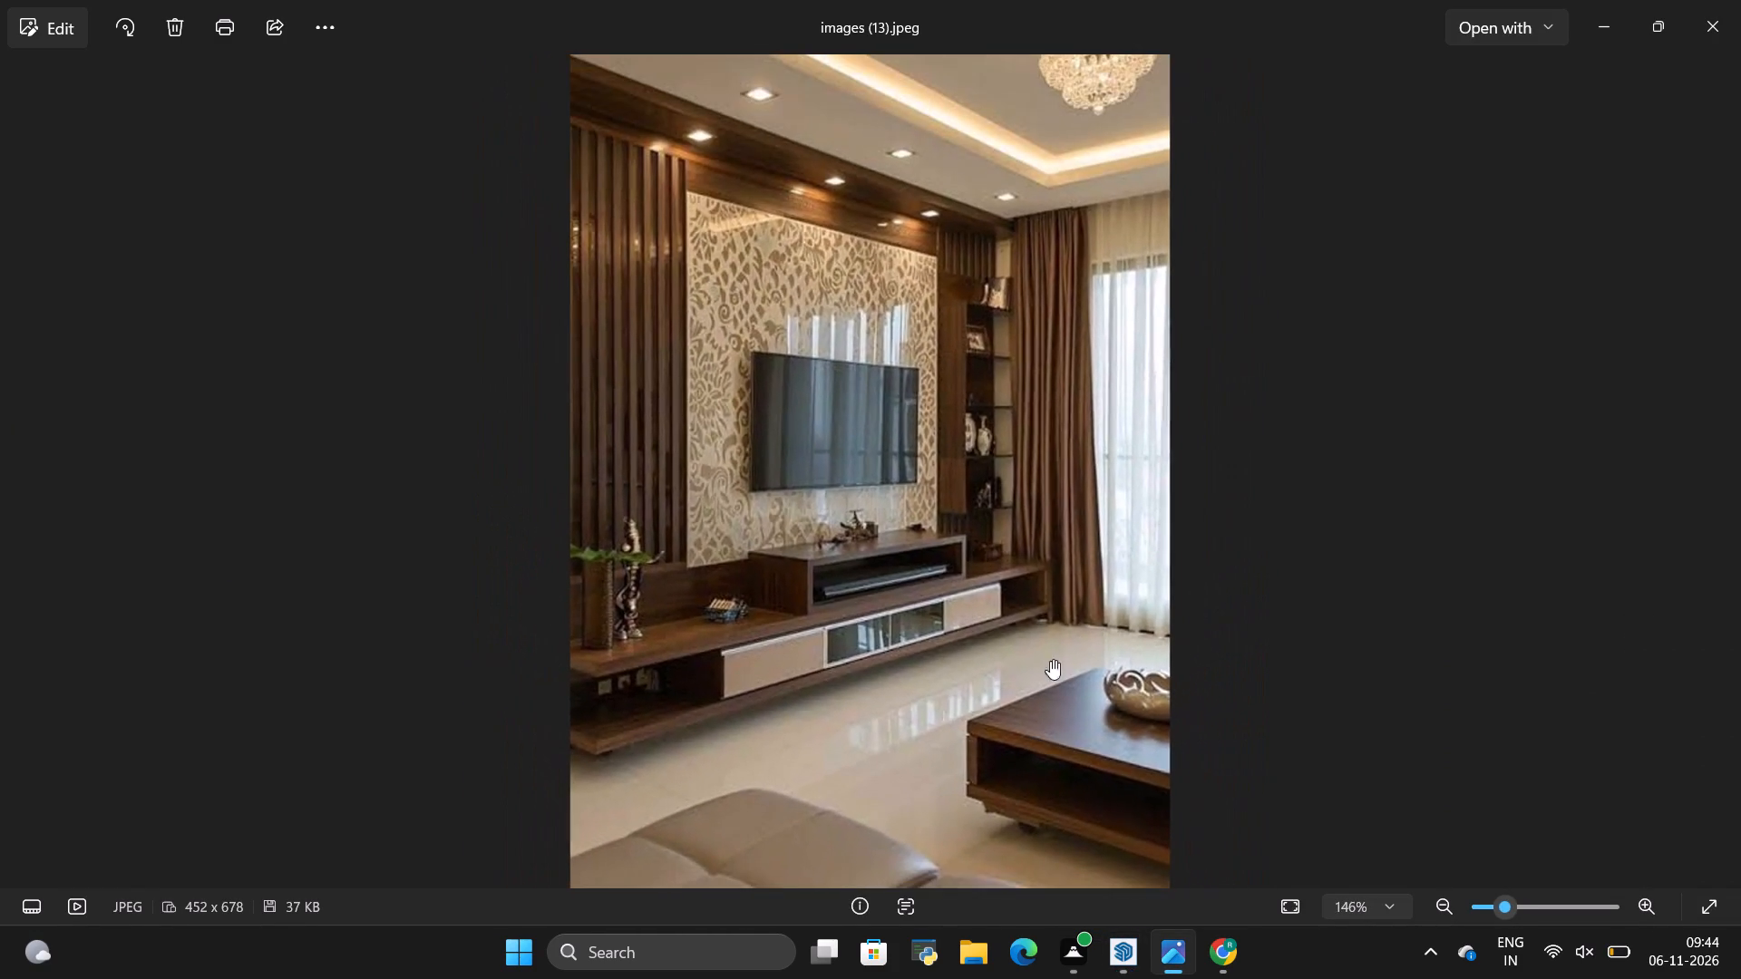
key("alt+Tab")
scroll(938, 599, "down", 4)
left_click_drag(814, 751, 524, 733)
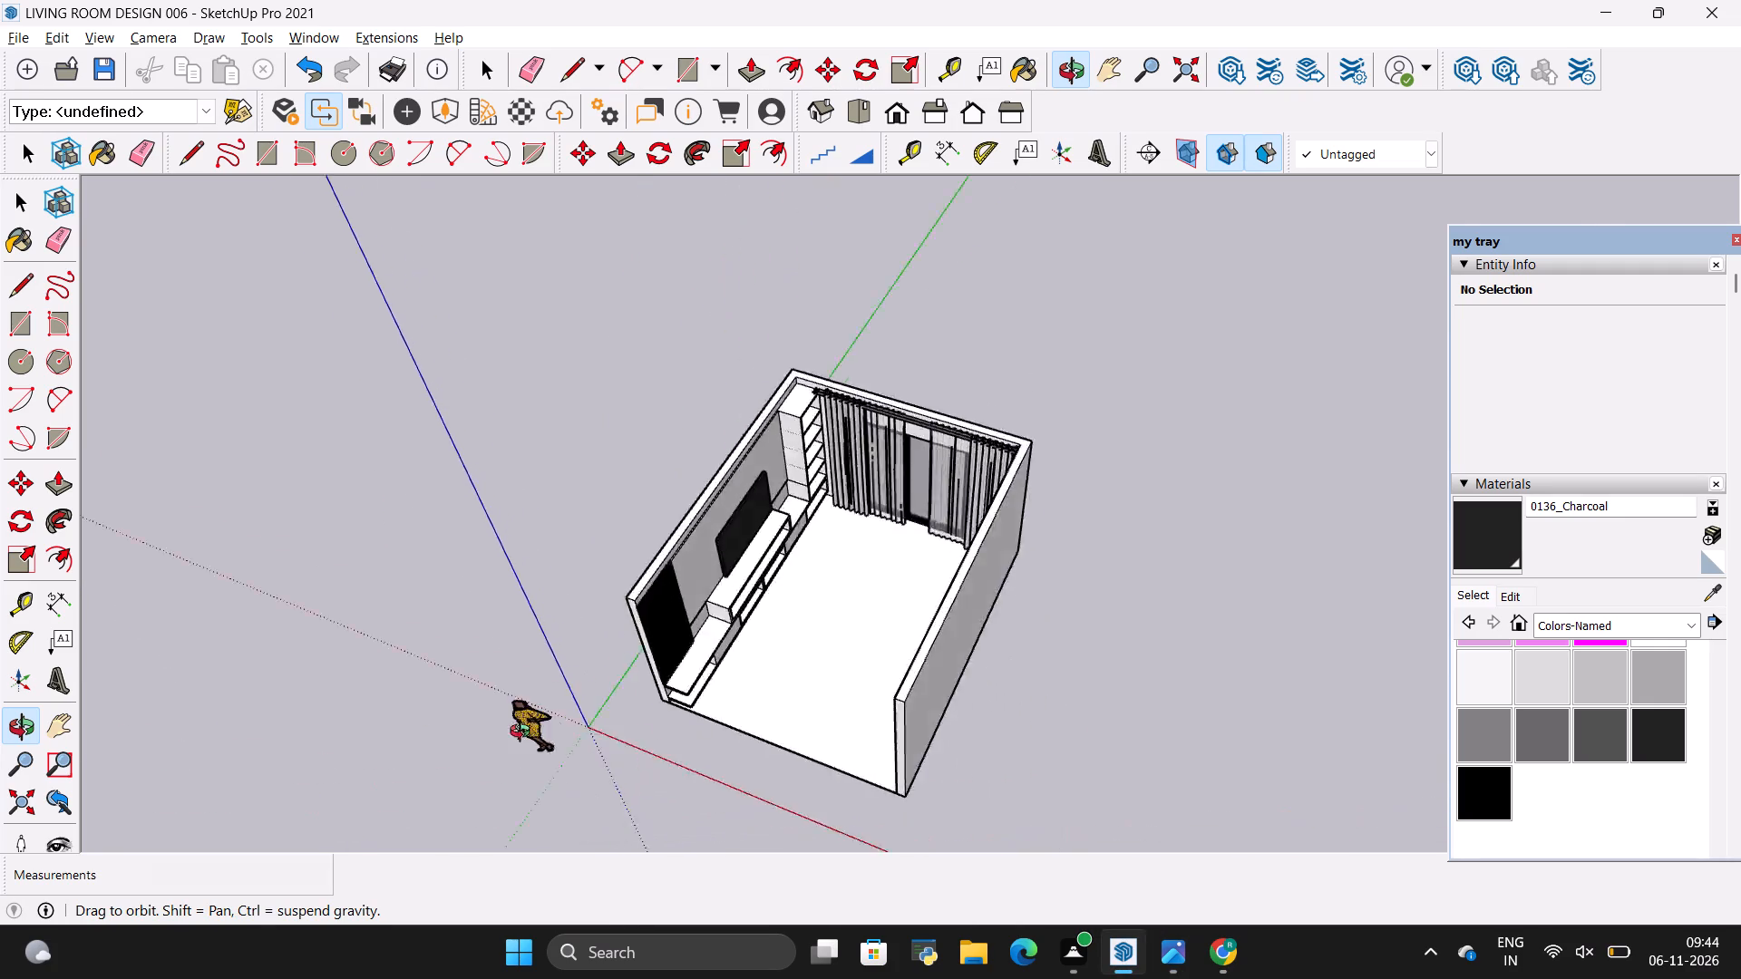
left_click_drag(524, 733, 297, 716)
left_click_drag(1240, 535, 1228, 693)
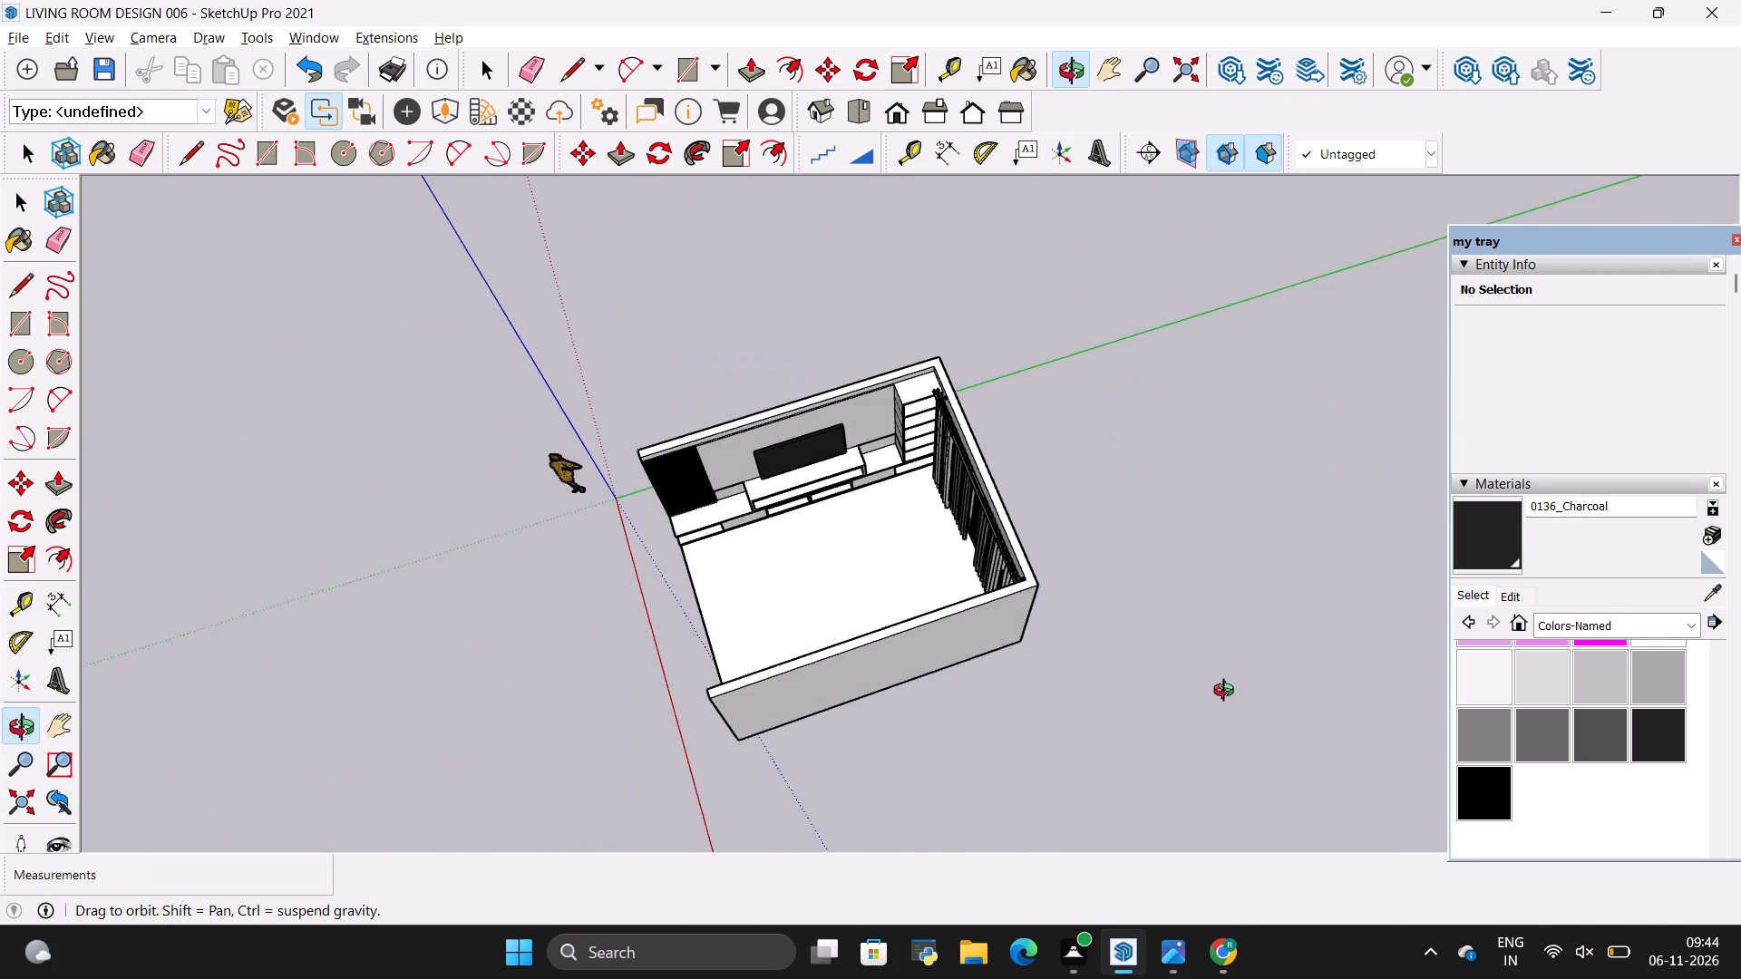
left_click_drag(1228, 693, 1098, 695)
Start an import and search the Downloads folder's saved models for one to add to the living room.
left_click(9, 34)
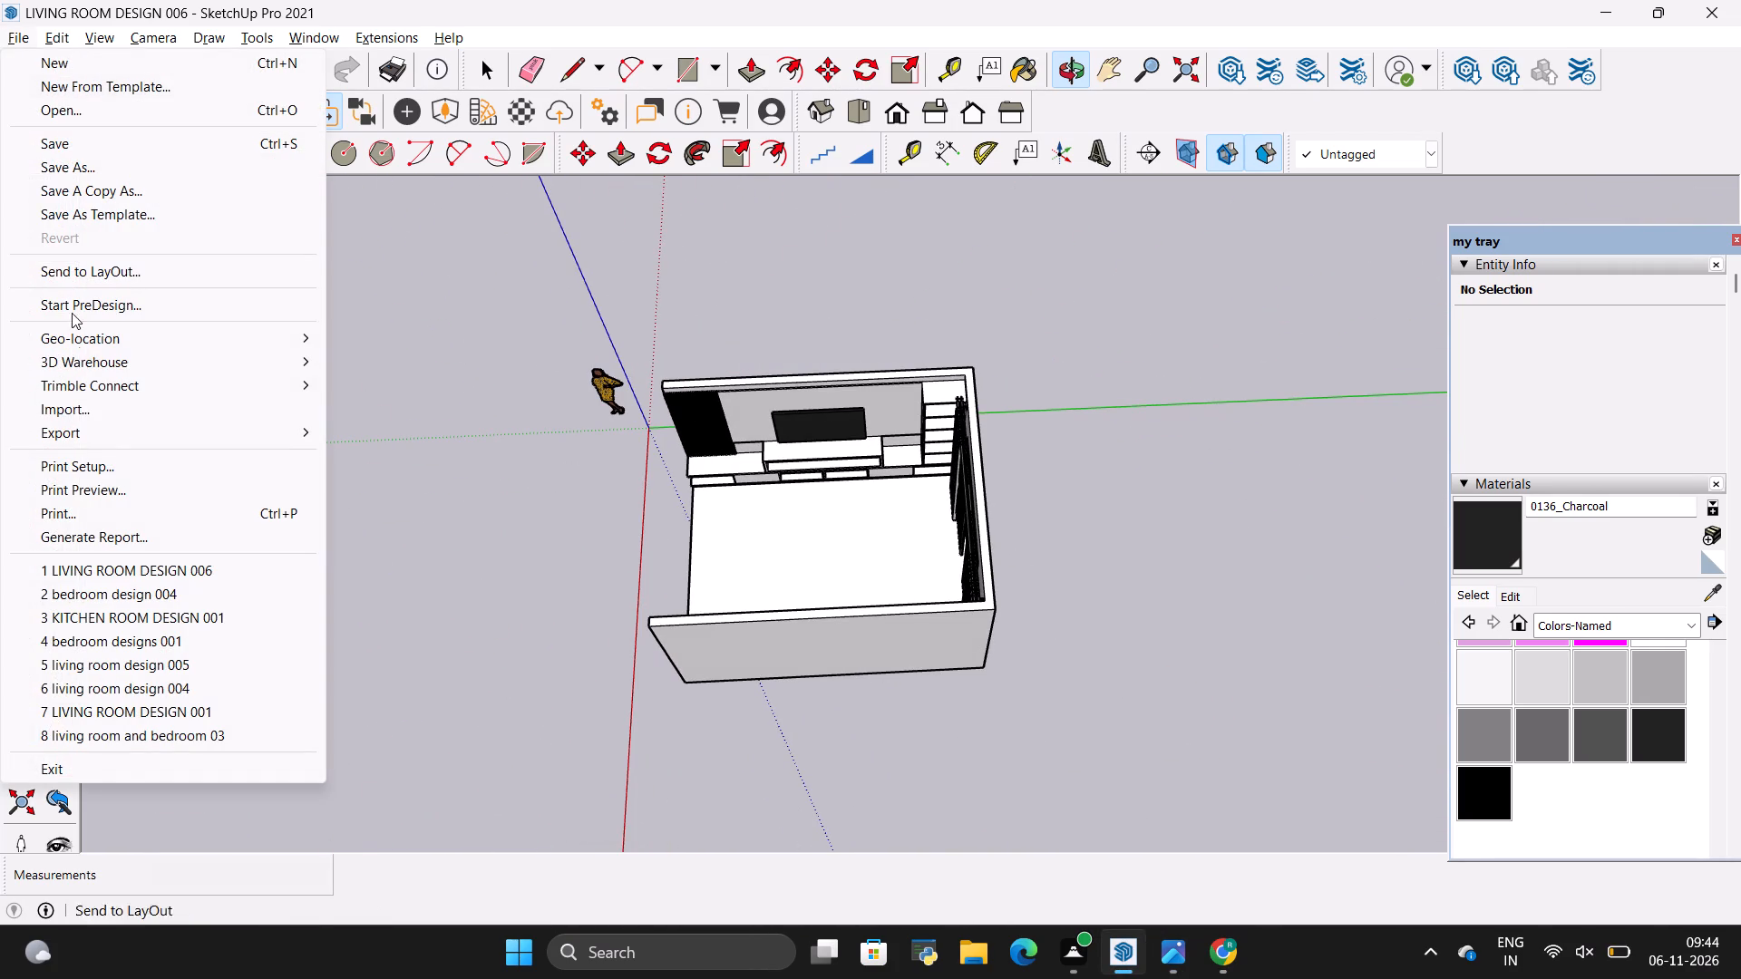
left_click(88, 403)
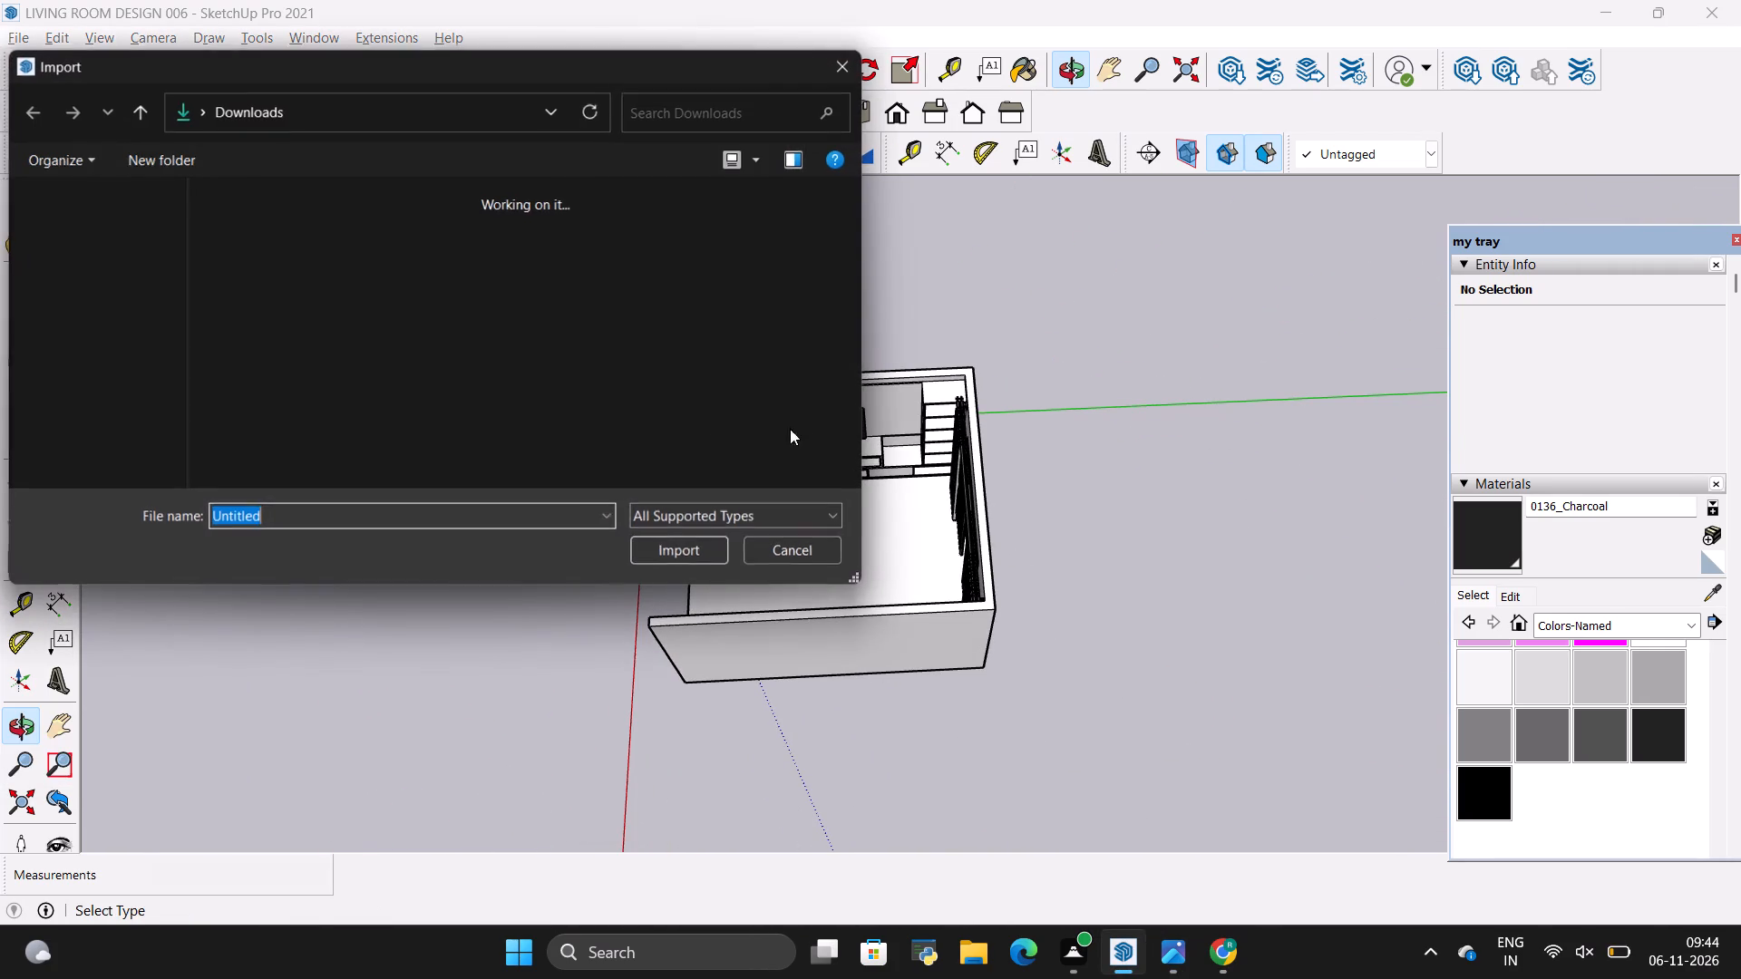
scroll(807, 430, "down", 3)
scroll(455, 389, "down", 10)
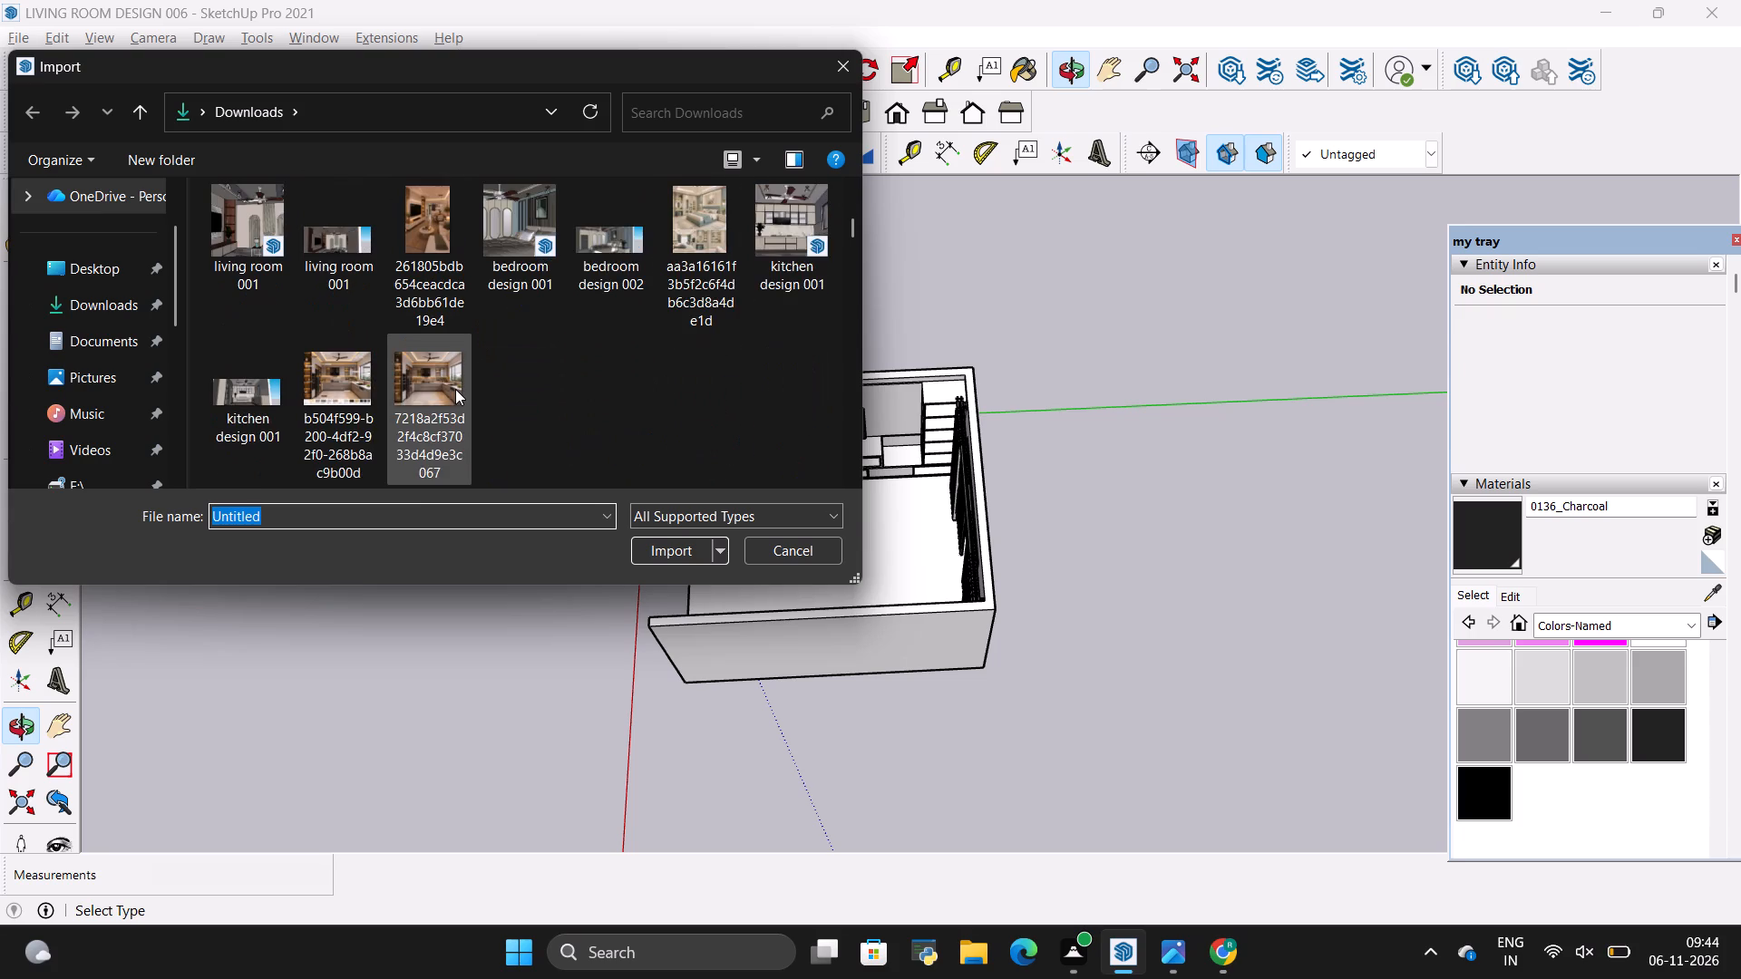
scroll(455, 389, "down", 6)
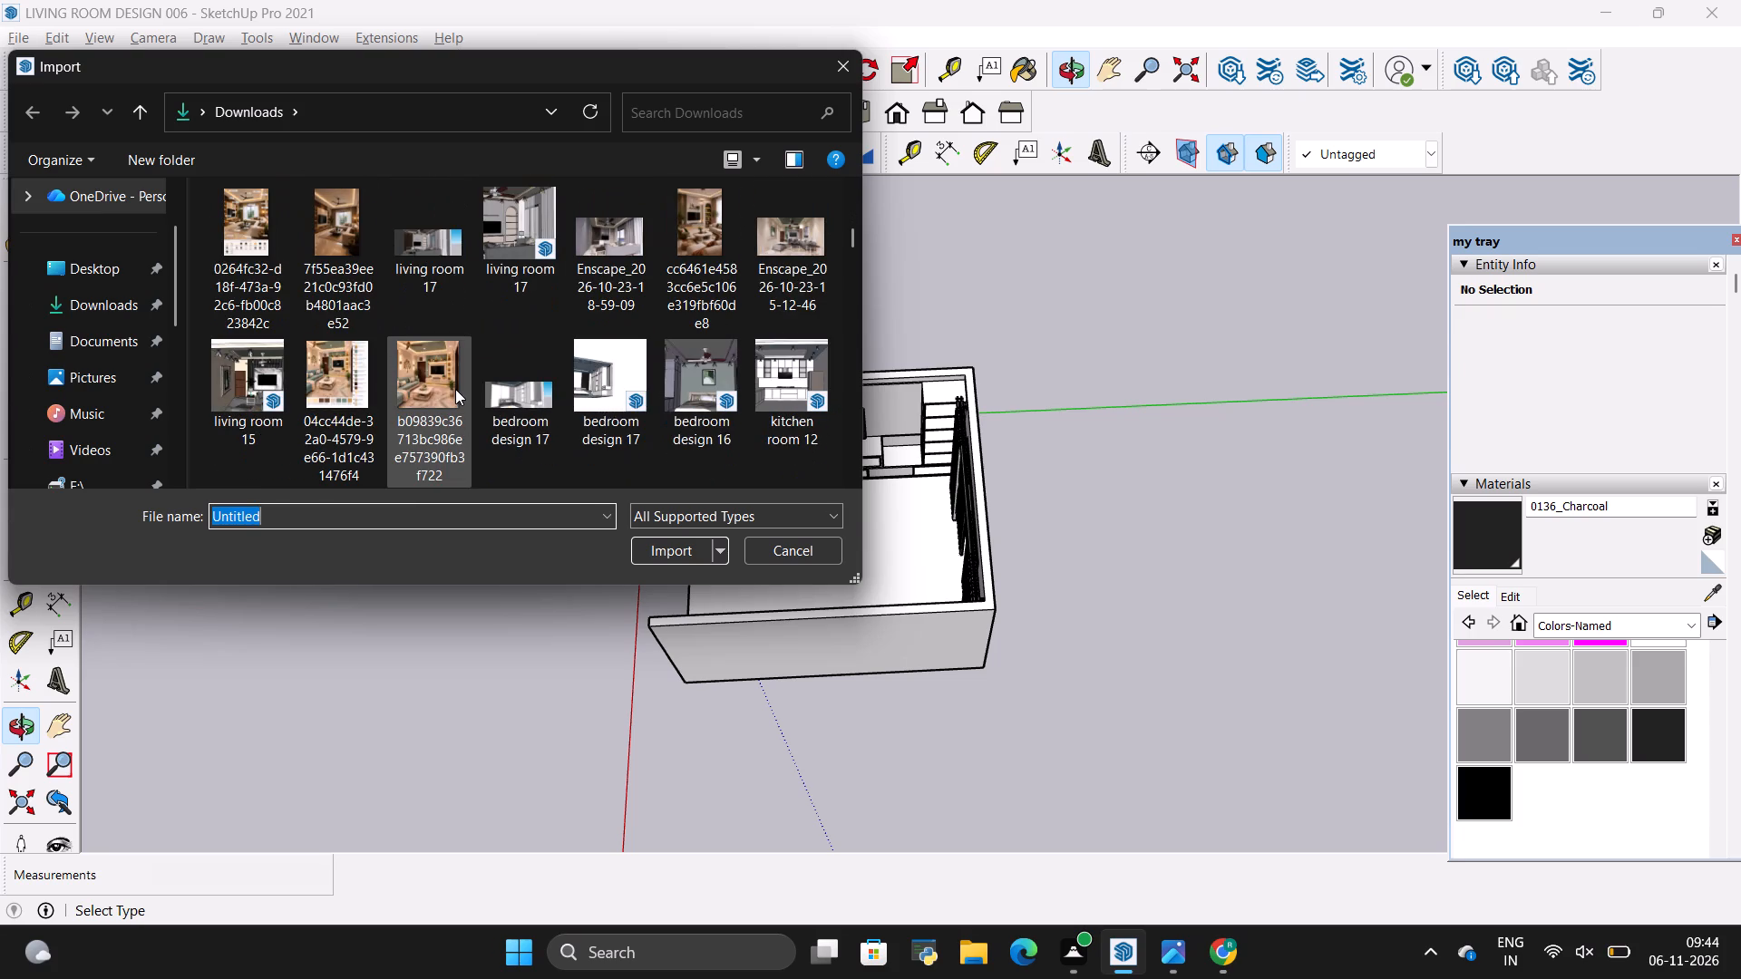
scroll(455, 389, "down", 2)
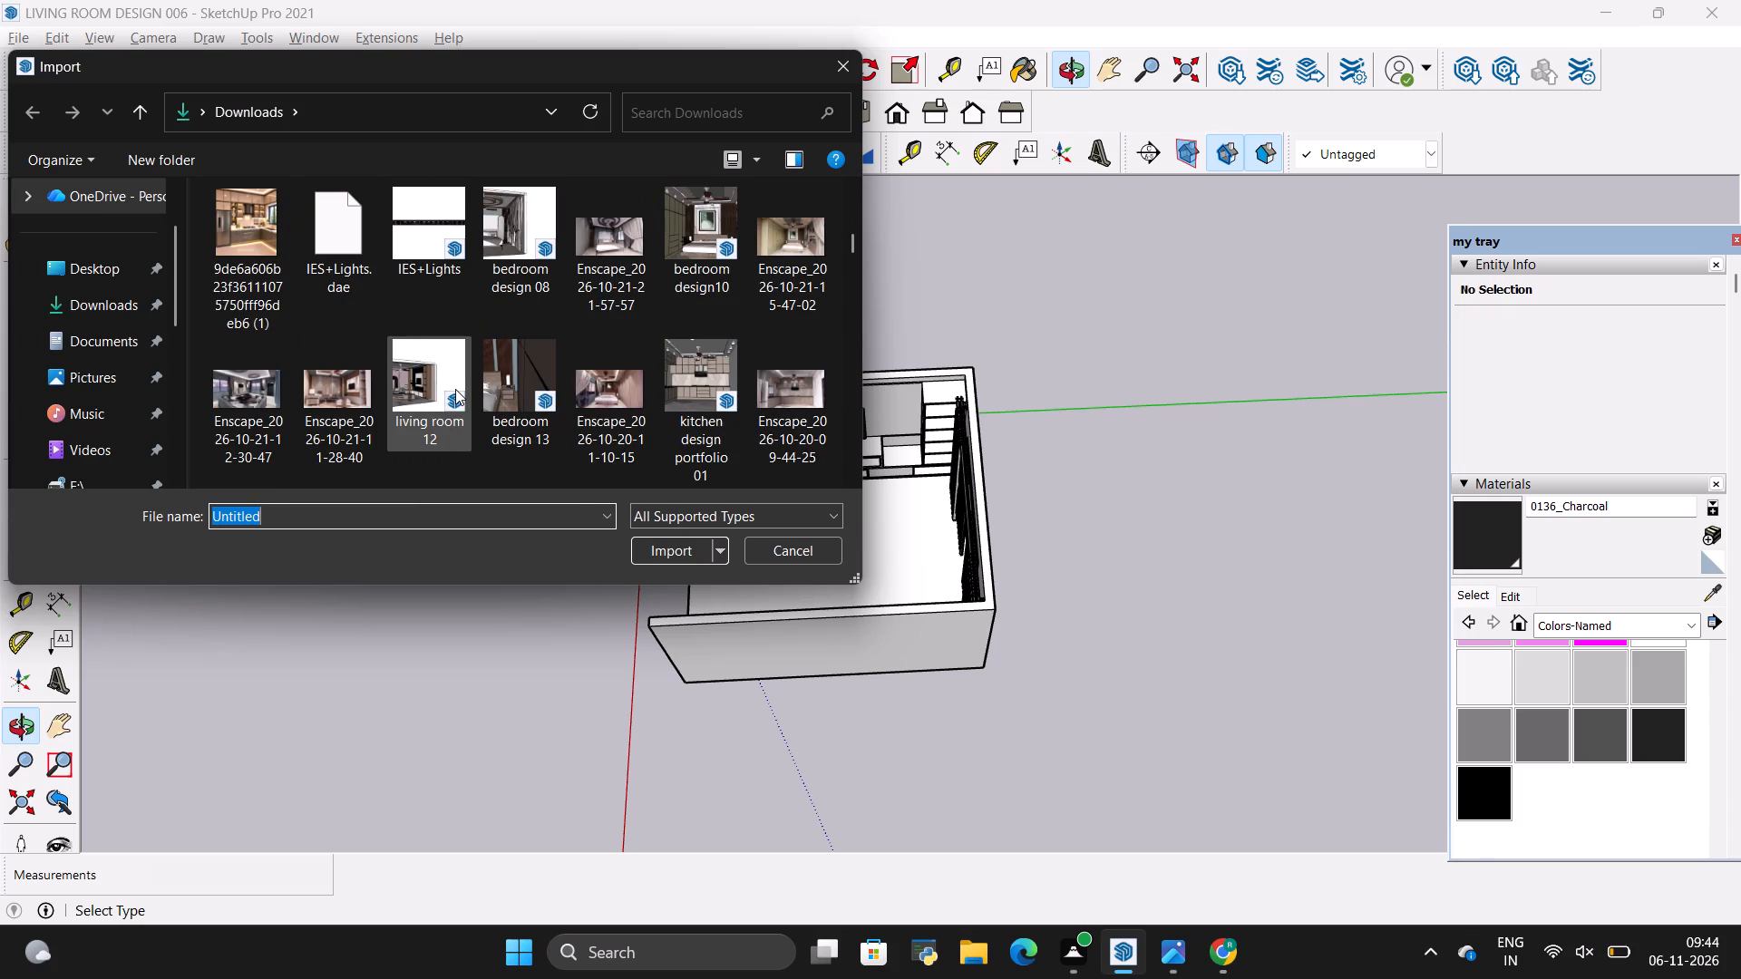
scroll(455, 389, "down", 1)
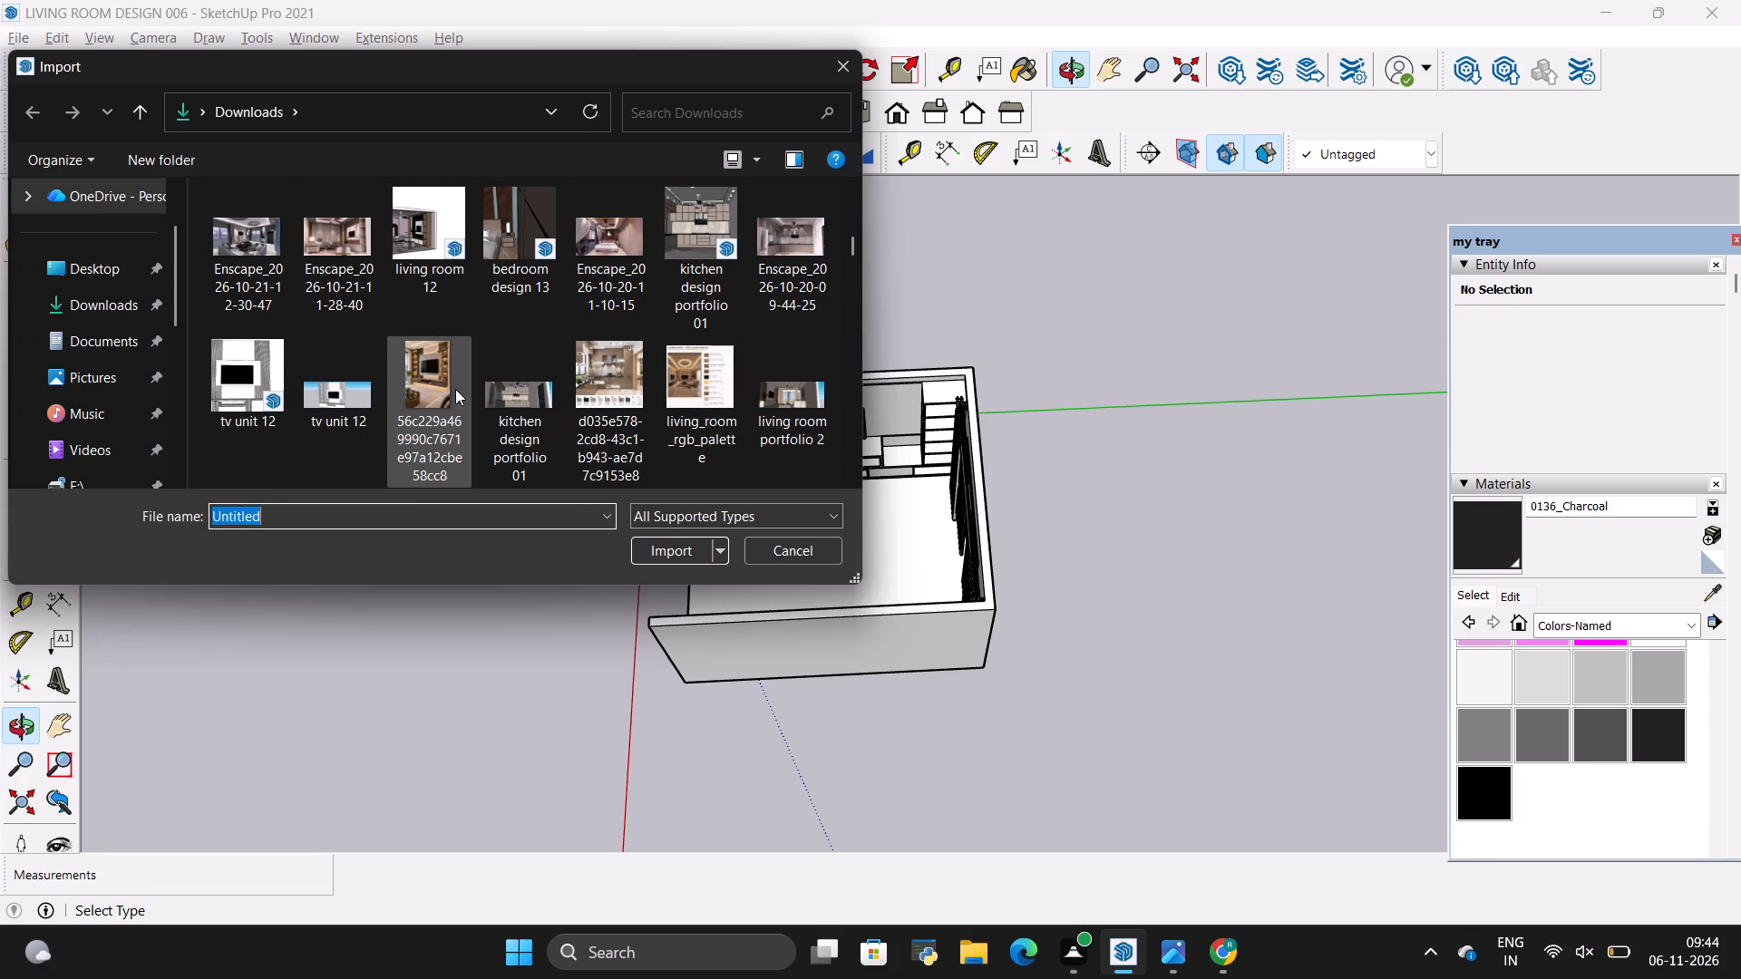
scroll(472, 381, "down", 1)
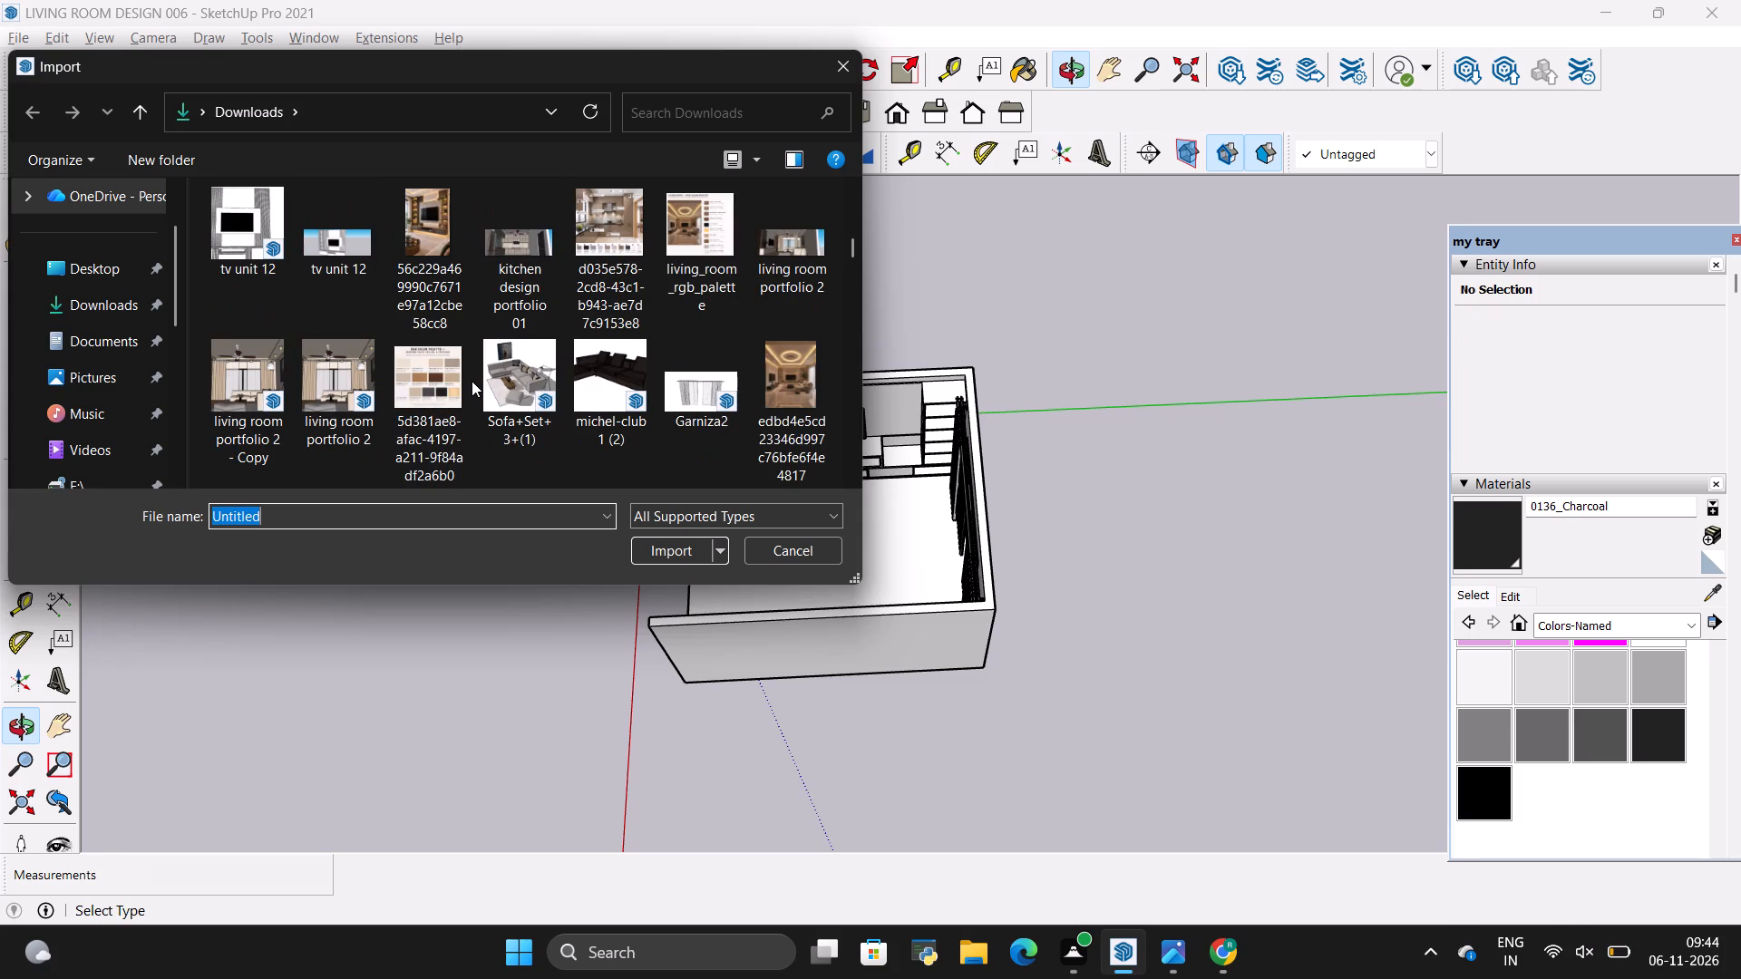
scroll(472, 381, "down", 2)
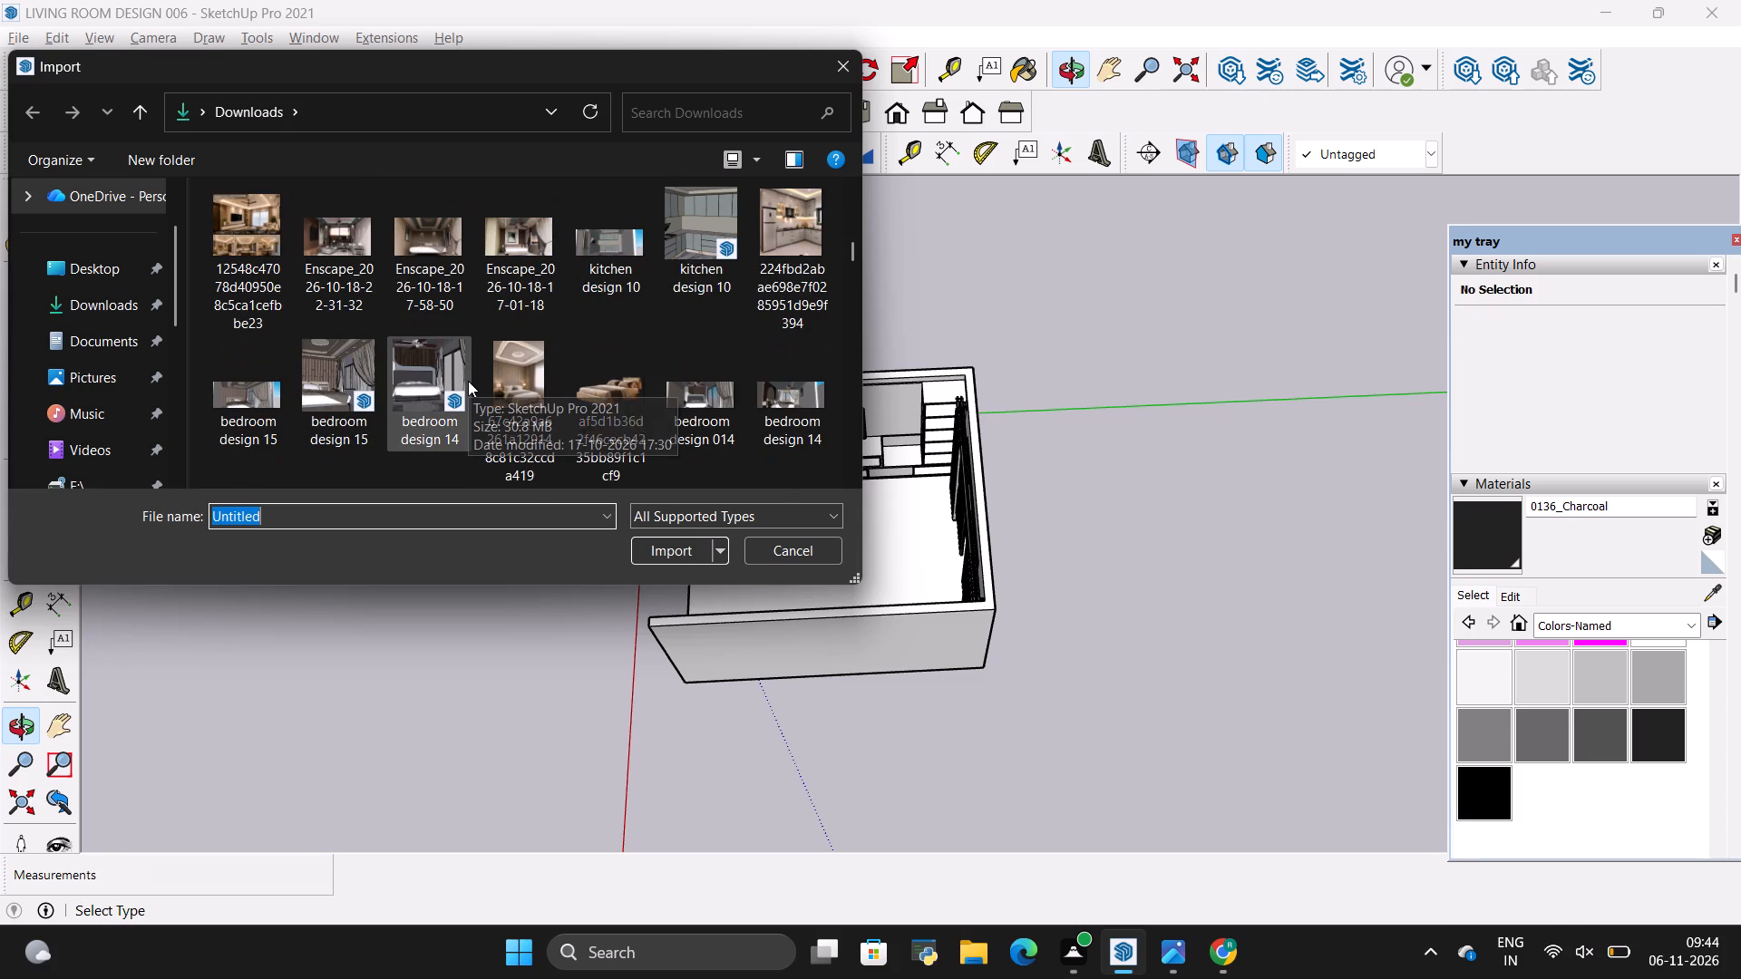
scroll(468, 381, "down", 2)
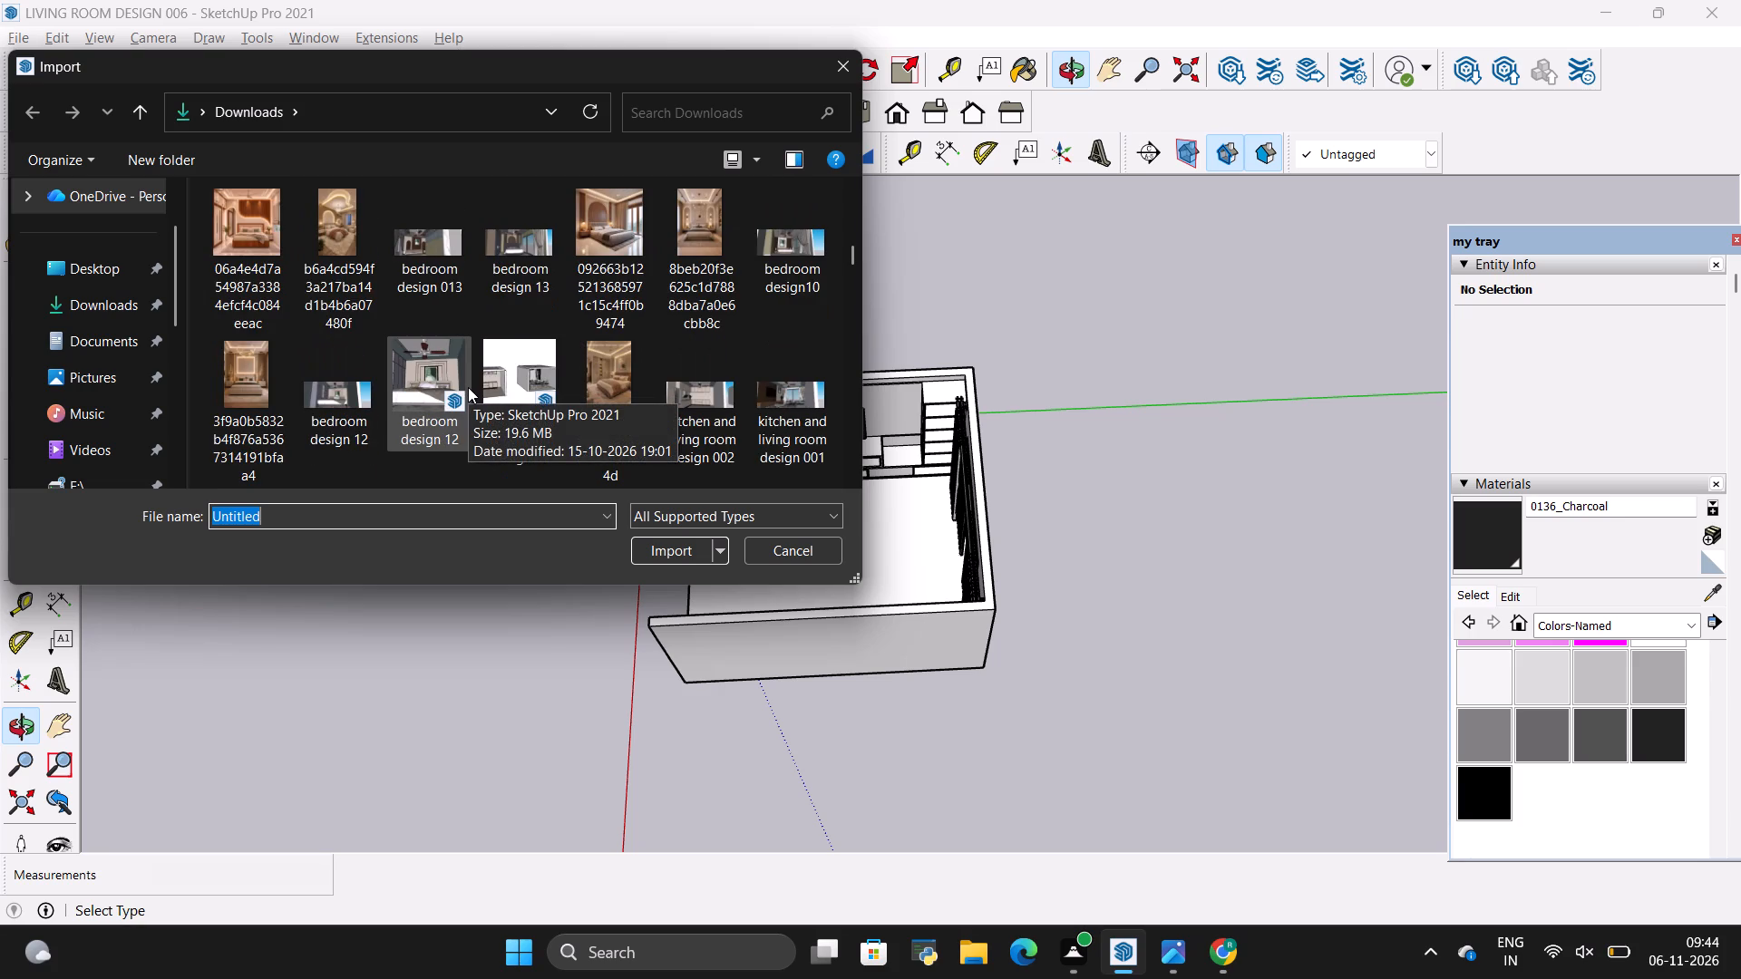
scroll(468, 387, "down", 1)
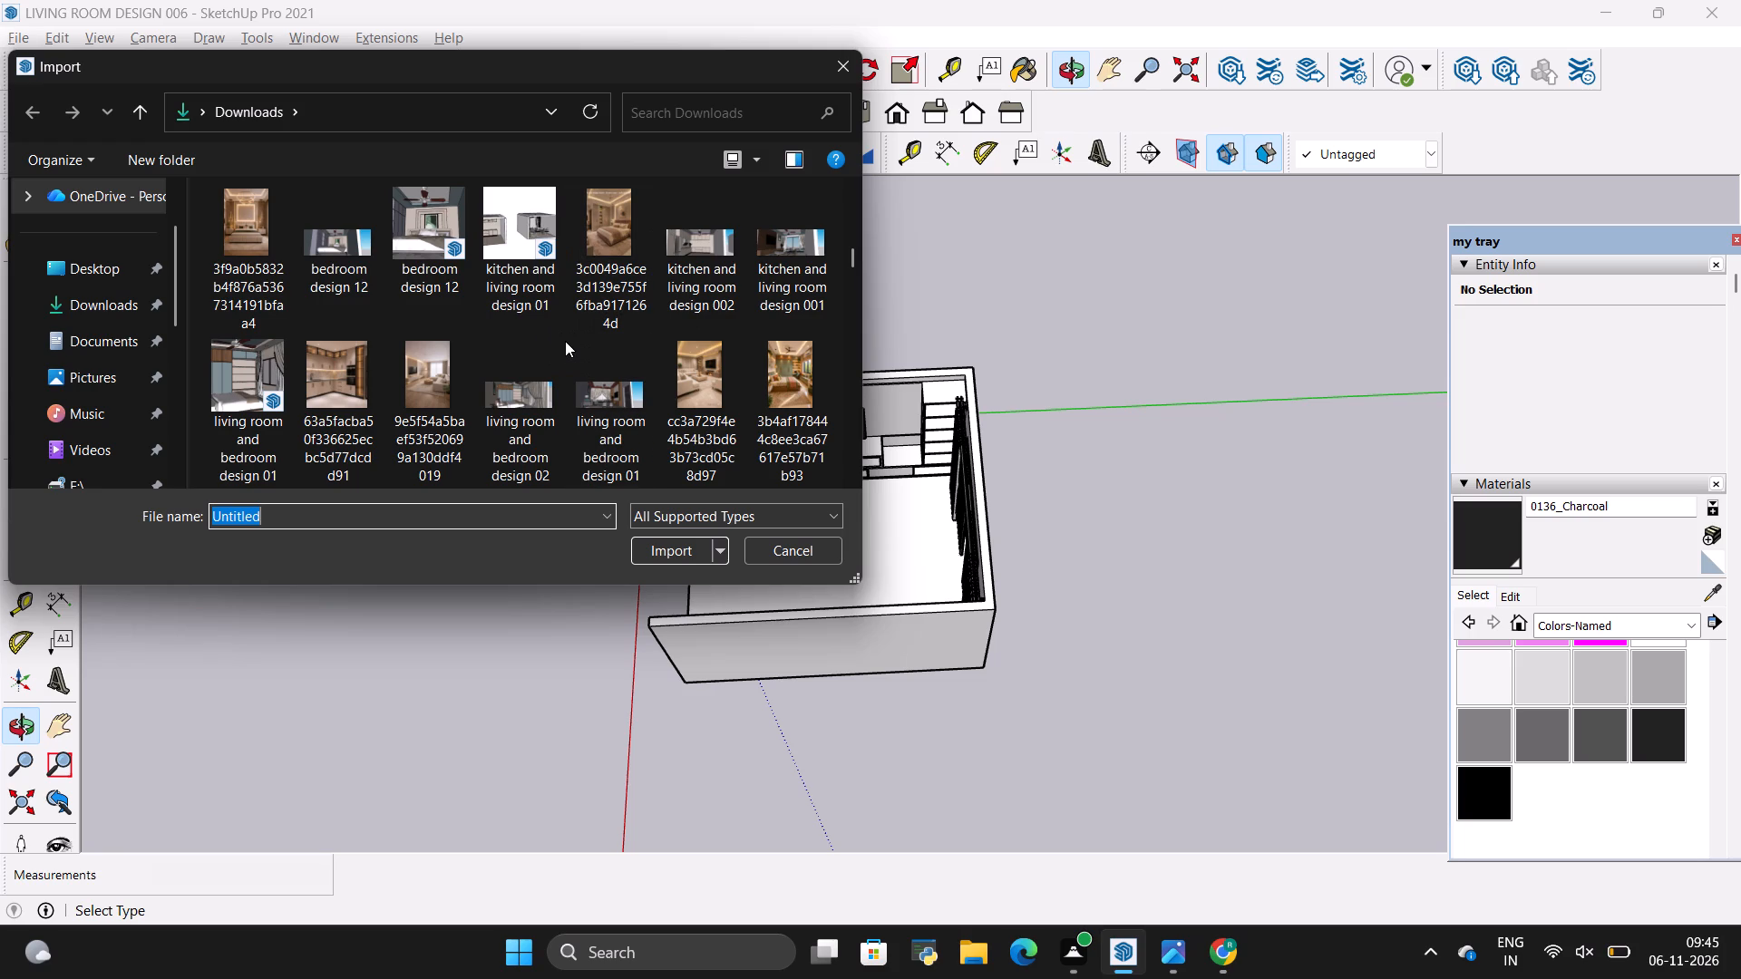
scroll(565, 341, "down", 1)
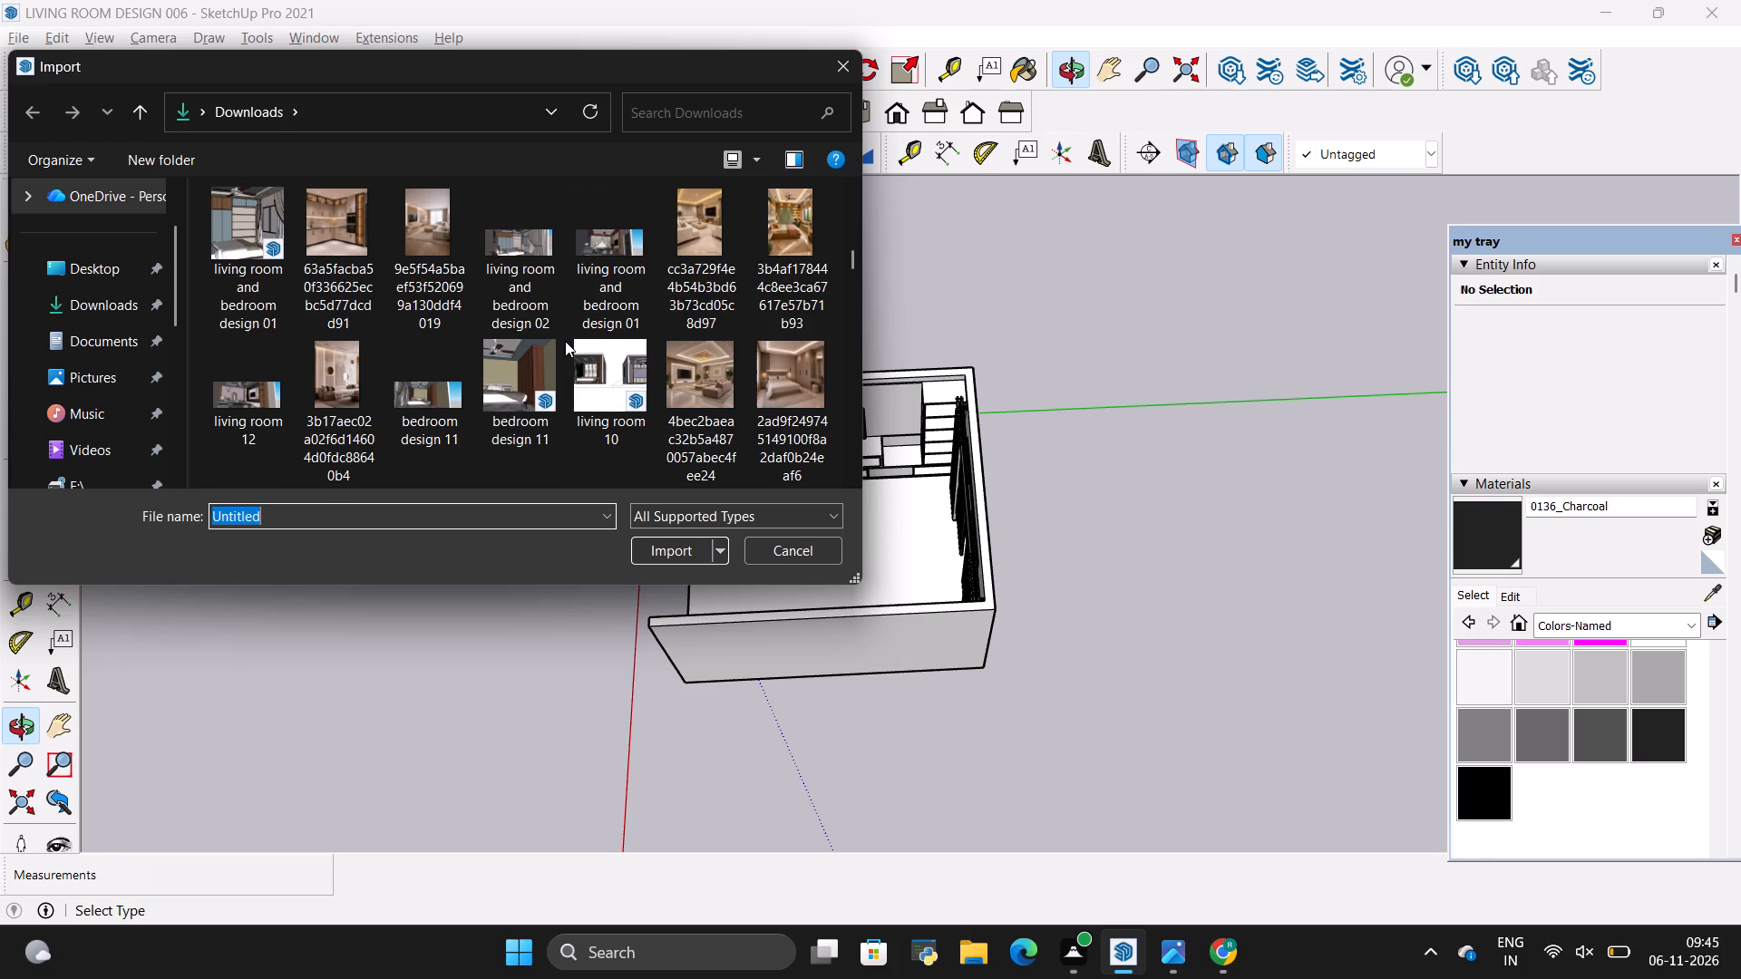
scroll(565, 341, "down", 2)
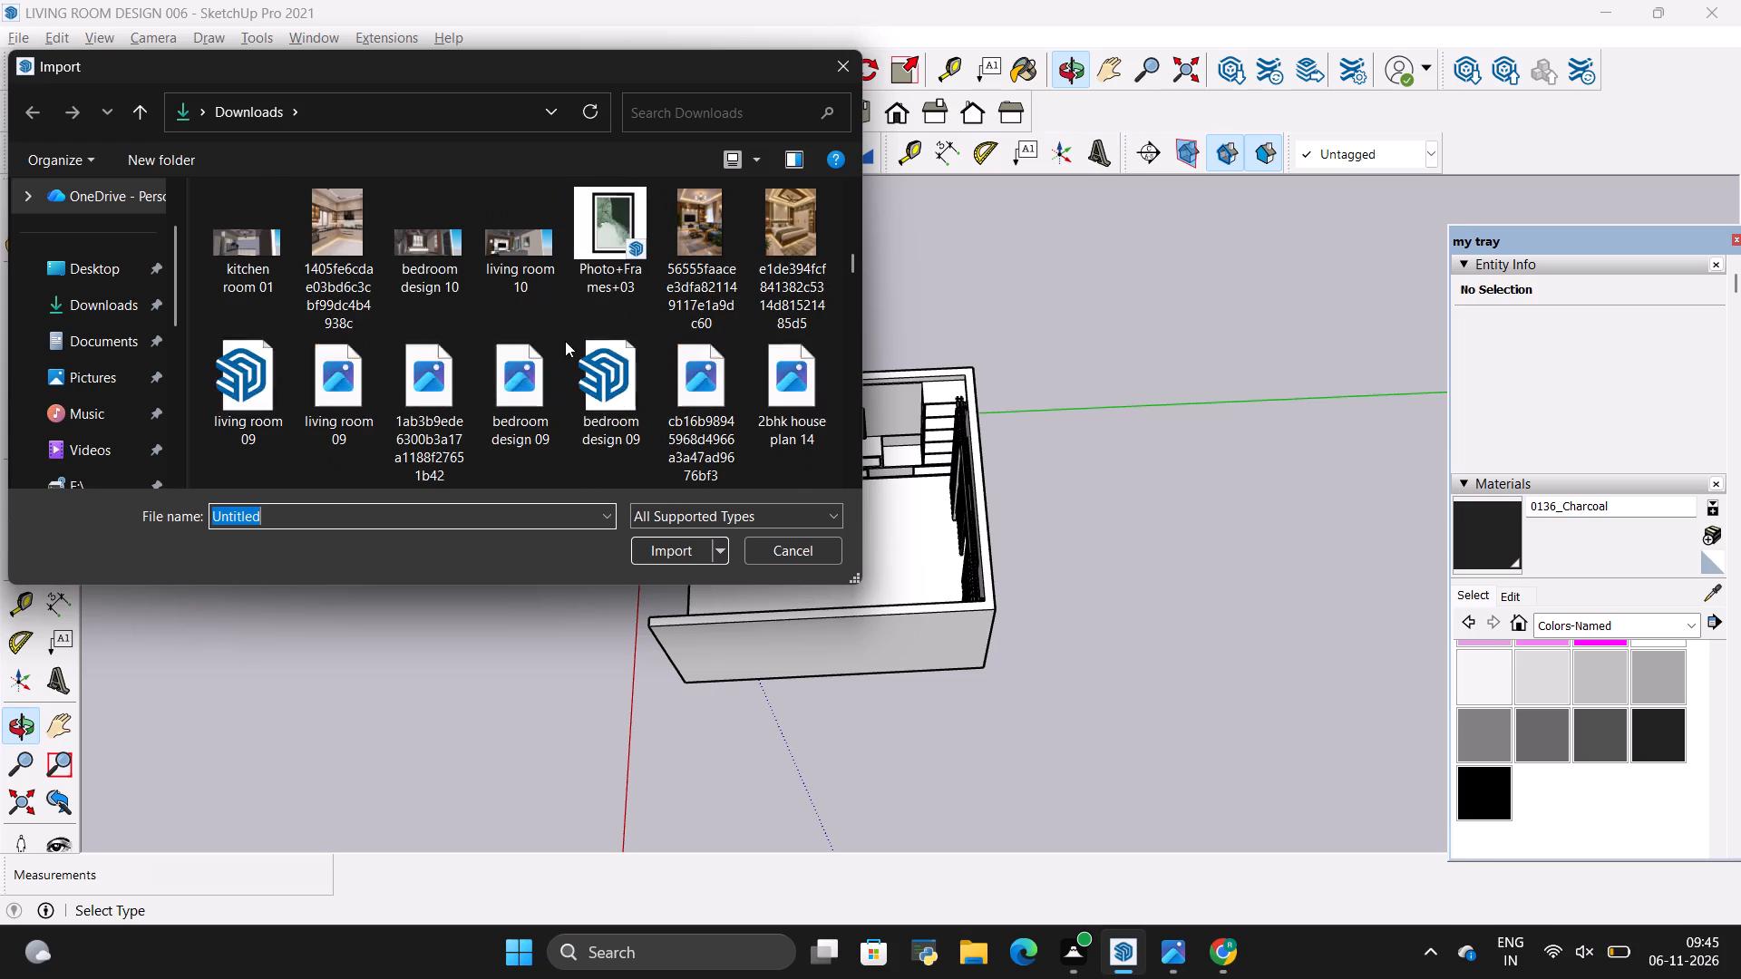
scroll(565, 341, "up", 1)
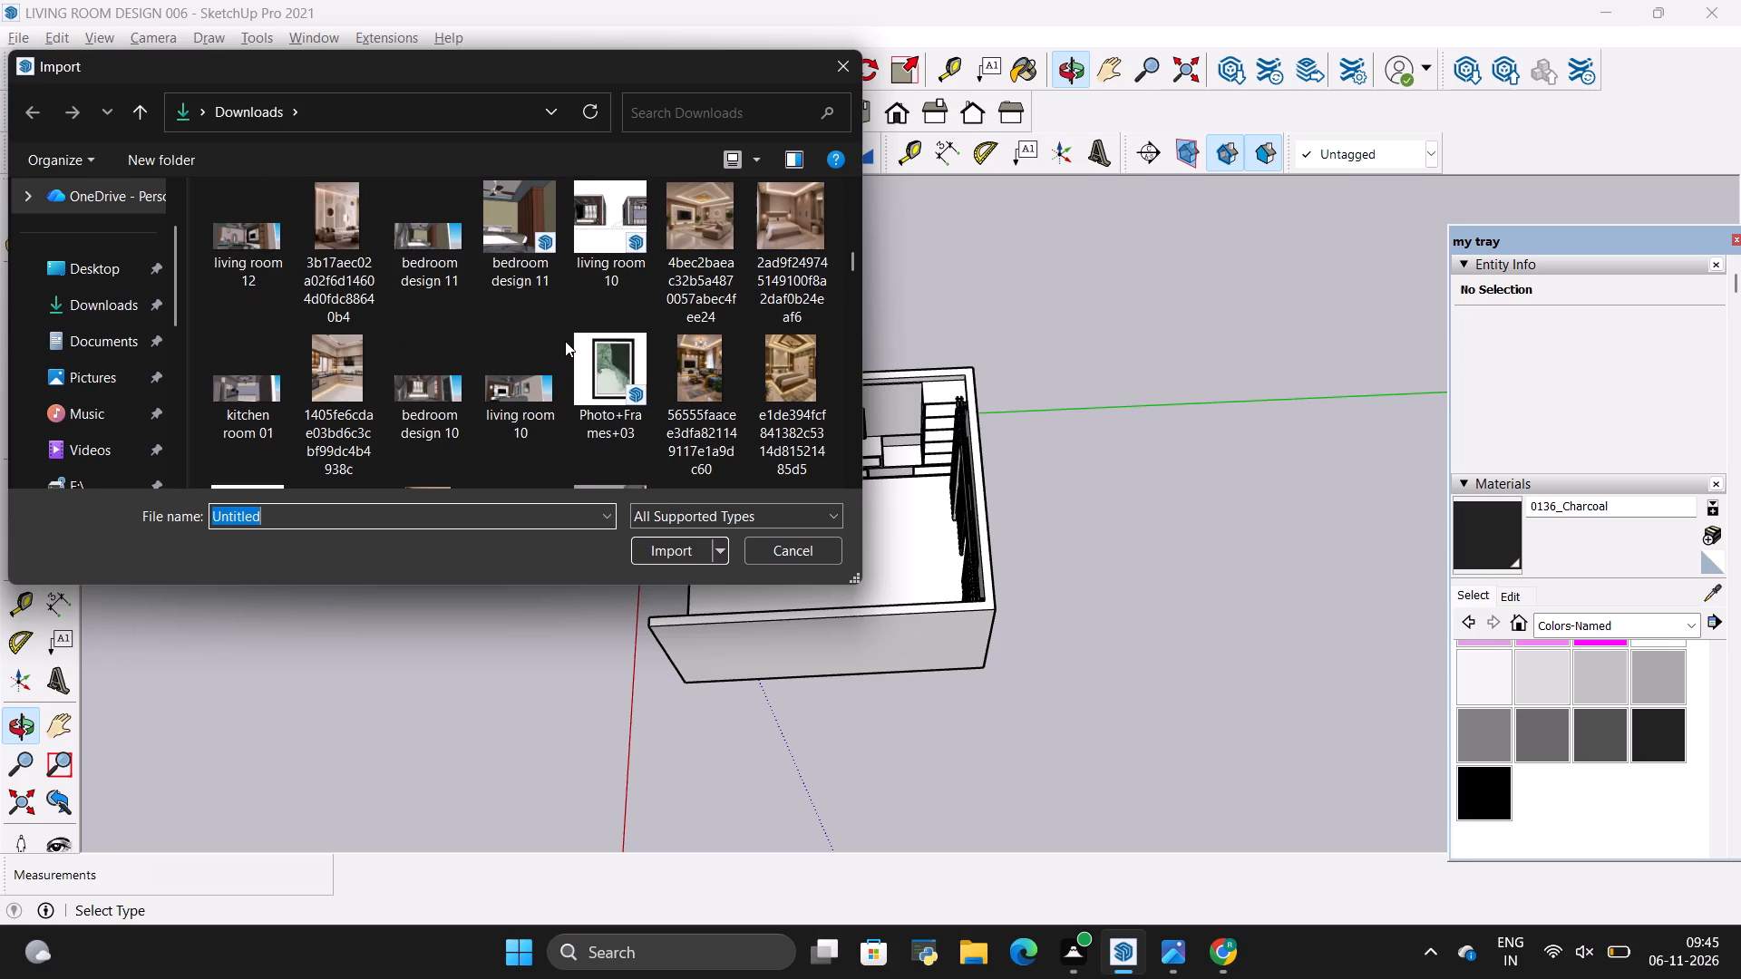
scroll(565, 341, "down", 1)
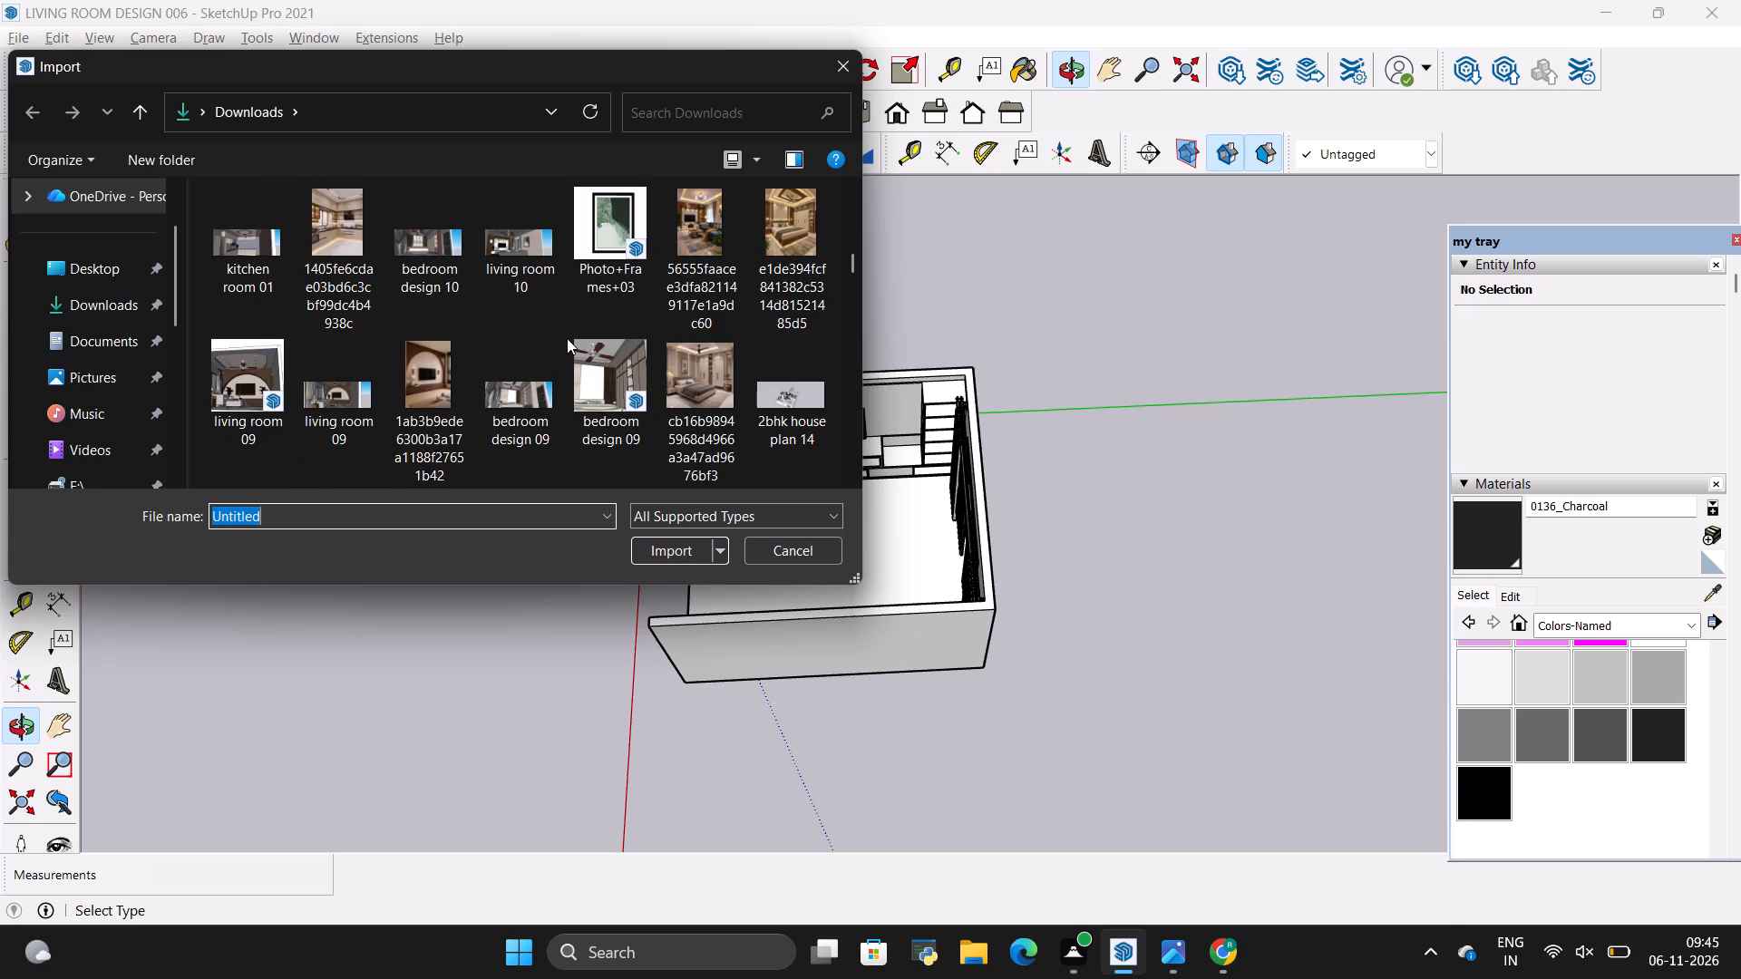
scroll(567, 338, "down", 1)
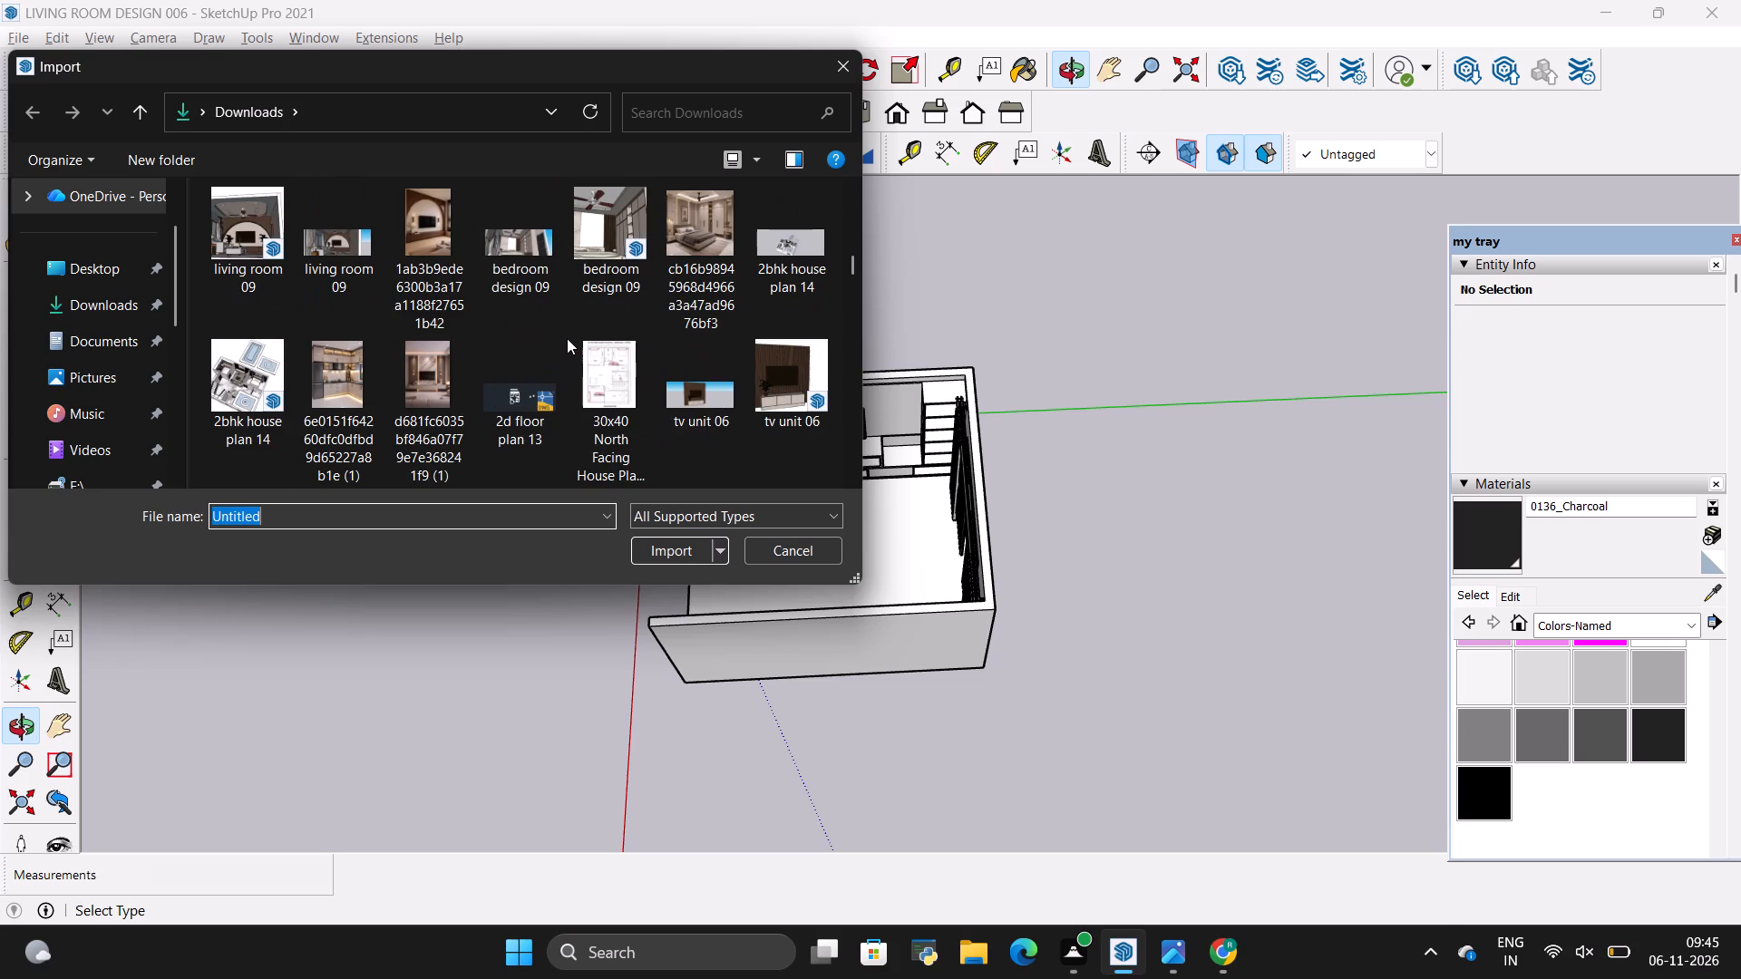
scroll(567, 338, "down", 2)
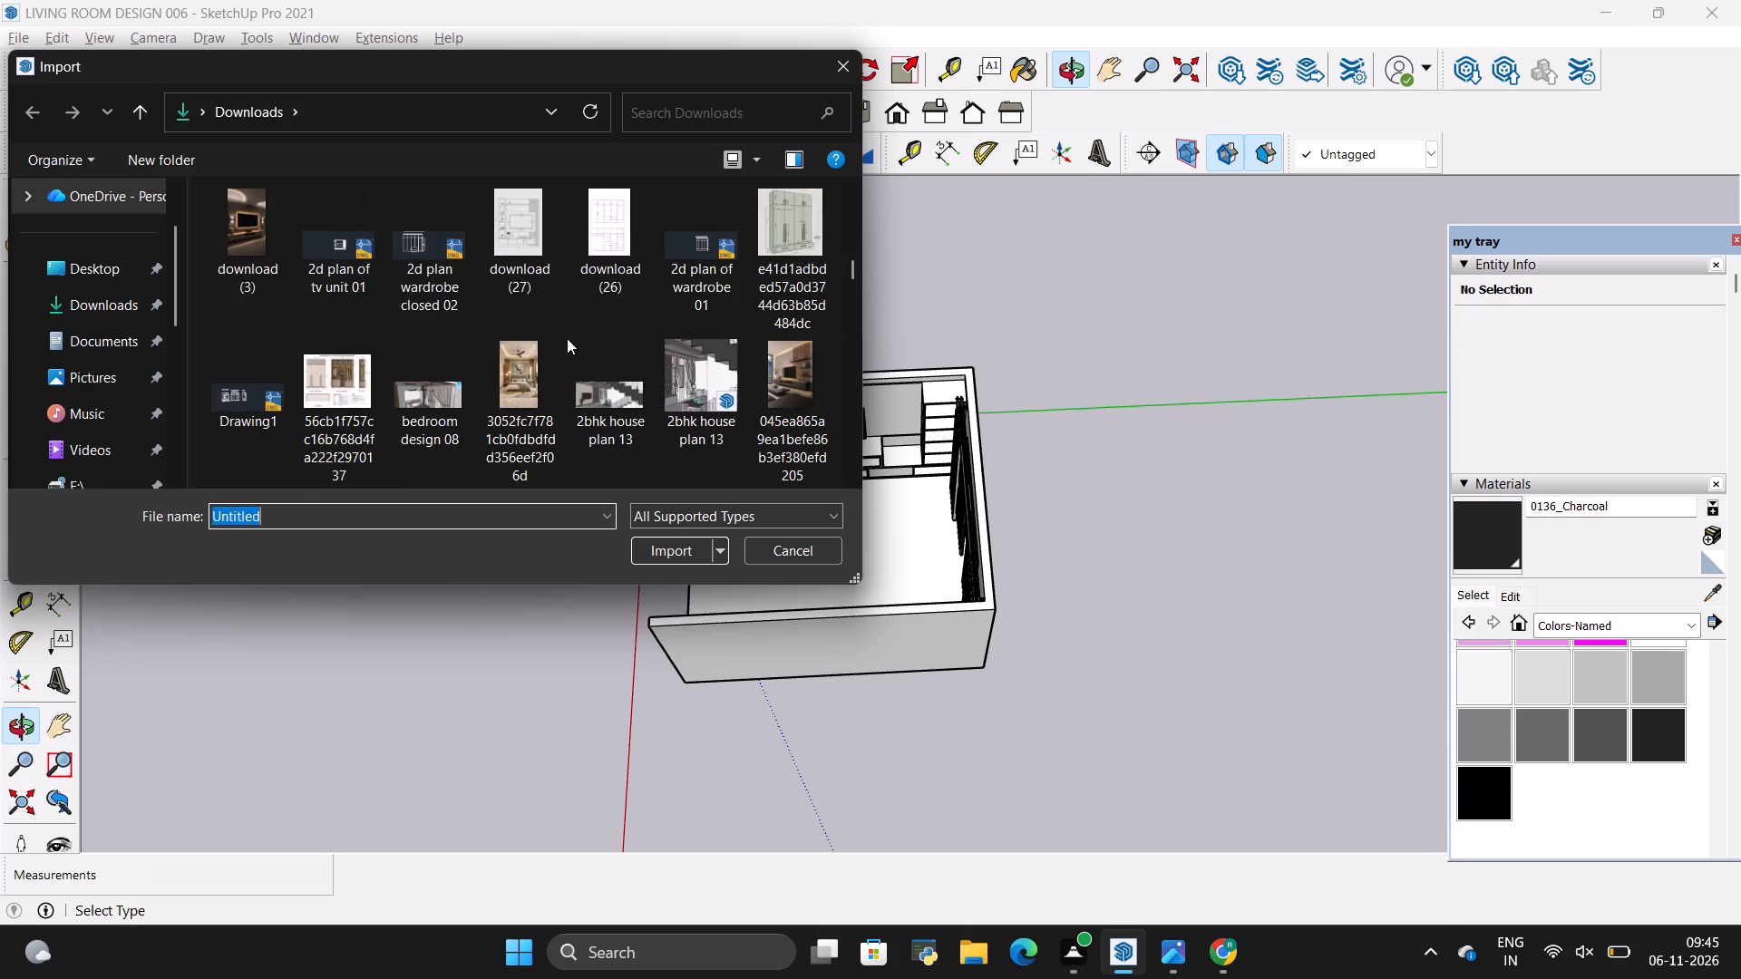
scroll(567, 338, "up", 1)
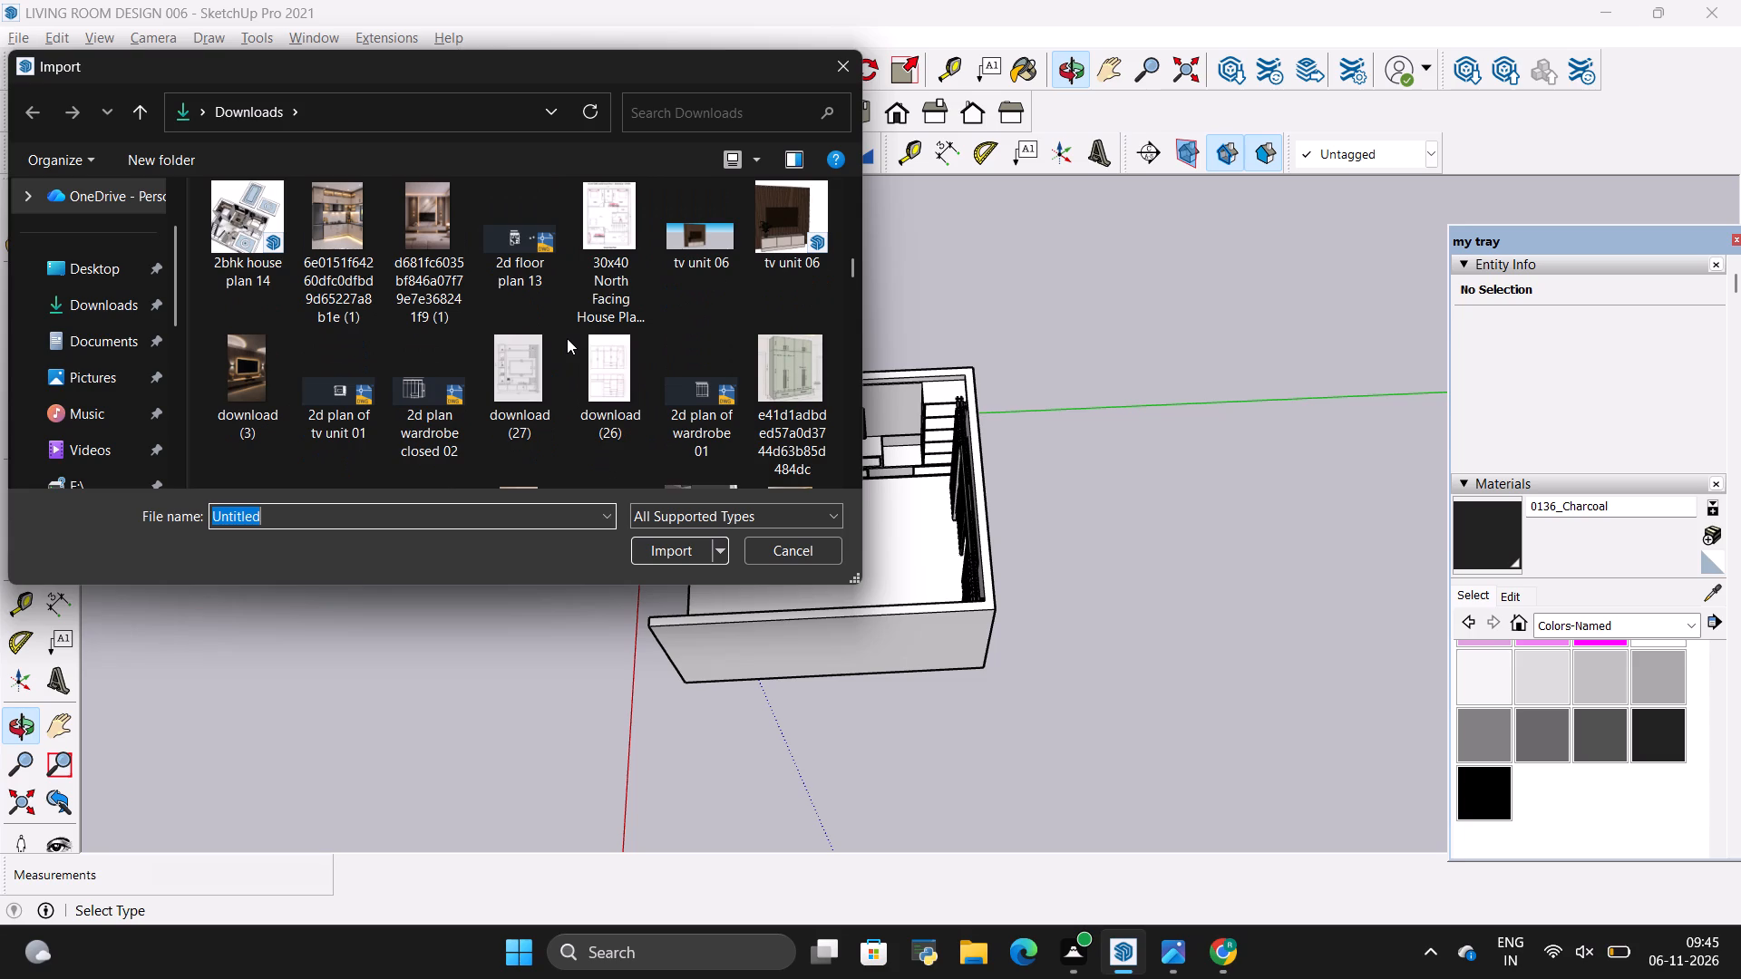
scroll(567, 338, "down", 2)
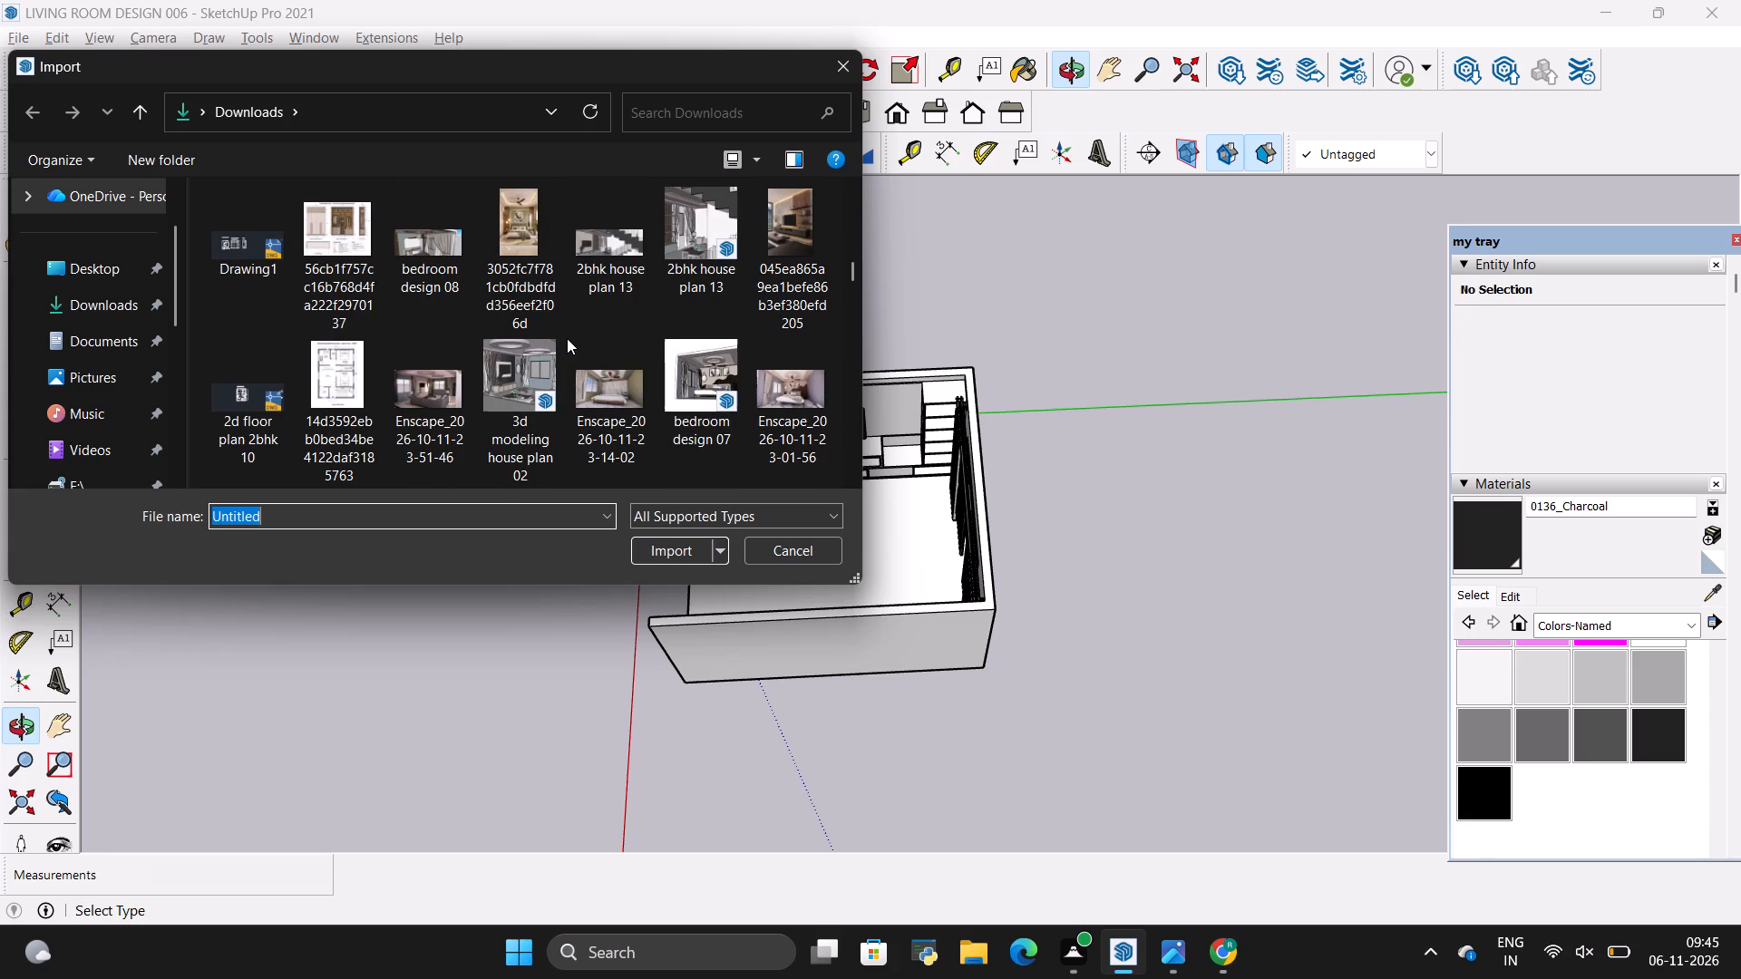
scroll(567, 338, "down", 1)
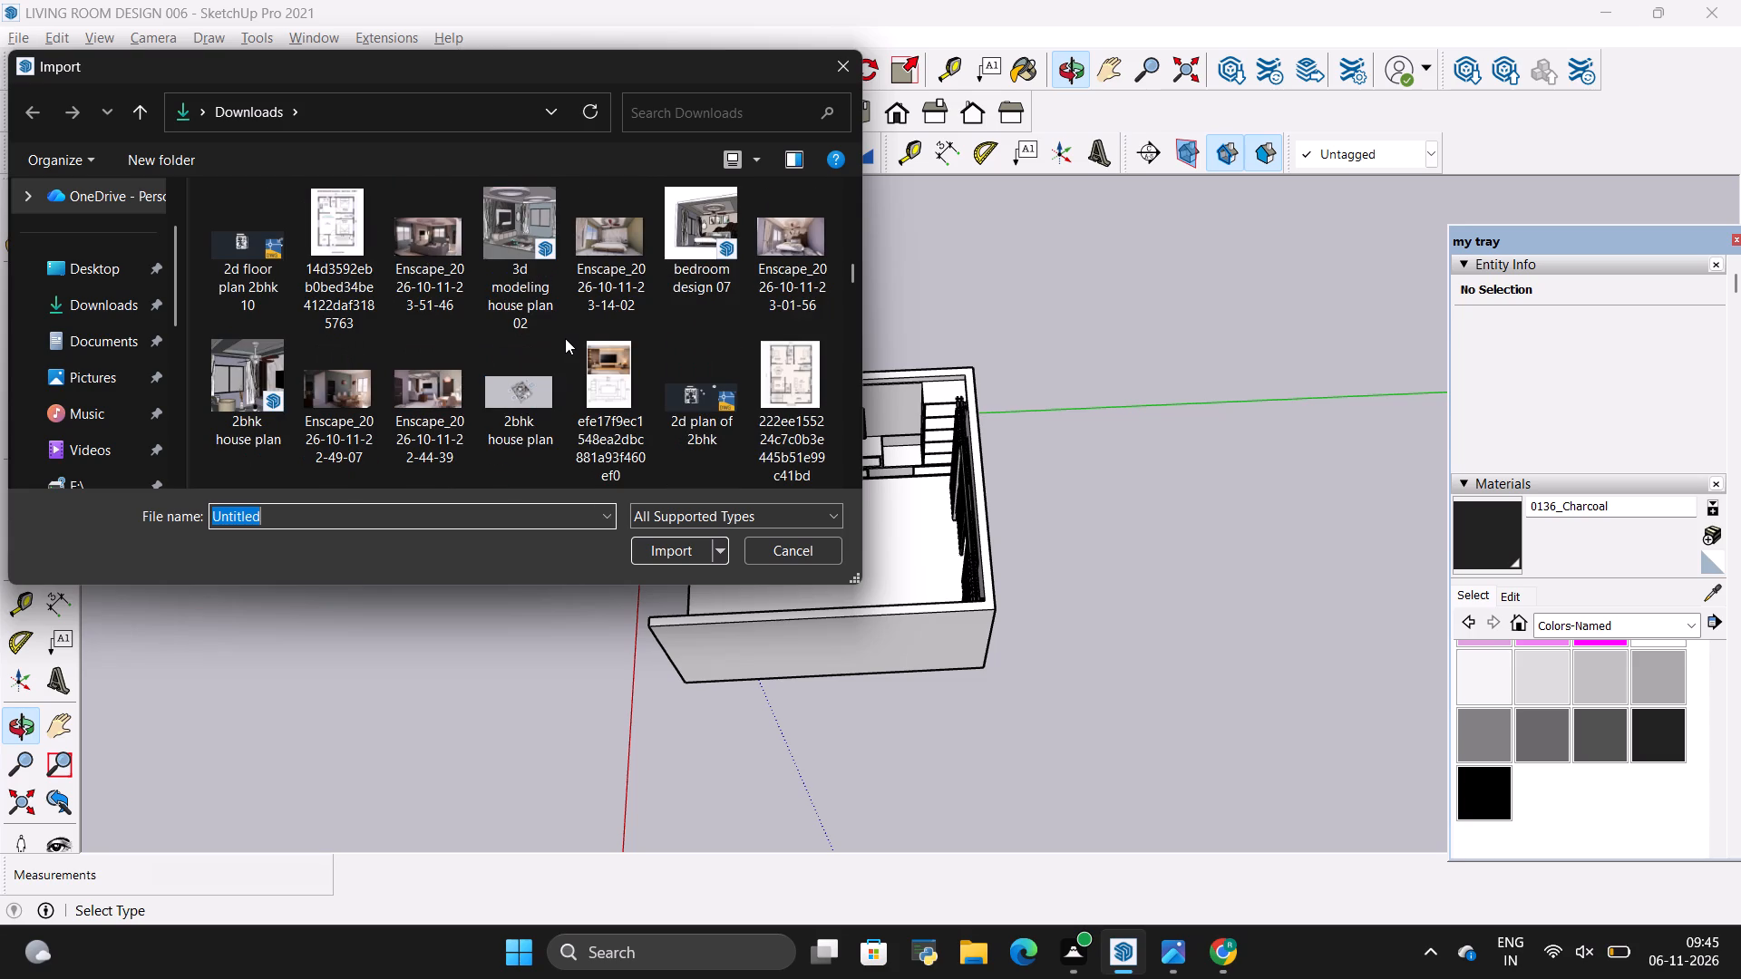
scroll(565, 338, "down", 1)
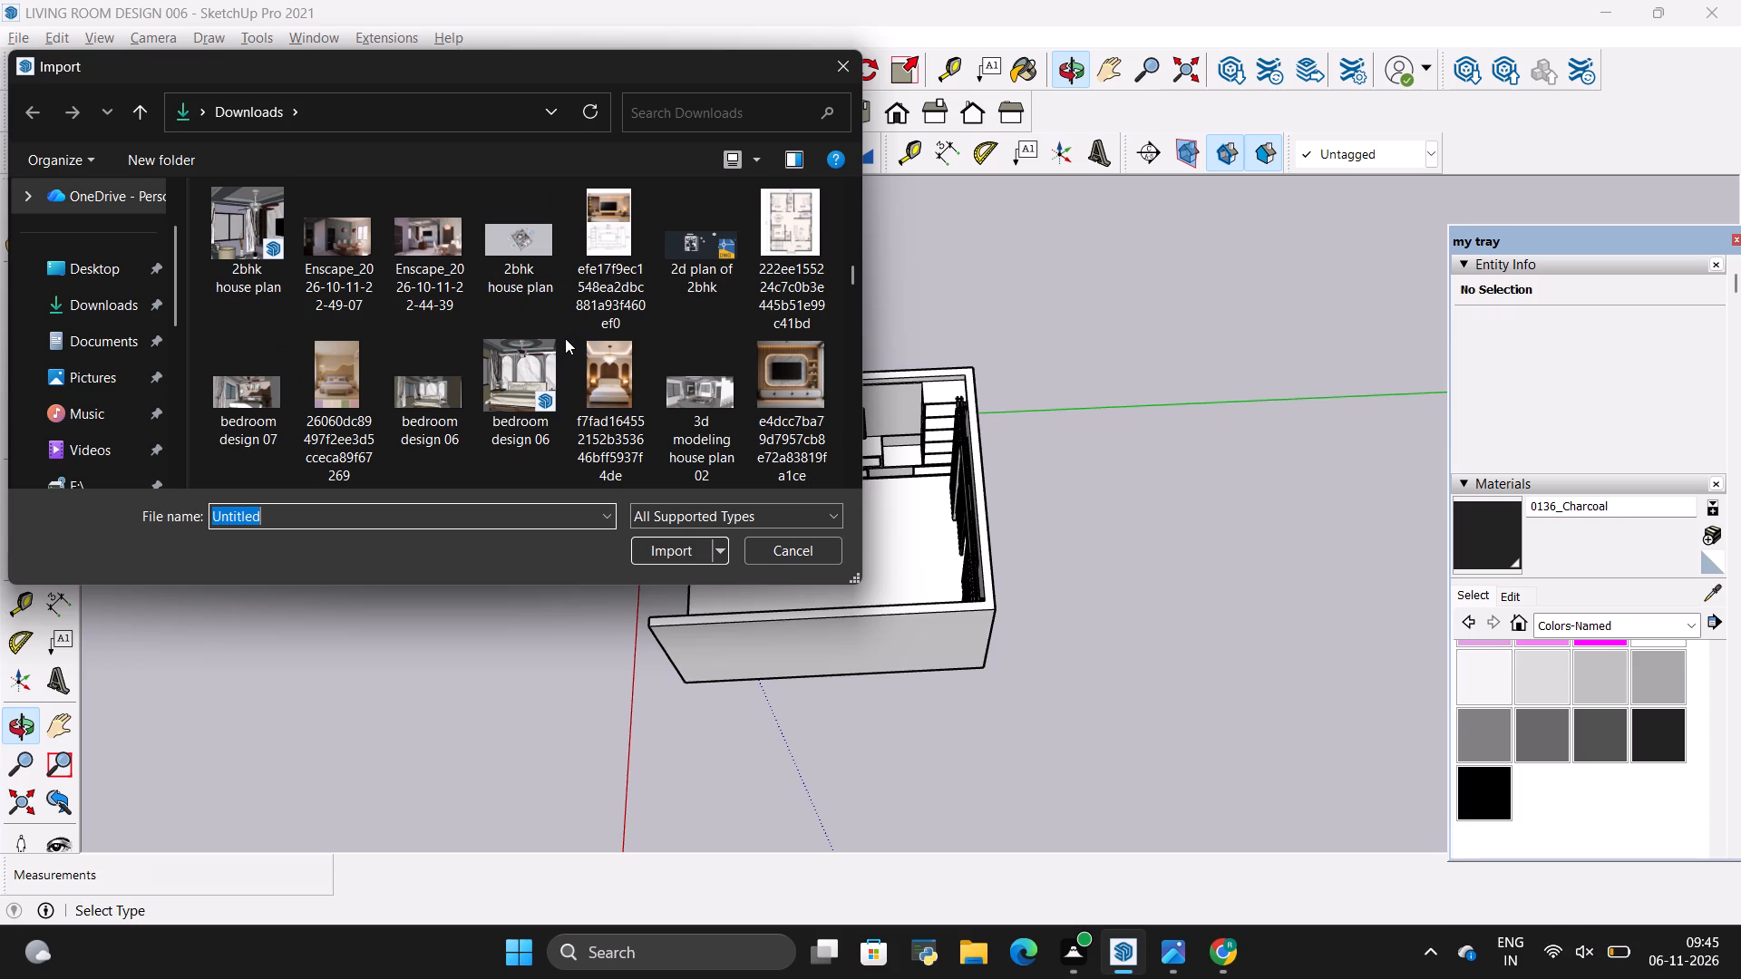
scroll(565, 338, "down", 1)
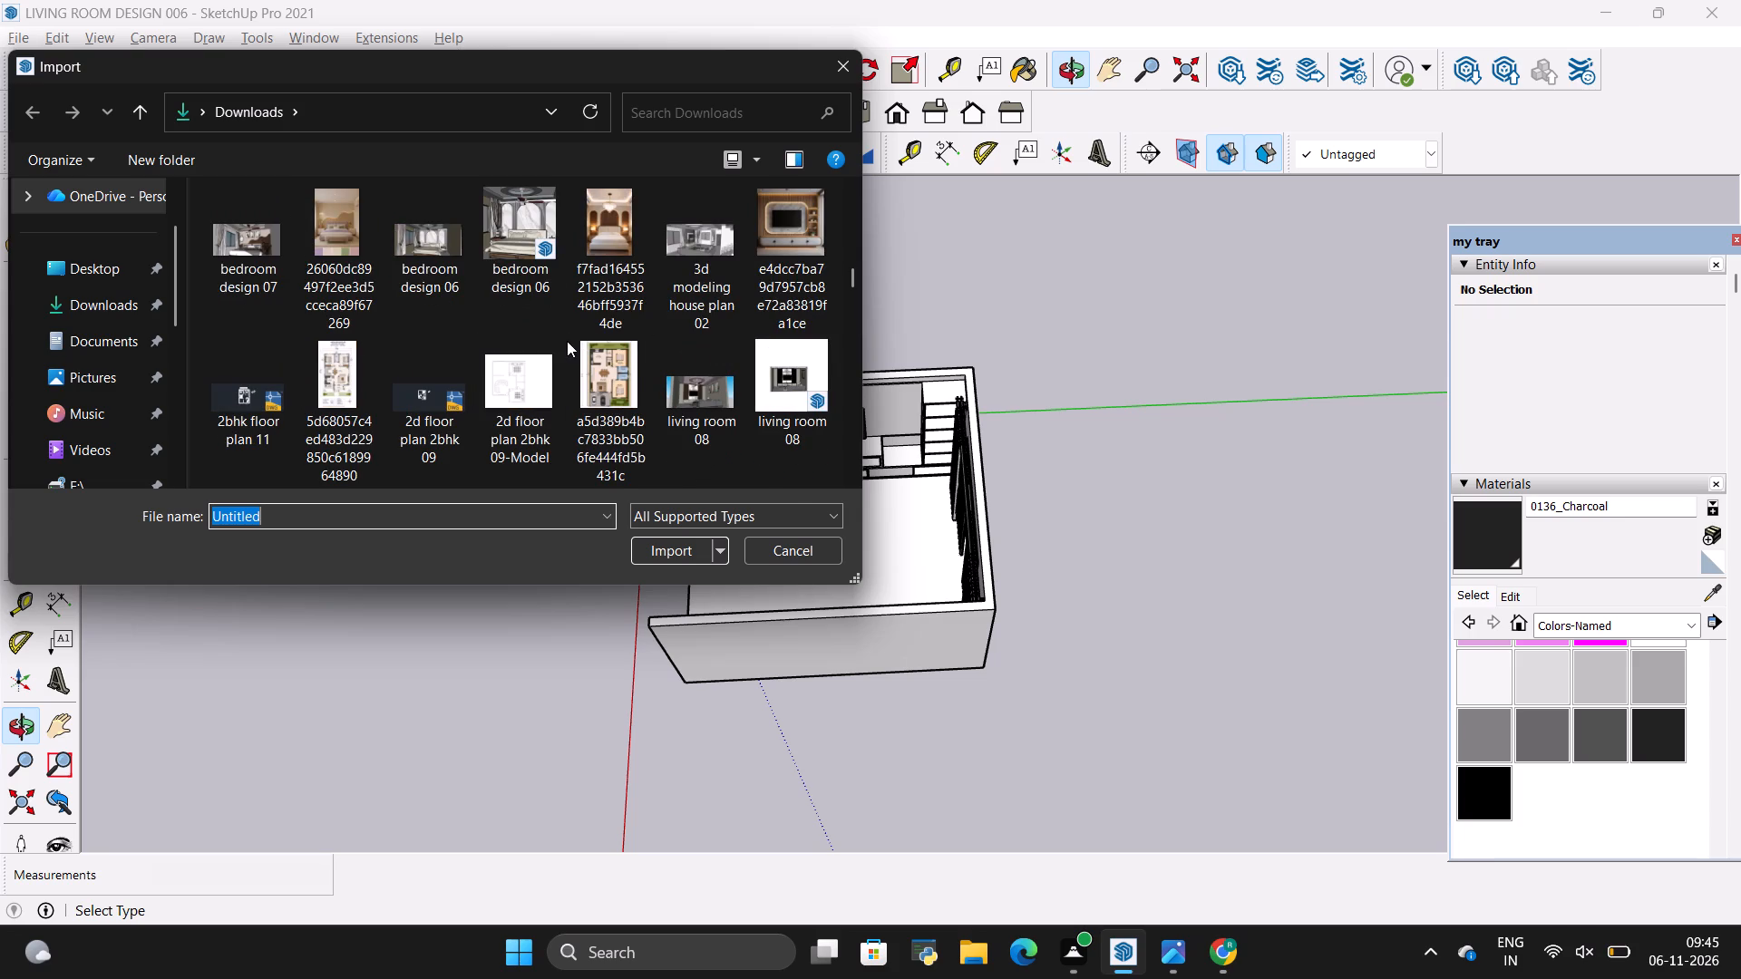
scroll(567, 348, "down", 2)
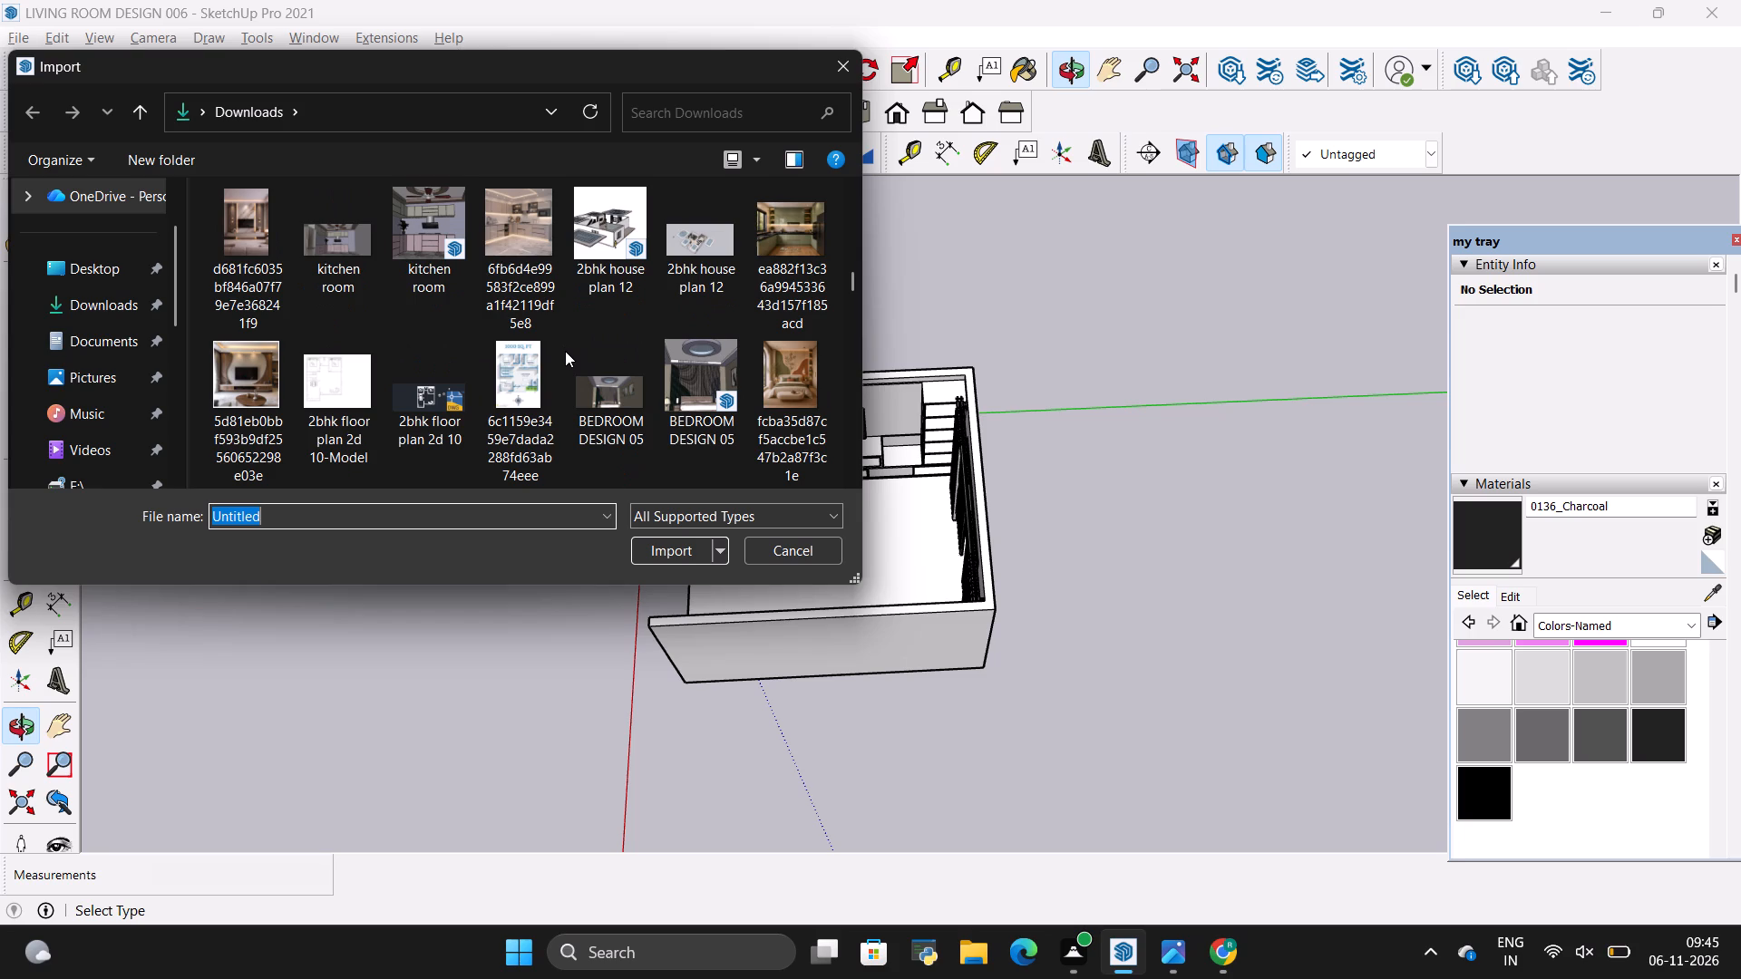
scroll(565, 351, "down", 1)
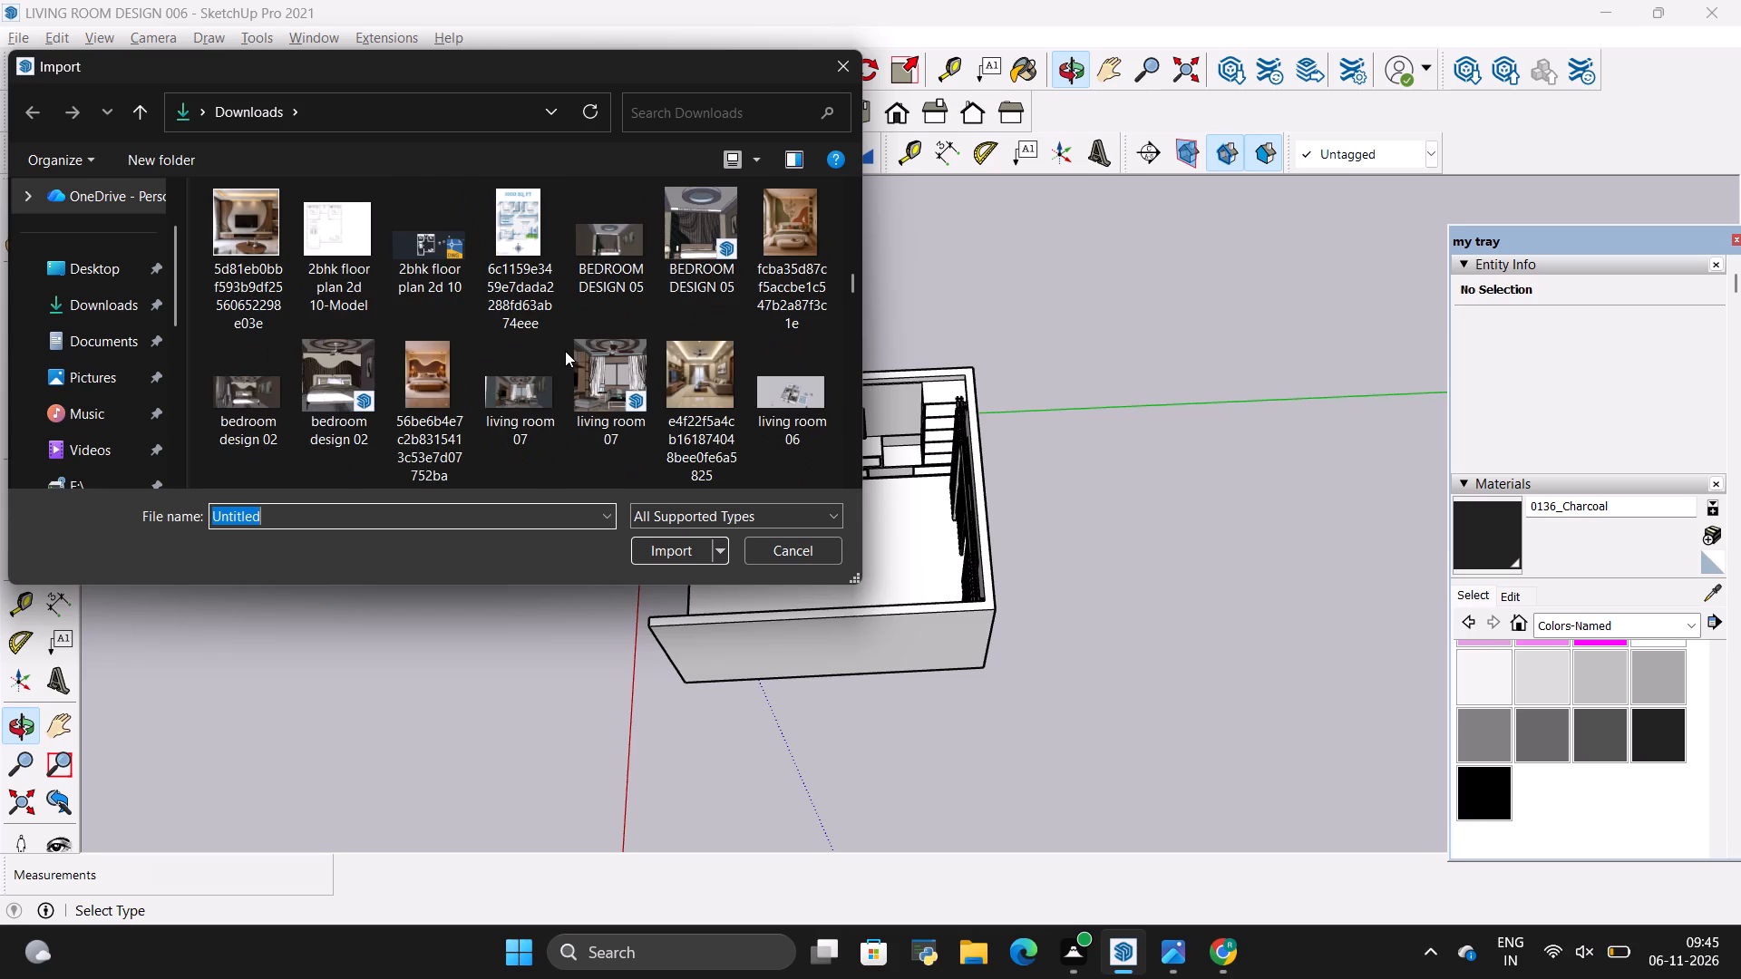
scroll(565, 351, "down", 2)
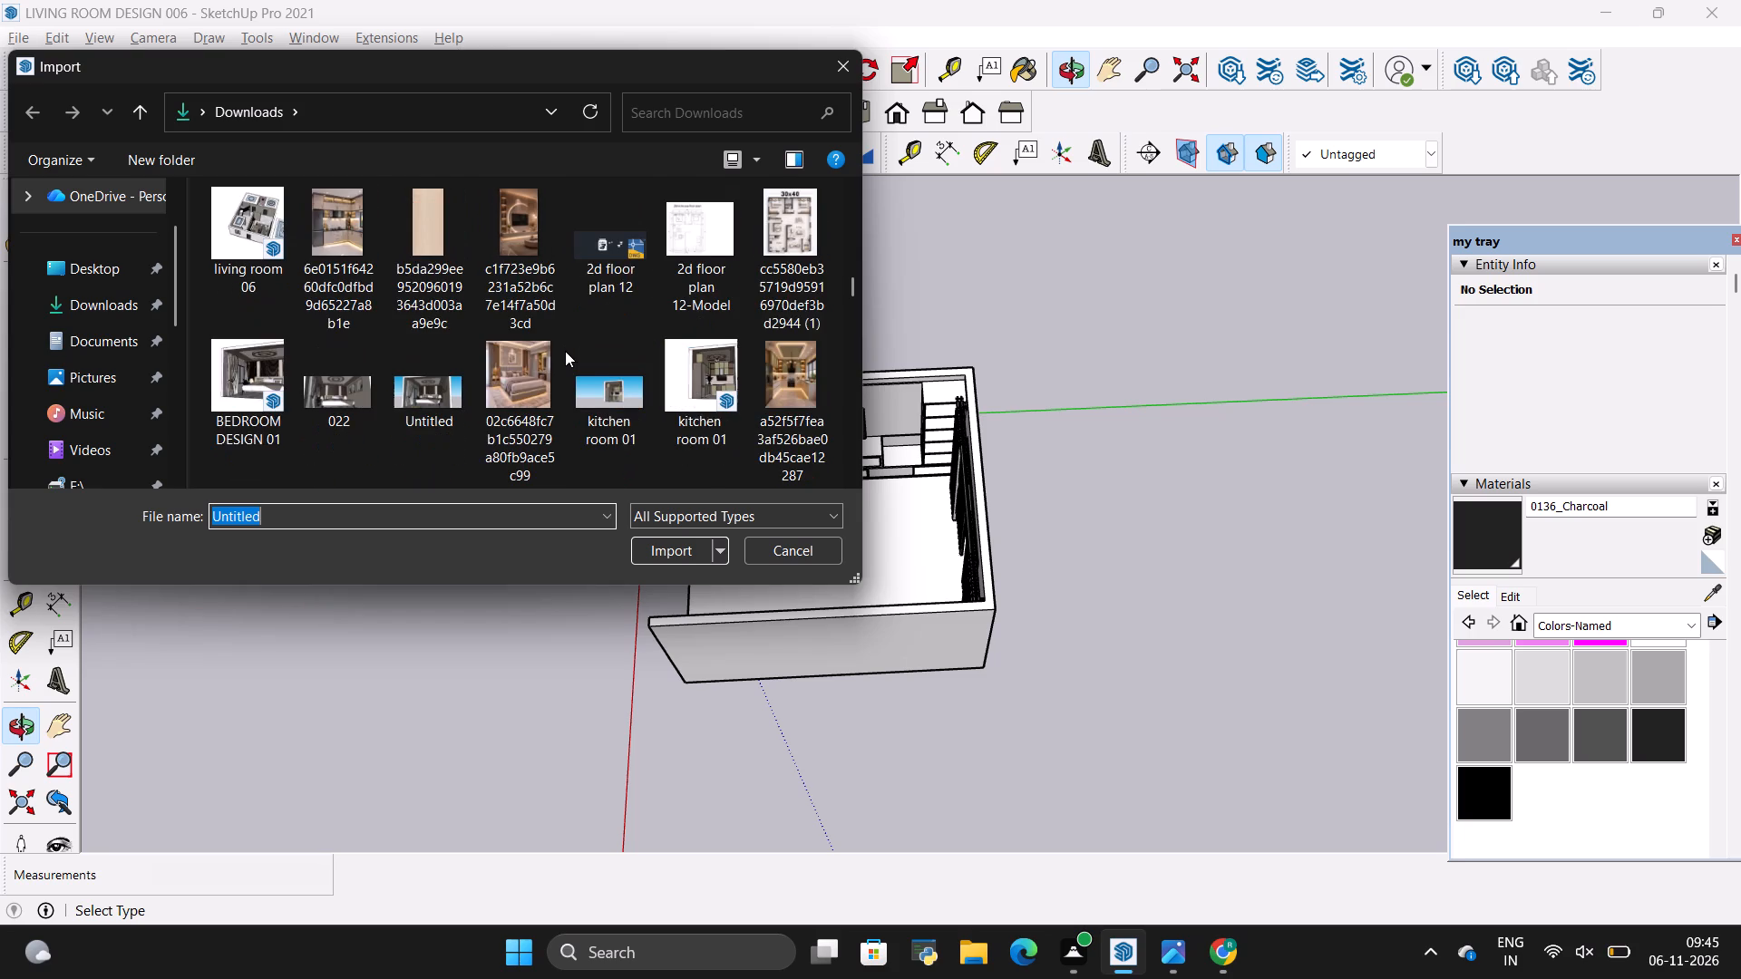
scroll(565, 351, "down", 4)
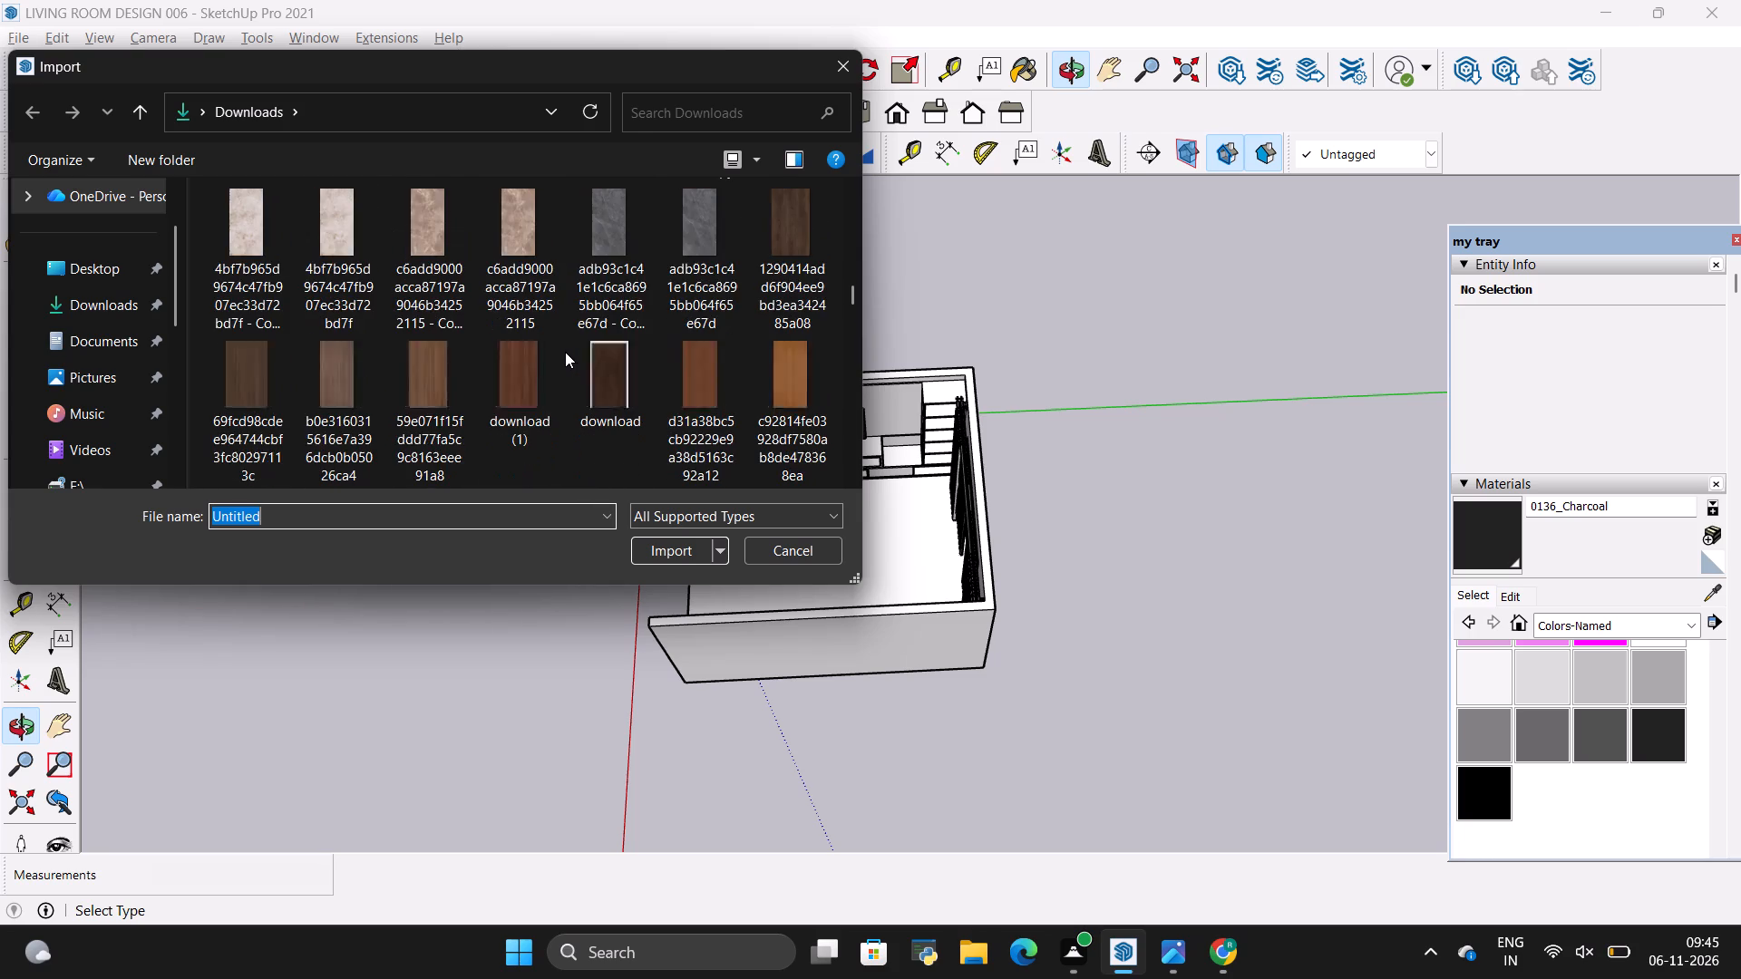
scroll(565, 352, "down", 2)
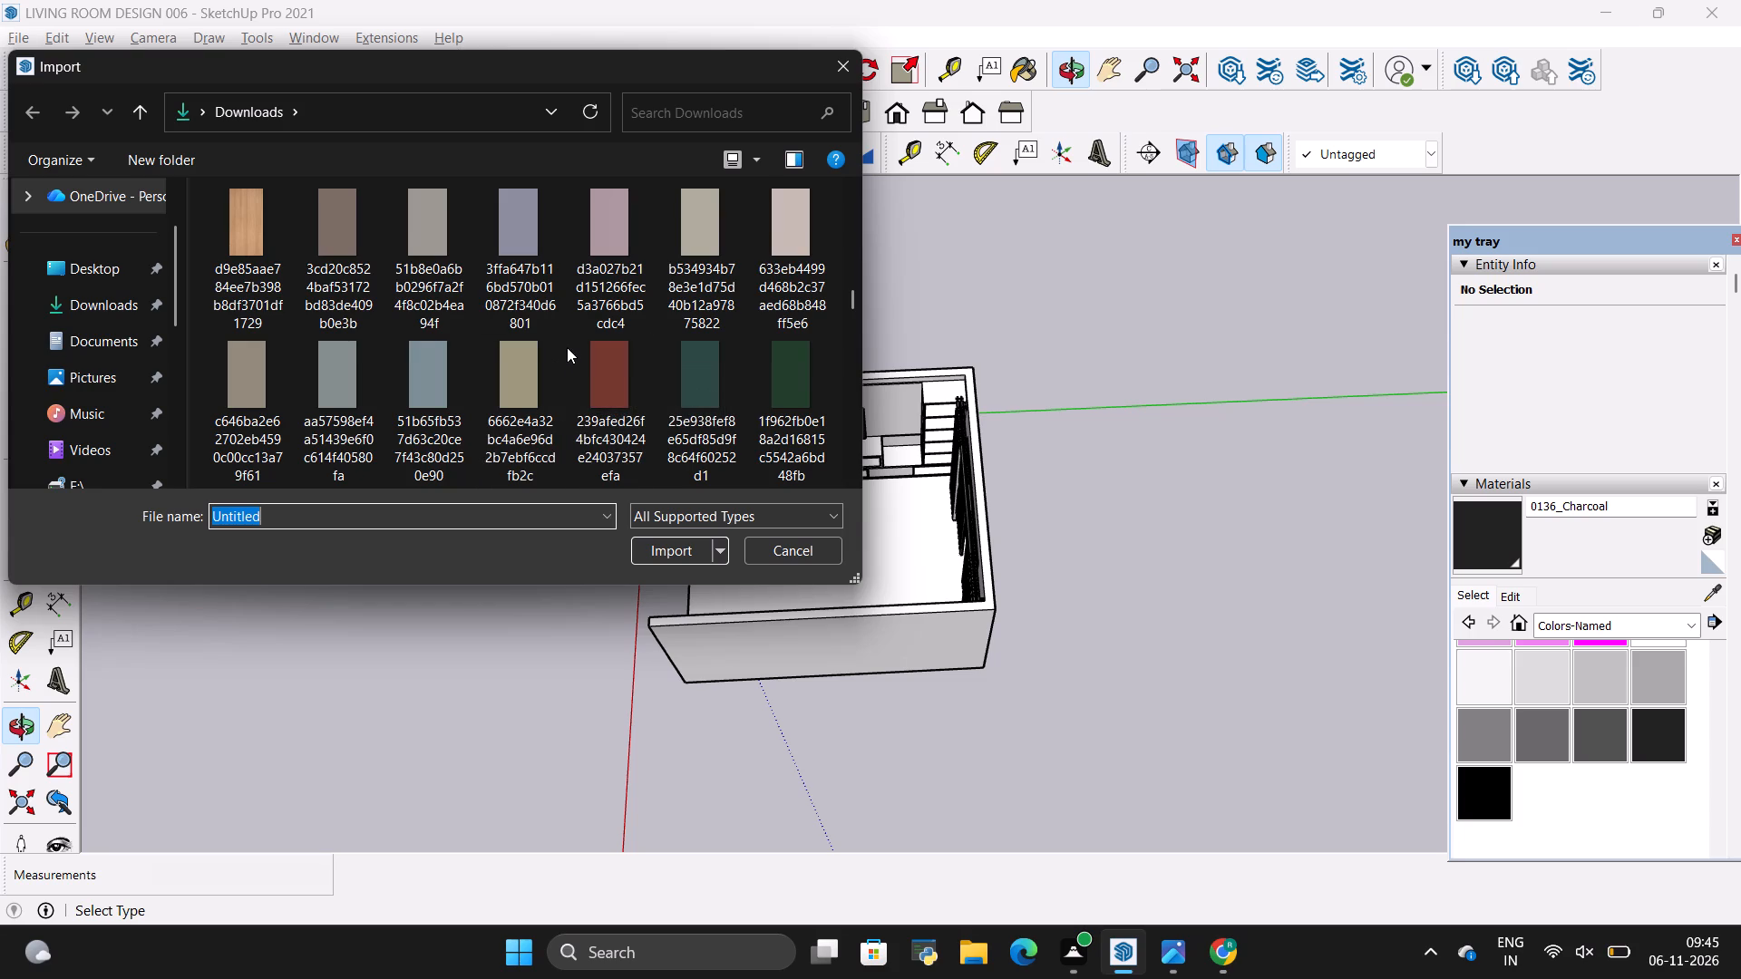
scroll(567, 344, "down", 2)
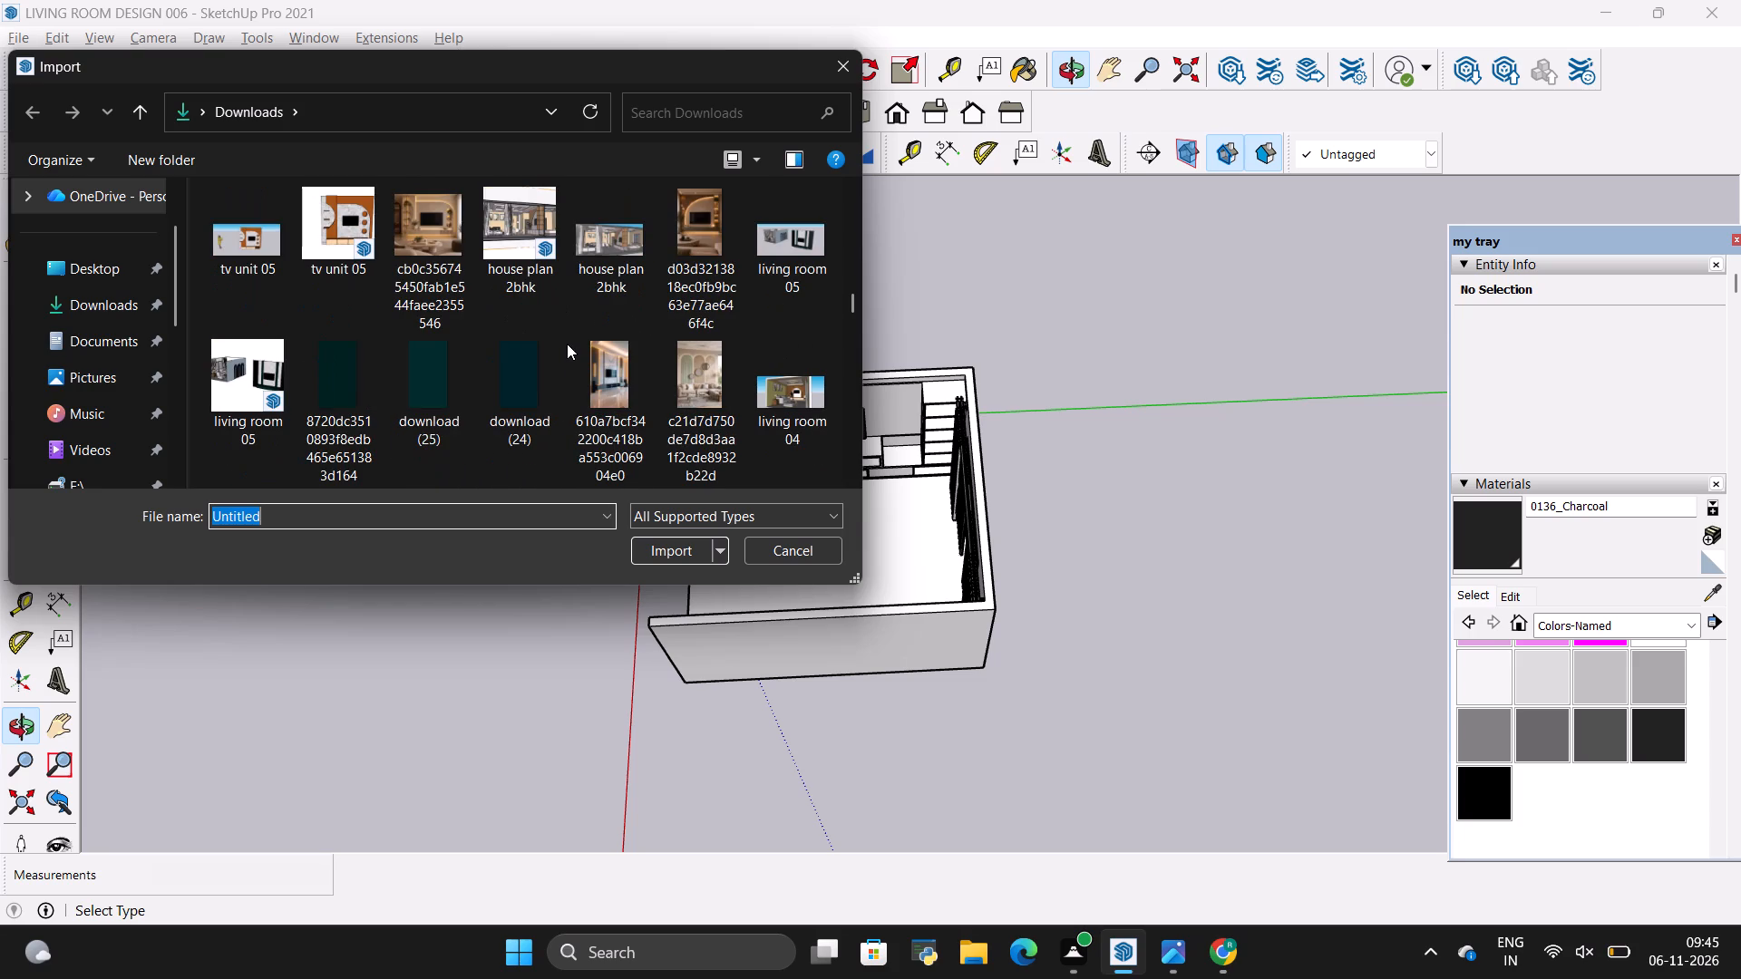
scroll(567, 348, "down", 2)
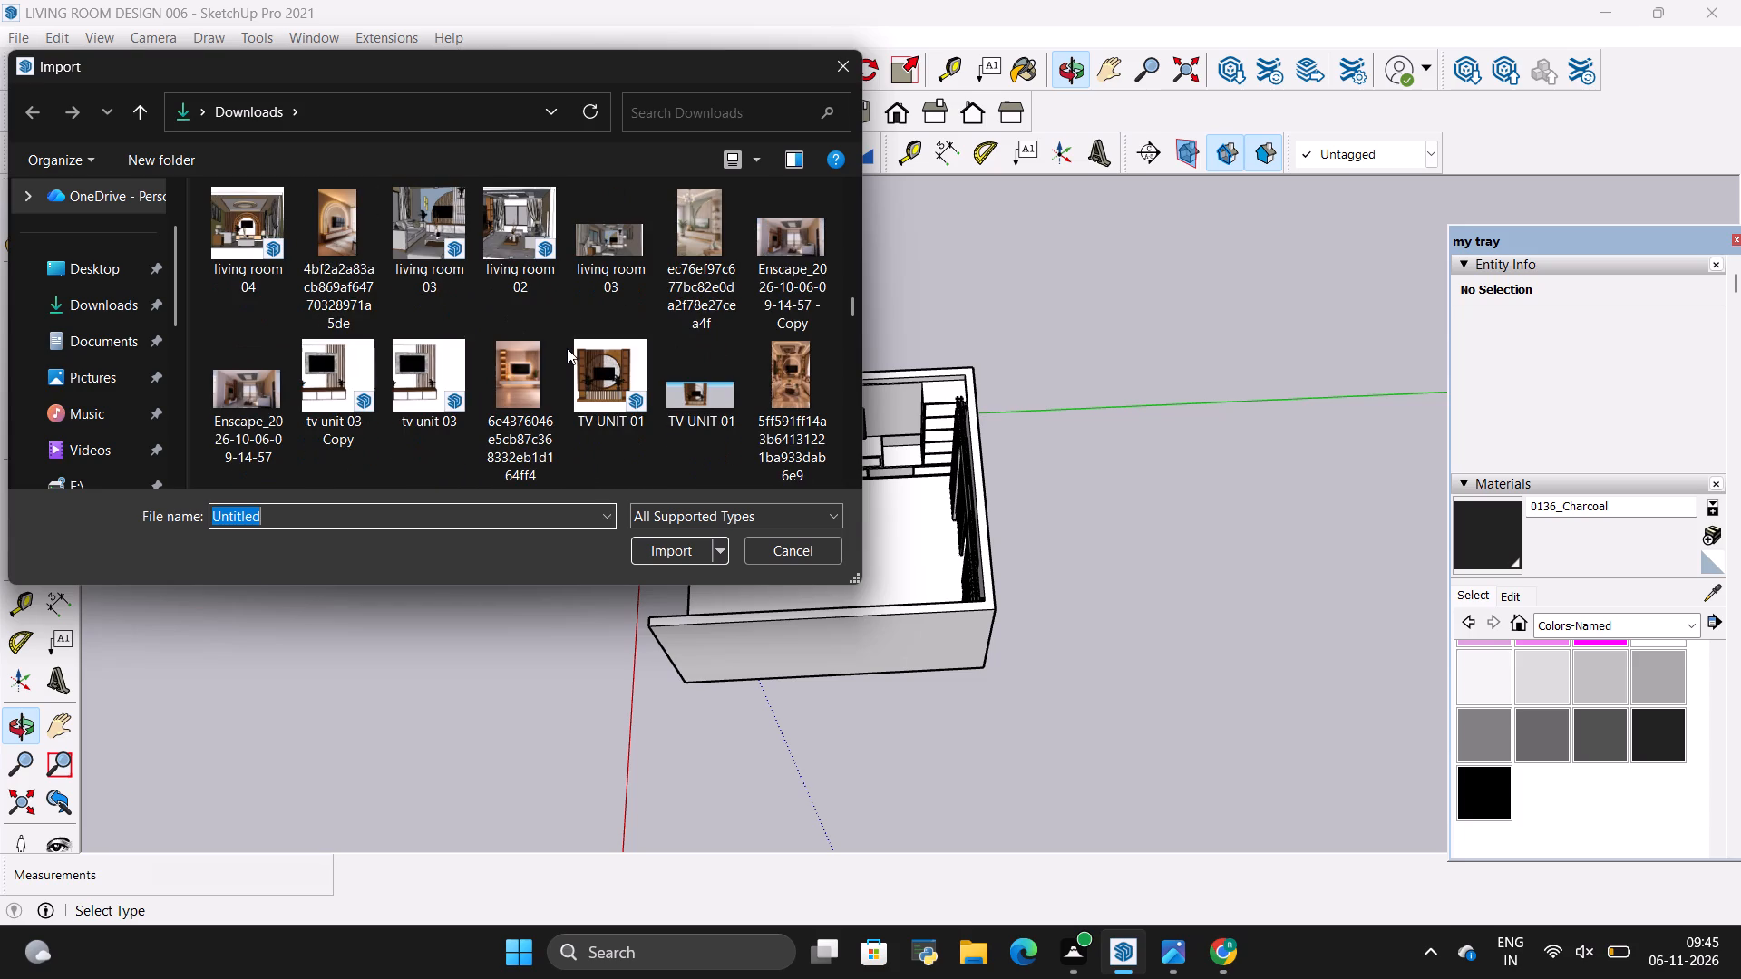
scroll(567, 348, "down", 1)
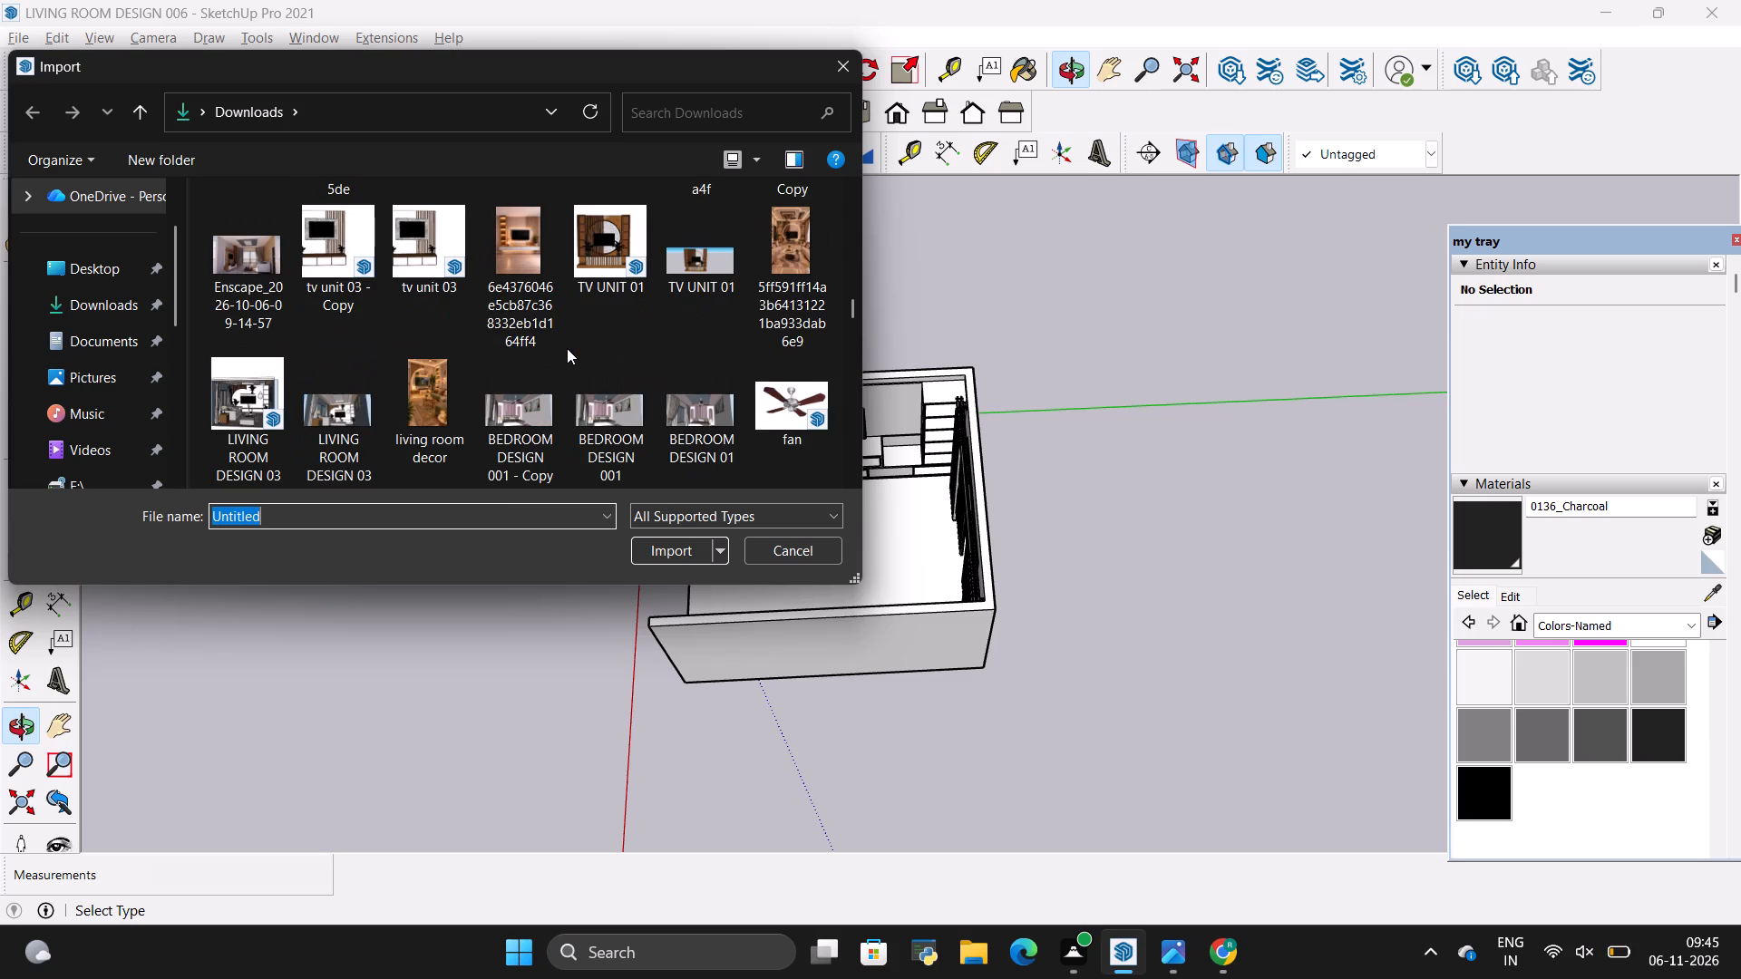
scroll(567, 349, "down", 1)
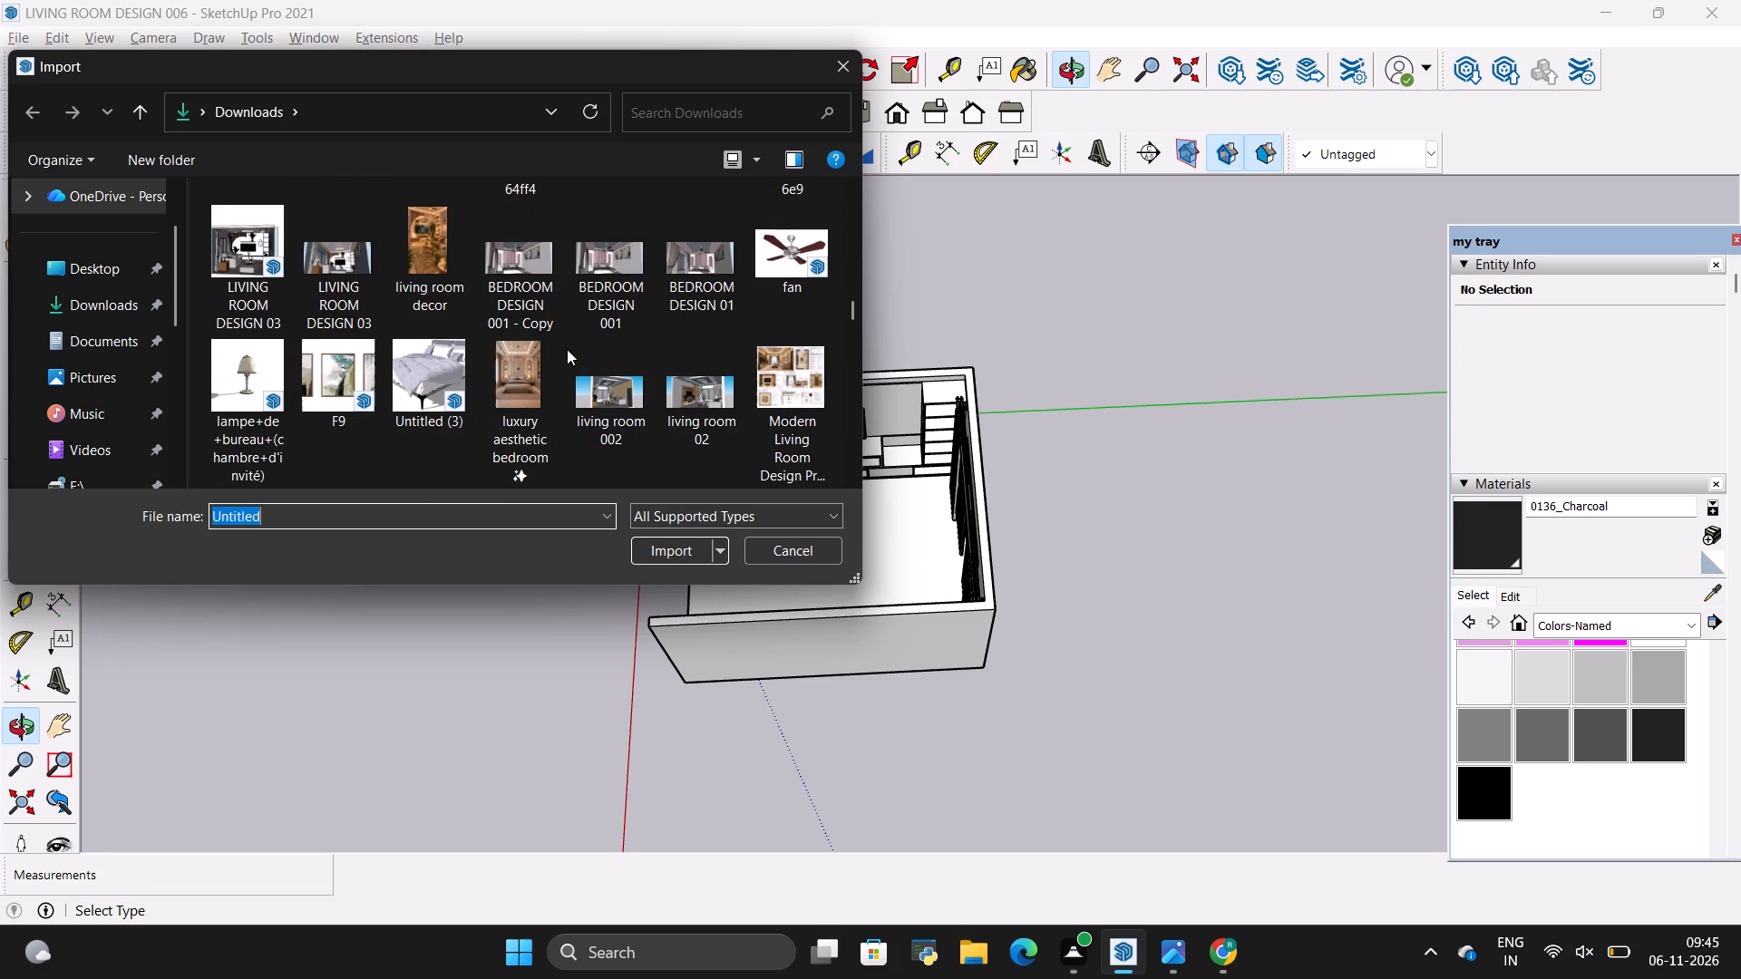
scroll(567, 351, "down", 1)
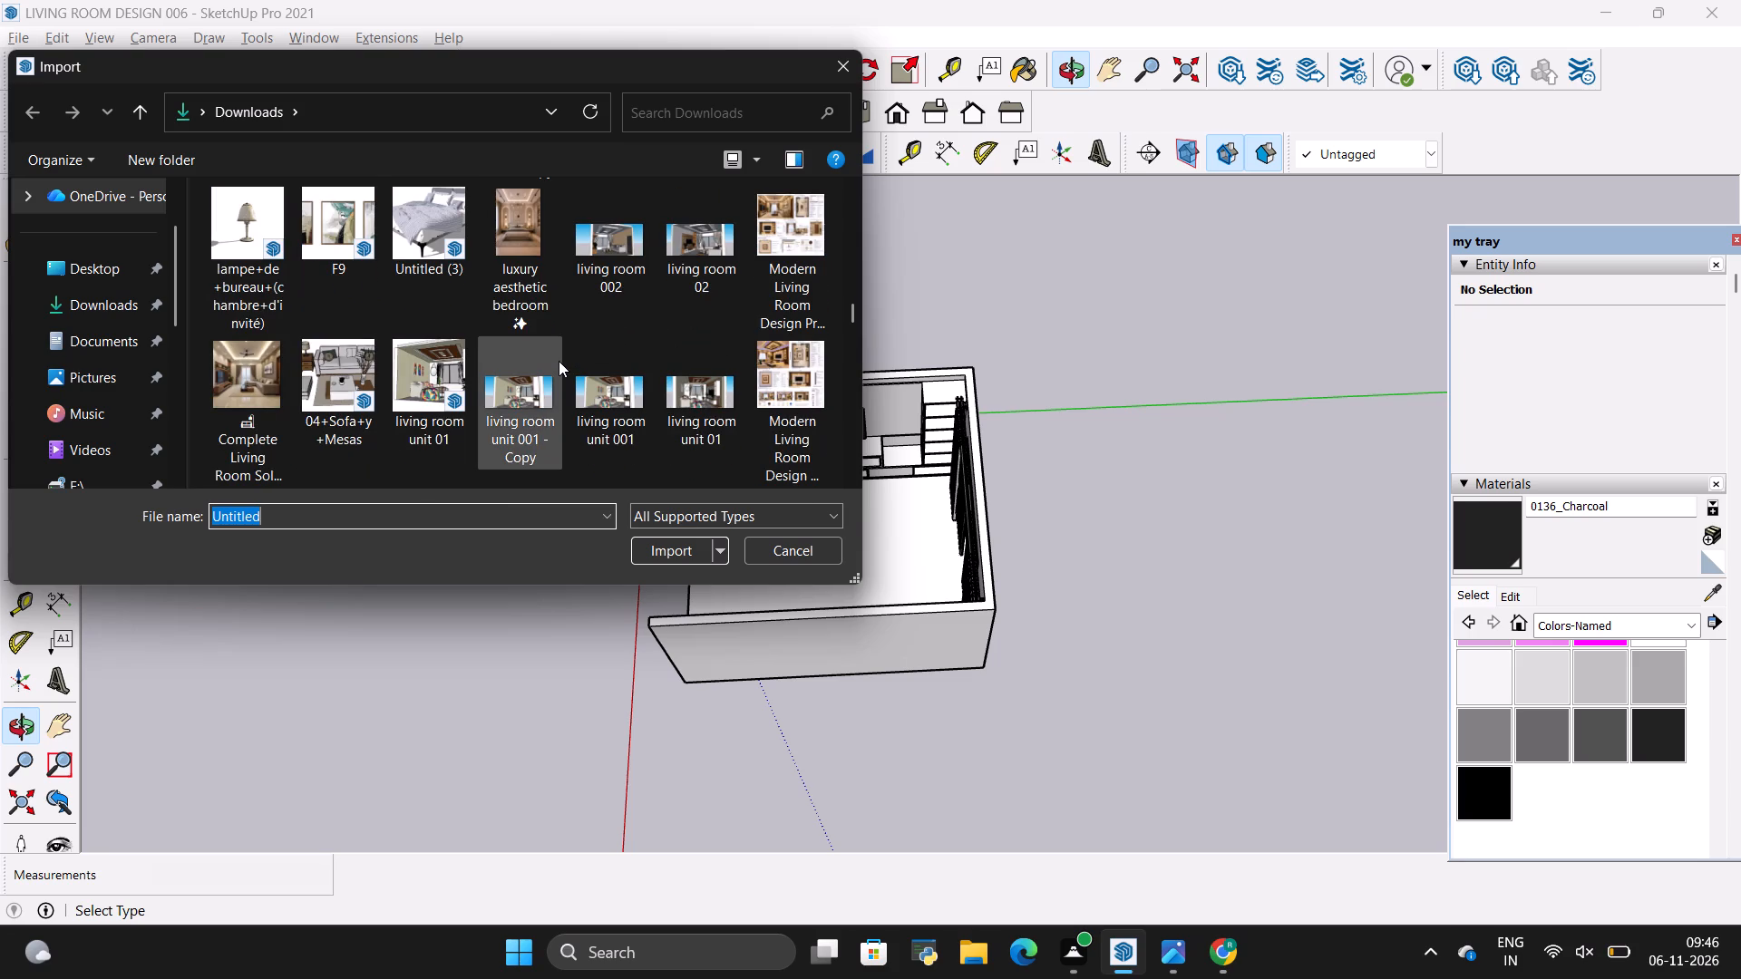
scroll(564, 357, "down", 2)
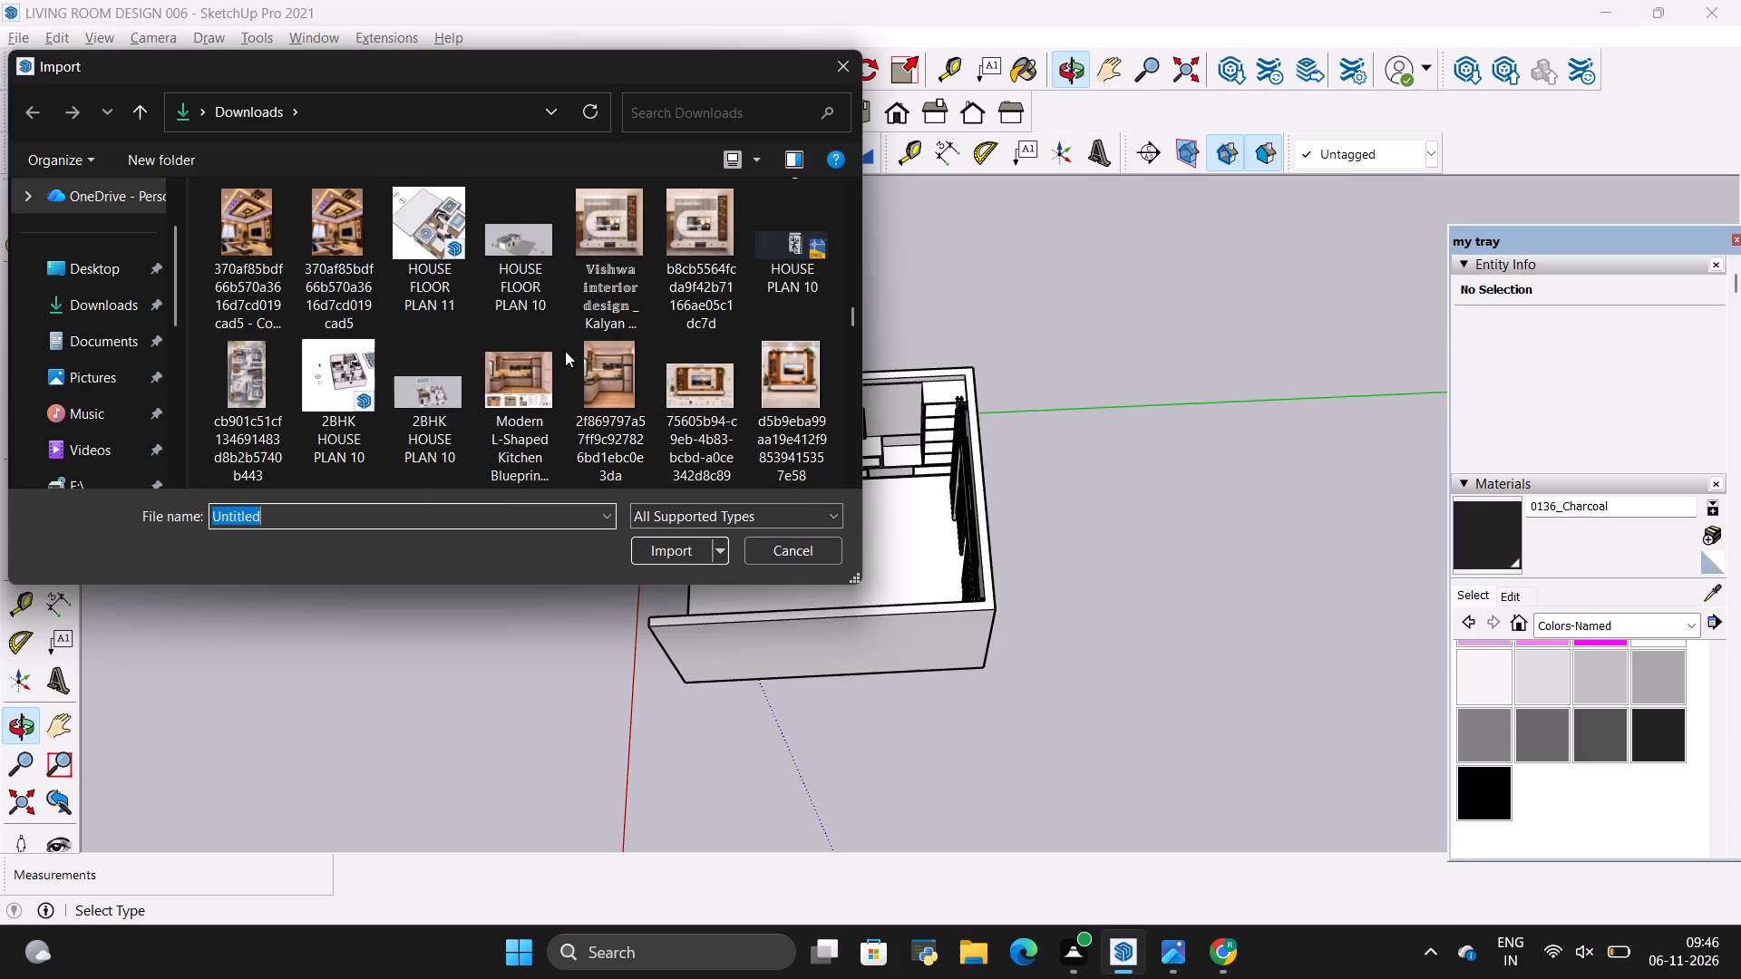
scroll(565, 351, "down", 1)
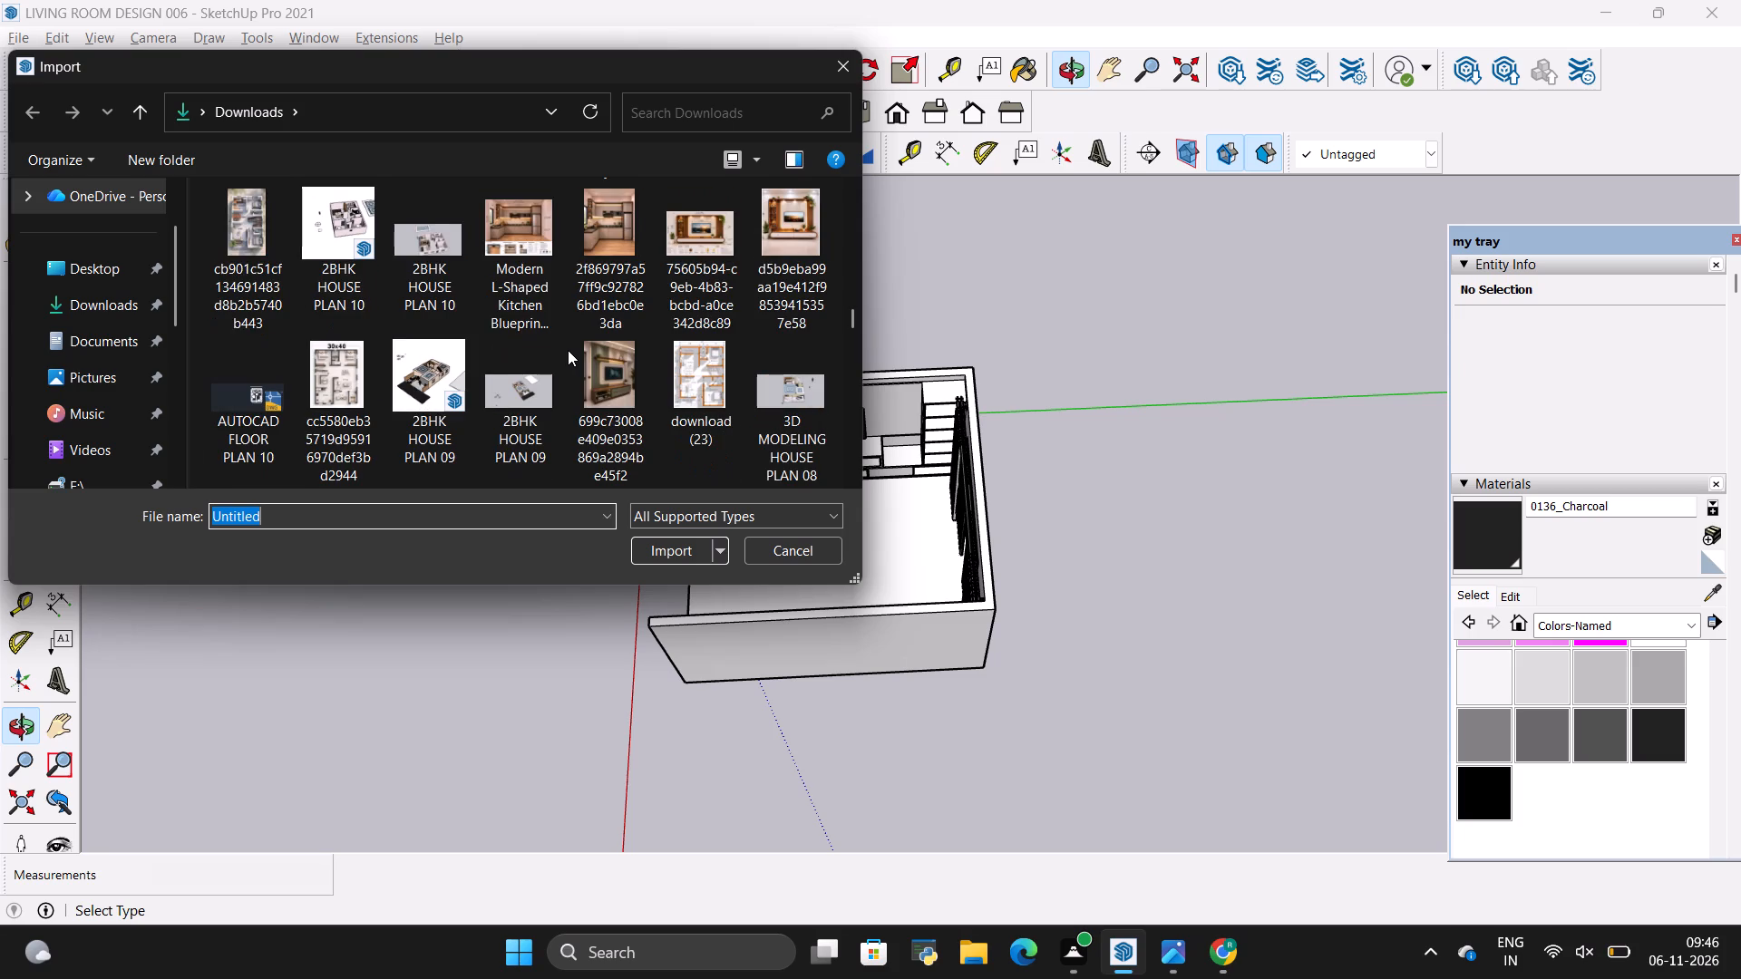
scroll(567, 353, "down", 1)
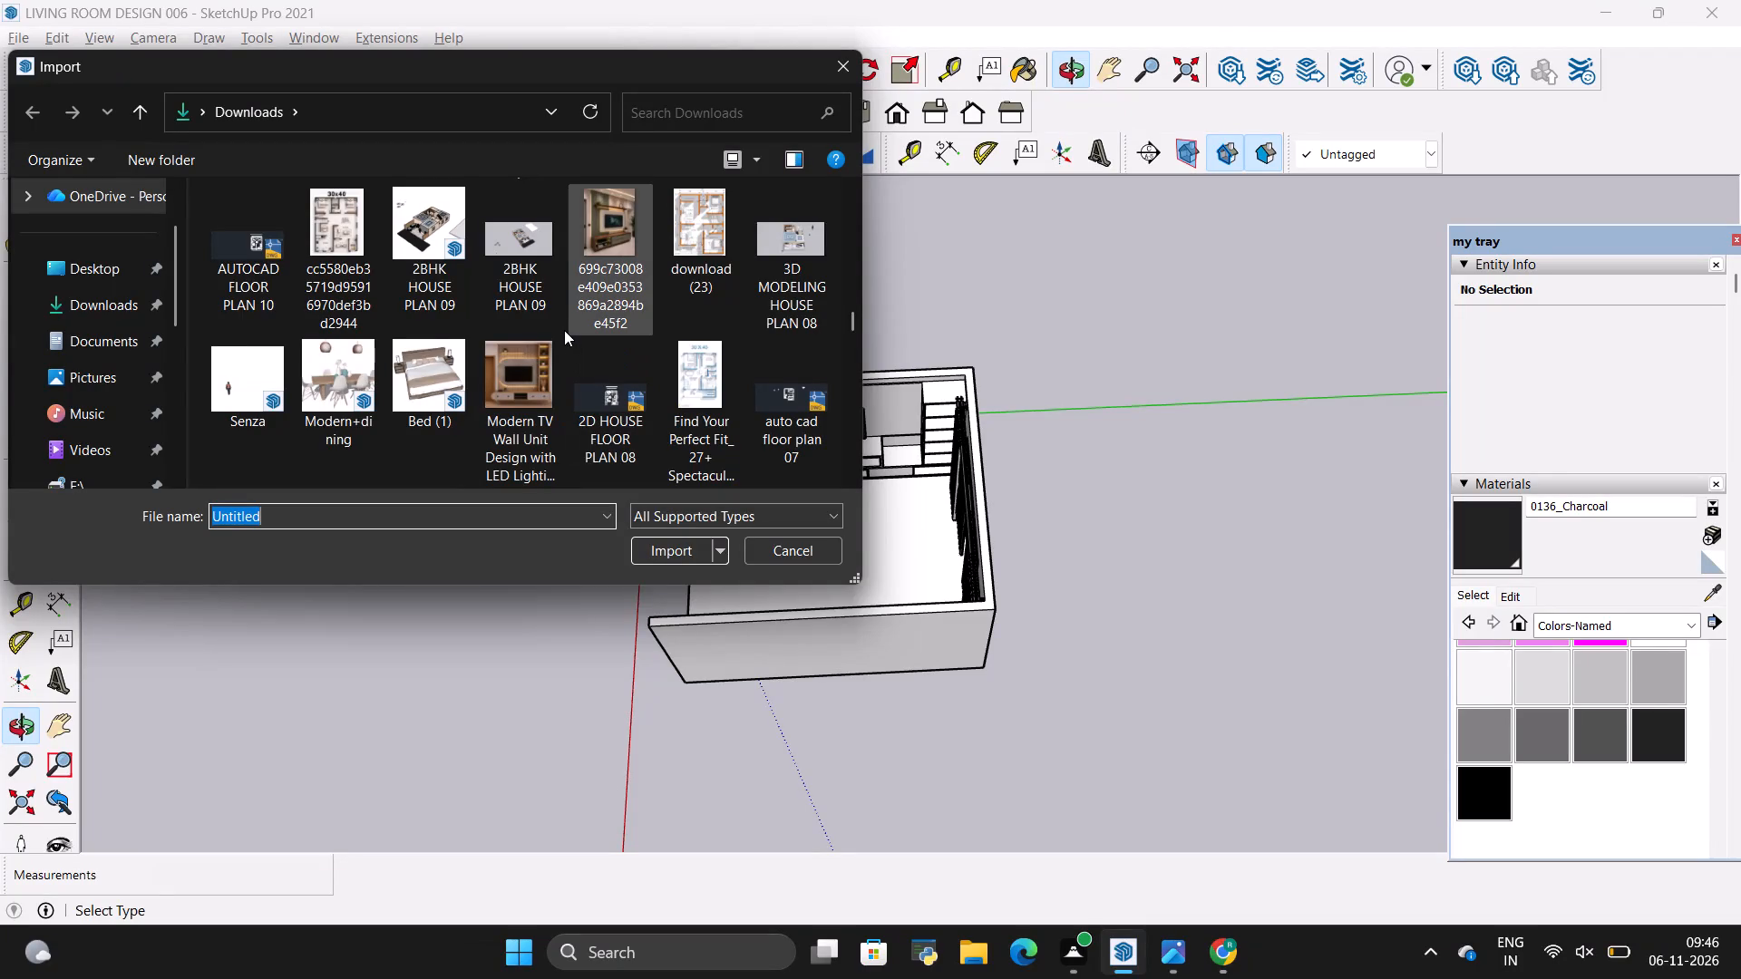
Find the sectional sofa model sofa+(2) among the Downloads files and import it into the living room model.
scroll(564, 330, "down", 4)
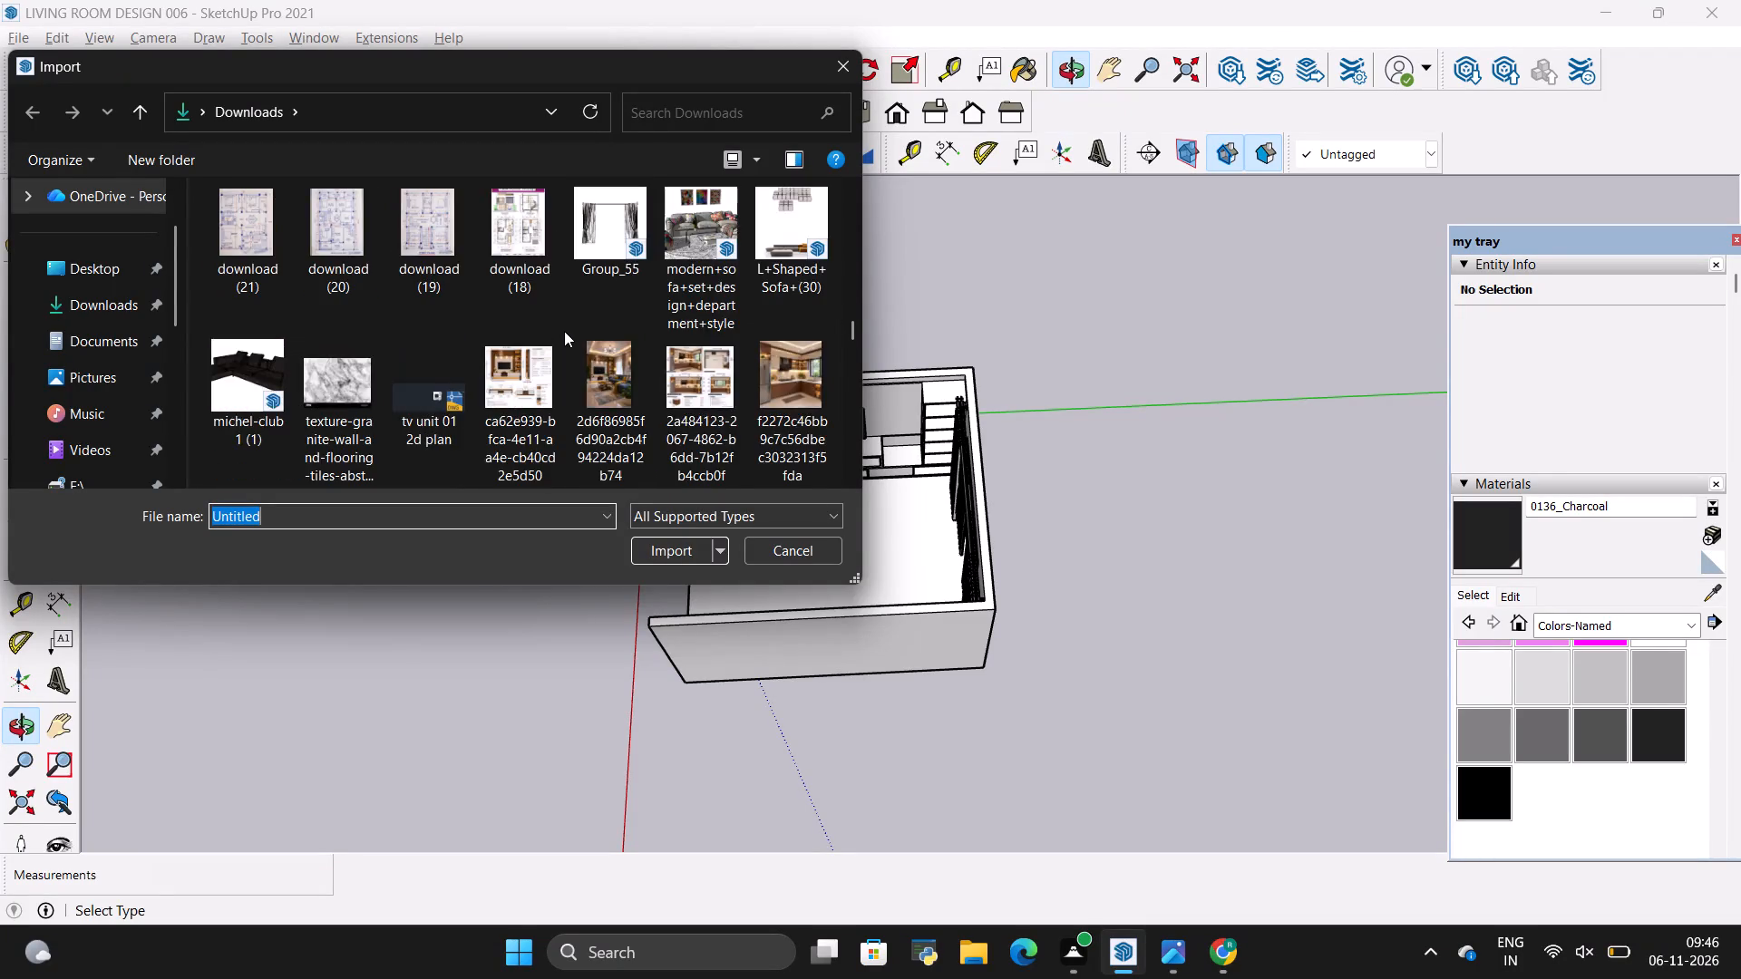
scroll(564, 331, "down", 2)
scroll(564, 331, "up", 2)
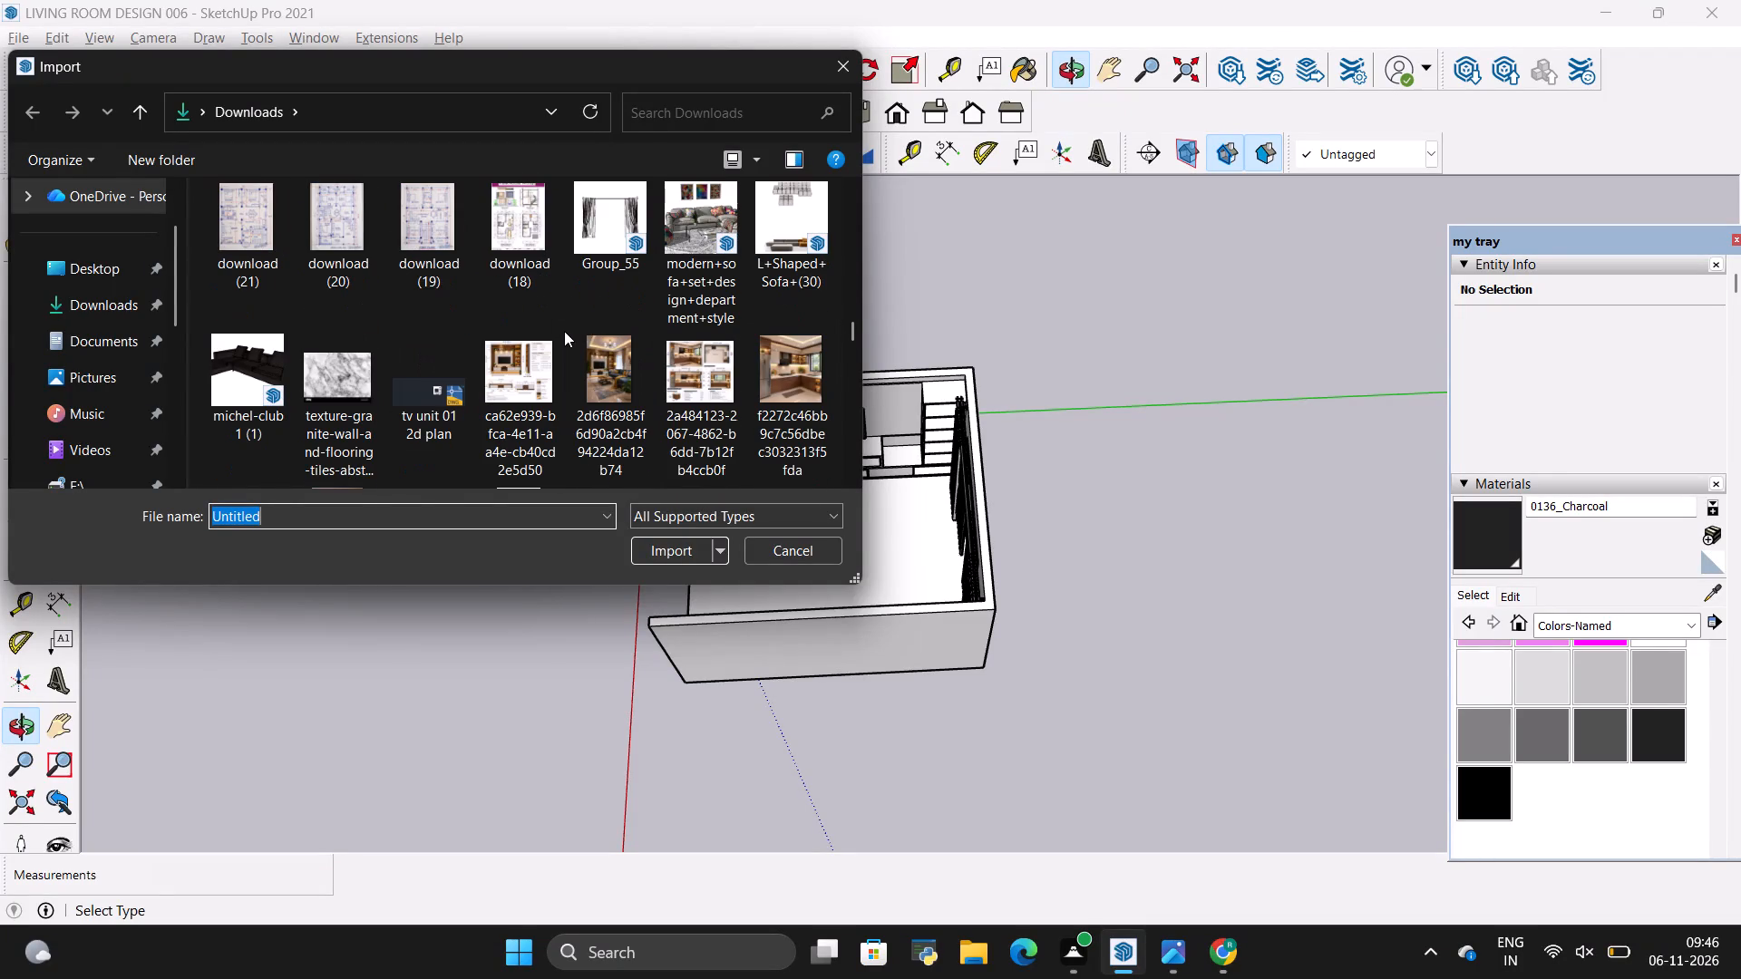
scroll(564, 331, "down", 1)
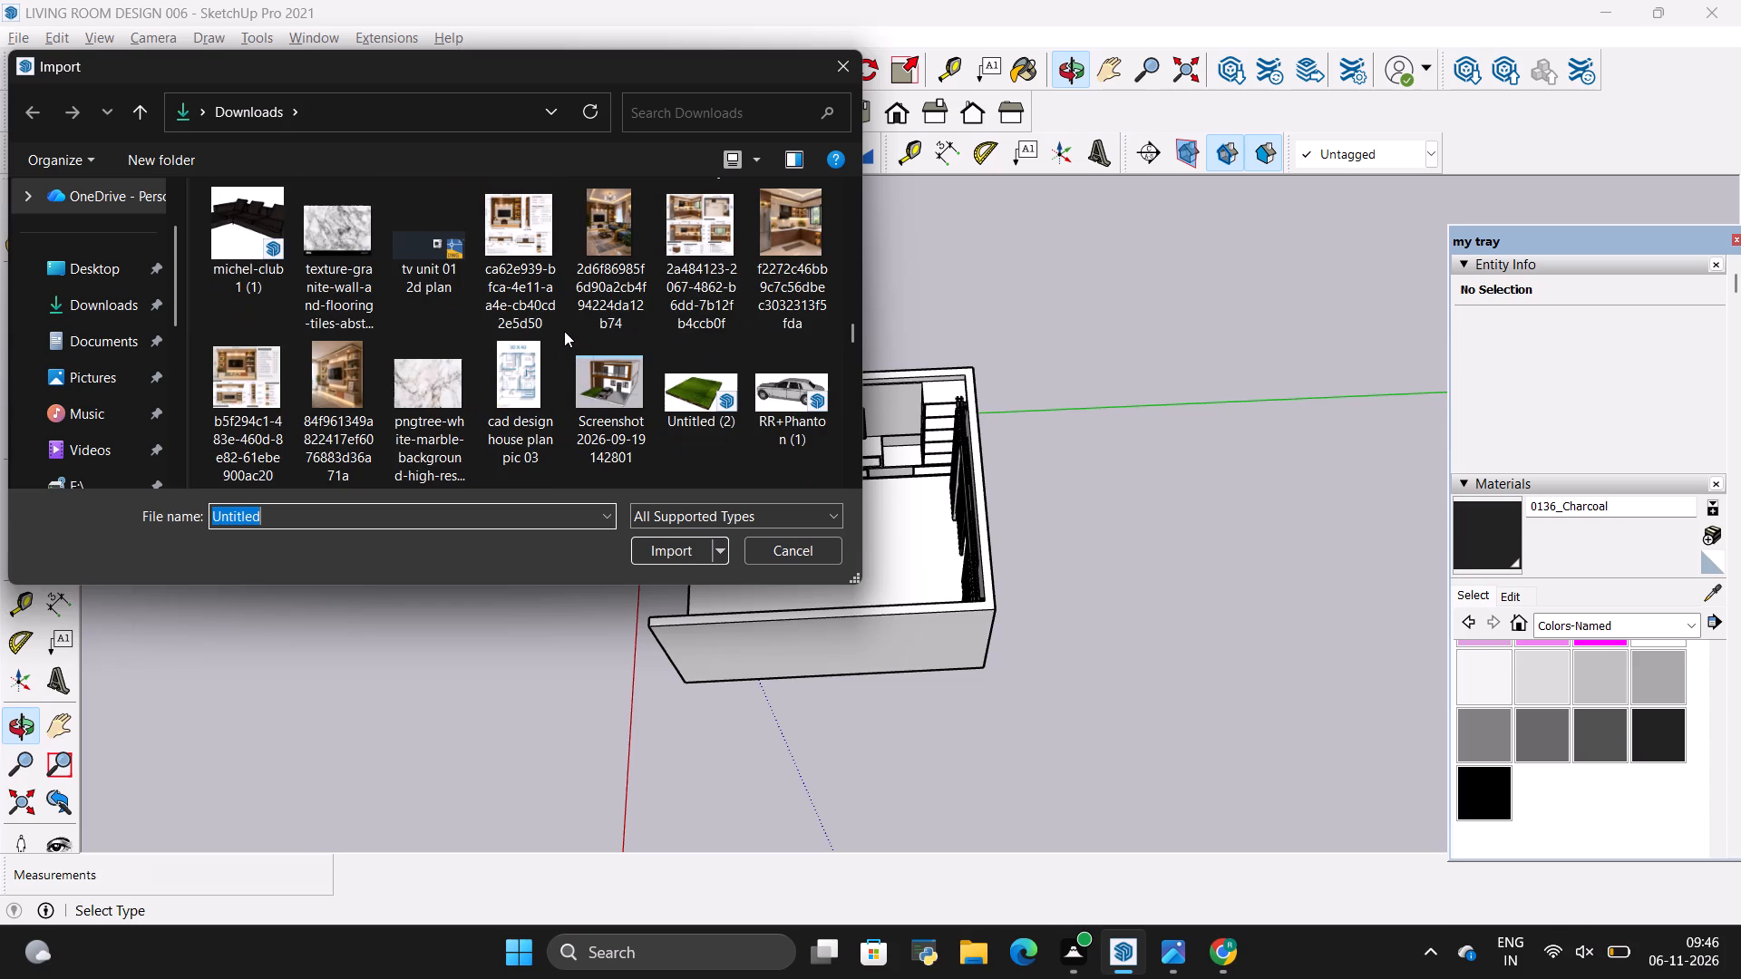
scroll(564, 331, "down", 2)
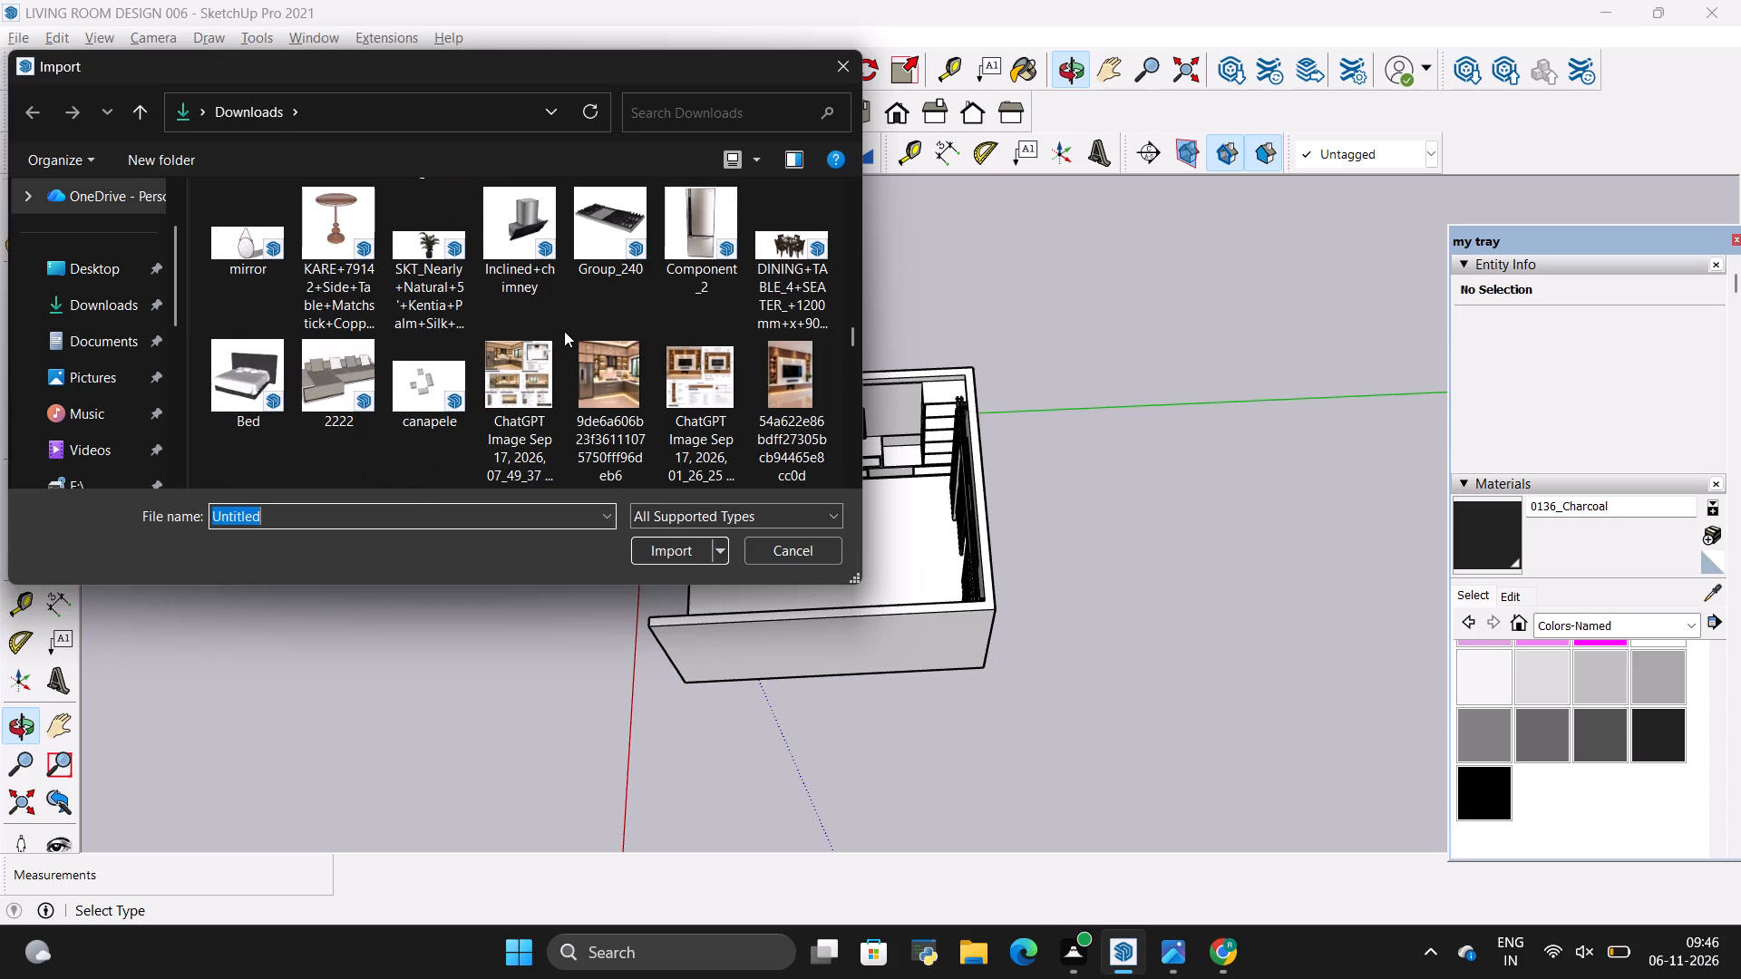
scroll(564, 331, "down", 2)
scroll(564, 331, "up", 1)
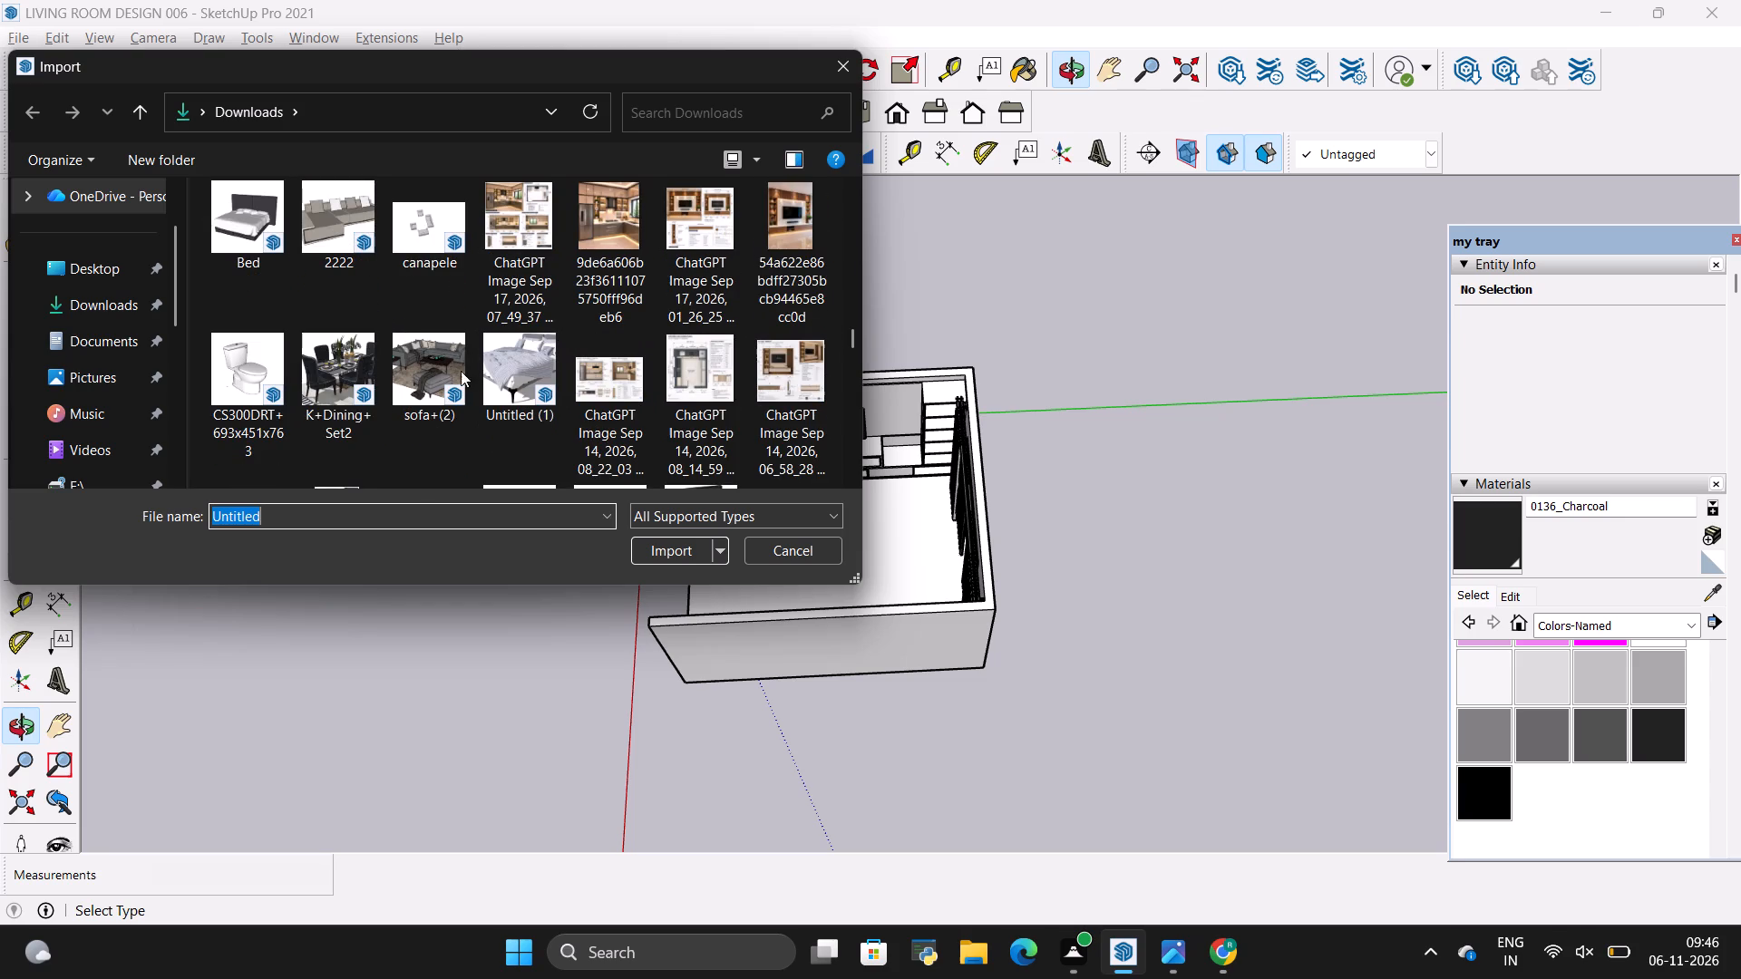
left_click(412, 352)
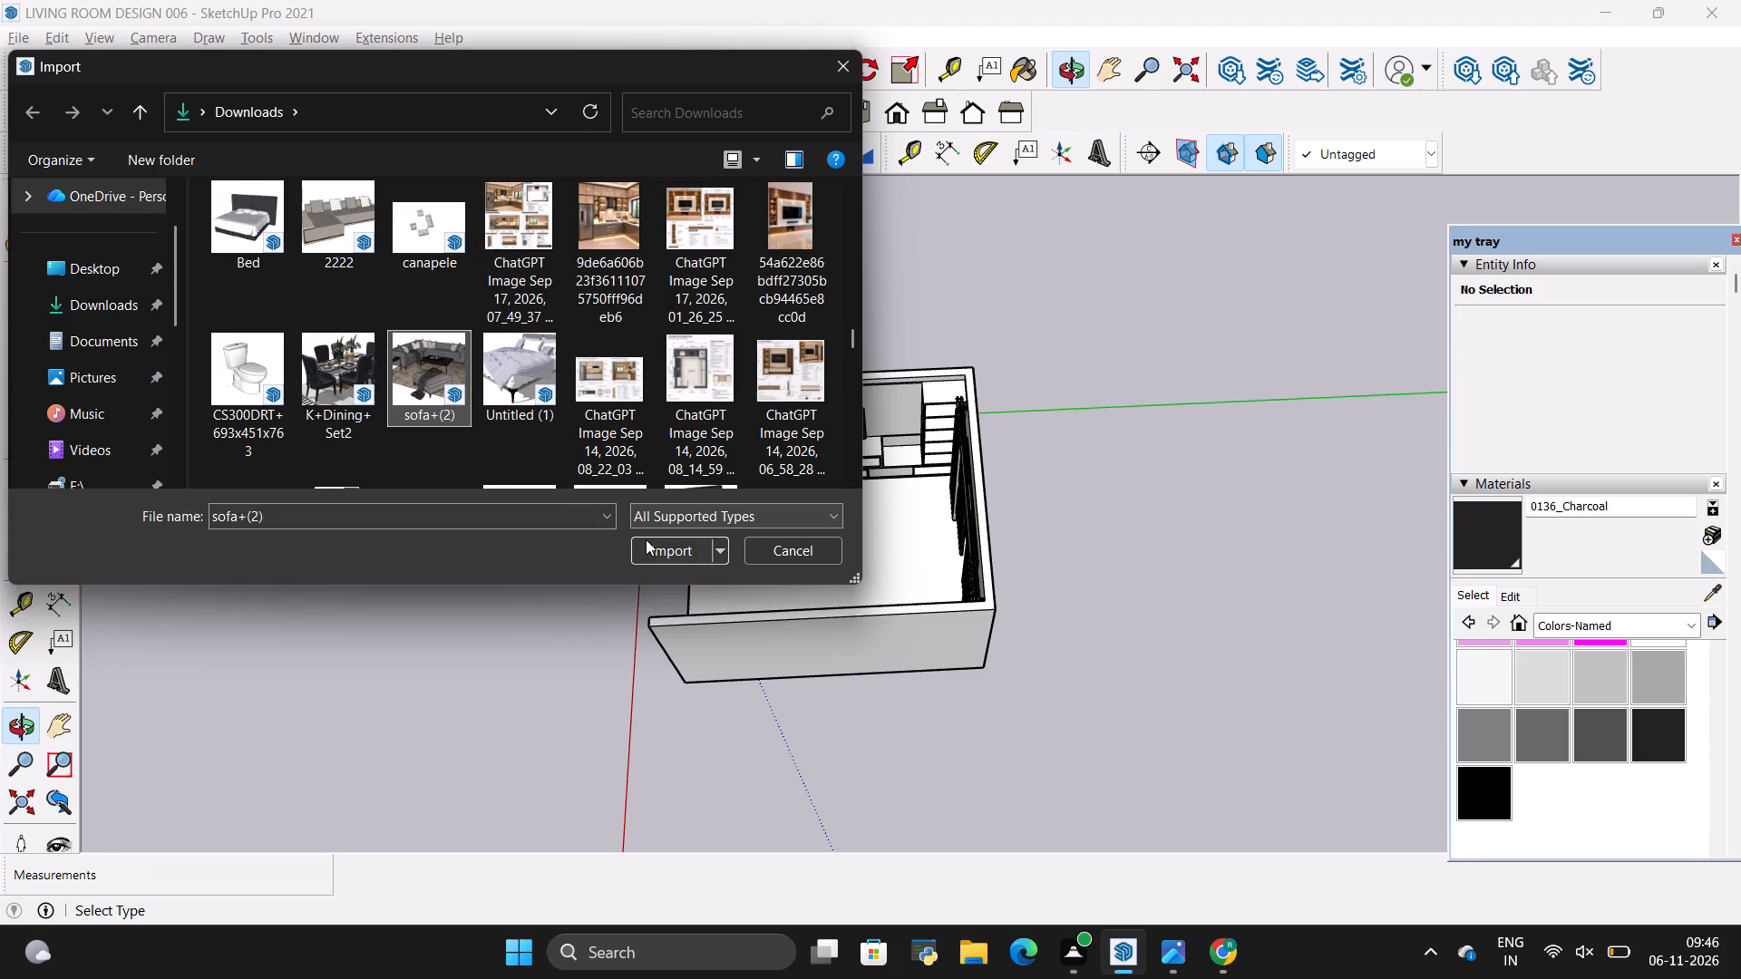
left_click(646, 539)
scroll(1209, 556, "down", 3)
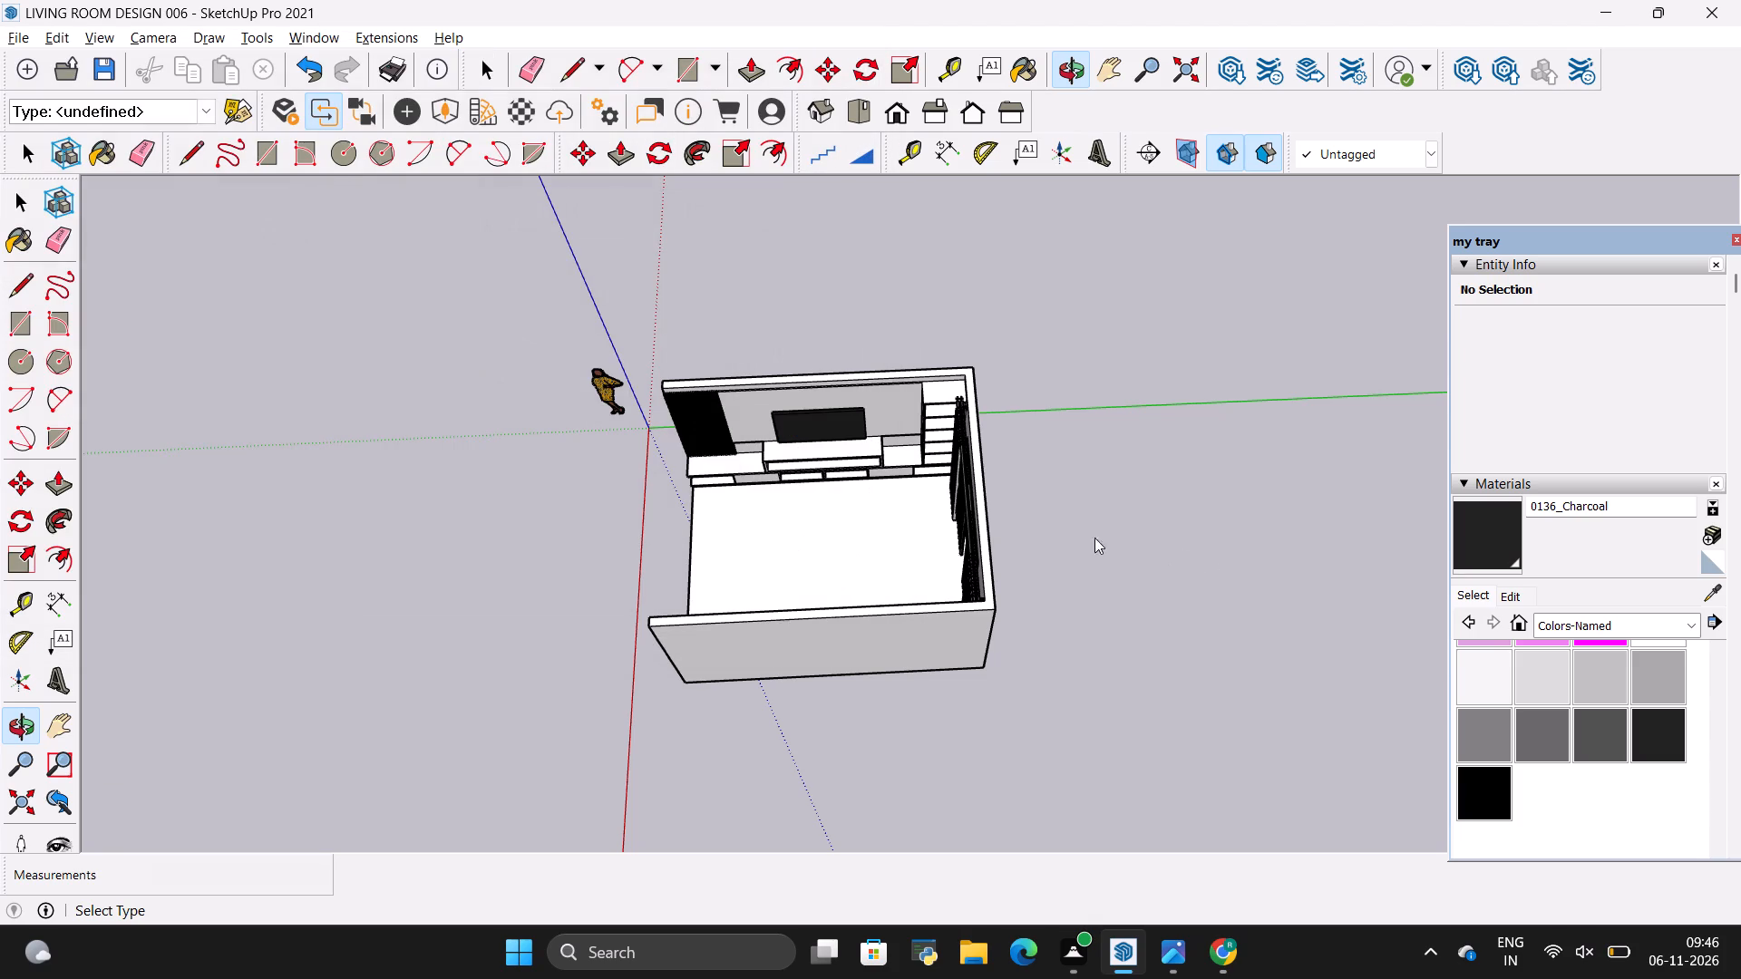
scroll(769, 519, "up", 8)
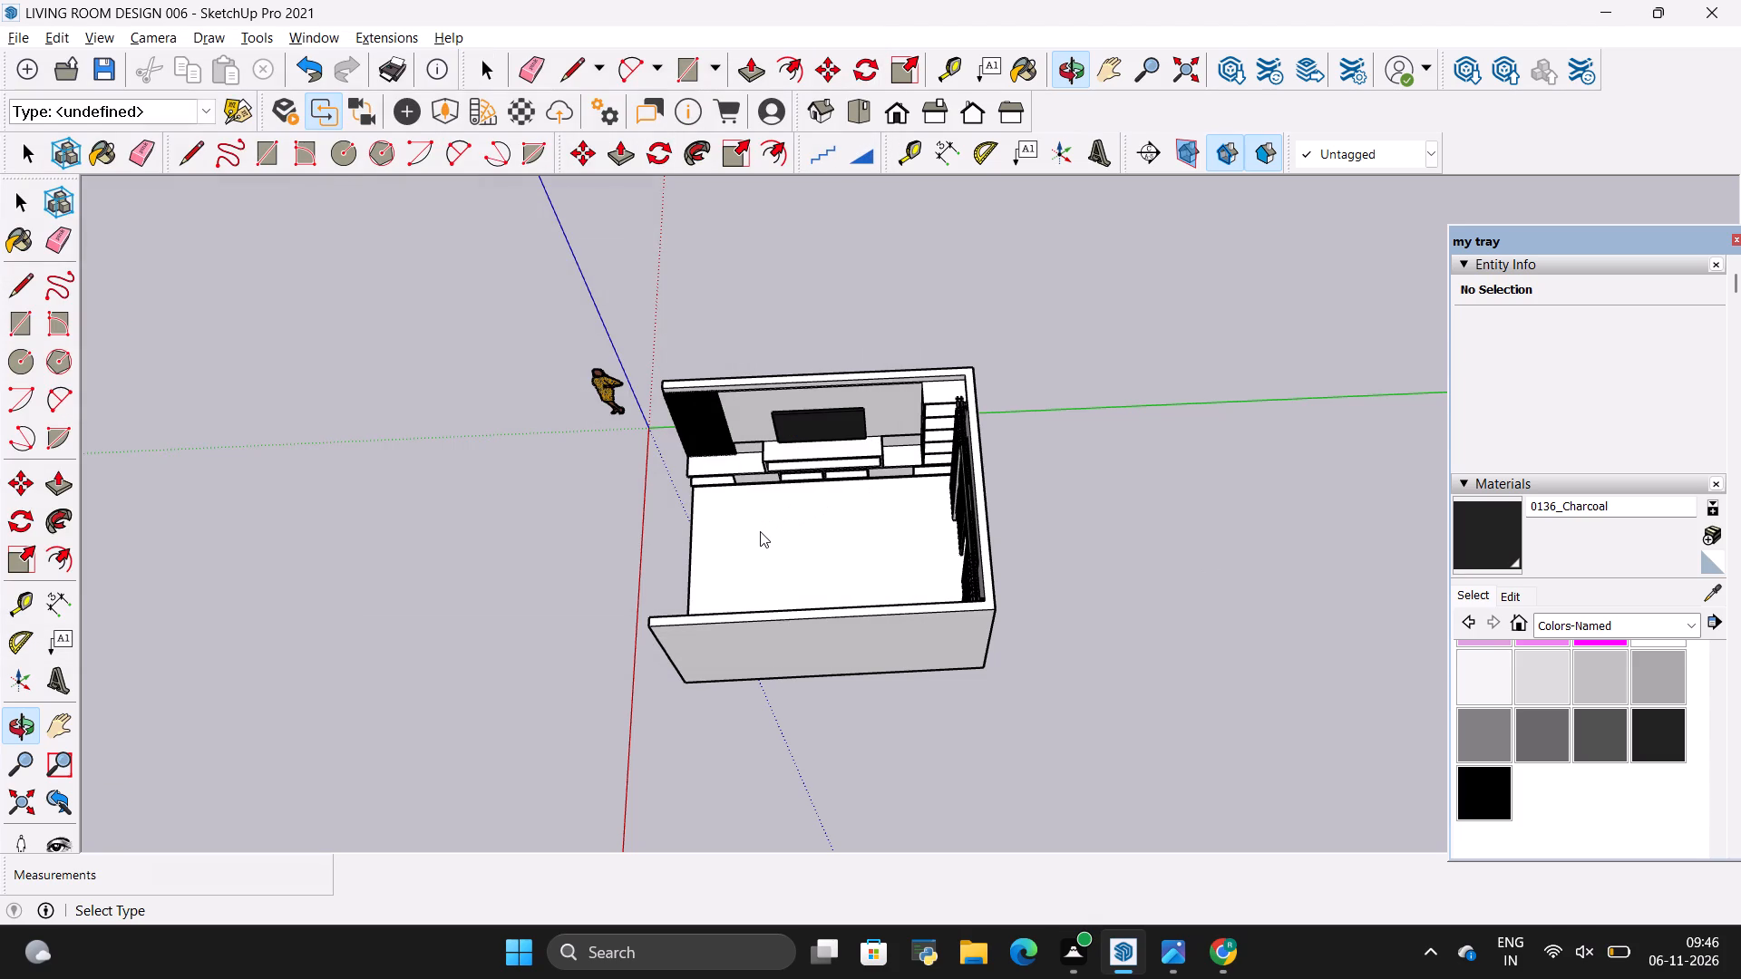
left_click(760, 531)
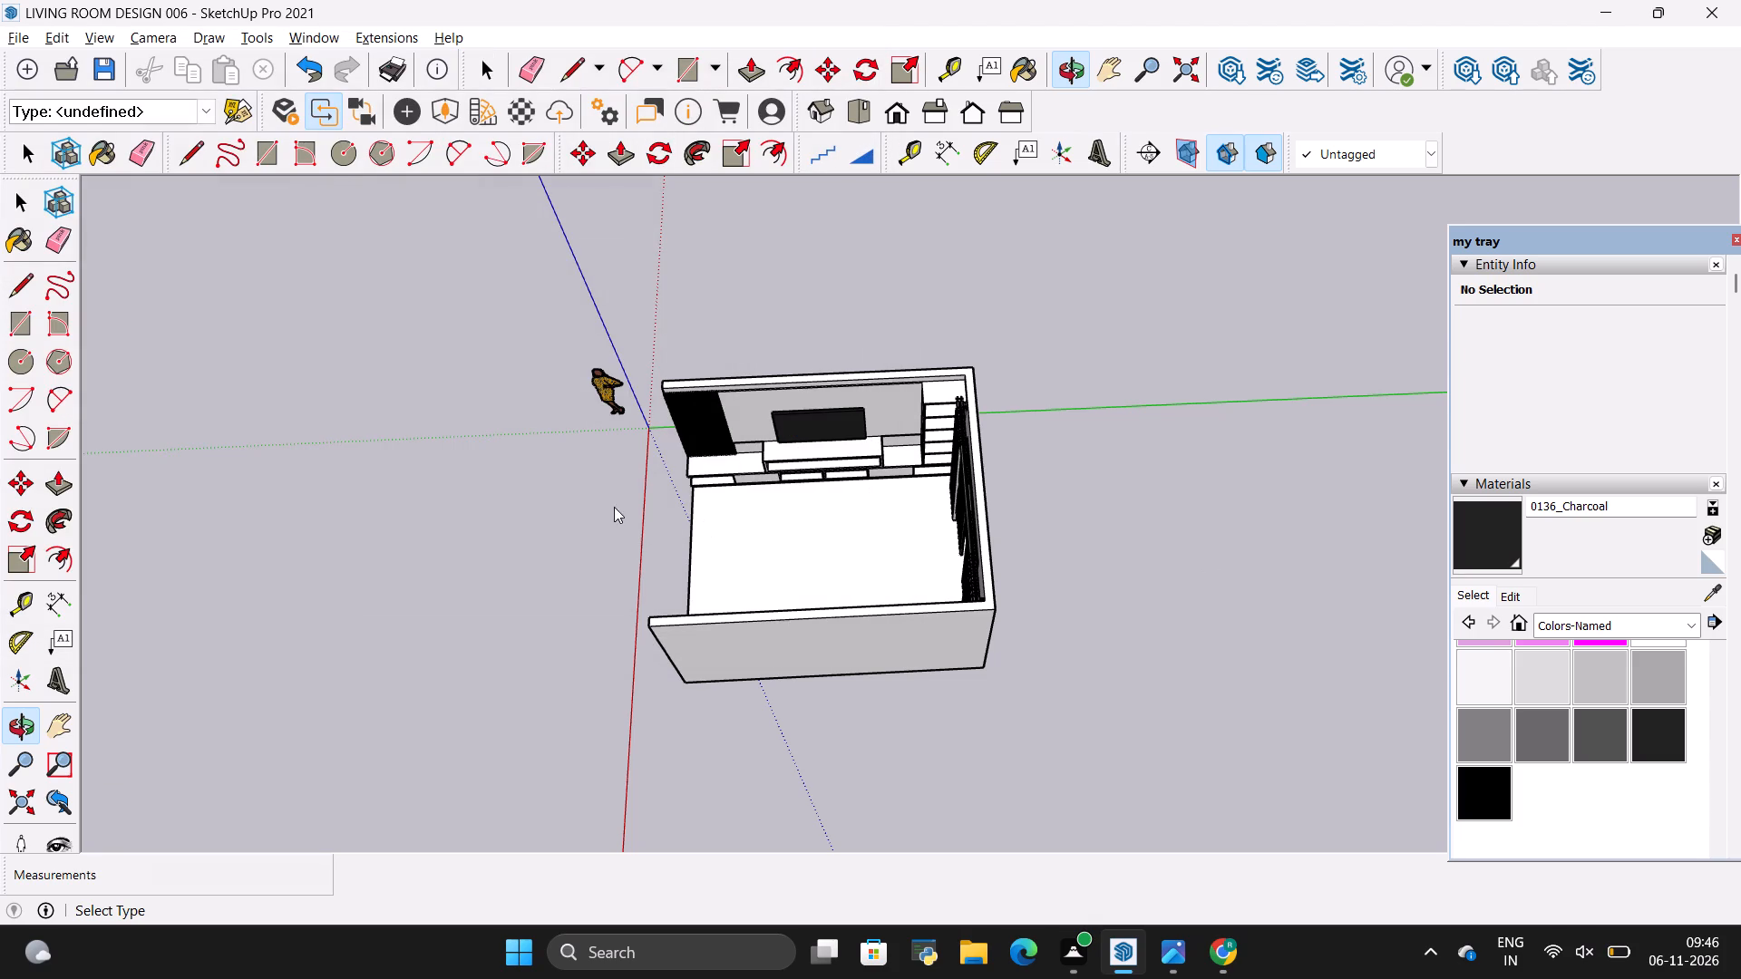
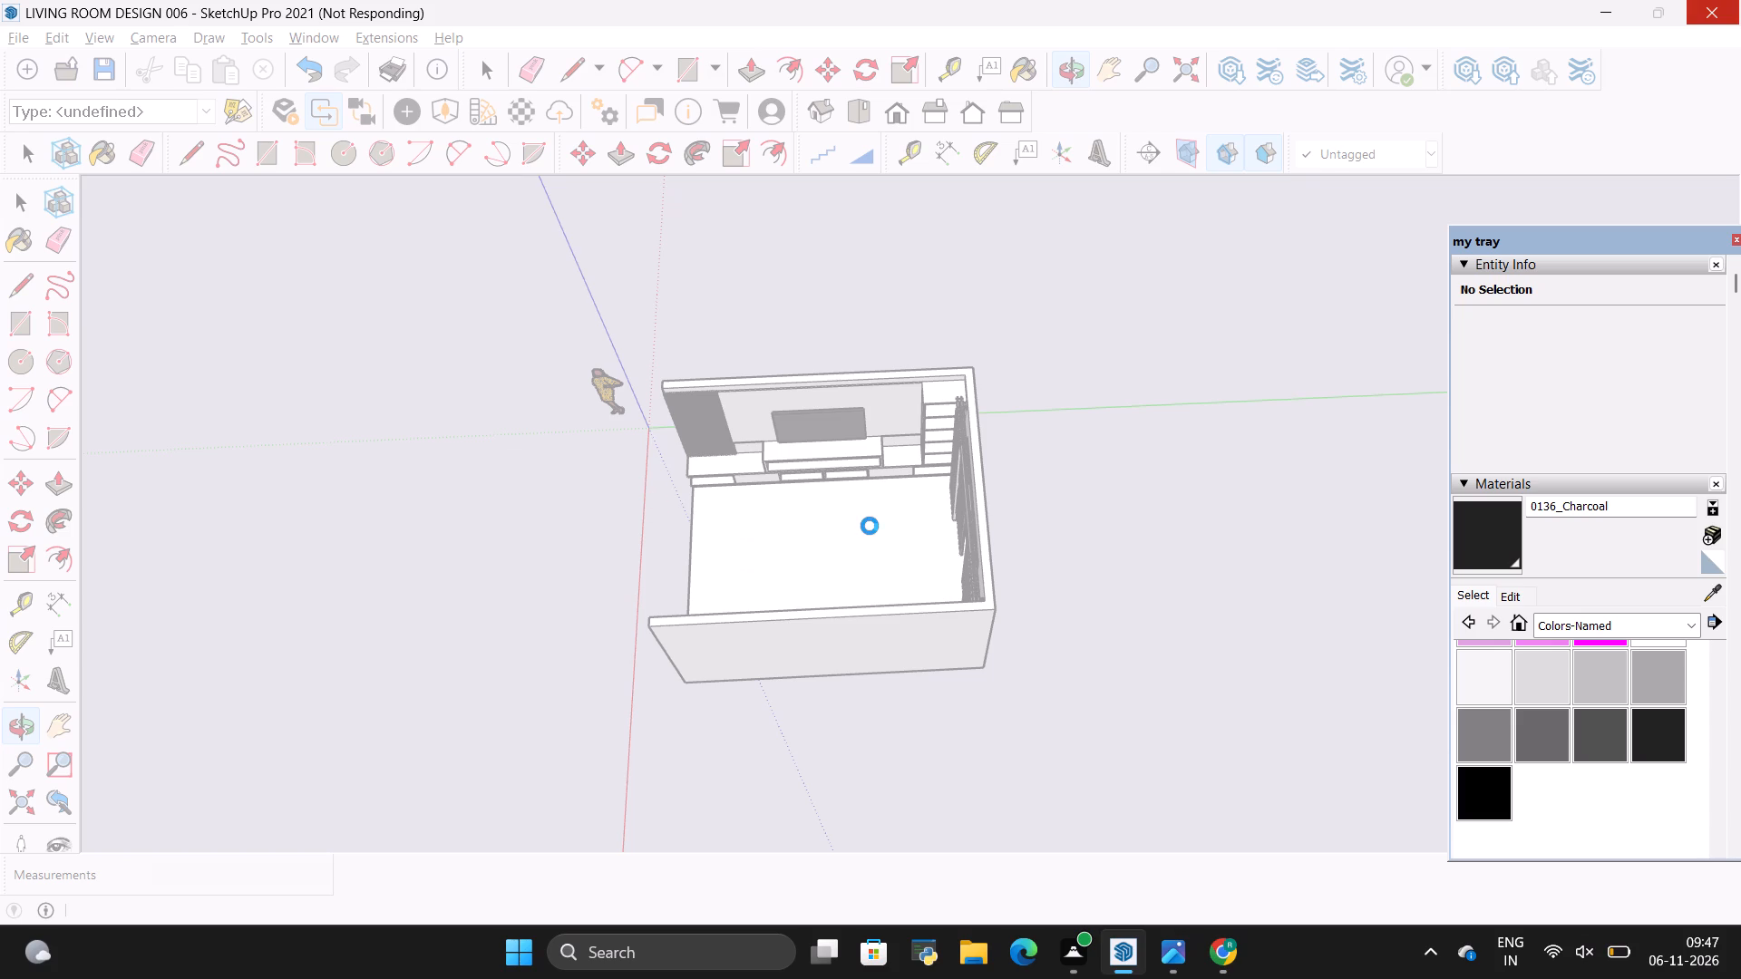
Place the imported sofa set, with its rug and tables, at the origin corner of the room beside the TV wall and deselect it.
scroll(1266, 279, "up", 3)
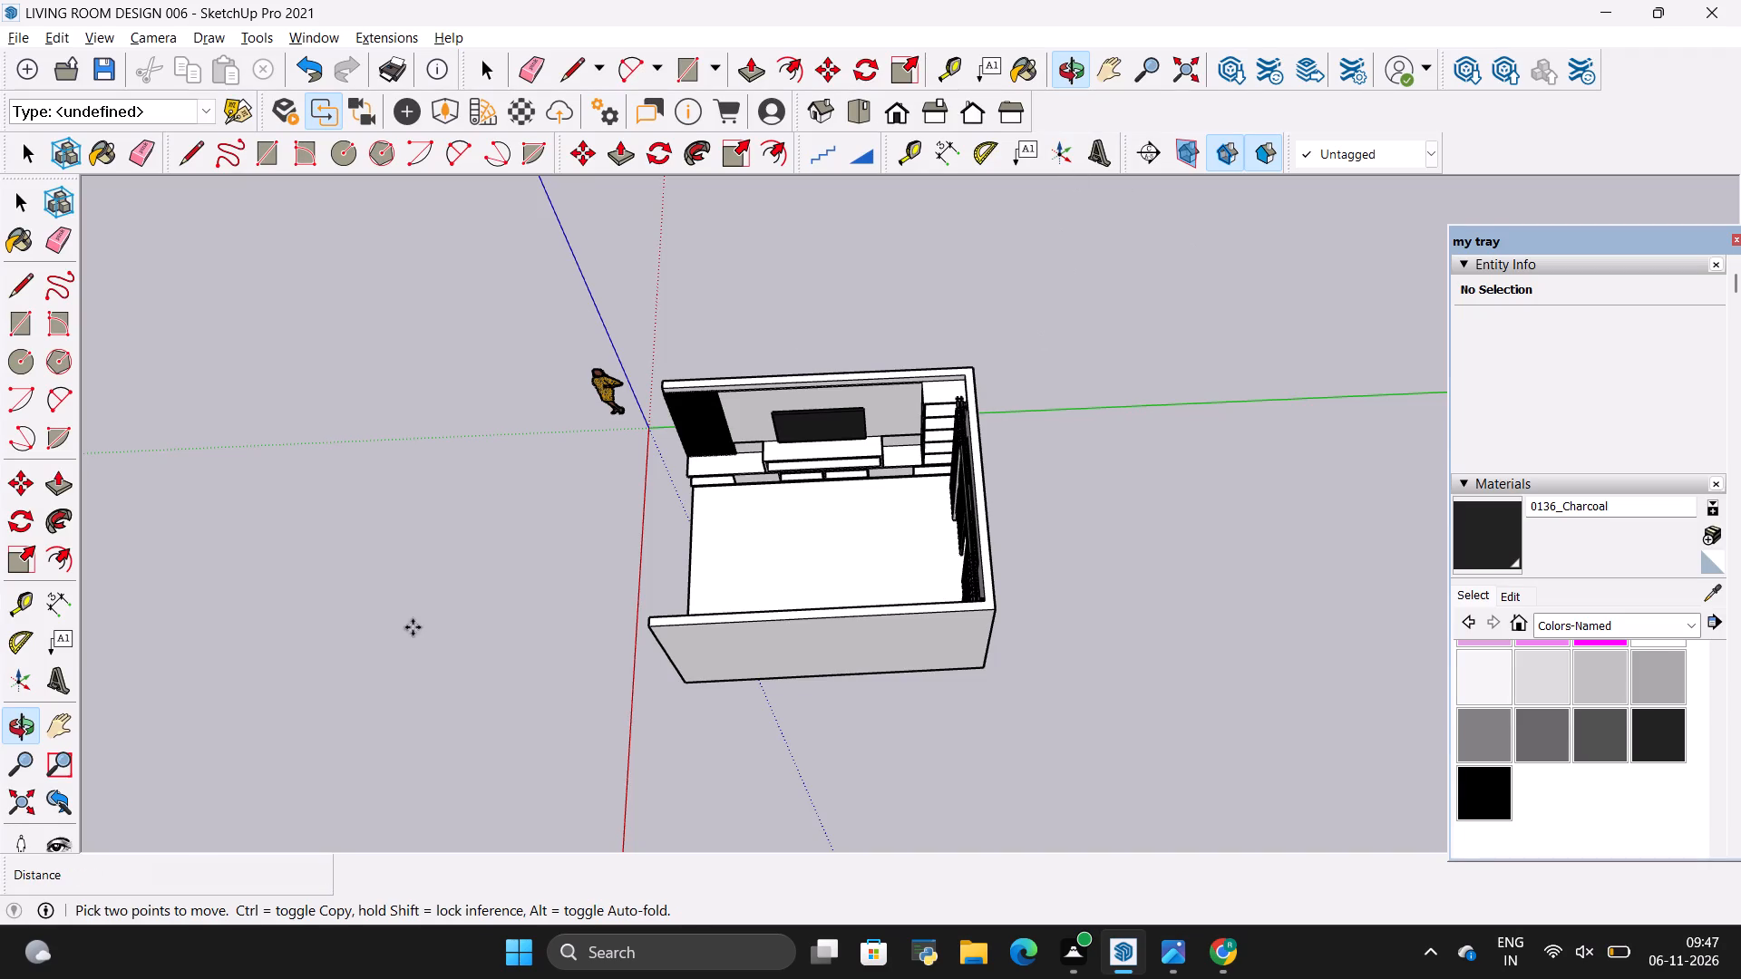
scroll(382, 636, "down", 2)
scroll(840, 421, "up", 2)
scroll(766, 517, "up", 5)
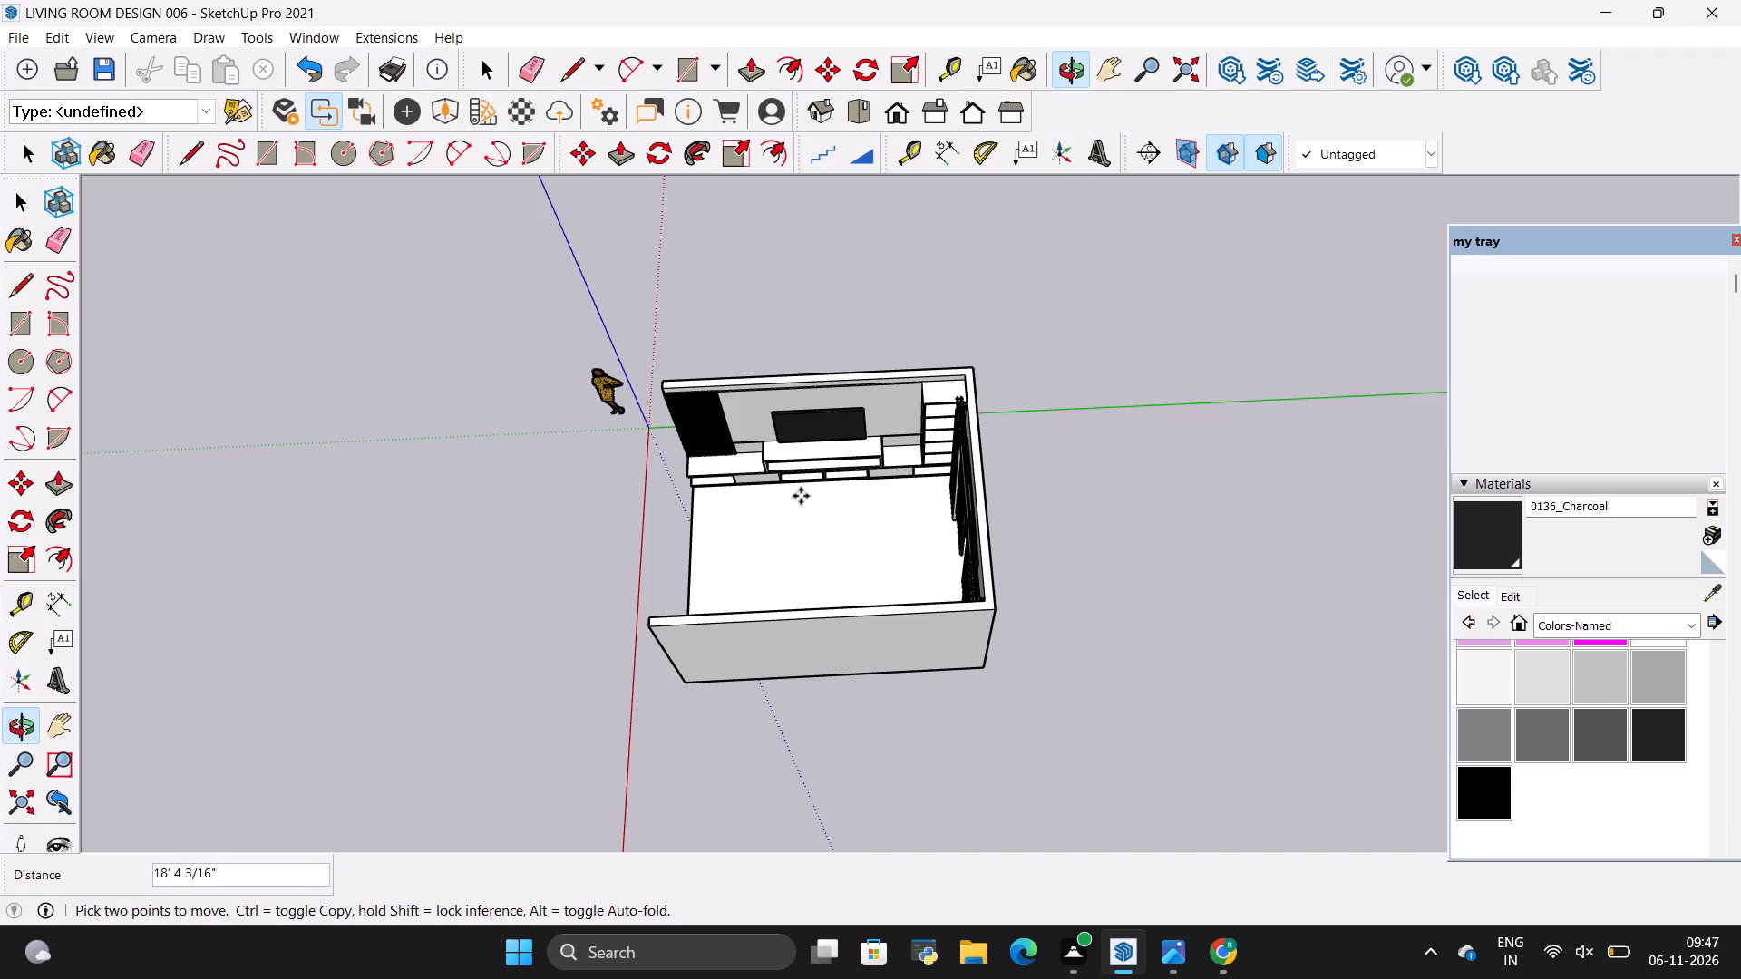
scroll(801, 496, "up", 1)
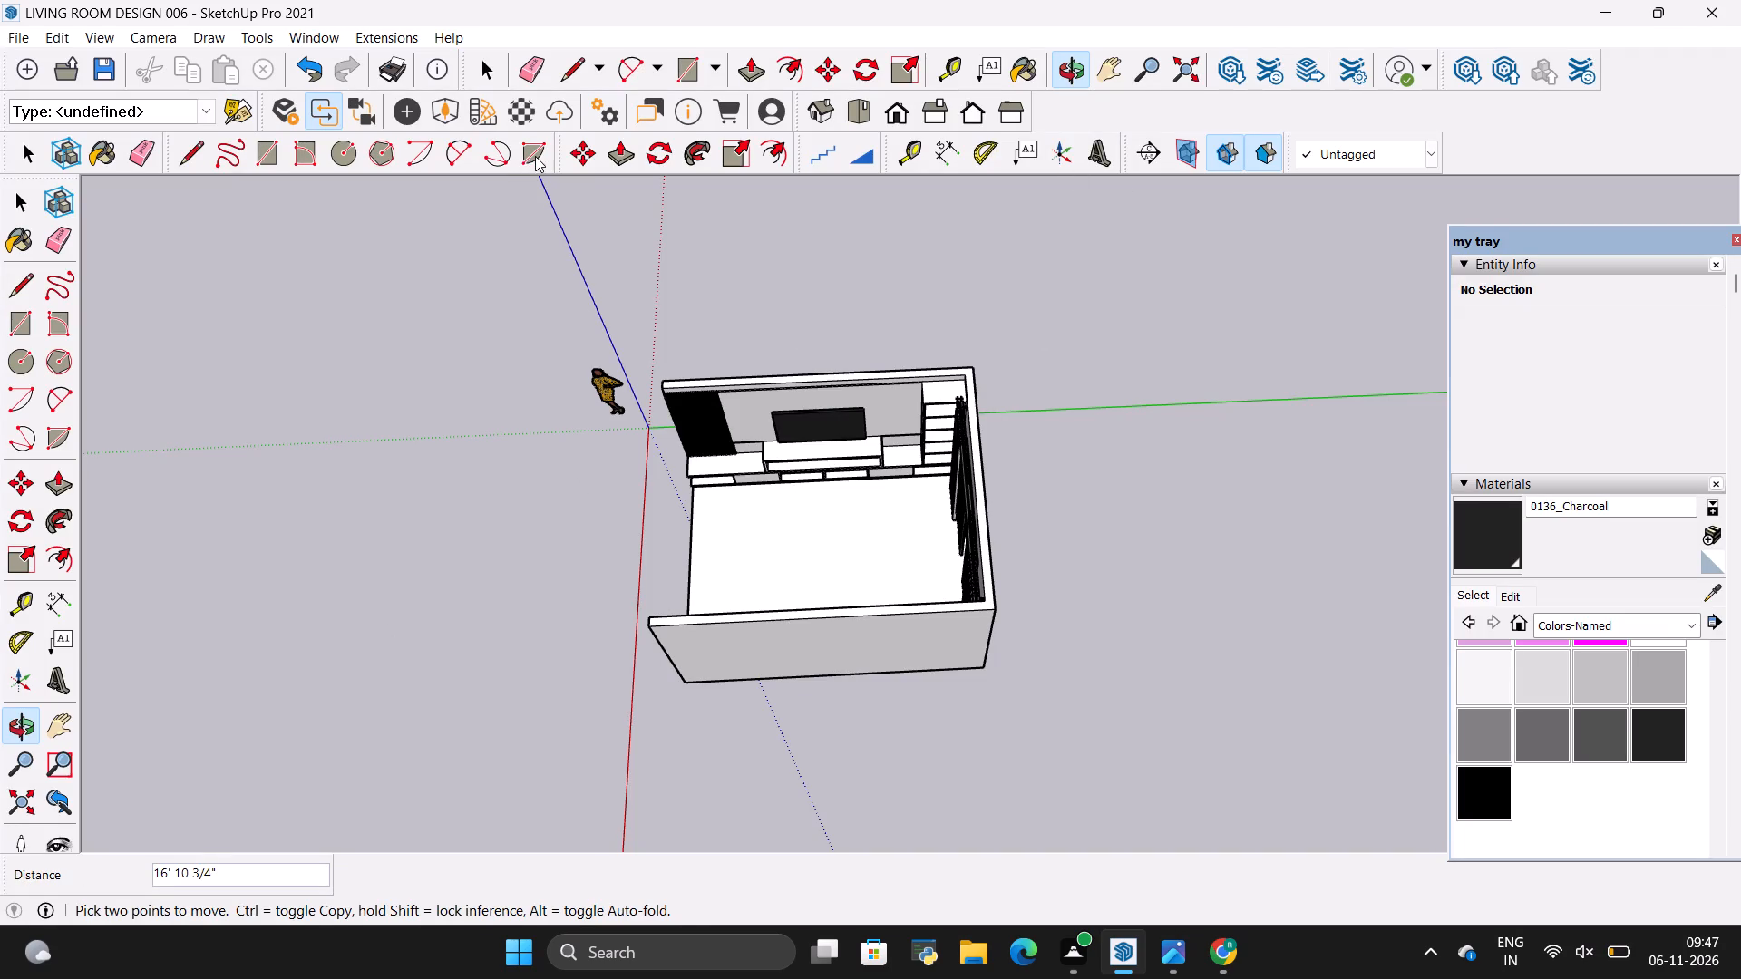
scroll(972, 622, "down", 16)
scroll(870, 427, "down", 3)
left_click(13, 722)
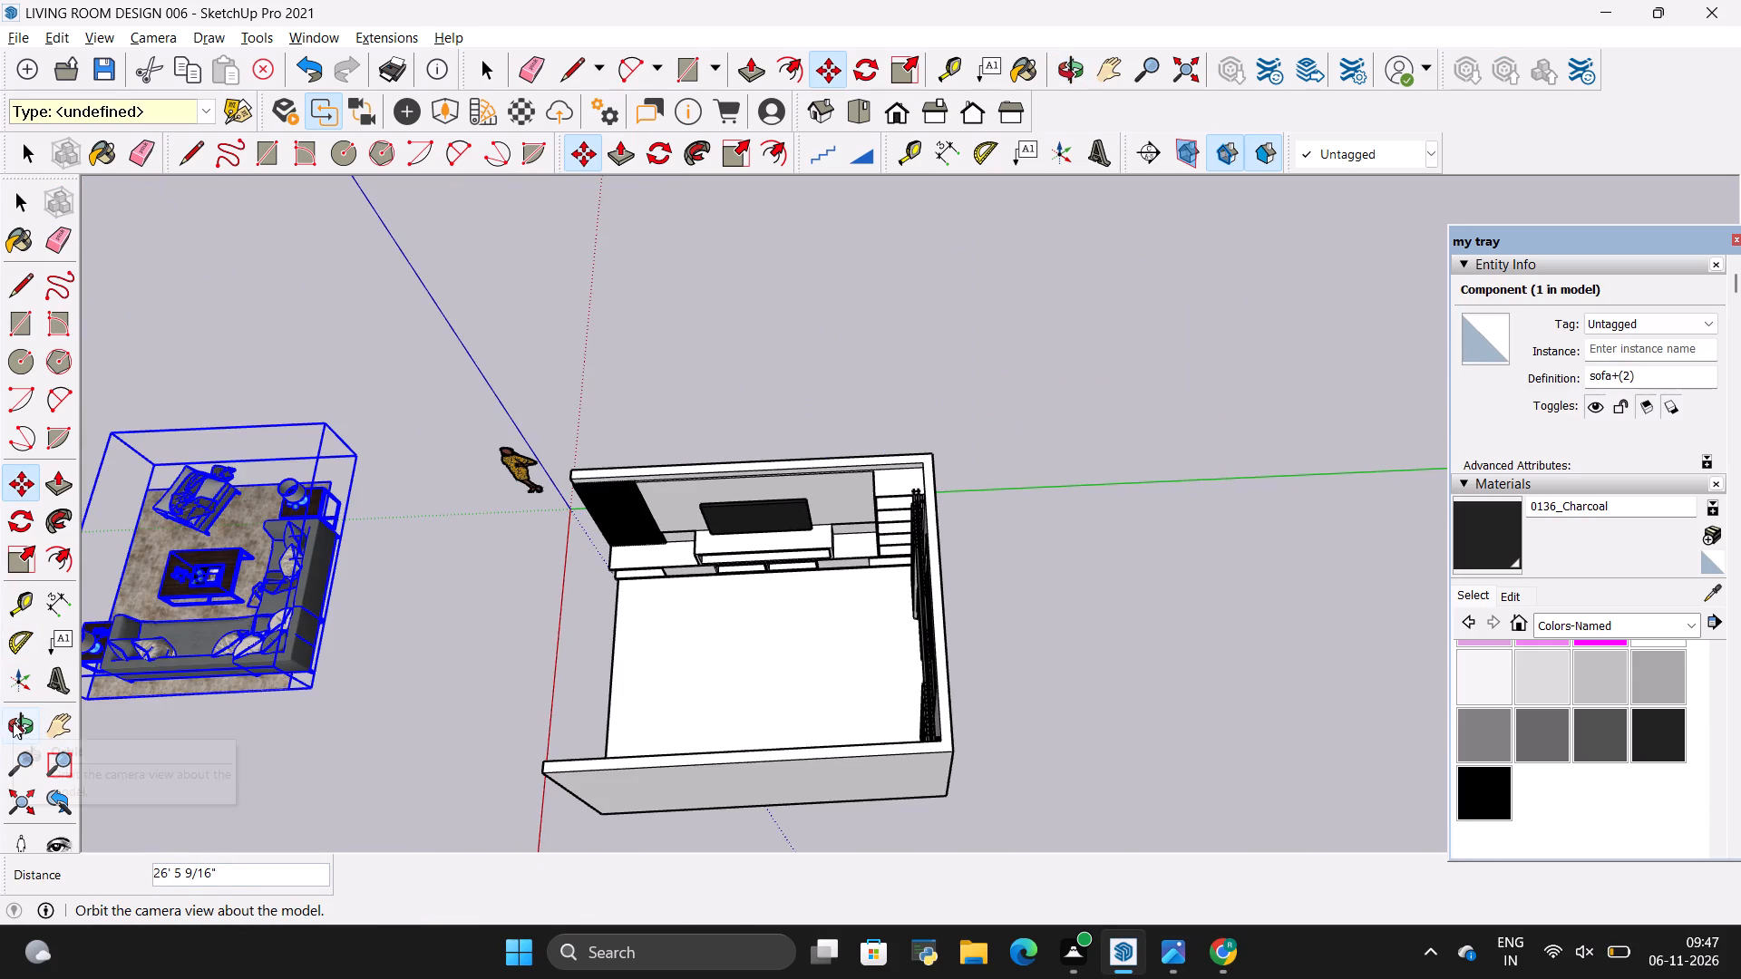
key("space")
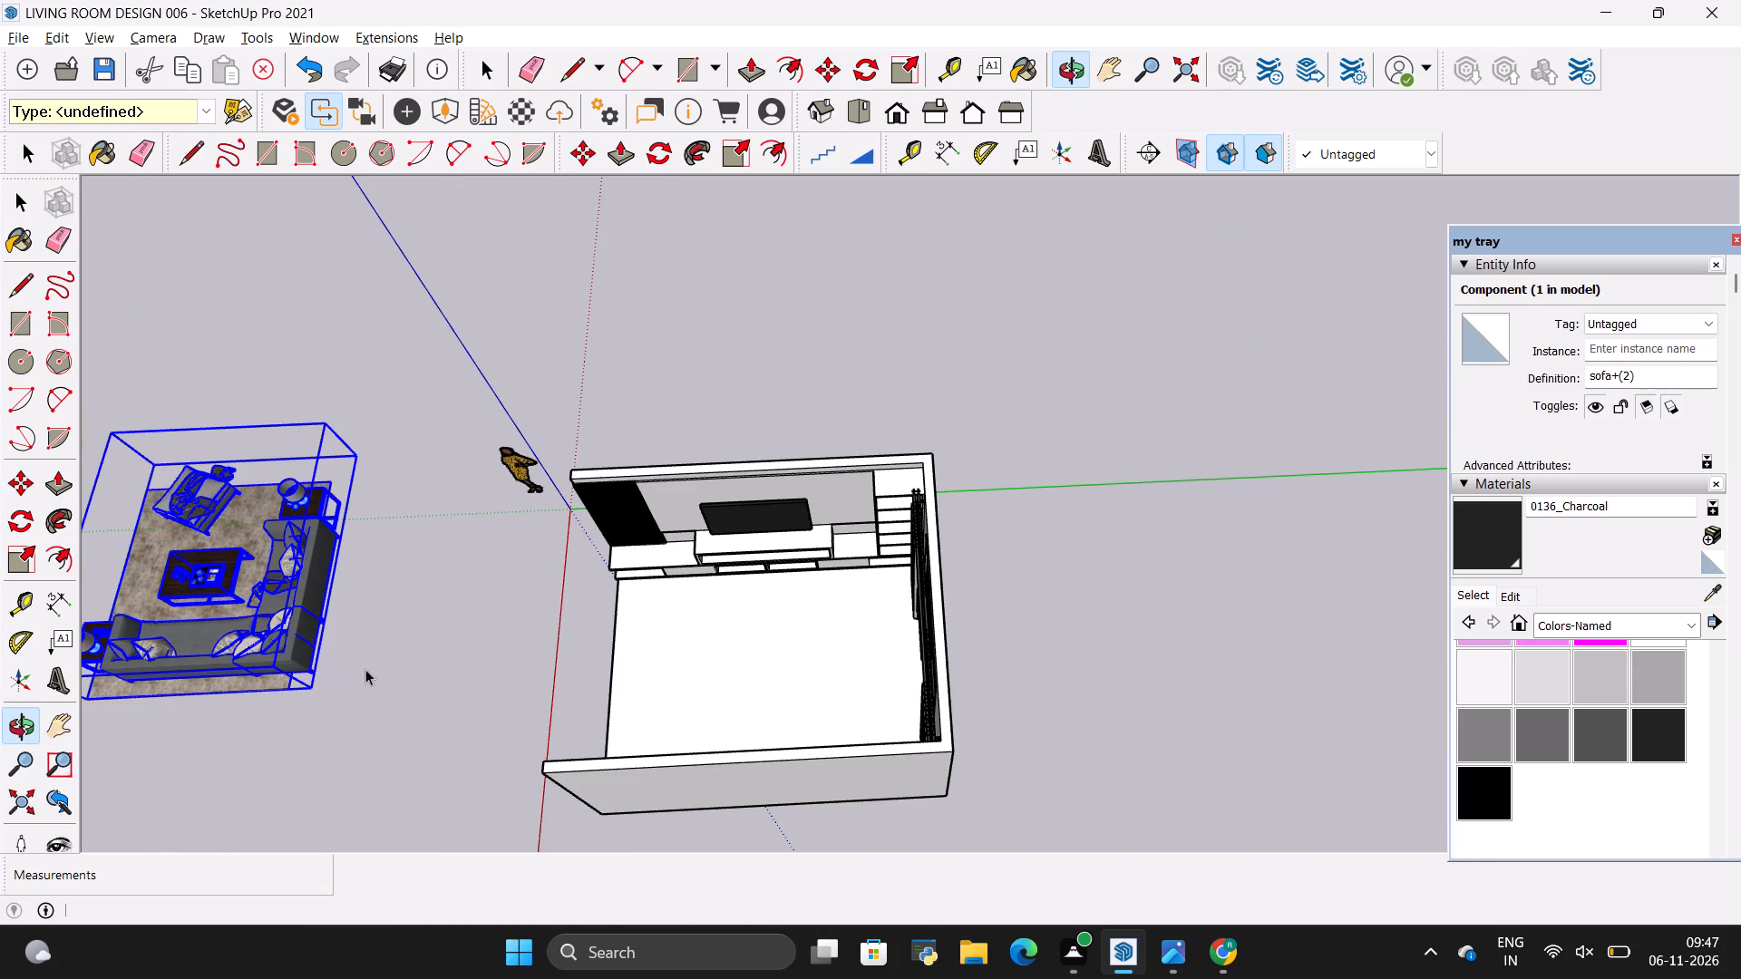
left_click(372, 662)
key("space")
left_click(373, 662)
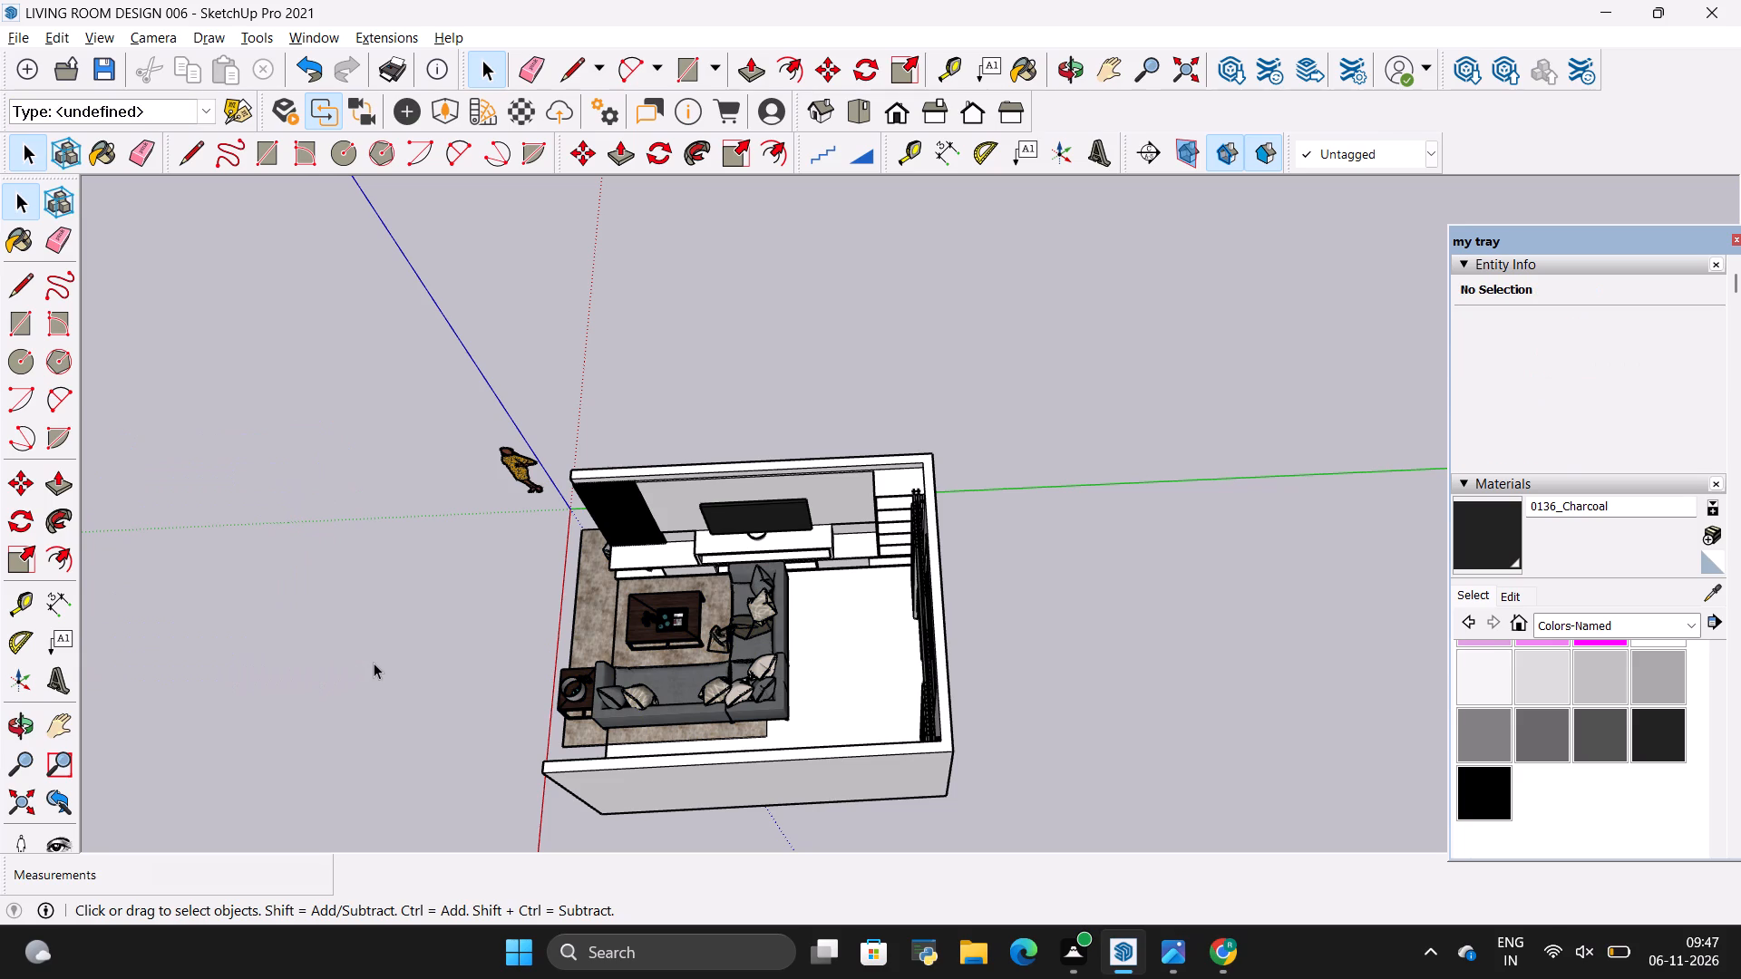
Examine the sofa set's position and orientation relative to the TV unit and curtained door from the room's open end.
scroll(375, 663, "down", 4)
scroll(402, 659, "up", 3)
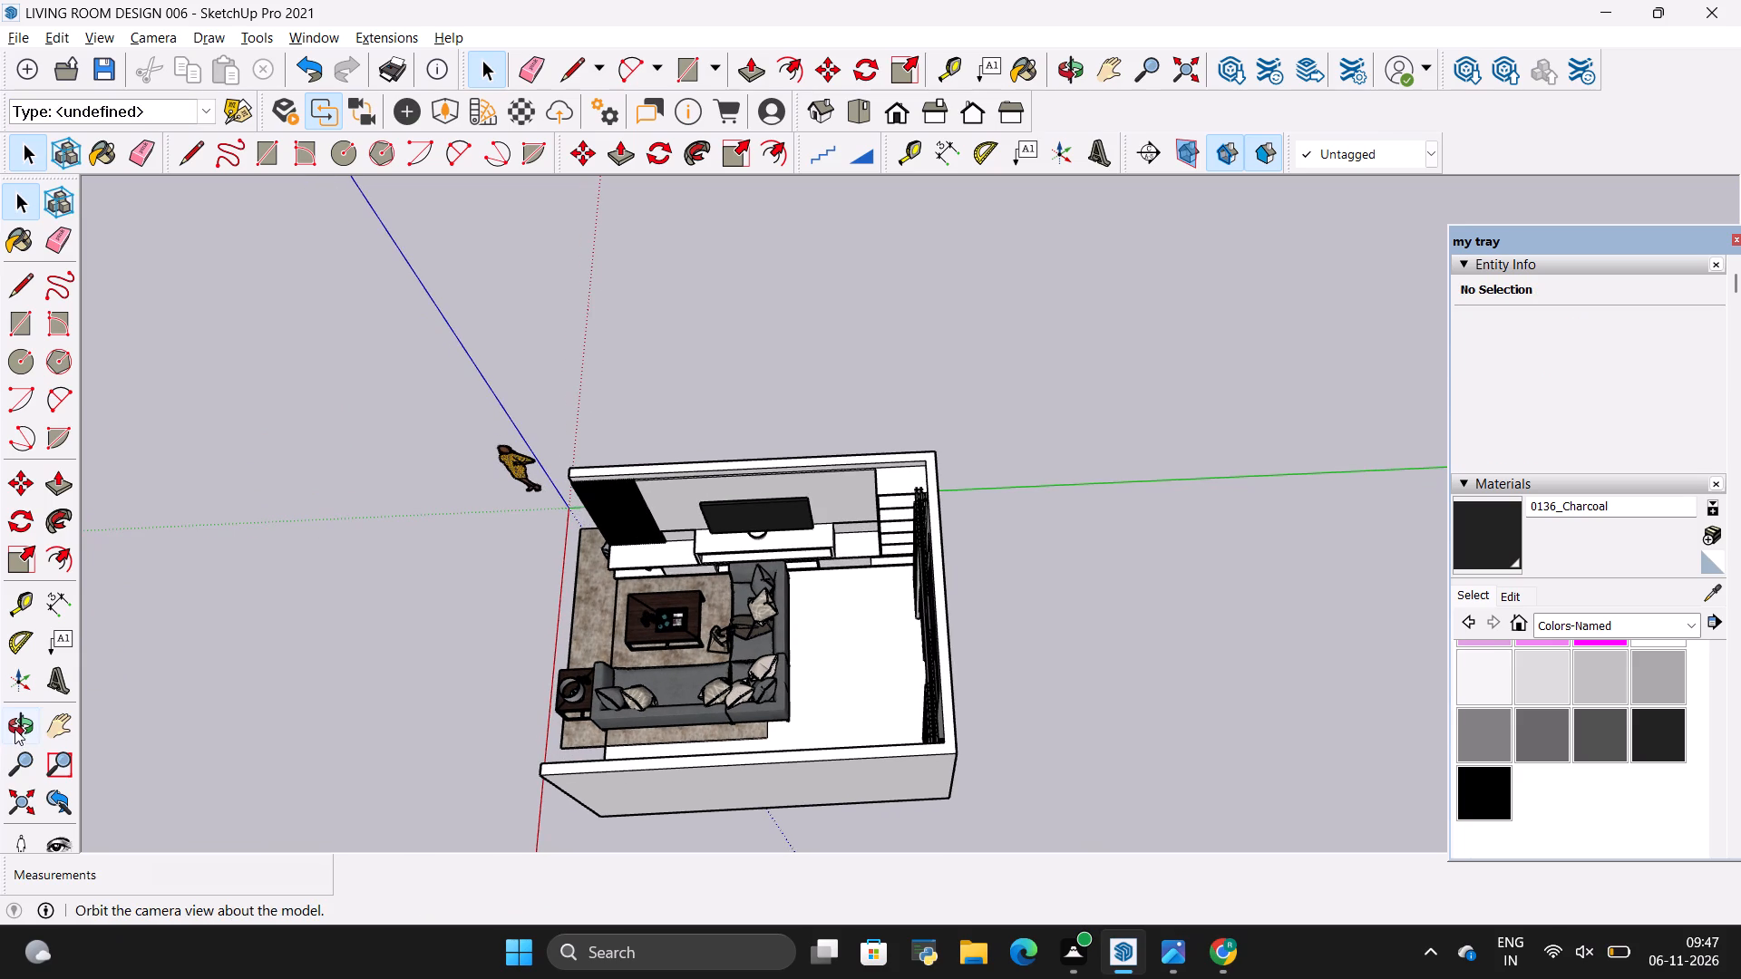
left_click(15, 729)
left_click_drag(132, 708, 685, 495)
left_click_drag(715, 661, 786, 444)
scroll(780, 456, "down", 4)
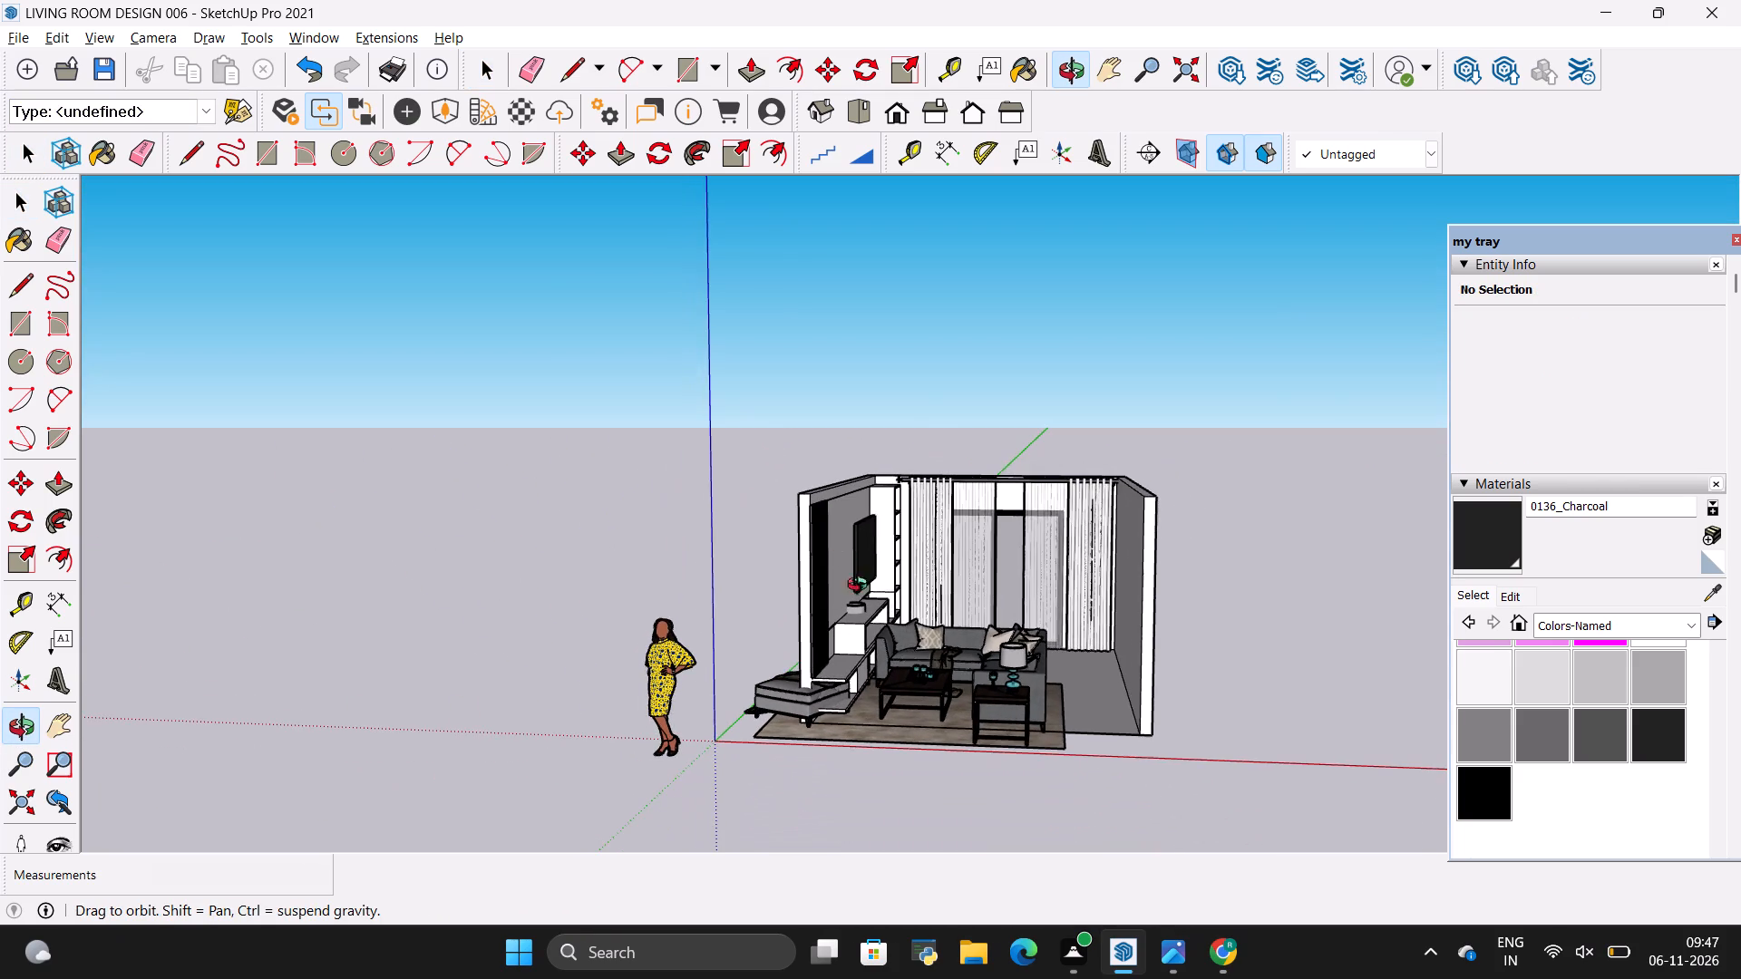
scroll(911, 633, "up", 7)
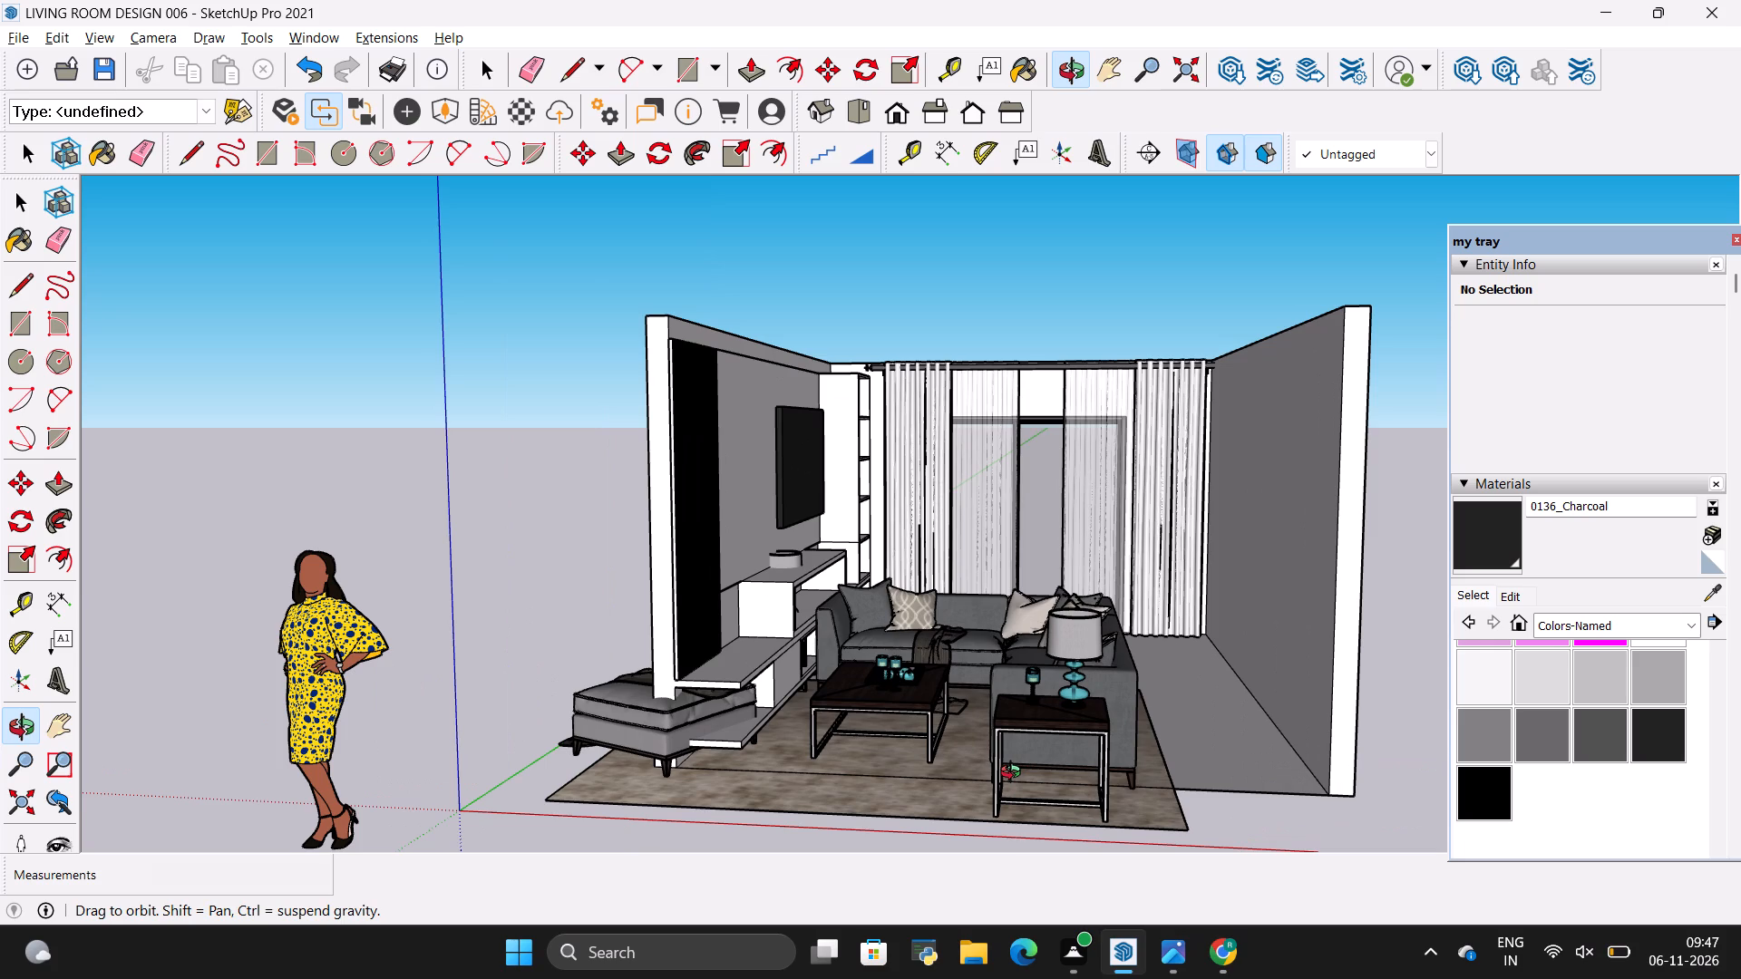
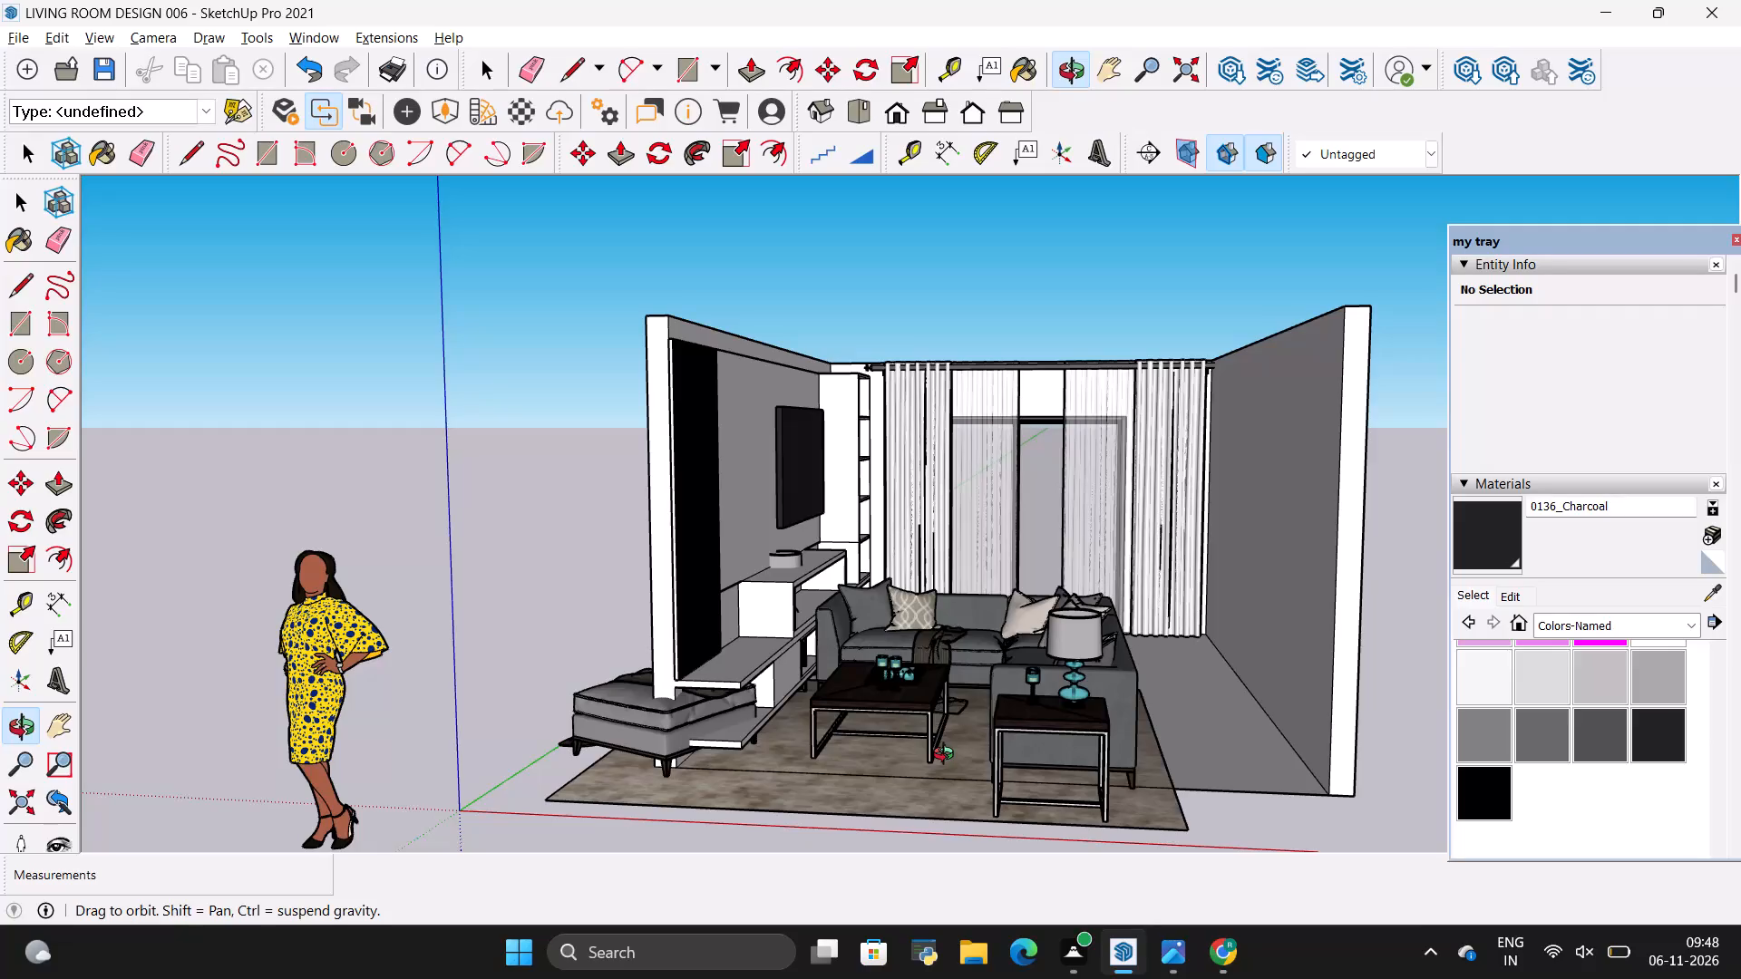
Examine the living room from several angles, checking how the sofa set sits relative to the TV wall, curtained door and room's open end.
scroll(333, 530, "down", 3)
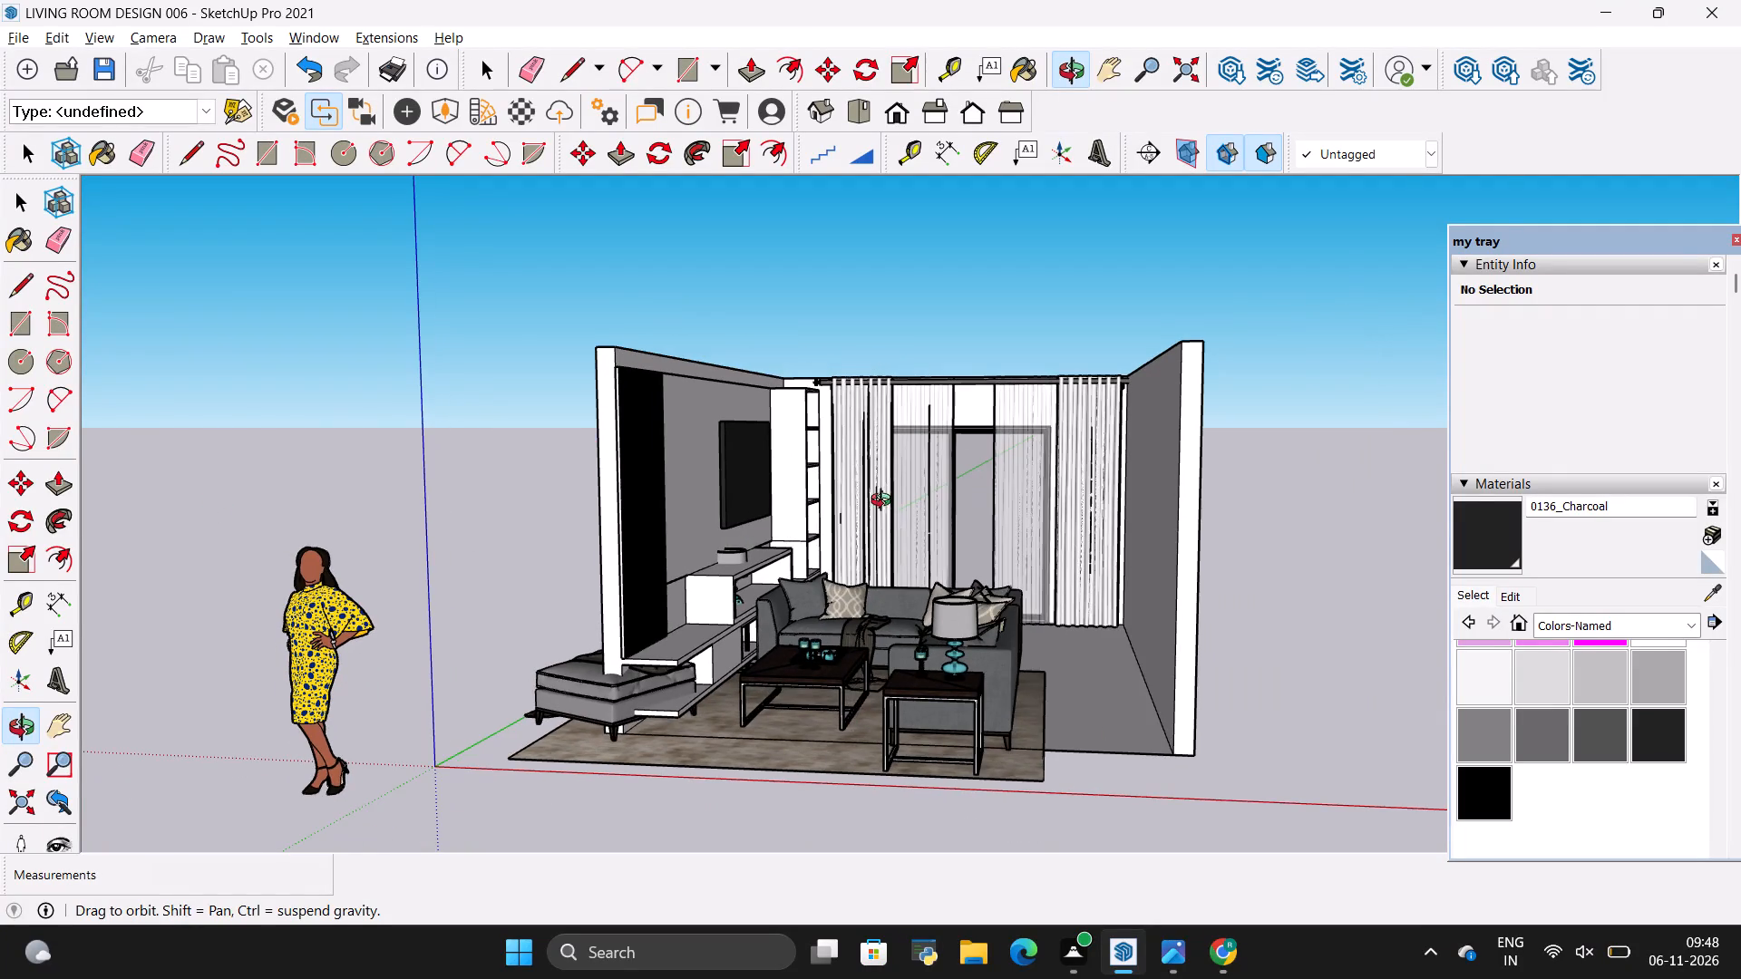
scroll(885, 503, "up", 6)
scroll(826, 349, "up", 1)
scroll(827, 427, "down", 3)
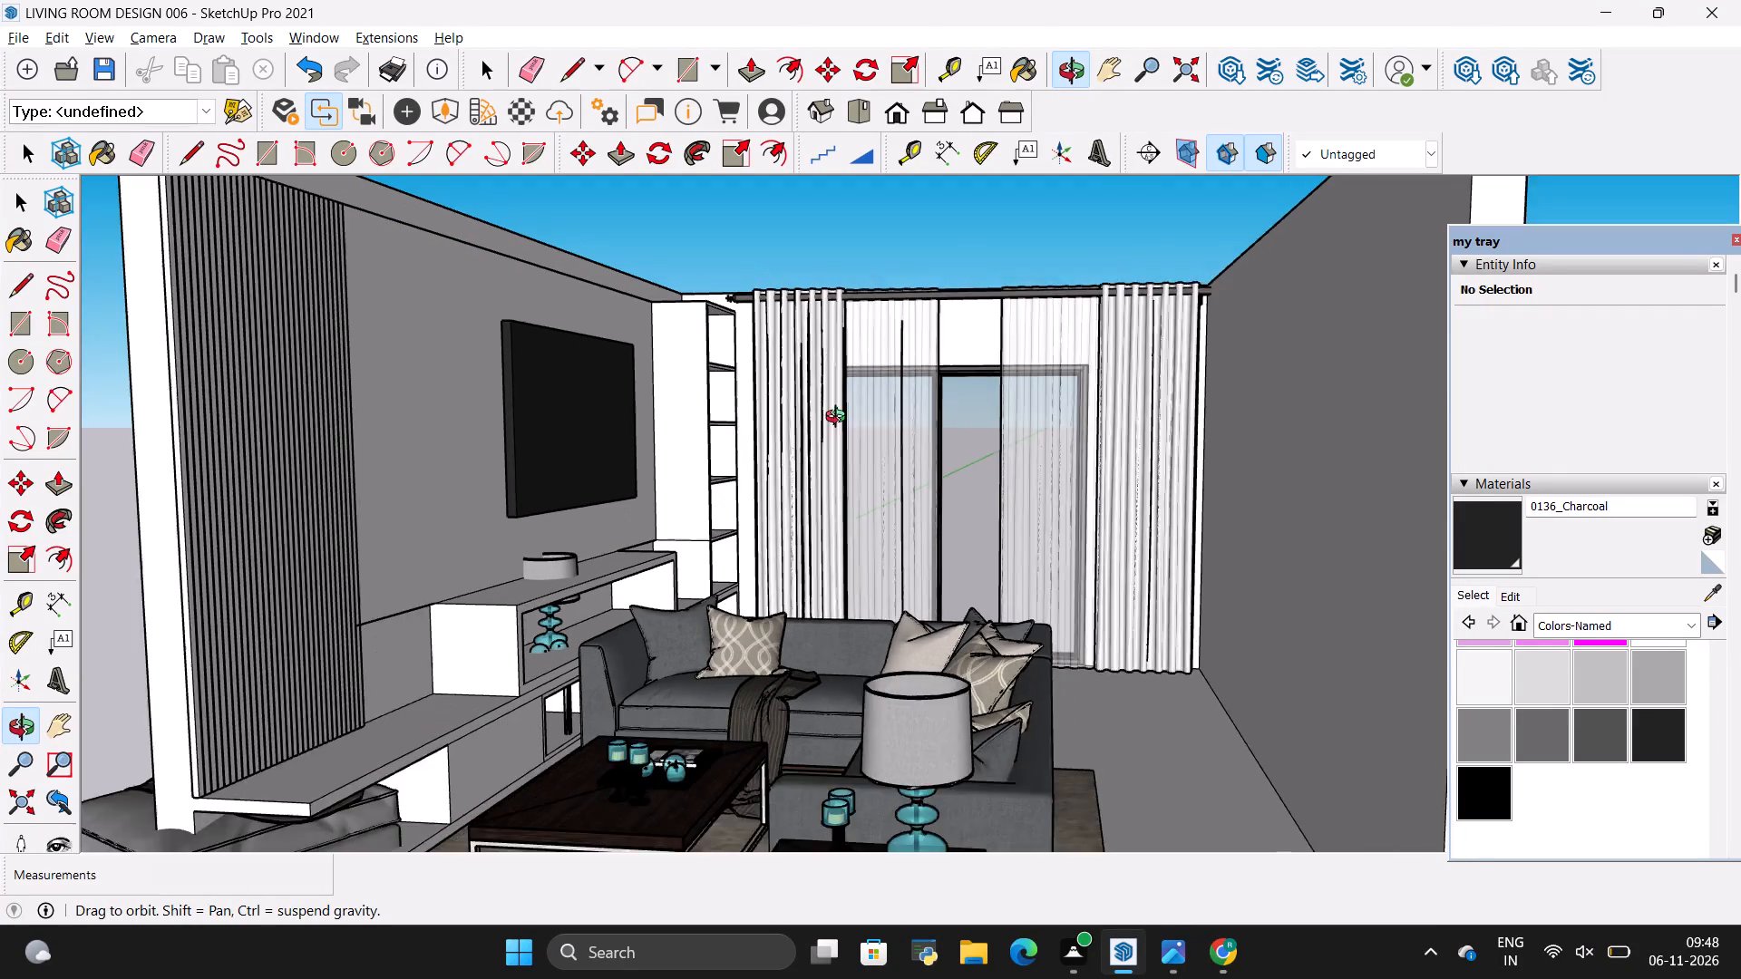
scroll(689, 267, "up", 7)
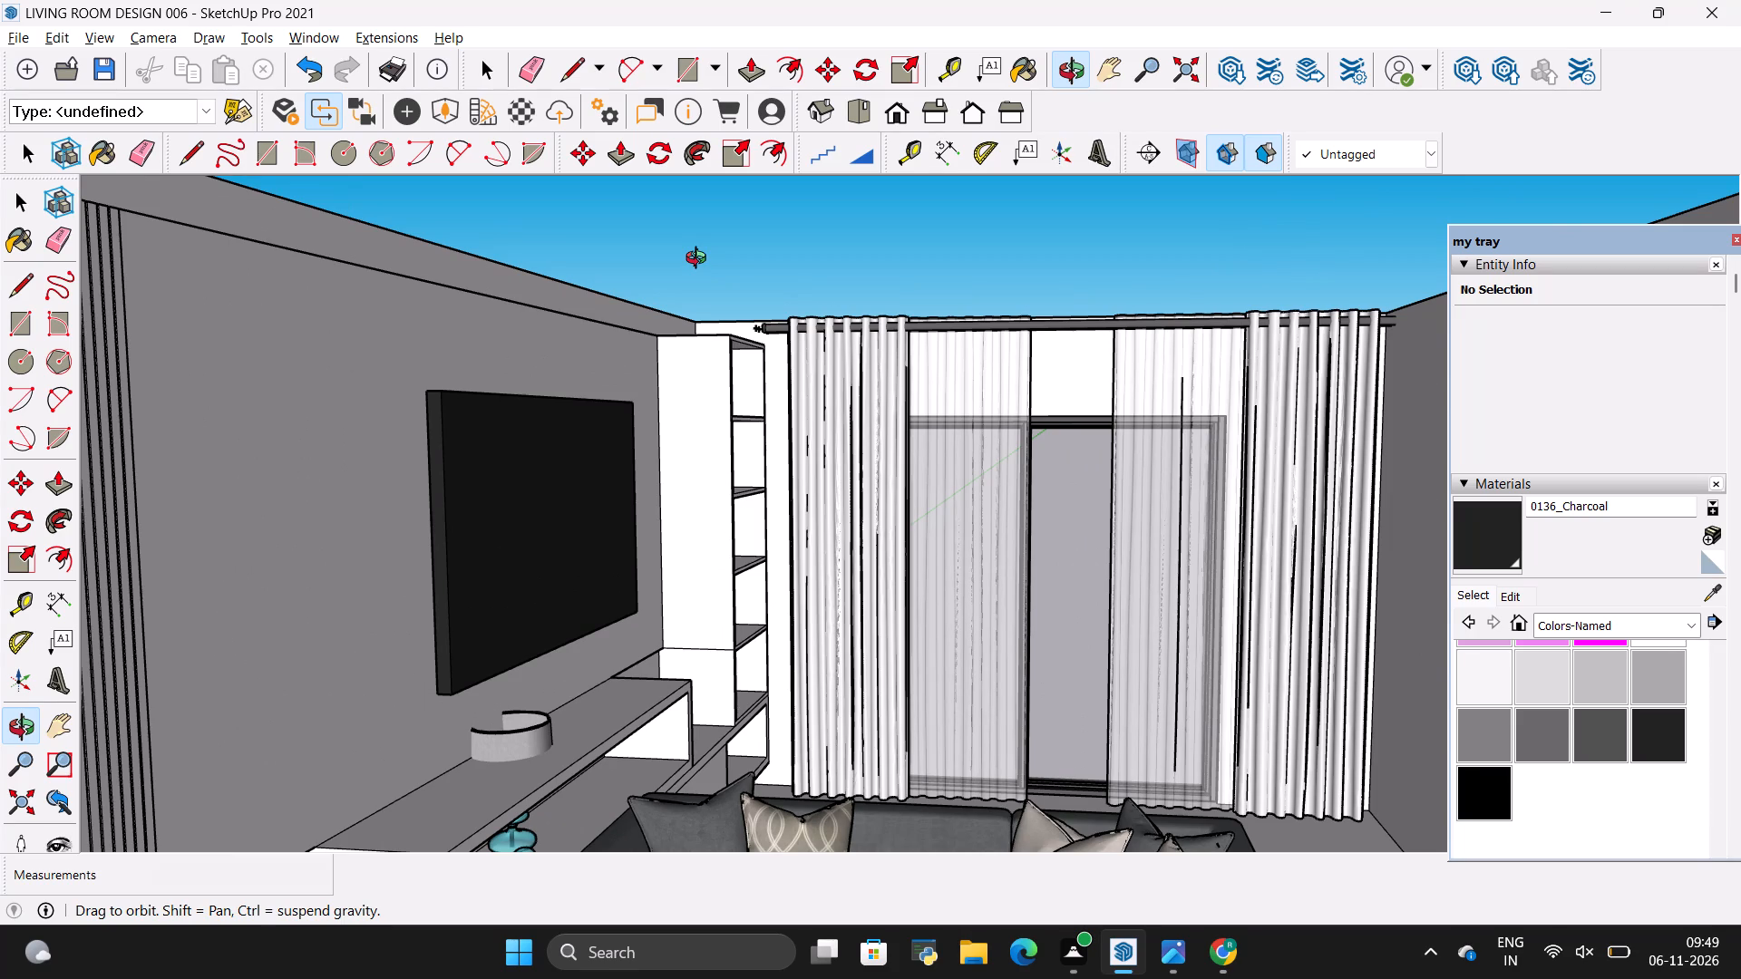
scroll(749, 430, "down", 2)
scroll(880, 451, "up", 2)
left_click_drag(880, 466, 836, 595)
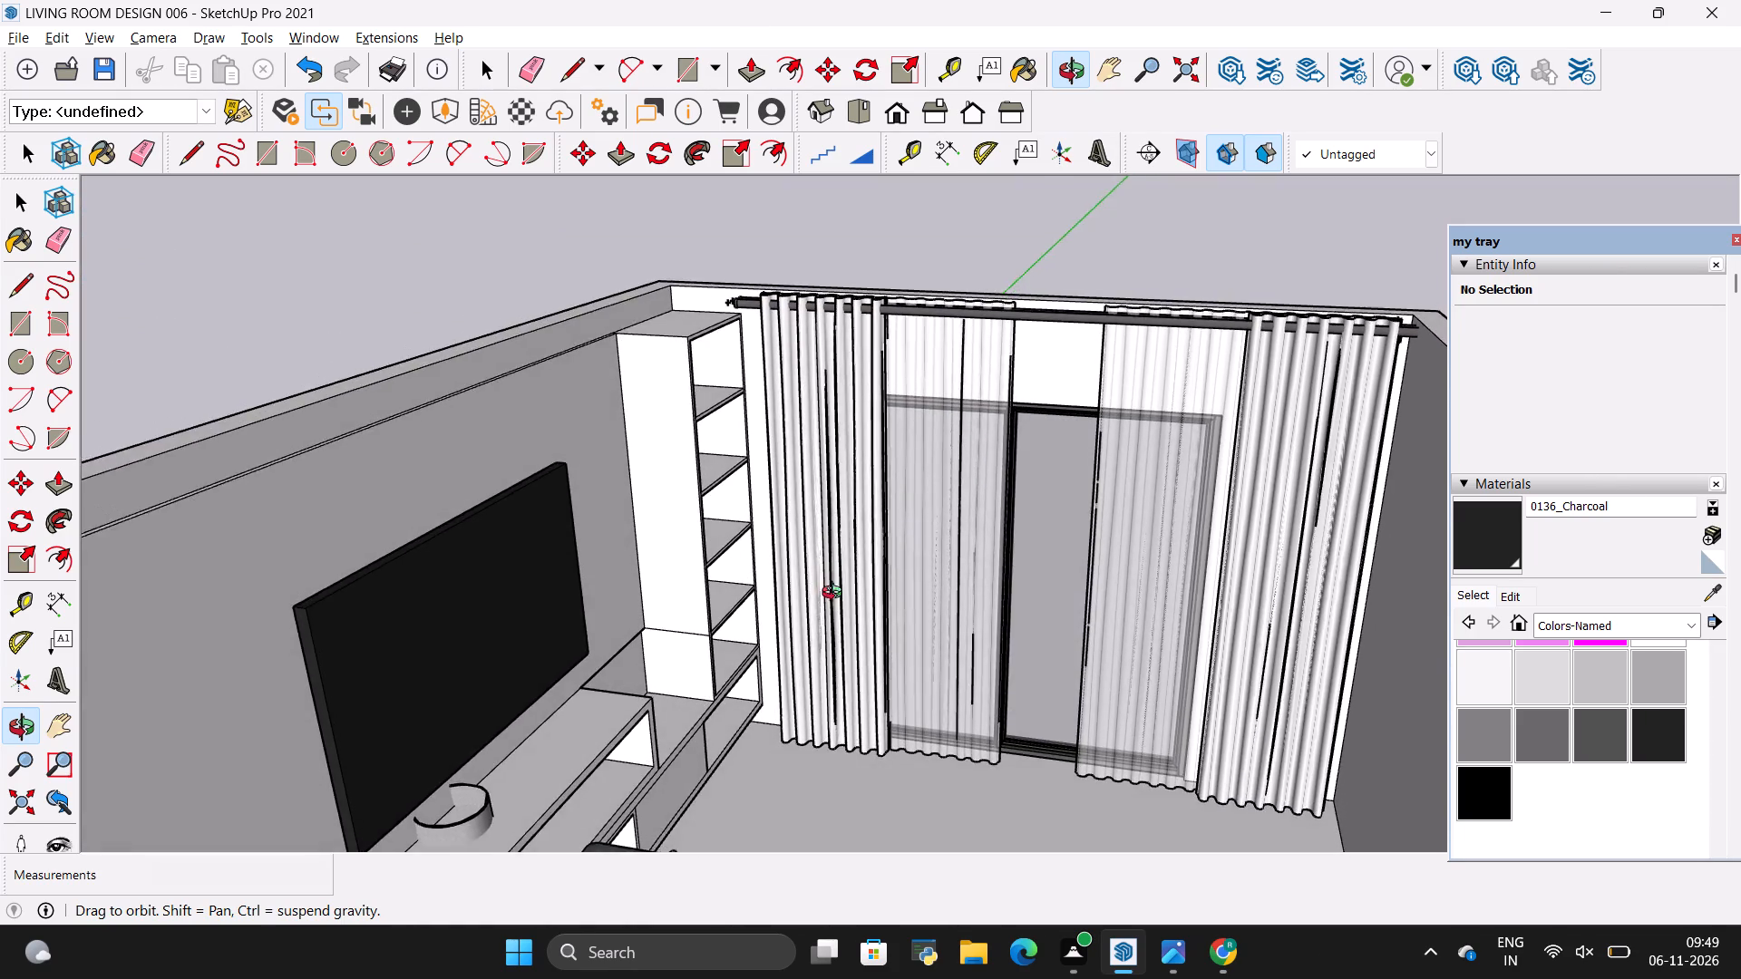
left_click_drag(836, 595, 847, 609)
scroll(901, 402, "down", 9)
scroll(976, 654, "up", 3)
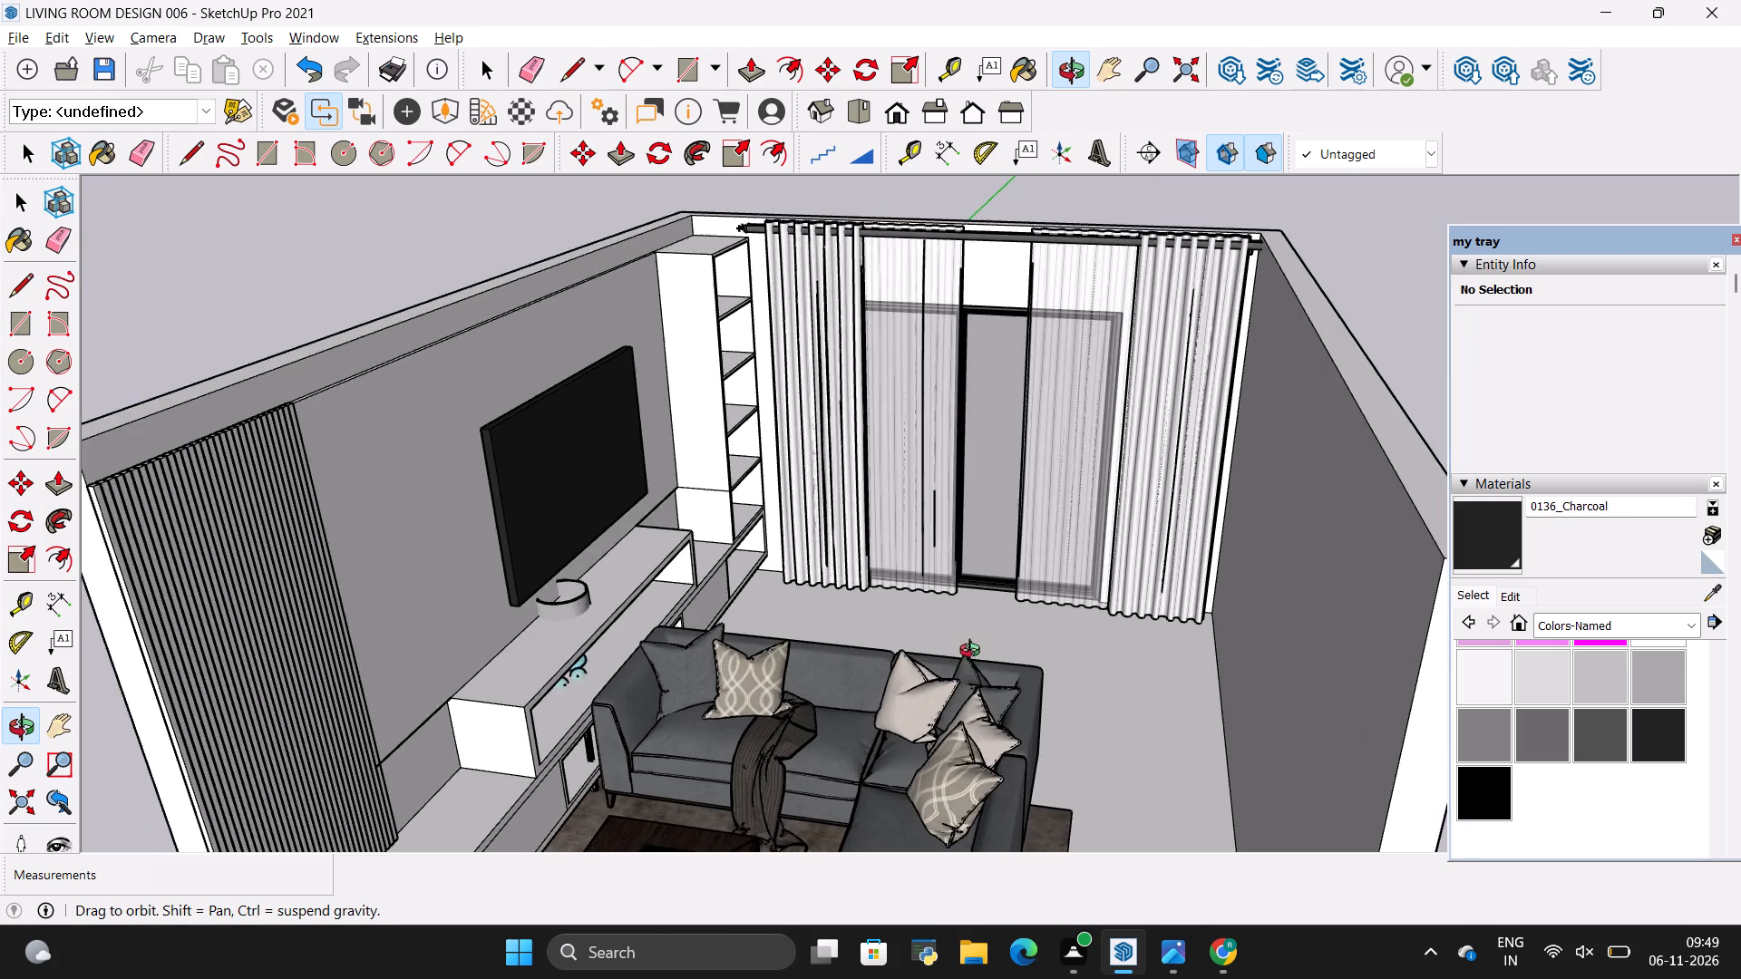
left_click_drag(975, 651, 1013, 518)
scroll(1009, 503, "down", 10)
left_click_drag(998, 504, 998, 567)
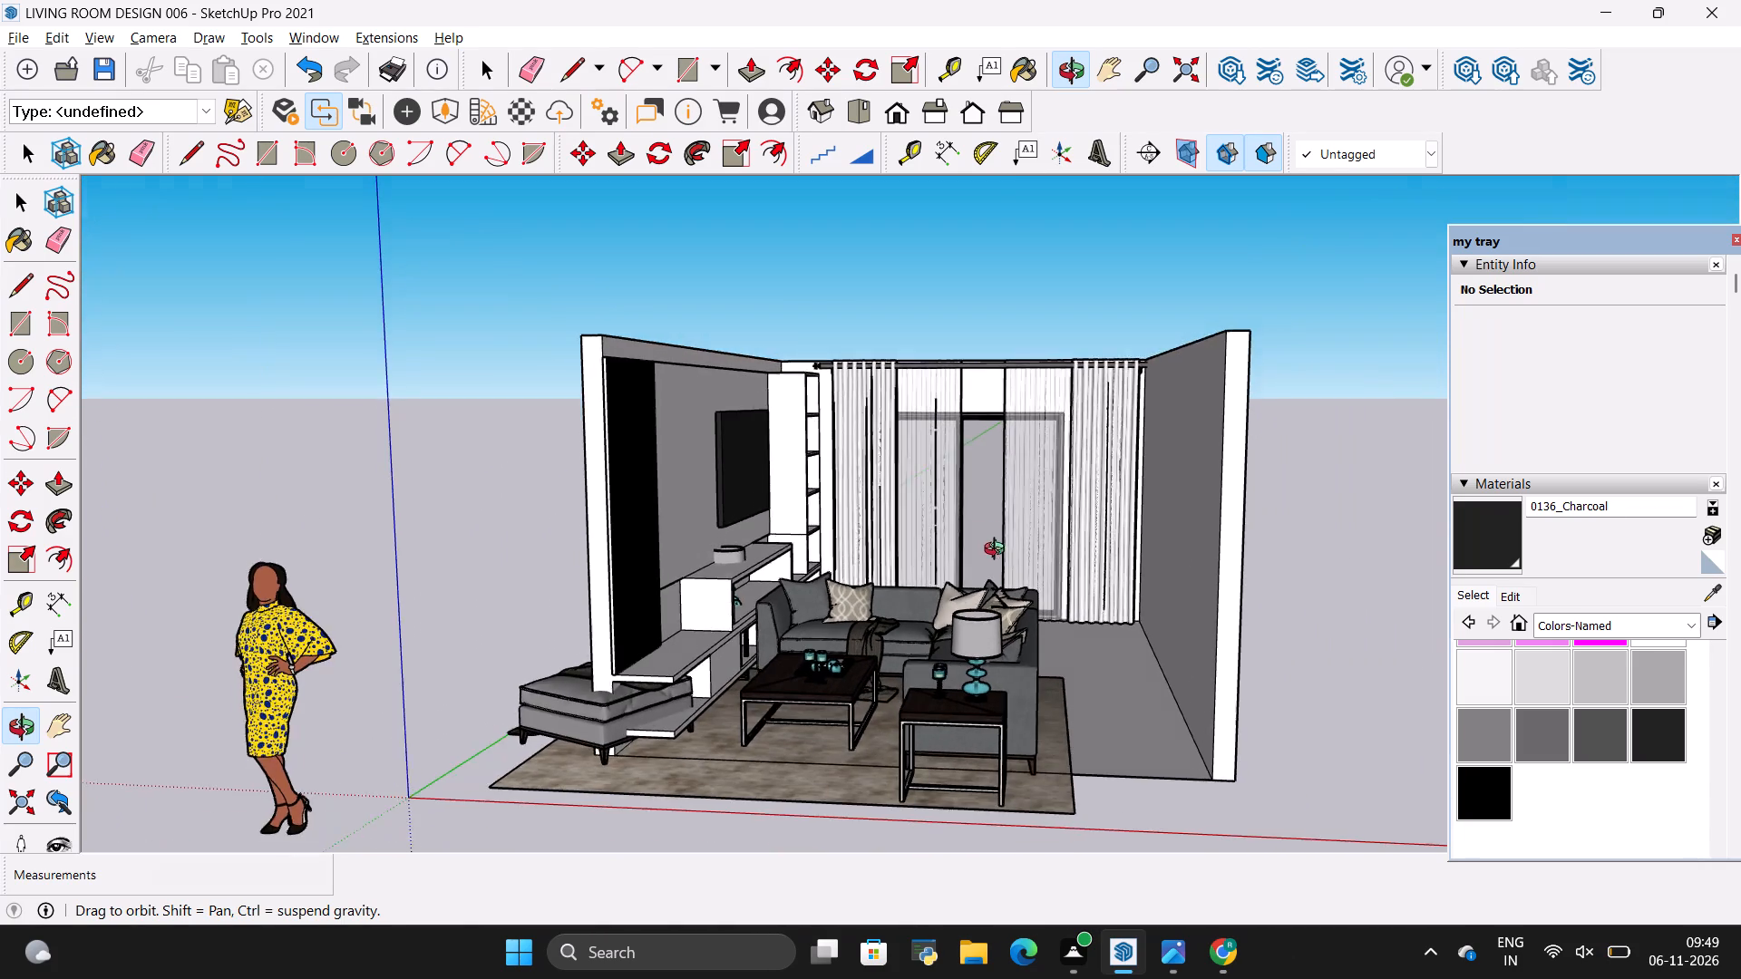
left_click_drag(998, 567, 987, 620)
scroll(947, 485, "down", 4)
left_click_drag(958, 506, 949, 538)
scroll(964, 581, "up", 2)
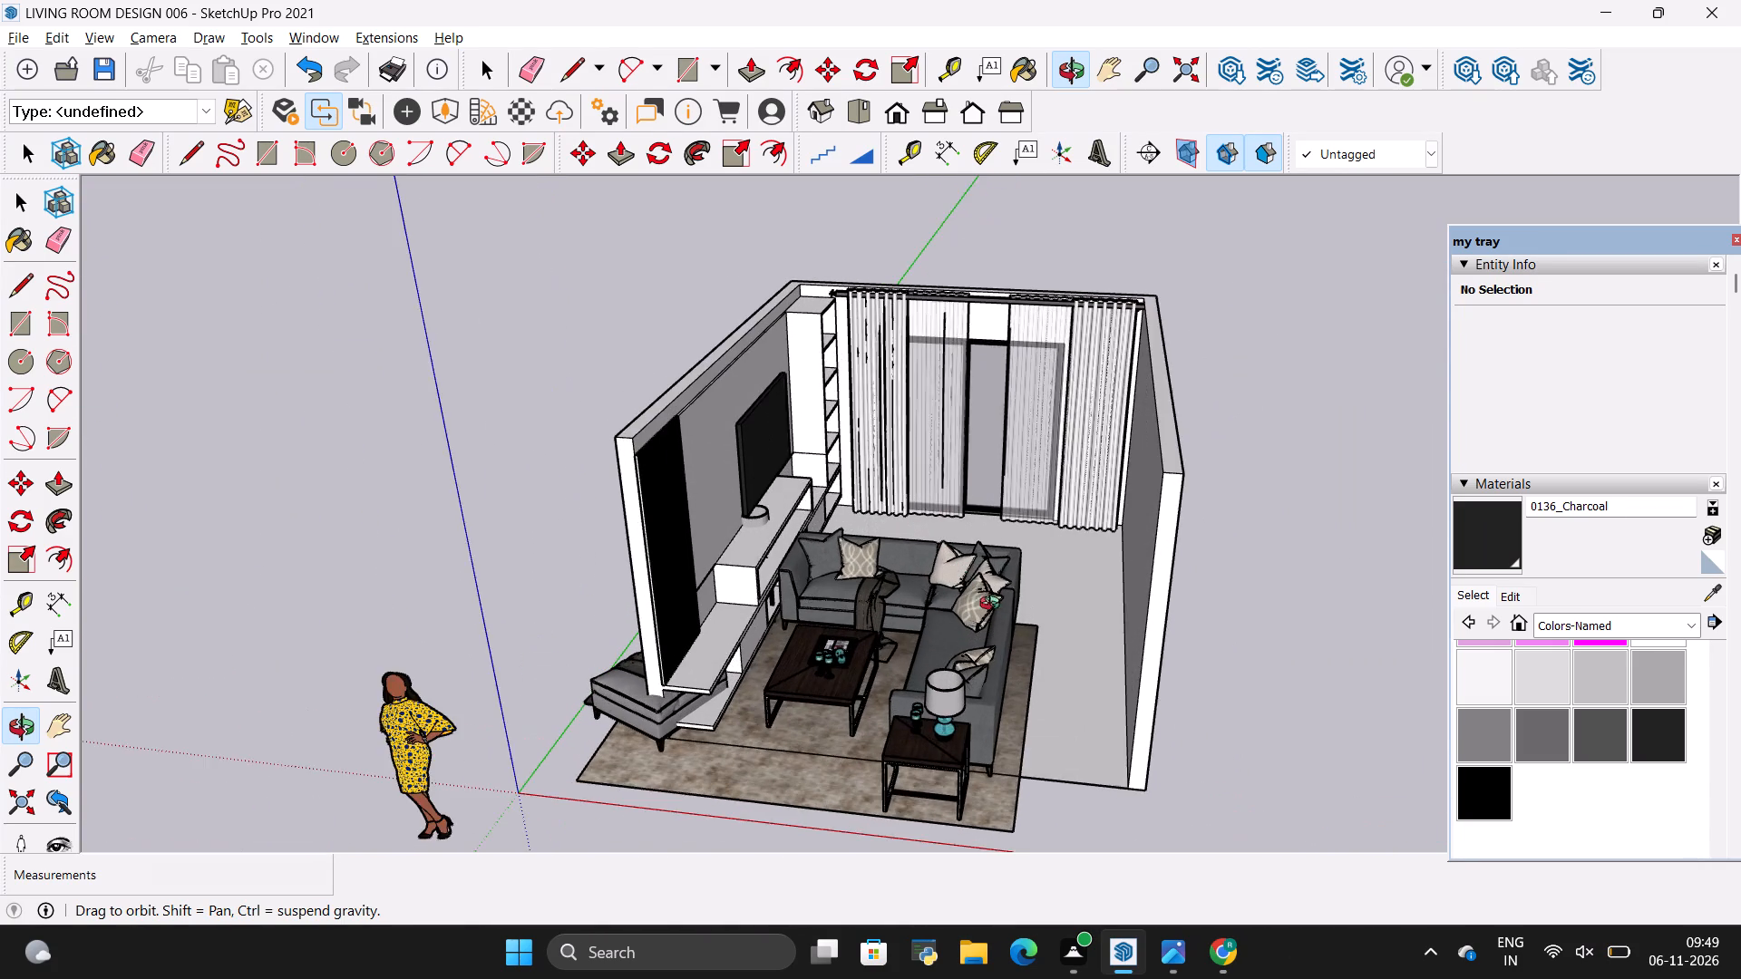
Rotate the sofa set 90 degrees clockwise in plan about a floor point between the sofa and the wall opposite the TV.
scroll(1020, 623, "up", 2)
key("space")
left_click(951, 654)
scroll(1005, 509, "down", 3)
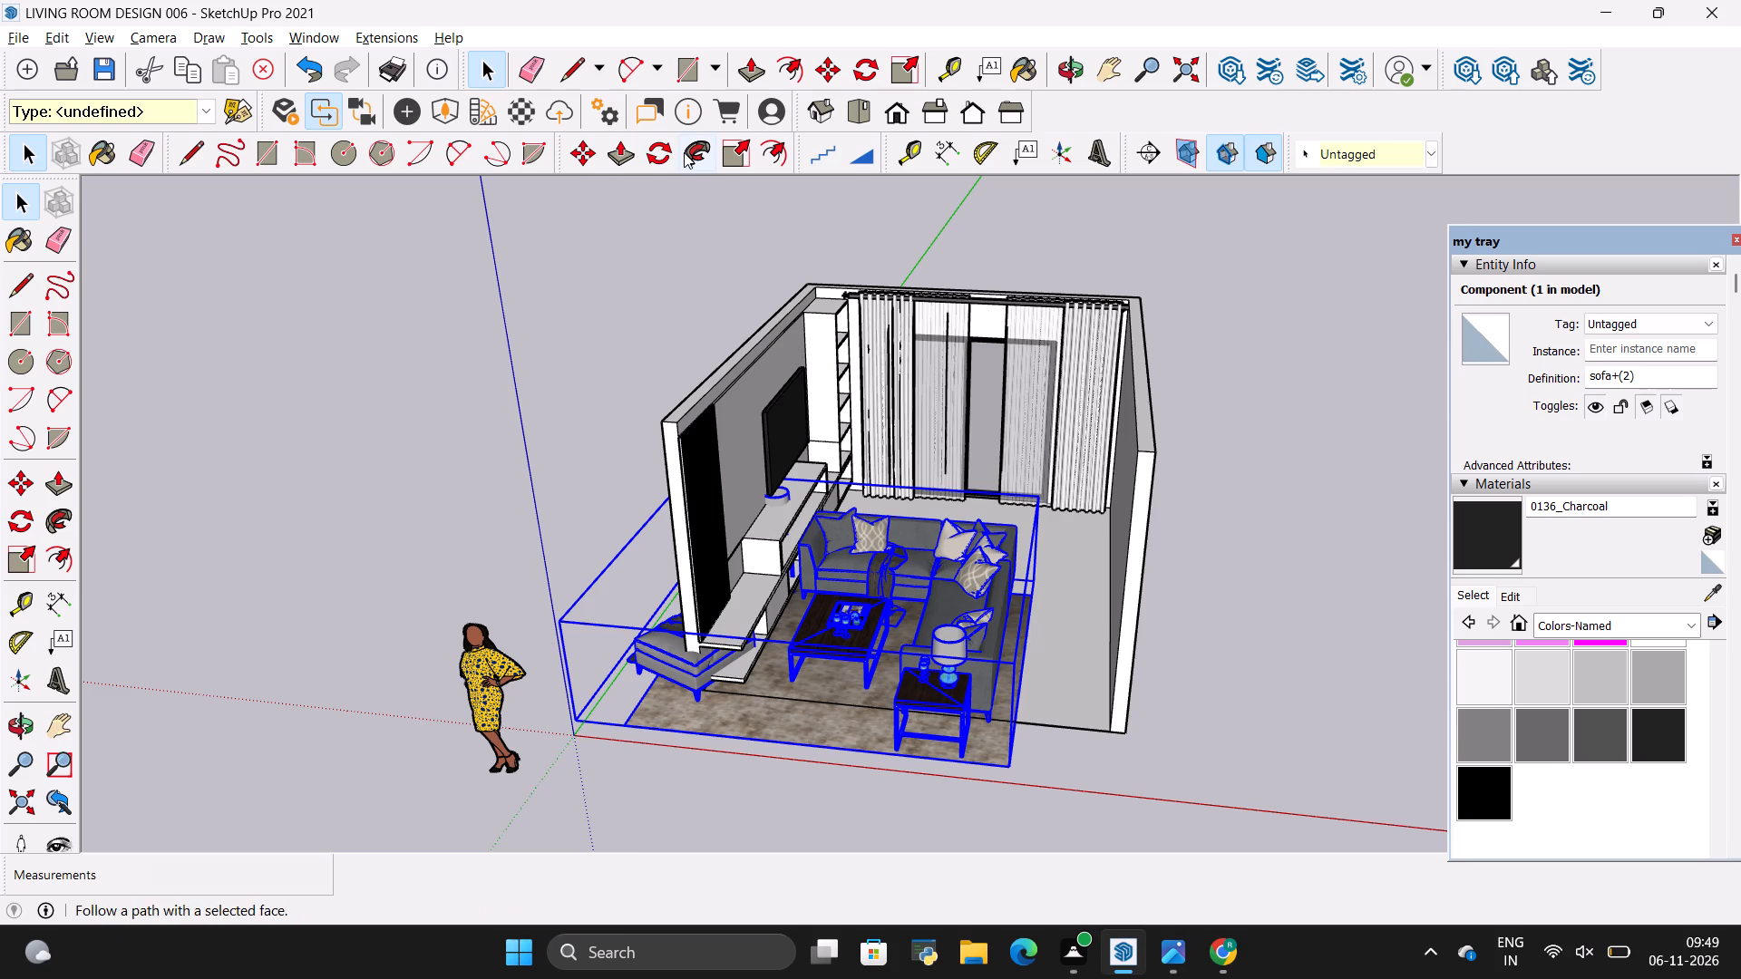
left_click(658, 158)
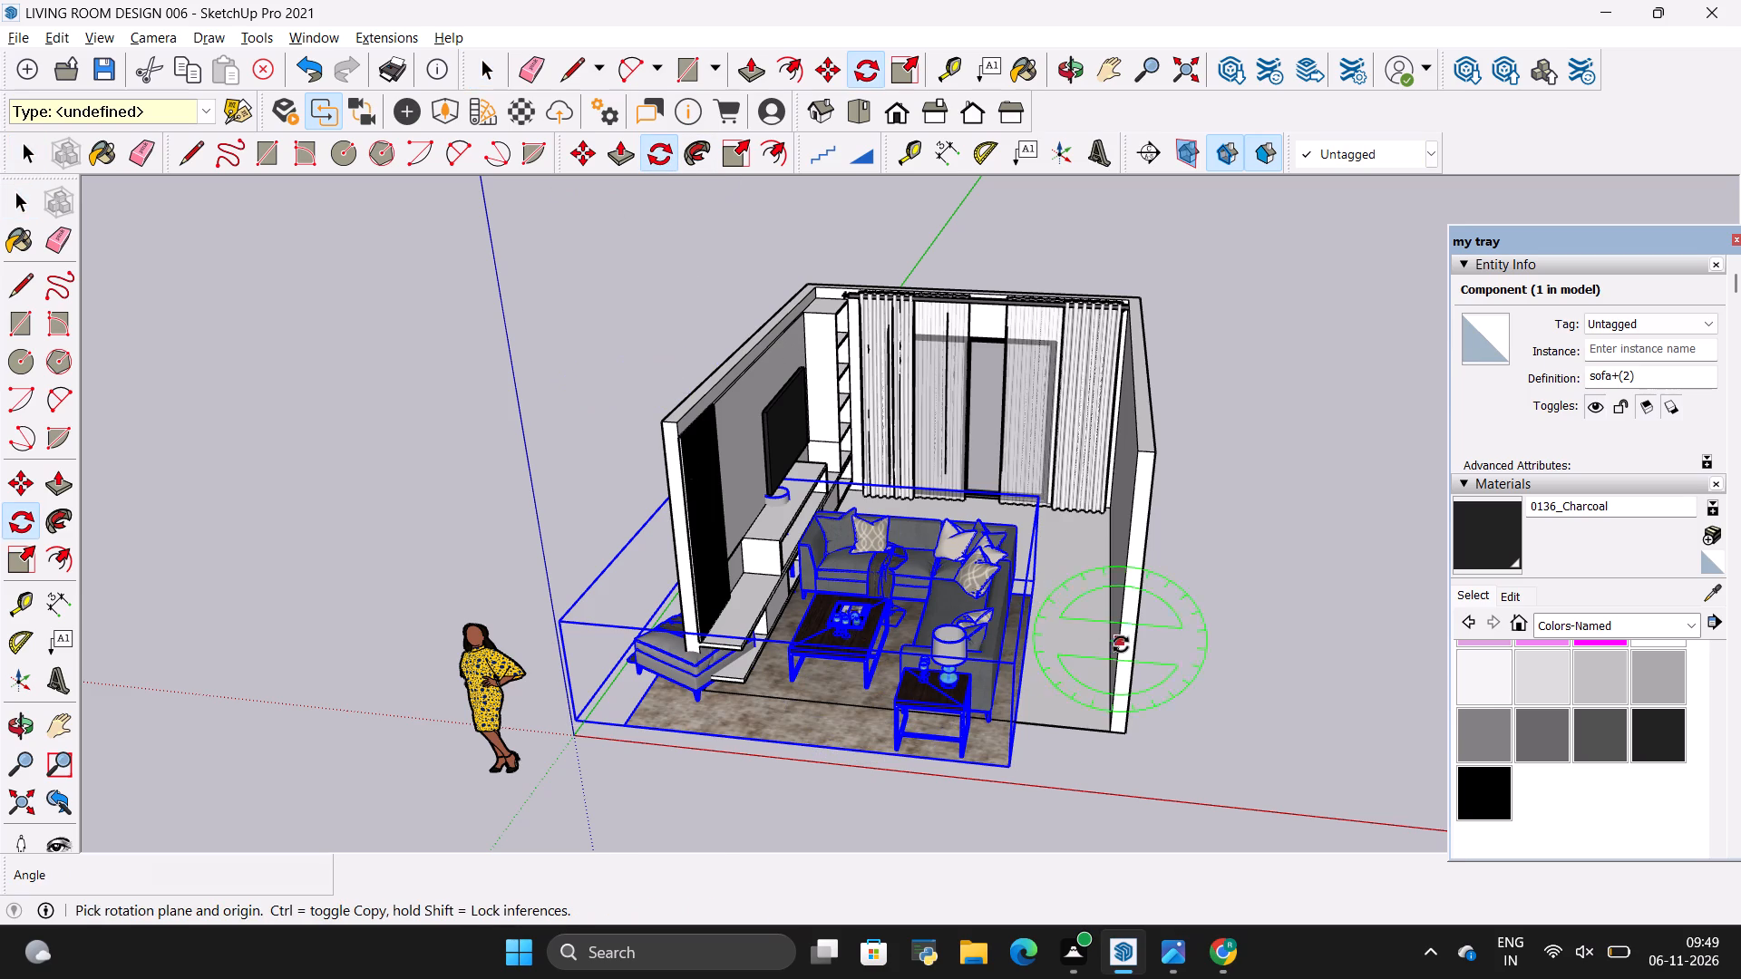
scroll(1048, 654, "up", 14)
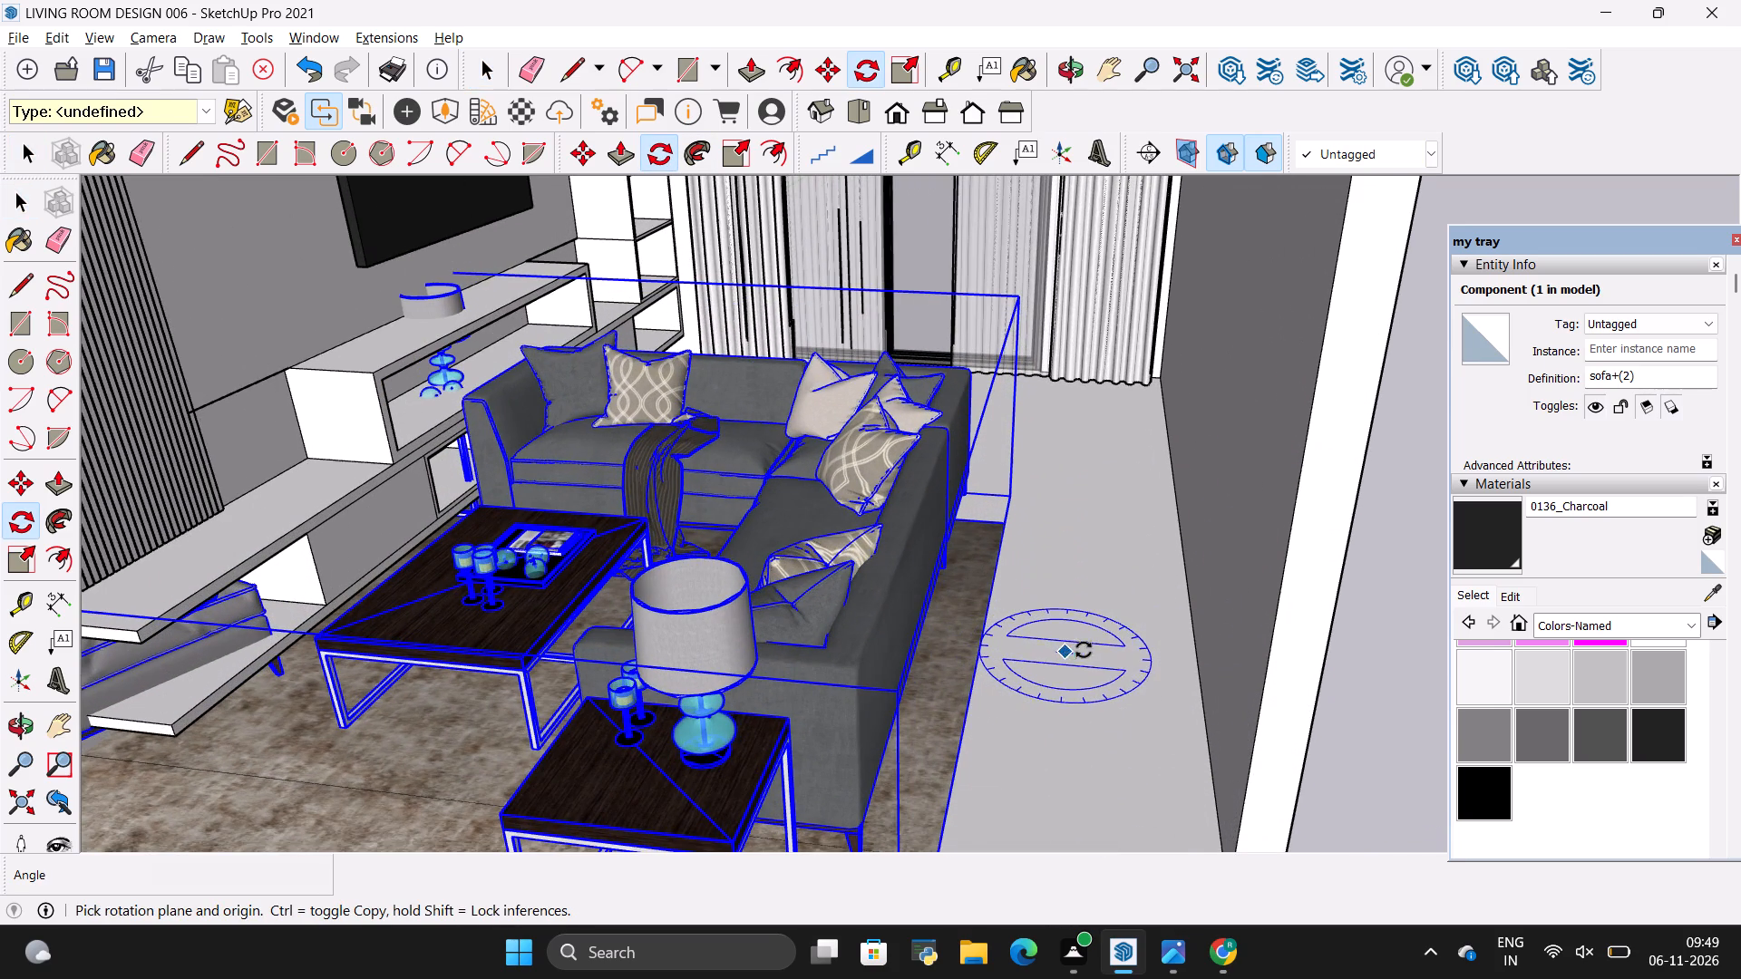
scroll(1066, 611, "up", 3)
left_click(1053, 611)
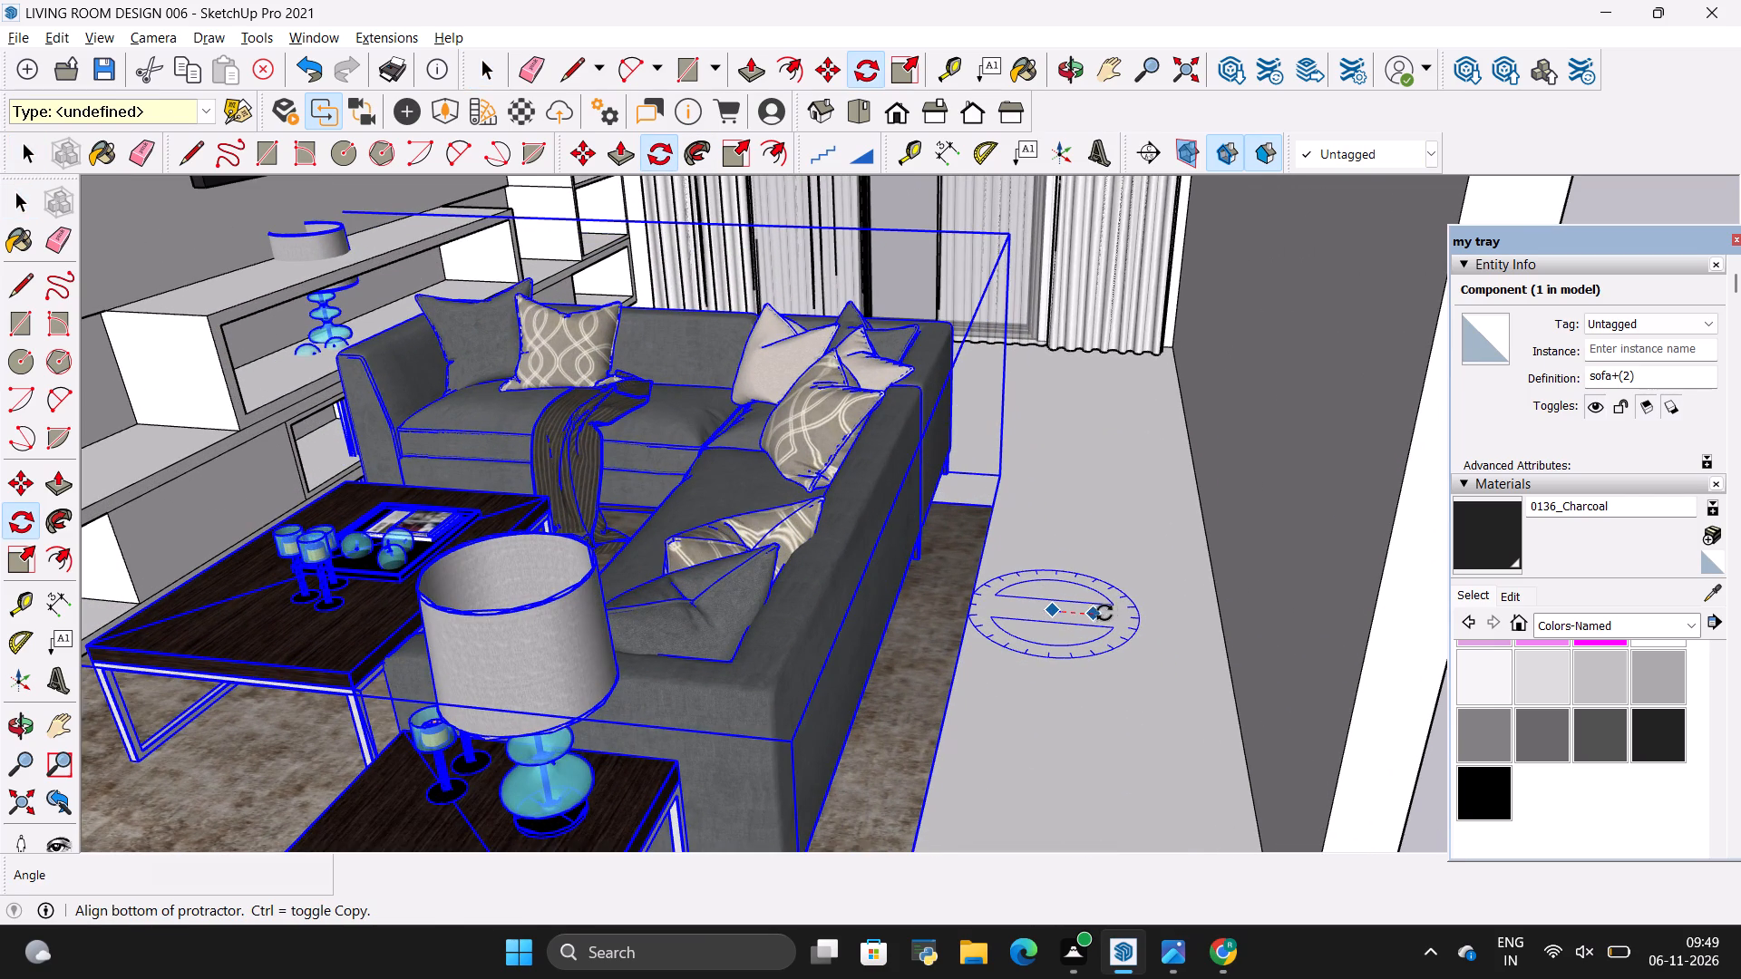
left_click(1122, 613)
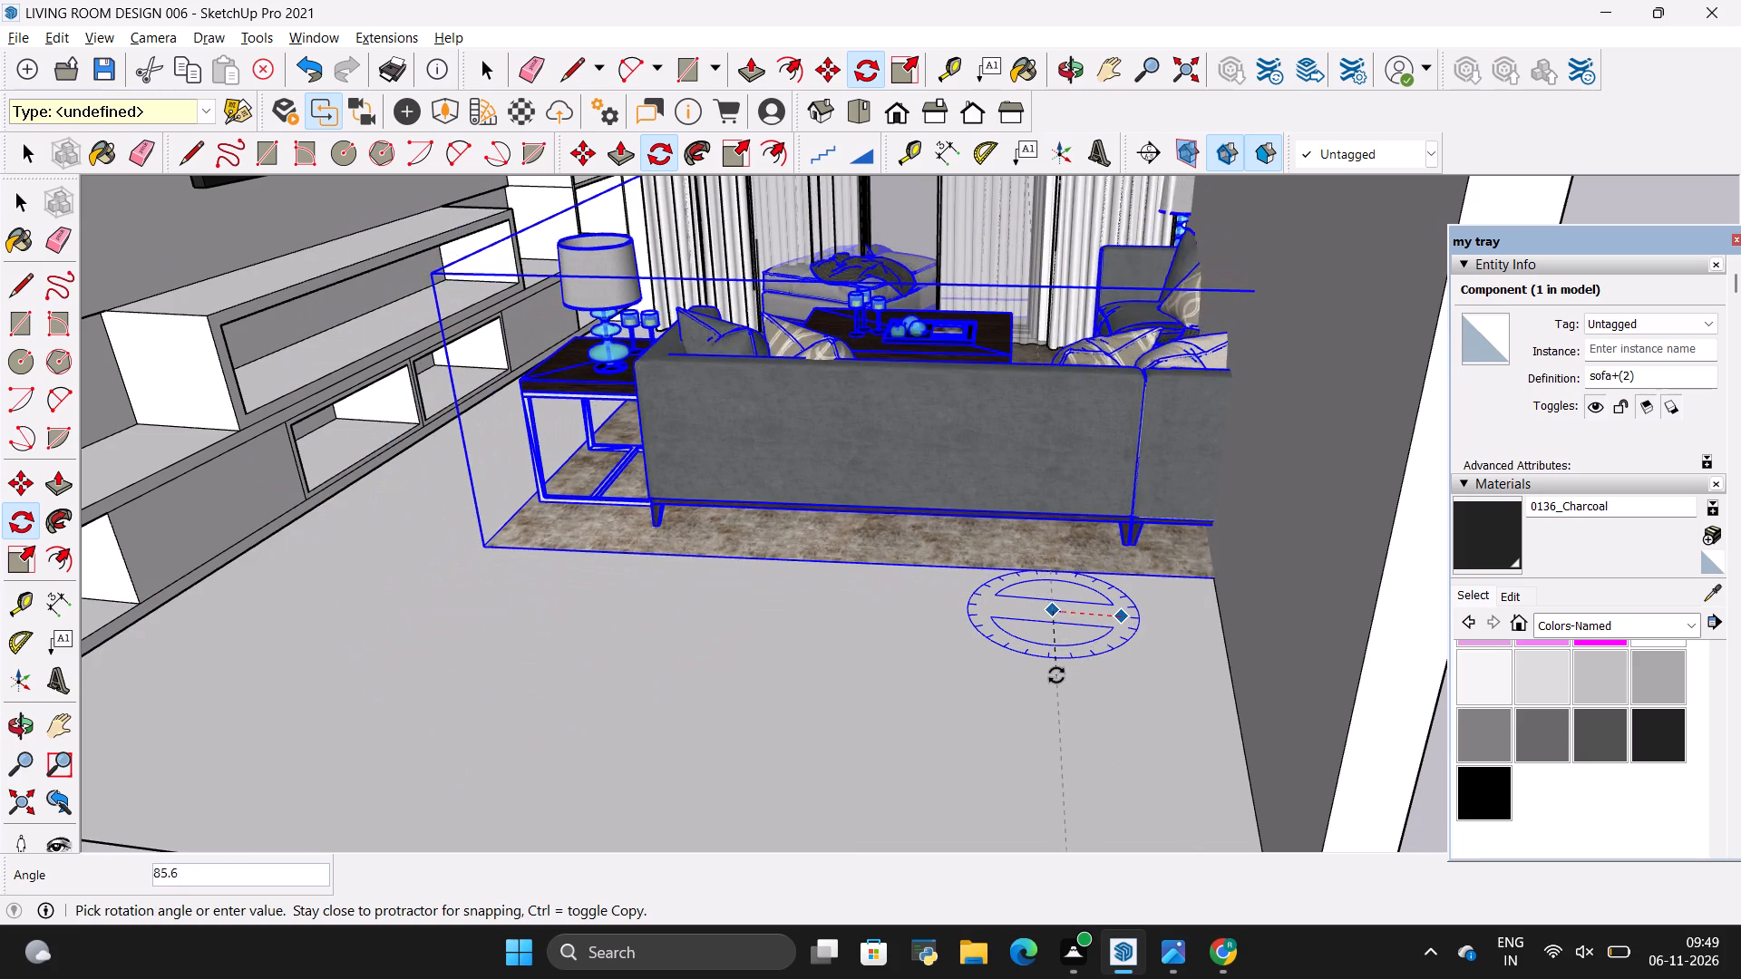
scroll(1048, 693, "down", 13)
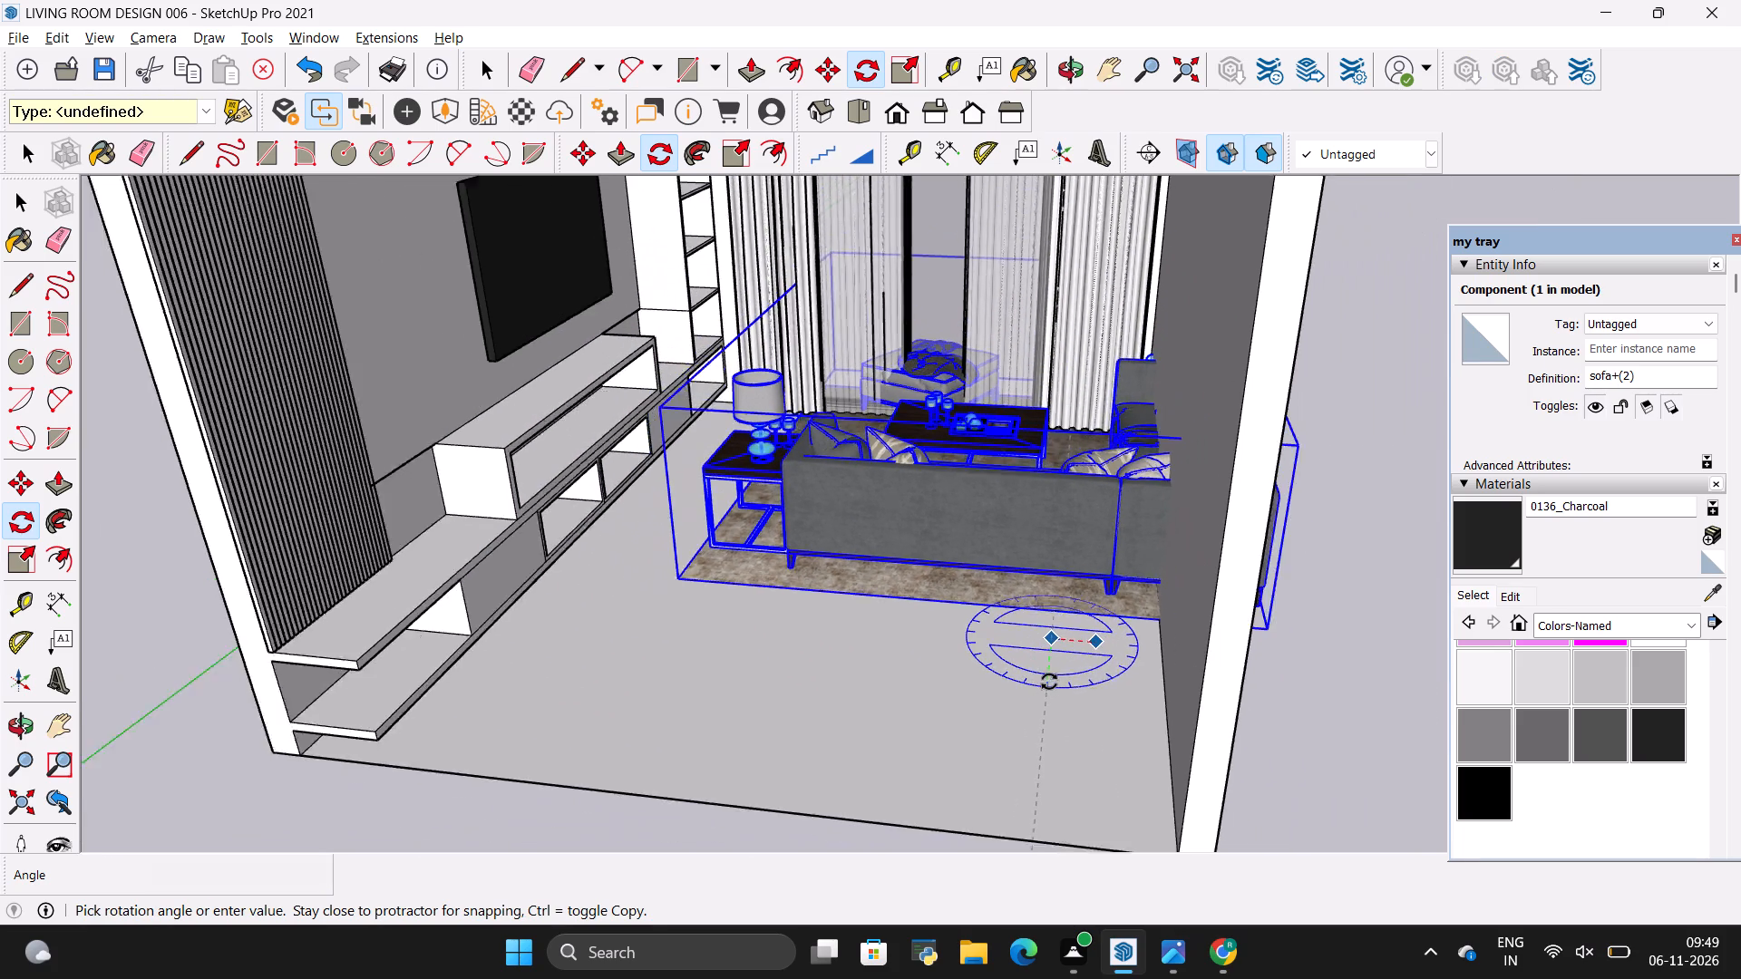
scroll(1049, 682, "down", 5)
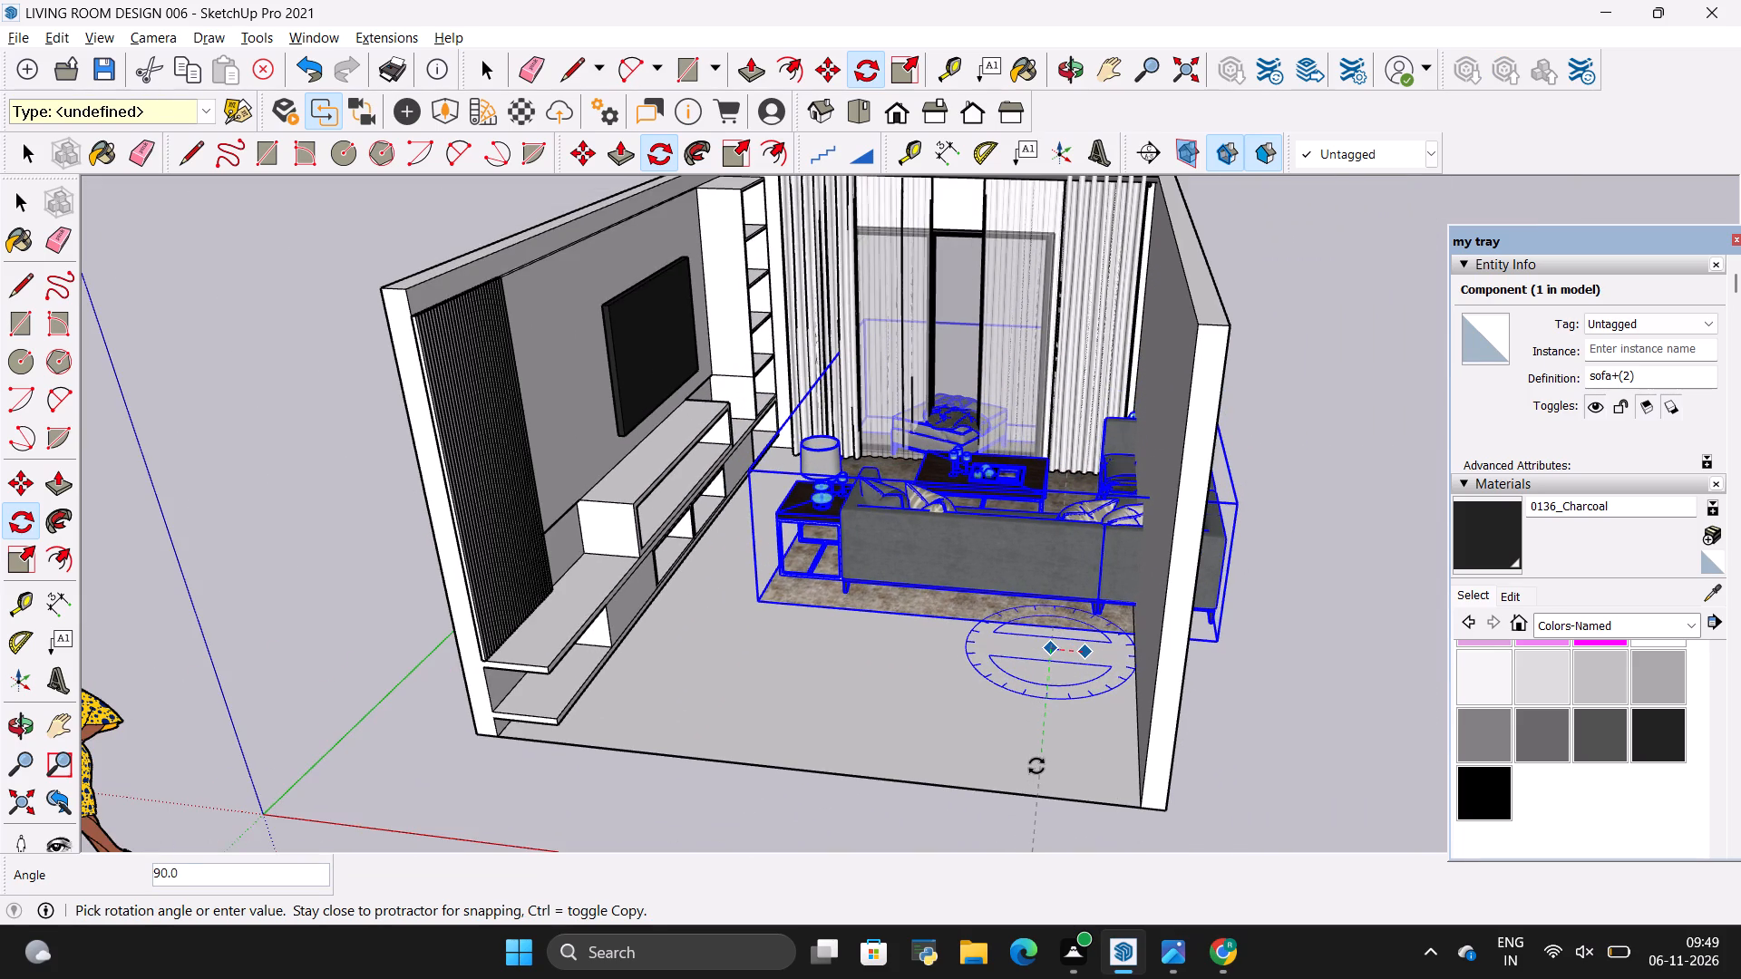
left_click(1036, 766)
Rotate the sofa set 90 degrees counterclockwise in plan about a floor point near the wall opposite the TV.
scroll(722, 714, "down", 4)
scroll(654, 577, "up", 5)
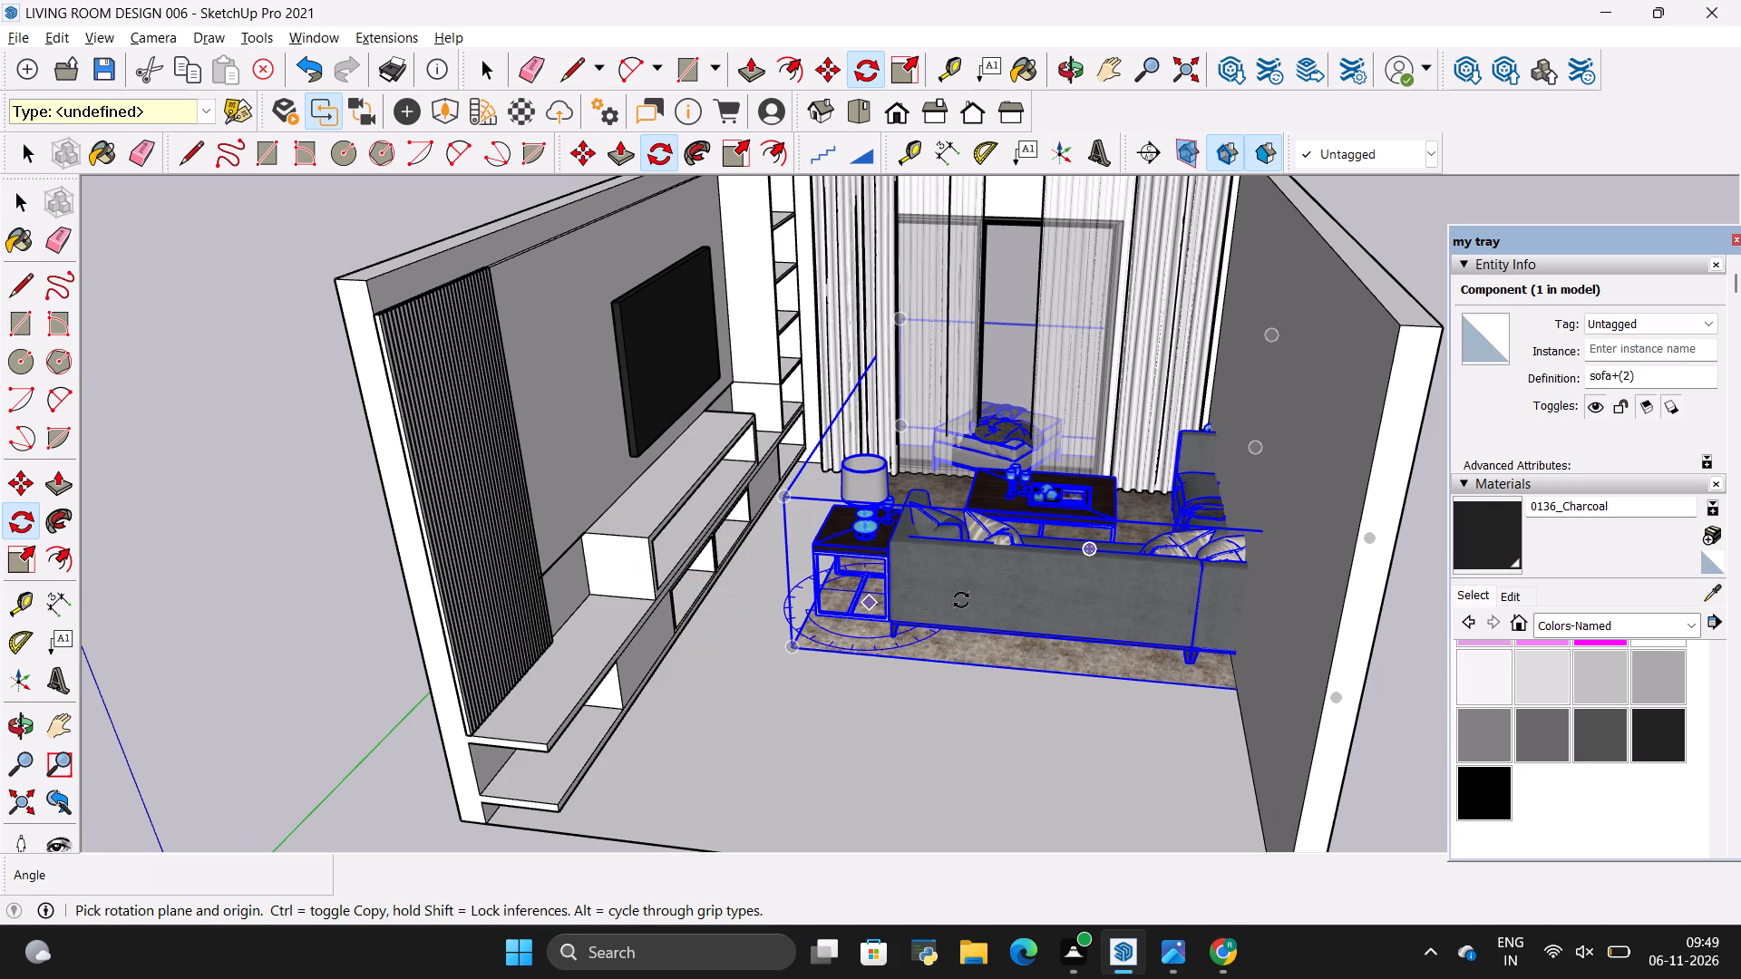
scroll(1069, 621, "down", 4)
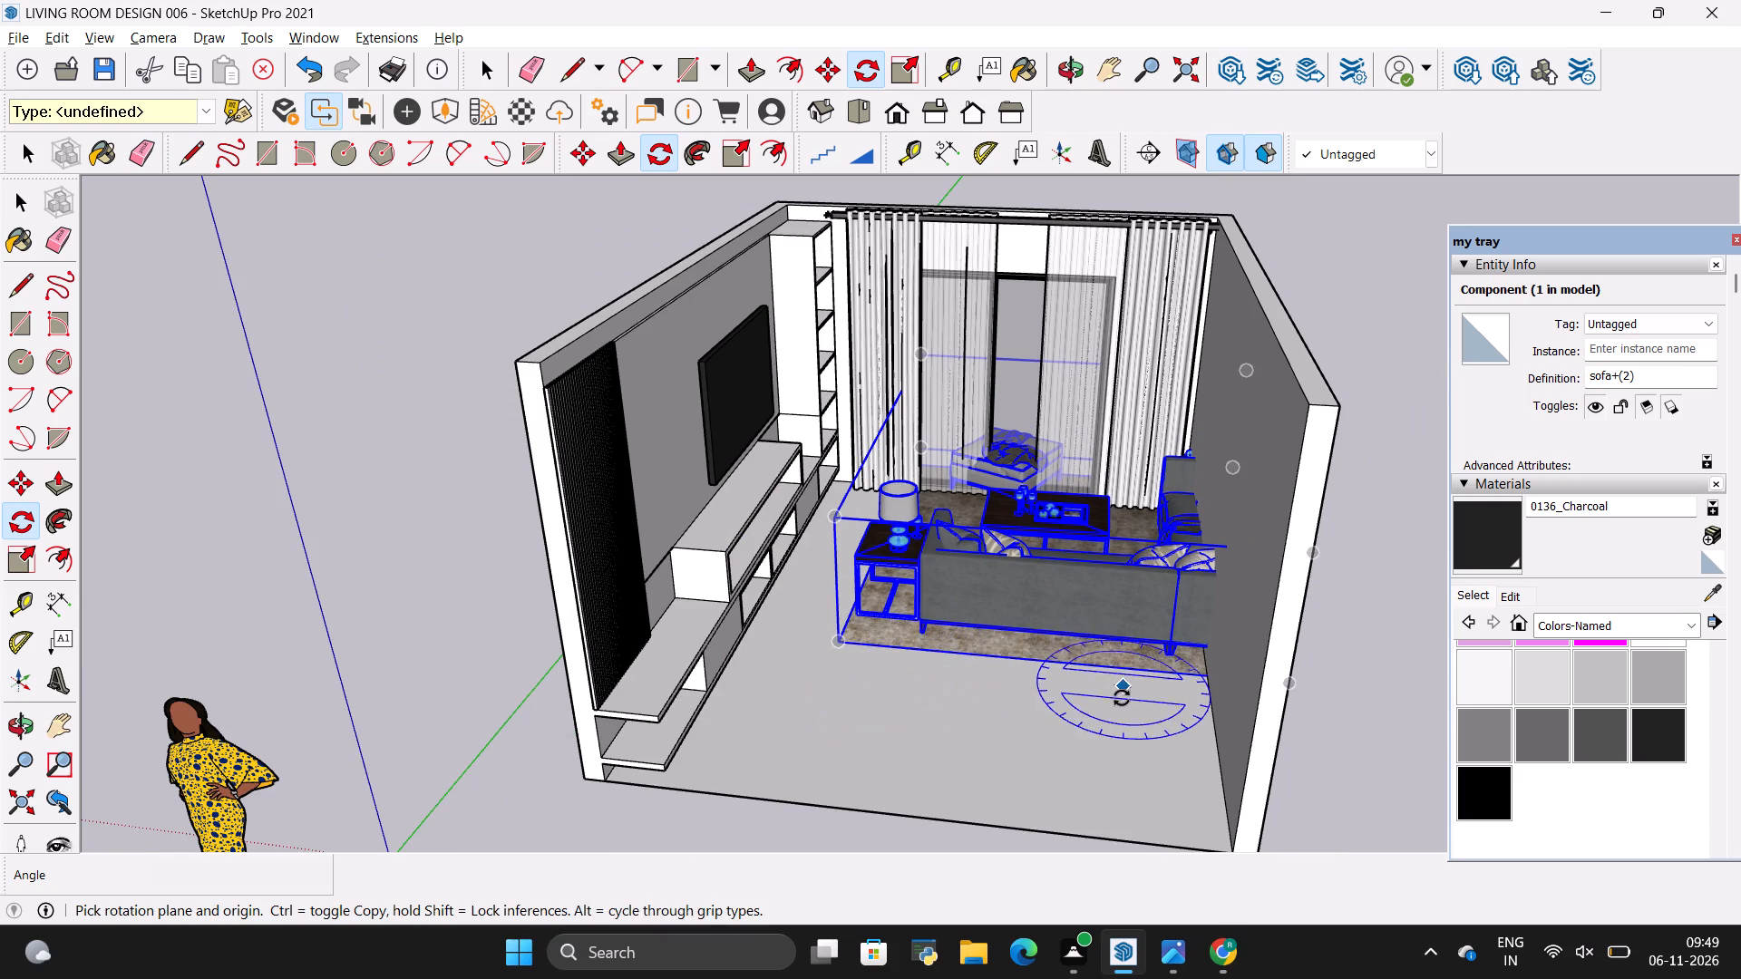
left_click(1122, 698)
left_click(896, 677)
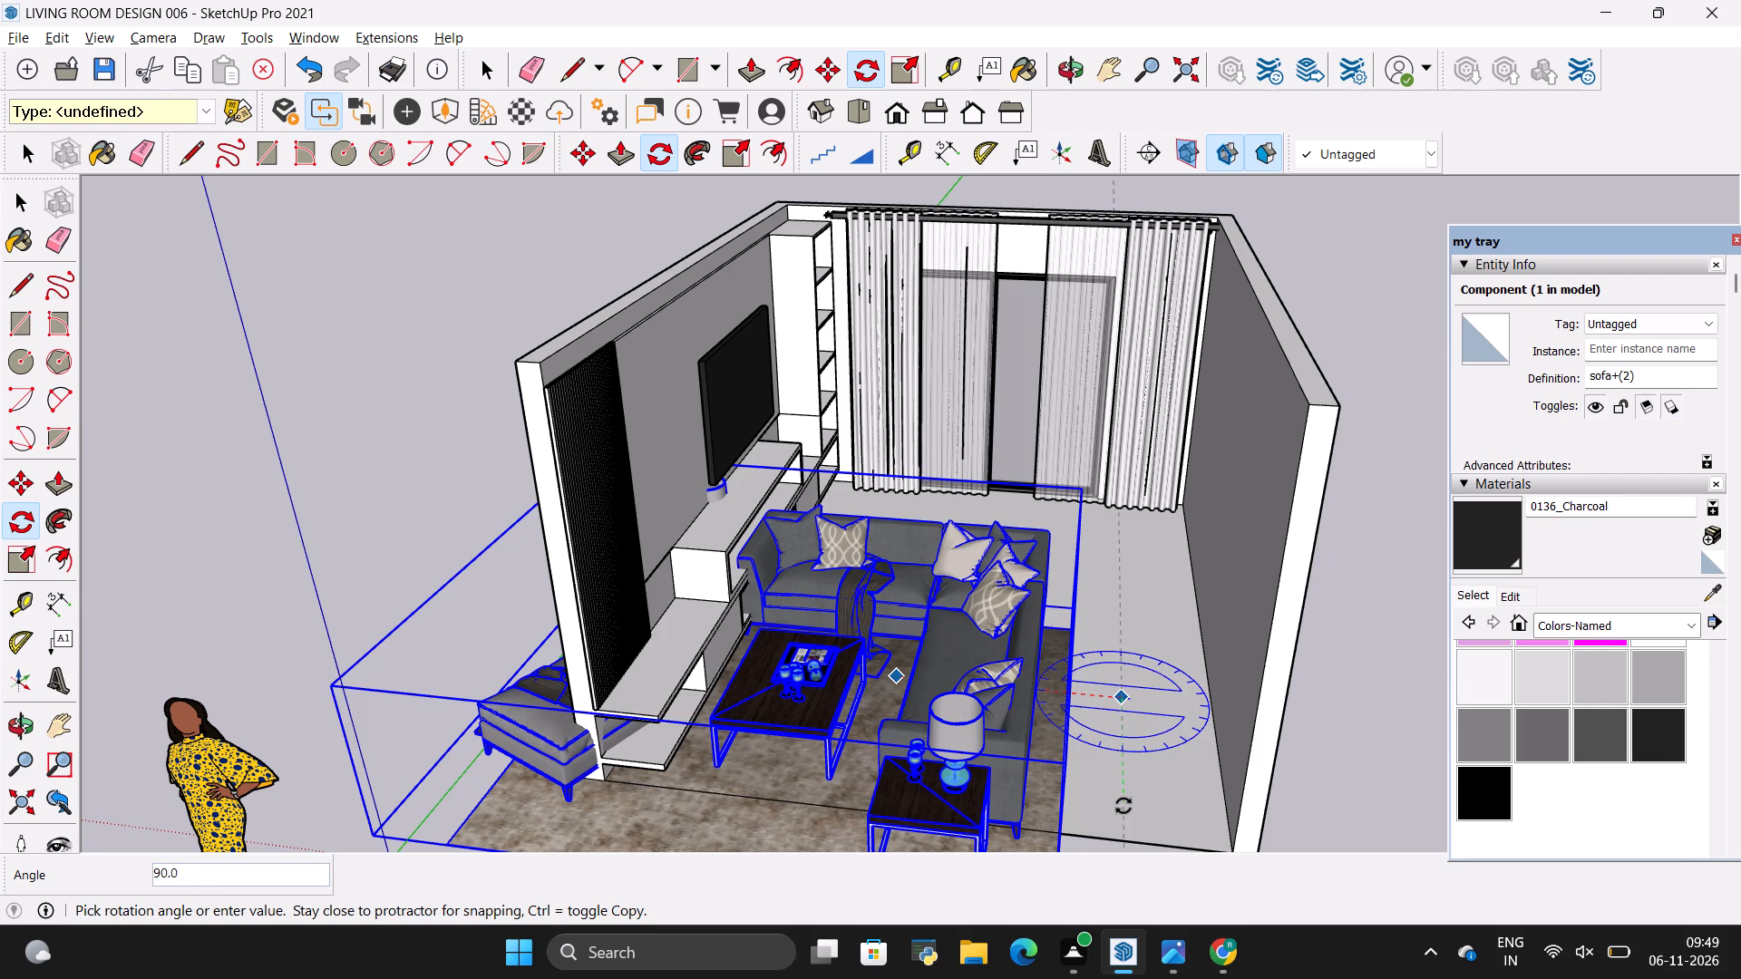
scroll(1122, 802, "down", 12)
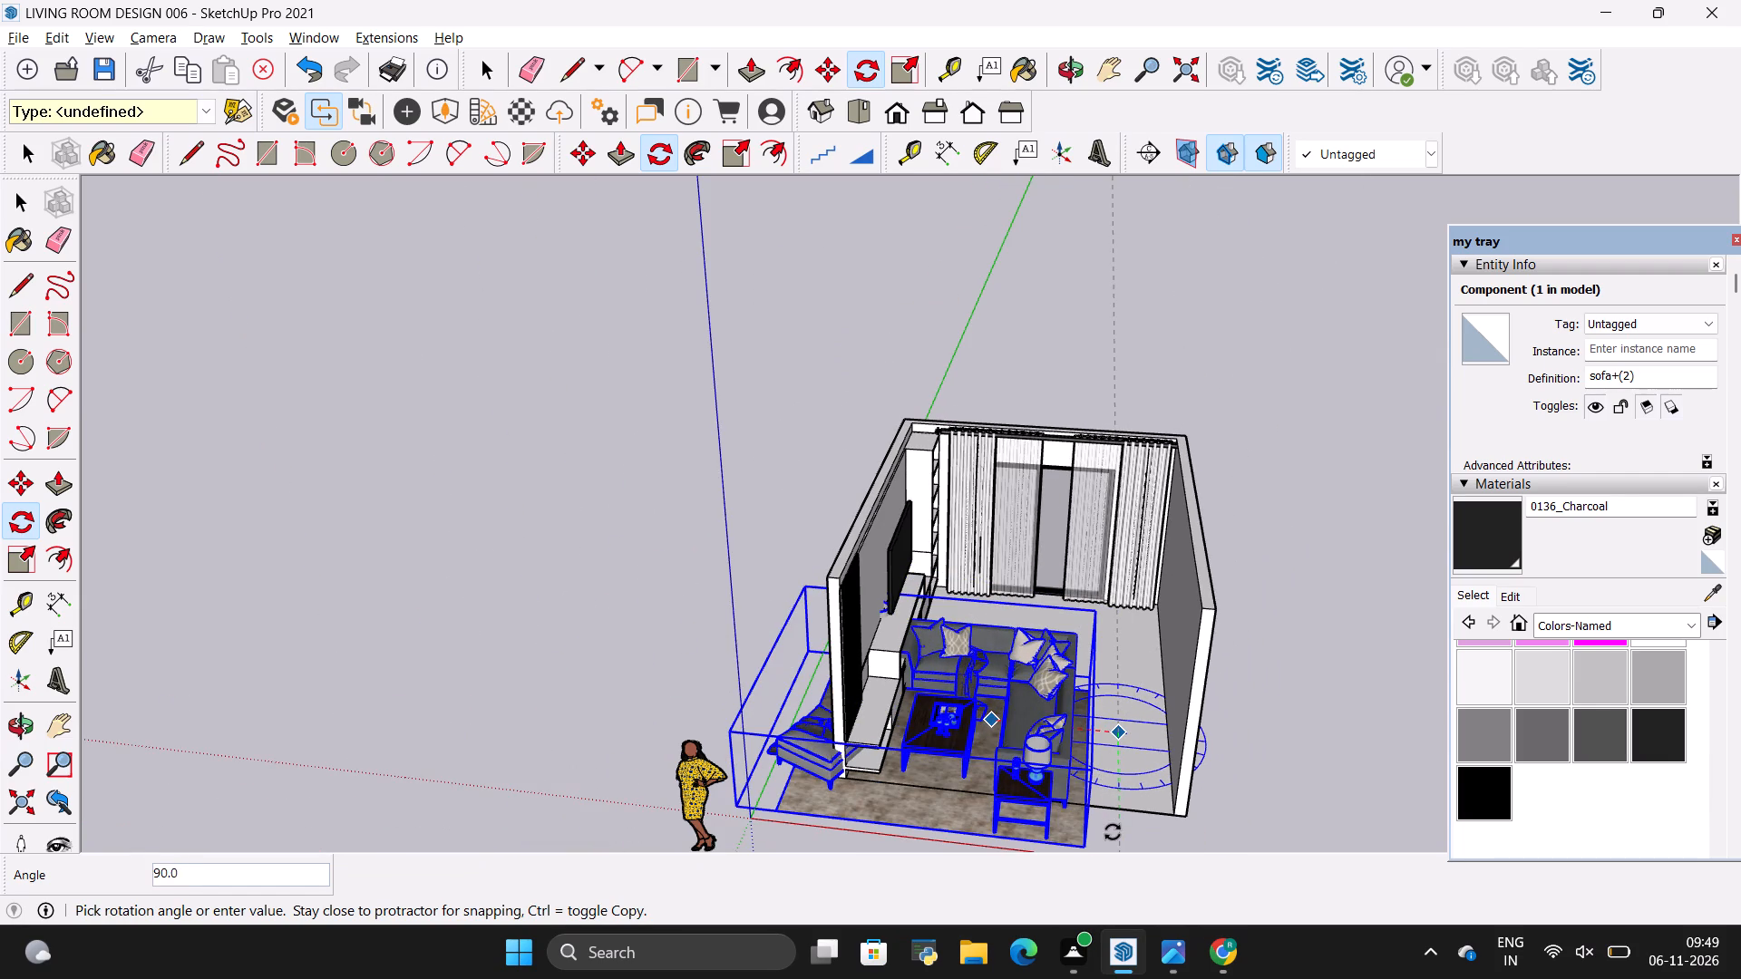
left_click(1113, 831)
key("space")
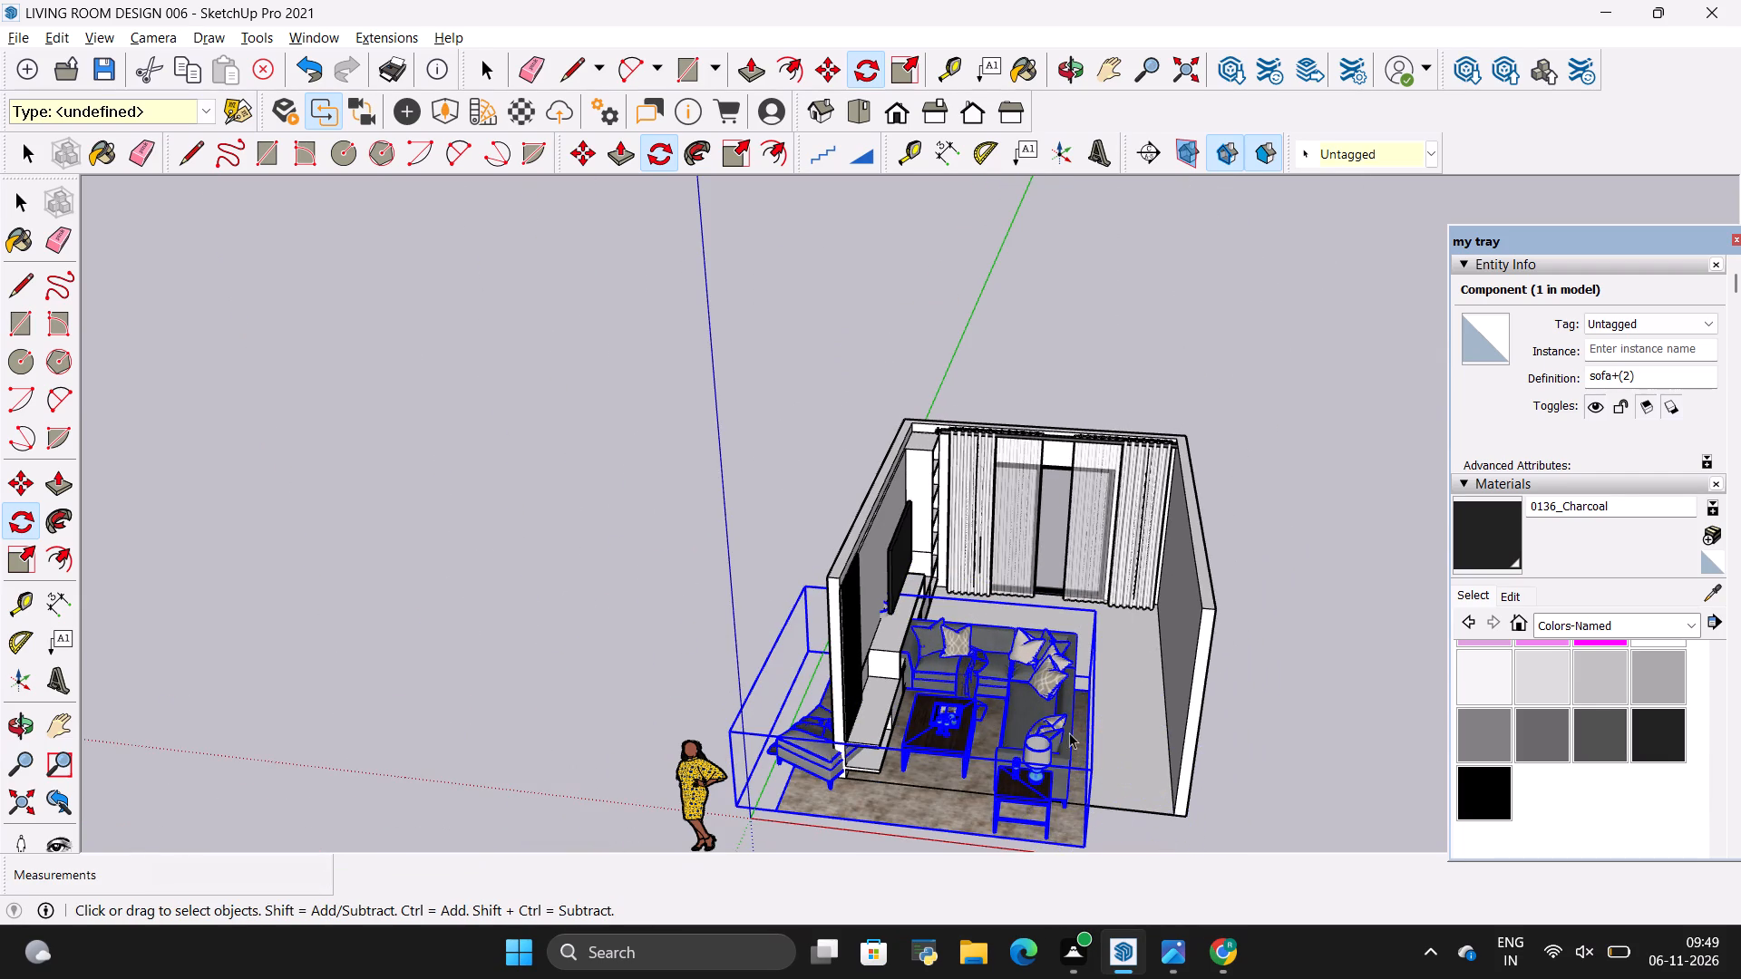
Scale the sofa set down to about 0.61 in red and 0.67 in green so it fits inside the room, and deselect it.
scroll(731, 560, "down", 4)
scroll(877, 810, "up", 4)
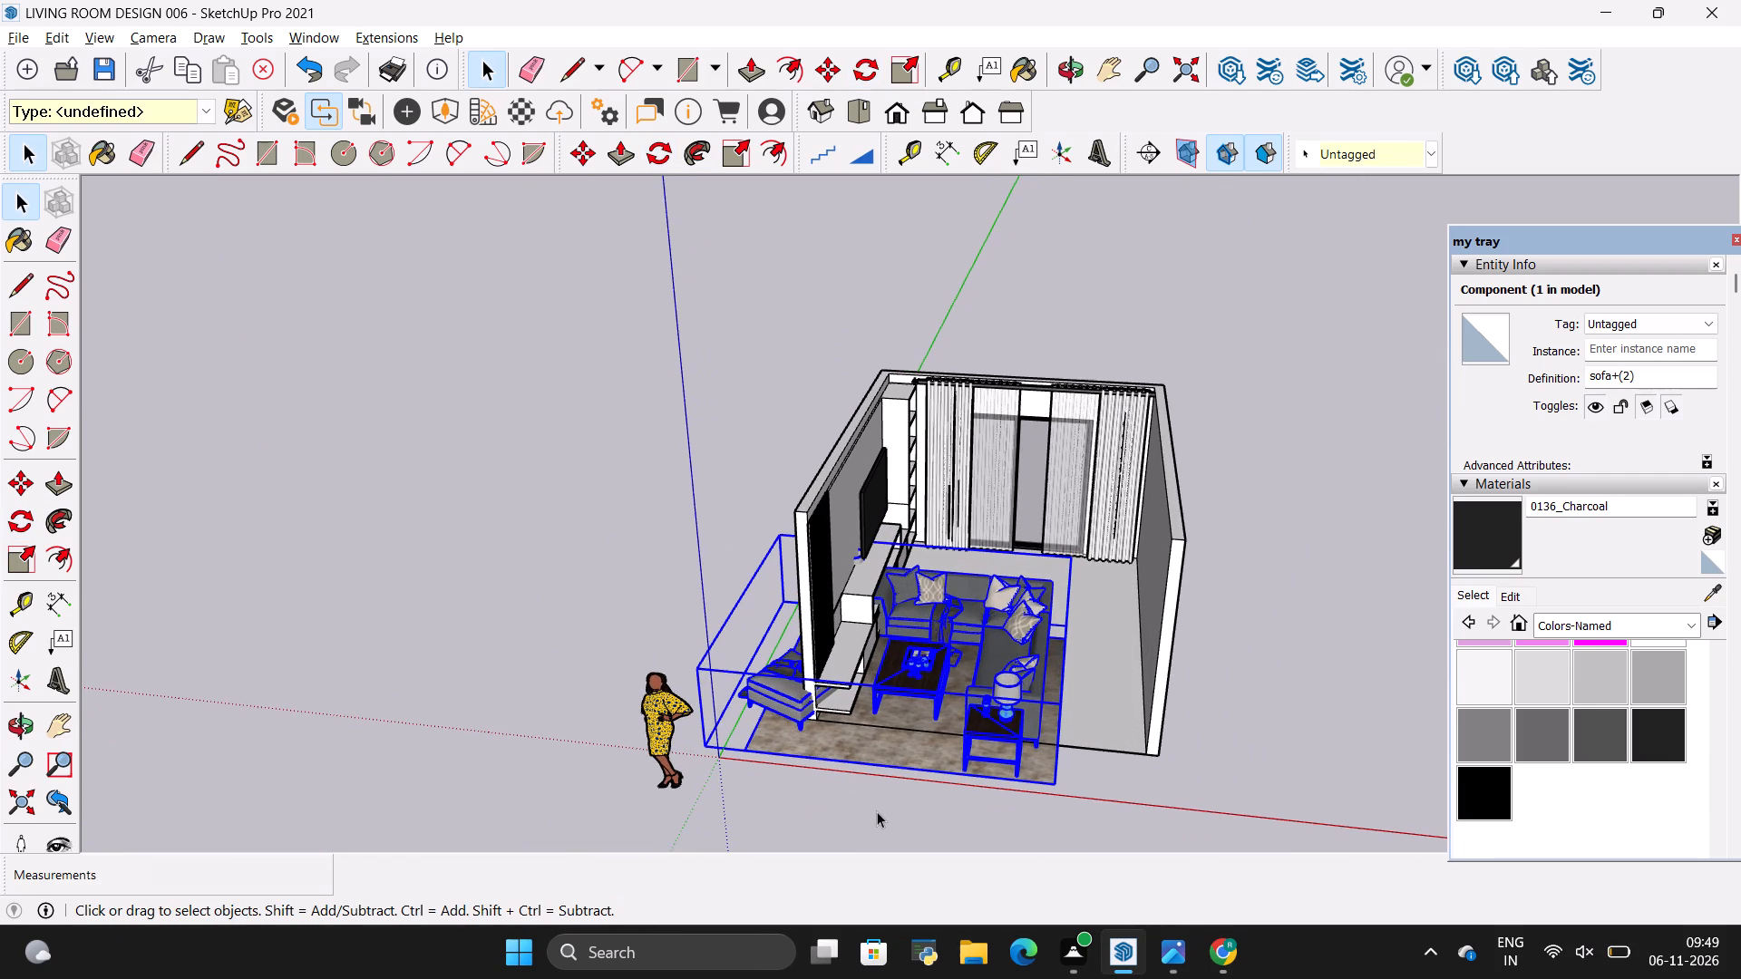
key("s")
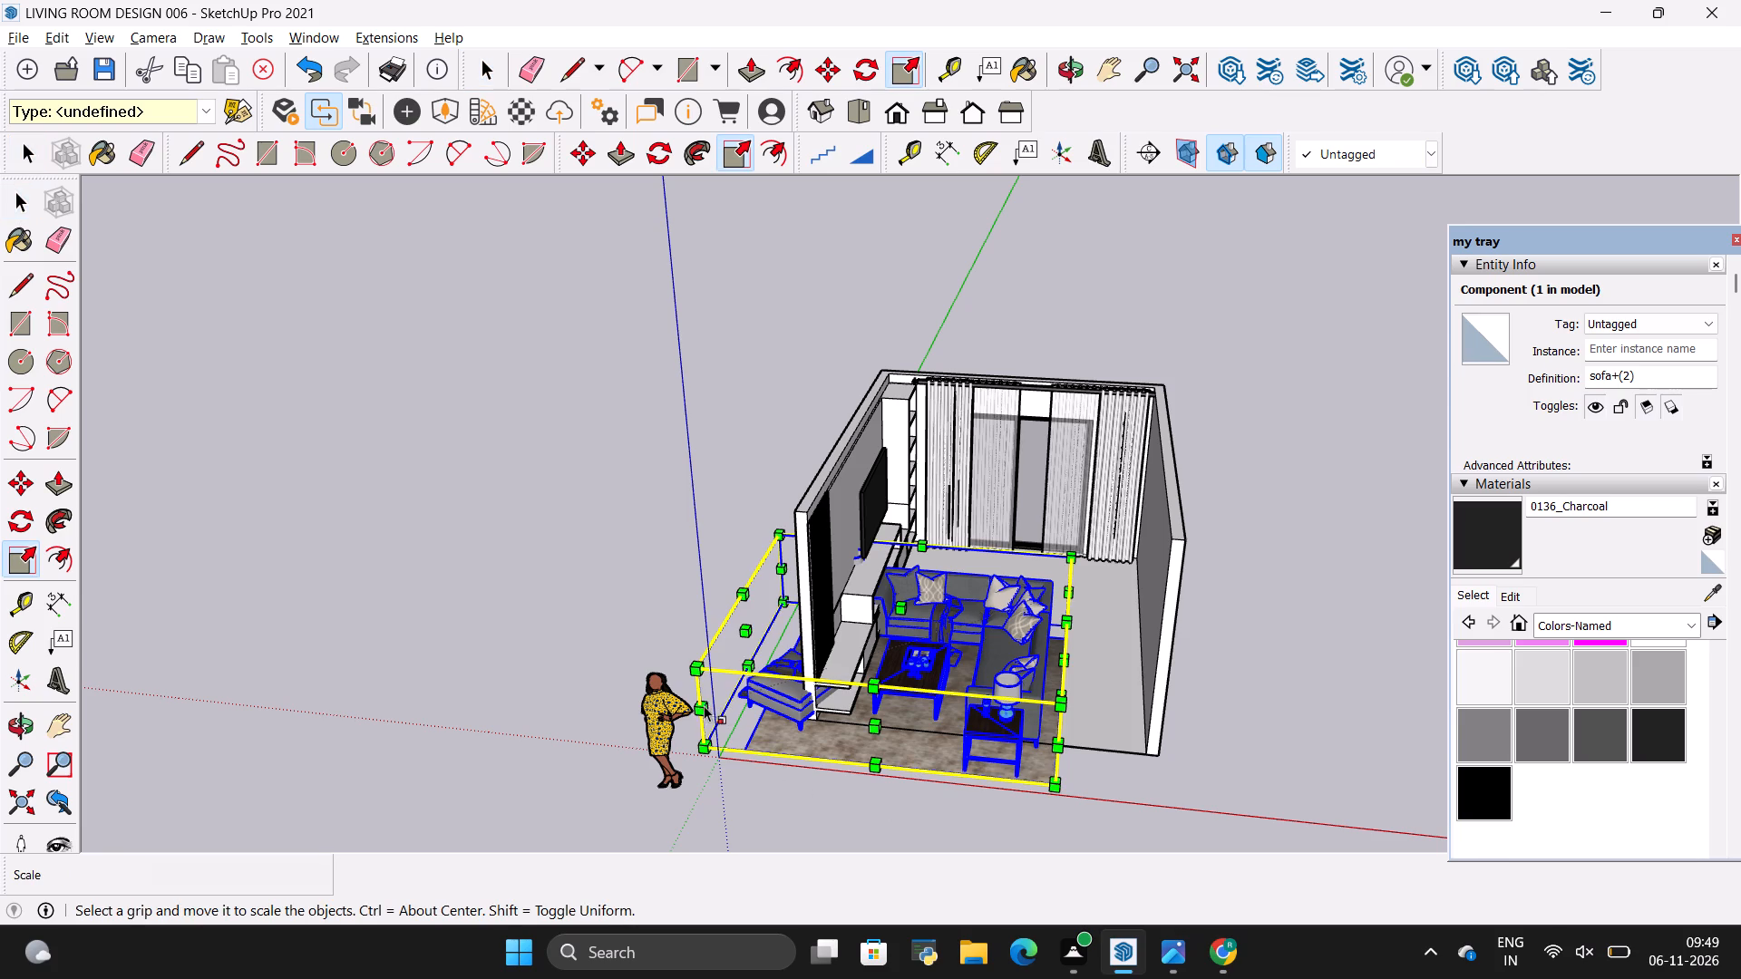
left_click(701, 704)
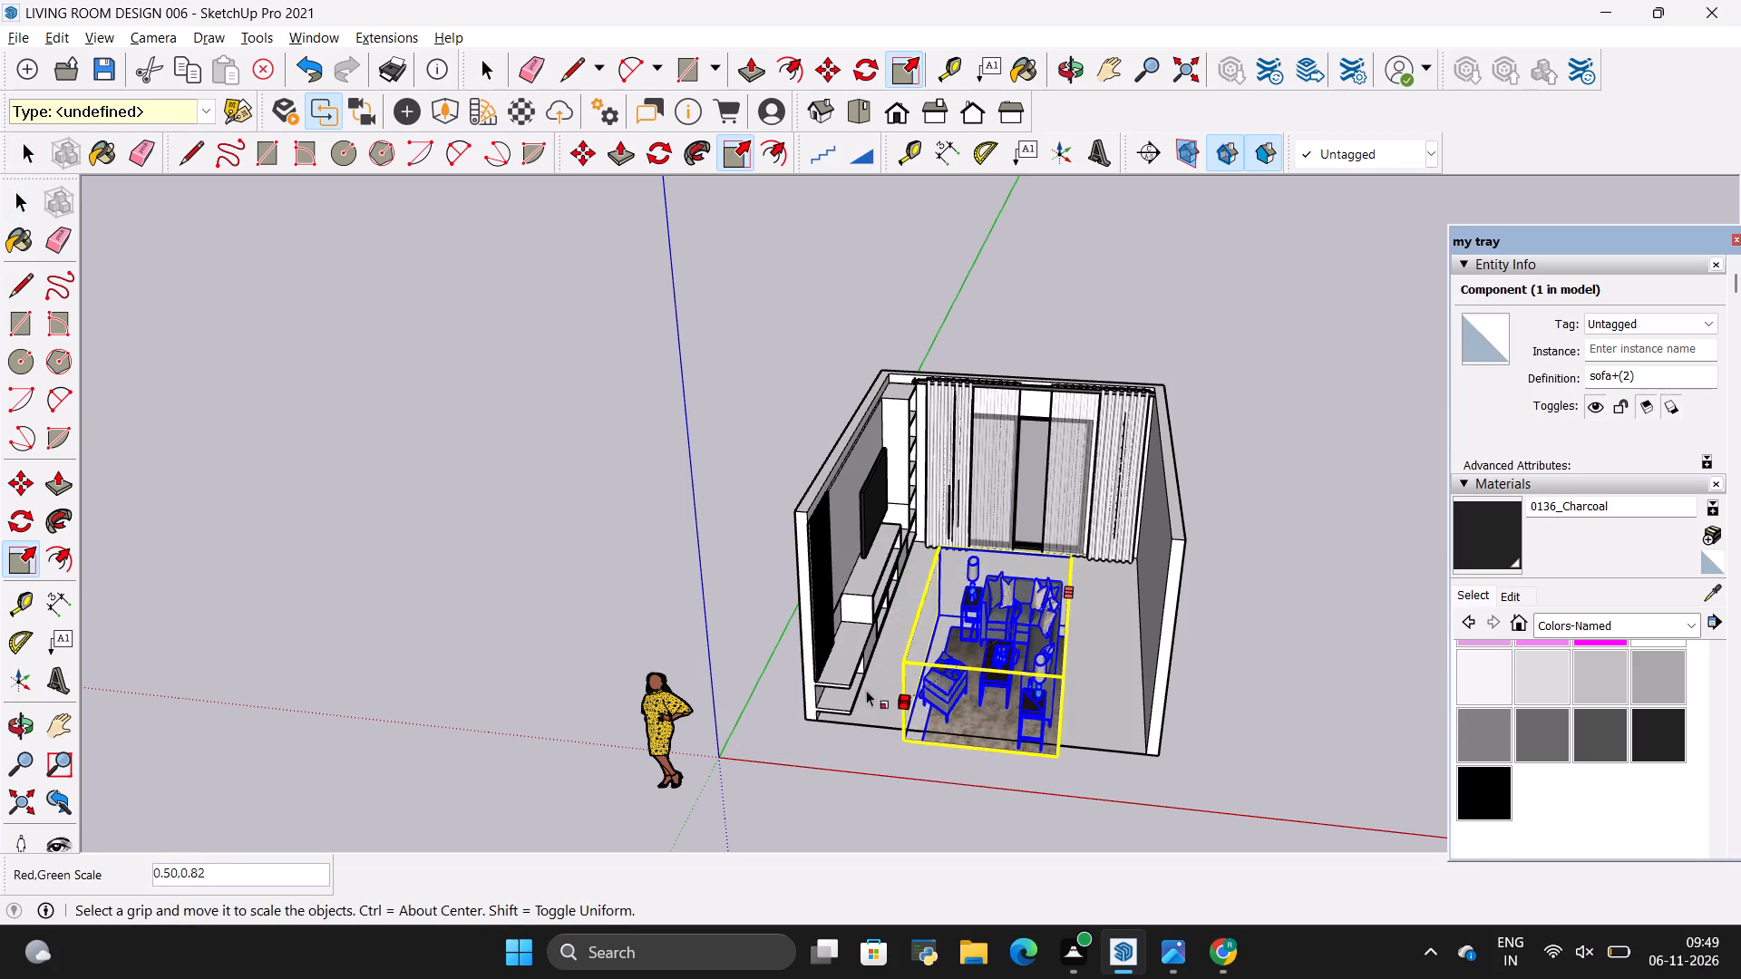
left_click(861, 689)
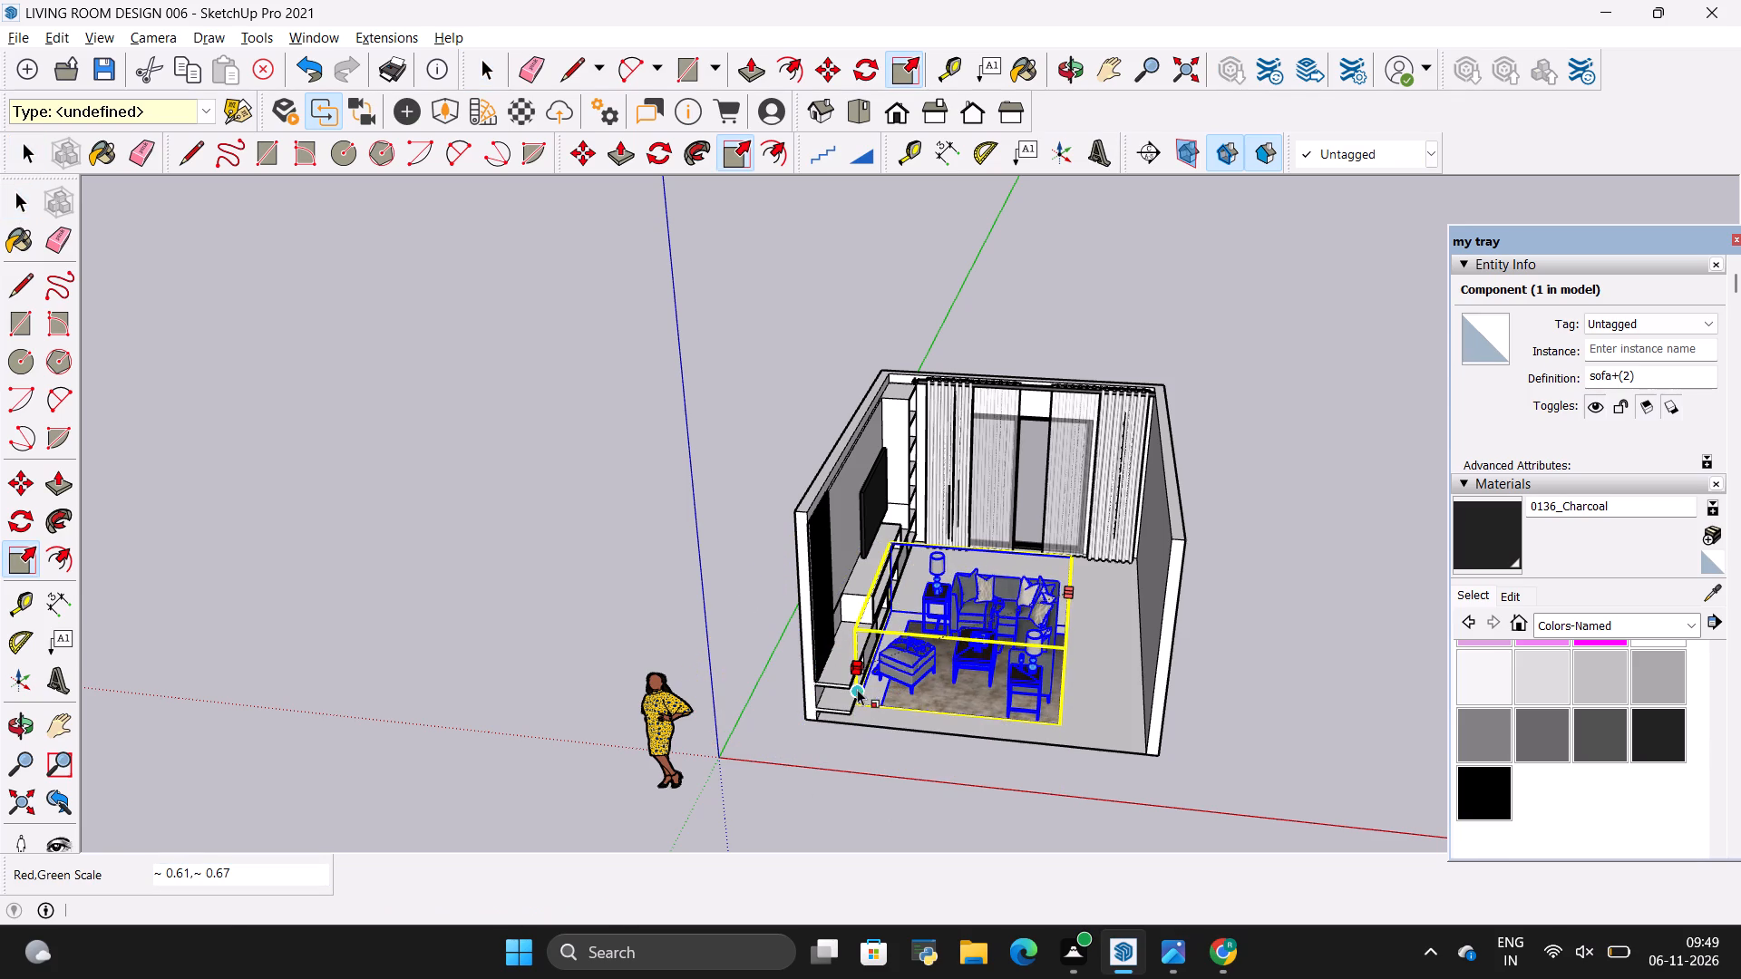
key("space")
left_click(717, 636)
Move the sofa set about 4' 2" across the floor, away from the TV wall and towards the curtained door.
scroll(923, 660, "up", 7)
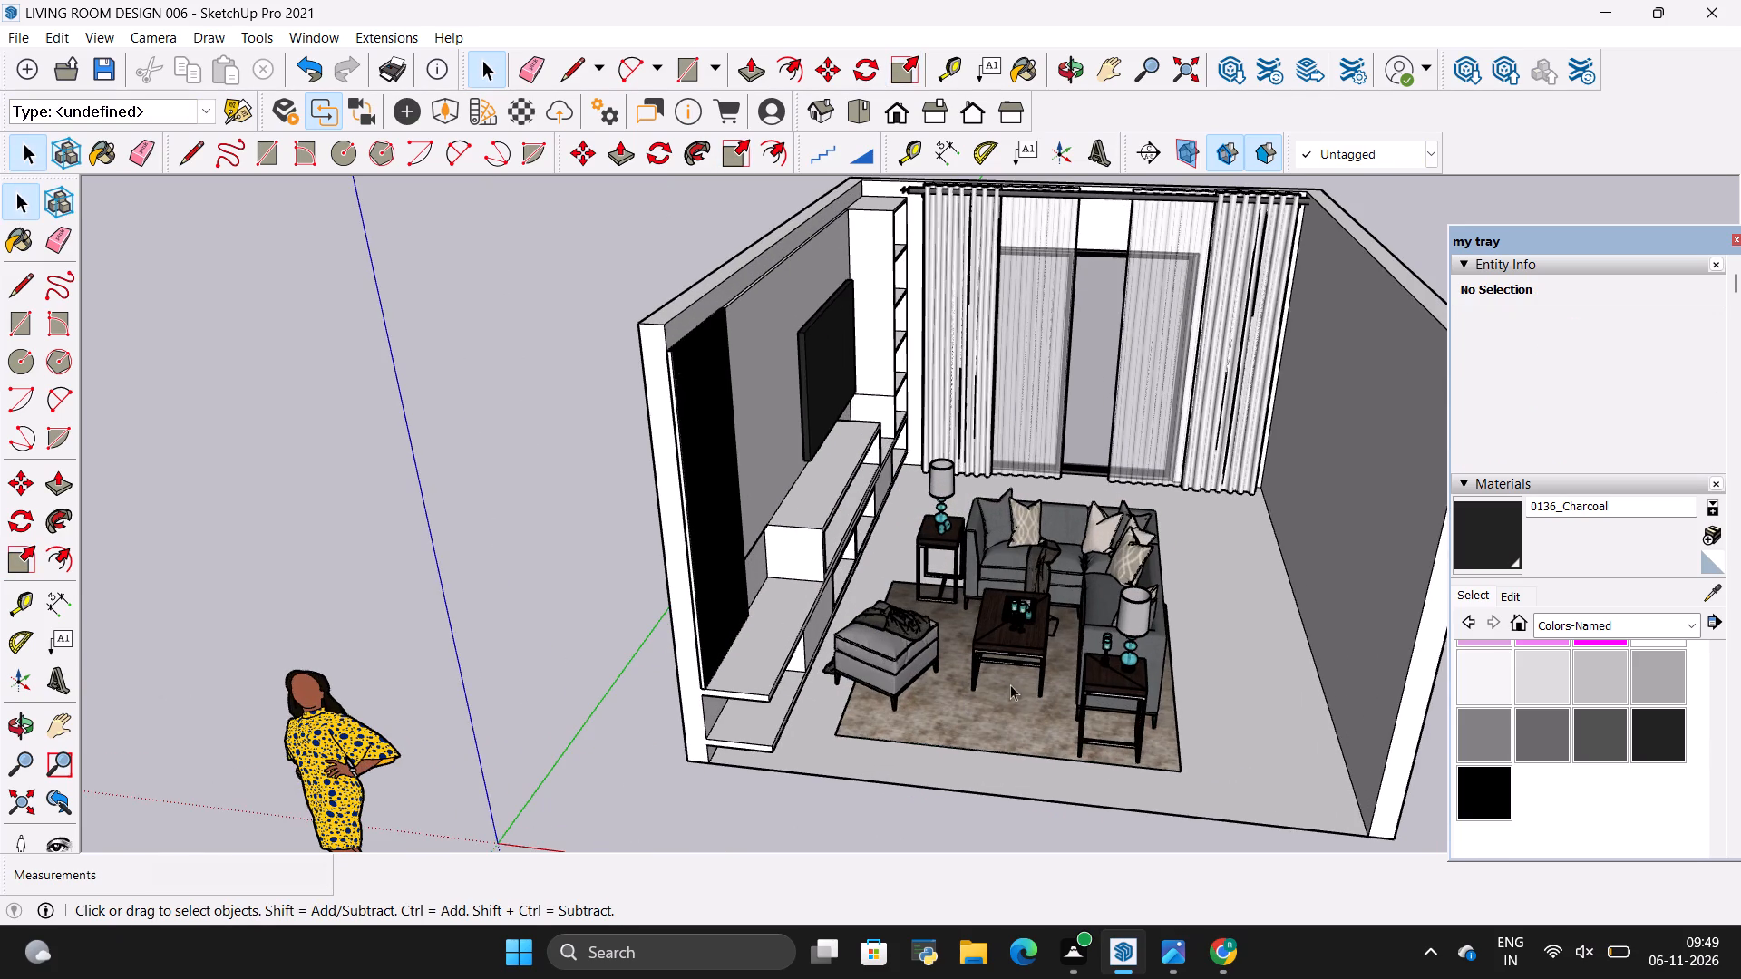
key("space")
left_click(1021, 674)
key("m")
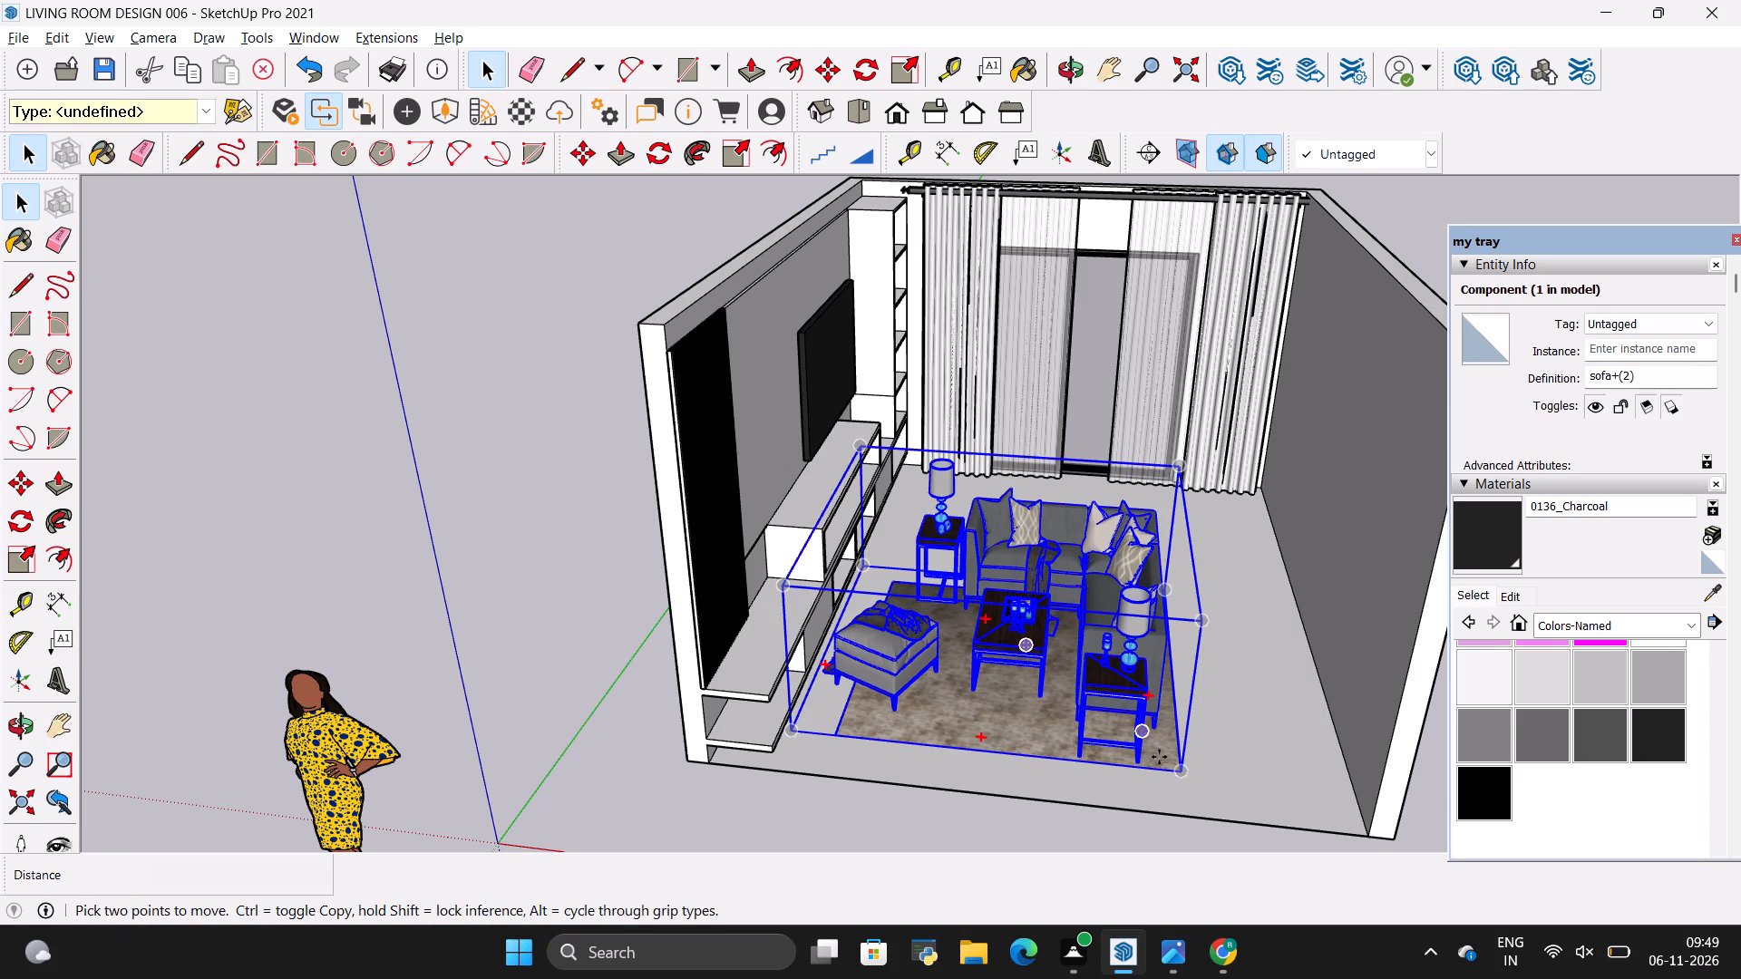
left_click(1182, 775)
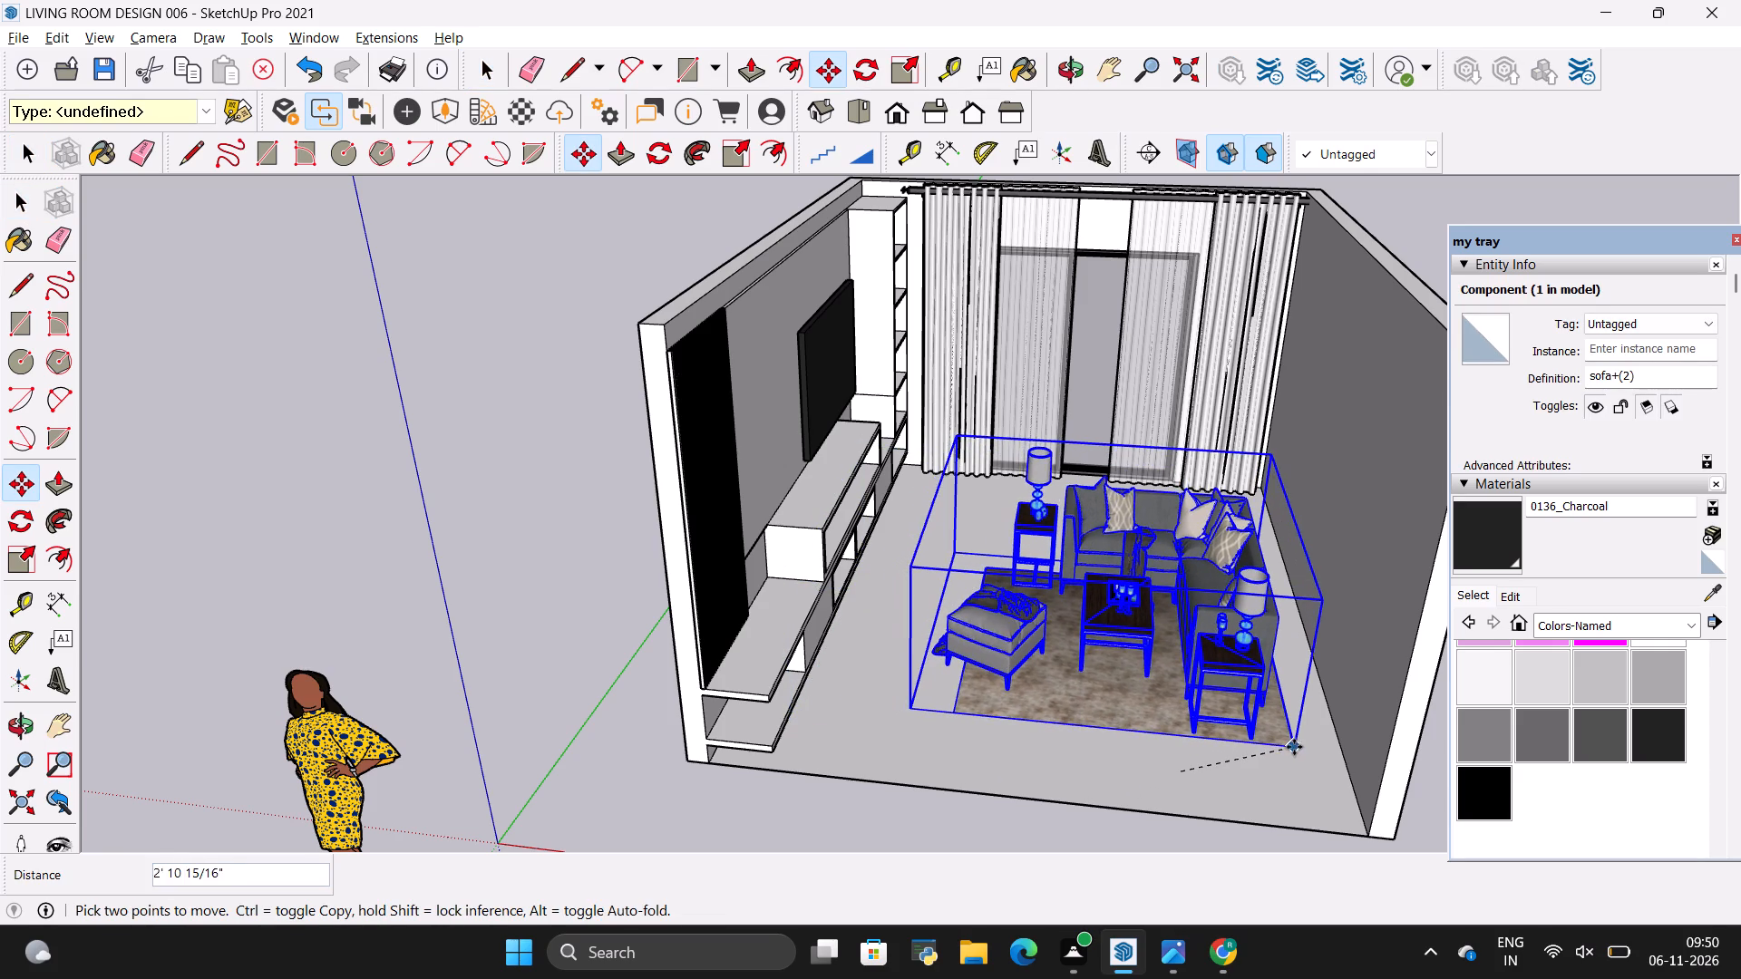
left_click(1300, 707)
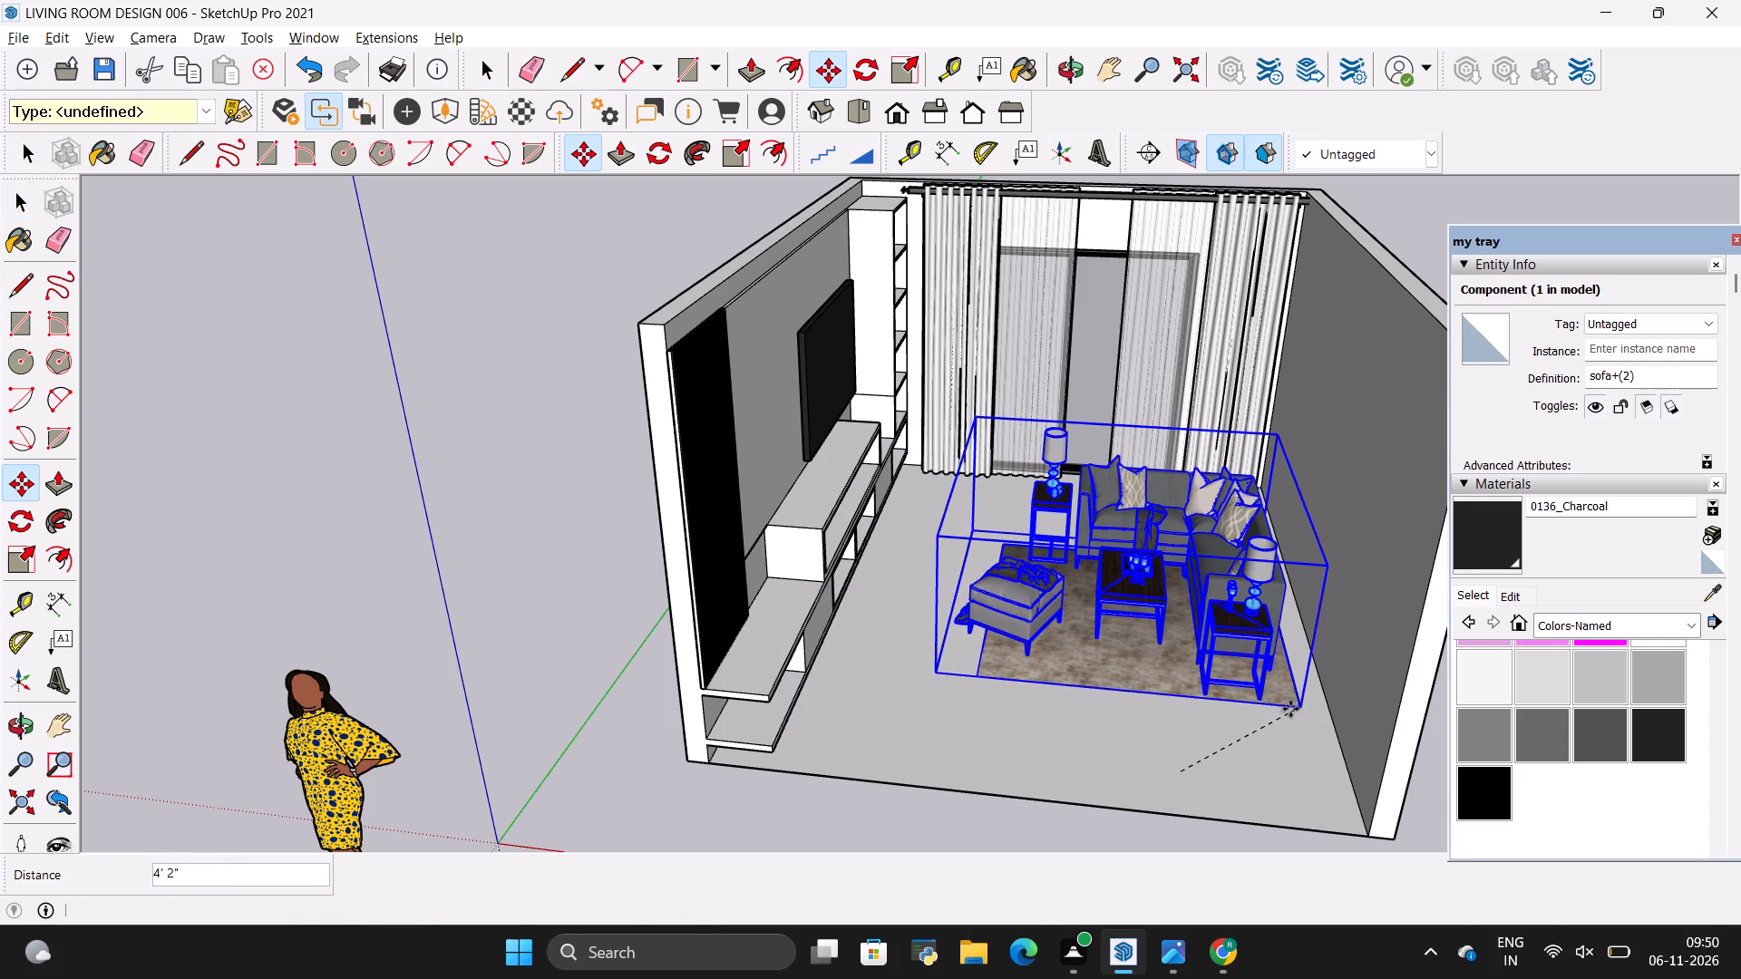
Scale the sofa set up by about 1.15 in red and 1.40 in green to fill the floor area, and deselect it.
key("s")
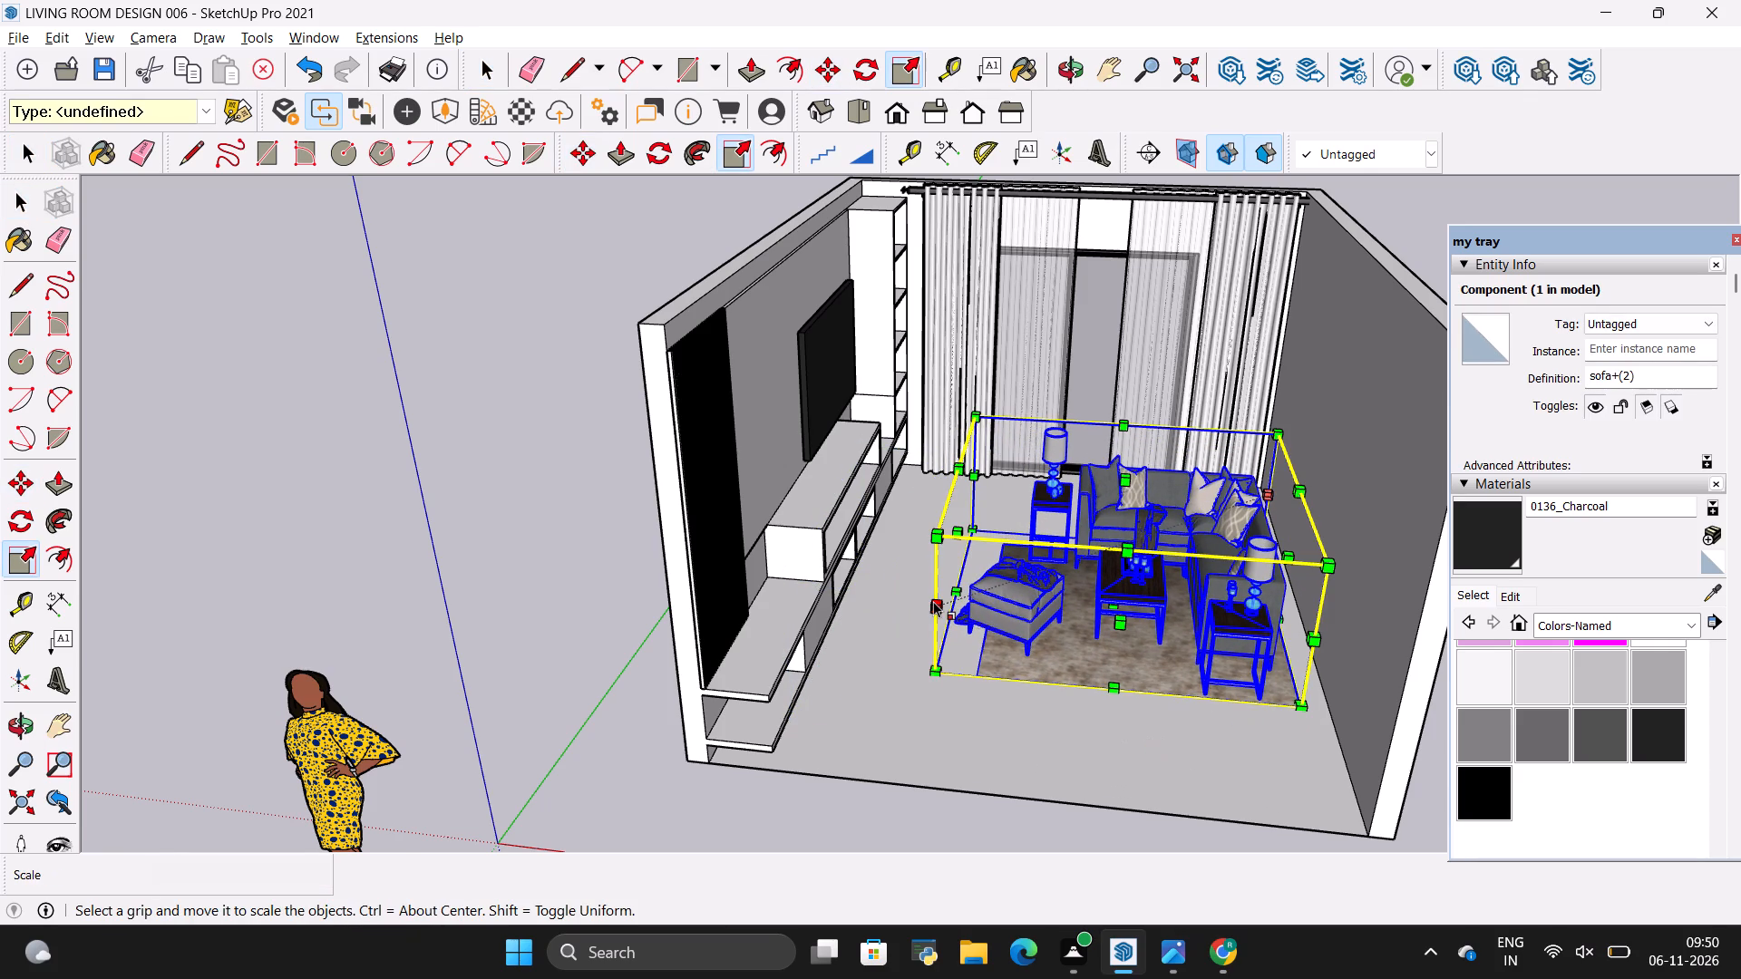
left_click(934, 601)
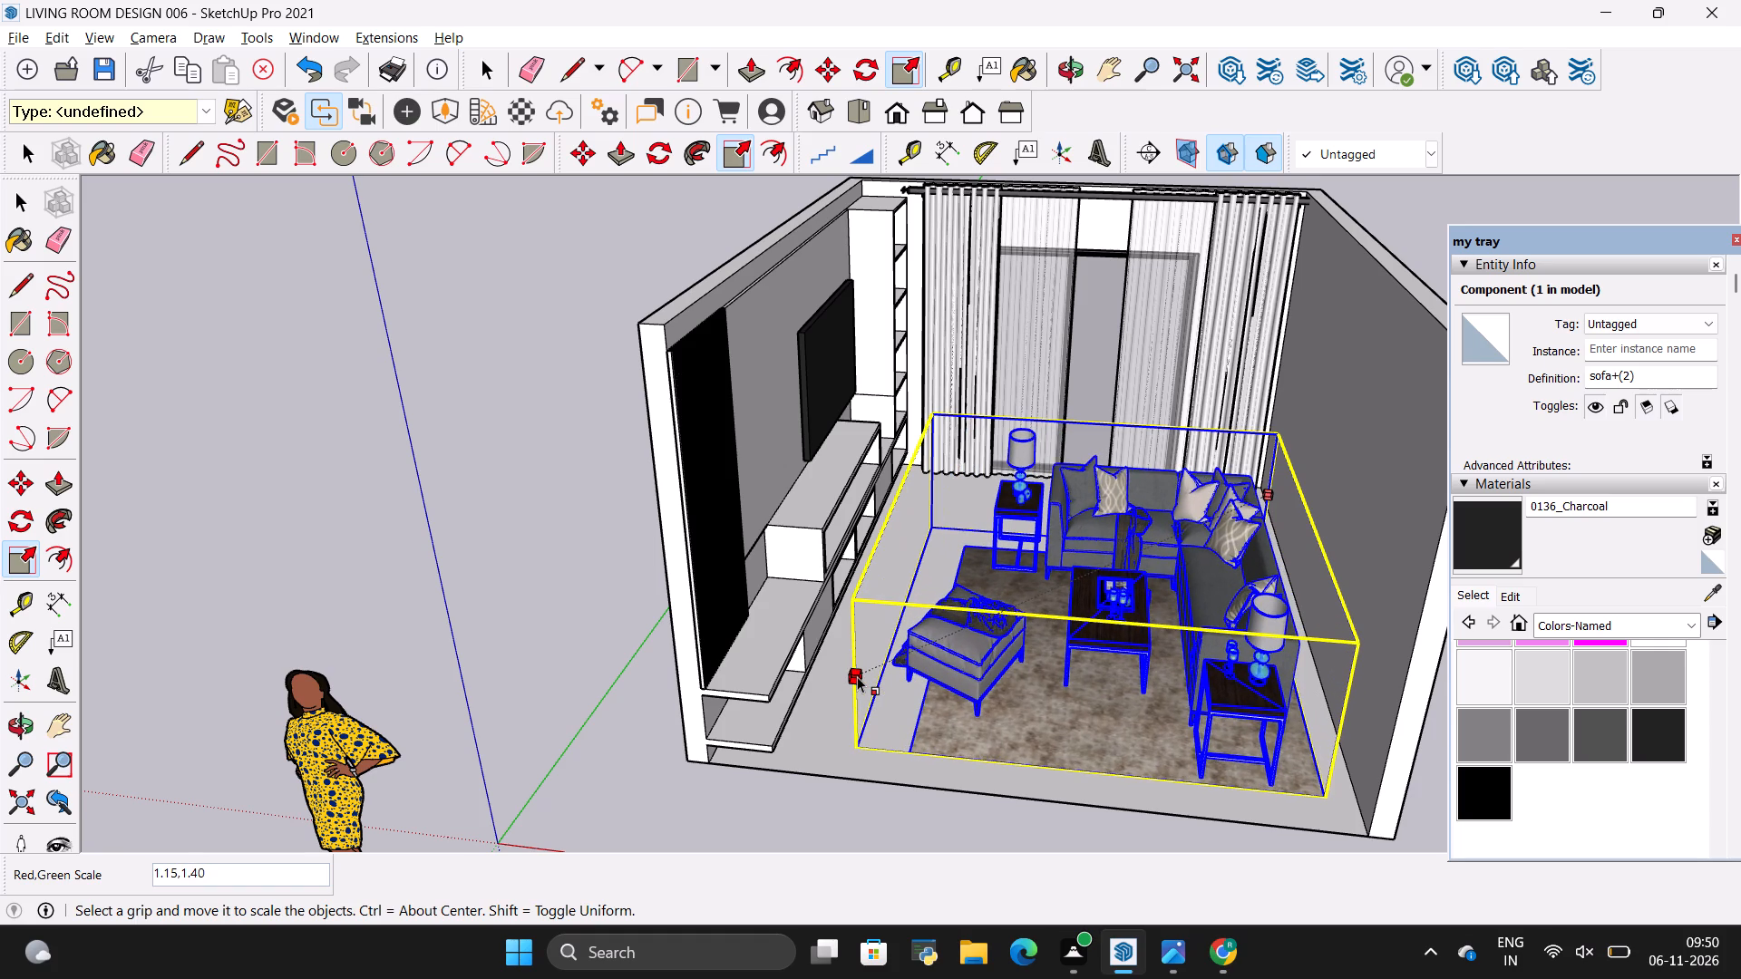
left_click(857, 676)
key("space")
left_click(637, 573)
scroll(584, 501, "down", 4)
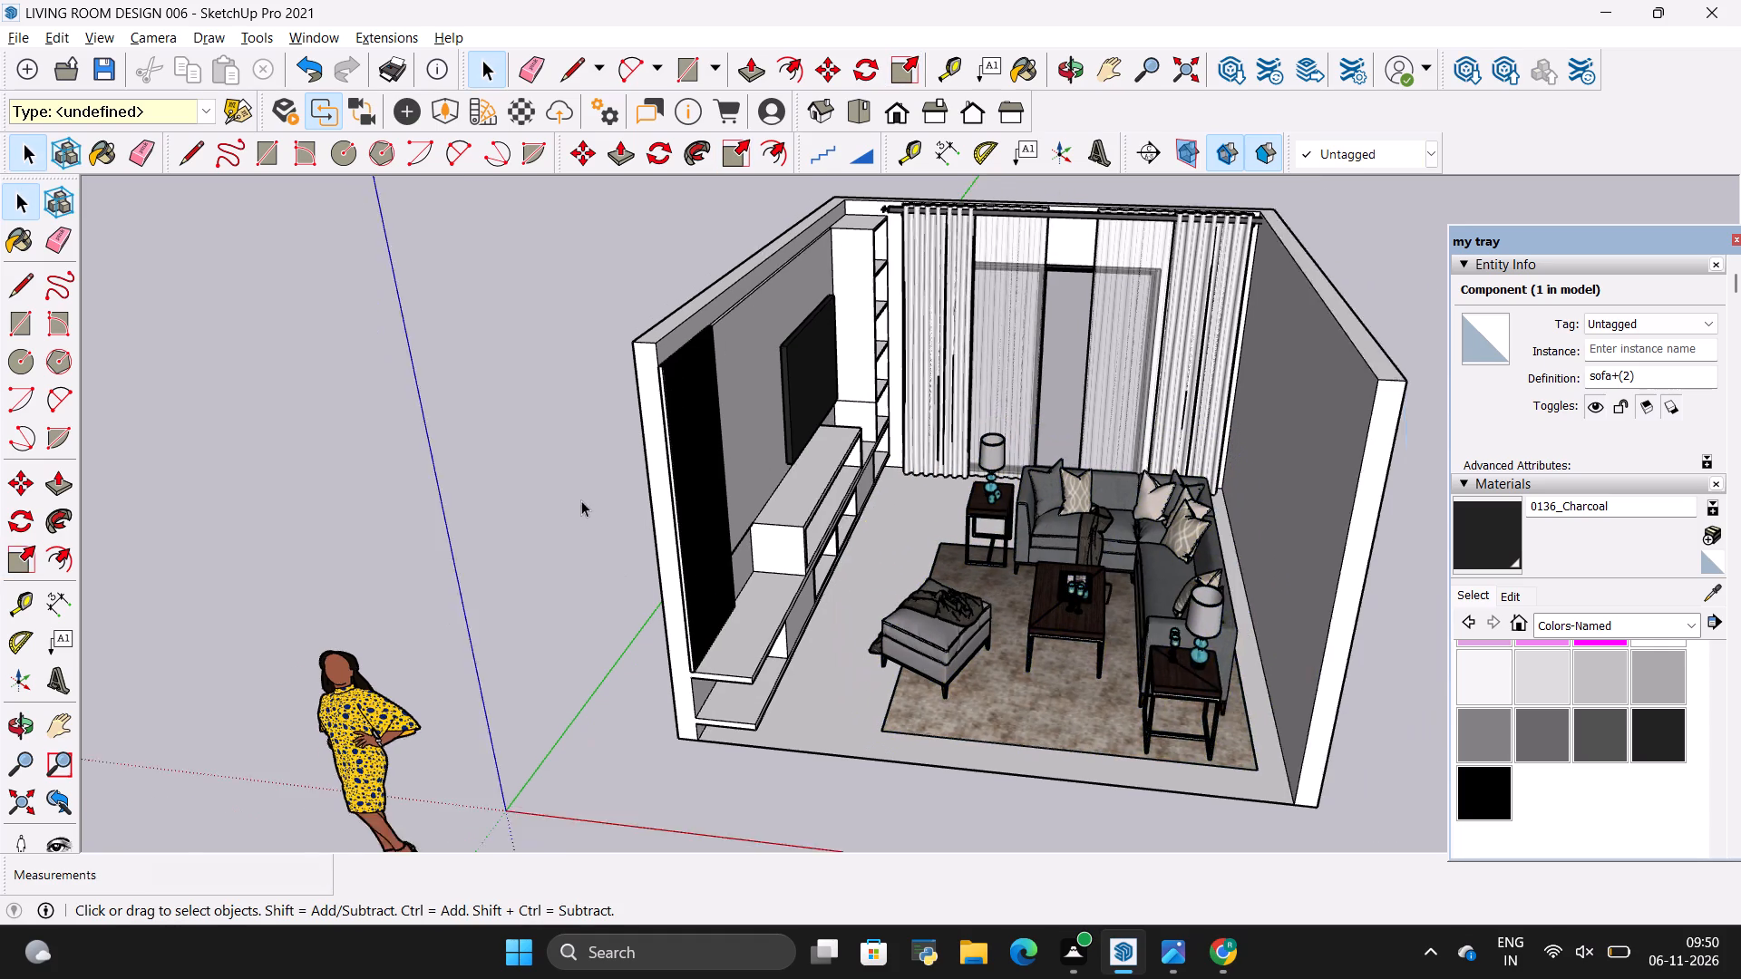
Examine the resized sofa set's fit and spacing against the TV unit, curtained door and opposite wall.
scroll(1013, 492, "up", 3)
scroll(1099, 619, "up", 5)
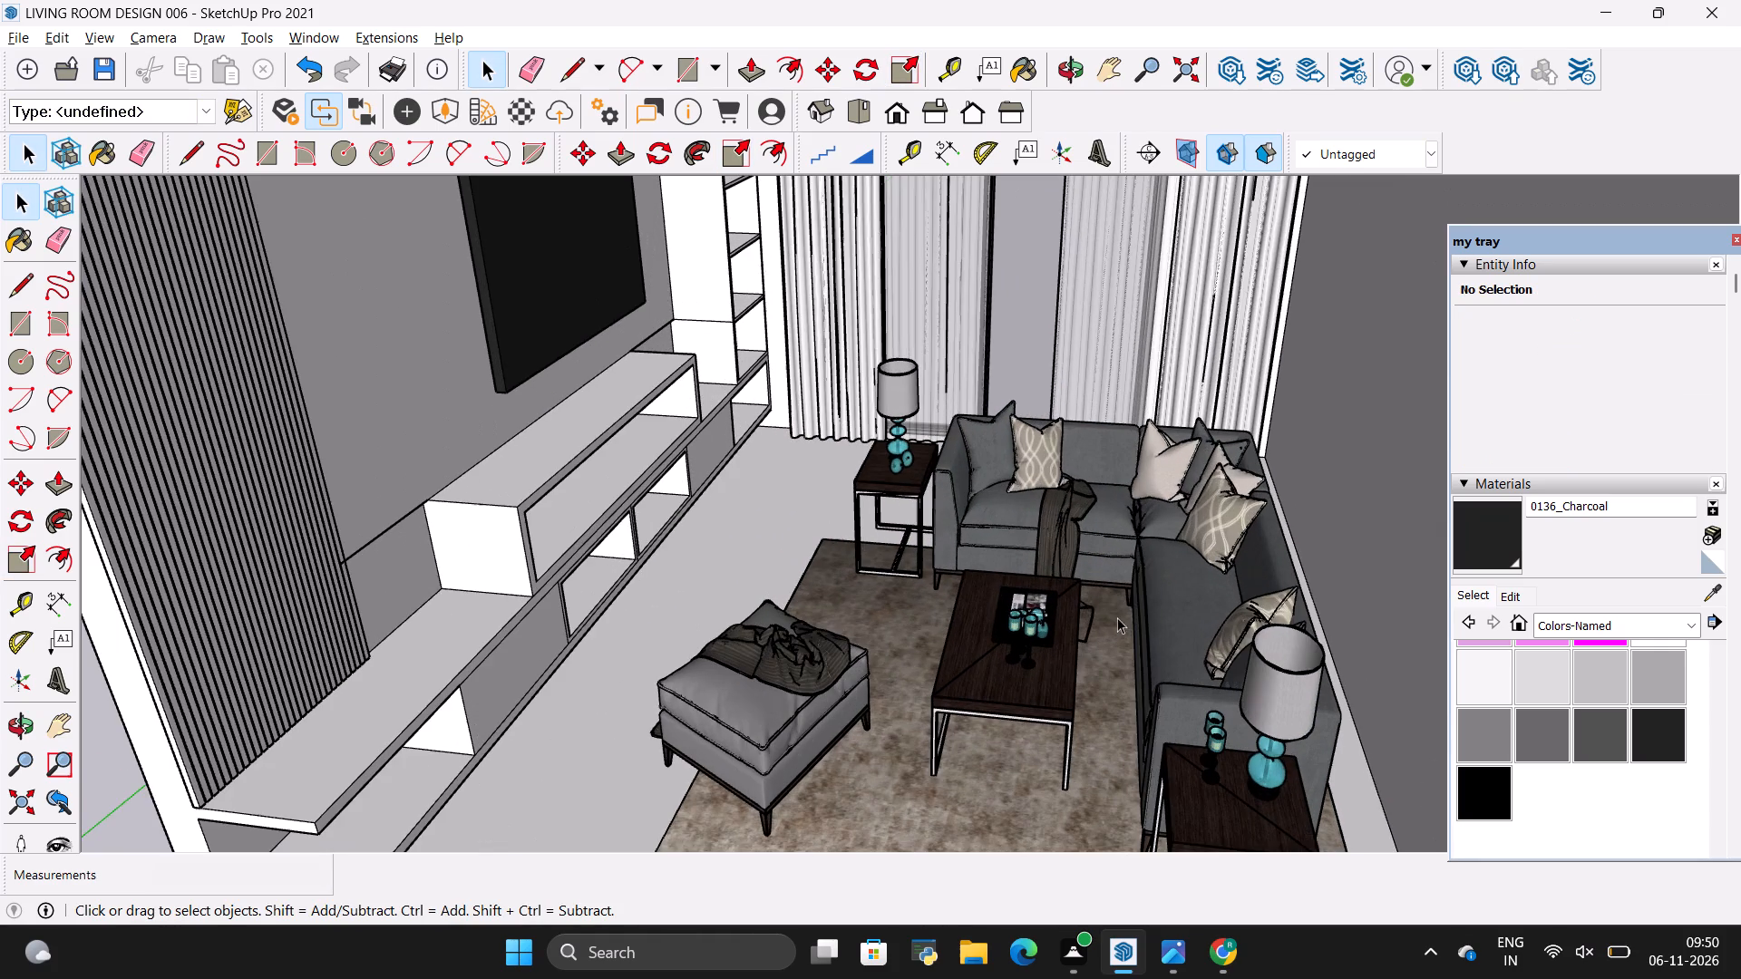
scroll(983, 588, "down", 4)
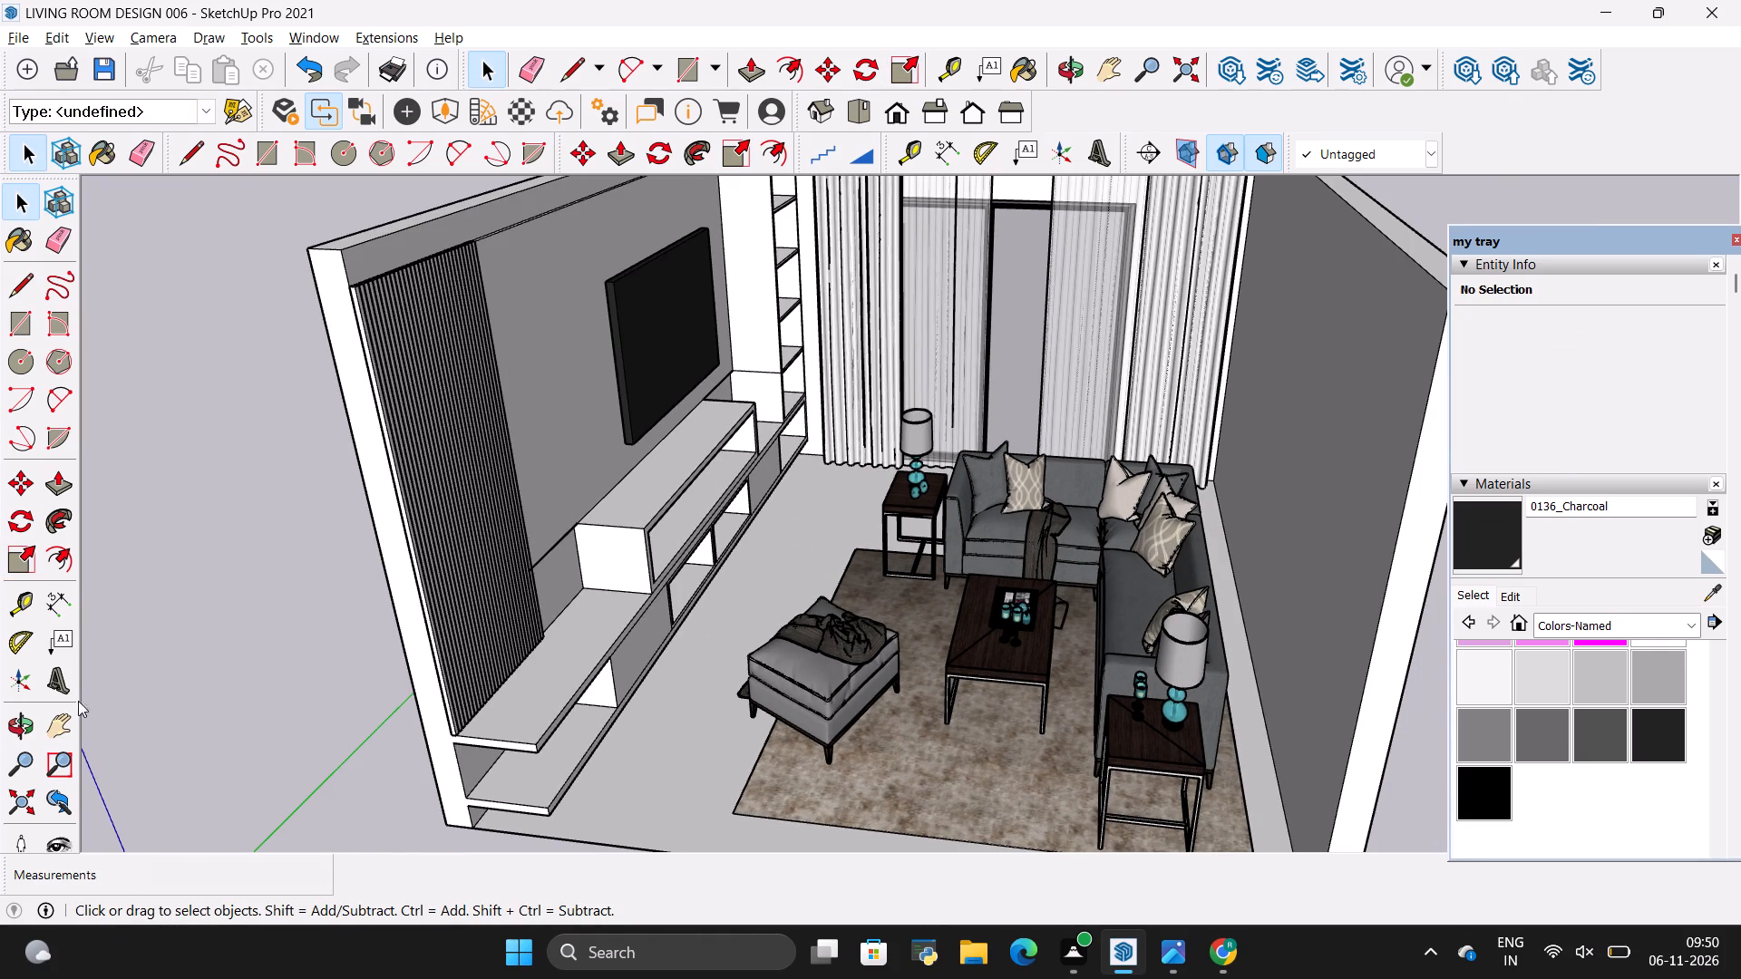
left_click(17, 718)
left_click_drag(720, 590, 743, 457)
scroll(961, 407, "up", 4)
left_click_drag(993, 460, 946, 484)
scroll(994, 452, "down", 5)
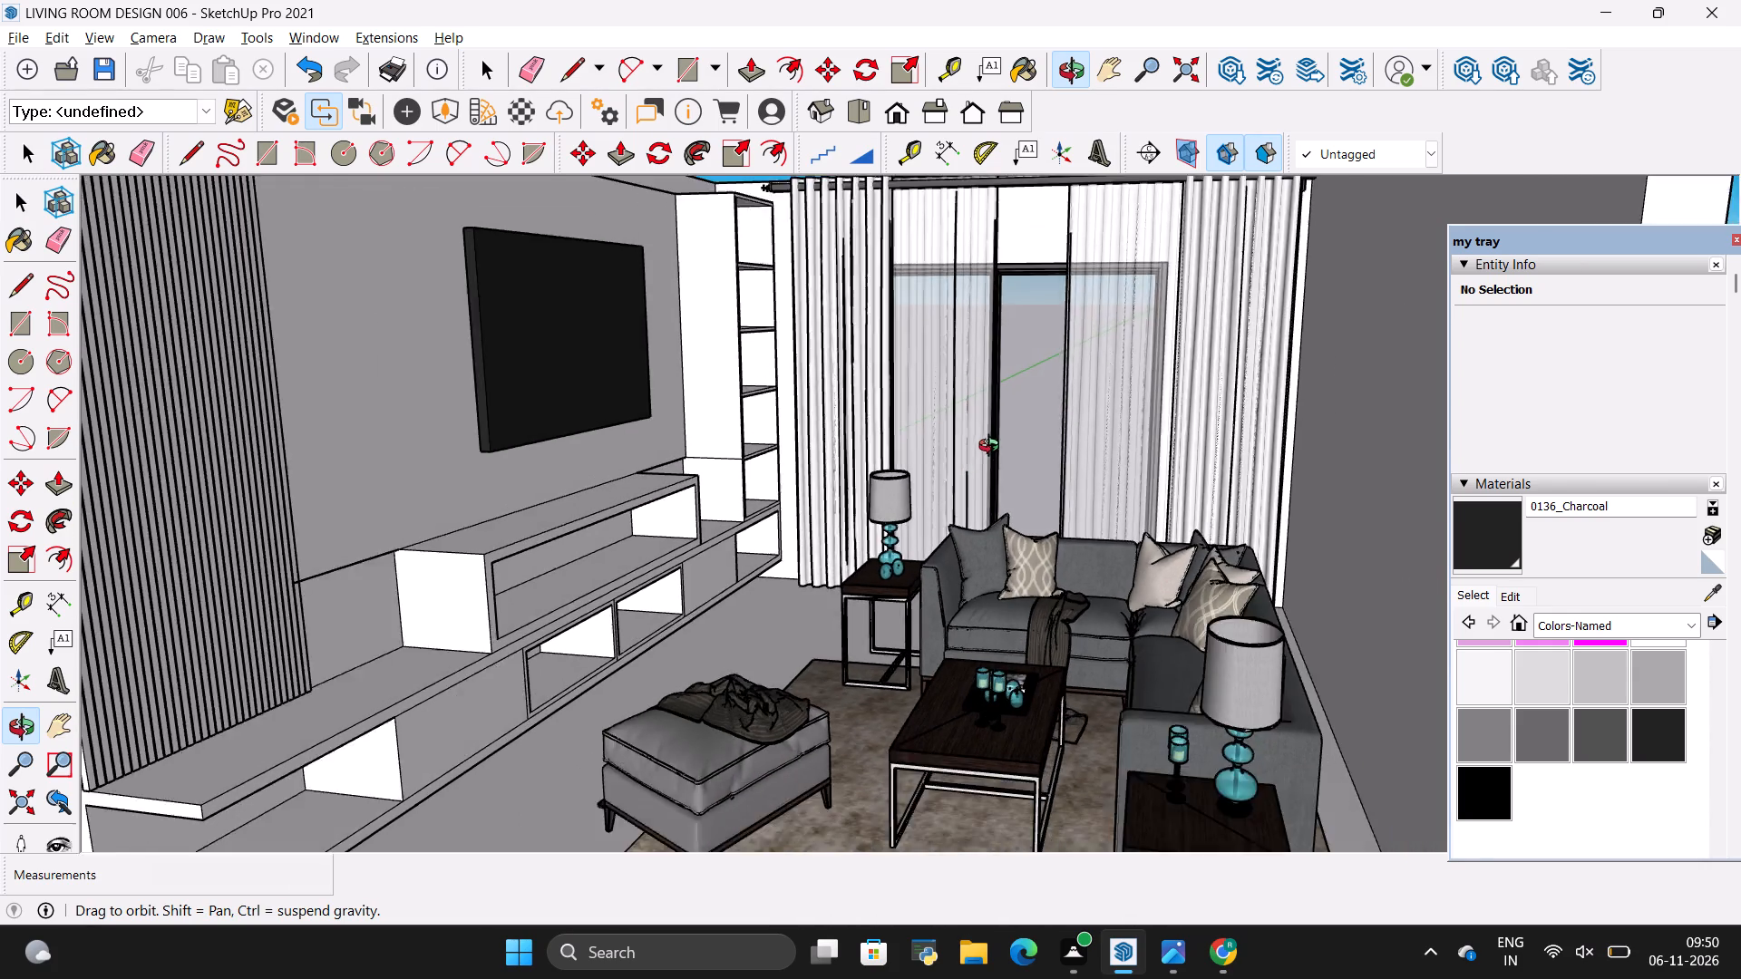
left_click_drag(947, 507, 1026, 544)
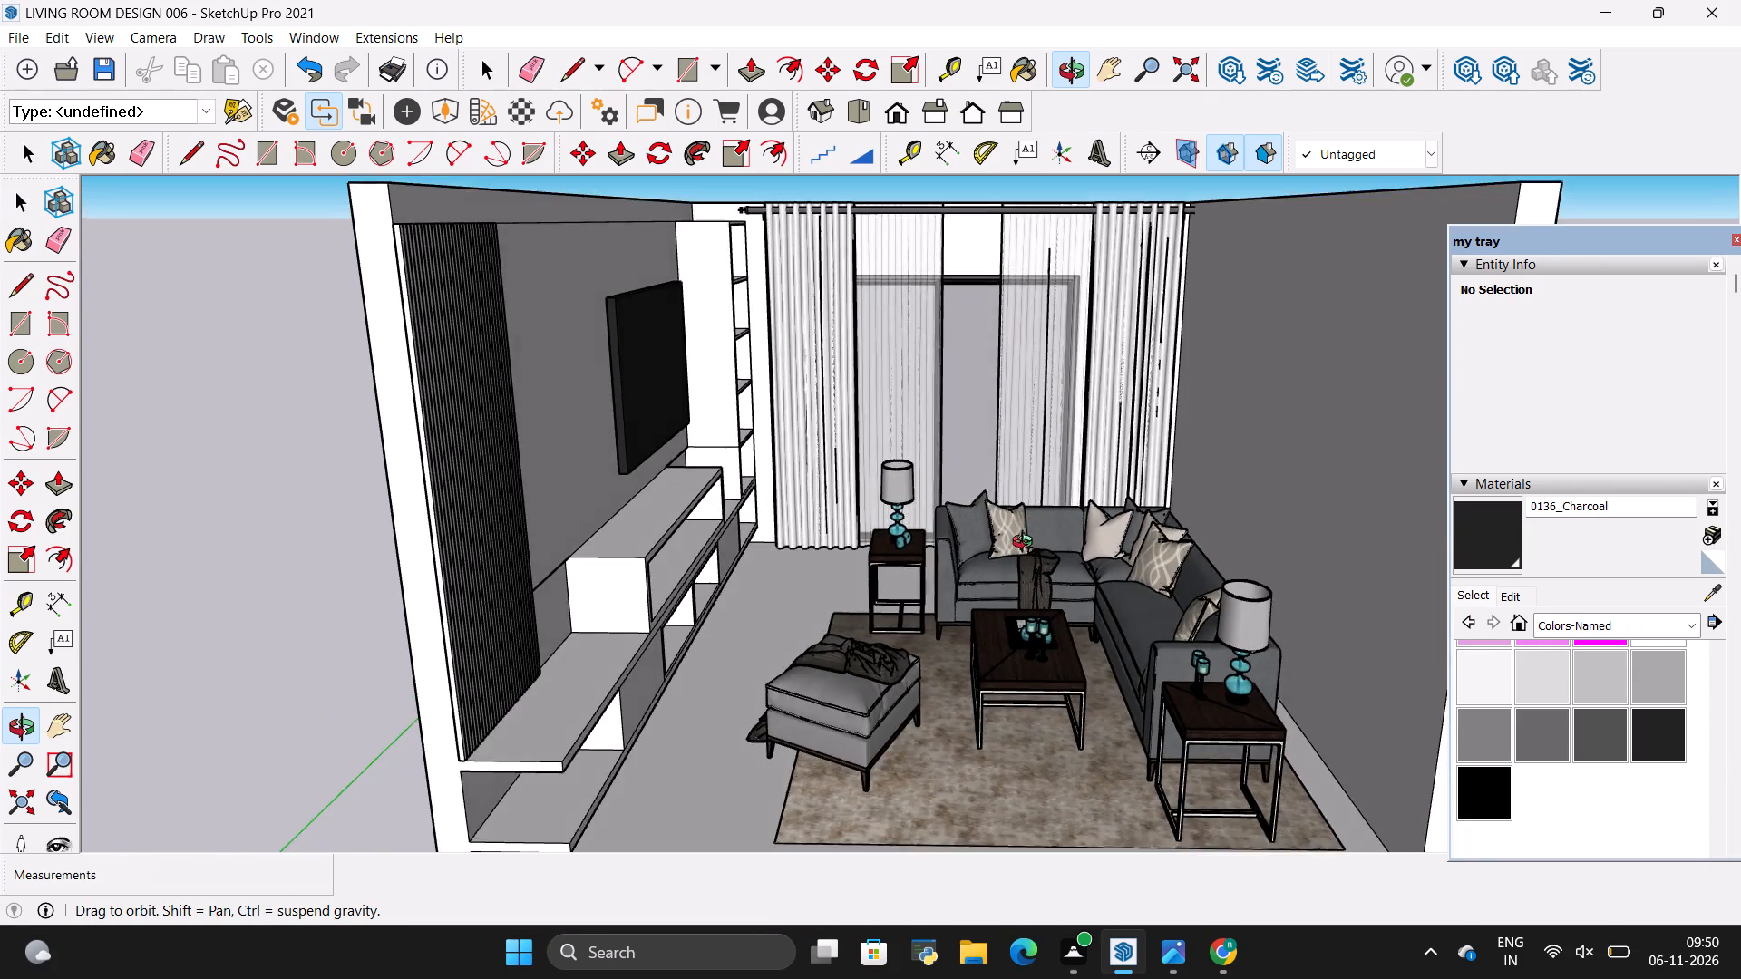
Stretch the sofa set along the red axis towards the TV unit to widen it across the floor, and deselect it.
scroll(1013, 410, "down", 3)
left_click_drag(1078, 499, 1047, 619)
key("space")
left_click(1029, 609)
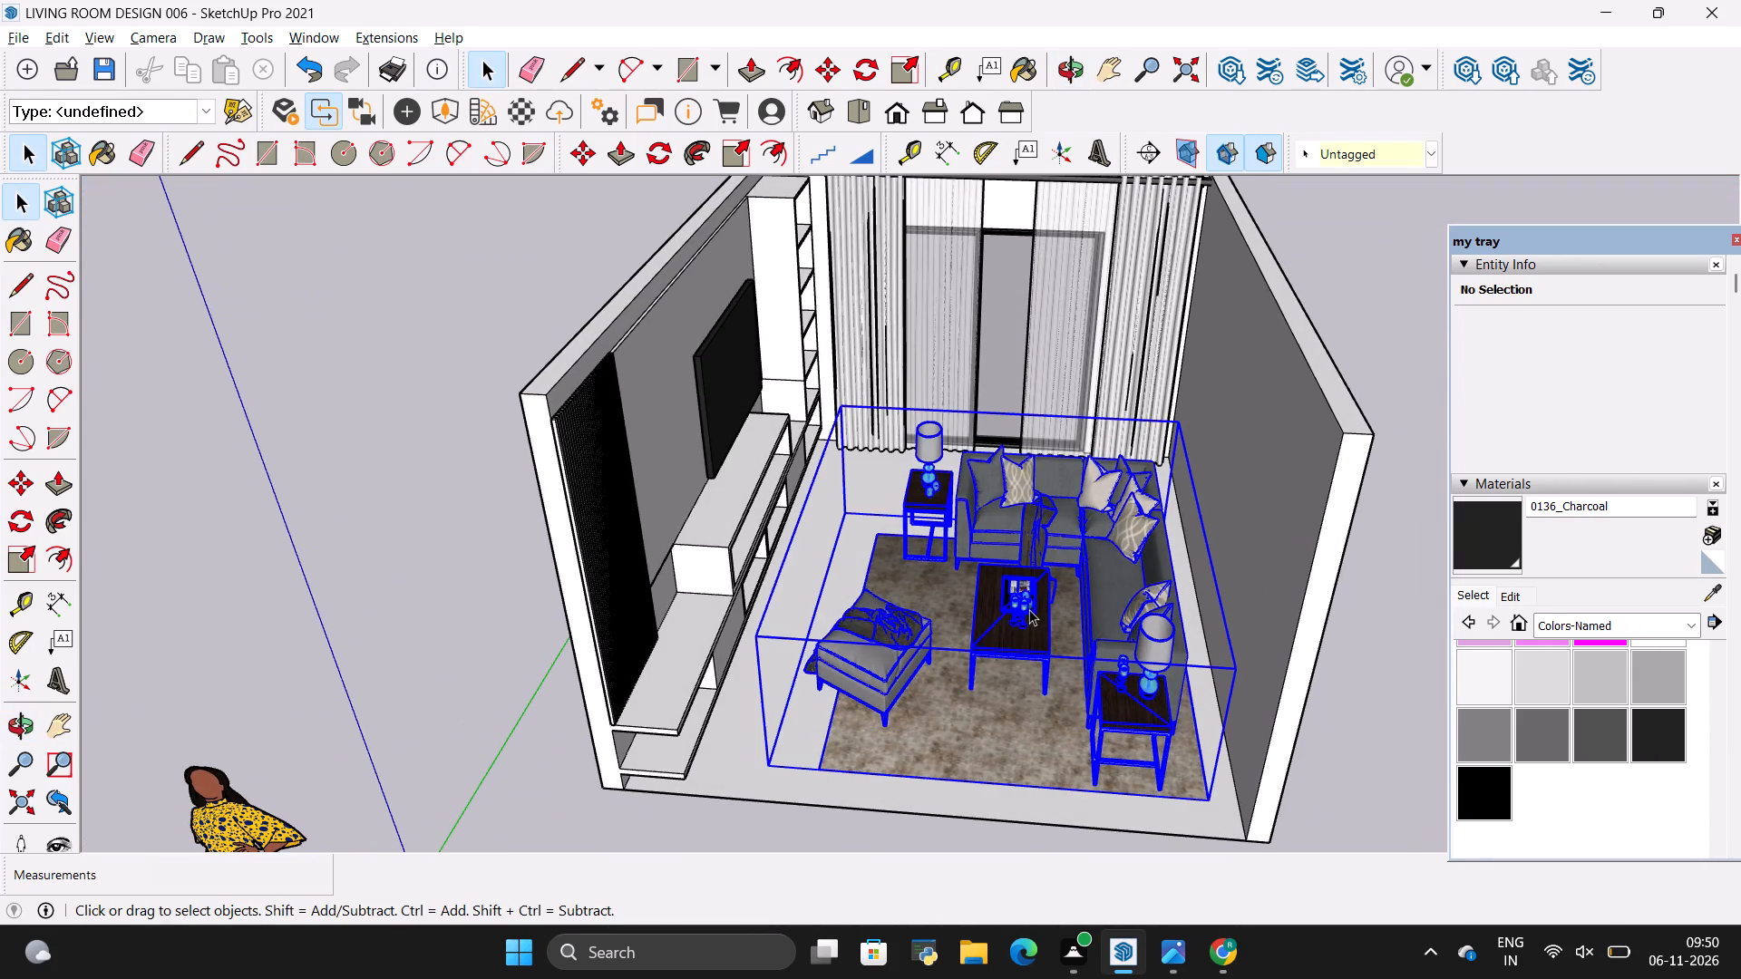
key("s")
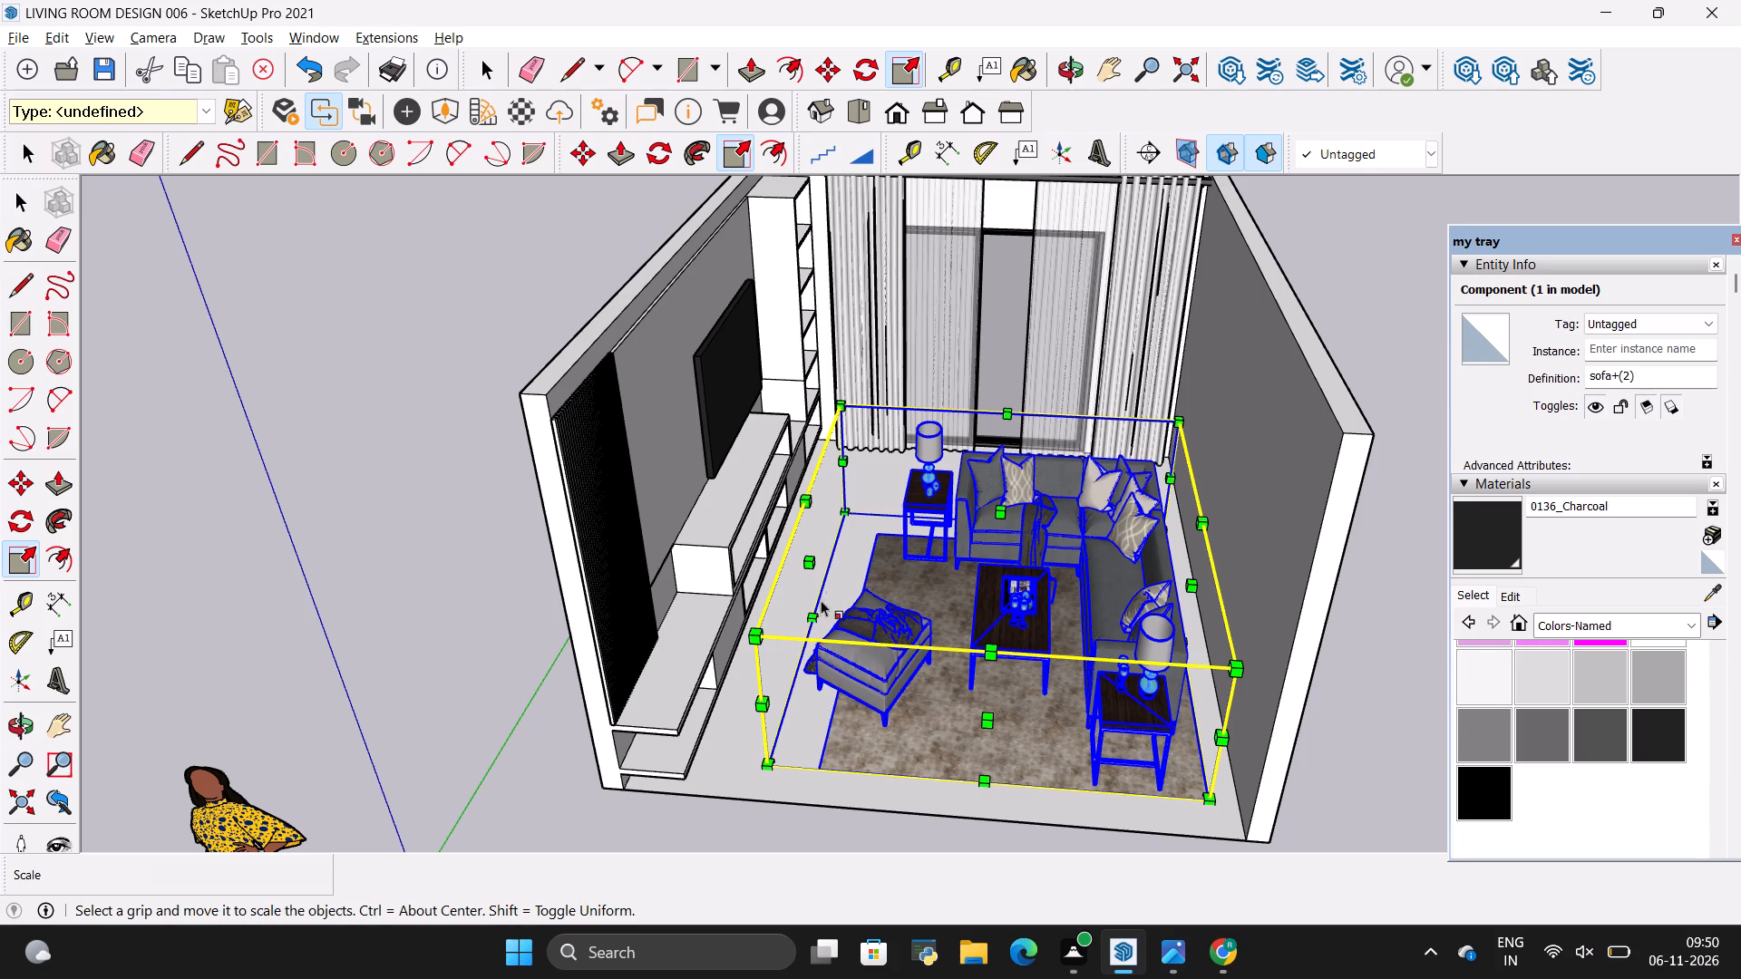
left_click(812, 567)
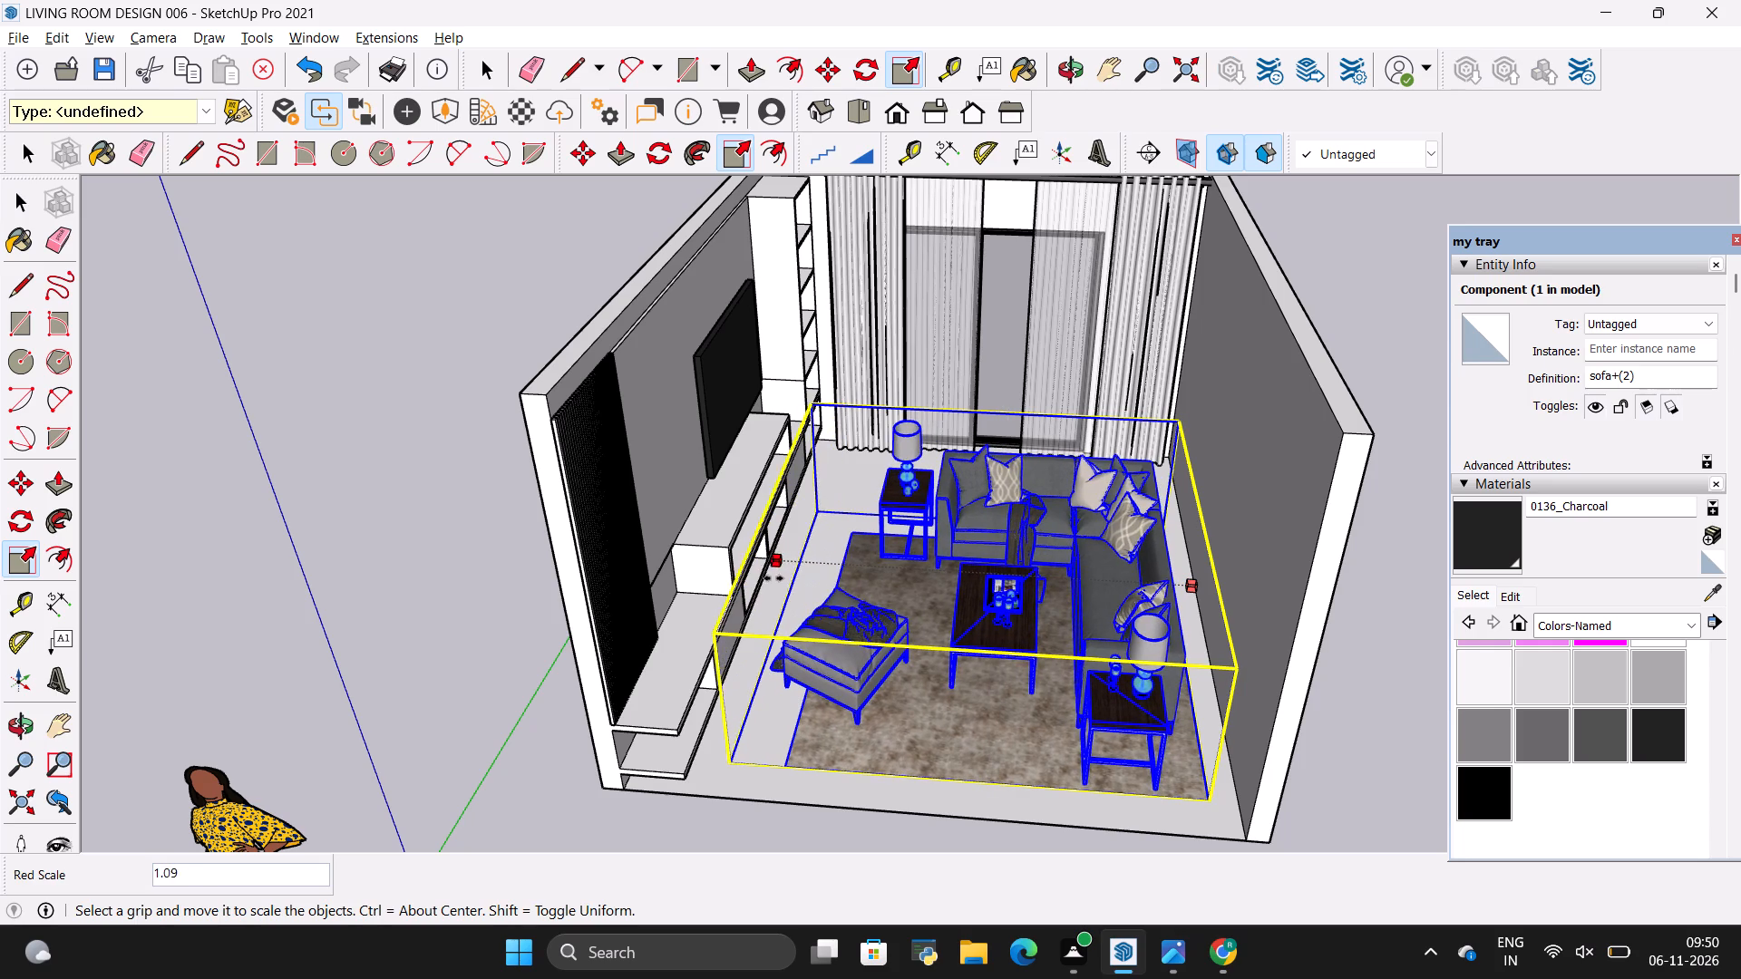
left_click(764, 578)
key("space")
left_click(456, 532)
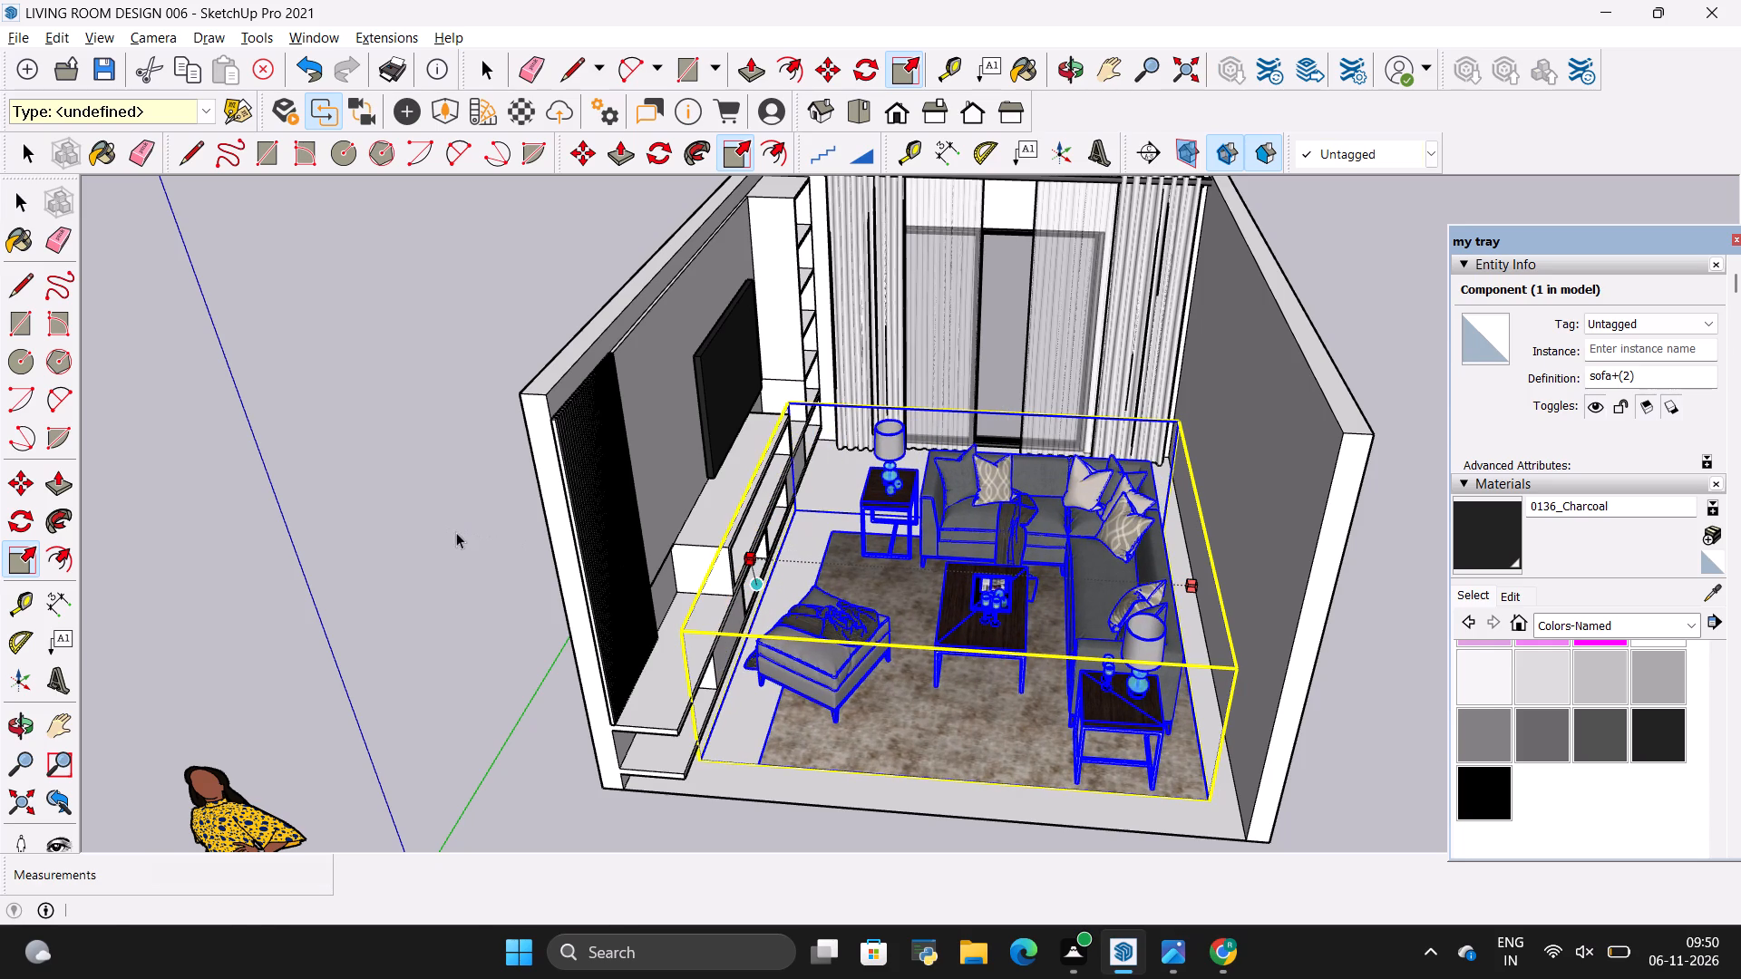
Examine the widened sofa set's fit and clearance around the TV unit, curtained door and opposite wall, from raised and eye-level views.
scroll(451, 532, "down", 5)
scroll(880, 399, "up", 8)
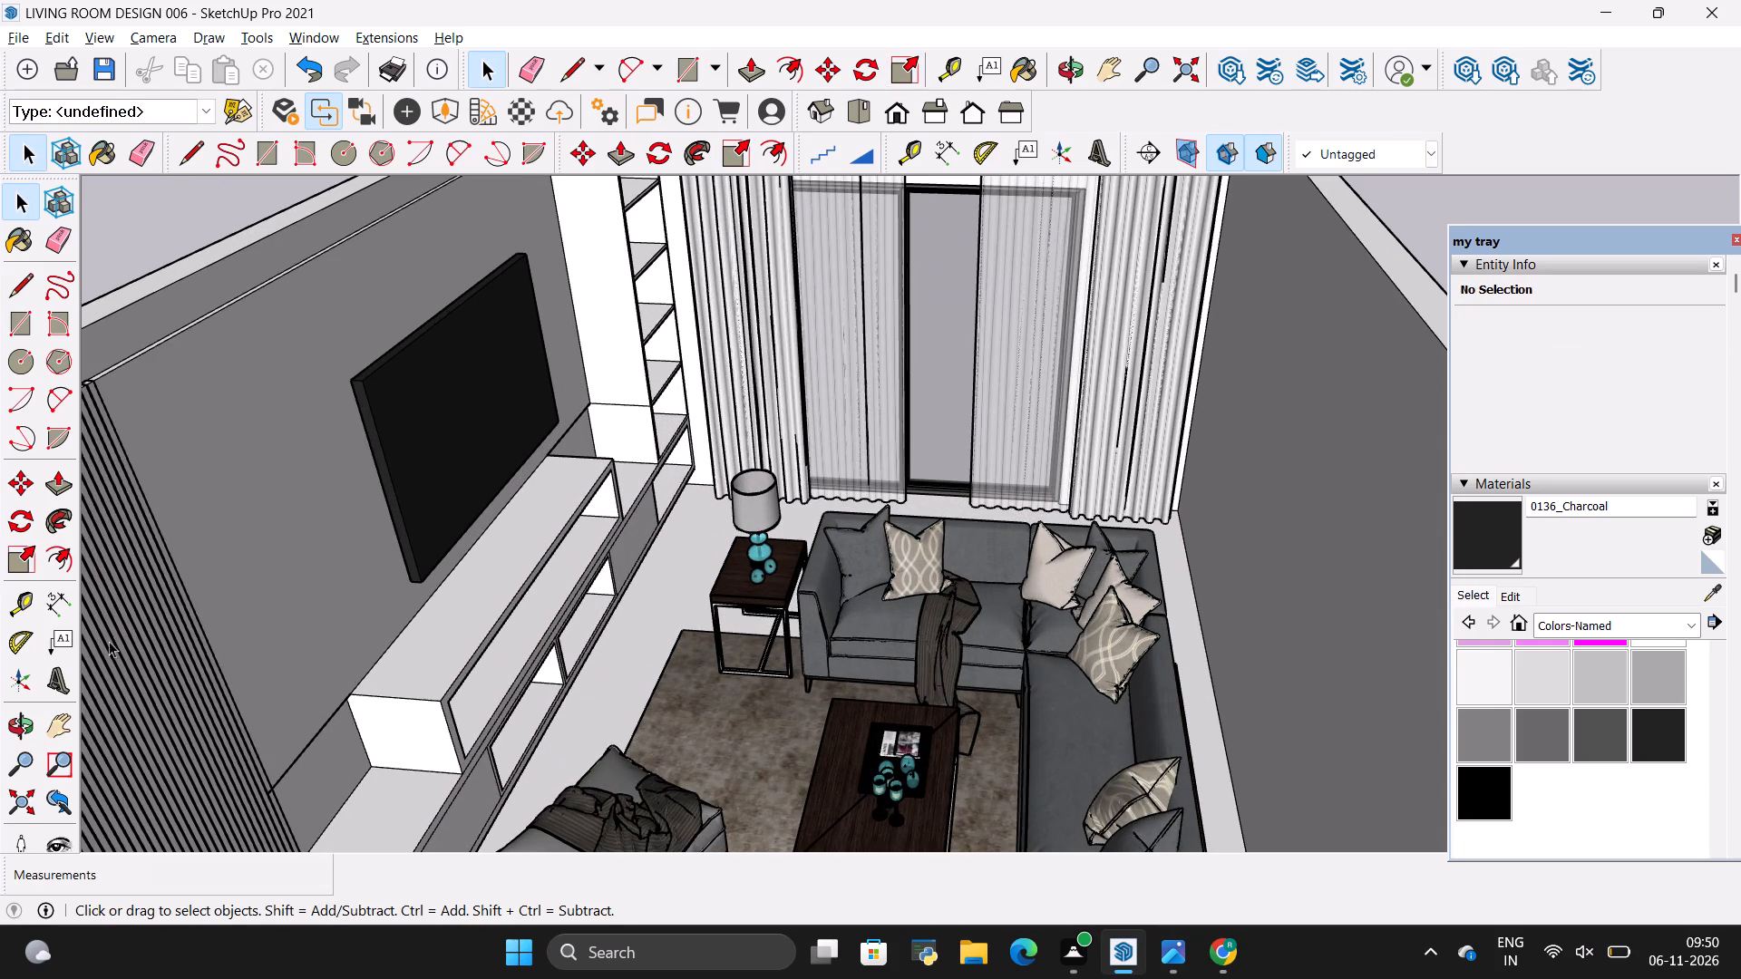
left_click(6, 715)
left_click_drag(530, 580, 585, 386)
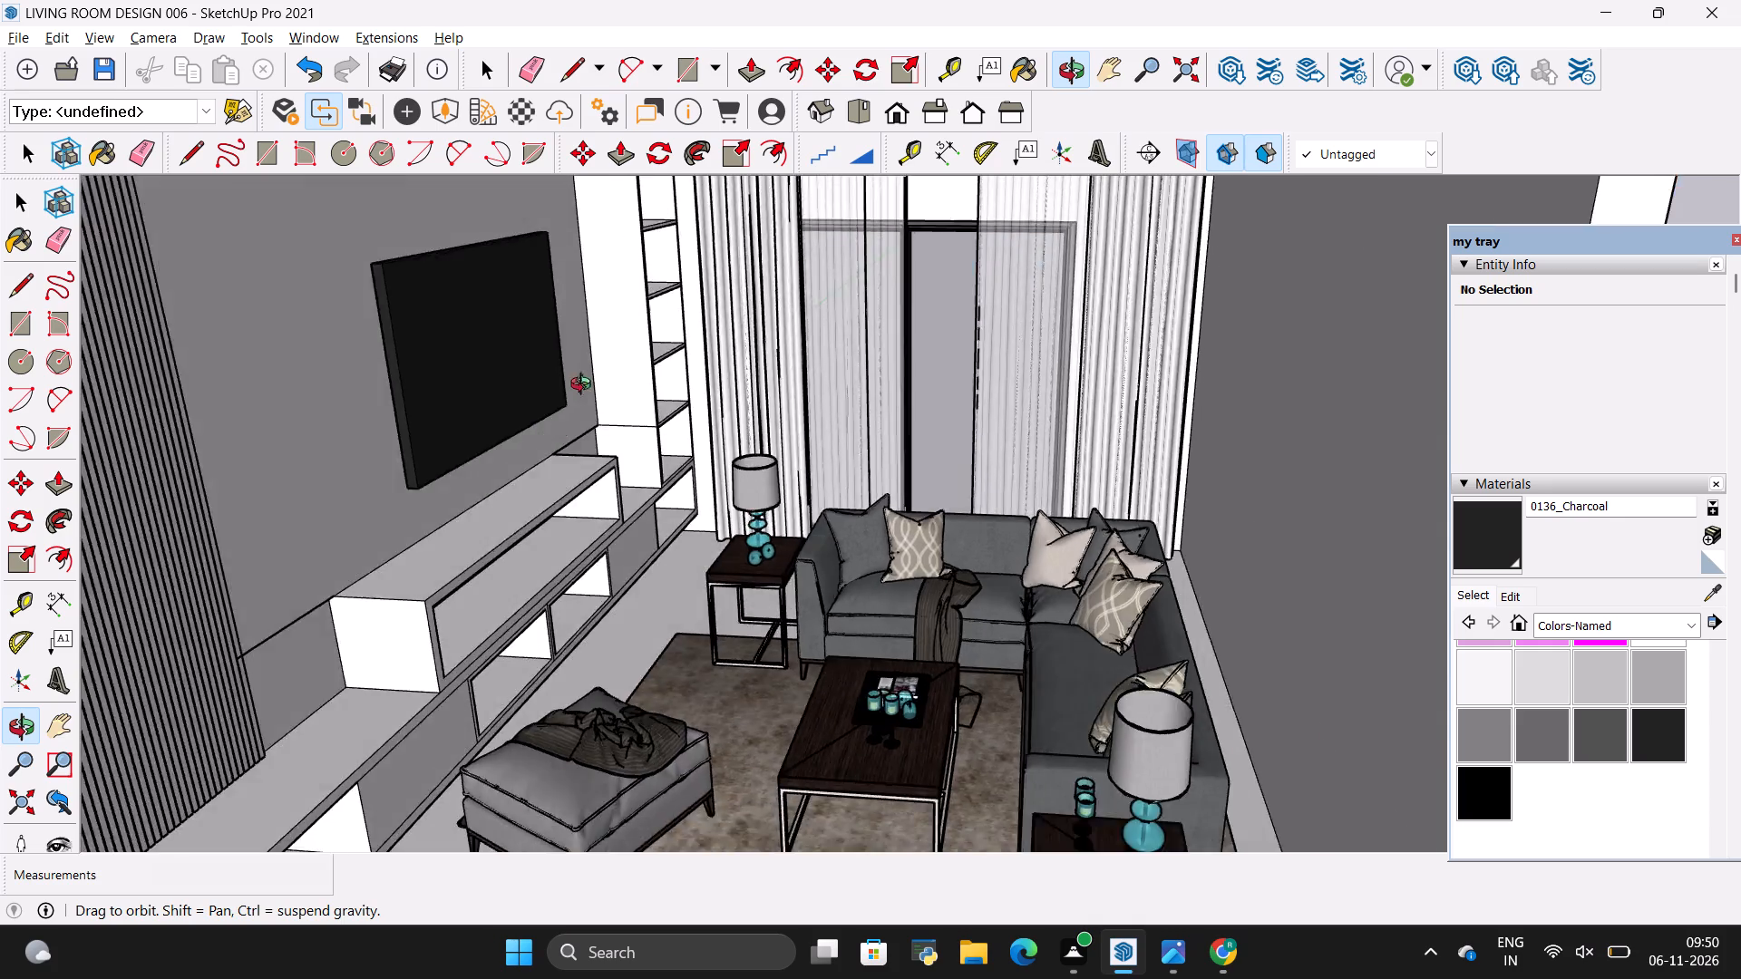
left_click_drag(585, 386, 595, 350)
scroll(854, 496, "down", 3)
left_click_drag(948, 522, 834, 590)
scroll(804, 460, "up", 3)
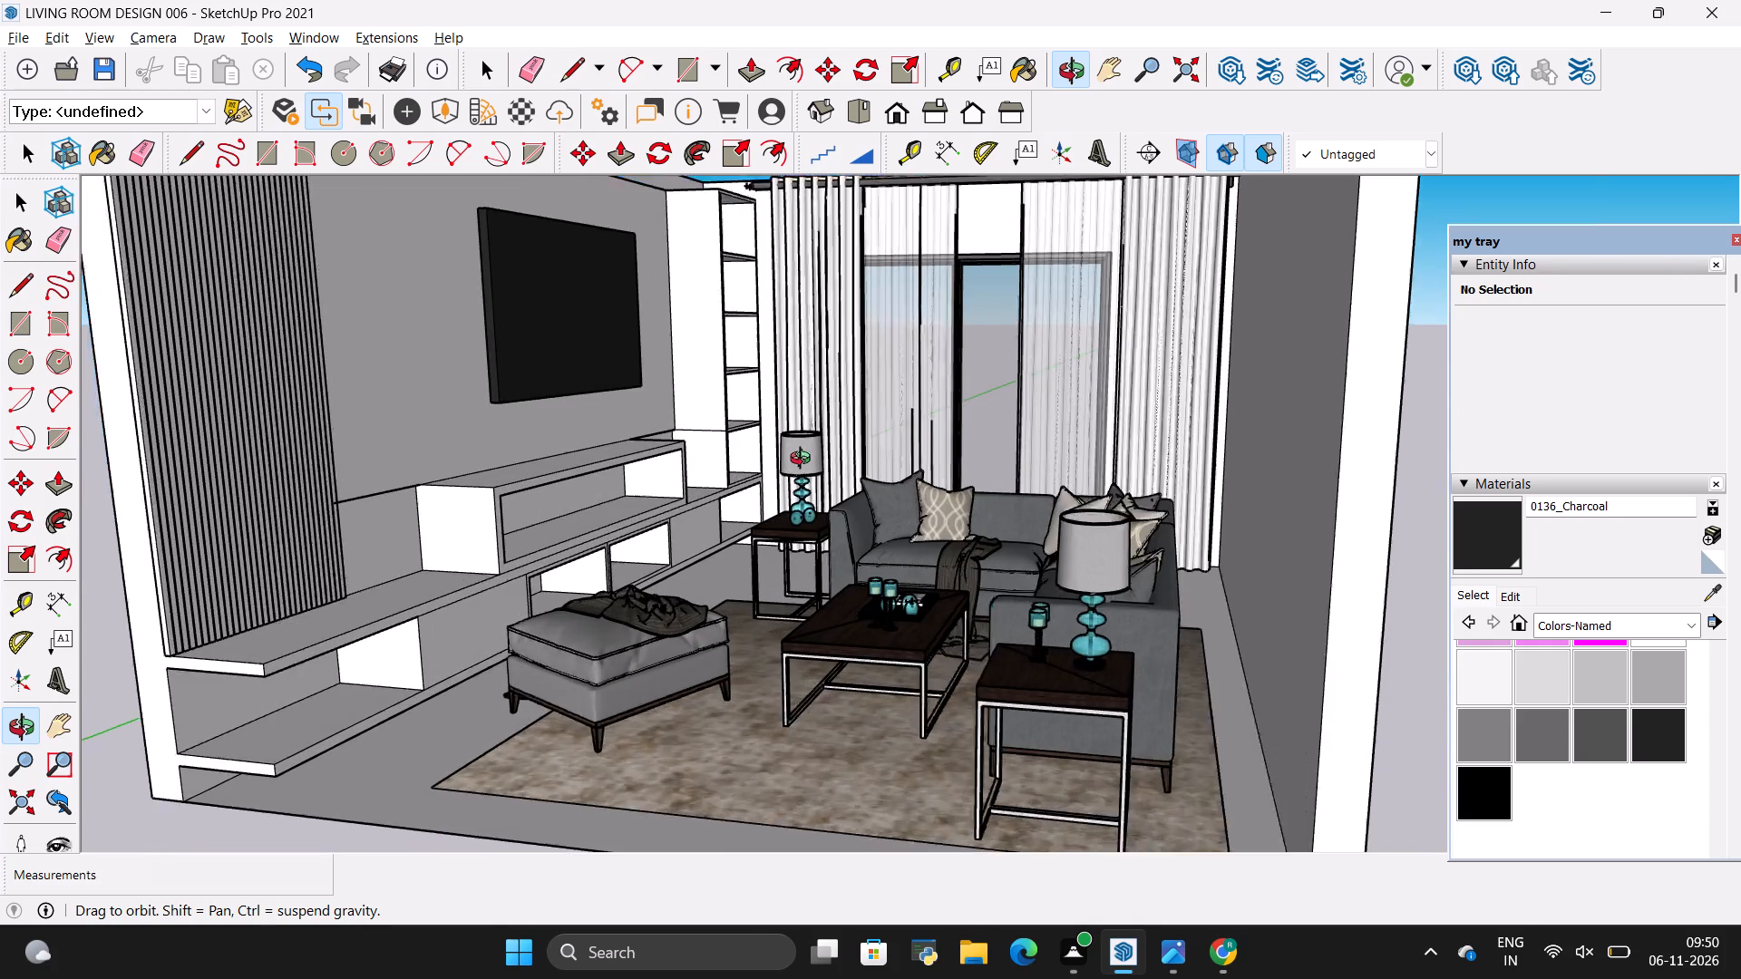
scroll(826, 512, "down", 4)
key("space")
left_click(1355, 448)
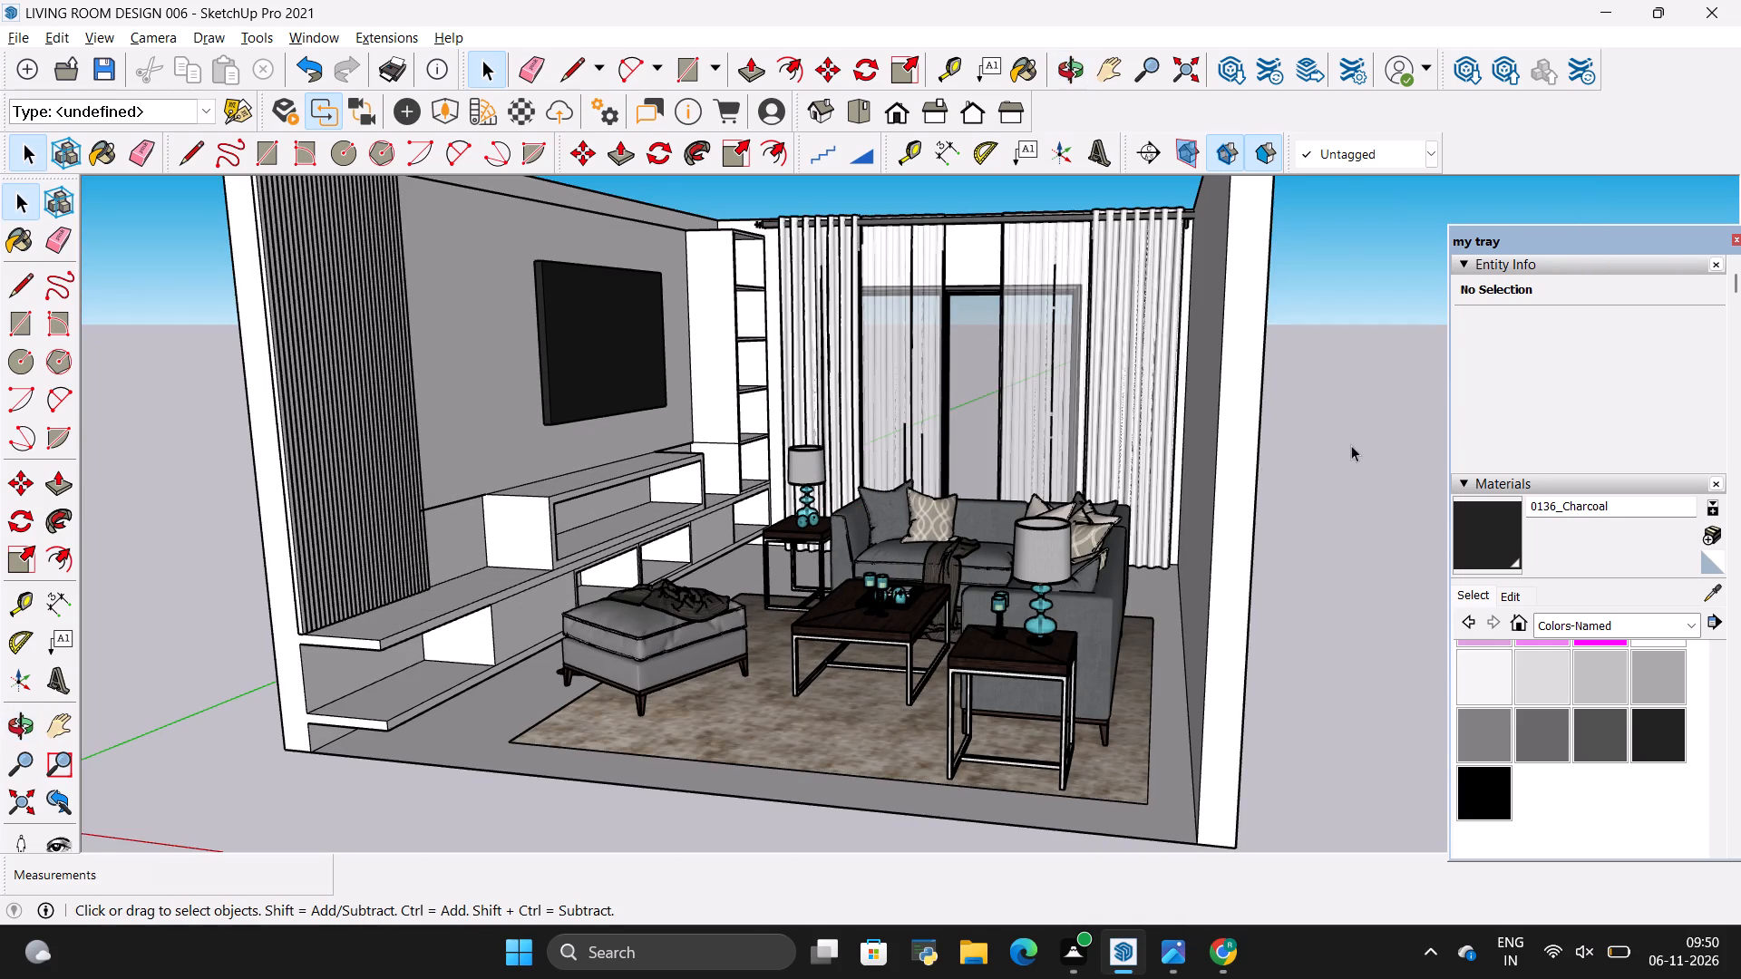
scroll(1014, 399, "up", 3)
scroll(1052, 430, "down", 1)
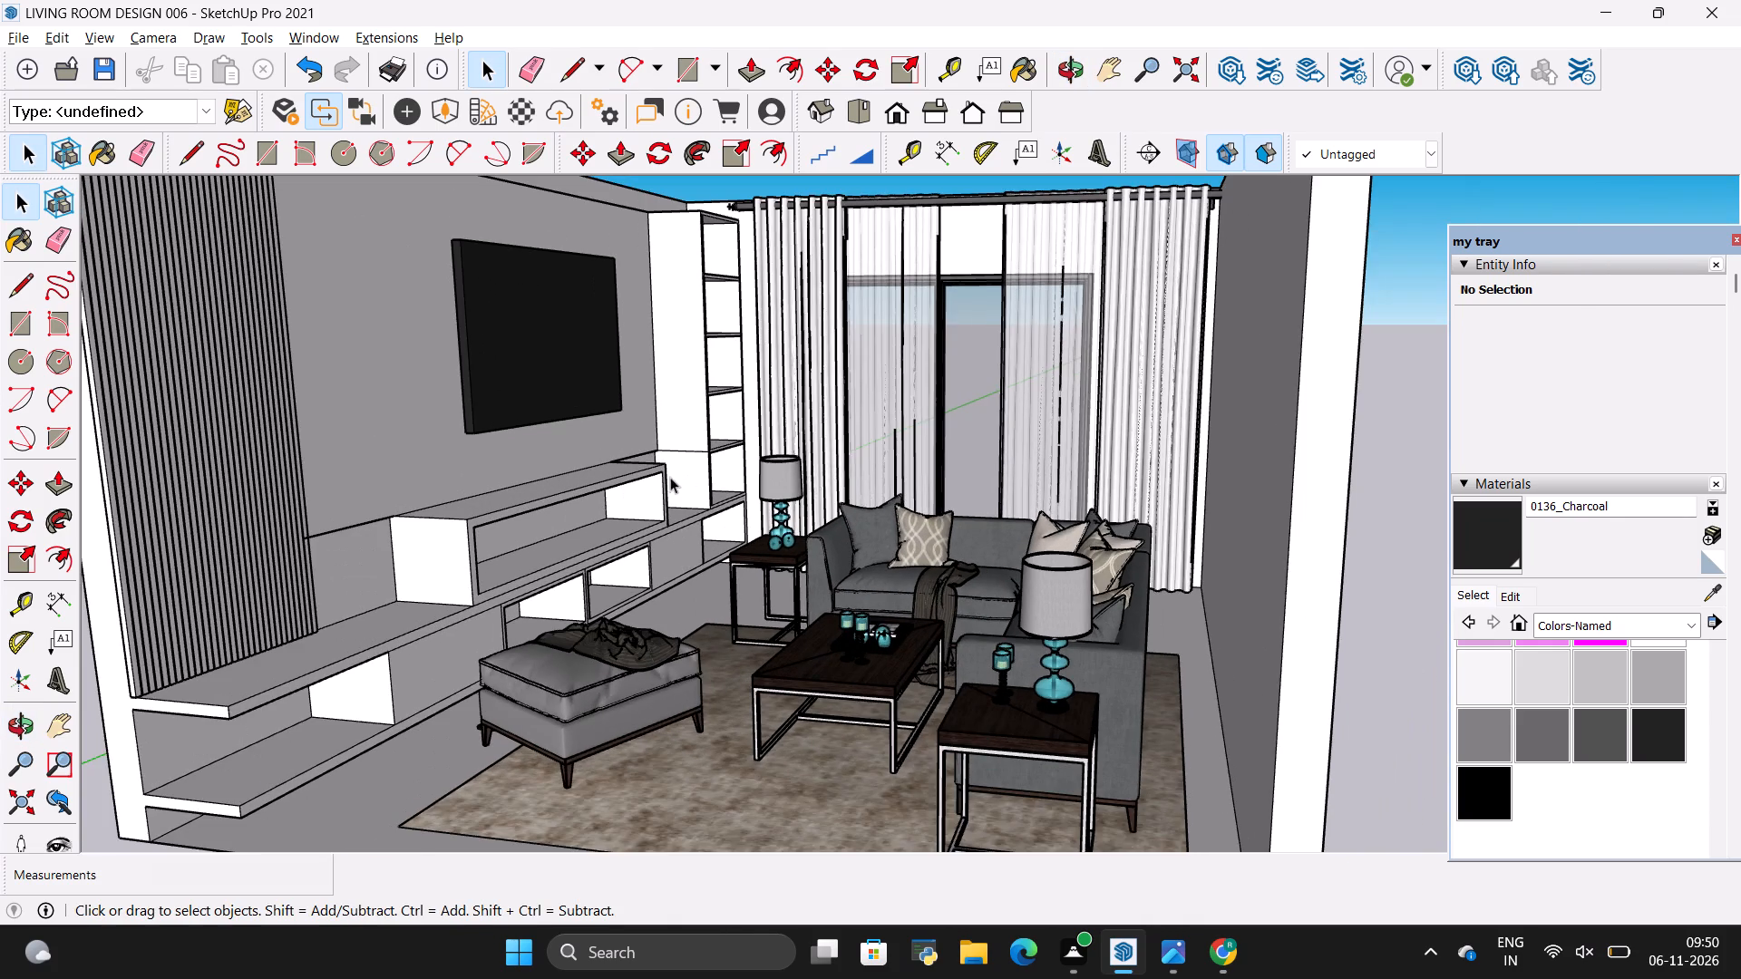
scroll(669, 477, "up", 1)
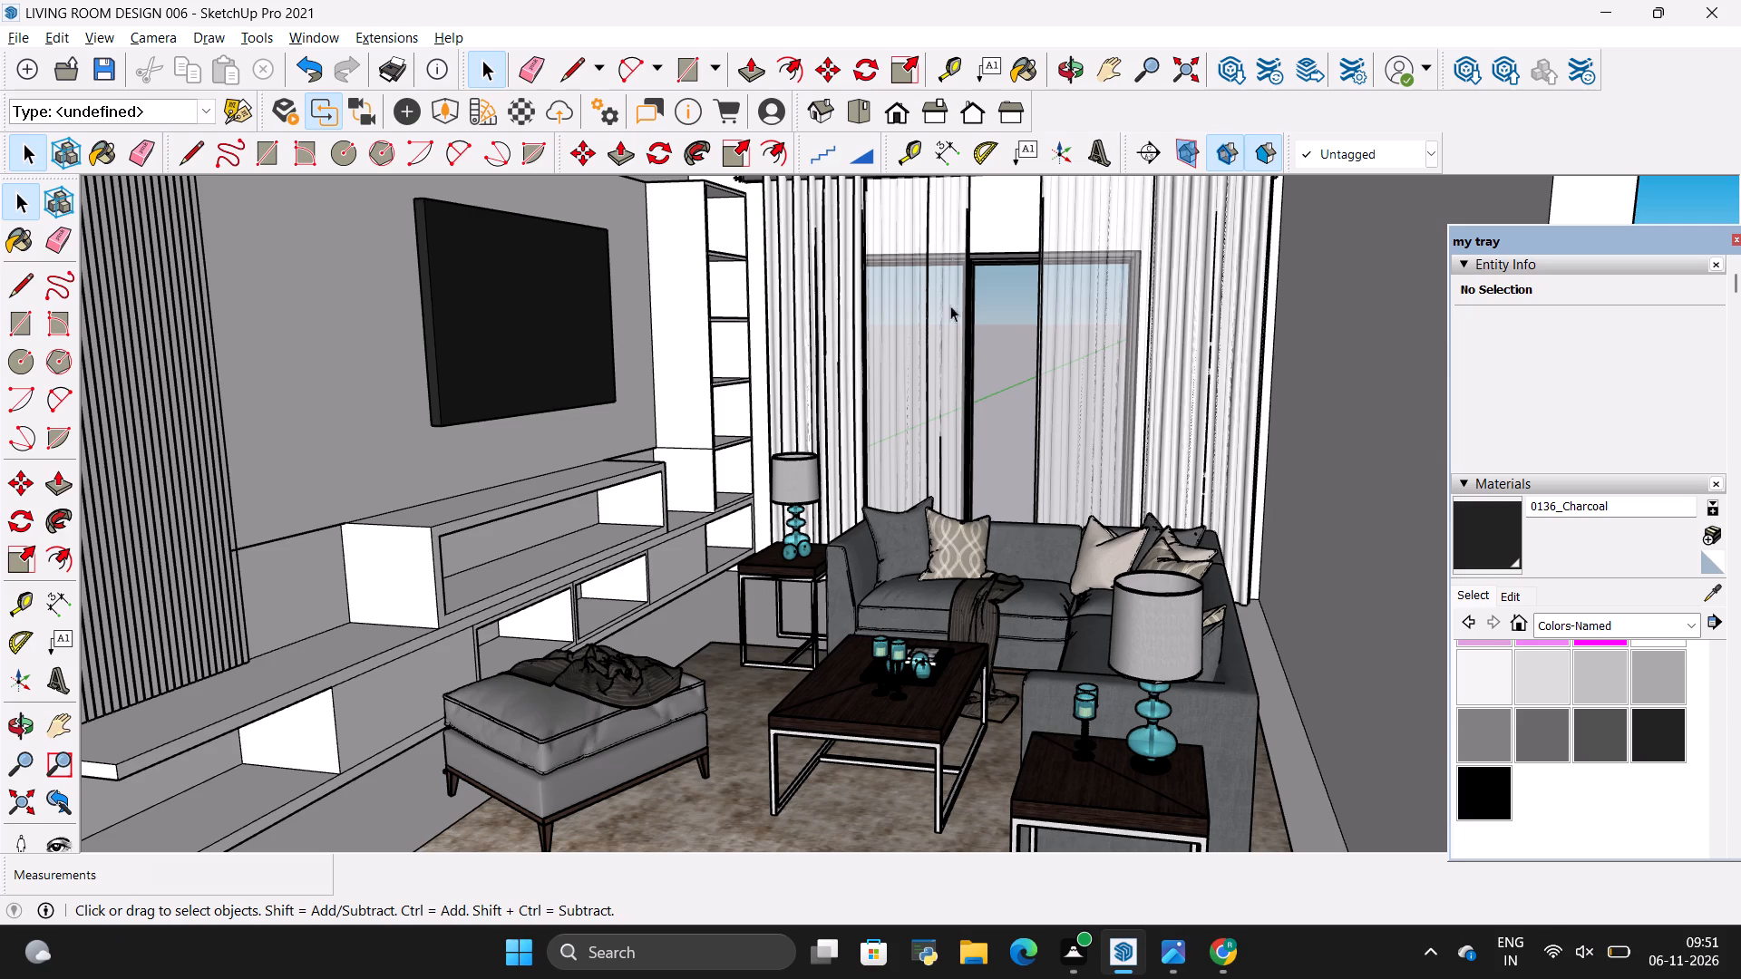
scroll(802, 590, "down", 4)
scroll(900, 645, "down", 3)
scroll(691, 446, "up", 4)
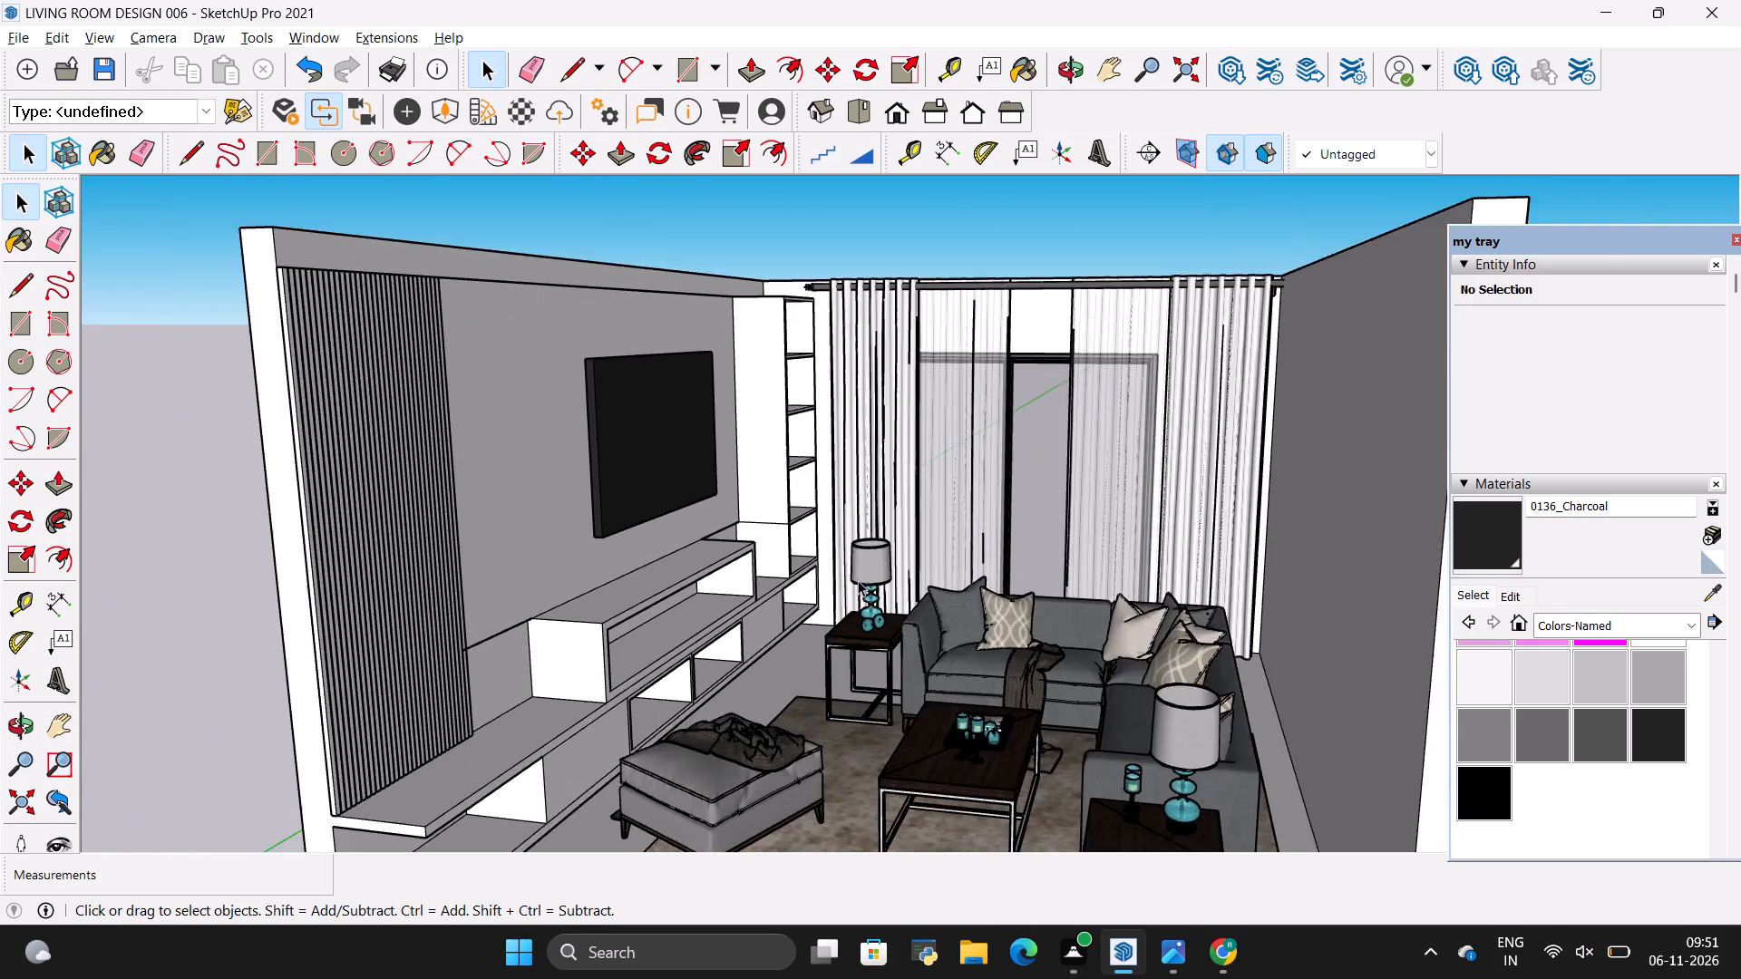
scroll(858, 580, "up", 4)
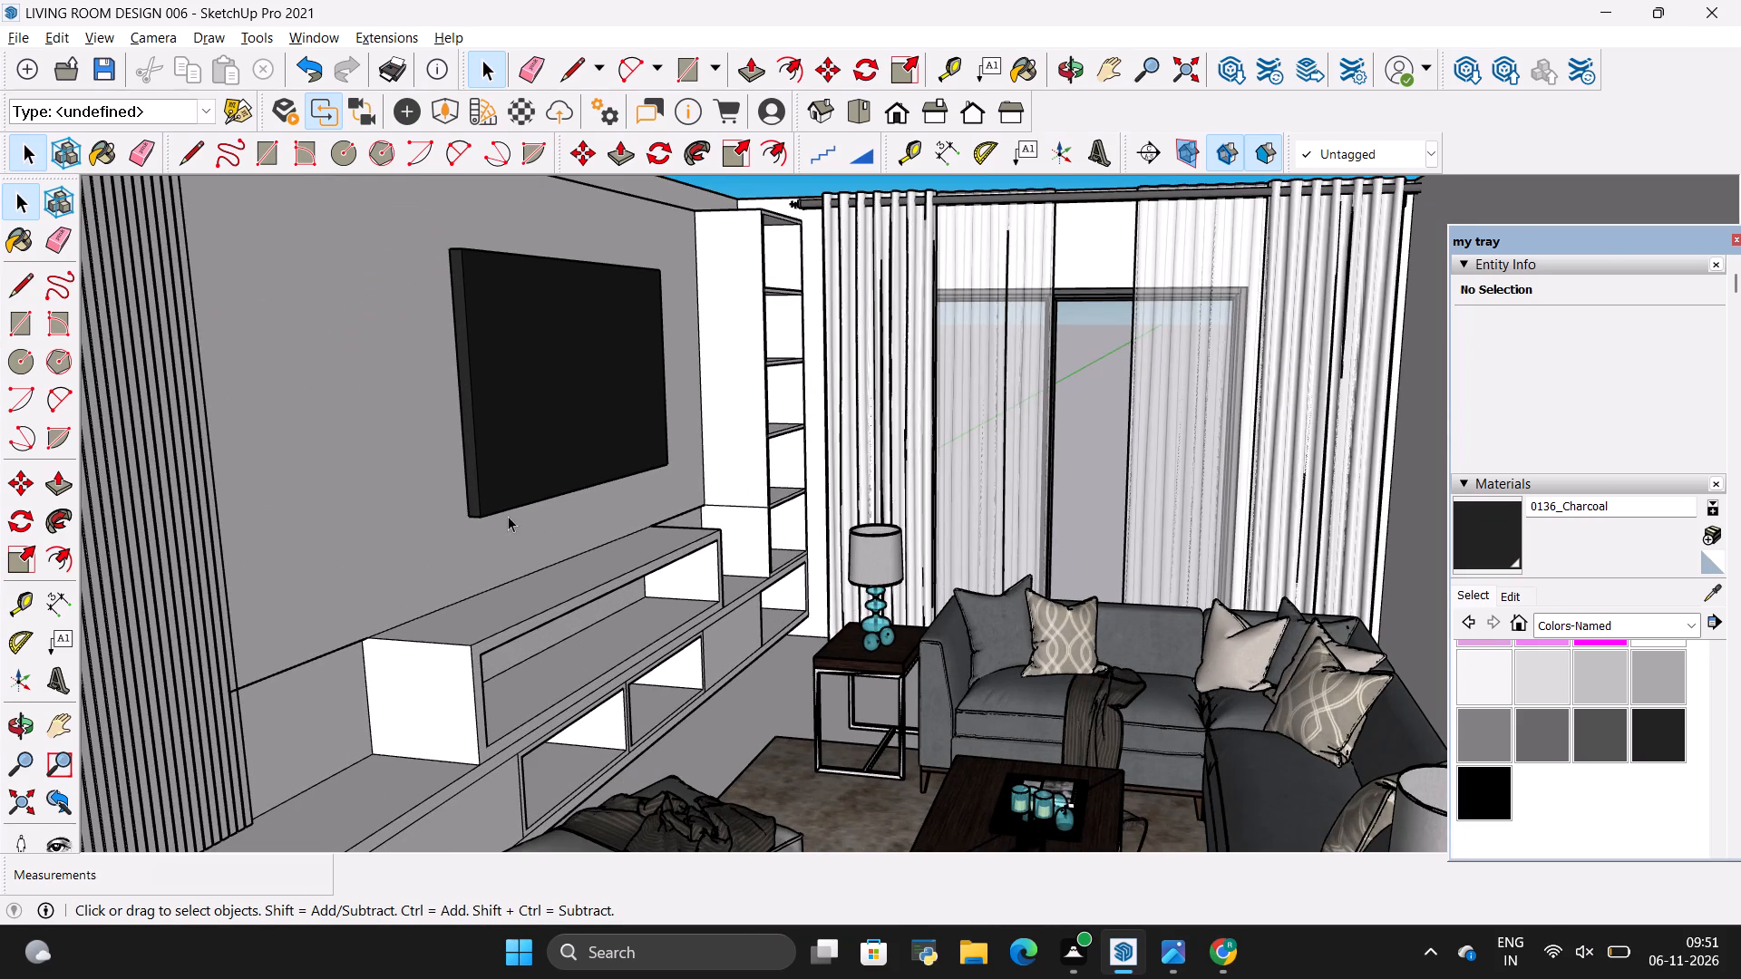
left_click(14, 727)
left_click_drag(452, 519, 455, 456)
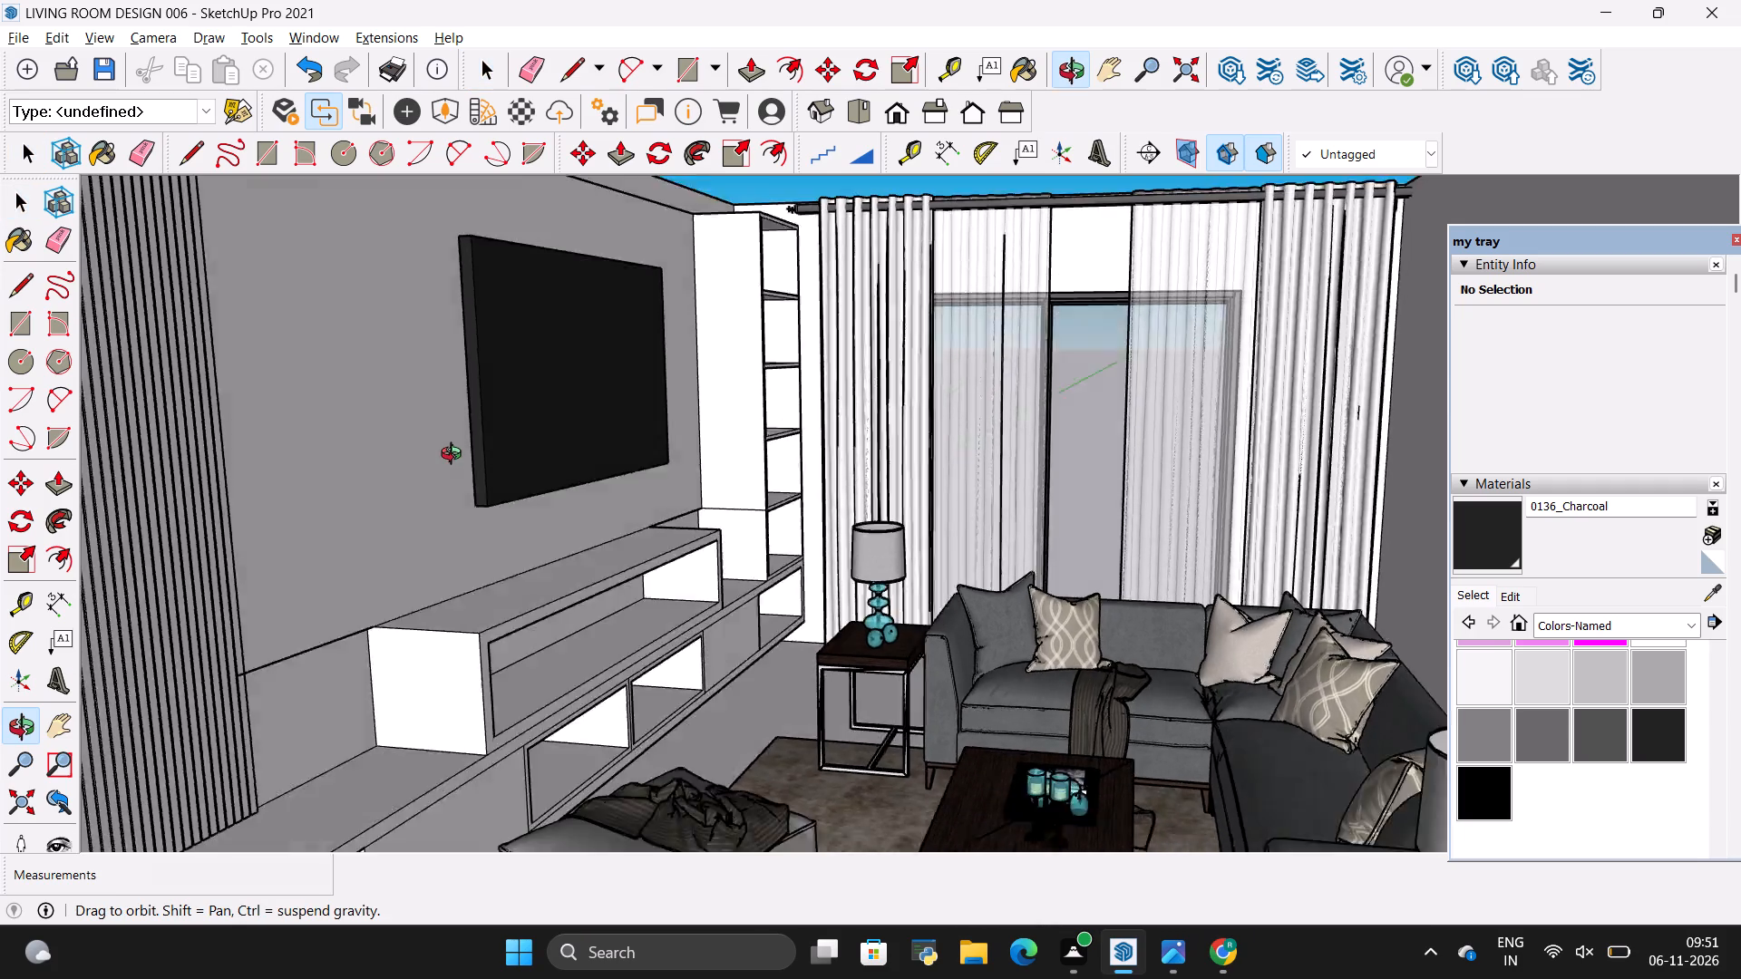
left_click_drag(455, 456, 469, 519)
scroll(808, 701, "up", 1)
left_click_drag(809, 693, 803, 643)
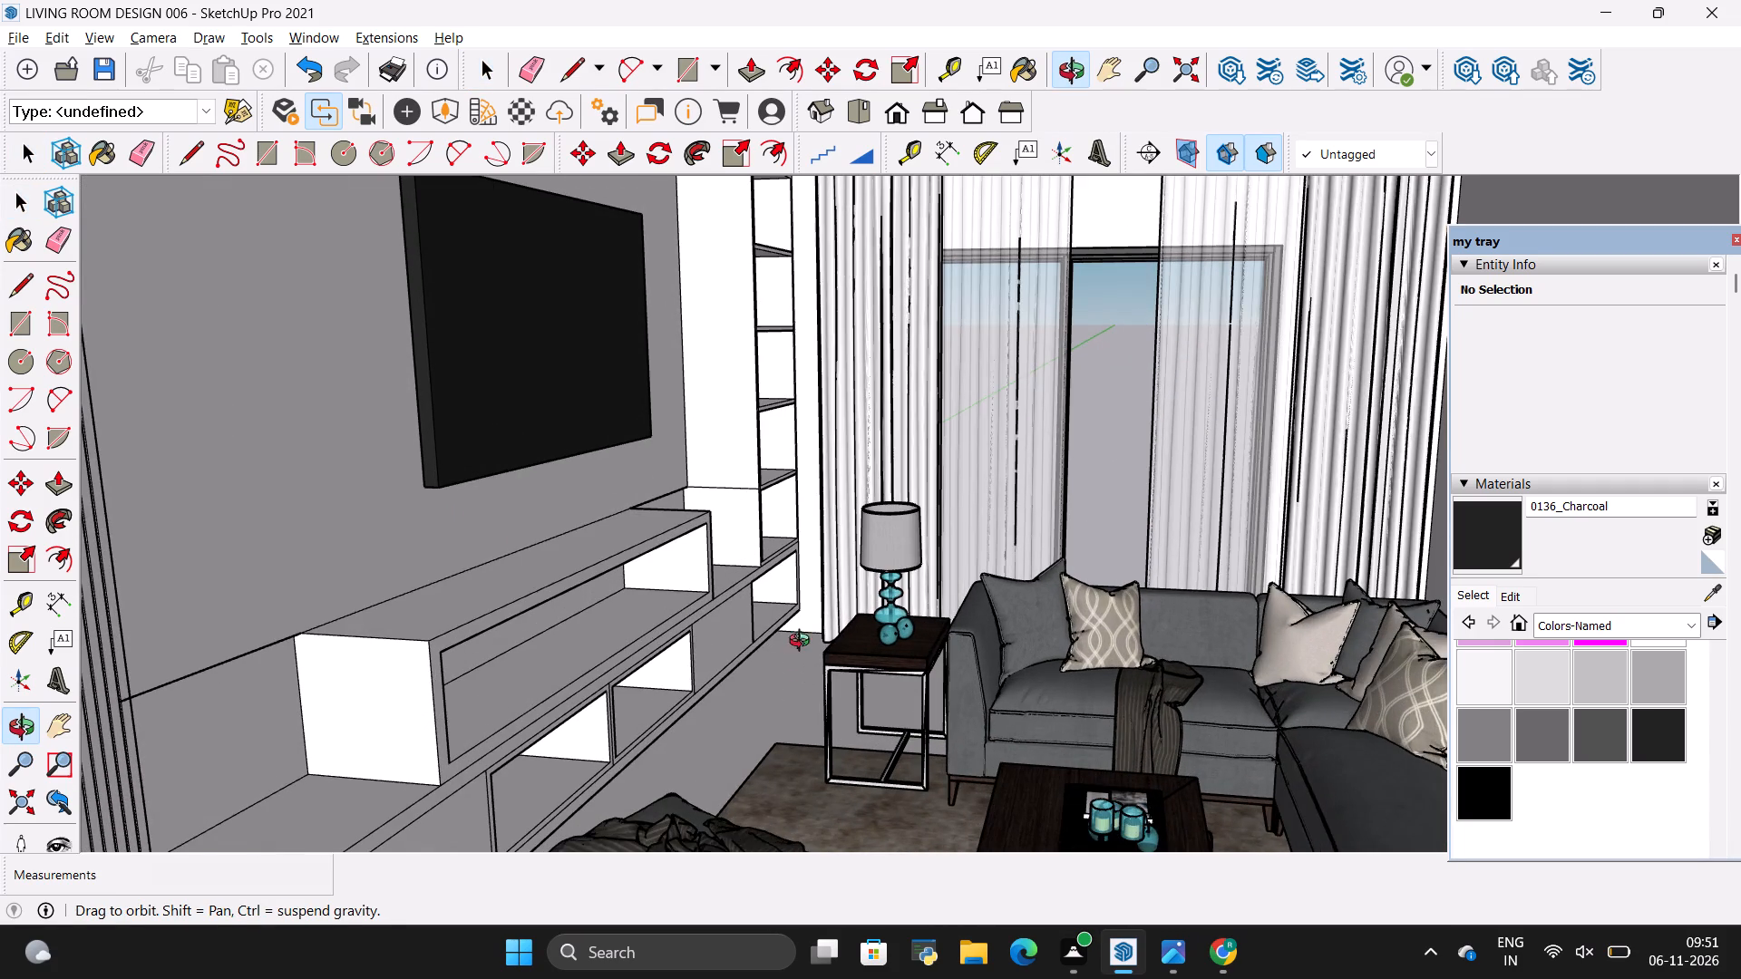
left_click_drag(803, 643, 811, 643)
scroll(800, 624, "down", 3)
scroll(978, 764, "up", 2)
left_click_drag(981, 746, 989, 709)
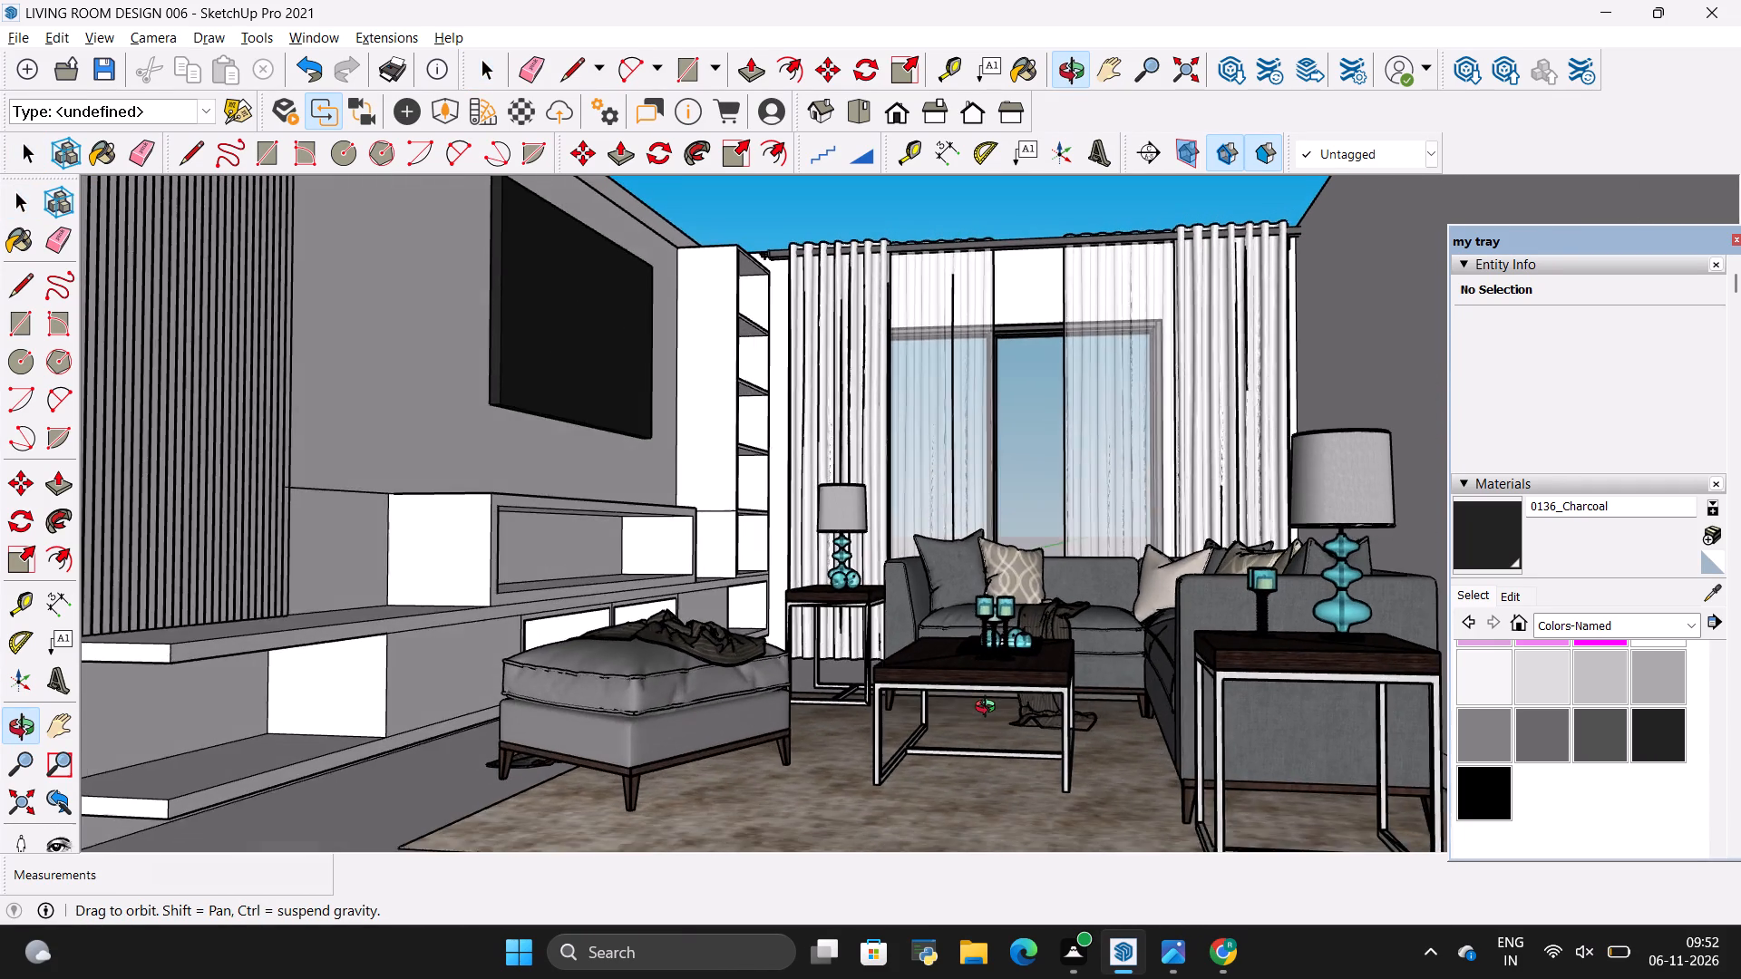
left_click_drag(989, 709, 1002, 800)
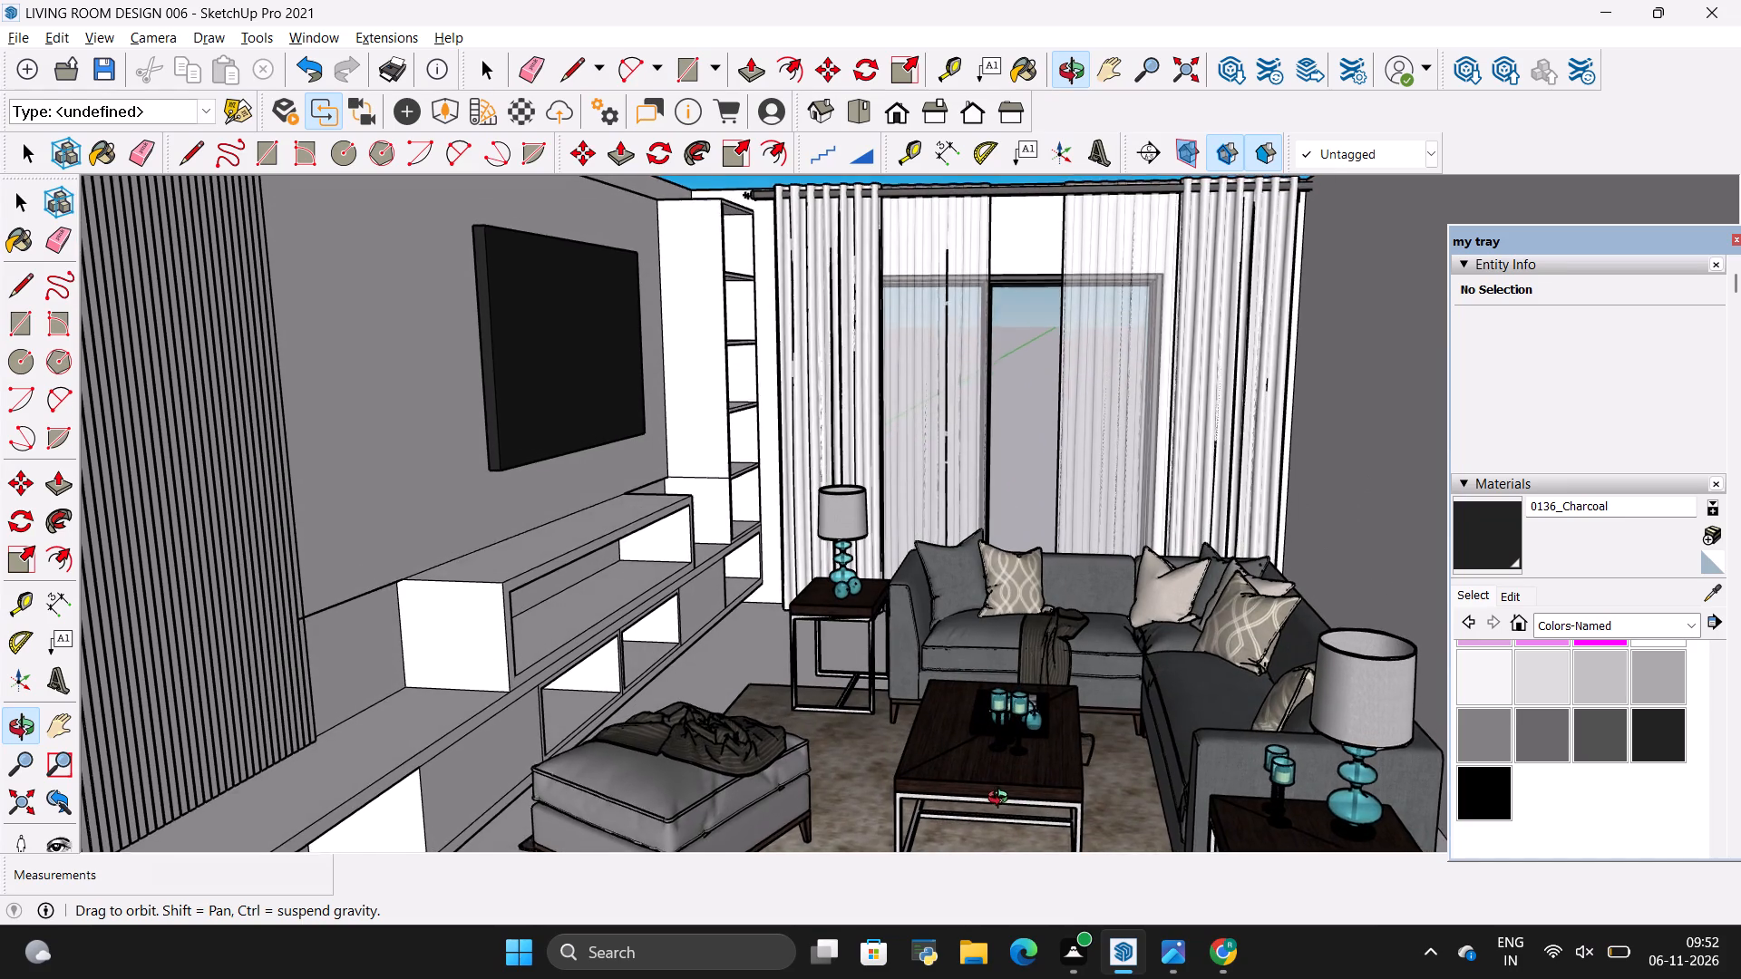
left_click_drag(1002, 800, 1000, 809)
scroll(774, 520, "down", 2)
scroll(883, 697, "up", 4)
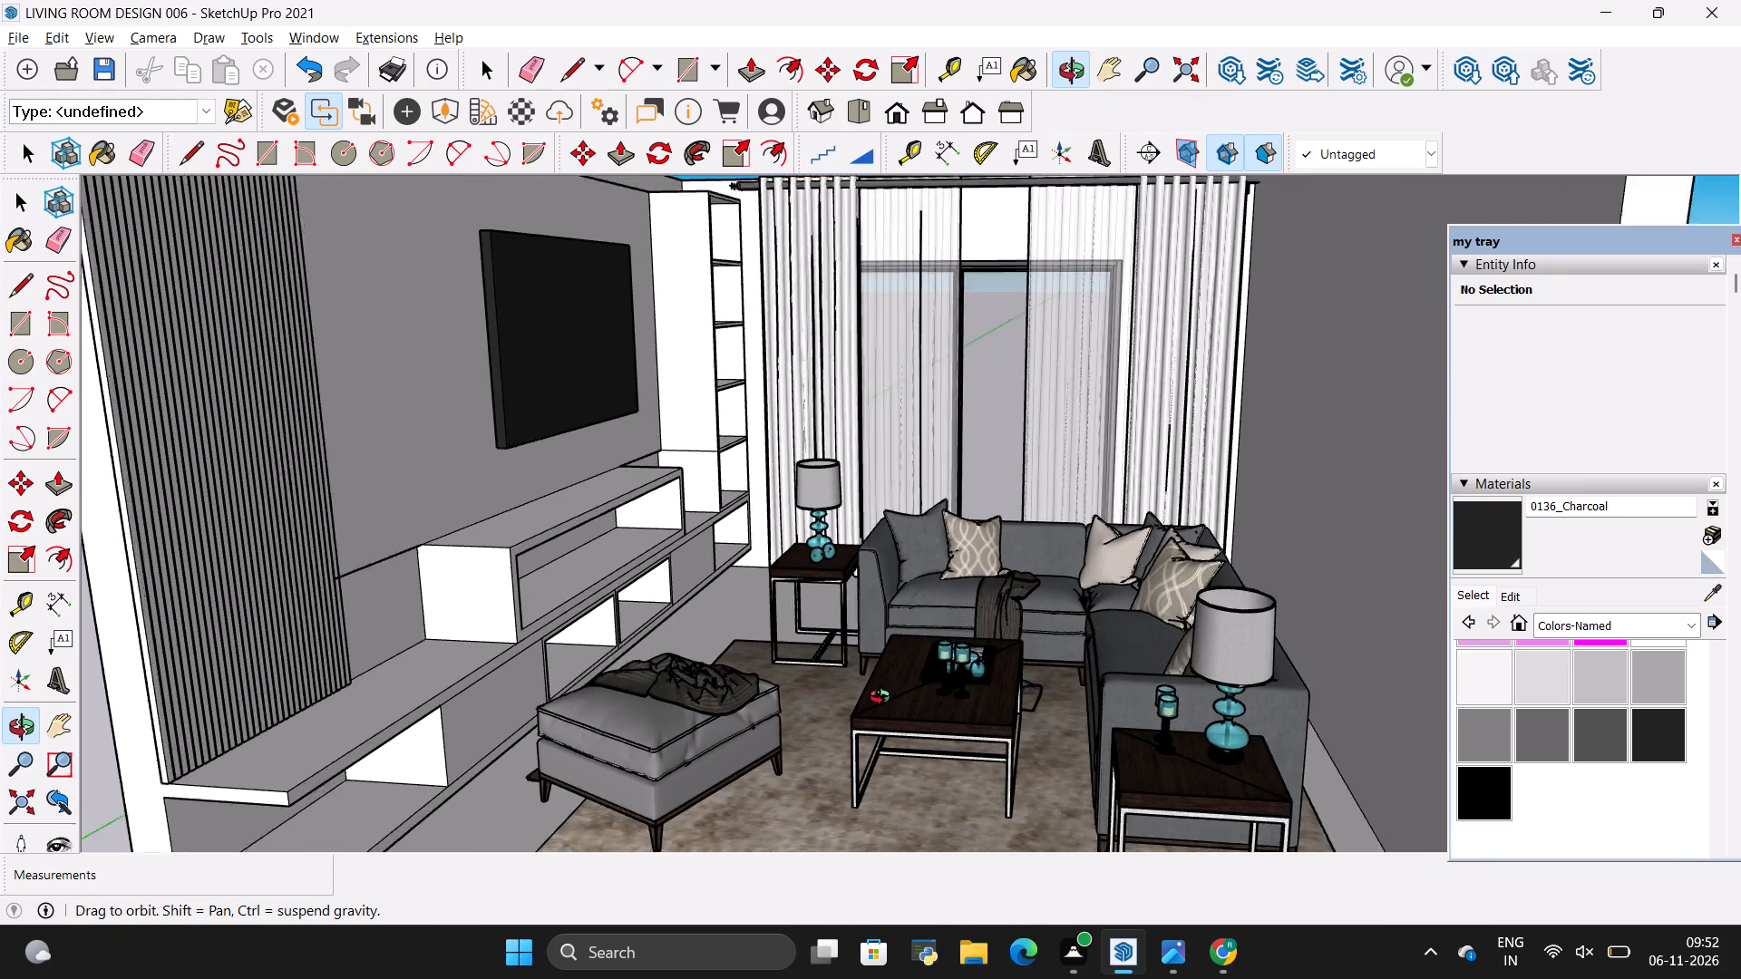
left_click_drag(885, 687, 898, 685)
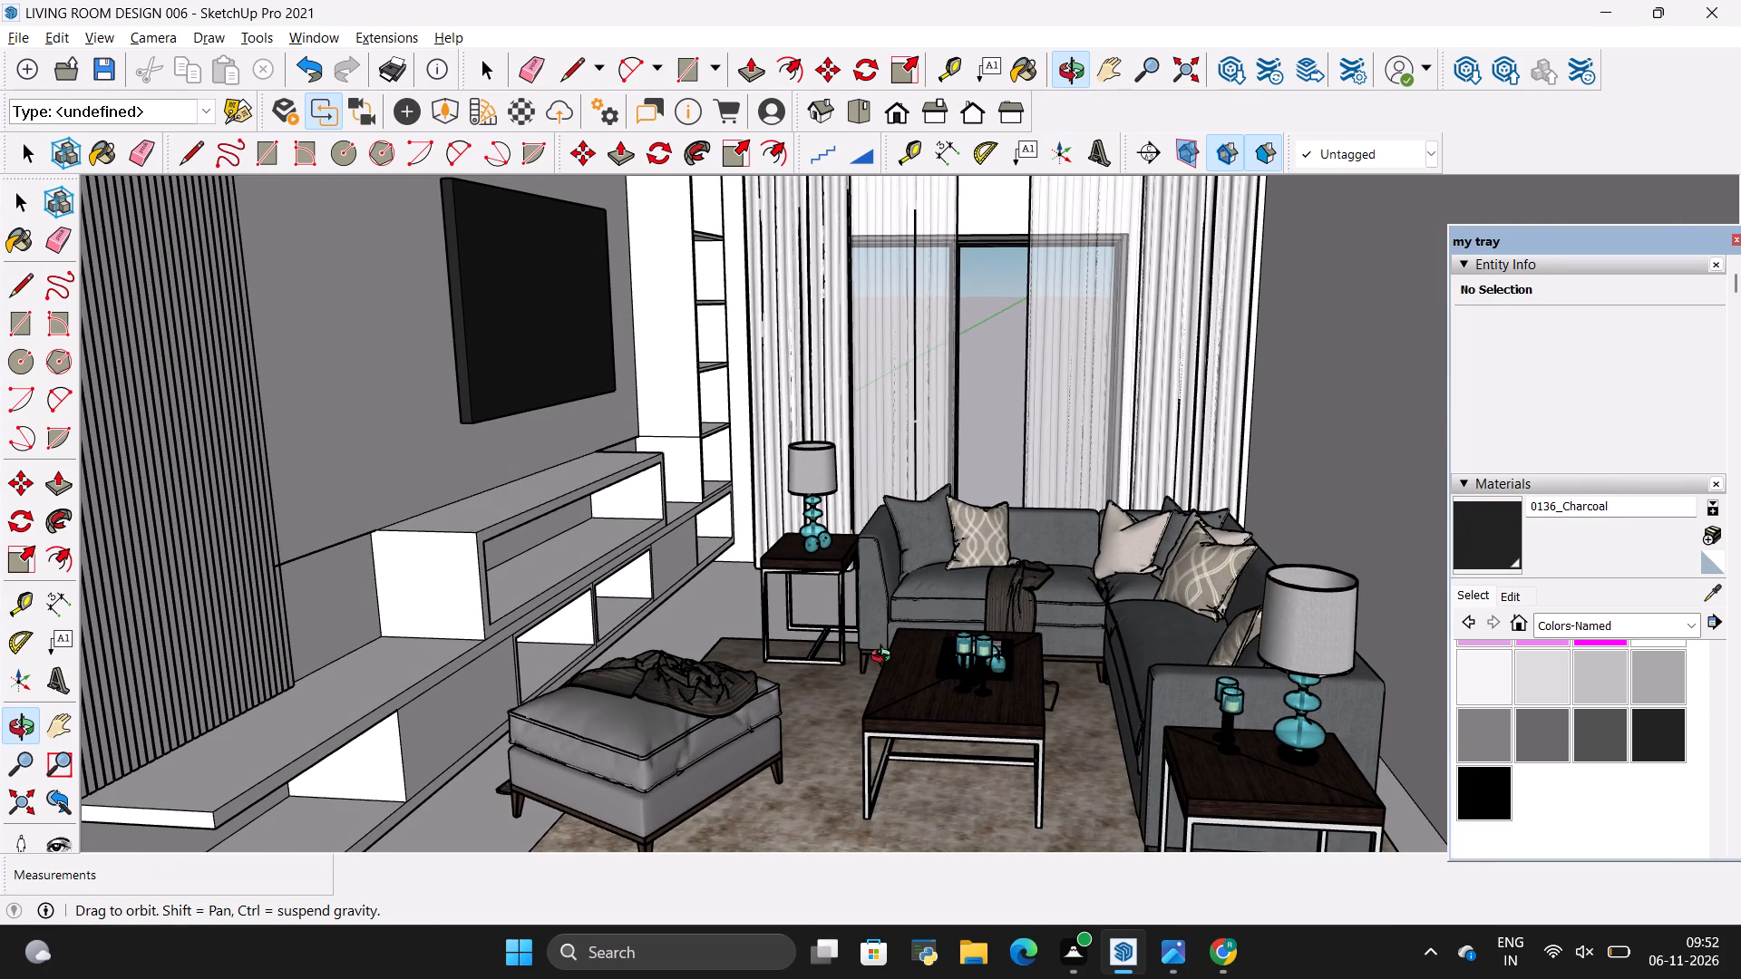
Compare the furnished room with the reference photo, checking the TV wall, shelving, curtains and seating layout from several angles.
key("alt+Tab")
key("alt+Tab")
key("alt+Tab")
key("alt+Tab")
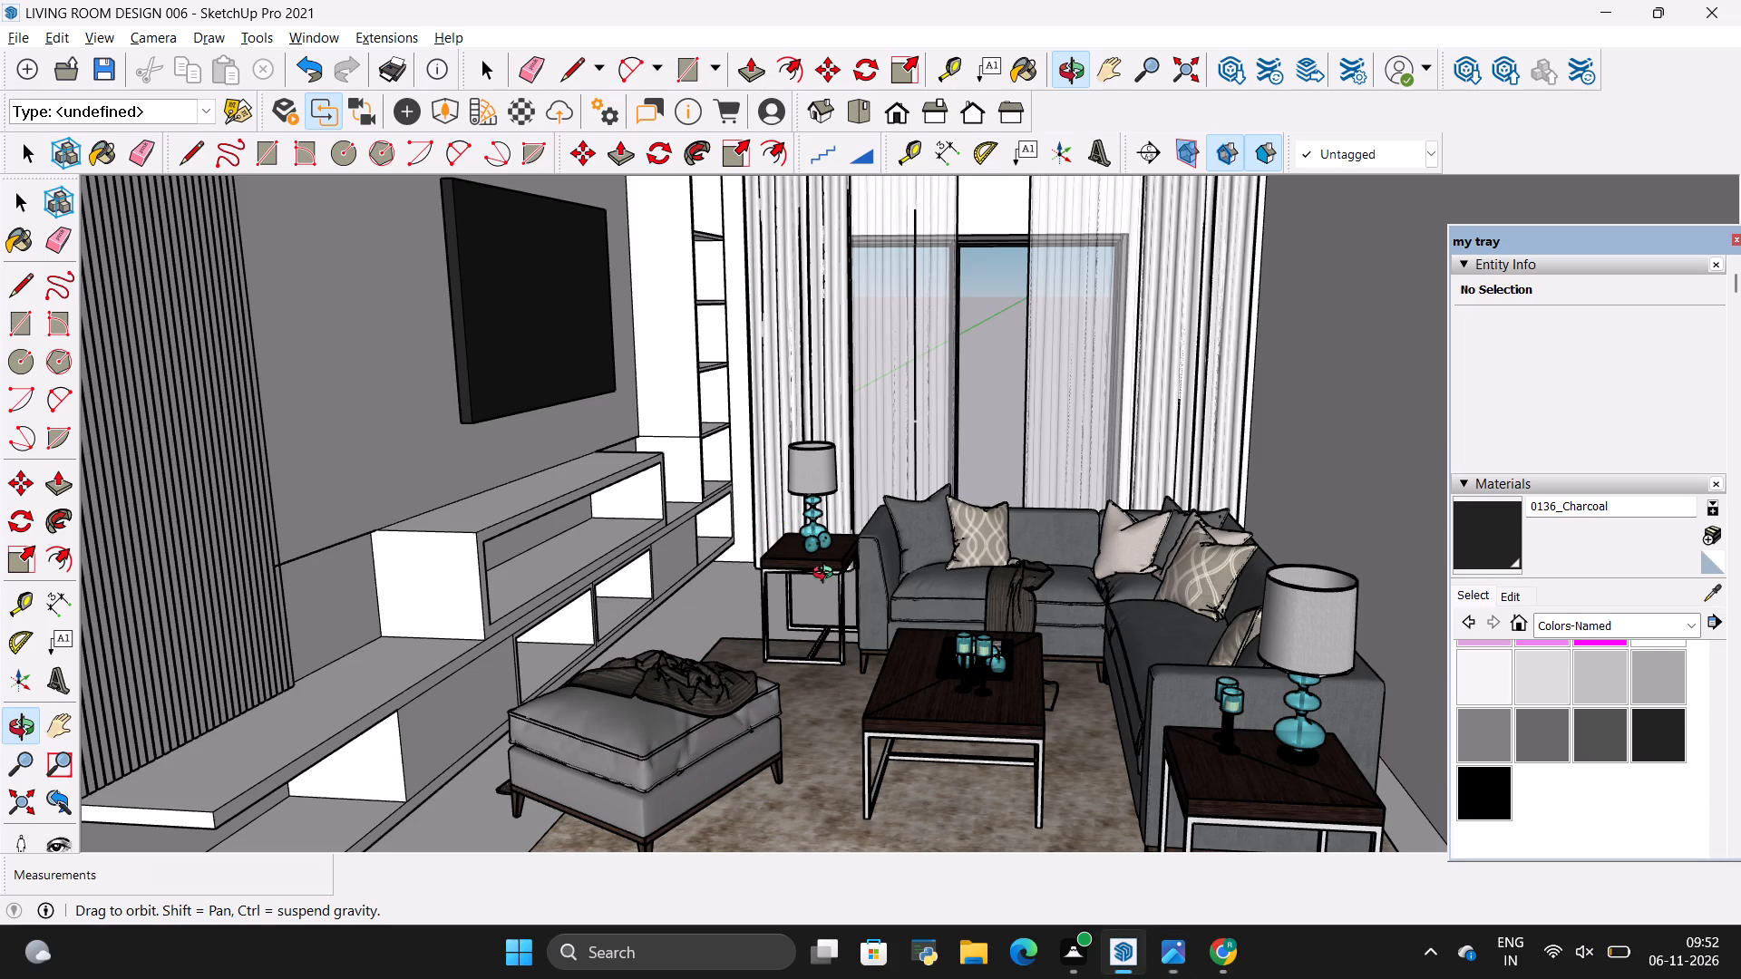
scroll(892, 628, "down", 4)
scroll(892, 607, "up", 5)
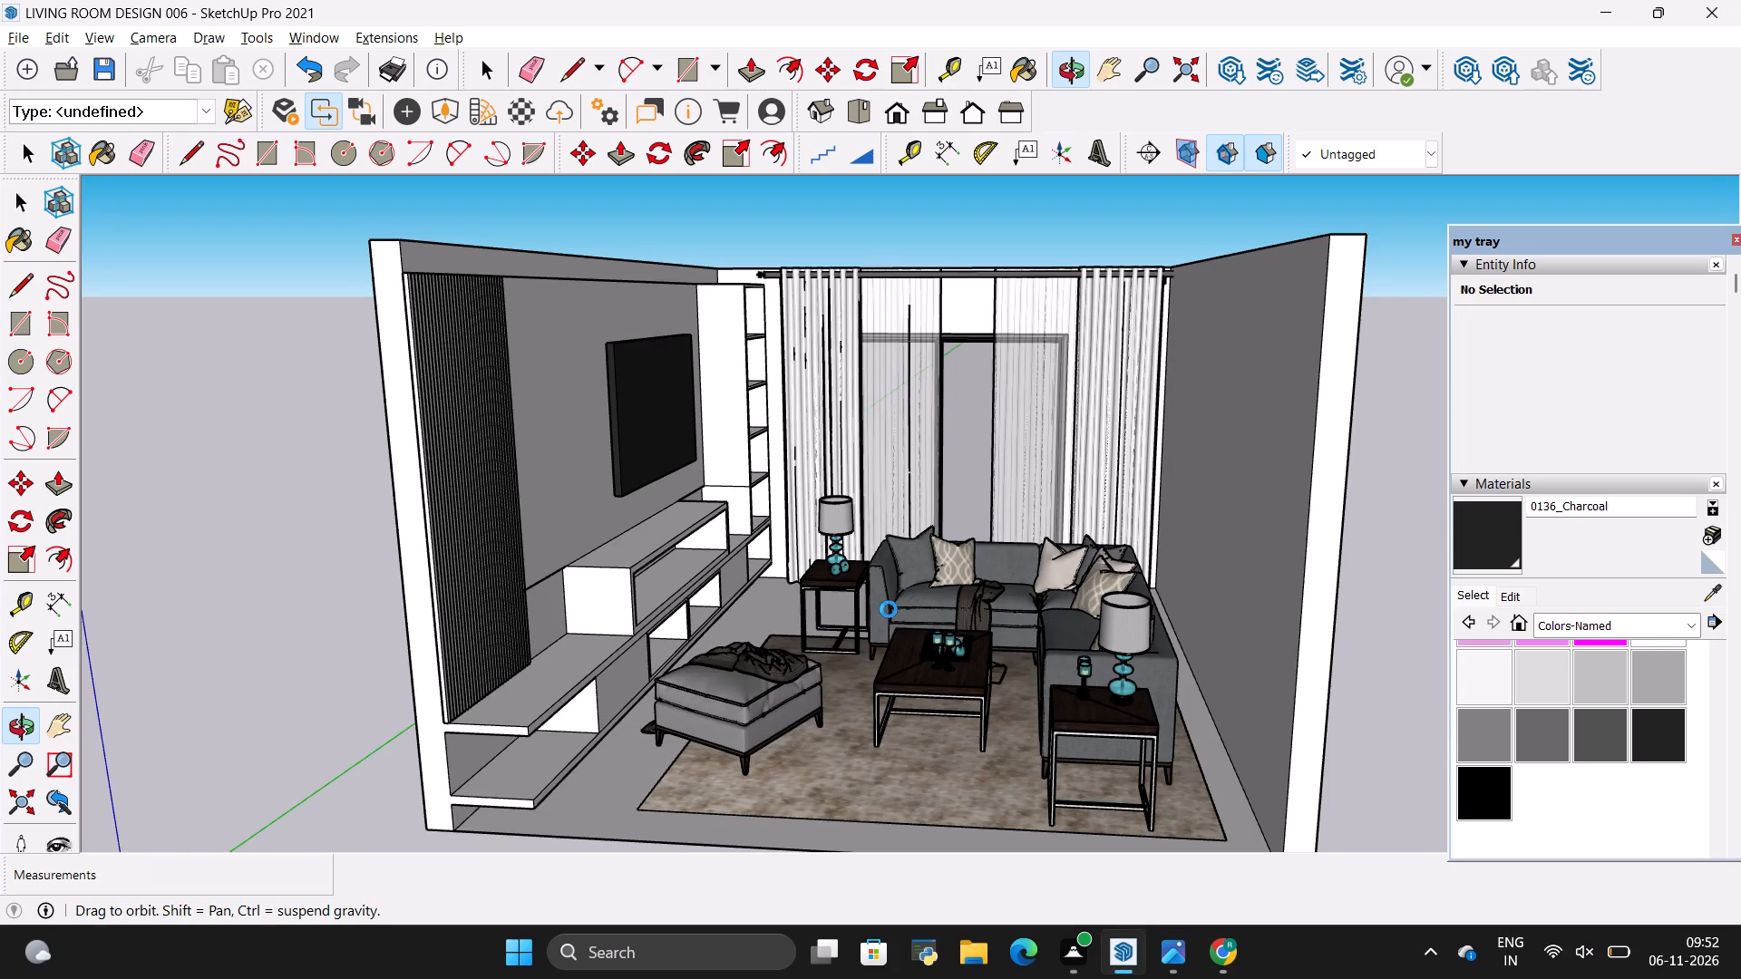
scroll(986, 500, "up", 3)
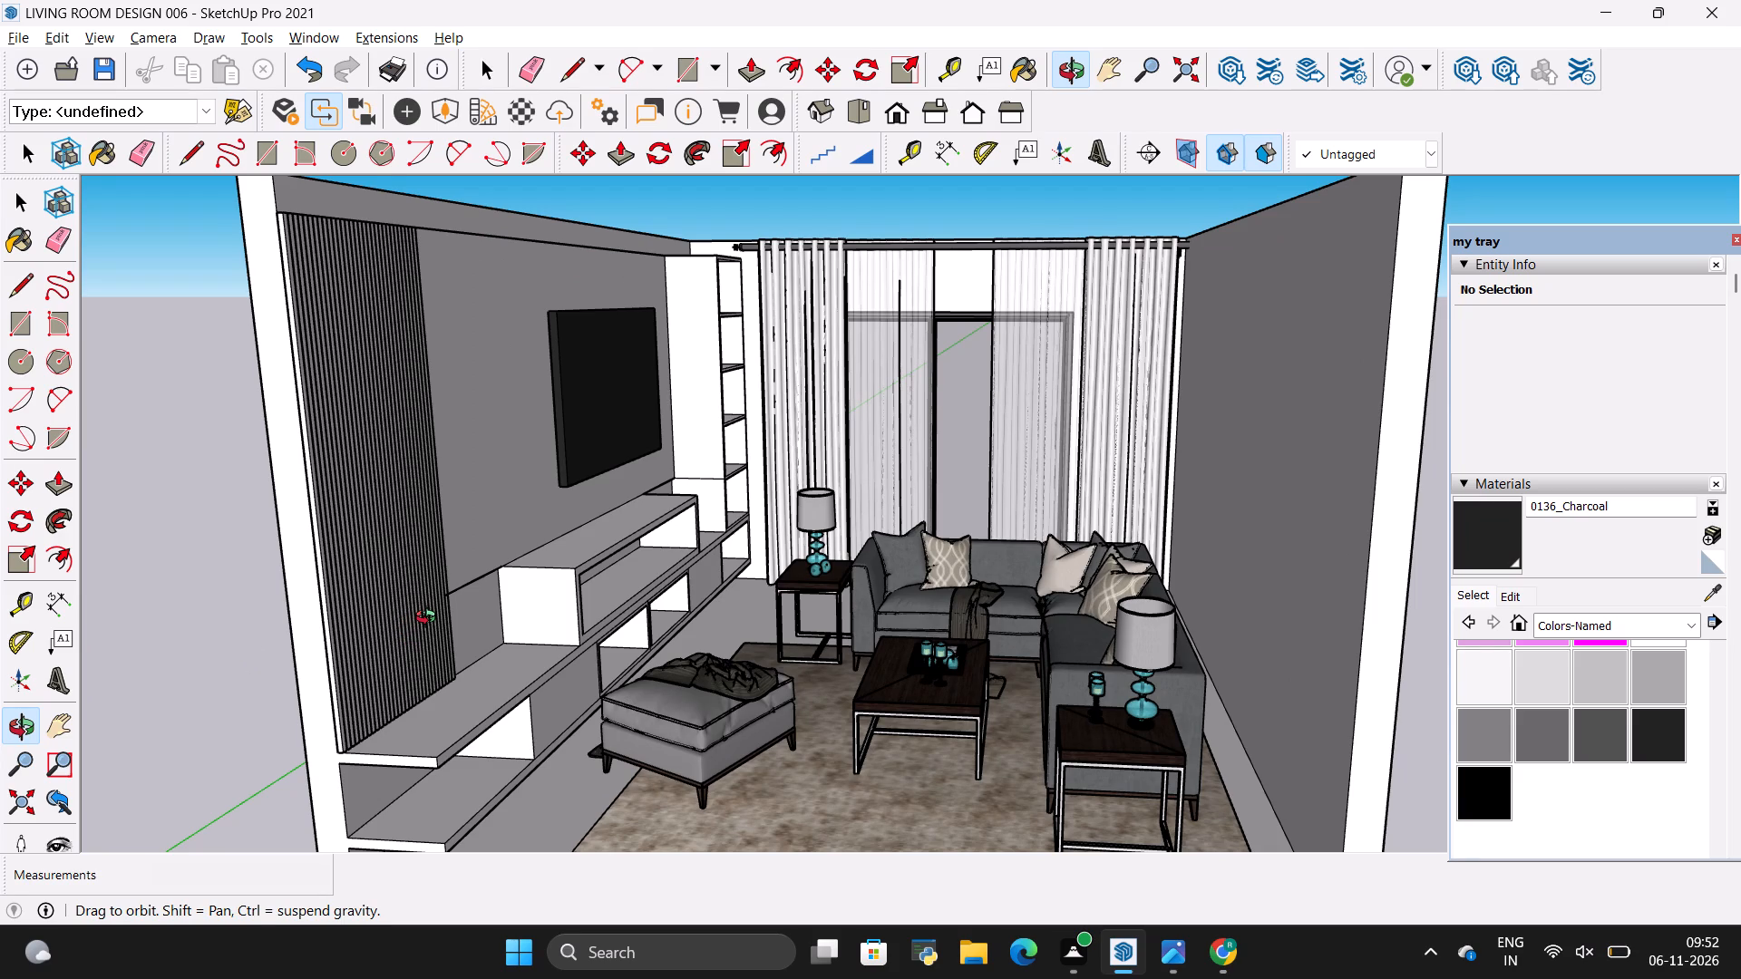
scroll(435, 607, "down", 1)
scroll(543, 545, "up", 1)
scroll(1026, 538, "up", 4)
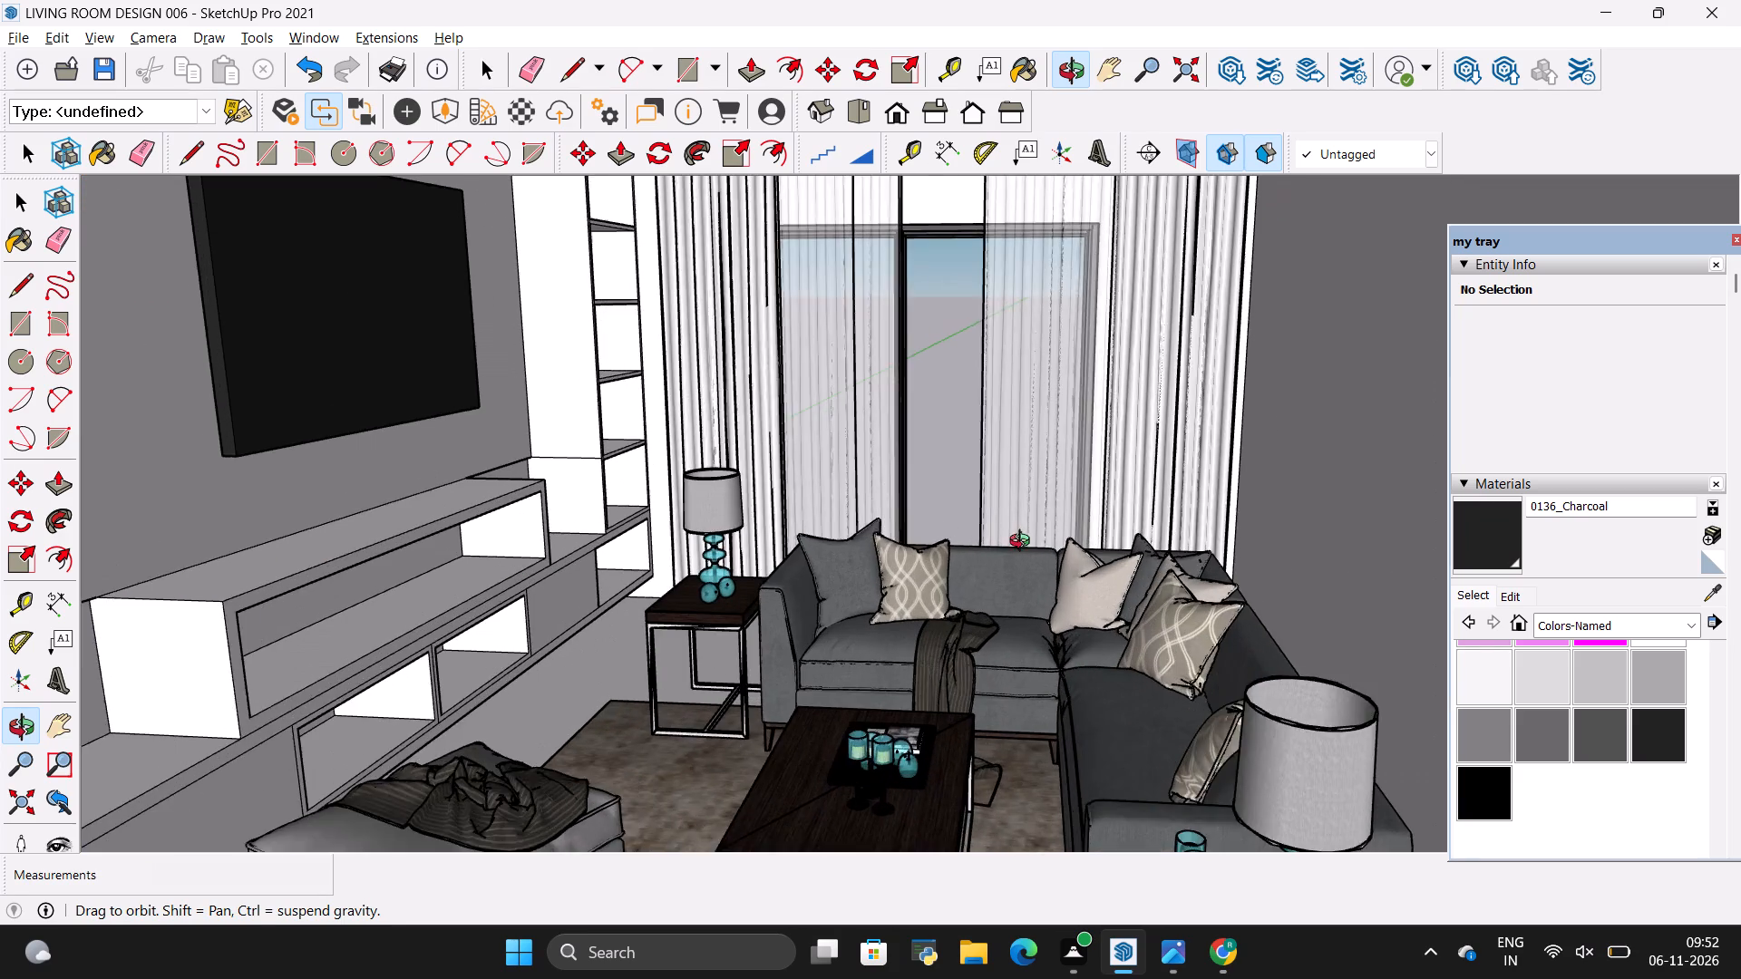
scroll(1011, 567, "down", 5)
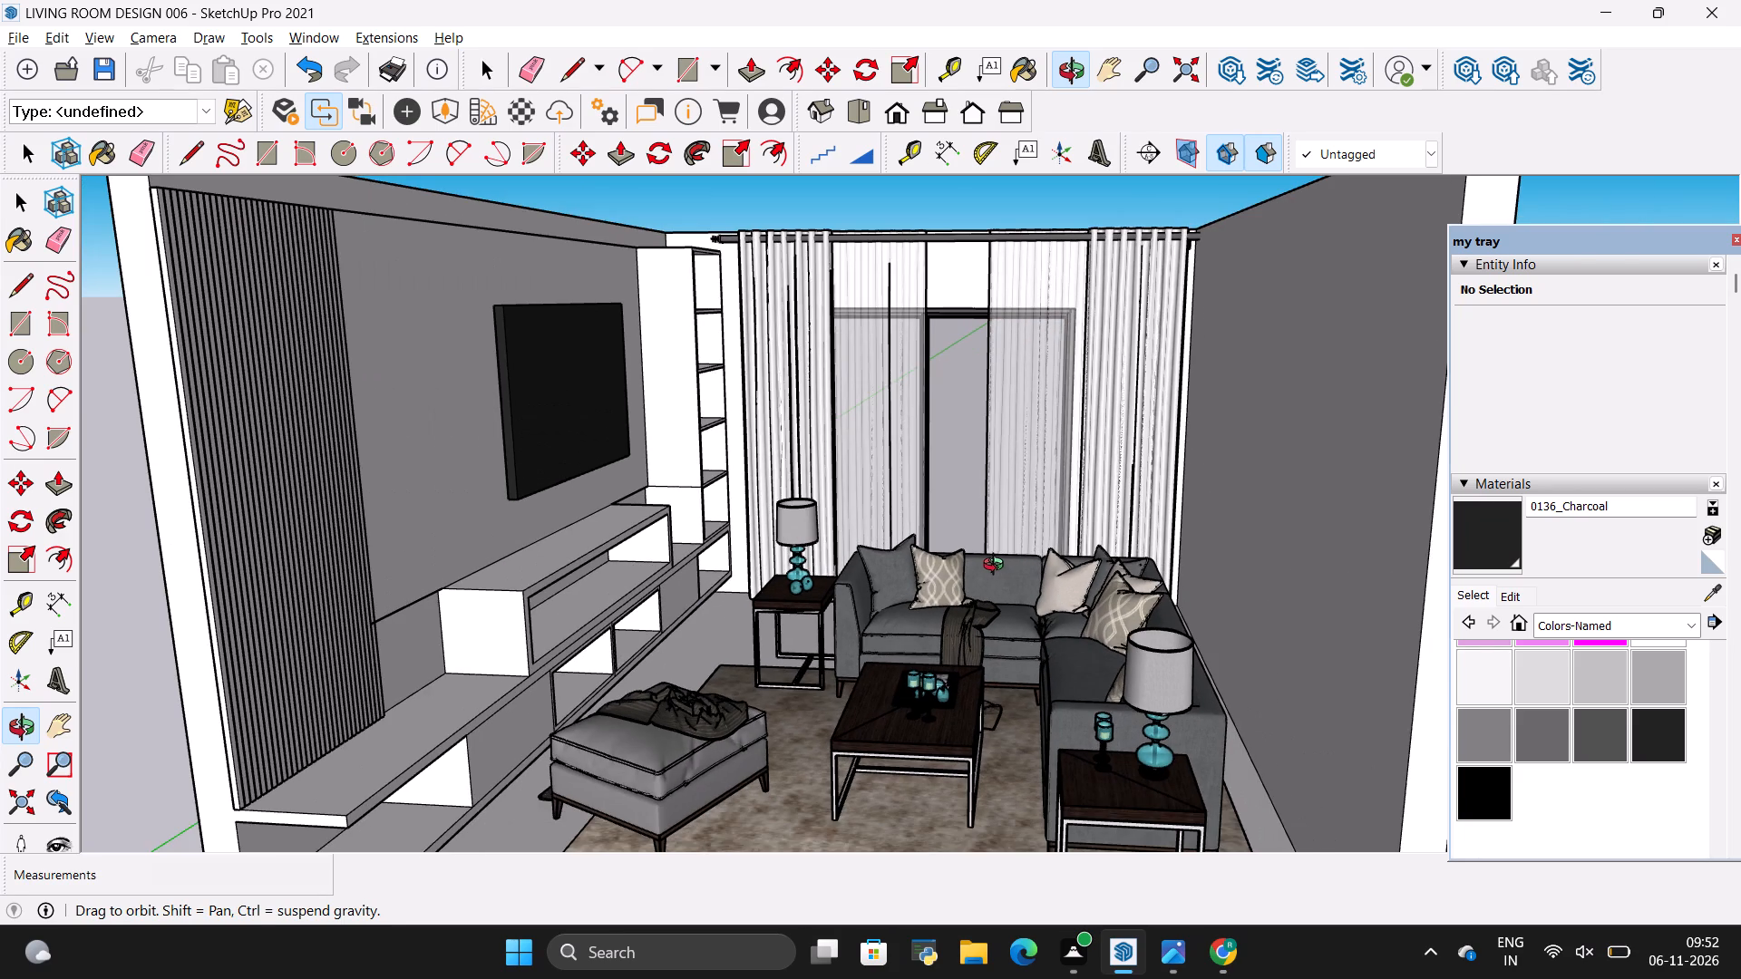
left_click_drag(967, 555, 956, 470)
scroll(949, 578, "up", 2)
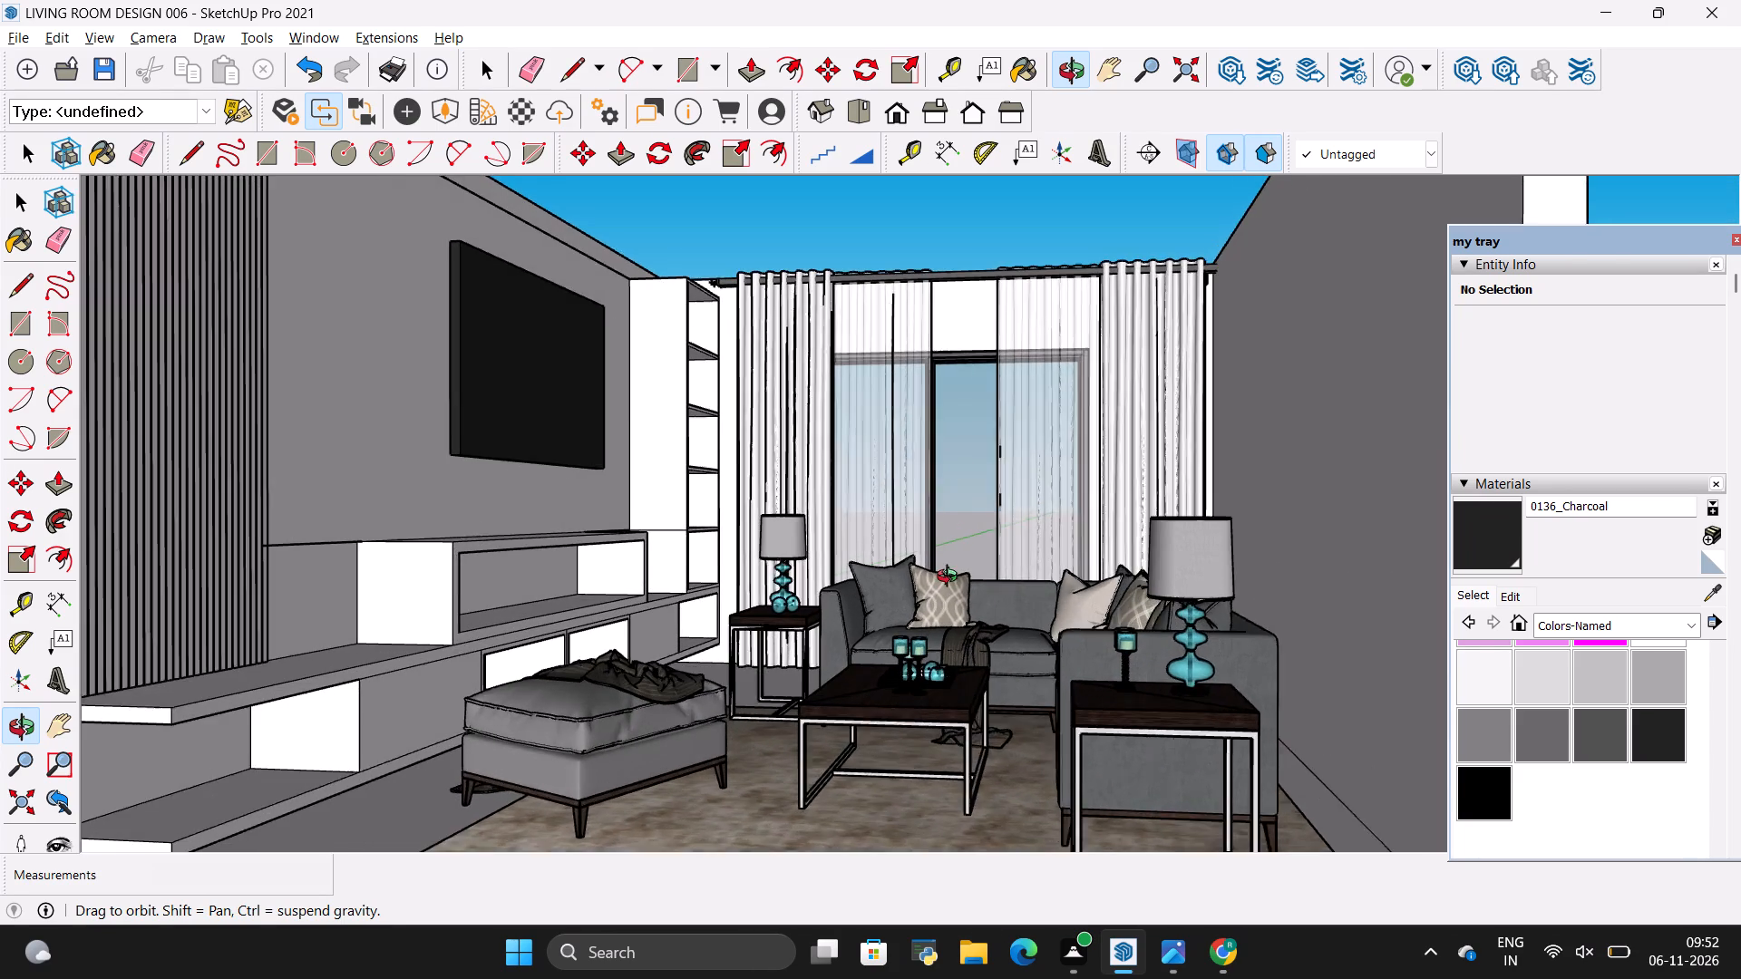
left_click_drag(965, 566, 967, 658)
scroll(985, 520, "down", 3)
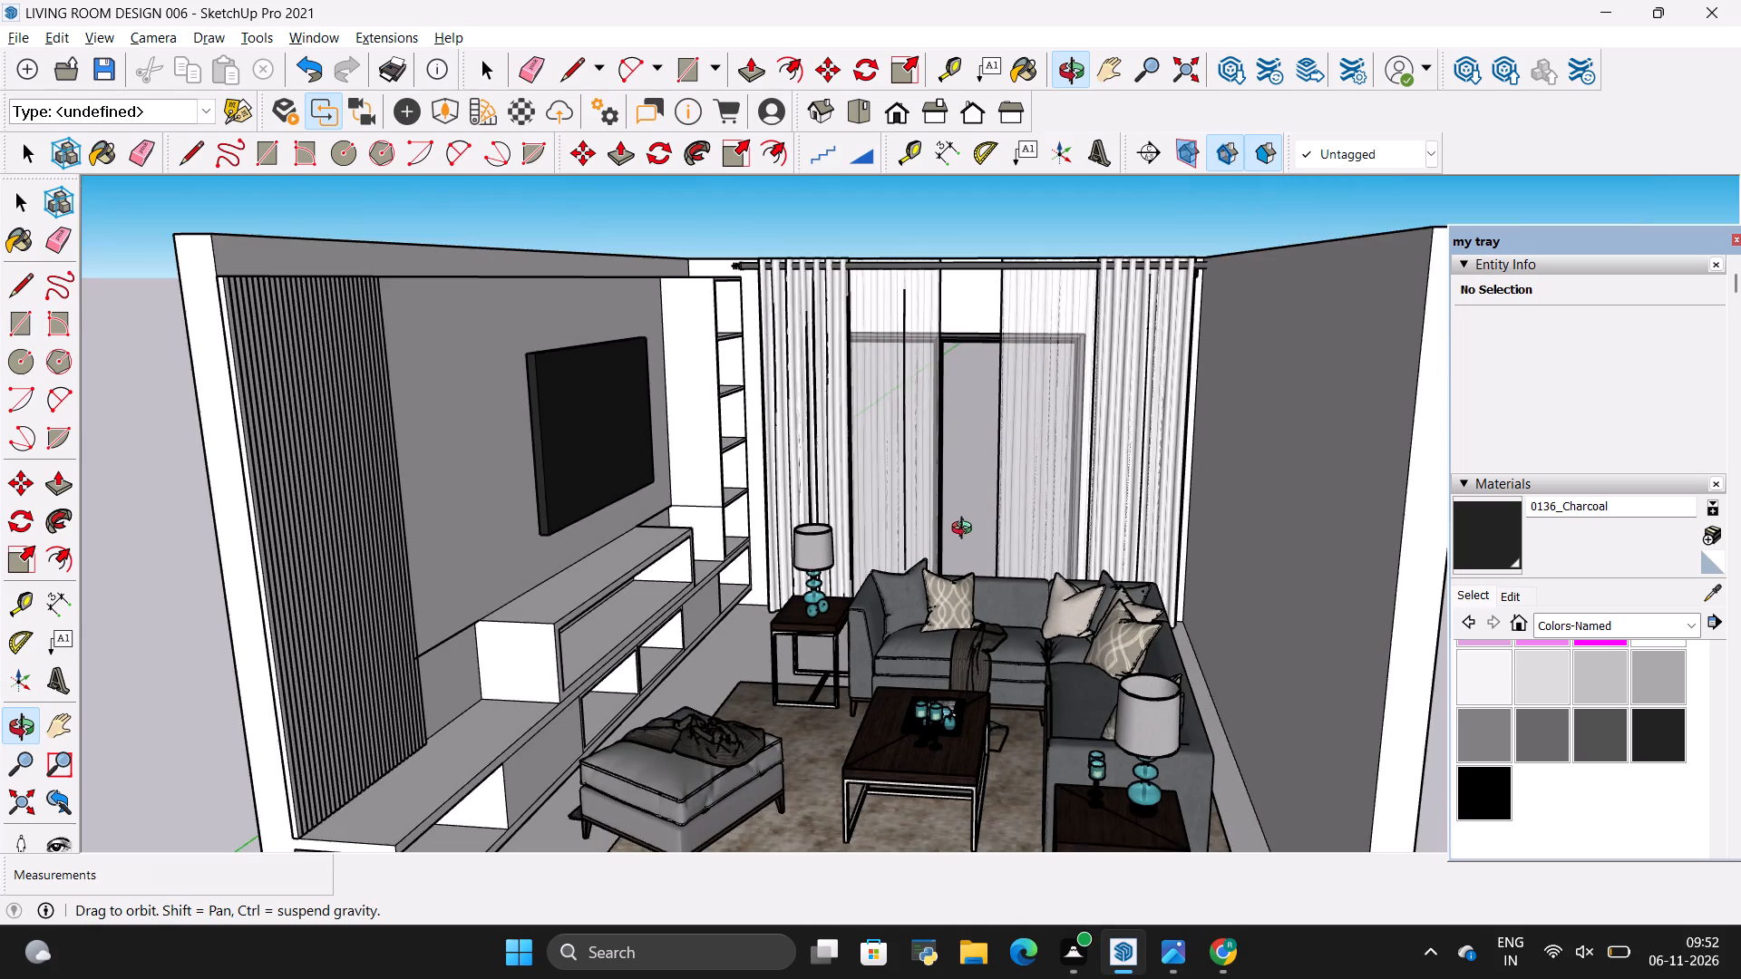
scroll(967, 715, "up", 4)
left_click_drag(962, 723, 965, 636)
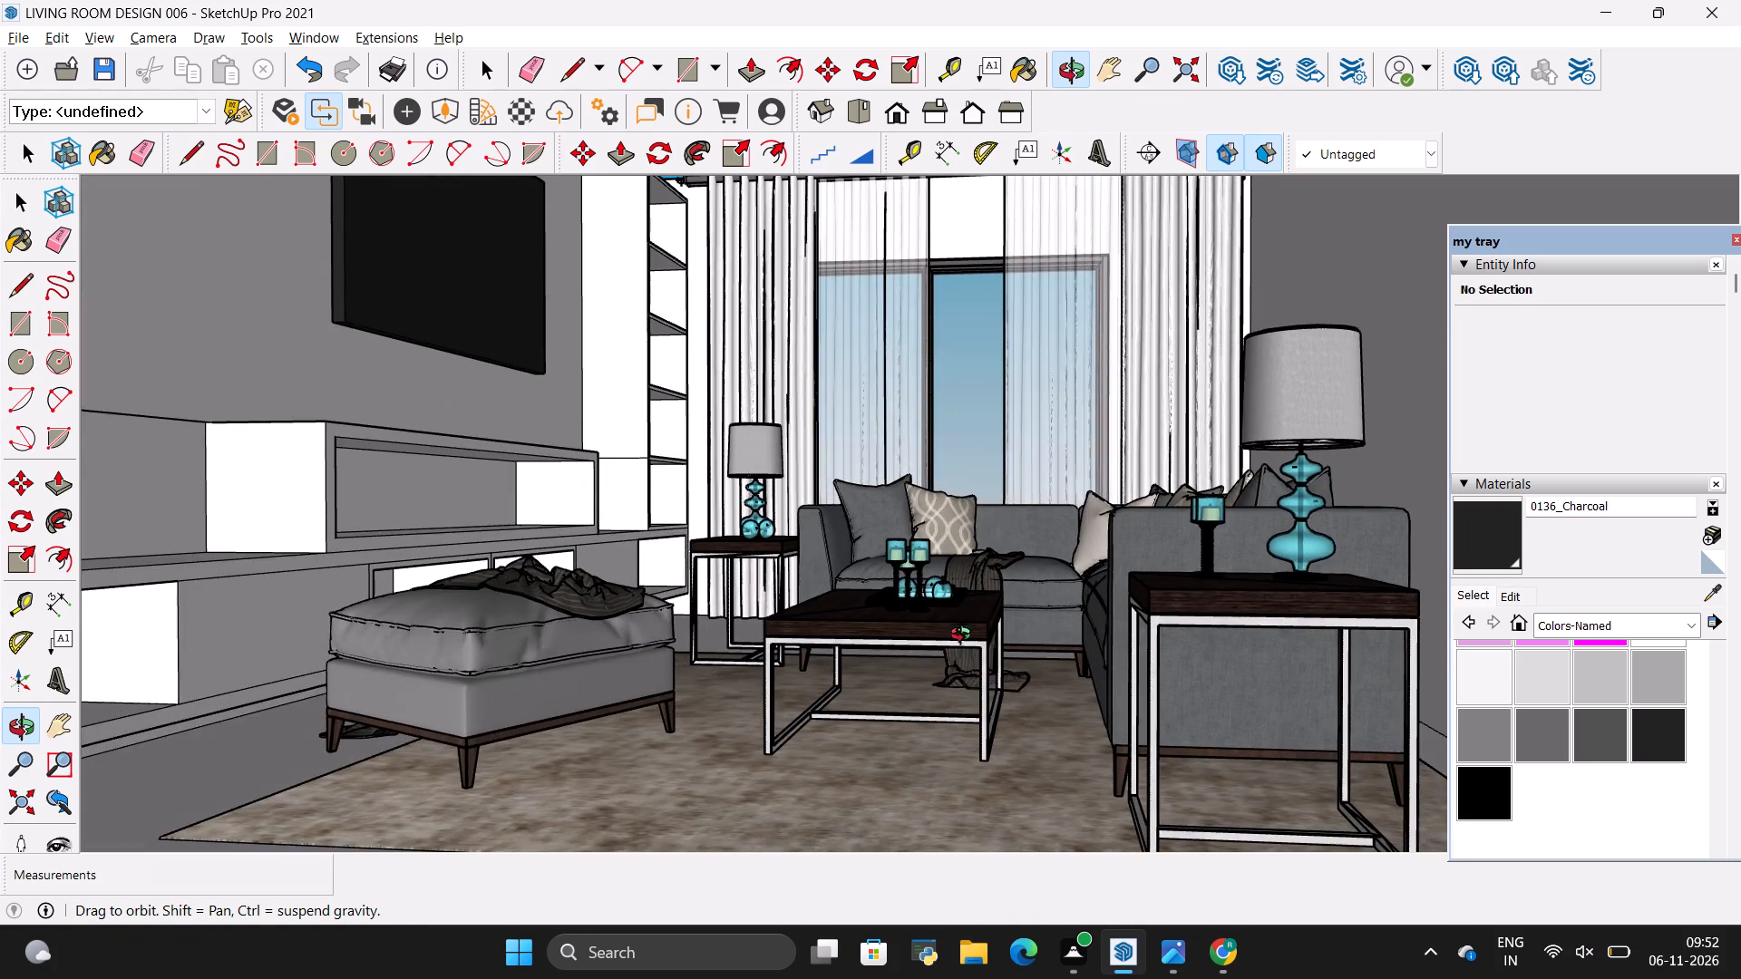
left_click_drag(965, 636, 970, 651)
scroll(991, 660, "down", 3)
scroll(911, 481, "up", 3)
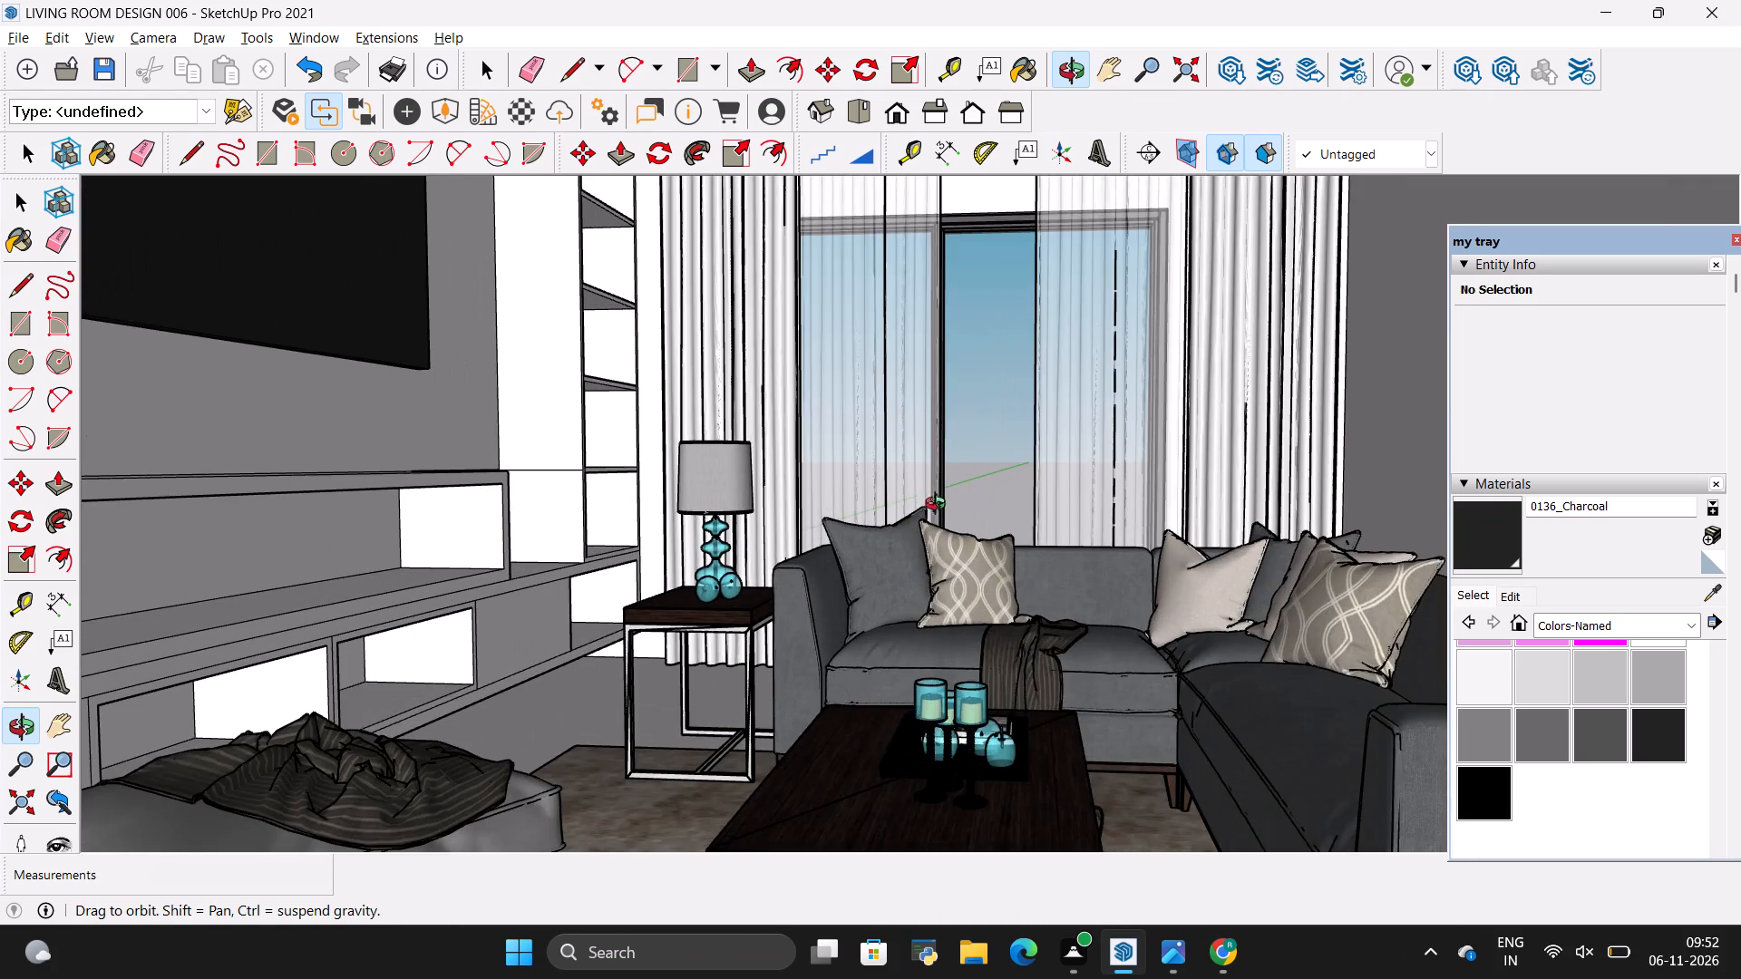
scroll(942, 508, "down", 4)
left_click_drag(934, 509, 943, 548)
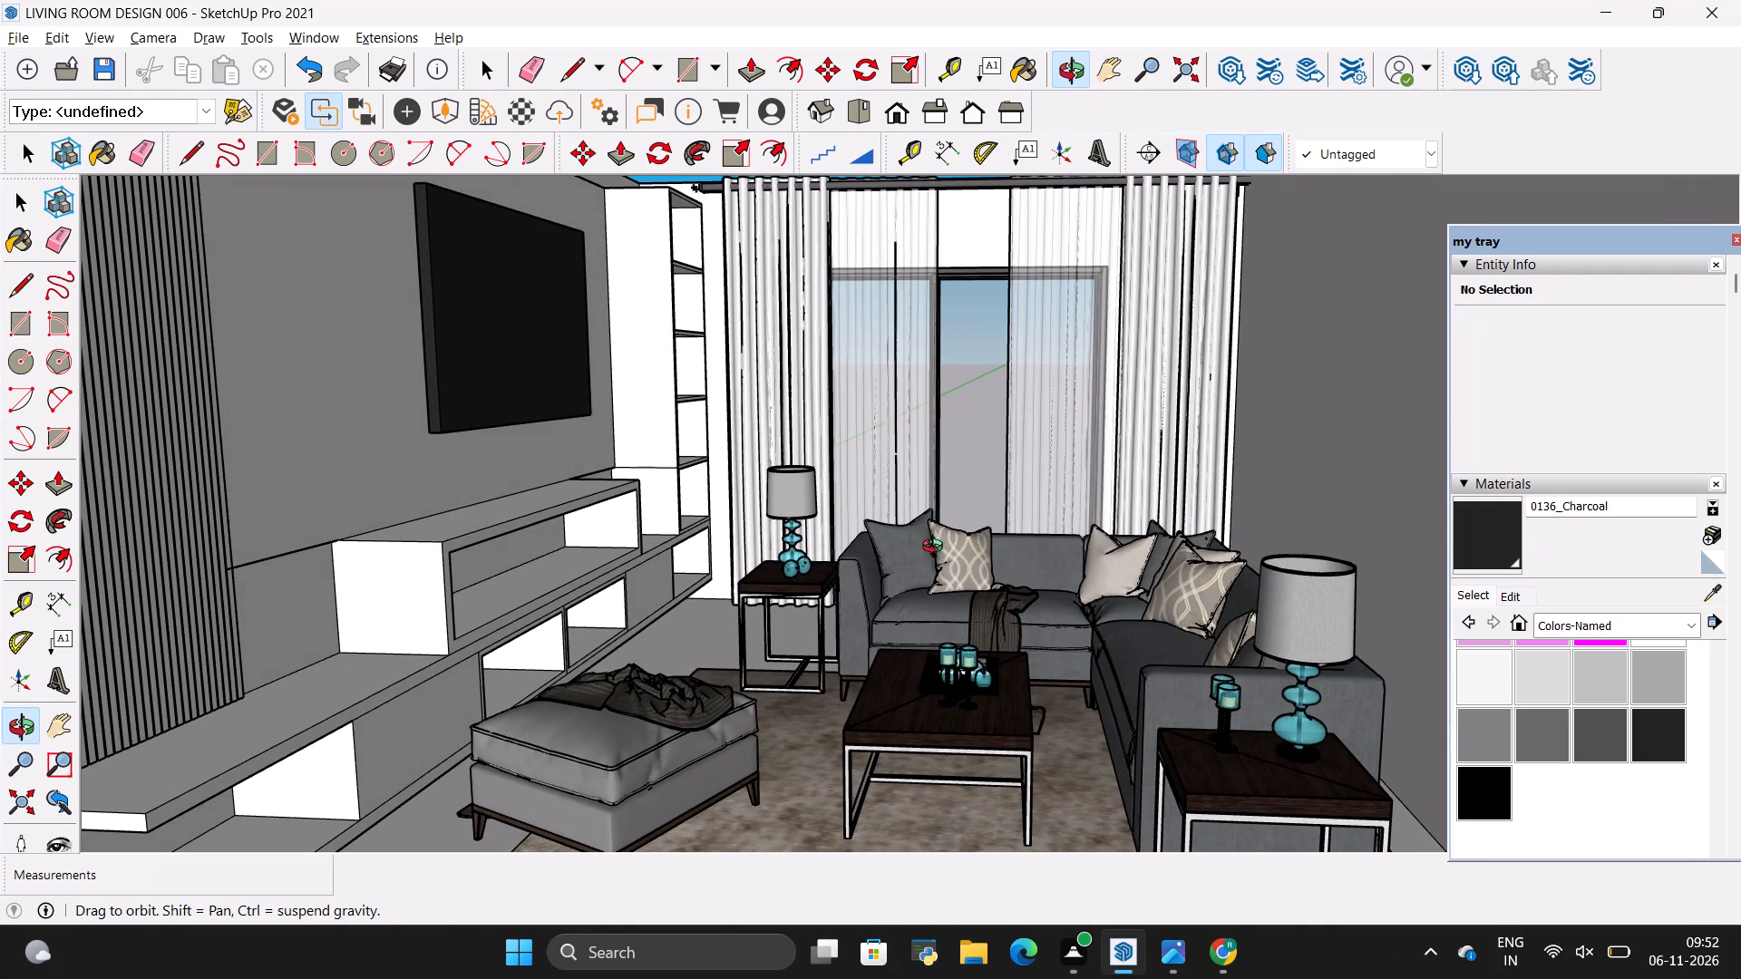
key("alt+Tab")
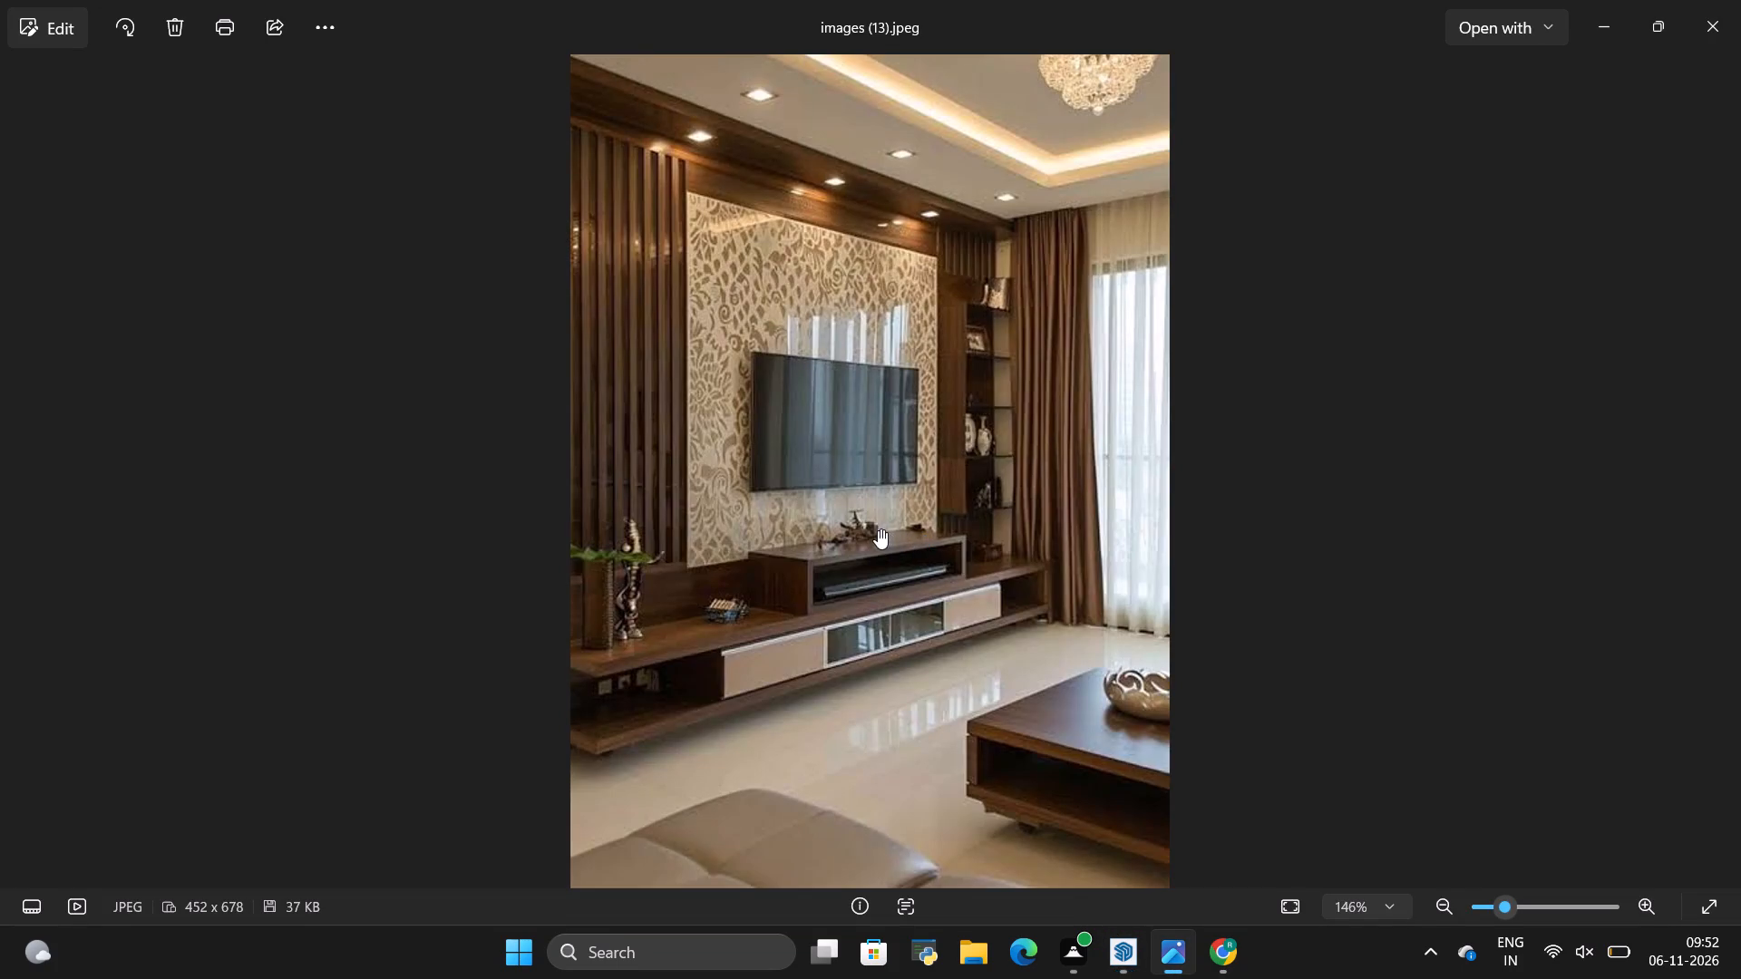
key("alt+Tab")
scroll(560, 693, "up", 4)
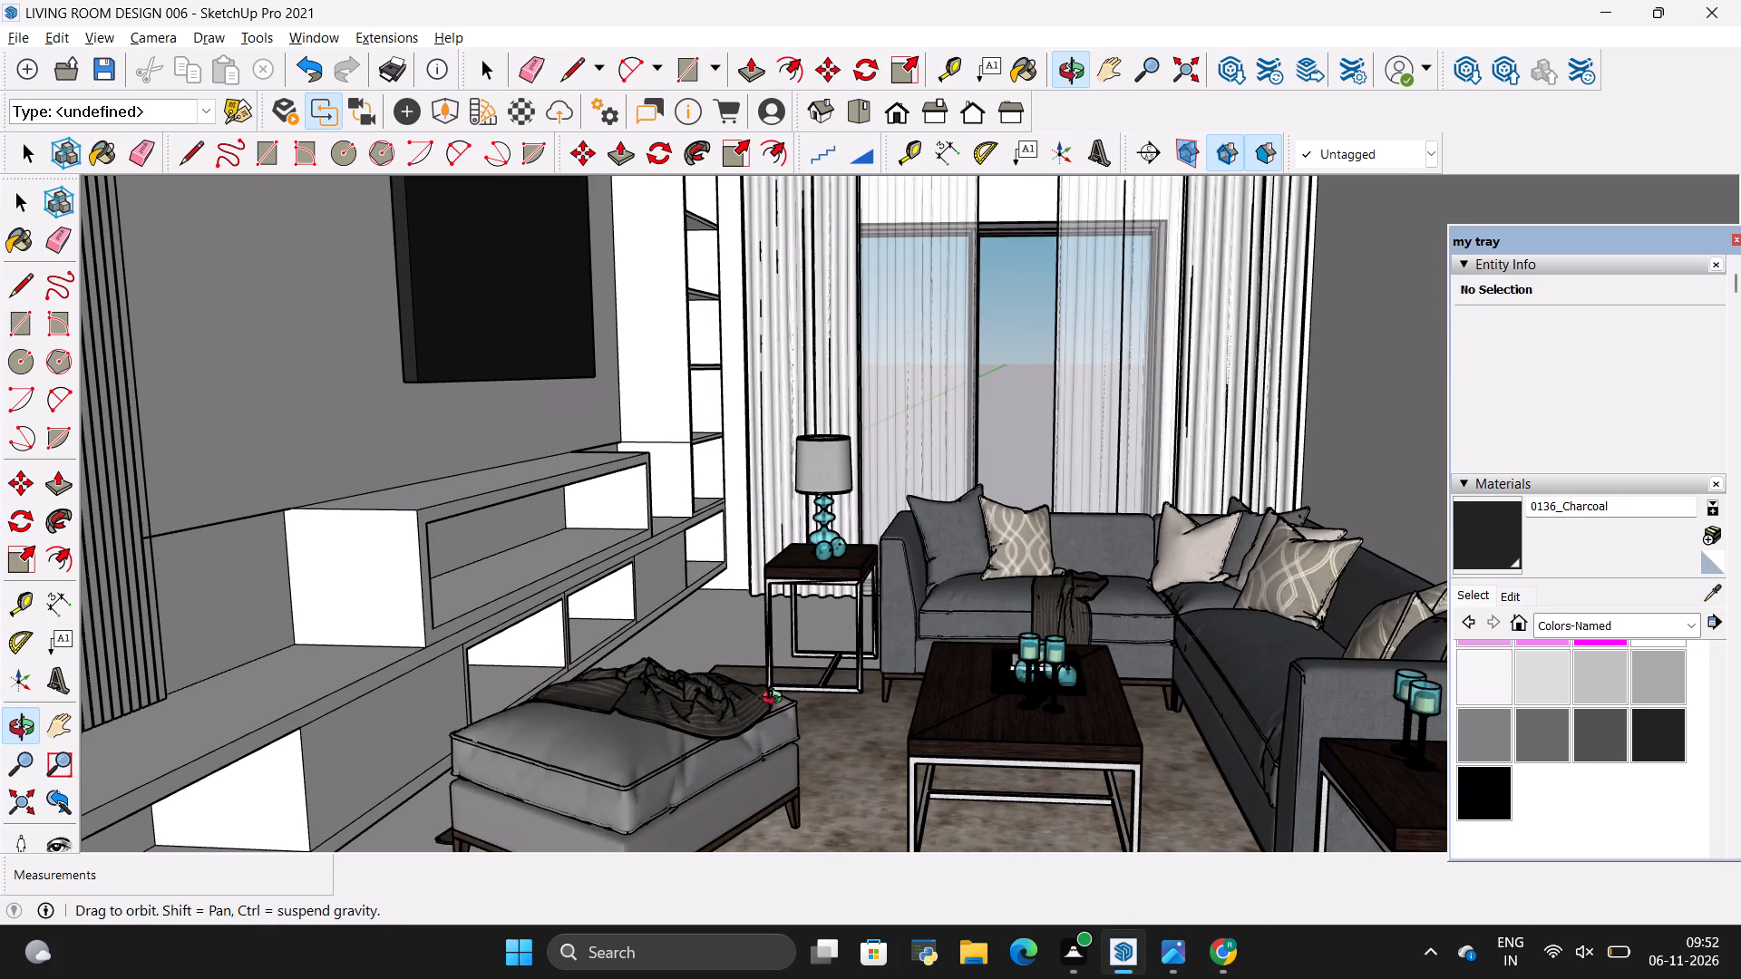
scroll(825, 720, "down", 4)
left_click_drag(1043, 688, 1028, 750)
key("alt+Tab")
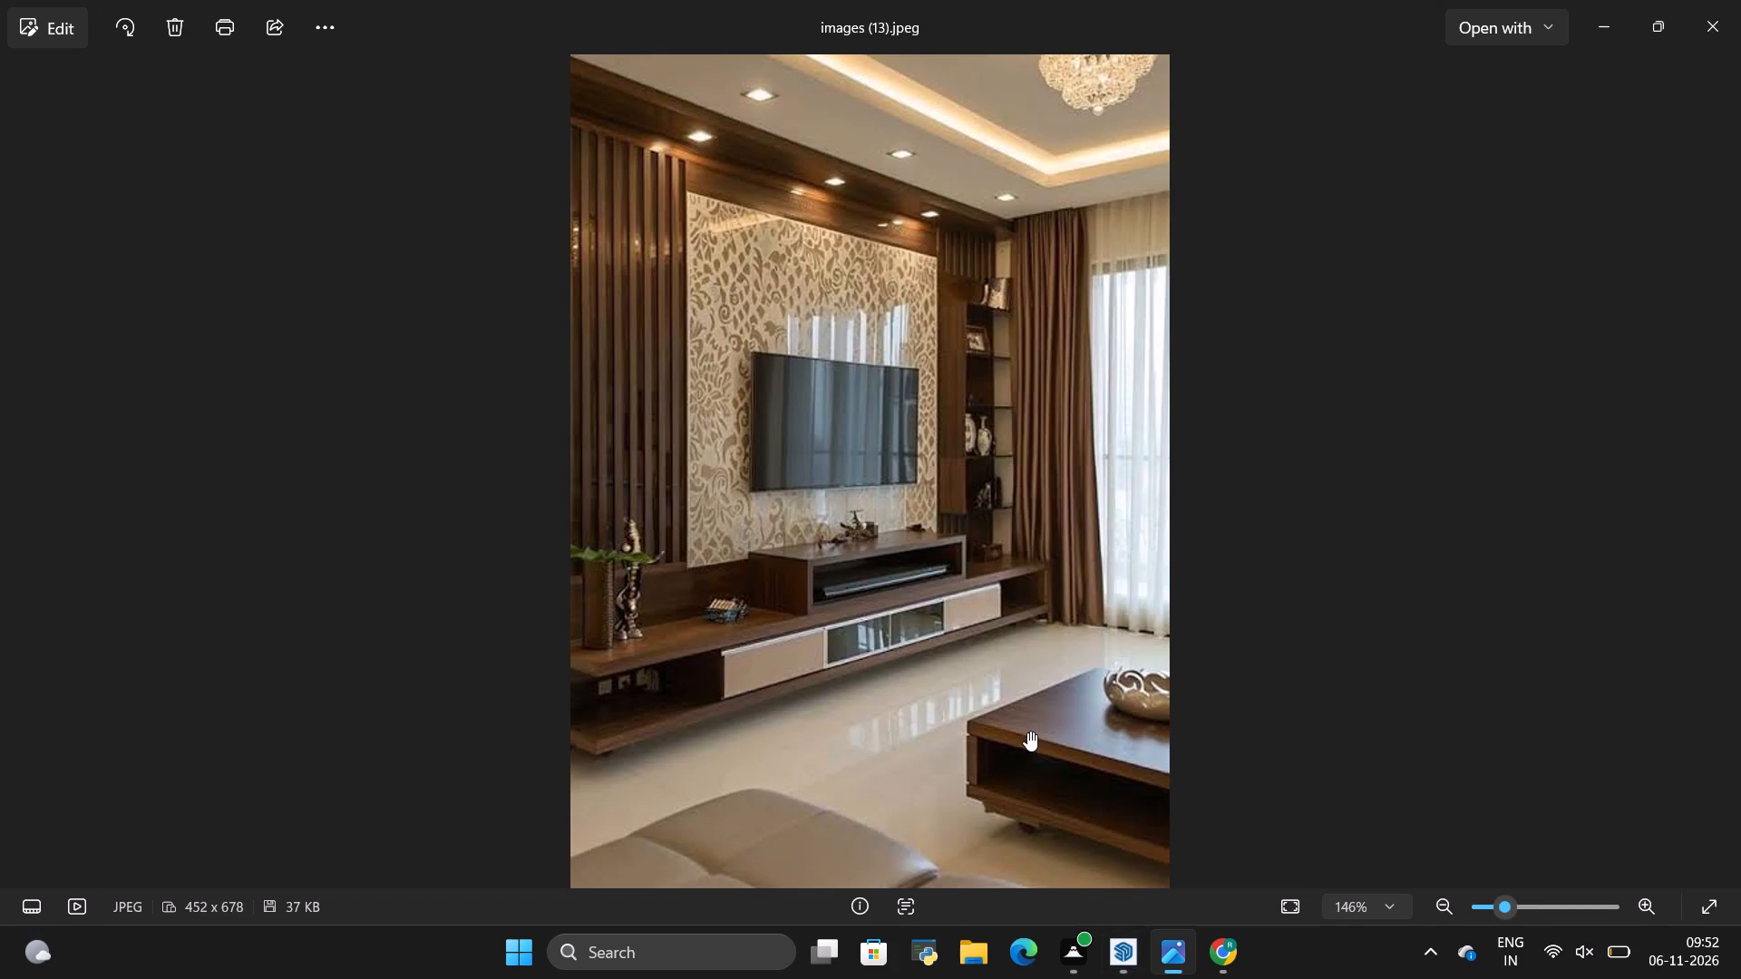
key("alt+Tab")
left_click_drag(796, 520, 809, 635)
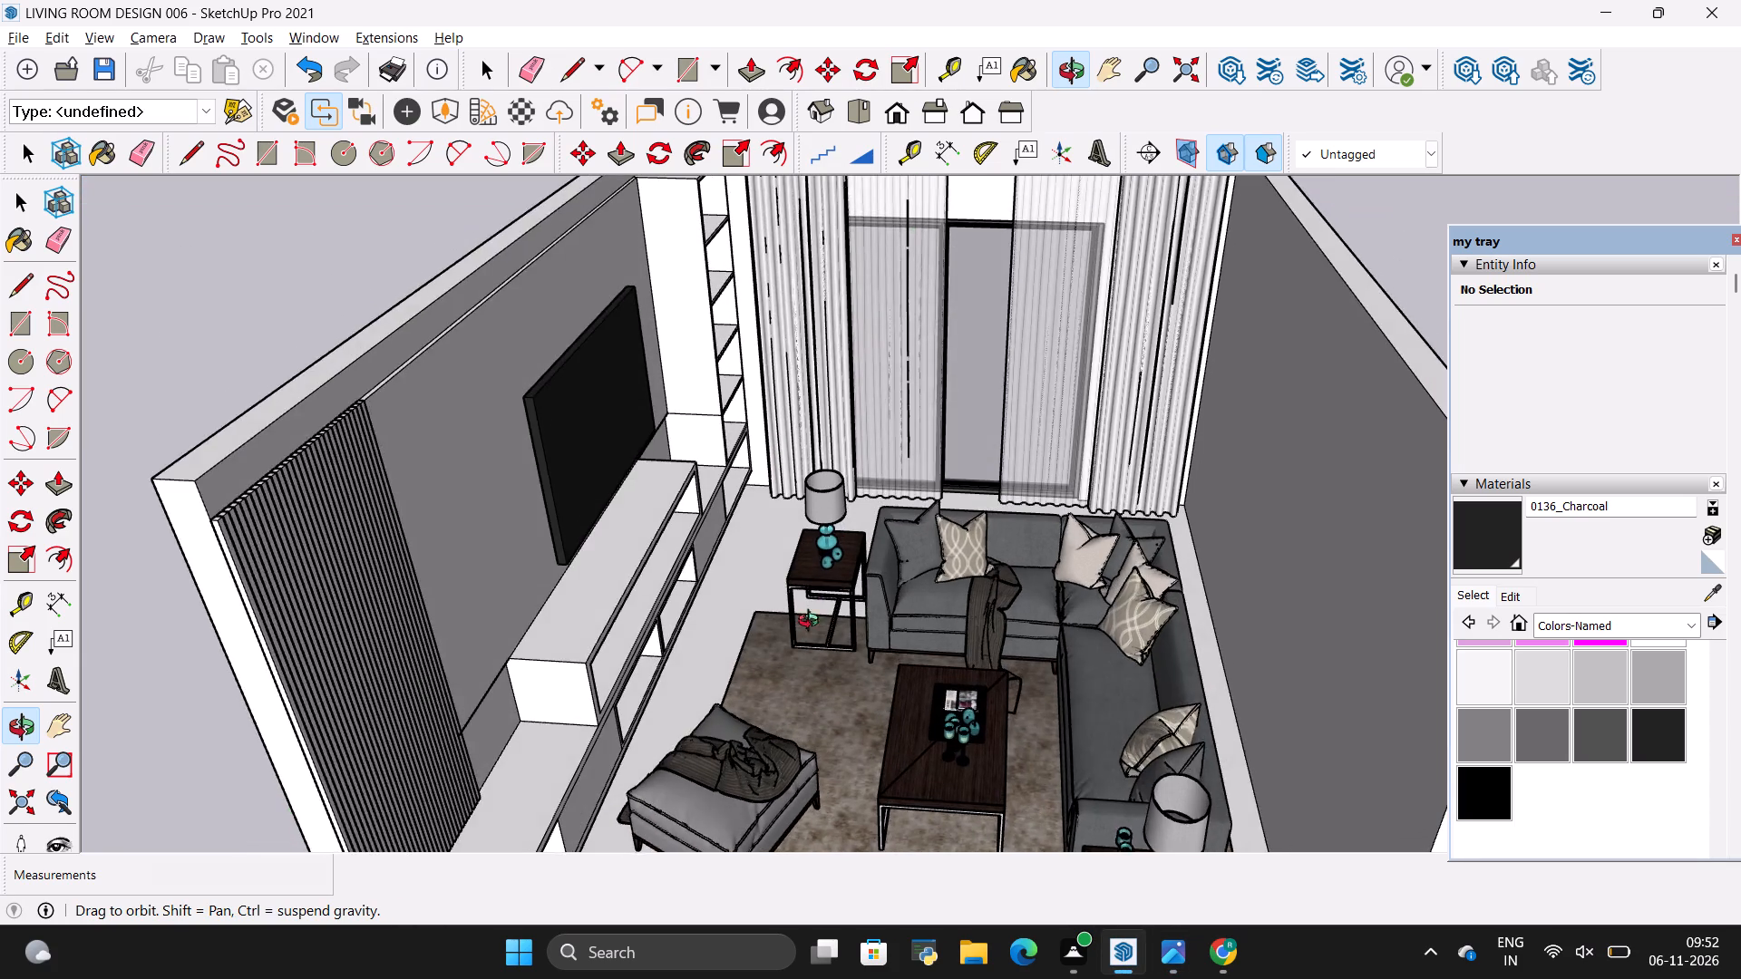
scroll(814, 616, "down", 5)
left_click_drag(715, 421, 727, 507)
scroll(726, 508, "down", 3)
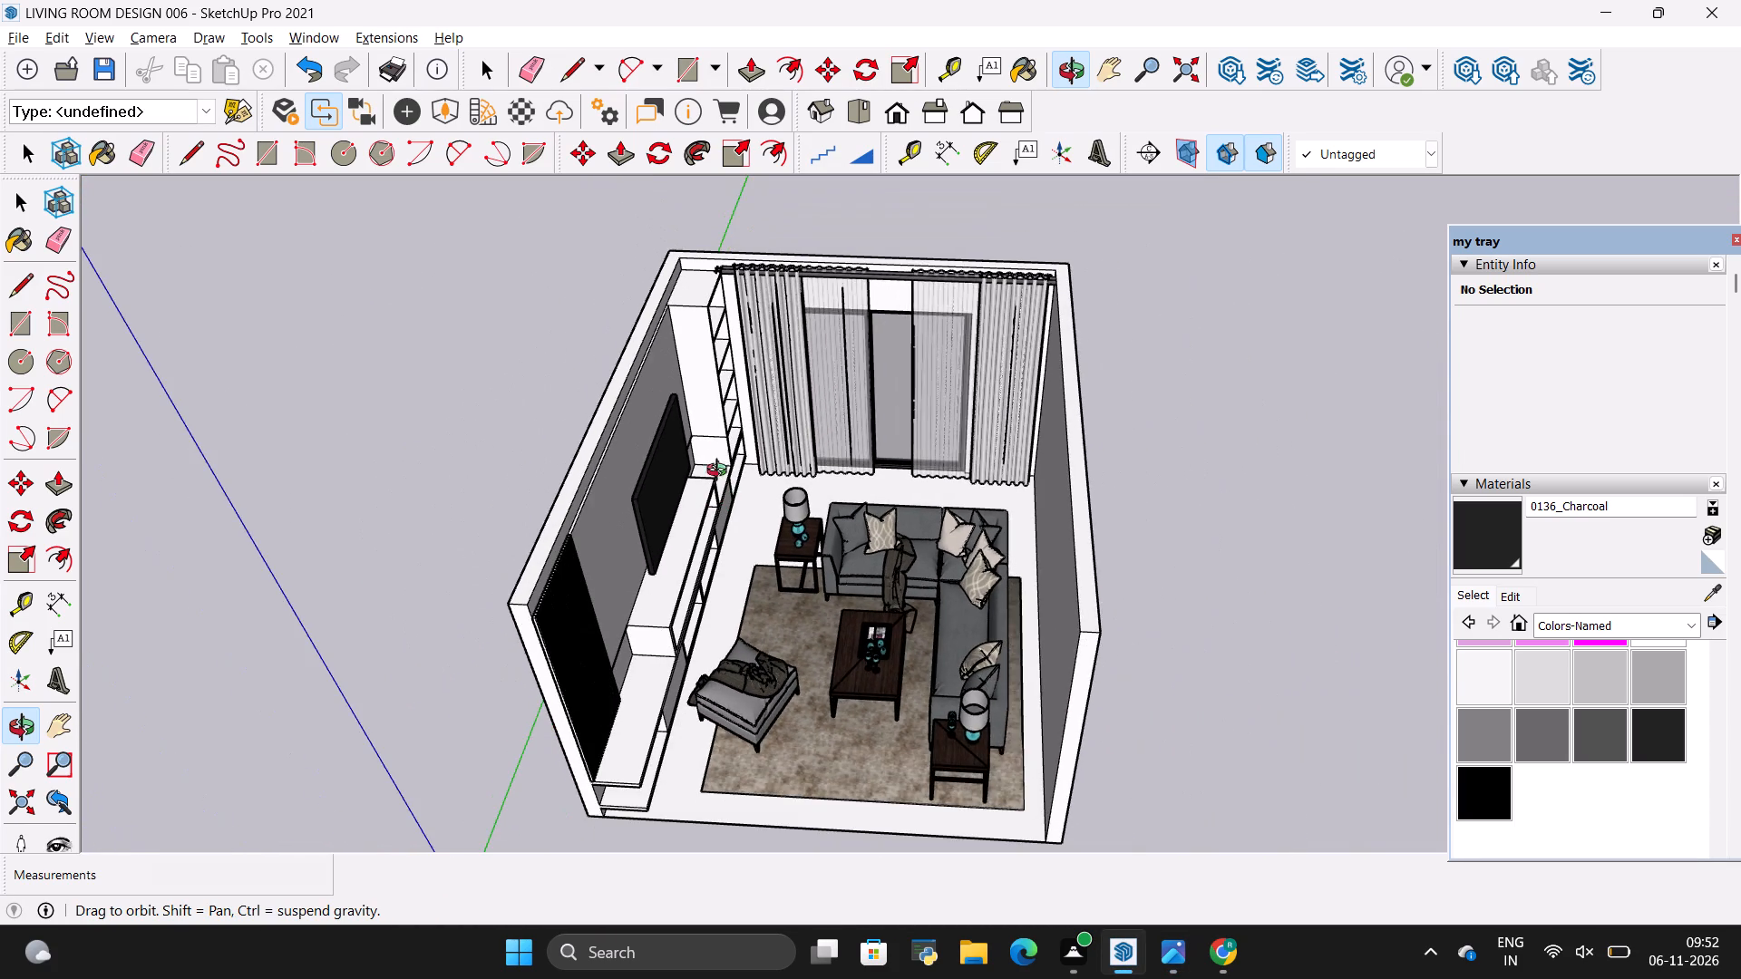
Draw a ceiling rectangle over the room between diagonally opposite inner corners of the wall tops.
scroll(674, 390, "up", 3)
key("r")
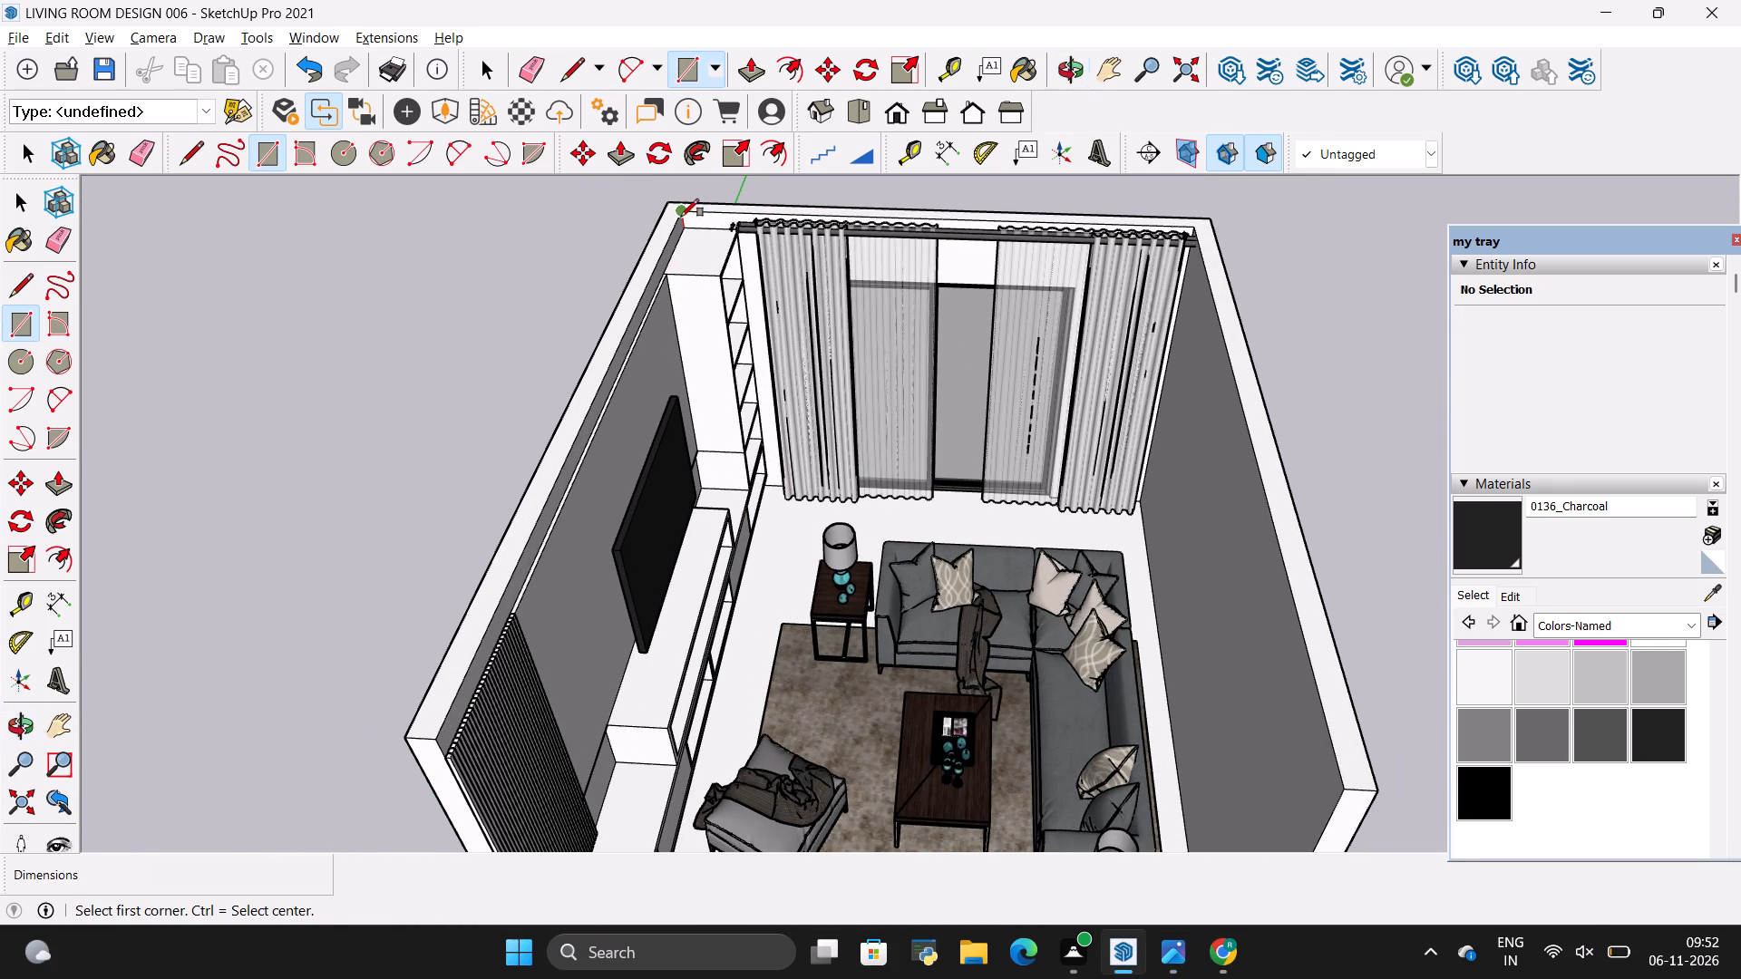
left_click(681, 217)
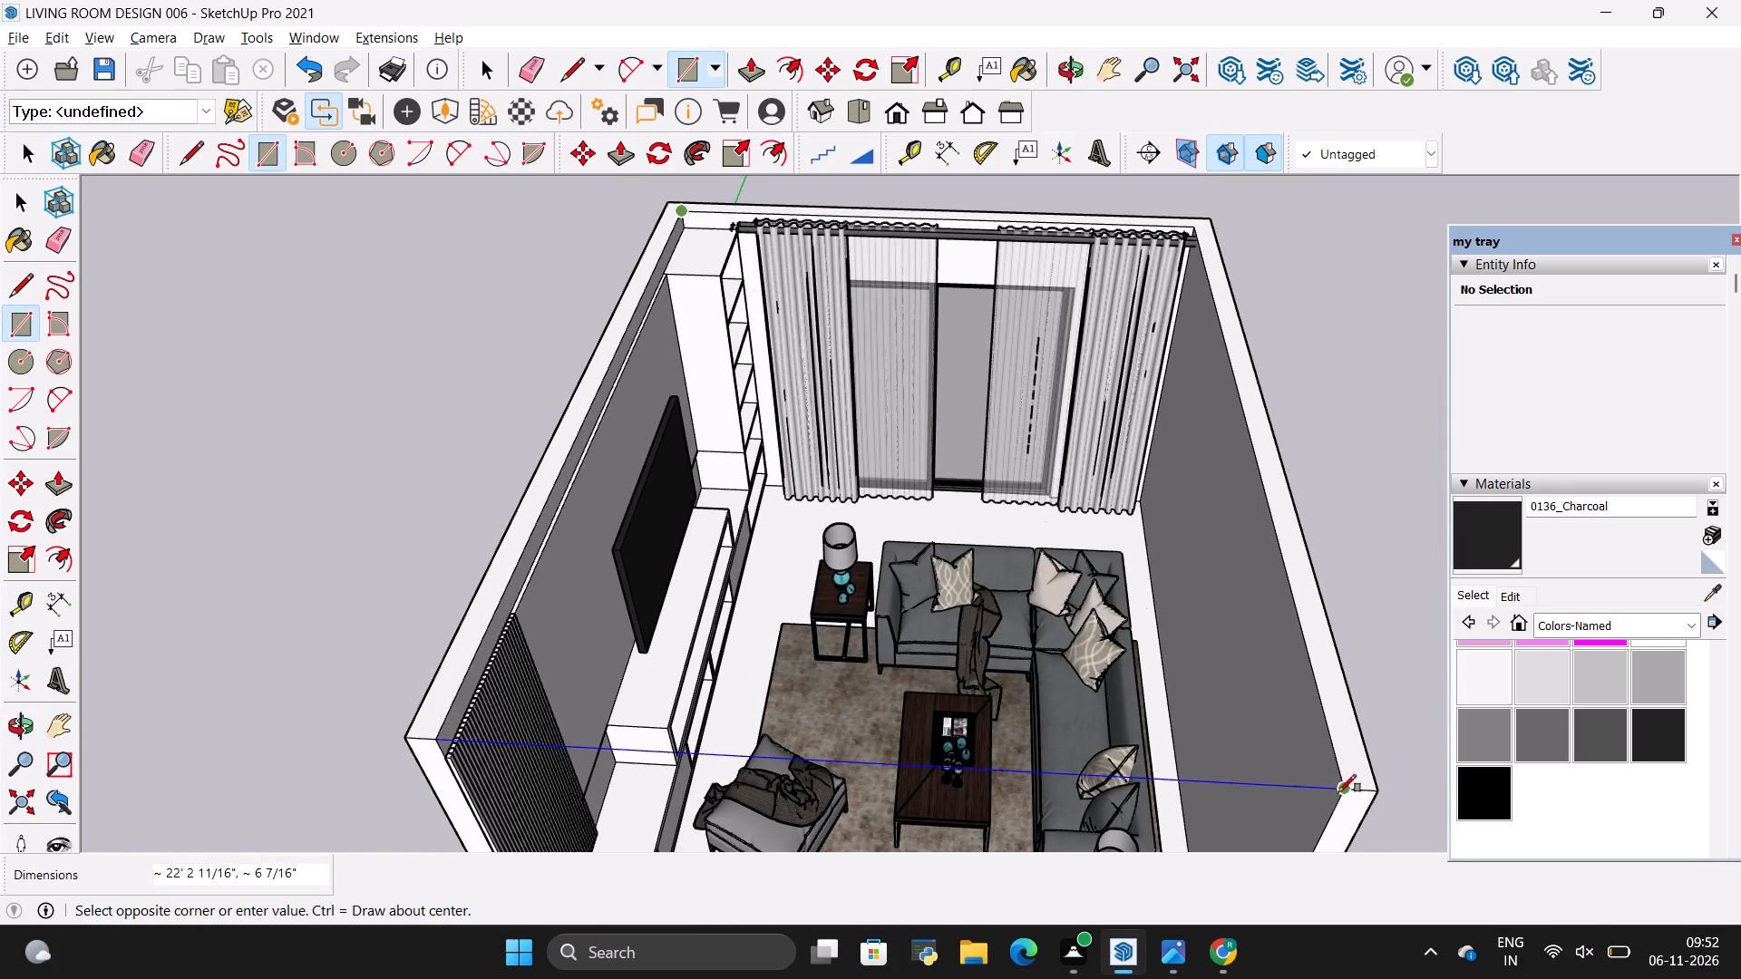
left_click(1340, 792)
scroll(821, 637, "down", 3)
Erase the vertical face closing off the open front of the room.
key("space")
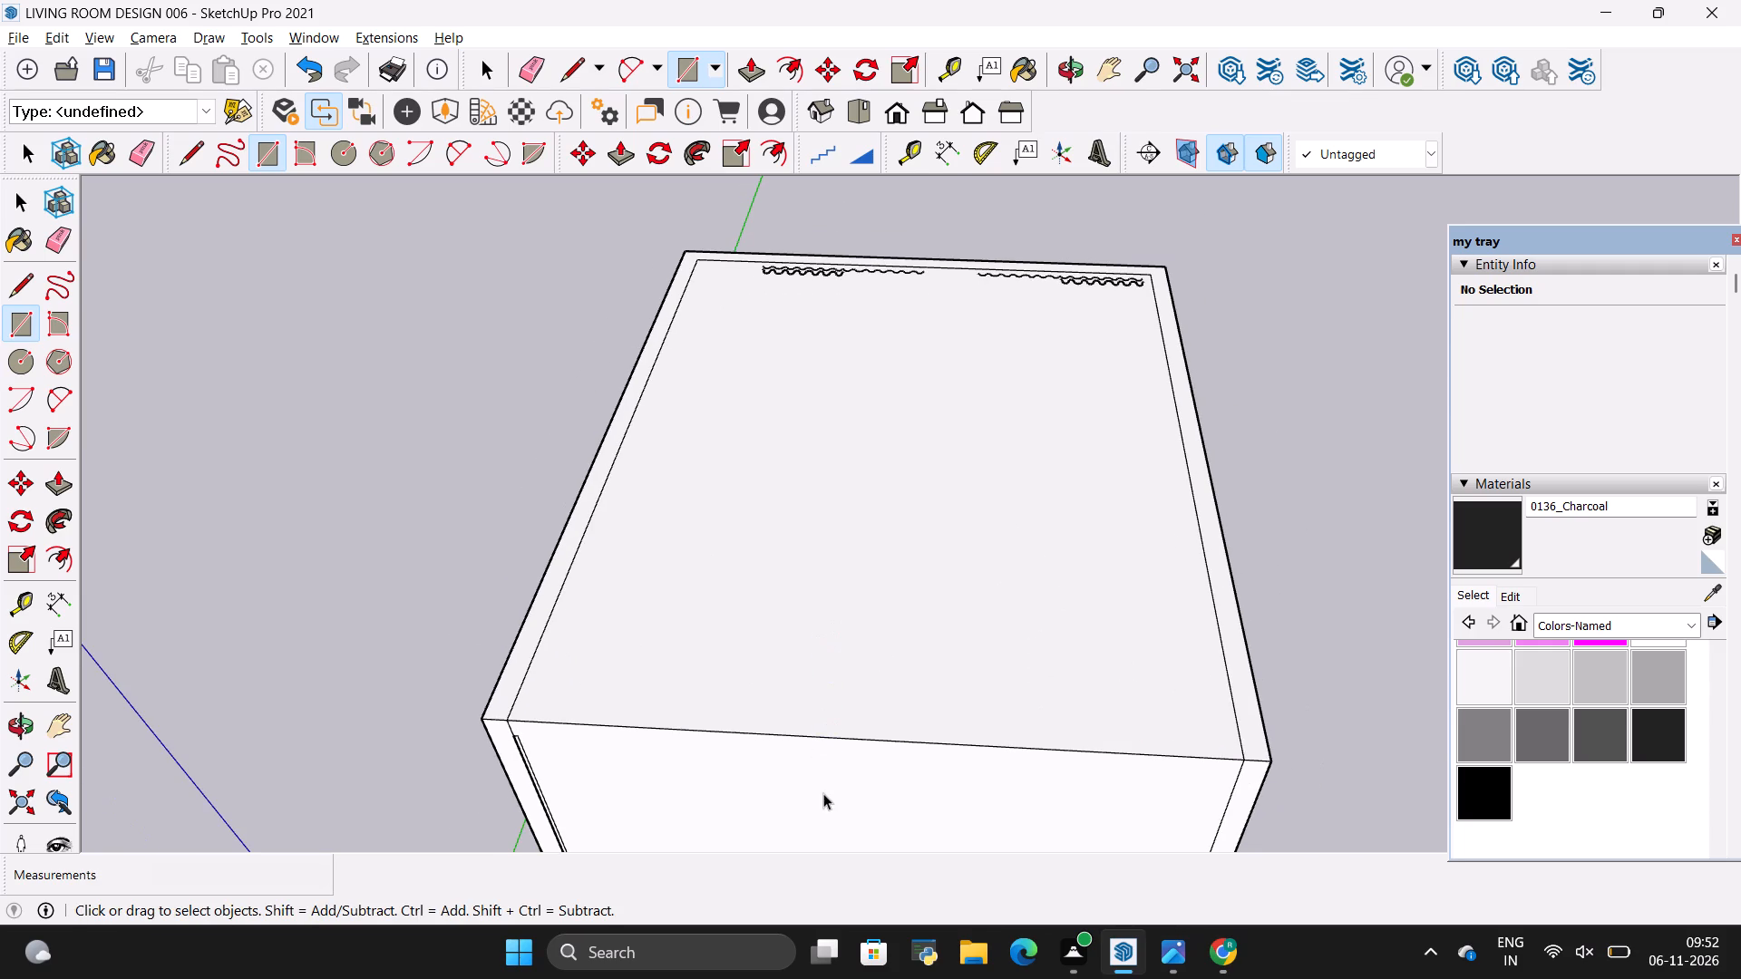
left_click(824, 793)
right_click(827, 794)
left_click(892, 523)
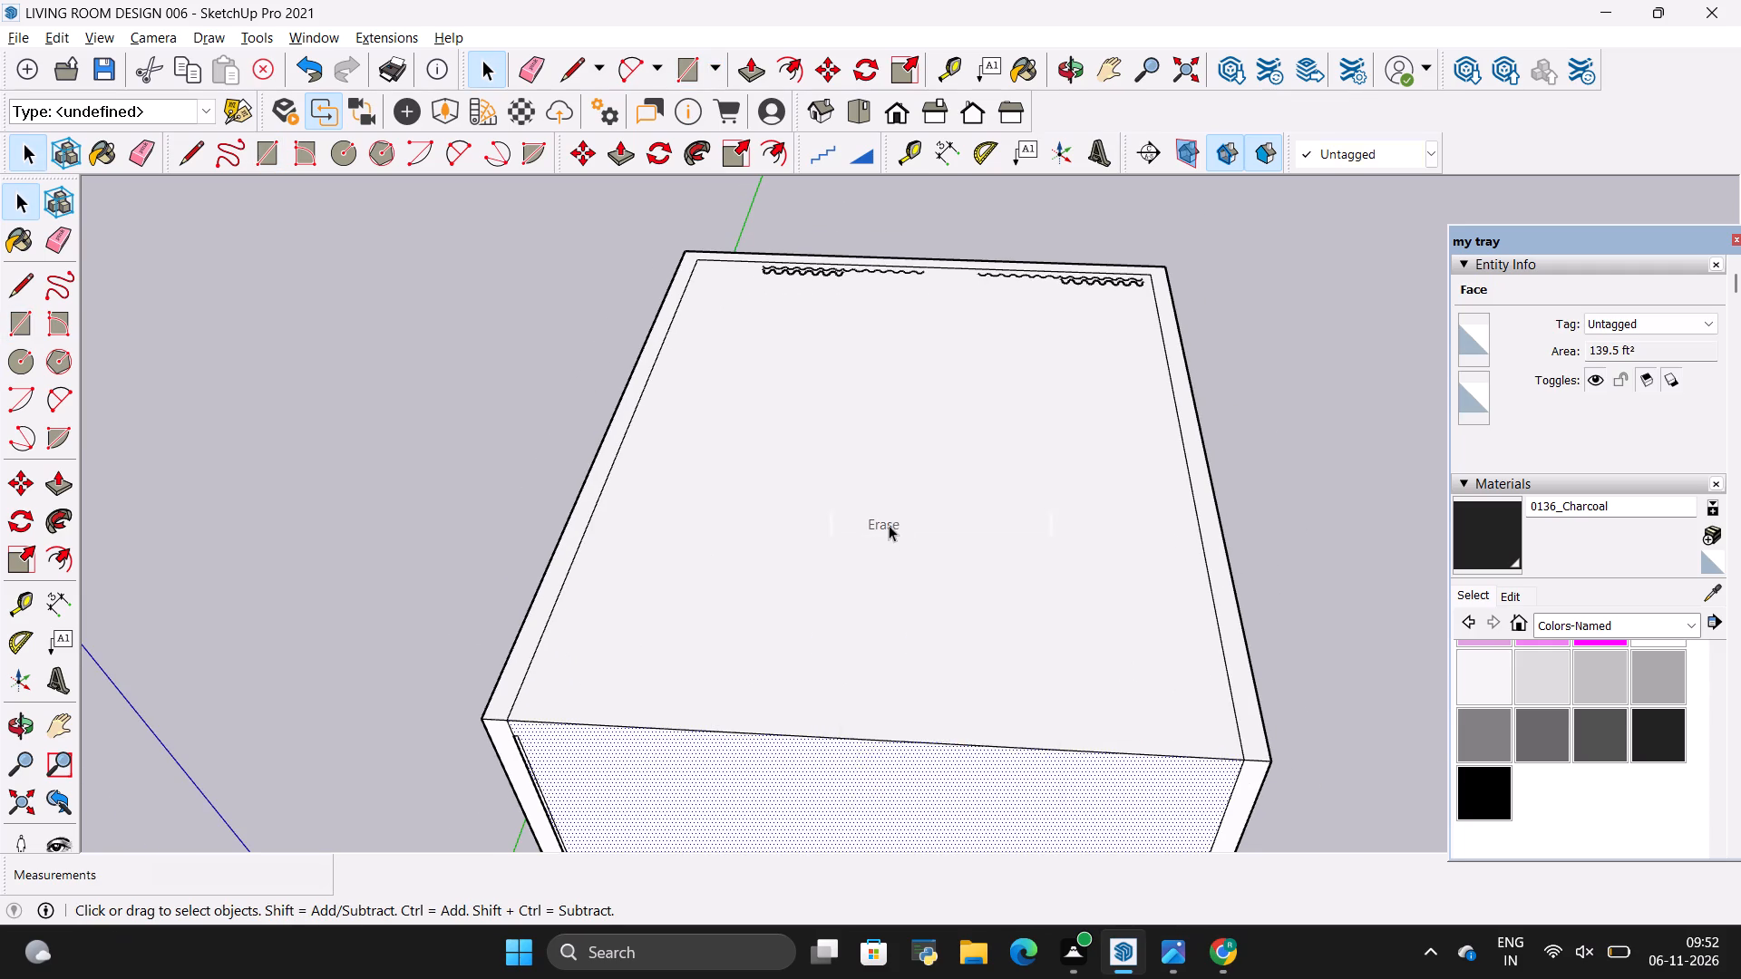
Make the ceiling face and its bounding edges into a group.
key("space")
double_click(883, 541)
double_click(886, 541)
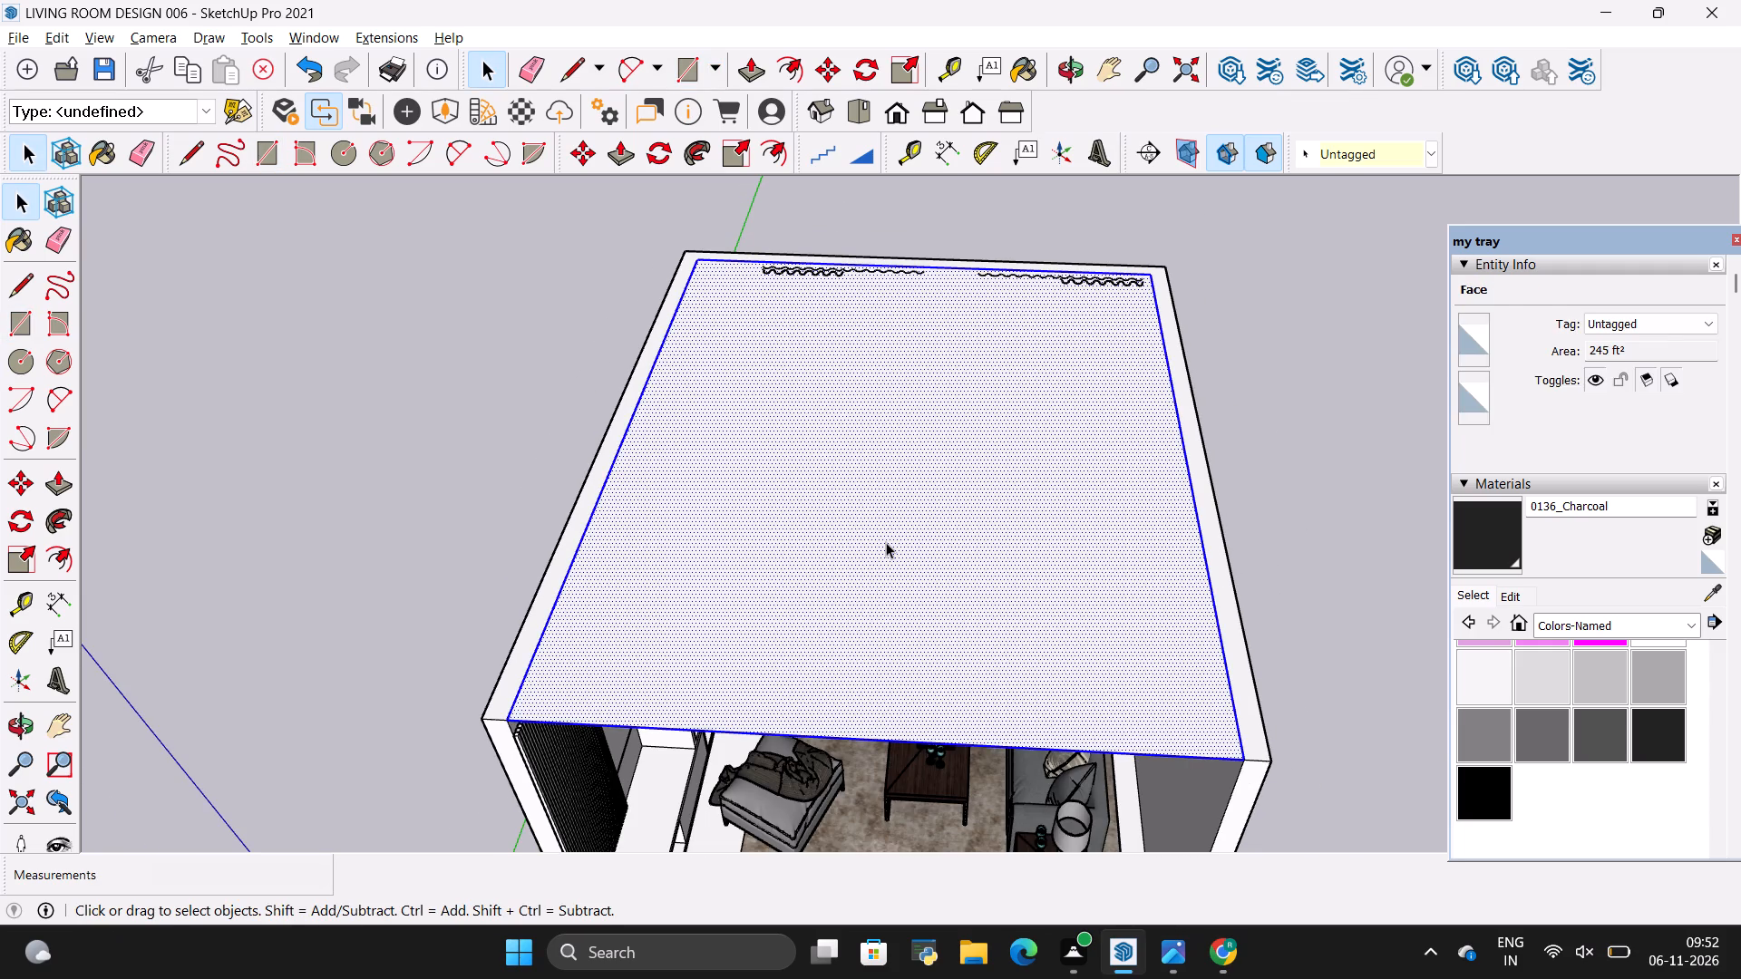
right_click(886, 542)
left_click(958, 726)
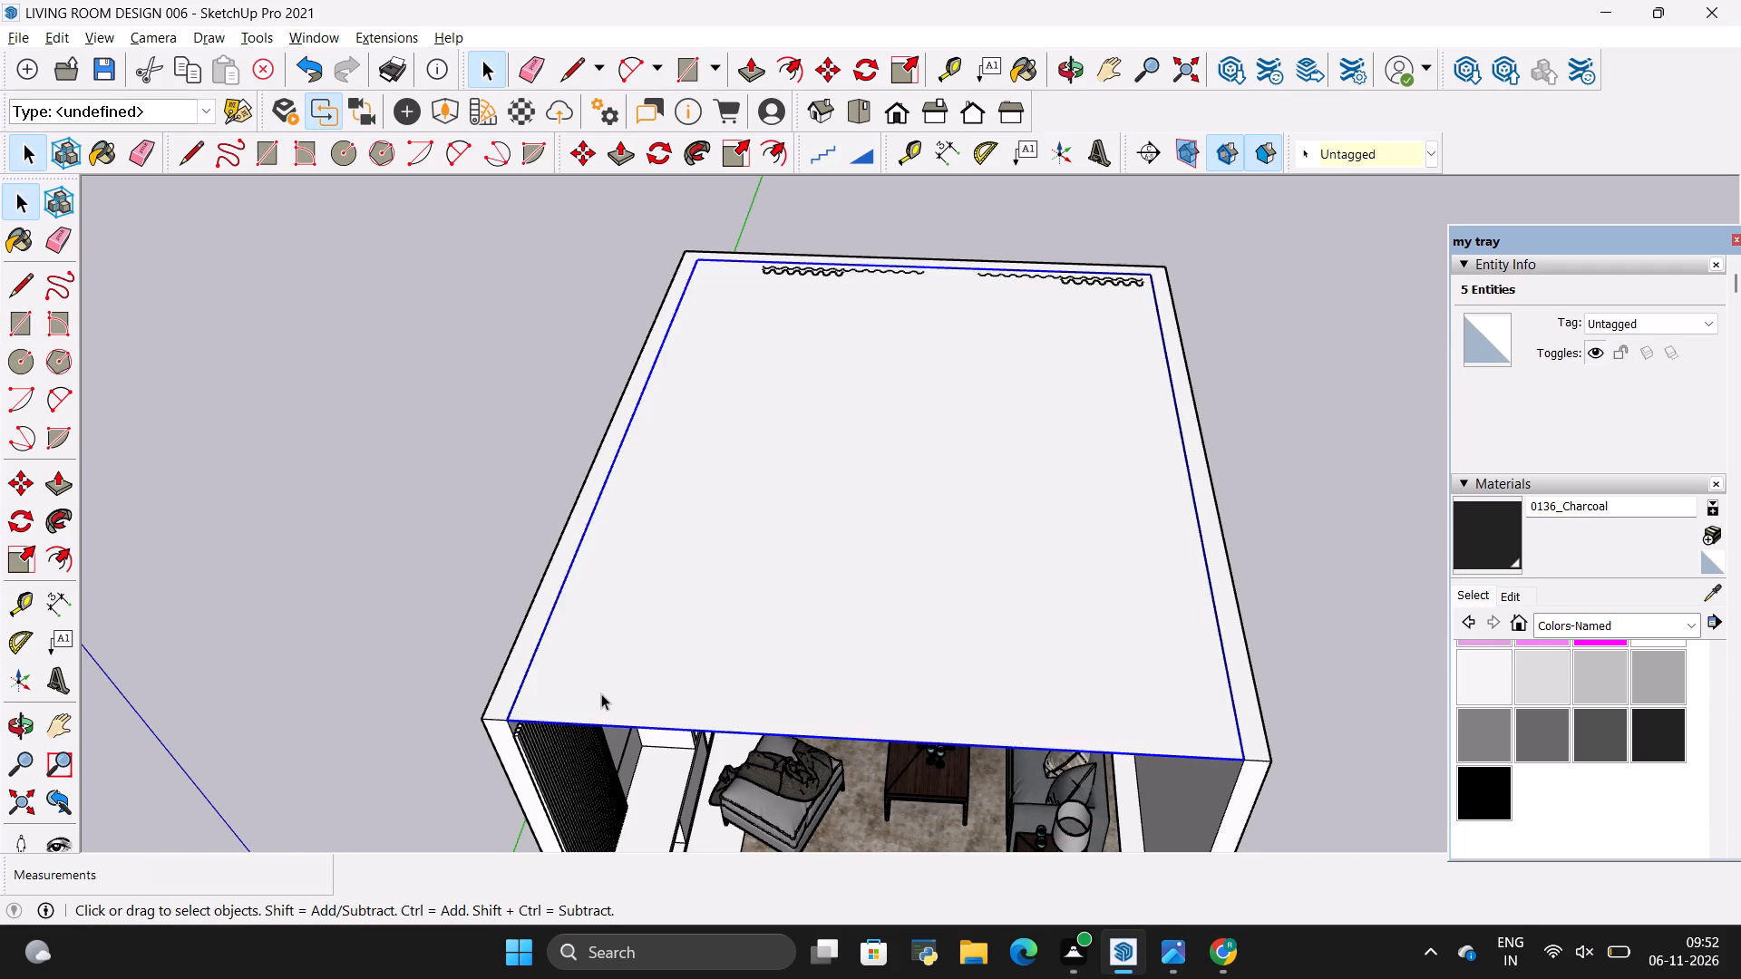
Move the ceiling group straight up along the blue axis, about 16' 1" above the walls.
scroll(601, 693, "down", 9)
key("m")
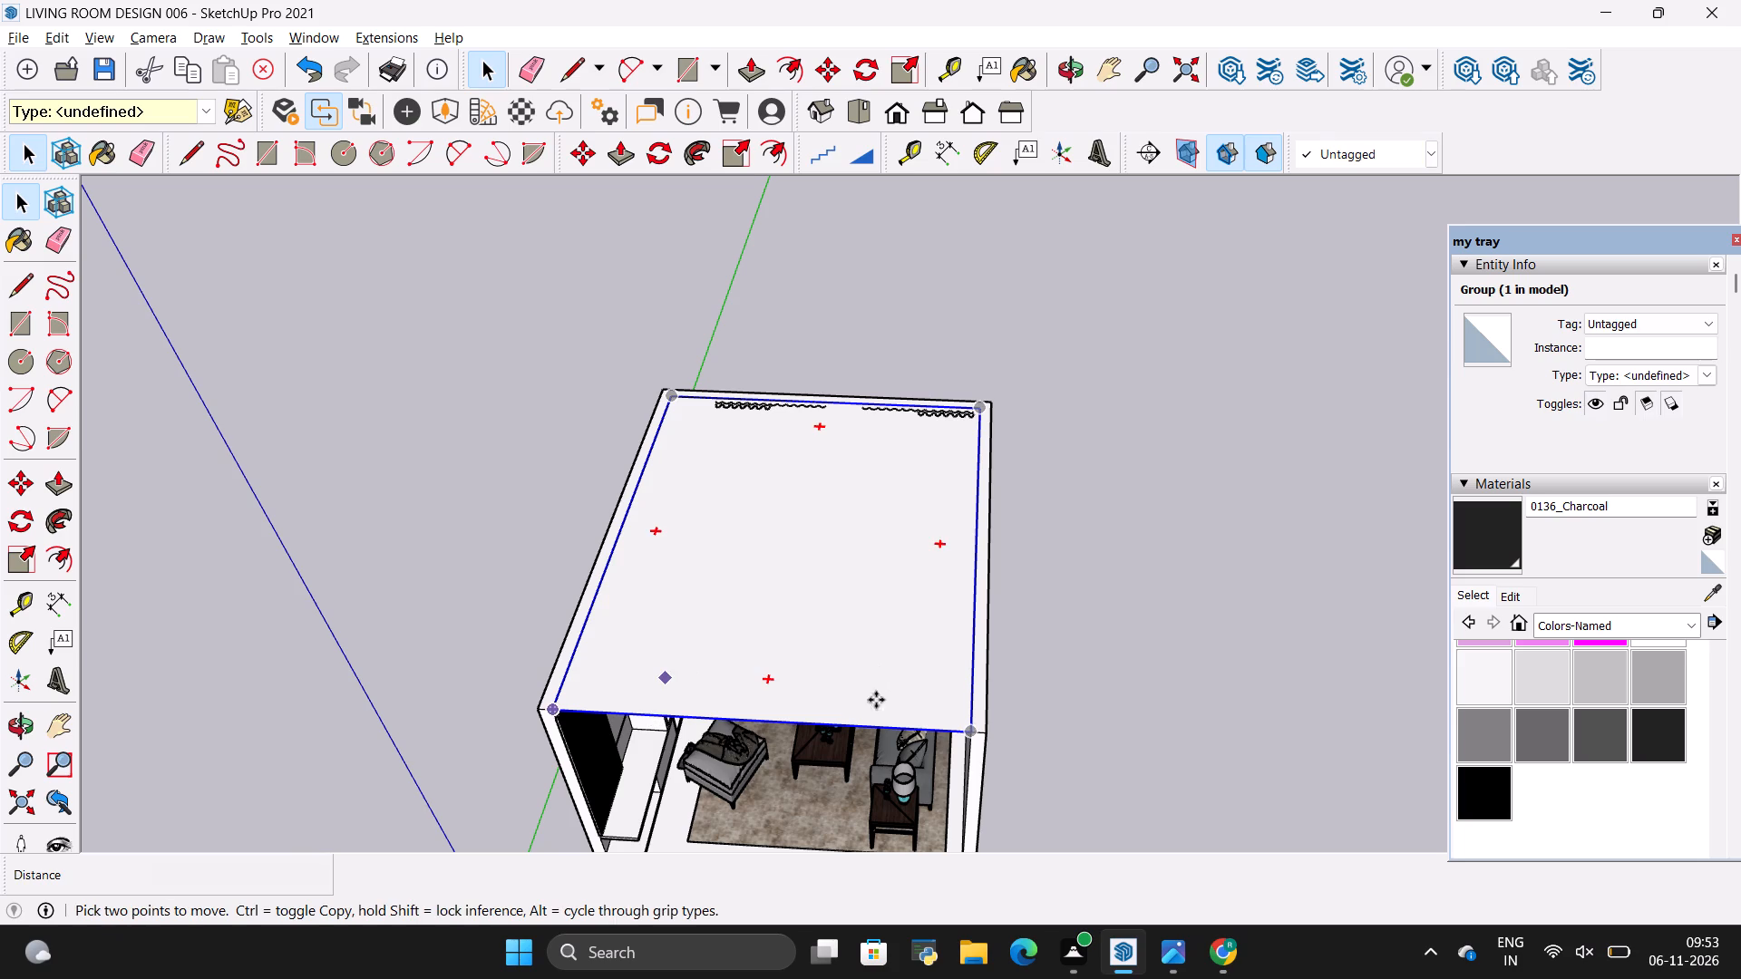
left_click(969, 733)
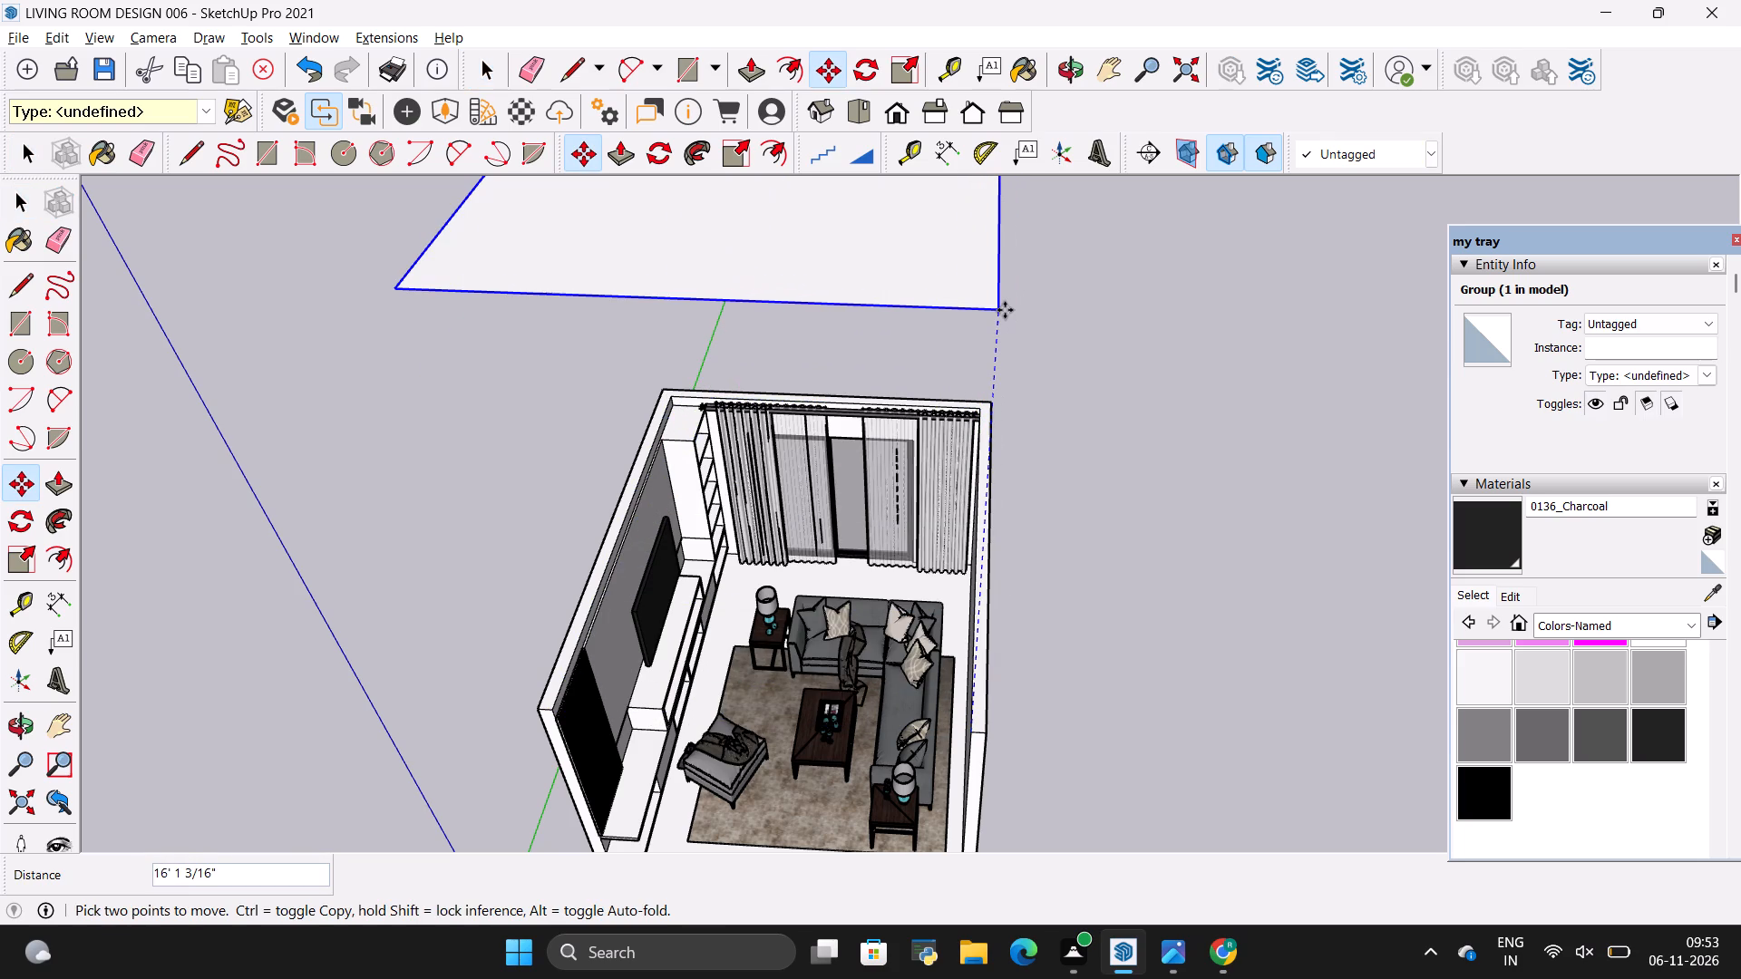
left_click(1005, 310)
key("space")
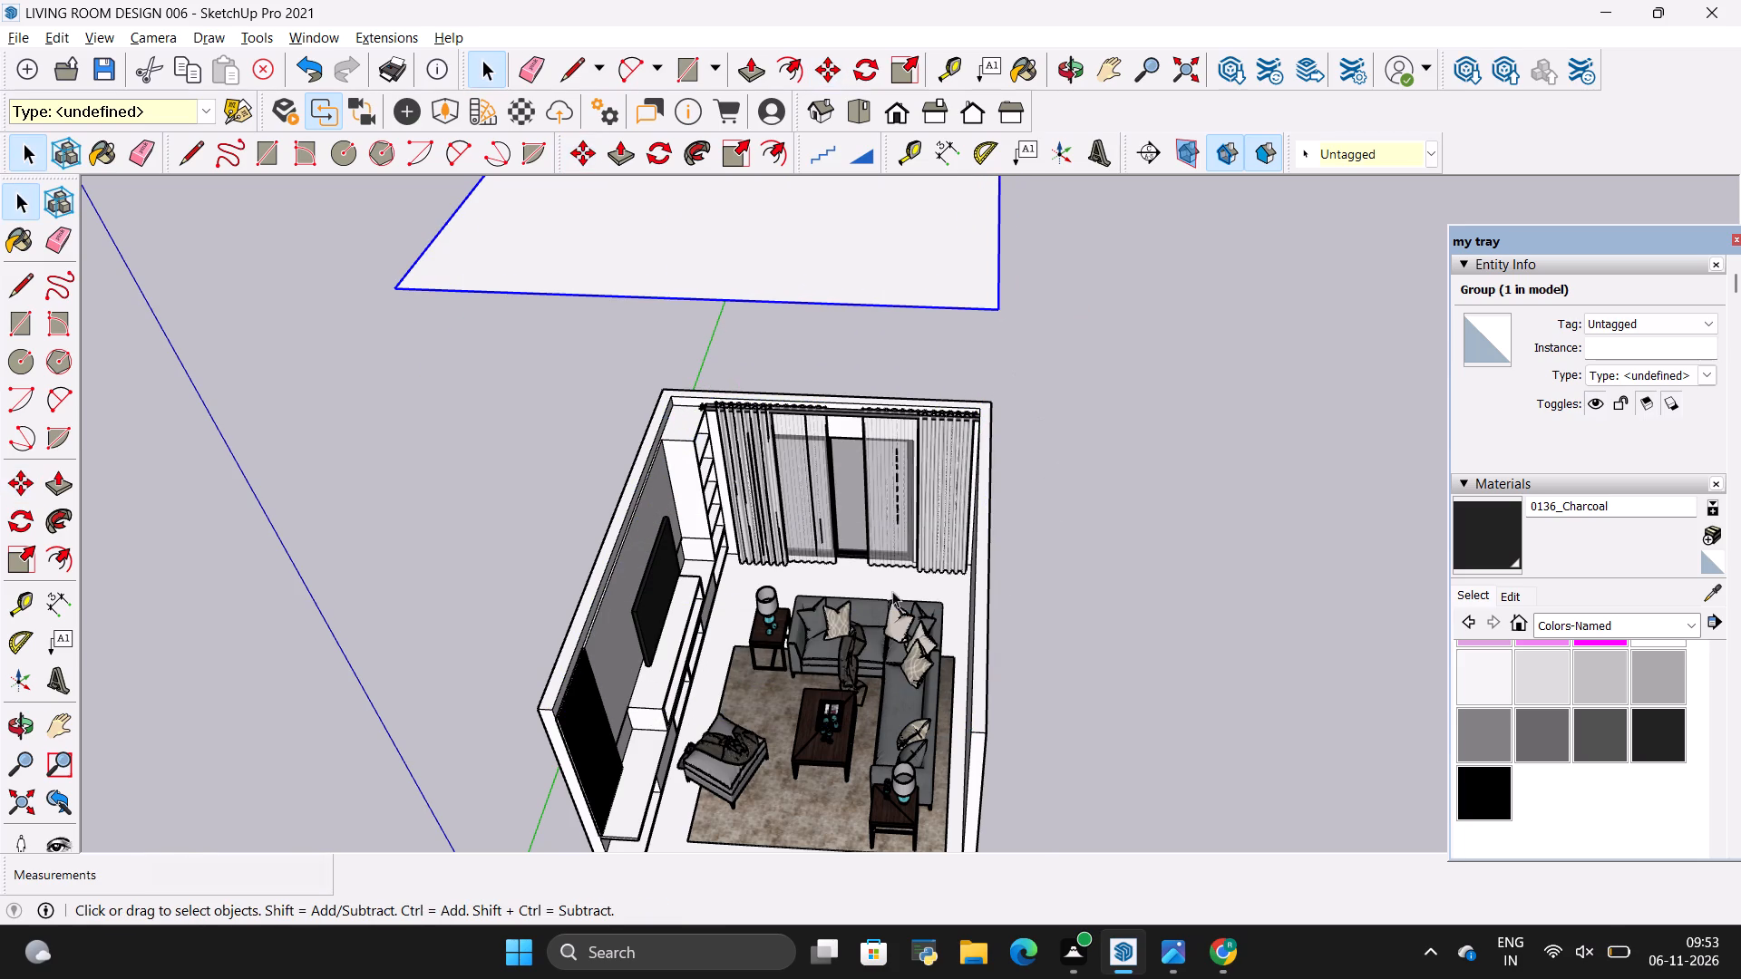
Open the raised ceiling group and reverse its face so the front side faces down into the room.
left_click(14, 723)
scroll(711, 702, "down", 7)
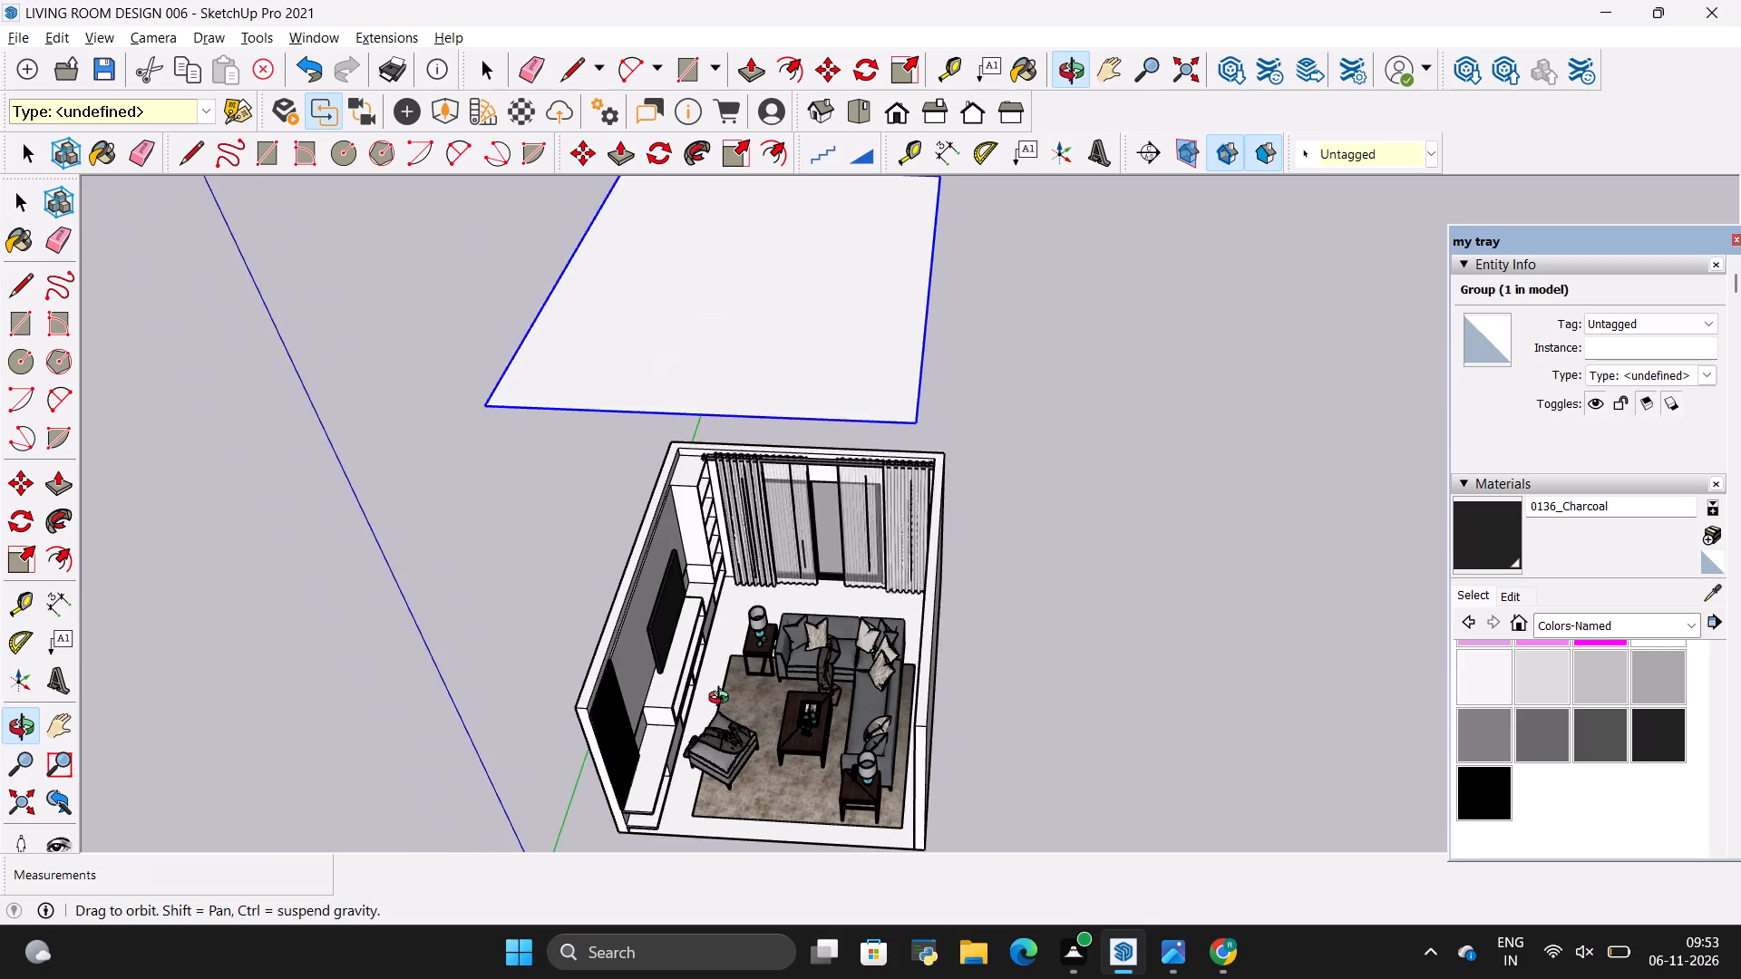
scroll(723, 700, "down", 7)
left_click_drag(728, 699, 819, 257)
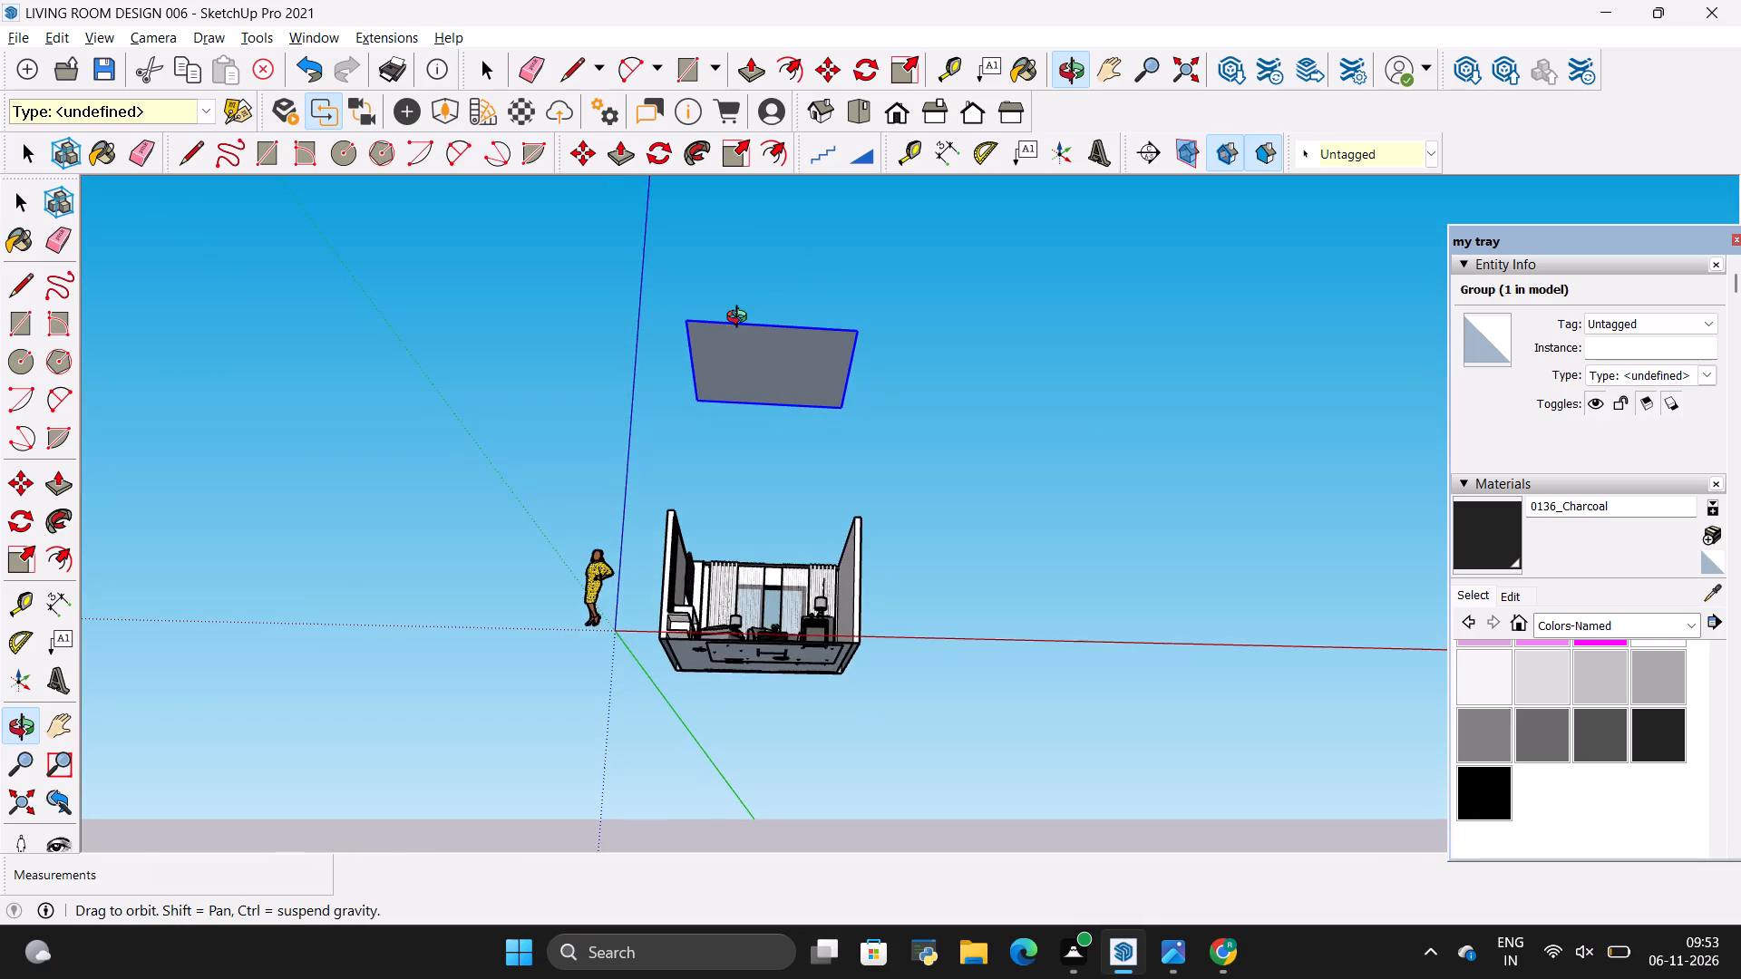
scroll(741, 308, "up", 20)
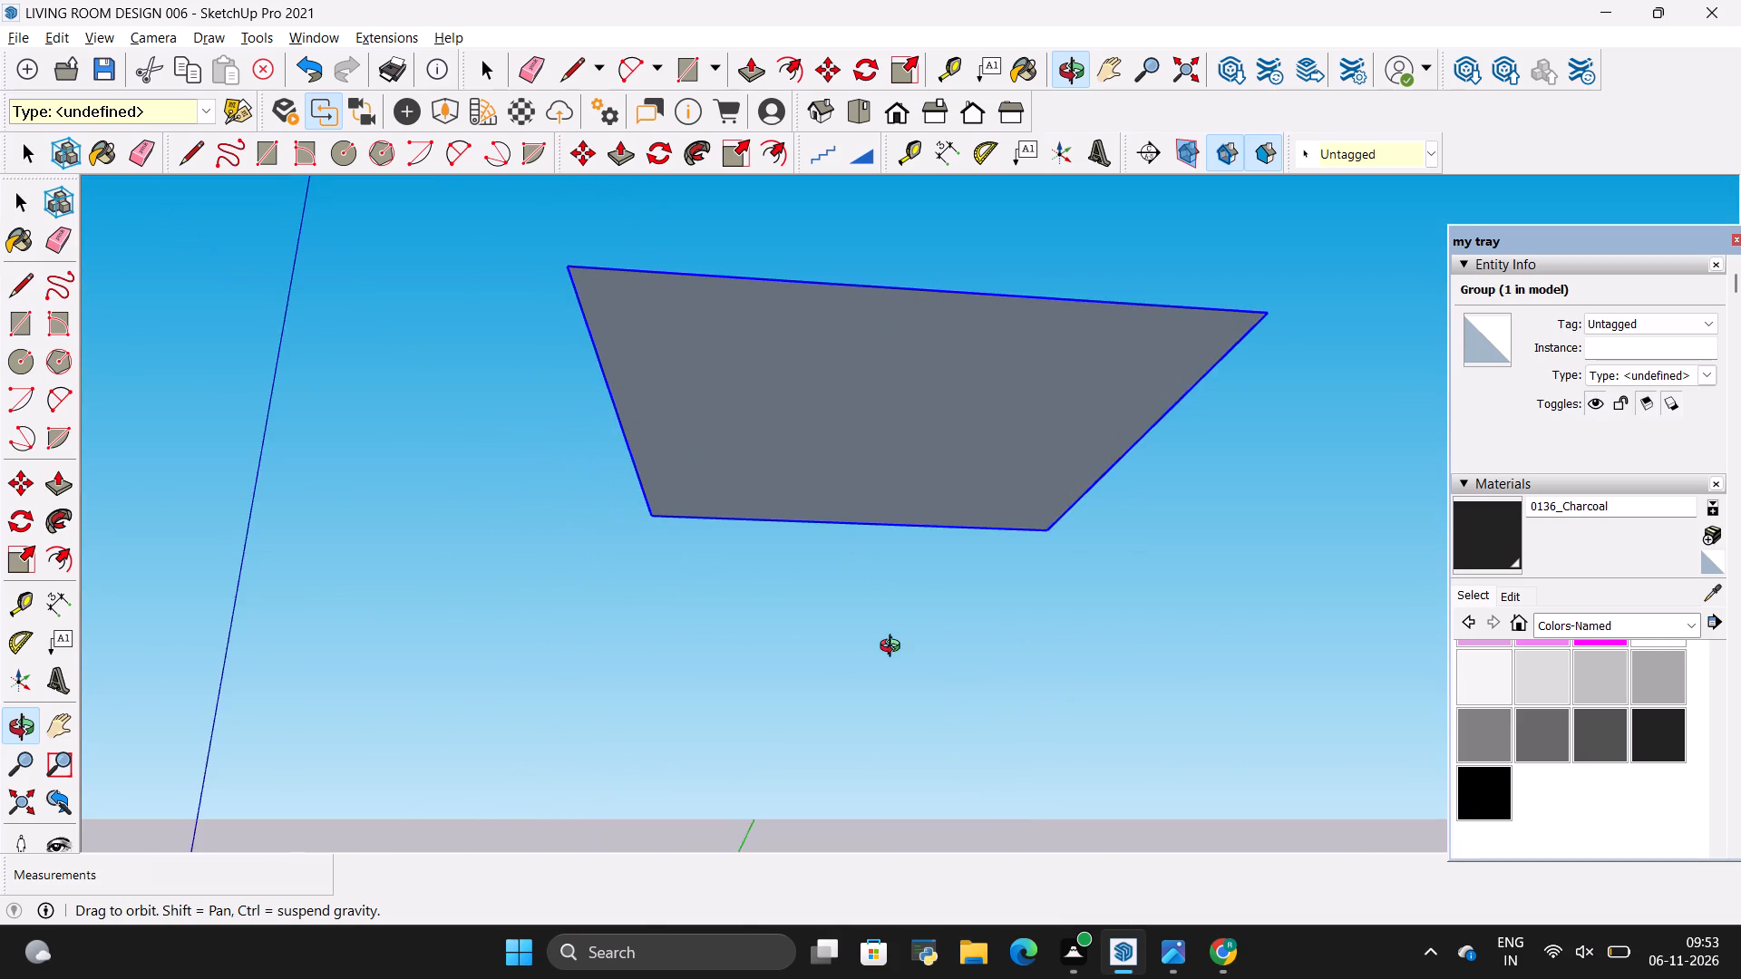
left_click_drag(894, 645, 865, 486)
scroll(889, 659, "down", 6)
scroll(921, 407, "up", 7)
left_click_drag(923, 574, 924, 557)
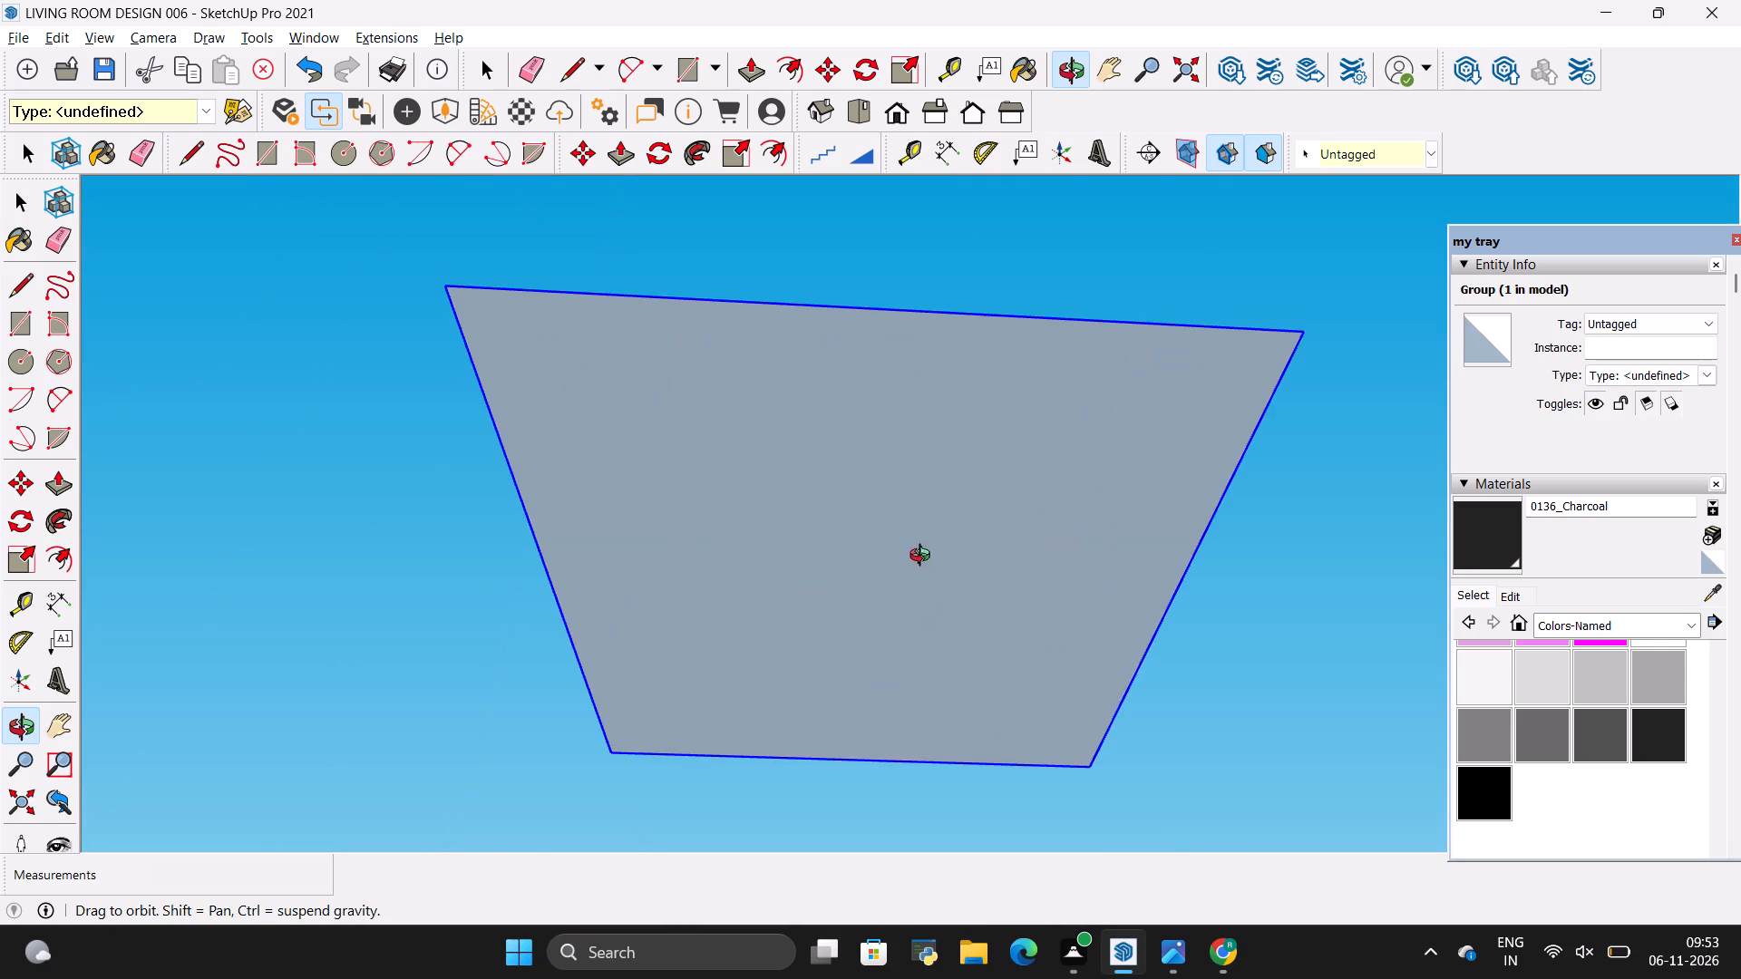
left_click_drag(924, 557, 909, 516)
key("space")
double_click(906, 522)
right_click(908, 523)
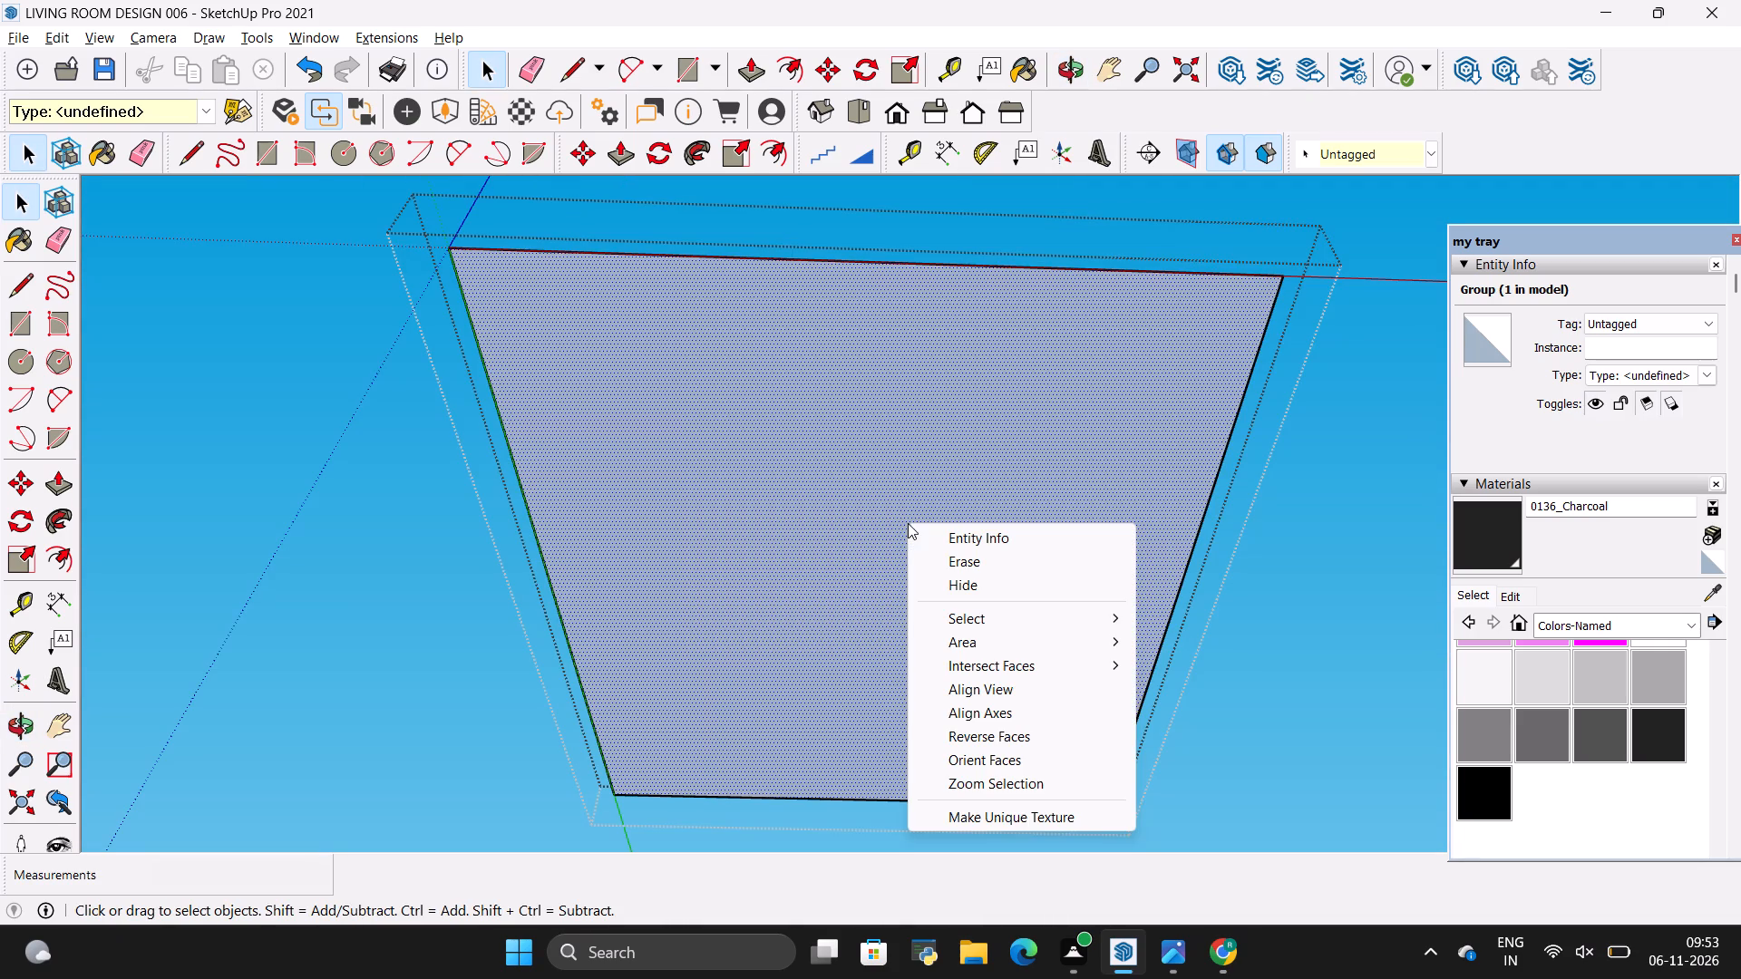
left_click(953, 729)
scroll(890, 753, "down", 3)
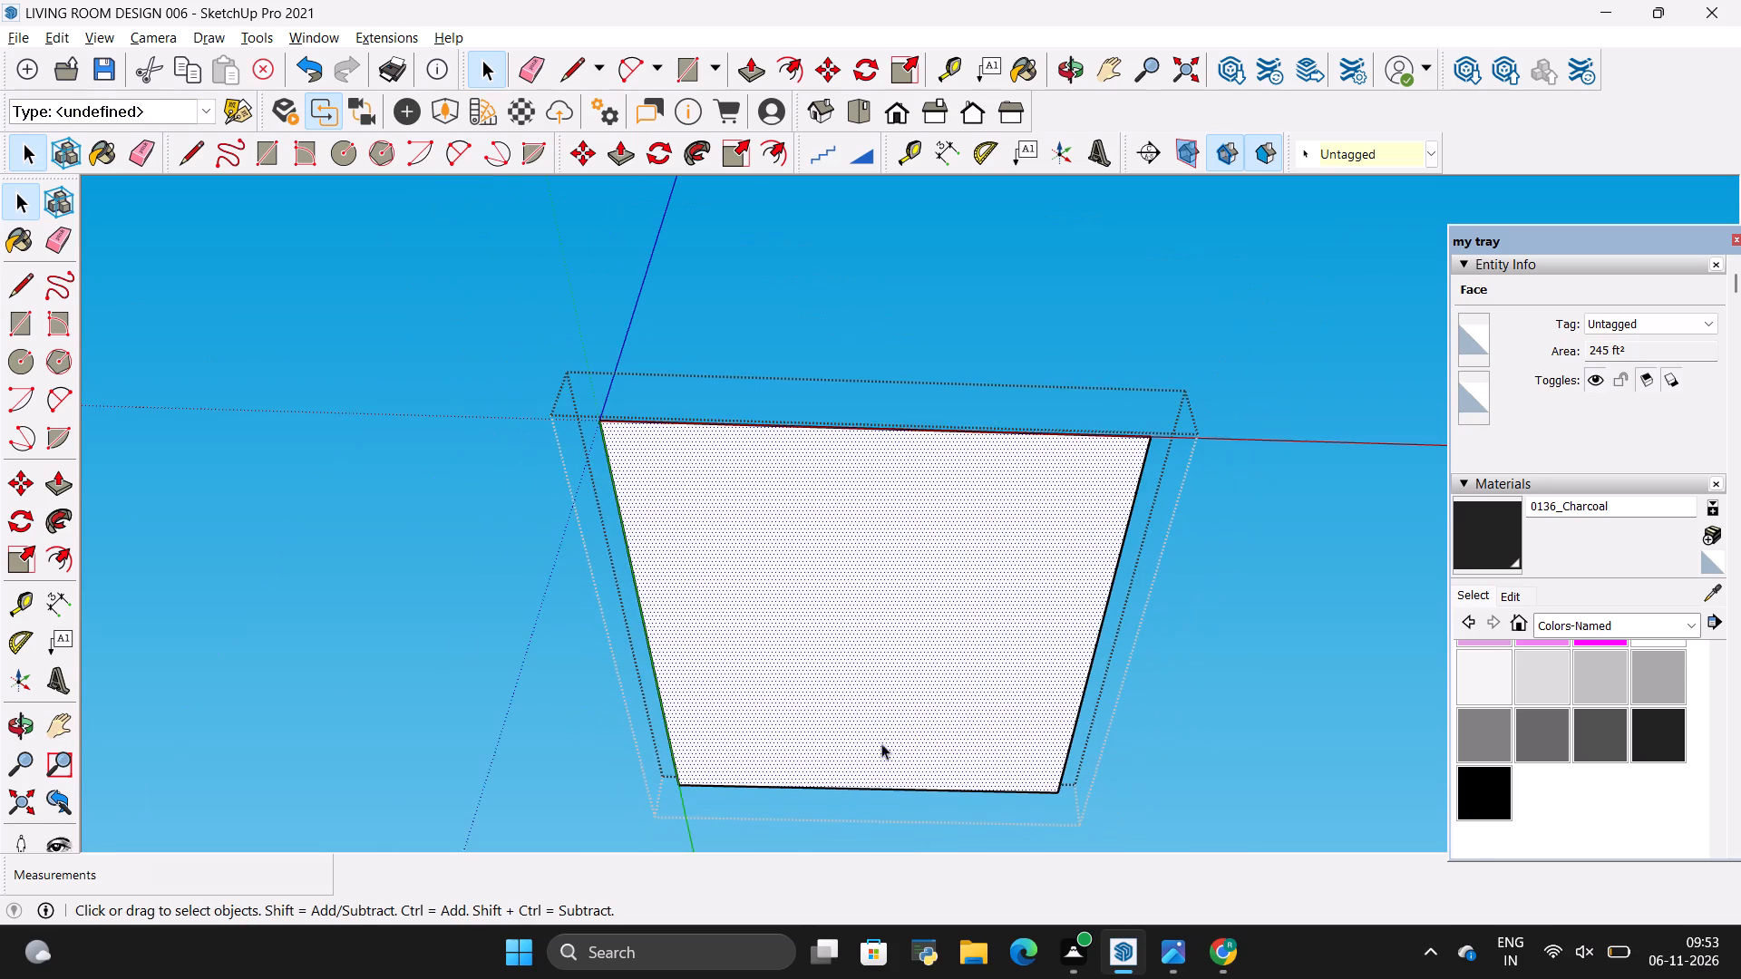
scroll(895, 660, "up", 4)
Offset the ceiling face's outline inward by 2'6" to form a border for the false ceiling shown in the reference photo.
key("alt+Tab")
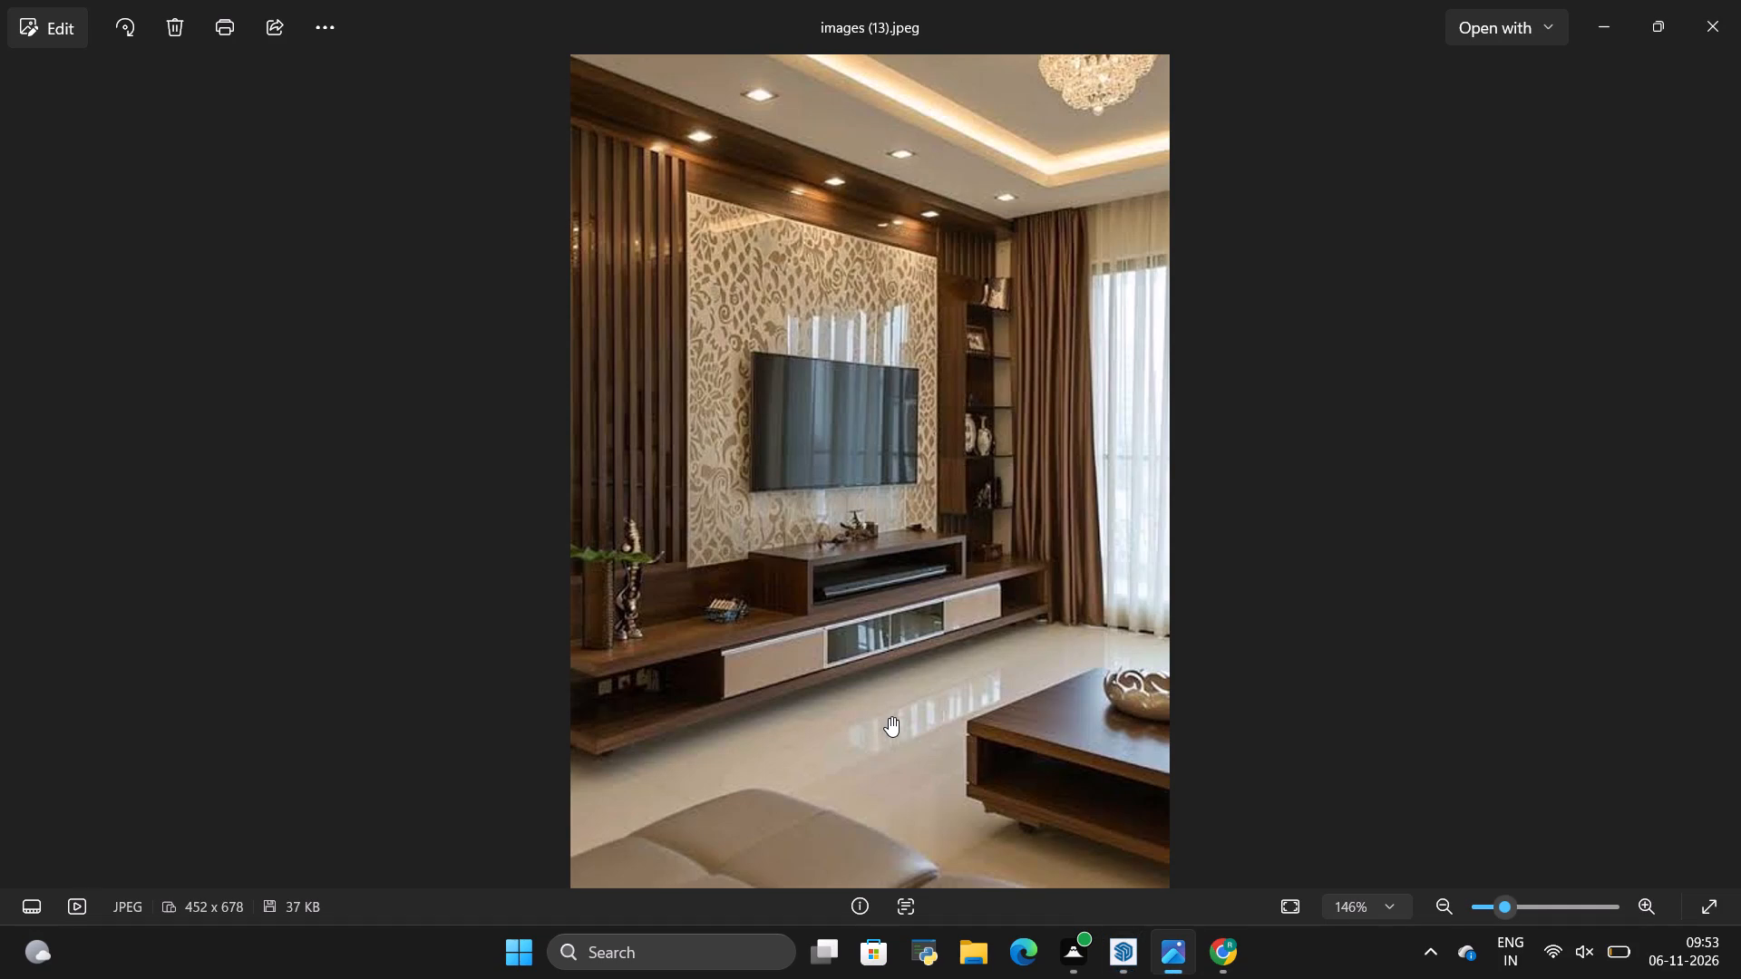
key("alt+Tab")
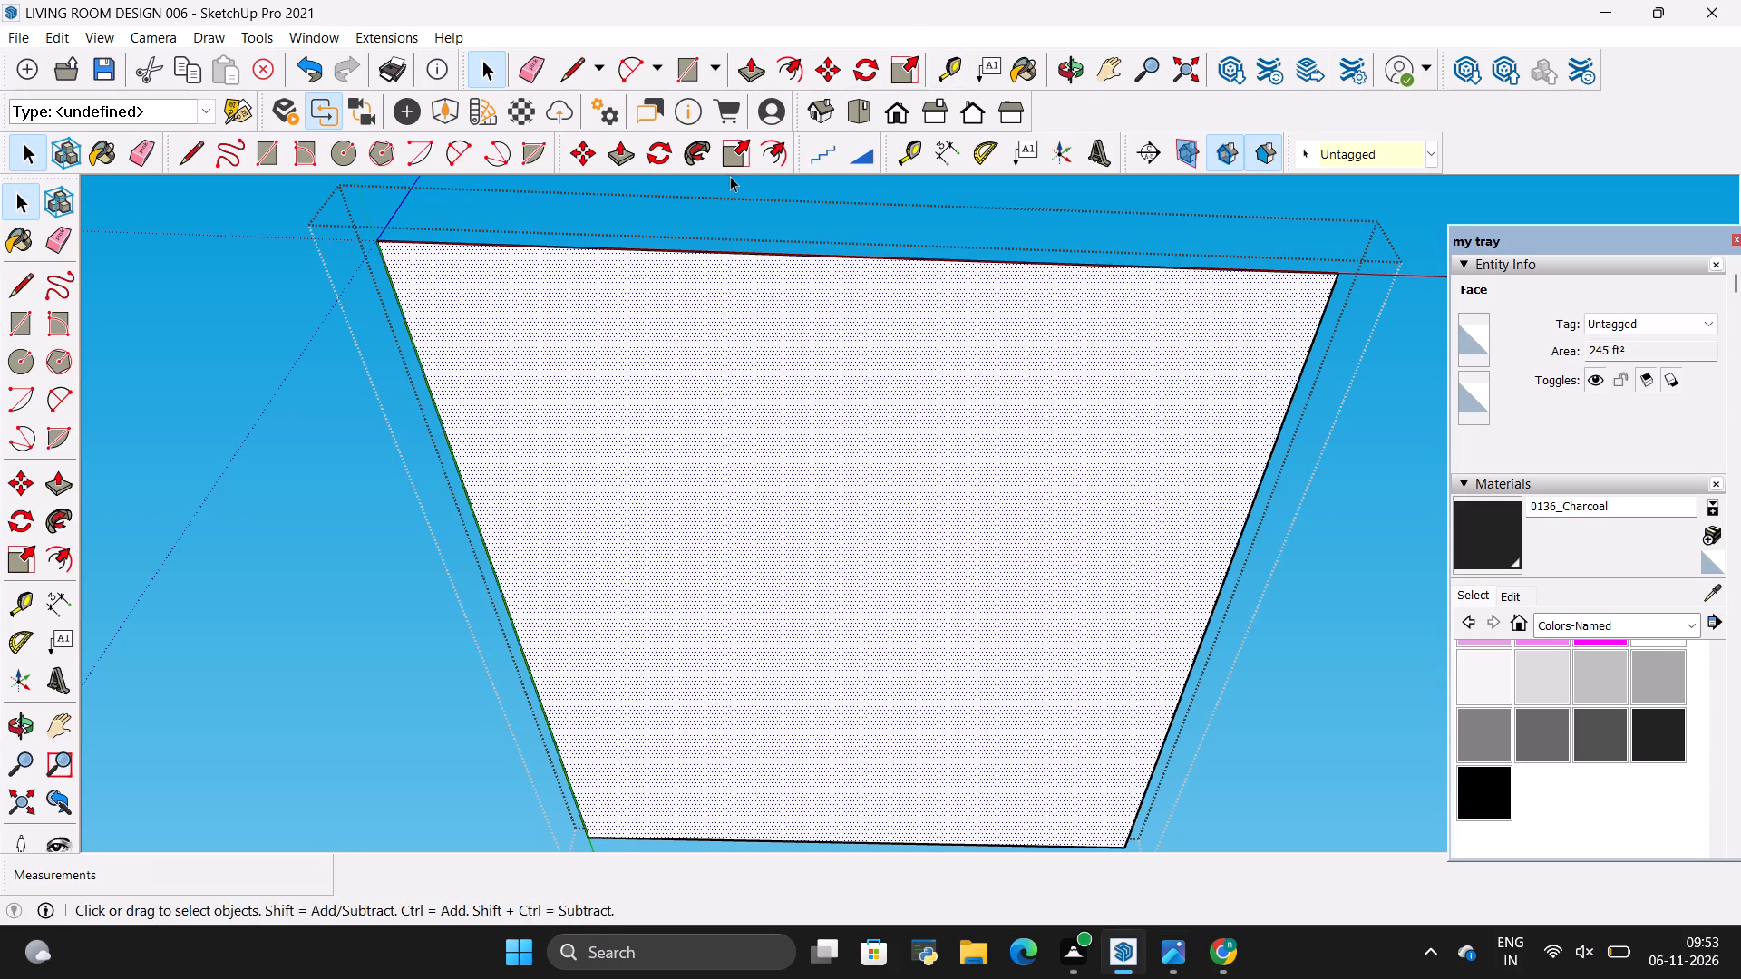
left_click(780, 158)
left_click(910, 477)
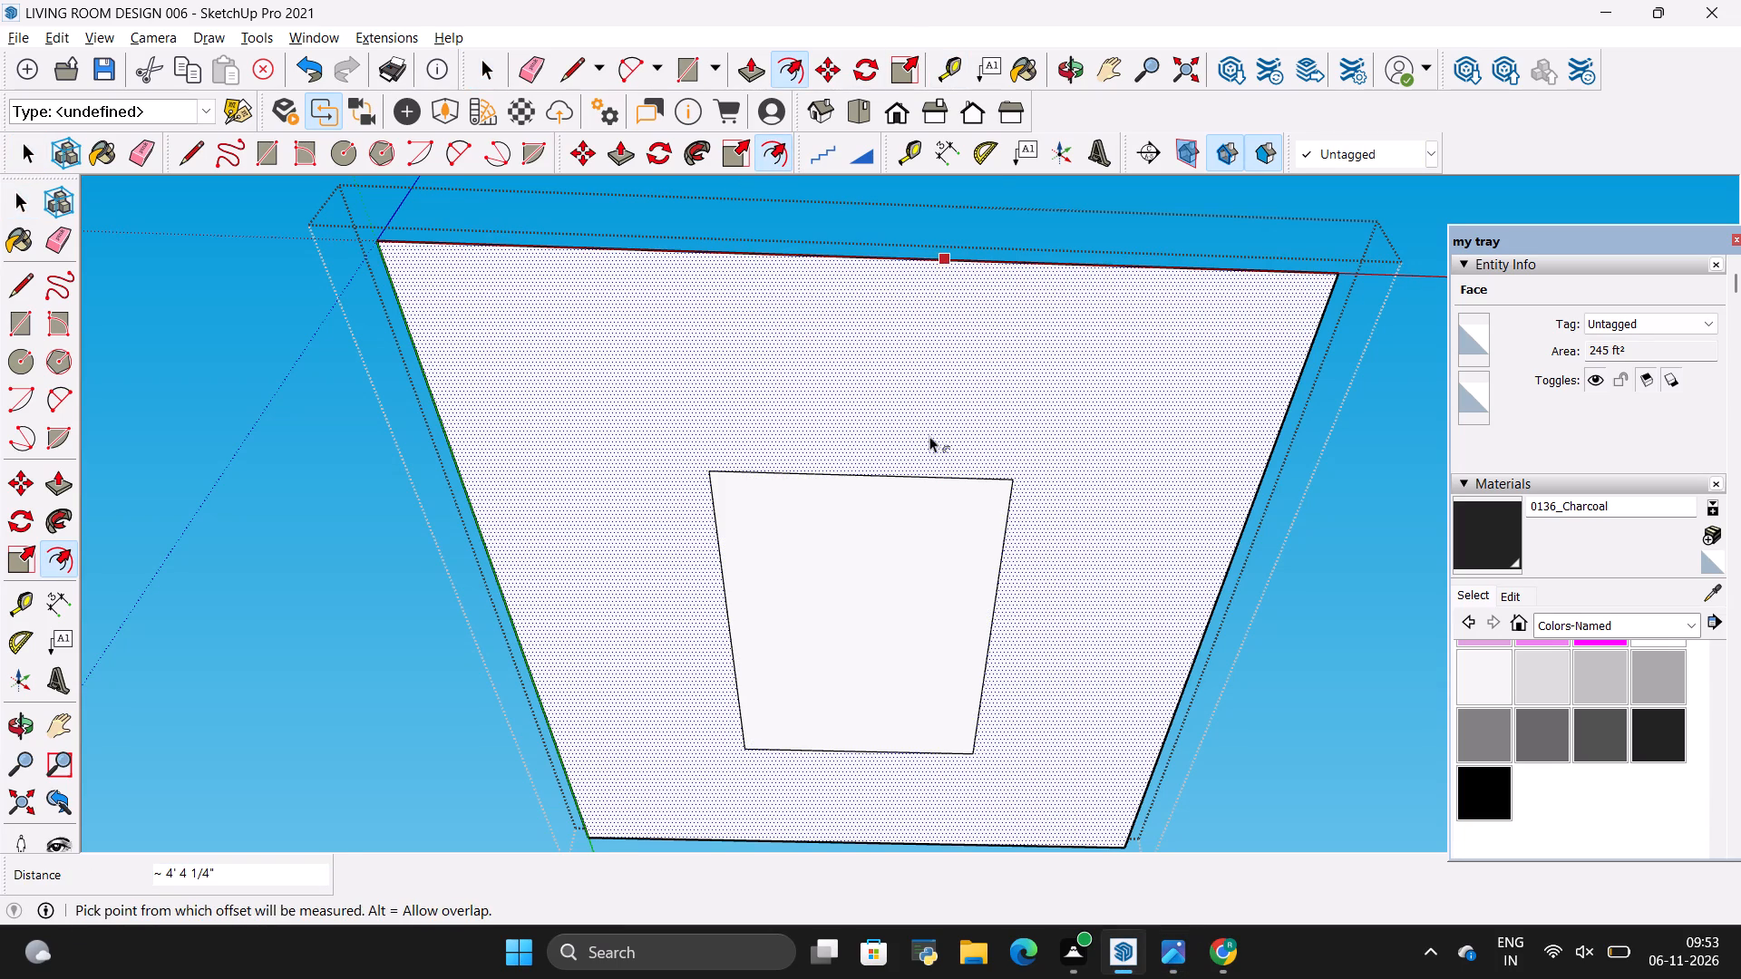
key("alt+BackSpace")
left_click(900, 422)
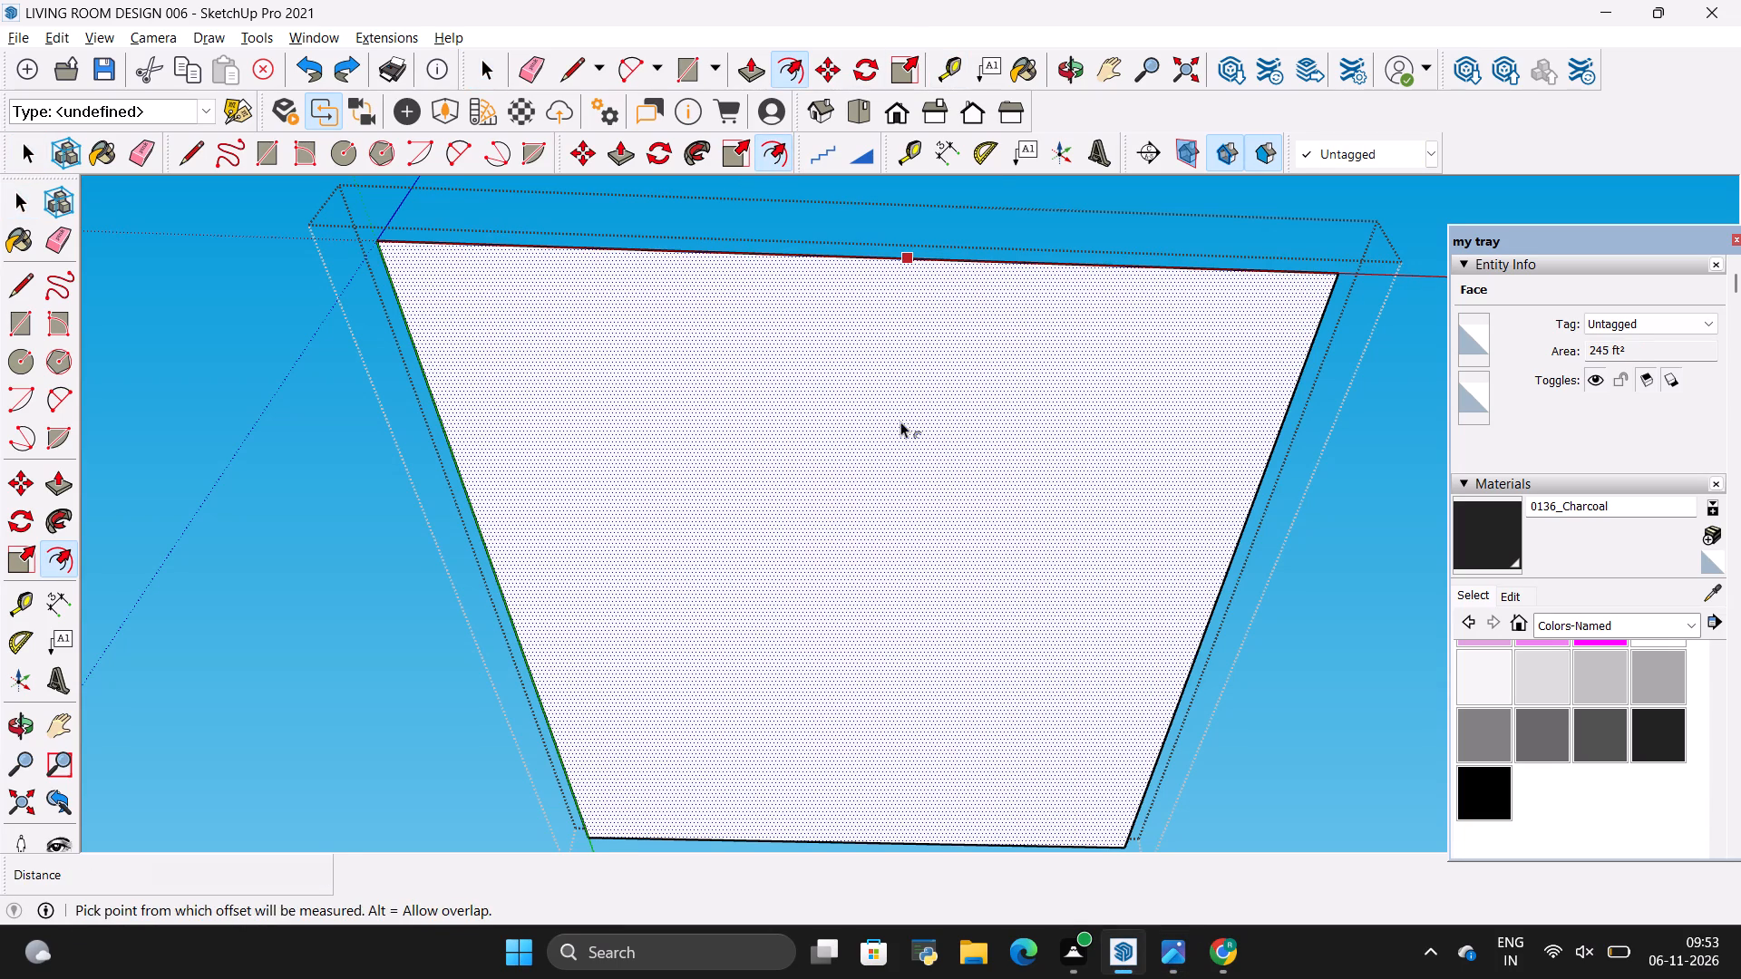
key("BackSpace")
type("2'6")
key("shift+quotedbl")
key("Return")
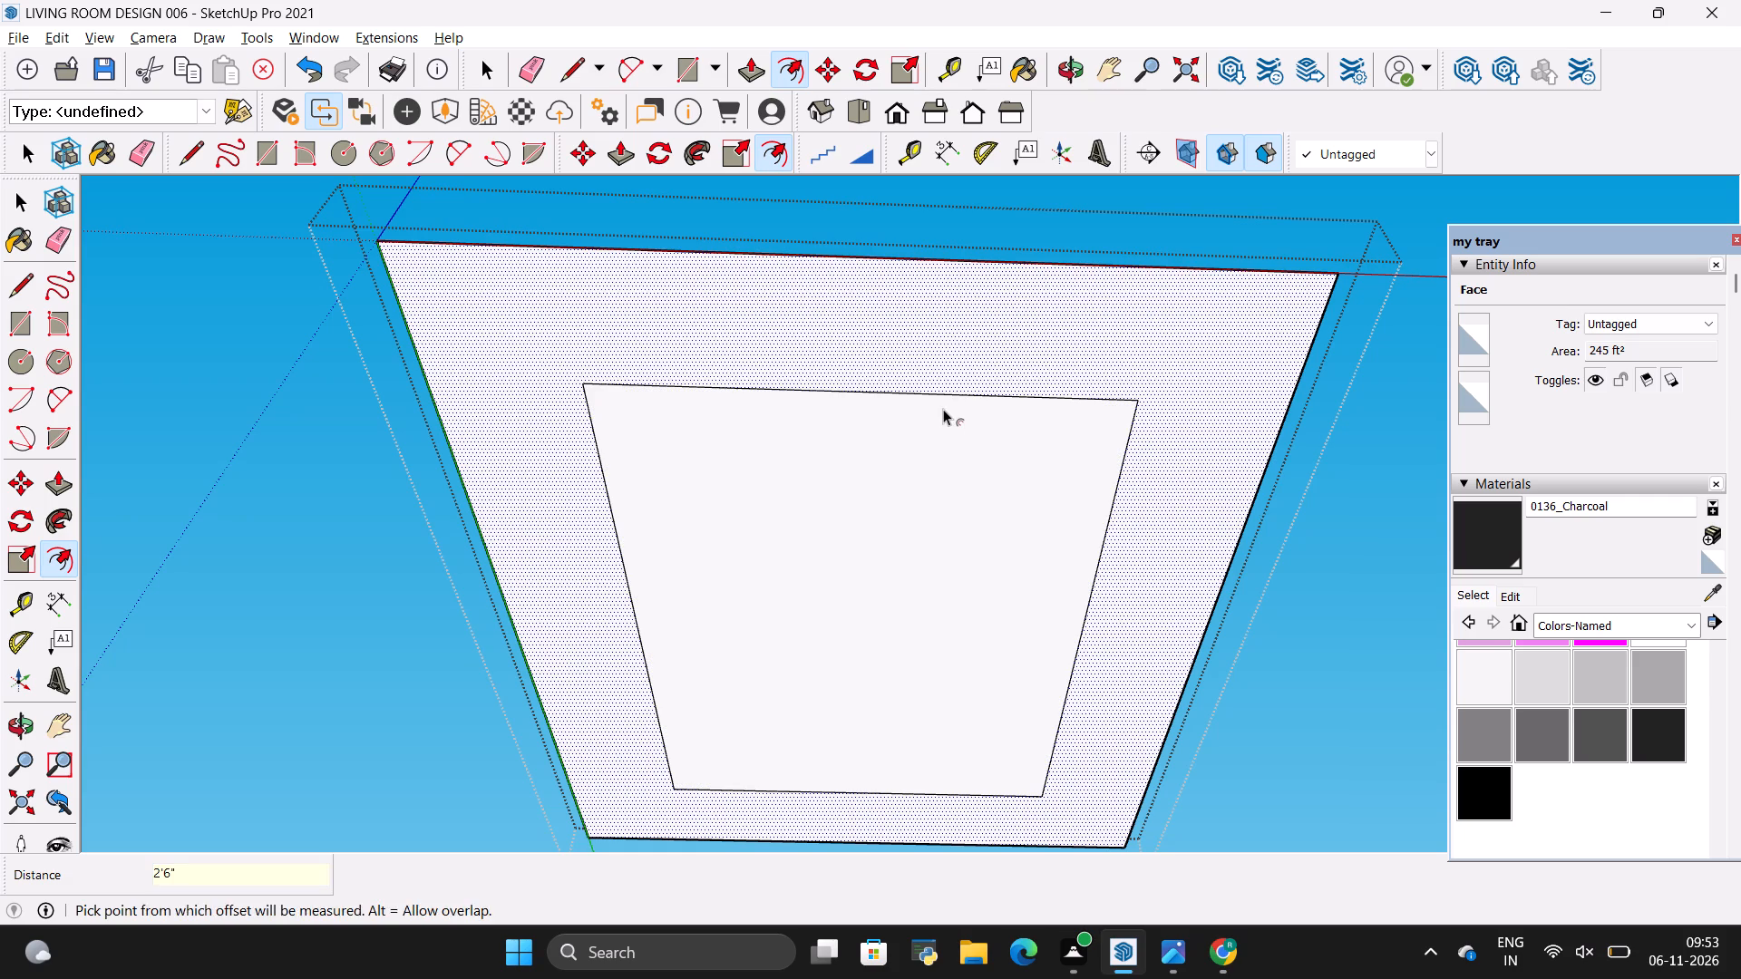
key("space")
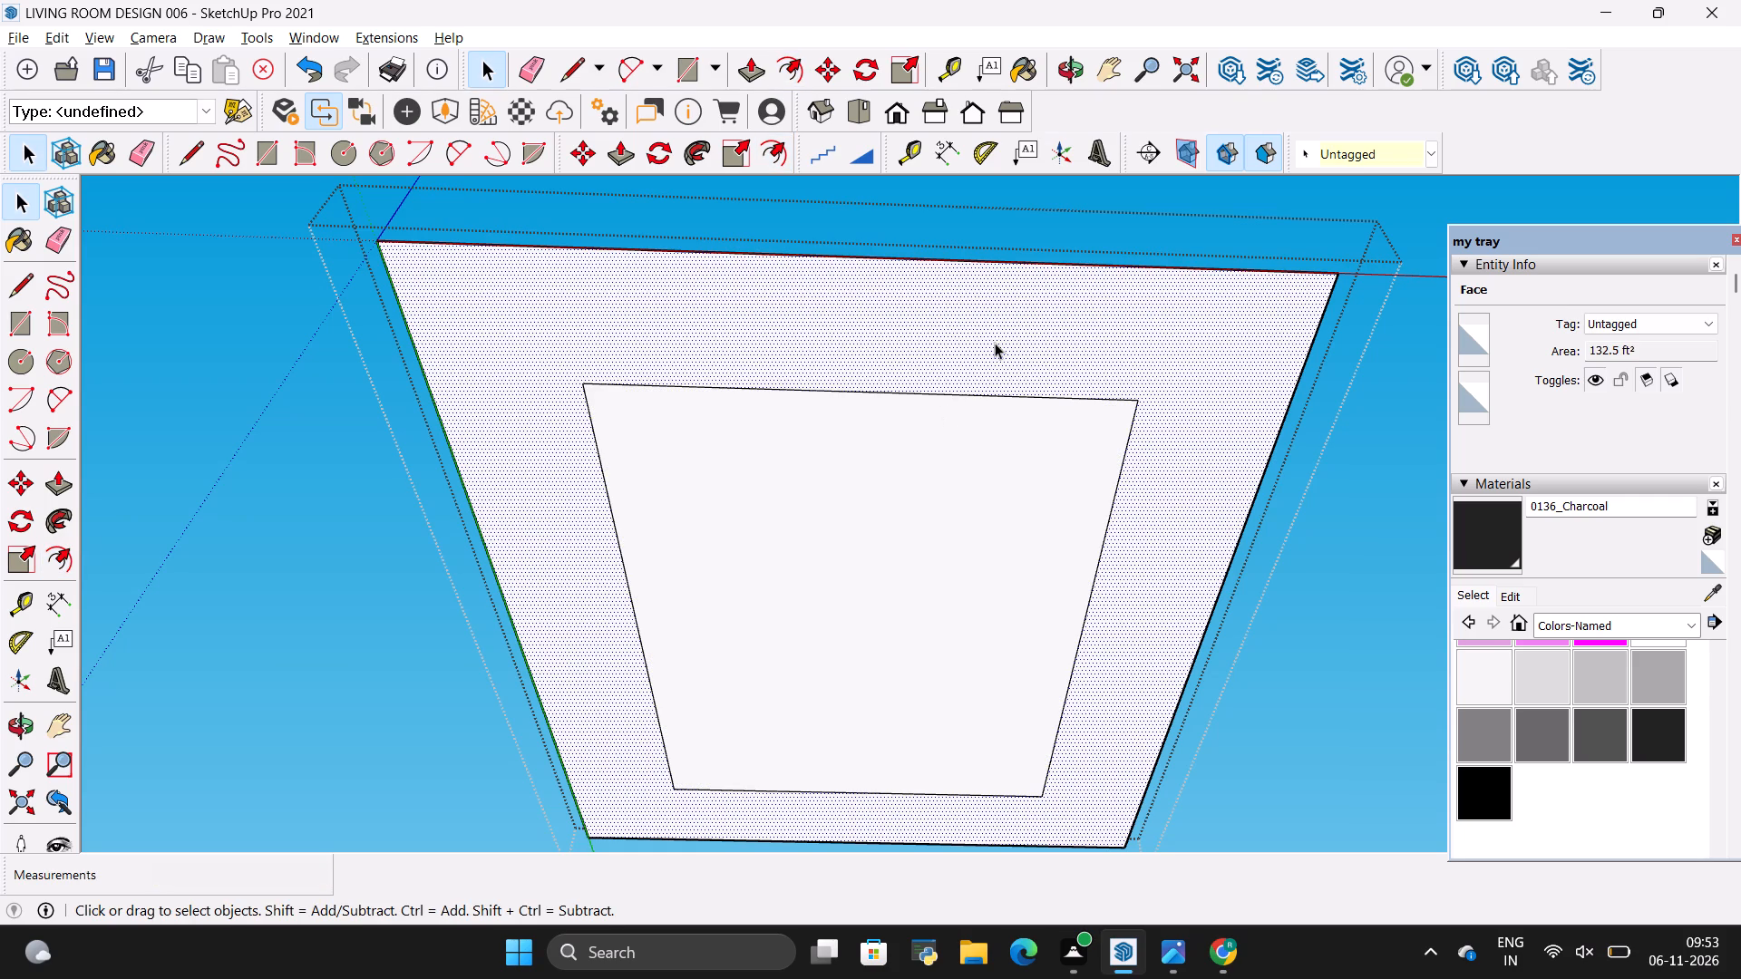
Extrude the ceiling's outer border face 6" downward with Push/Pull, leaving the central rectangle recessed.
left_click(1141, 504)
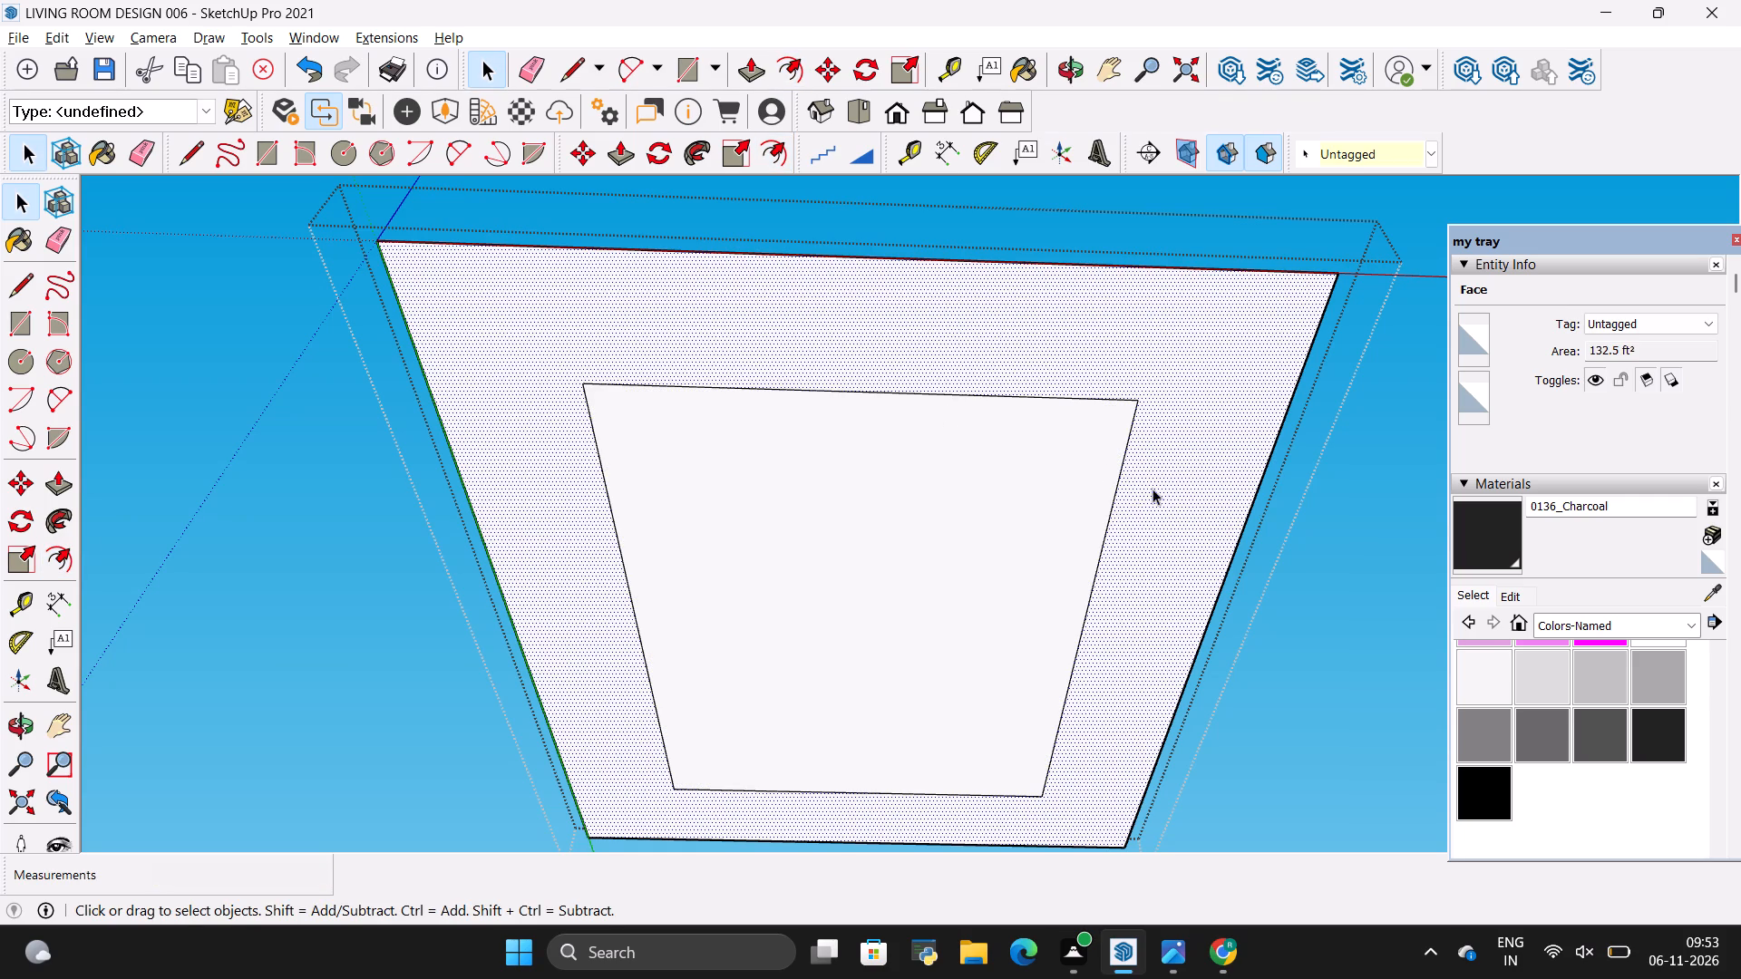
key("p")
left_click(1153, 489)
key("BackSpace")
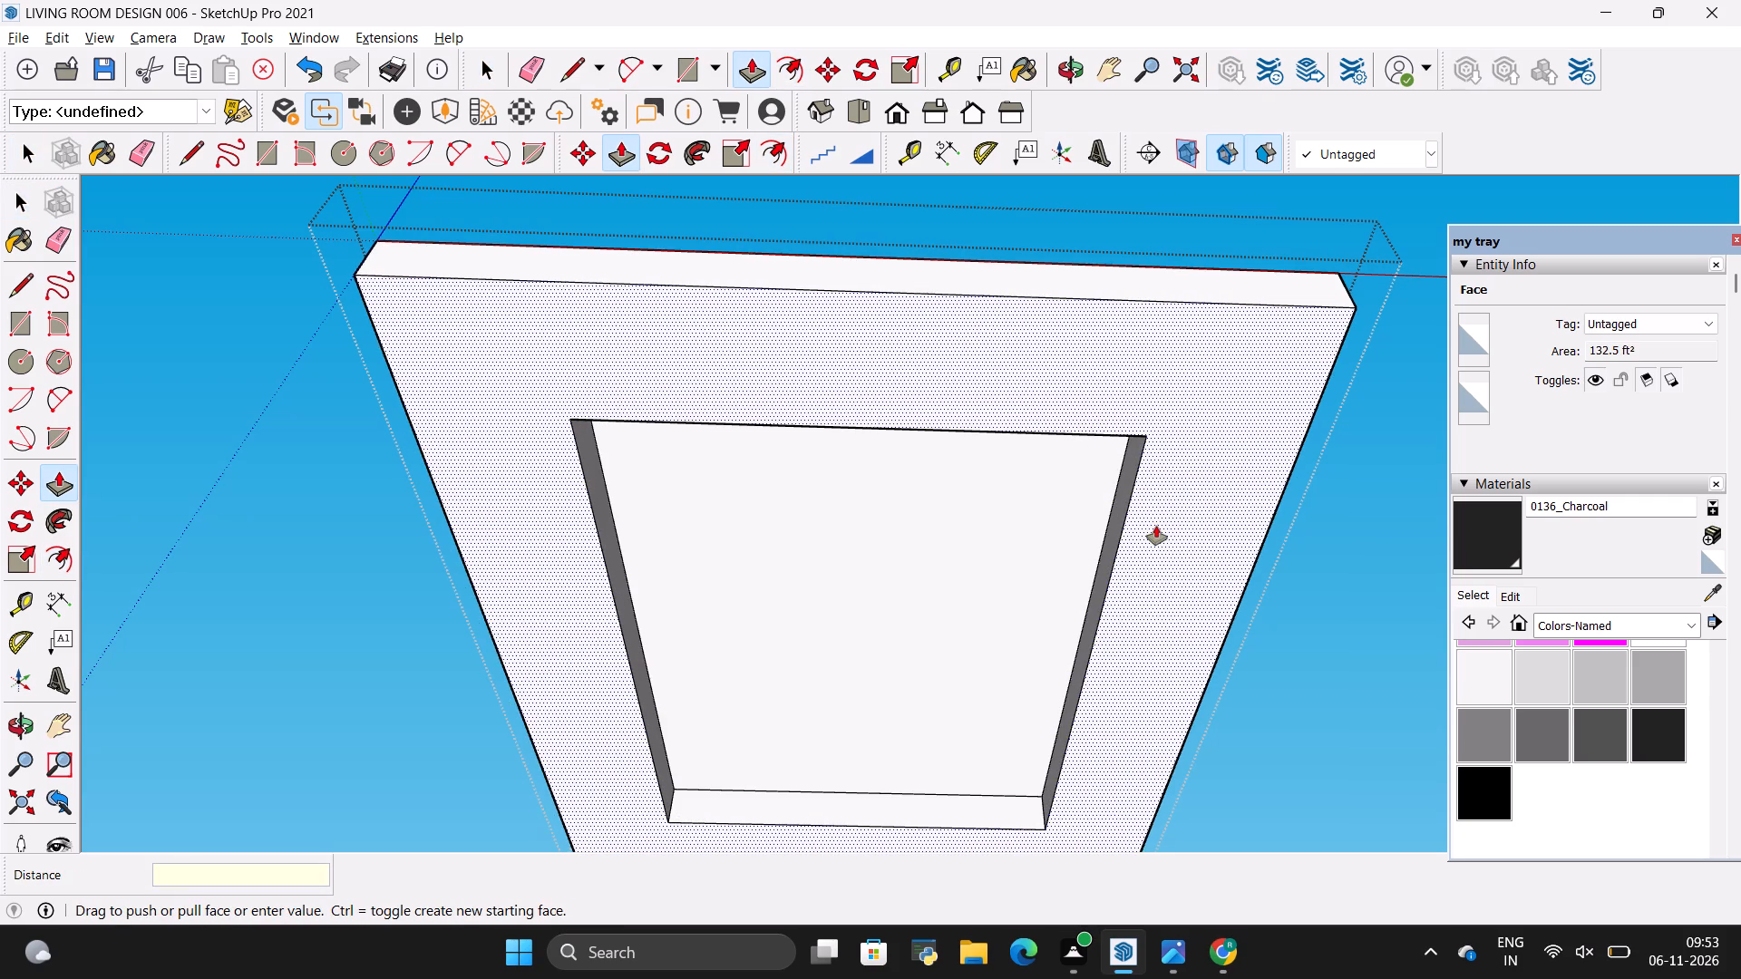
type("6\"")
key("Return")
key("space")
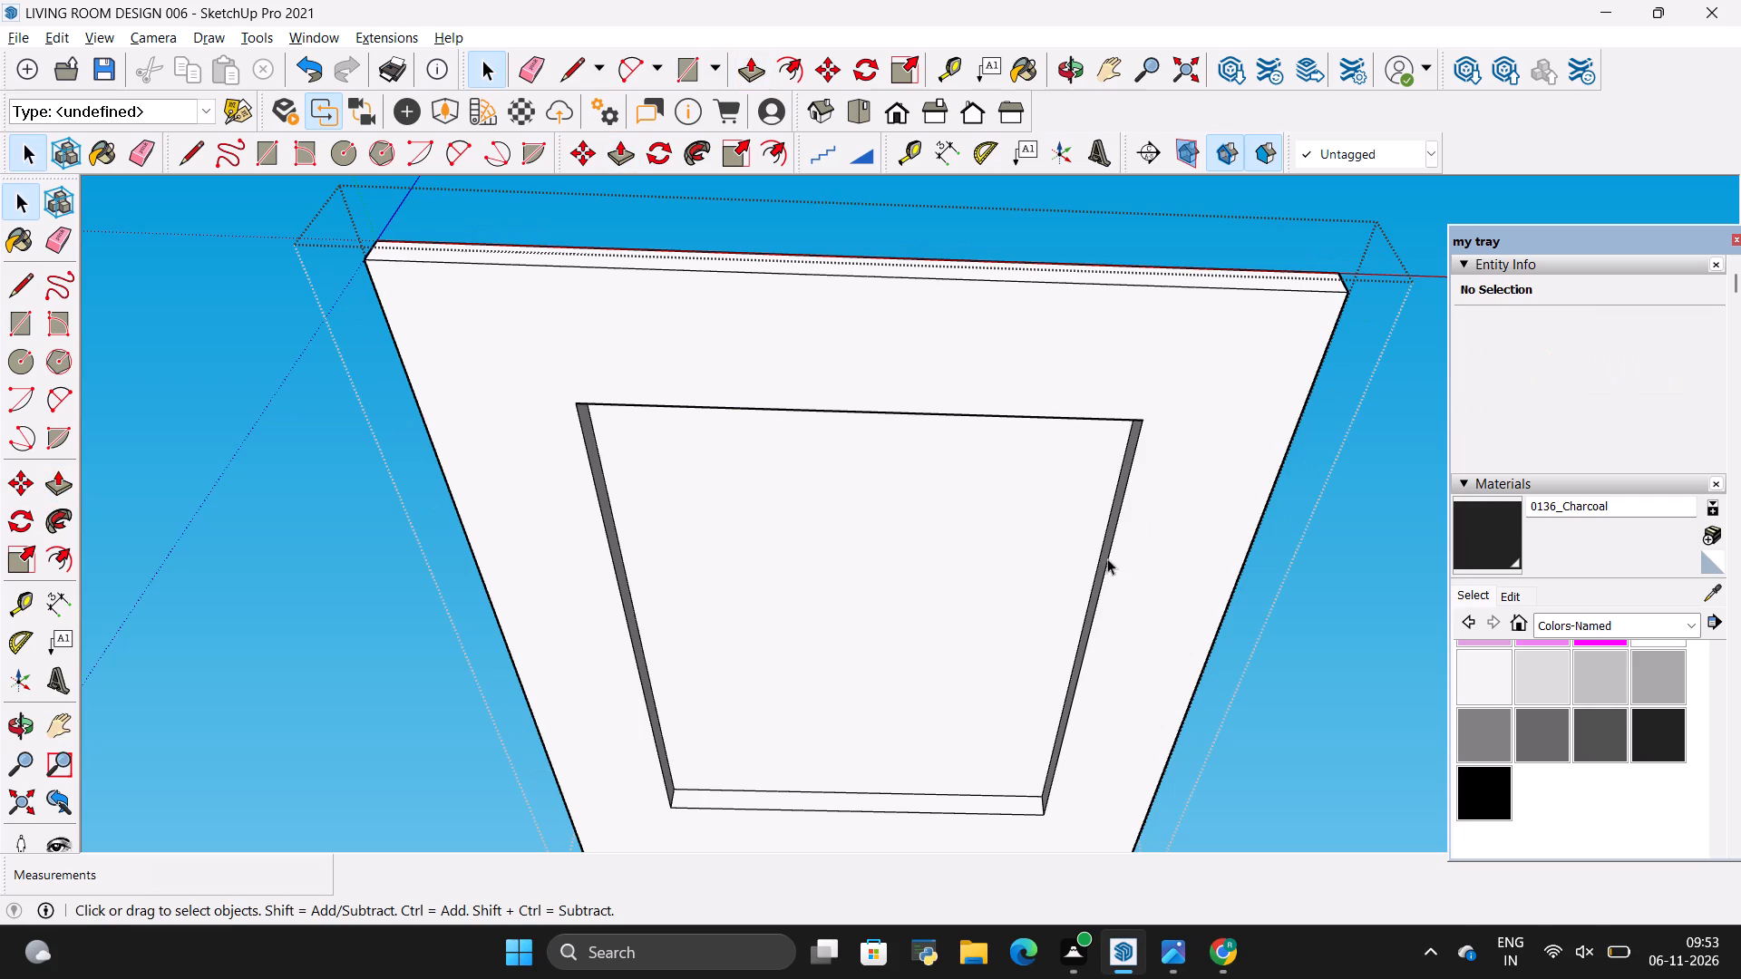
Compare the recessed ceiling with the reference photo's tray ceiling, cove lighting and downlights, viewing the model from several angles below.
scroll(805, 609, "down", 3)
scroll(870, 653, "up", 2)
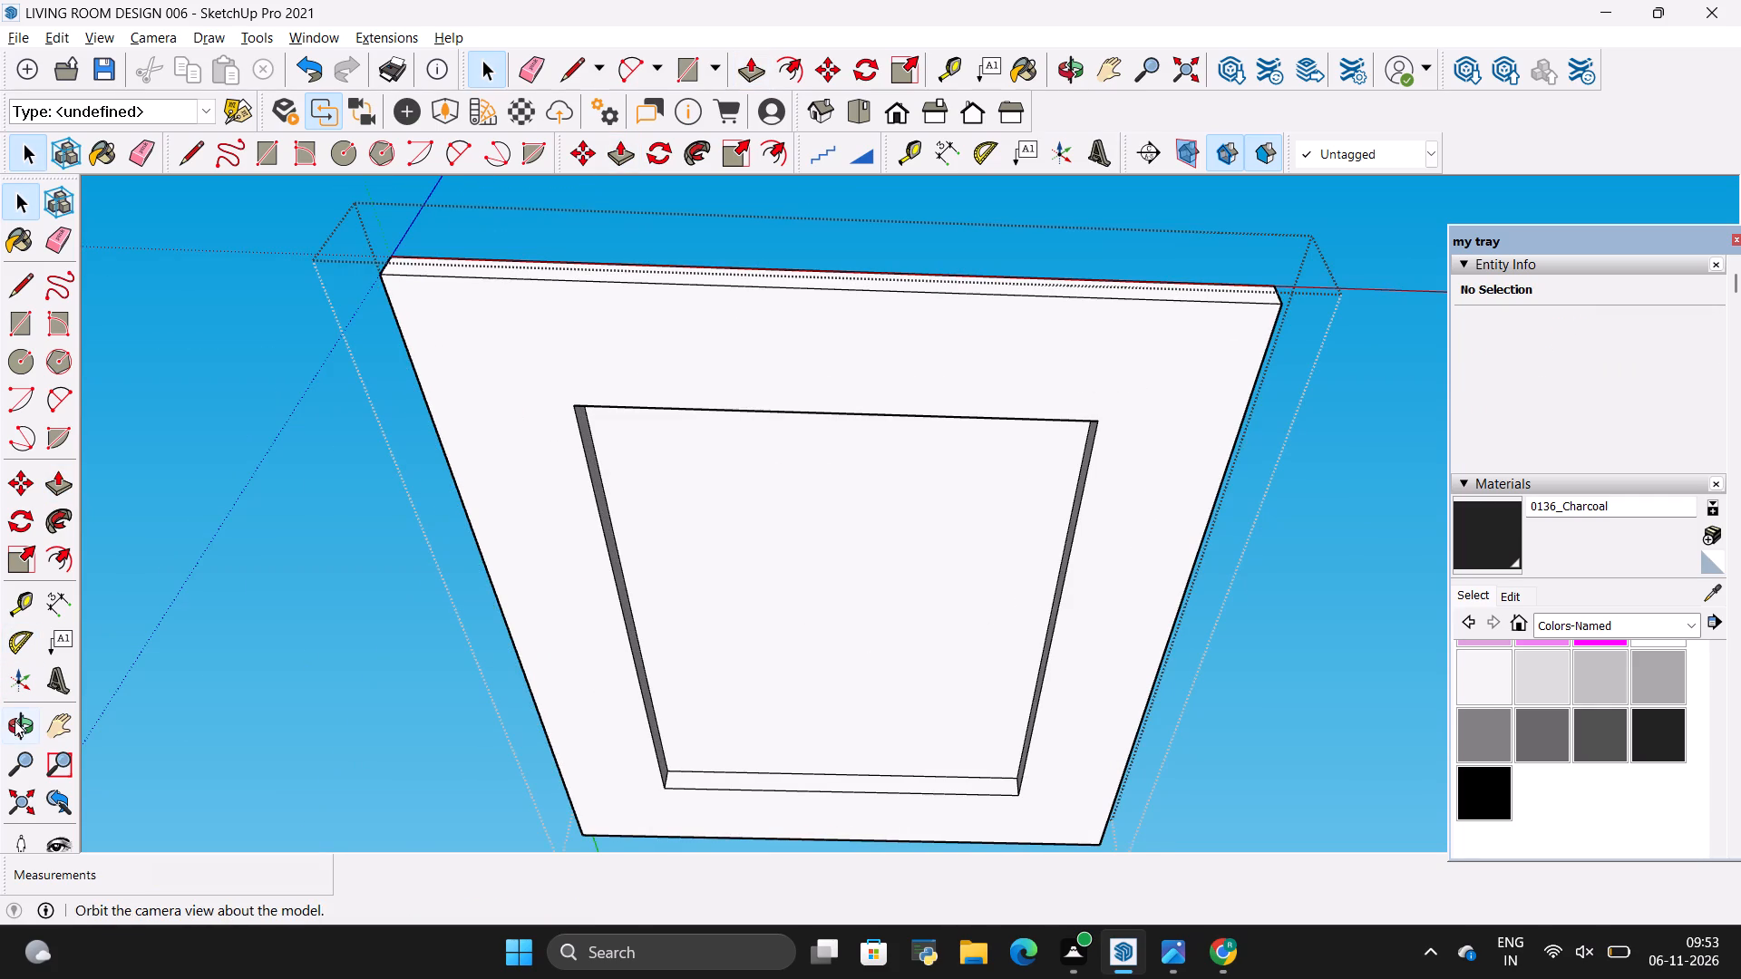
left_click_drag(14, 721, 24, 711)
left_click_drag(249, 451, 249, 512)
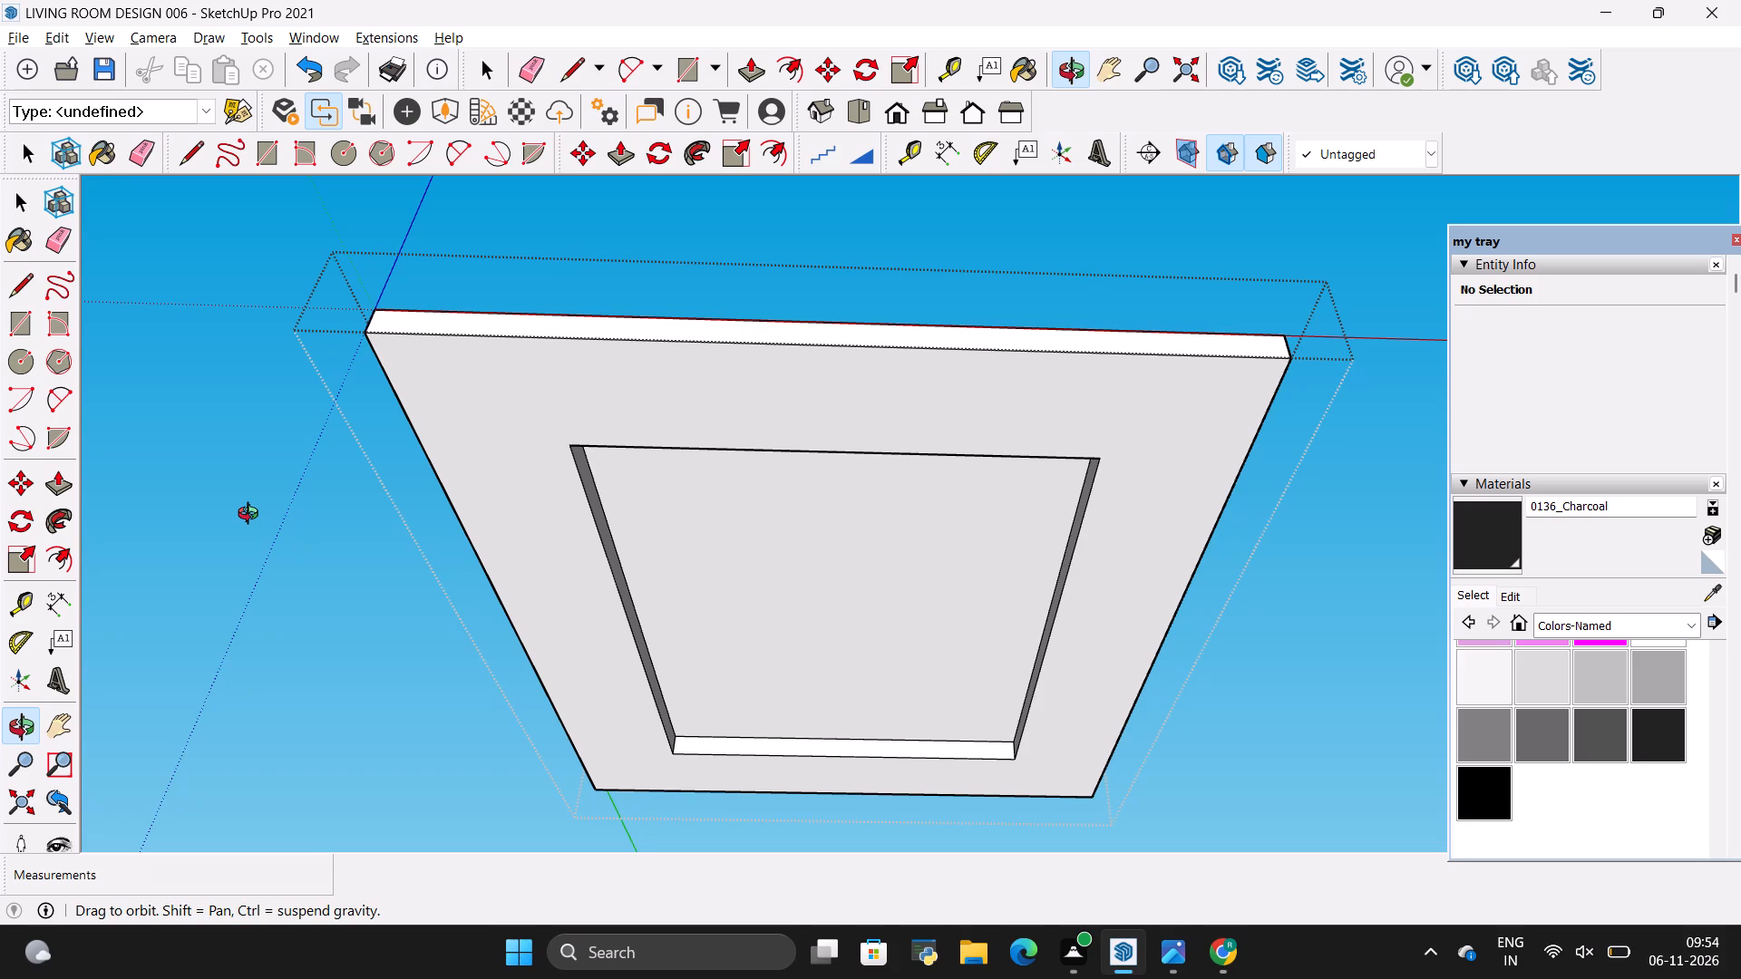
scroll(296, 413, "down", 1)
scroll(734, 483, "up", 3)
left_click_drag(705, 500, 754, 566)
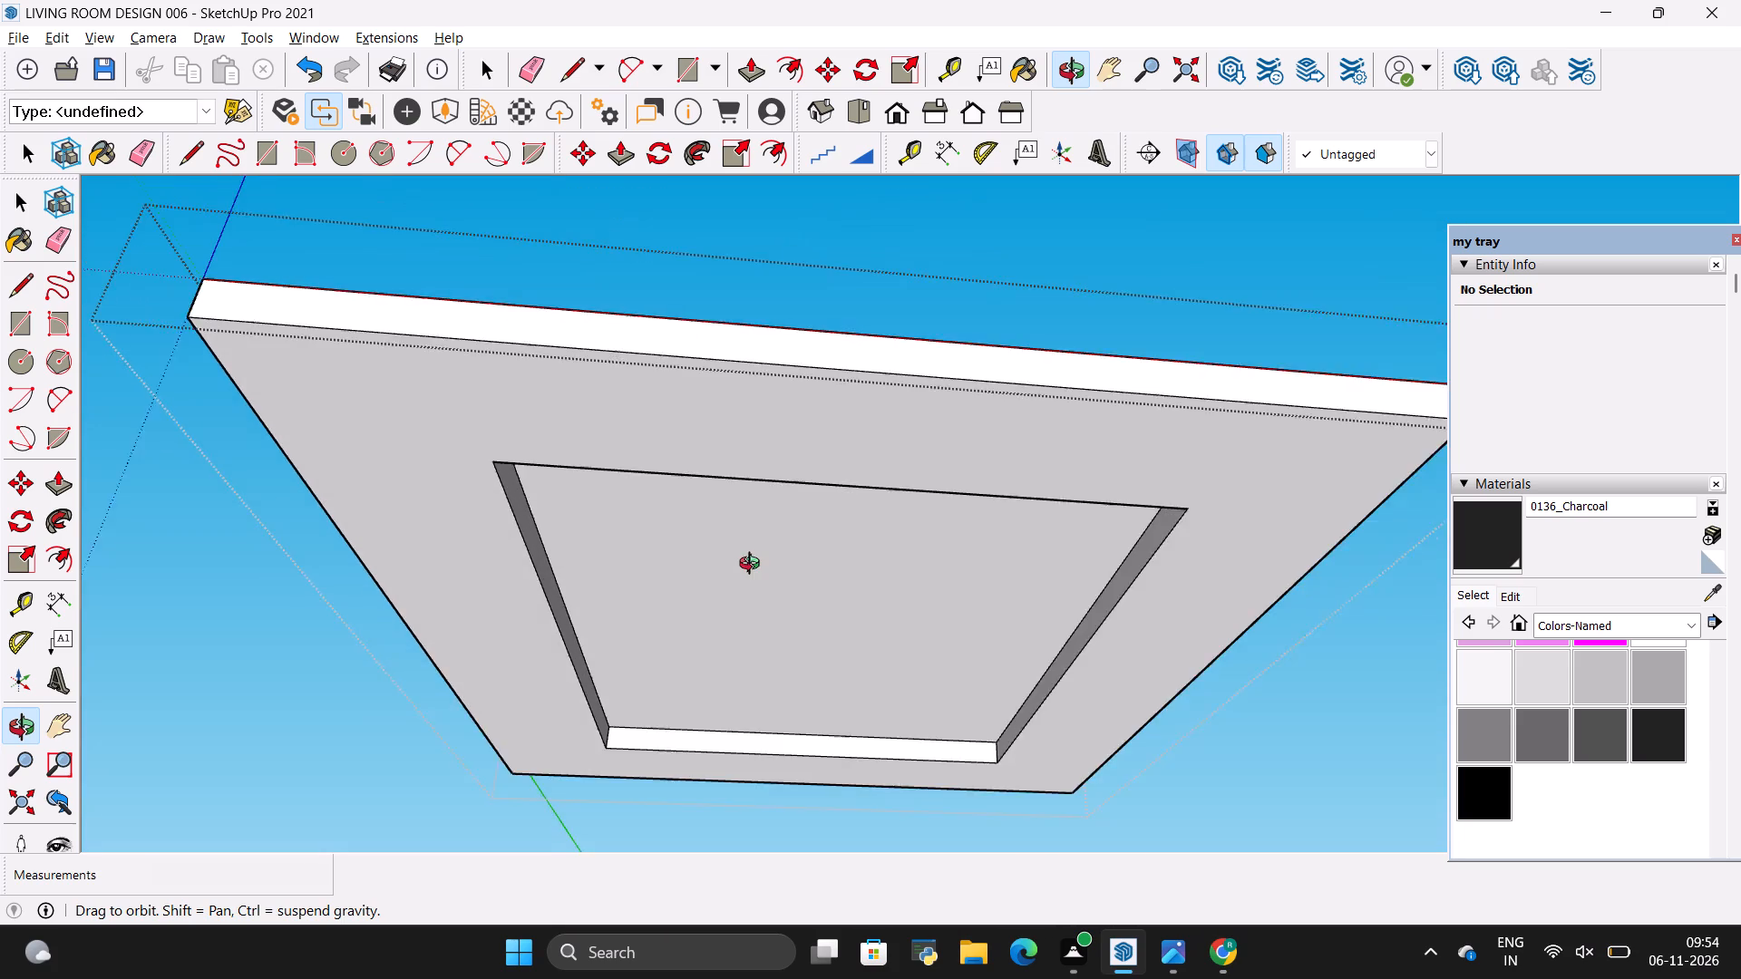
left_click_drag(754, 566, 736, 563)
key("alt+Tab")
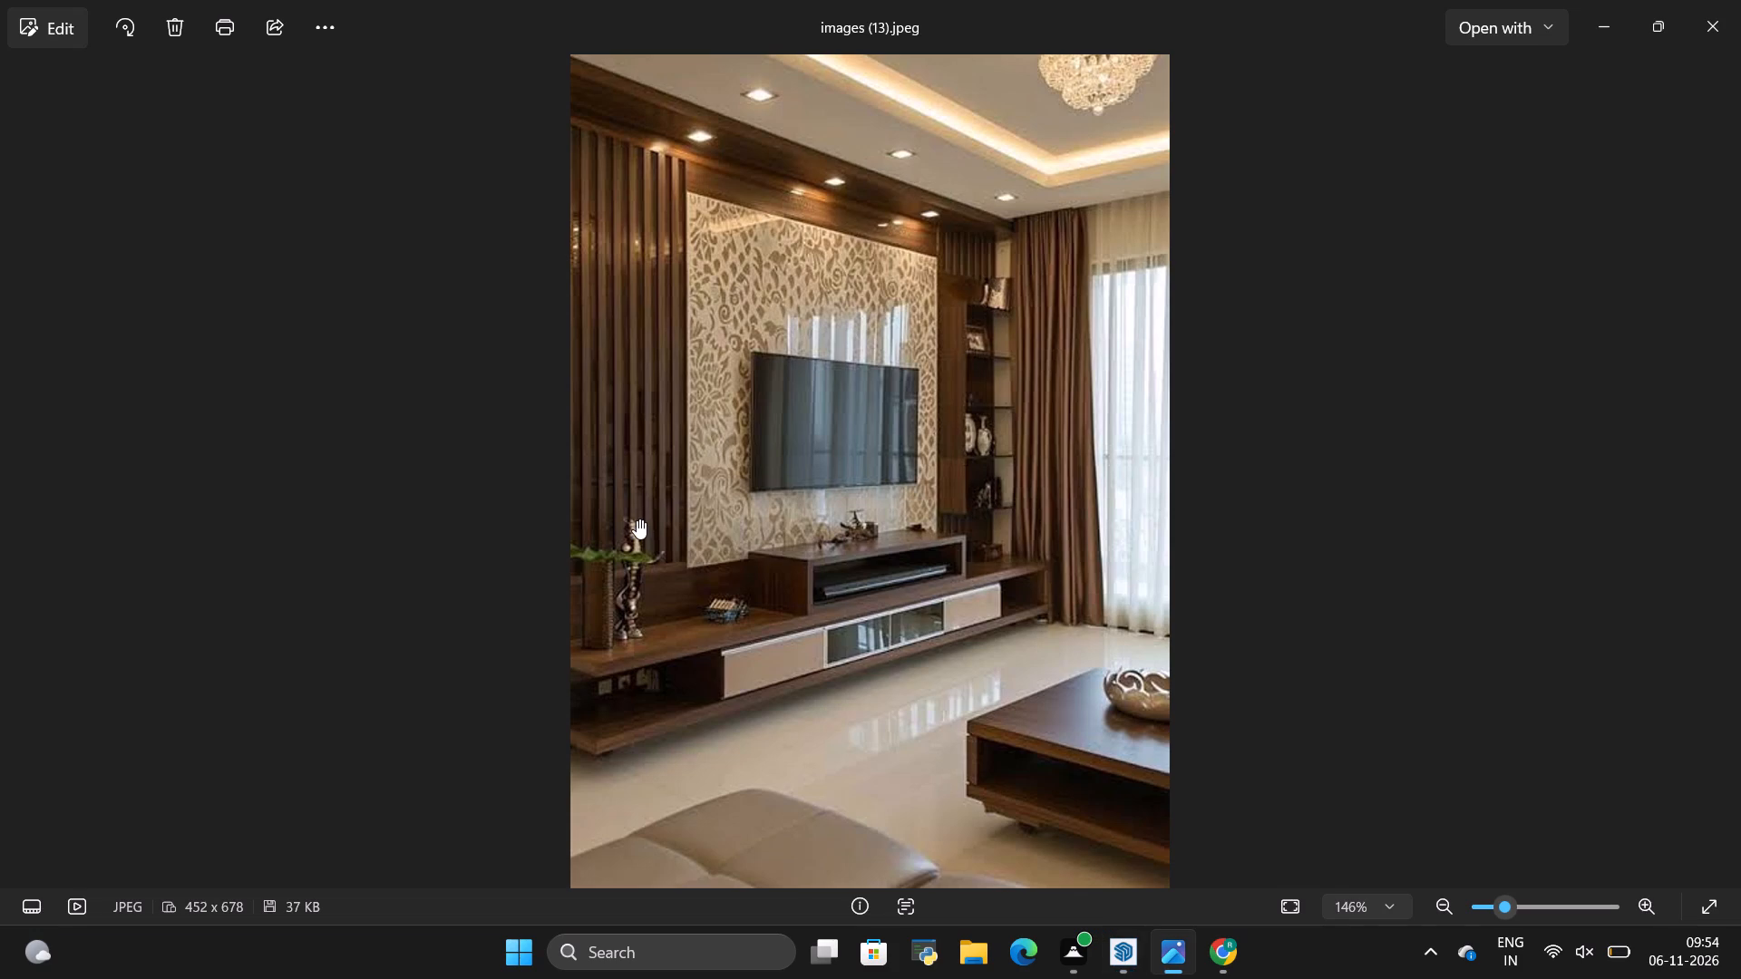
key("alt+Tab")
key("alt+Tab")
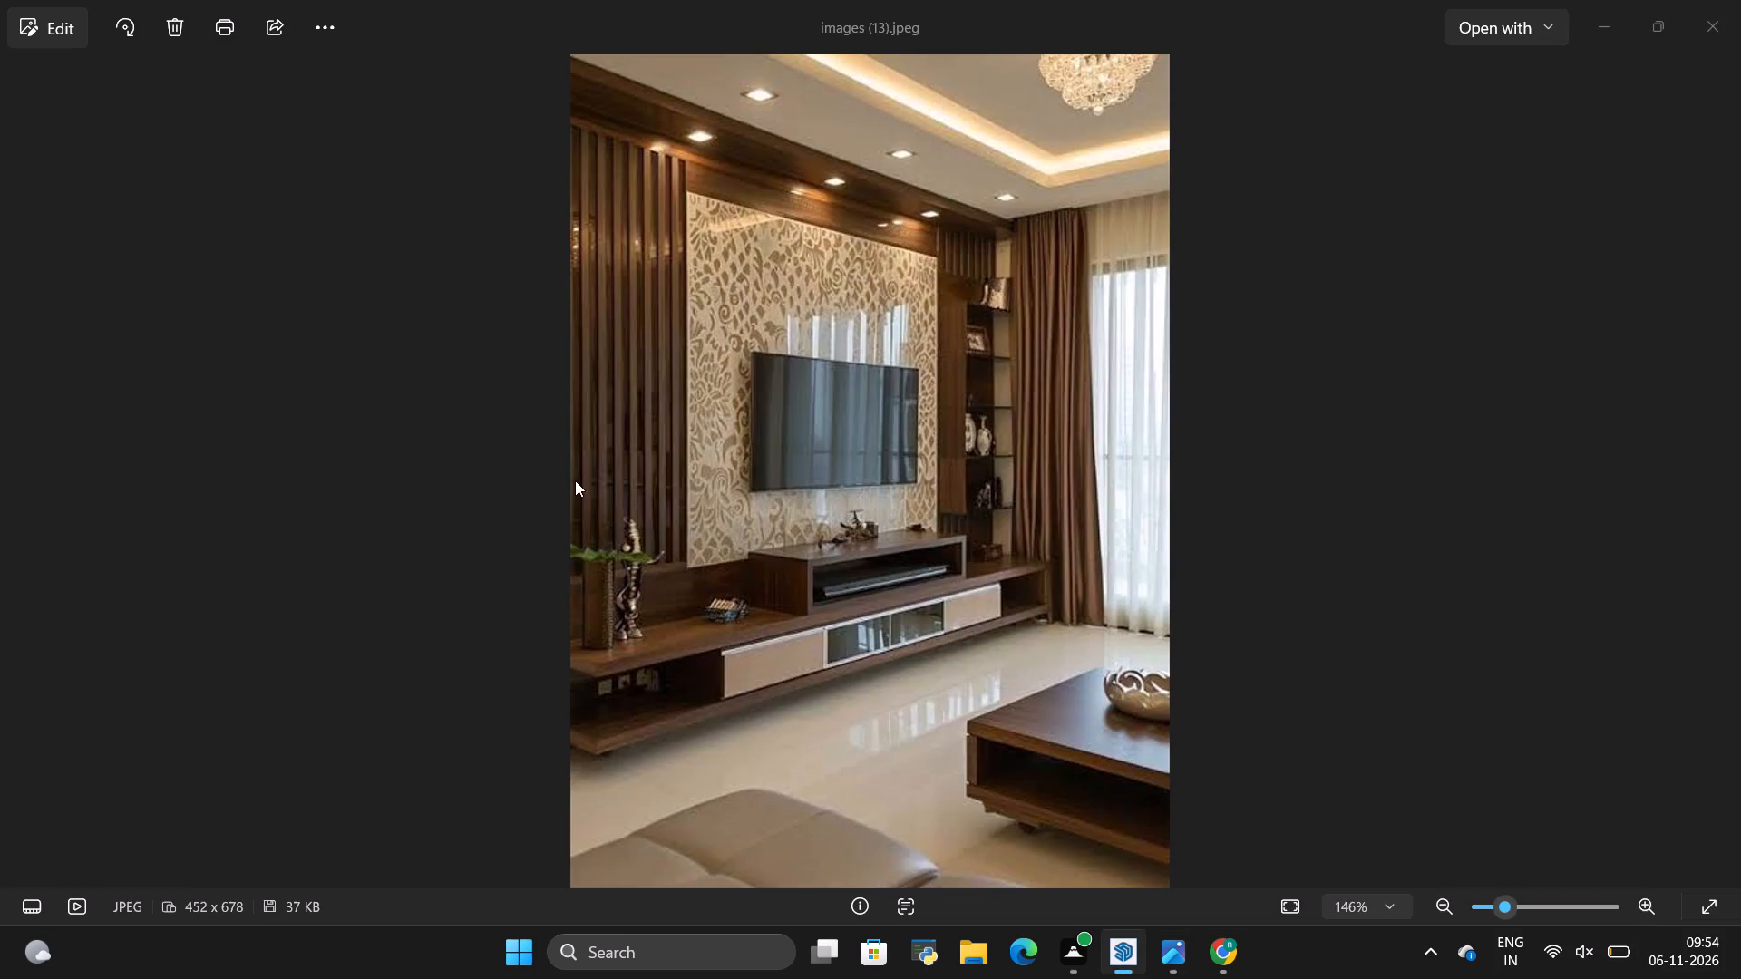
key("alt+Tab")
scroll(804, 539, "down", 5)
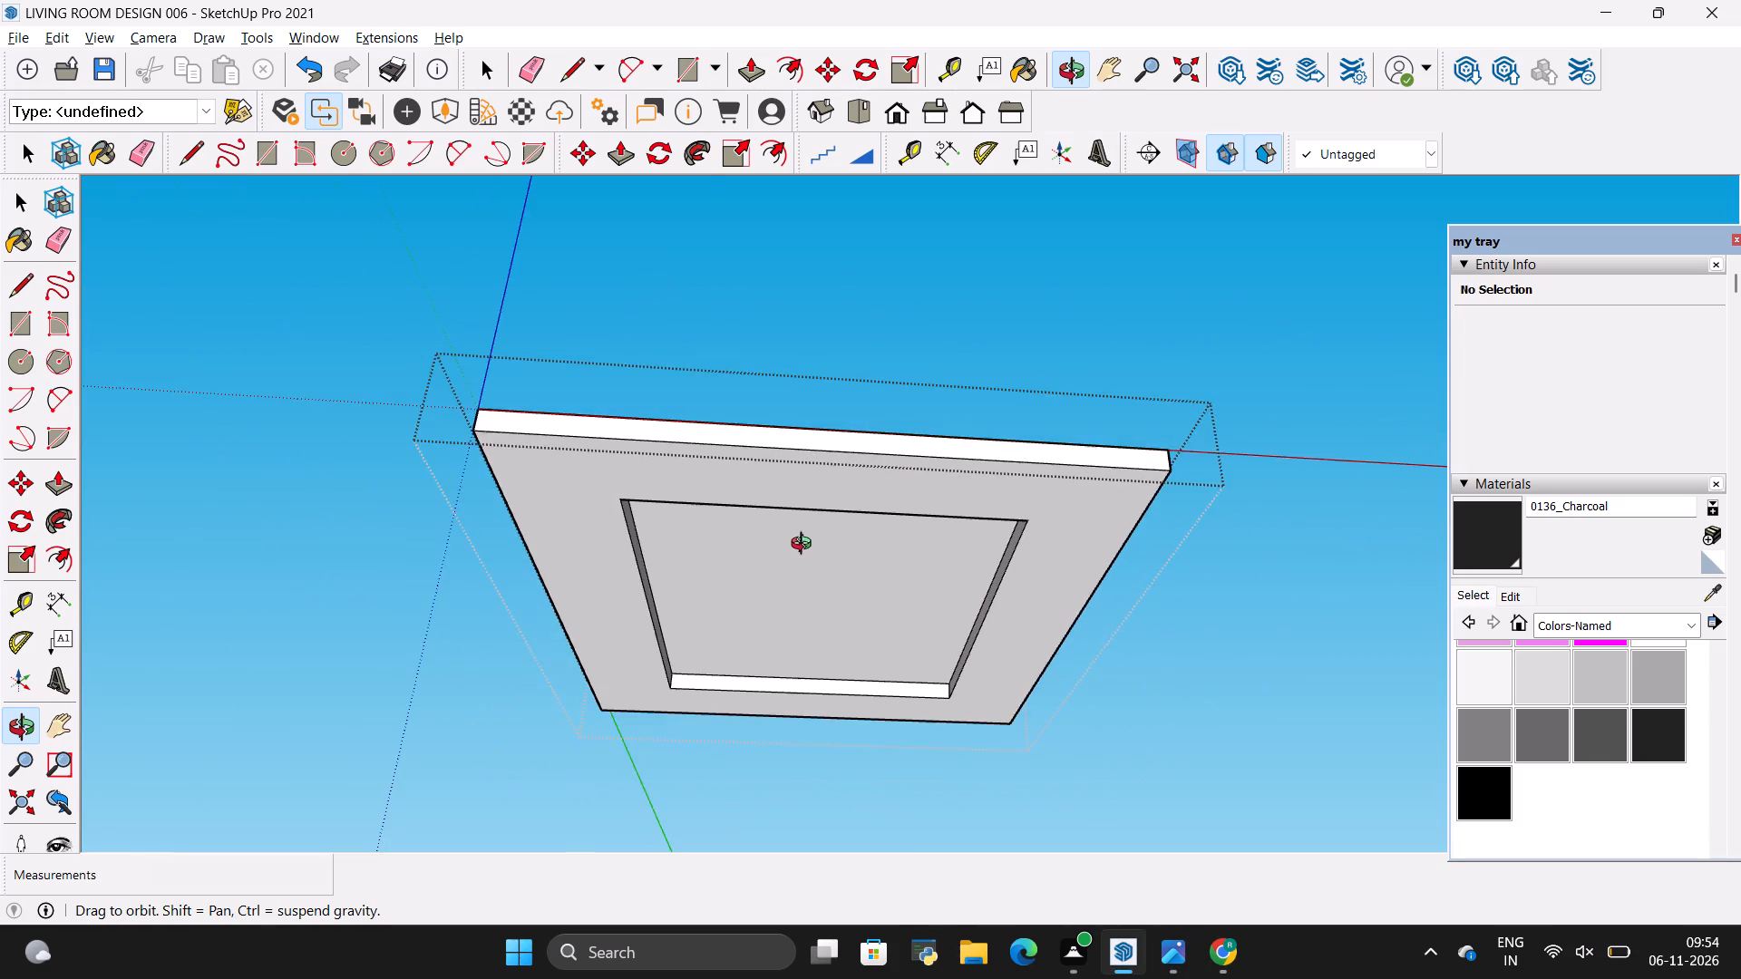
left_click_drag(846, 606, 763, 559)
key("alt+Tab")
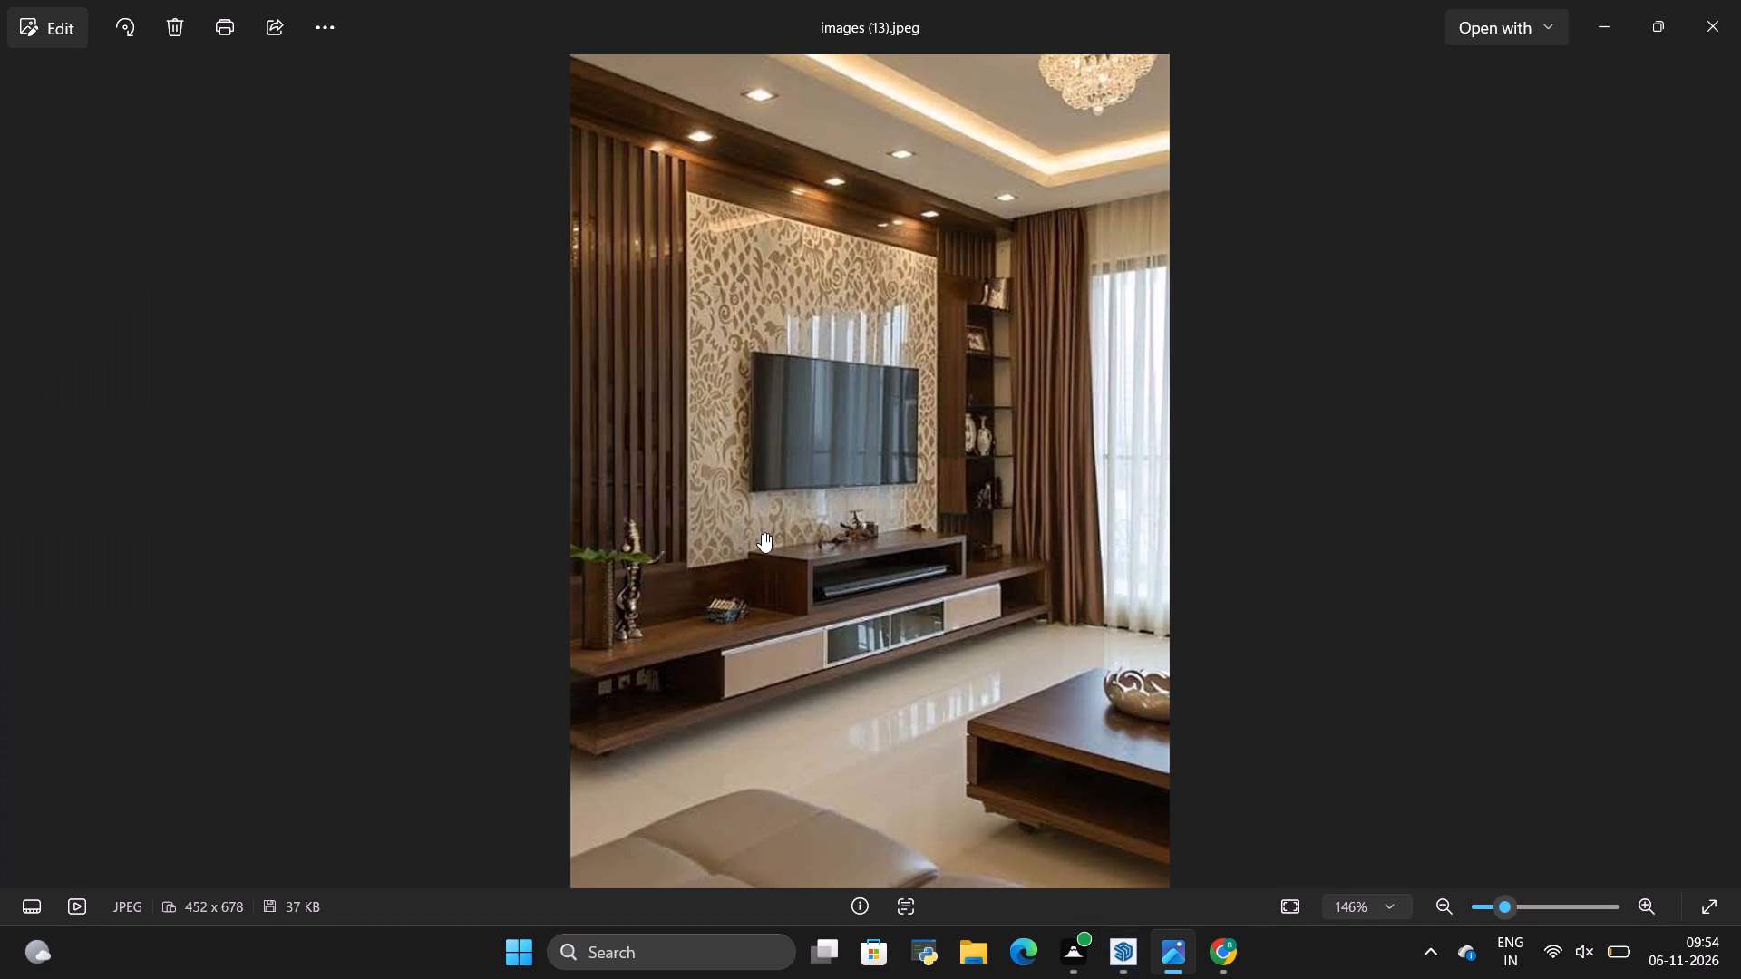
key("alt+Tab")
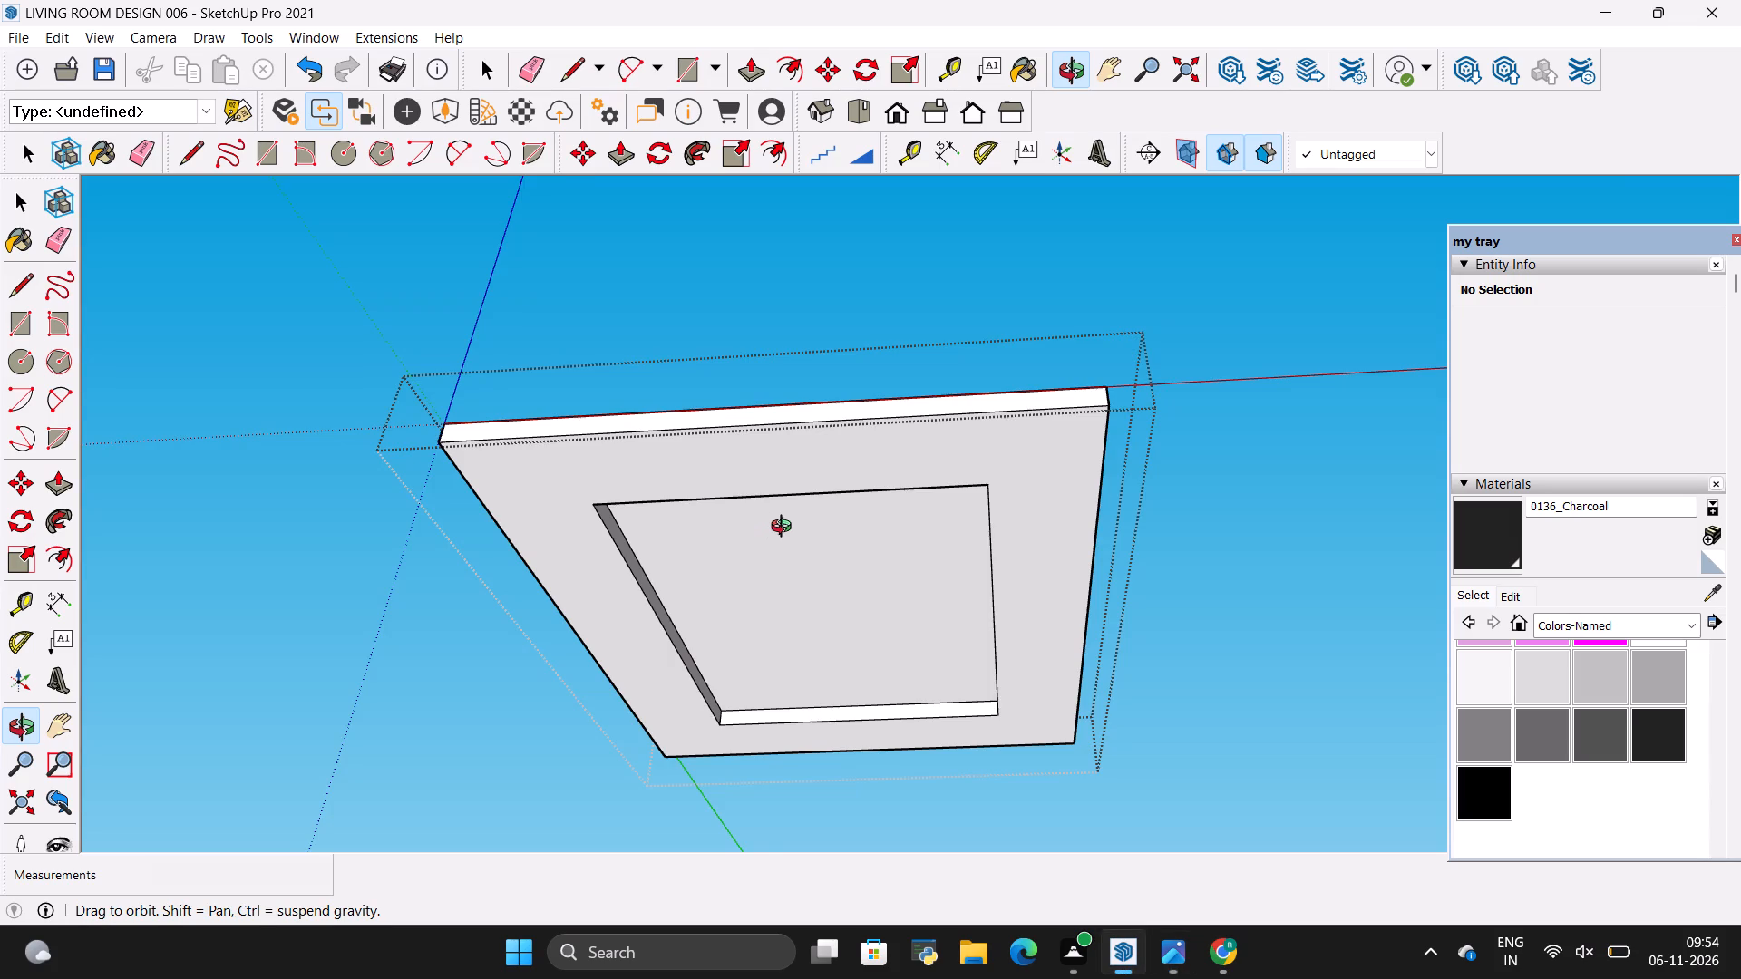
scroll(787, 531, "down", 2)
left_click_drag(734, 642, 789, 663)
scroll(811, 669, "up", 2)
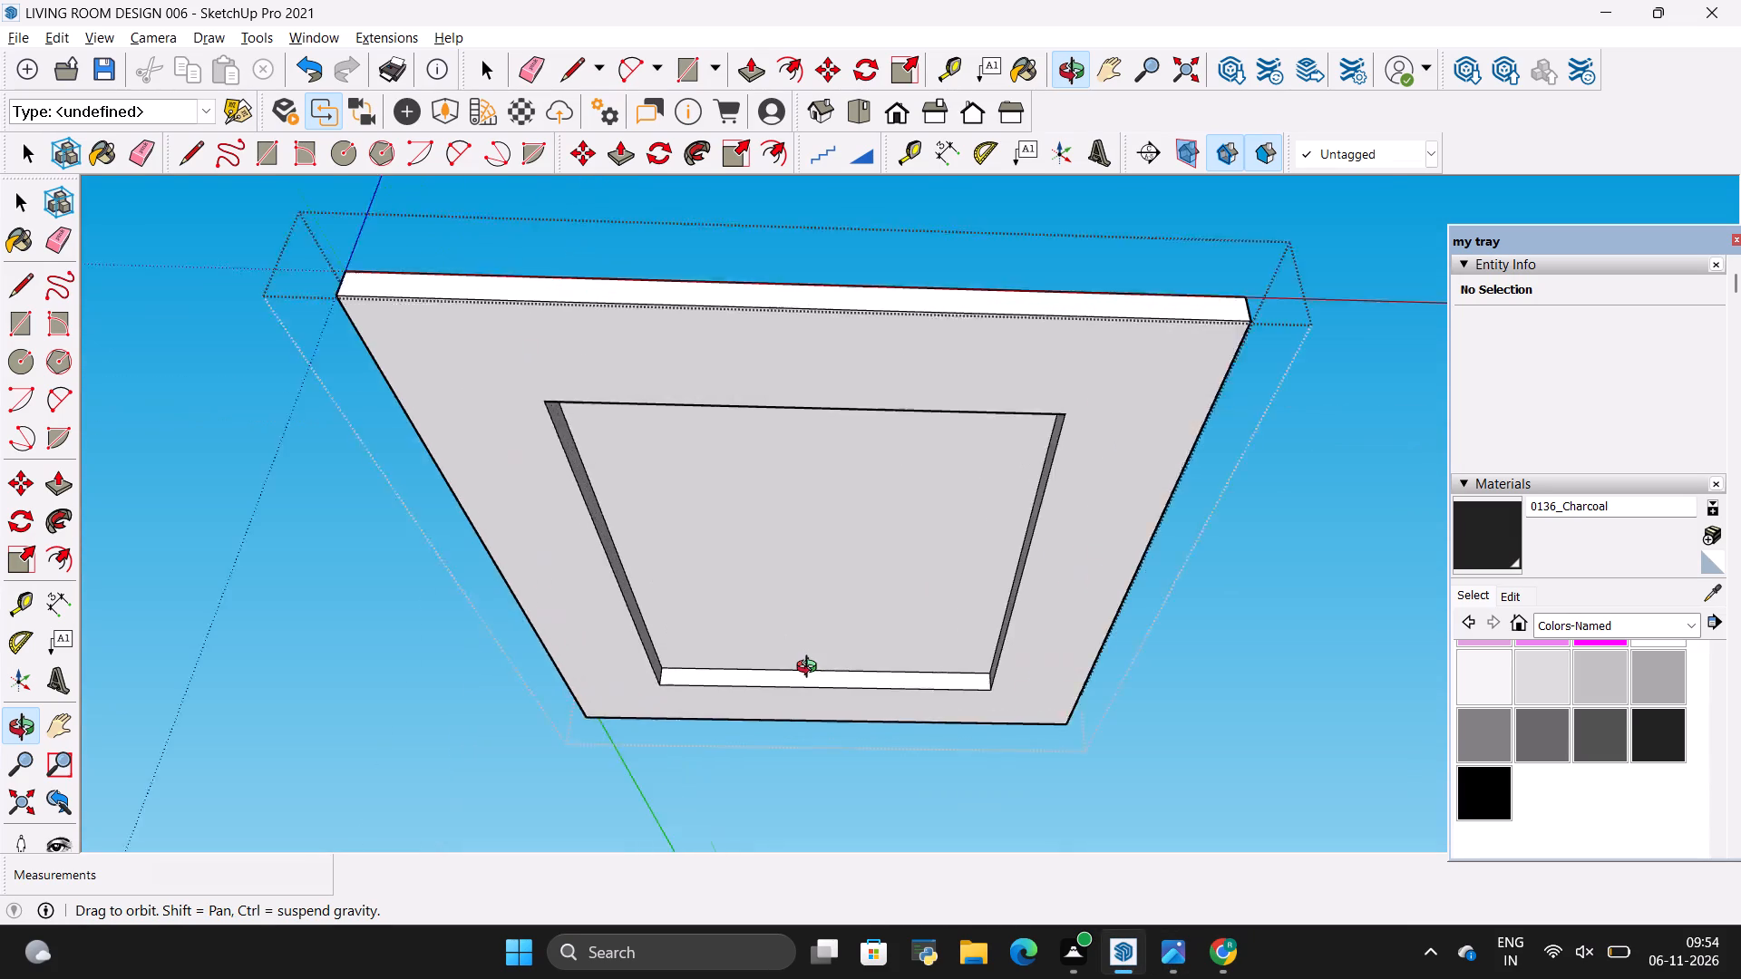
scroll(811, 669, "up", 2)
left_click_drag(813, 660, 810, 555)
scroll(851, 747, "down", 4)
left_click_drag(846, 685, 822, 652)
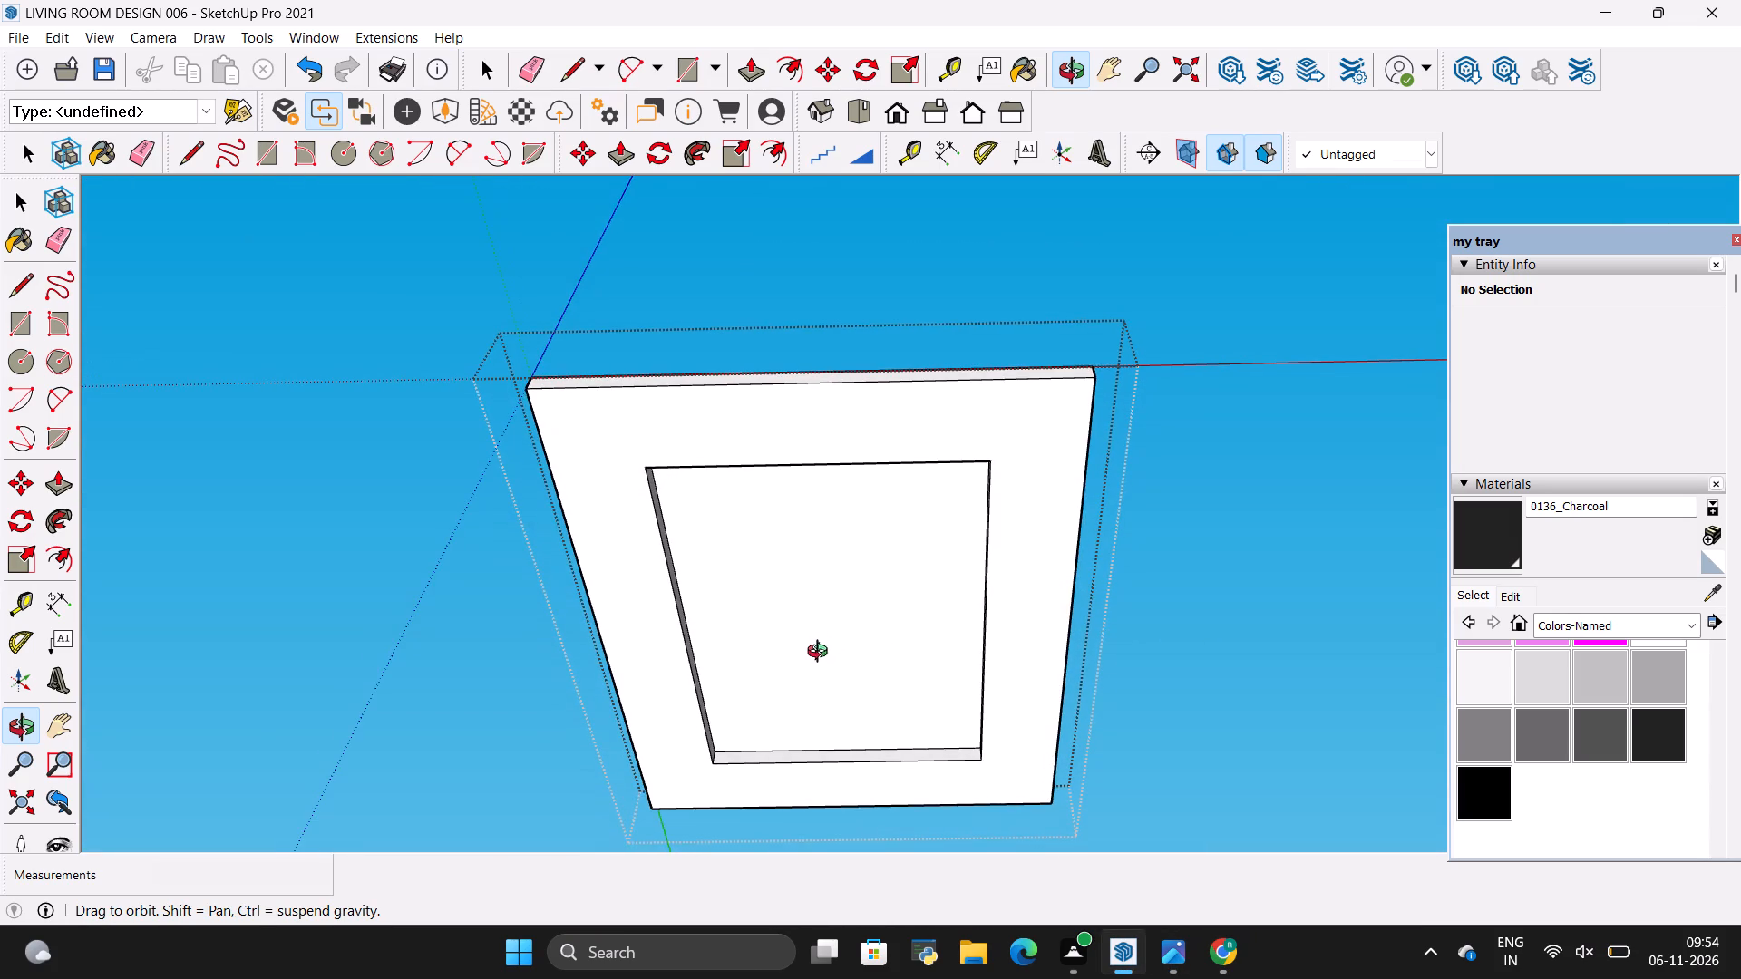
scroll(852, 673, "up", 2)
key("alt+Tab")
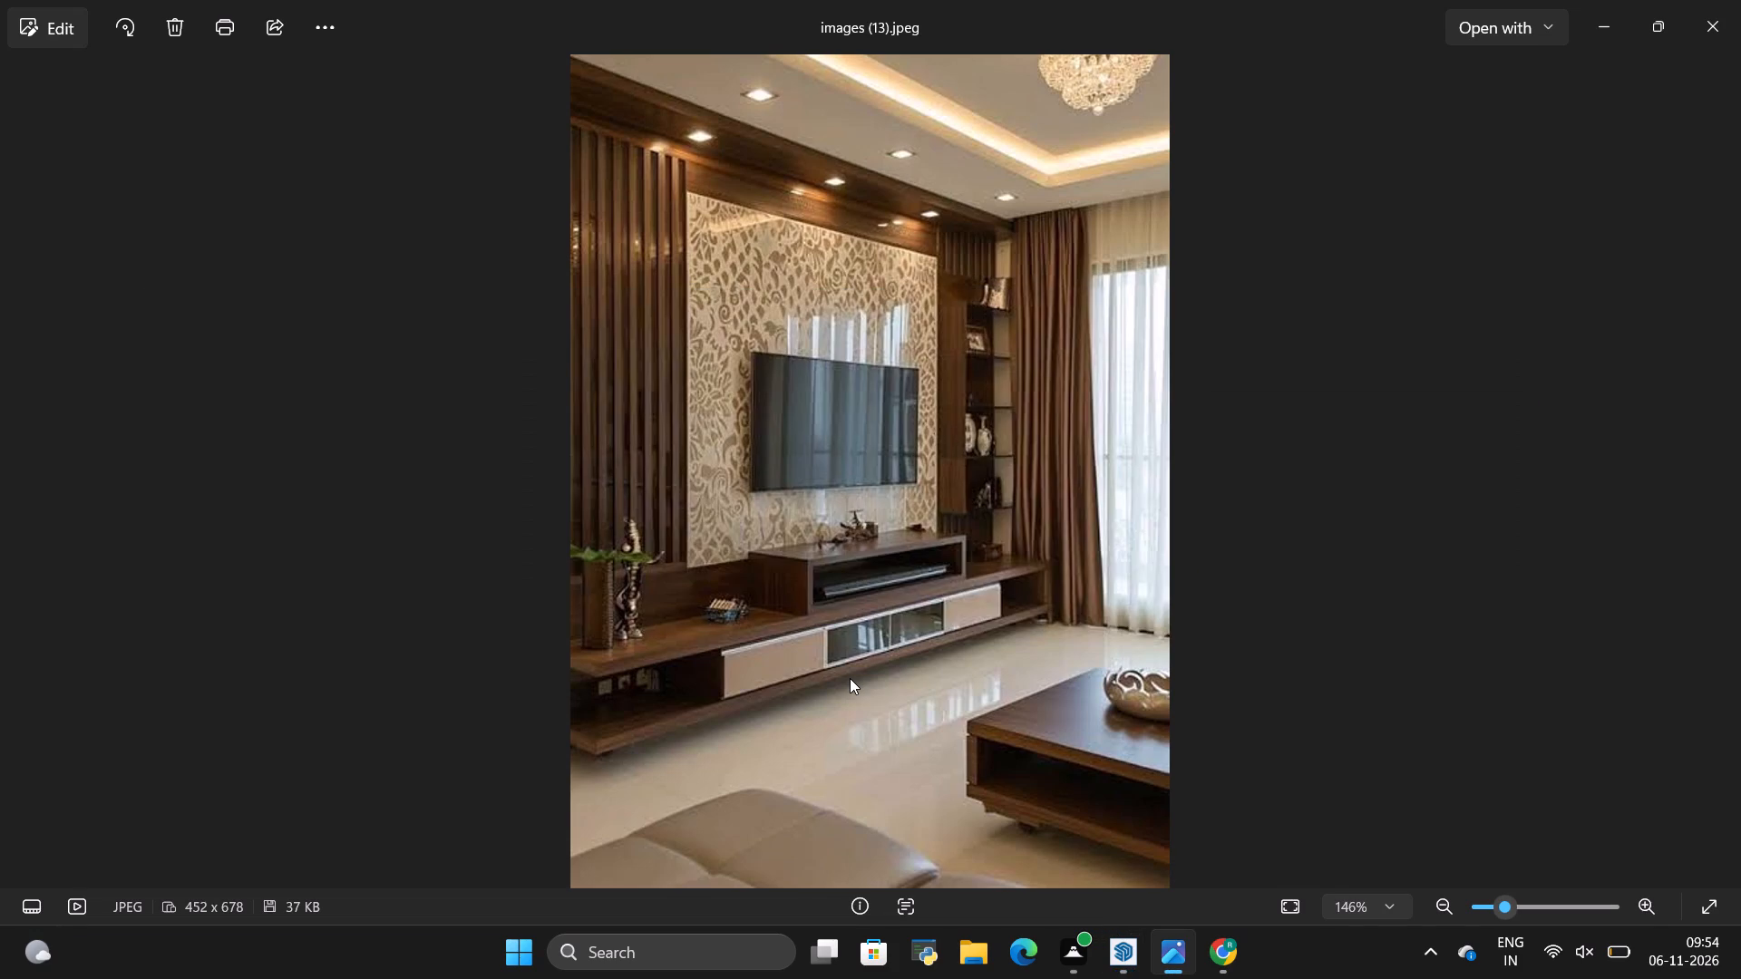
Check the recessed ceiling against the reference photo's tray ceiling, viewing the model from several angles below.
key("alt+Tab")
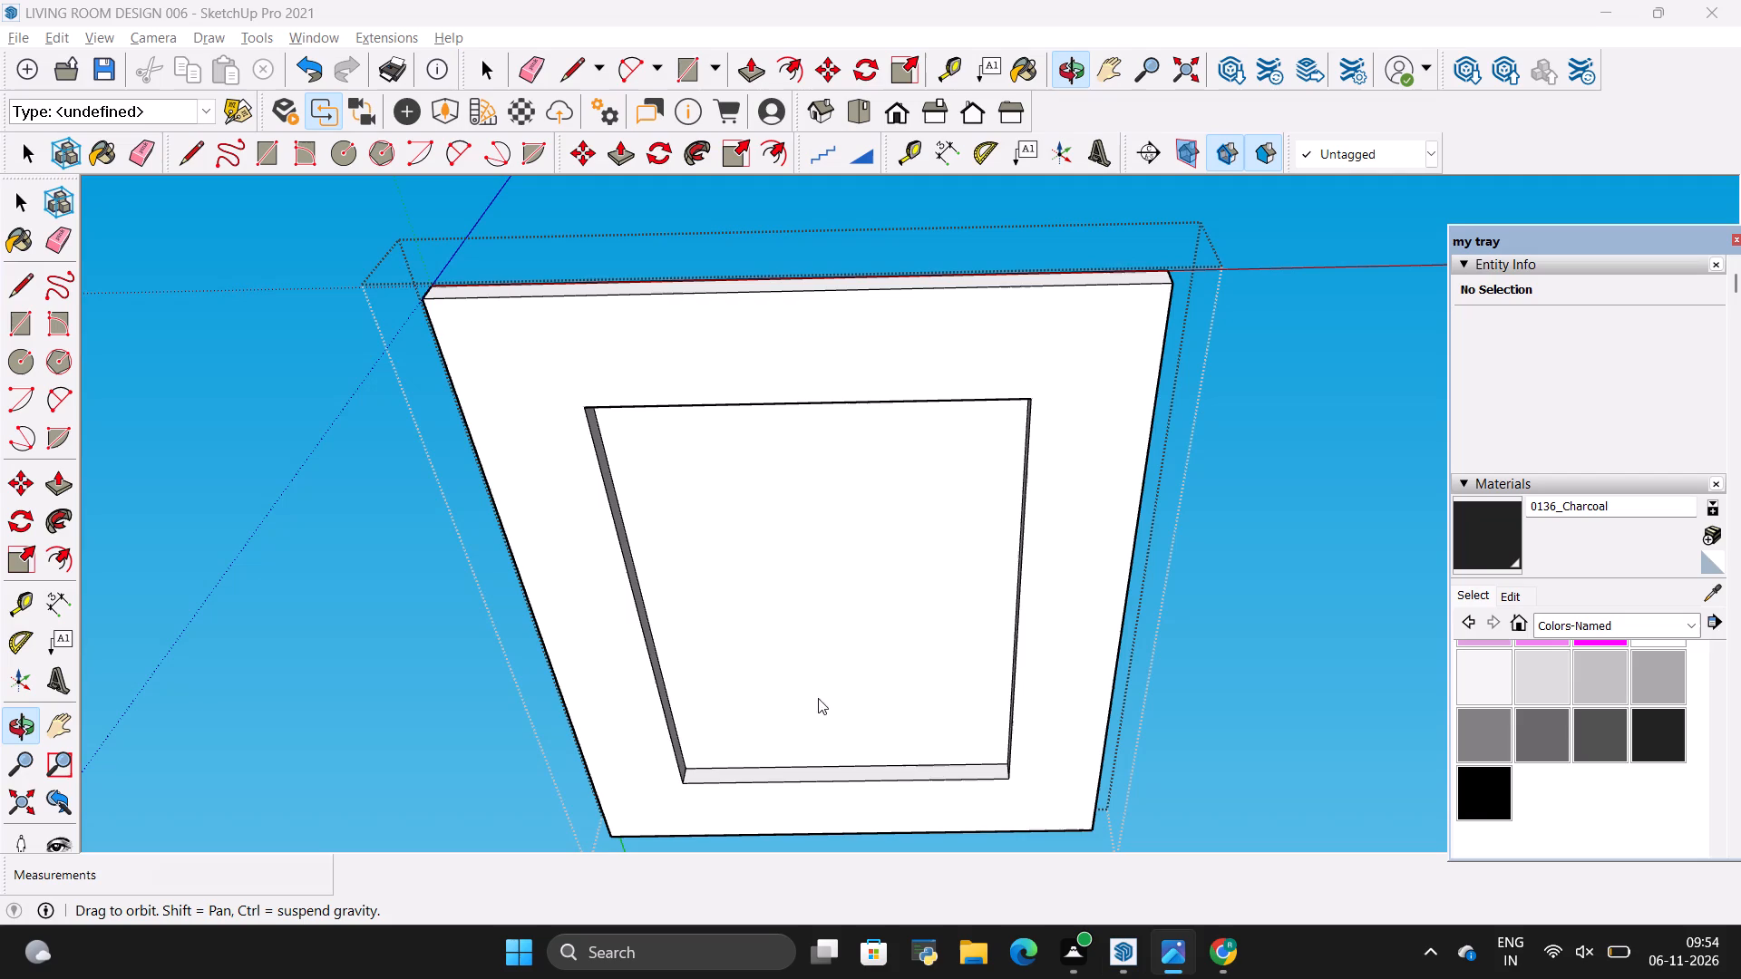
key("alt+Tab")
key("alt+Tab")
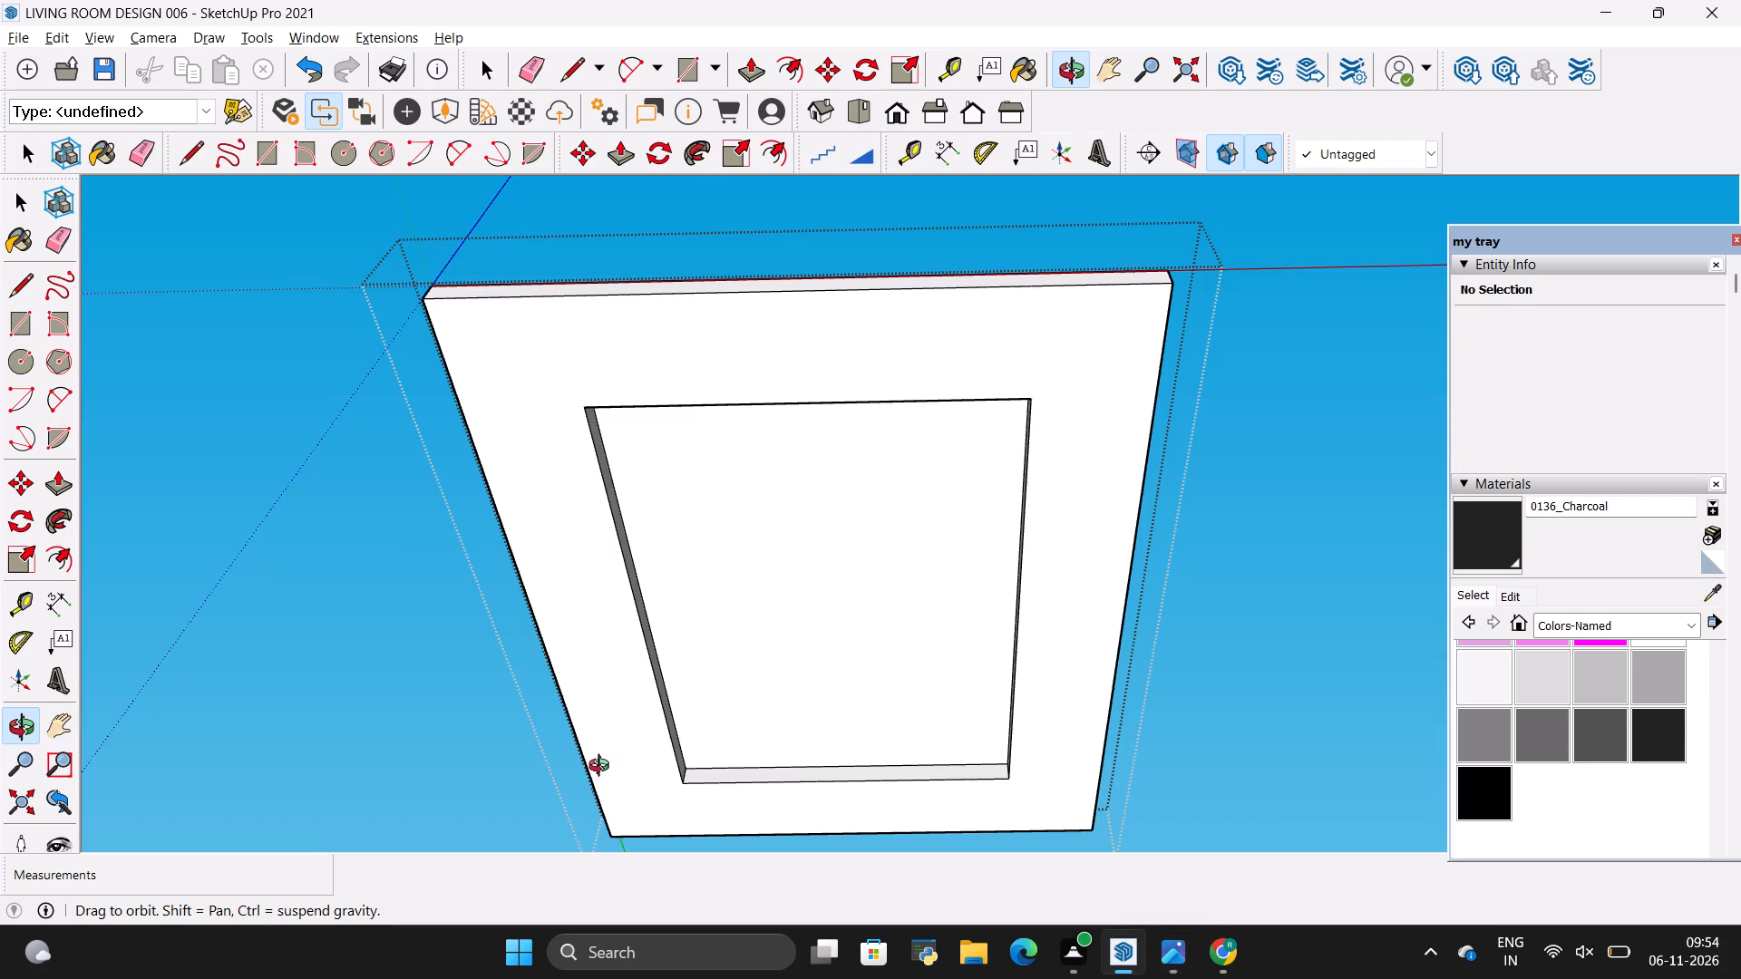
left_click_drag(602, 768, 1276, 765)
scroll(576, 719, "down", 5)
scroll(653, 384, "up", 2)
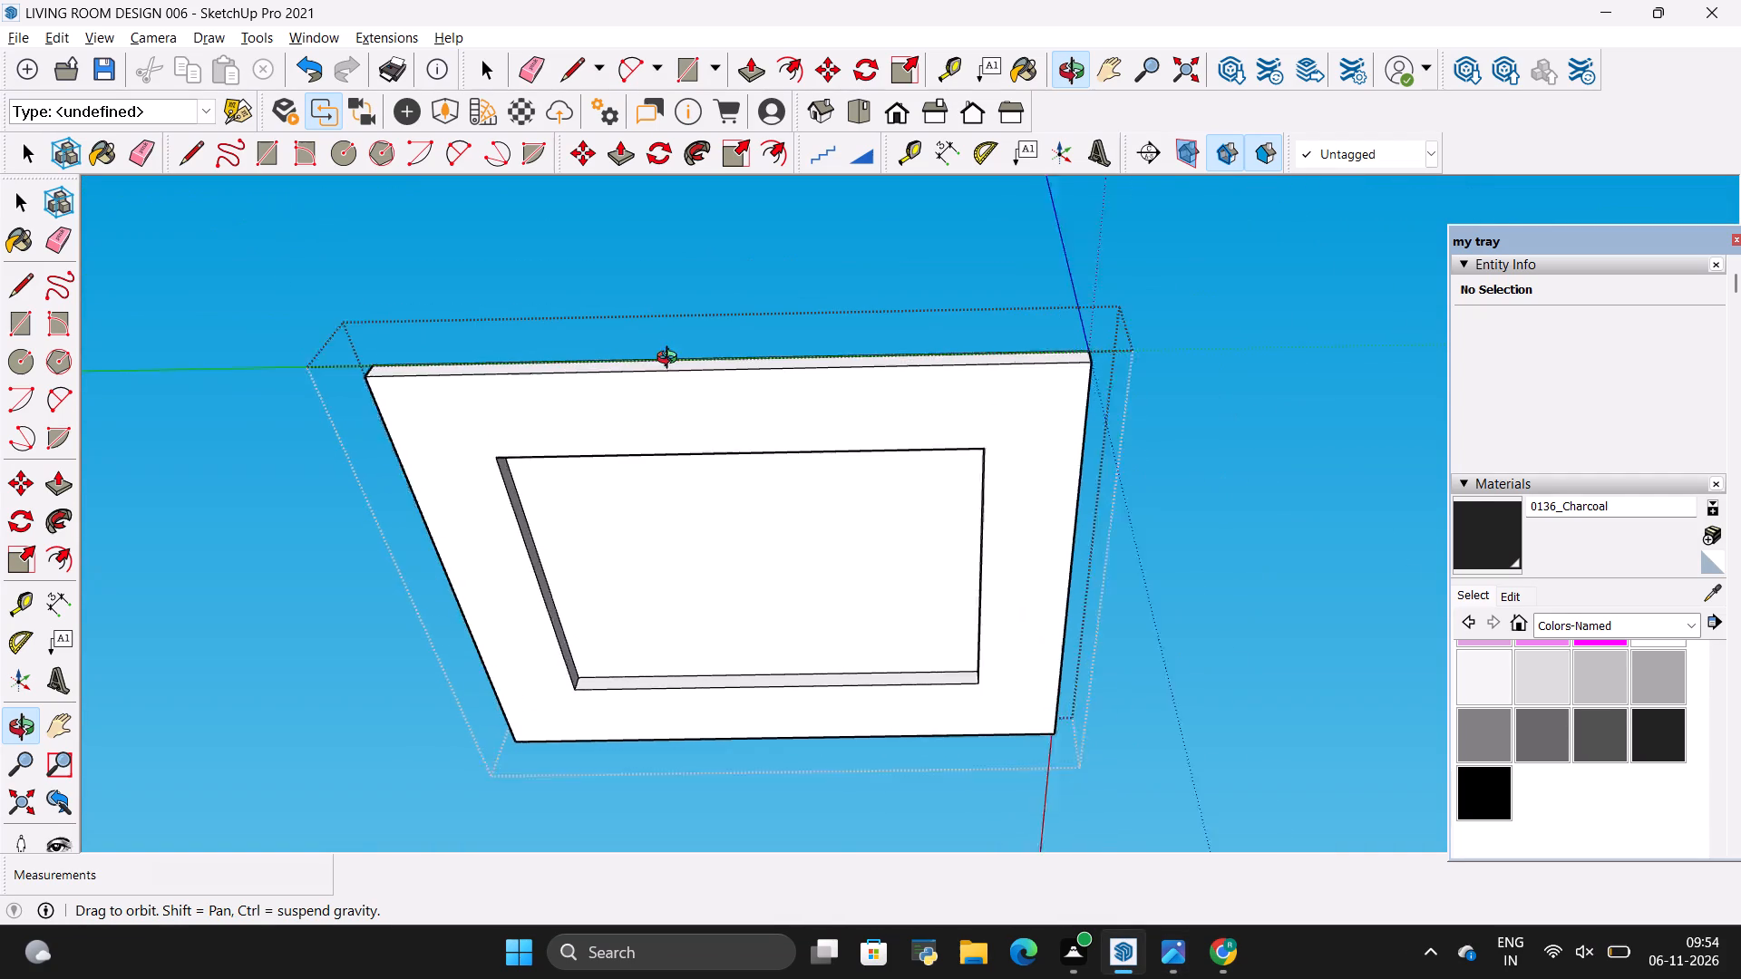
scroll(671, 360, "up", 2)
left_click_drag(715, 513, 689, 480)
scroll(1050, 541, "down", 5)
left_click_drag(813, 517, 809, 501)
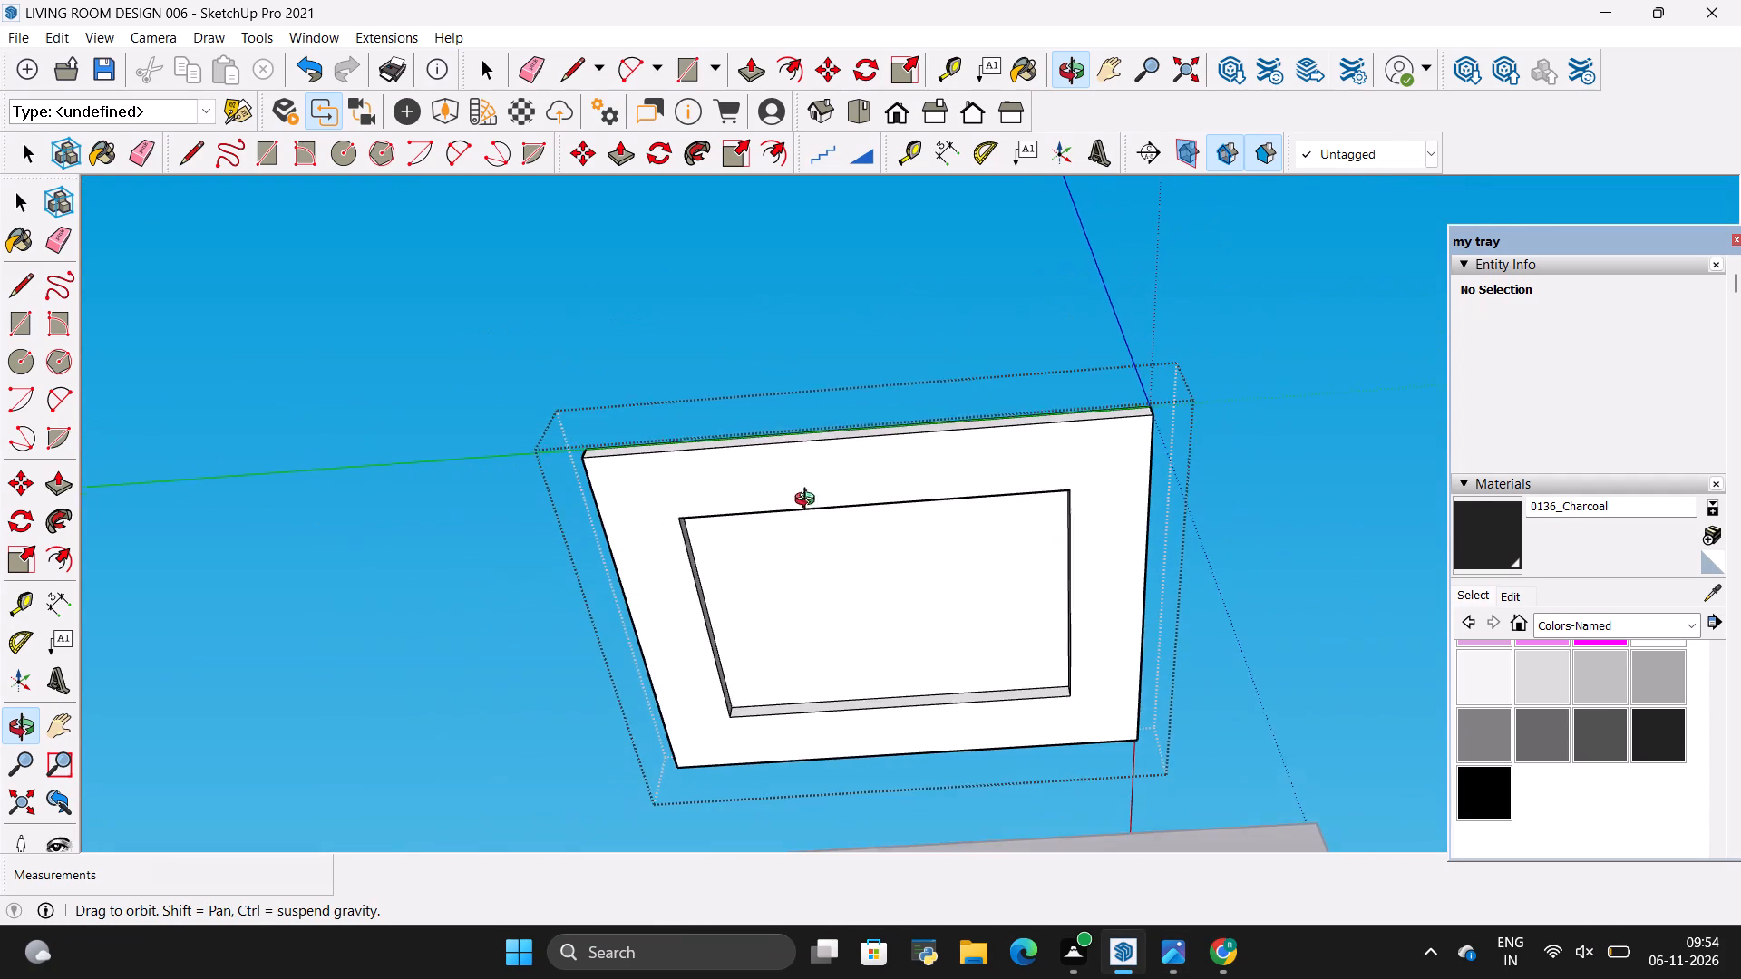
left_click_drag(809, 501, 850, 669)
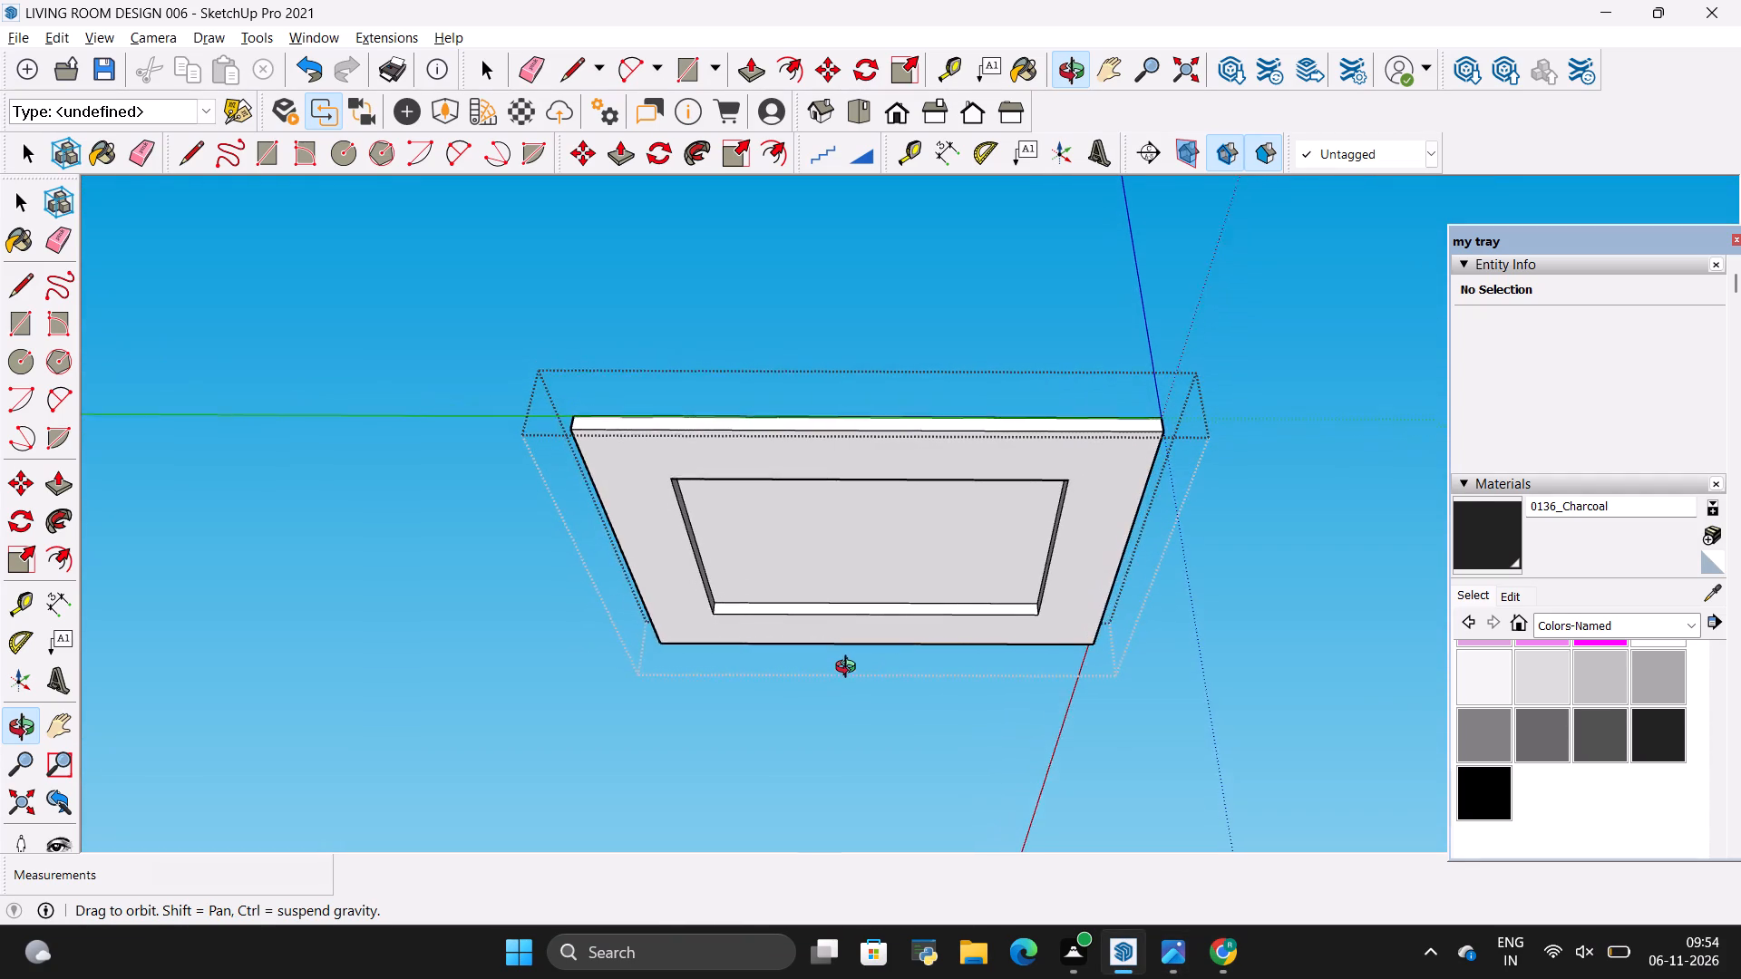
left_click_drag(850, 669, 850, 662)
Push/Pull the ceiling's outer border face by 4" to divide the border's vertical sides into two horizontal strips.
scroll(858, 445, "up", 13)
left_click_drag(900, 558, 915, 545)
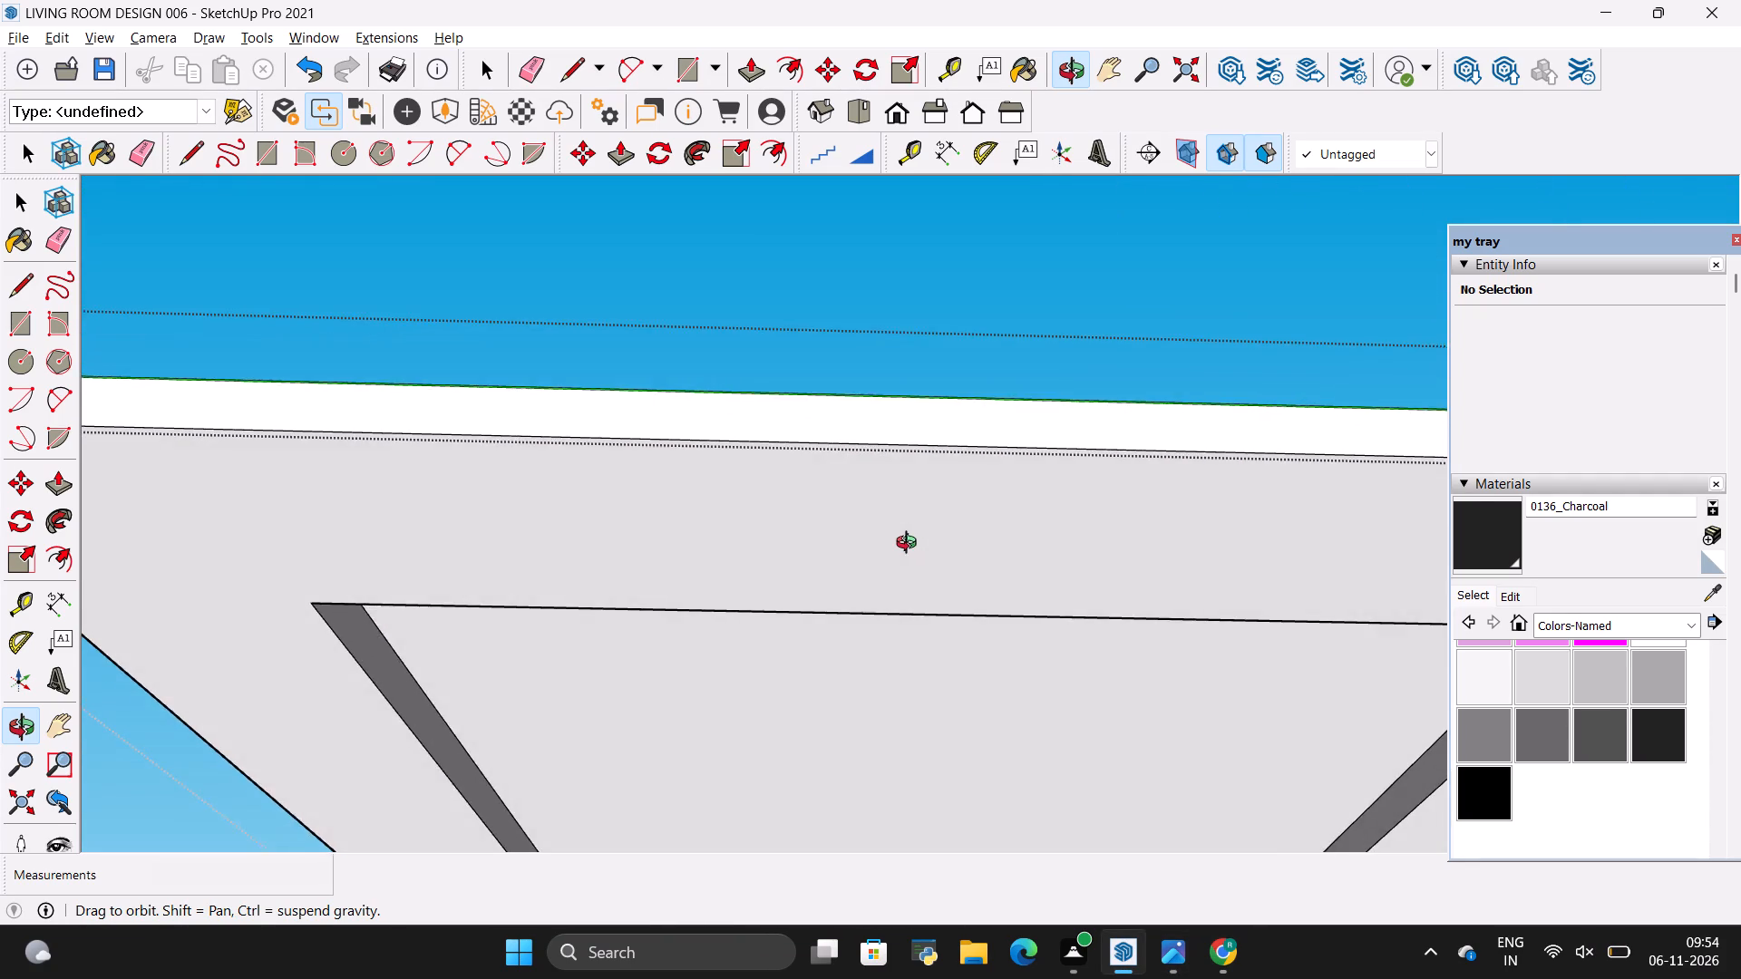
scroll(909, 545, "up", 1)
scroll(909, 545, "down", 4)
left_click(885, 548)
scroll(865, 551, "up", 3)
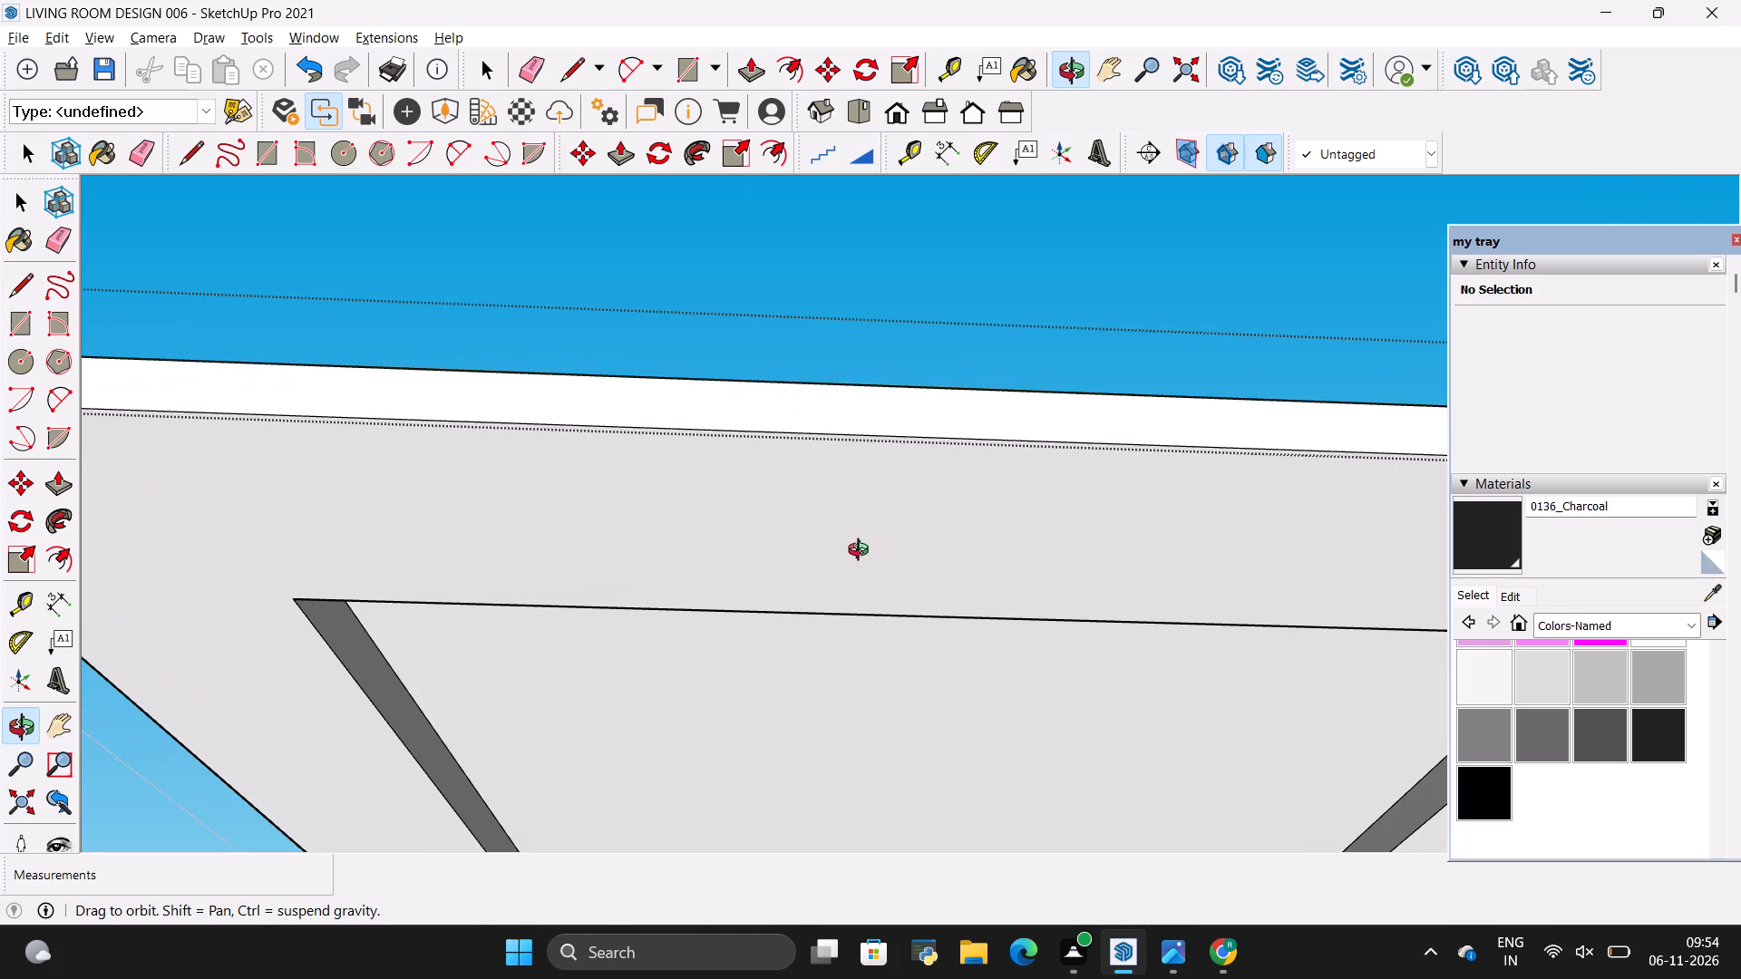
key("space")
left_click(835, 550)
key("p")
left_click(833, 548)
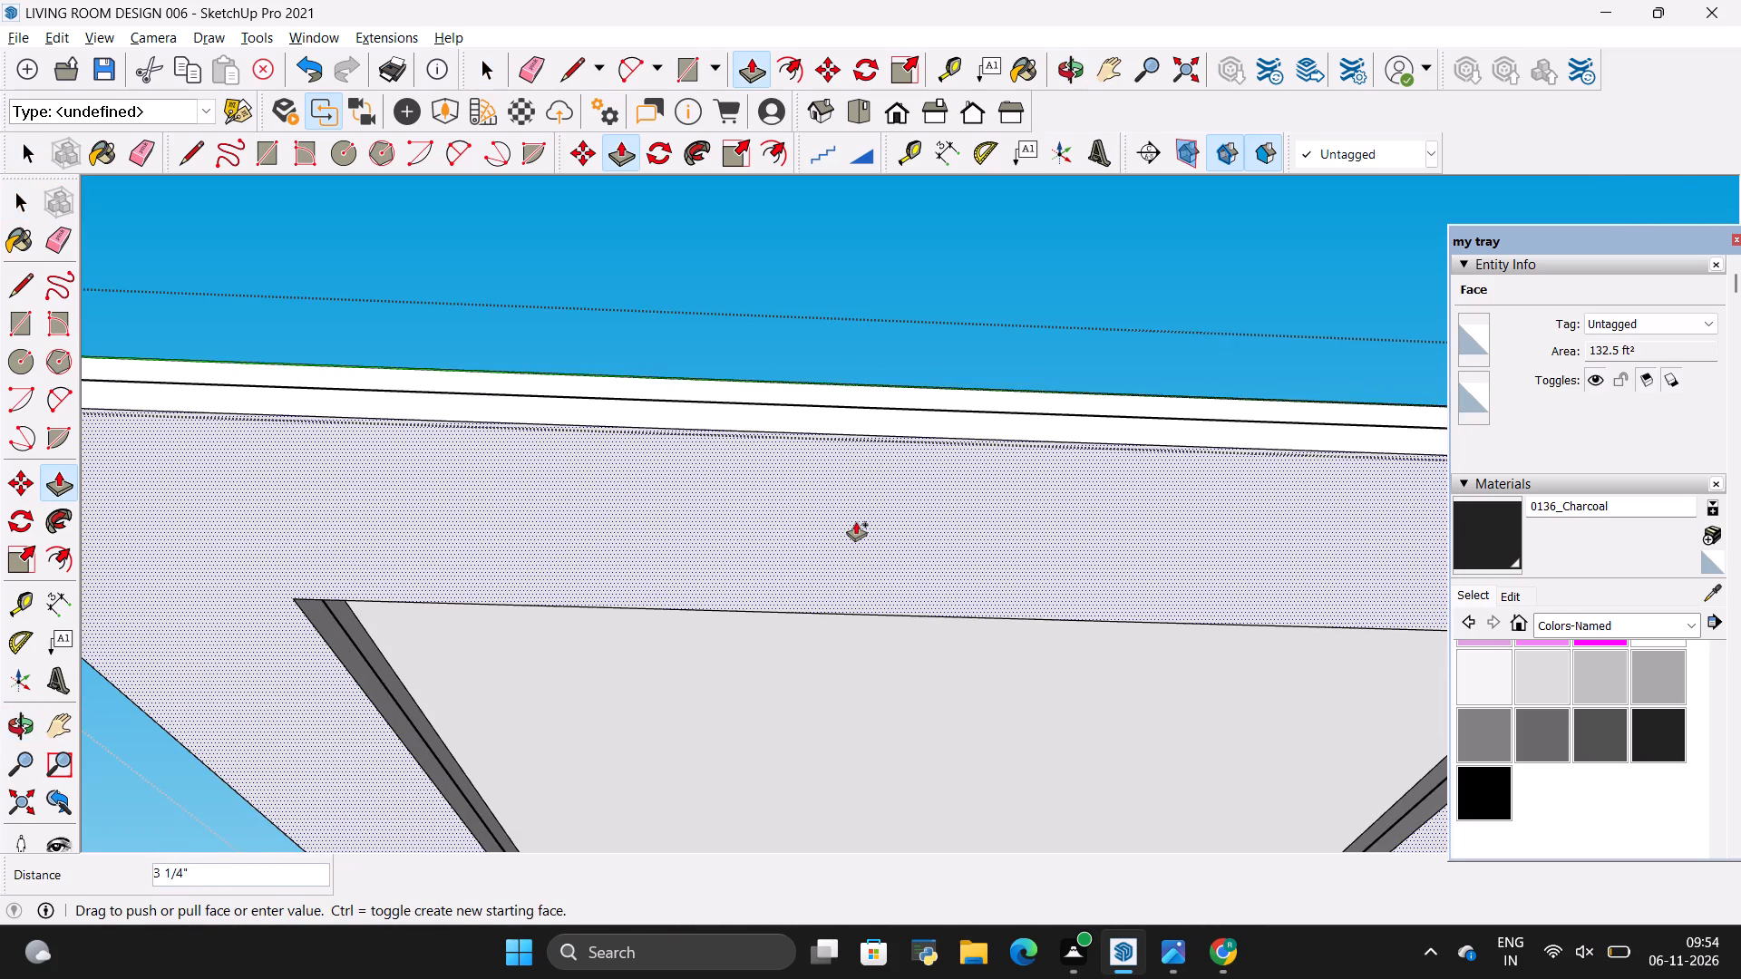
key("BackSpace")
key("4")
key("shift+quotedbl")
key("Return")
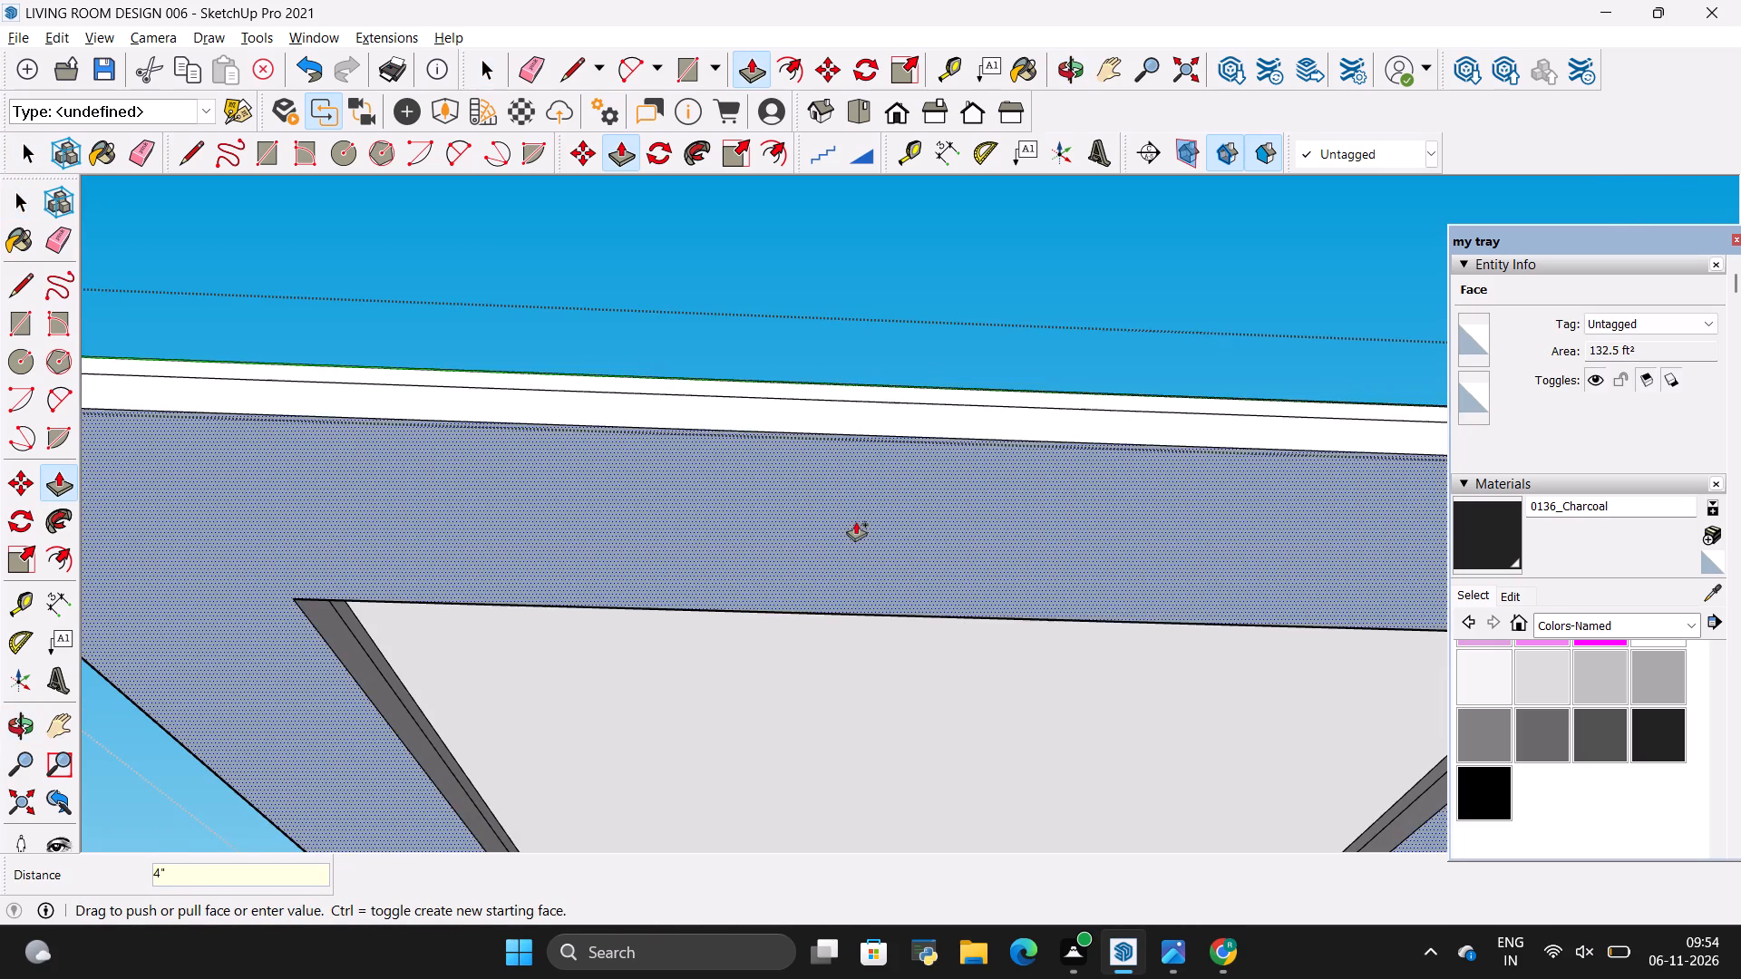
Reverse the ceiling's outer border face so its front side faces down into the room.
key("space")
right_click(878, 514)
left_click(961, 723)
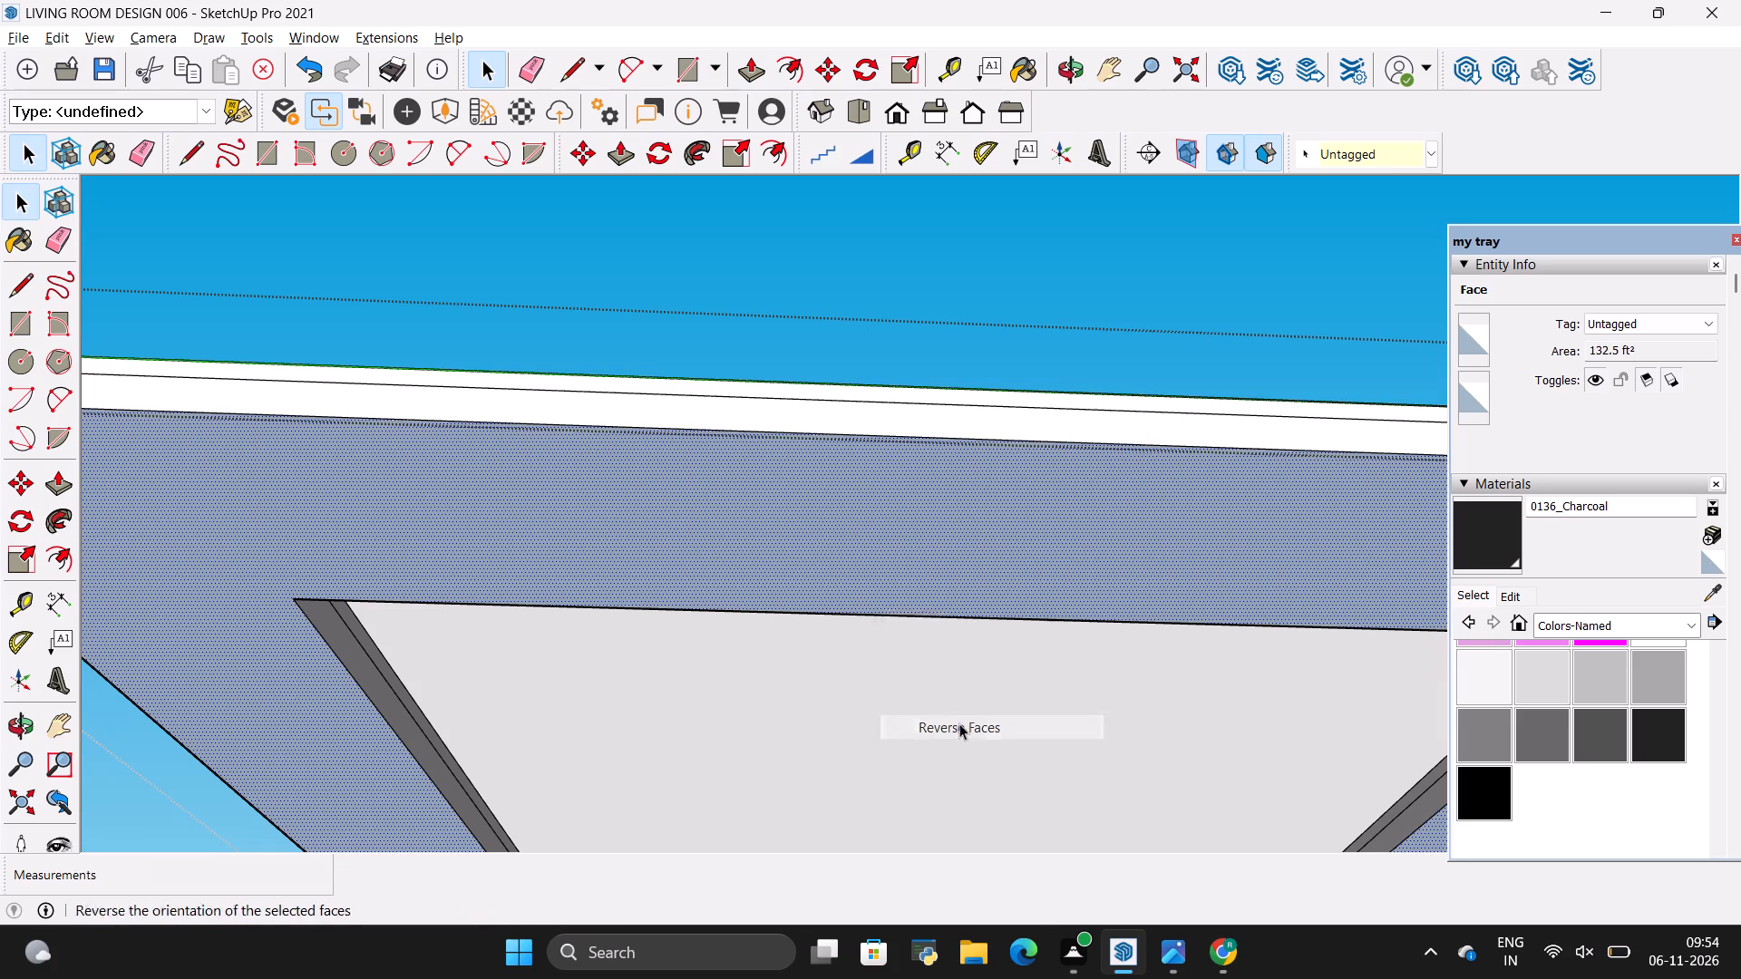
Examine the ceiling border and the inner sides of its central recess from several angles below.
scroll(965, 724, "down", 2)
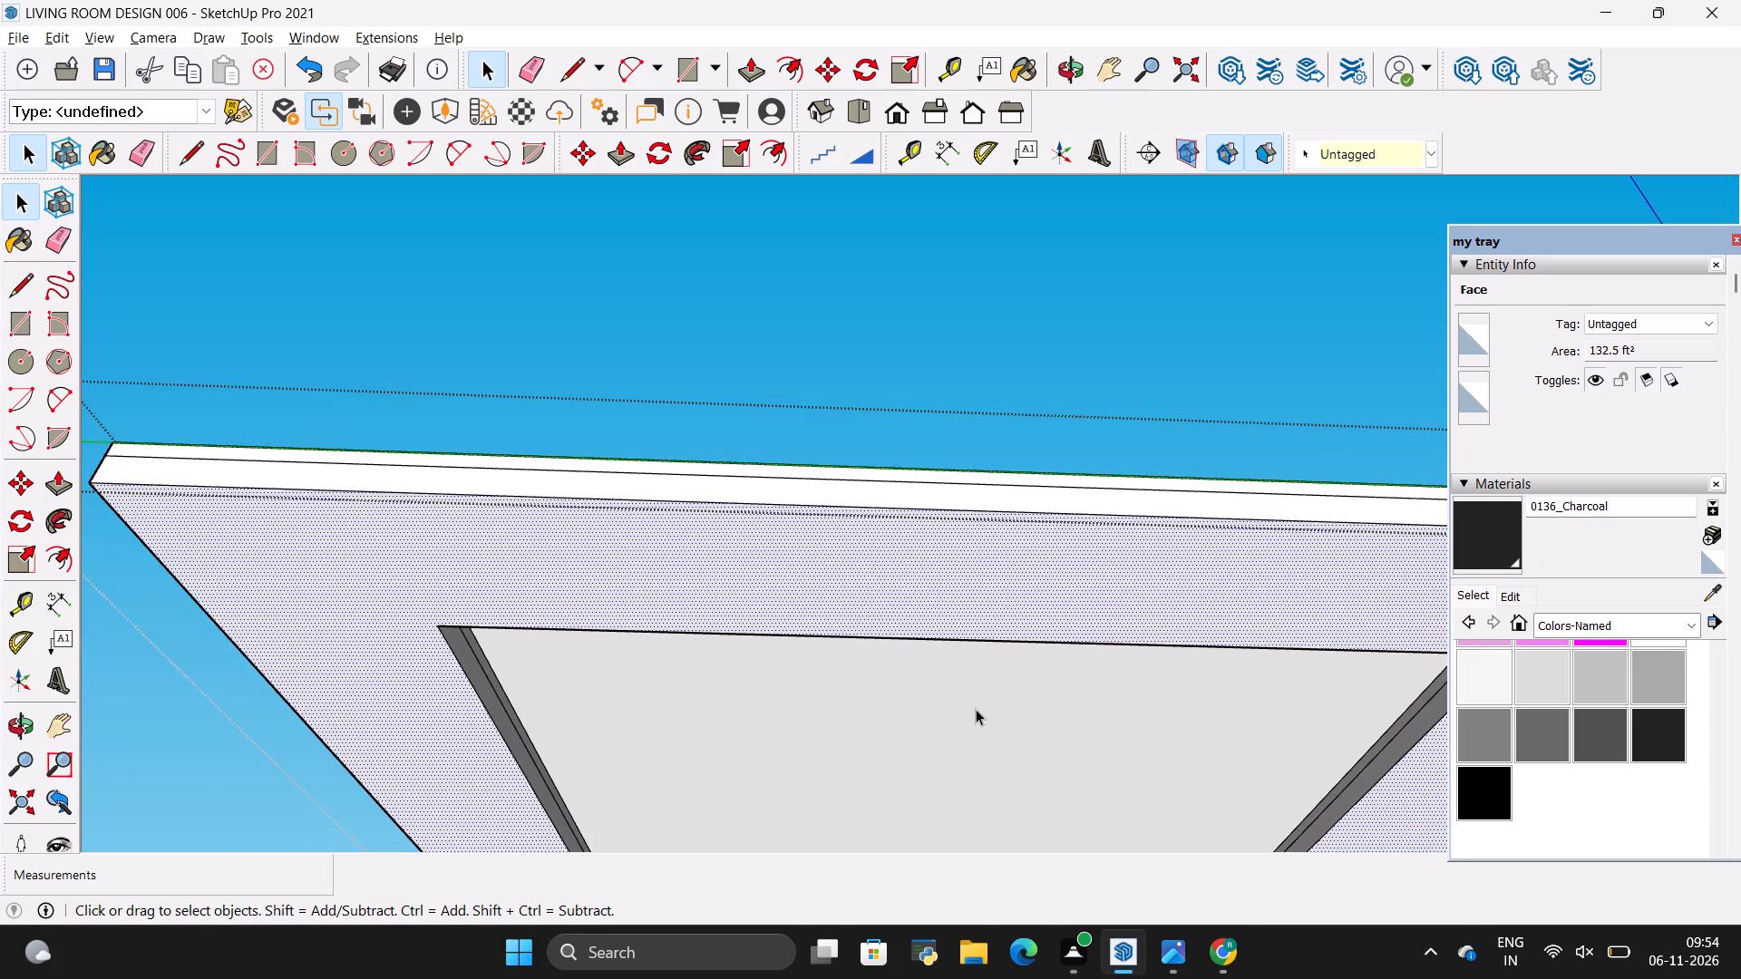
left_click(21, 727)
left_click_drag(1020, 655, 835, 610)
left_click_drag(774, 611, 574, 663)
left_click(527, 670)
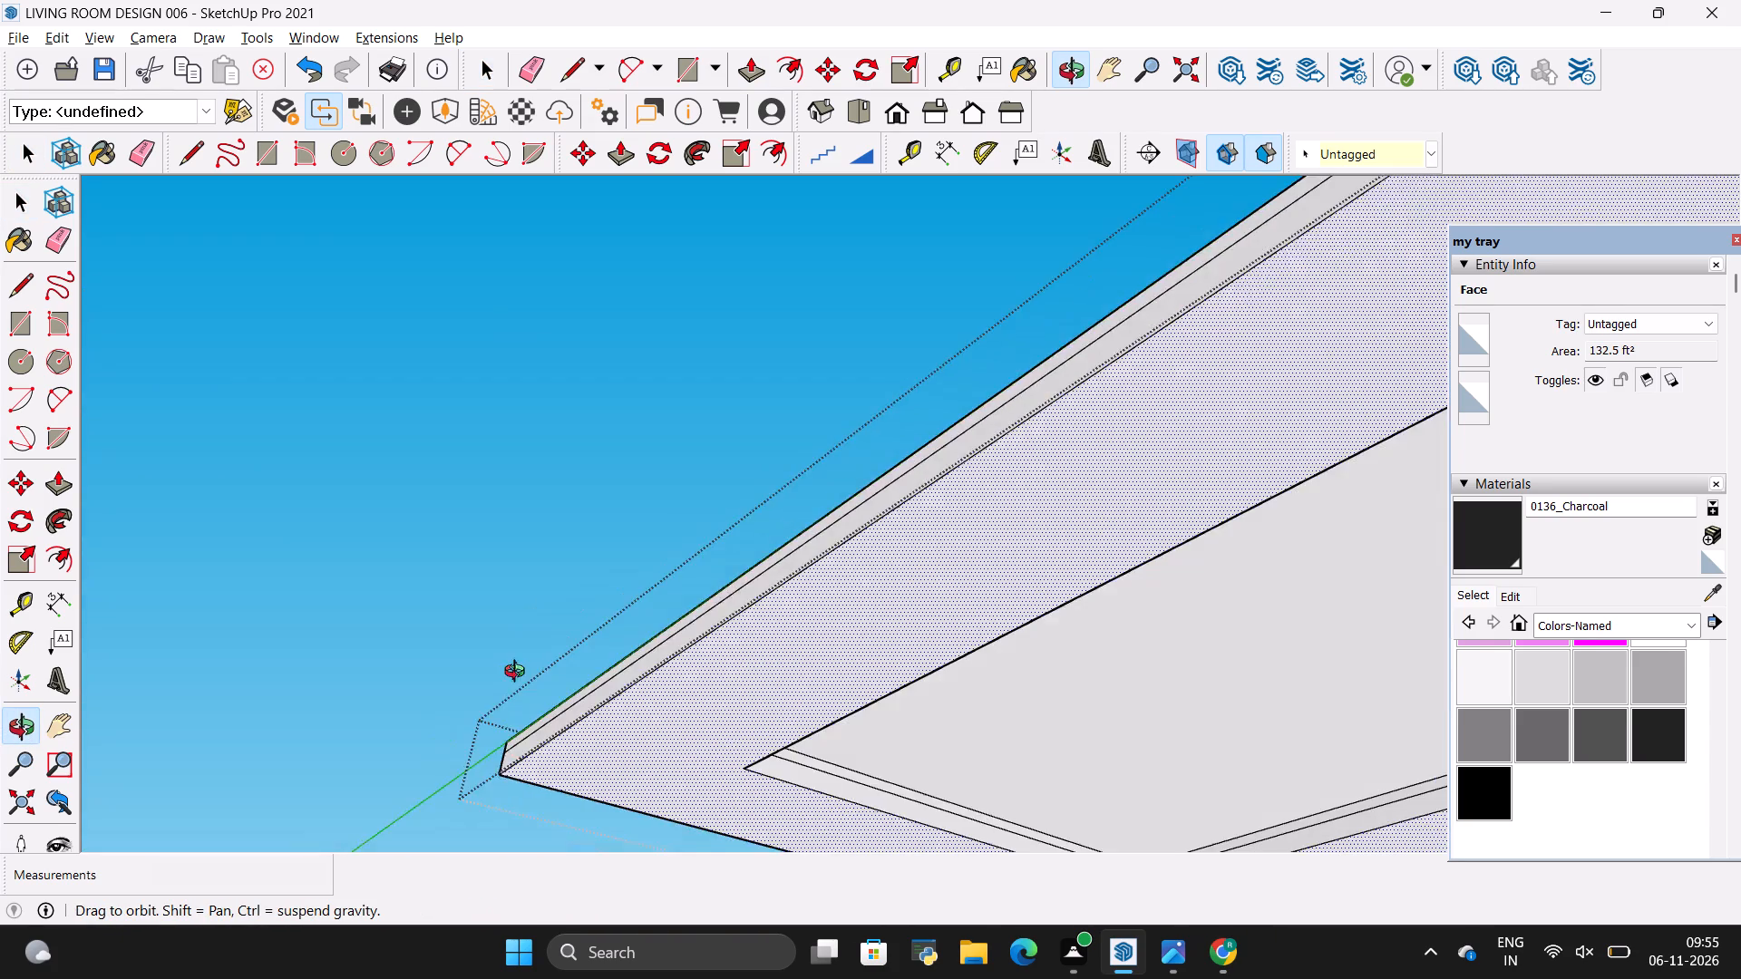
left_click_drag(504, 688, 471, 761)
left_click_drag(472, 761, 491, 751)
left_click(491, 751)
left_click_drag(491, 751, 448, 651)
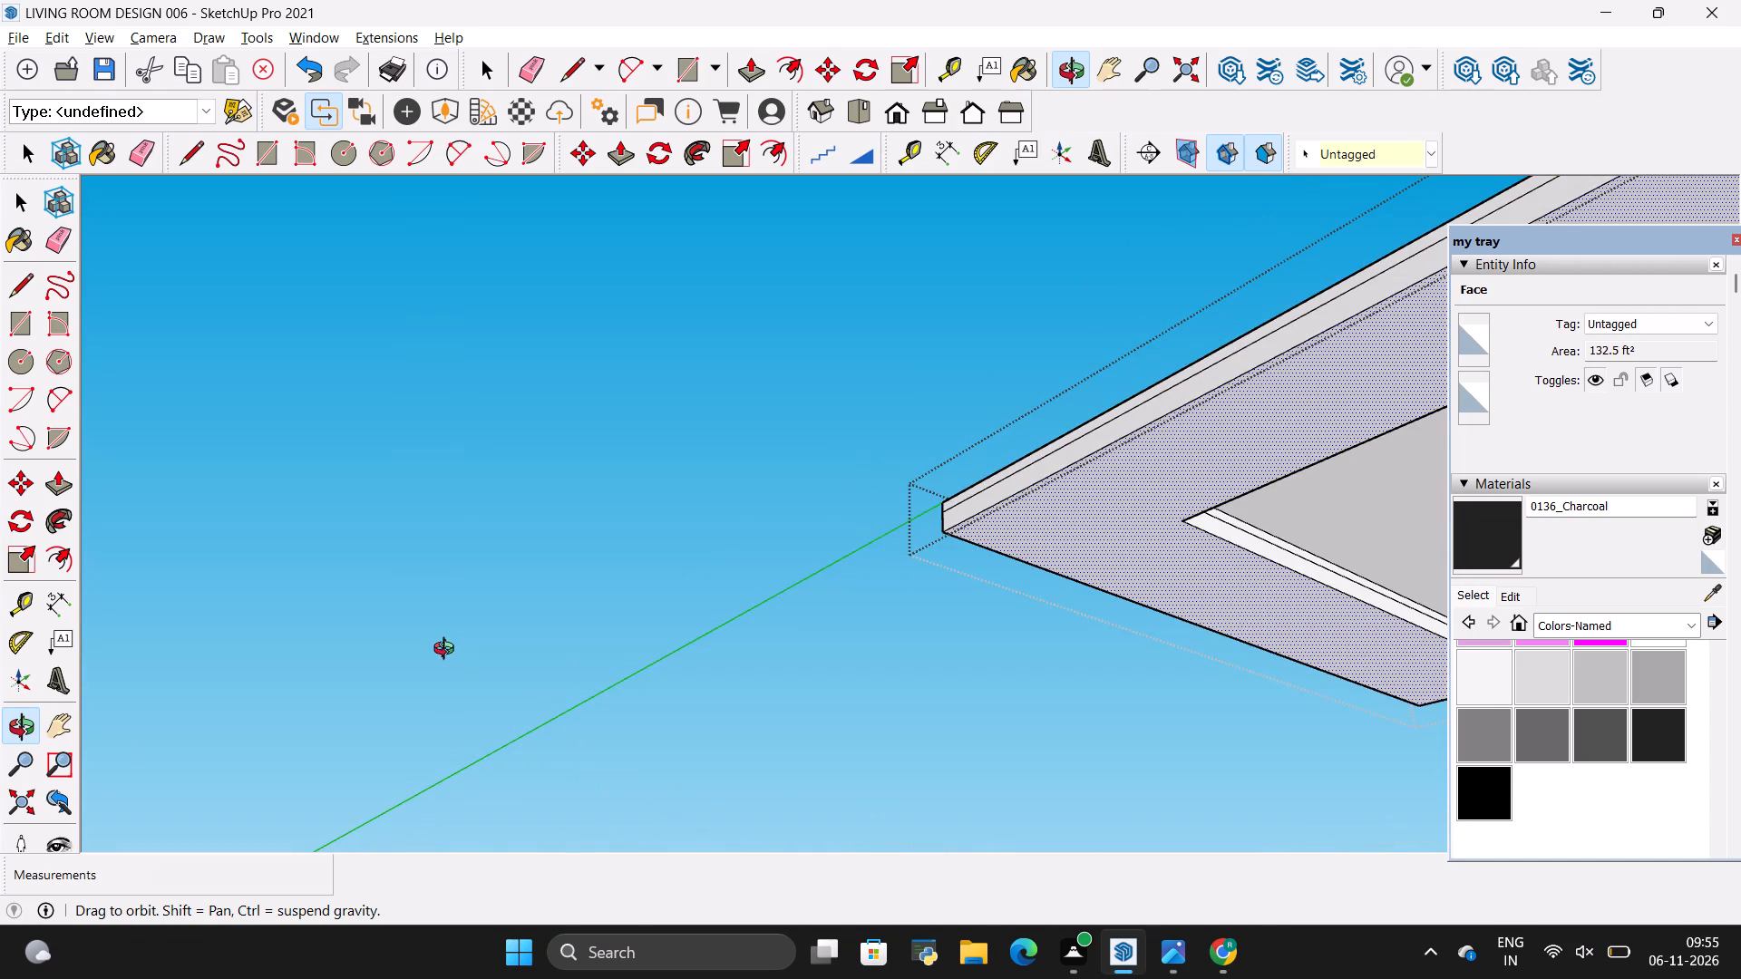
left_click_drag(448, 651, 405, 713)
scroll(449, 703, "down", 19)
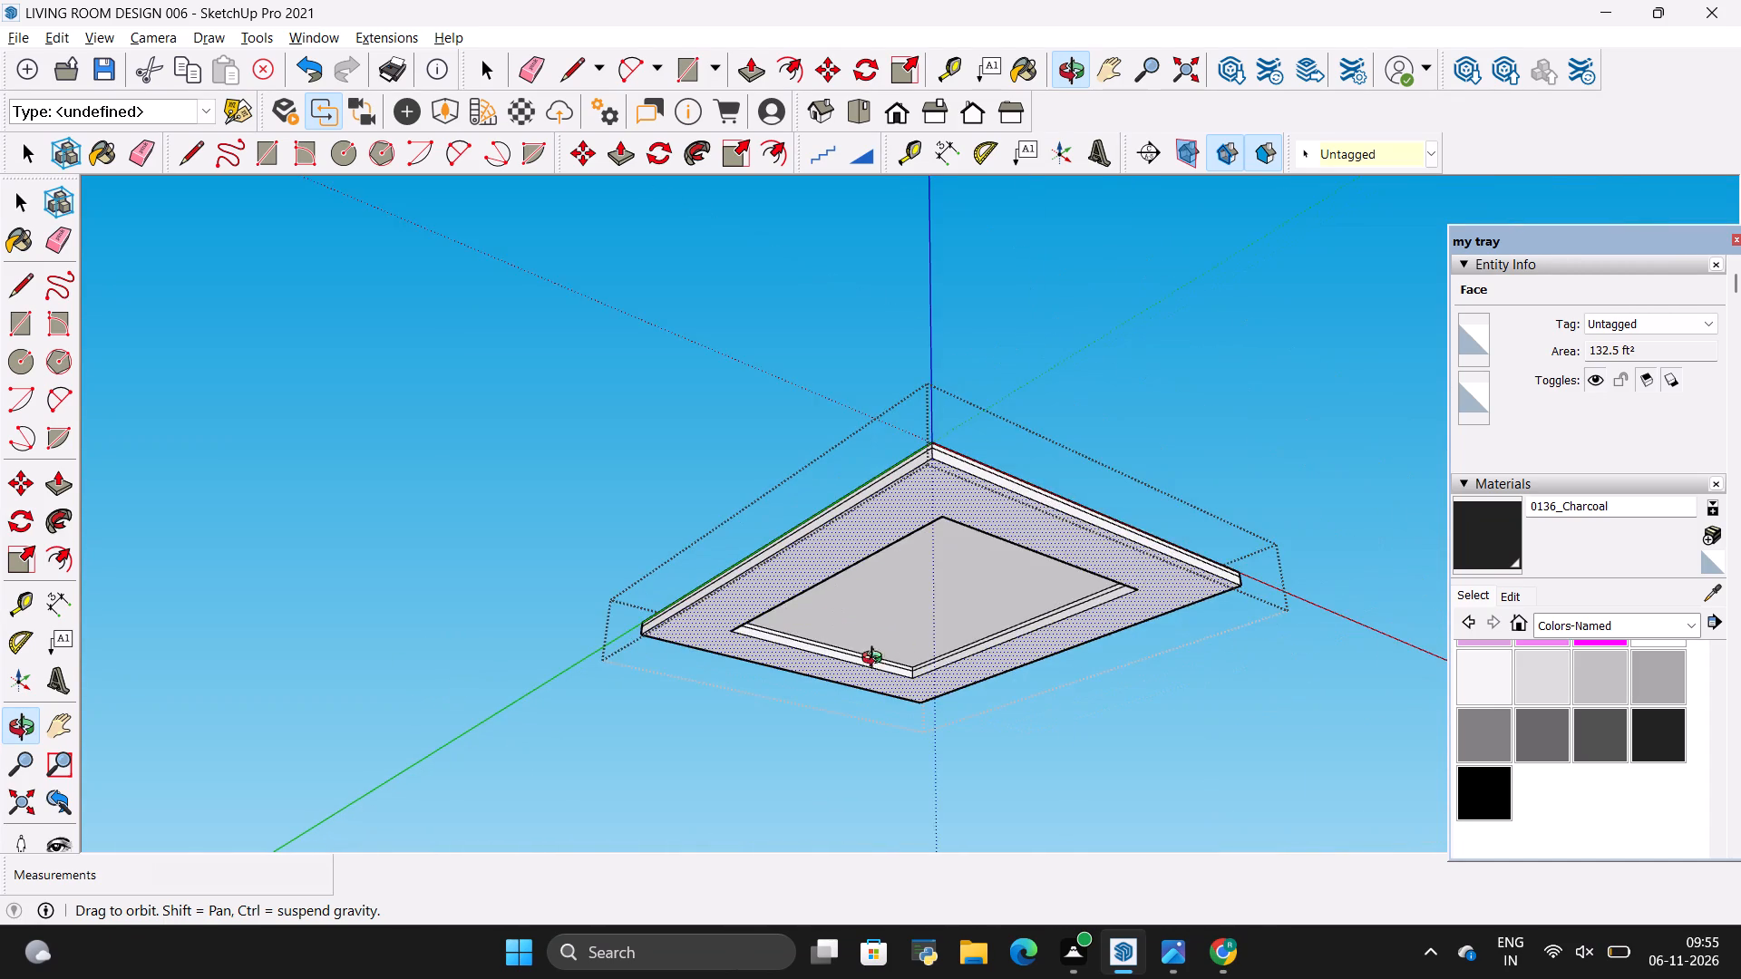
scroll(956, 593, "up", 6)
left_click_drag(979, 609, 678, 566)
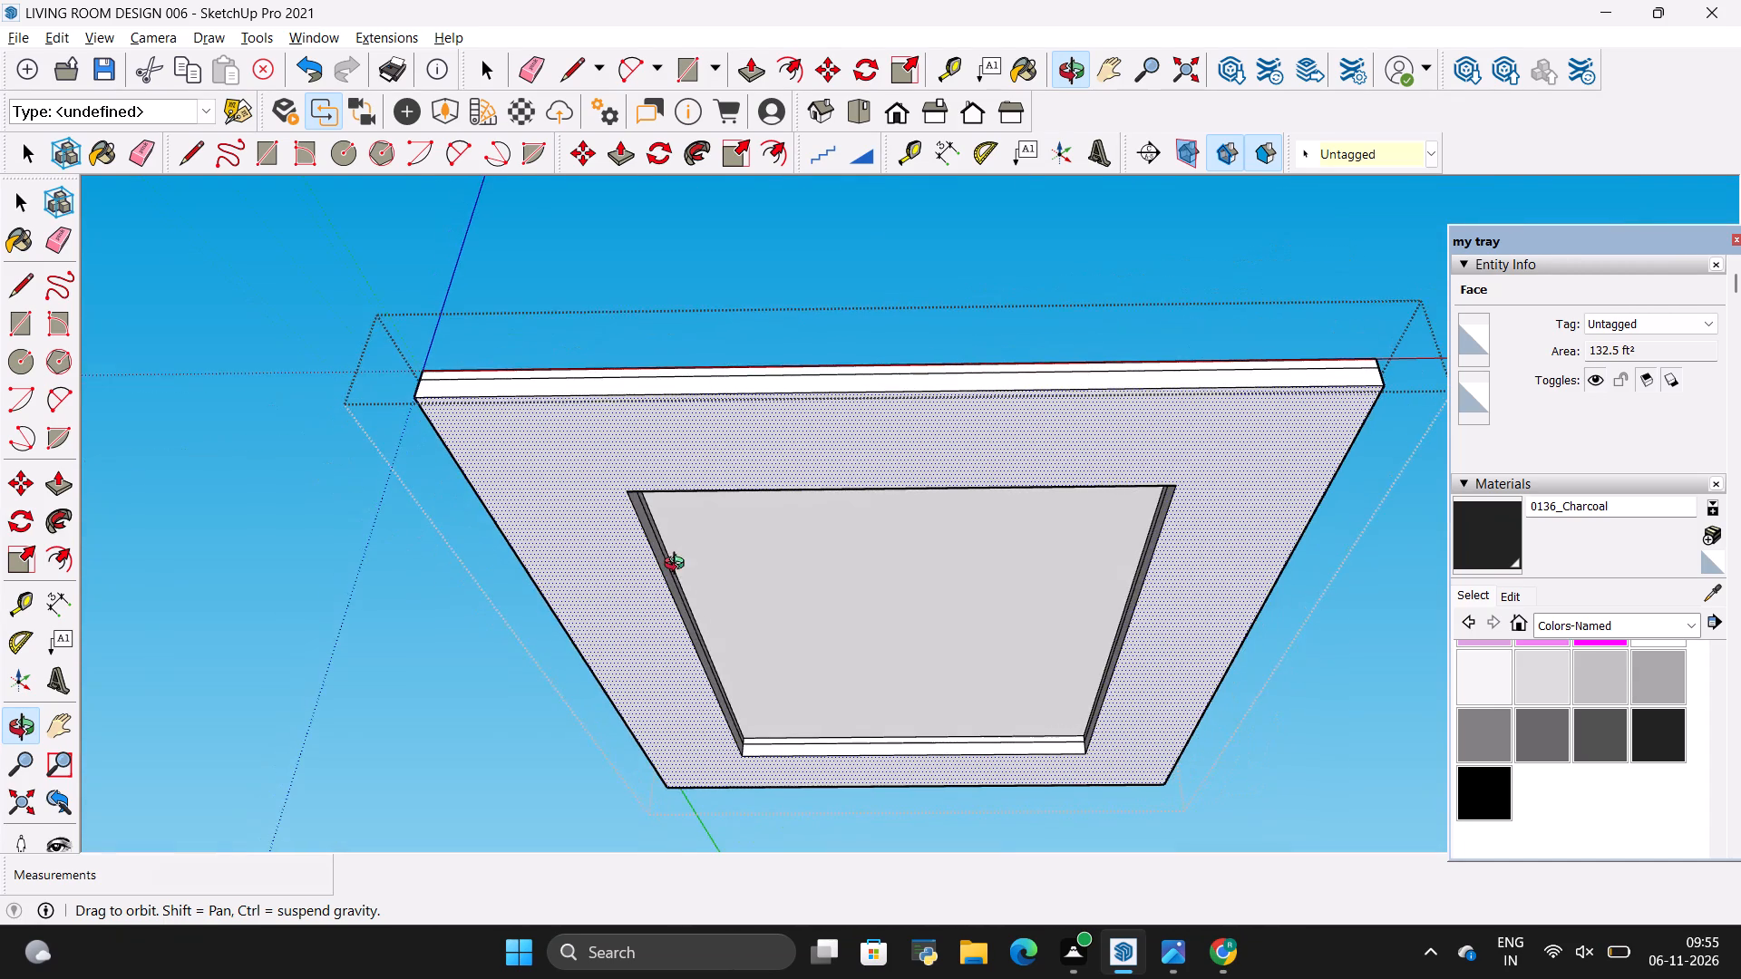
left_click_drag(678, 566, 677, 566)
Push the upper strip of one long inner side of the ceiling recess back 2" to form a cove.
scroll(744, 650, "up", 4)
scroll(613, 648, "down", 4)
scroll(835, 782, "up", 6)
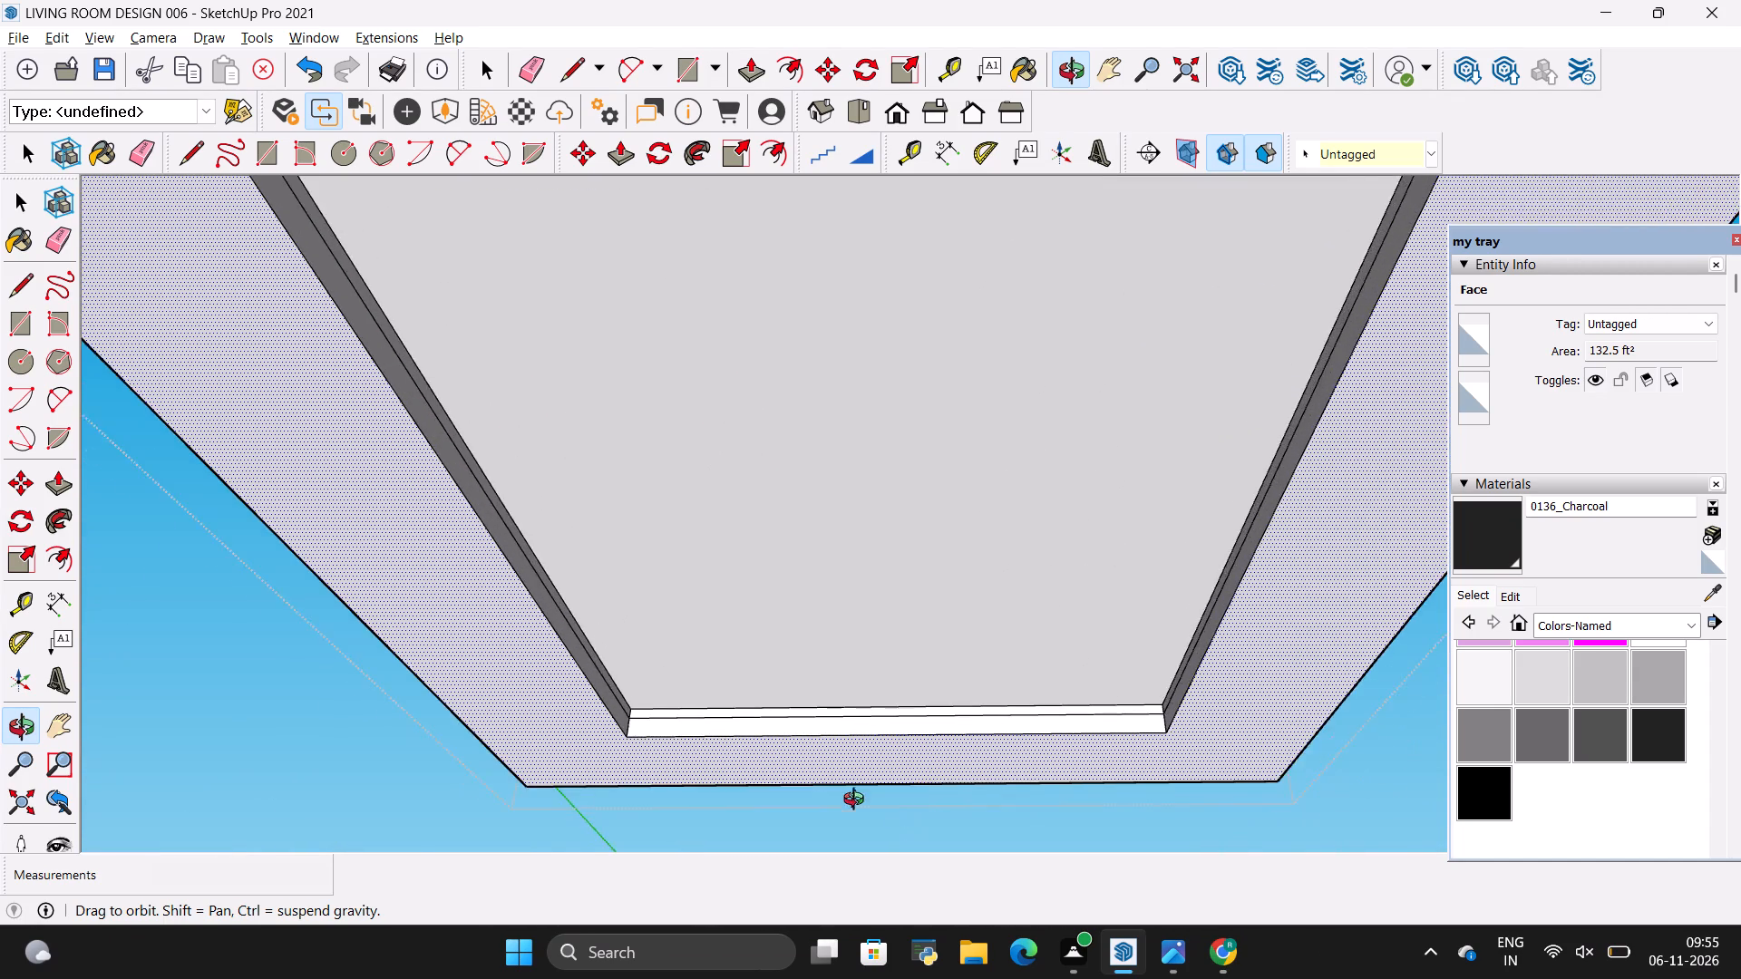
scroll(858, 801, "up", 3)
scroll(907, 683, "up", 5)
scroll(538, 692, "down", 2)
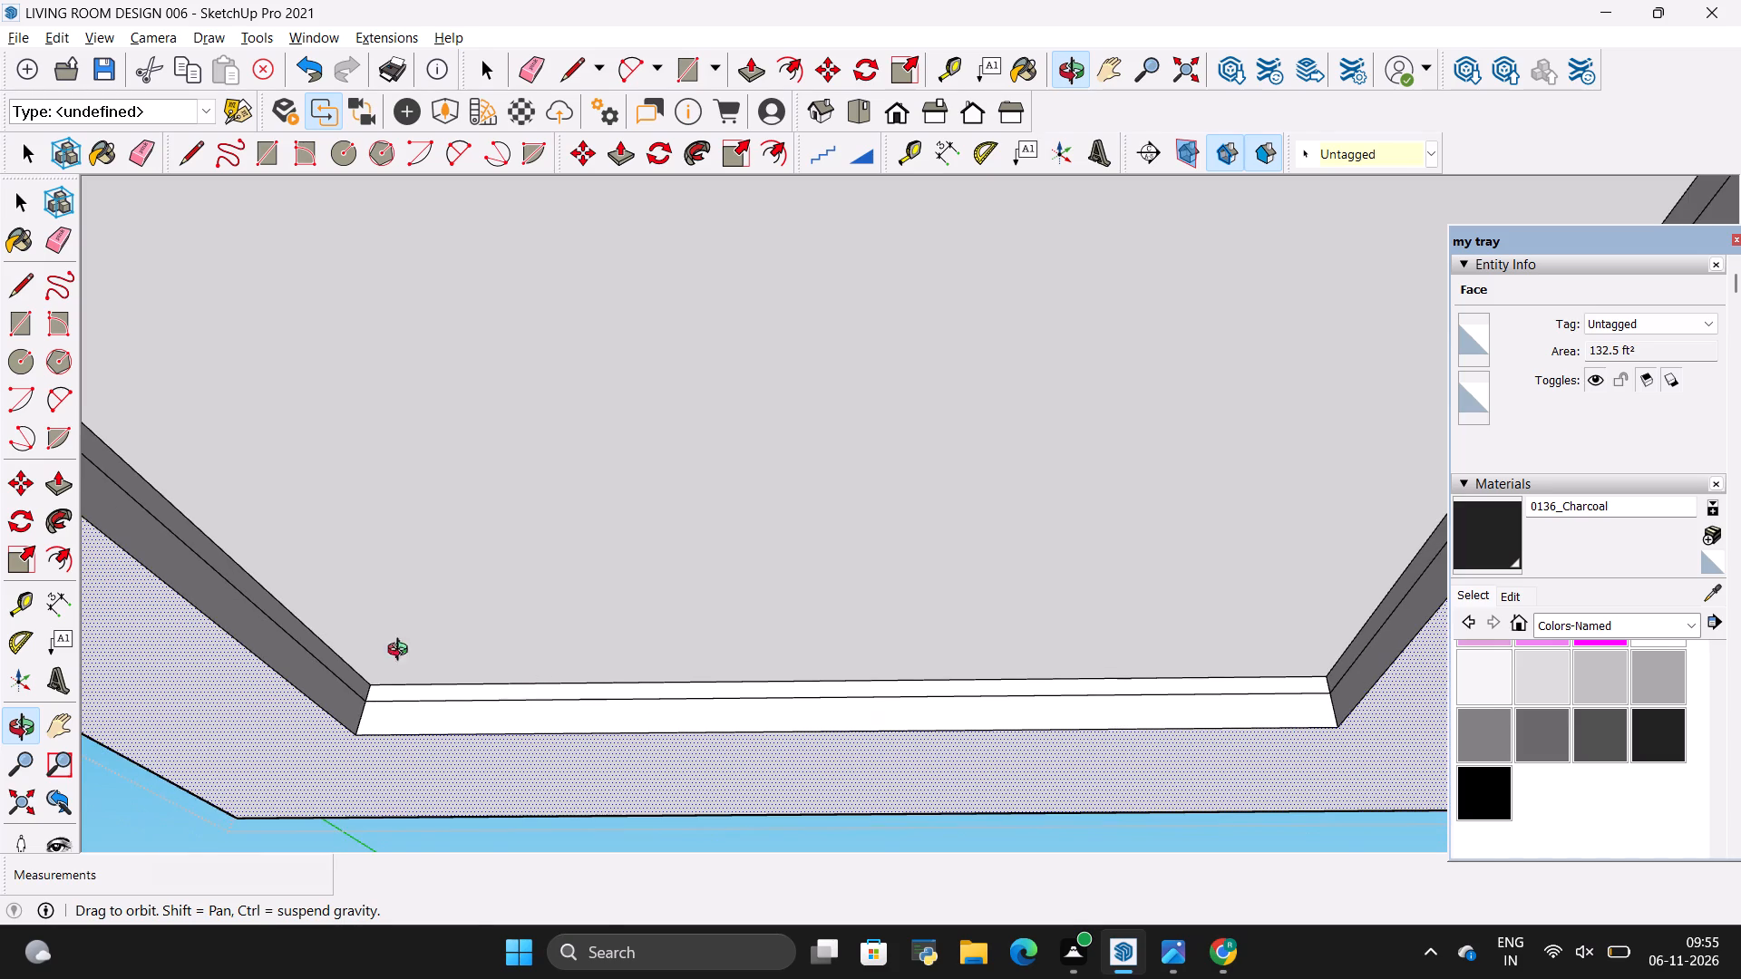
key("space")
scroll(307, 651, "up", 7)
left_click(362, 677)
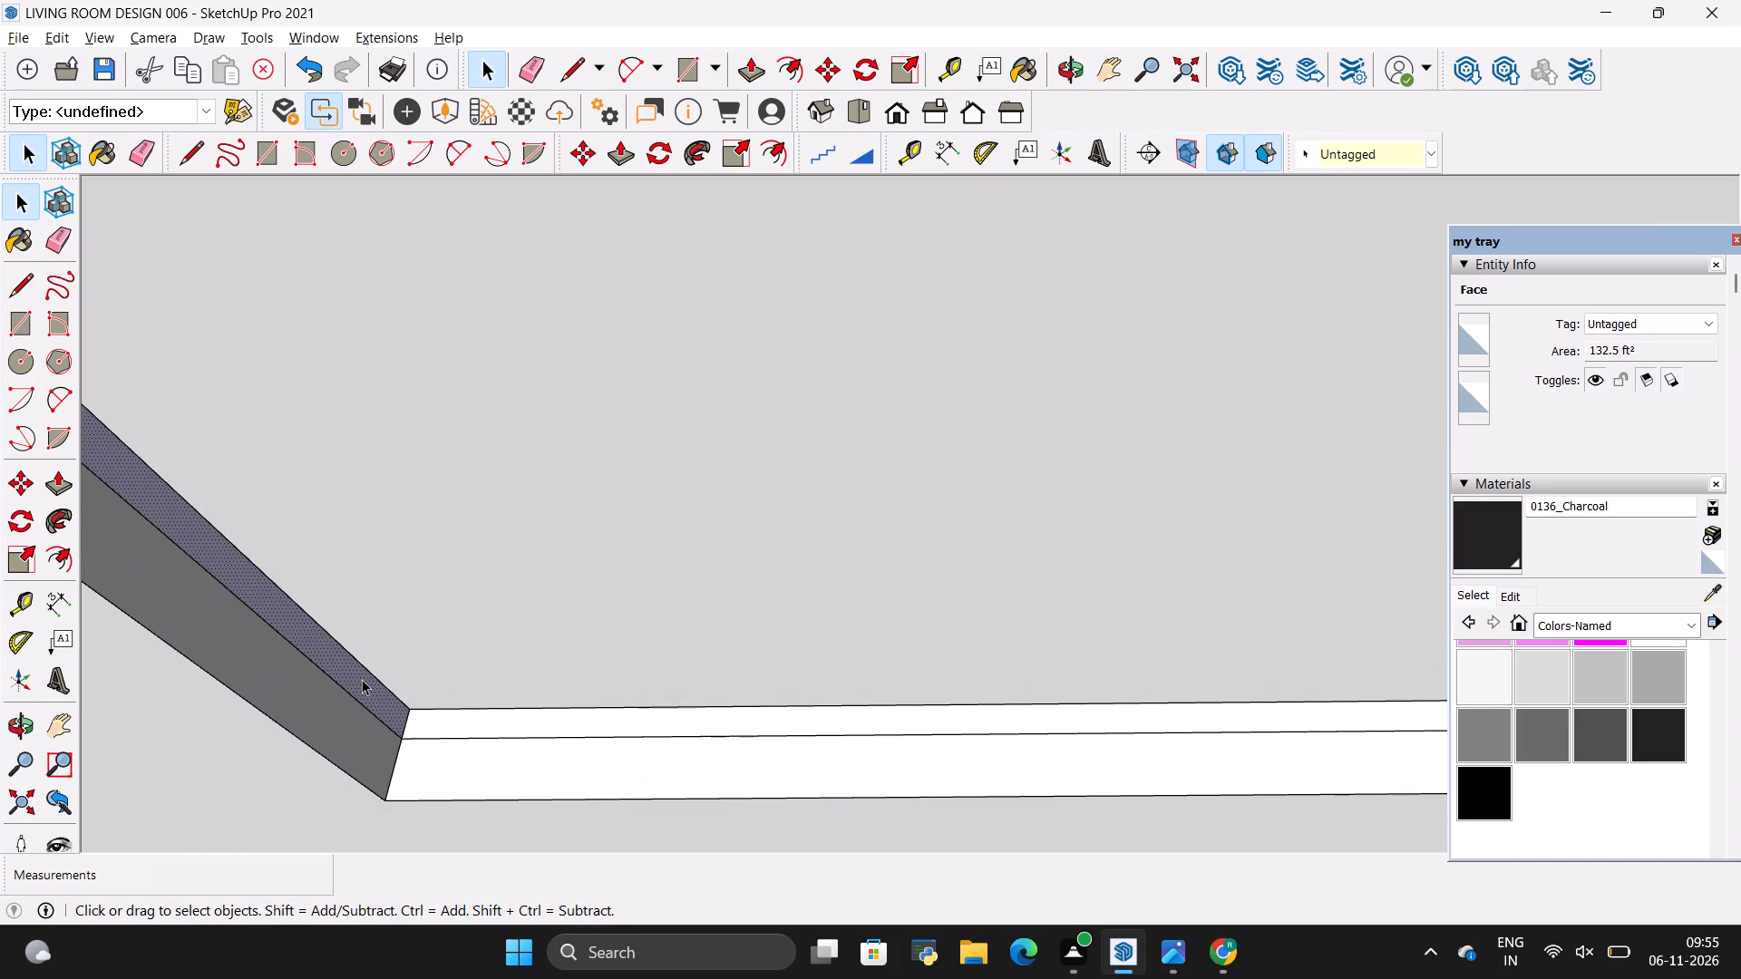
scroll(376, 686, "up", 4)
key("p")
left_click(376, 687)
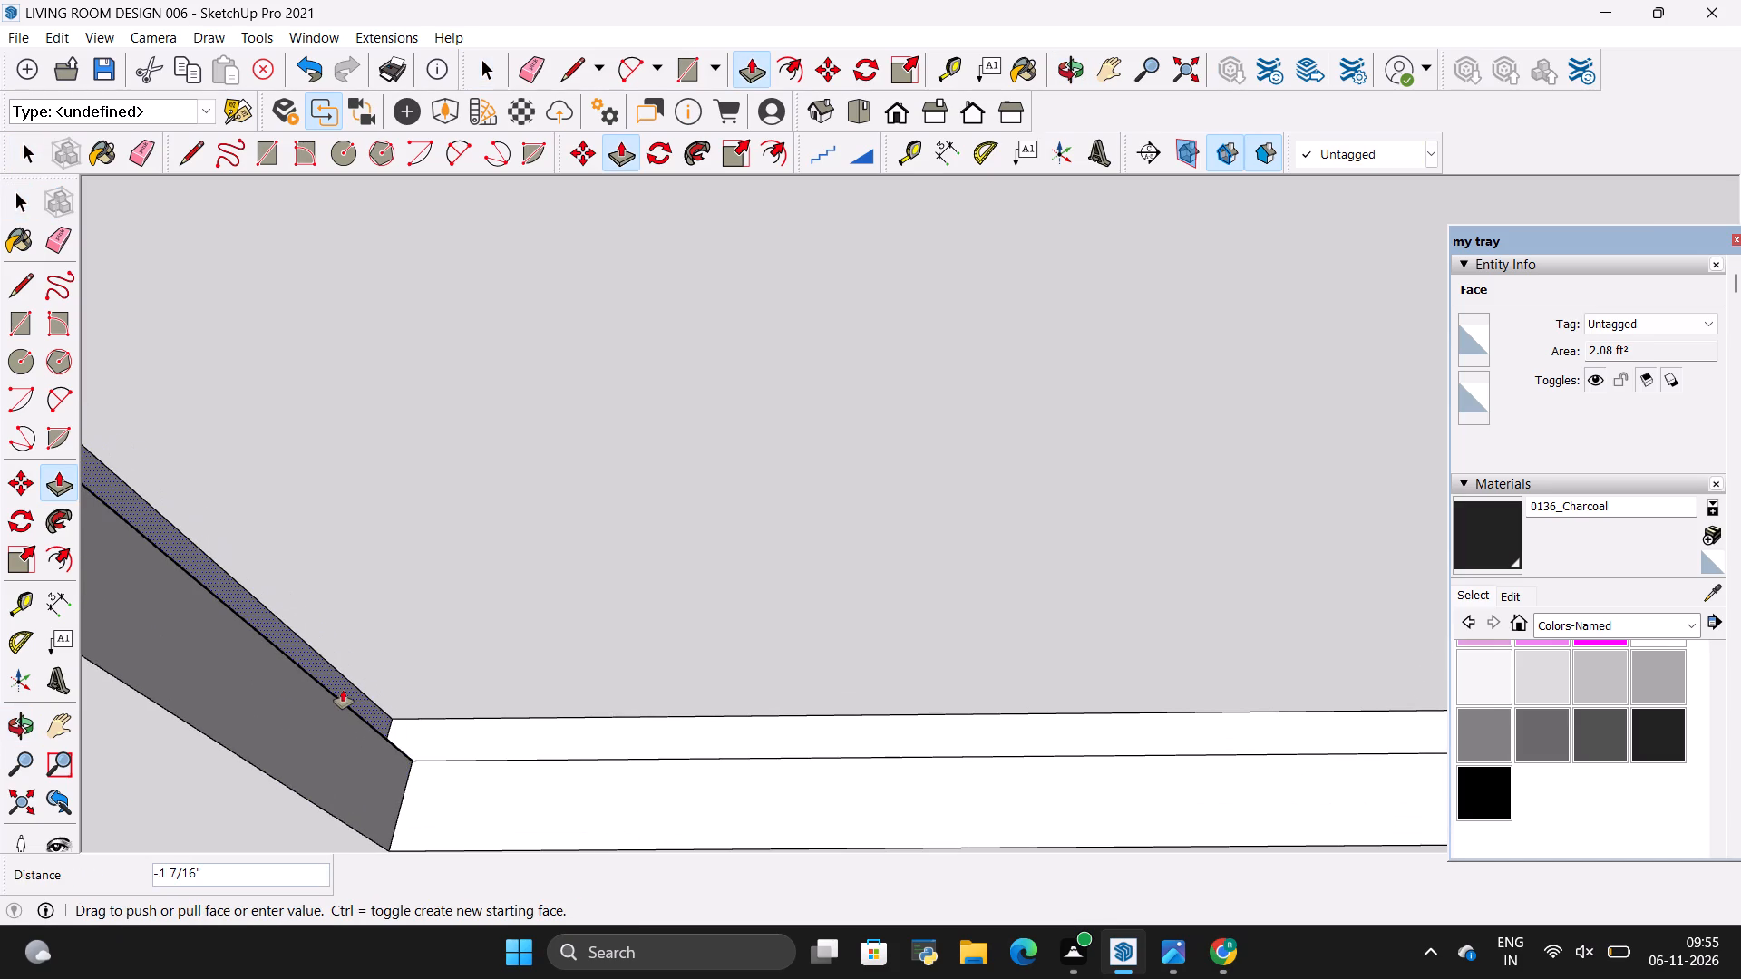
key("BackSpace")
key("2")
key("shift+quotedbl")
key("Return")
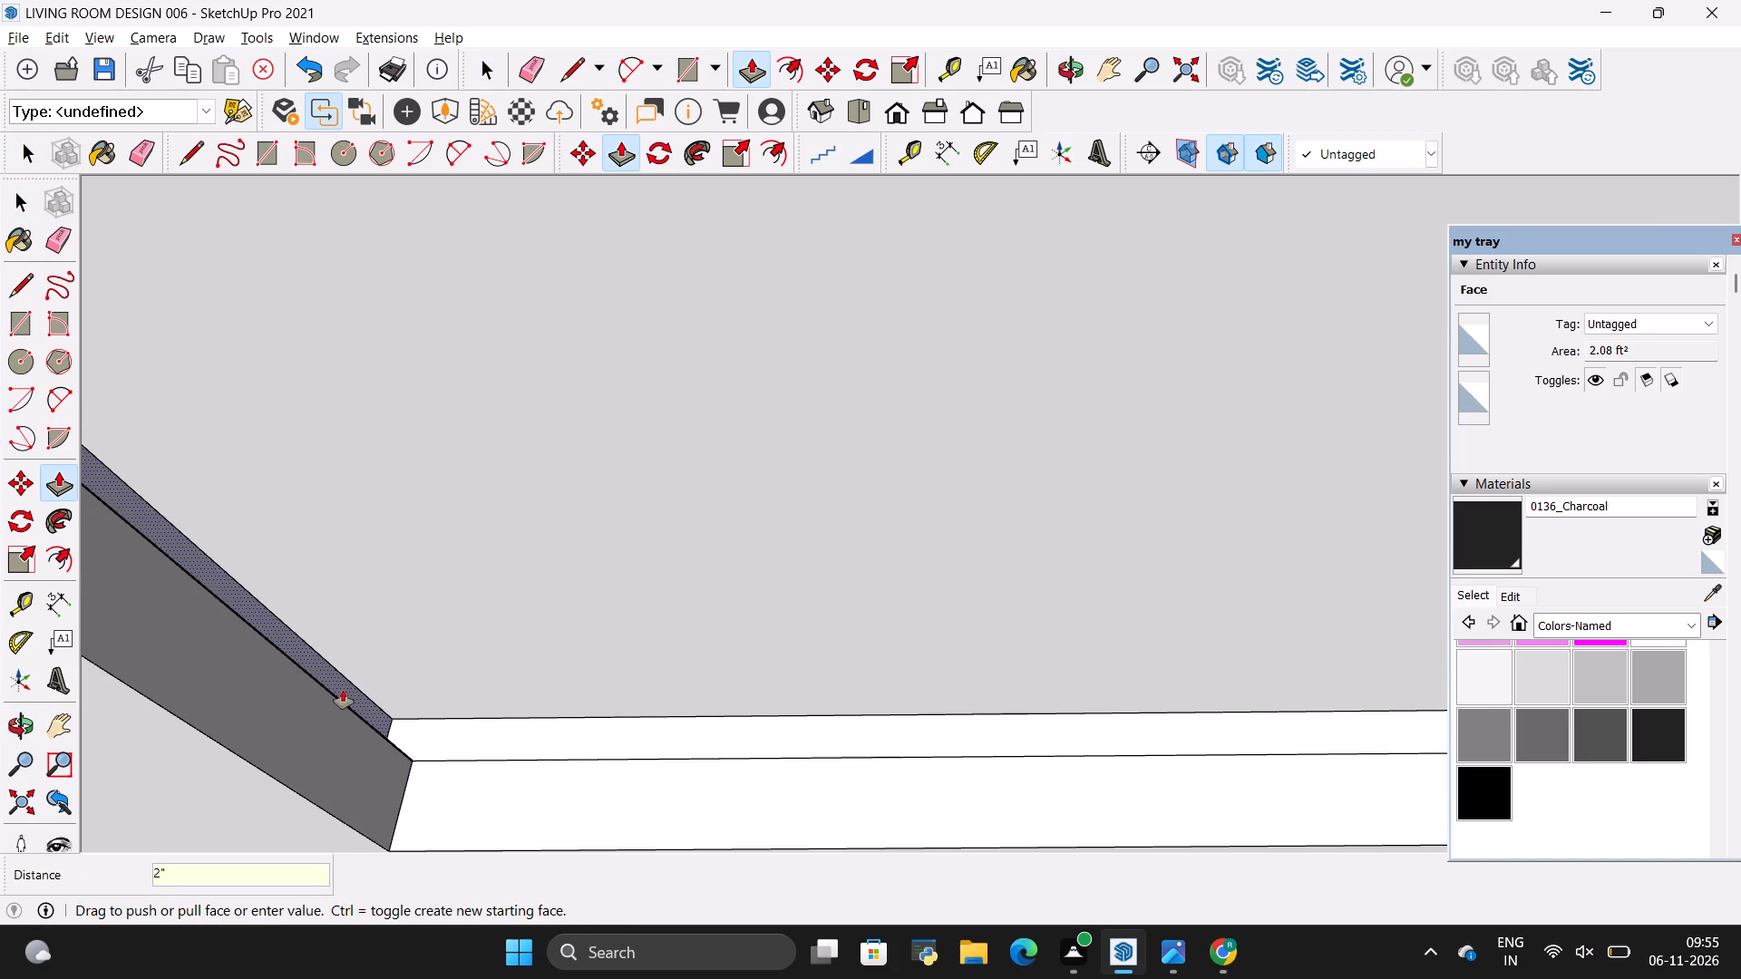
Push the upper strip of the adjoining short inner side of the ceiling recess back 2" to continue the cove.
scroll(368, 695, "down", 4)
scroll(423, 725, "up", 6)
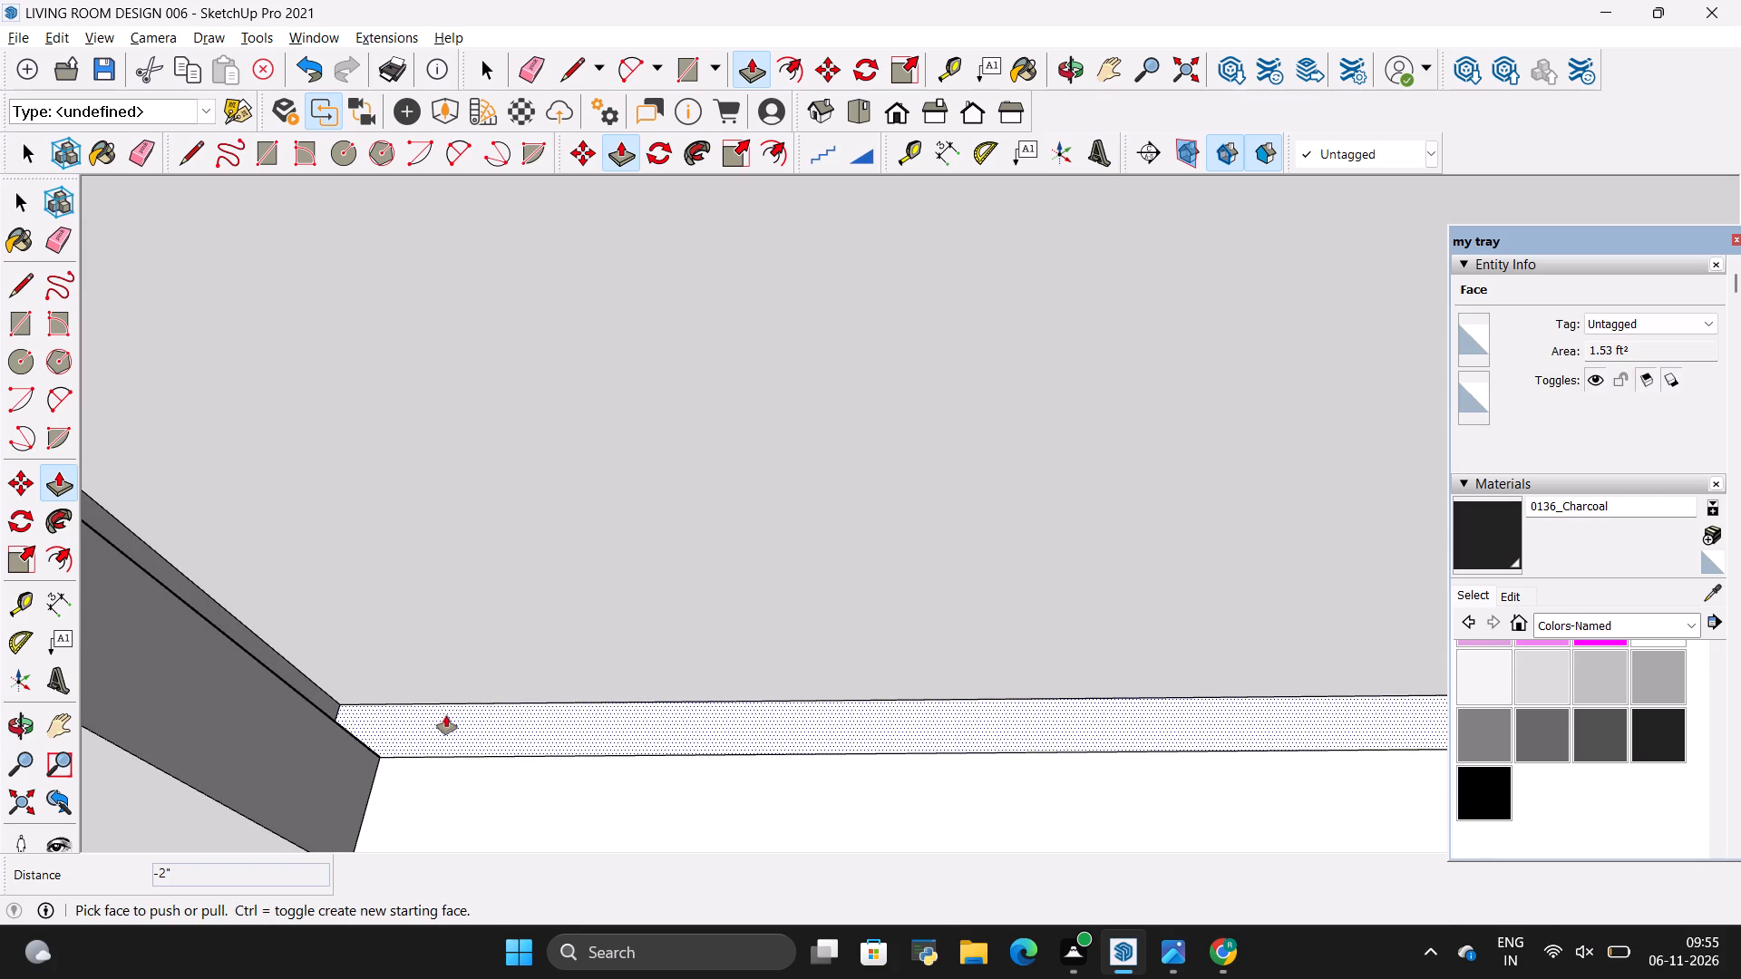
left_click(453, 715)
key("BackSpace")
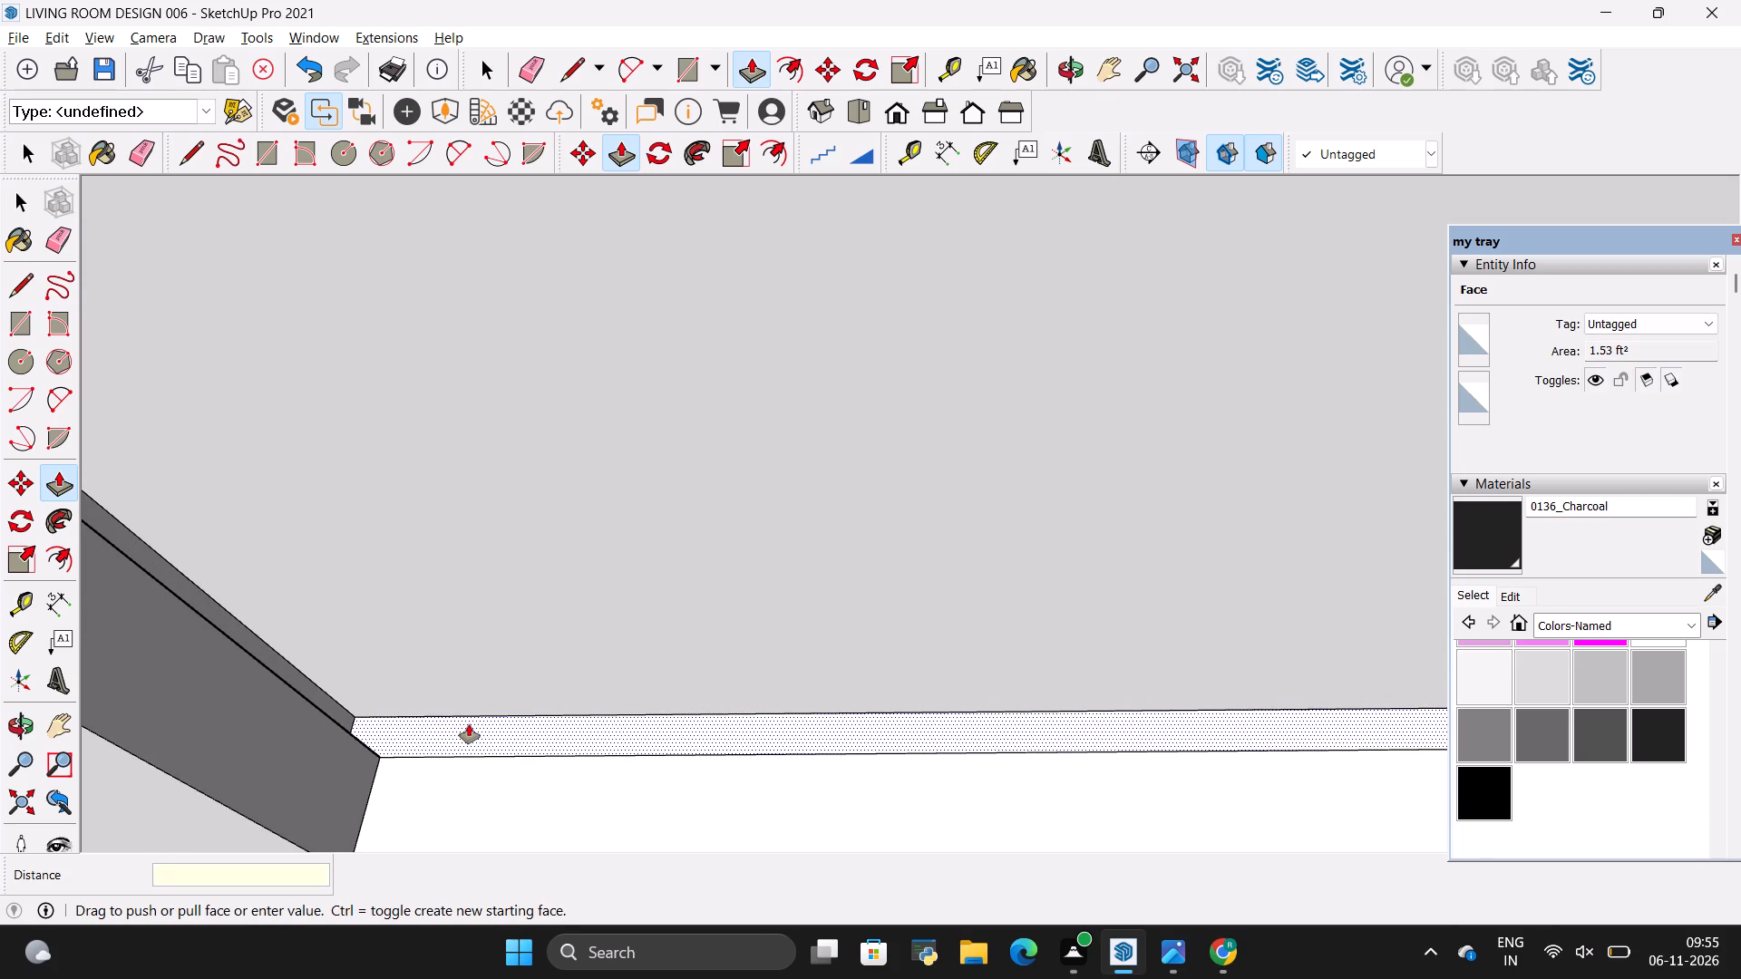
type("2\"")
key("Return")
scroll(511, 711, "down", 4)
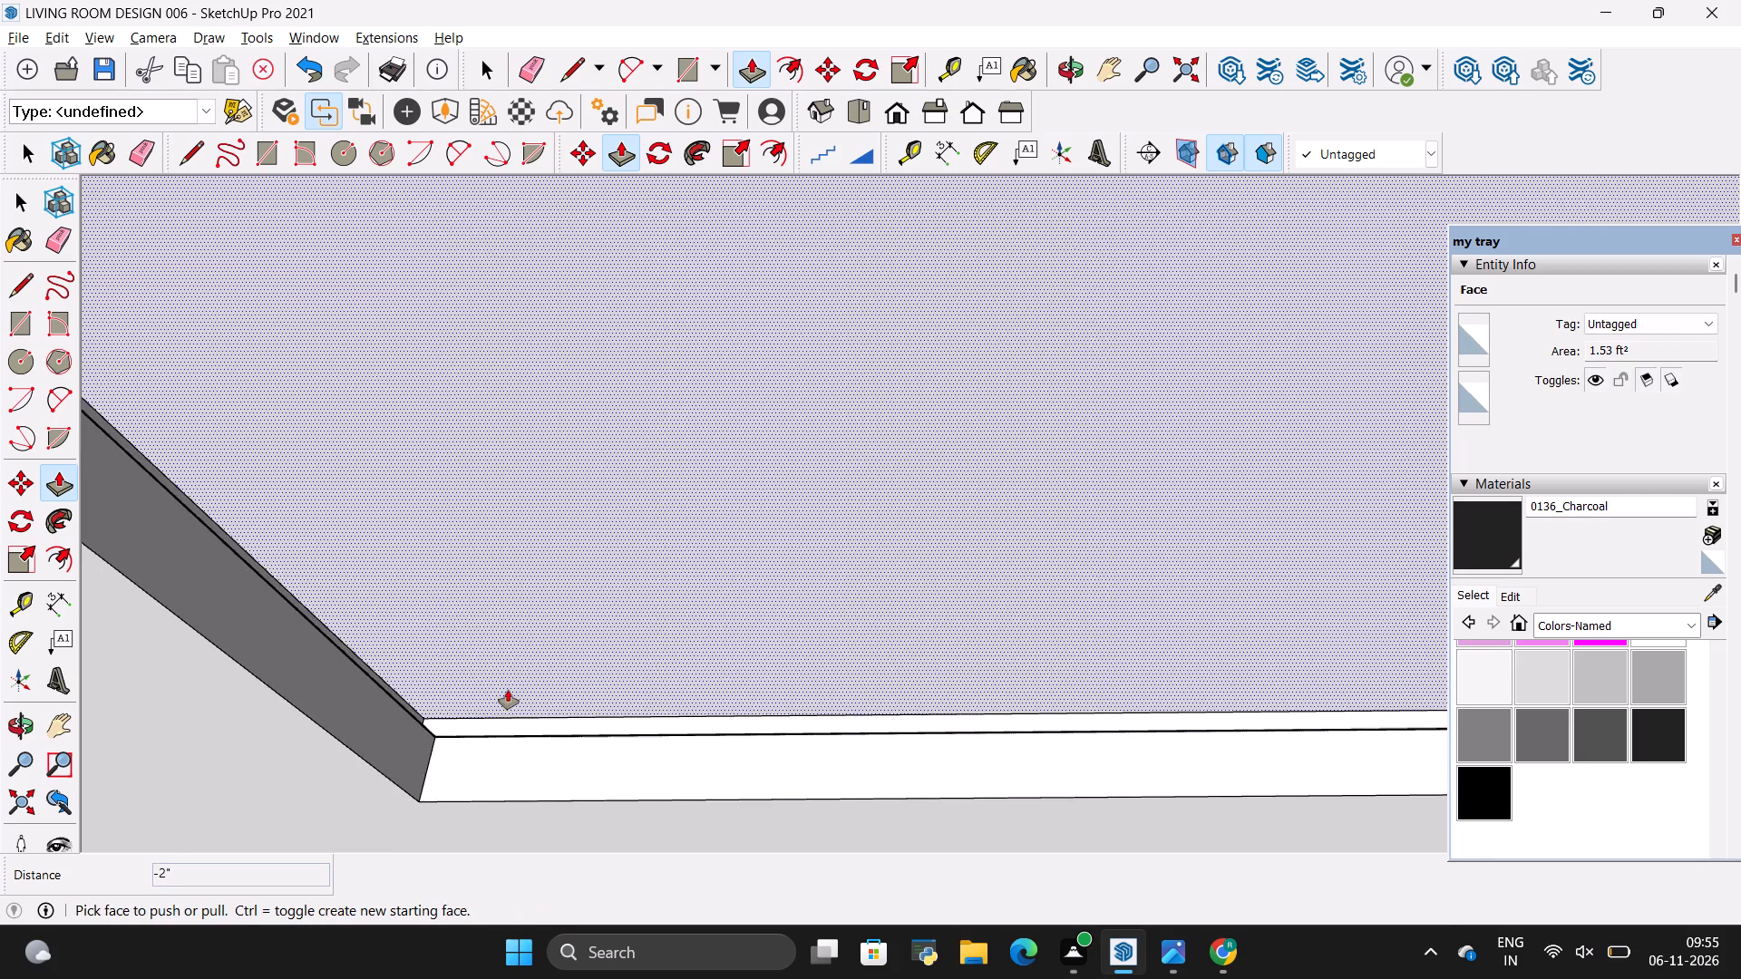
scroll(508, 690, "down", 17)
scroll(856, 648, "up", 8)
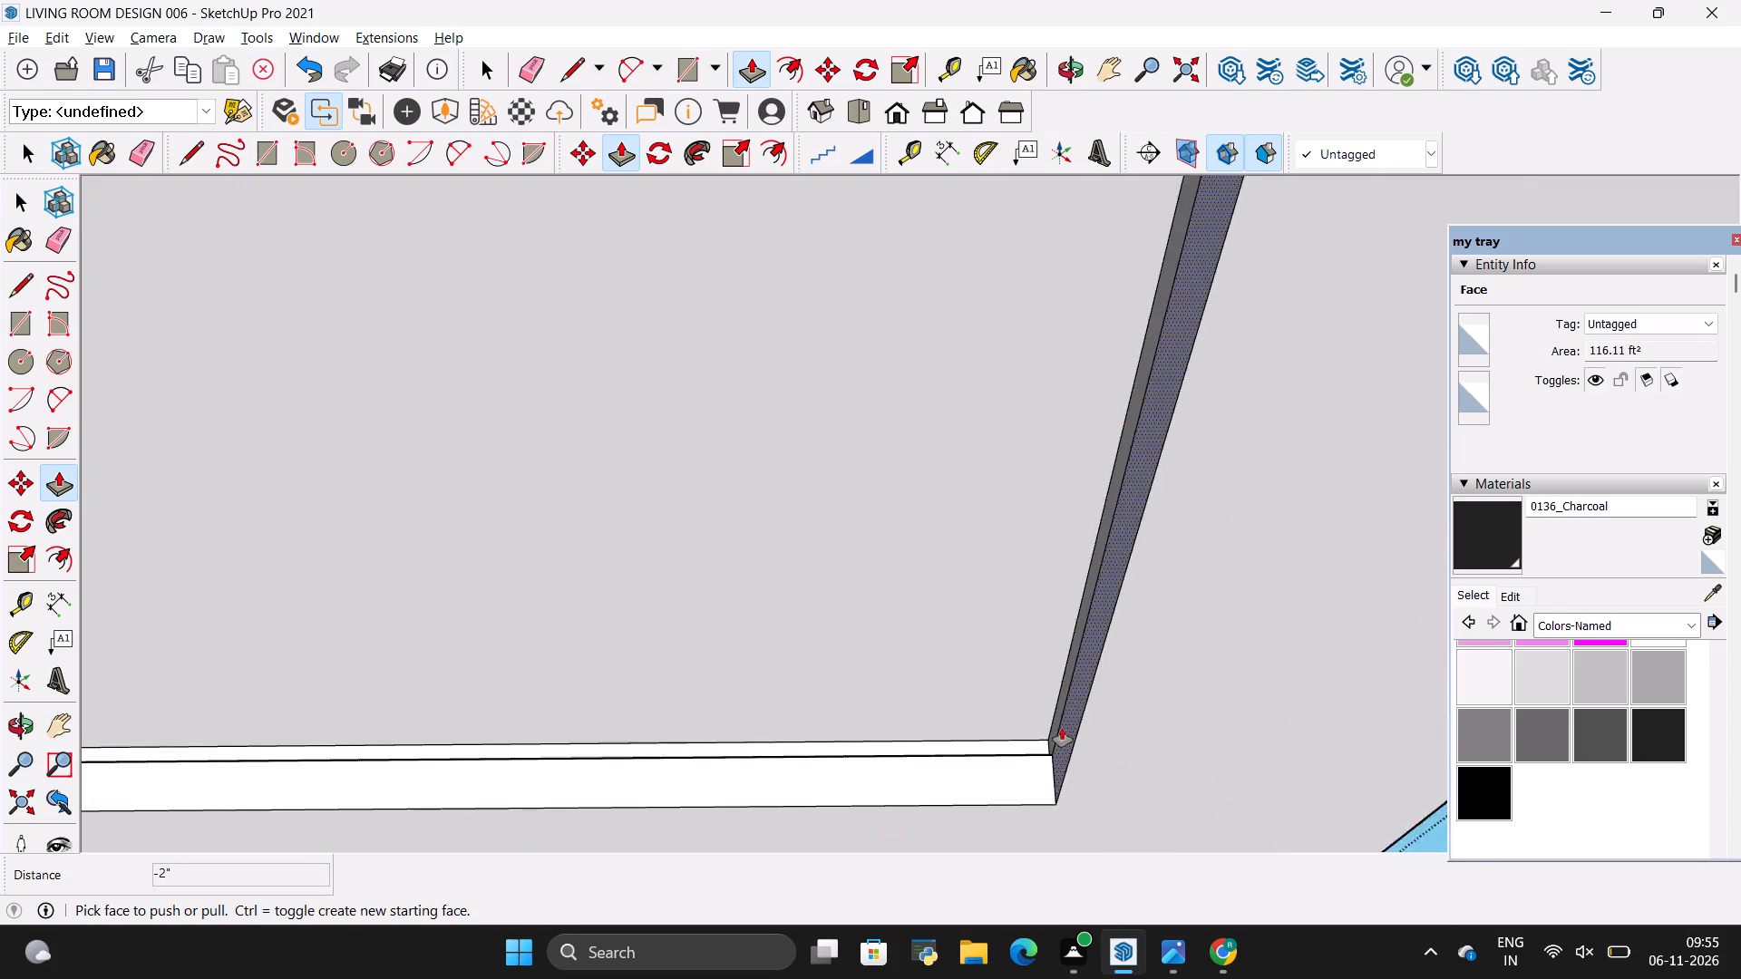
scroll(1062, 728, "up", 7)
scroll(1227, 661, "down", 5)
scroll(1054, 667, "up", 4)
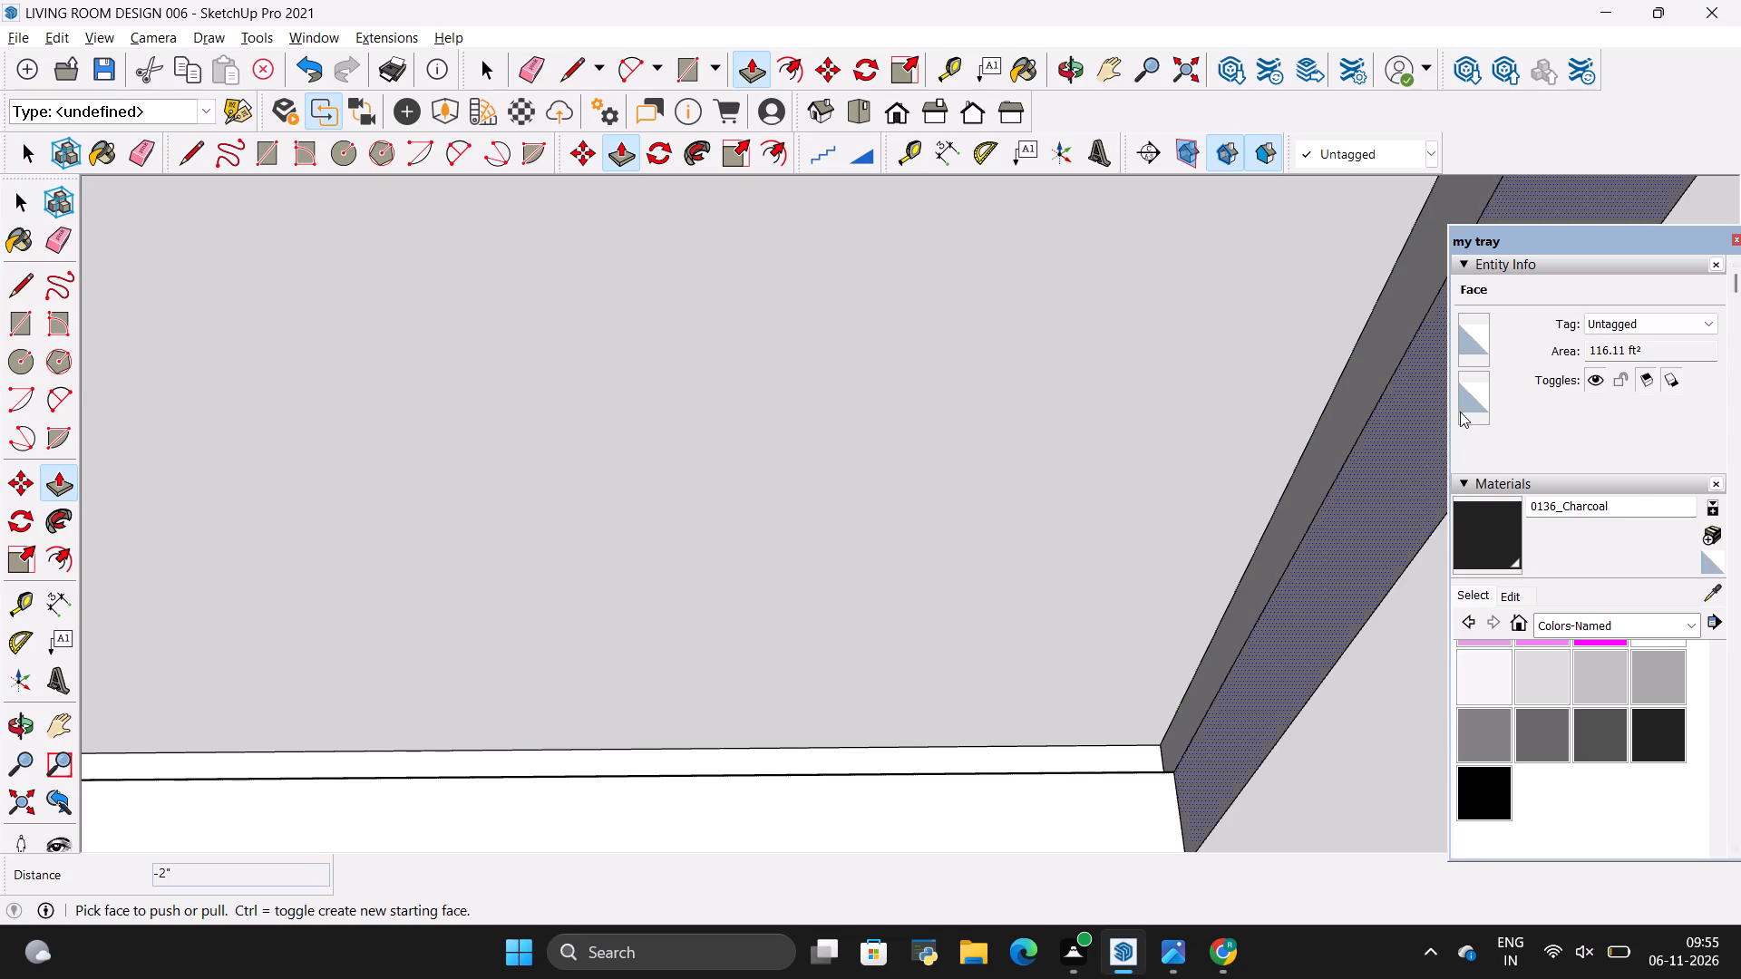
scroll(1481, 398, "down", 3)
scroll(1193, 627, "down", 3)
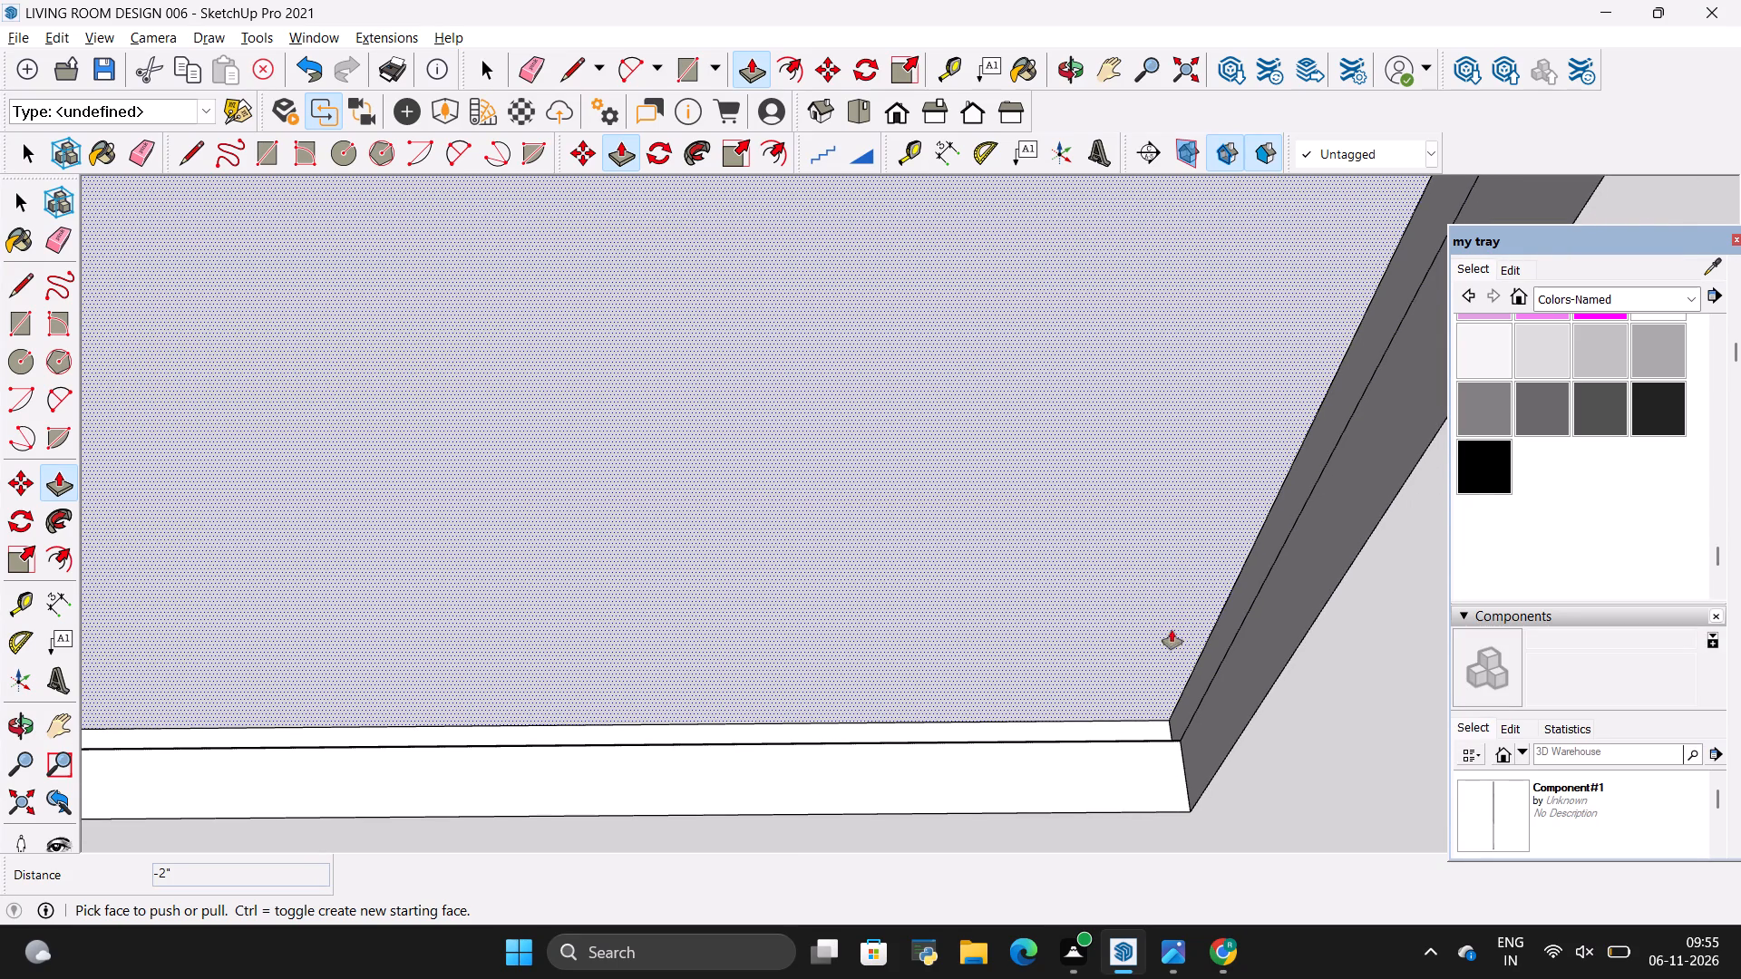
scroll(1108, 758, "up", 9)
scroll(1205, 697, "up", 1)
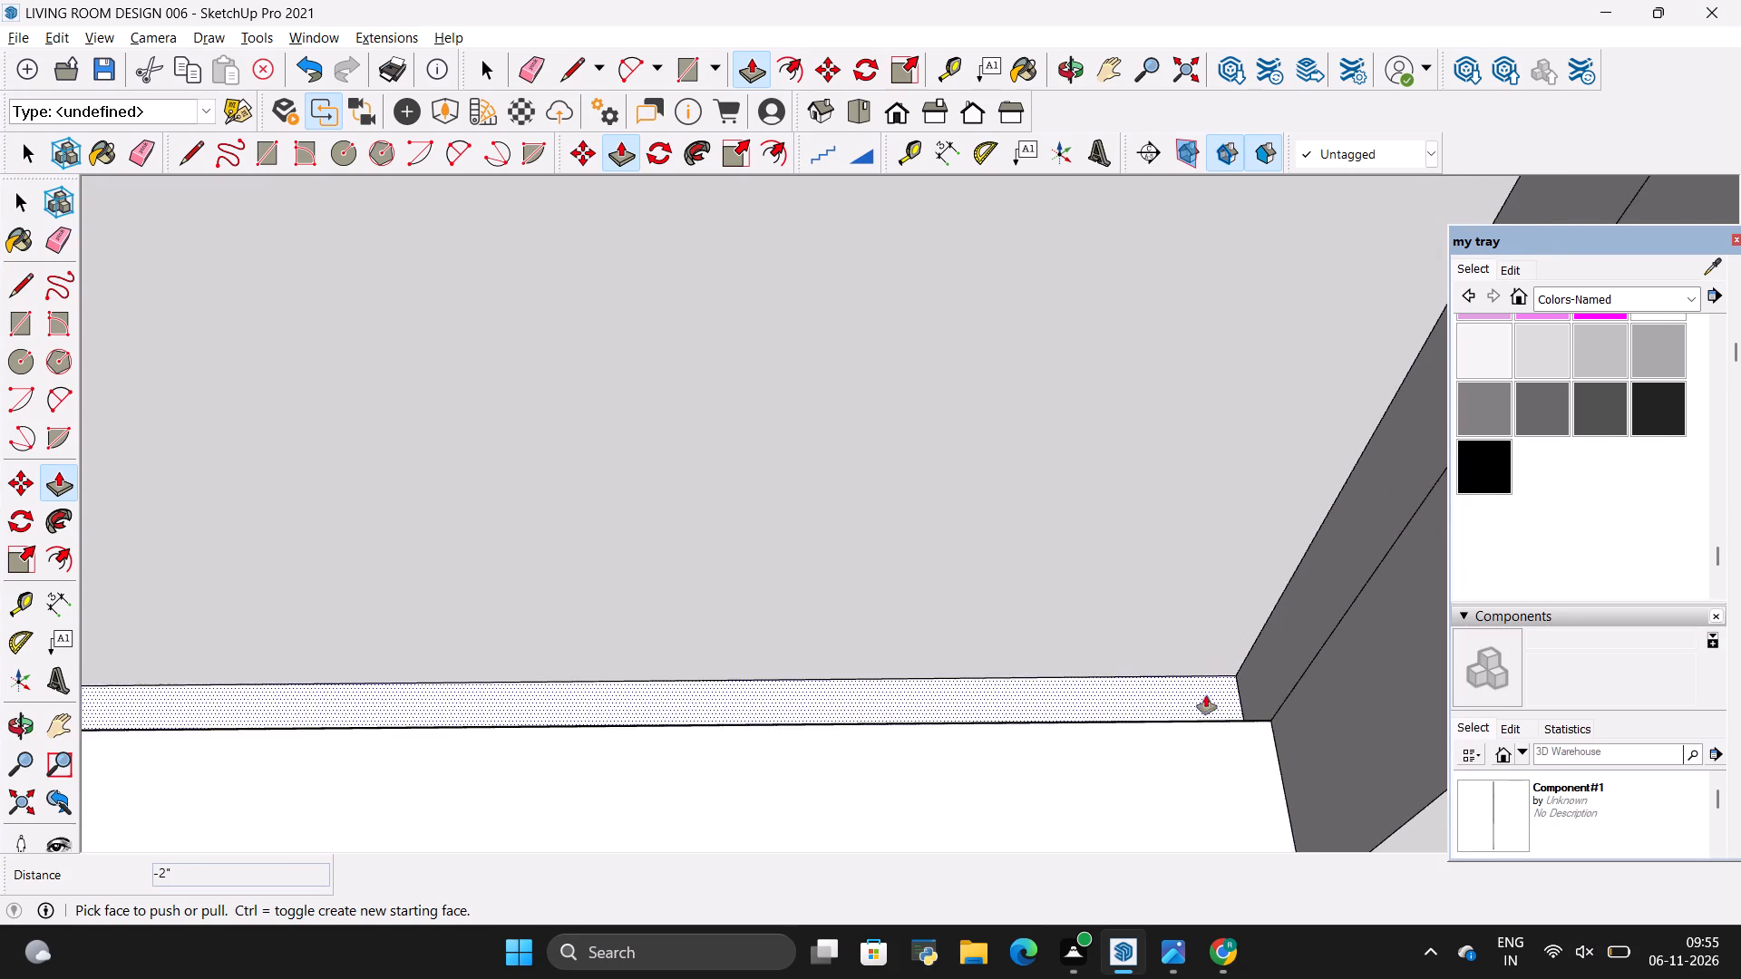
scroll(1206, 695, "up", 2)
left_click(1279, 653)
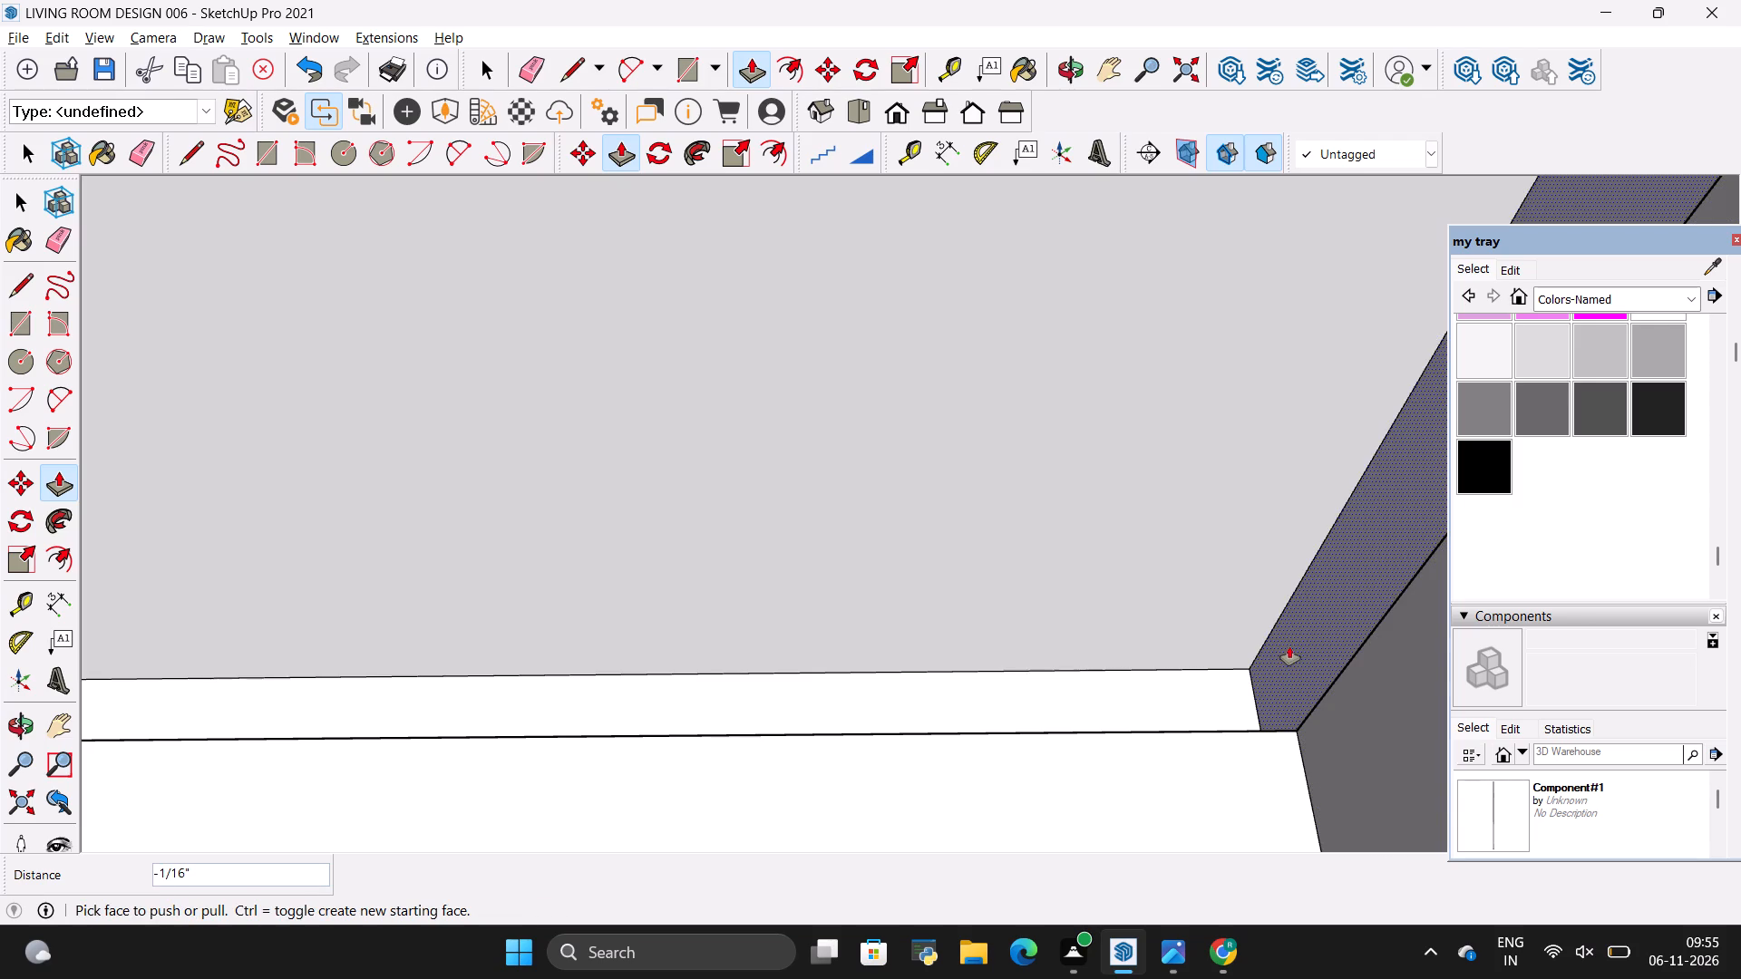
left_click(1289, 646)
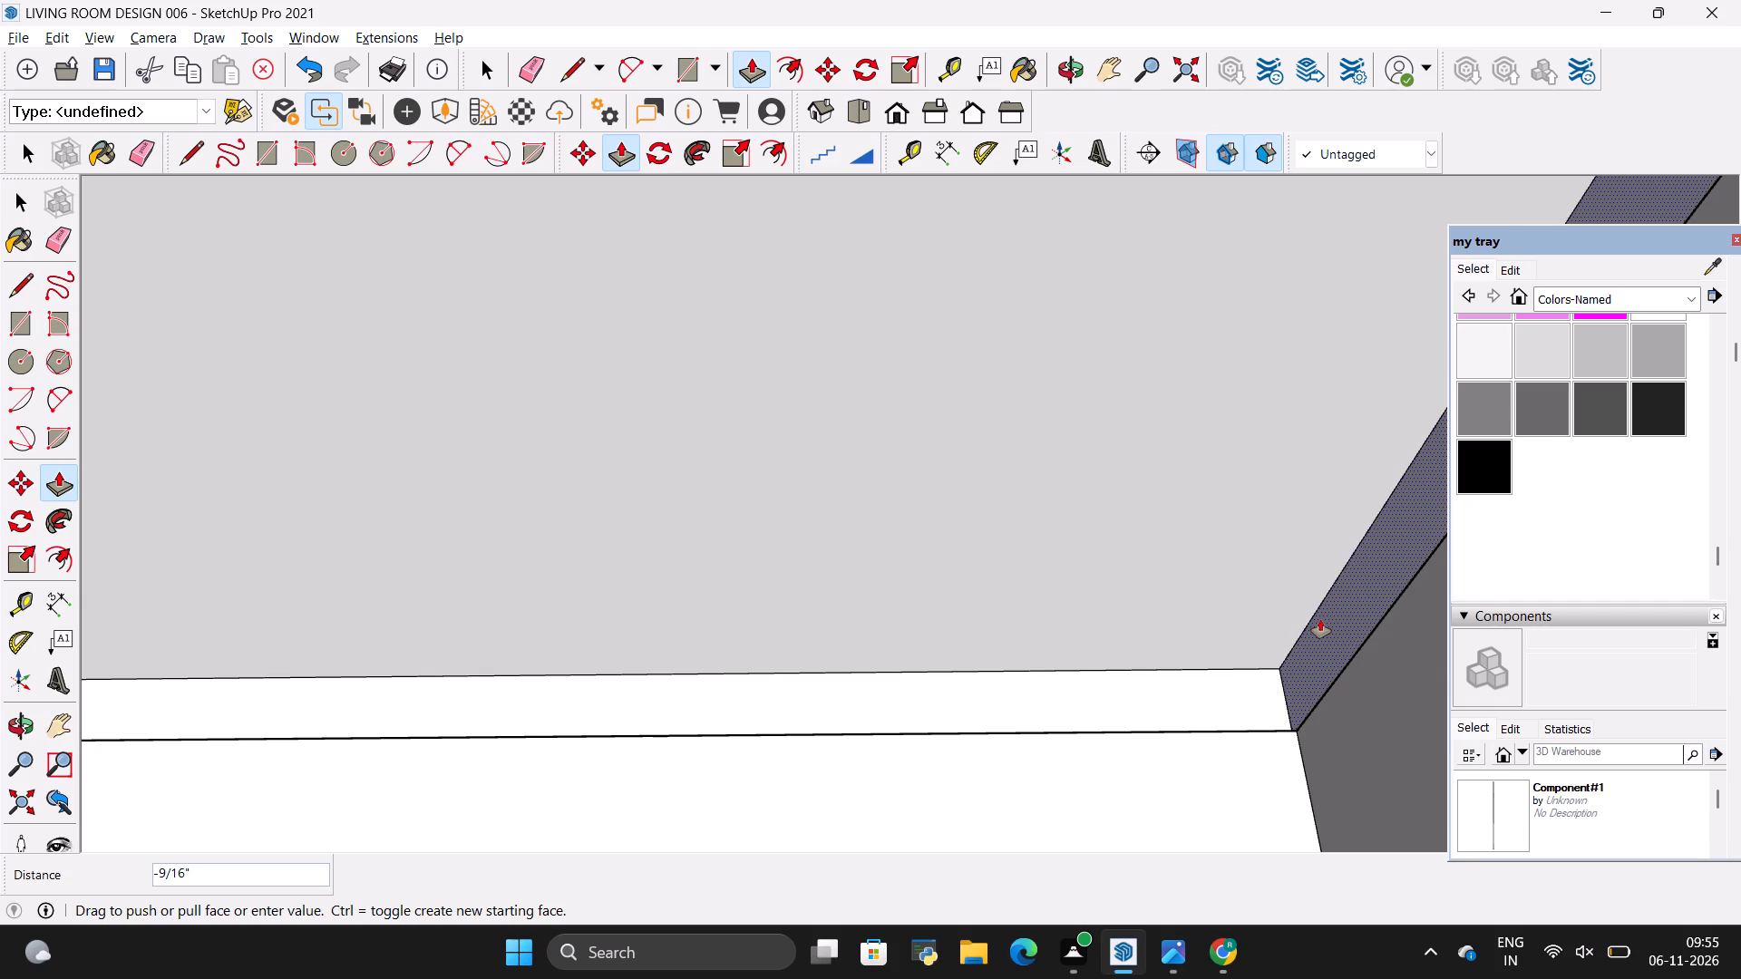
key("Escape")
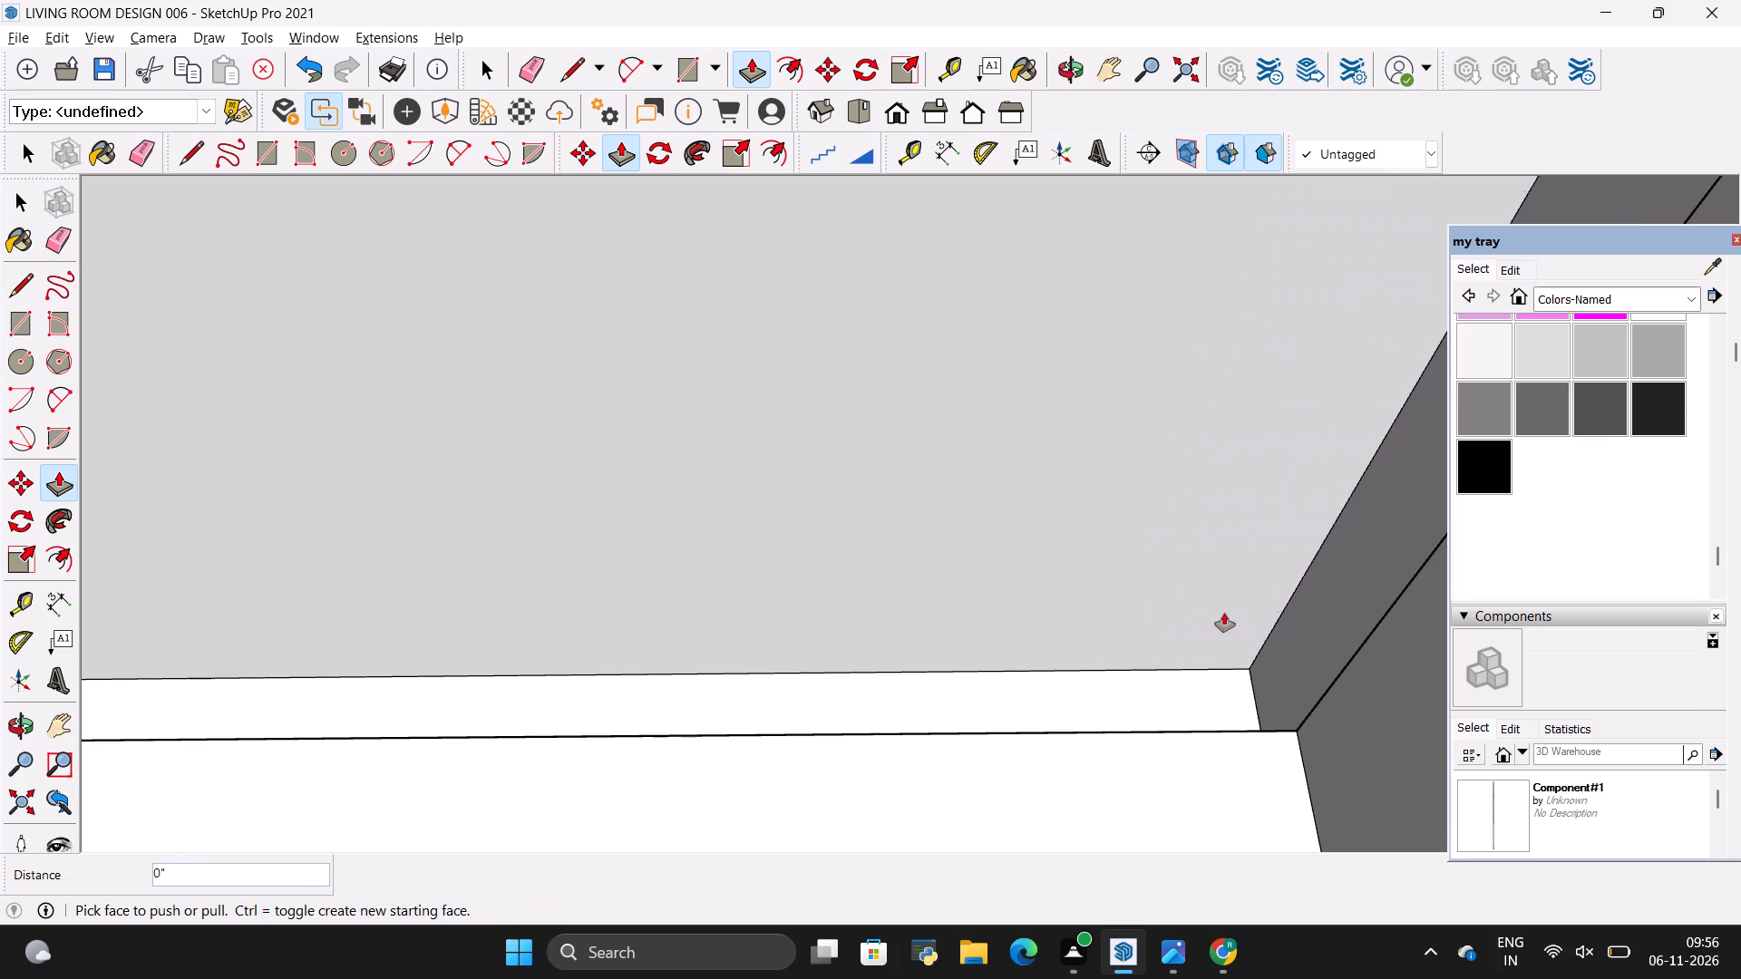
Push the upper strip of the opposite long inner side of the ceiling recess back 2" for the cove.
key("space")
left_click(1322, 710)
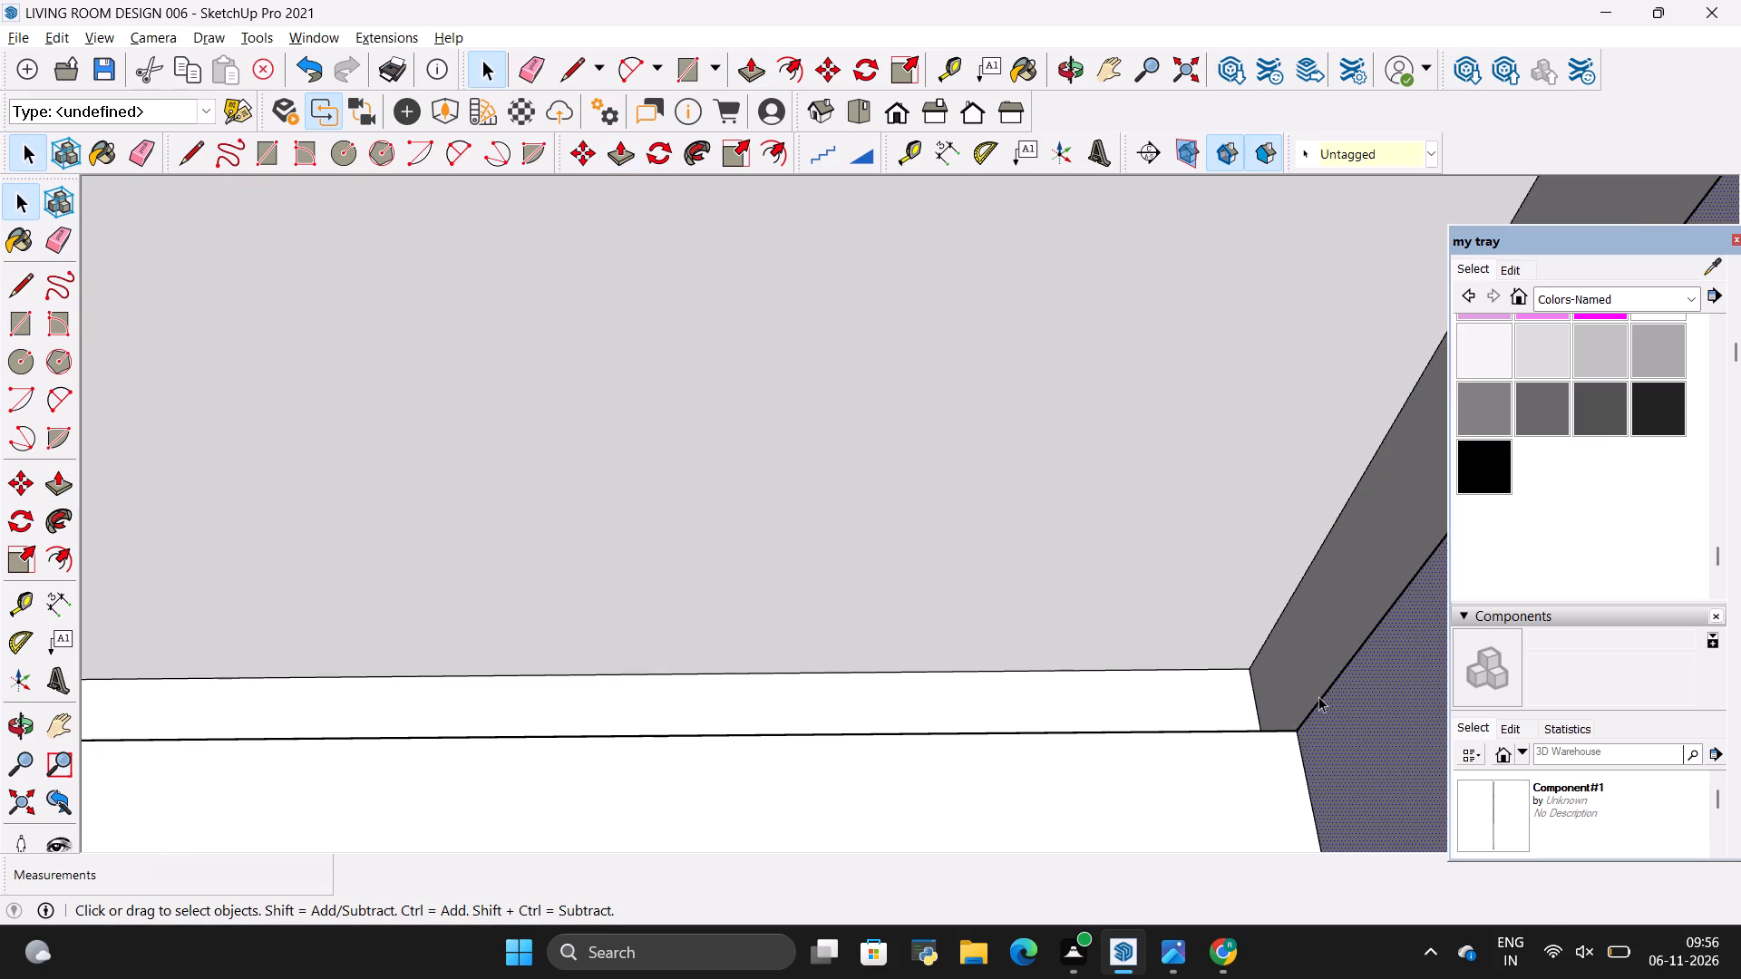
left_click(1285, 677)
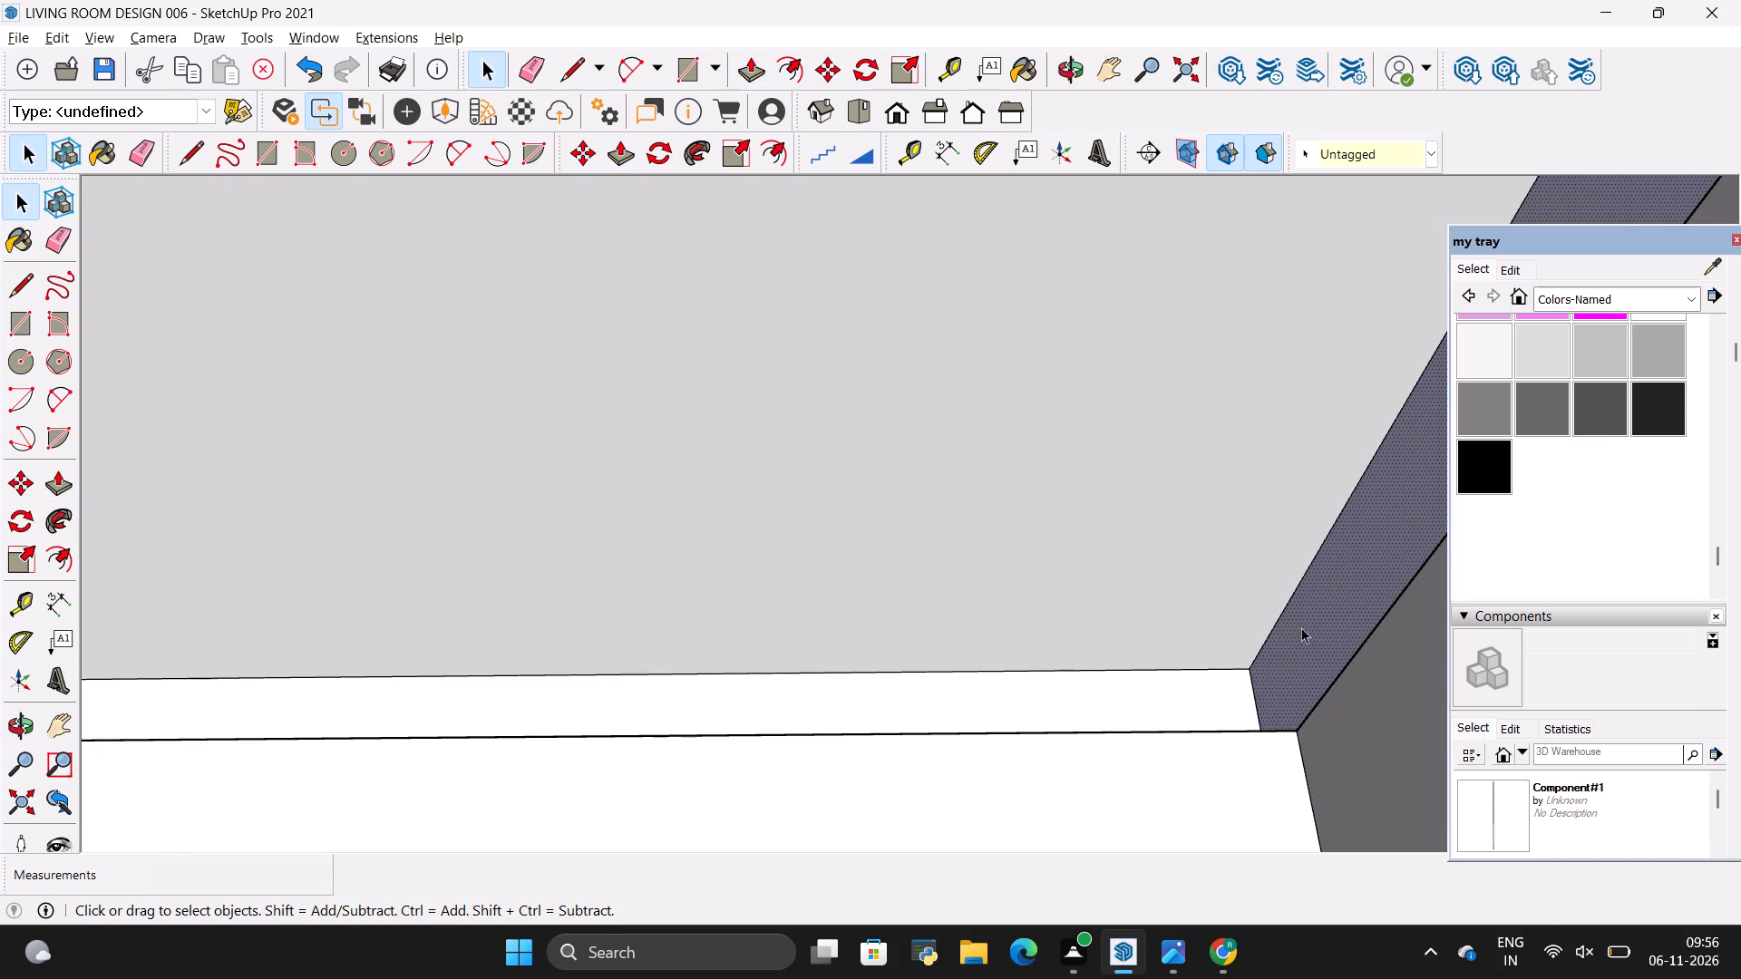
key("p")
left_click(1299, 613)
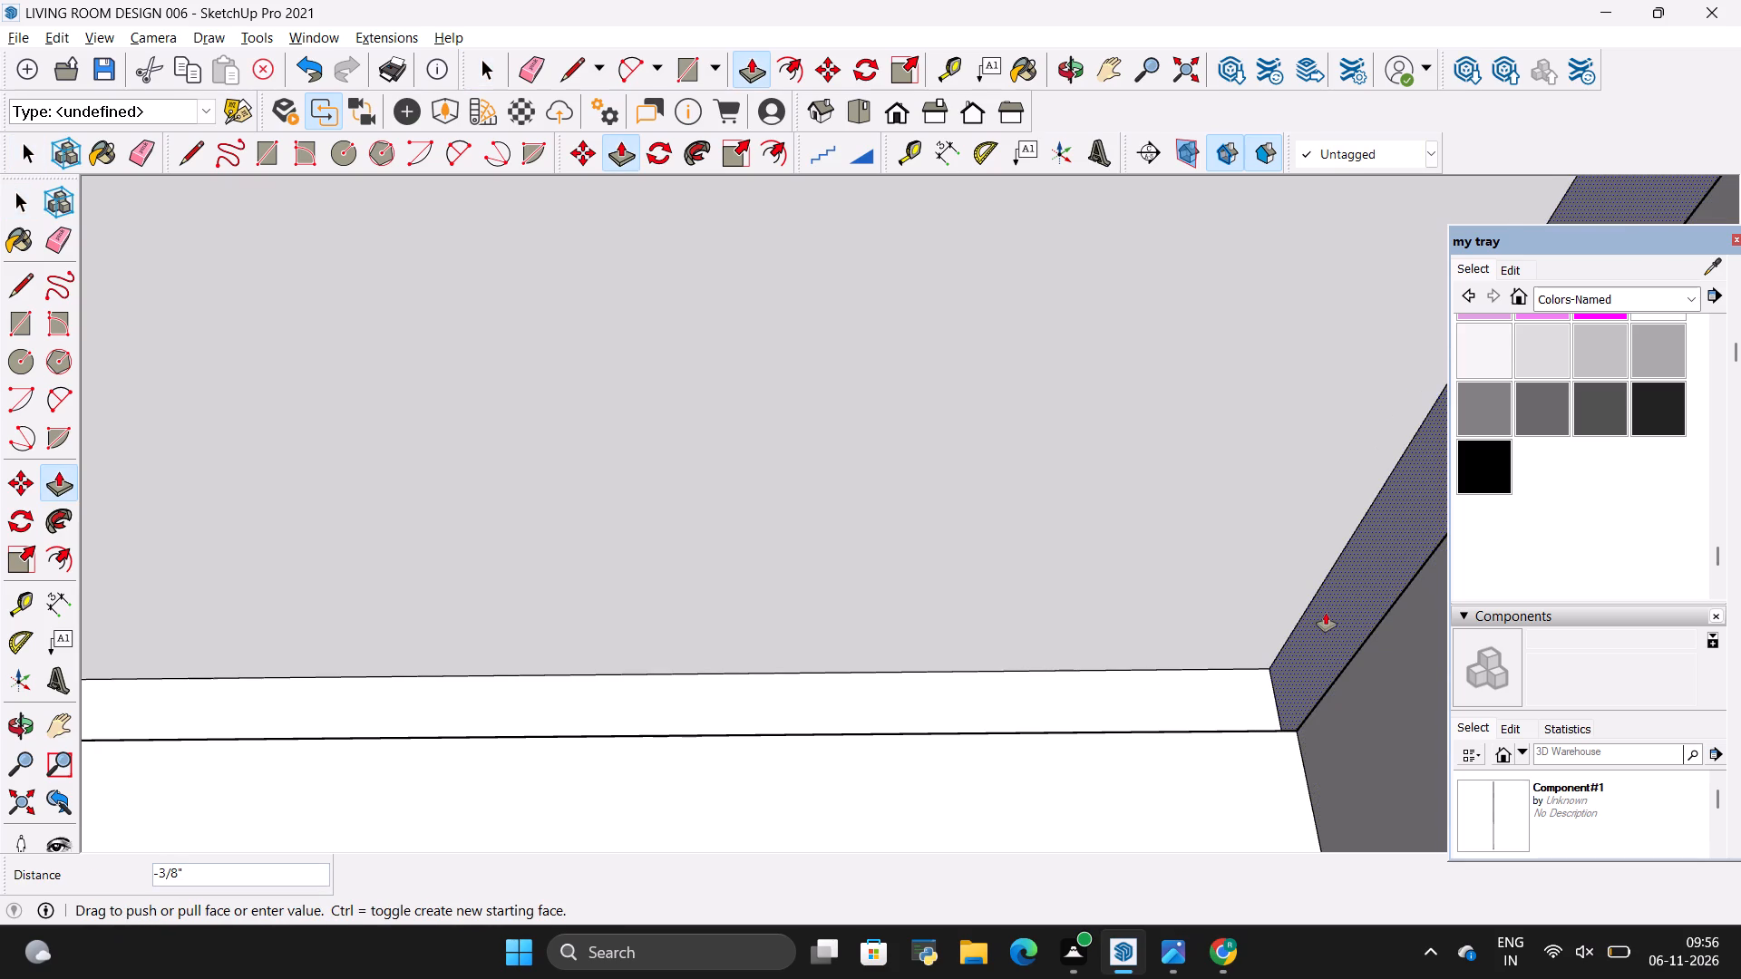
key("BackSpace")
type("2\"")
key("Return")
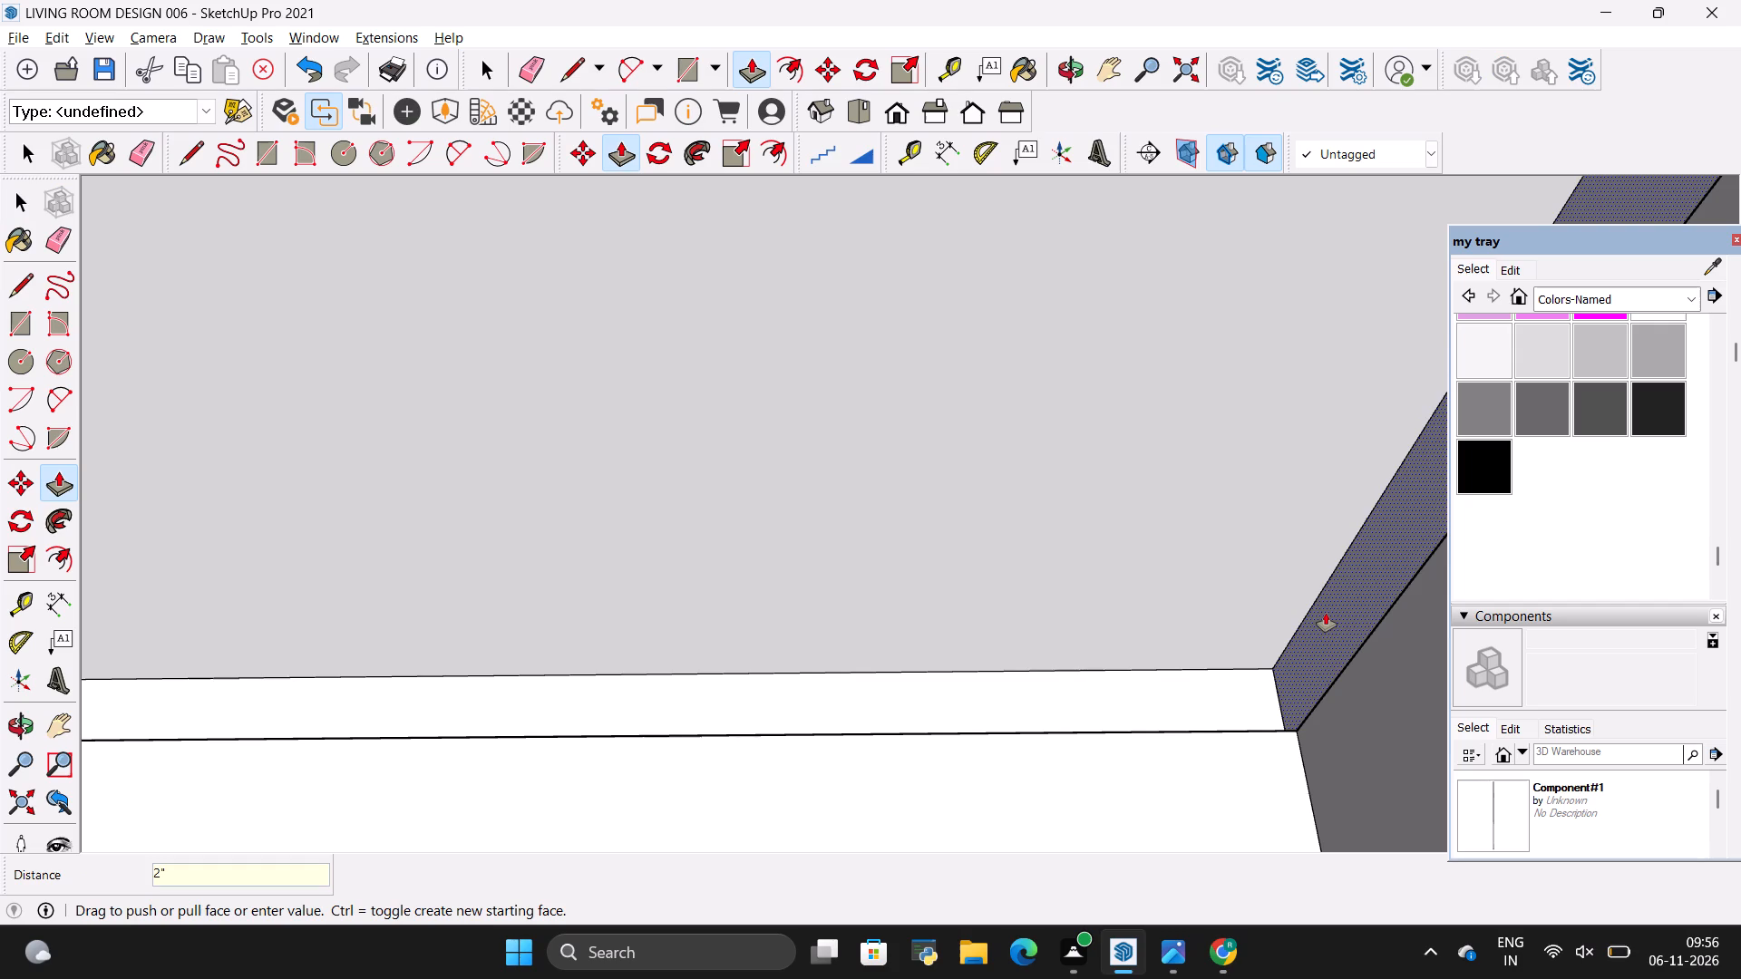
key("space")
scroll(762, 573, "down", 20)
scroll(762, 573, "down", 1)
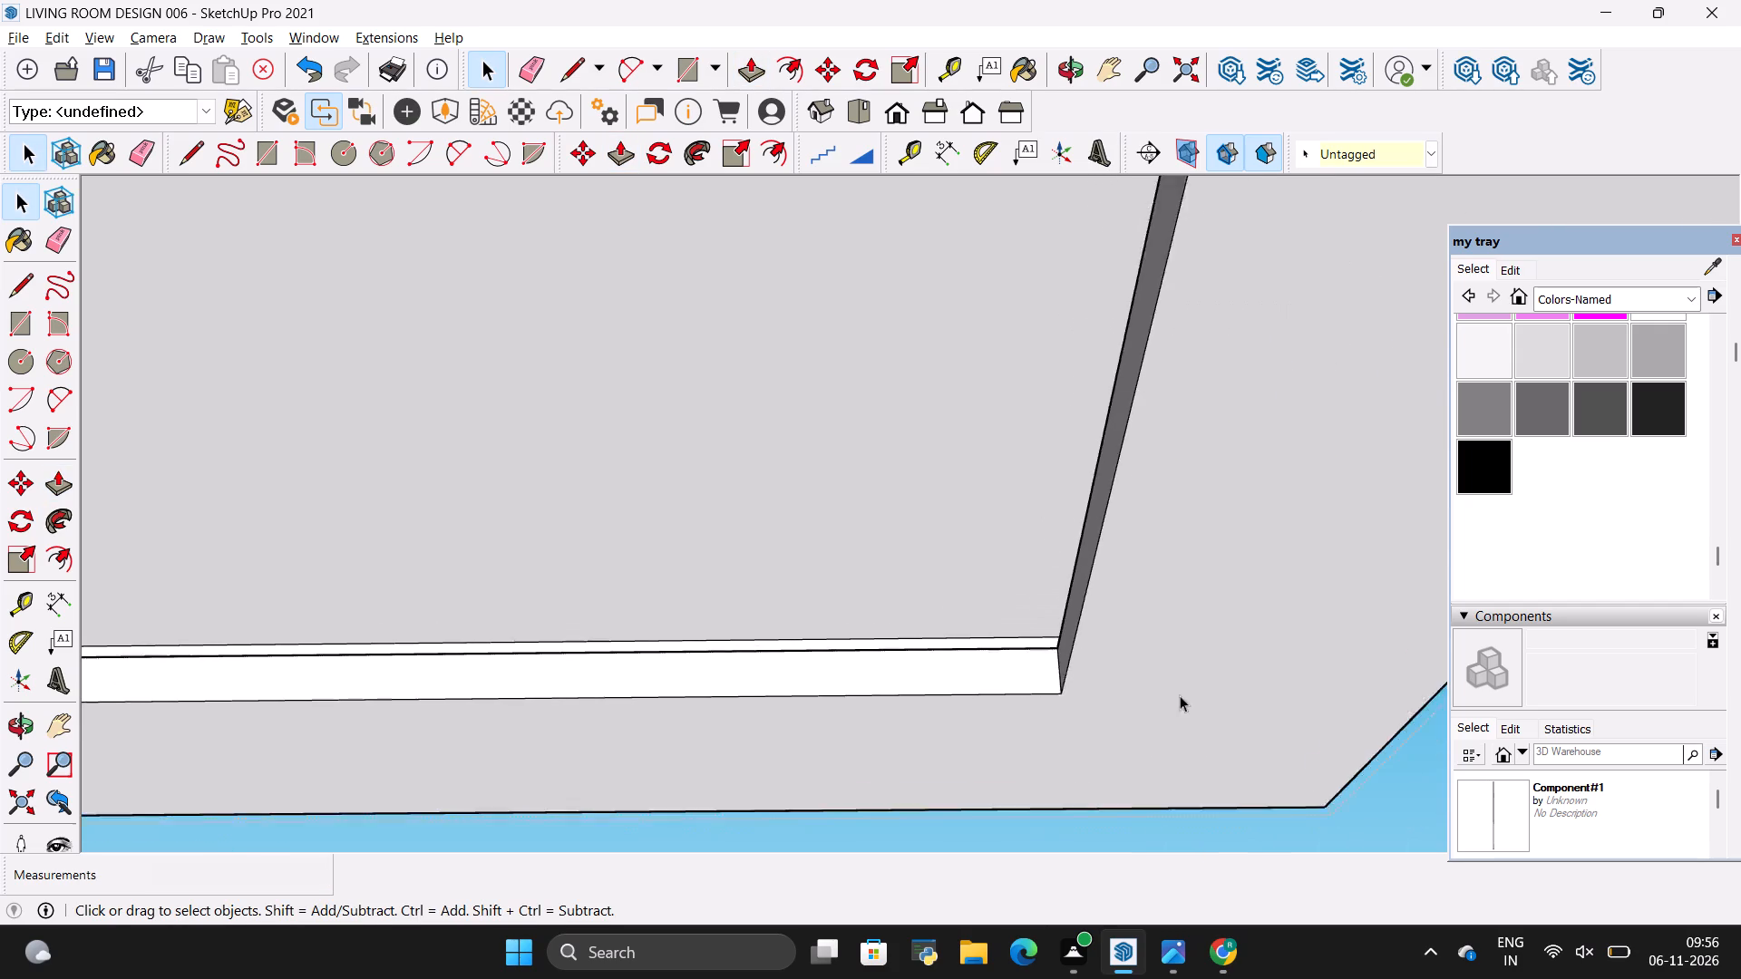
Push the upper strip of the remaining short inner side of the ceiling recess back 2" to complete the cove.
scroll(1180, 695, "down", 7)
scroll(919, 714, "down", 5)
scroll(860, 454, "up", 4)
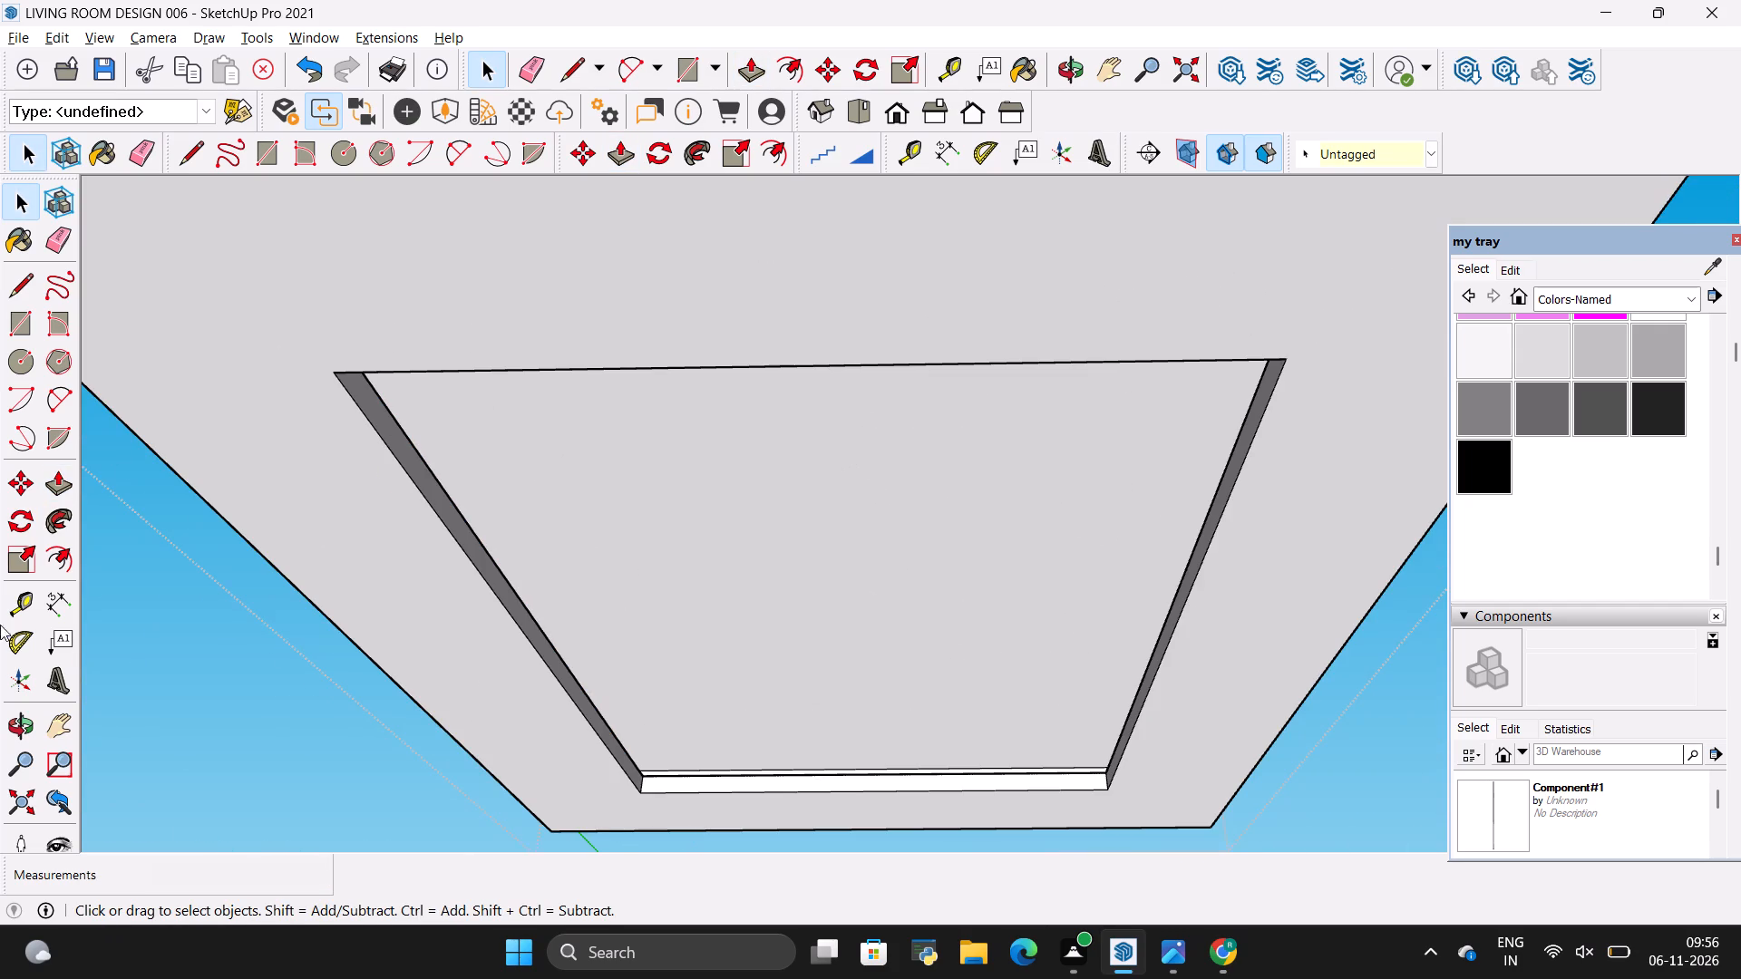
left_click(15, 728)
left_click_drag(1092, 371, 668, 331)
left_click_drag(627, 333, 491, 405)
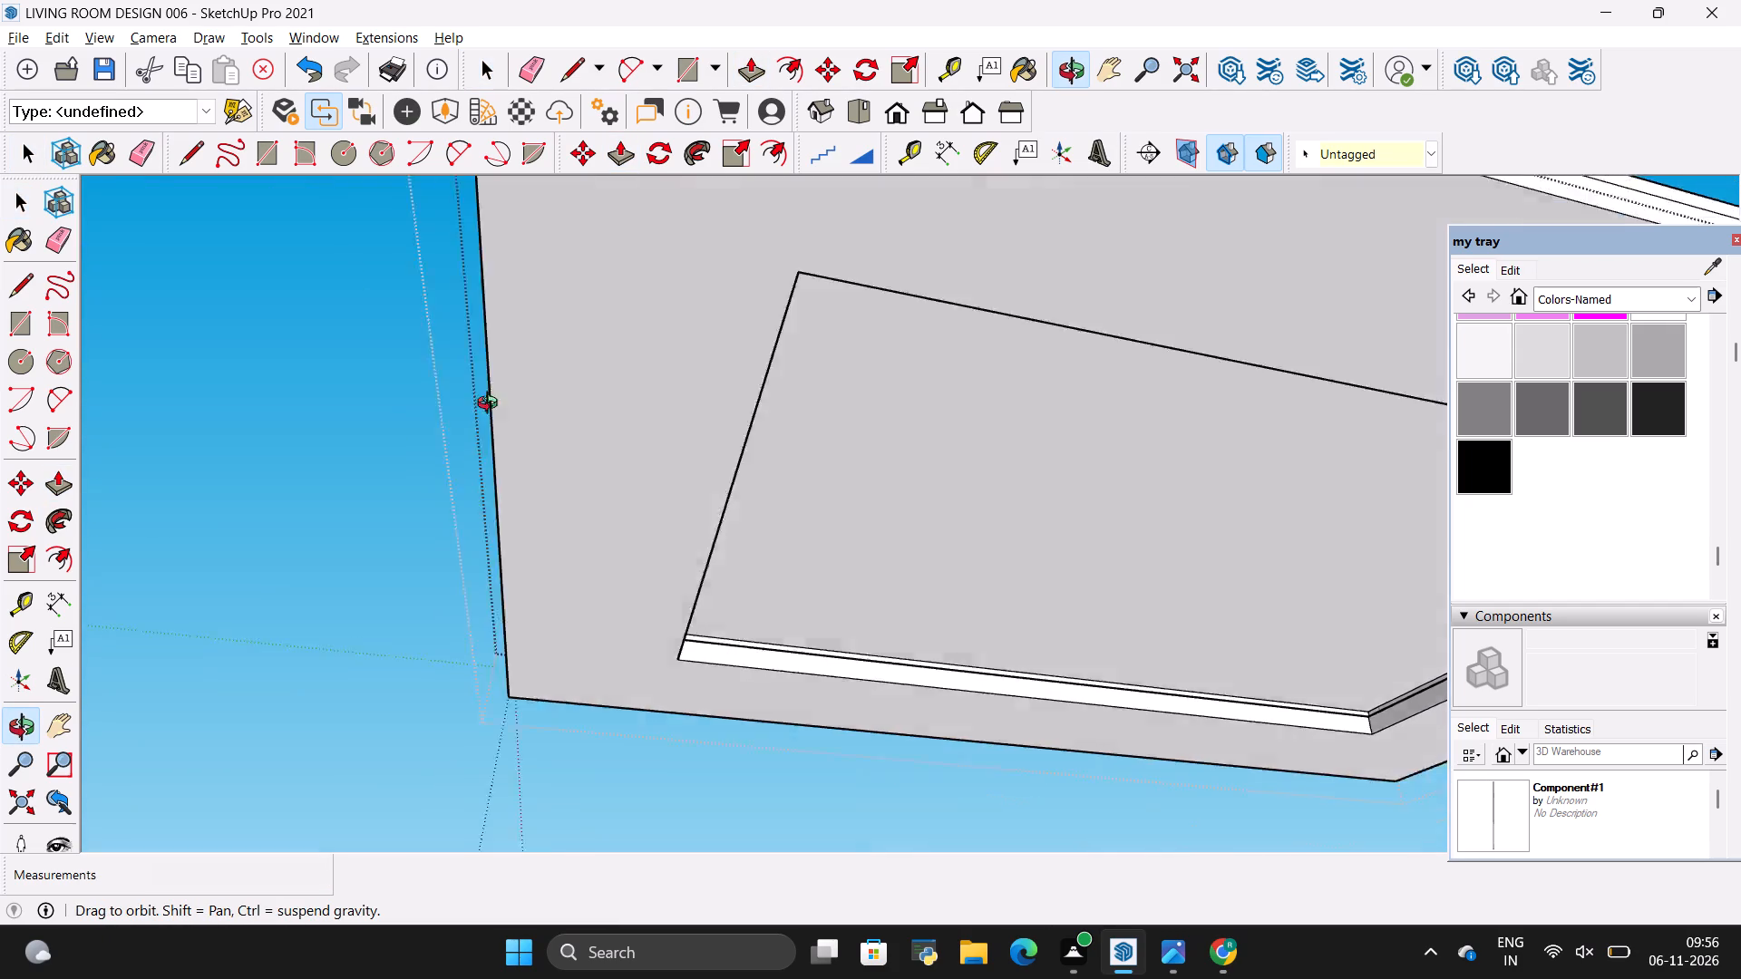
left_click_drag(491, 405, 479, 422)
left_click_drag(755, 470, 429, 477)
scroll(422, 657, "up", 3)
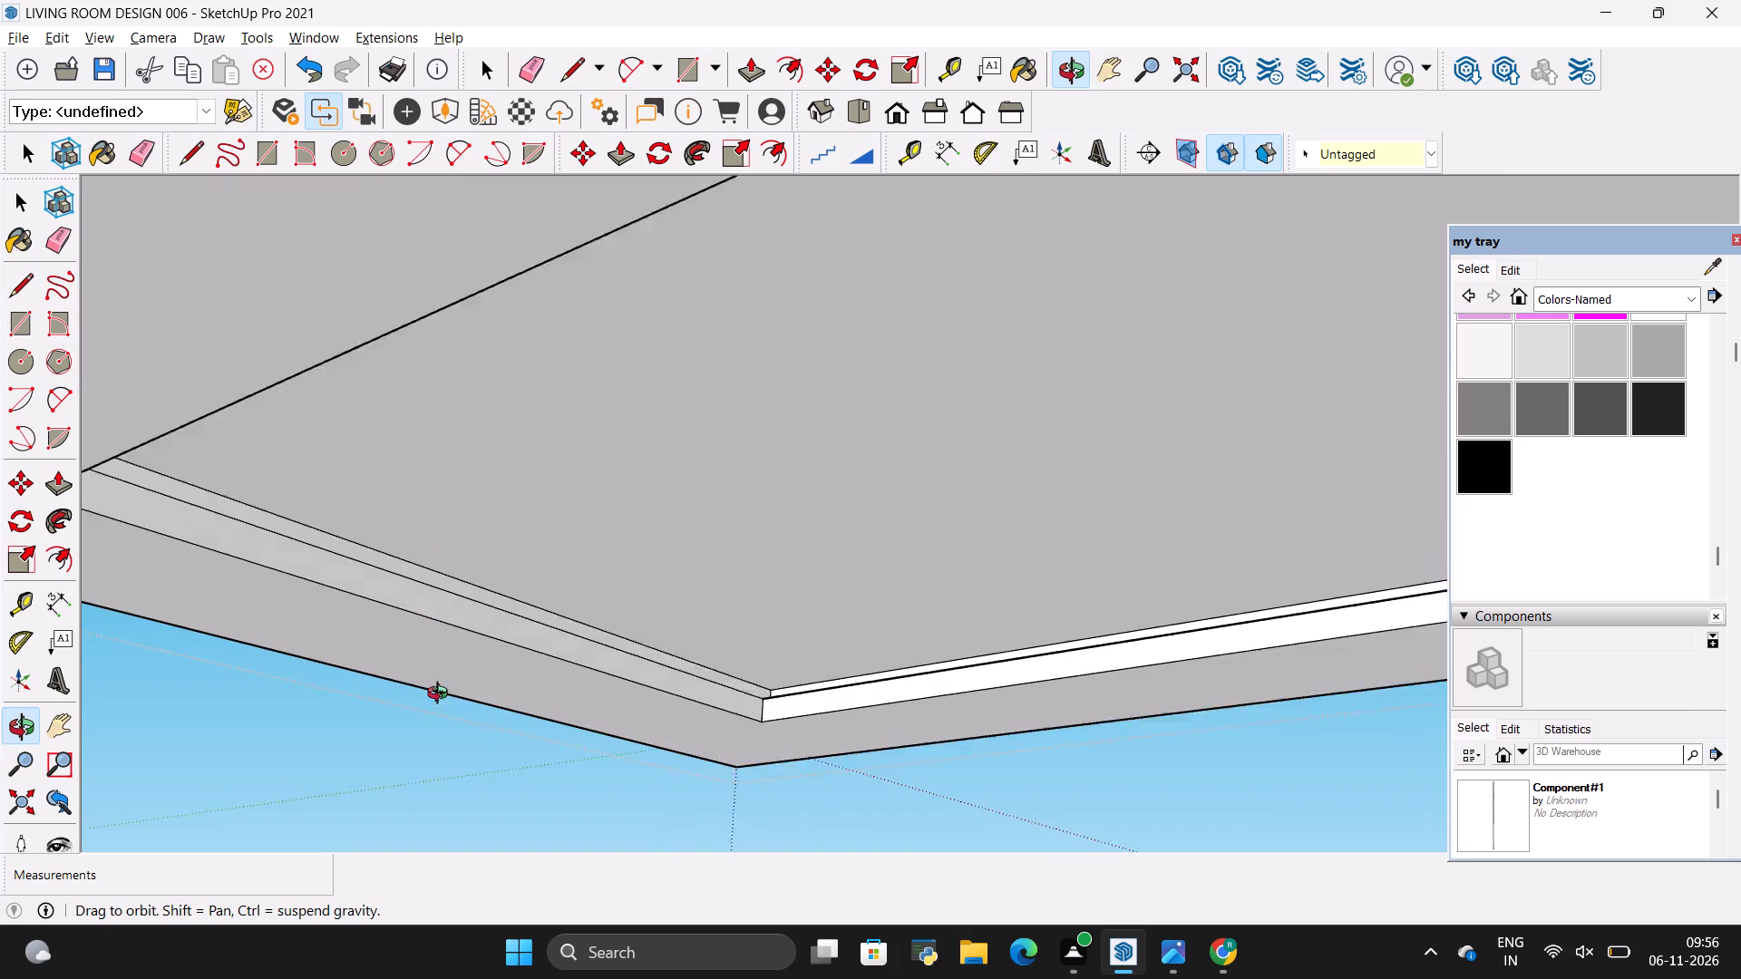
scroll(442, 695, "up", 6)
left_click_drag(773, 711, 837, 747)
scroll(883, 683, "up", 4)
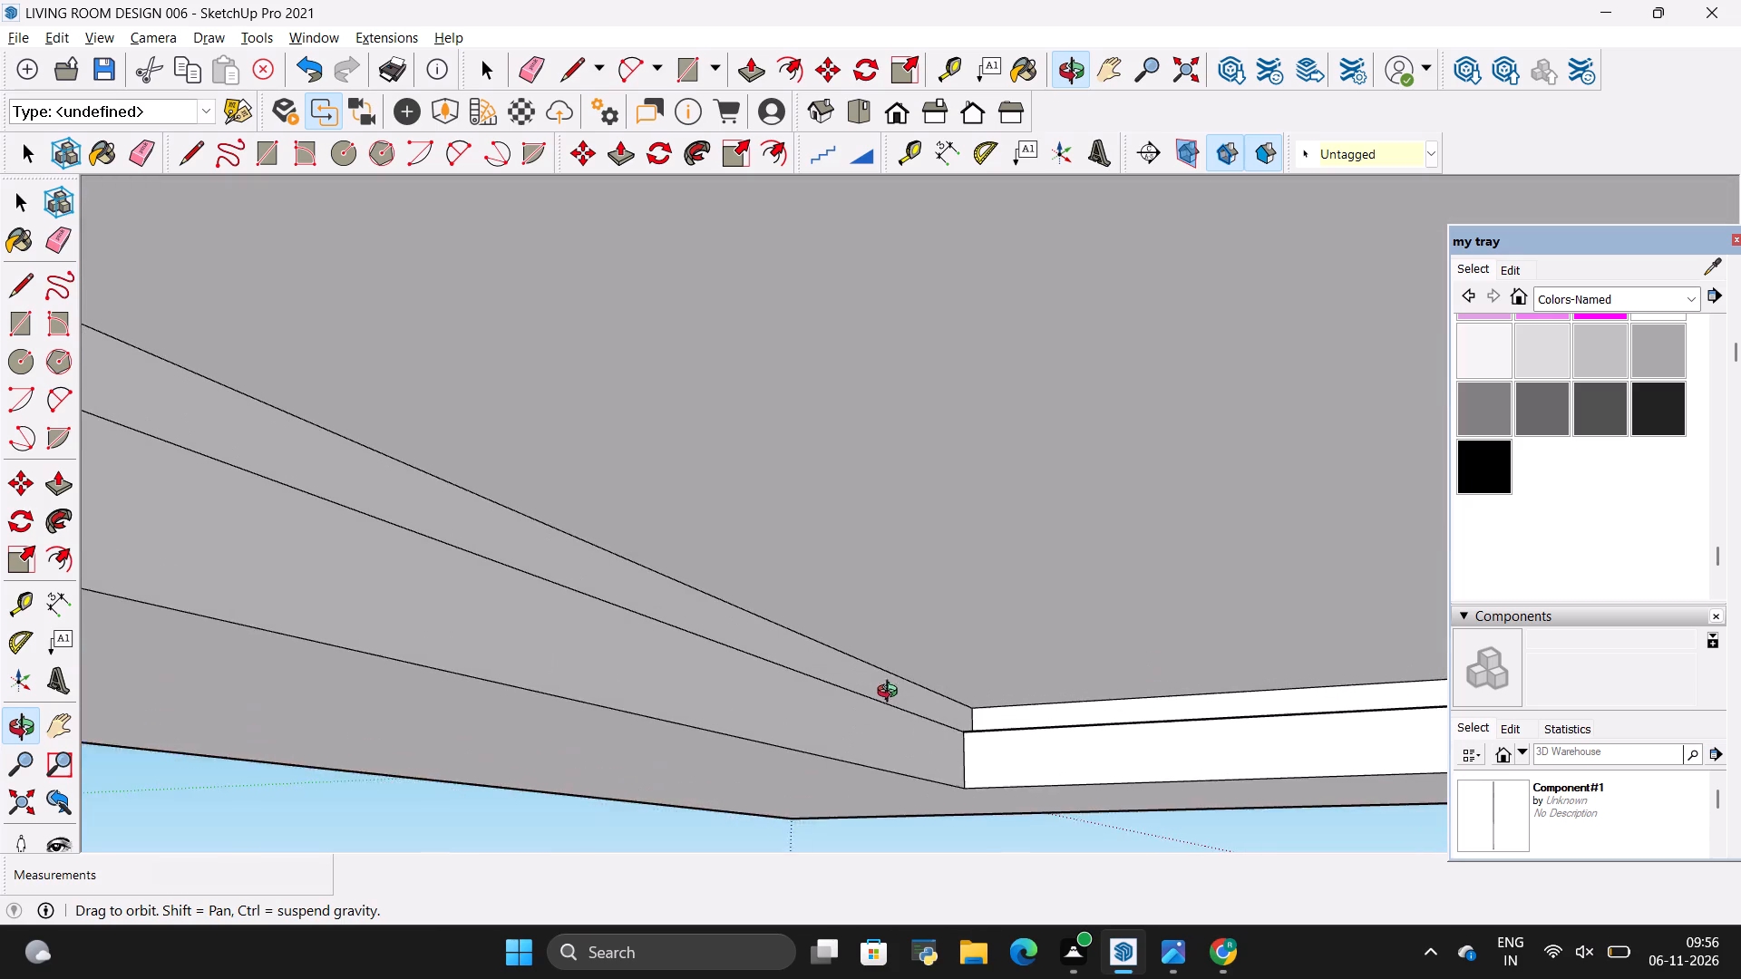
scroll(891, 693, "up", 4)
scroll(672, 625, "down", 3)
scroll(885, 703, "up", 5)
key("space")
left_click(902, 674)
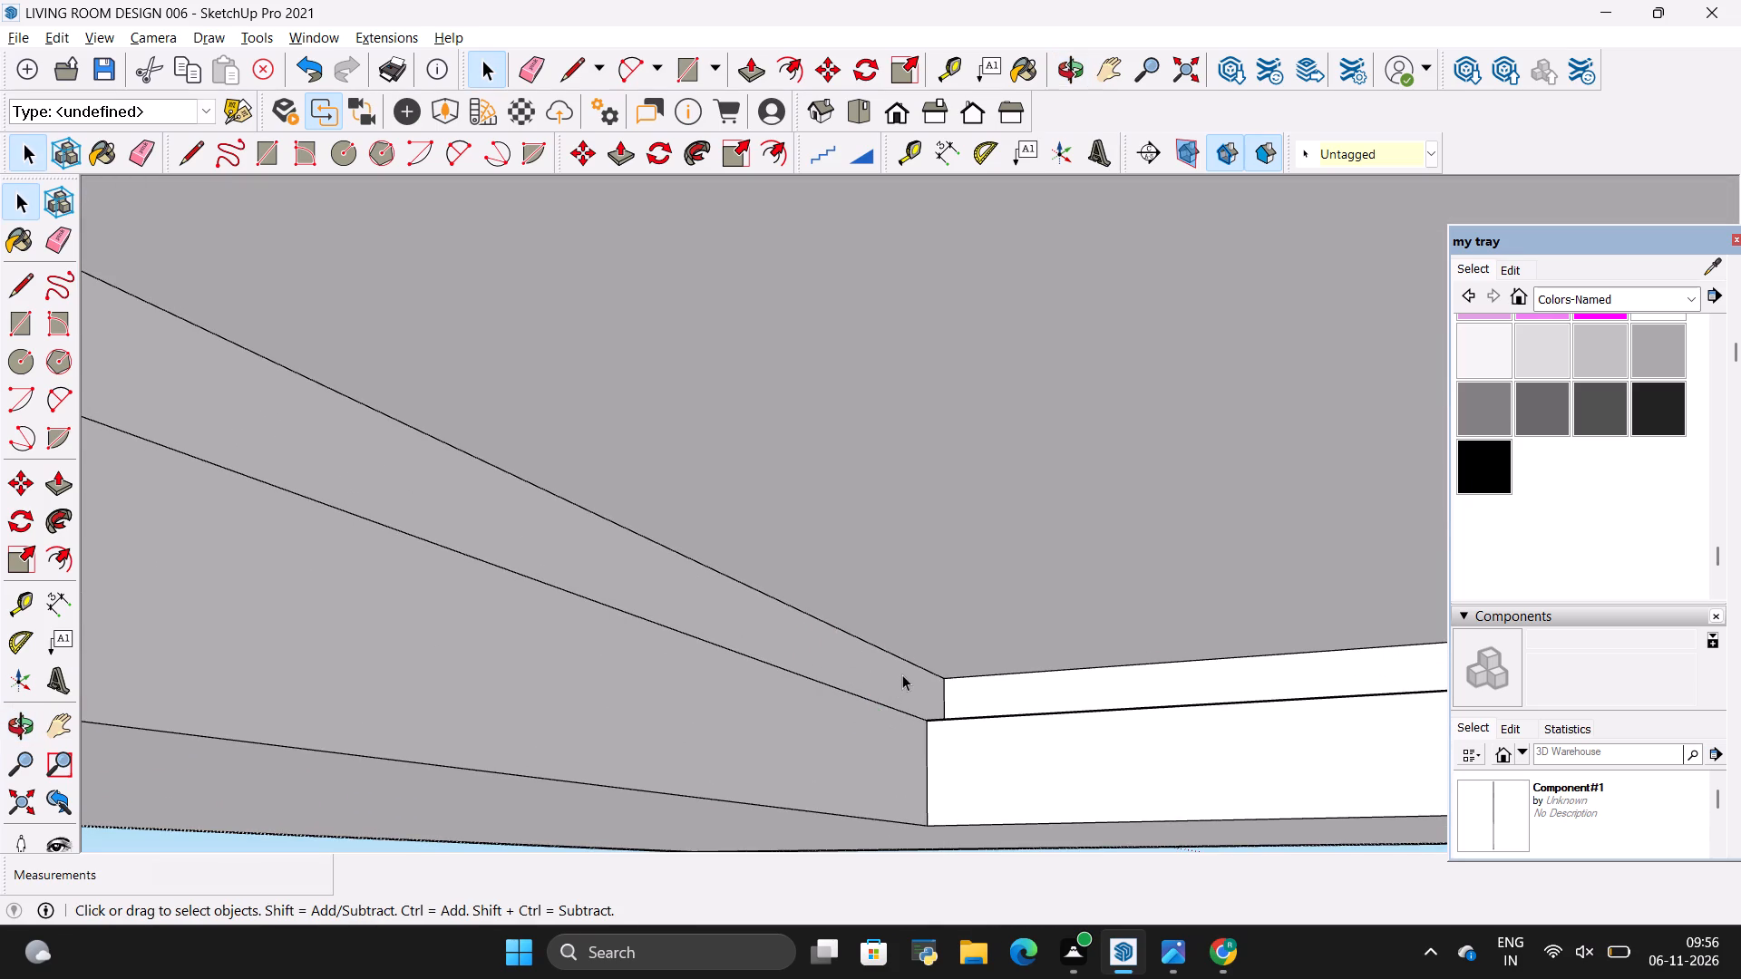
key("p")
left_click(929, 683)
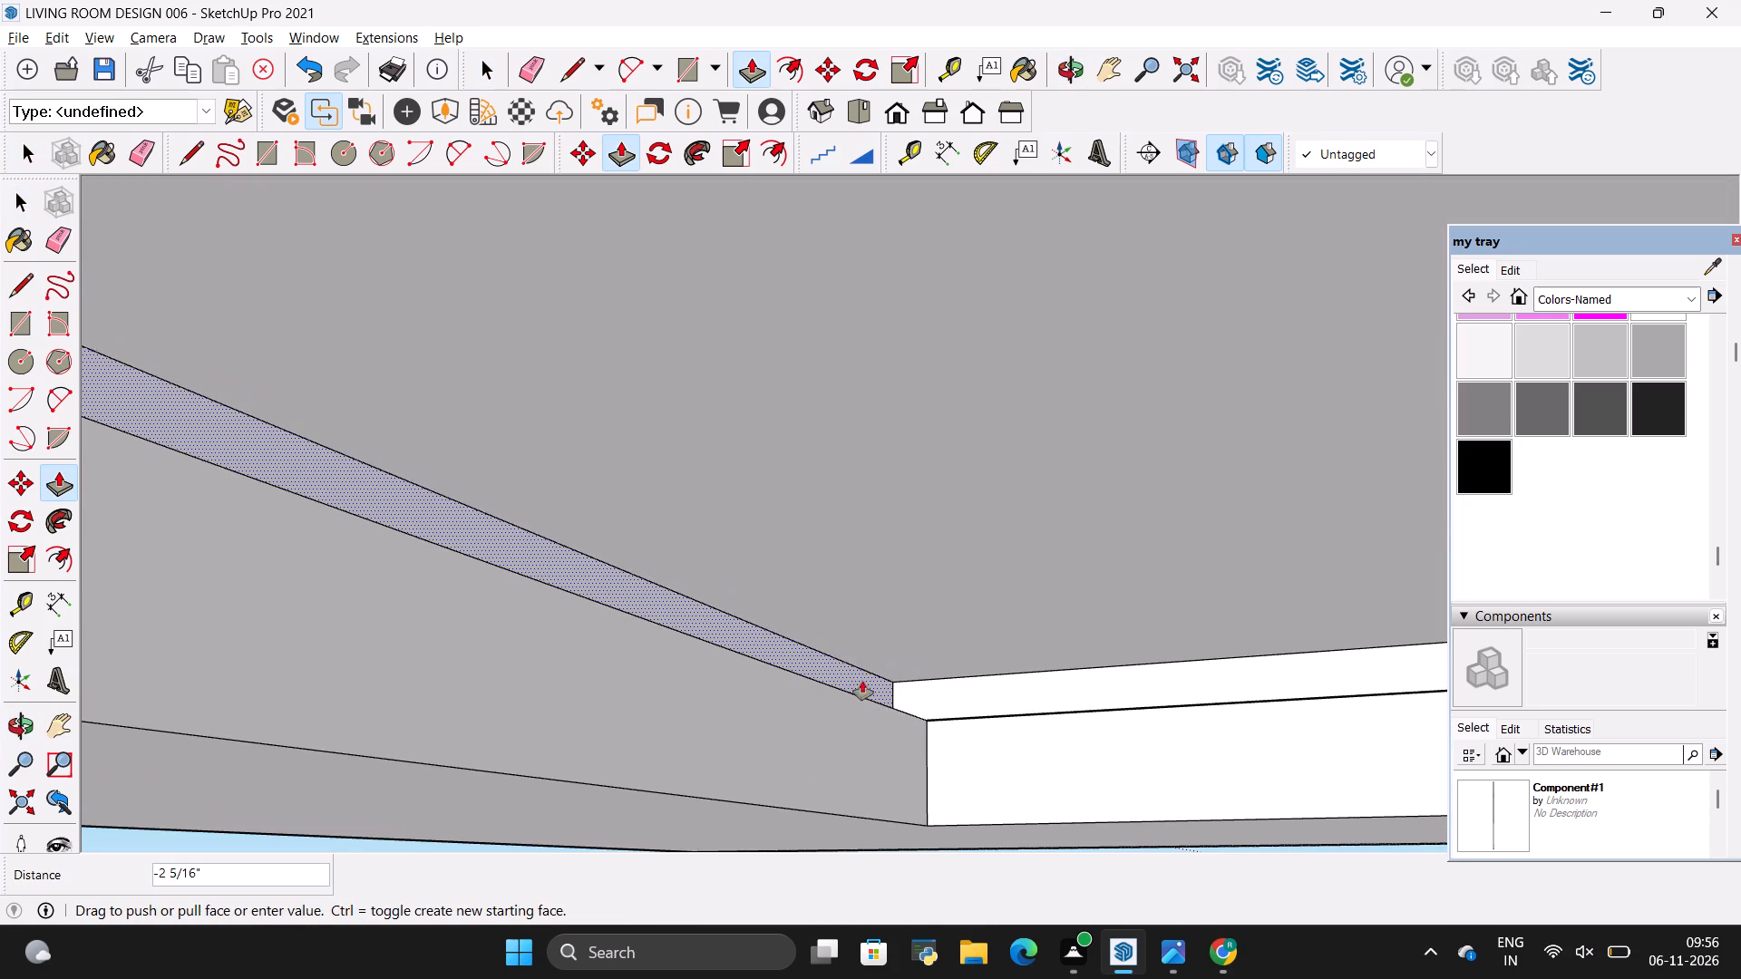
key("BackSpace")
key("2")
key("shift+quotedbl")
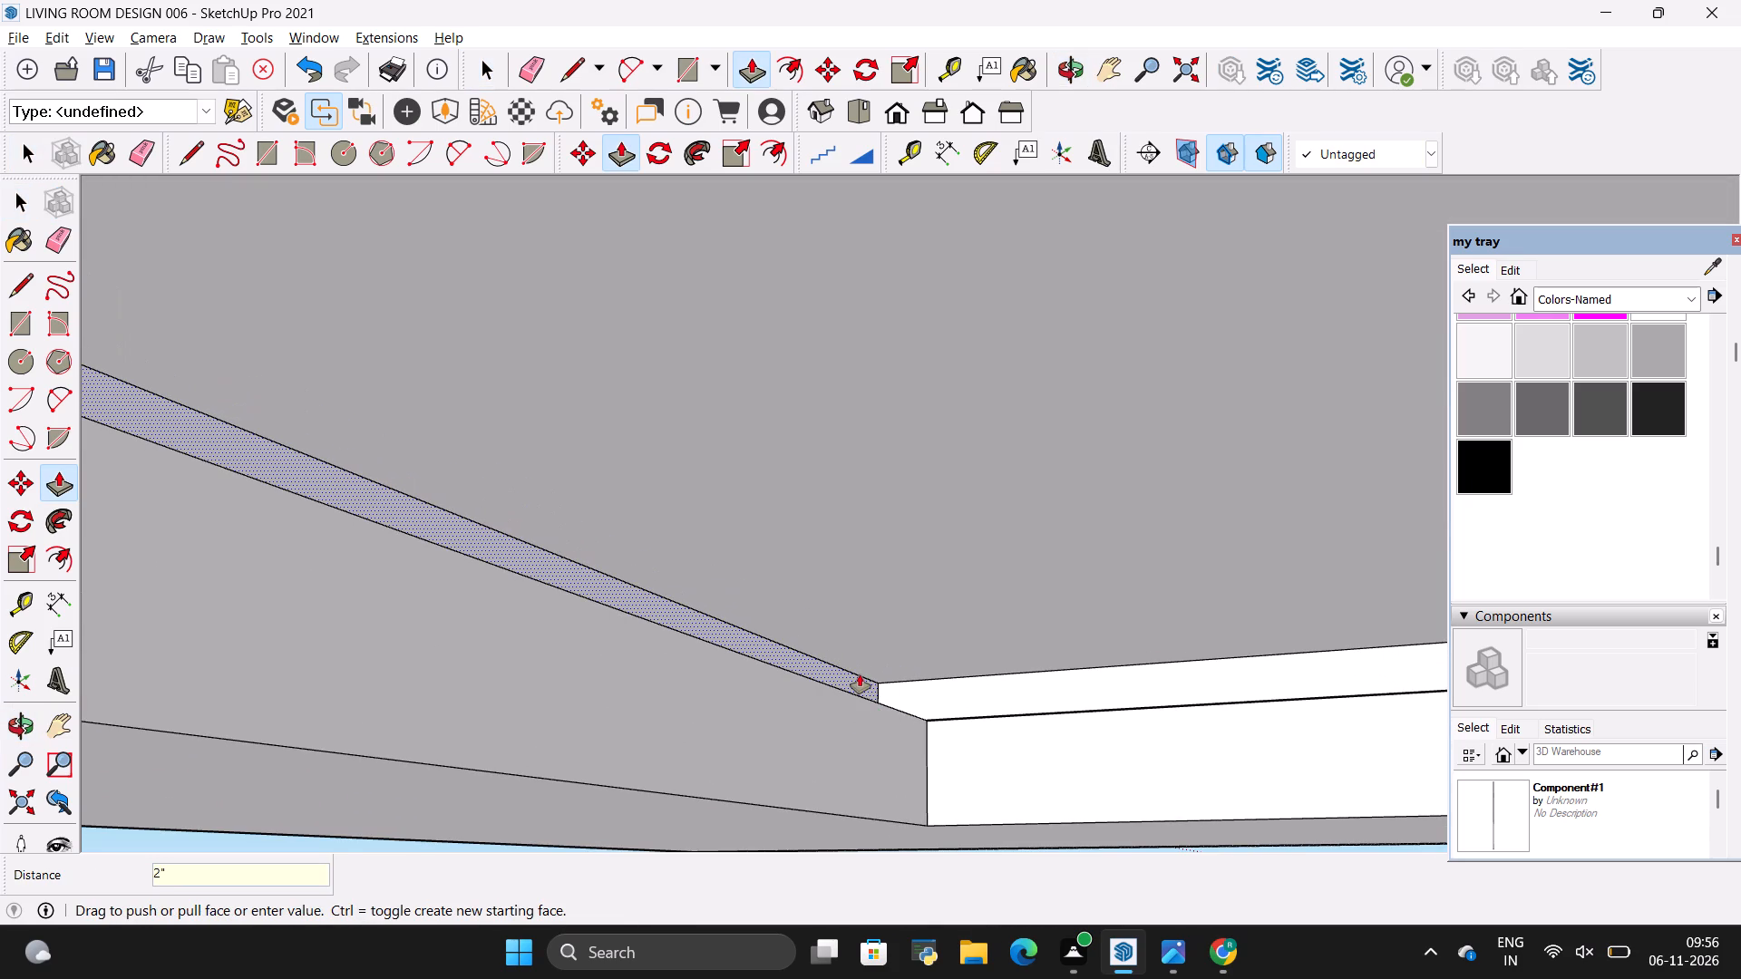
key("Return")
key("space")
left_click(837, 779)
scroll(878, 646, "down", 11)
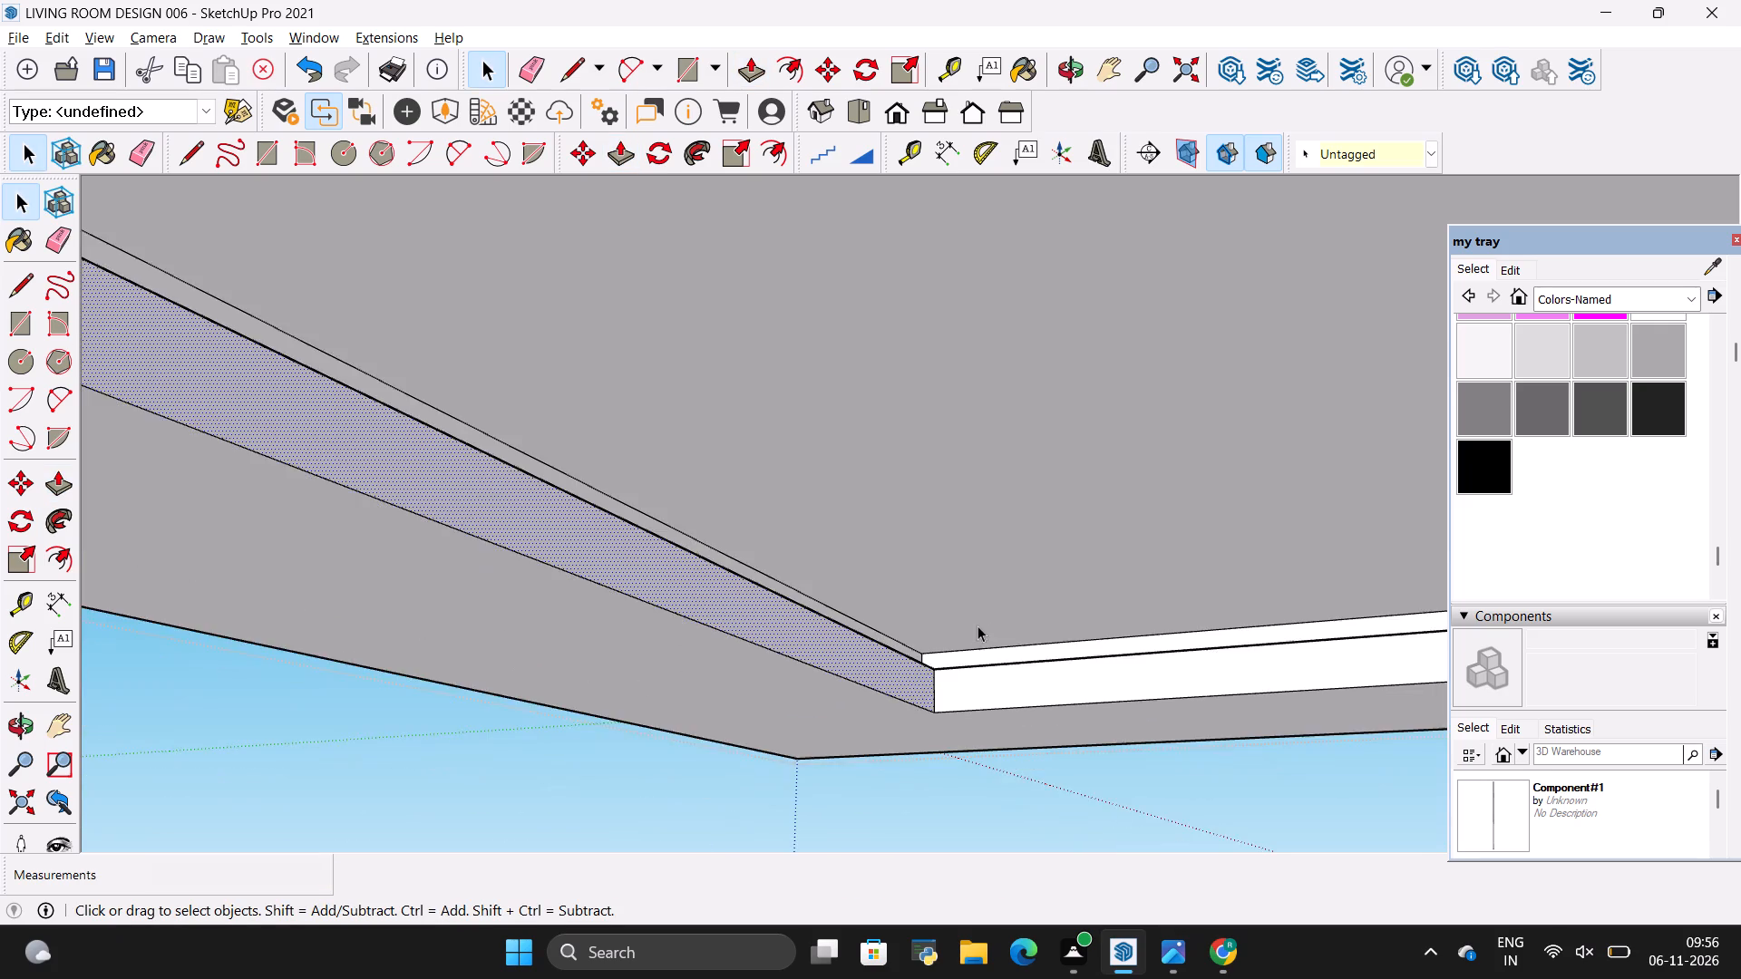
scroll(977, 625, "down", 5)
key("space")
left_click(544, 815)
Examine the ceiling cove from several angles below and compare it with the lit ceiling in the reference photo.
scroll(326, 563, "down", 9)
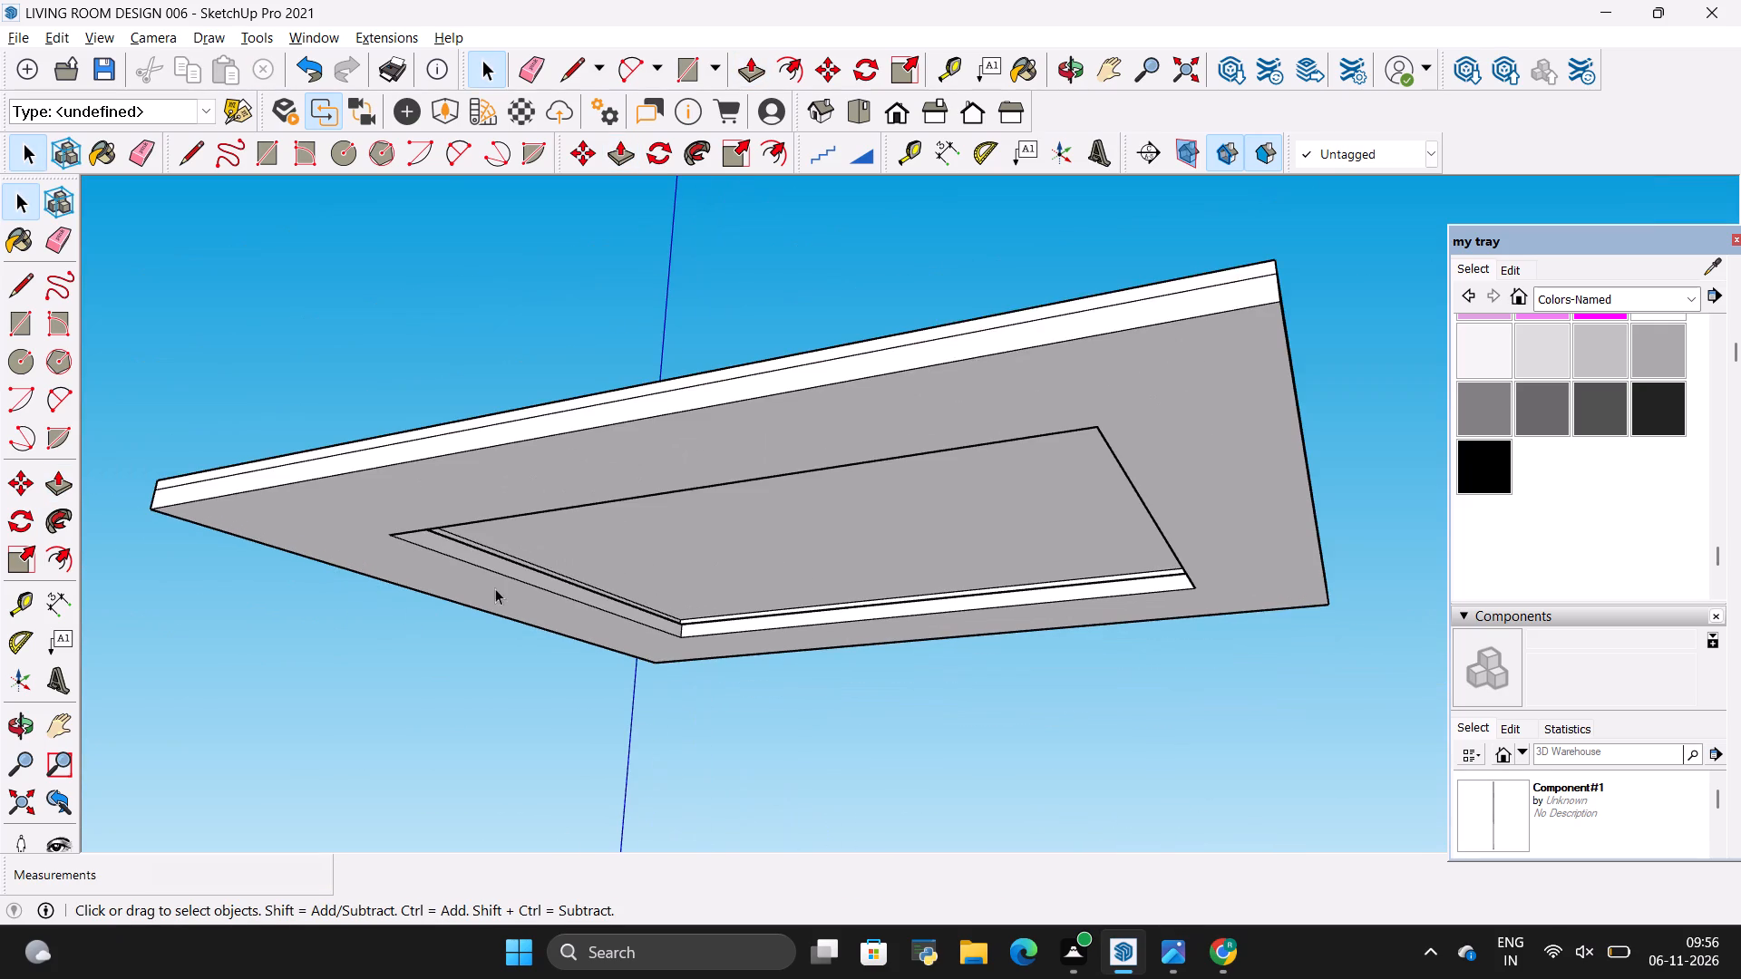
left_click(15, 738)
left_click_drag(177, 689, 475, 626)
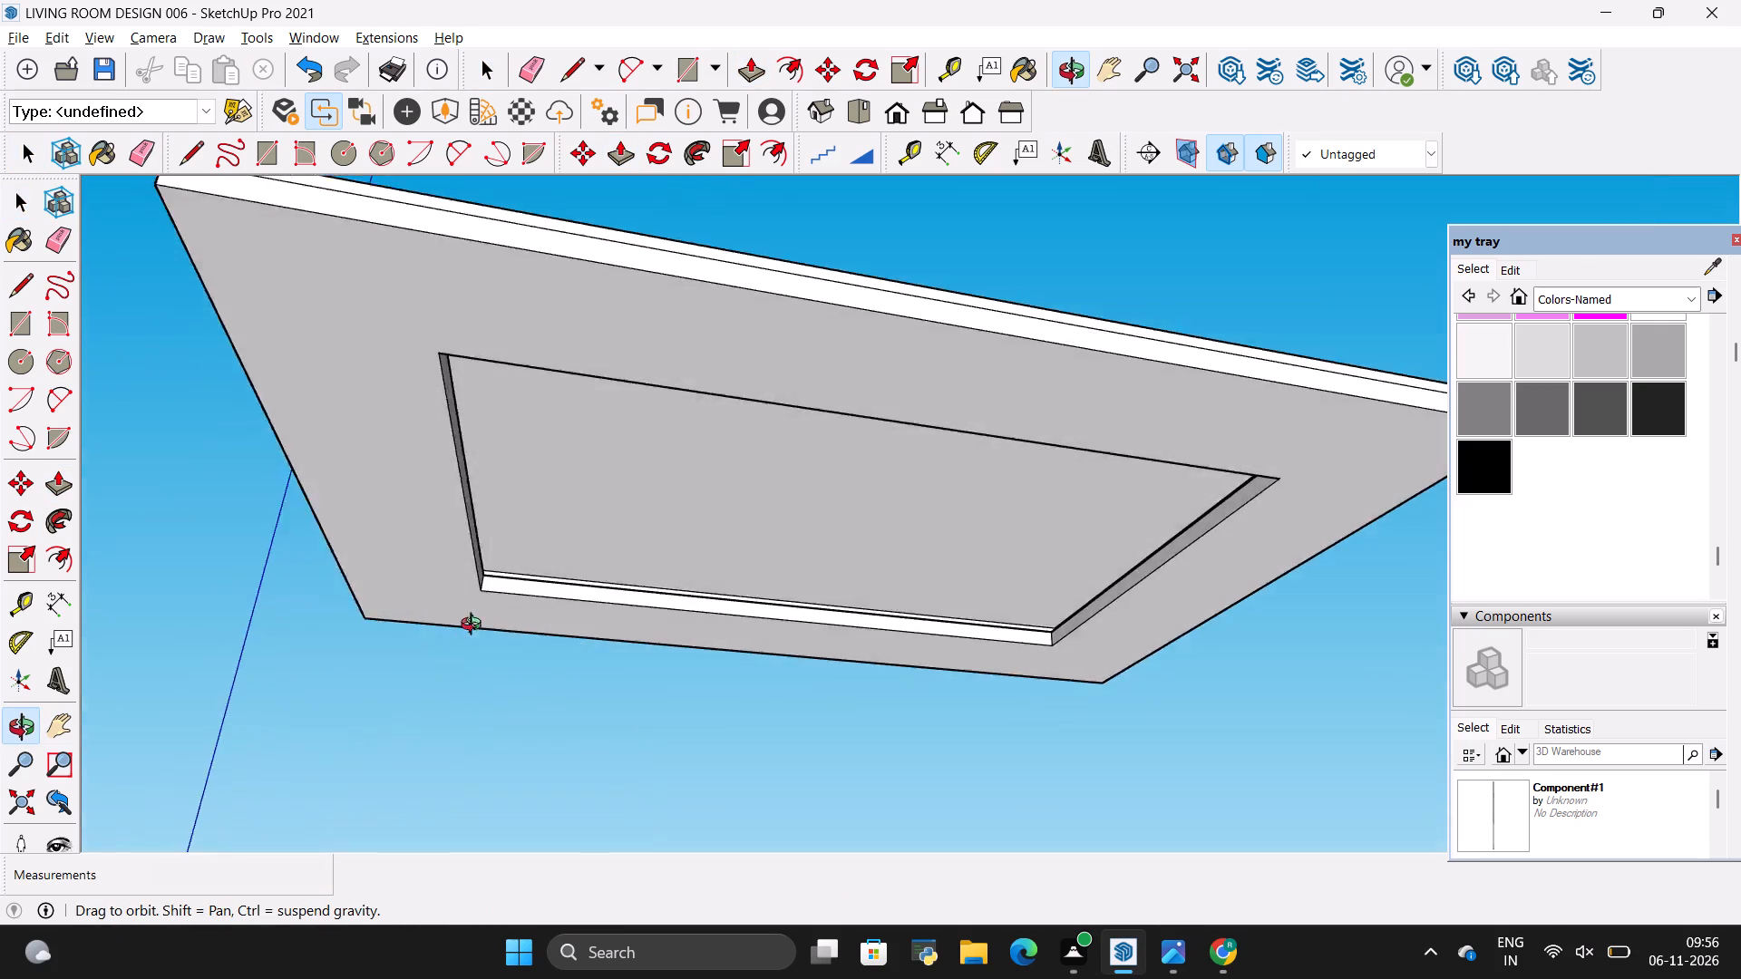
left_click_drag(475, 626, 352, 627)
scroll(657, 635, "down", 6)
scroll(790, 459, "up", 9)
left_click_drag(770, 674, 742, 494)
scroll(880, 505, "down", 3)
left_click_drag(714, 567, 734, 548)
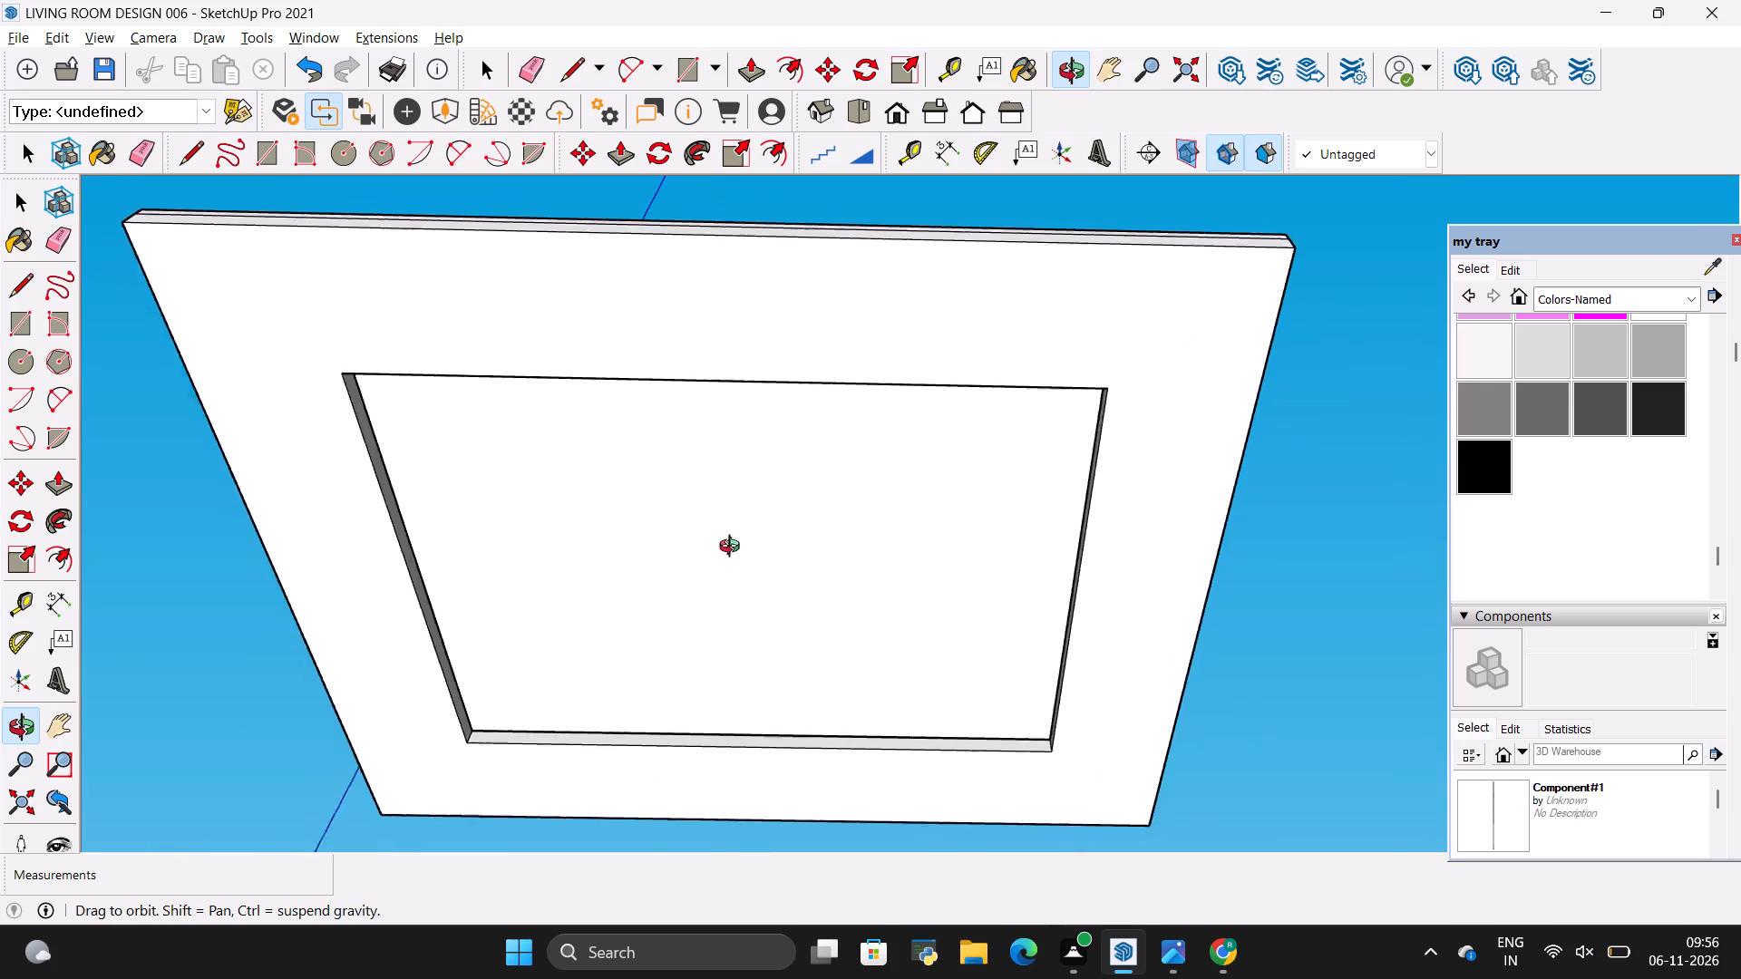
left_click_drag(734, 548, 727, 552)
scroll(1425, 613, "down", 1)
scroll(1269, 607, "down", 3)
scroll(1055, 603, "up", 3)
left_click_drag(950, 606, 970, 599)
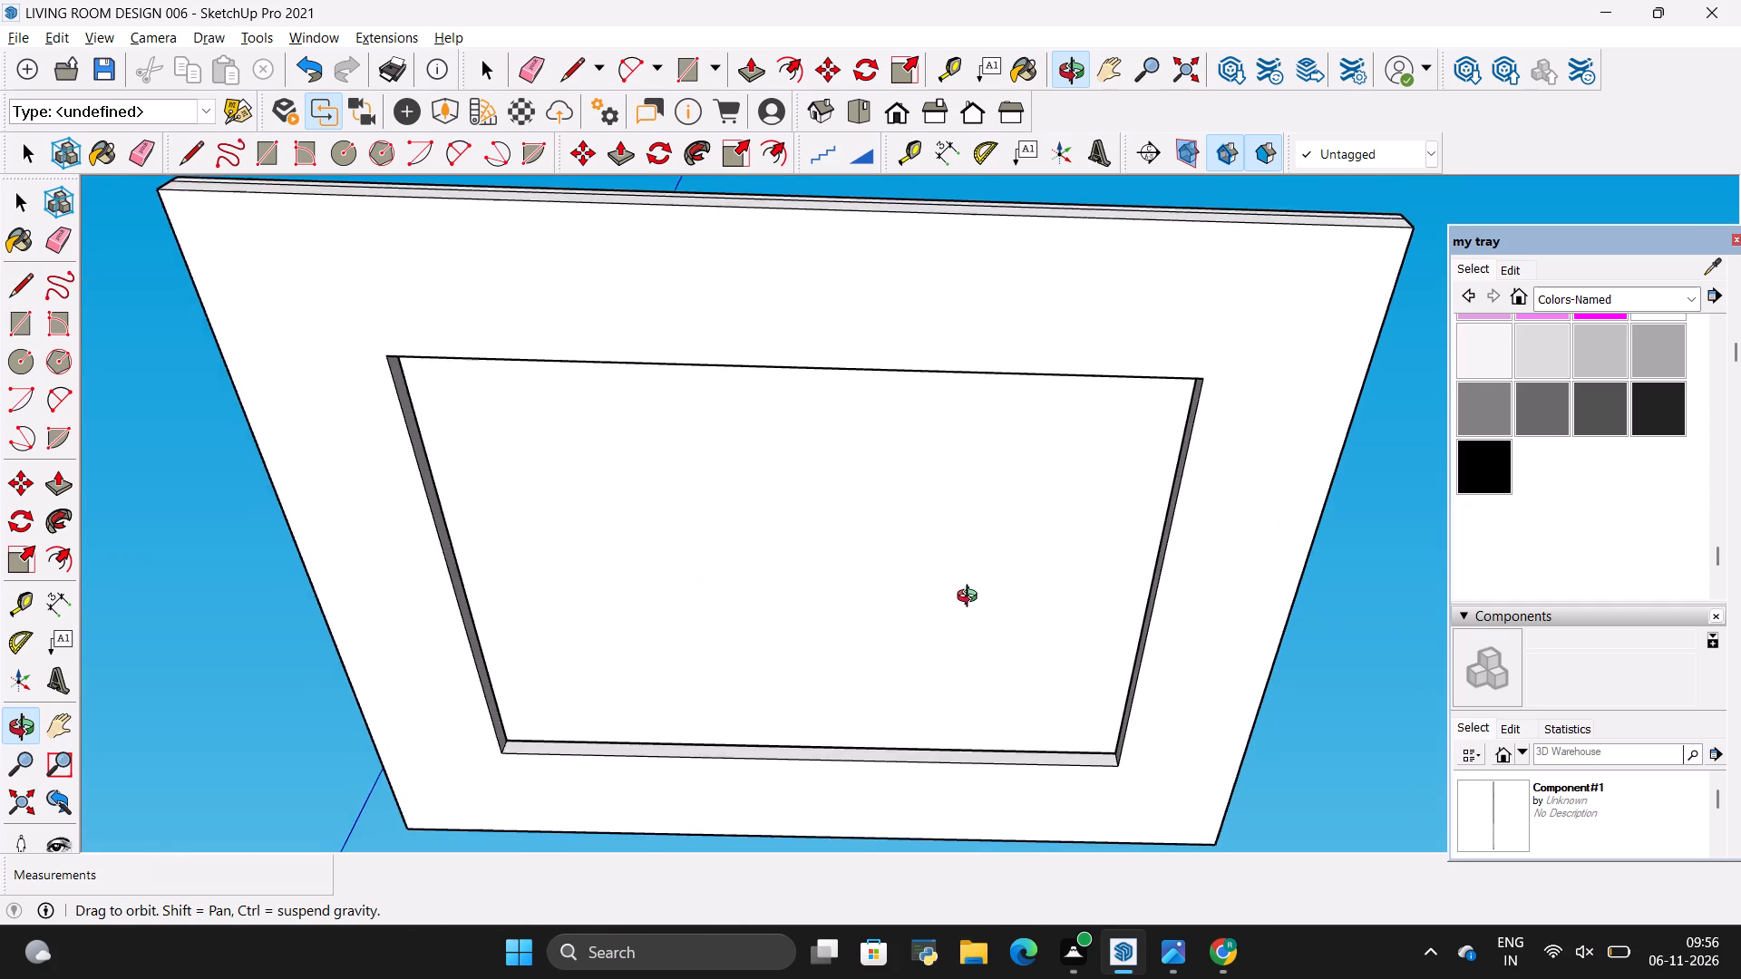
left_click_drag(970, 599, 959, 606)
scroll(959, 606, "down", 2)
scroll(816, 544, "up", 1)
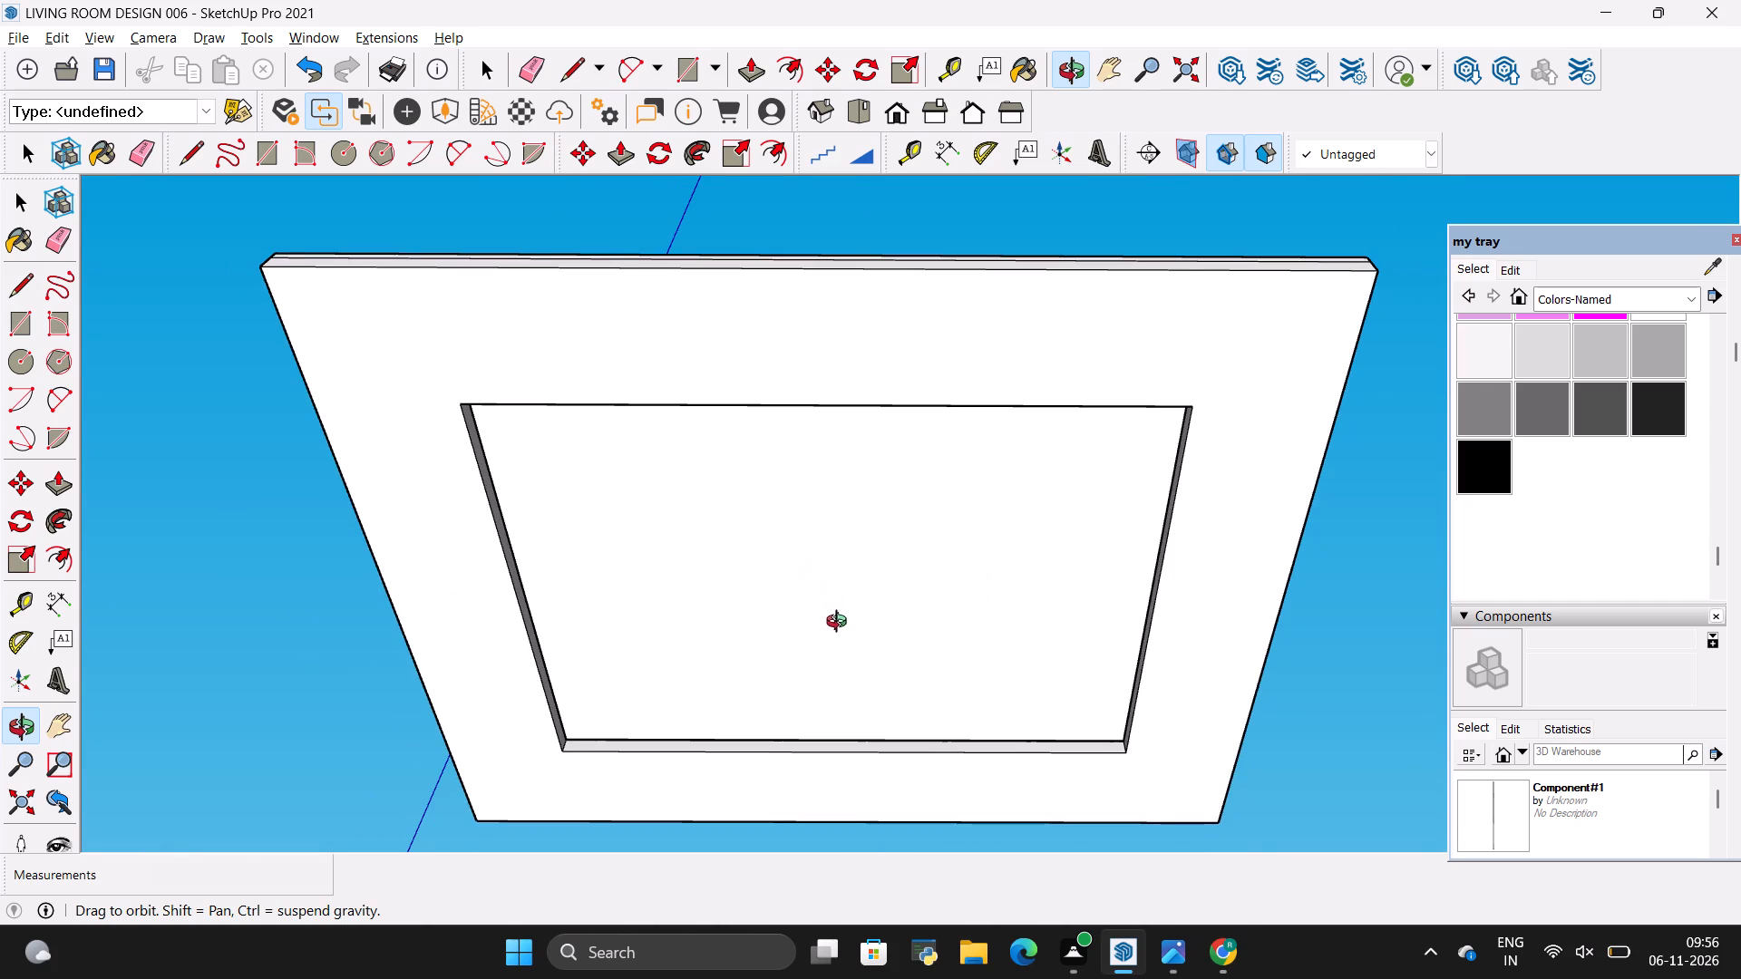
scroll(844, 640, "up", 1)
left_click_drag(841, 659, 840, 671)
scroll(849, 648, "down", 1)
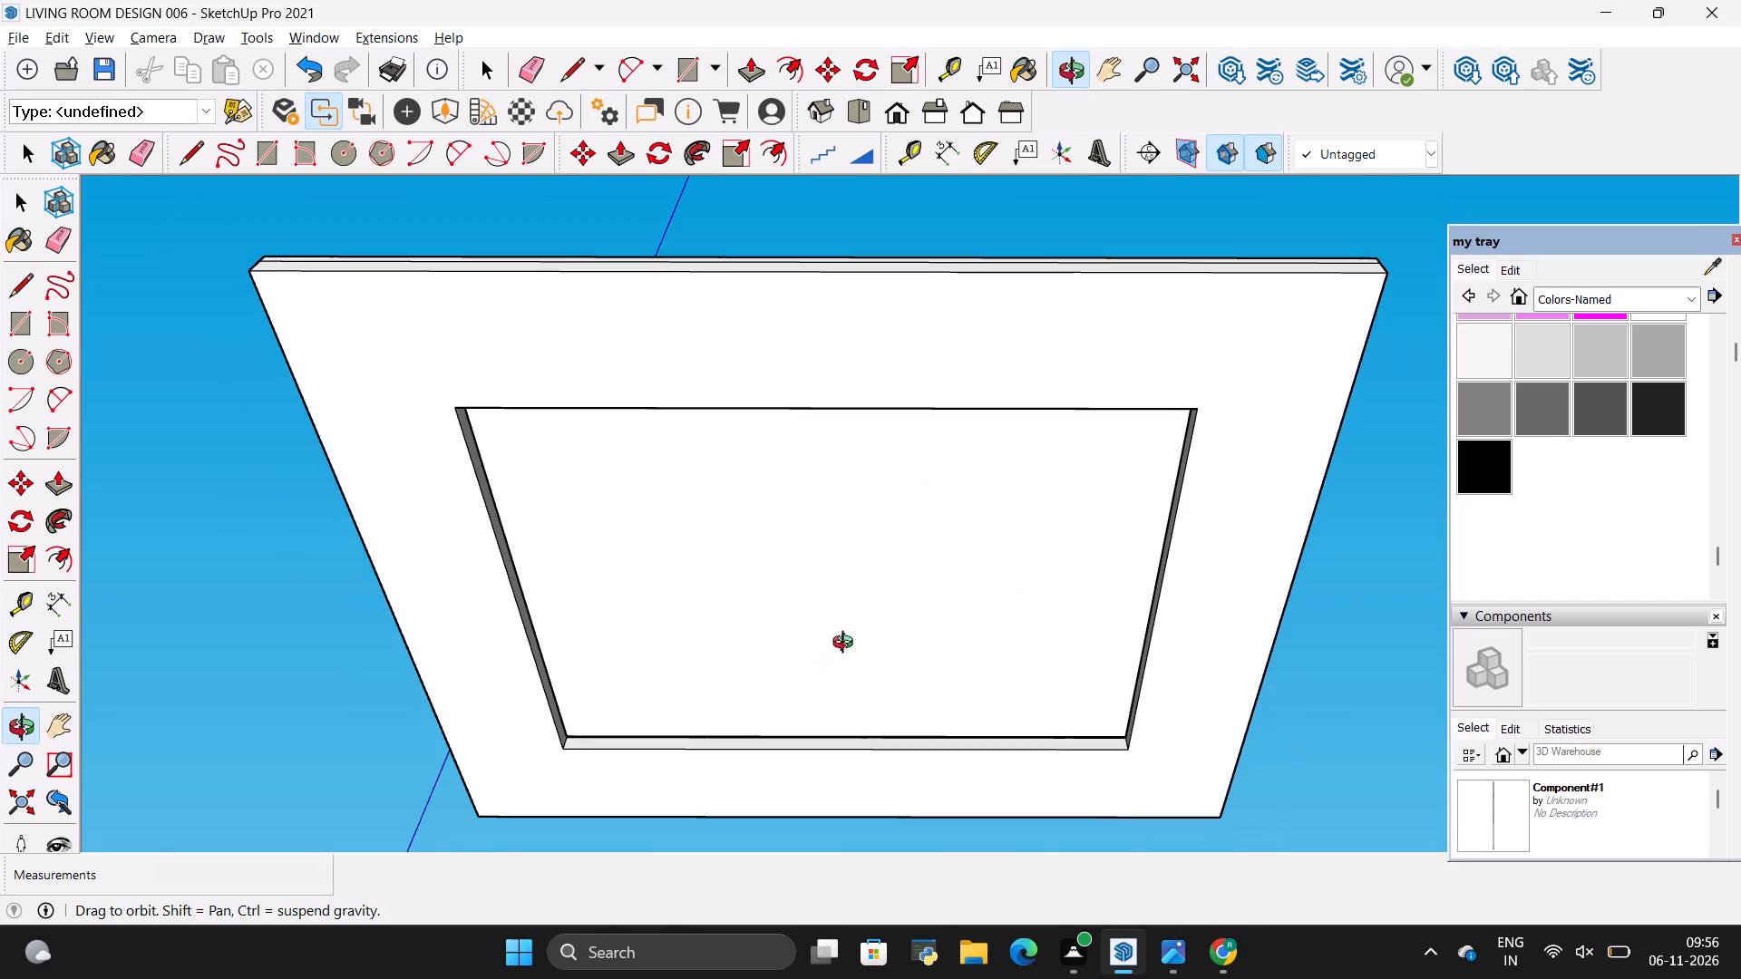
key("alt+Tab")
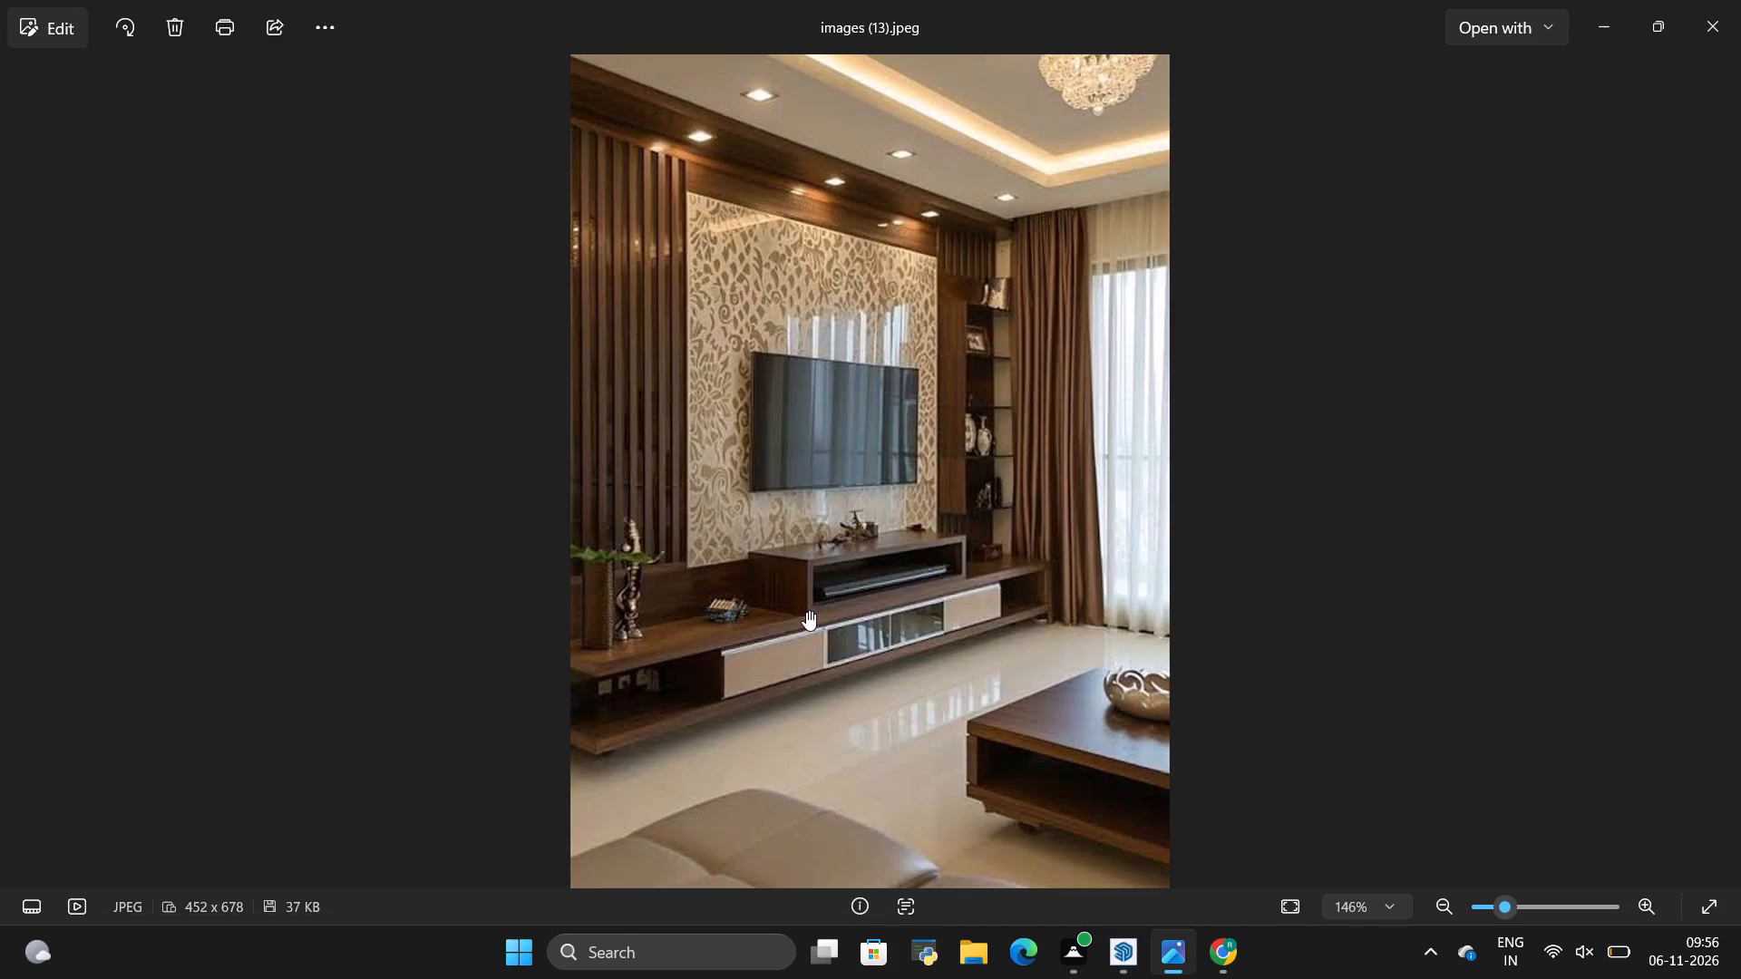
key("alt+Tab")
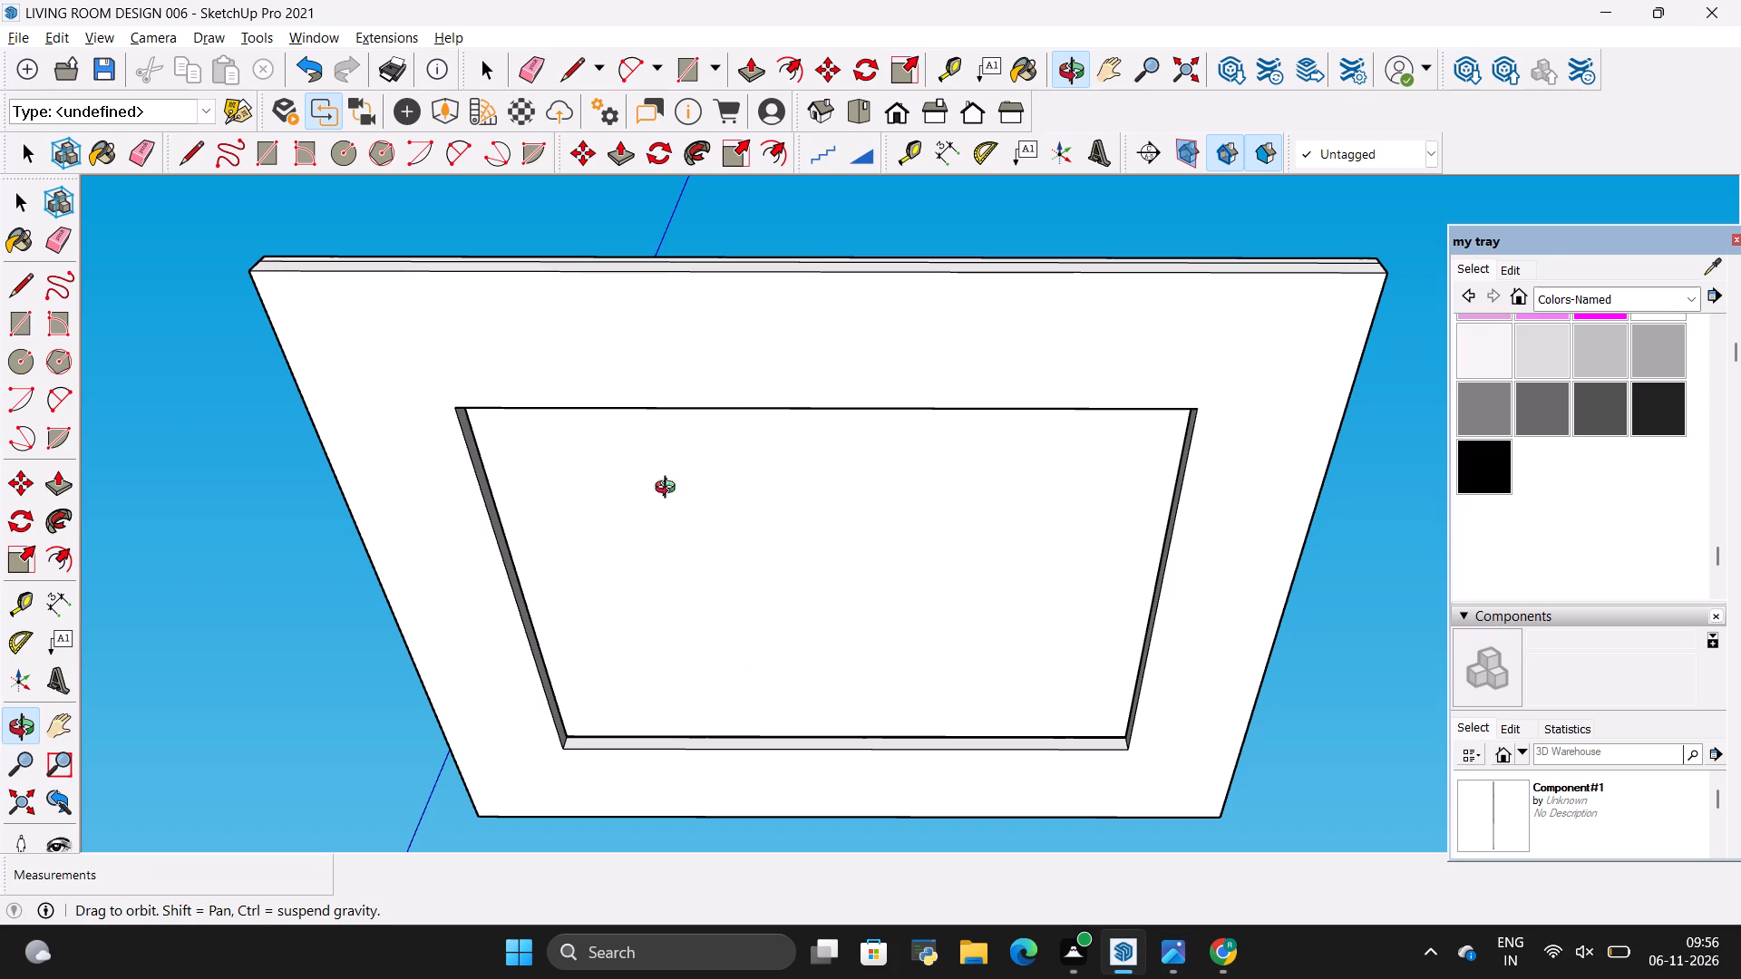
key("alt+Tab")
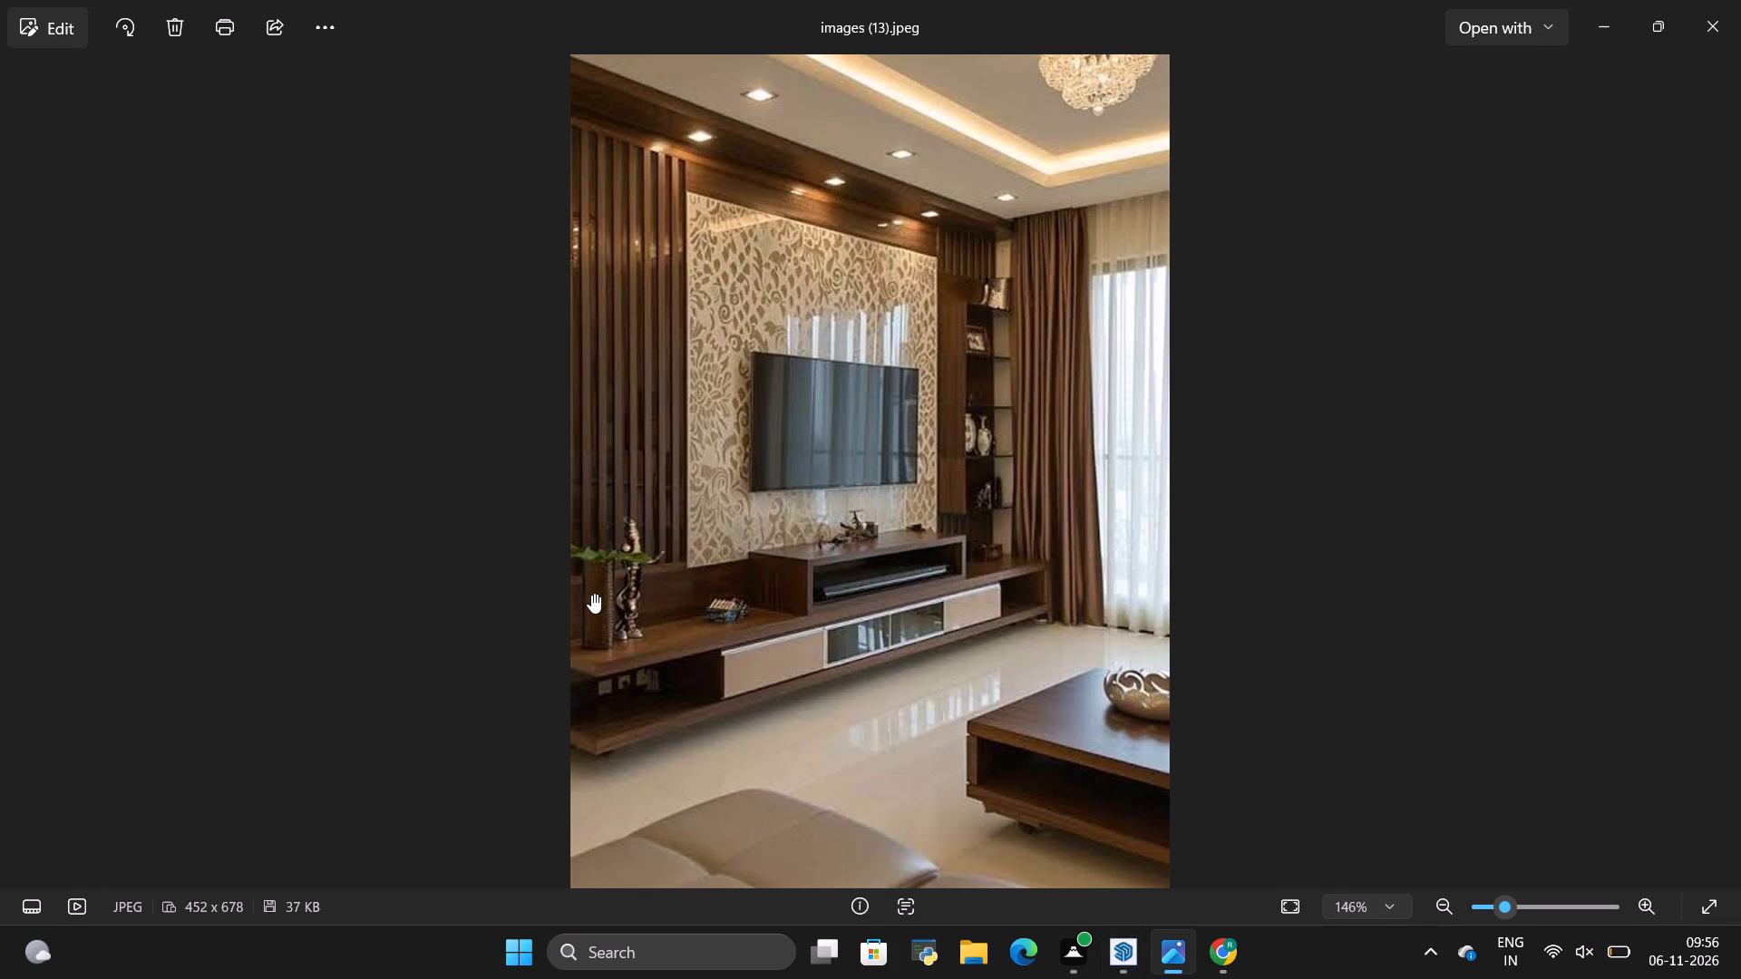
key("alt+Tab")
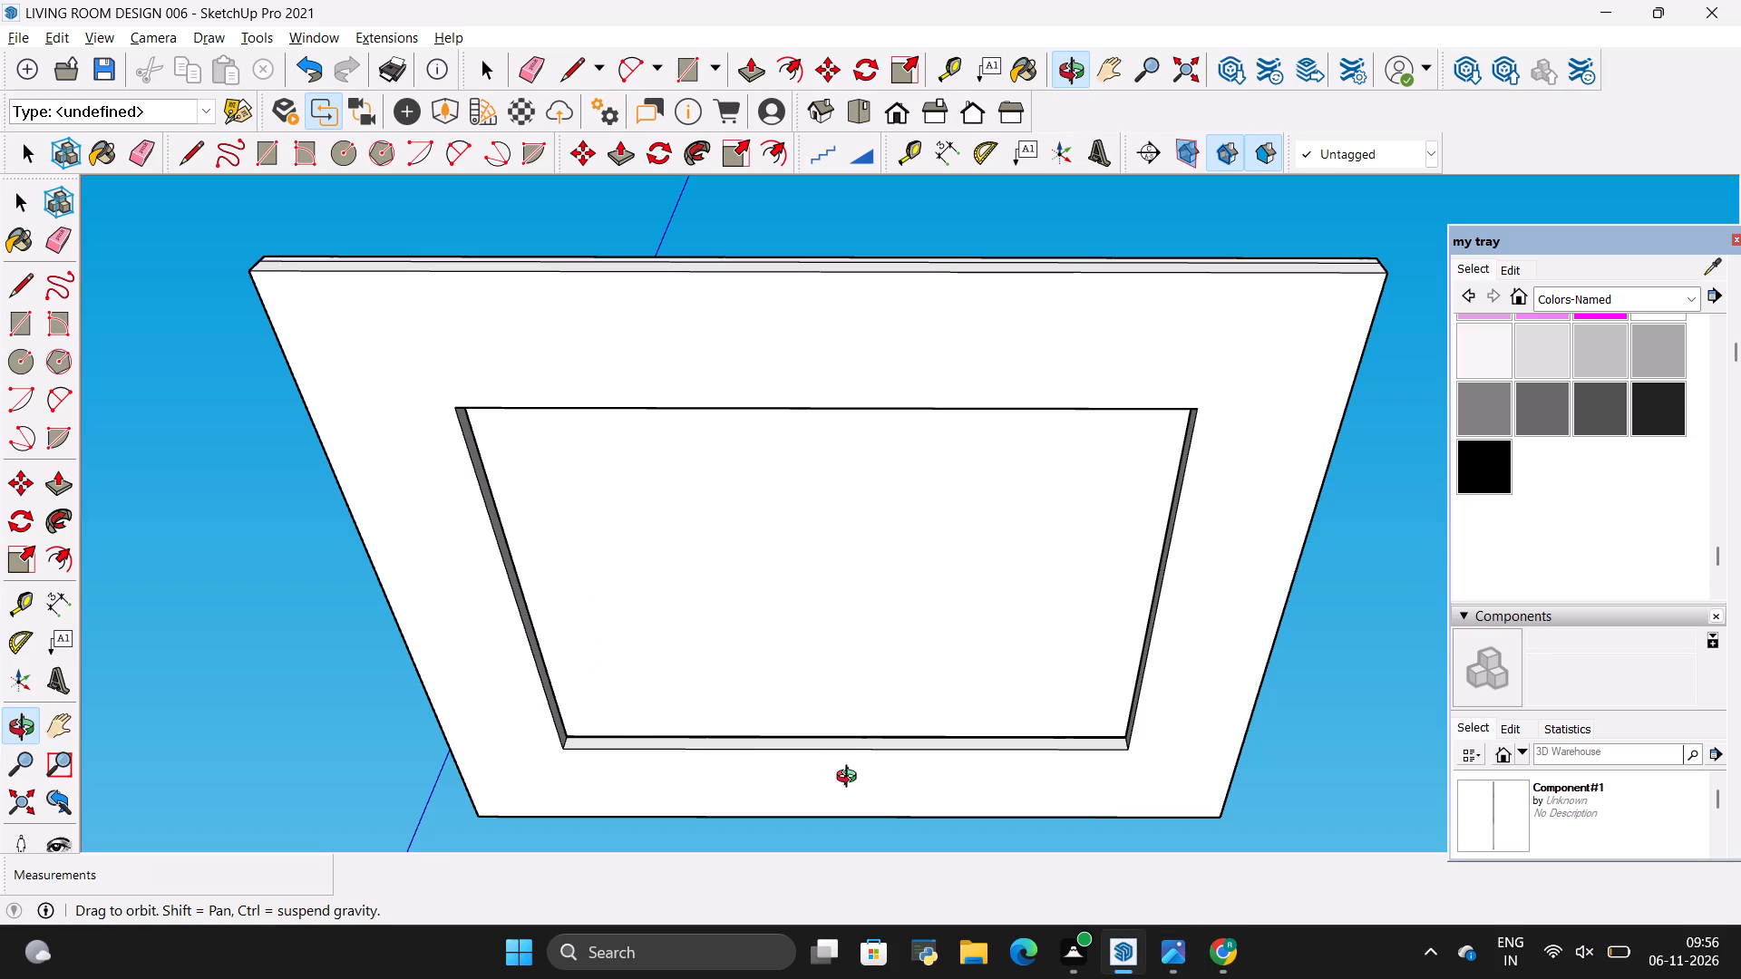
Place an Enscape linear light on the ceiling recess surface, with length 3.000 m and luminous intensity 27,285 cd.
scroll(852, 779, "up", 3)
left_click_drag(871, 722, 884, 775)
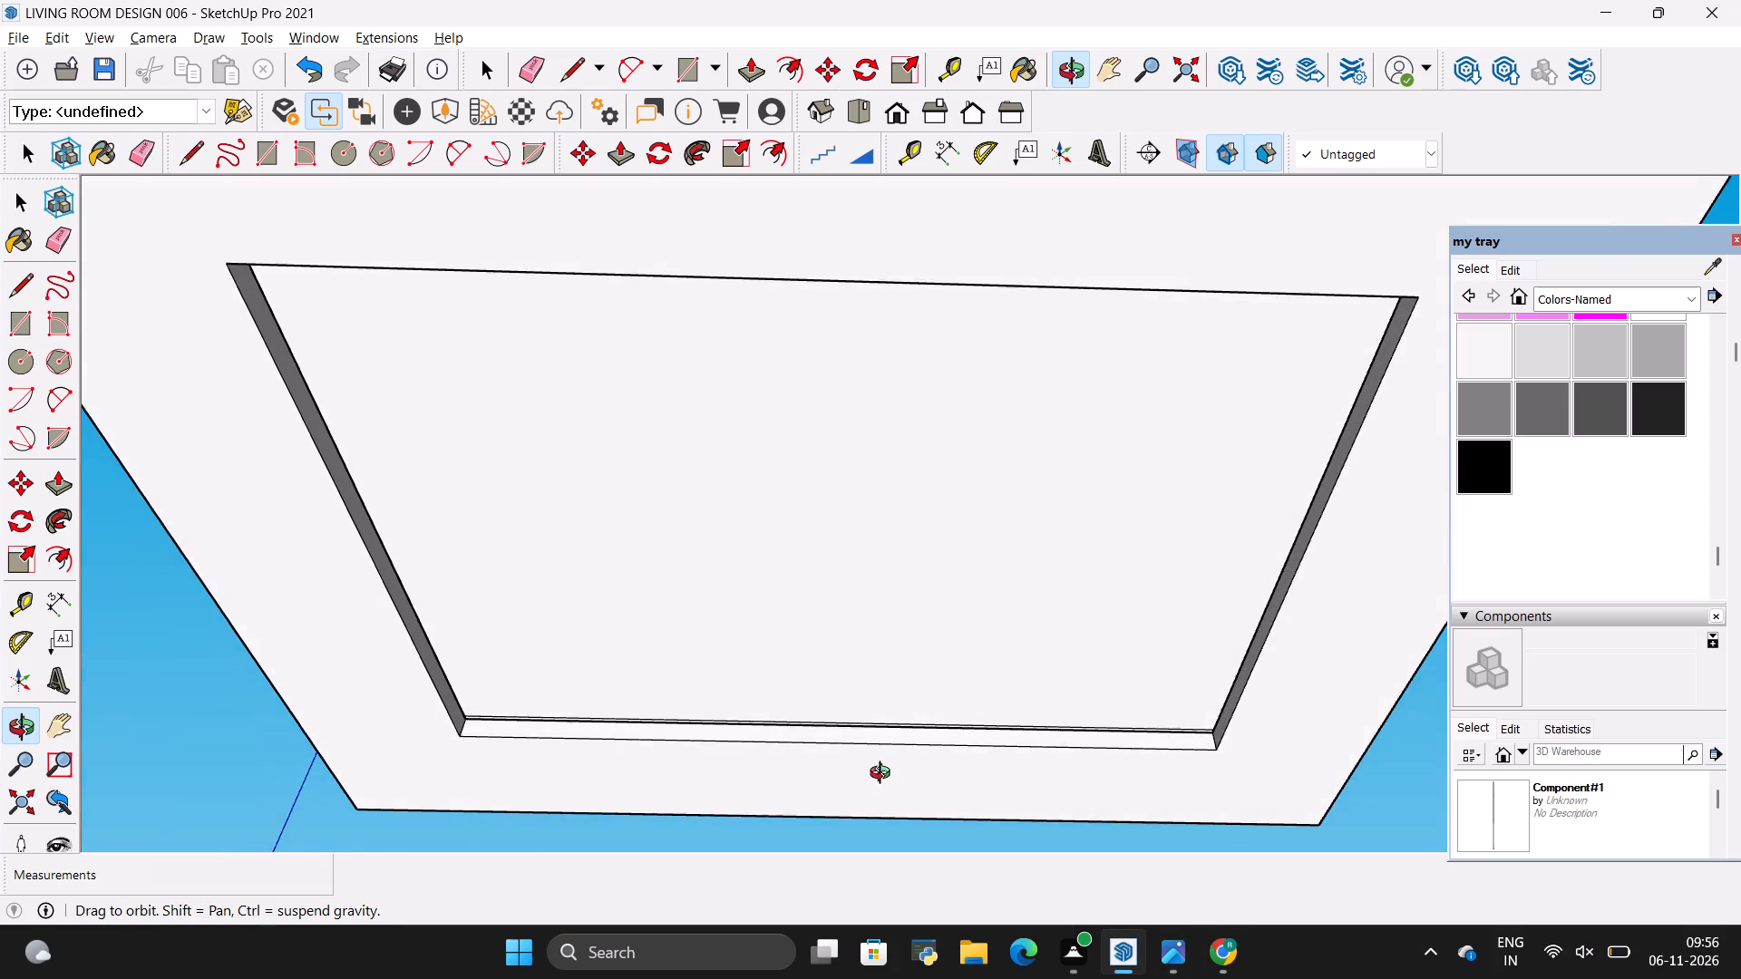
left_click_drag(884, 775, 837, 787)
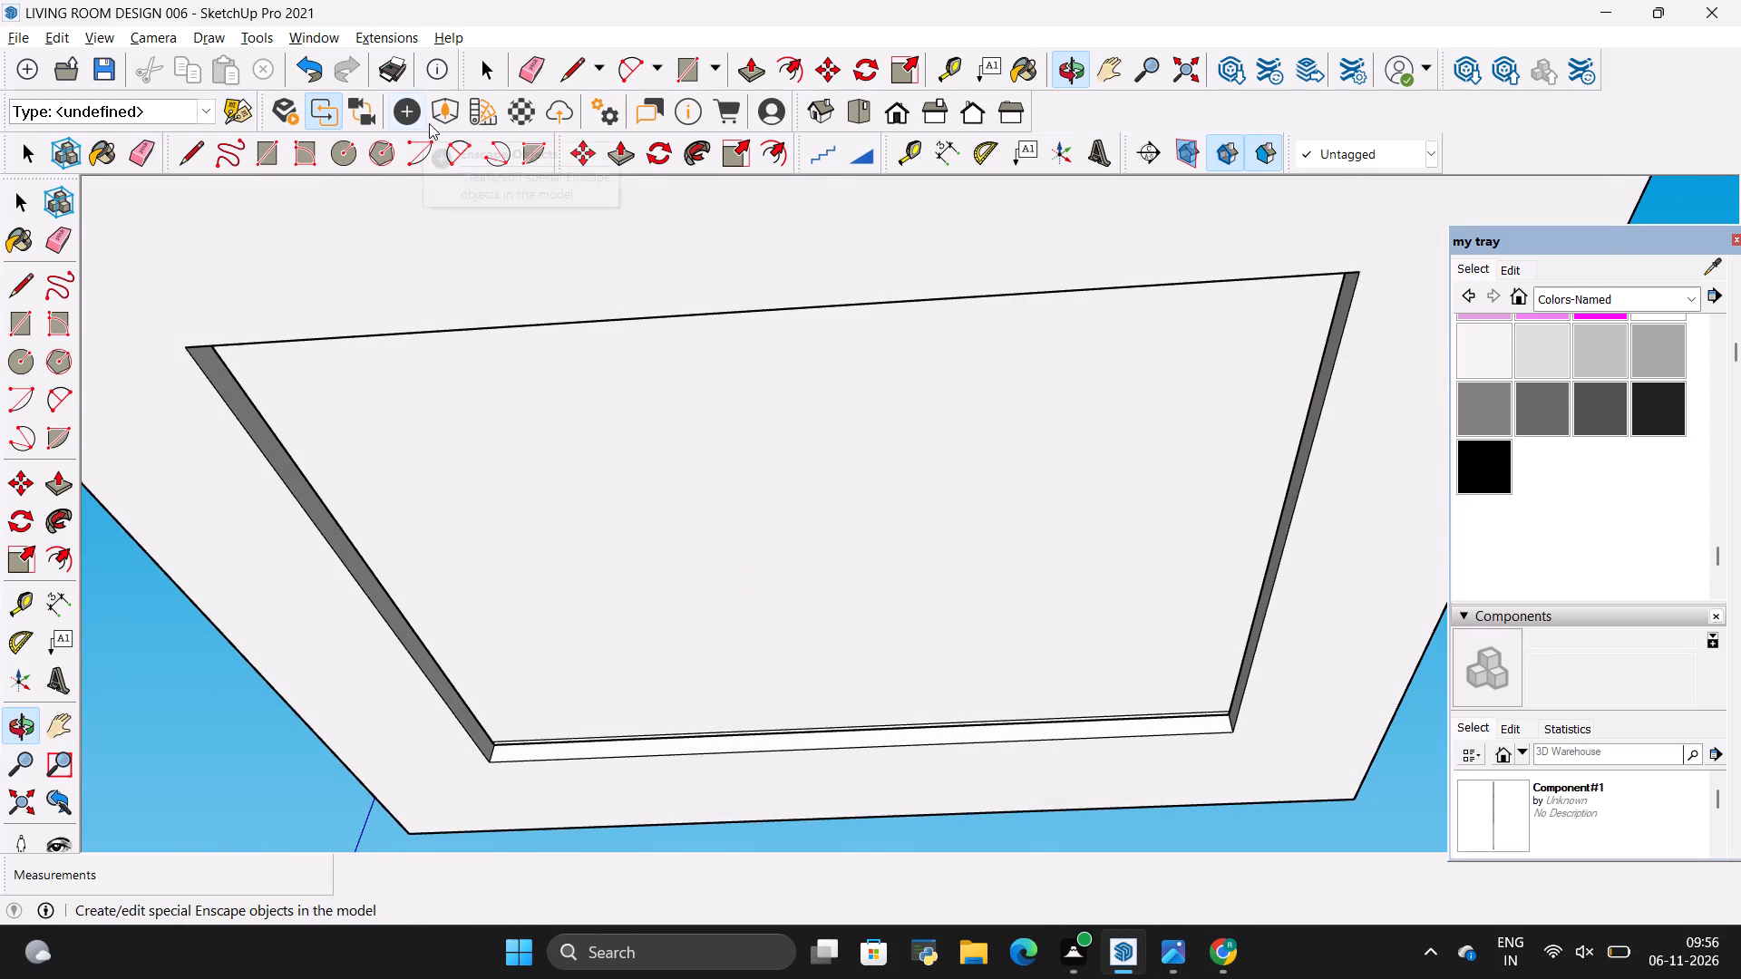
left_click(404, 104)
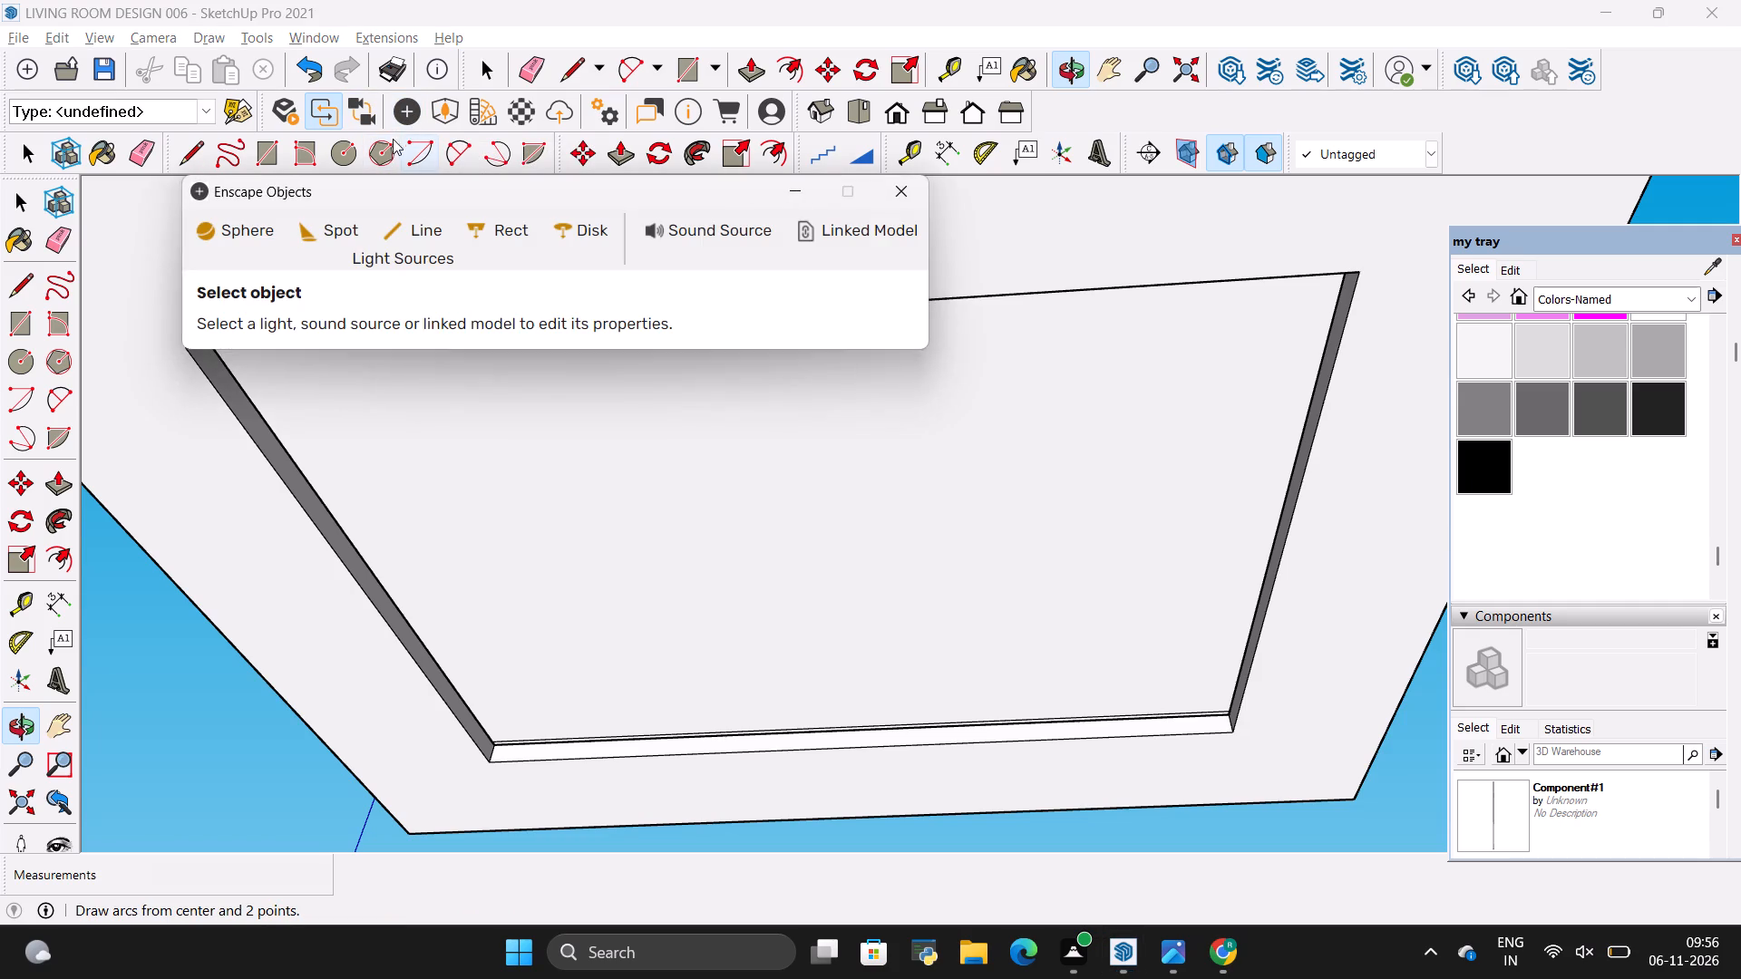
left_click(407, 229)
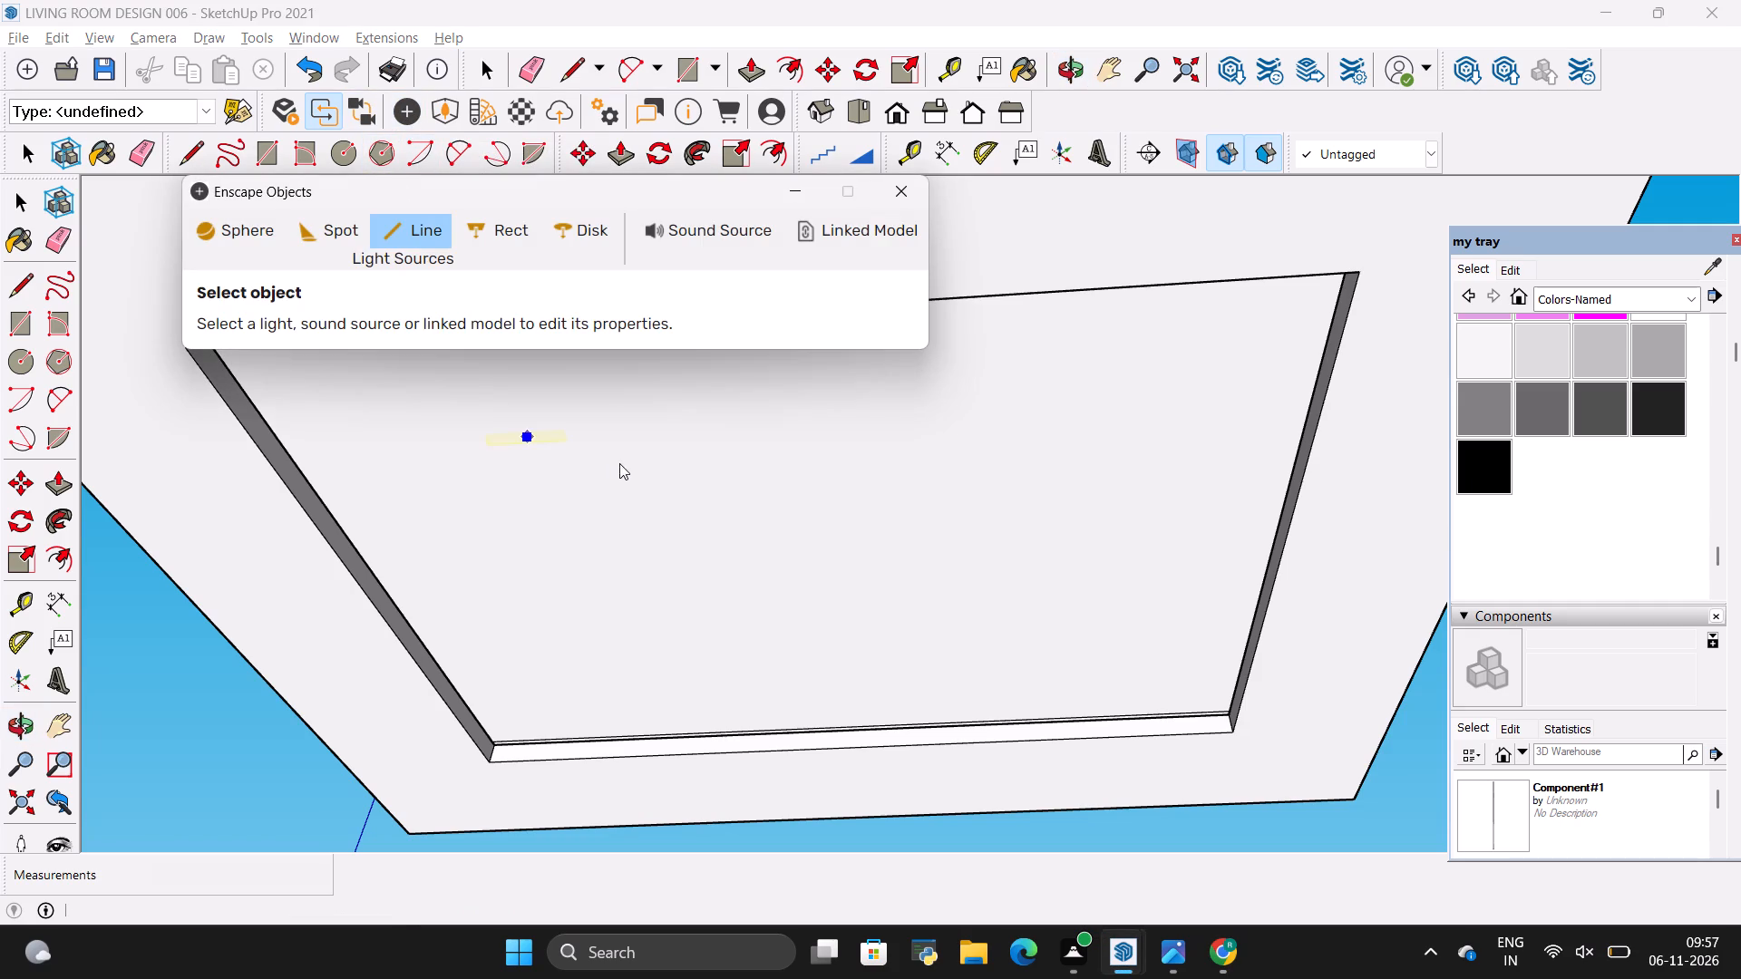
triple_click(825, 539)
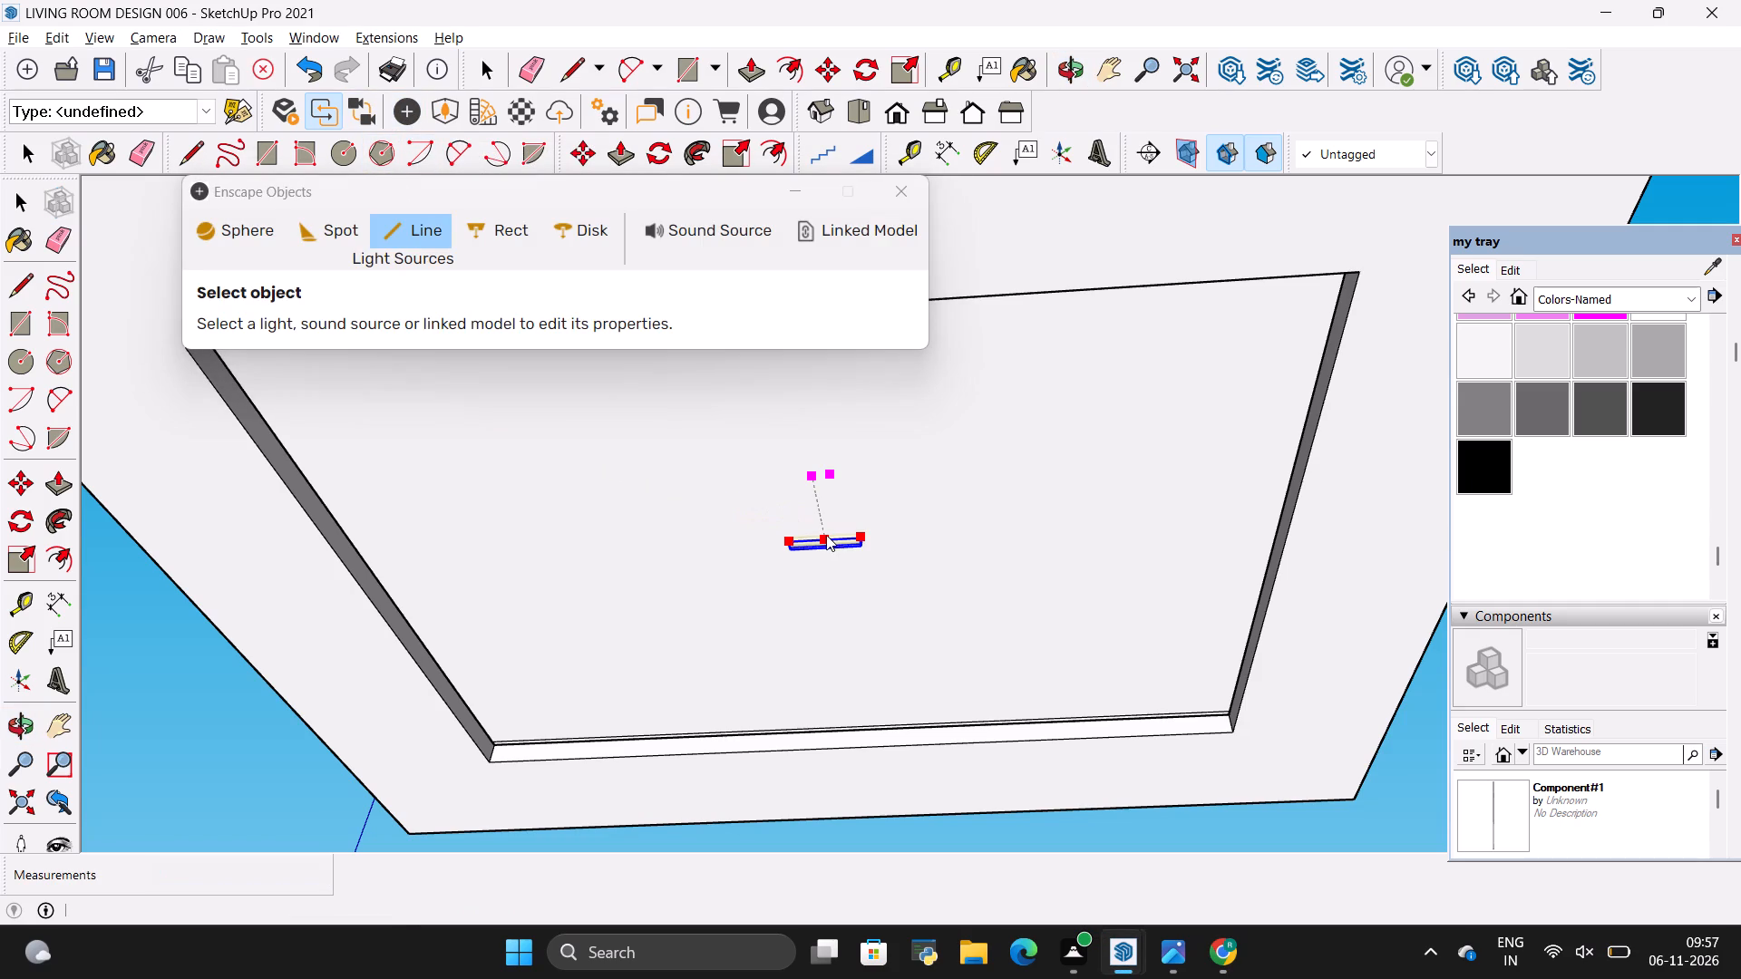
left_click_drag(792, 431, 833, 431)
left_click_drag(832, 425, 953, 436)
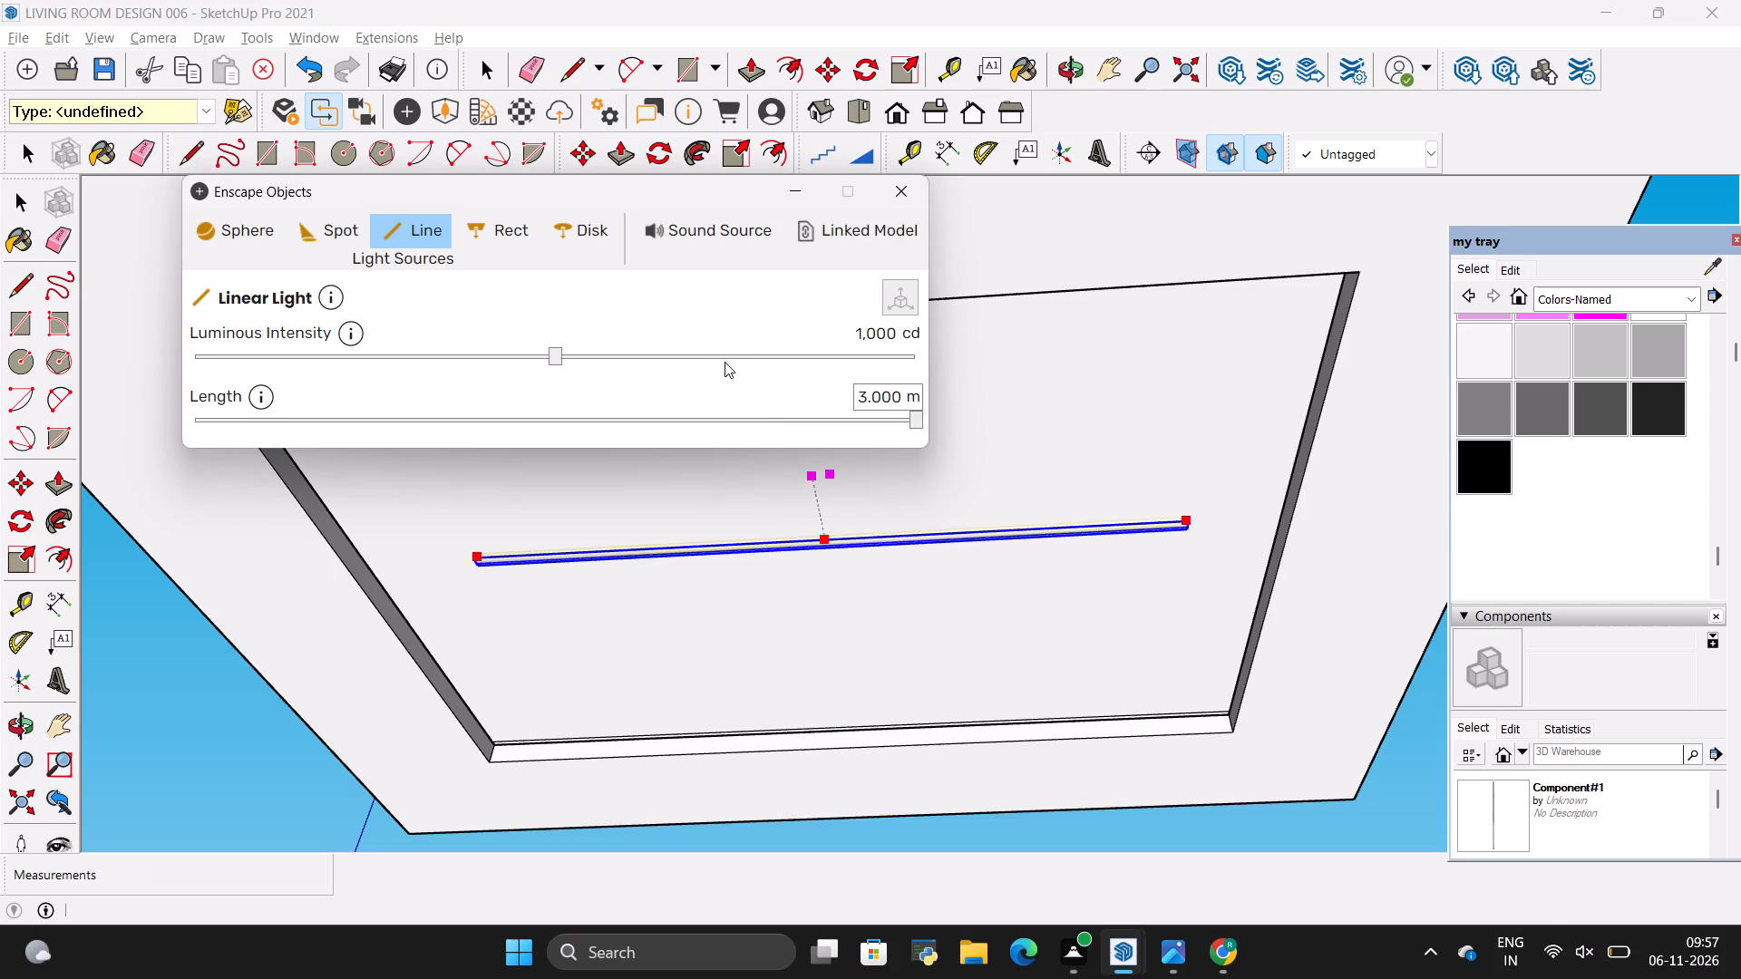
left_click(727, 363)
left_click(900, 174)
left_click(905, 205)
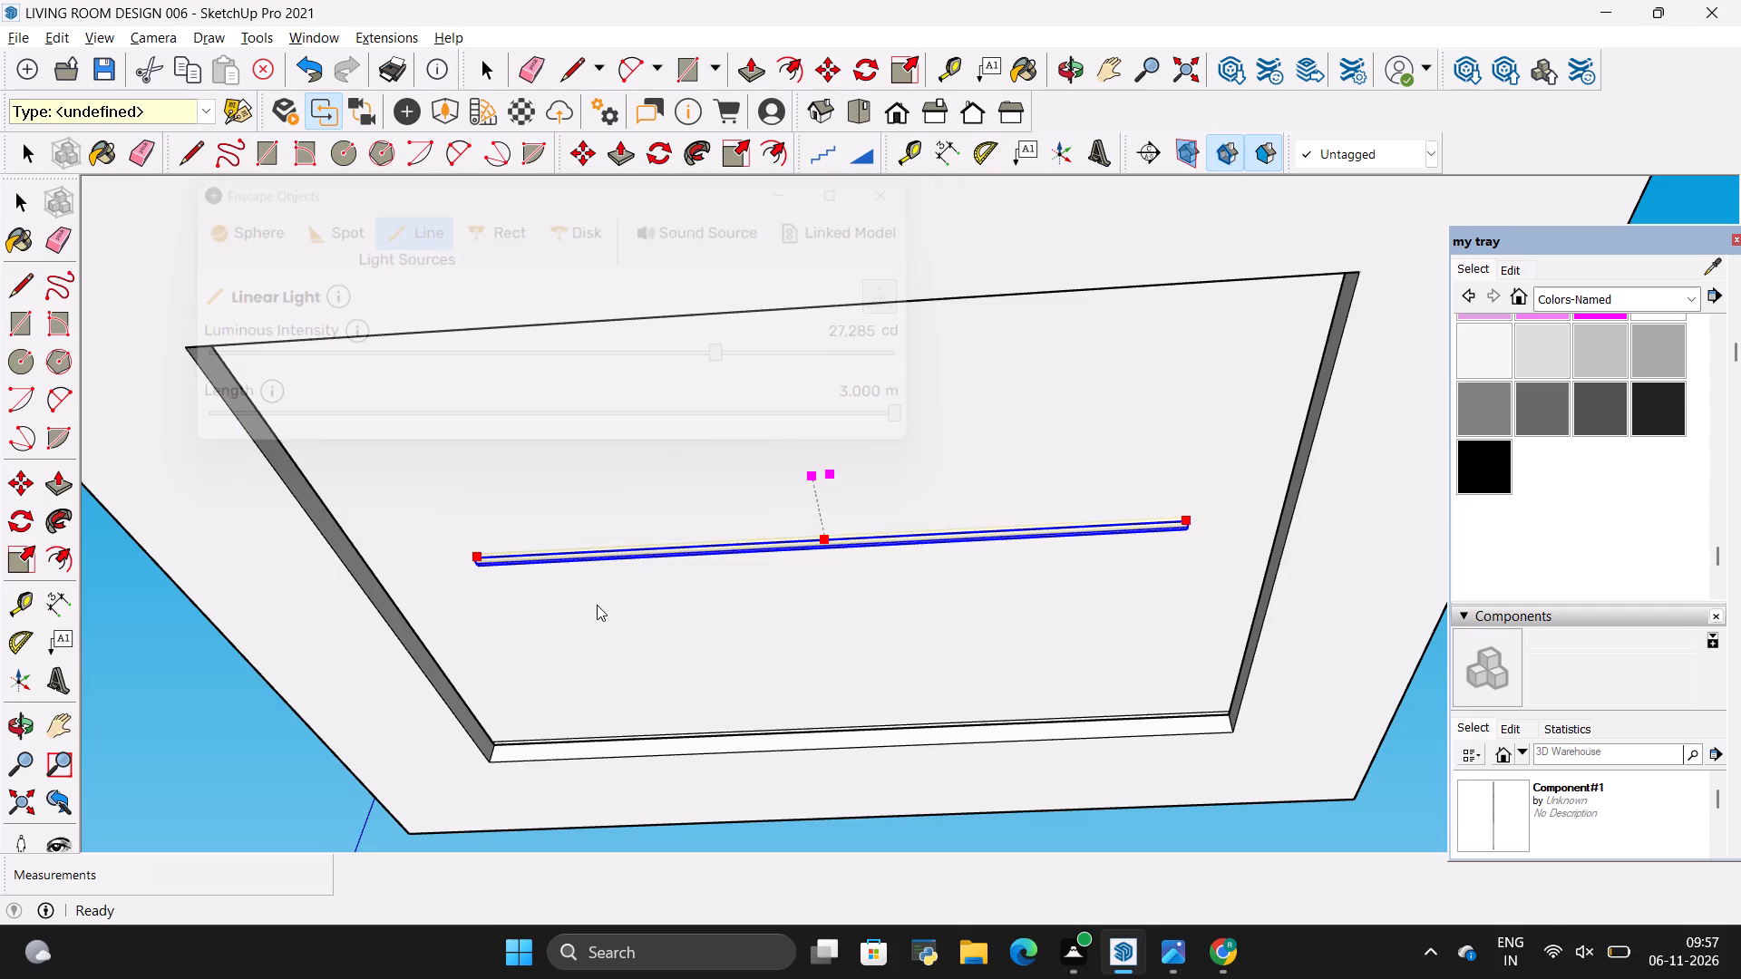
Move the linear light by its end corner into the cove along the facing inner side, snapping it to the recess corner.
key("m")
scroll(396, 601, "up", 14)
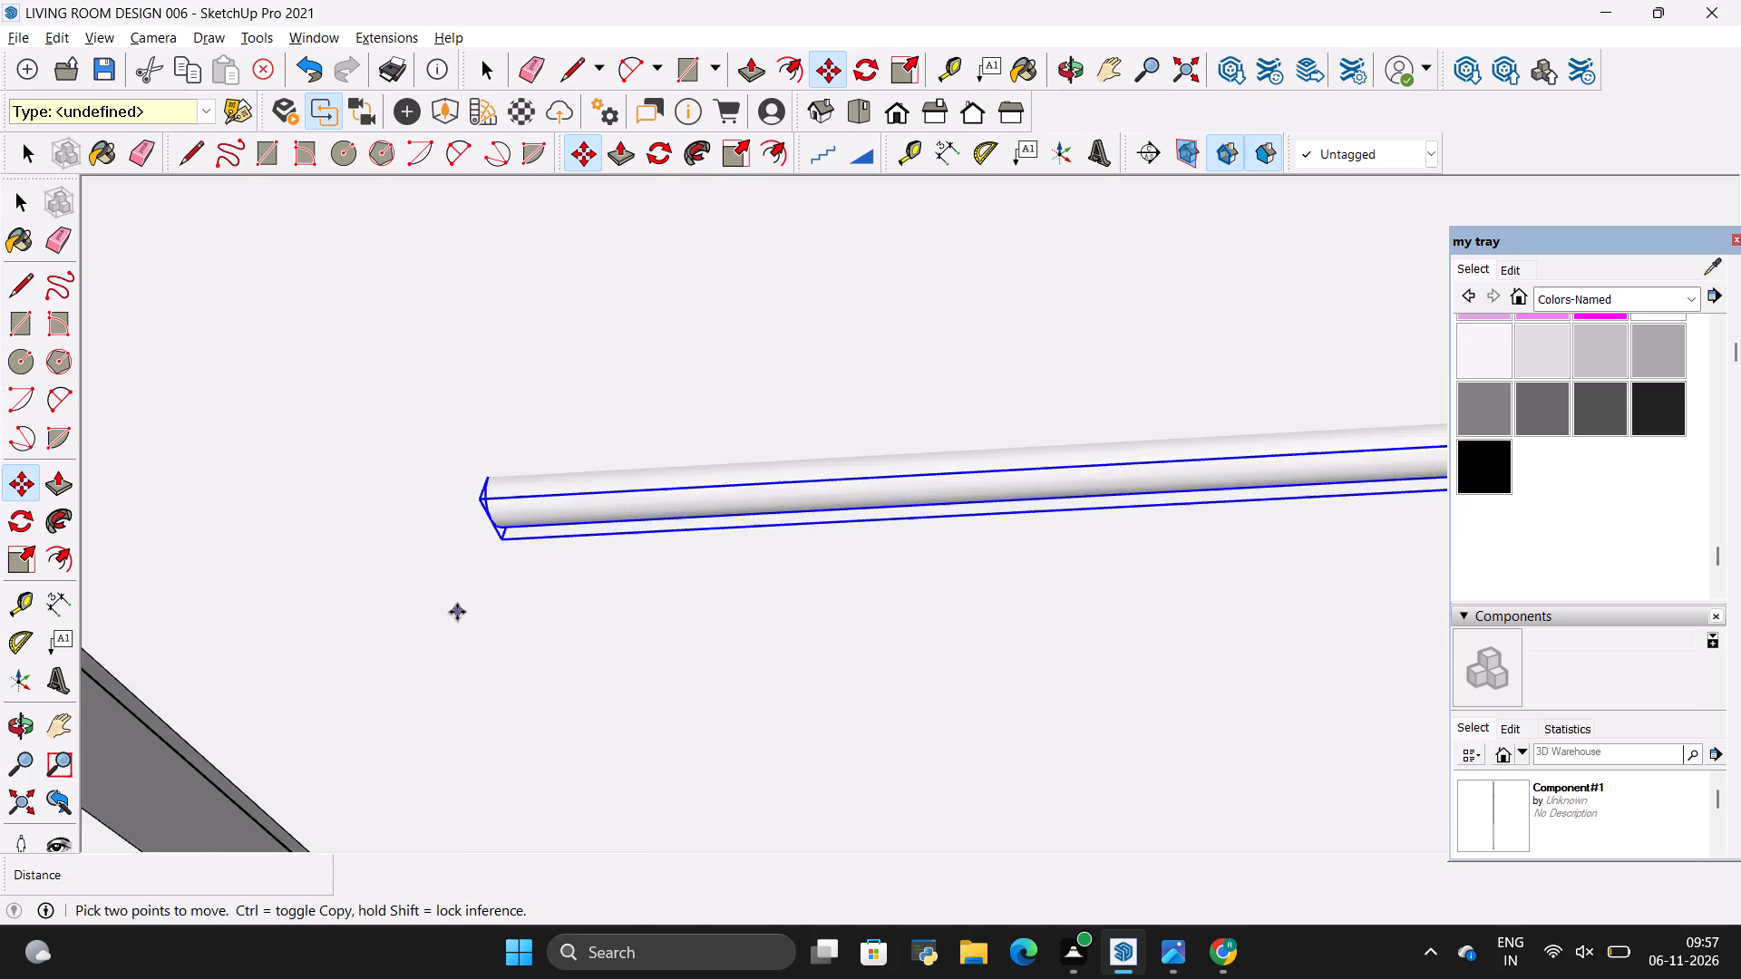
scroll(457, 612, "up", 4)
left_click(482, 492)
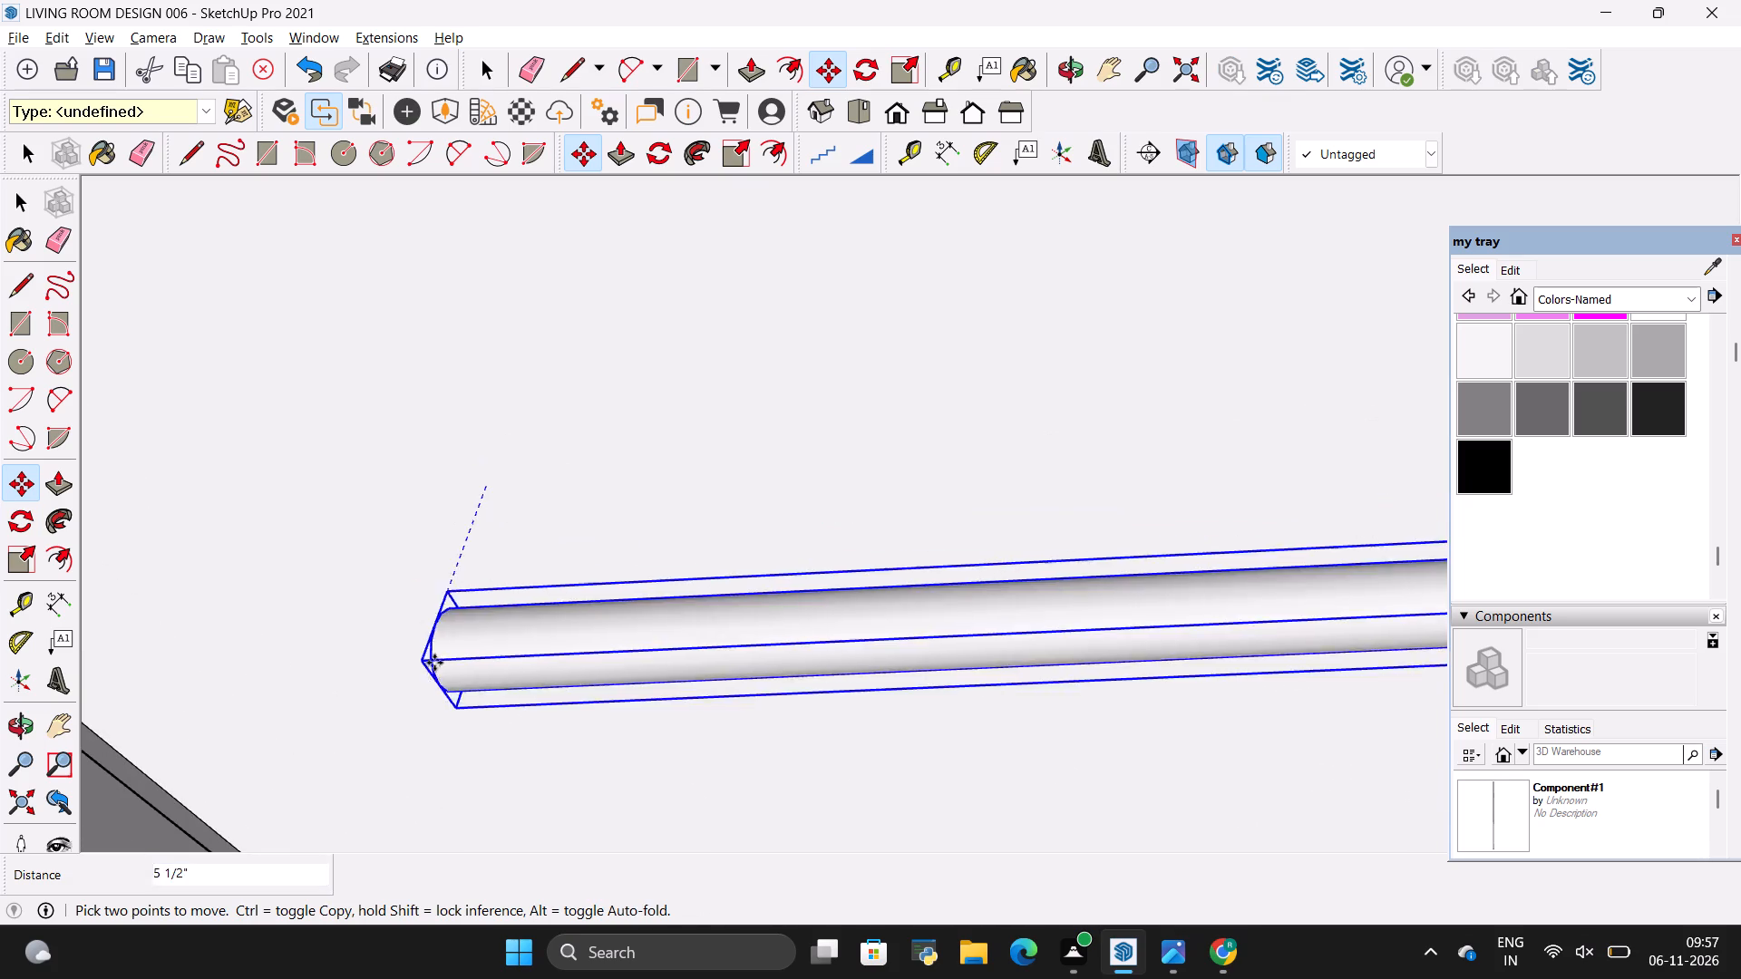
scroll(501, 562, "down", 18)
scroll(498, 691, "up", 8)
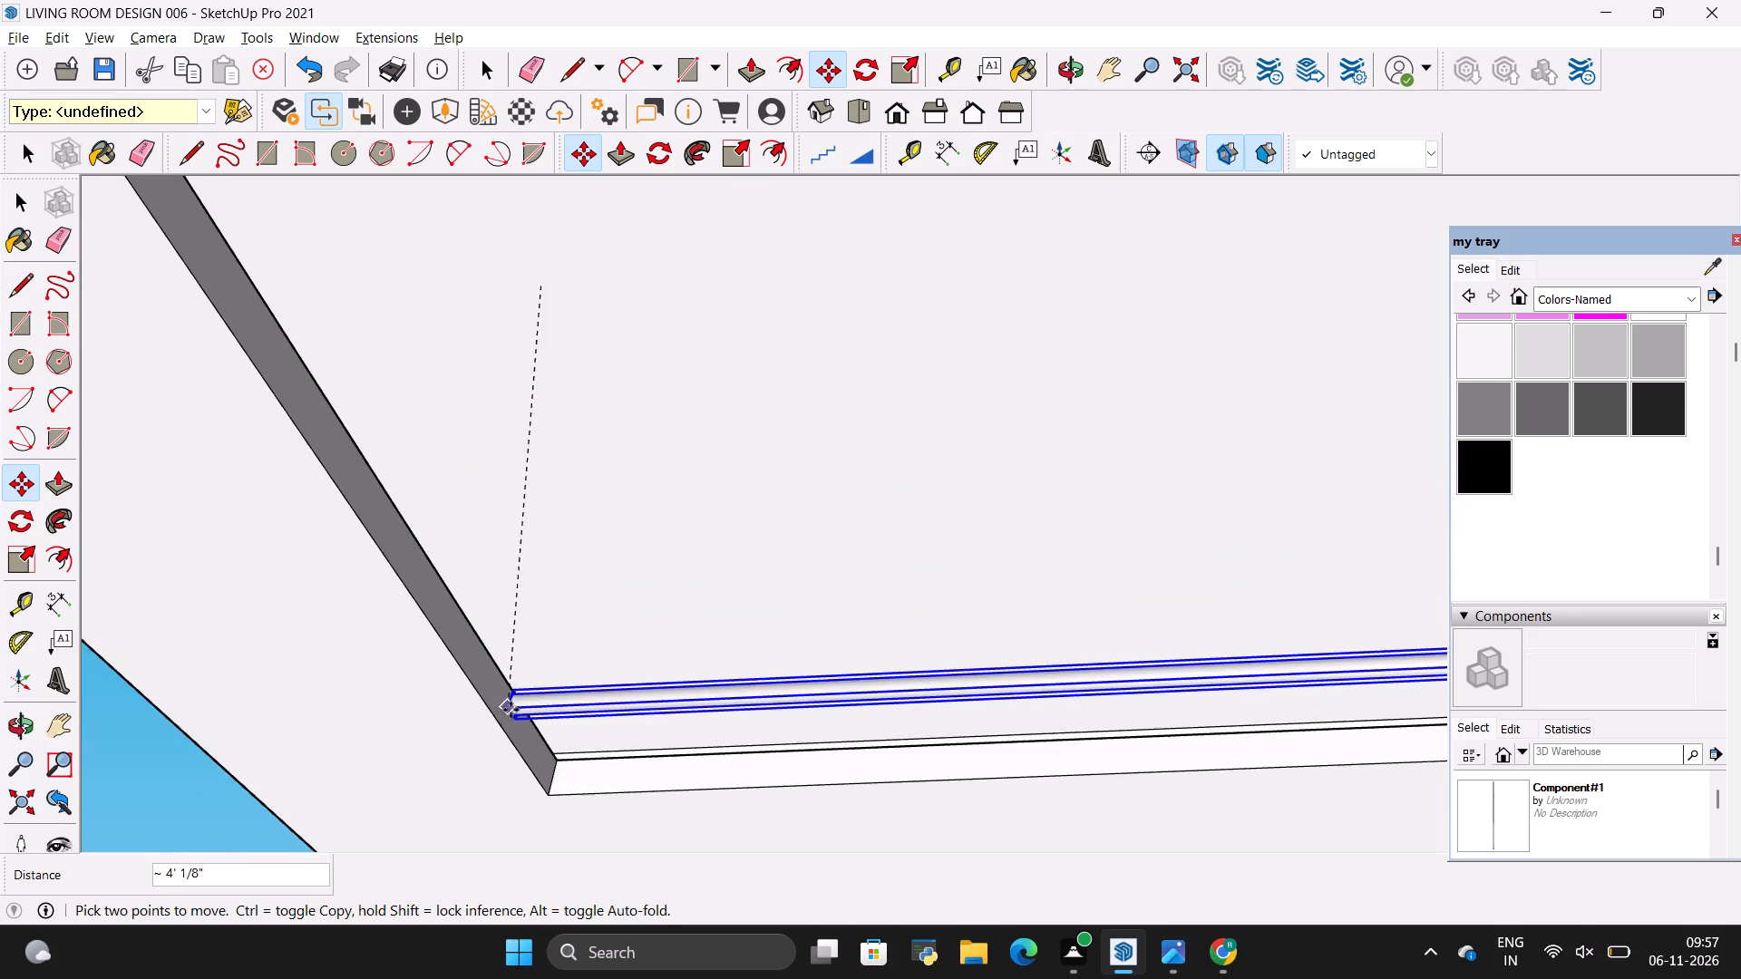
scroll(511, 710, "up", 2)
scroll(394, 429, "down", 7)
scroll(461, 620, "up", 8)
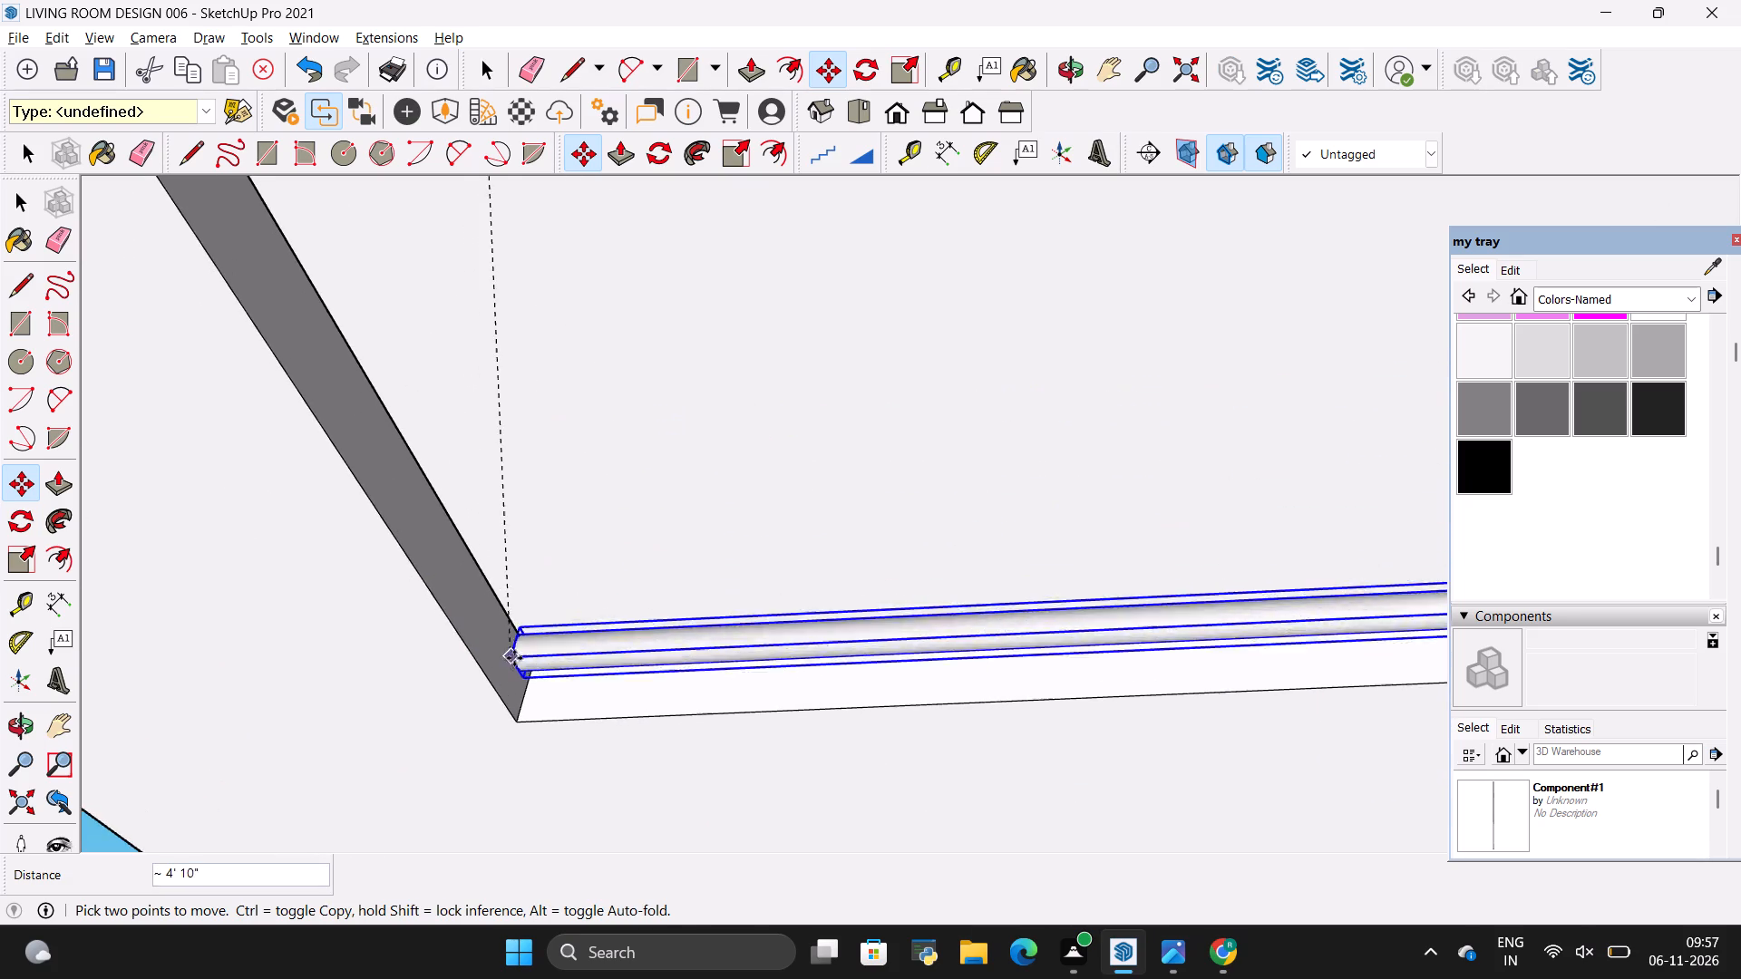
scroll(582, 670, "up", 13)
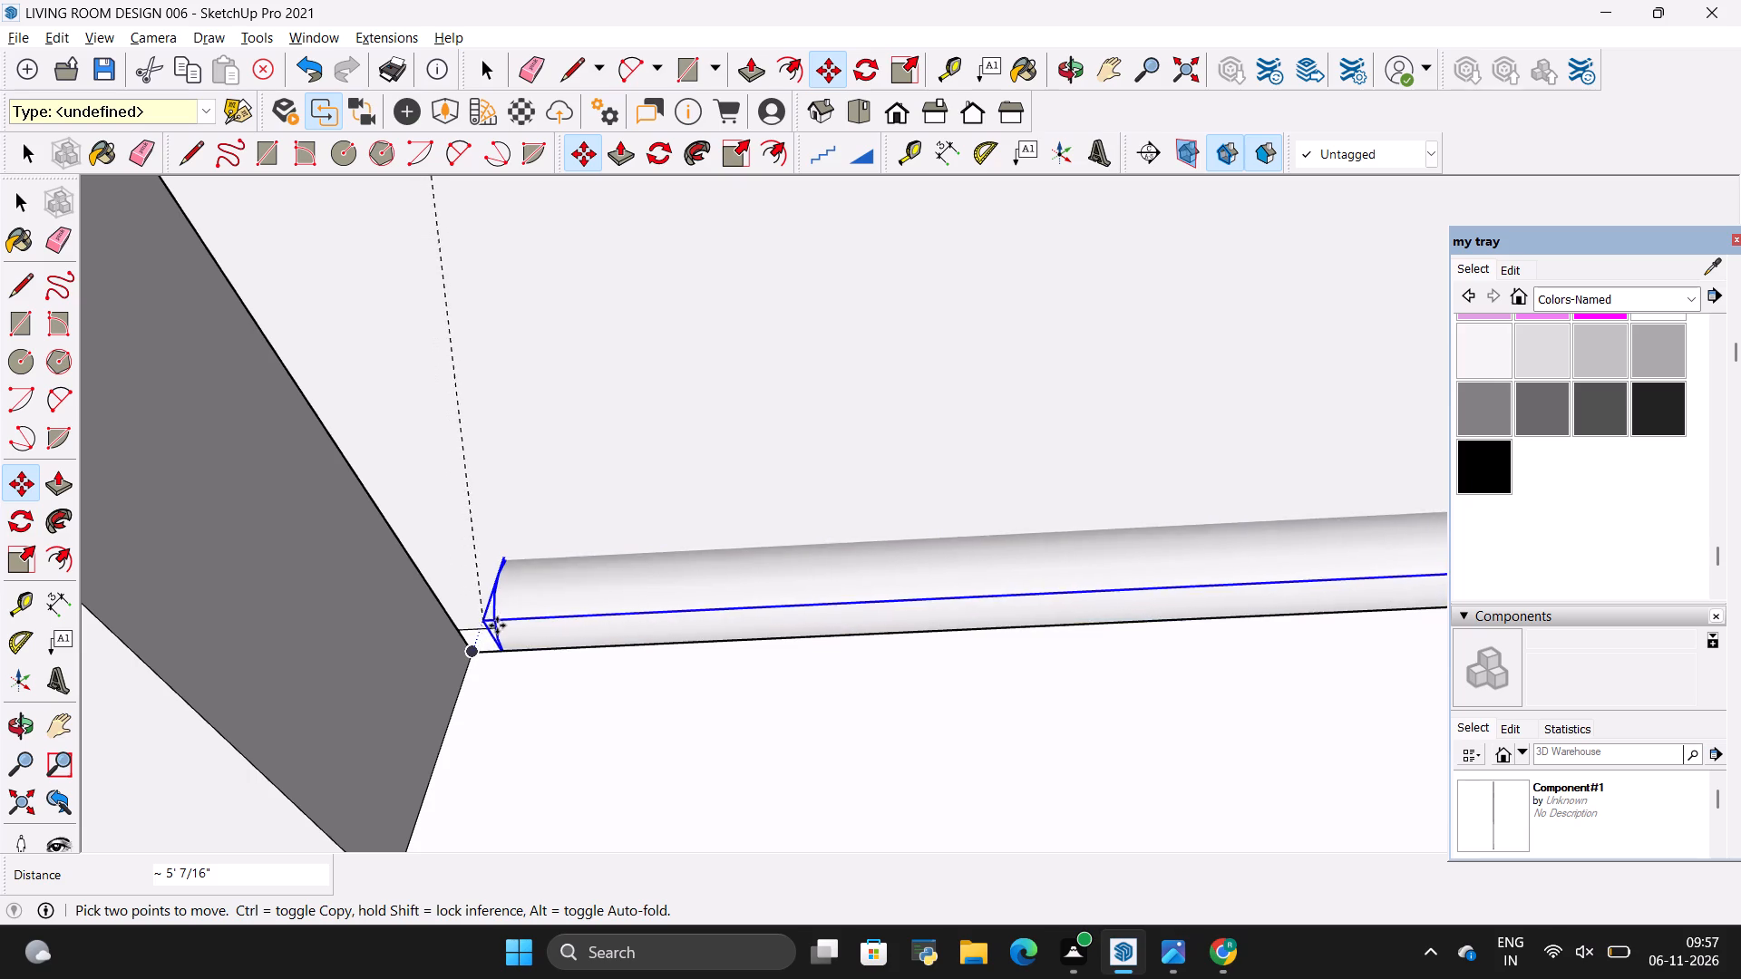
left_click(482, 653)
scroll(264, 586, "down", 11)
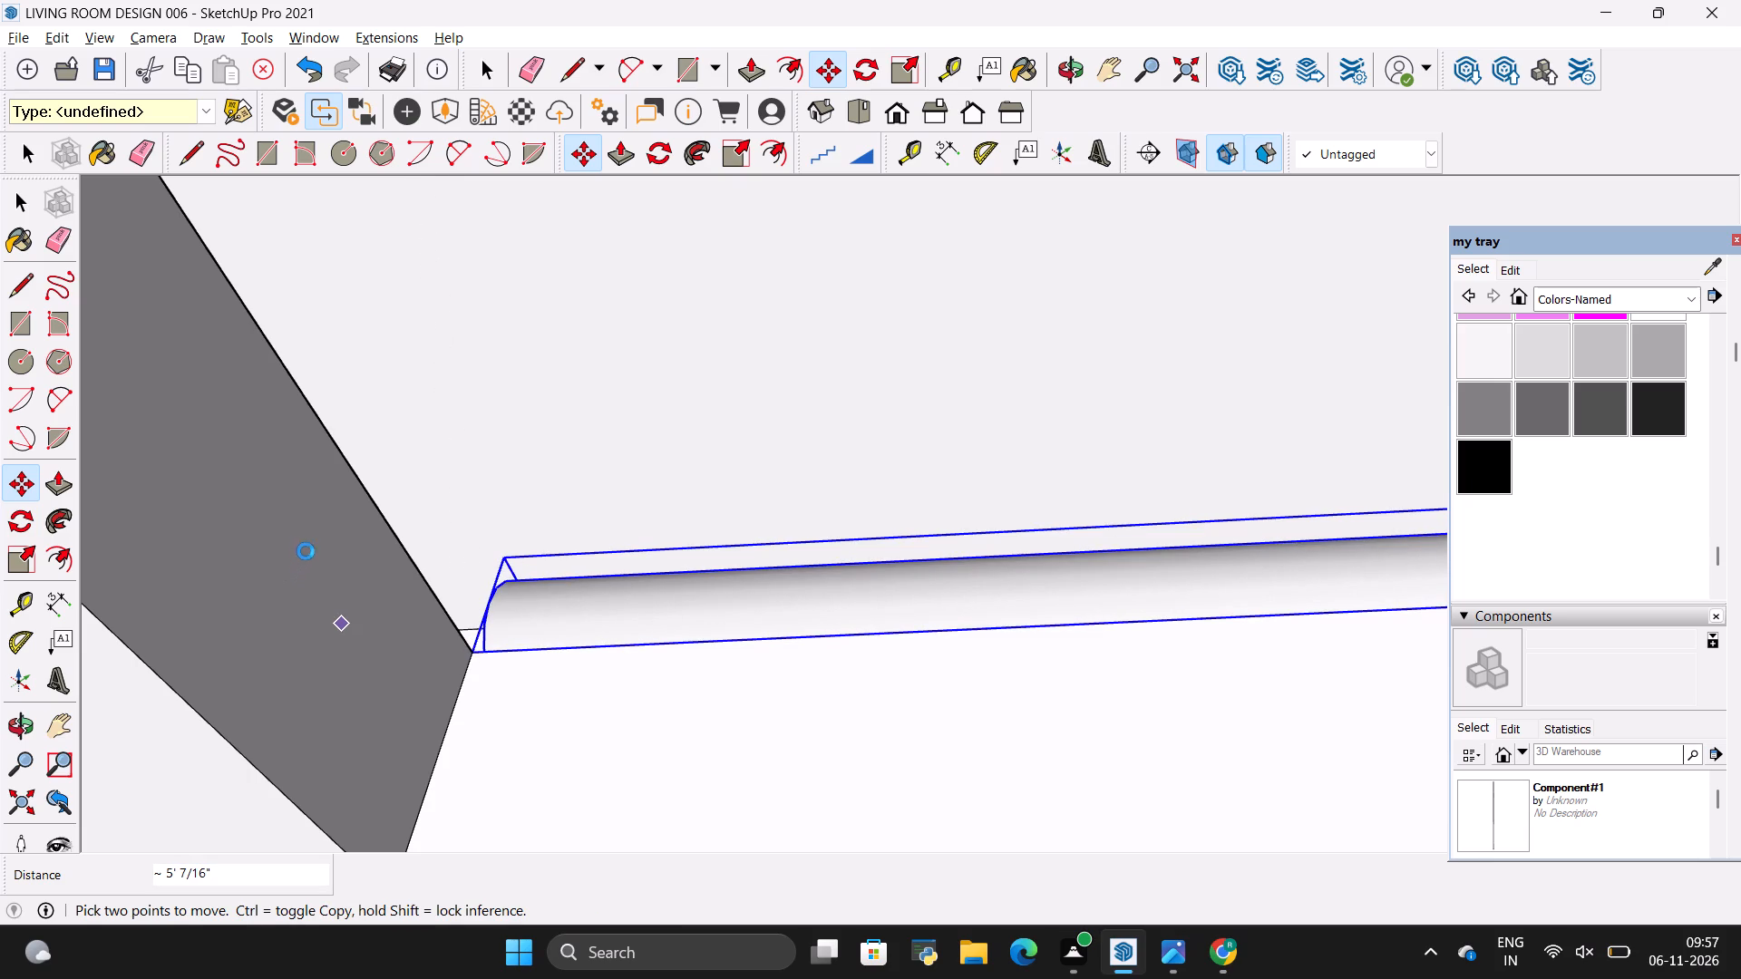
scroll(306, 551, "down", 6)
scroll(606, 421, "down", 4)
scroll(439, 413, "down", 4)
scroll(518, 635, "down", 4)
key("space")
scroll(384, 498, "down", 3)
scroll(437, 556, "down", 19)
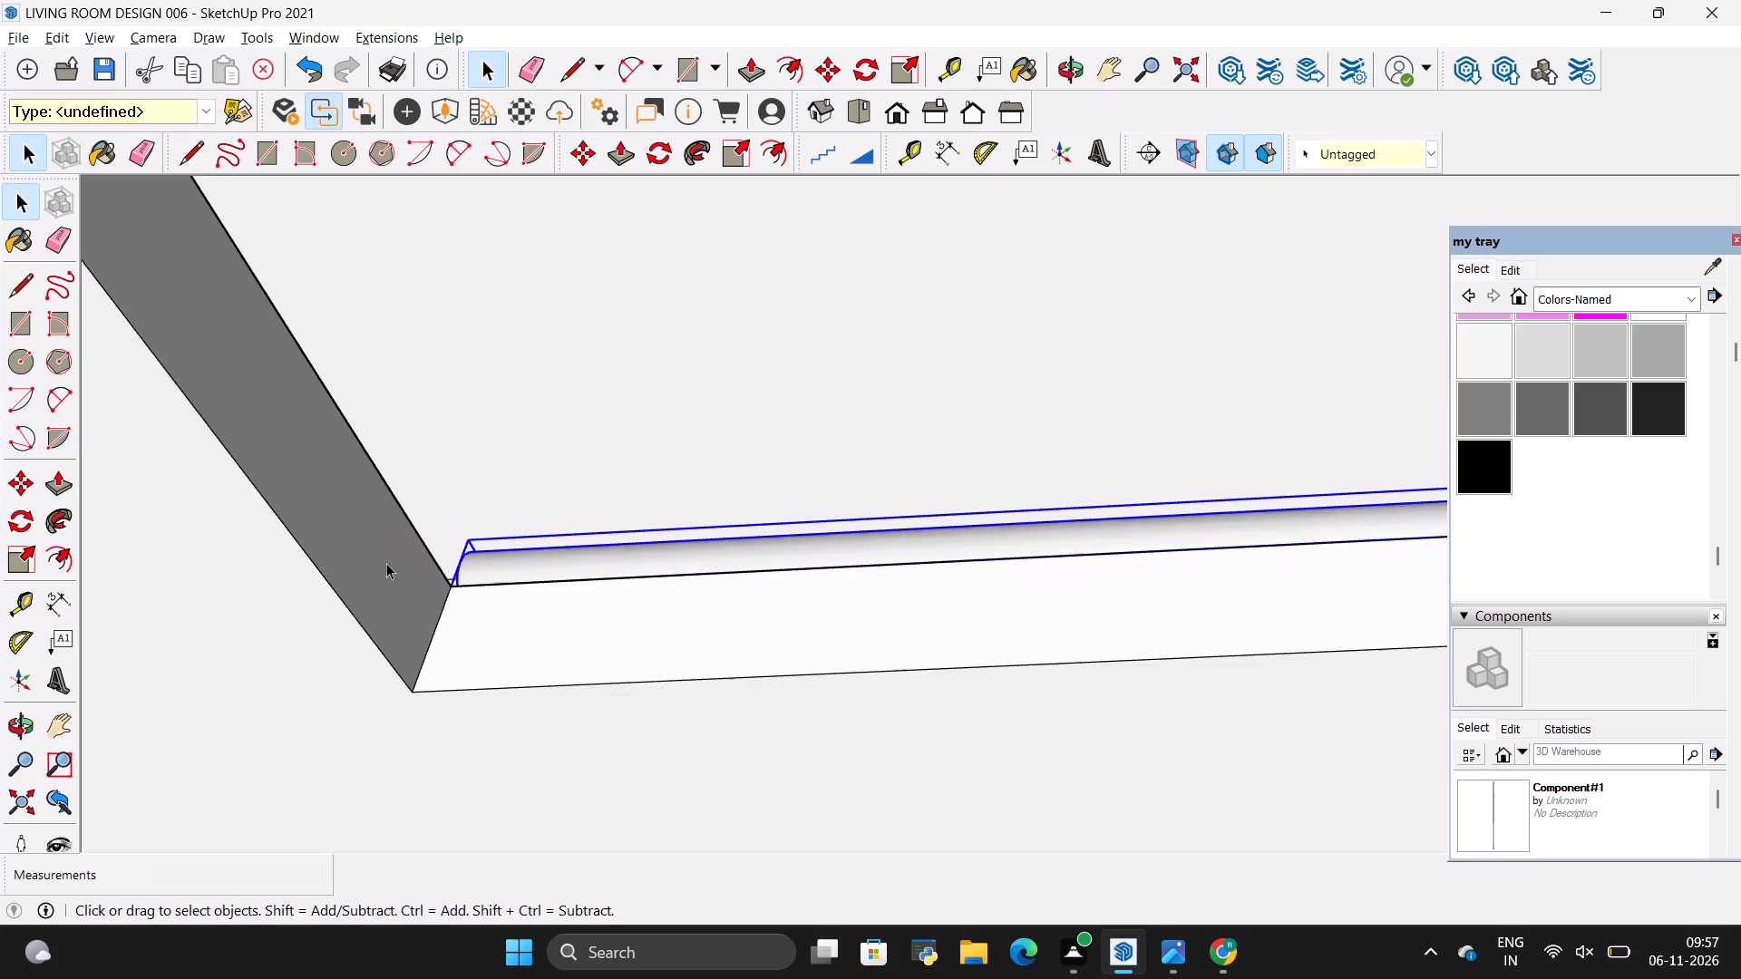
scroll(386, 563, "down", 20)
scroll(386, 563, "down", 7)
scroll(744, 647, "up", 2)
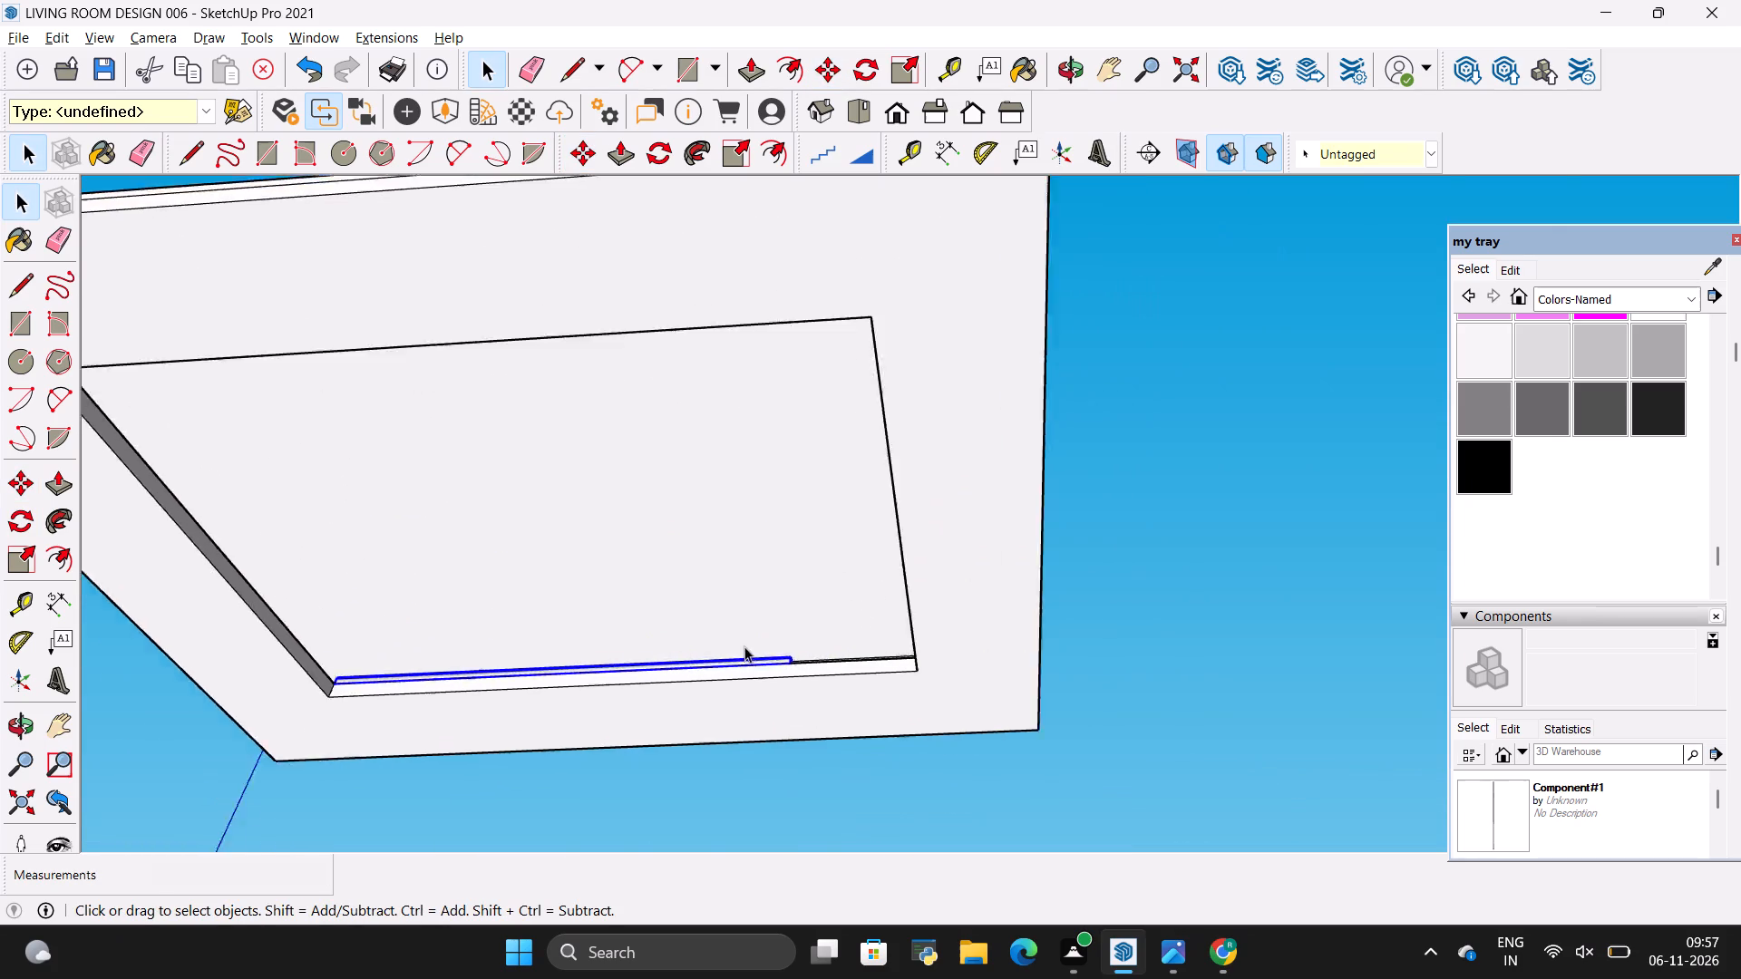
Copy the linear light along the same cove side, snapping the copy's end corner to the far recess corner.
scroll(744, 646, "up", 9)
scroll(1249, 563, "down", 8)
scroll(1037, 586, "up", 5)
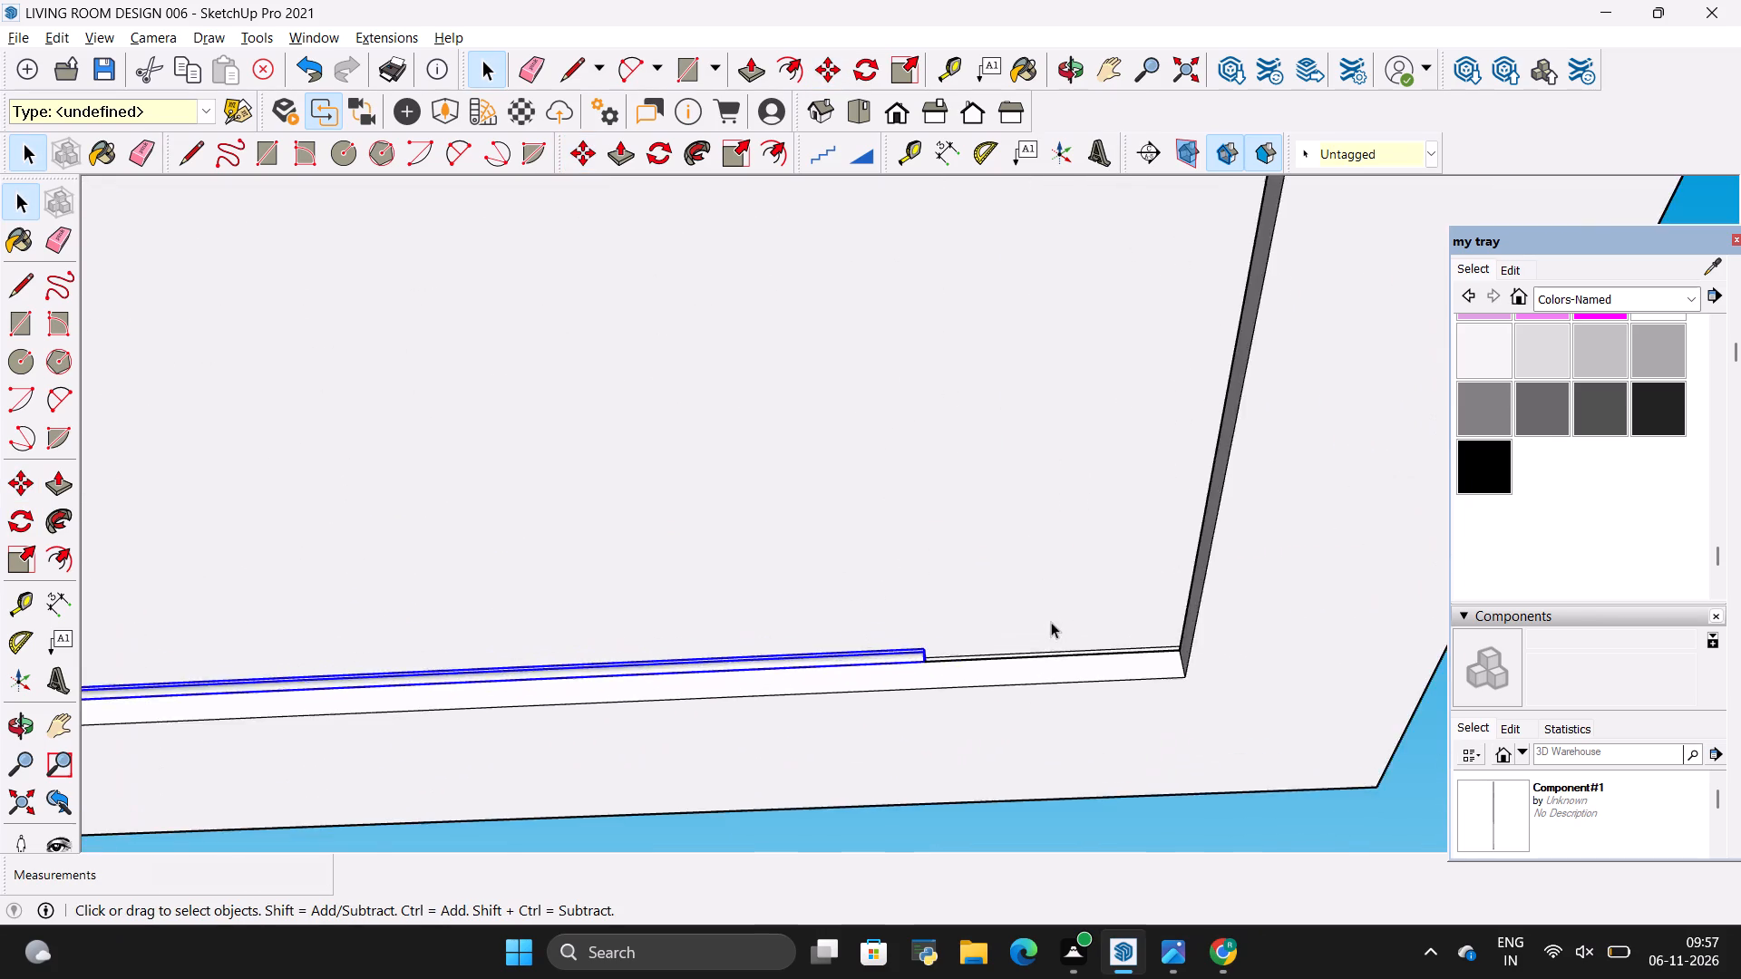
scroll(1051, 622, "up", 7)
scroll(808, 617, "down", 2)
scroll(976, 635, "up", 2)
key("space")
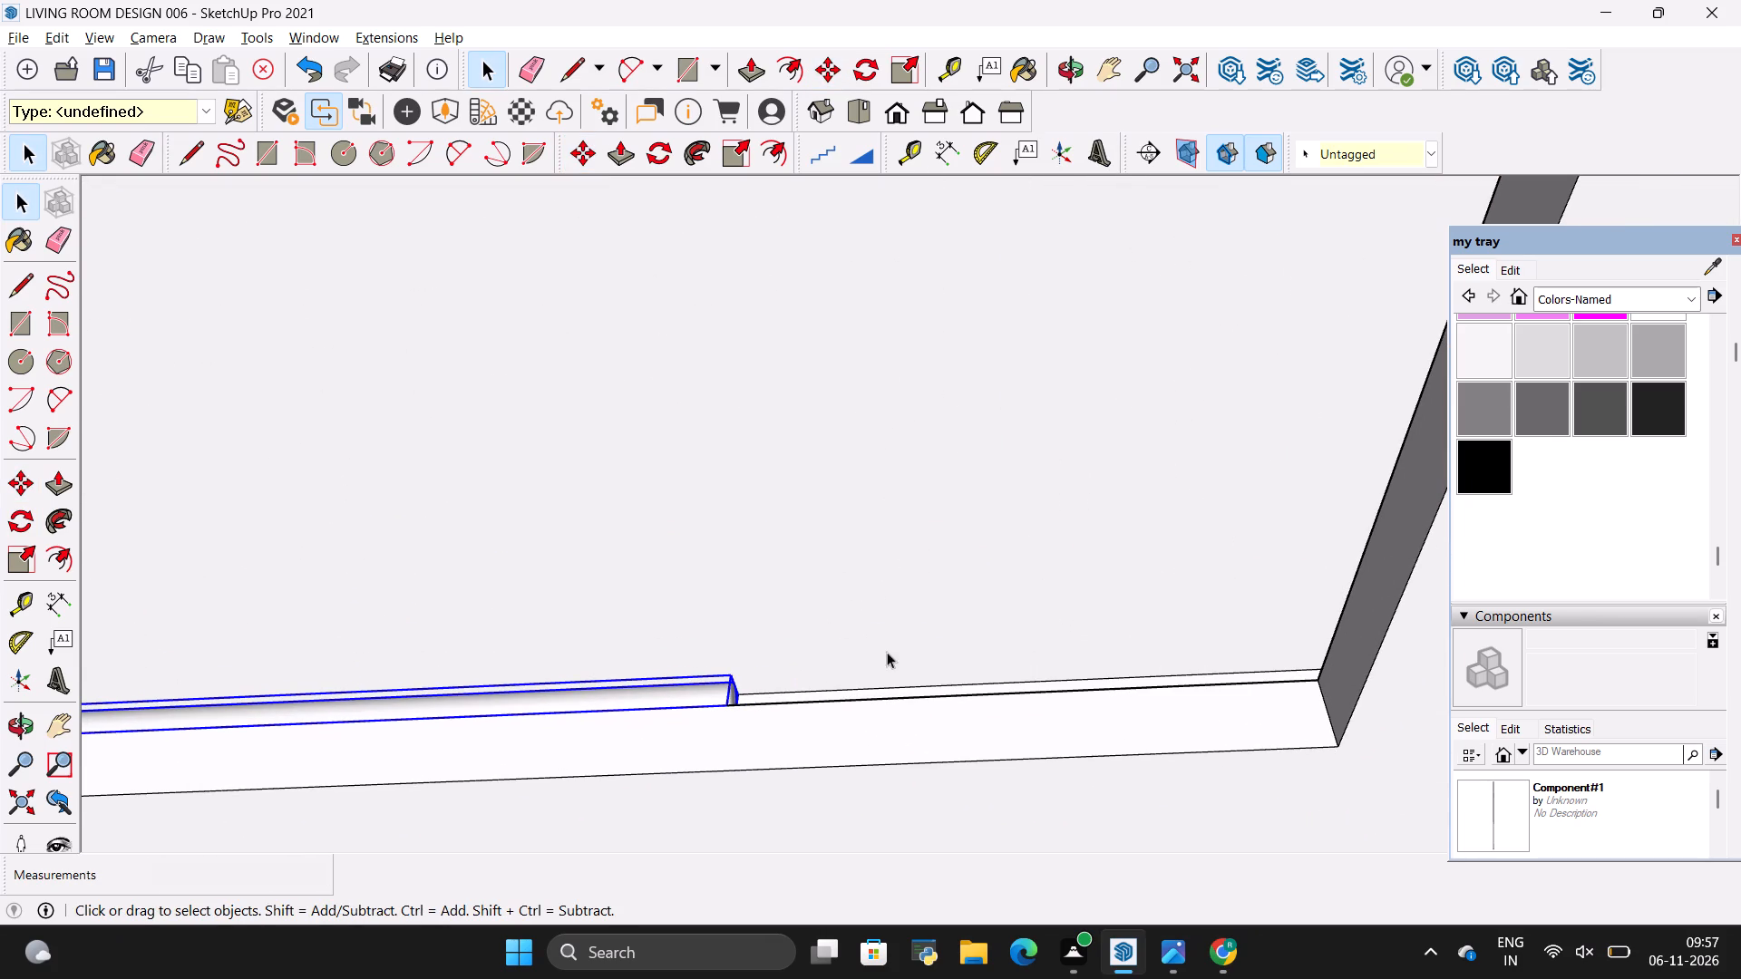
left_click(851, 633)
left_click(720, 692)
key("m")
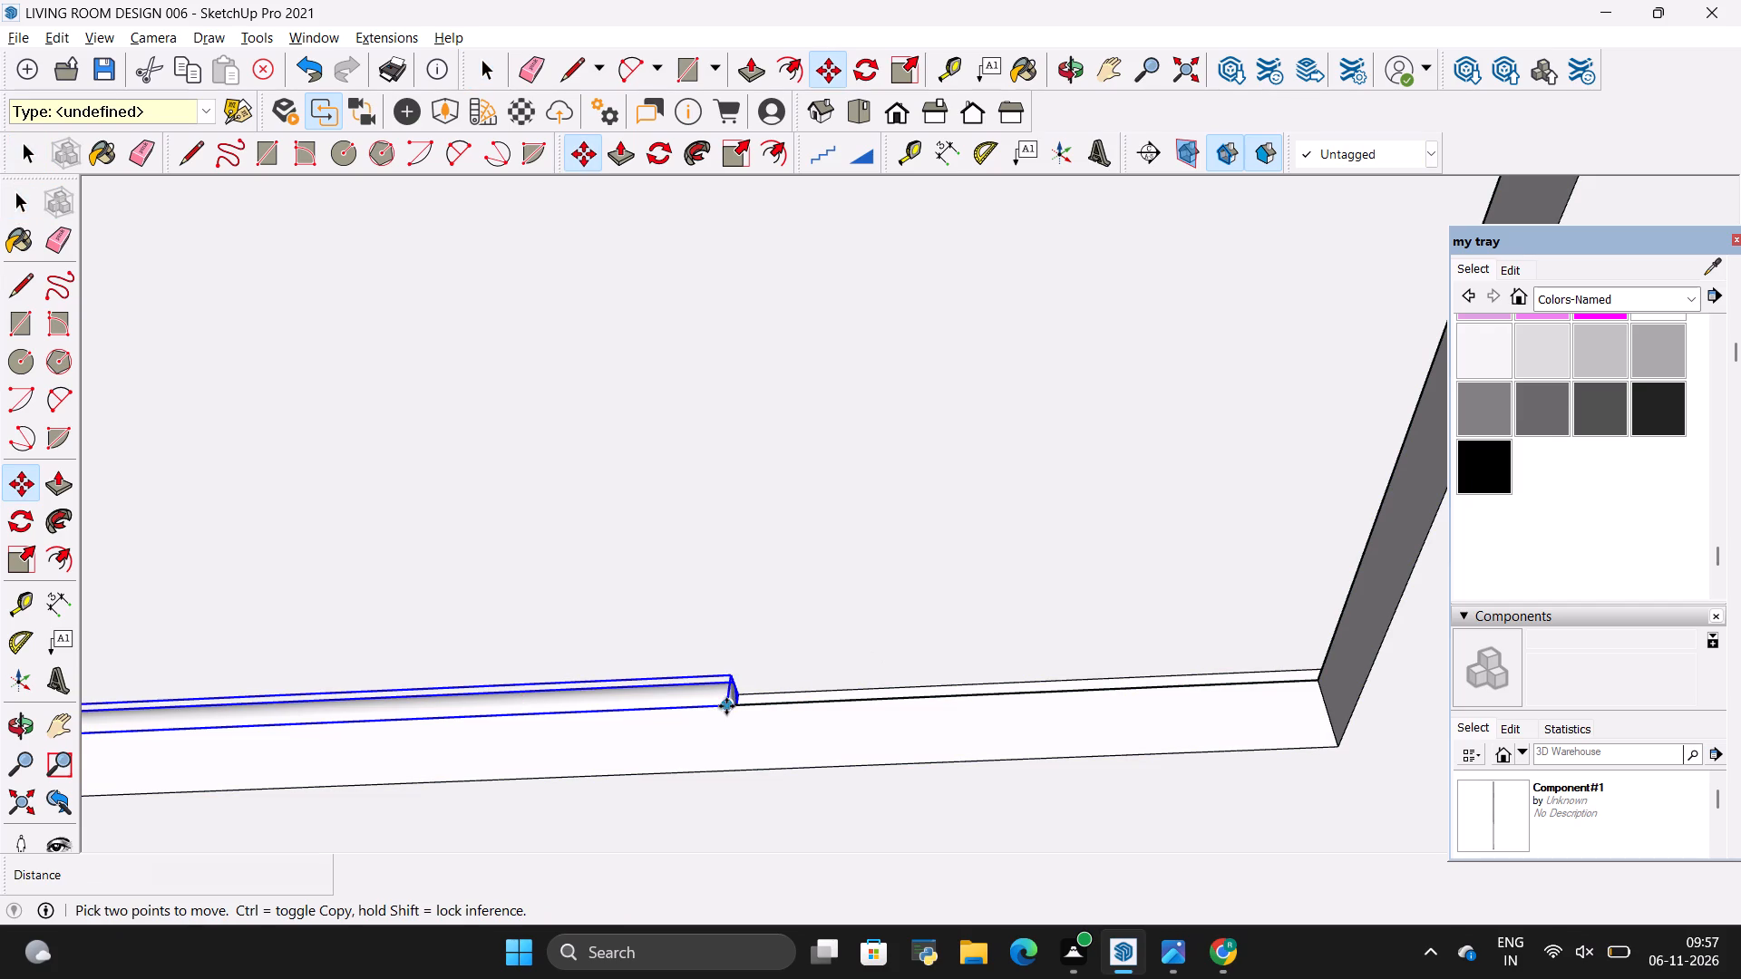
left_click(726, 702, "ctrl")
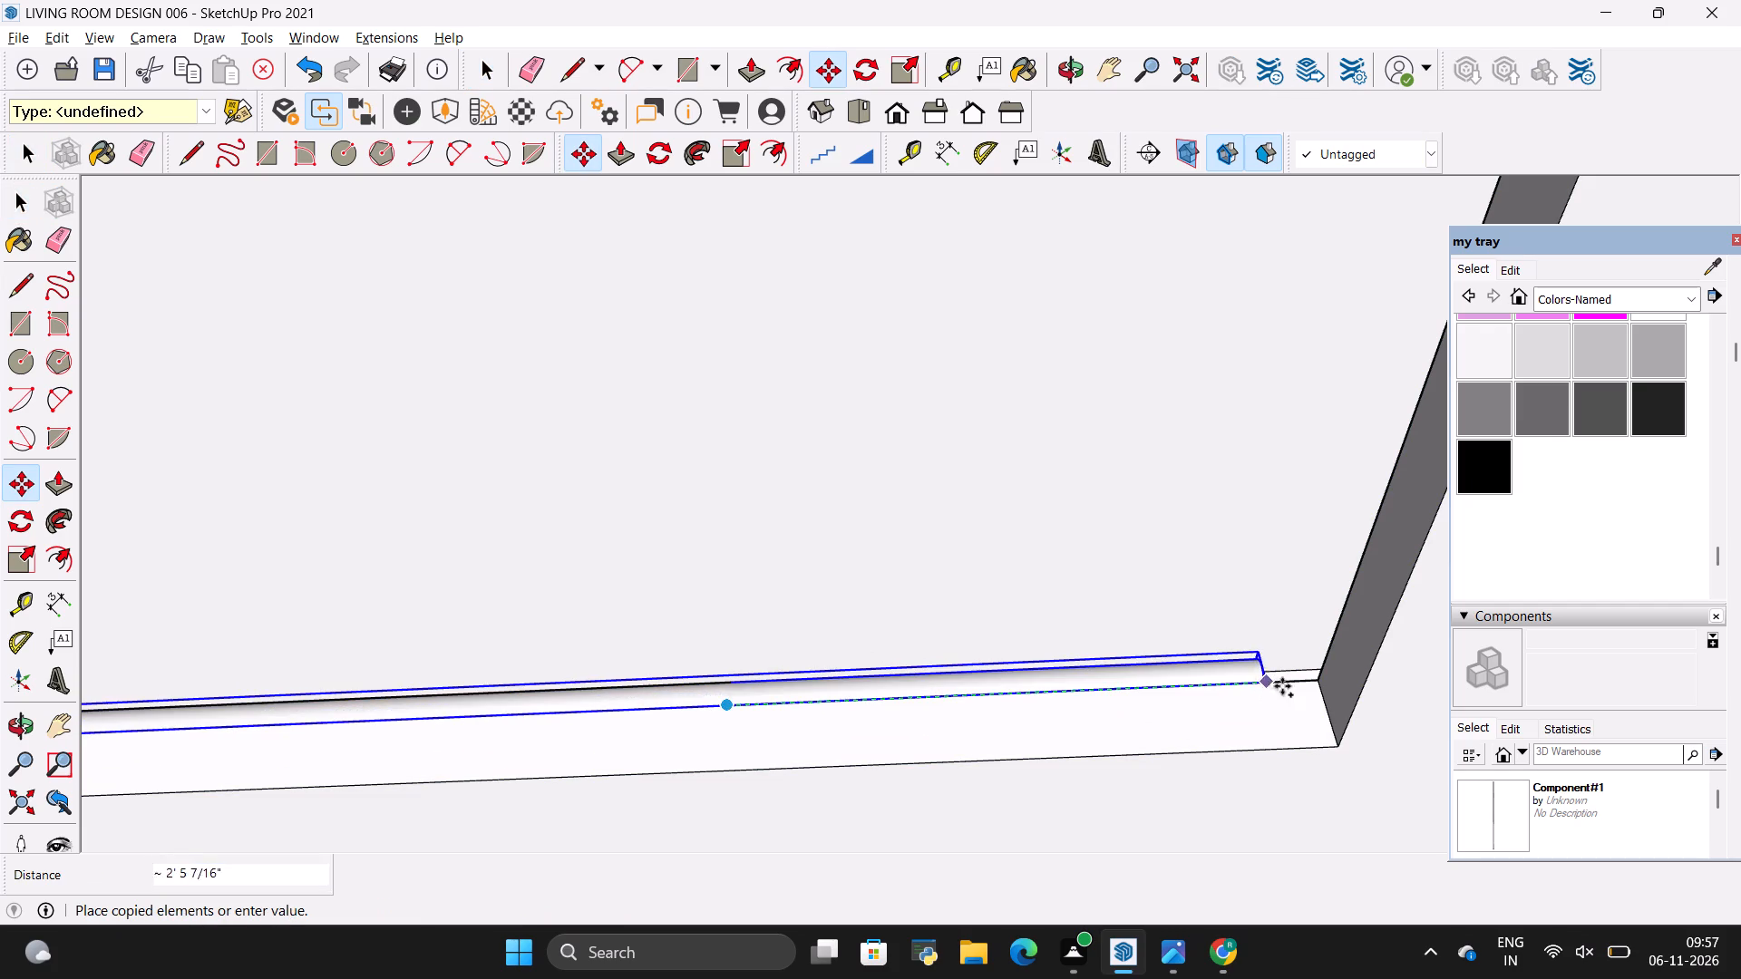
left_click(1309, 681)
scroll(1240, 690, "down", 2)
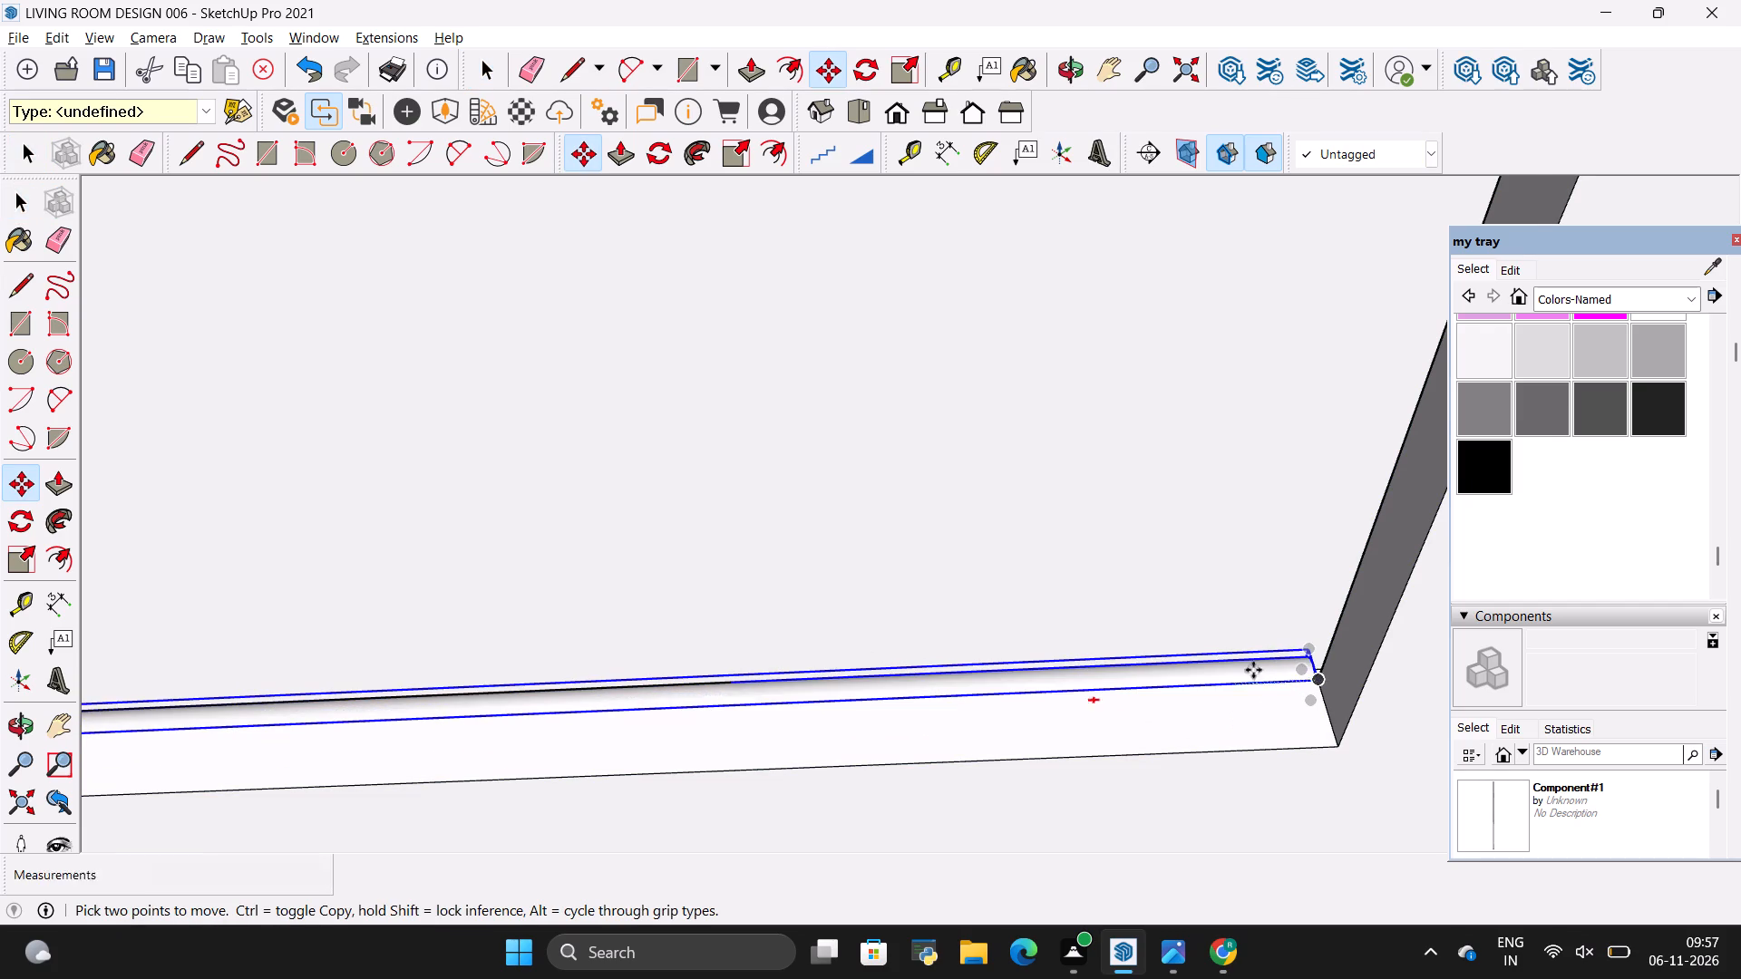
scroll(1253, 670, "down", 14)
scroll(677, 724, "up", 11)
key("space")
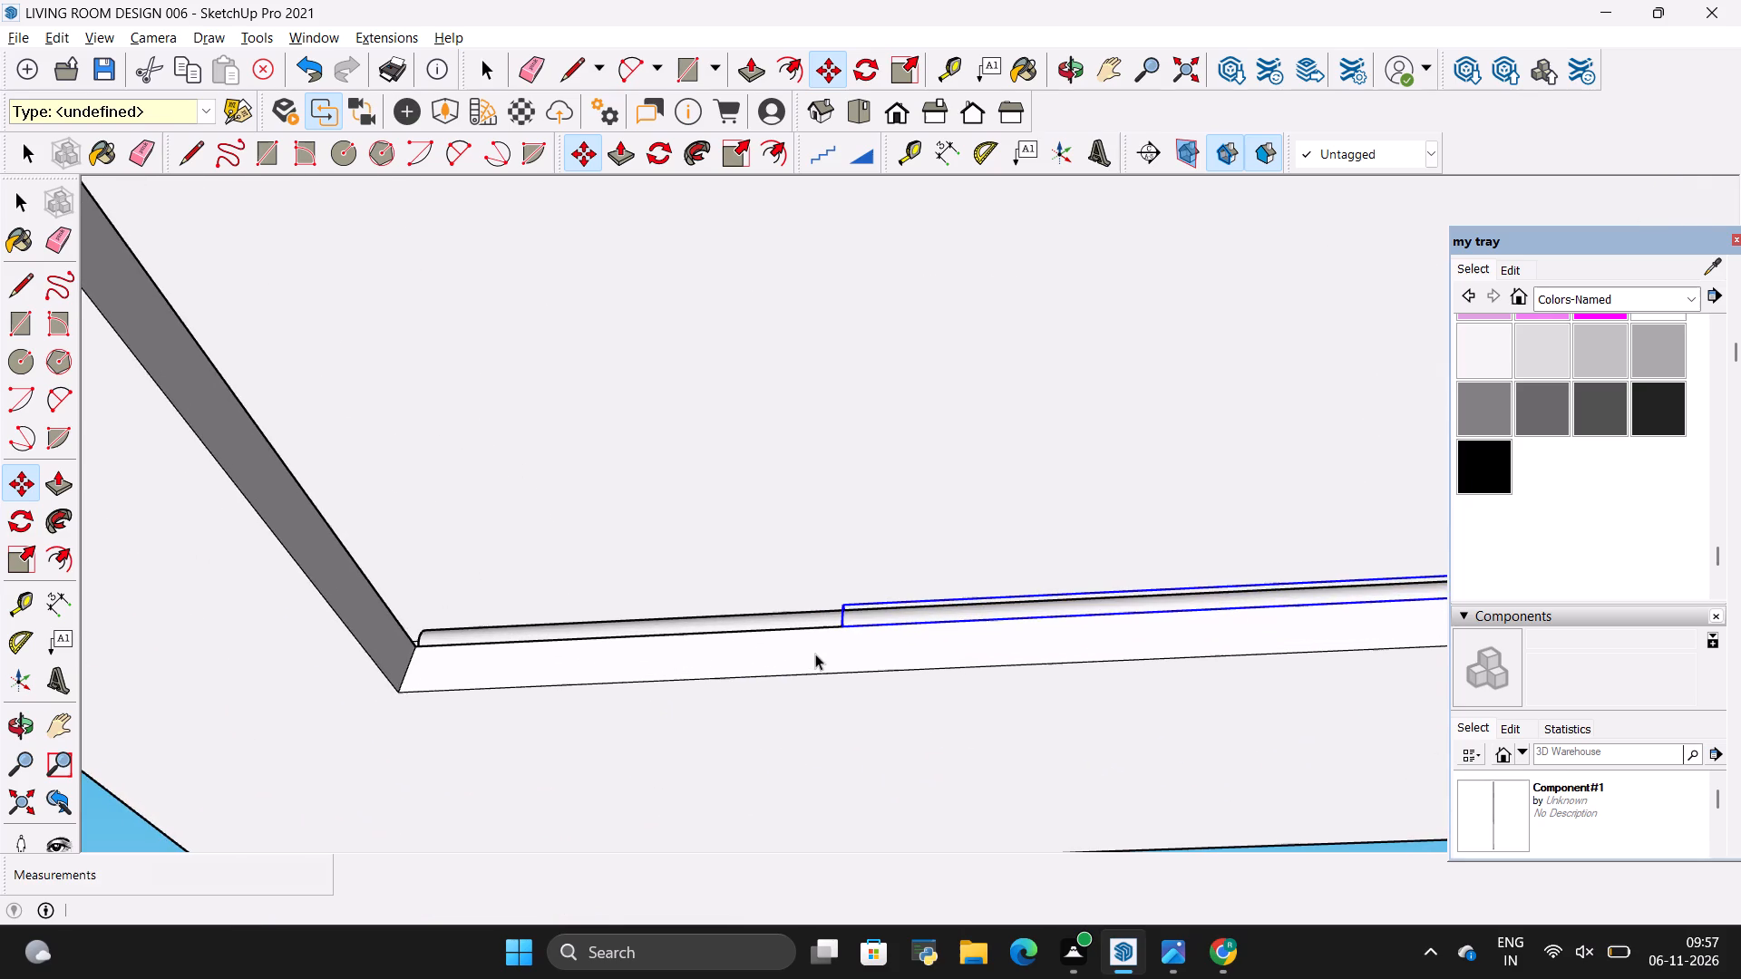
Group the two overlapping linear lights on this cove side.
scroll(810, 636, "up", 5)
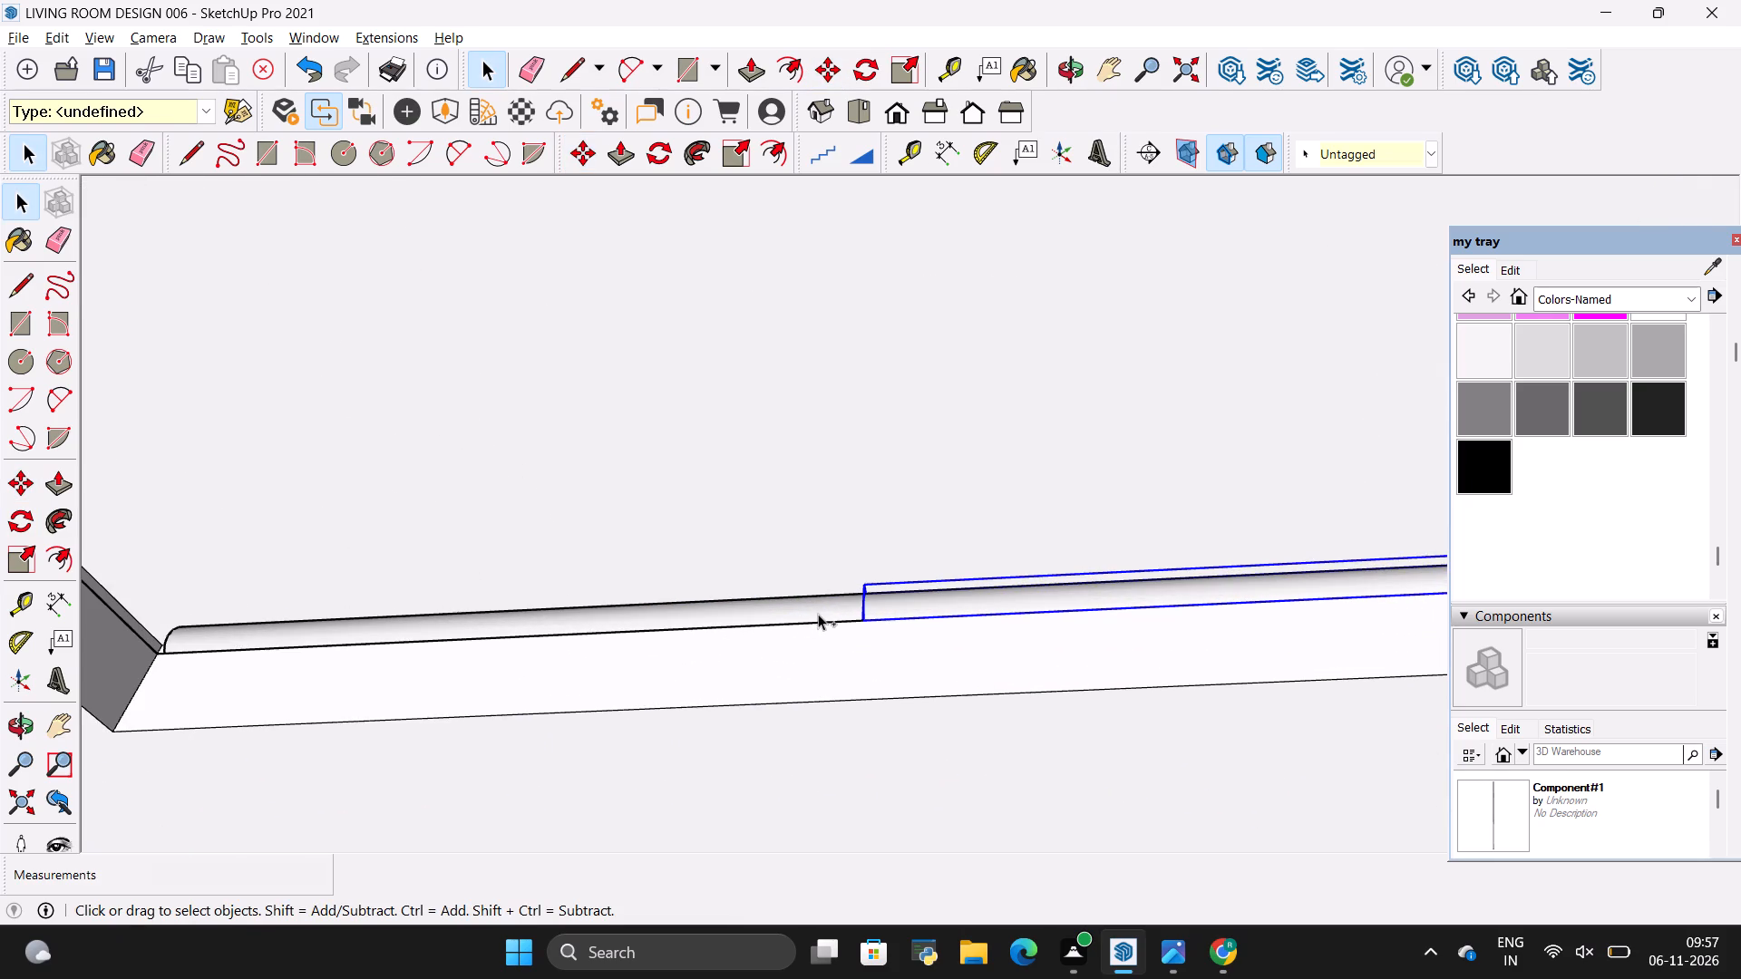
left_click(818, 613, "ctrl")
right_click(871, 597)
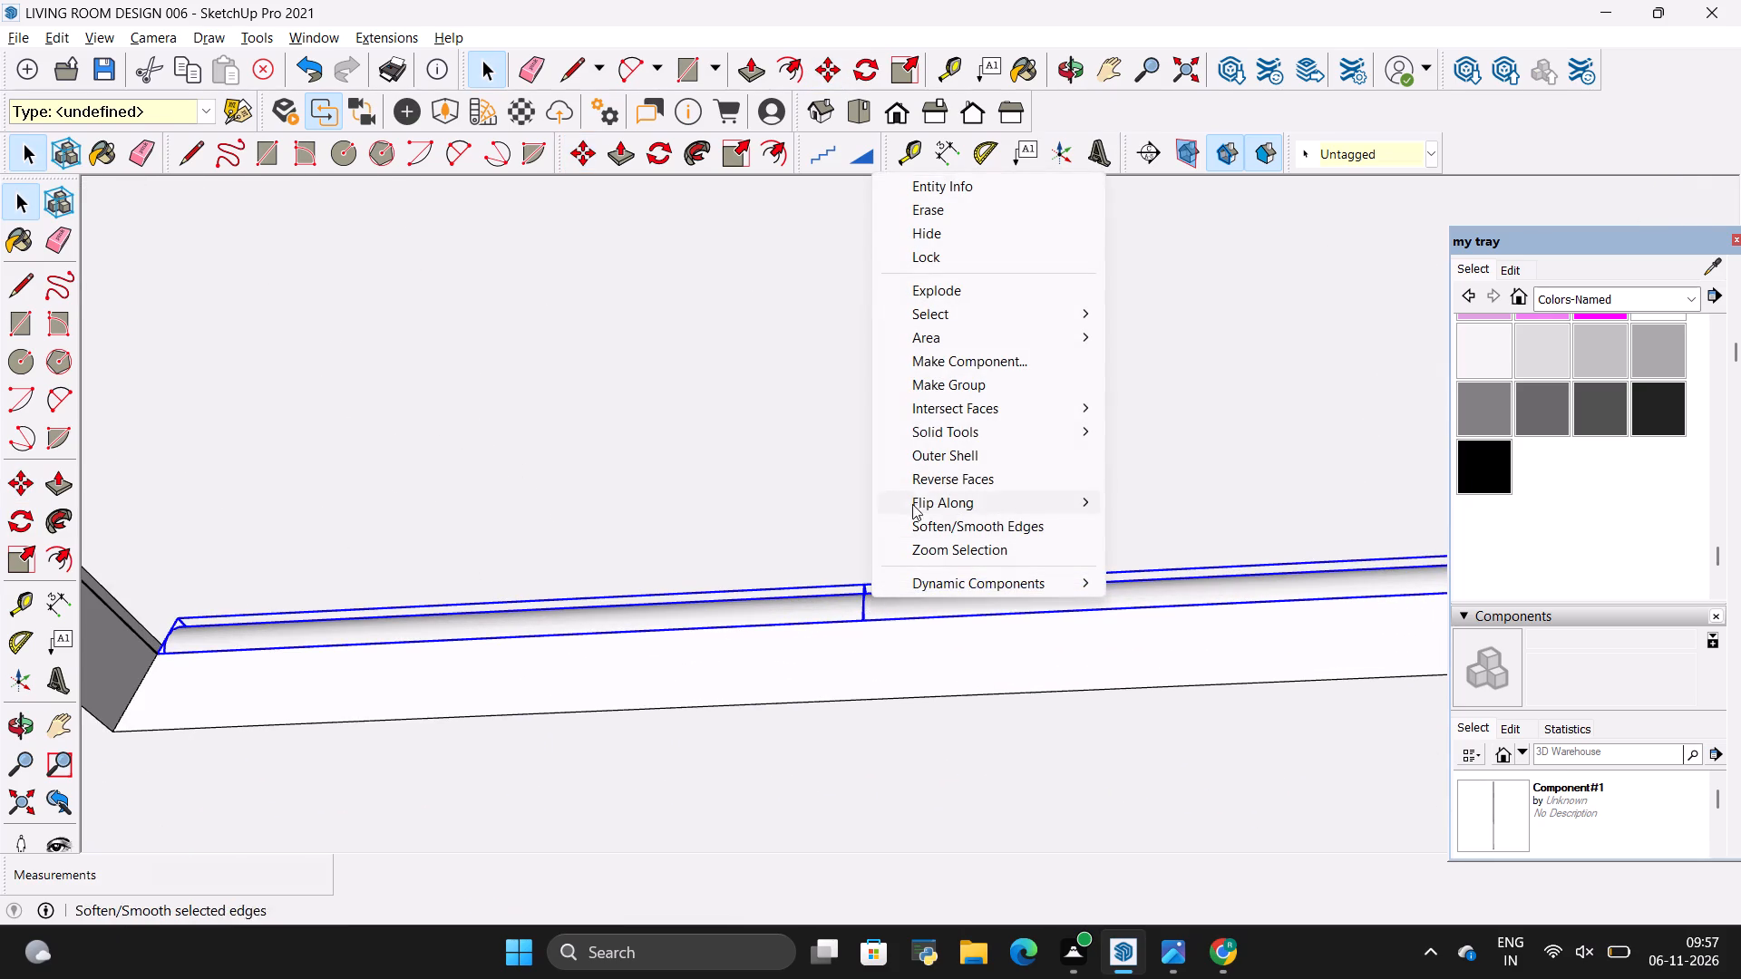
left_click(923, 383)
scroll(717, 670, "down", 4)
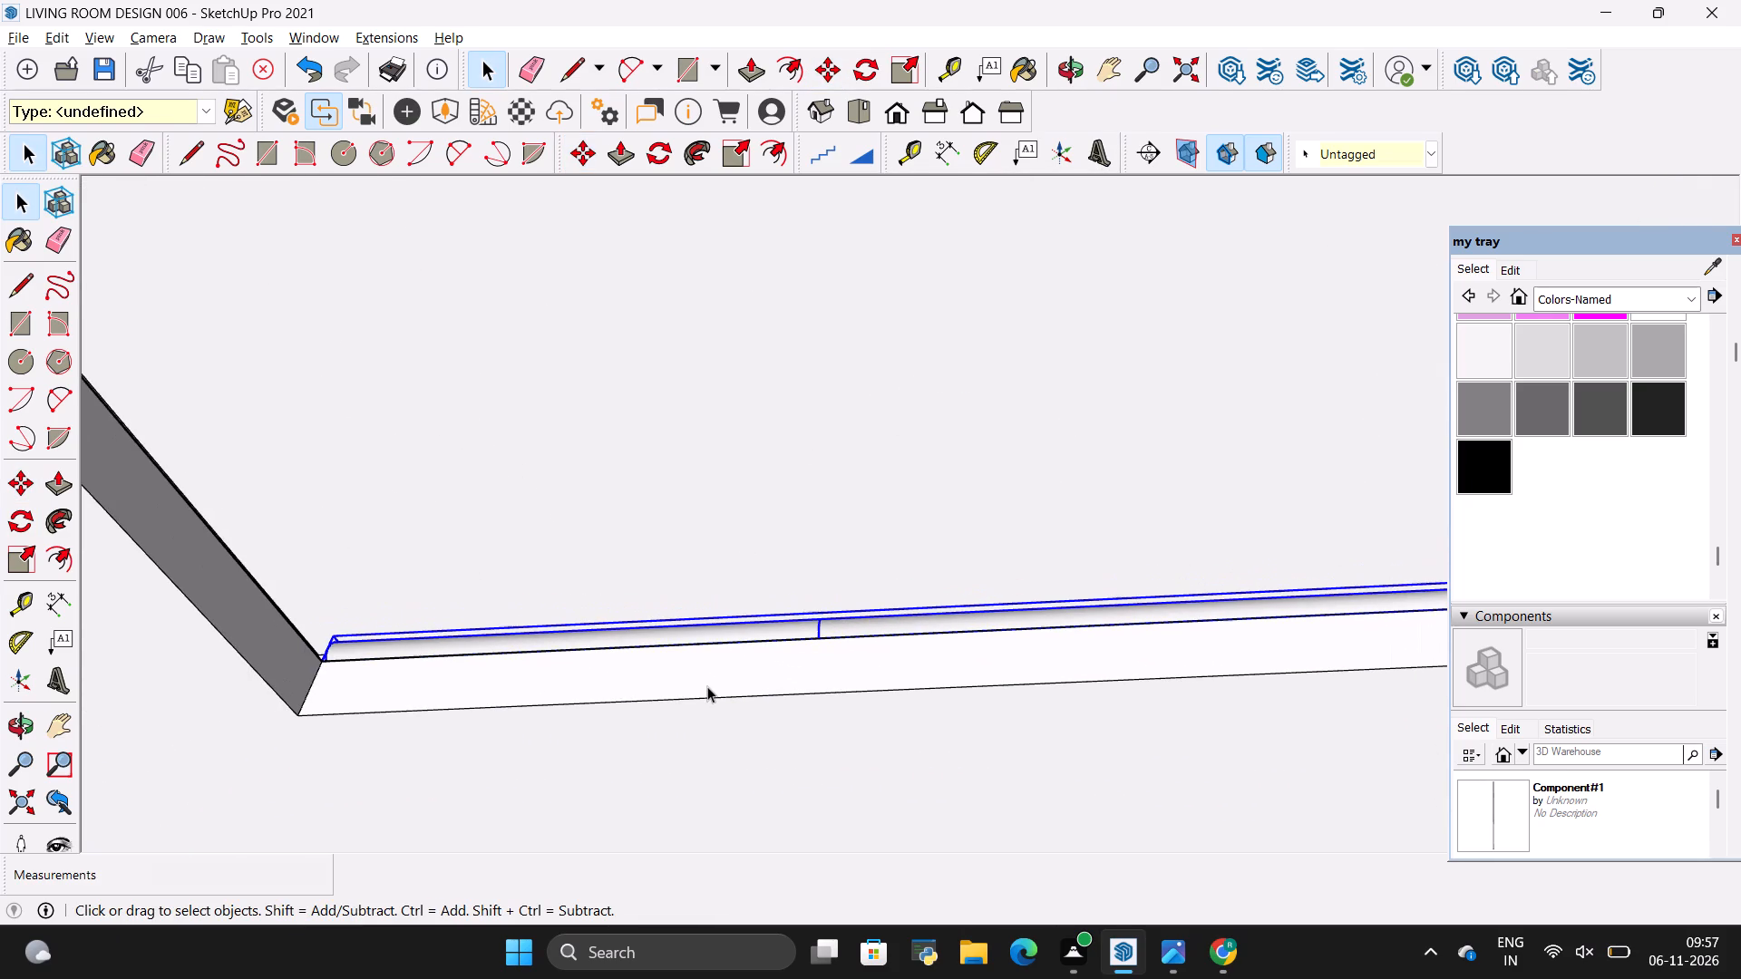
scroll(377, 668, "down", 6)
scroll(592, 608, "down", 5)
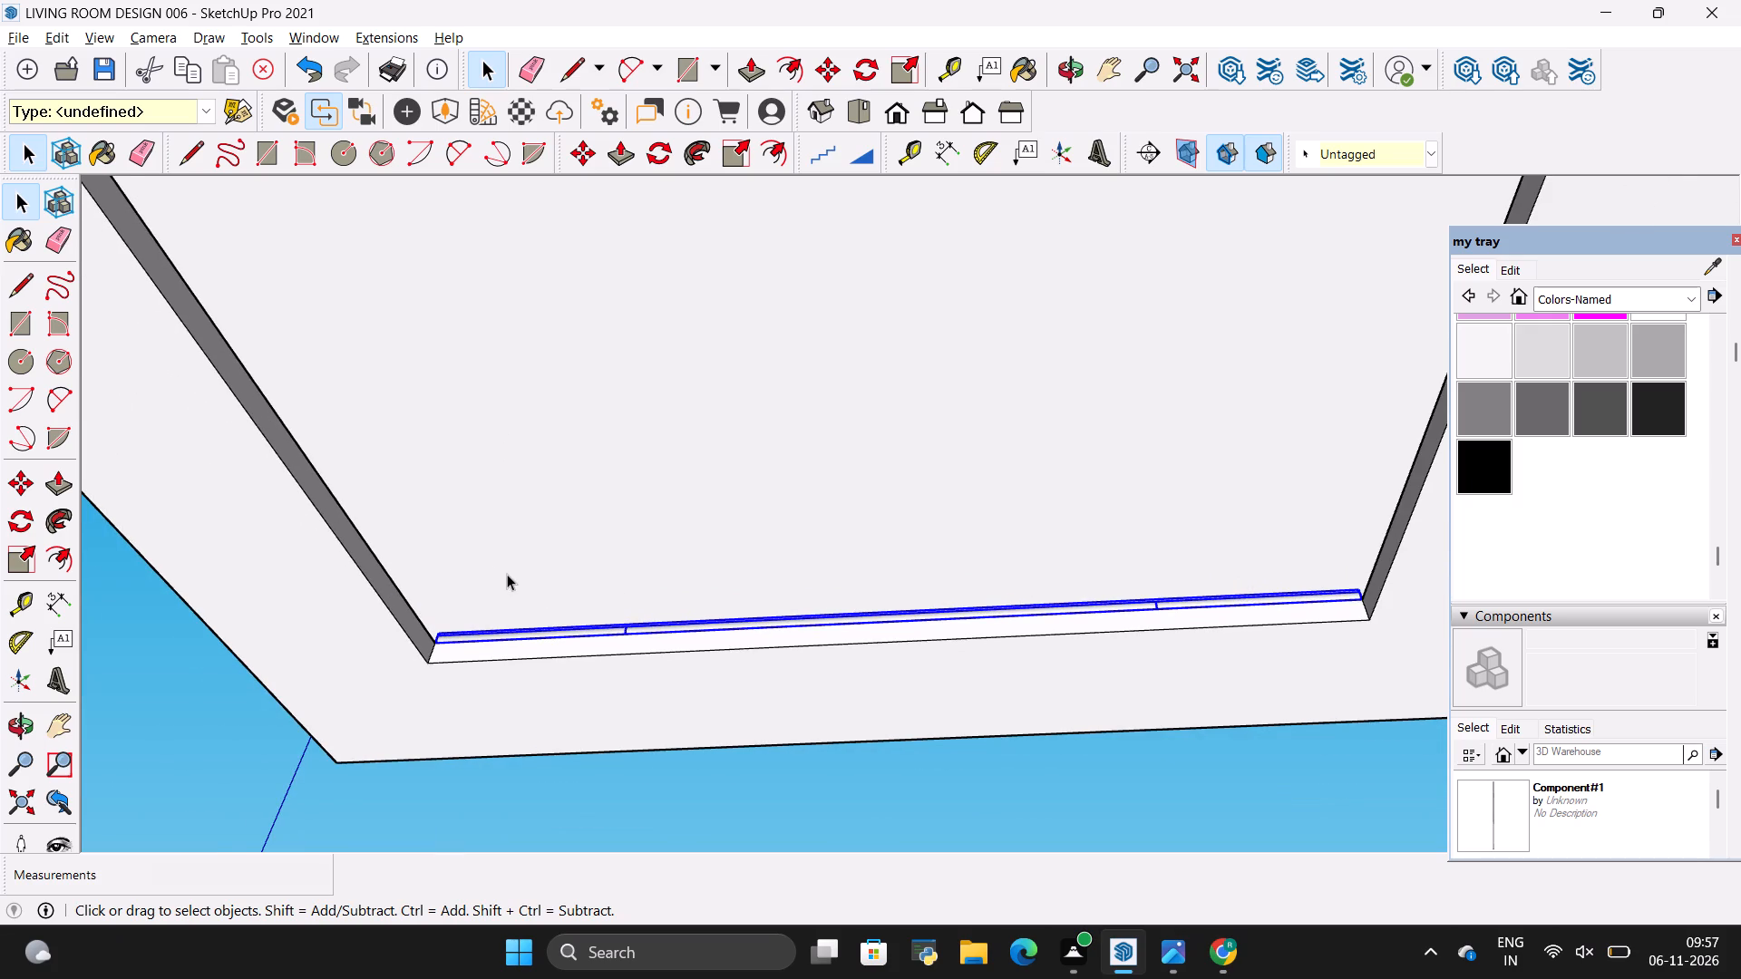
Copy the grouped lights from their end corner into the cove along the opposite long inner side, at its recess corner.
scroll(507, 574, "up", 2)
scroll(499, 666, "up", 1)
key("m")
scroll(353, 670, "up", 11)
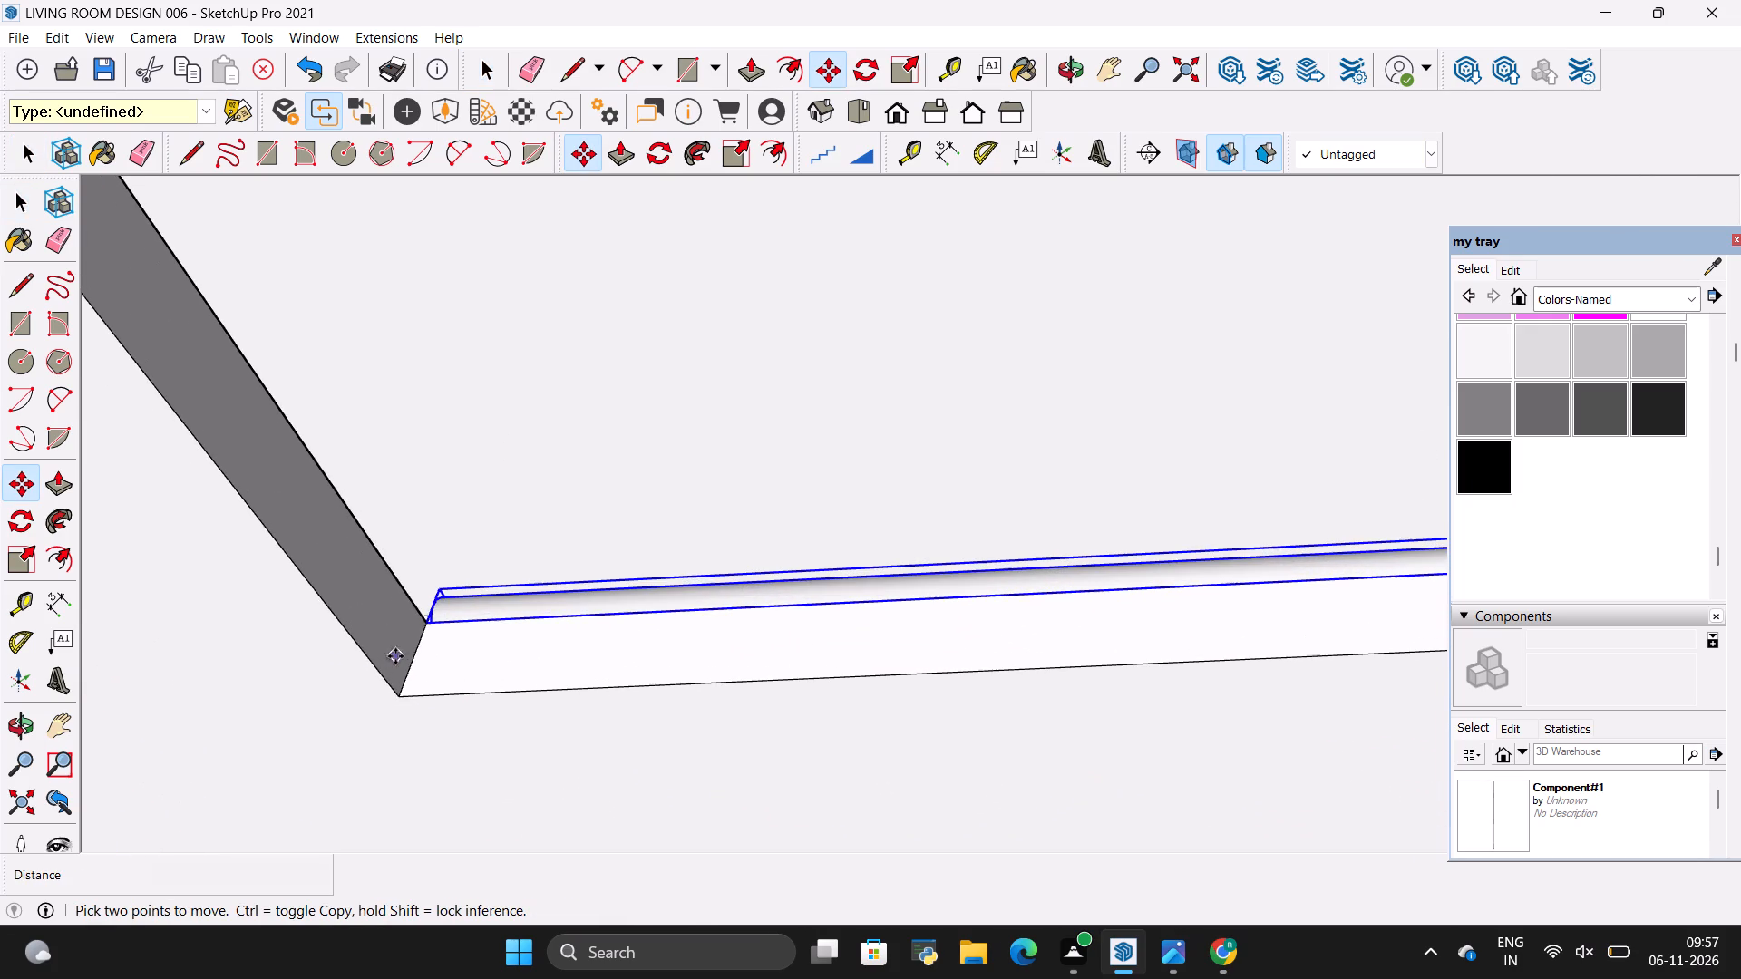
left_click(421, 630, "ctrl")
scroll(527, 667, "down", 4)
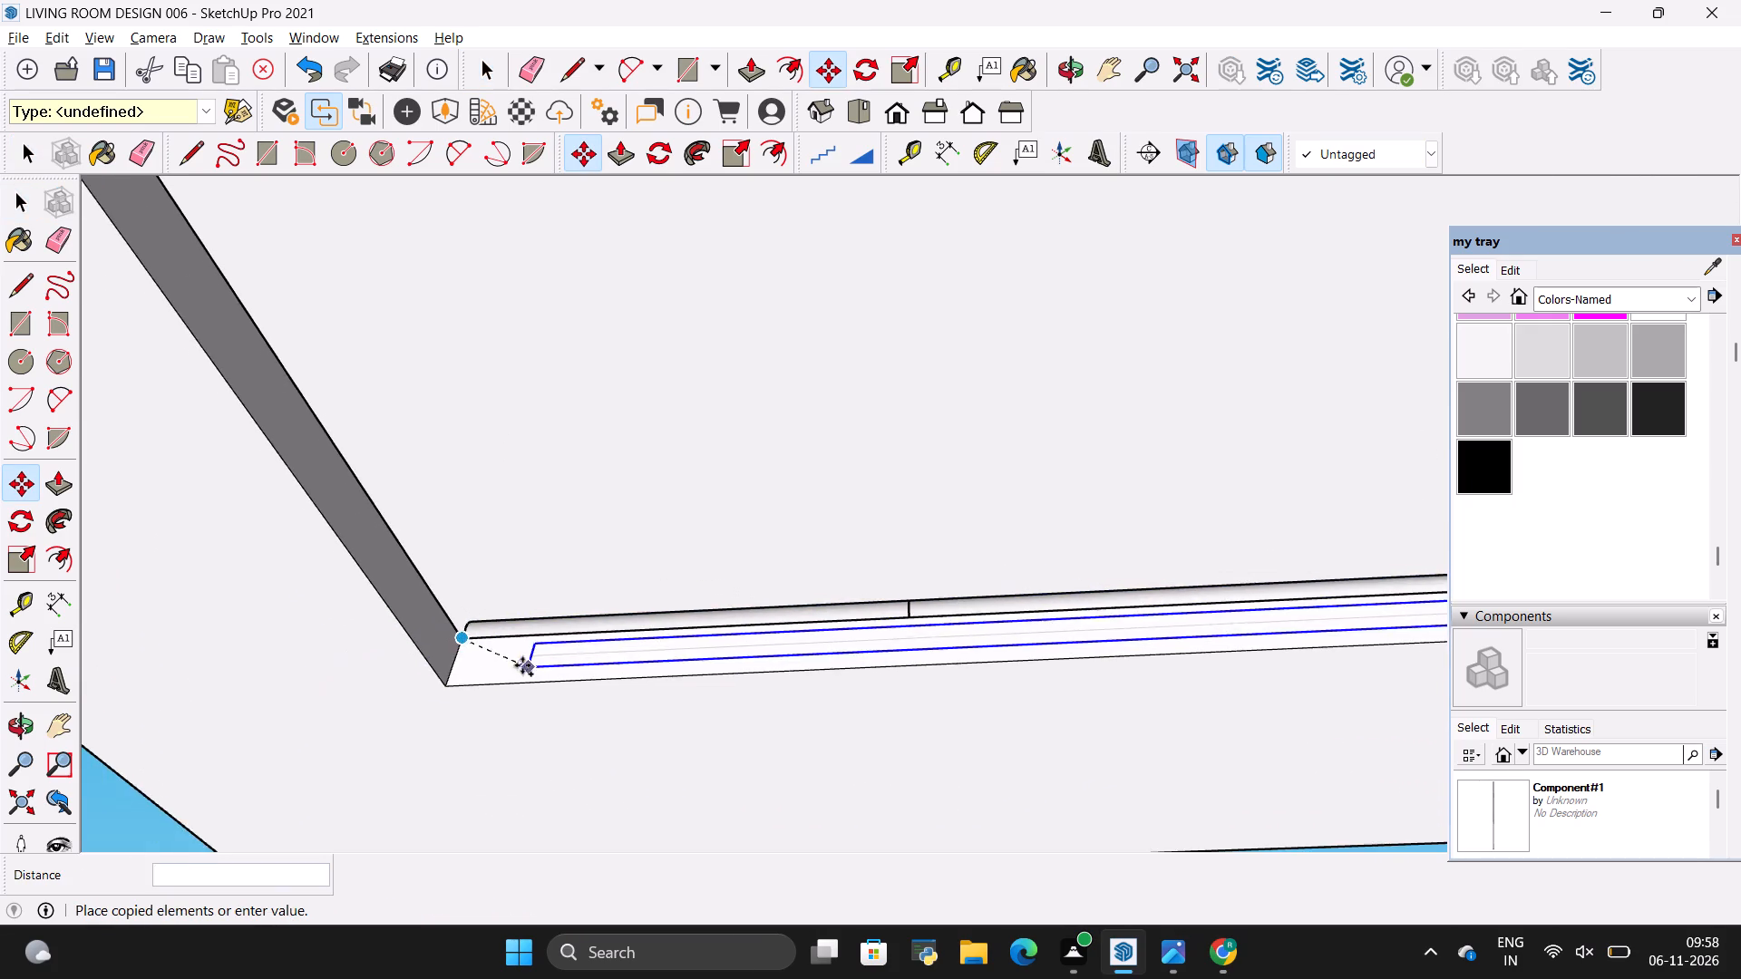
scroll(522, 665, "down", 6)
left_click(20, 729)
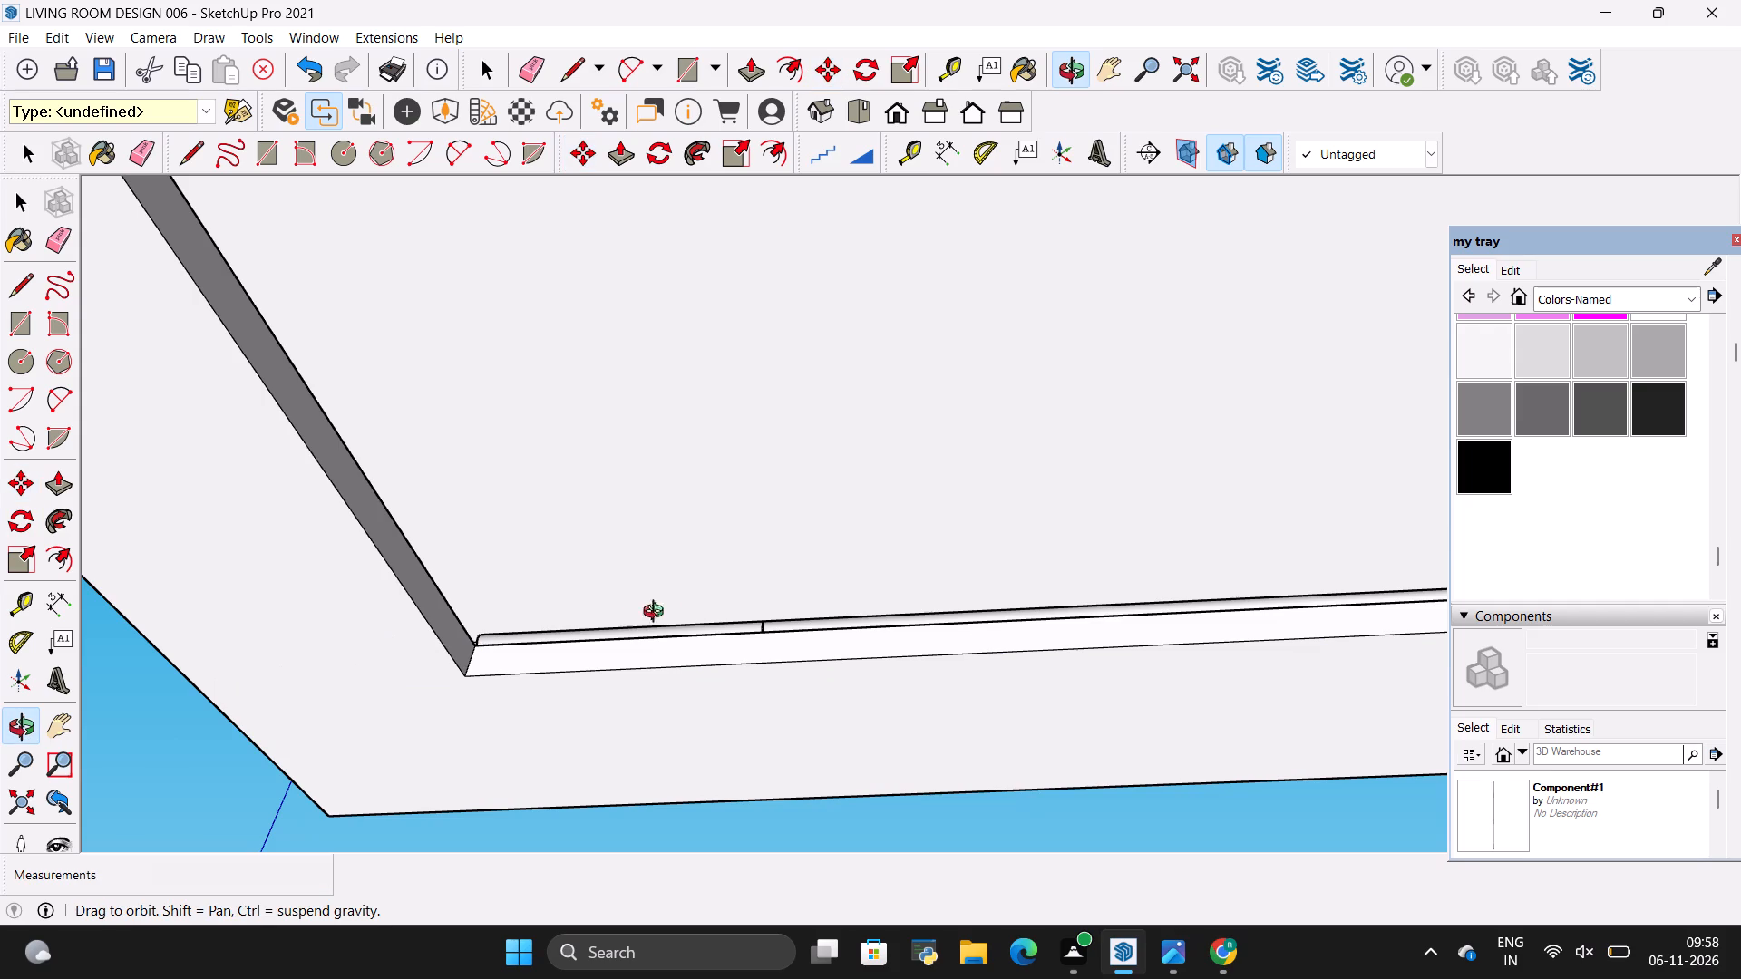
left_click_drag(872, 548, 307, 541)
left_click_drag(703, 498, 490, 510)
scroll(956, 441, "down", 6)
left_click_drag(691, 587, 540, 585)
scroll(1126, 489, "down", 5)
left_click_drag(961, 574, 791, 580)
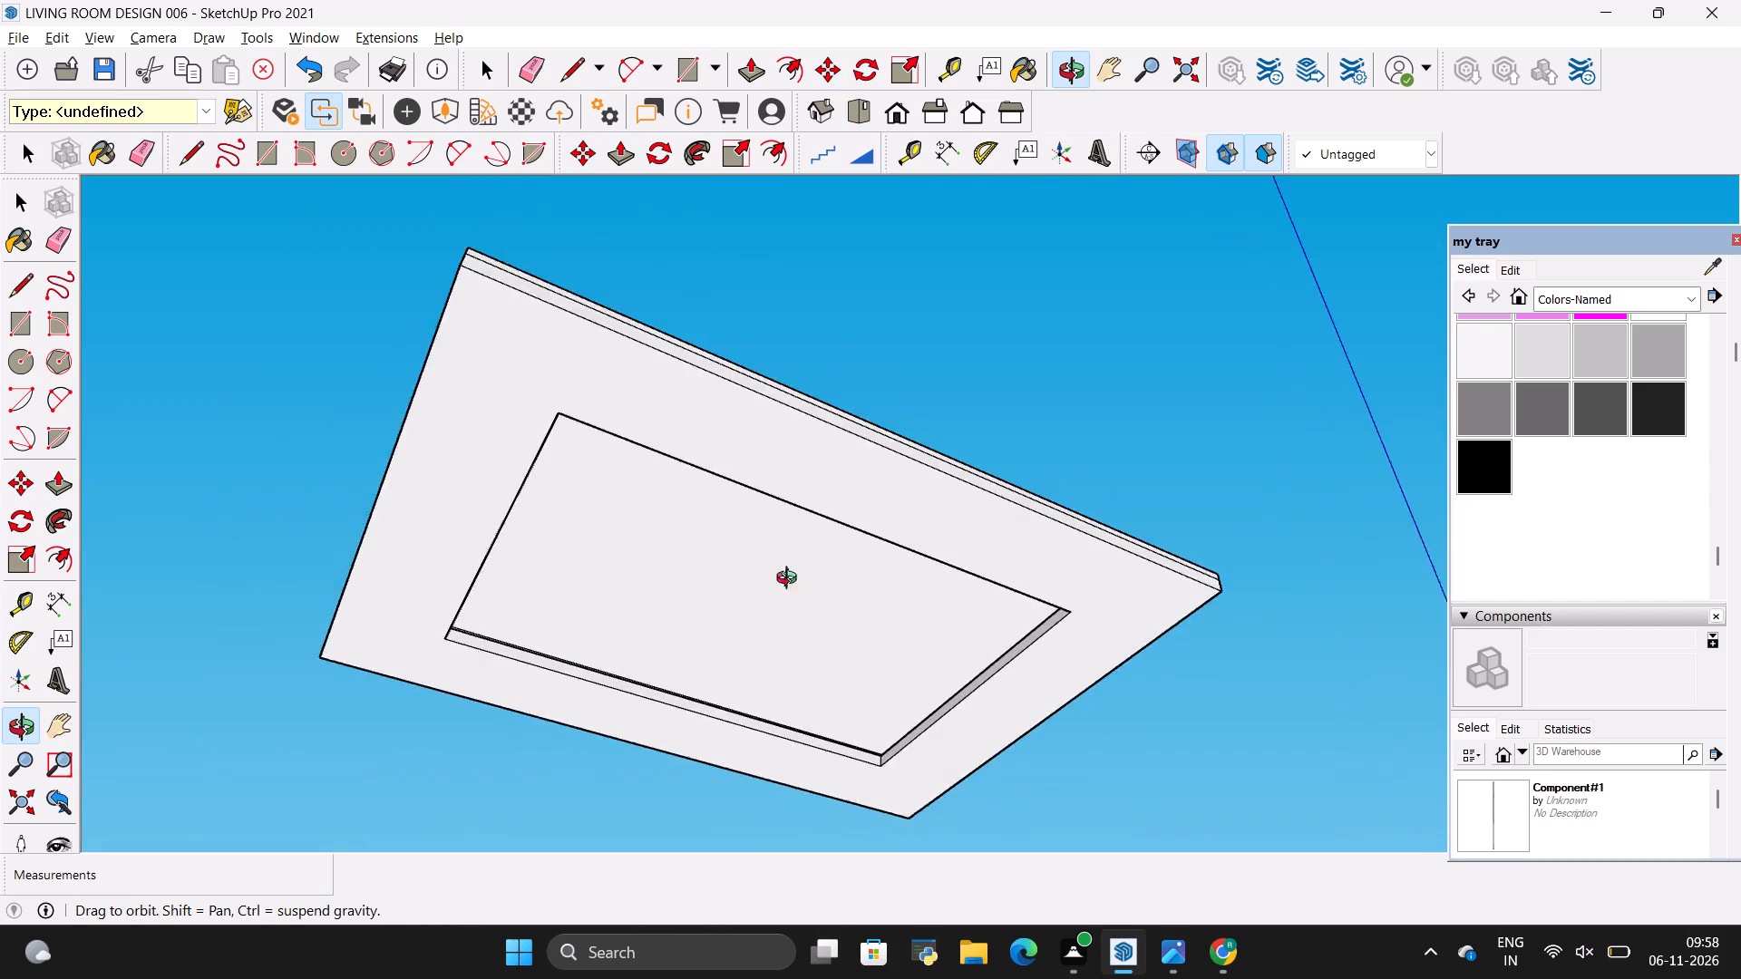
left_click_drag(791, 580, 744, 644)
scroll(618, 674, "up", 8)
left_click_drag(727, 669, 587, 693)
scroll(603, 739, "up", 3)
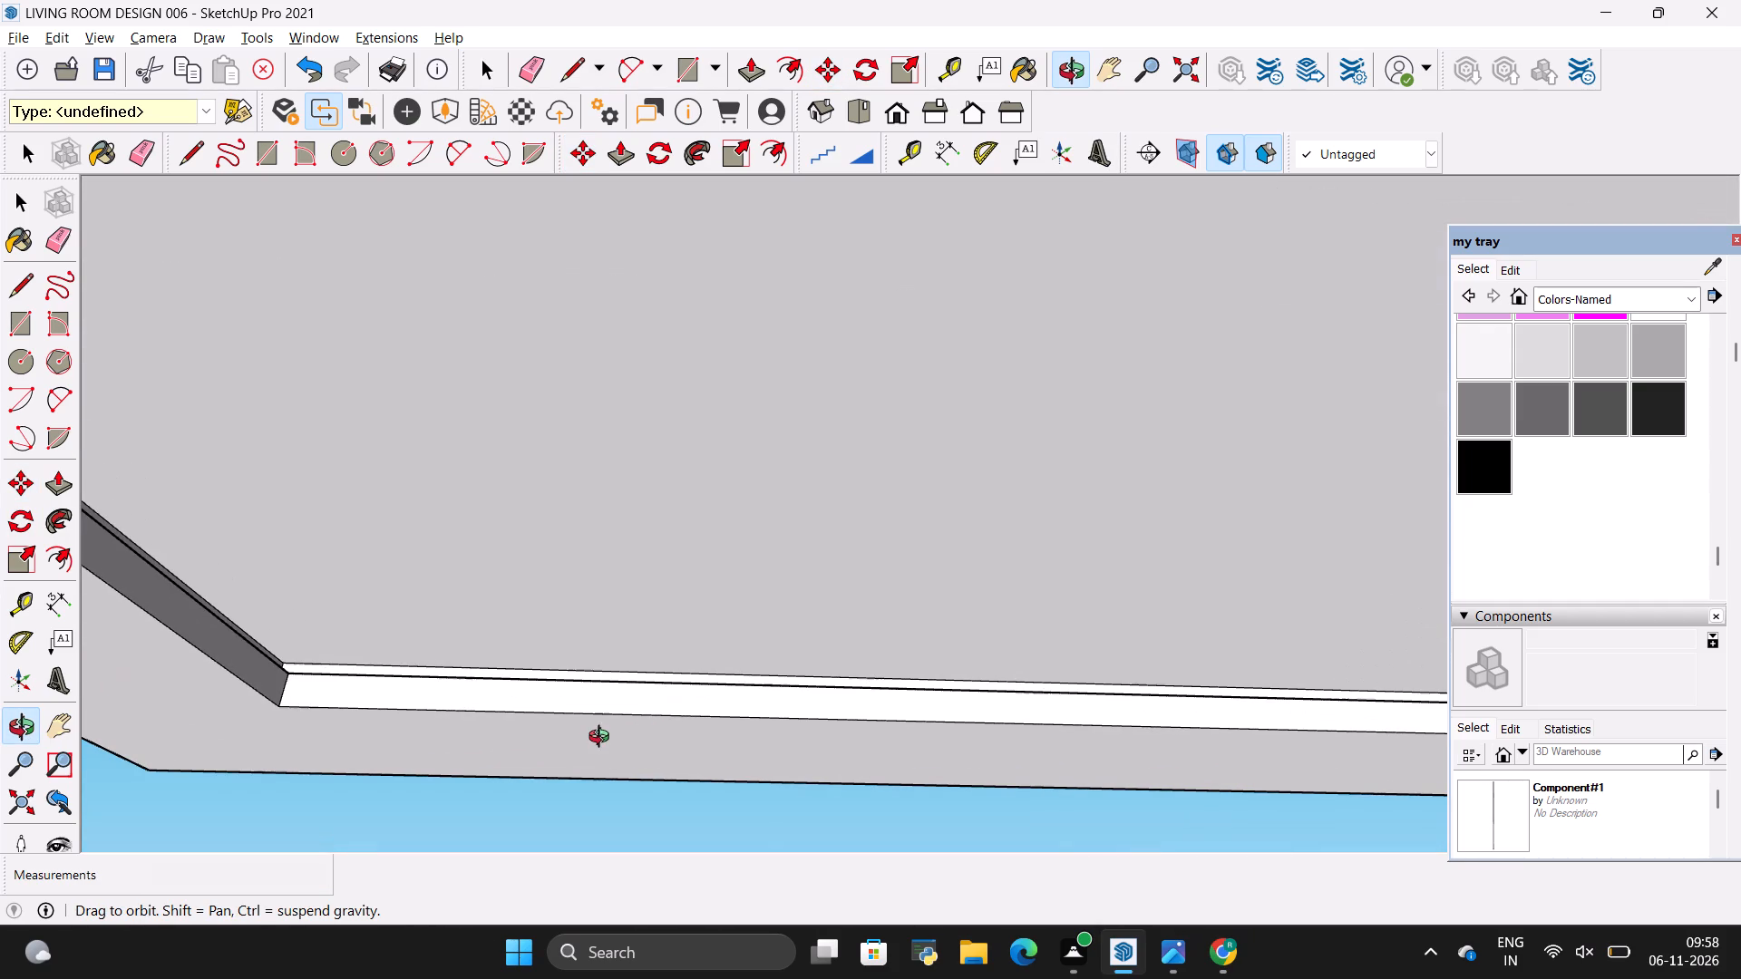
key("Escape")
scroll(292, 696, "down", 4)
scroll(331, 614, "down", 3)
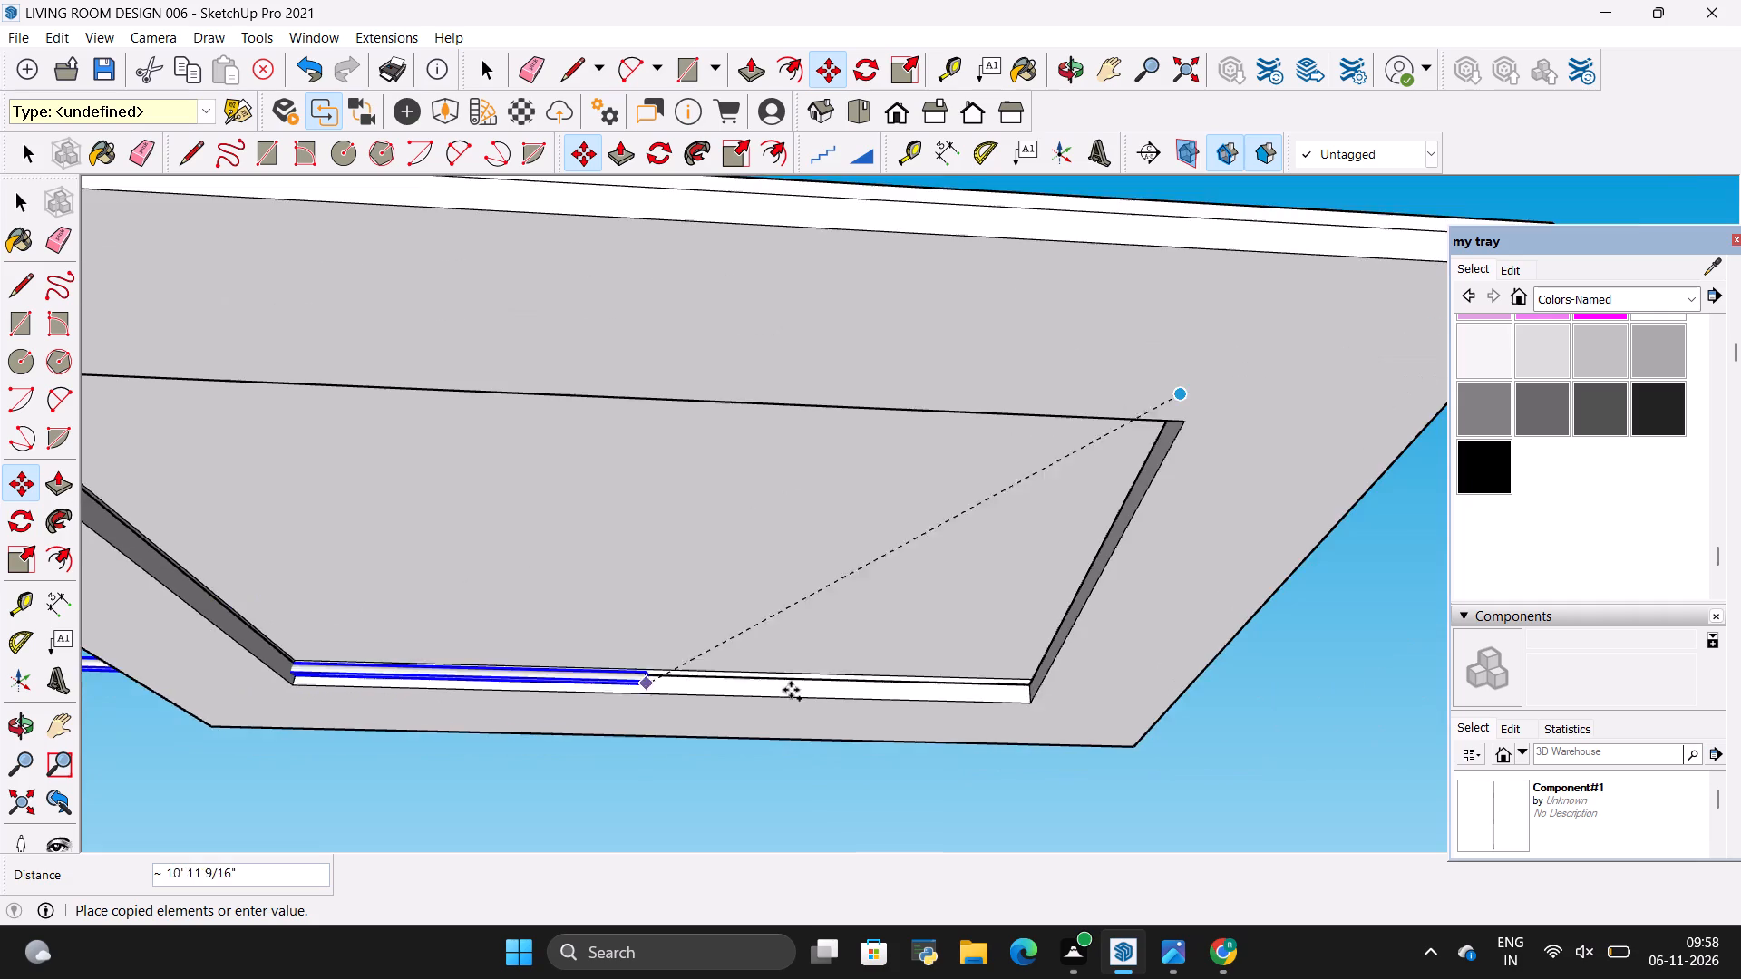
scroll(1085, 699, "up", 20)
scroll(1085, 699, "up", 2)
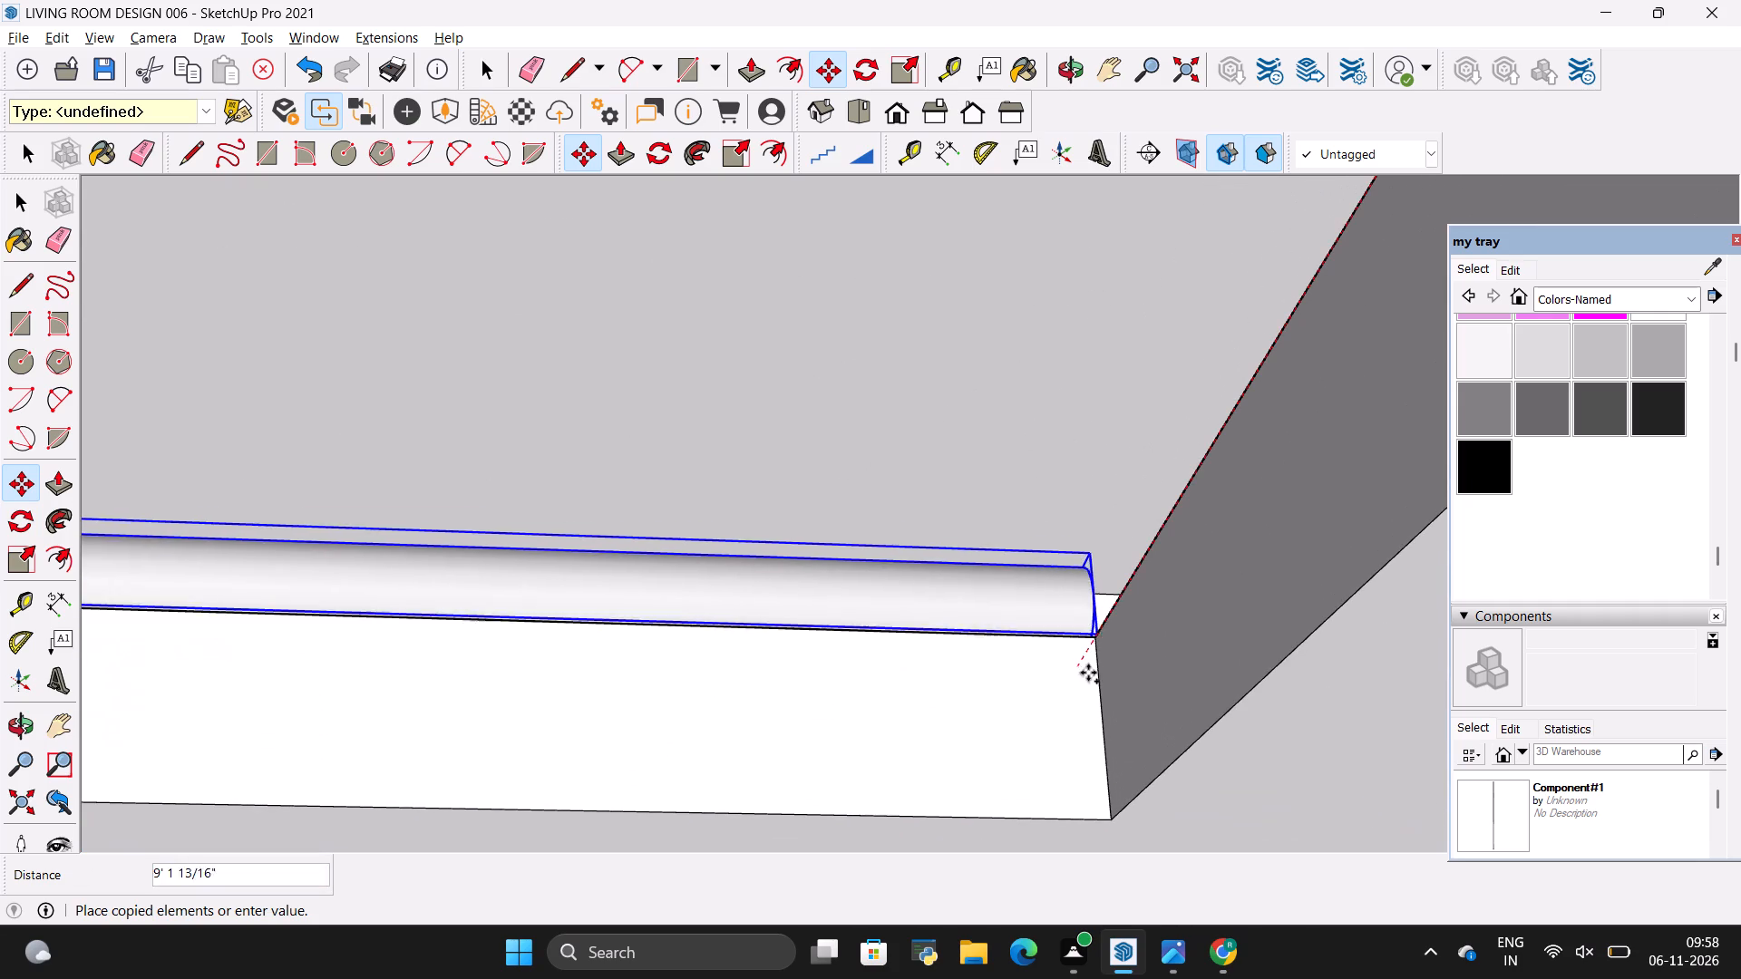
left_click(1082, 664)
Shift the copied light group 7/16" so that its end corner snaps exactly onto the recess corner.
scroll(1092, 654, "up", 7)
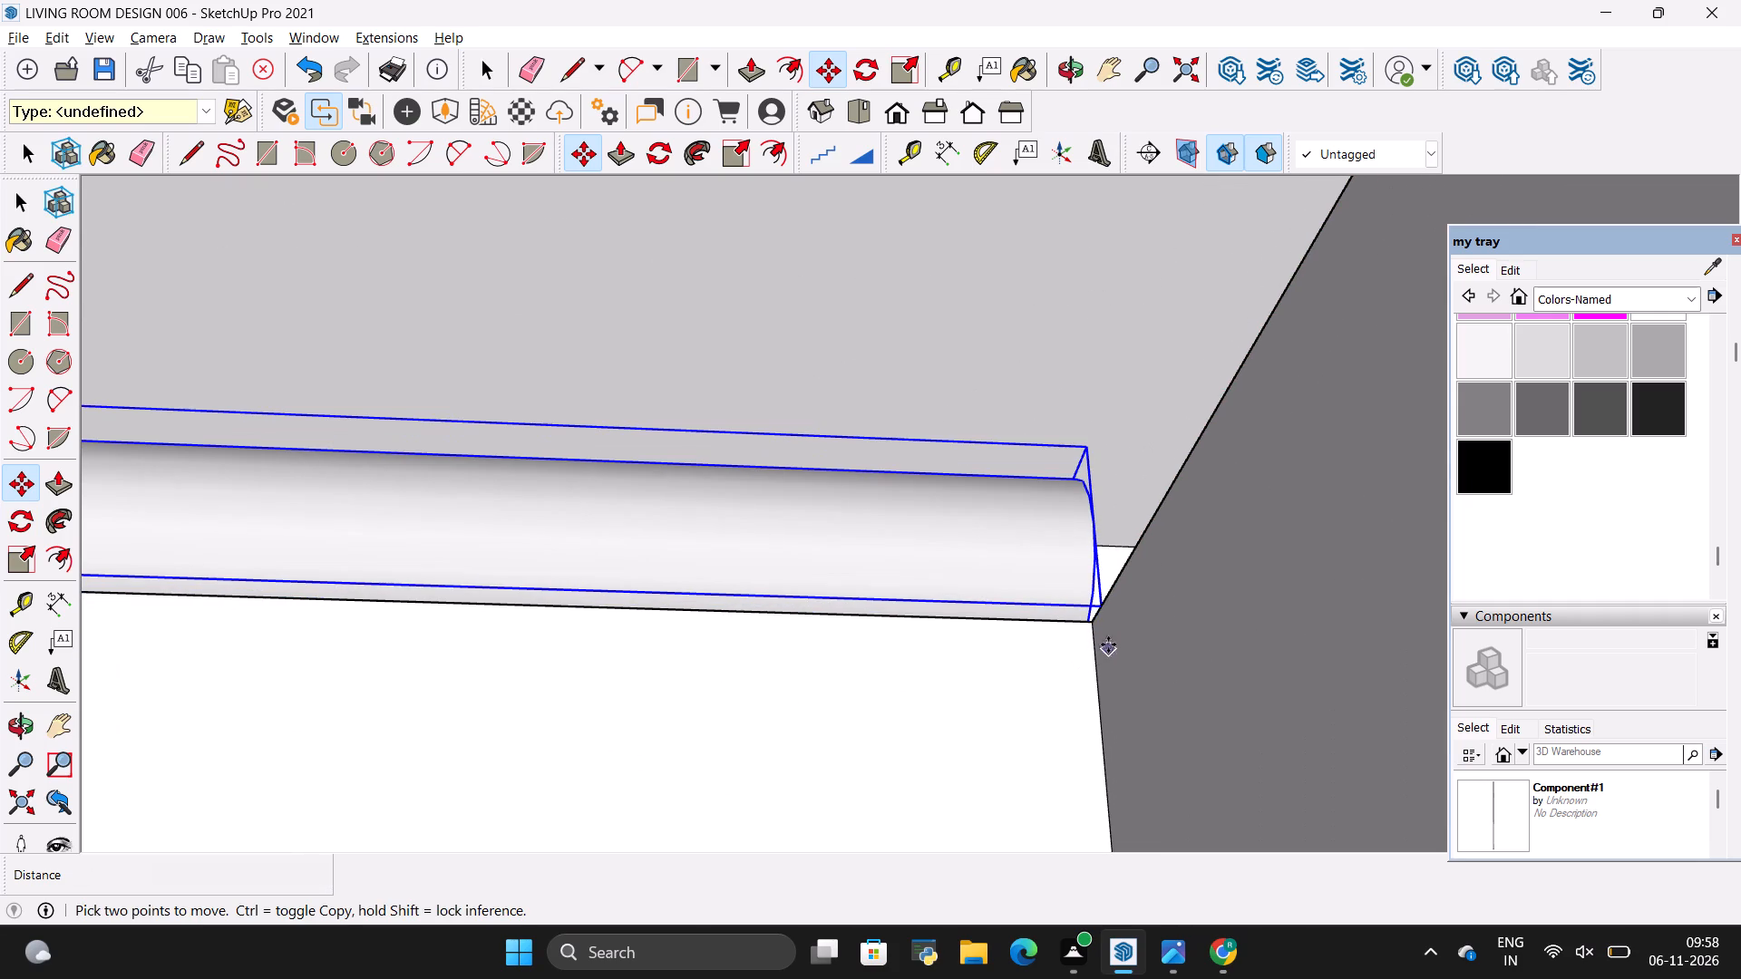
left_click(1105, 608)
left_click(1090, 624)
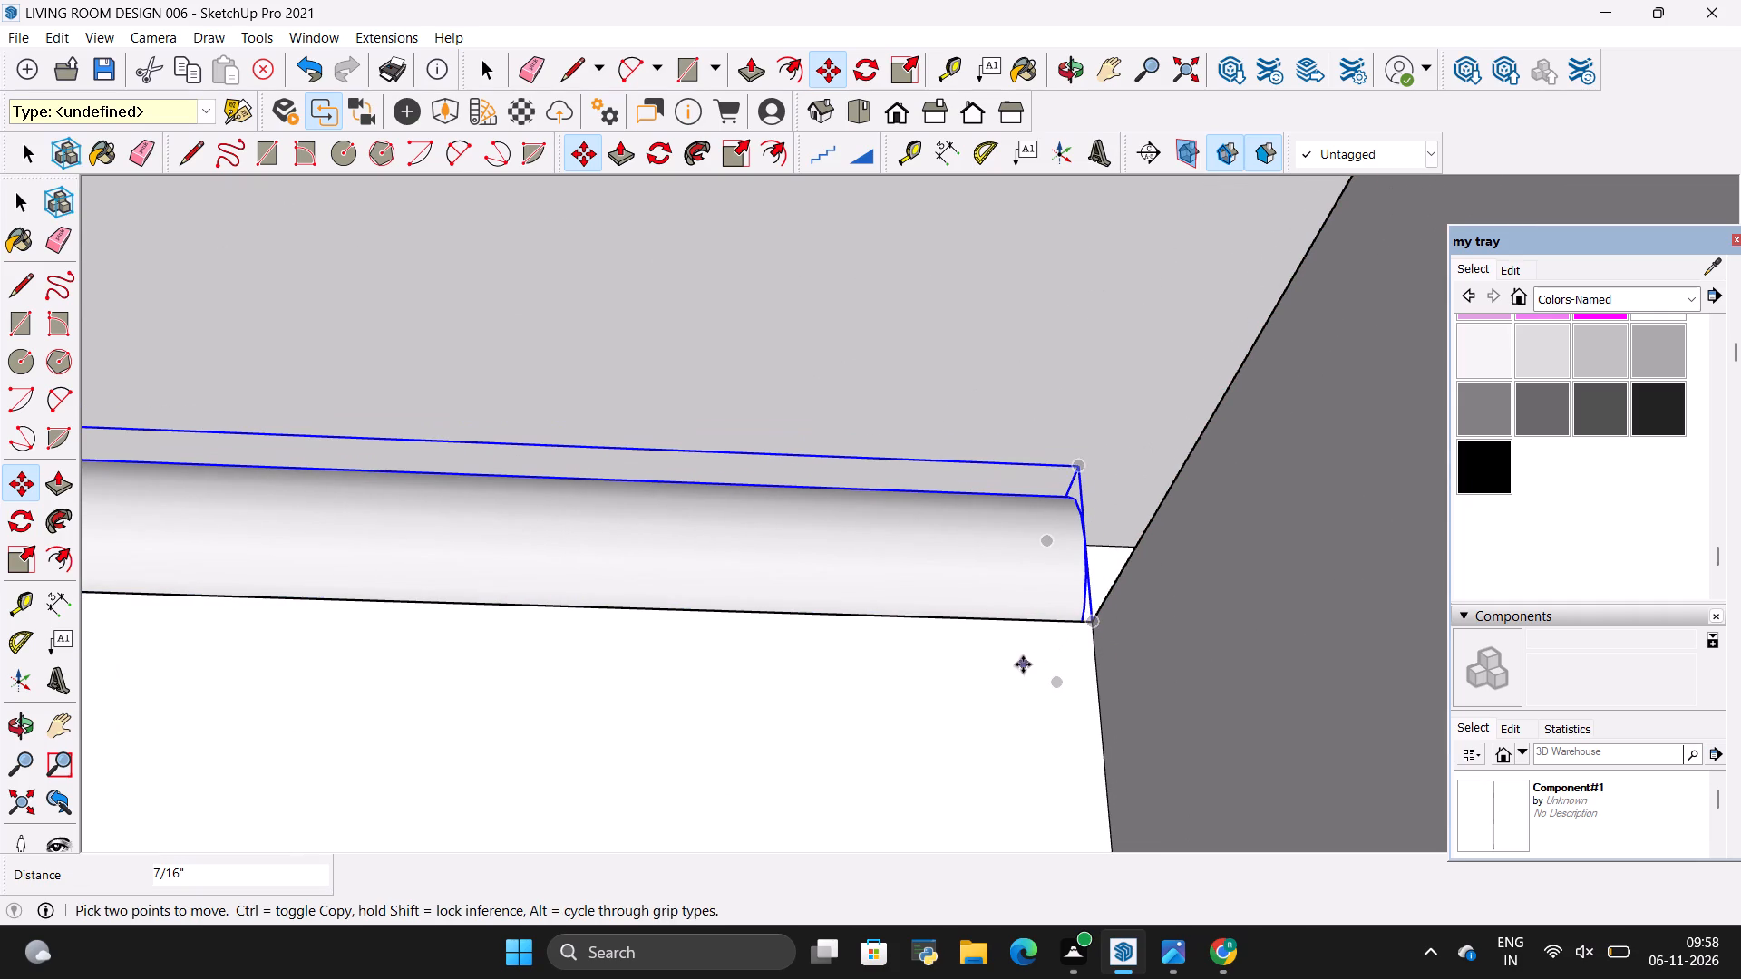
key("space")
left_click(1023, 664)
Place another Enscape linear light on the ceiling recess surface, with length 2.514 m and a higher luminous intensity.
scroll(1096, 676, "down", 20)
scroll(1096, 676, "down", 7)
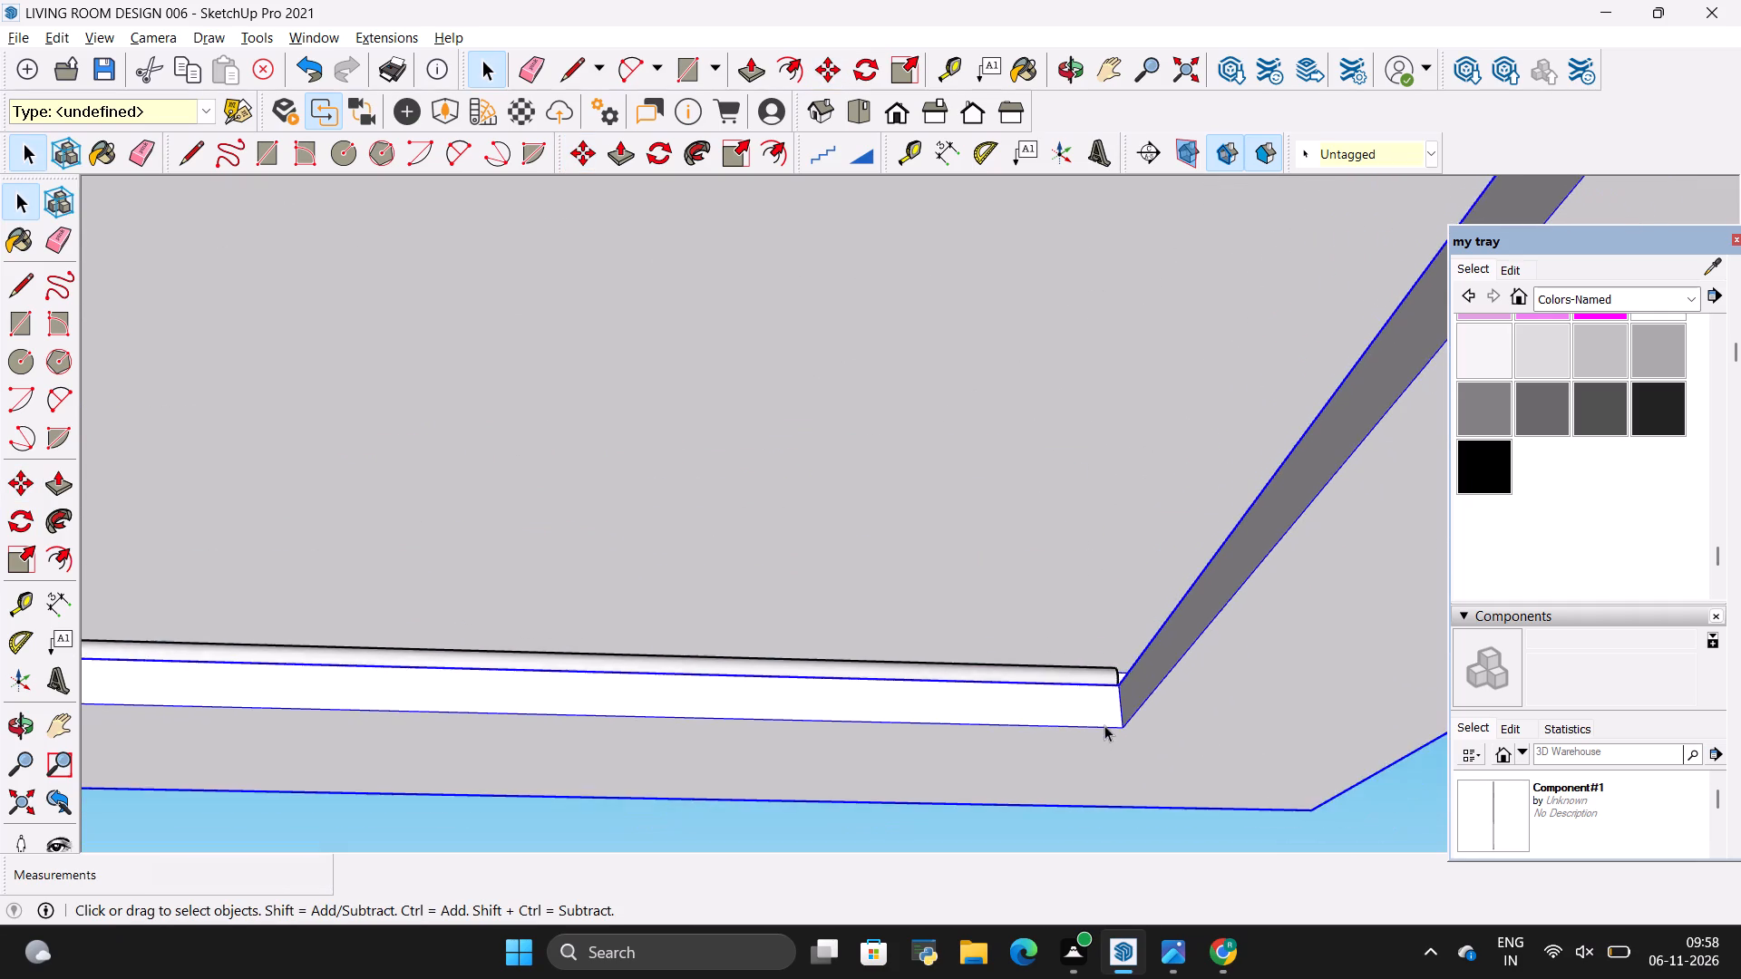
scroll(1104, 725, "down", 16)
scroll(932, 674, "up", 5)
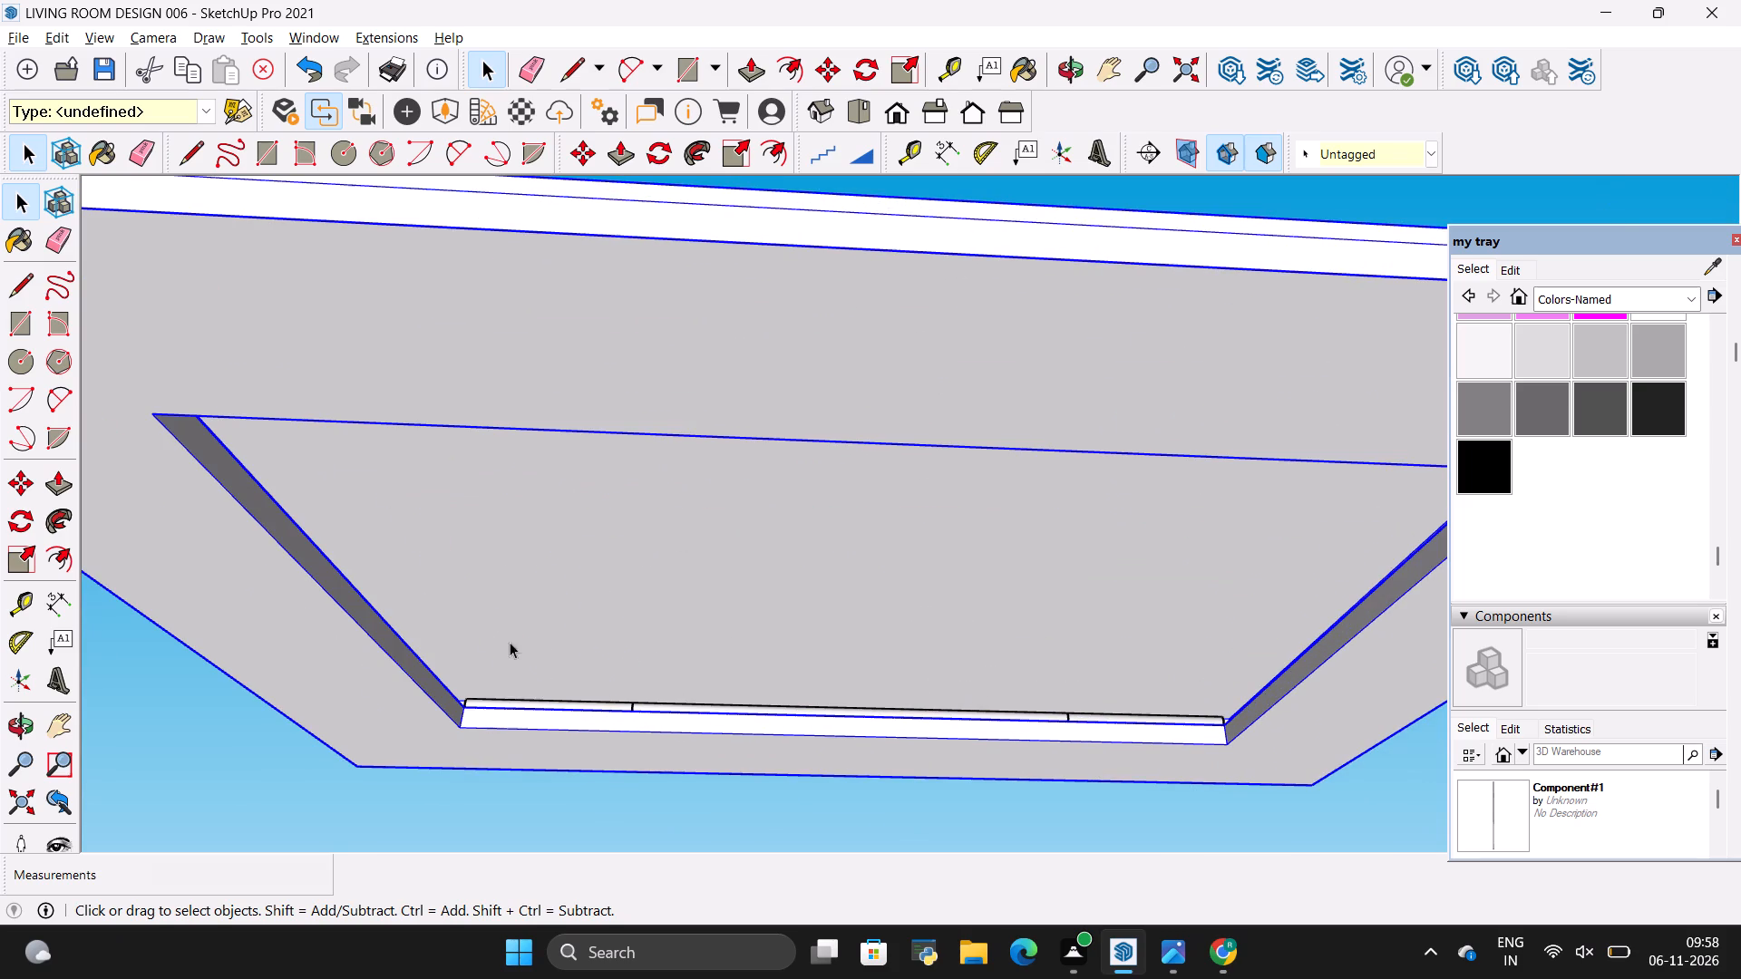
scroll(902, 564, "up", 3)
scroll(860, 571, "down", 1)
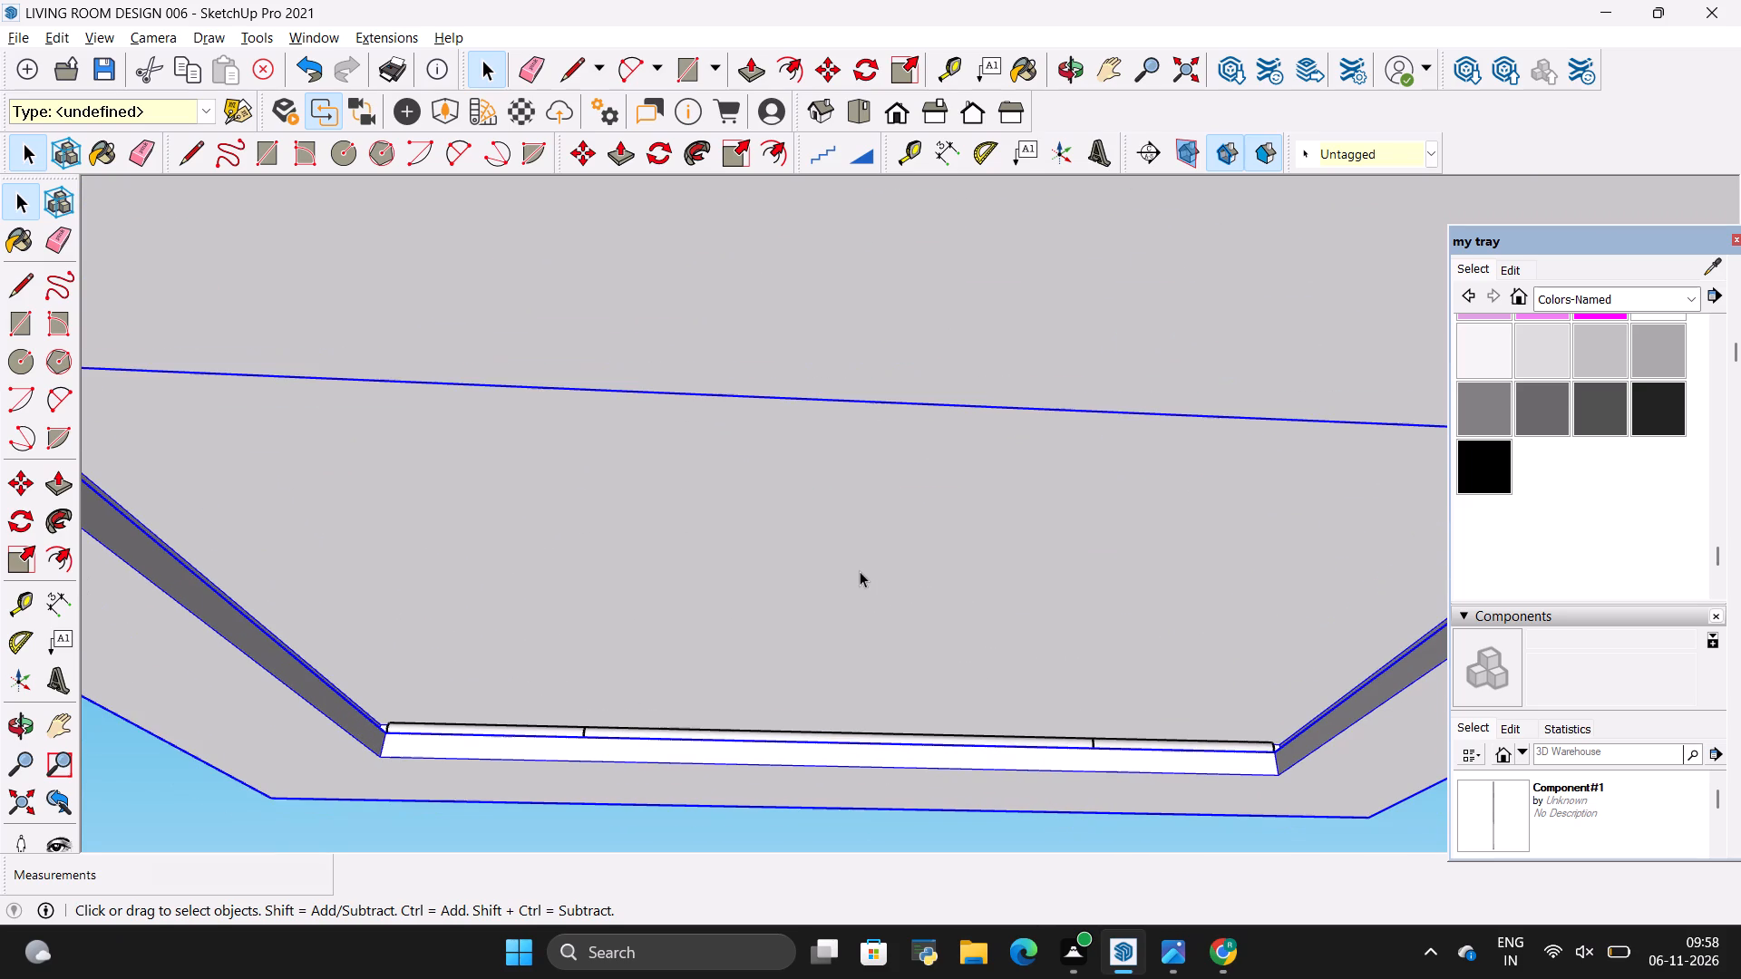
left_click(411, 118)
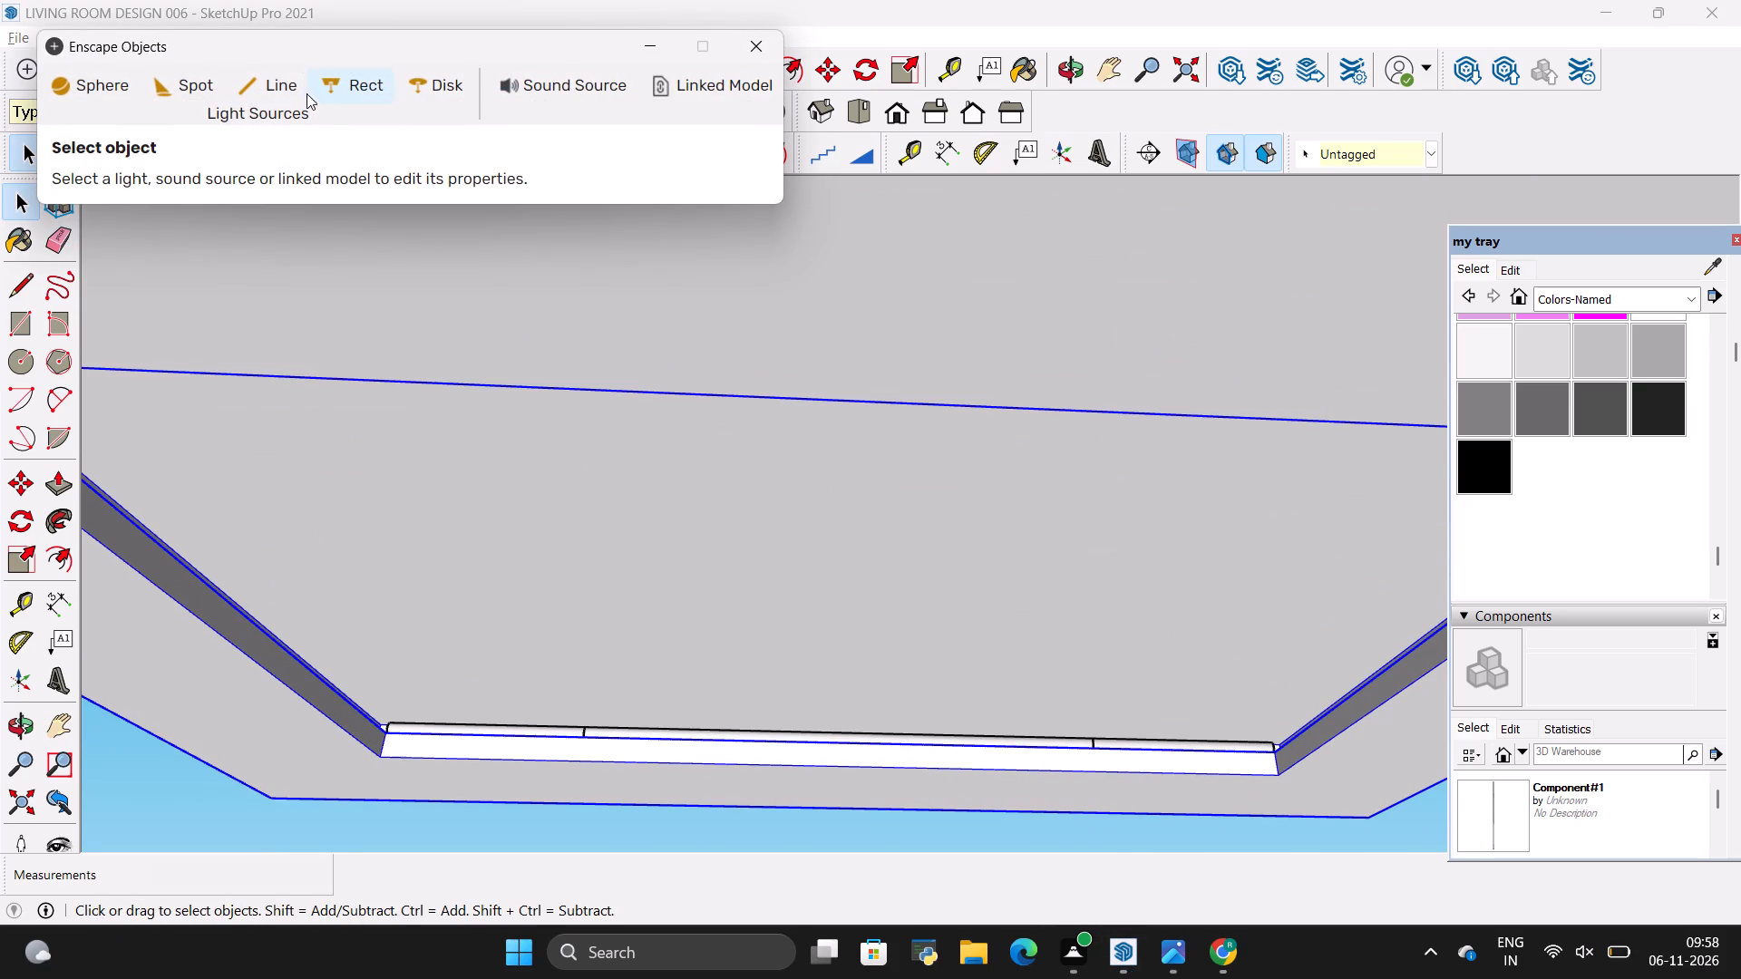
left_click(281, 78)
triple_click(852, 578)
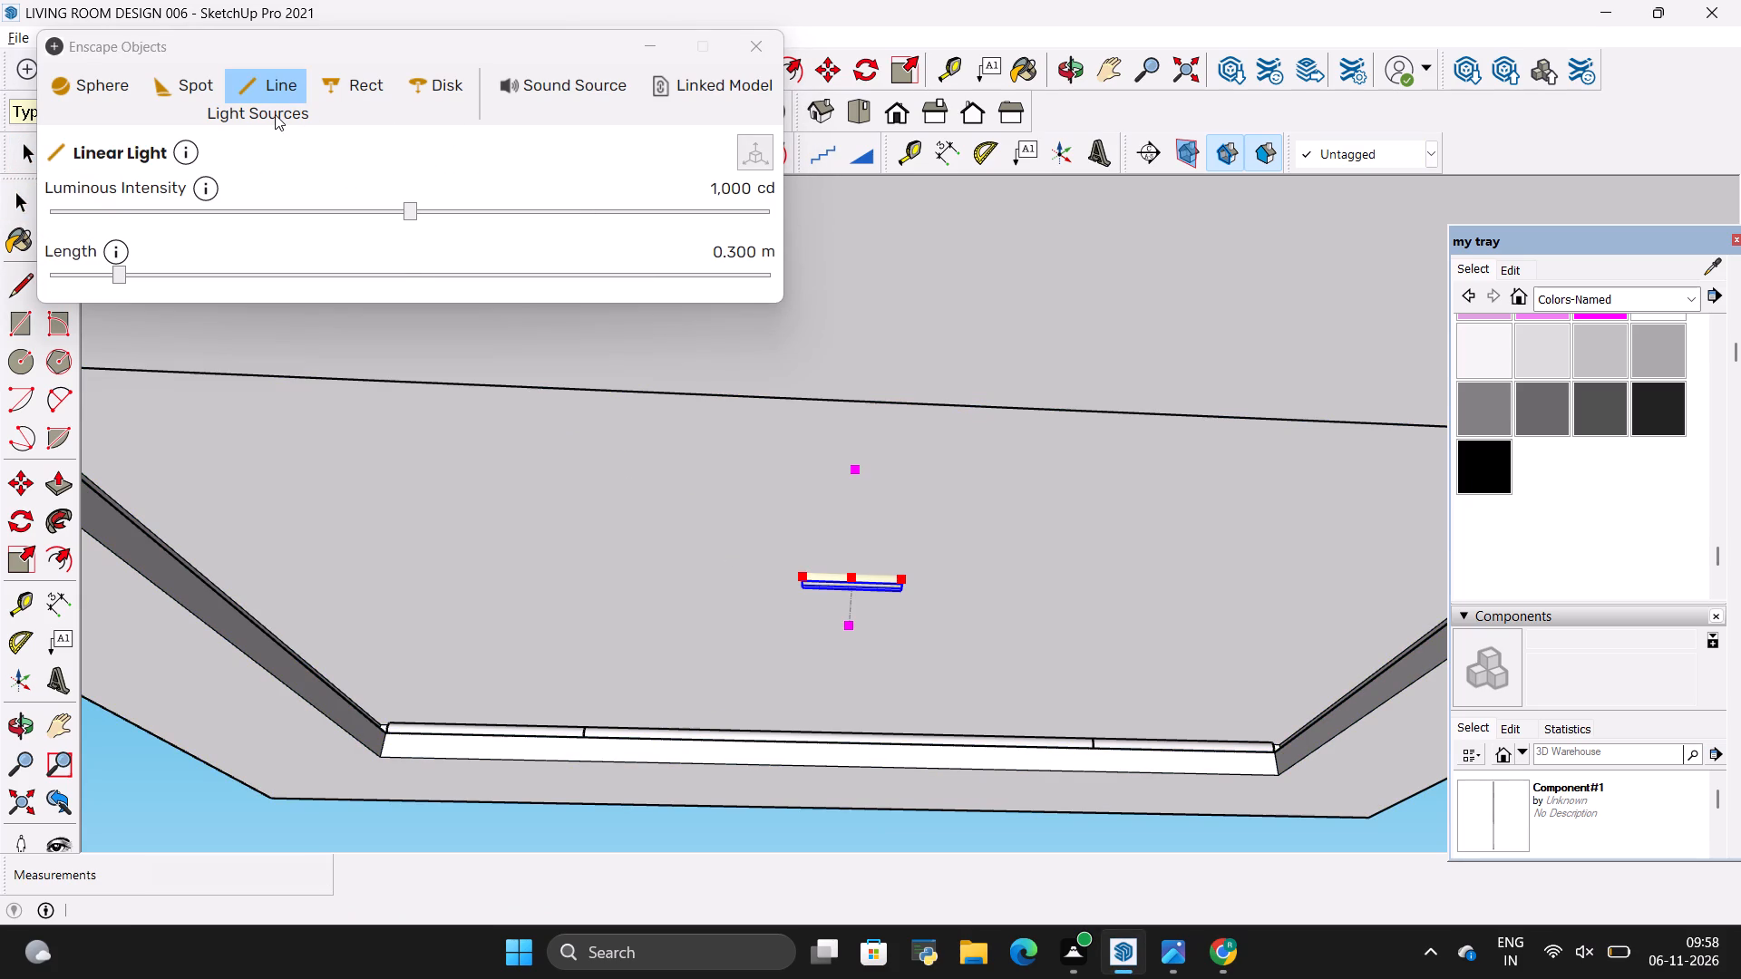
left_click_drag(405, 286, 553, 272)
left_click_drag(559, 272, 625, 268)
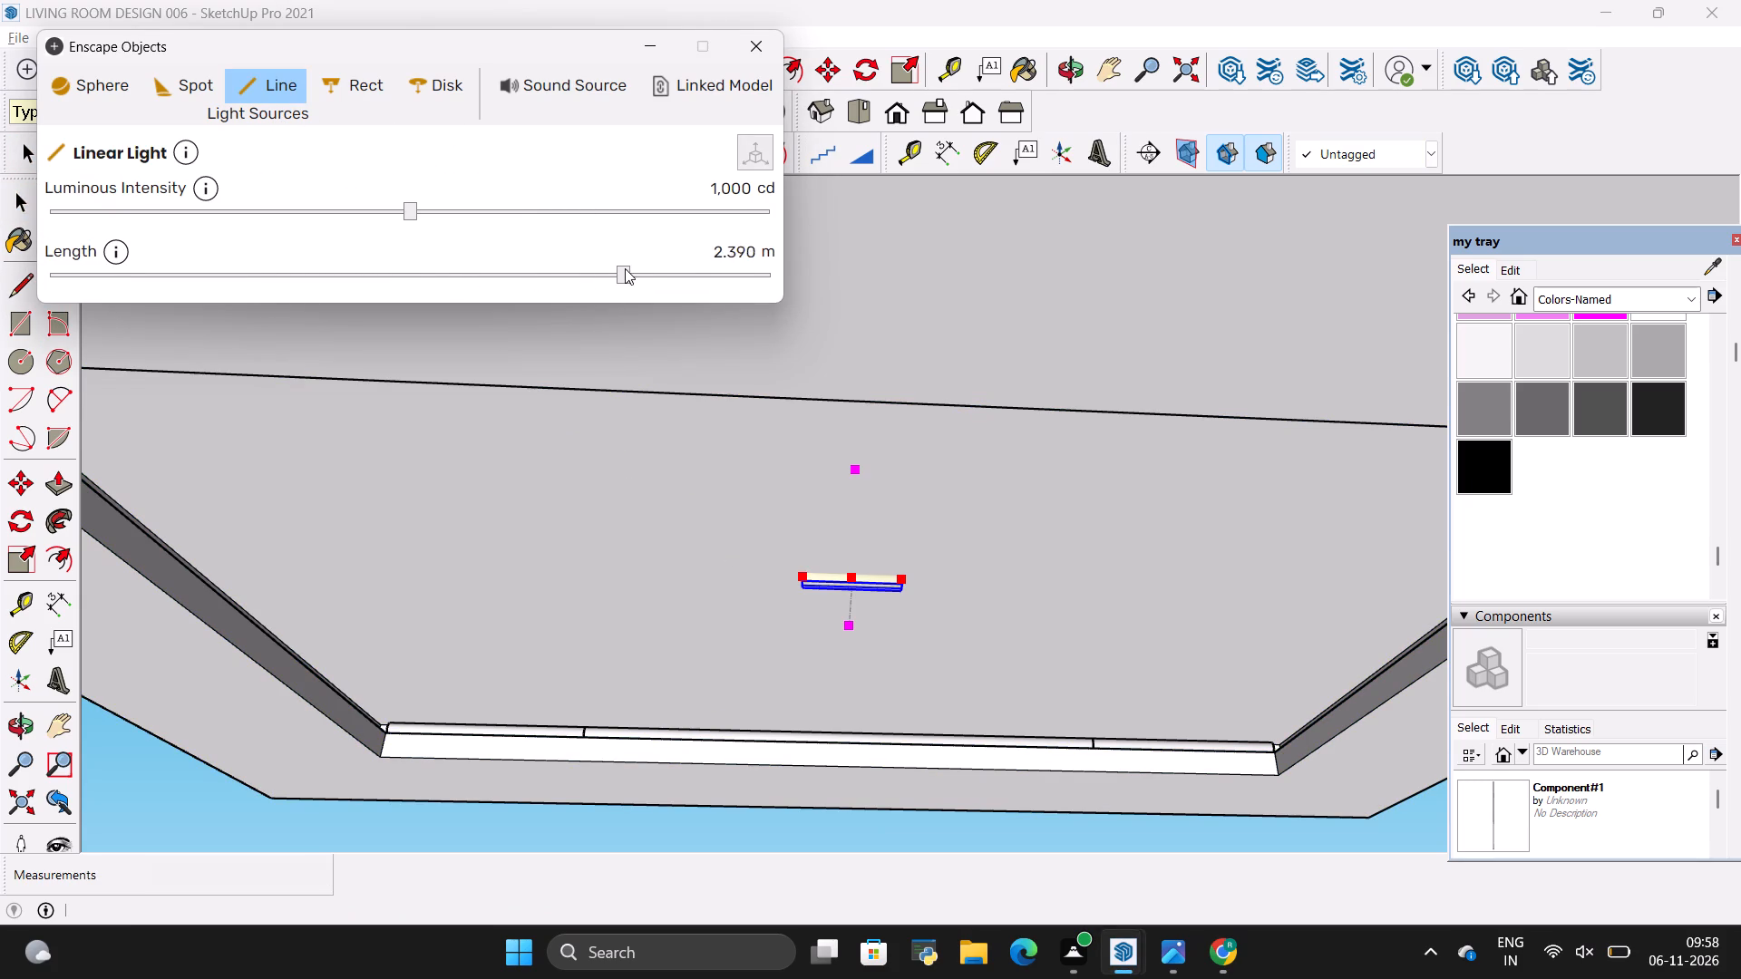
left_click_drag(625, 268, 654, 268)
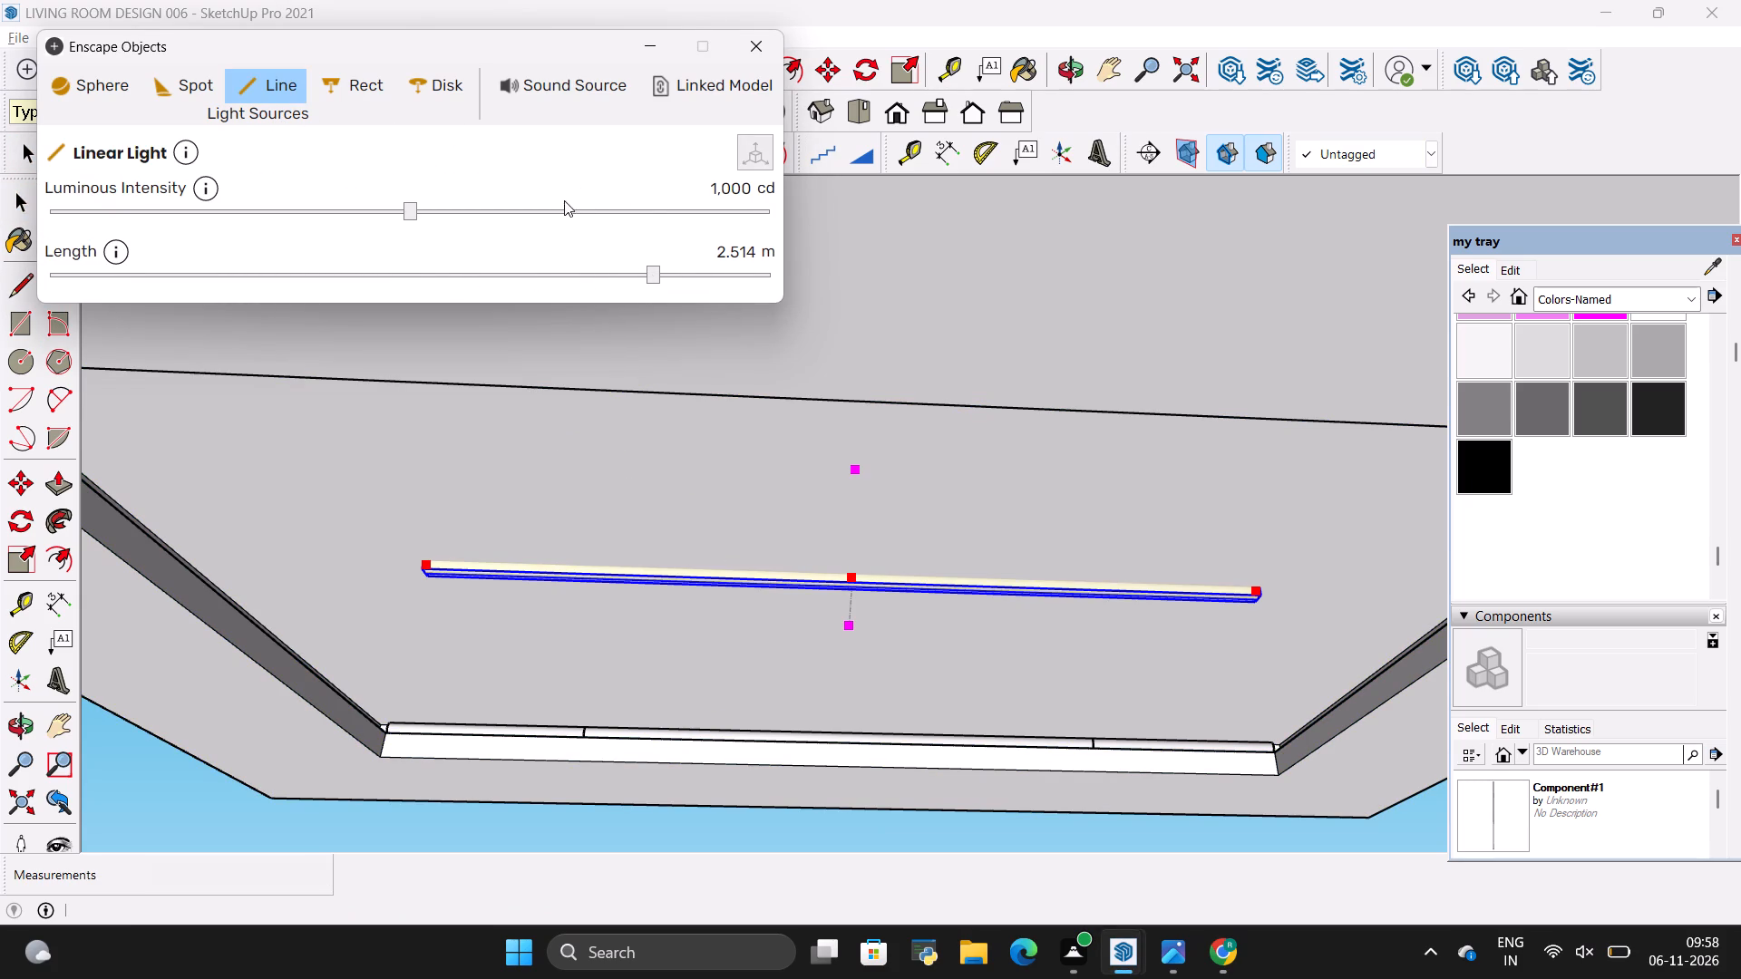
left_click(558, 207)
left_click(737, 47)
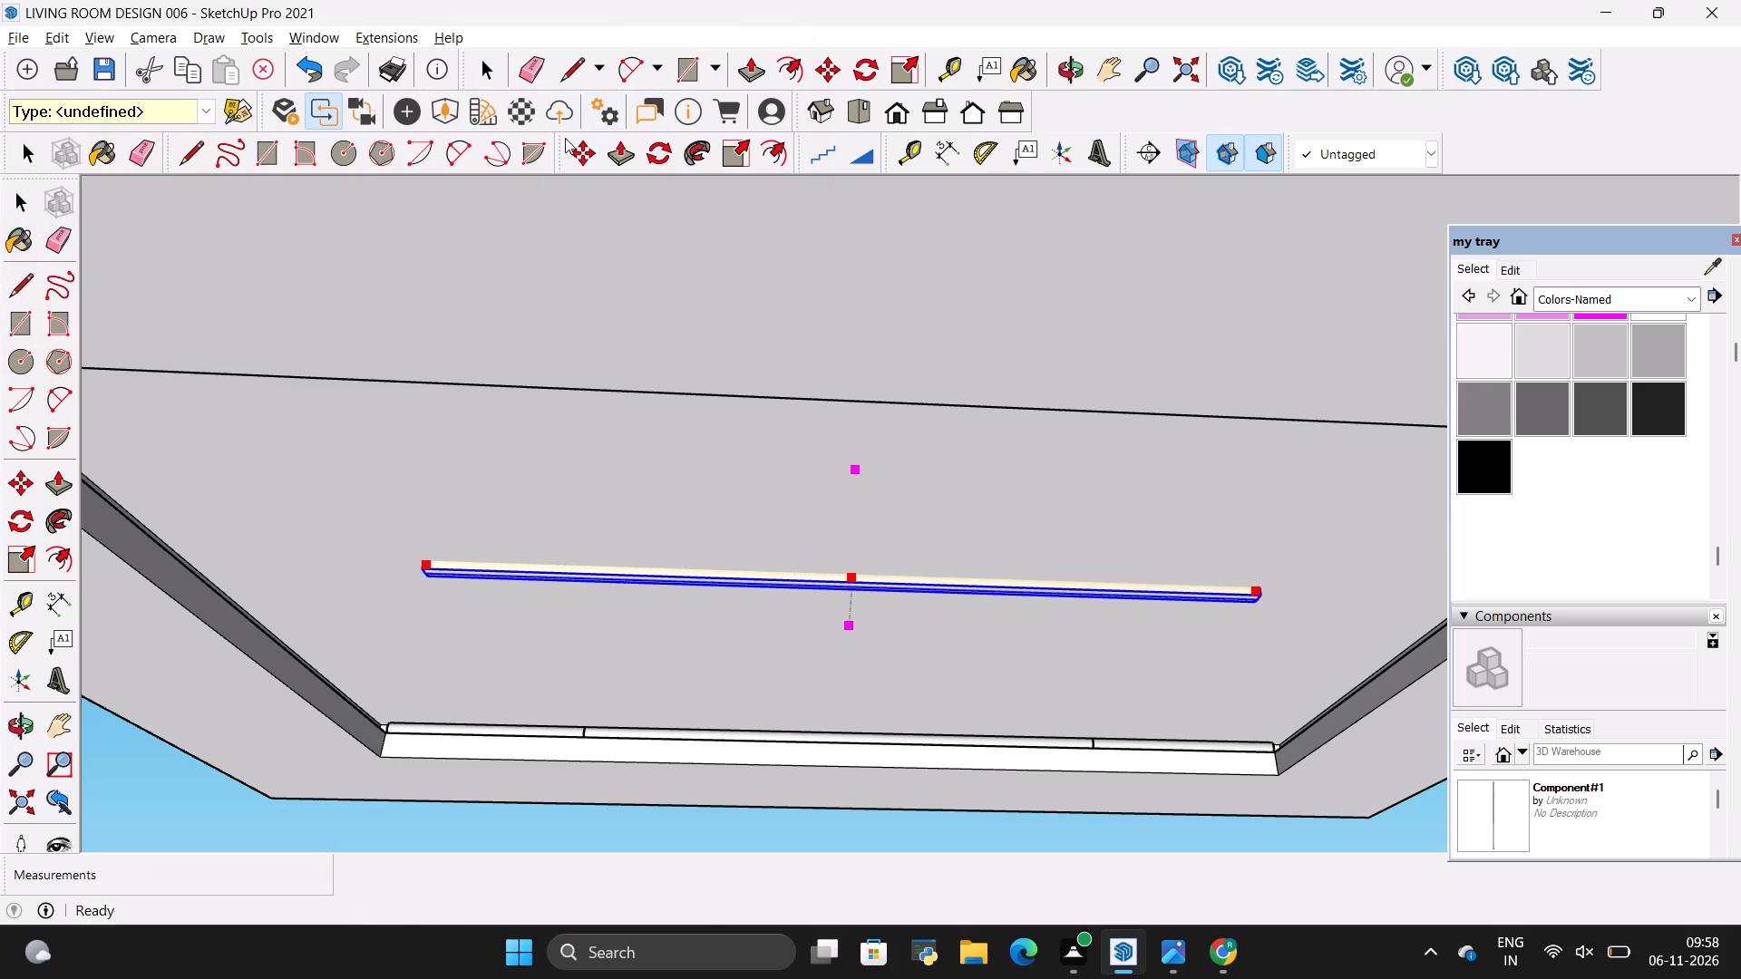
Rotate the new linear light about a quarter turn on the ceiling plane so it runs along the recess's short sides.
left_click(658, 146)
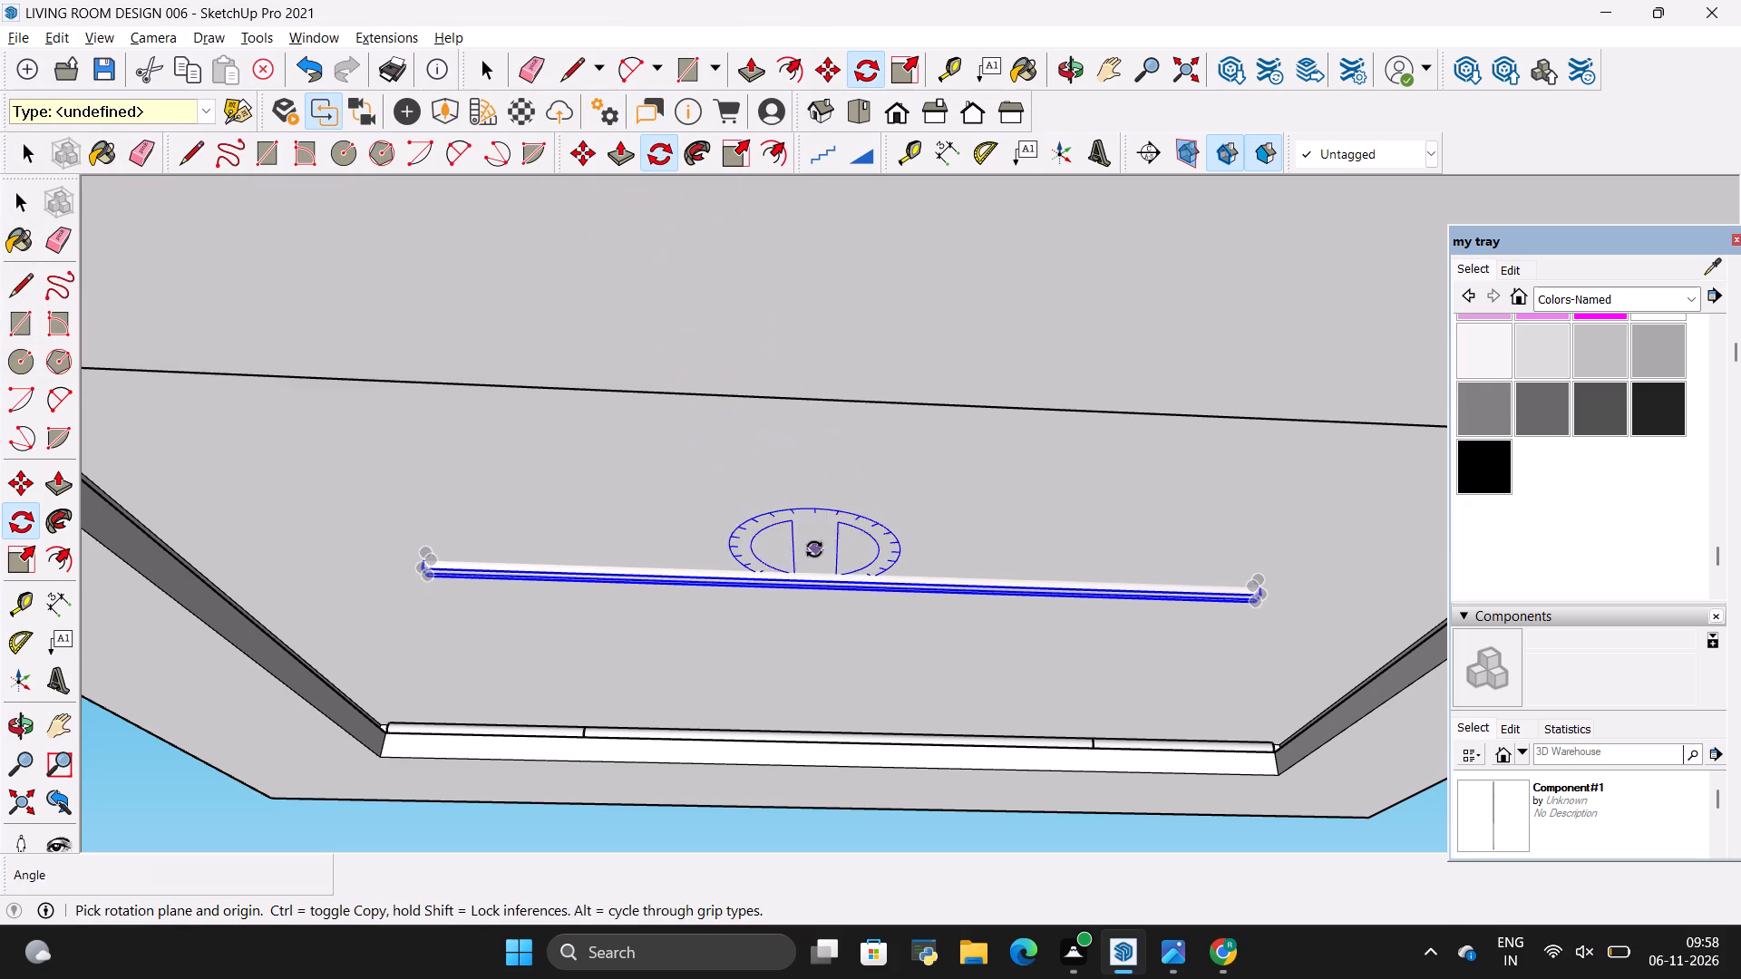
left_click(793, 532)
left_click(952, 528)
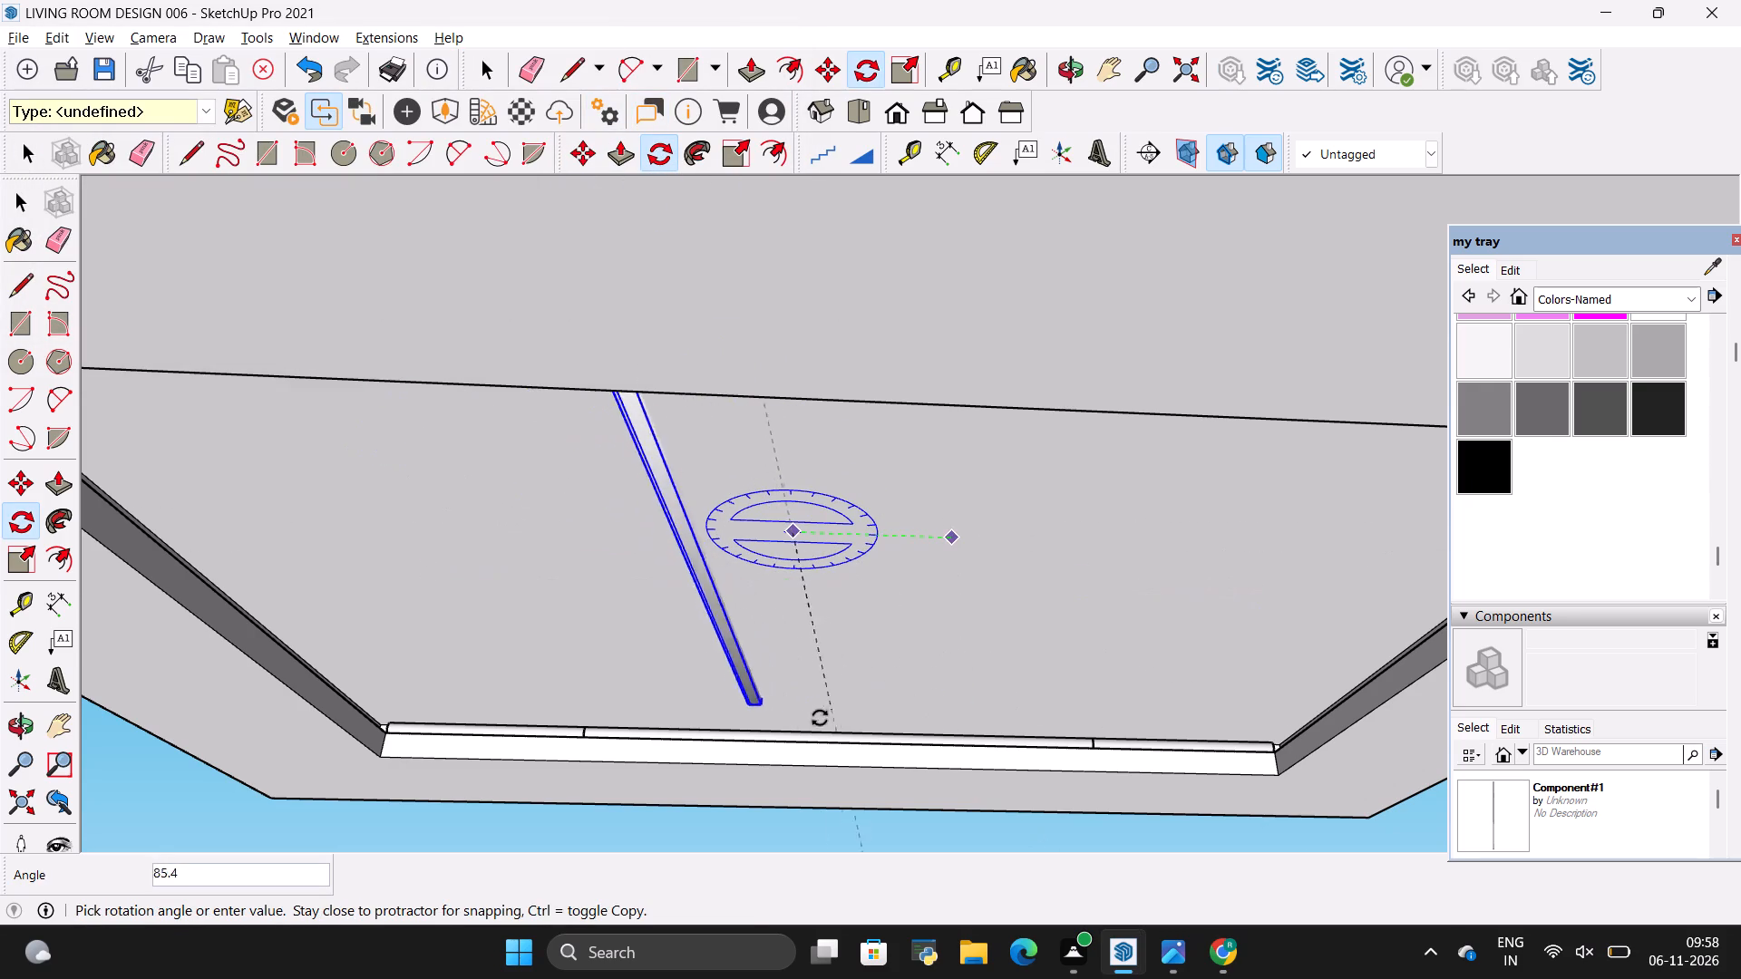
left_click(802, 715)
key("space")
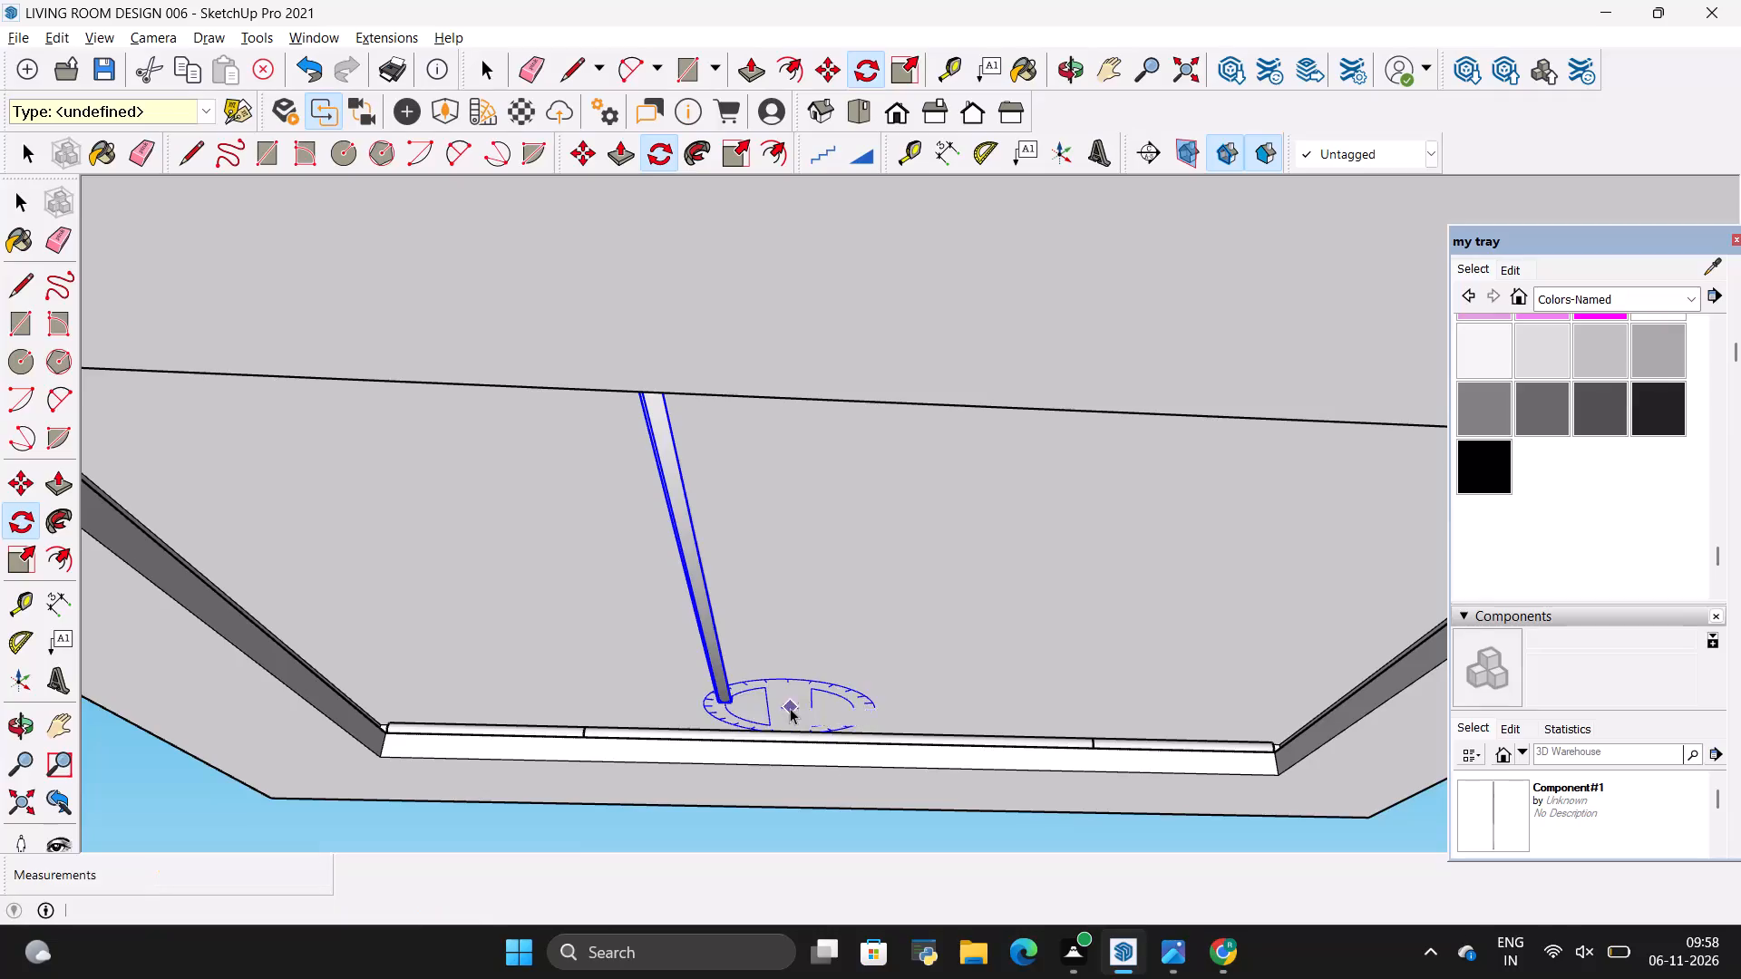
Move the rotated linear light about 7' 11 3/4" by its end into the cove along the recess's nearest short side.
left_click(15, 732)
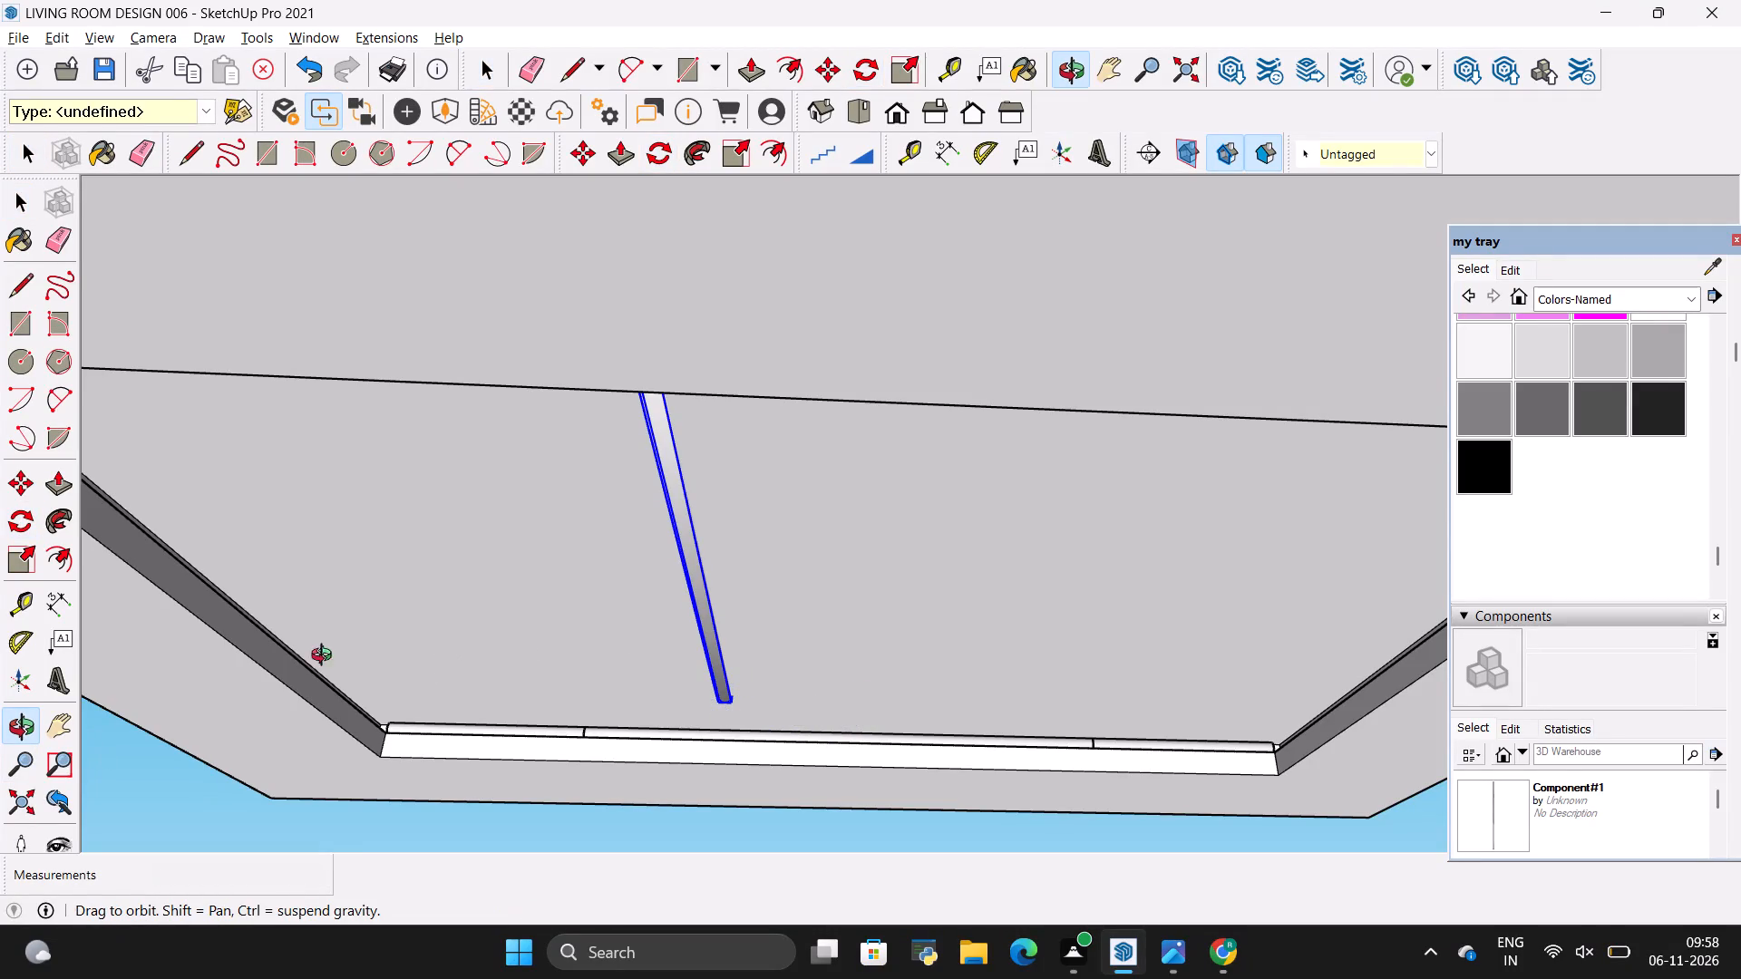
left_click_drag(349, 656, 957, 624)
scroll(588, 603, "down", 9)
scroll(699, 620, "up", 10)
left_click_drag(562, 545, 633, 559)
scroll(511, 530, "down", 3)
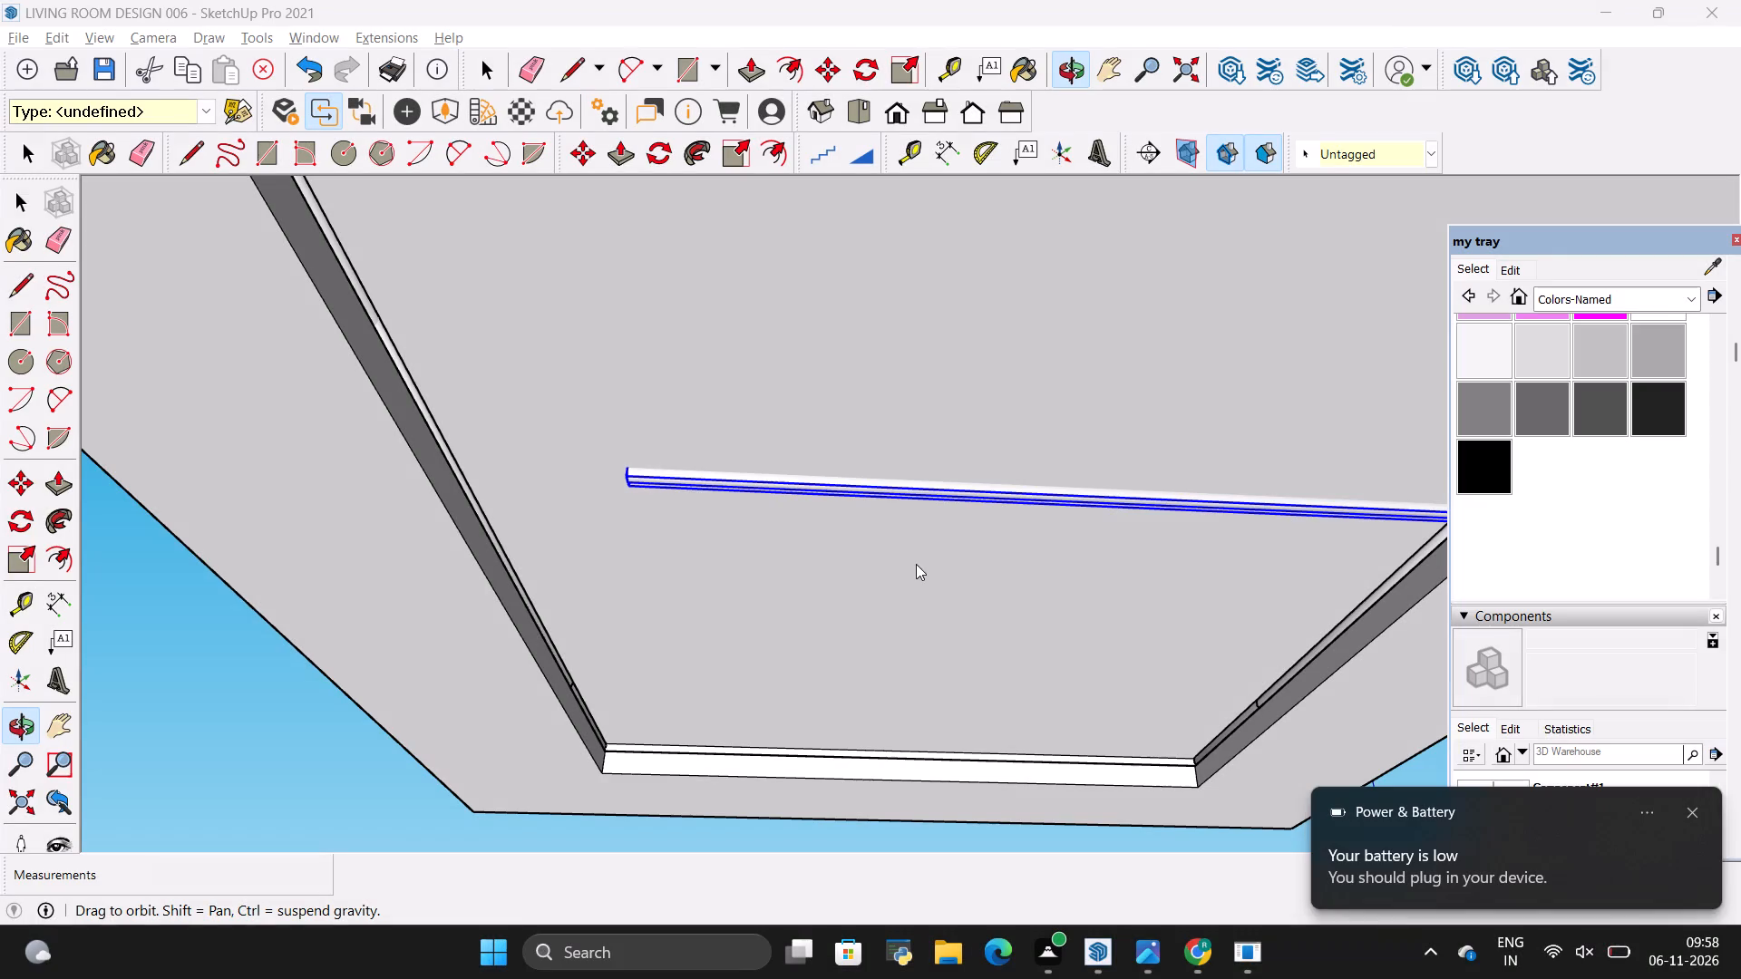
key("m")
scroll(564, 536, "up", 2)
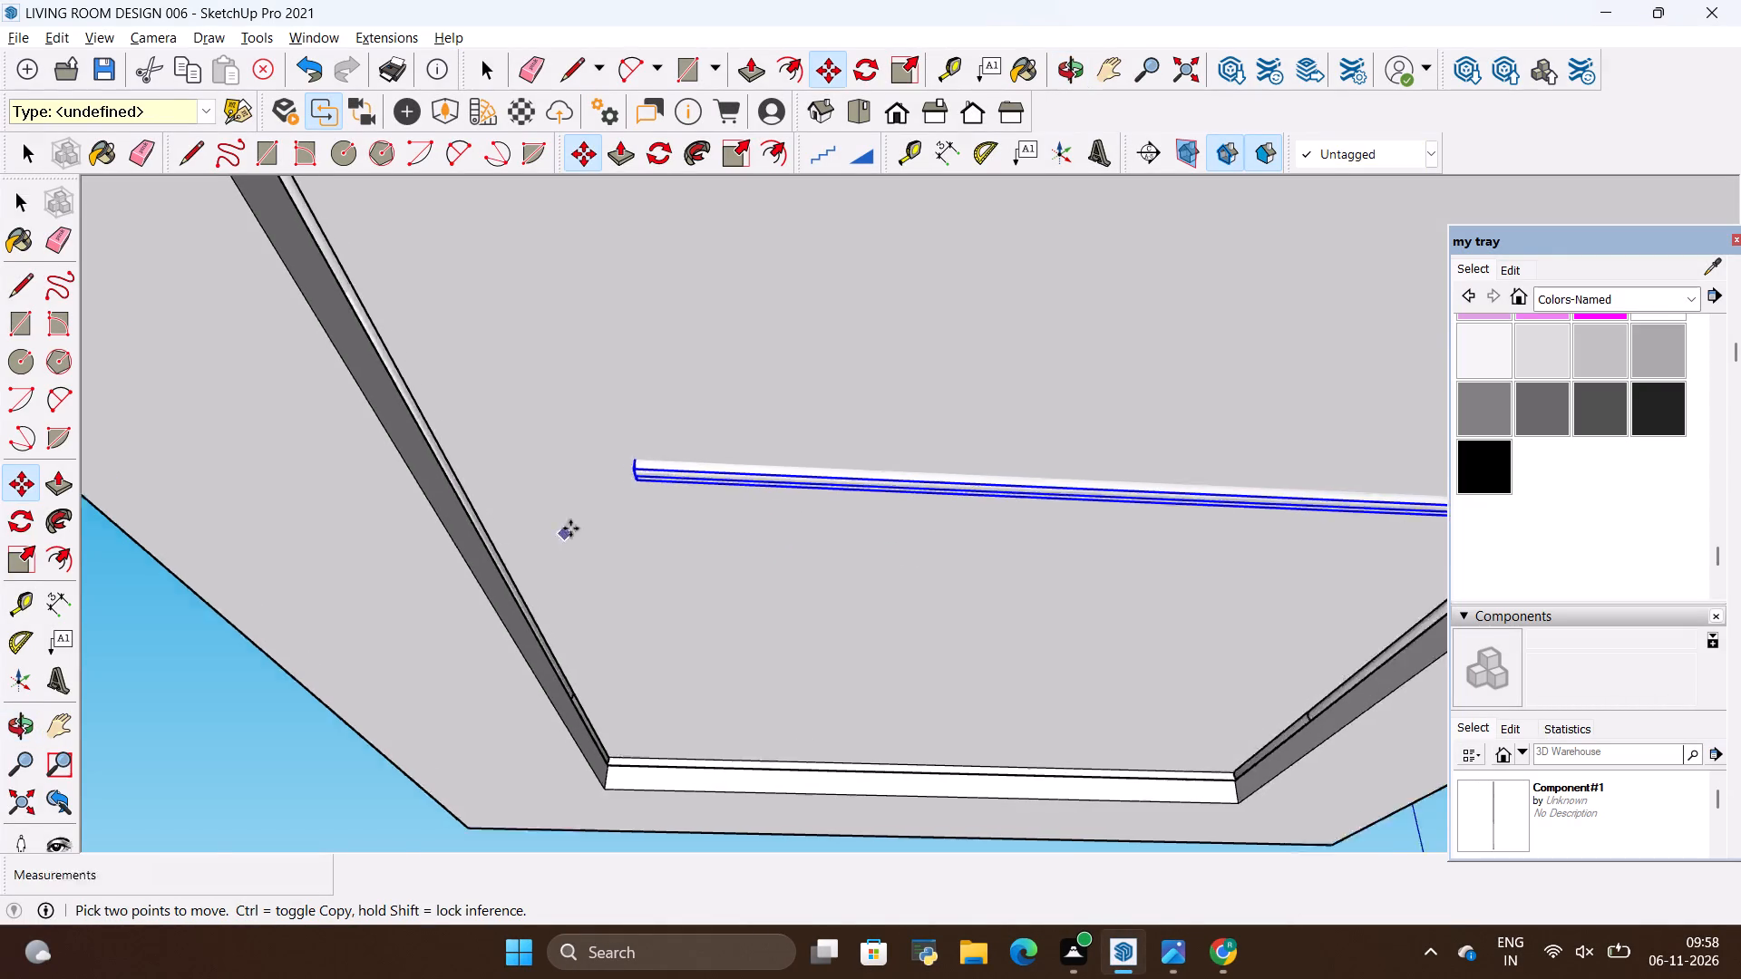
scroll(570, 528, "up", 10)
left_click(709, 347)
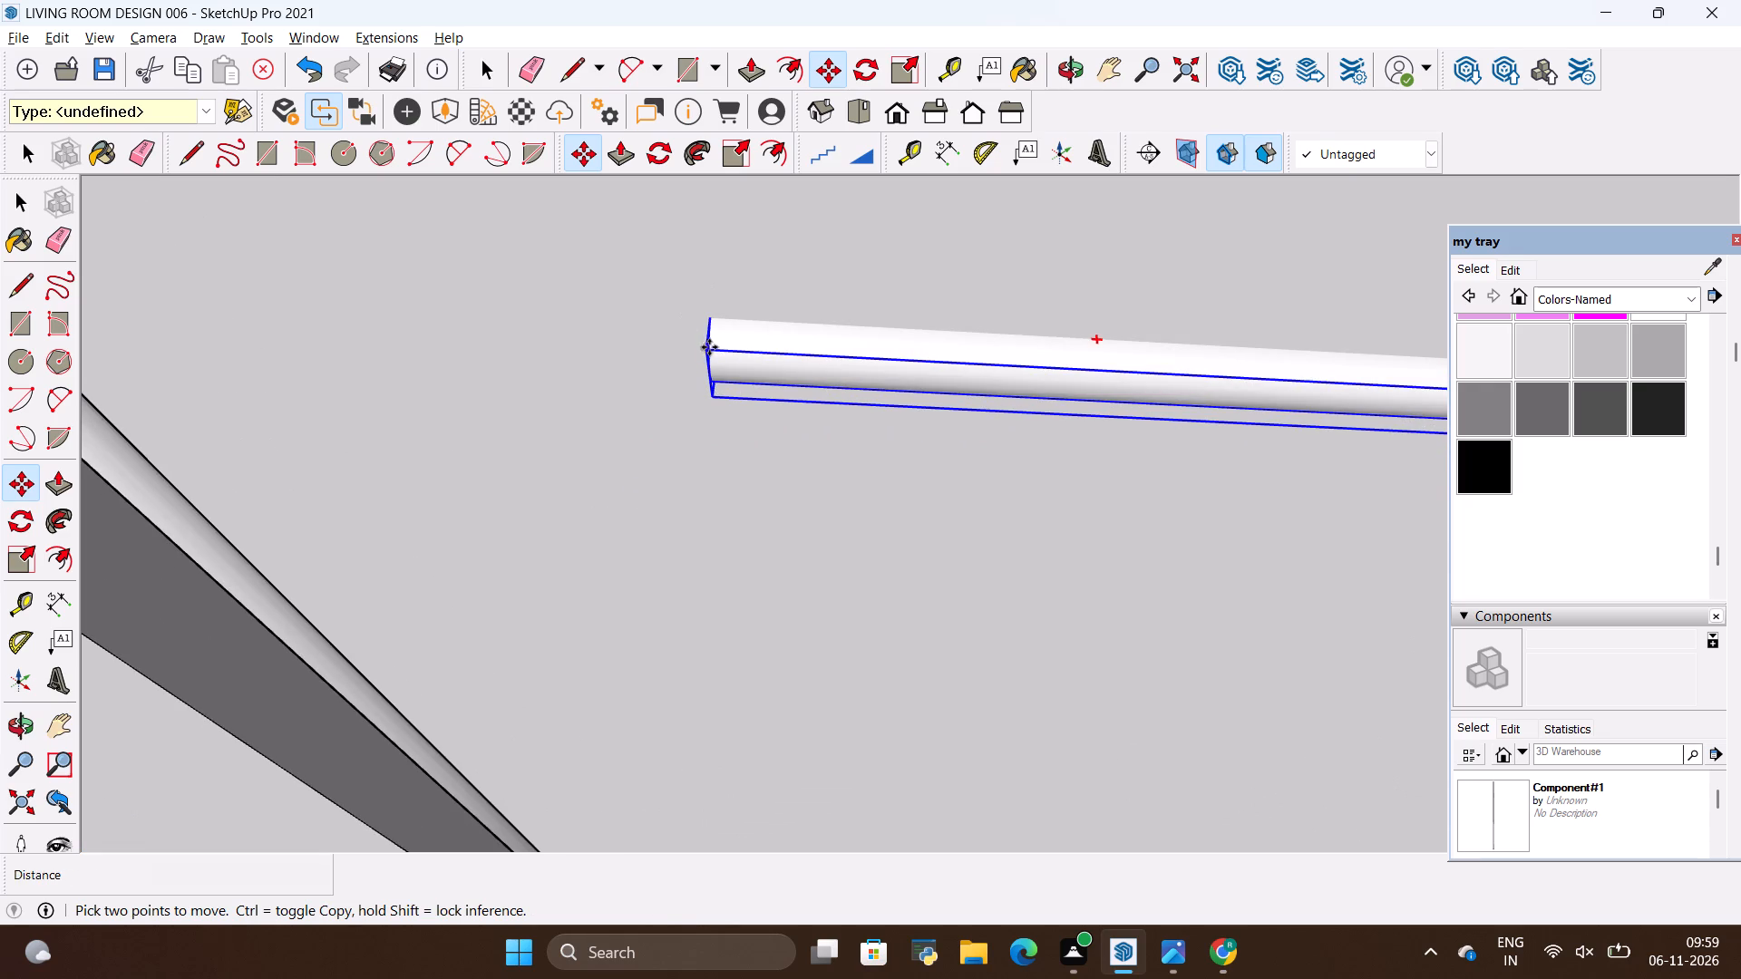
scroll(746, 528, "down", 14)
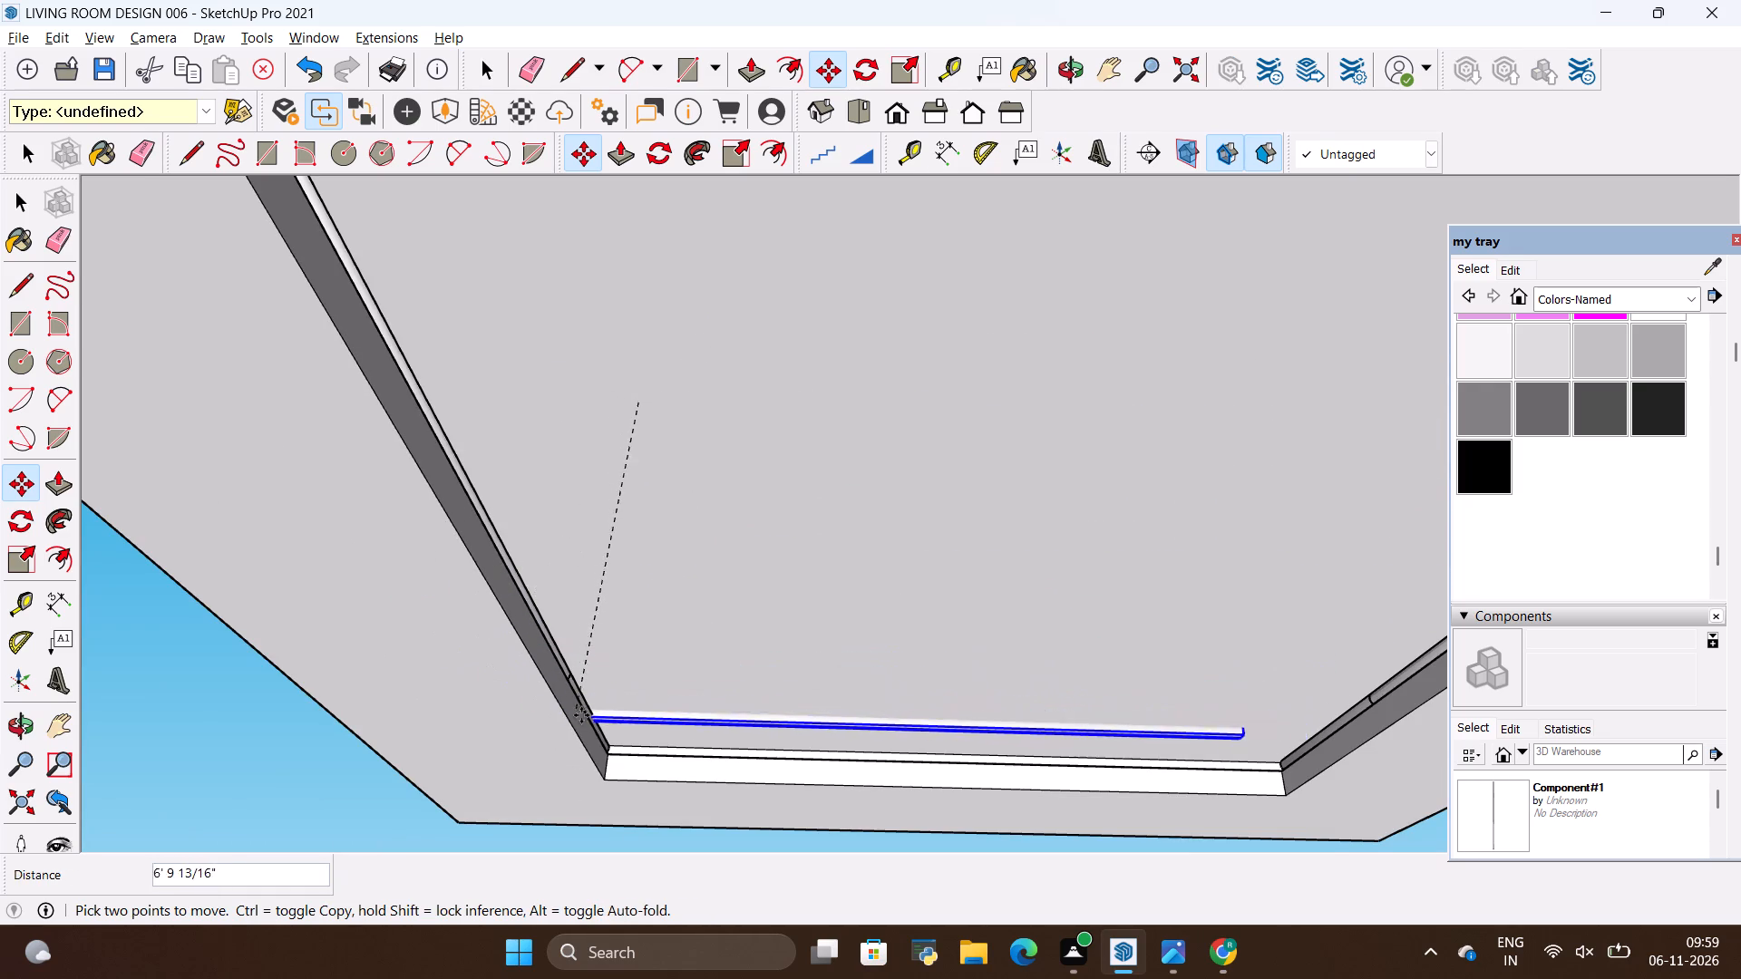
scroll(649, 768, "up", 17)
scroll(502, 716, "up", 4)
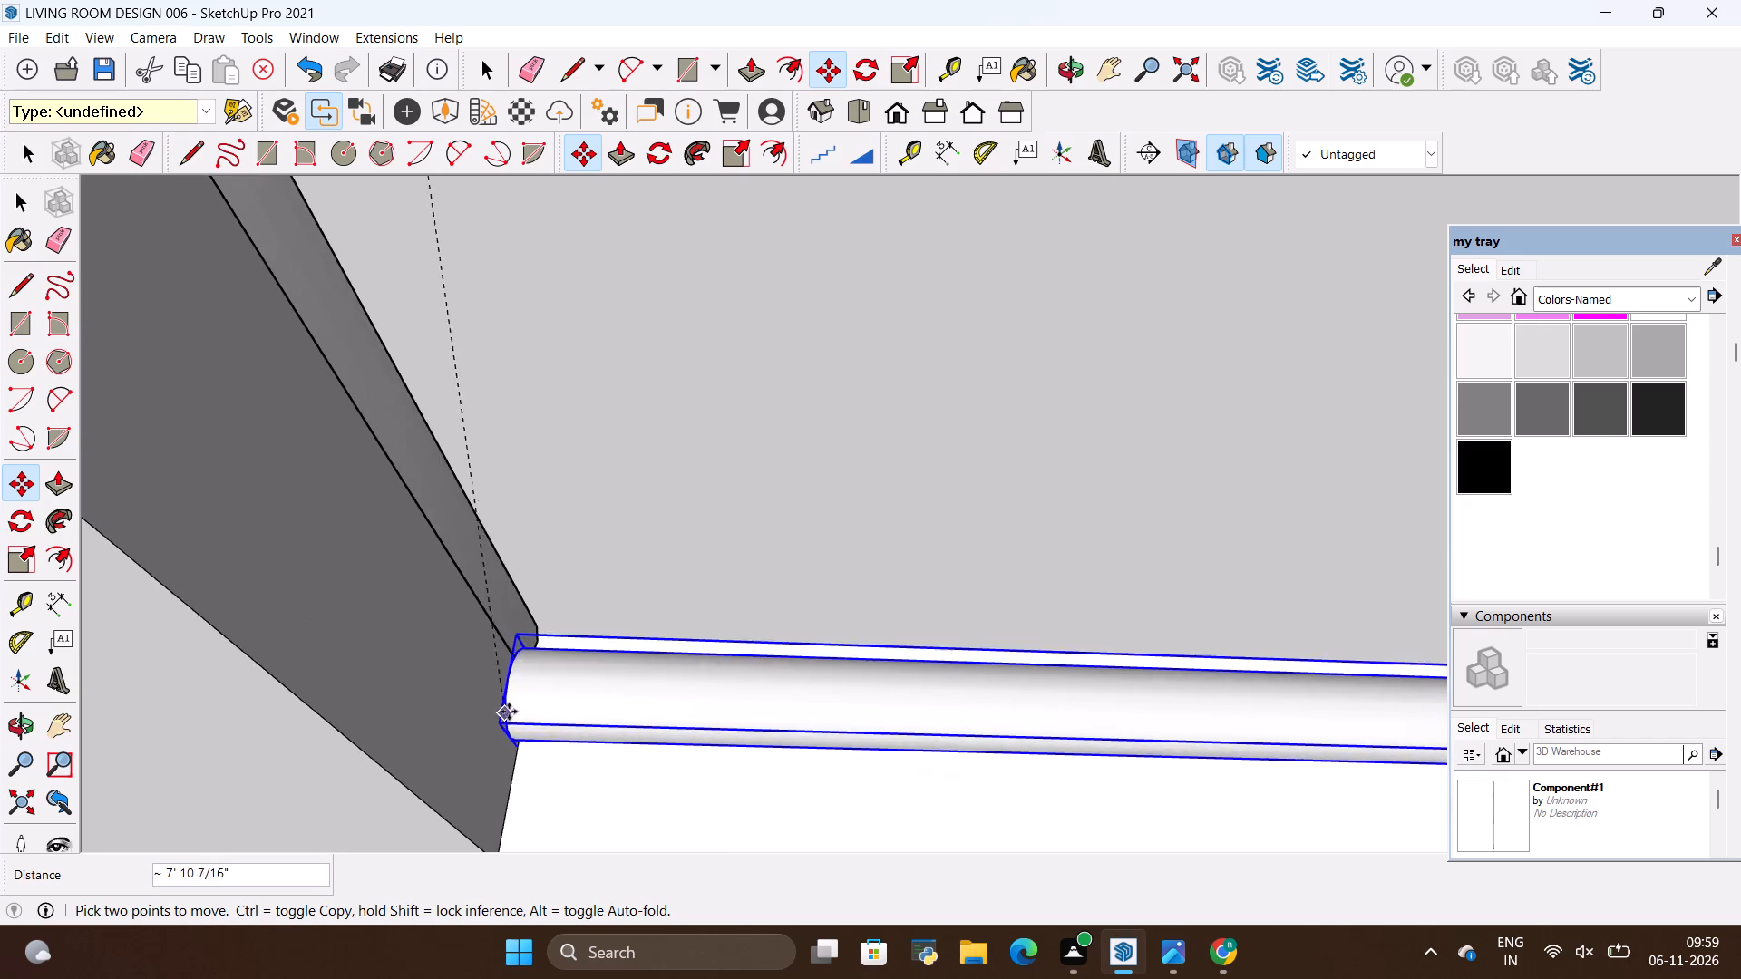
scroll(509, 712, "up", 5)
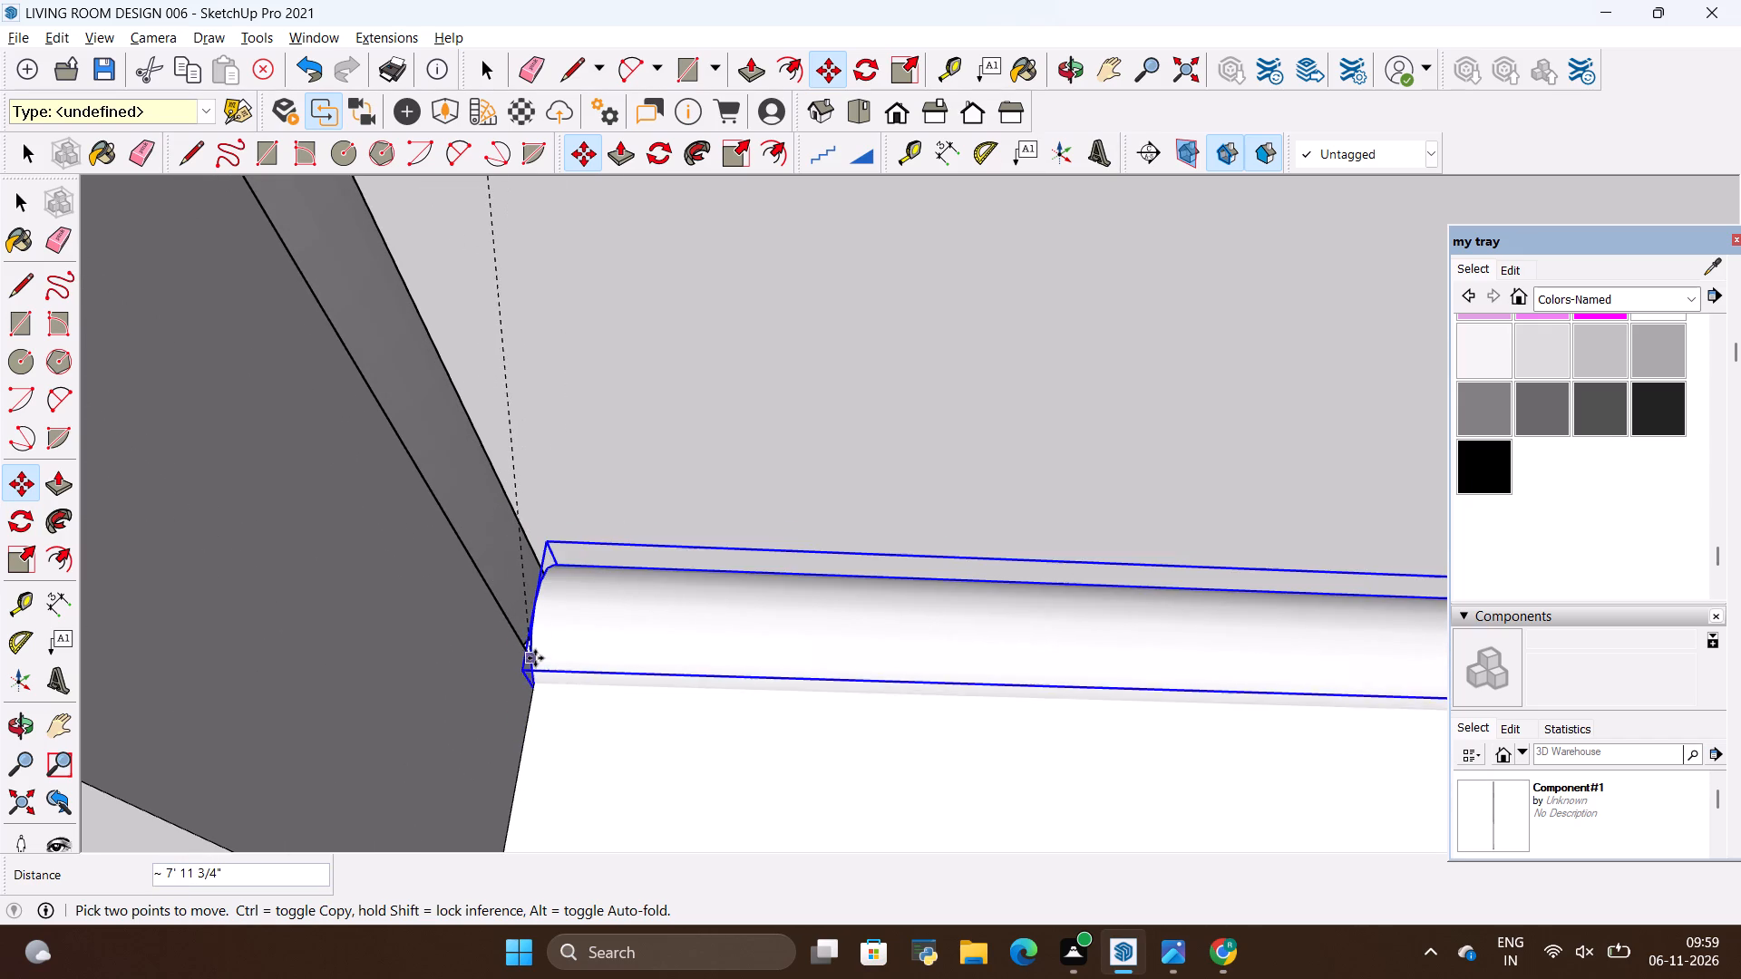
left_click(535, 649)
Shift the light about 15/16" so that its end corner snaps onto the recess corner of the short side.
scroll(530, 669, "up", 4)
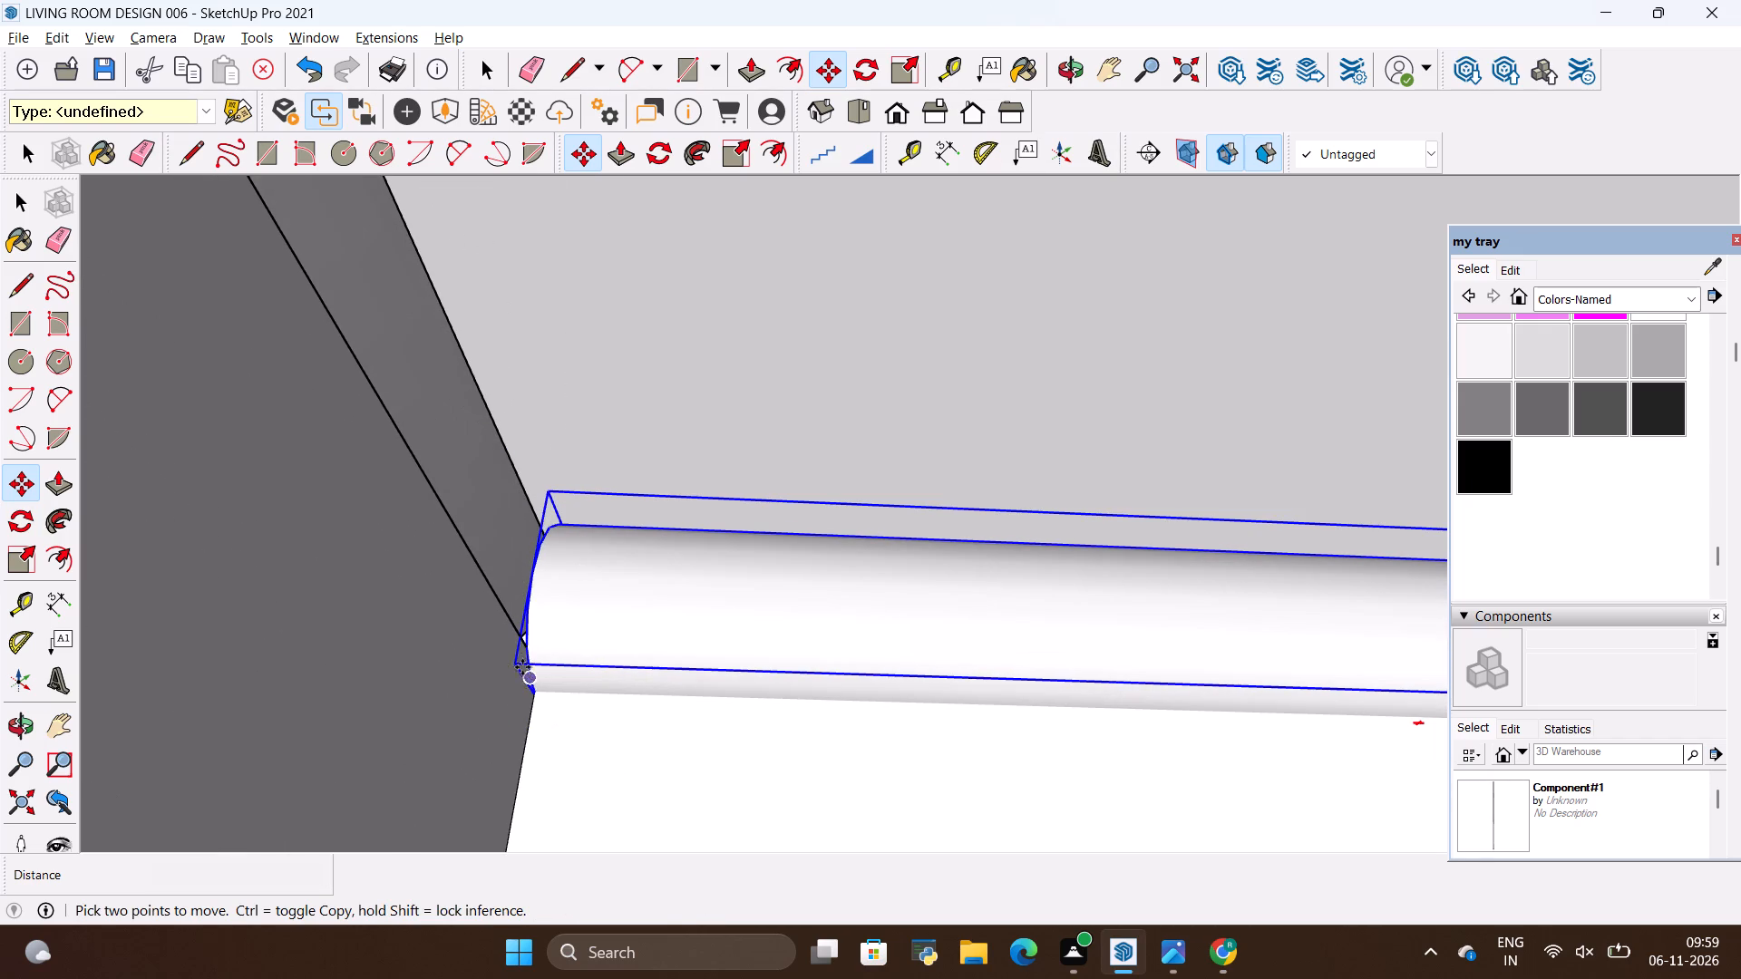
left_click(520, 666)
left_click(540, 681)
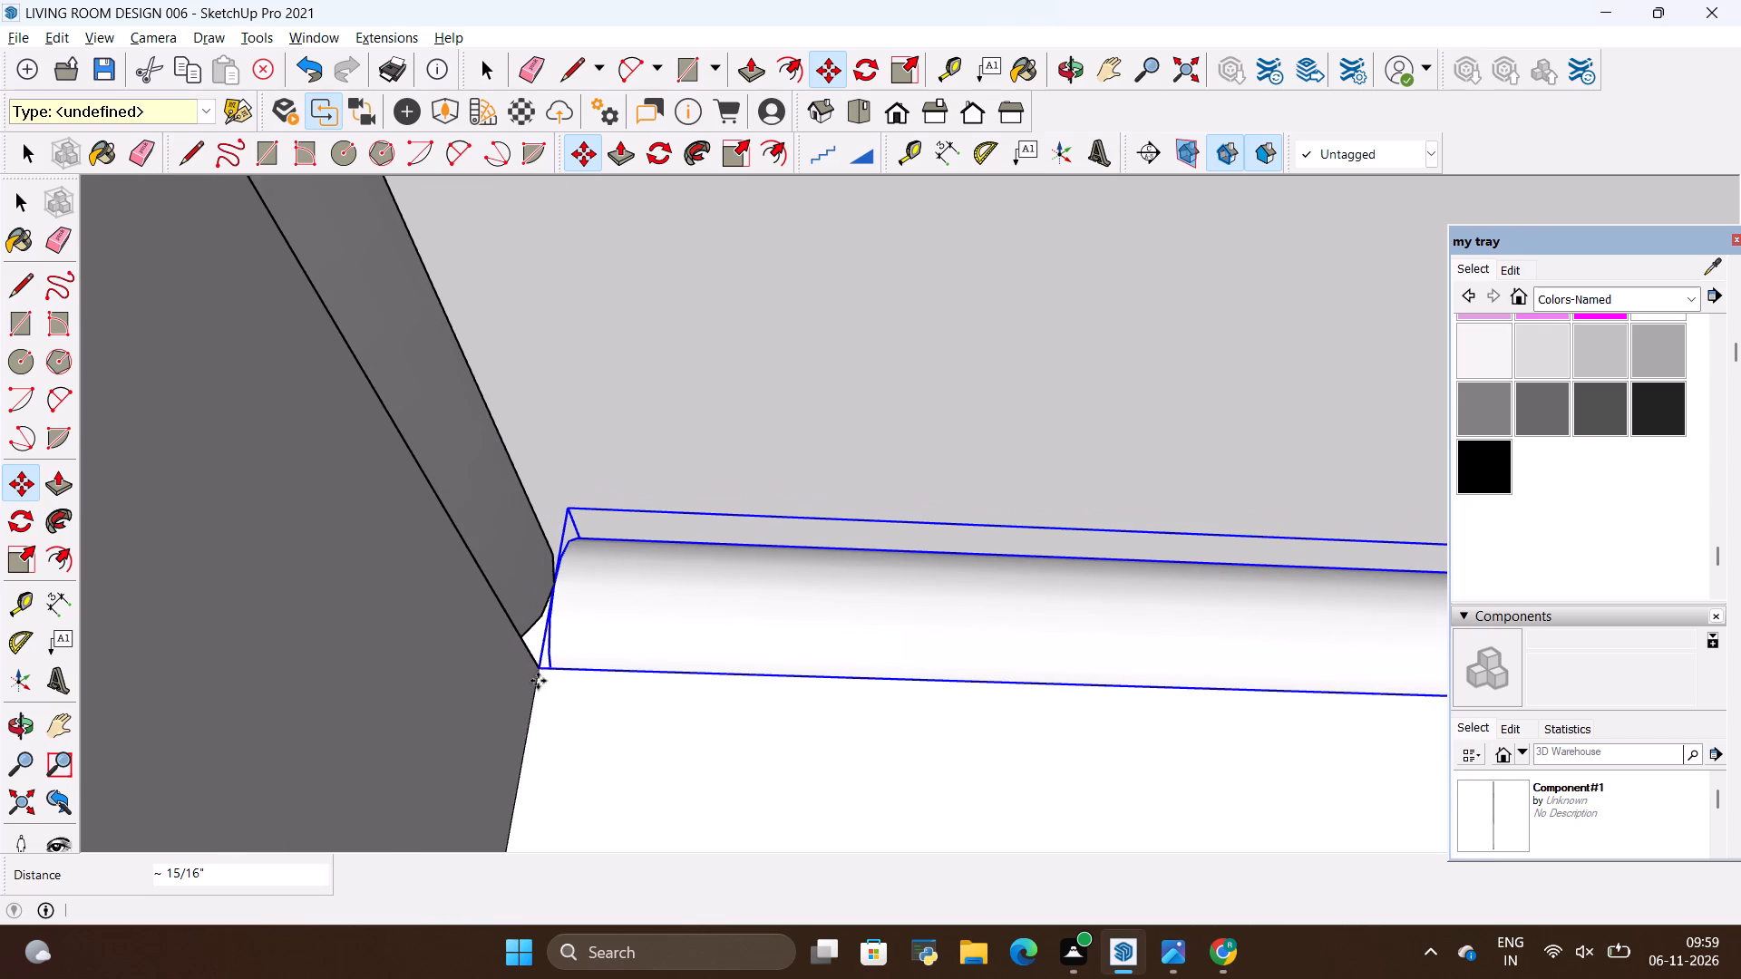
key("space")
left_click(583, 737)
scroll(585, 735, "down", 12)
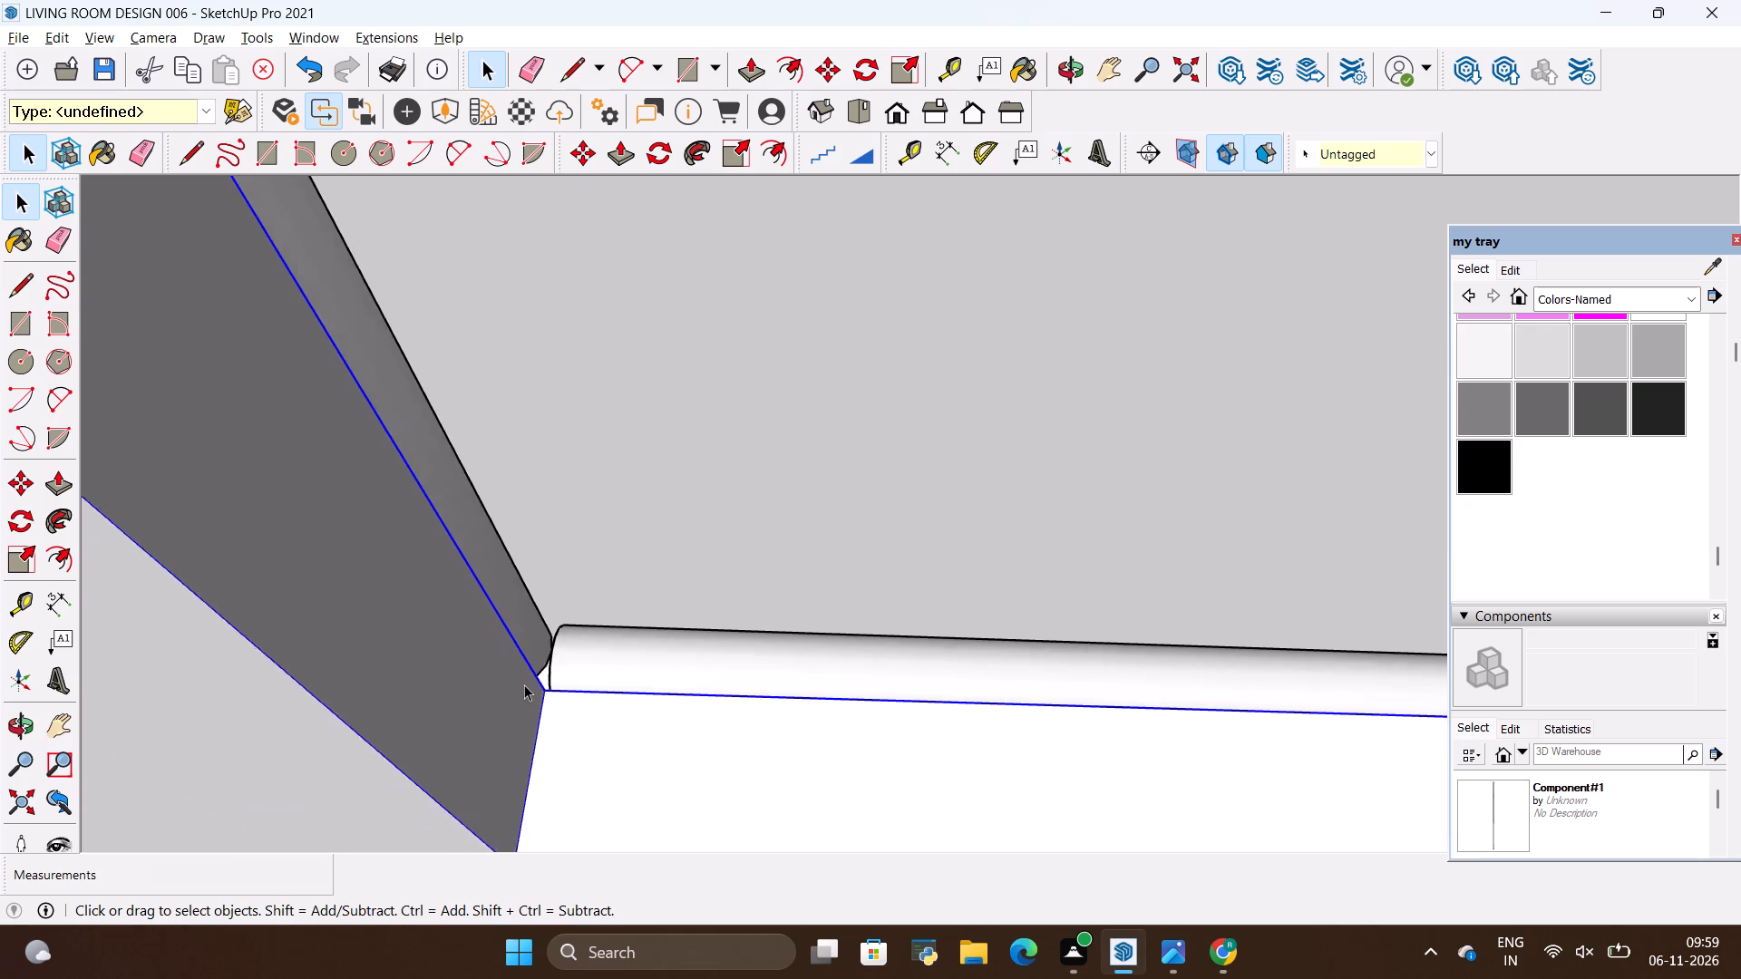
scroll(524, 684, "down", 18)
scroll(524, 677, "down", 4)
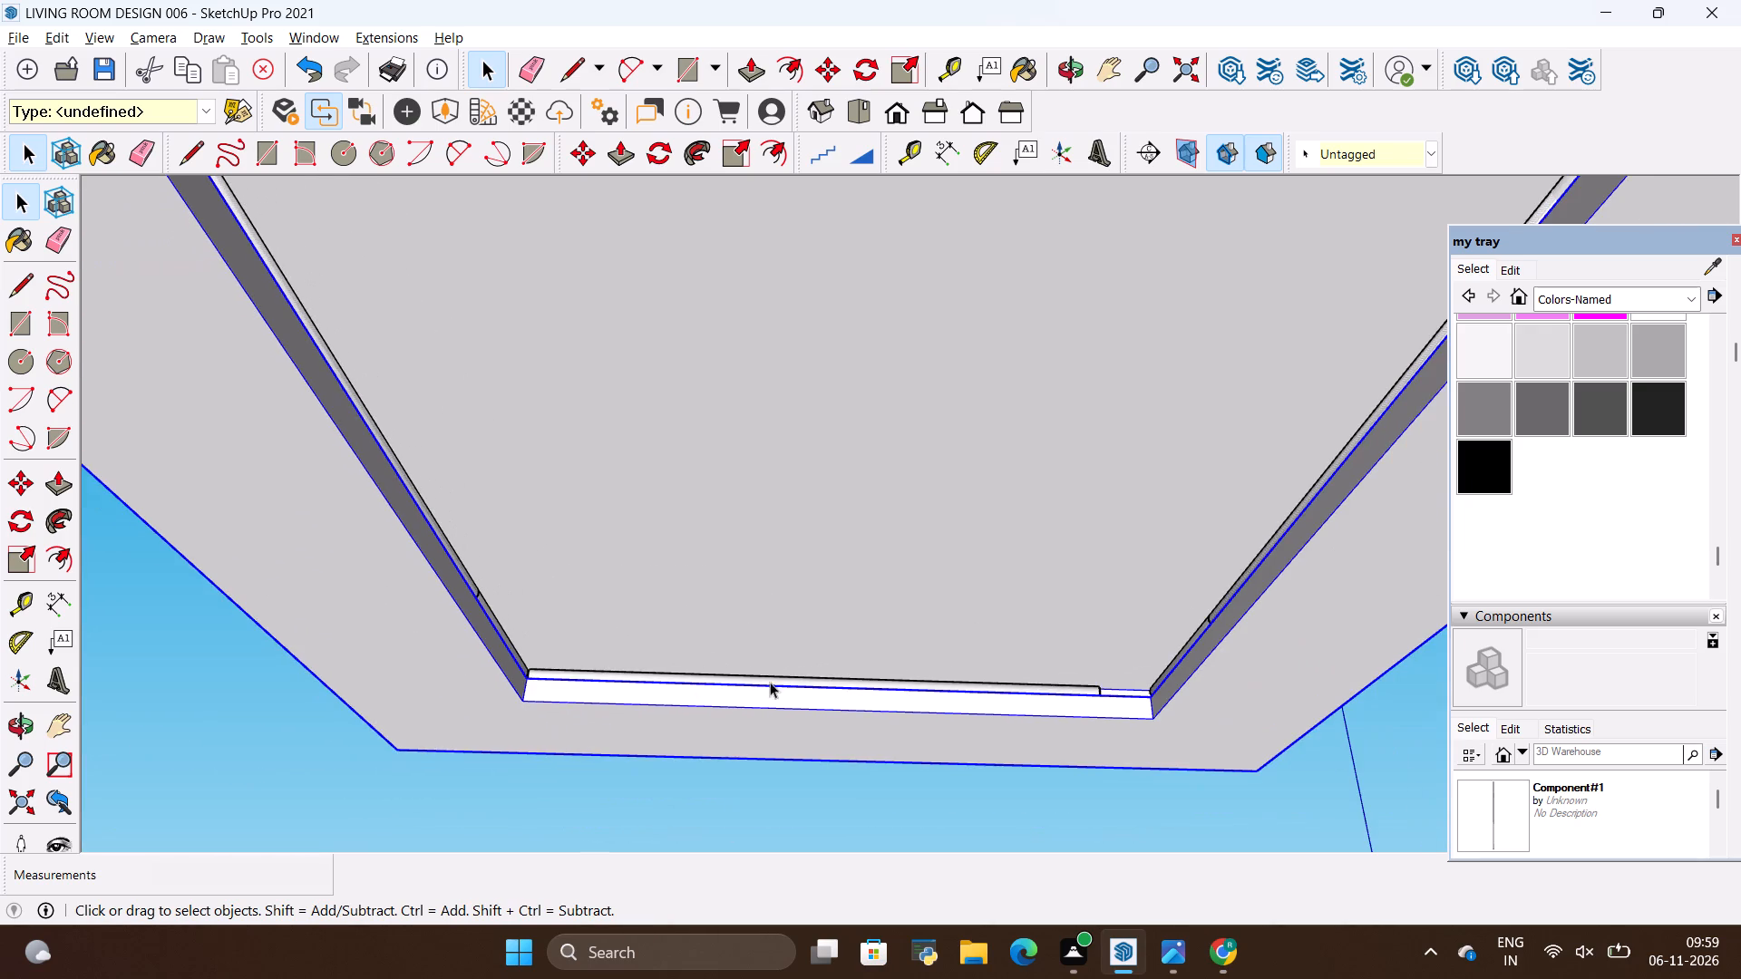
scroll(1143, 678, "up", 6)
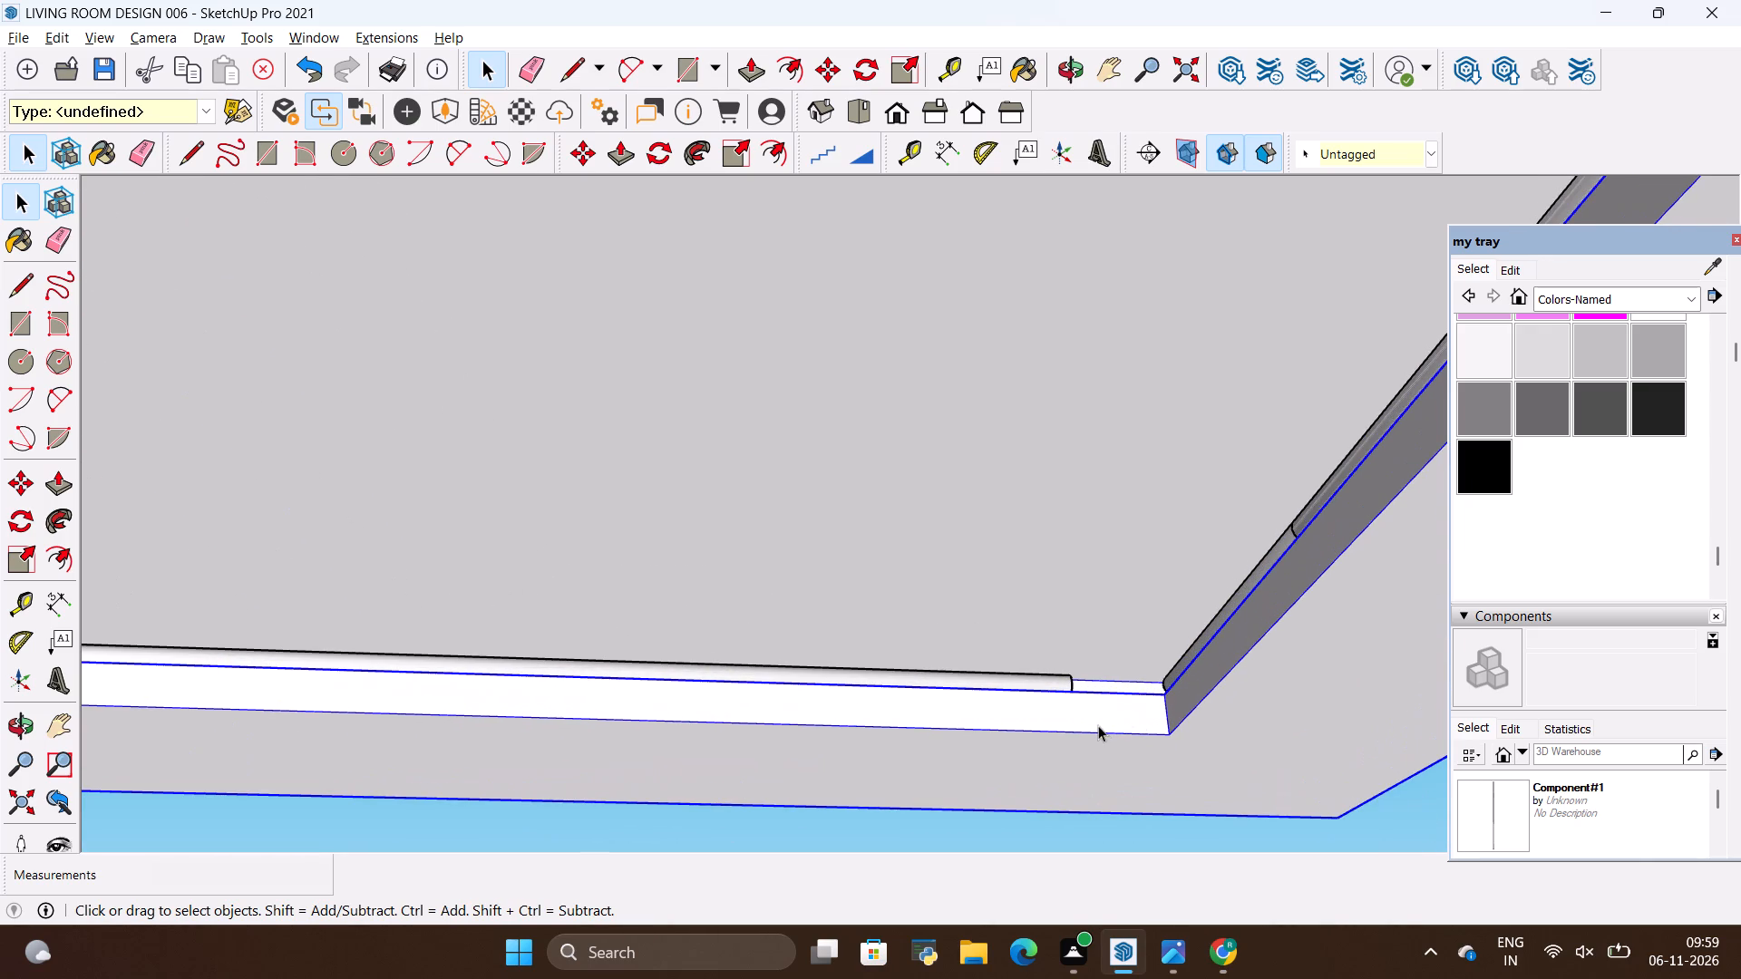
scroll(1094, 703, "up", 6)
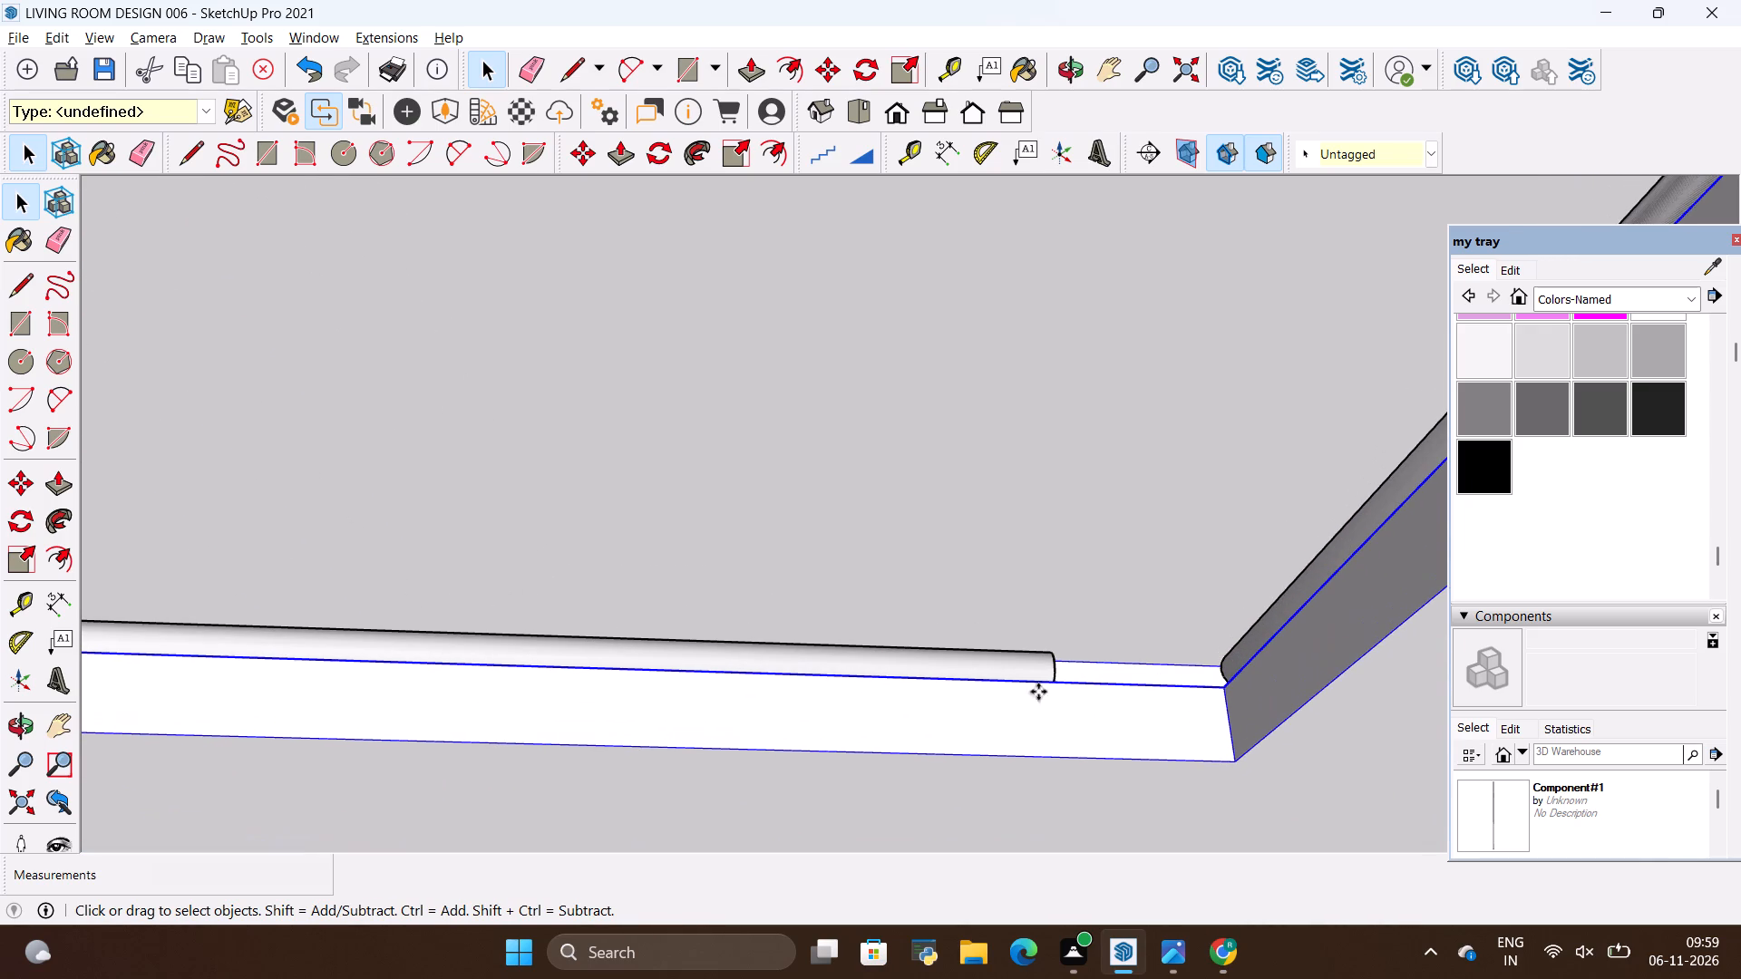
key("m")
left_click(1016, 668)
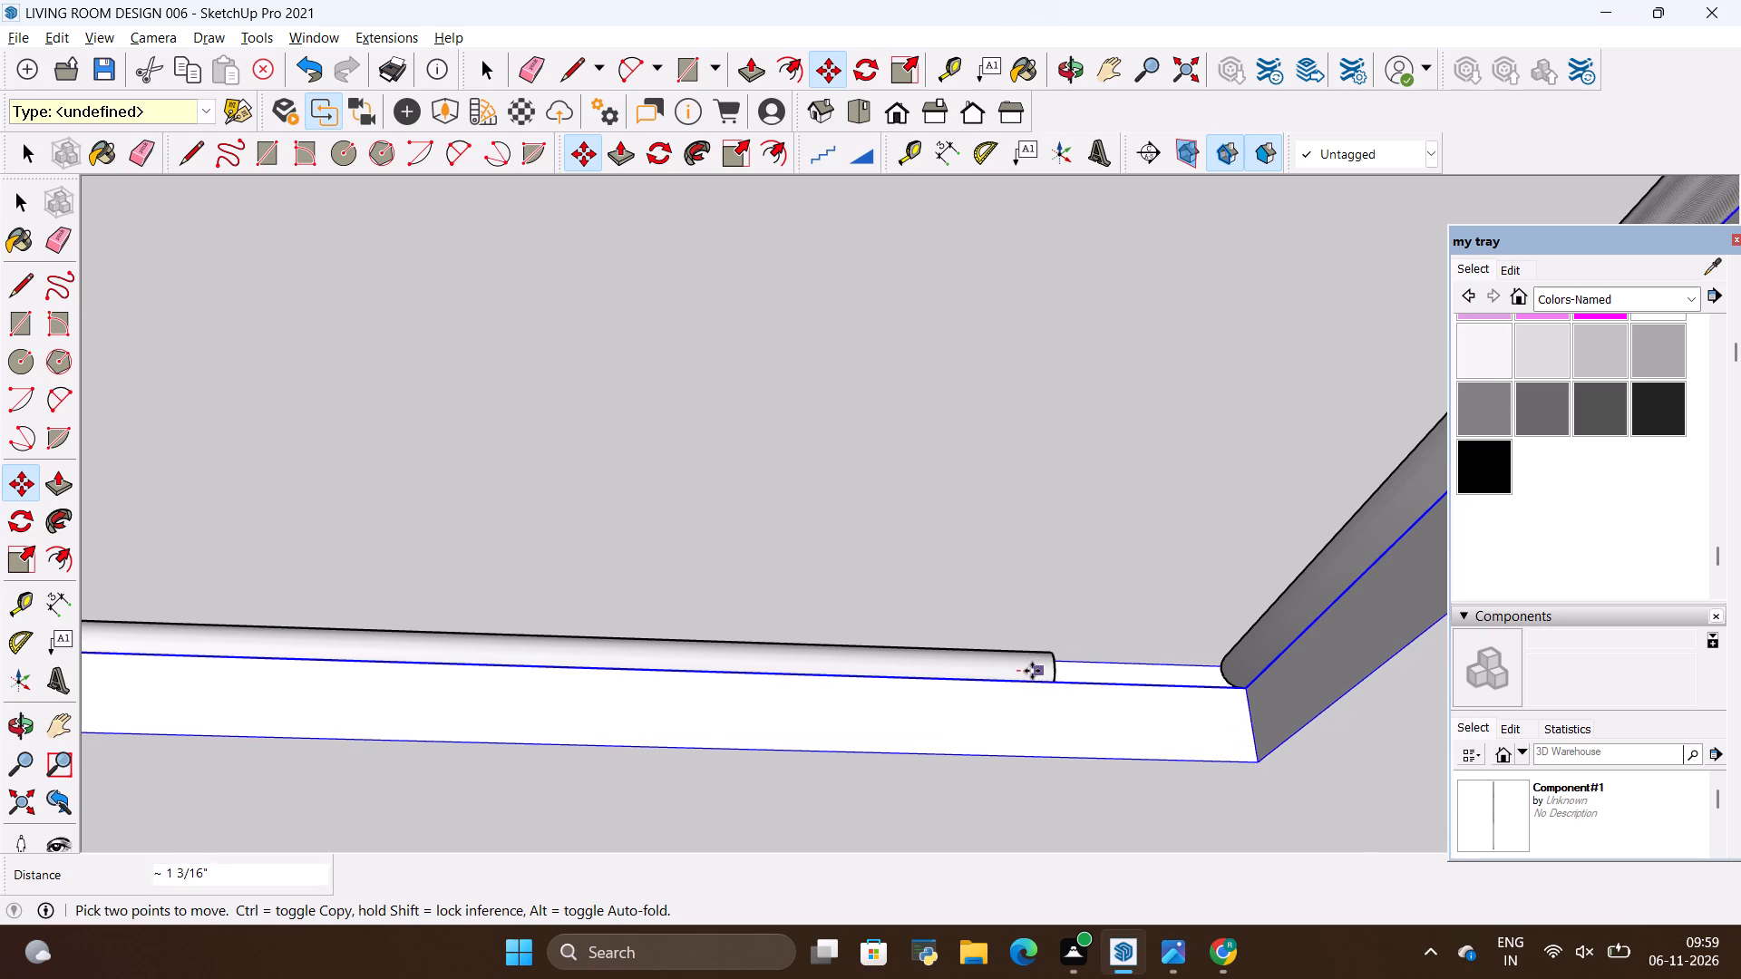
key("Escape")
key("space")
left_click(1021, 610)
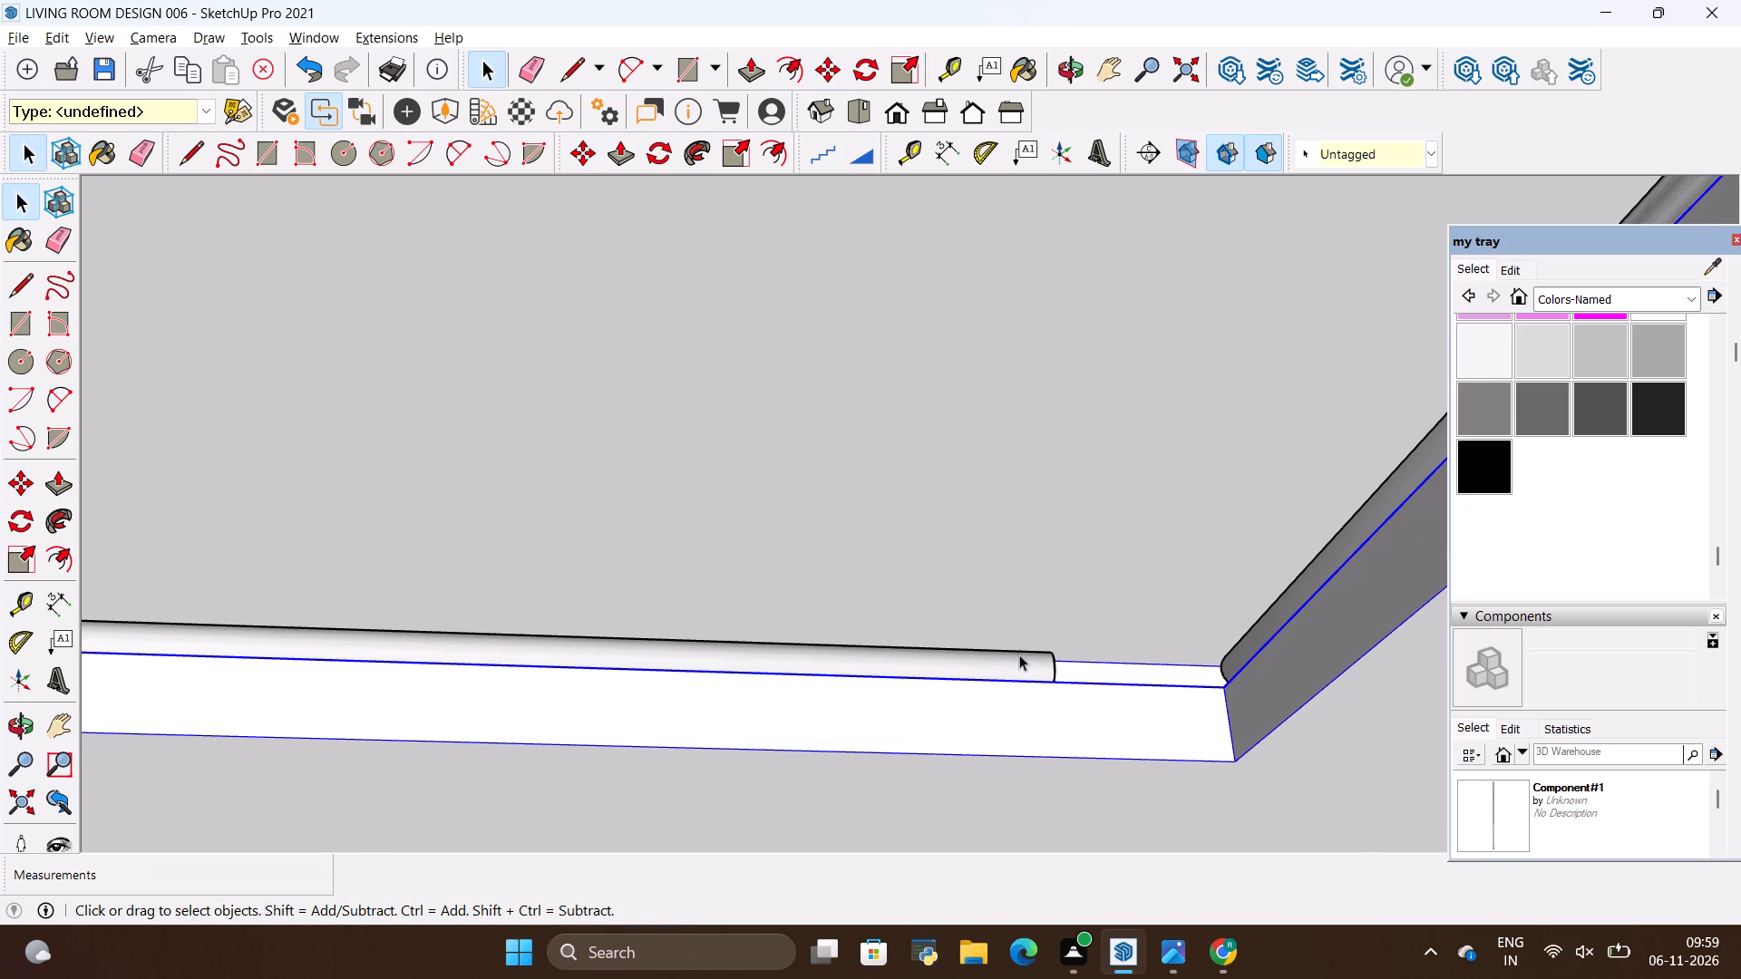
Copy the short-side light along its cove so that the copy's far end corner meets the other recess corner.
left_click(1019, 660)
key("m")
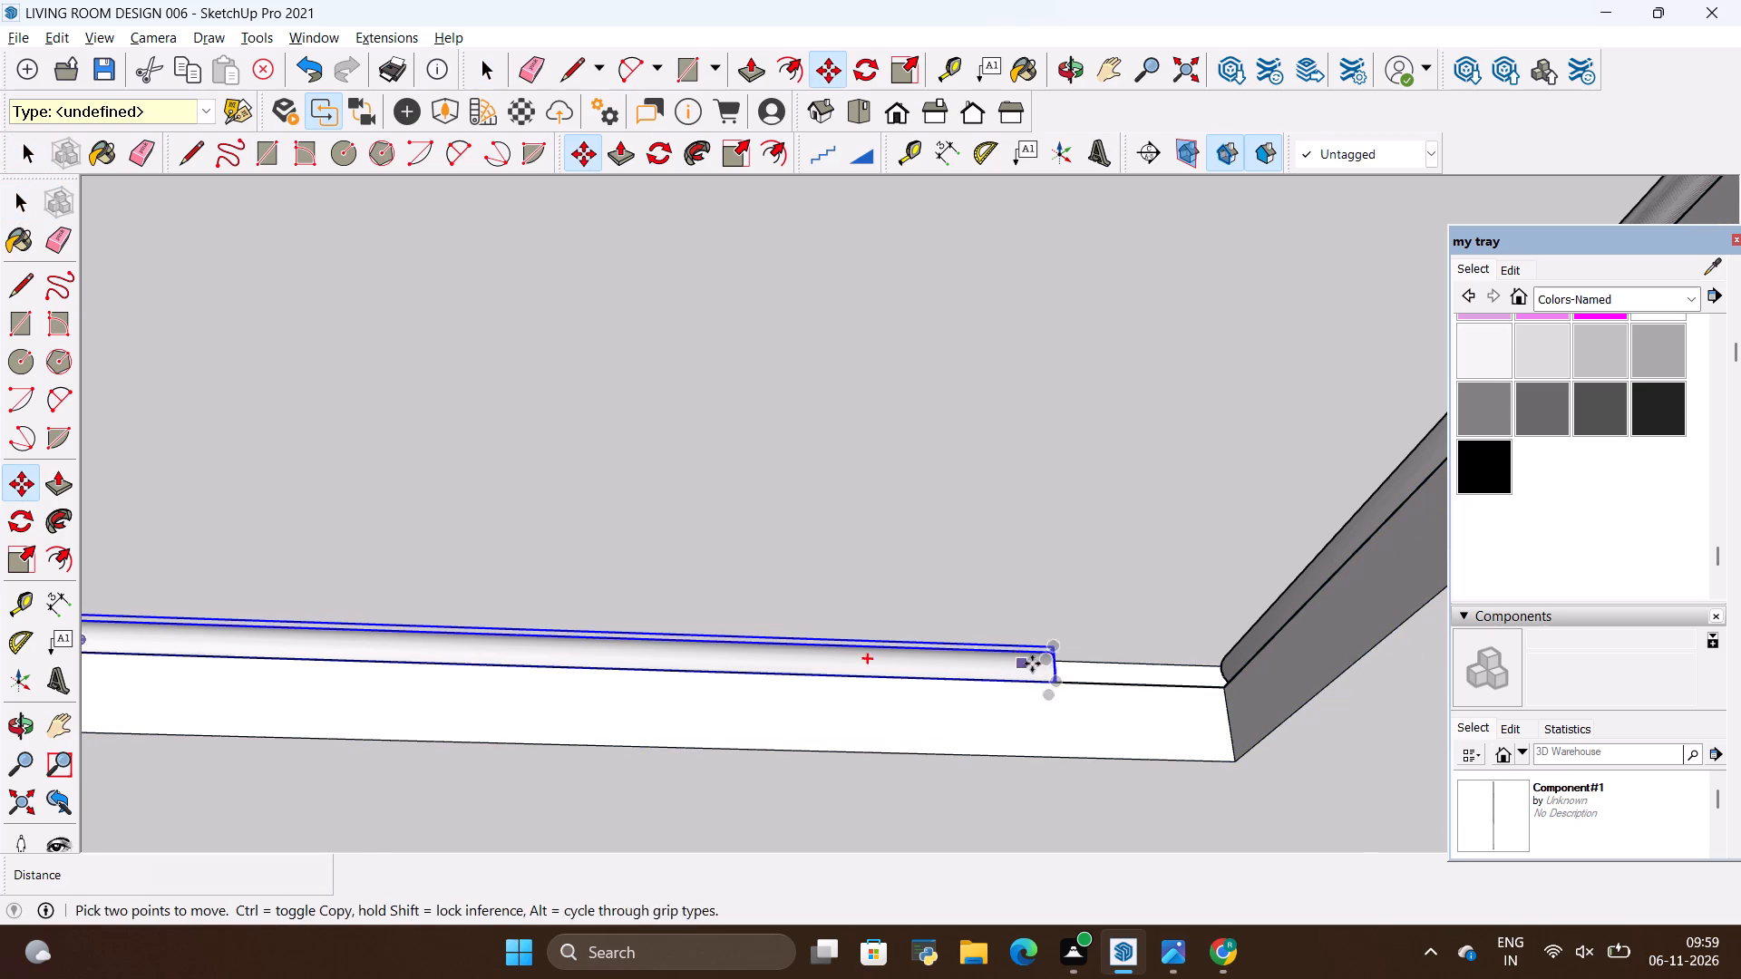
left_click(1052, 678, "ctrl")
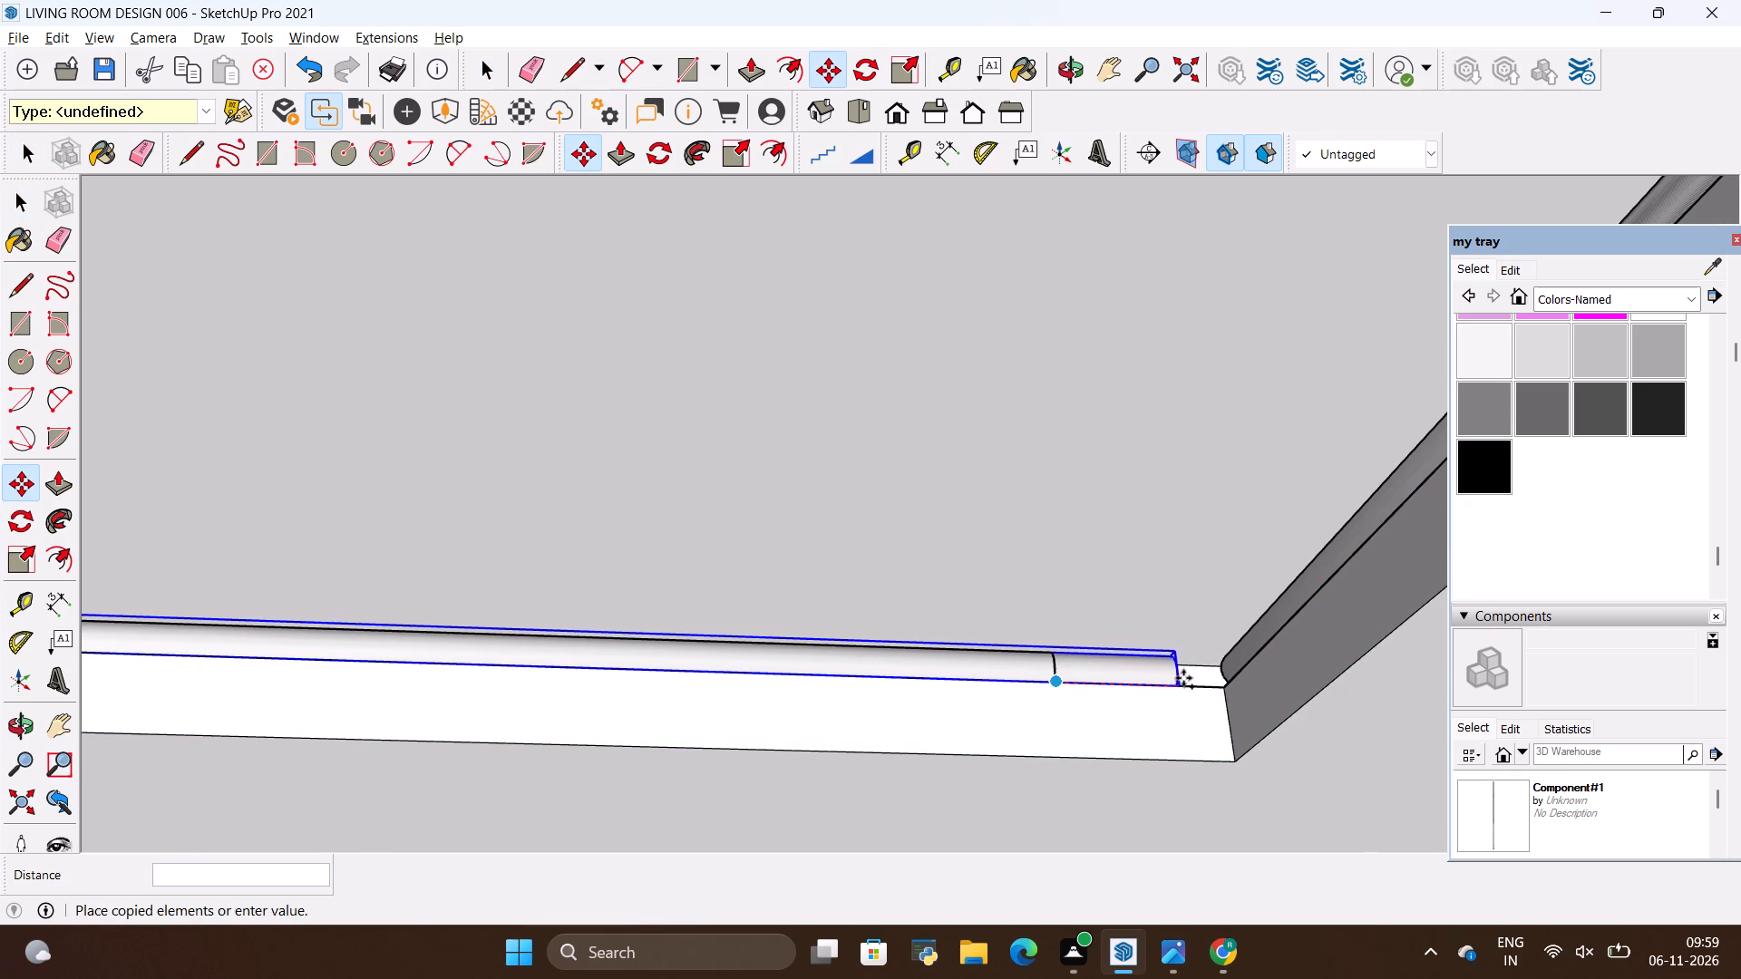
left_click(1222, 681)
scroll(1297, 725, "down", 14)
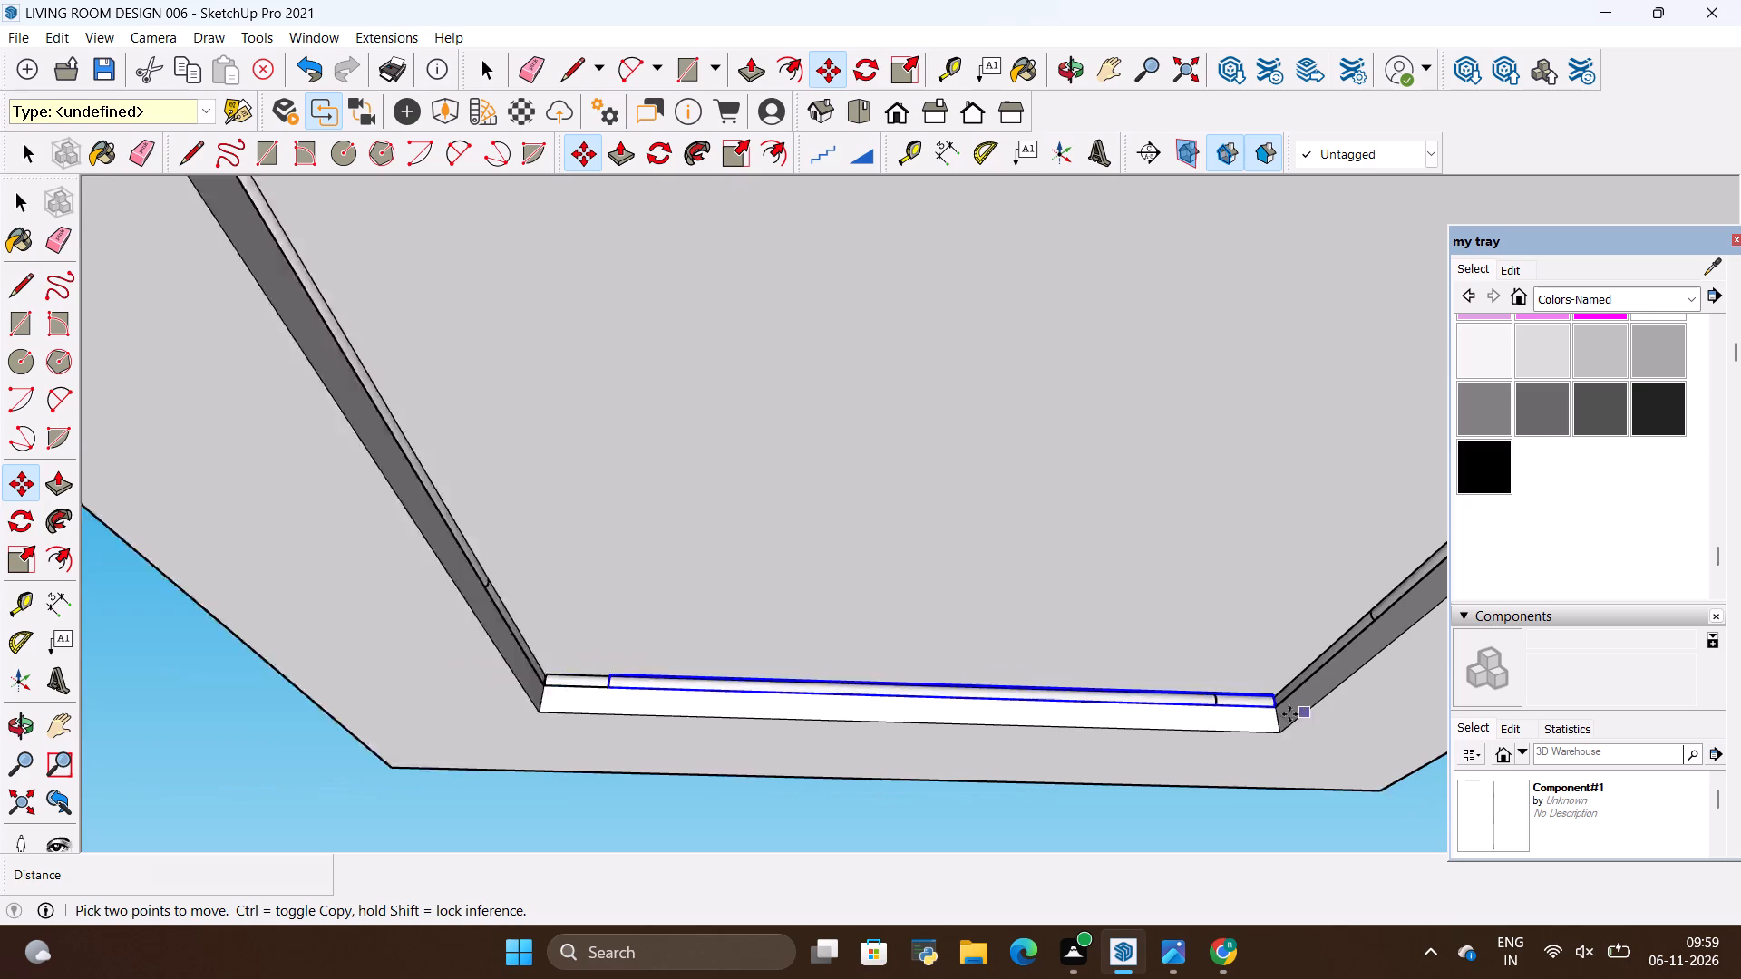
scroll(741, 714, "up", 11)
key("space")
scroll(608, 676, "up", 4)
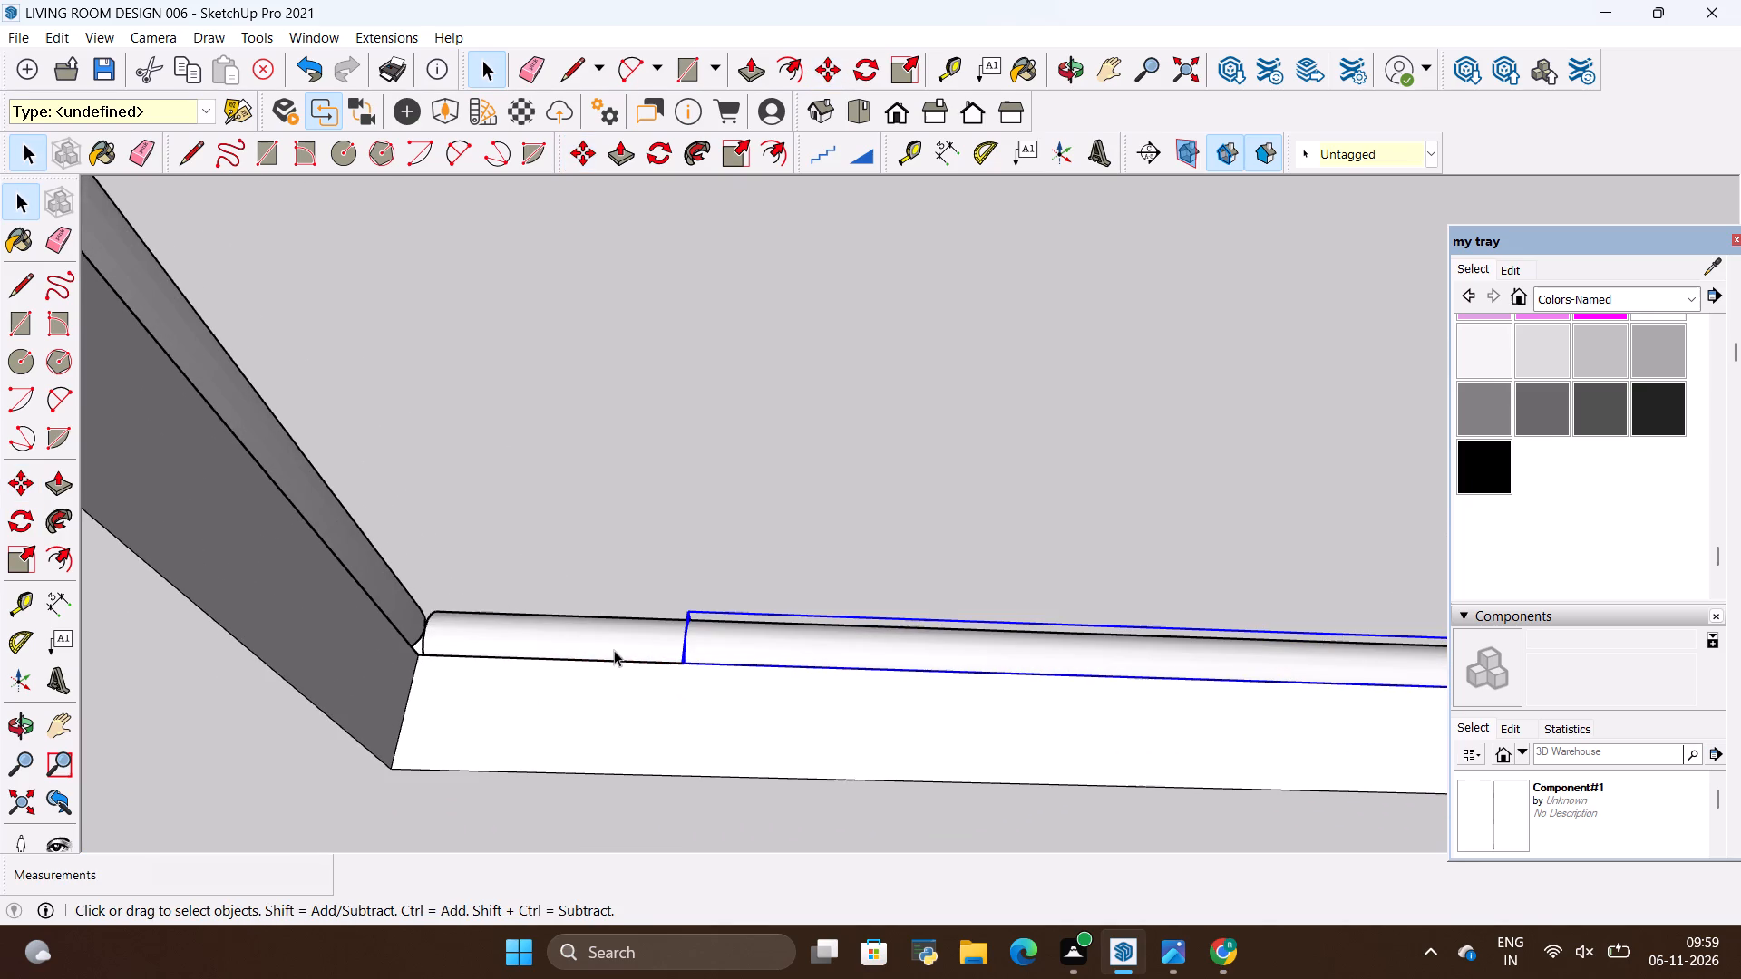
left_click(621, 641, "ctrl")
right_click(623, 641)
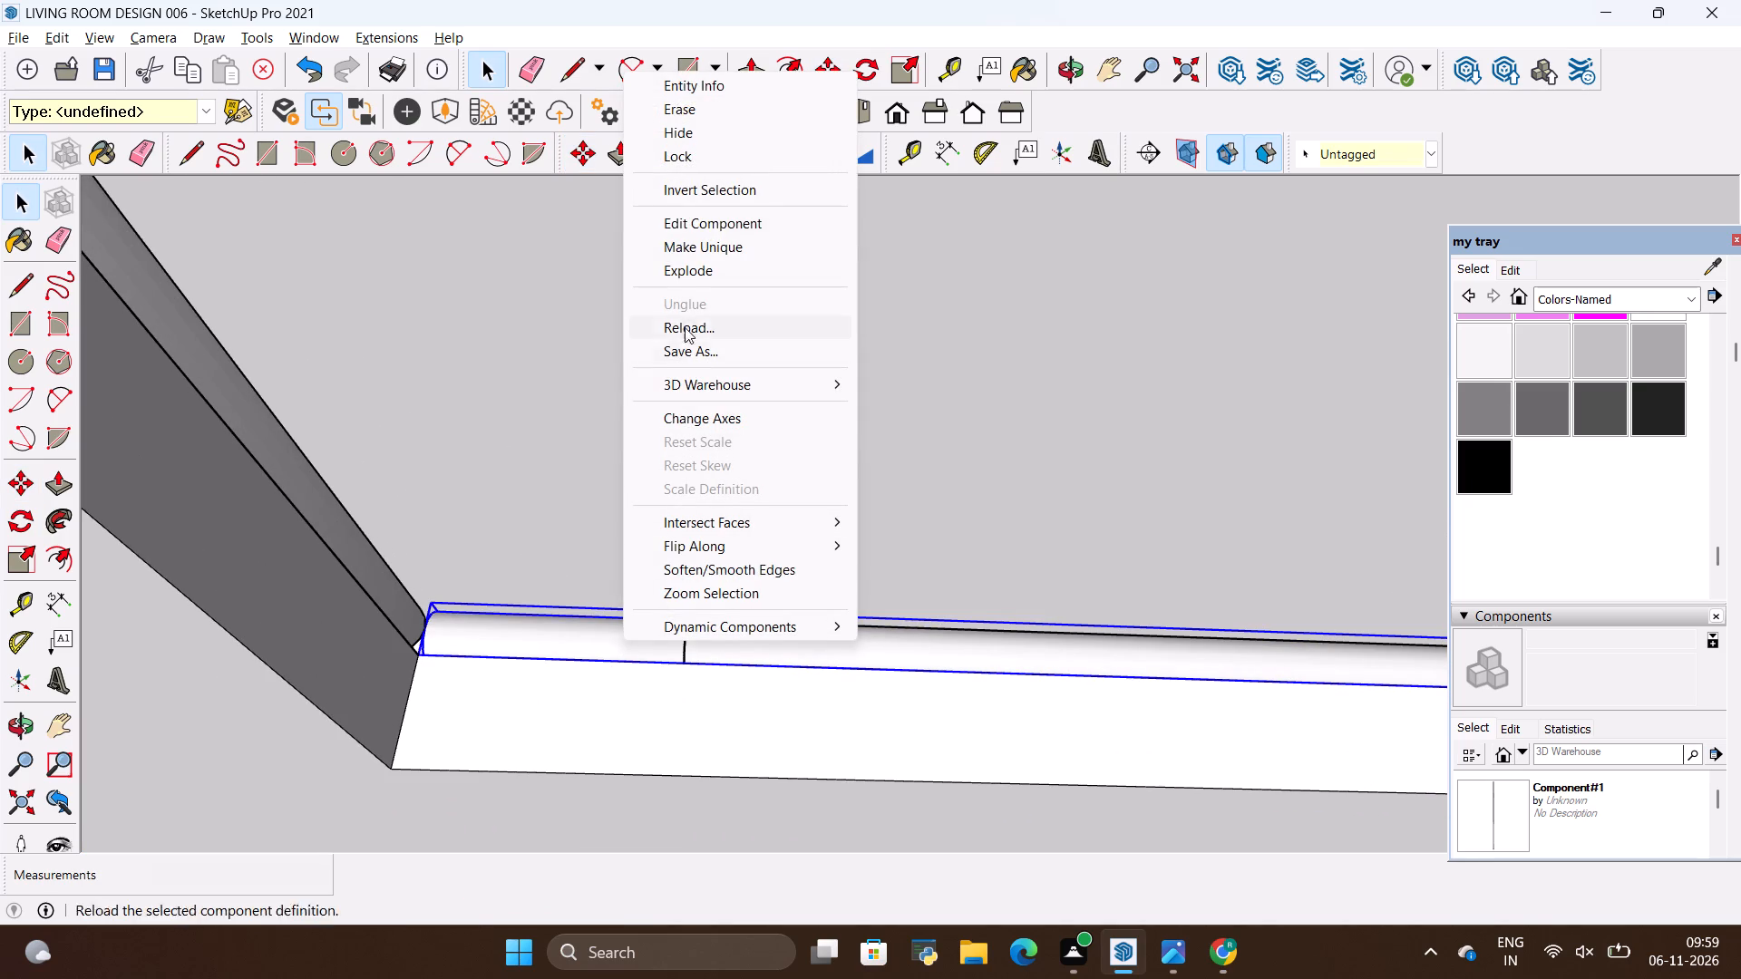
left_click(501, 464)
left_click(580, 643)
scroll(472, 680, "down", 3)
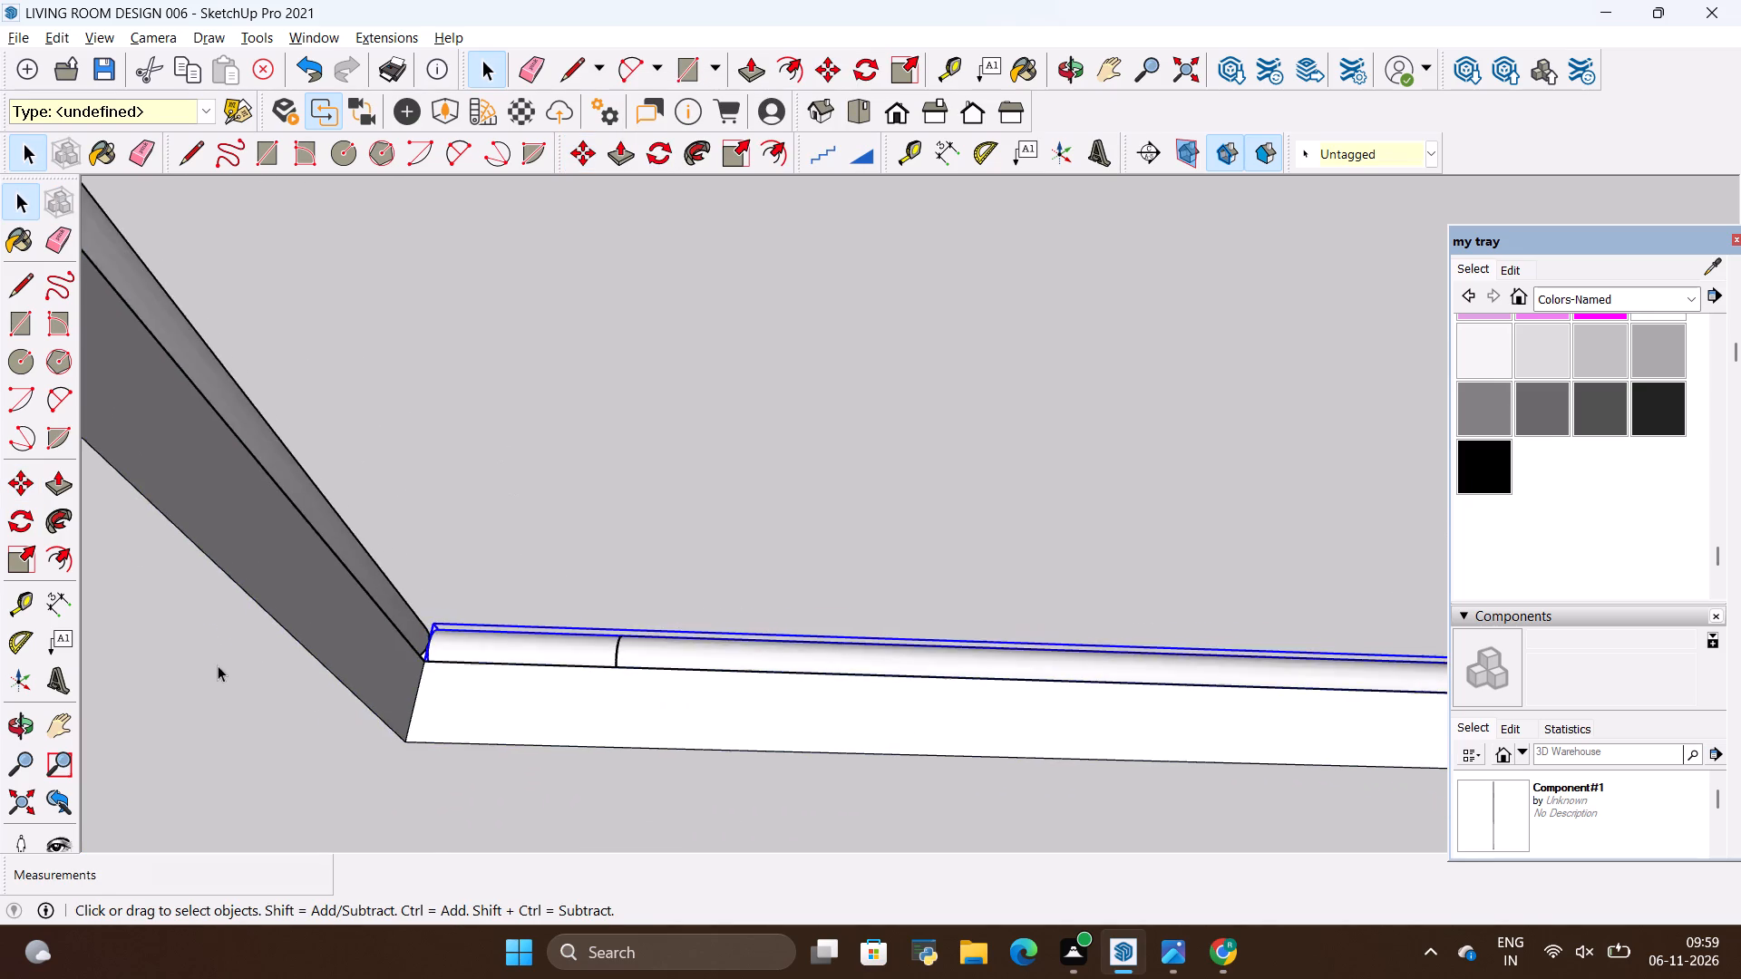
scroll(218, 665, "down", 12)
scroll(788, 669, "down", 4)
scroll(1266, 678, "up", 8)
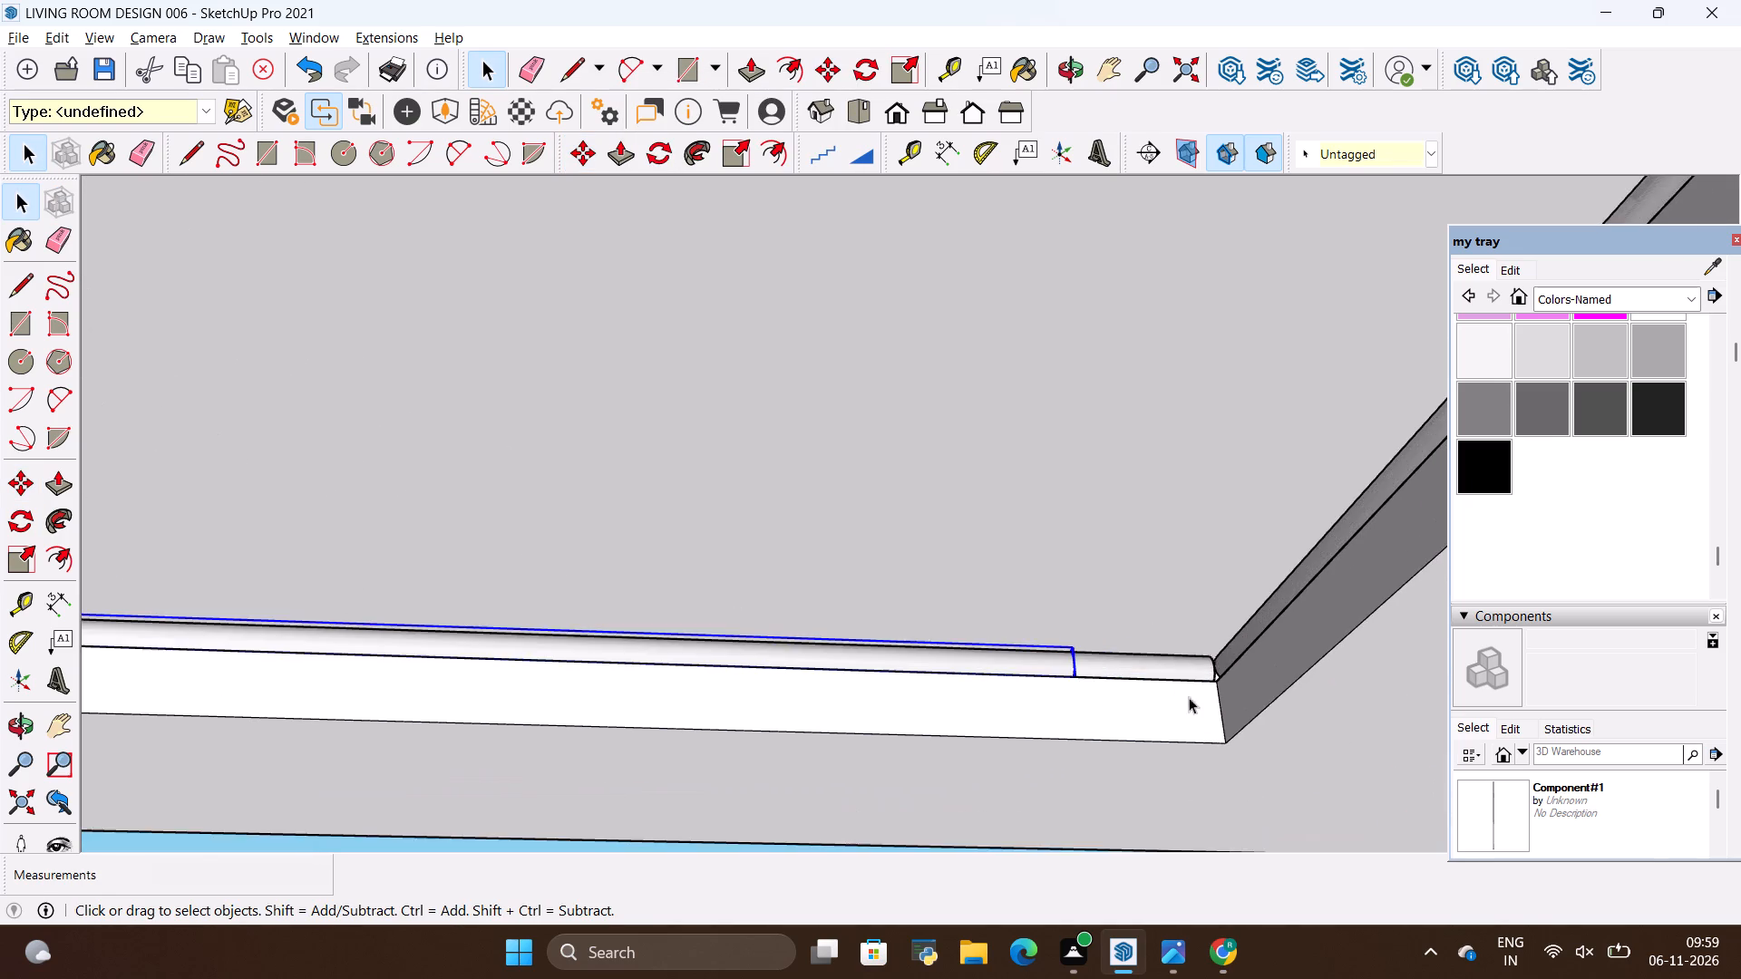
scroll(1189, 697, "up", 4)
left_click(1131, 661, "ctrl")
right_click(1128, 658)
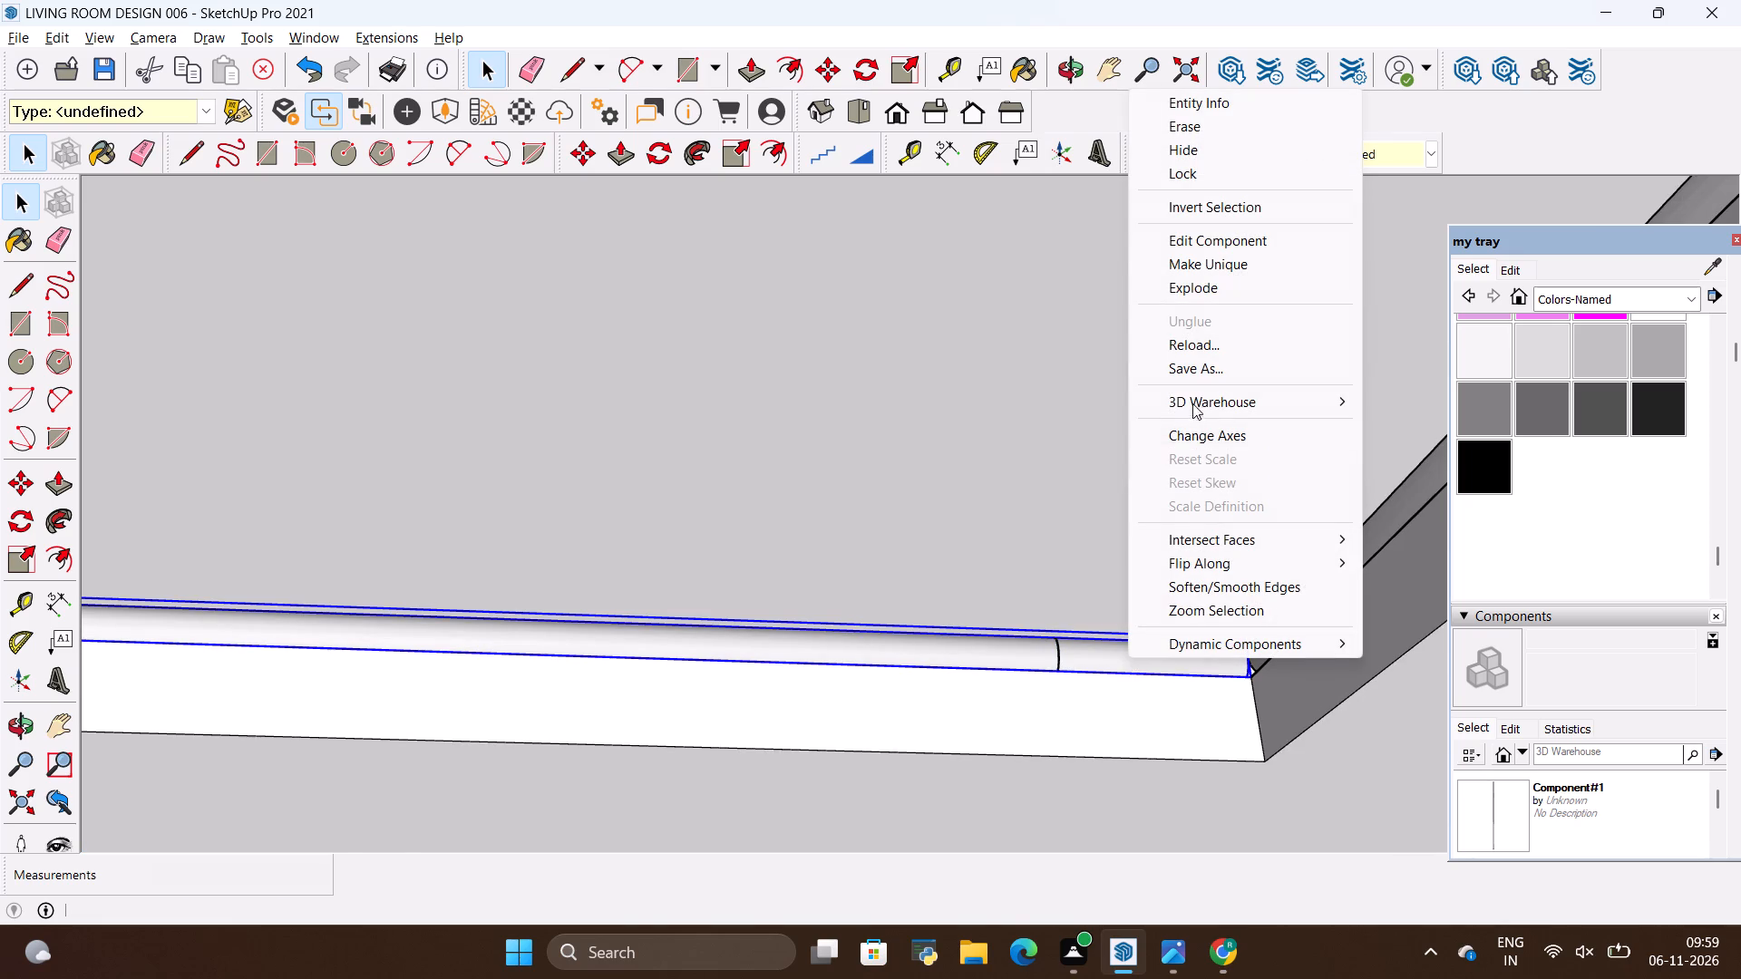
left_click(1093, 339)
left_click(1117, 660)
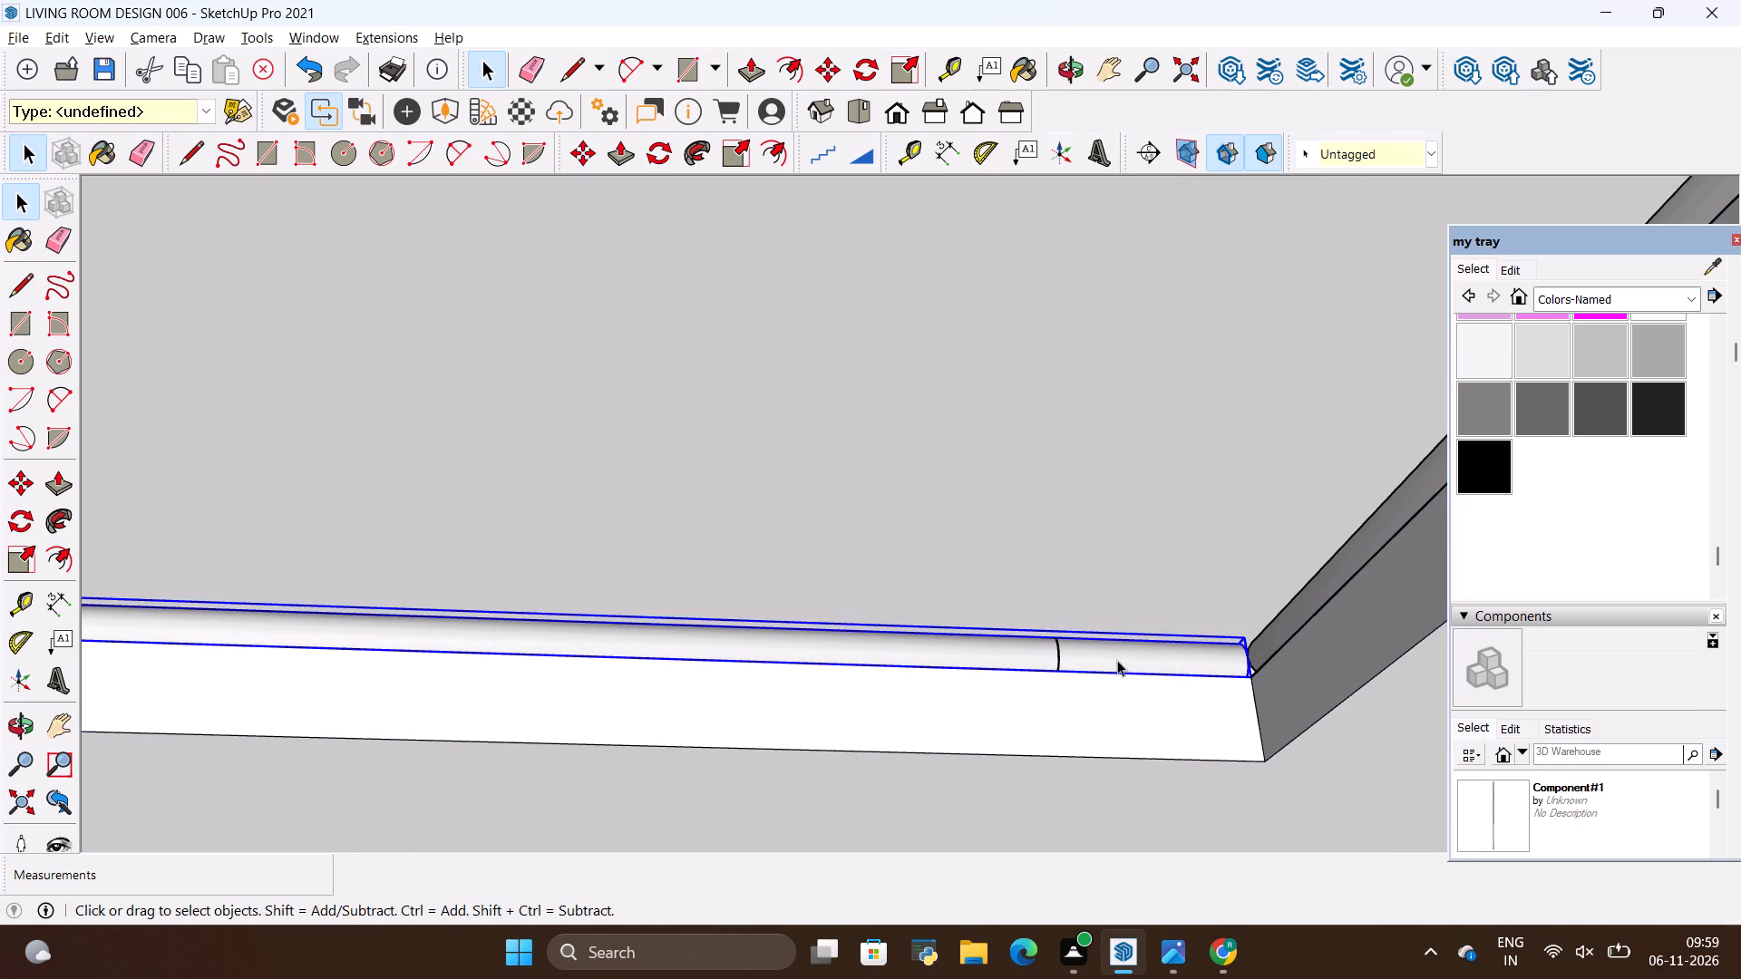
Make the original short-side light, which starts at the first recess corner, a unique component.
scroll(1139, 669, "down", 14)
scroll(590, 675, "up", 9)
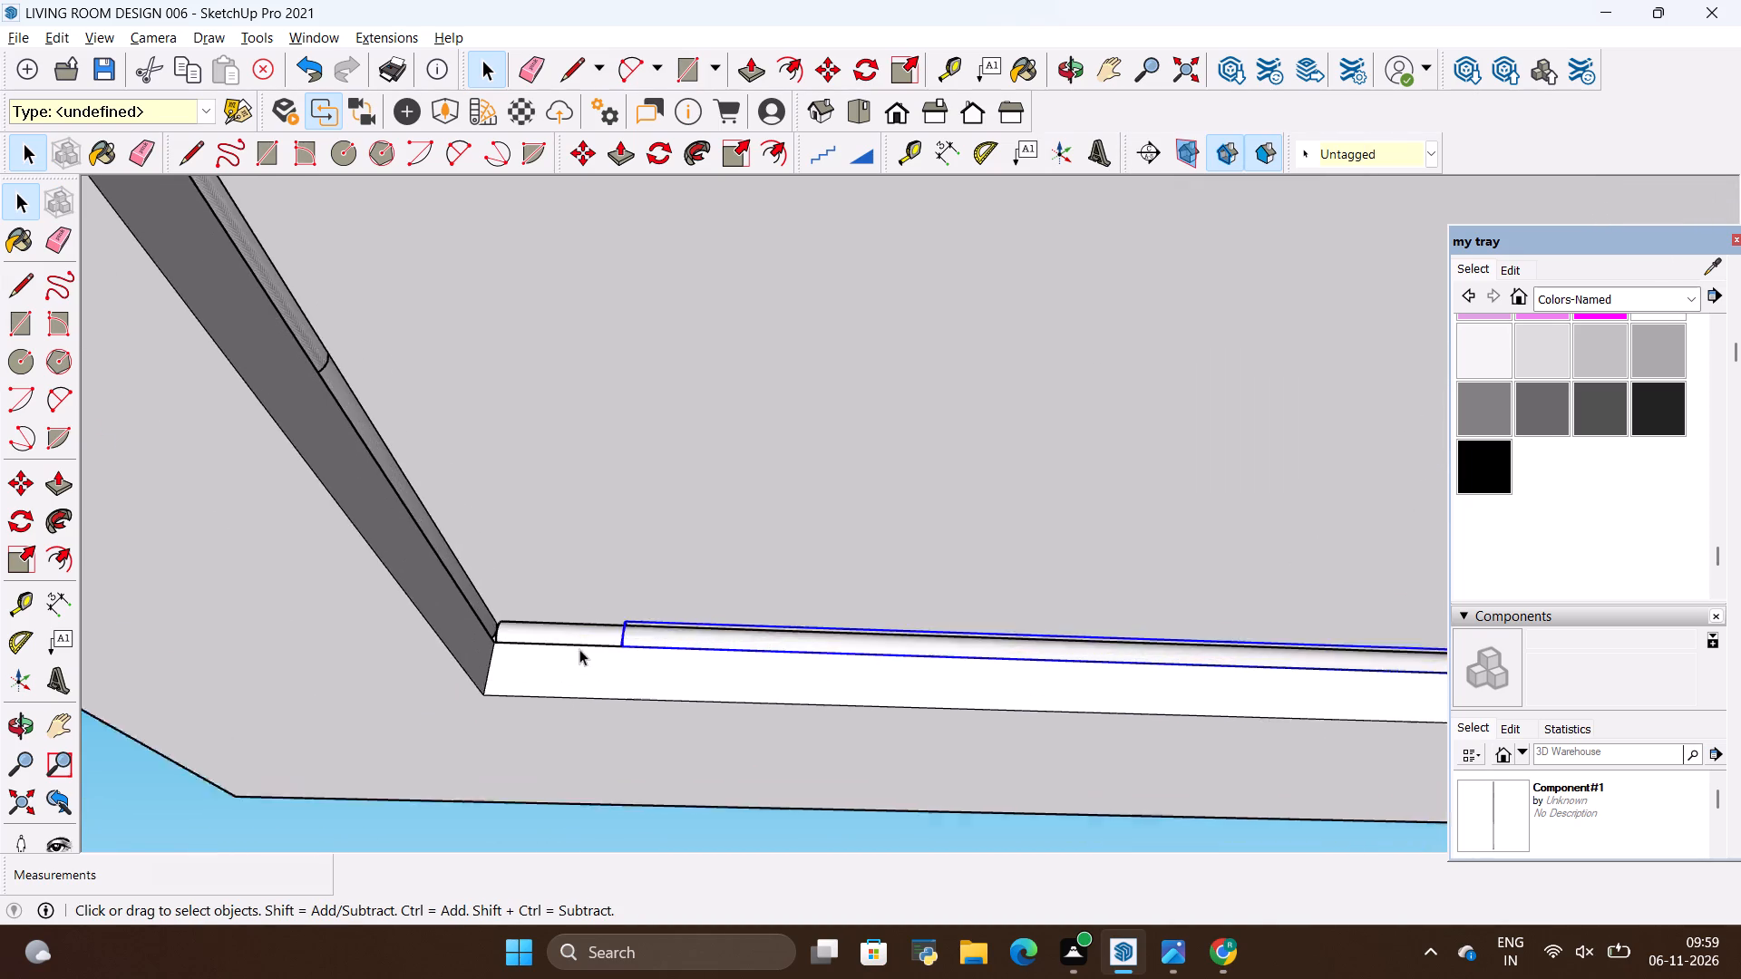
scroll(579, 649, "up", 1)
left_click(585, 631, "ctrl")
right_click(586, 632)
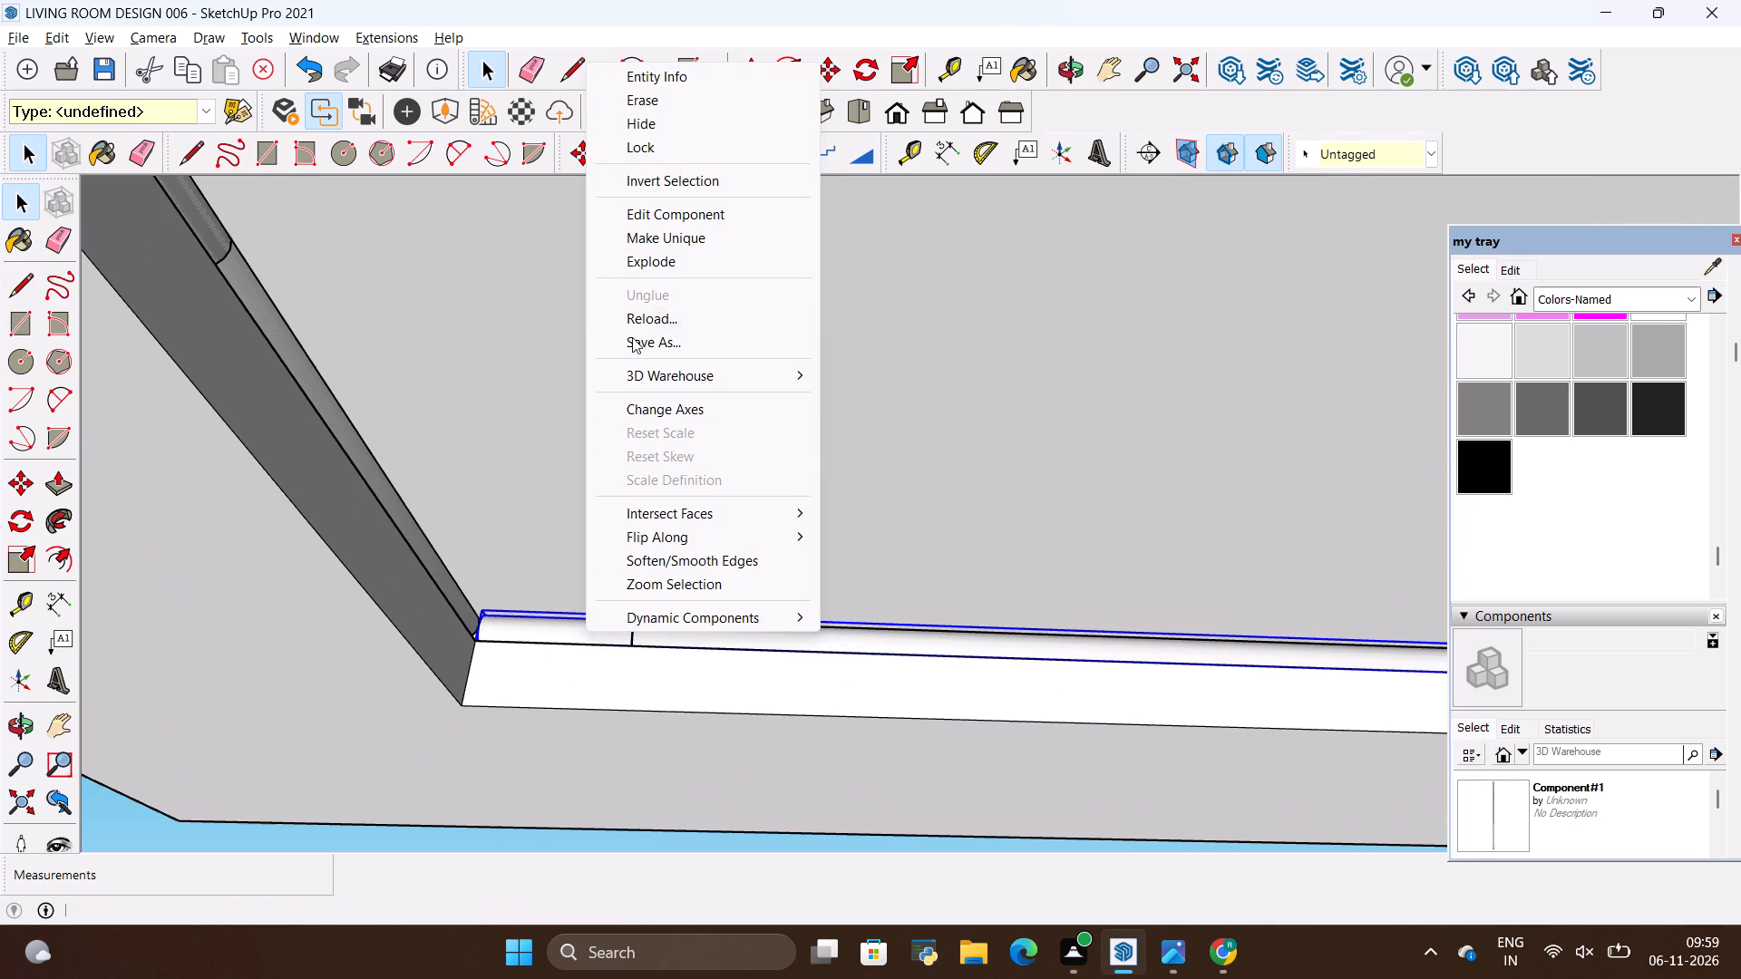
left_click(656, 237)
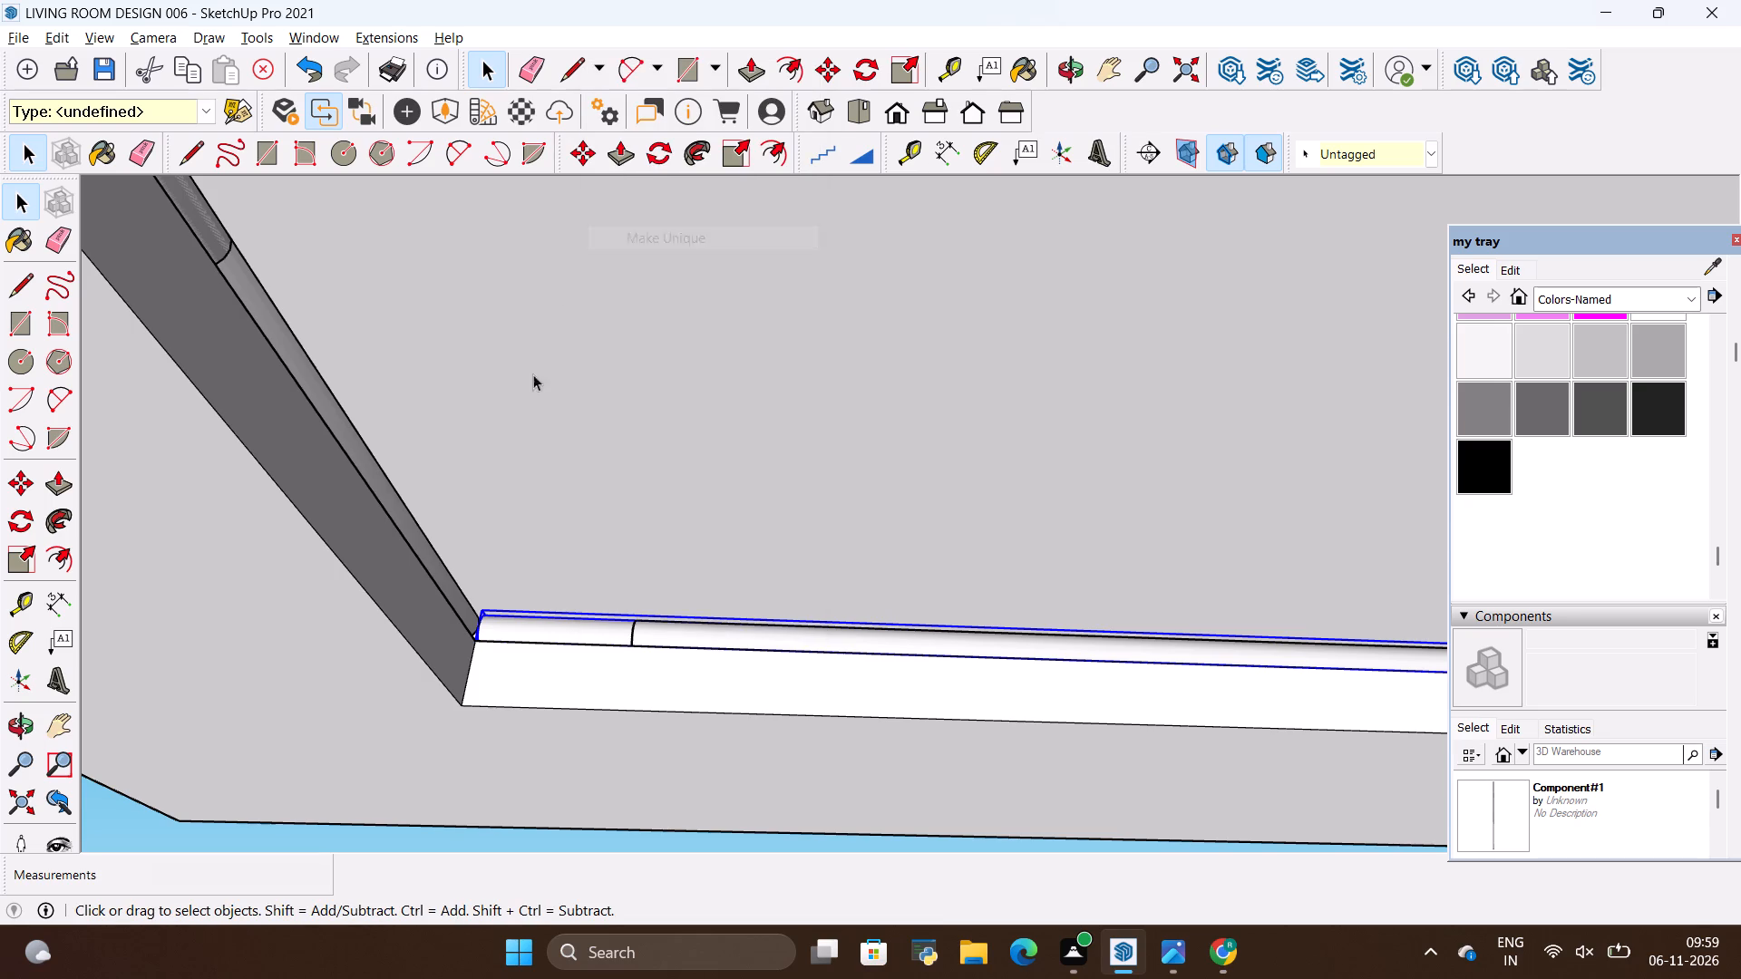
Select both overlapping linear lights on the short side and make them a group.
scroll(509, 507, "down", 9)
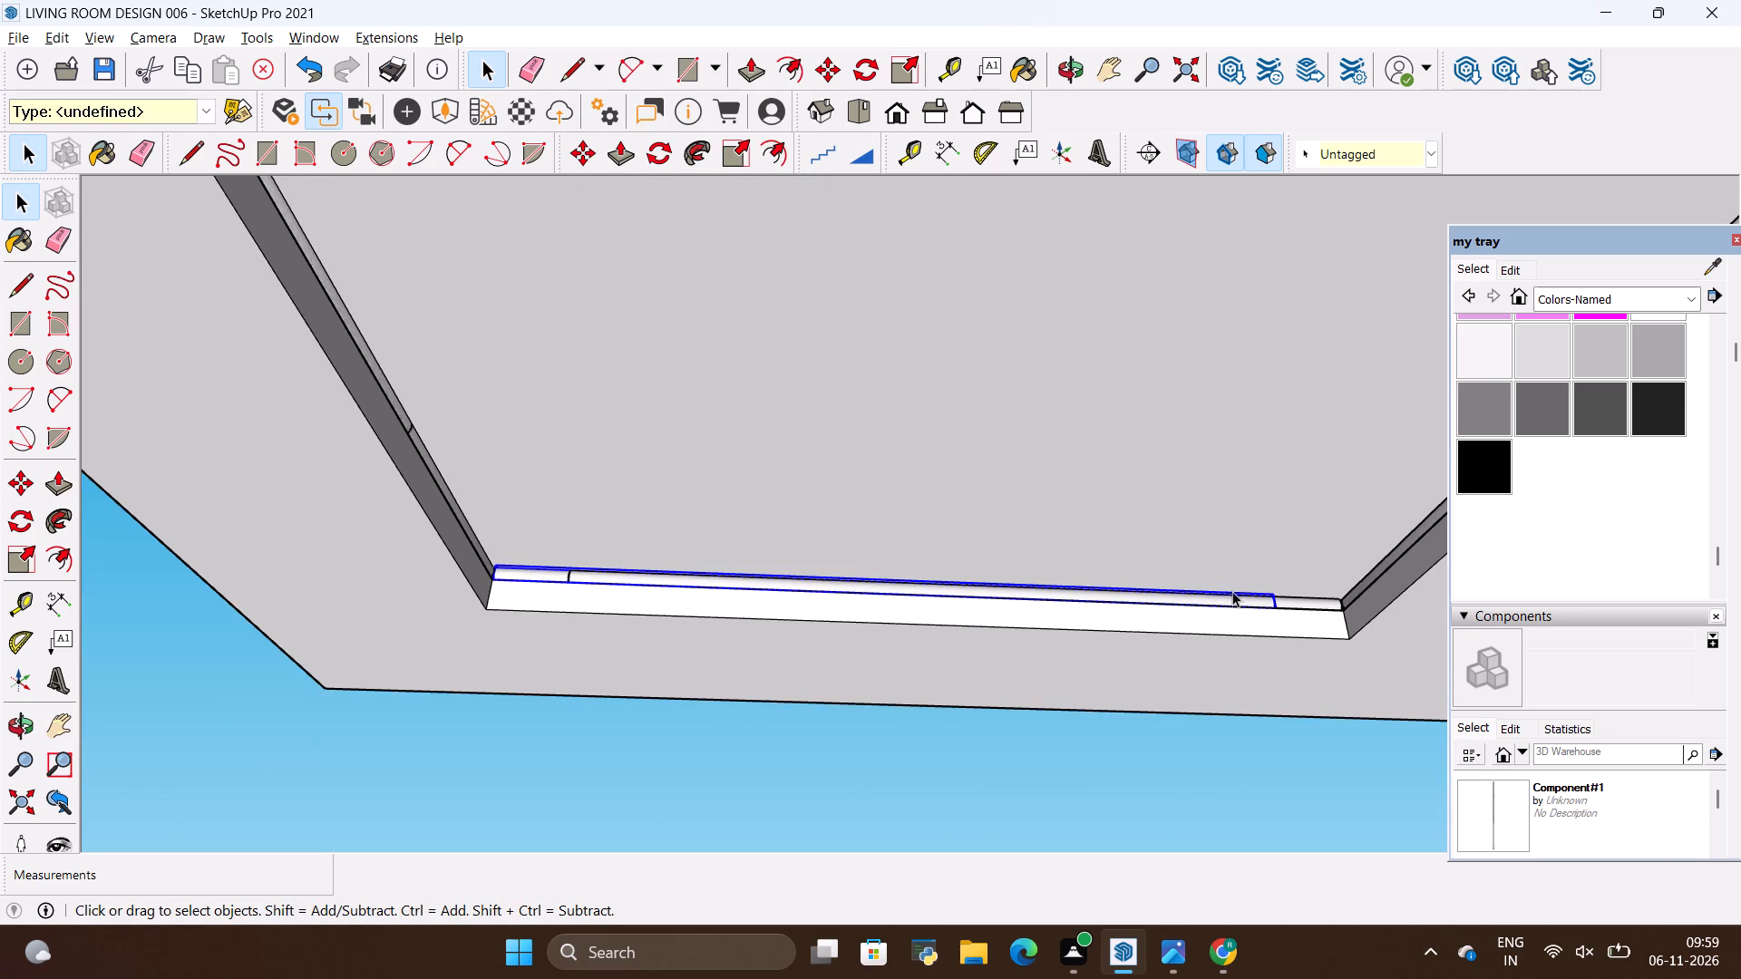
left_click(1289, 599)
scroll(1286, 602, "up", 4)
scroll(1291, 604, "down", 2)
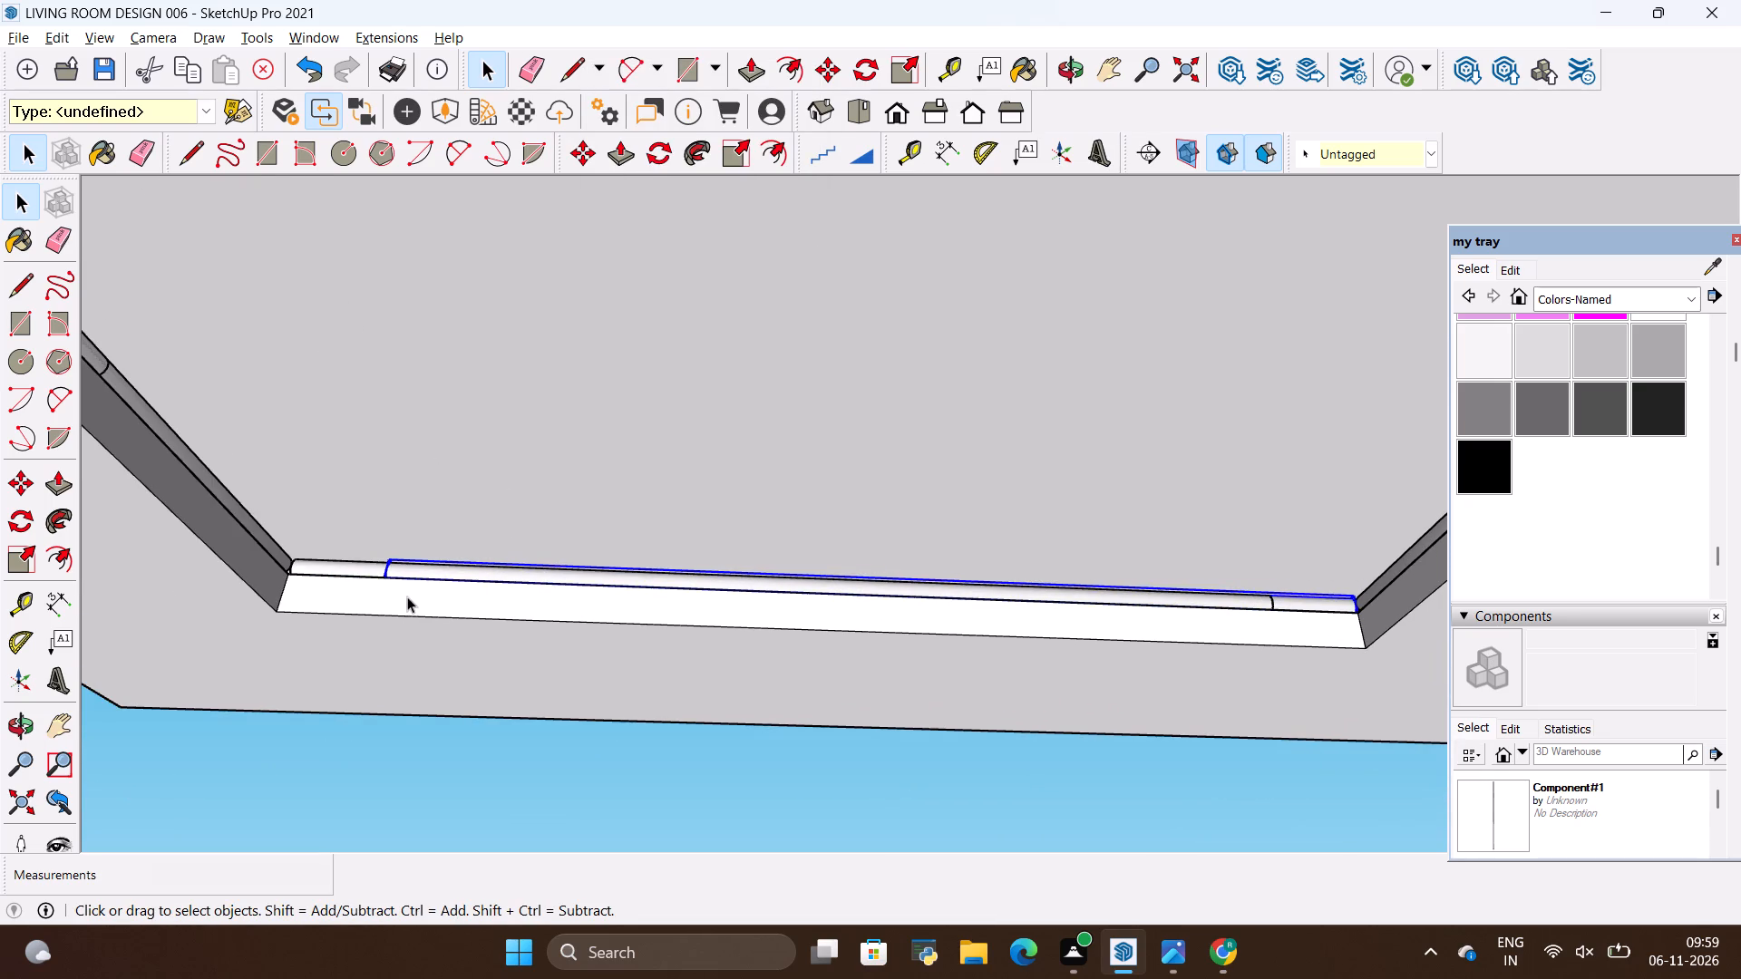
scroll(307, 593, "up", 7)
left_click(369, 559, "ctrl")
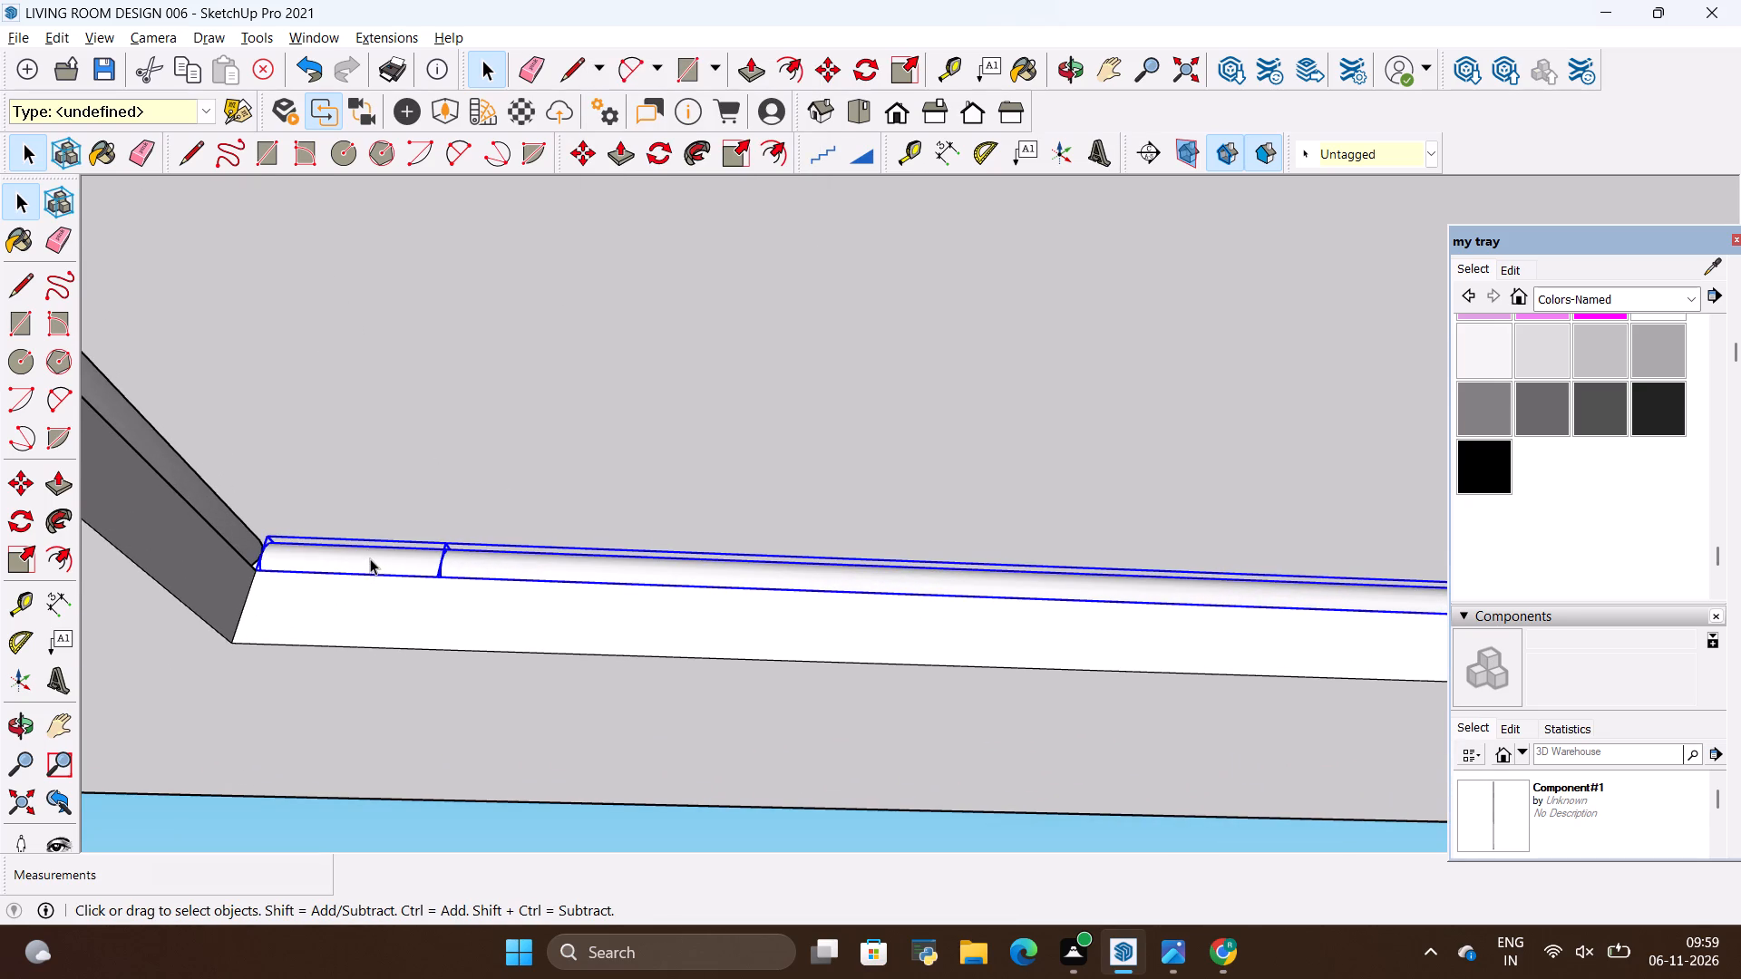
right_click(370, 558)
left_click(452, 339)
Copy the grouped short-side lights from their end corner into the cove along the opposite short side of the recess.
scroll(367, 596, "down", 4)
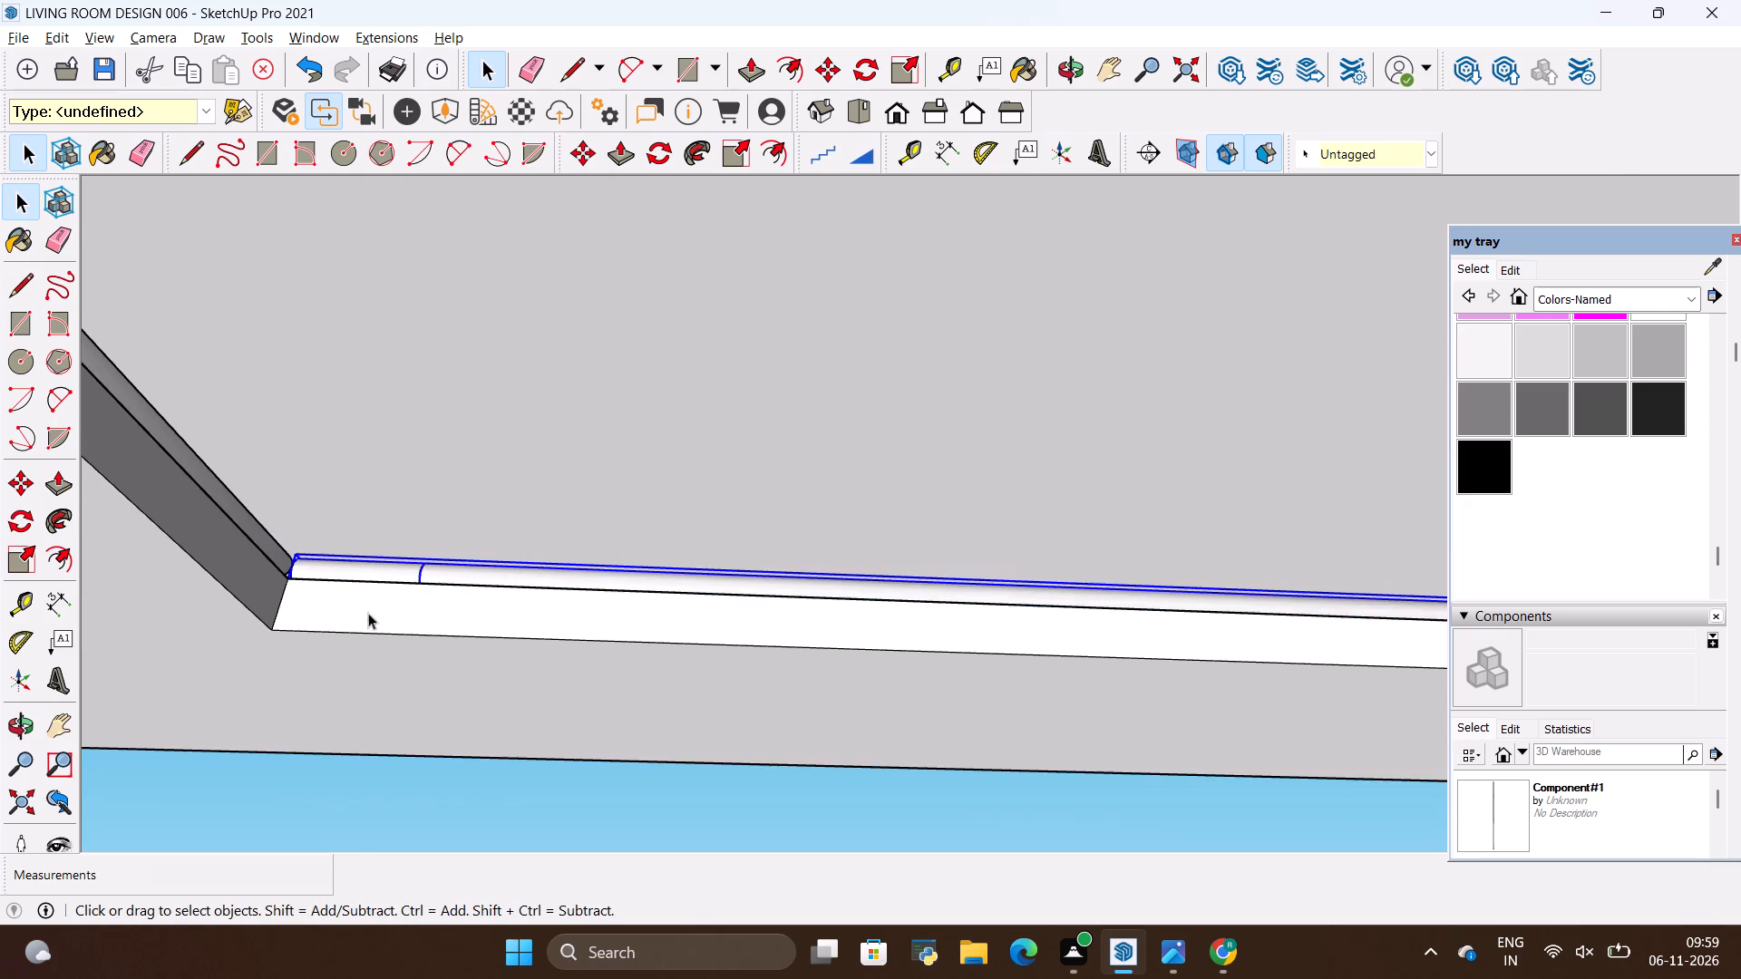
scroll(371, 616, "down", 6)
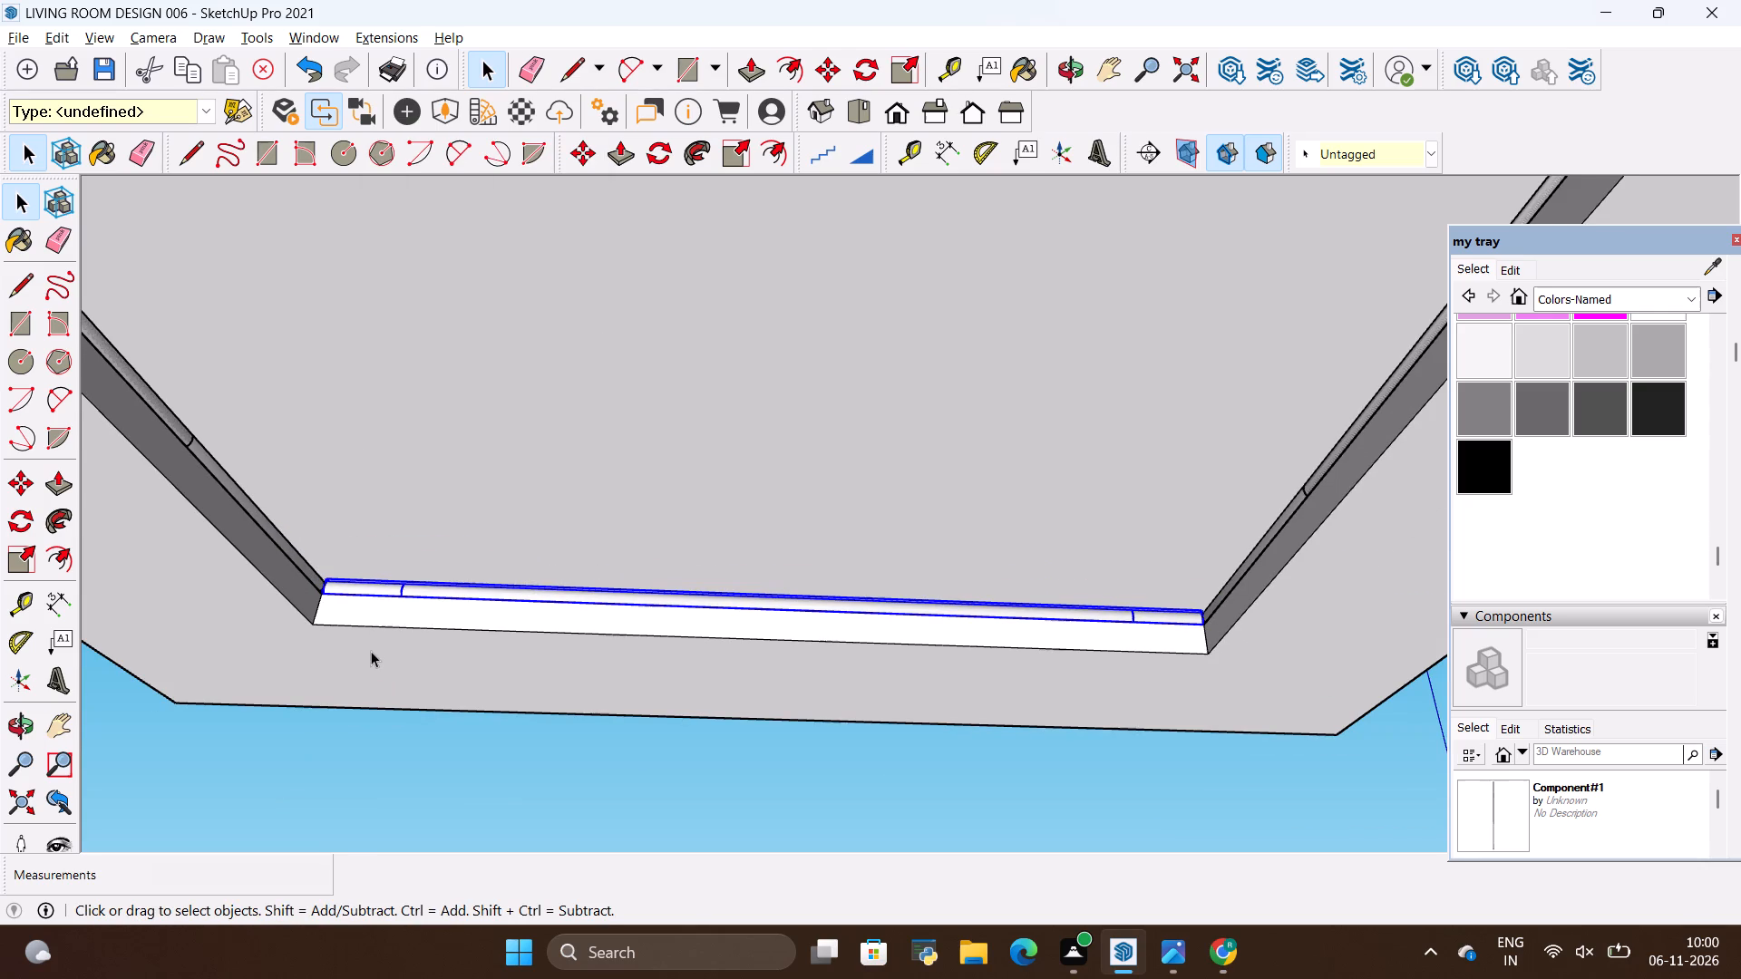
key("m")
scroll(321, 622, "up", 8)
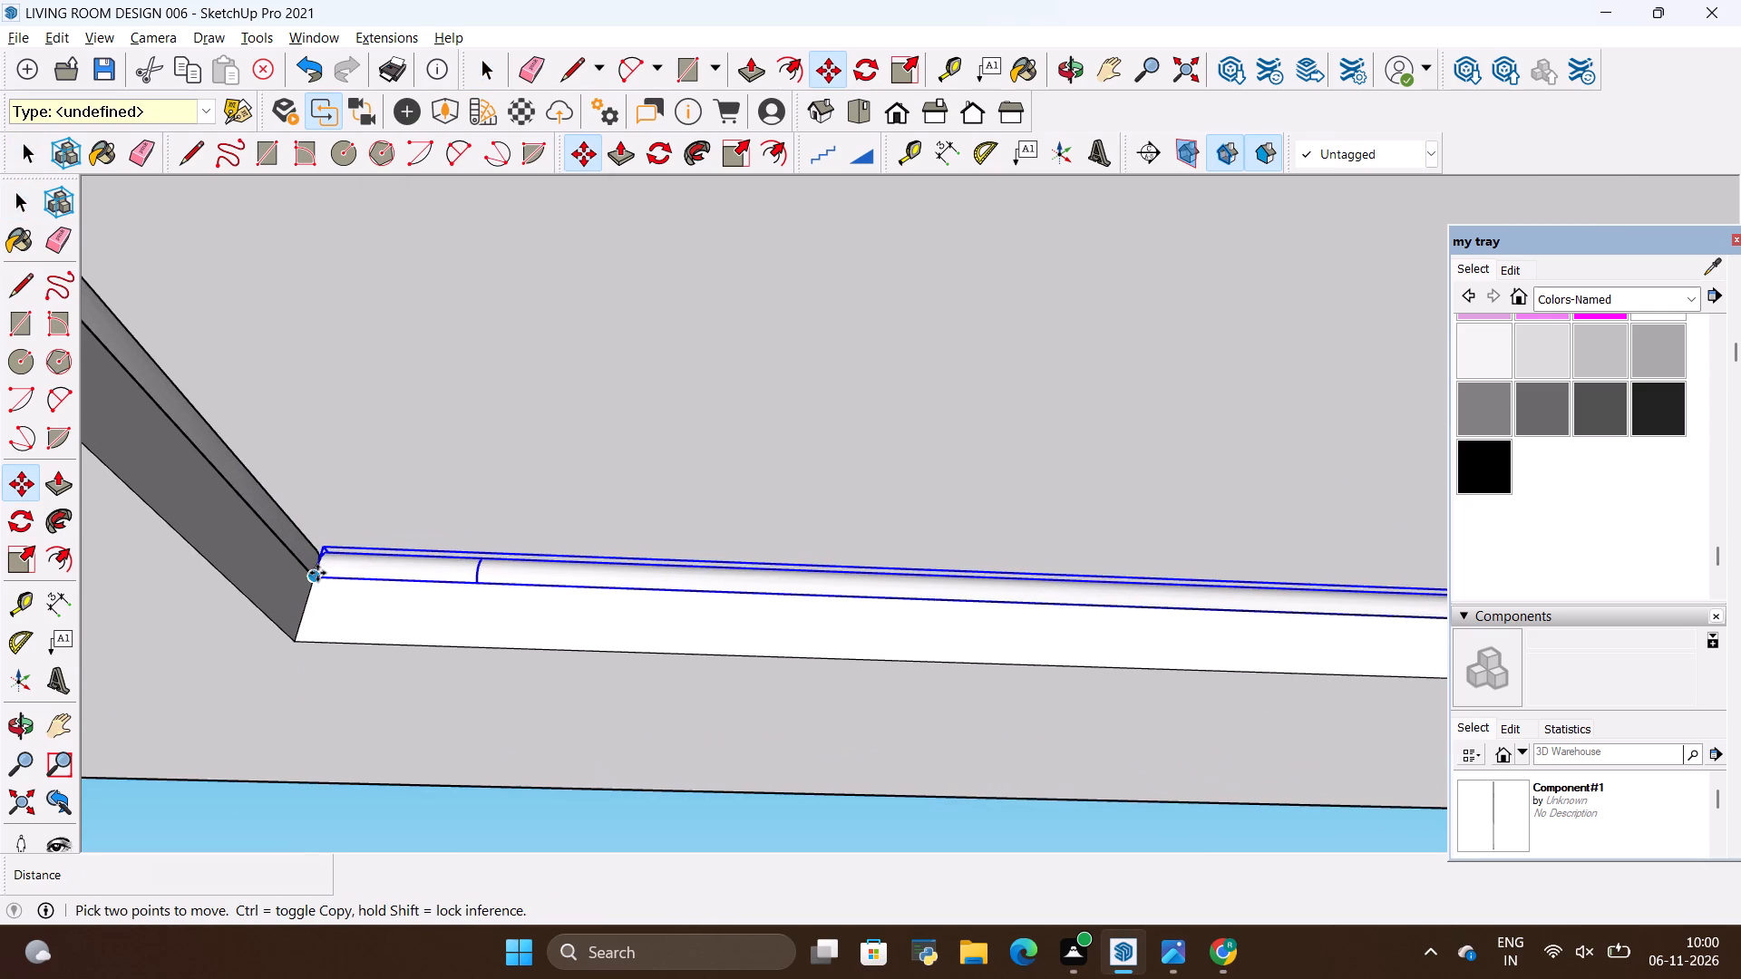
left_click(317, 573, "ctrl")
scroll(261, 701, "down", 5)
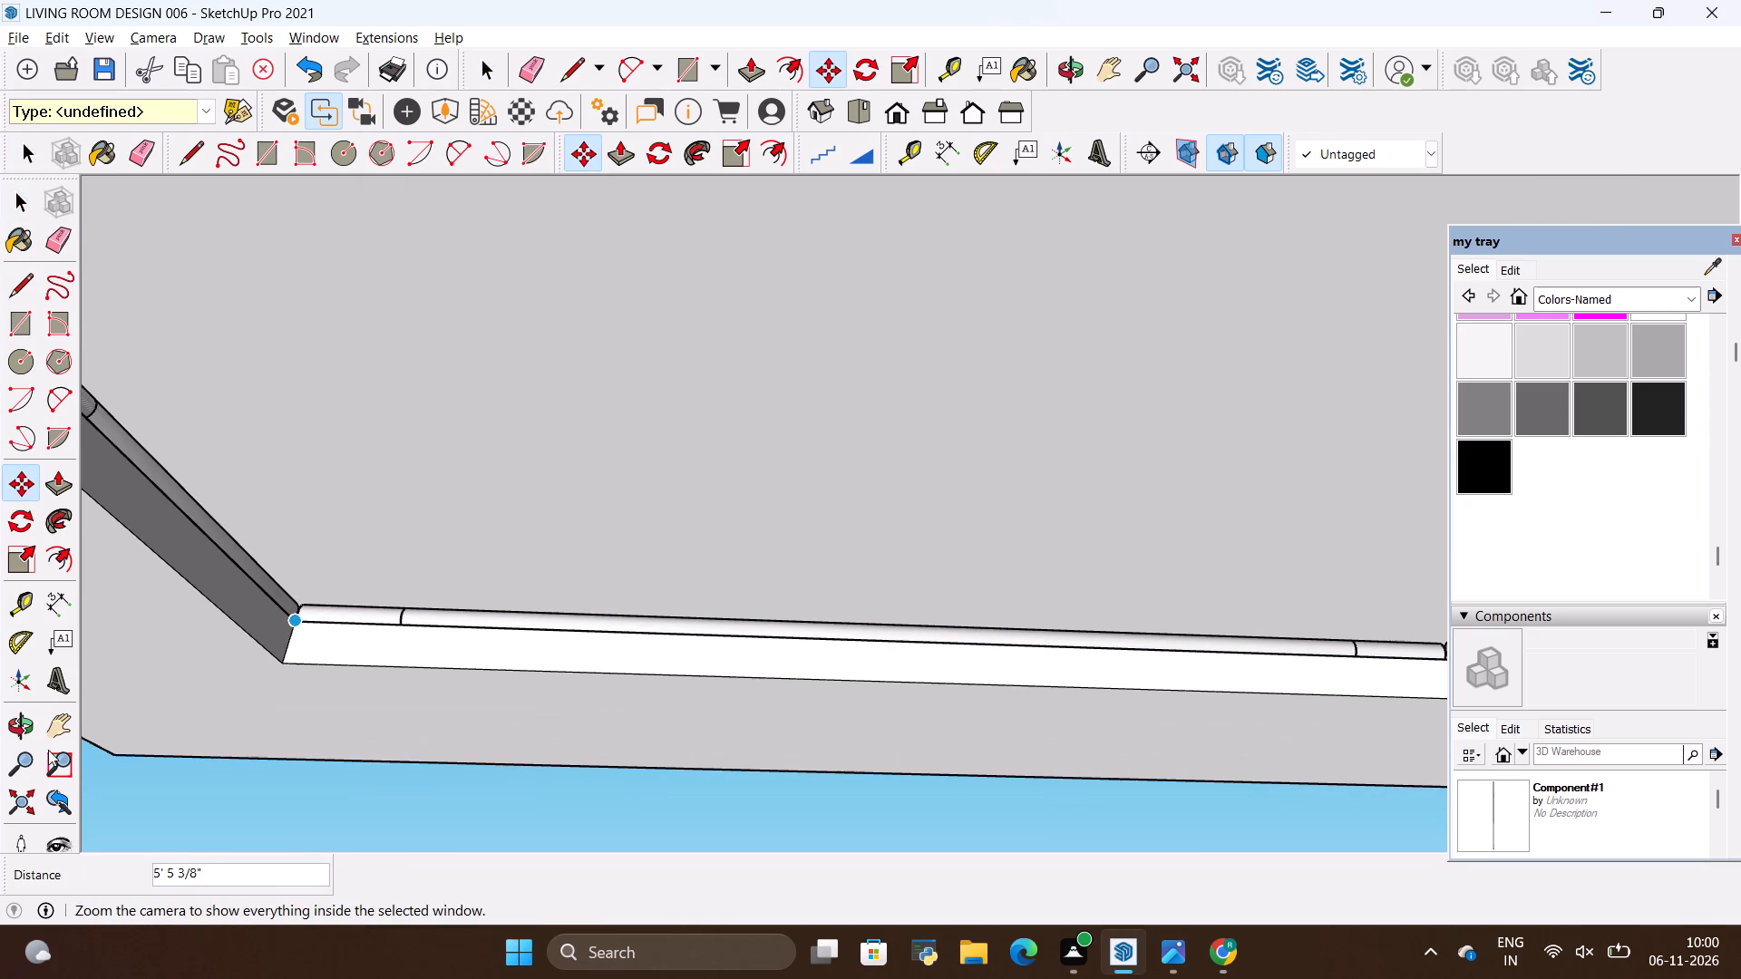
left_click(16, 727)
left_click_drag(867, 584, 450, 553)
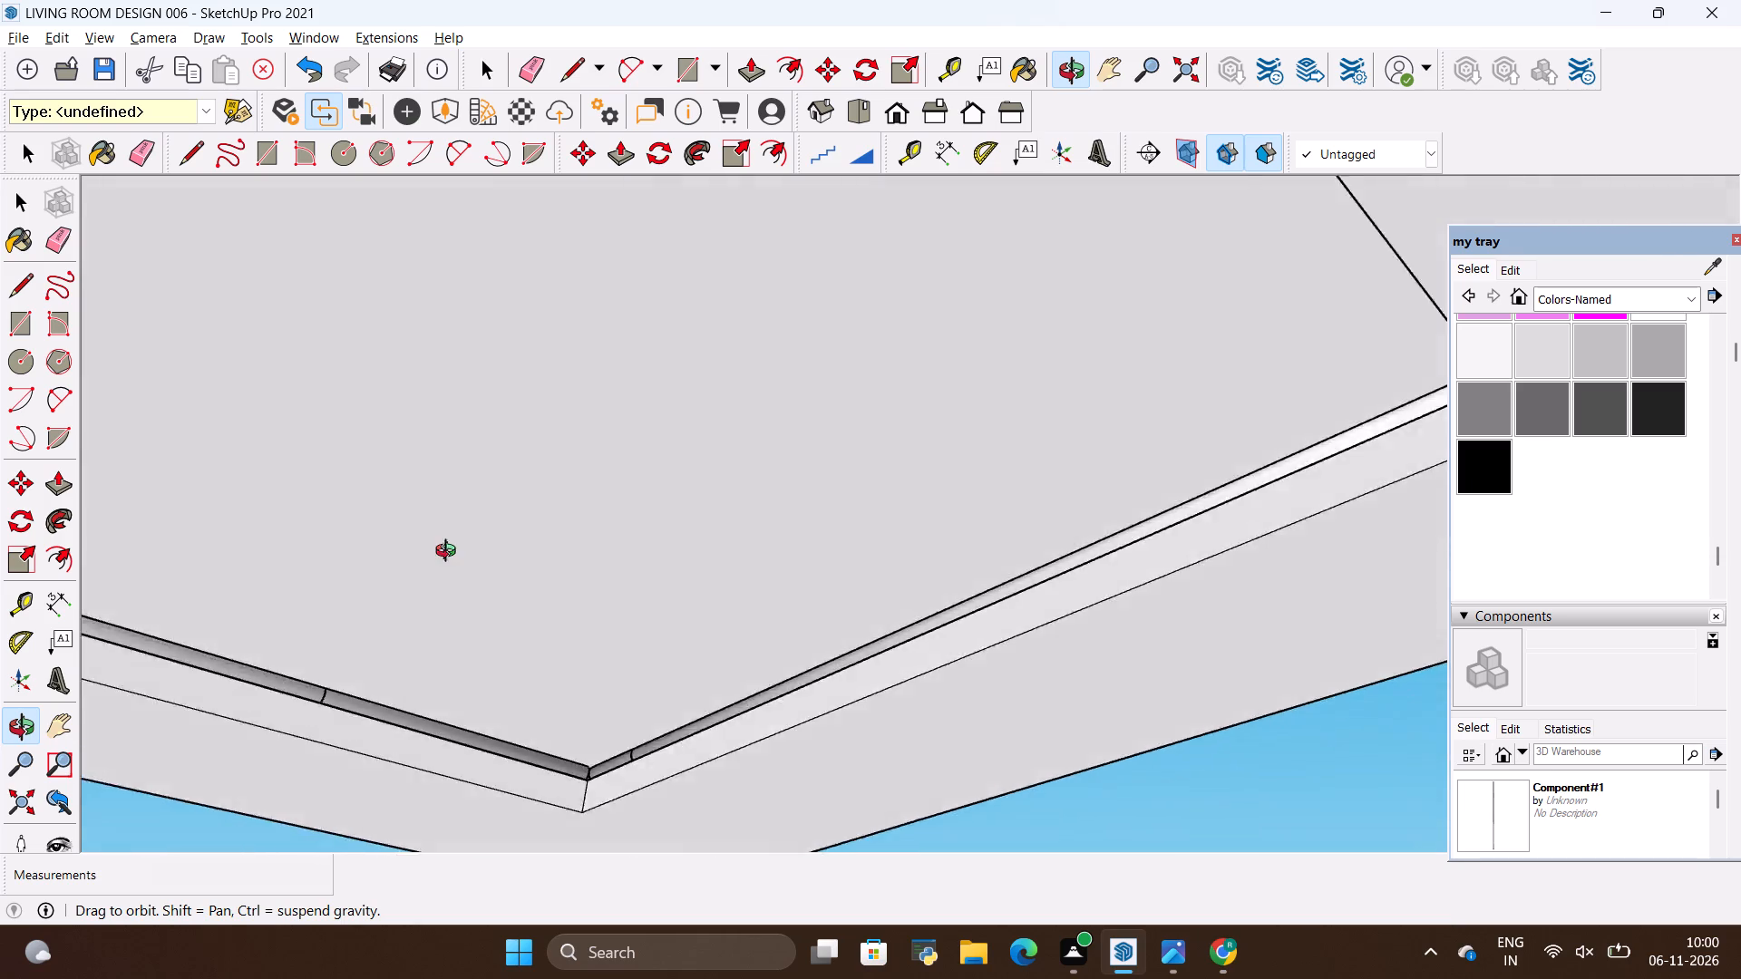
left_click_drag(450, 553, 205, 593)
left_click_drag(679, 597, 163, 657)
scroll(584, 586, "down", 2)
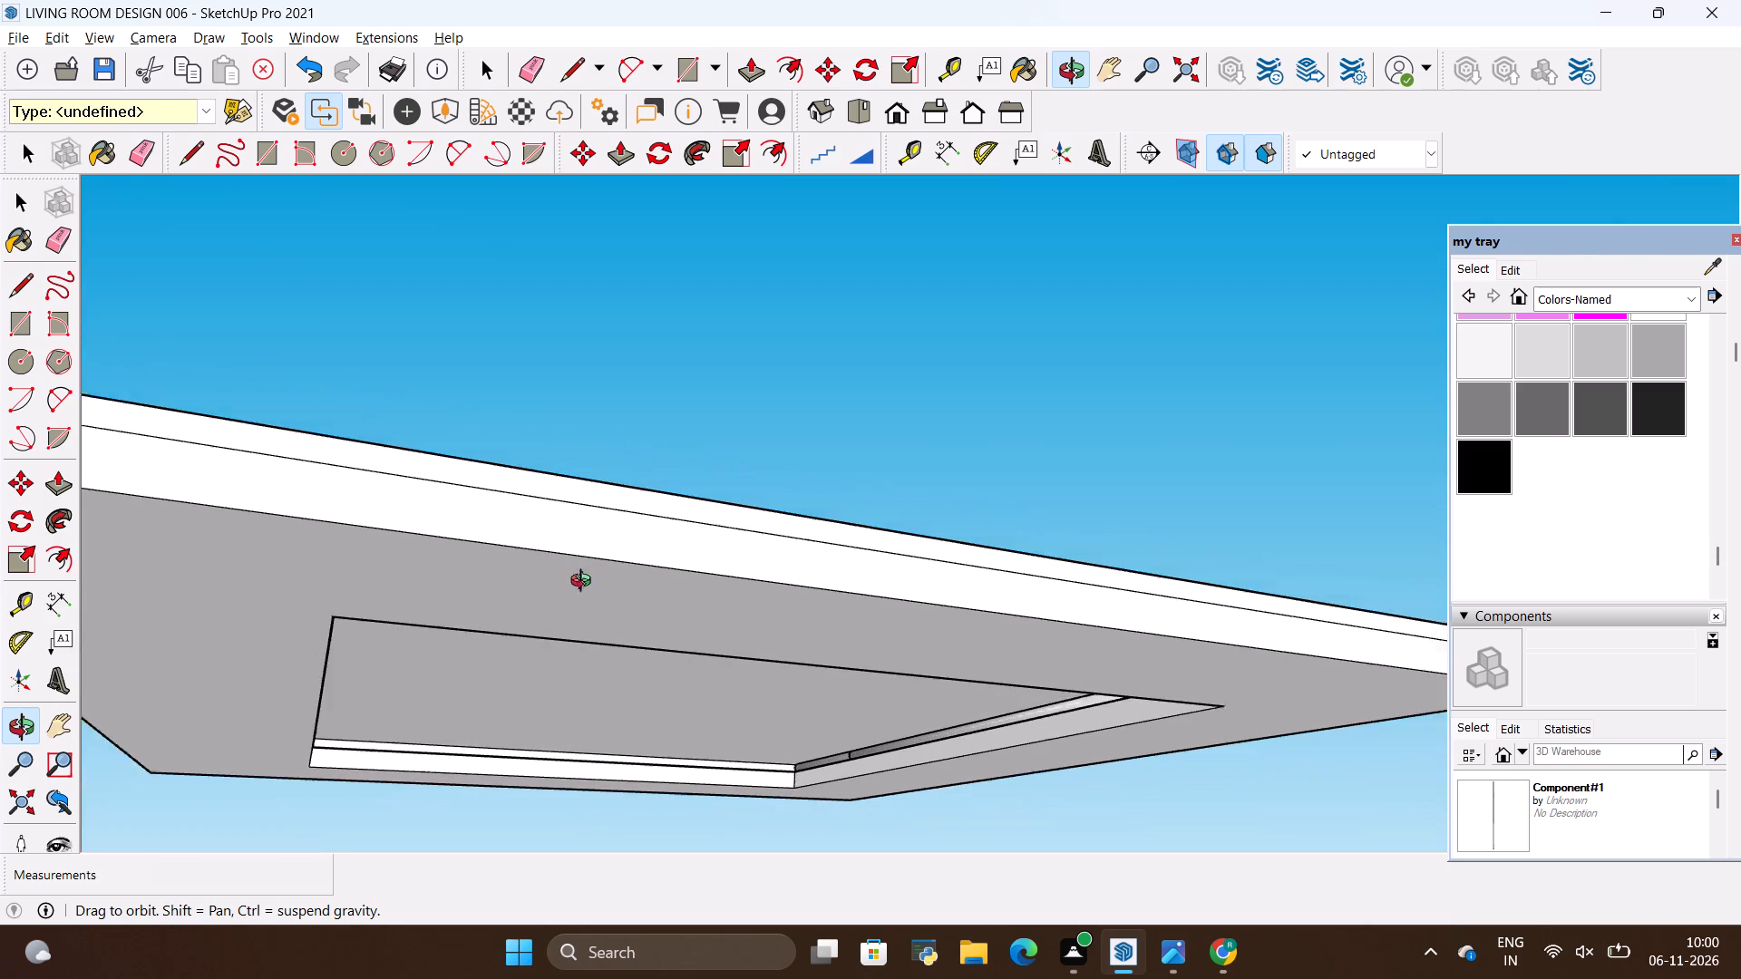
scroll(585, 583, "down", 2)
scroll(511, 771, "up", 8)
scroll(923, 586, "down", 10)
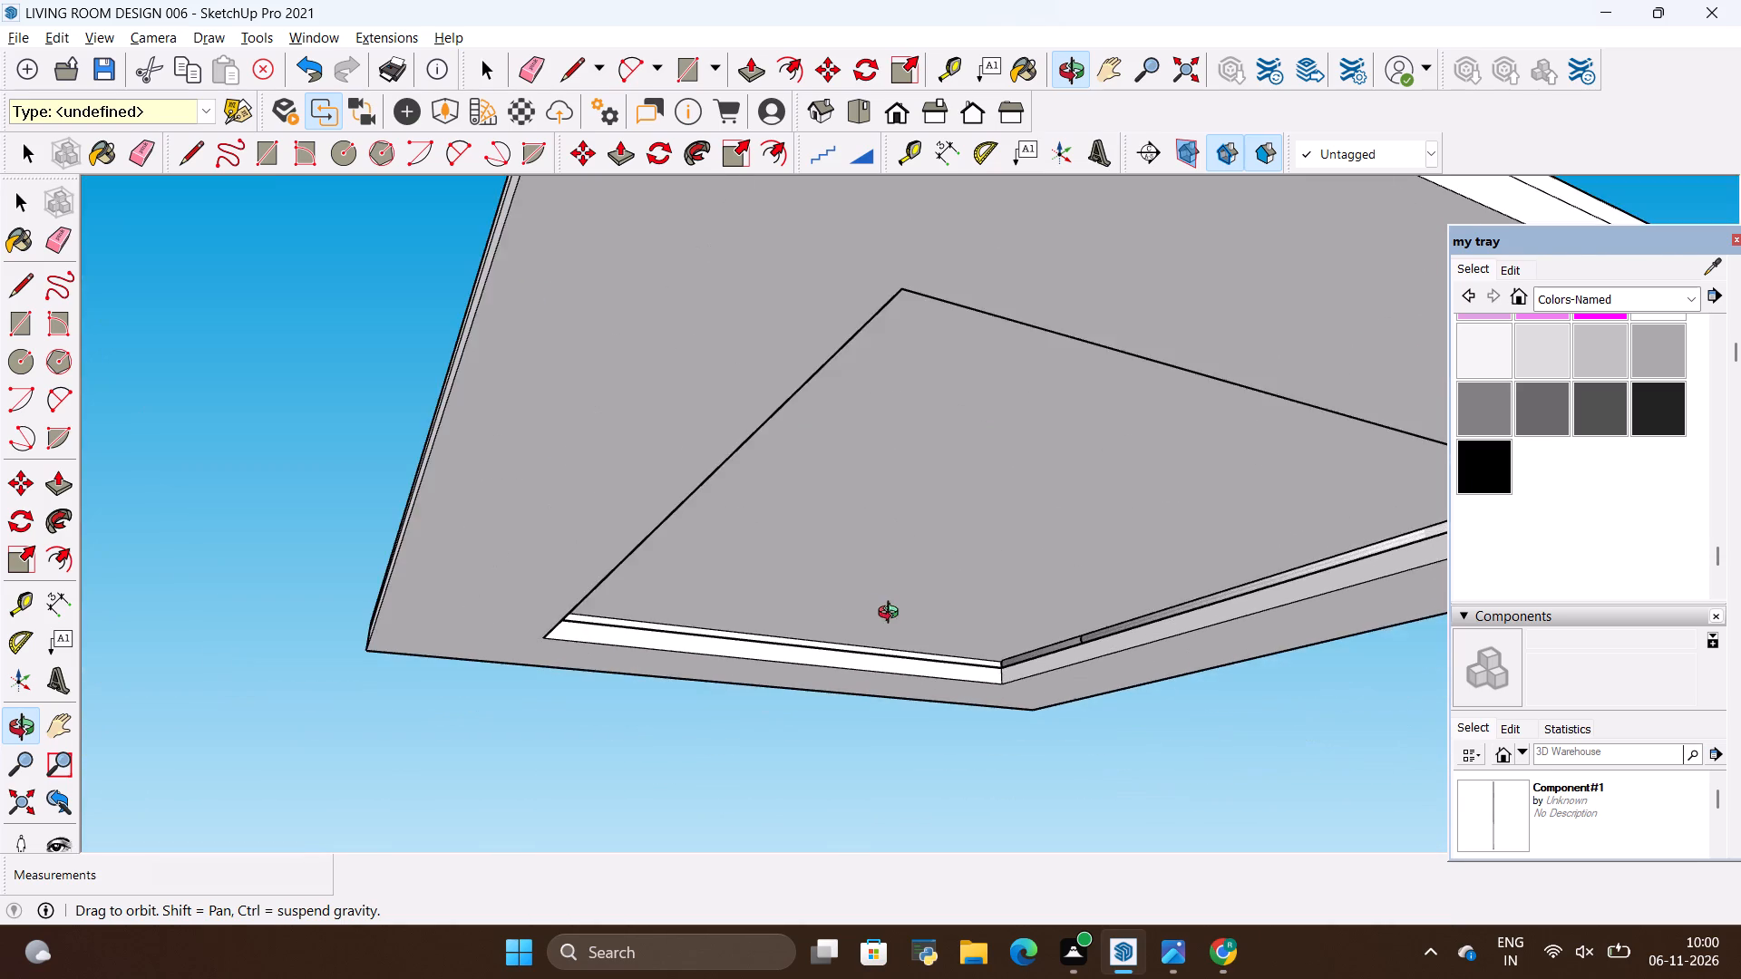
scroll(899, 614, "up", 7)
left_click_drag(884, 596, 635, 565)
scroll(1213, 559, "down", 5)
scroll(1007, 629, "down", 4)
left_click_drag(900, 669, 965, 634)
scroll(966, 674, "up", 7)
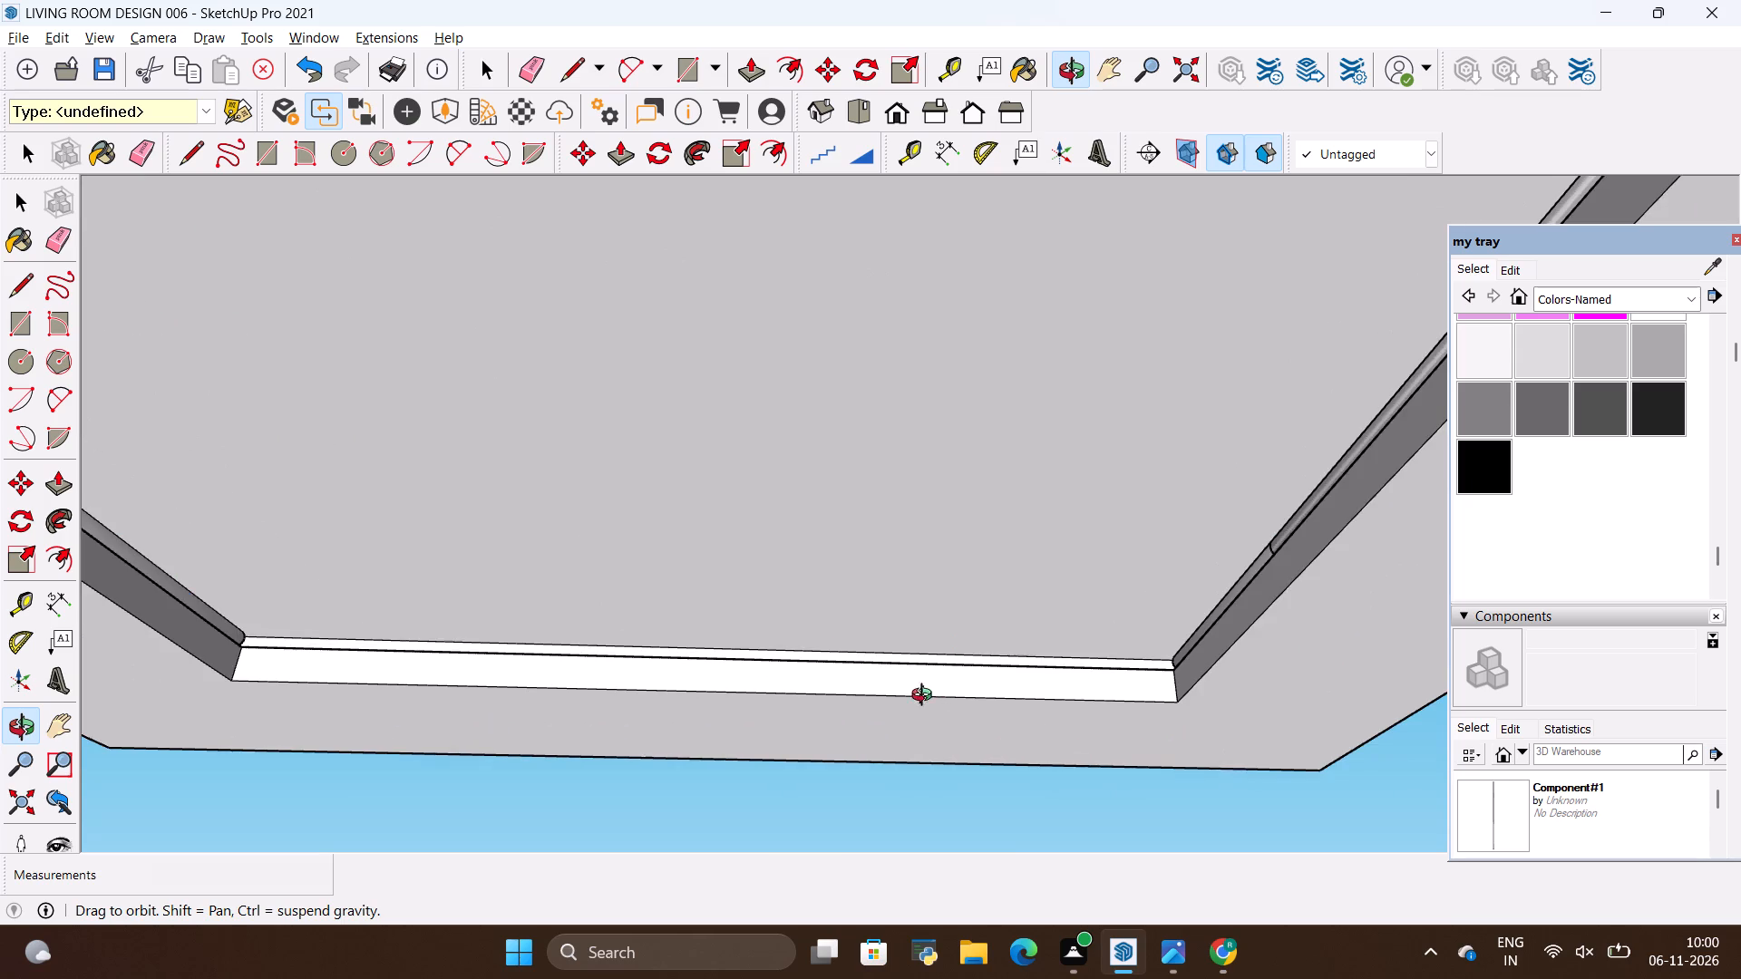
left_click_drag(929, 686, 947, 650)
scroll(463, 623, "up", 2)
scroll(536, 658, "down", 2)
scroll(326, 585, "up", 3)
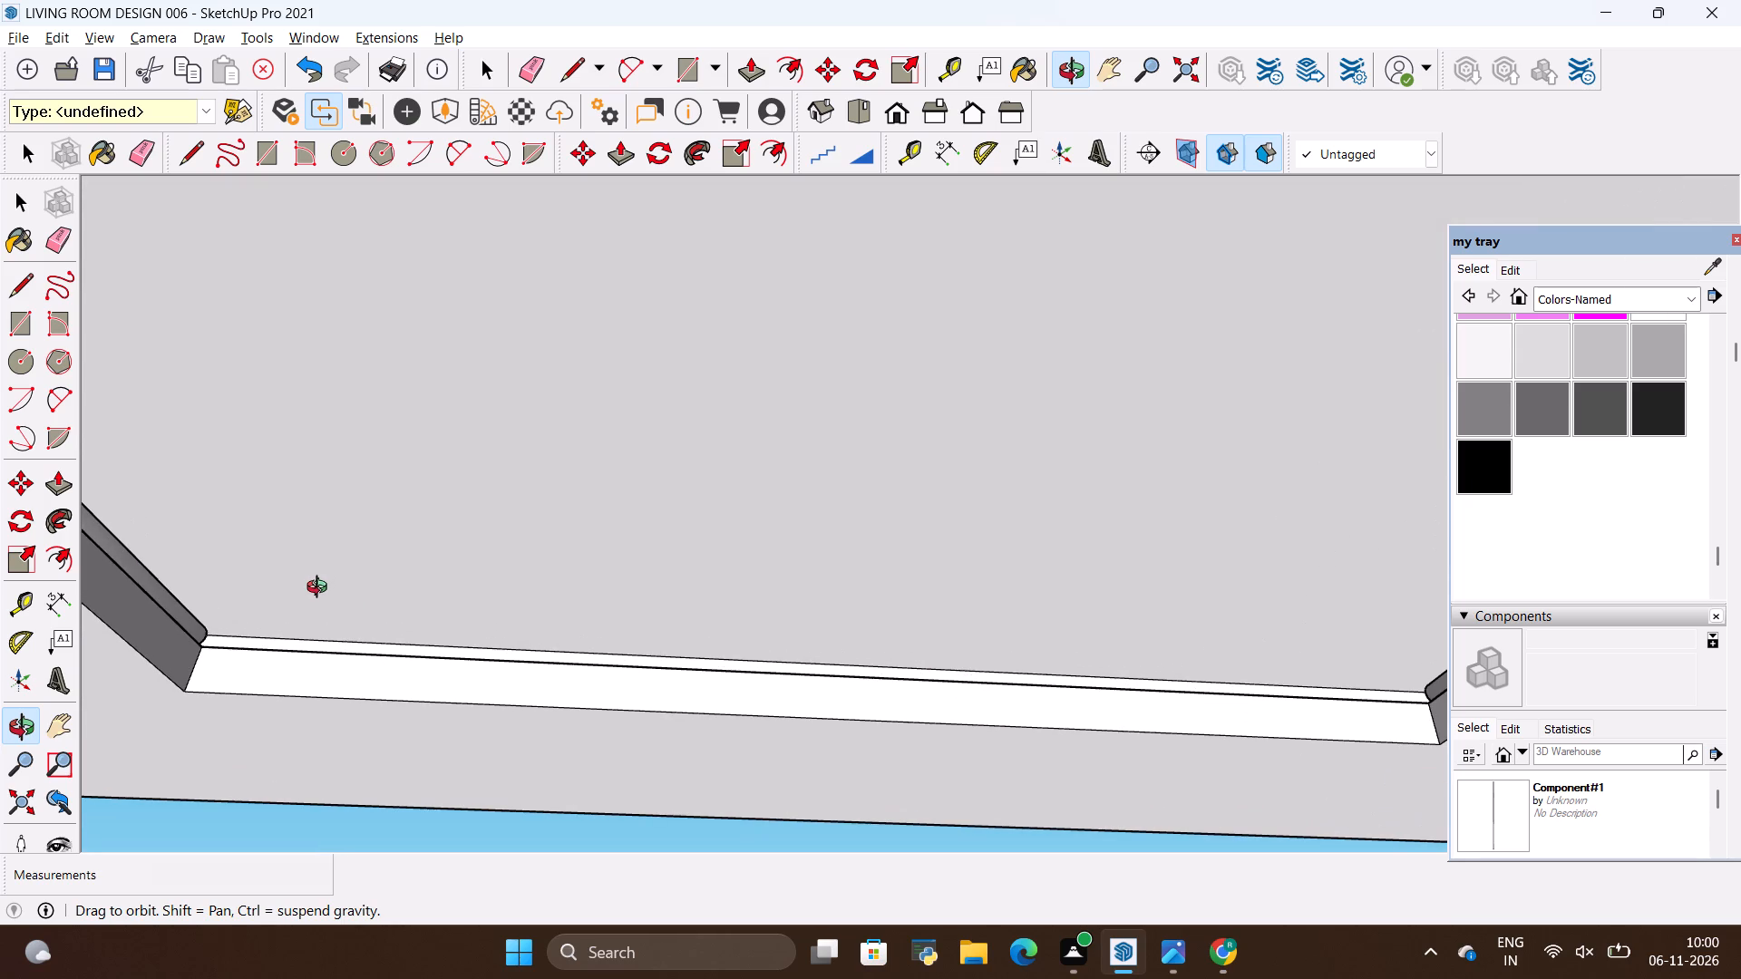
key("Escape")
scroll(402, 660, "down", 3)
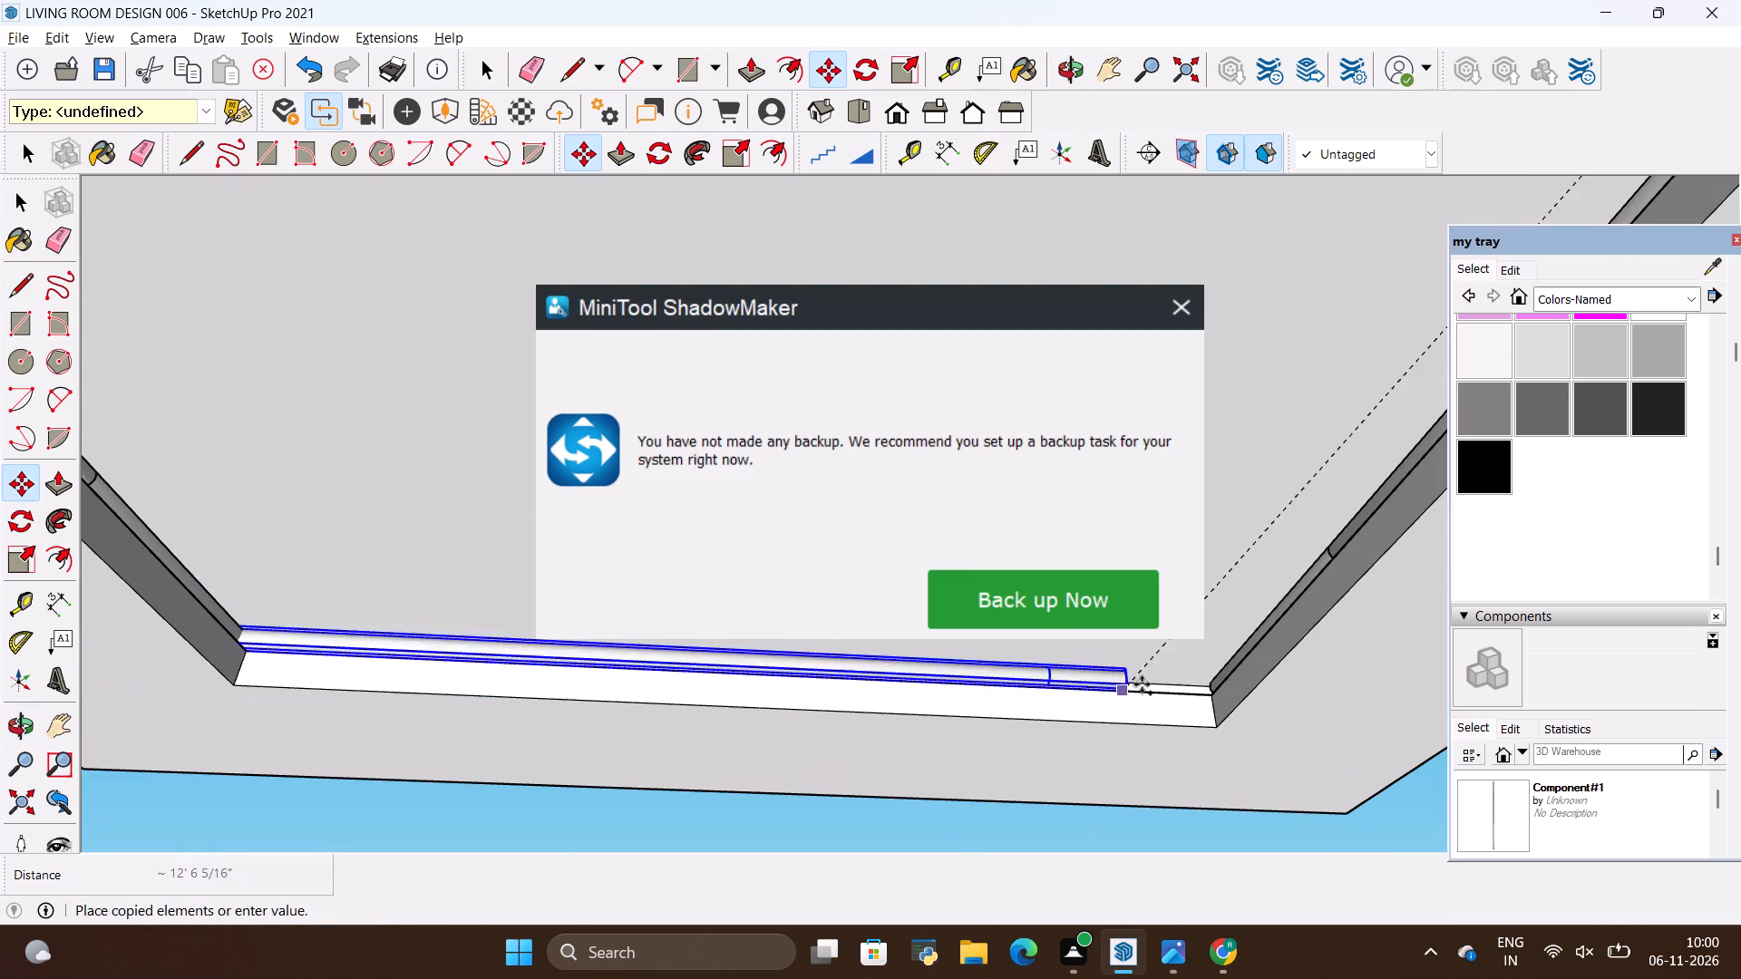
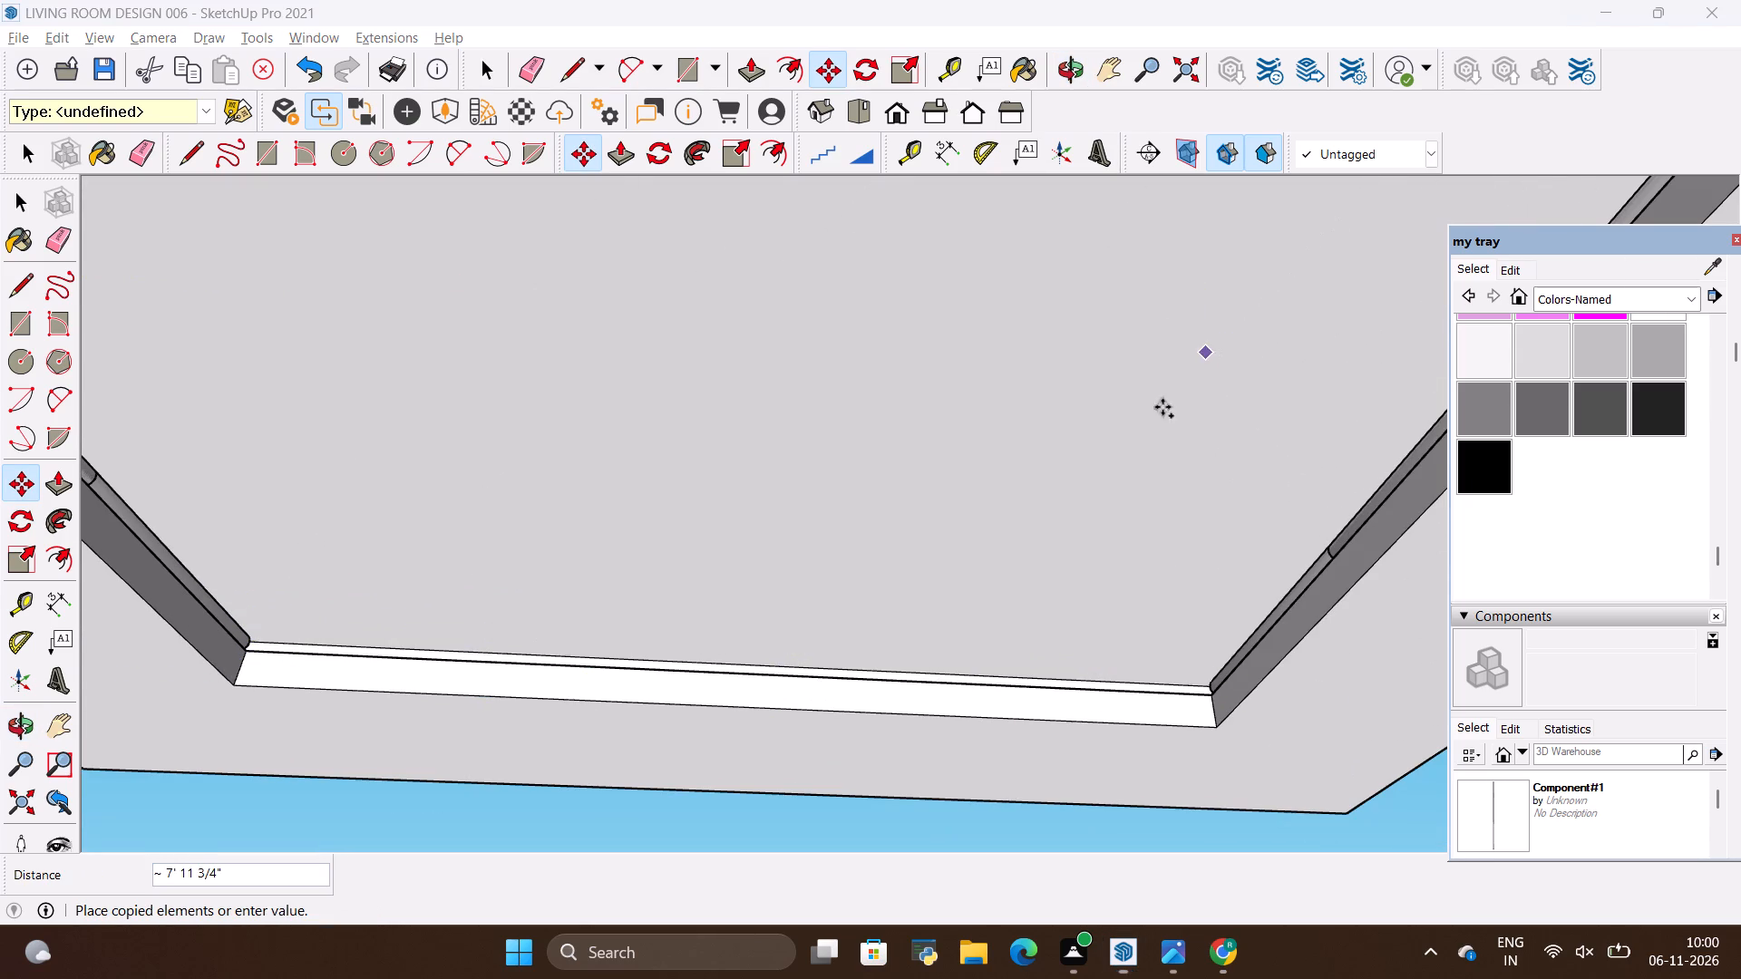
Place the copied moulding strip along the ceiling recess edge between the two side strips, aligning its end with the recess corner.
scroll(1197, 723, "up", 15)
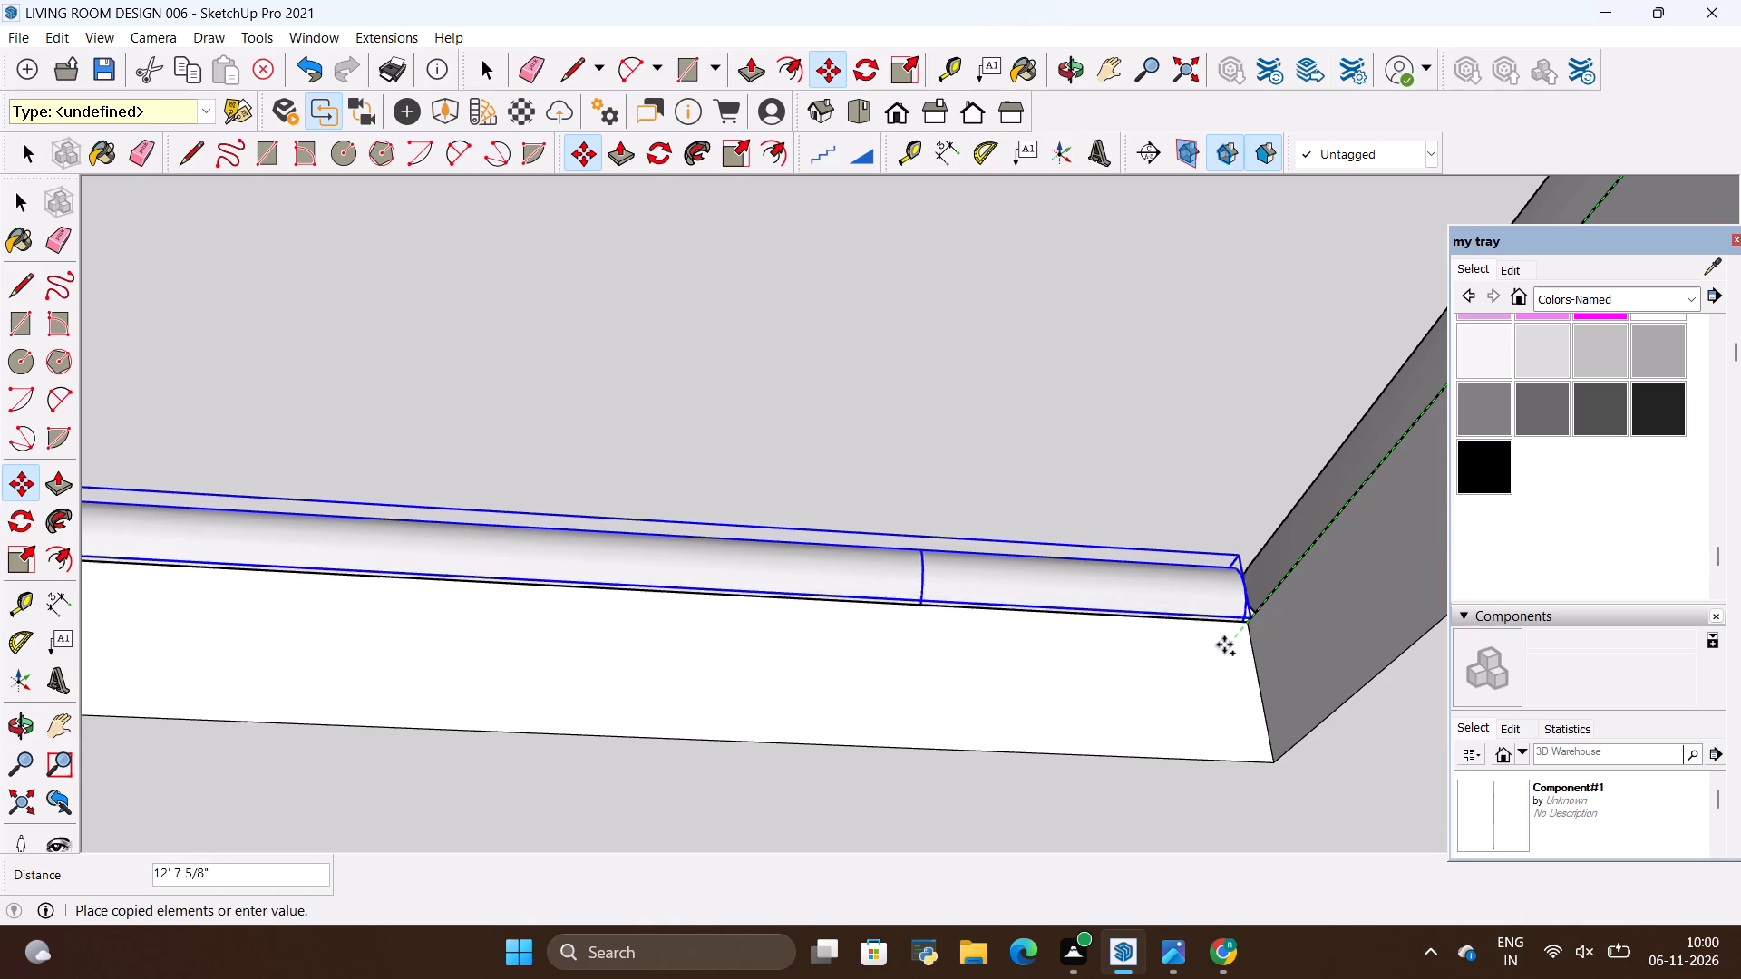
left_click(1218, 642)
scroll(1233, 627, "up", 5)
left_click(1247, 617)
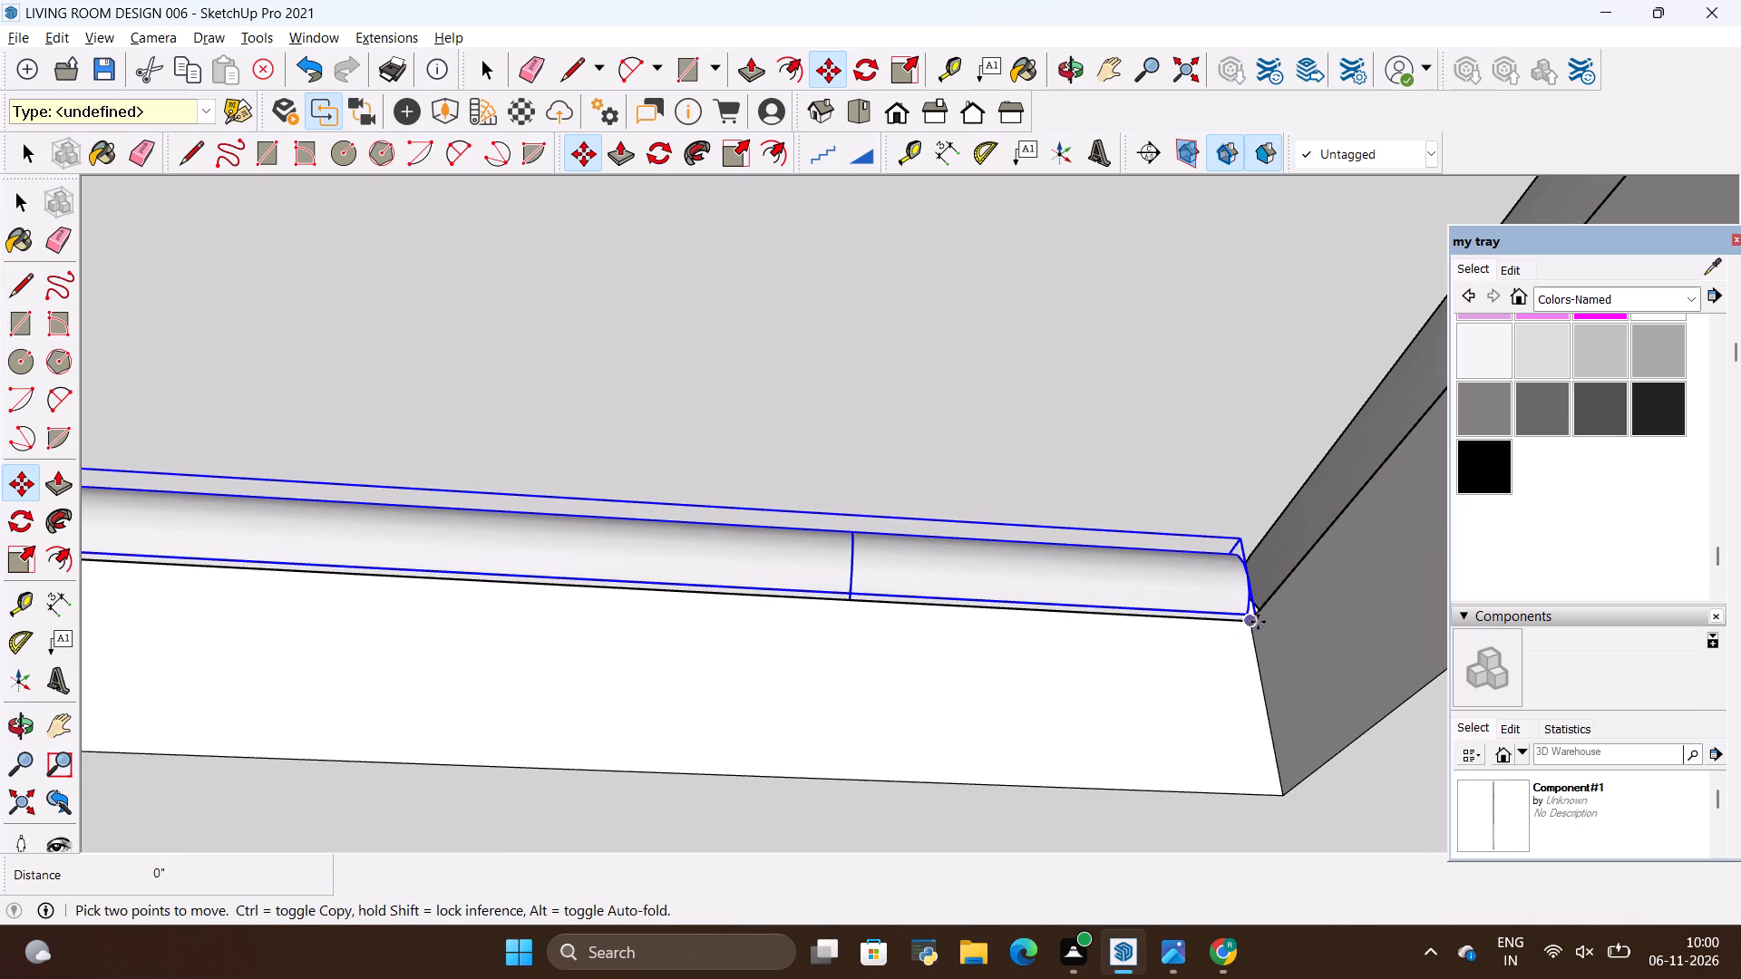
left_click(1260, 635)
key("space")
left_click(1188, 691)
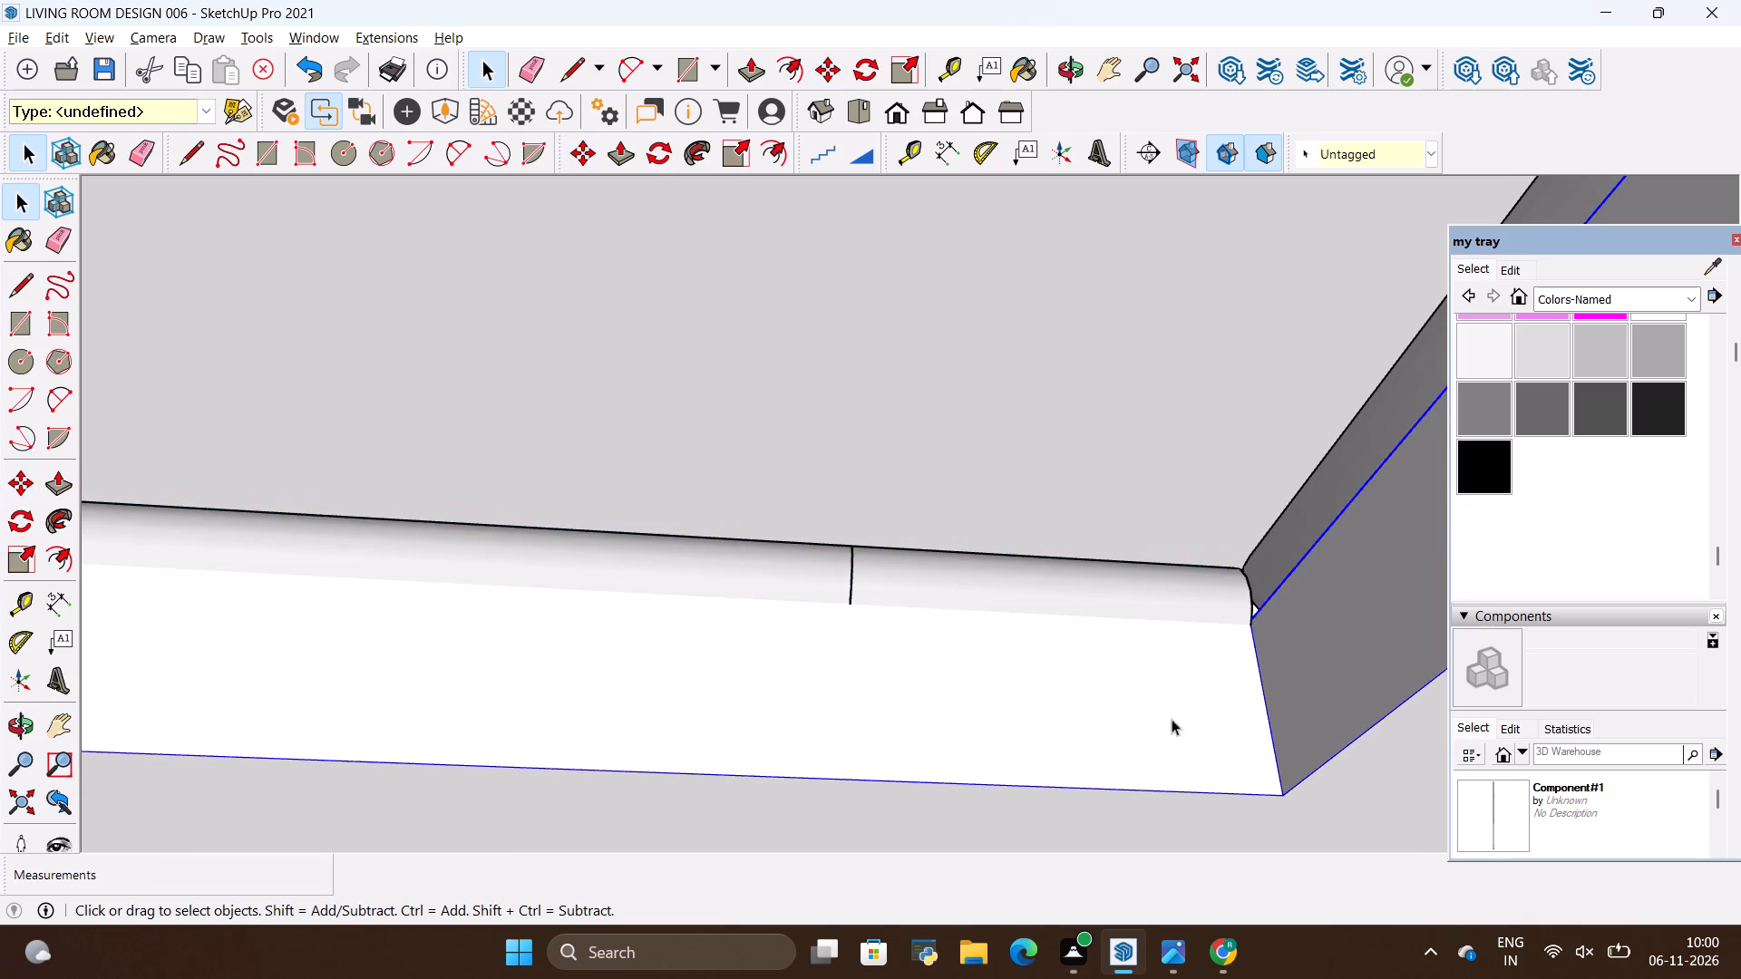
Examine the recessed ceiling from below and compare it with the living room reference photo's cove and downlight layout.
scroll(1172, 723, "down", 14)
scroll(784, 552, "down", 3)
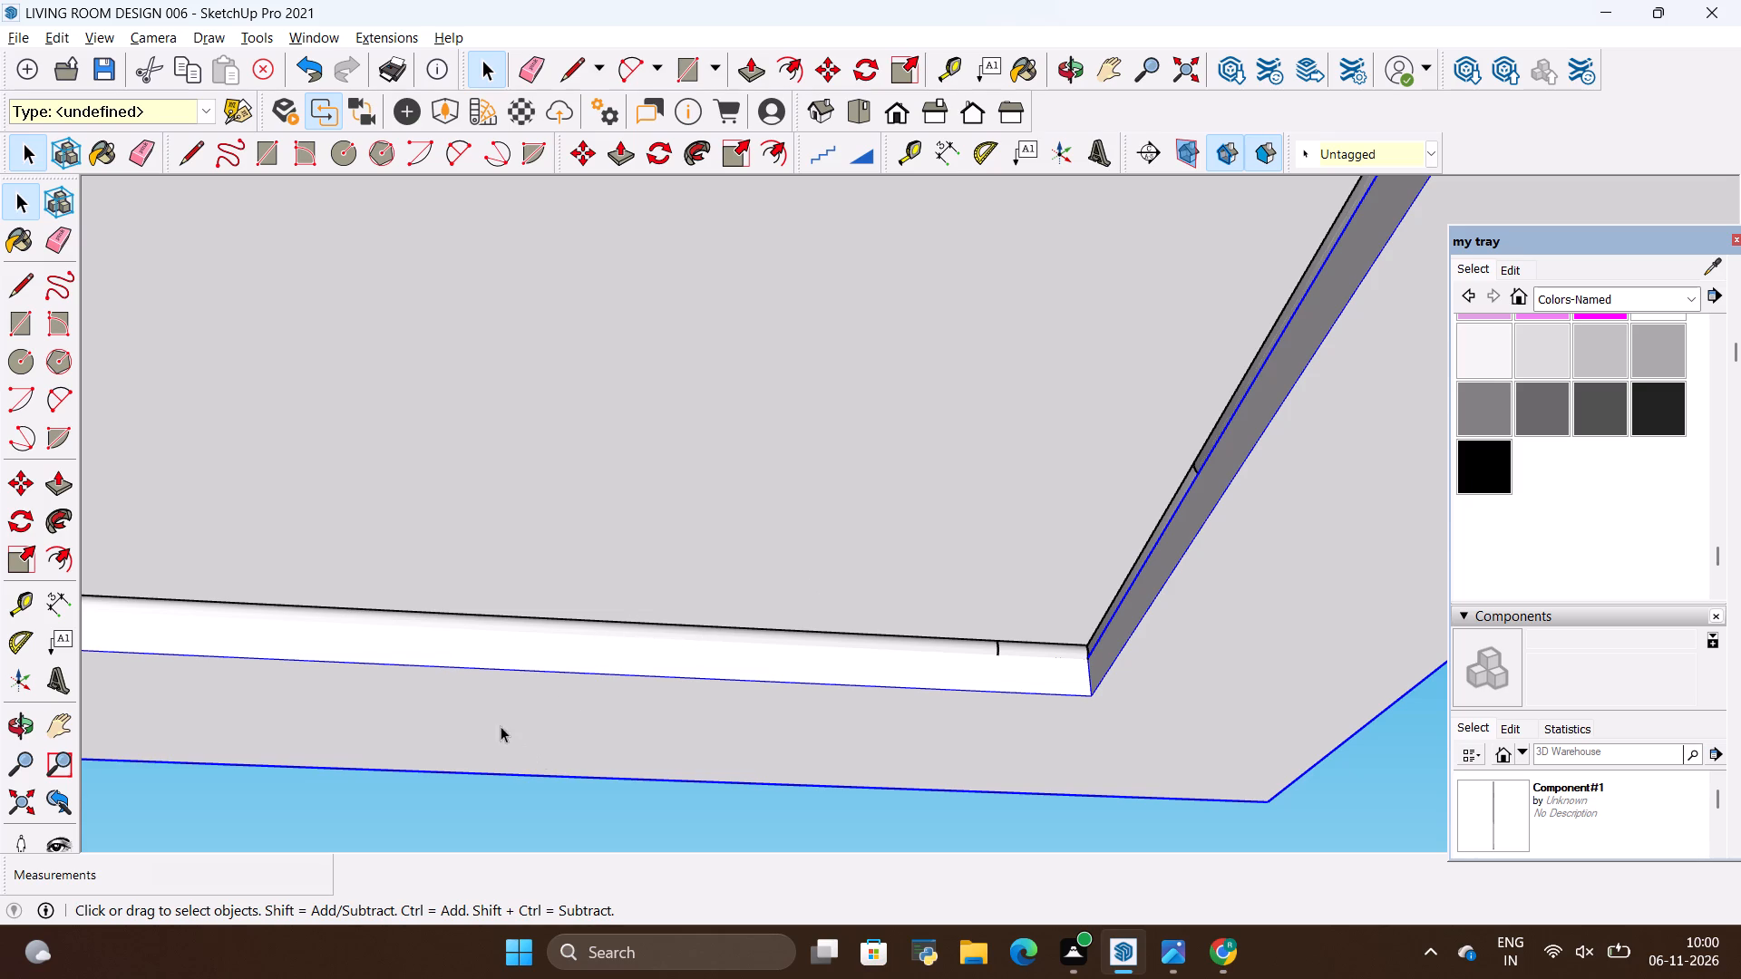
scroll(677, 826, "down", 1)
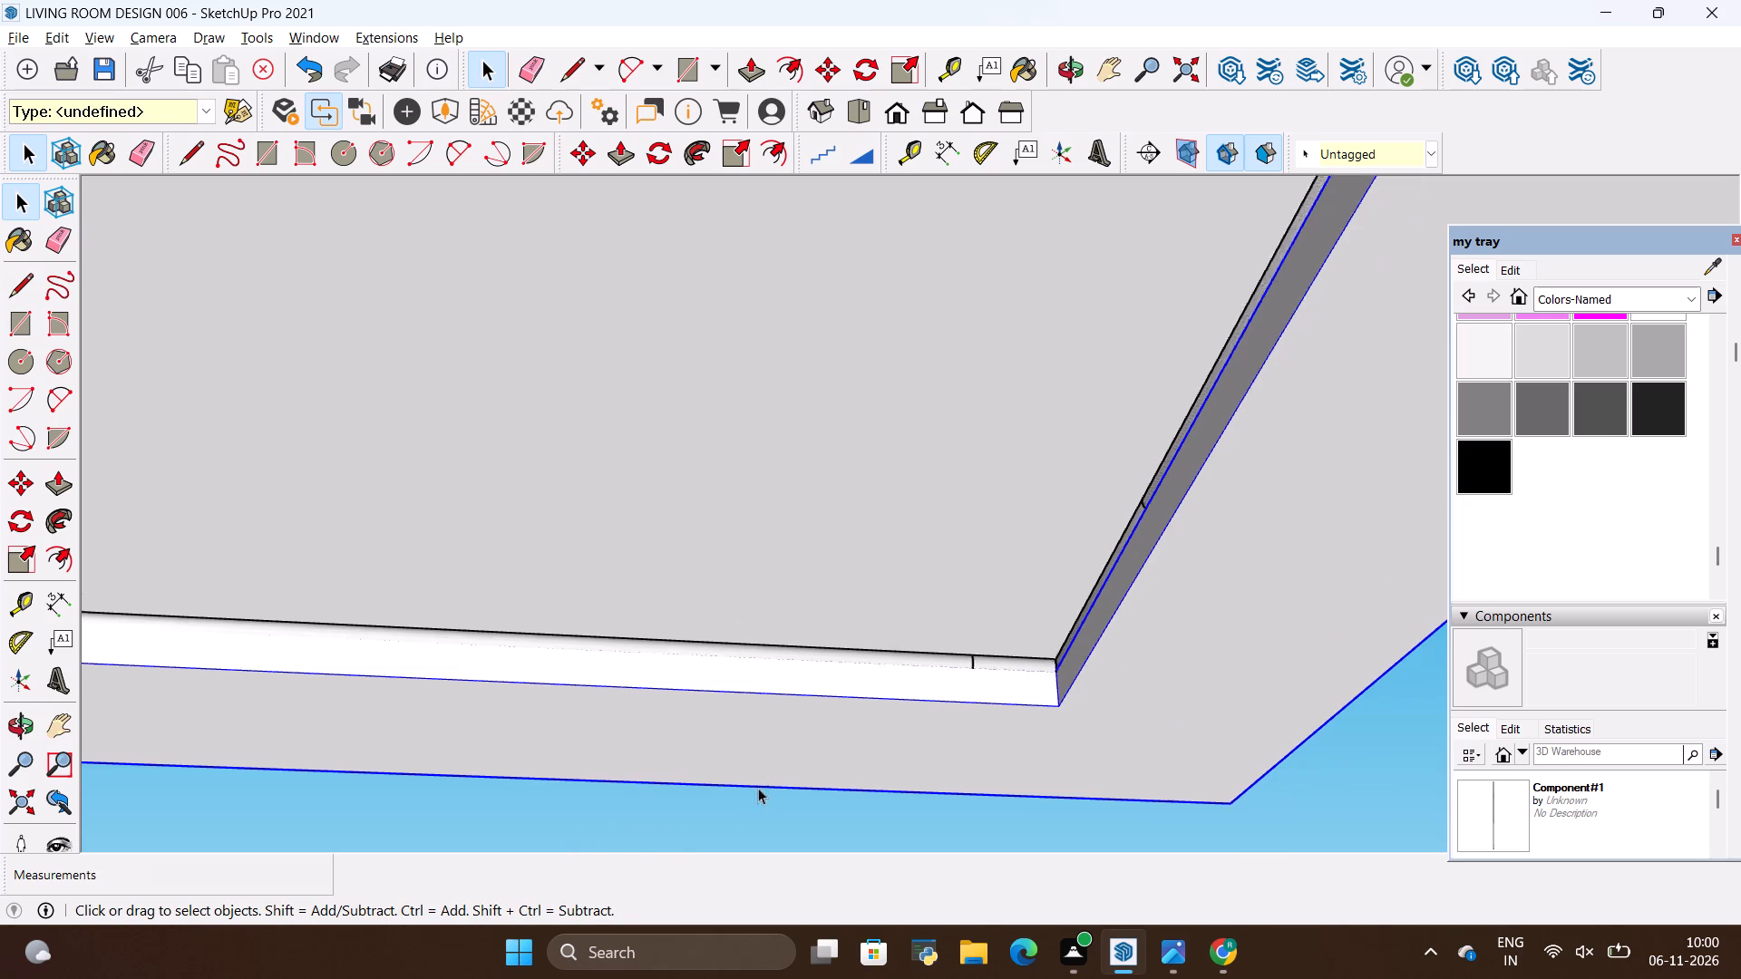
scroll(758, 788, "down", 1)
scroll(1281, 555, "down", 6)
scroll(812, 607, "down", 11)
scroll(799, 335, "up", 3)
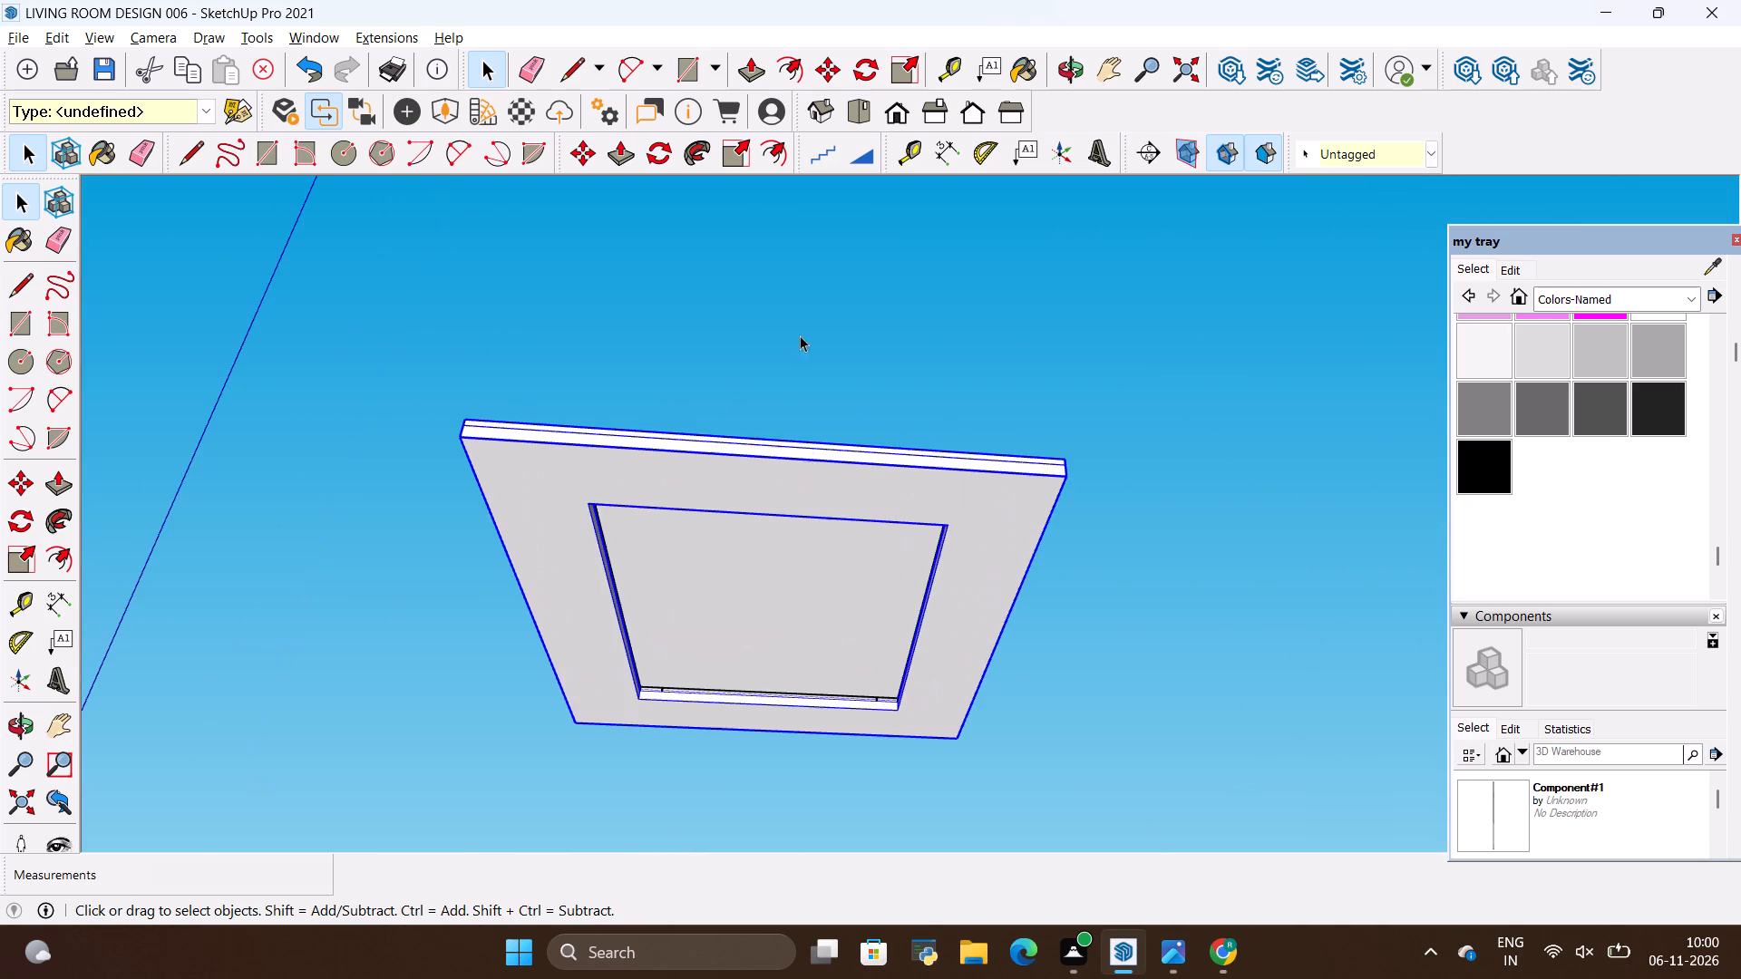
key("space")
key("space")
left_click(889, 374)
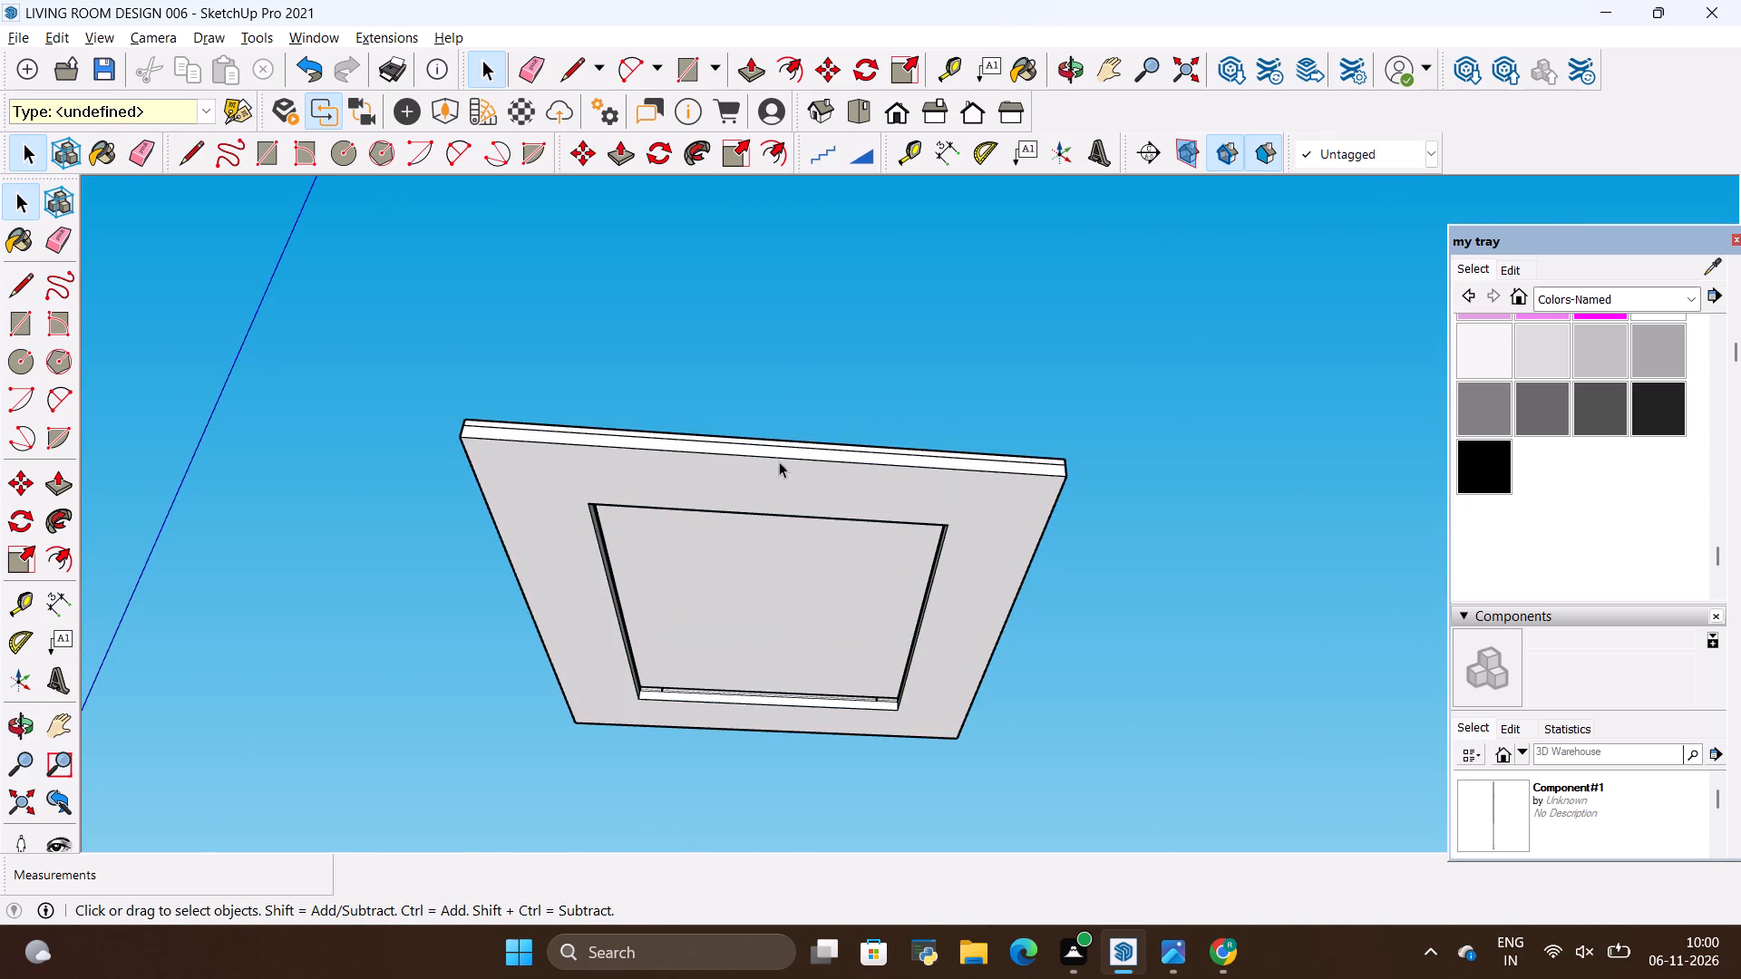
left_click(11, 736)
left_click_drag(284, 620, 282, 696)
scroll(781, 627, "up", 15)
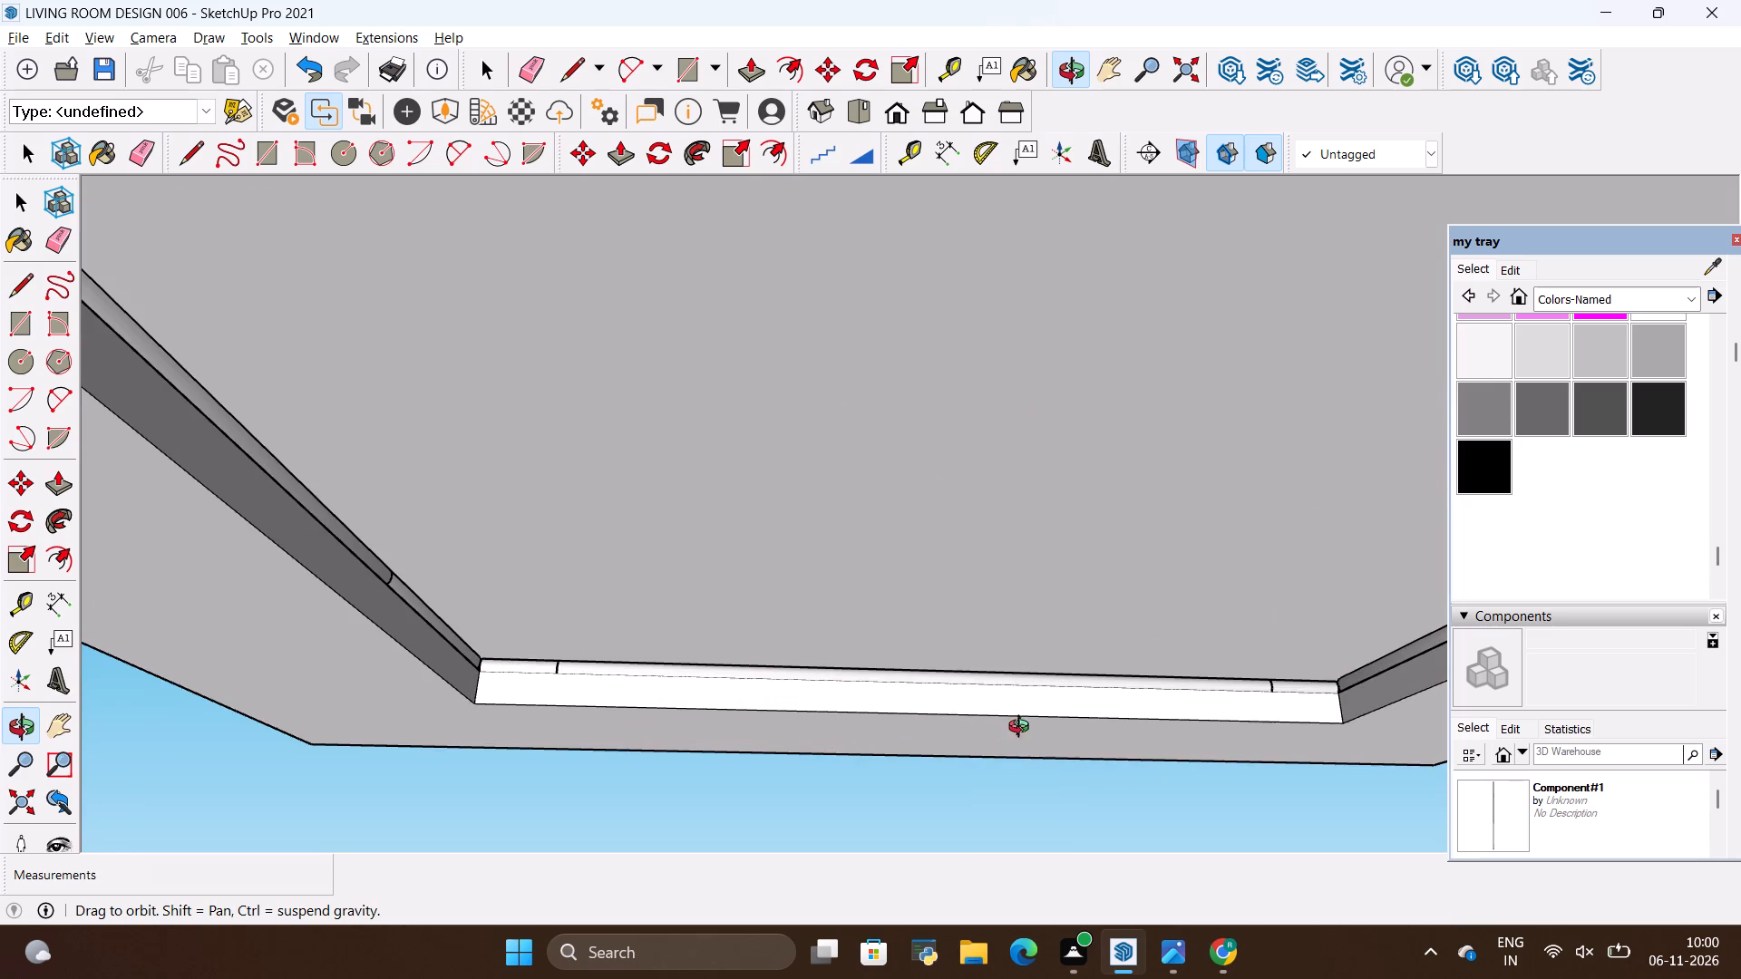
scroll(551, 674, "down", 17)
left_click_drag(582, 664, 638, 664)
scroll(954, 663, "down", 3)
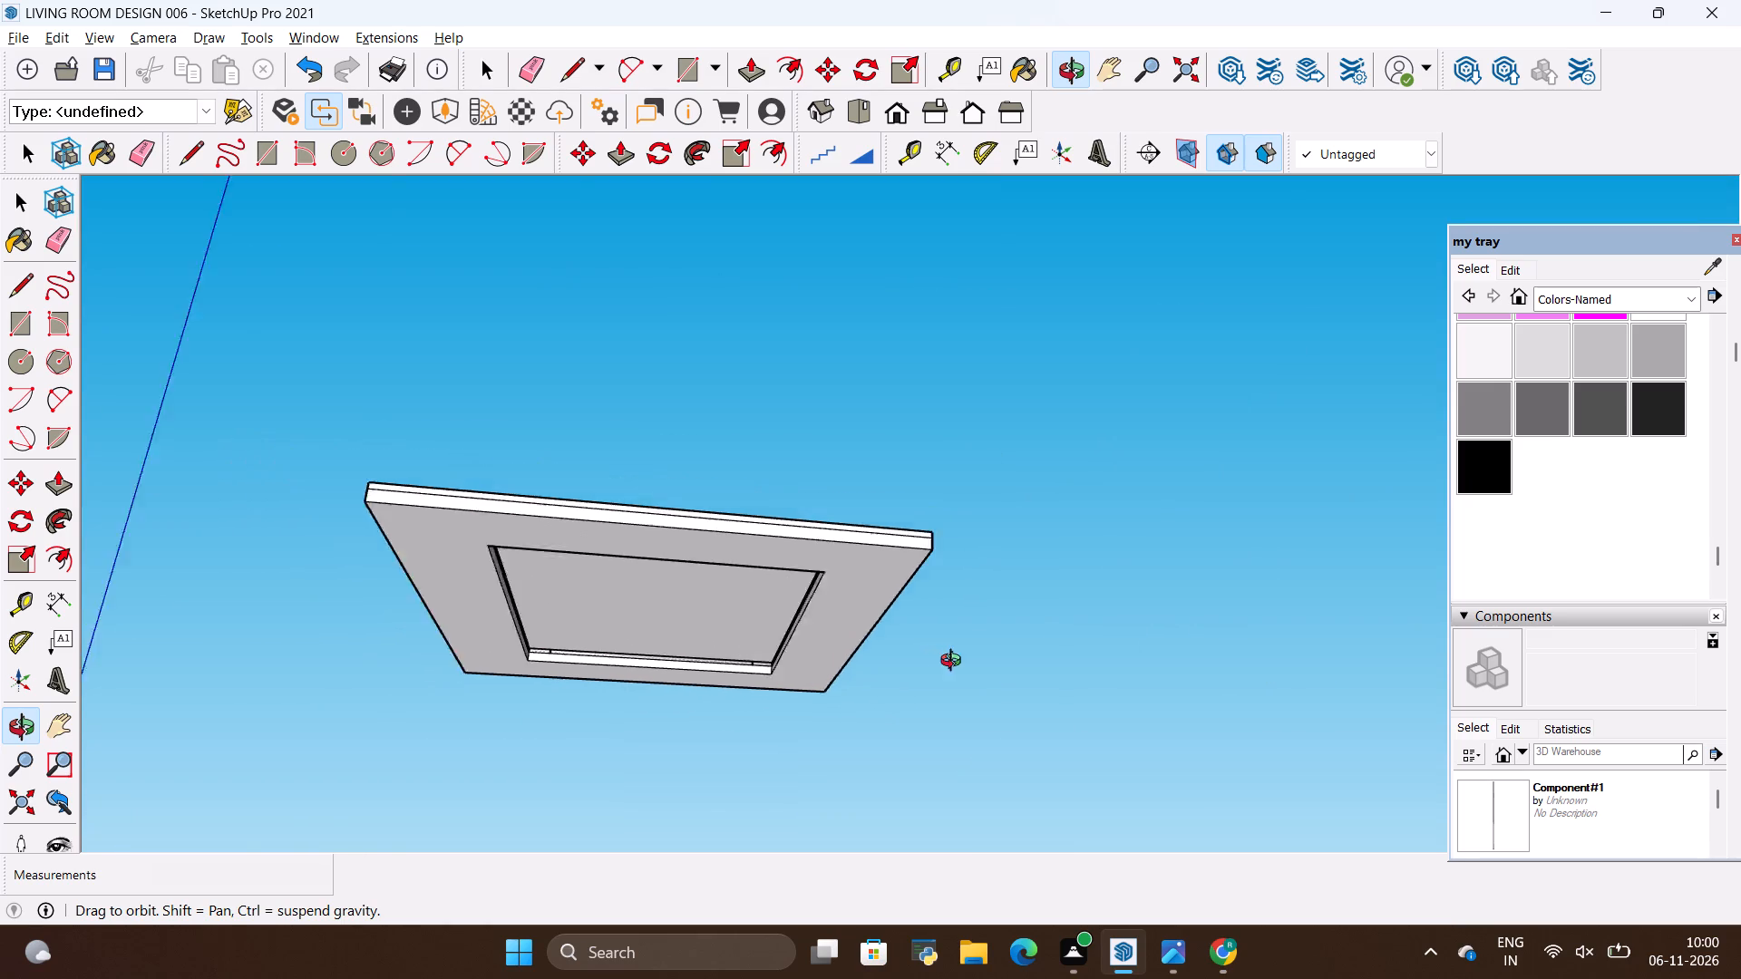
scroll(955, 663, "down", 2)
left_click_drag(781, 655, 691, 667)
scroll(666, 674, "up", 6)
key("alt+Tab")
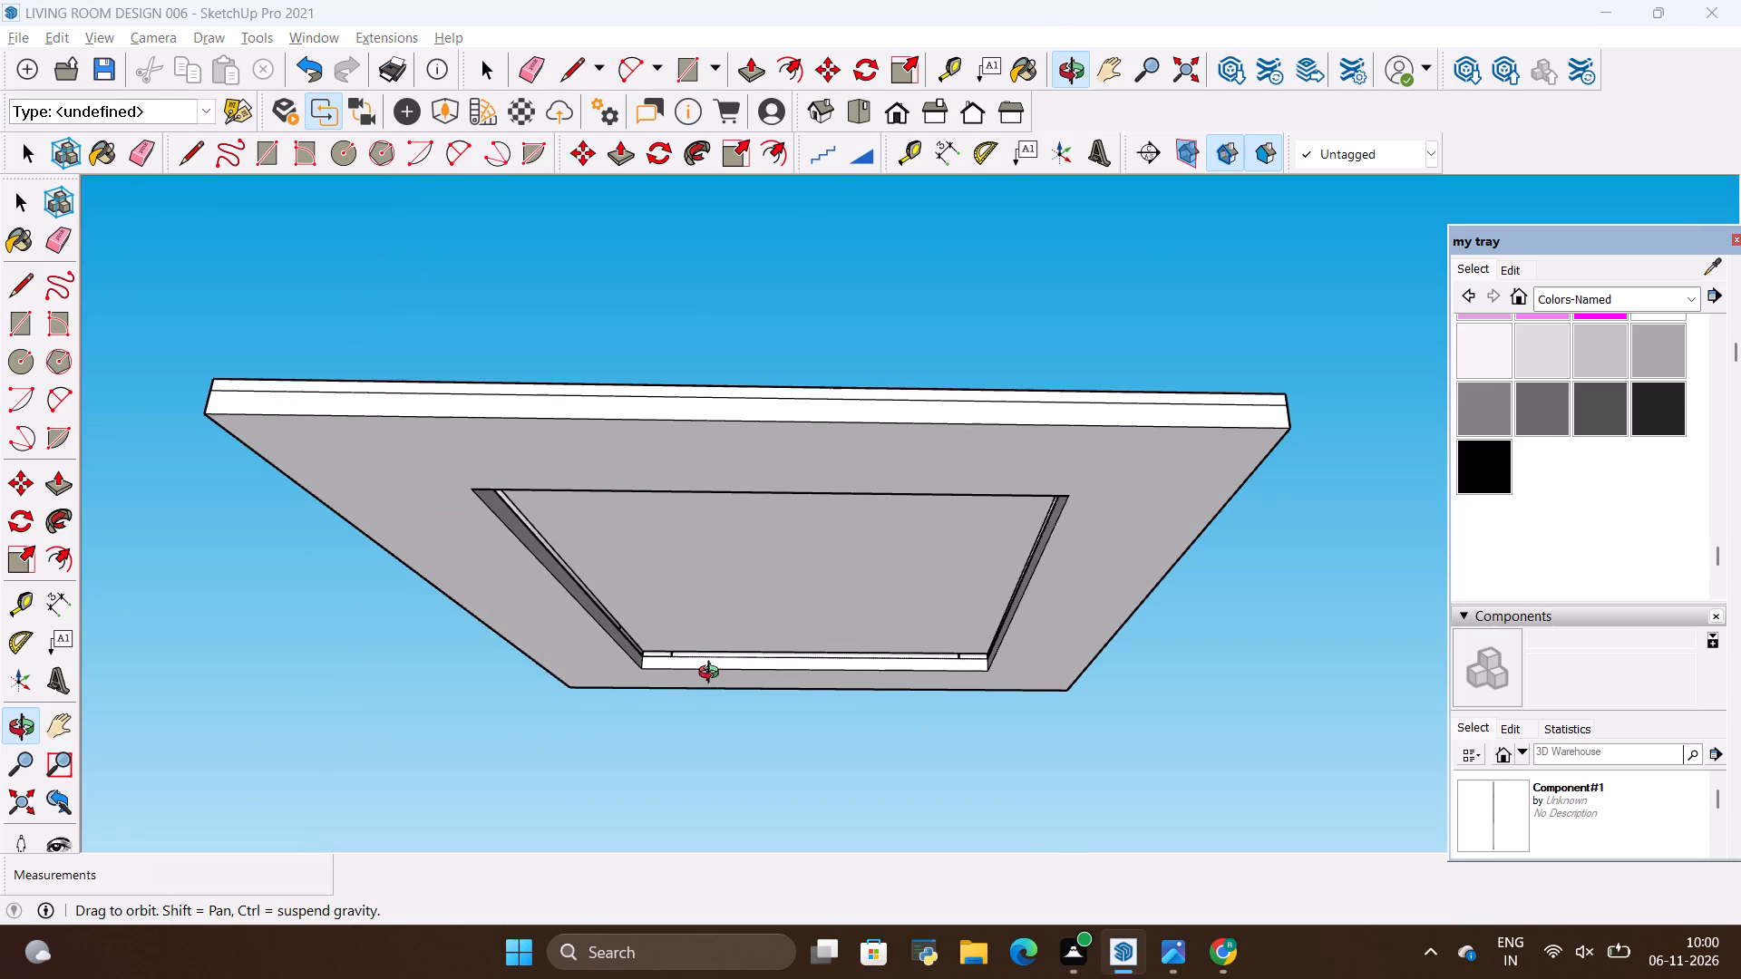
key("alt+Tab")
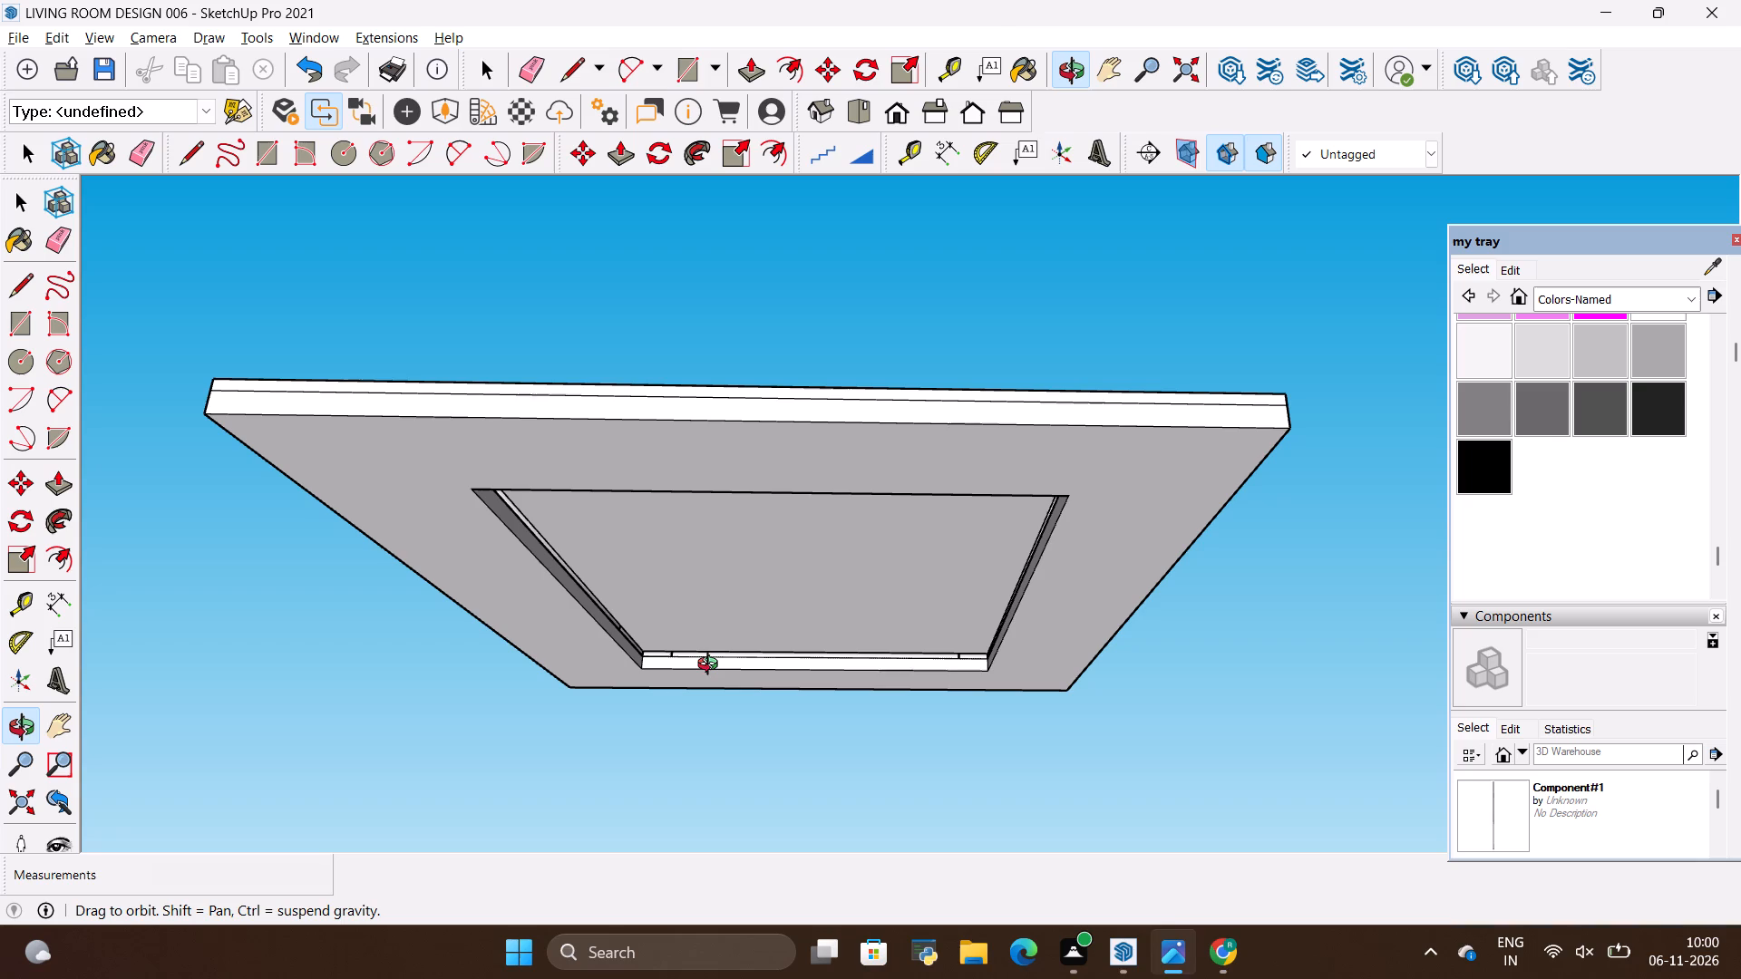
key("alt+Tab")
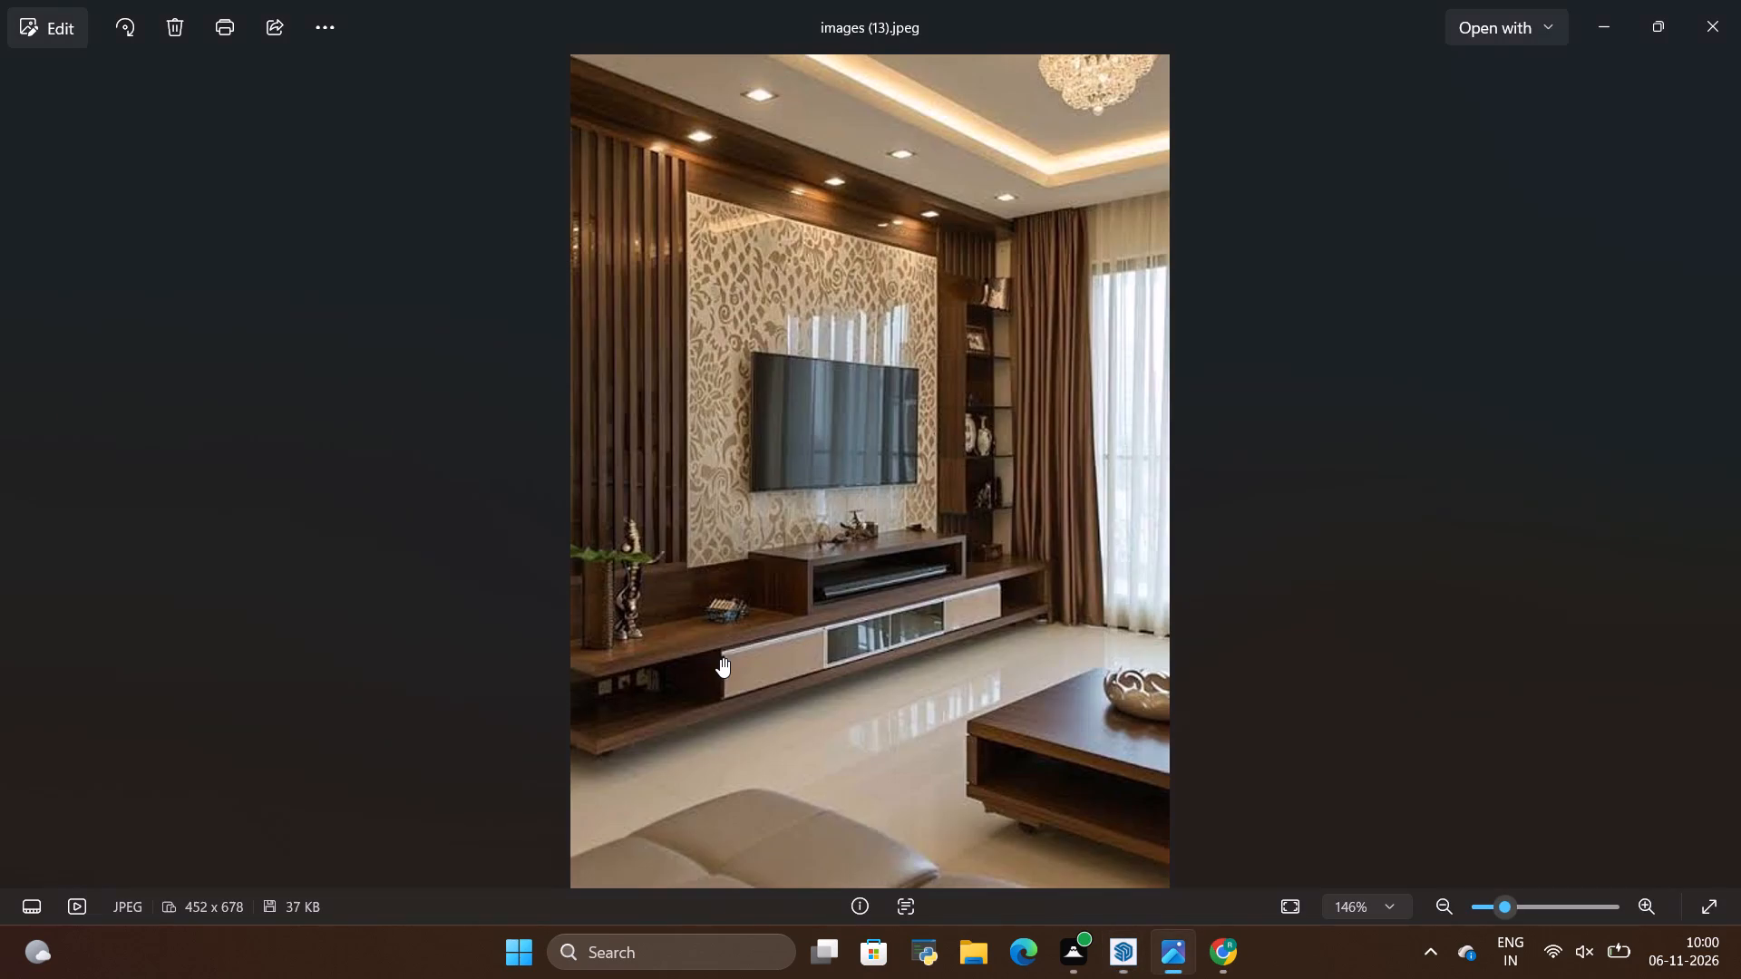
key("alt+Tab")
scroll(712, 662, "down", 2)
left_click_drag(701, 645, 675, 469)
left_click_drag(574, 517, 1140, 654)
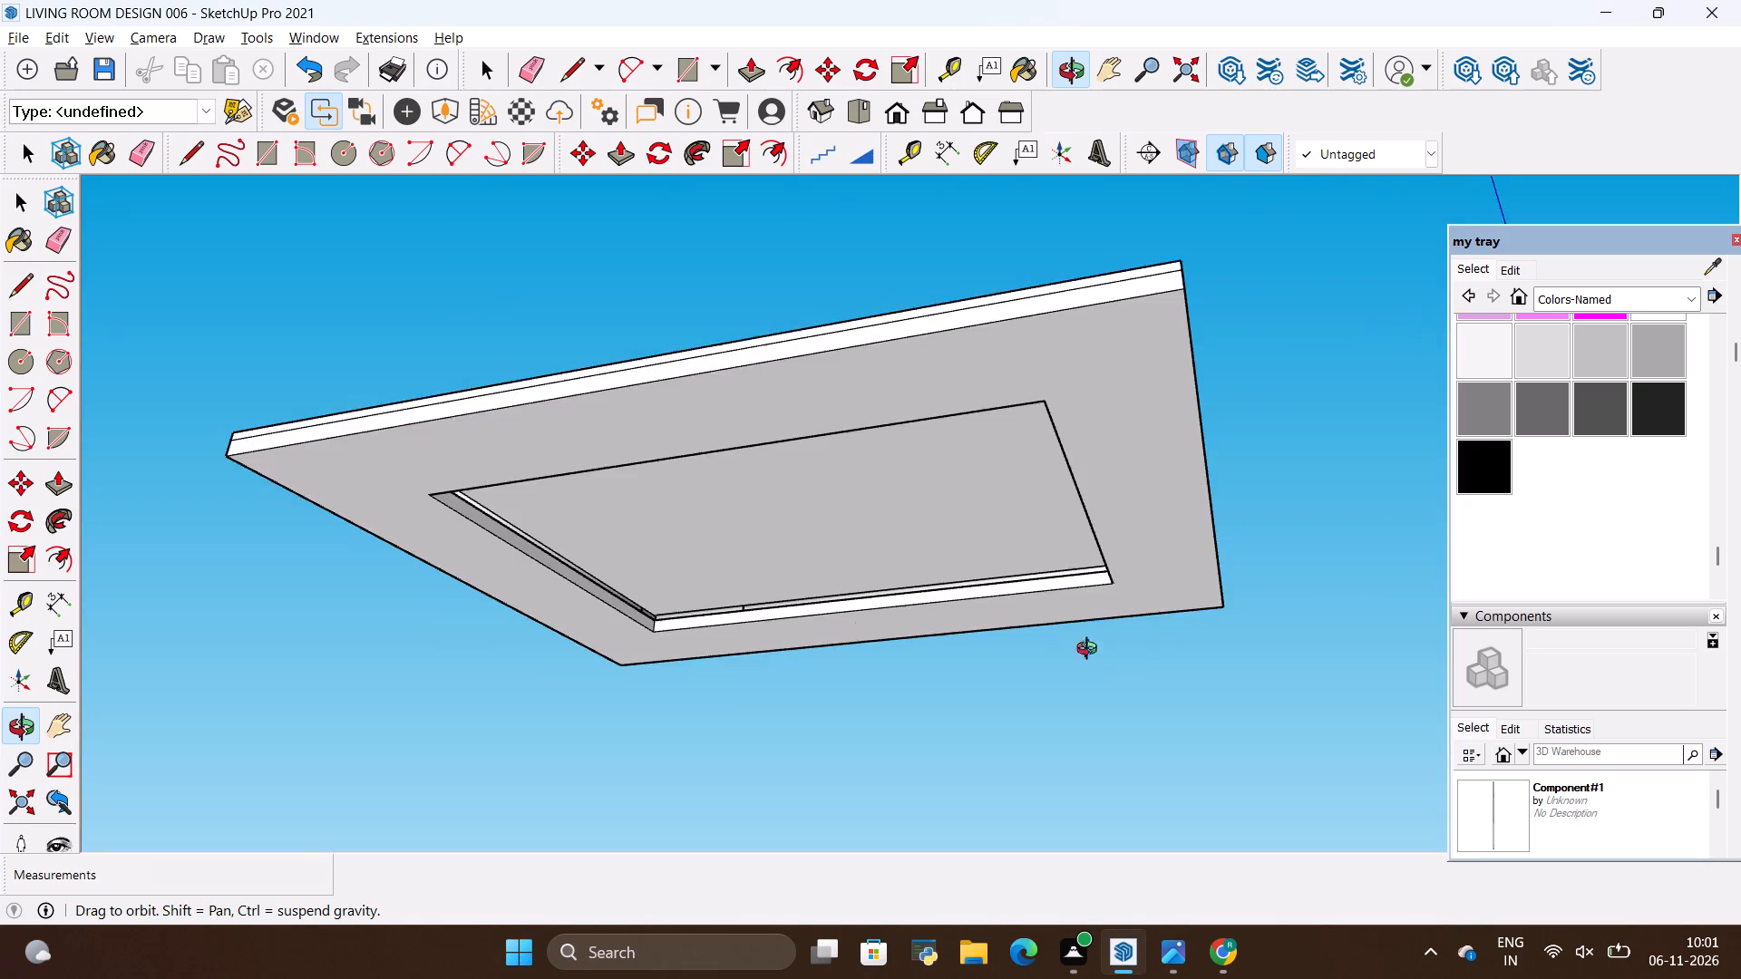
left_click_drag(447, 631, 608, 584)
left_click_drag(539, 569, 513, 586)
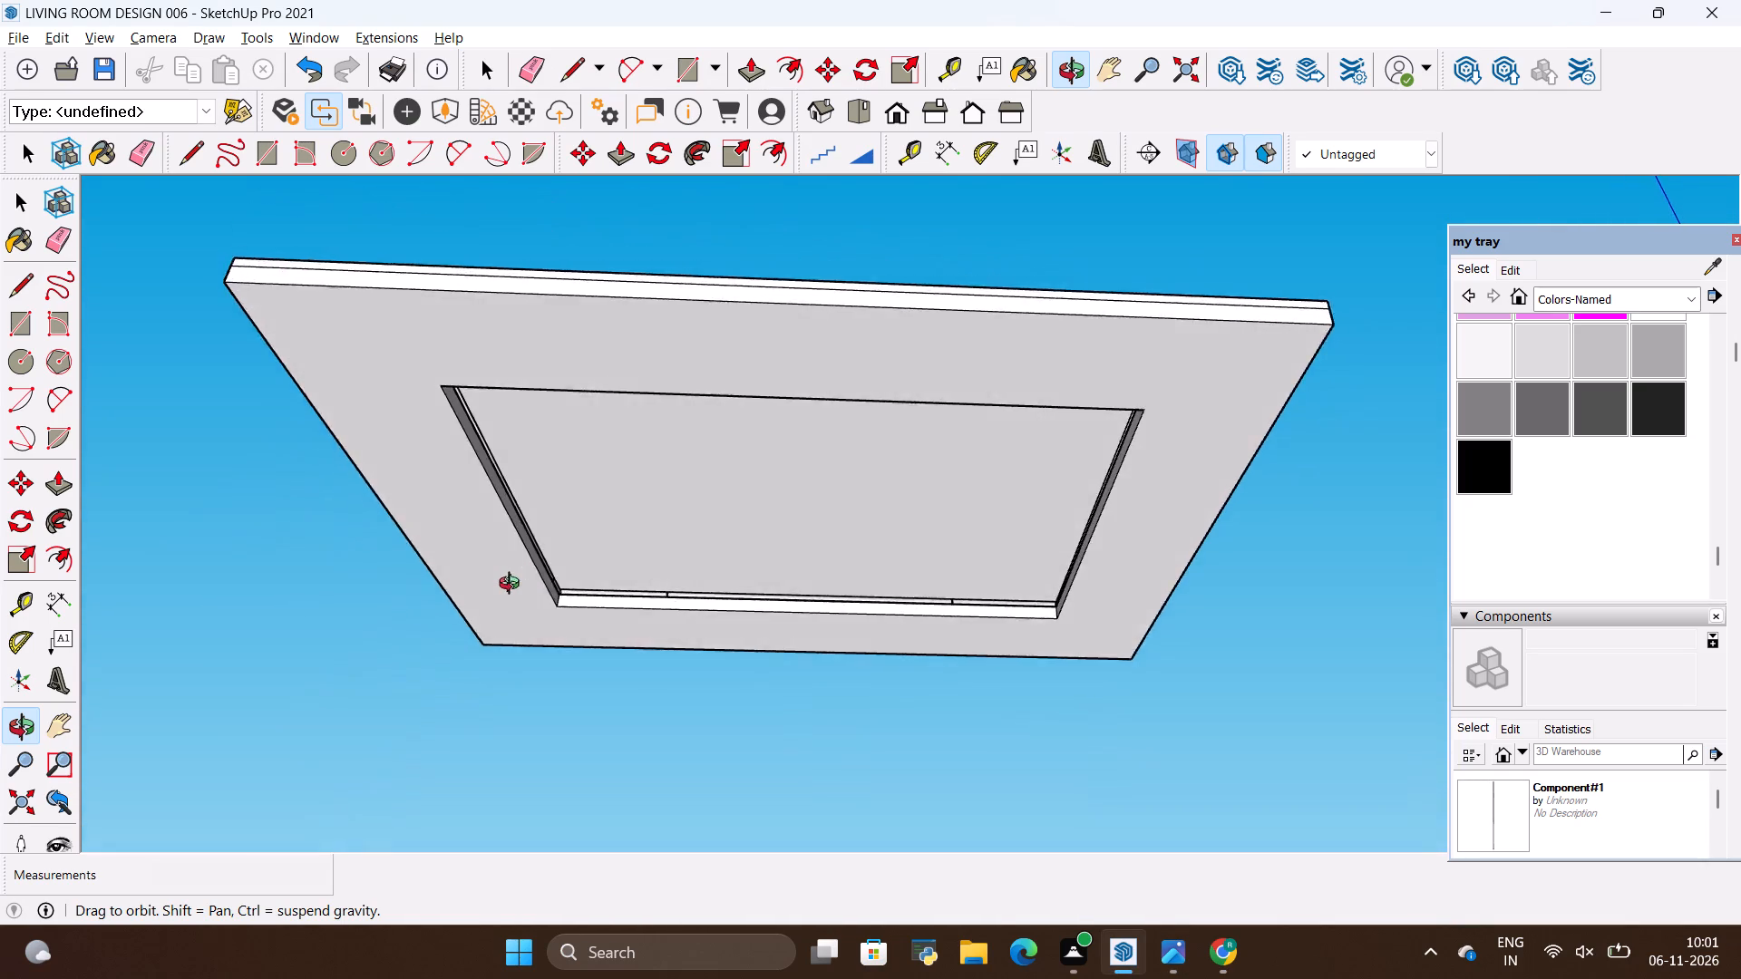
left_click_drag(513, 586, 511, 590)
scroll(905, 647, "down", 5)
left_click_drag(894, 606, 894, 498)
scroll(909, 653, "up", 3)
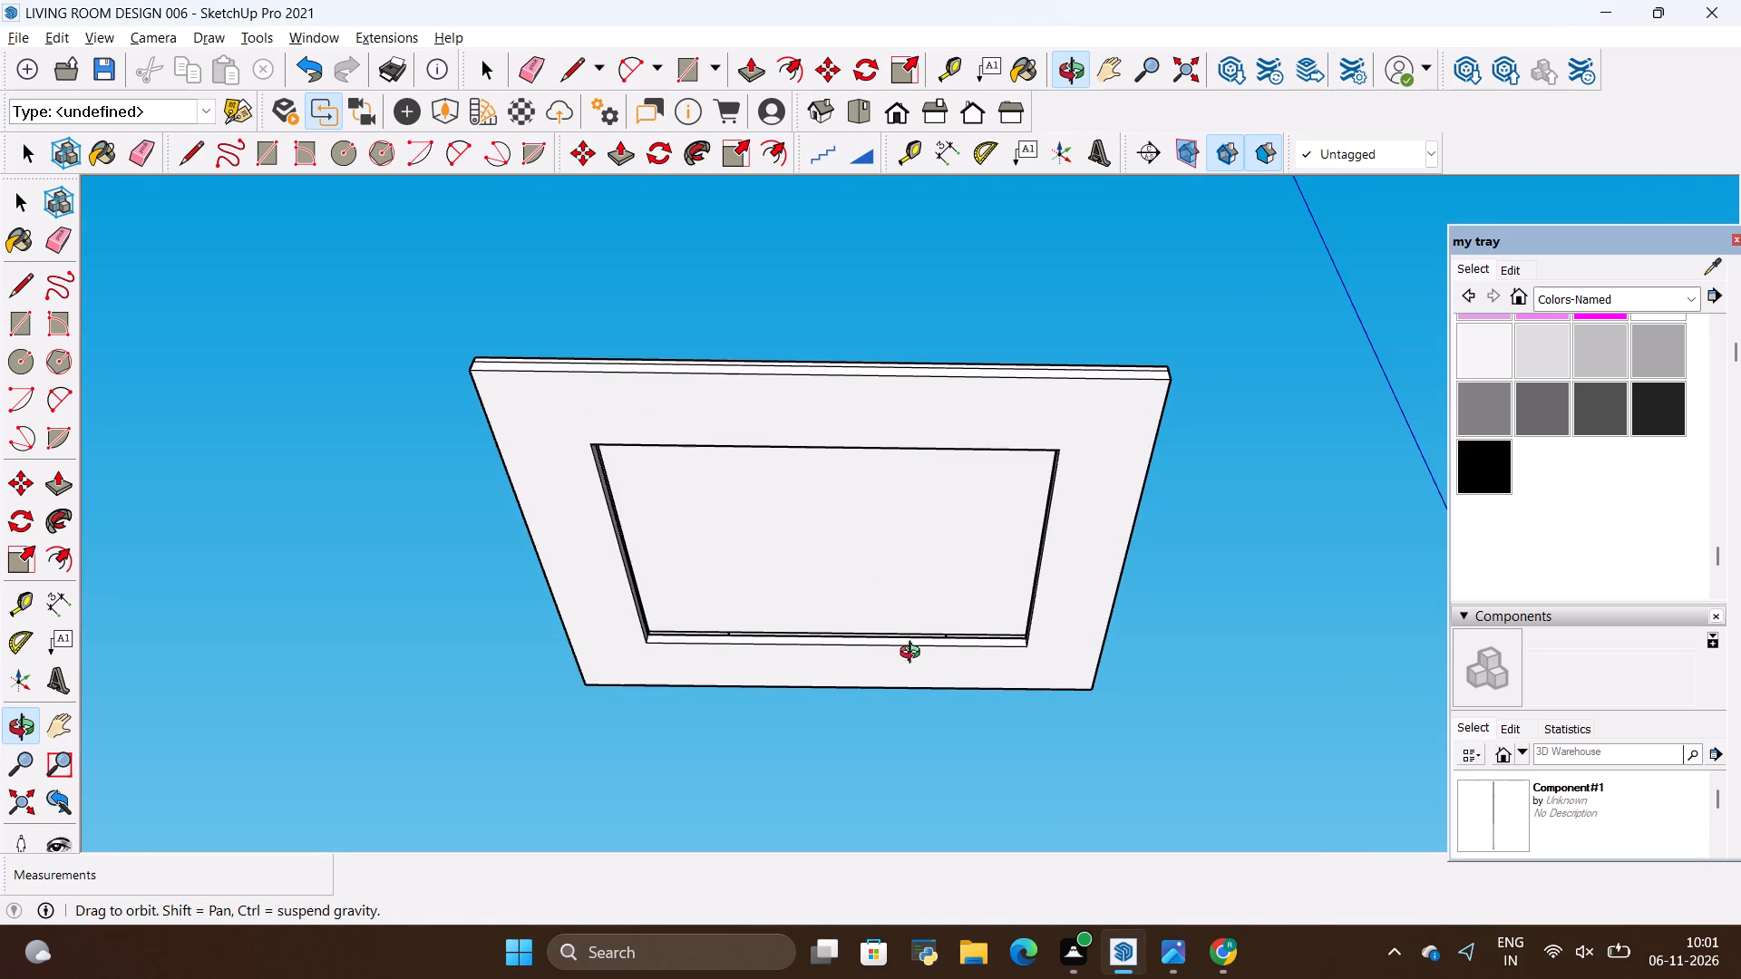
key("alt+Tab")
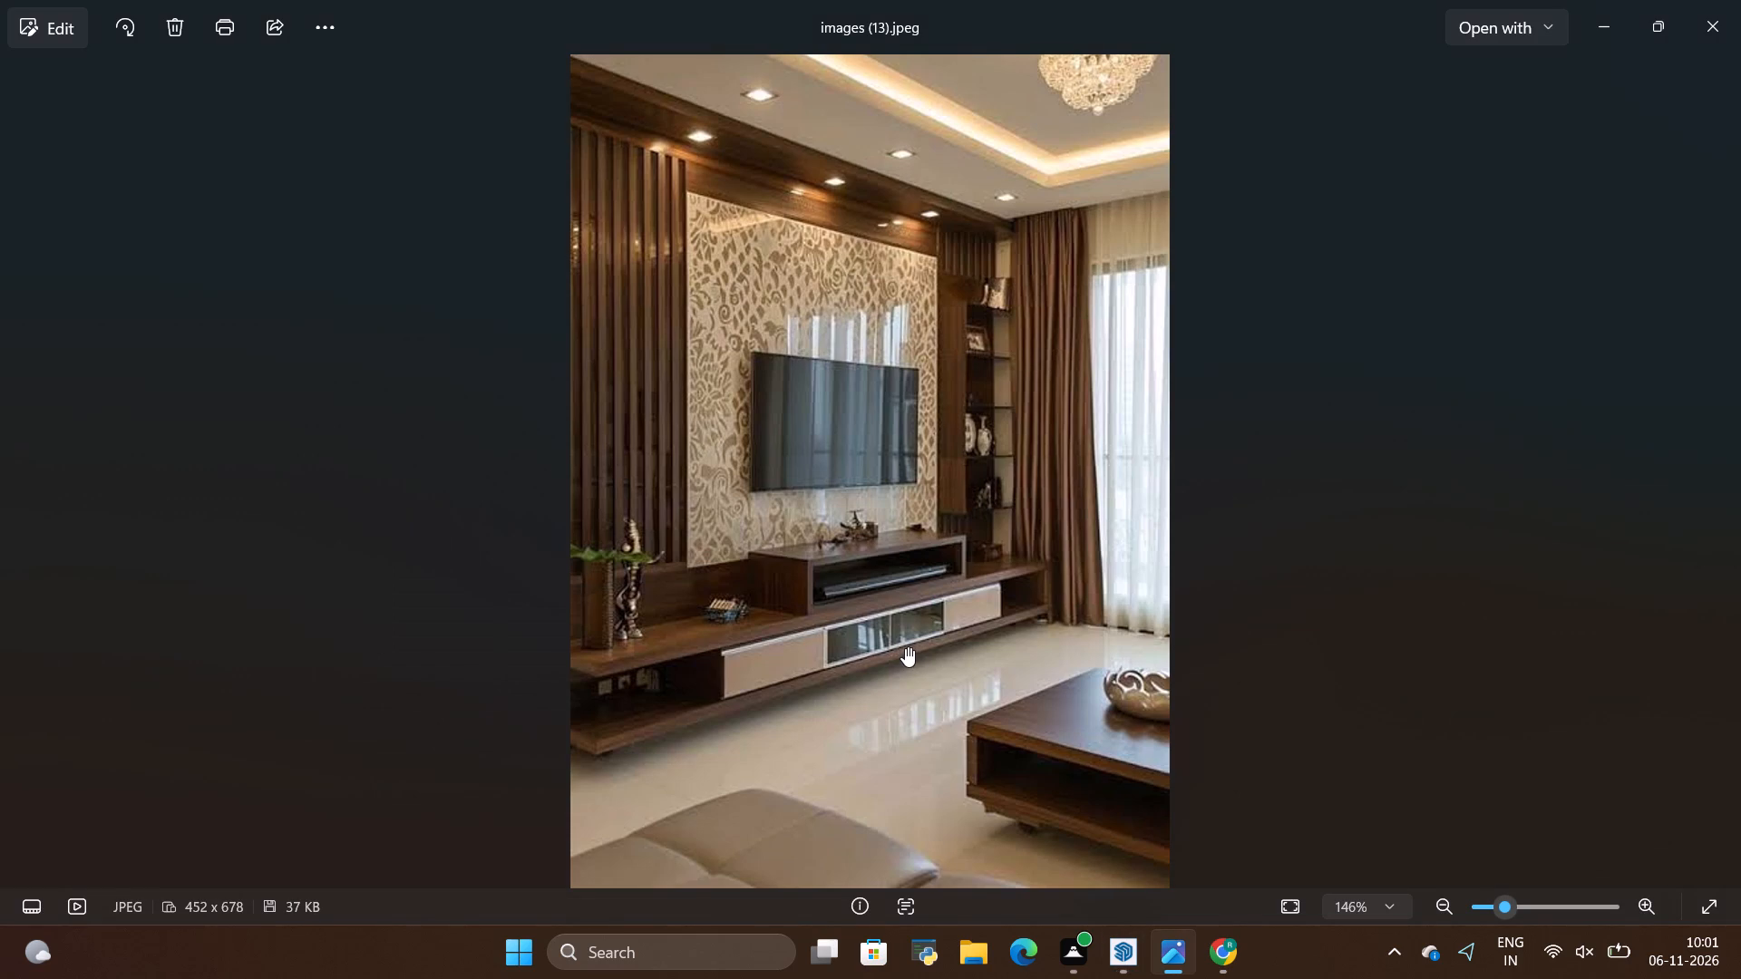
key("alt+Tab")
scroll(829, 630, "down", 3)
scroll(783, 606, "up", 4)
key("alt+Tab")
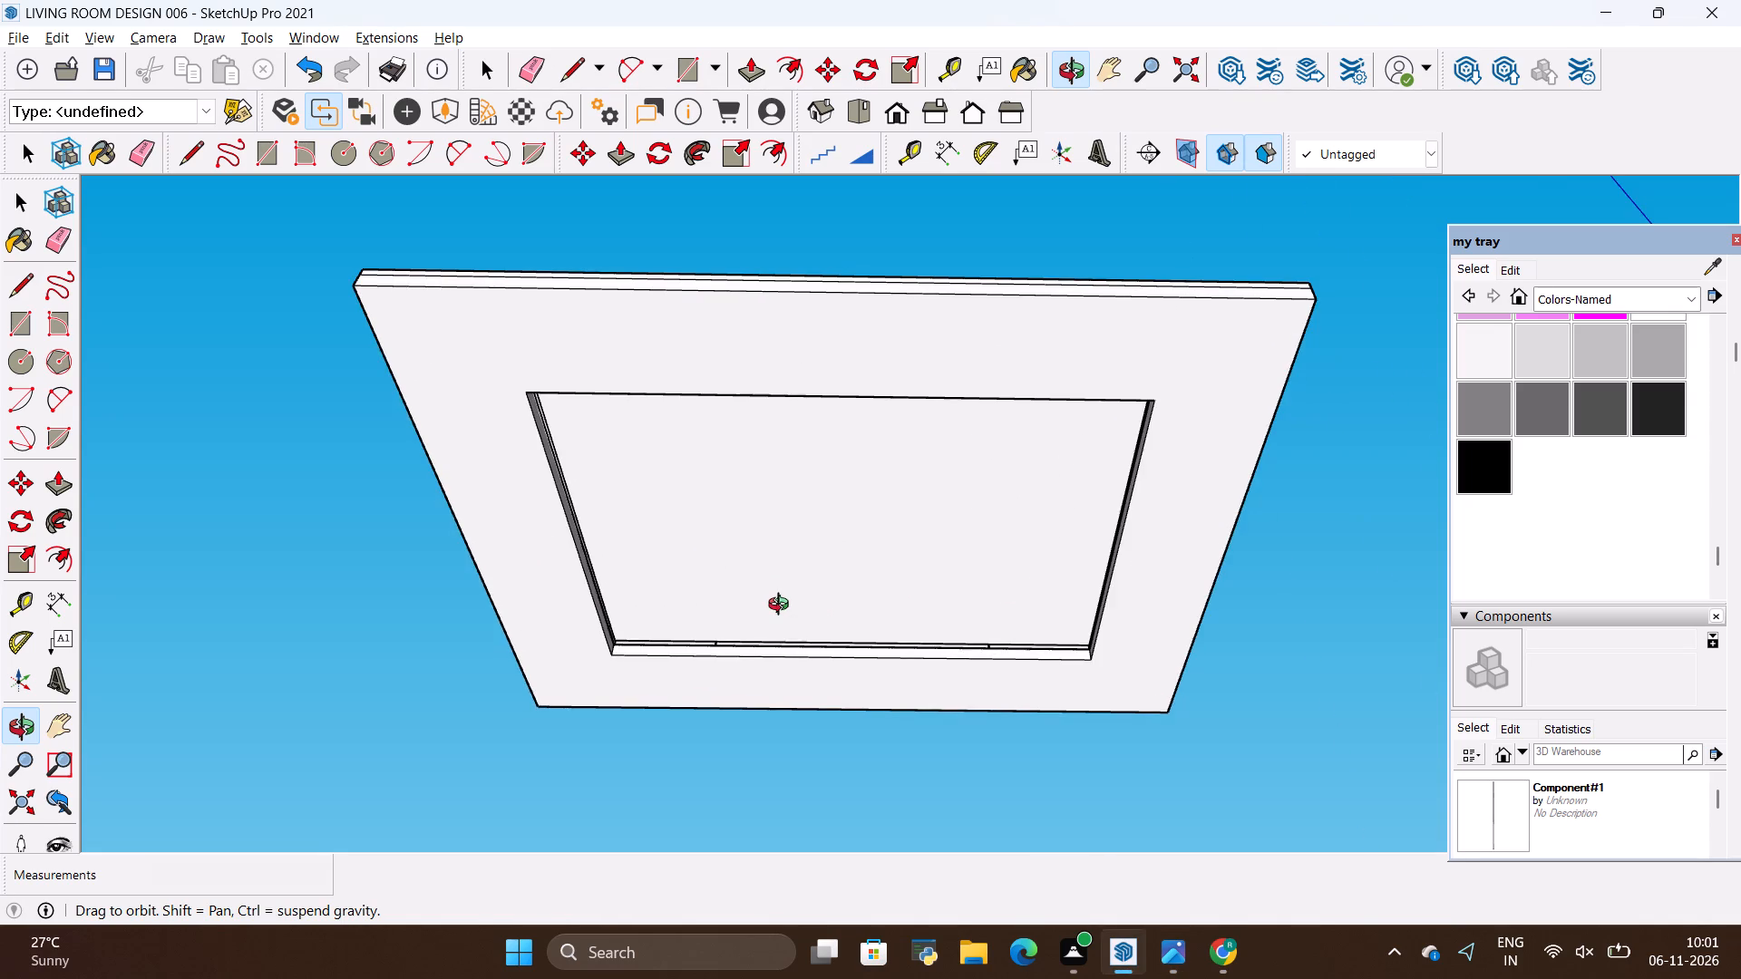
key("alt+Tab")
scroll(783, 606, "down", 2)
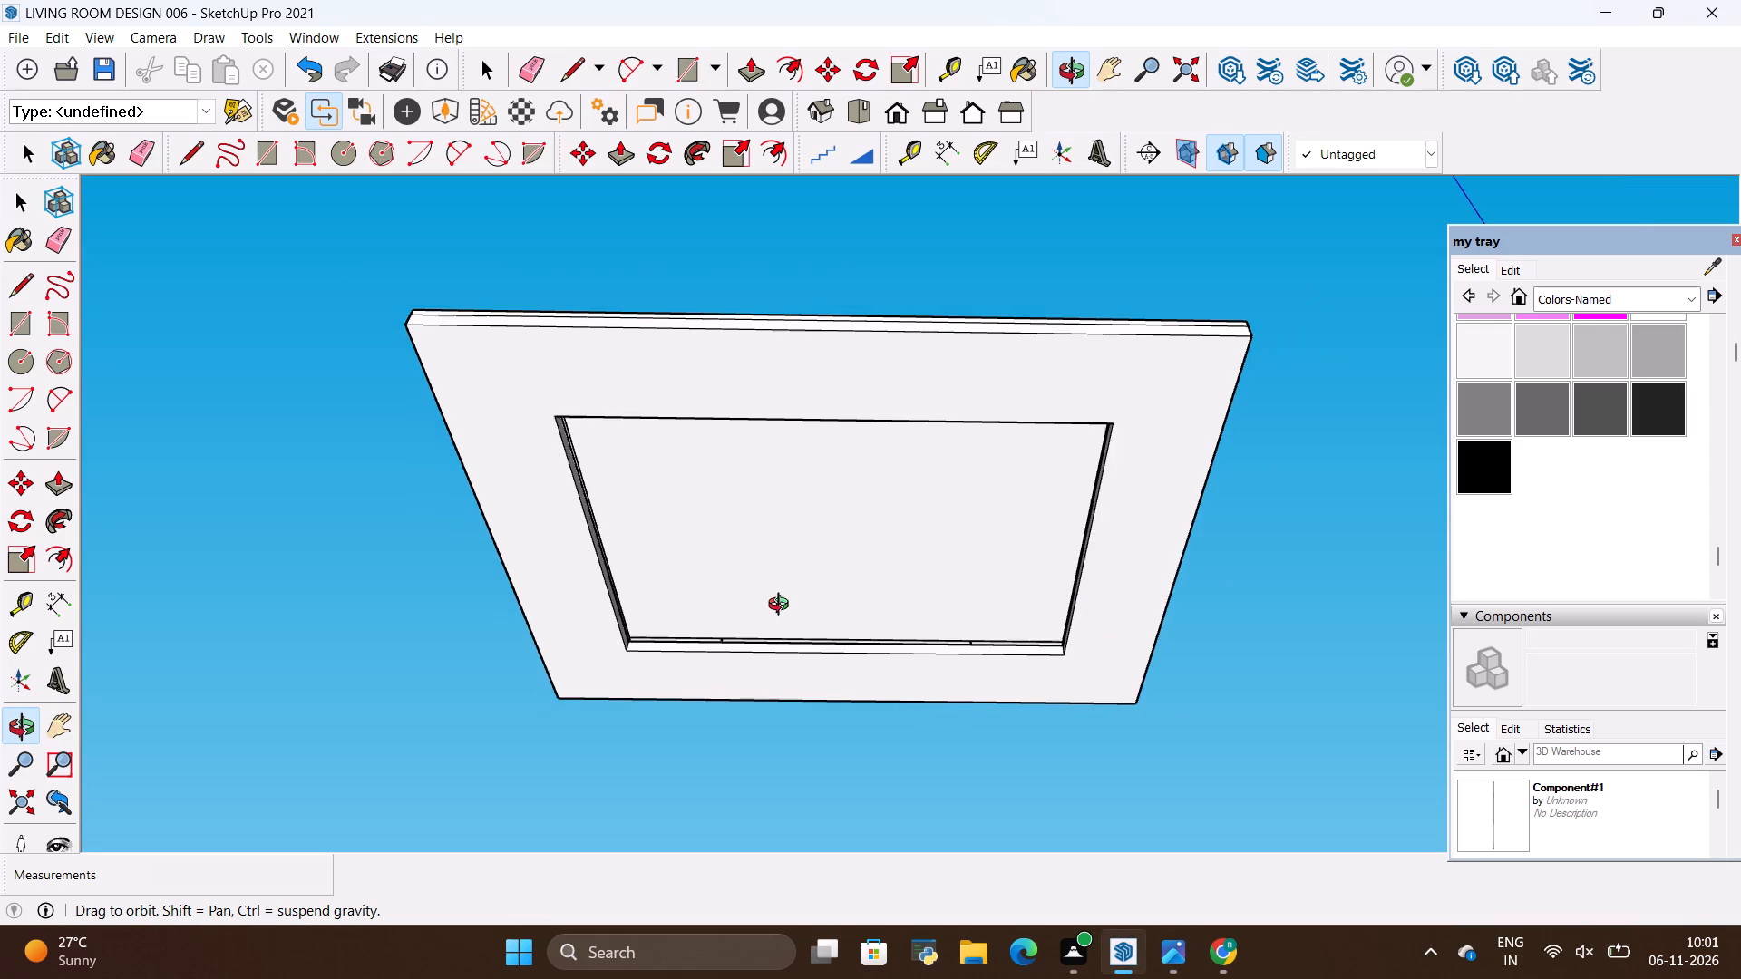
key("alt+Tab")
key("alt+Tab")
scroll(783, 610, "down", 3)
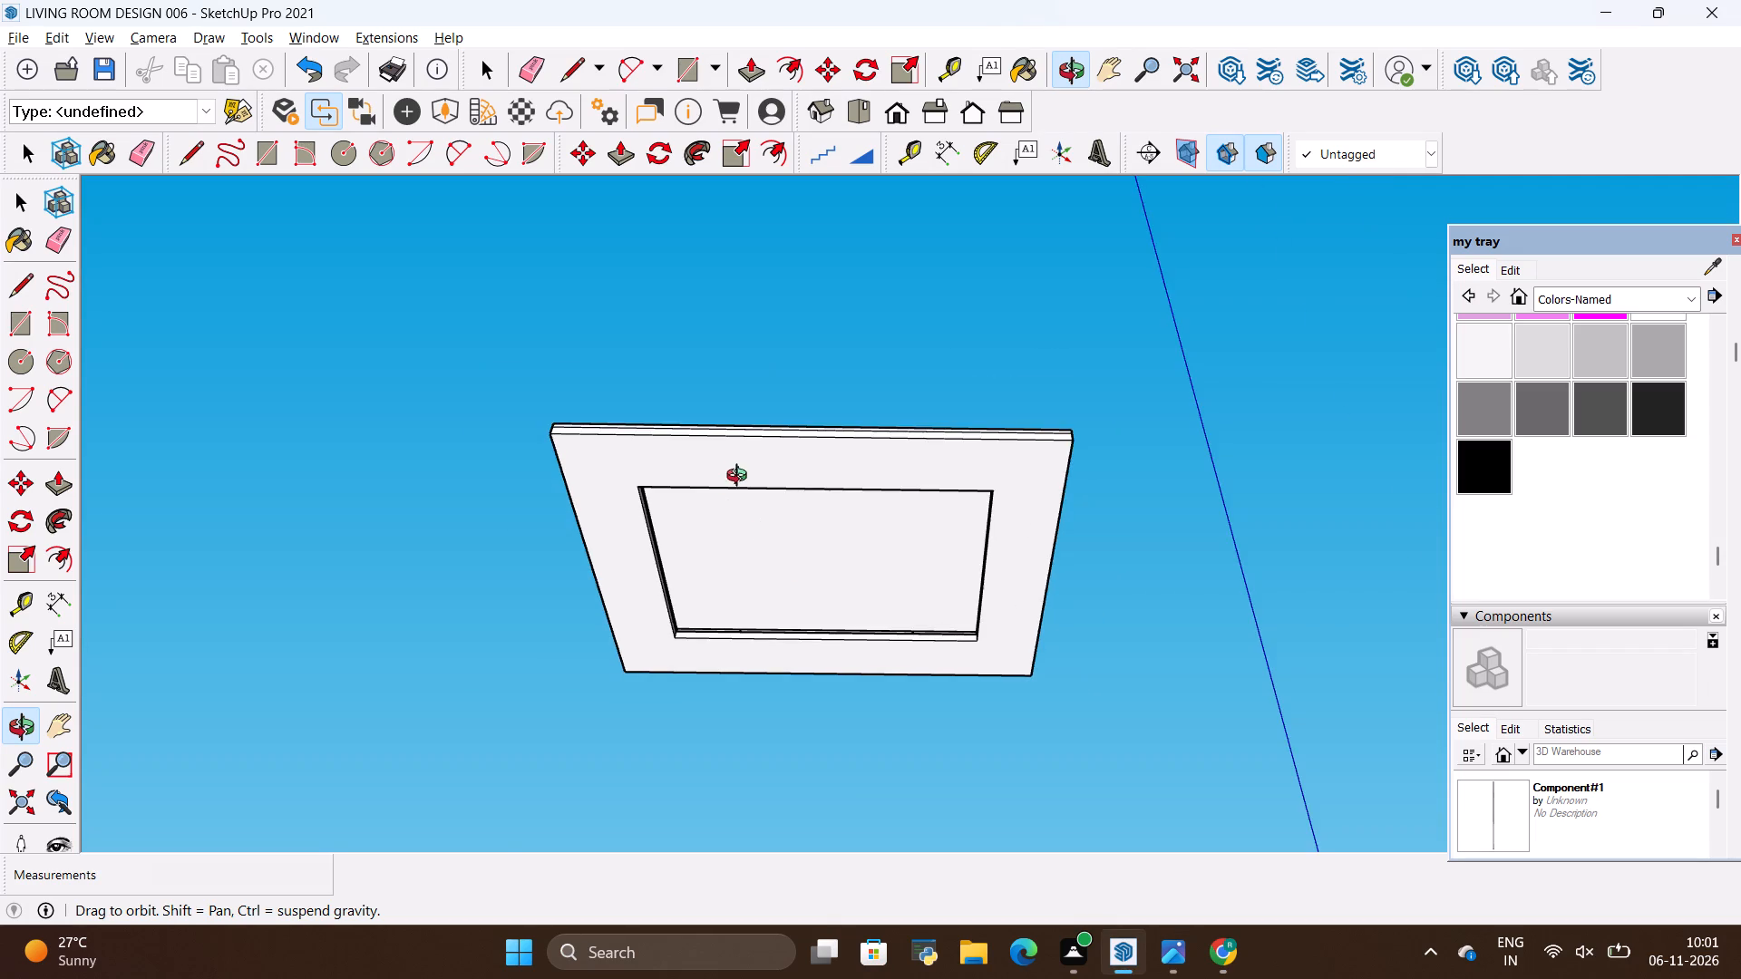
scroll(744, 472, "up", 8)
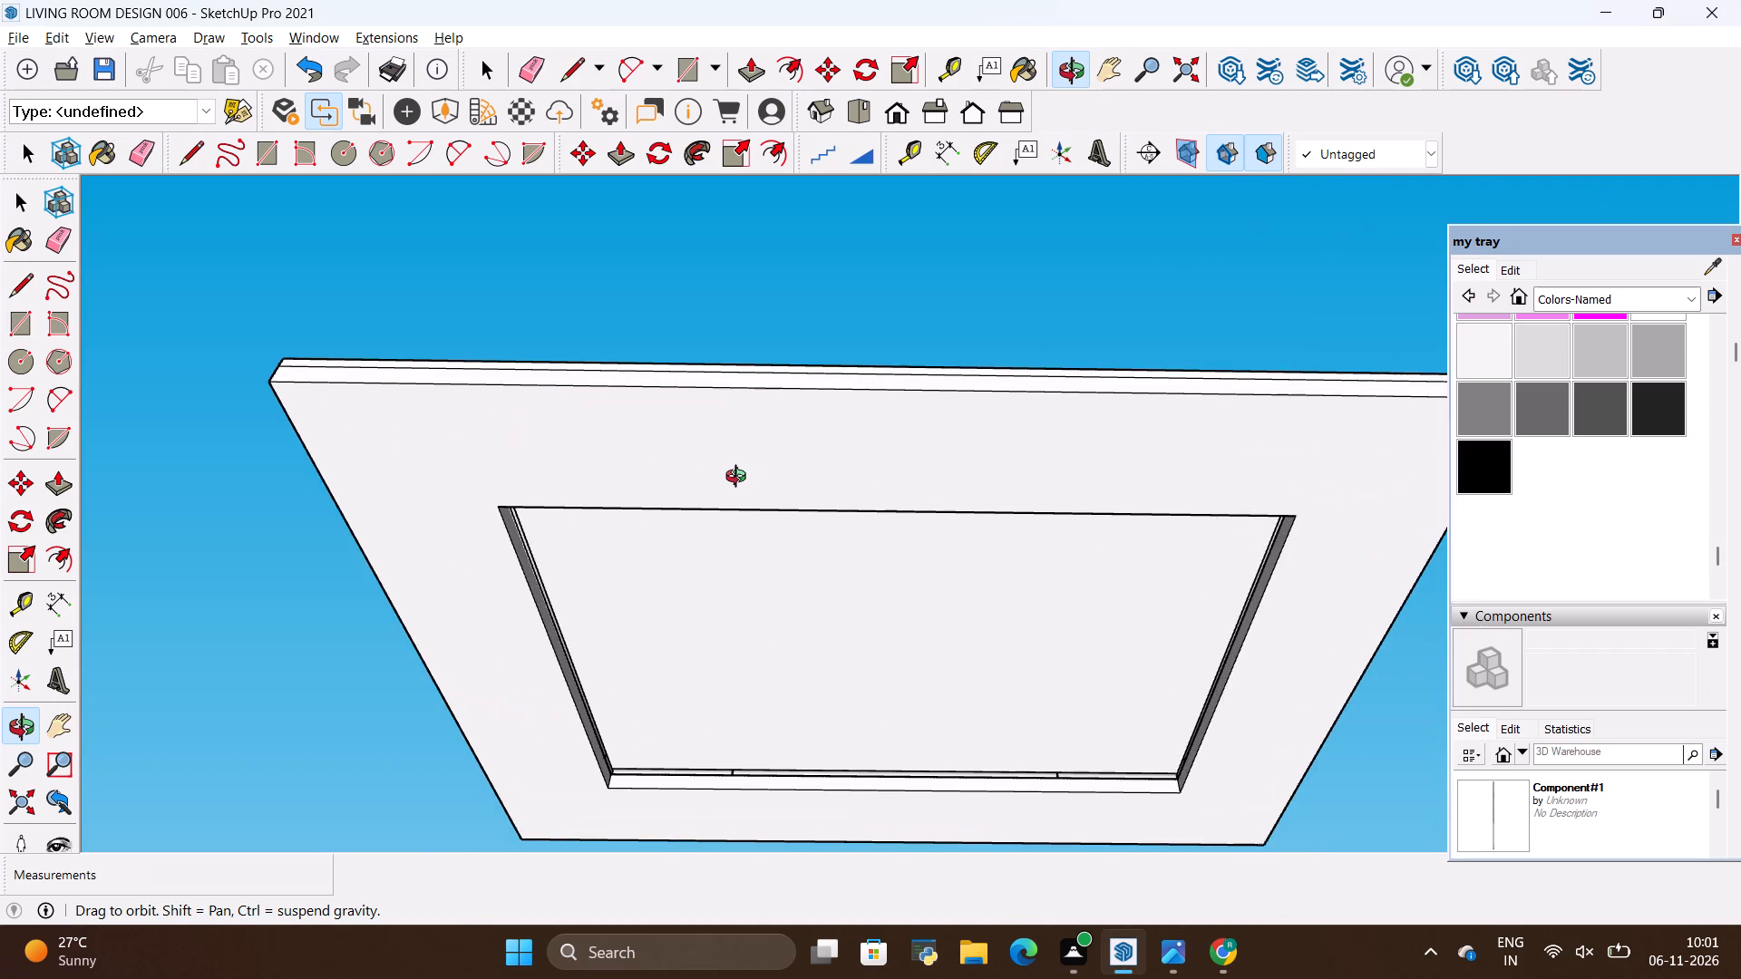
left_click_drag(711, 466, 615, 406)
scroll(830, 398, "down", 4)
left_click_drag(671, 486, 803, 477)
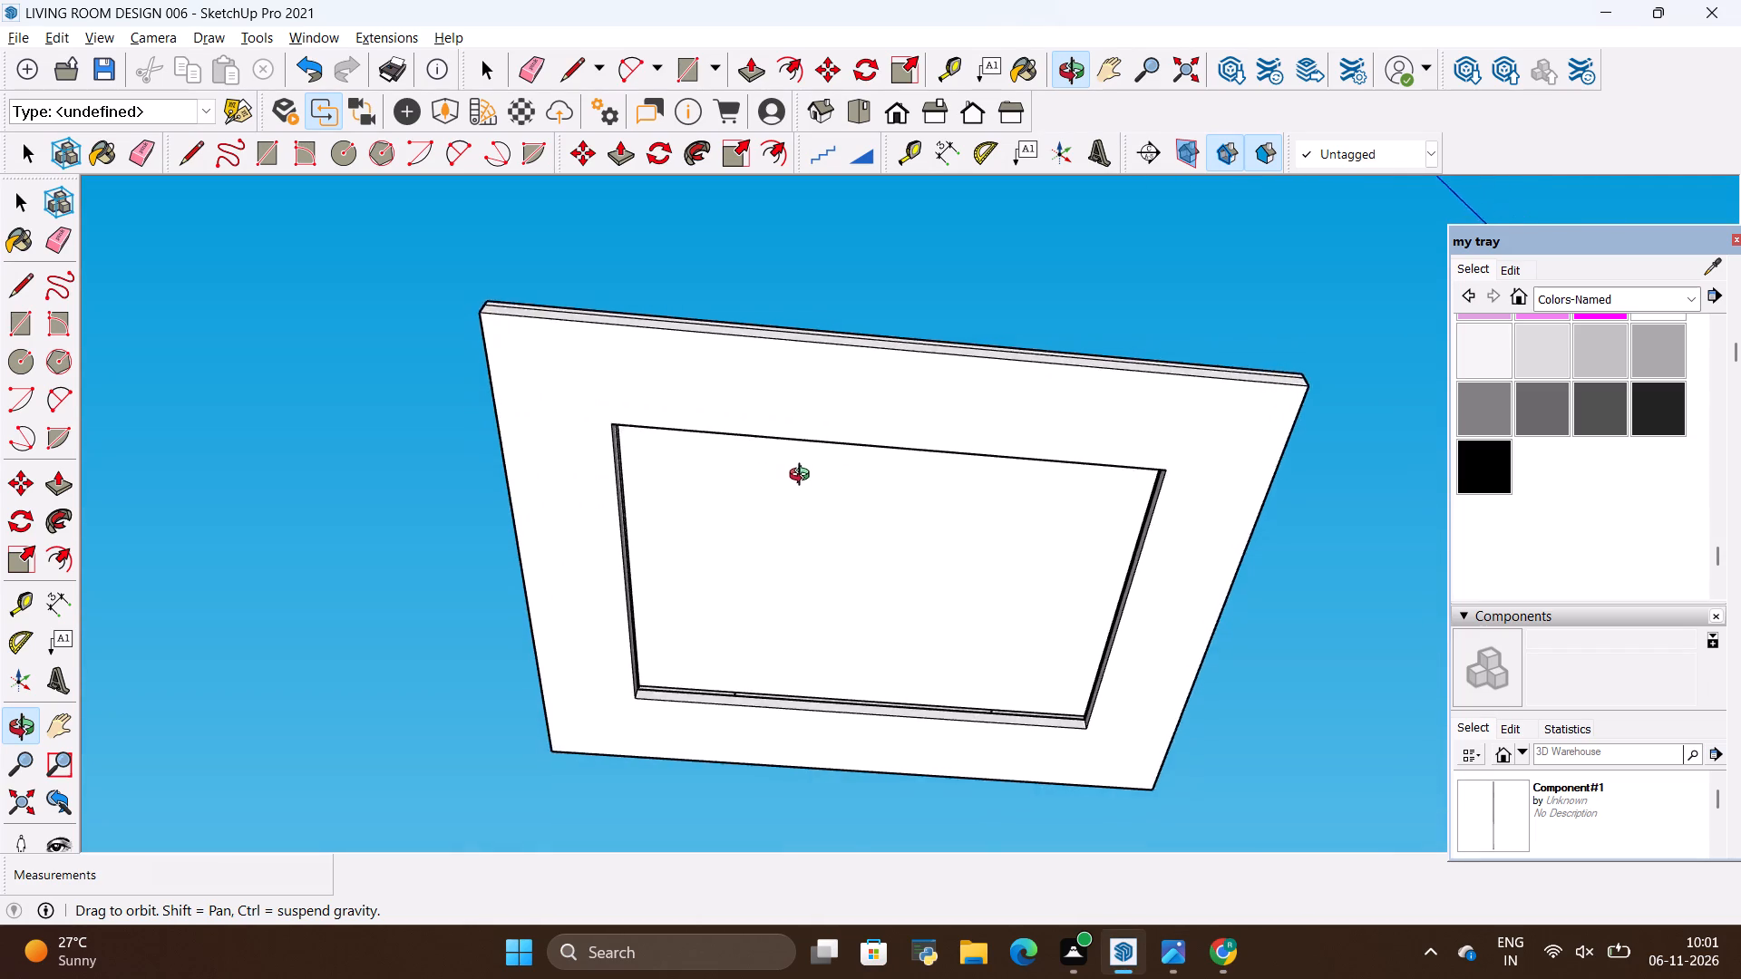
left_click_drag(803, 477, 766, 496)
scroll(748, 398, "up", 6)
scroll(412, 395, "up", 3)
scroll(413, 395, "down", 4)
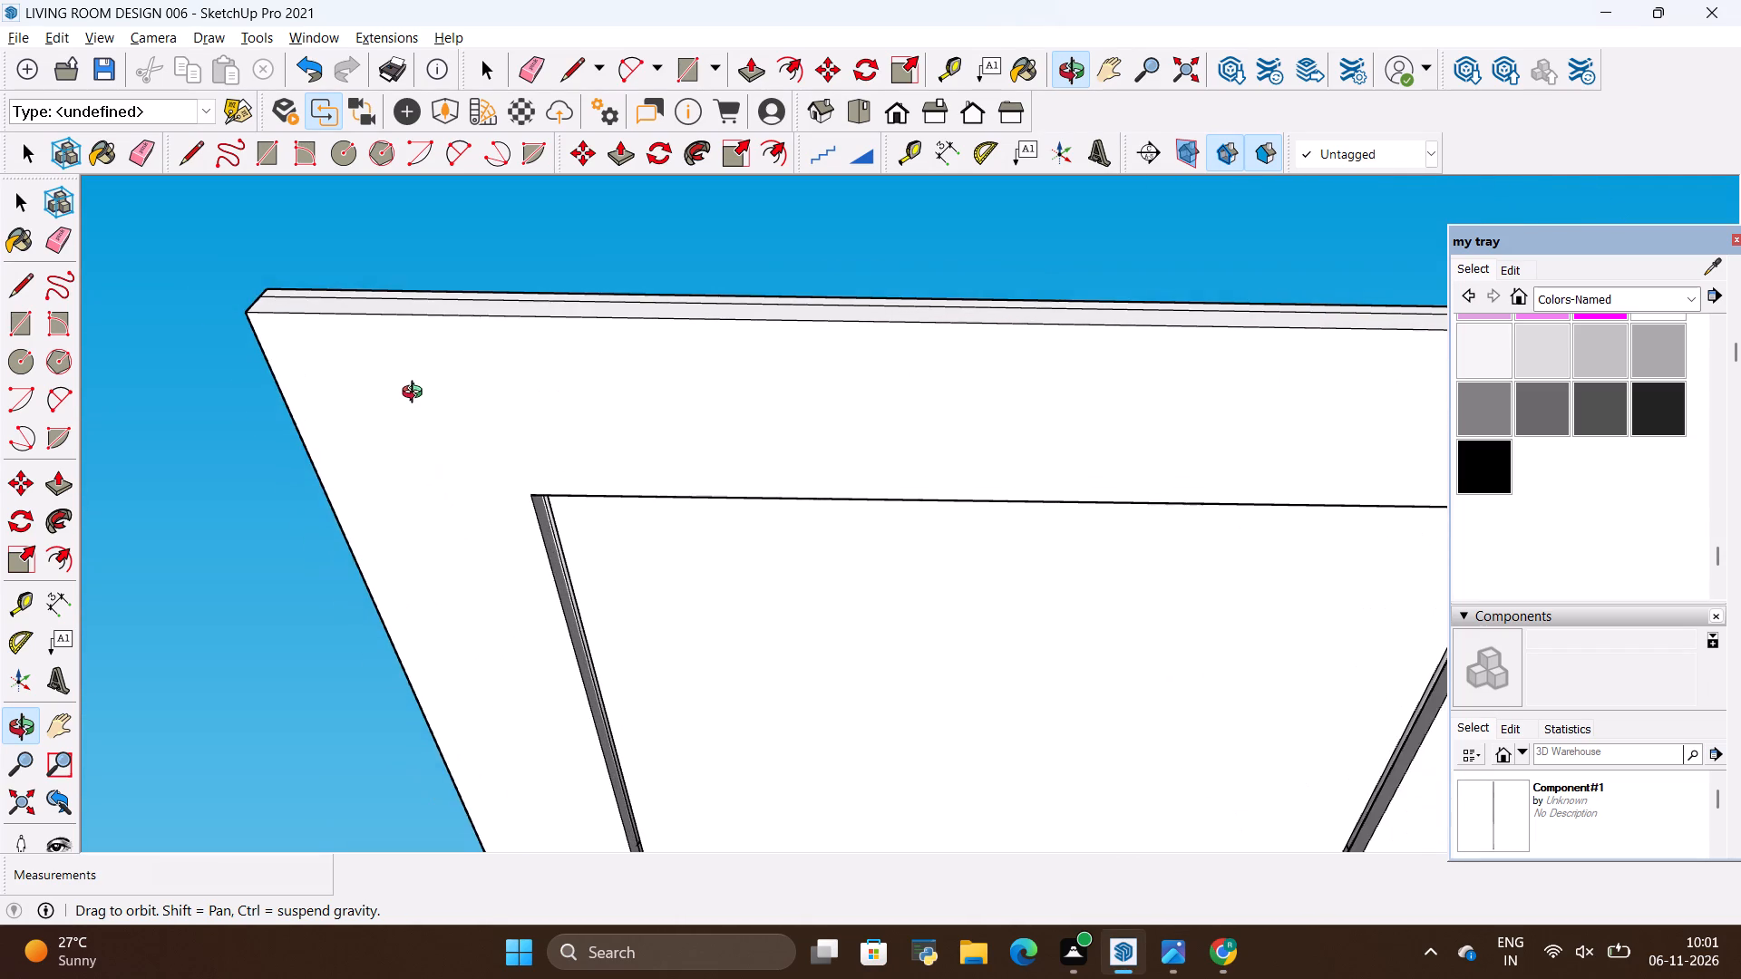
key("alt+Tab")
key("alt+Tab")
scroll(420, 394, "down", 2)
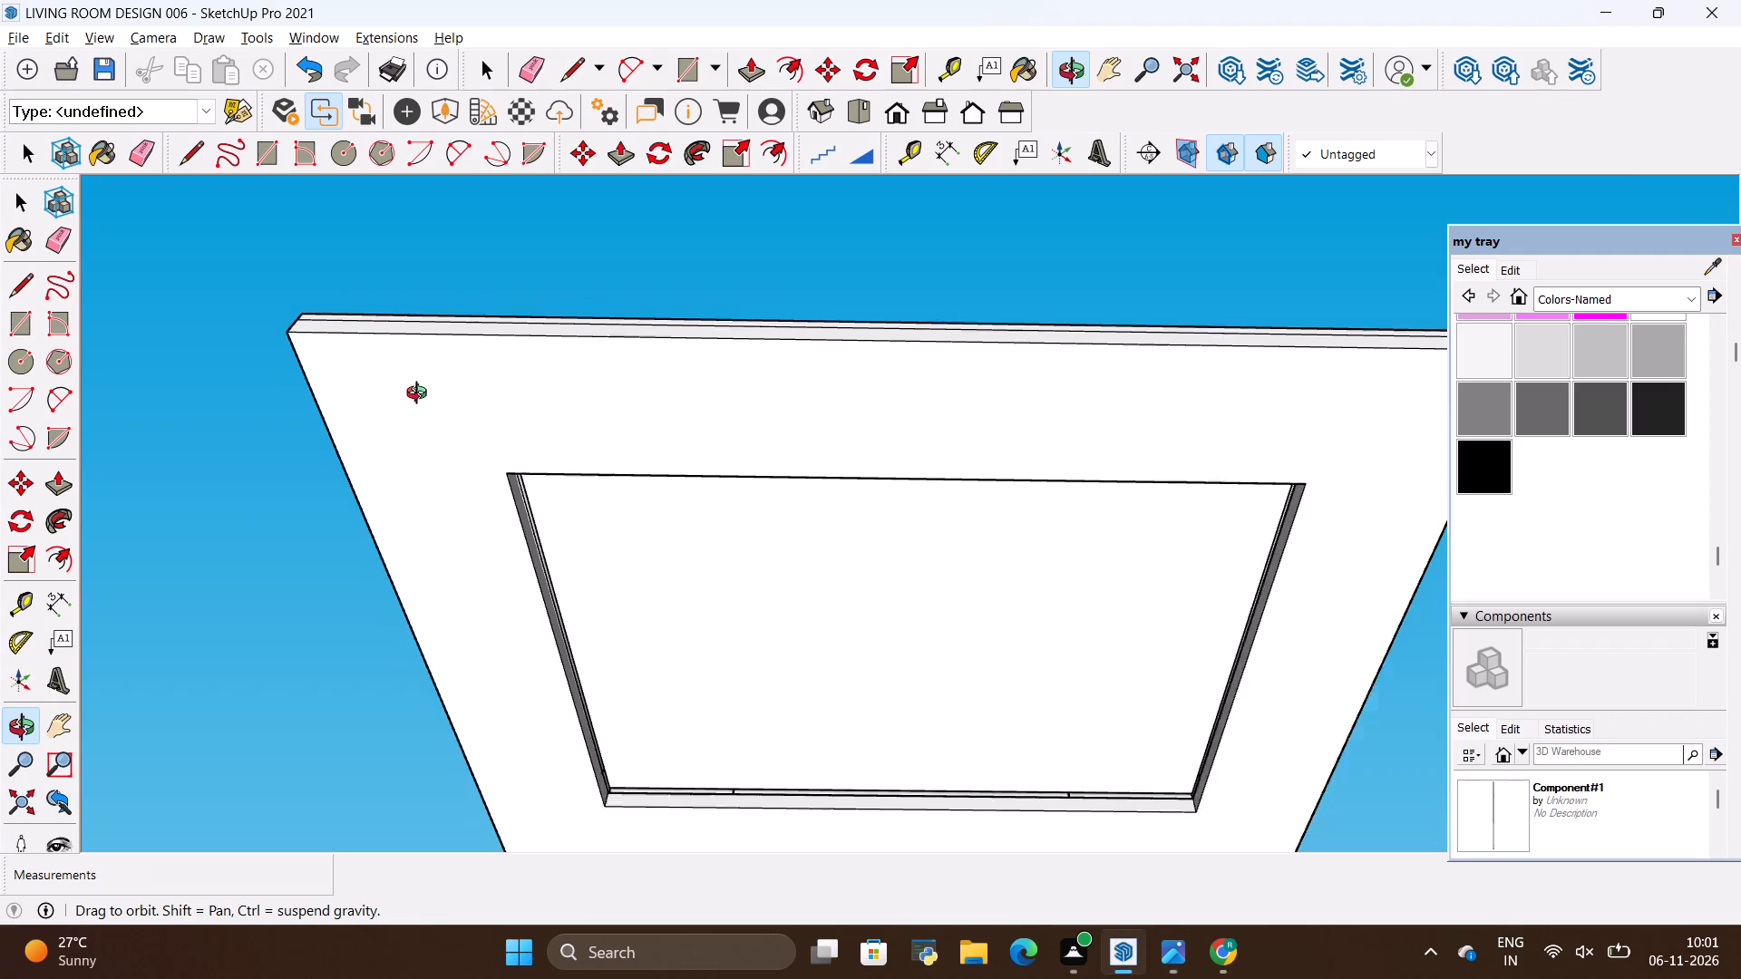
scroll(421, 395, "down", 2)
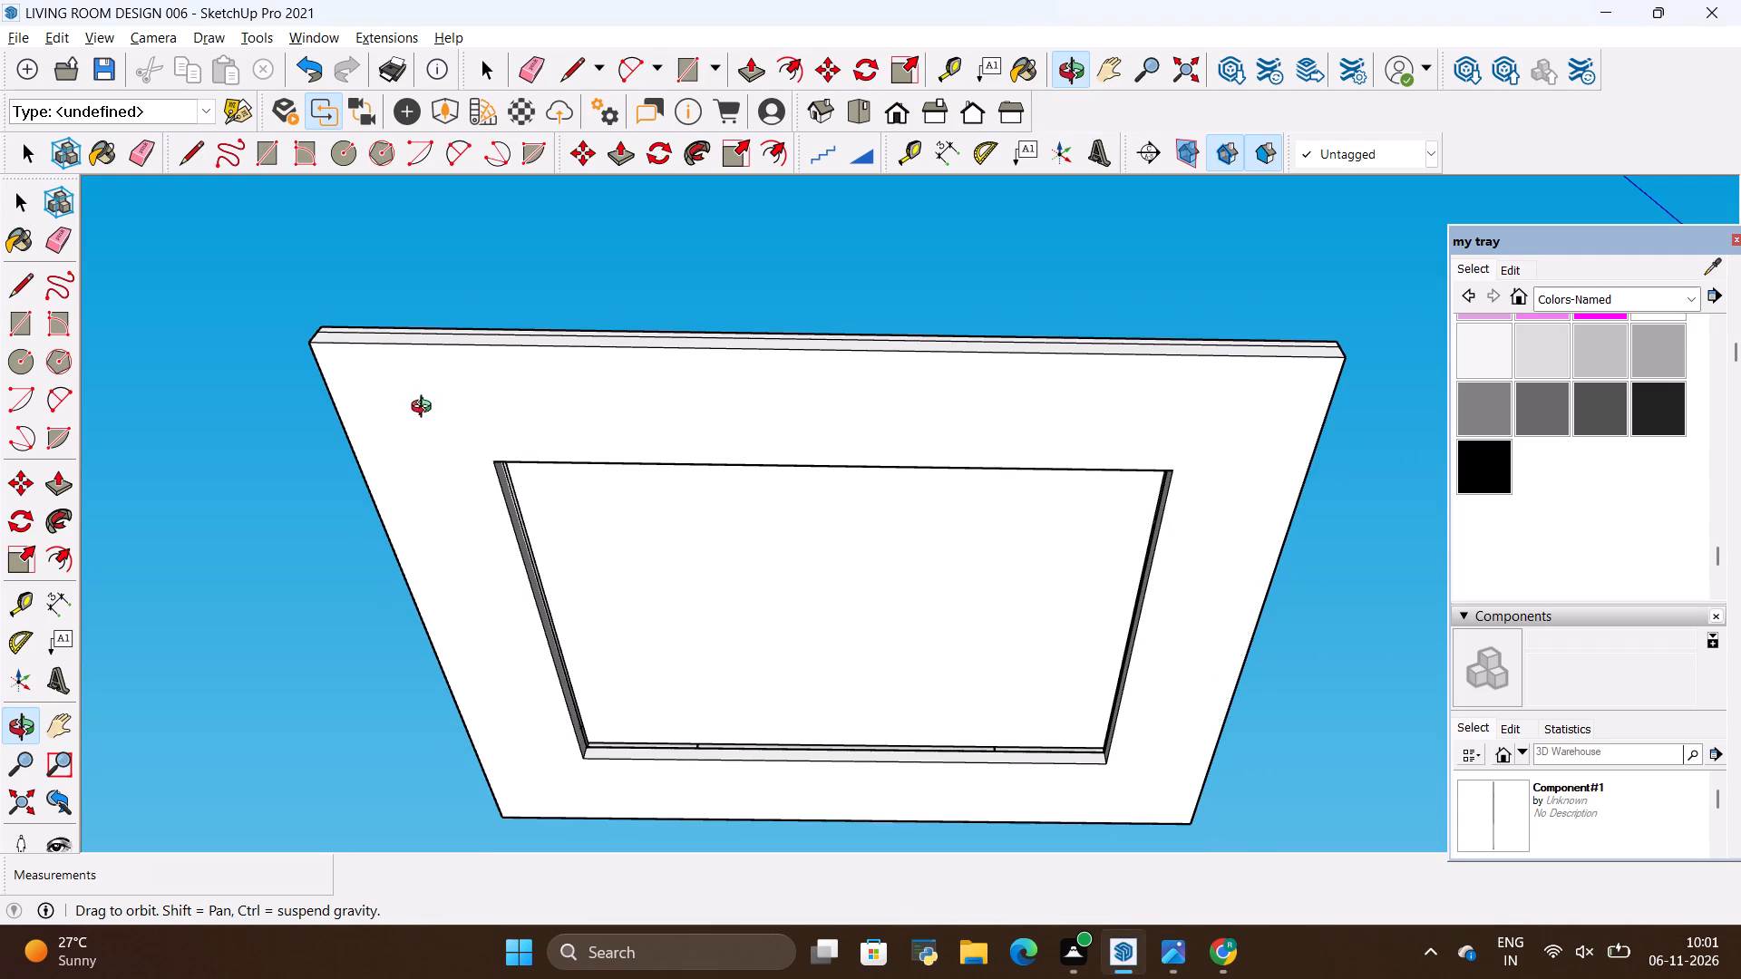
Inside the ceiling group, draw a circle of 4" radius on the underside border near the recess corner.
scroll(460, 412, "up", 2)
key("space")
double_click(468, 411)
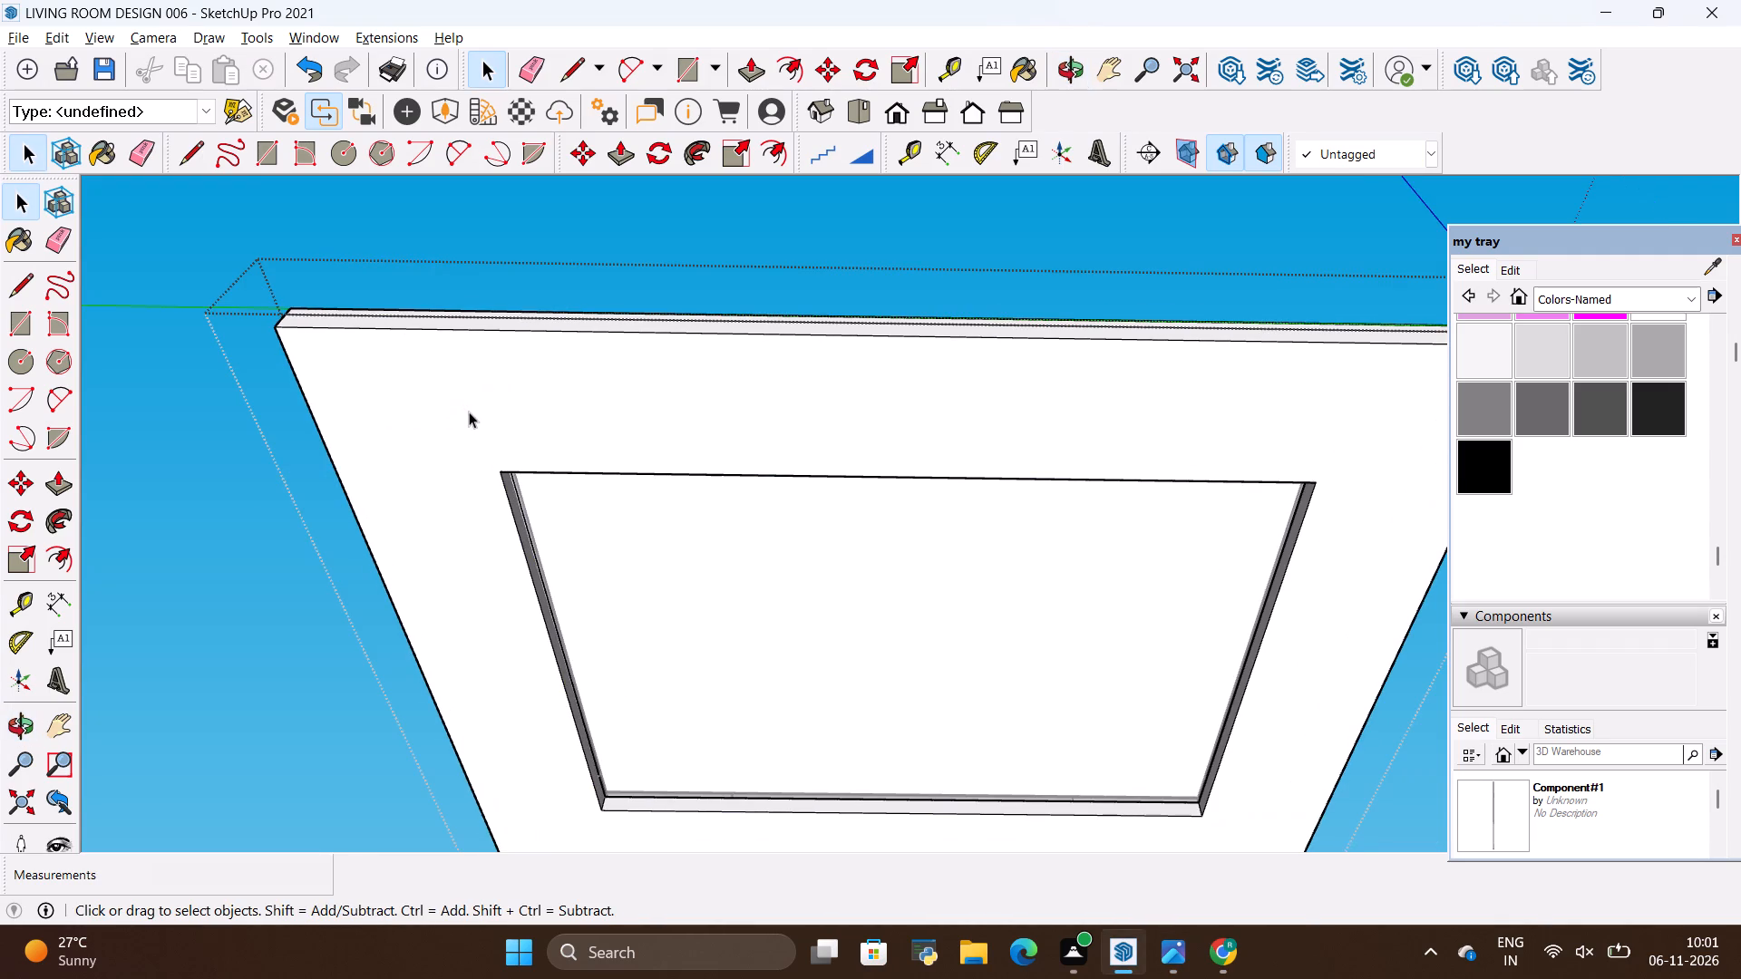
left_click(469, 412)
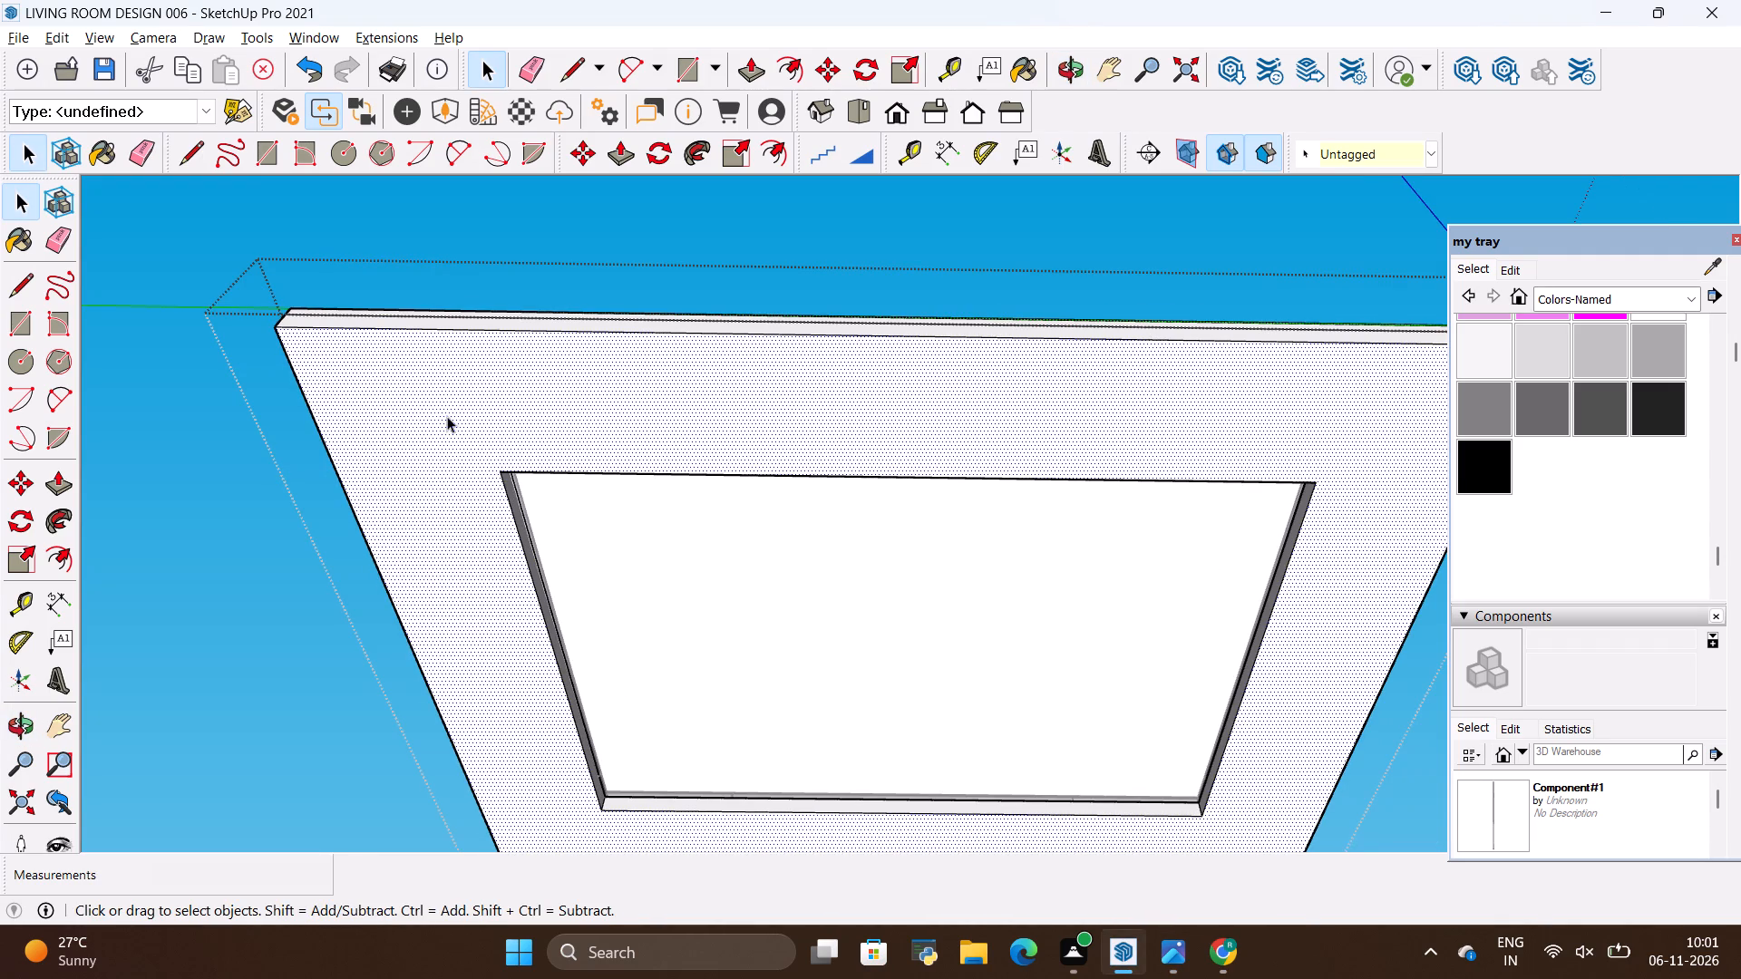
key("c")
scroll(438, 414, "up", 3)
left_click(436, 419)
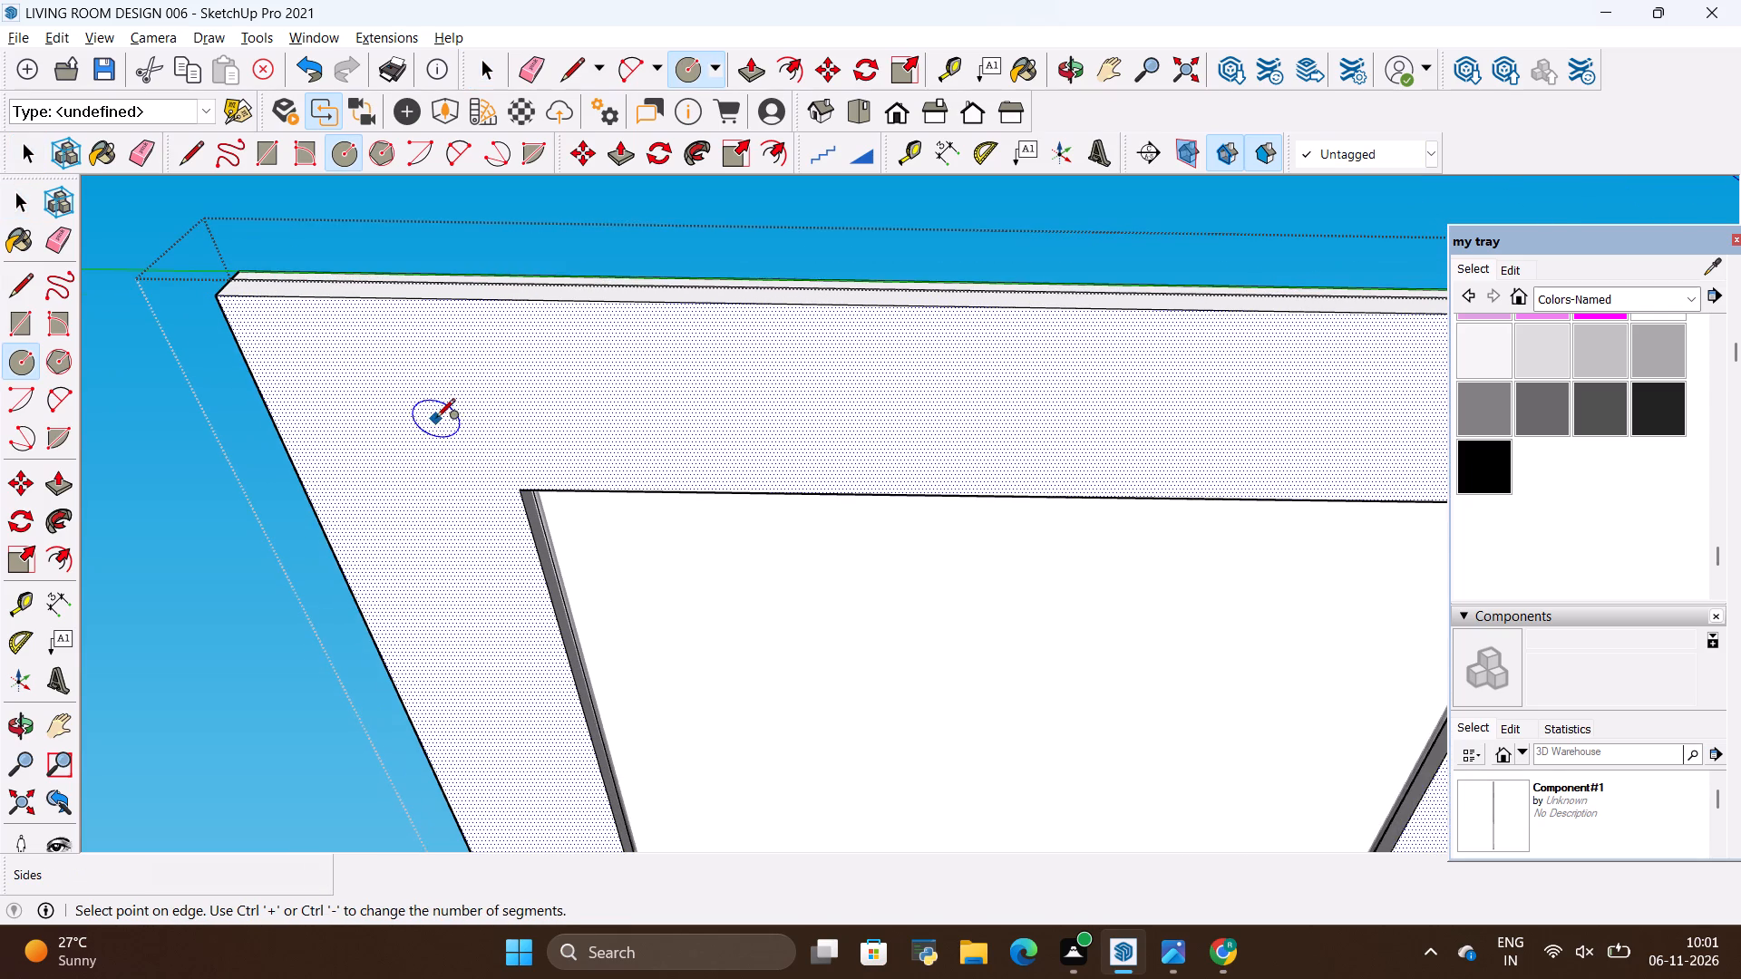
key("BackSpace")
key("4")
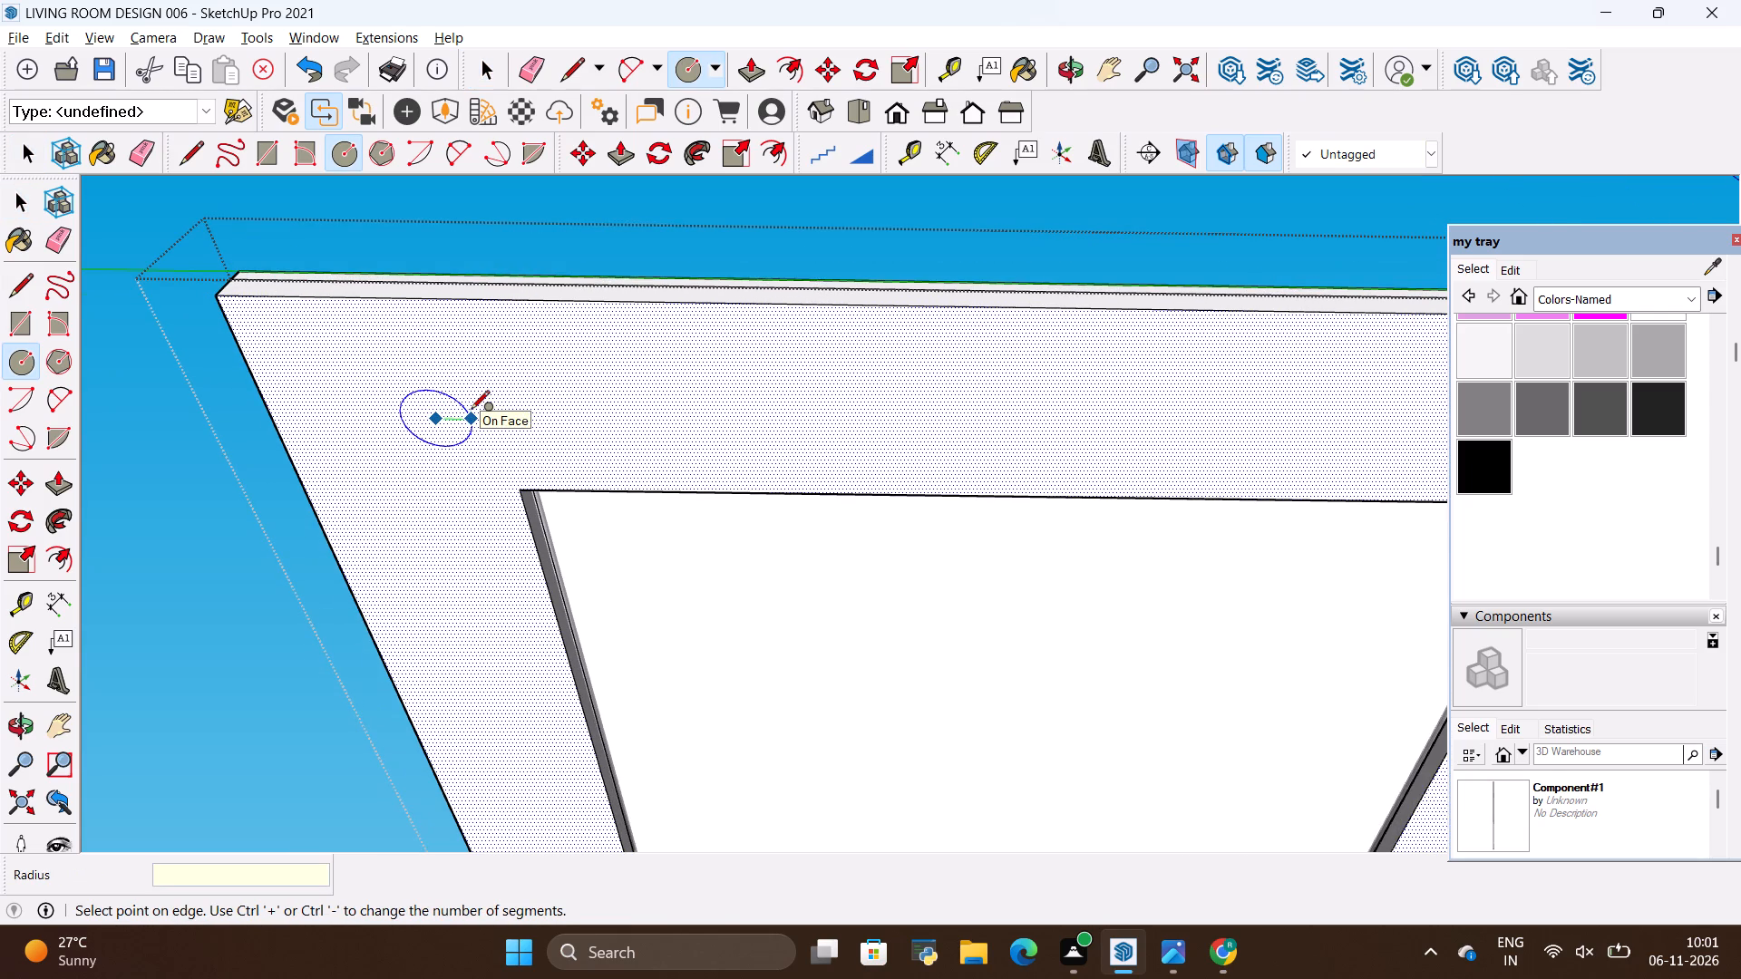
key("shift+quotedbl")
key("Return")
key("space")
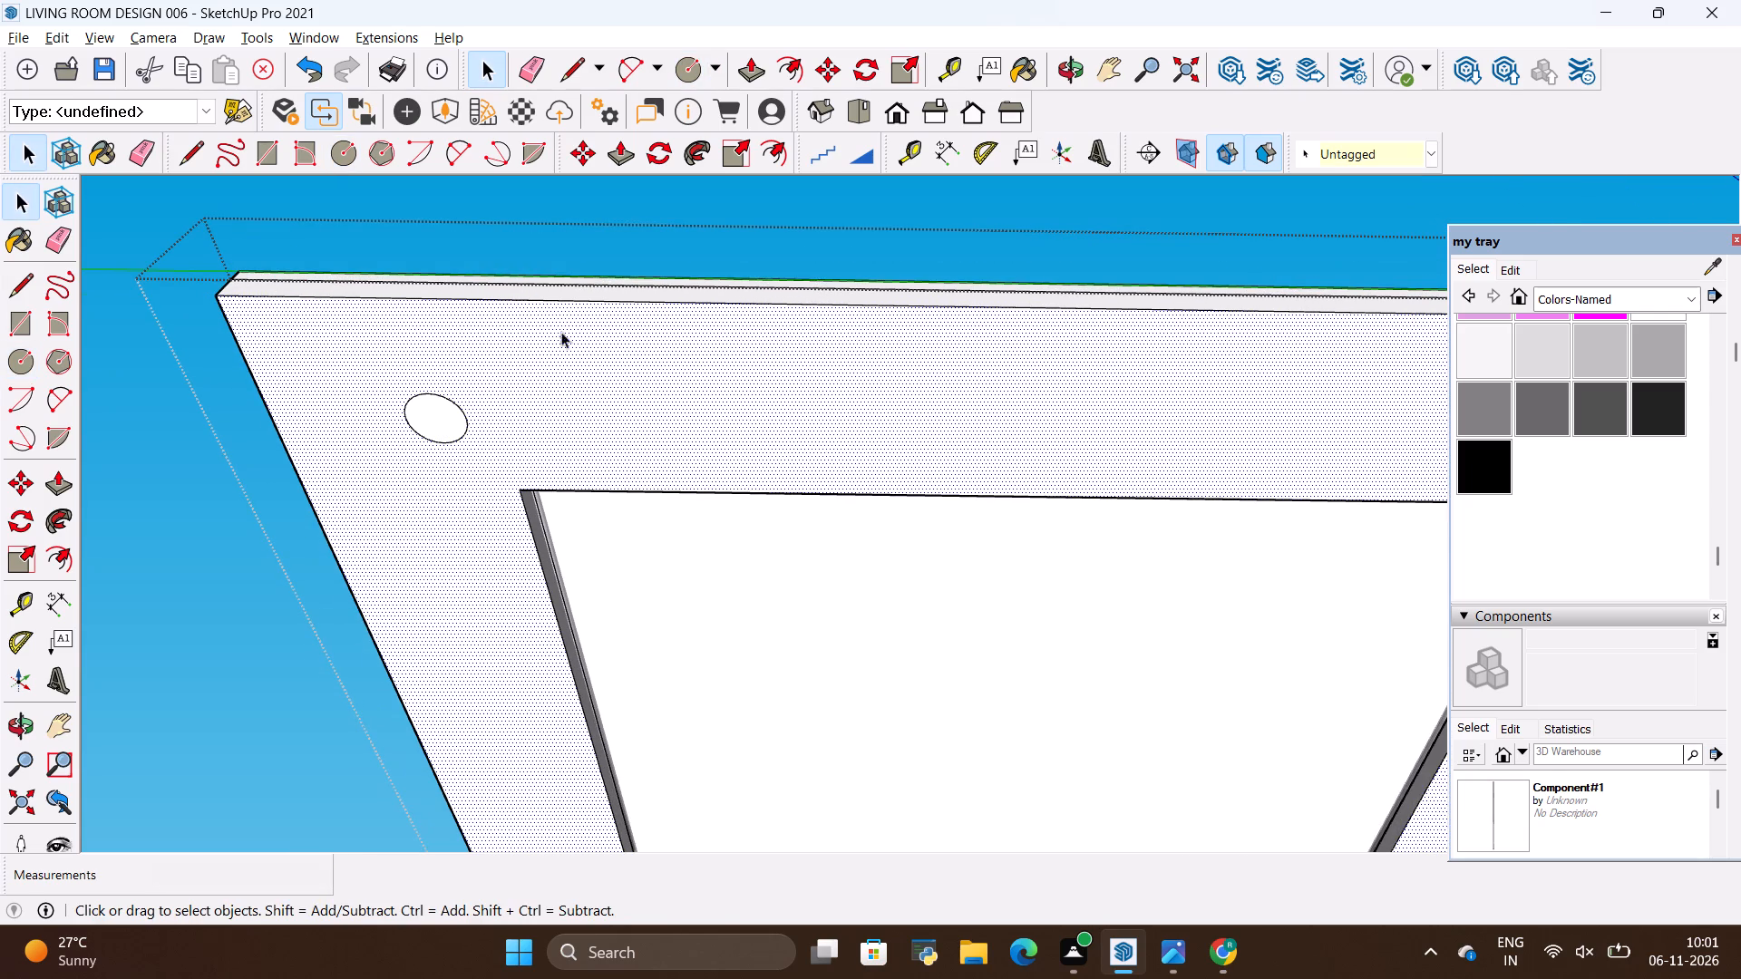
Set the new ceiling circle's segment count to 100.
left_click(464, 425)
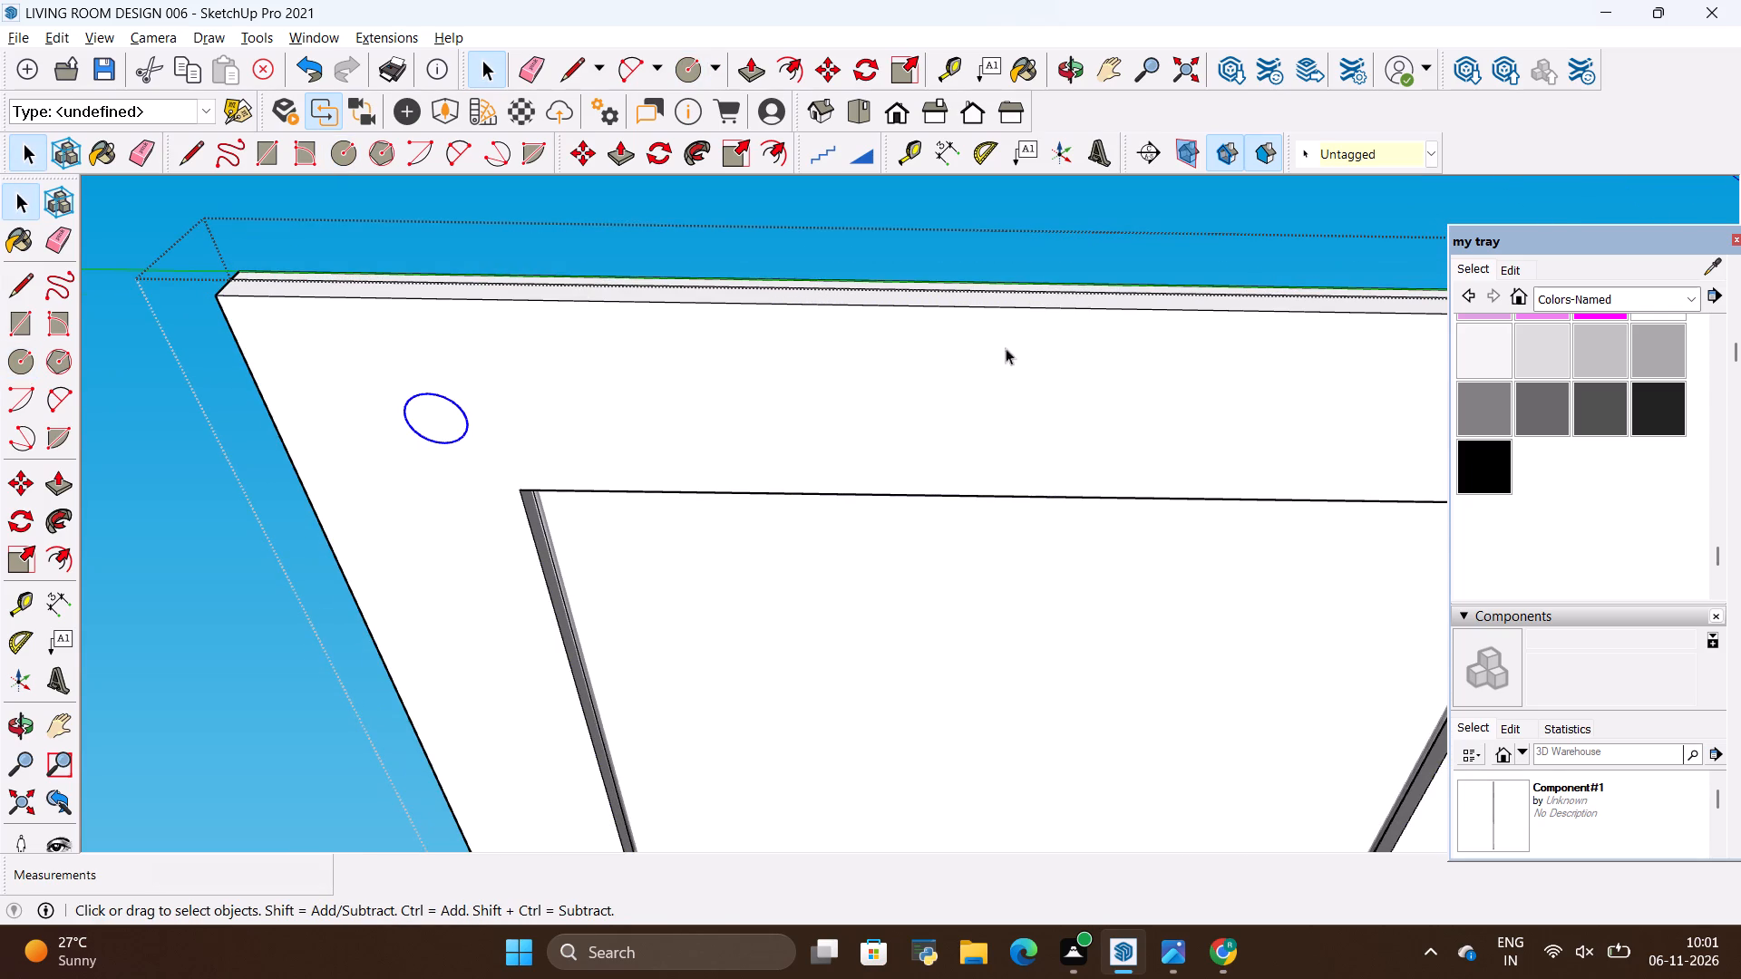
scroll(1580, 359, "up", 19)
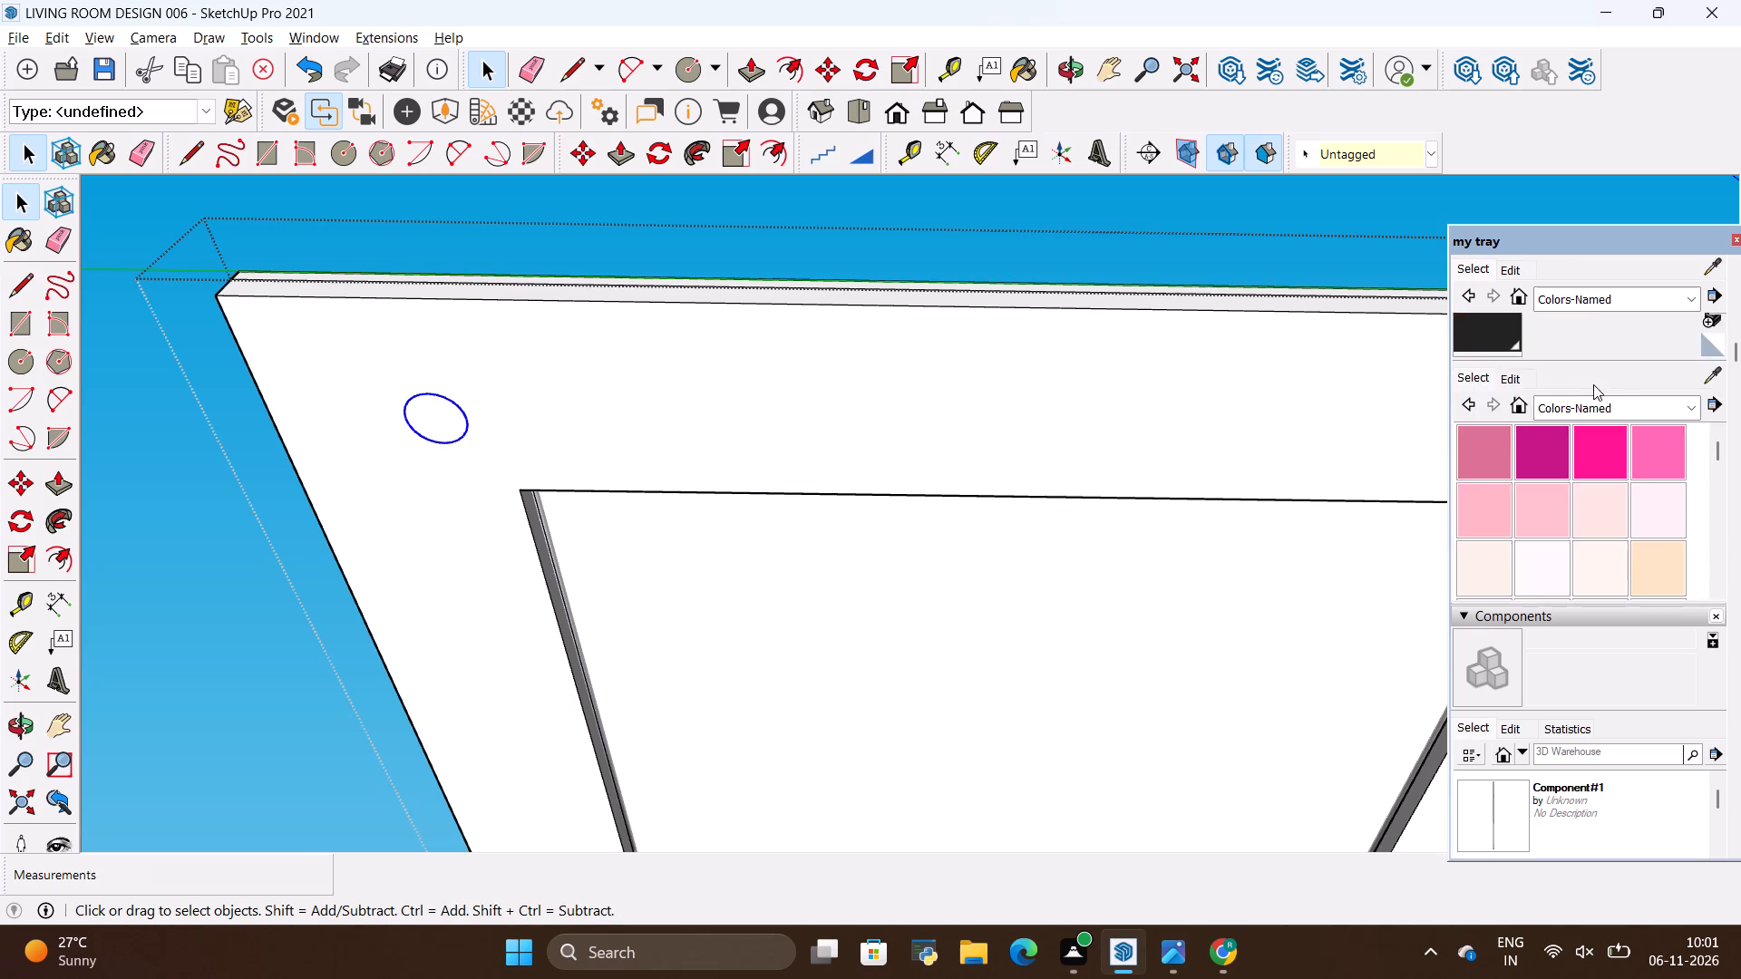
scroll(1593, 384, "up", 3)
left_click(1619, 372)
key("BackSpace")
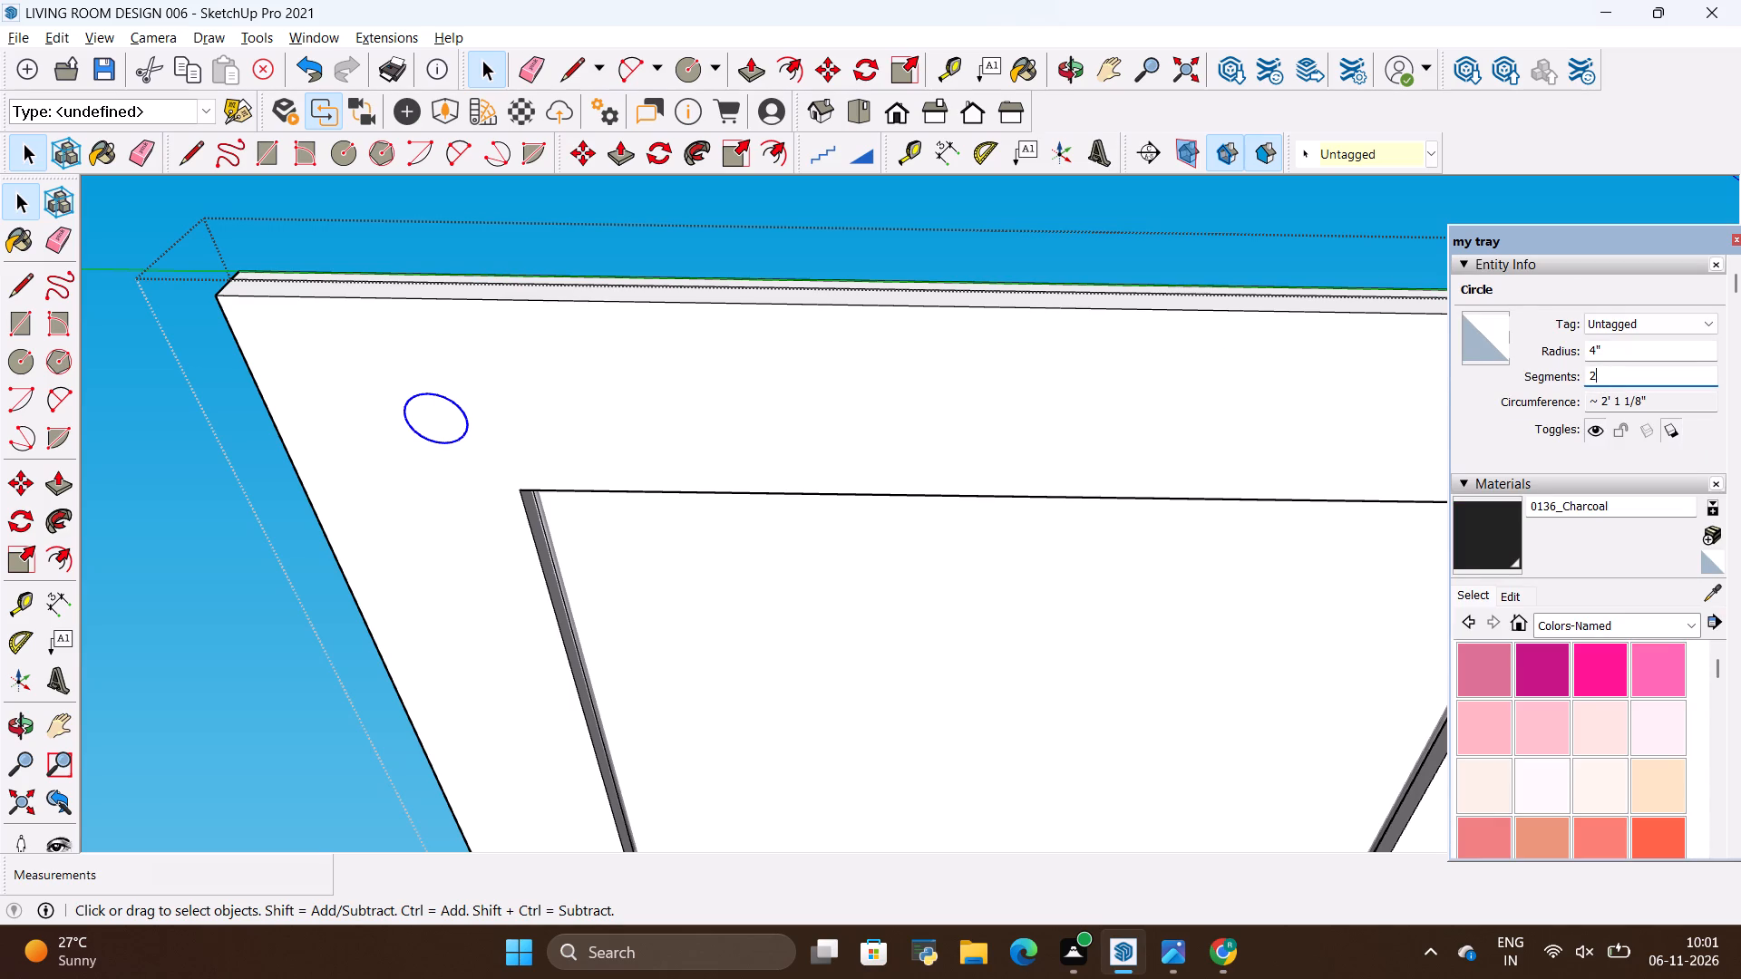
key("BackSpace")
key("BackSpace")
type("100")
key("Return")
Group the circle's face together with its edge.
key("space")
left_click(478, 432)
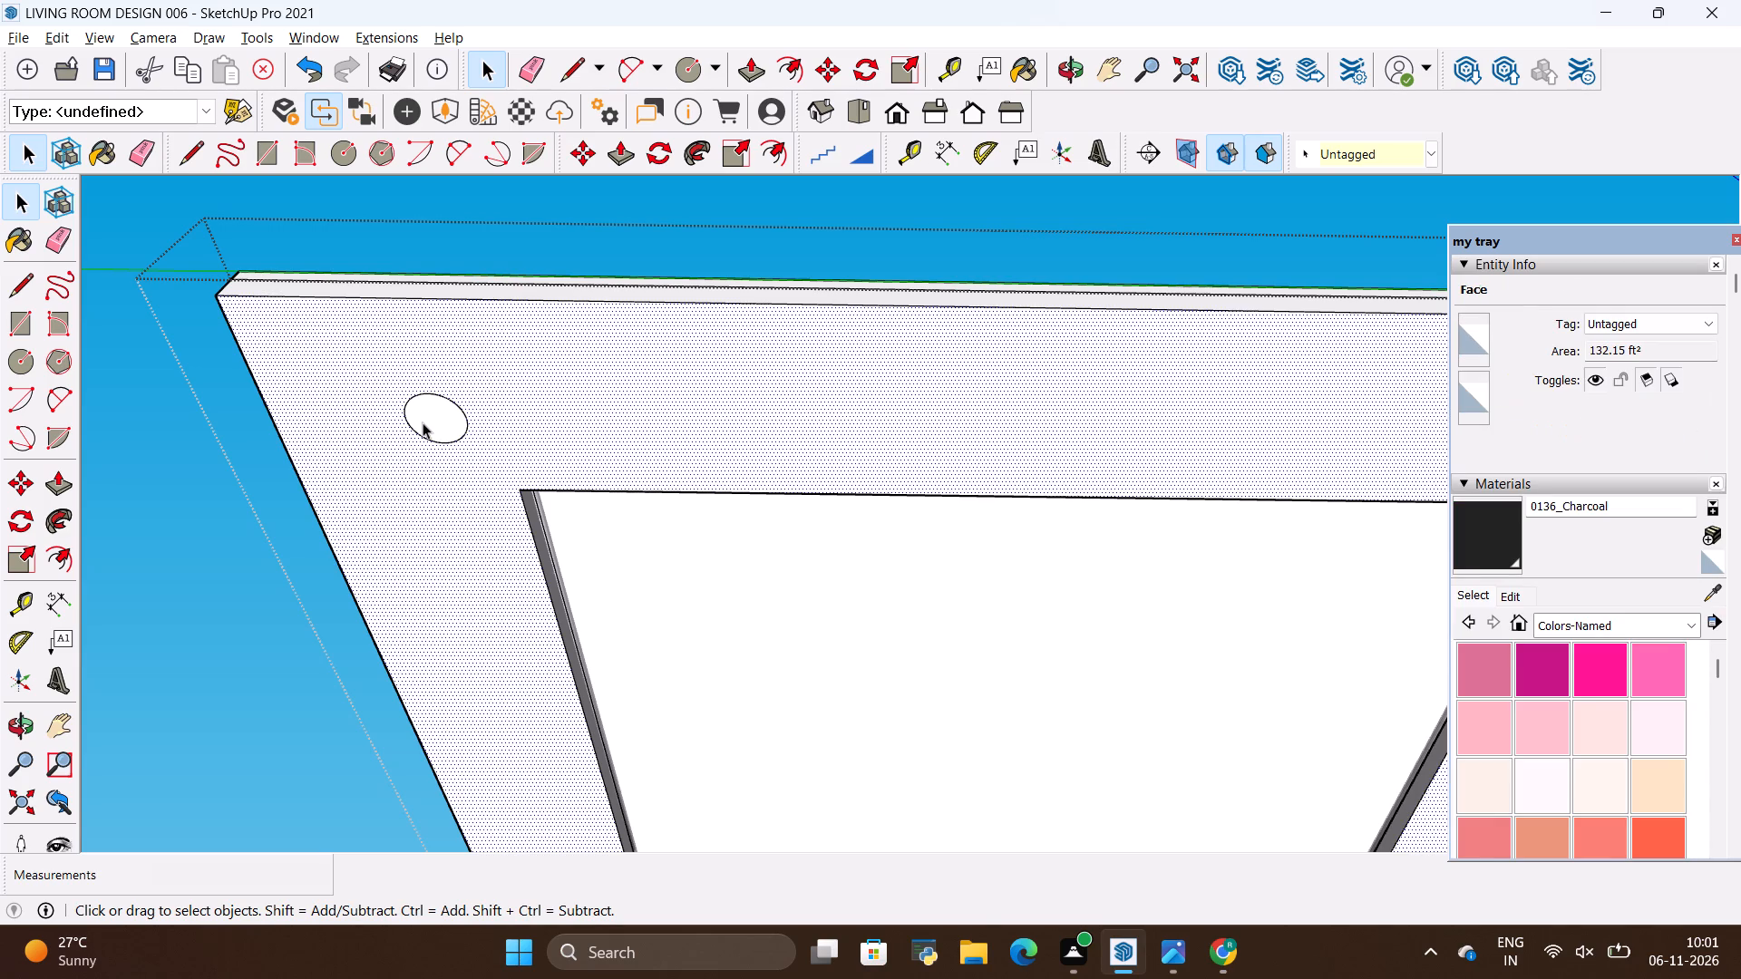
double_click(424, 422)
right_click(425, 422)
left_click(517, 612)
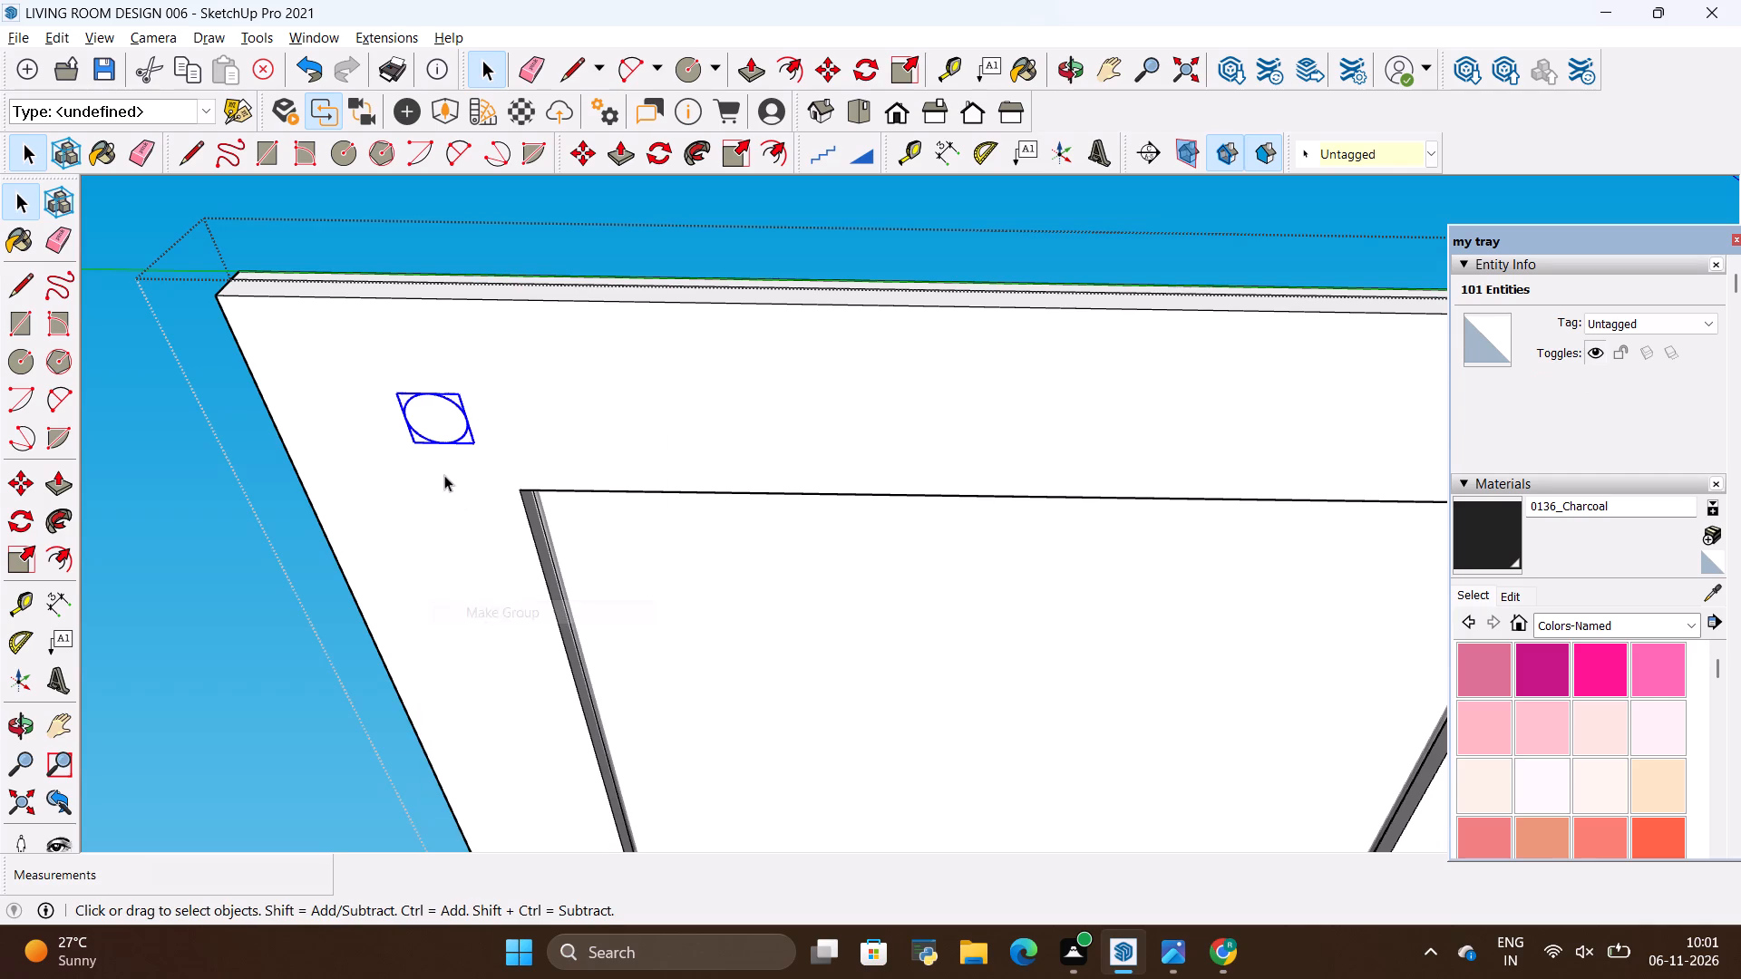
Inside the circle's group, extrude the circular face 0.4" down from the ceiling's underside border.
double_click(447, 432)
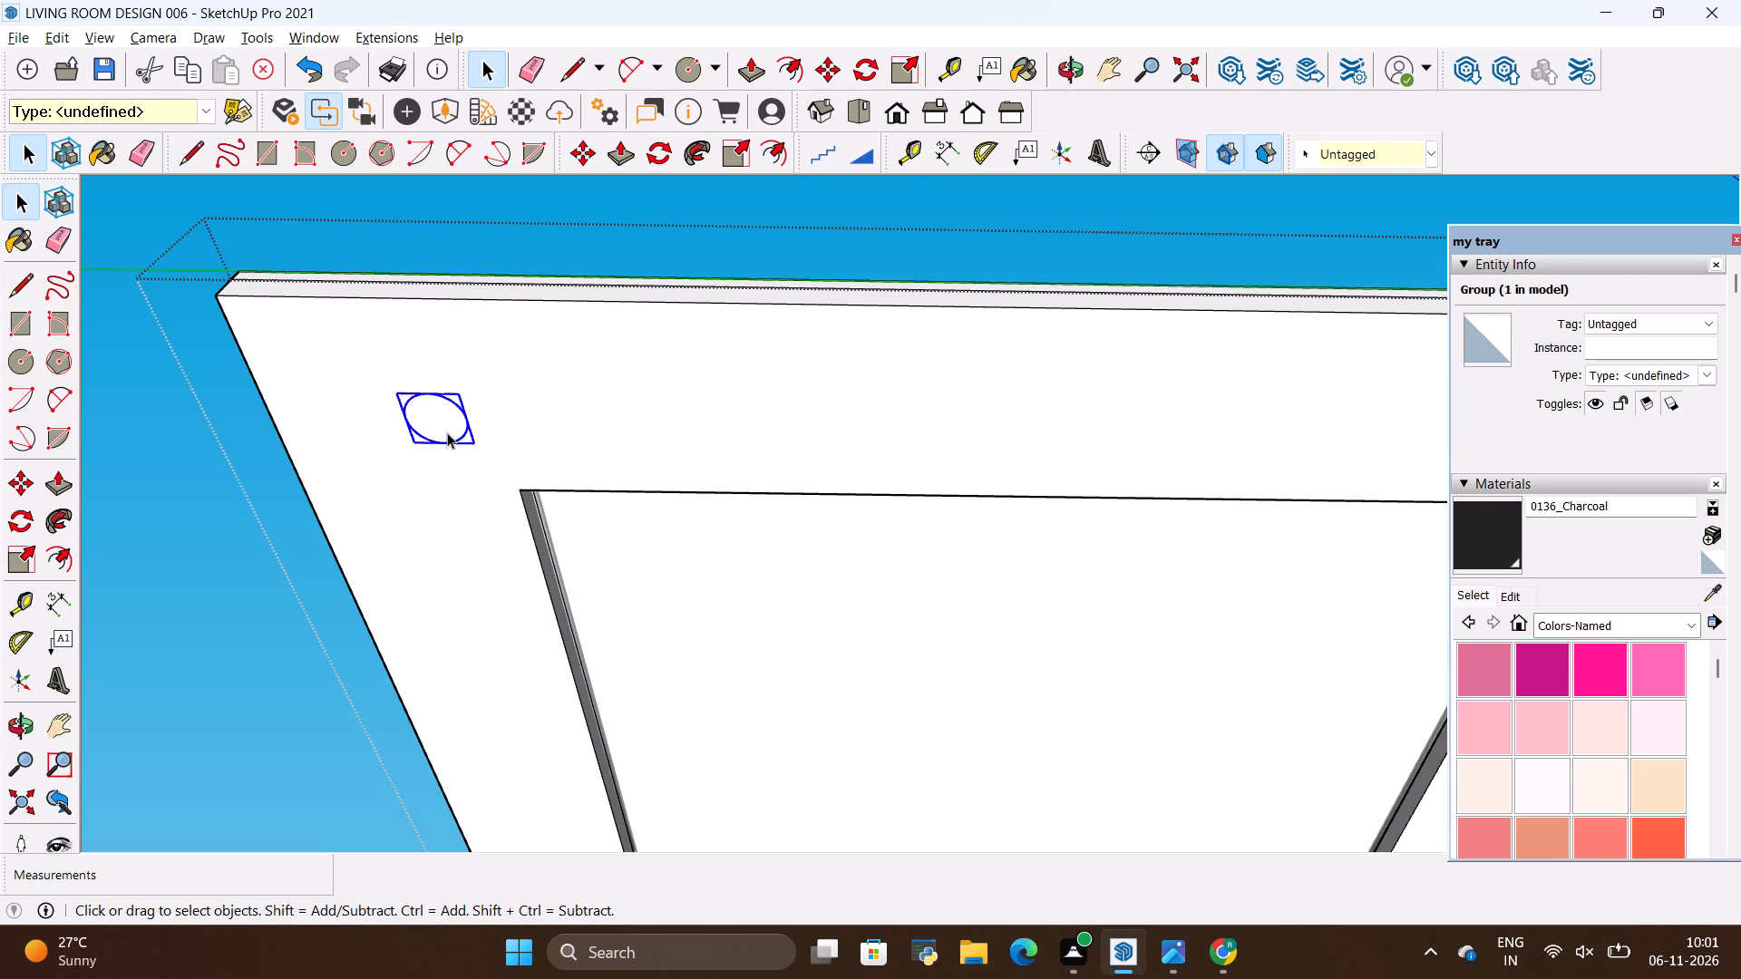
scroll(351, 409, "up", 7)
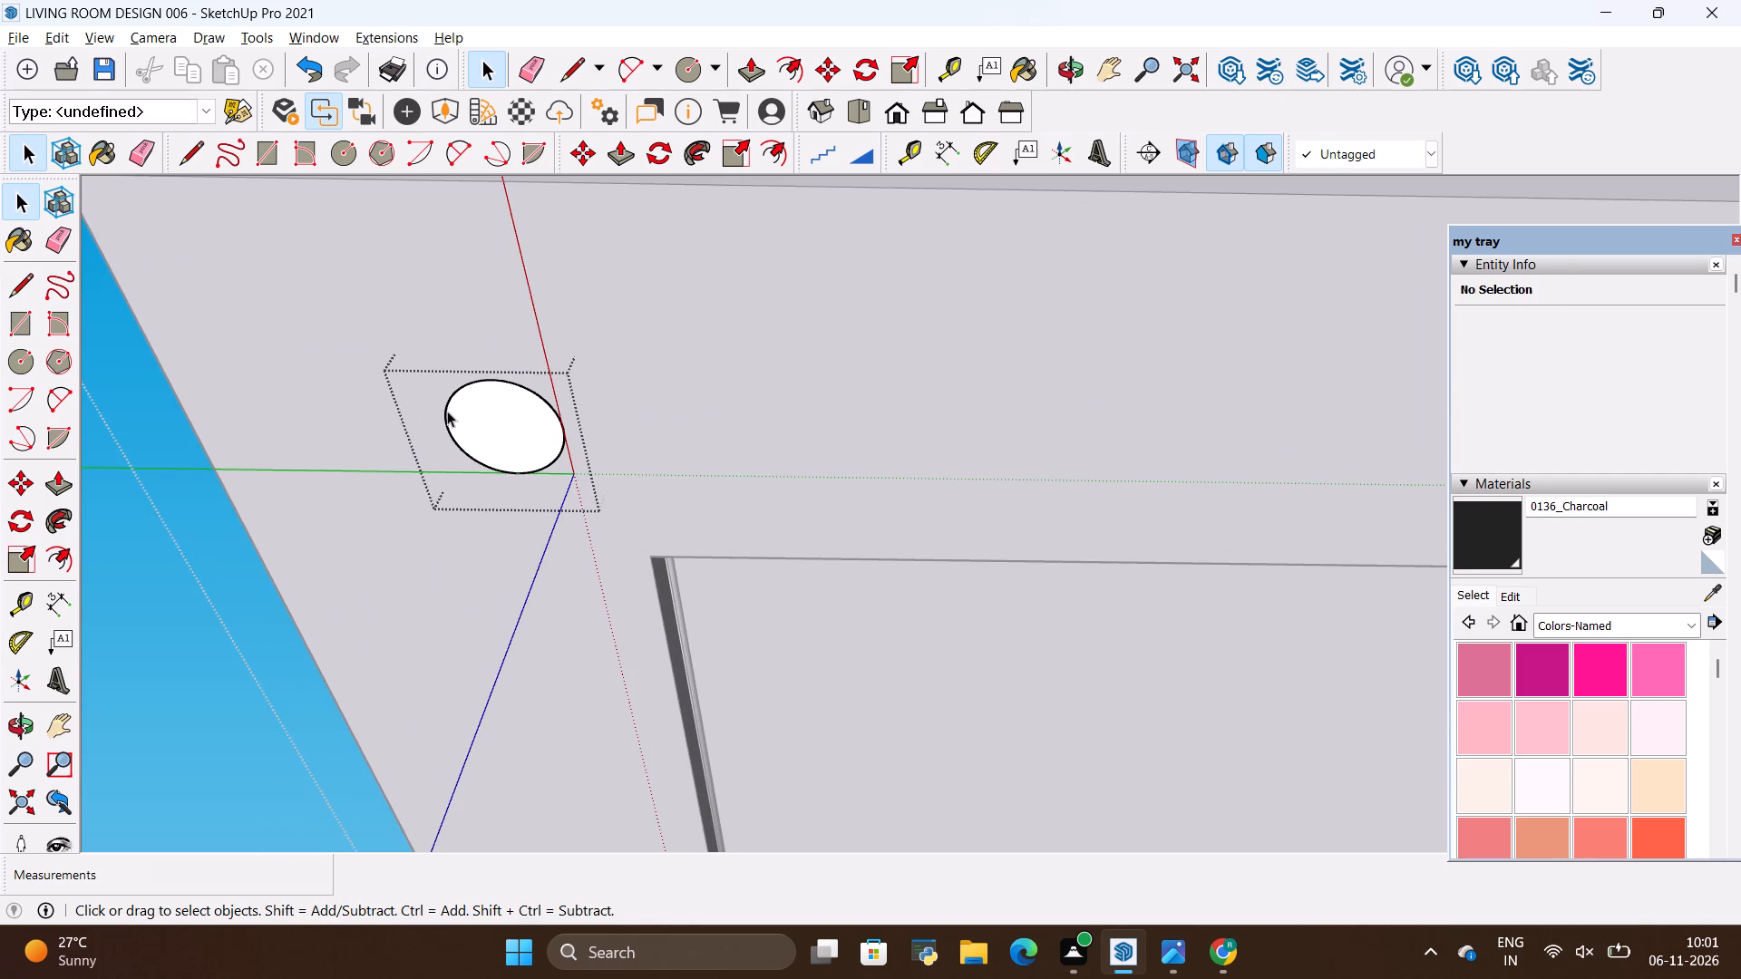
key("p")
left_click(479, 433)
key("BackSpace")
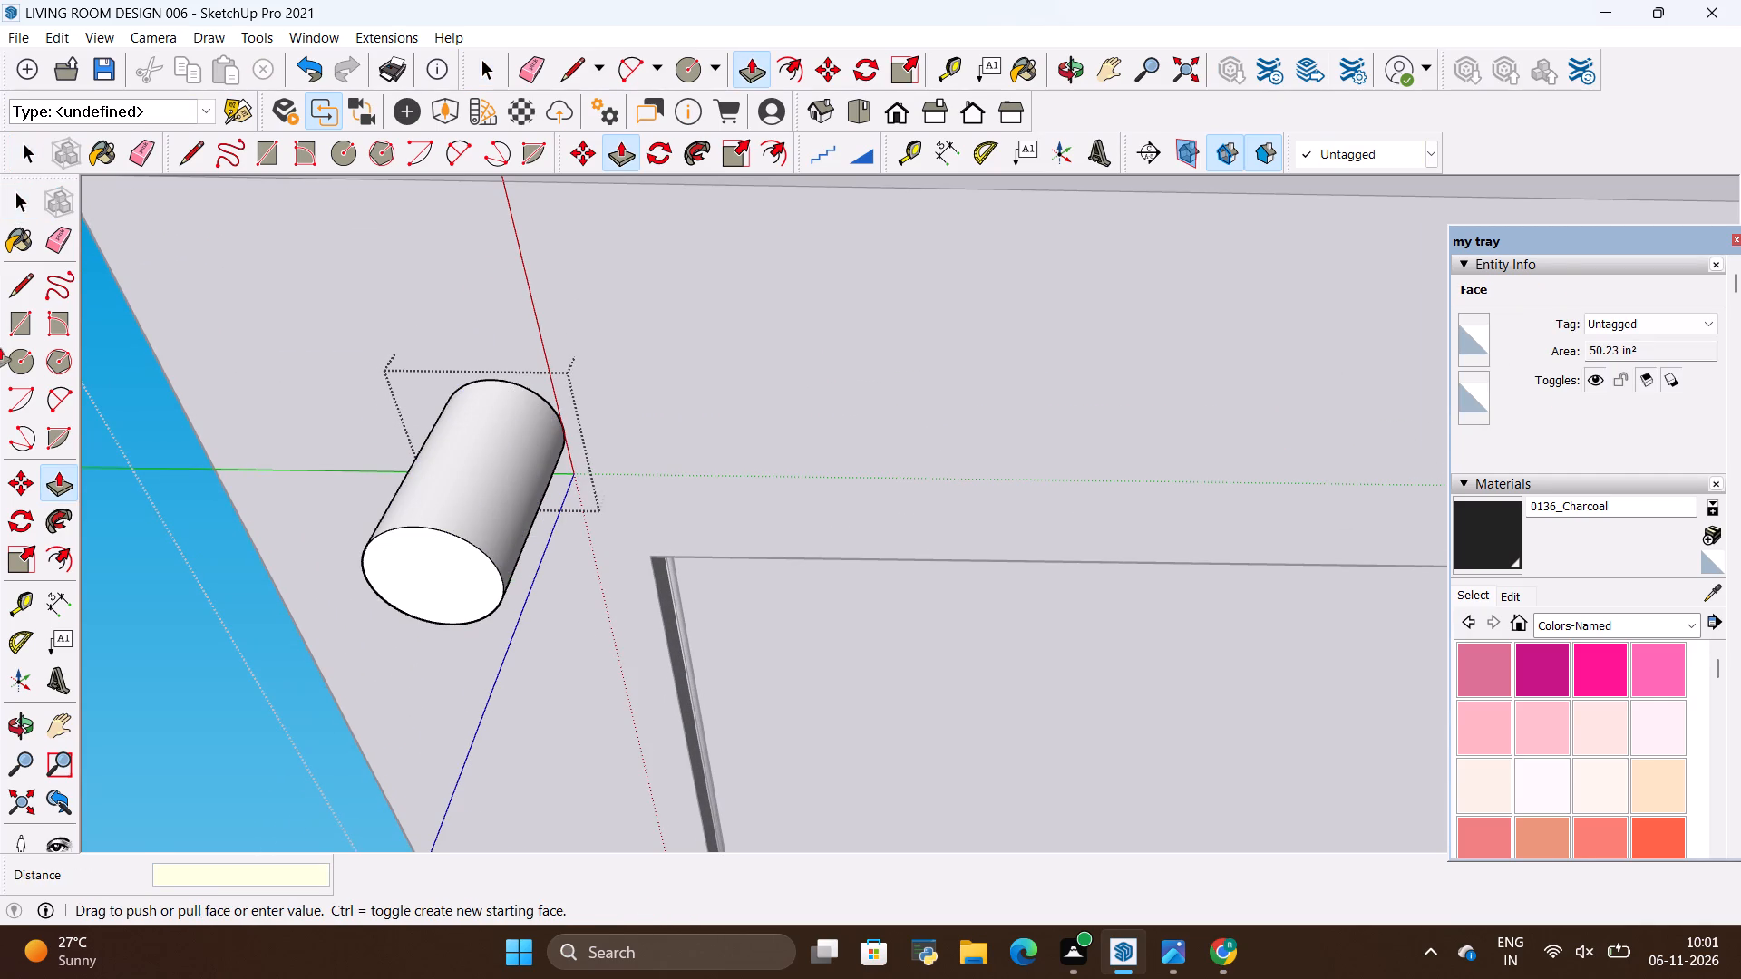
type(".4")
key("shift+quotedbl")
key("Return")
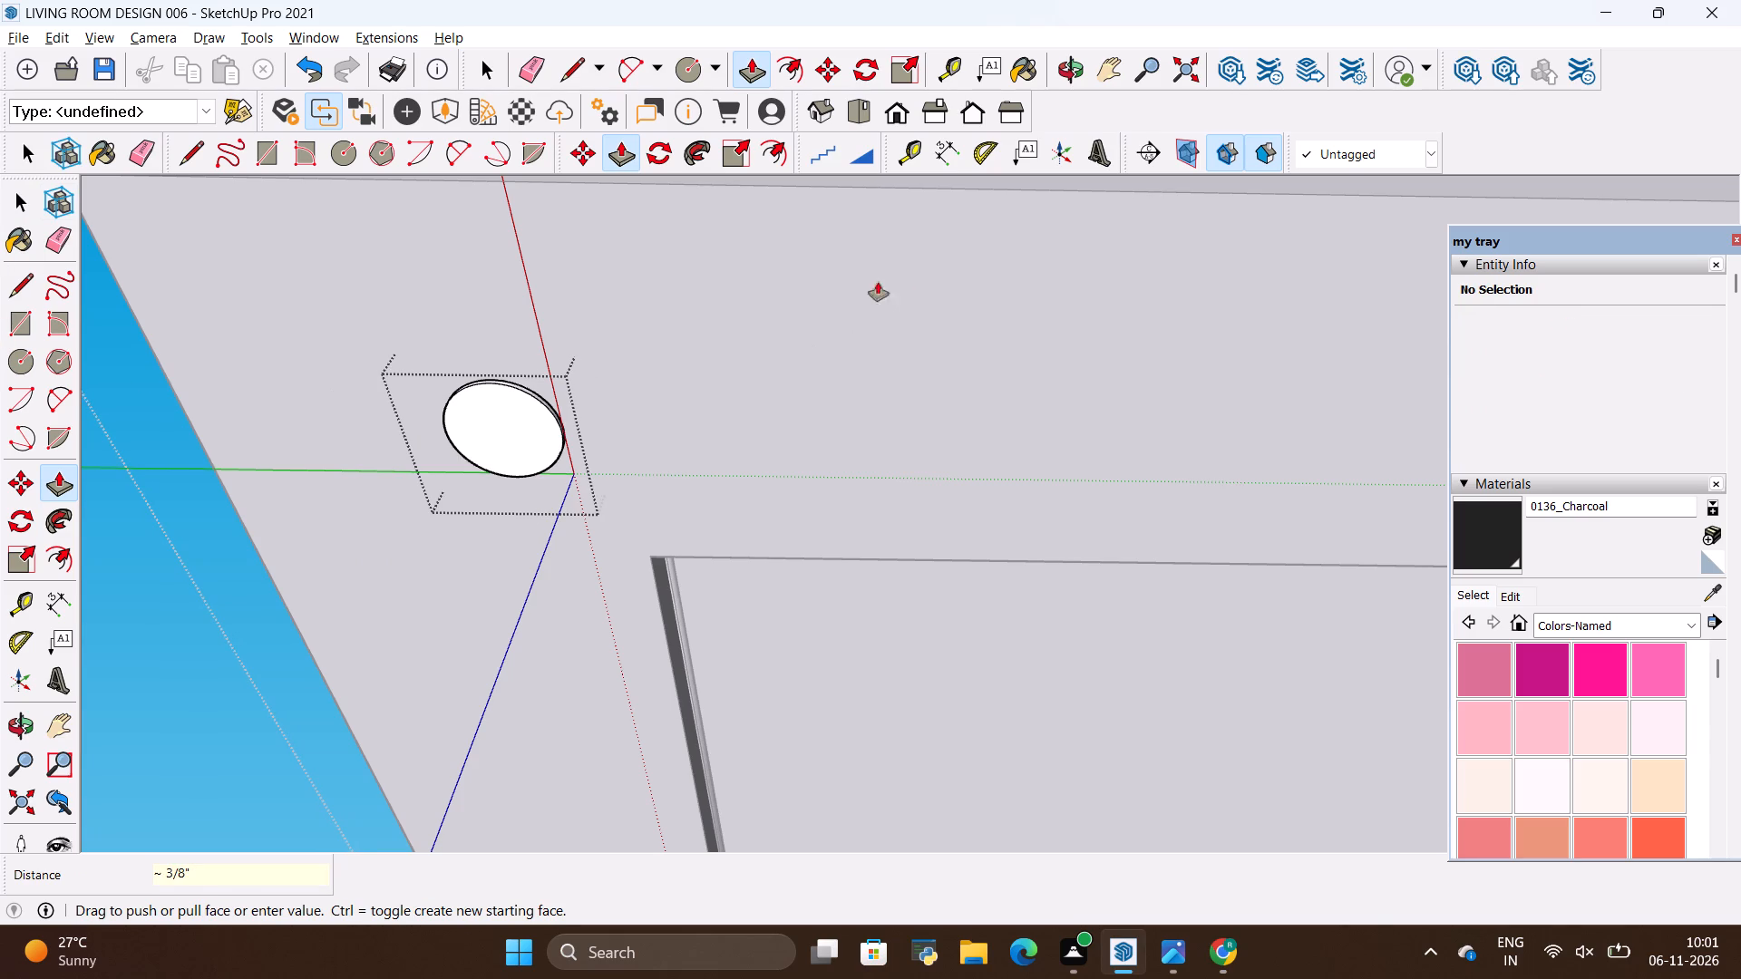
Offset the downlight disc's outer edge inward by 1" to form a rim.
left_click(764, 147)
scroll(531, 309, "up", 8)
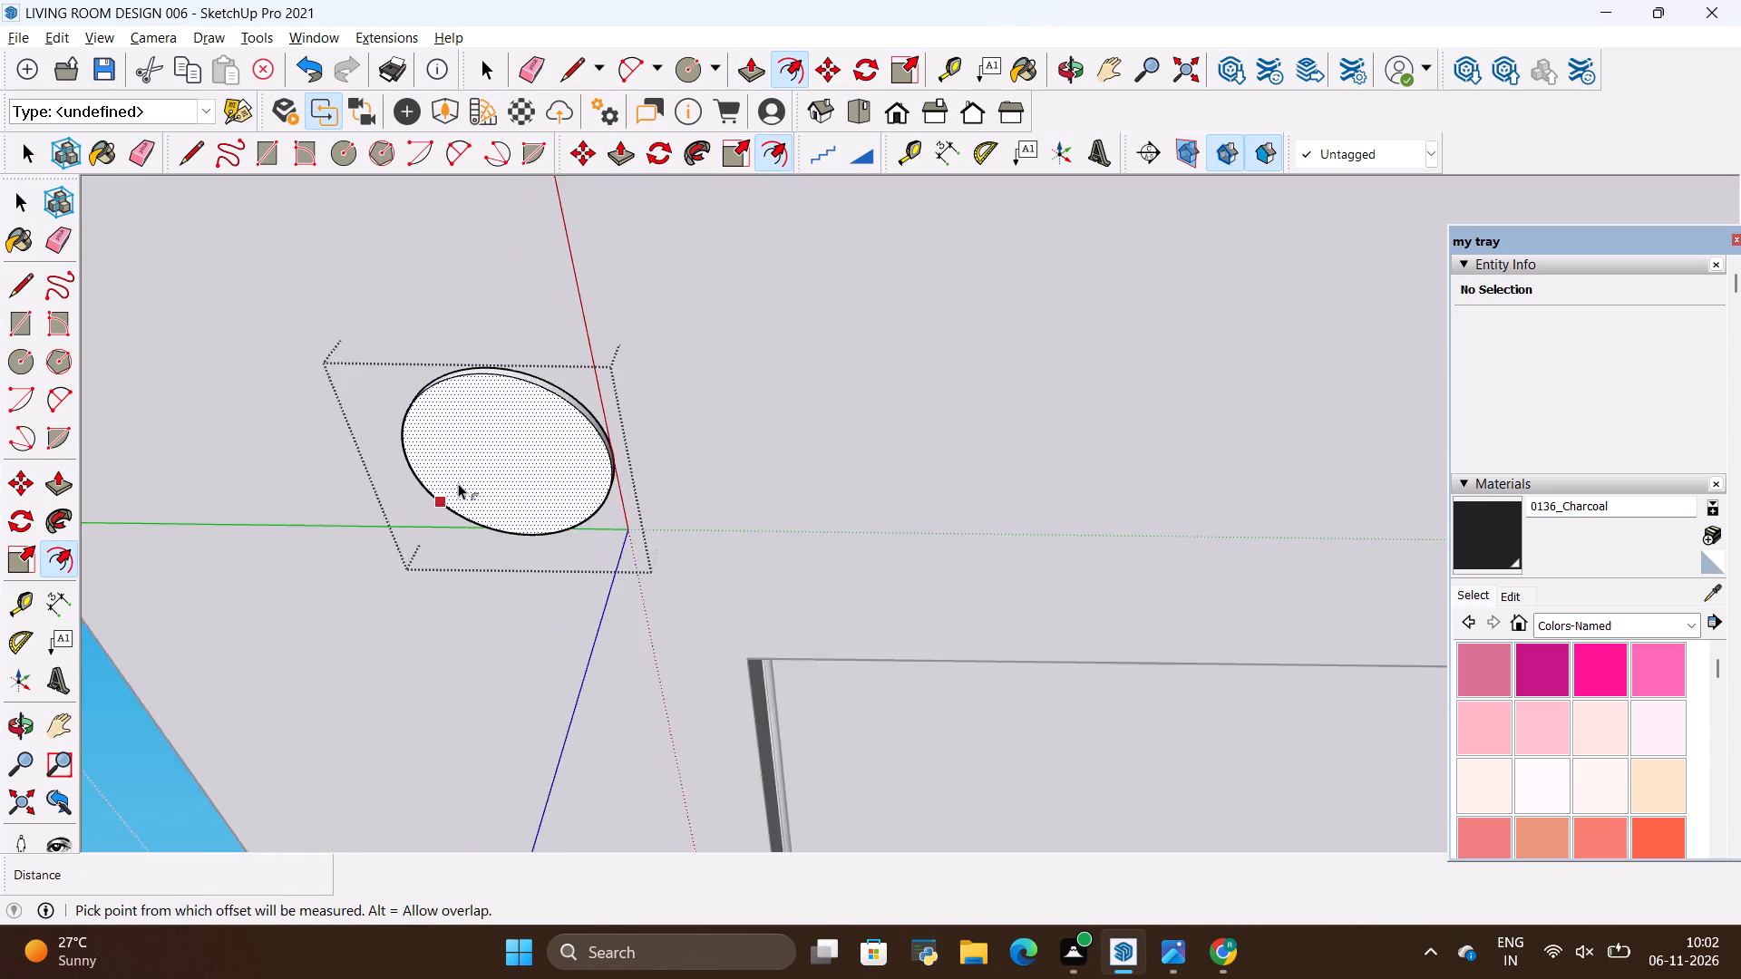
scroll(458, 483, "up", 3)
left_click(571, 435)
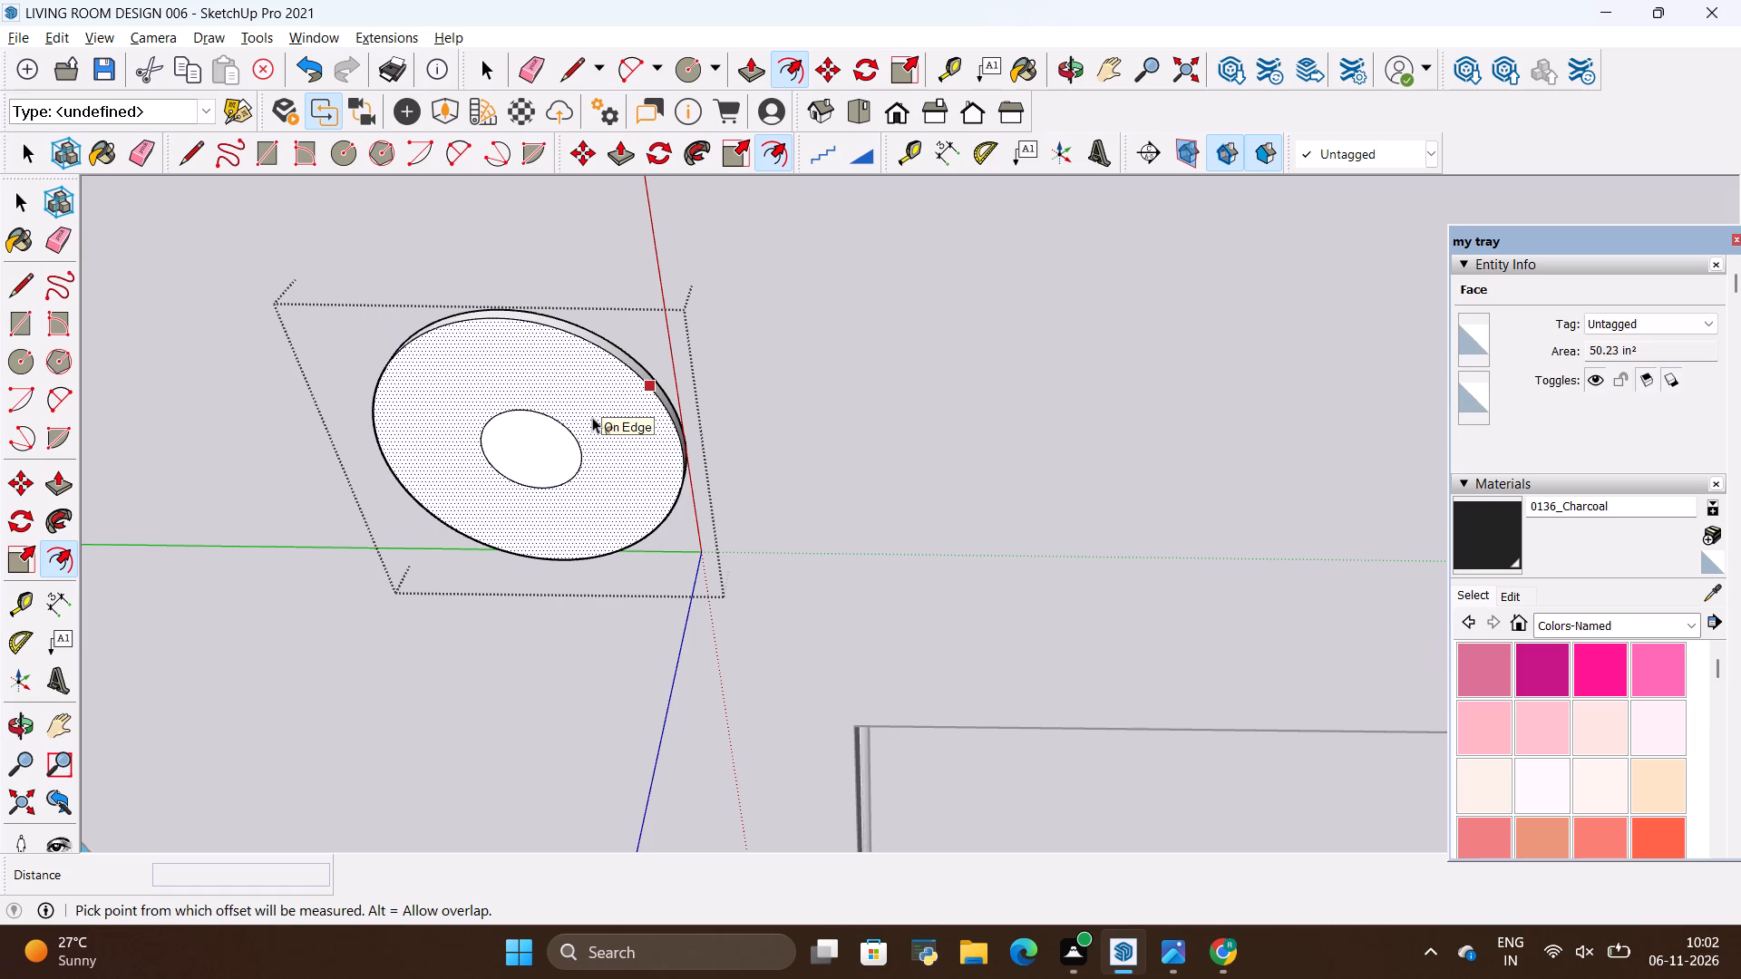
key("alt+BackSpace")
left_click(597, 456)
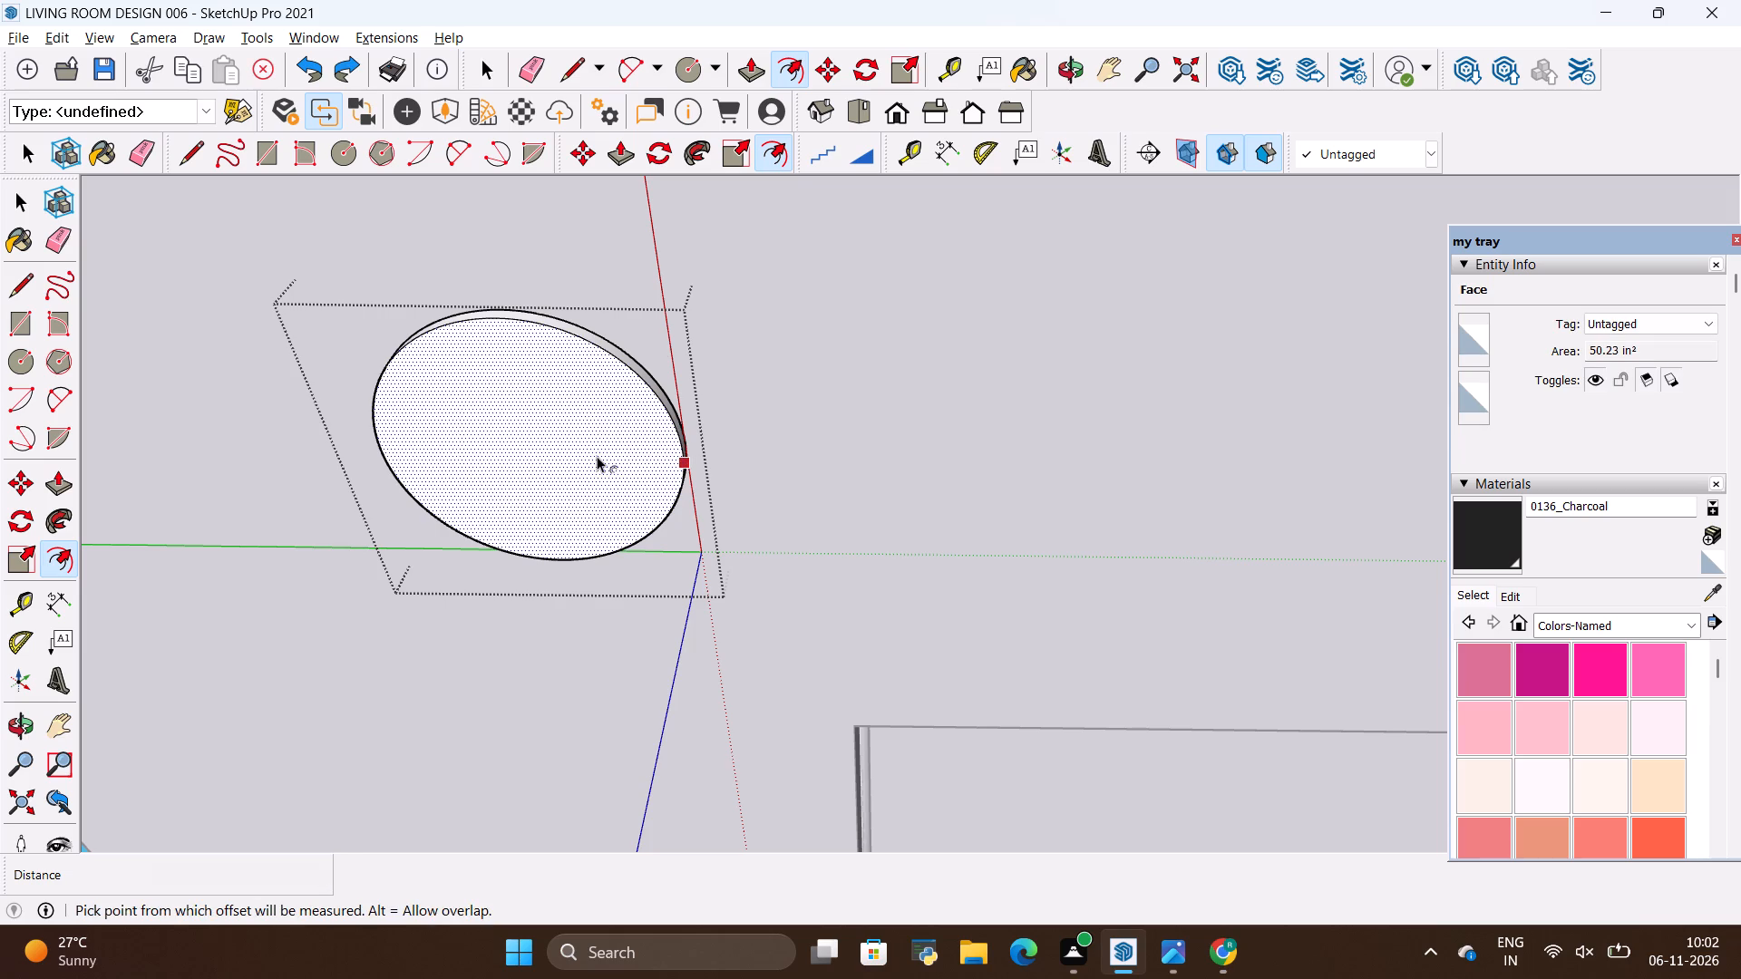
key("BackSpace")
key("1")
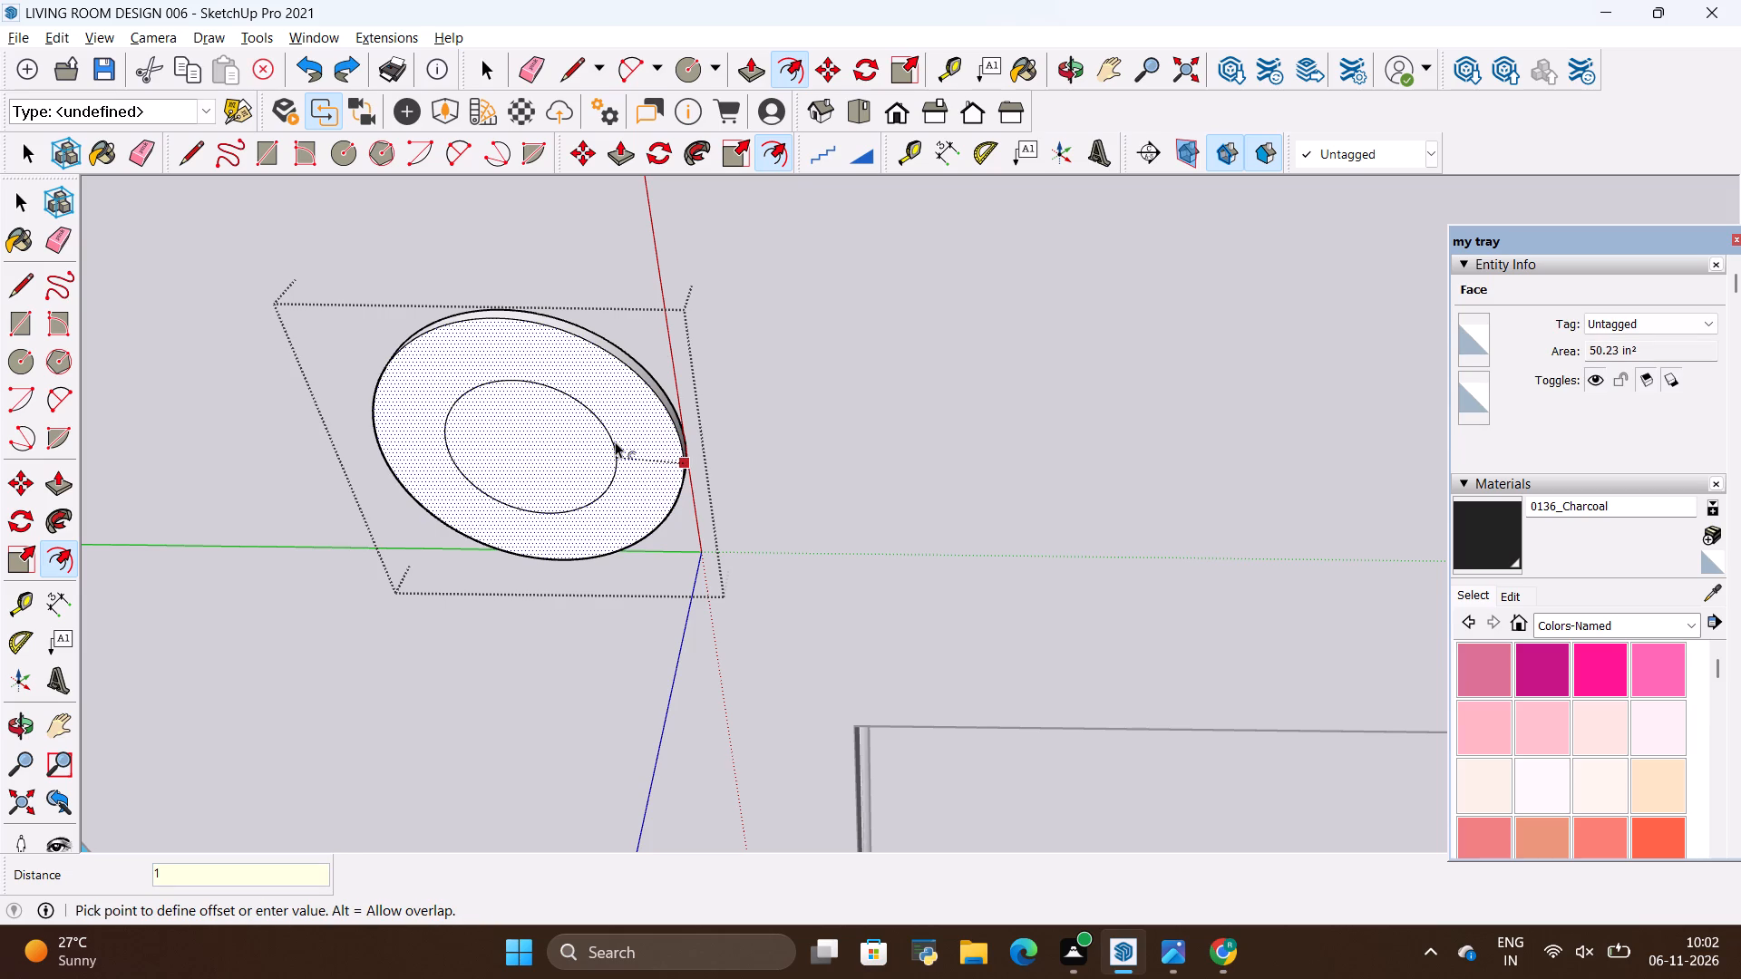
key("shift+quotedbl")
key("Return")
key("space")
Recess the downlight's inner circular face by 0.2" with Push/Pull.
left_click(543, 487)
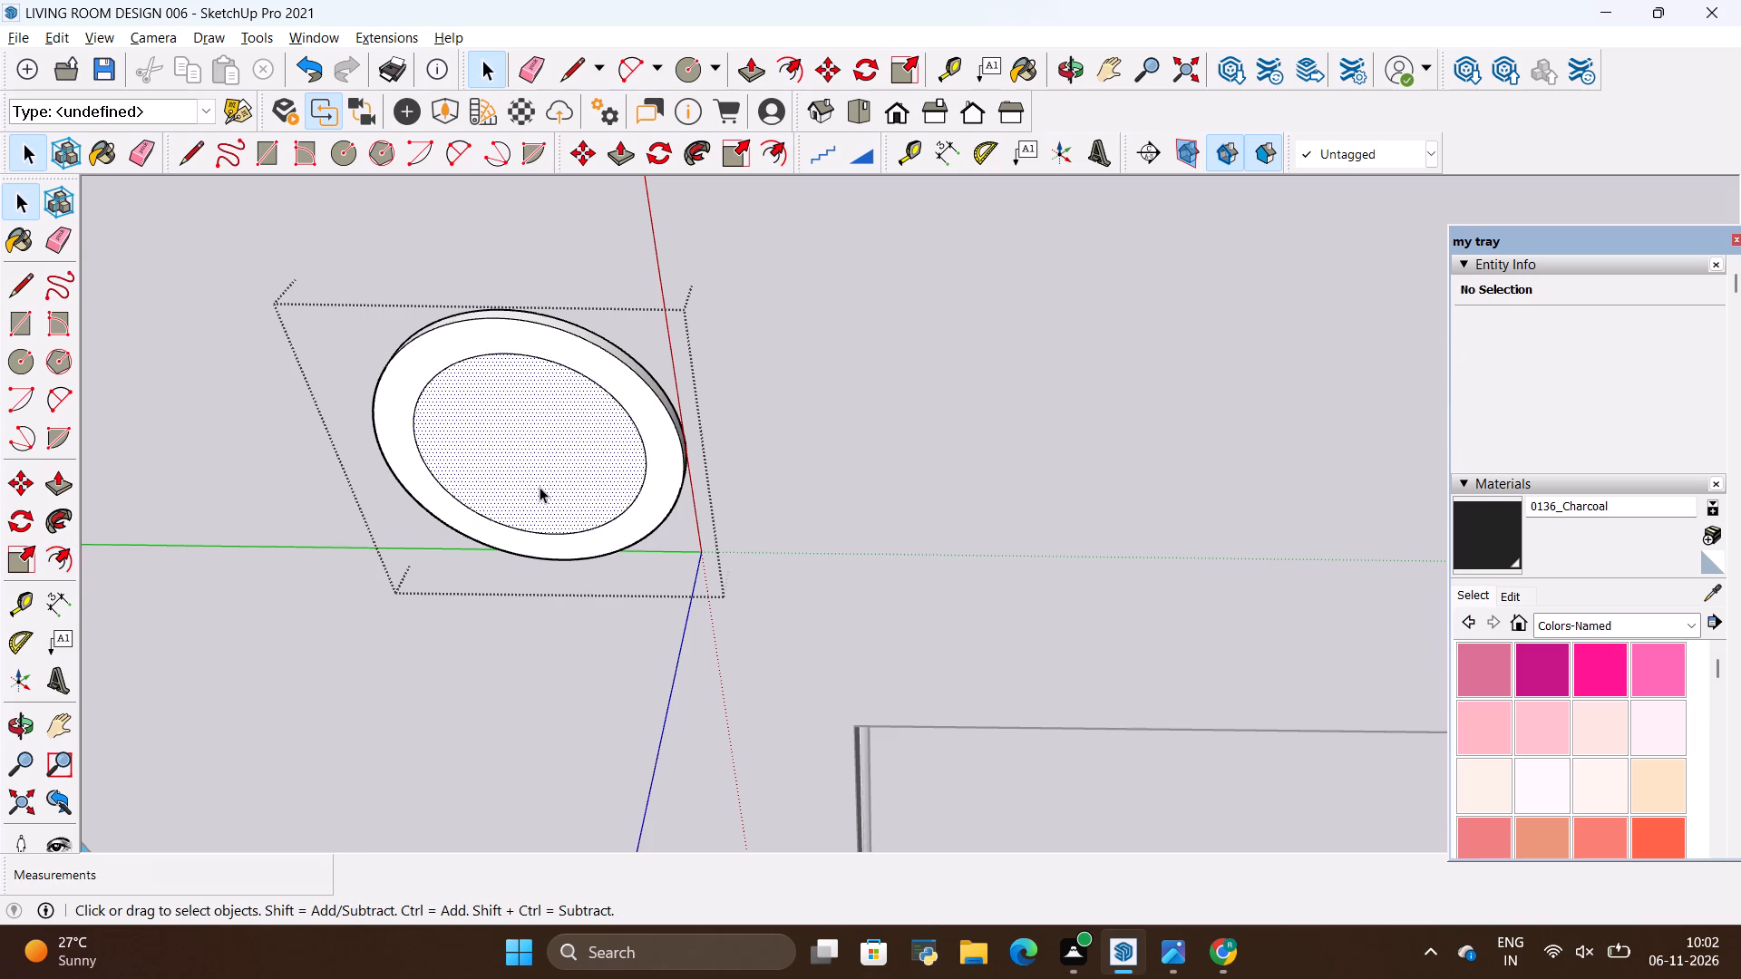
scroll(530, 471, "up", 6)
key("p")
left_click(541, 478)
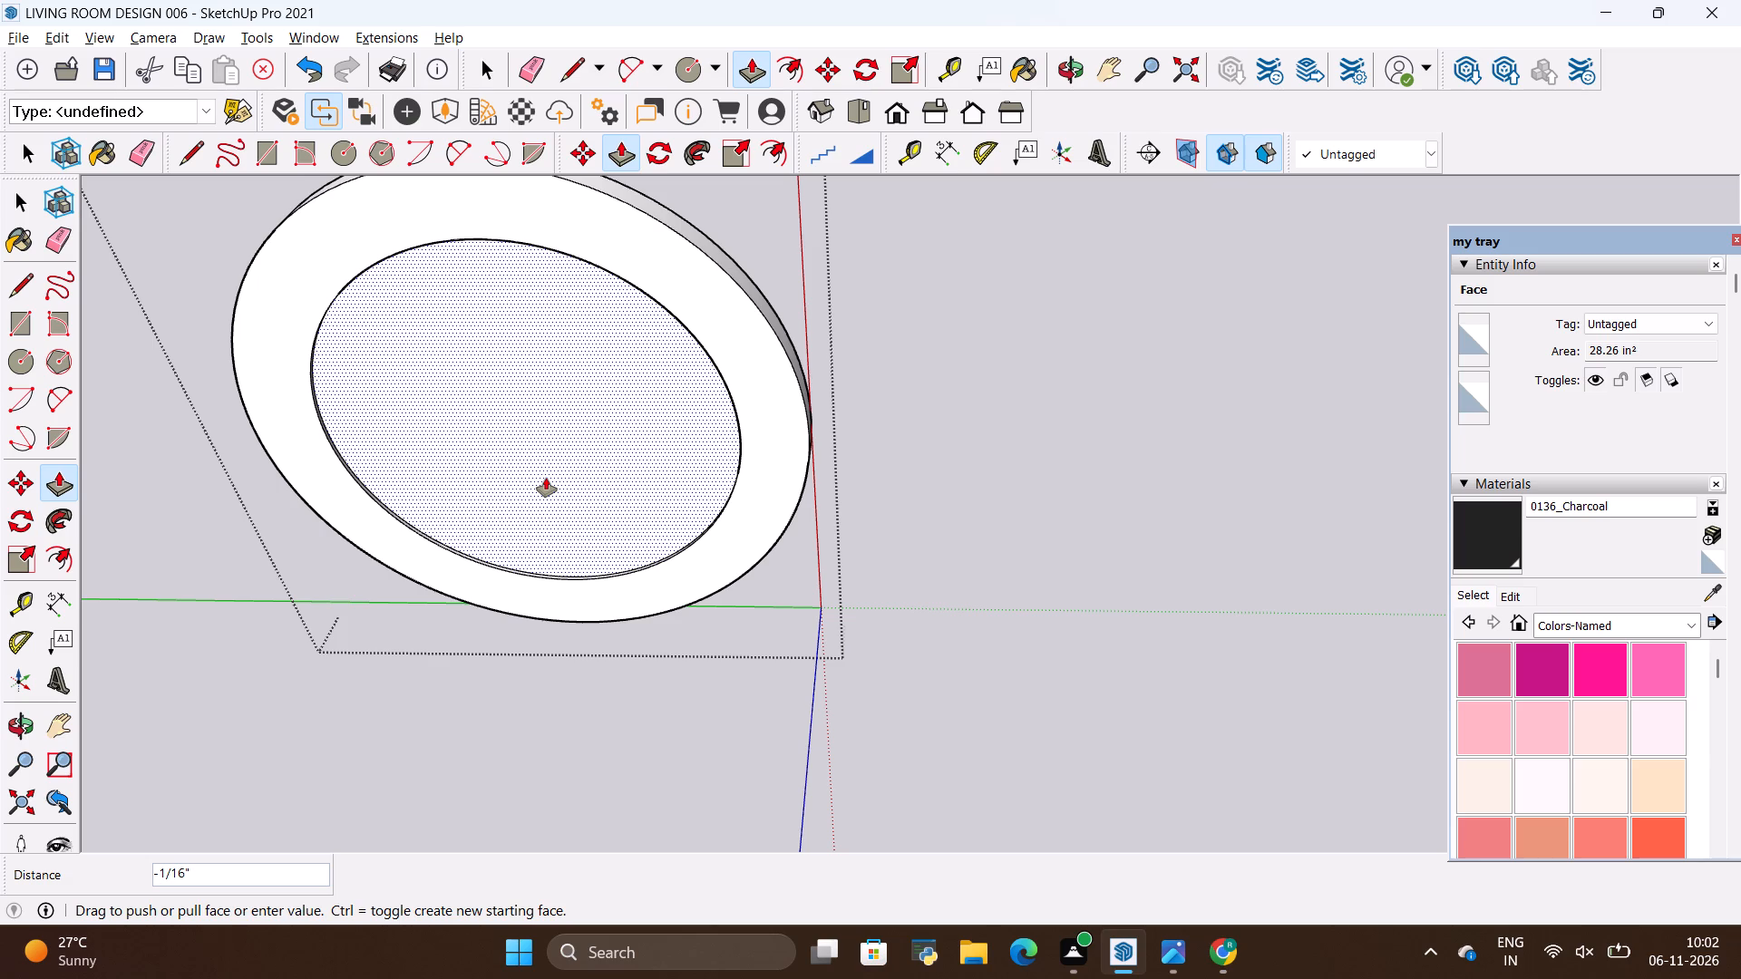
key("BackSpace")
type(".2\"")
key("Return")
key("space")
Place an Enscape spotlight inside the downlight group, near the ceiling's outer side face and aimed downward.
scroll(1215, 688, "down", 11)
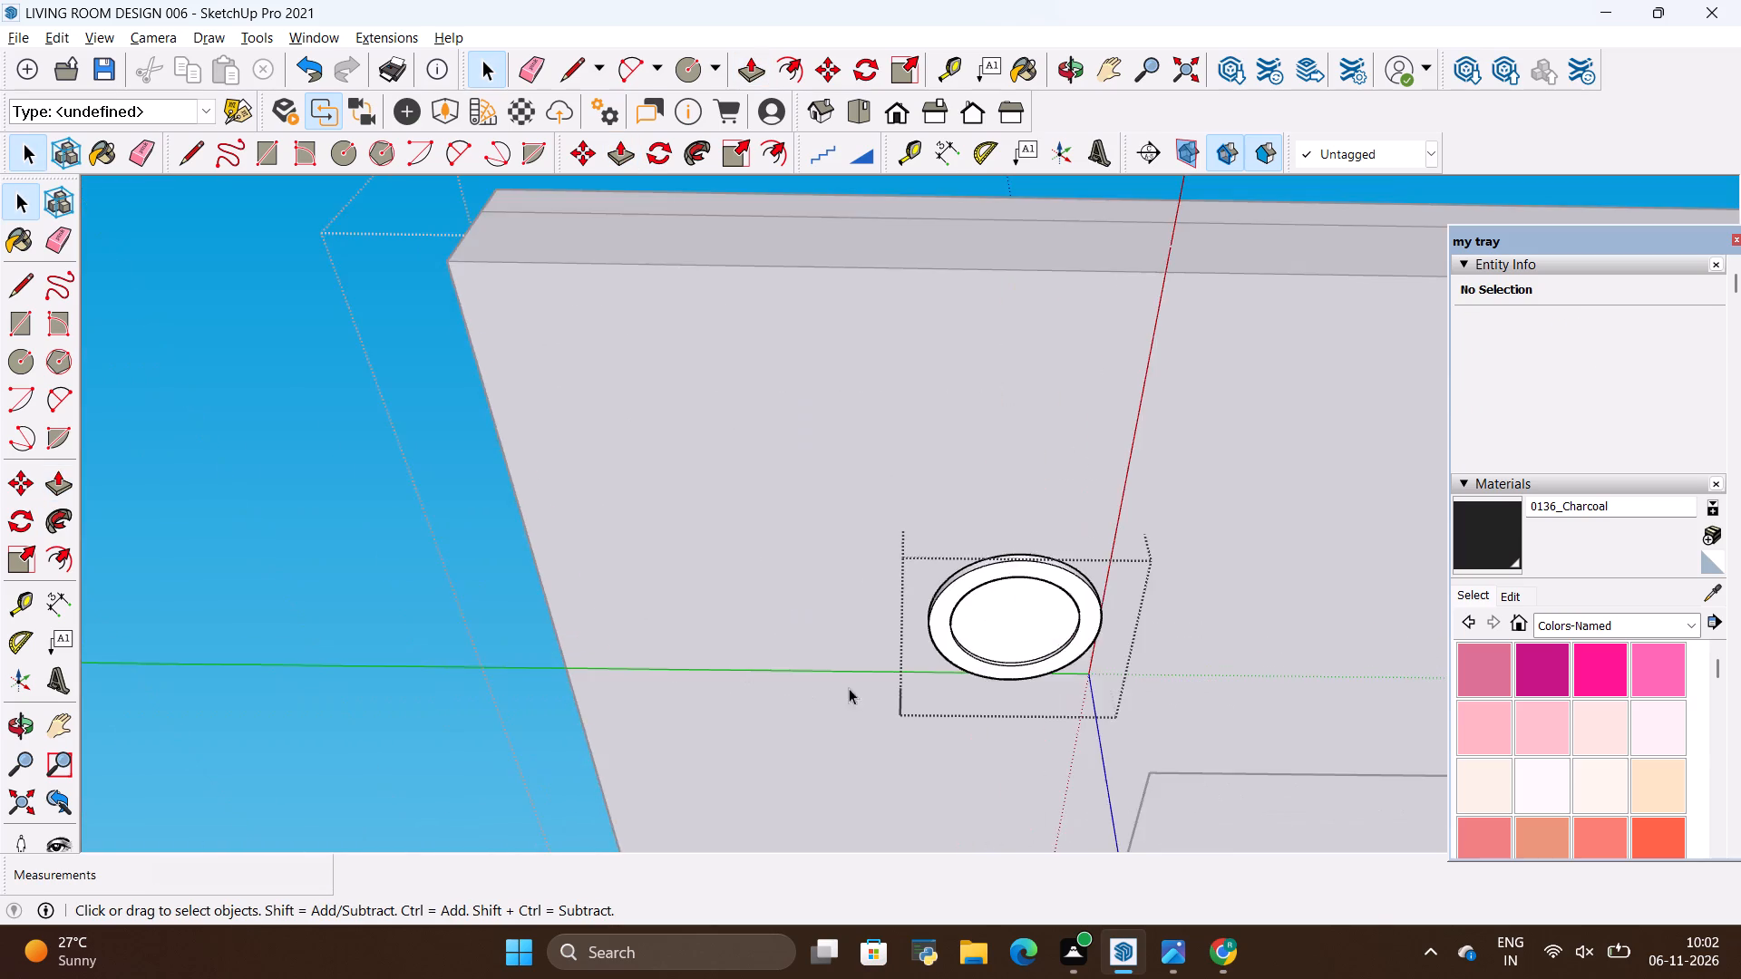
scroll(812, 686, "down", 5)
scroll(1095, 499, "up", 4)
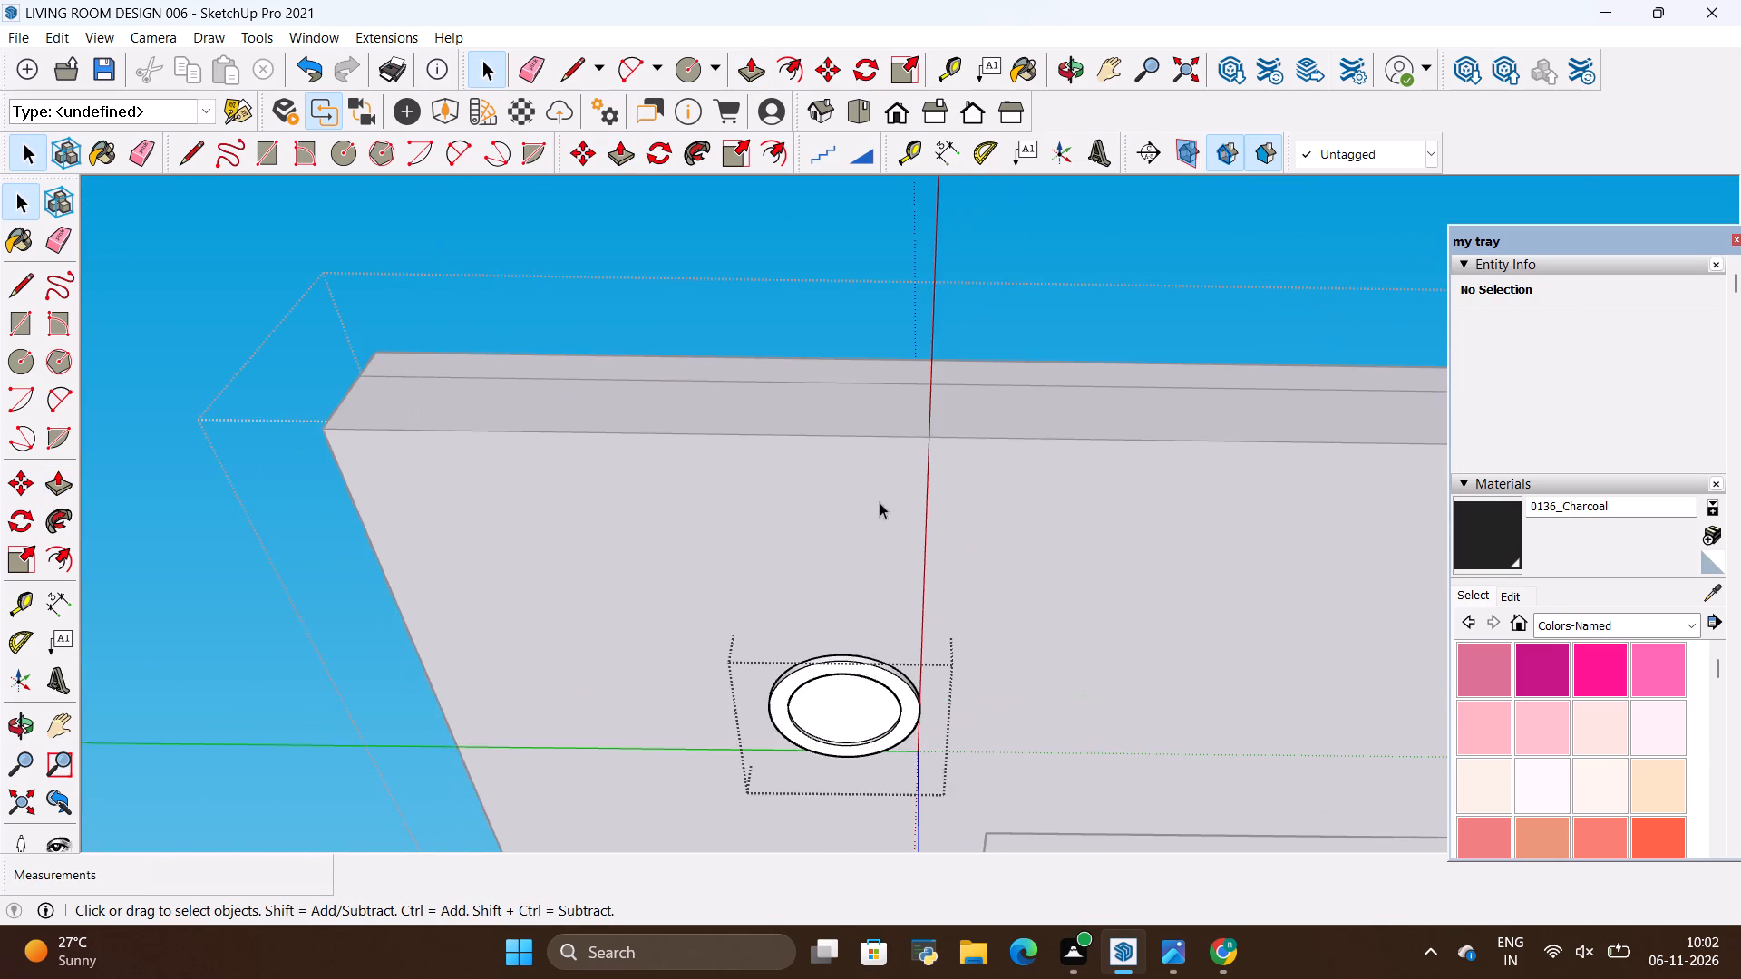
scroll(663, 489, "down", 2)
scroll(735, 525, "up", 4)
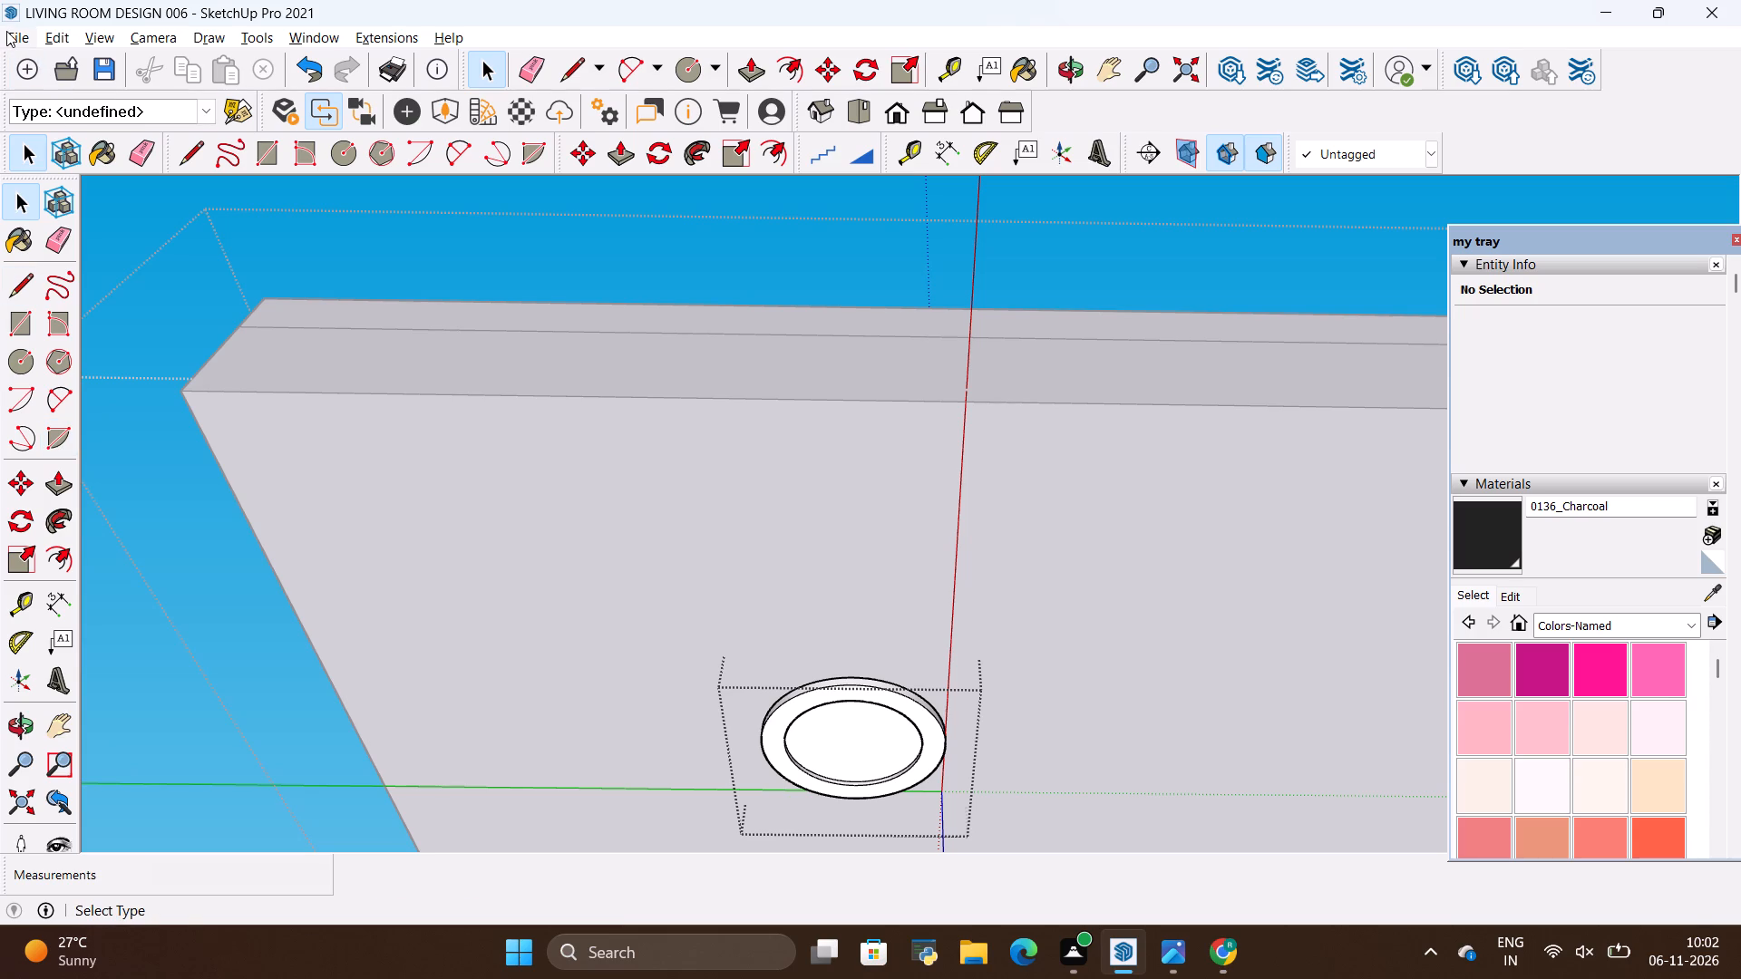
left_click(413, 118)
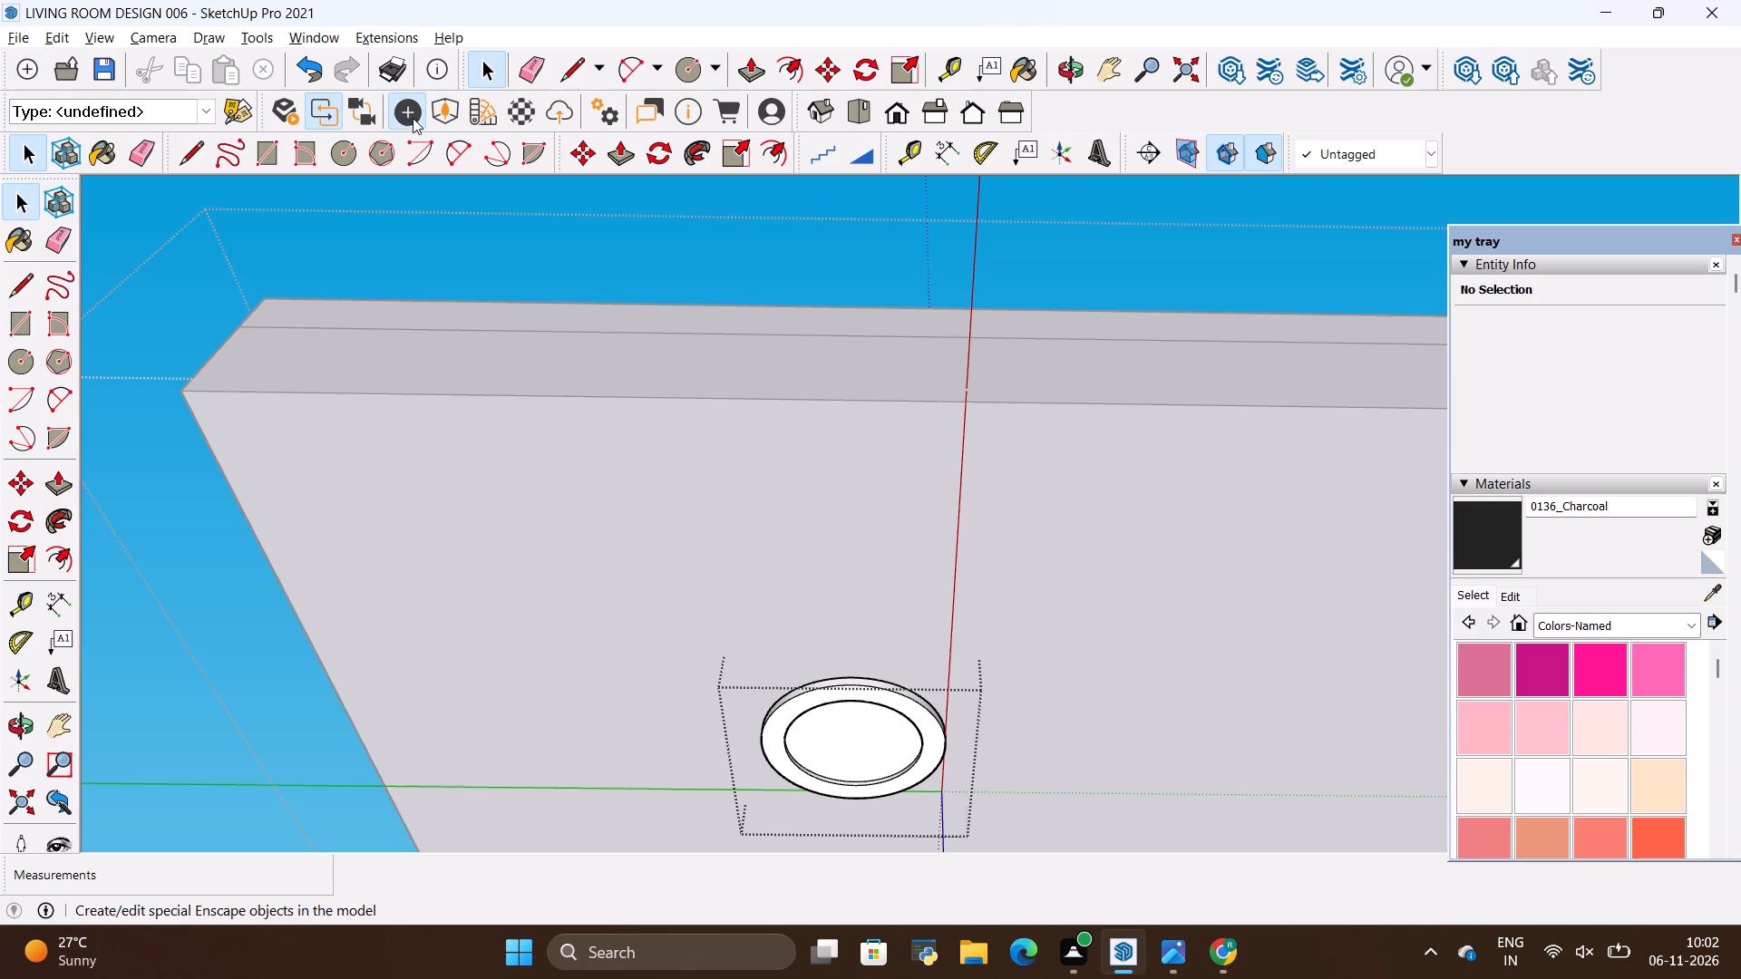
left_click(356, 258)
scroll(900, 464, "down", 3)
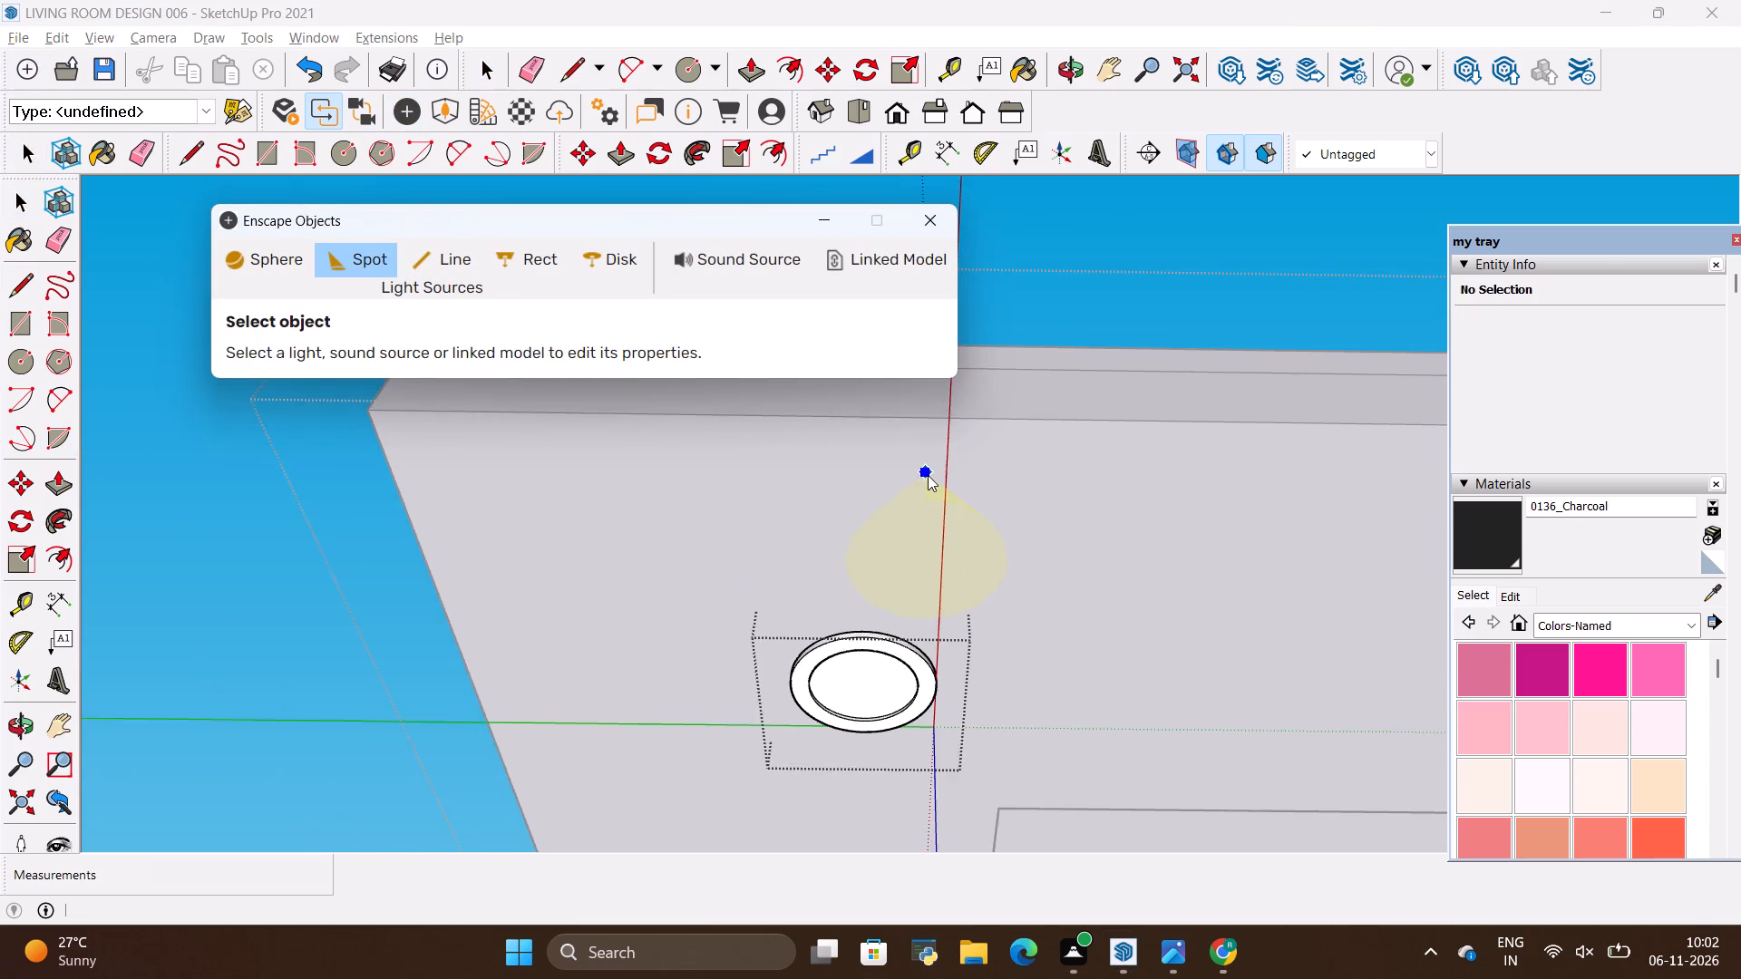
scroll(933, 479, "down", 5)
scroll(889, 411, "up", 12)
scroll(918, 407, "down", 5)
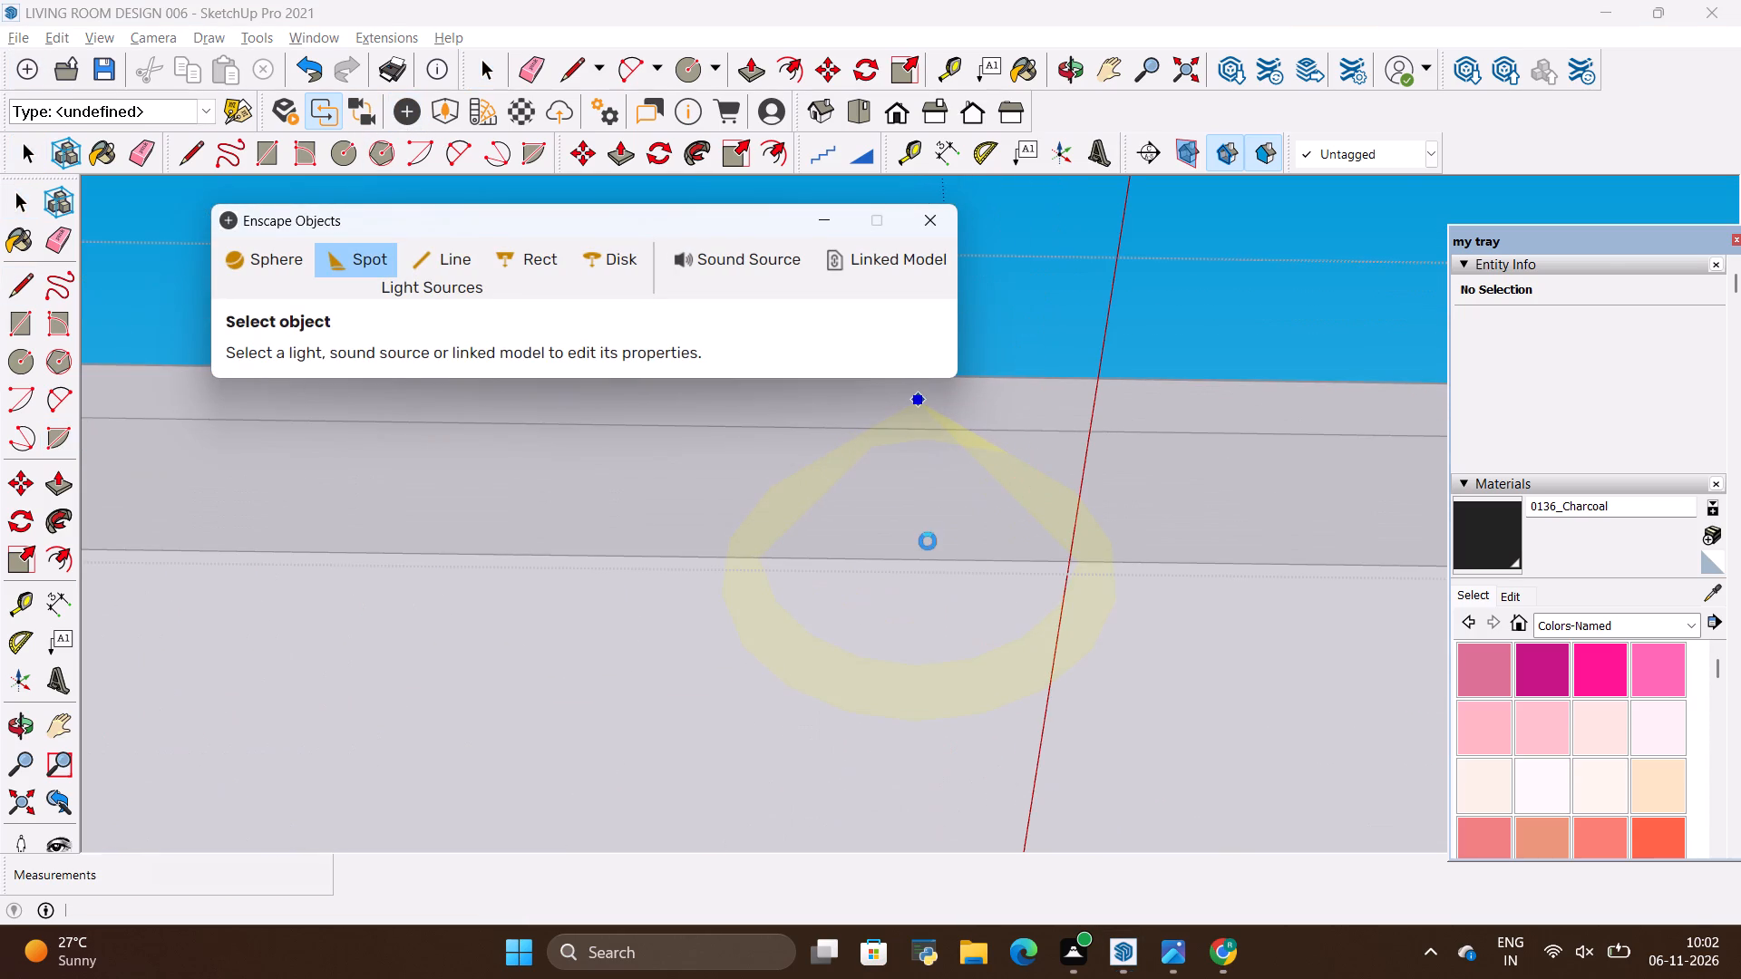
scroll(928, 541, "down", 5)
scroll(981, 689, "down", 8)
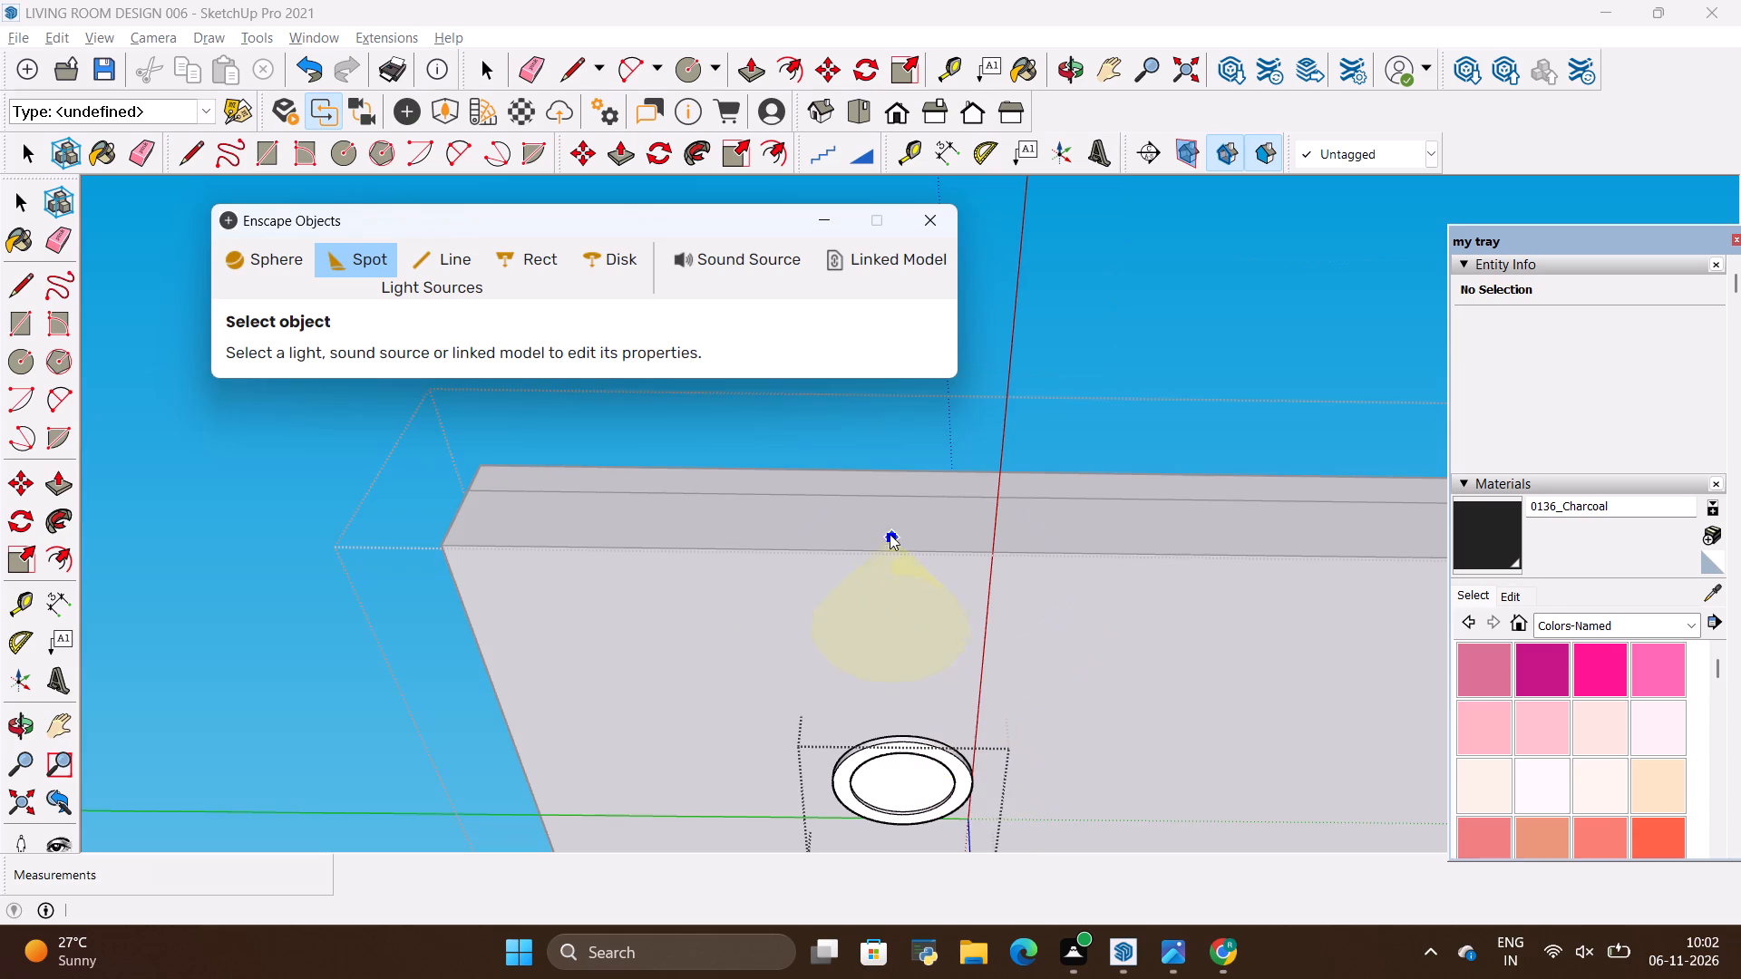
scroll(893, 484, "up", 3)
left_click(912, 498)
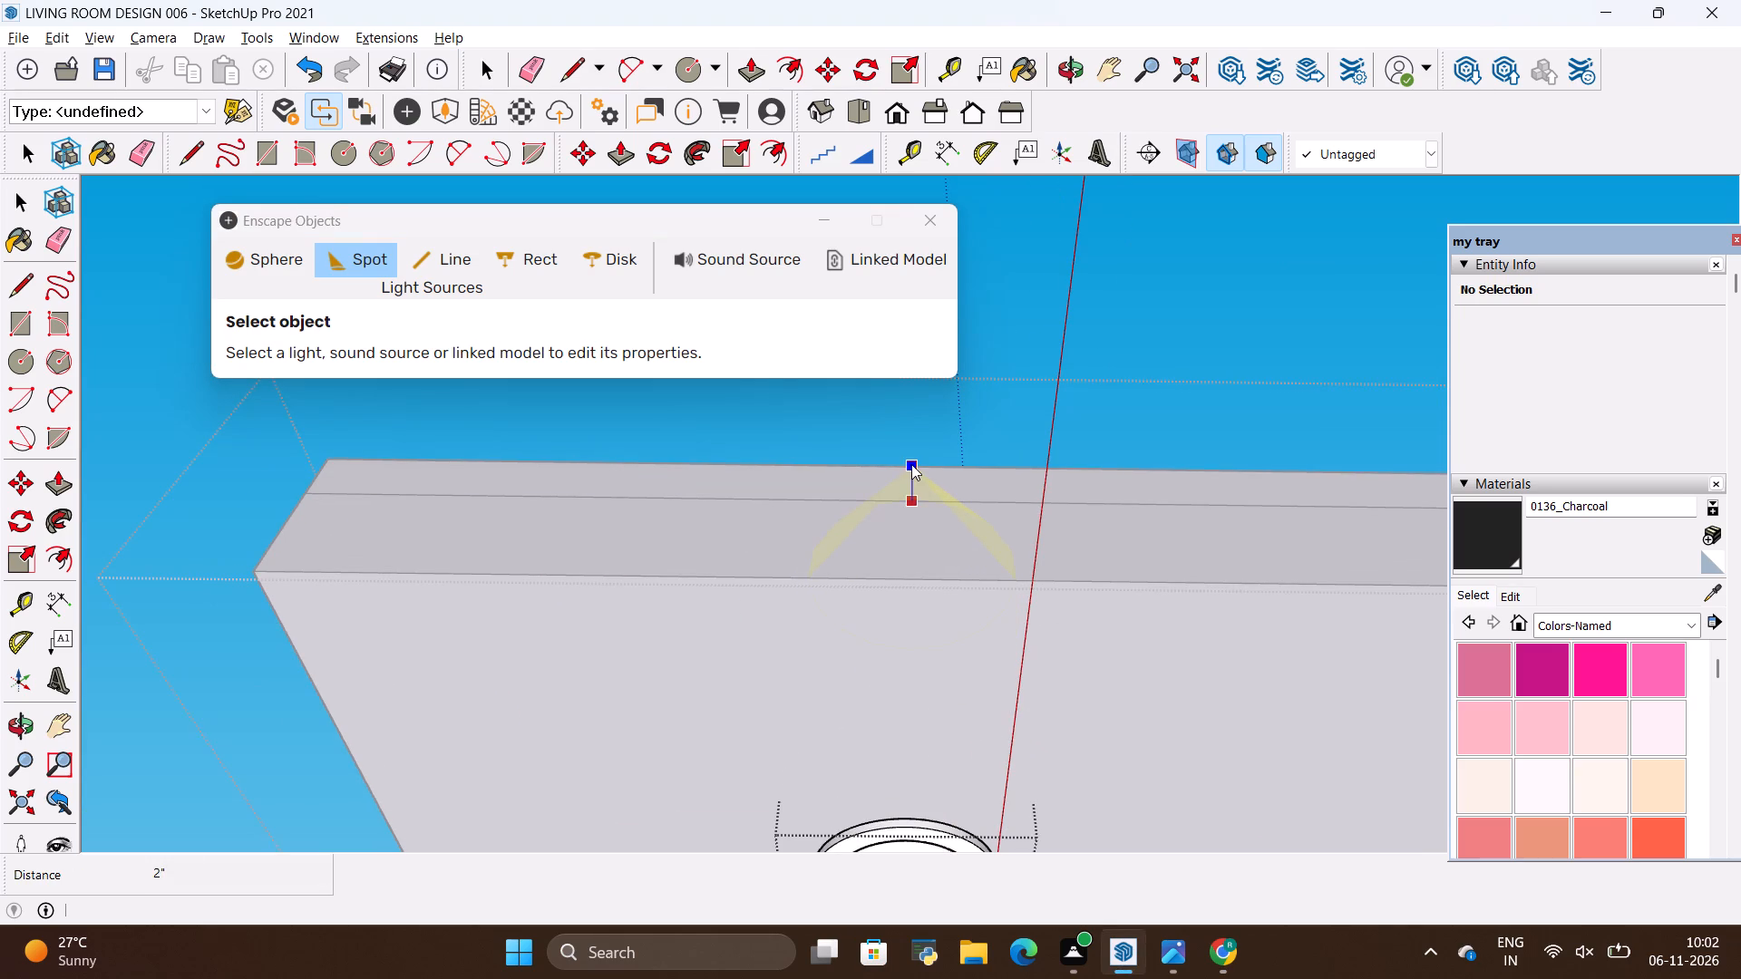
left_click(911, 464)
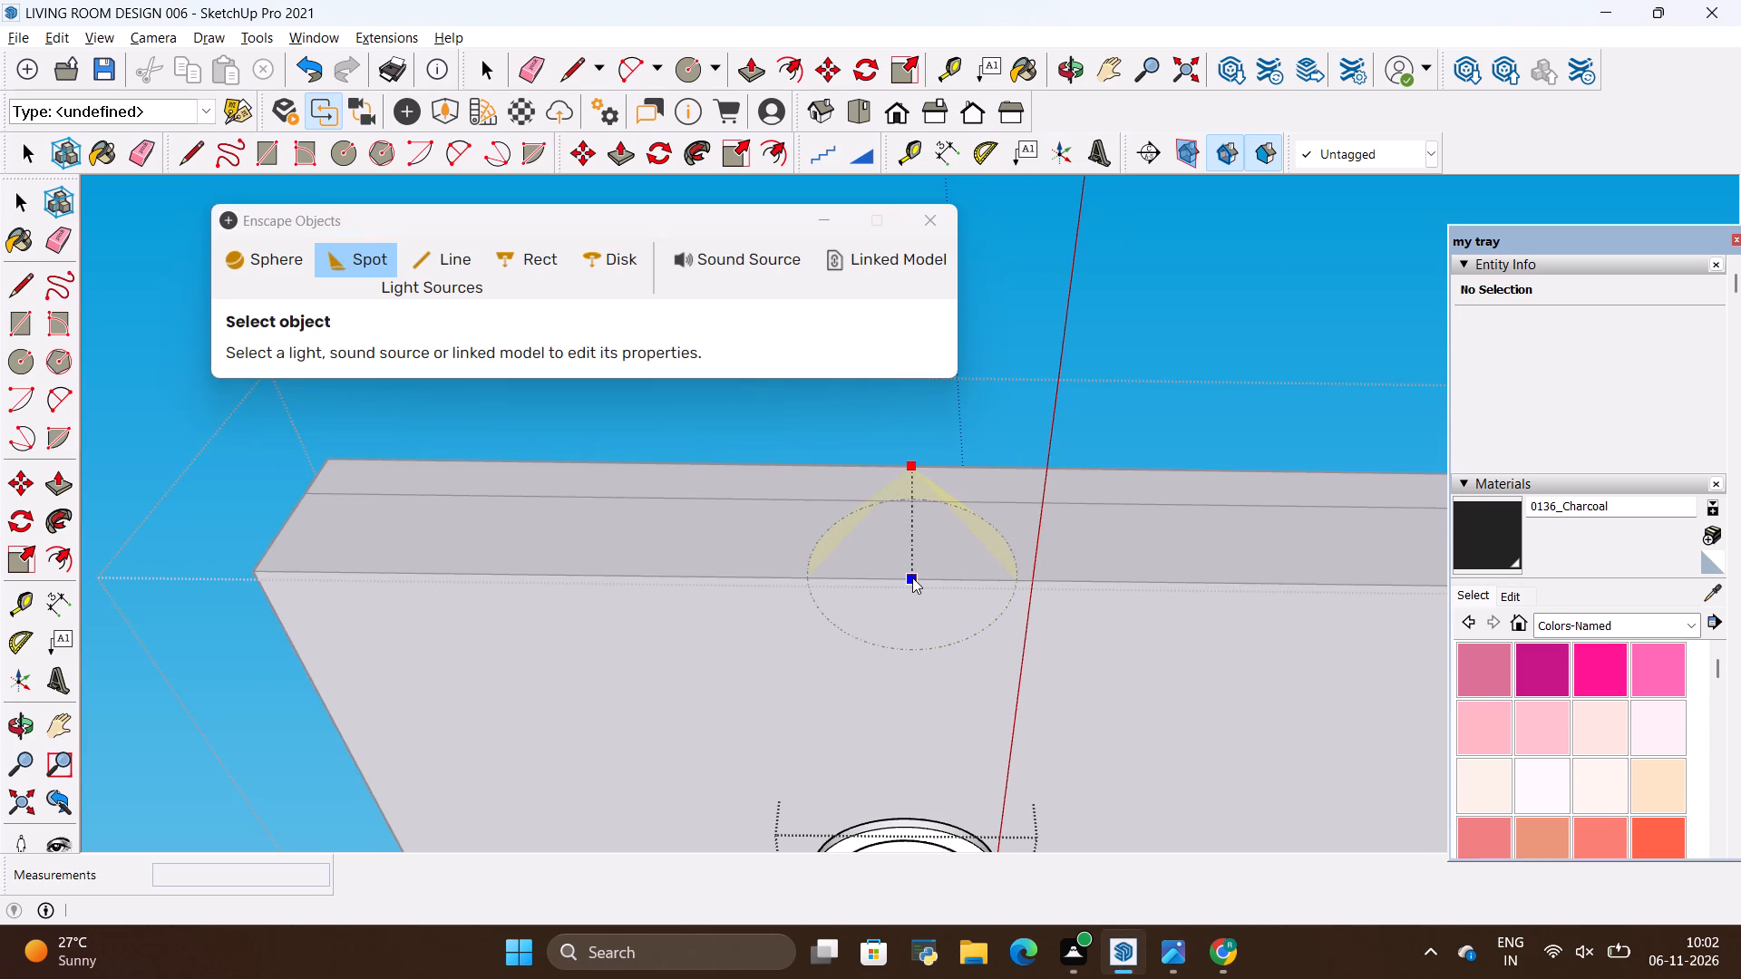
triple_click(912, 576)
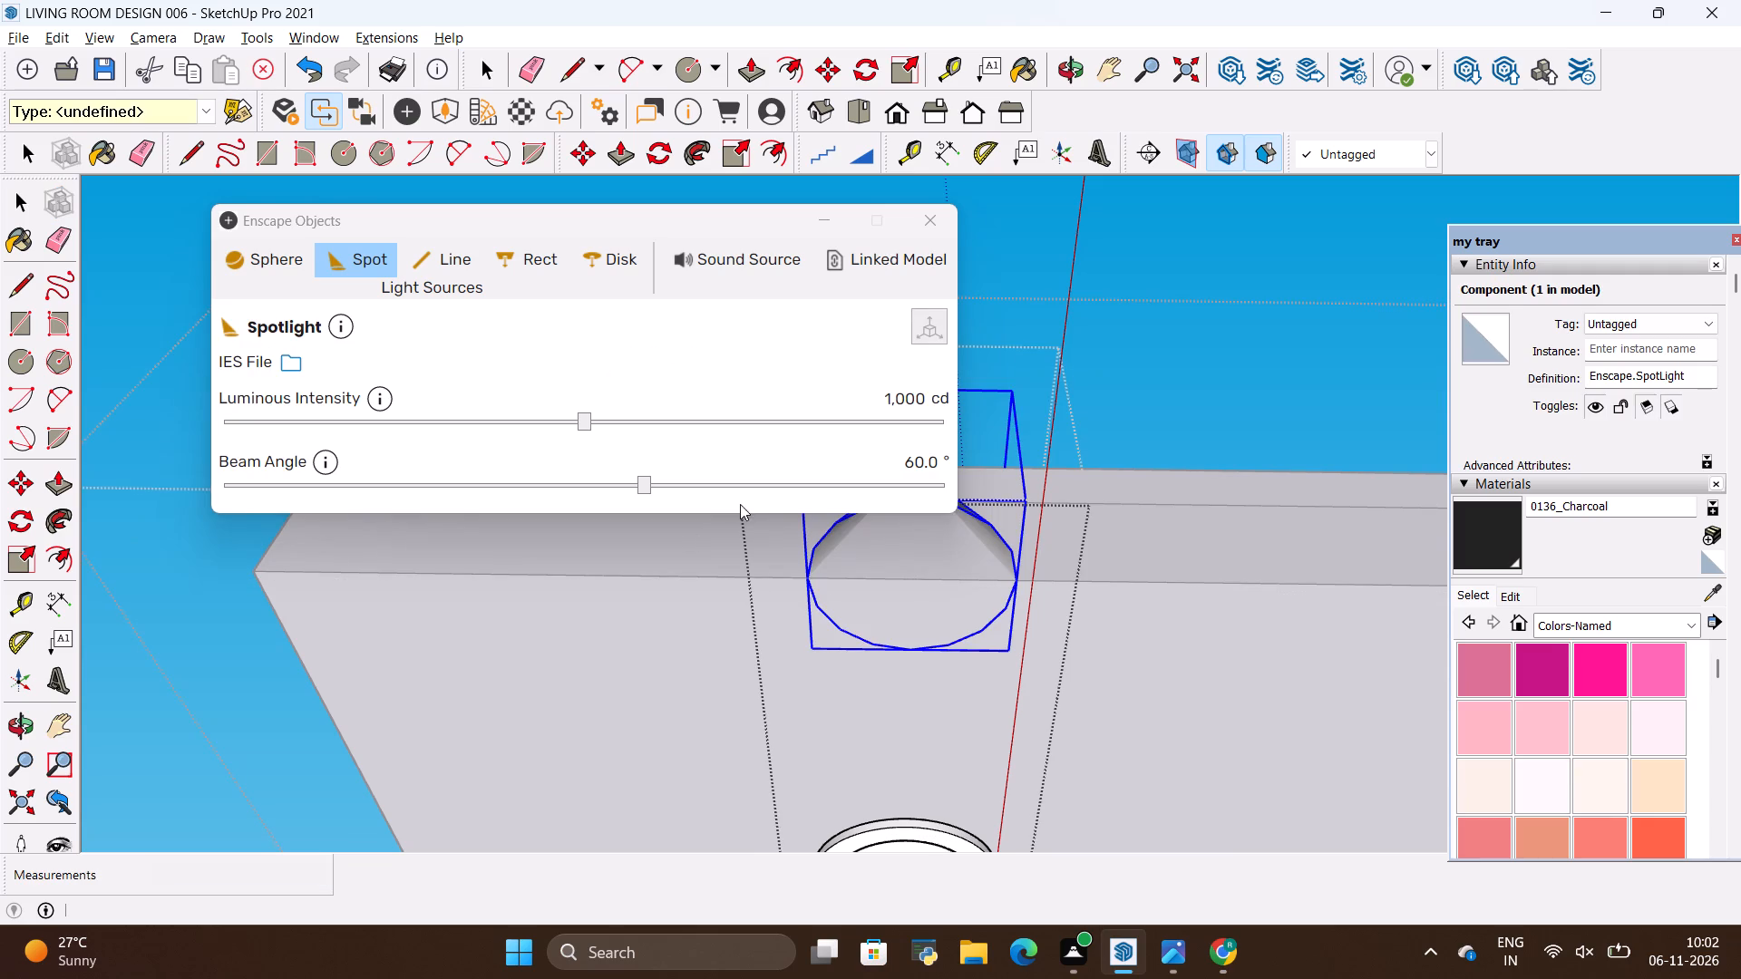
Load the defined-spot.ies profile into the spotlight and set its luminous intensity to 54,631 cd.
left_click(297, 377)
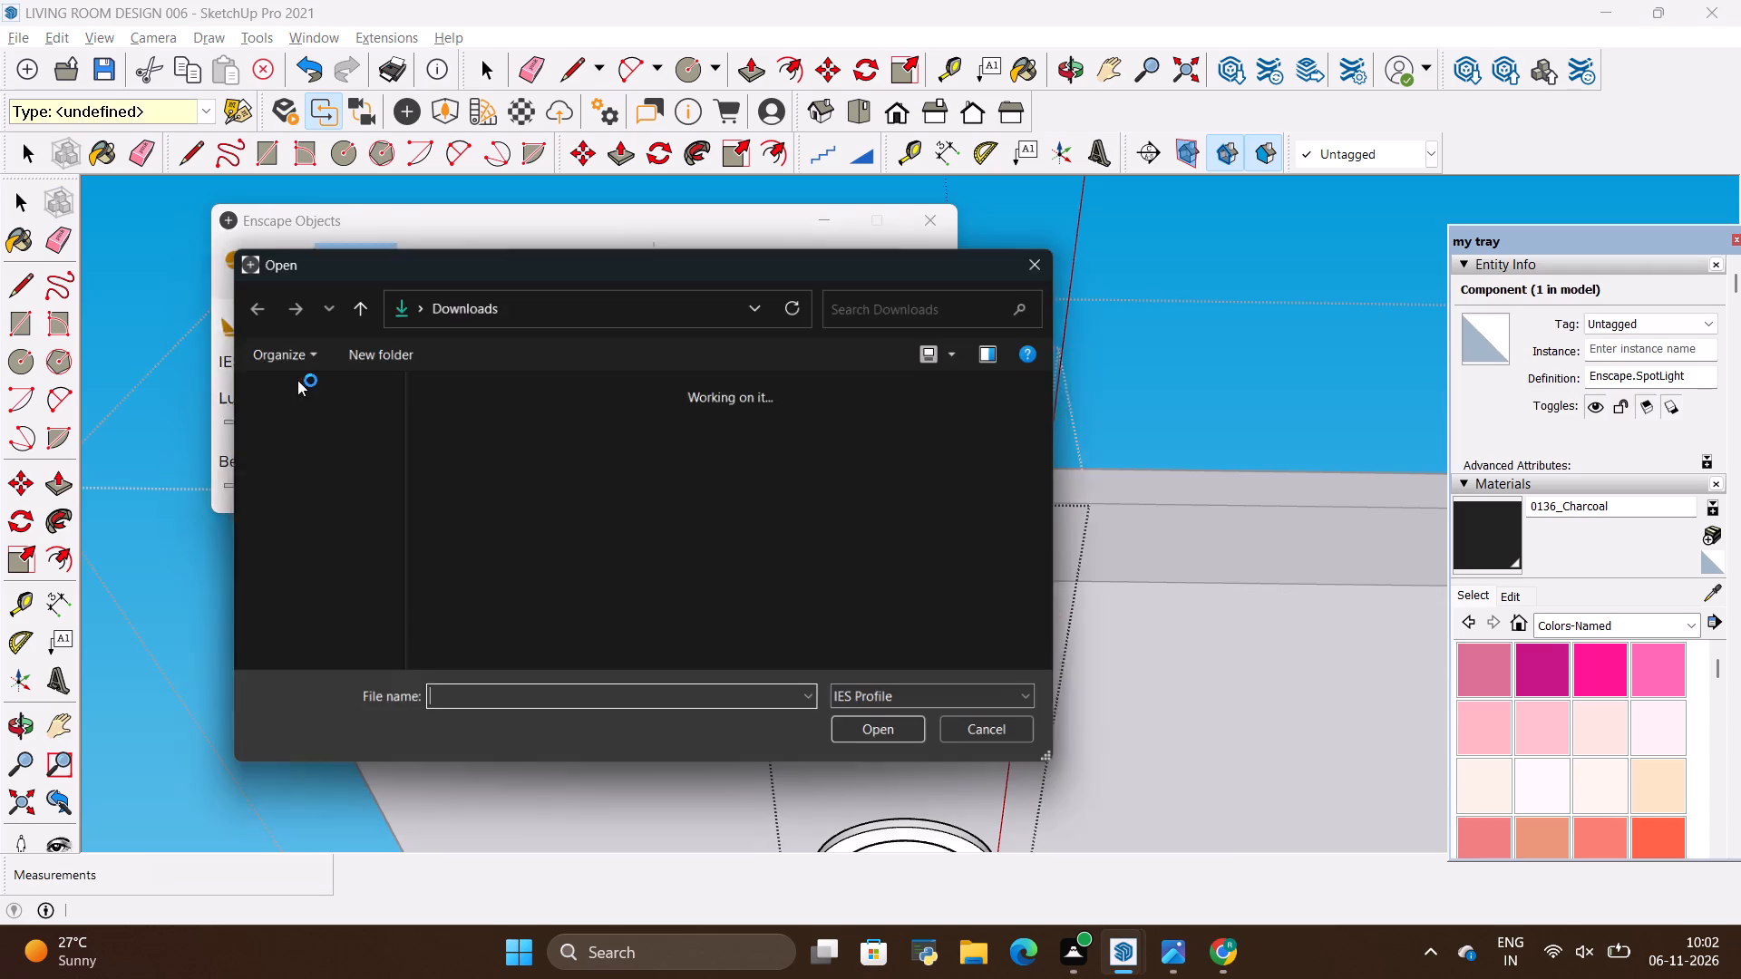
left_click(461, 449)
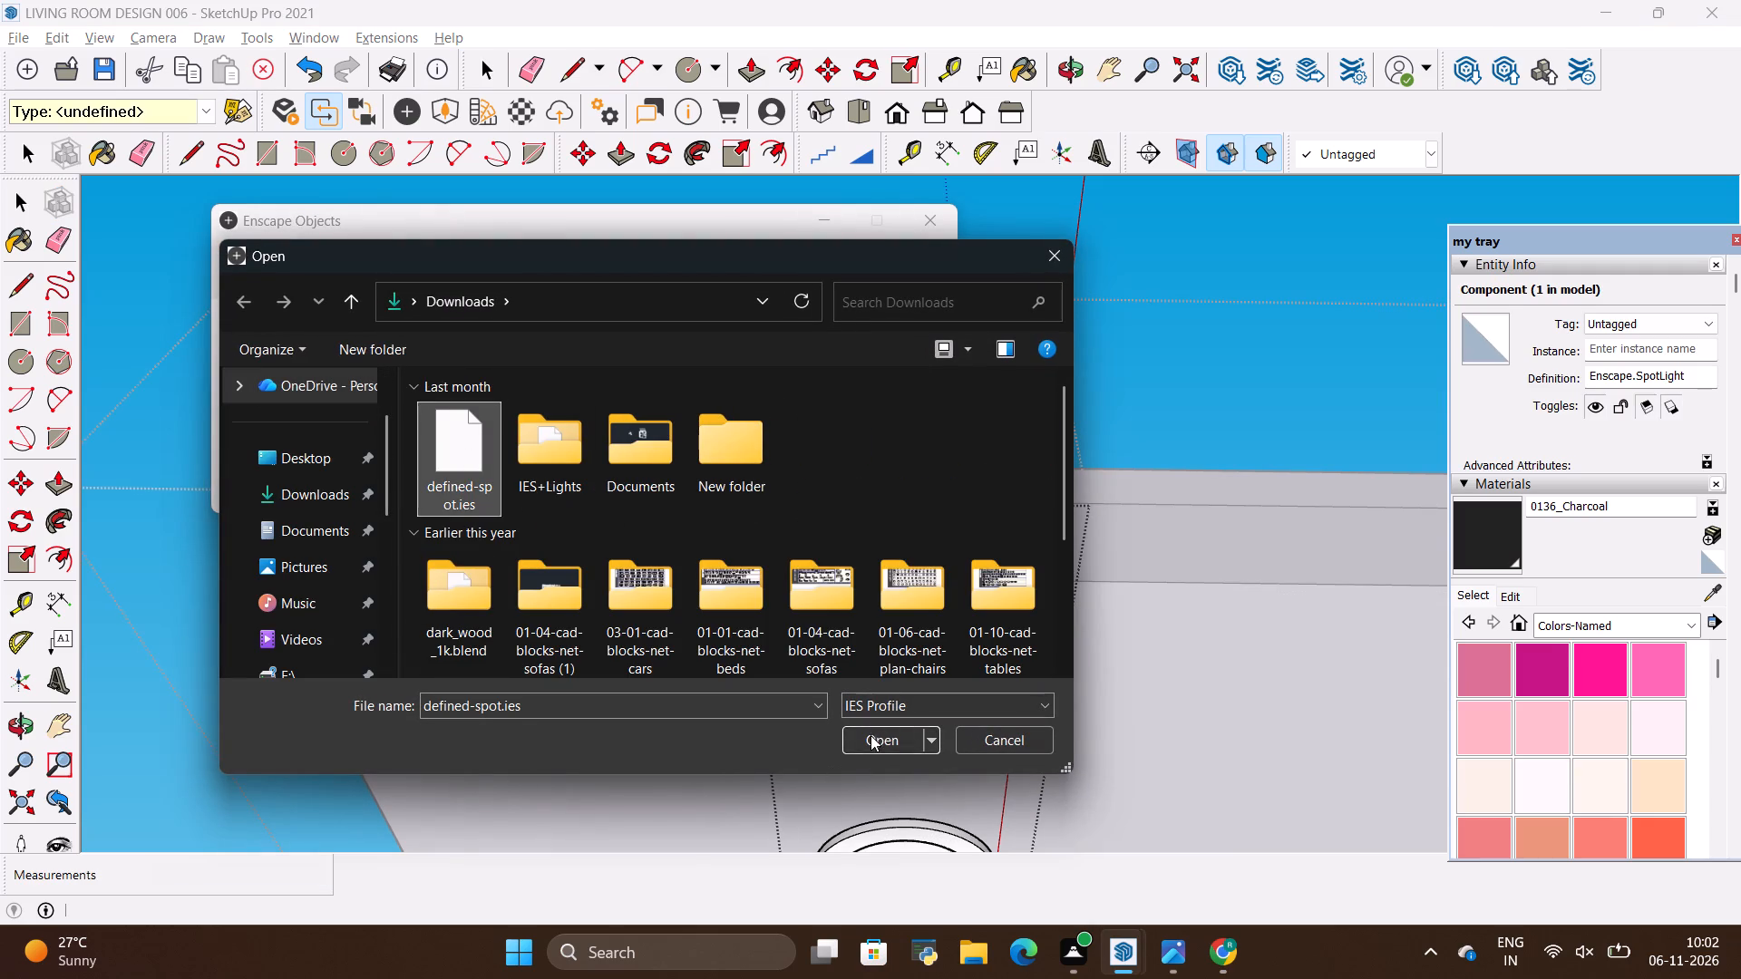
left_click(870, 735)
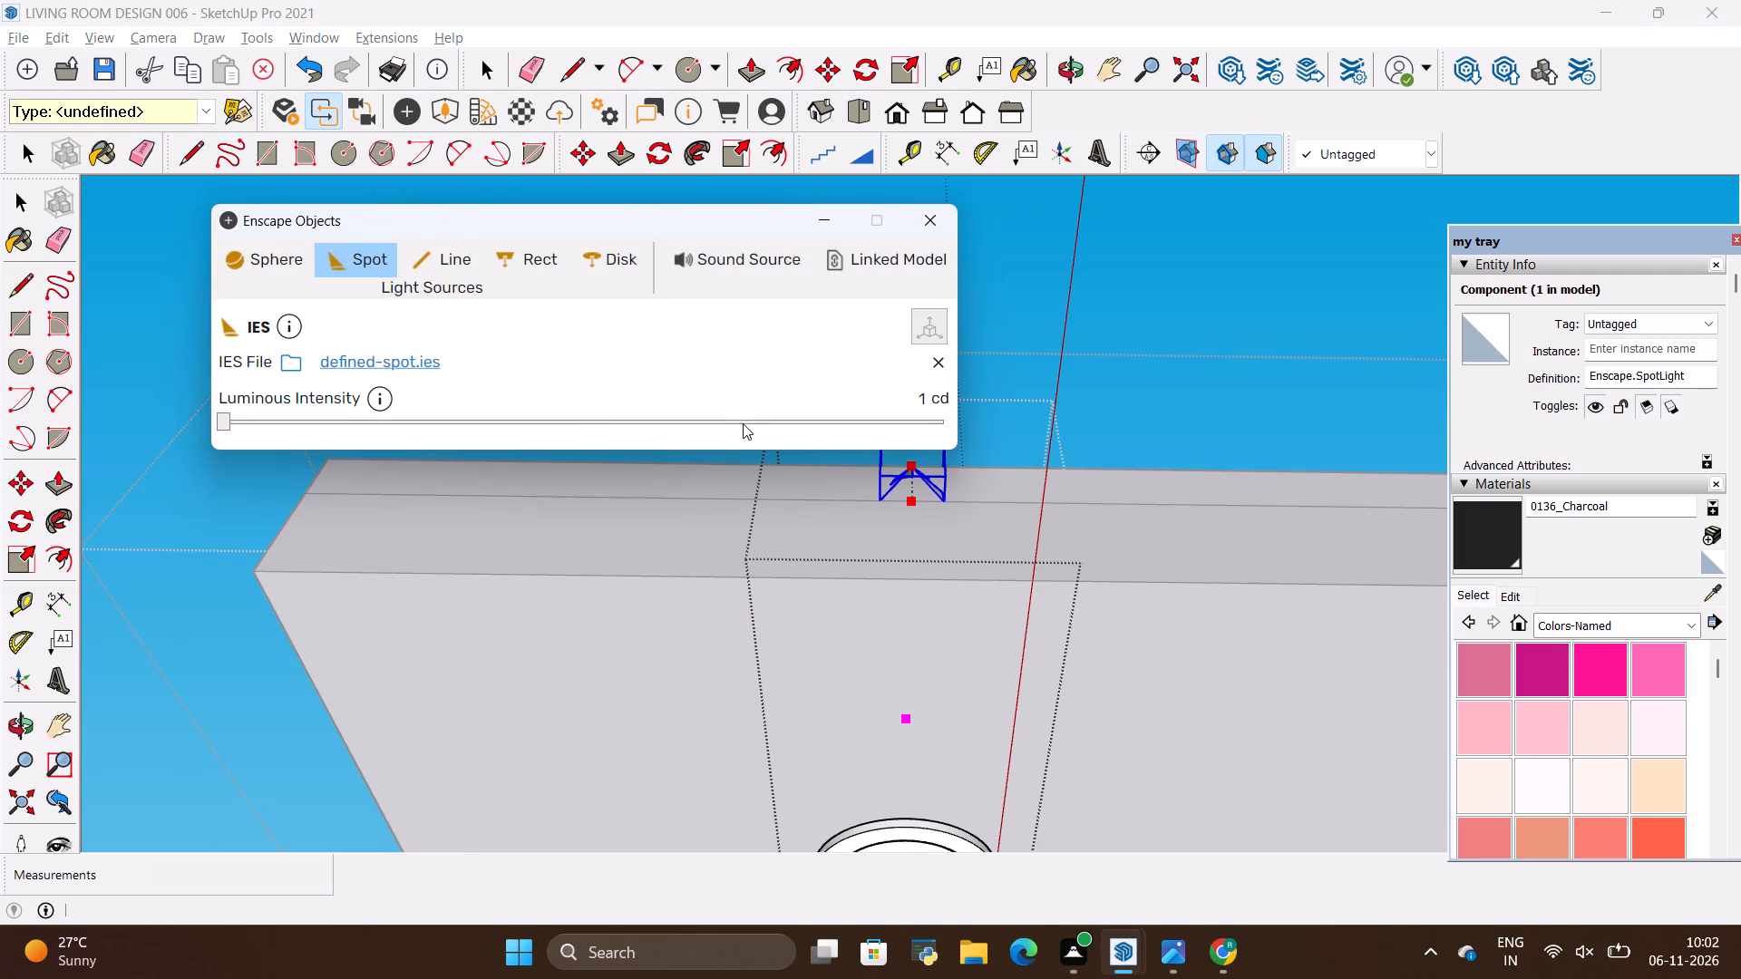
left_click(743, 423)
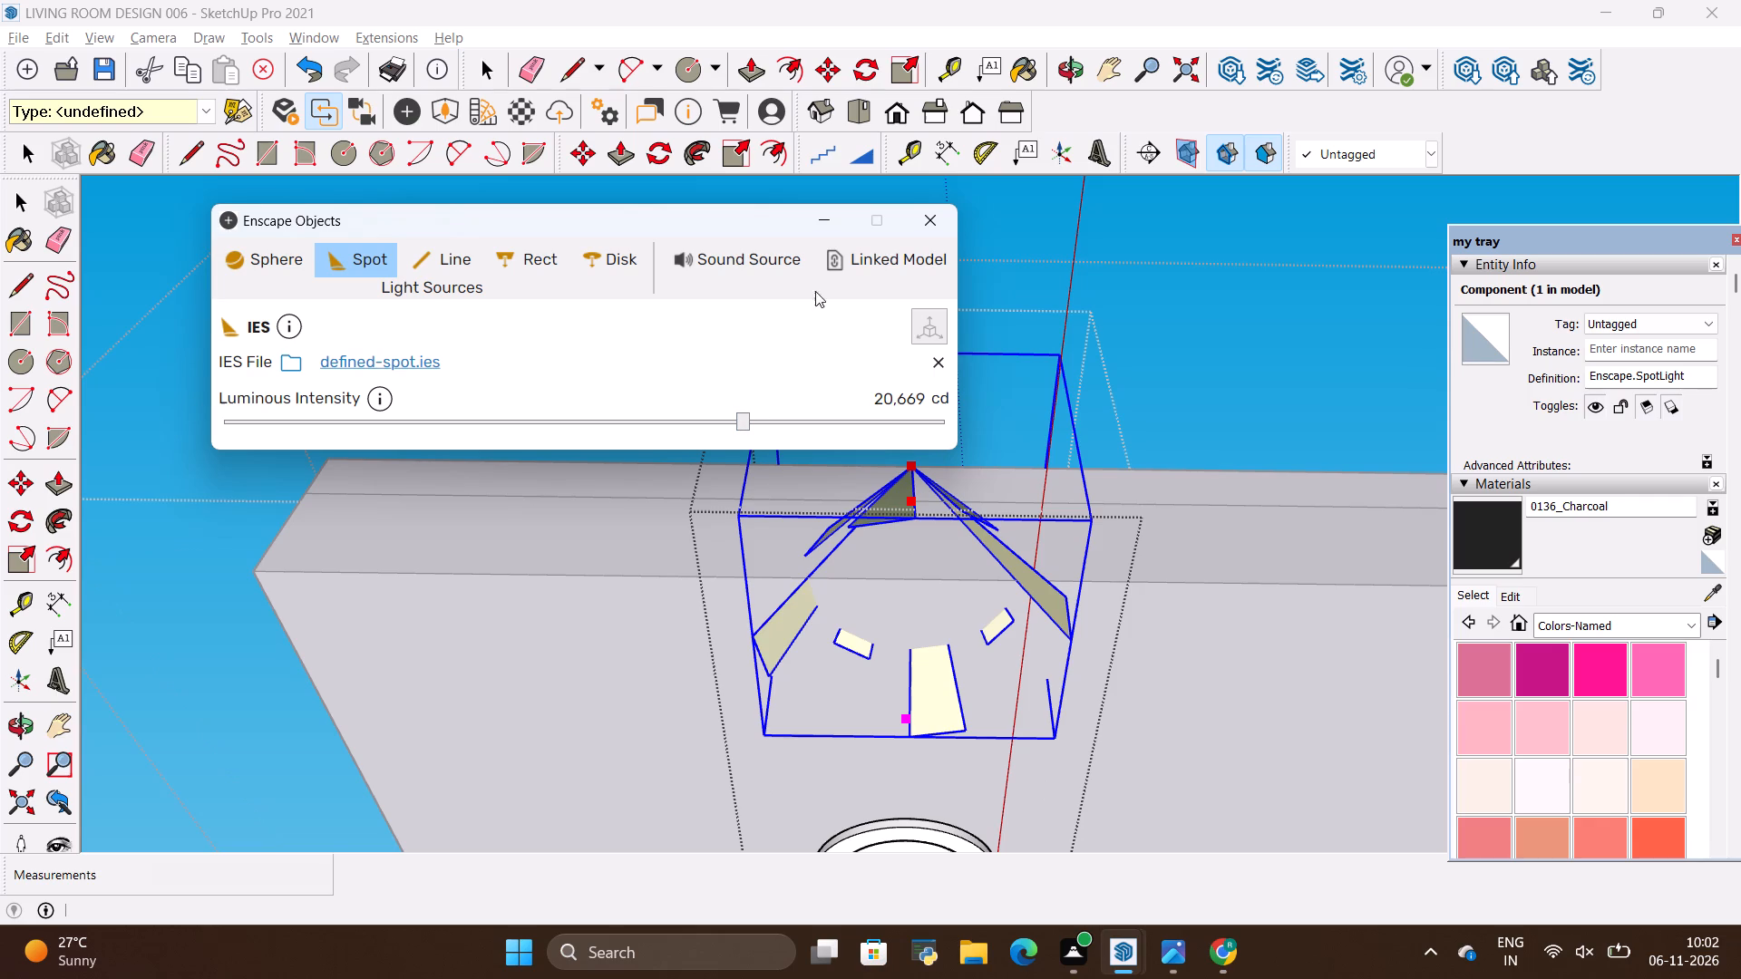
left_click(793, 423)
left_click(925, 205)
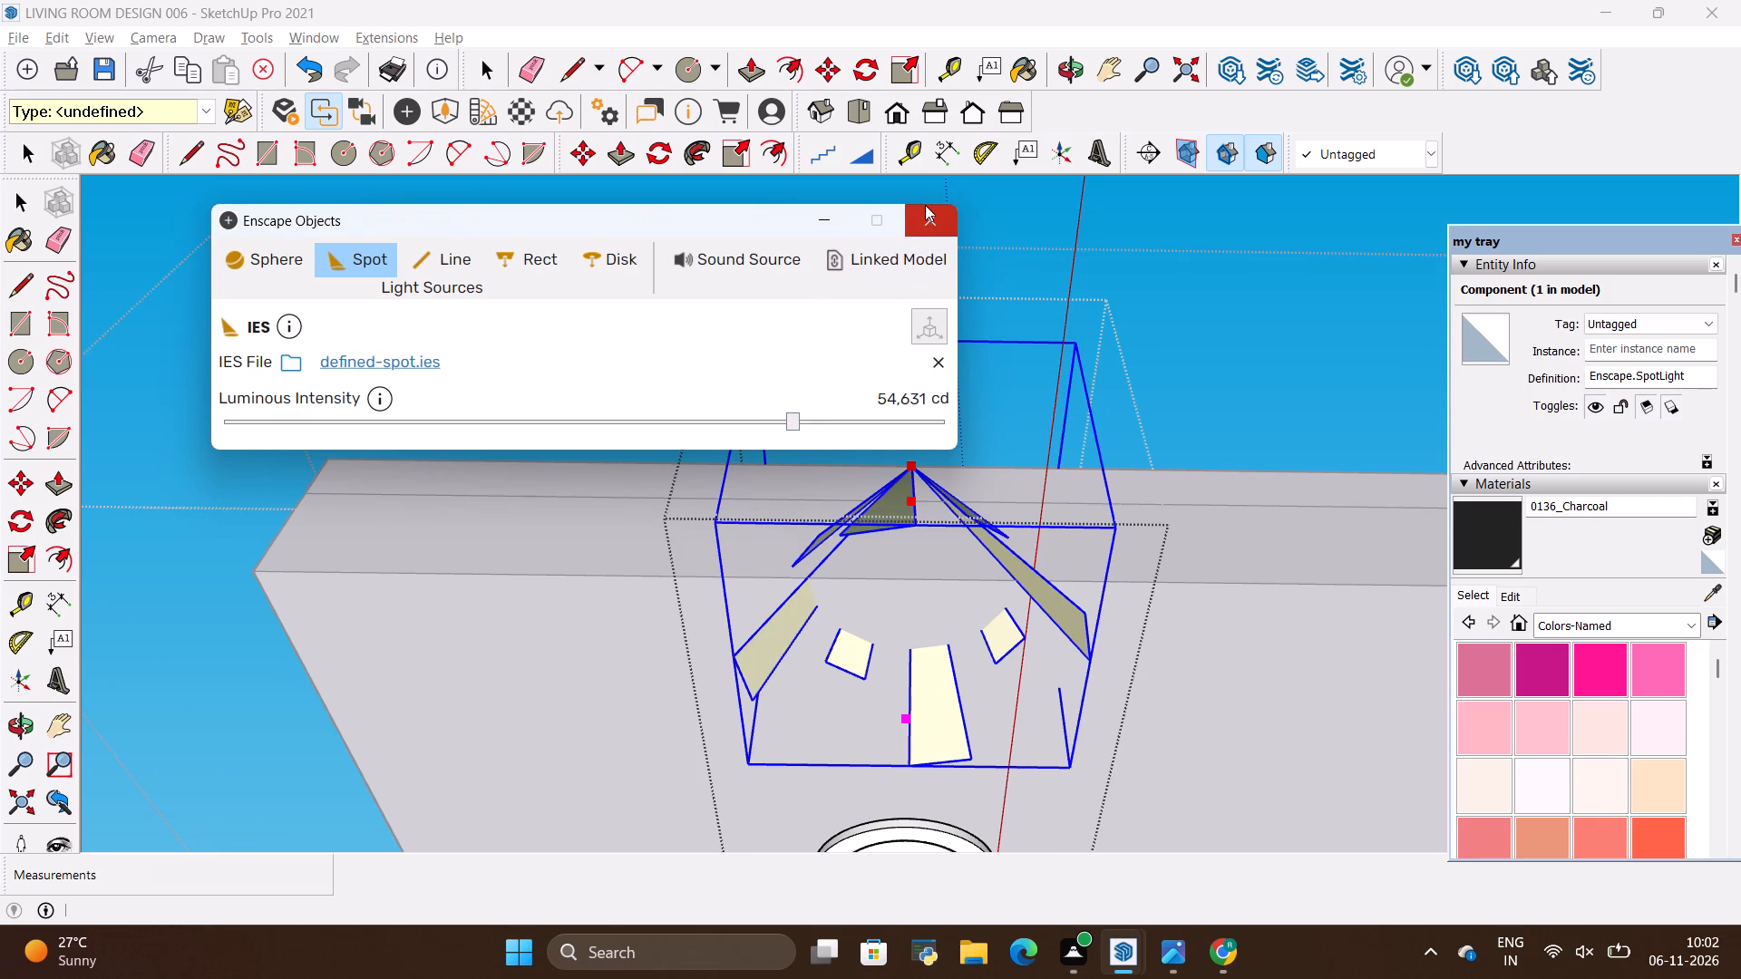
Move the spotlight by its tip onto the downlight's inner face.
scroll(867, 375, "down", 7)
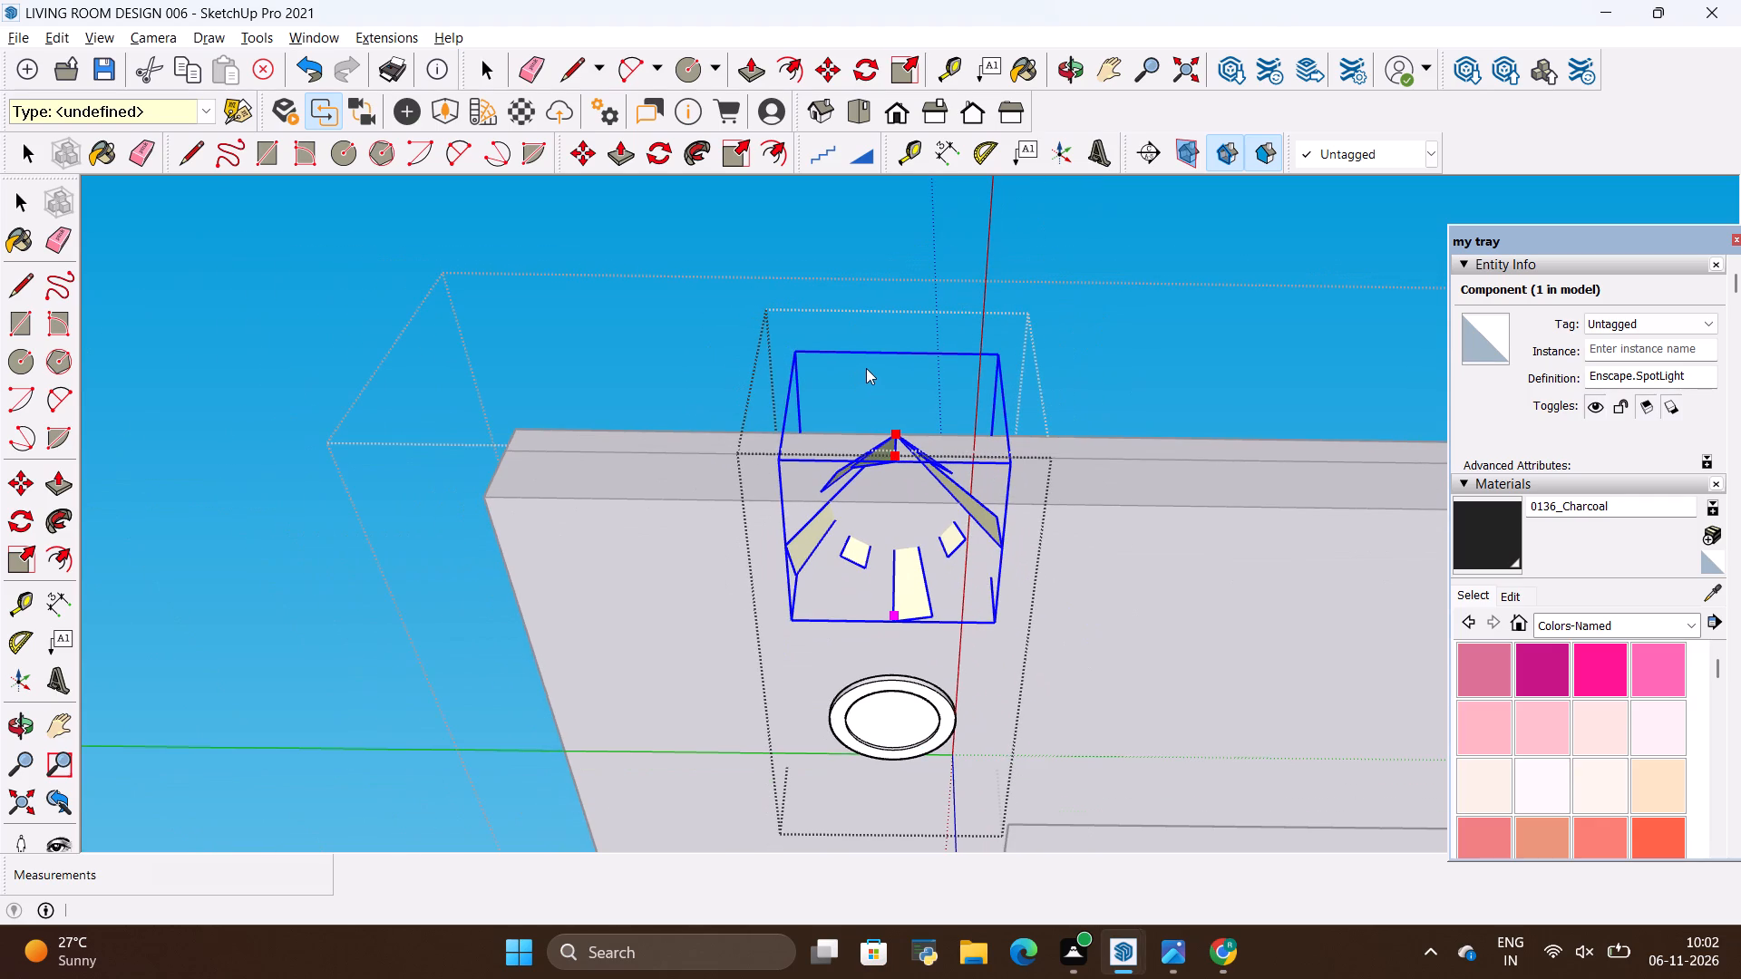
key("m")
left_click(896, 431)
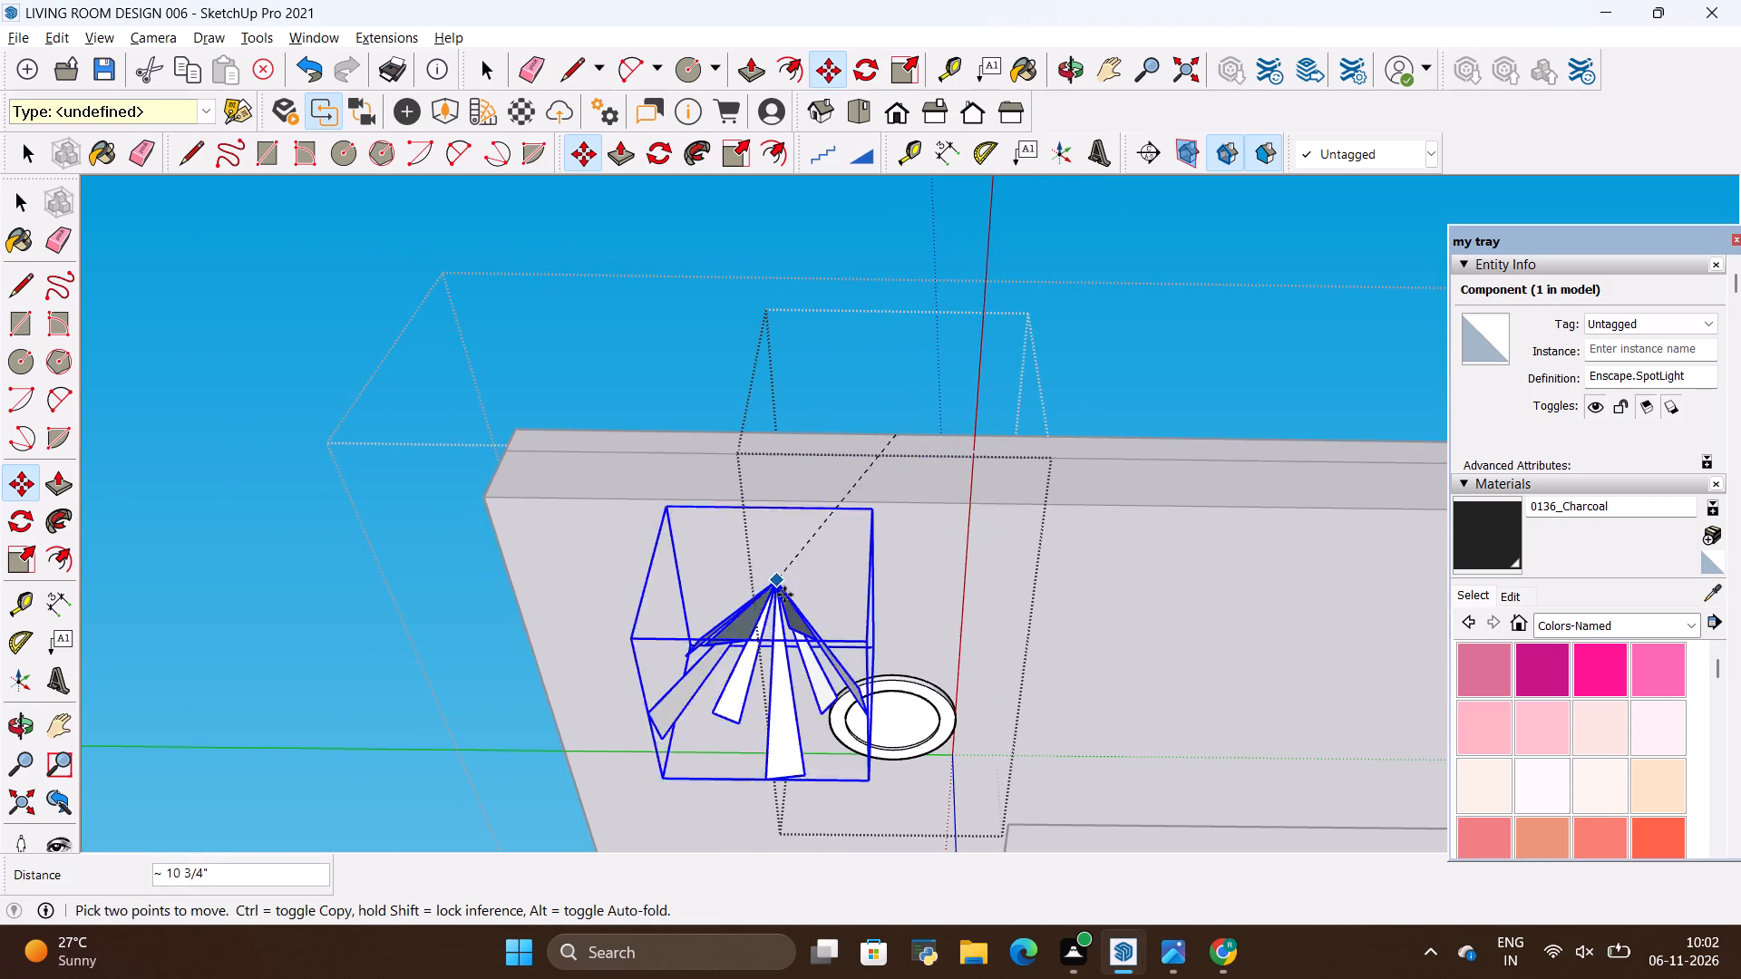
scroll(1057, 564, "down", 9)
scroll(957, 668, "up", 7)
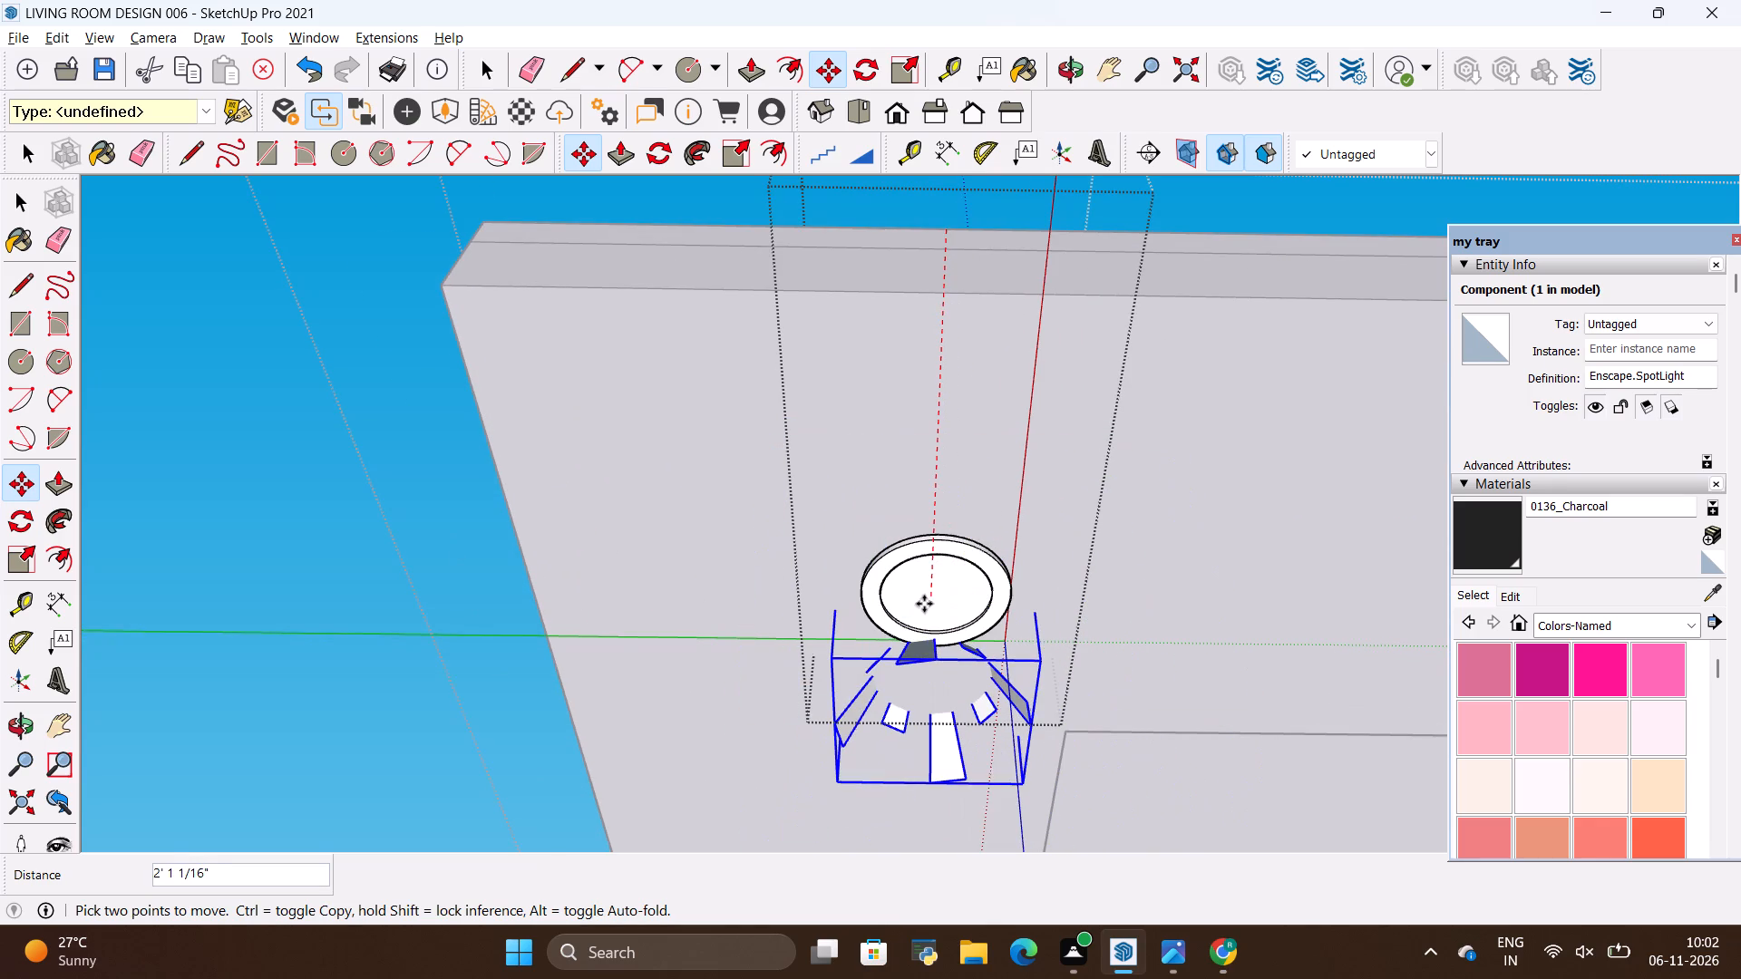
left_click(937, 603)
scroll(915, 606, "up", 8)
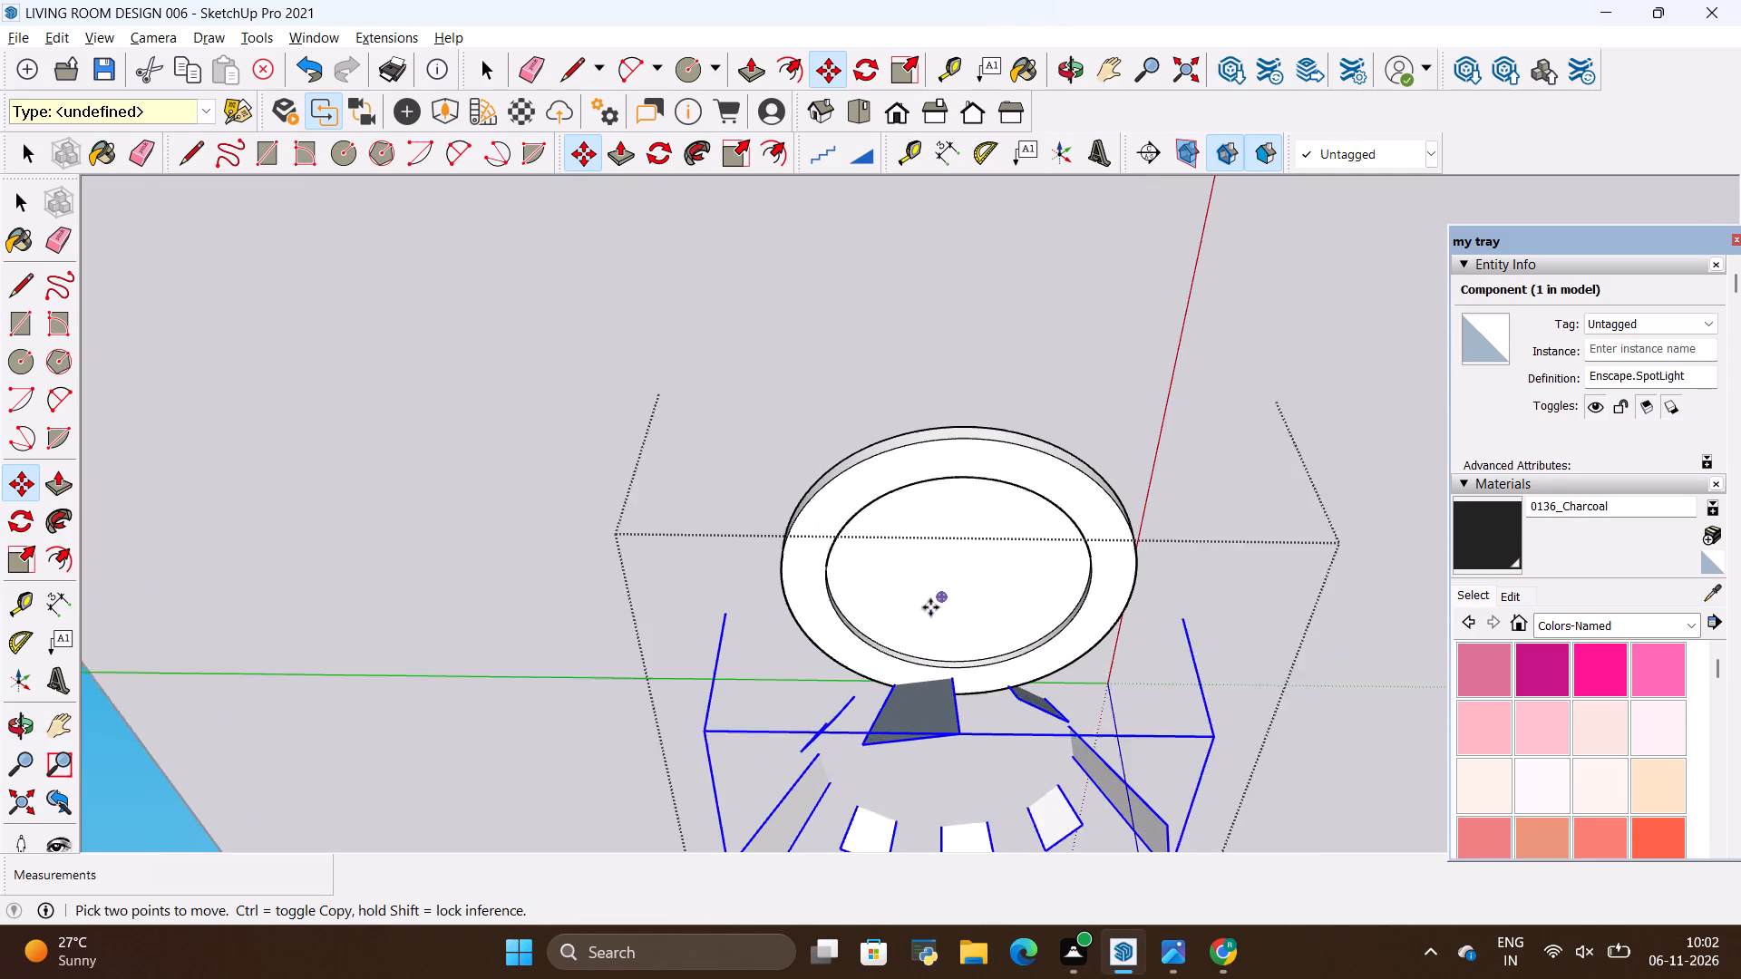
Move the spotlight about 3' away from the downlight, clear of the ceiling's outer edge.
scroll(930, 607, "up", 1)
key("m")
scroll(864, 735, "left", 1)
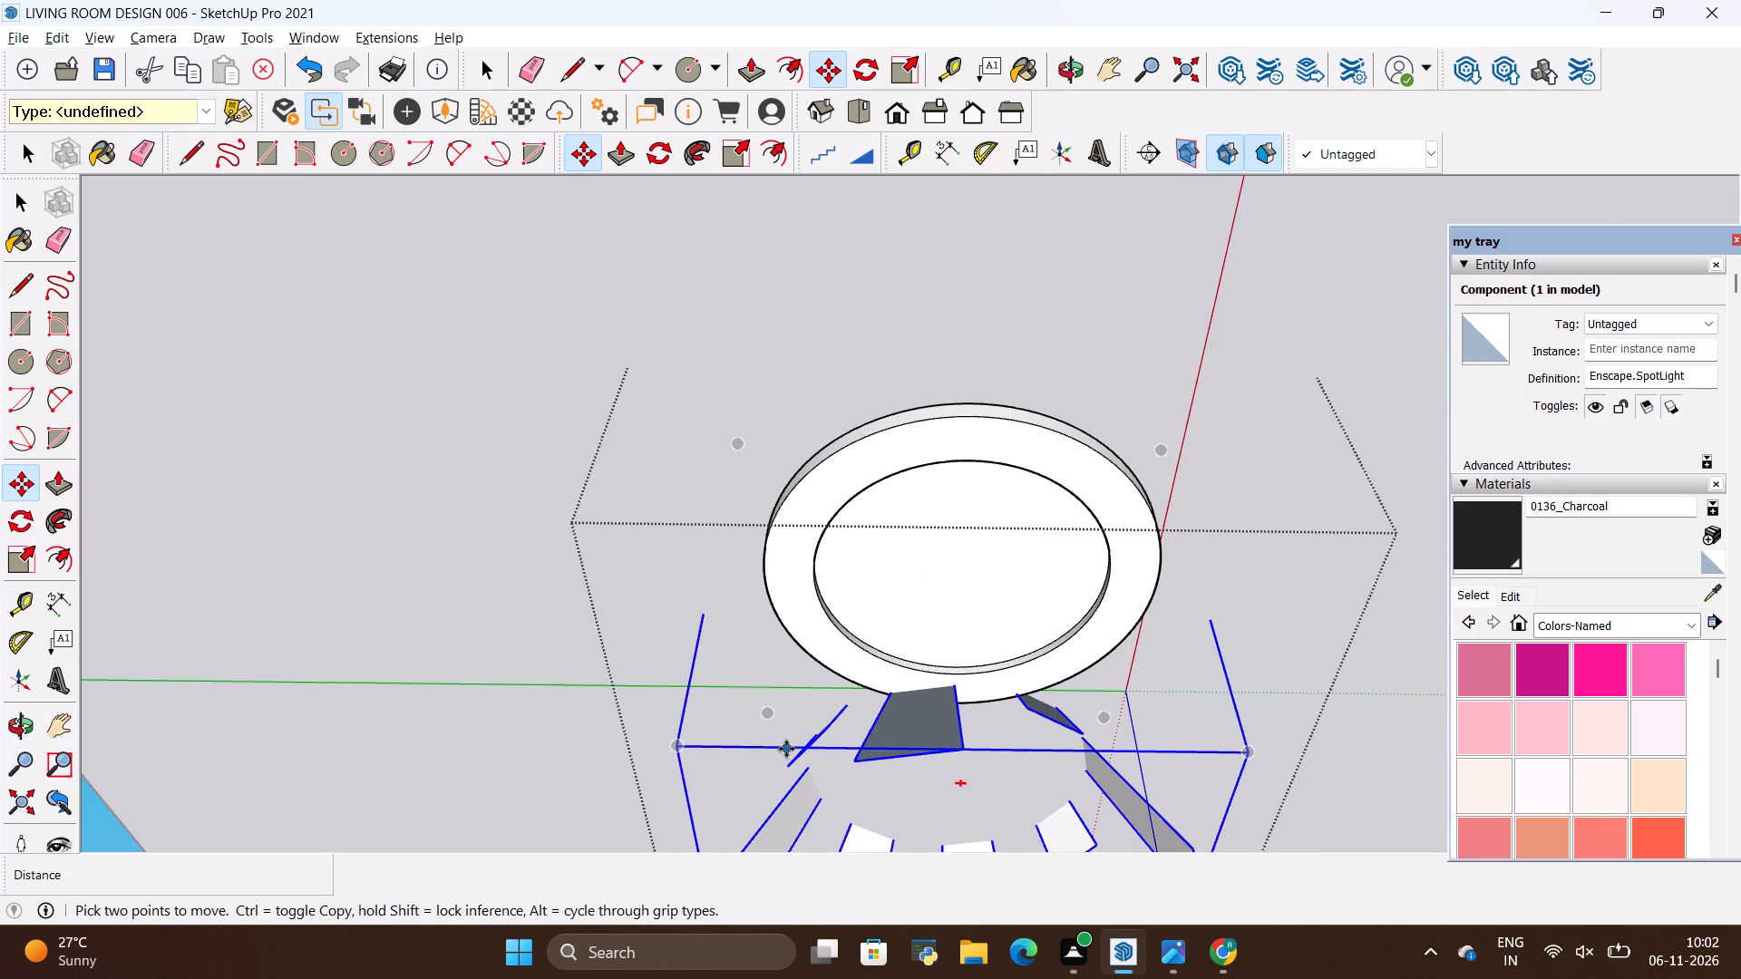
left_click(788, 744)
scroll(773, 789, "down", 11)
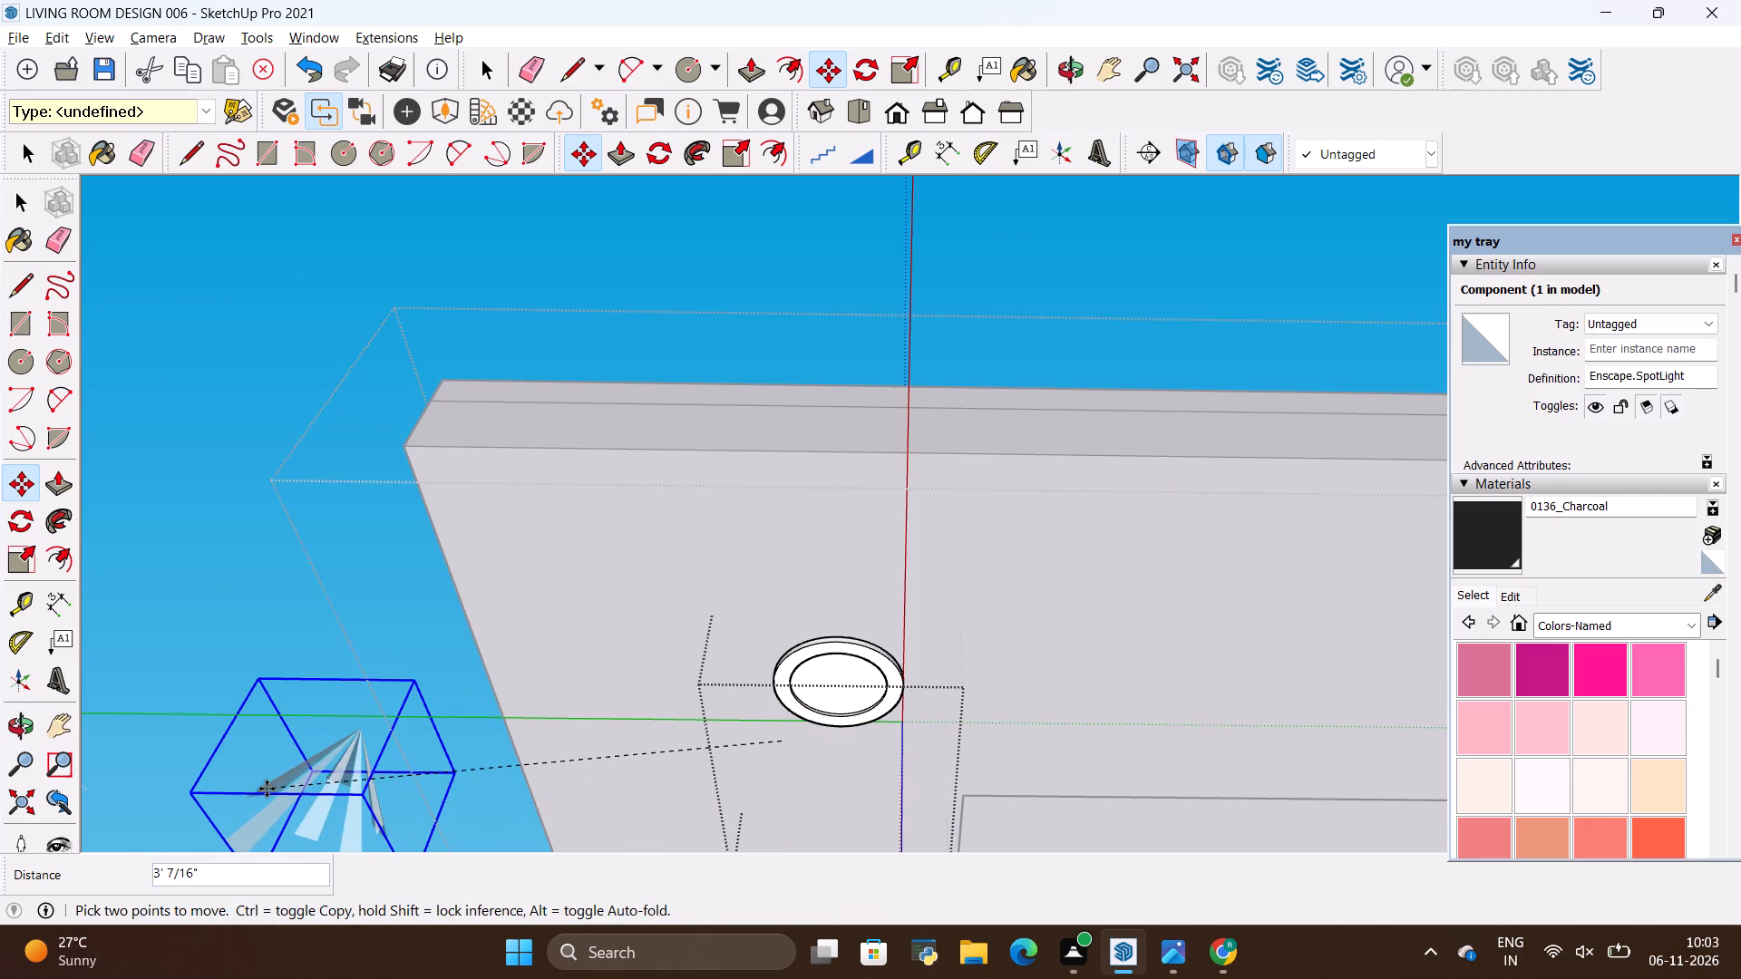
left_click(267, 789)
Move the spotlight by its tip to the middle of the downlight's recessed face and leave the downlight group.
left_click(357, 730)
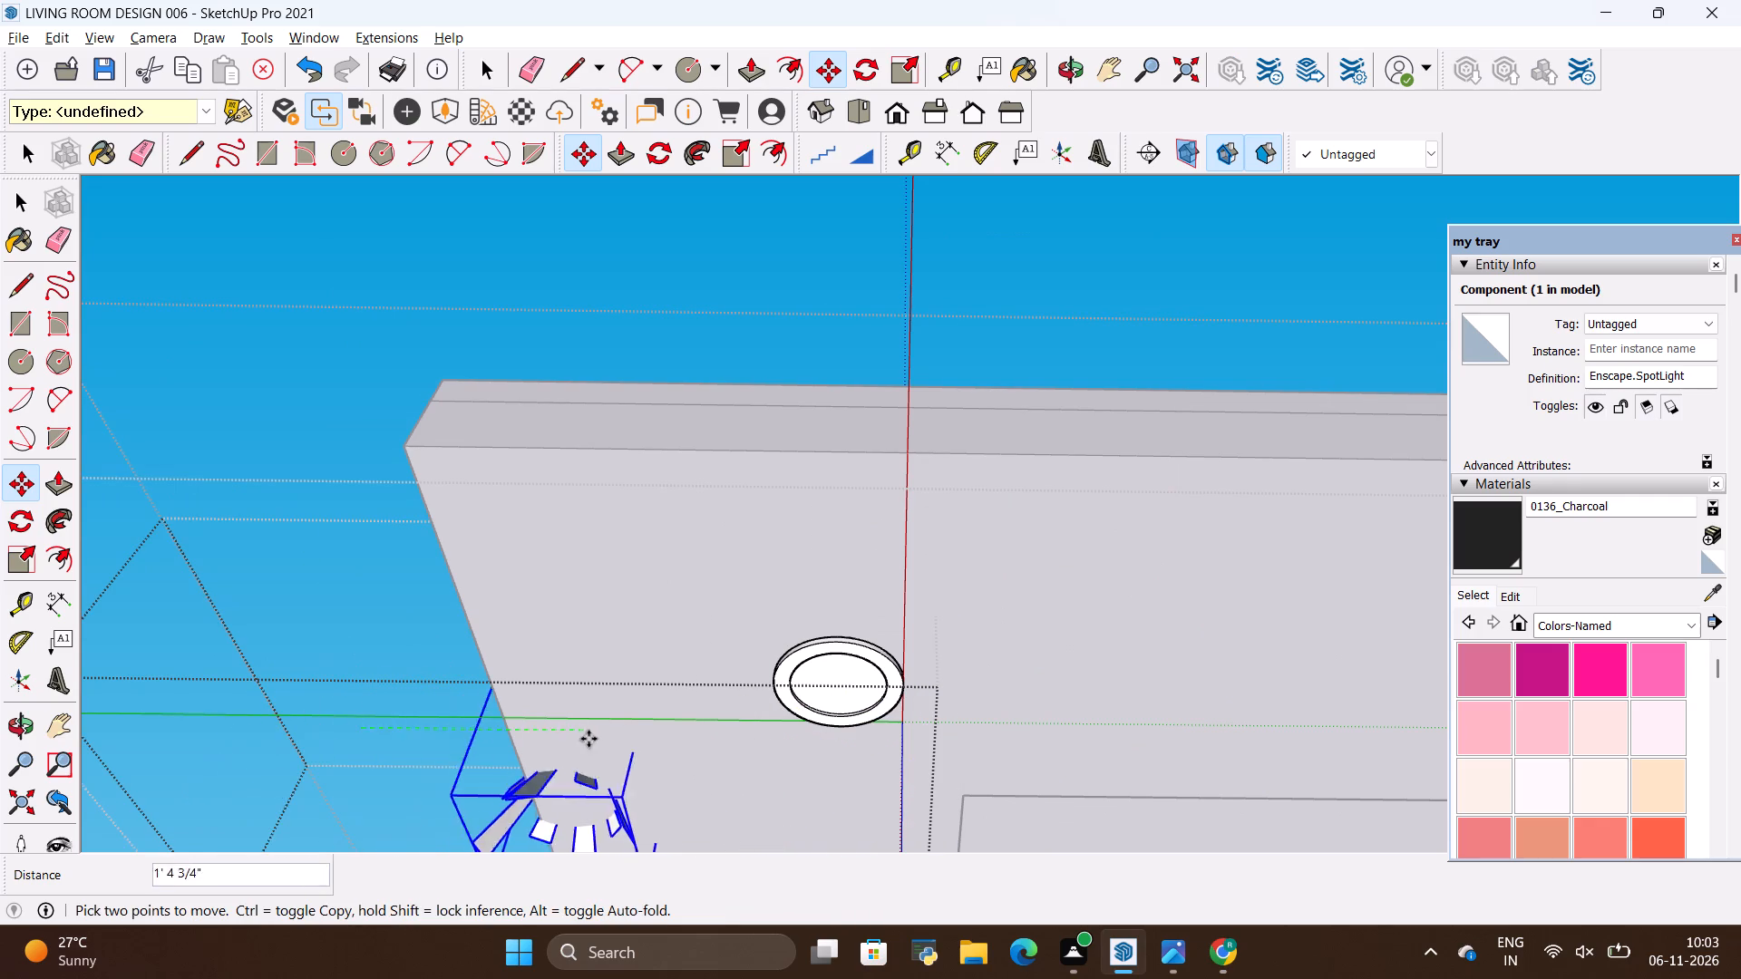
scroll(776, 672, "up", 5)
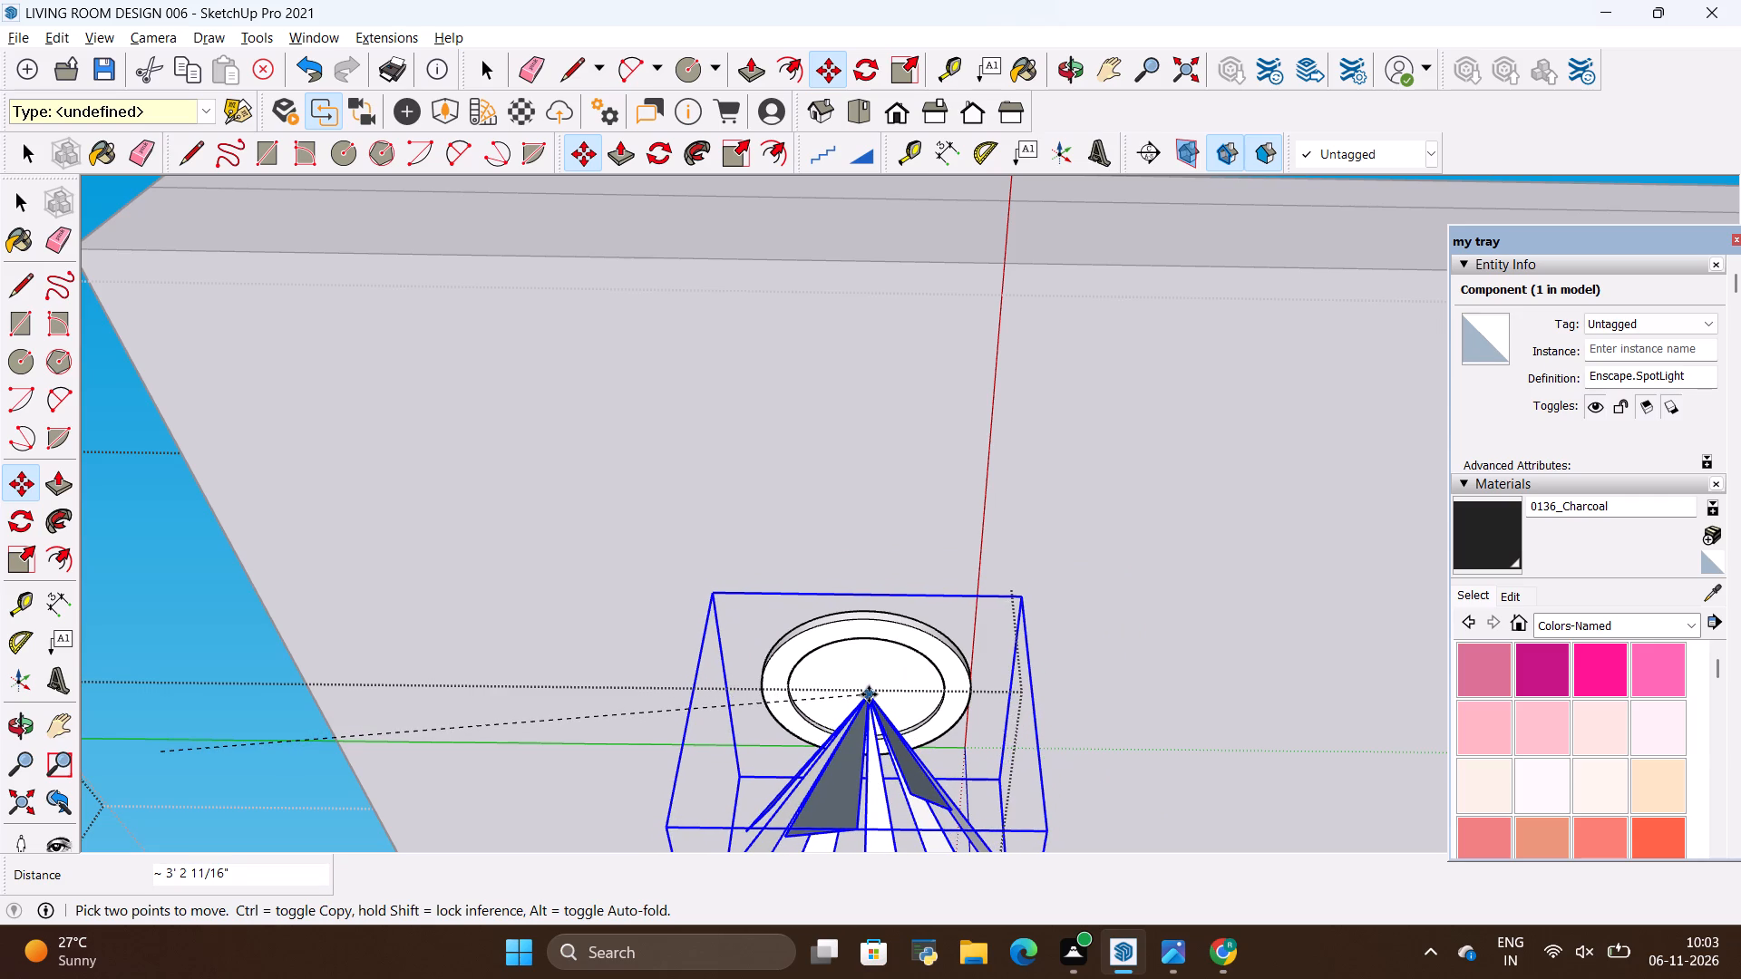
left_click(869, 694)
key("space")
left_click(440, 535)
scroll(1082, 582, "down", 4)
scroll(790, 620, "down", 6)
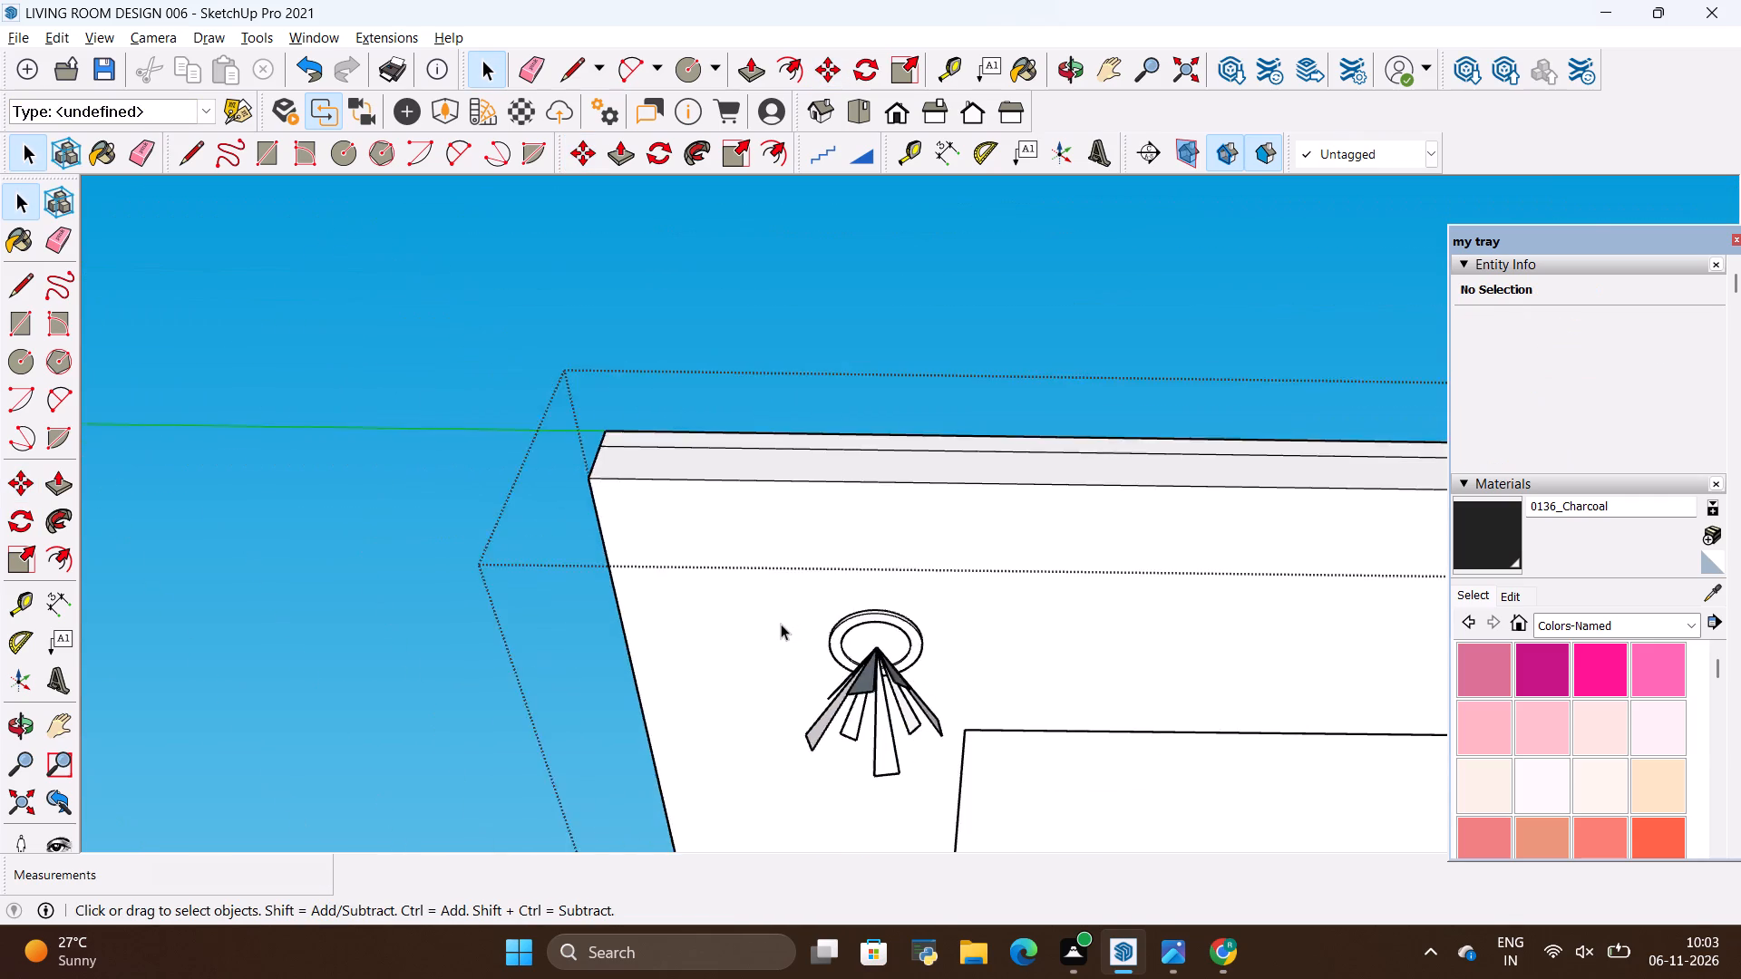
Check the reference photo and copy the lit downlight about 14' 3" along the ceiling's border to the opposite end.
scroll(781, 624, "down", 13)
scroll(830, 554, "down", 6)
scroll(1105, 776, "up", 7)
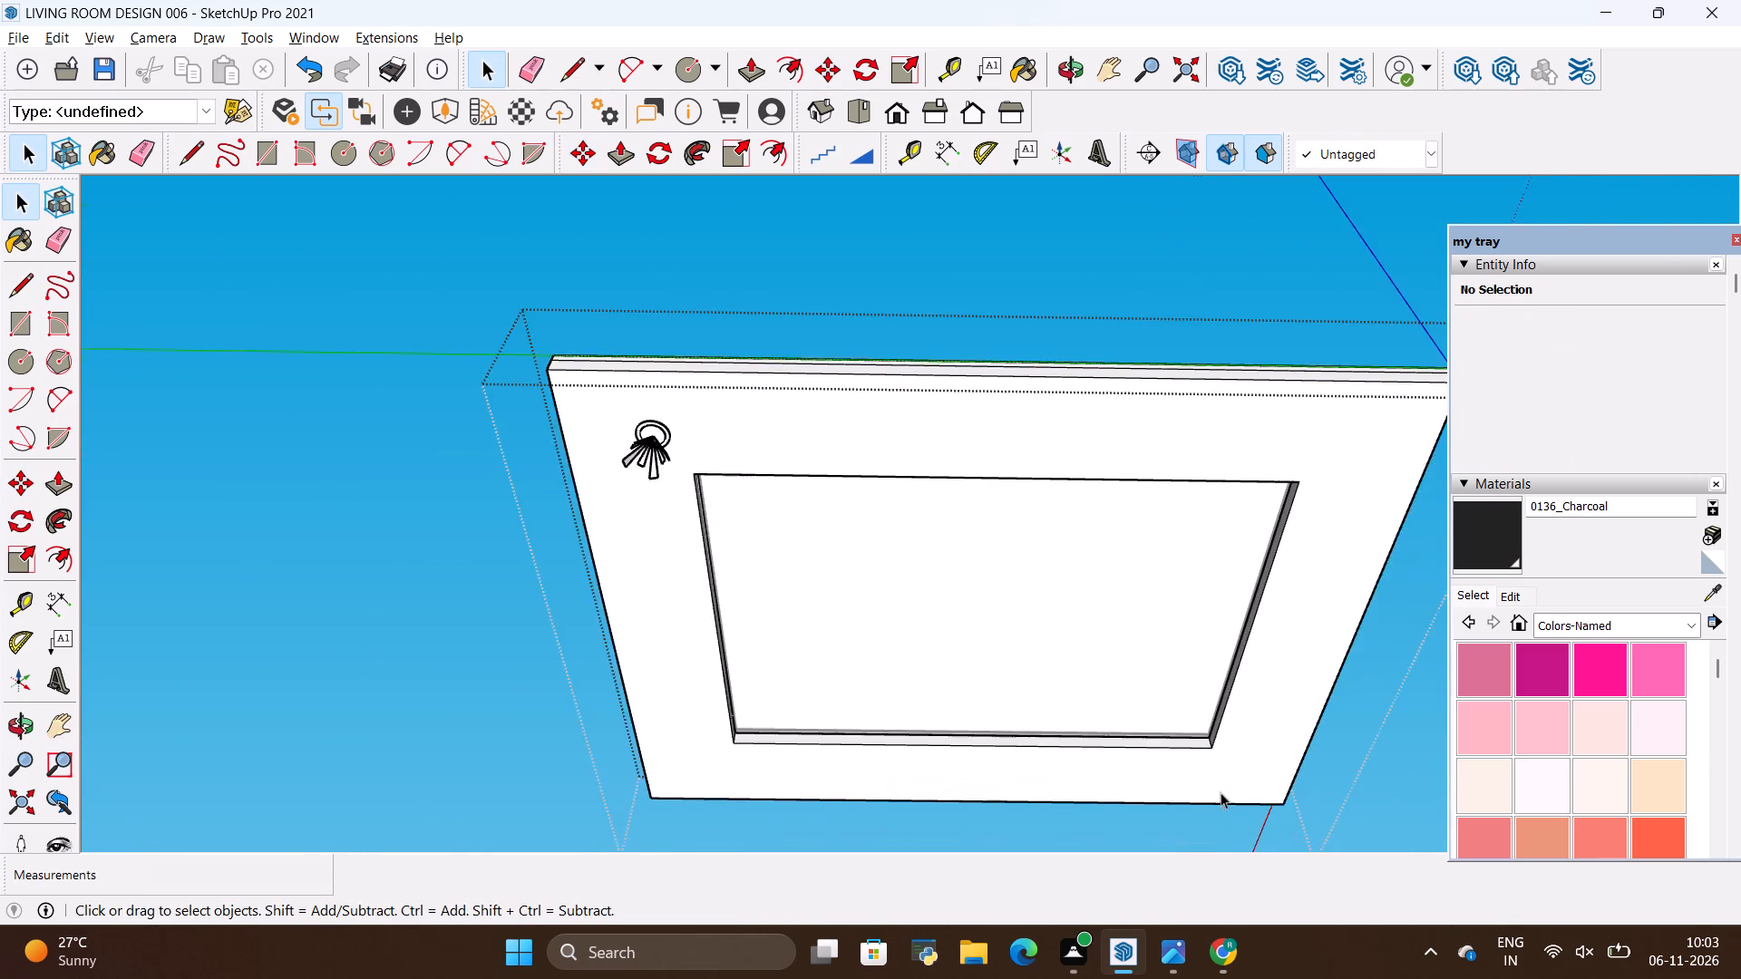
scroll(1221, 792, "up", 1)
scroll(894, 705, "down", 3)
key("alt+Tab")
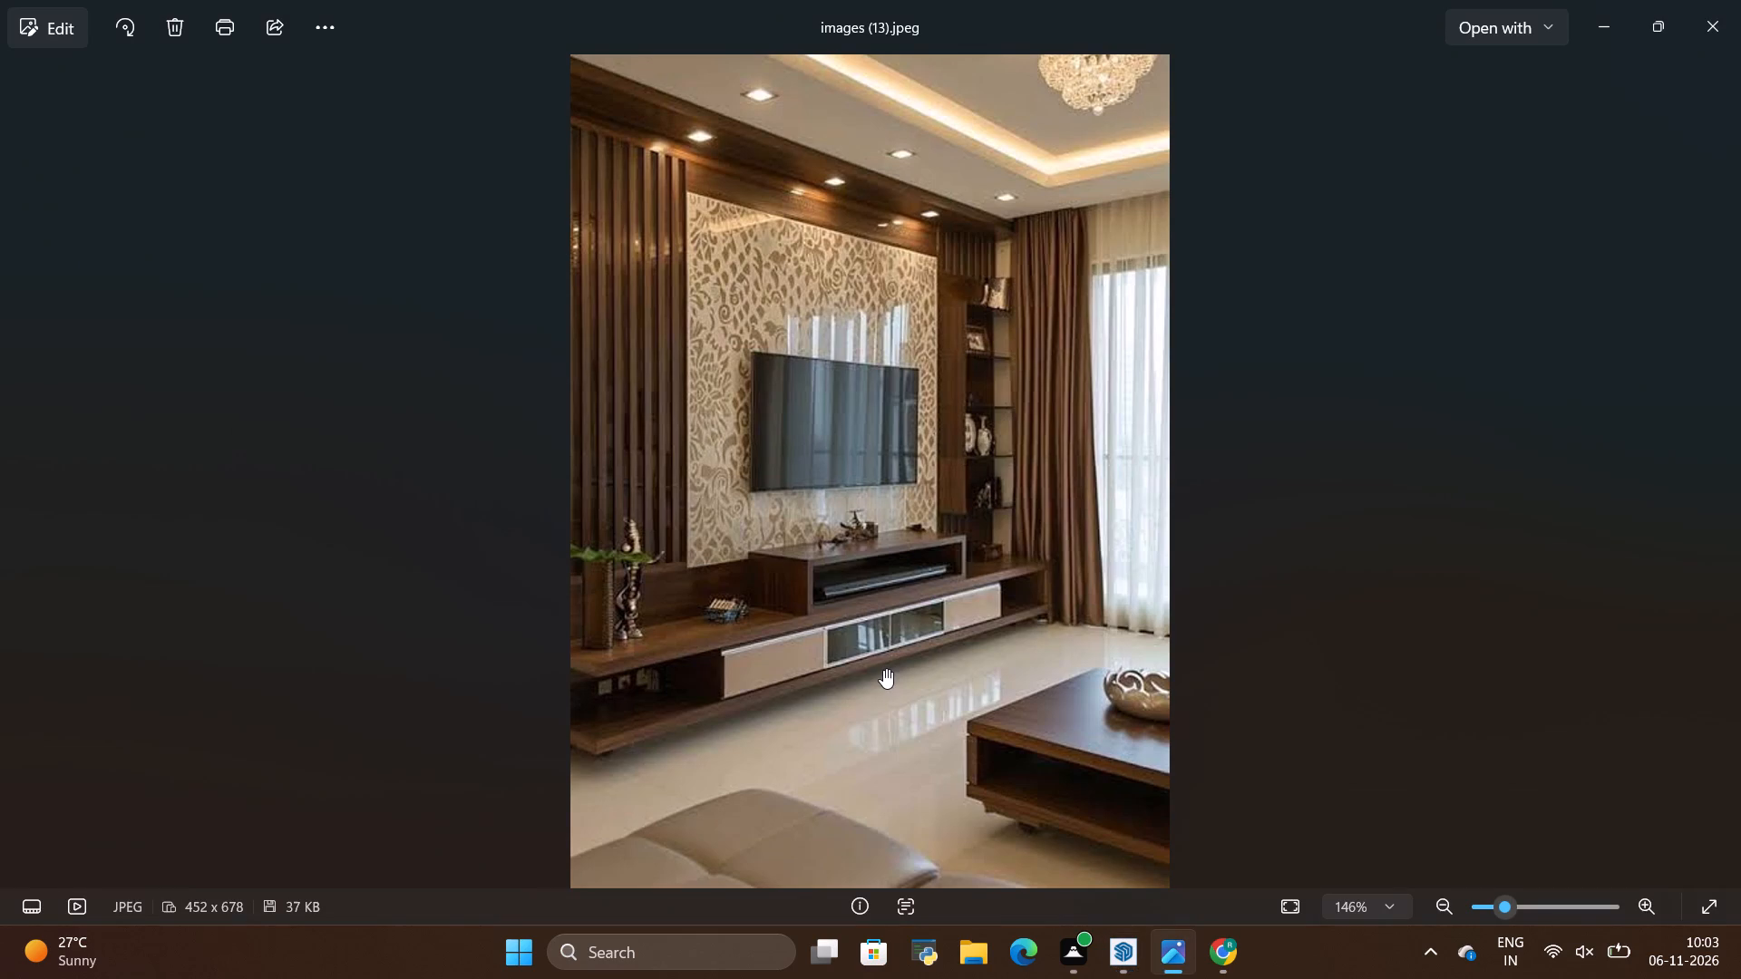
key("alt+Tab")
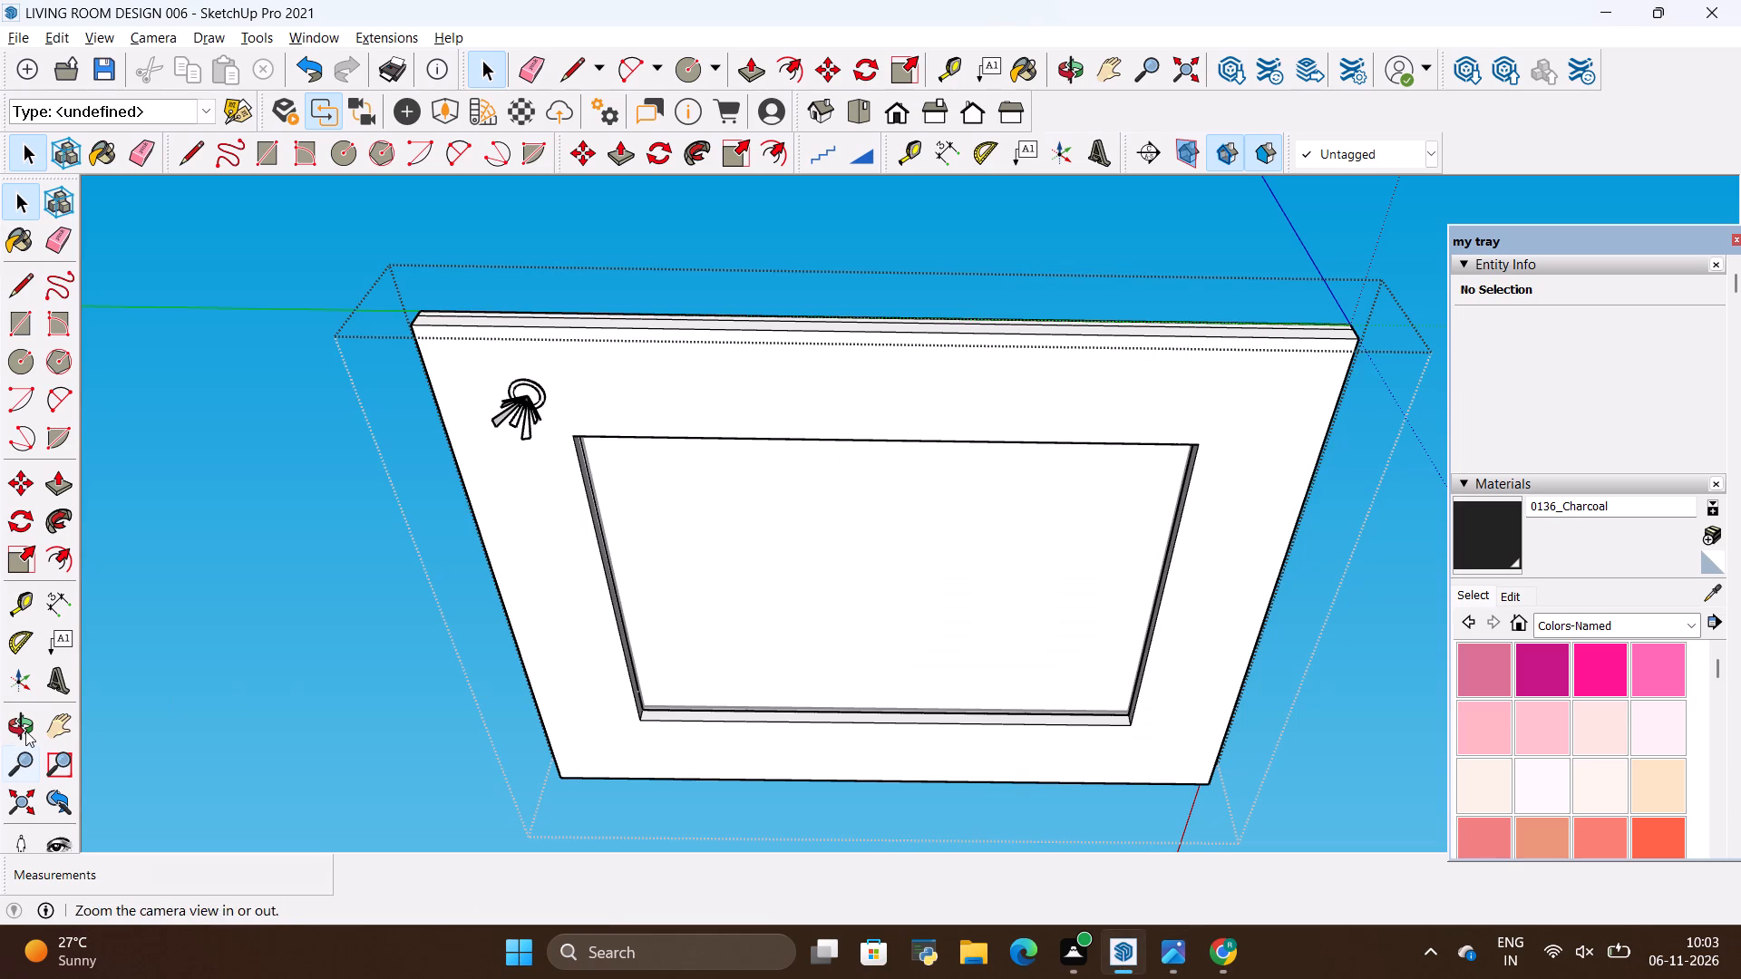
left_click(0, 729)
left_click(31, 722)
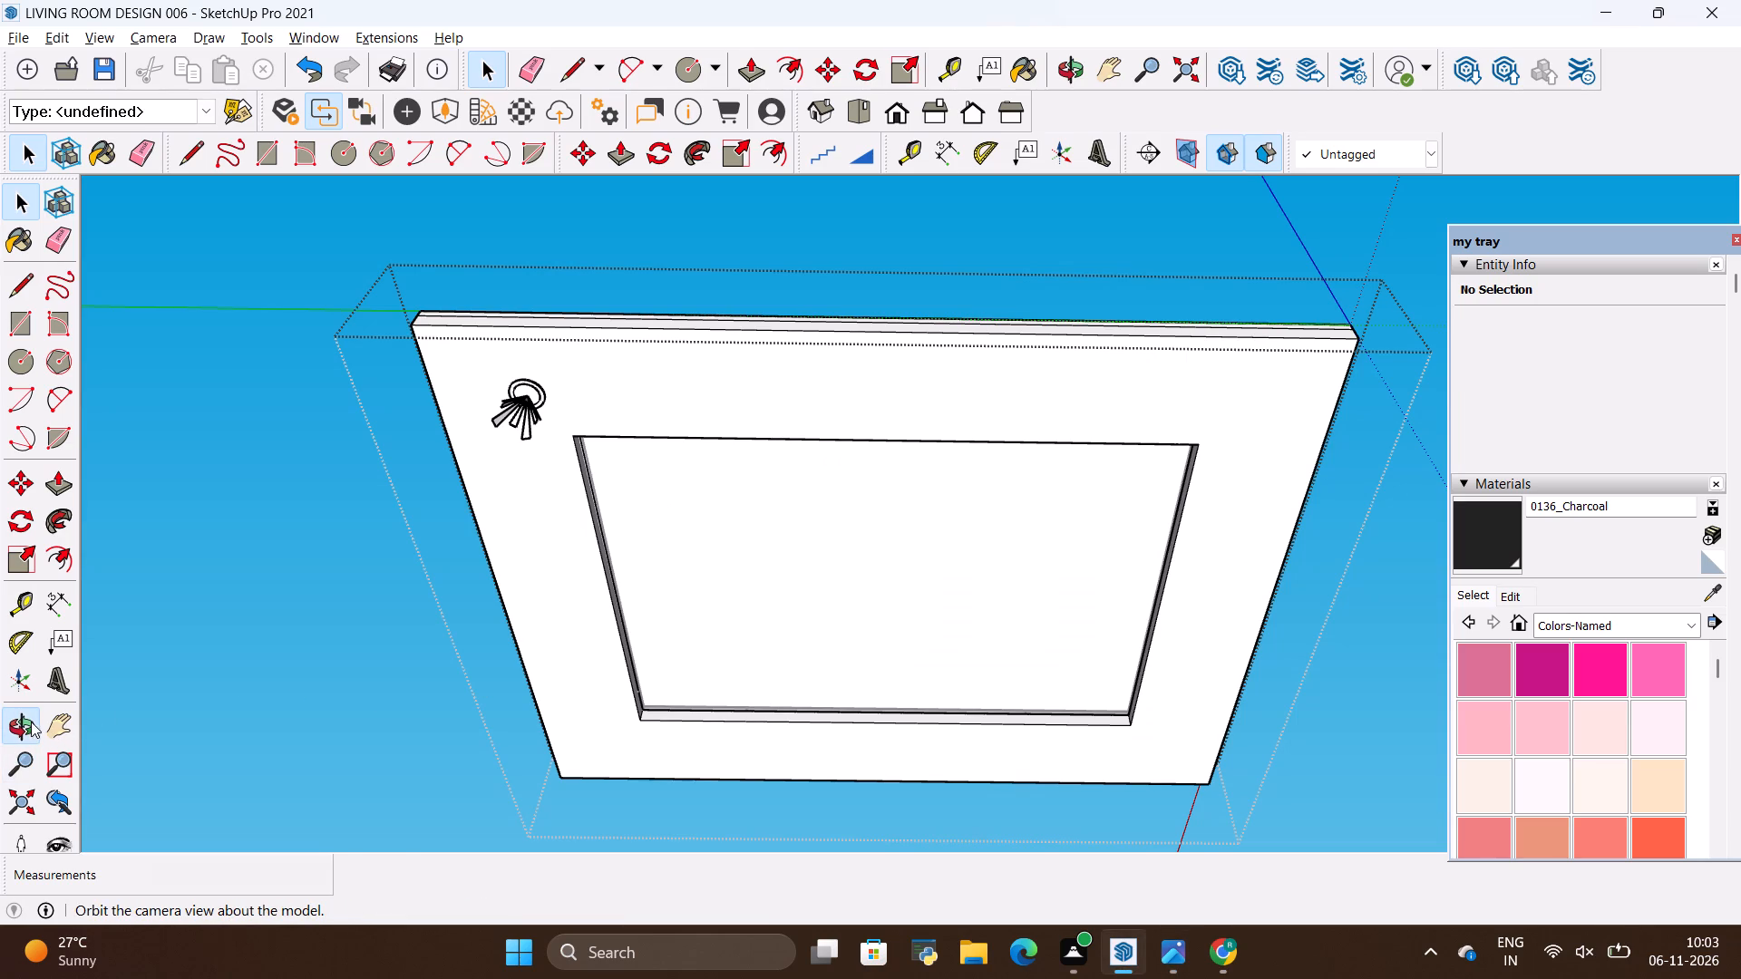
left_click_drag(694, 508, 709, 559)
scroll(968, 523, "up", 3)
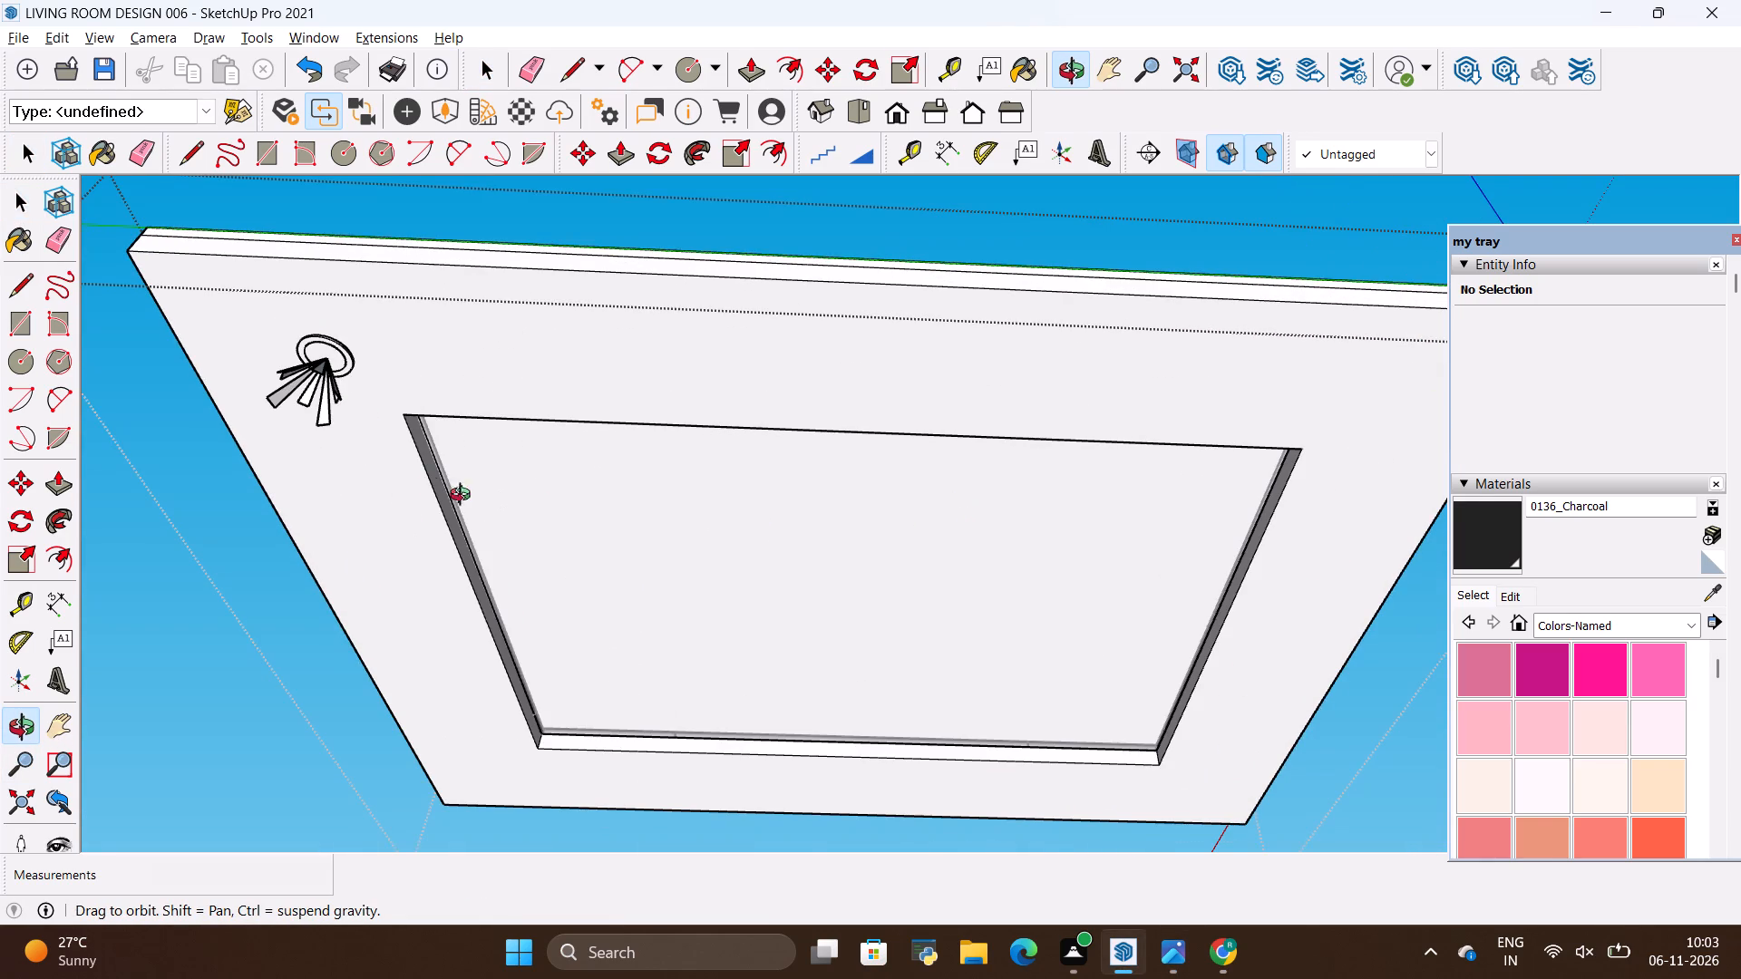
key("space")
left_click(311, 391)
key("m")
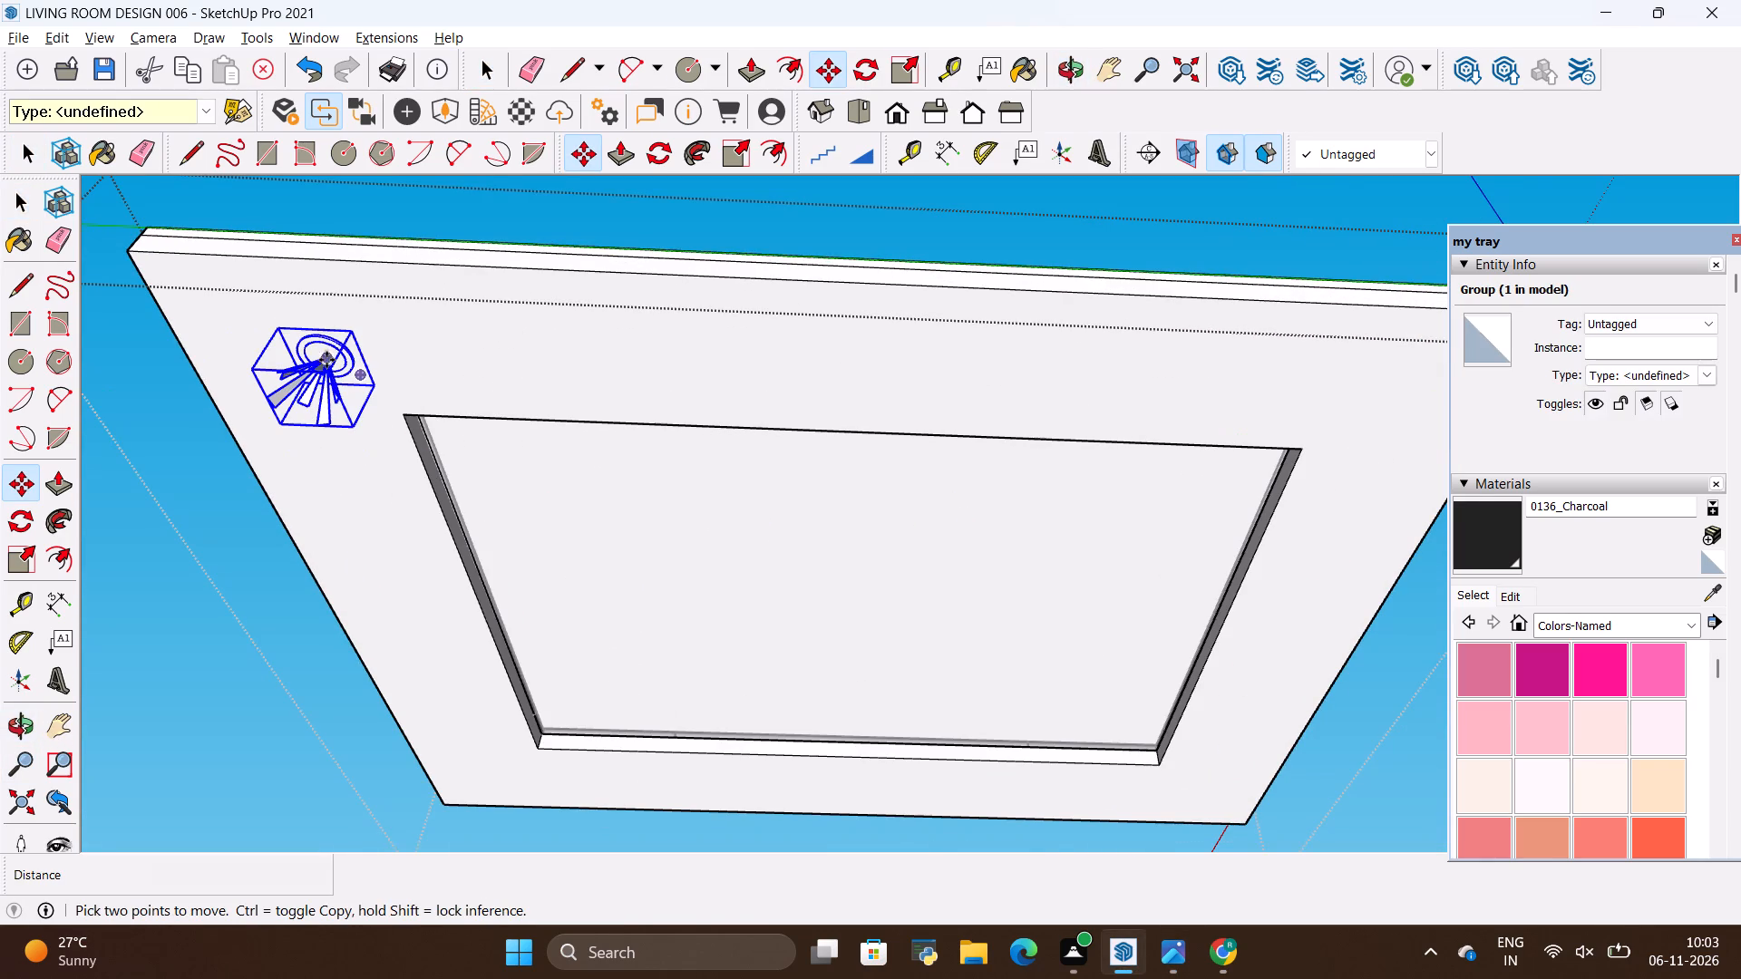
left_click(356, 328, "ctrl")
scroll(809, 379, "down", 5)
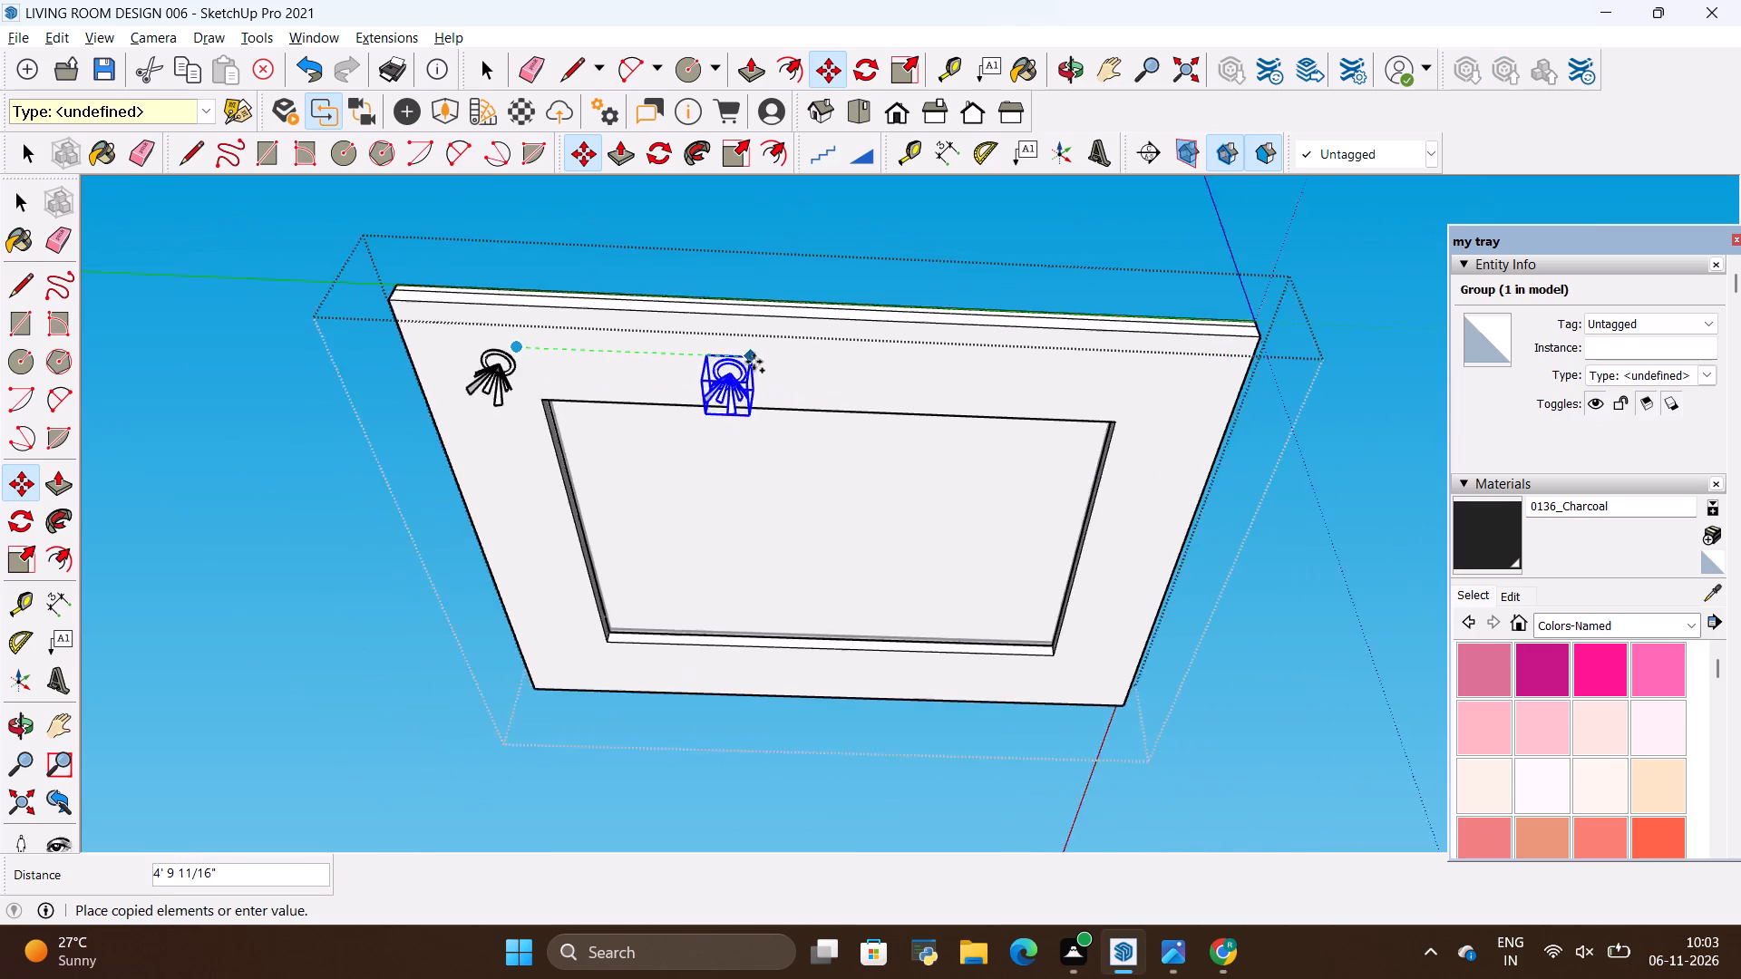
scroll(754, 362, "down", 1)
scroll(1133, 368, "up", 4)
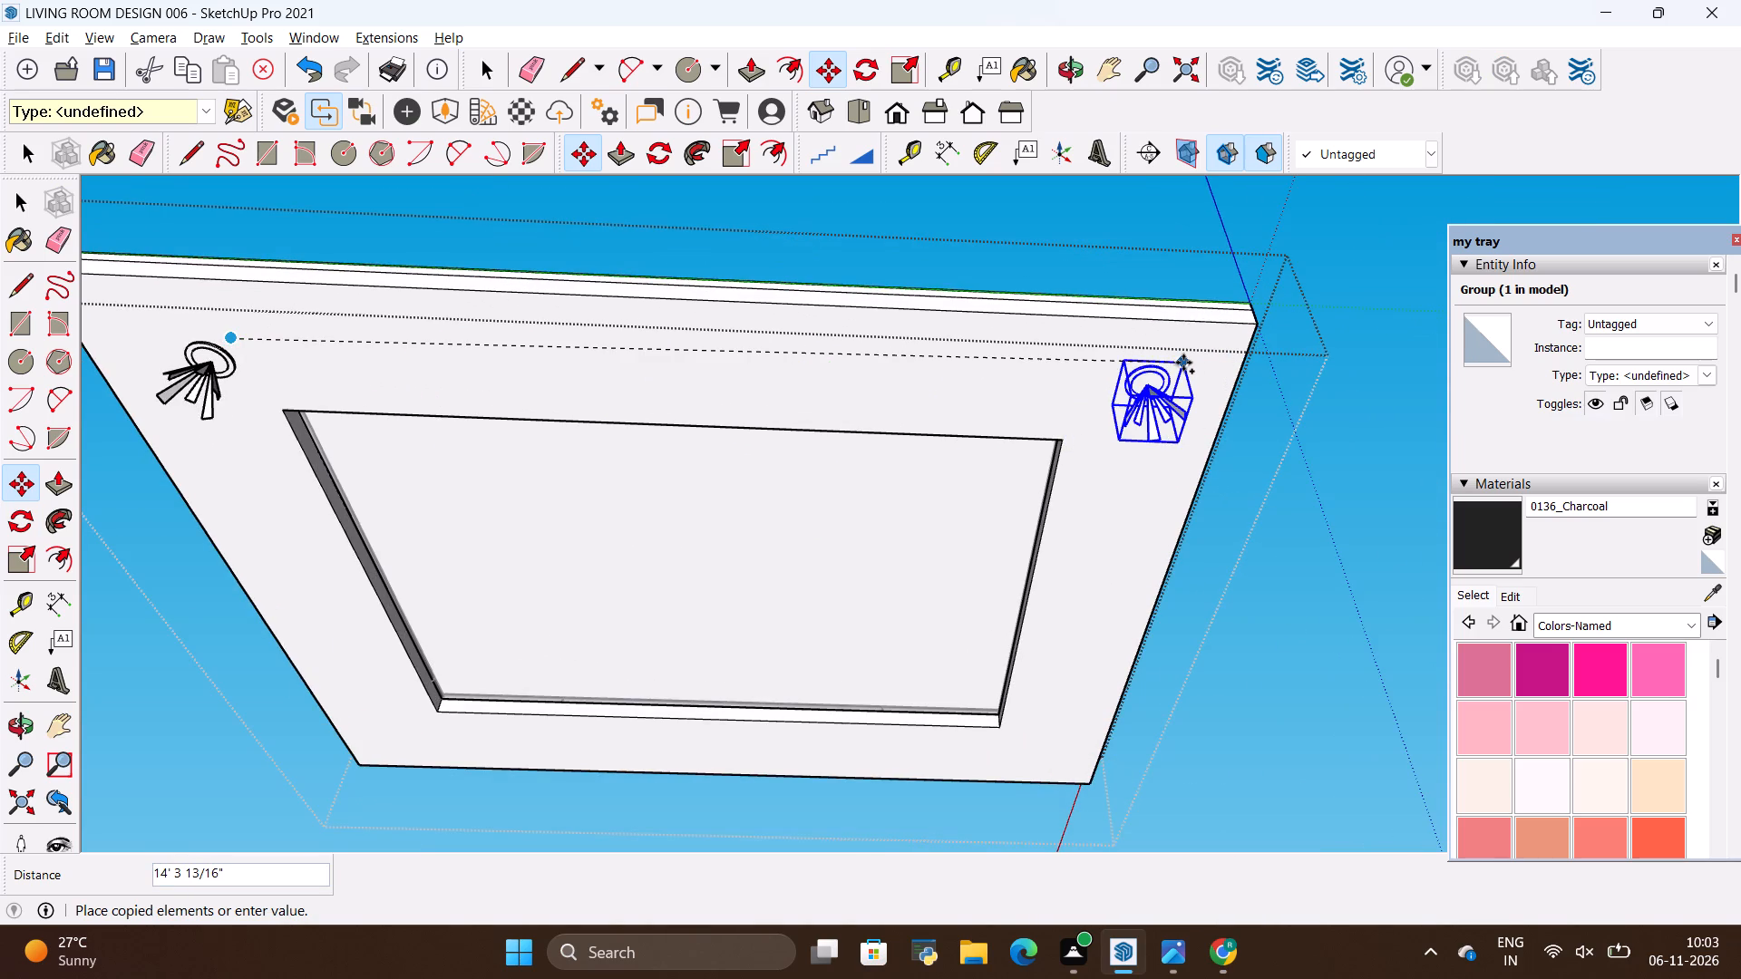
scroll(1183, 363, "down", 5)
scroll(1172, 363, "up", 3)
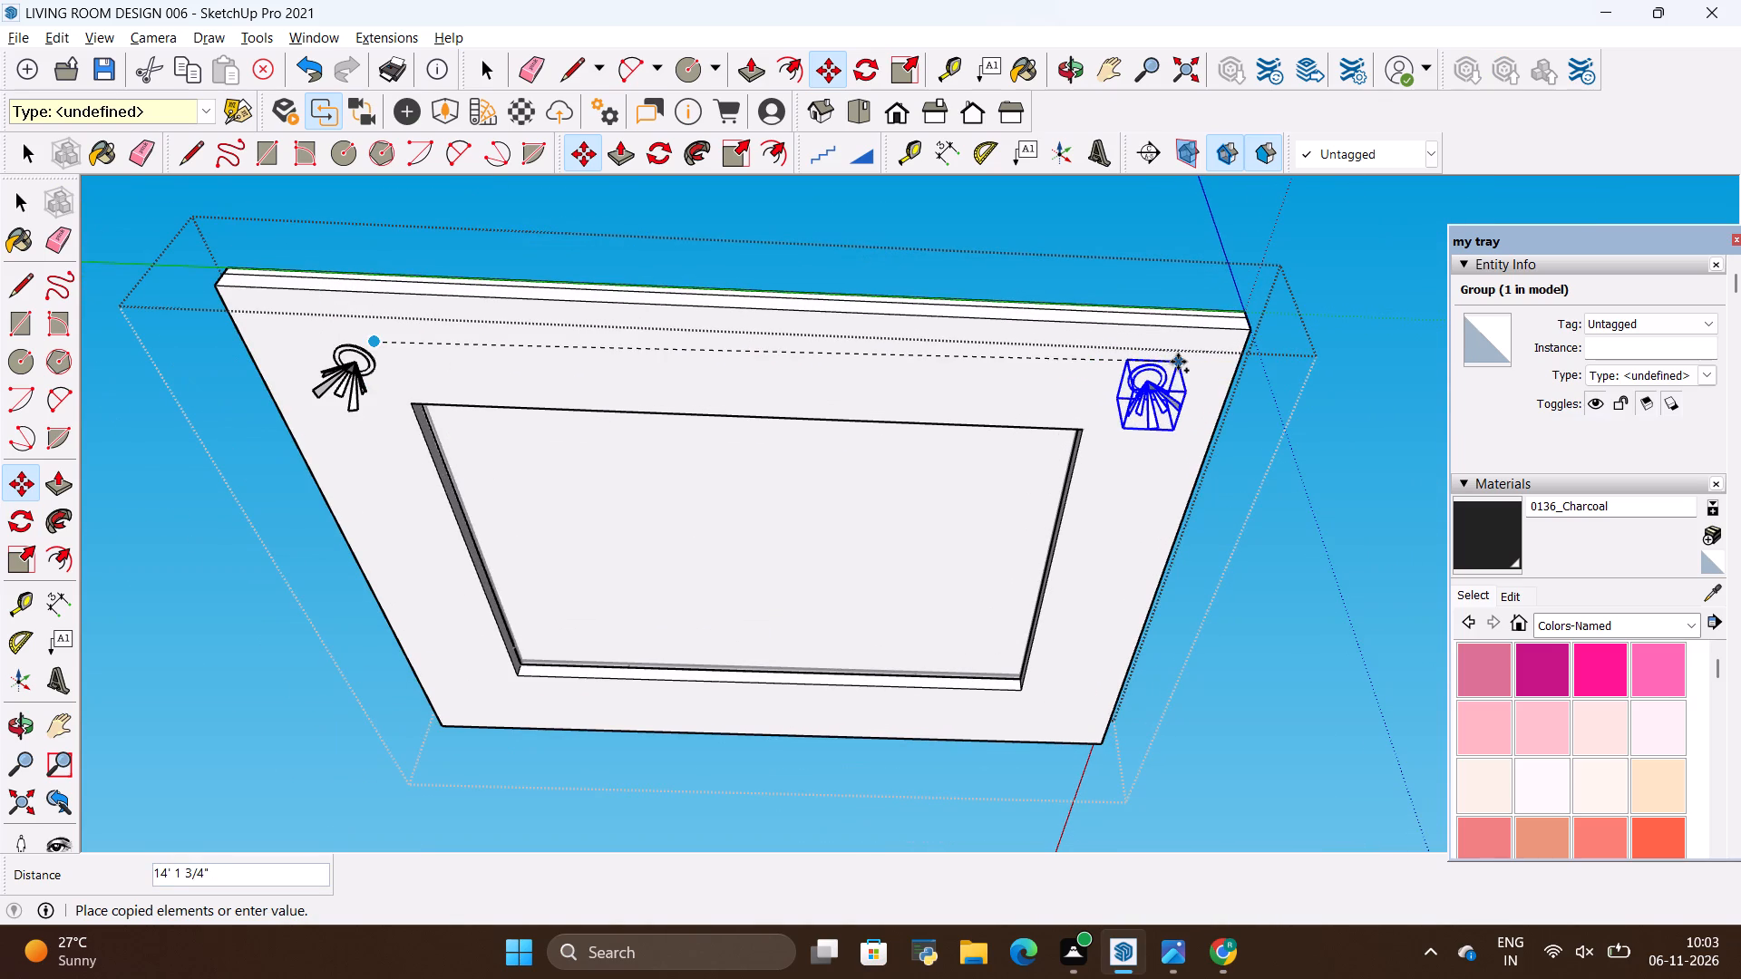
left_click(1179, 367)
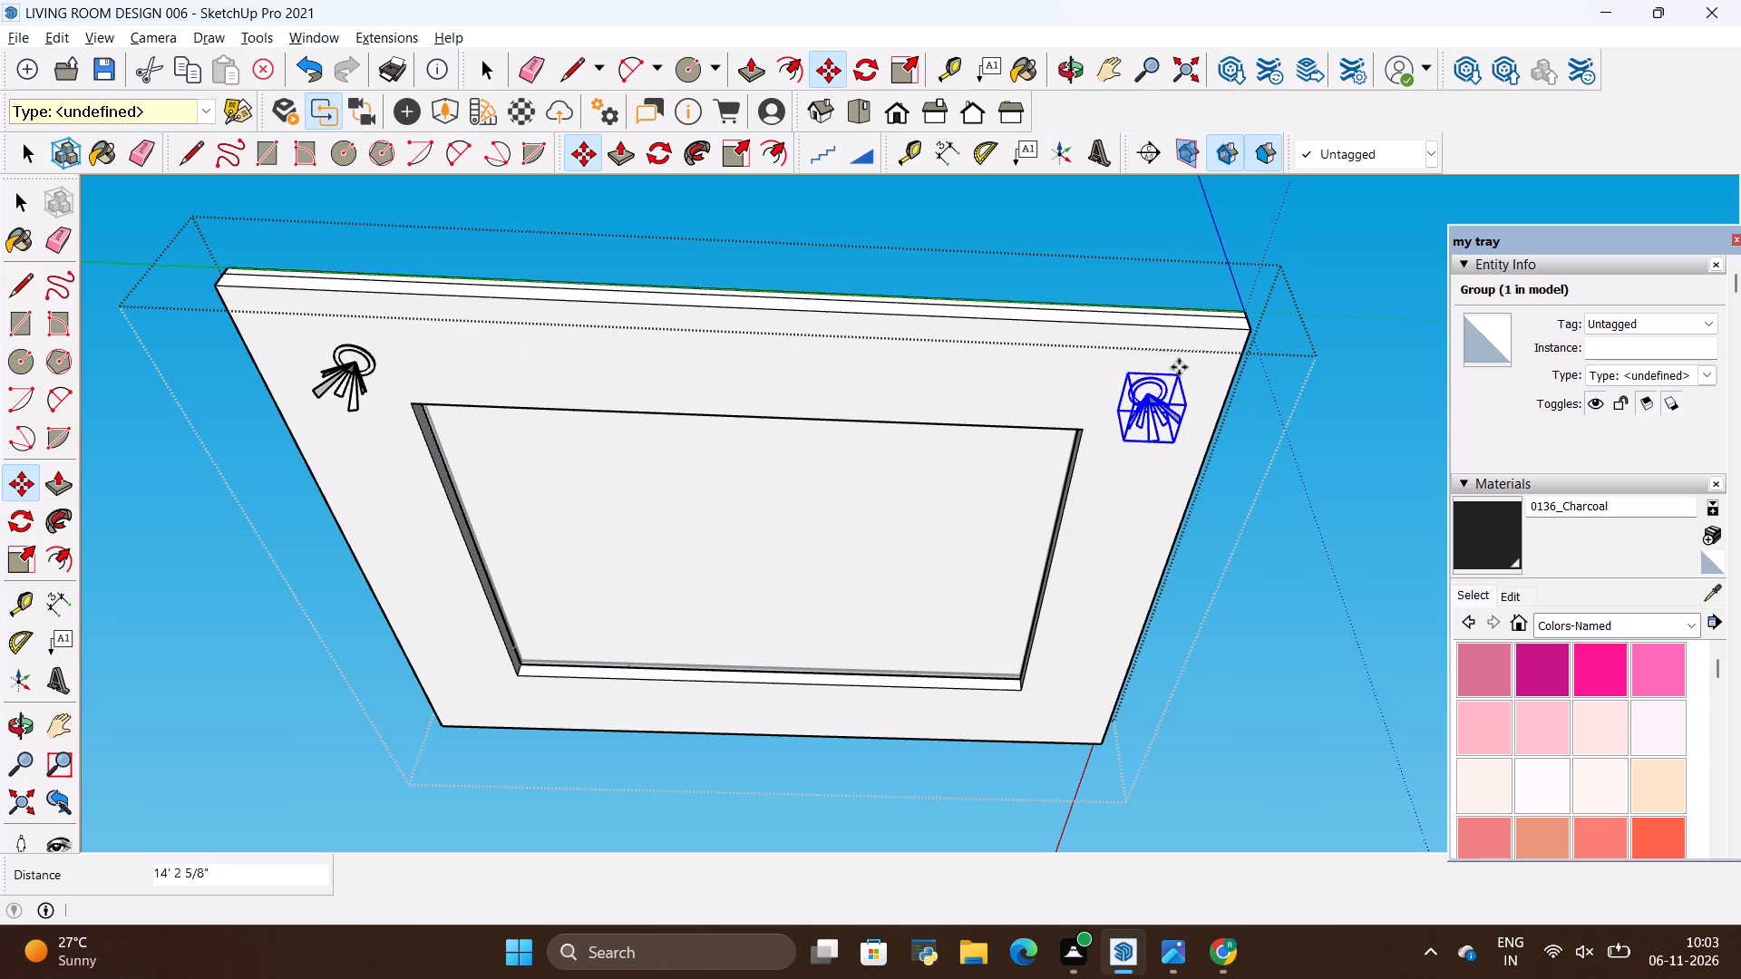
key("space")
left_click(1076, 381)
Nudge the original downlight slightly along the row towards the ceiling's nearer short edge.
scroll(1191, 405, "down", 9)
scroll(705, 380, "up", 3)
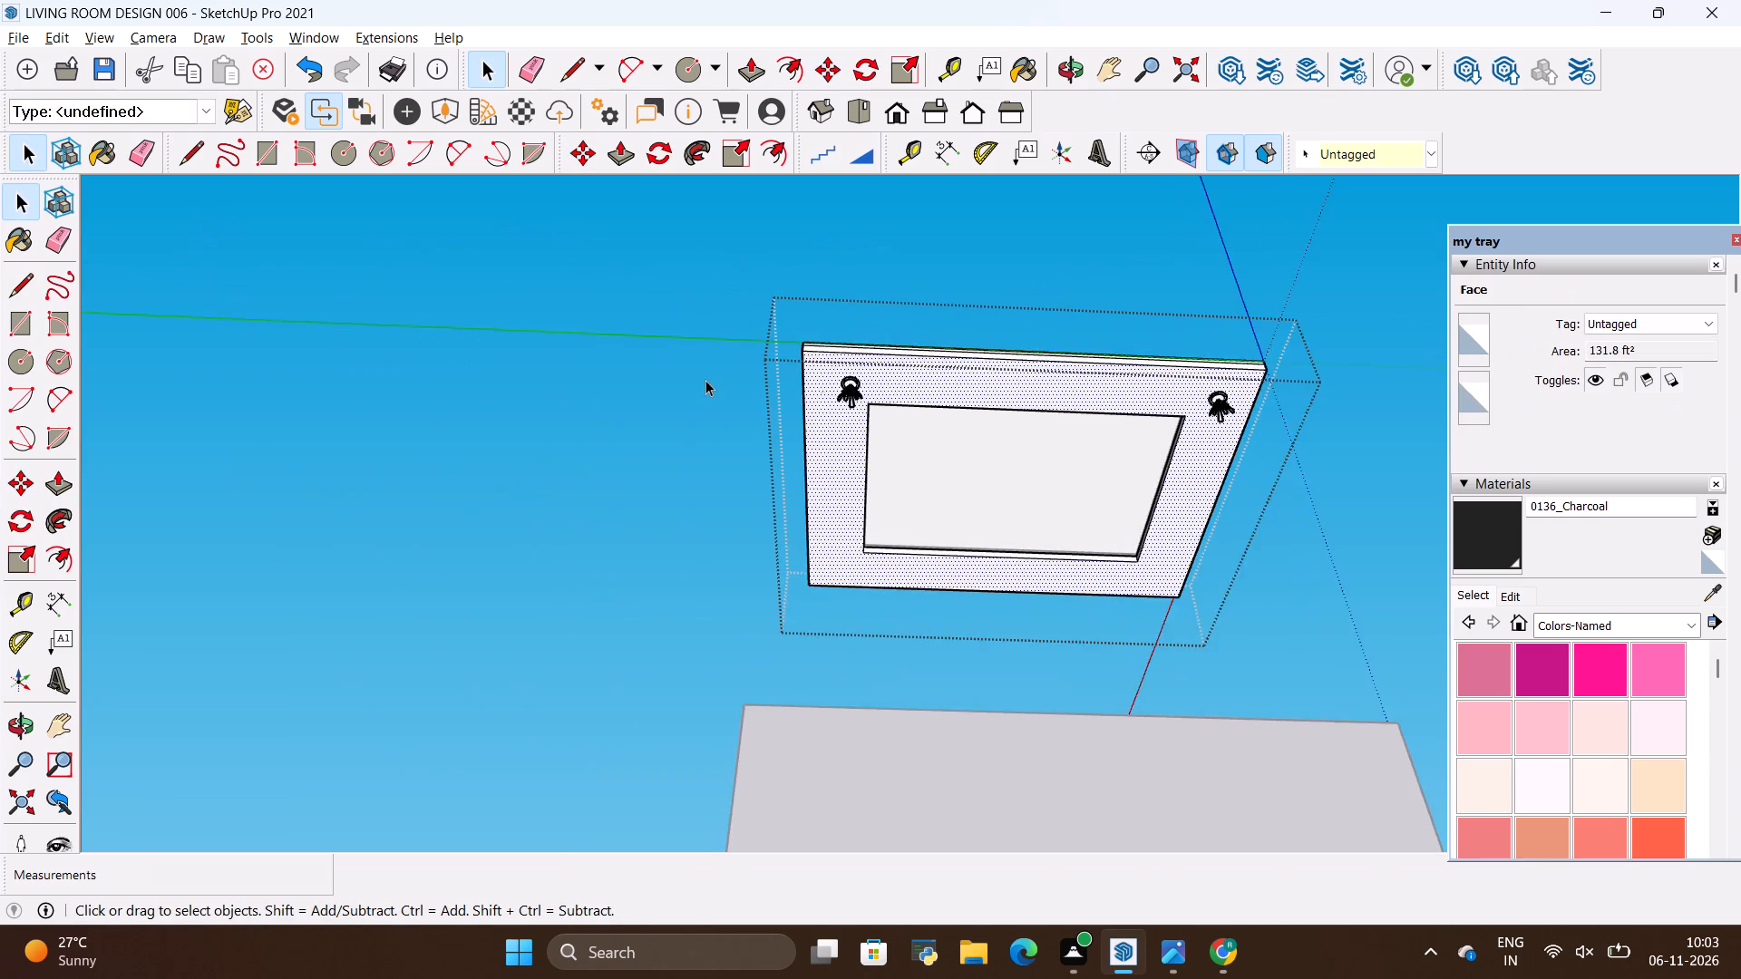
scroll(1043, 381, "up", 5)
scroll(921, 382, "up", 7)
left_click(655, 396)
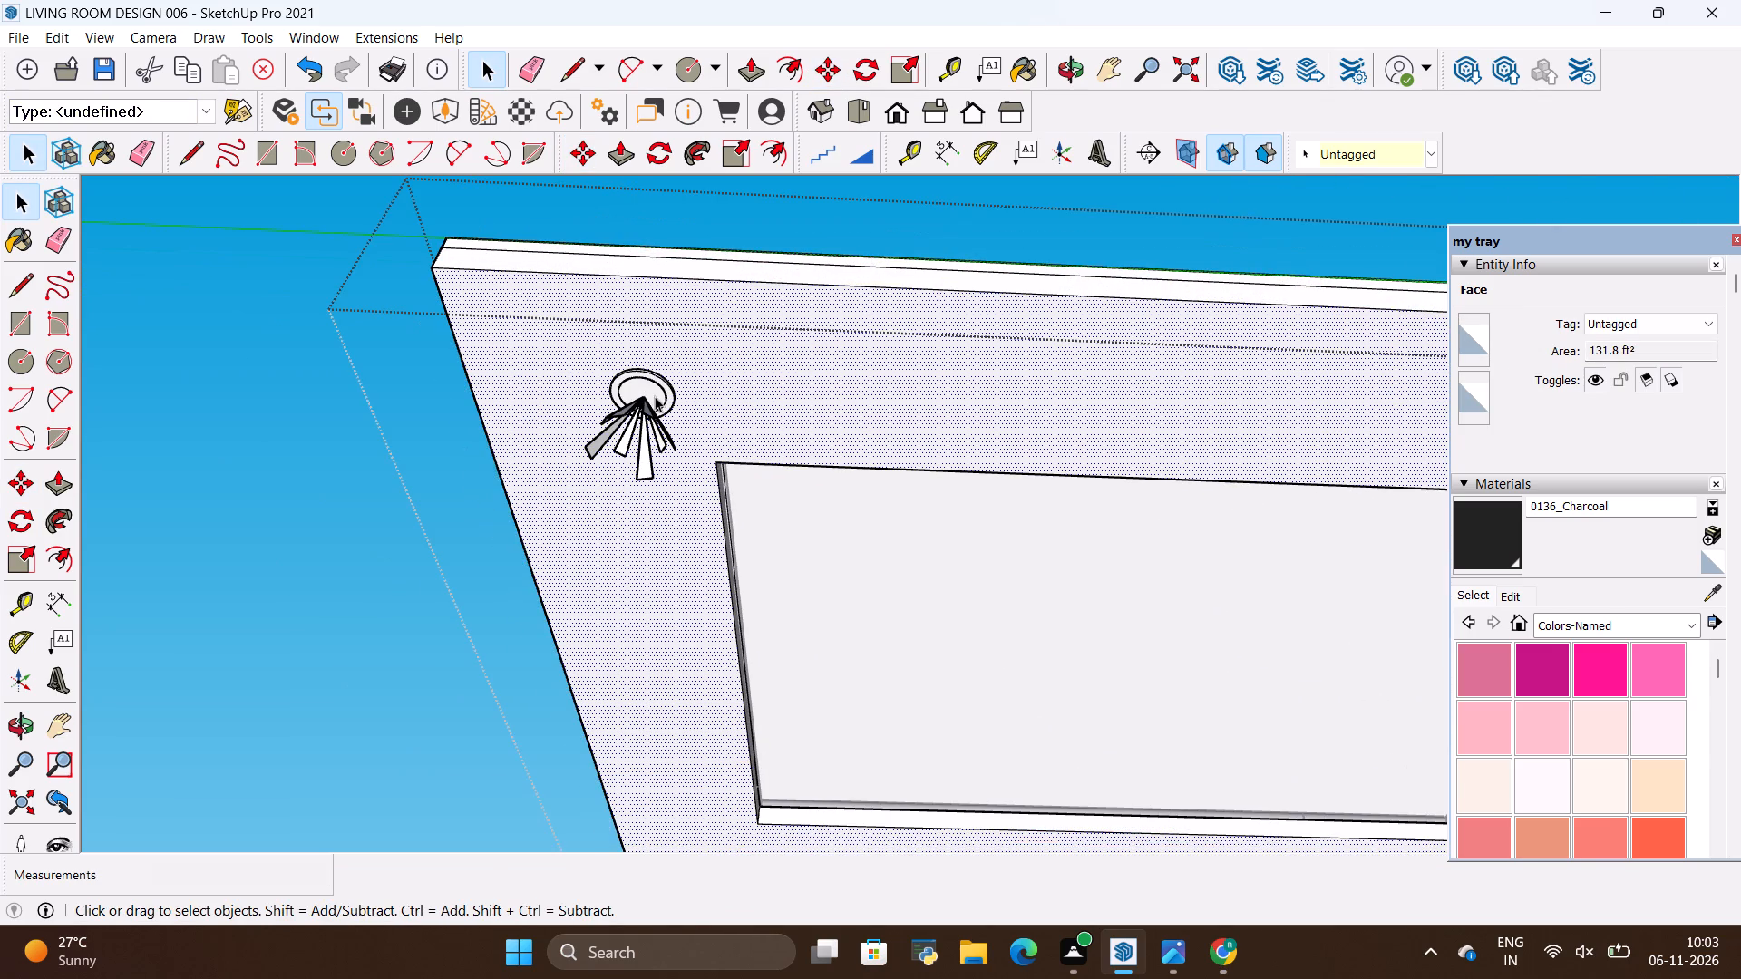
key("m")
left_click(682, 367)
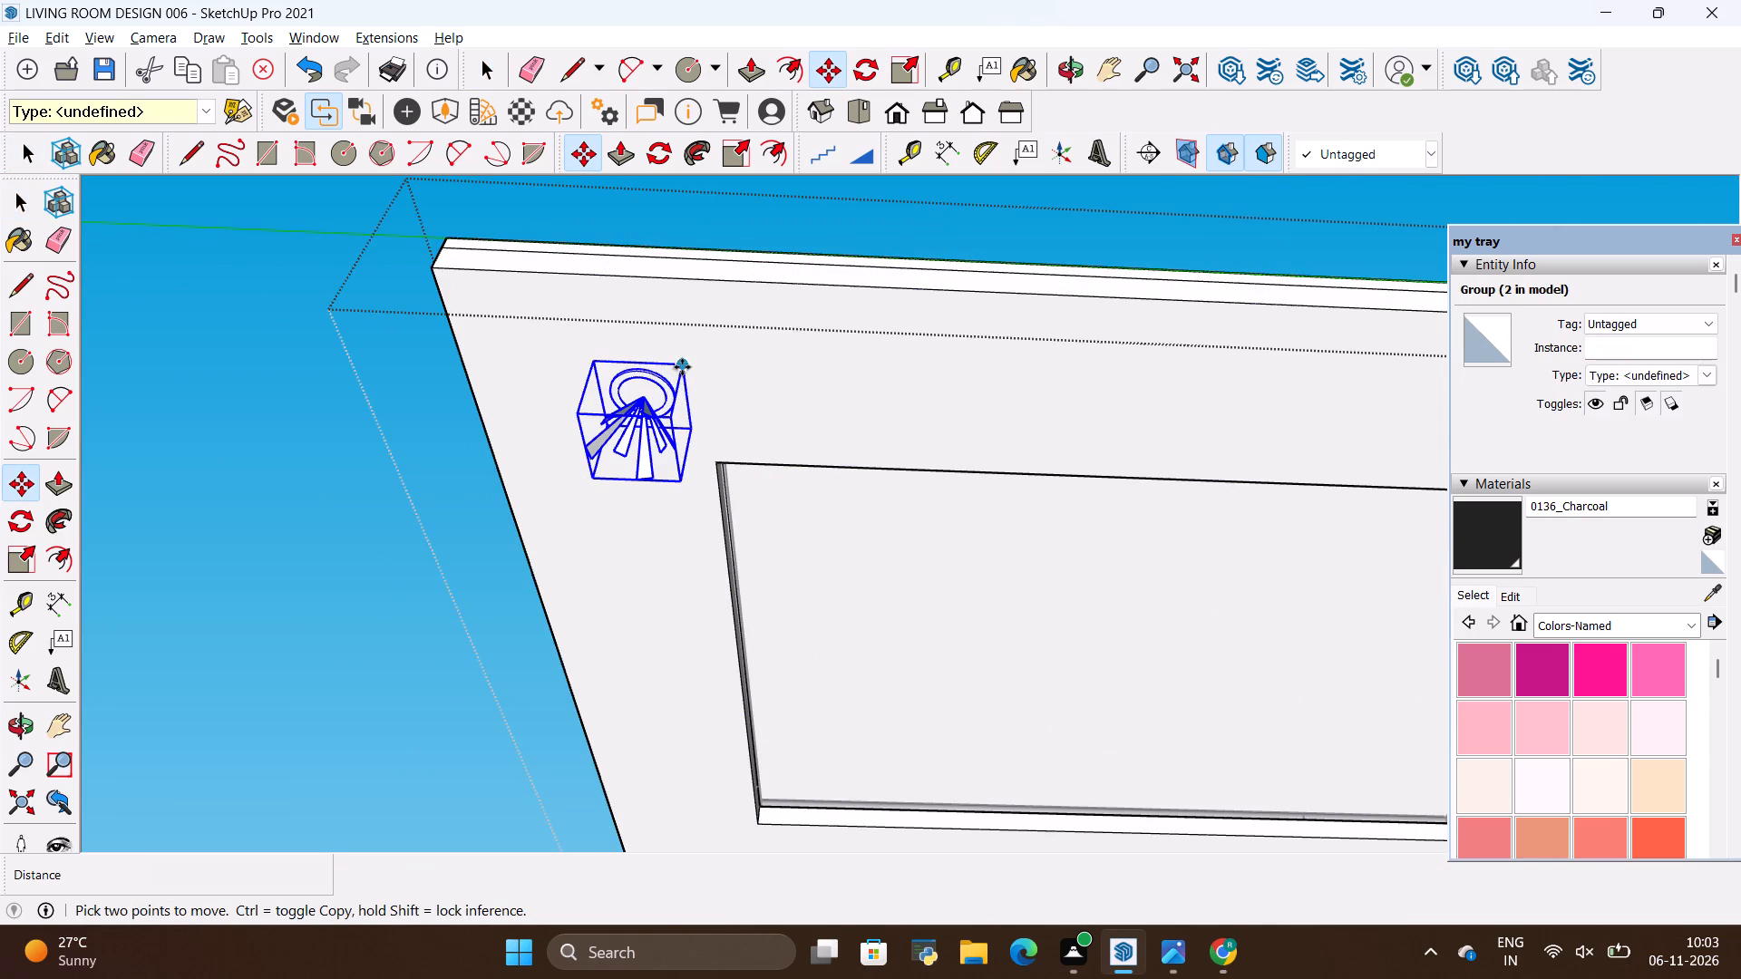
left_click(657, 368)
key("space")
left_click(725, 374)
Recheck the reference photo and copy the original downlight about 4' 5" along the row towards the far one.
scroll(686, 386, "down", 8)
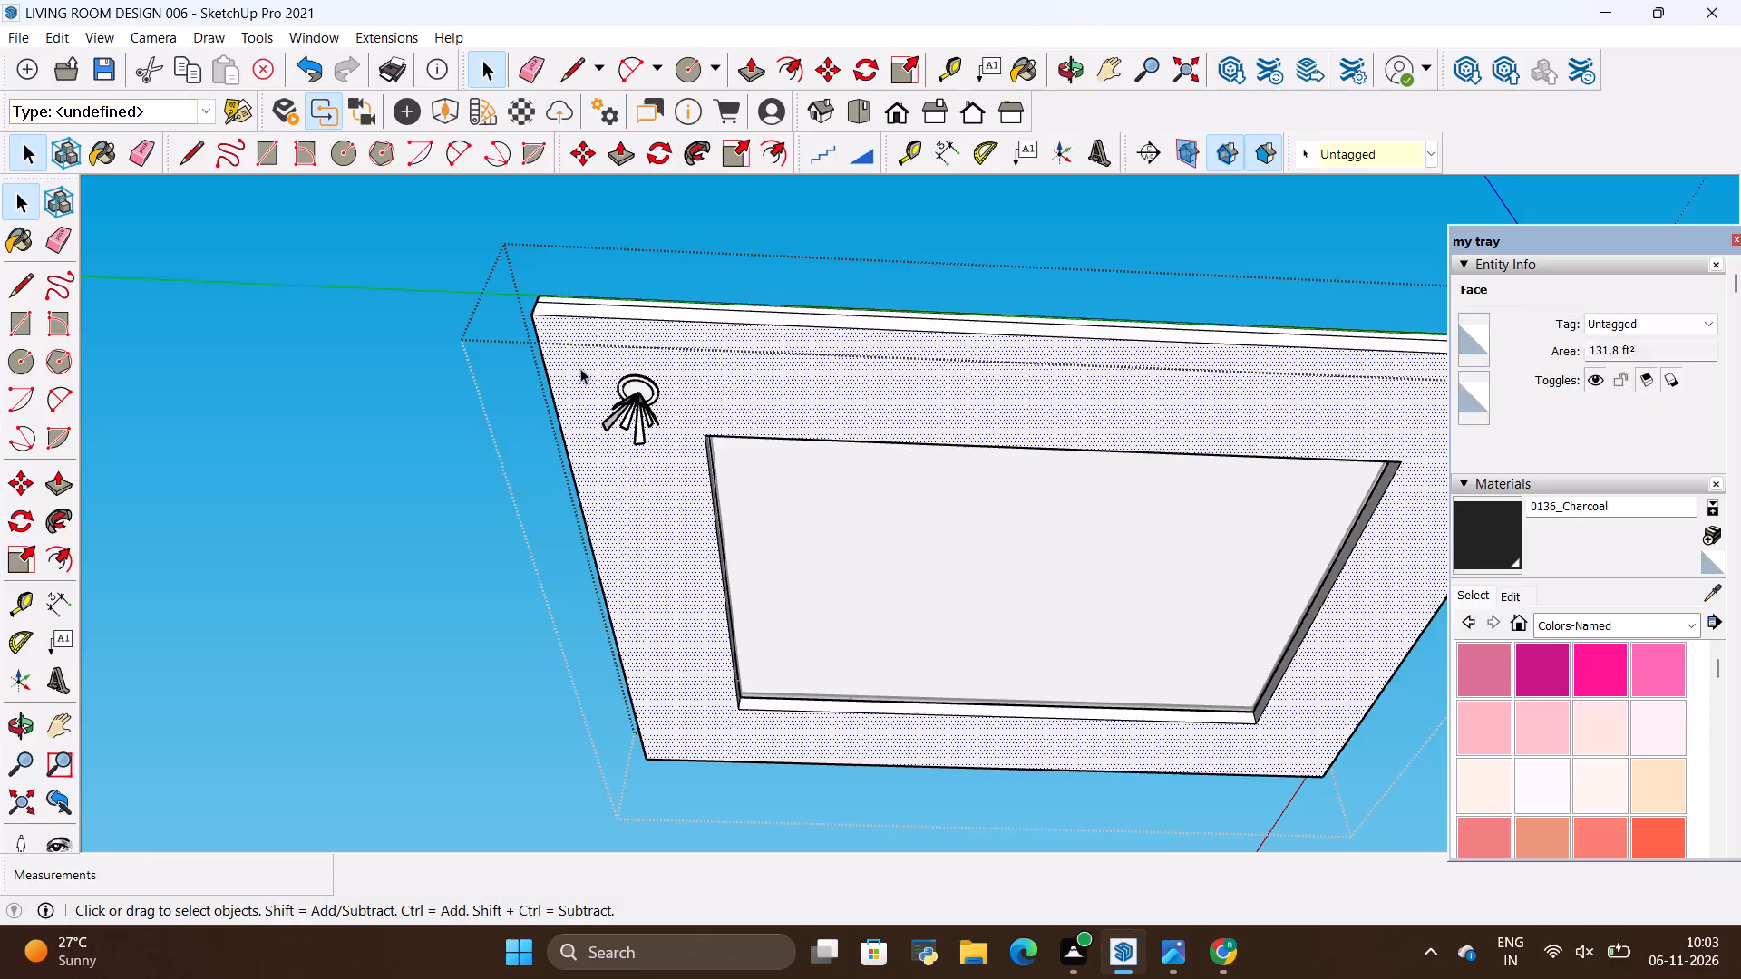
scroll(580, 368, "down", 2)
key("alt+Tab")
key("alt+Tab")
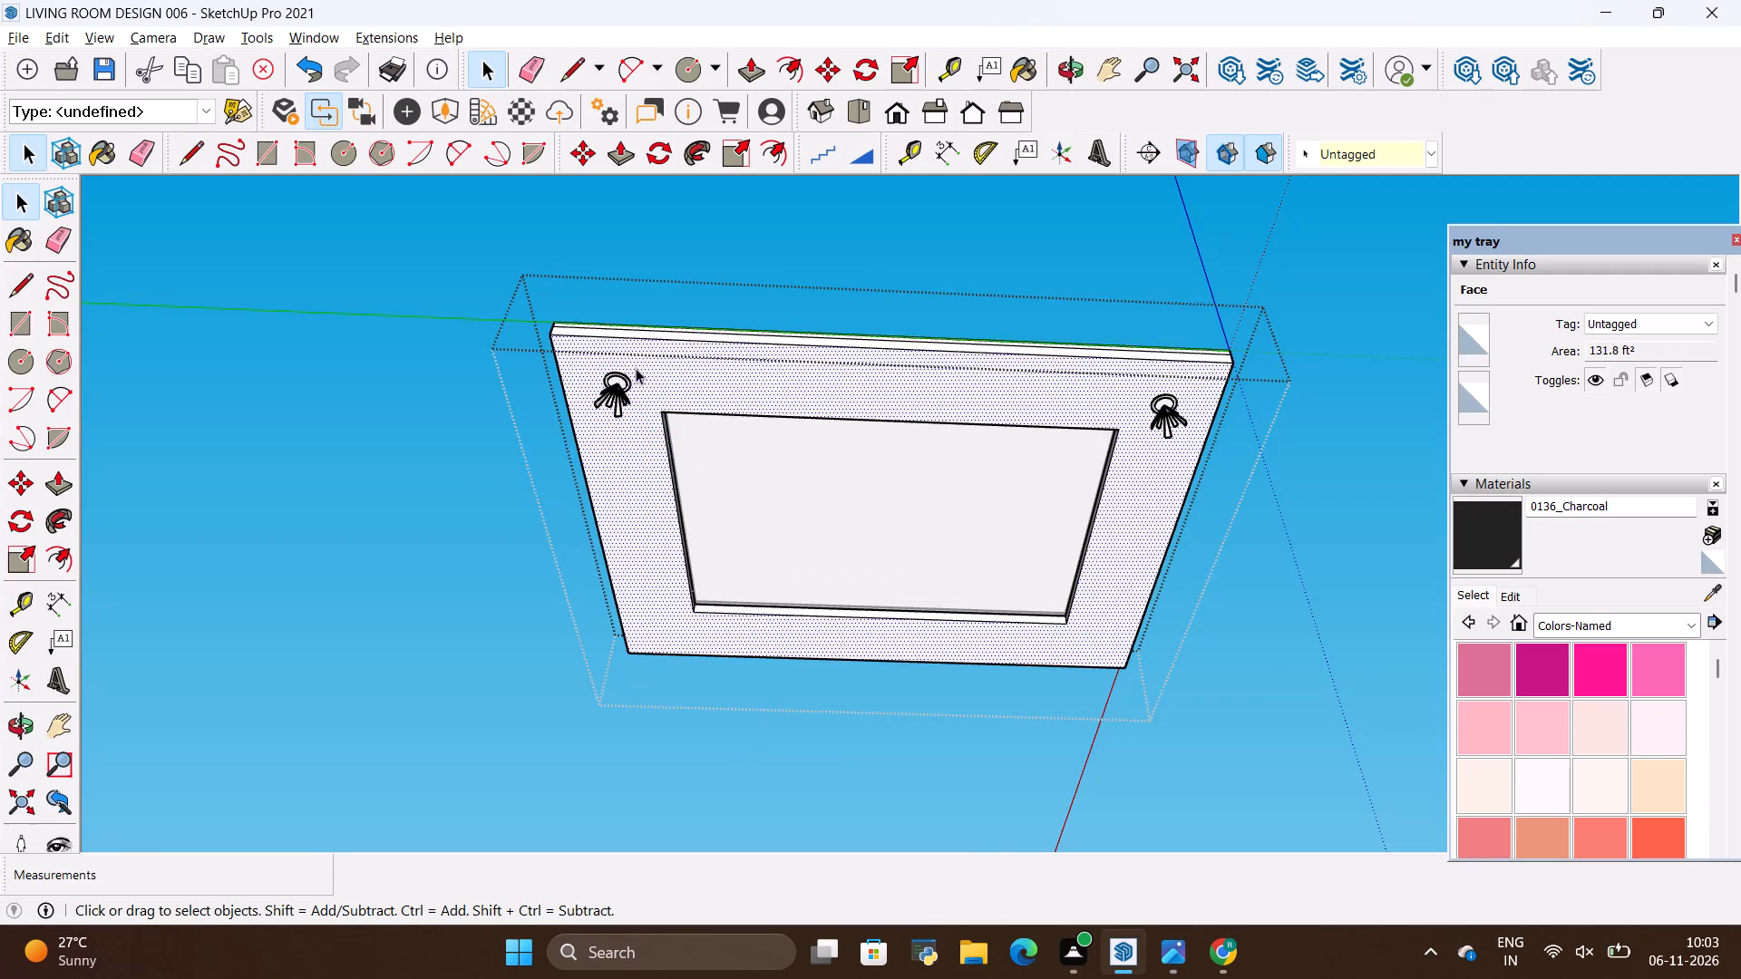
scroll(664, 380, "up", 3)
key("space")
left_click(591, 390)
key("m")
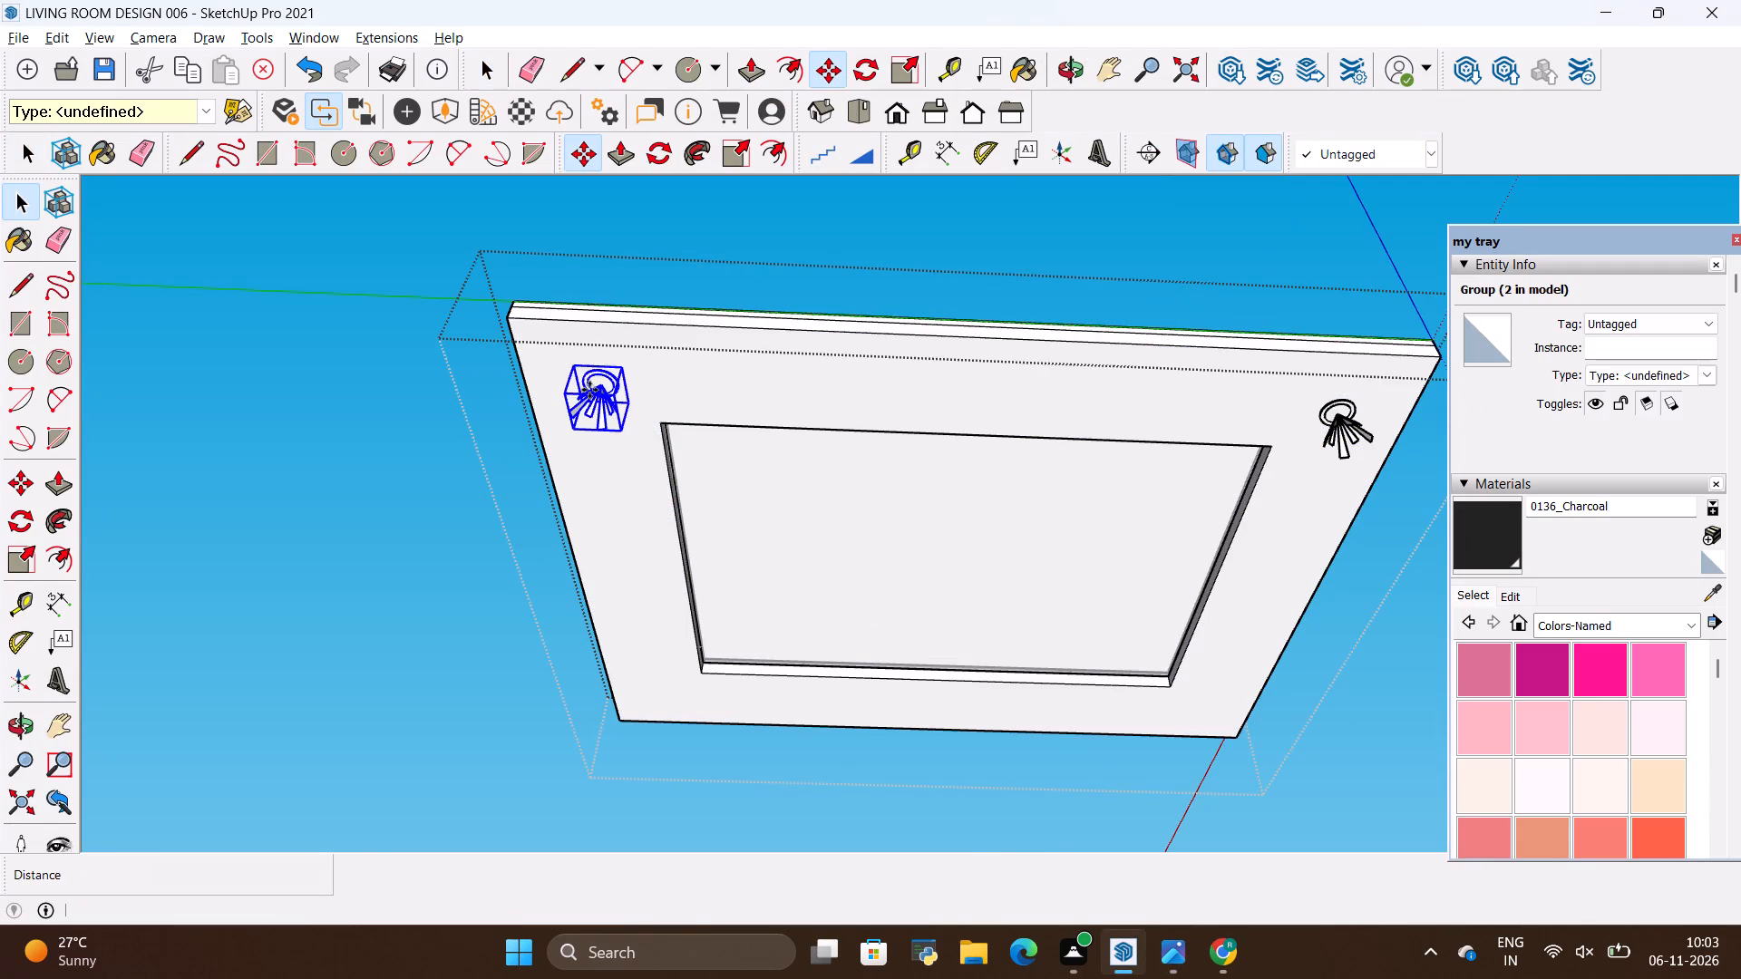
left_click(627, 364, "ctrl")
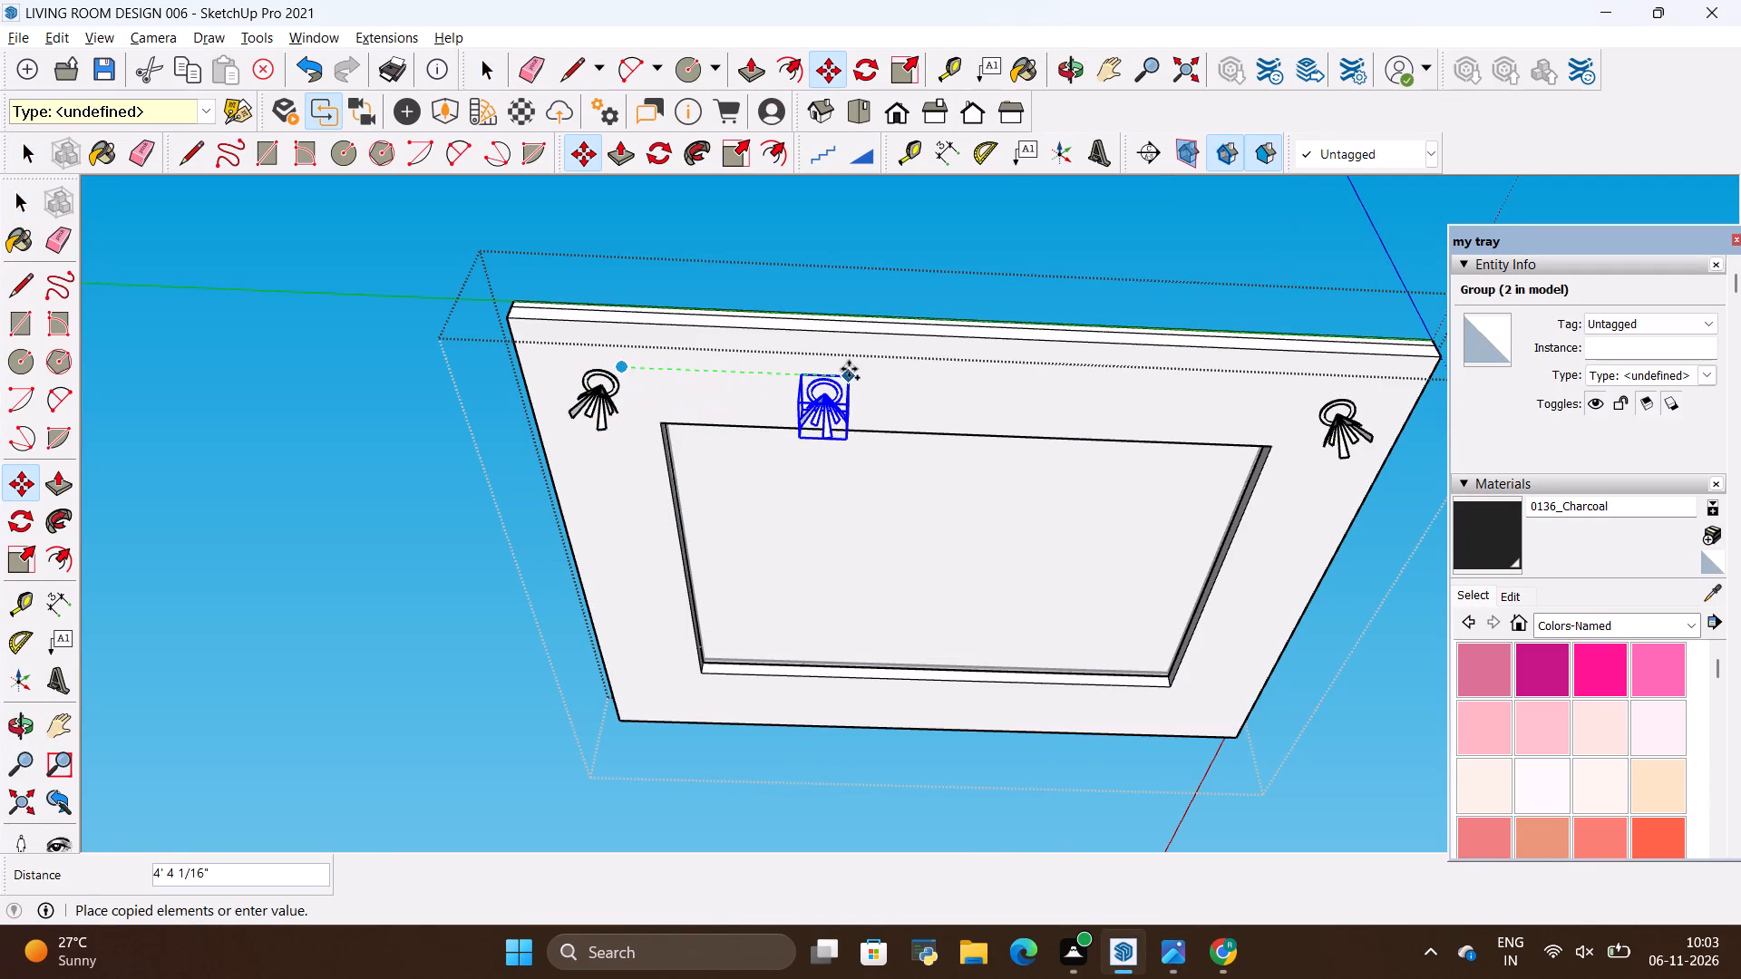
left_click(852, 369)
left_click(853, 369, "ctrl")
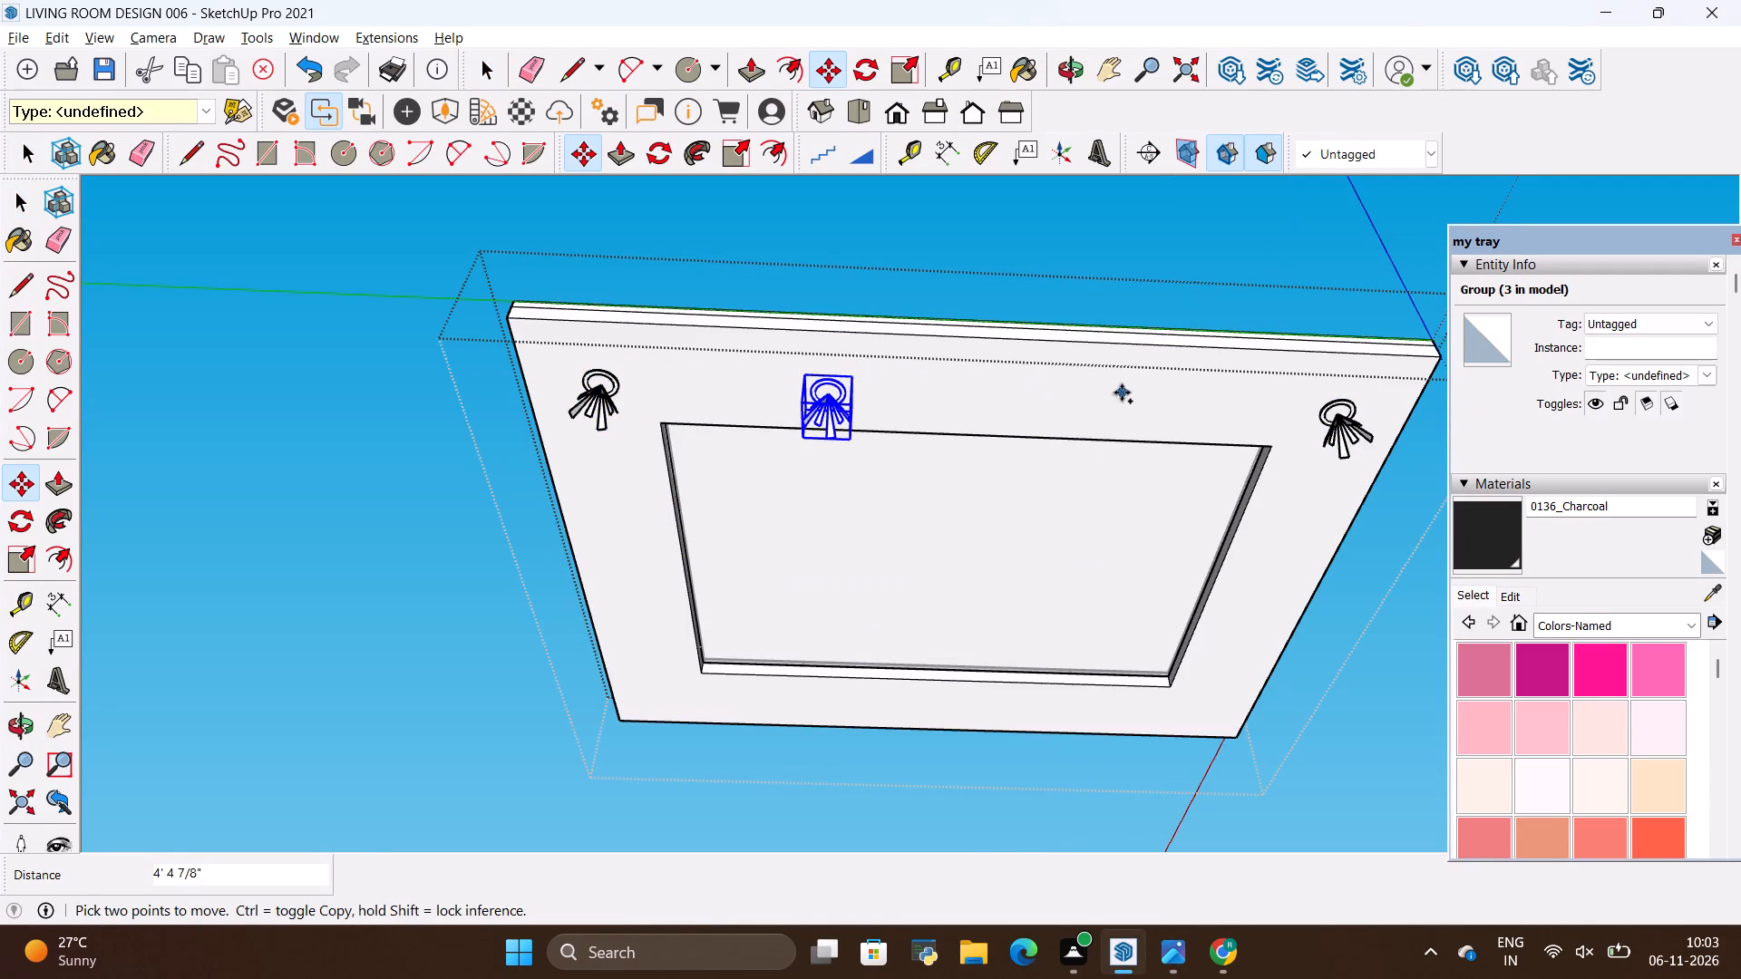
Copy the second downlight about 5' further along the row as the third of four.
left_click(852, 378, "ctrl")
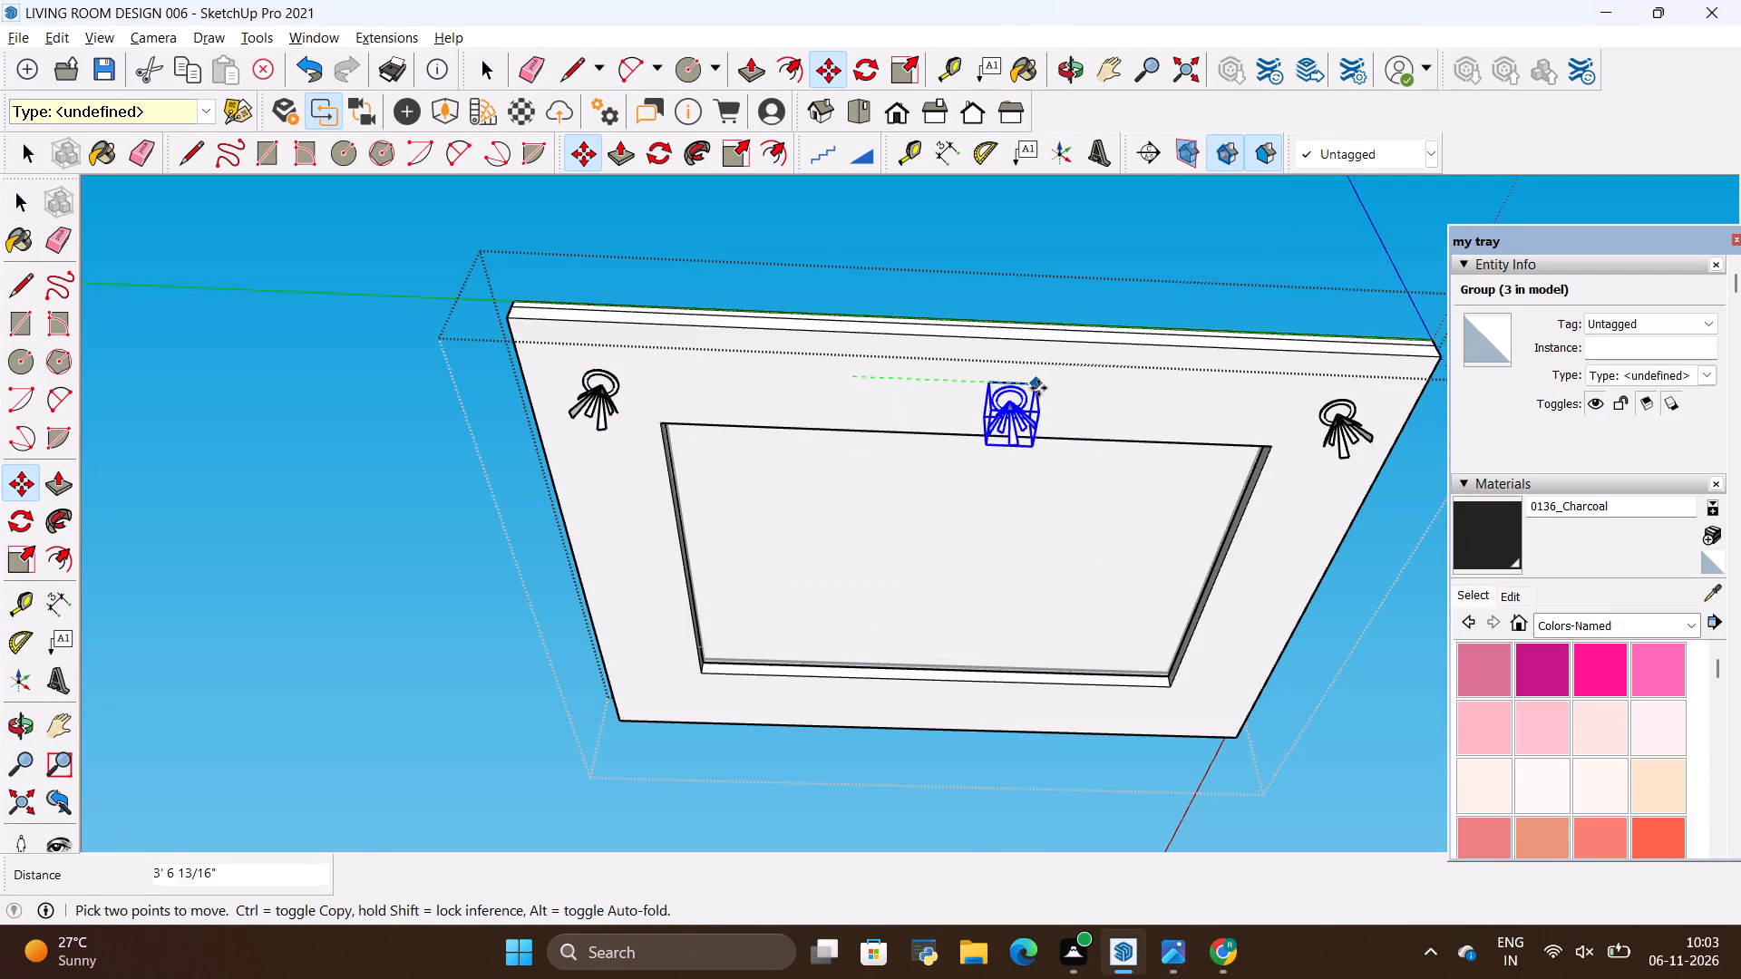
left_click(1108, 388)
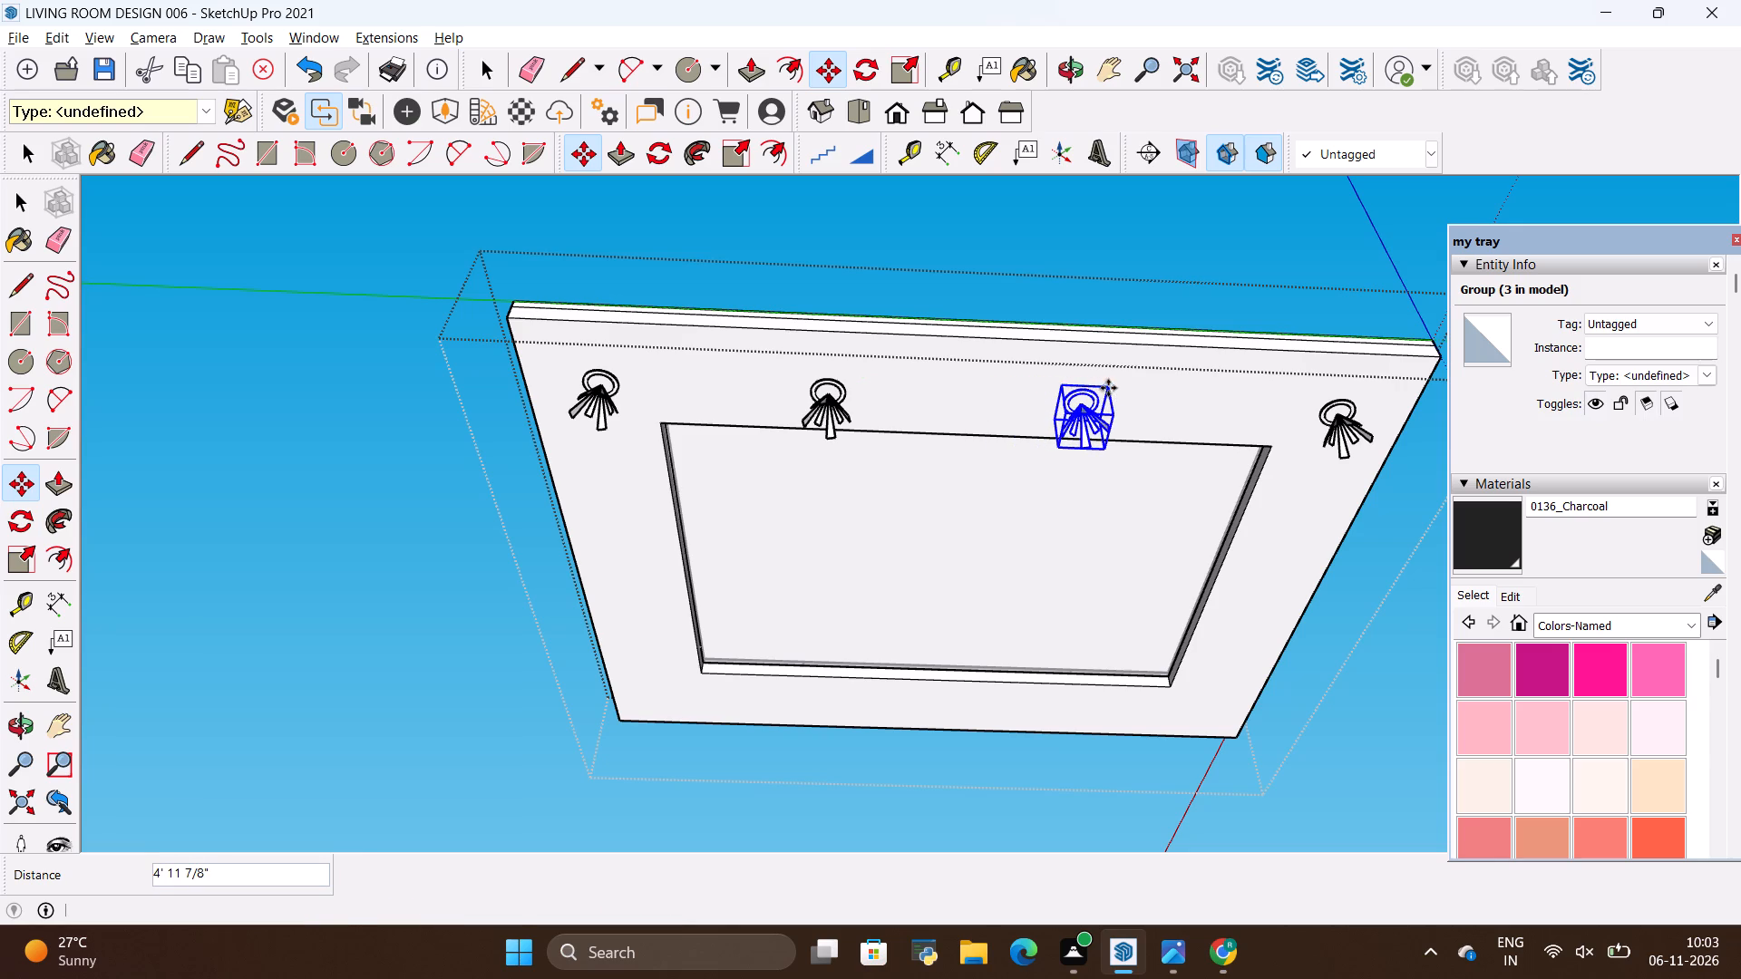
key("space")
left_click(989, 403)
Nudge the second downlight slightly along the row towards the third to even out the spacing.
scroll(666, 386, "down", 9)
scroll(746, 533, "up", 2)
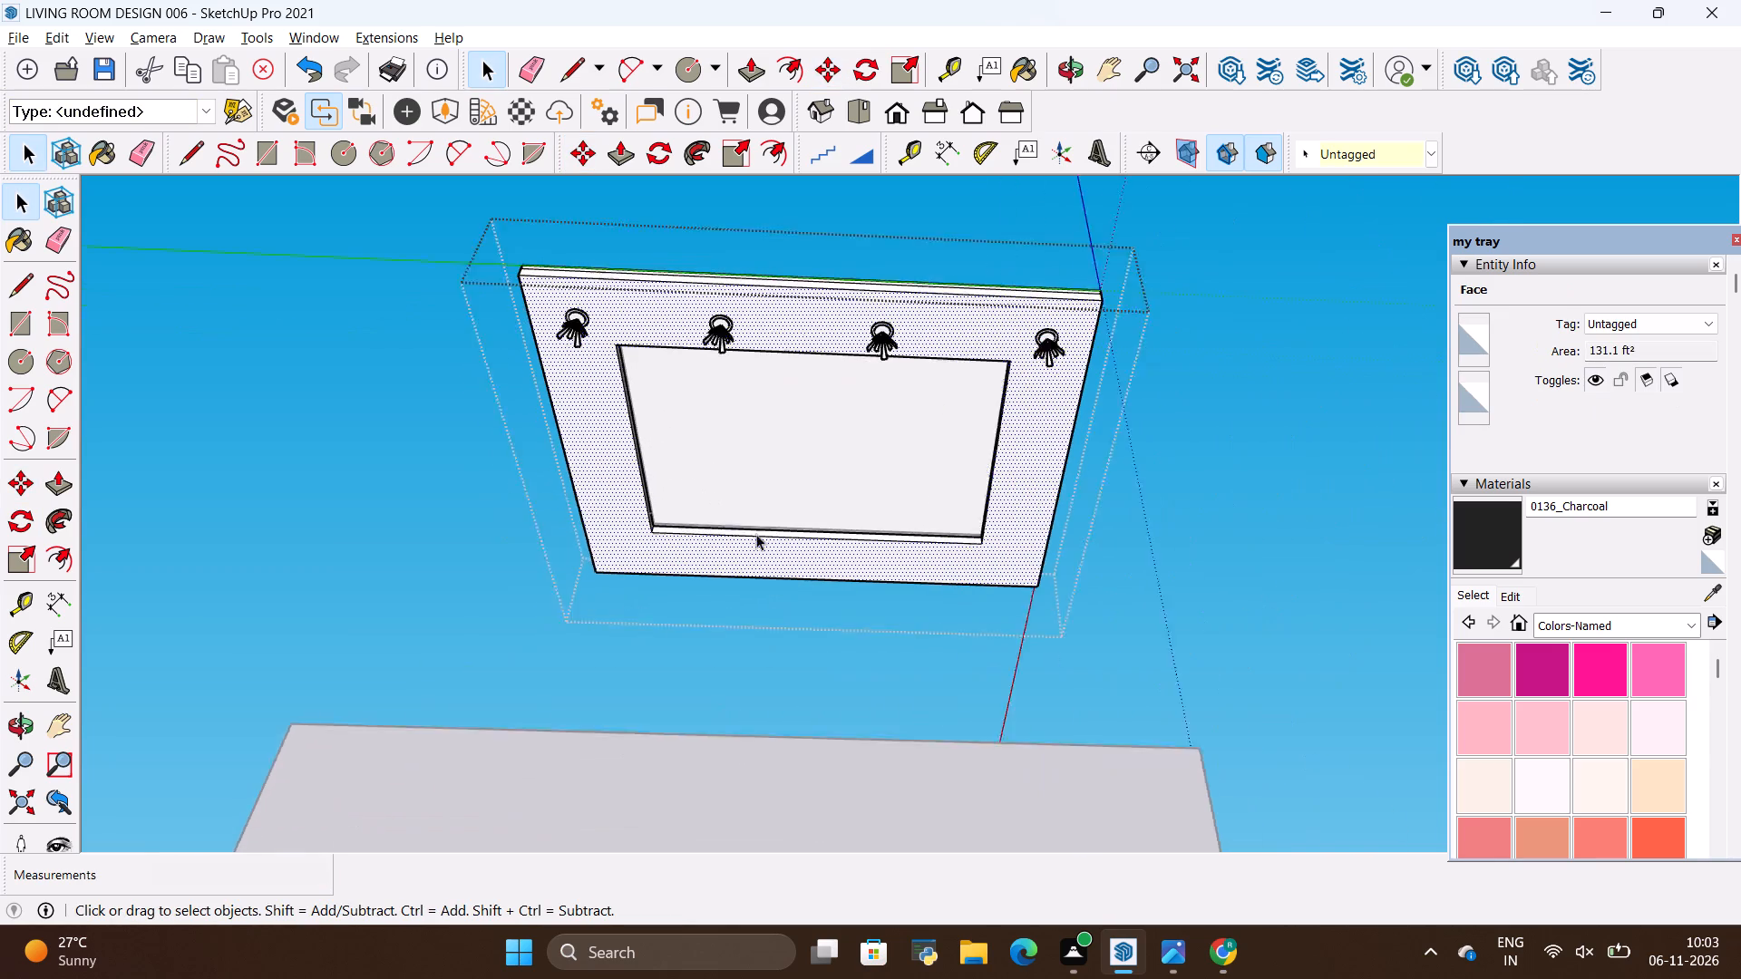
scroll(756, 534, "up", 2)
scroll(802, 548, "down", 4)
scroll(738, 363, "up", 6)
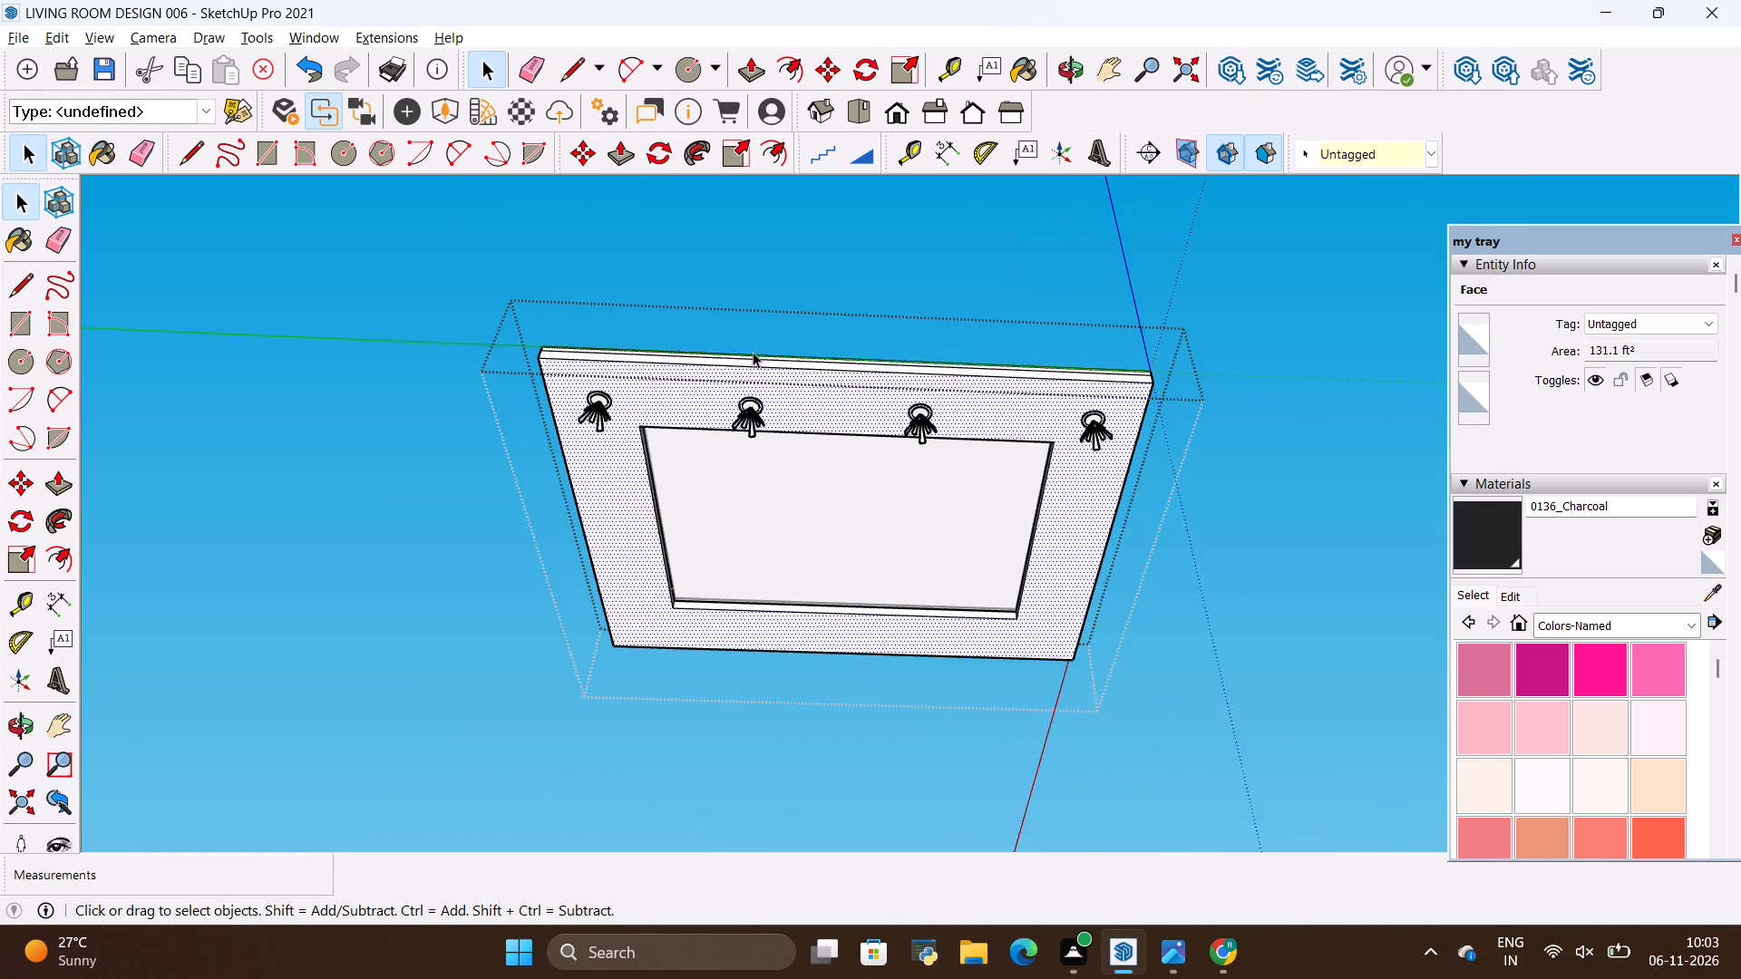
scroll(753, 352, "up", 5)
key("space")
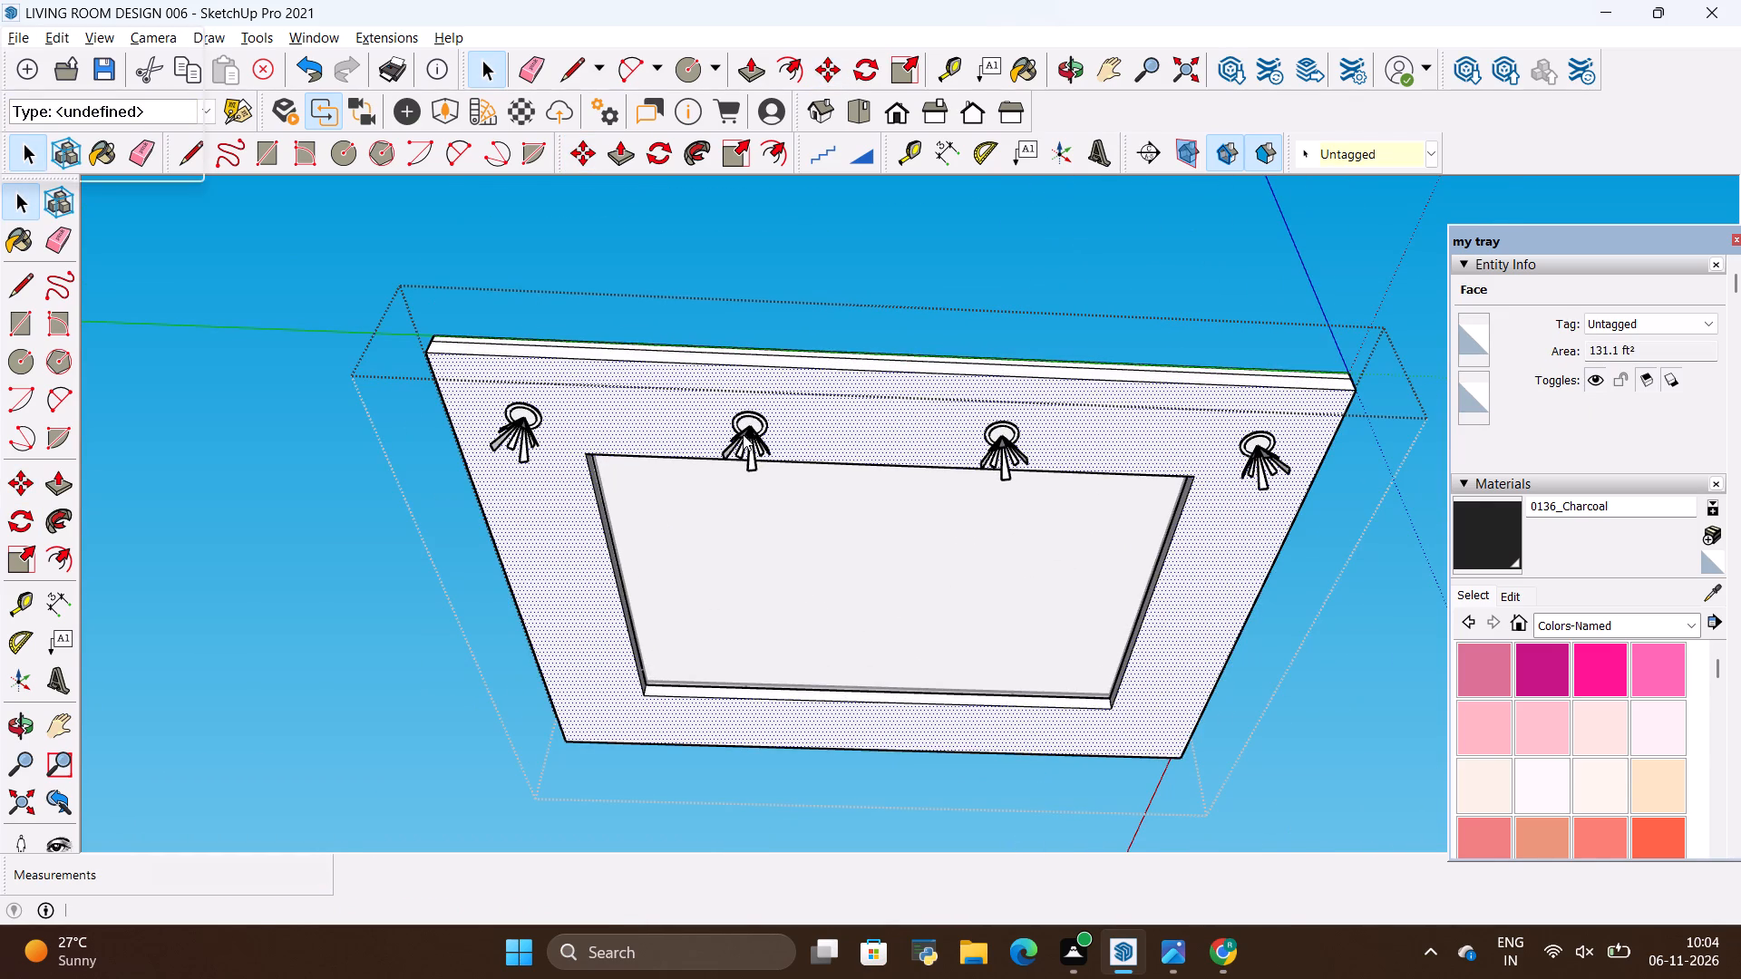
left_click(743, 434)
key("m")
scroll(759, 431, "up", 3)
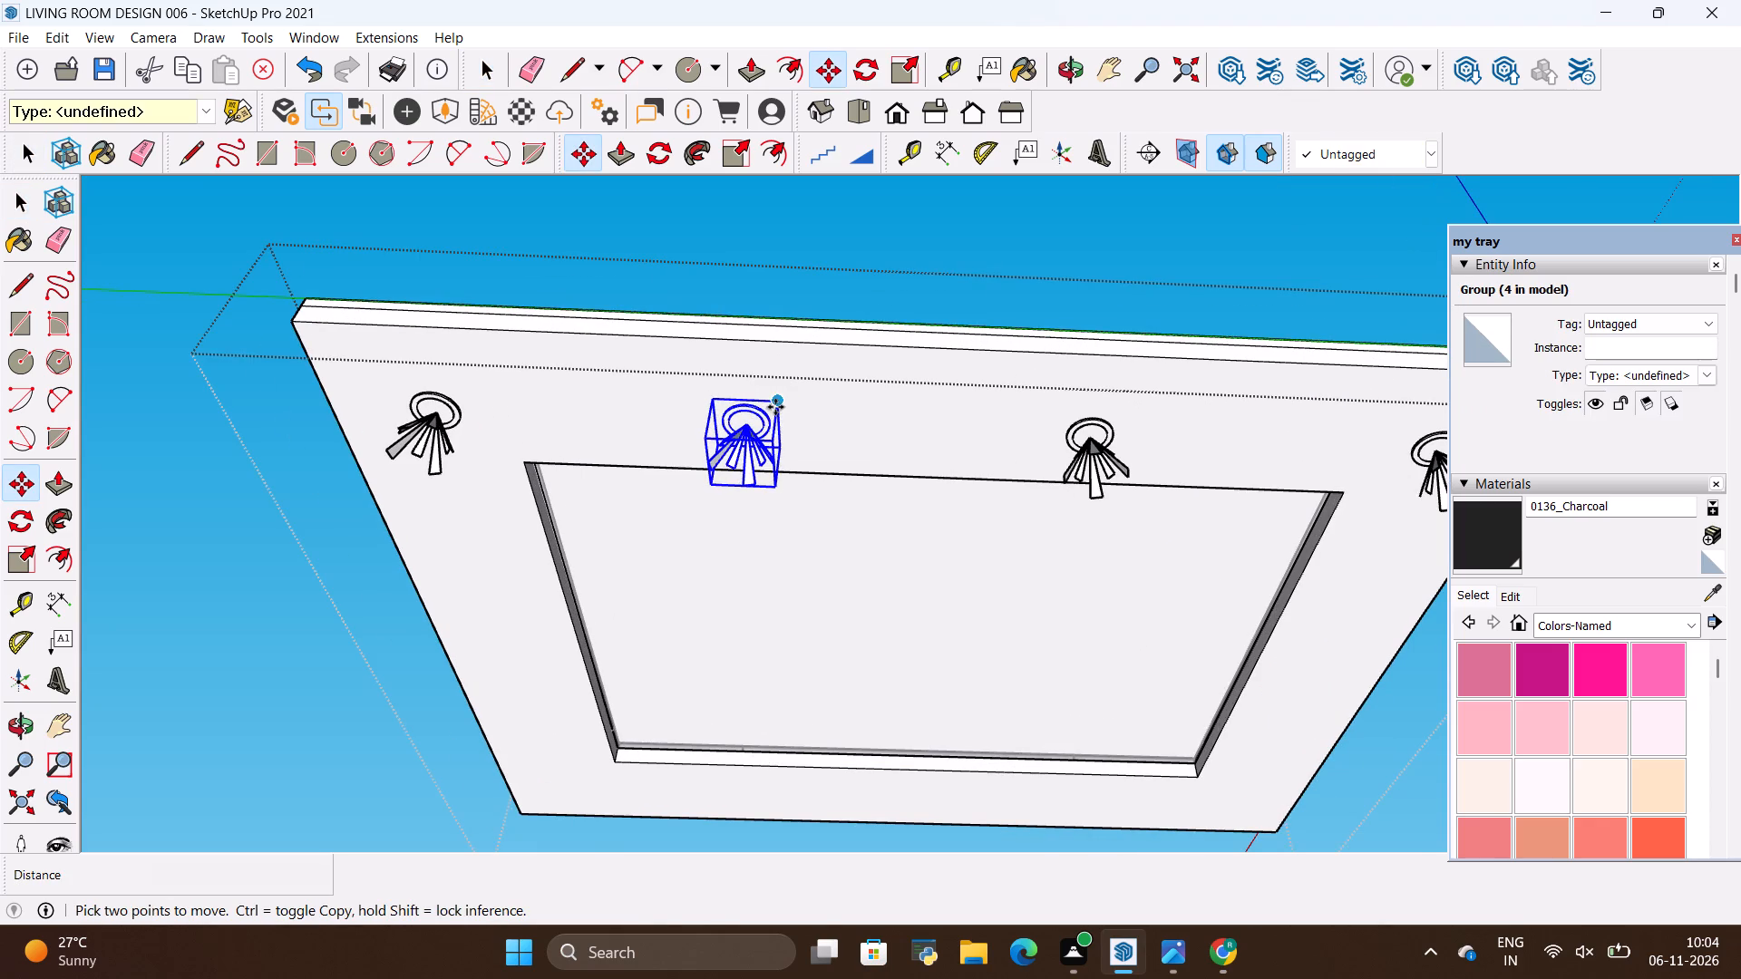
left_click(775, 407)
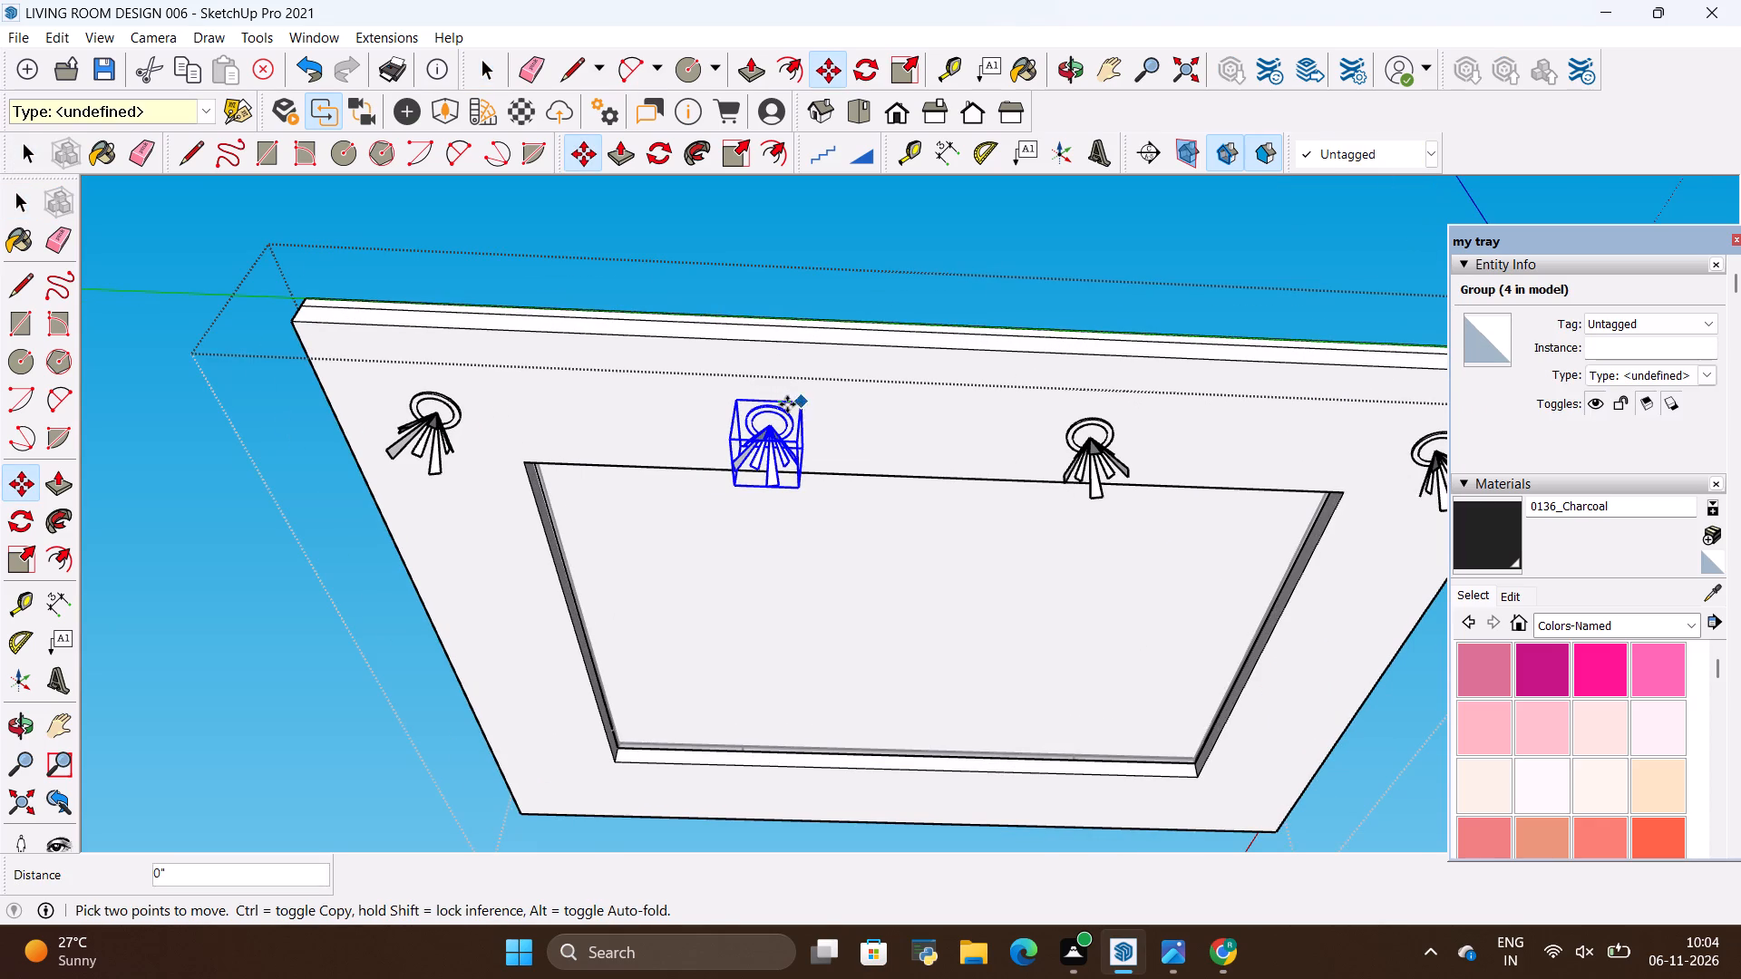
scroll(783, 400, "up", 5)
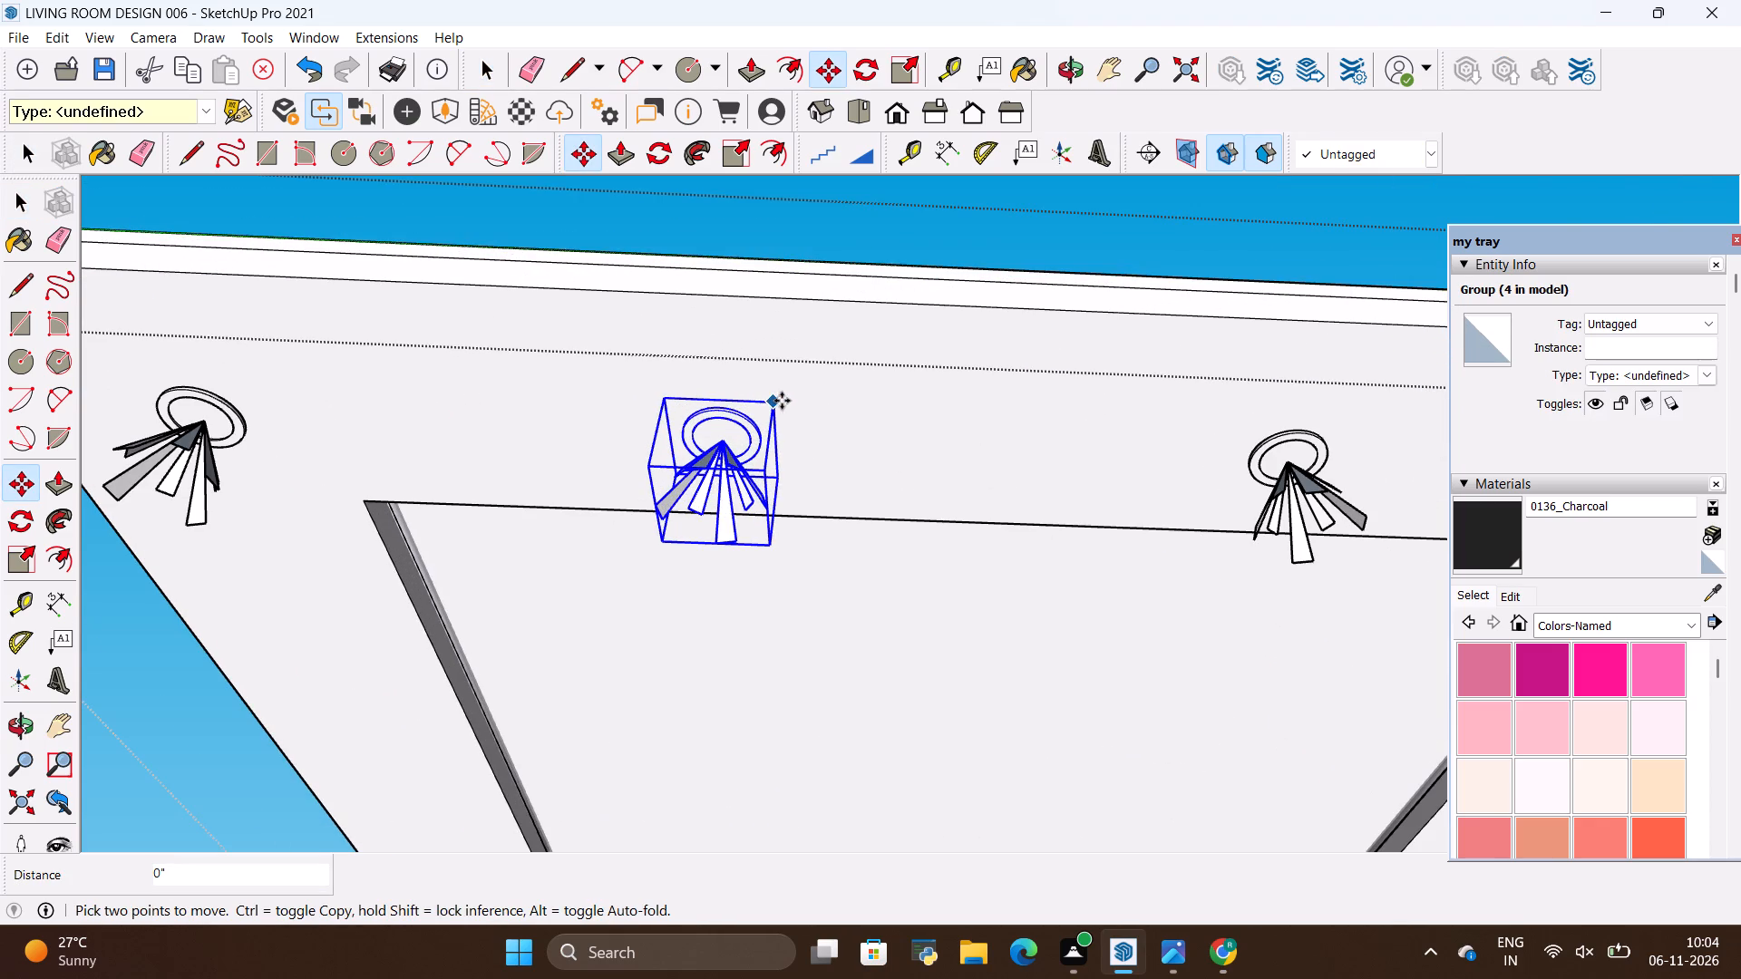
left_click(782, 401)
key("space")
left_click(879, 418)
Examine the row of four downlights and the ceiling's underside from several angles.
scroll(833, 404, "down", 14)
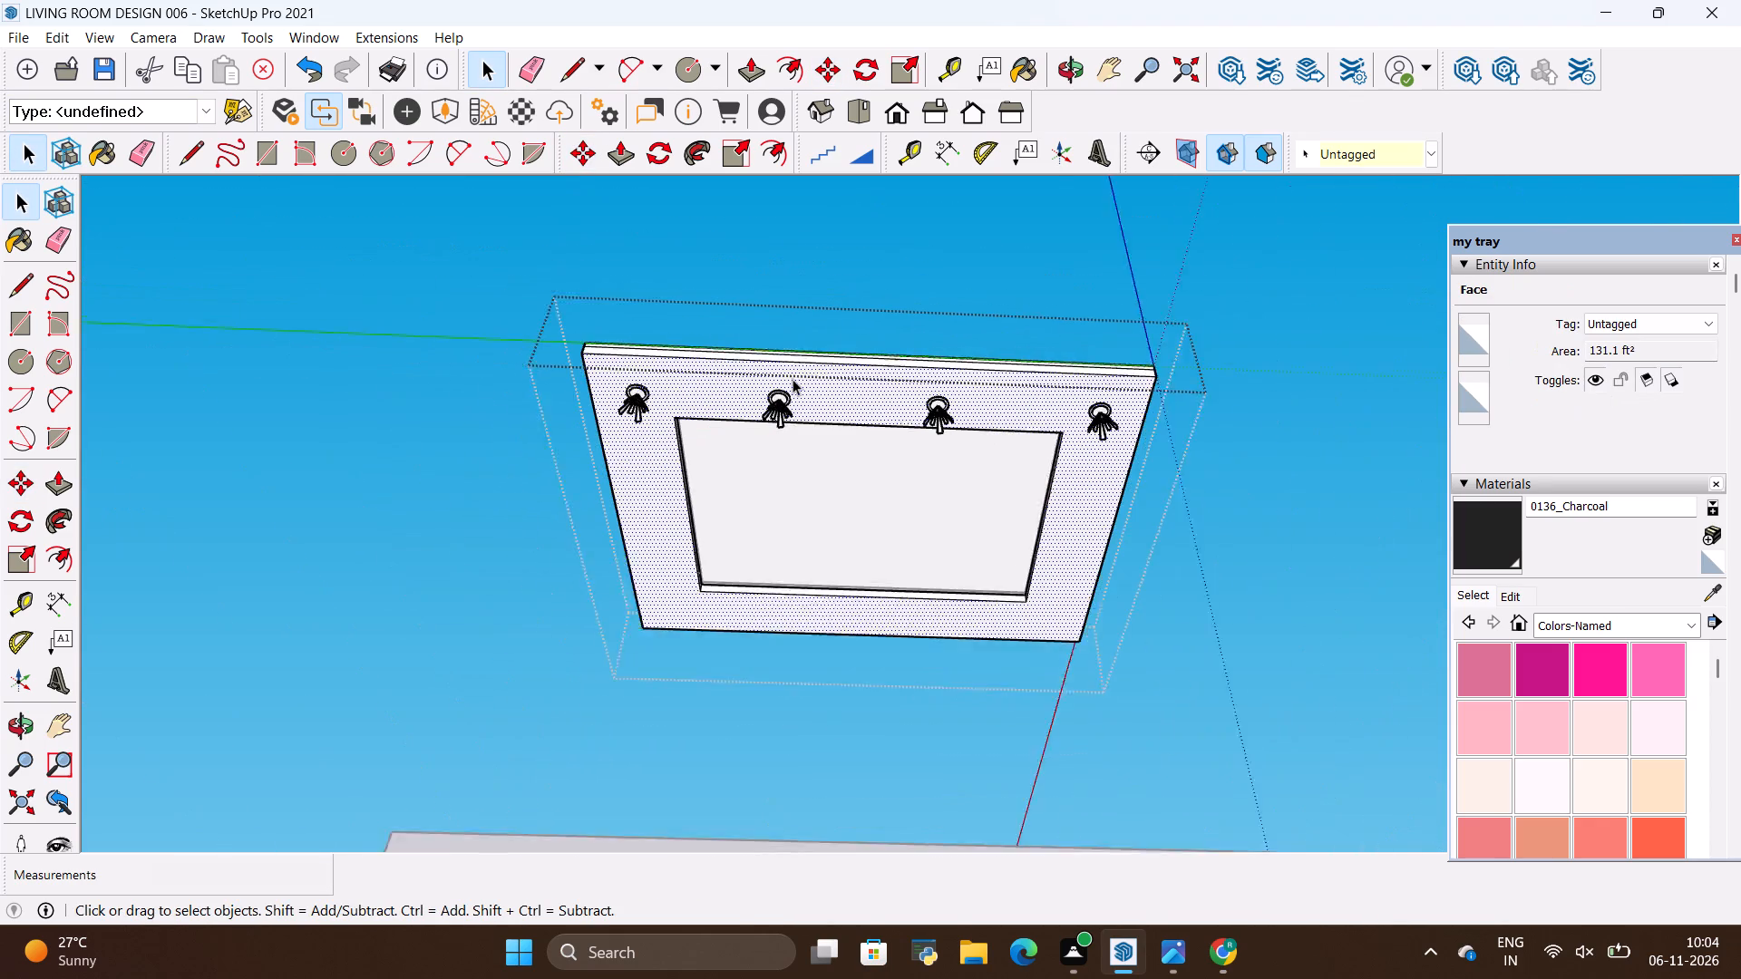
scroll(793, 379, "down", 2)
left_click(24, 717)
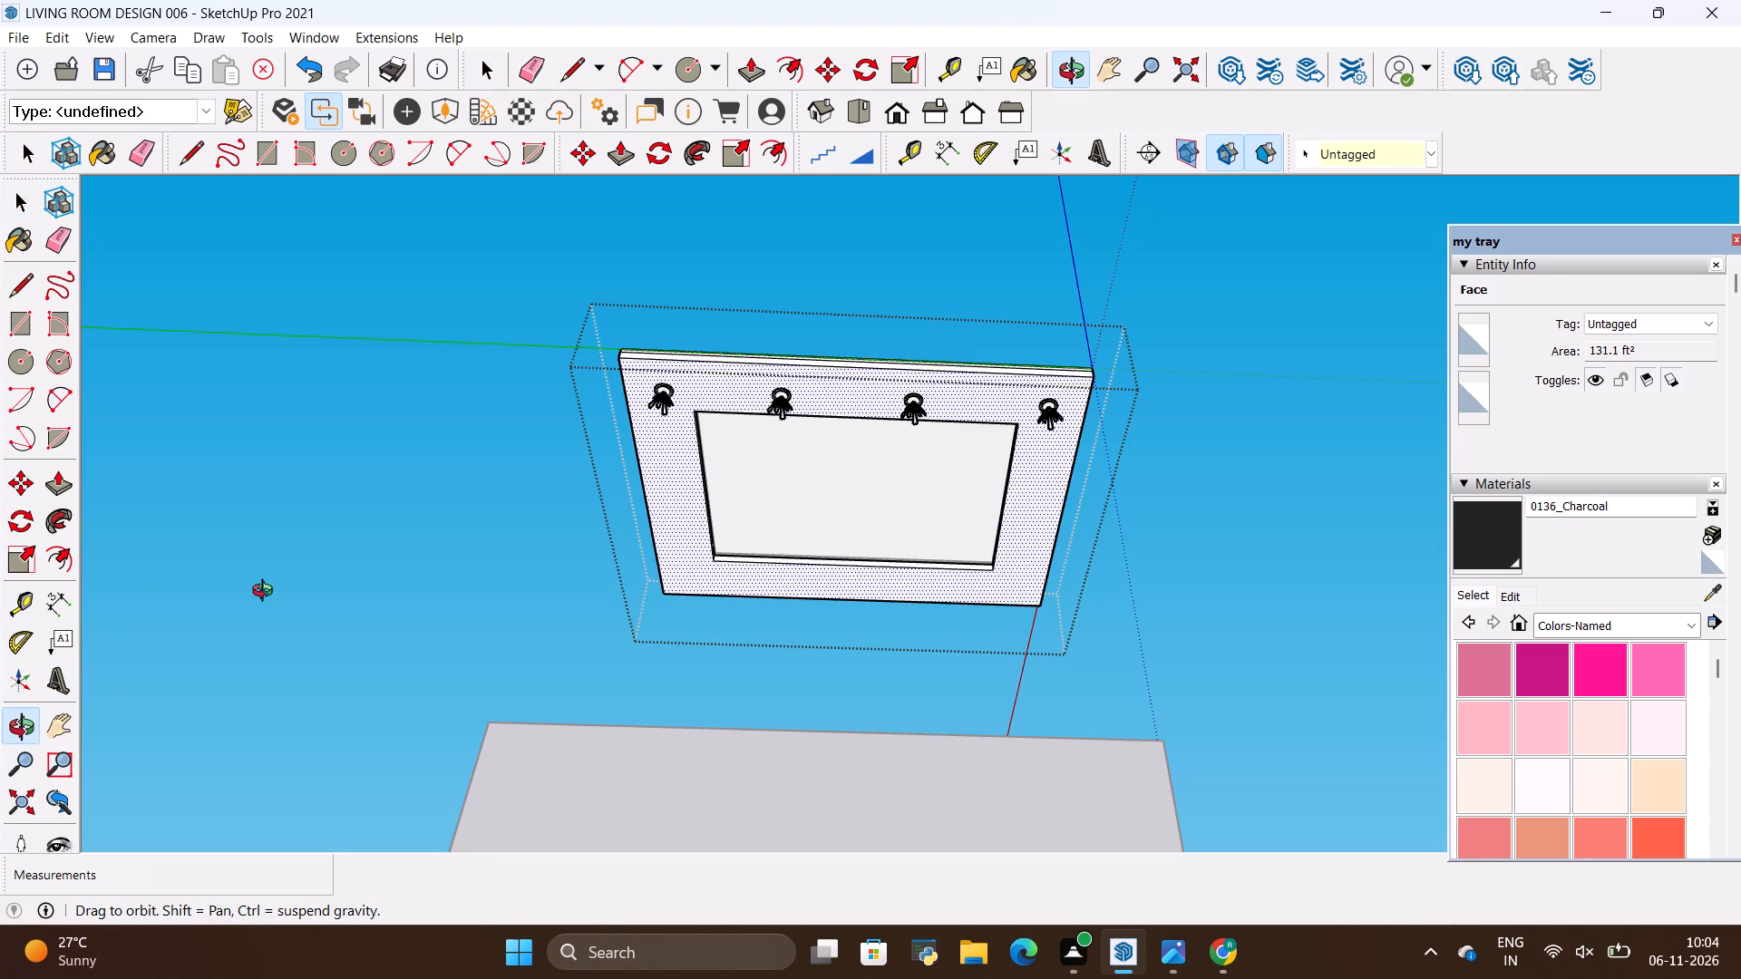
left_click_drag(419, 515, 1132, 704)
scroll(1076, 669, "down", 5)
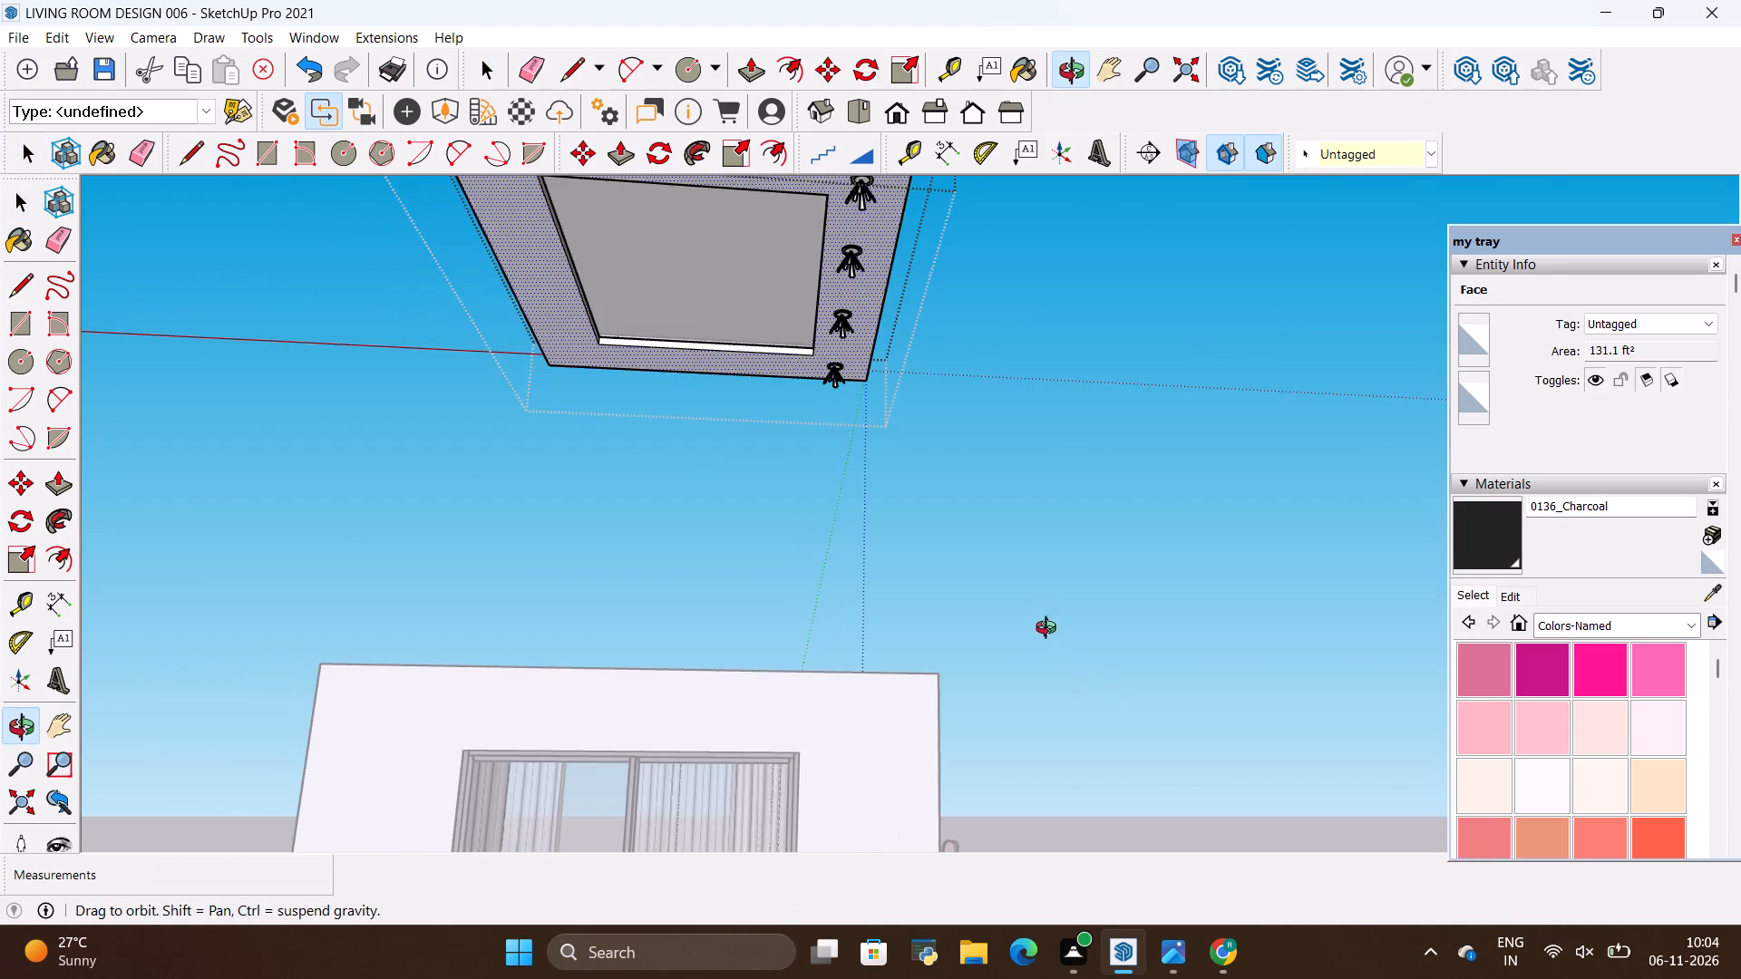
scroll(1046, 612, "down", 4)
scroll(880, 308, "up", 4)
left_click_drag(918, 450, 316, 424)
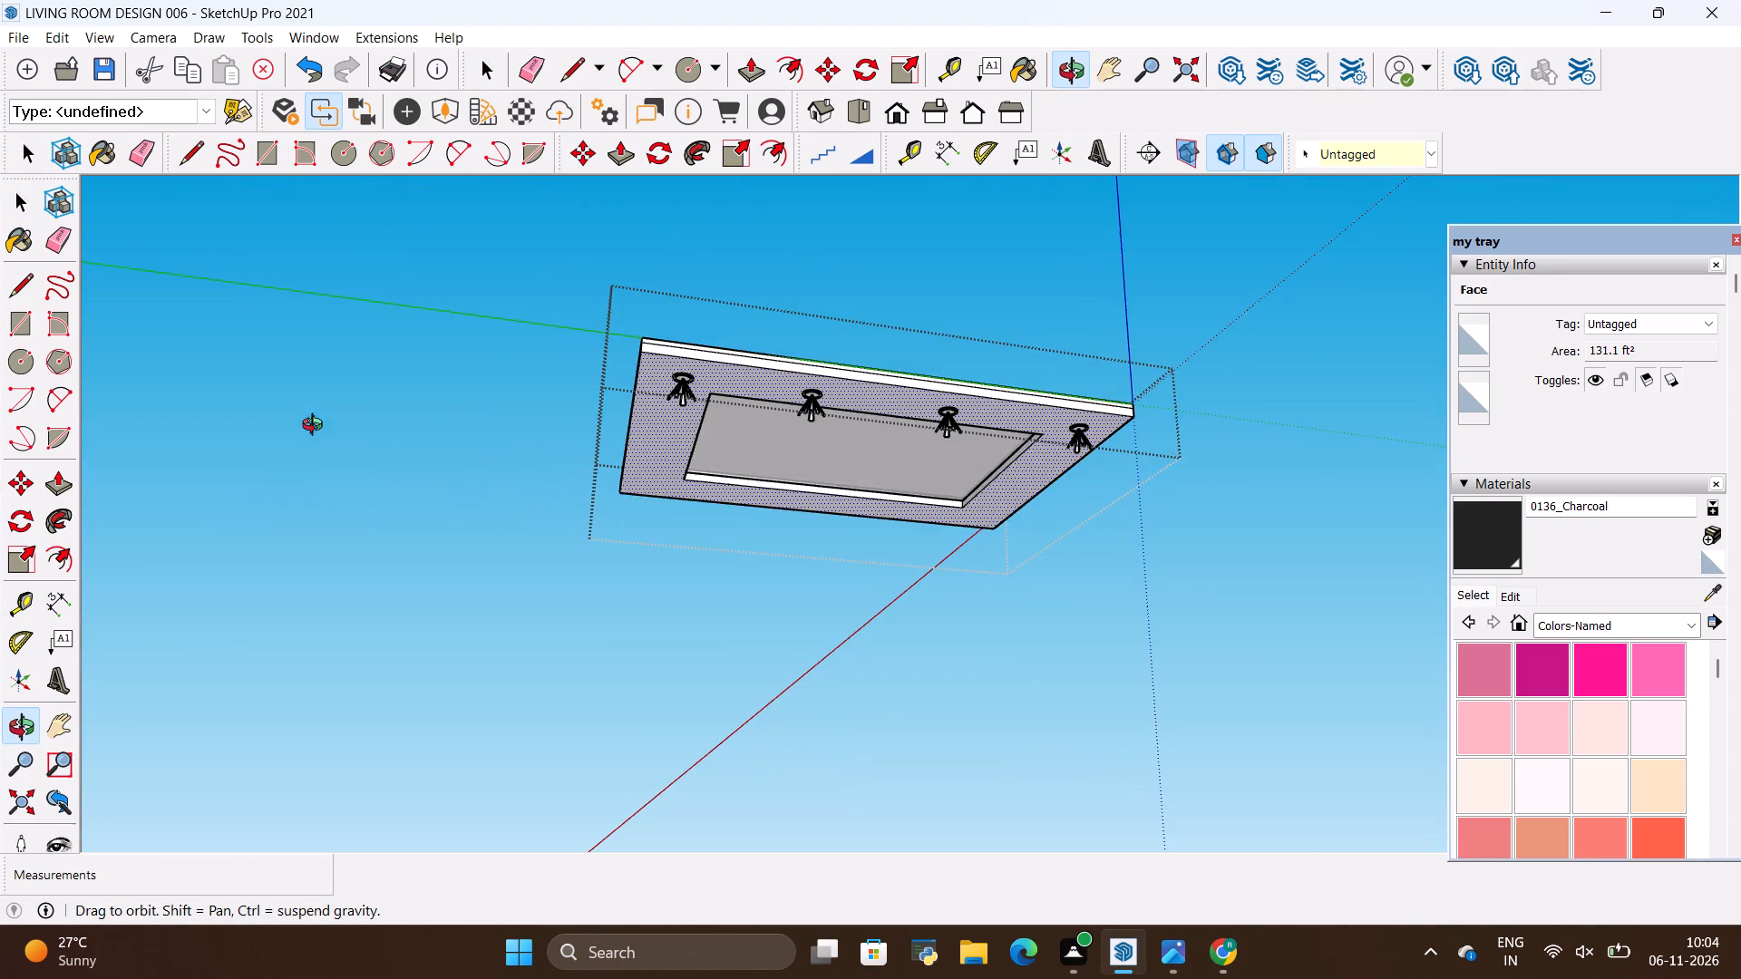
left_click_drag(1021, 514, 973, 315)
scroll(828, 421, "up", 3)
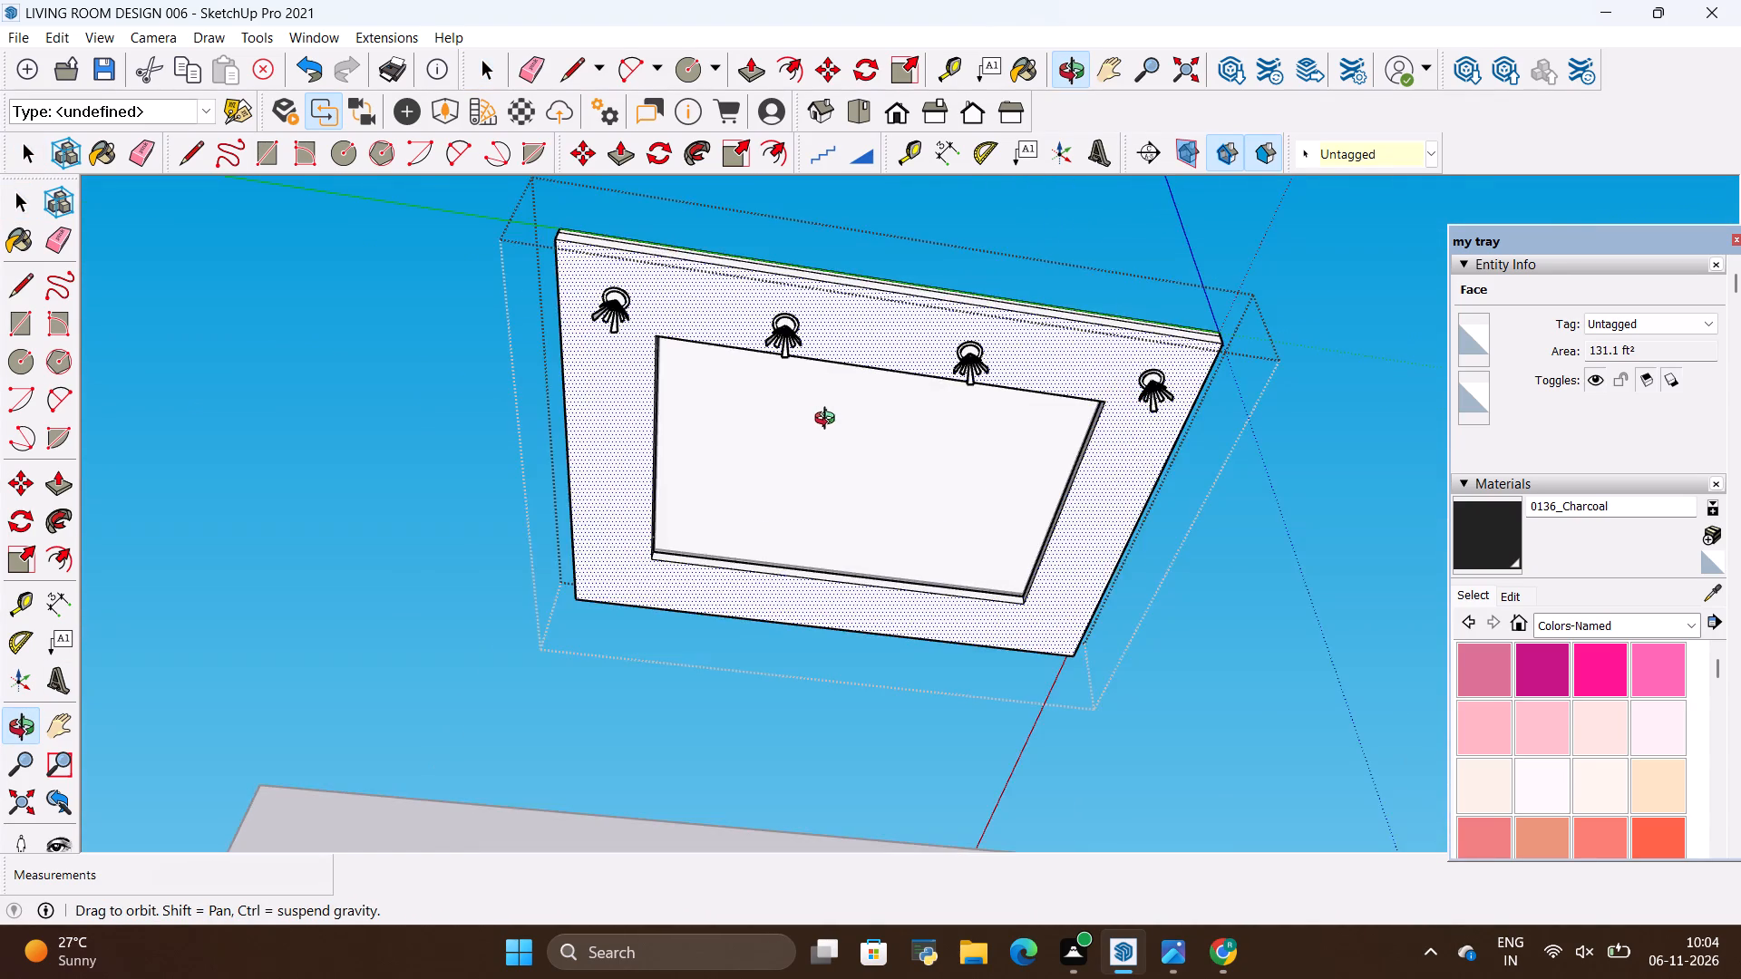
left_click_drag(828, 429, 747, 400)
scroll(834, 376, "up", 5)
scroll(852, 406, "down", 2)
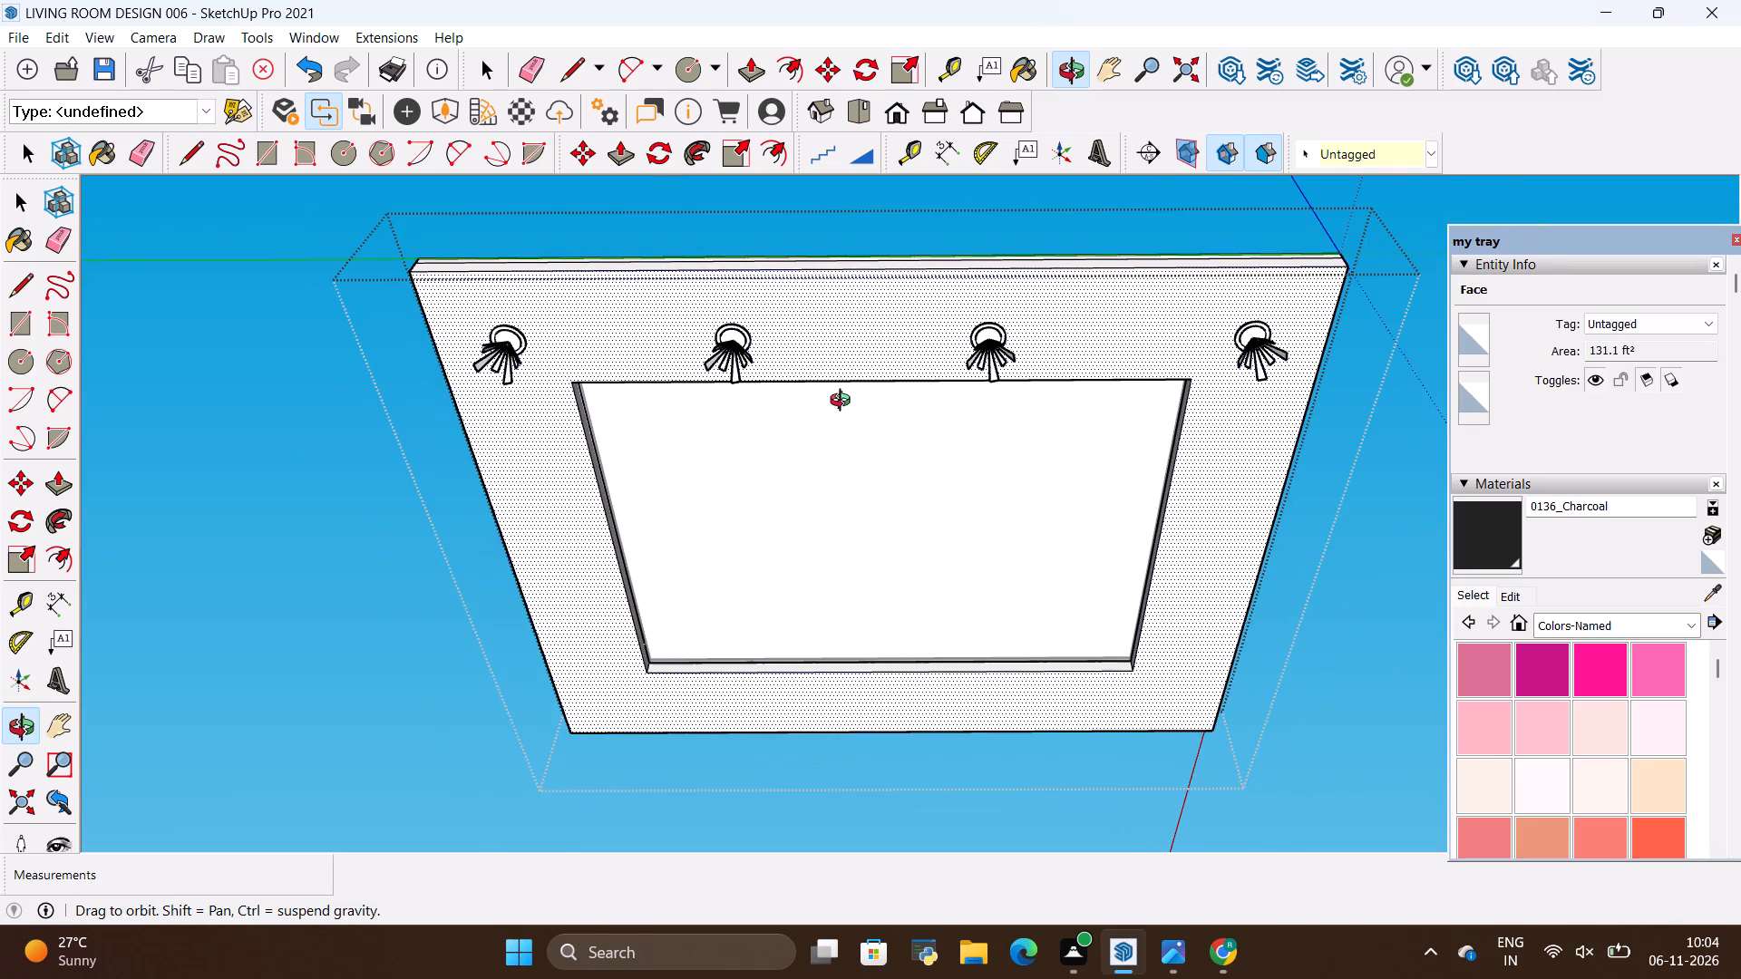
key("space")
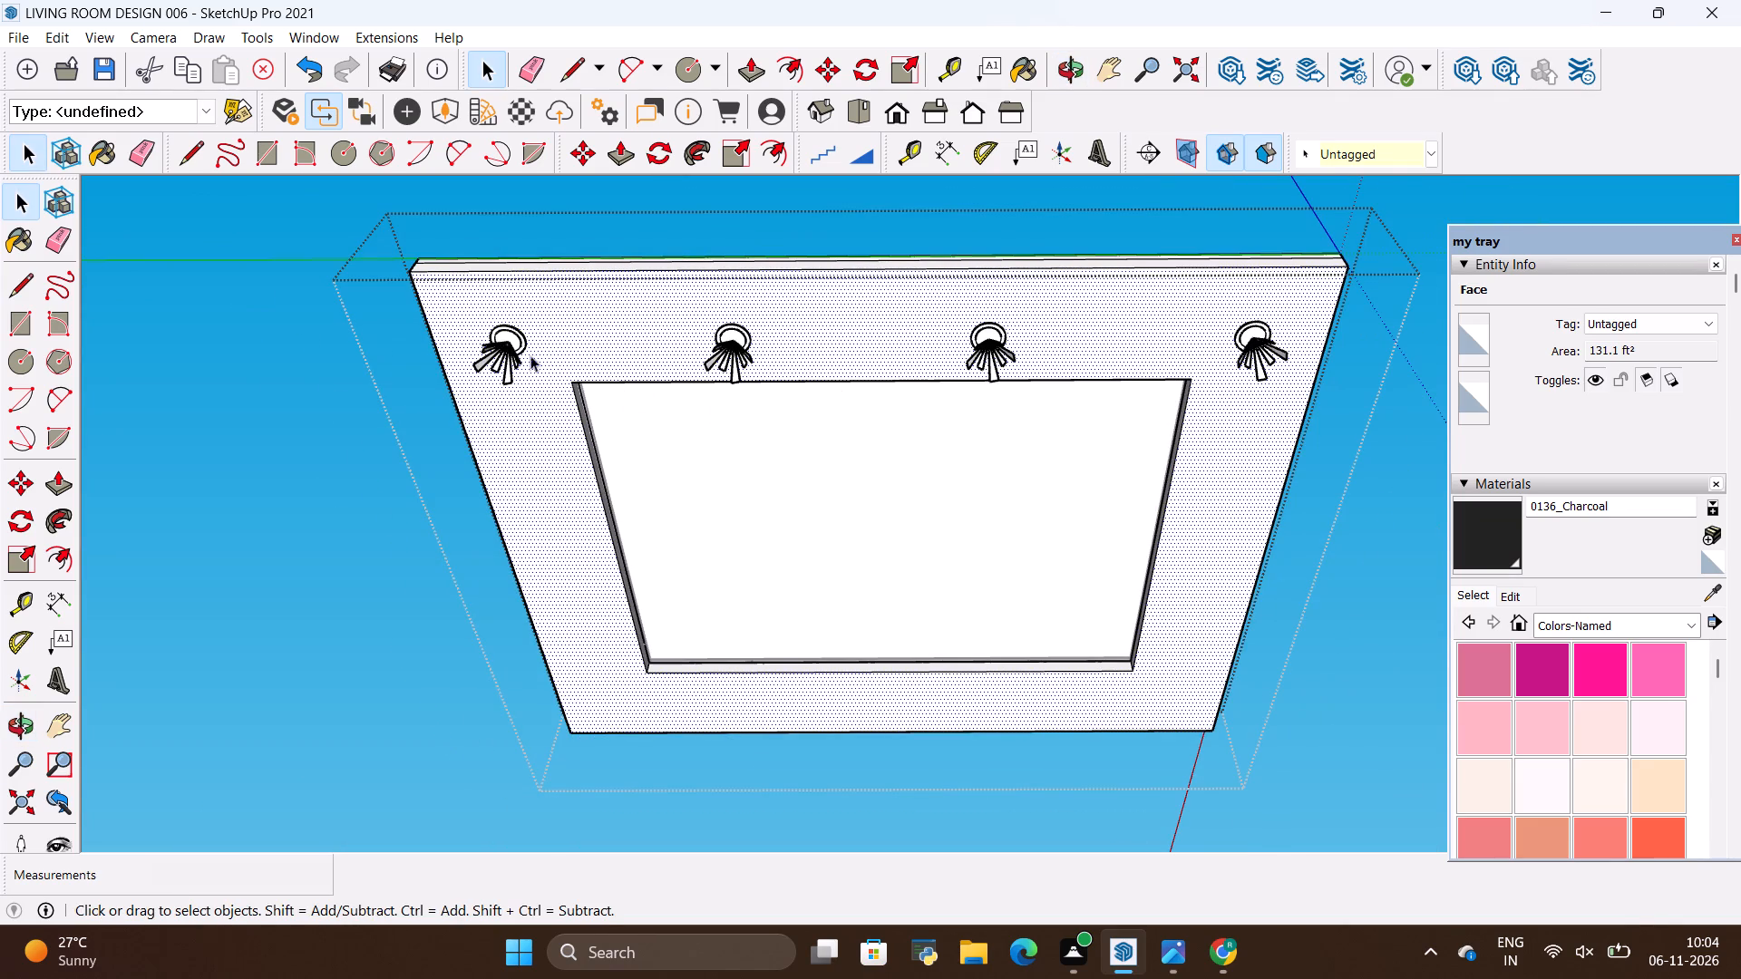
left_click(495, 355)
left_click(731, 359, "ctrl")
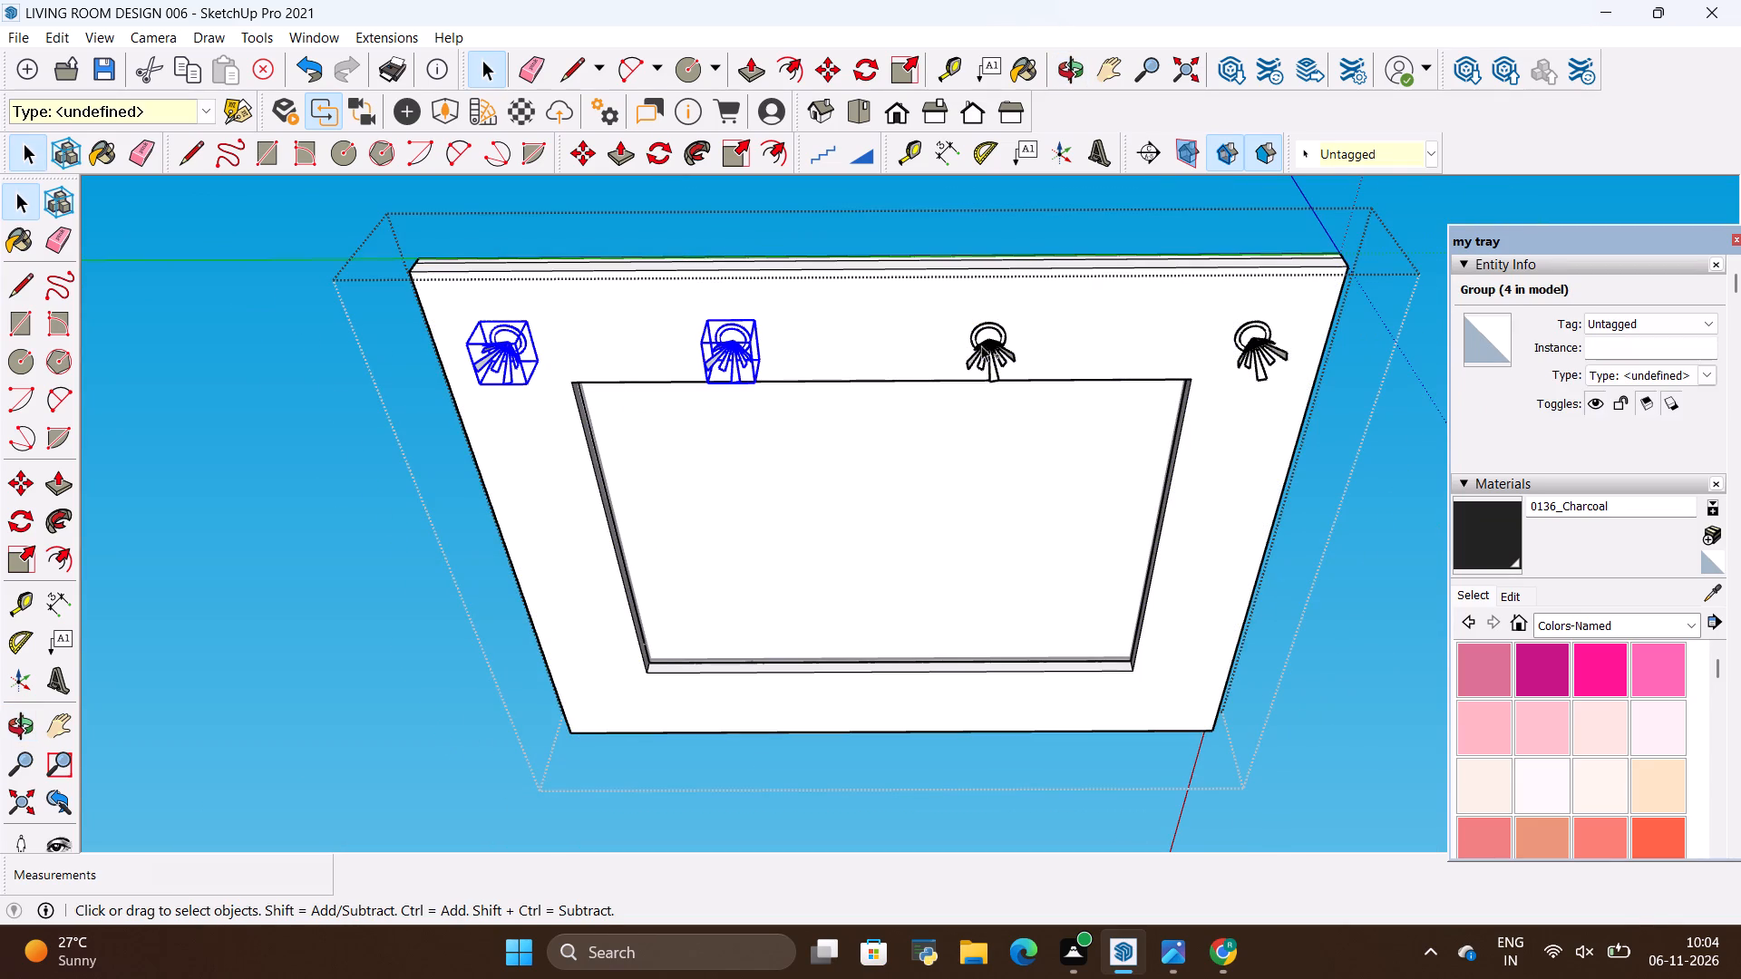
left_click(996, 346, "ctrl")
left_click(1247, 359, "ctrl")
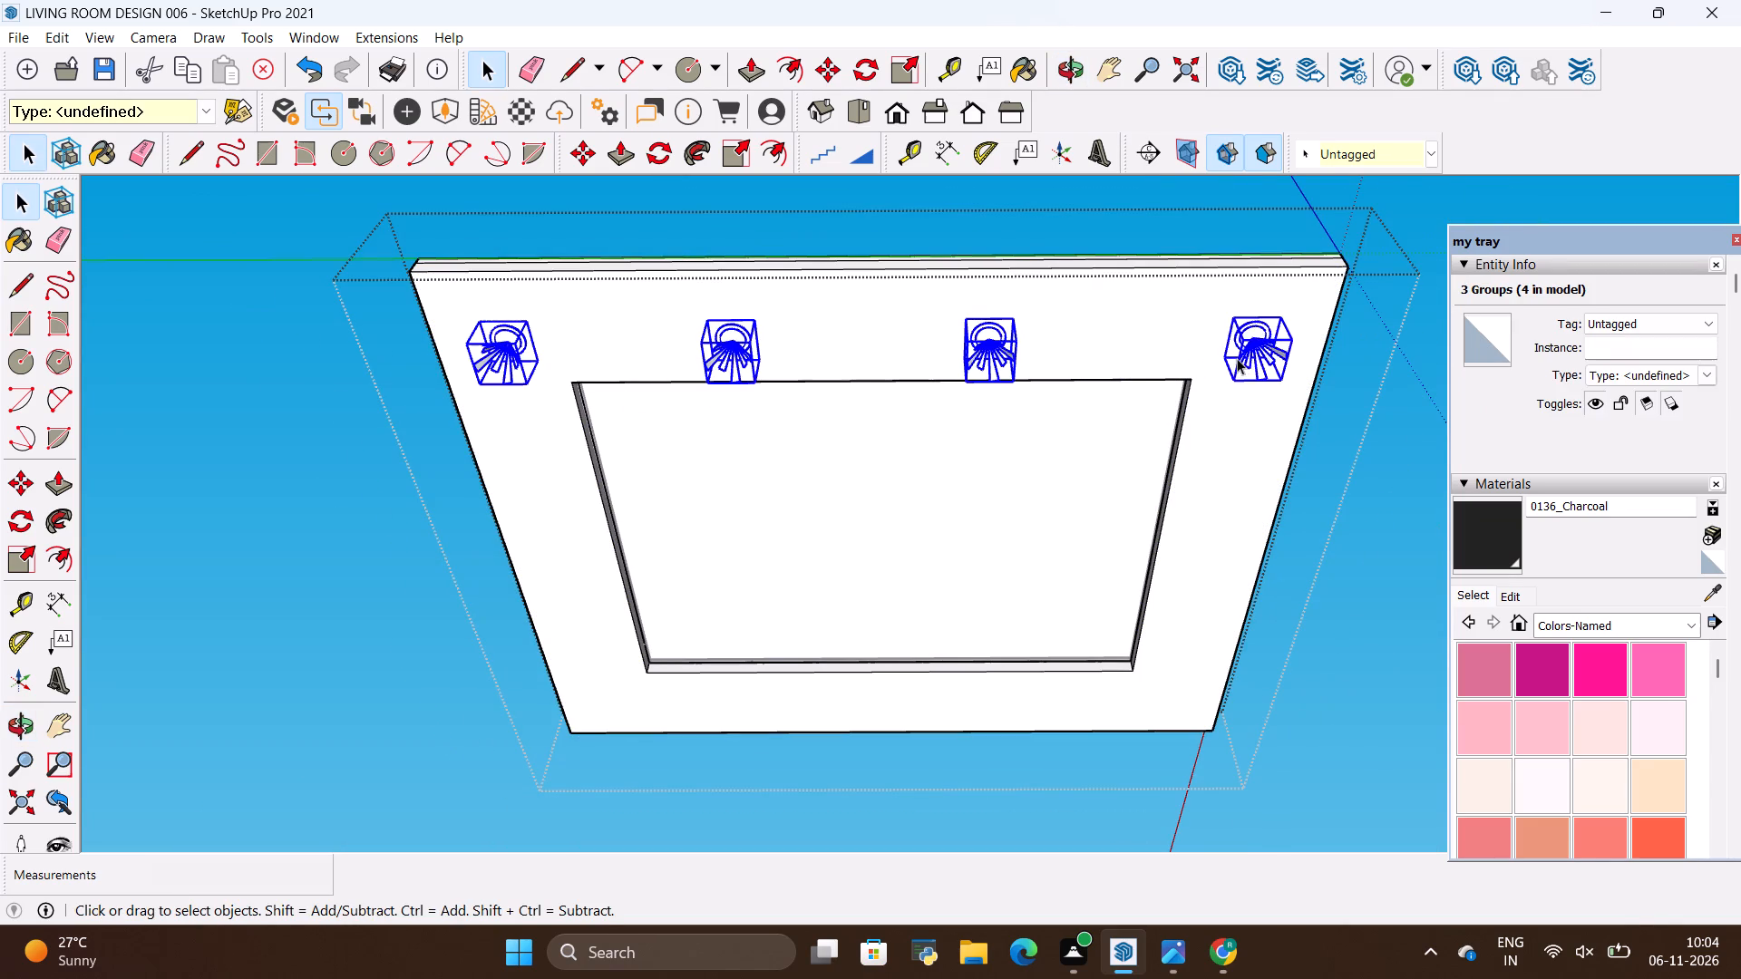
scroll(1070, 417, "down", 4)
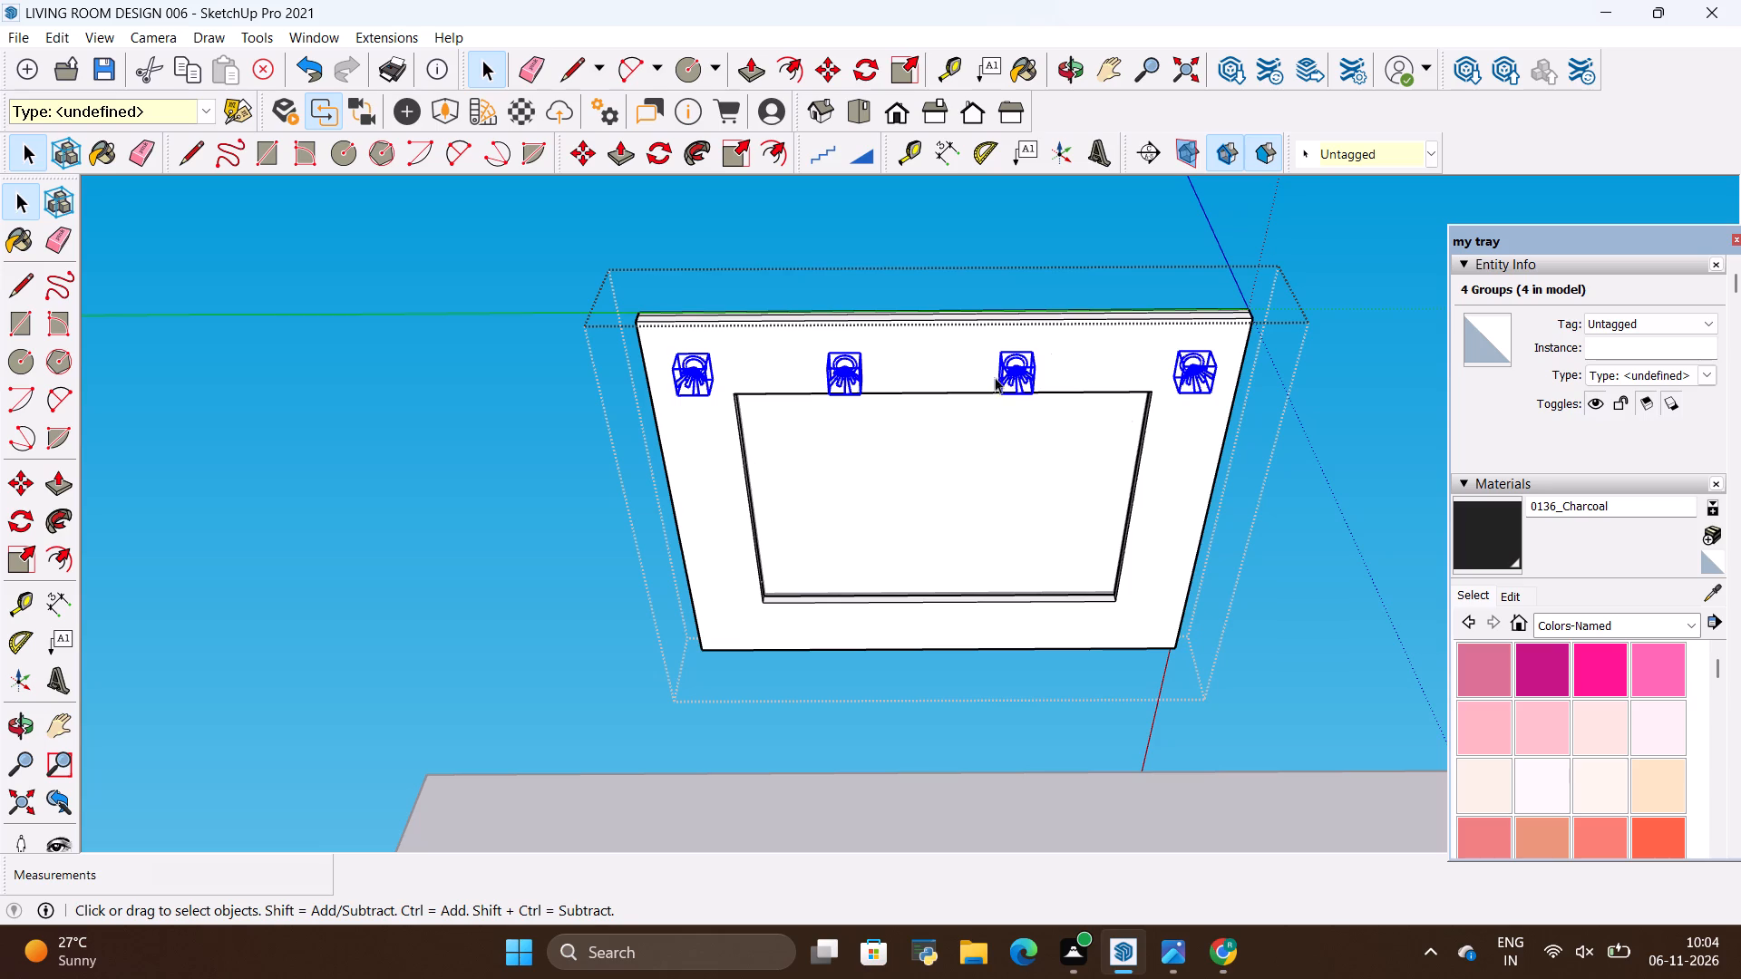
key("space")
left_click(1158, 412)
Nudge the fourth downlight slightly along the row towards the third to even out the spacing.
scroll(1174, 394, "up", 3)
left_click(1198, 372)
scroll(1196, 371, "up", 4)
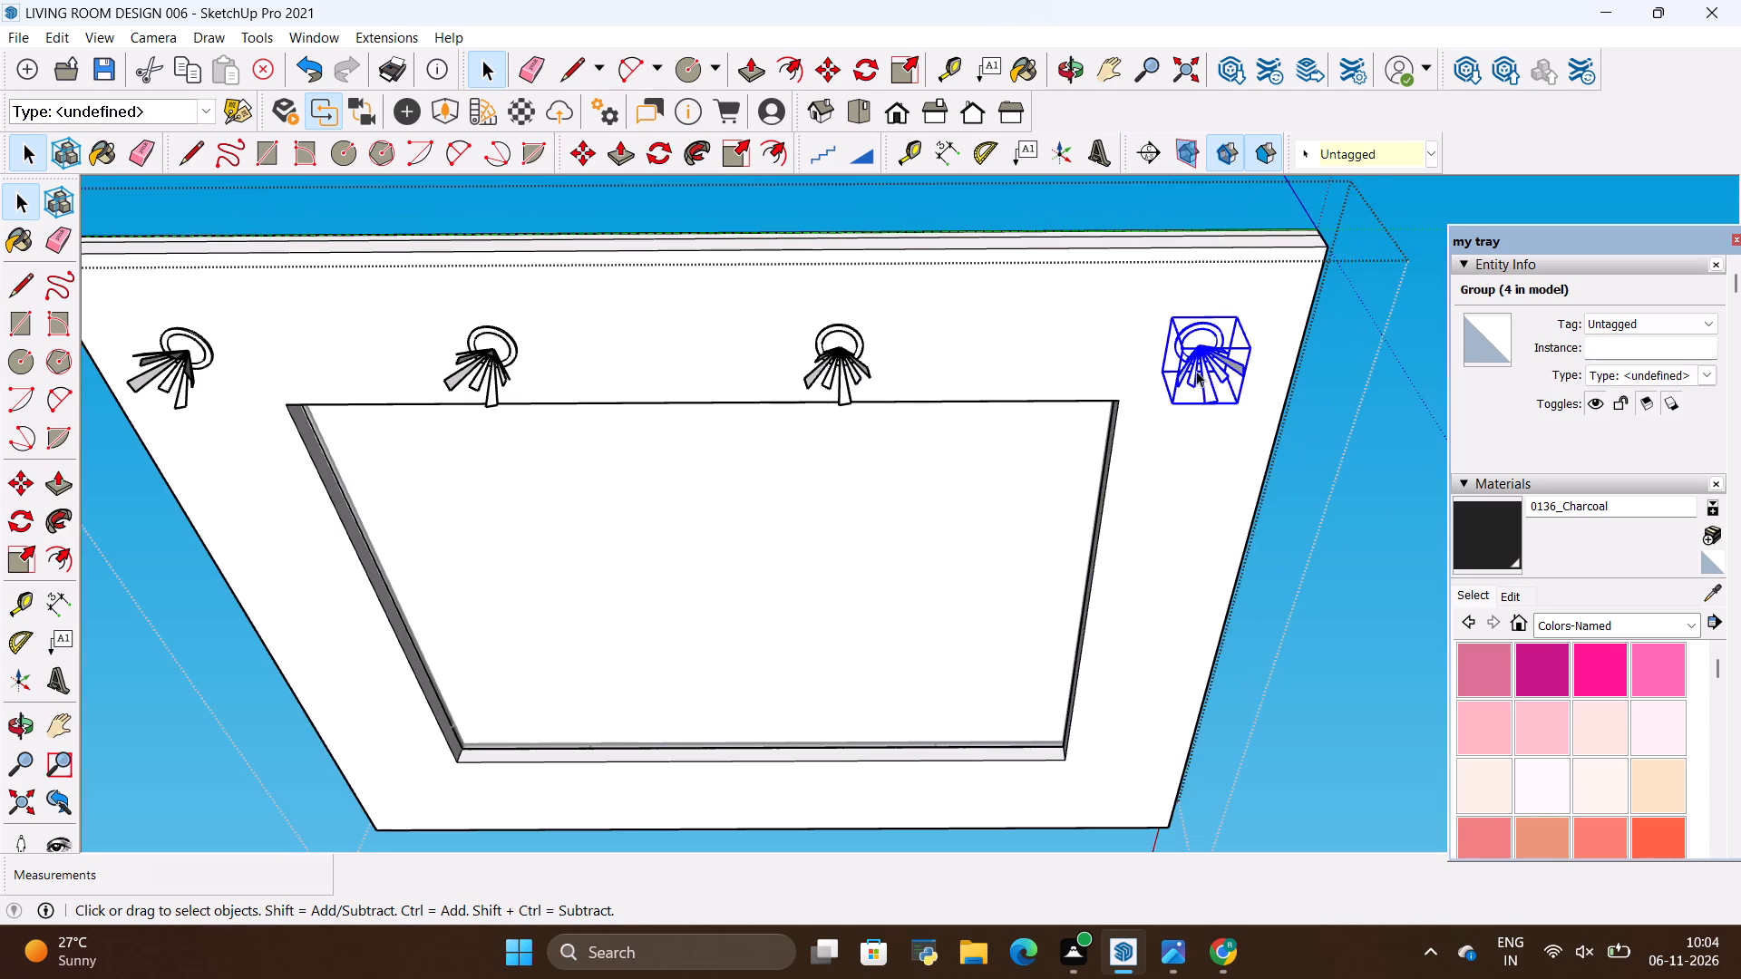
key("m")
left_click(1162, 377)
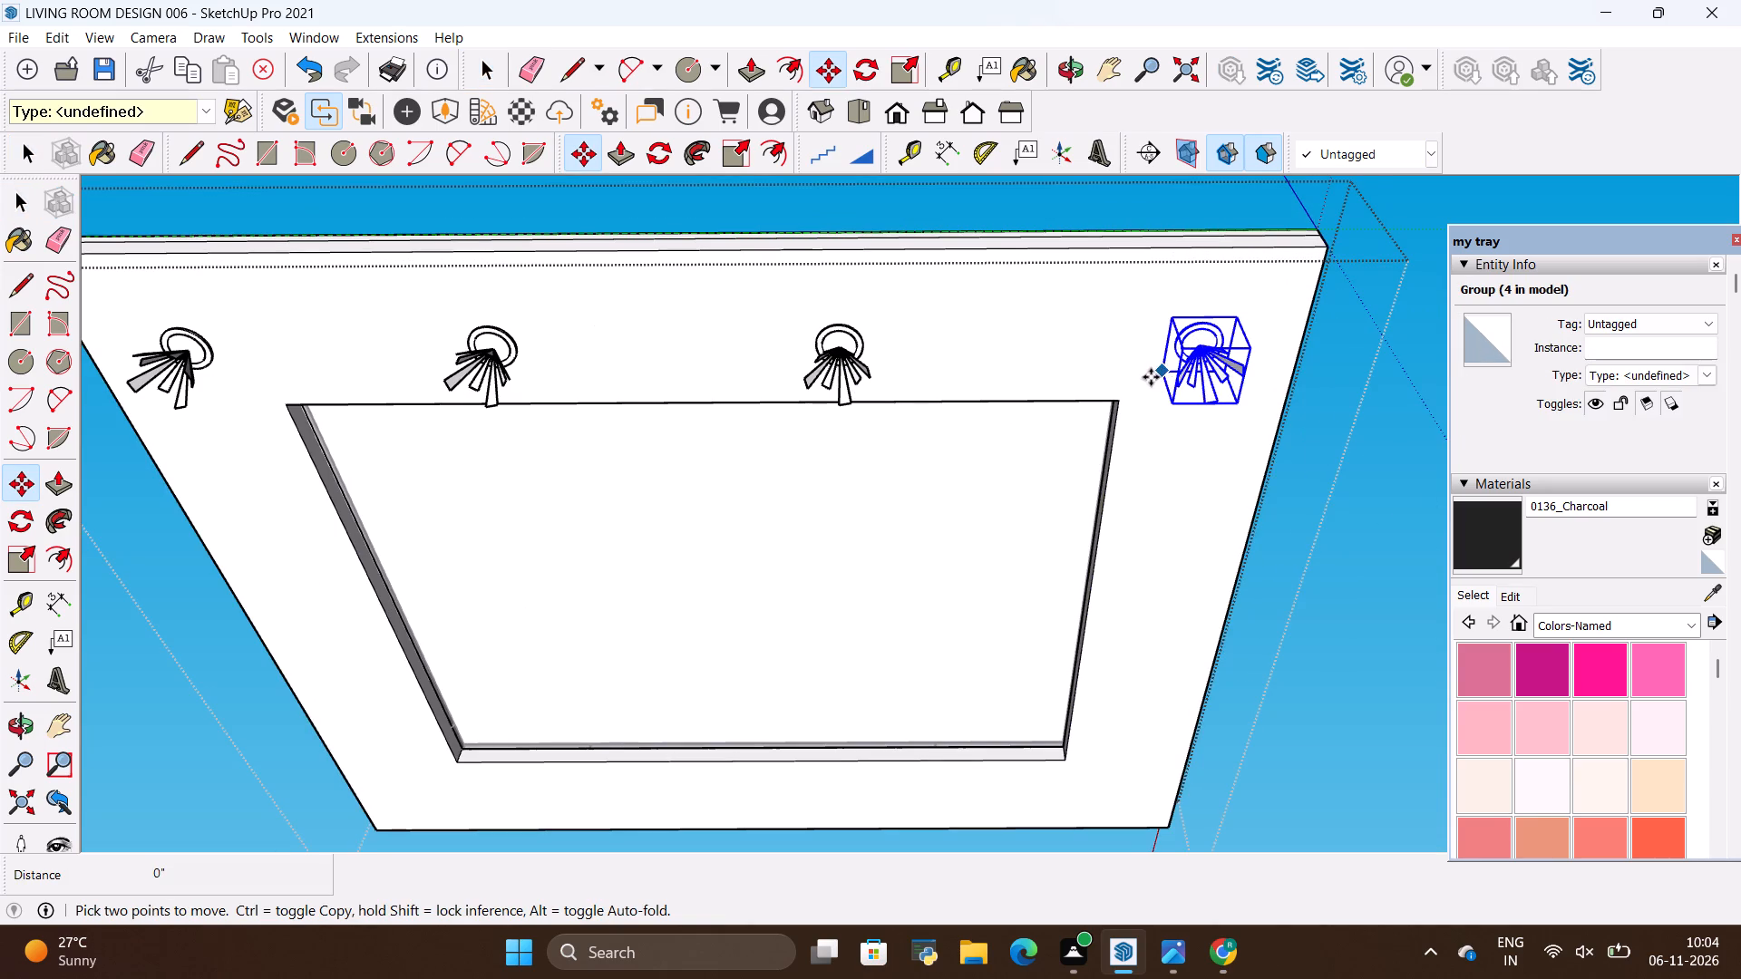
scroll(1160, 382, "up", 3)
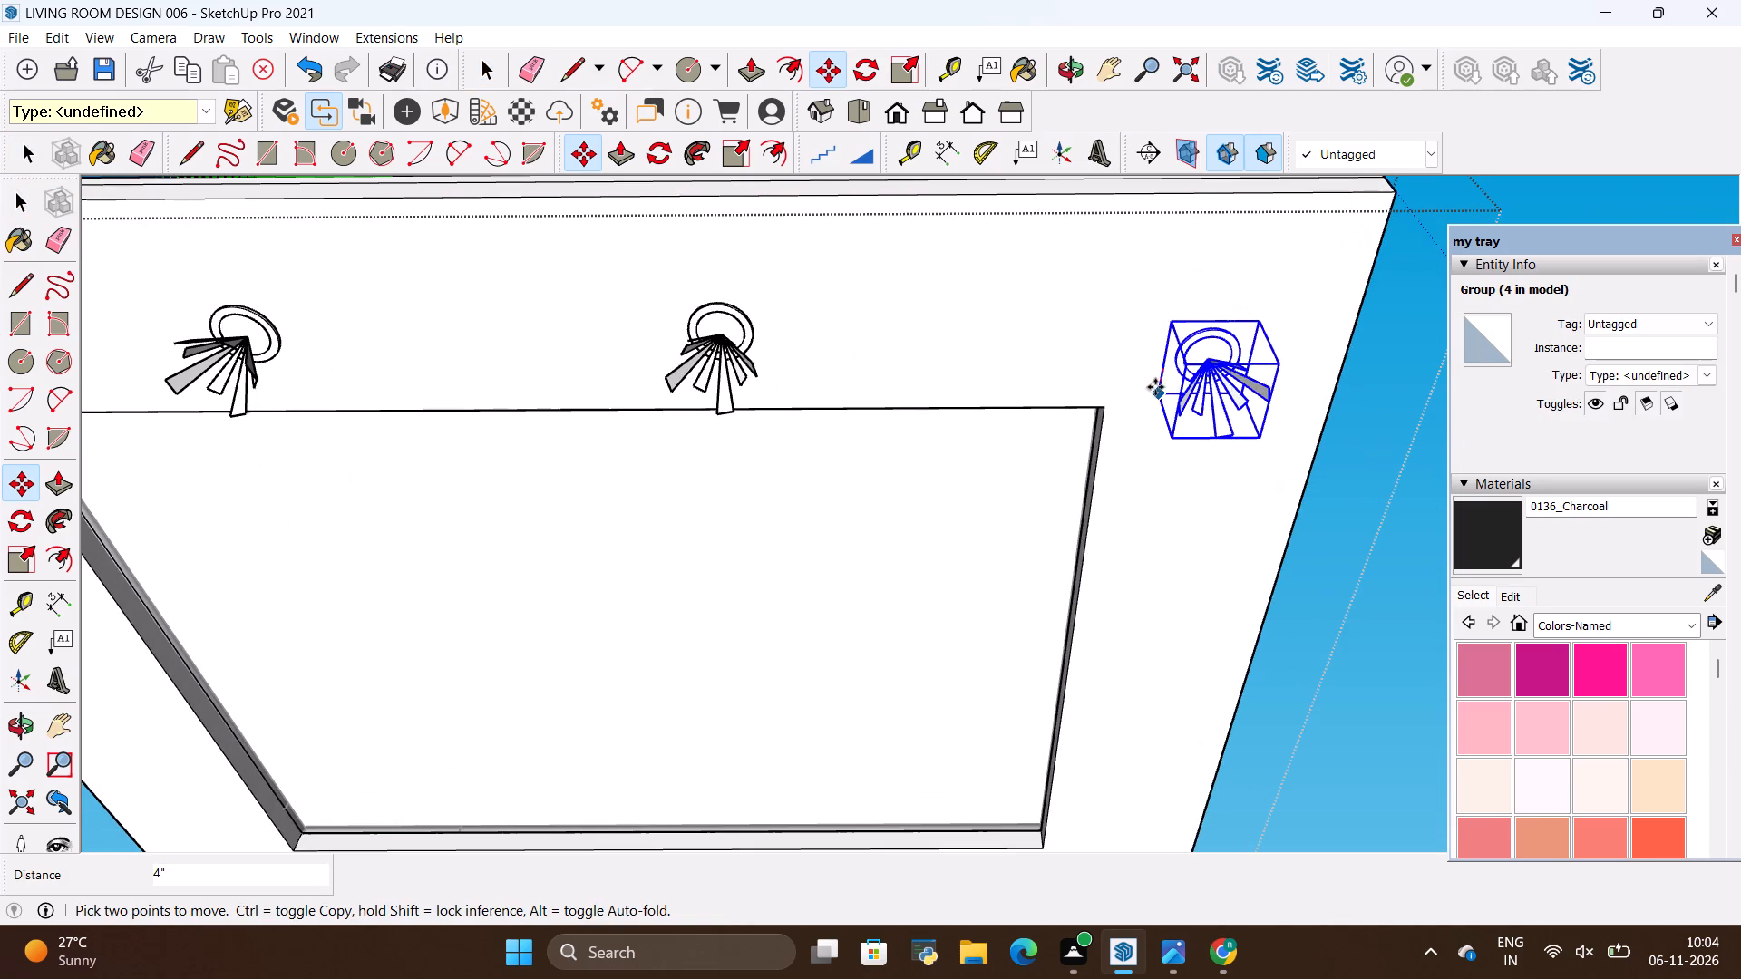
left_click(1159, 378)
key("space")
left_click(1141, 419)
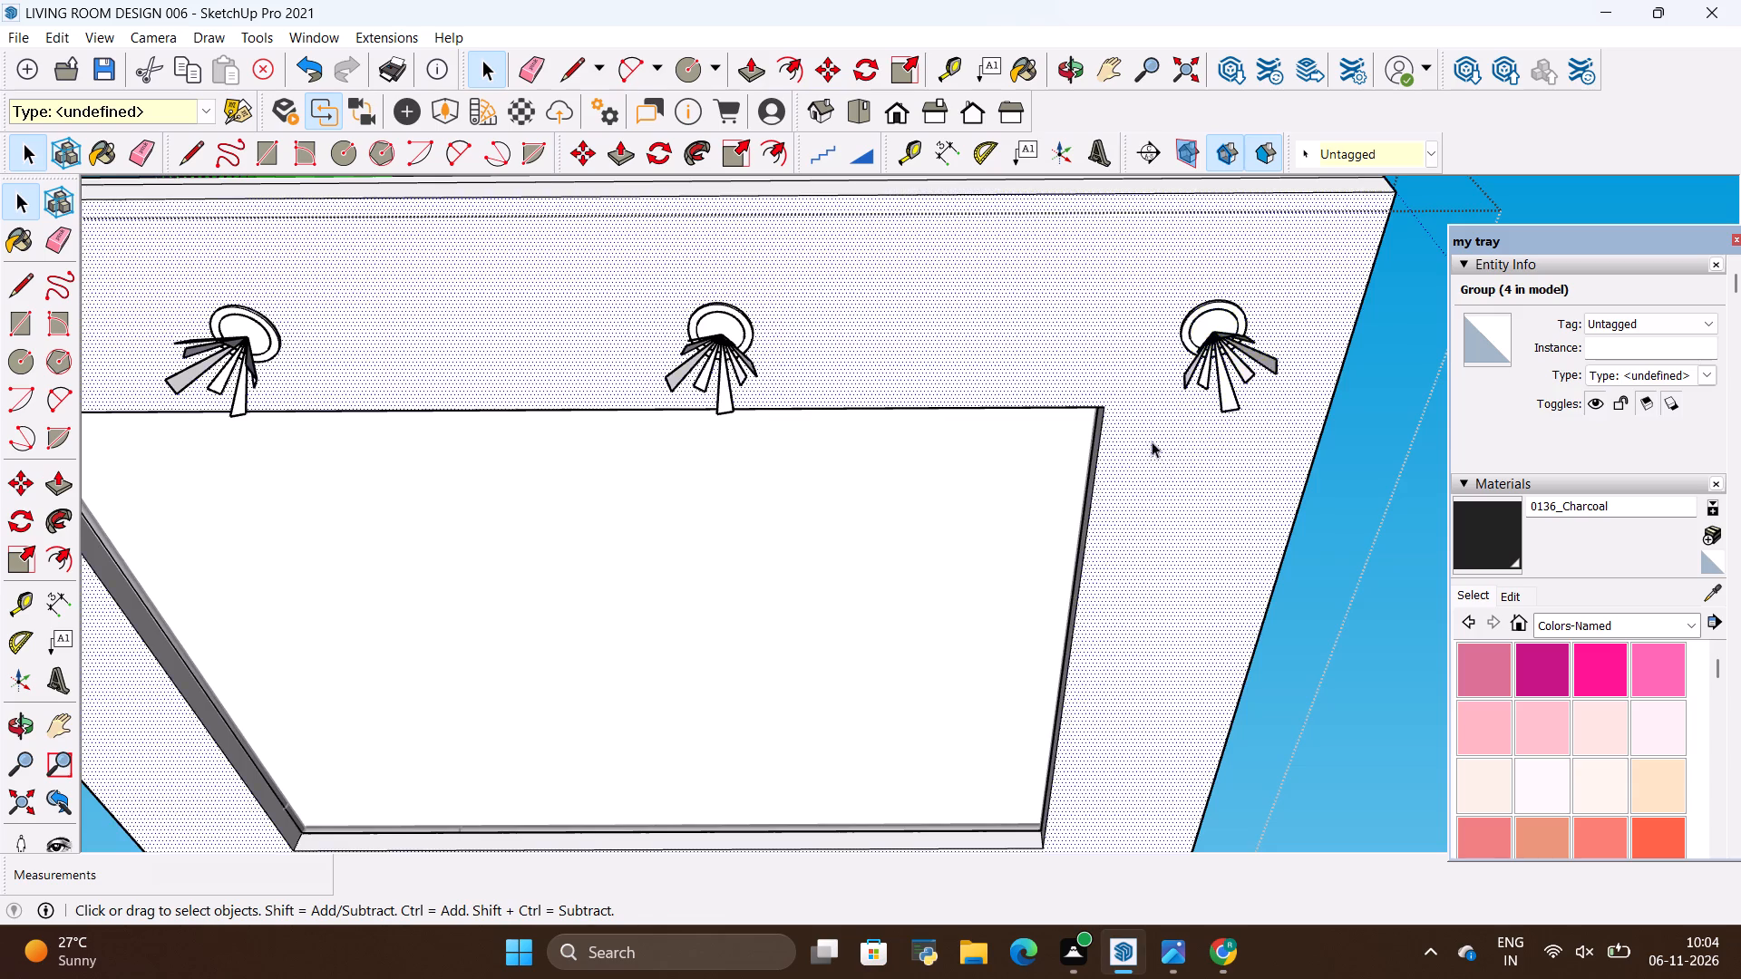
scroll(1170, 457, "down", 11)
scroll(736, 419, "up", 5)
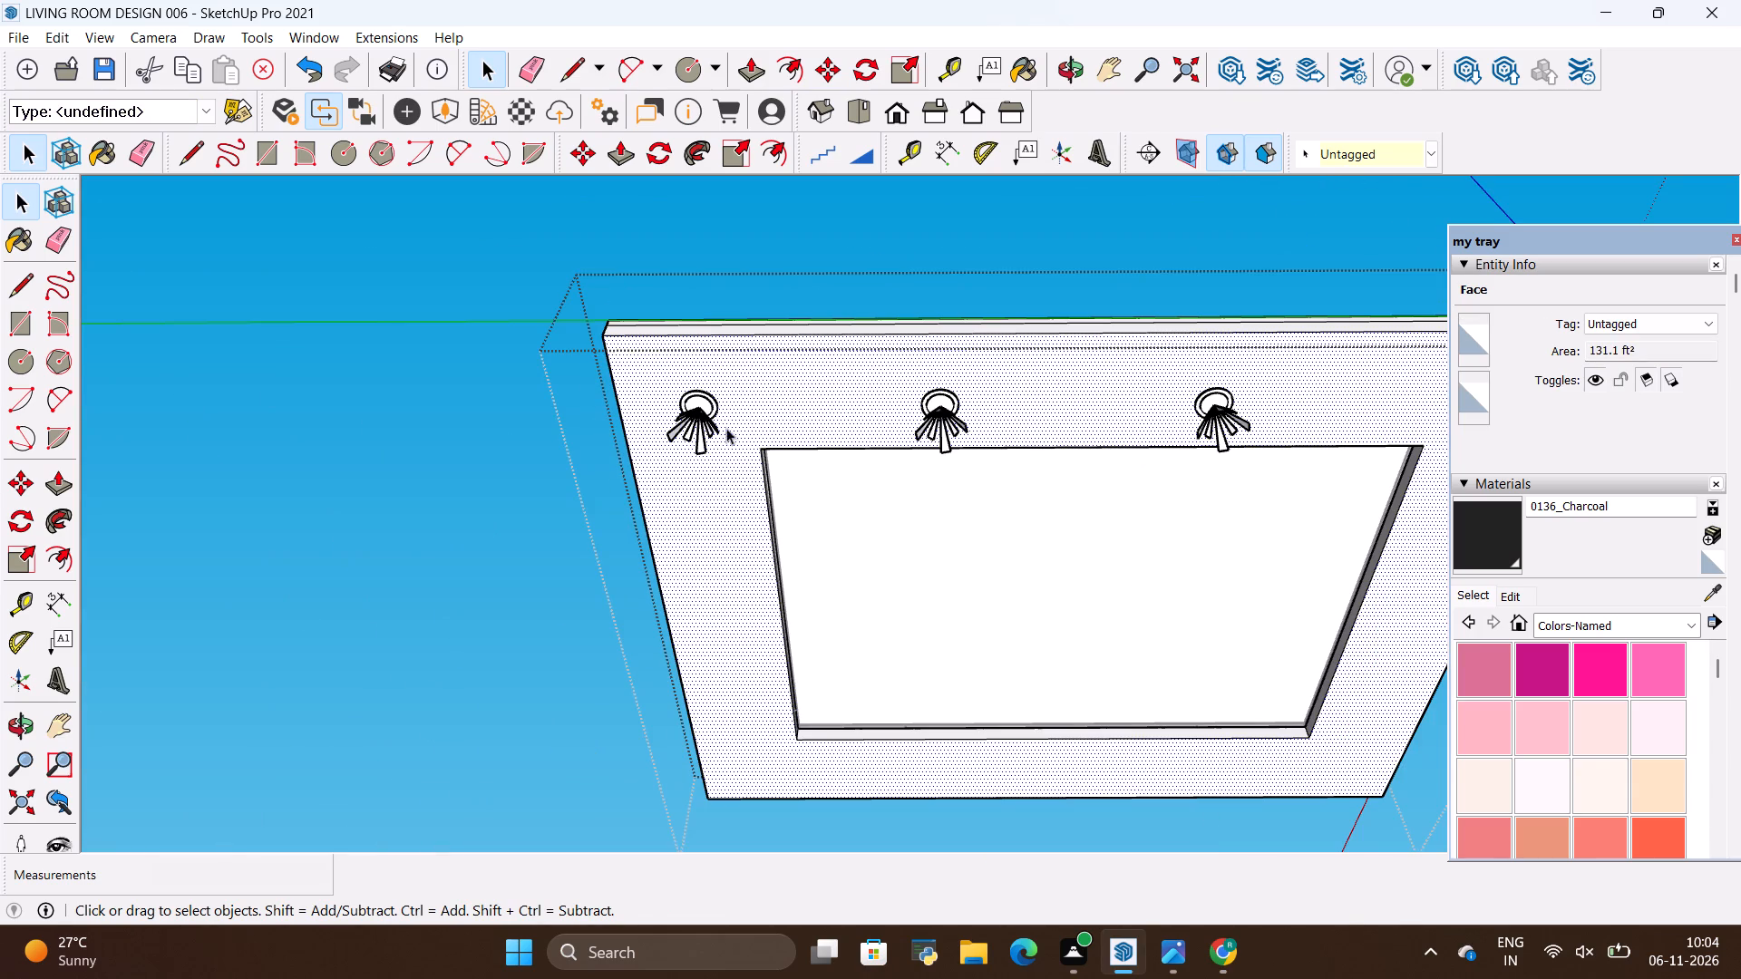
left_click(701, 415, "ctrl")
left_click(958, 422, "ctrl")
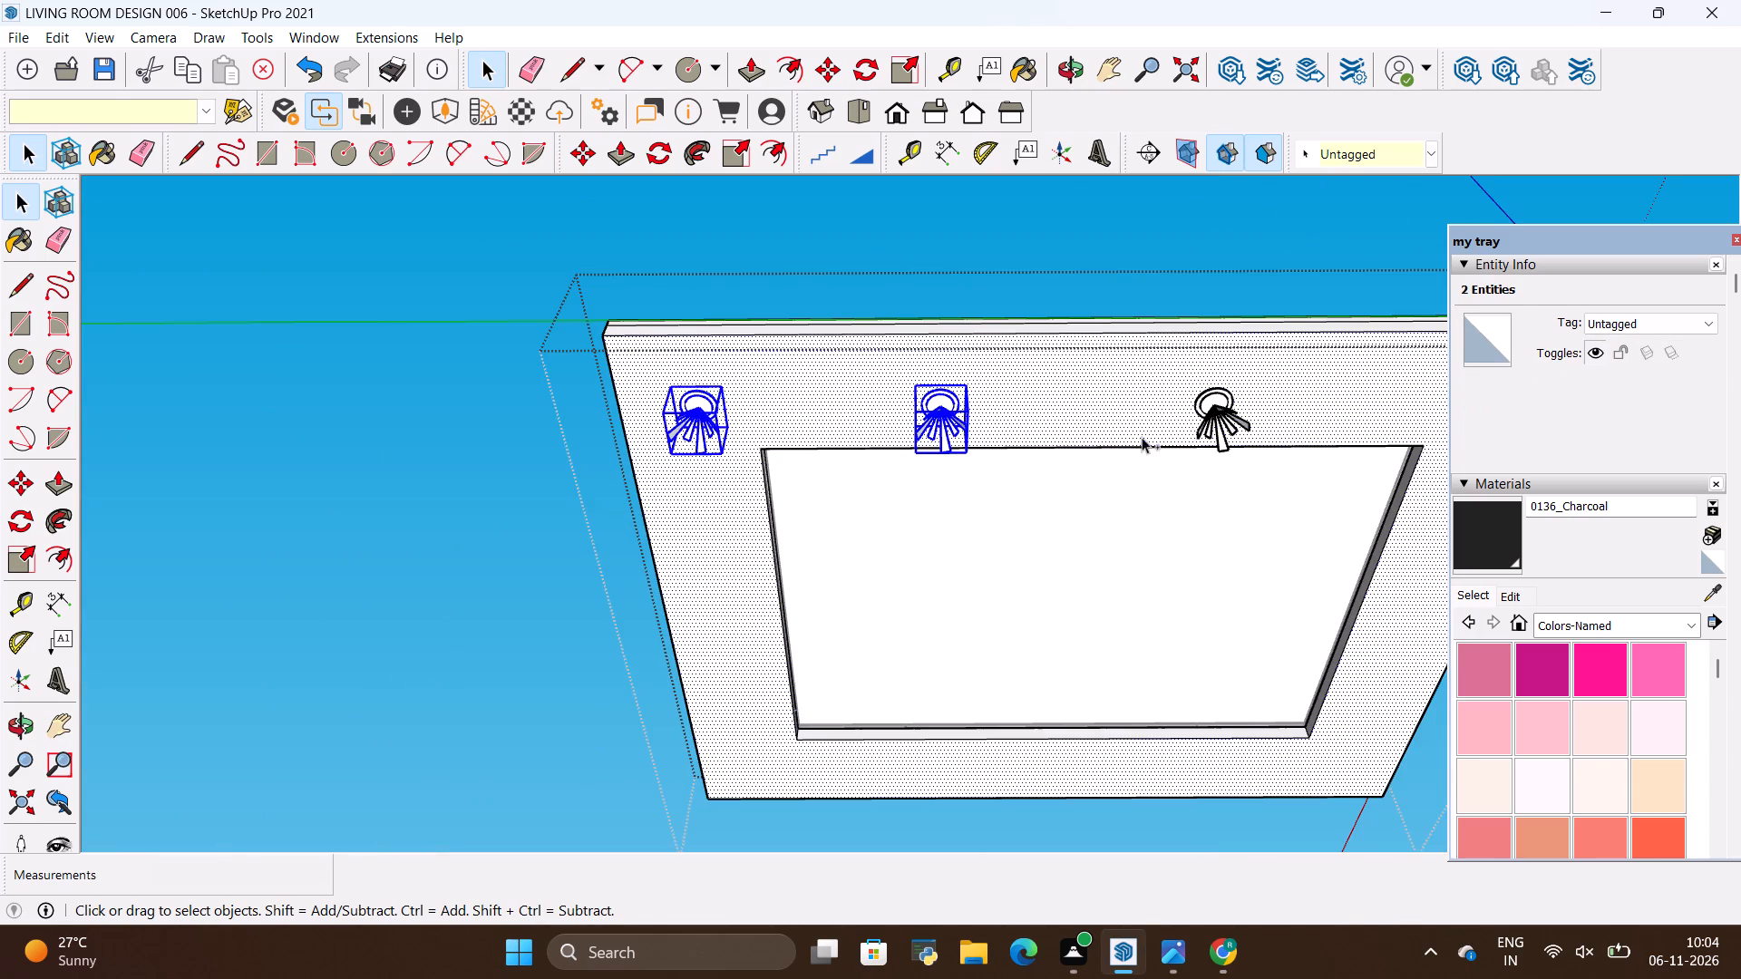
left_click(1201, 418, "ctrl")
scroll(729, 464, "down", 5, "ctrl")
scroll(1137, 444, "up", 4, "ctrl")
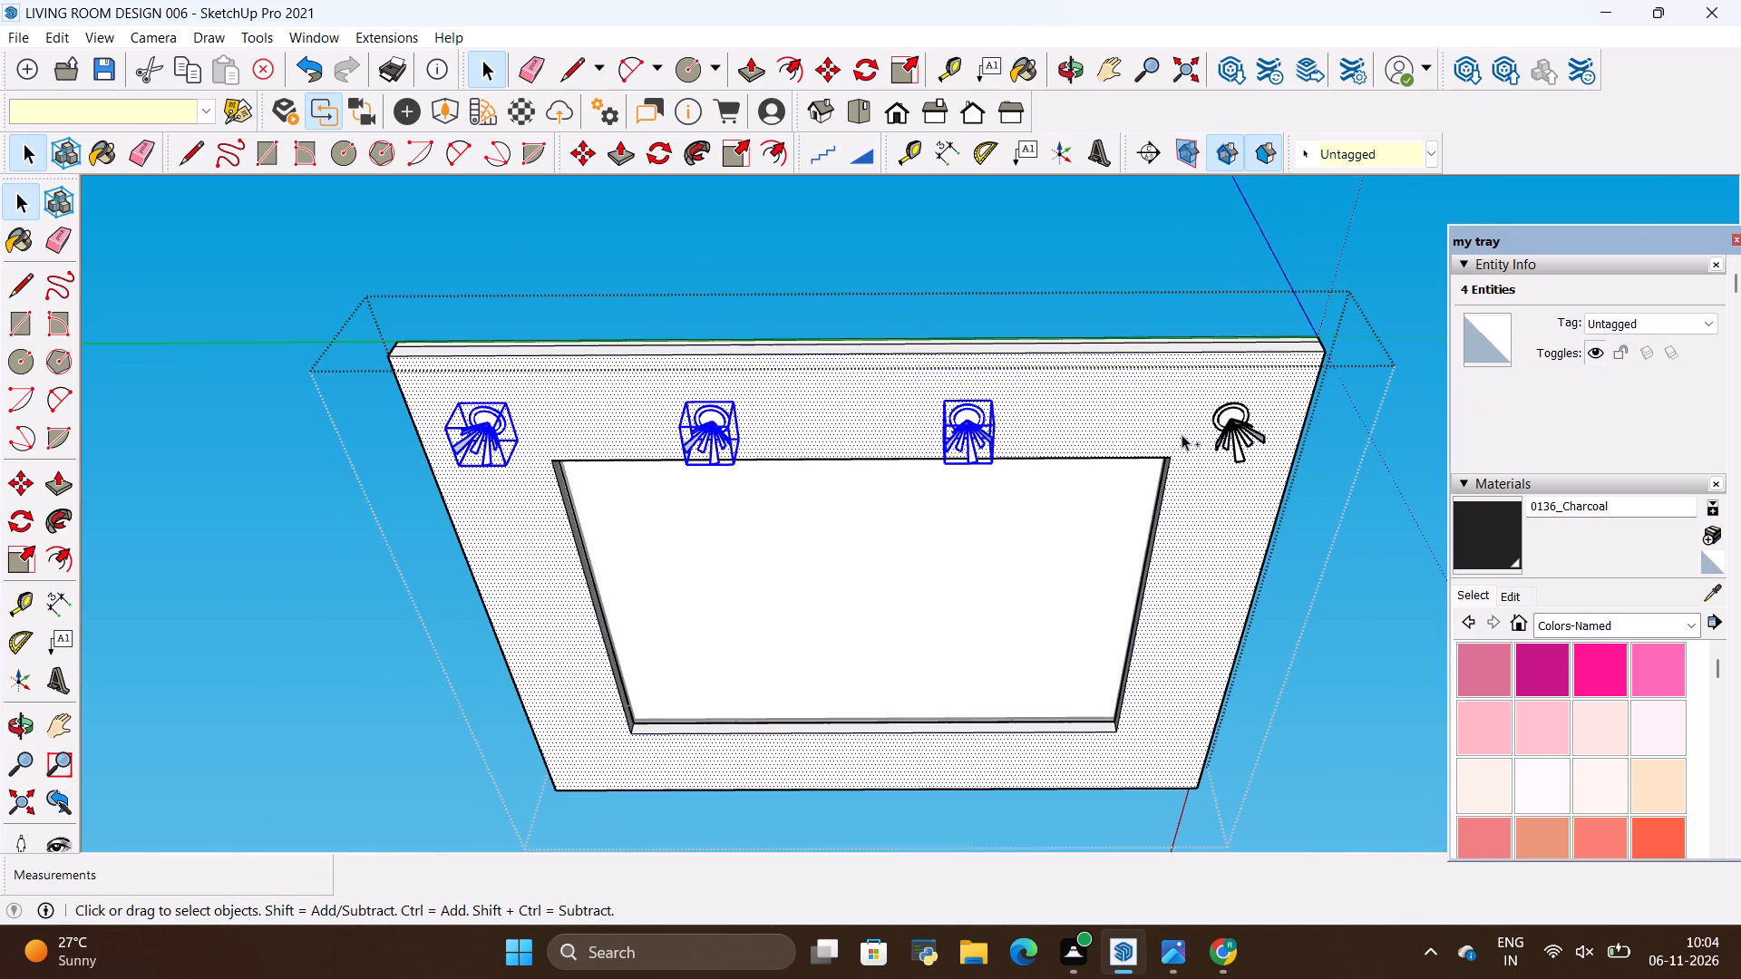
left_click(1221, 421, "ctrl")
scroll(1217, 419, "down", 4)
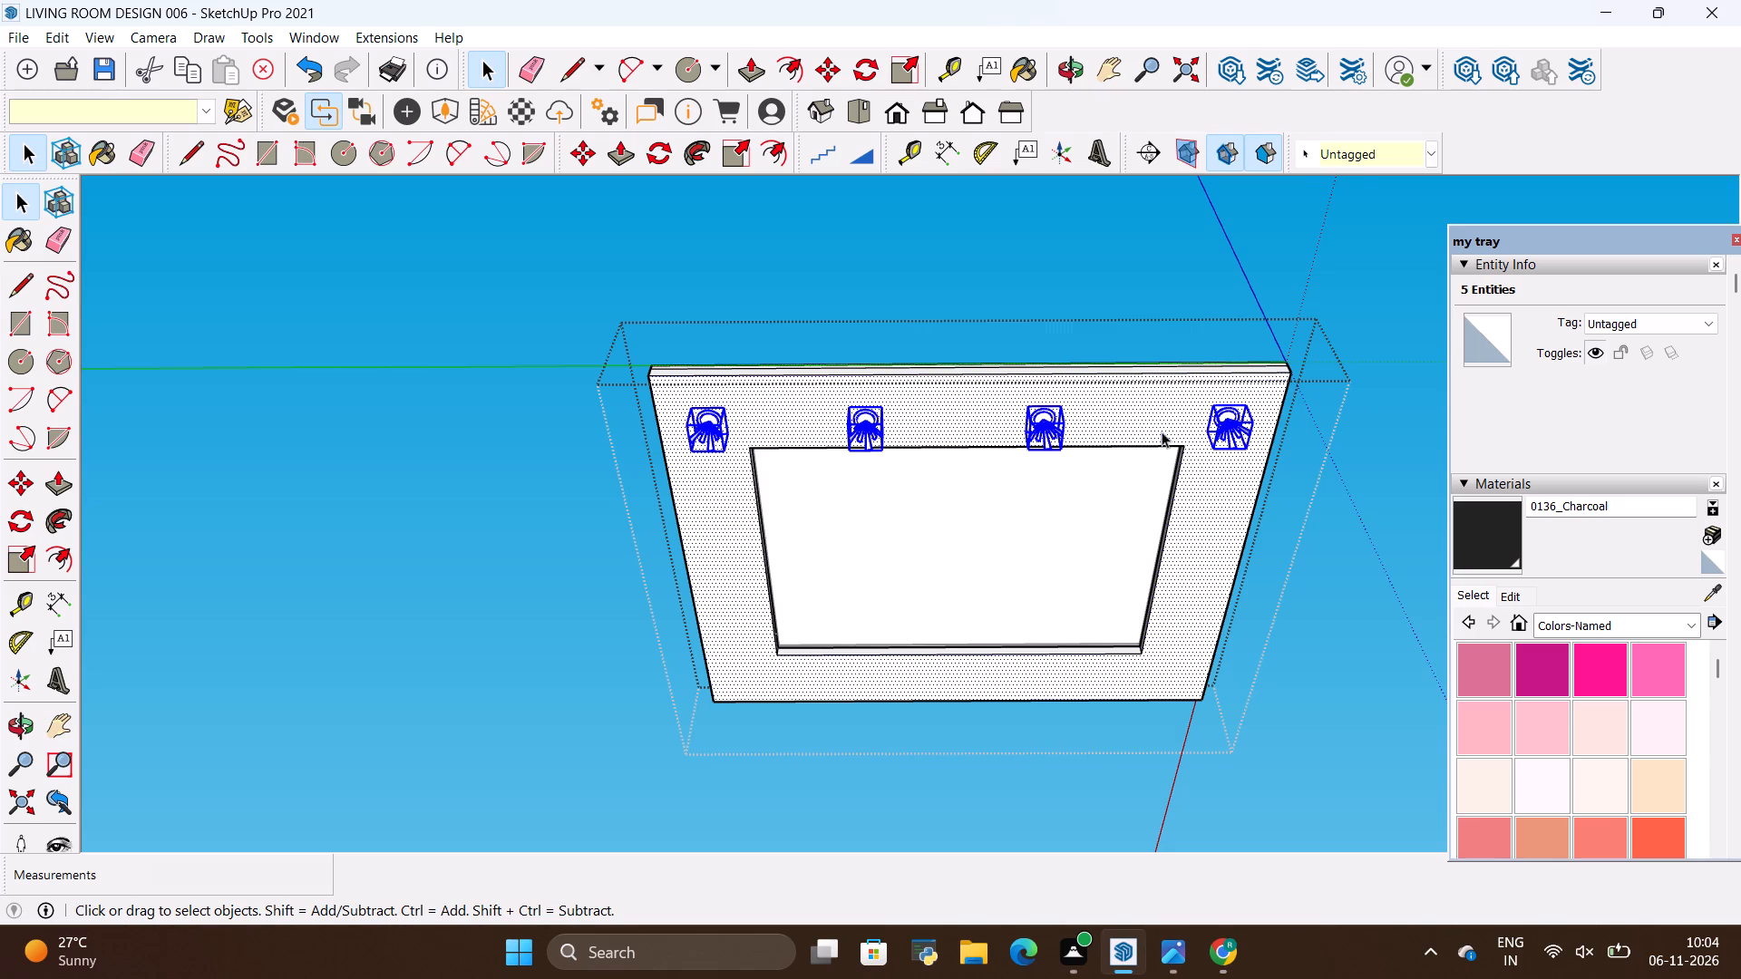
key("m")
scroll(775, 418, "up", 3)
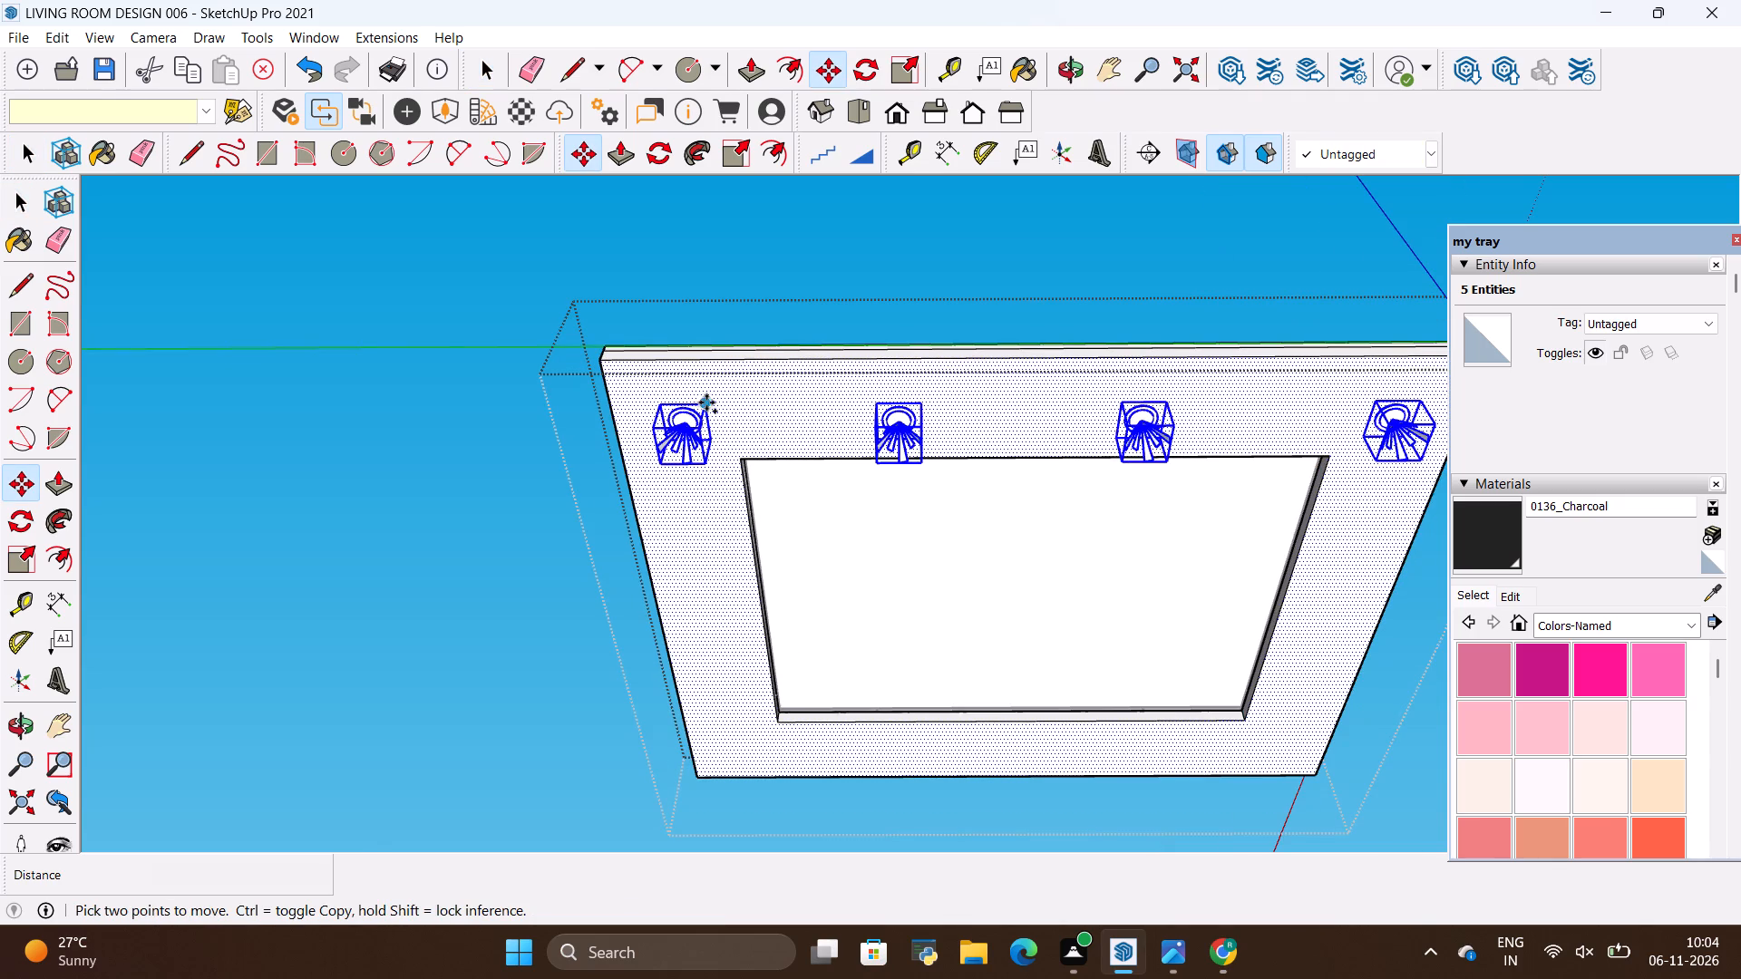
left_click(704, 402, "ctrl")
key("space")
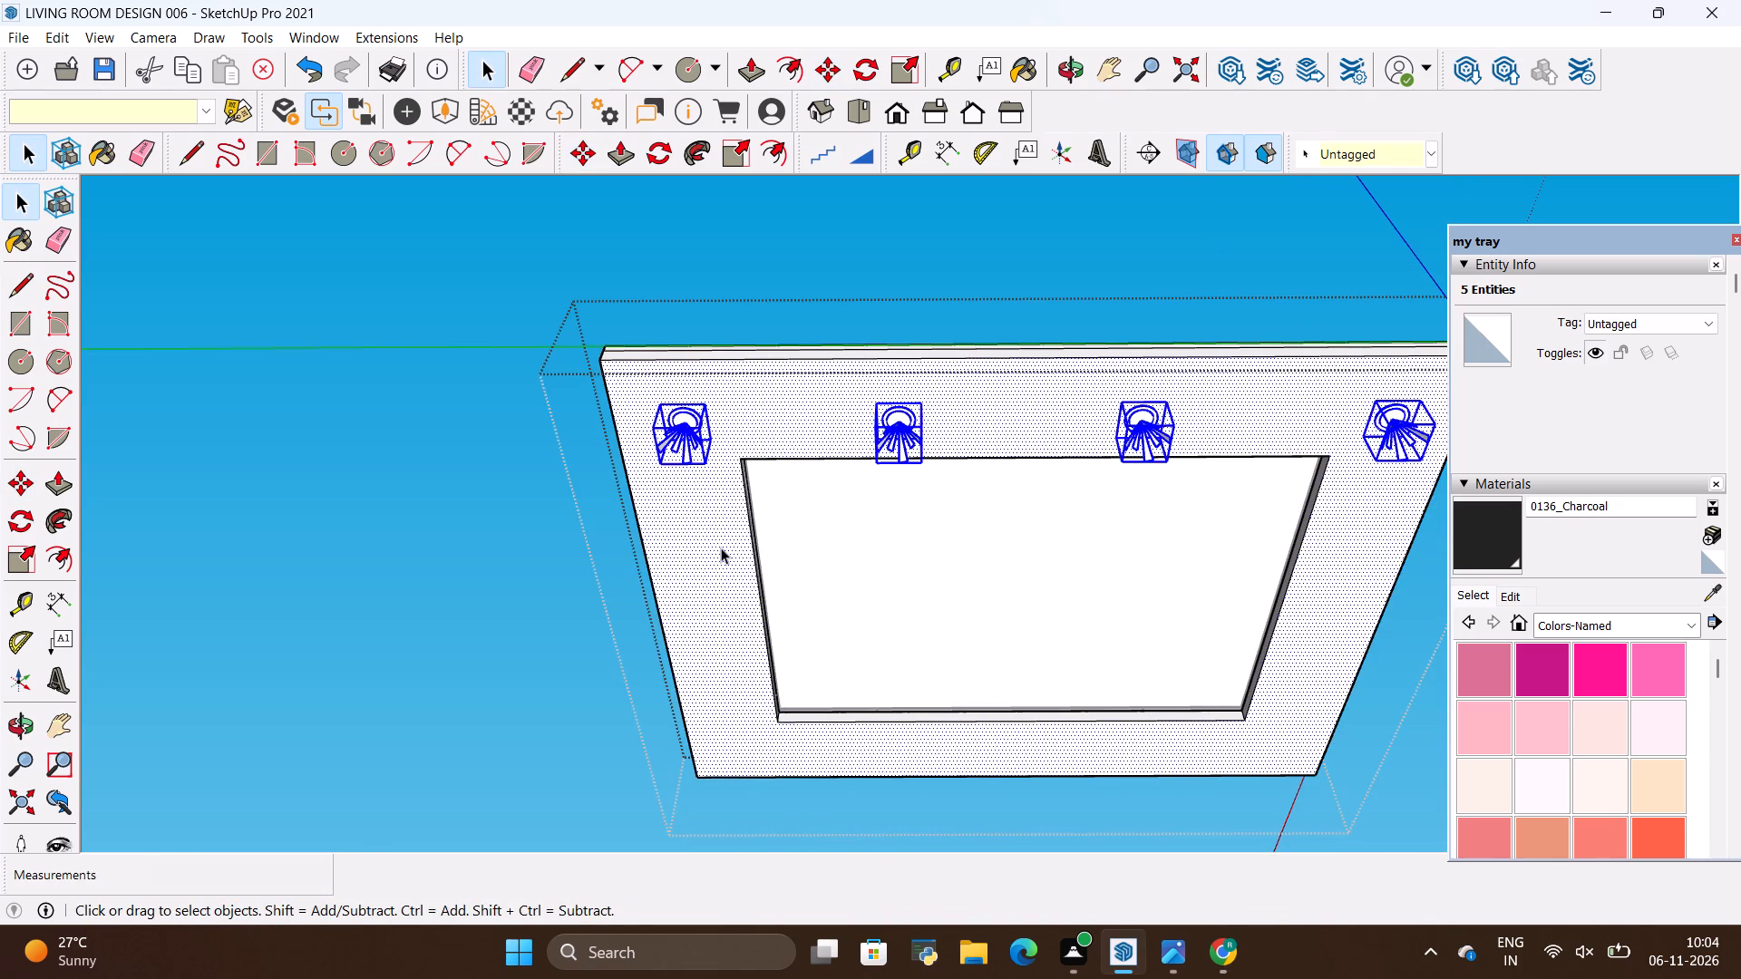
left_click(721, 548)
Copy the row of four downlights about 11' 1" straight across to the opposite border of the ceiling.
left_click(680, 435)
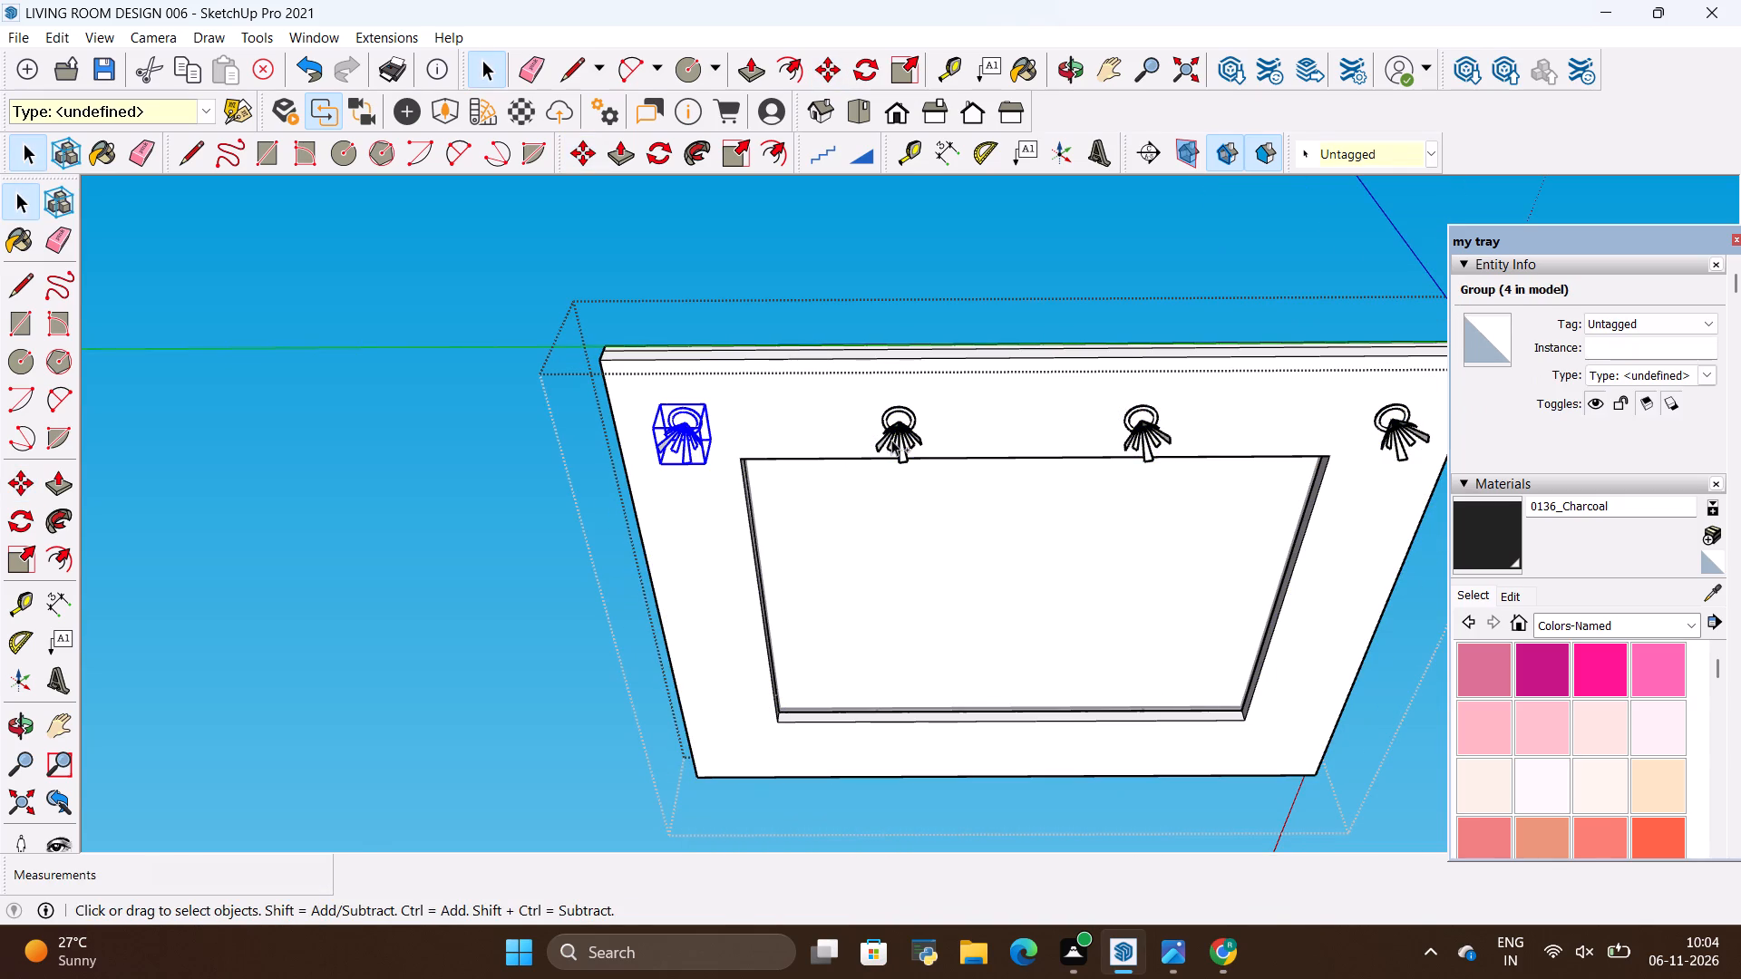
left_click(891, 440, "ctrl")
left_click(1143, 438, "ctrl")
scroll(892, 491, "down", 3, "ctrl")
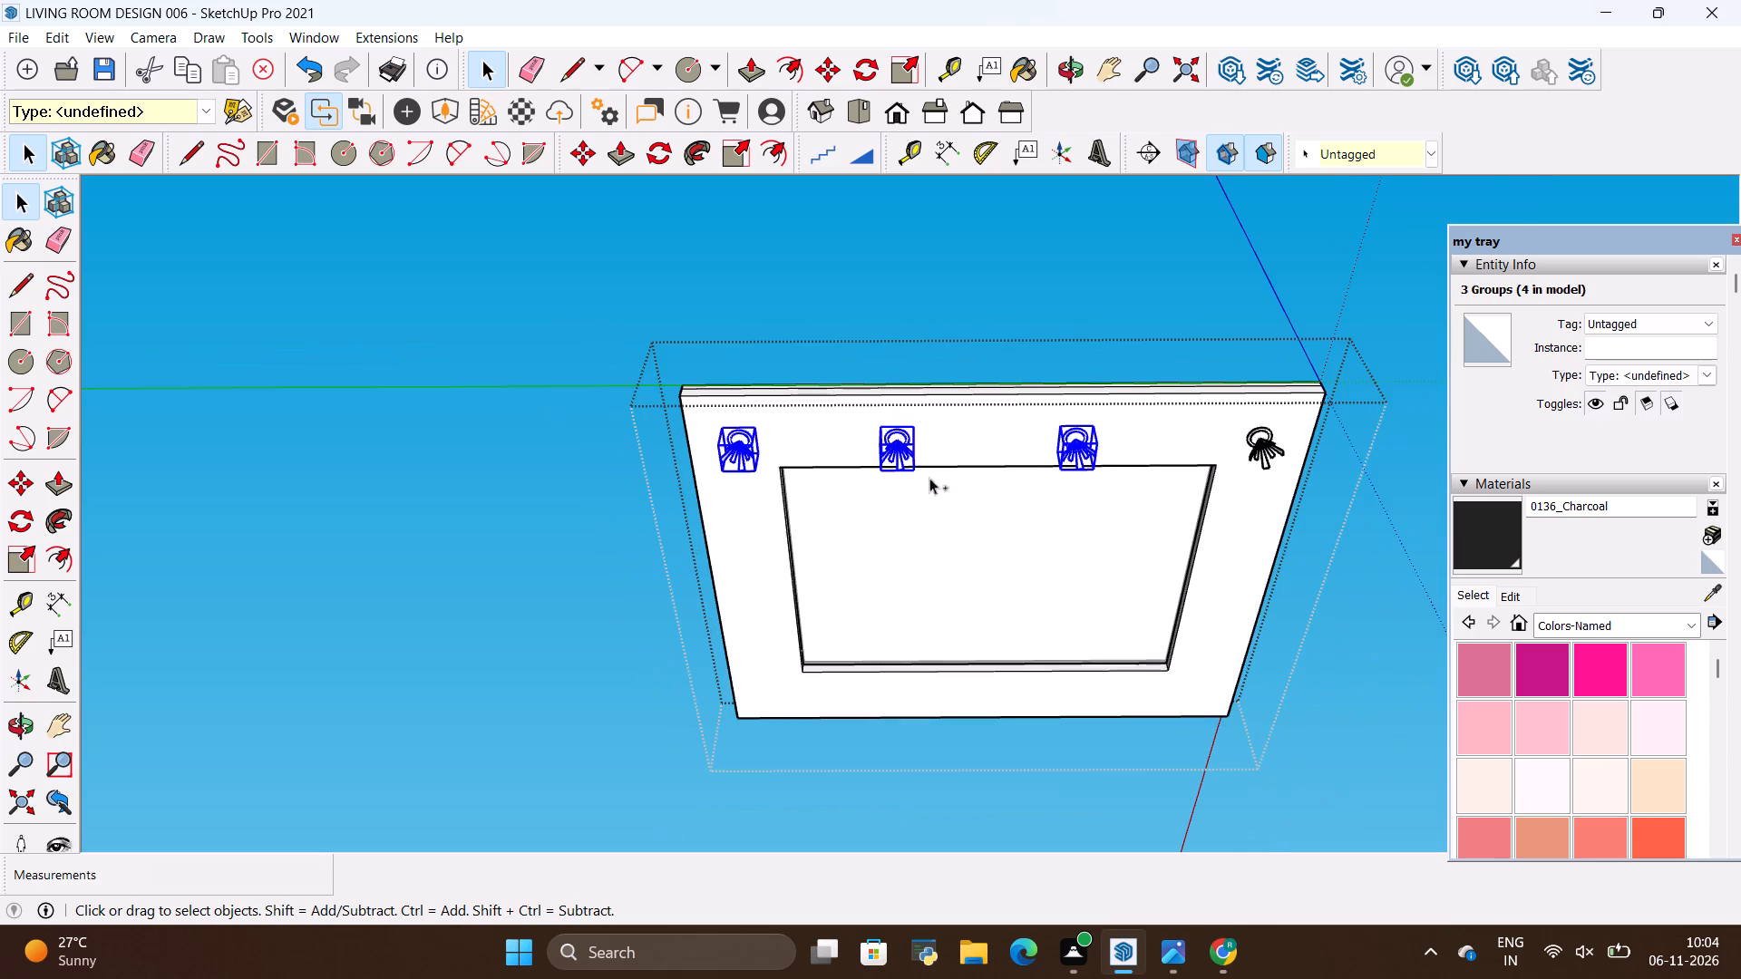
scroll(1256, 442, "up", 1, "ctrl")
left_click(1264, 441, "ctrl")
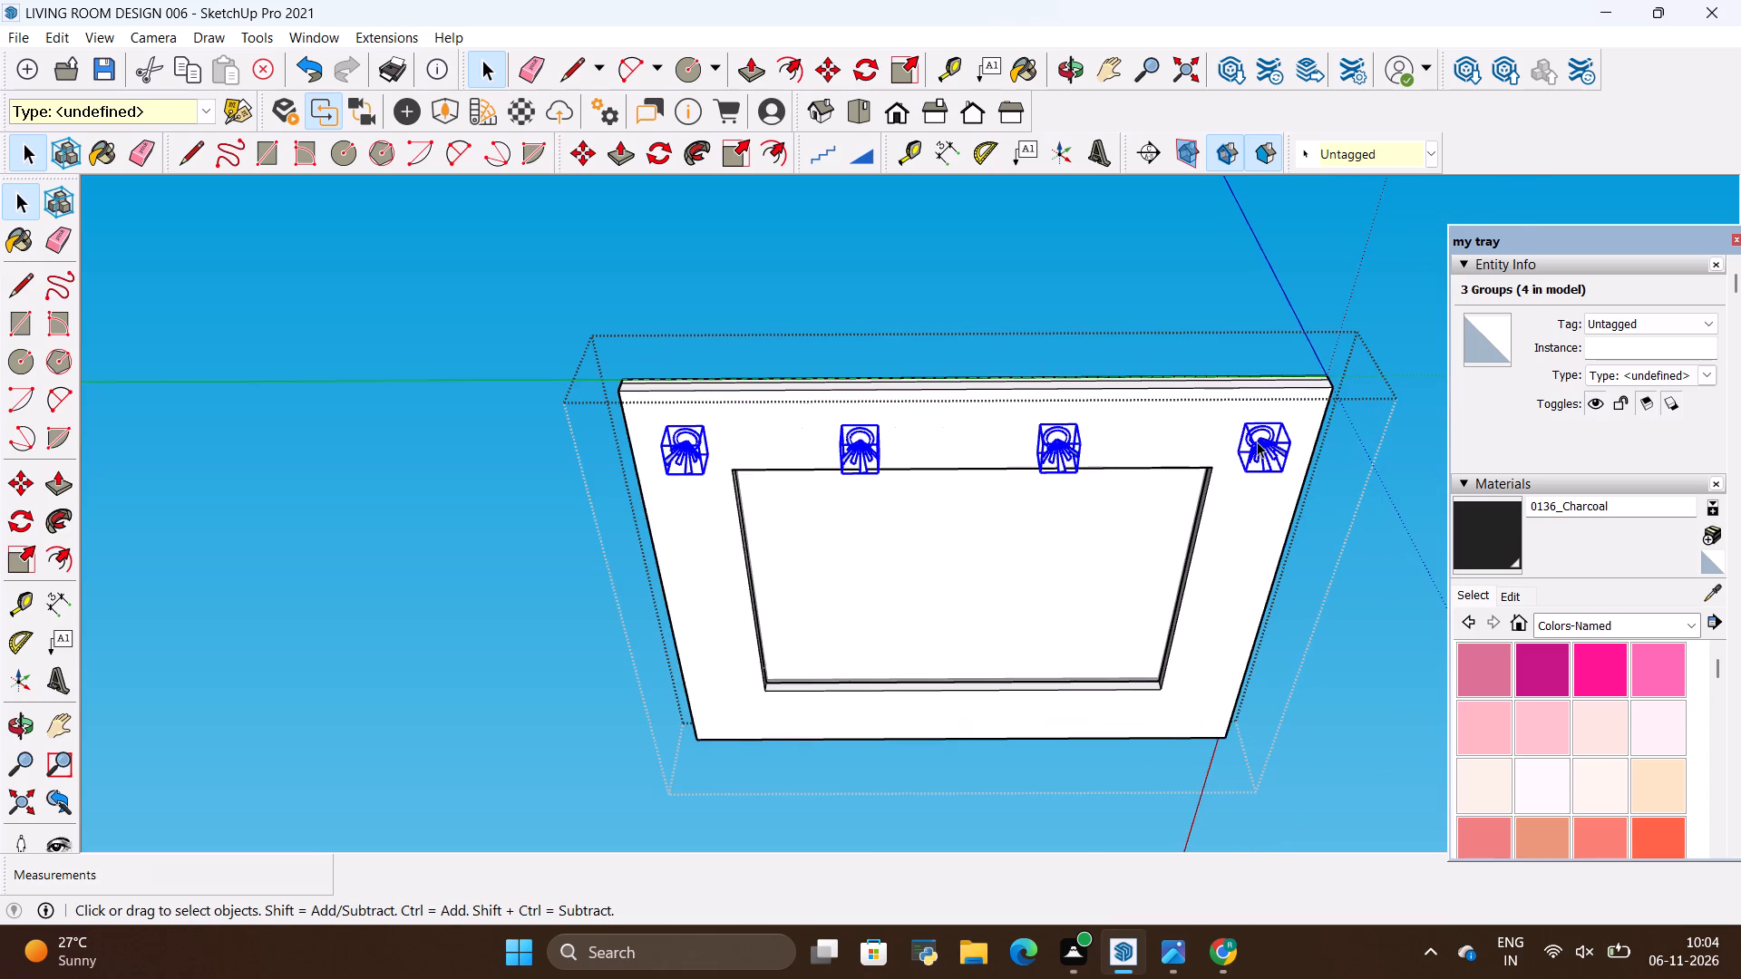
key("m")
scroll(666, 478, "up", 8)
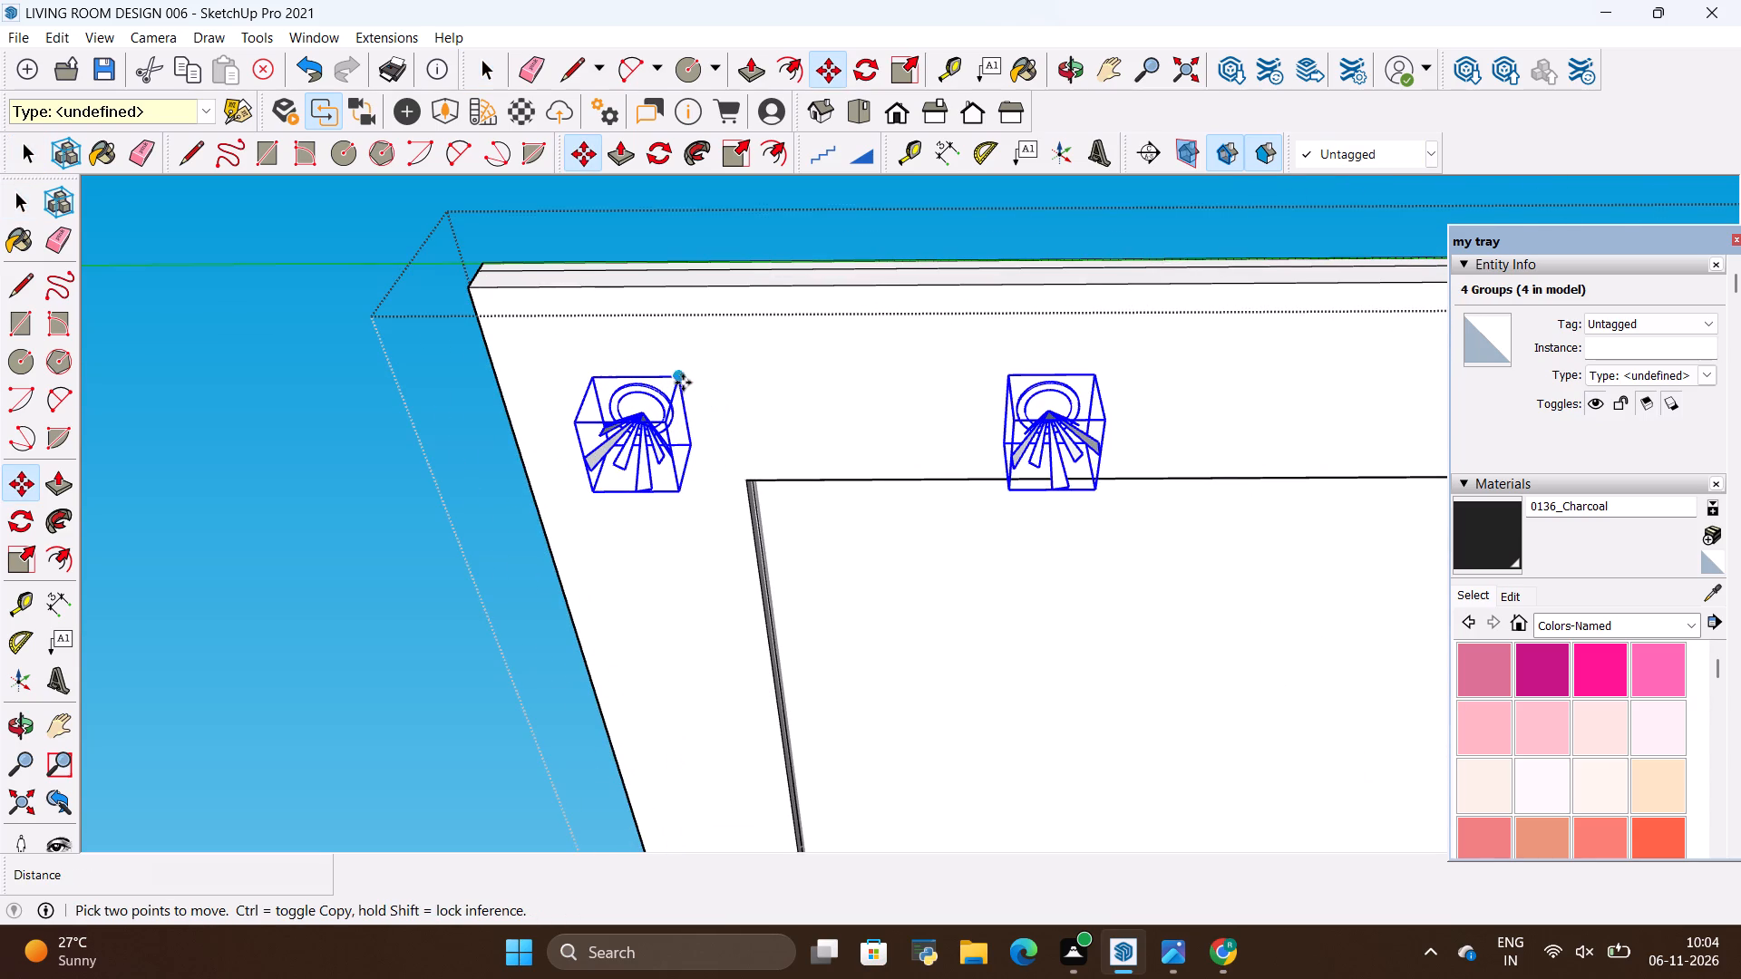
left_click(681, 375)
scroll(723, 520, "down", 11)
scroll(686, 649, "up", 6)
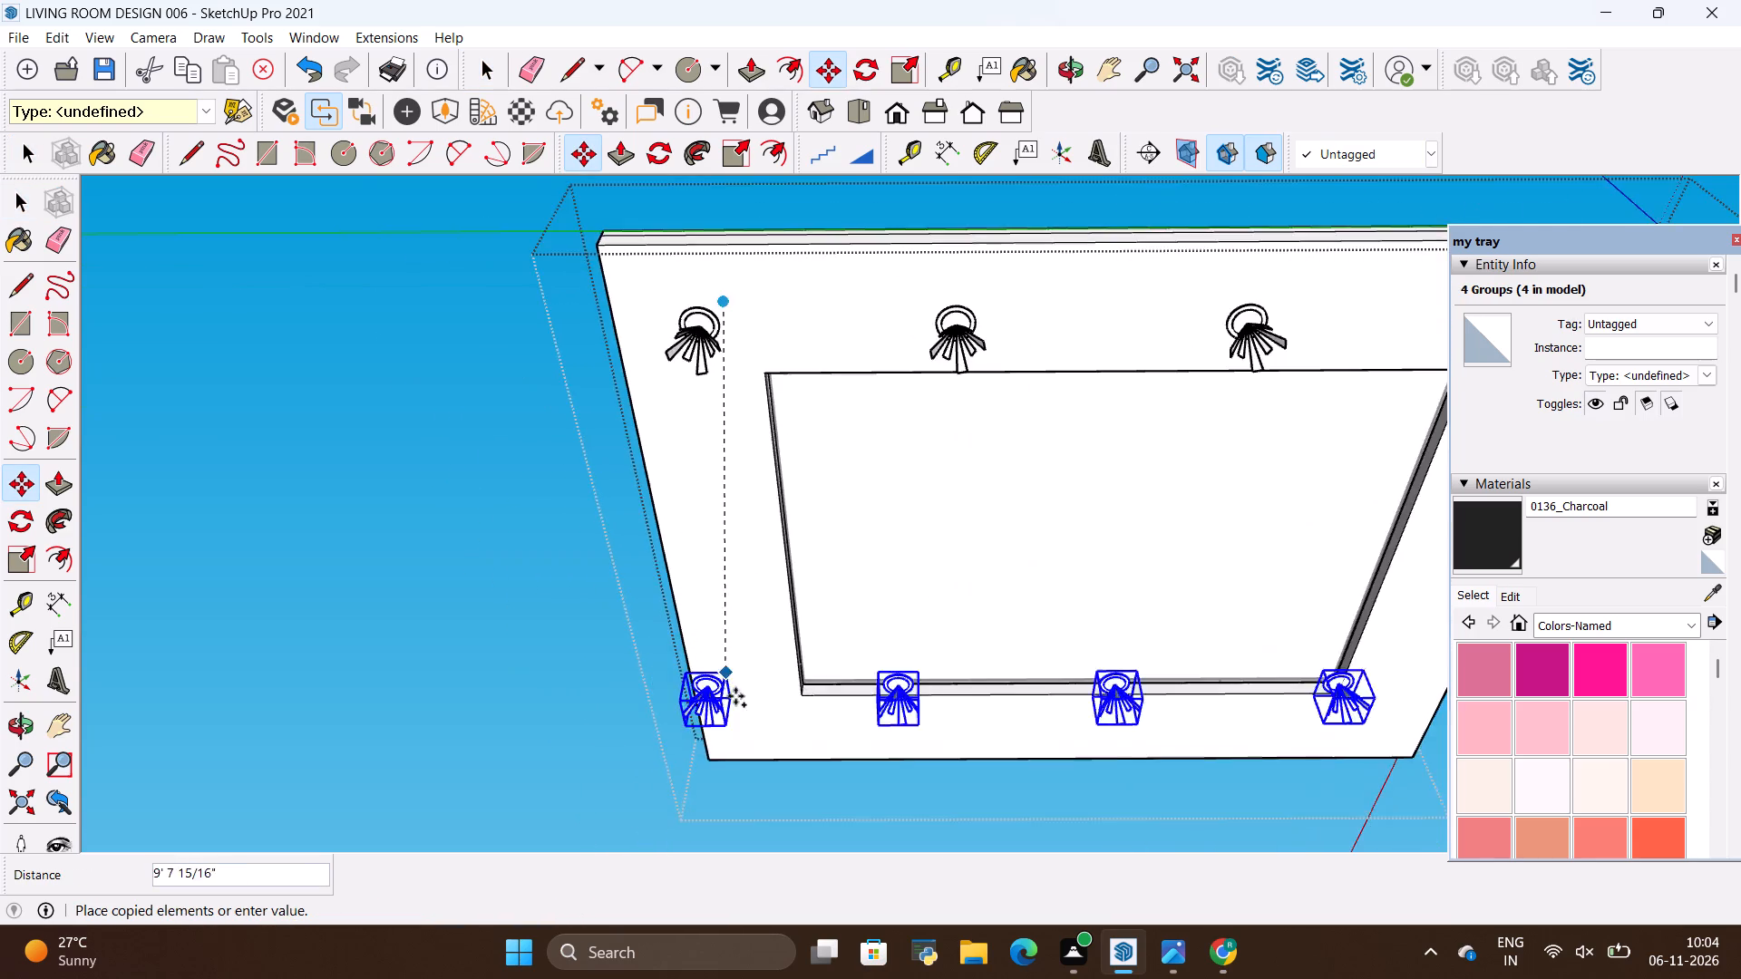
scroll(735, 696, "up", 12)
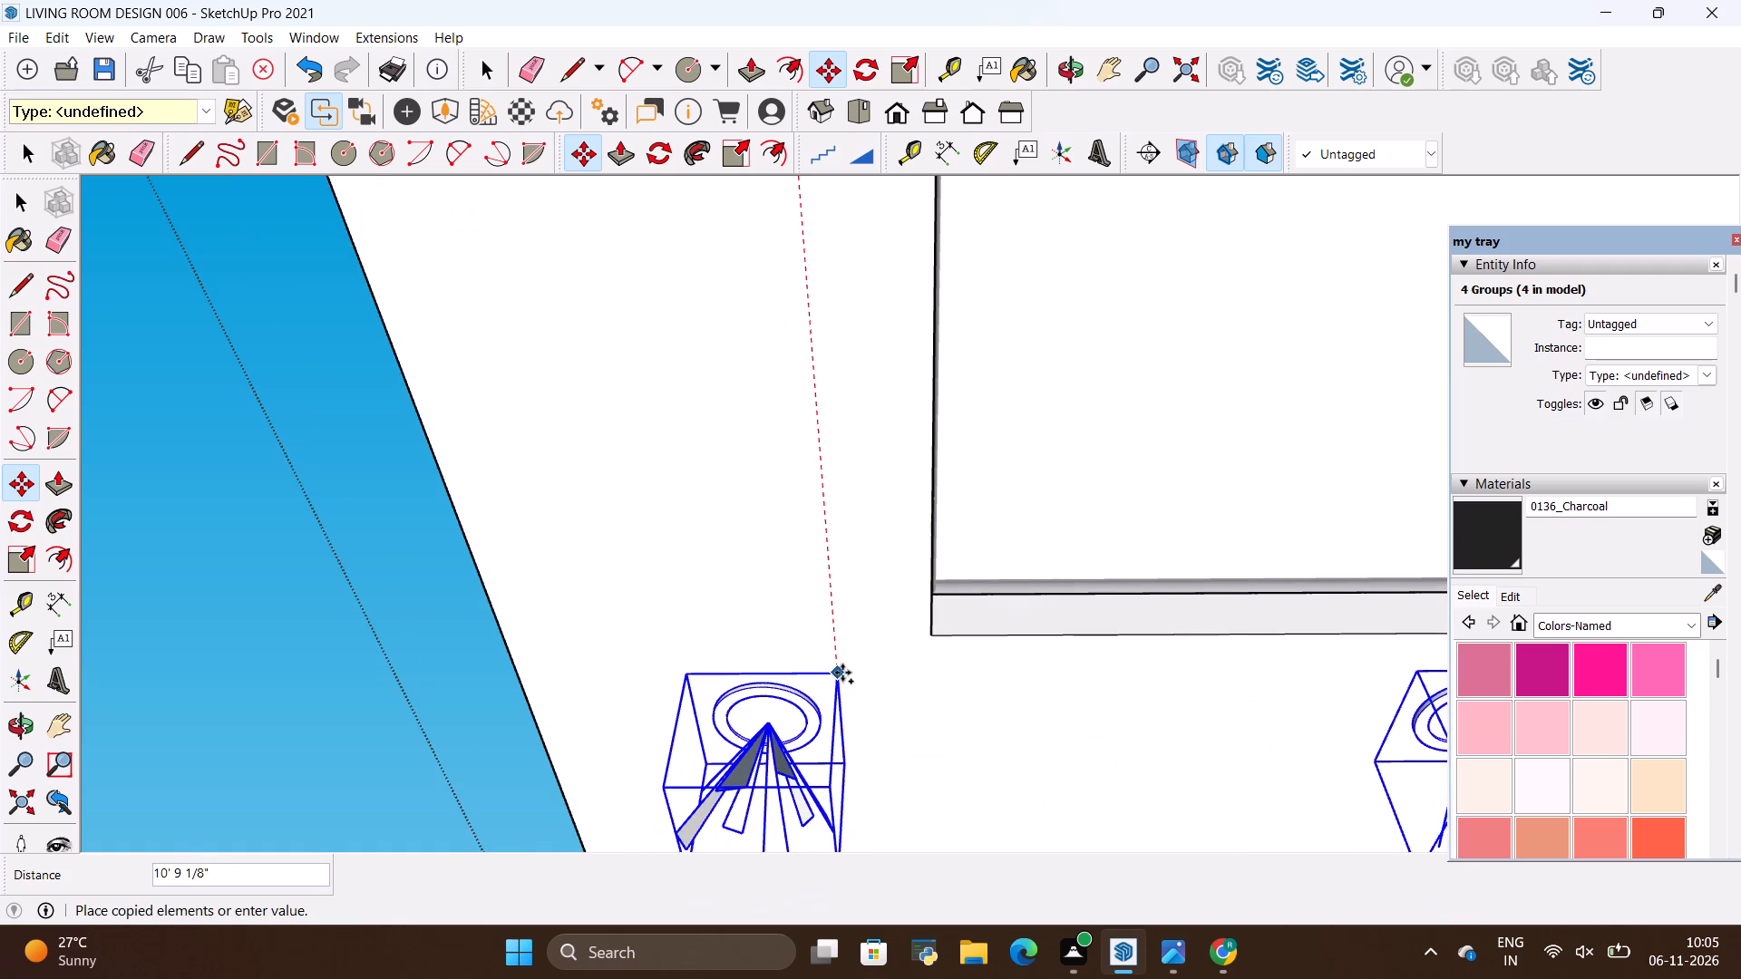
scroll(842, 673, "down", 8)
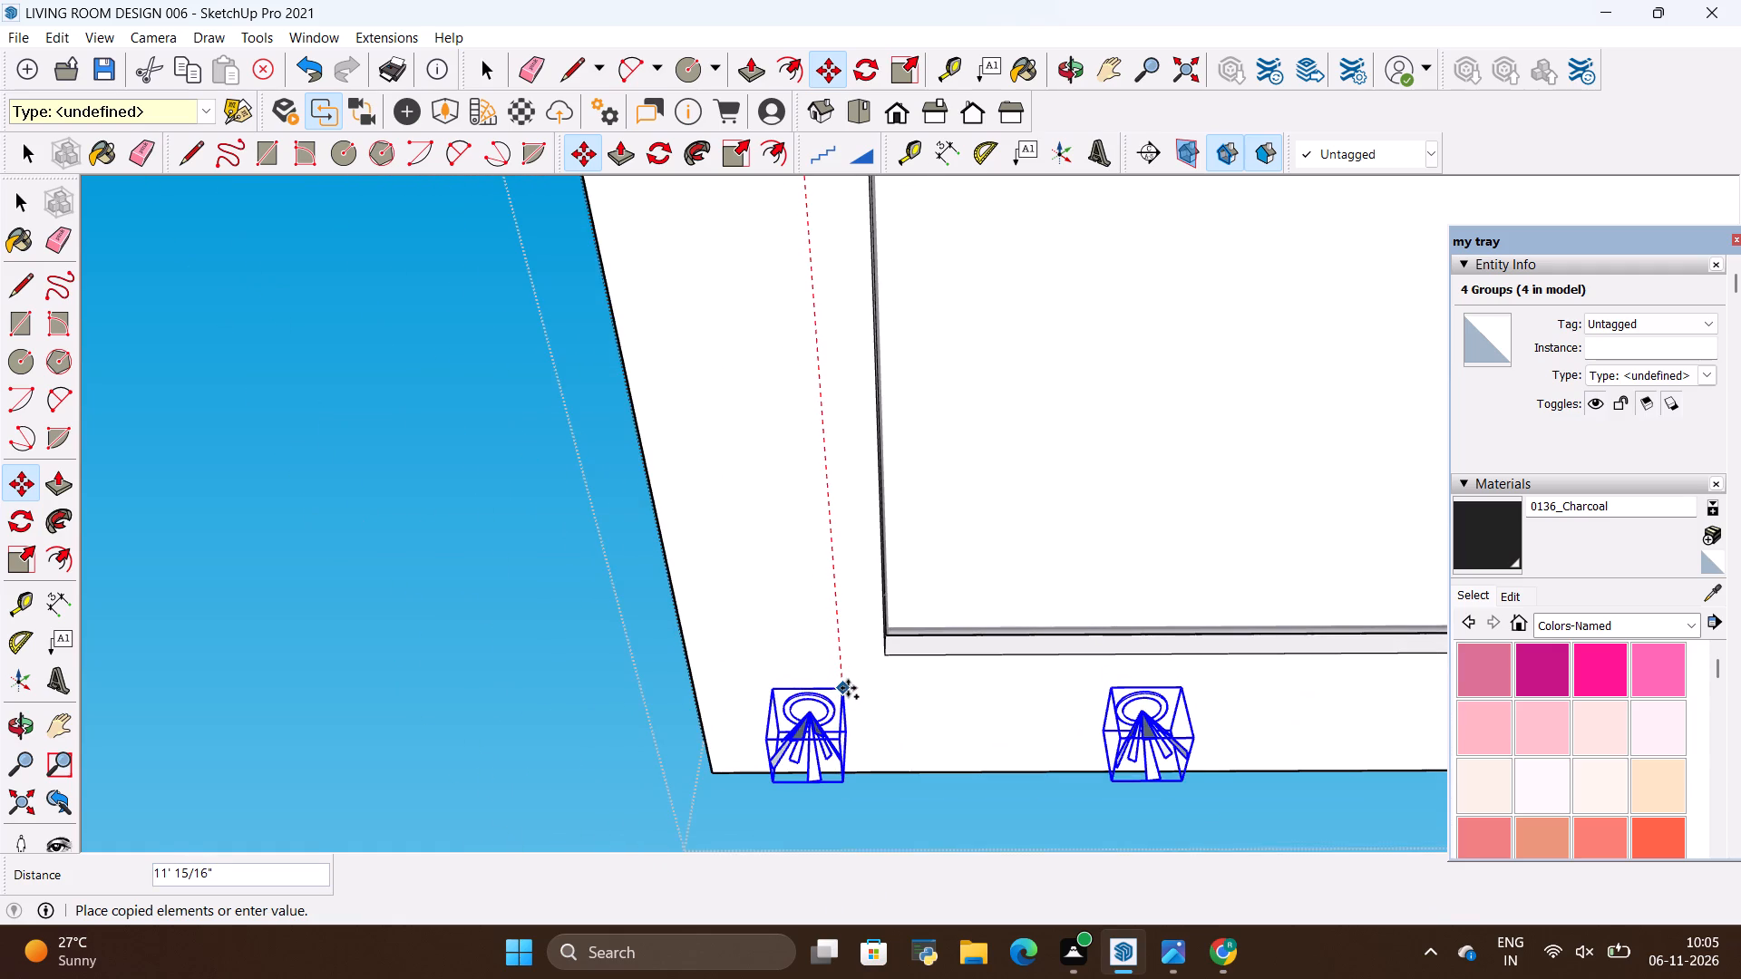
left_click(848, 688)
key("space")
left_click(792, 653)
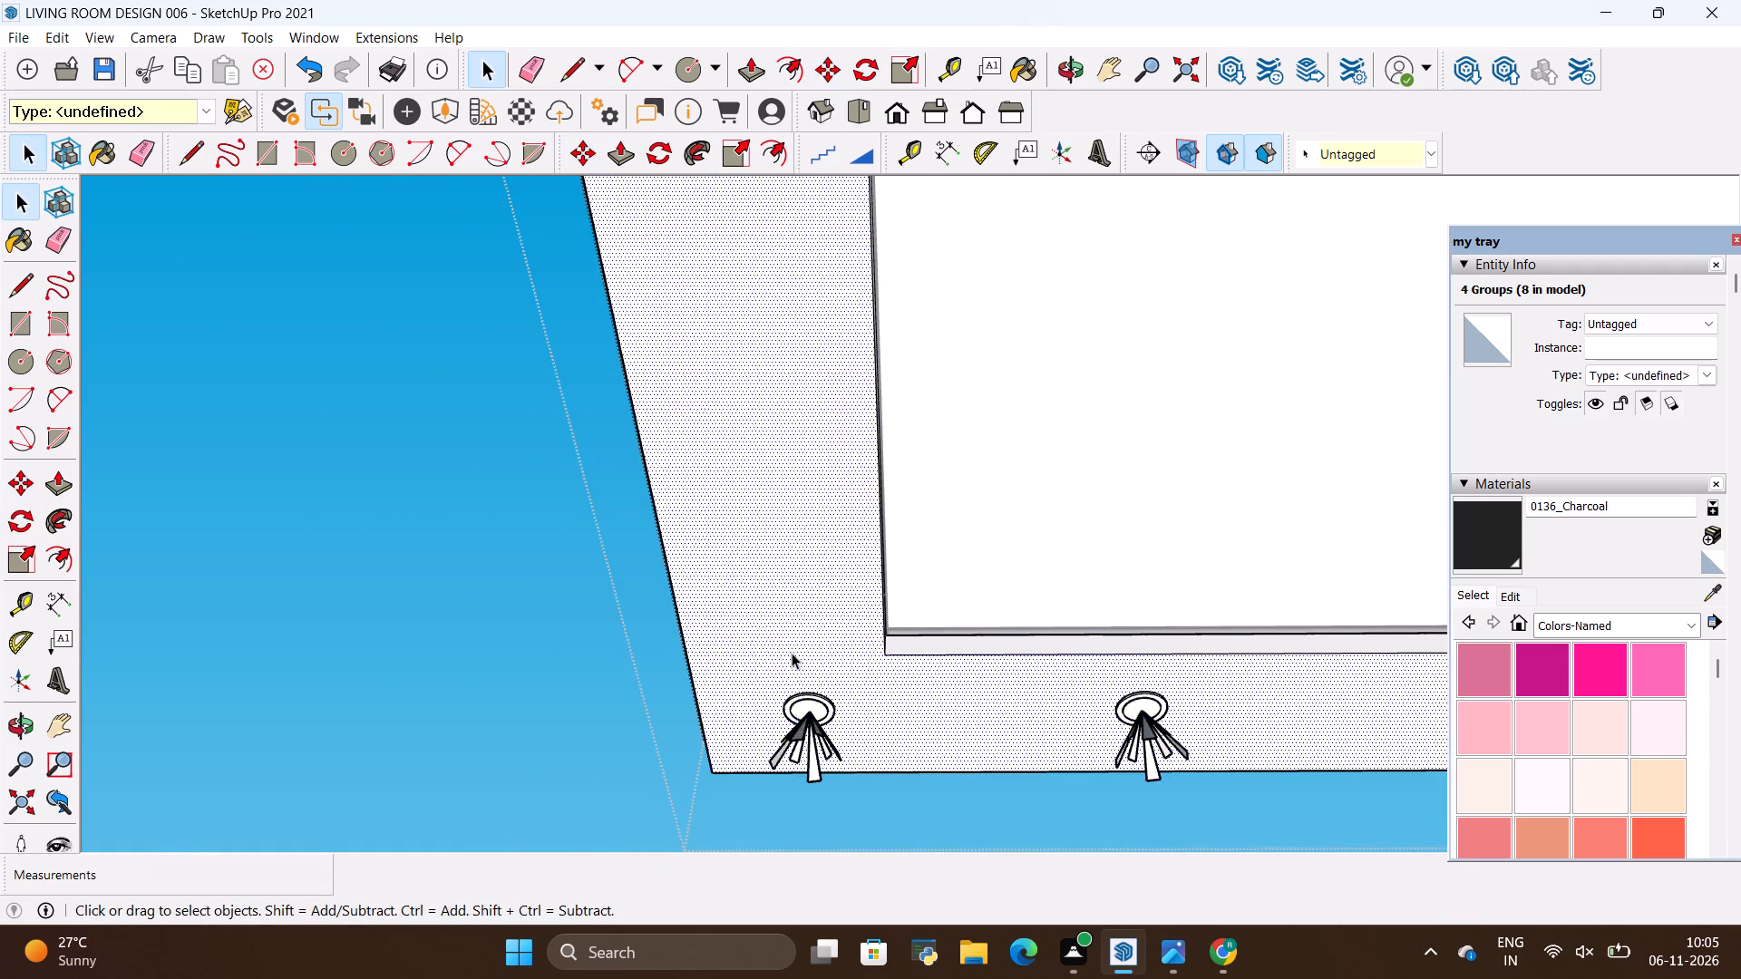
Recheck the reference photo, copy one row's two end downlights to midway between the rows, and exit the ceiling group.
scroll(791, 654, "down", 11)
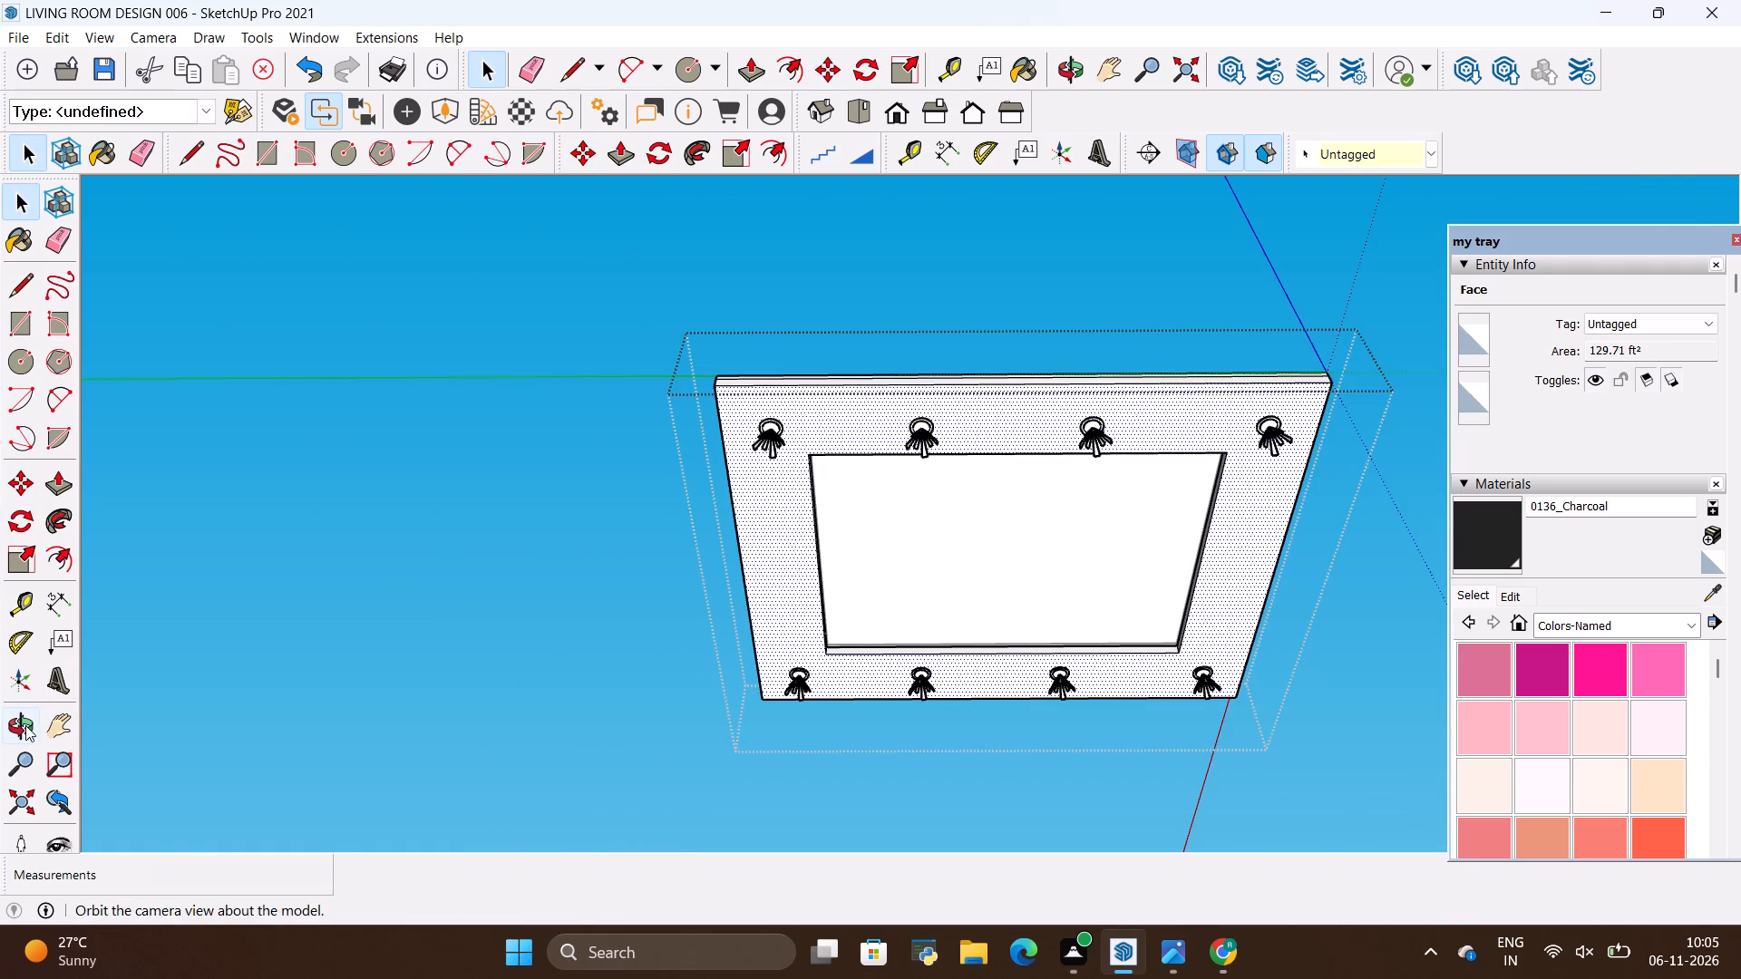
left_click(29, 726)
left_click_drag(274, 670, 944, 712)
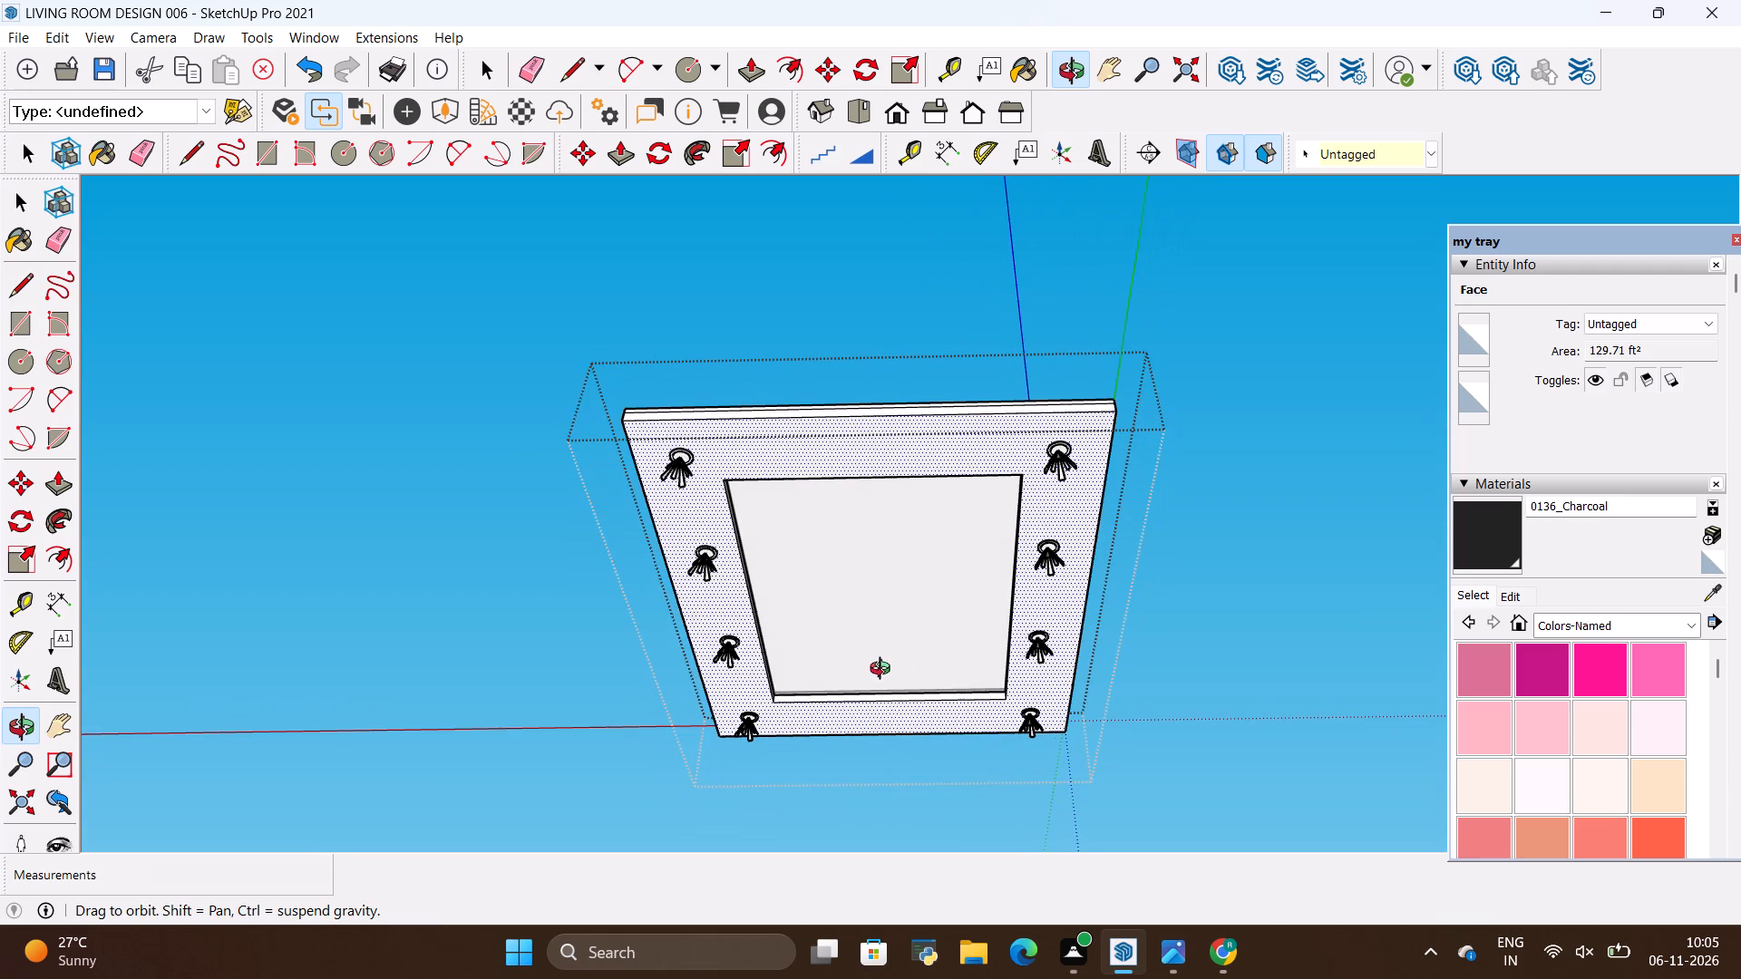
key("alt+Tab")
key("alt+Tab")
scroll(831, 667, "down", 4)
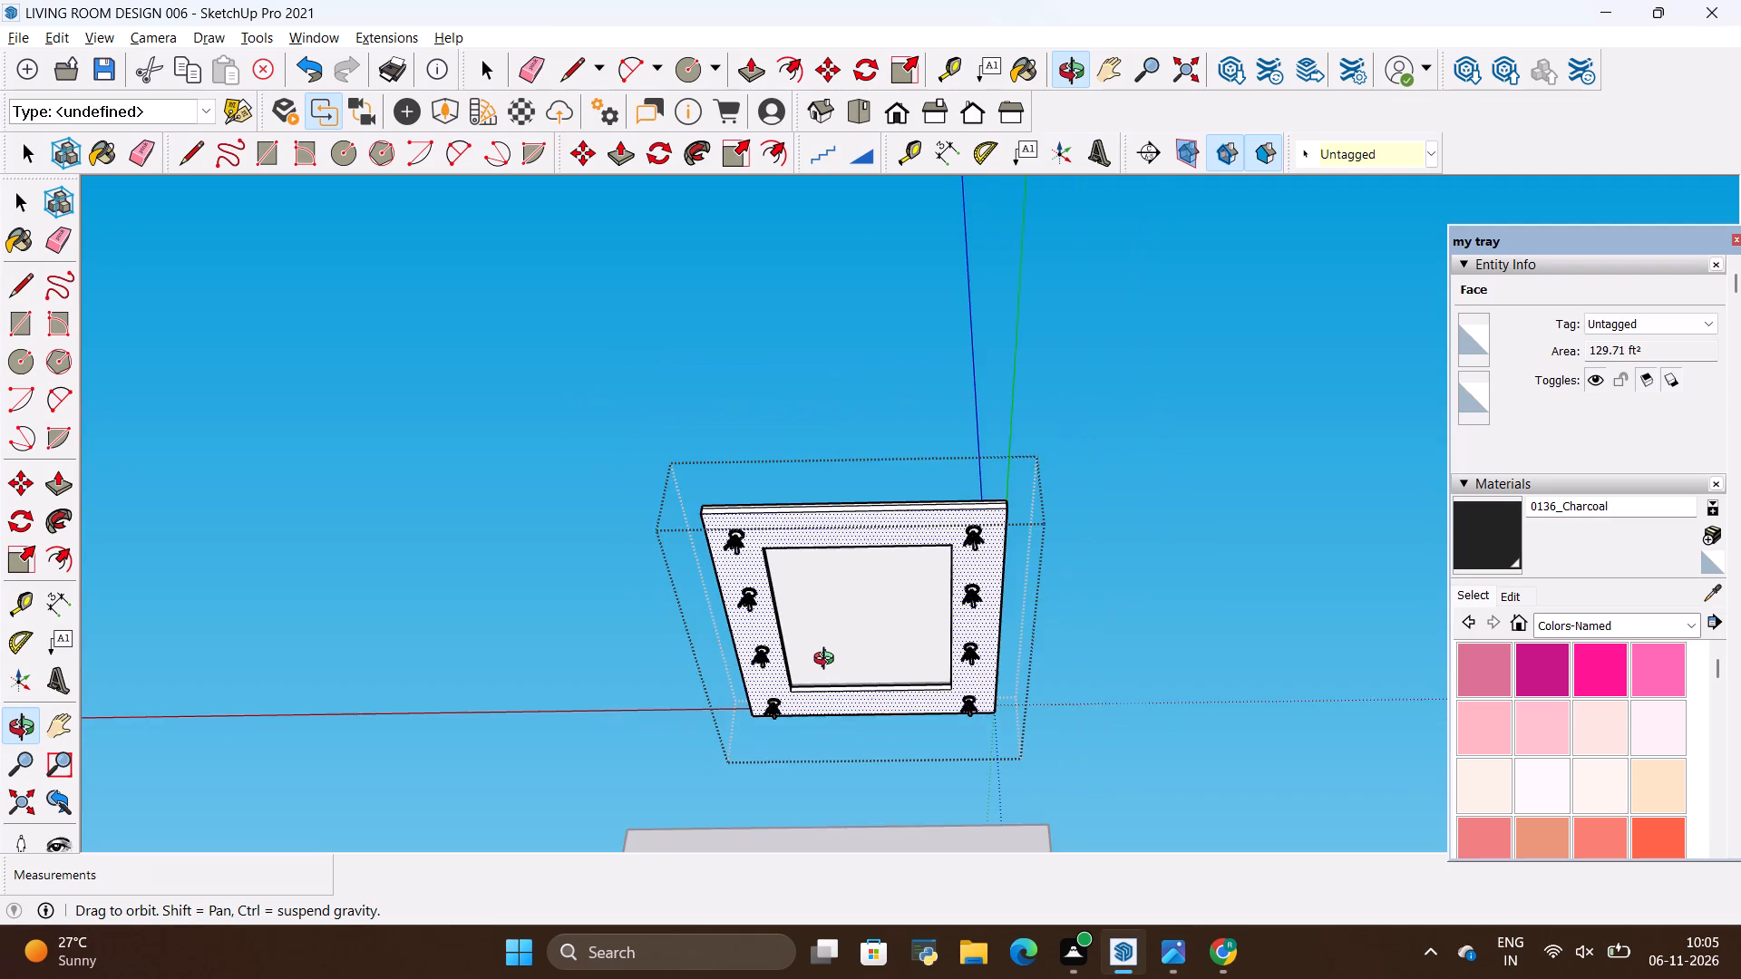
scroll(863, 629, "up", 4)
key("space")
left_click(661, 495)
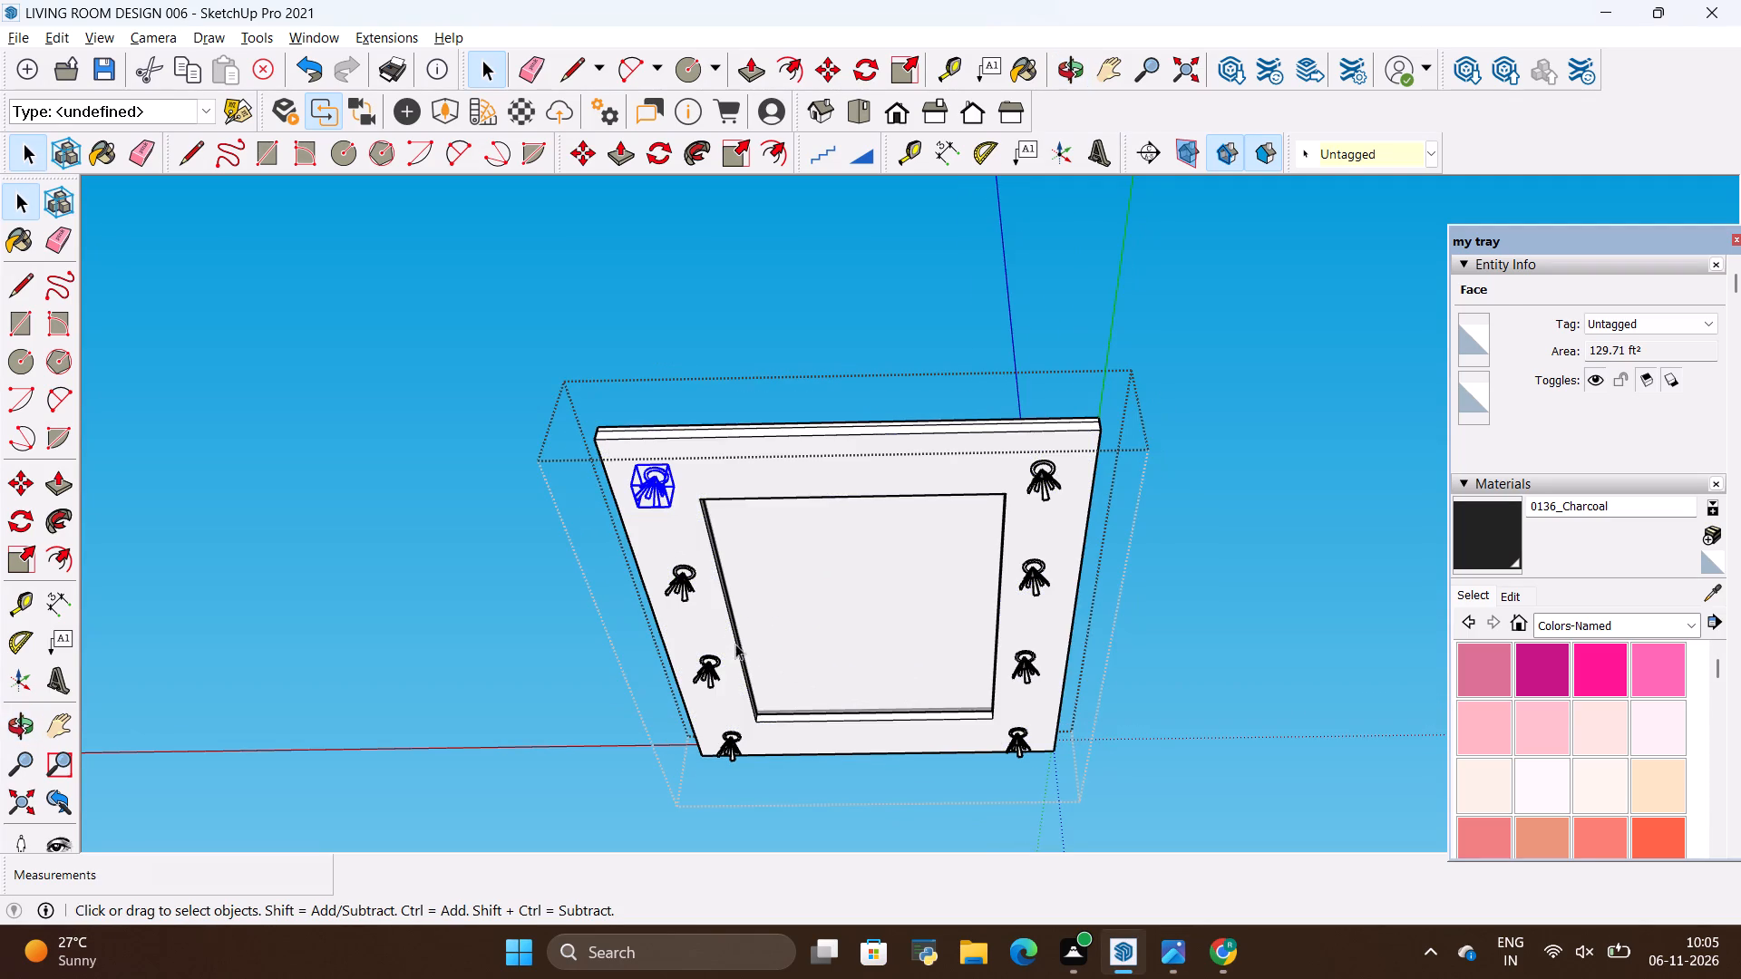
left_click(726, 734, "ctrl")
key("m")
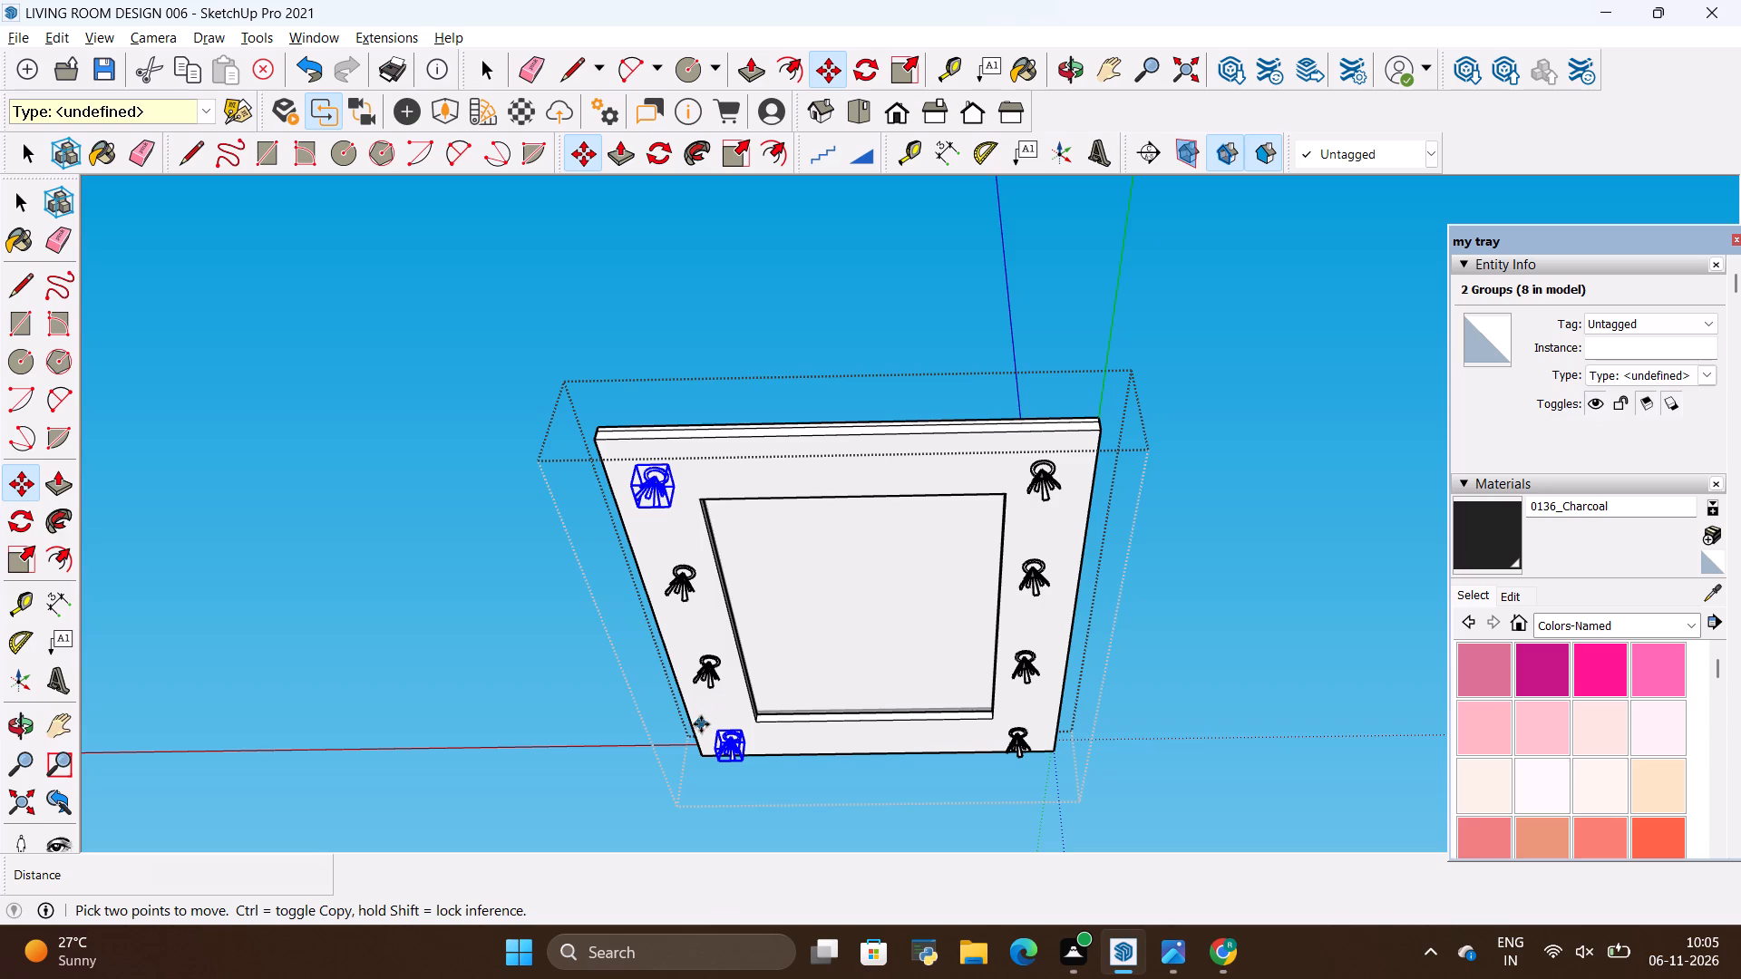
scroll(590, 519, "up", 5)
key("m")
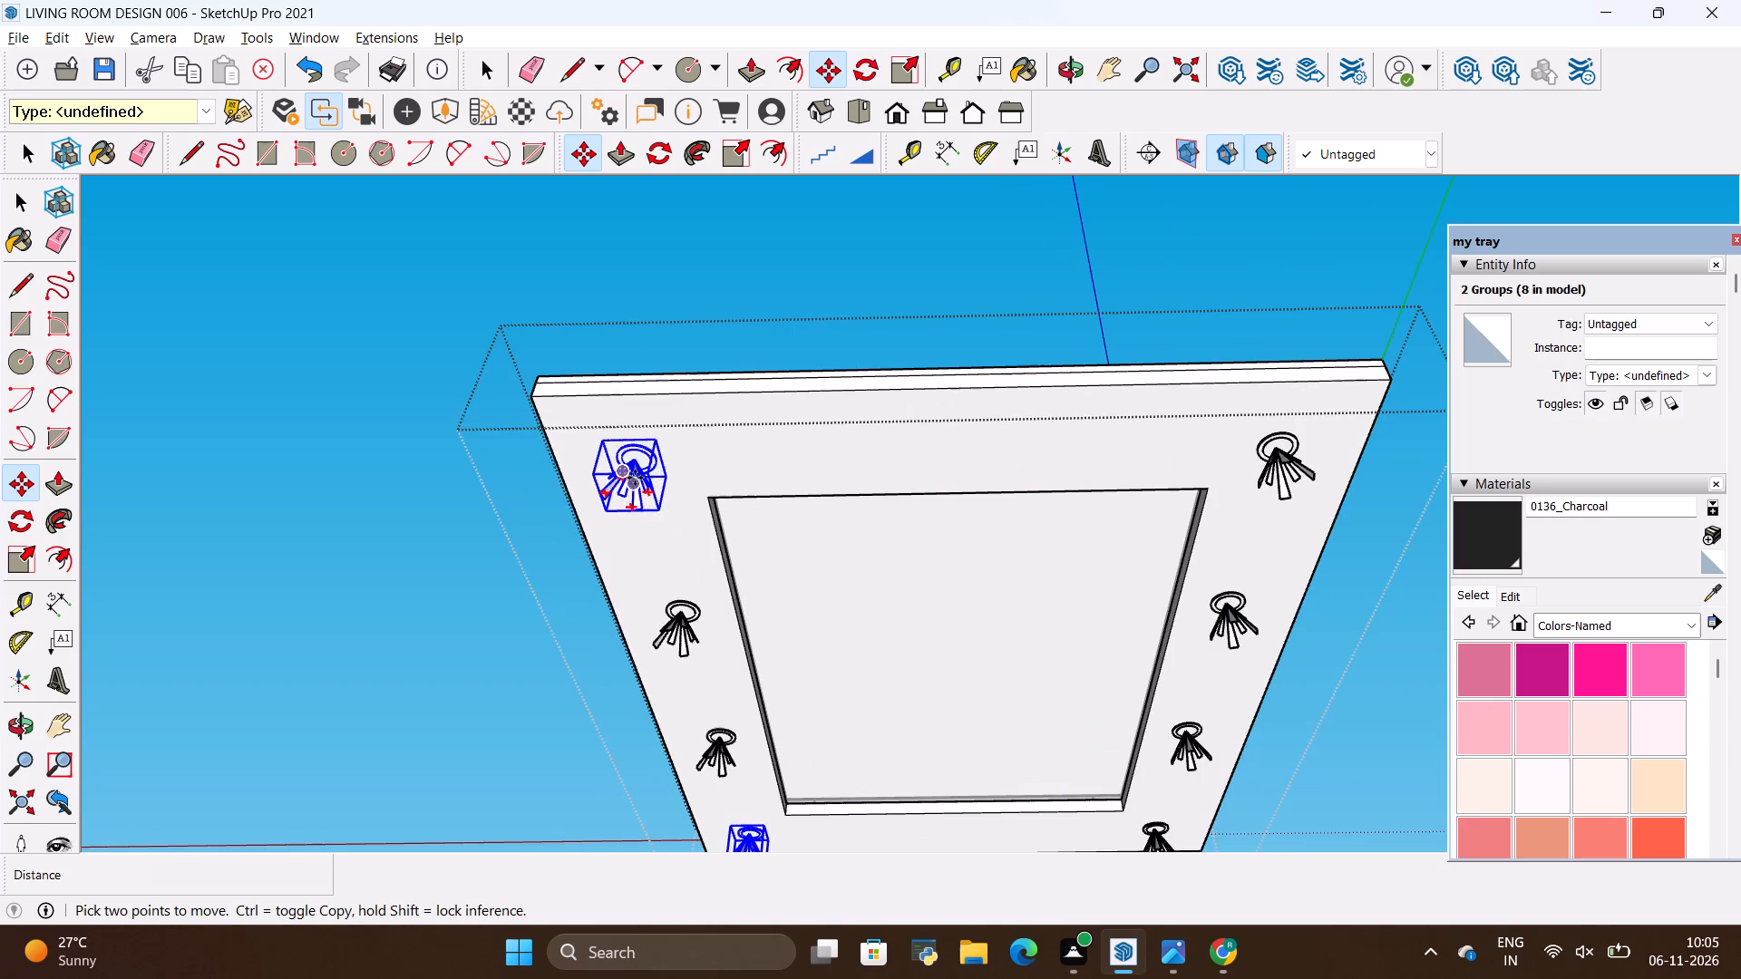
left_click(659, 442, "ctrl")
scroll(911, 441, "down", 3)
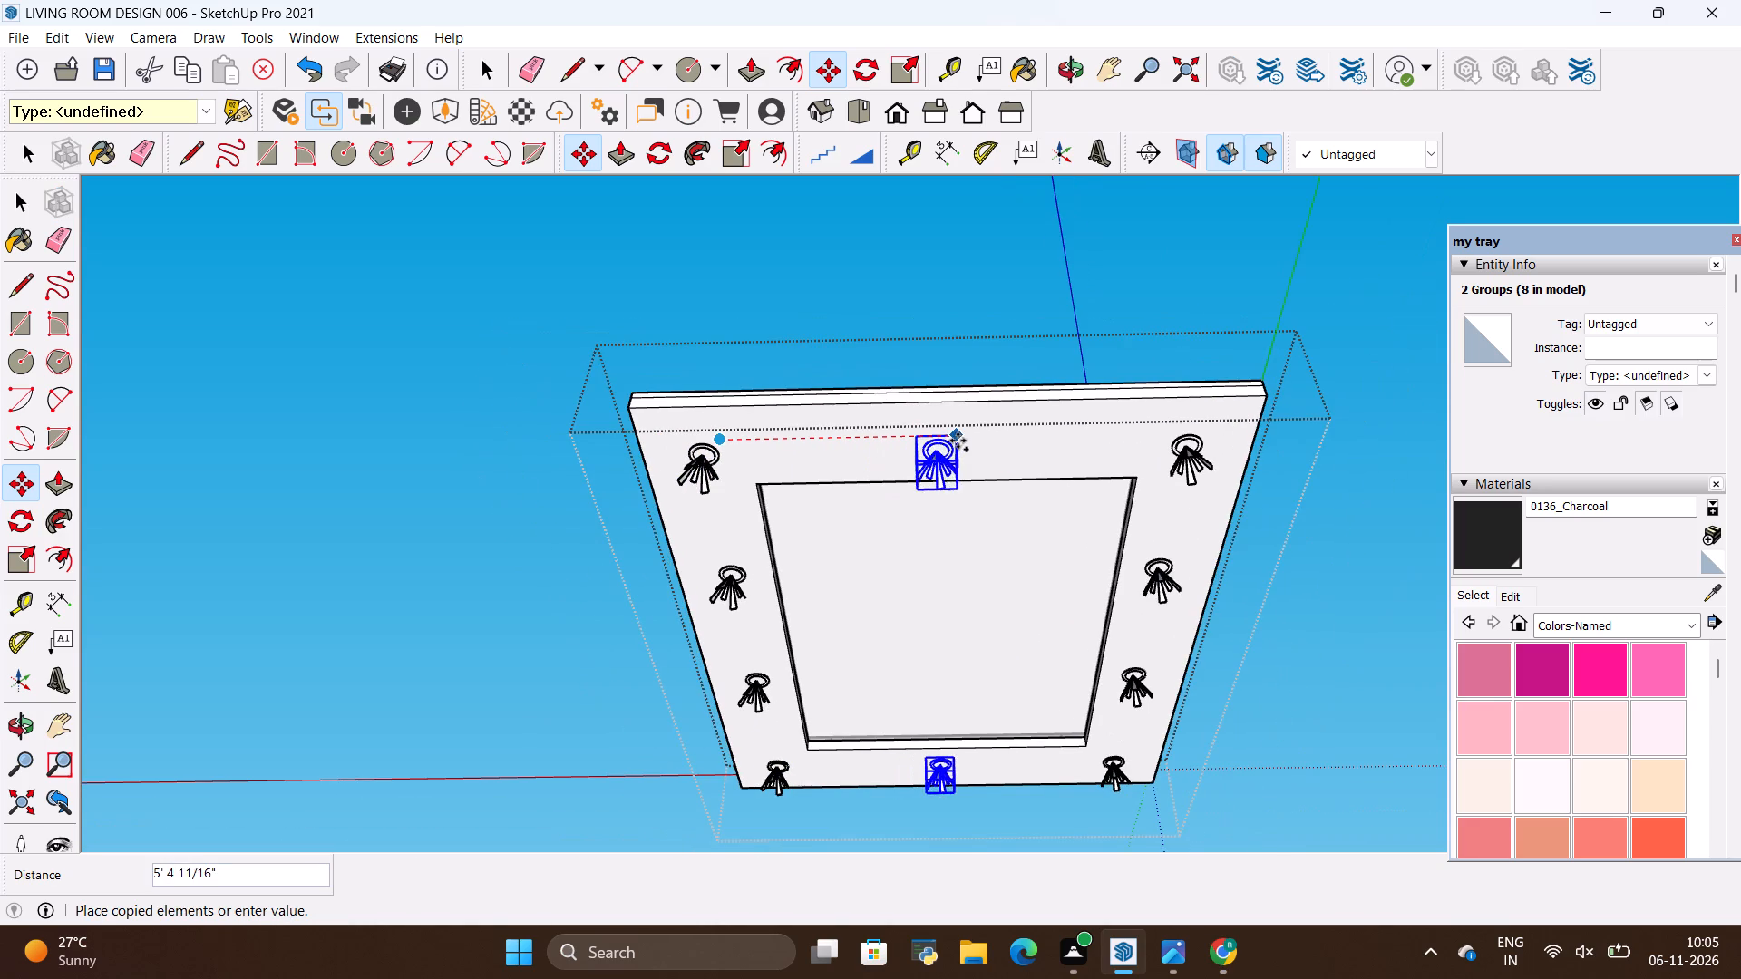
left_click(970, 443)
key("space")
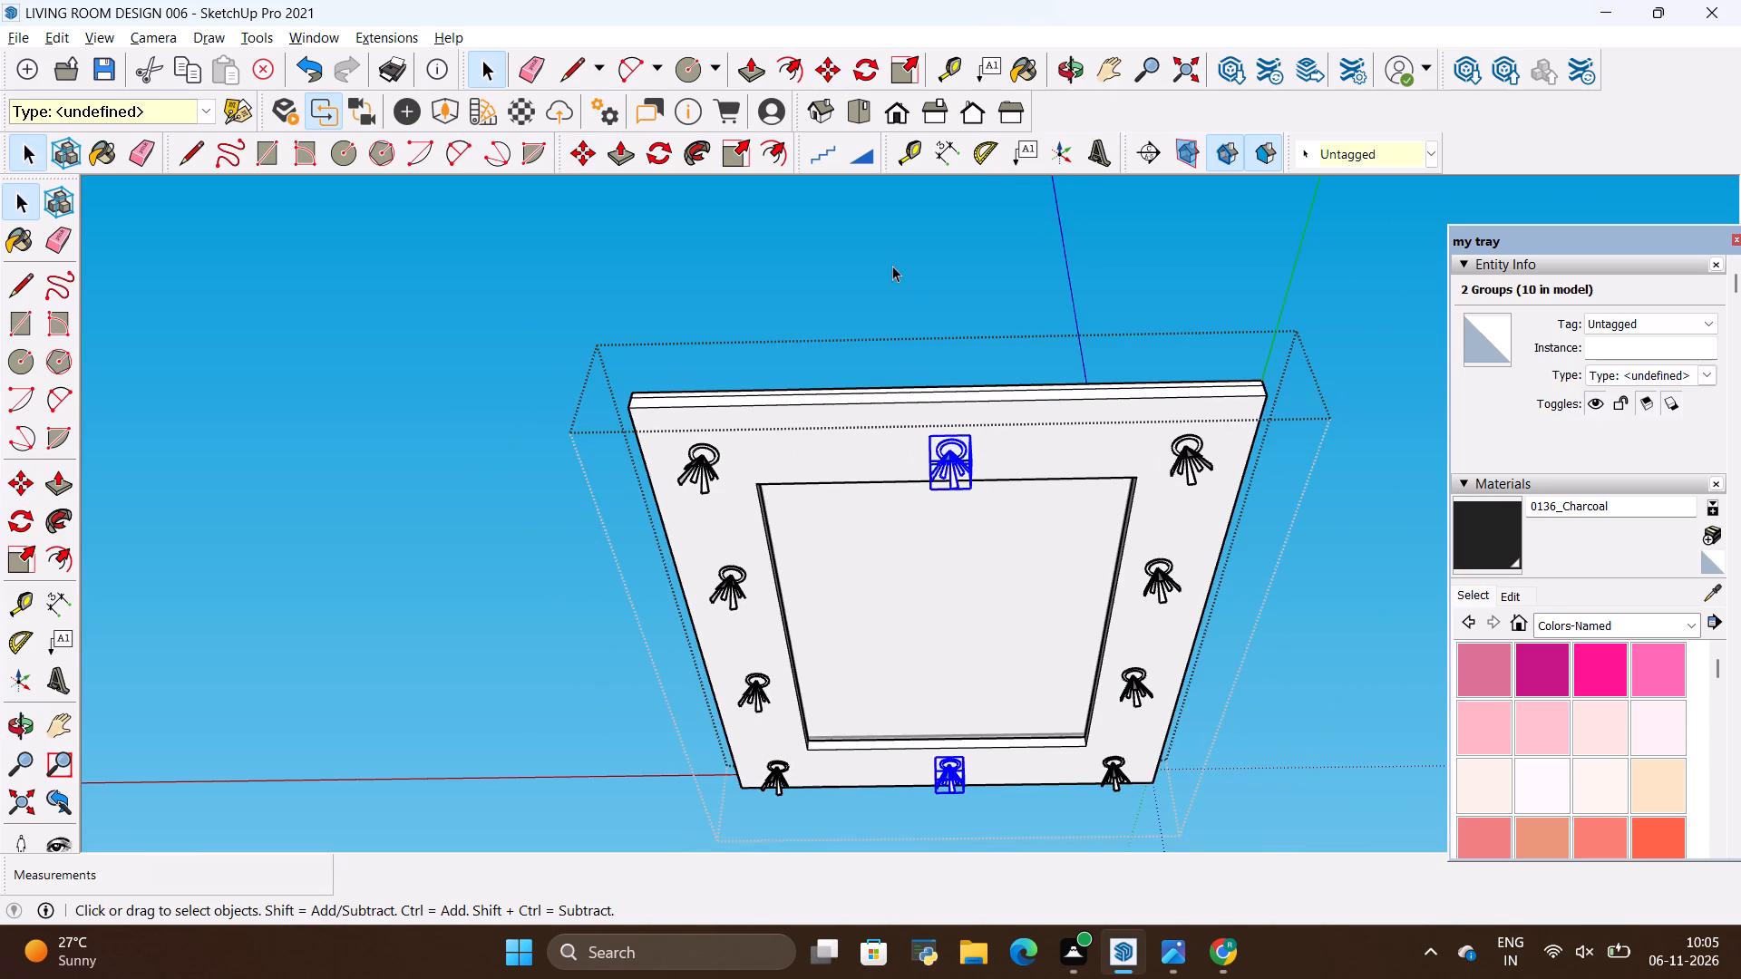
left_click(892, 265)
Compare the downlight layout around the ceiling's recess with the reference photo and examine the underside.
scroll(925, 327, "down", 5)
scroll(961, 557, "up", 4)
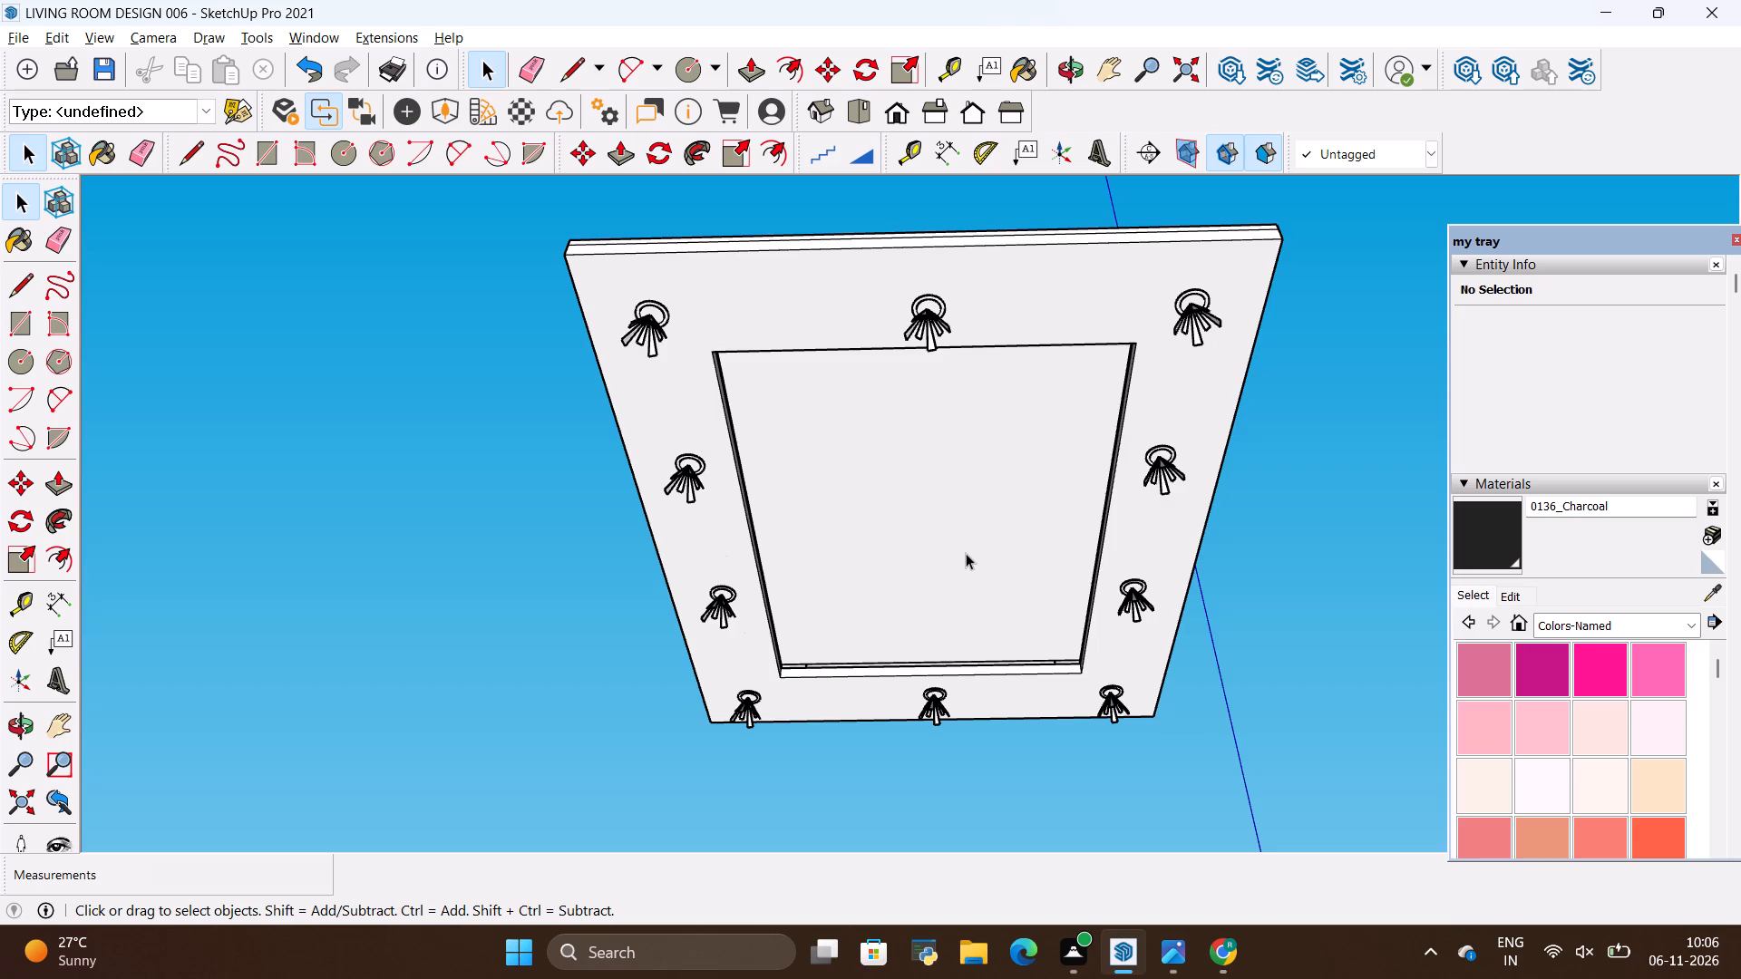
key("alt+Tab")
key("alt+Tab")
scroll(618, 528, "down", 3)
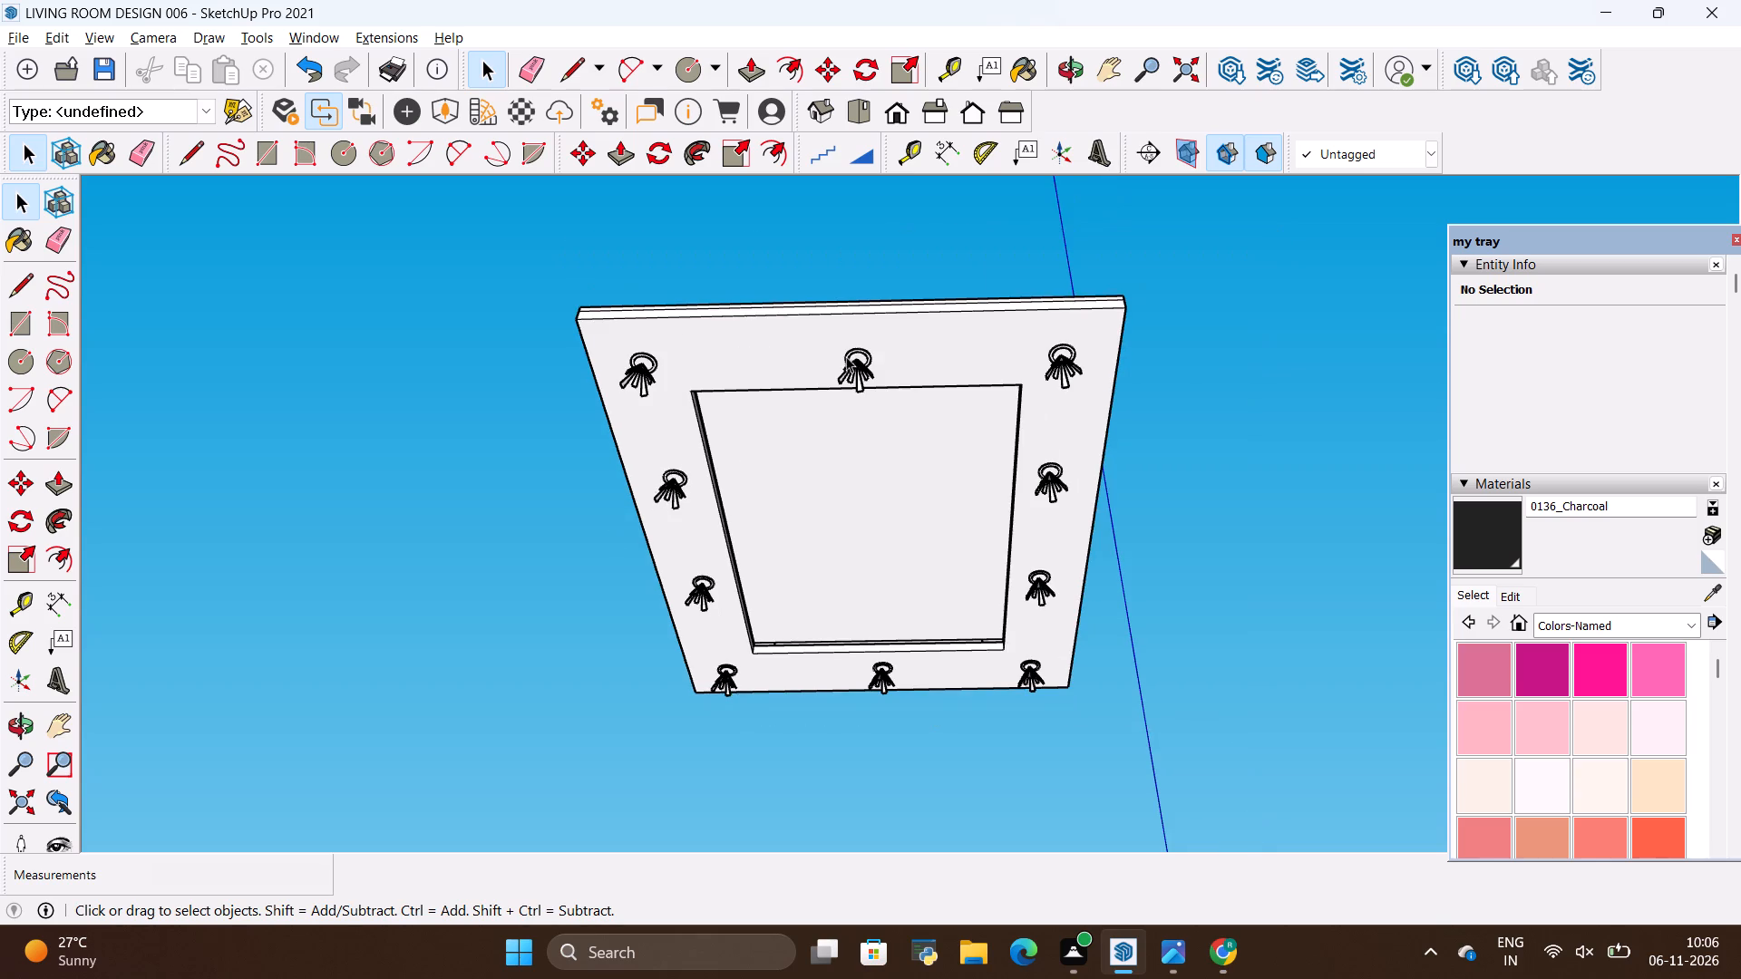
scroll(909, 438, "up", 3)
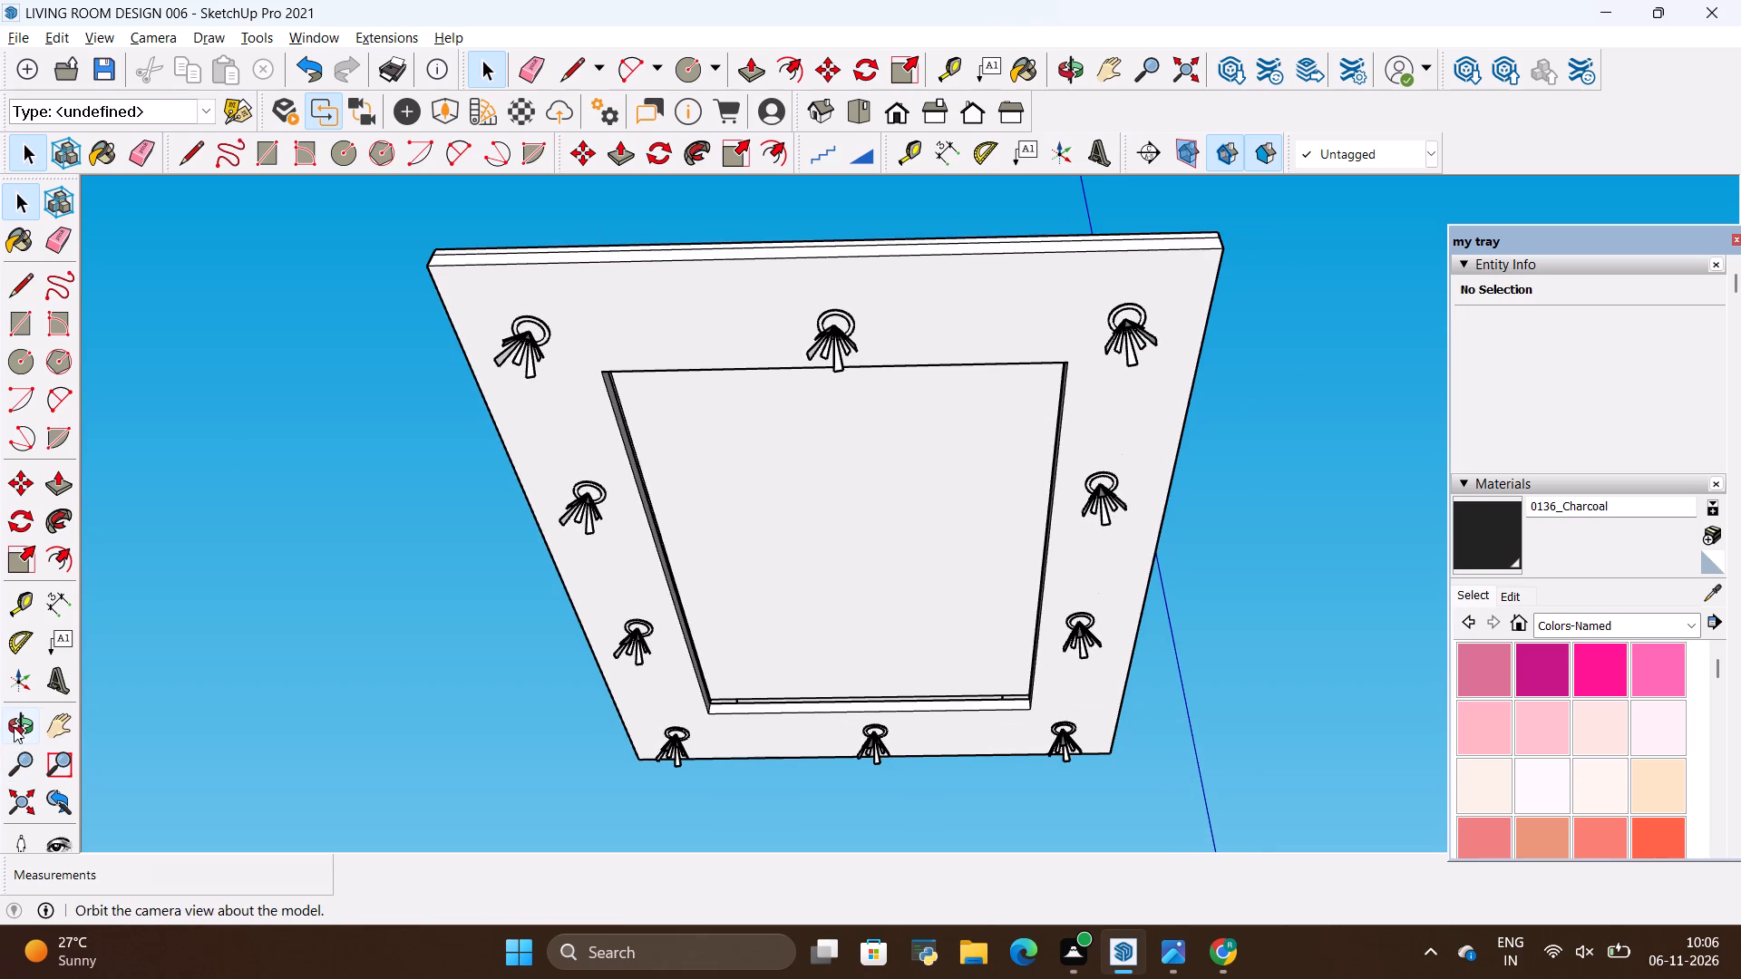
left_click(15, 727)
left_click_drag(327, 458, 338, 548)
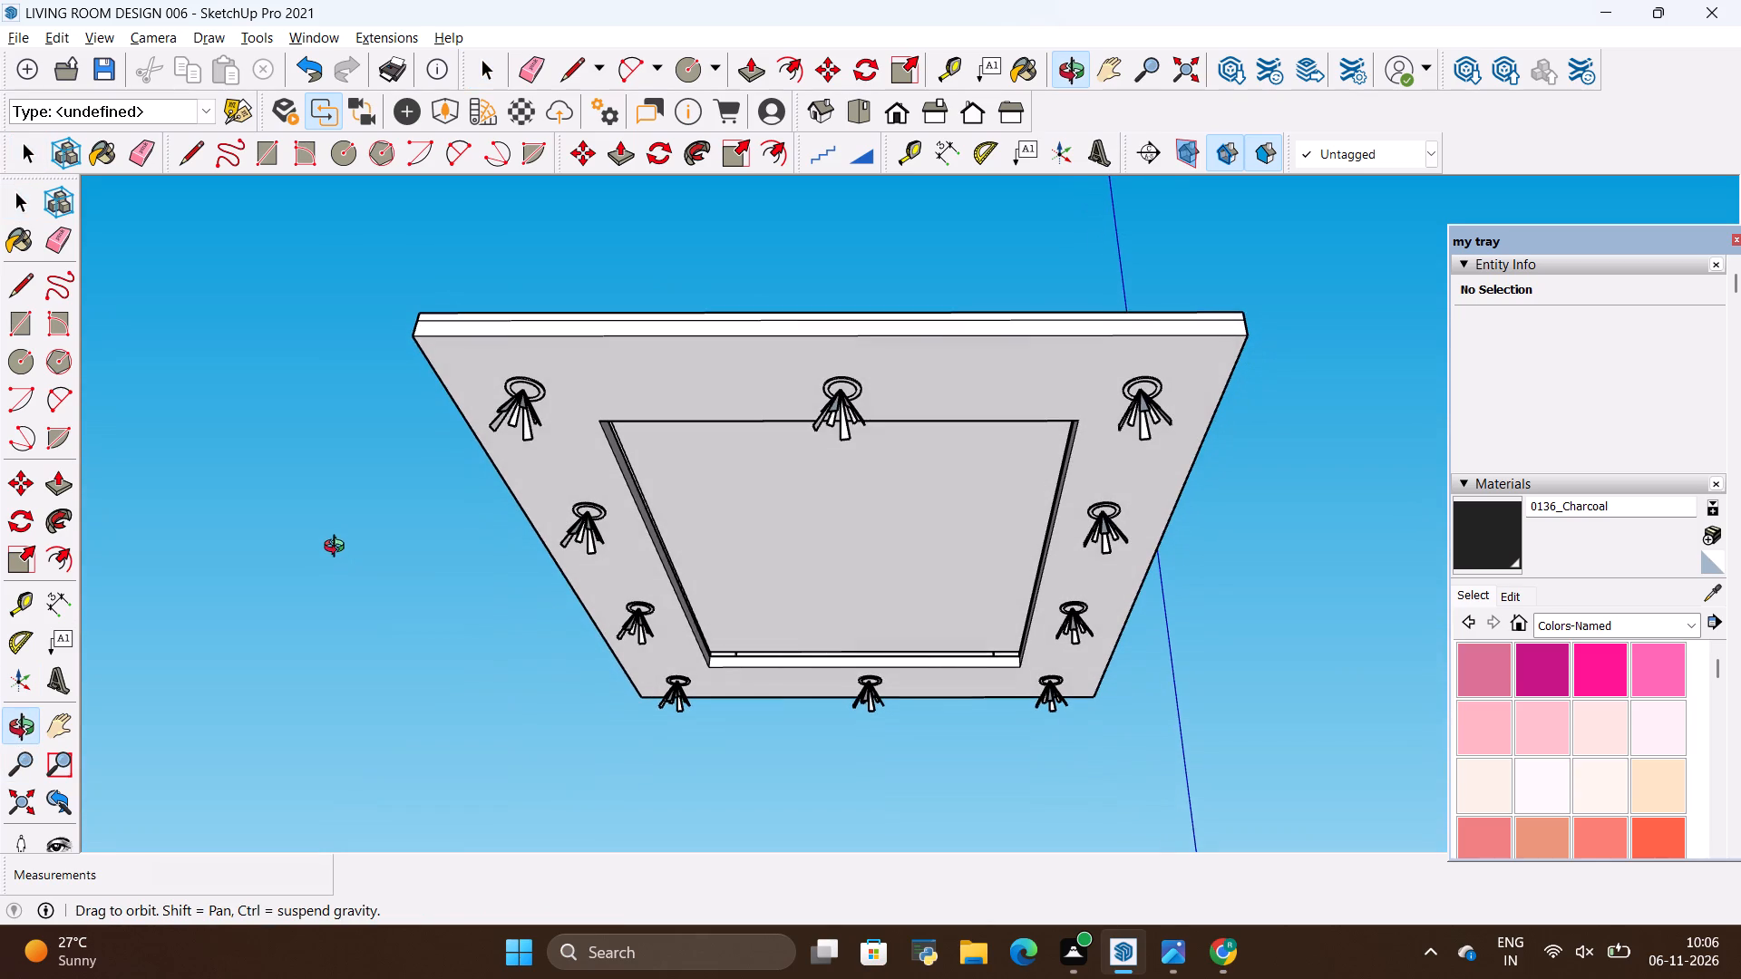
Examine the false ceiling's underside and compare its downlight border with the reference photo.
left_click_drag(338, 548, 339, 544)
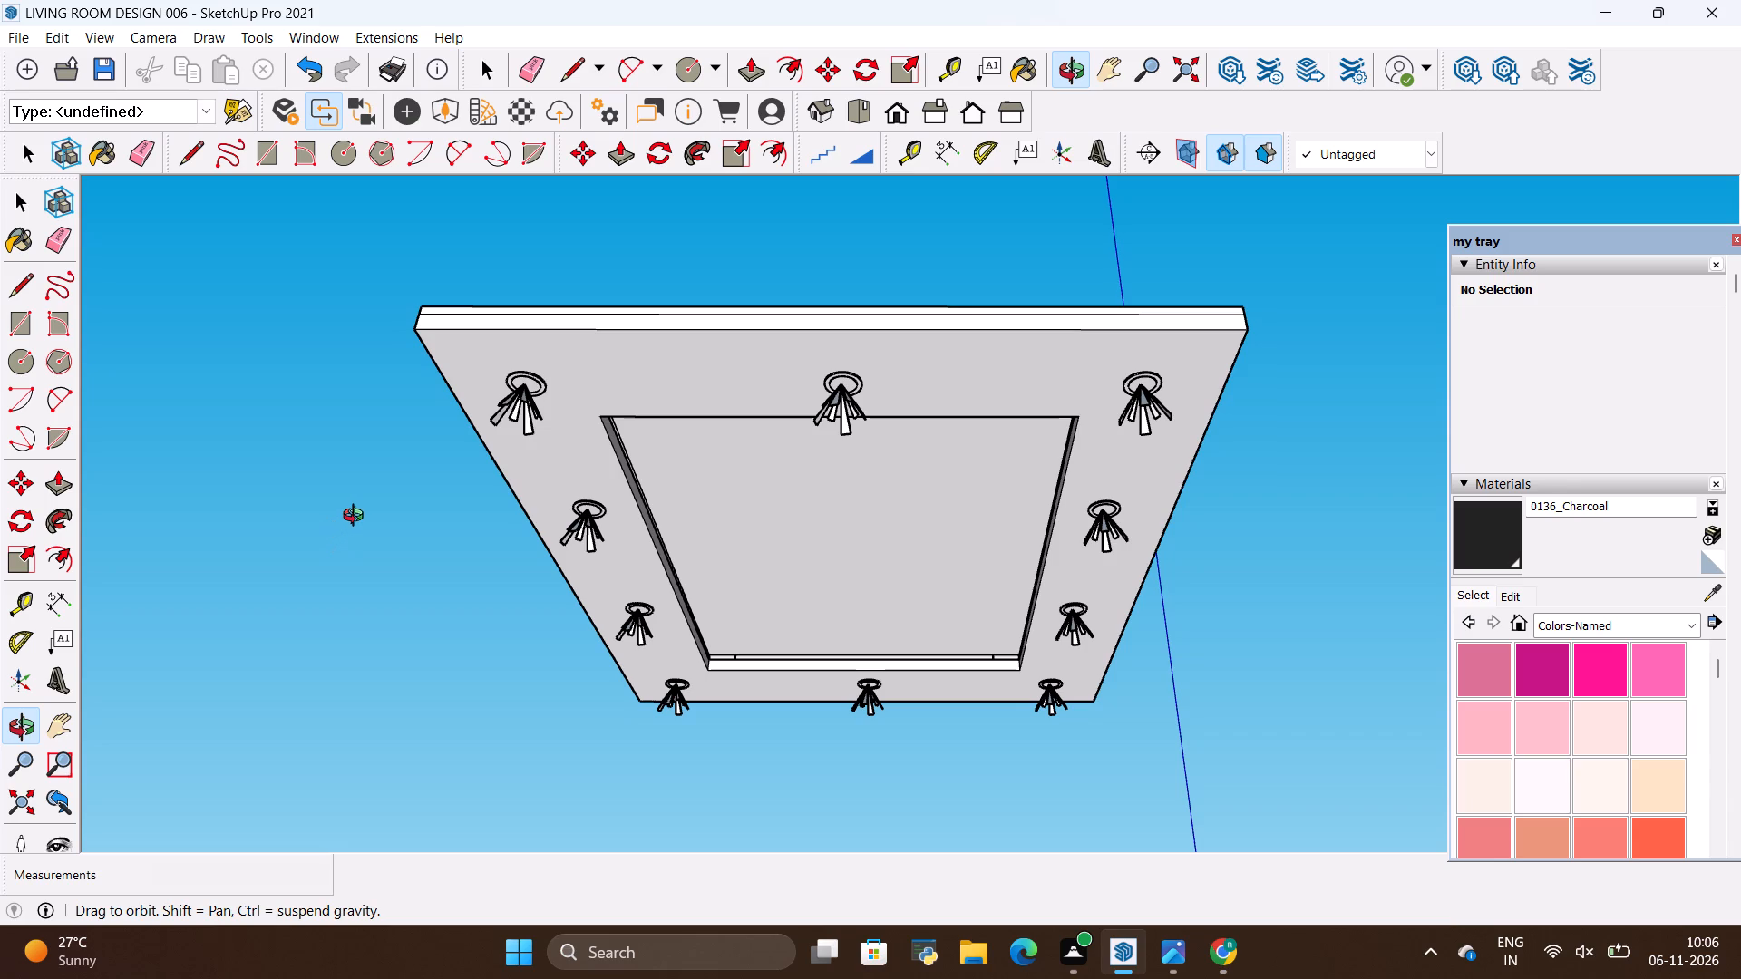
scroll(372, 517, "down", 2)
left_click_drag(833, 569, 835, 569)
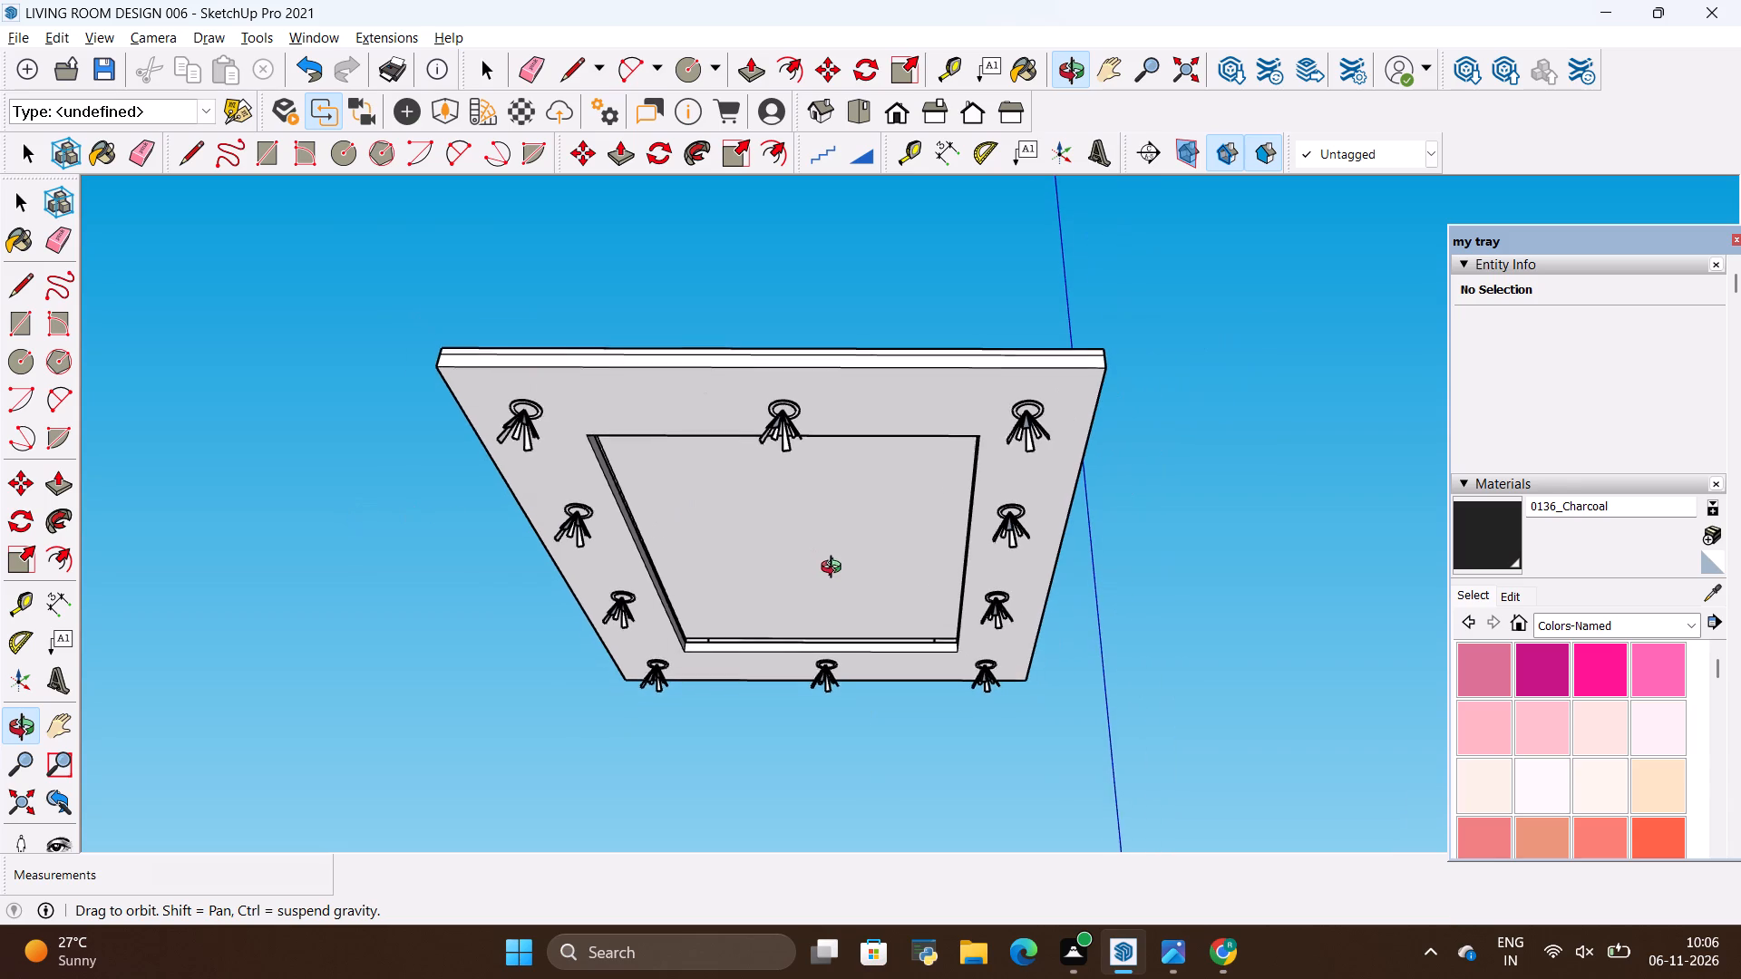
left_click_drag(835, 569, 823, 516)
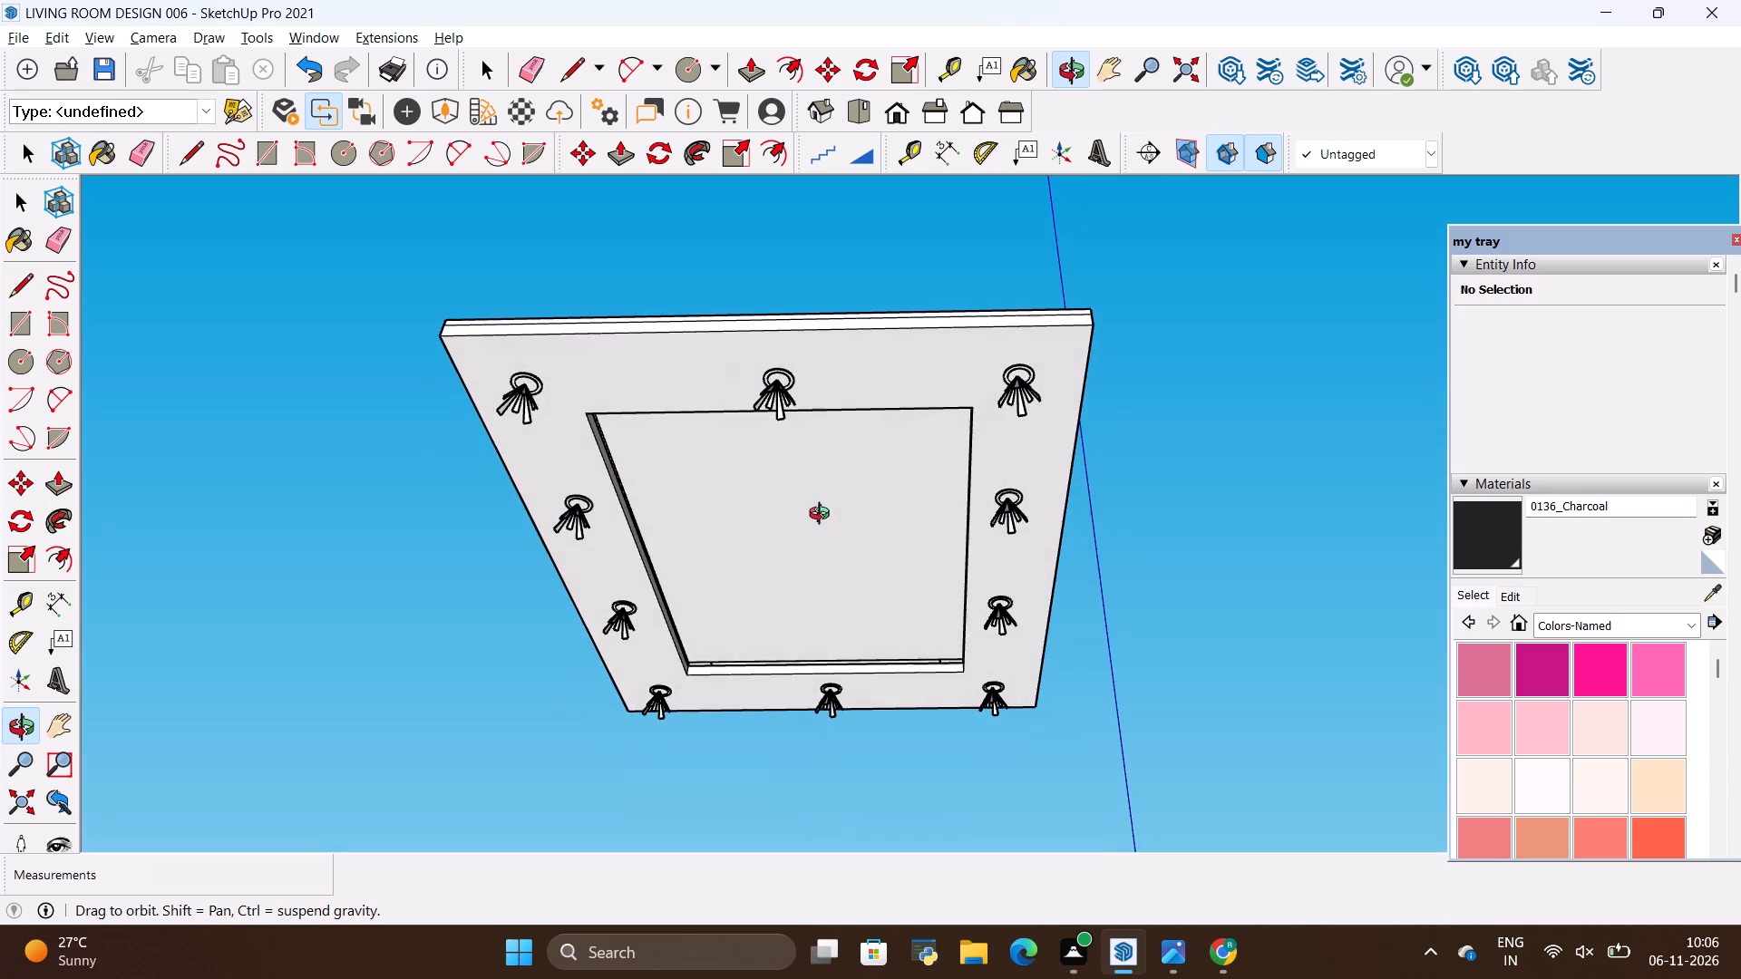
left_click_drag(823, 516, 823, 515)
left_click(804, 480)
scroll(801, 479, "down", 4)
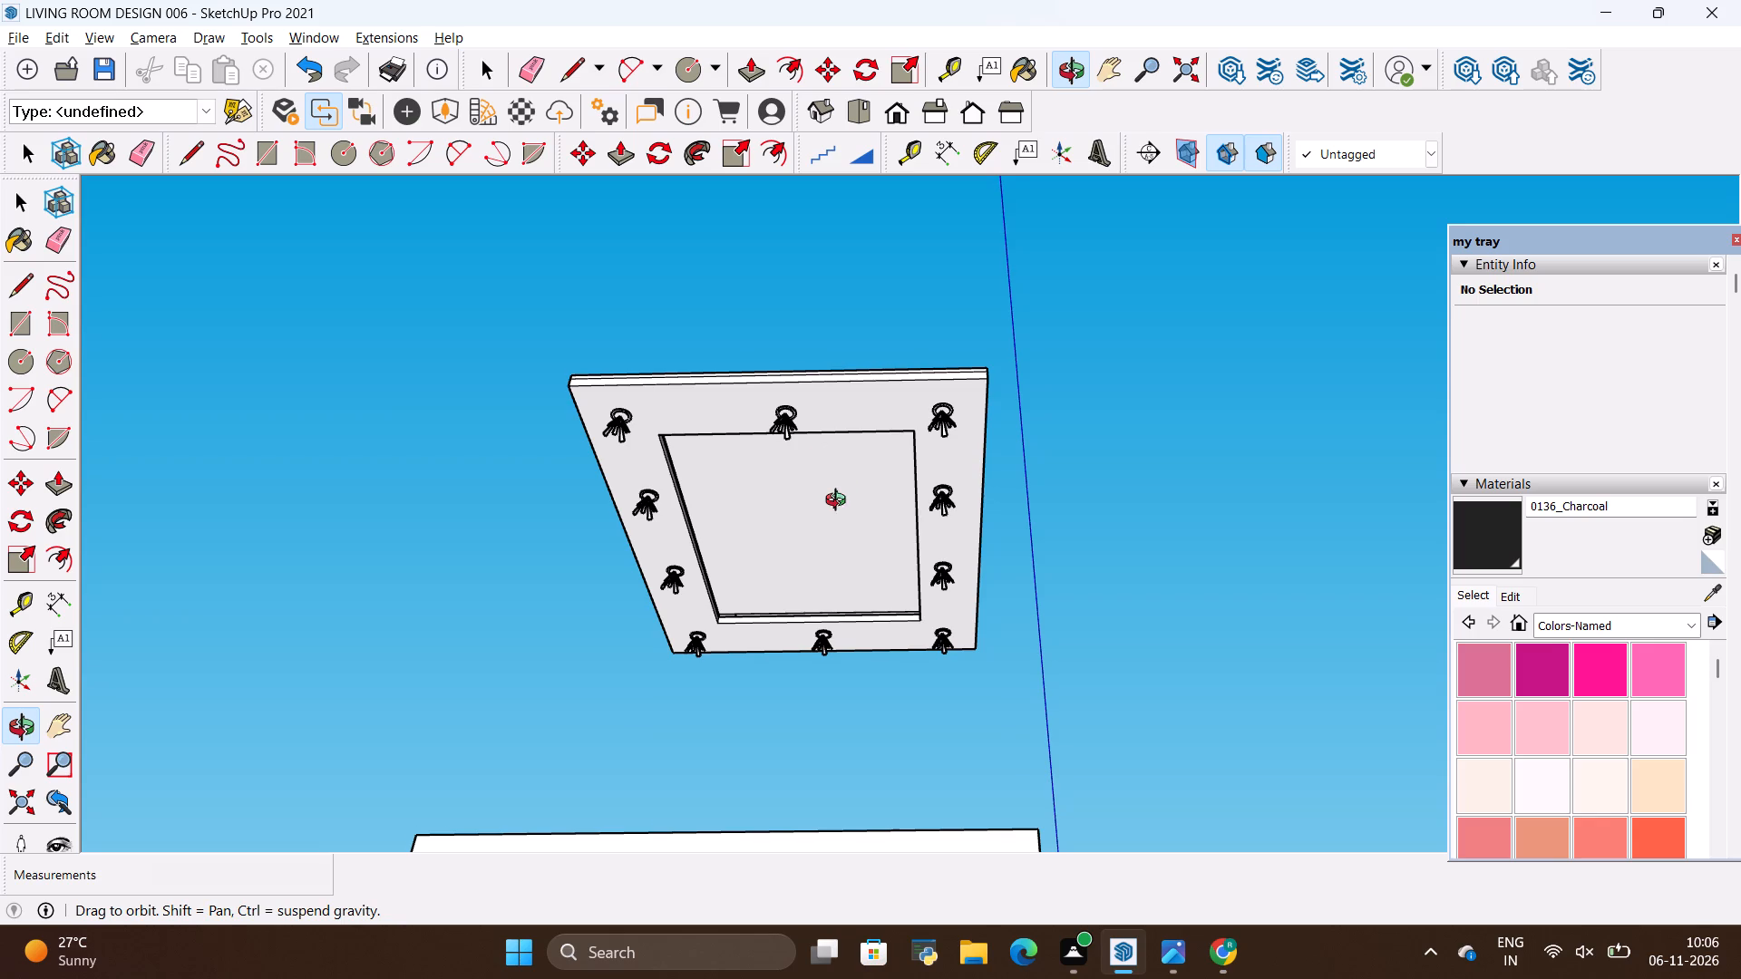
left_click_drag(840, 502, 841, 491)
scroll(825, 489, "up", 4)
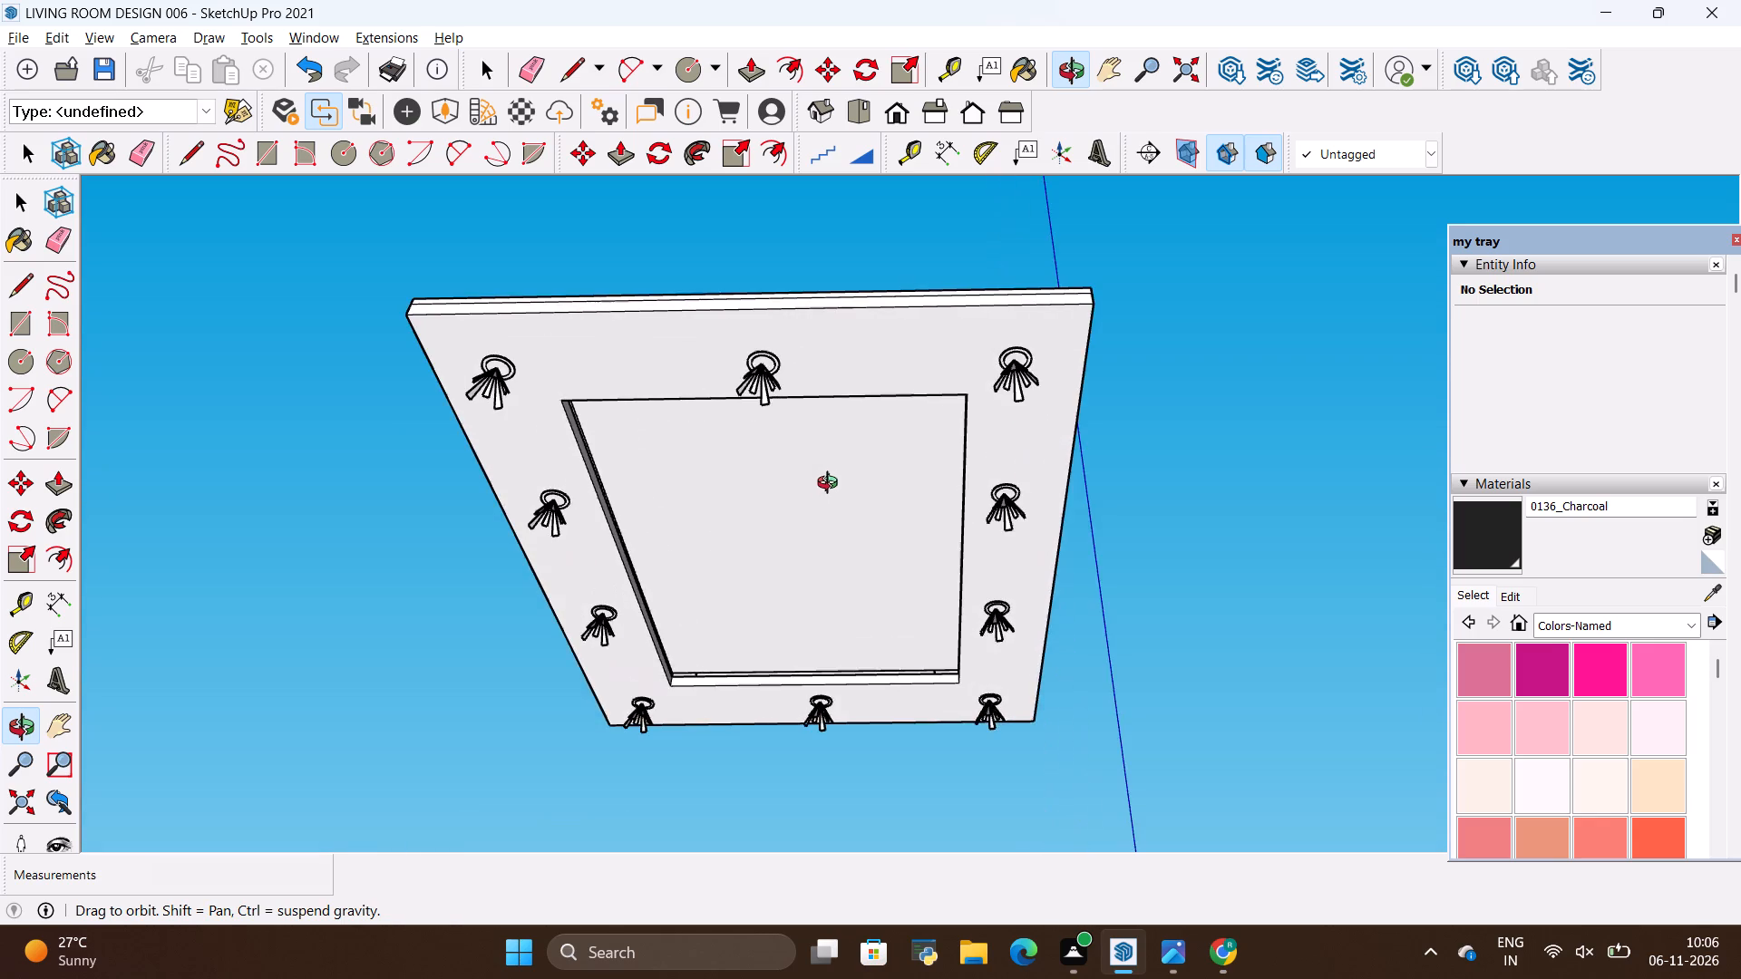
left_click_drag(813, 496, 821, 519)
scroll(836, 480, "up", 3)
scroll(859, 490, "down", 5)
left_click_drag(774, 341, 780, 284)
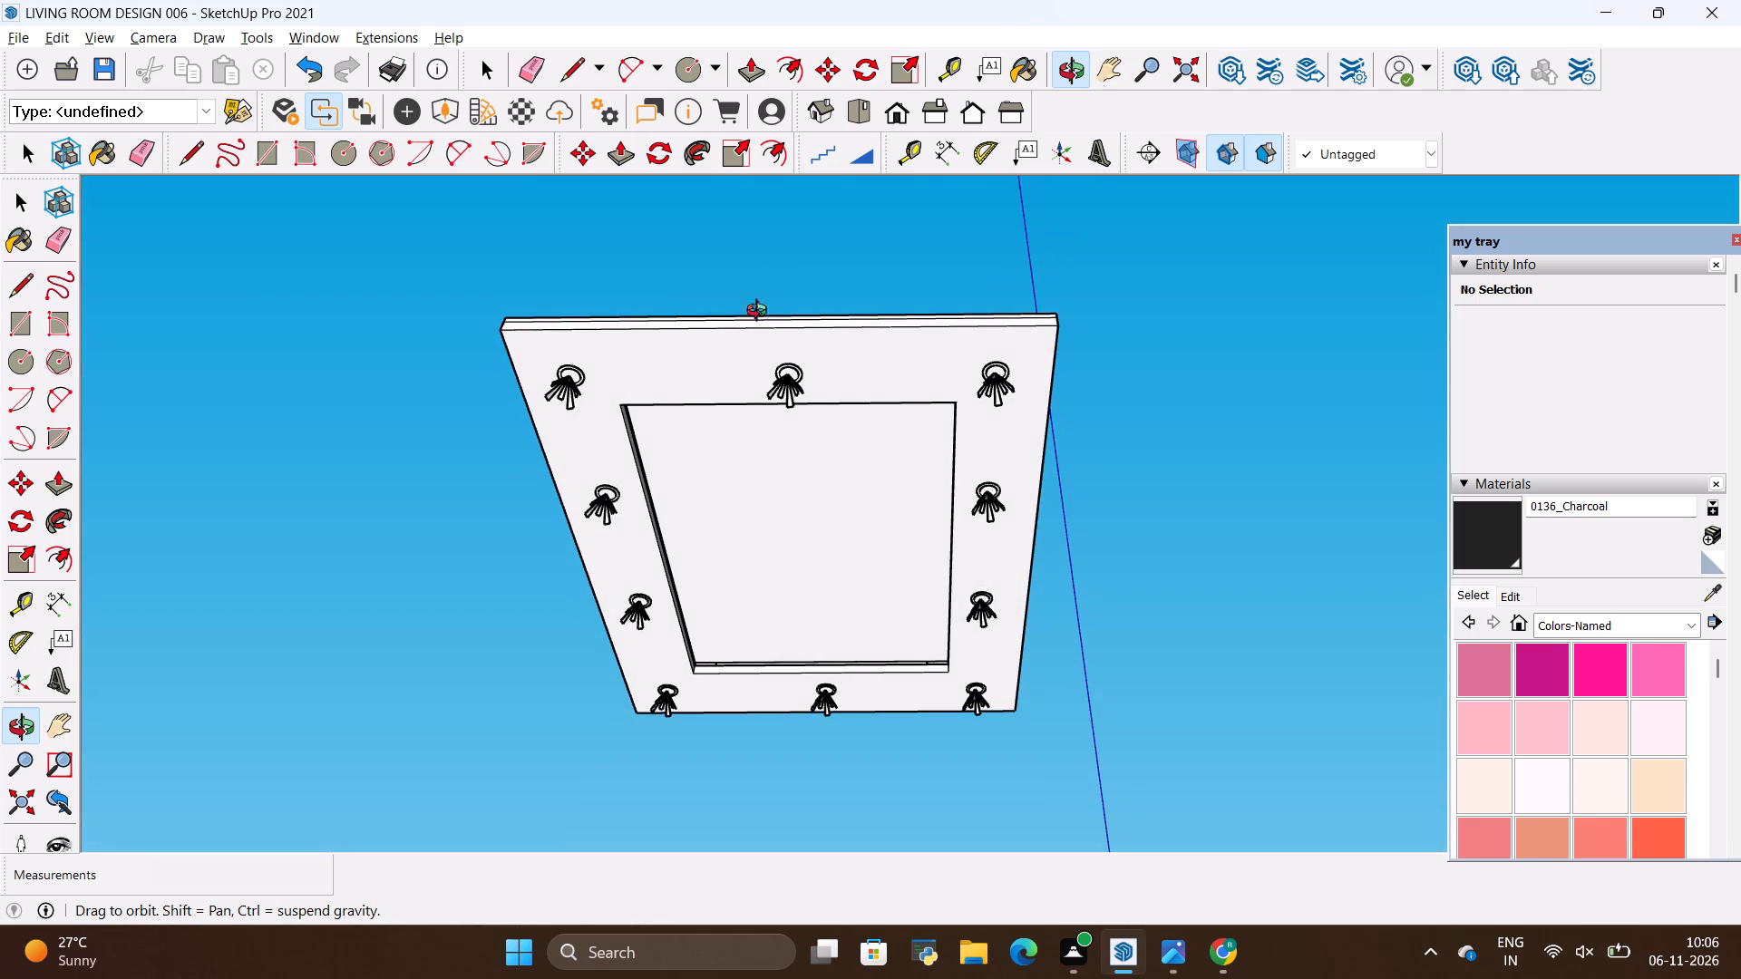
left_click_drag(844, 549, 842, 541)
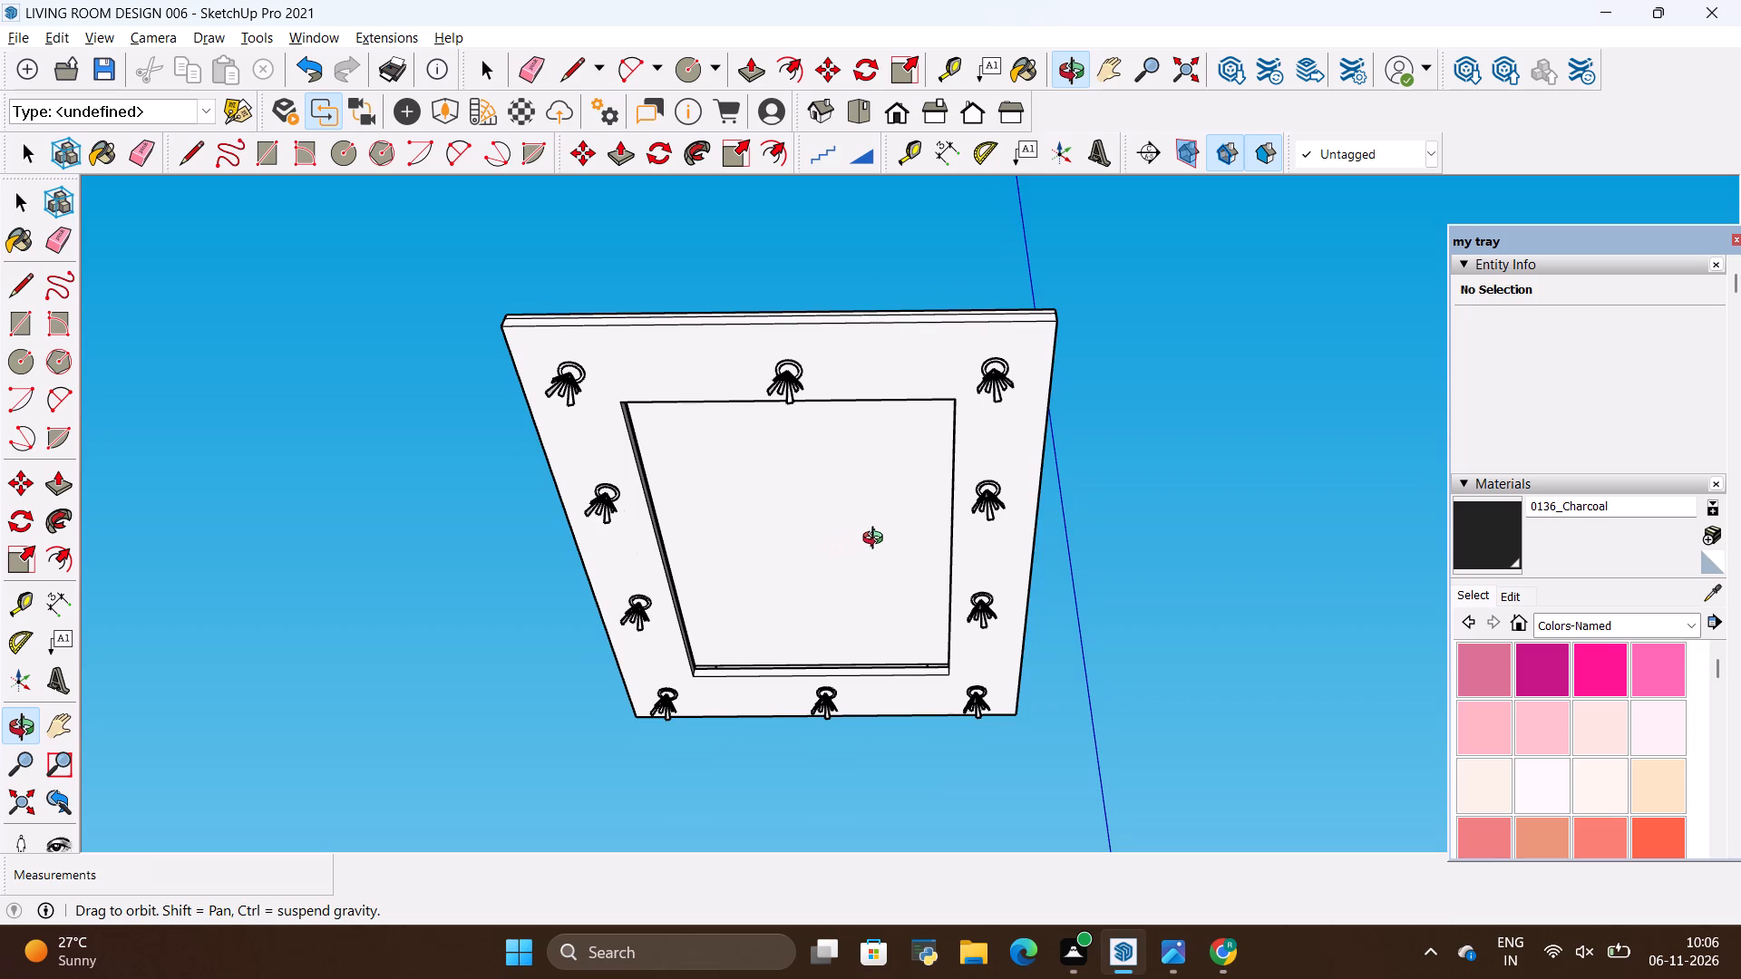
key("alt+Tab")
key("alt+Tab")
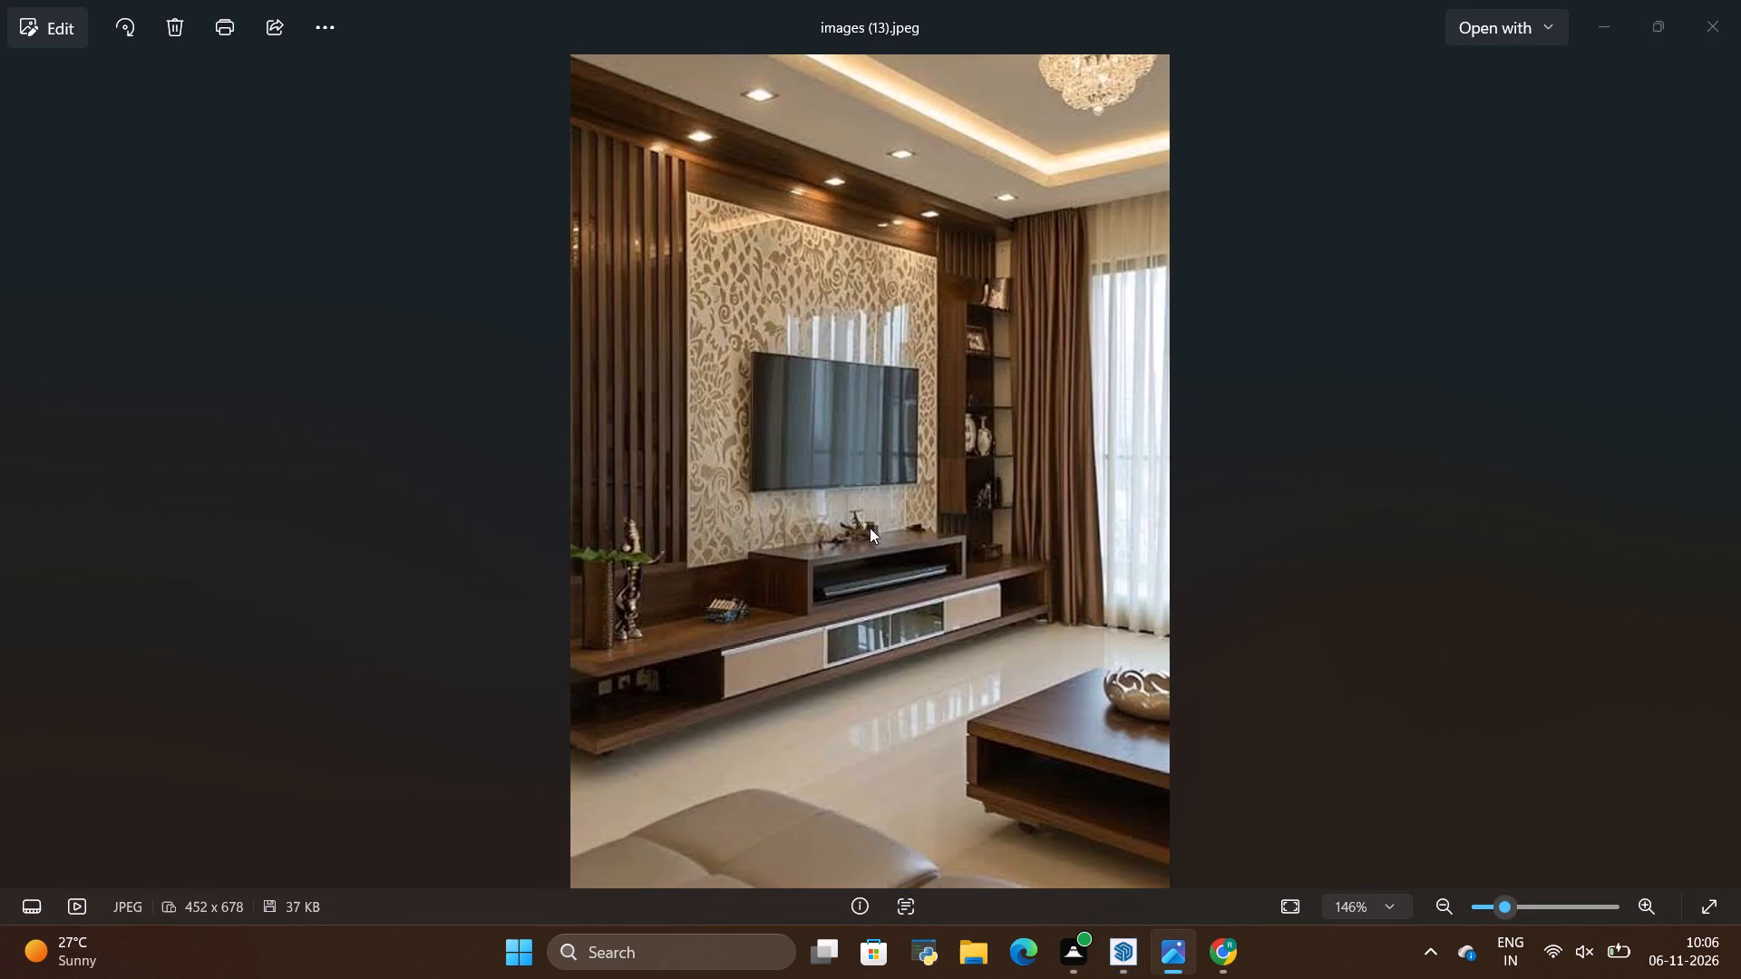
key("alt+Tab")
scroll(814, 523, "down", 11)
key("alt+Tab")
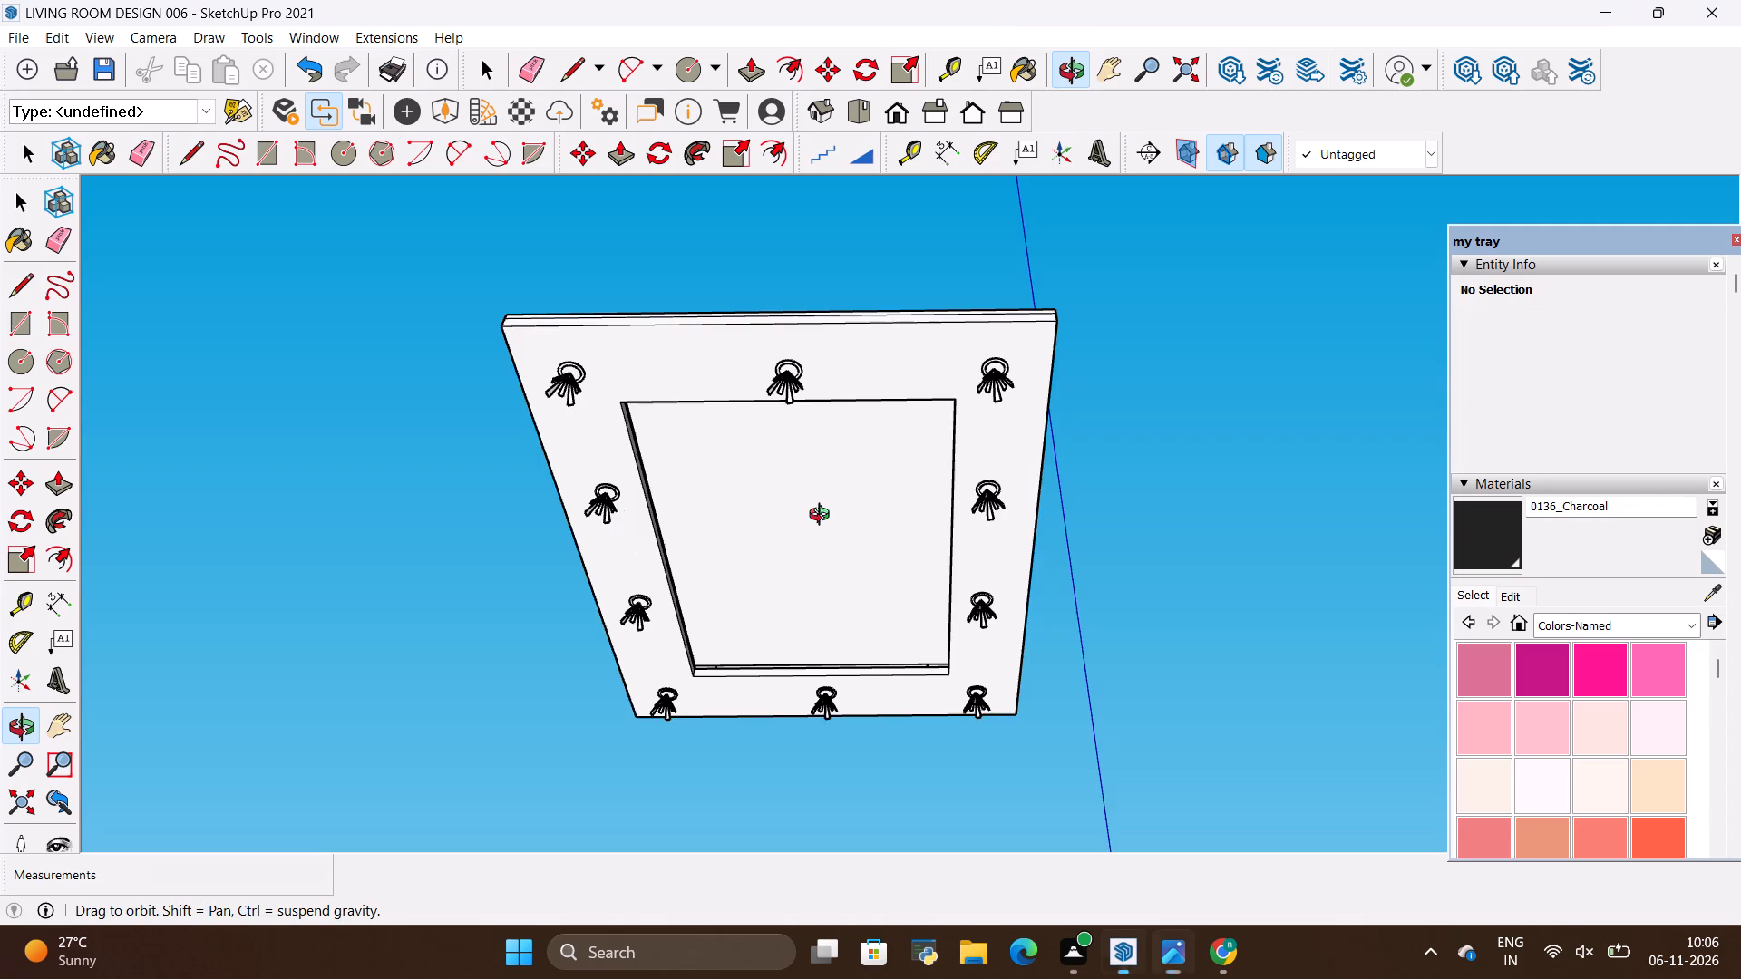
Review the raised false ceiling together with the furnished living room below, checking both against the reference photo.
scroll(823, 517, "down", 11)
left_click_drag(1000, 592, 491, 766)
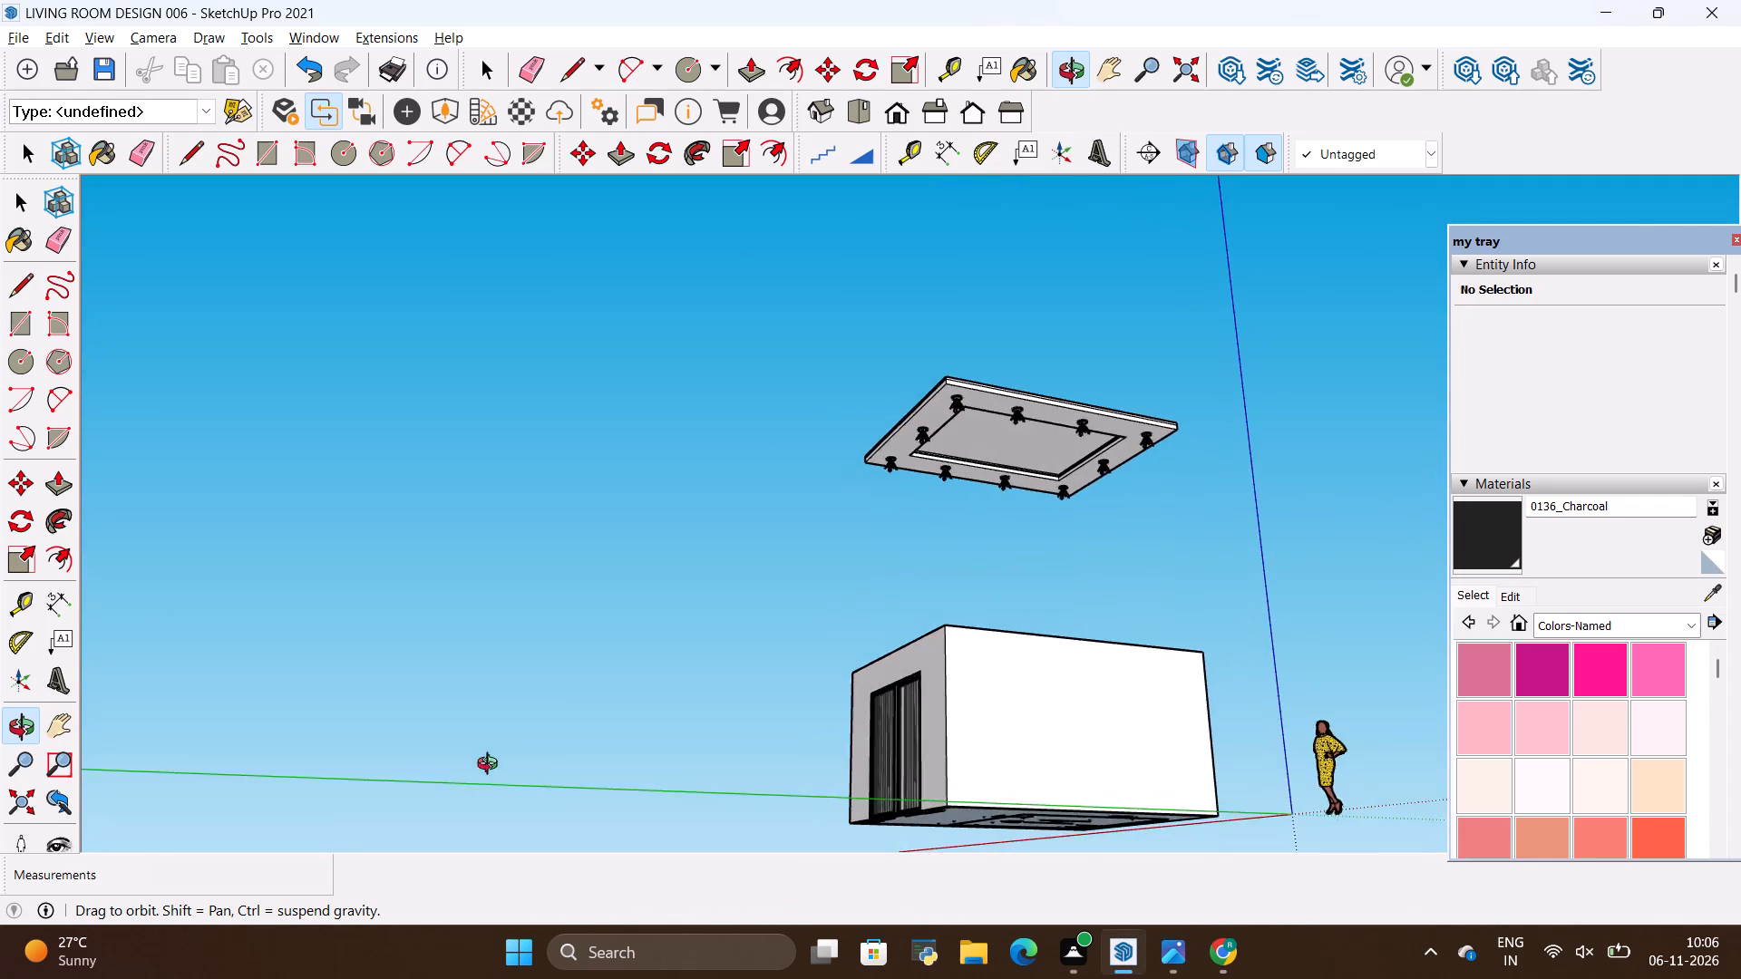
left_click_drag(491, 766, 491, 764)
left_click_drag(1190, 512, 587, 629)
left_click_drag(1116, 590, 858, 547)
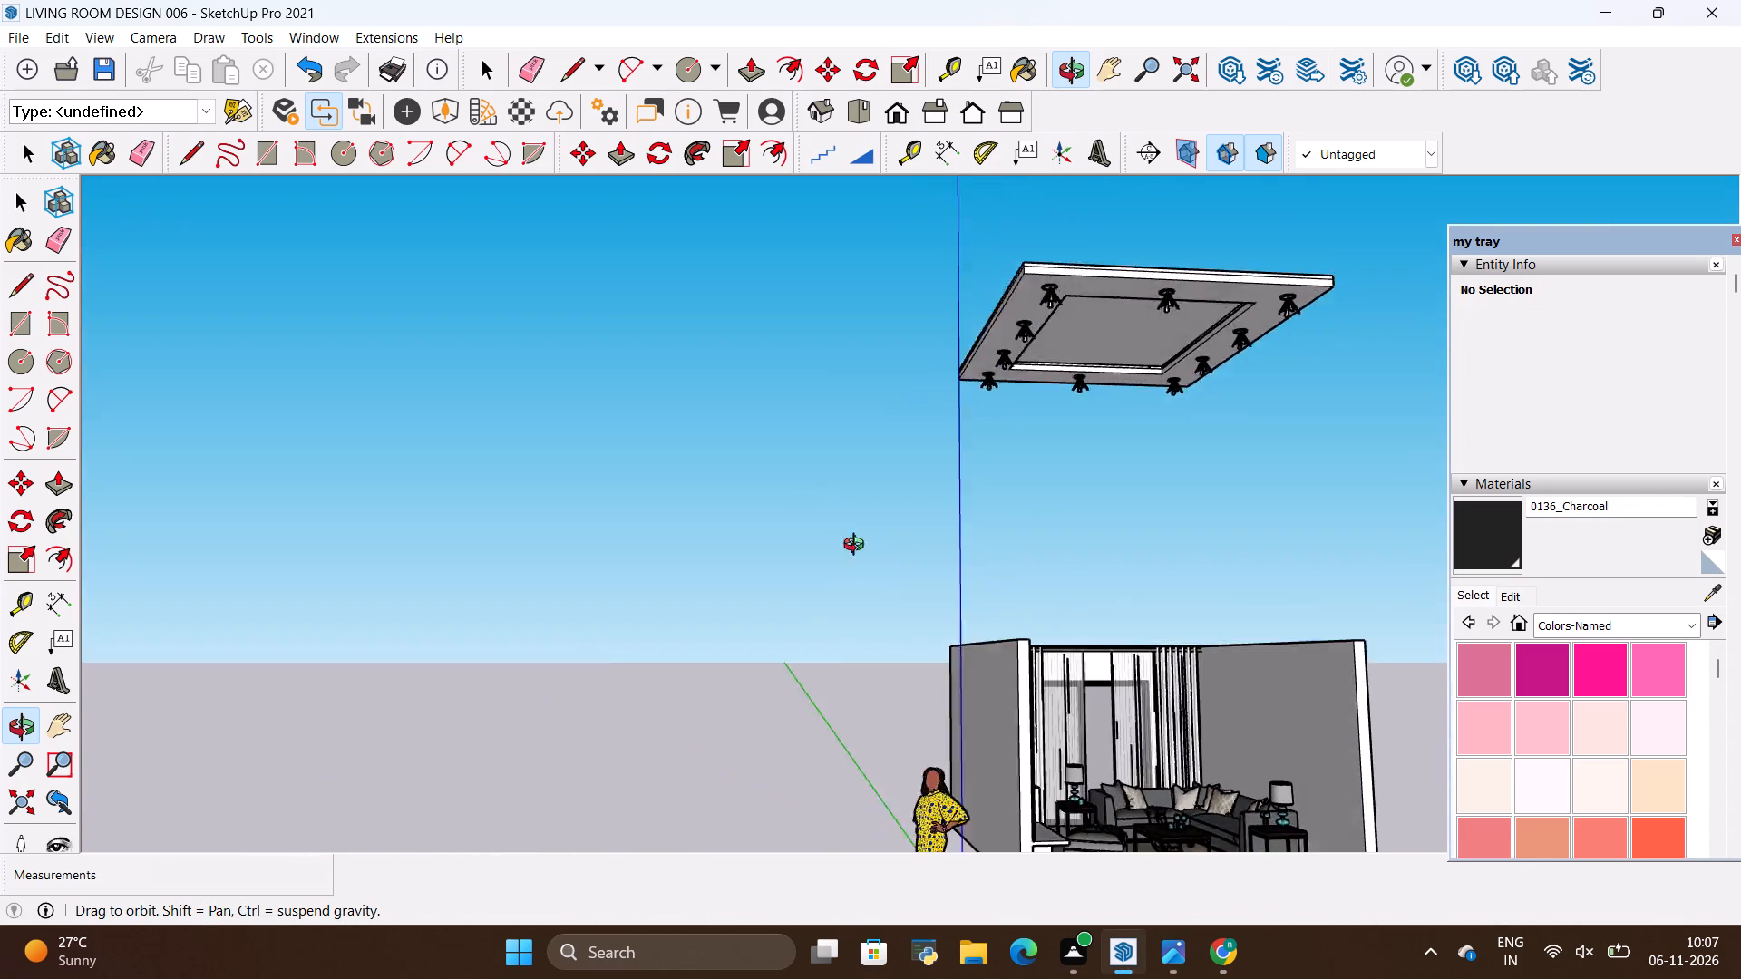
left_click_drag(858, 547, 845, 451)
scroll(875, 531, "down", 6)
scroll(1028, 579, "up", 5)
left_click_drag(1108, 677, 1077, 611)
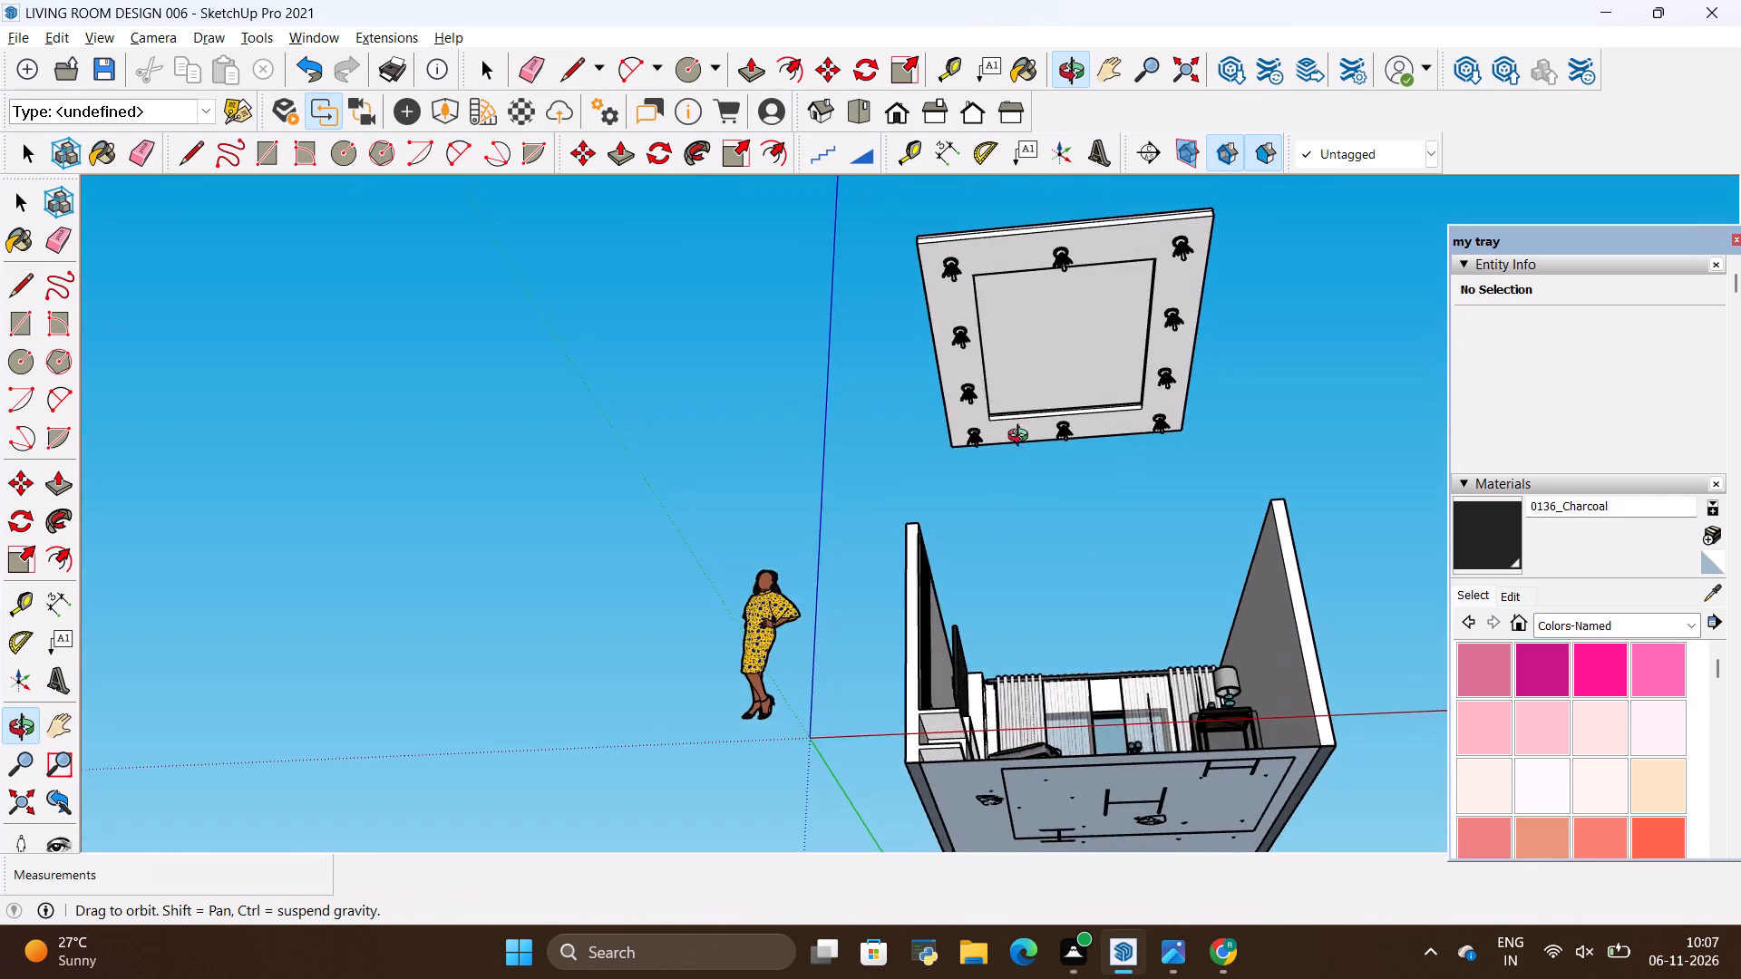
scroll(1067, 274, "up", 4)
scroll(1103, 540, "down", 5)
left_click_drag(1112, 542, 1111, 640)
scroll(1086, 473, "down", 5)
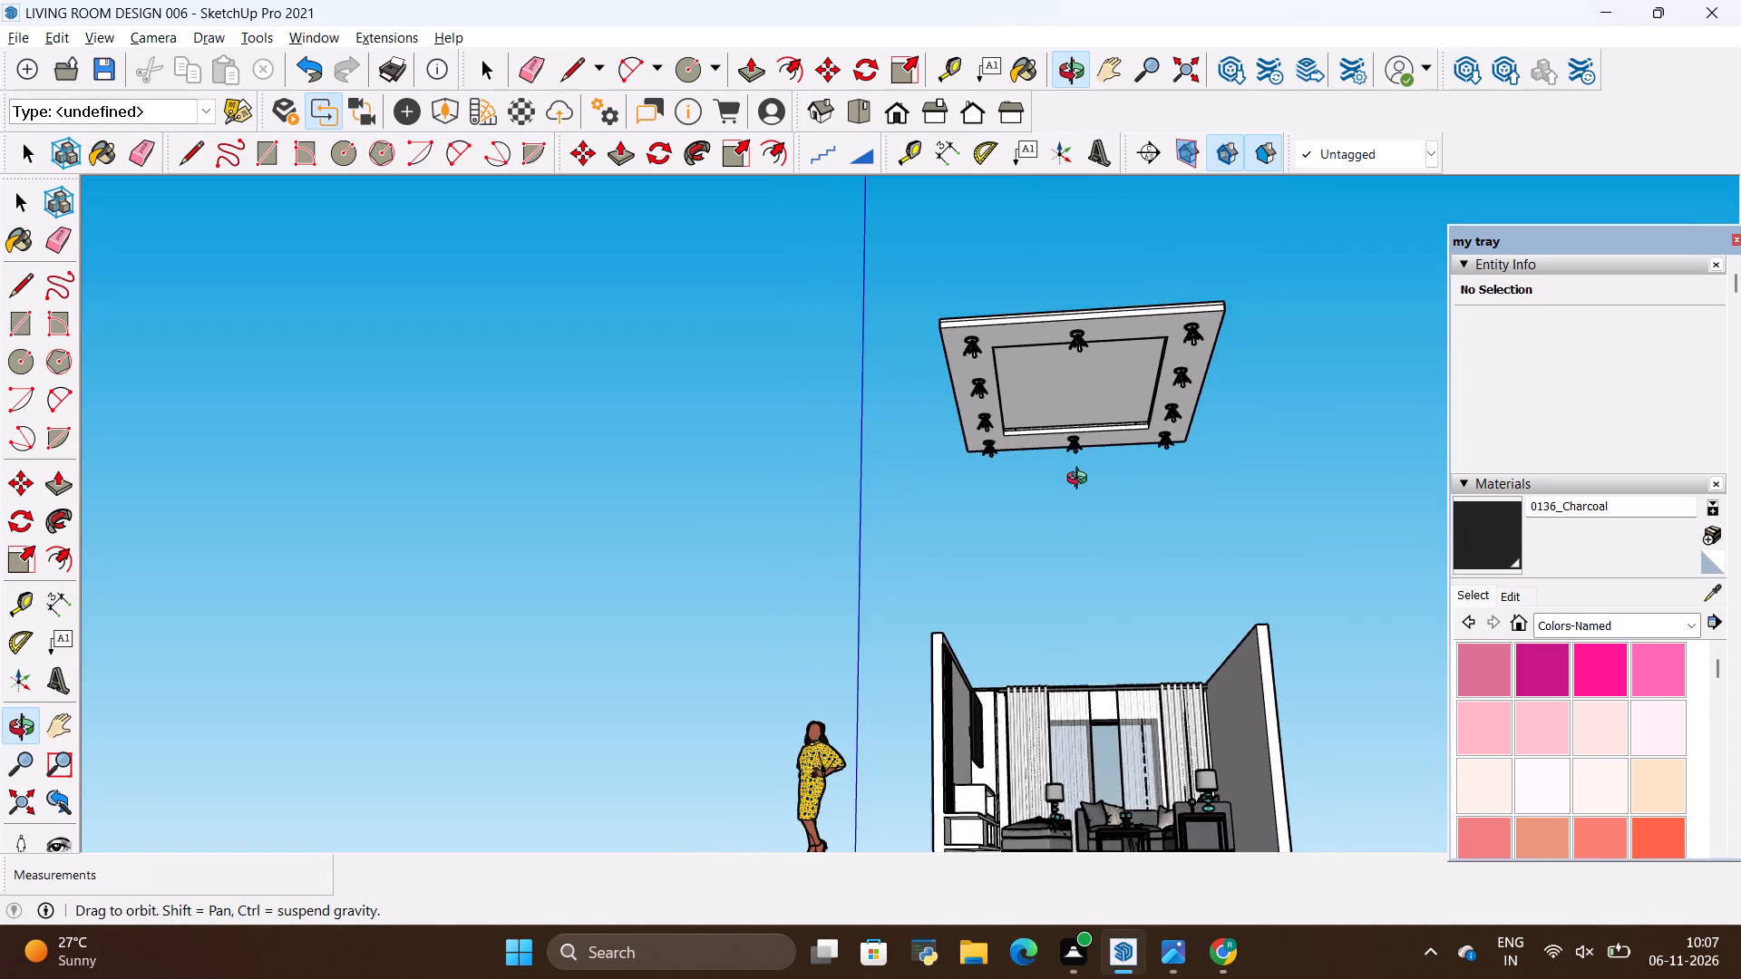
key("alt+Tab")
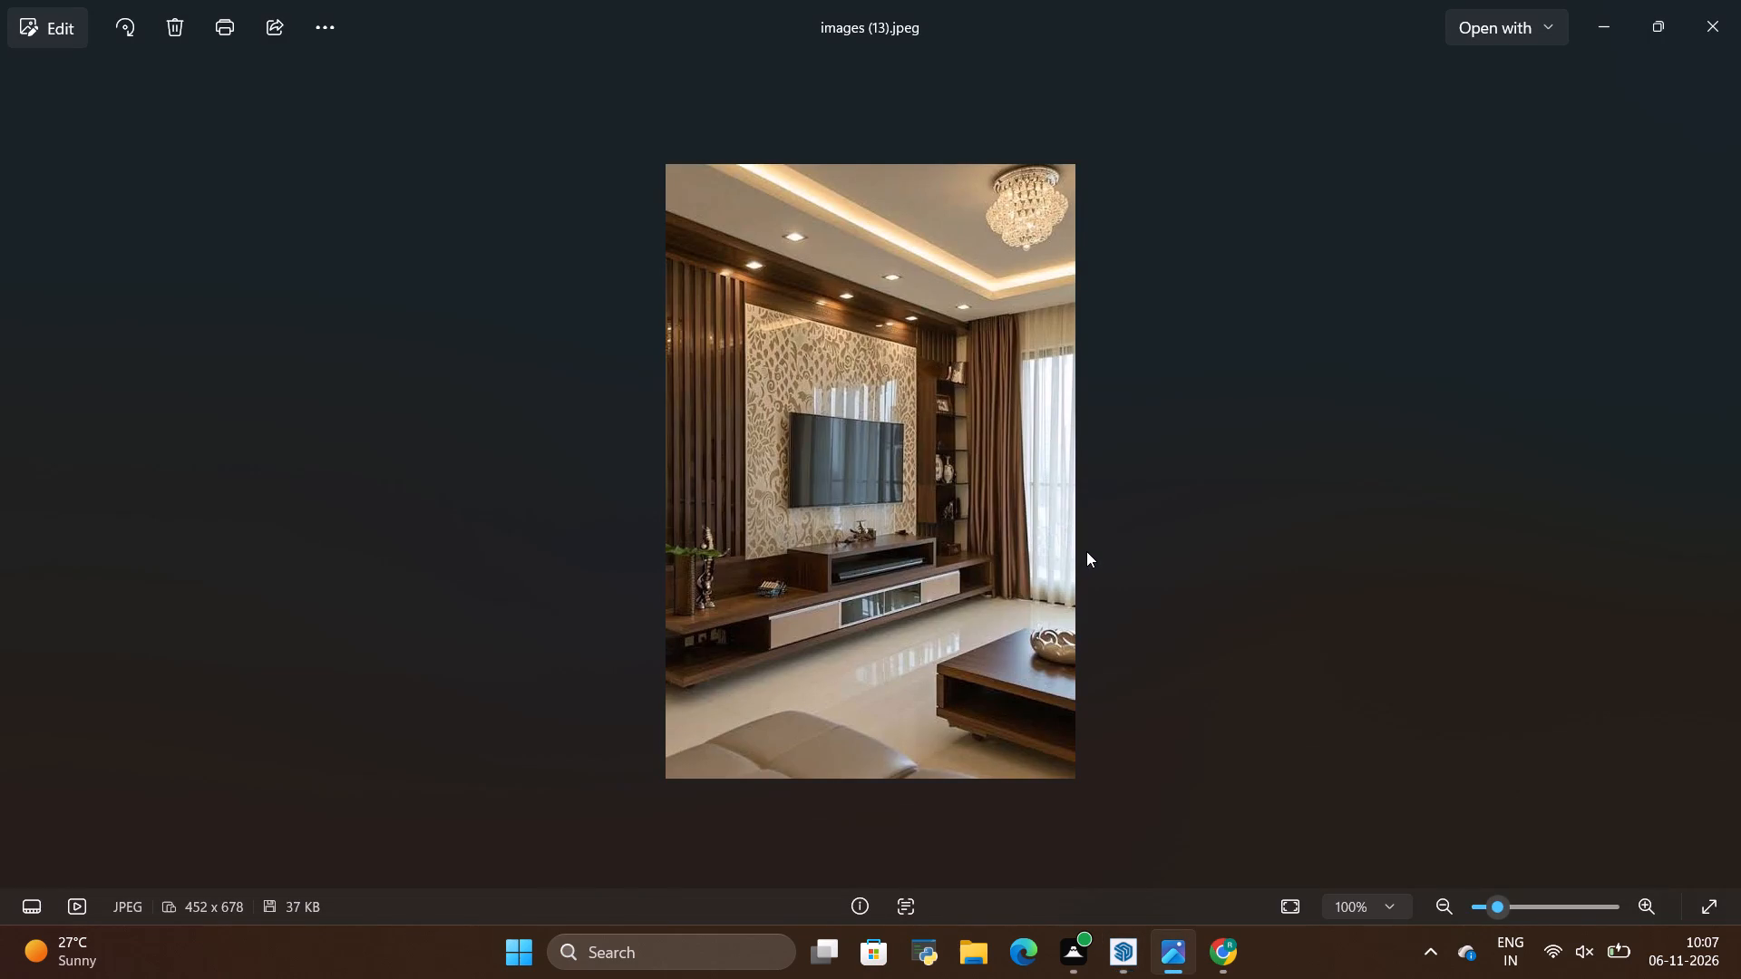
key("alt+Tab")
scroll(1088, 549, "down", 5)
scroll(1099, 645, "up", 5)
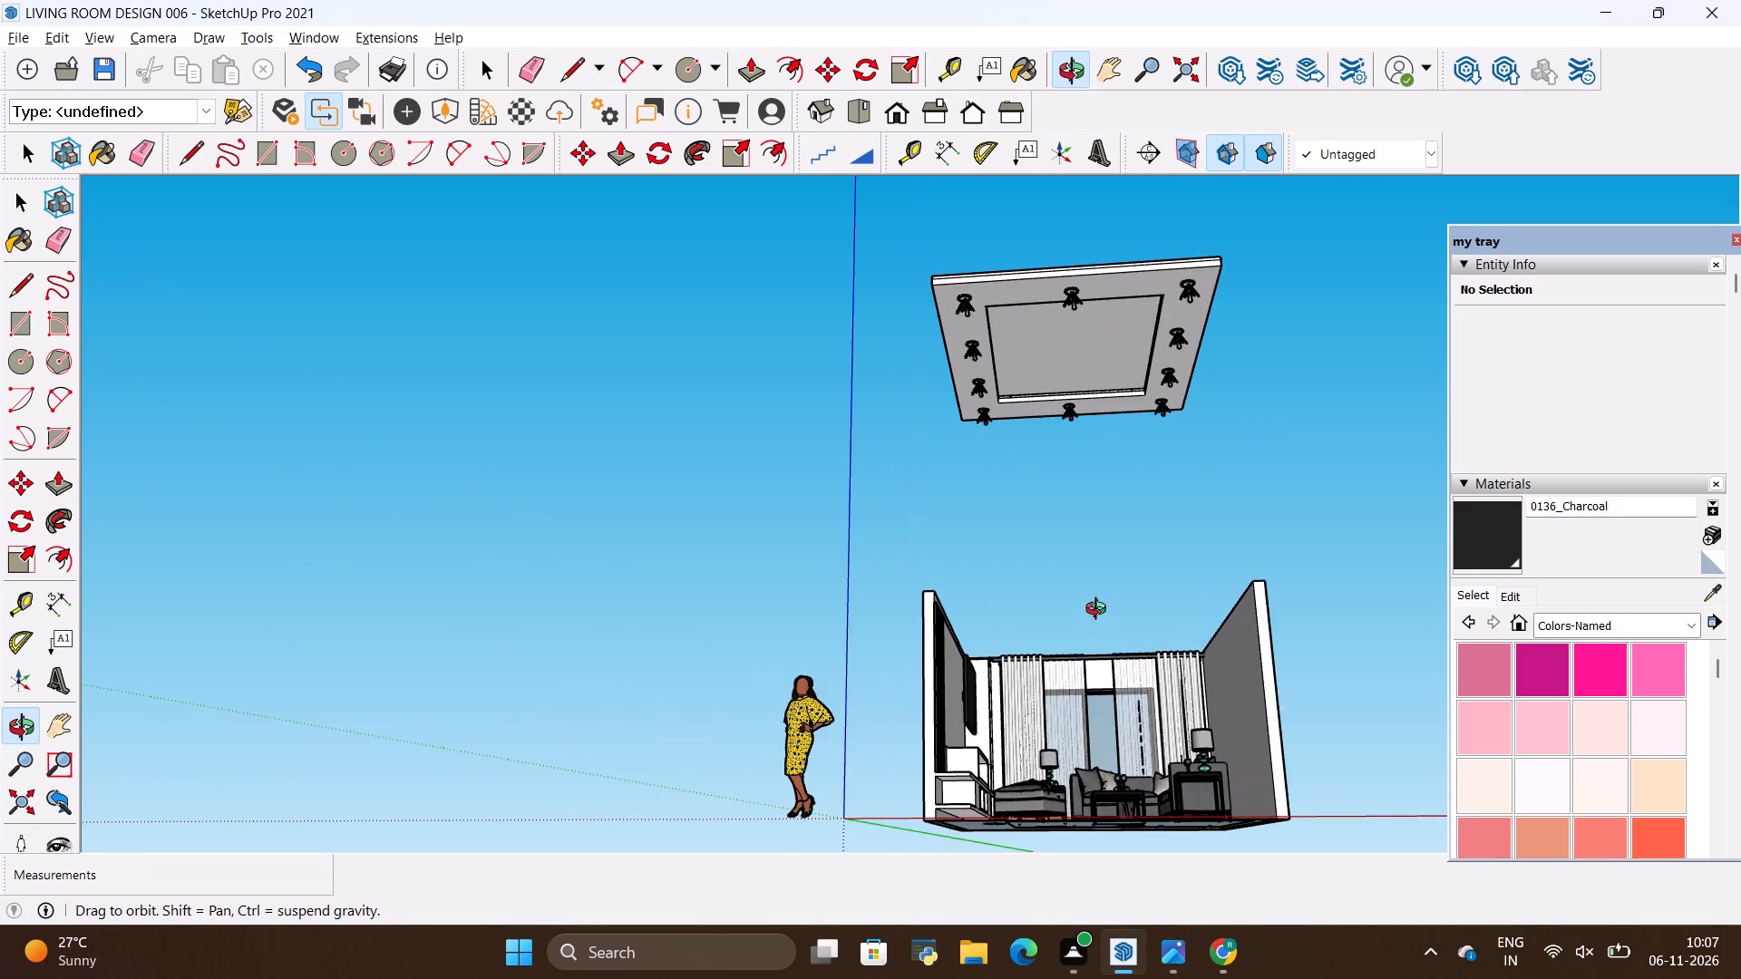
key("alt+Tab")
key("alt+Tab")
scroll(1103, 606, "down", 5)
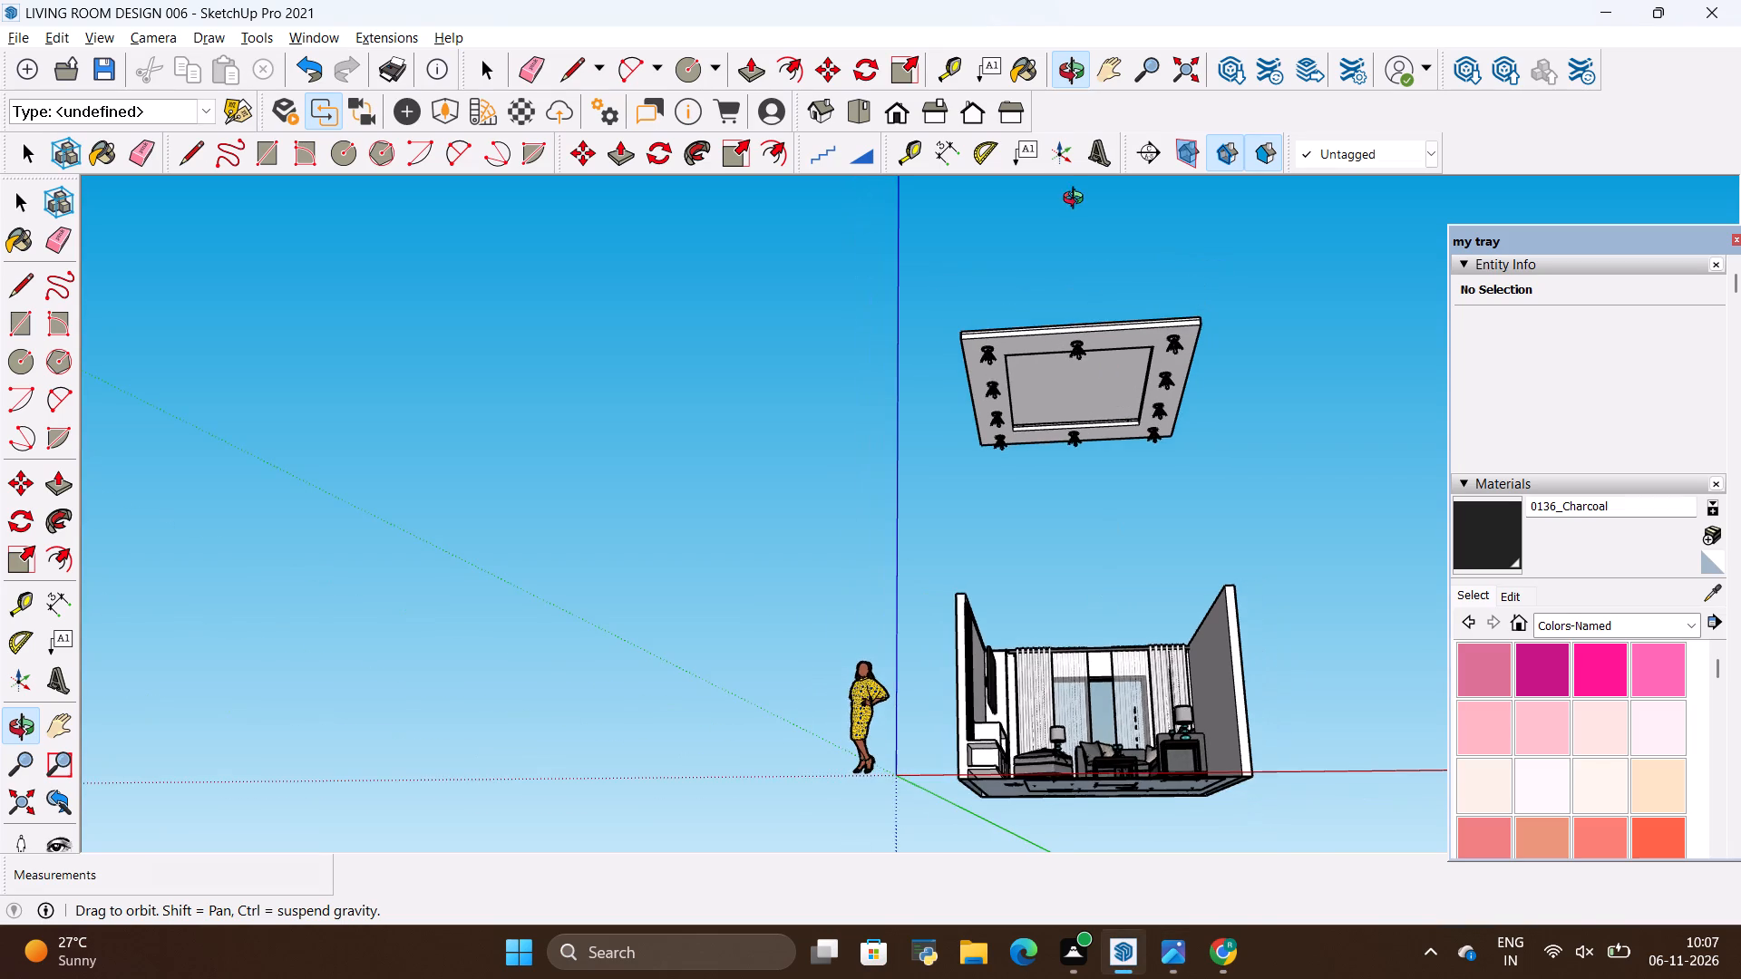
Inspect the downlight spacing along all four borders and the recess edges from beneath the ceiling.
scroll(1068, 257, "up", 13)
left_click_drag(797, 406, 1281, 338)
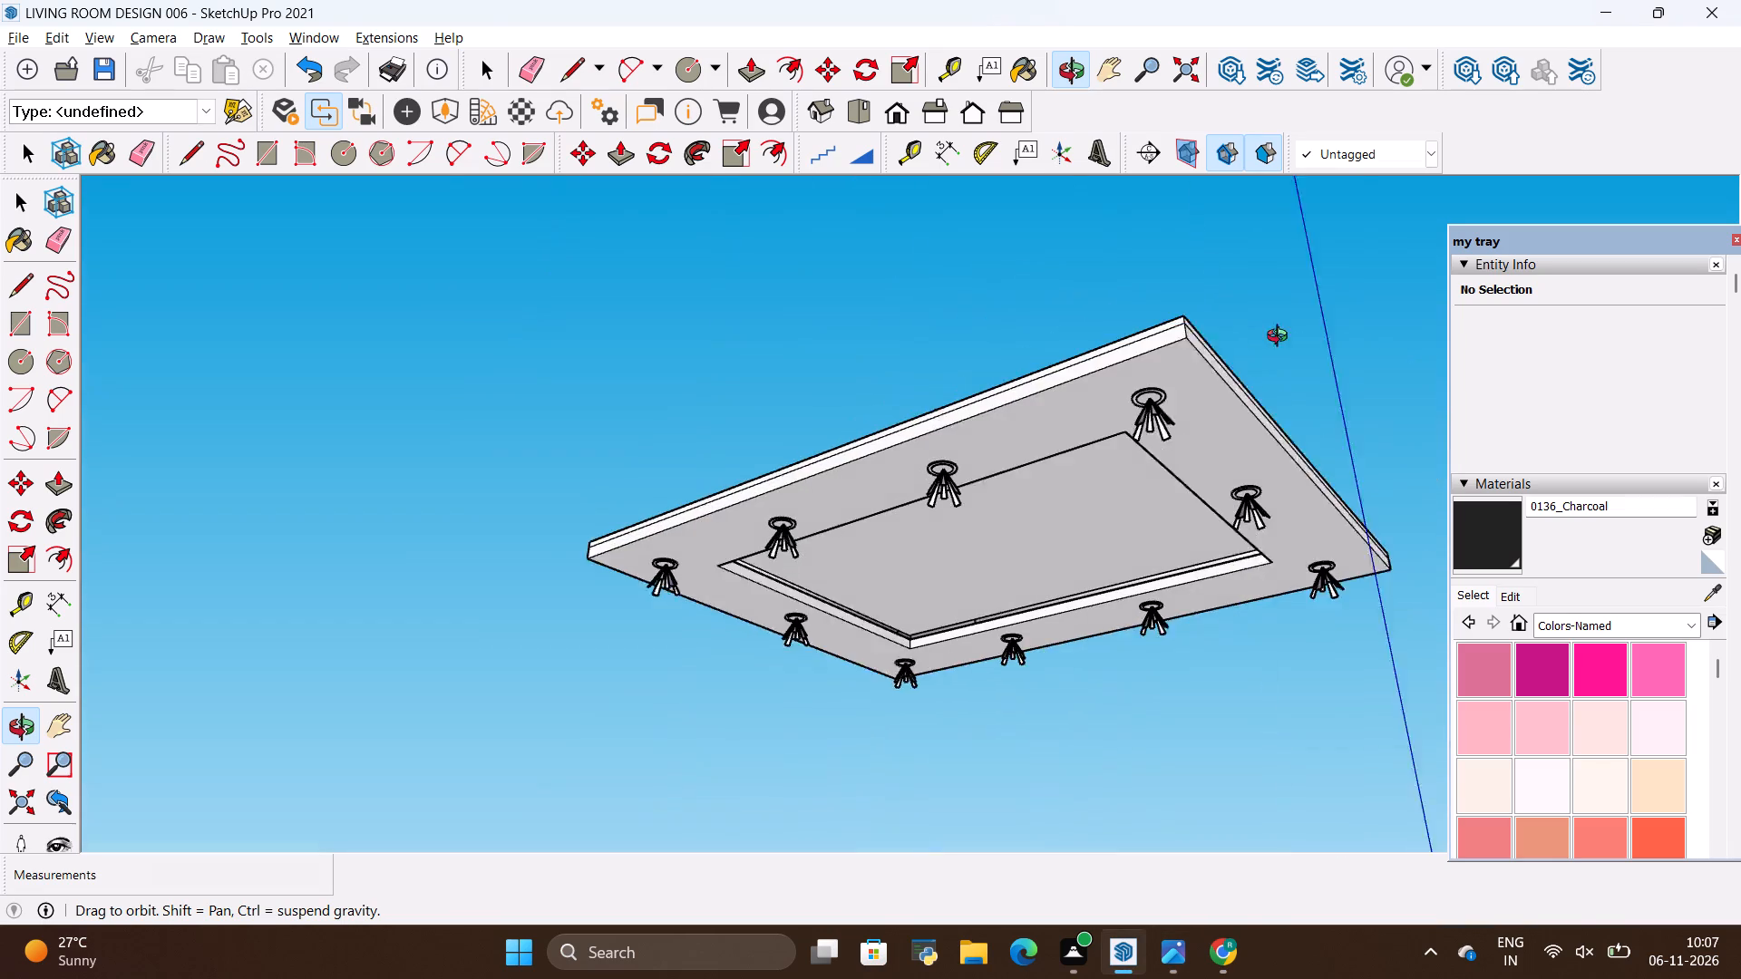
left_click_drag(1281, 338, 1297, 335)
left_click_drag(974, 405, 1176, 355)
scroll(1076, 315, "down", 4)
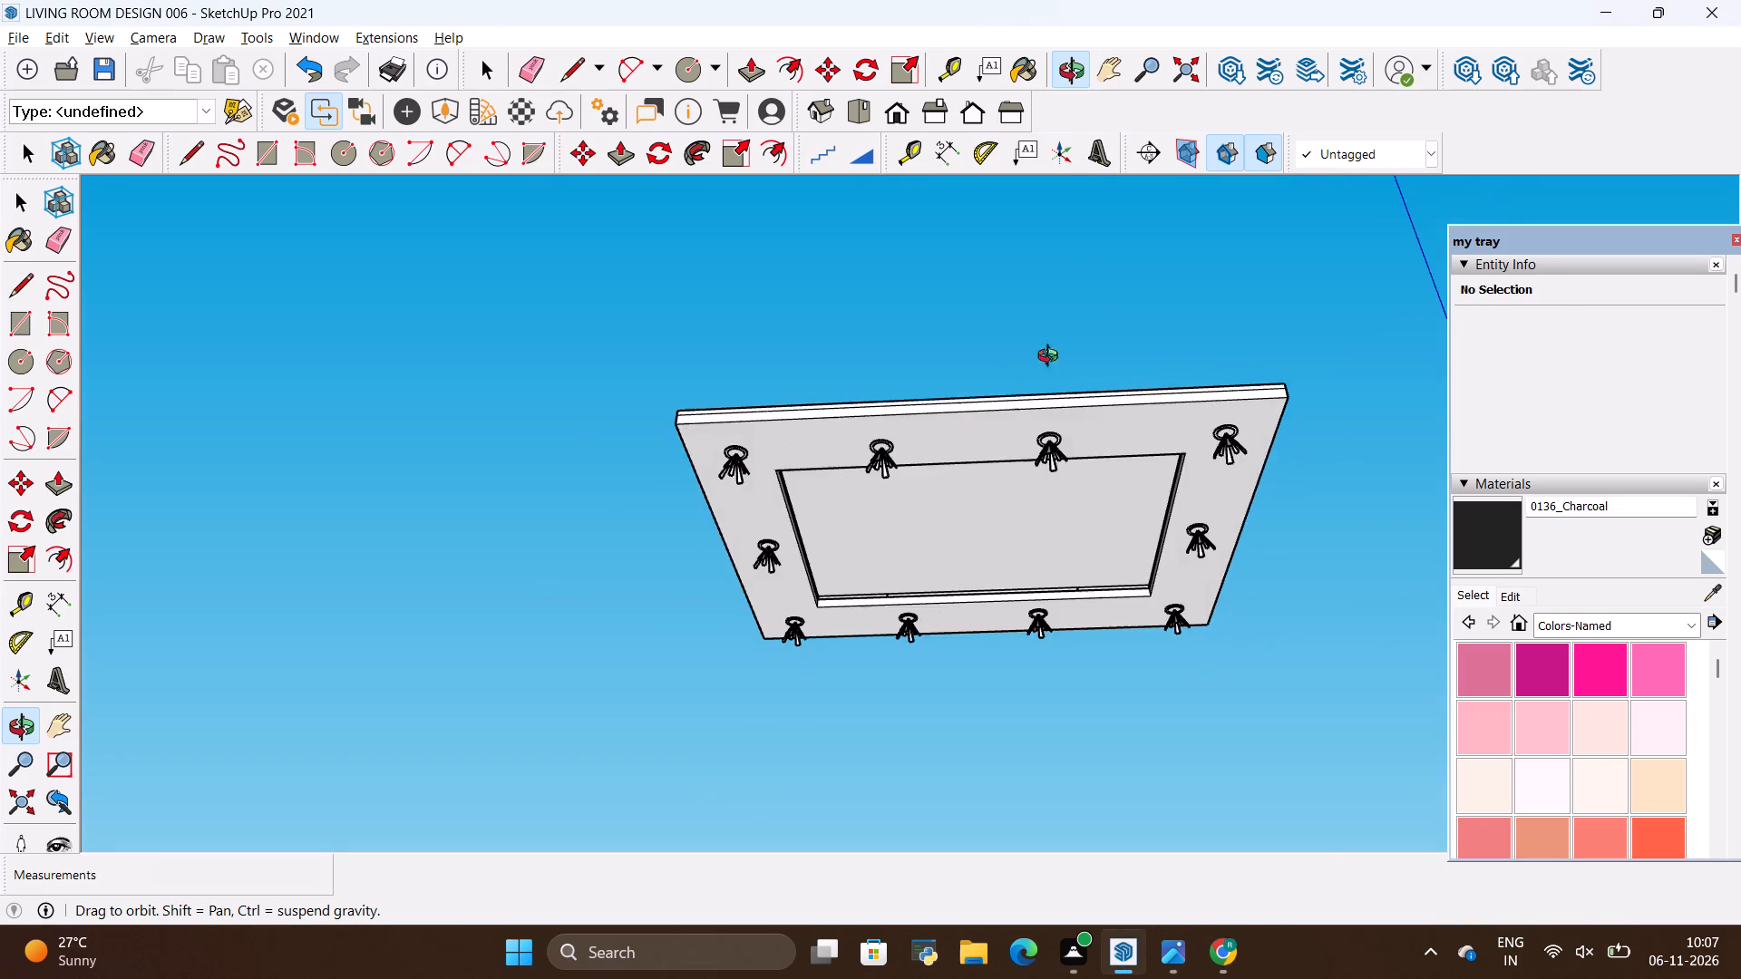
scroll(979, 455, "up", 7)
scroll(884, 505, "down", 5)
left_click_drag(874, 515, 929, 429)
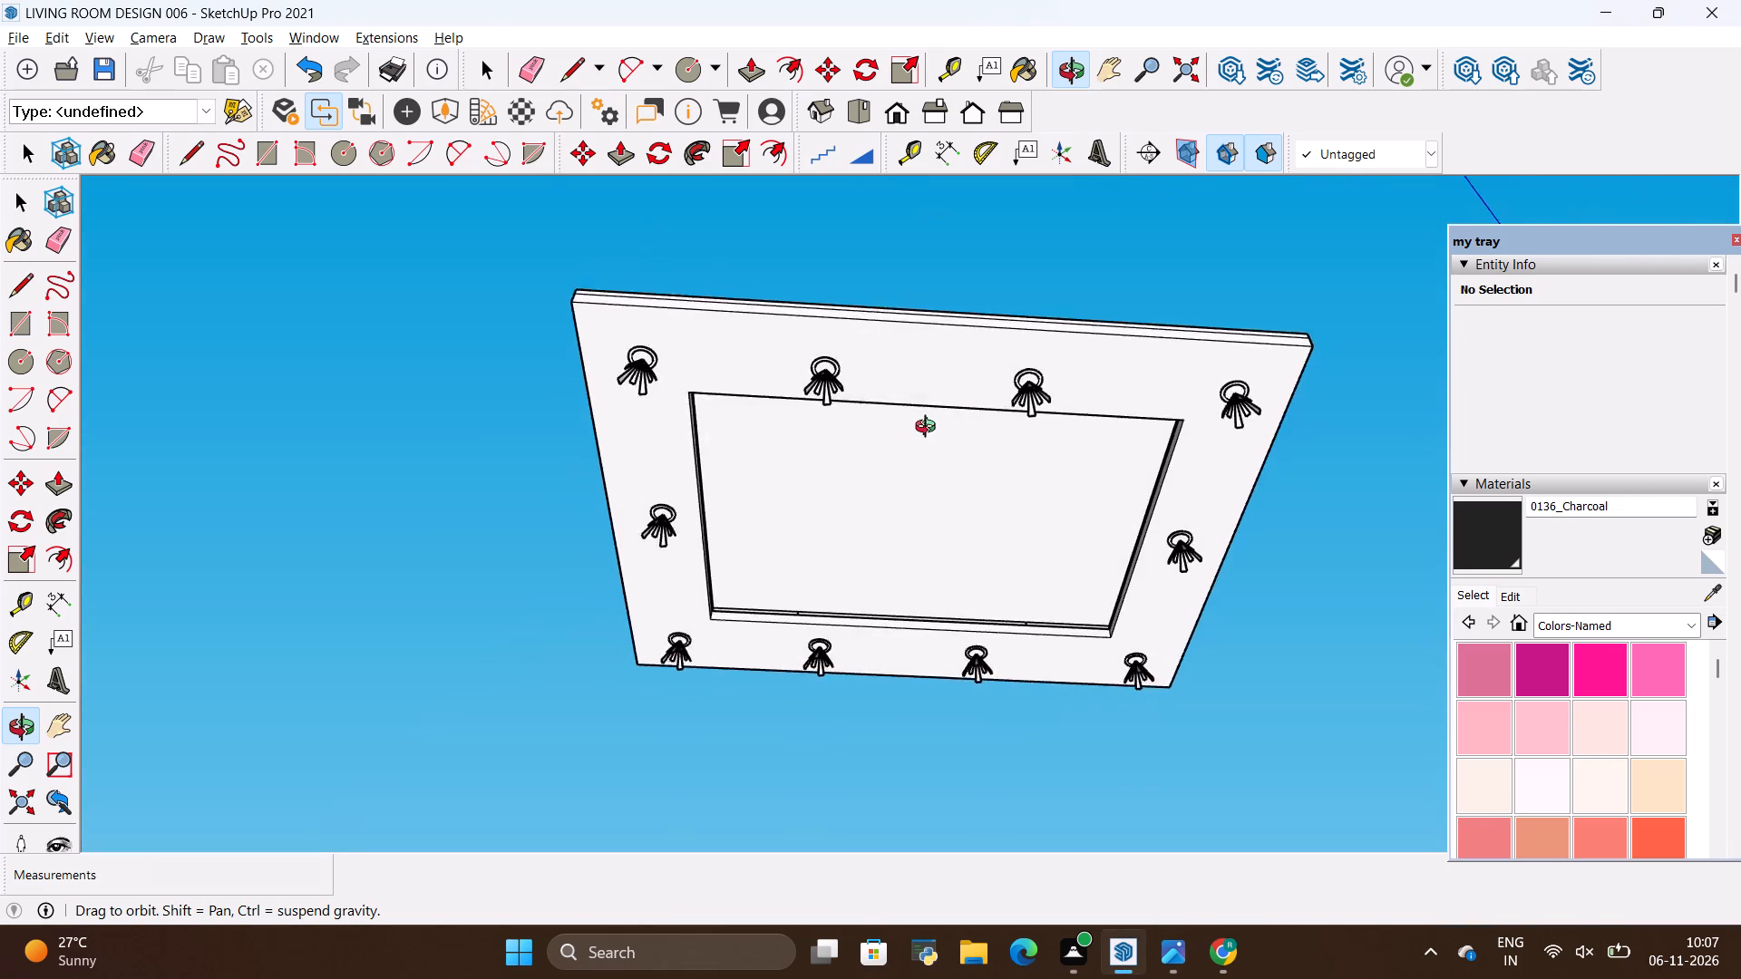
left_click_drag(929, 429, 879, 443)
scroll(931, 468, "up", 4)
scroll(958, 511, "down", 4)
left_click_drag(973, 530, 997, 485)
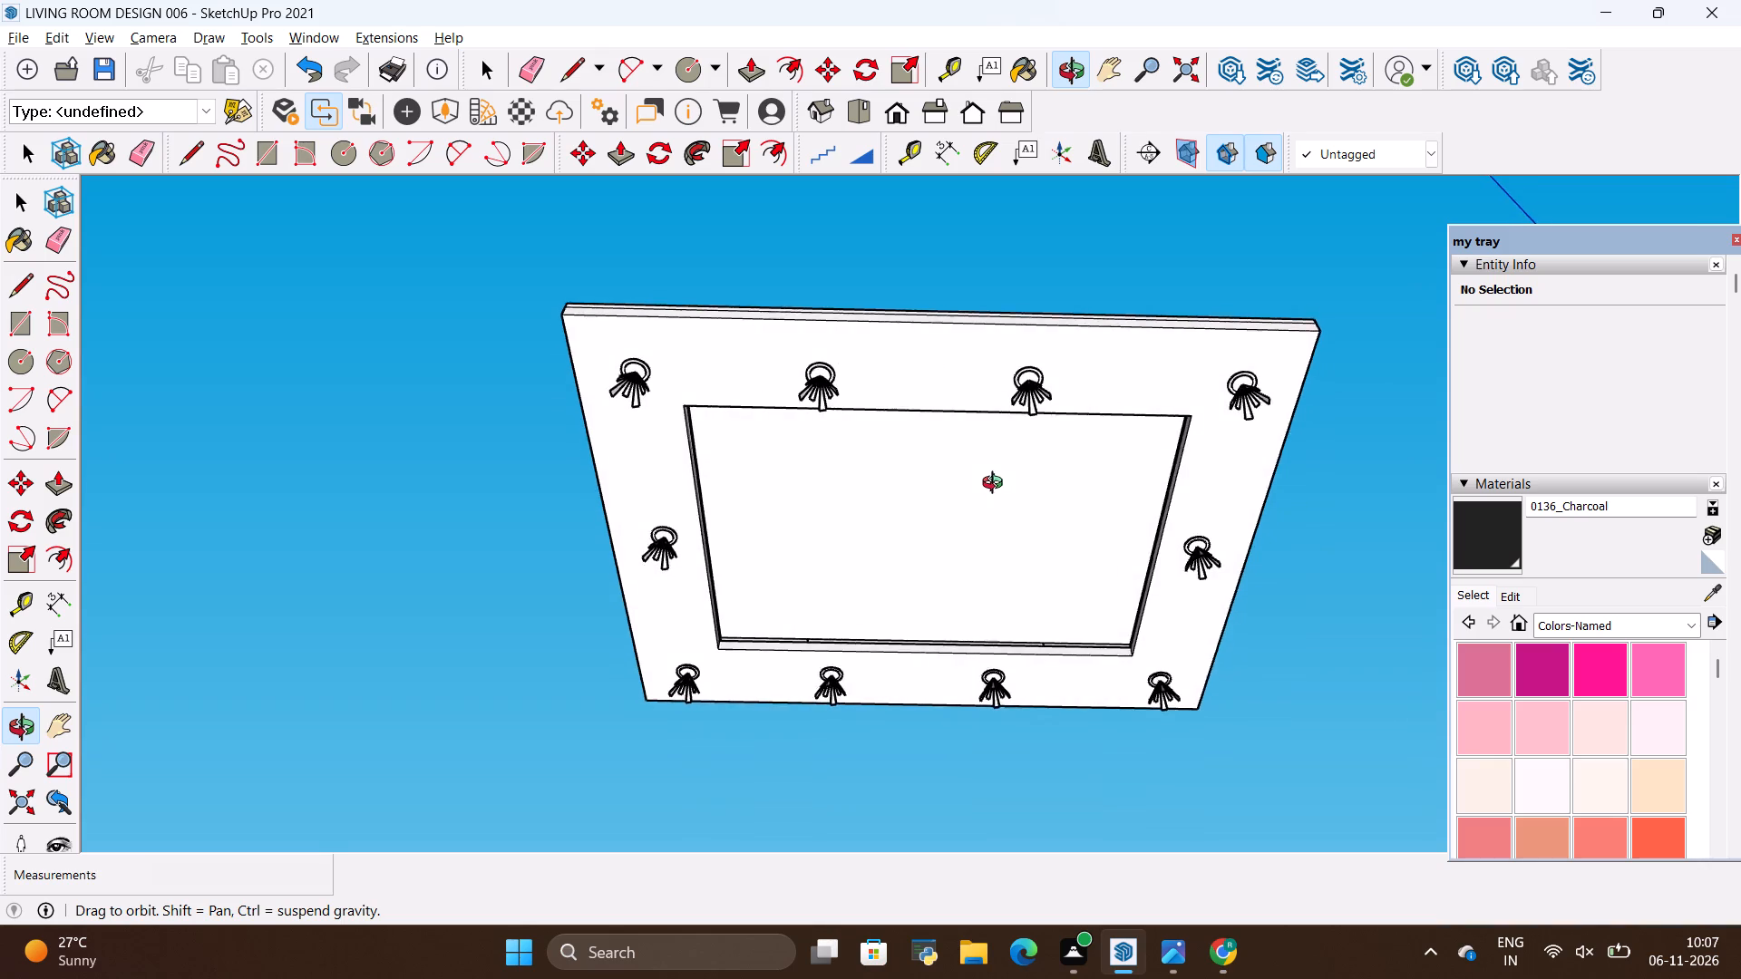
left_click_drag(997, 485, 983, 483)
scroll(951, 495, "up", 2)
scroll(959, 490, "down", 3)
left_click_drag(952, 485, 970, 473)
scroll(909, 450, "up", 4)
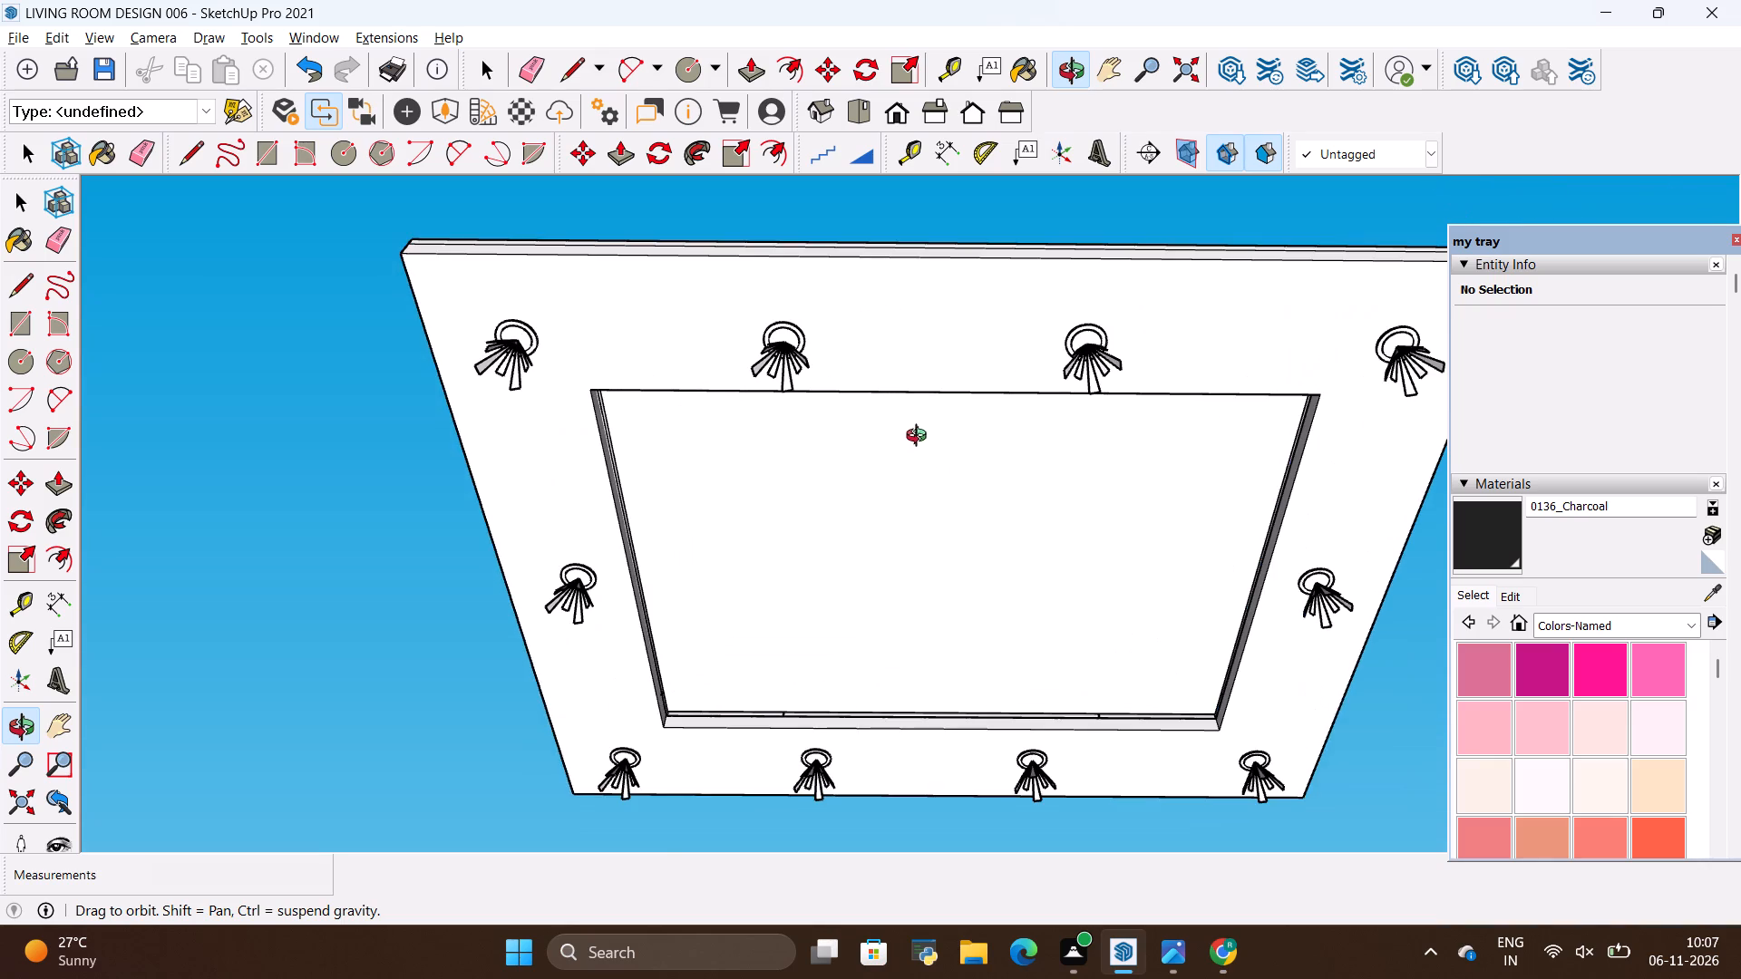
scroll(757, 490, "down", 3)
scroll(1106, 455, "up", 4)
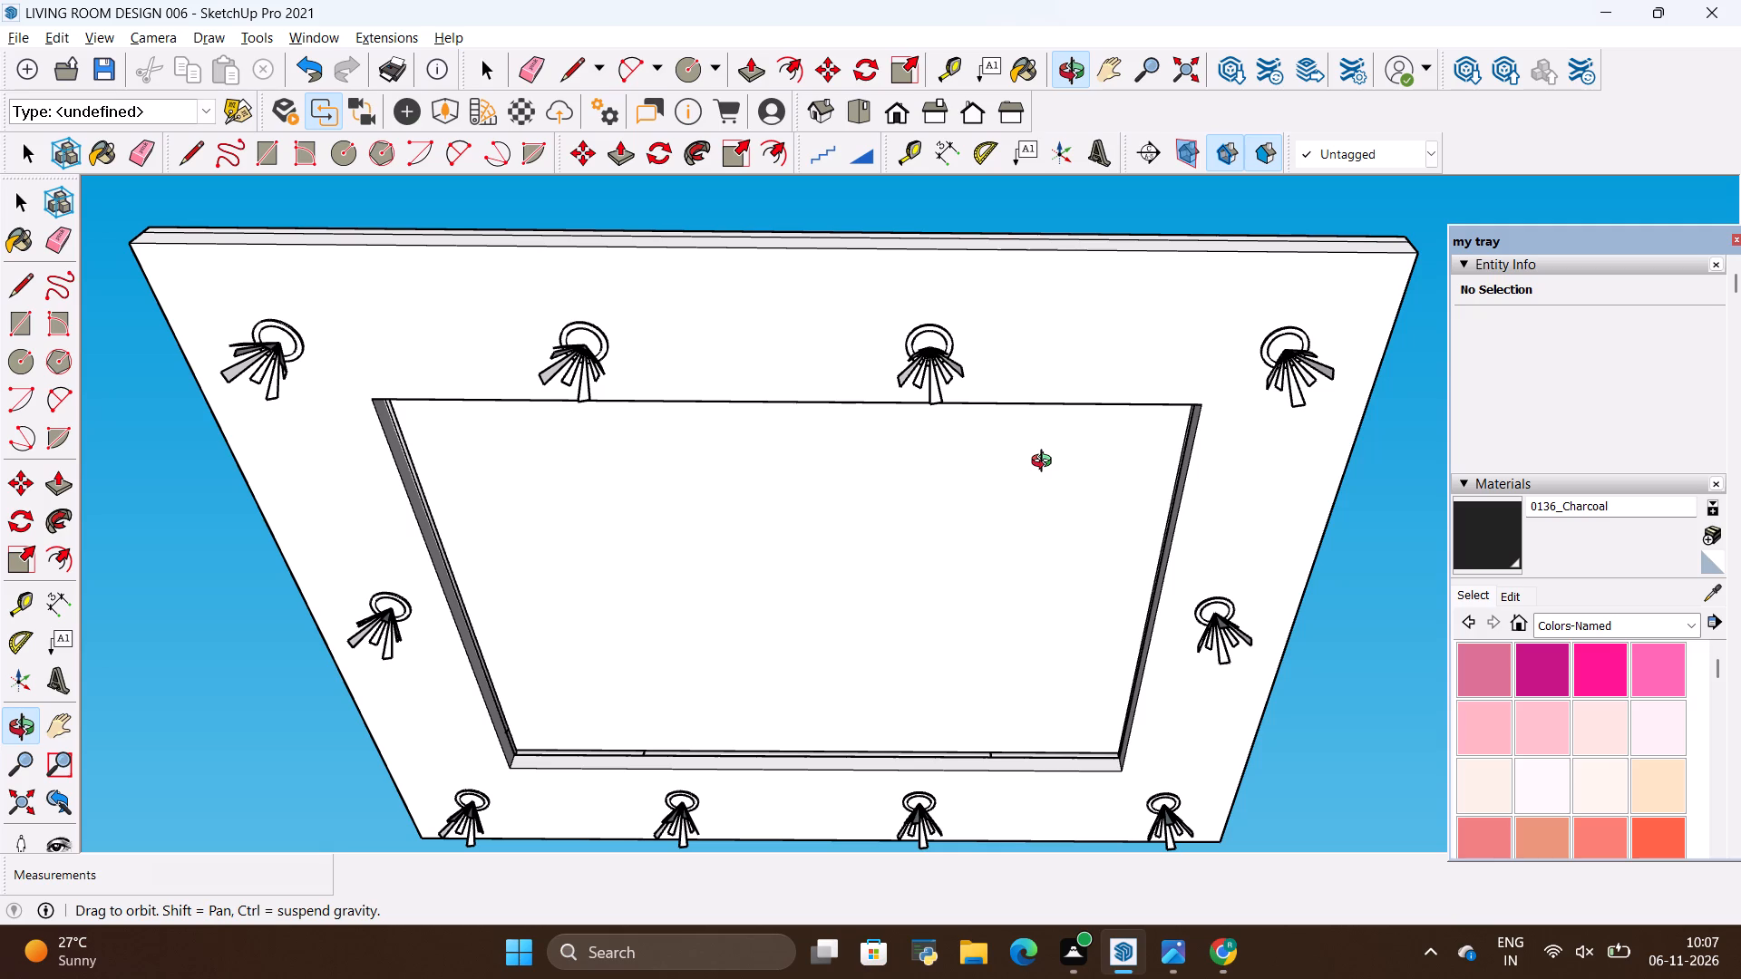
scroll(846, 433, "down", 4)
left_click_drag(848, 522, 854, 560)
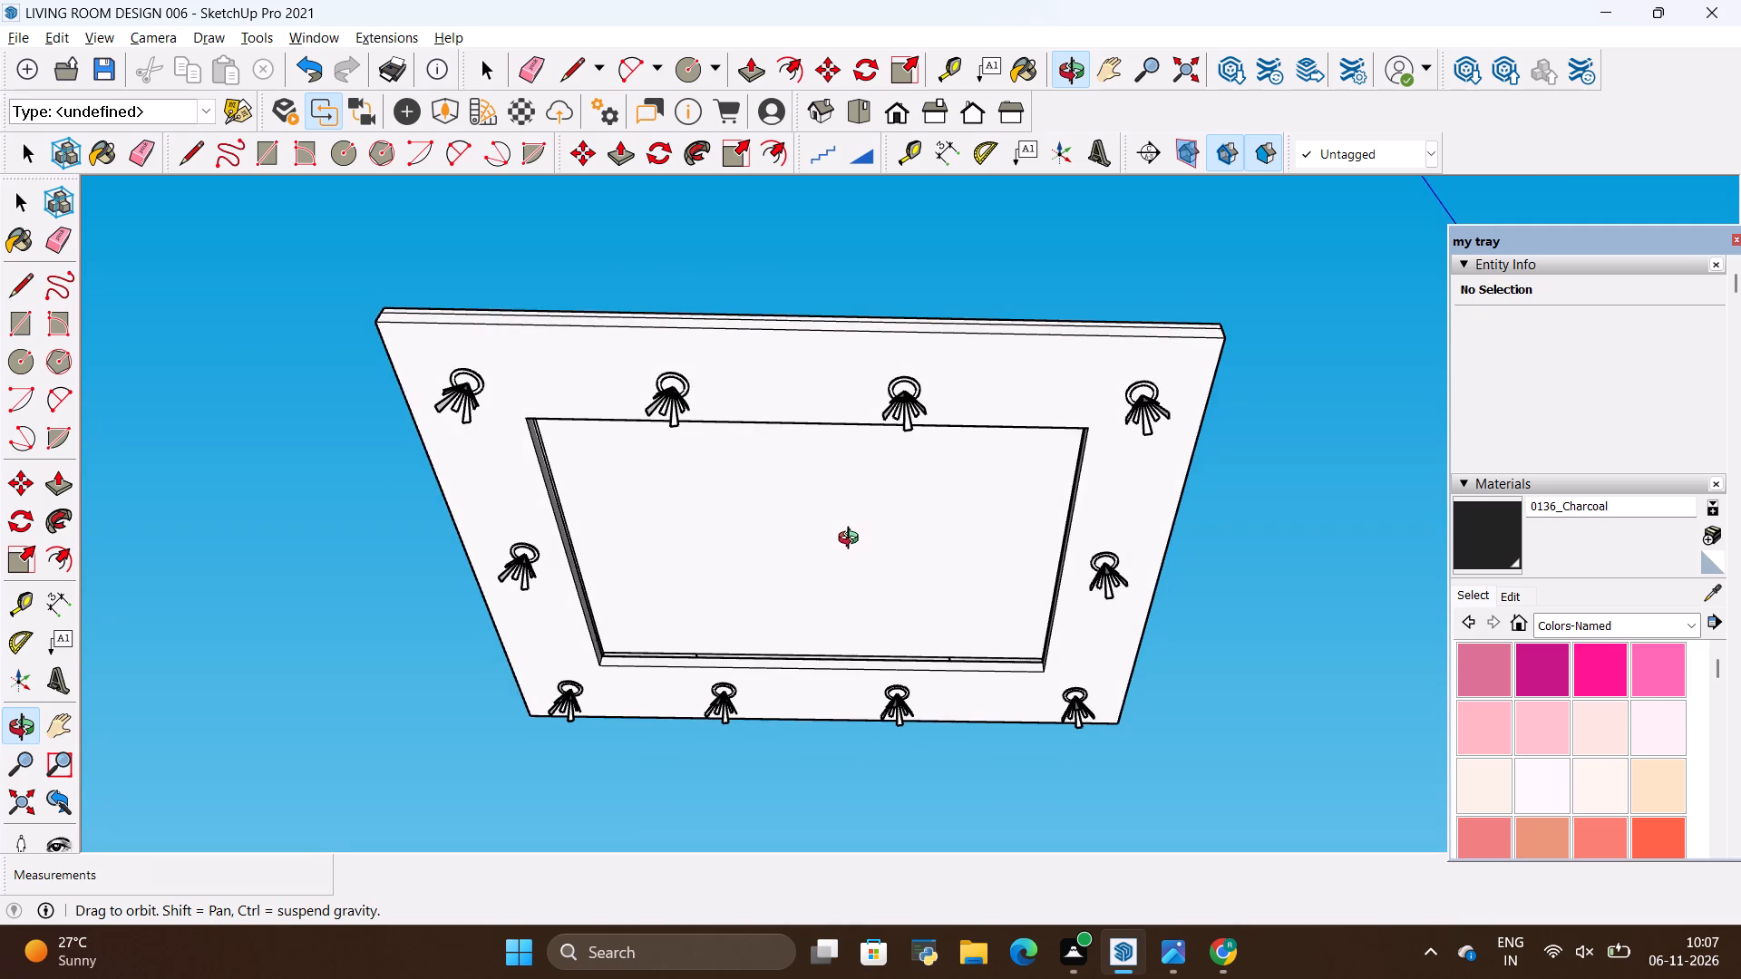
Compare the ceiling's recess and downlight arrangement with an enlarged view of the reference photo's cove and spotlights.
key("alt+Tab")
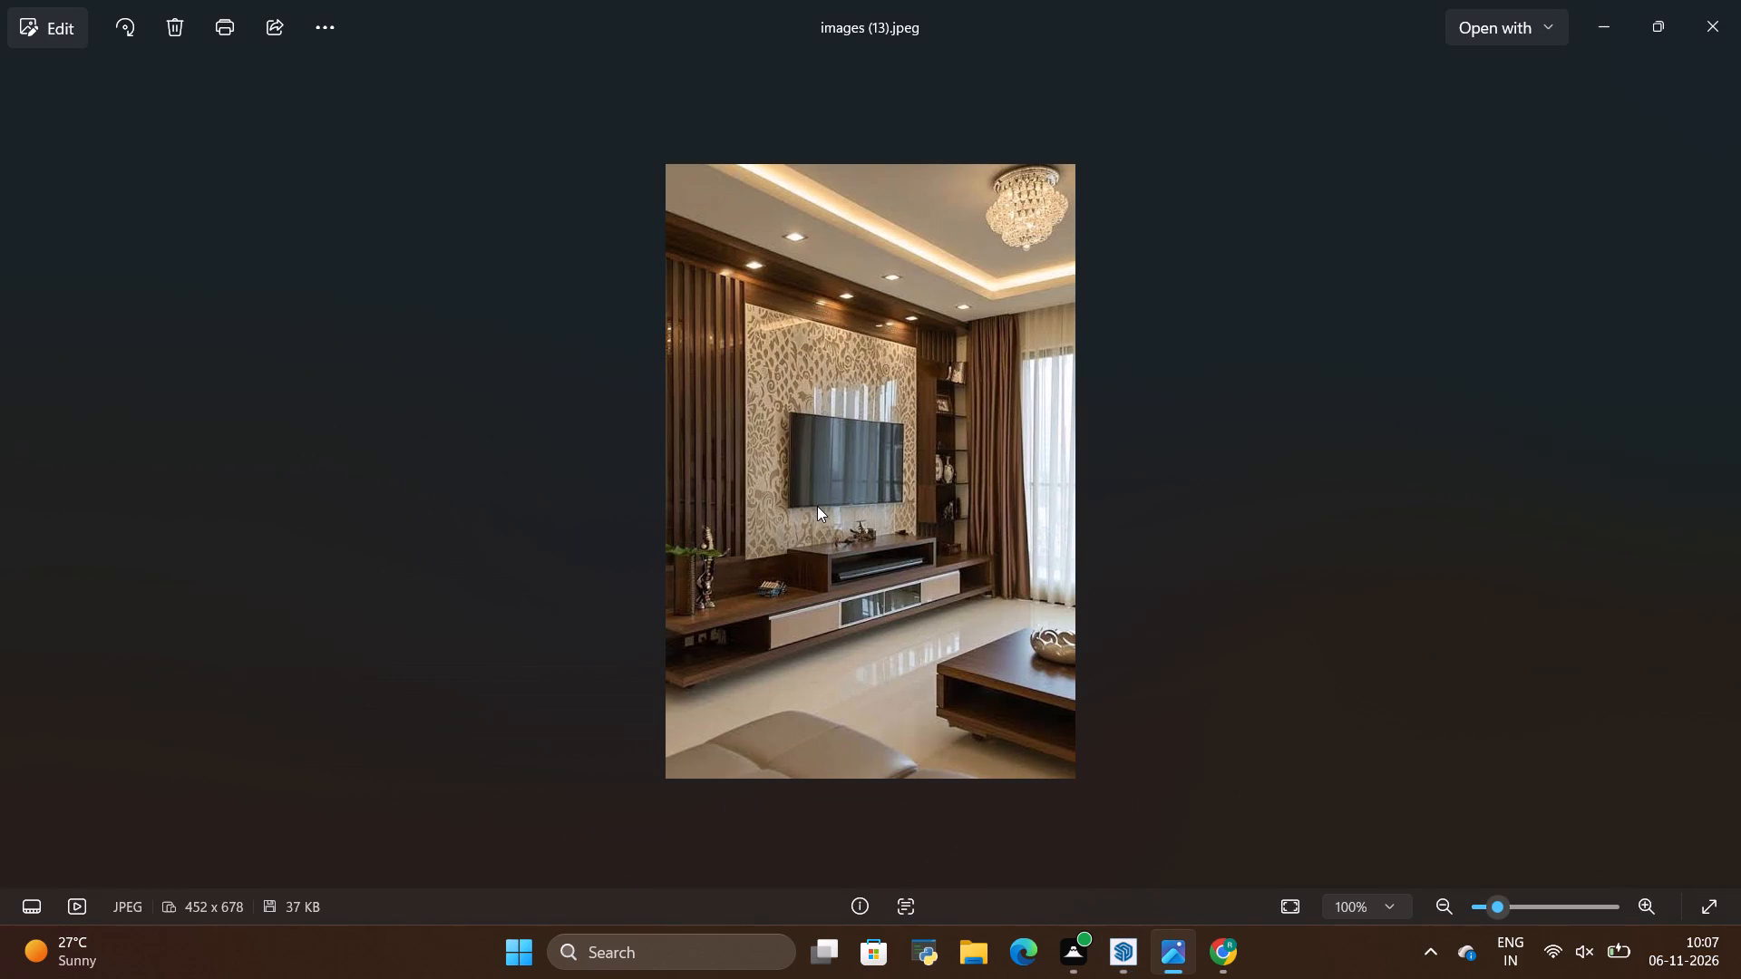
key("alt+Tab")
key("alt+Tab")
scroll(858, 587, "down", 1)
scroll(946, 208, "up", 6)
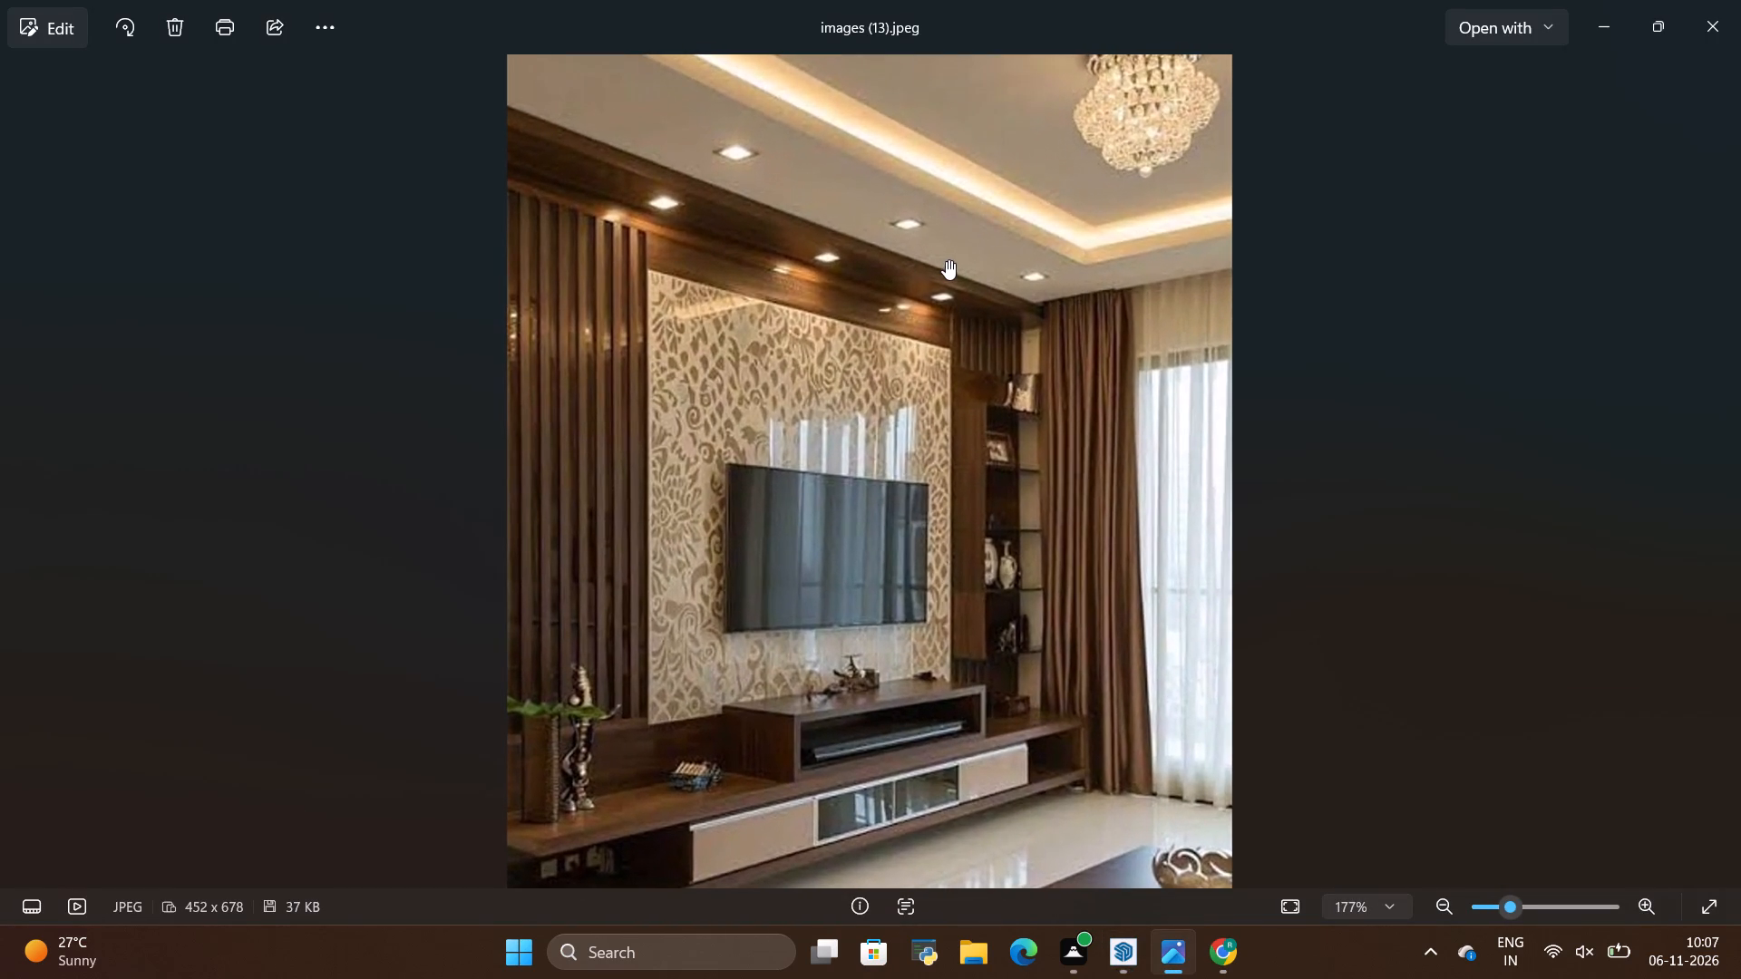
key("alt+Tab")
scroll(941, 422, "down", 3)
scroll(929, 520, "up", 4)
left_click_drag(933, 524, 936, 554)
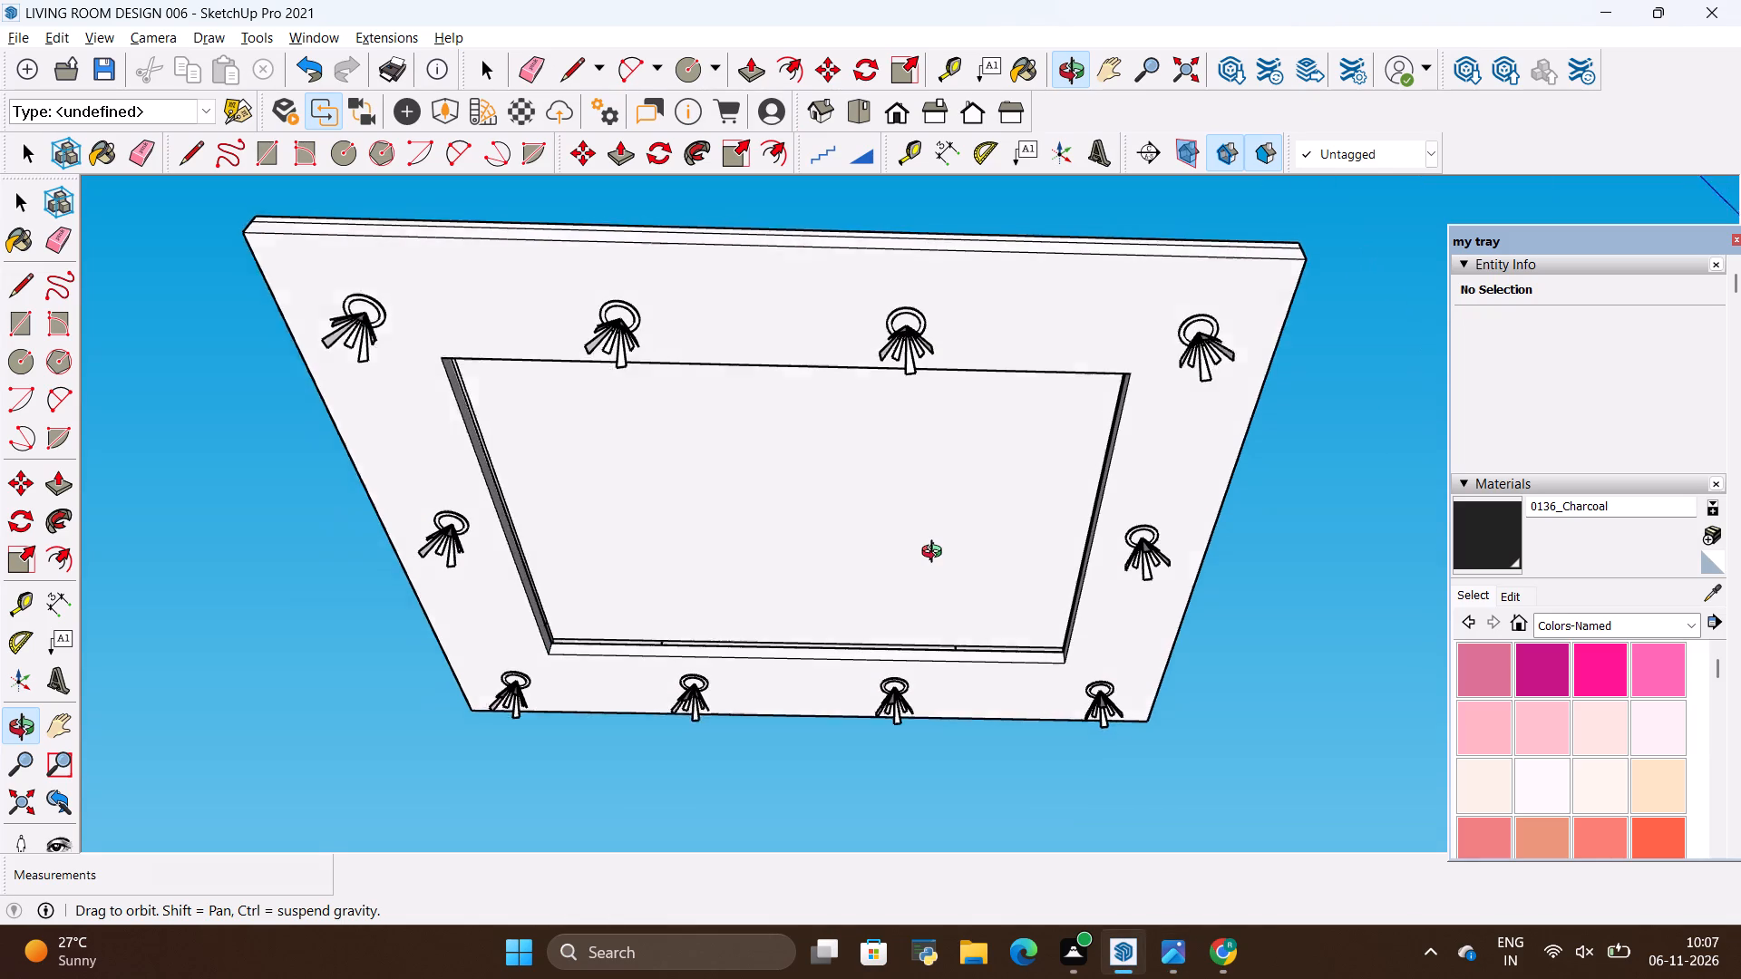
left_click_drag(936, 554, 932, 553)
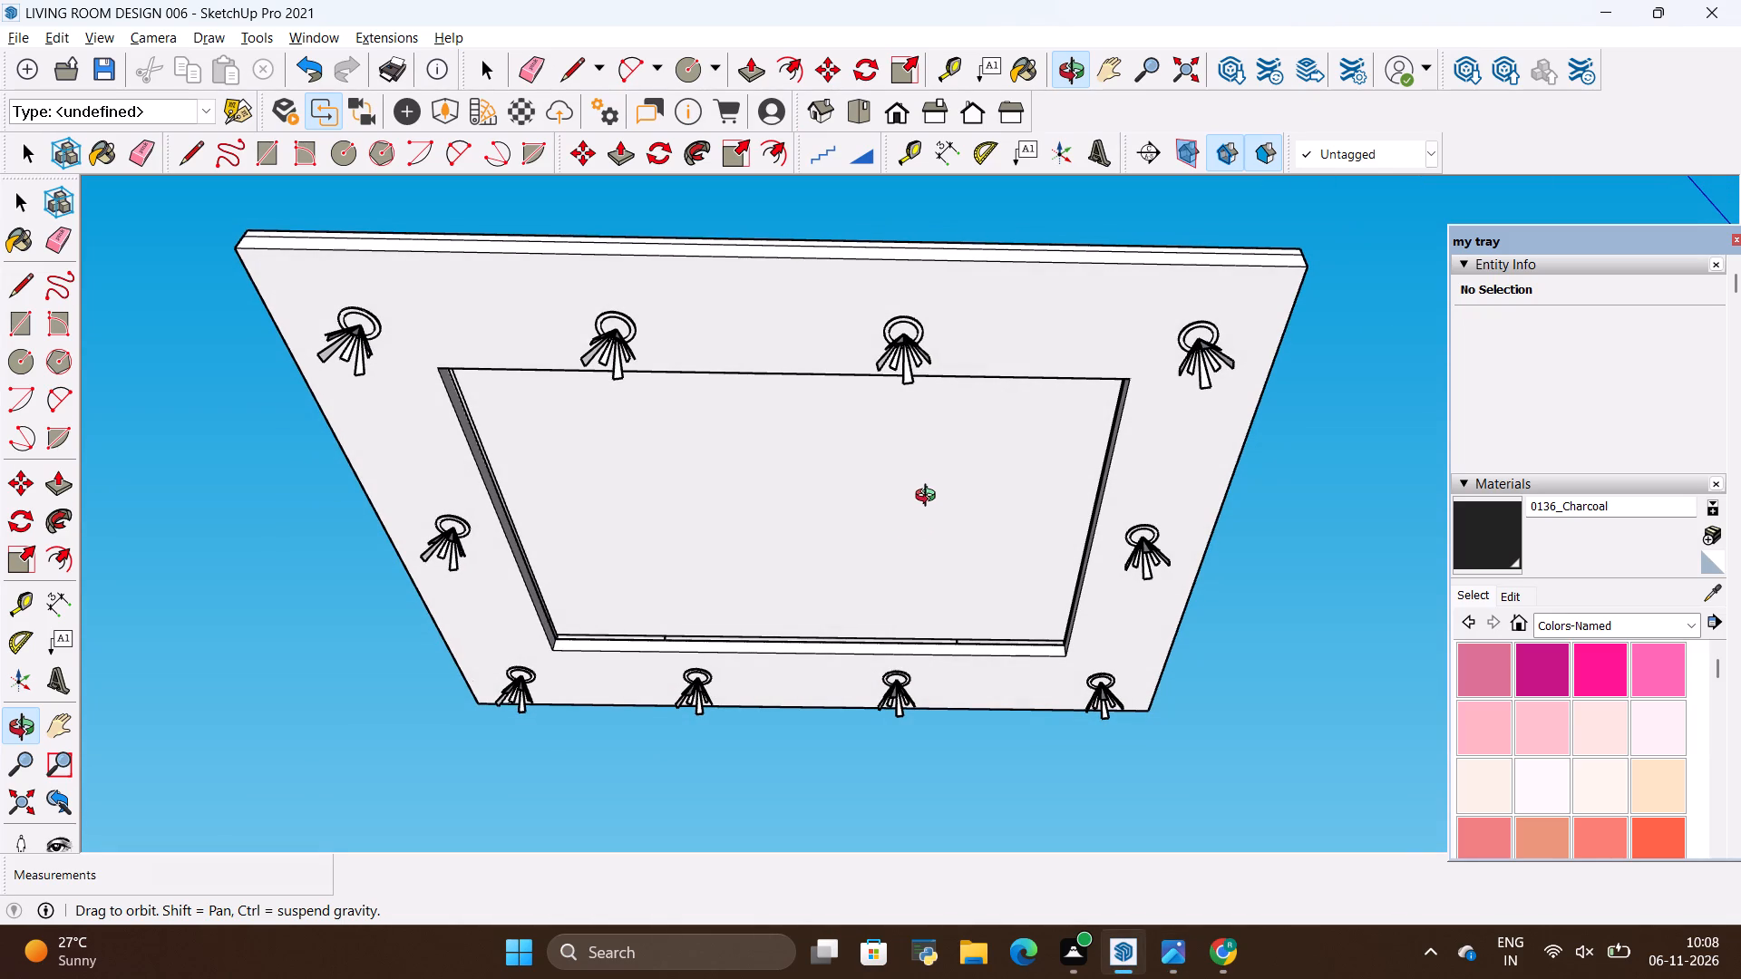
key("alt+Tab")
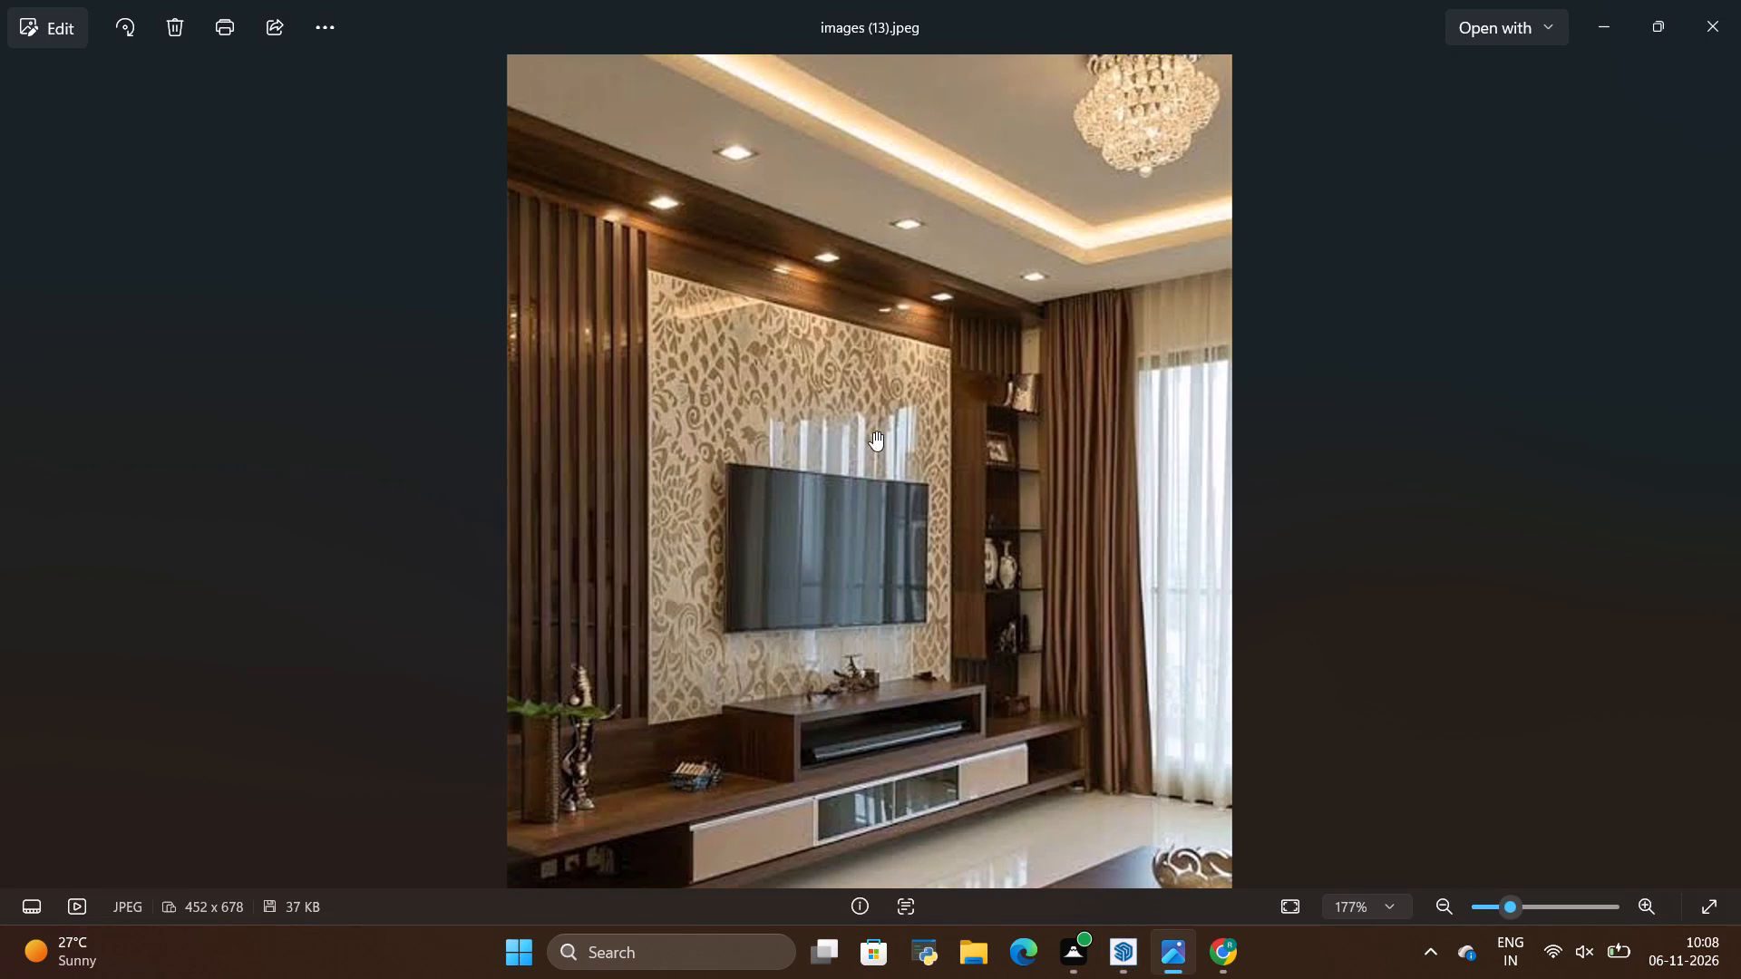
key("alt+Tab")
scroll(923, 531, "down", 4)
scroll(802, 678, "up", 4)
left_click_drag(852, 540, 845, 494)
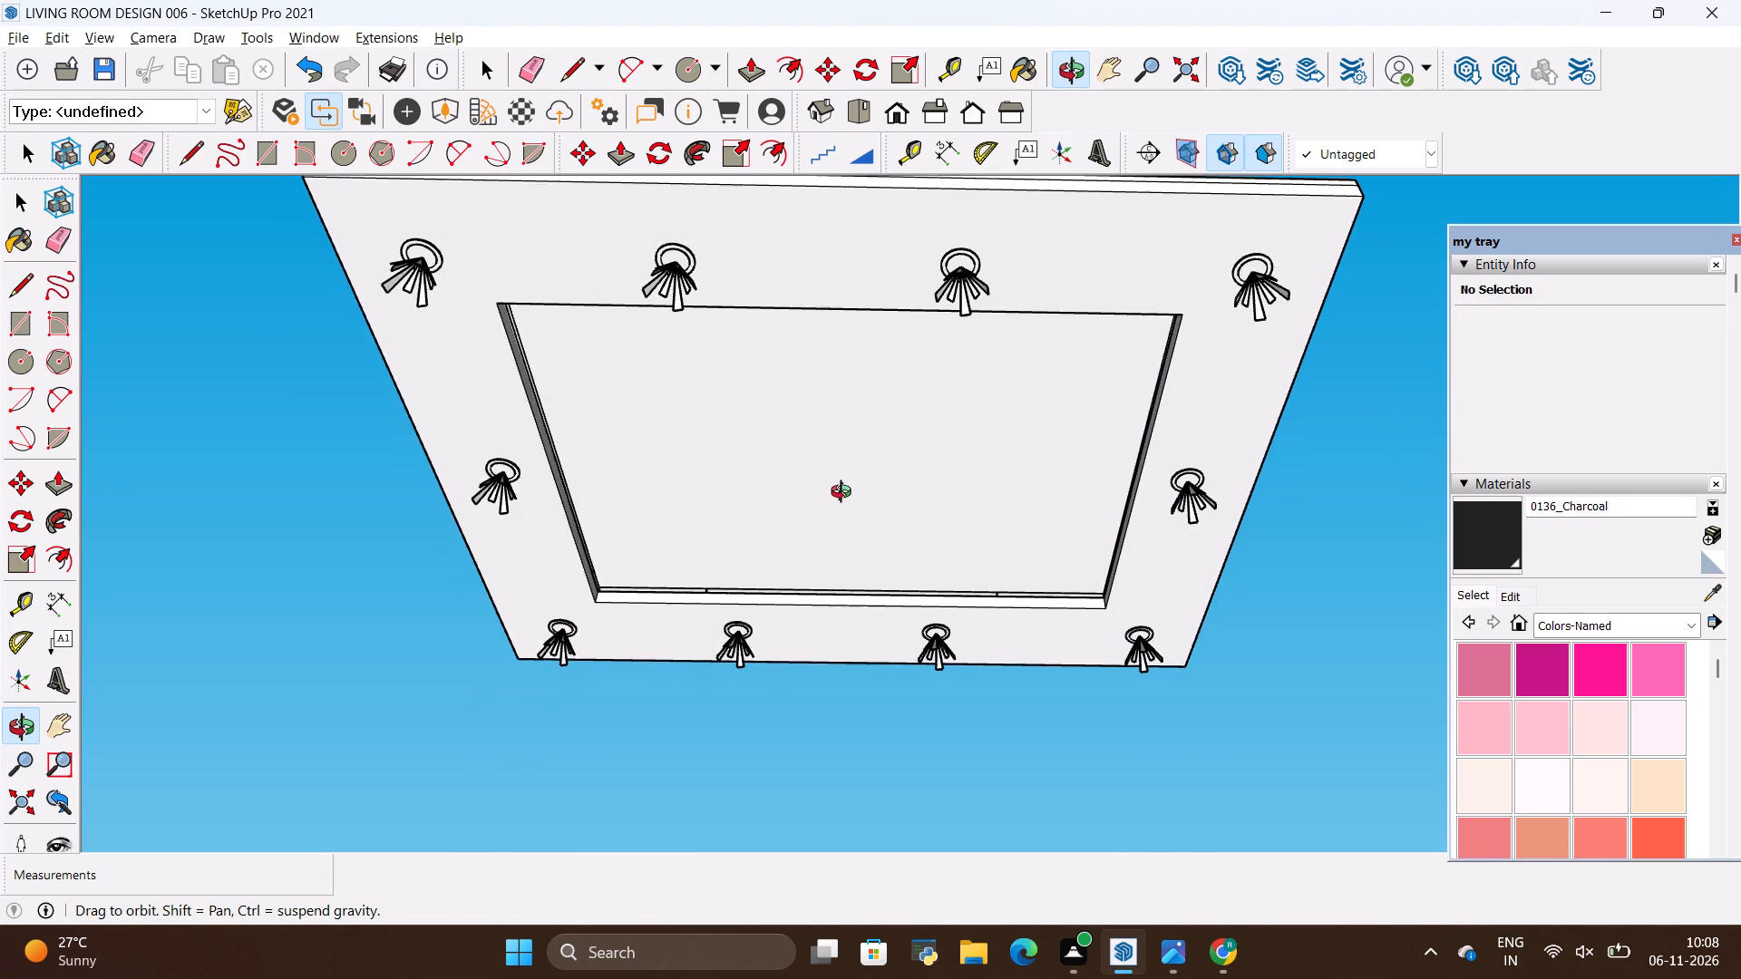
left_click_drag(845, 494, 819, 494)
scroll(824, 586, "down", 5)
scroll(773, 429, "up", 7)
scroll(878, 564, "down", 3)
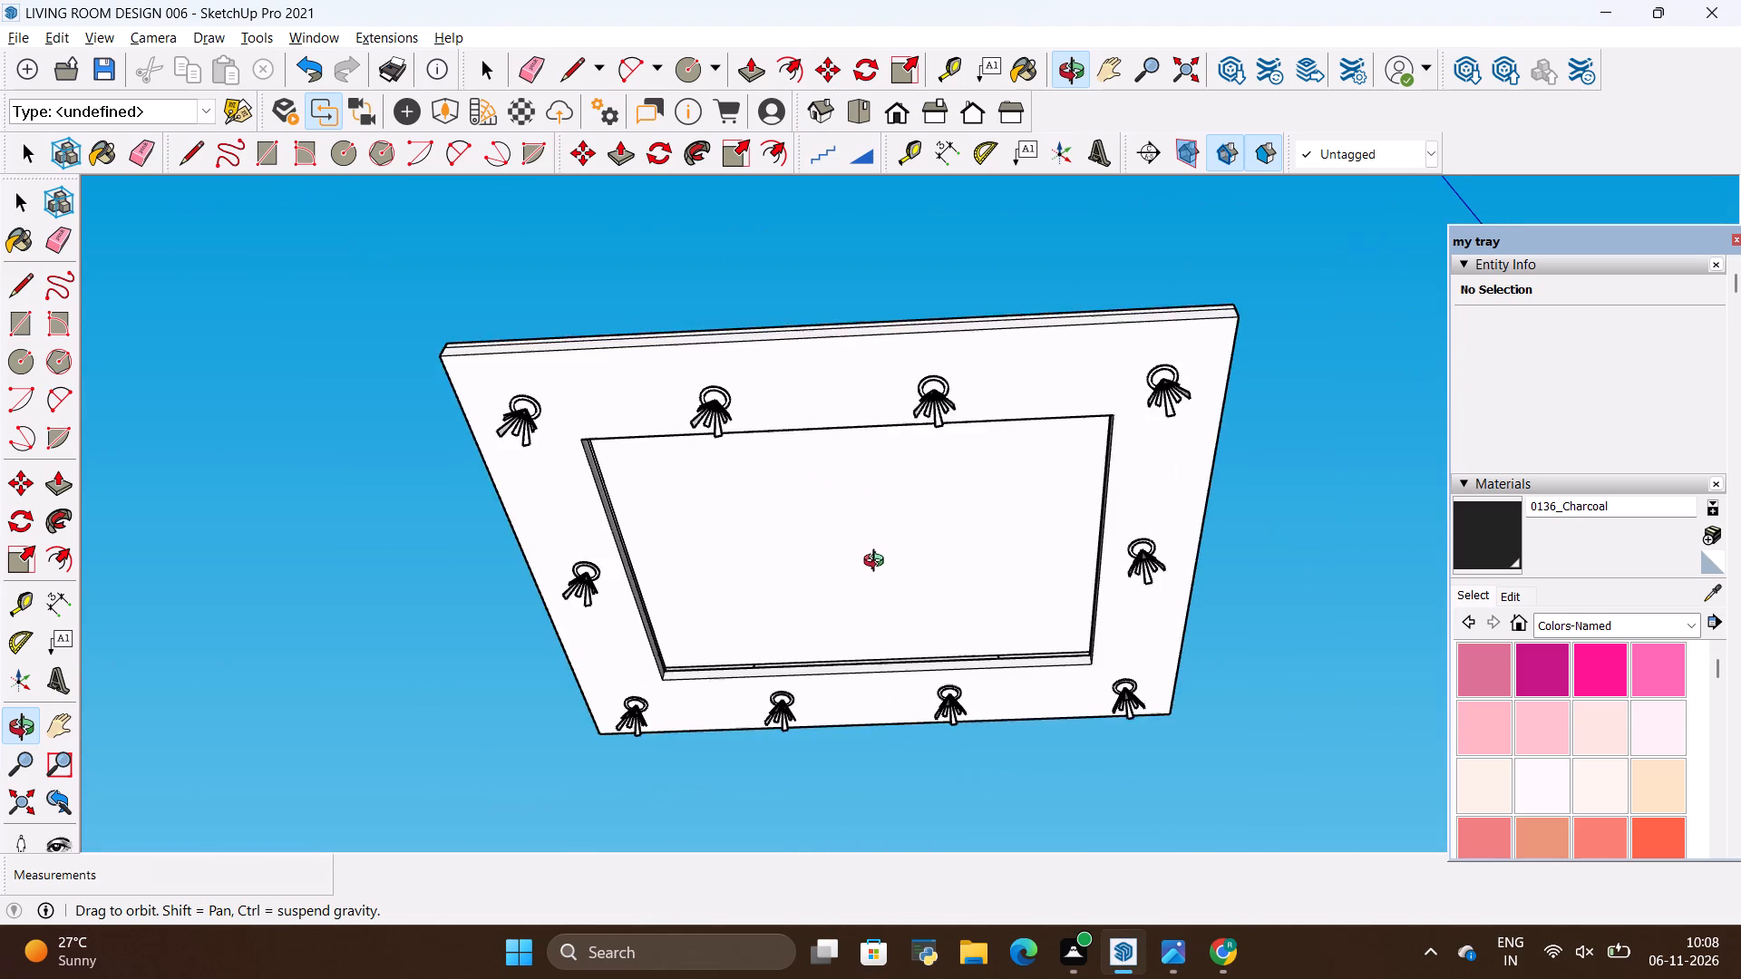
scroll(878, 563, "down", 1)
left_click_drag(862, 565, 886, 558)
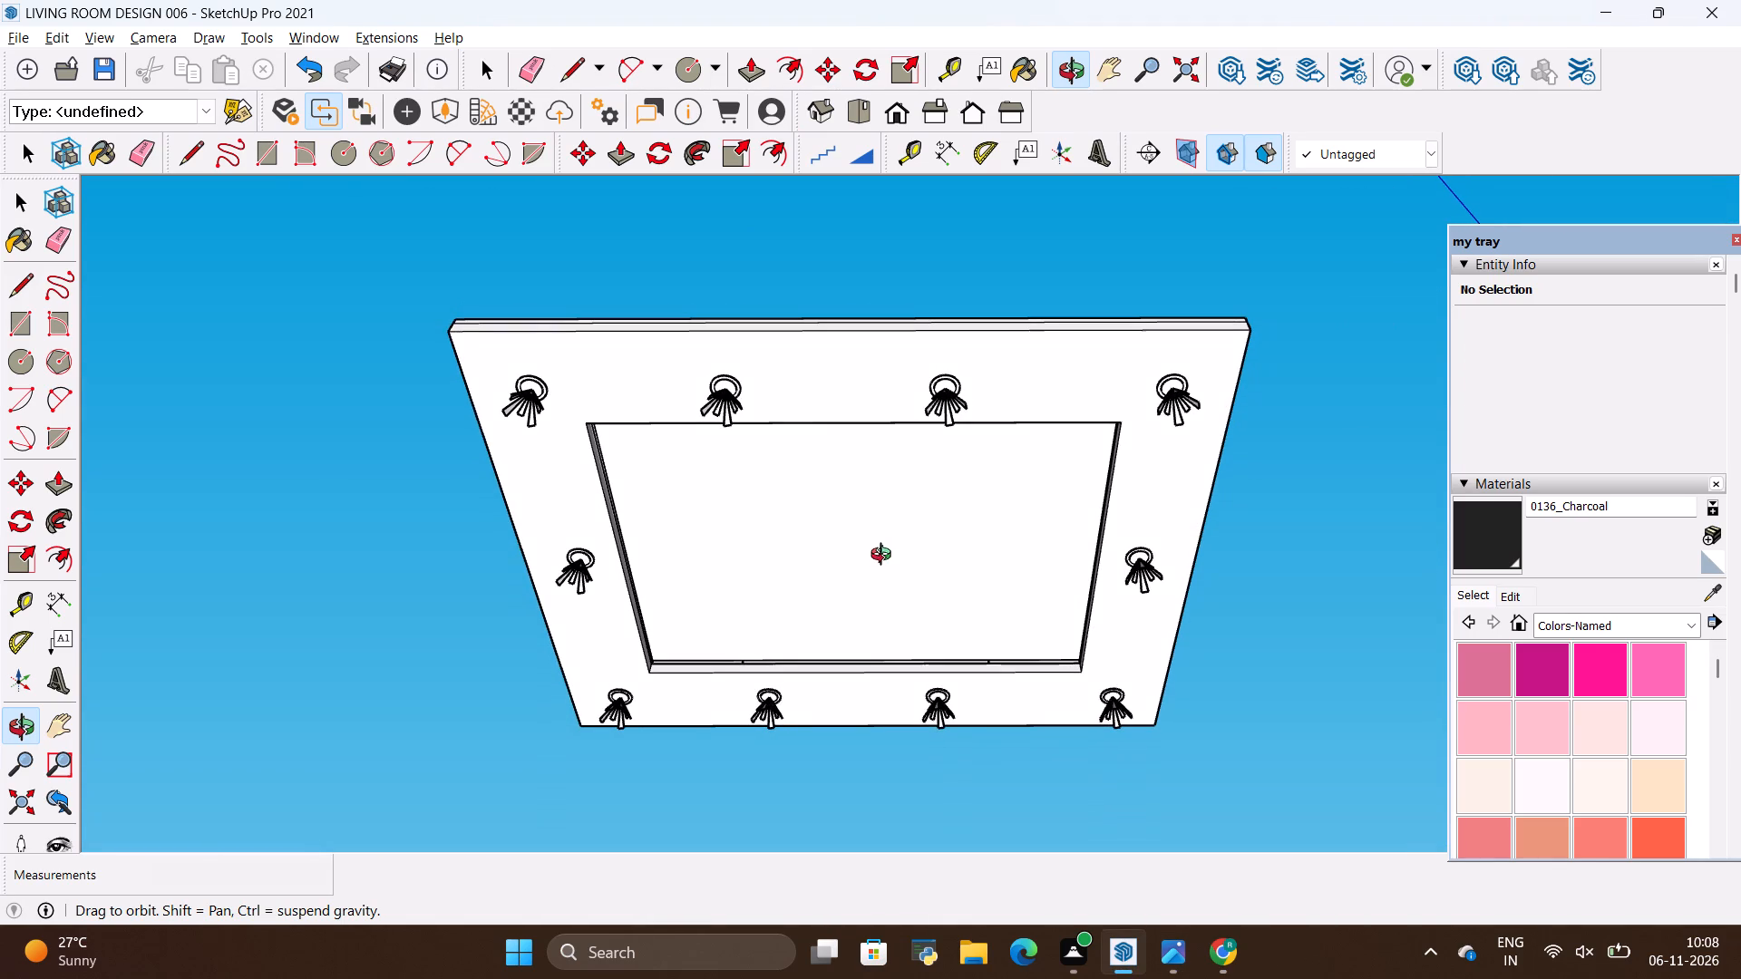
key("alt+Tab")
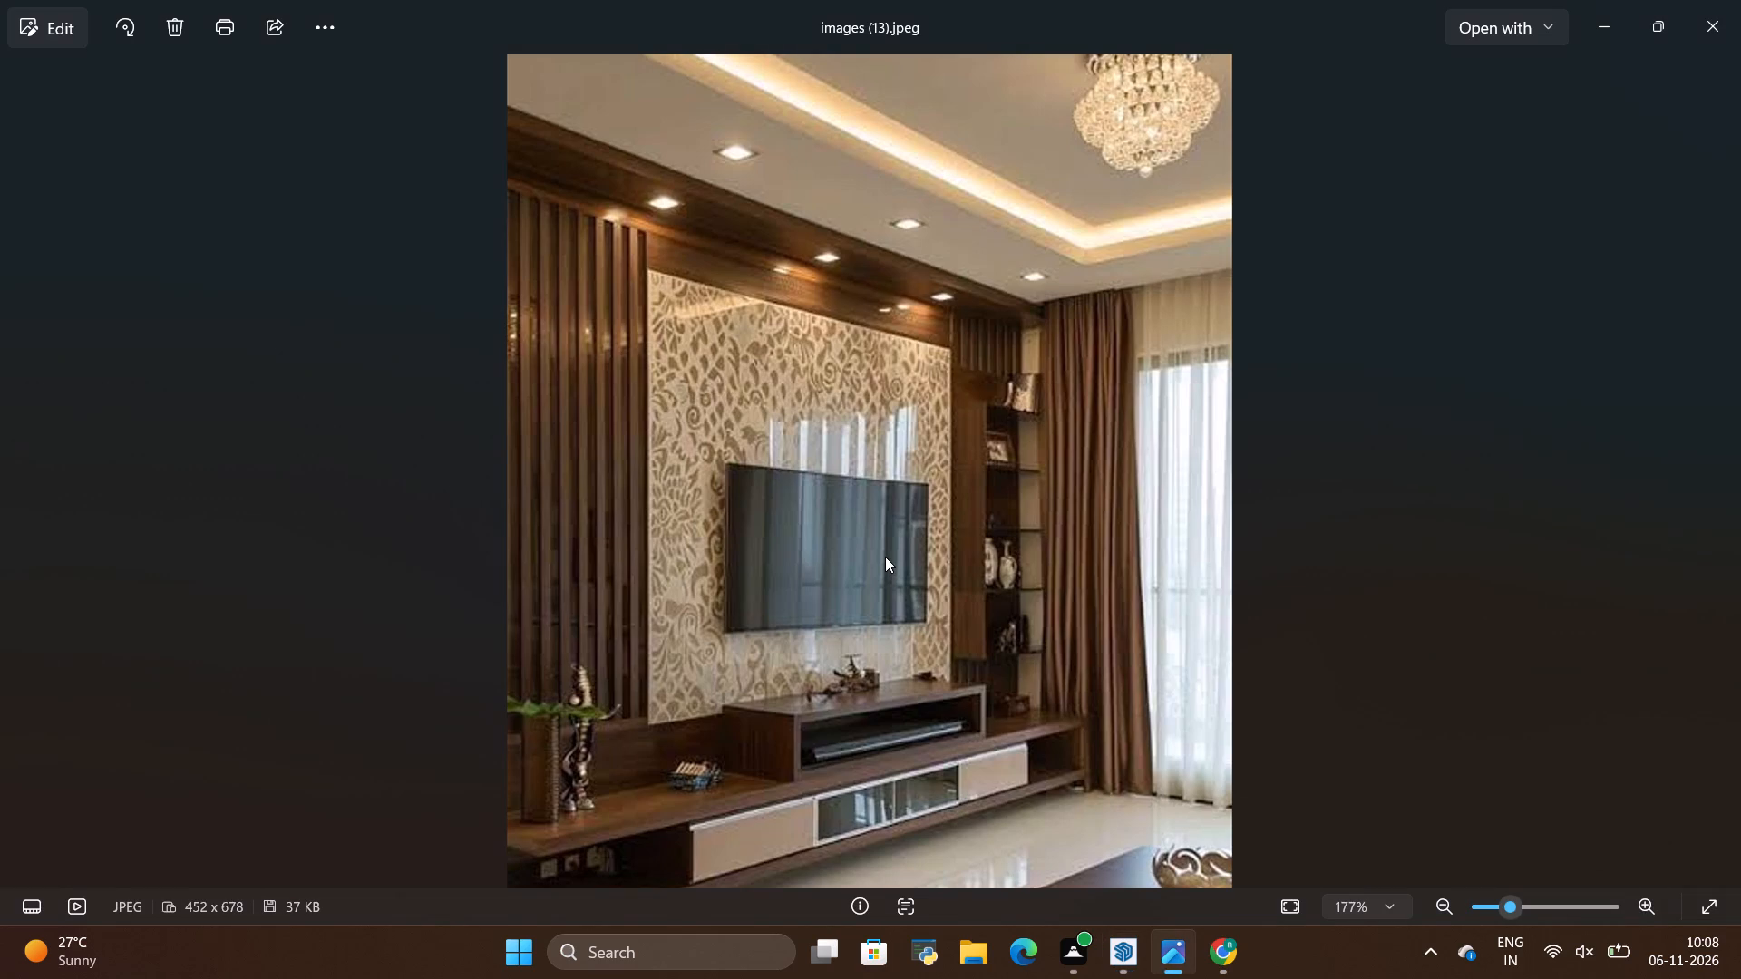
key("alt+Tab")
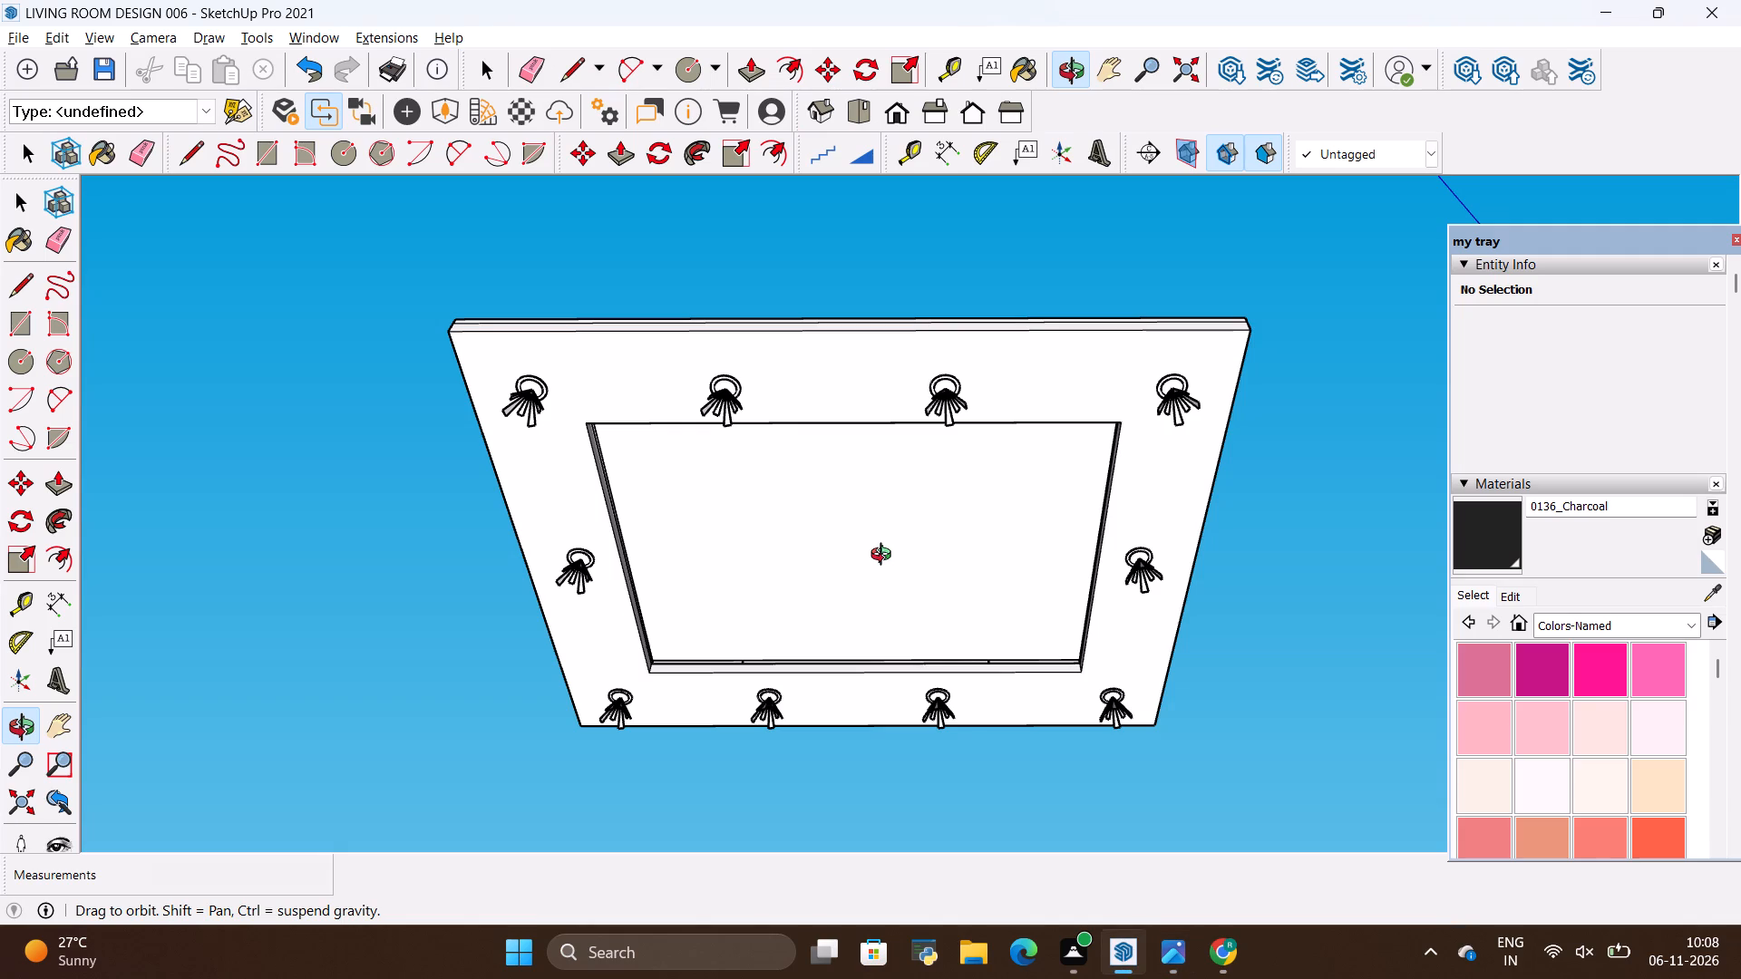
key("alt+Tab")
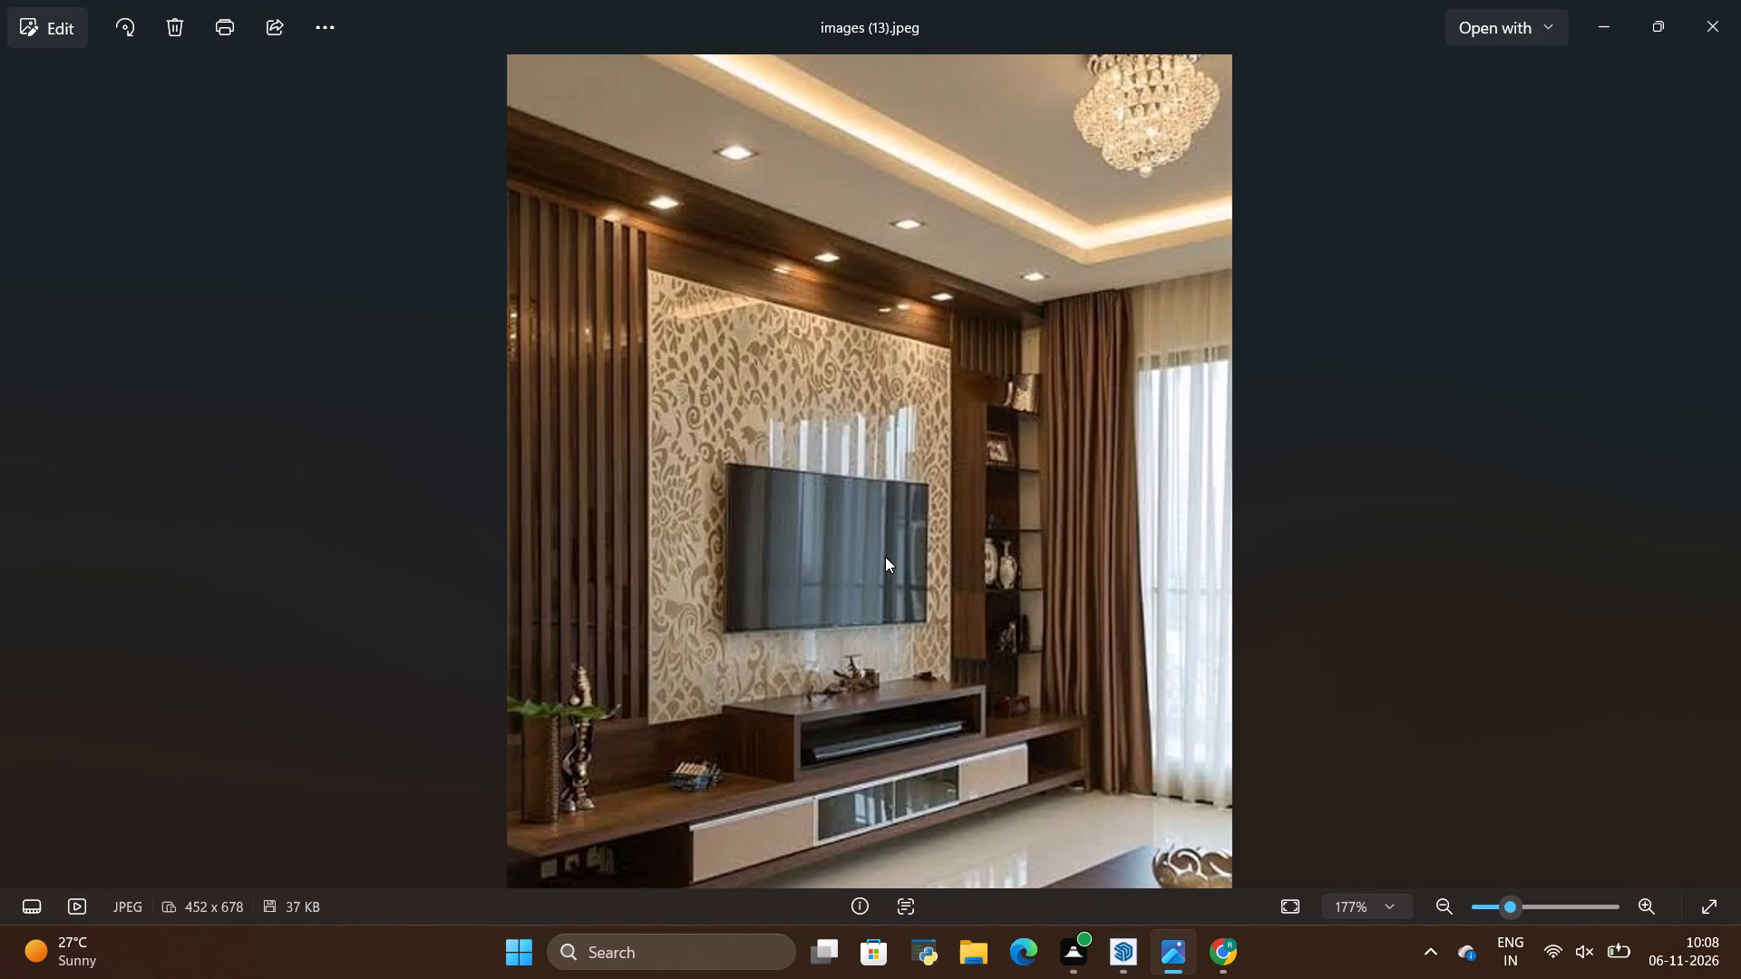
Compare the modelled false ceiling's underside in SketchUp with the reference photo's cove recess and downlight layout, alternating between the two.
key("alt+Tab")
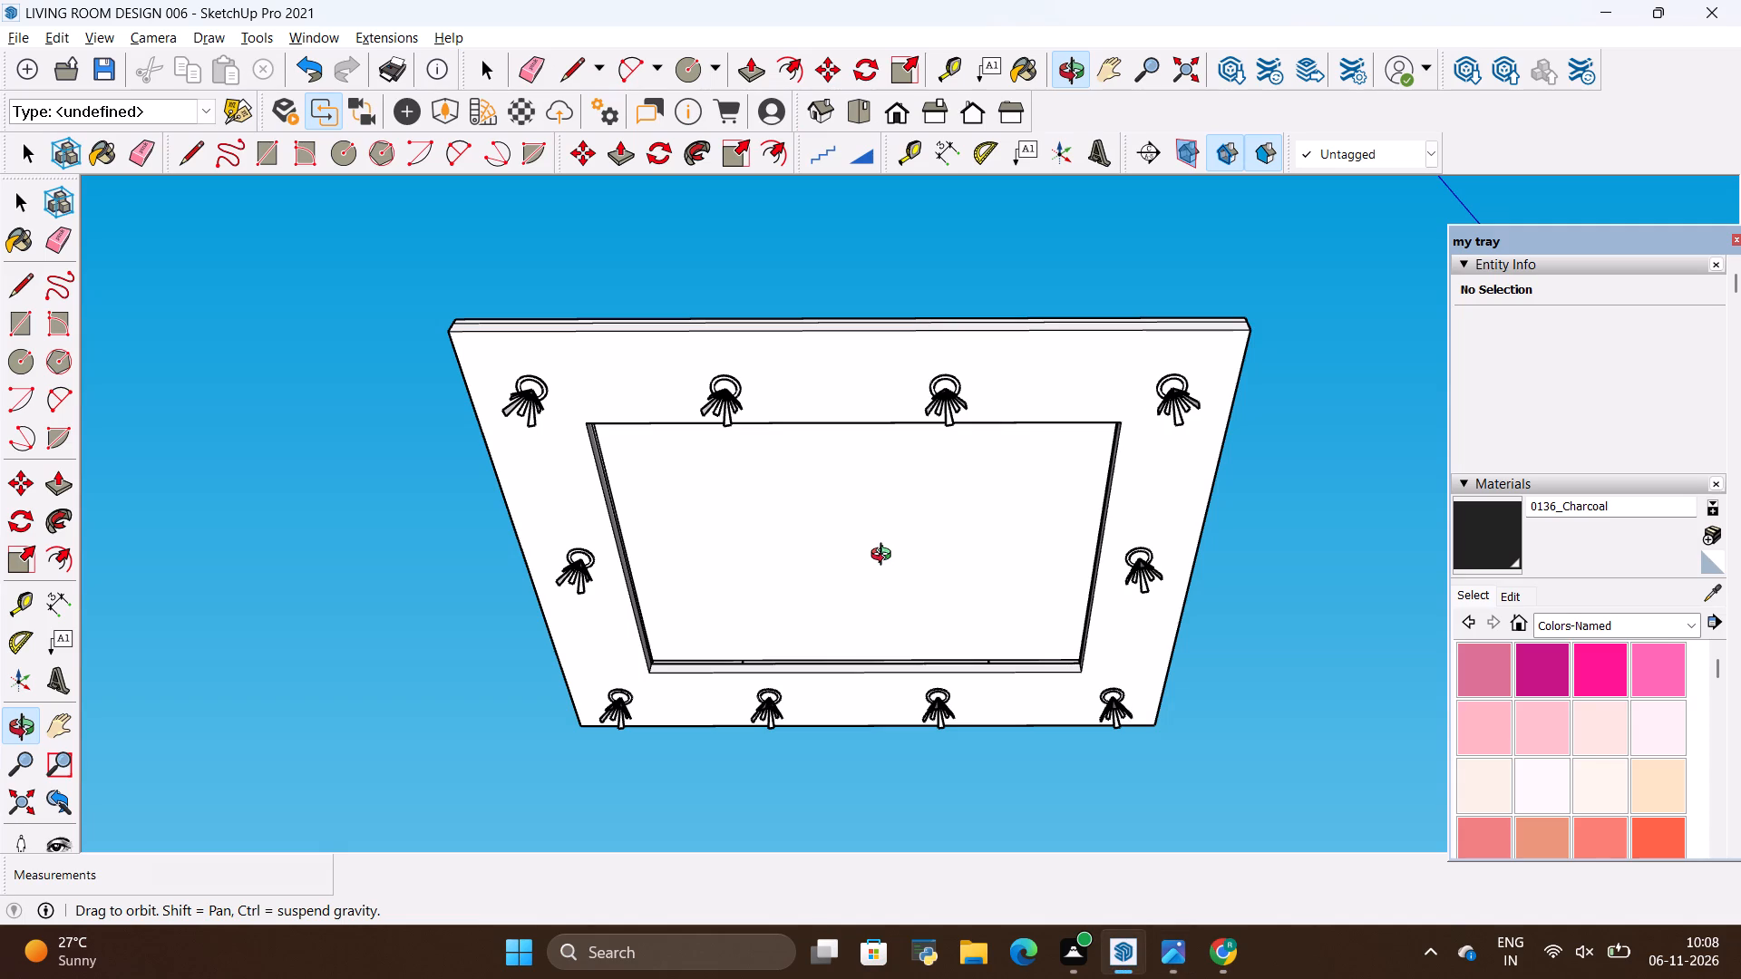
key("alt+Tab")
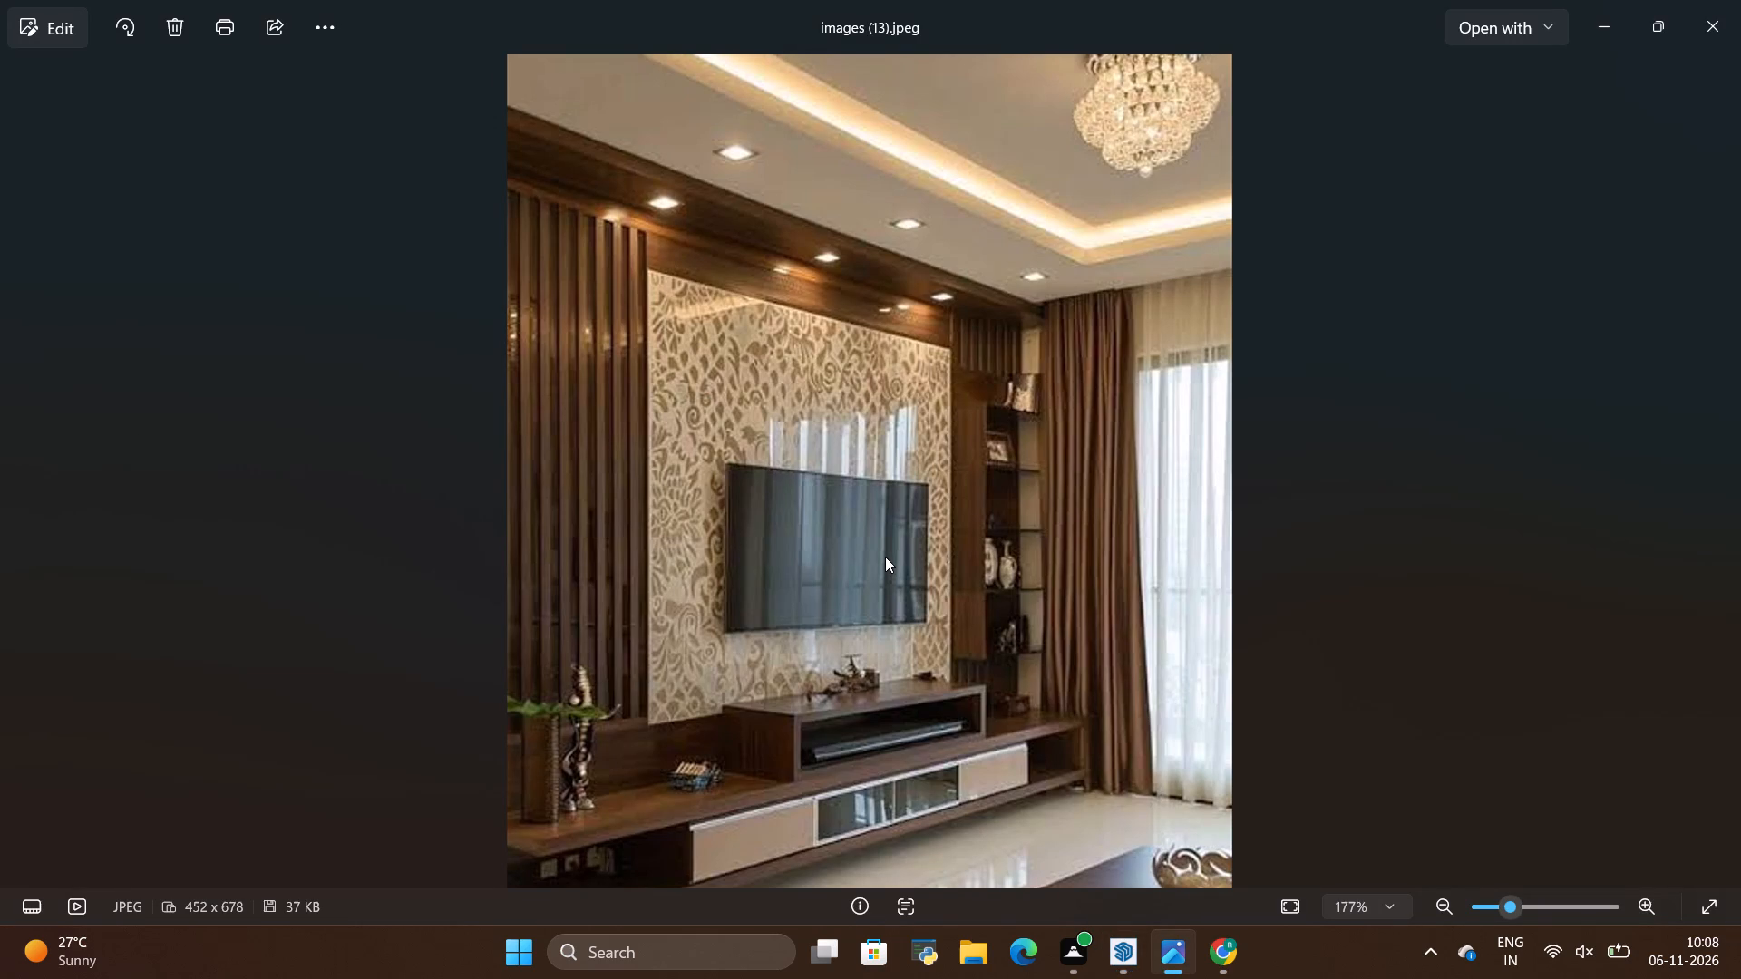
key("alt+Tab")
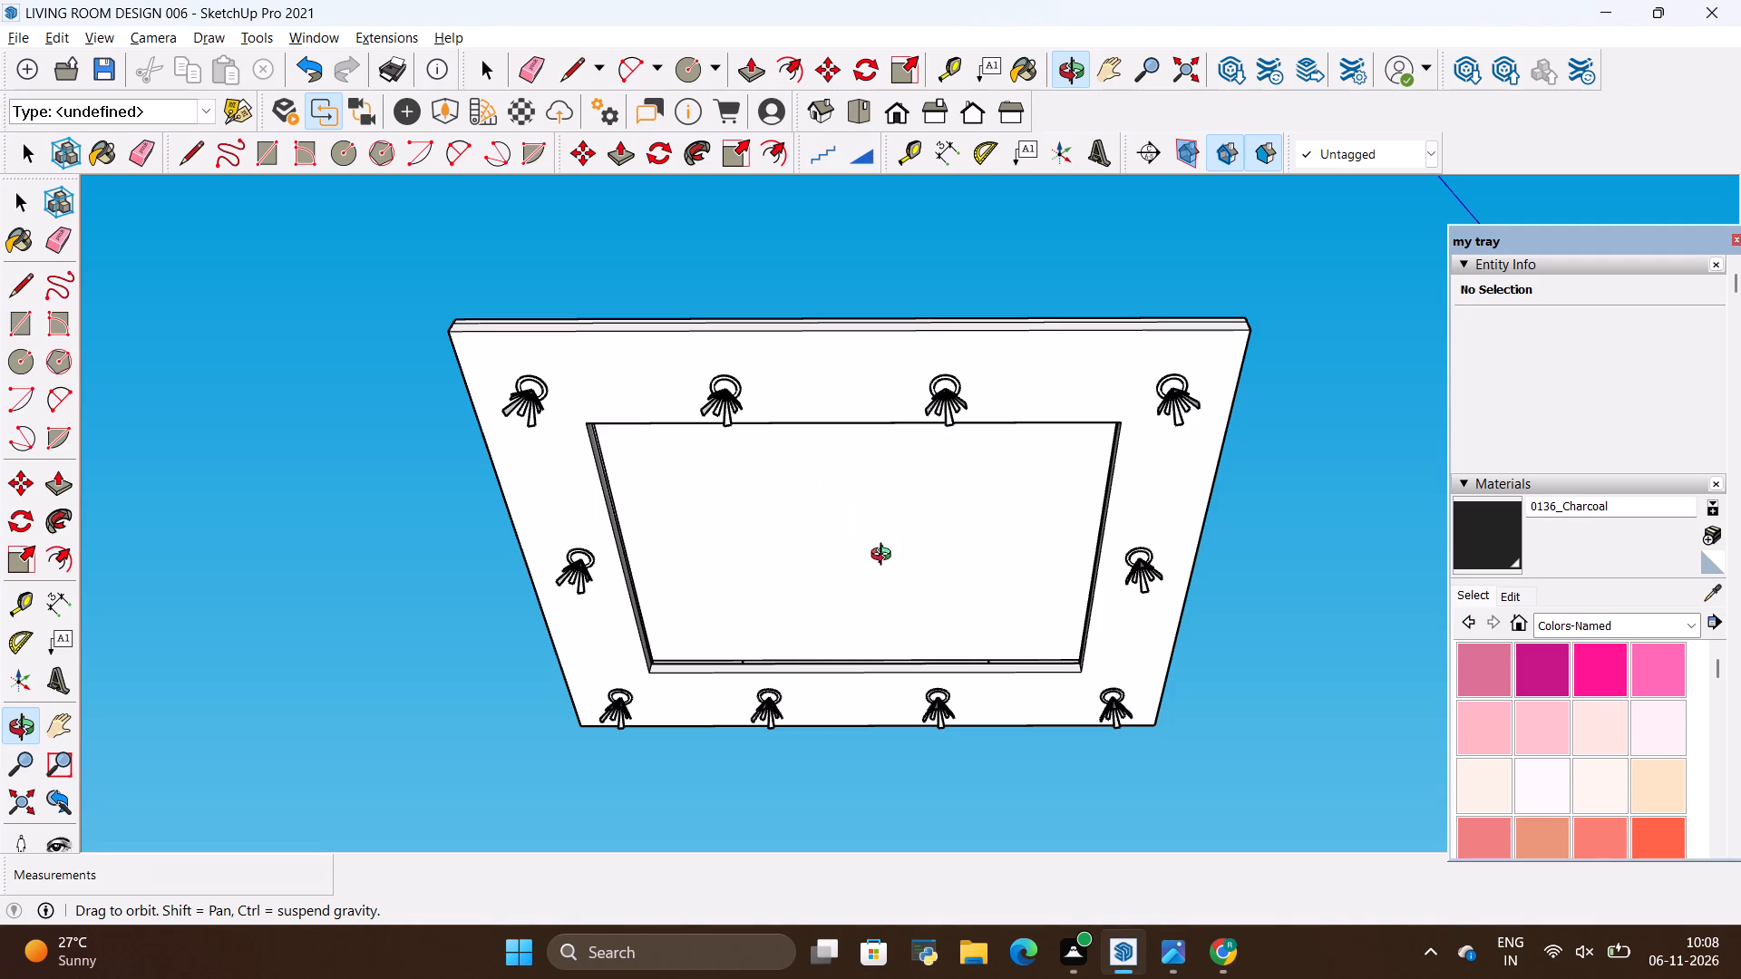
key("alt+Tab")
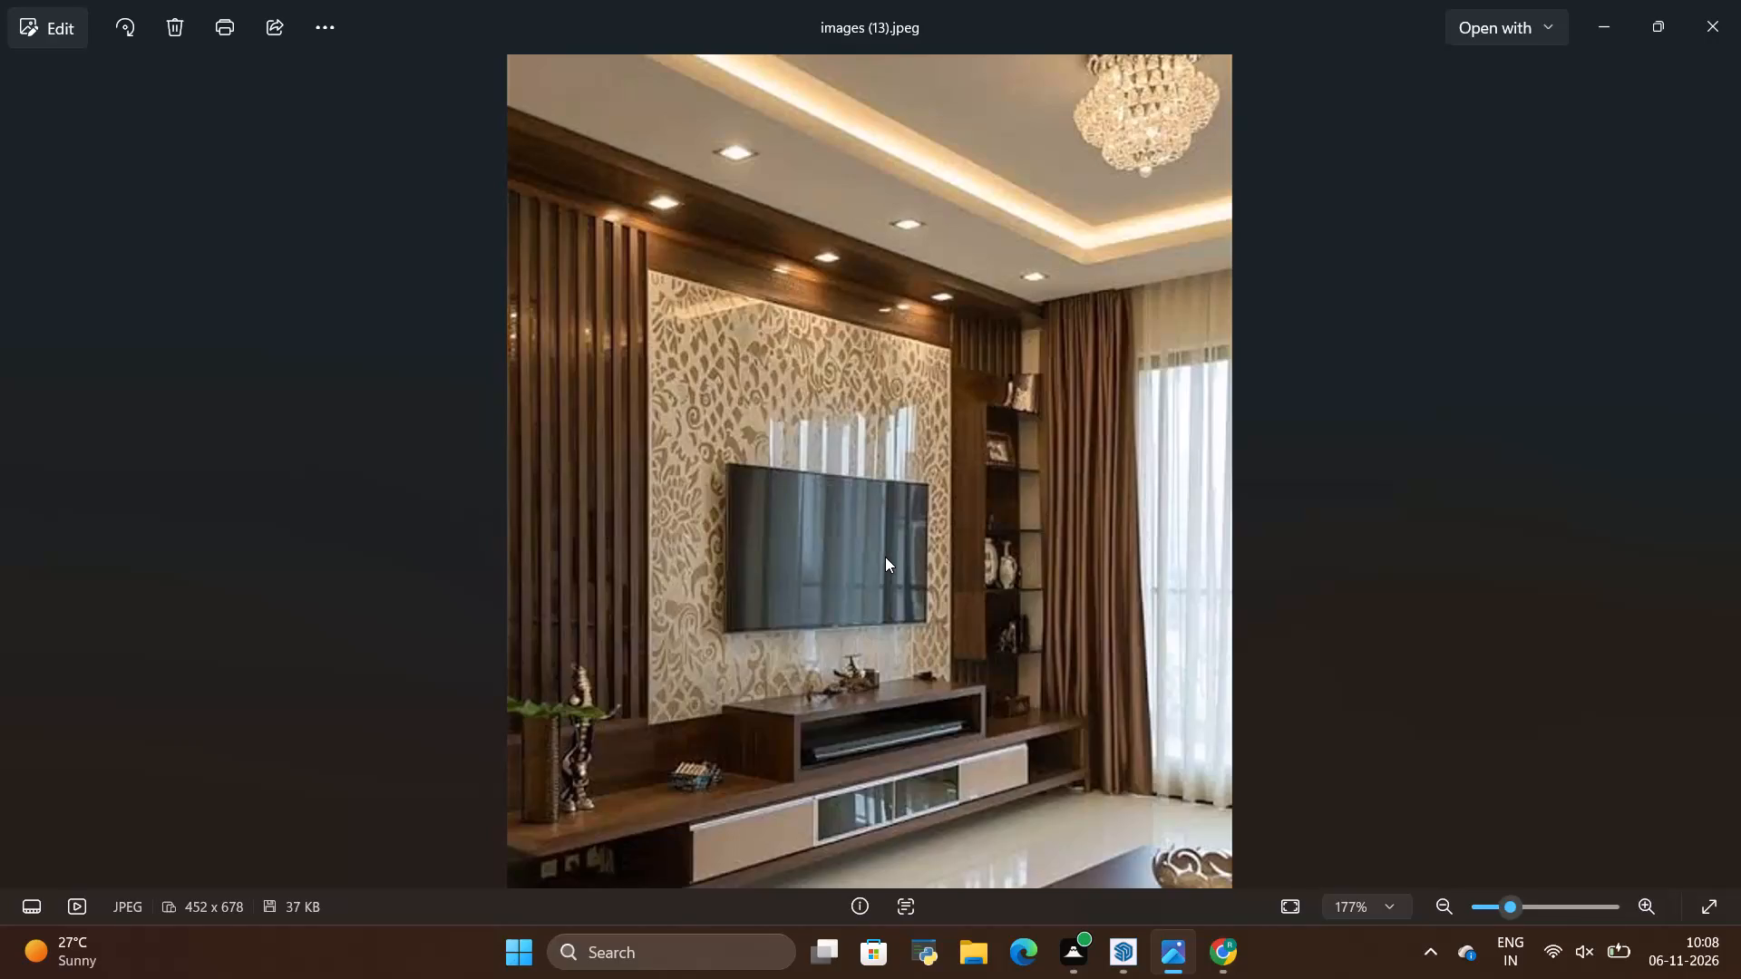
key("alt+Tab")
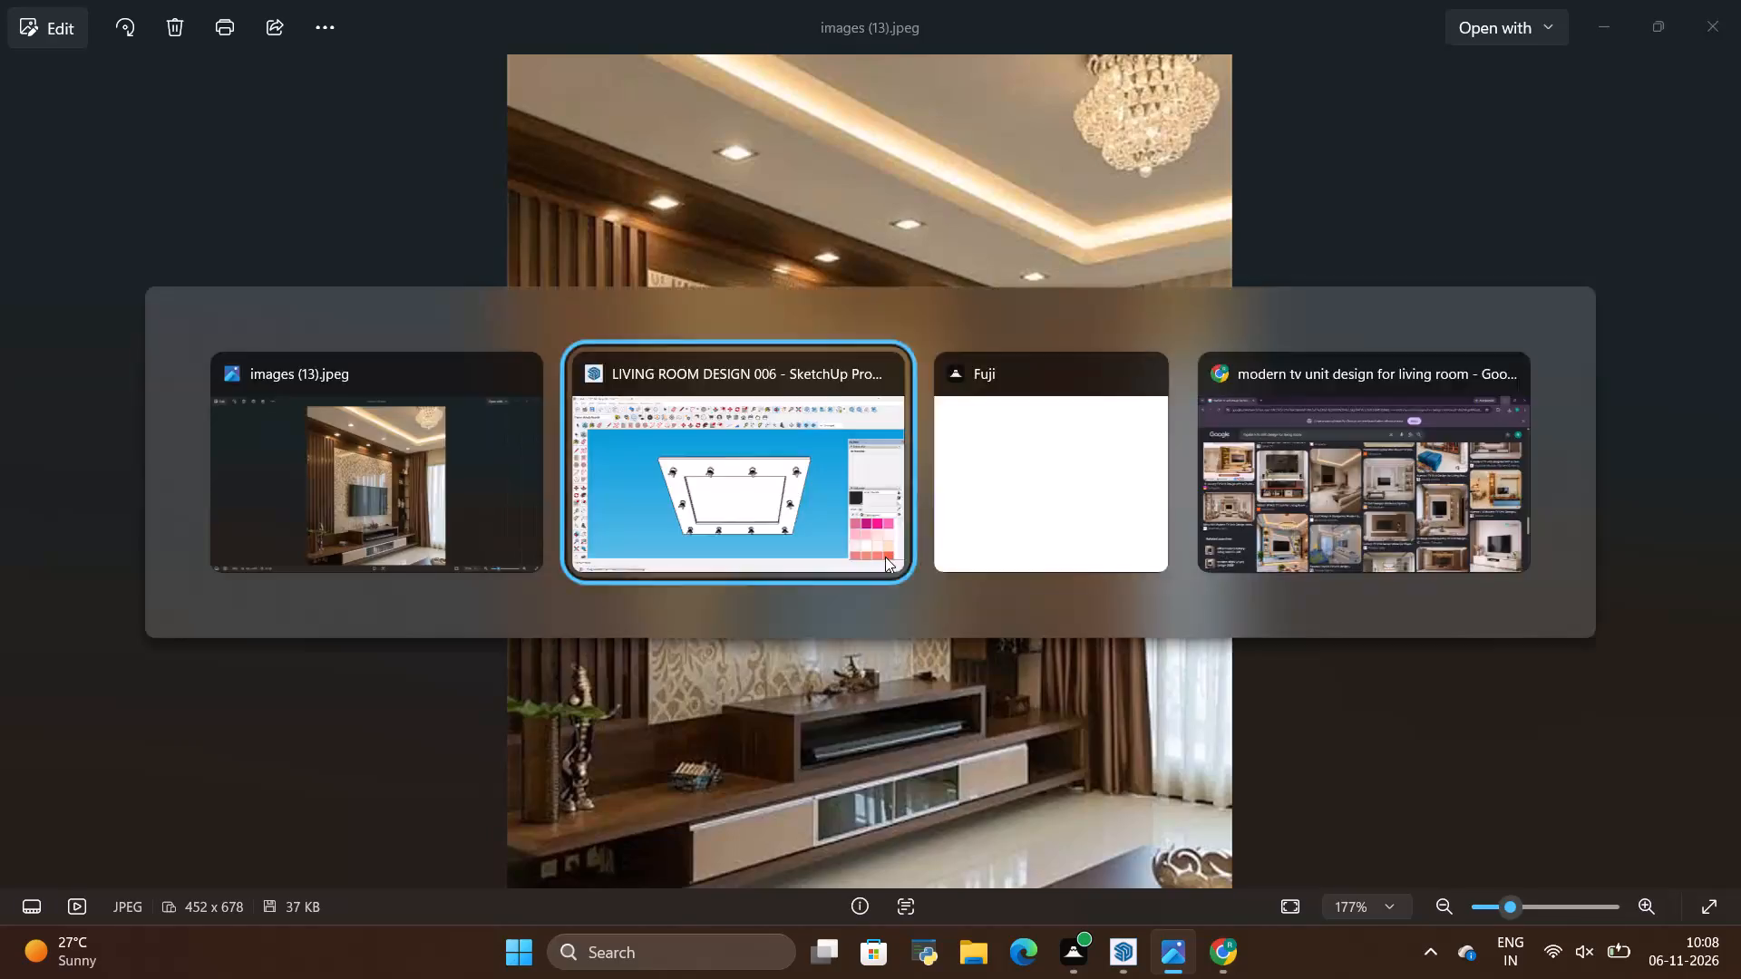
key("alt+Tab")
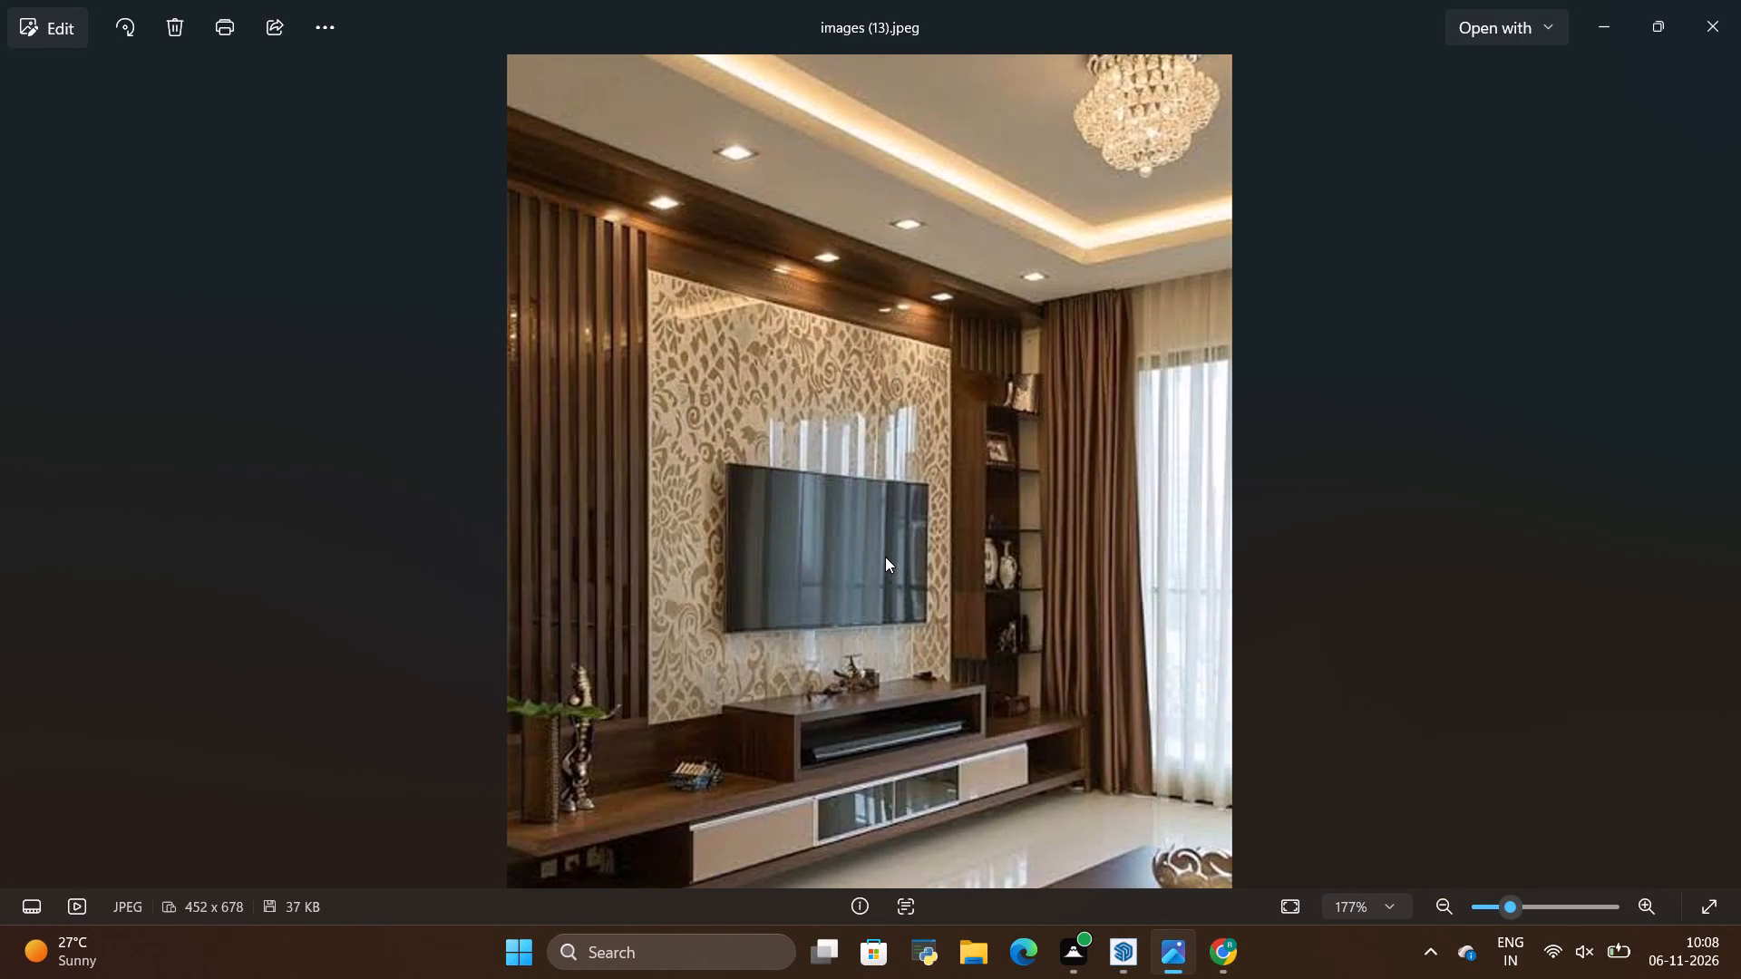
key("alt+Tab")
key("alt+Tab")
key("alt+Tab")
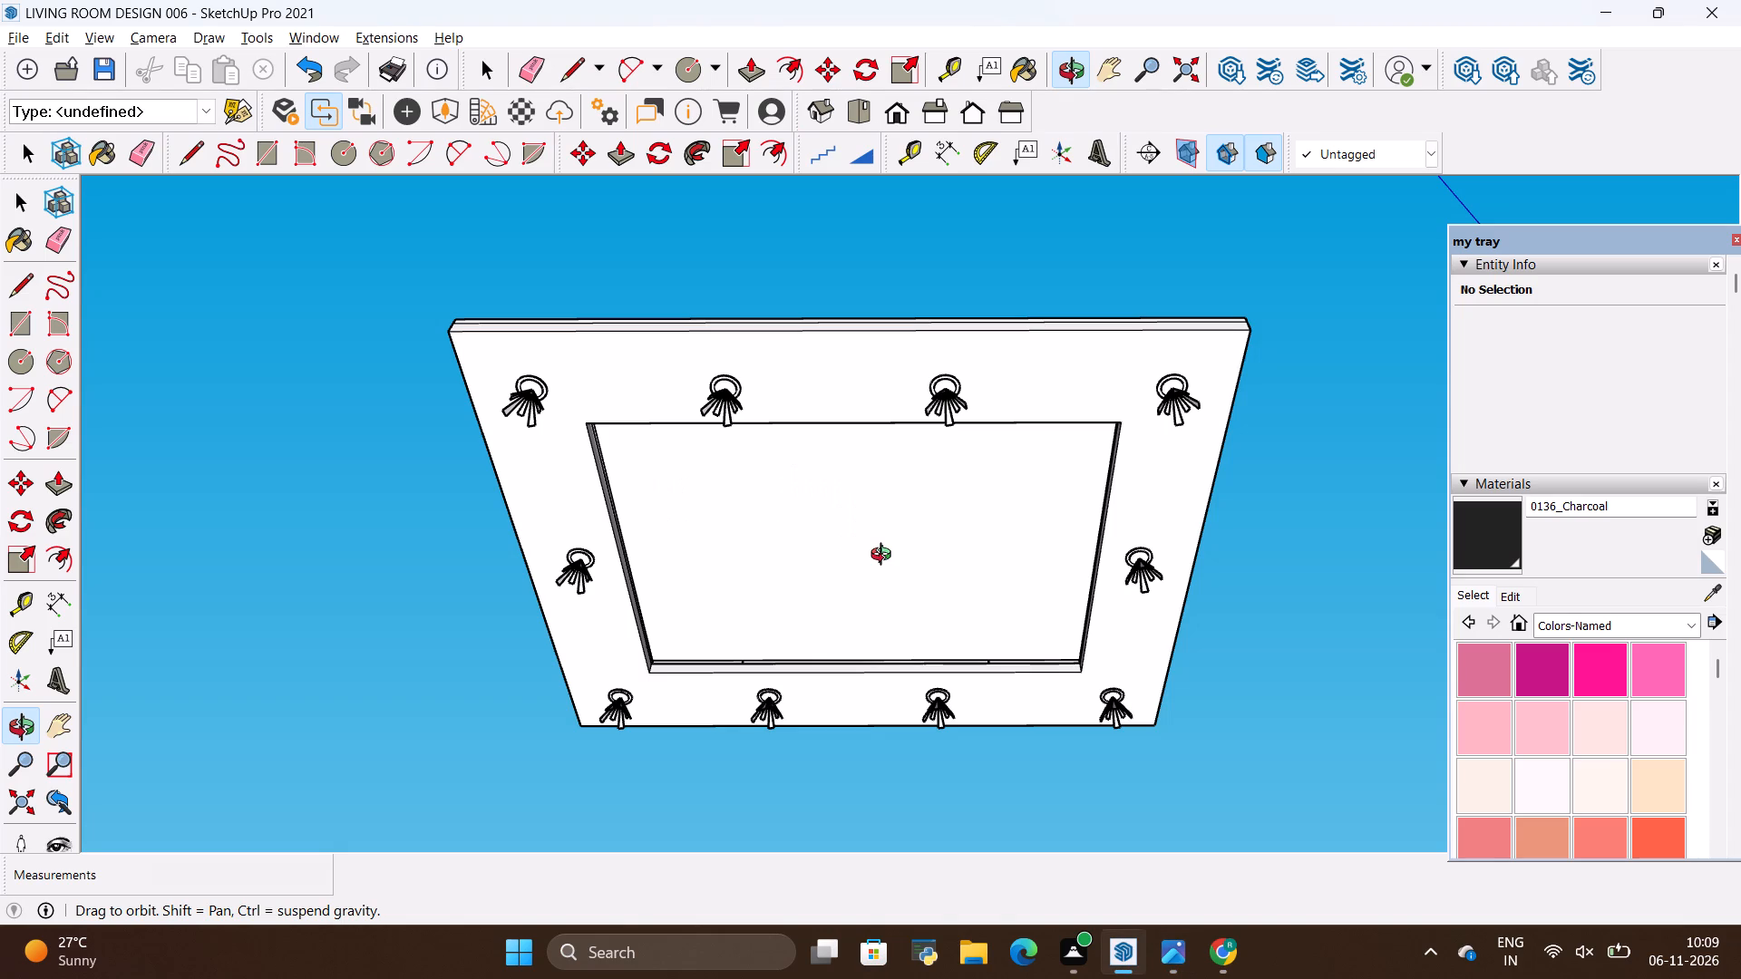
key("alt+Tab")
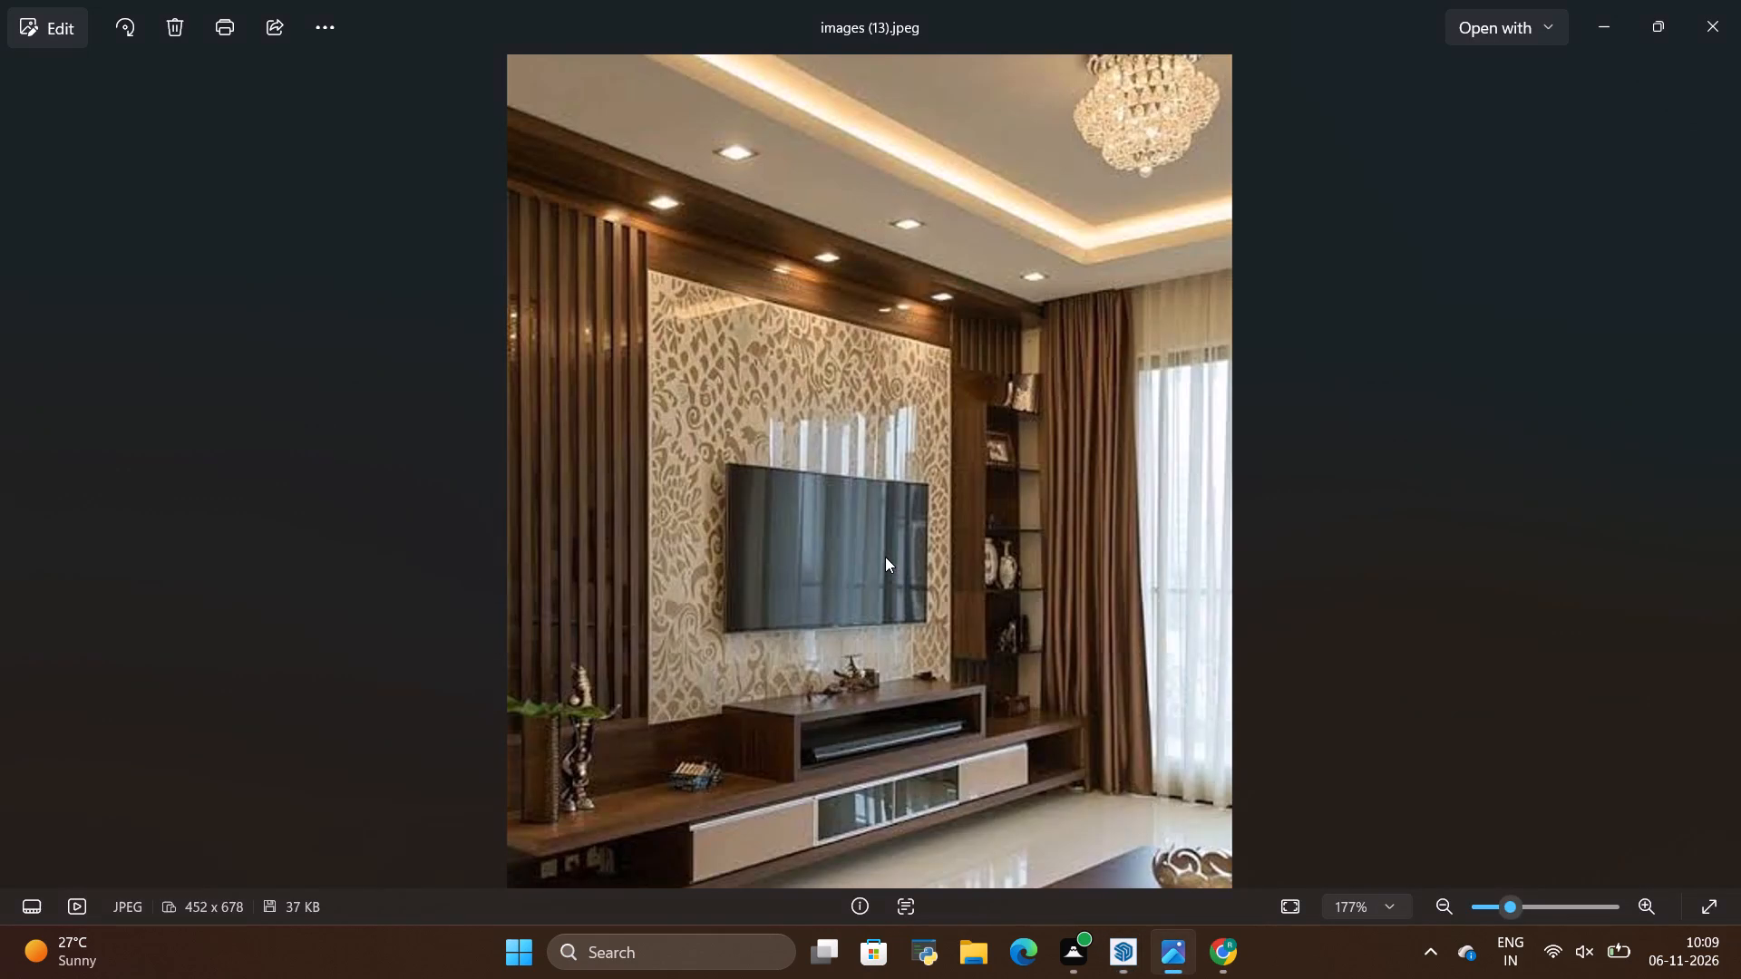
key("alt+Tab")
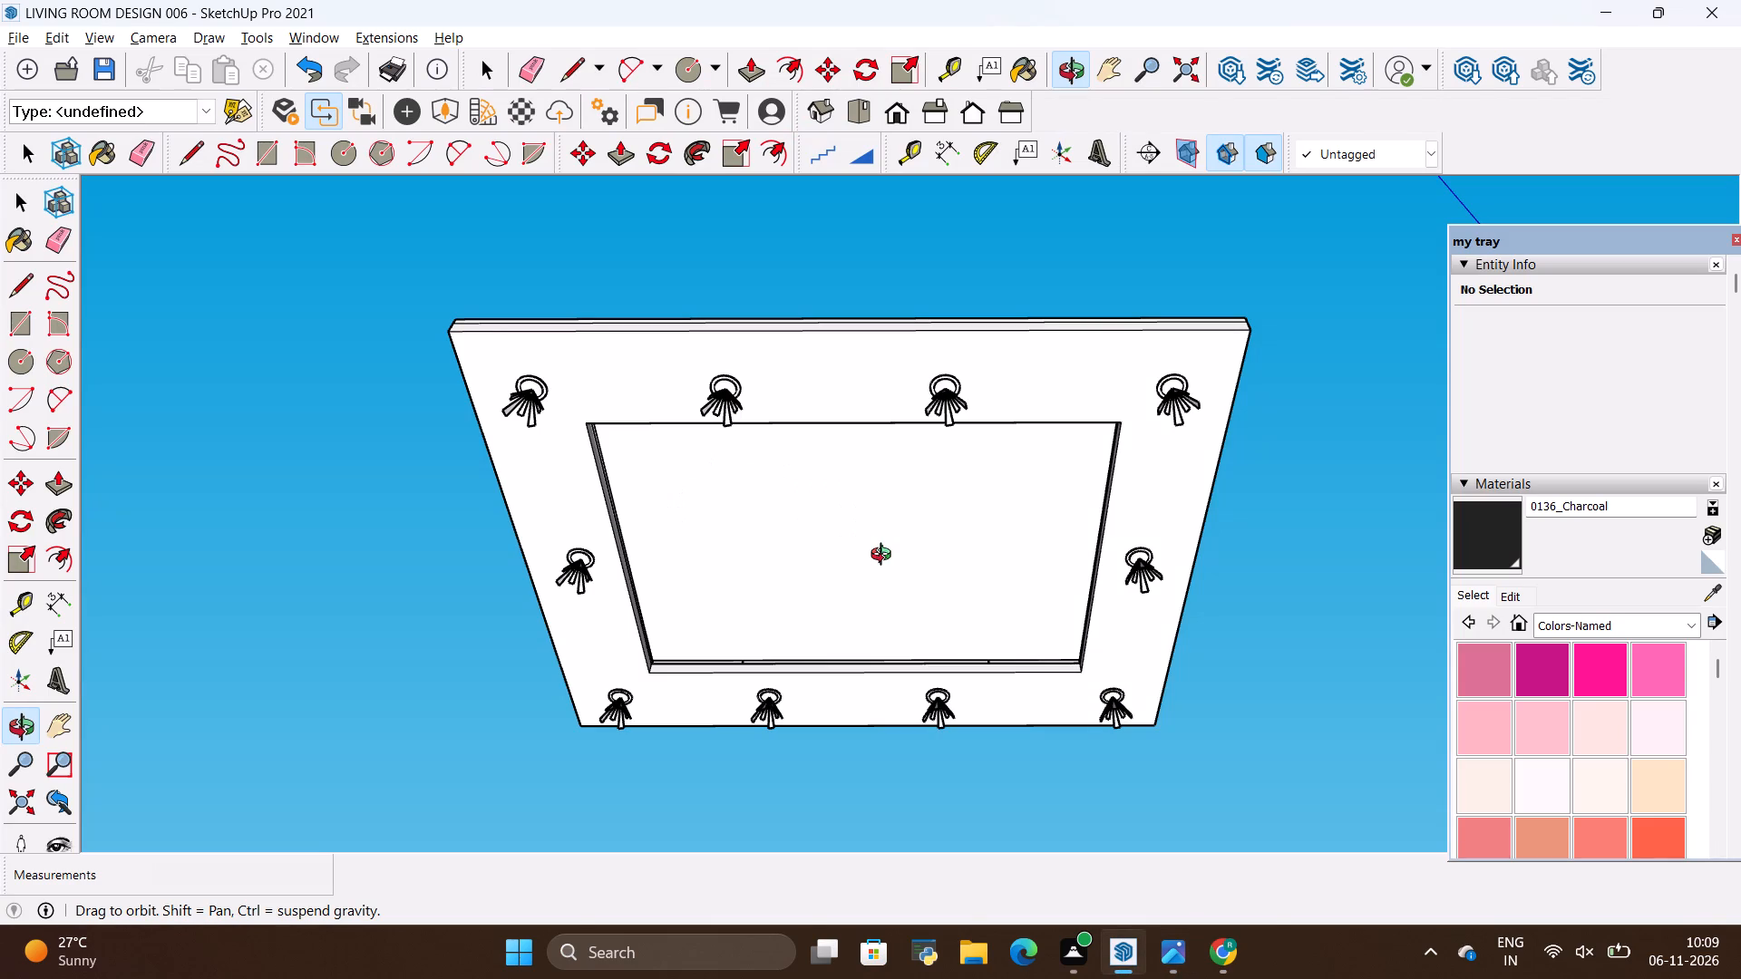
key("alt+Tab")
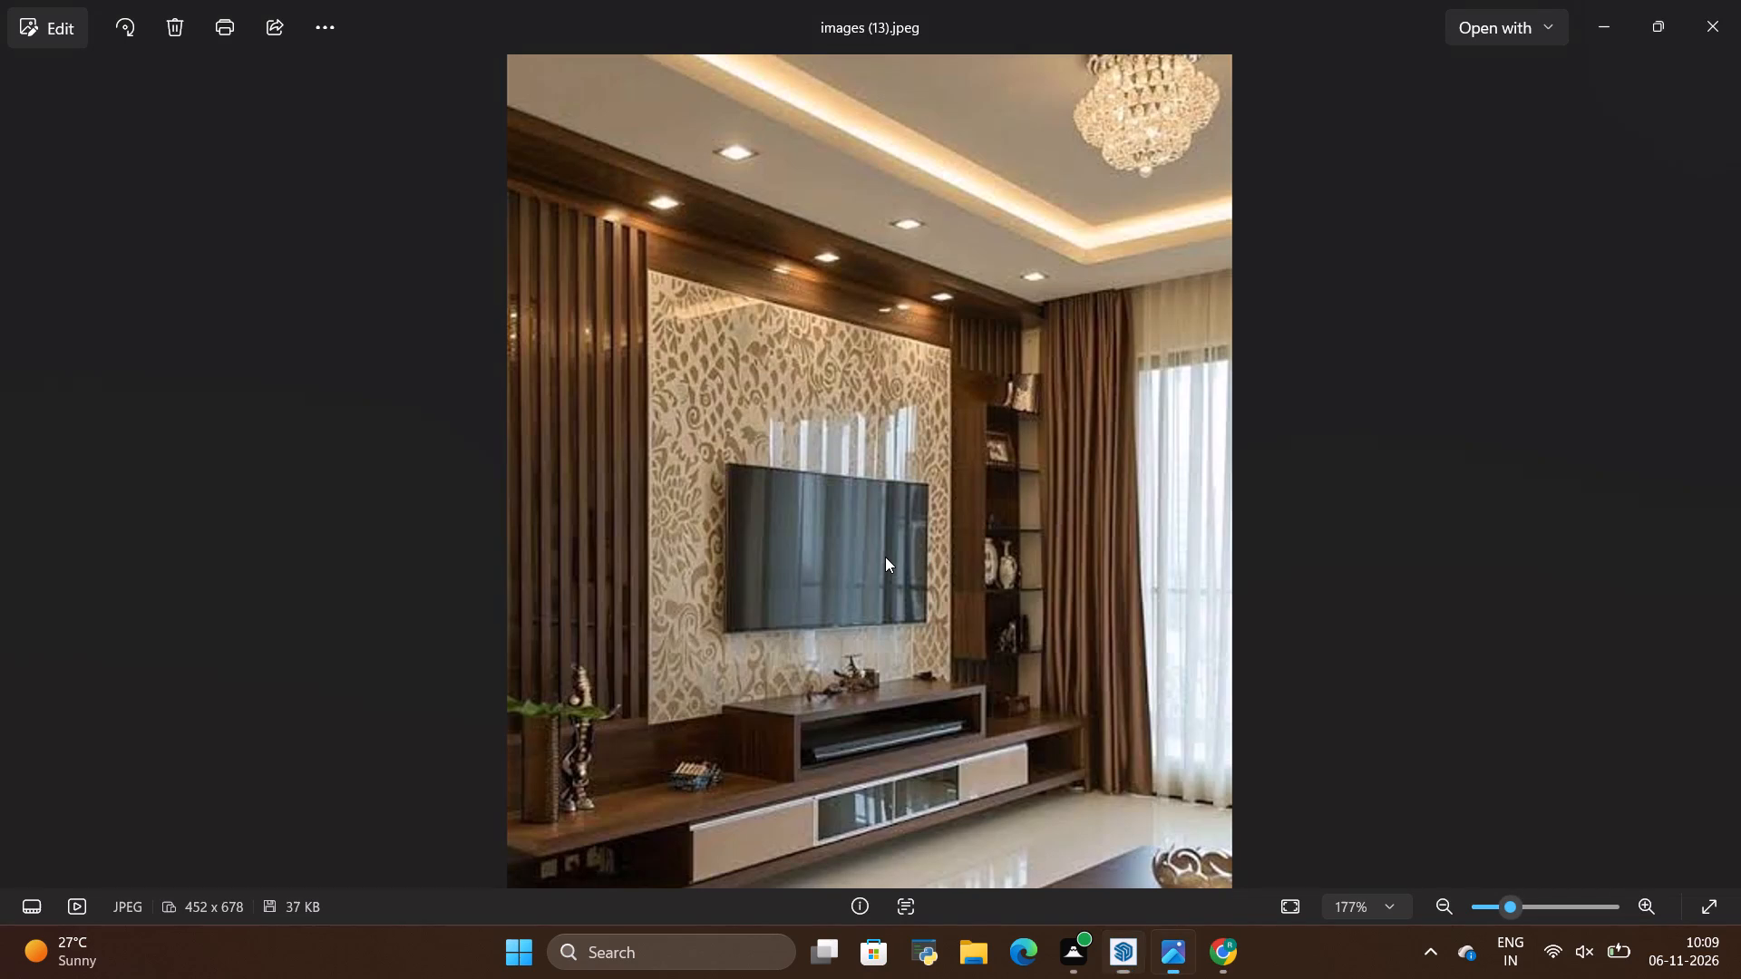
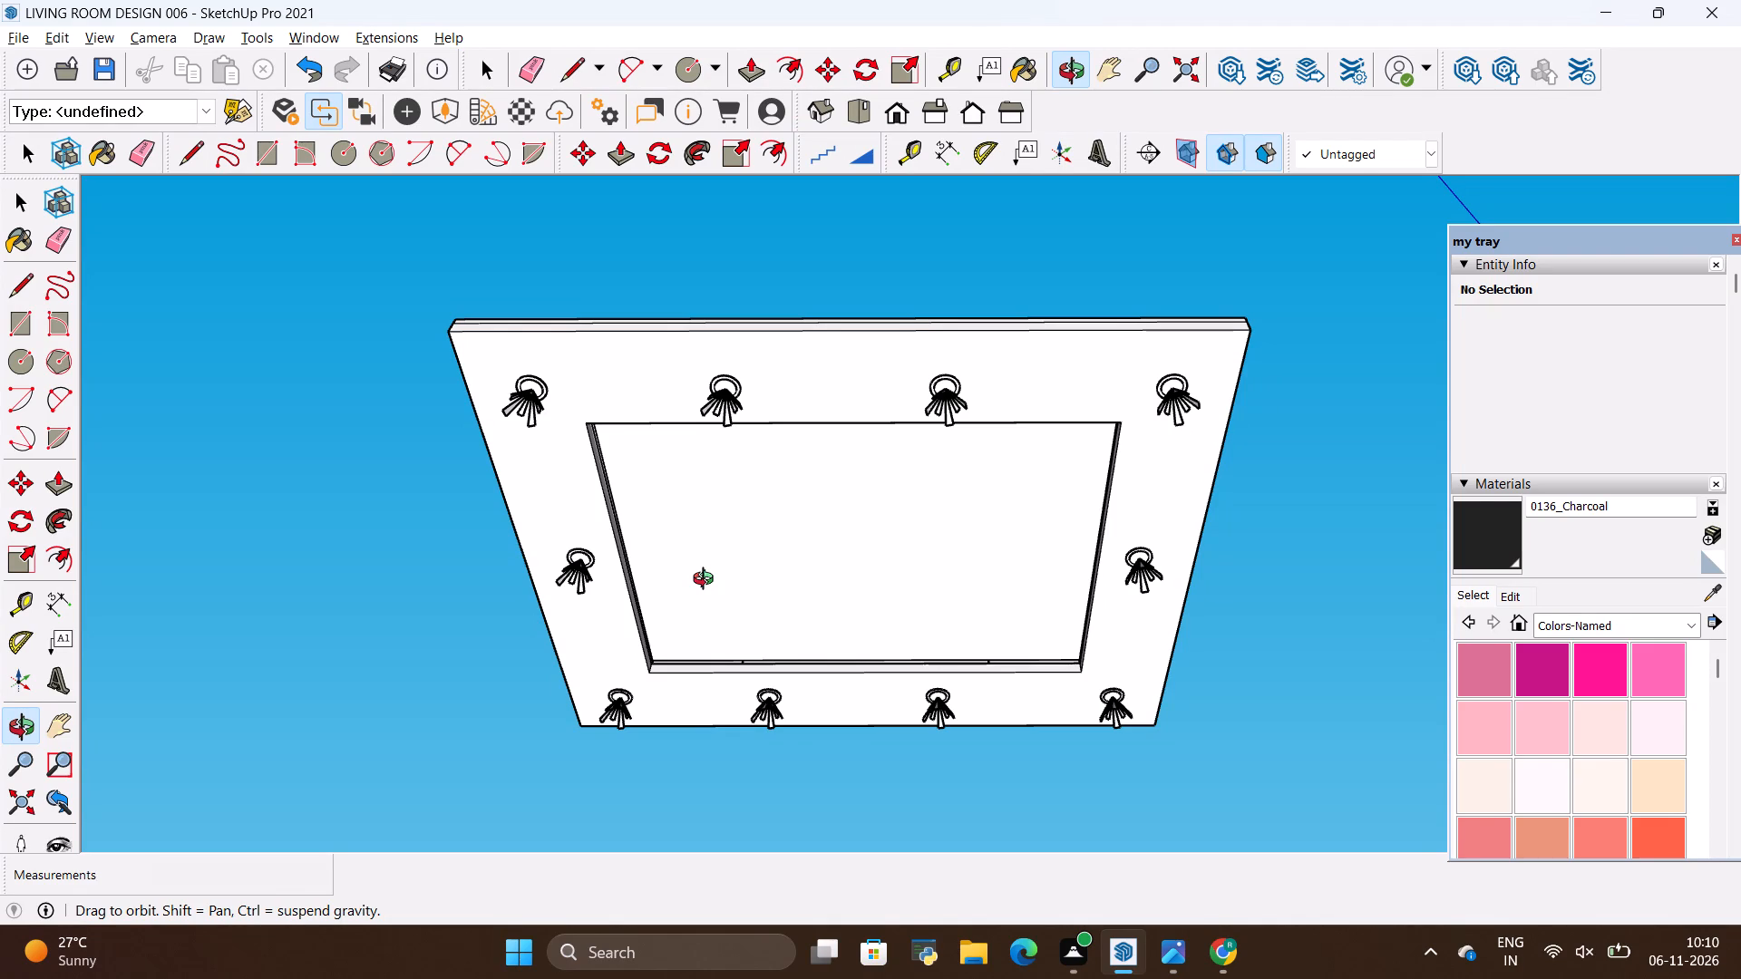
Inspect the false ceiling's underside from several angles, including the cove moulding along the recess edges and at its corner.
scroll(783, 617, "down", 2)
scroll(819, 532, "up", 4)
left_click_drag(890, 532, 914, 577)
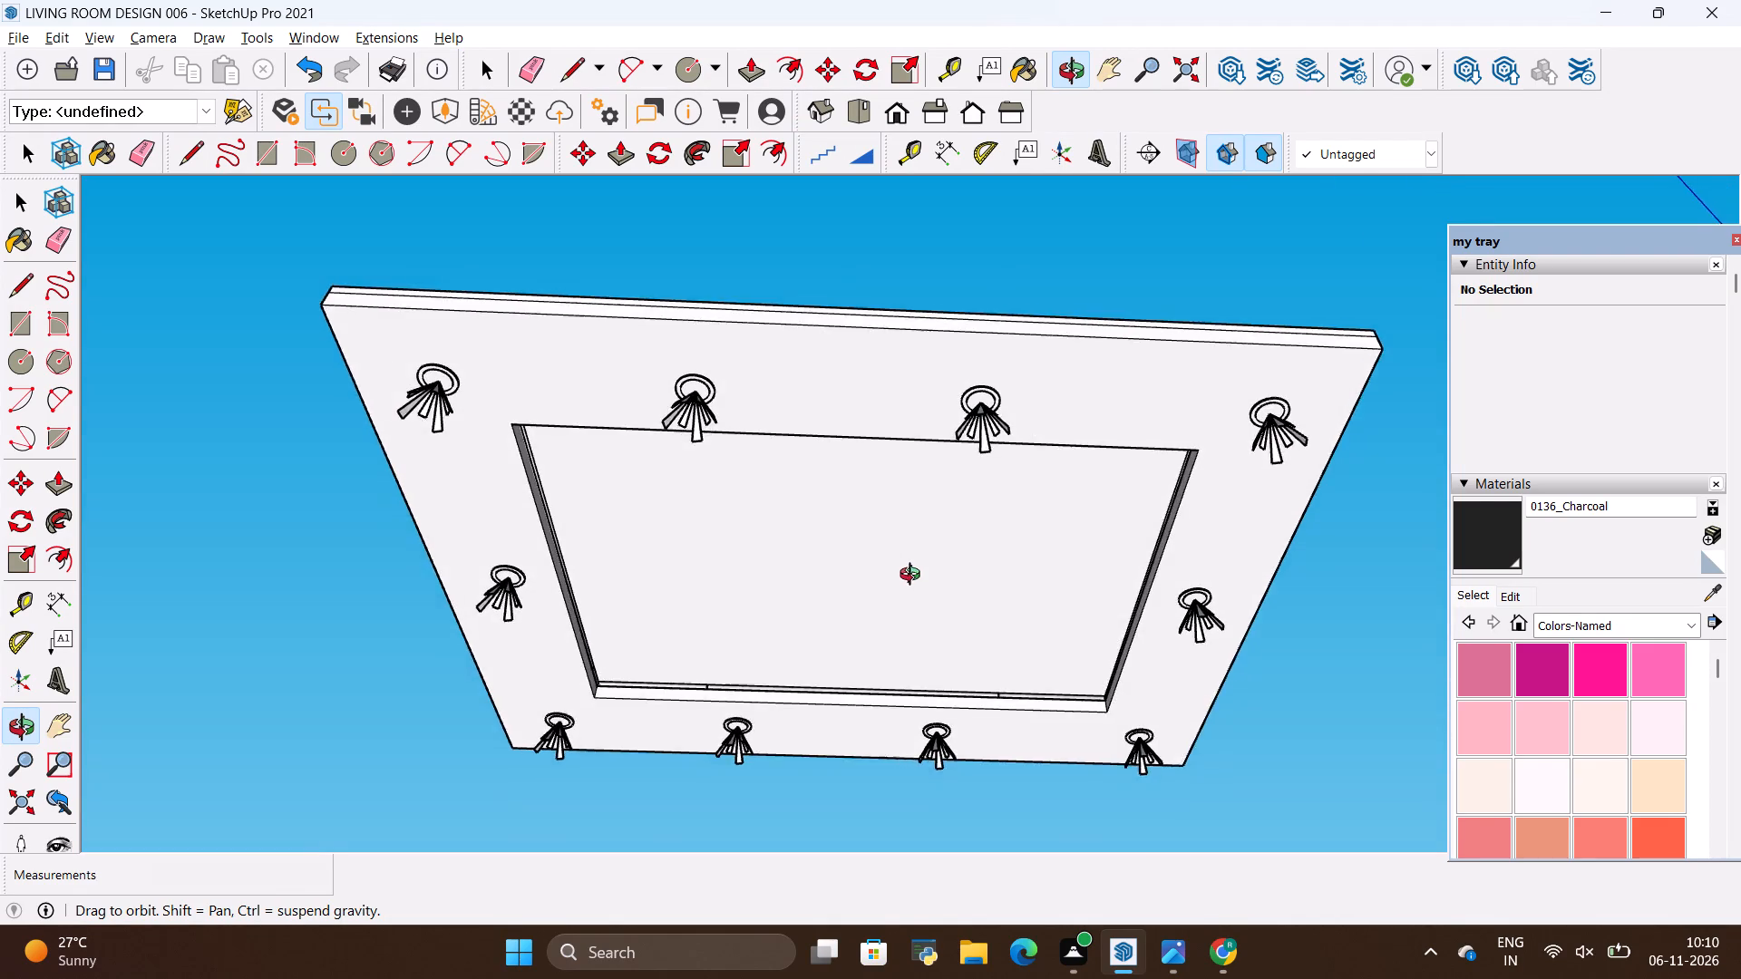
left_click_drag(914, 577, 882, 551)
scroll(884, 574, "up", 3)
left_click_drag(890, 567, 900, 736)
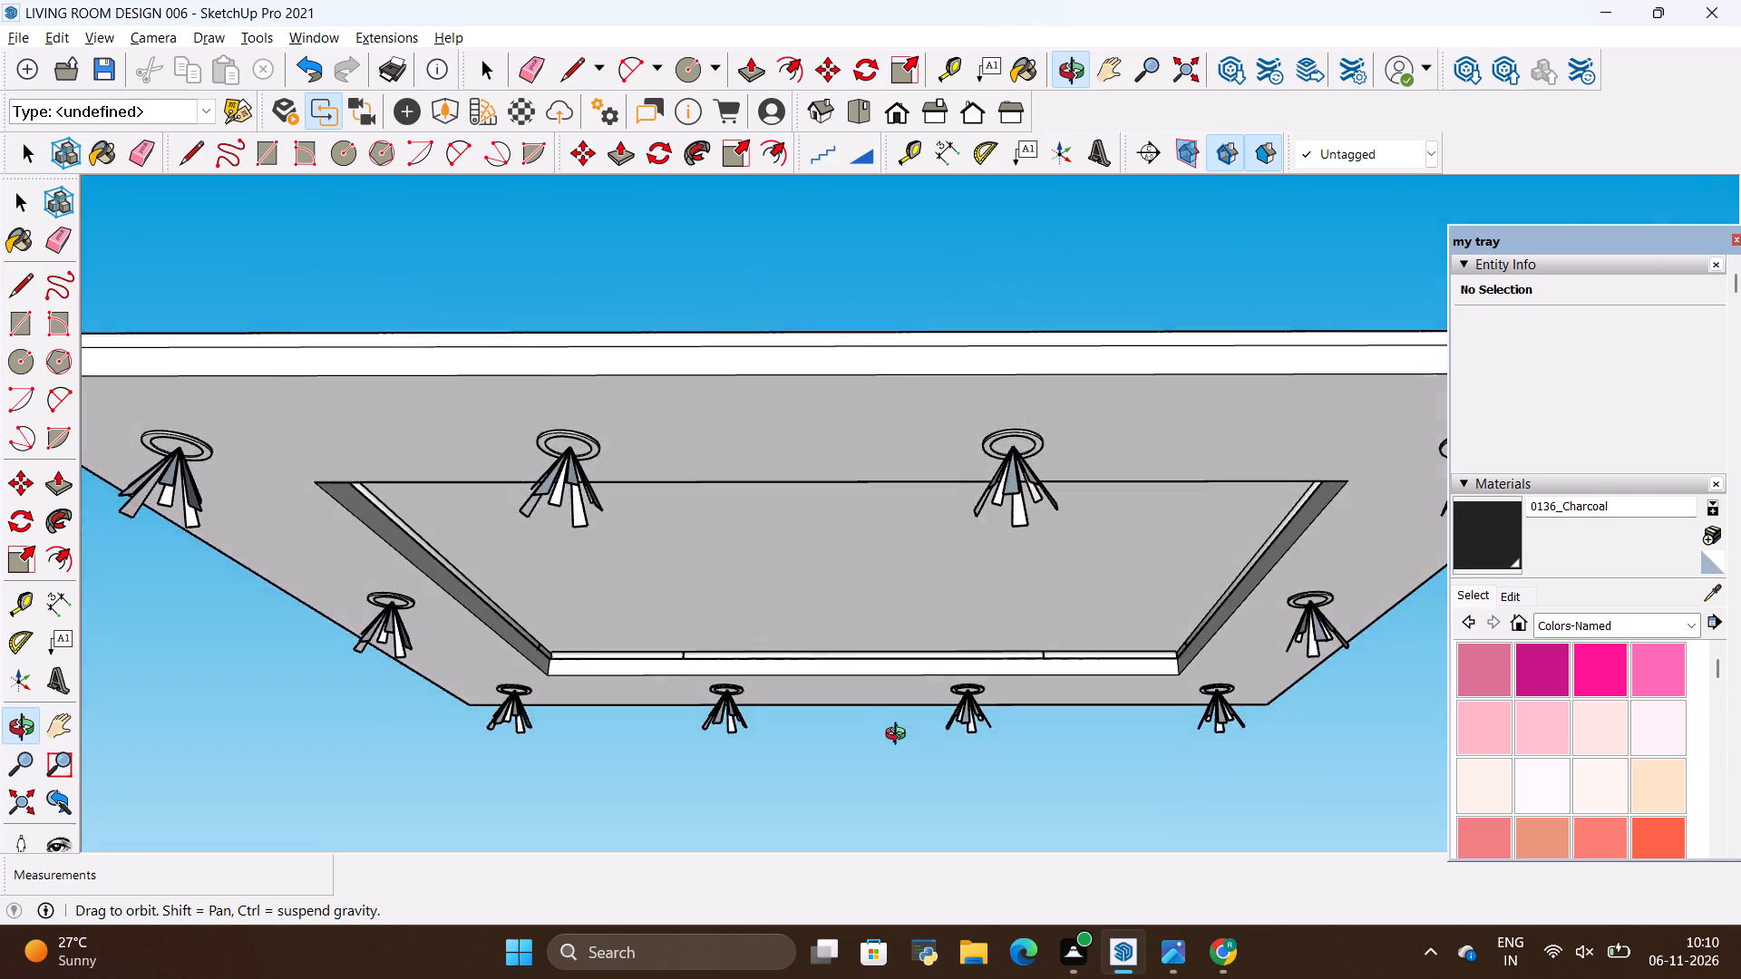
left_click_drag(900, 736, 904, 556)
scroll(898, 586, "down", 2)
scroll(804, 661, "up", 15)
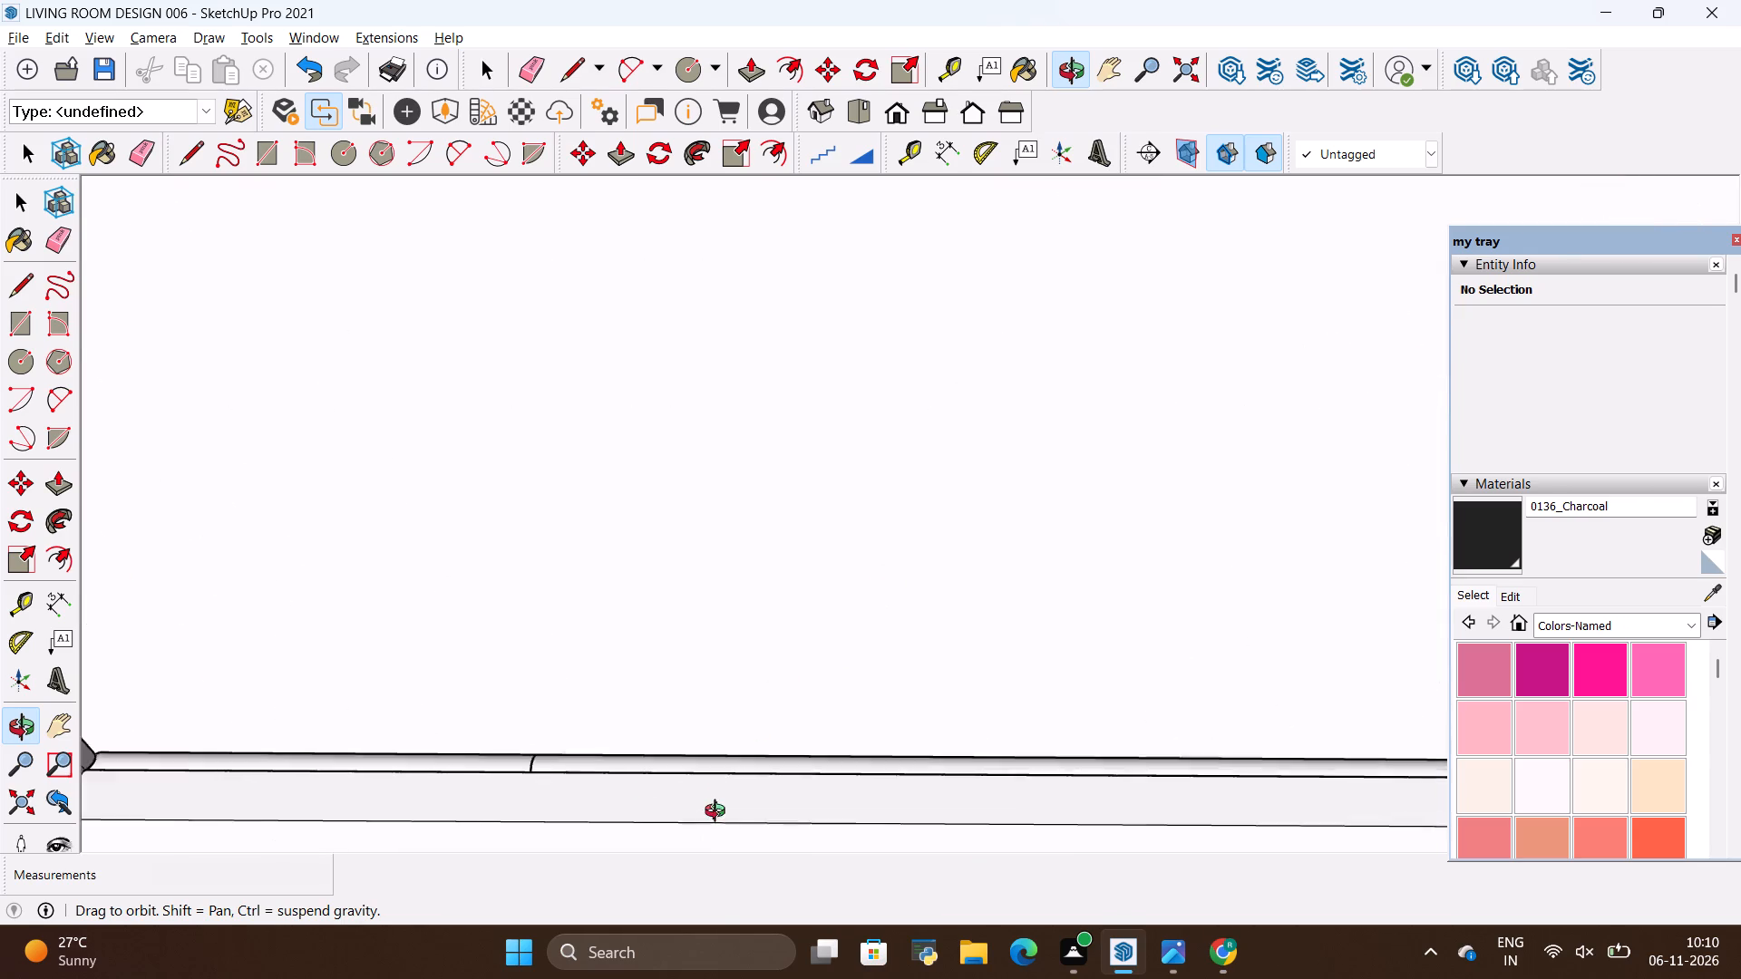
scroll(719, 813, "up", 2)
scroll(748, 794, "down", 20)
scroll(748, 794, "down", 2)
left_click_drag(742, 742, 1097, 872)
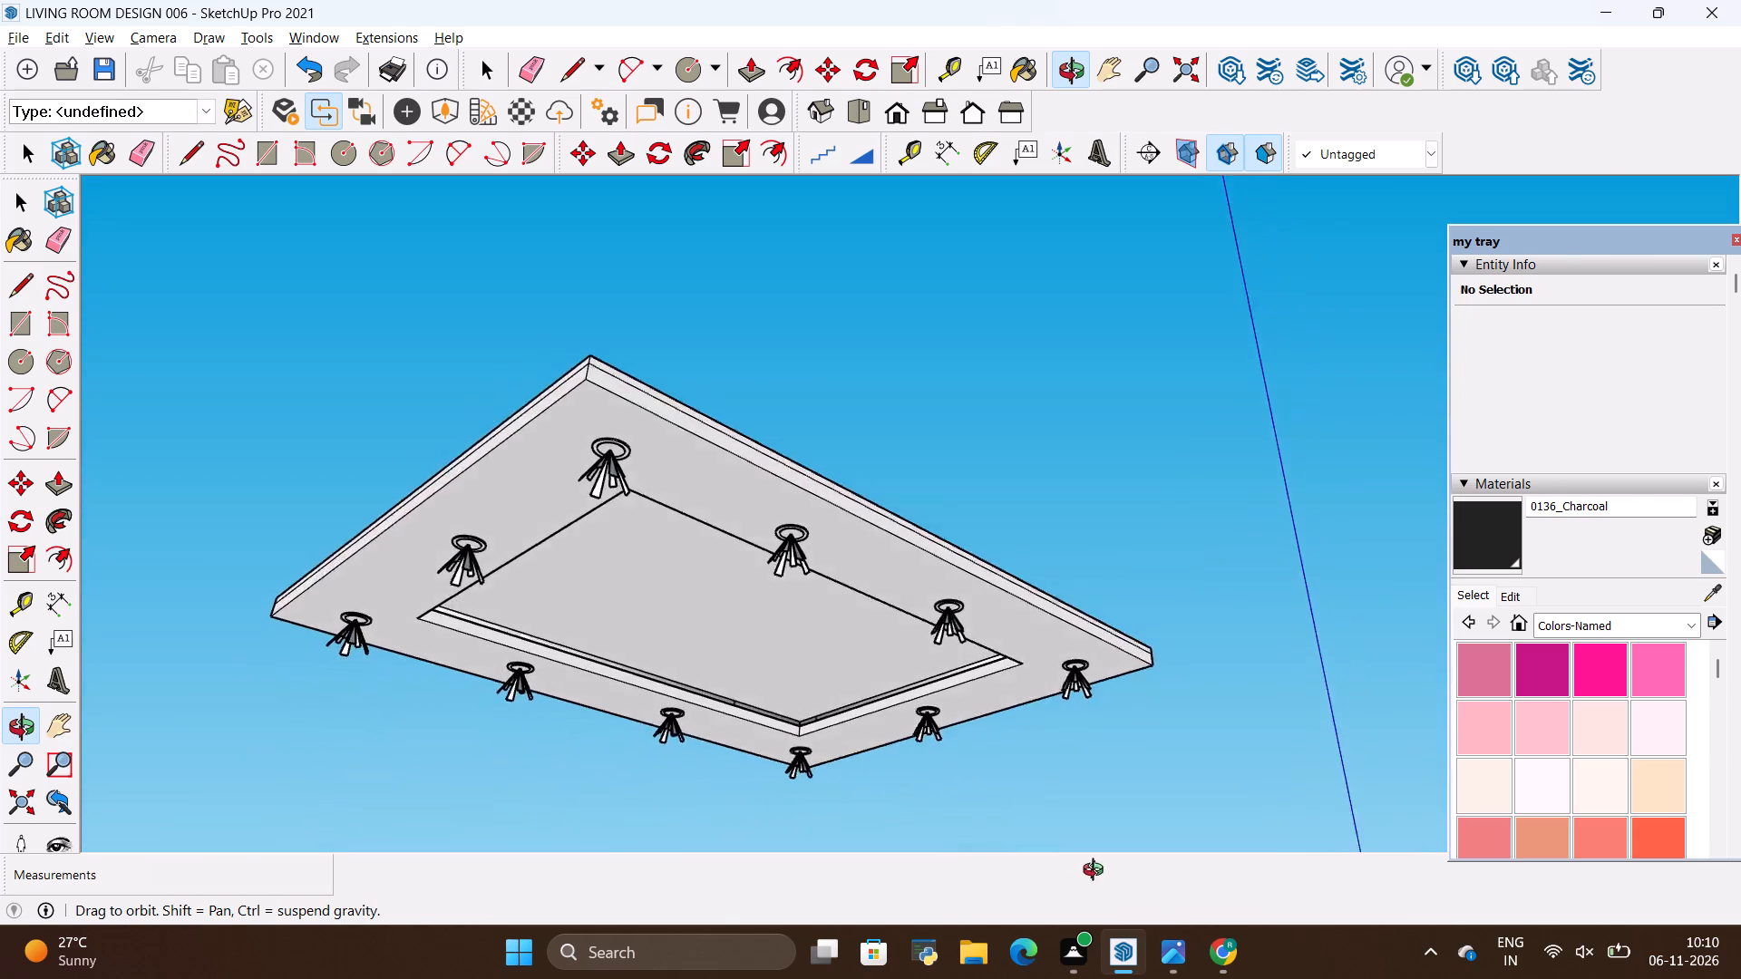
left_click_drag(1097, 872, 360, 826)
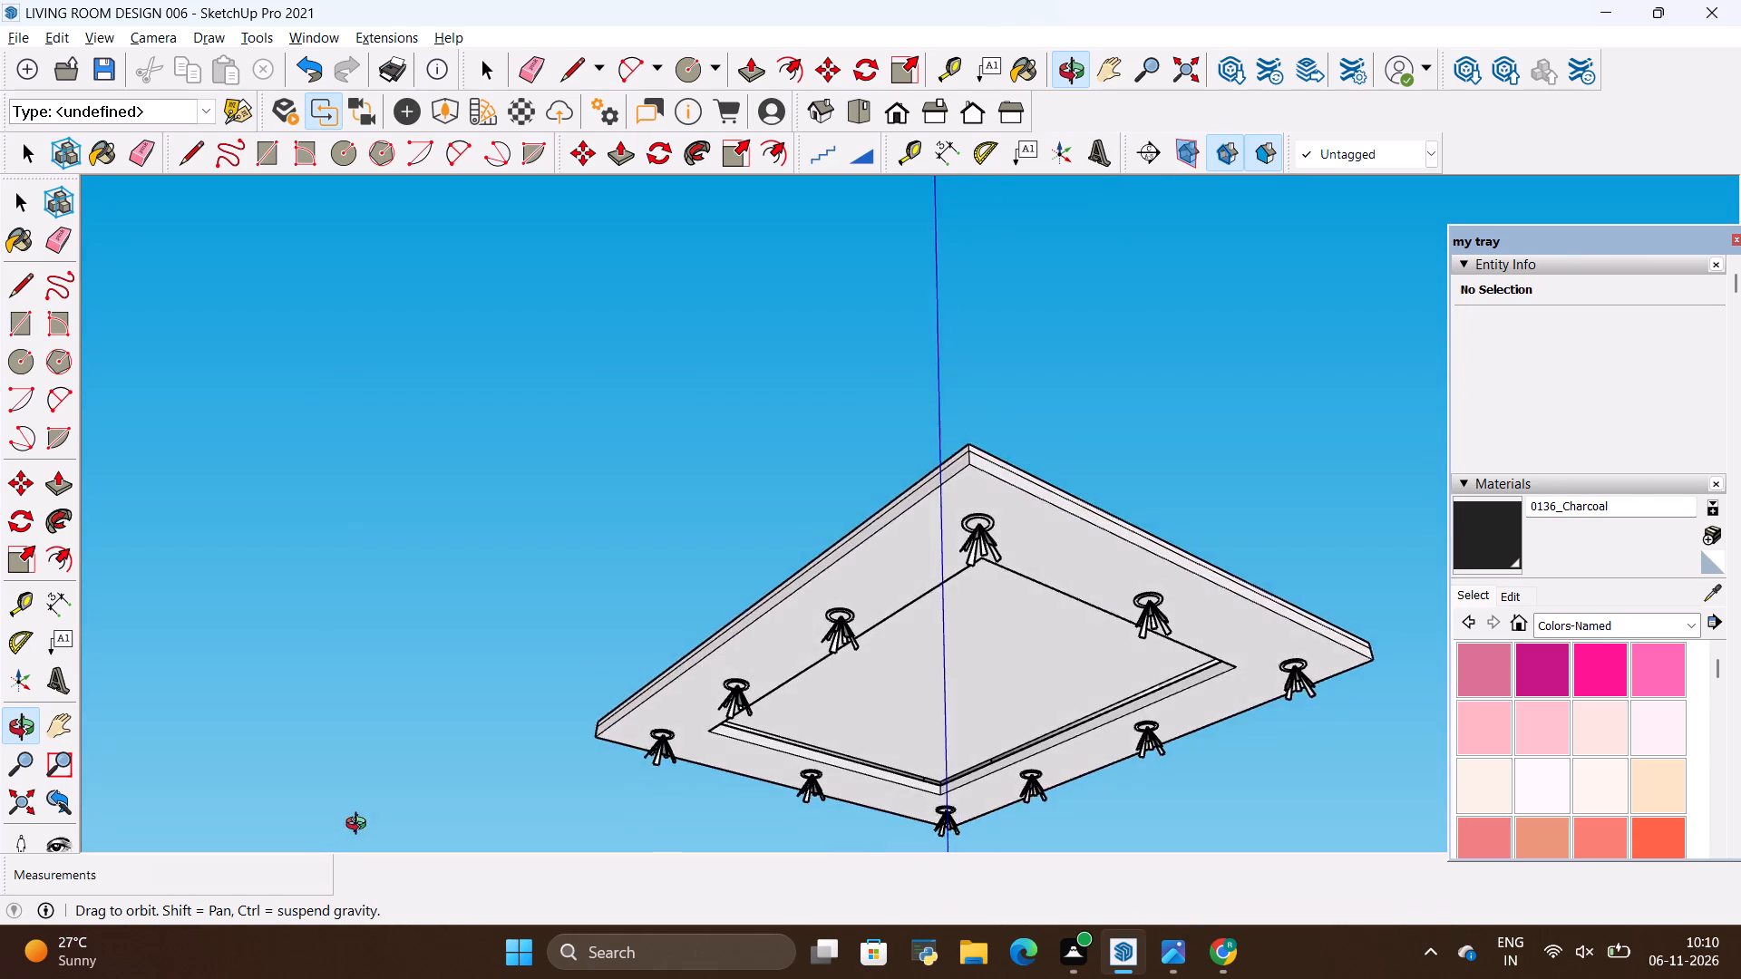
left_click_drag(360, 826, 410, 821)
scroll(773, 805, "up", 20)
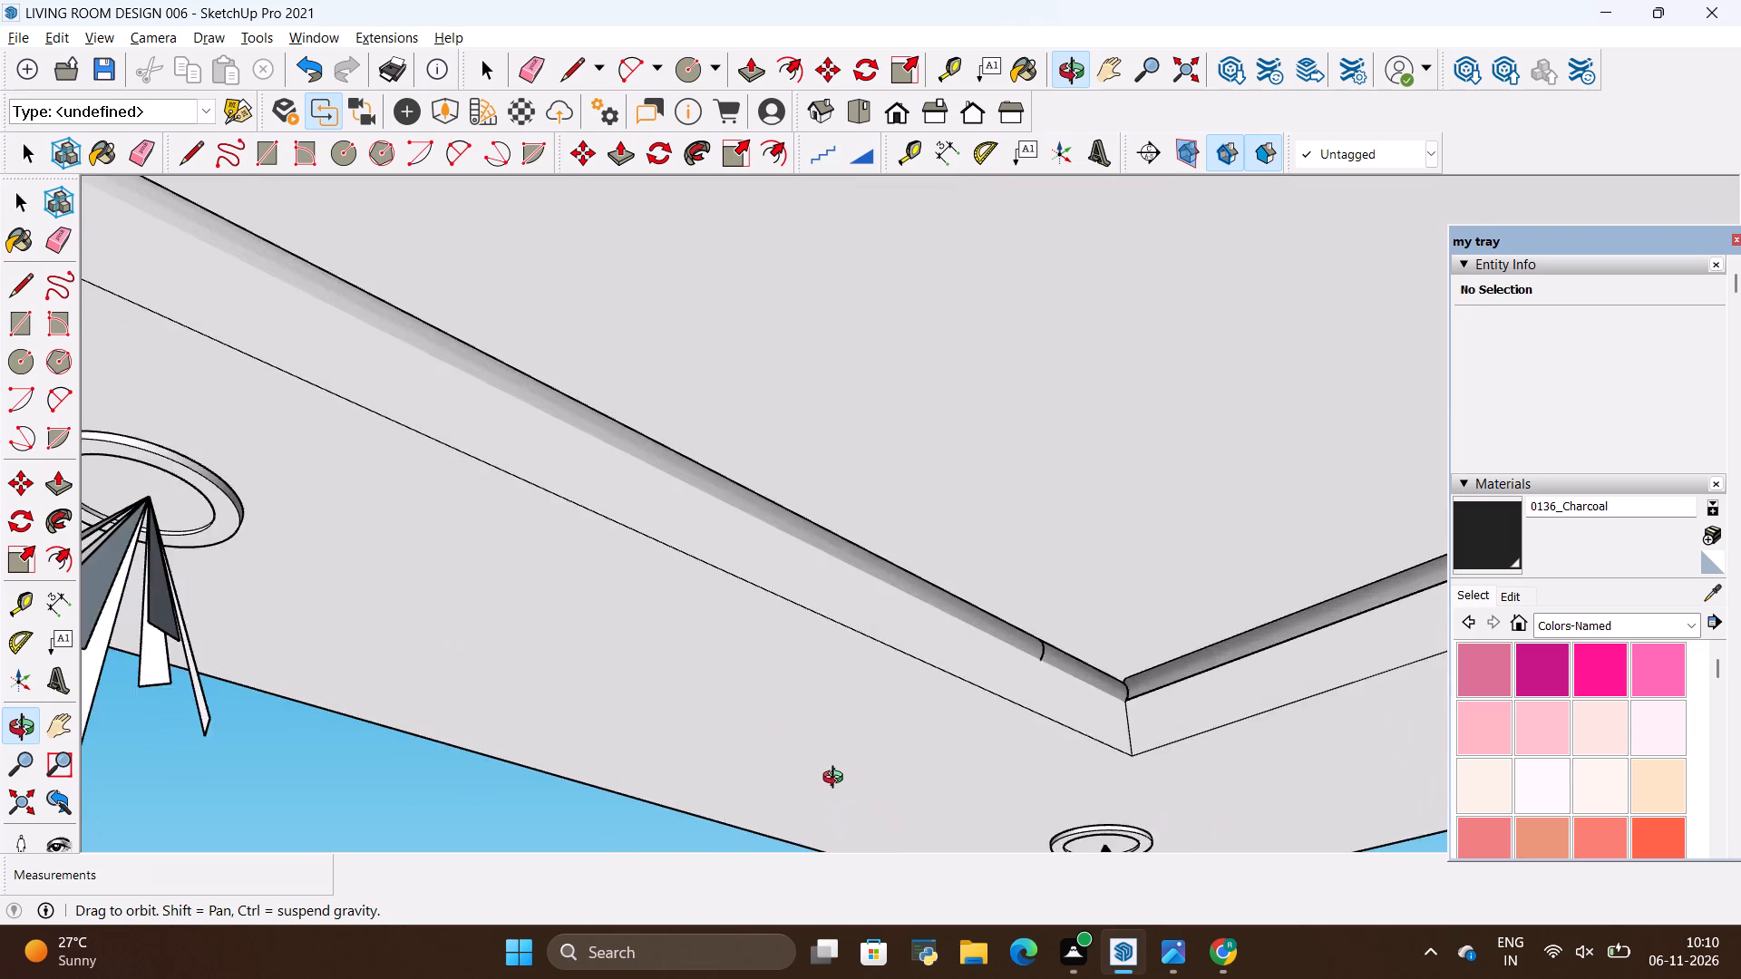
scroll(837, 780, "up", 3)
scroll(861, 761, "down", 20)
scroll(861, 761, "down", 2)
left_click_drag(641, 681, 958, 652)
scroll(739, 613, "down", 5)
left_click_drag(864, 597, 873, 584)
Compare the false ceiling's recess and downlights with the reference photo, alternating between the SketchUp model and the enlarged photo.
key("alt+Tab")
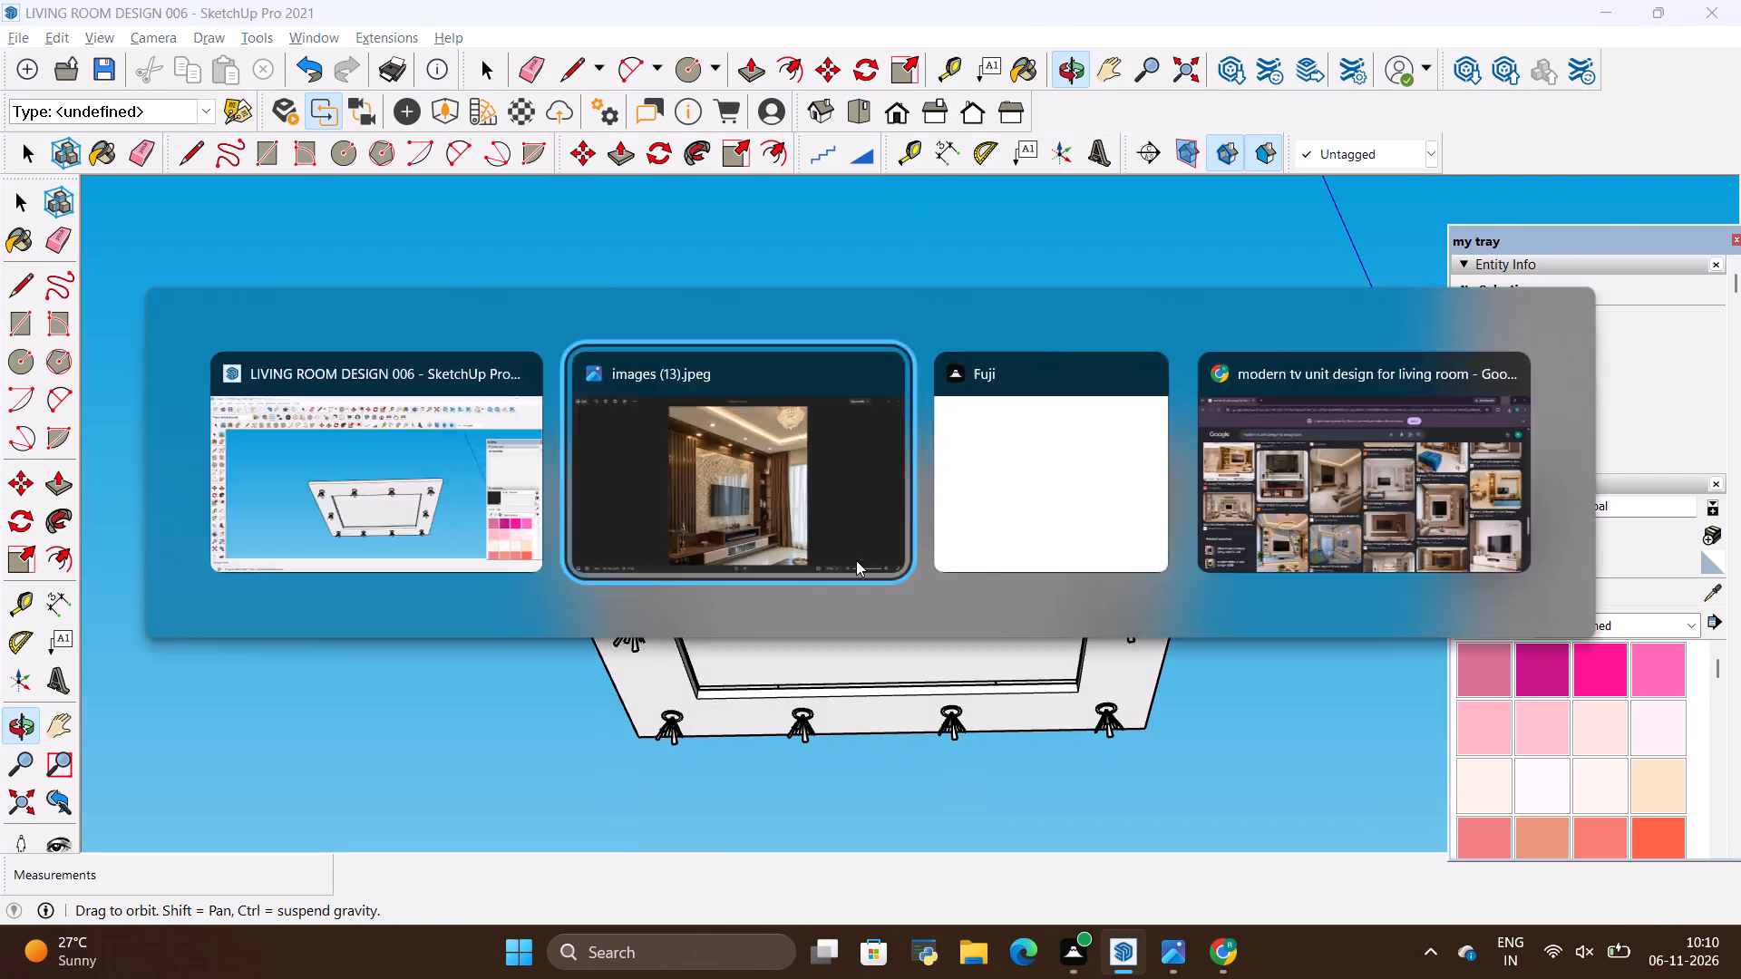
key("alt+Tab")
key("alt+Tab")
scroll(848, 543, "down", 5)
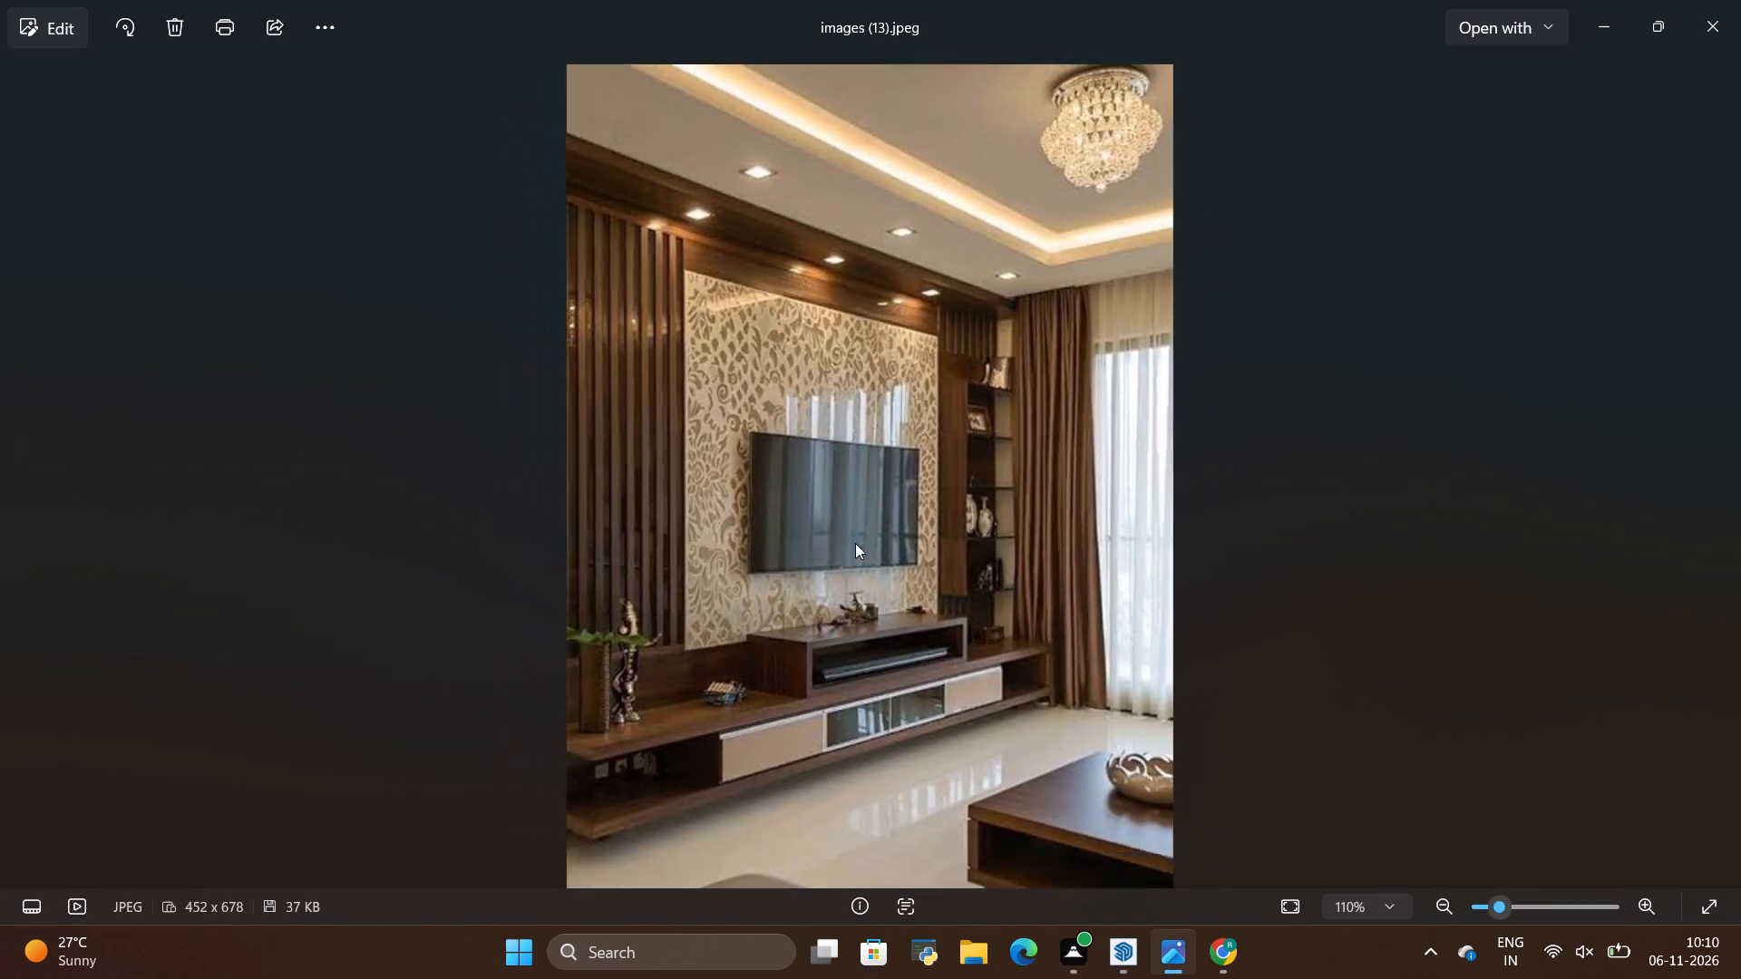
scroll(1039, 309, "up", 3)
key("alt+Tab")
key("alt+Tab")
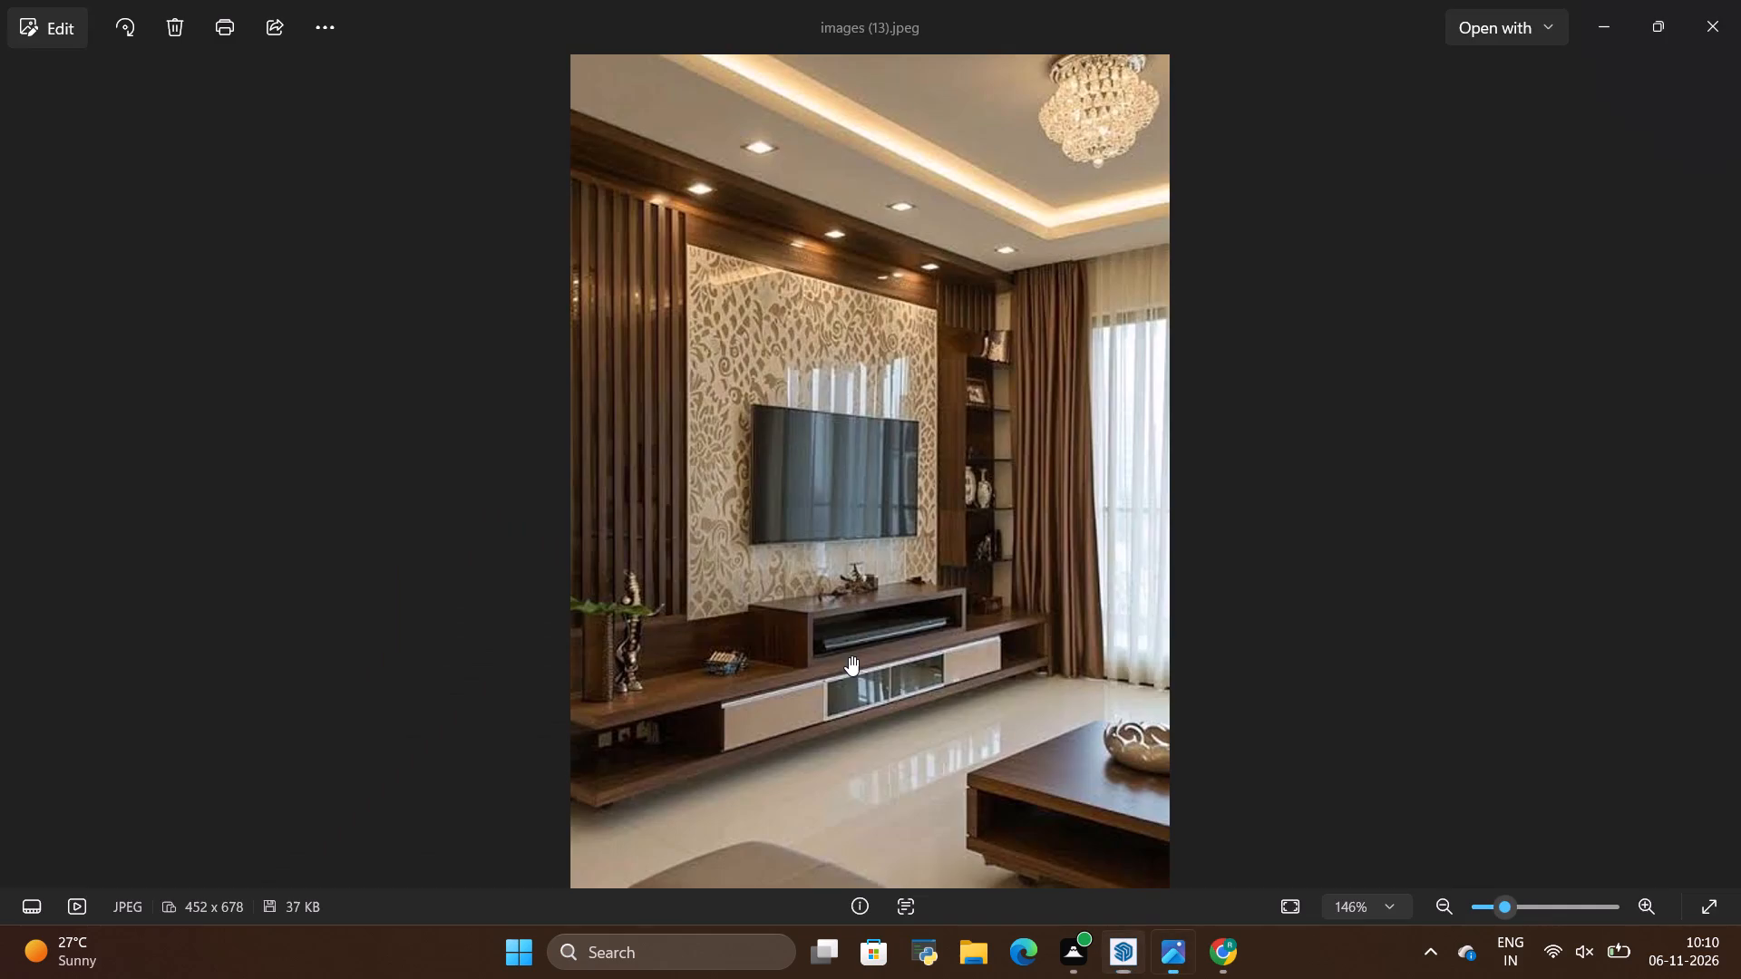
scroll(856, 653, "down", 4)
scroll(921, 706, "up", 3)
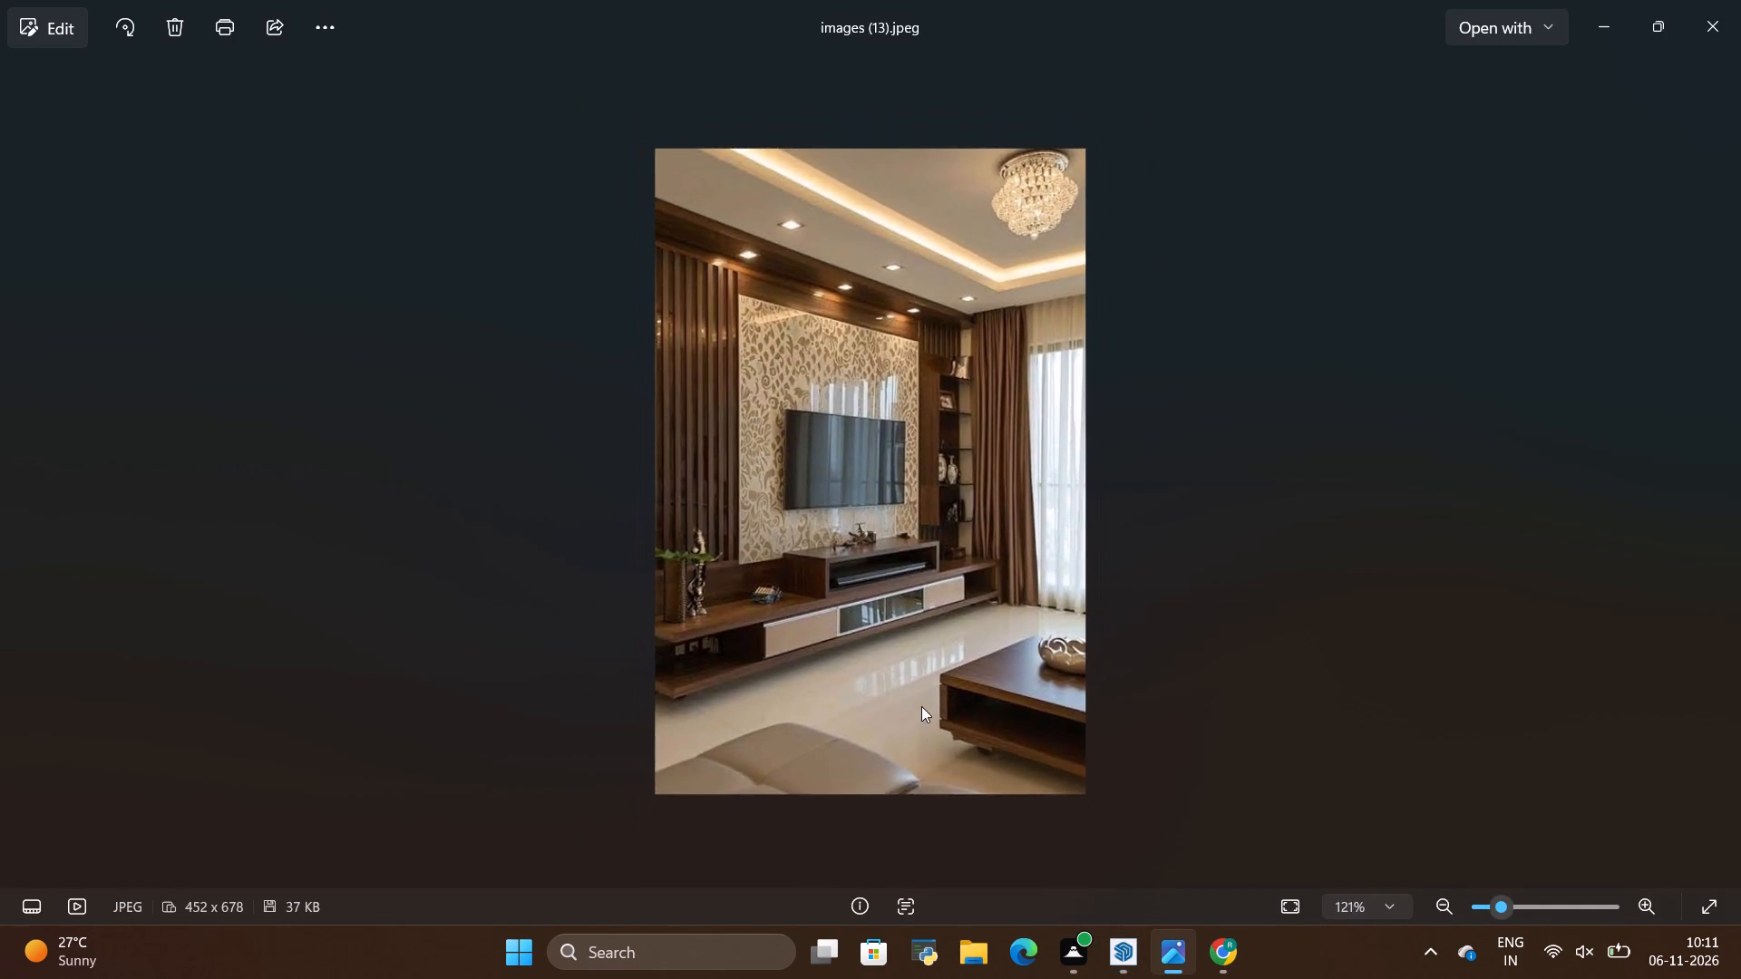
key("alt+Tab")
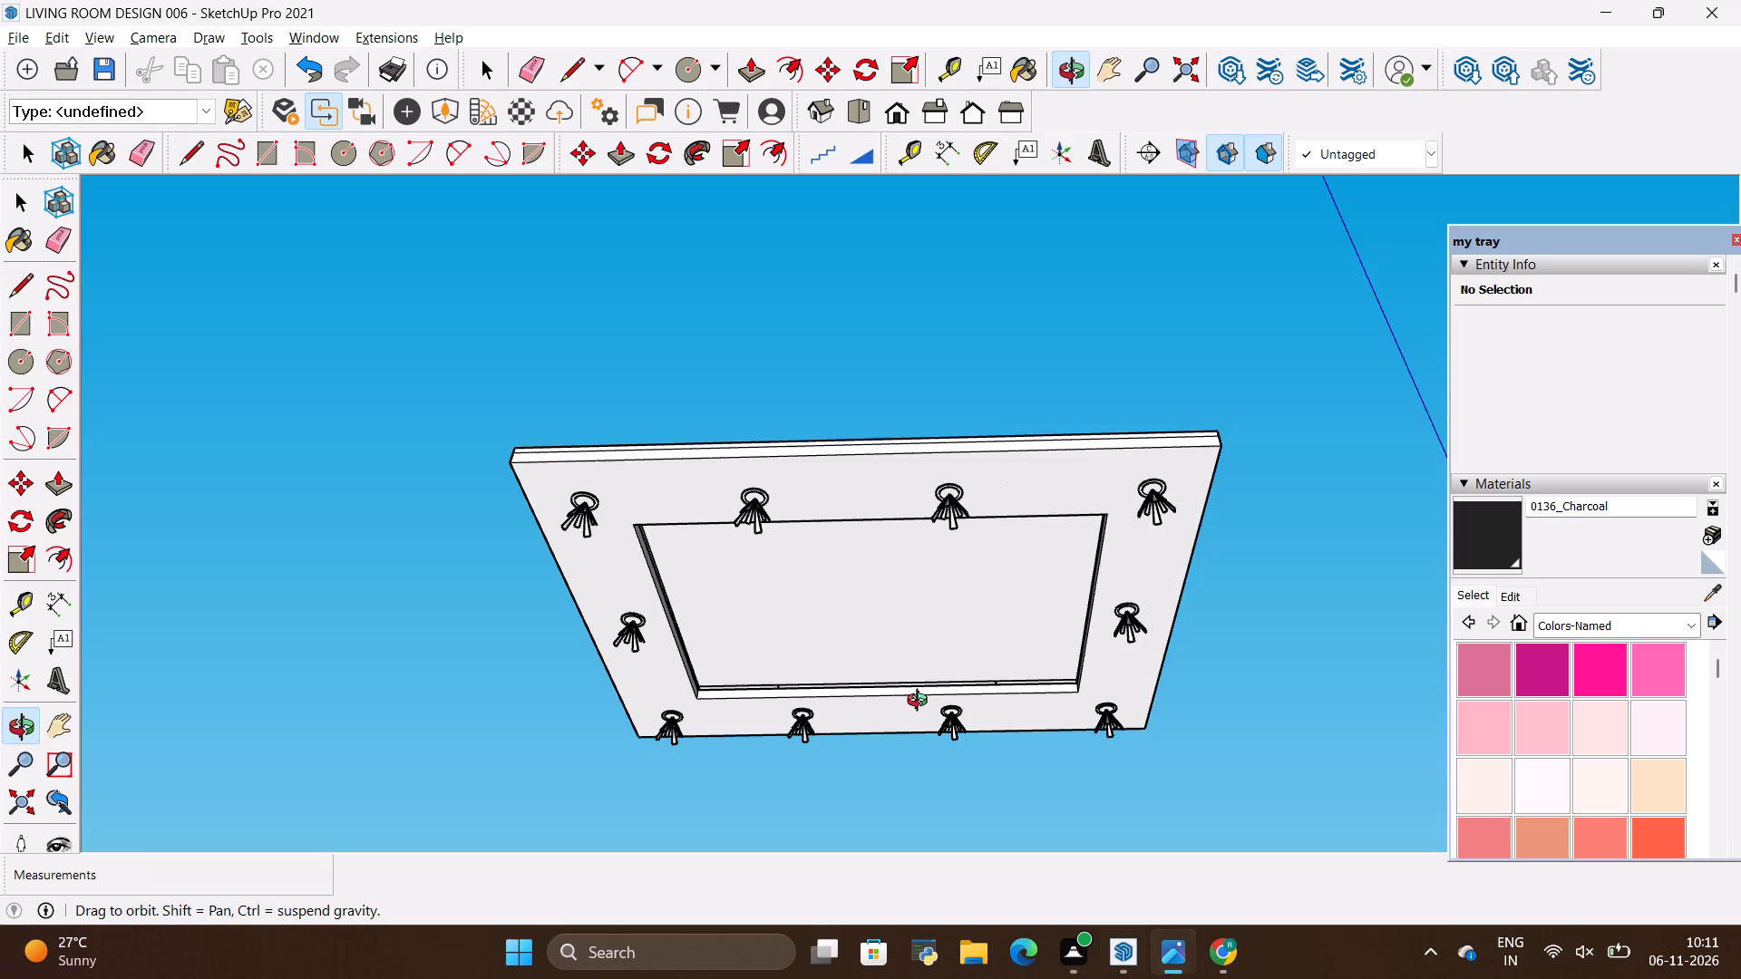
scroll(921, 693, "down", 3)
scroll(831, 667, "down", 4)
scroll(840, 658, "up", 10)
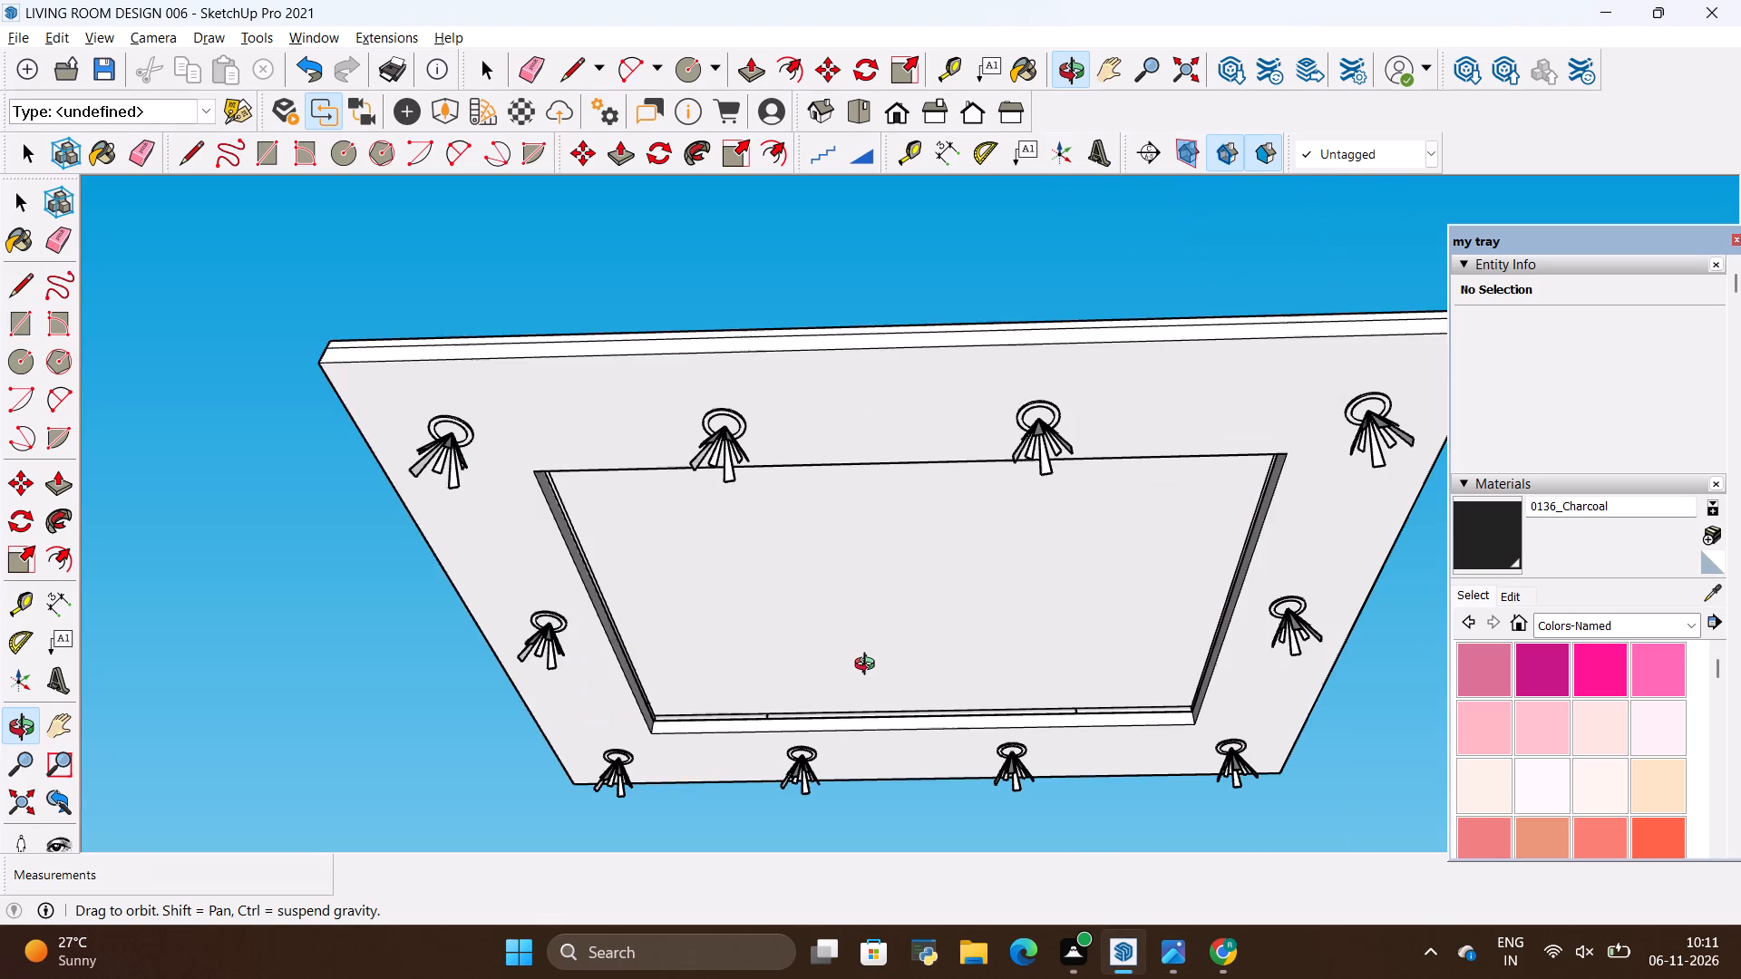
key("alt+Tab")
key("alt+Tab")
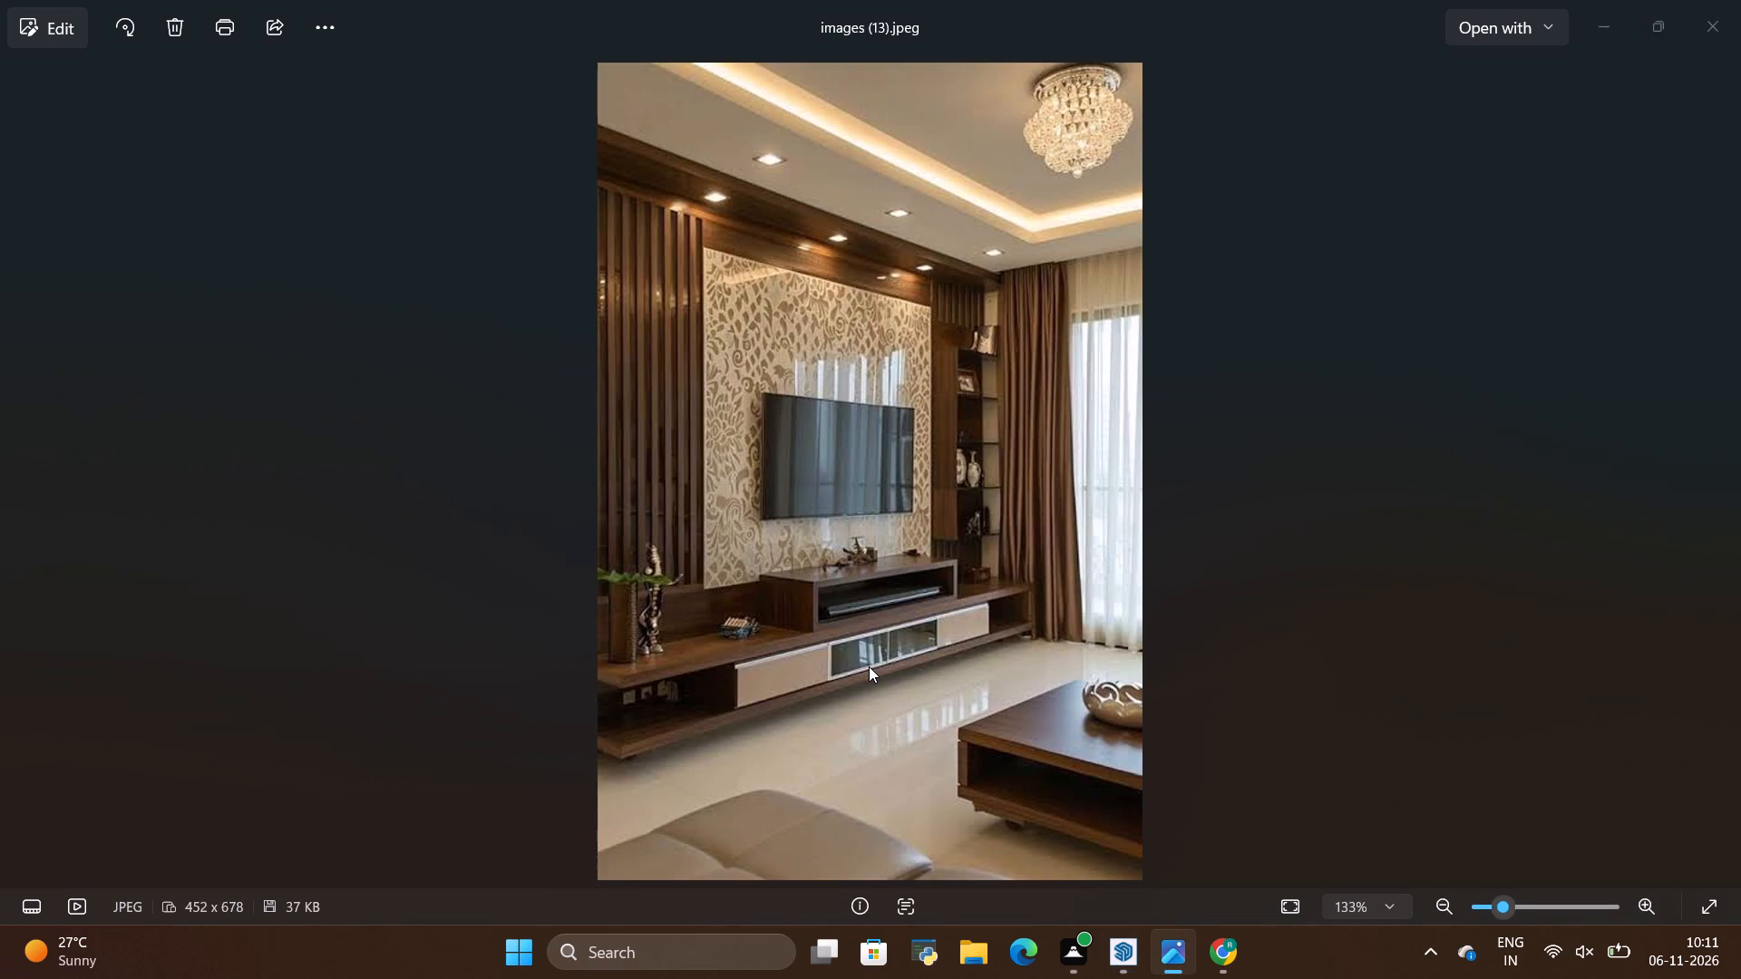
scroll(869, 666, "down", 5)
key("alt+Tab")
scroll(999, 773, "up", 5)
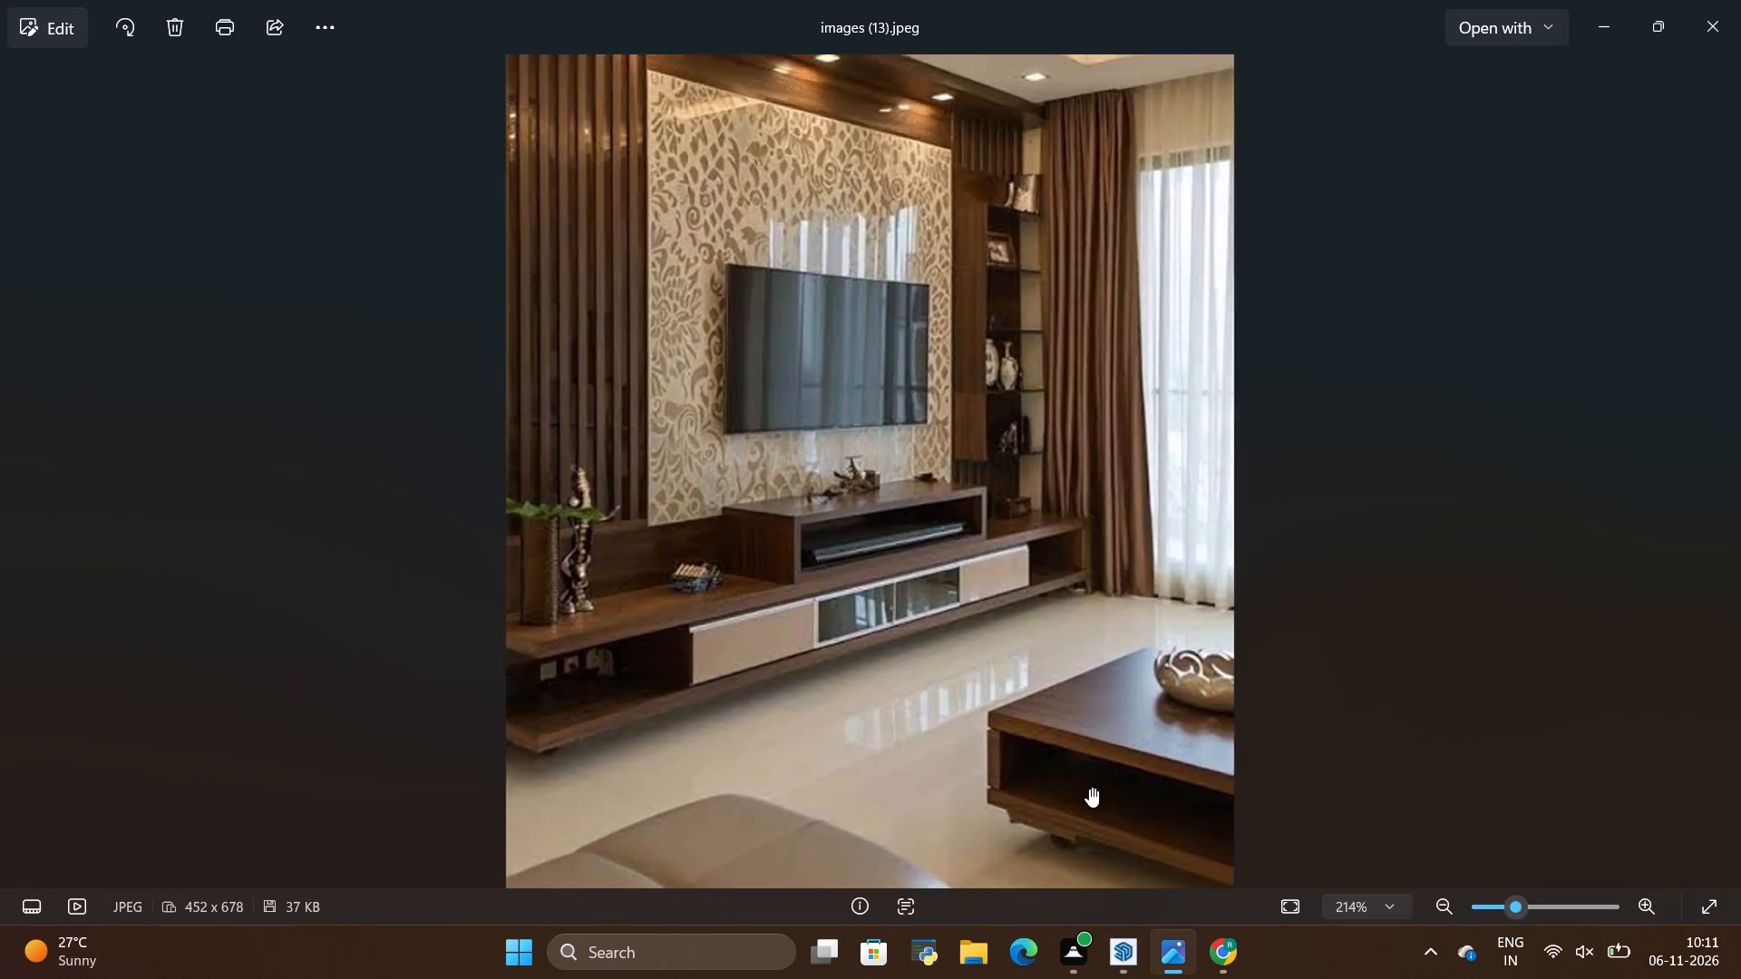
key("alt+Tab")
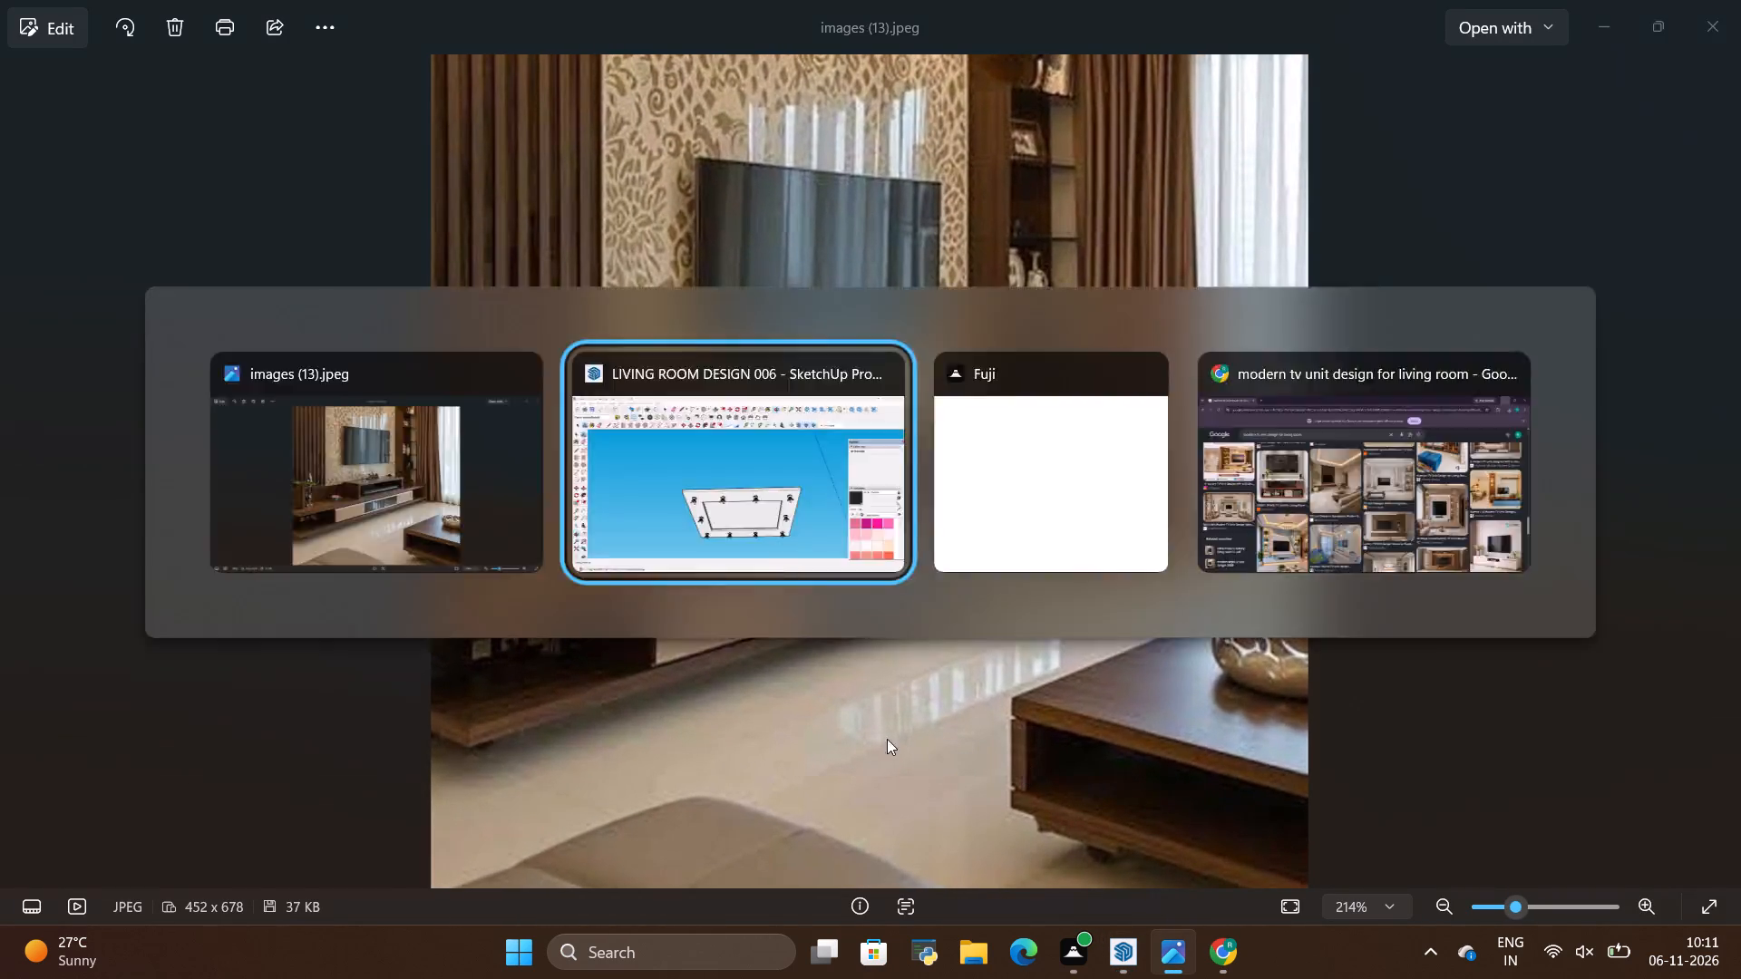
Examine the furnished living room's TV wall, curtains and seating in relation to the false ceiling raised above it.
scroll(814, 709, "down", 19)
left_click_drag(876, 738, 677, 853)
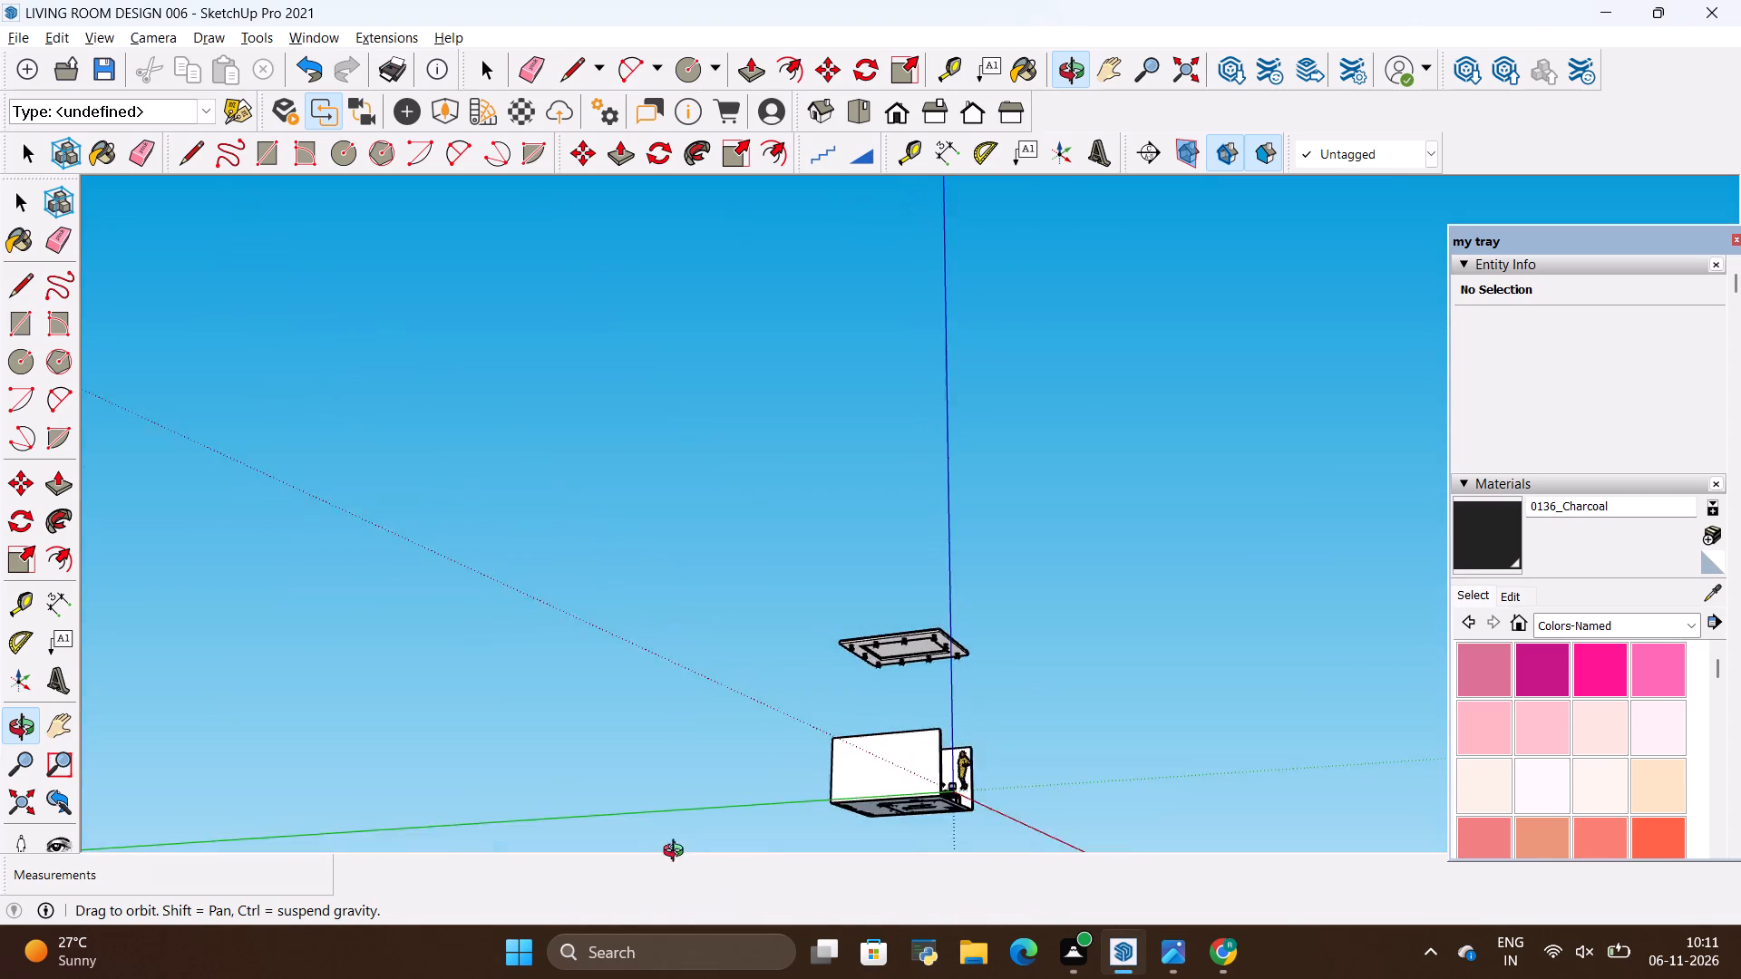
left_click_drag(677, 853, 482, 830)
scroll(1062, 784, "up", 17)
left_click_drag(1050, 773, 968, 809)
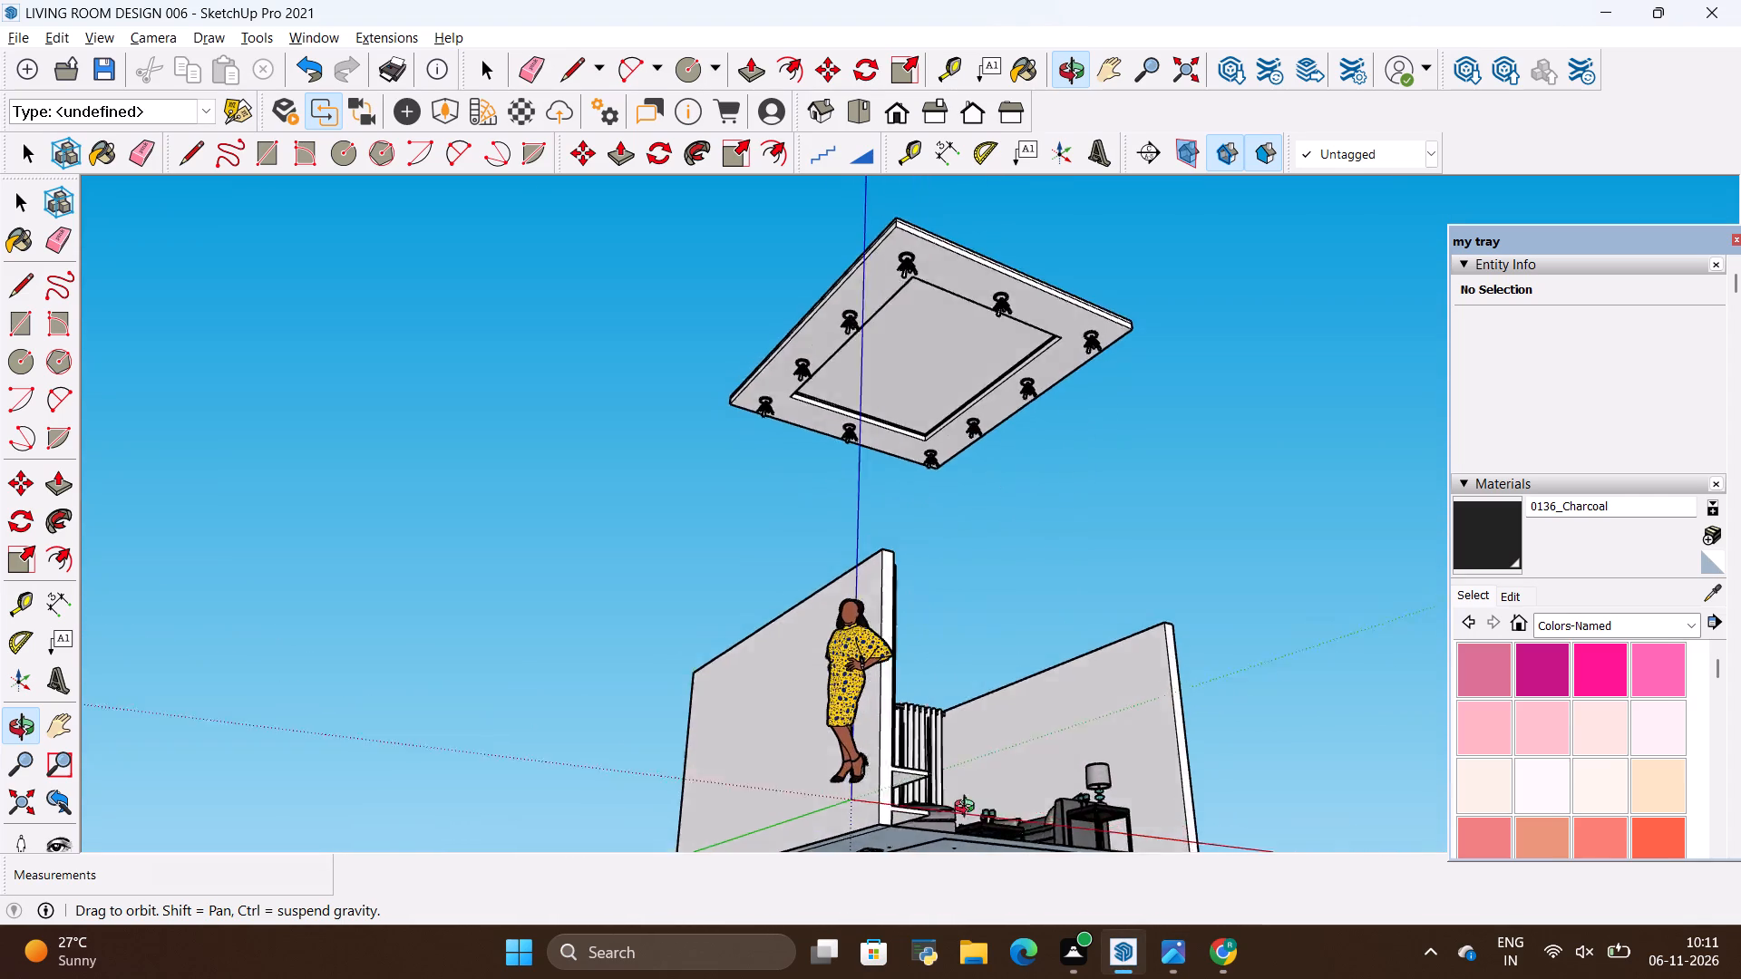
left_click_drag(968, 809, 724, 851)
scroll(770, 758, "down", 11)
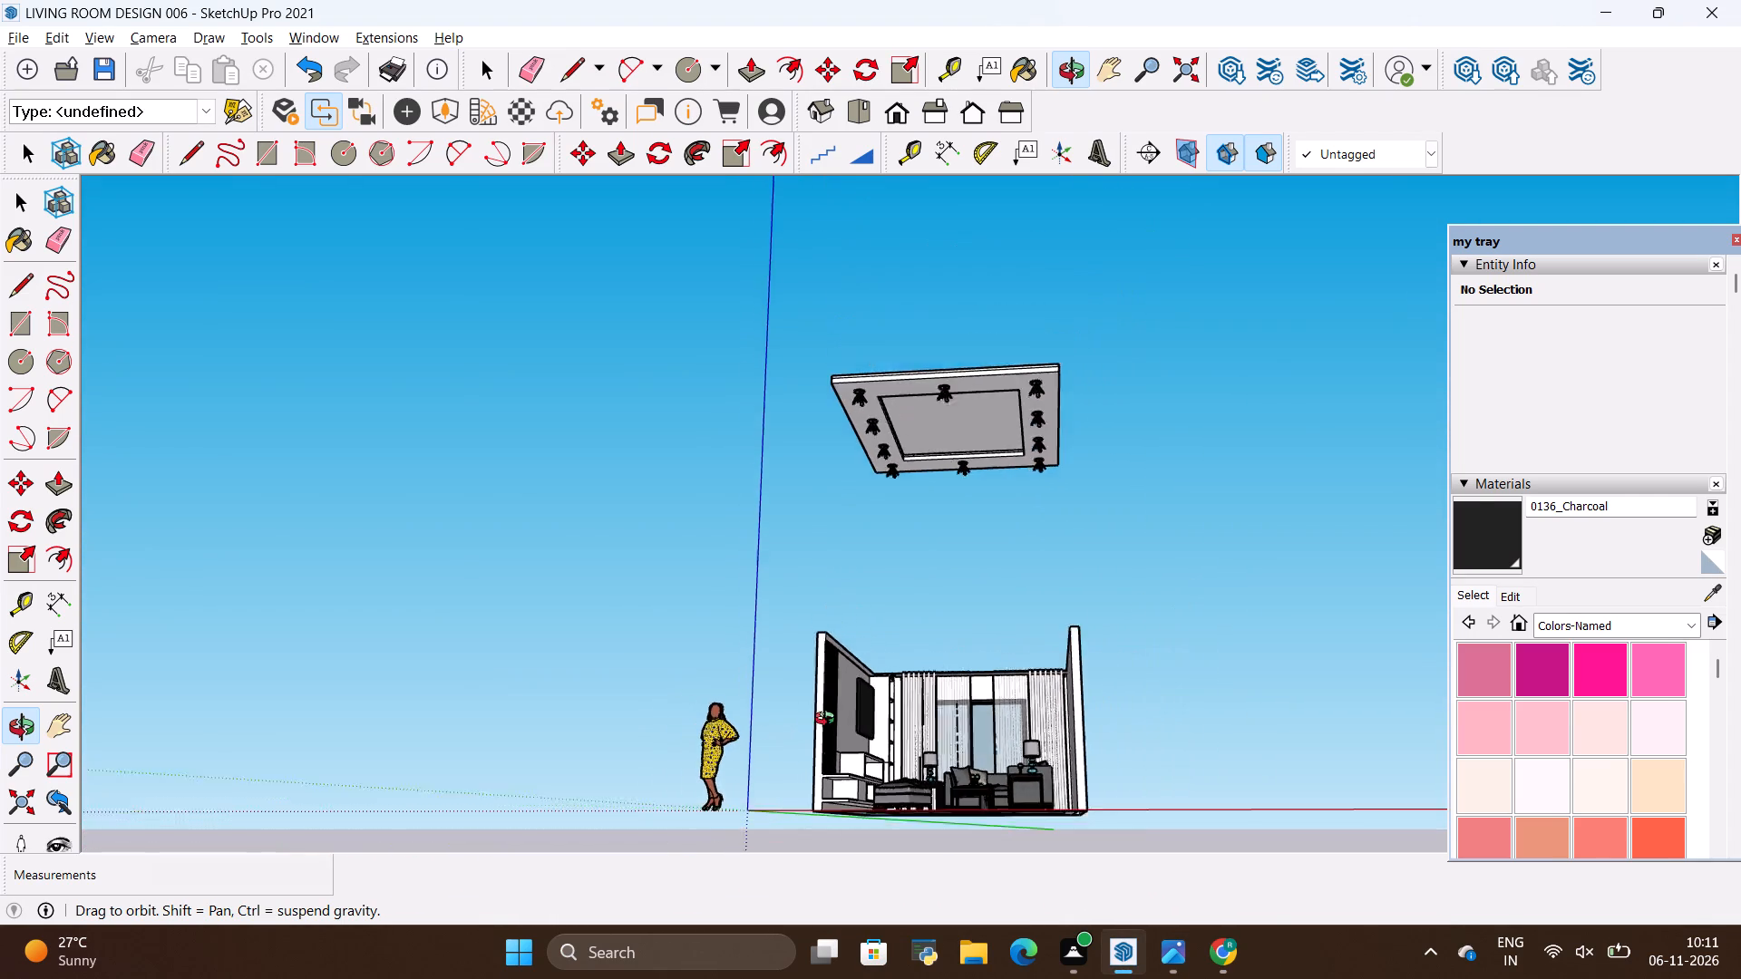
scroll(829, 721, "down", 2)
scroll(950, 750, "up", 11)
scroll(858, 625, "down", 12)
scroll(885, 679, "up", 9)
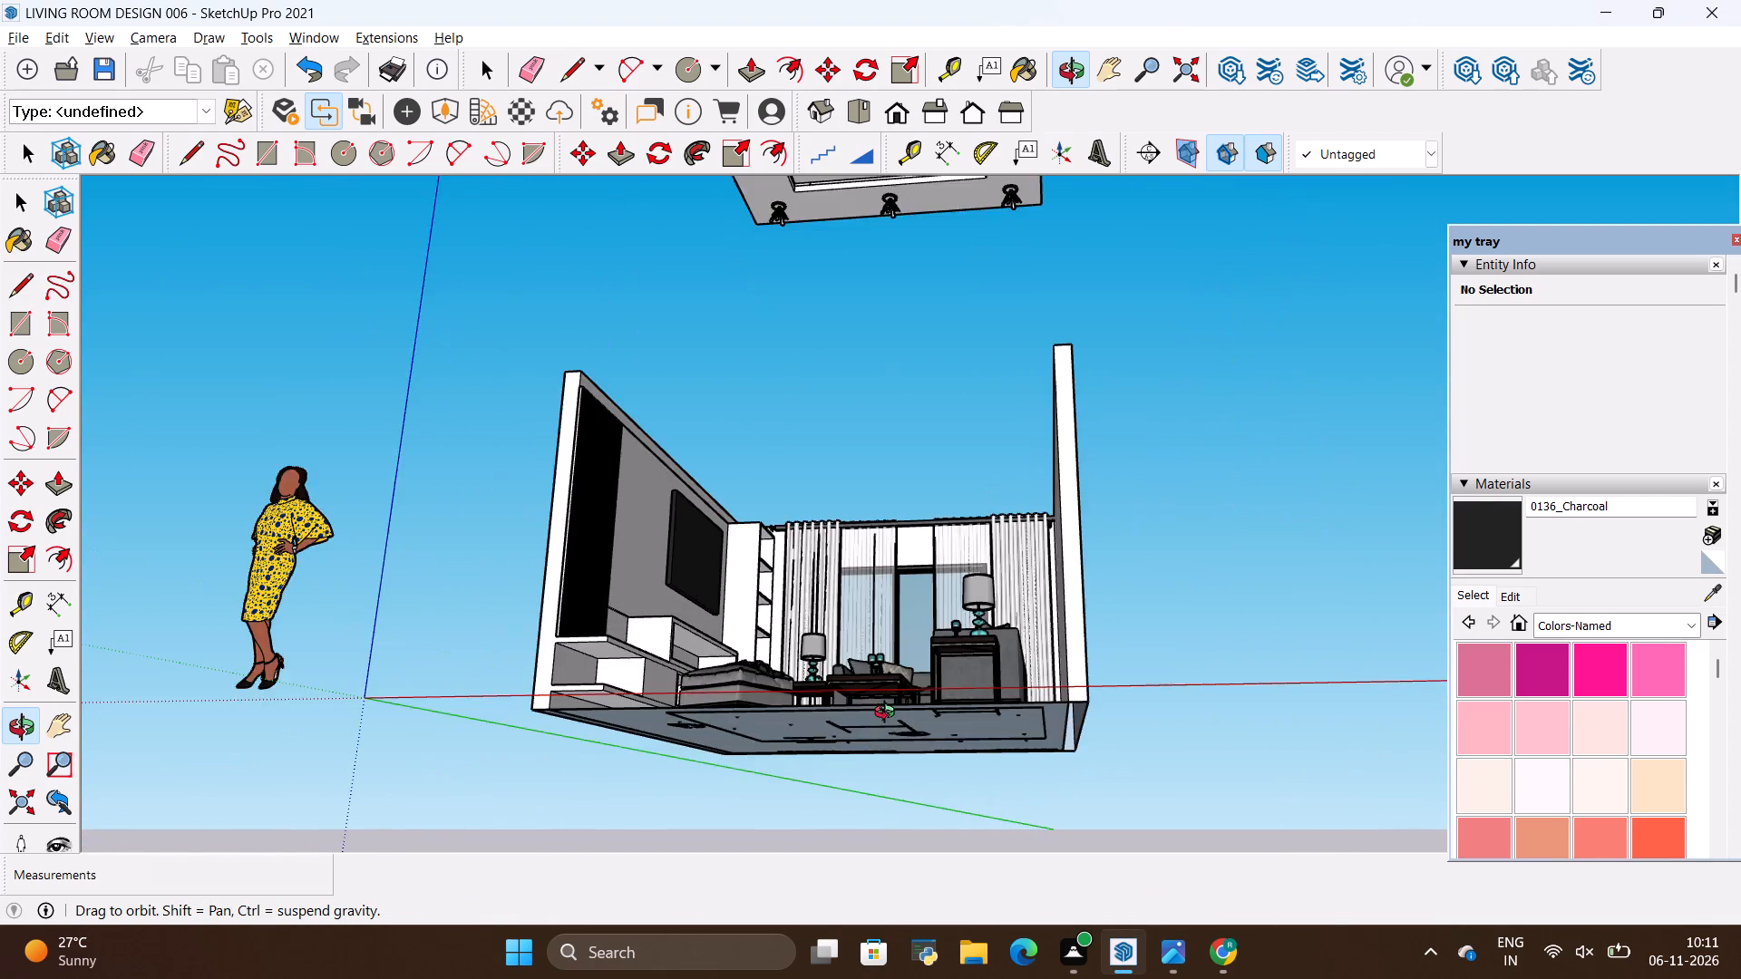
scroll(889, 714, "up", 8)
left_click_drag(909, 569, 920, 685)
scroll(928, 637, "down", 6)
scroll(949, 554, "down", 3)
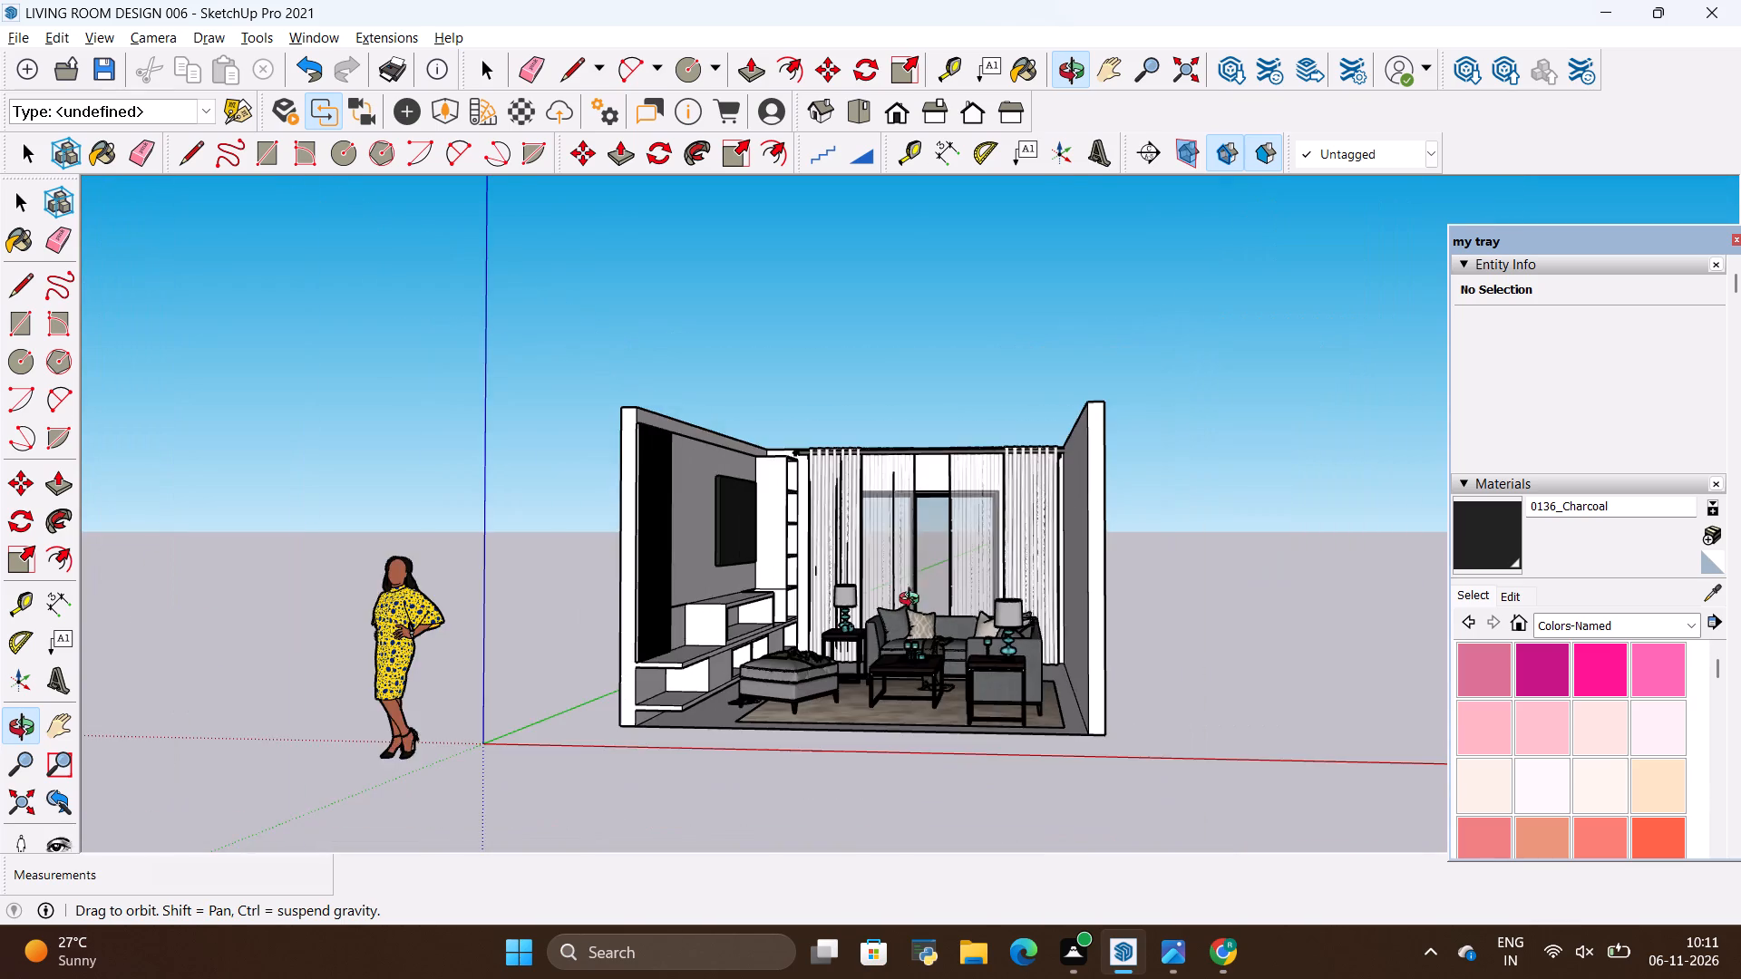
scroll(909, 640, "up", 5)
scroll(927, 702, "down", 4)
scroll(869, 566, "up", 5)
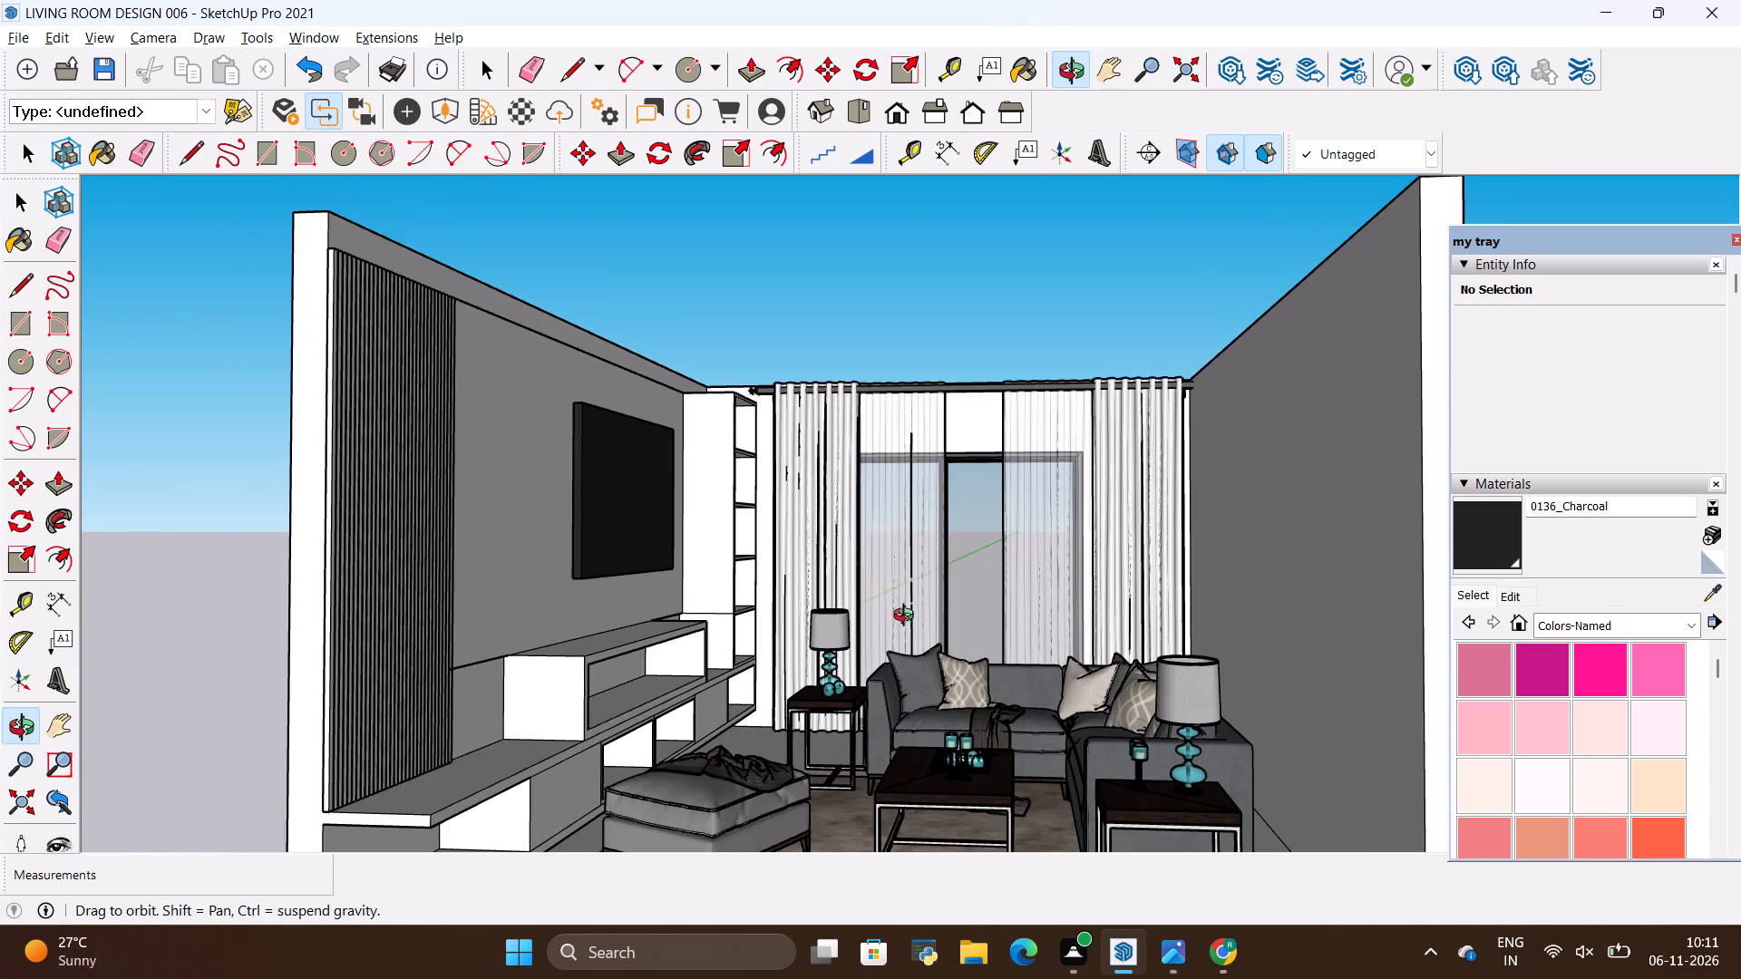
scroll(908, 617, "down", 19)
scroll(918, 593, "down", 5)
scroll(910, 388, "up", 10)
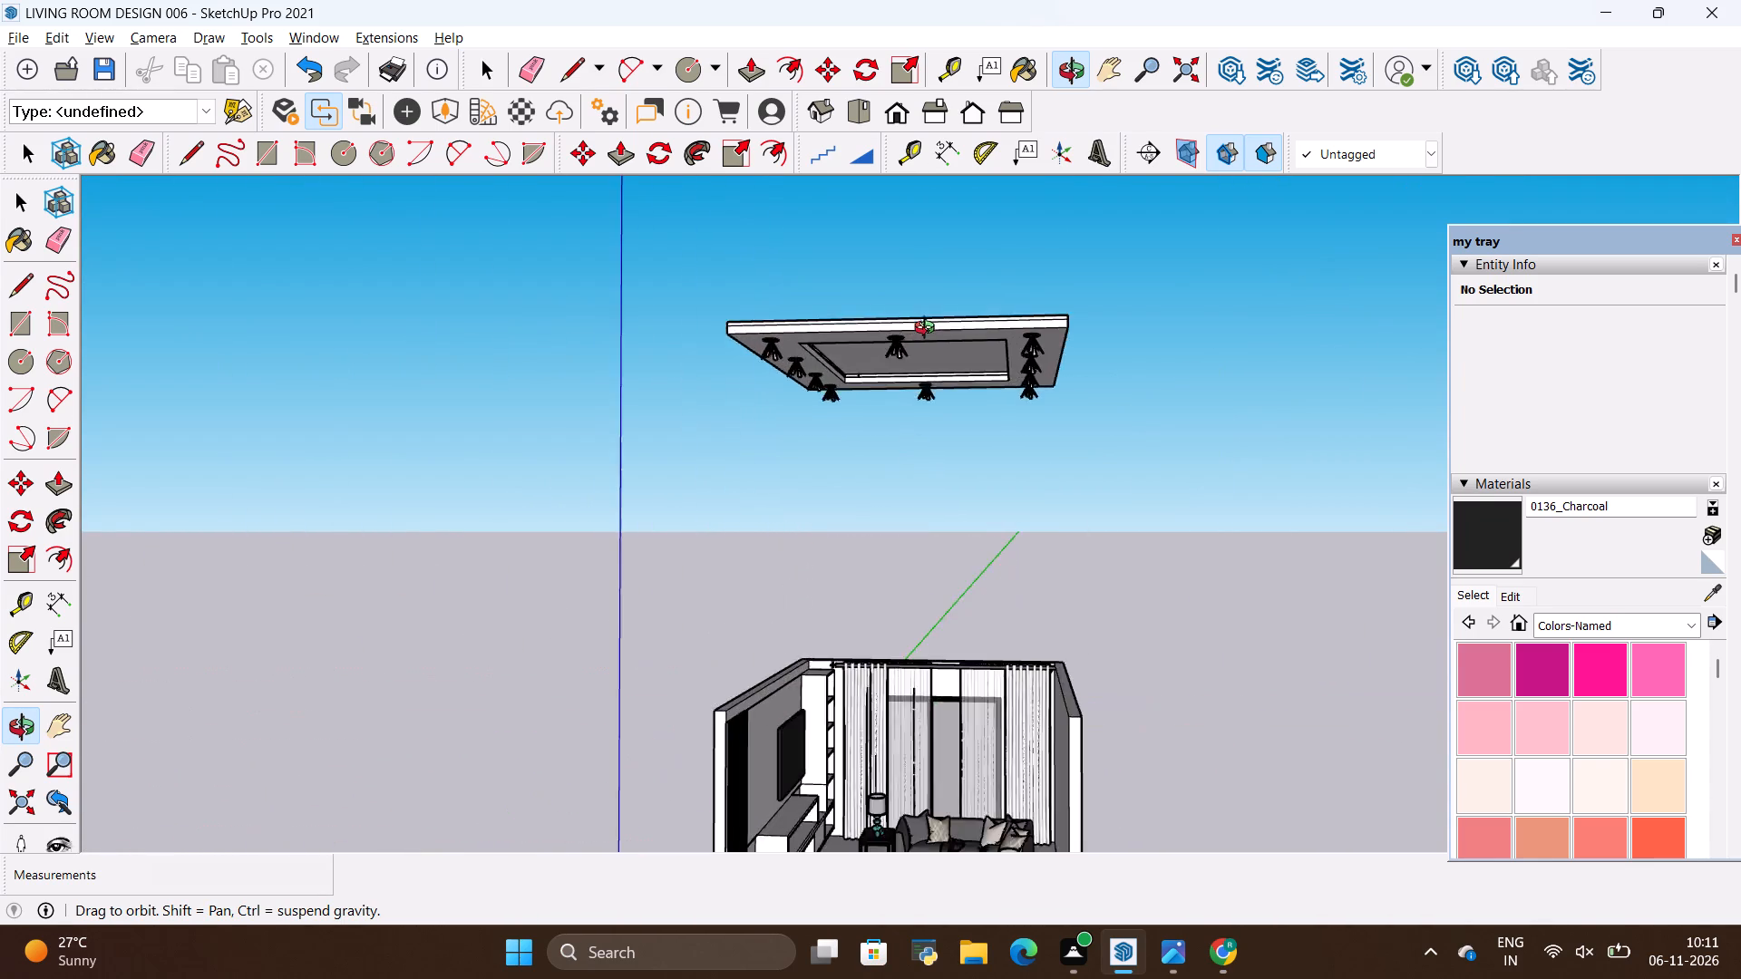
Examine the false ceiling's central recess and the downlights around its border from beneath at different angles.
scroll(929, 330, "up", 5)
scroll(967, 612, "down", 5)
scroll(914, 353, "up", 10)
left_click_drag(1031, 698, 1020, 547)
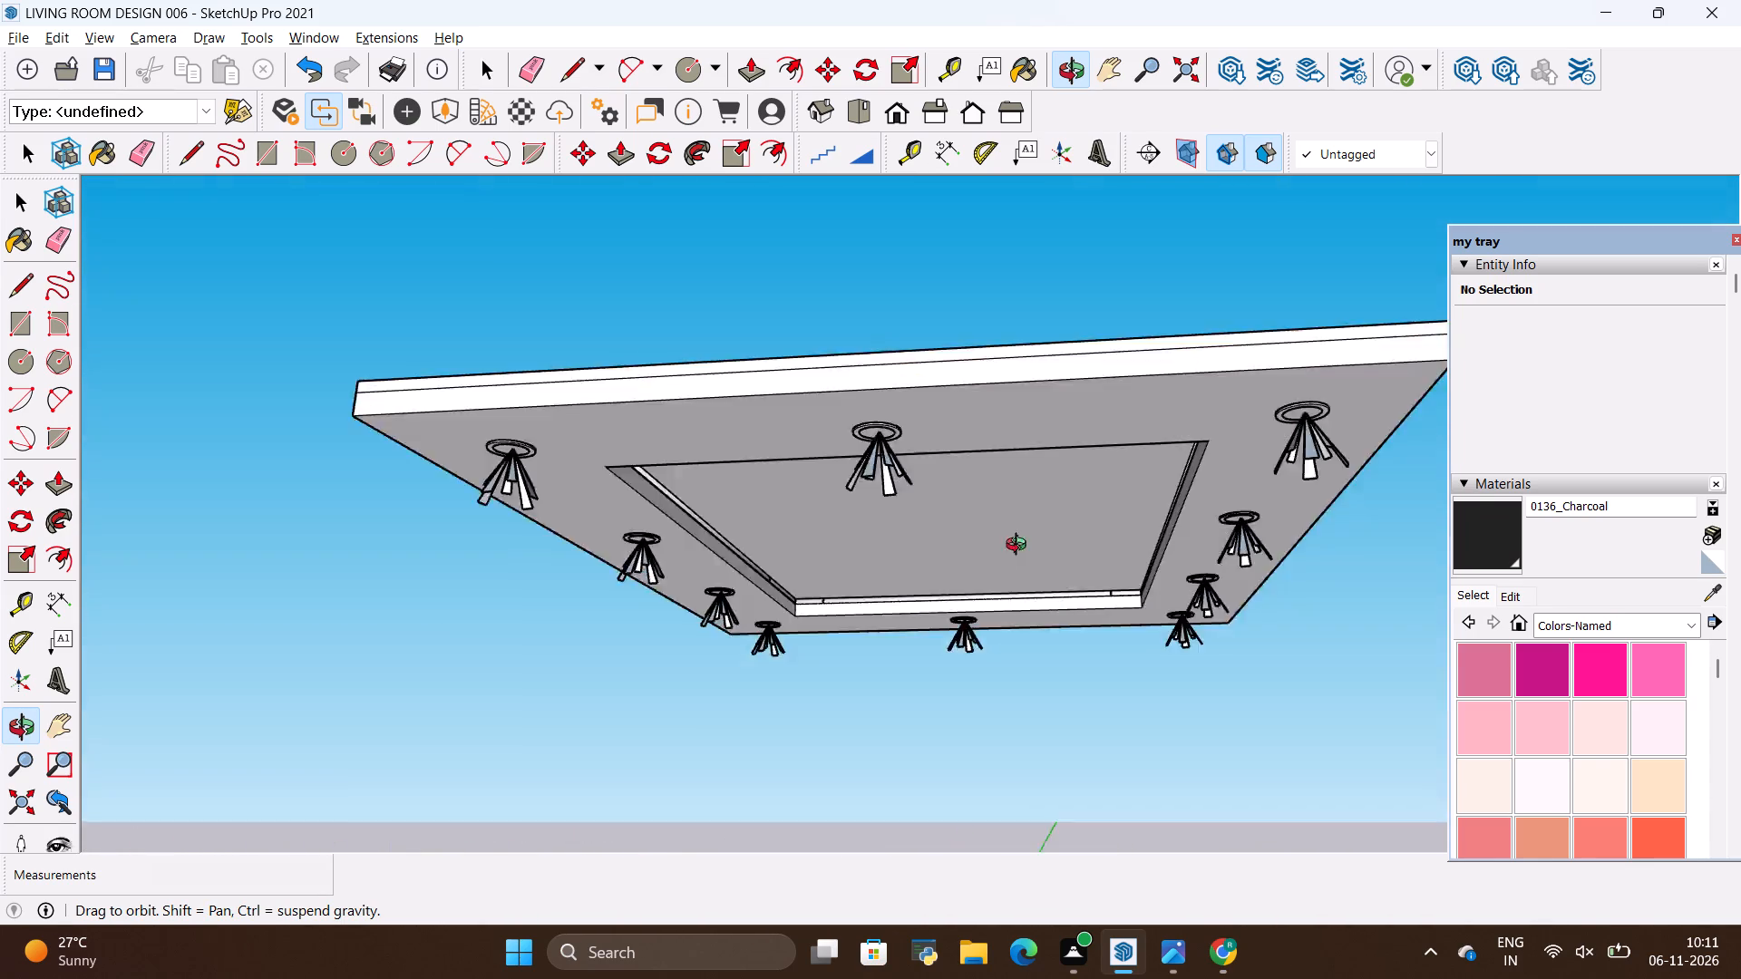
left_click_drag(1020, 547, 1031, 488)
scroll(1022, 603, "down", 5)
left_click_drag(1004, 568, 1234, 564)
left_click_drag(822, 612, 917, 611)
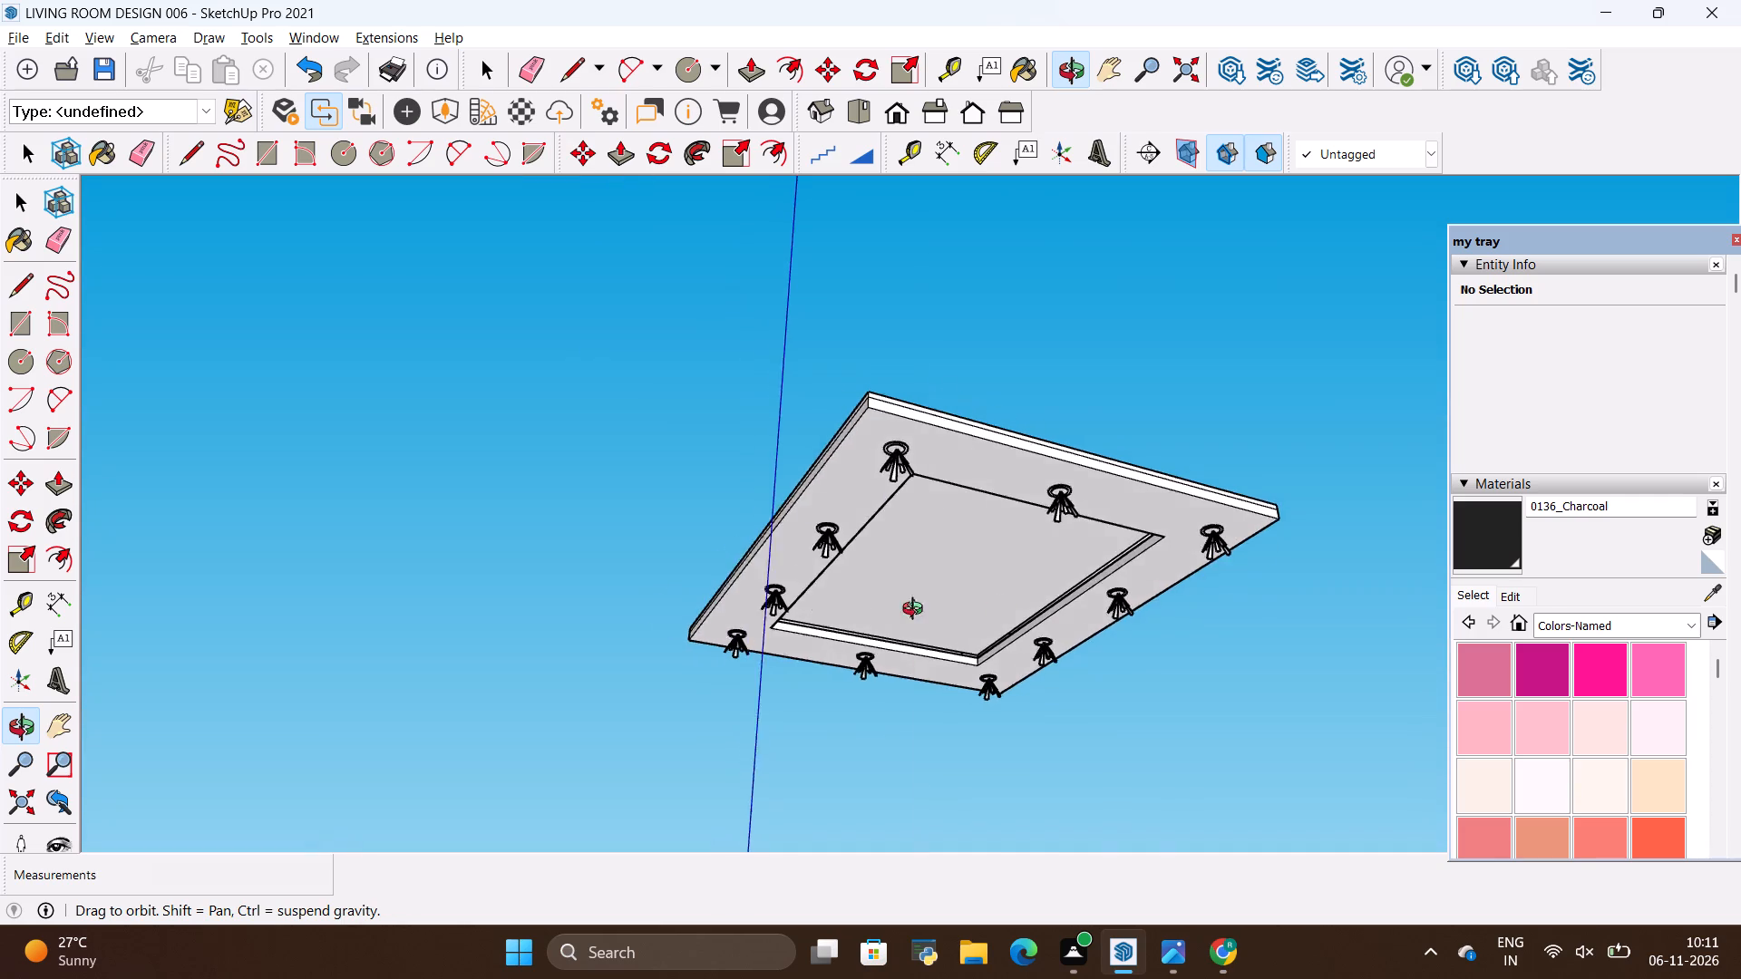
left_click_drag(917, 611, 1236, 635)
left_click_drag(543, 593, 675, 573)
scroll(848, 580, "up", 2)
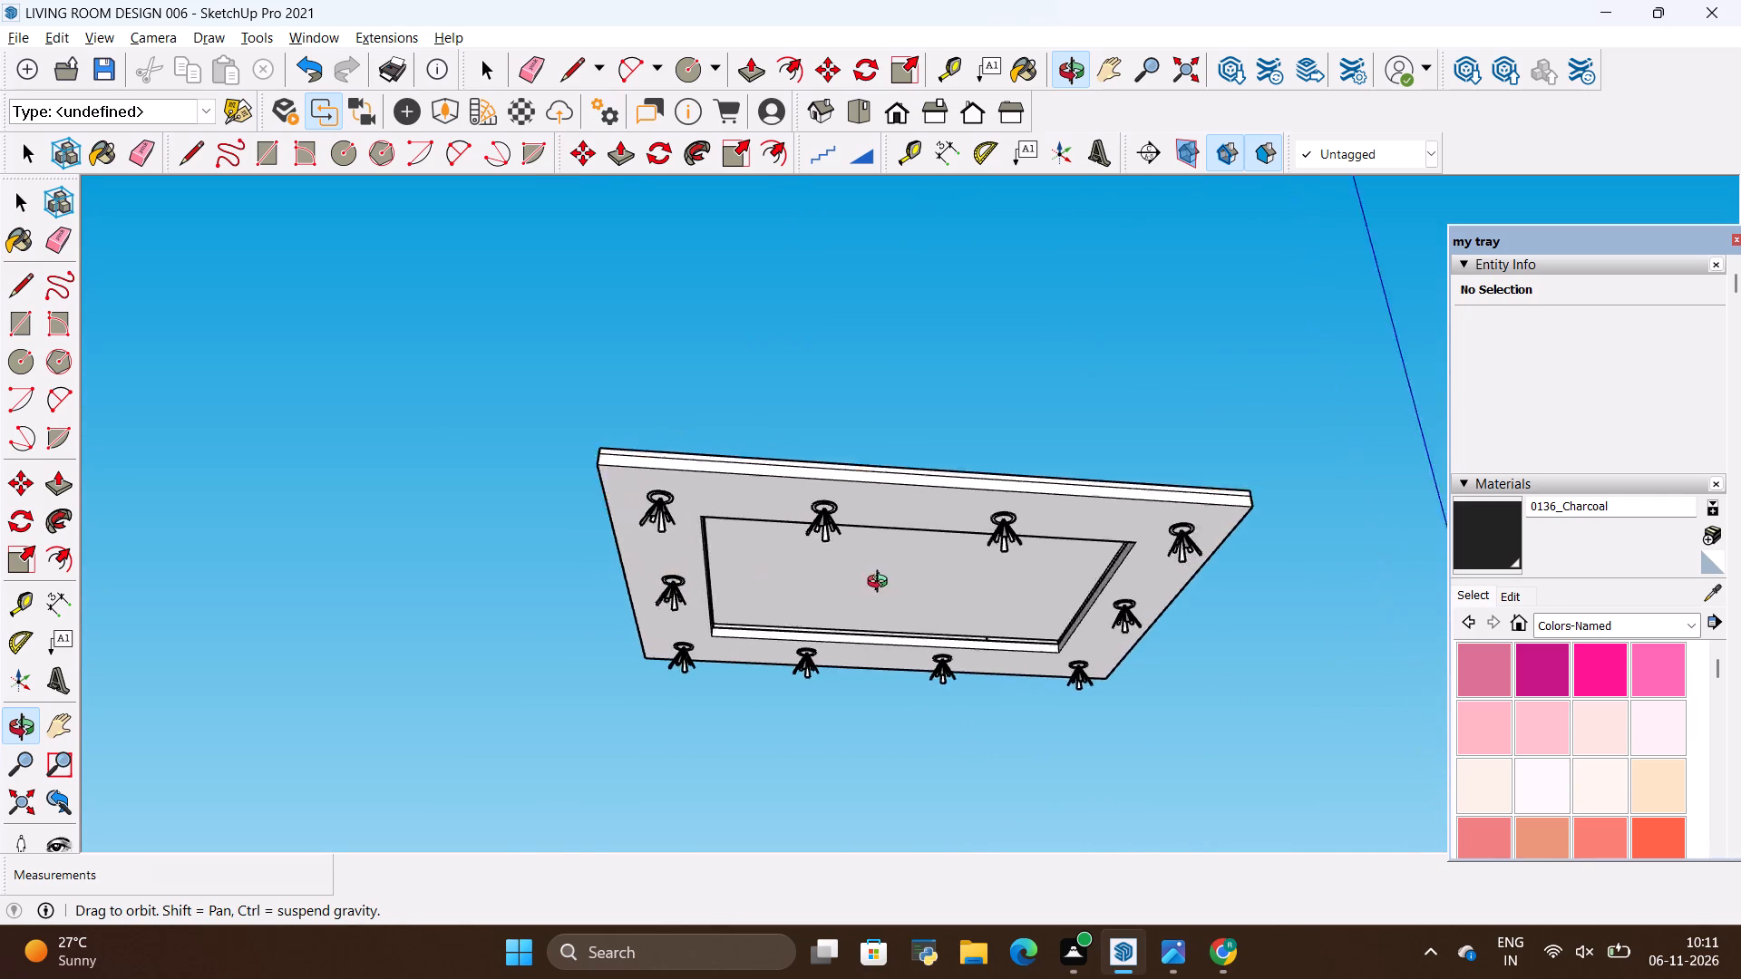
scroll(881, 584, "up", 2)
left_click_drag(908, 622, 888, 558)
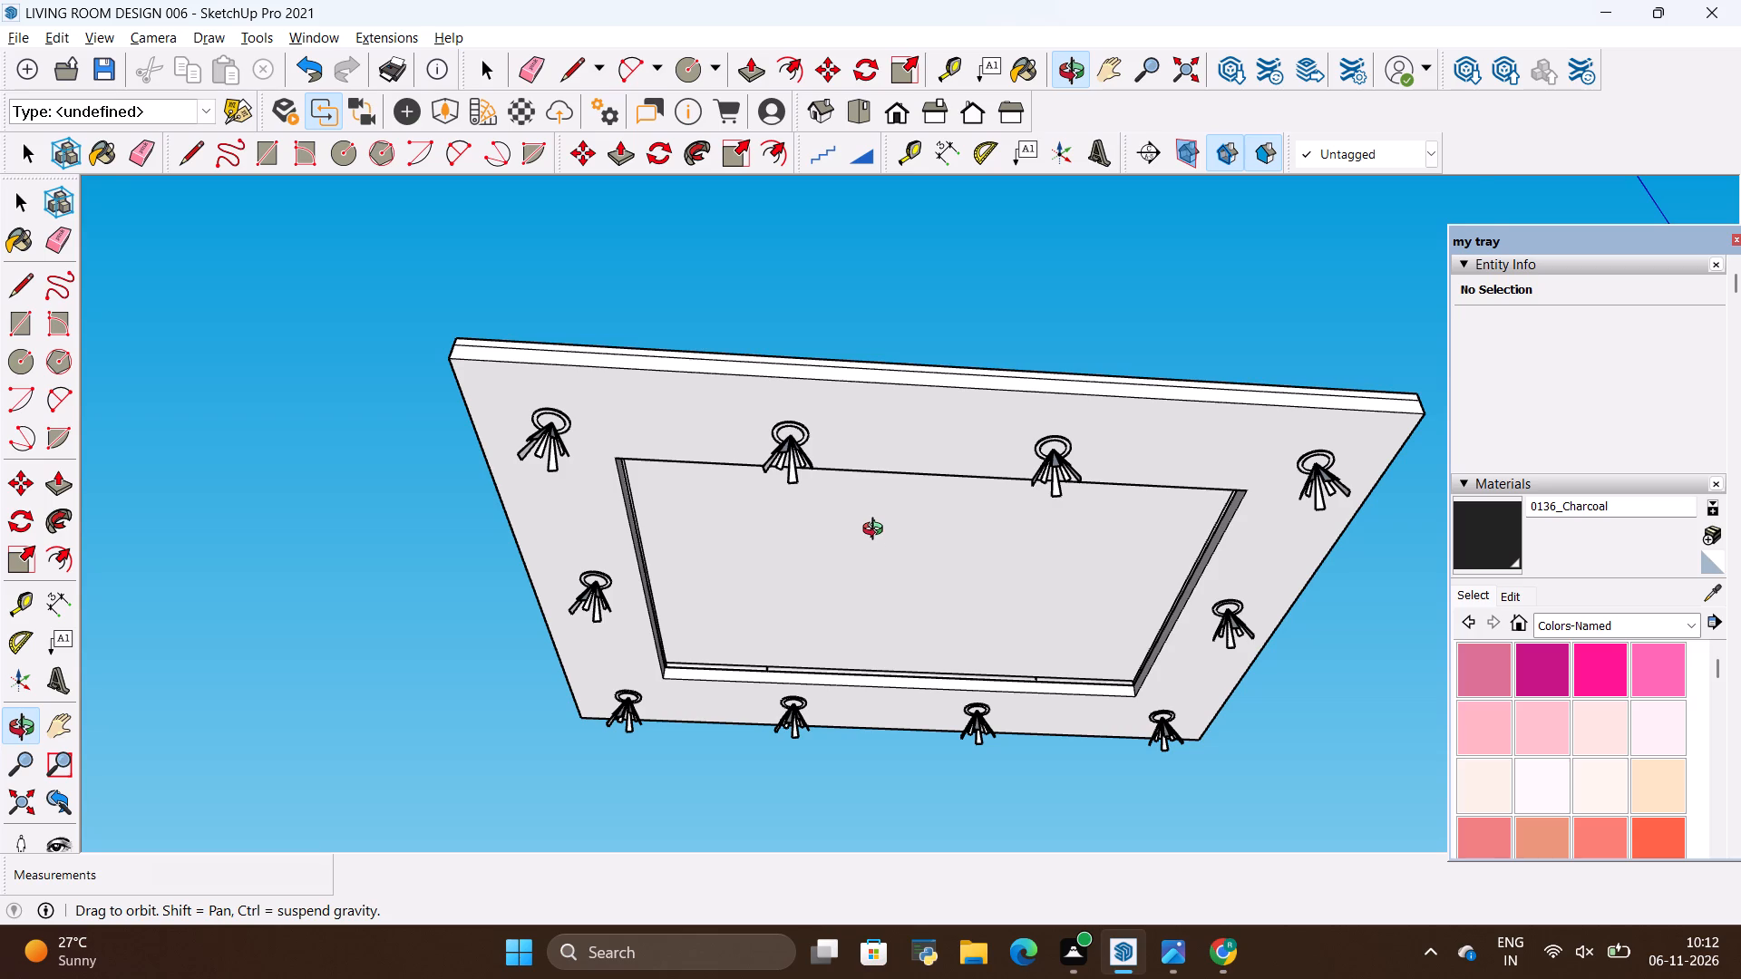
scroll(1081, 396, "down", 4)
scroll(1081, 424, "up", 4)
left_click_drag(1076, 413, 1144, 363)
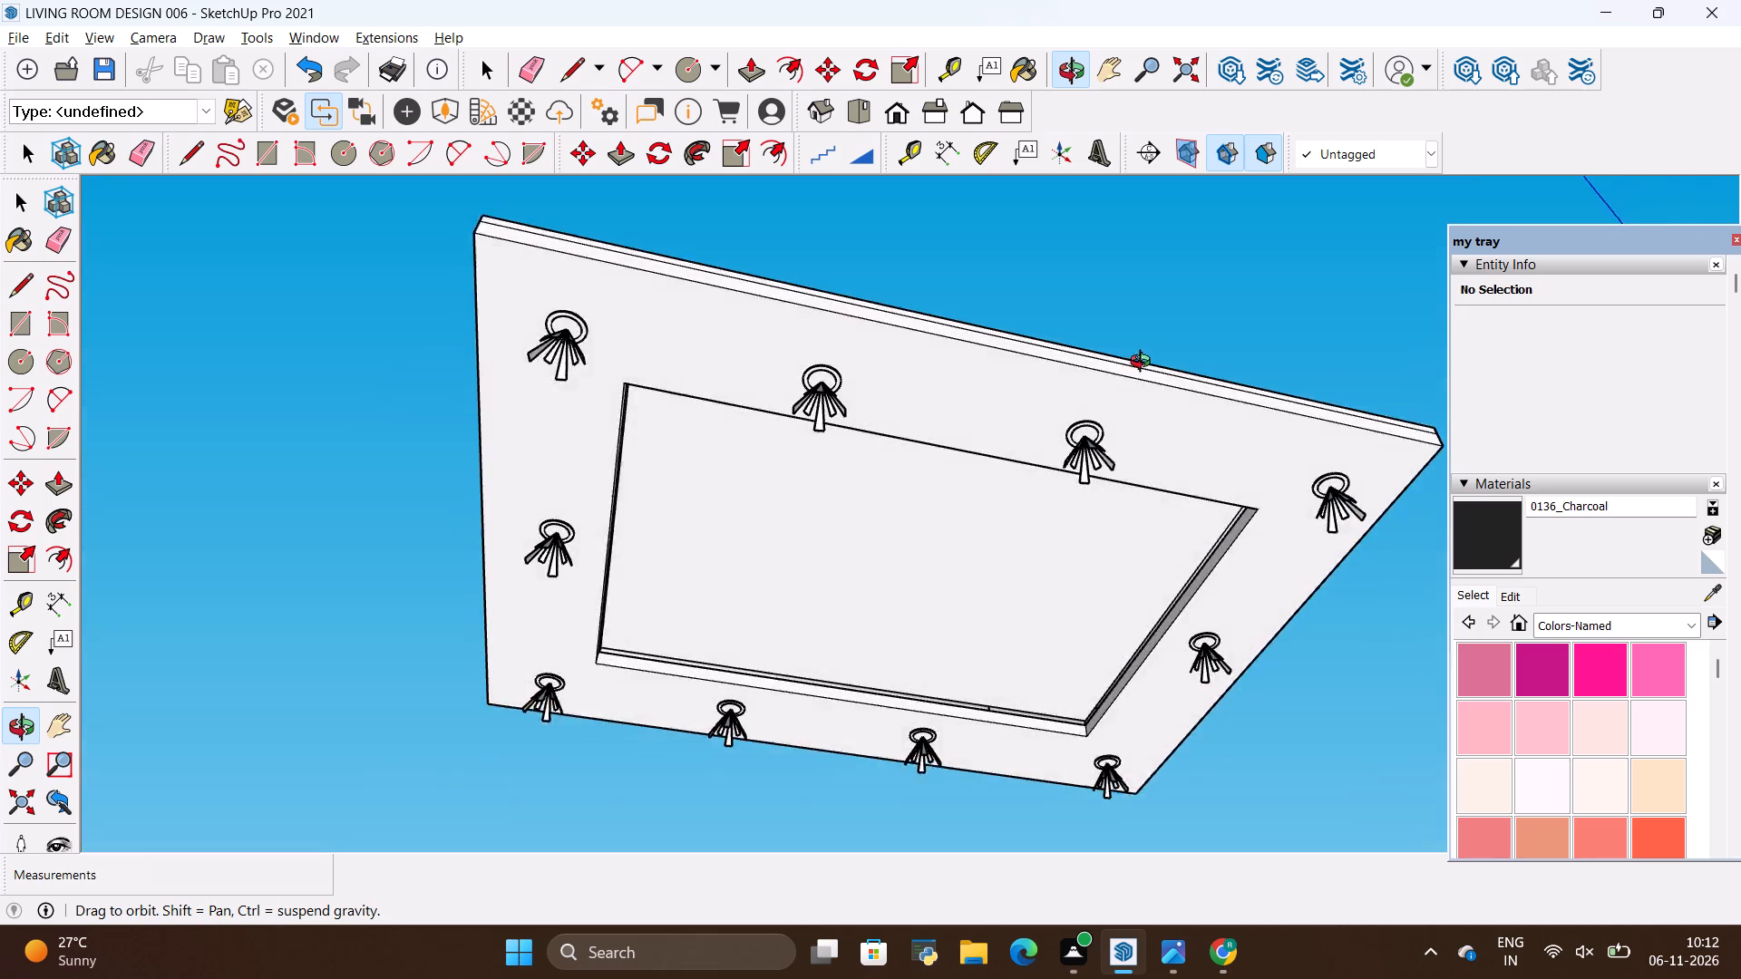
left_click_drag(1144, 363, 1041, 445)
Review the raised false ceiling above the furnished living room and check the overall arrangement against the reference photo.
scroll(1101, 334, "down", 18)
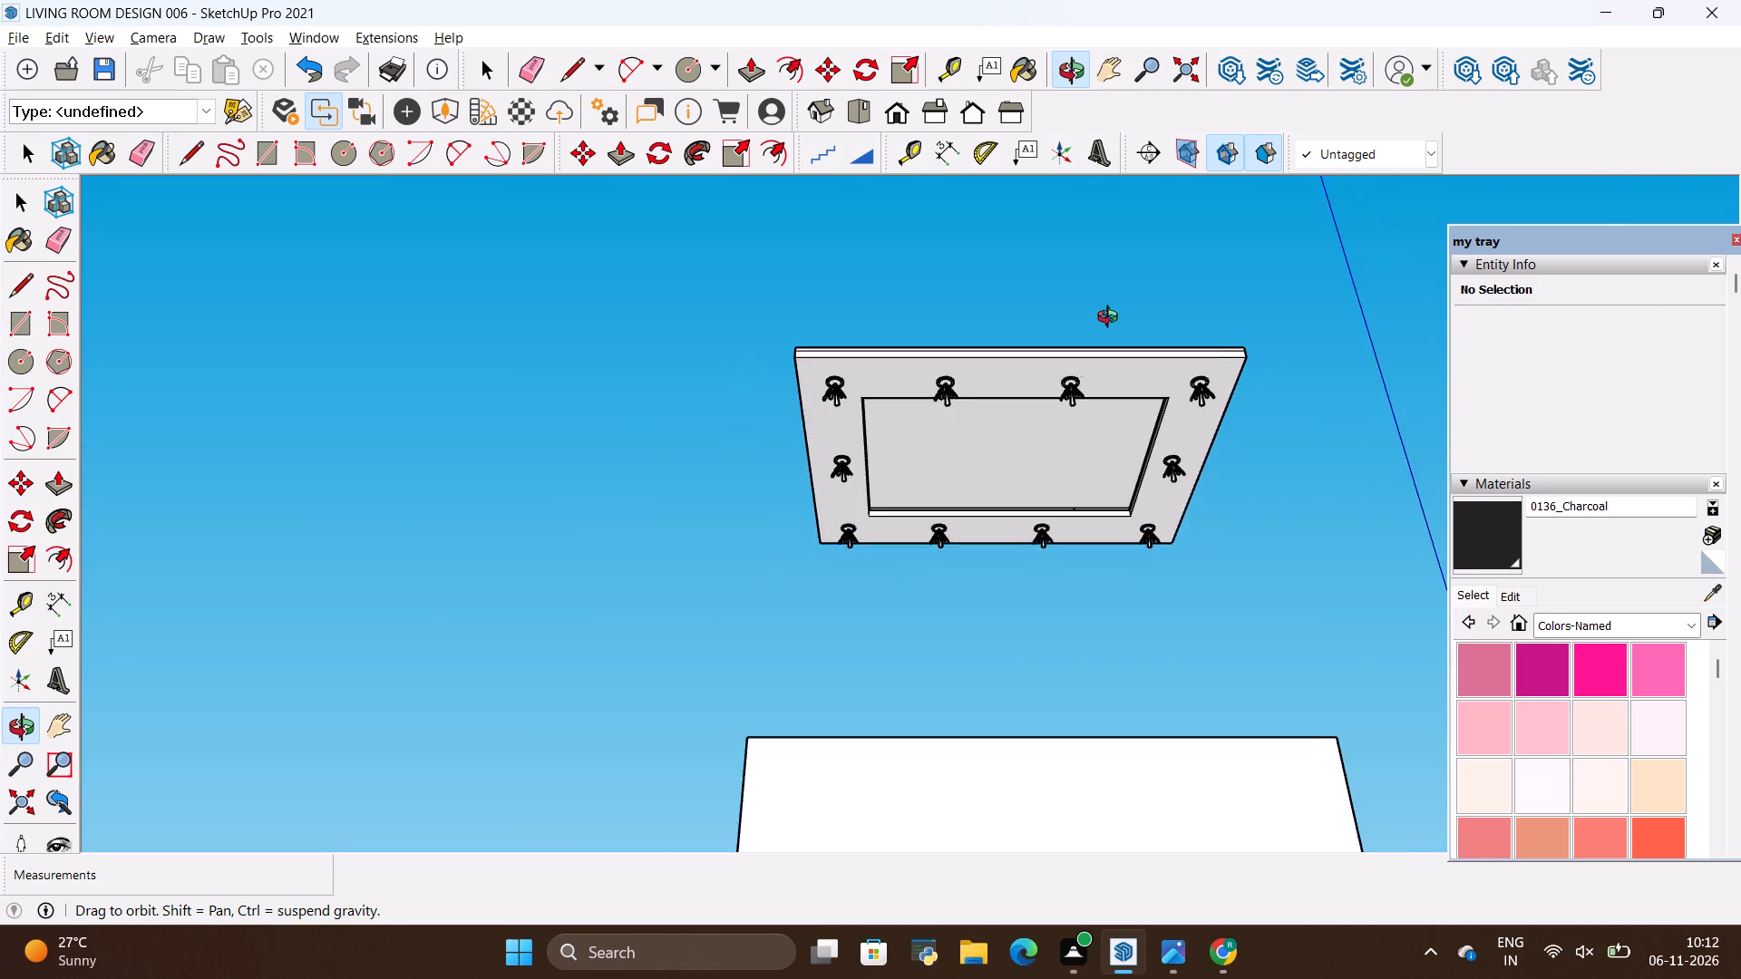
scroll(1112, 319, "down", 3)
left_click_drag(1170, 412, 467, 393)
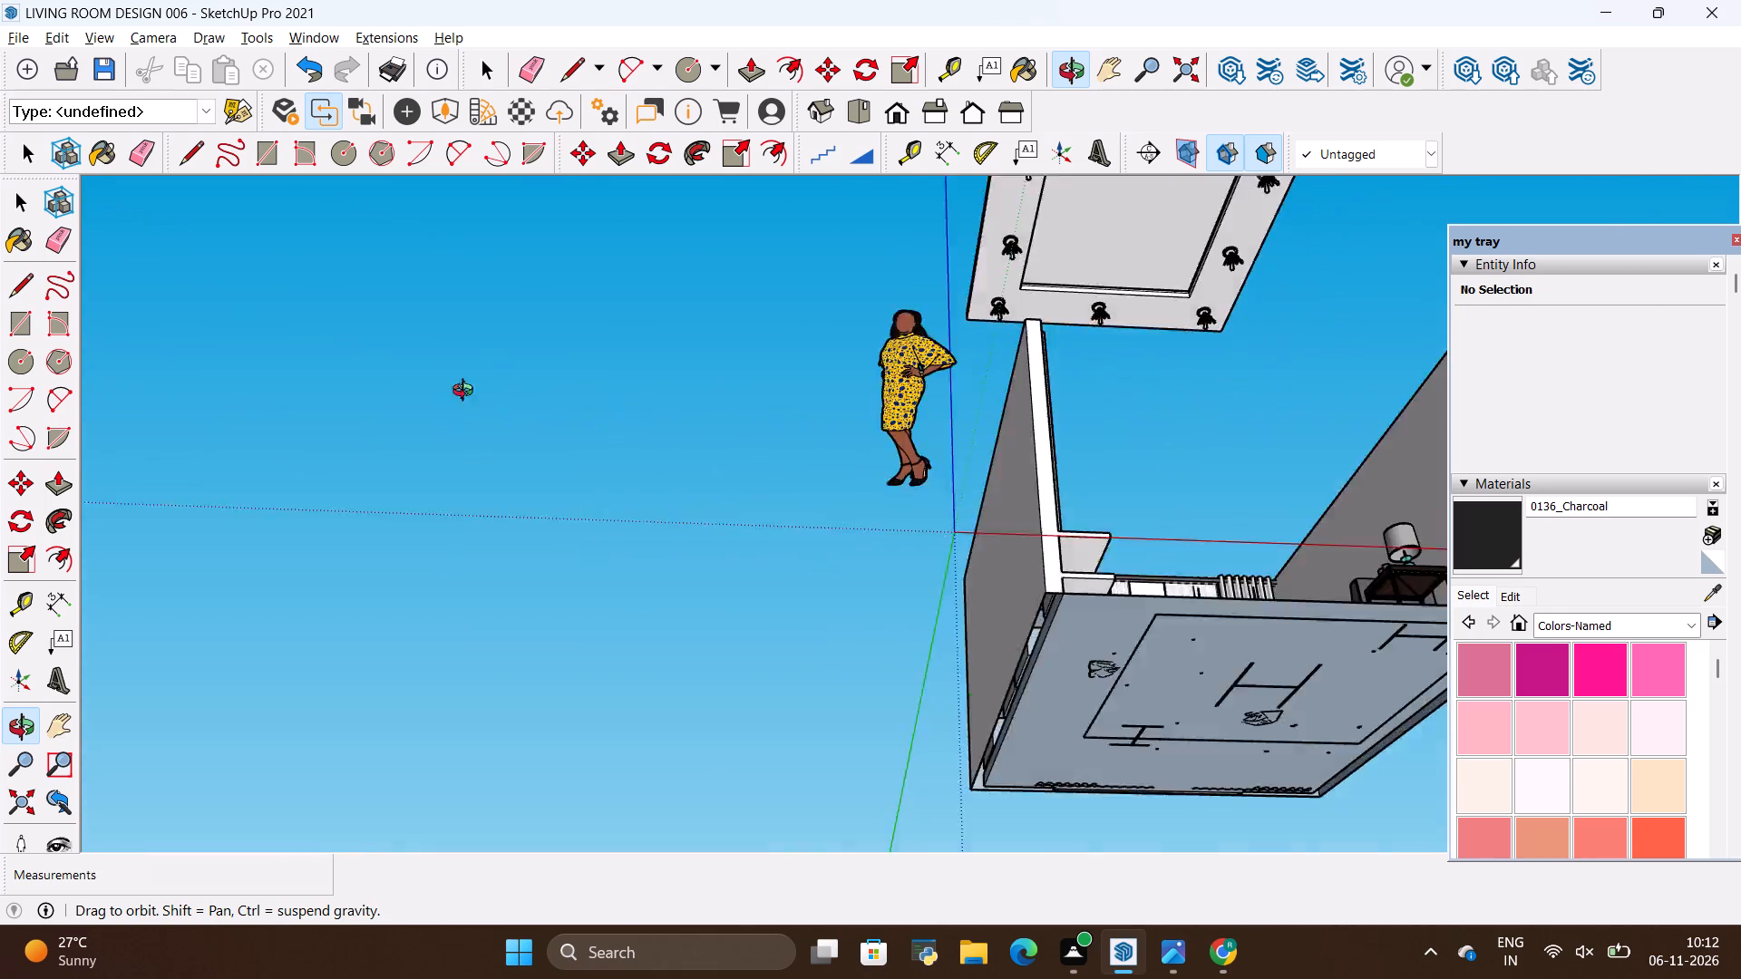
left_click_drag(467, 393, 499, 364)
left_click_drag(627, 417, 579, 509)
scroll(578, 492, "down", 13)
scroll(880, 470, "down", 3)
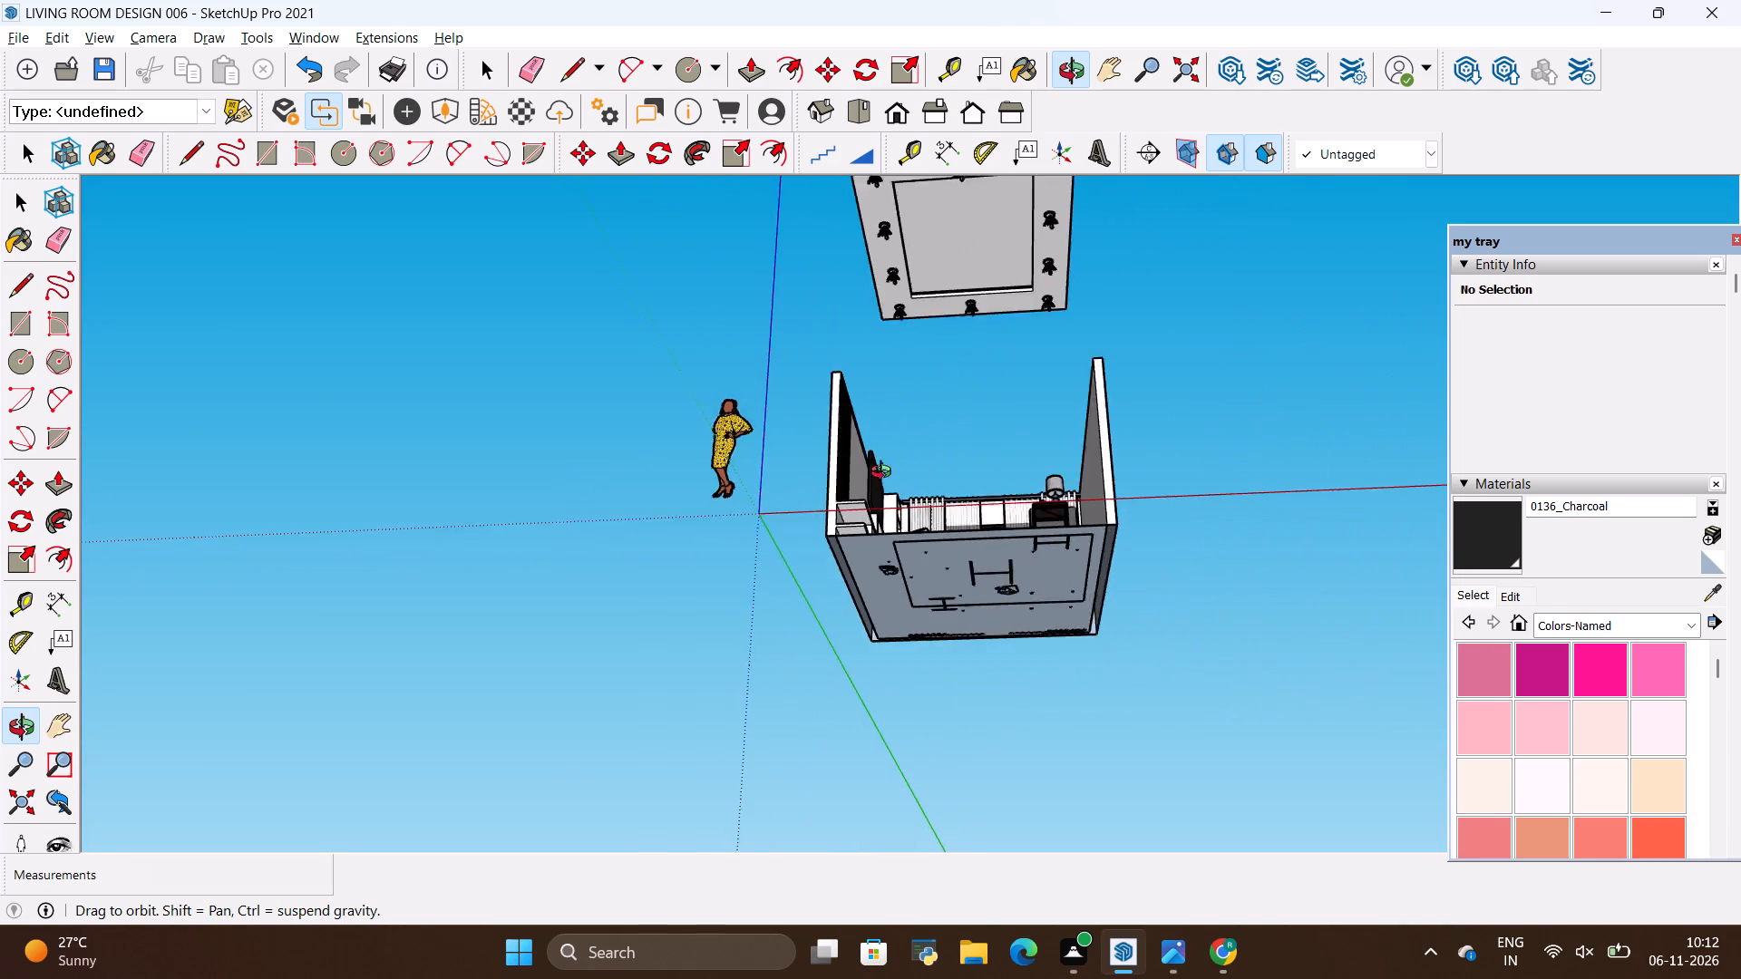
scroll(885, 474, "down", 5)
scroll(932, 238, "up", 8)
scroll(1014, 528, "down", 6)
scroll(987, 286, "up", 6)
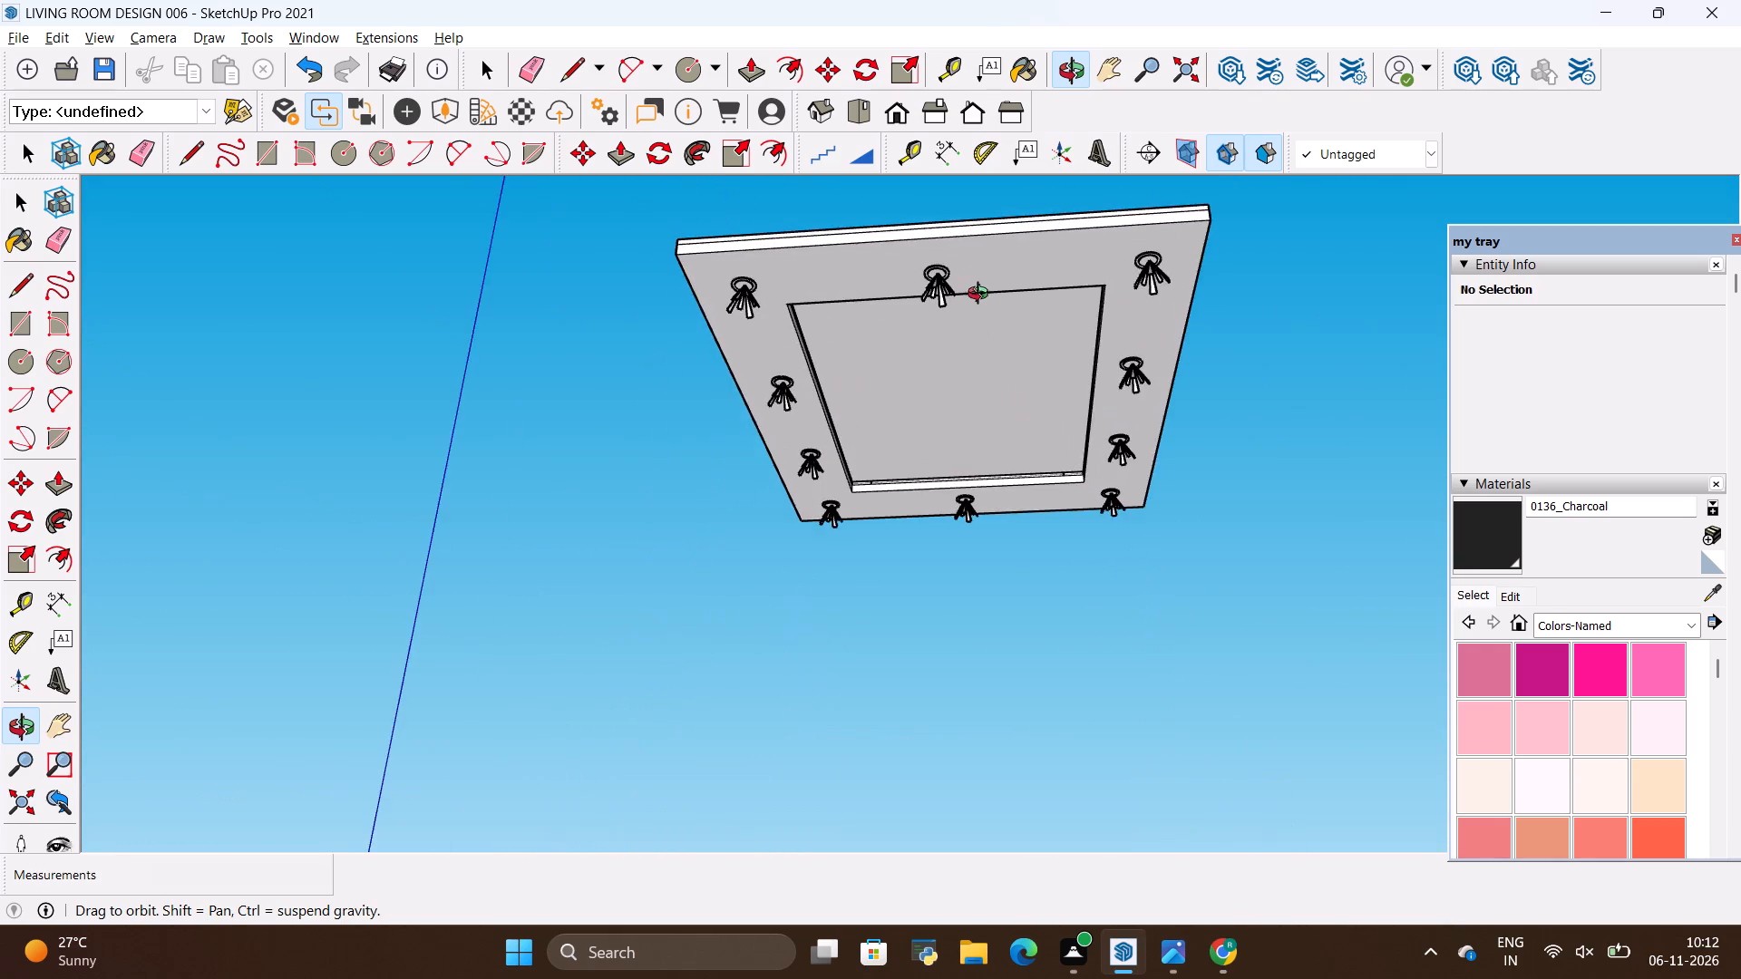
scroll(986, 321, "down", 6)
left_click_drag(967, 251, 960, 588)
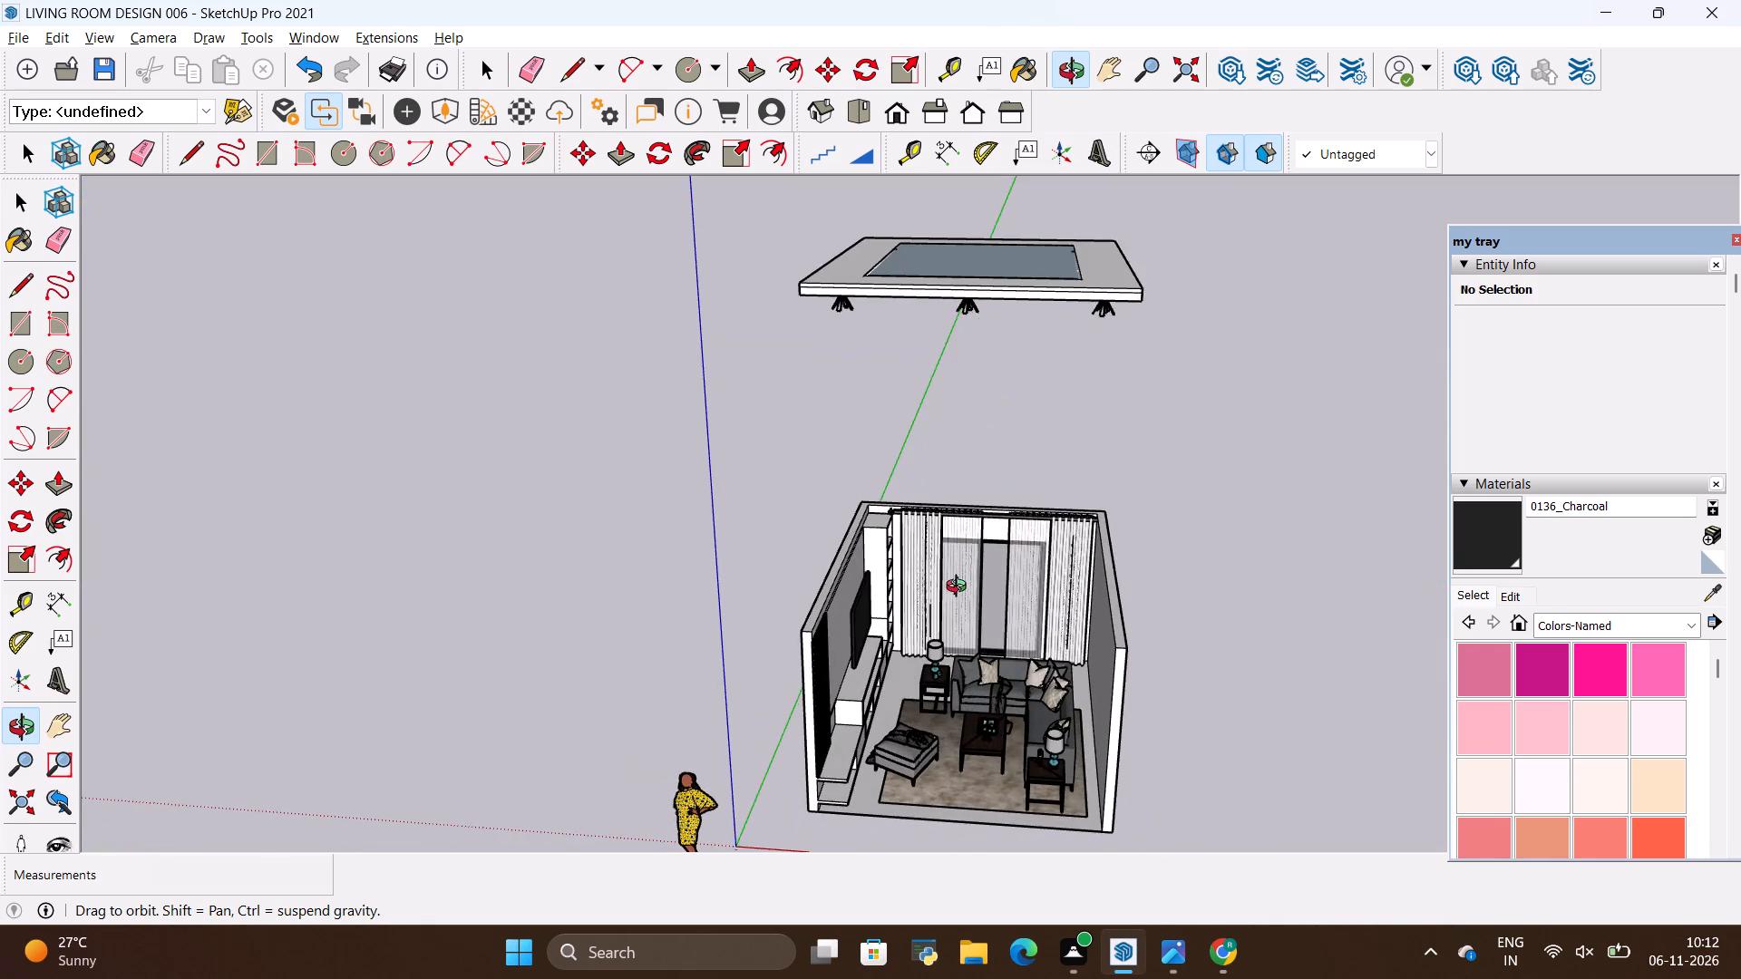
left_click_drag(960, 588, 992, 324)
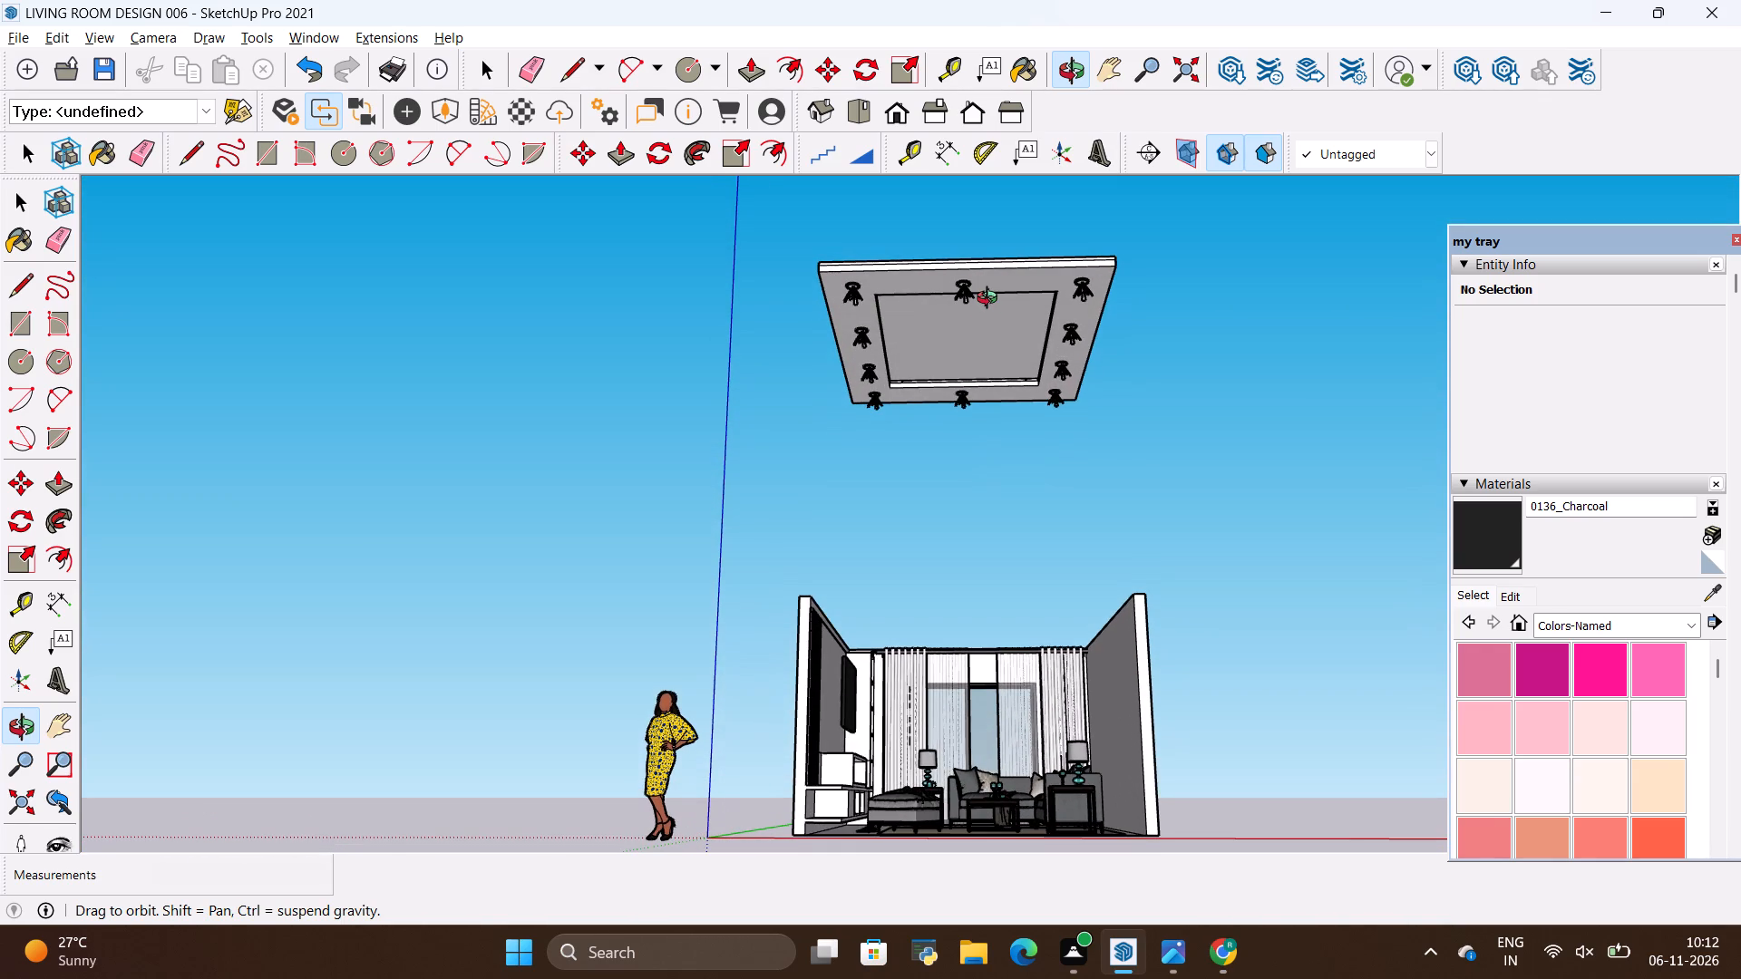
key("alt+Tab")
scroll(991, 300, "down", 6)
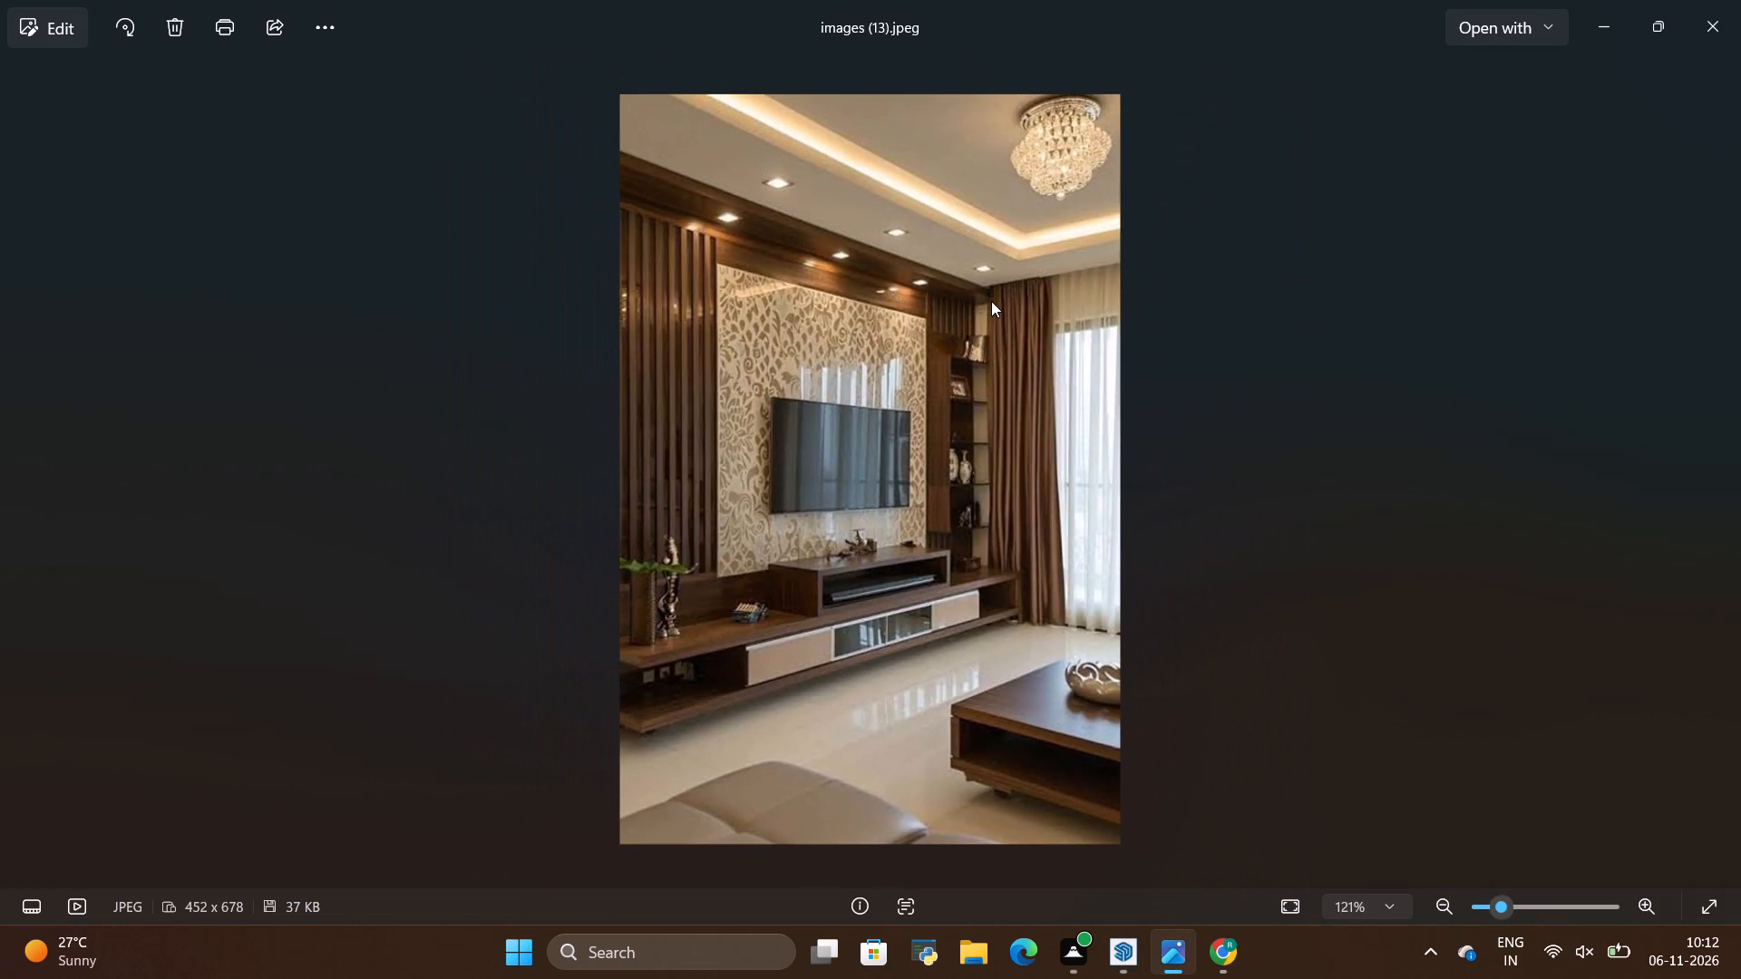
key("alt+Tab")
scroll(909, 648, "down", 4)
scroll(925, 751, "up", 11)
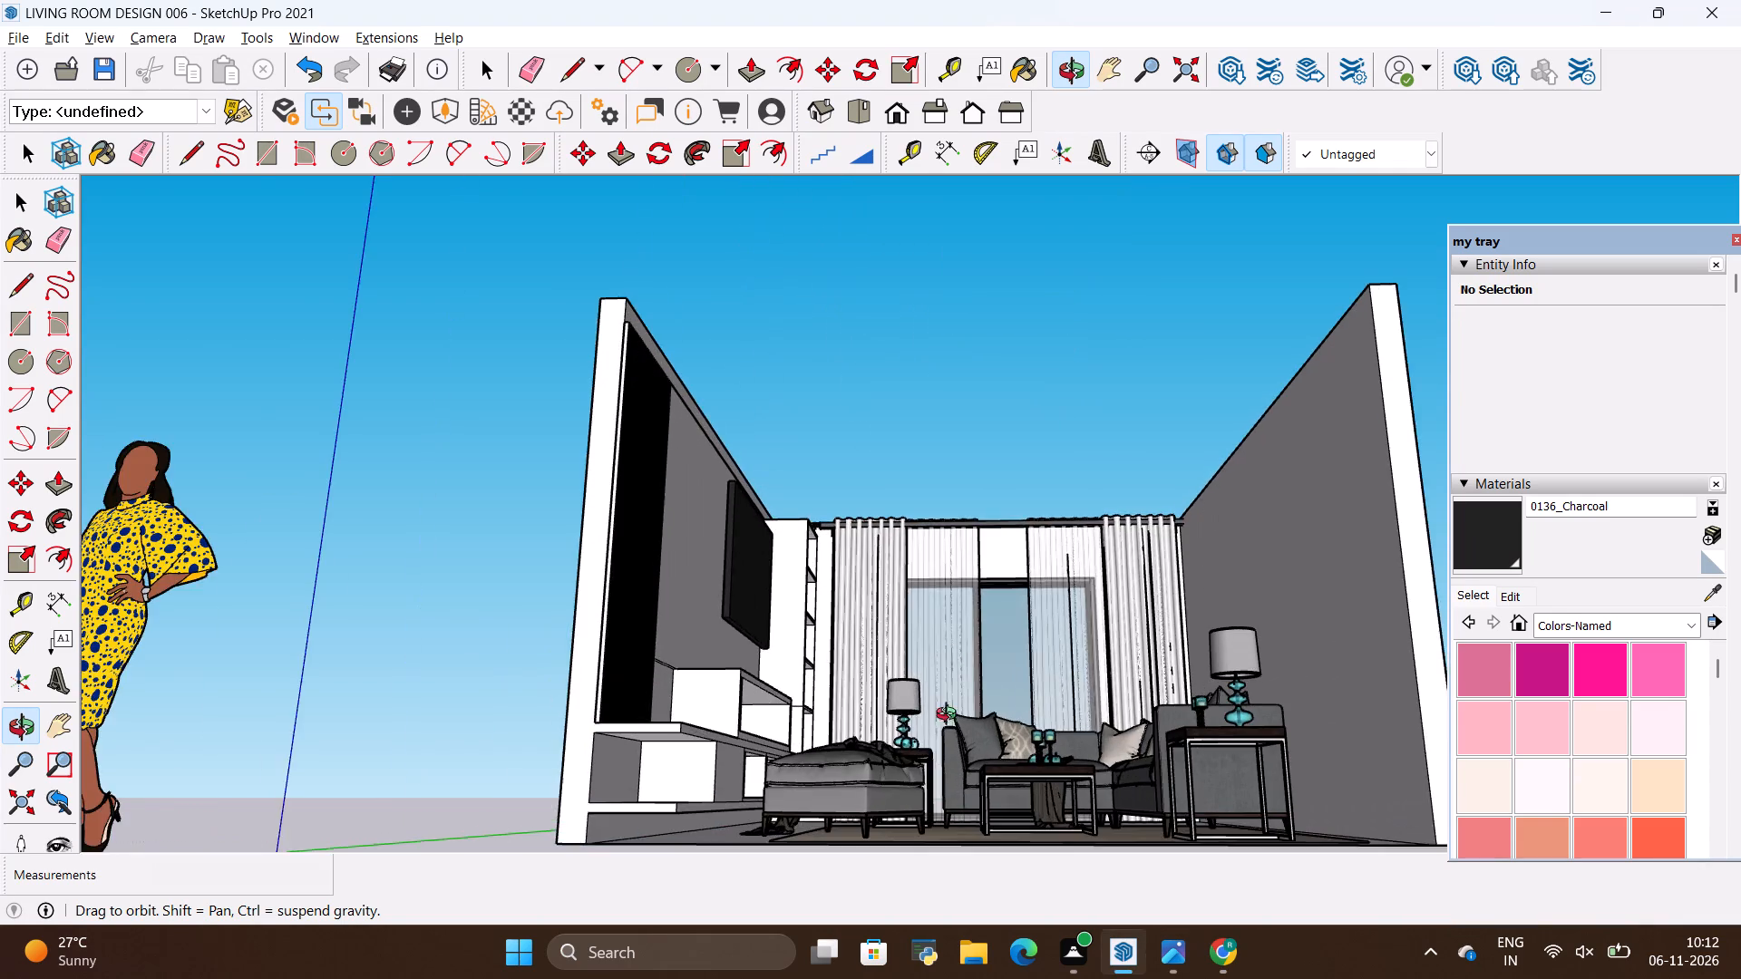
Erase the sofa+(2) seating component, with its tables, lamps and rug, from the living room.
left_click_drag(956, 647, 938, 723)
scroll(966, 570, "down", 5)
left_click_drag(1012, 663, 1022, 799)
key("space")
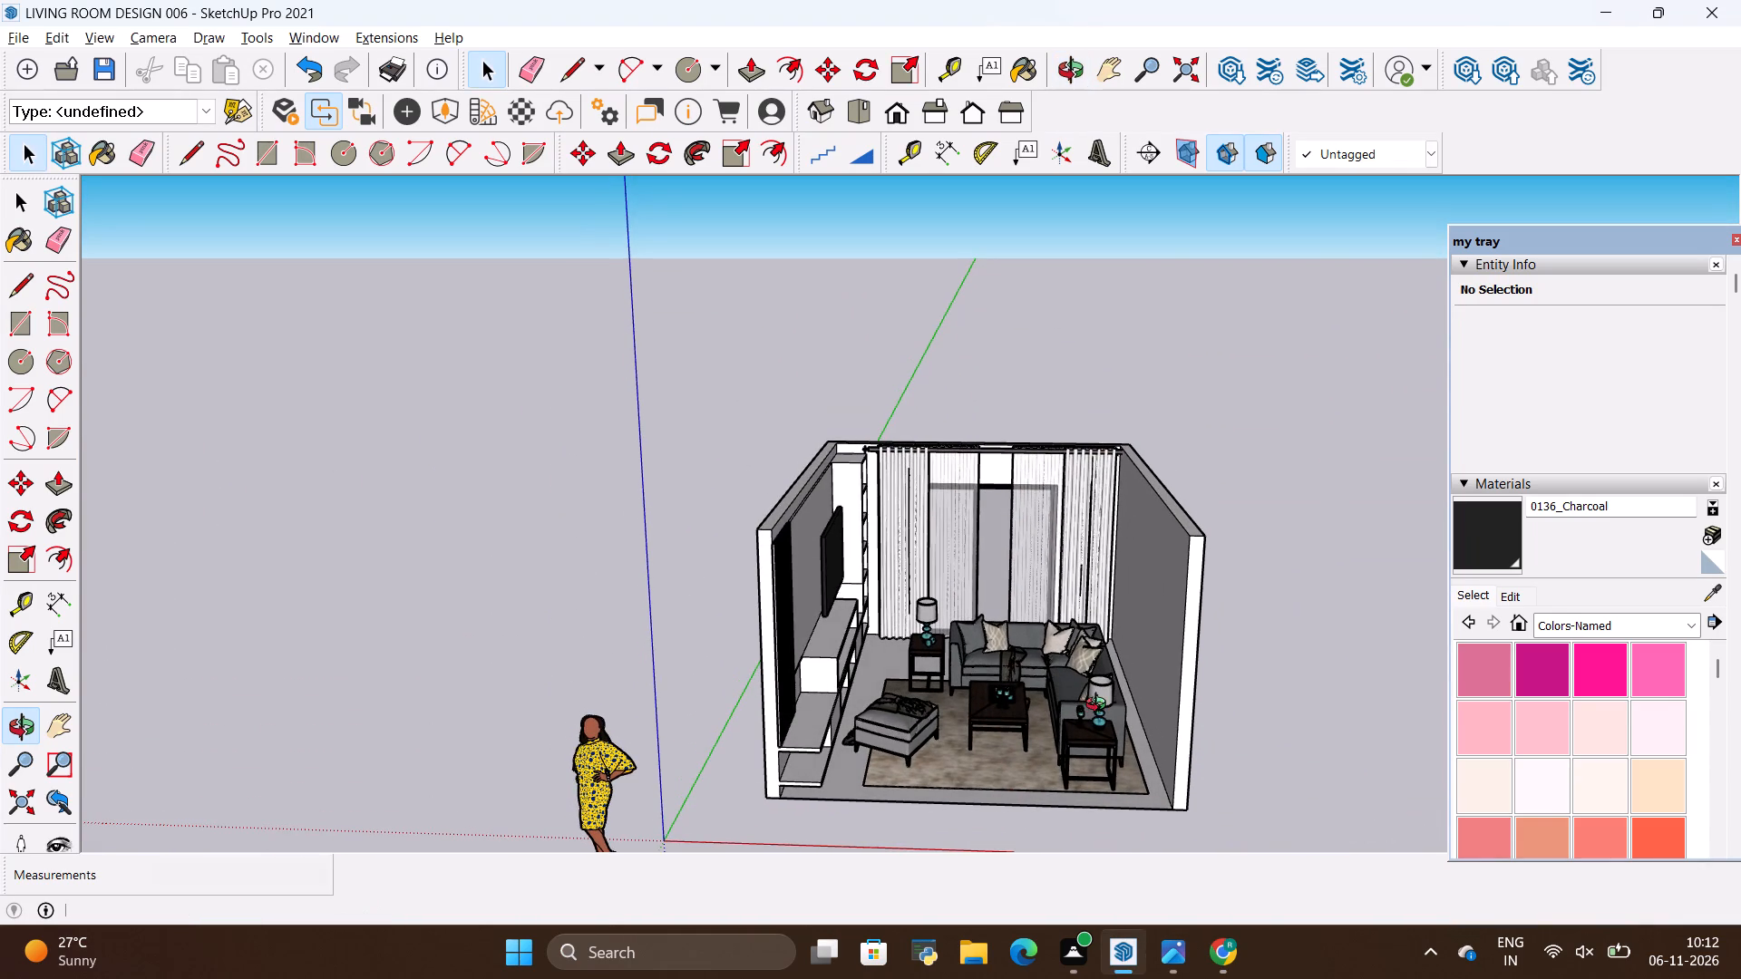
left_click(1100, 706)
right_click(1097, 703)
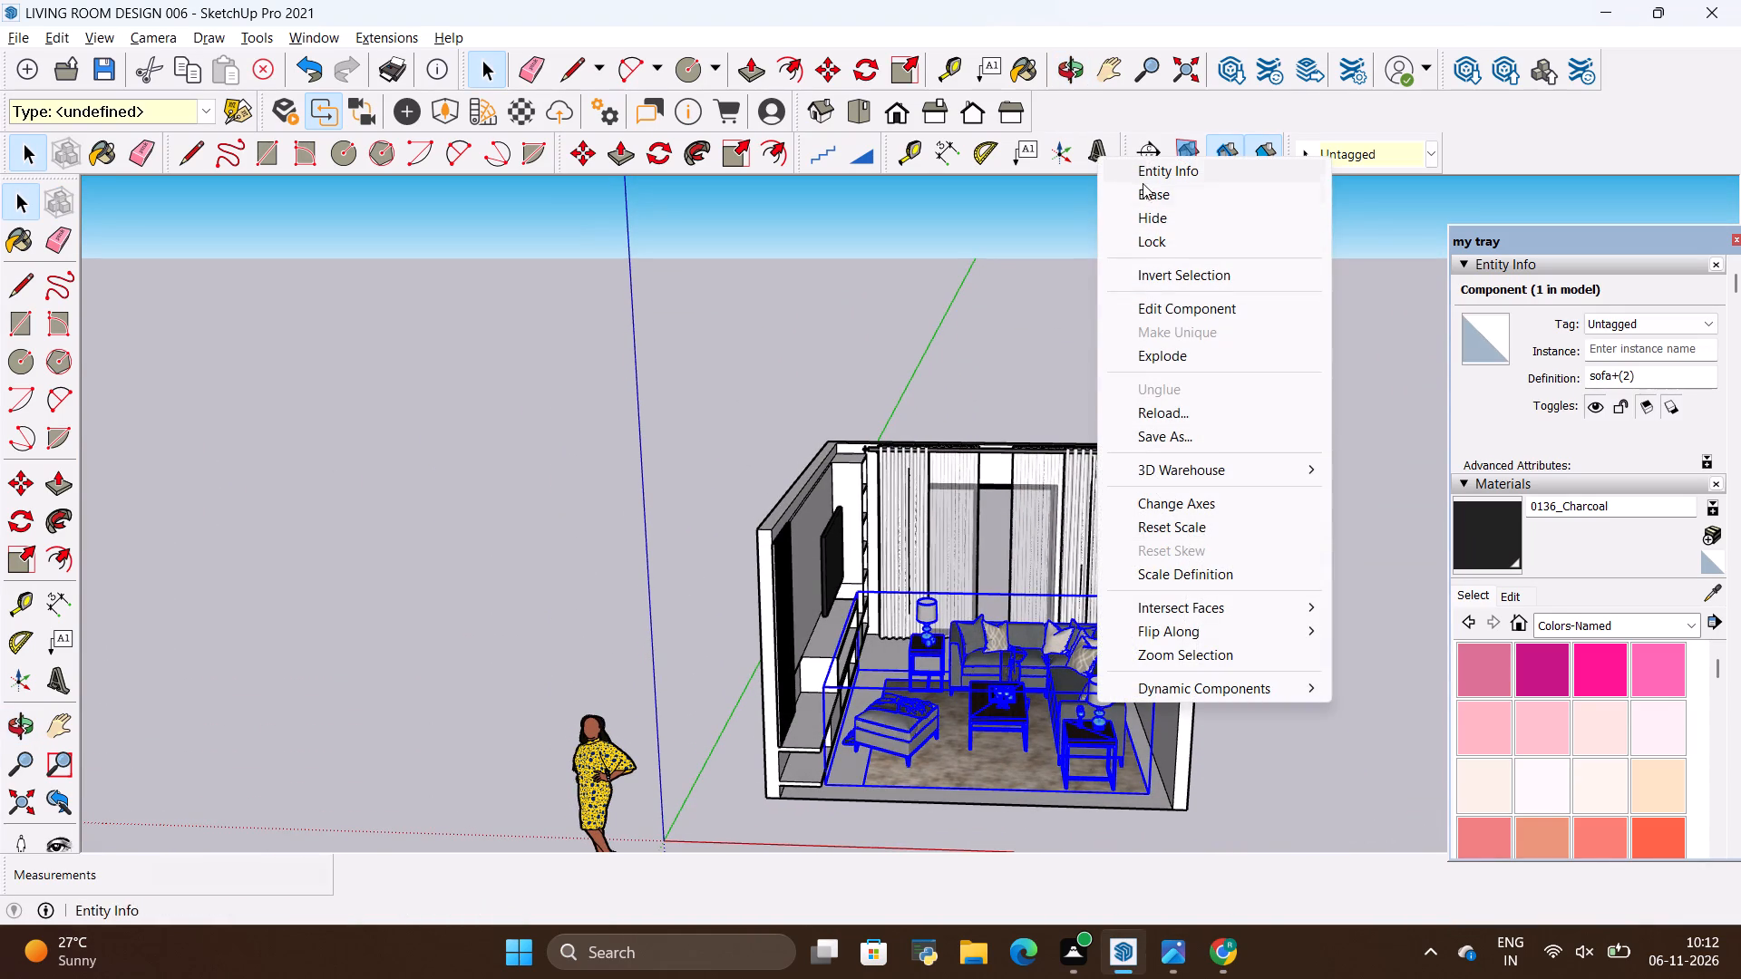
left_click(1154, 196)
Start a model import and browse the Downloads folder for a replacement sofa model for the emptied living room floor.
scroll(815, 528, "down", 4)
scroll(975, 559, "up", 9)
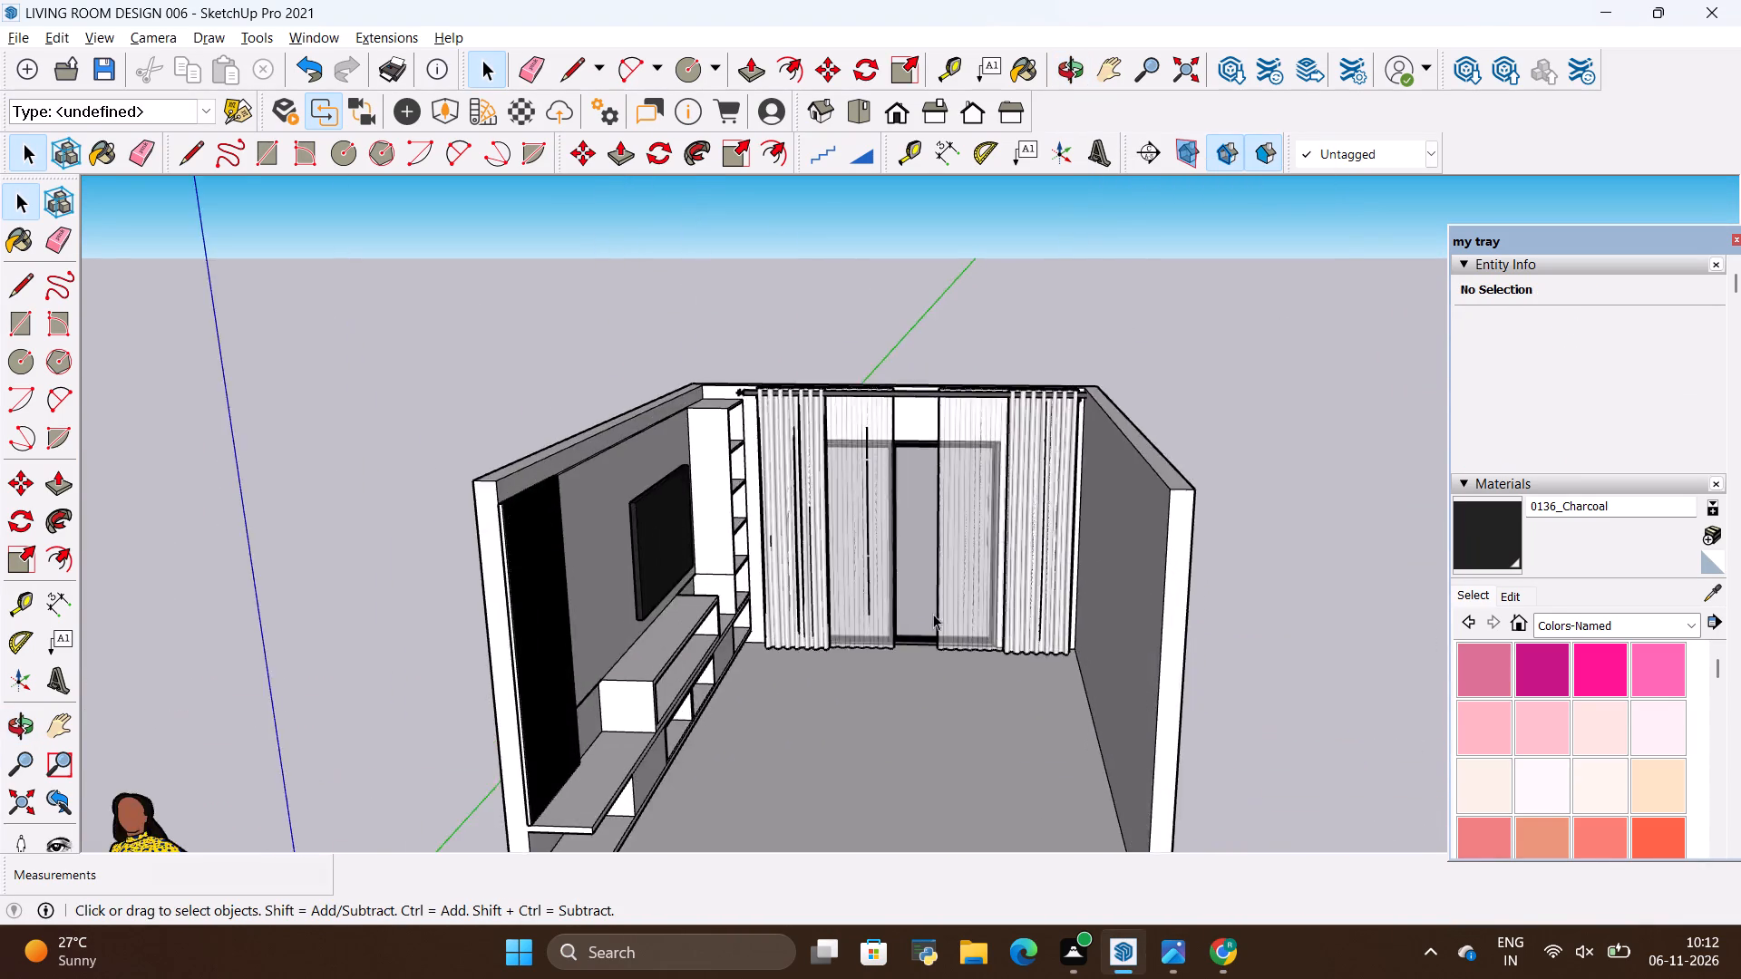
scroll(933, 614, "up", 2)
scroll(877, 625, "down", 4)
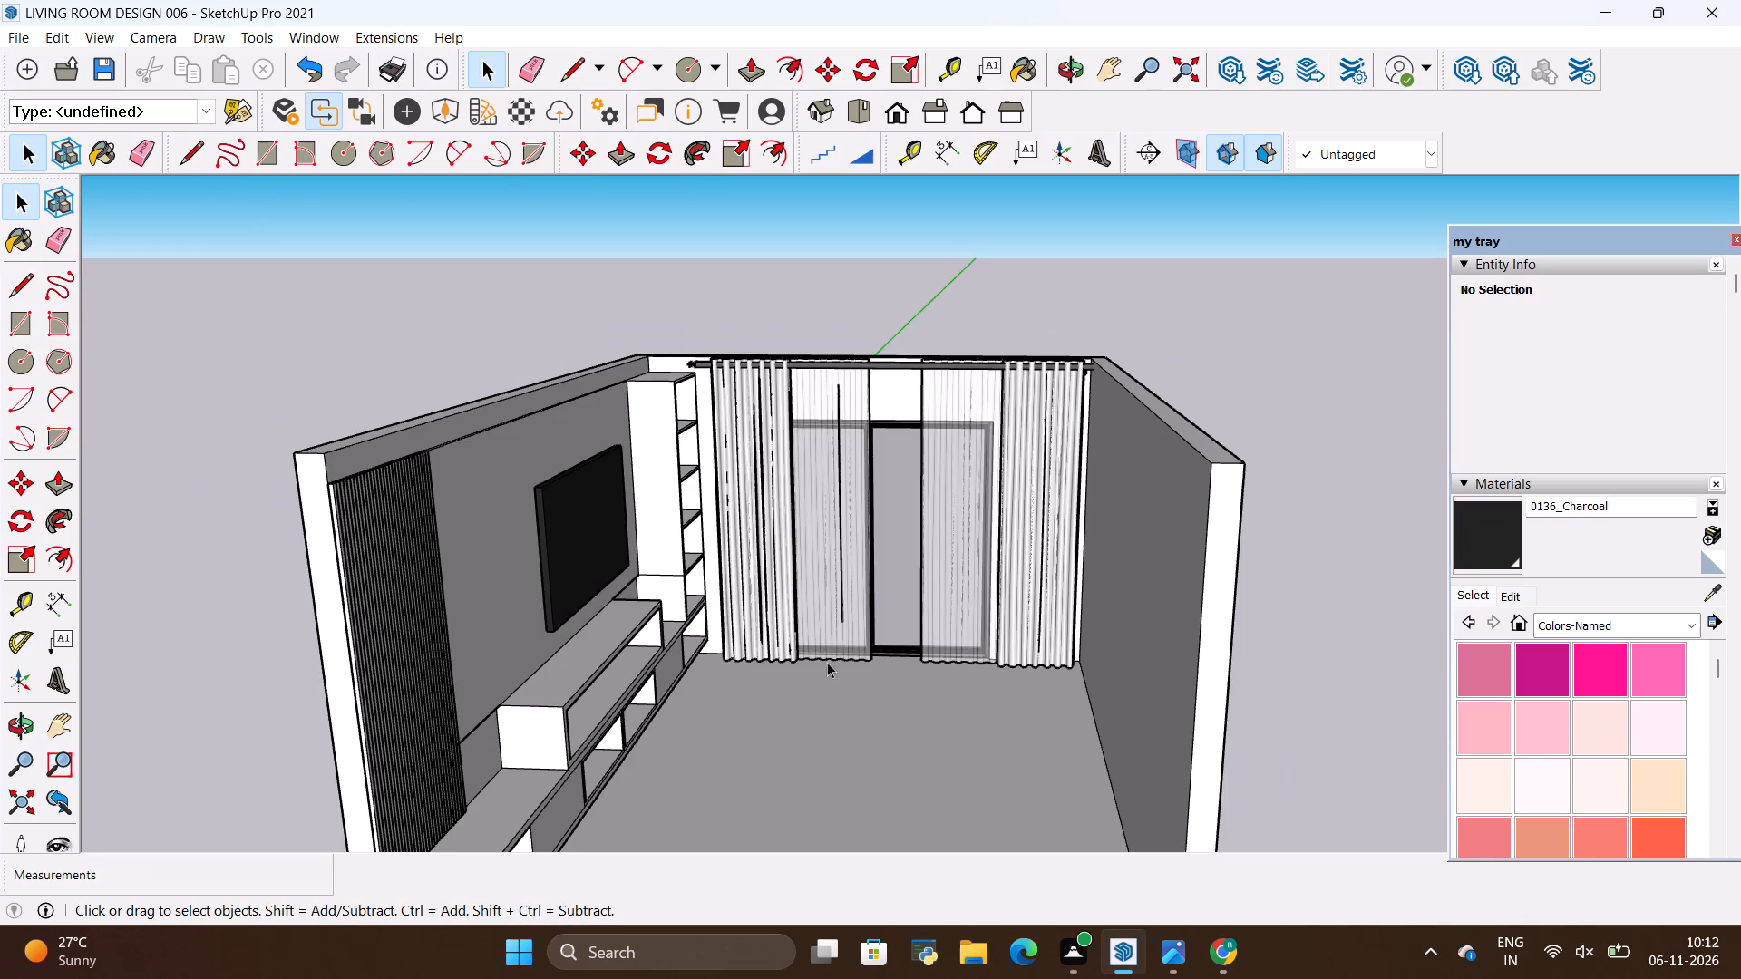
scroll(637, 281, "down", 4)
scroll(812, 588, "up", 7)
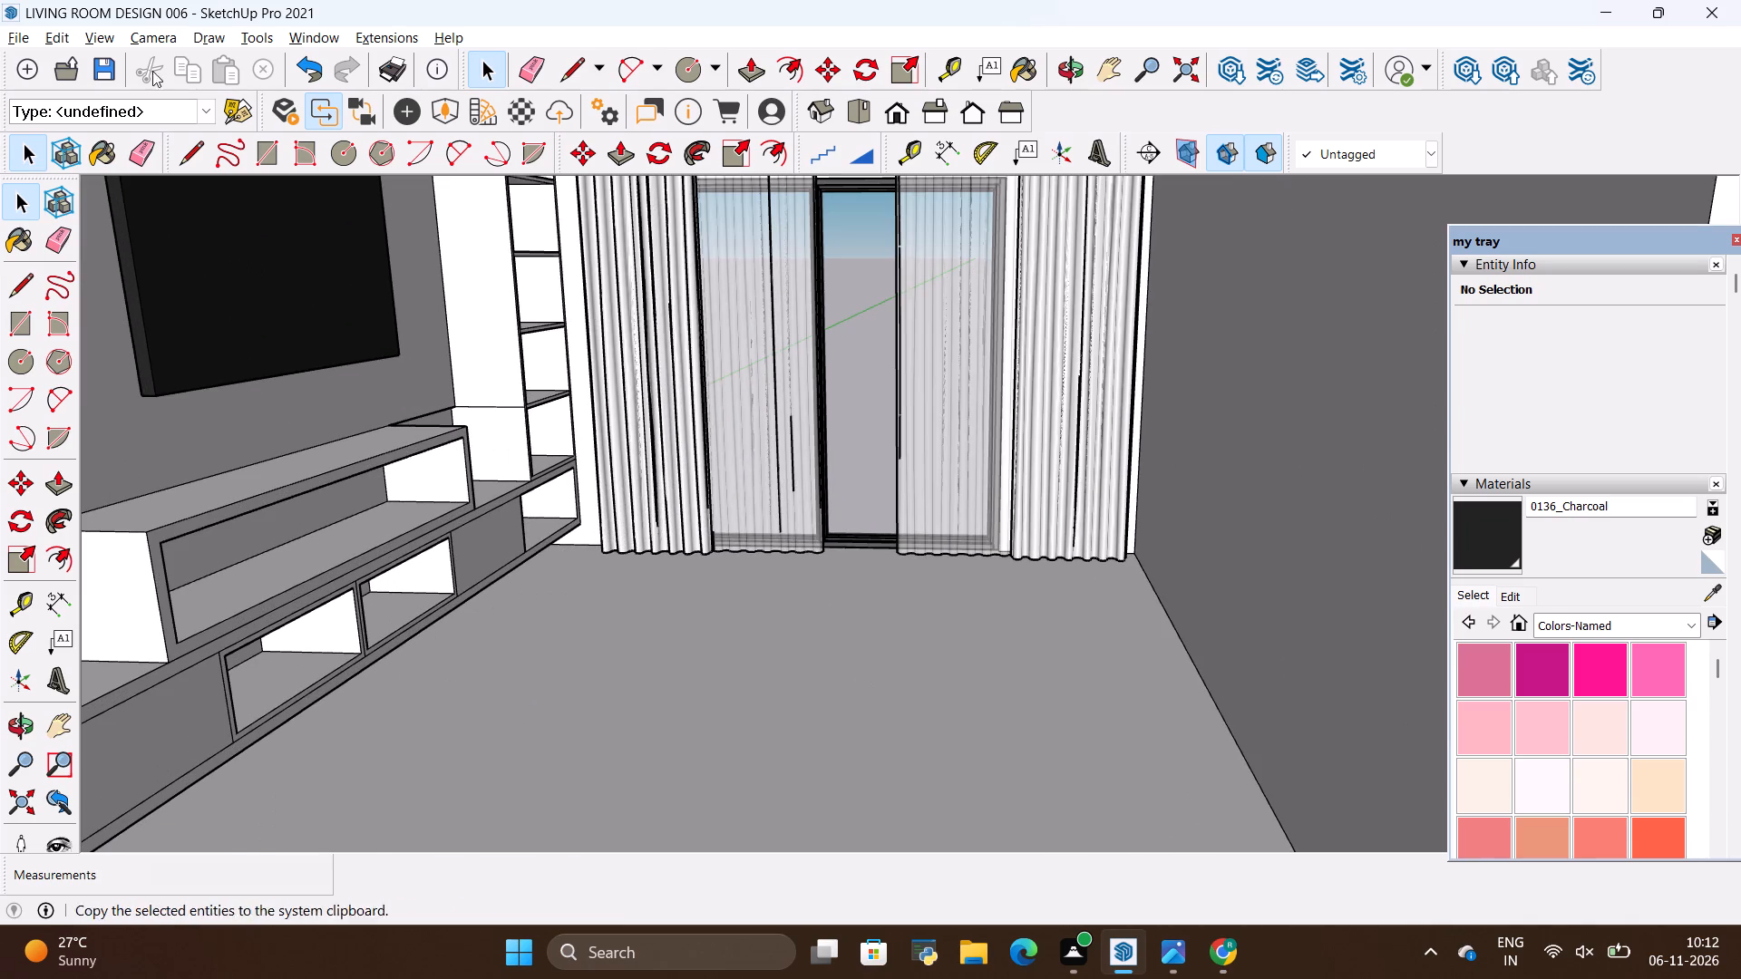
left_click(16, 43)
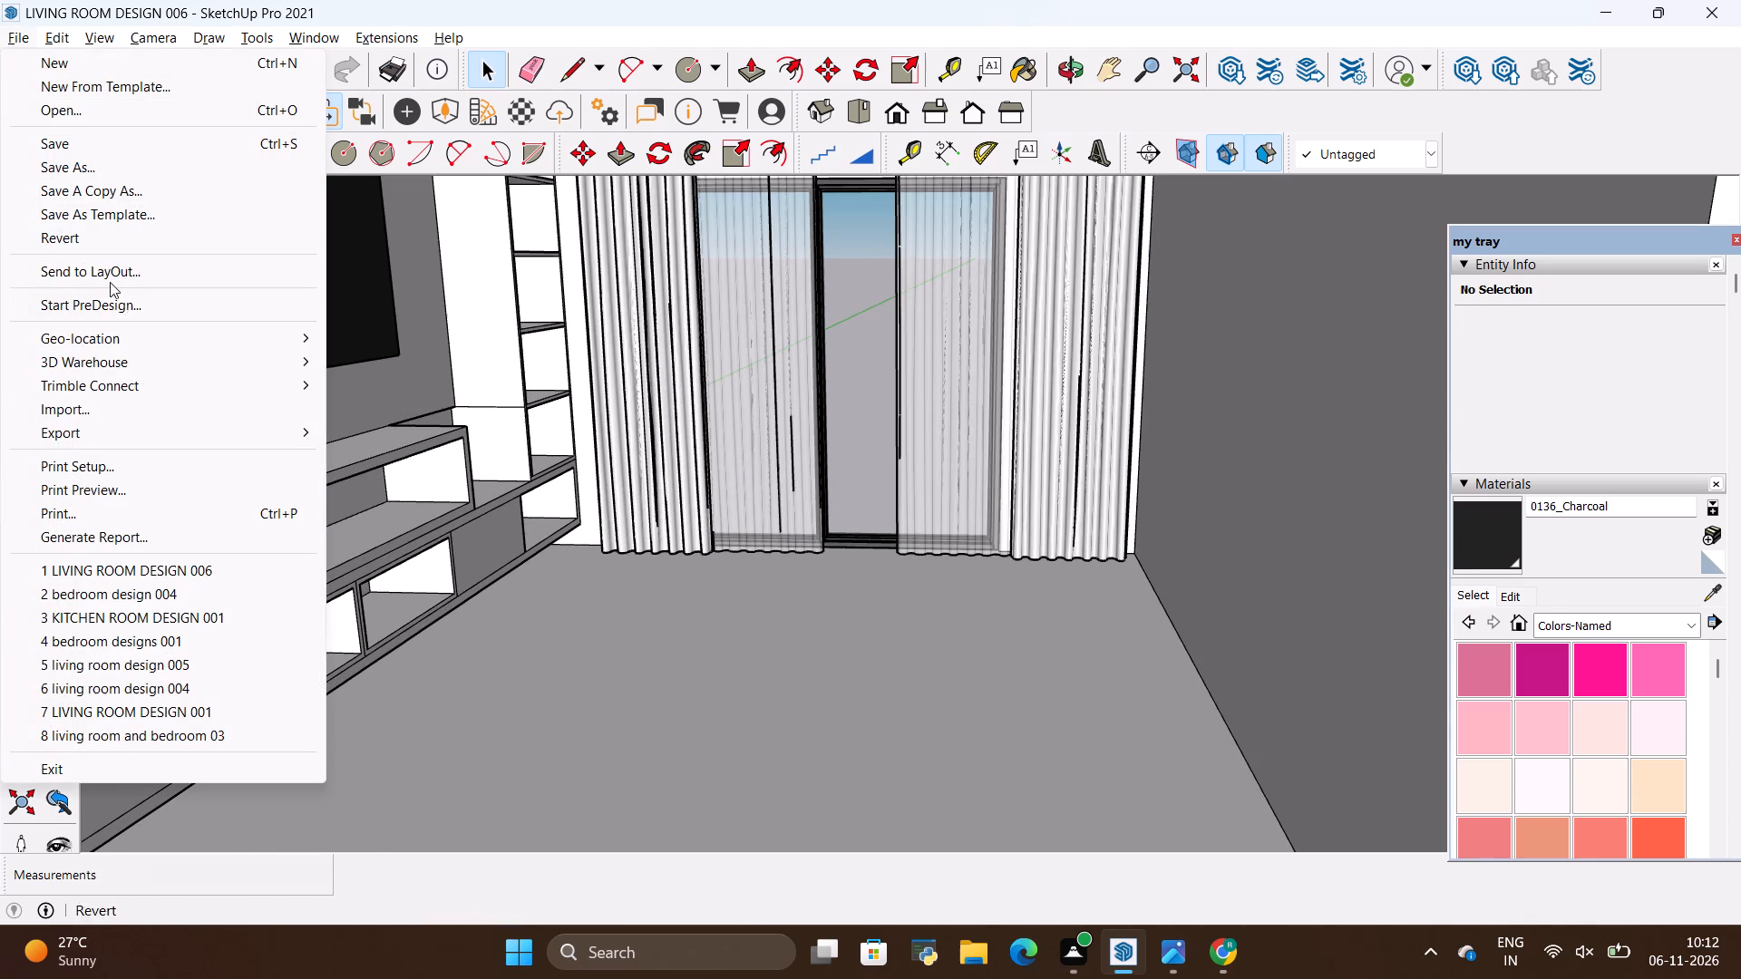
left_click(134, 412)
scroll(405, 375, "down", 3)
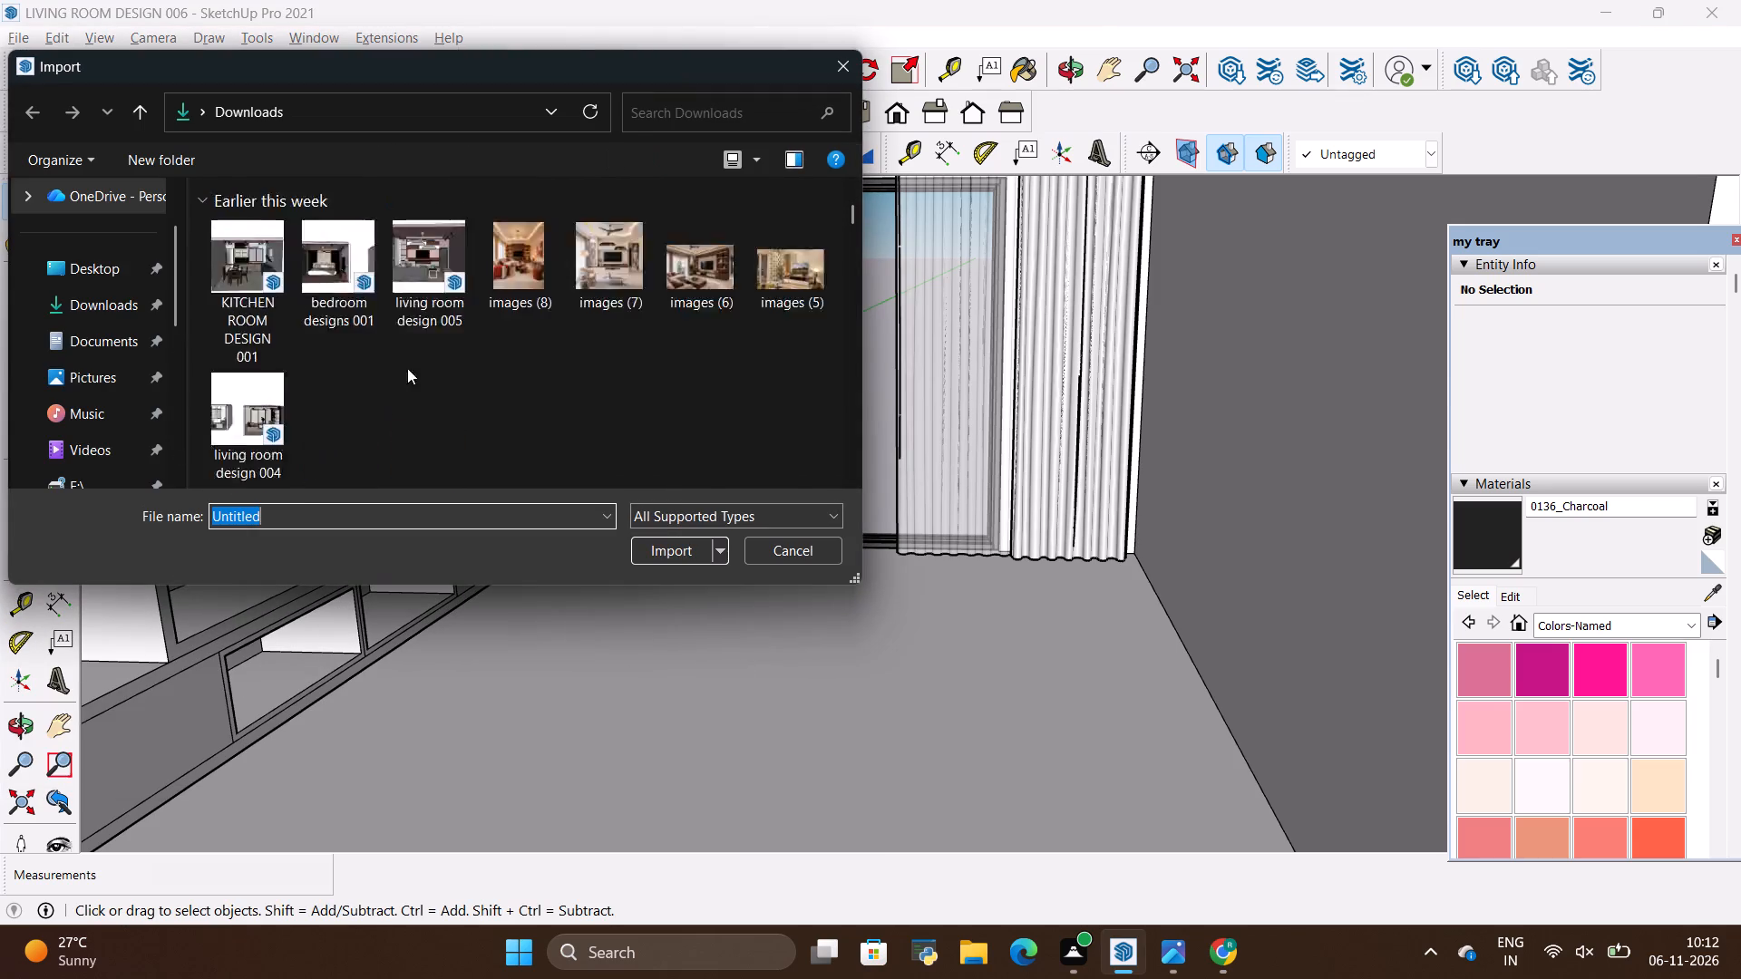
scroll(429, 354, "down", 16)
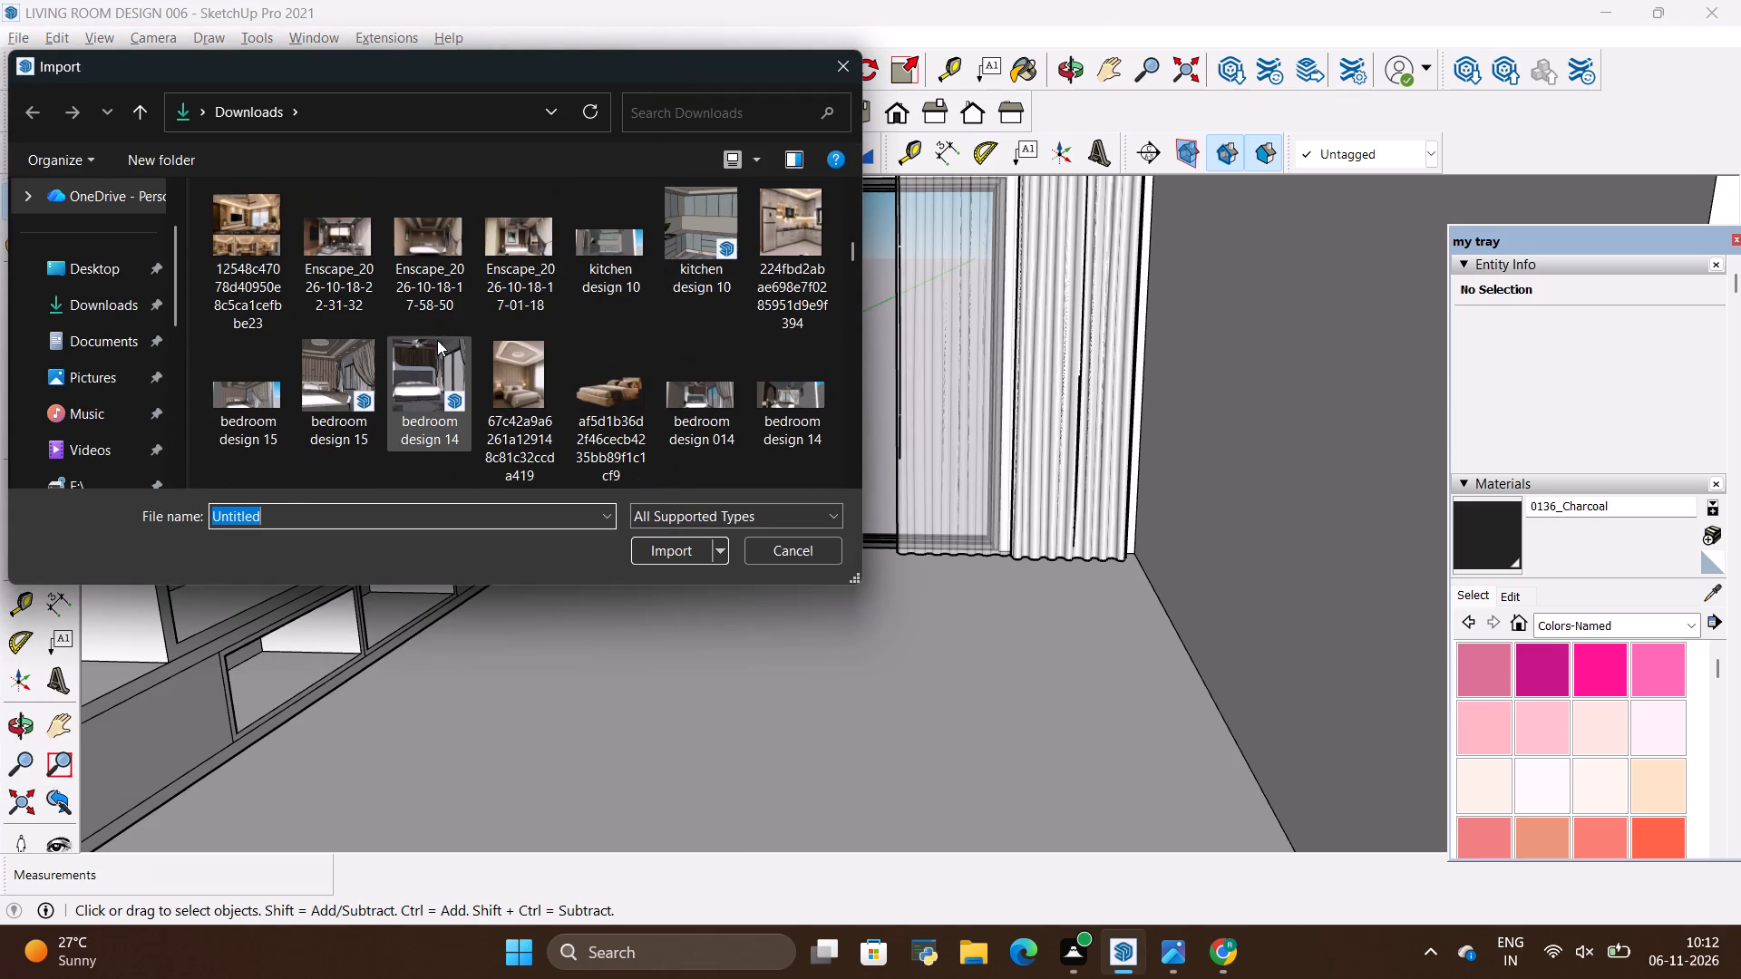
scroll(456, 308, "down", 6)
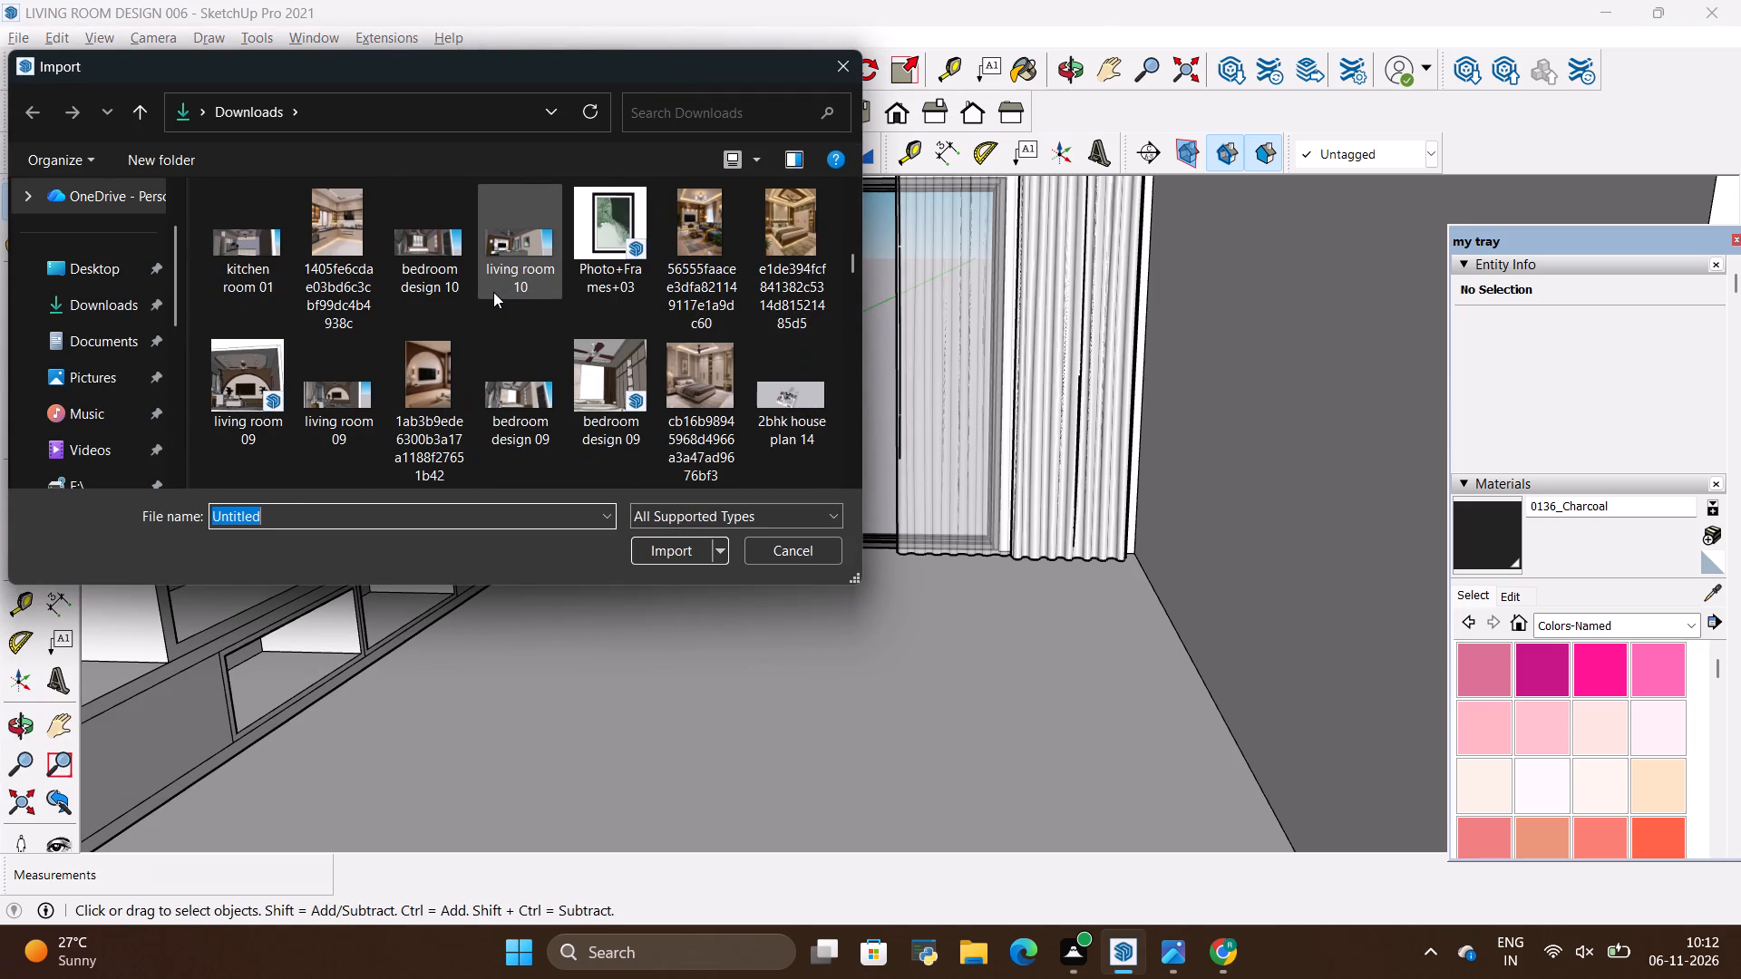
scroll(493, 292, "down", 1)
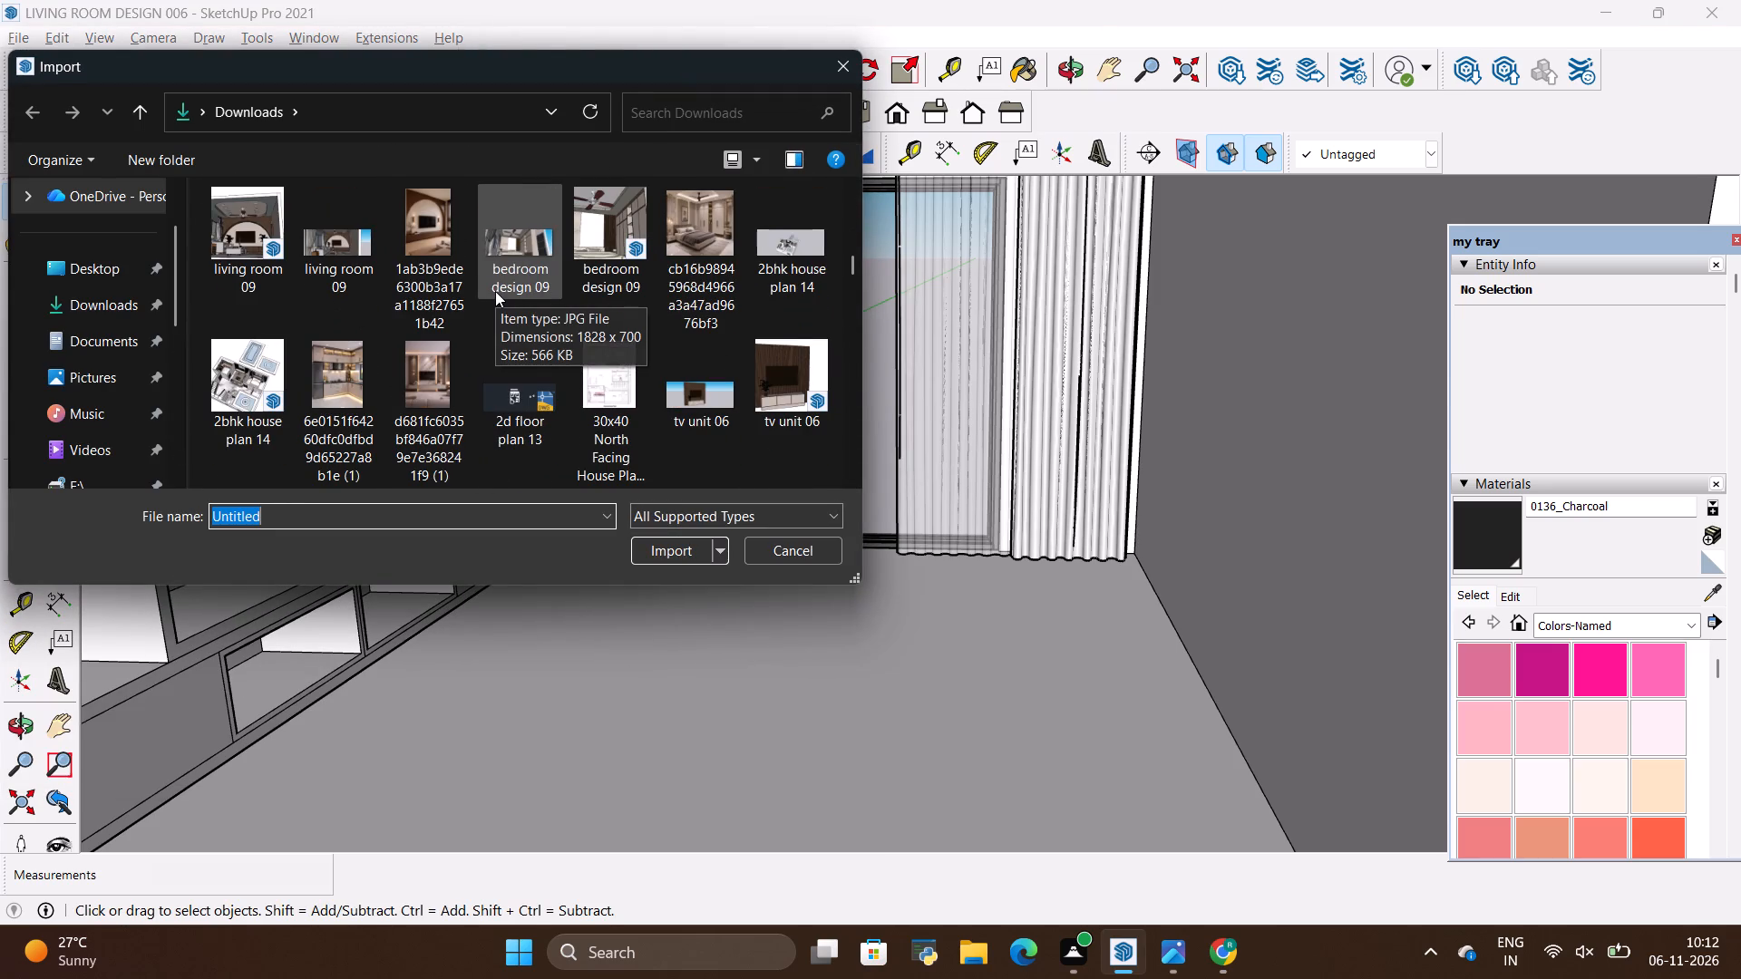
scroll(495, 291, "down", 2)
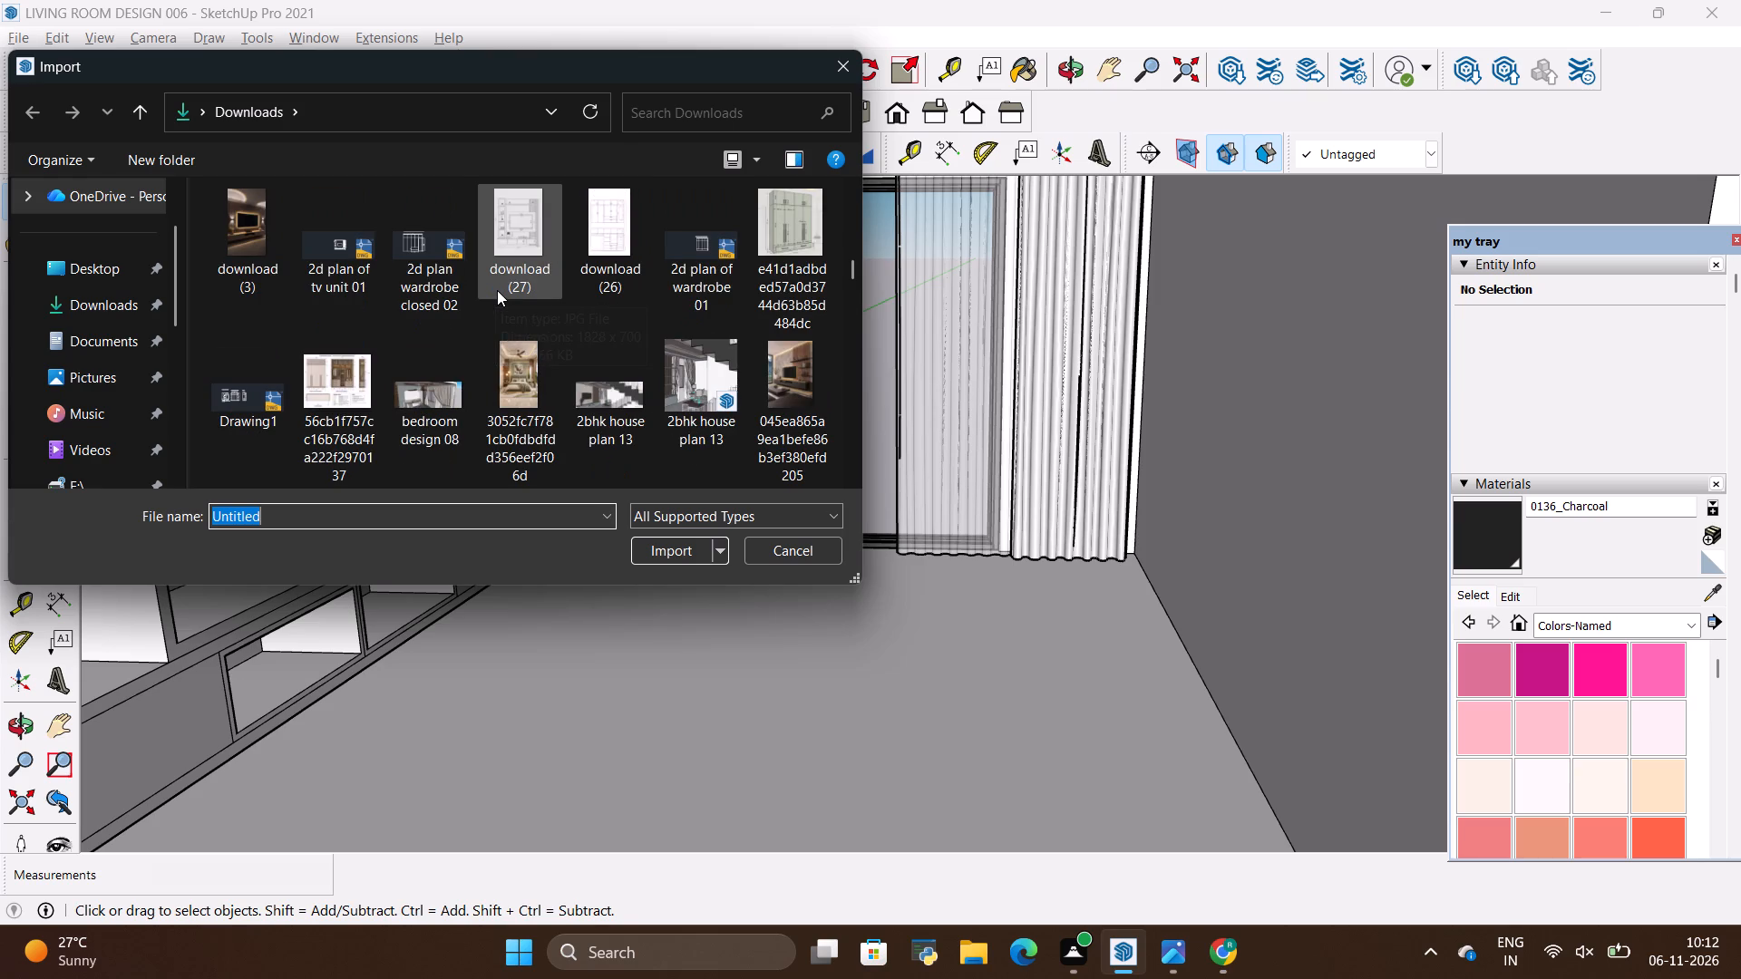
scroll(497, 290, "down", 2)
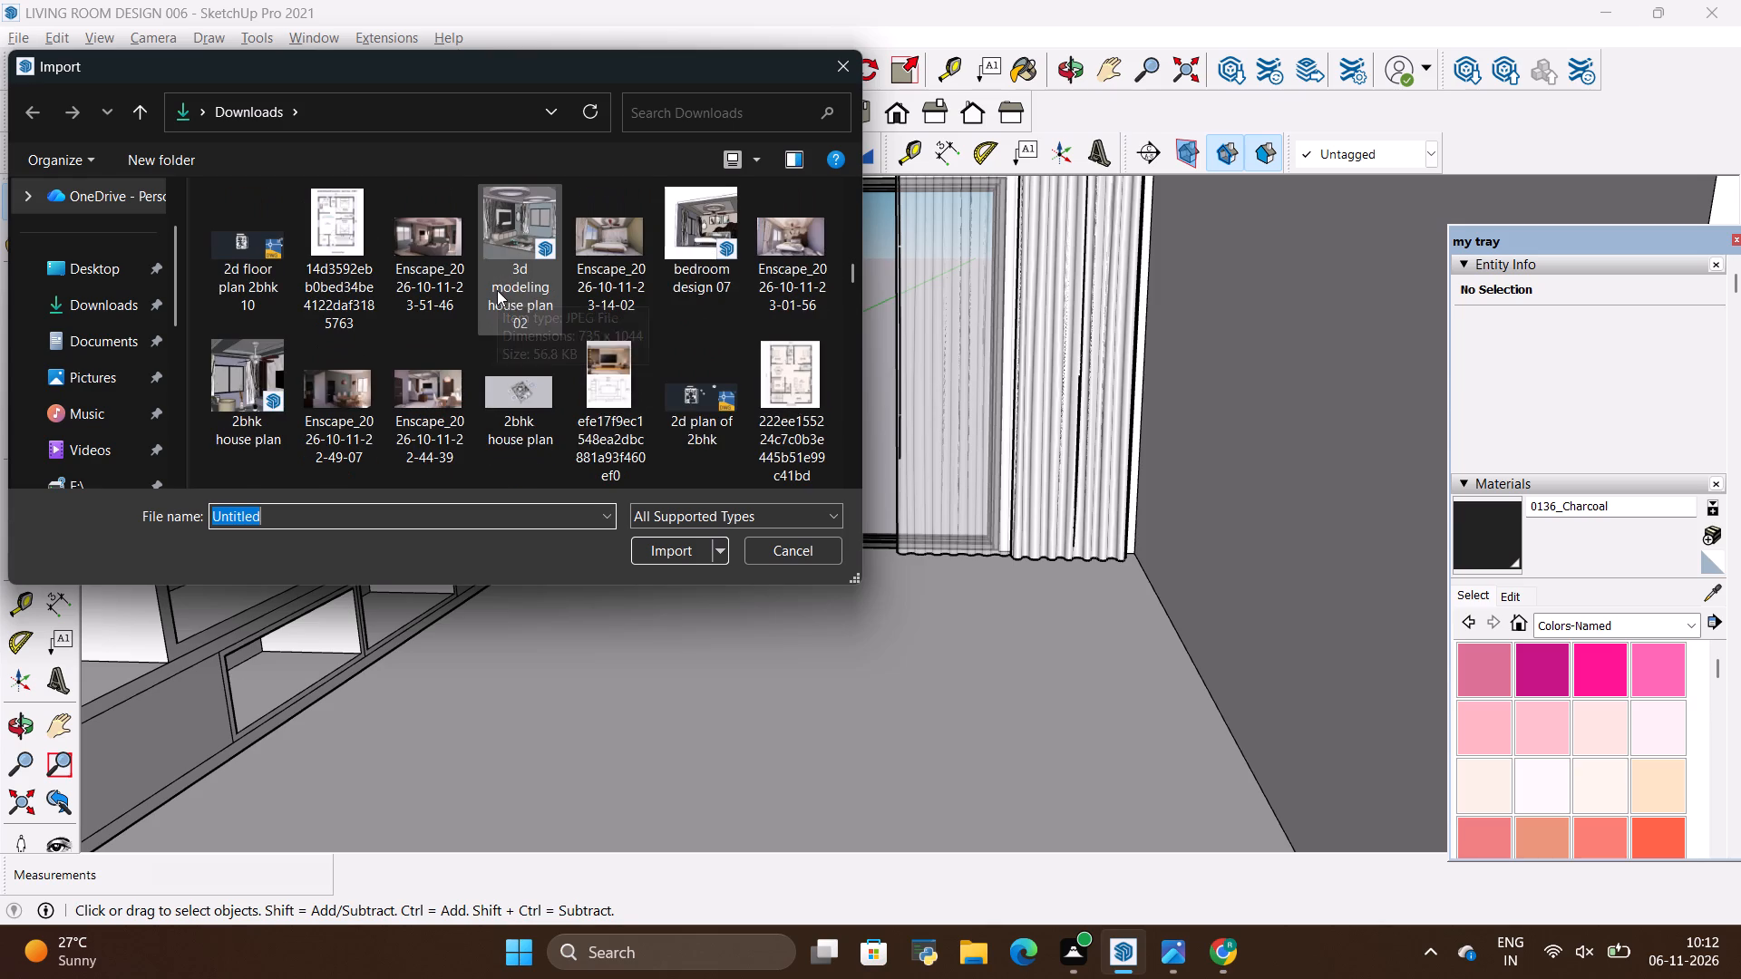
scroll(497, 290, "down", 3)
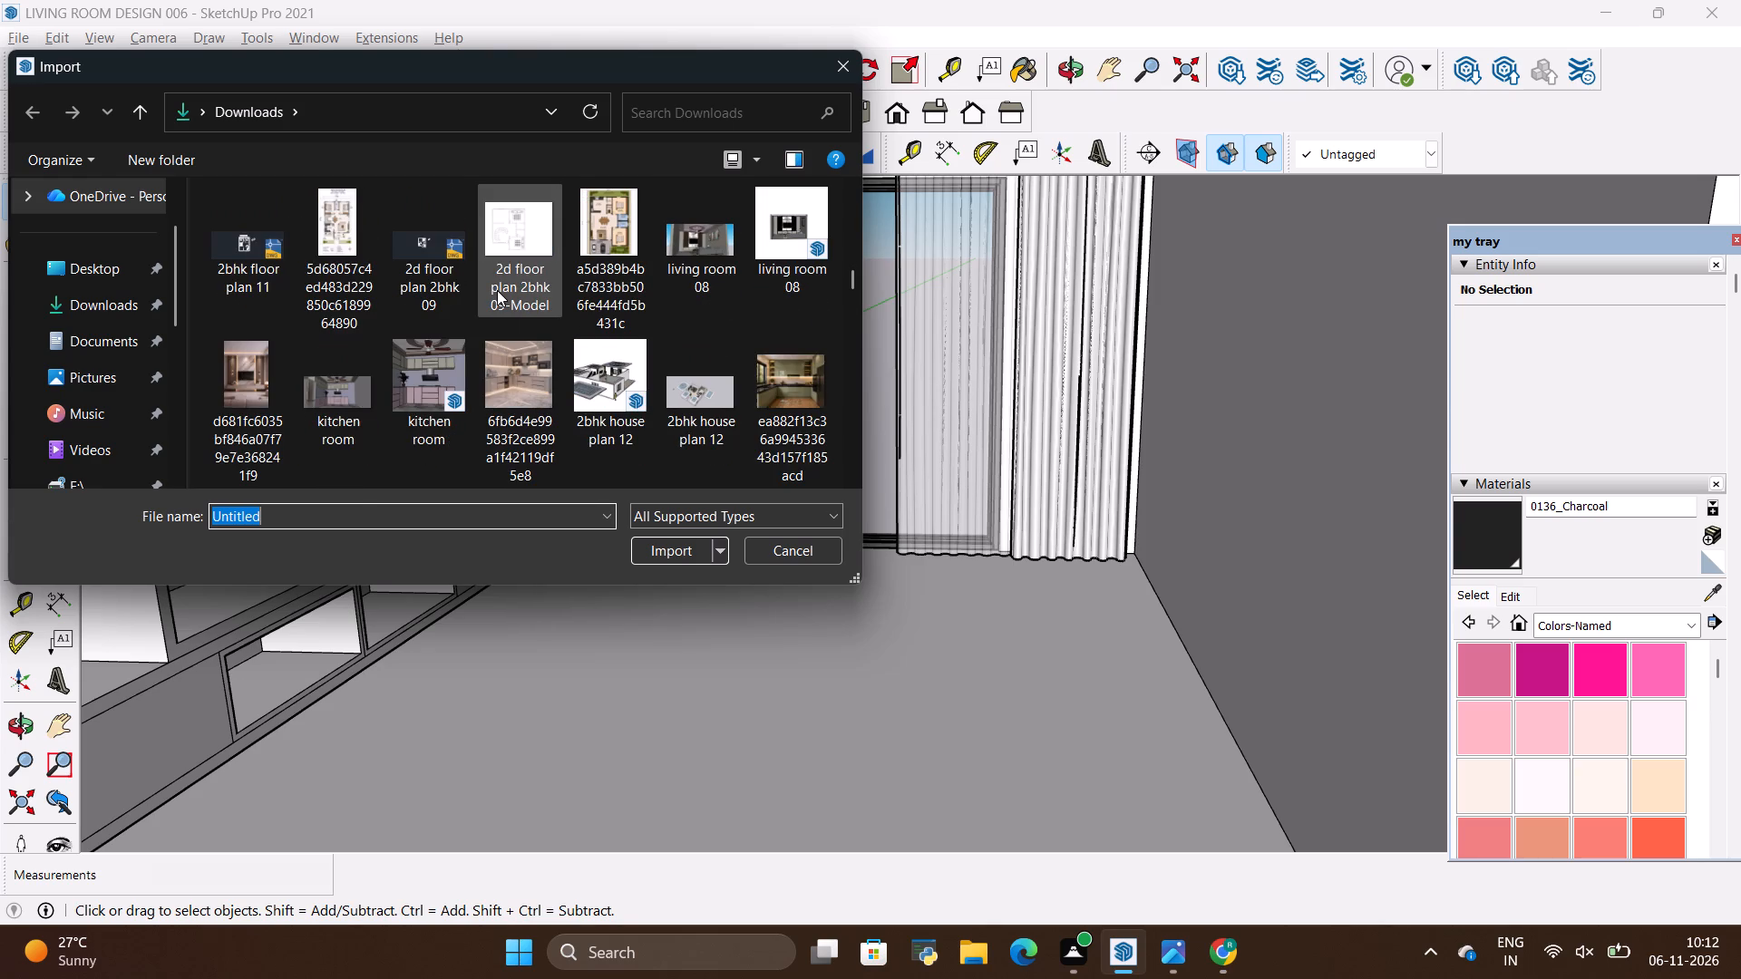
scroll(497, 290, "down", 2)
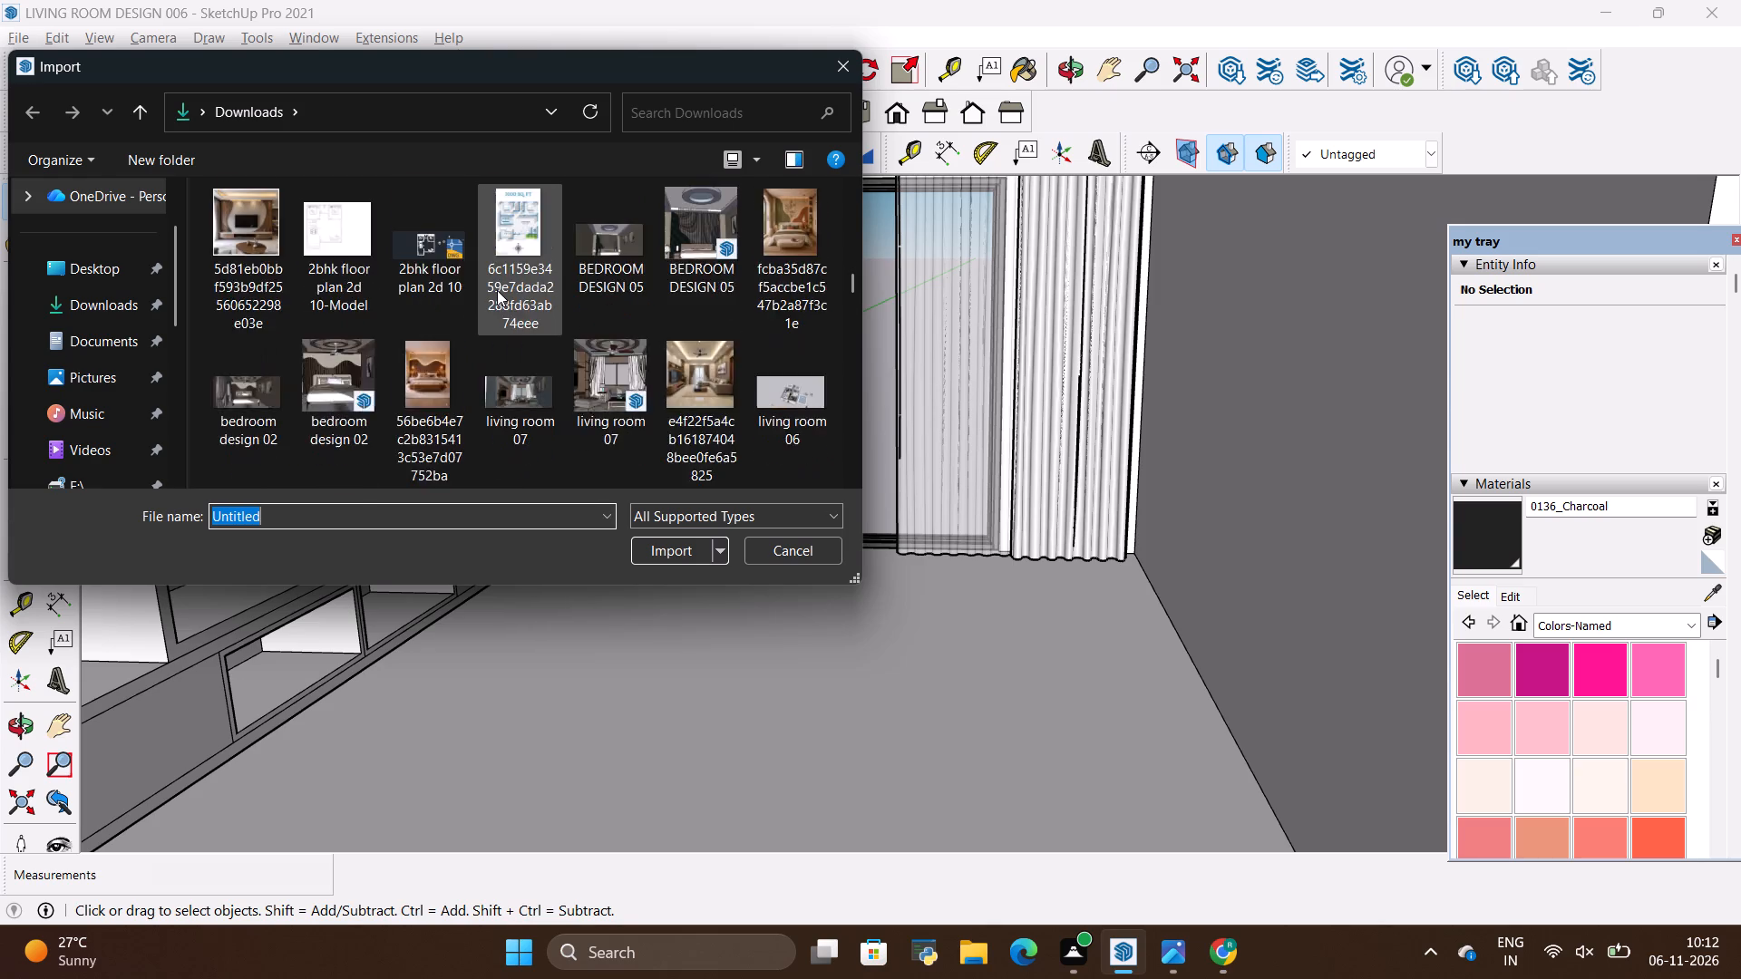
scroll(497, 290, "up", 4)
scroll(497, 290, "down", 2)
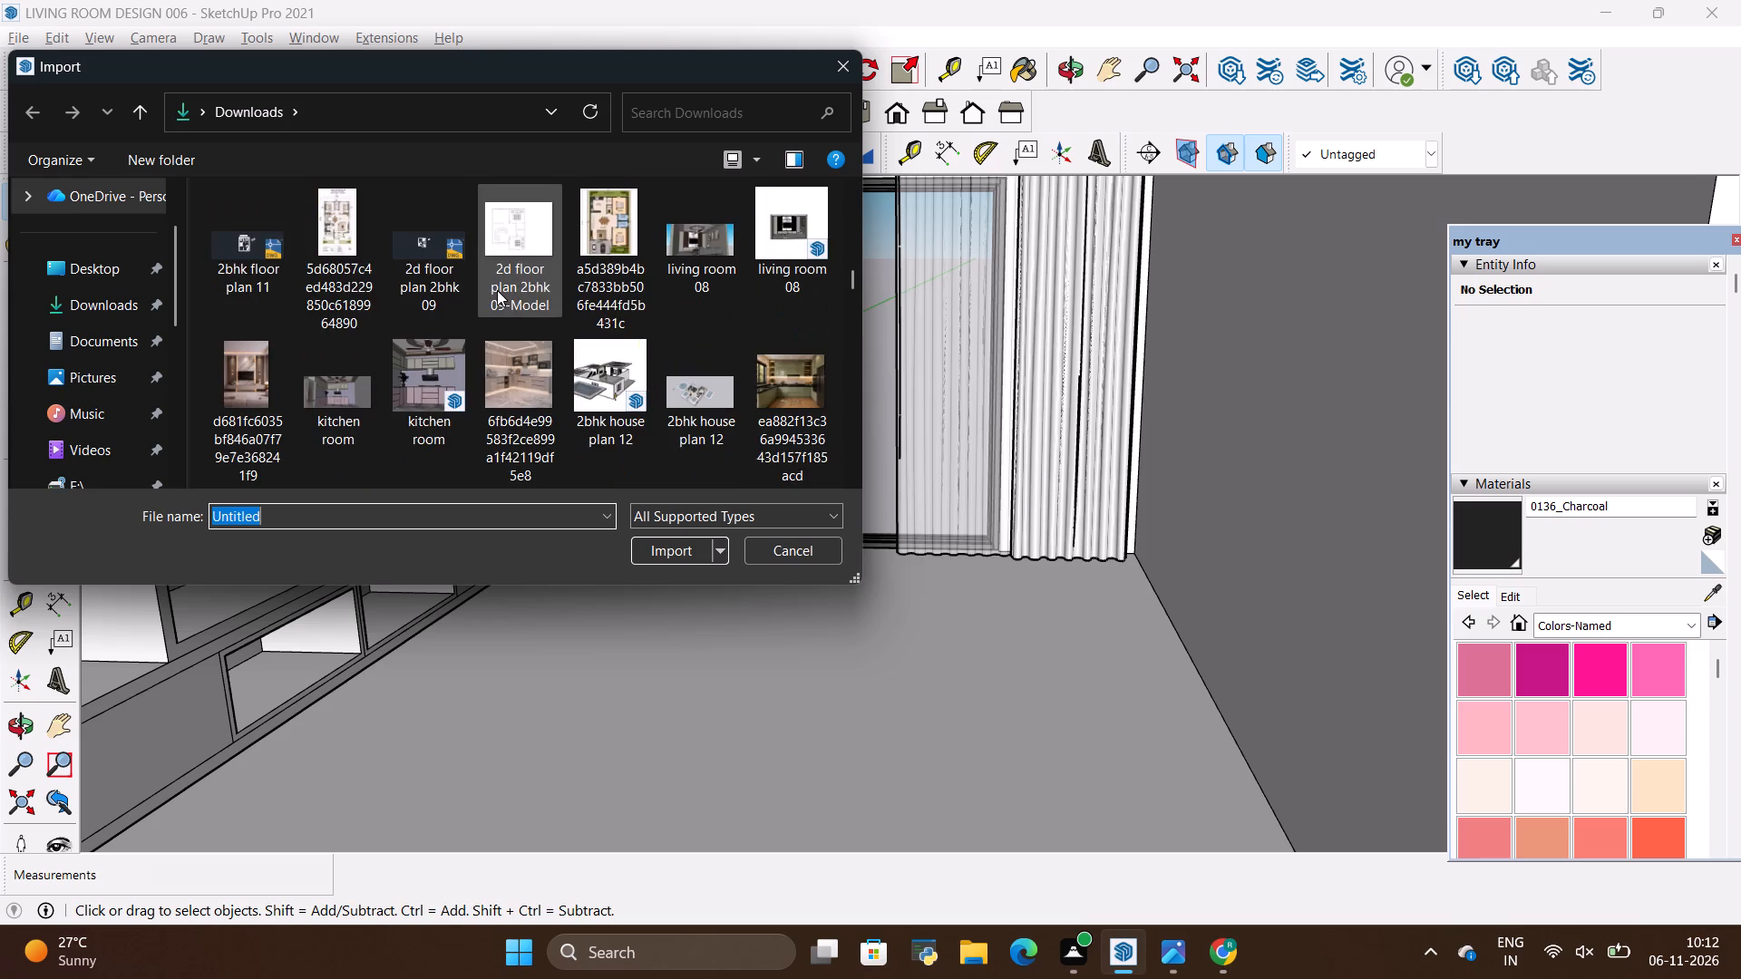
scroll(497, 290, "down", 5)
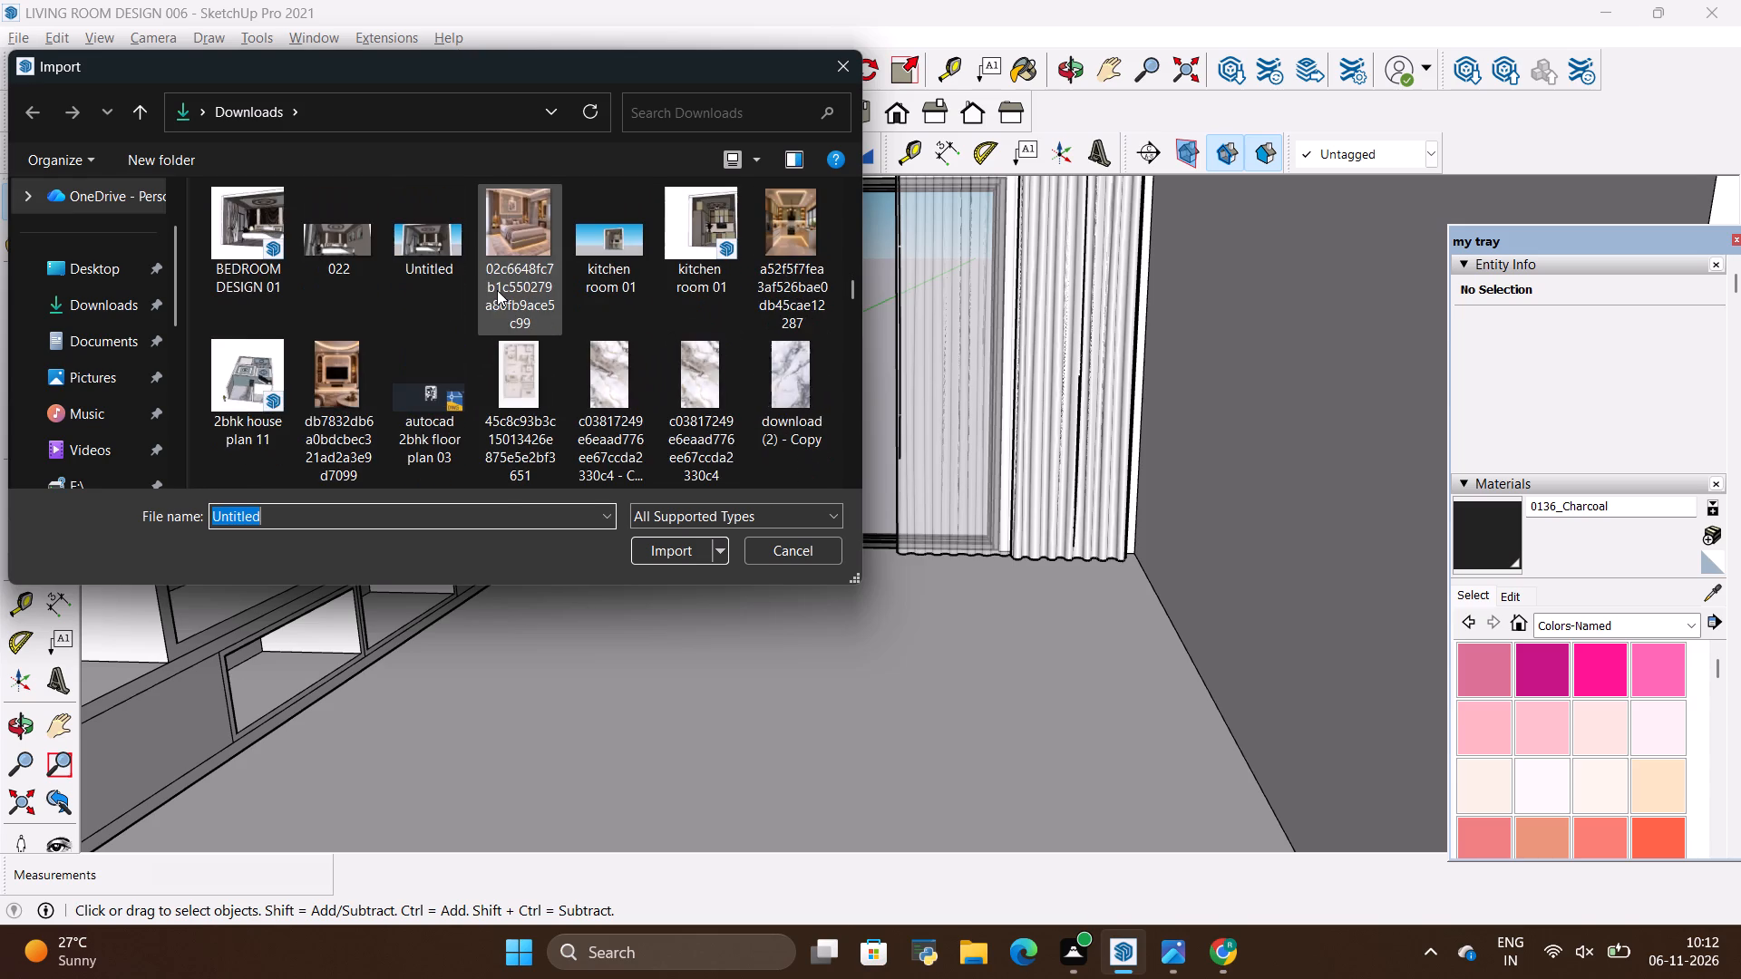
scroll(499, 289, "down", 4)
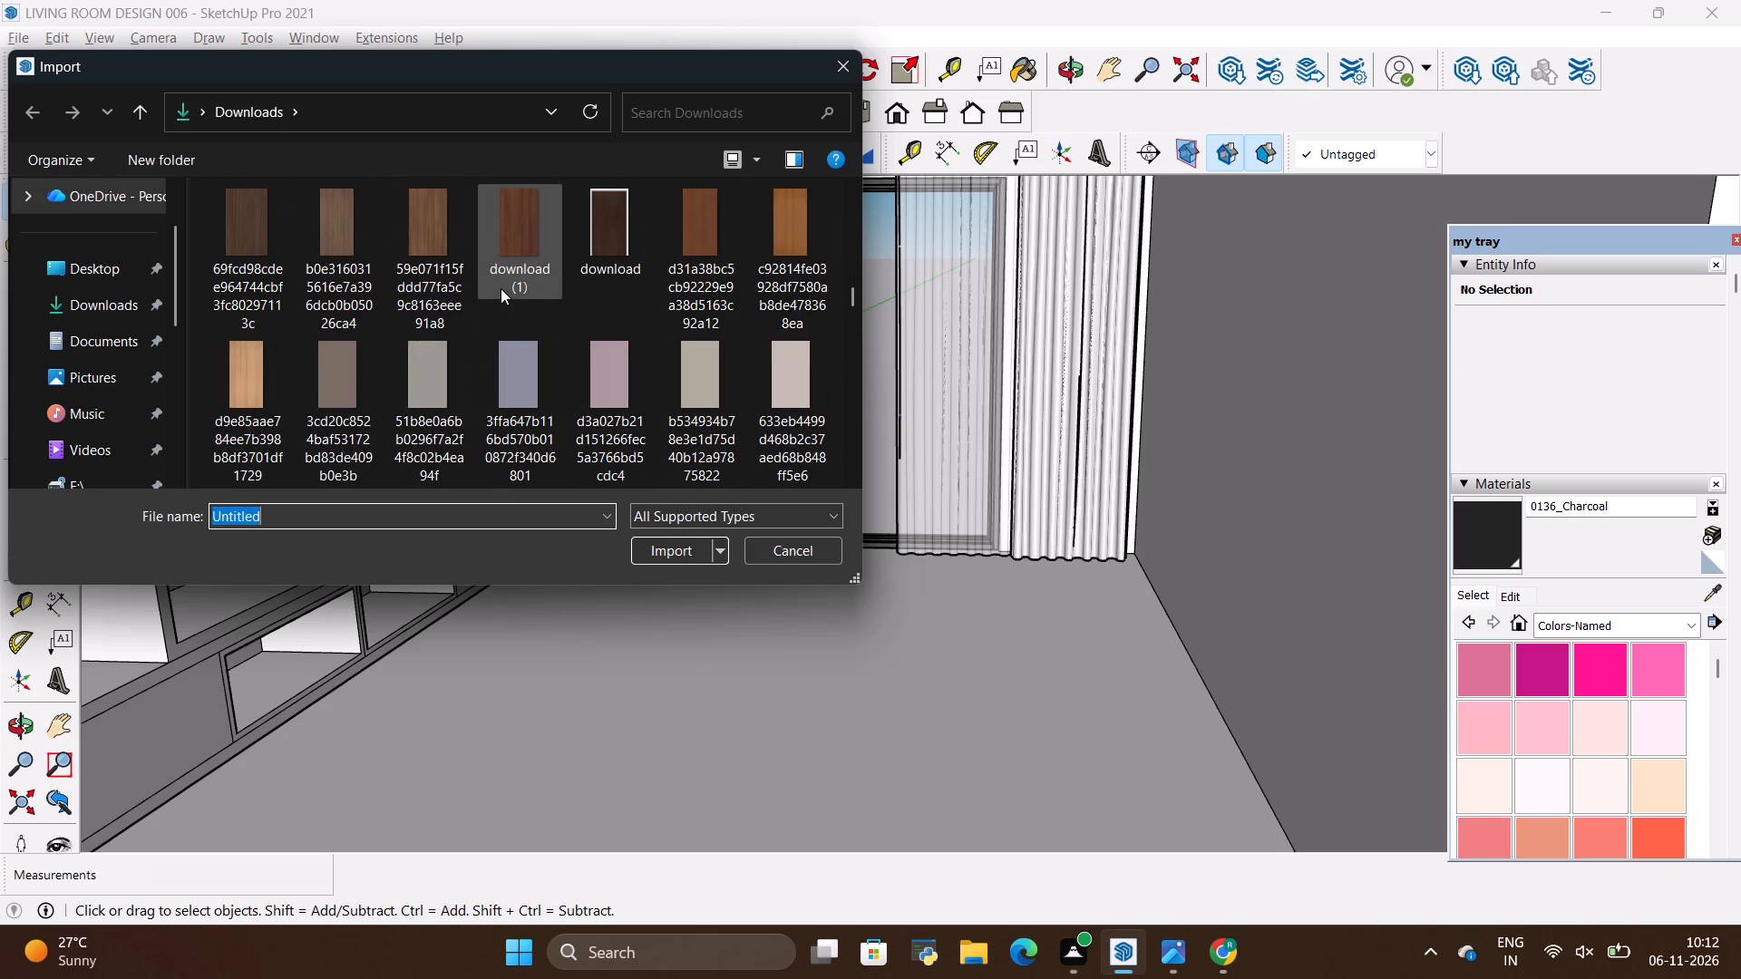
scroll(501, 287, "down", 3)
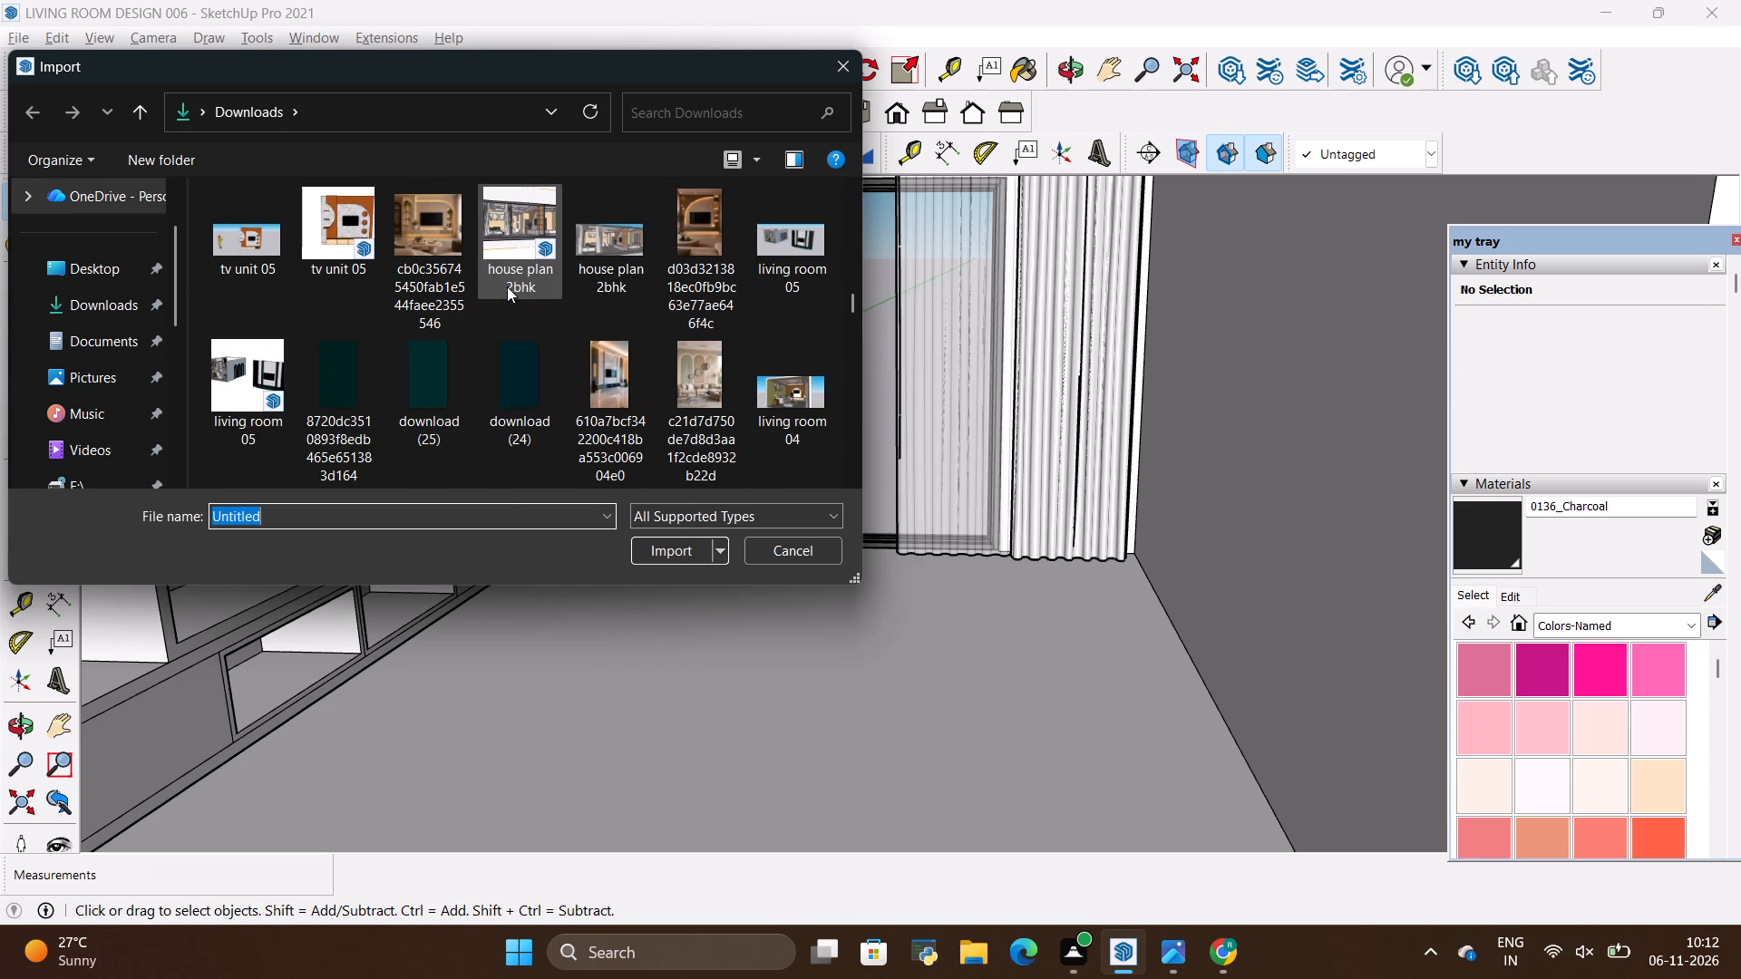
scroll(508, 286, "down", 1)
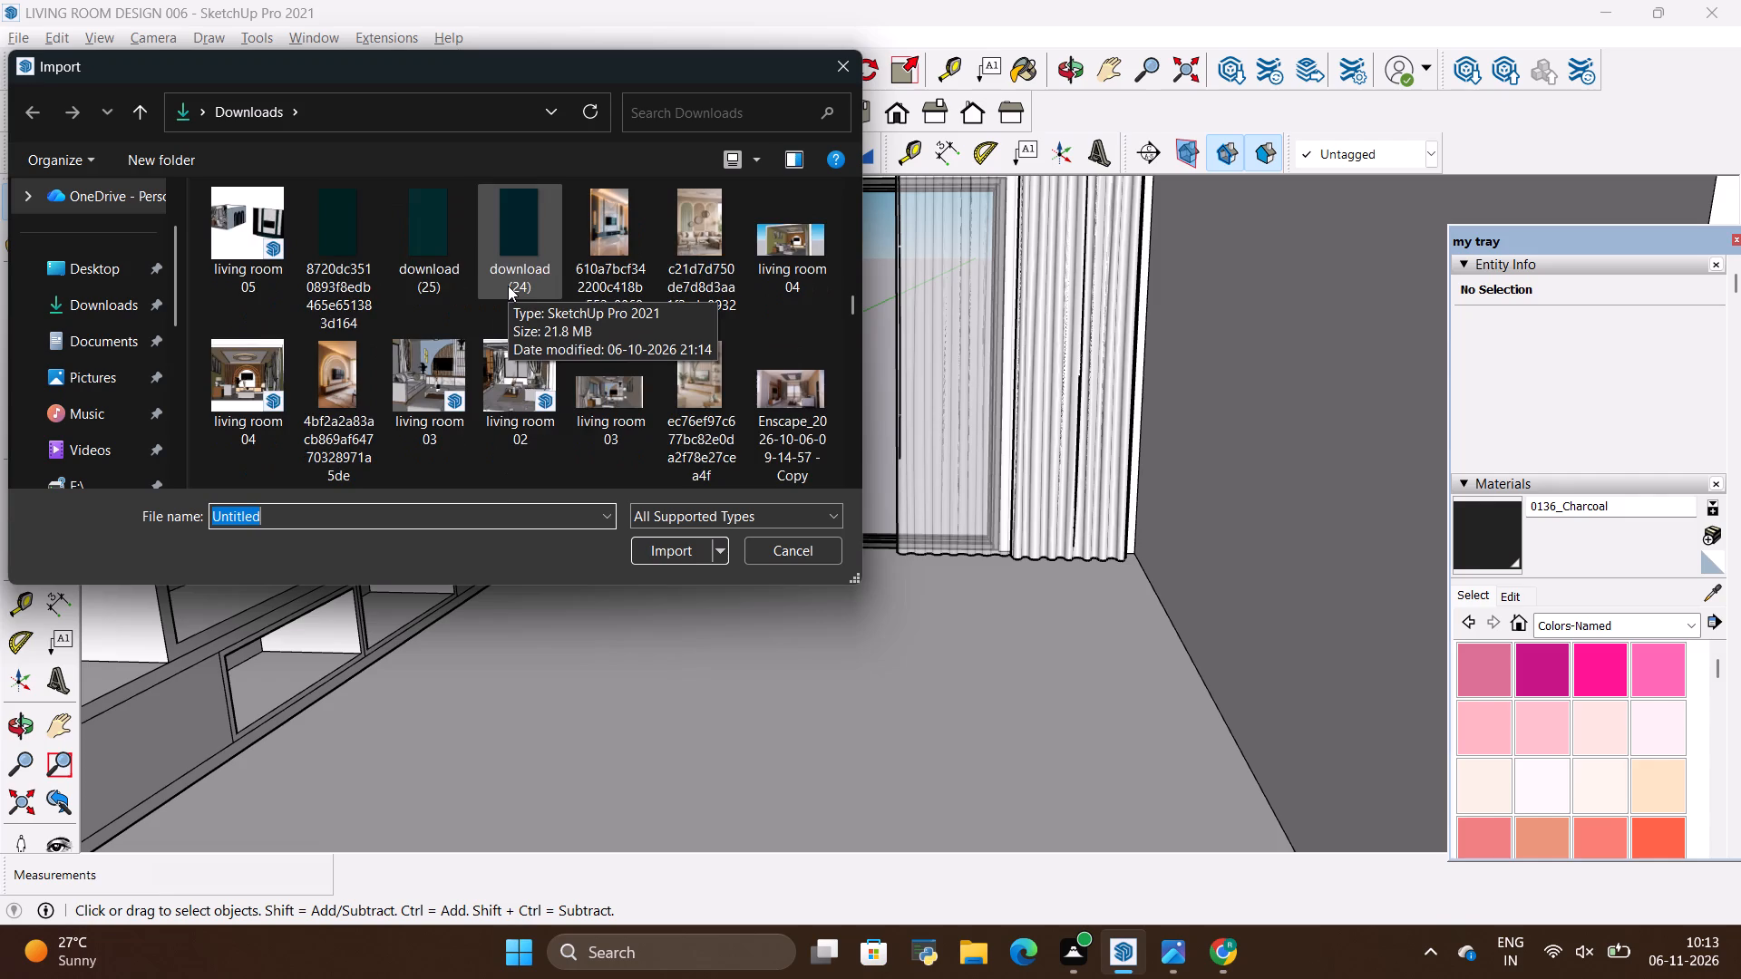
scroll(508, 286, "down", 2)
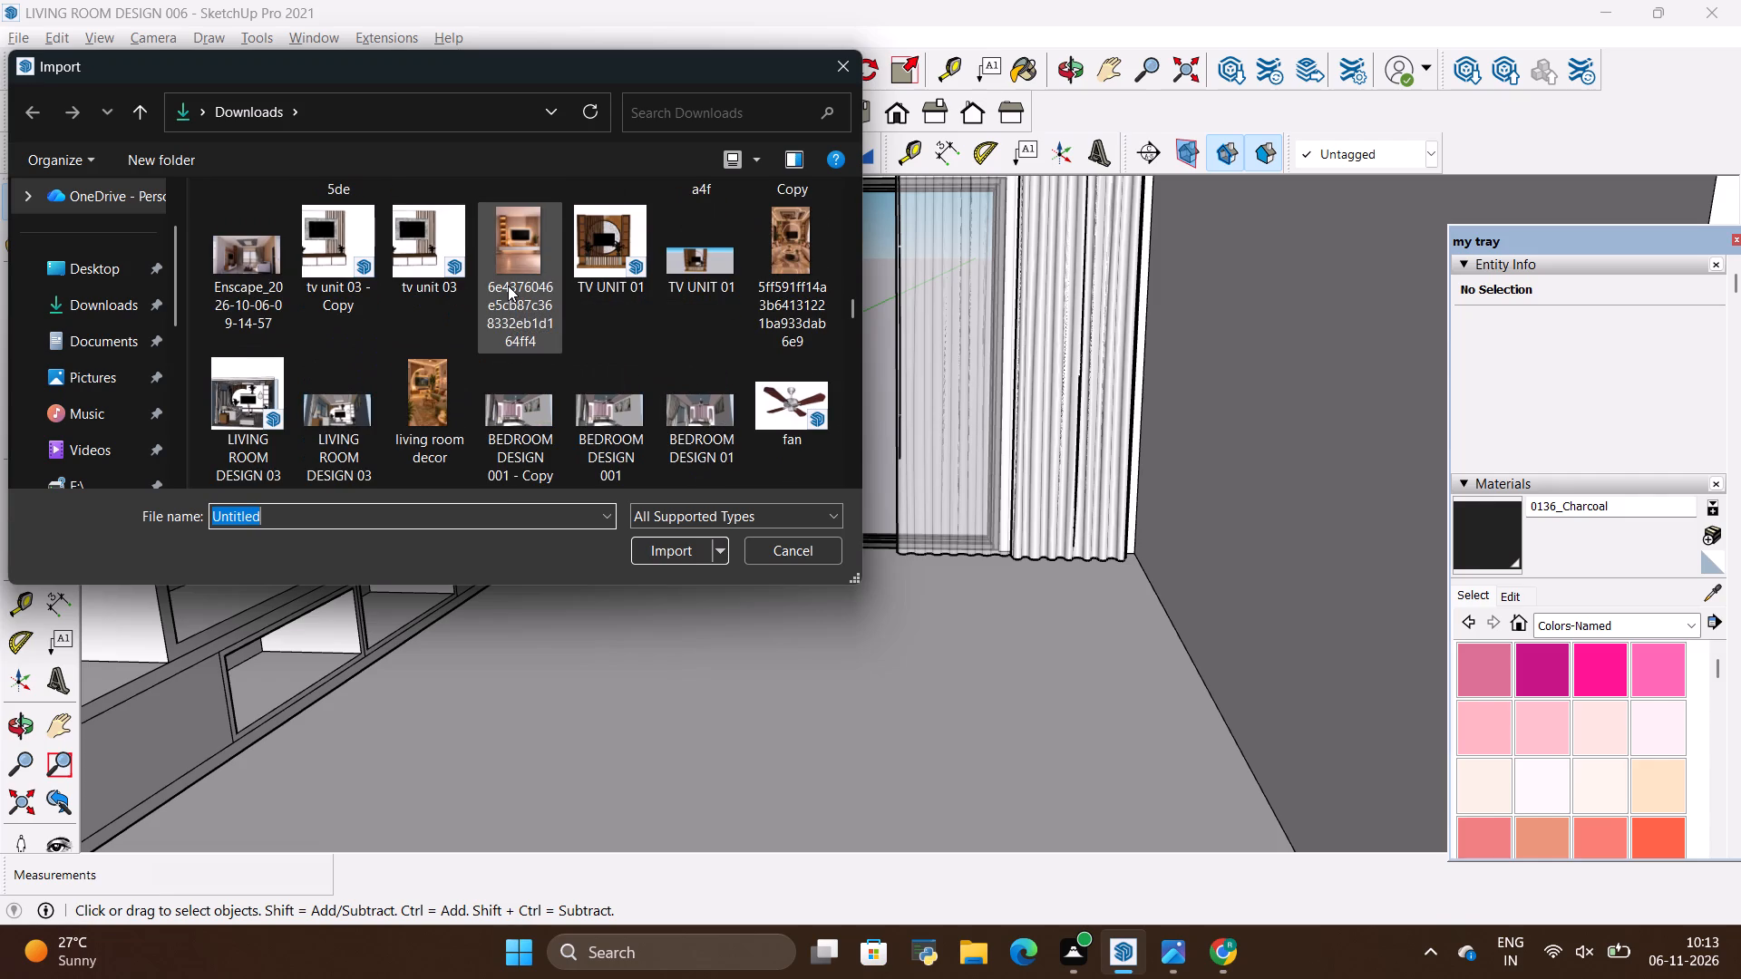
scroll(508, 286, "down", 1)
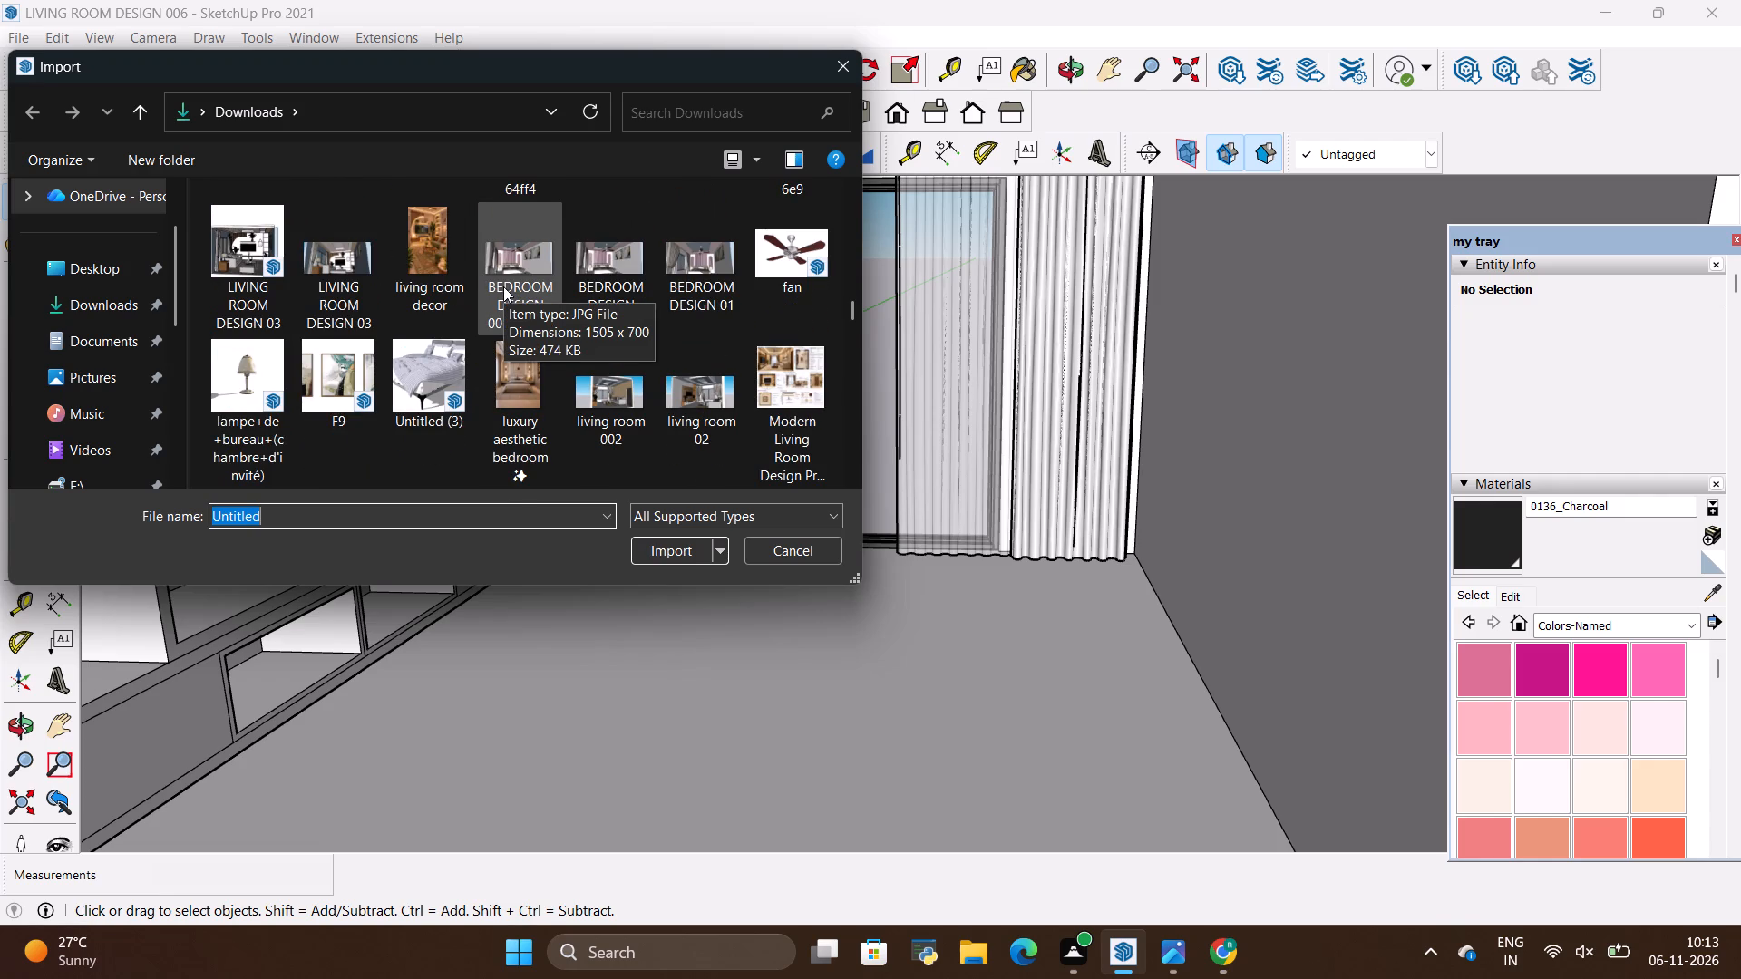
scroll(503, 286, "down", 2)
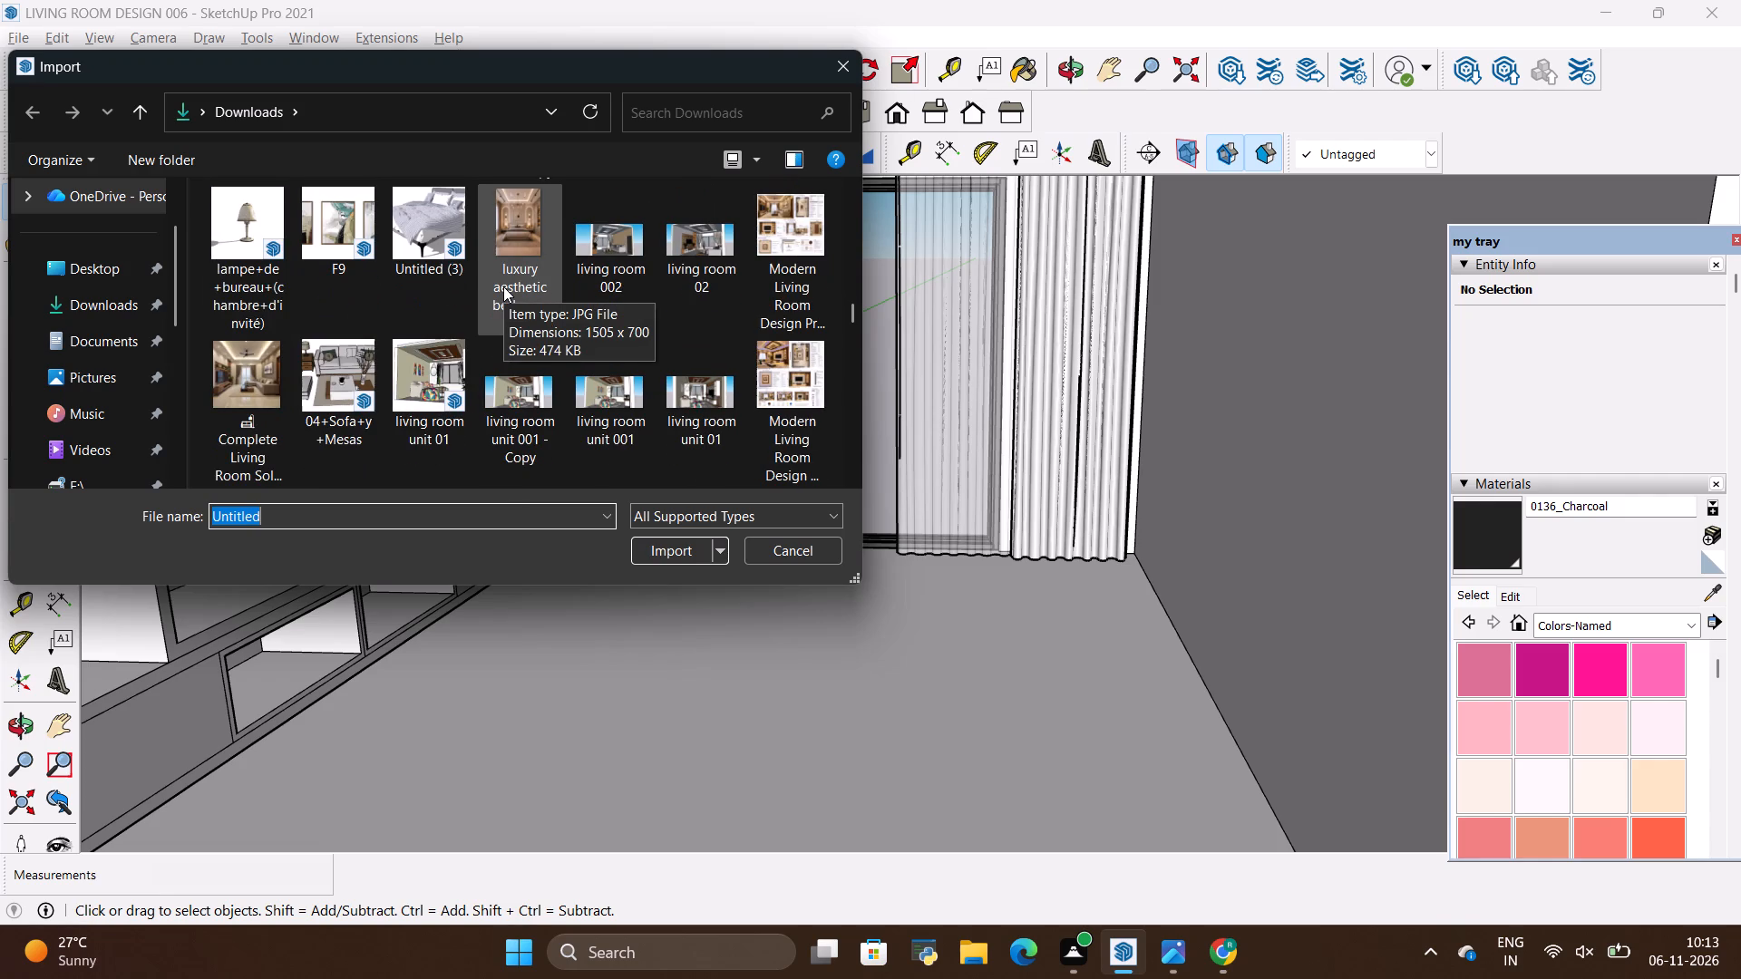
scroll(503, 286, "down", 1)
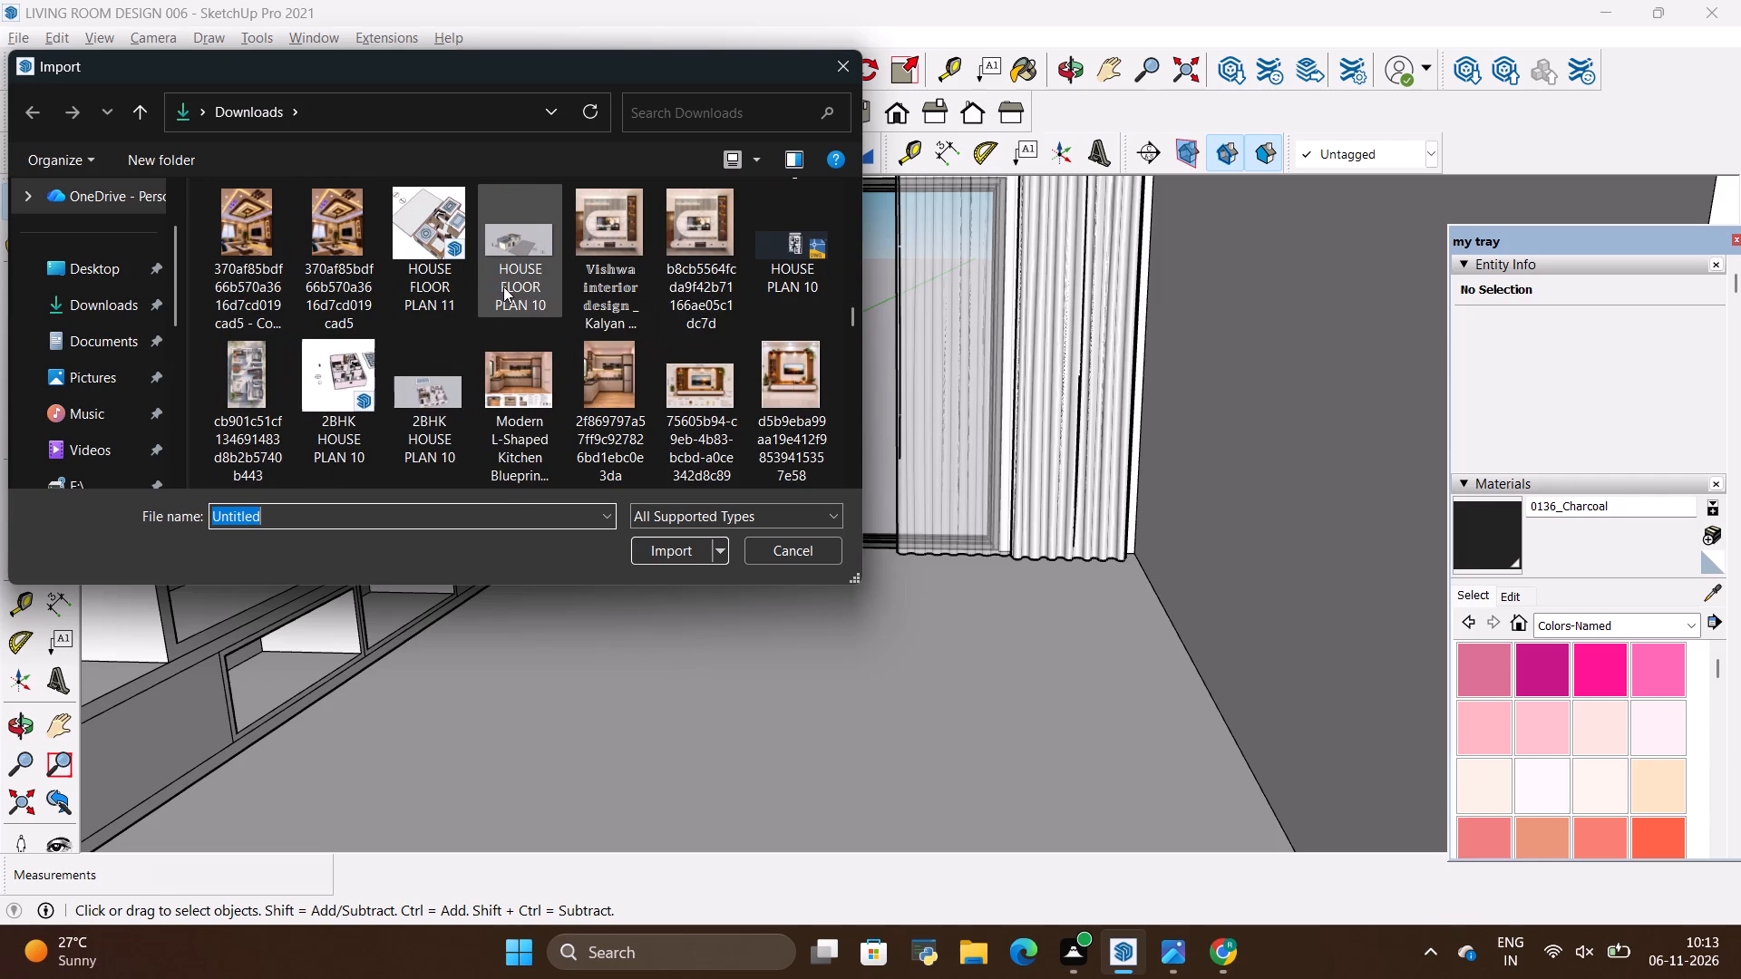
scroll(503, 286, "down", 1)
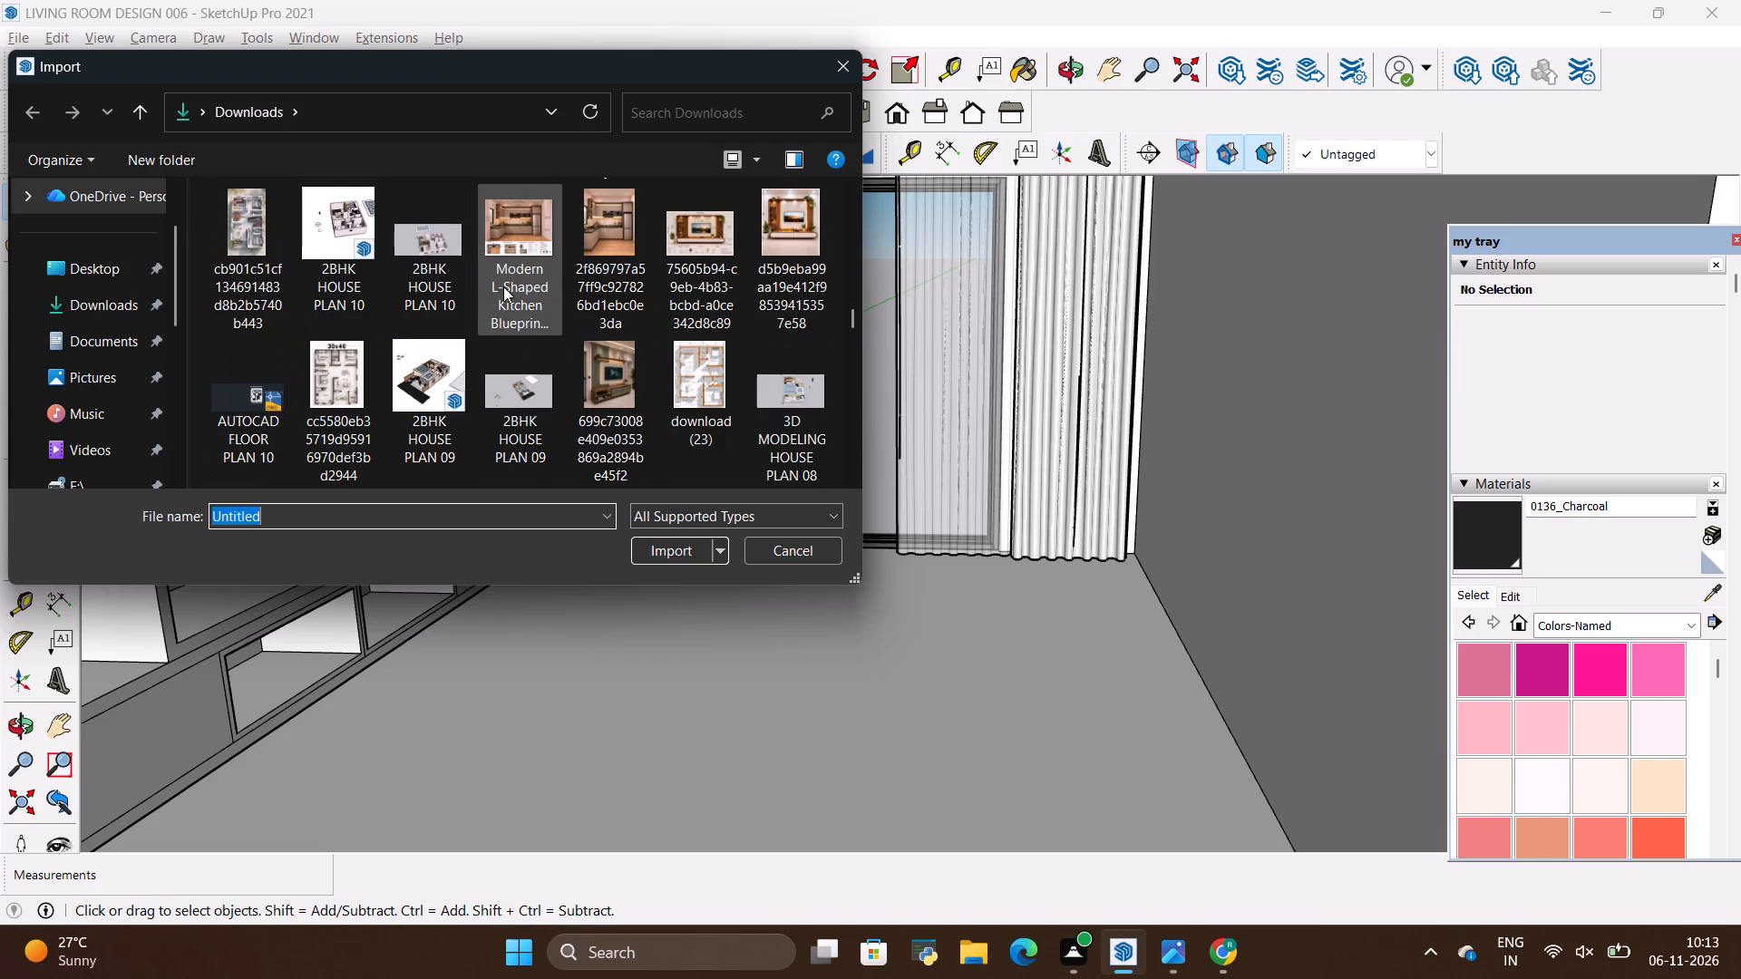
scroll(503, 286, "down", 3)
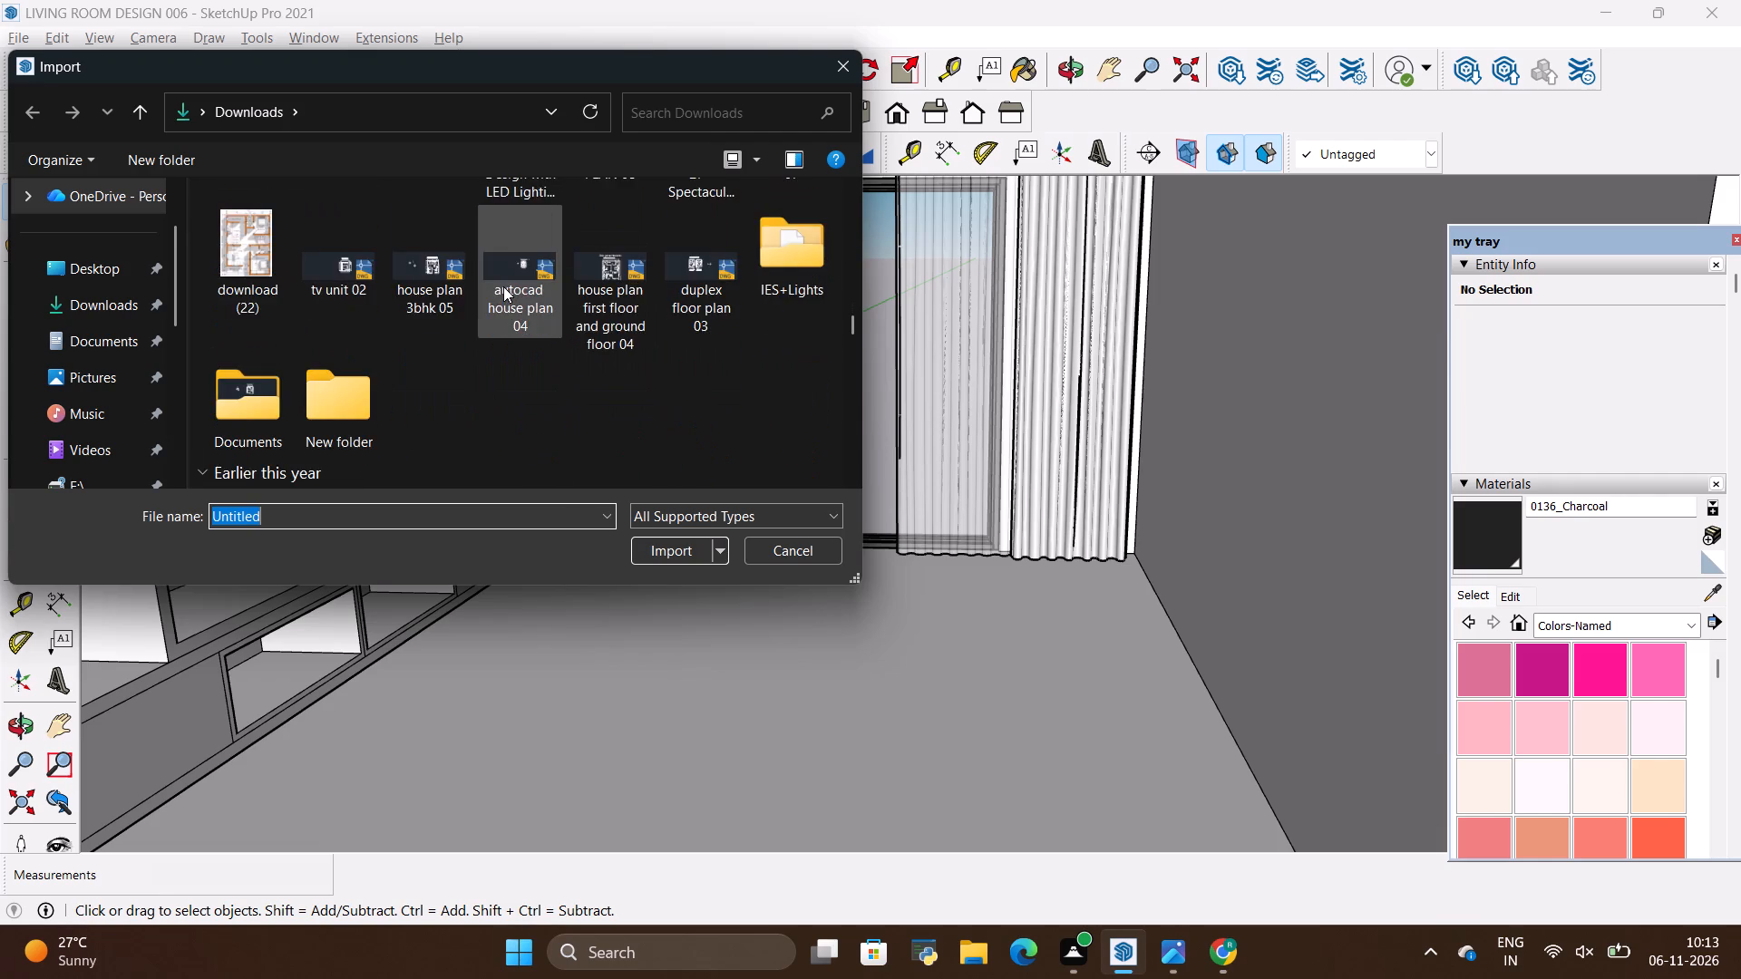
scroll(503, 286, "down", 3)
scroll(503, 286, "up", 1)
scroll(503, 286, "down", 1)
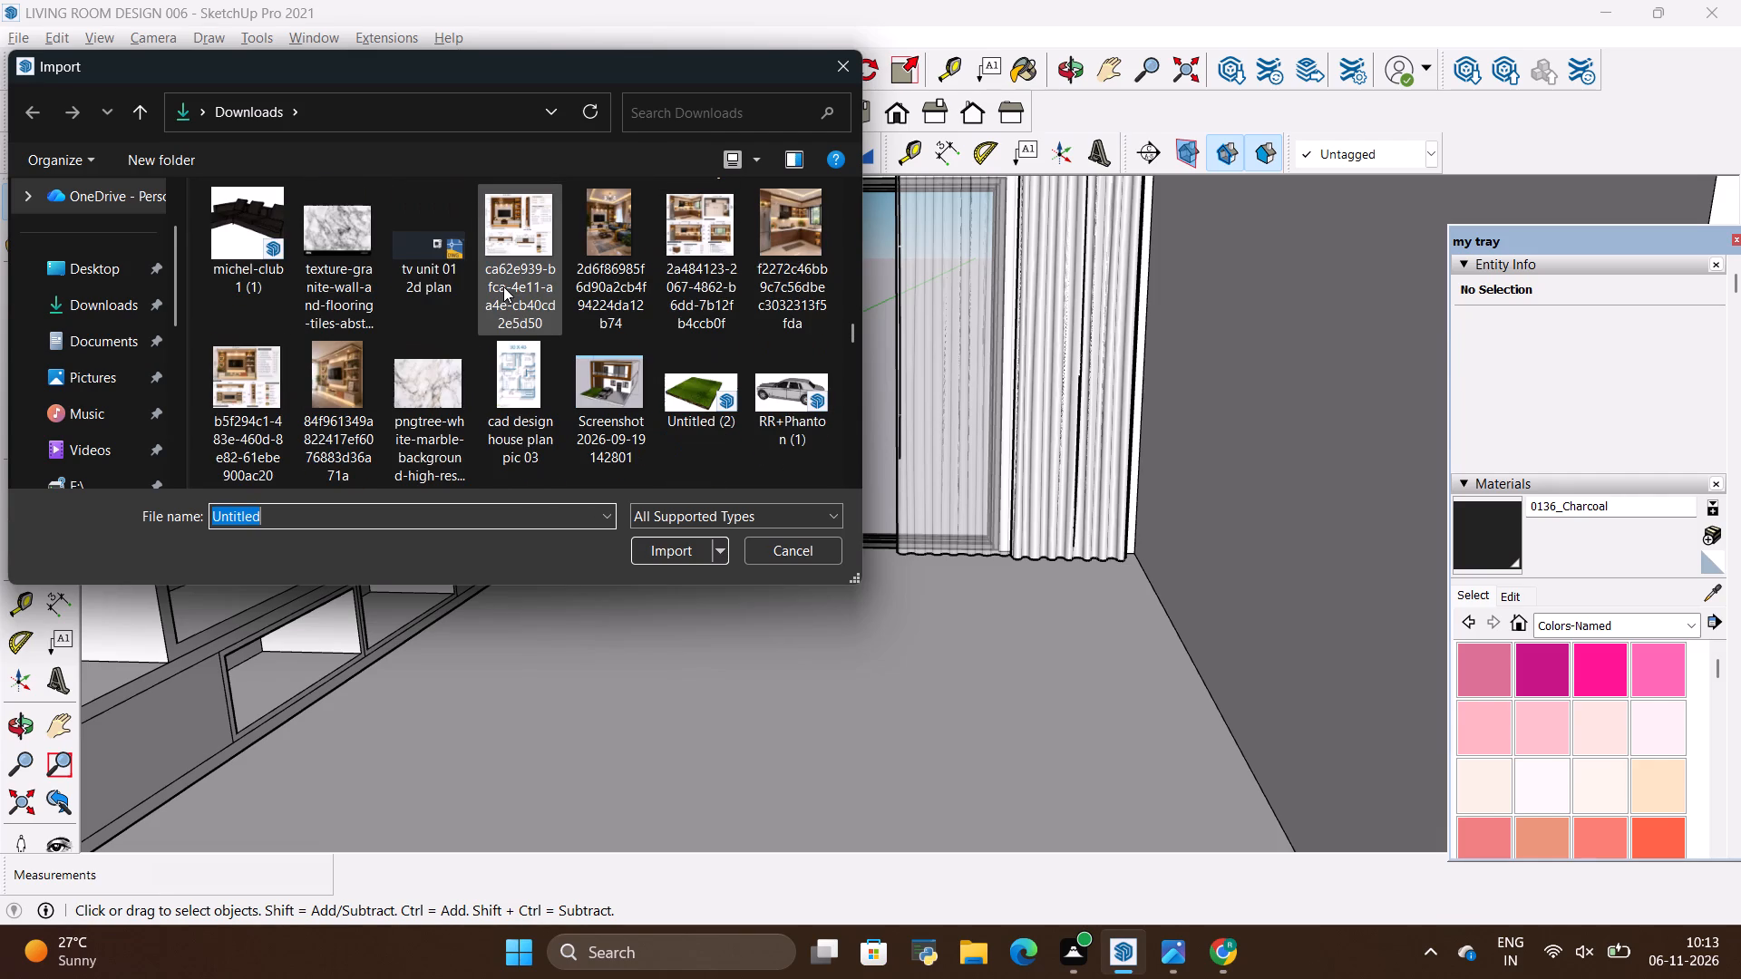
scroll(503, 286, "up", 2)
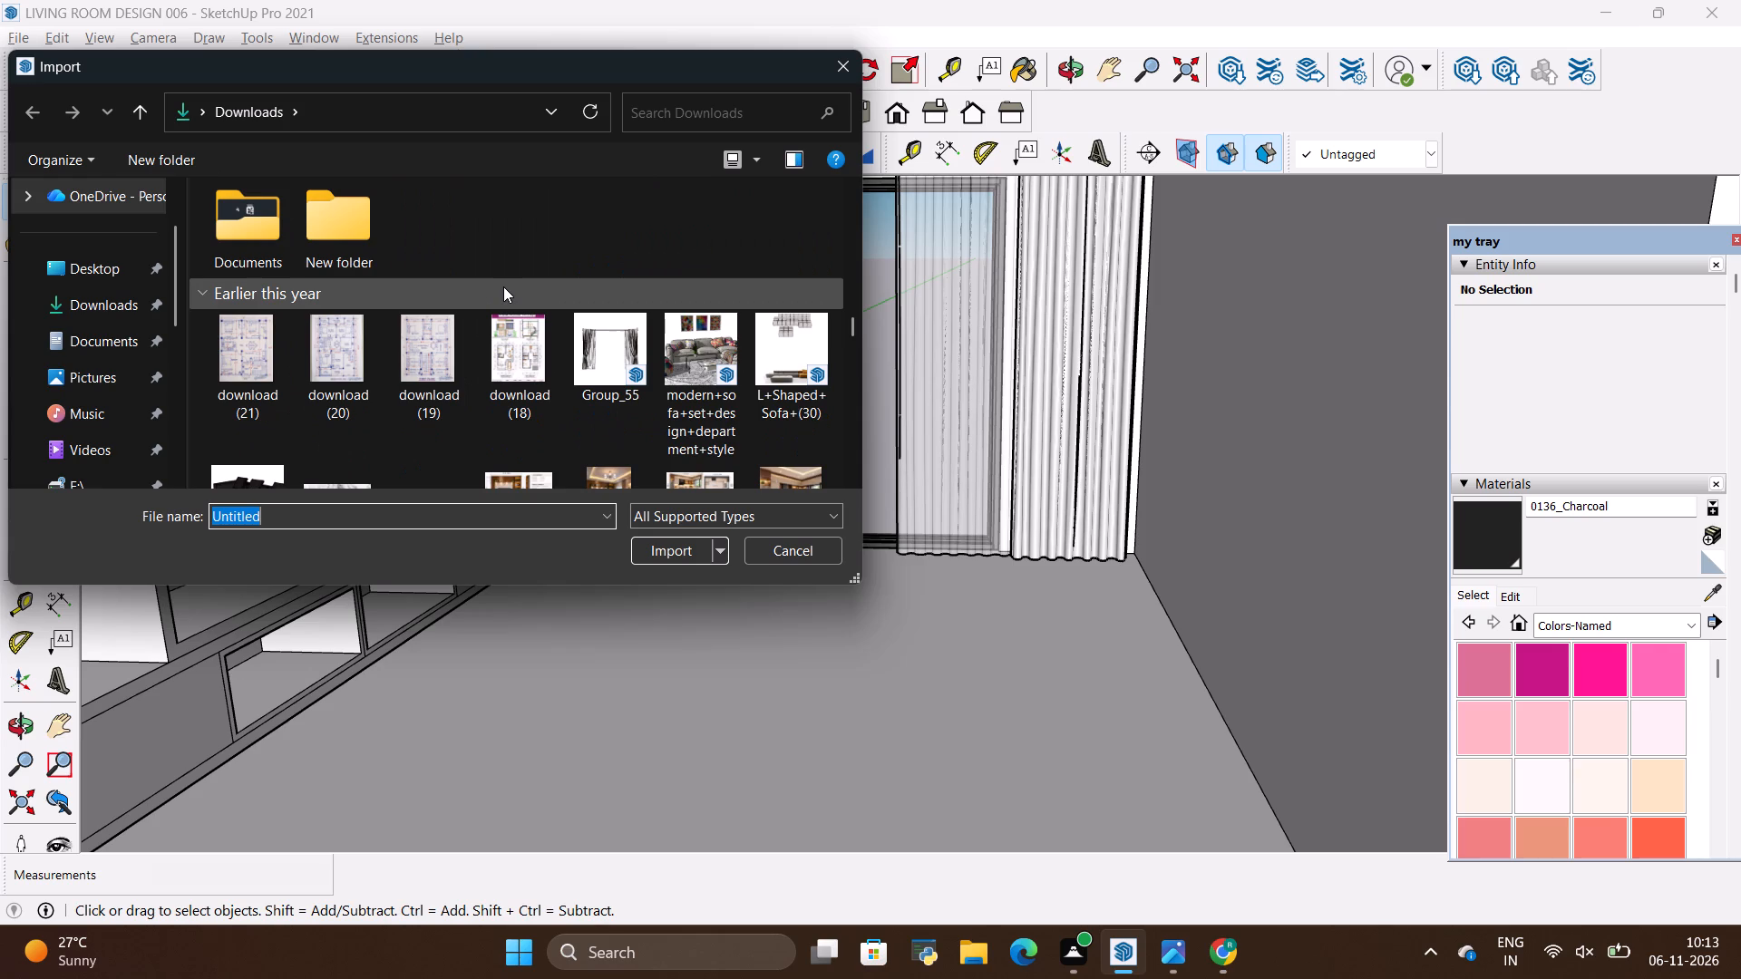
scroll(503, 286, "down", 1)
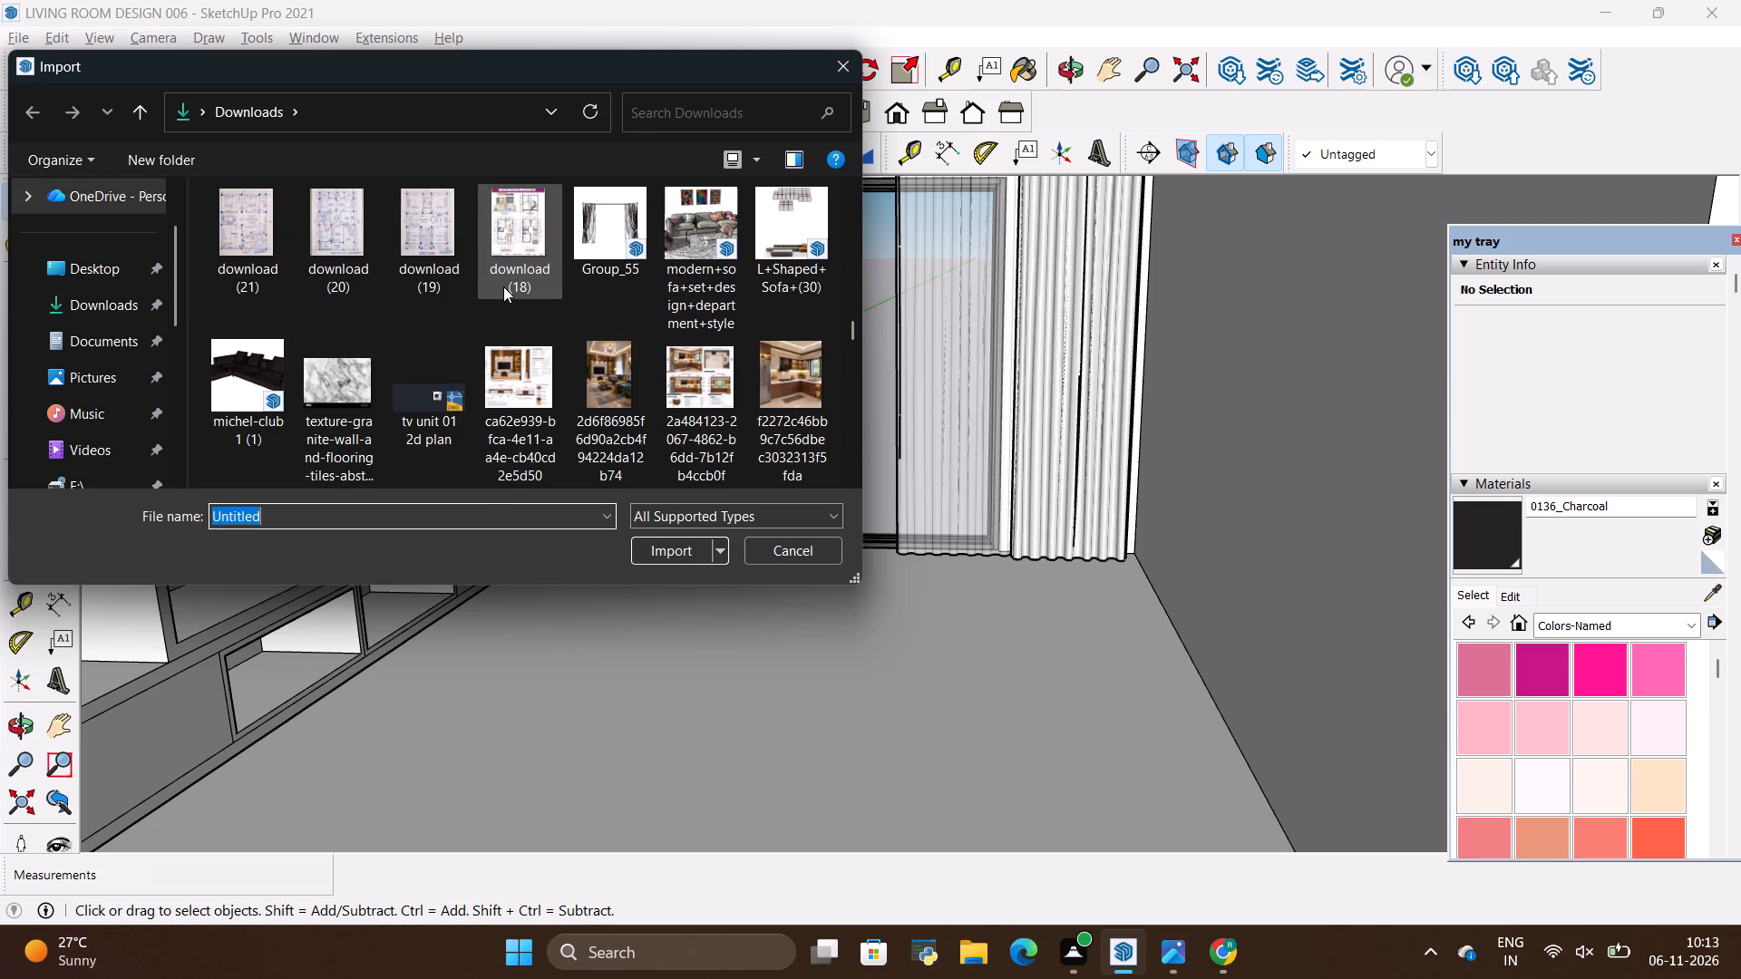
scroll(503, 286, "down", 1)
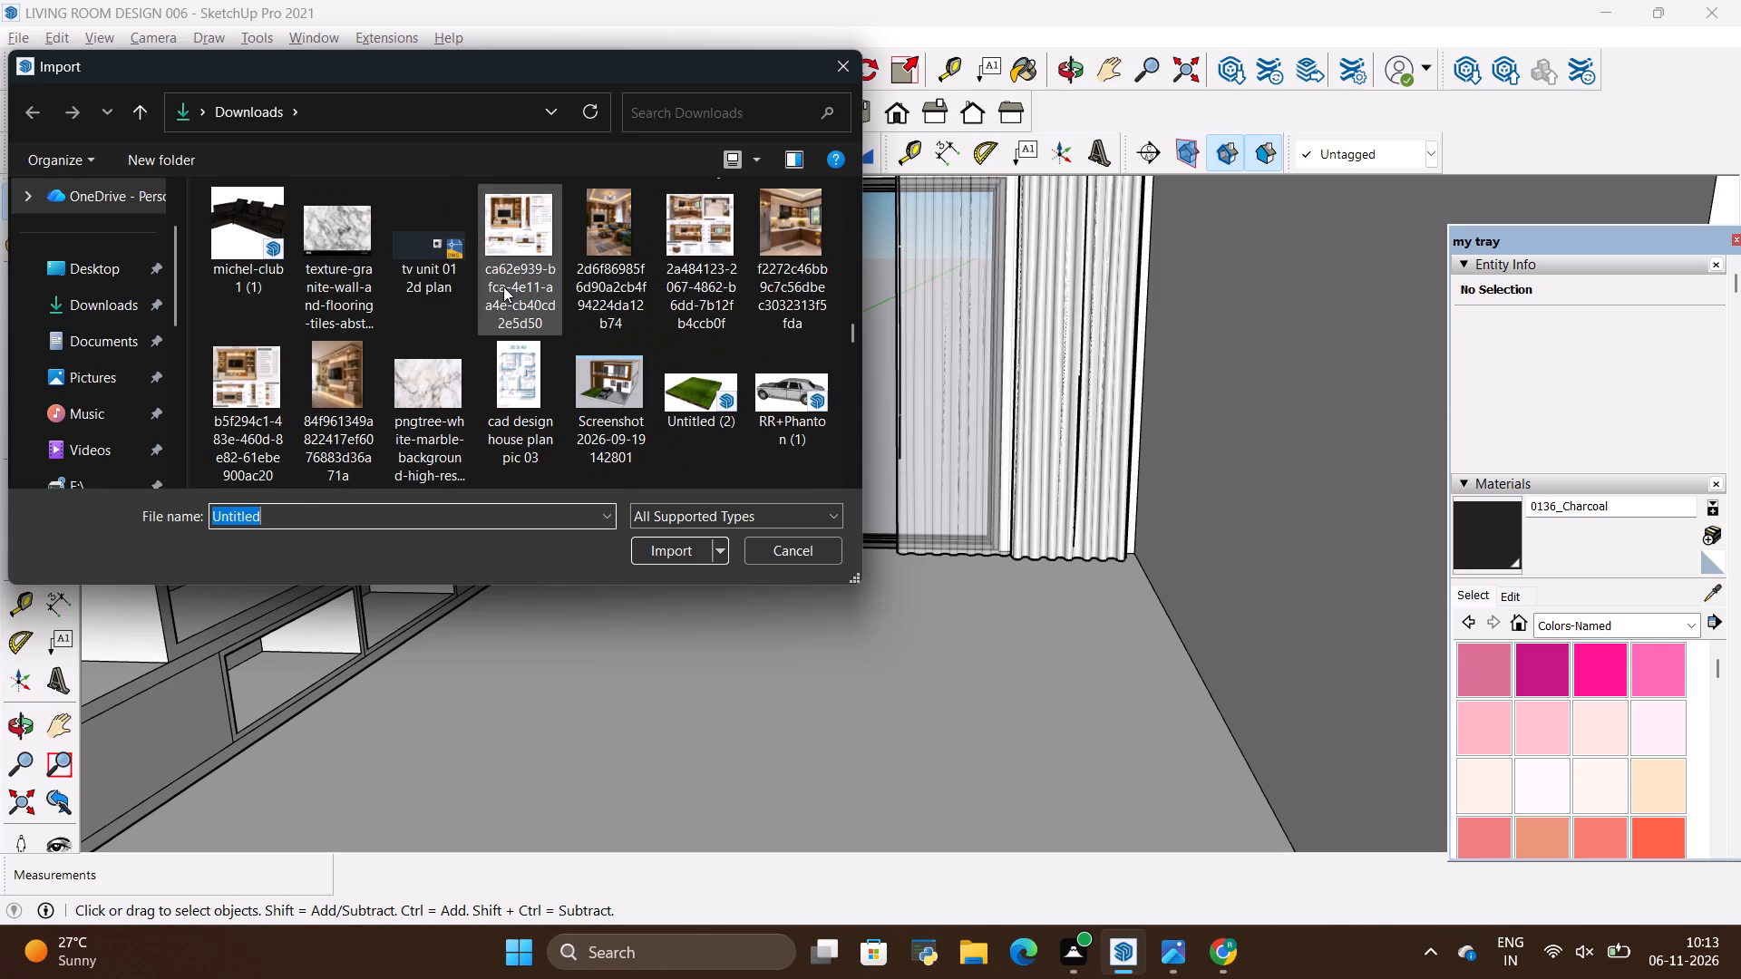
scroll(503, 286, "down", 2)
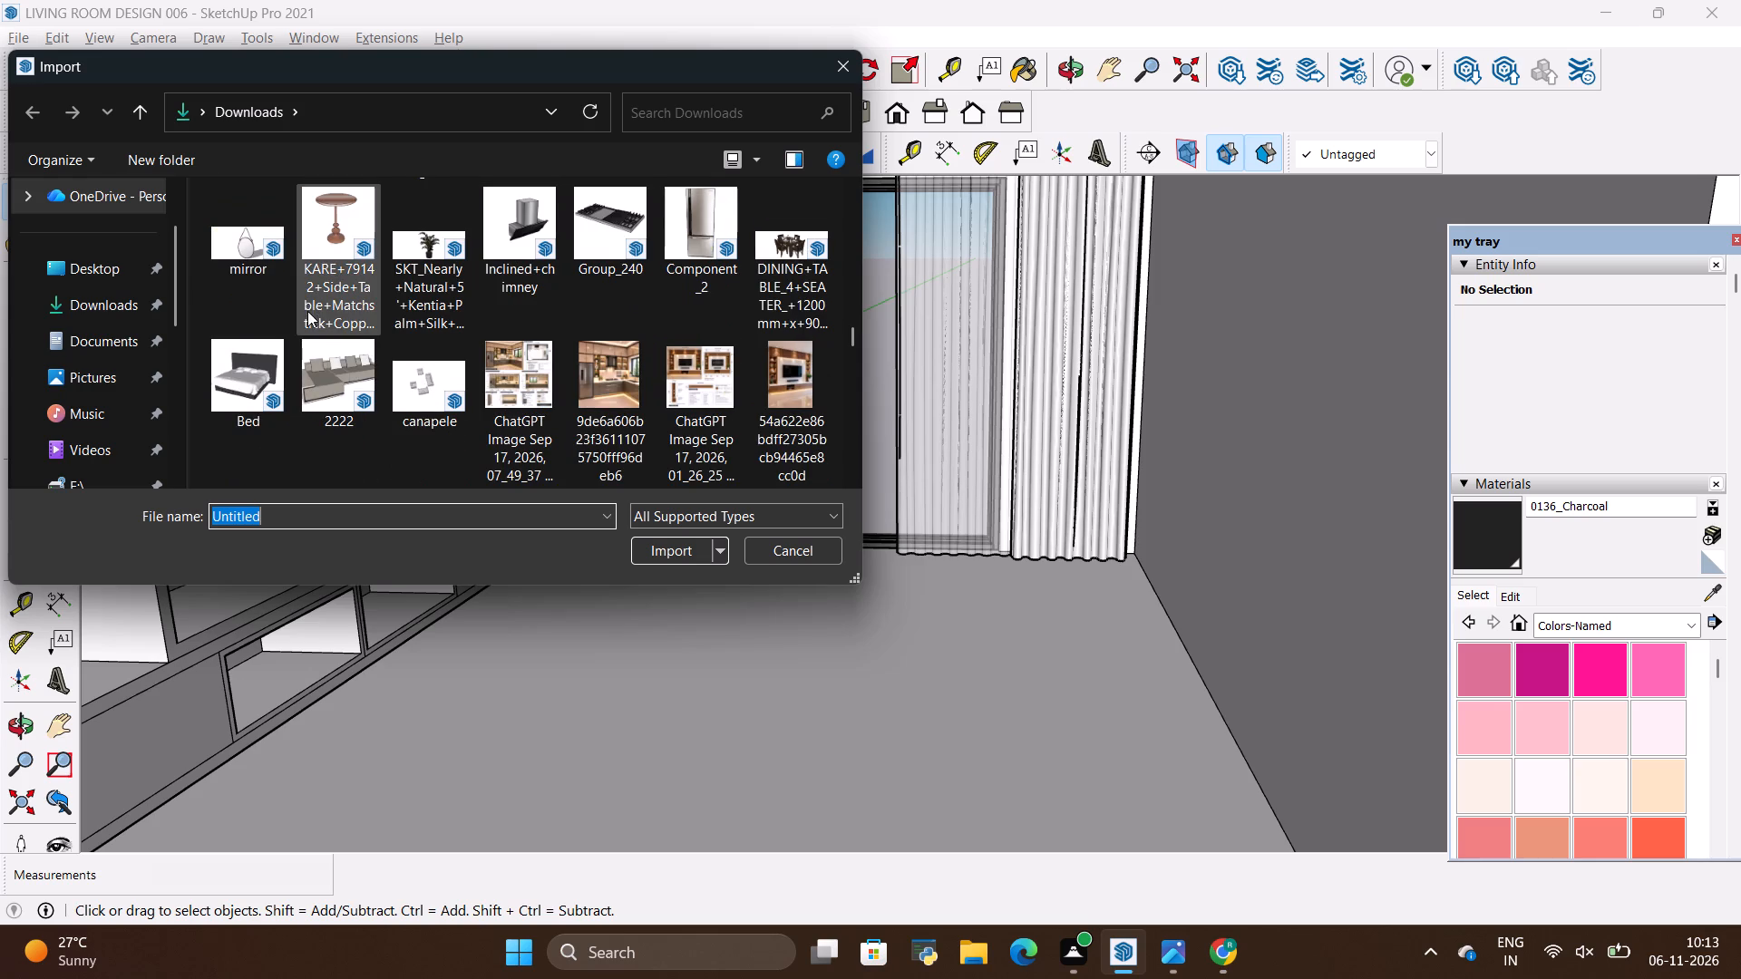
scroll(336, 305, "down", 1)
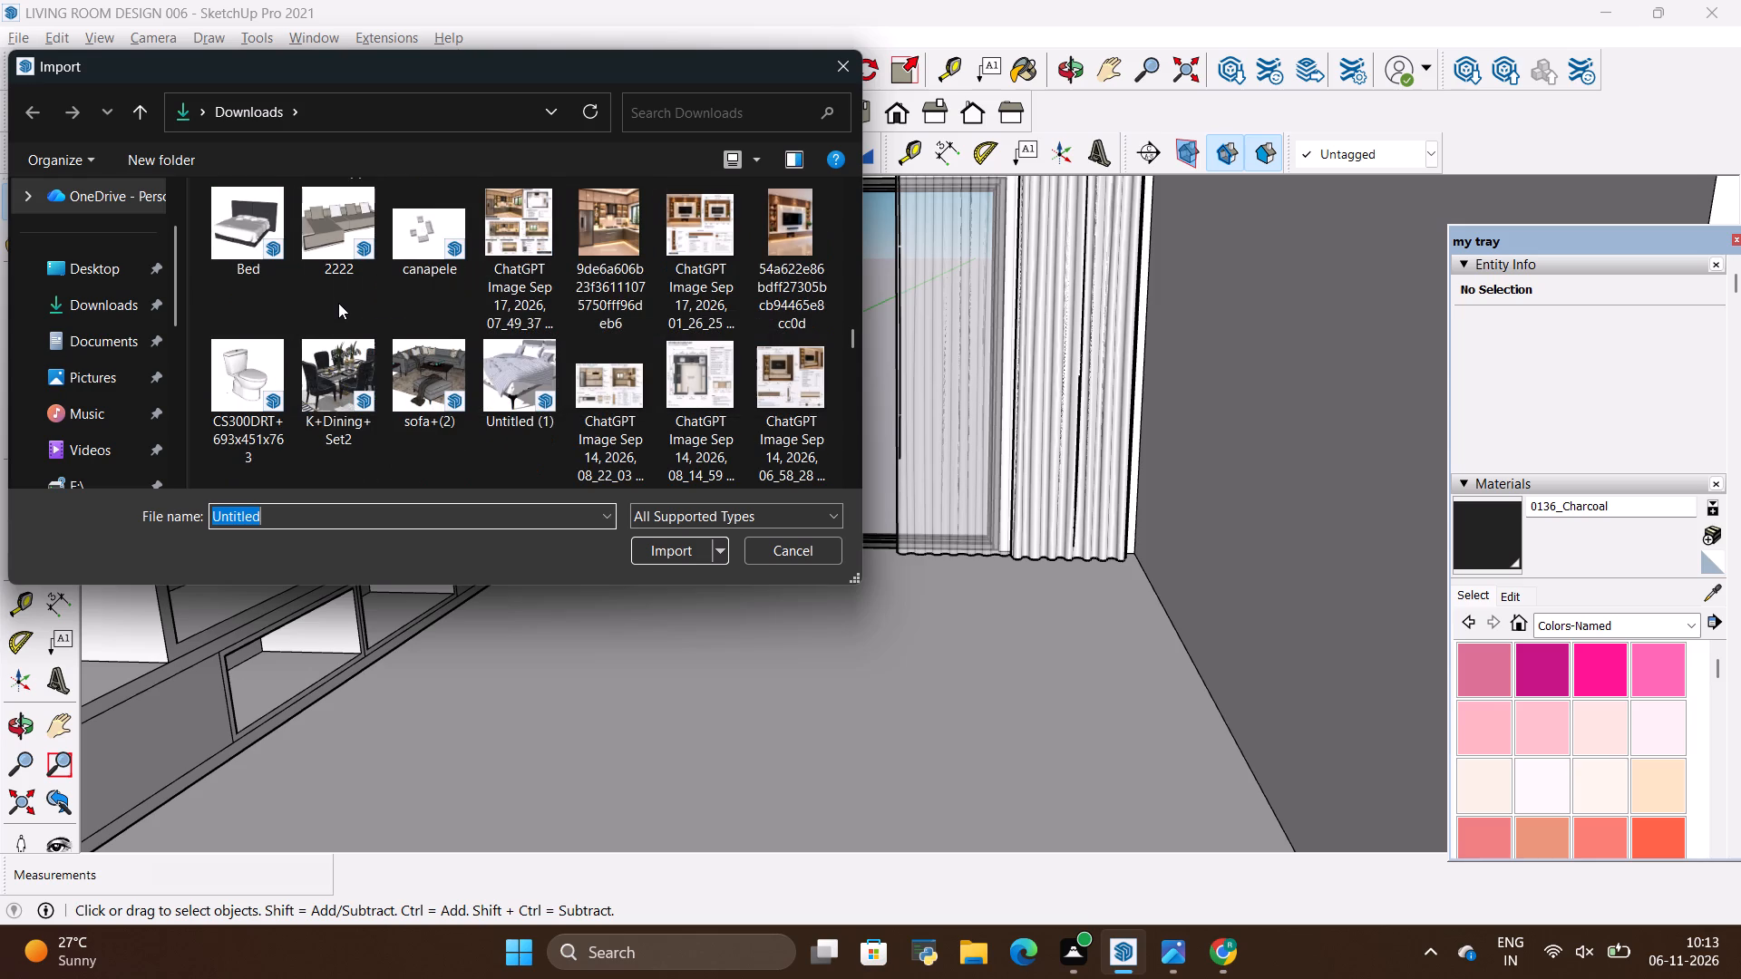
Import the 2222 sofa model from the Downloads folder and place it on the living room floor.
scroll(338, 303, "up", 1)
left_click(334, 357)
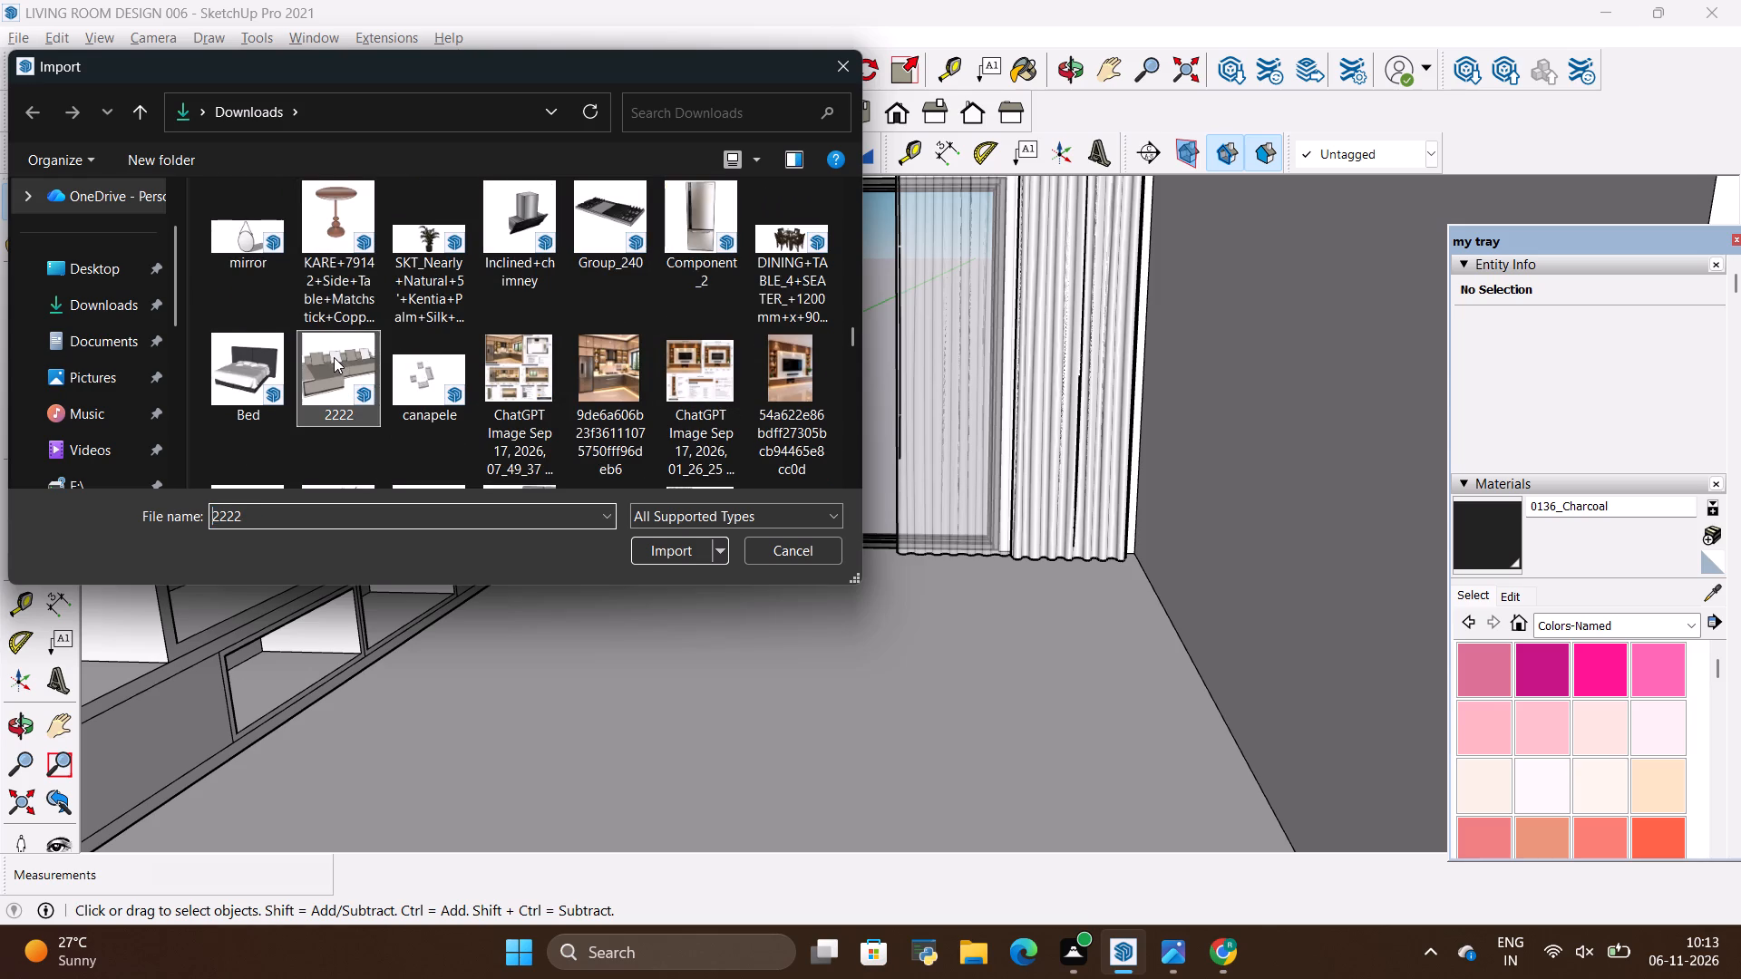
scroll(516, 343, "down", 2)
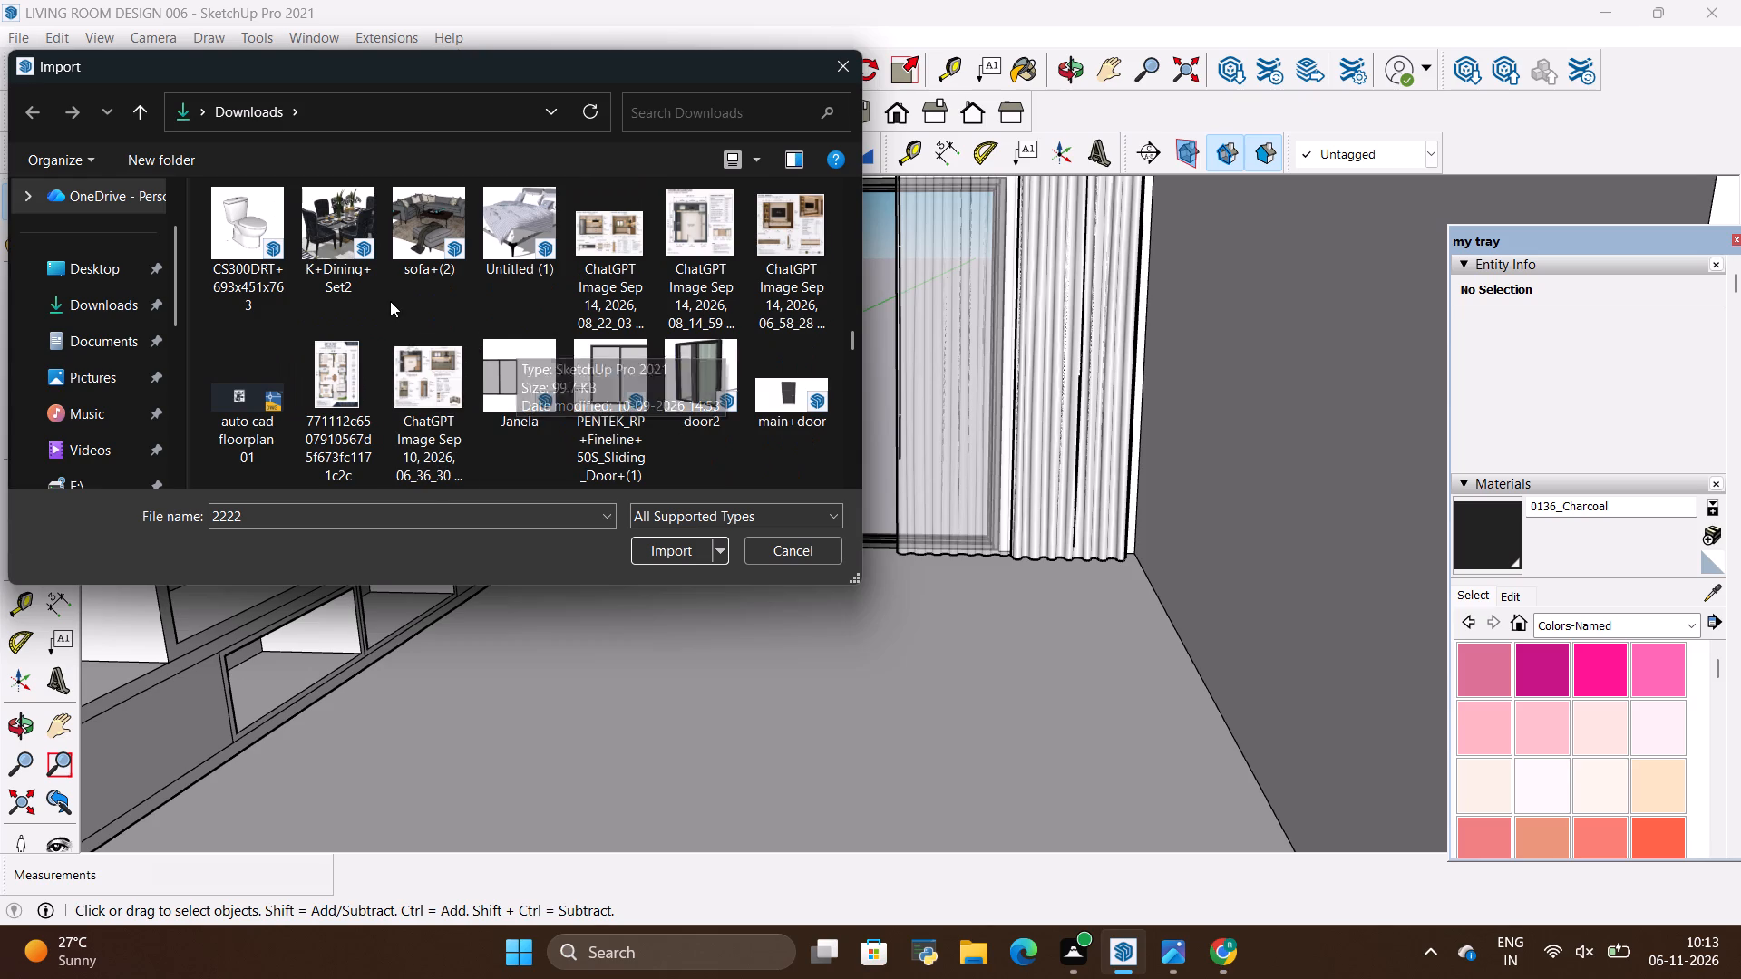
scroll(537, 310, "down", 3)
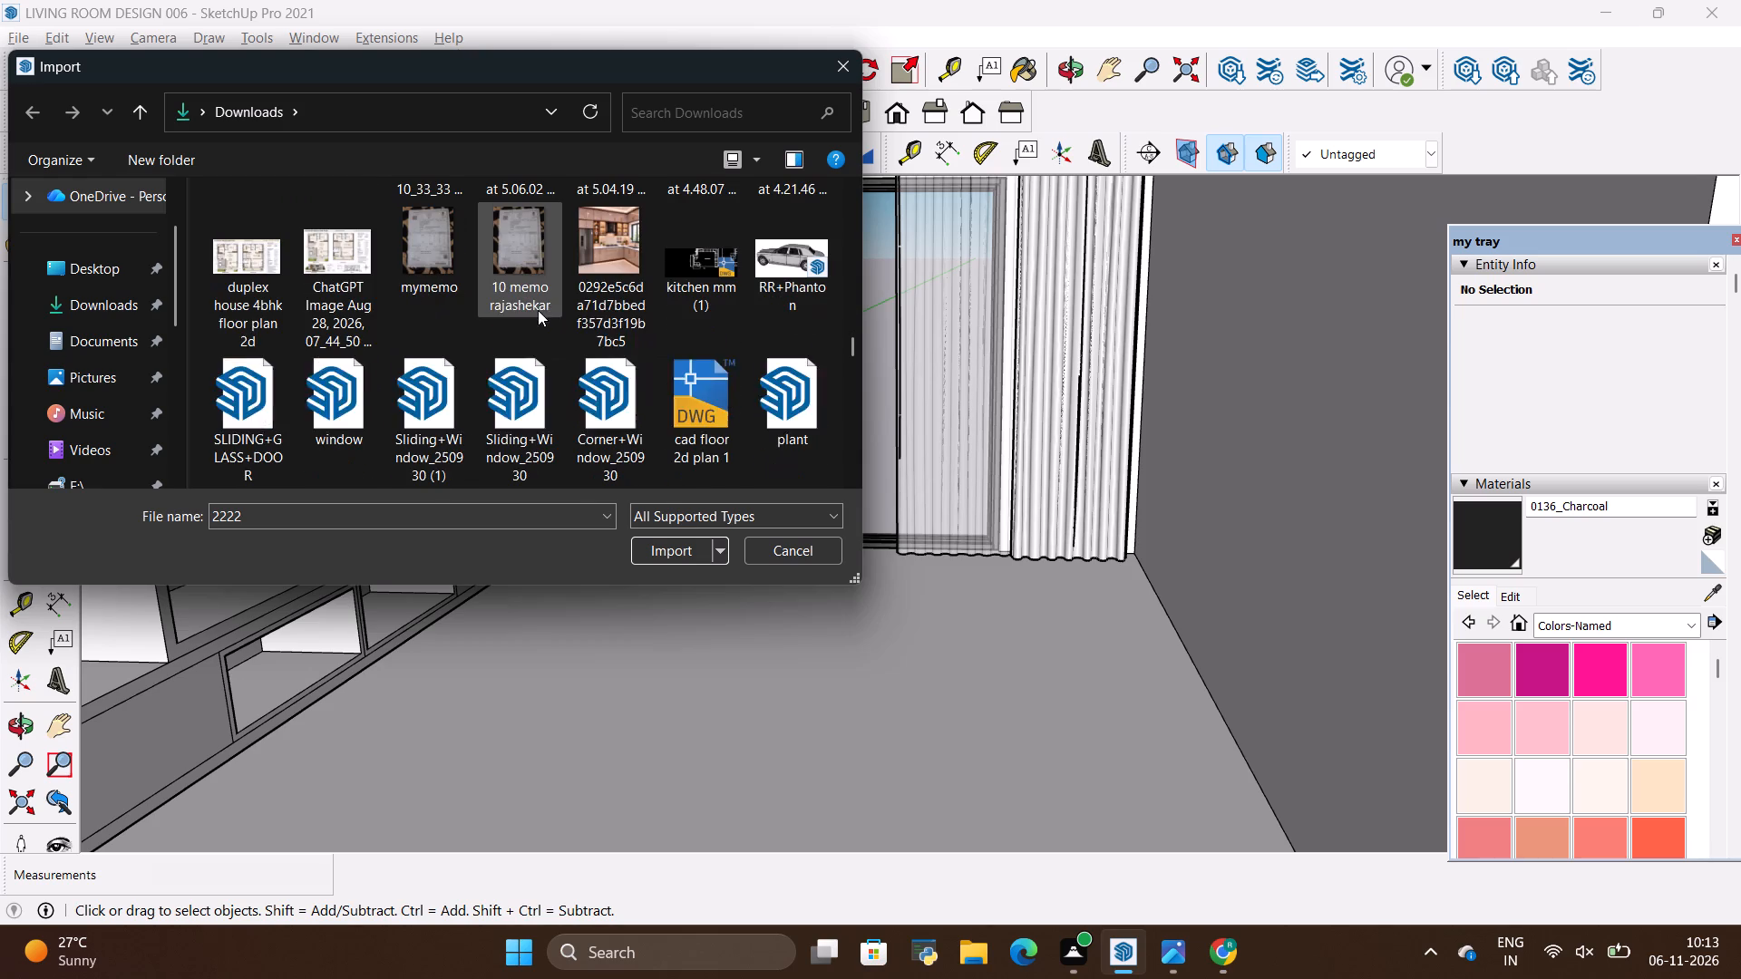
left_click(663, 556)
scroll(666, 551, "down", 2)
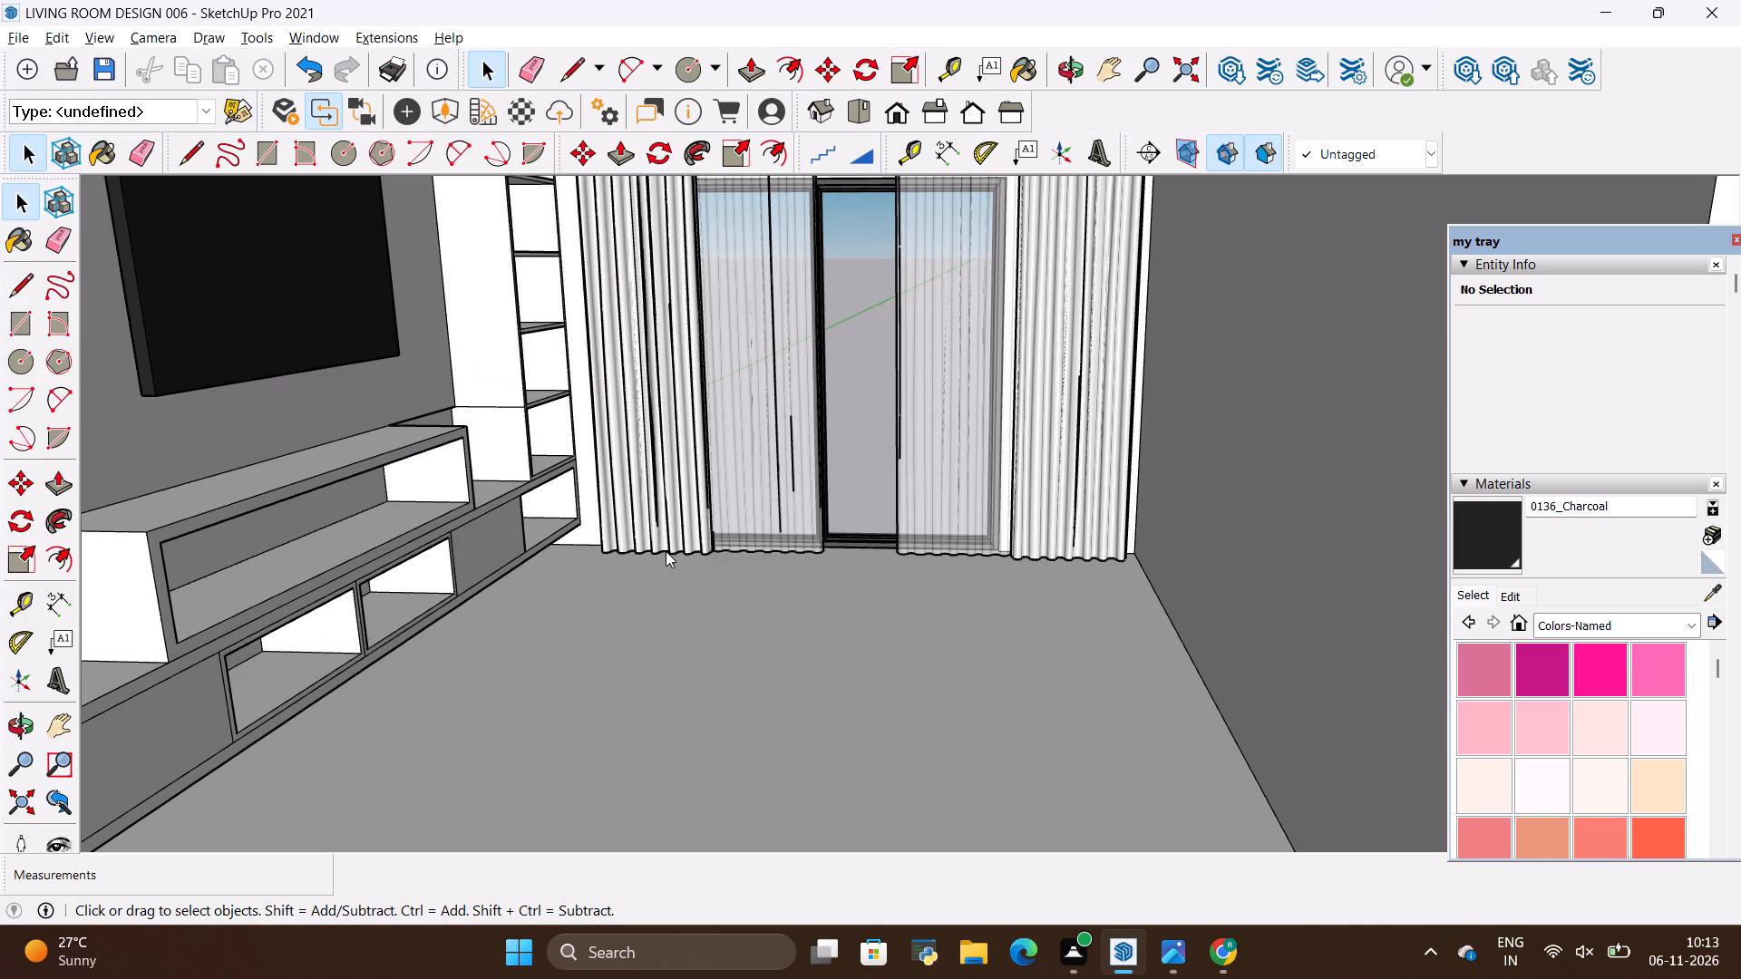
scroll(666, 551, "down", 10)
scroll(624, 375, "down", 4)
scroll(398, 589, "down", 3)
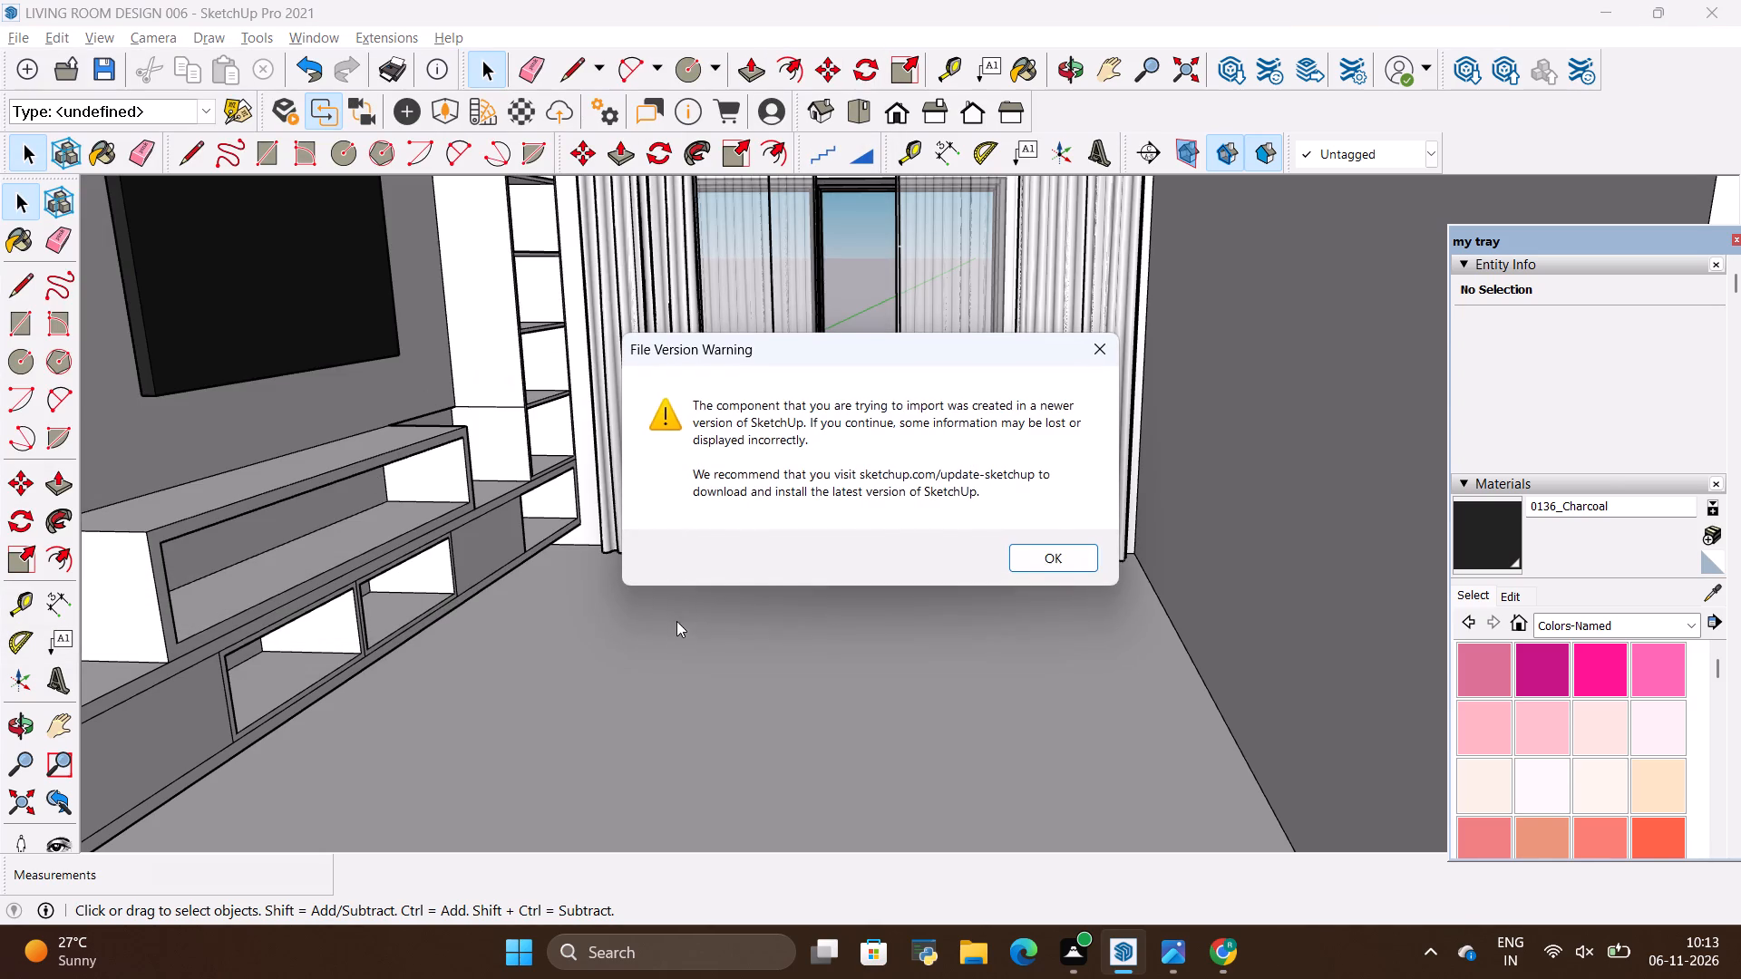
left_click(1043, 568)
scroll(775, 563, "down", 7)
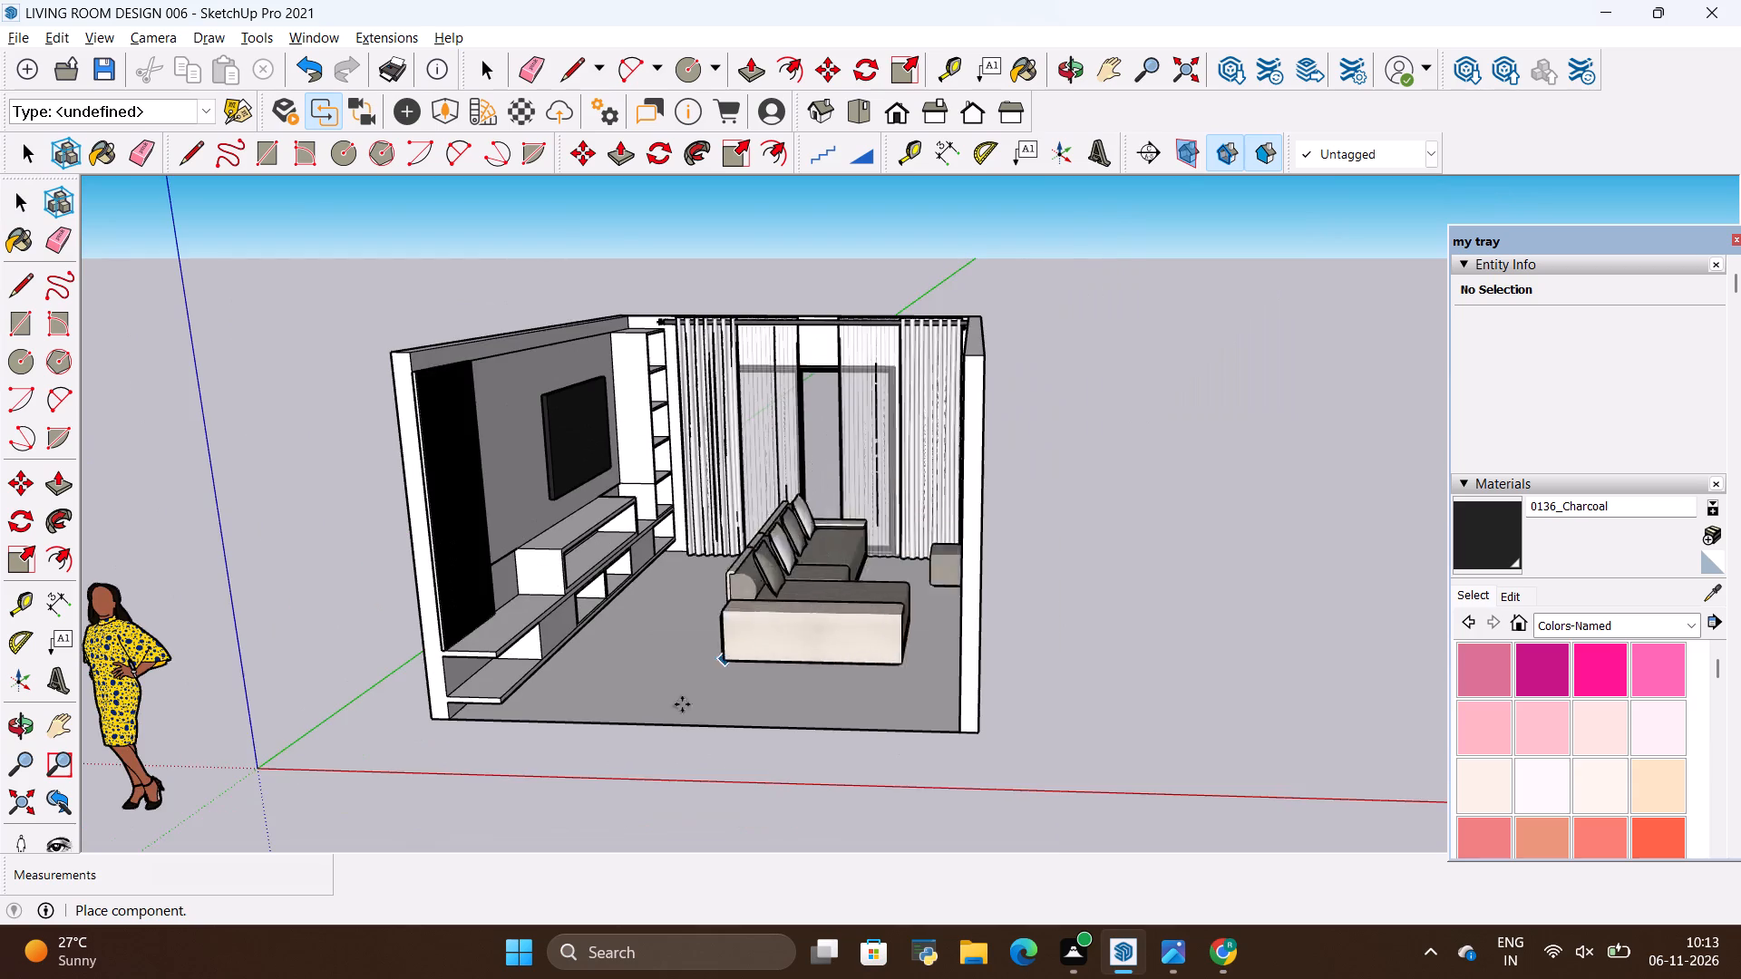
scroll(629, 715, "up", 8)
left_click(606, 699)
scroll(503, 675, "down", 4)
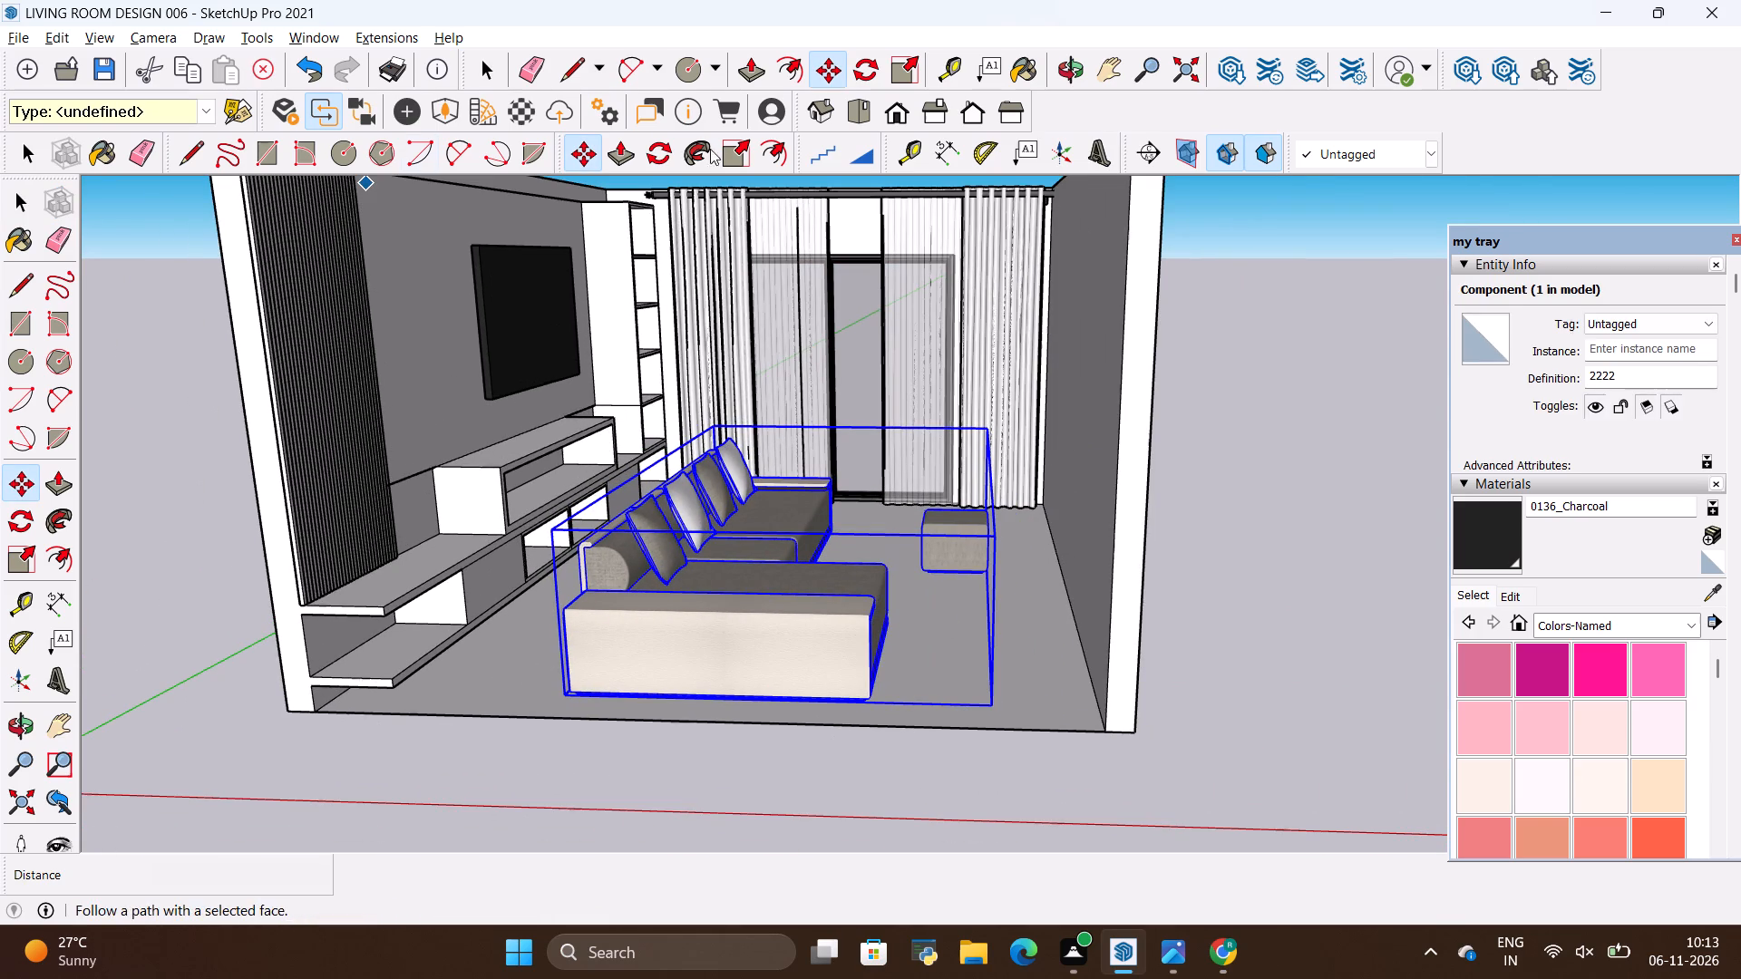
Rotate the imported sofa set 90 degrees on the floor plane.
left_click(666, 151)
scroll(579, 505, "up", 7)
scroll(1079, 426, "down", 5)
scroll(1276, 415, "down", 4)
scroll(1068, 432, "up", 4)
scroll(1265, 495, "up", 5)
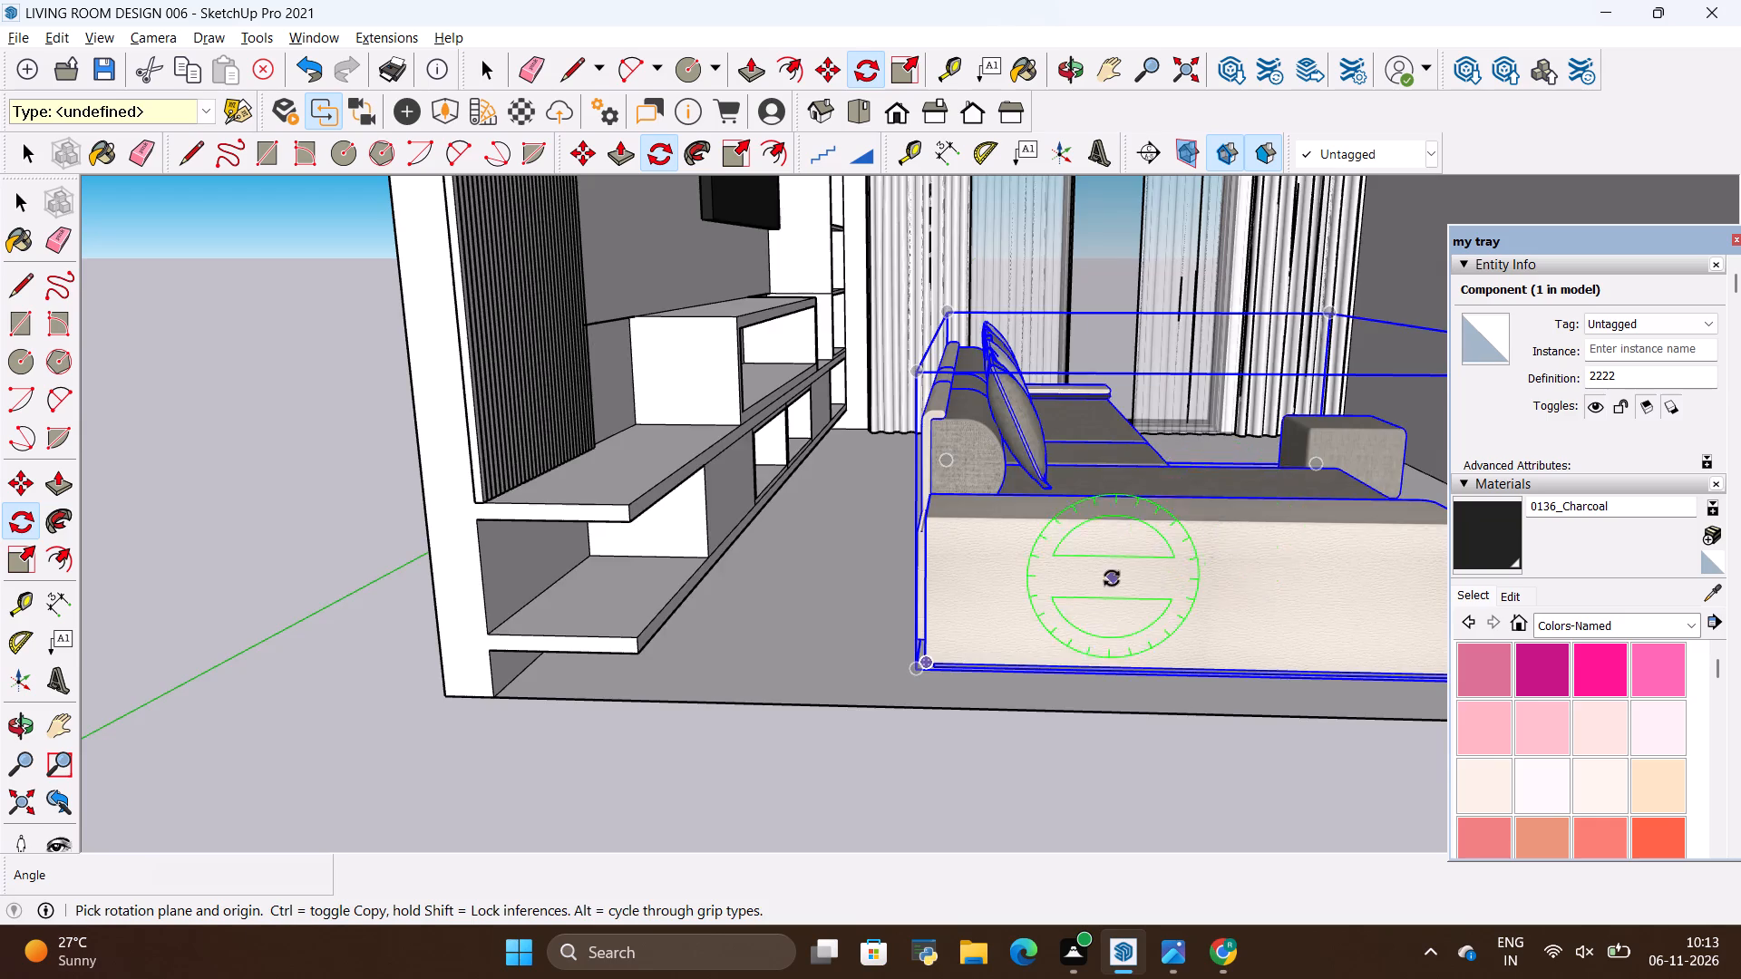
scroll(1112, 578, "up", 2)
scroll(625, 548, "down", 4)
scroll(658, 511, "up", 9)
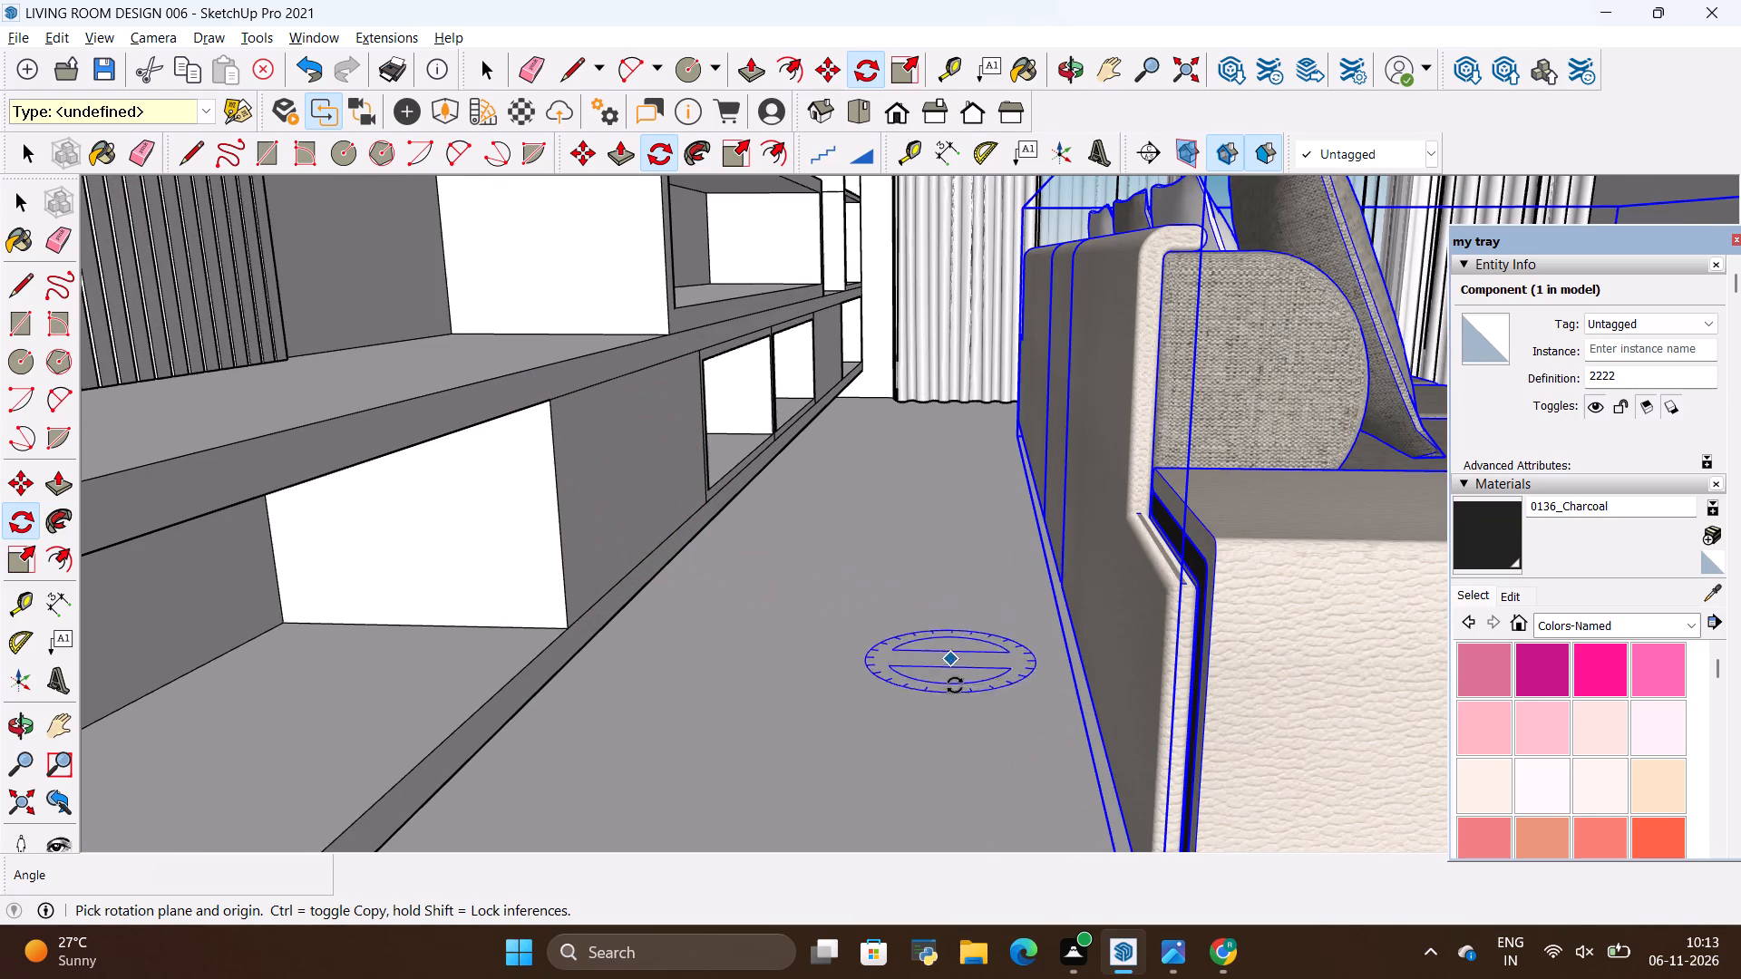
left_click(997, 741)
left_click(998, 547)
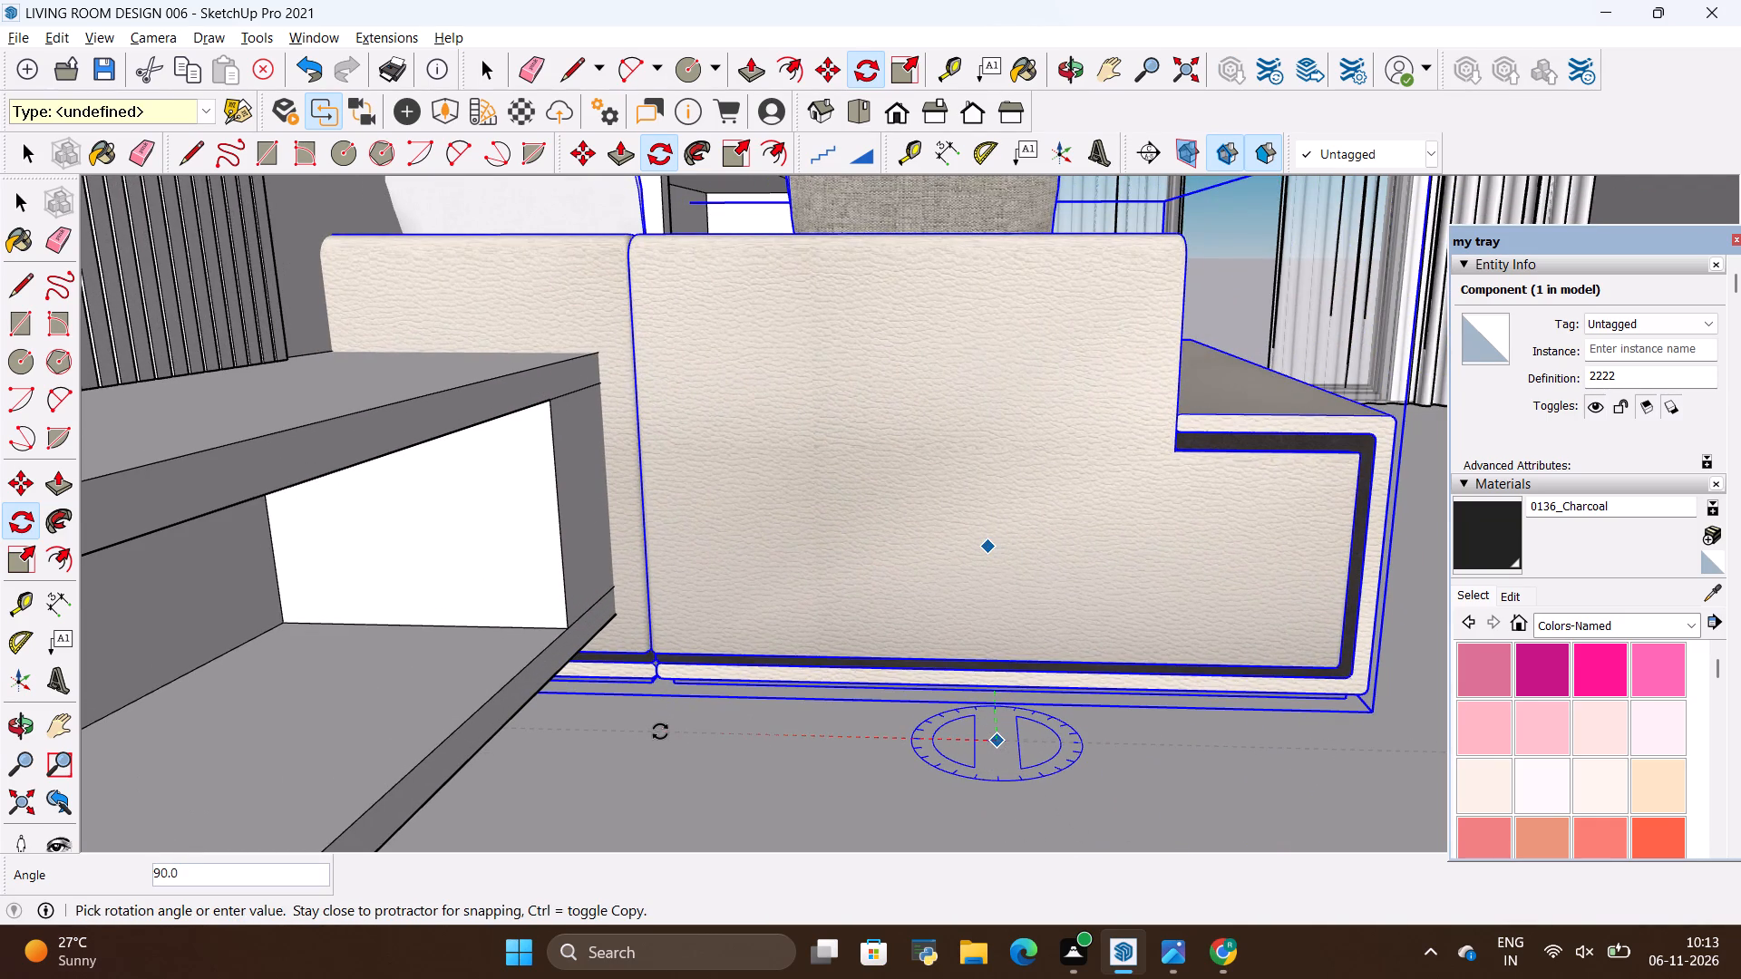
left_click(660, 732)
Rotate the sofa set a further quarter turn on the floor so its seats face the TV wall side.
scroll(635, 786, "down", 20)
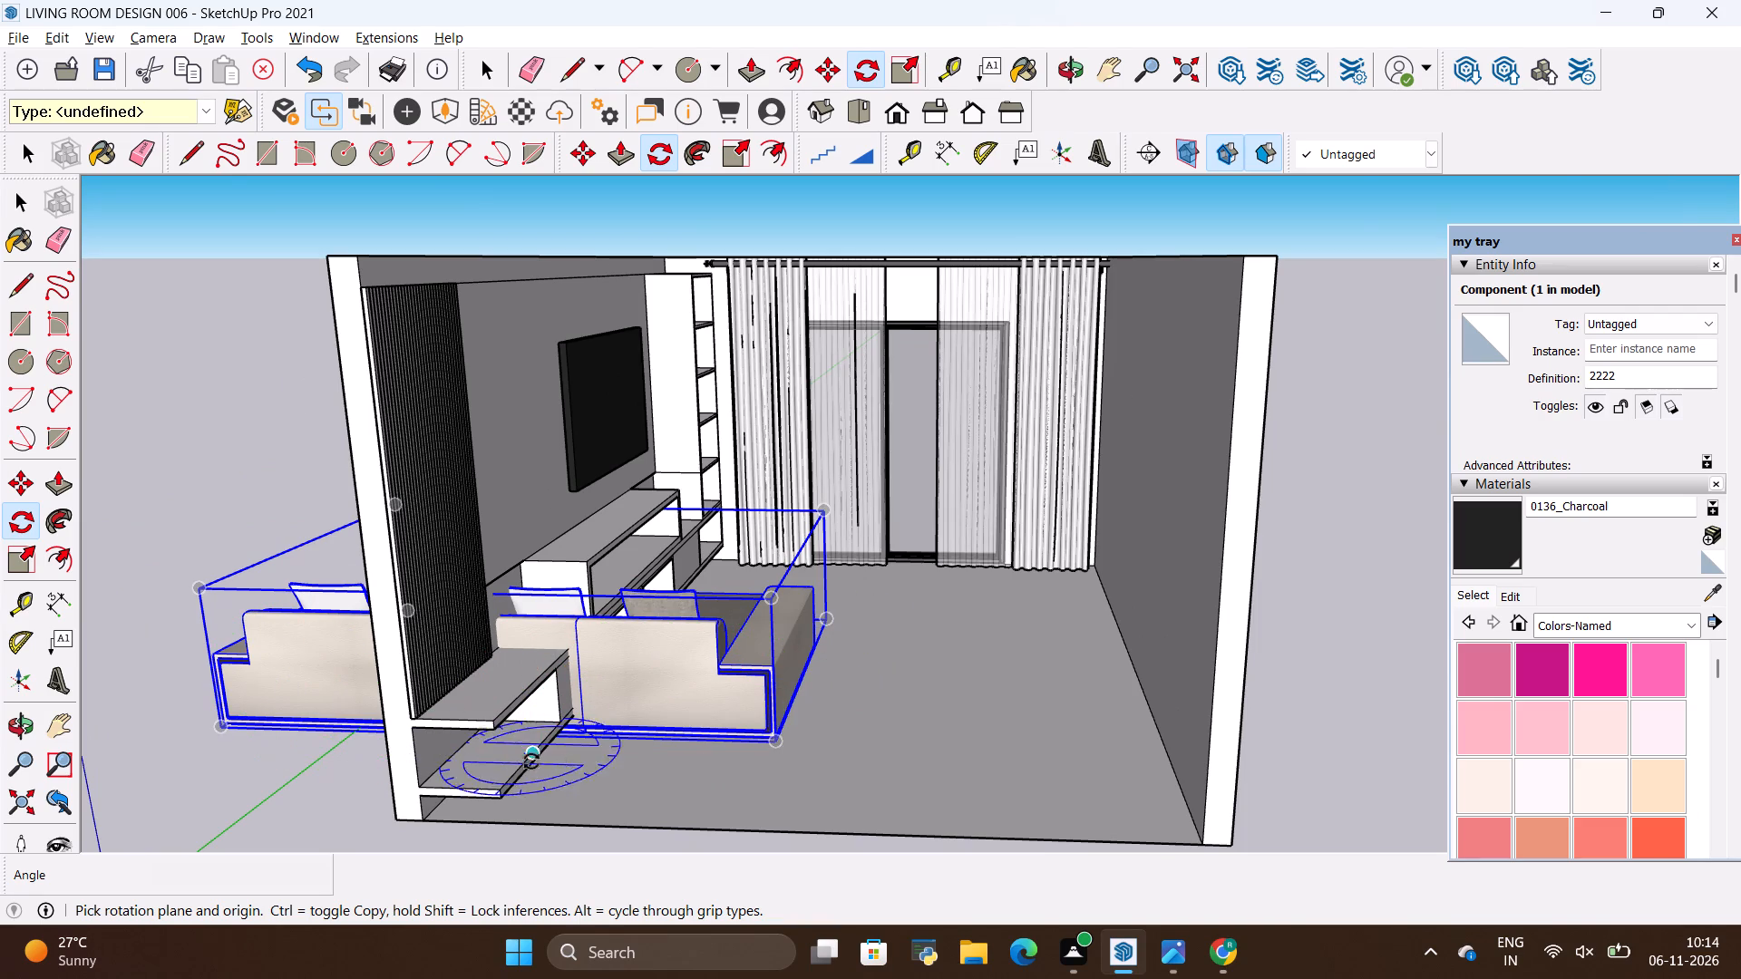
scroll(659, 771, "up", 4)
scroll(877, 608, "down", 6)
scroll(754, 749, "up", 13)
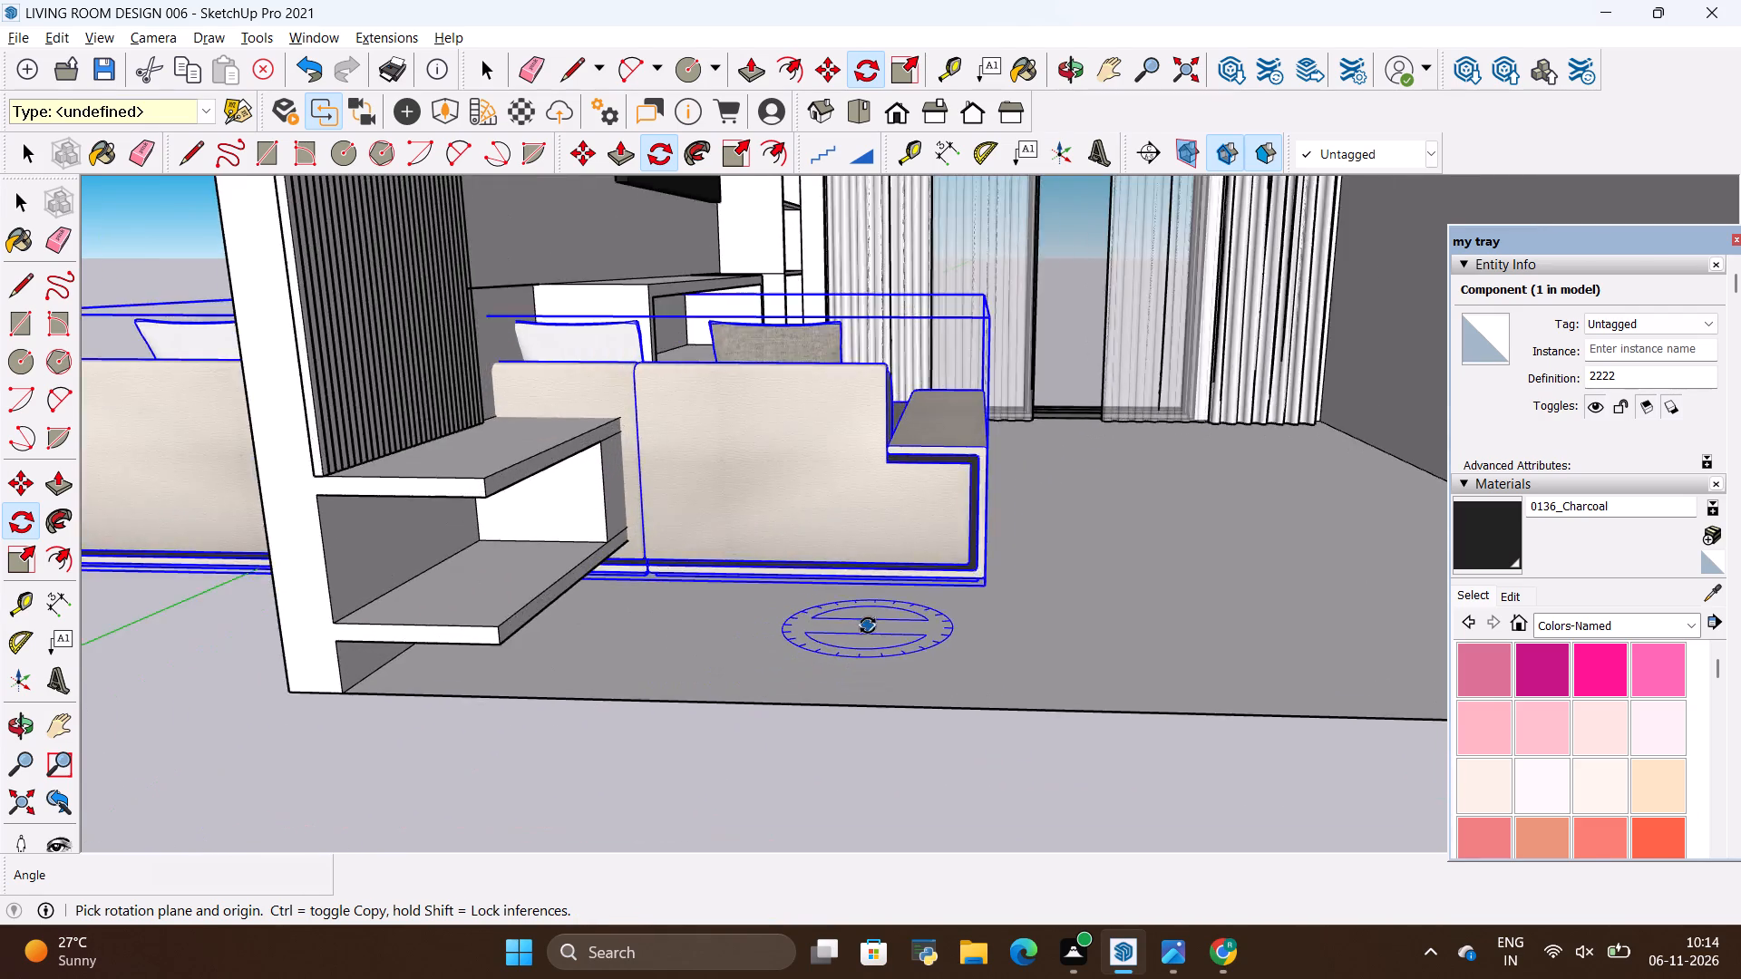
scroll(868, 625, "up", 2)
left_click(948, 601)
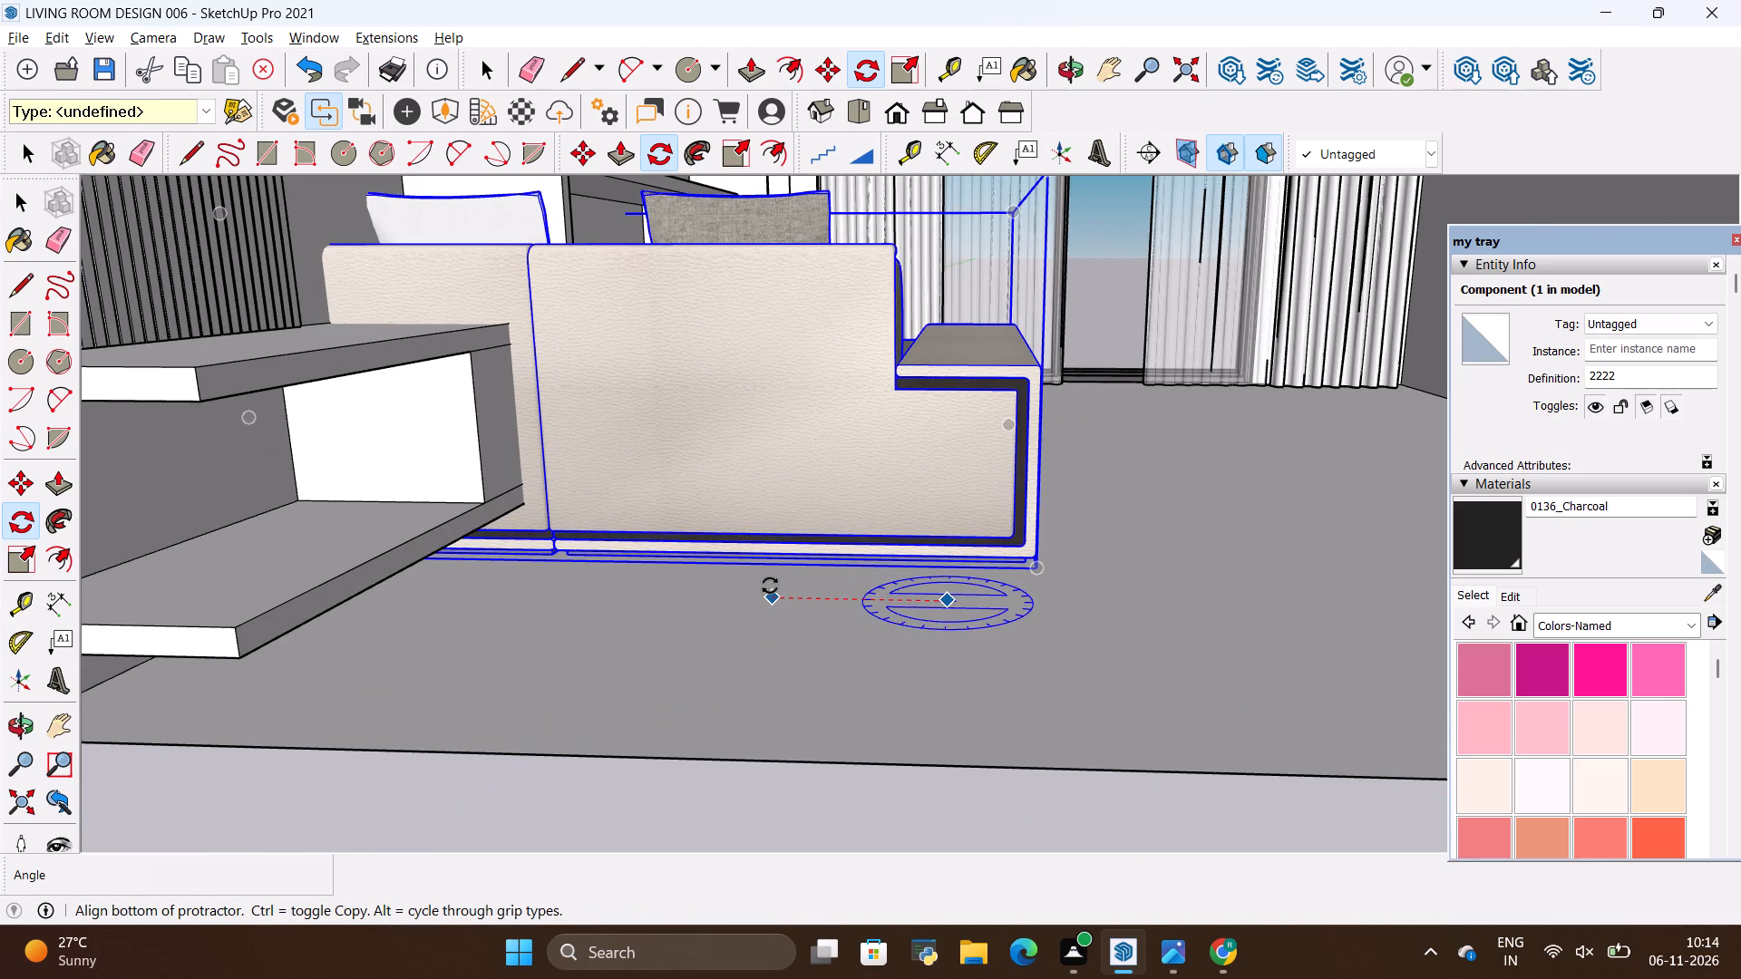
left_click(770, 586)
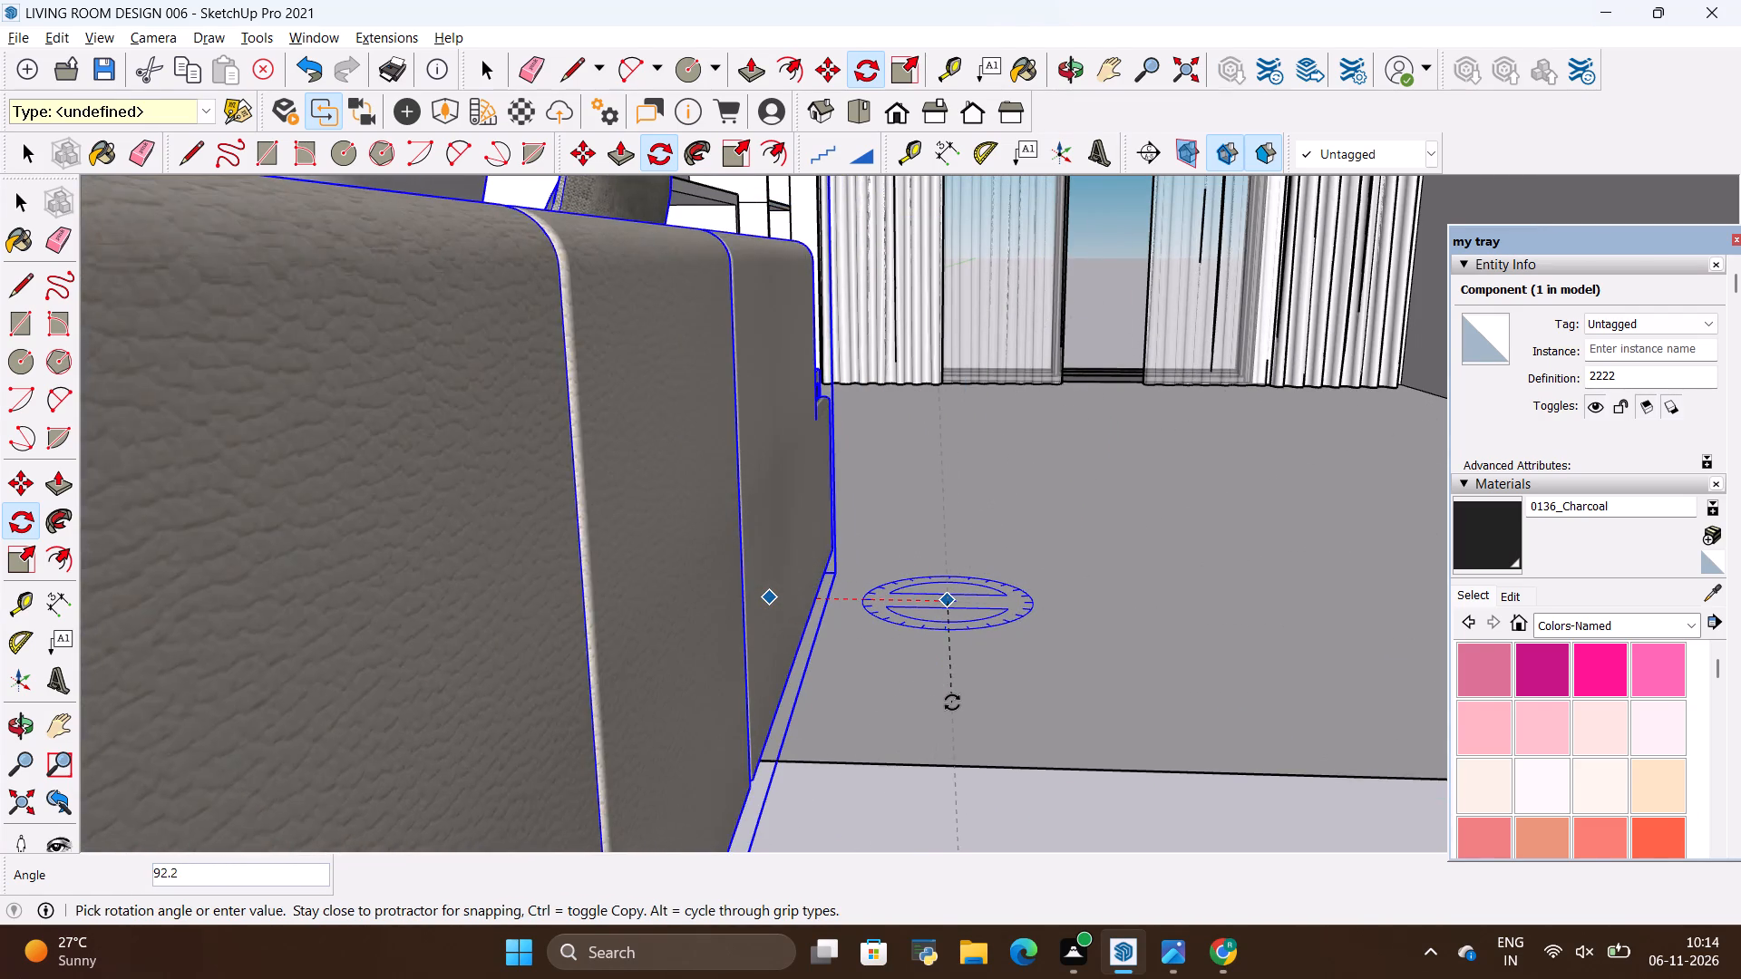
left_click(935, 708)
scroll(1015, 587, "down", 18)
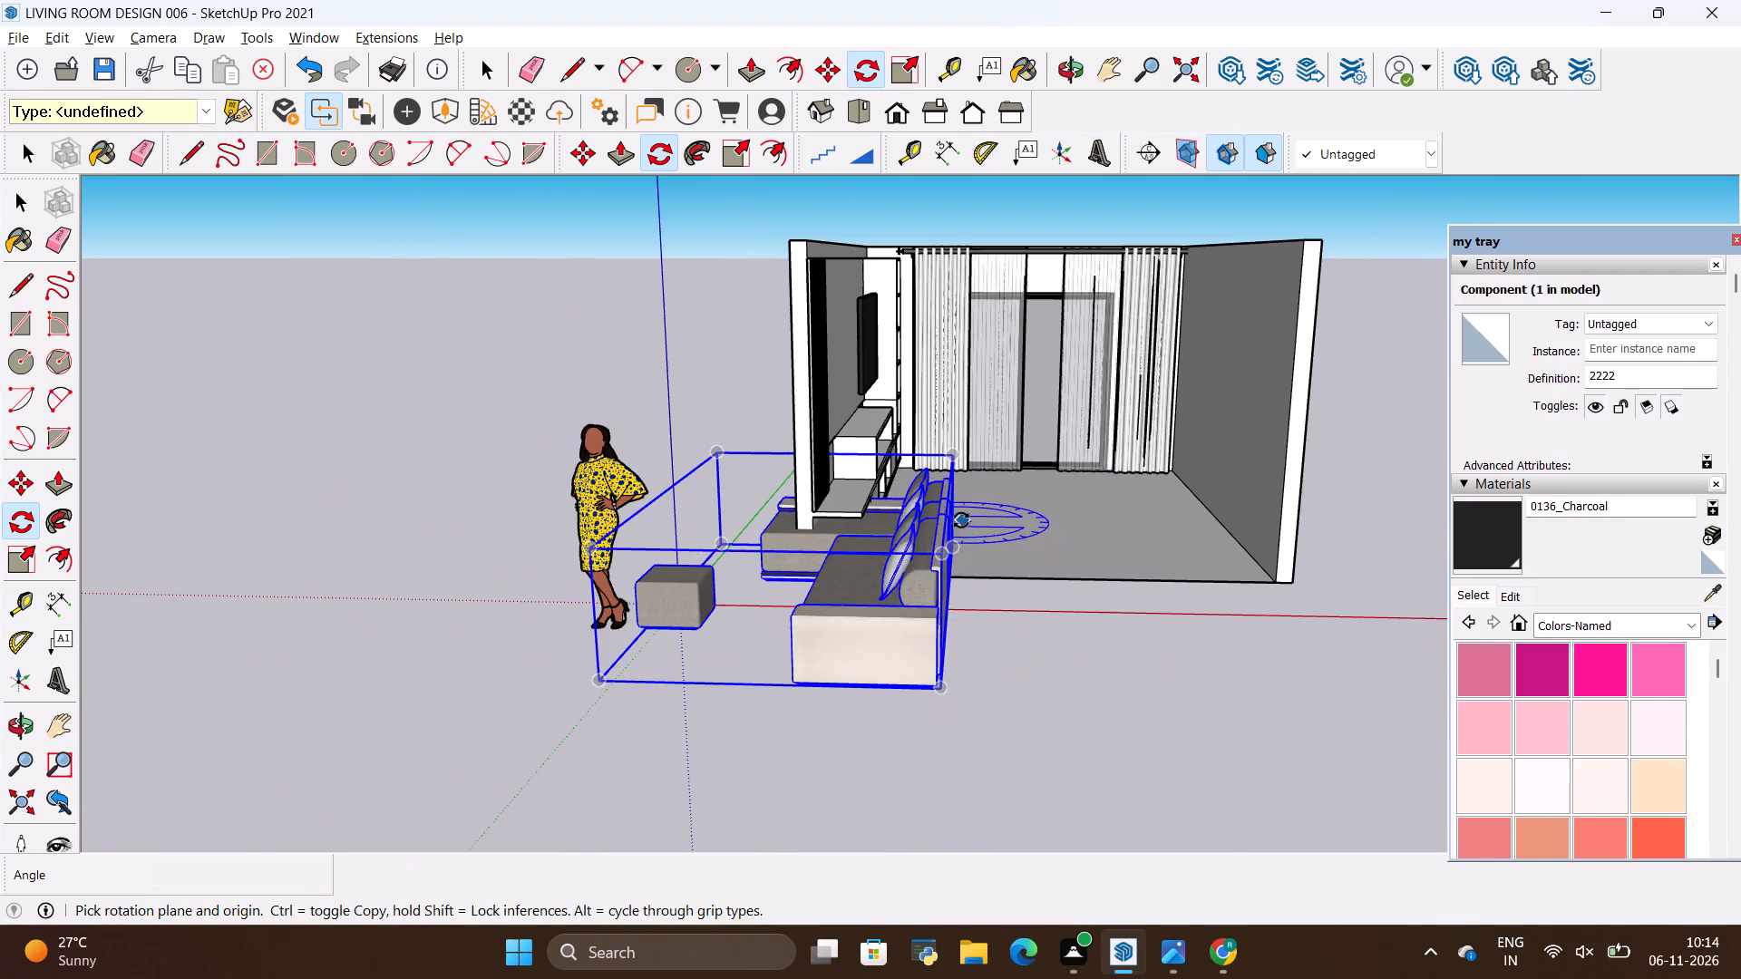
Move the sofa set about 13' 10" into the room, with its back near the wall opposite the TV.
key("m")
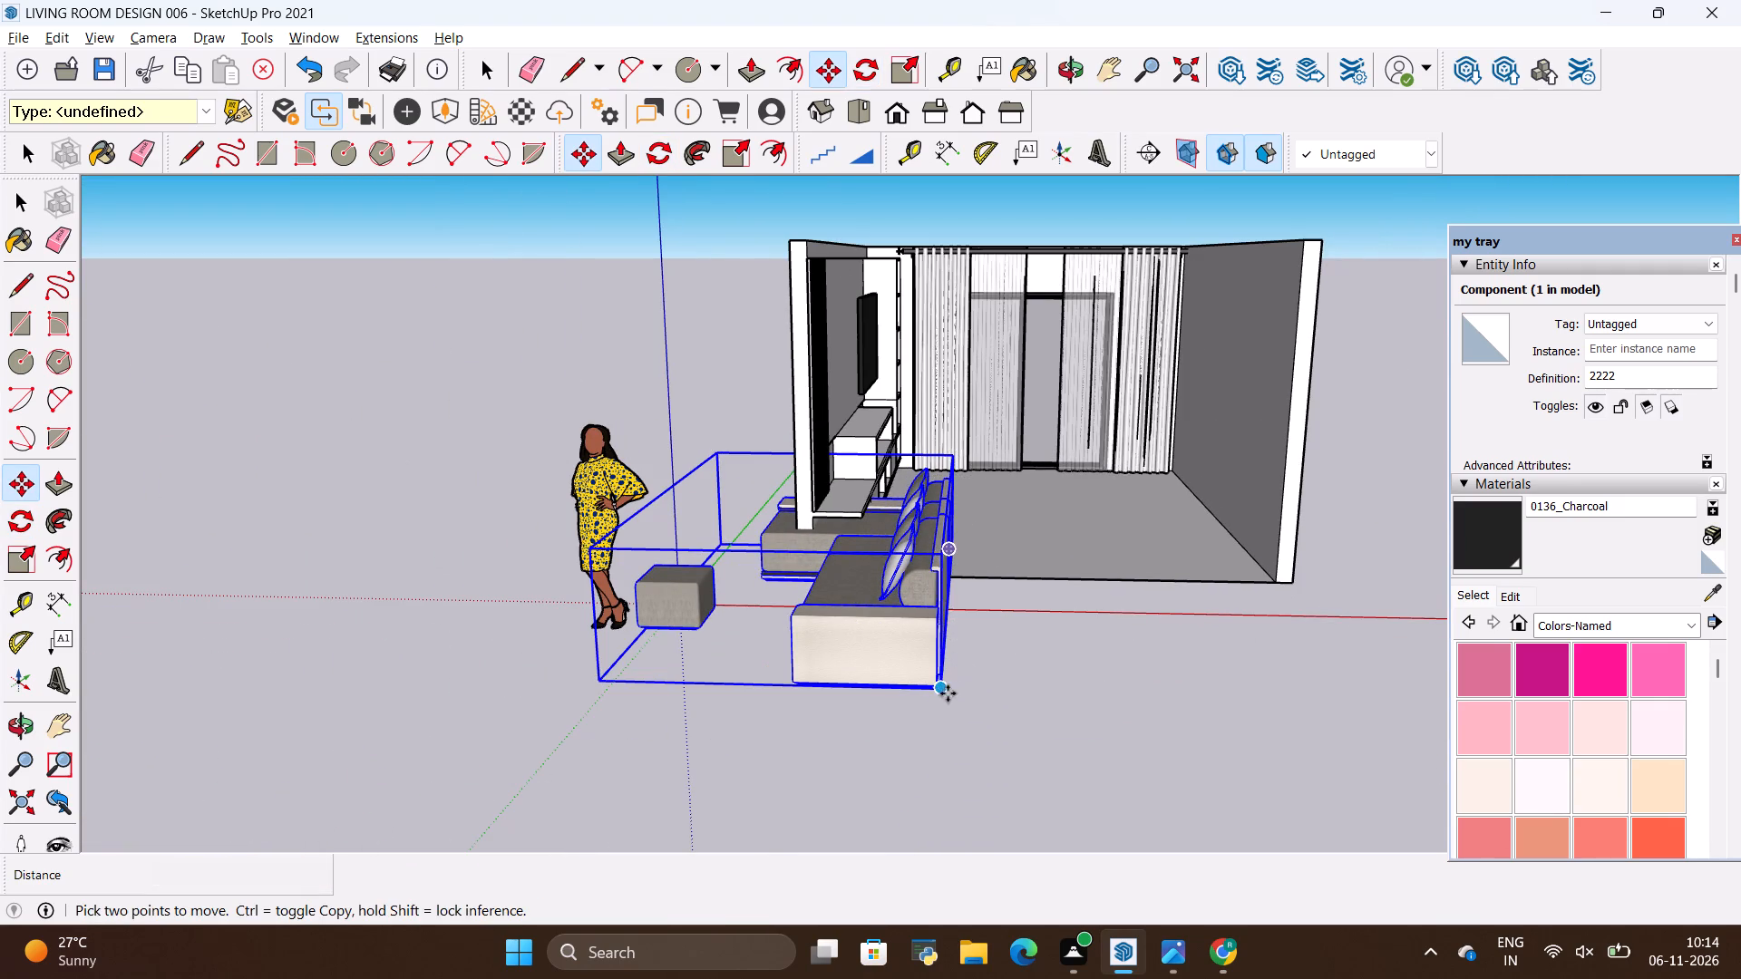
left_click(944, 693)
scroll(1194, 518, "up", 8)
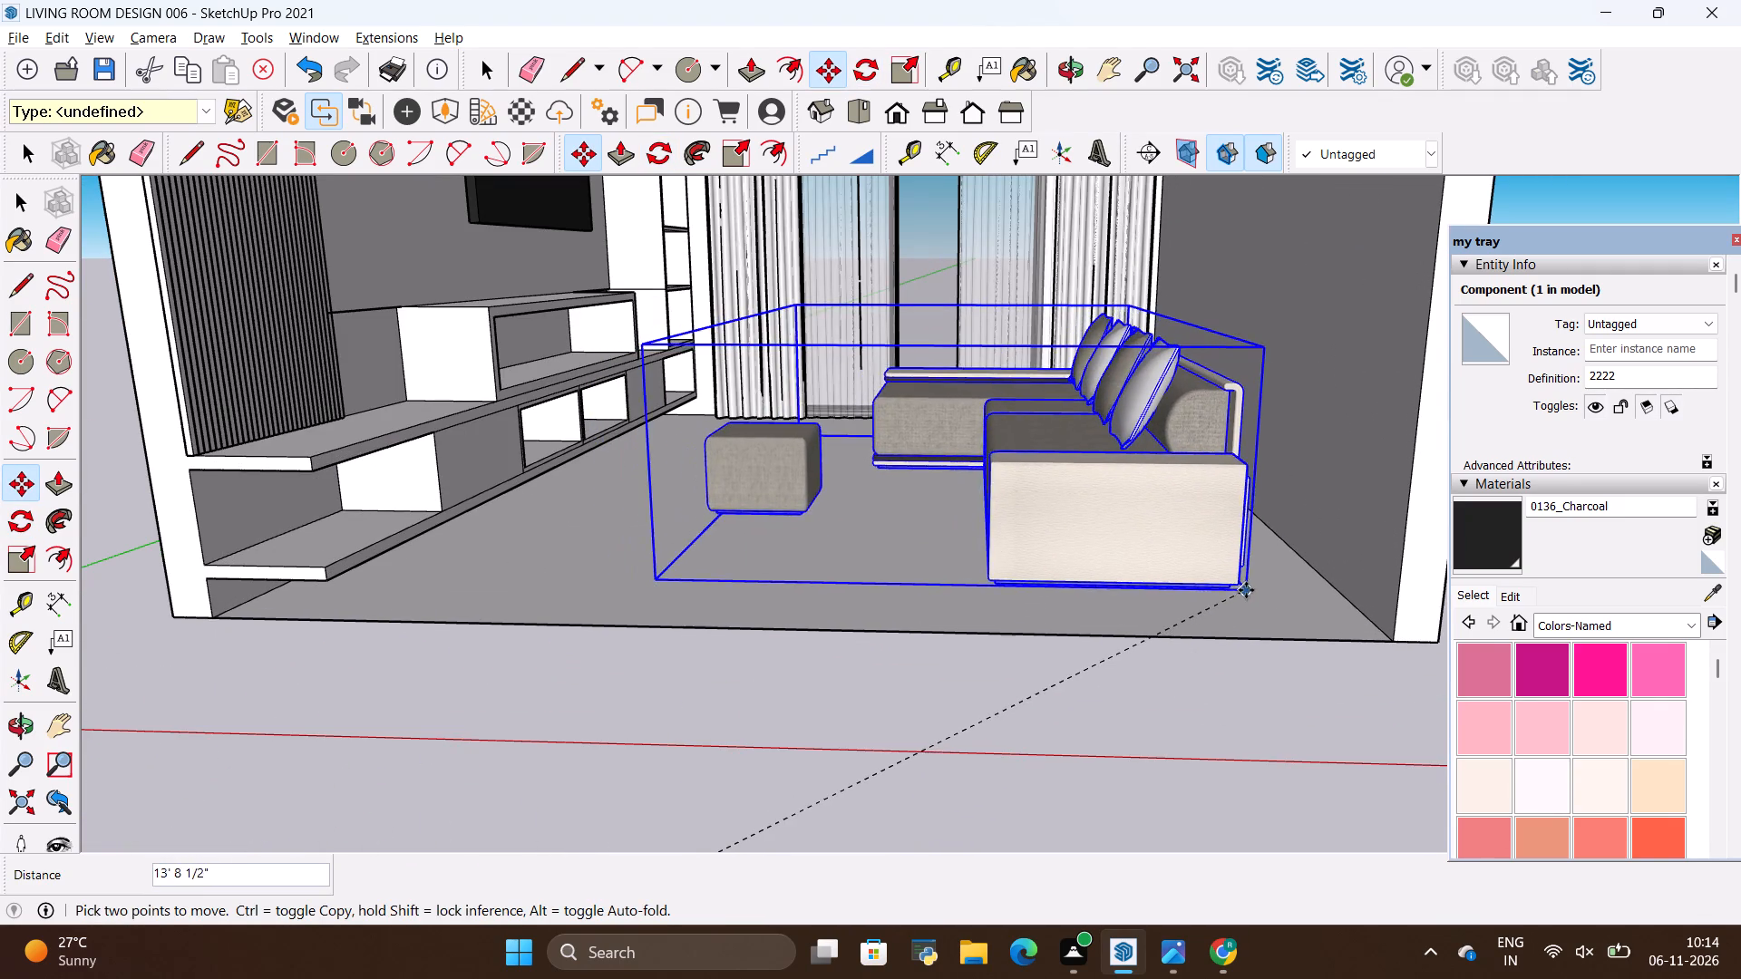
left_click(1265, 591)
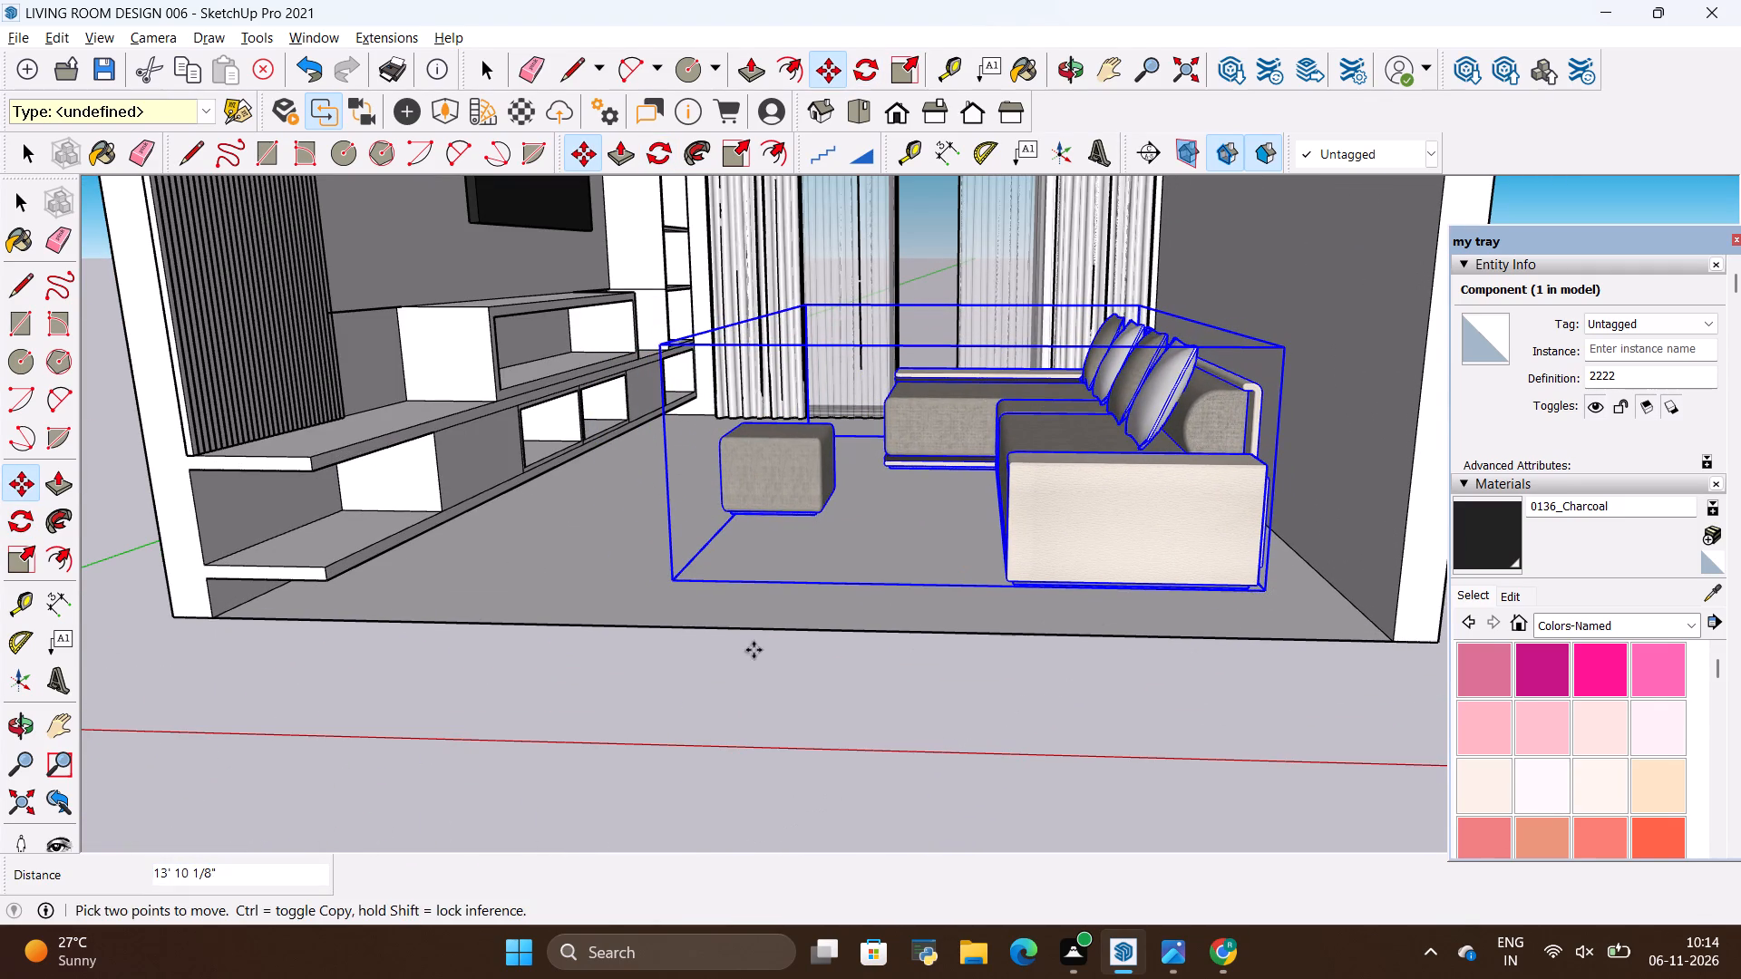
key("space")
left_click(592, 611)
Review the sofa's placement in the living room from several angles and check it against the reference photo.
scroll(604, 625, "down", 13)
scroll(753, 499, "up", 7)
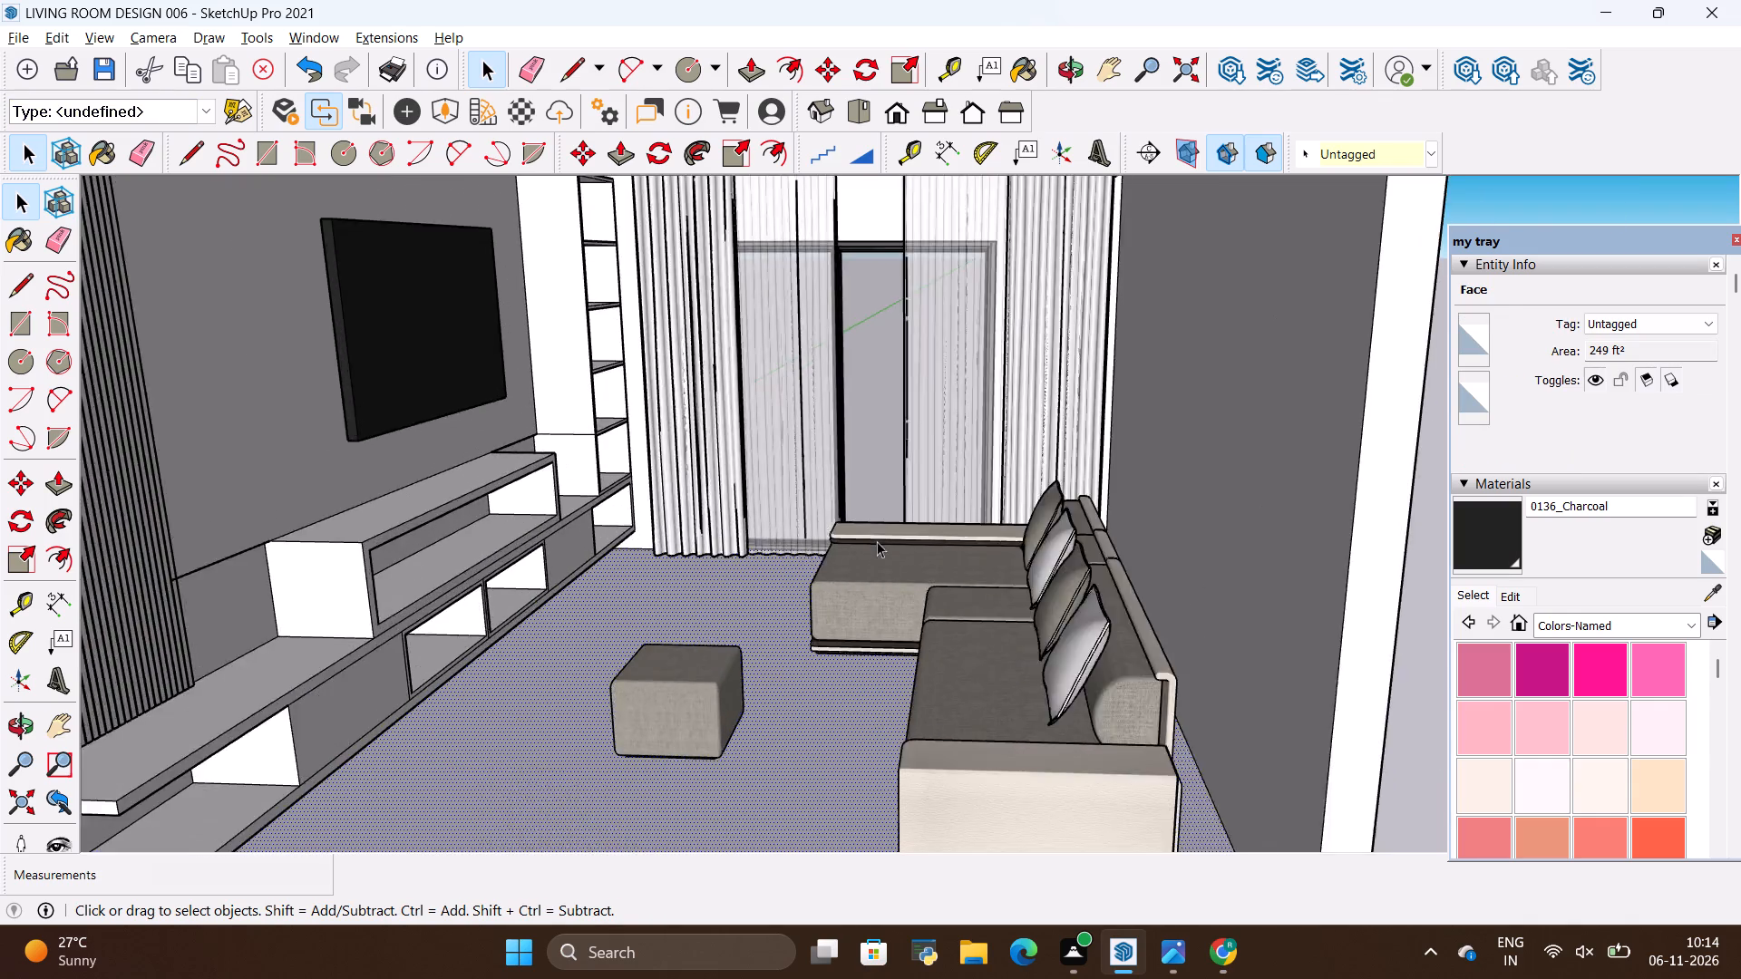
scroll(877, 541, "up", 2)
scroll(844, 528, "down", 5)
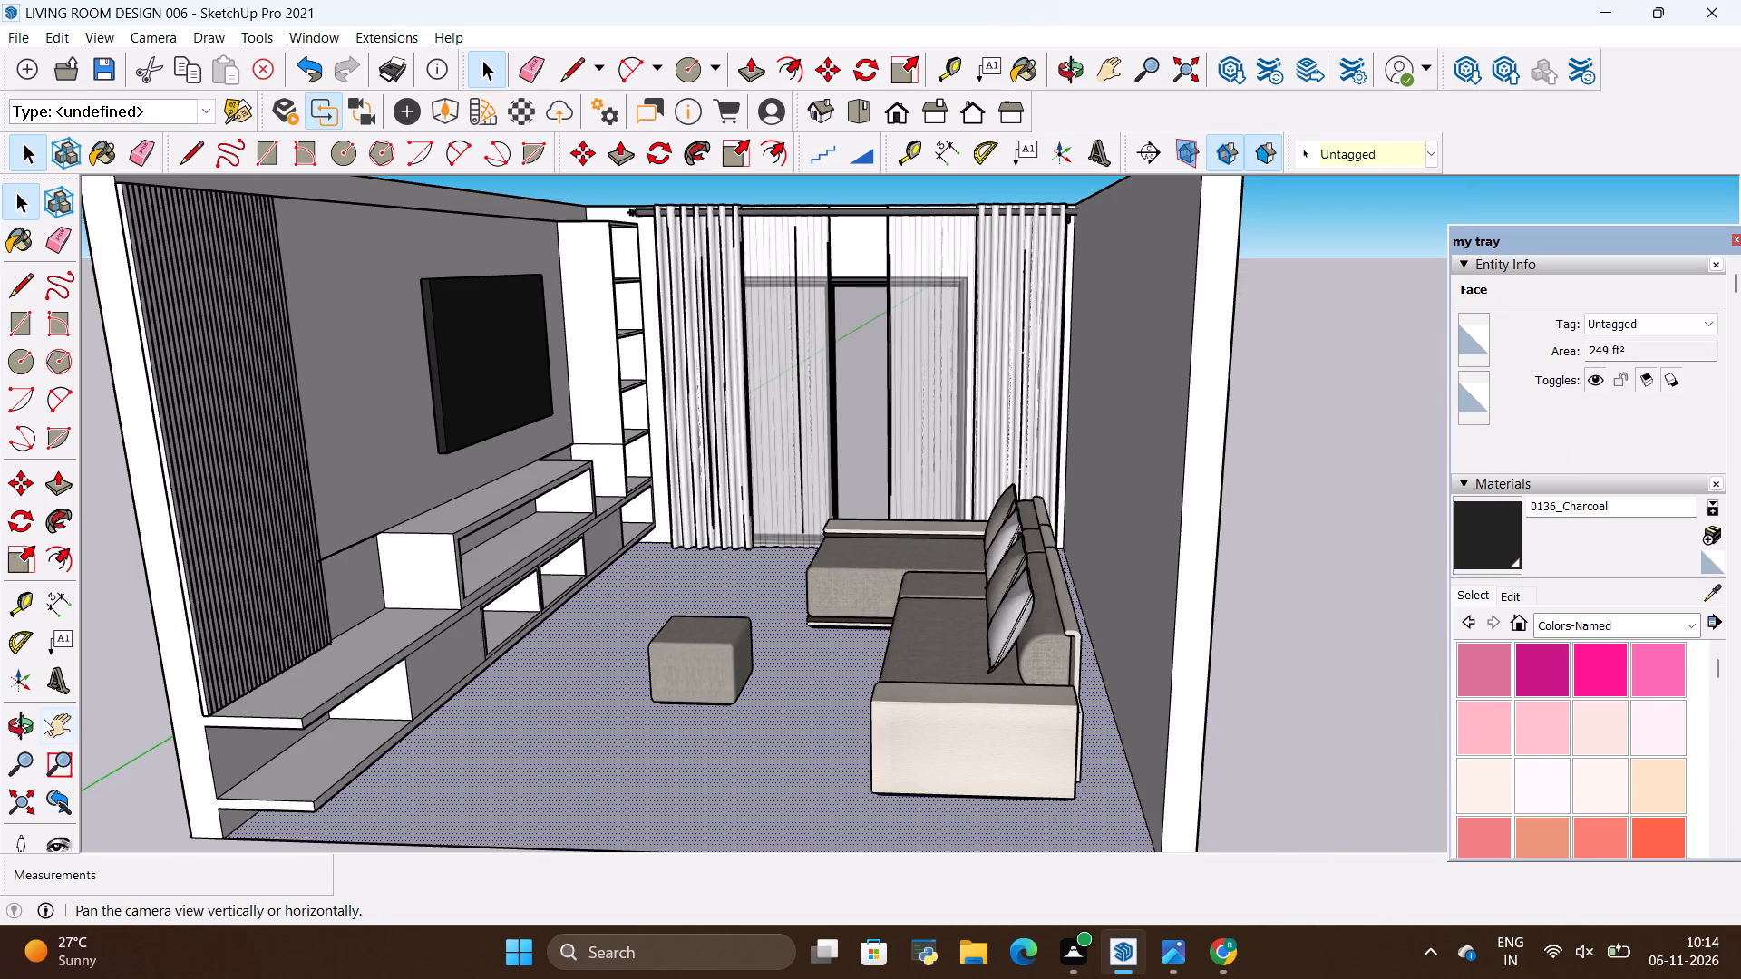
left_click(23, 720)
left_click_drag(321, 590, 362, 683)
scroll(604, 435, "down", 4)
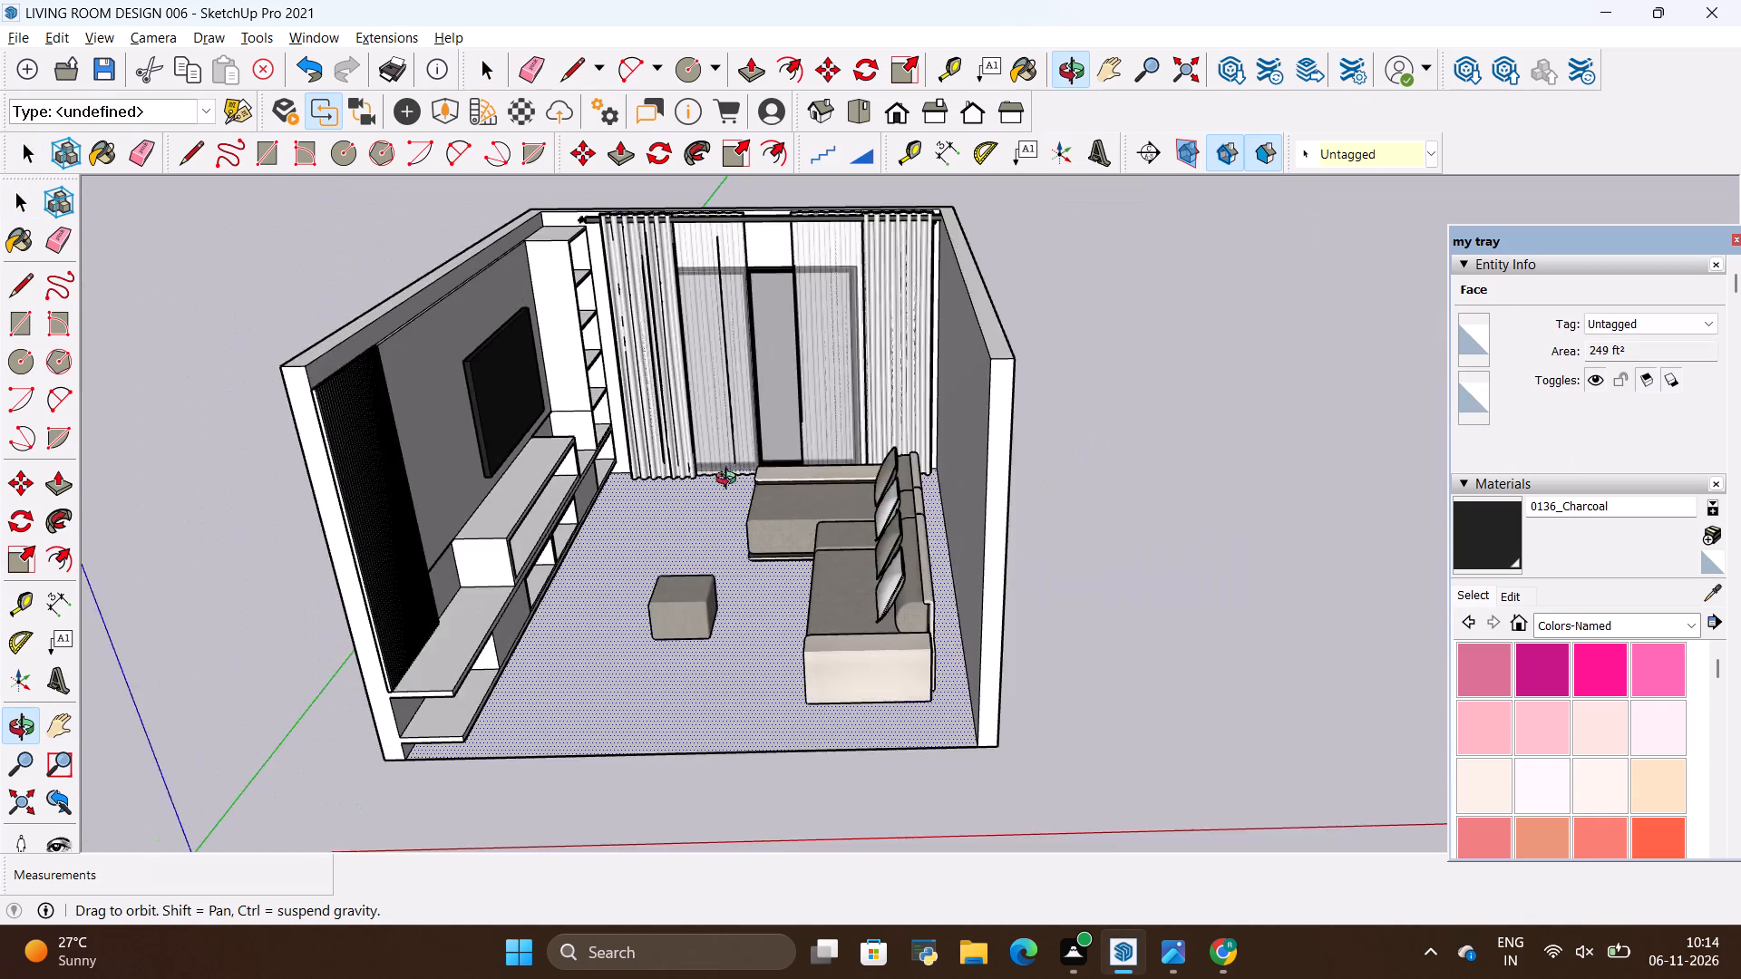
scroll(750, 514, "up", 5)
left_click_drag(666, 588, 683, 501)
scroll(539, 453, "up", 2)
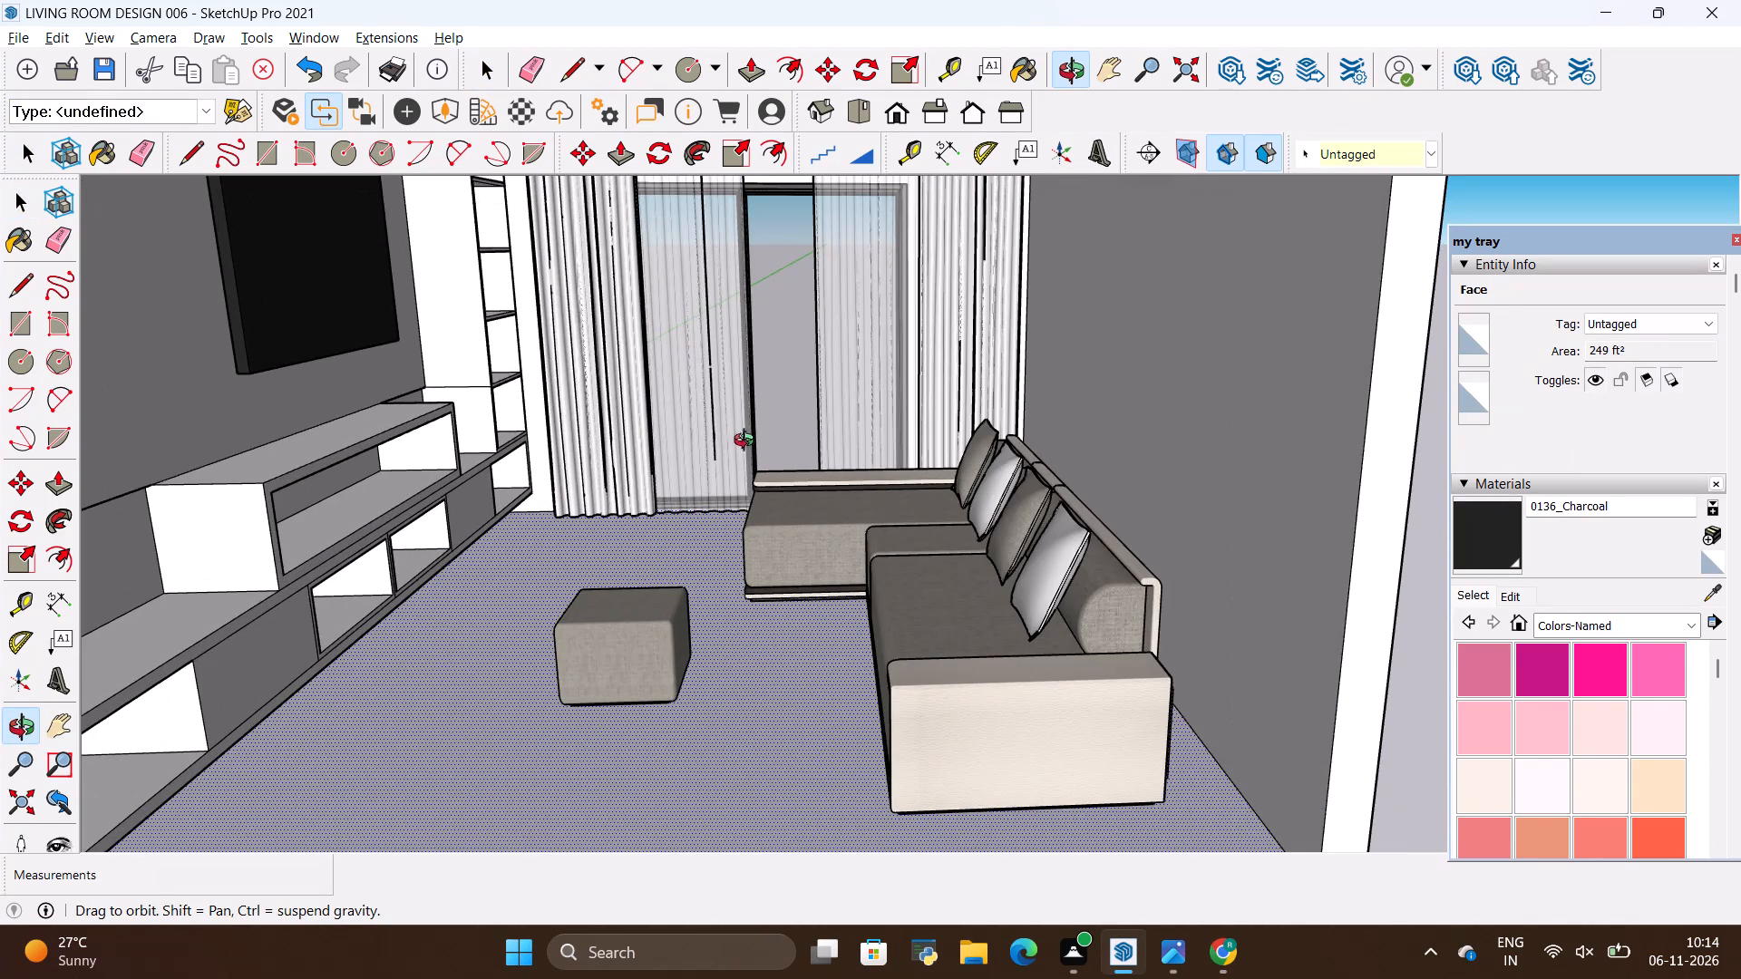
key("alt+Tab")
key("alt+Tab")
scroll(890, 449, "down", 2)
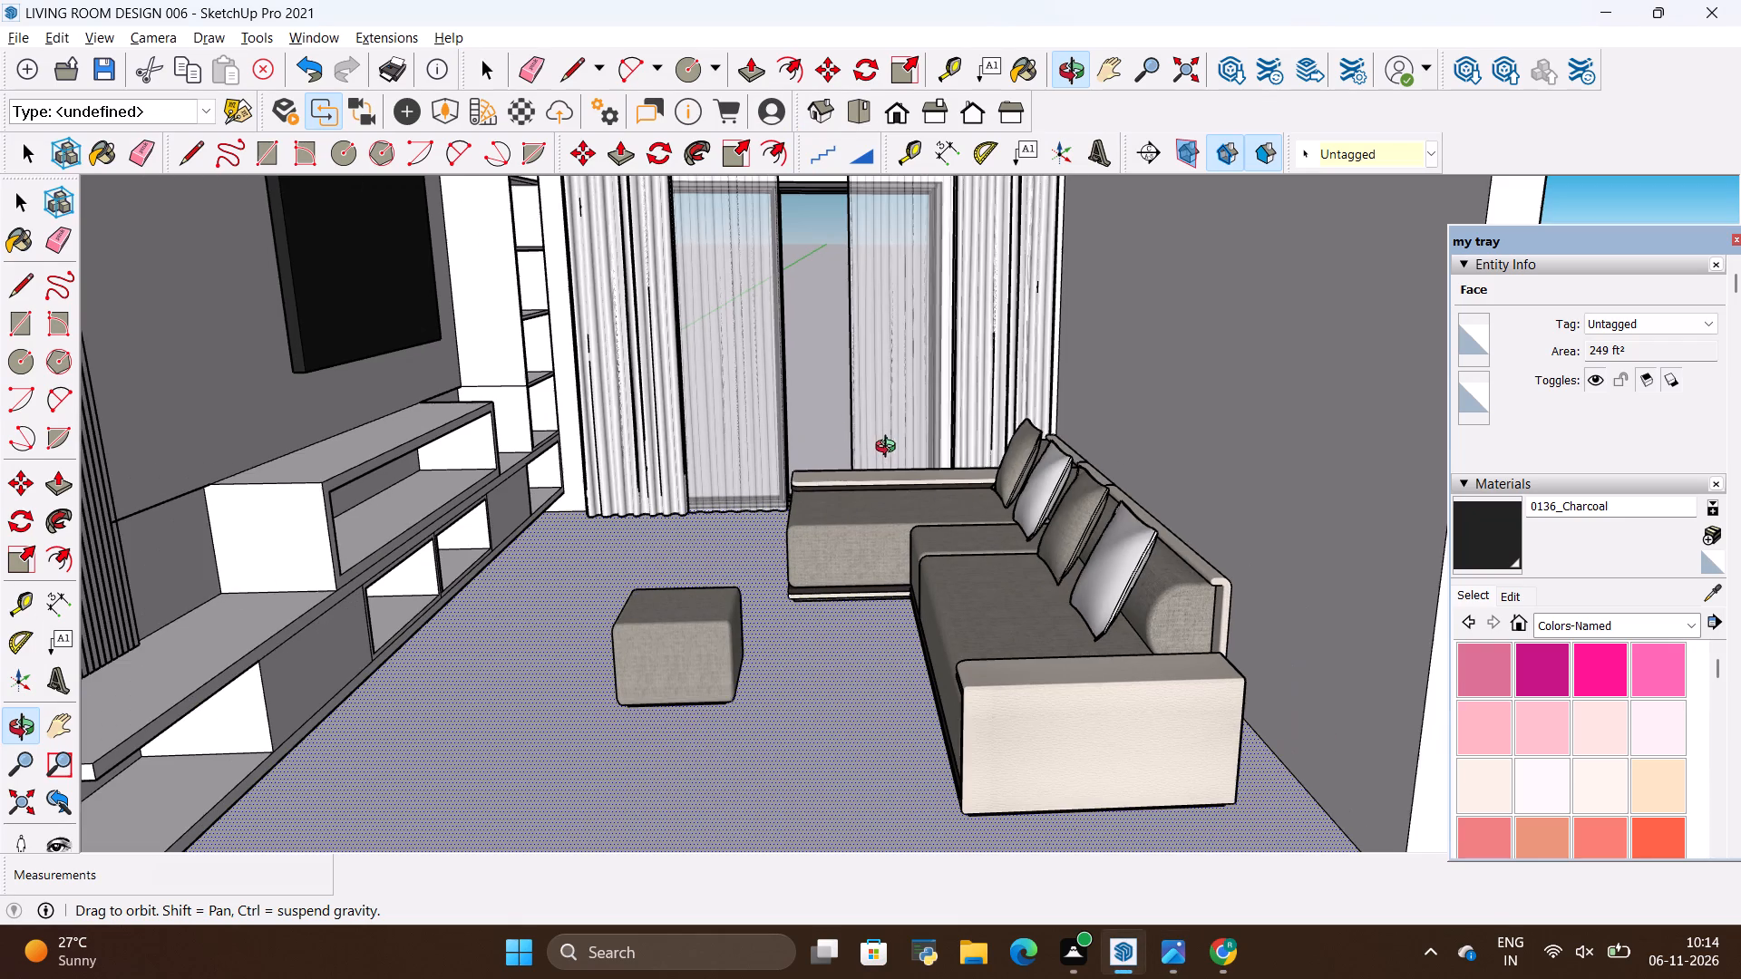
Erase the cube-shaped ottoman in front of the sofa from inside the 2222 component.
key("space")
double_click(721, 613)
left_click(721, 613)
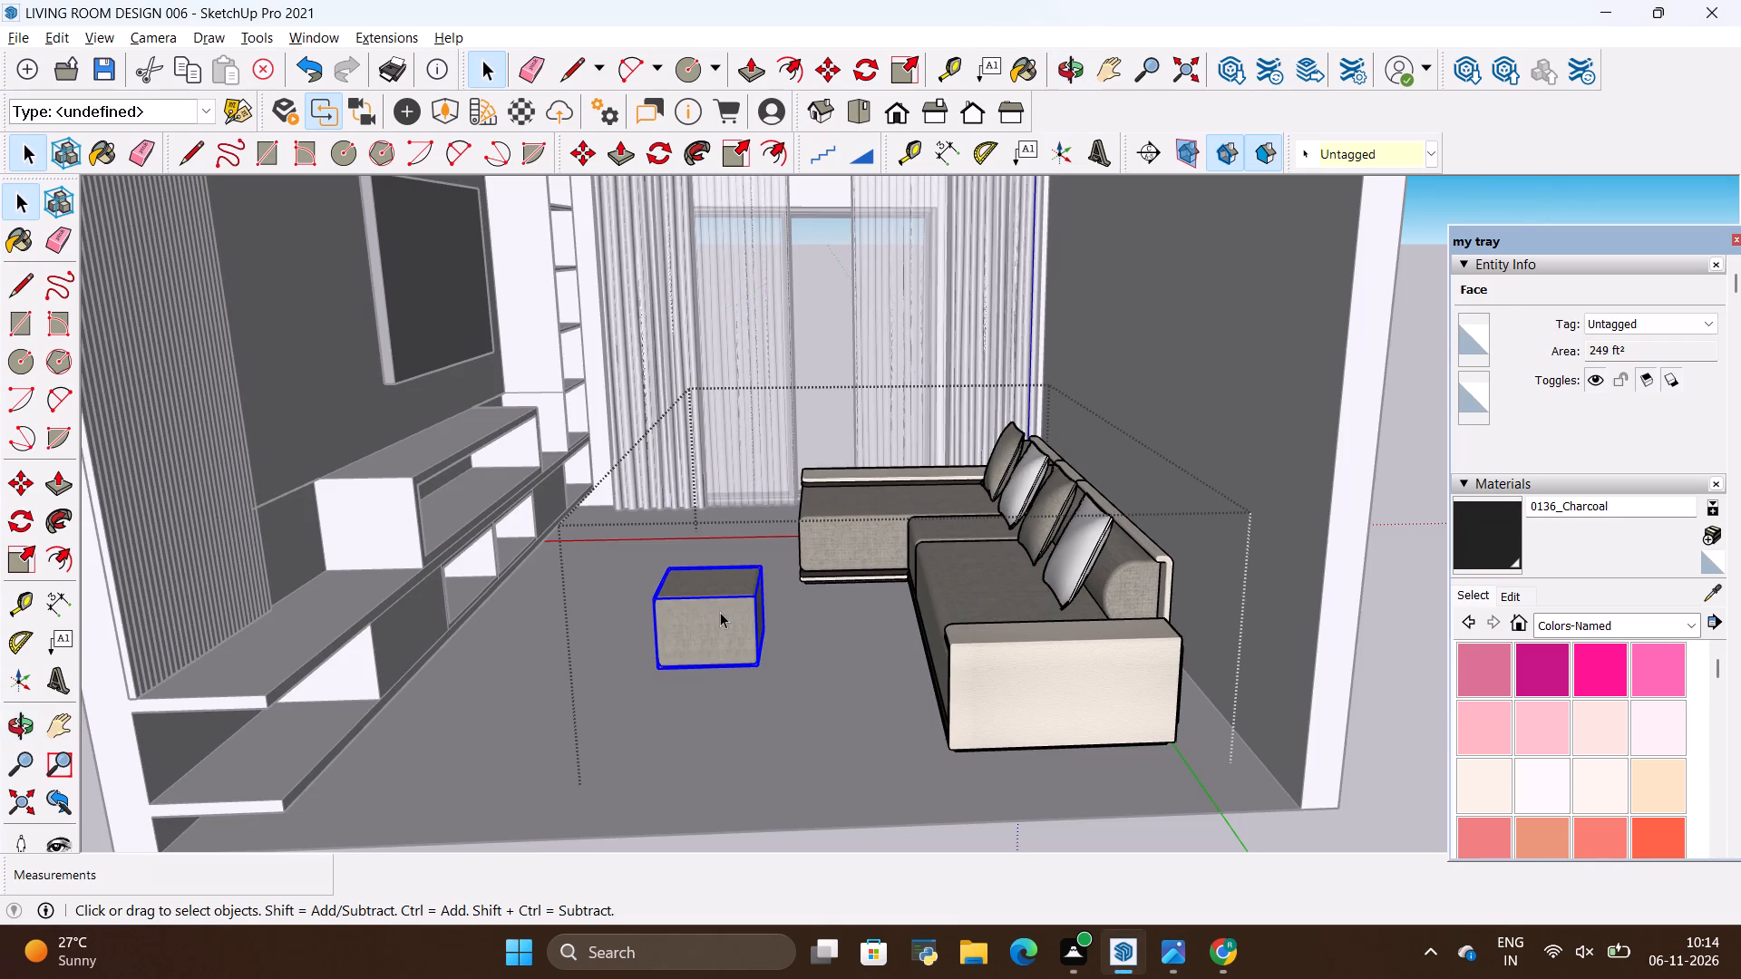
right_click(720, 612)
left_click(773, 279)
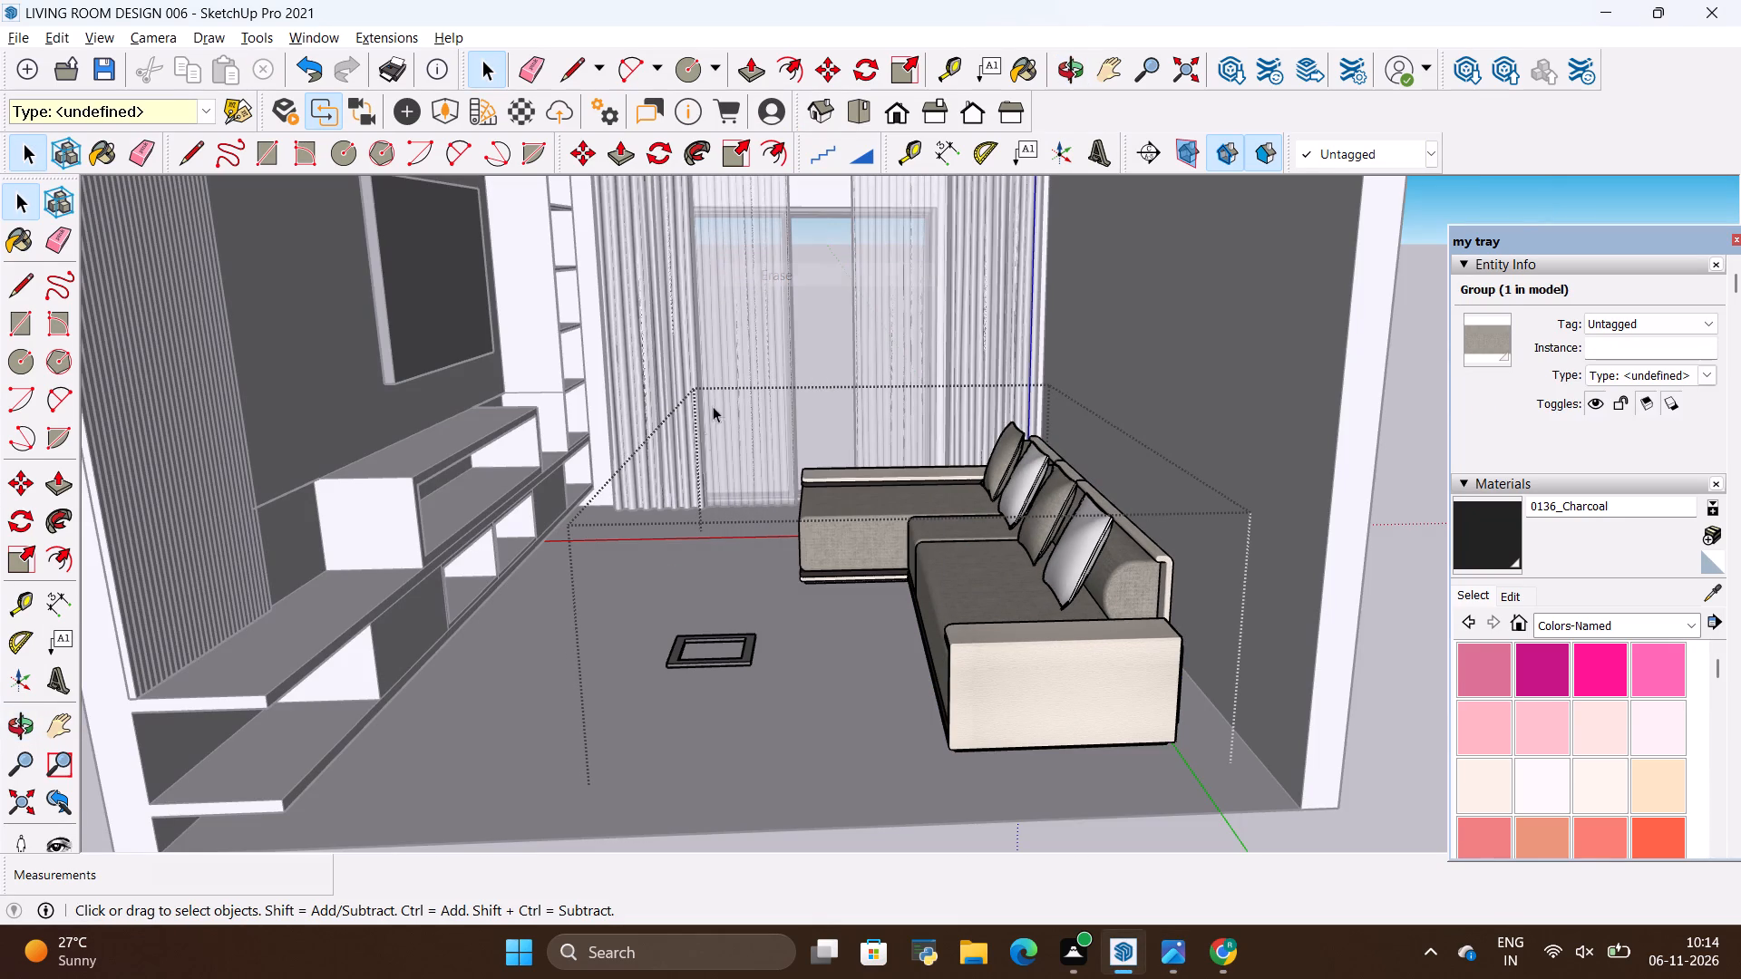
key("space")
left_click(527, 345)
Erase the ottoman's rectangular base frame from the floor within the sofa component and exit component editing.
scroll(527, 362, "down", 6)
scroll(695, 449, "down", 3)
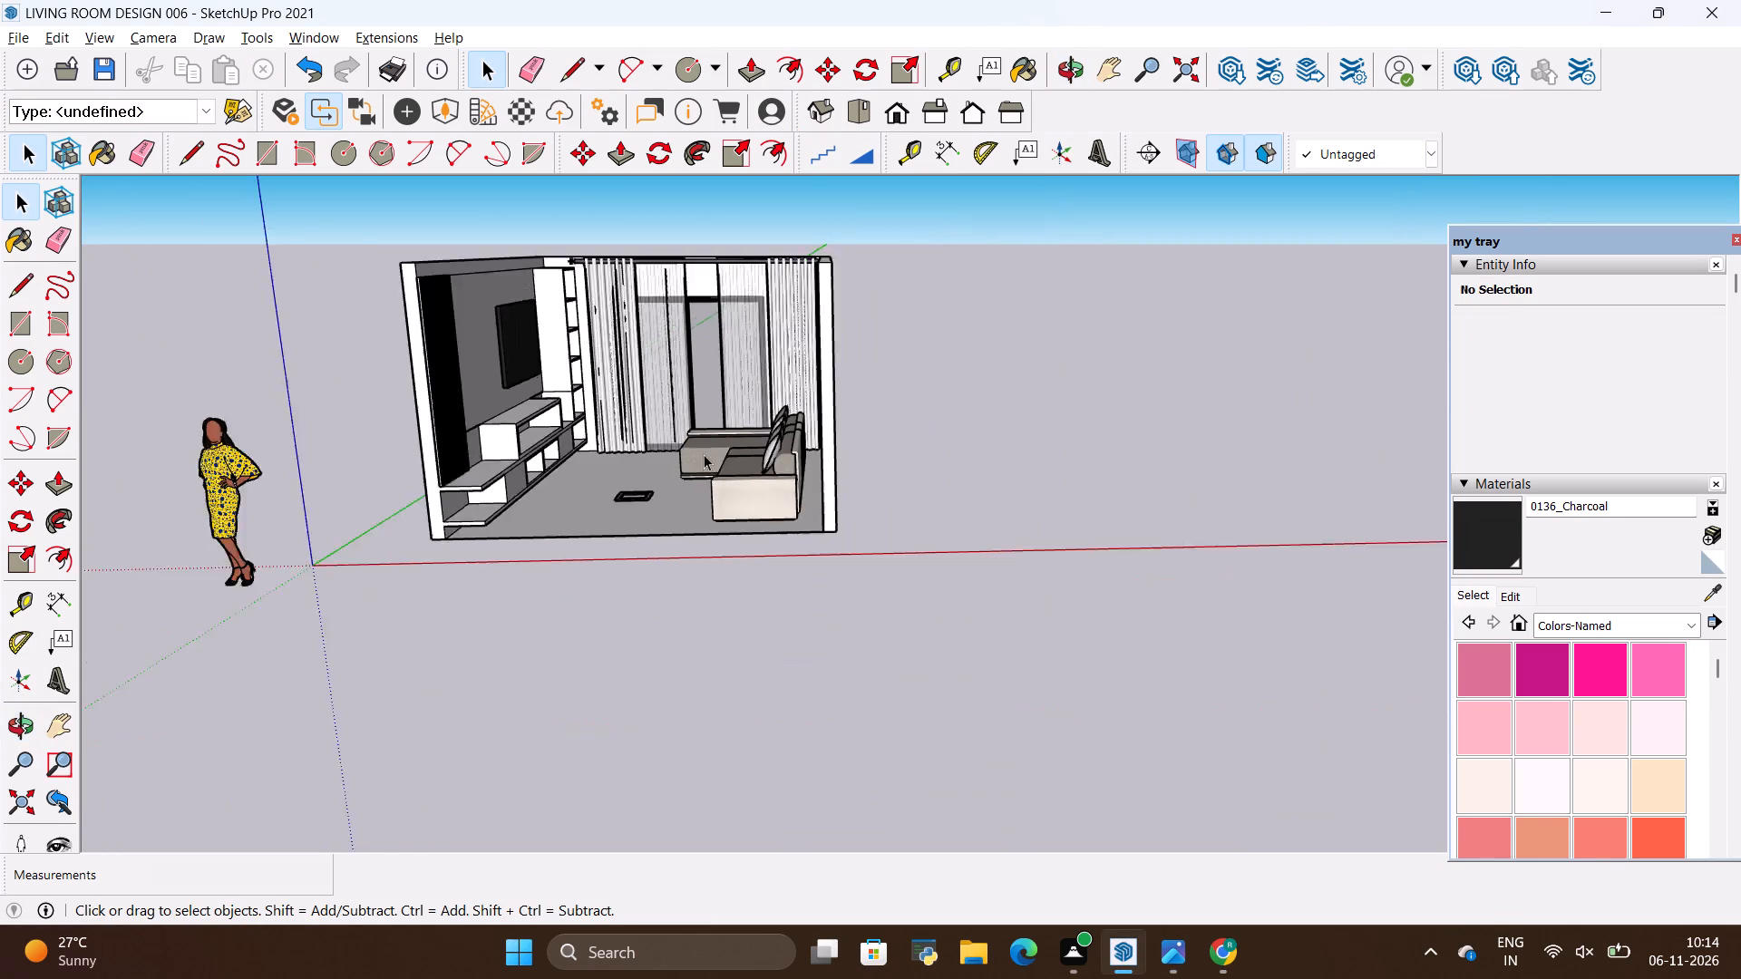
scroll(704, 454, "down", 2)
scroll(656, 445, "up", 20)
scroll(656, 445, "up", 1)
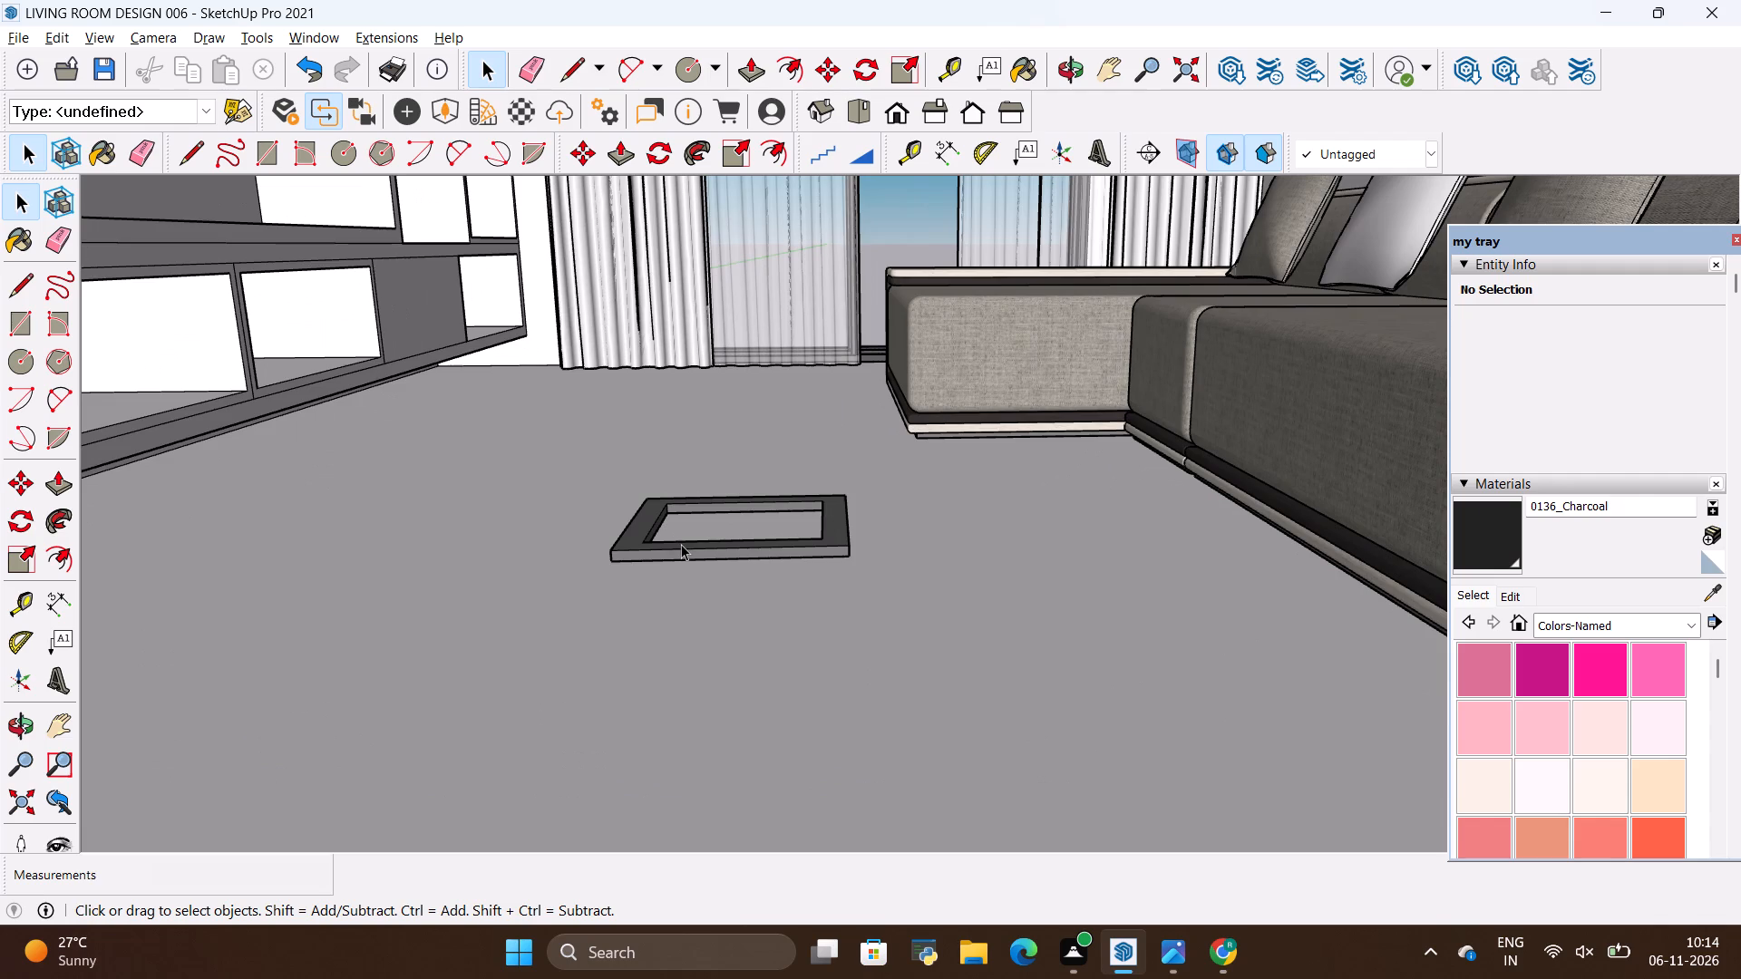
key("space")
triple_click(681, 544)
double_click(681, 545)
left_click(682, 548)
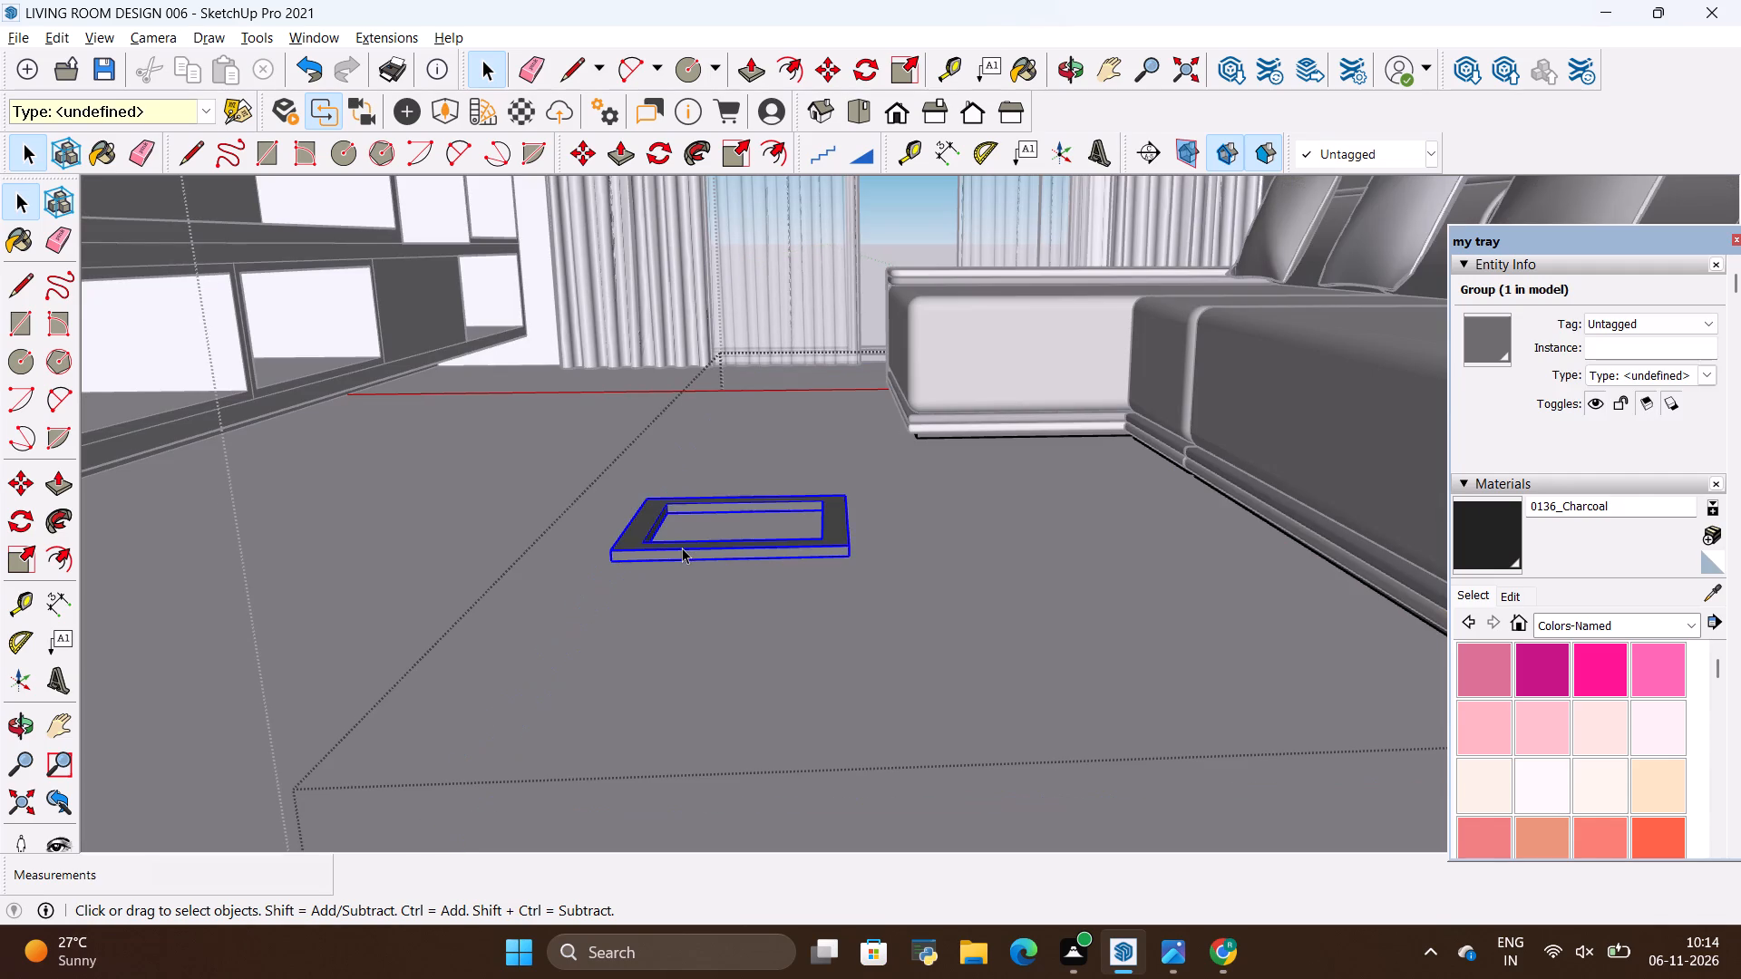
right_click(675, 544)
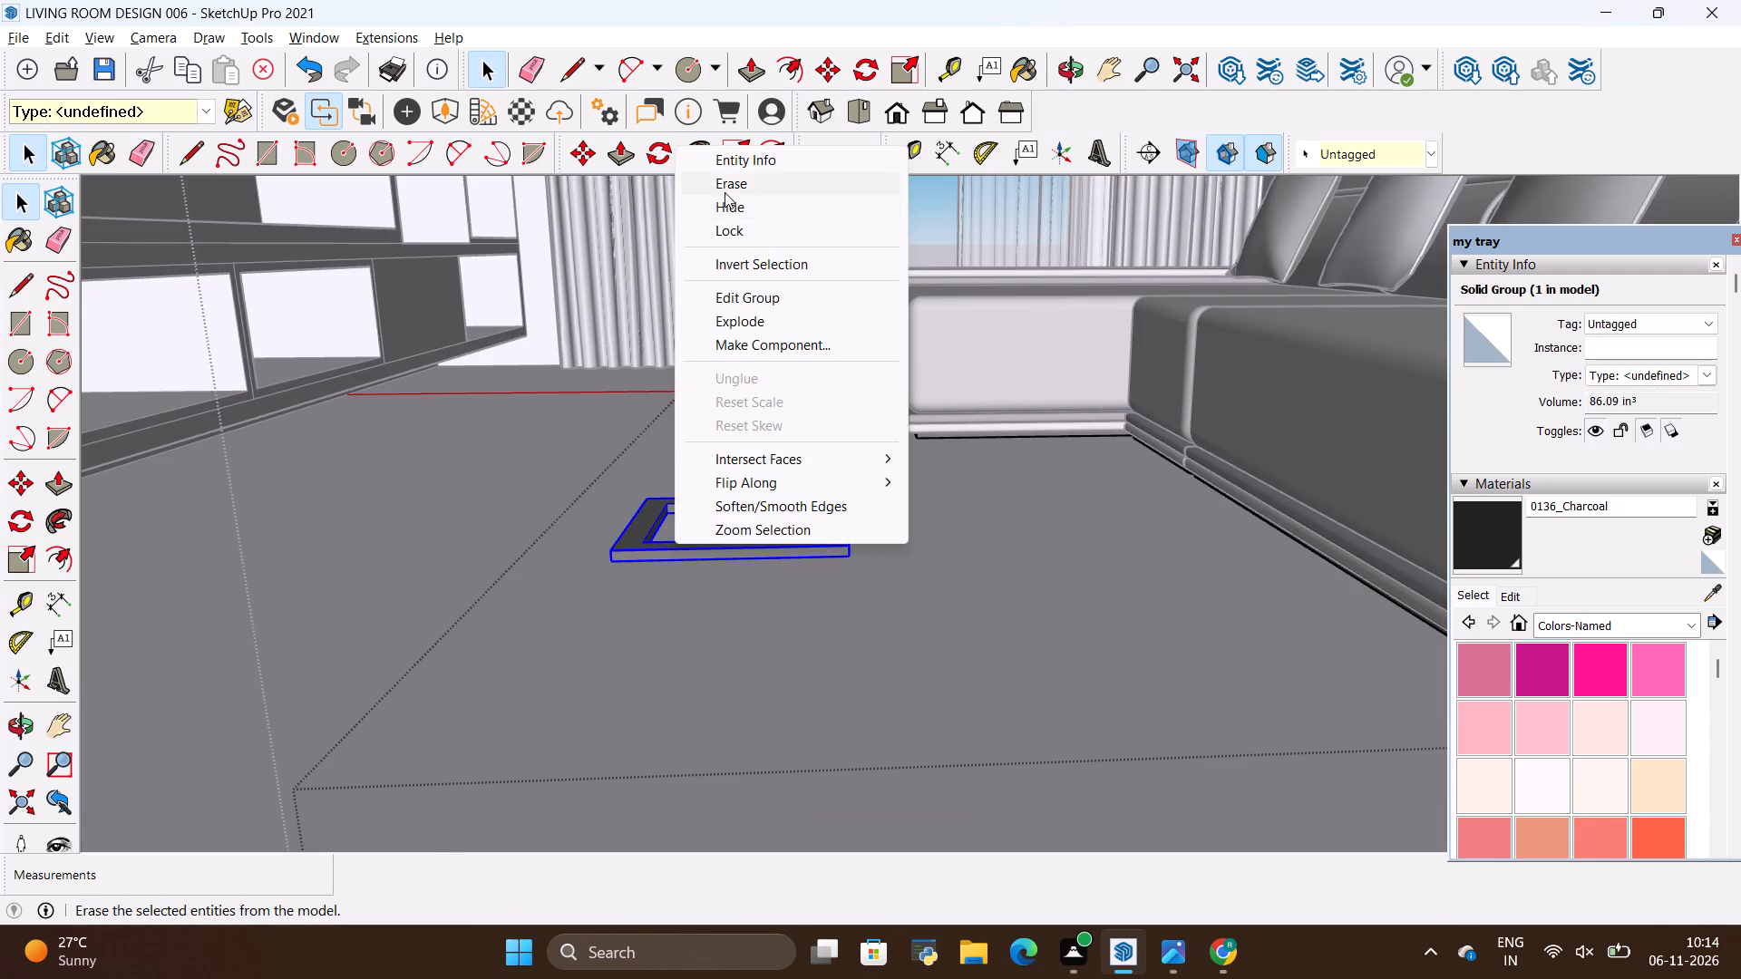
left_click(725, 190)
key("space")
left_click(507, 428)
scroll(540, 534, "down", 16)
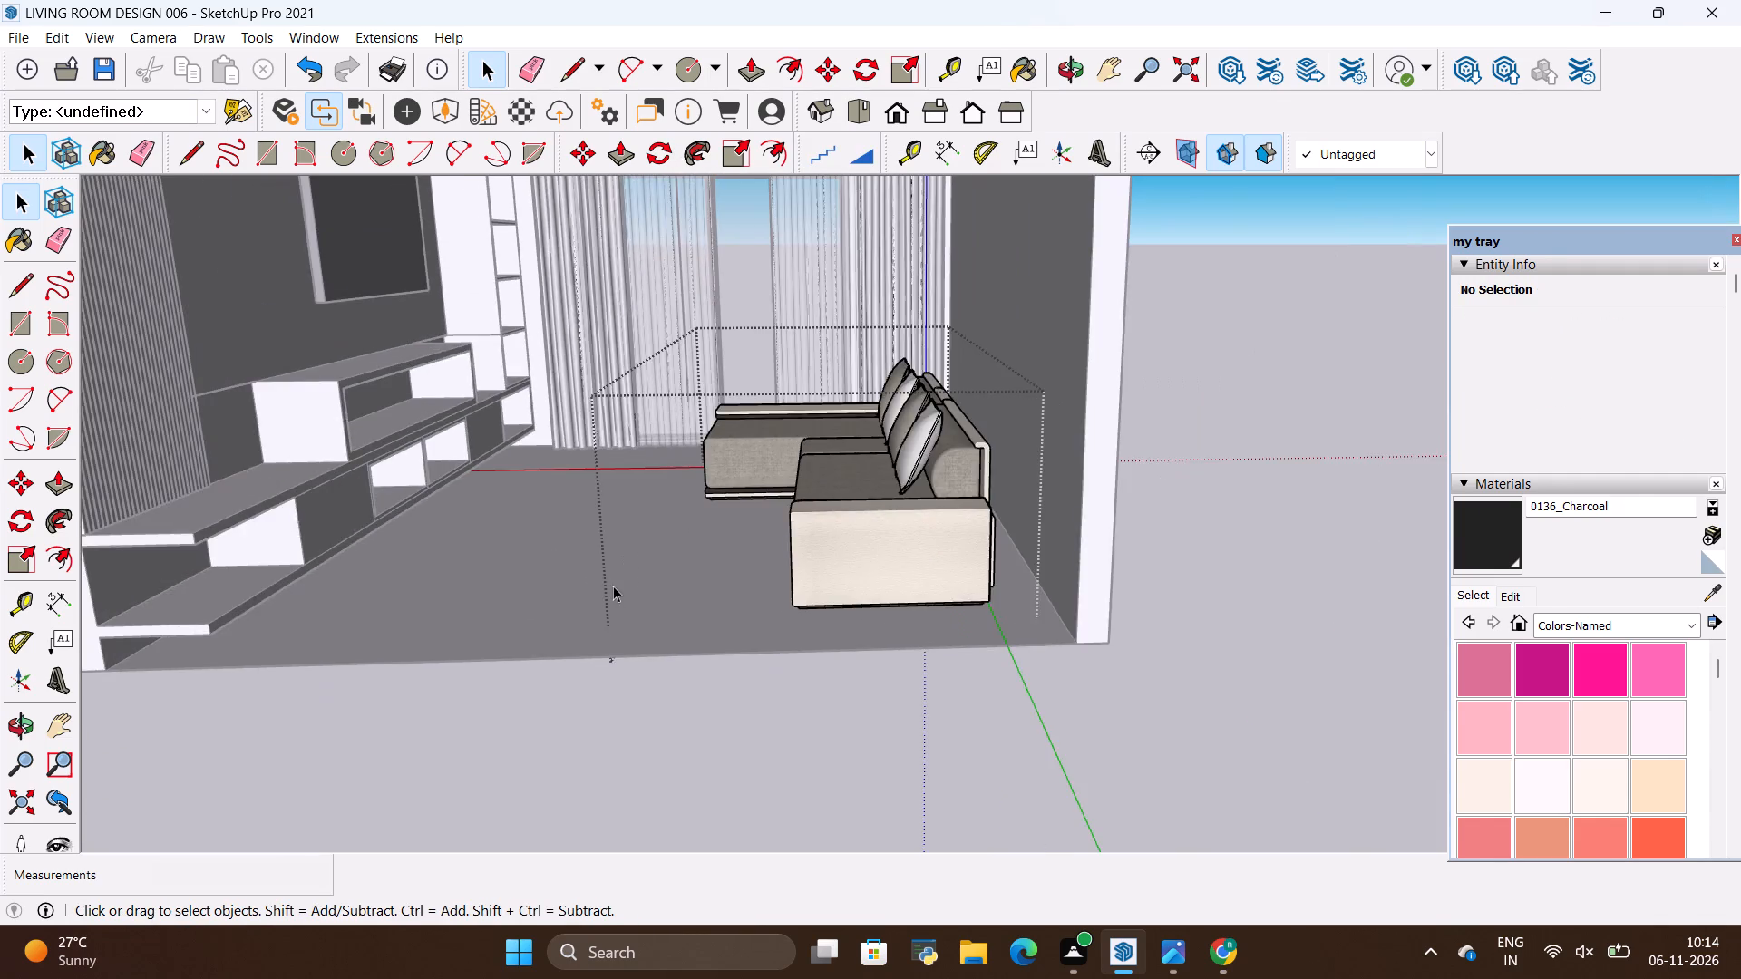
scroll(613, 586, "down", 4)
key("space")
left_click(1065, 496)
Scale the sofa component by about 1.26 and 1.10 along the red and green directions, extending it towards the TV unit and room front.
scroll(551, 402, "up", 5)
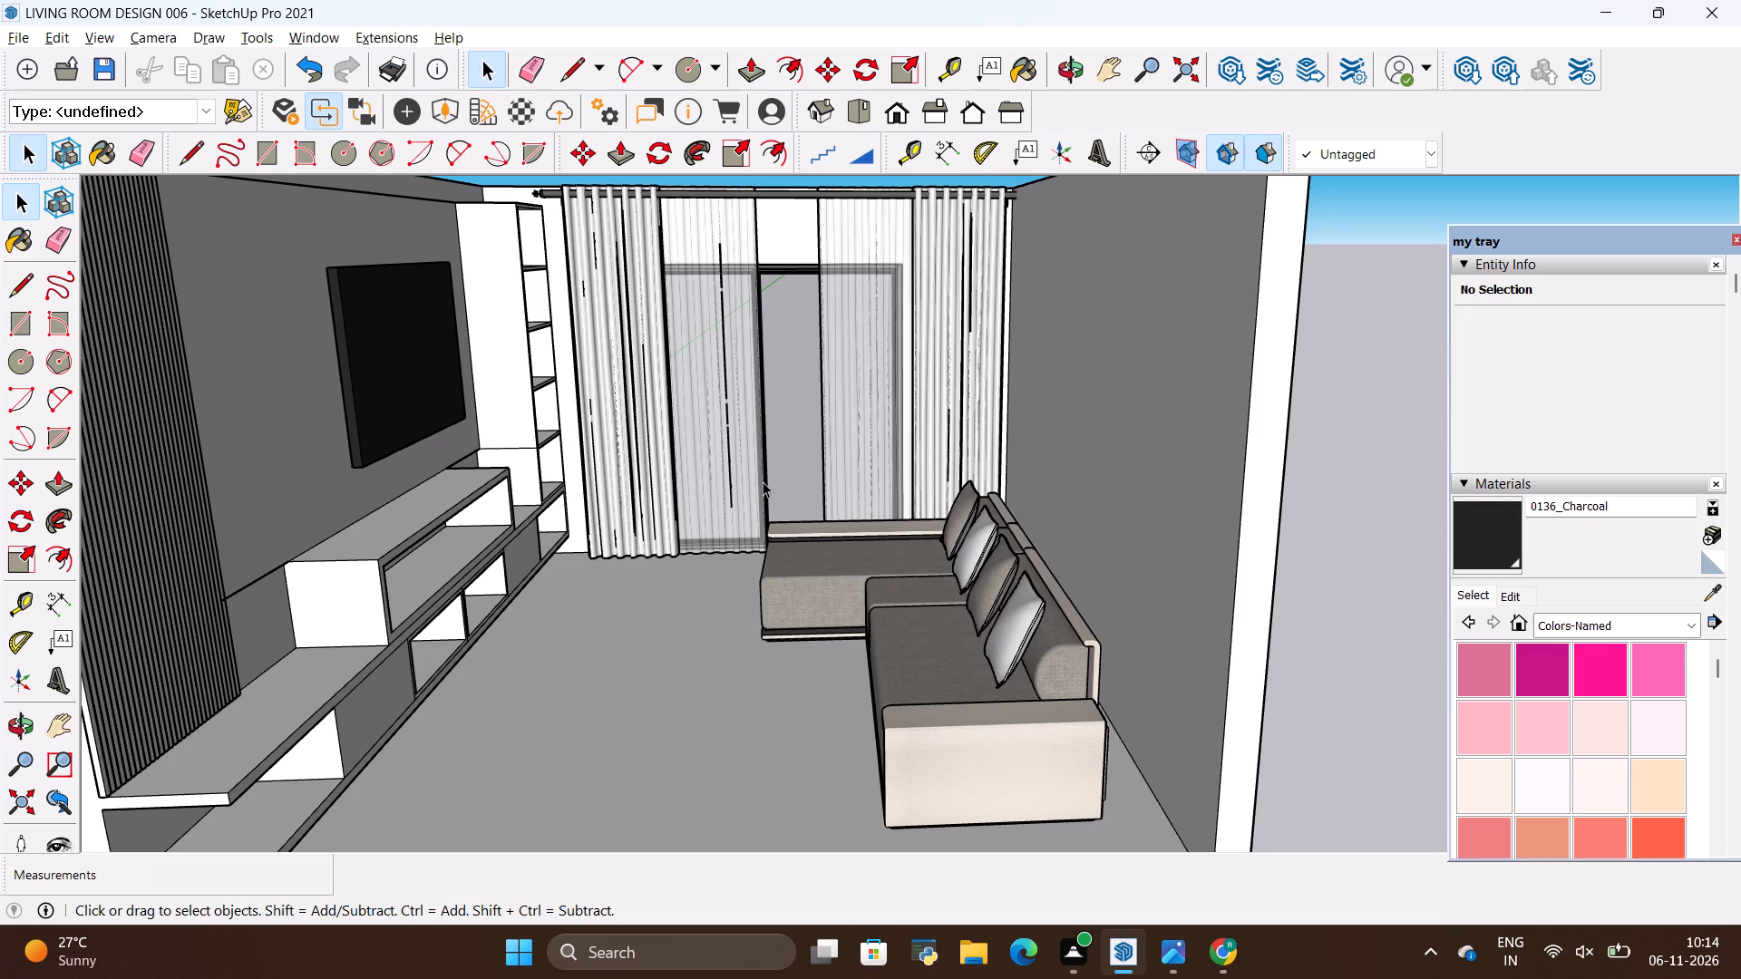
scroll(845, 468, "down", 4)
scroll(850, 527, "up", 4)
key("space")
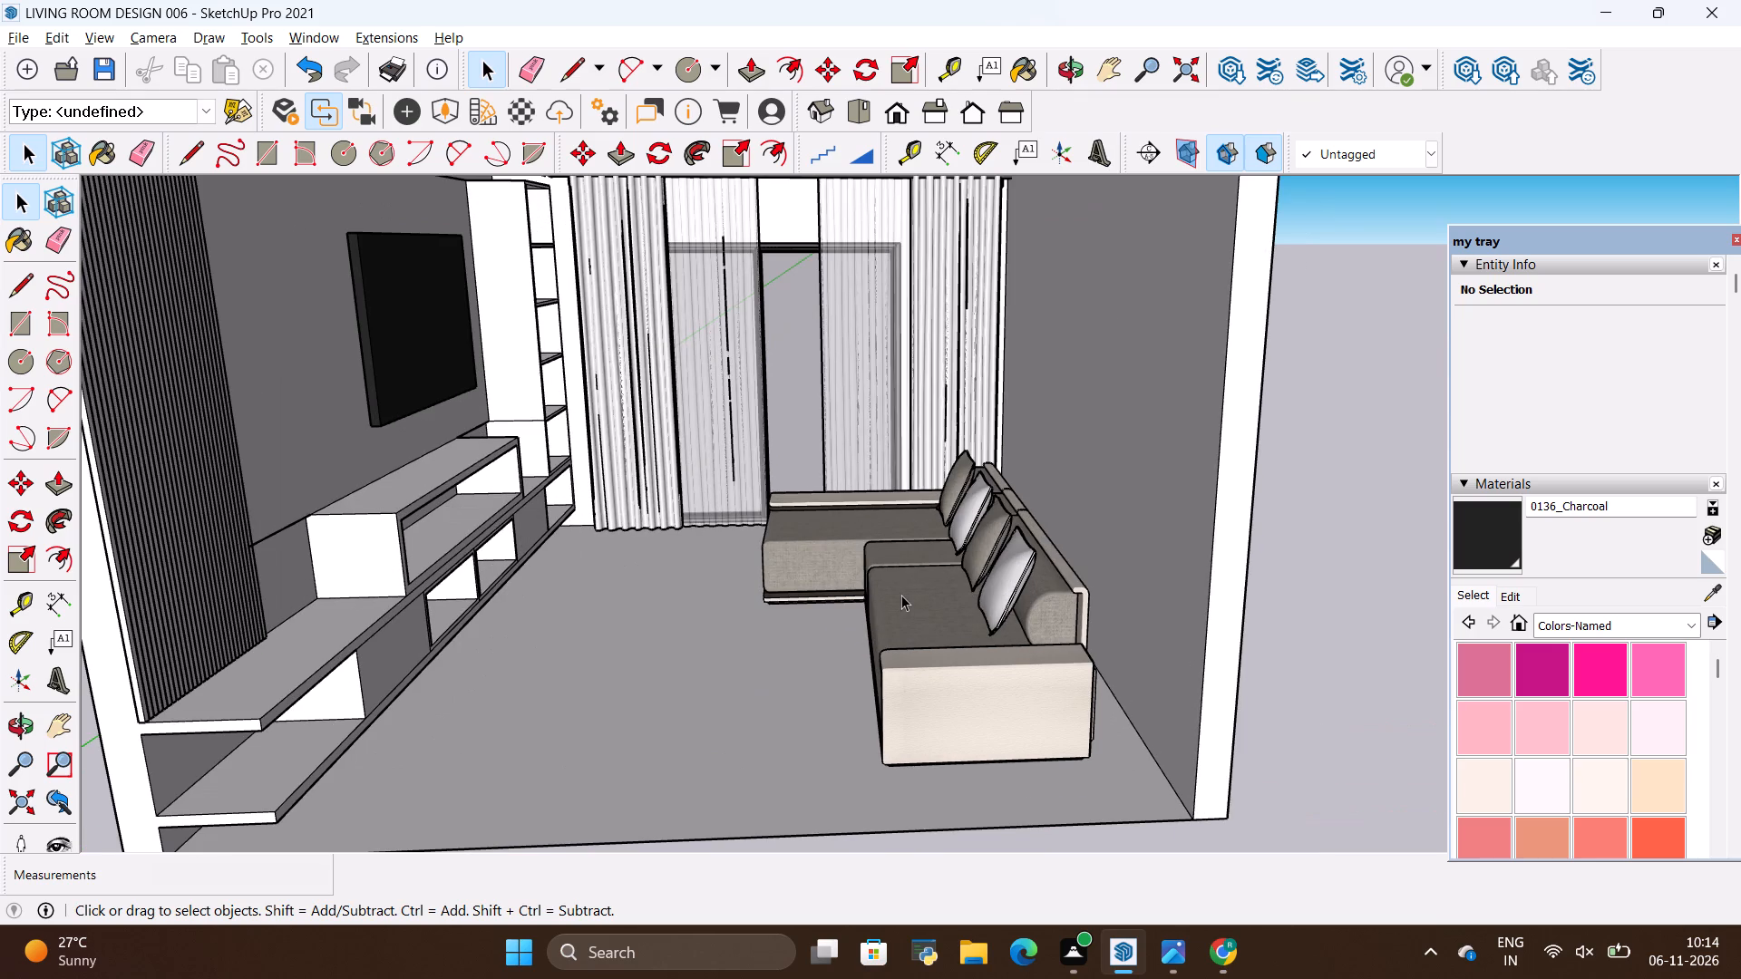
left_click(901, 595)
key("s")
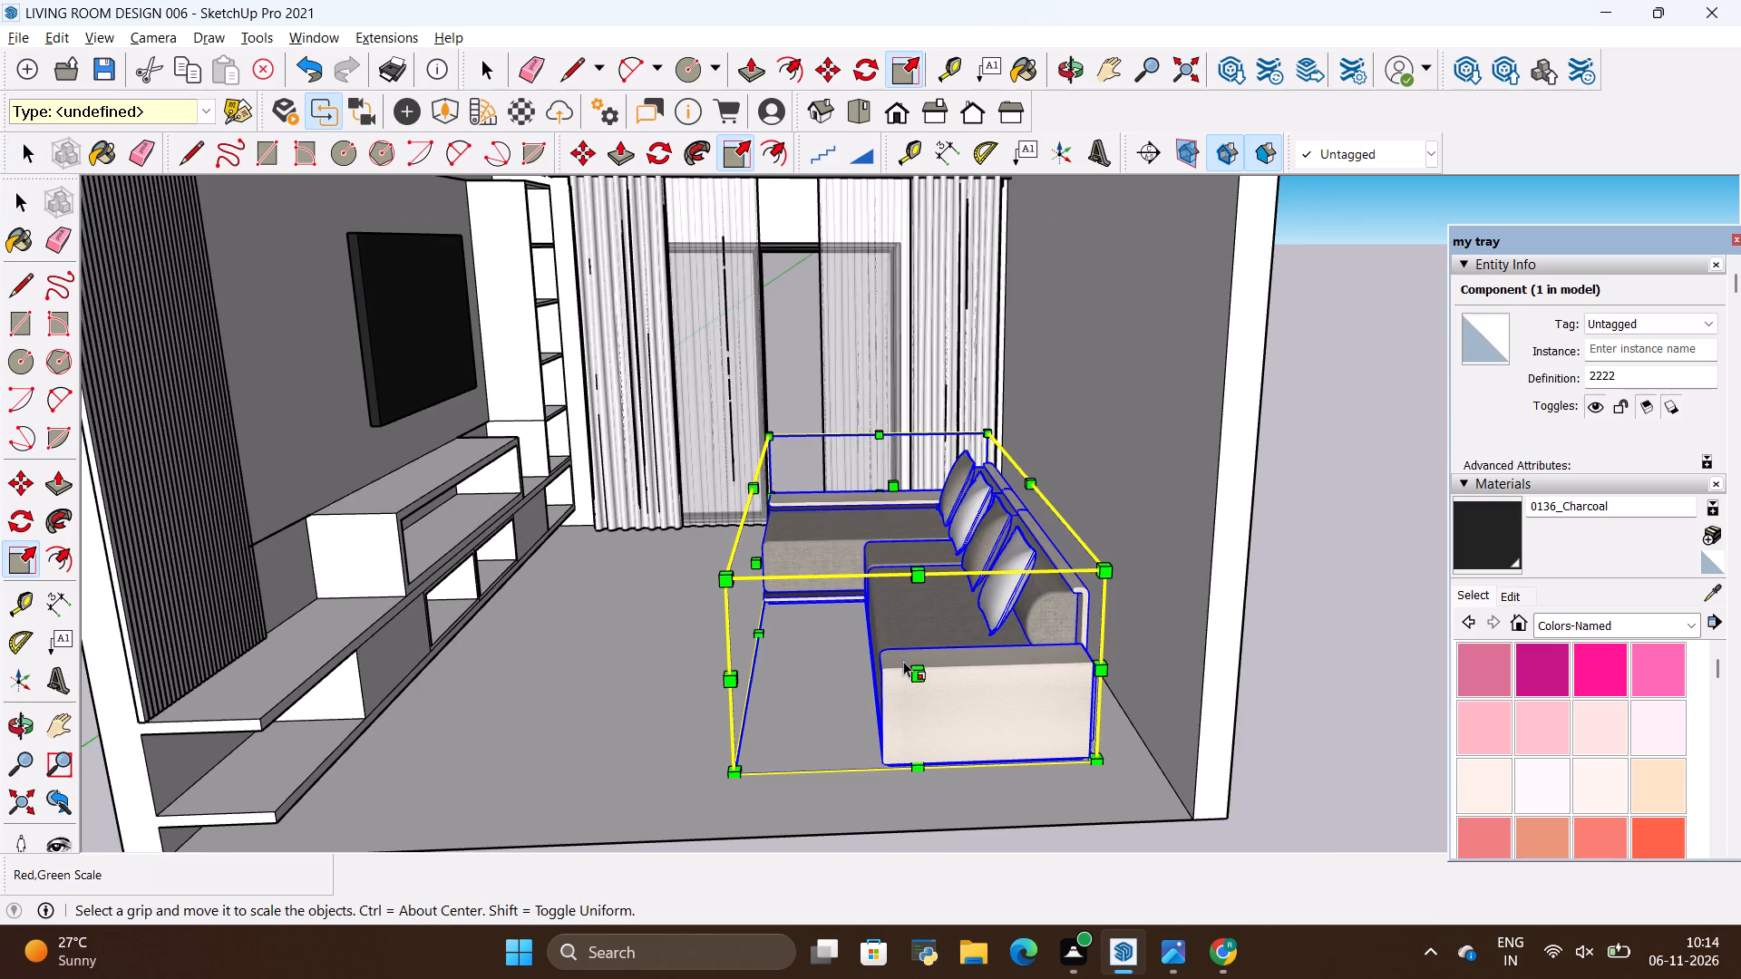
left_click(732, 671)
scroll(625, 707, "down", 5)
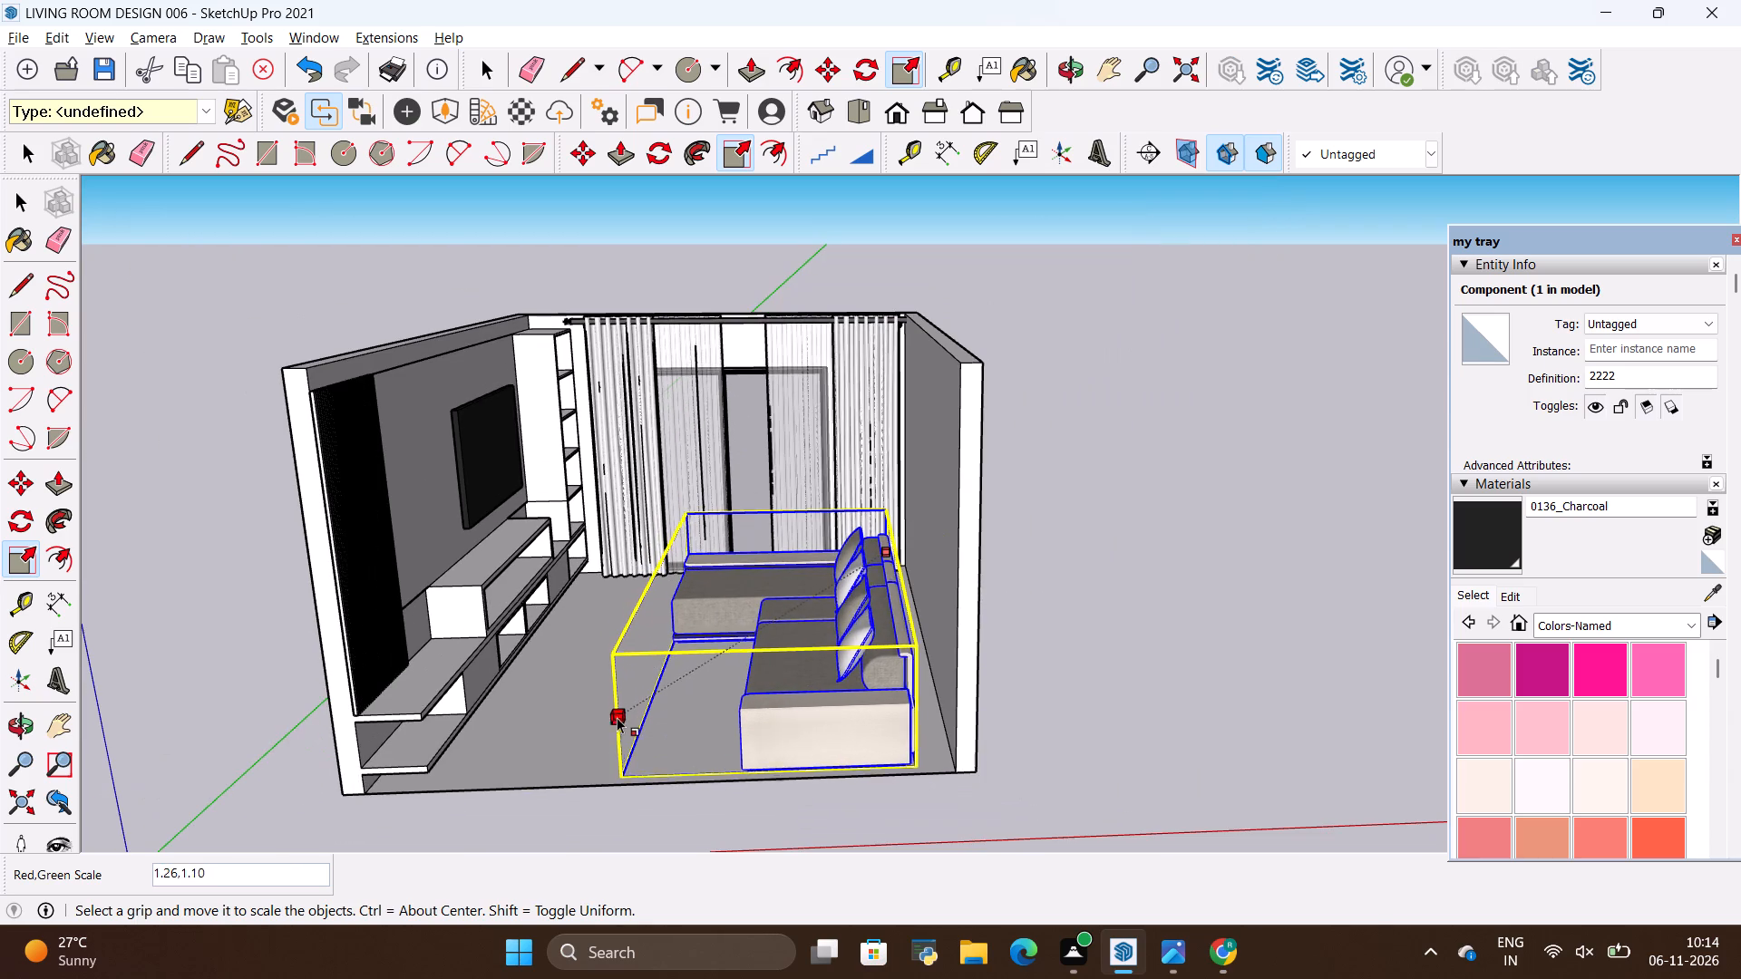
left_click(613, 720)
key("space")
left_click(1191, 687)
scroll(810, 690, "down", 2)
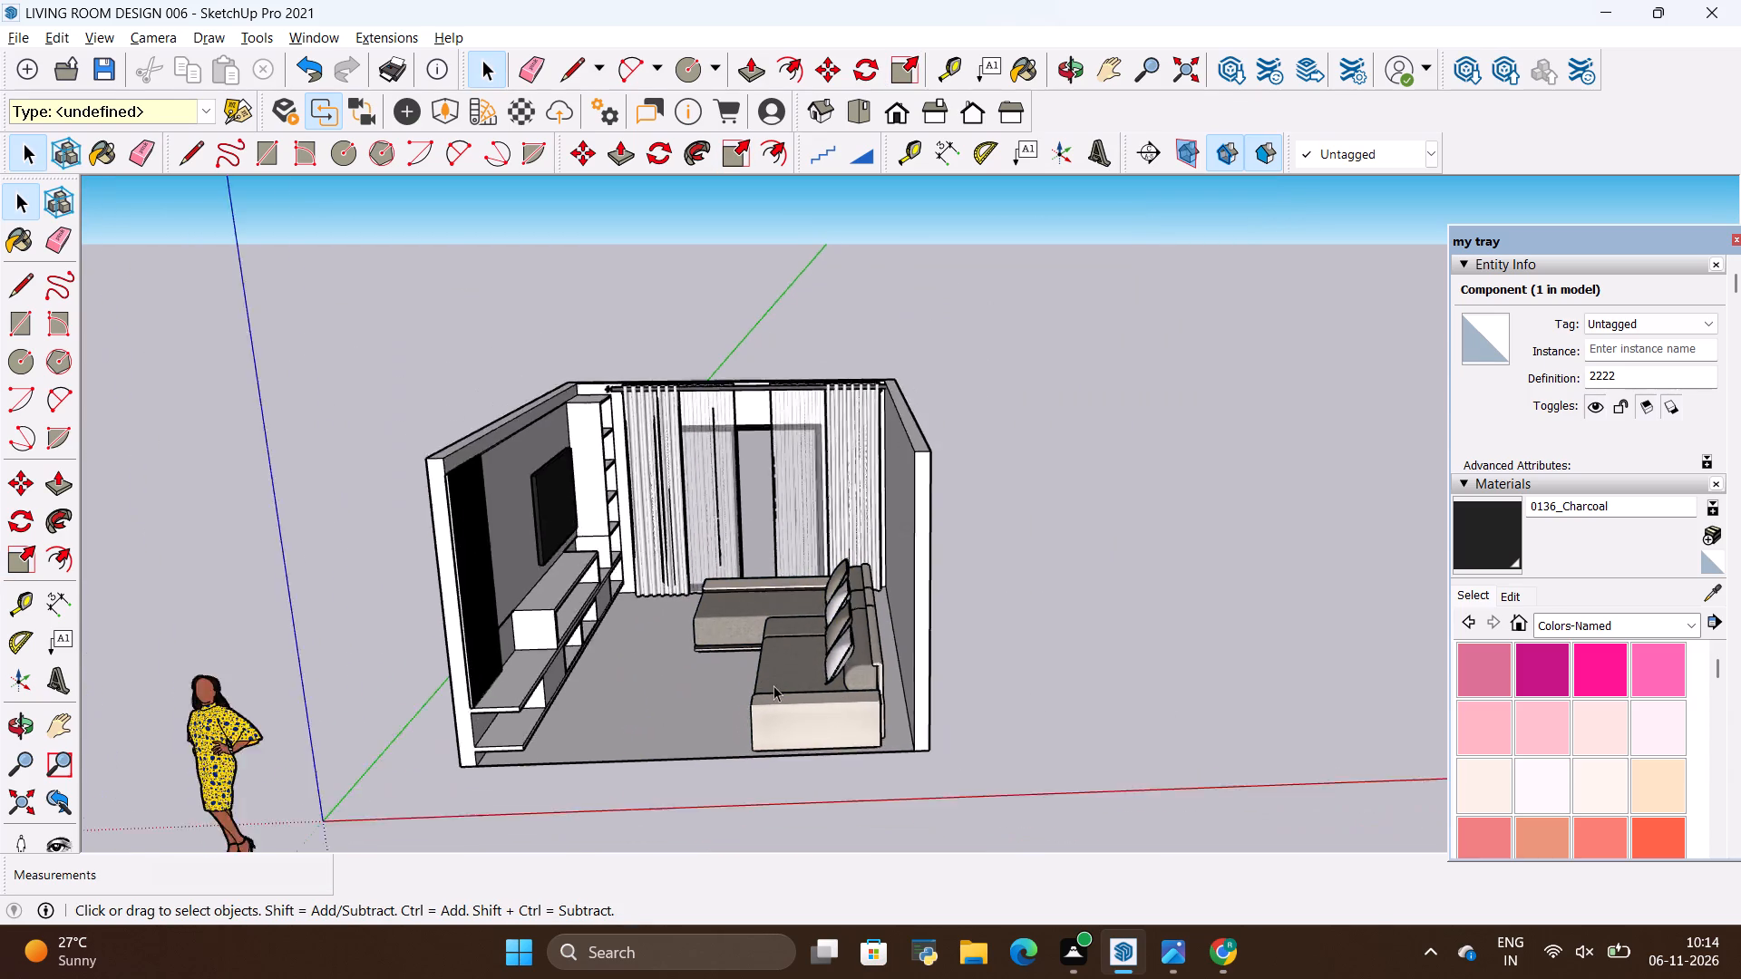
Move the sofa component by its front base corner, back towards the curtained window and up to the side wall.
scroll(773, 685, "down", 2)
scroll(820, 596, "up", 5)
left_click(651, 631)
scroll(995, 590, "down", 5)
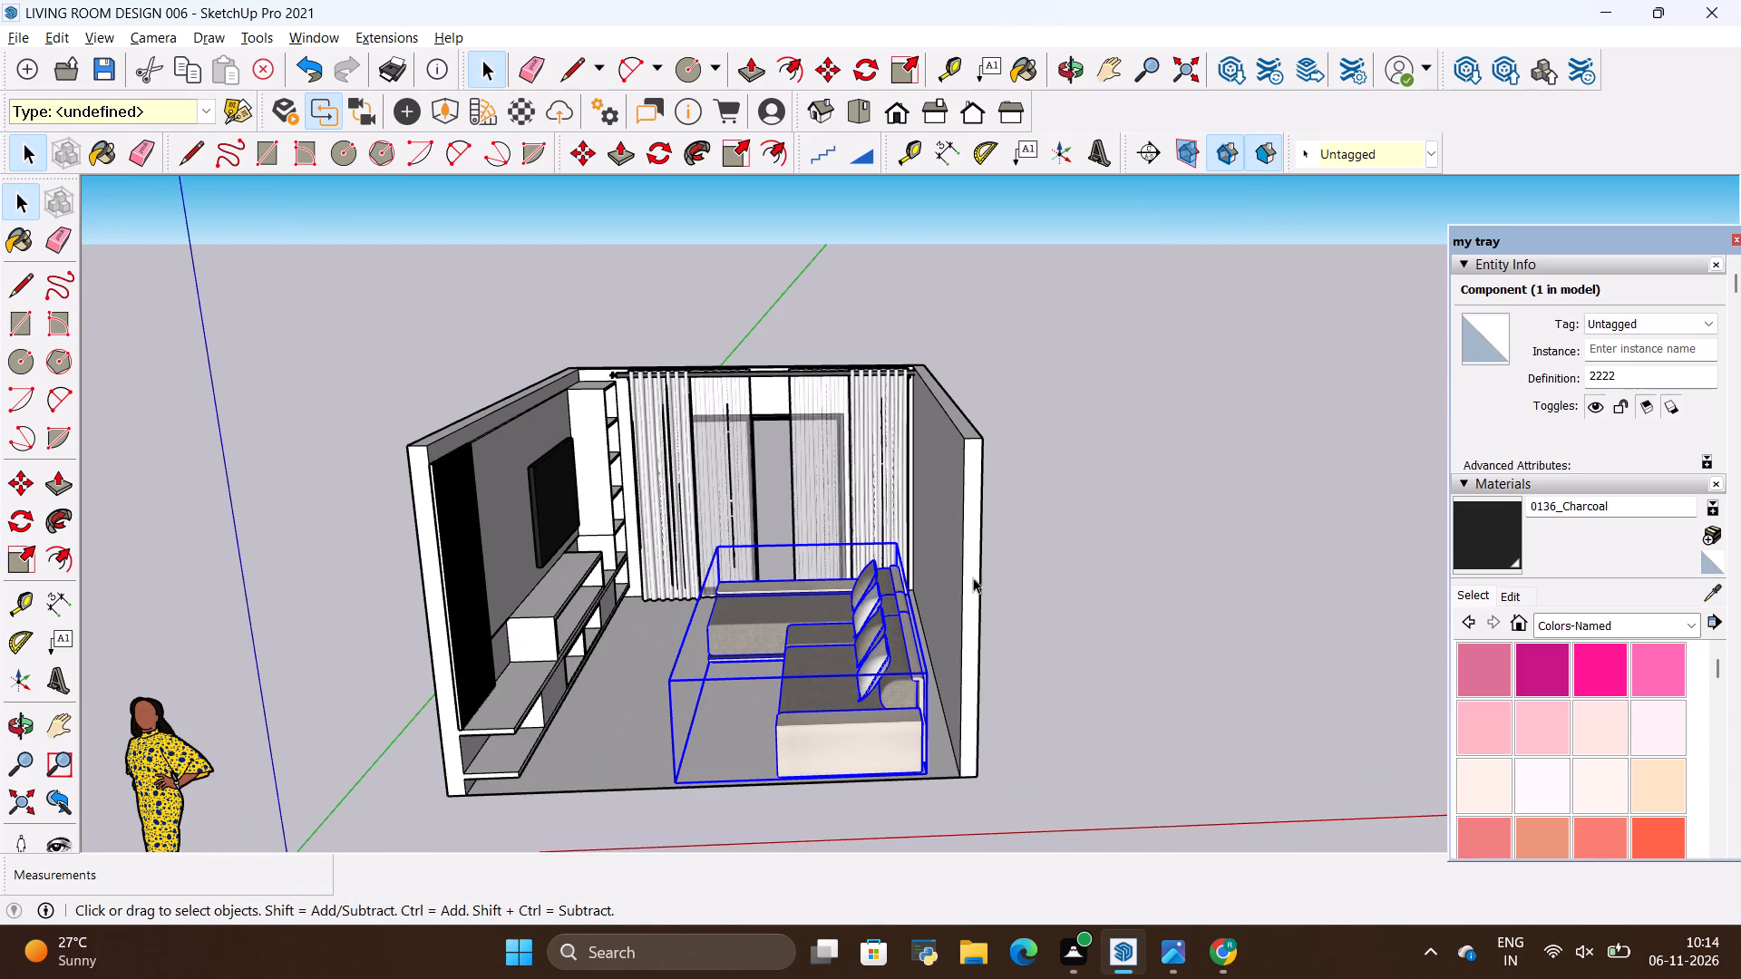
scroll(851, 715, "up", 5)
key("m")
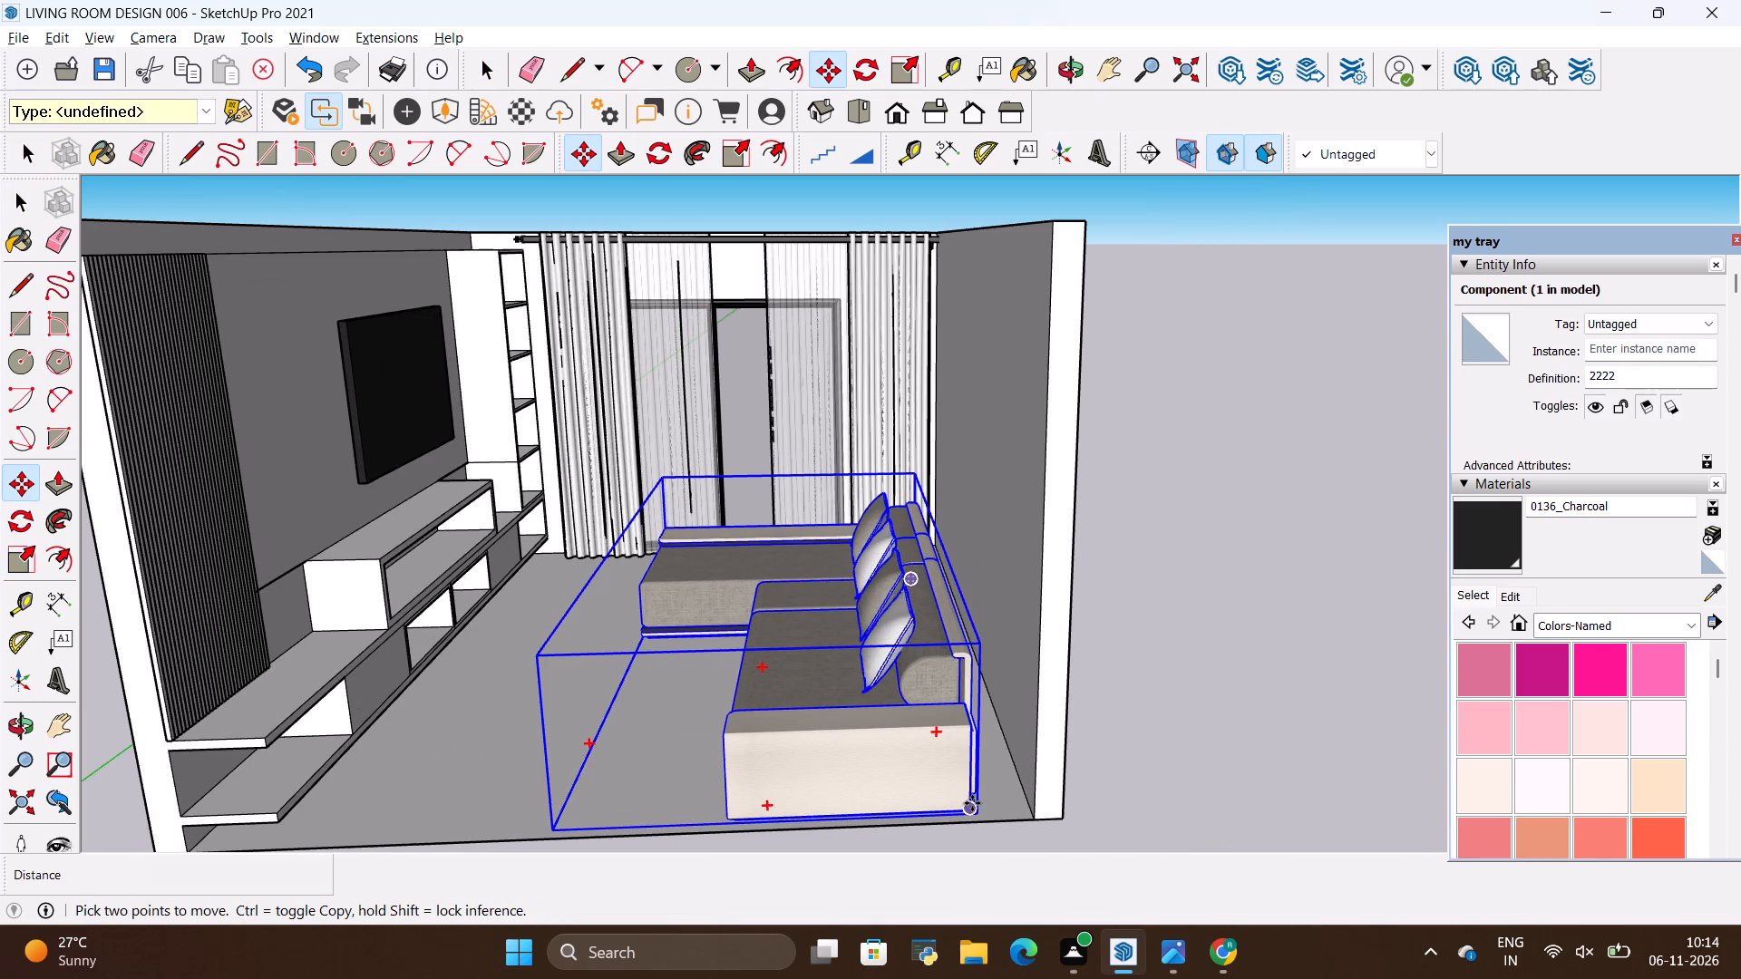
left_click(973, 804)
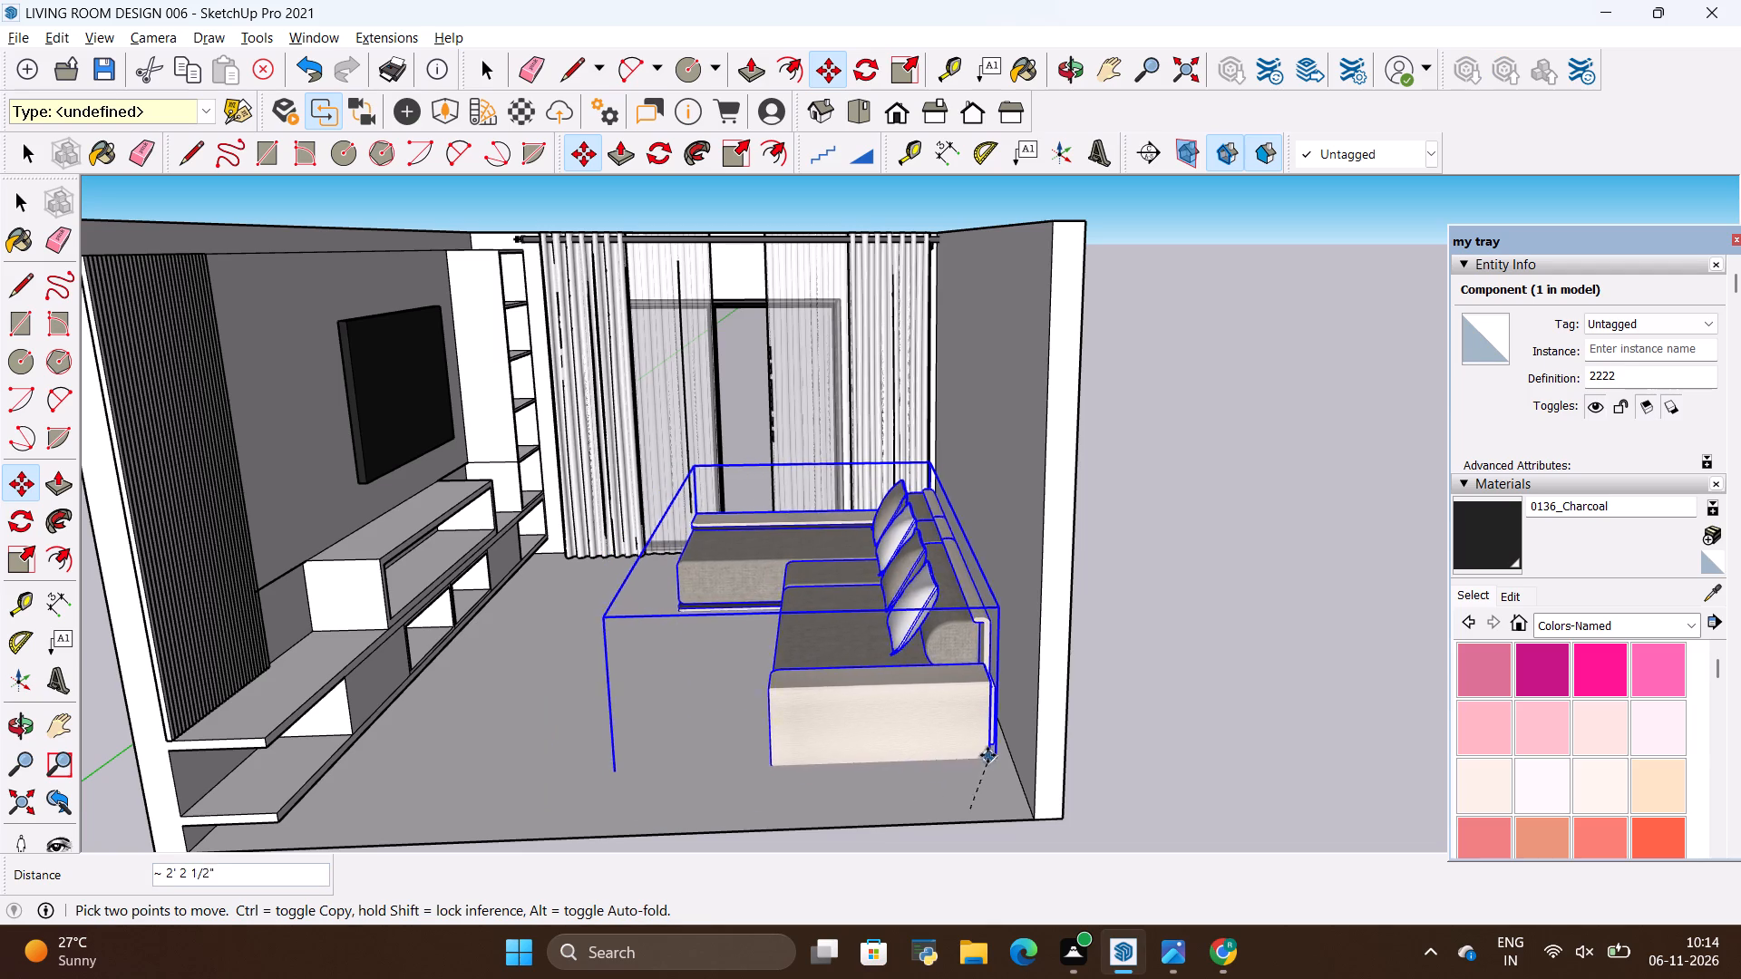
scroll(984, 750, "up", 5)
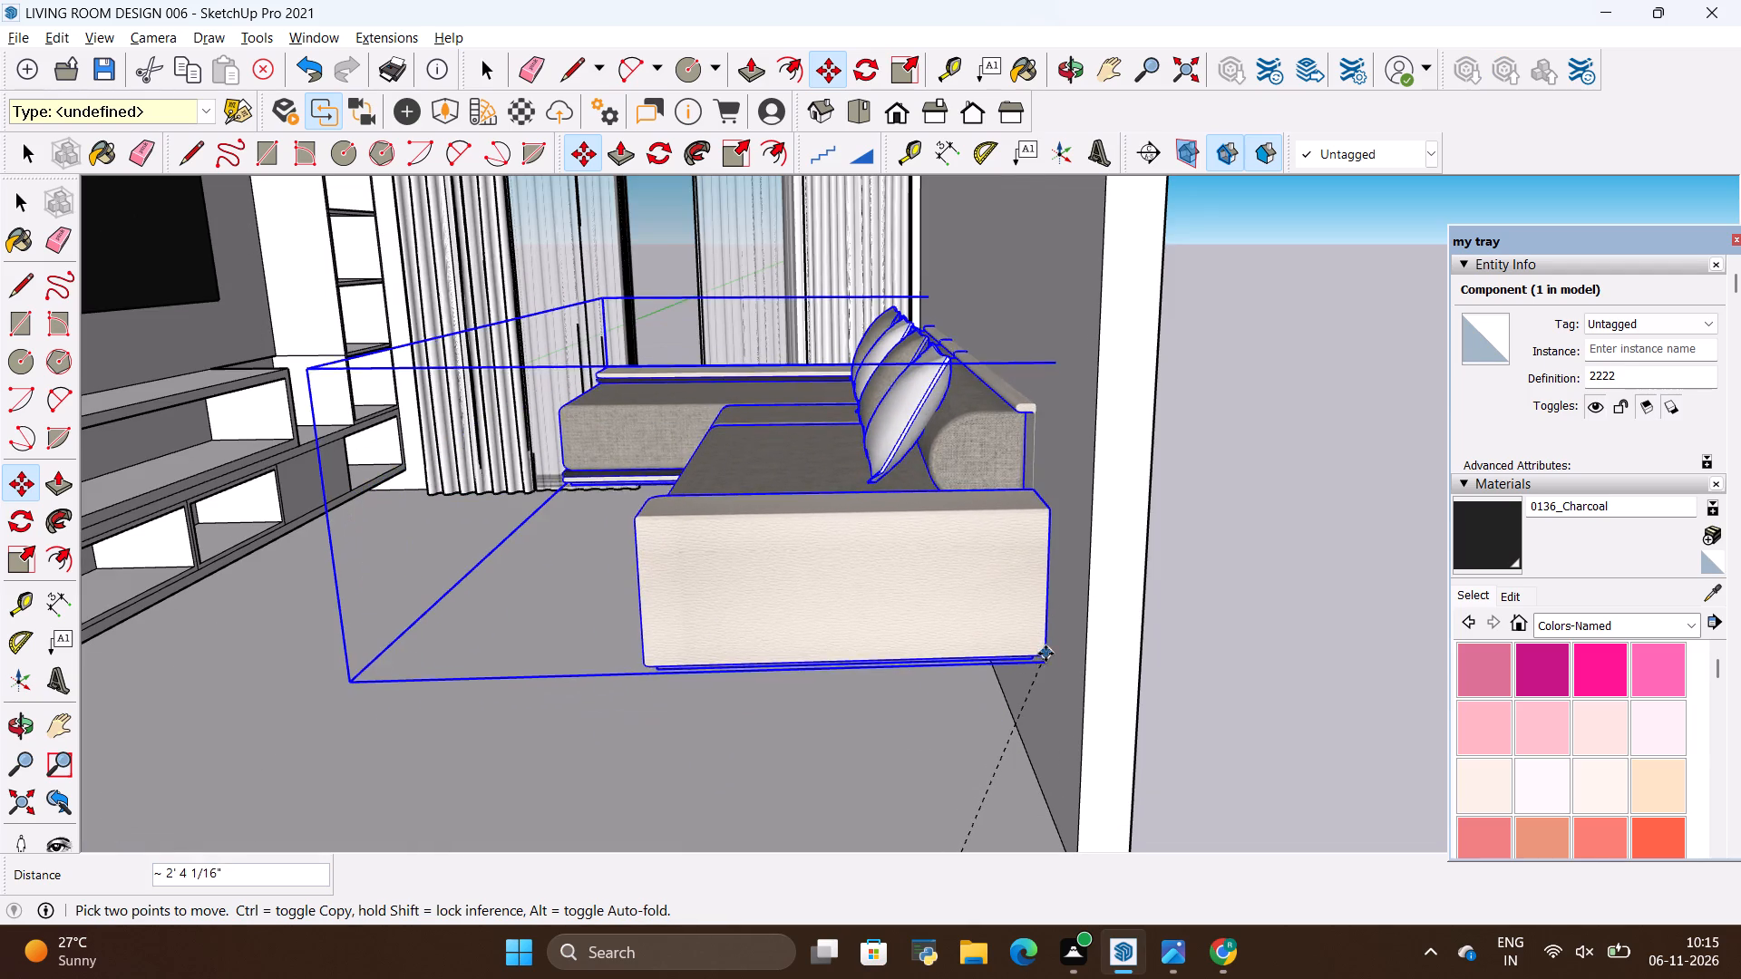
left_click(1030, 677)
Shift the sofa component clear of the side wall and slightly towards the room's open front, then deselect it.
scroll(1003, 704, "up", 5)
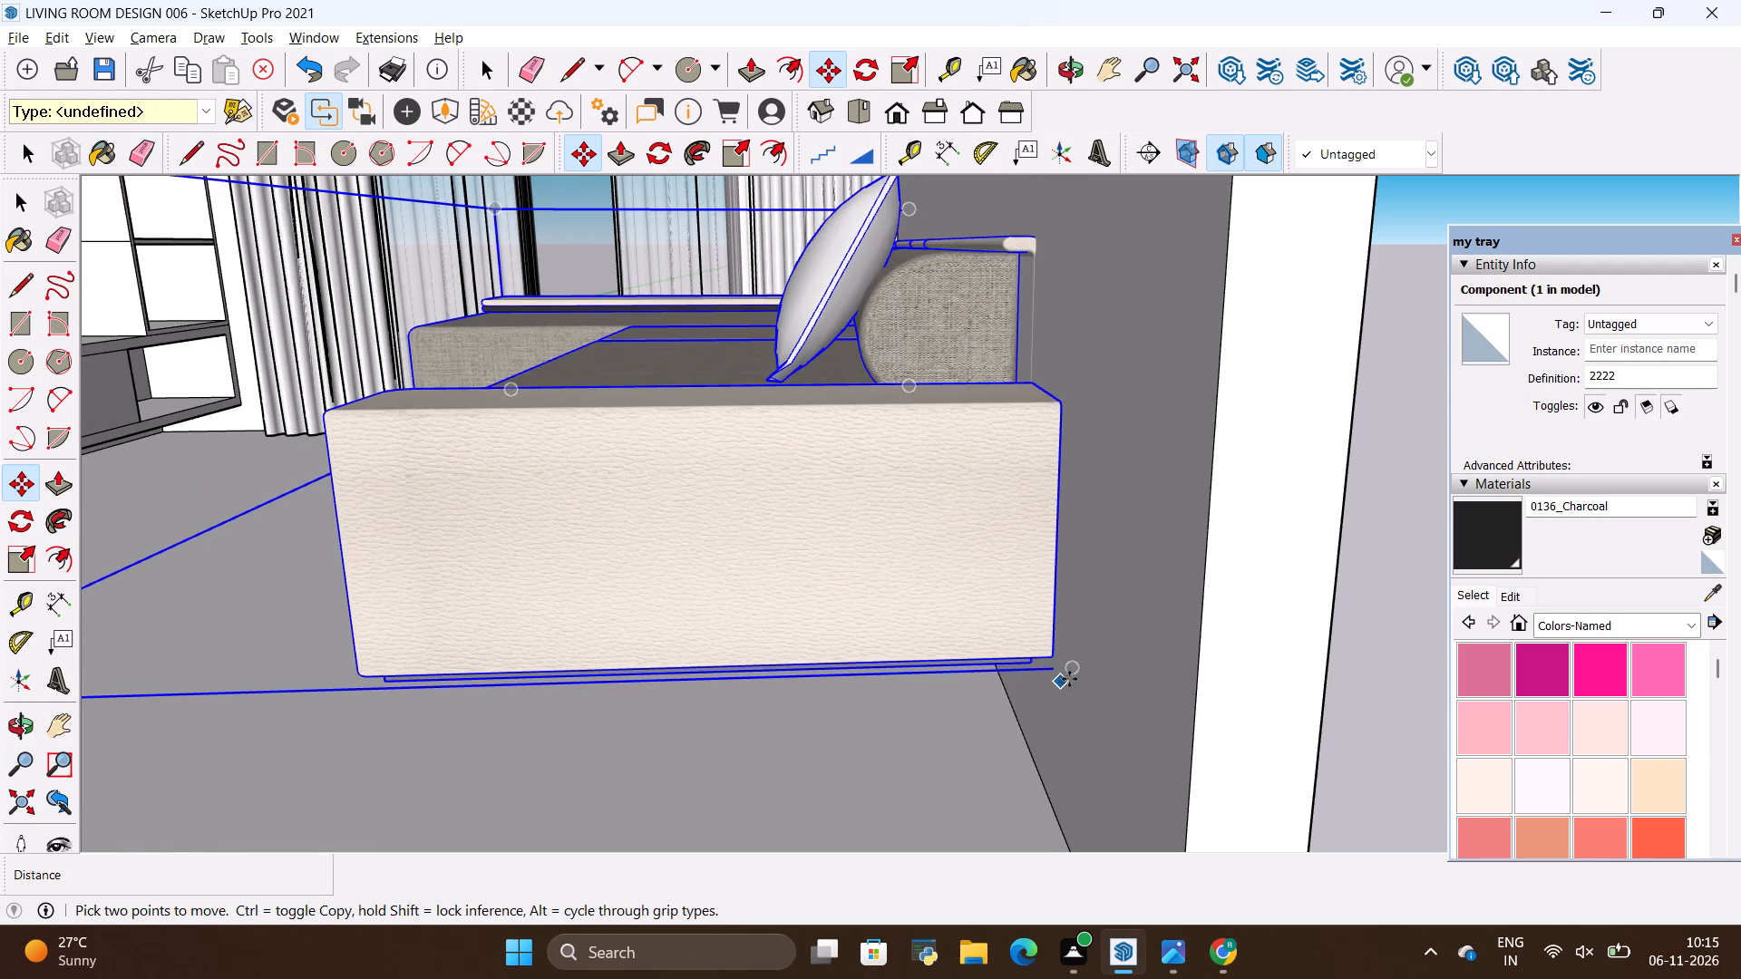
left_click(1077, 668)
scroll(978, 751, "down", 12)
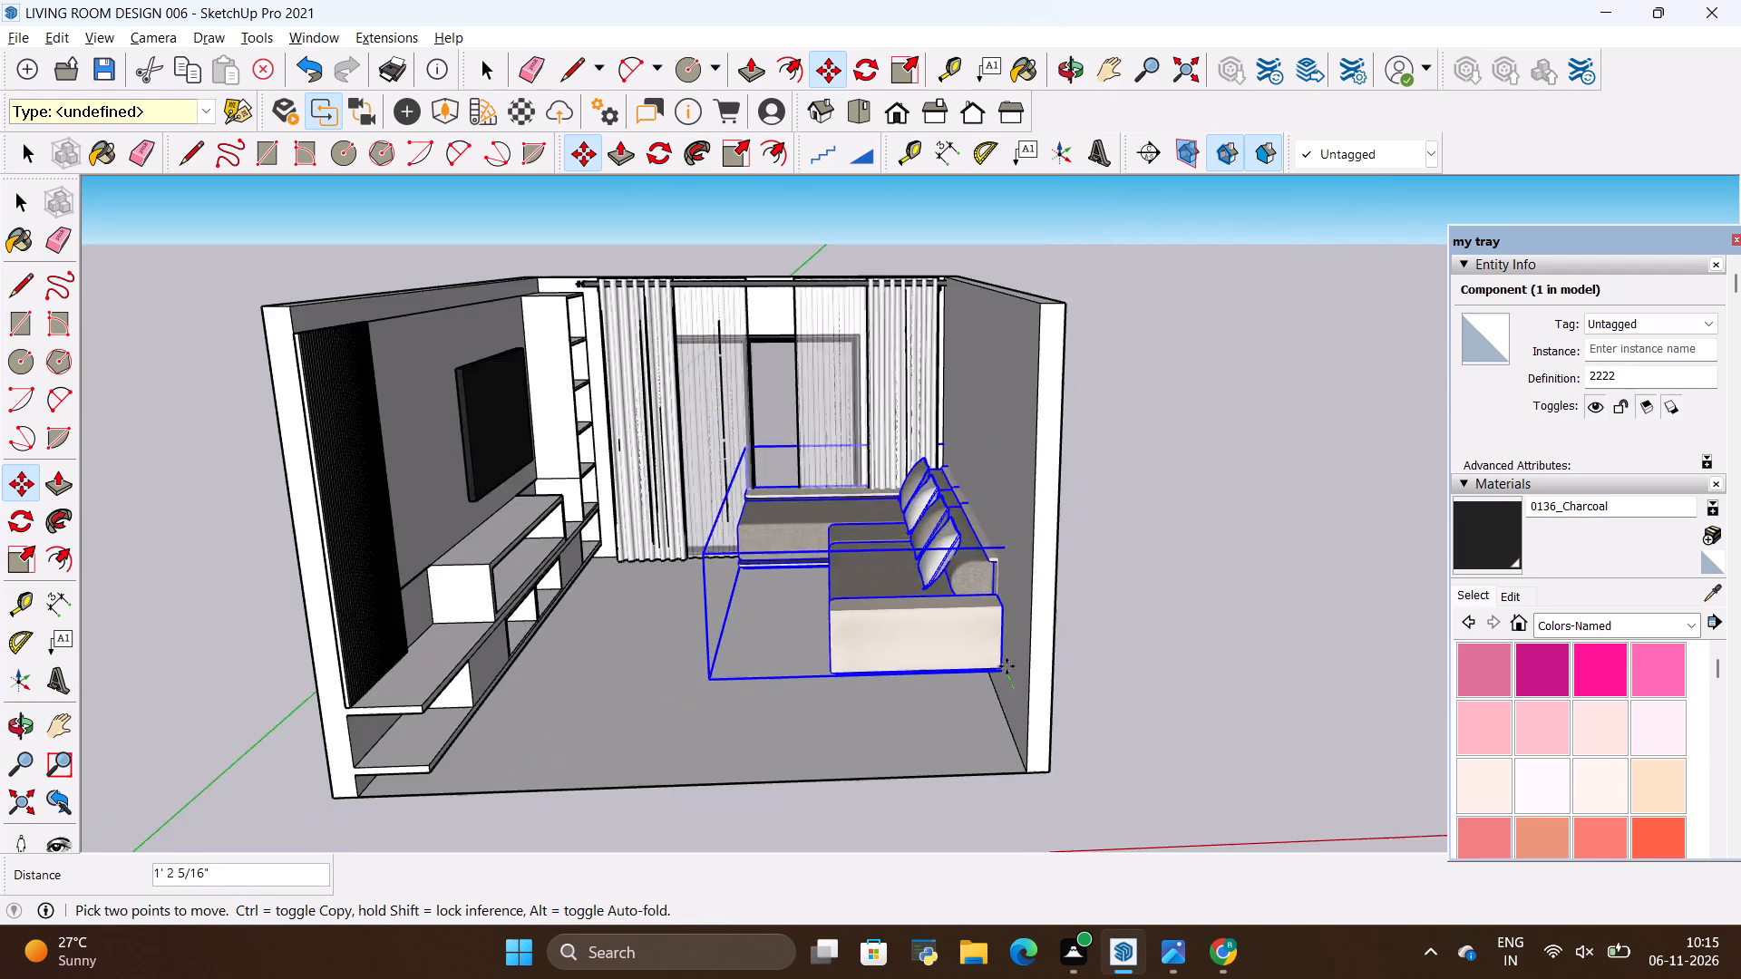
scroll(1007, 666, "down", 7)
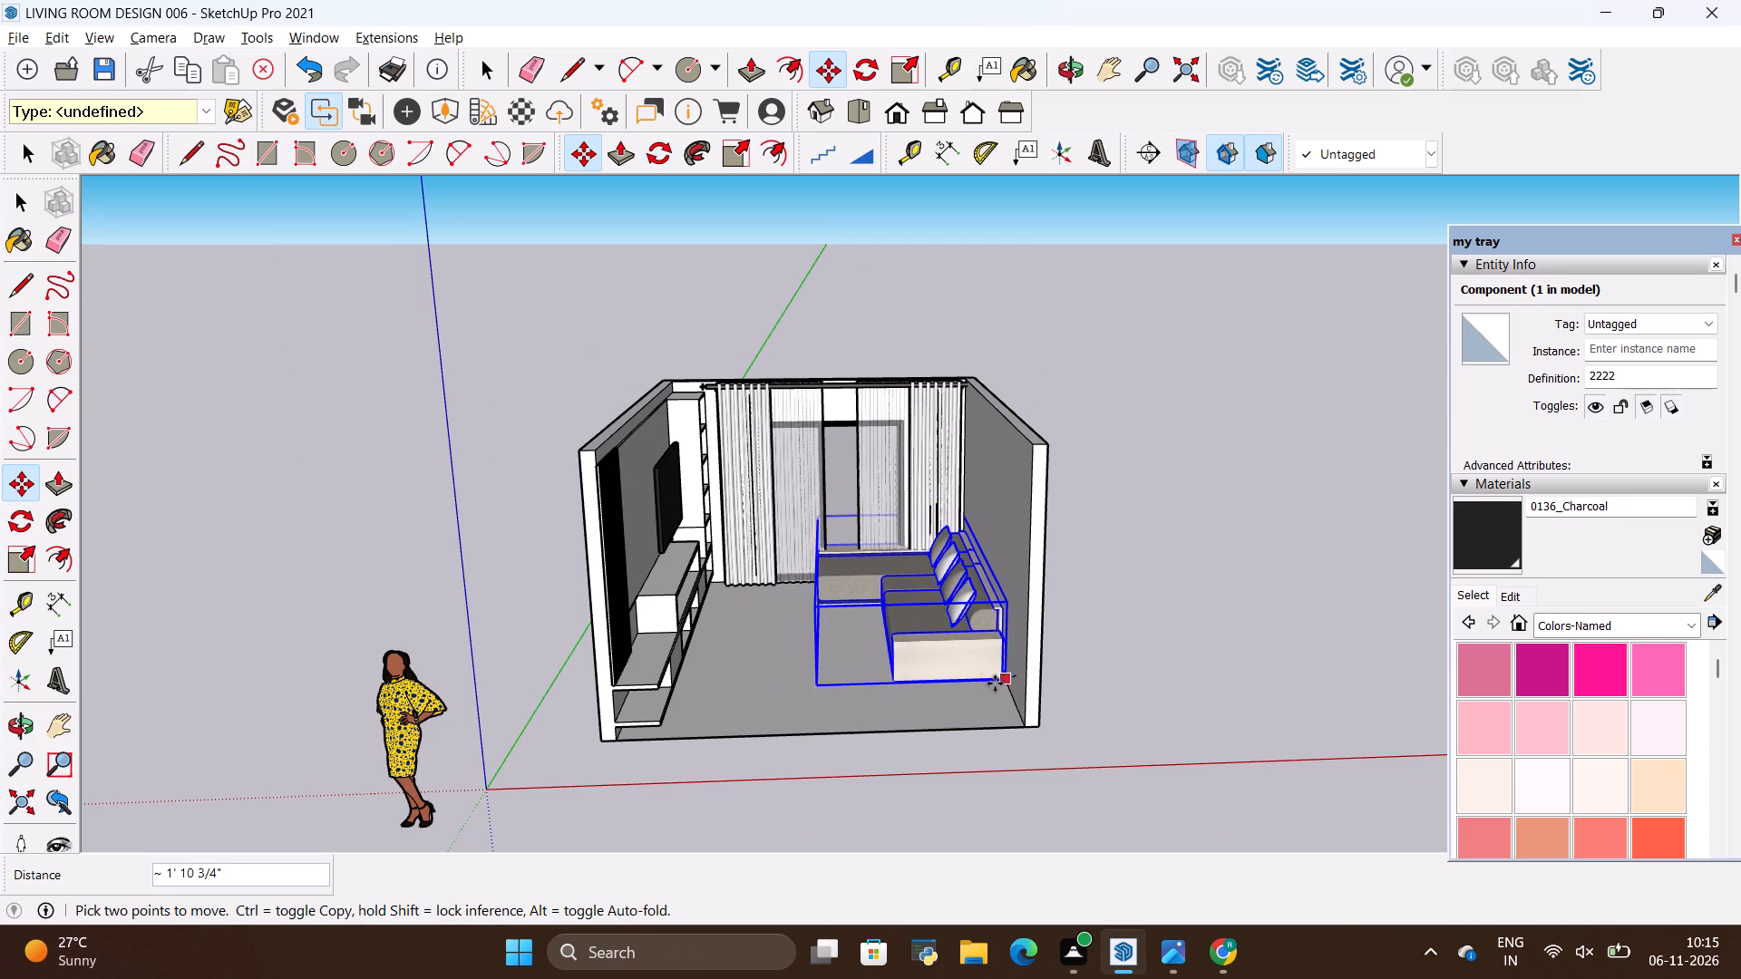
left_click(991, 691)
key("space")
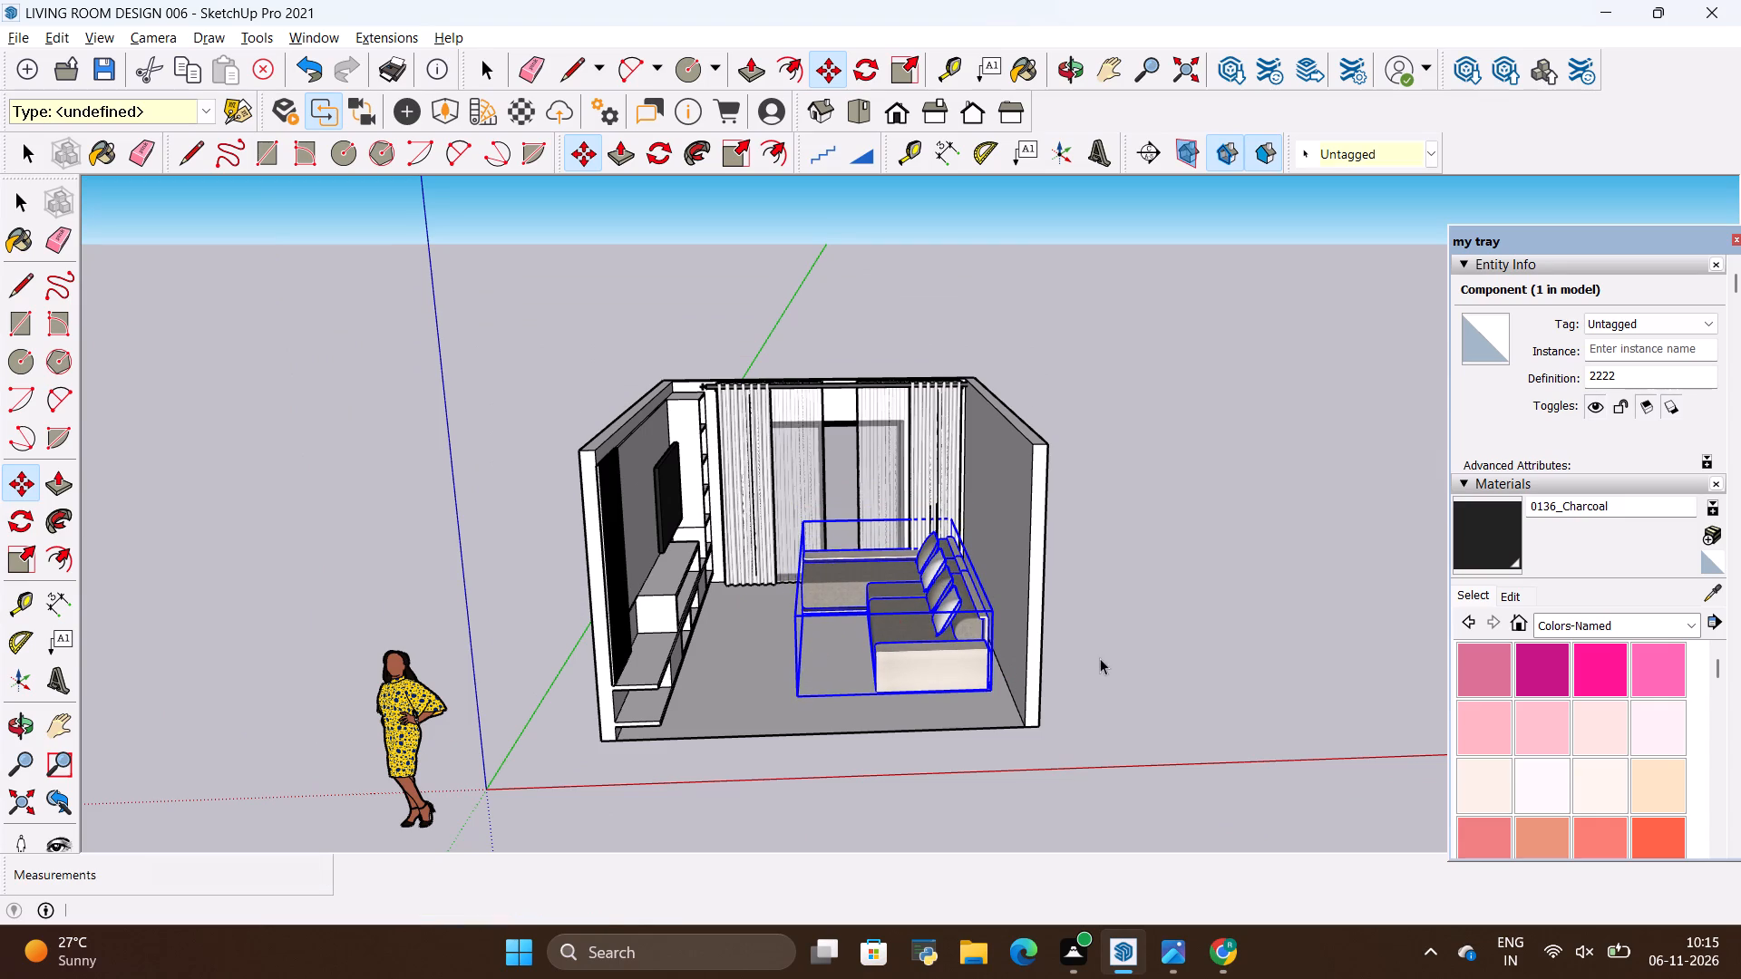
left_click(1100, 658)
Examine the sofa's position relative to the side wall, curtains and TV unit from several angles.
scroll(1014, 661, "up", 10)
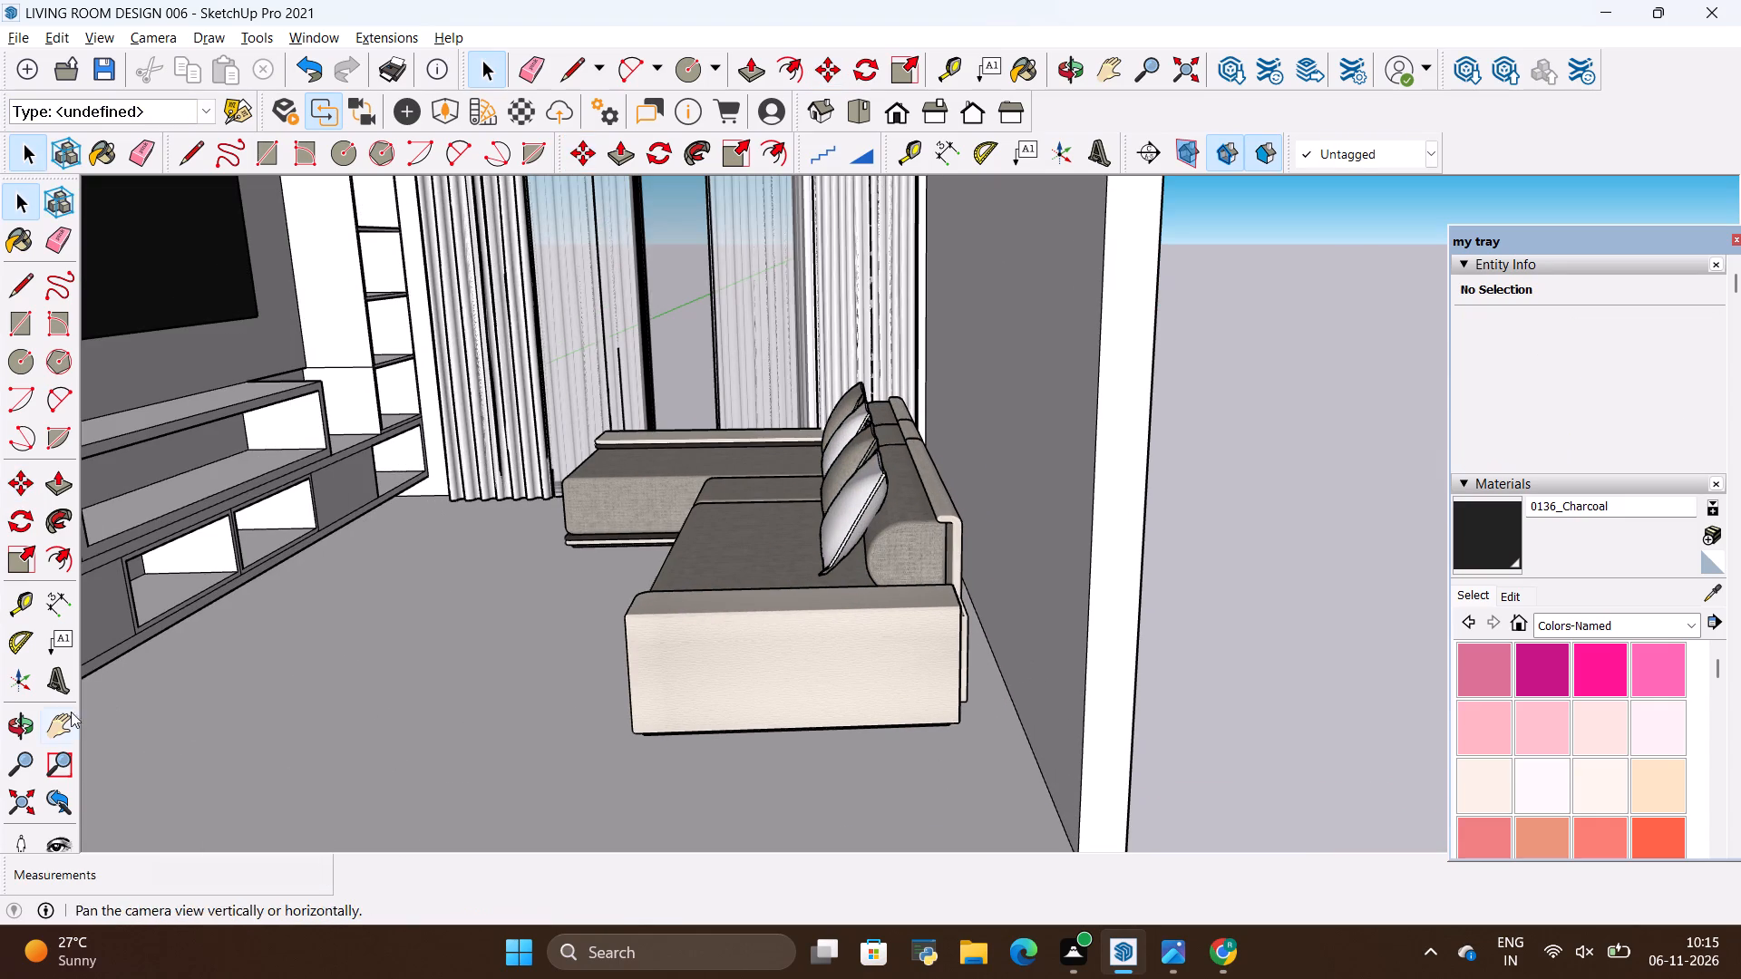
left_click(11, 721)
left_click_drag(304, 708, 321, 725)
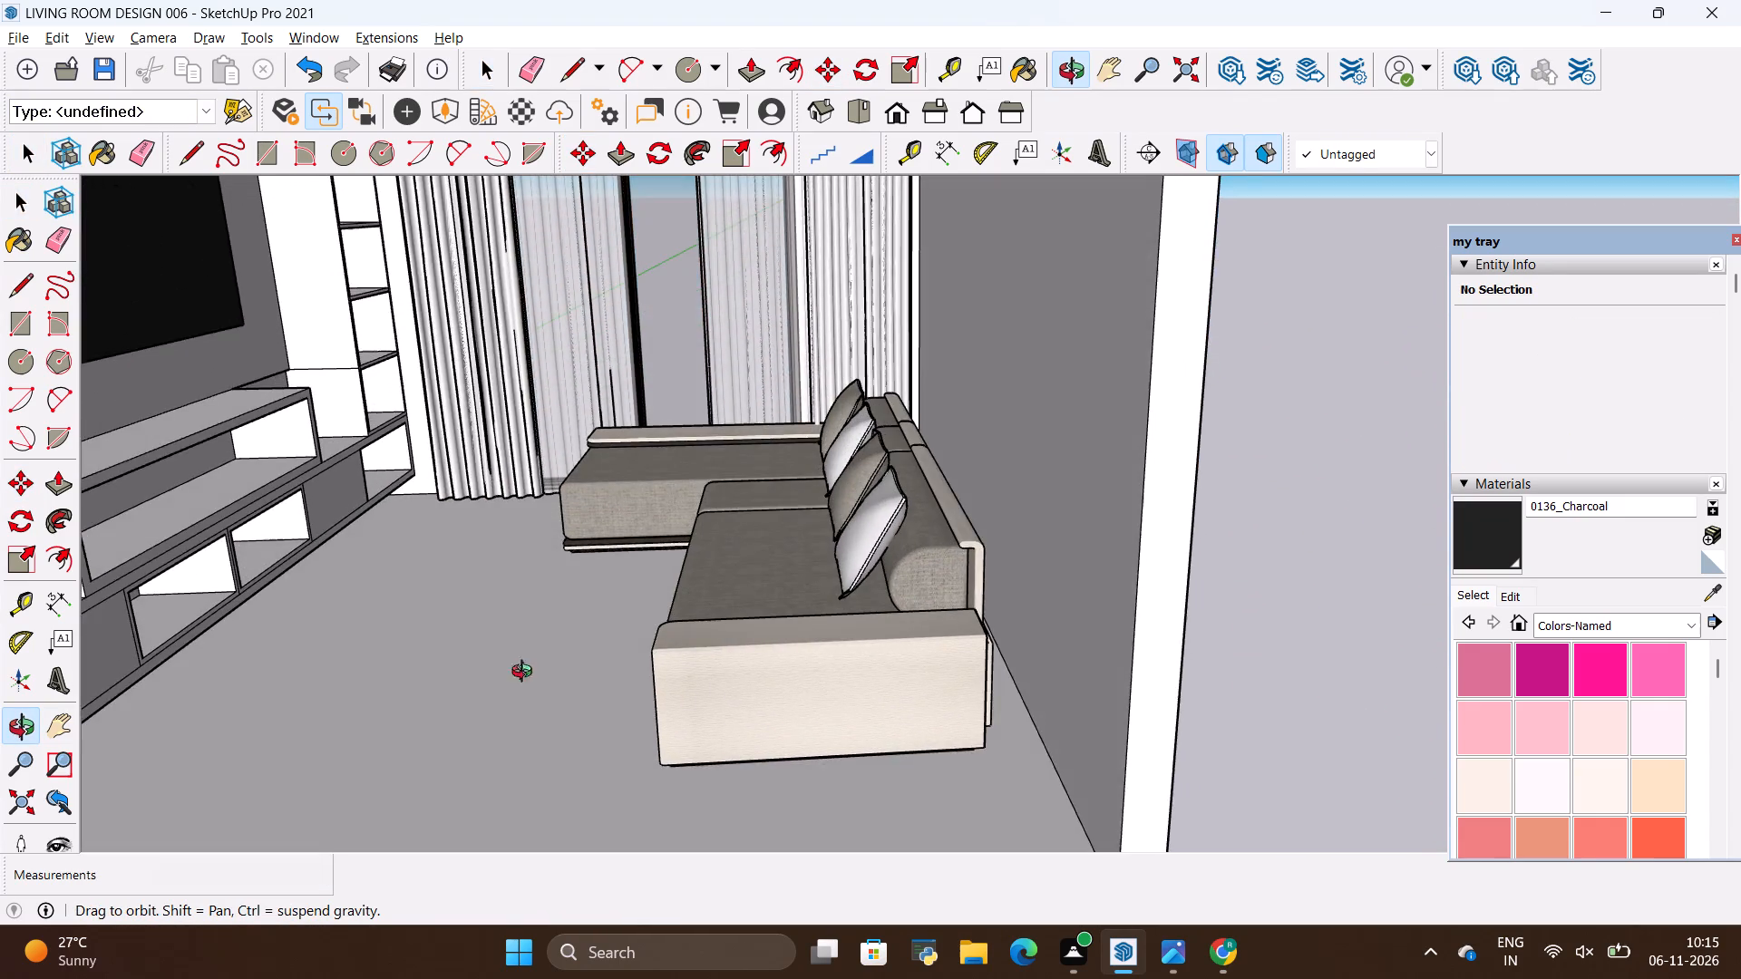
scroll(680, 679, "down", 6)
left_click_drag(741, 663, 619, 729)
scroll(927, 660, "down", 6)
scroll(594, 518, "up", 6)
left_click_drag(759, 581, 760, 571)
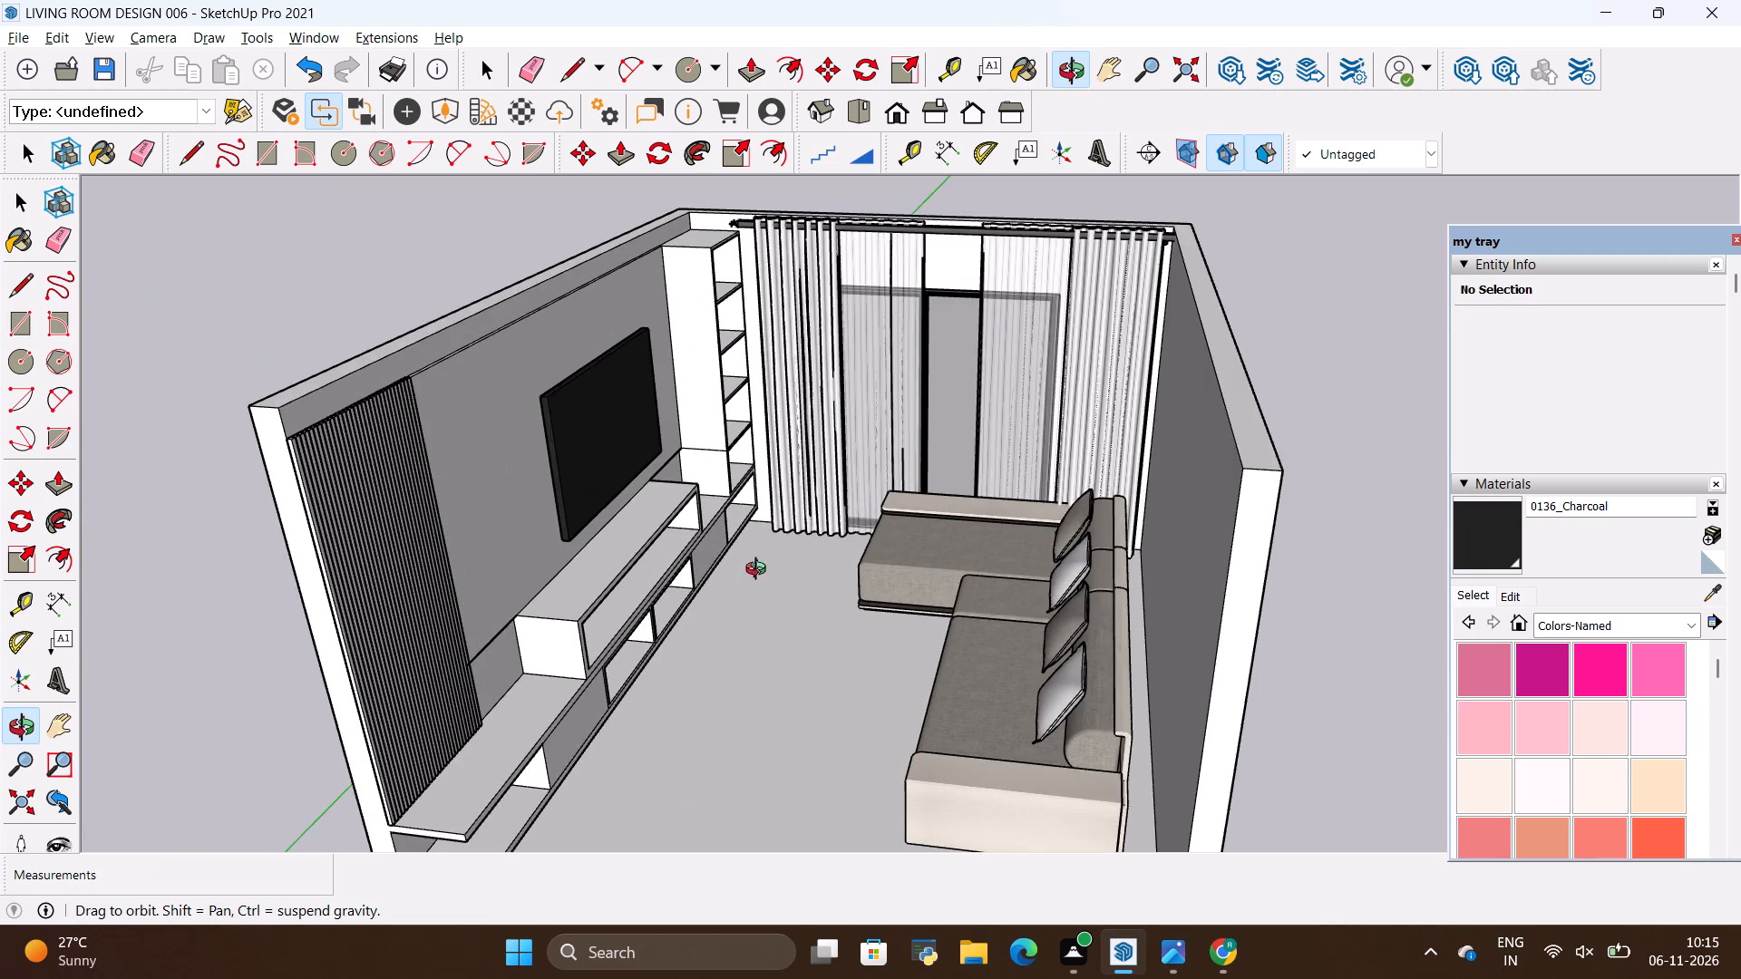
left_click_drag(760, 571, 770, 538)
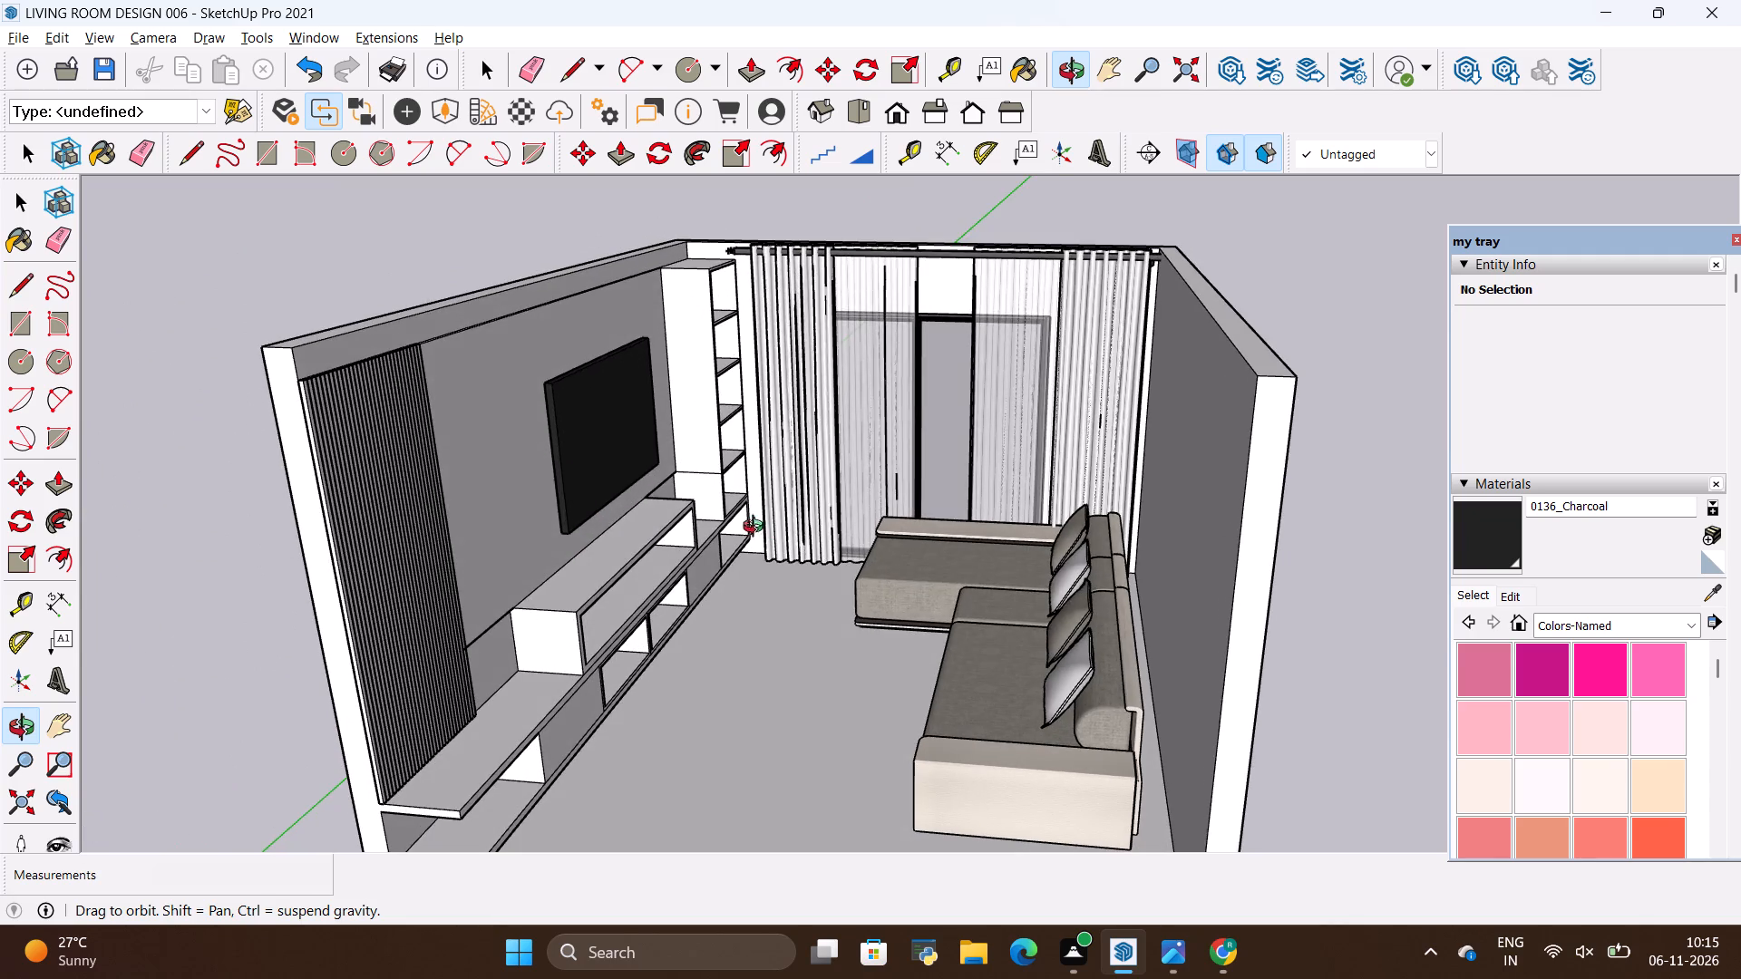
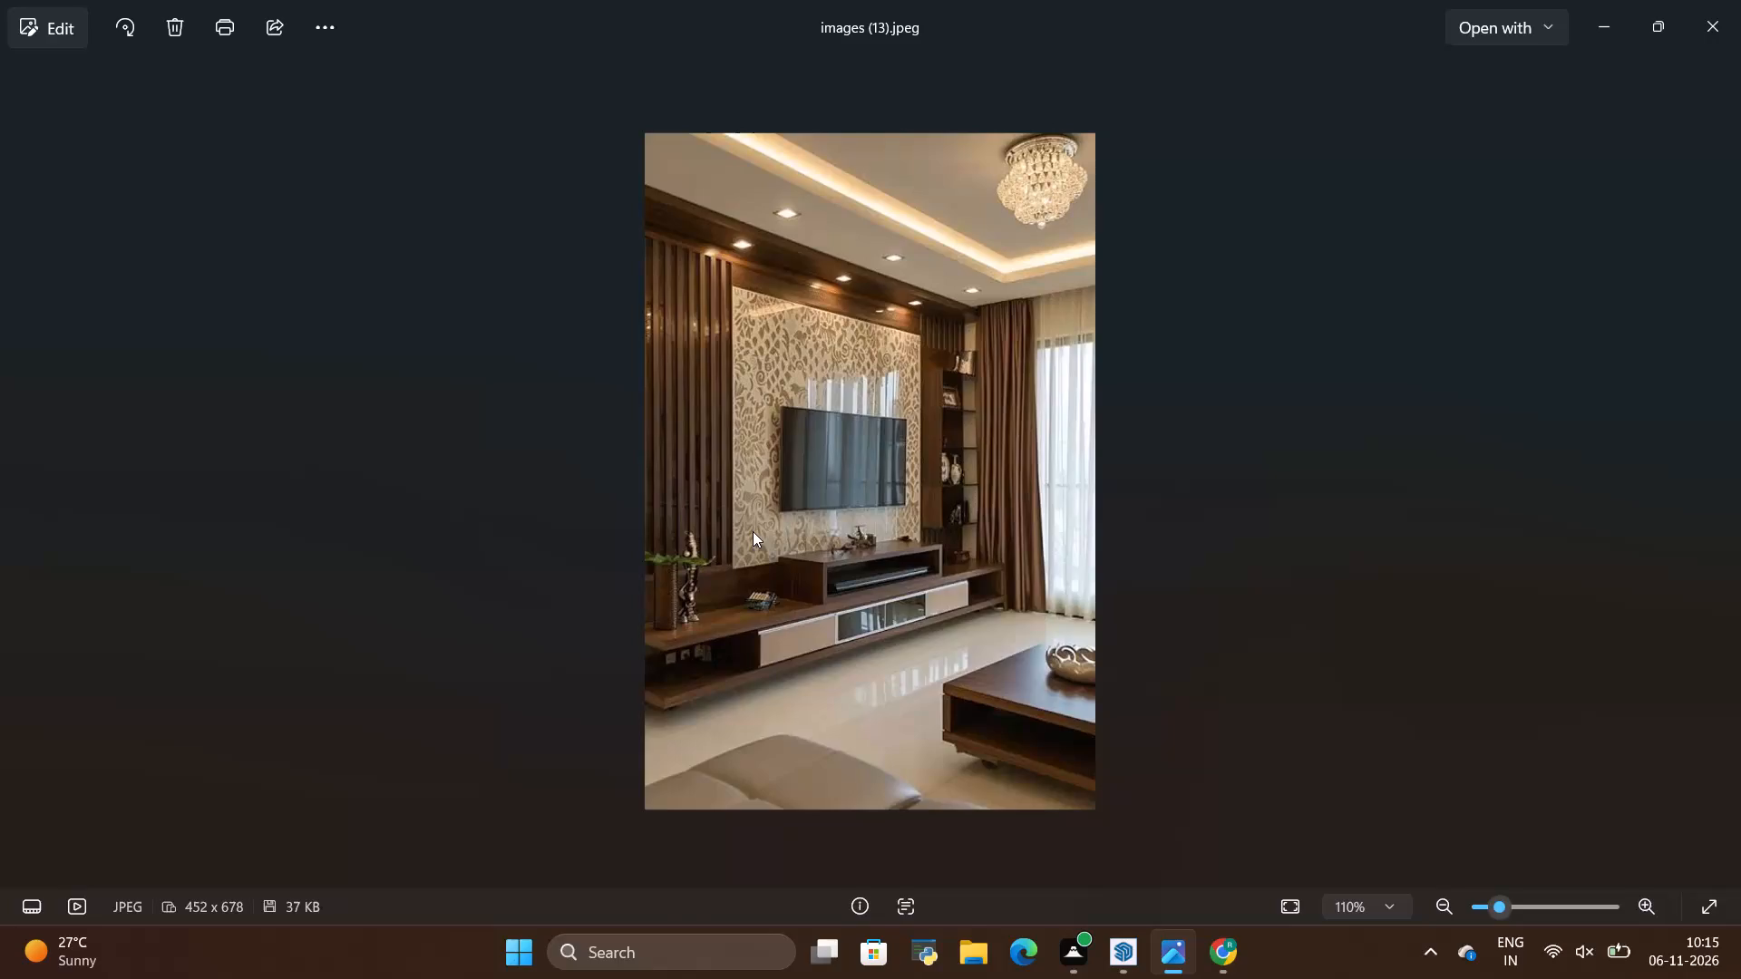
Draw a rectangle about 5' 9" by 4' on the floor between the TV unit and the L-shaped sofa for the coffee table.
key("alt+Tab")
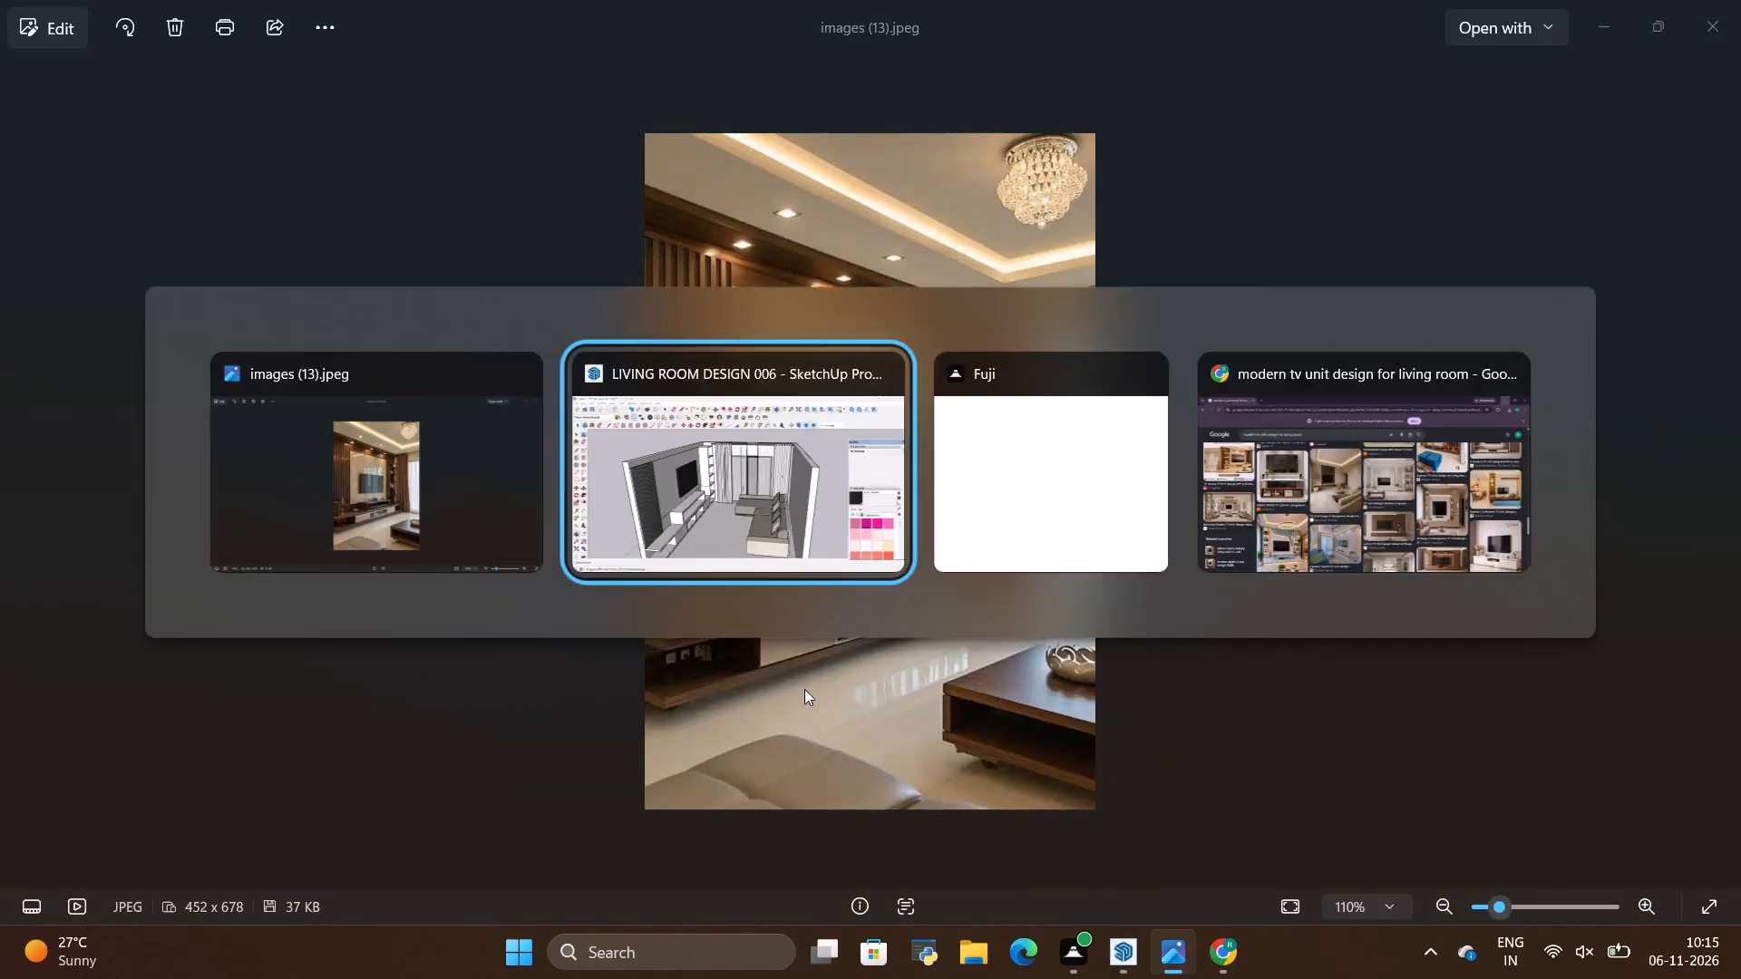
scroll(844, 680, "down", 4)
scroll(736, 657, "up", 6)
key("space")
scroll(1047, 660, "down", 6)
scroll(954, 746, "up", 5)
key("r")
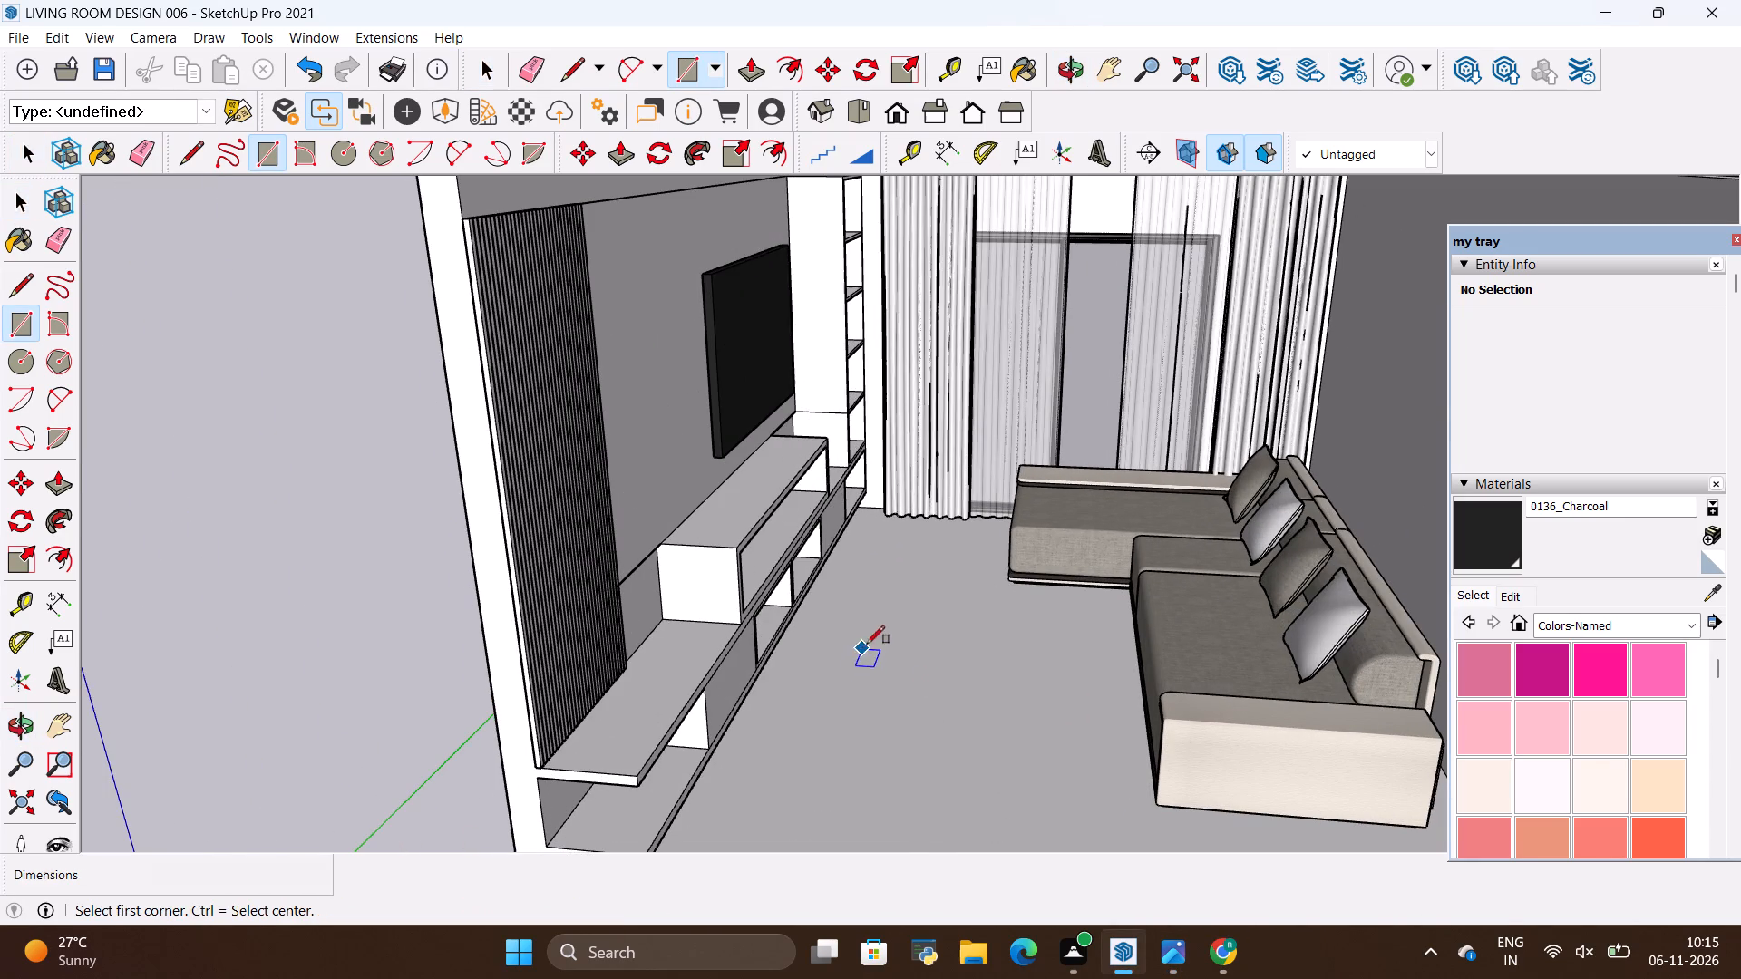
key("alt+Tab")
key("alt+Tab")
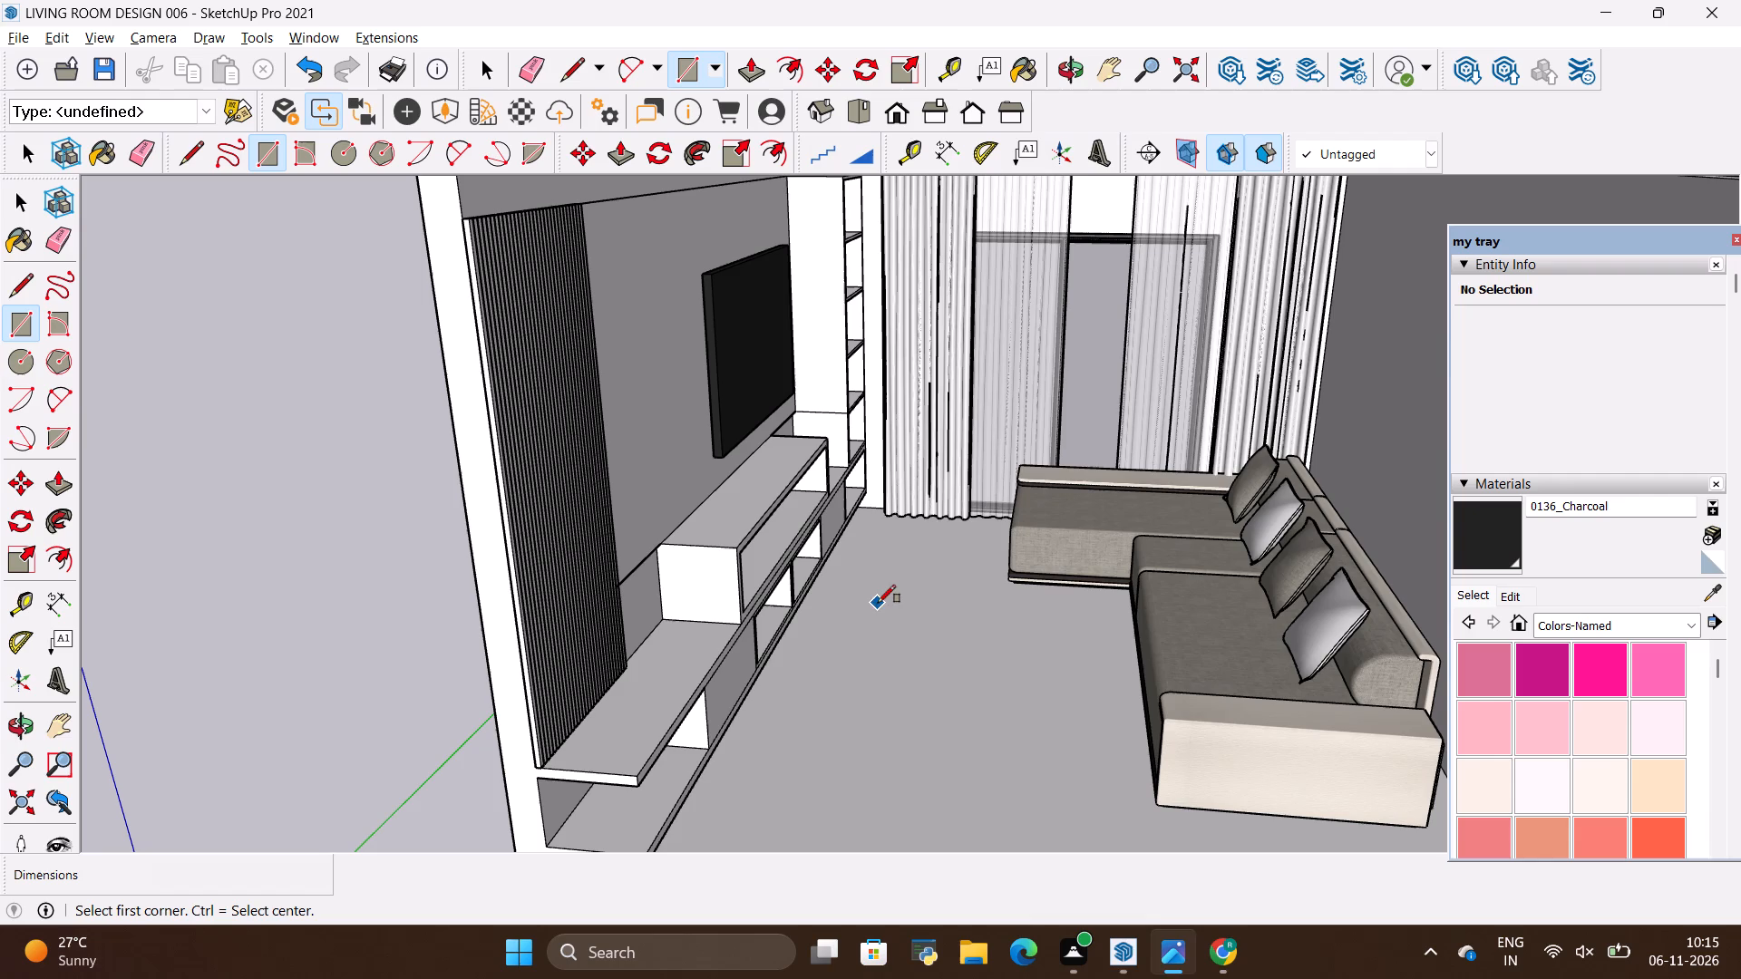
left_click(918, 611)
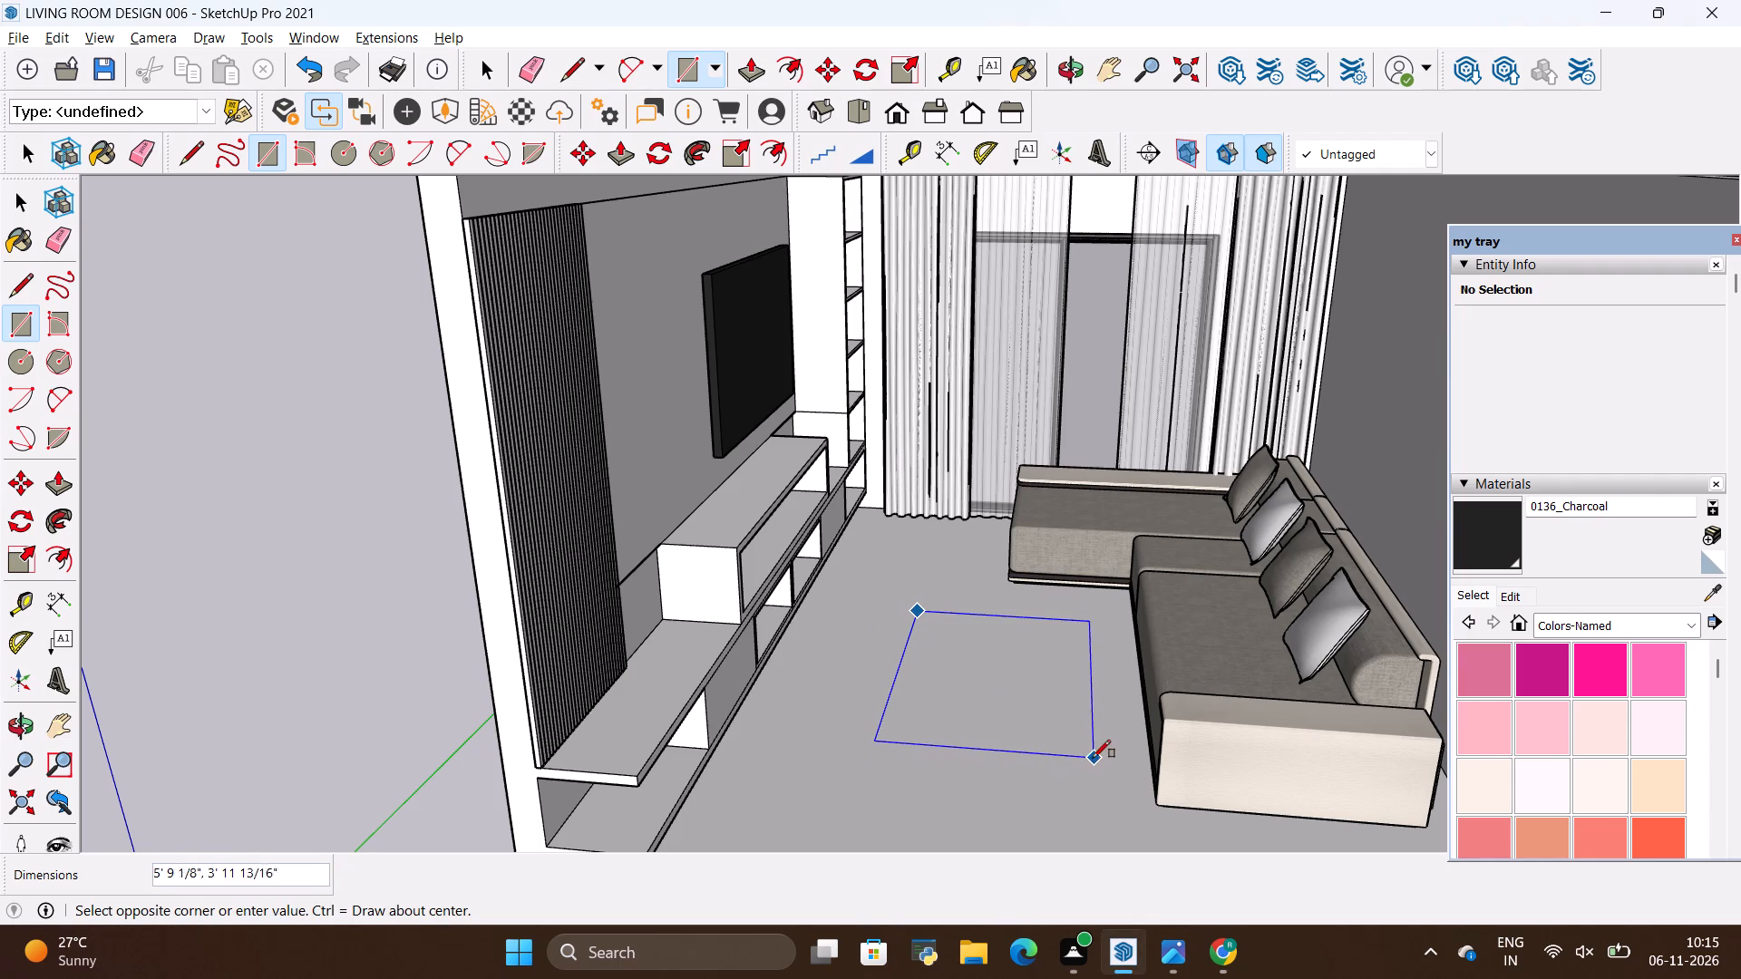
left_click(1093, 758)
Group the coffee table rectangle's face together with its edges.
key("space")
double_click(1064, 744)
right_click(1062, 742)
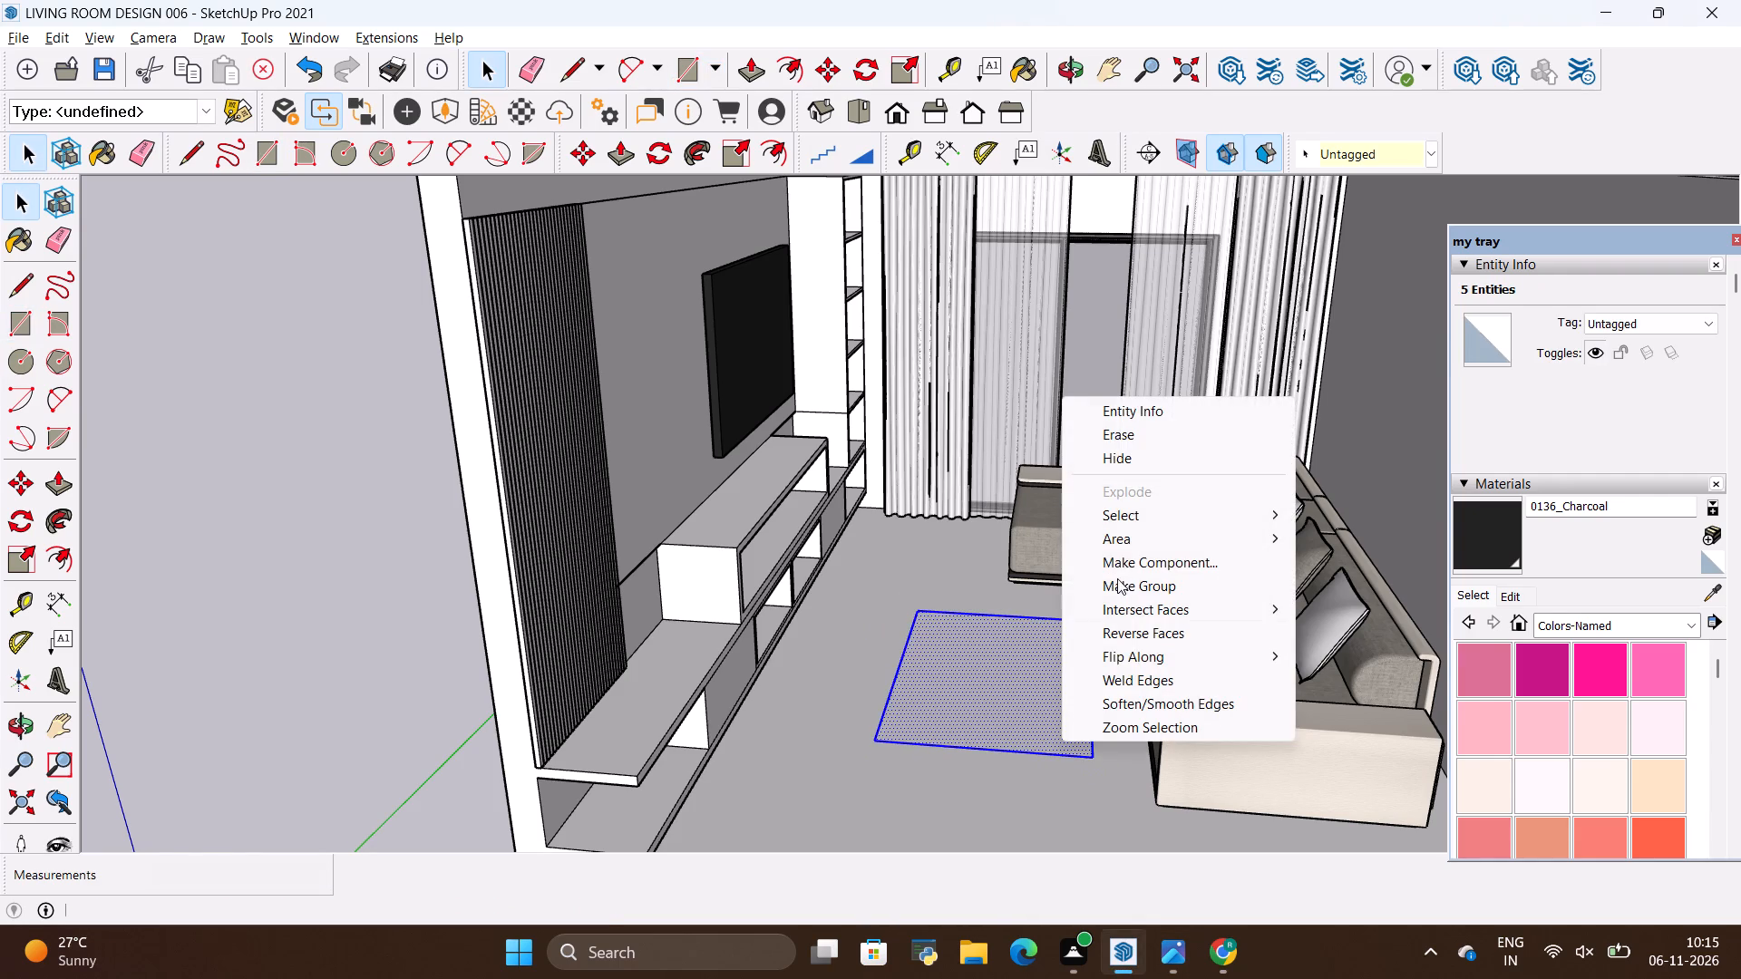
left_click(1089, 581)
Inside the coffee table group, extrude the rectangle upward by 1', checking the table in the reference photo.
scroll(1030, 664, "up", 5)
key("space")
double_click(1026, 689)
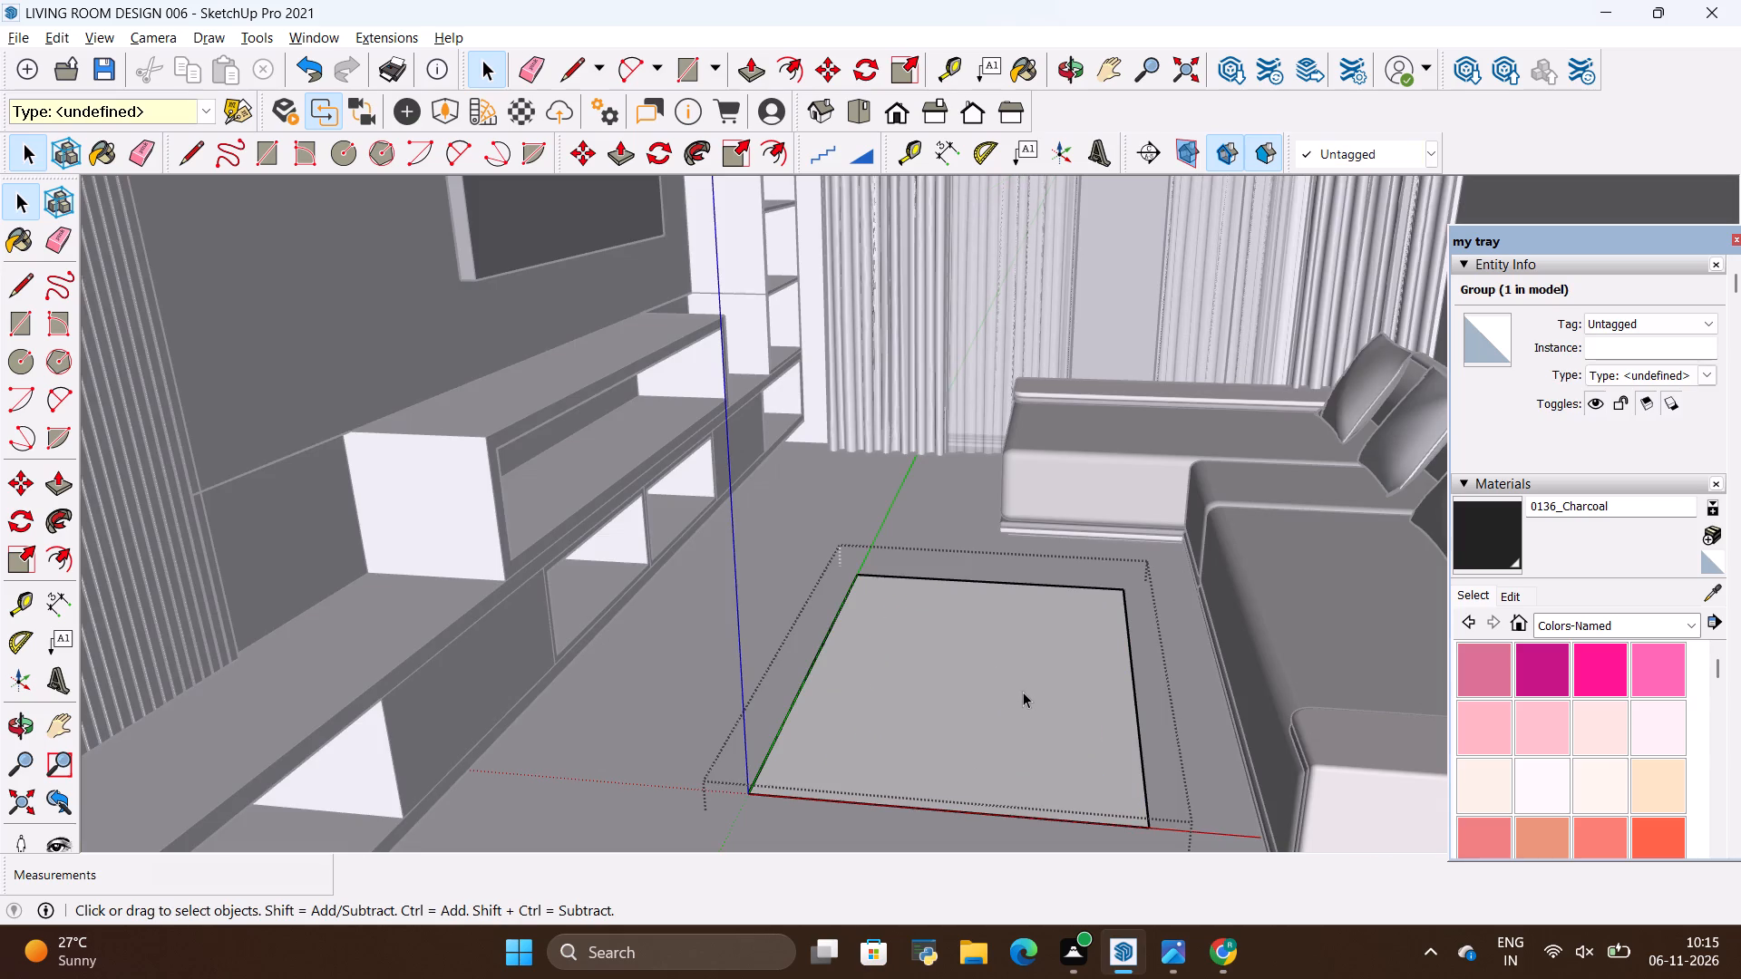
key("p")
left_click(1022, 692)
key("alt+Tab")
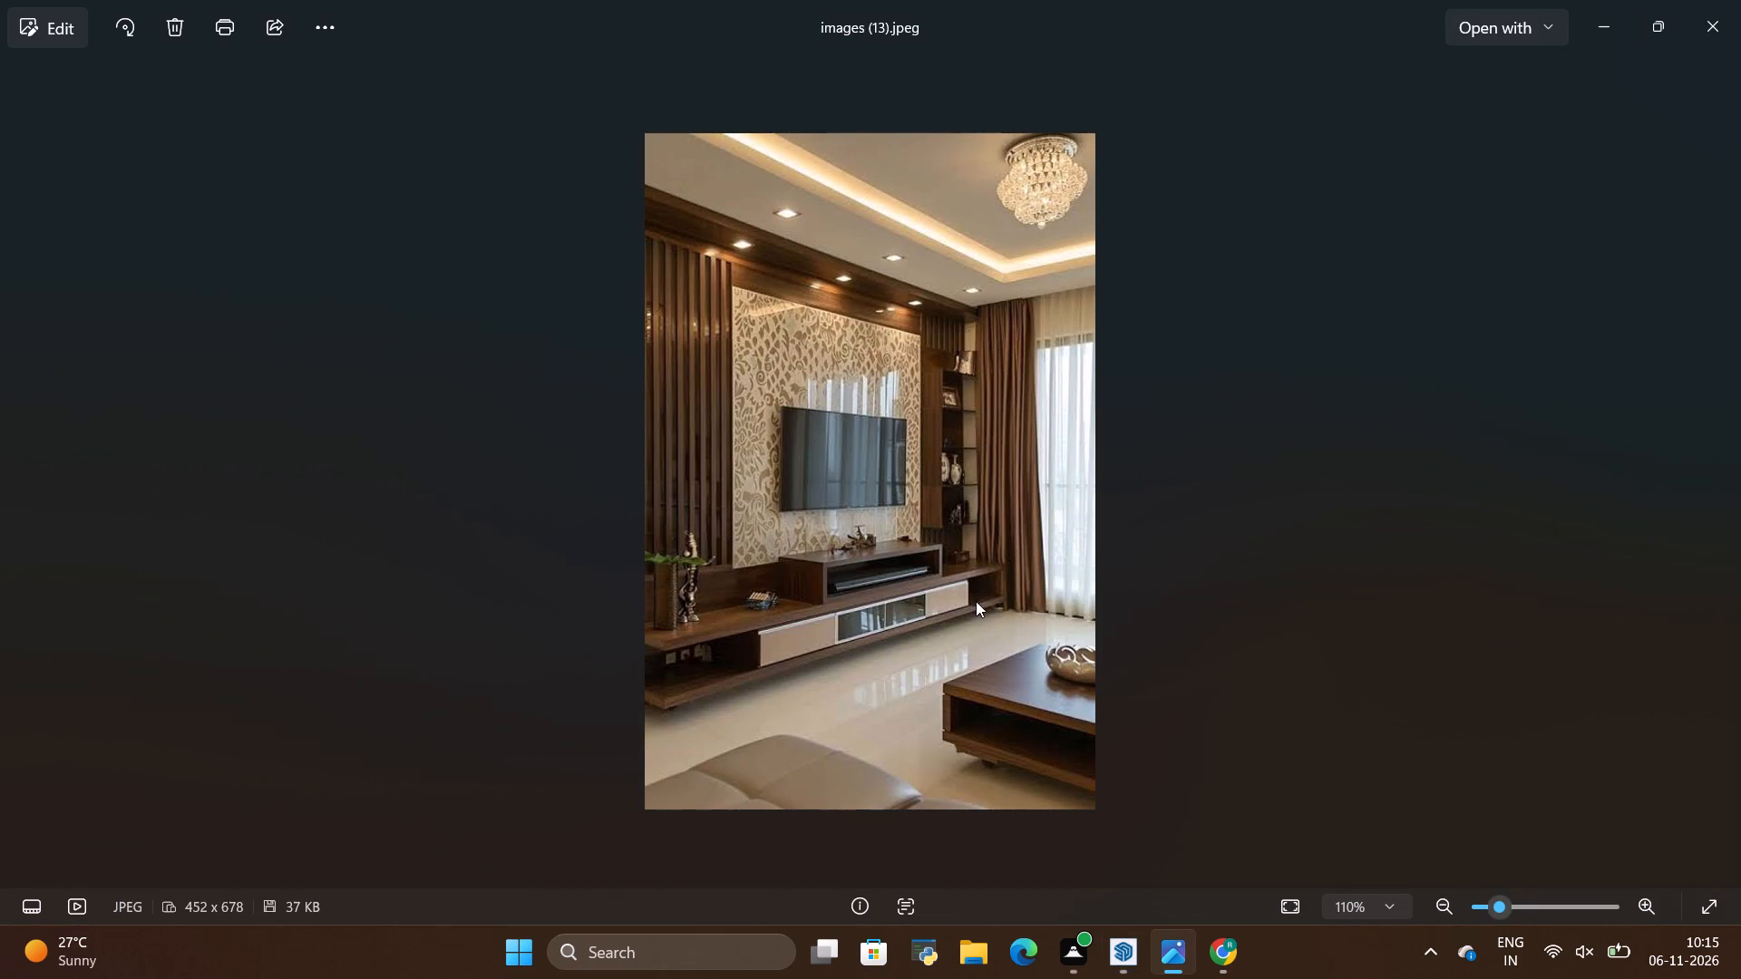
scroll(997, 665, "down", 1)
scroll(993, 690, "up", 4)
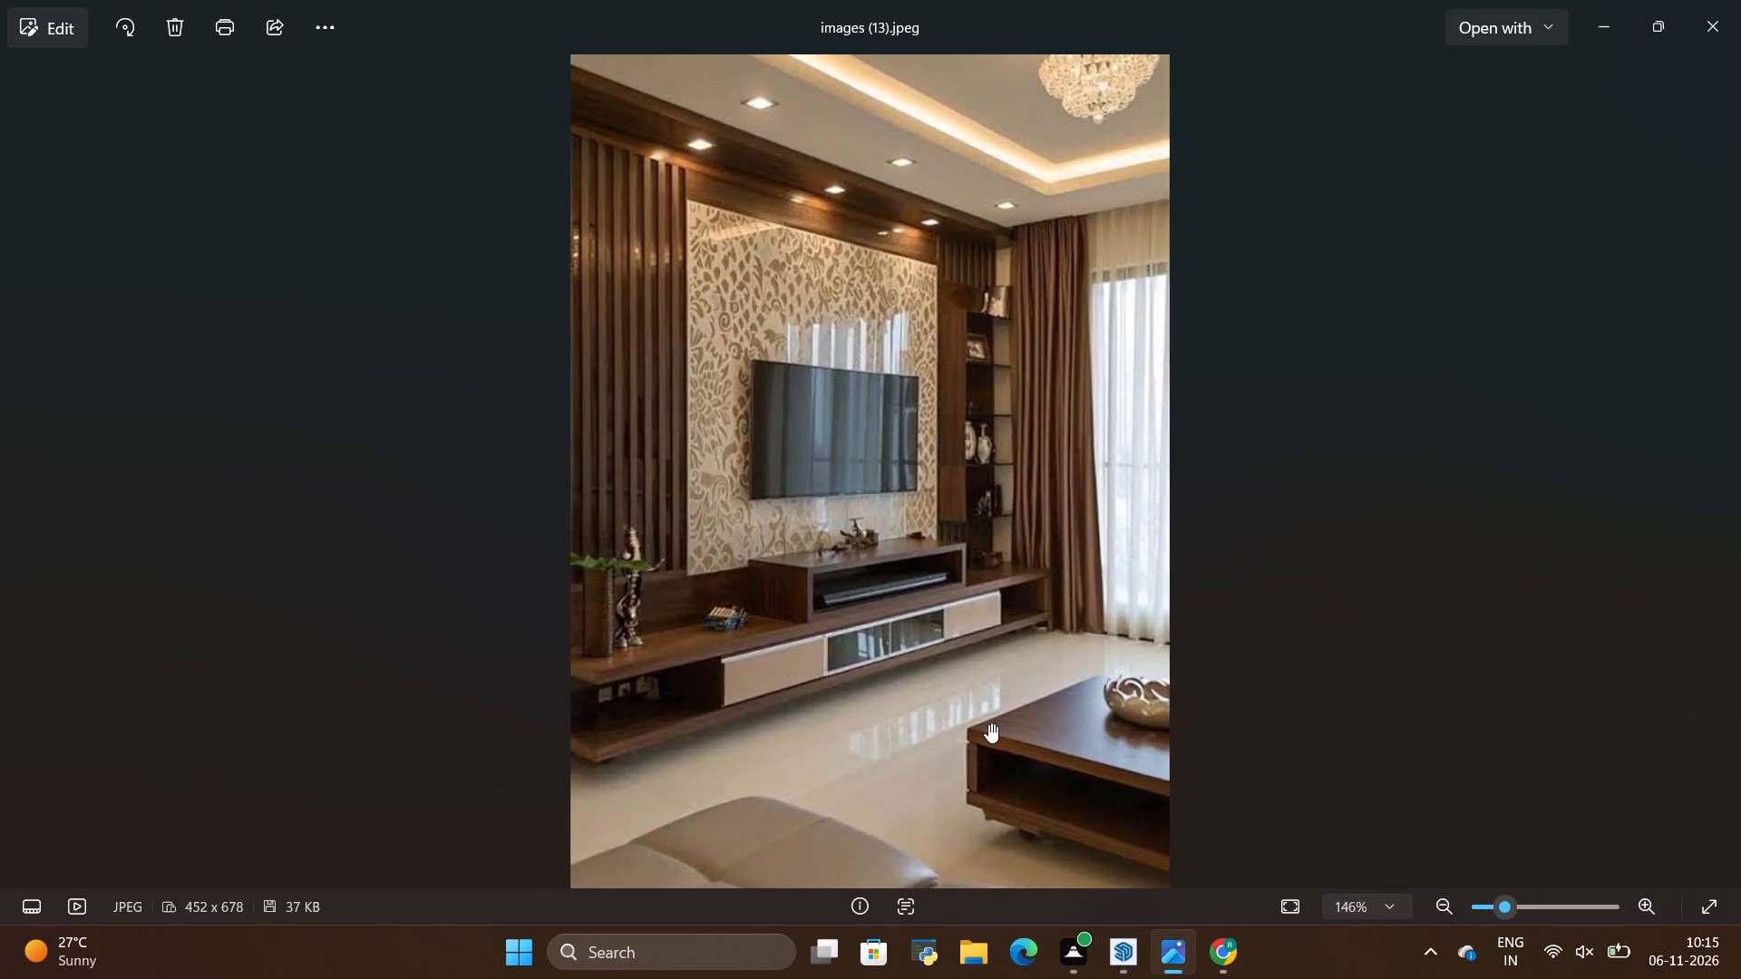
key("alt+Tab")
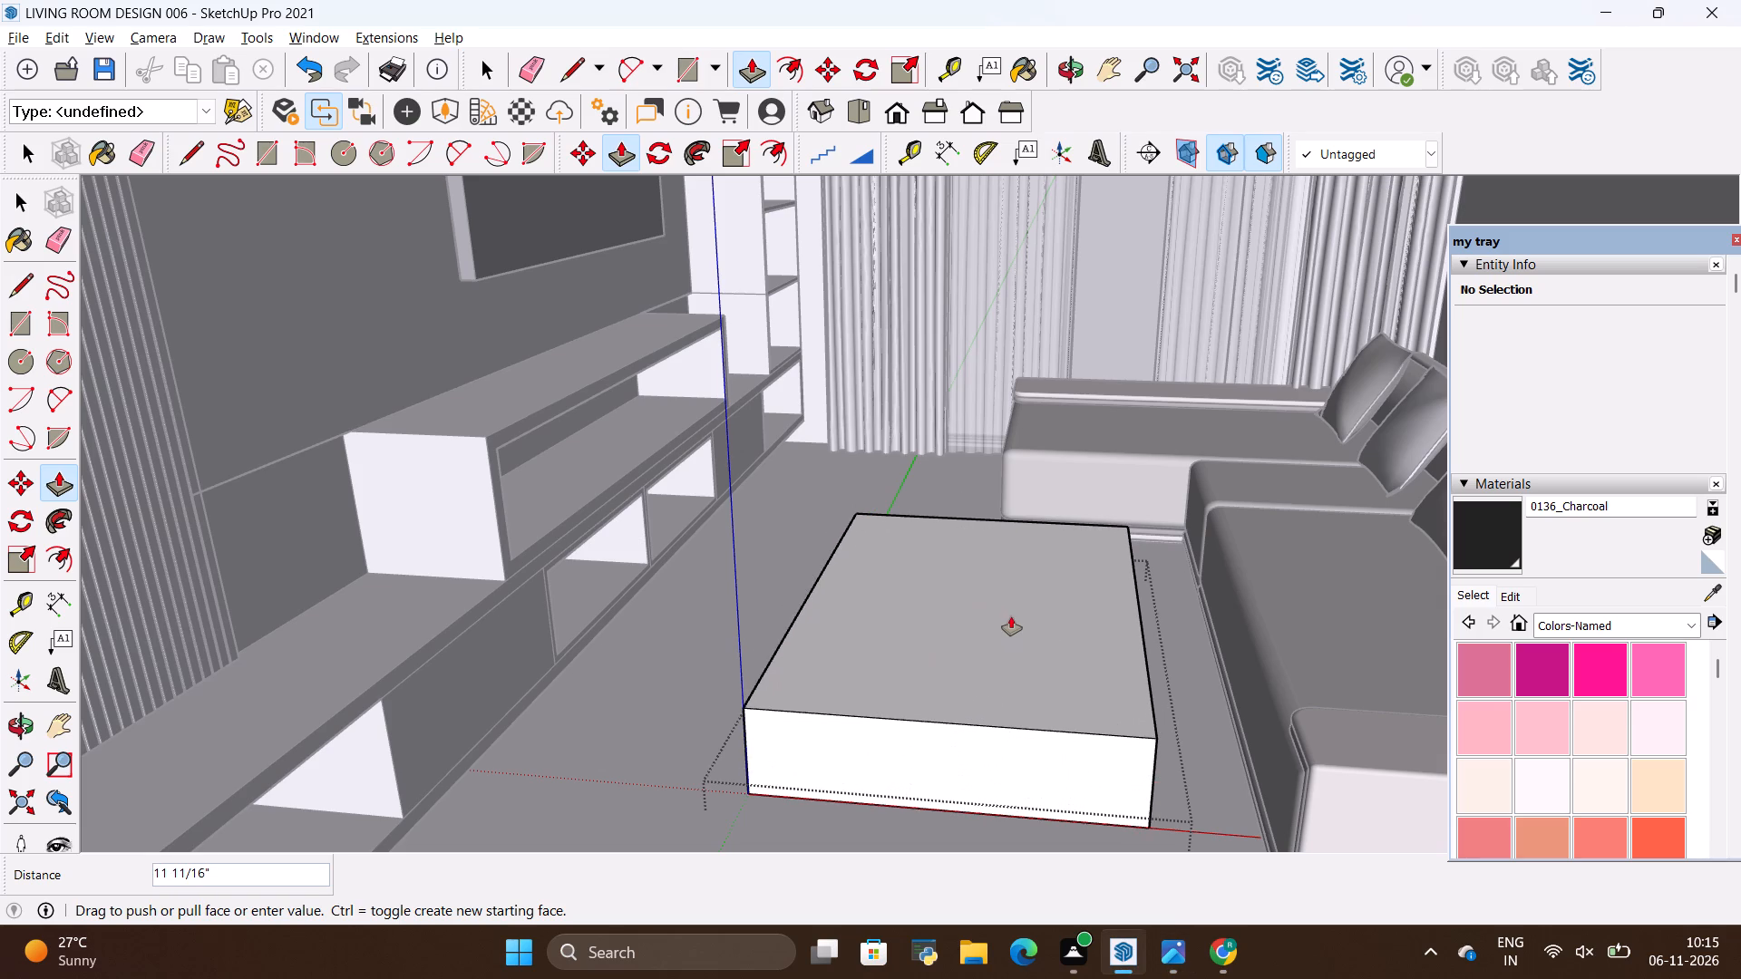
key("BackSpace")
type("1'")
key("Return")
key("space")
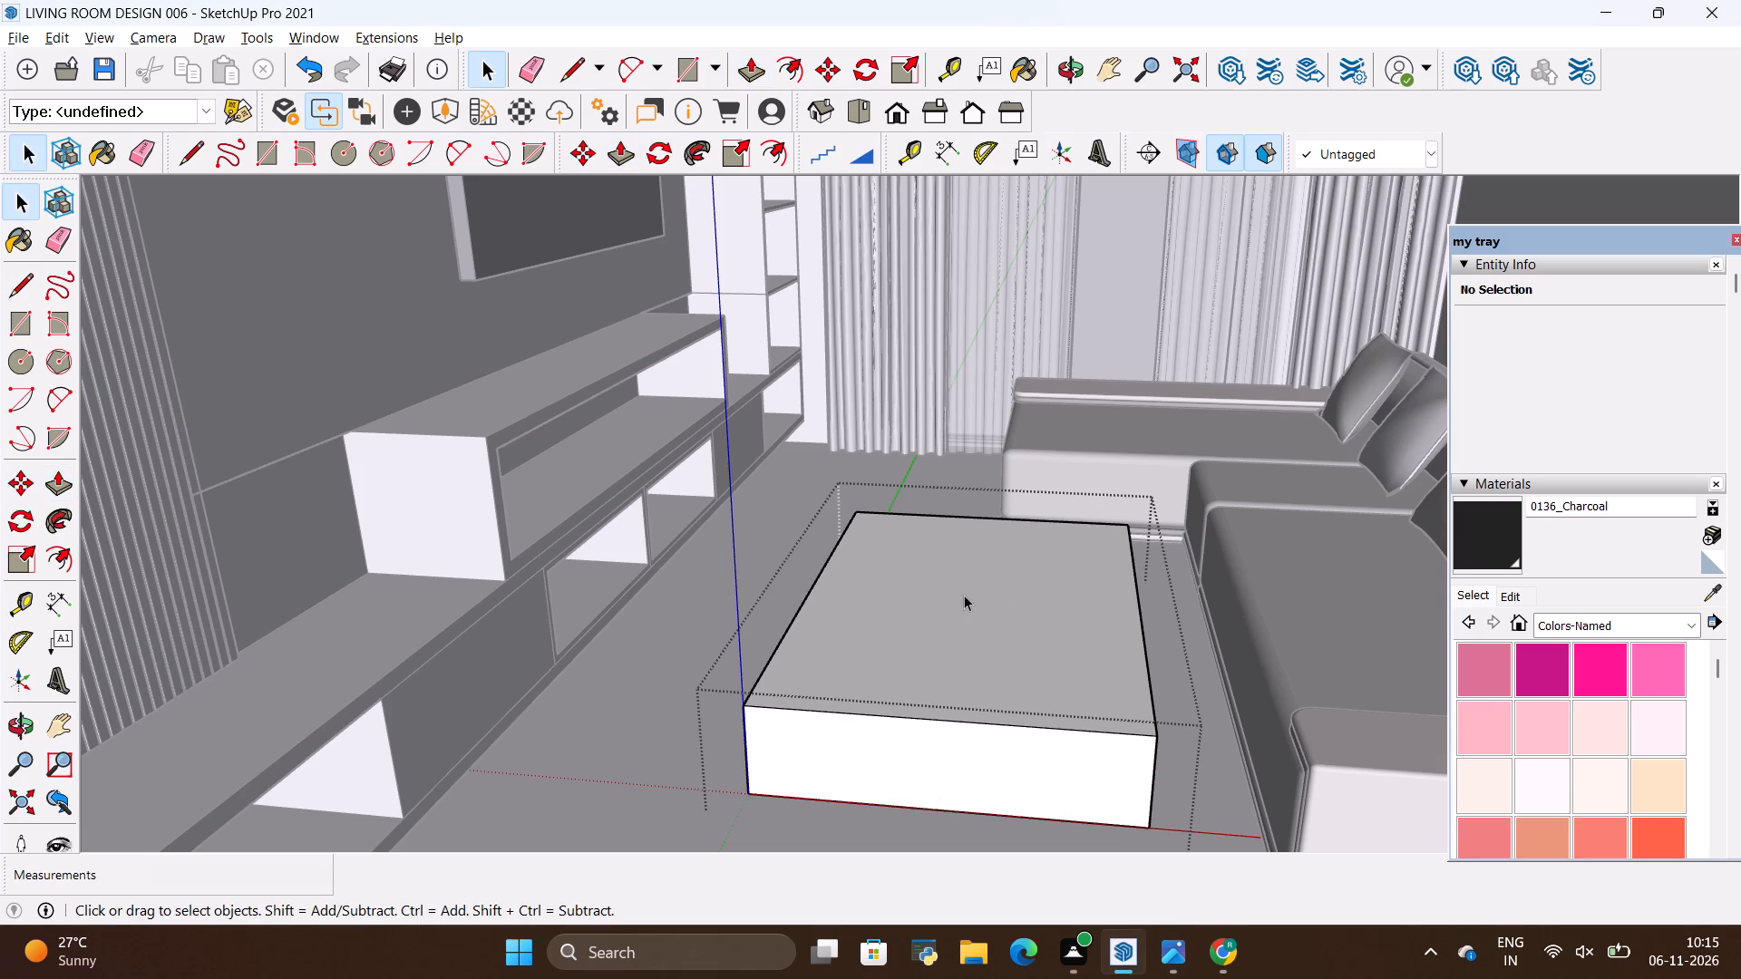
Push the coffee table block's long side facing the sofa inward by 6", and close the group.
key("alt+Tab")
scroll(1058, 513, "down", 3)
scroll(1025, 780, "up", 4)
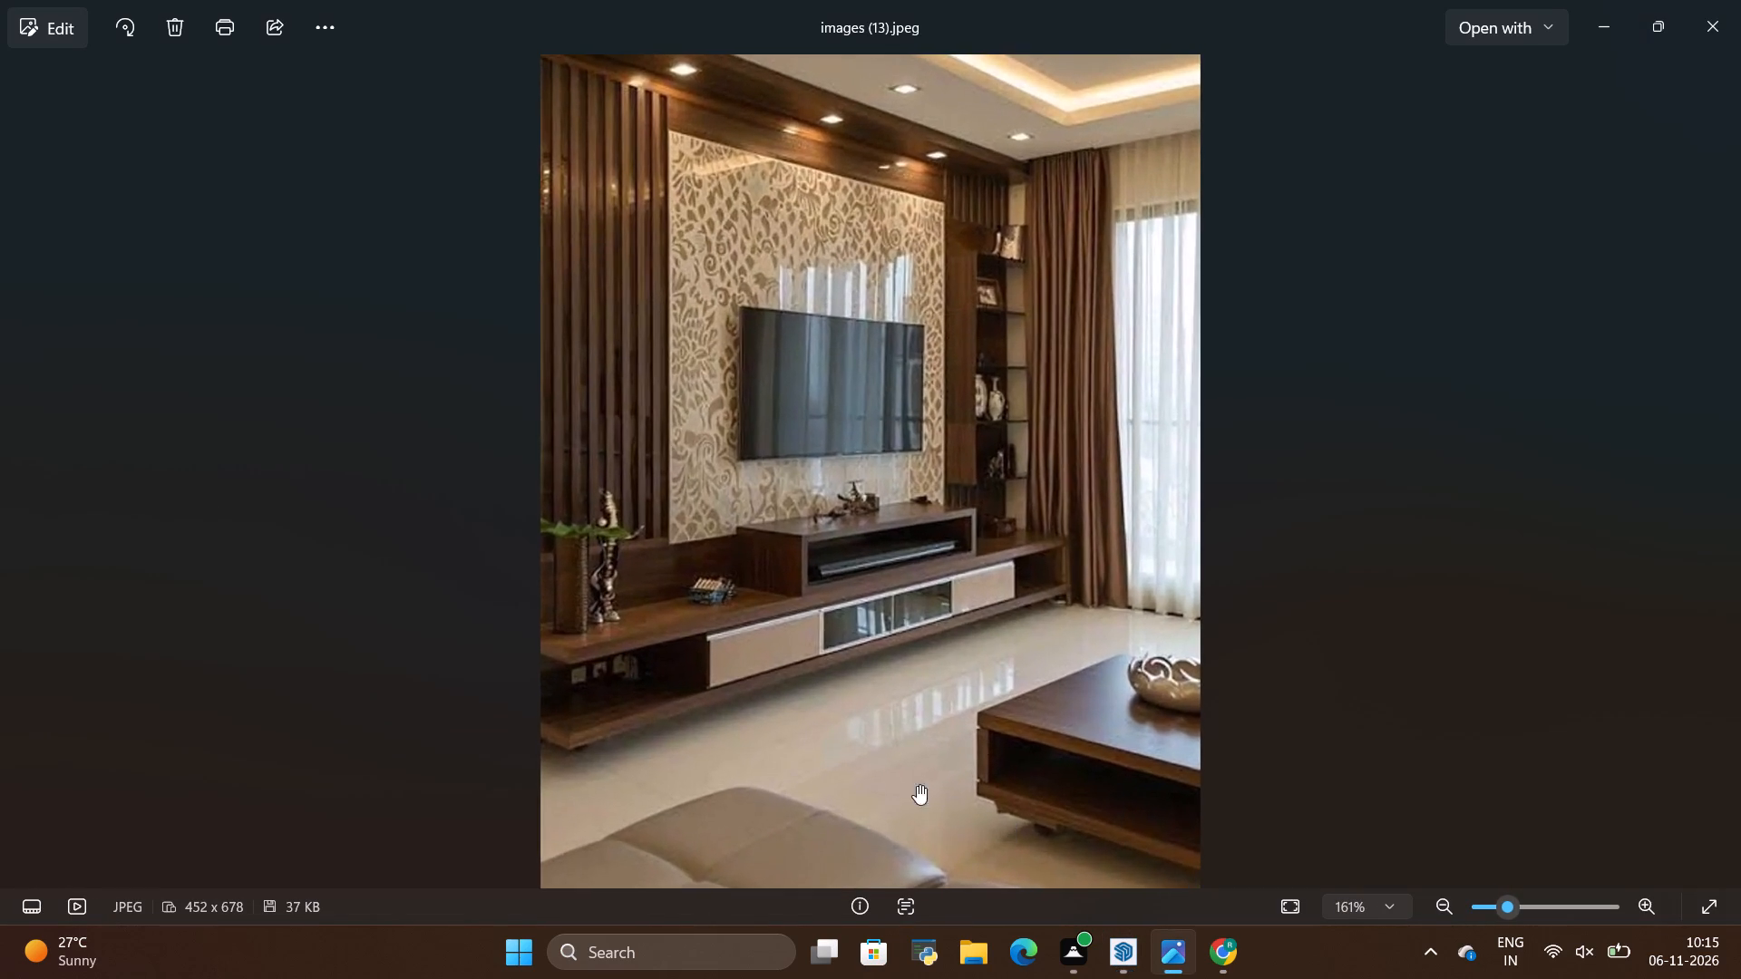
key("alt+Tab")
scroll(774, 695, "down", 2)
scroll(822, 781, "up", 4)
scroll(1360, 698, "up", 2)
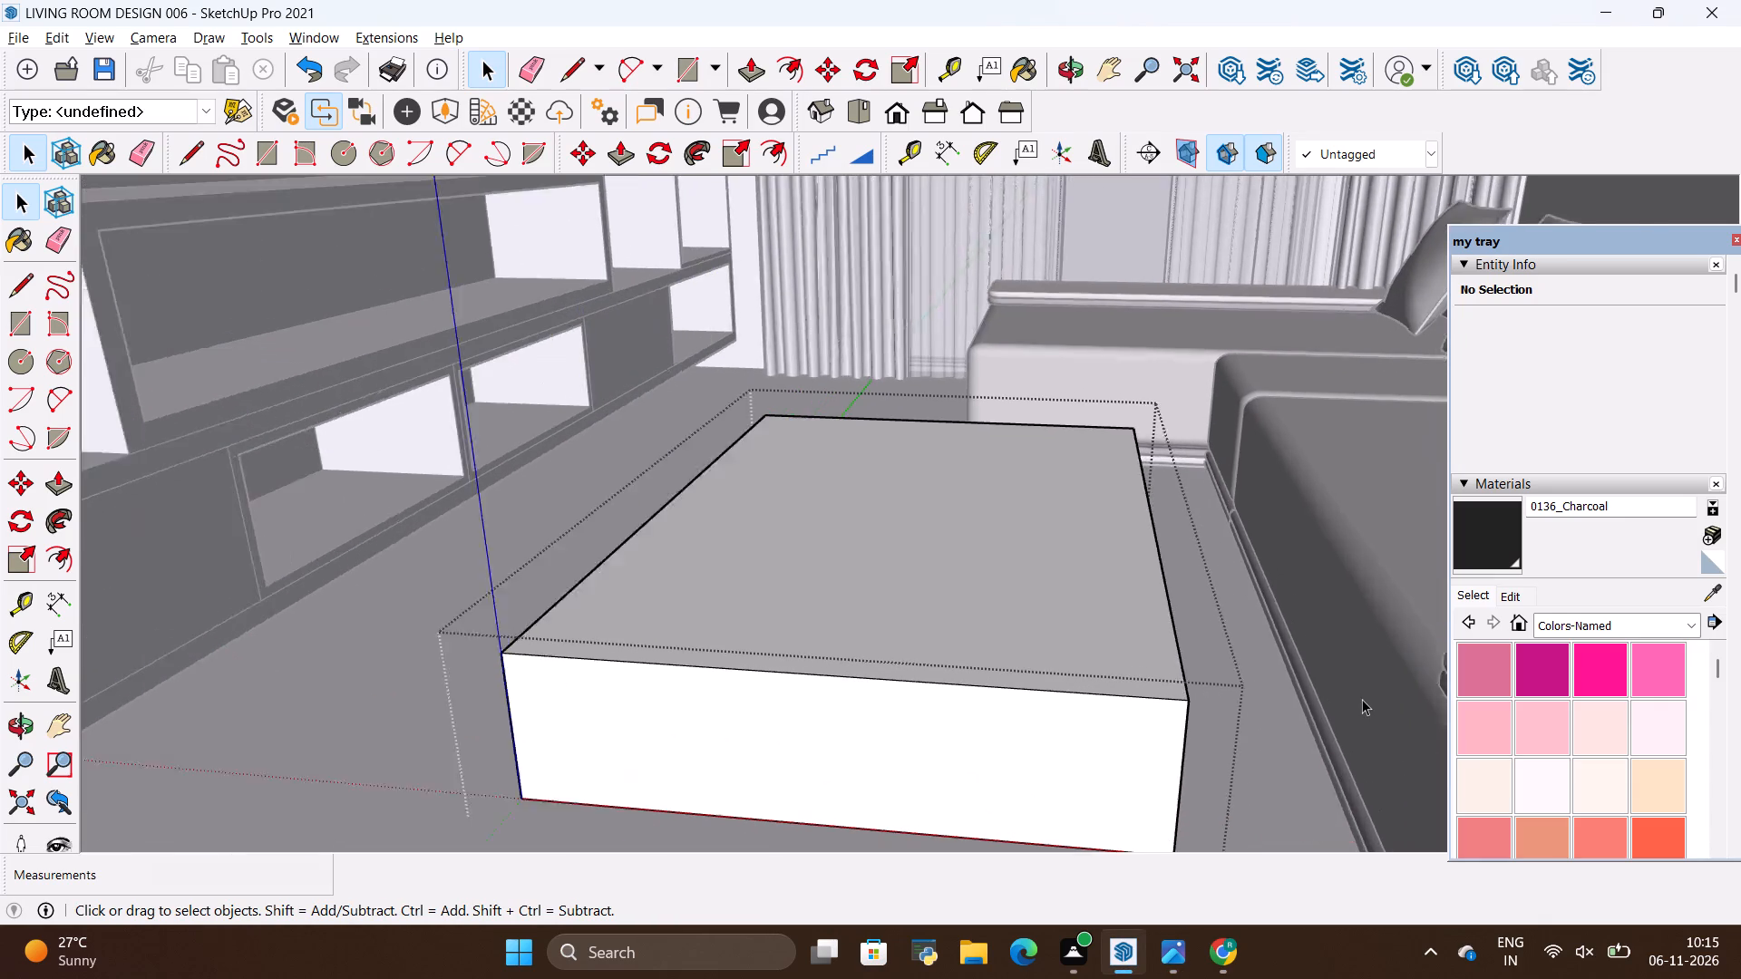
scroll(1362, 699, "up", 13)
scroll(345, 705, "down", 4)
scroll(513, 586, "down", 4)
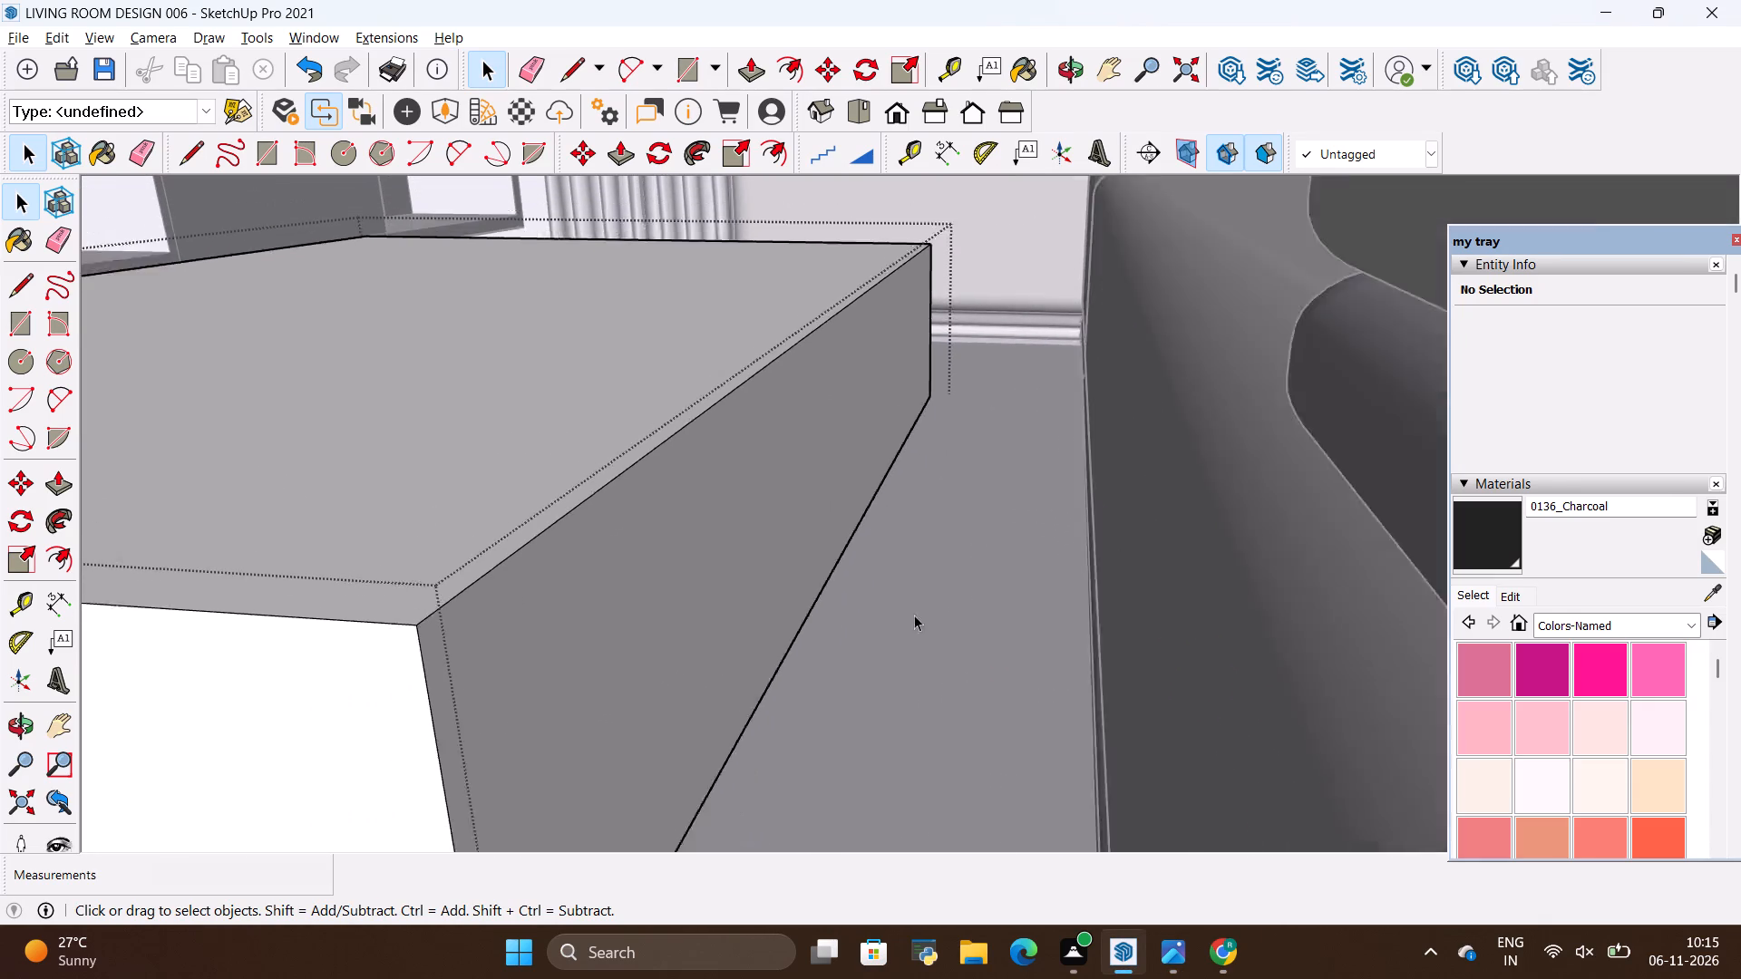
scroll(914, 615, "down", 2)
scroll(797, 639, "down", 10)
scroll(802, 591, "up", 4)
key("space")
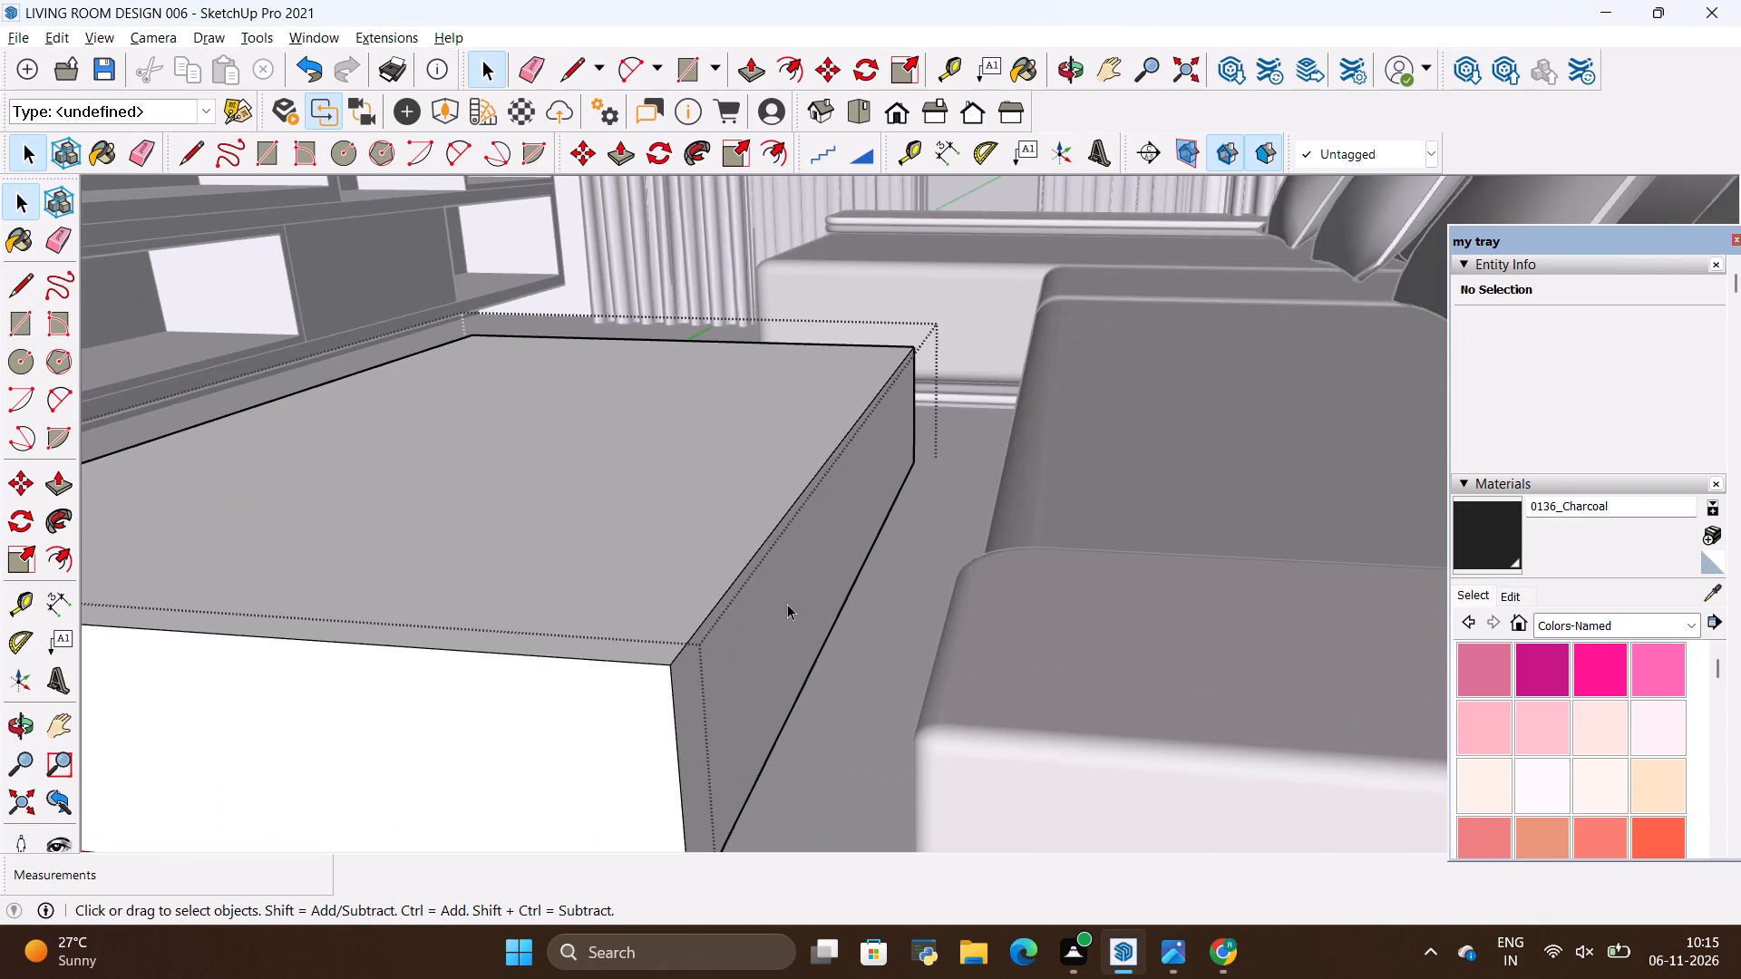
left_click(787, 605)
key("p")
left_click(788, 606)
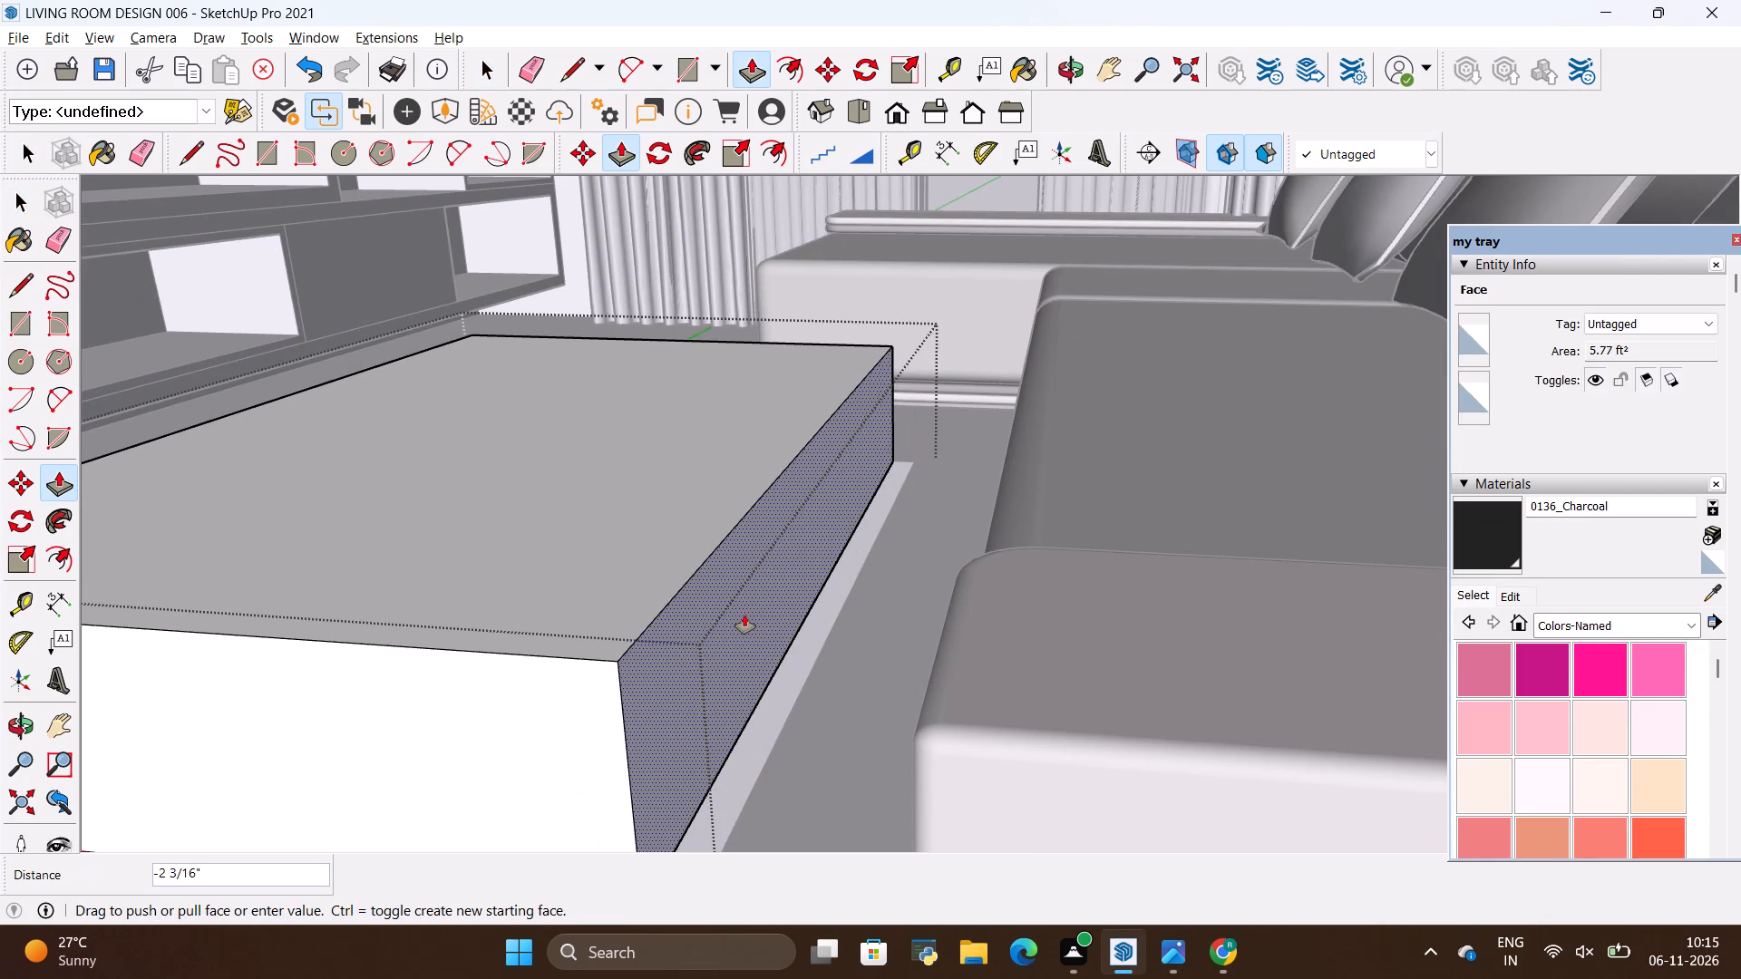
key("BackSpace")
key("6")
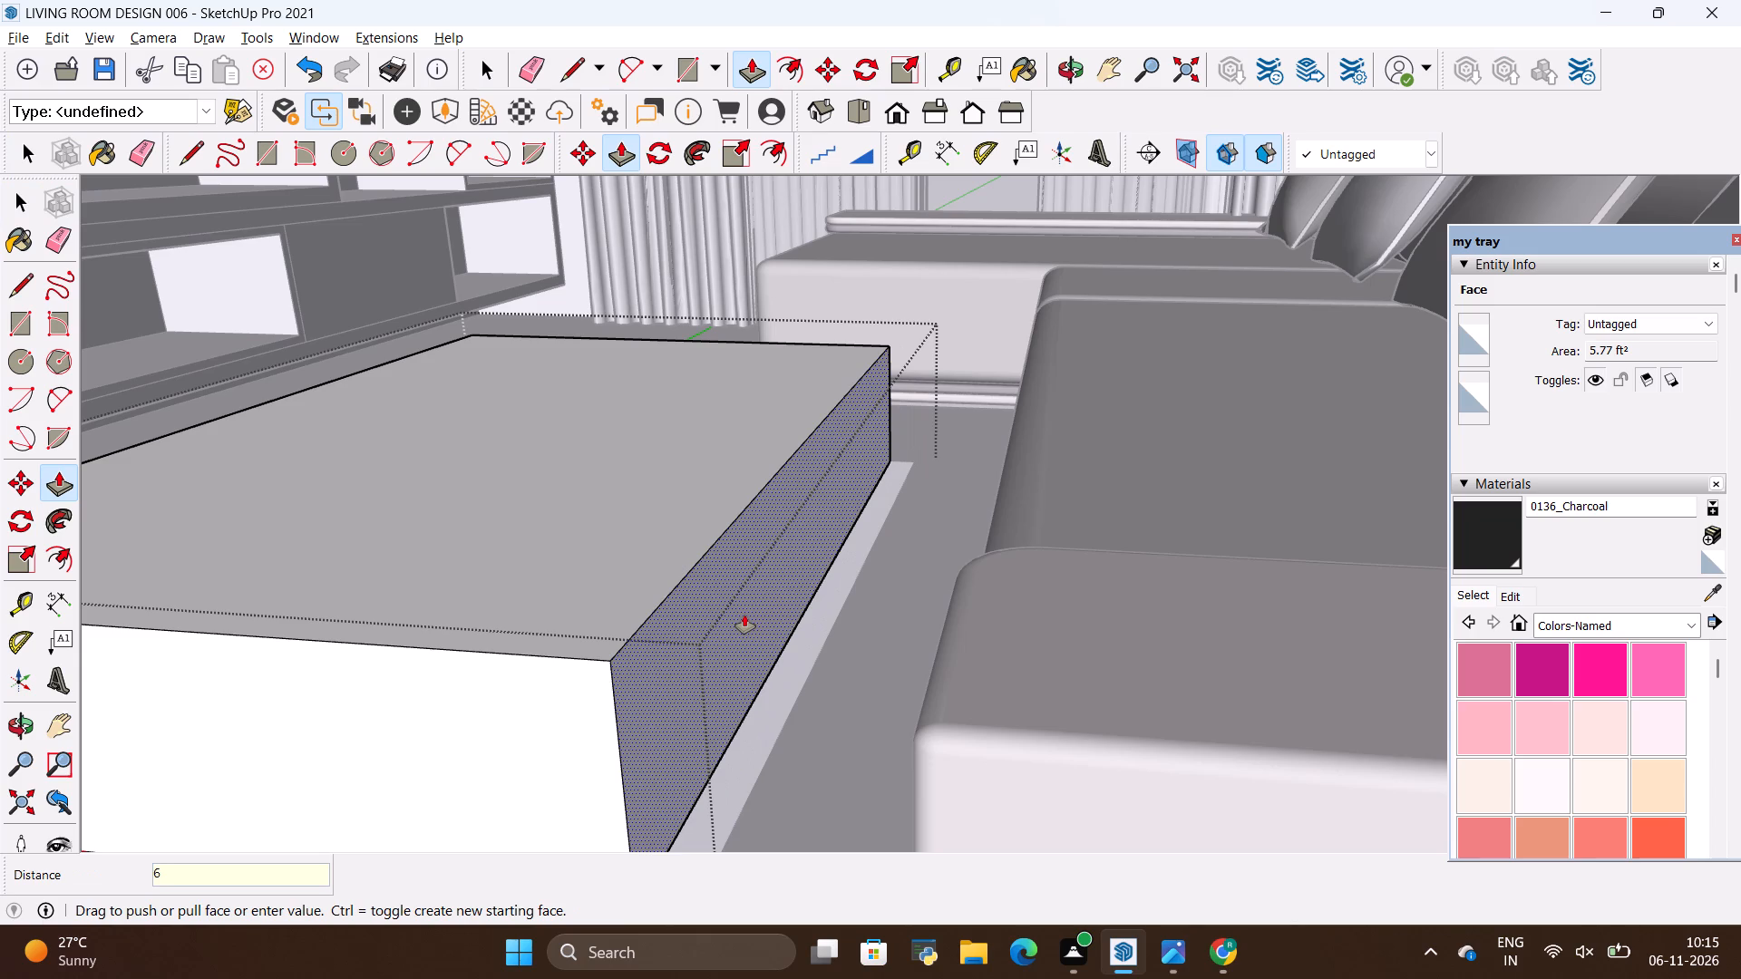
key("shift+quotedbl")
key("Return")
key("space")
scroll(1545, 672, "down", 4)
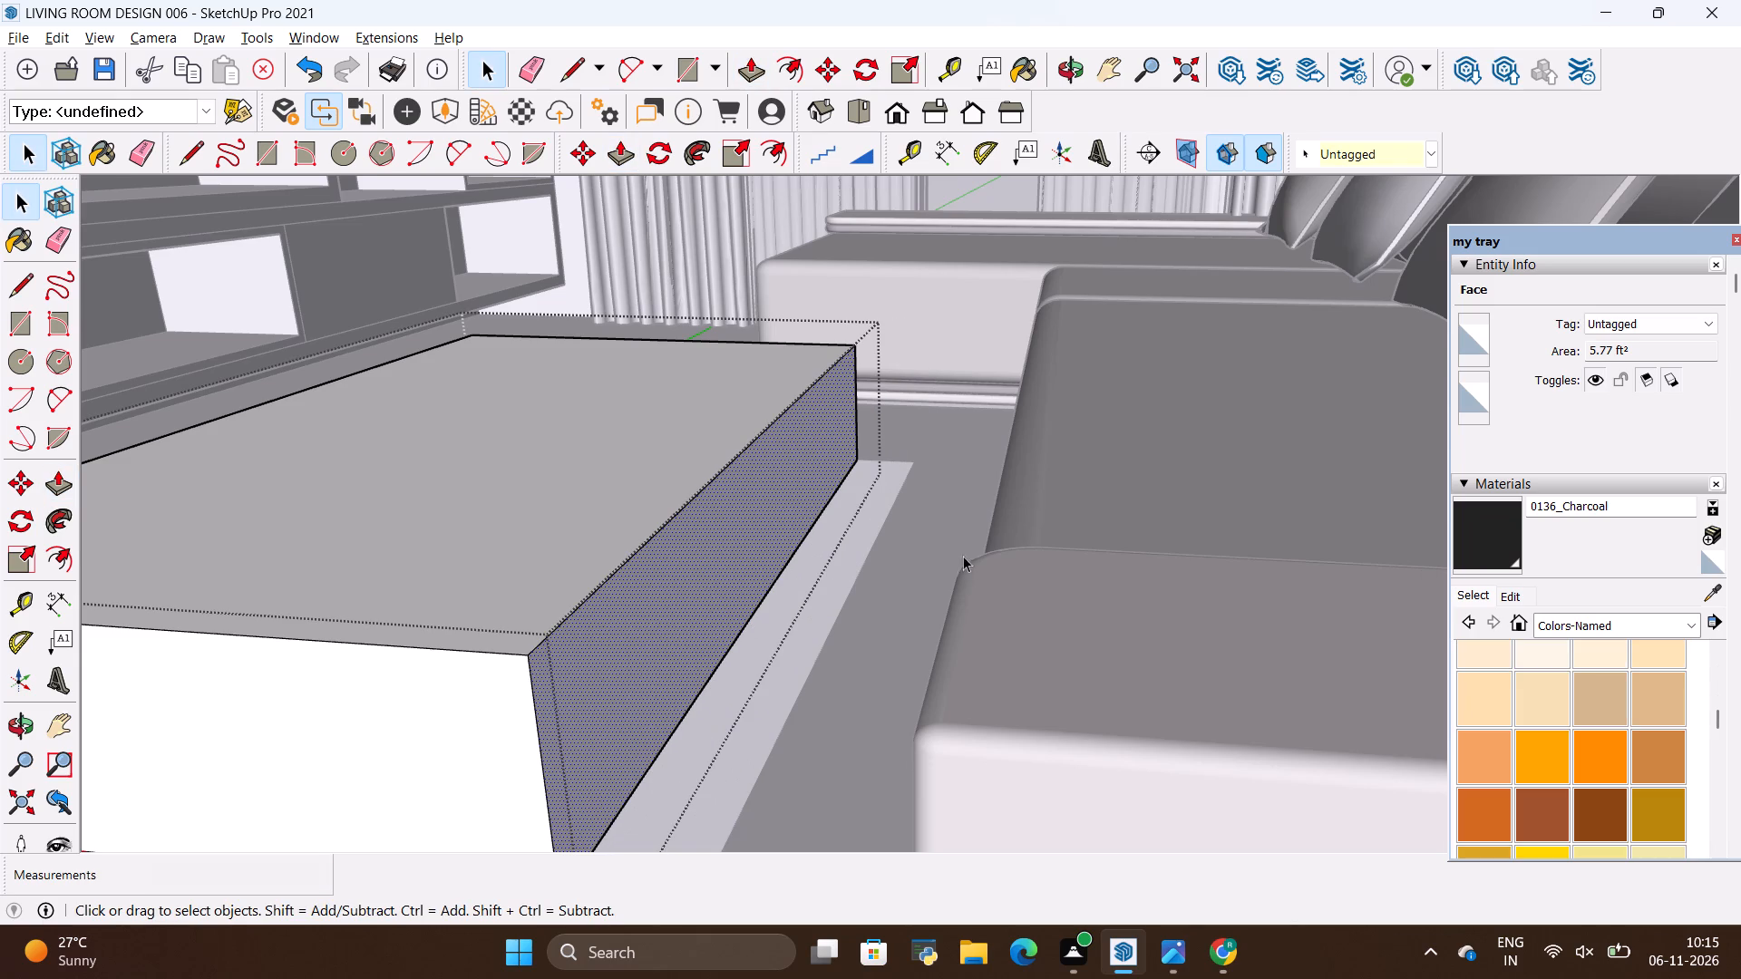
scroll(992, 556, "down", 15)
scroll(848, 550, "down", 4)
scroll(931, 656, "down", 3)
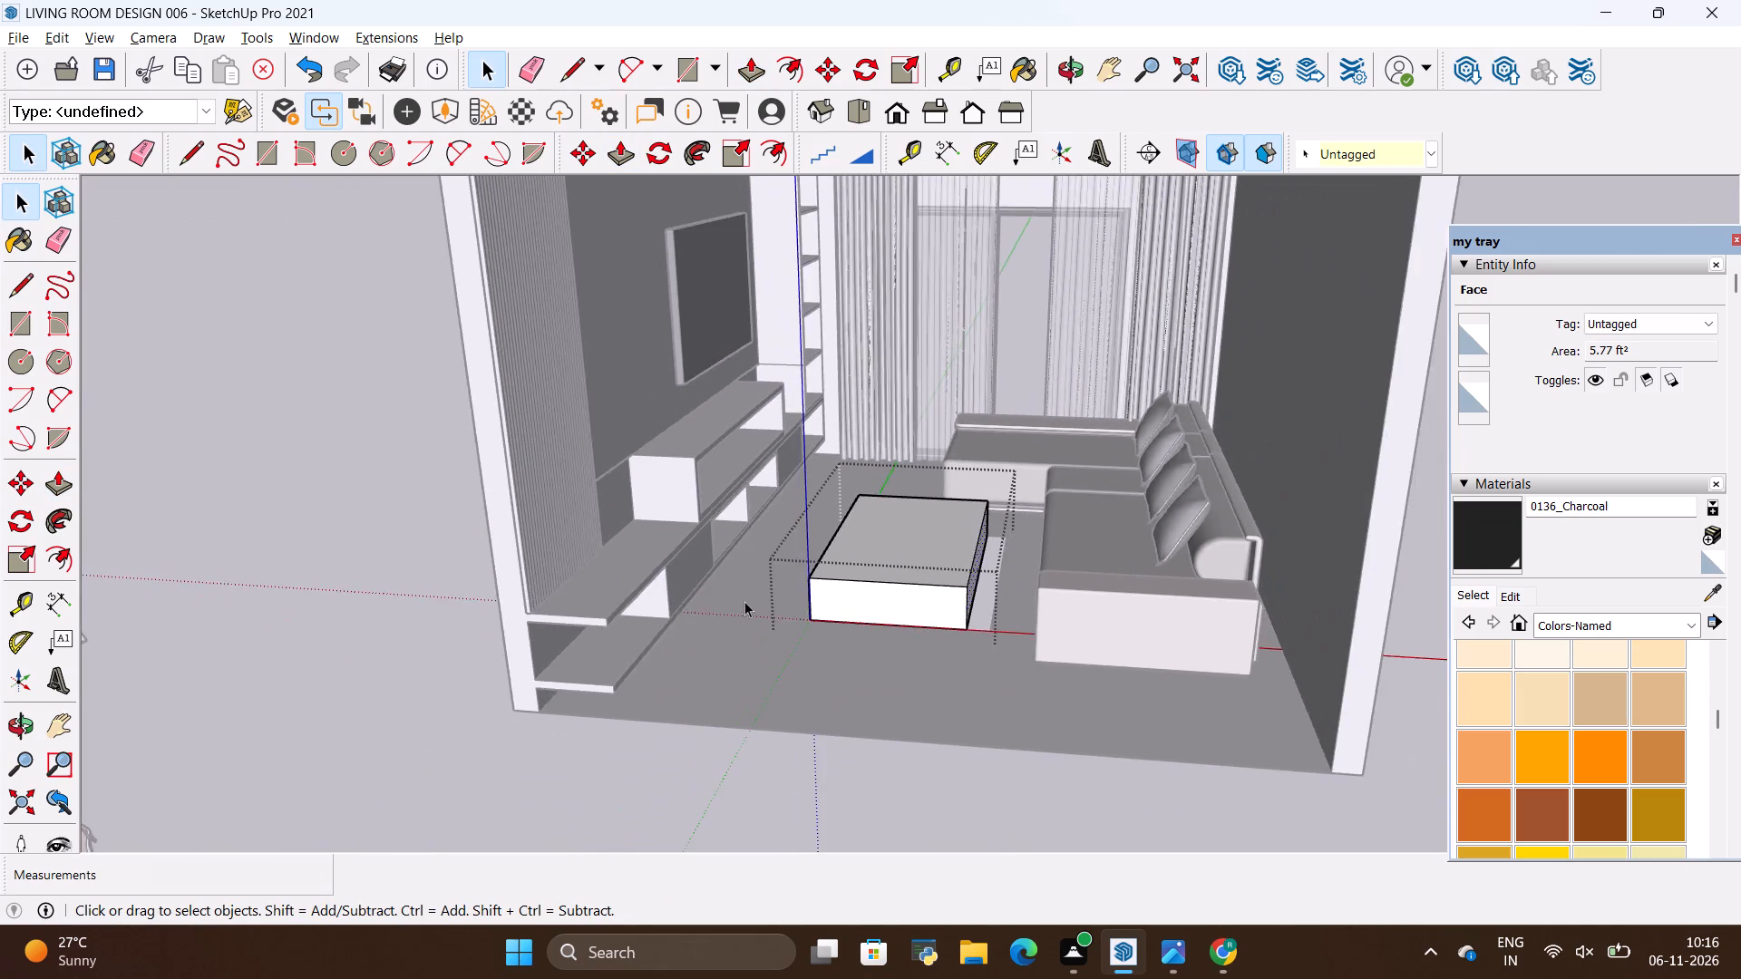
scroll(750, 589, "up", 9)
key("space")
left_click(796, 567)
Reopen the coffee table group, push its short face towards the room's open front inward by 6", and close the group.
scroll(753, 702, "down", 6)
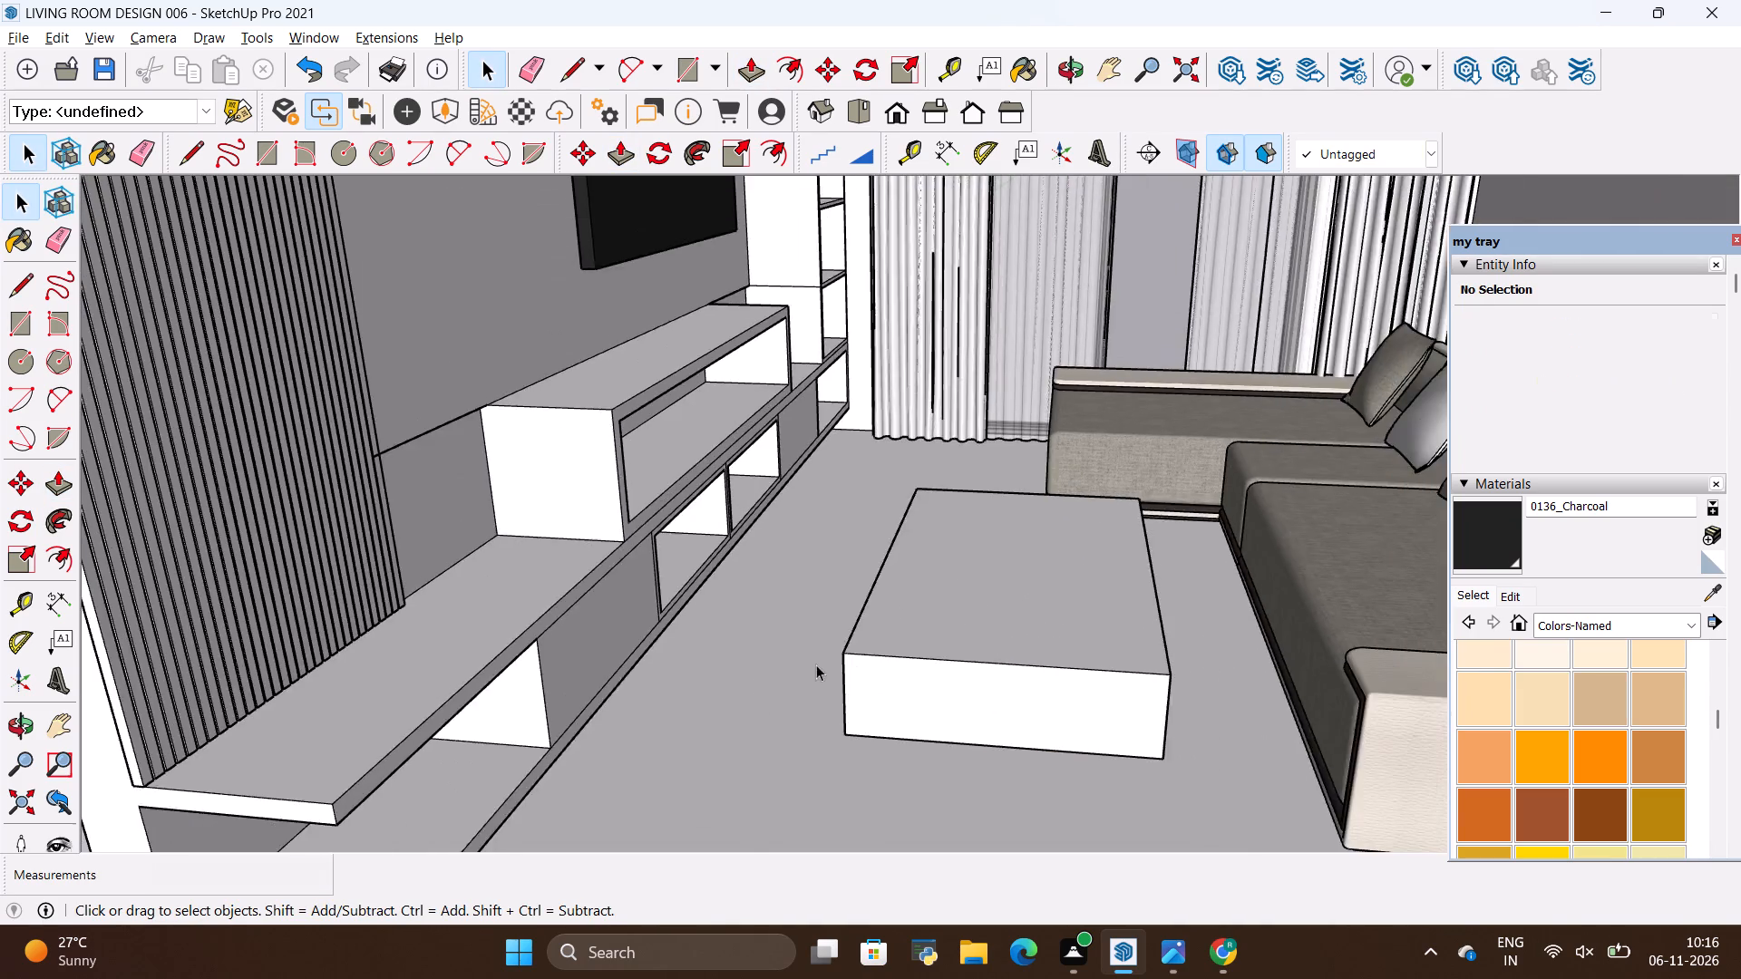
scroll(816, 664, "down", 5)
scroll(893, 742, "down", 4)
scroll(874, 552, "up", 6)
scroll(924, 759, "down", 11)
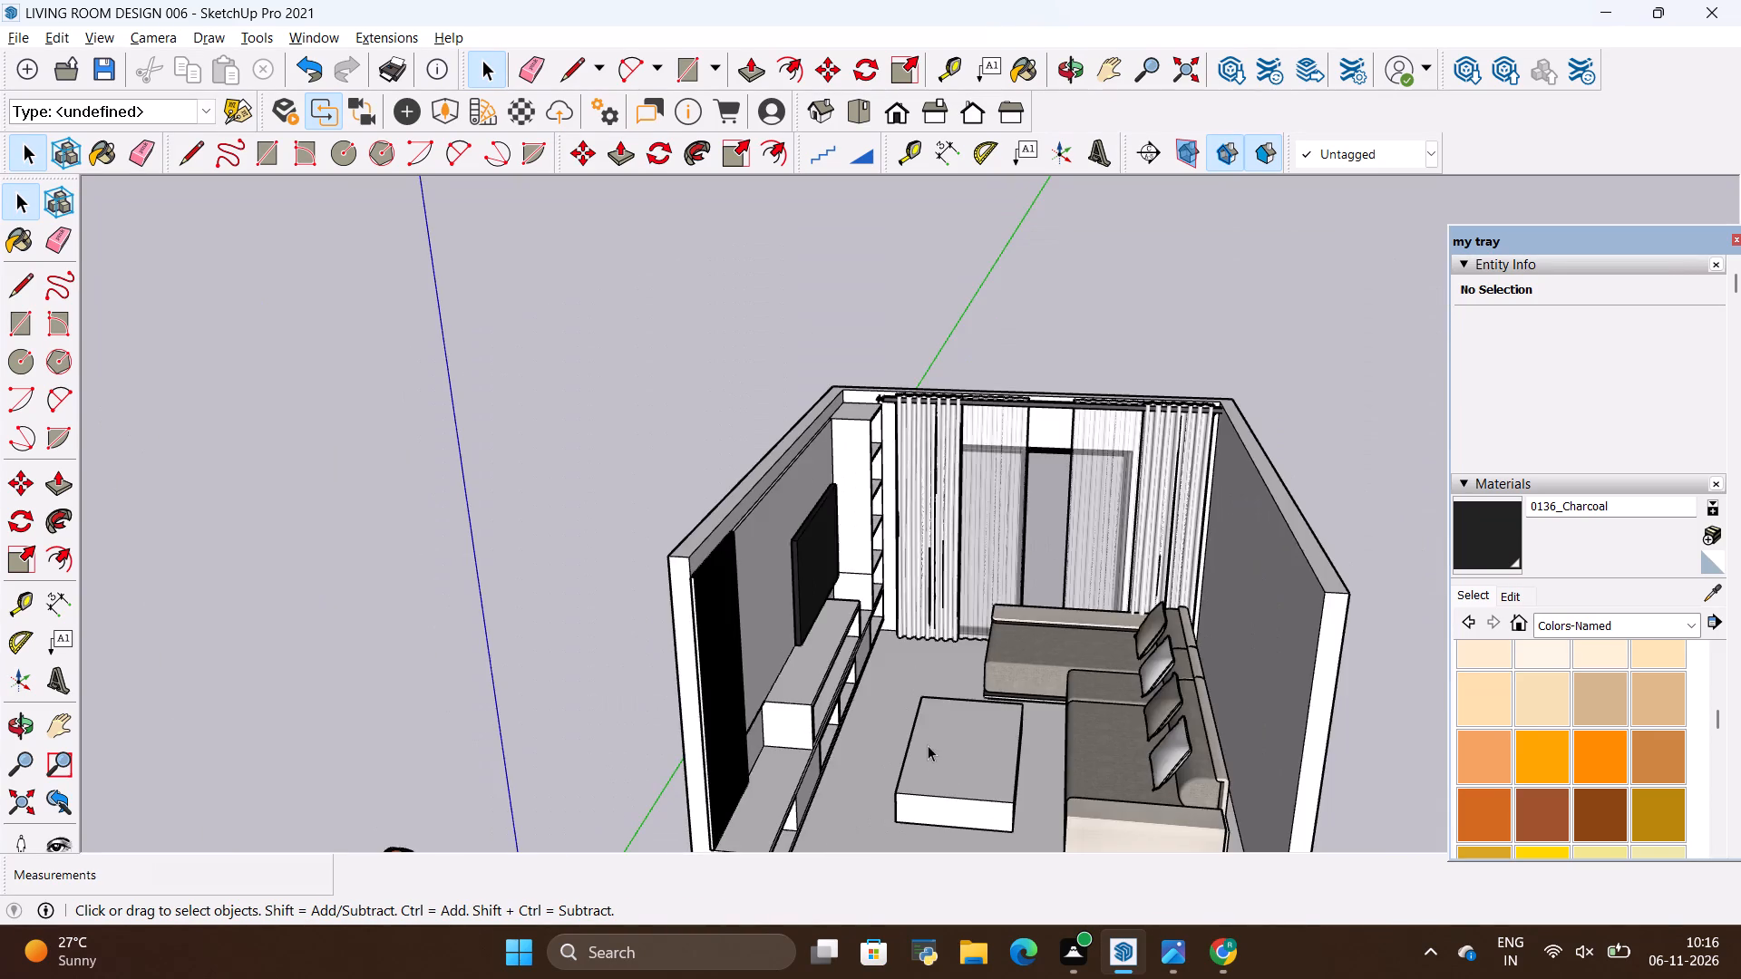
scroll(900, 822, "up", 11)
key("space")
double_click(1011, 784)
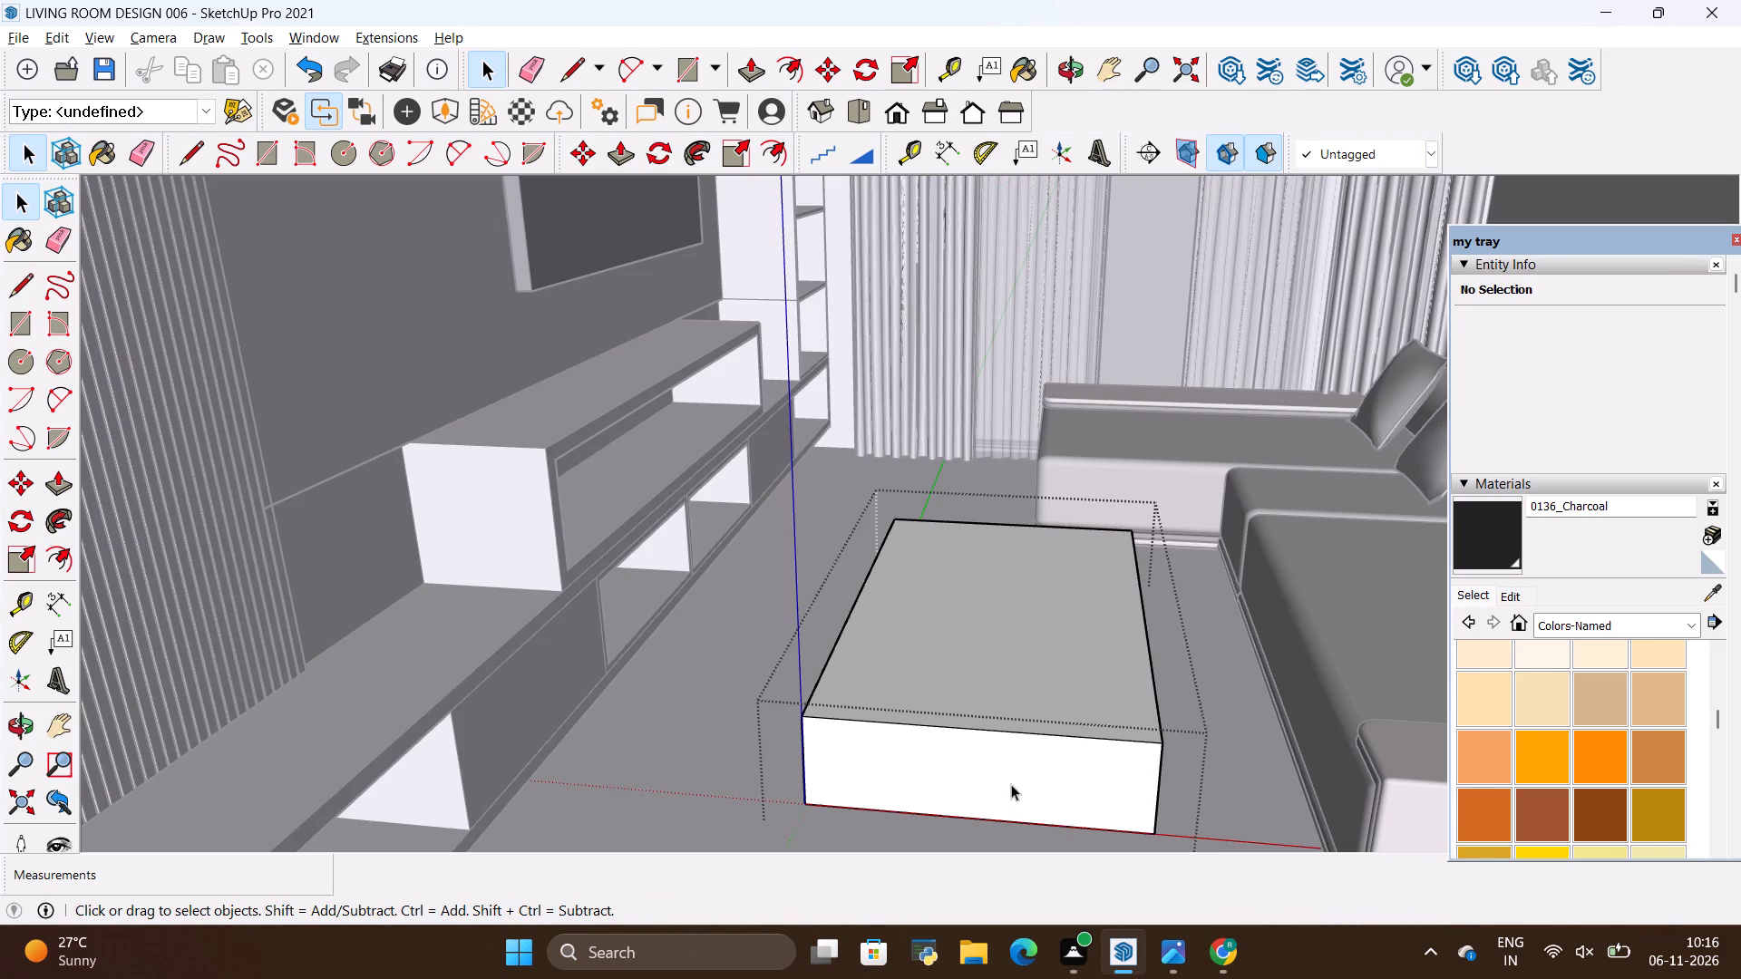
left_click(1011, 784)
key("p")
left_click(1011, 781)
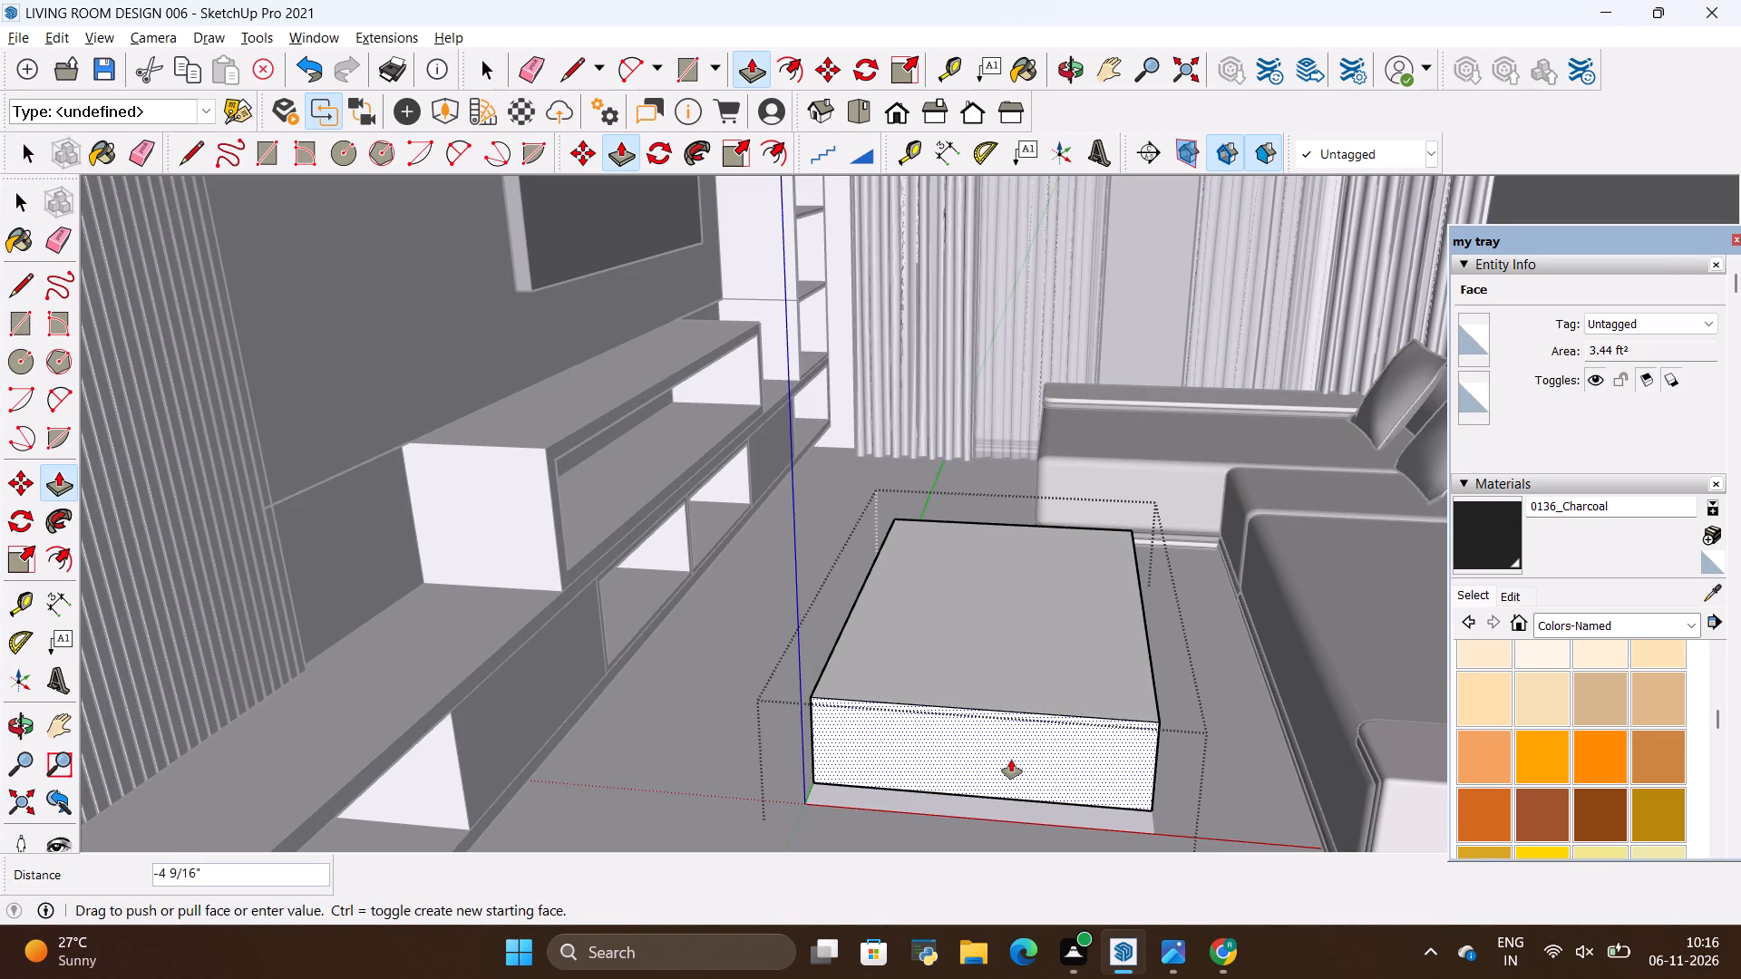
key("BackSpace")
key("6")
key("shift+quotedbl")
key("Return")
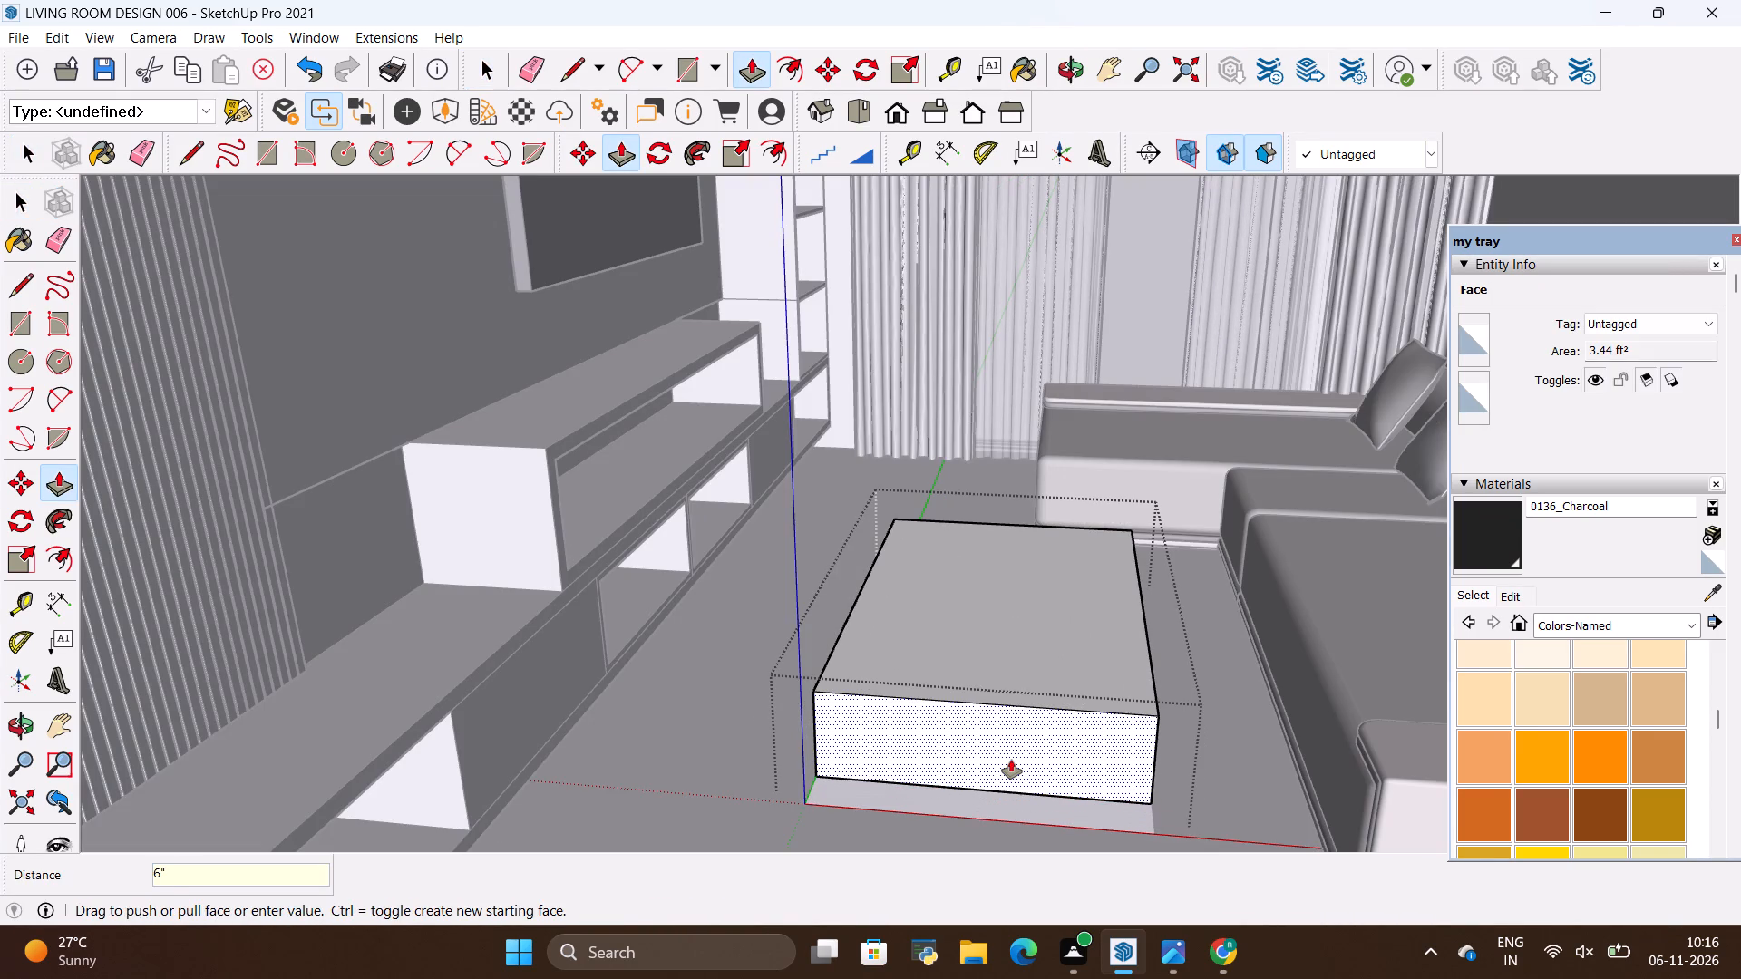
key("space")
left_click(644, 708)
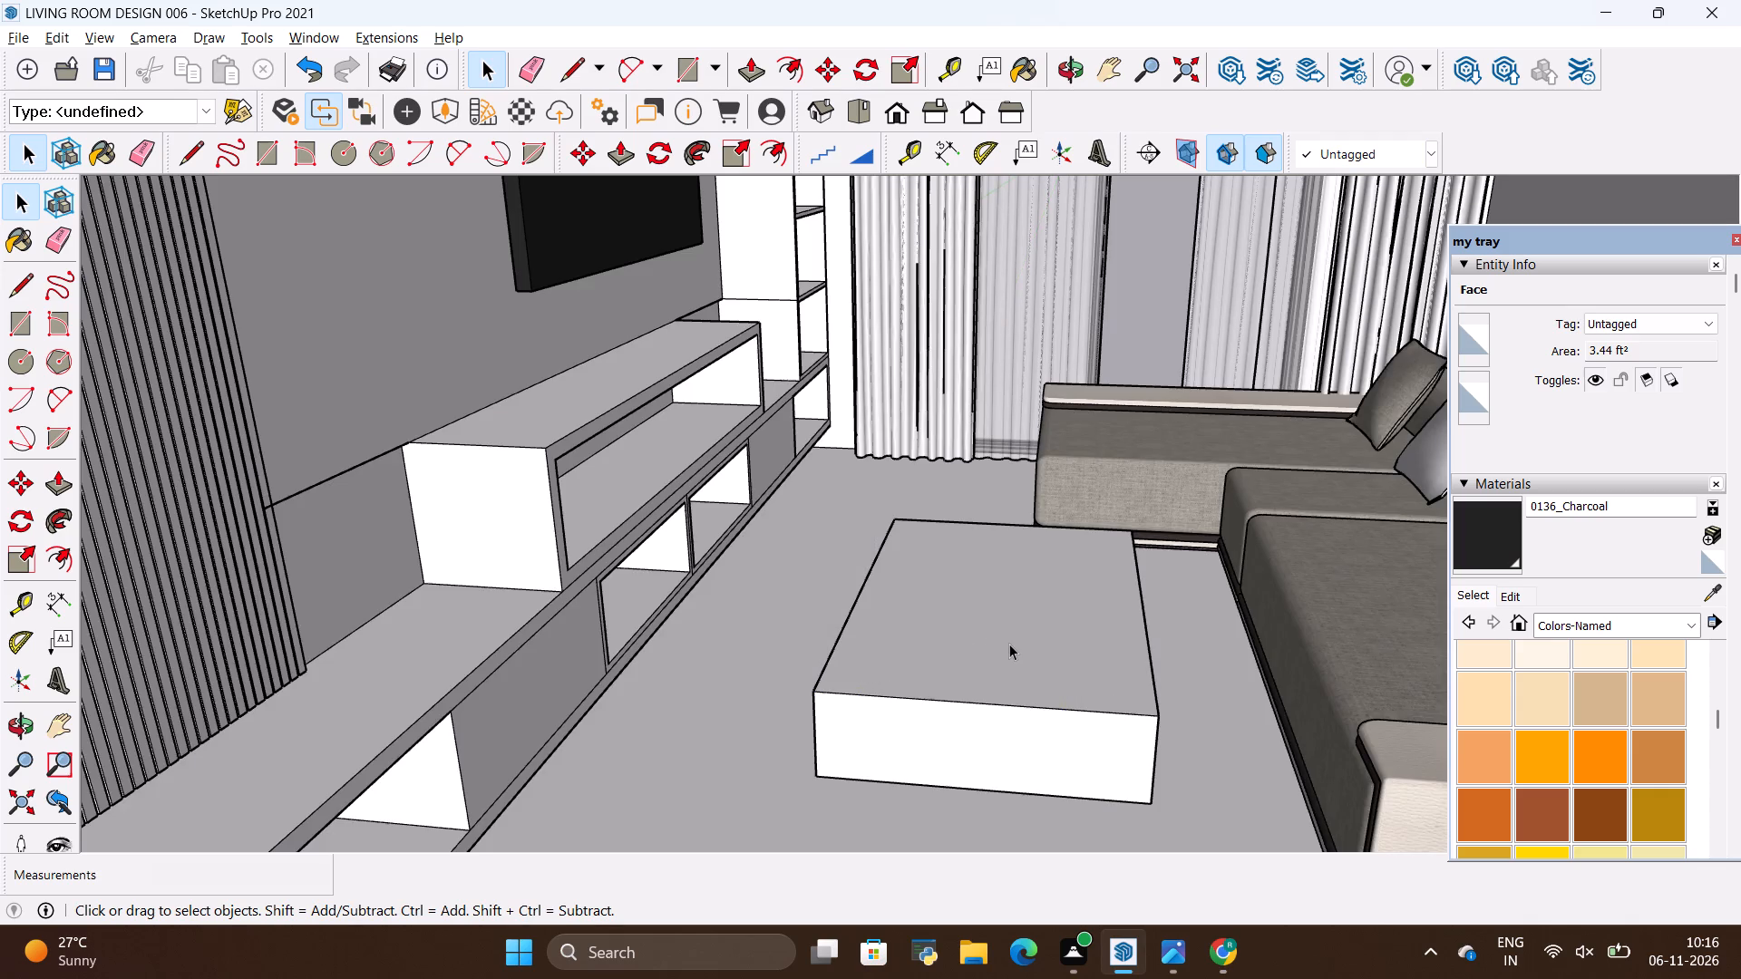
Offset the outline of the coffee table's short front face inward by 2" within the group.
double_click(1009, 644)
left_click(982, 716)
key("alt+Tab")
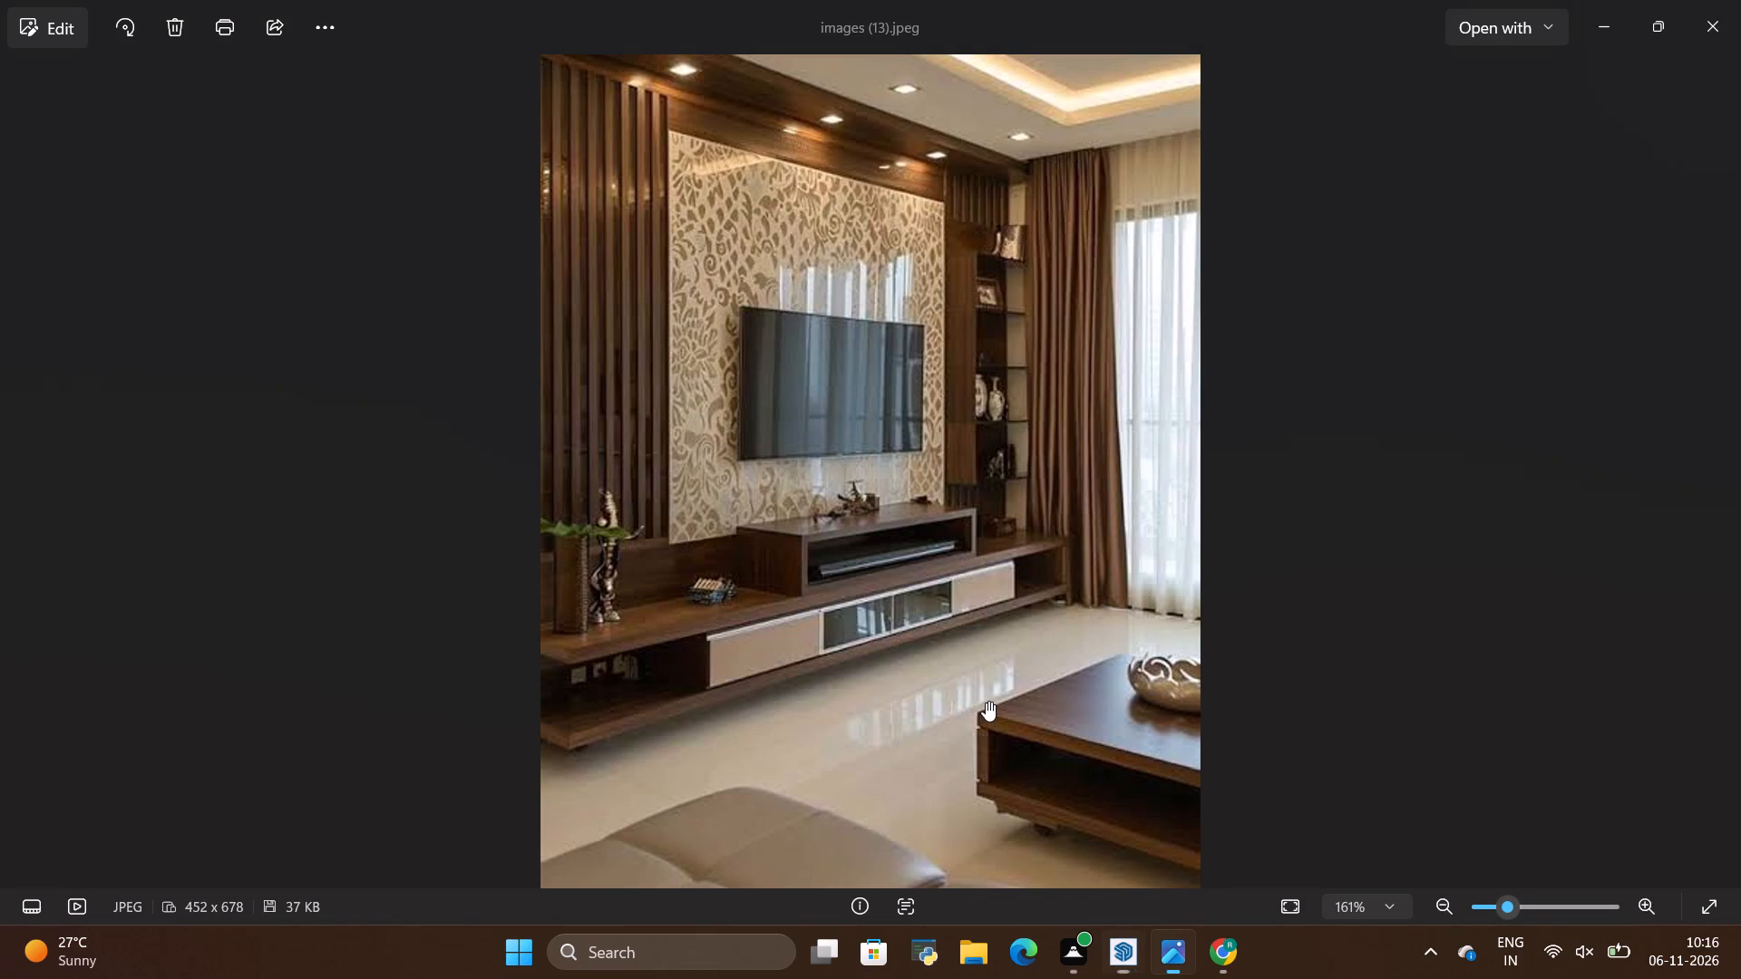
key("alt+Tab")
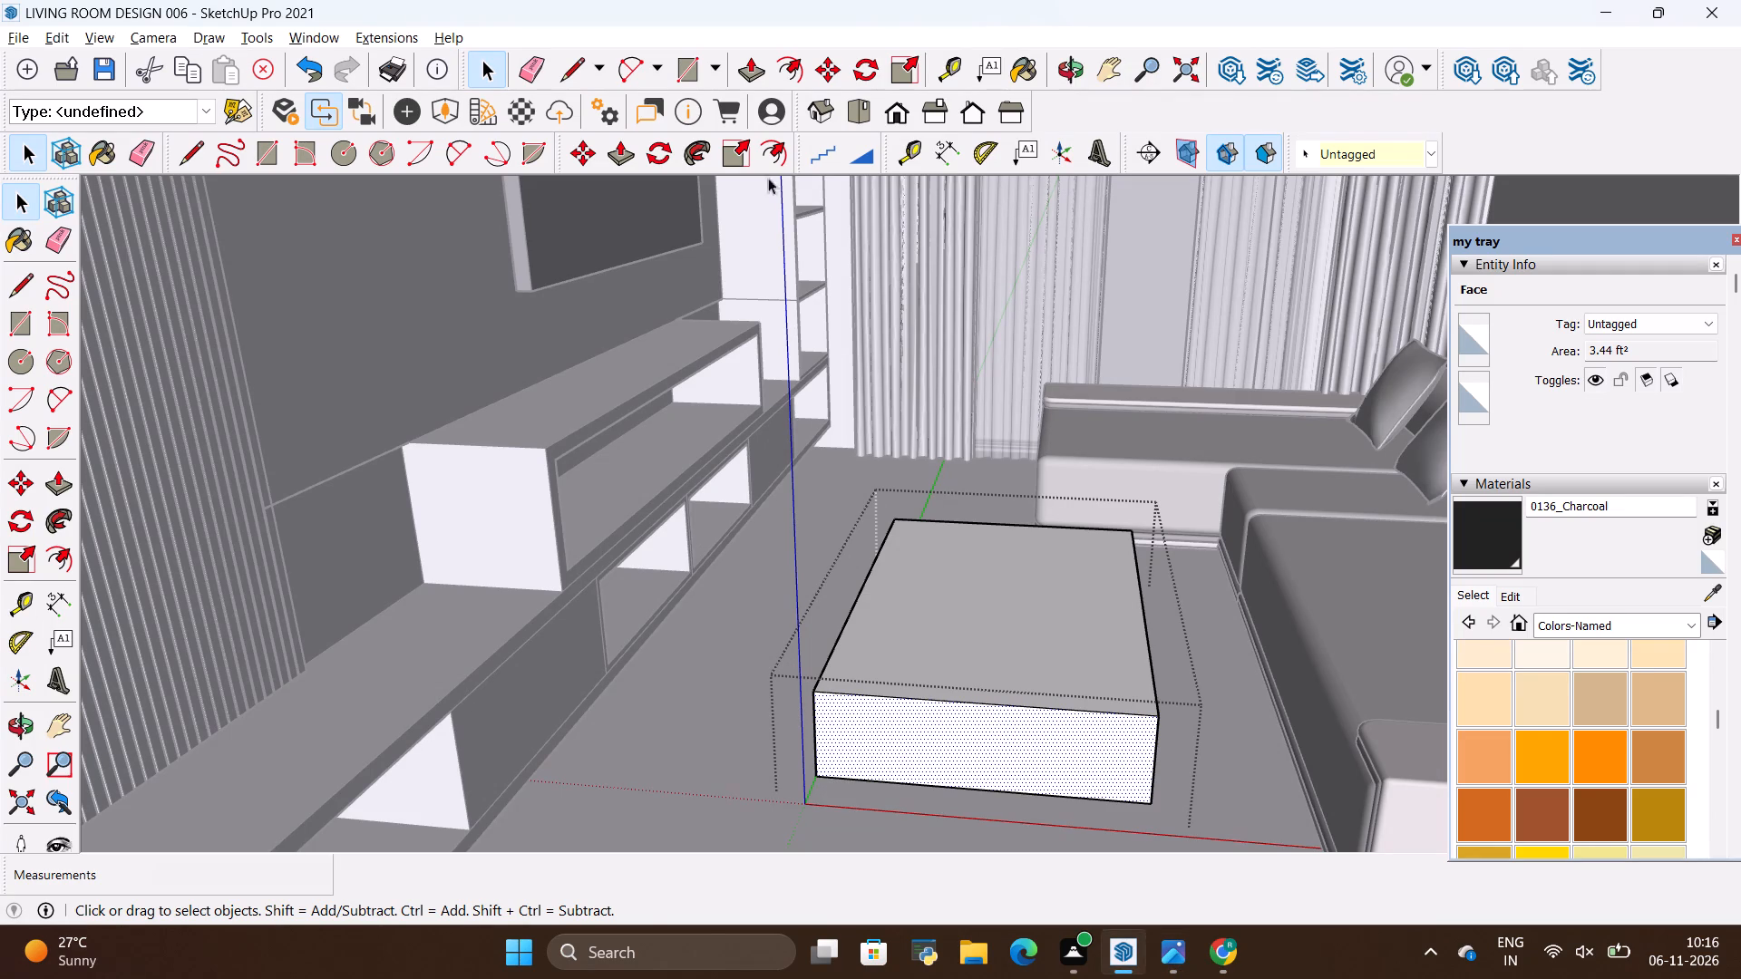
left_click(777, 163)
scroll(773, 228, "down", 5)
scroll(894, 487, "up", 6)
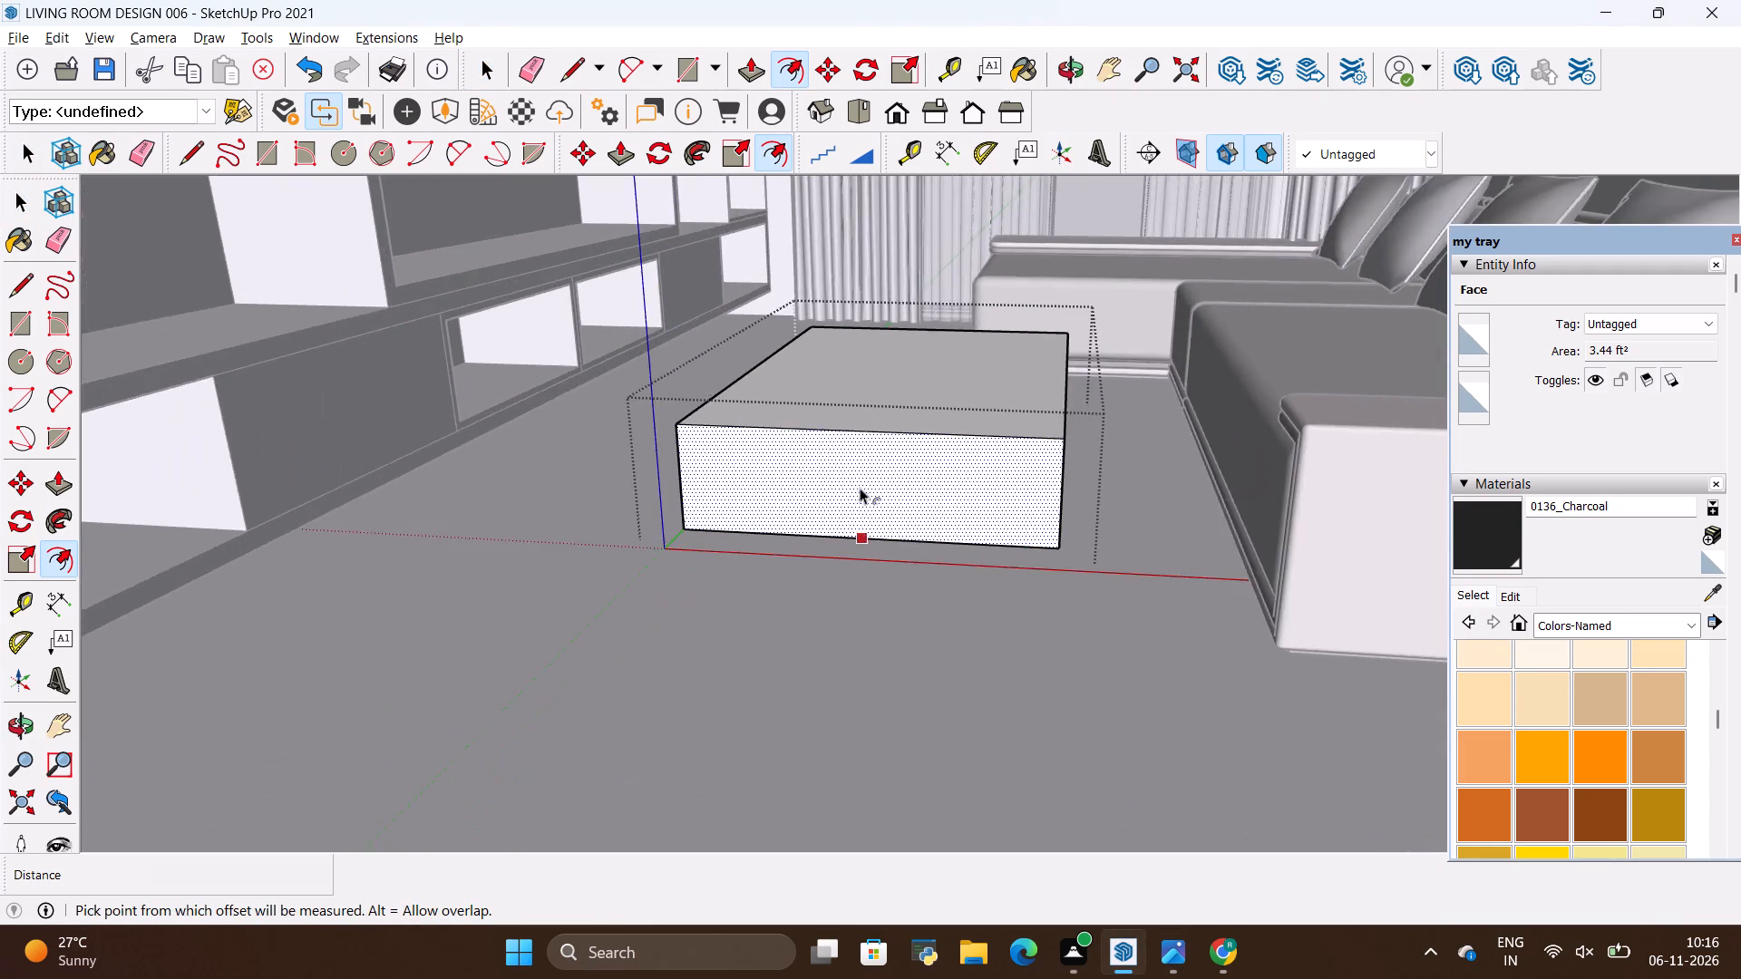
scroll(860, 488, "up", 4)
scroll(782, 626, "down", 17)
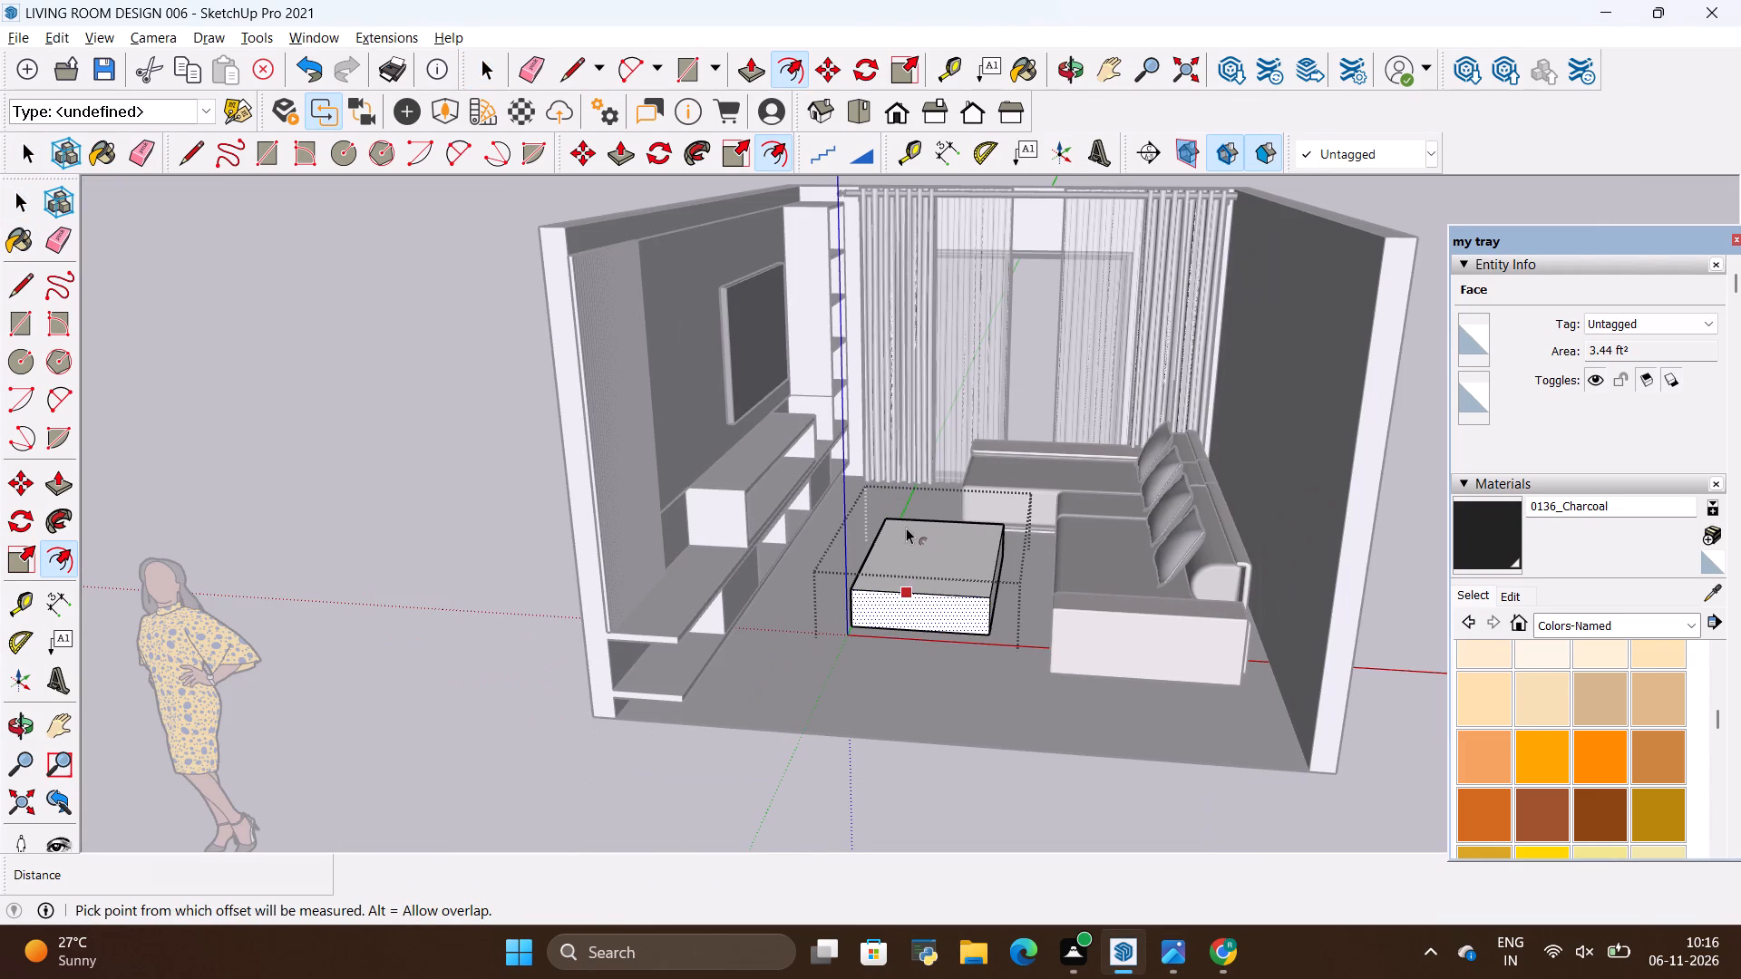
scroll(911, 532, "up", 9)
scroll(912, 557, "down", 3)
scroll(929, 734, "up", 5)
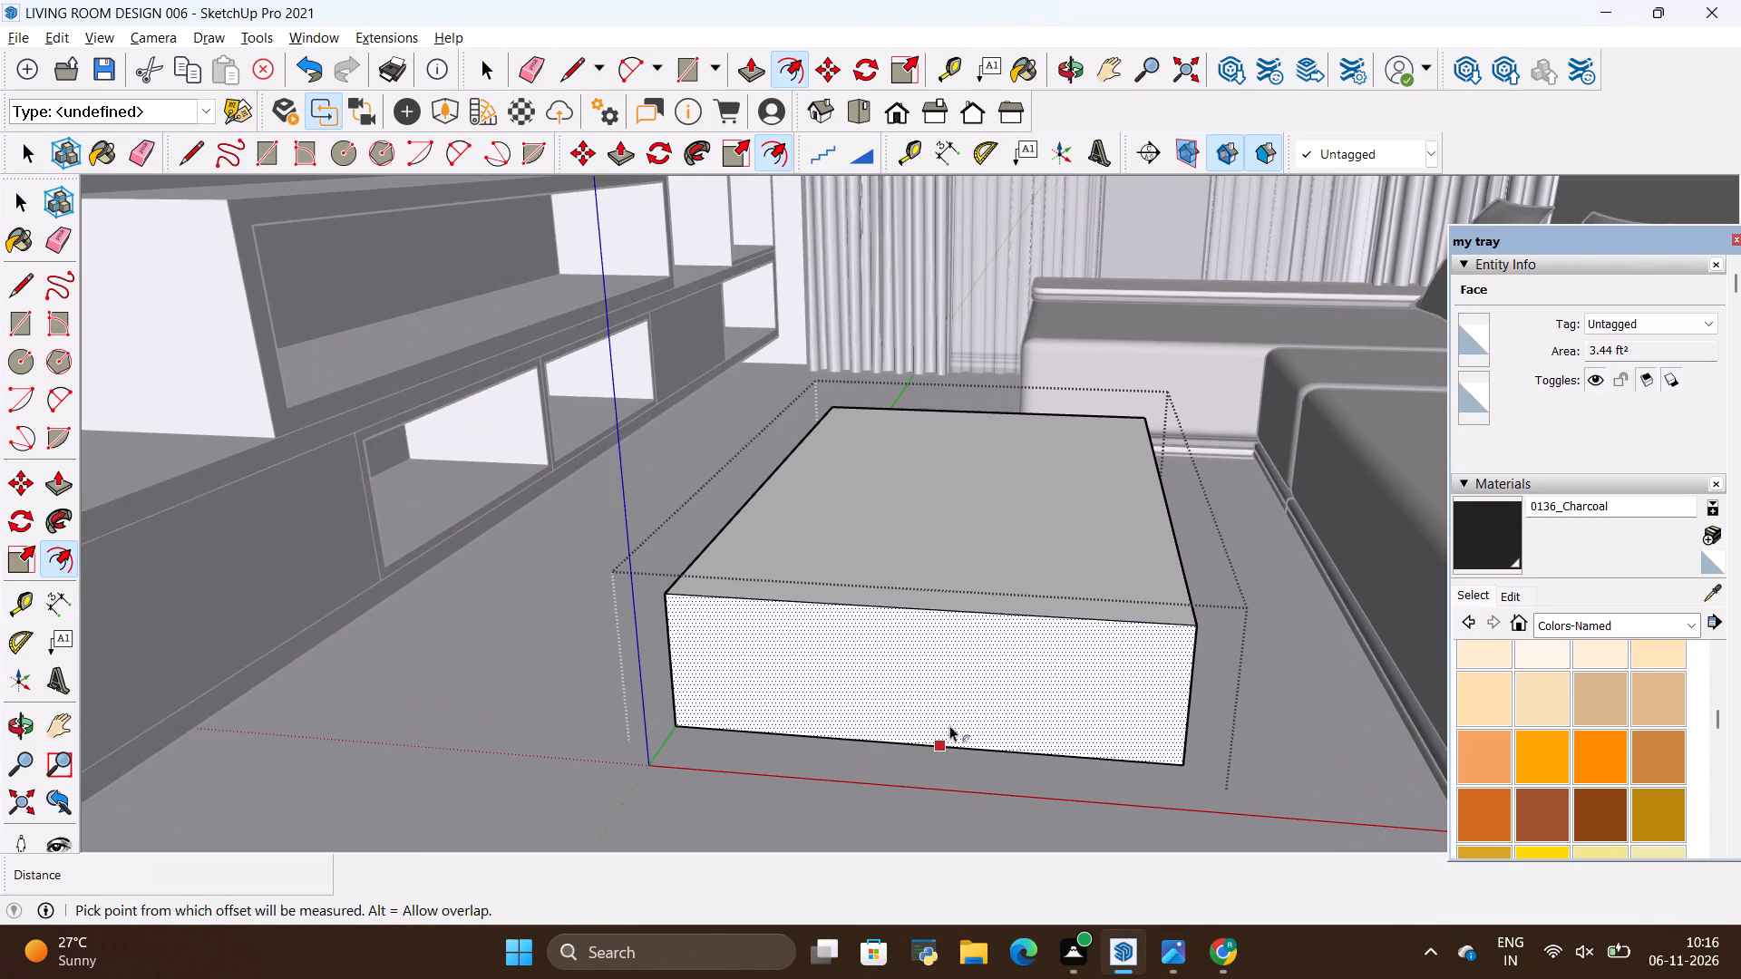
left_click(972, 690)
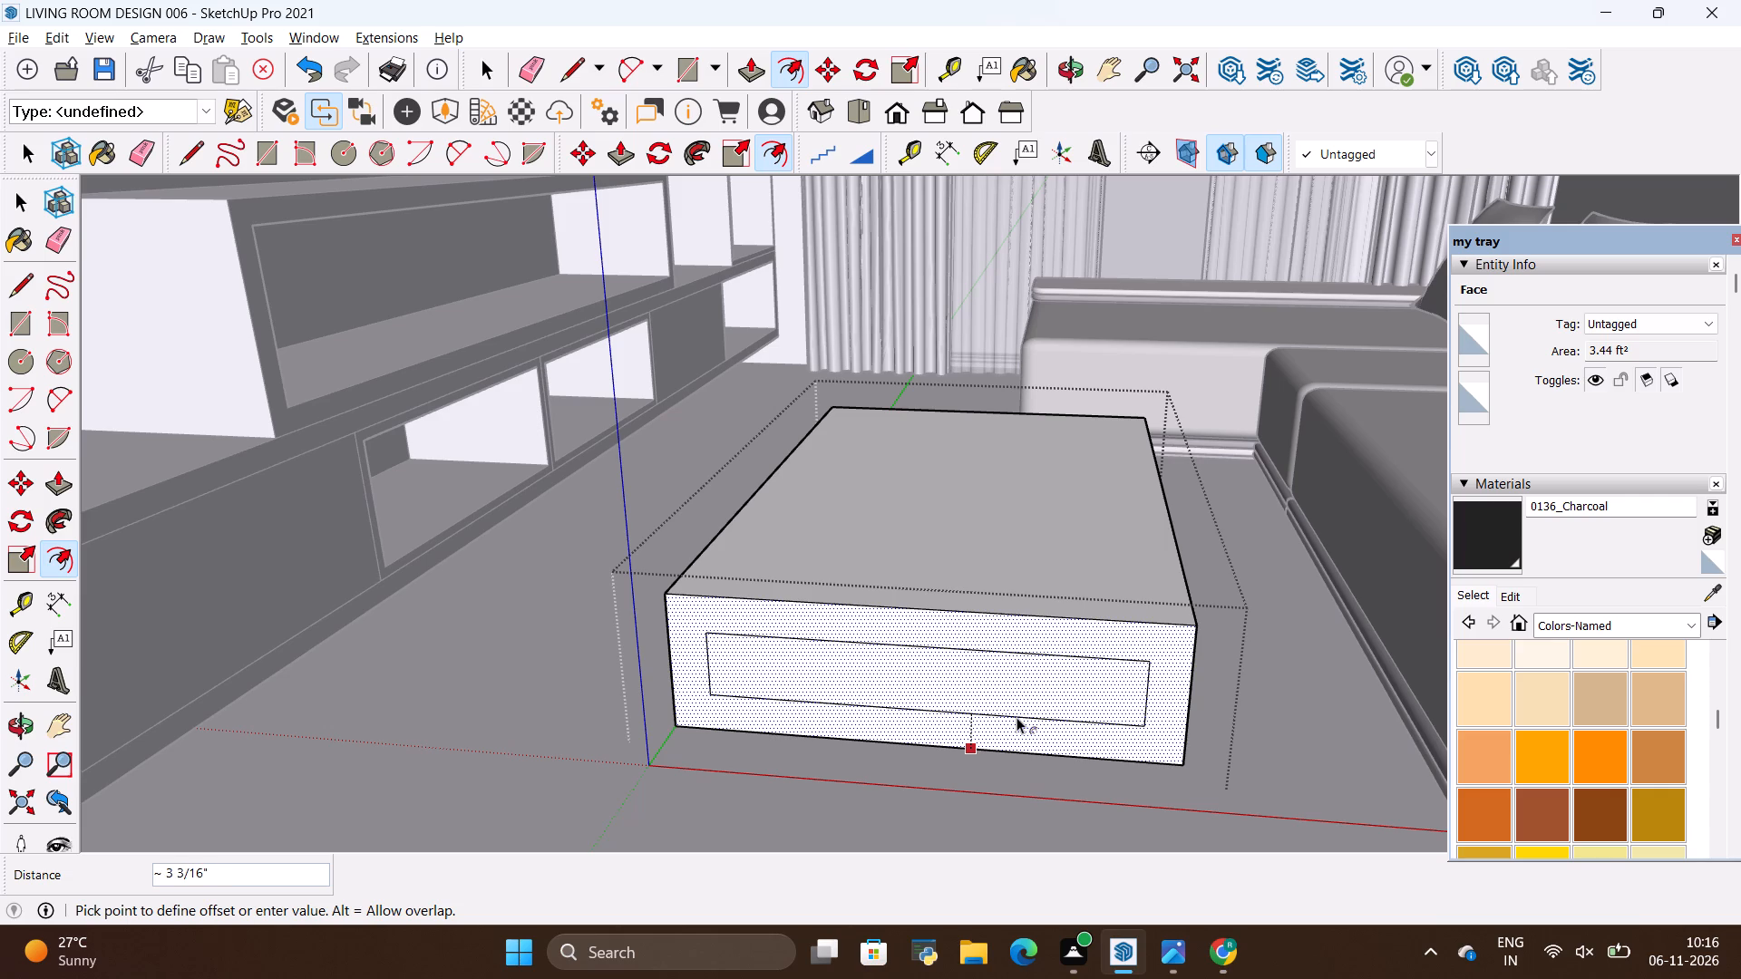
key("BackSpace")
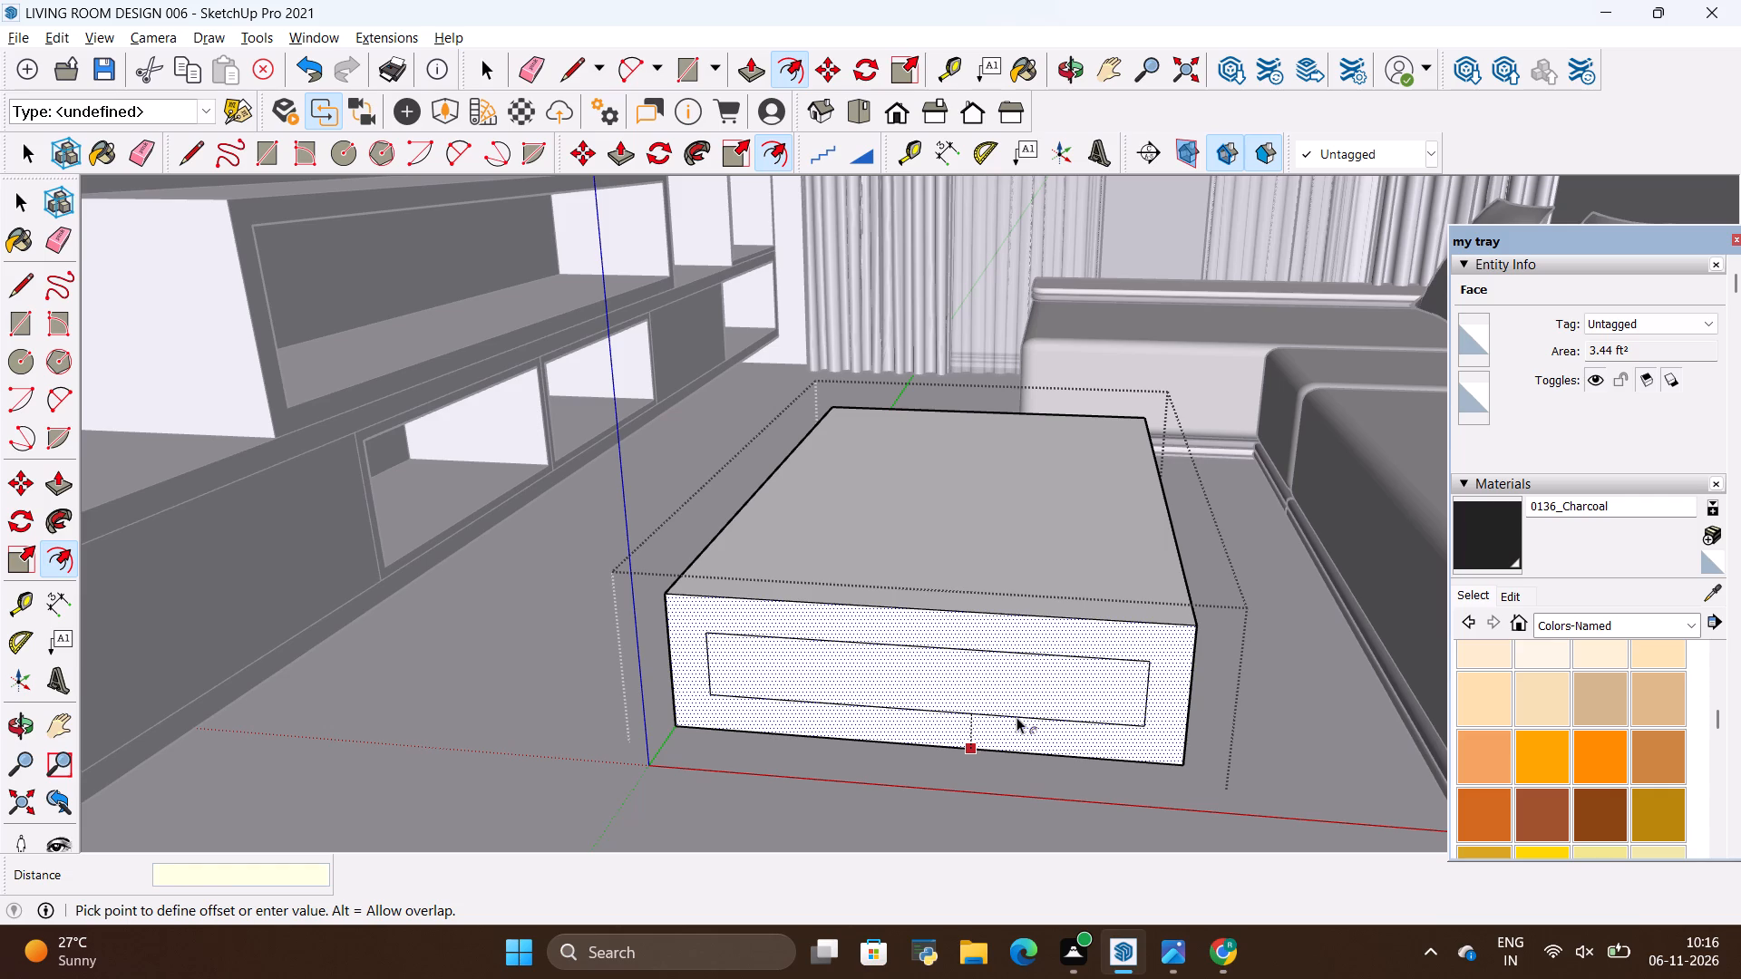
type("2\"")
key("Return")
Examine the open shelf of the coffee table in the reference photo and compare it with the modelled block.
key("alt+Tab")
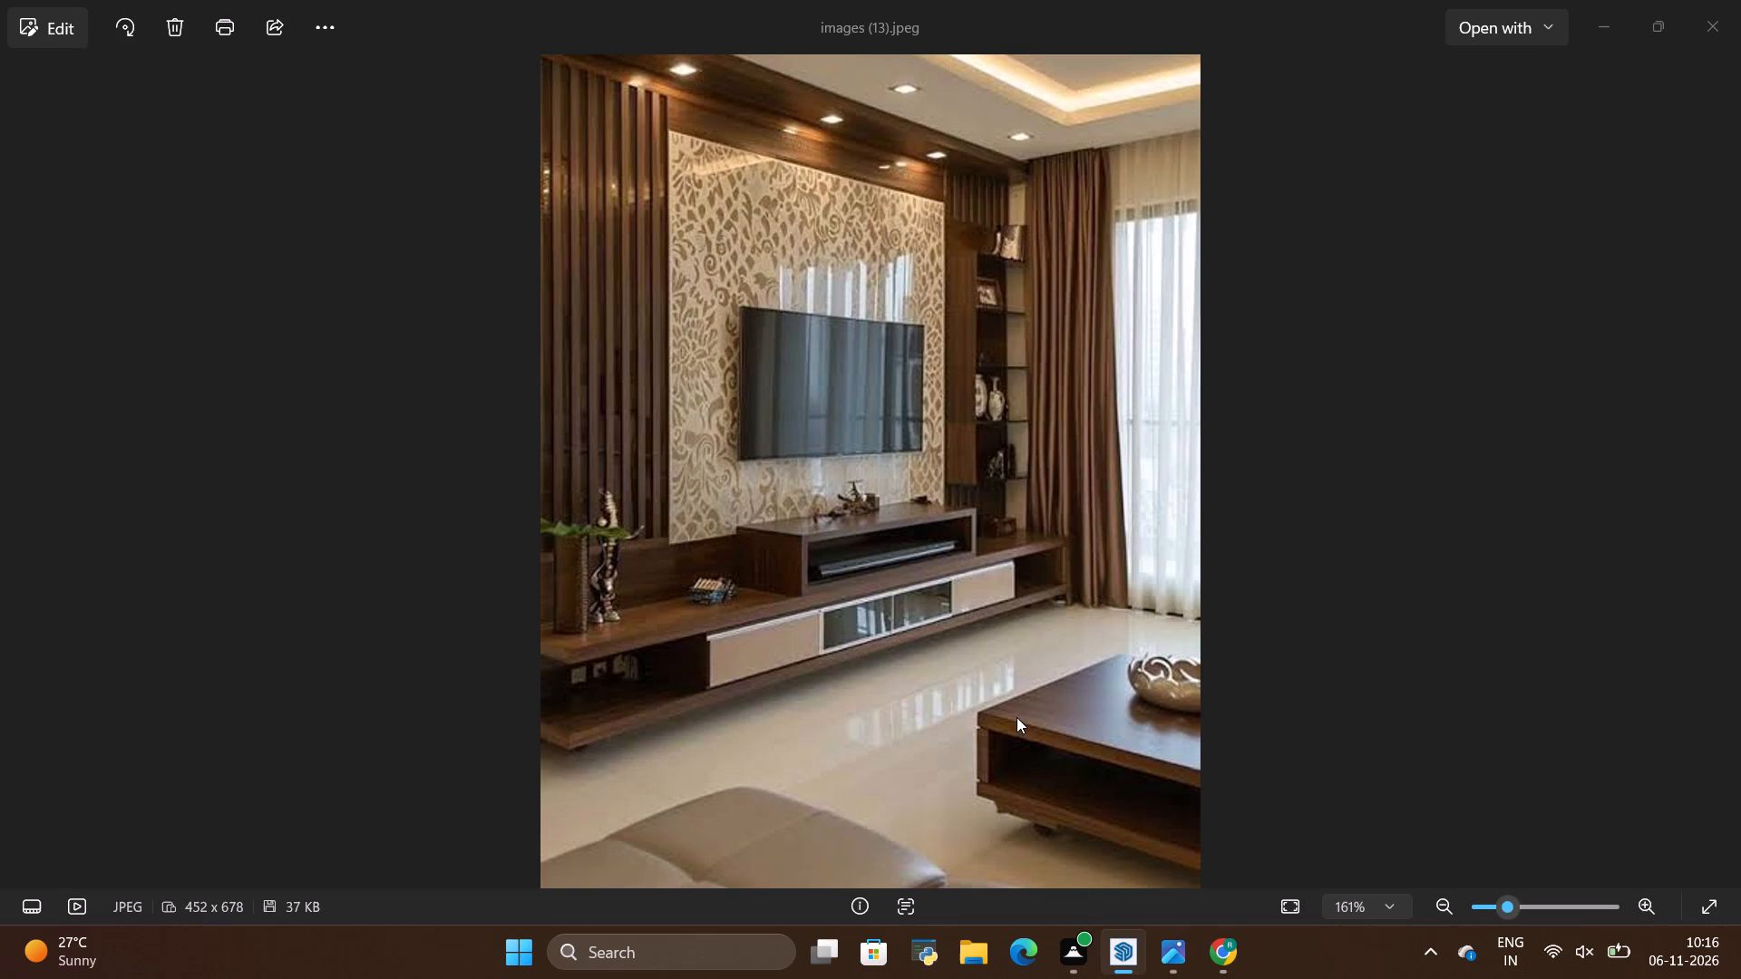
scroll(1033, 804, "up", 4)
key("alt+Tab")
scroll(1038, 800, "down", 4)
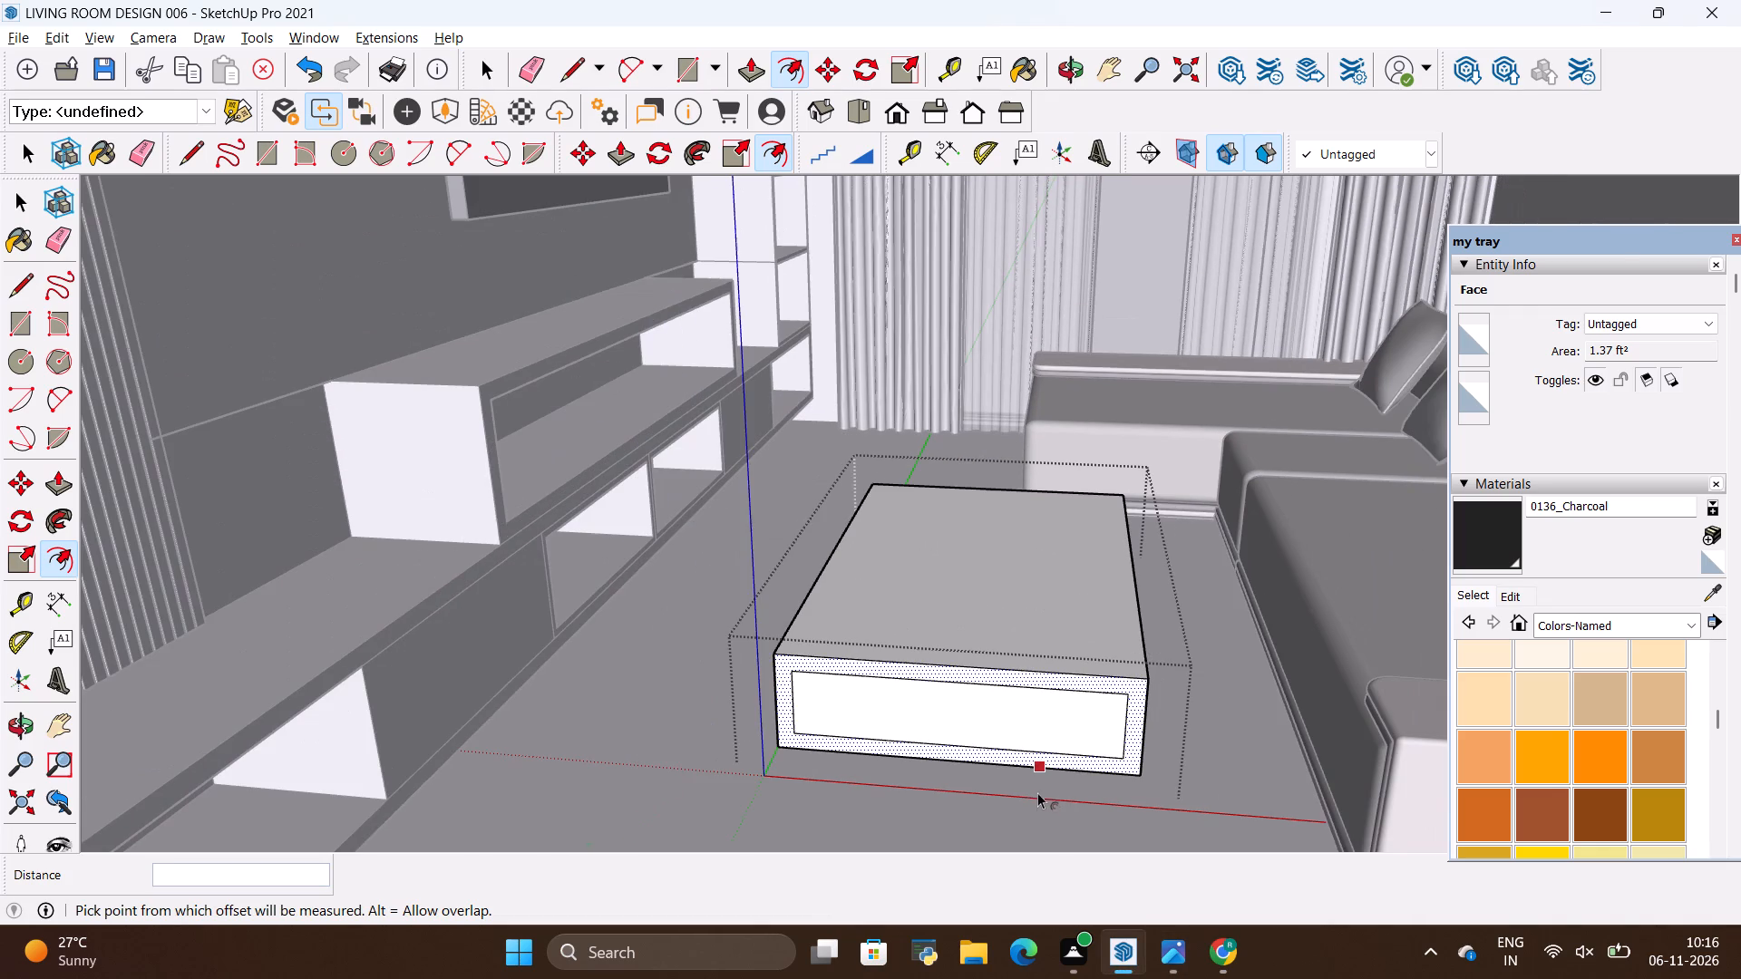
scroll(1271, 705, "down", 5)
scroll(625, 702, "down", 5)
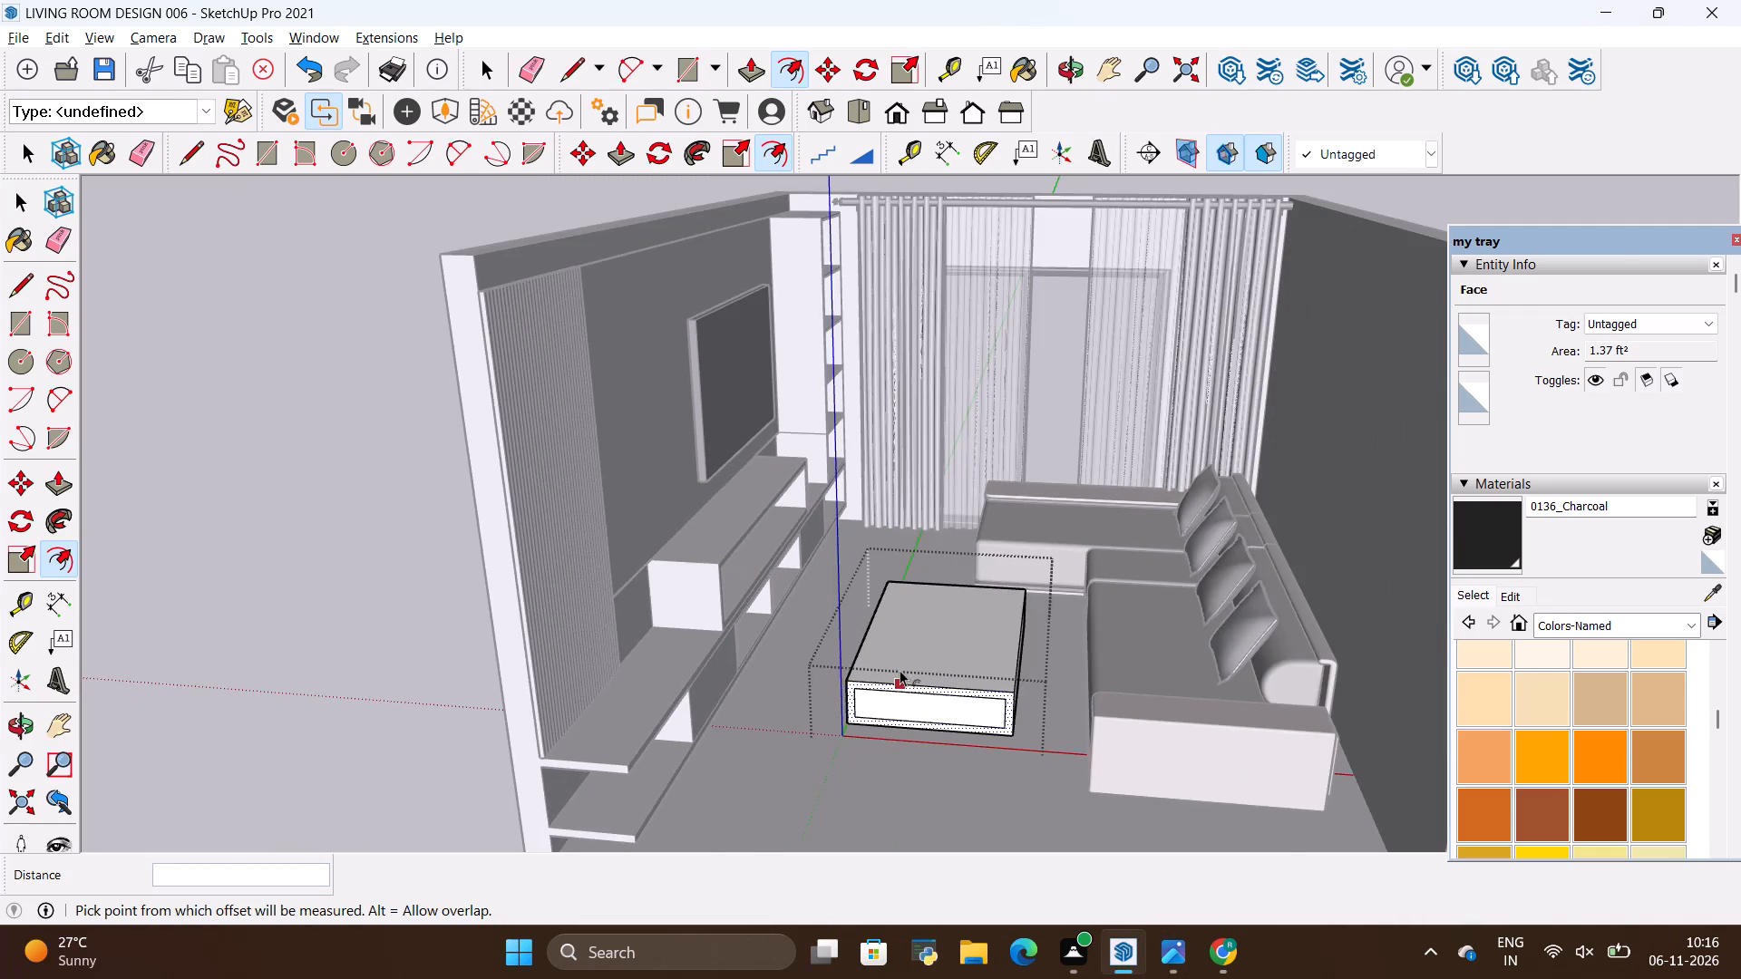
key("alt+Tab")
key("alt+Tab")
scroll(730, 663, "down", 2)
scroll(873, 683, "up", 4)
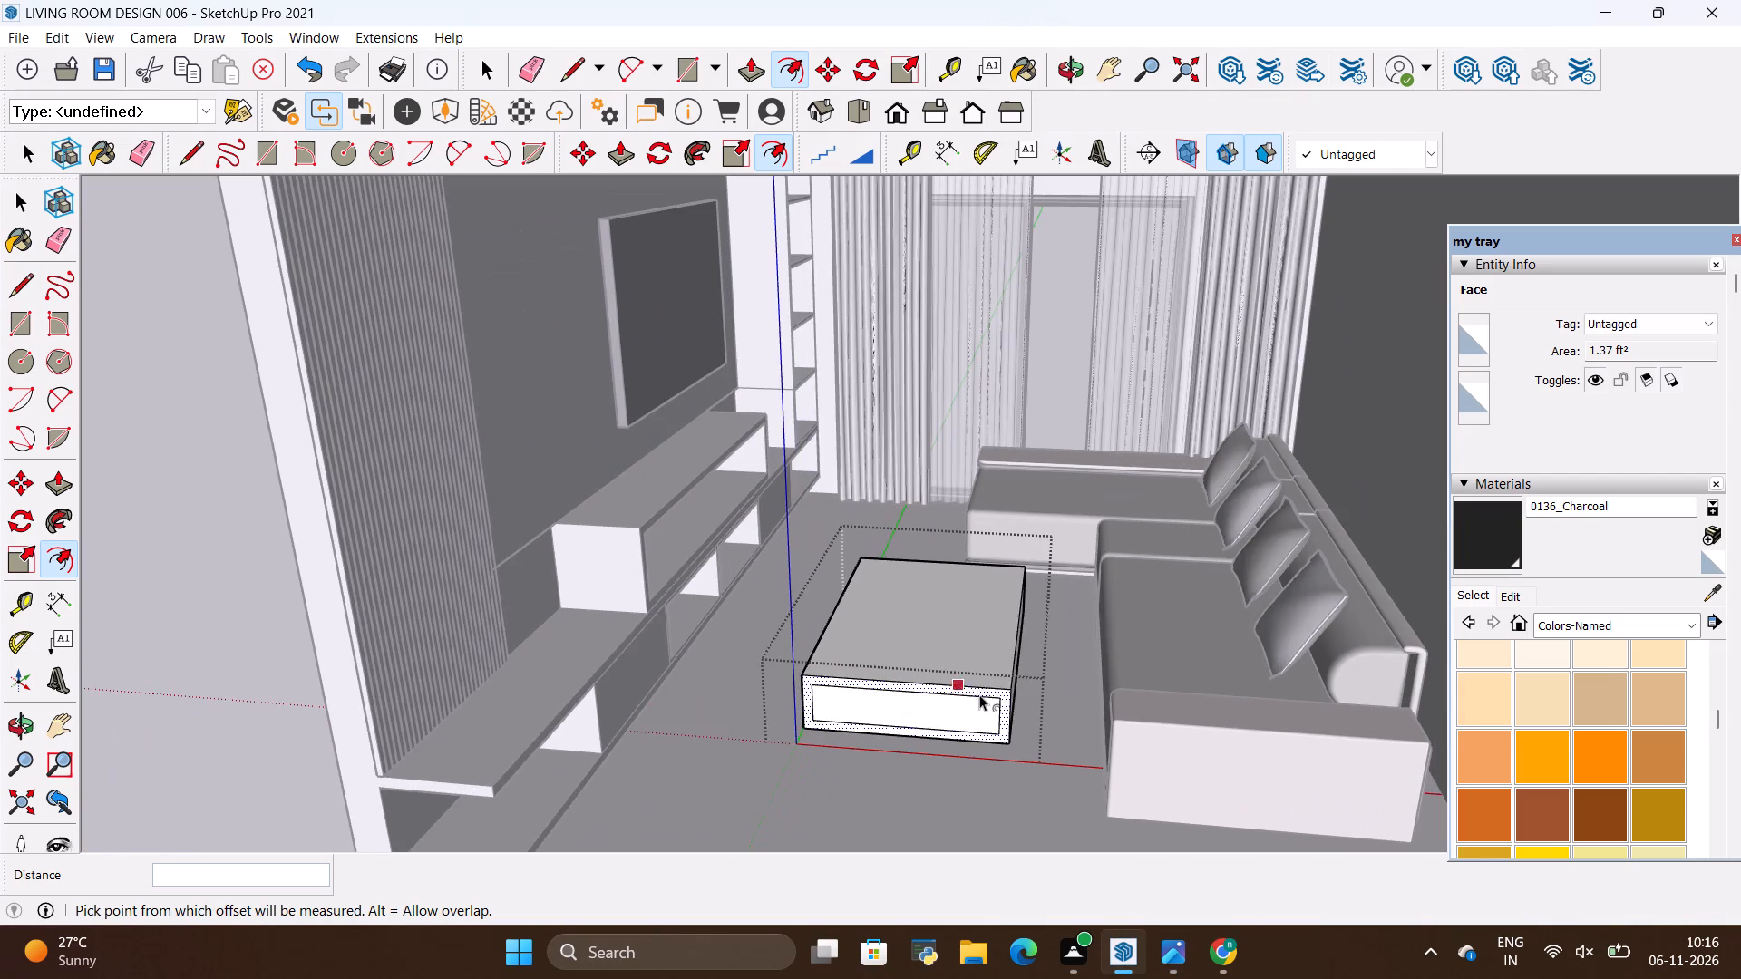
Push the inset face on the coffee table's short front side inward by about 5' to hollow out the shelf, and close the group.
scroll(1055, 608, "up", 8)
scroll(994, 530, "down", 9)
scroll(928, 671, "up", 3)
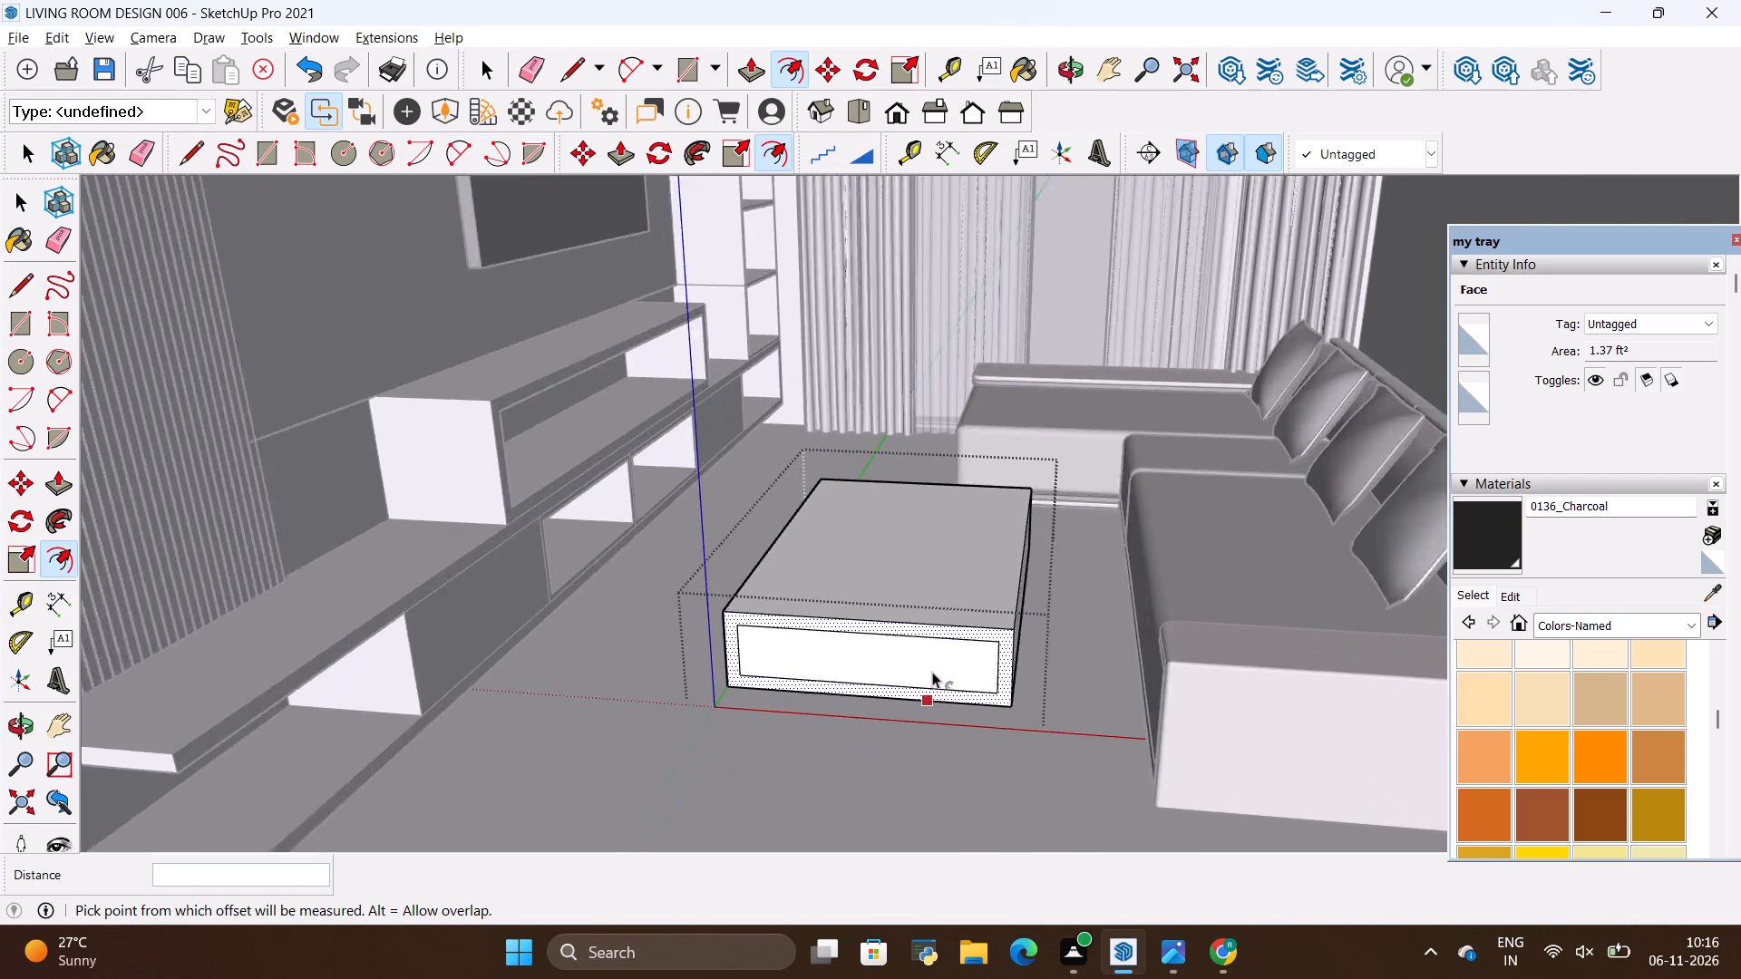
scroll(932, 672, "up", 5)
key("space")
left_click(939, 654)
key("p")
left_click_drag(939, 652, 948, 654)
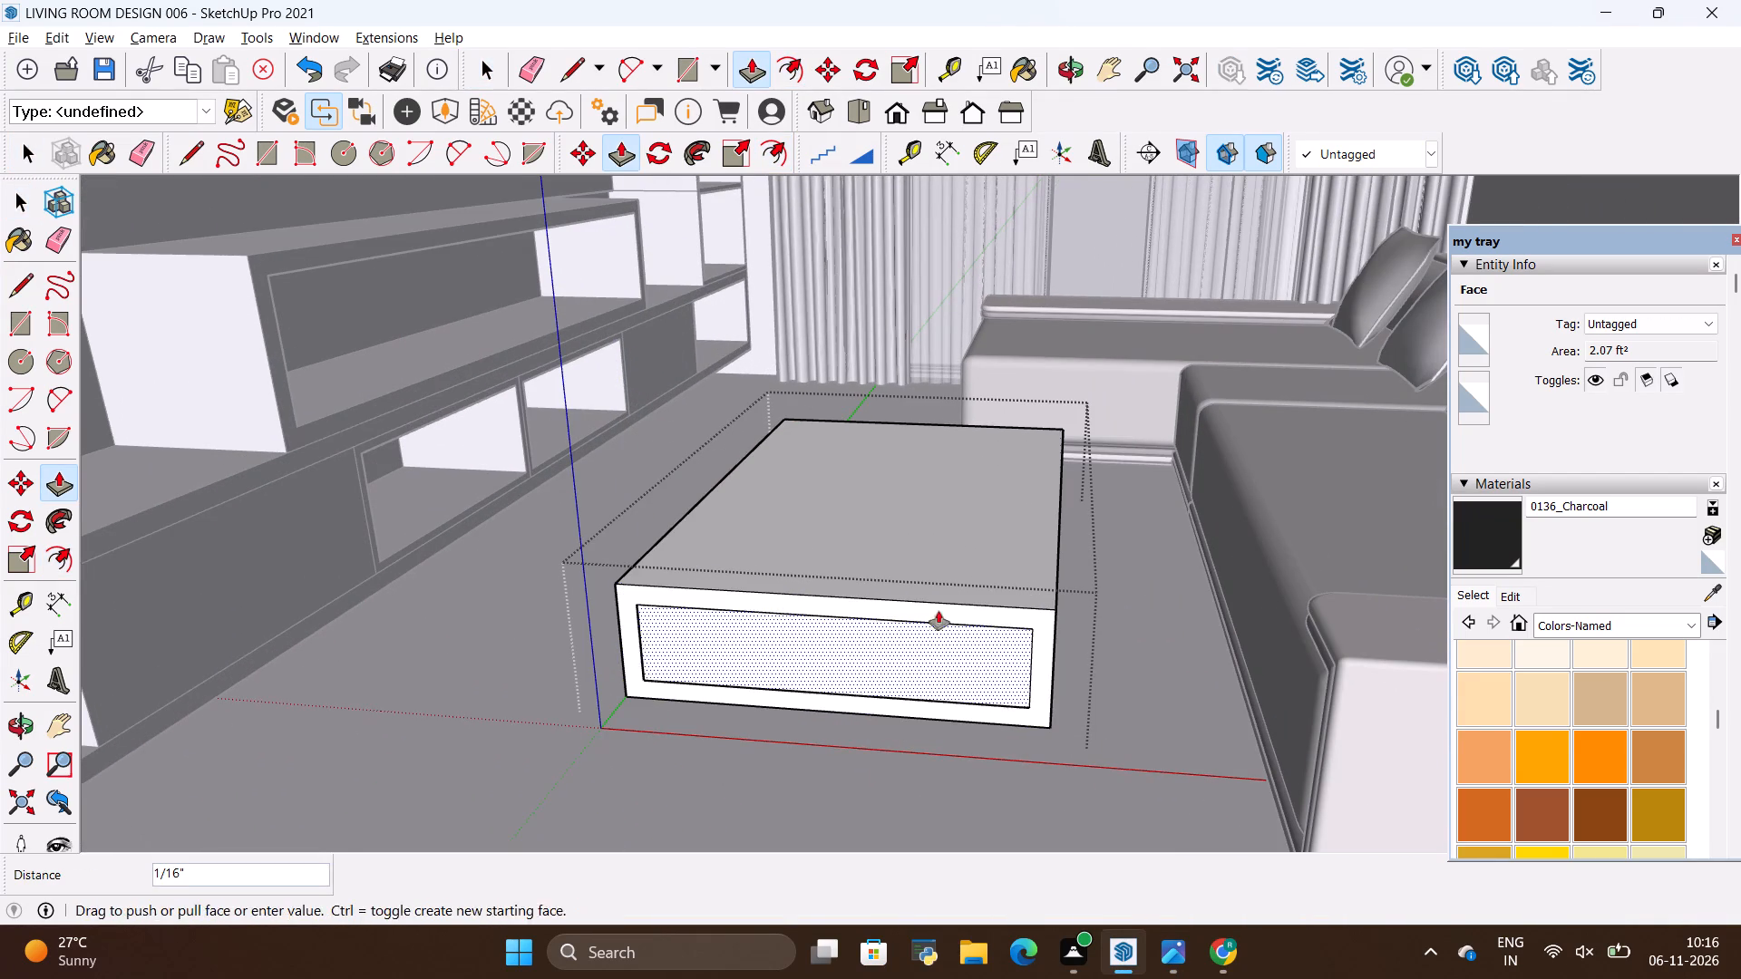
left_click(940, 635)
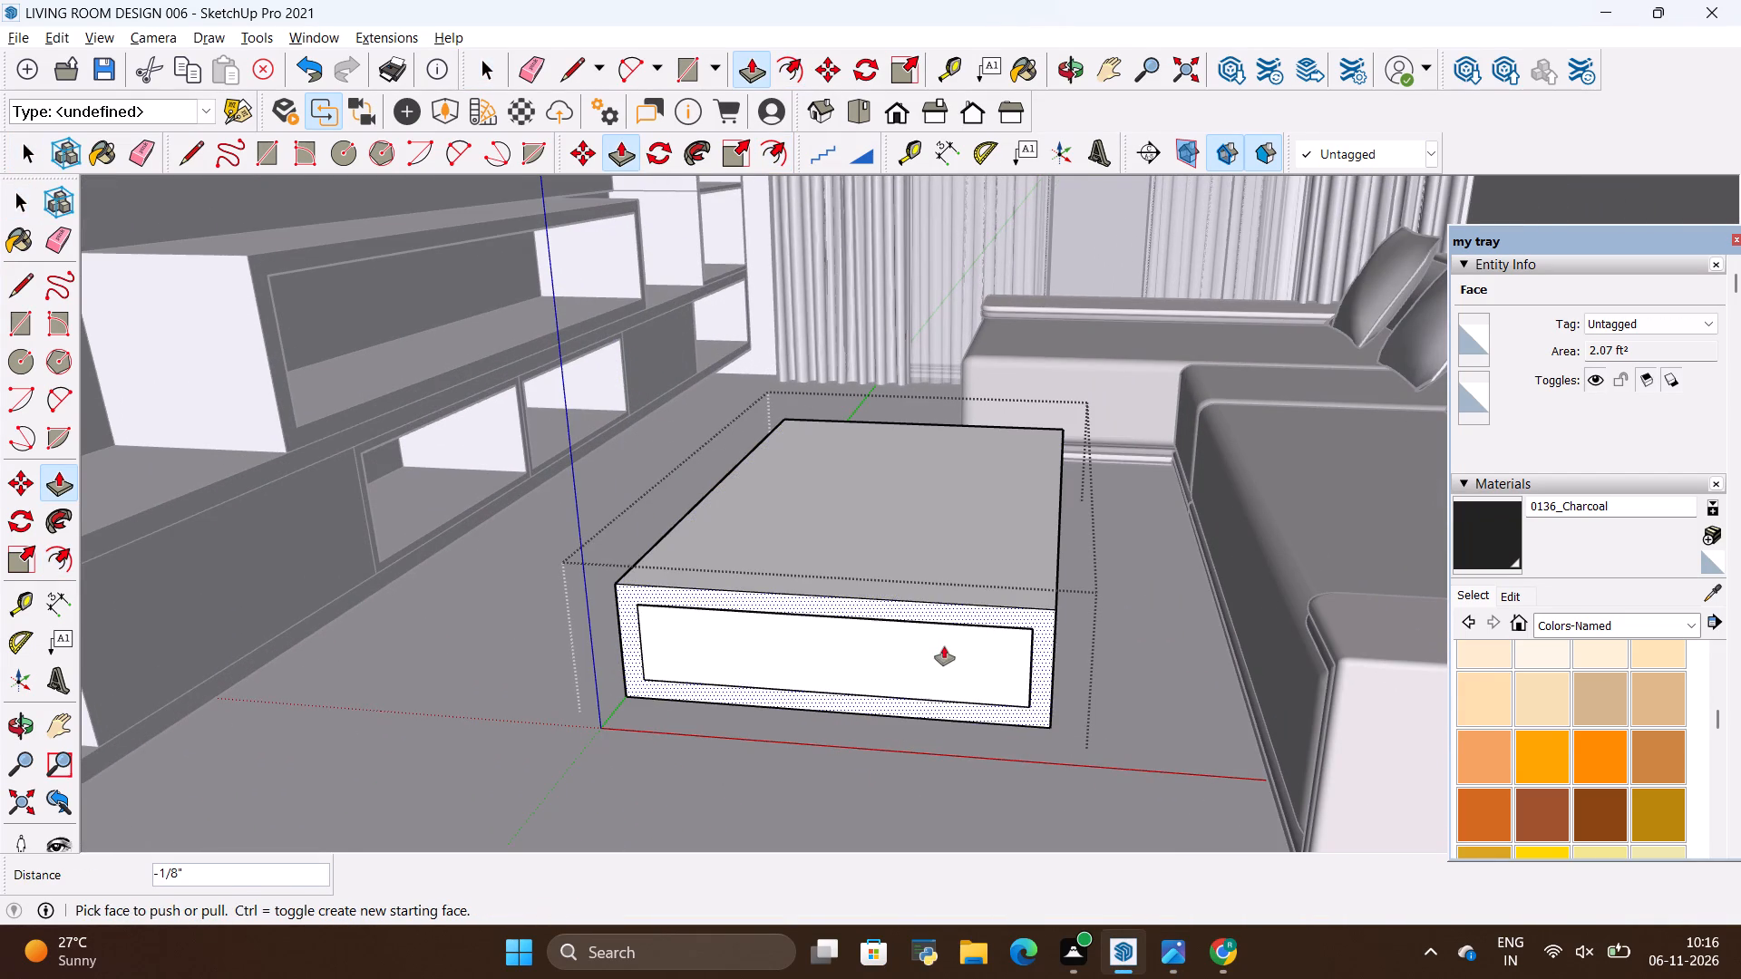
left_click(944, 654)
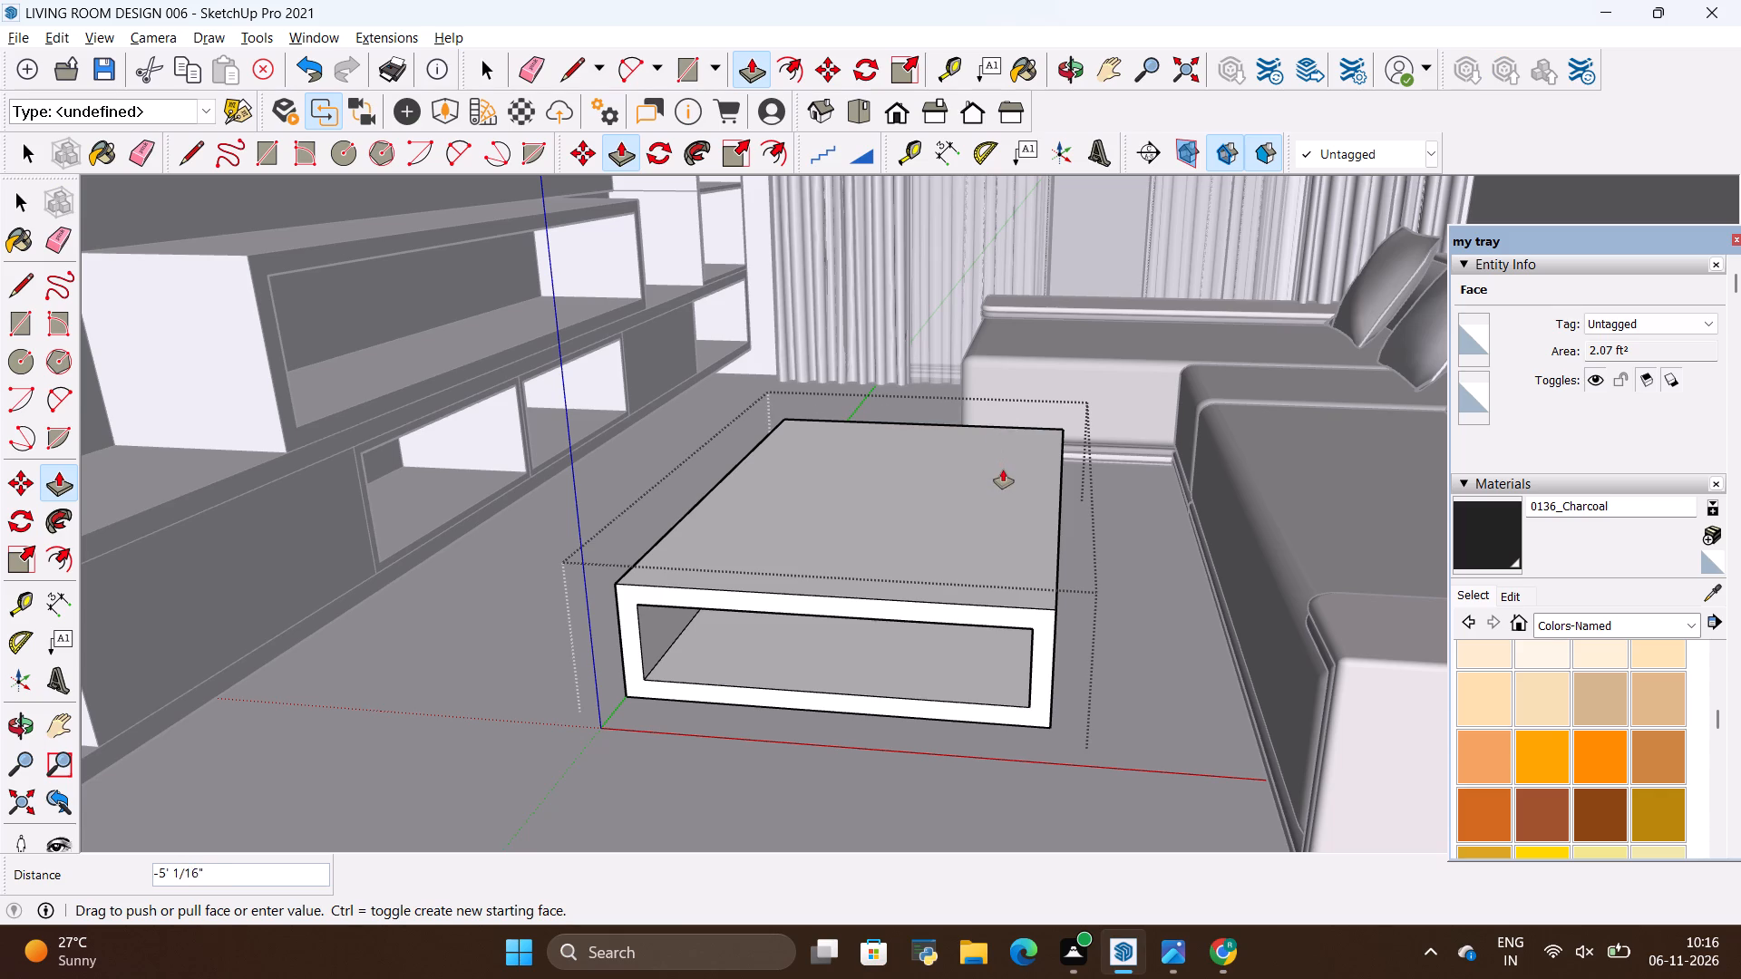
left_click(1003, 469)
key("space")
left_click(525, 573)
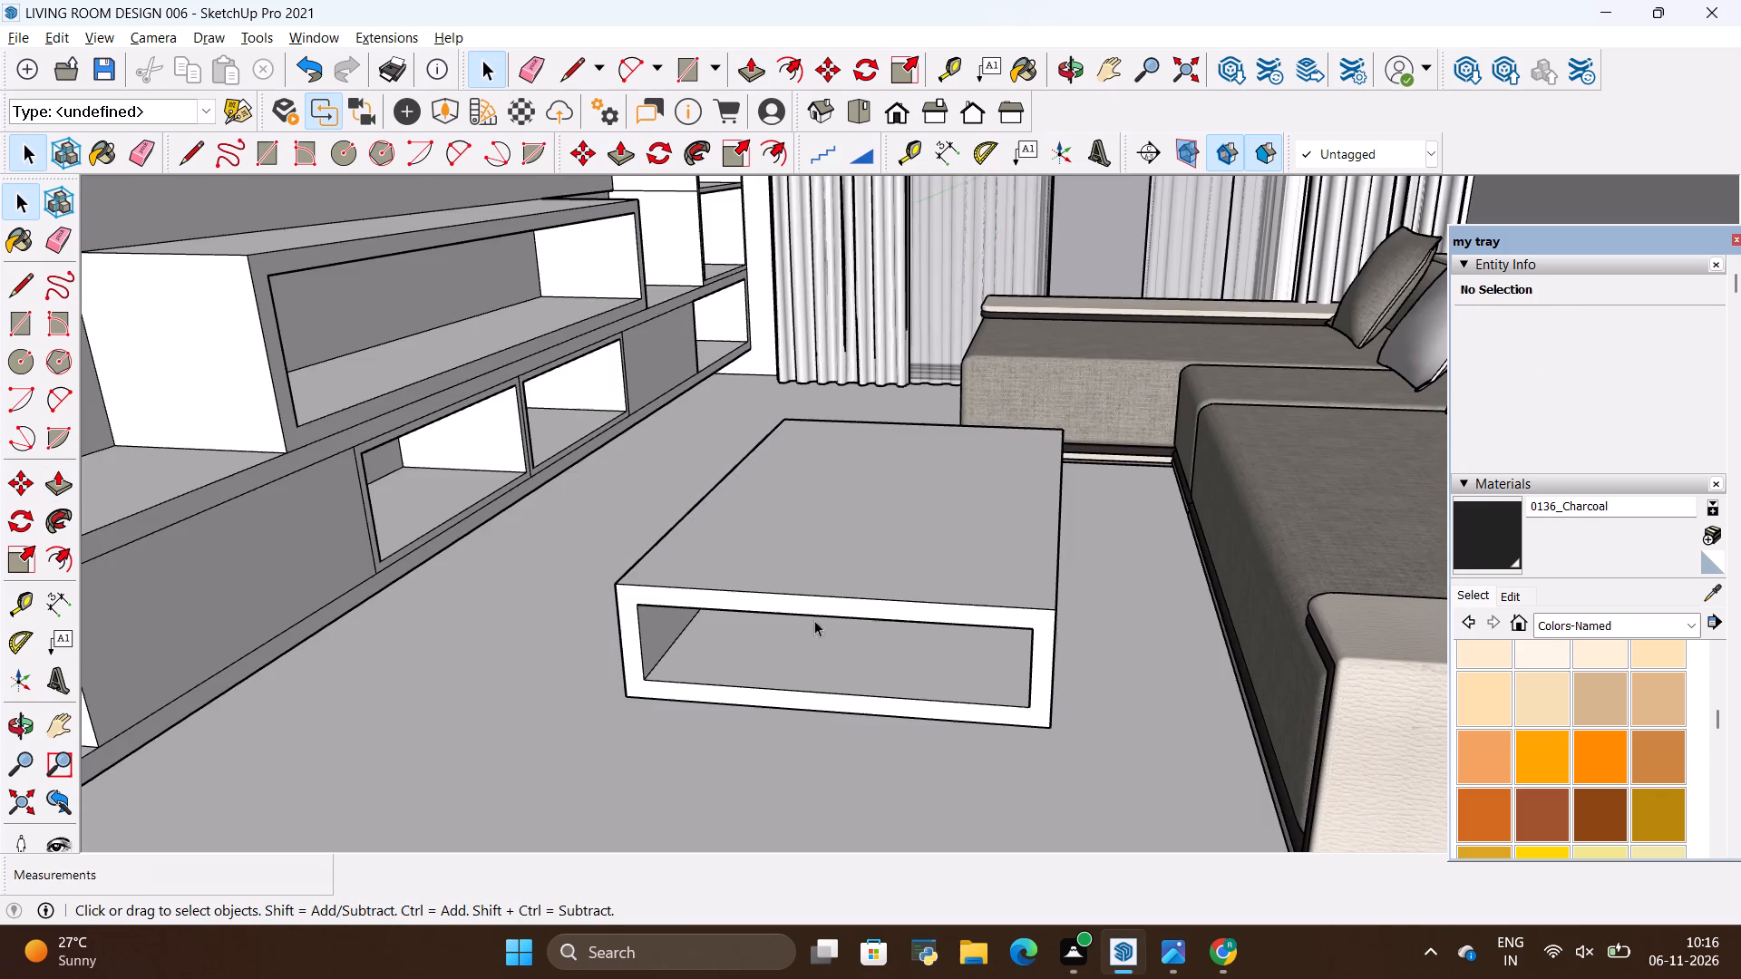
Compare the hollowed coffee table with the one in the reference photo and inspect it from several angles.
scroll(819, 623, "down", 2)
key("alt+Tab")
key("alt+Tab")
scroll(785, 623, "down", 4)
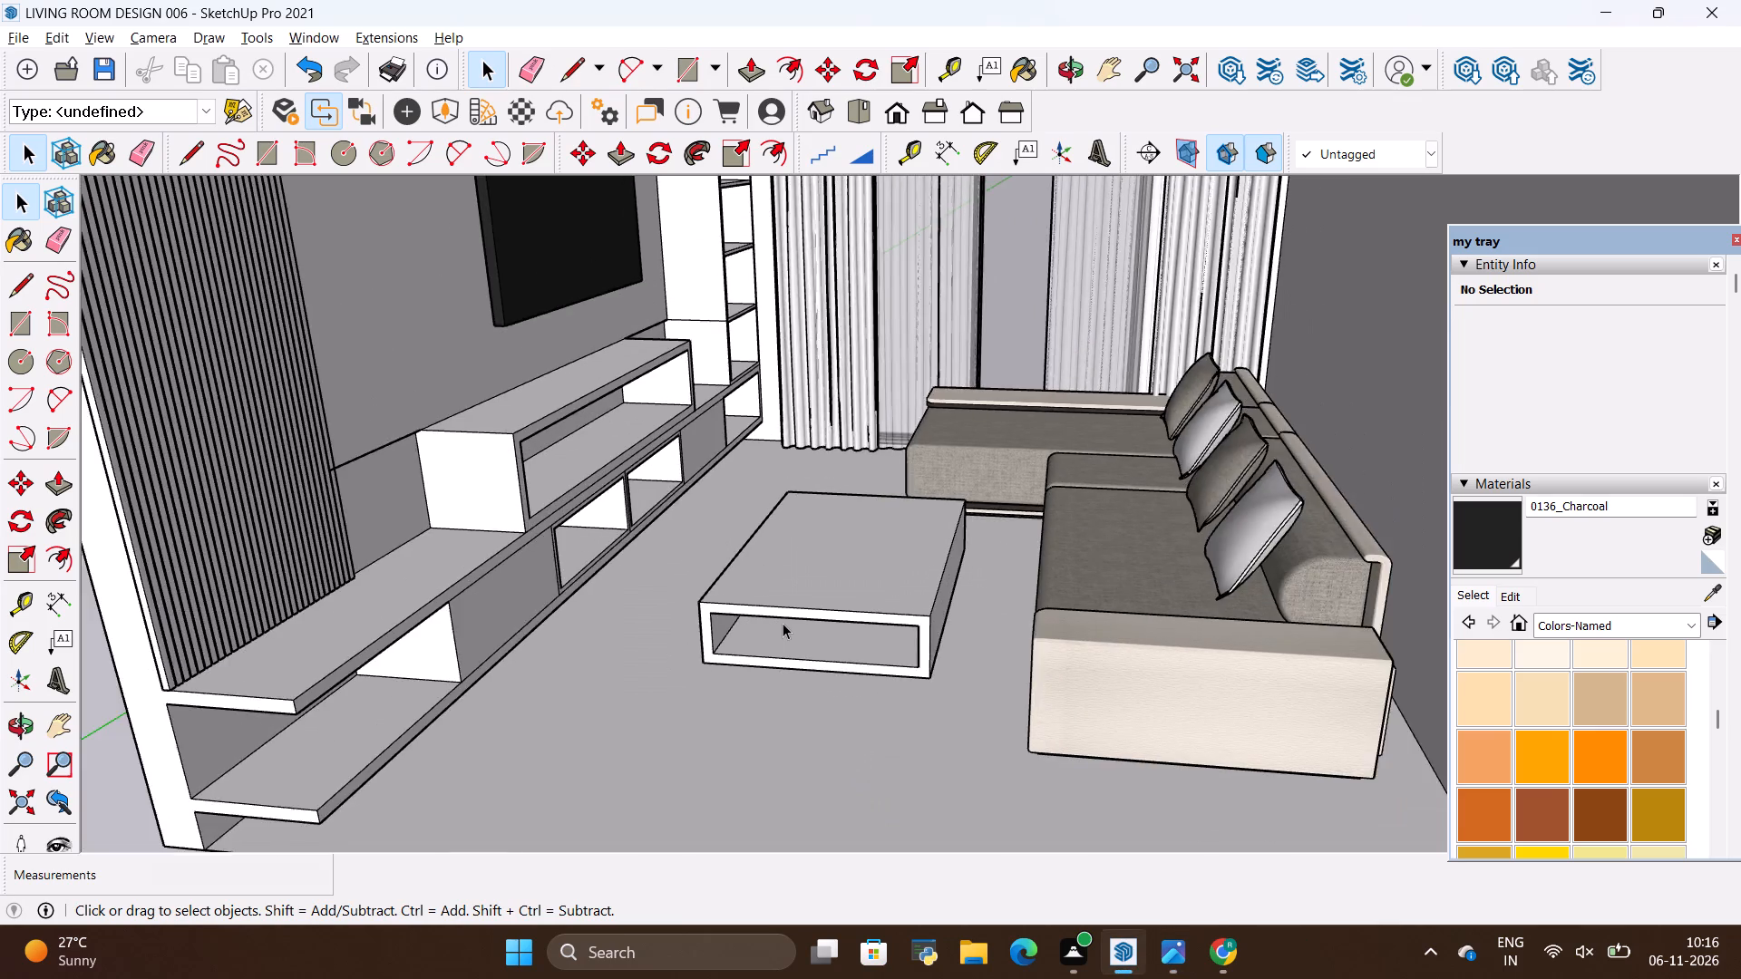
scroll(779, 494, "up", 4)
left_click(24, 735)
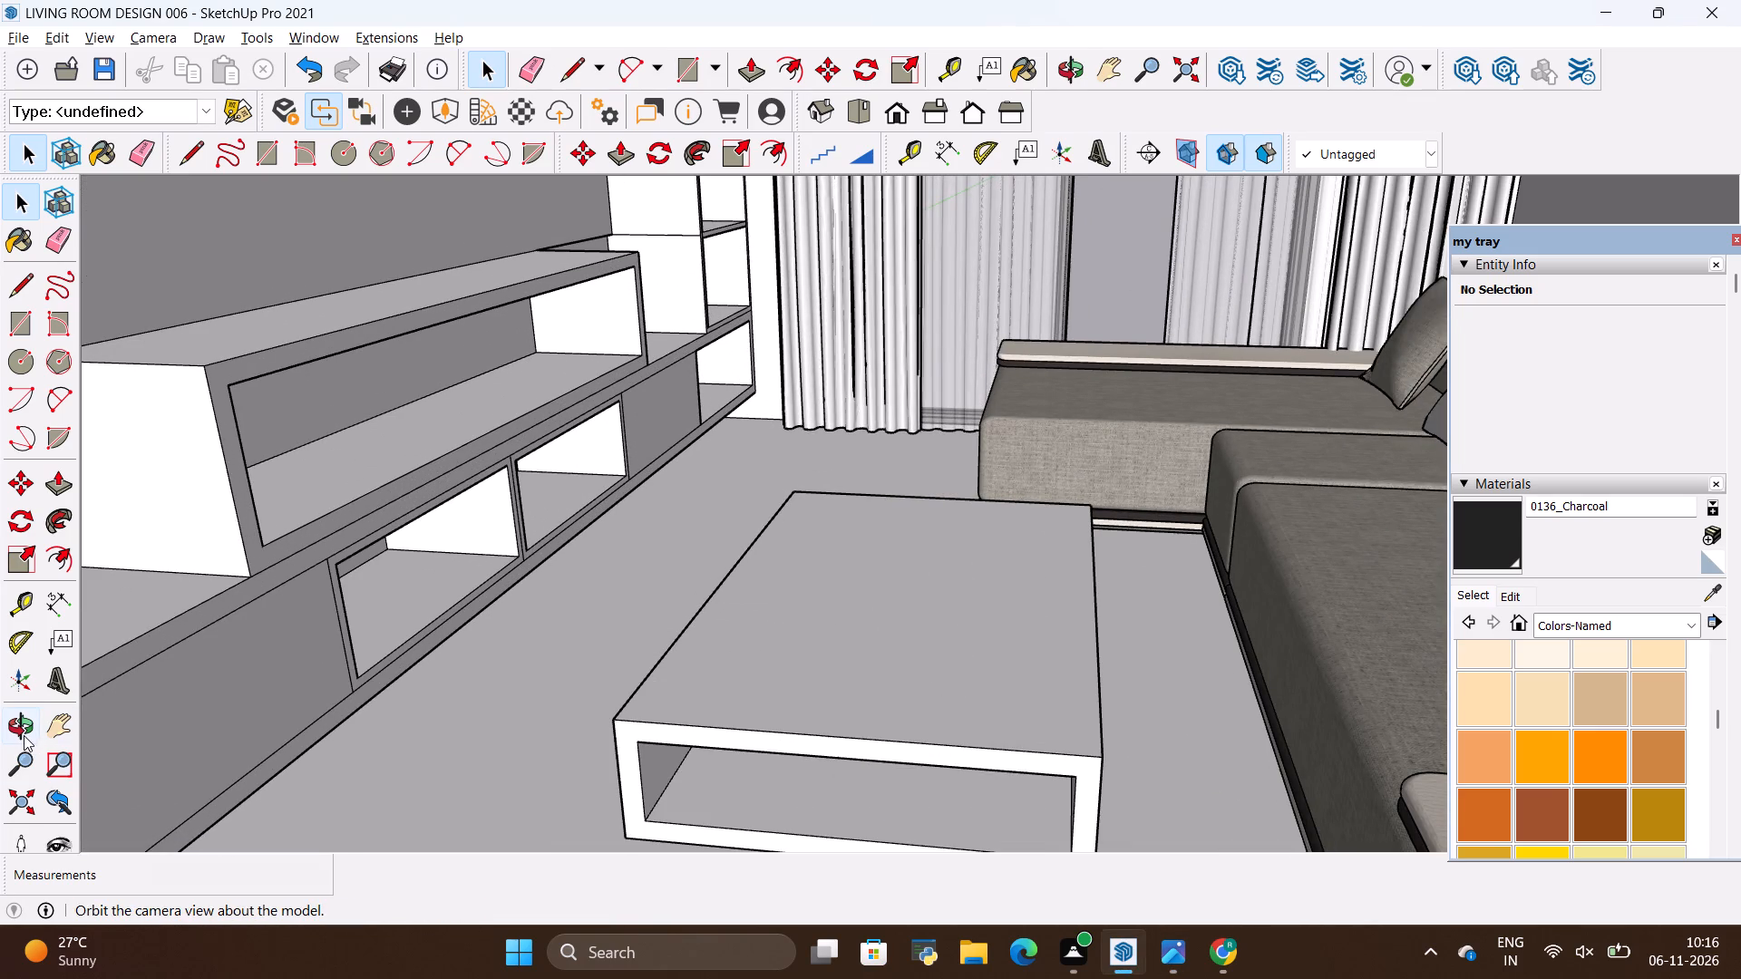
left_click_drag(397, 669, 472, 766)
scroll(847, 681, "down", 7)
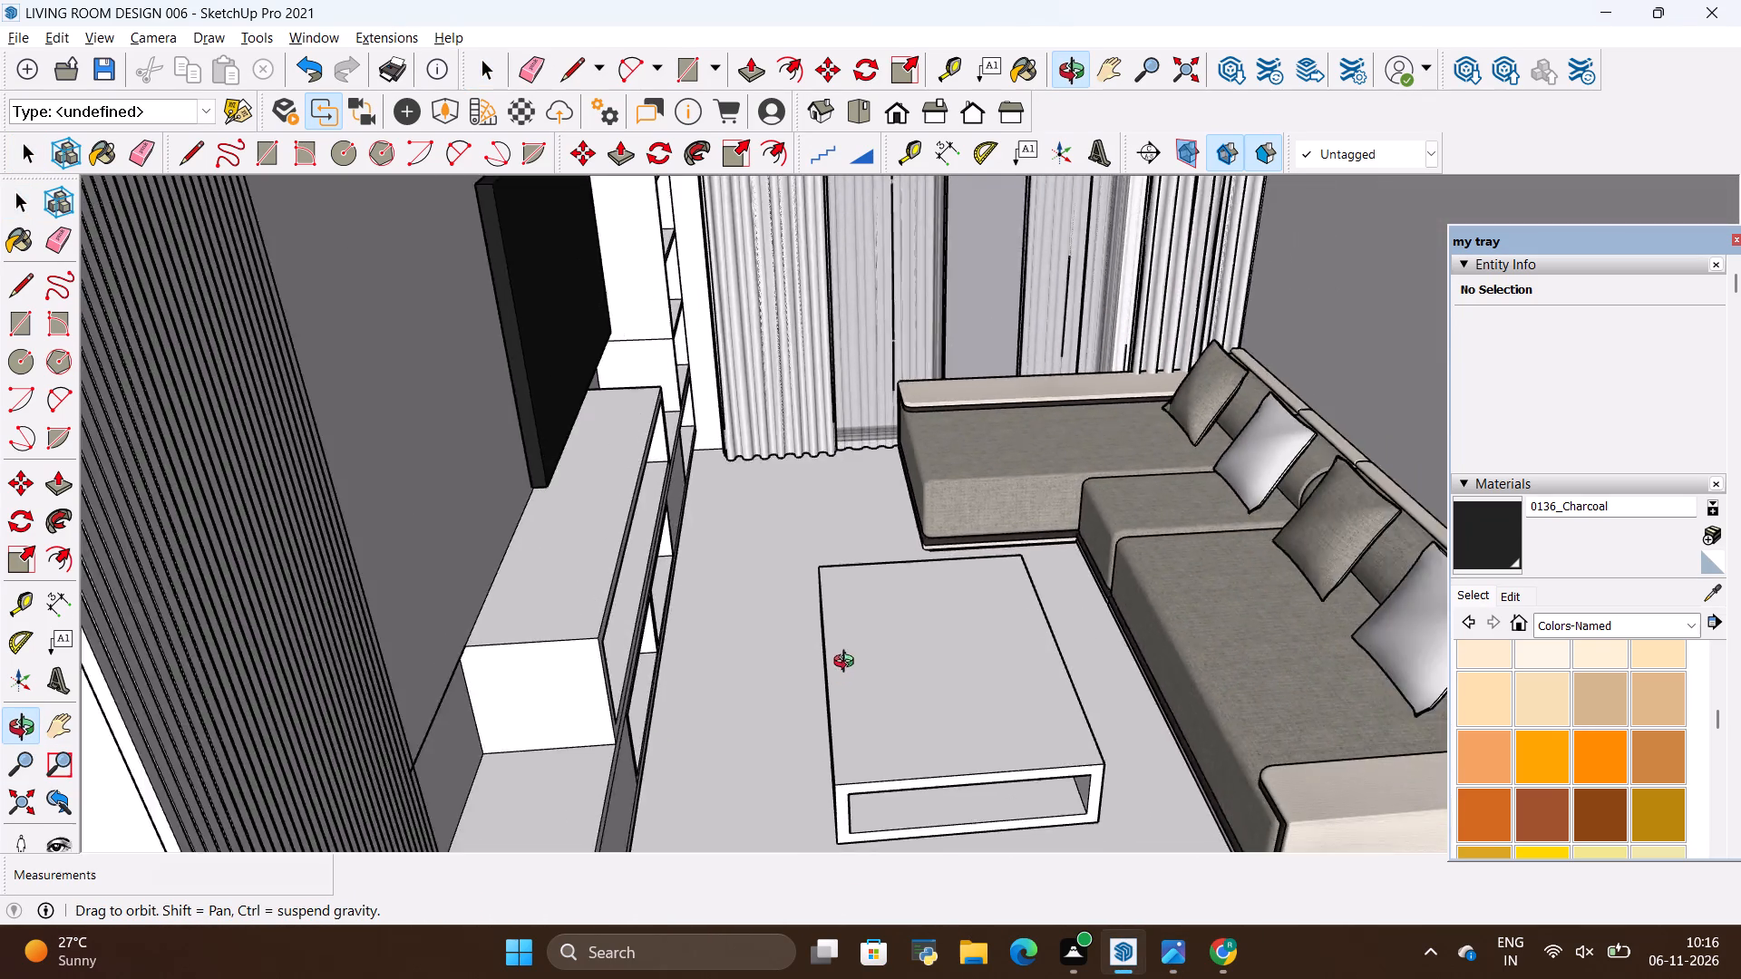
scroll(848, 664, "down", 5)
left_click_drag(960, 708, 798, 611)
scroll(959, 713, "up", 4)
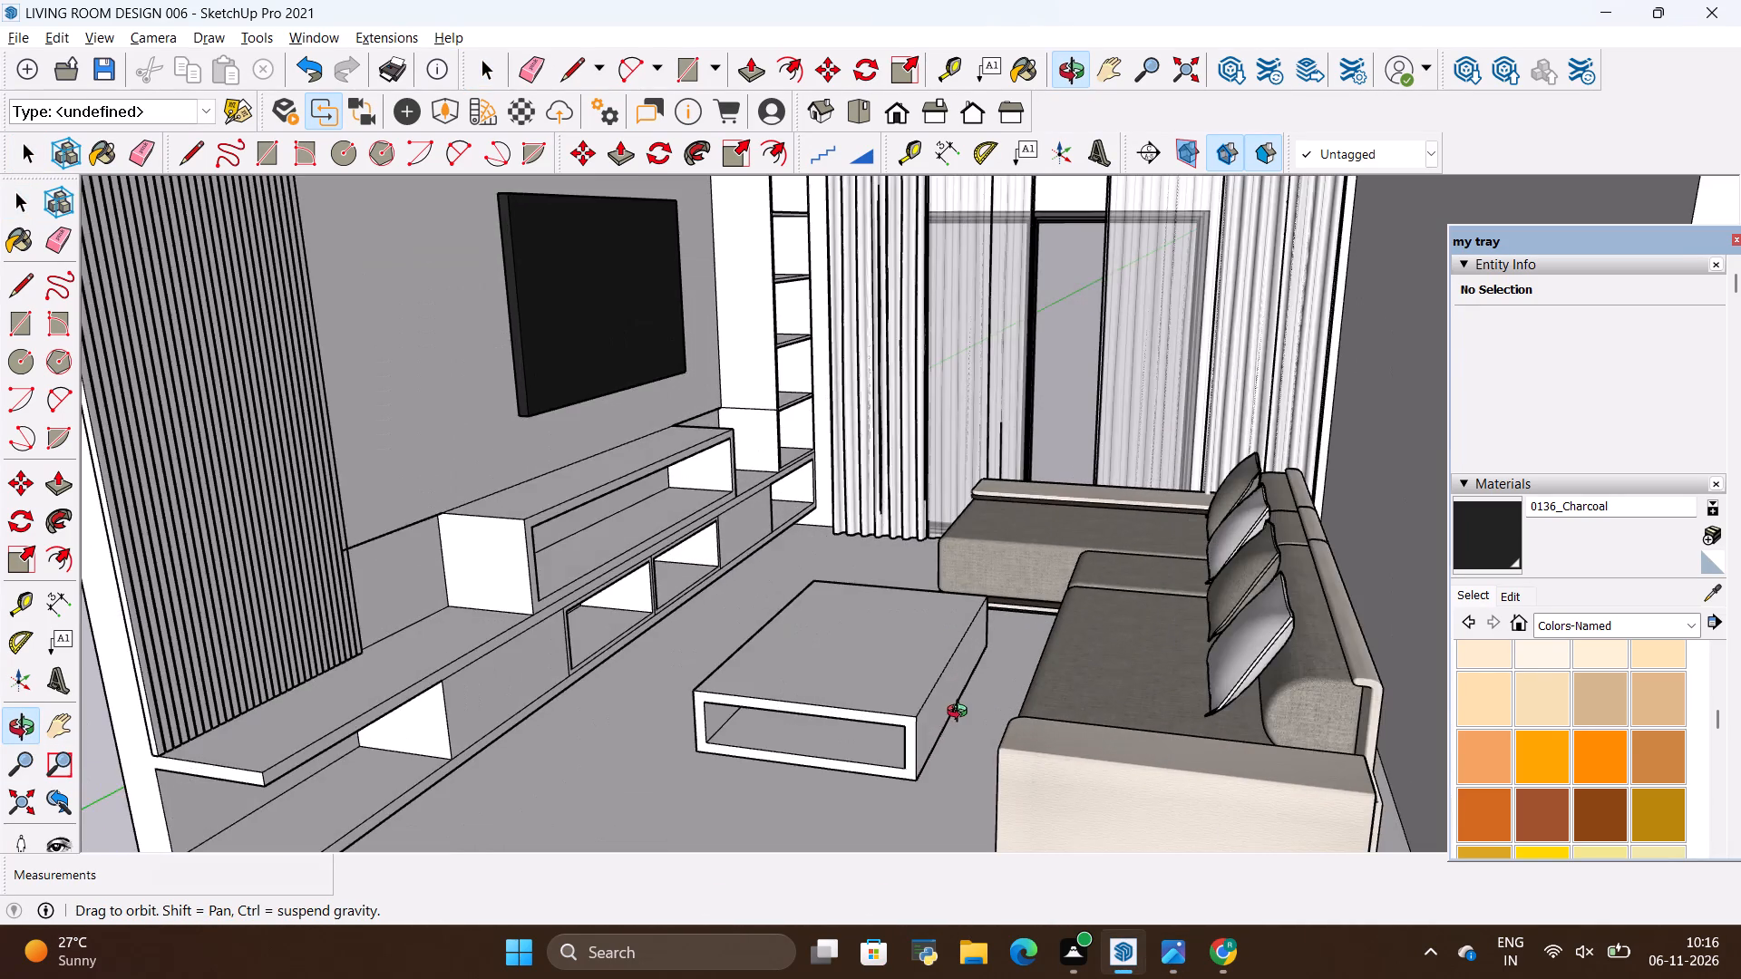
key("alt+Tab")
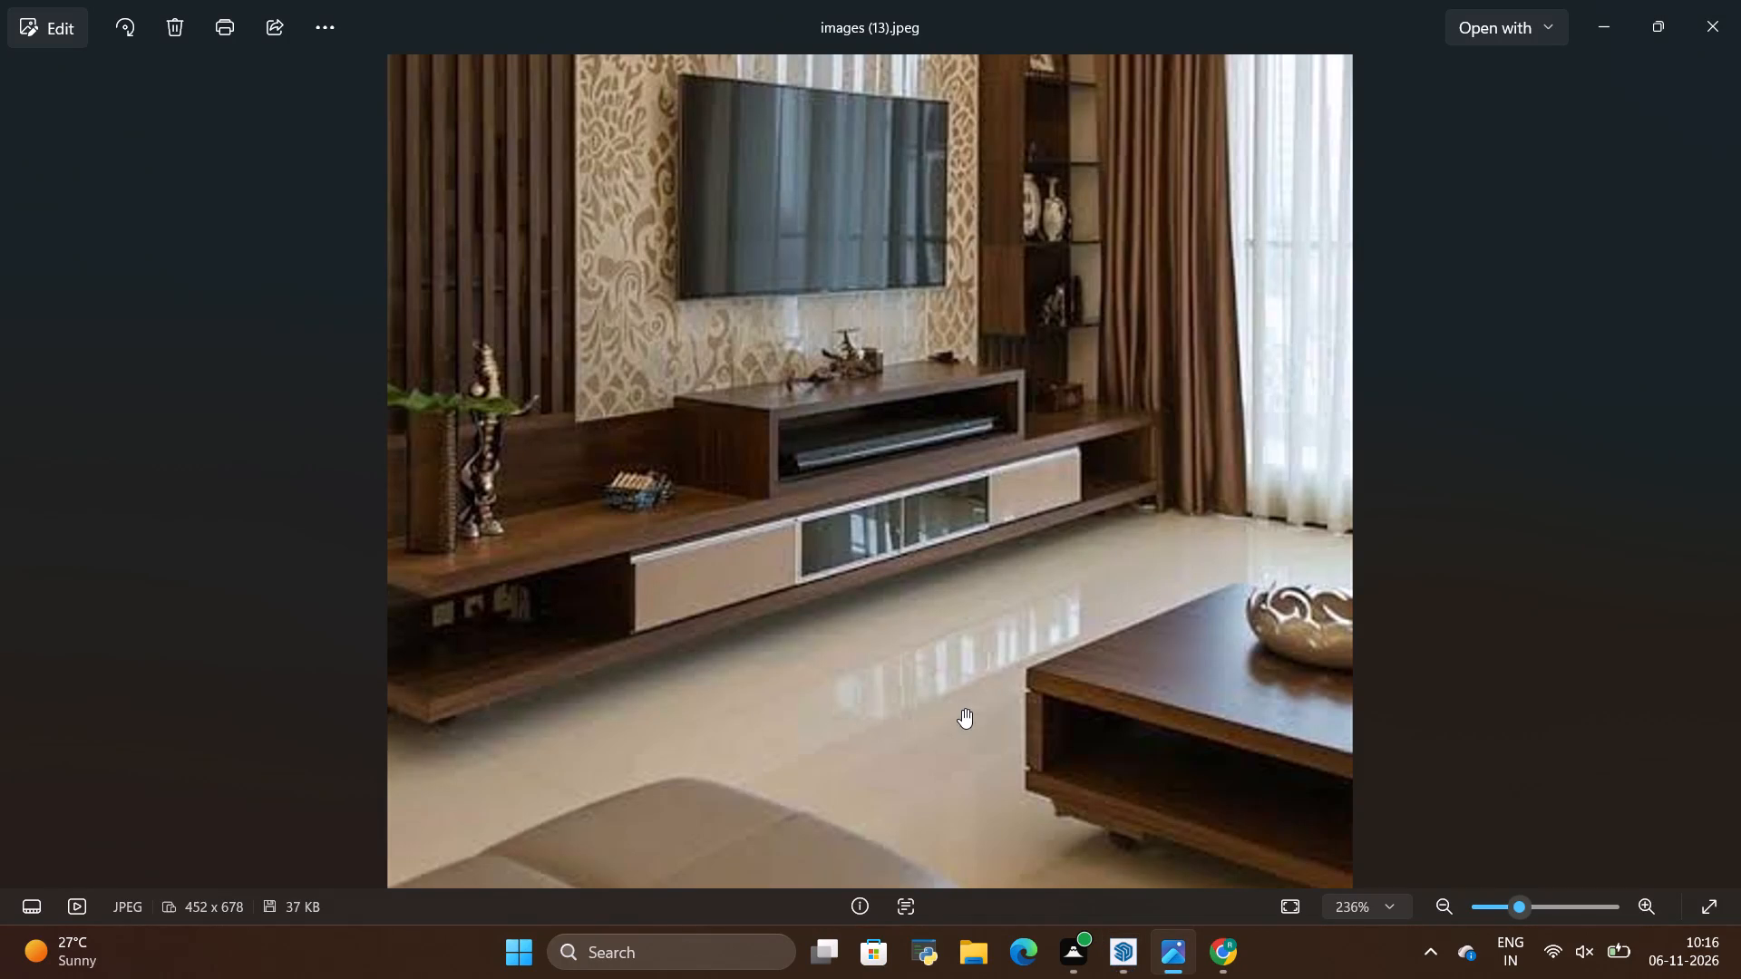
key("alt+Tab")
key("alt+Tab")
key("alt+Tab")
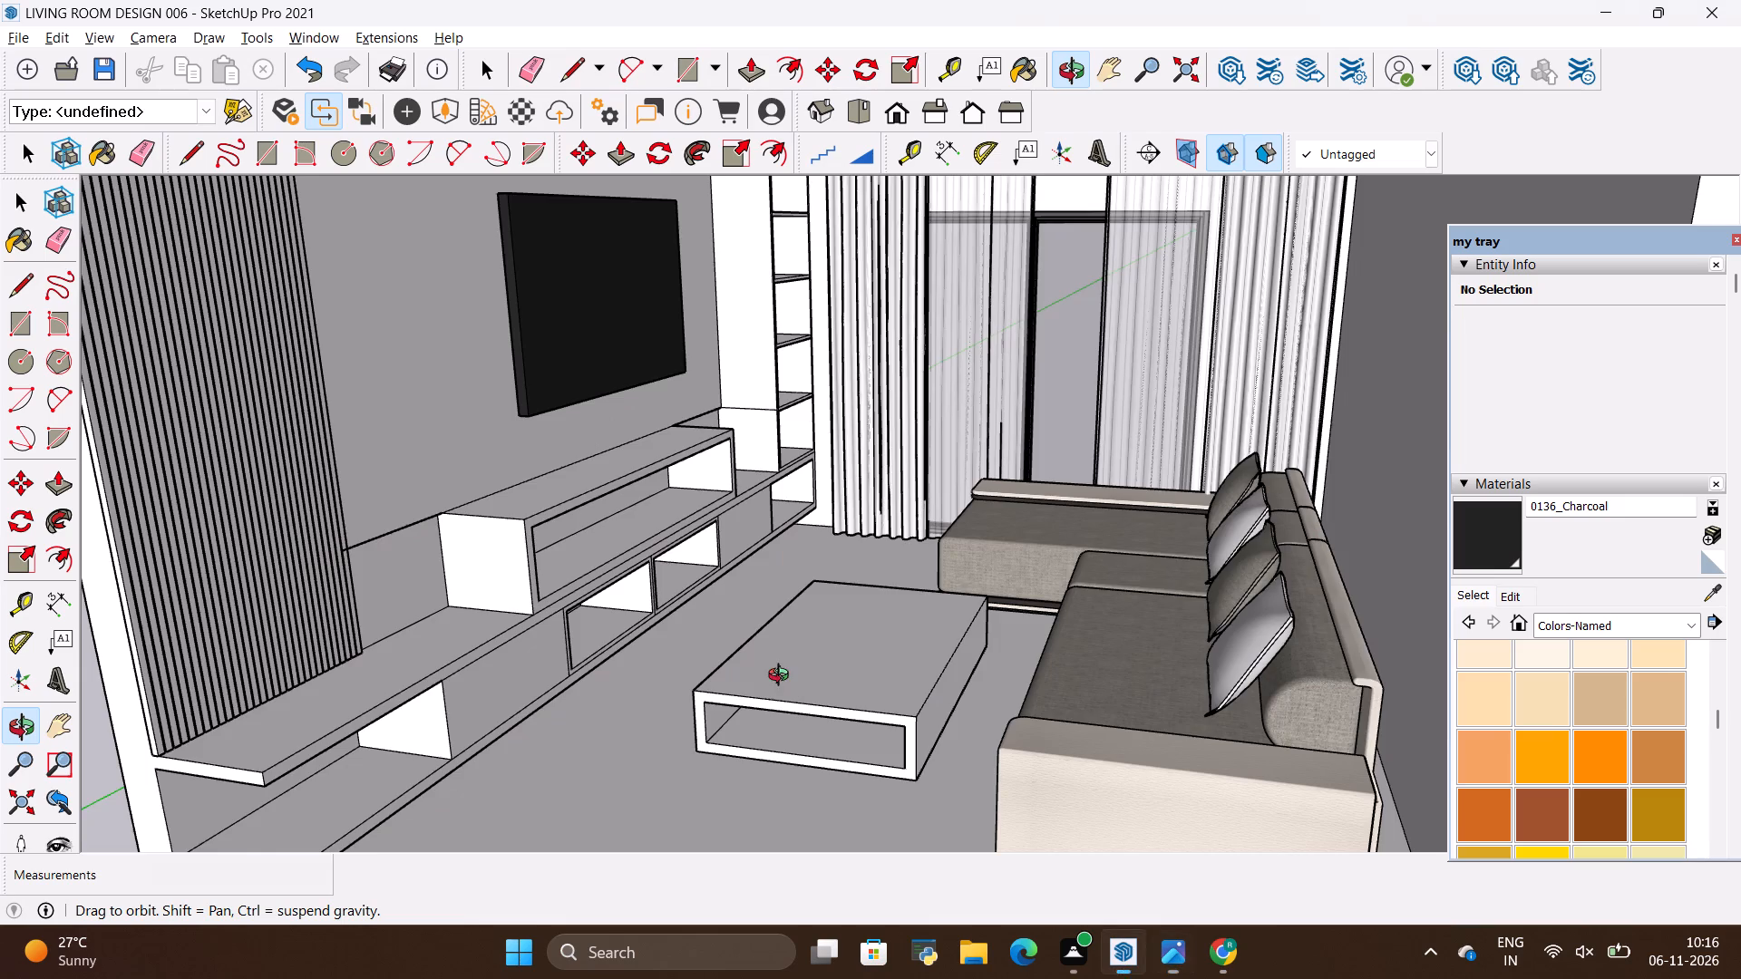
scroll(759, 676, "down", 1)
left_click_drag(807, 651, 756, 825)
left_click_drag(1010, 678, 692, 755)
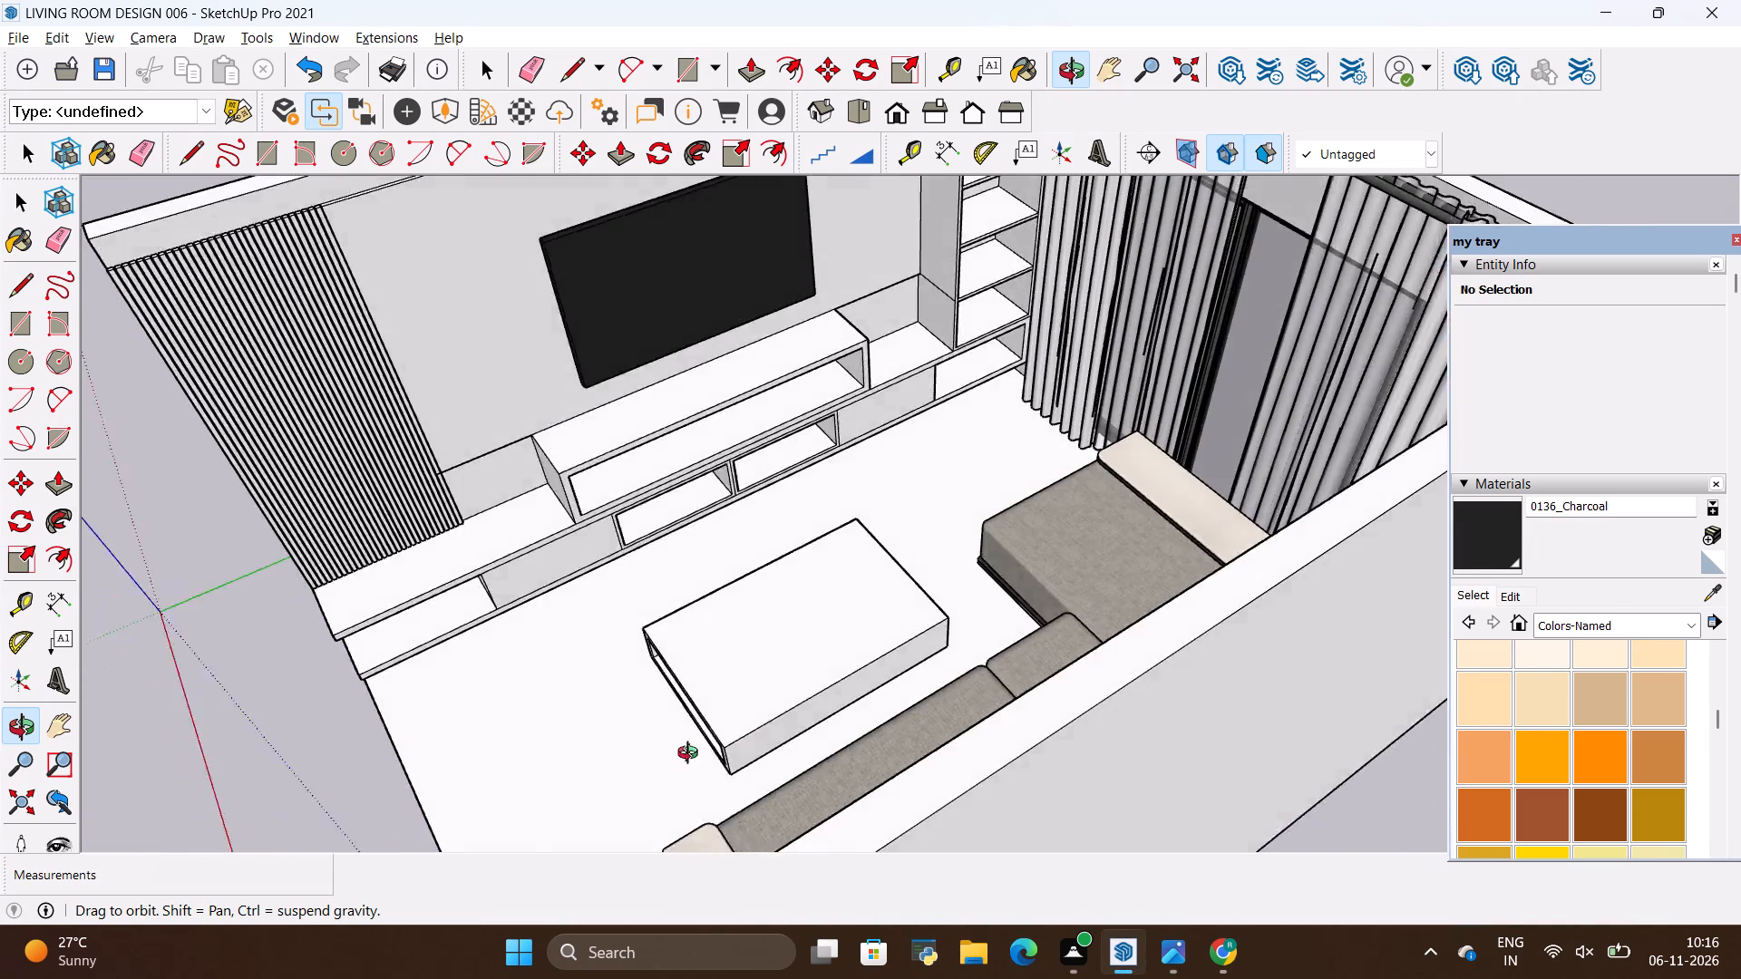
left_click_drag(692, 755, 583, 763)
scroll(711, 626, "up", 8)
left_click_drag(709, 662, 854, 660)
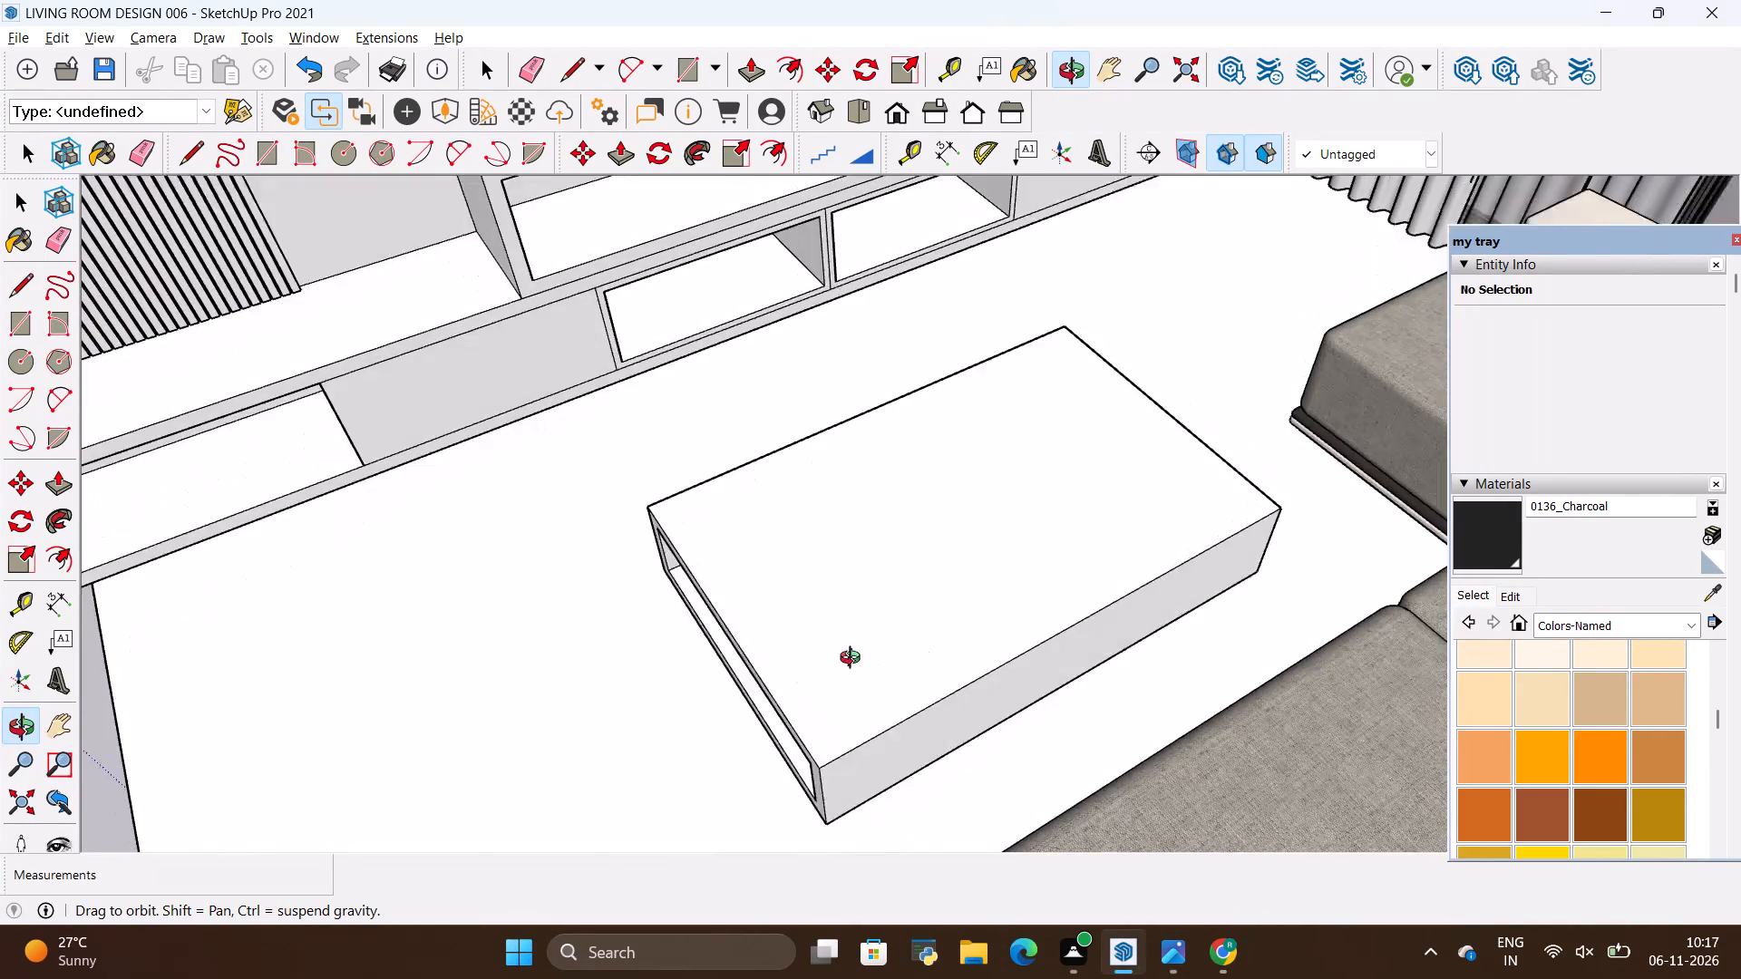
left_click_drag(854, 660, 849, 658)
scroll(840, 578, "down", 3)
scroll(897, 531, "up", 4)
left_click_drag(862, 645, 912, 595)
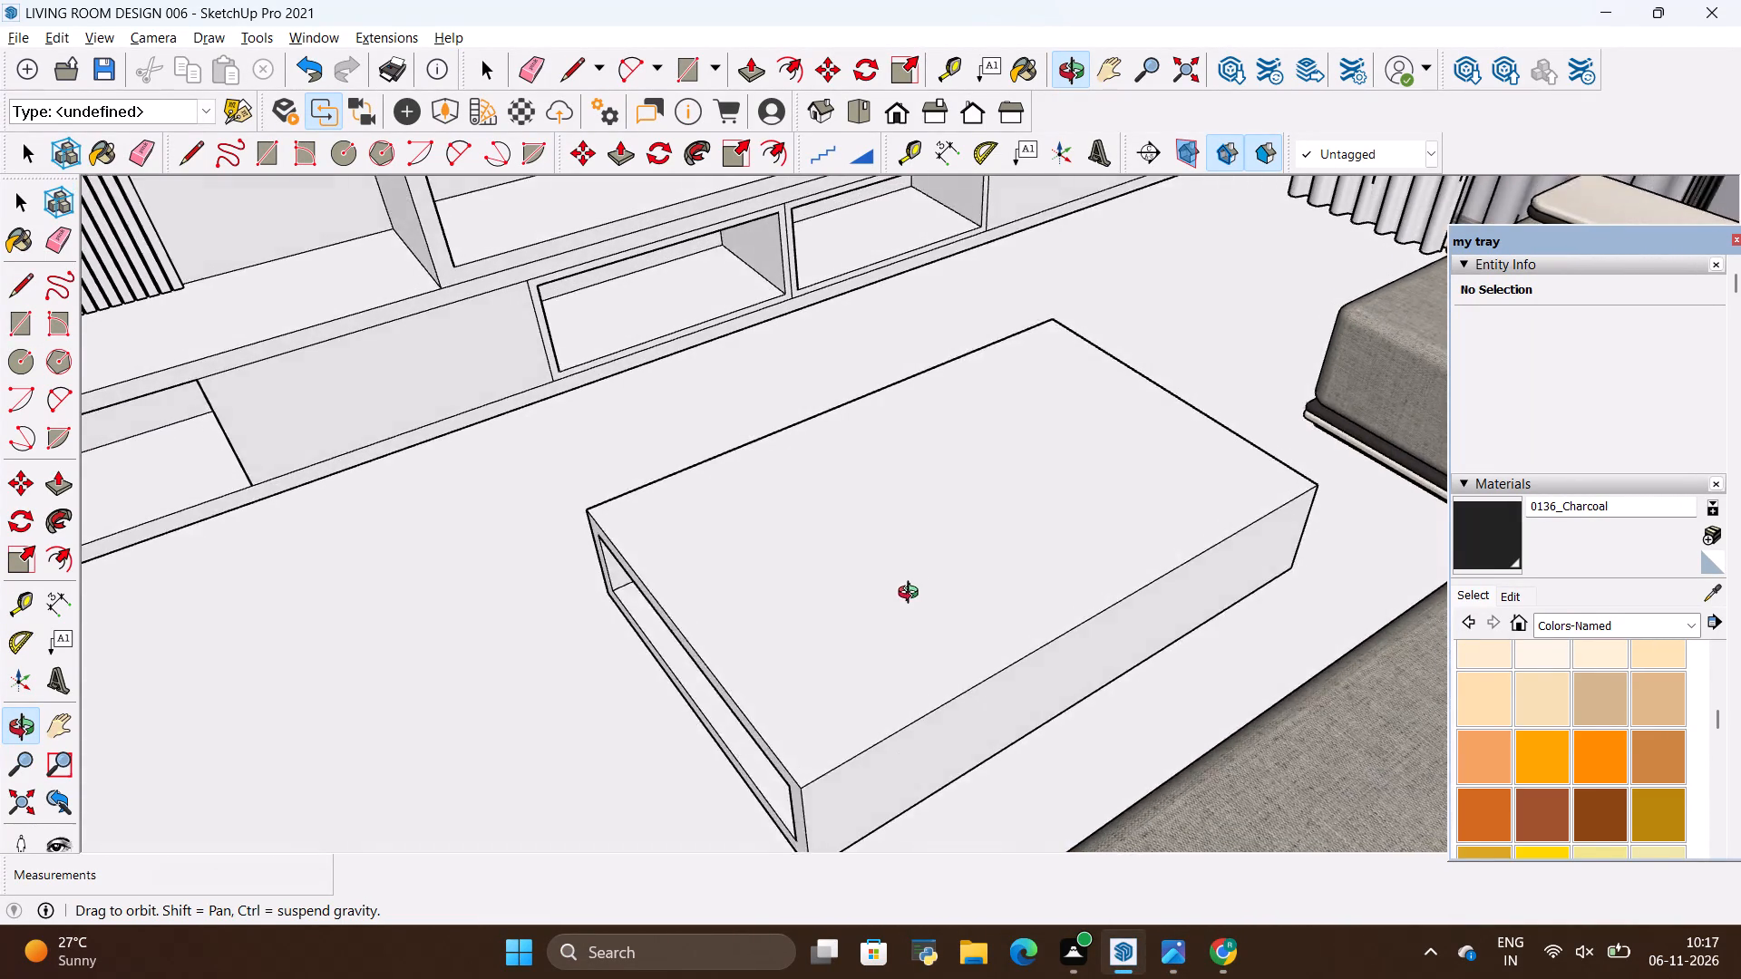
left_click_drag(912, 595, 871, 602)
Inside the coffee table group, draw a small rectangle of about 22.6 in² on the top face near the front corner facing the TV unit.
key("space")
key("r")
scroll(623, 532, "up", 4)
key("space")
double_click(652, 493)
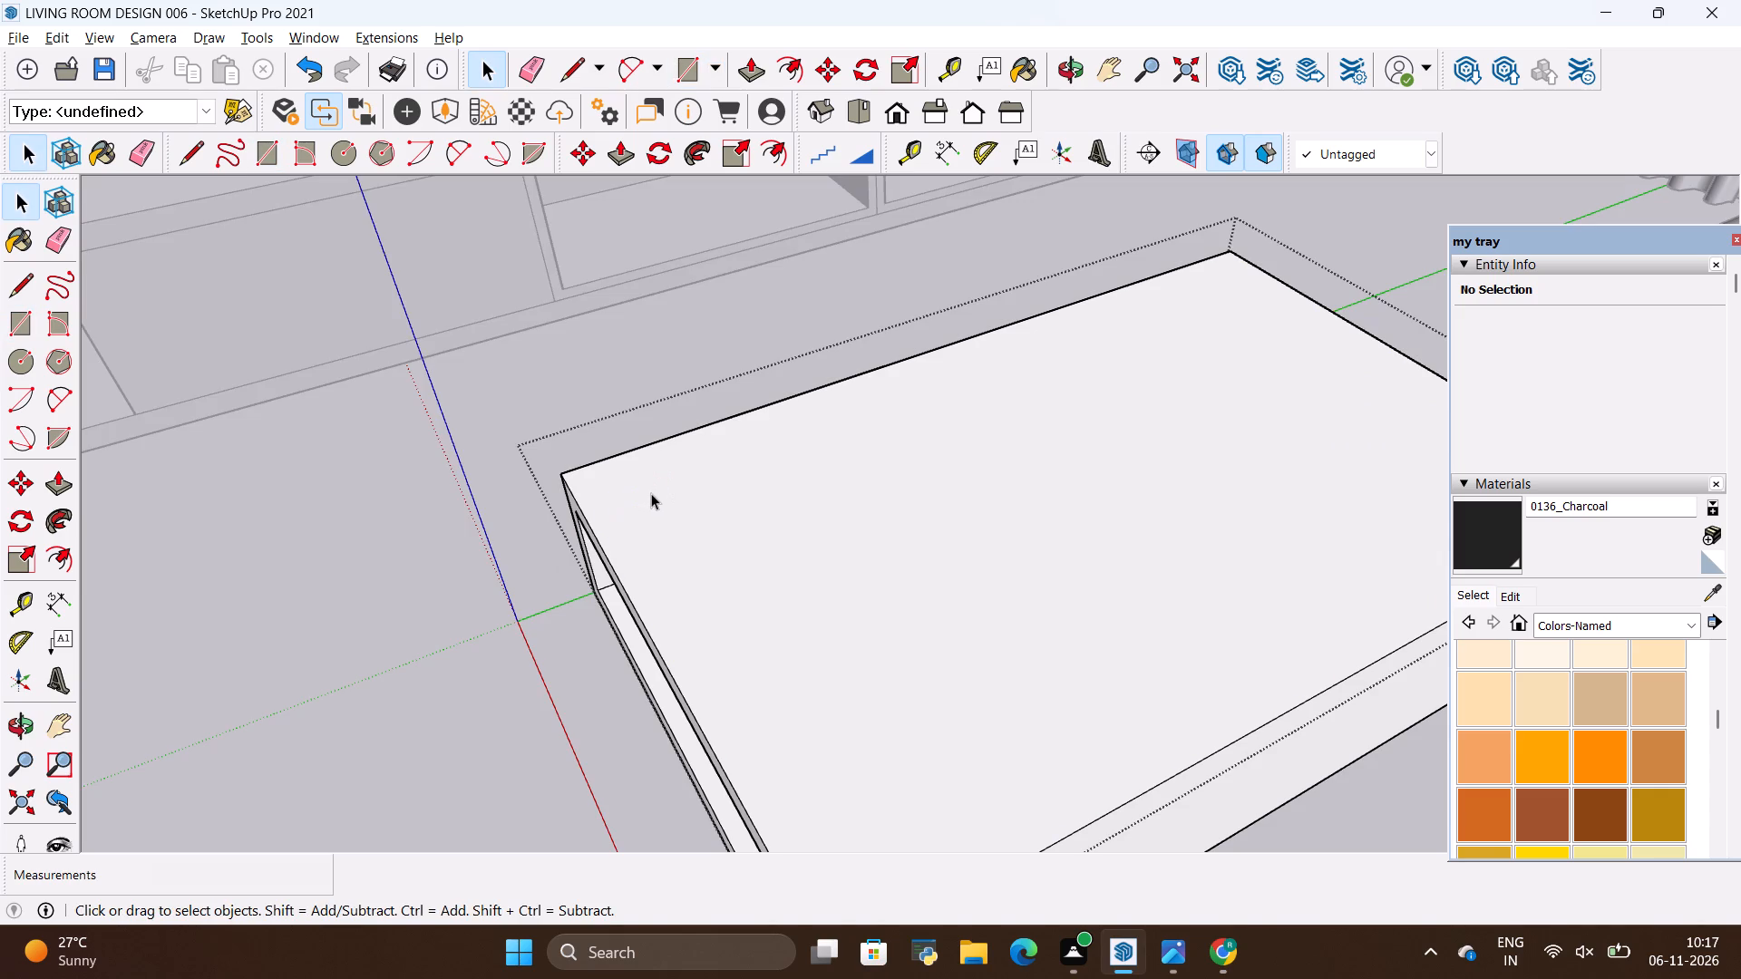
key("r")
left_click(638, 489)
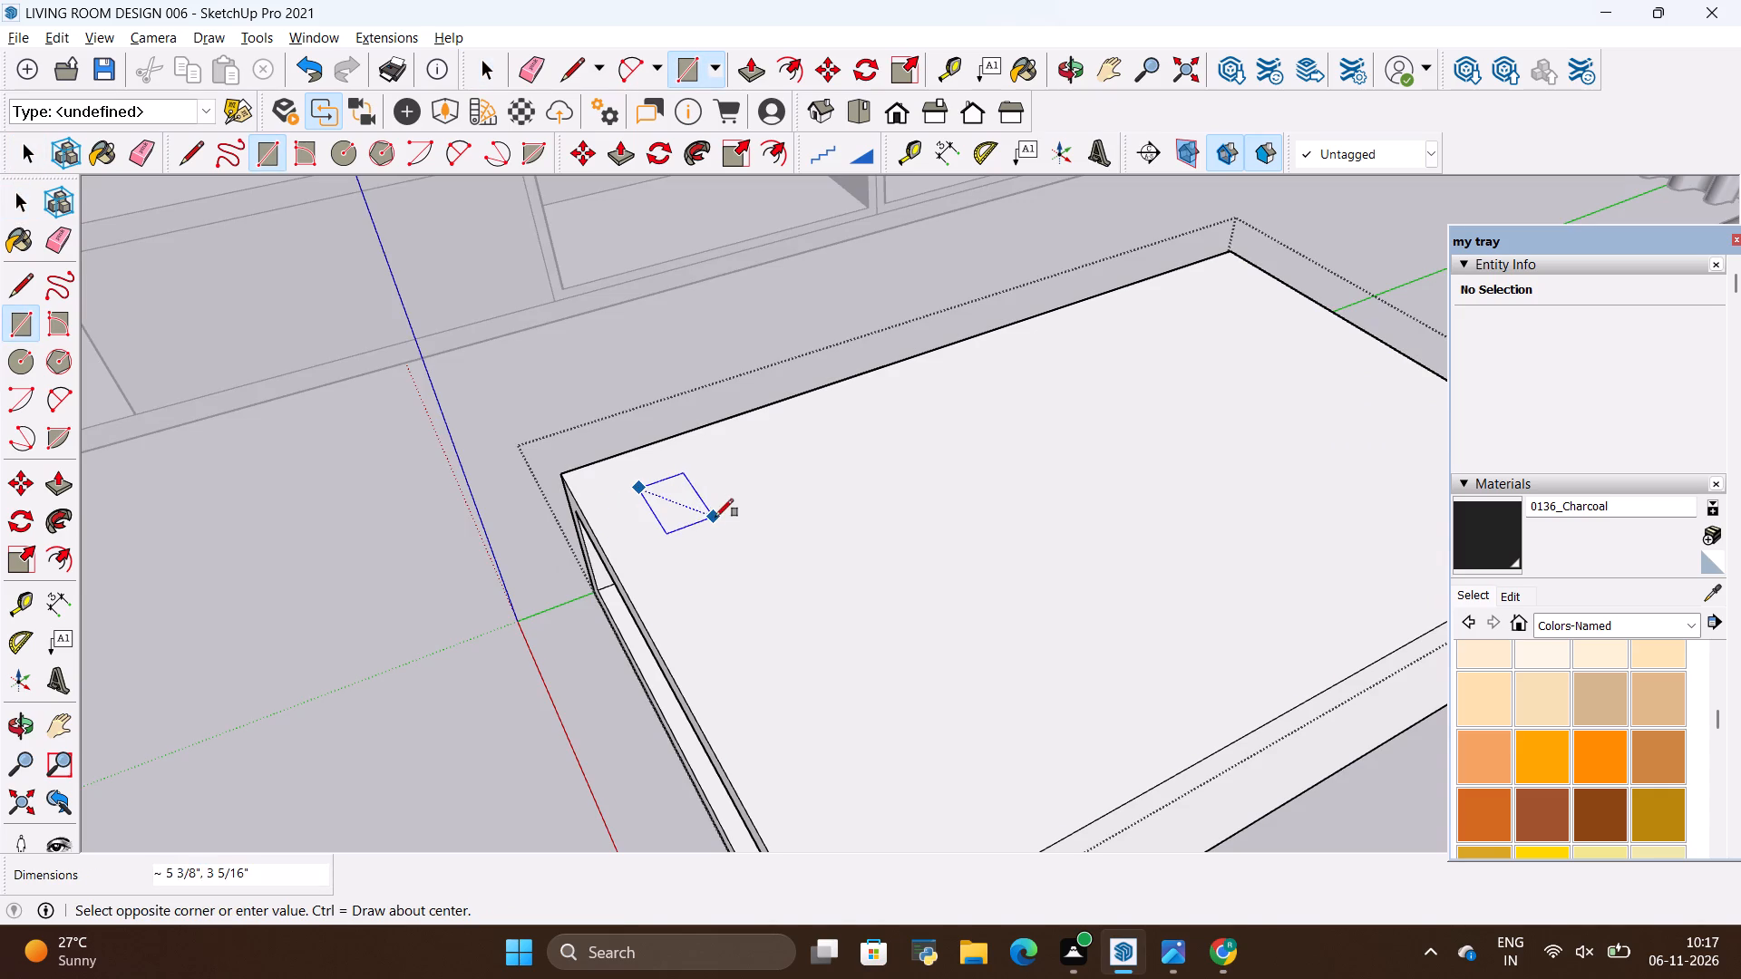
left_click(725, 506)
key("space")
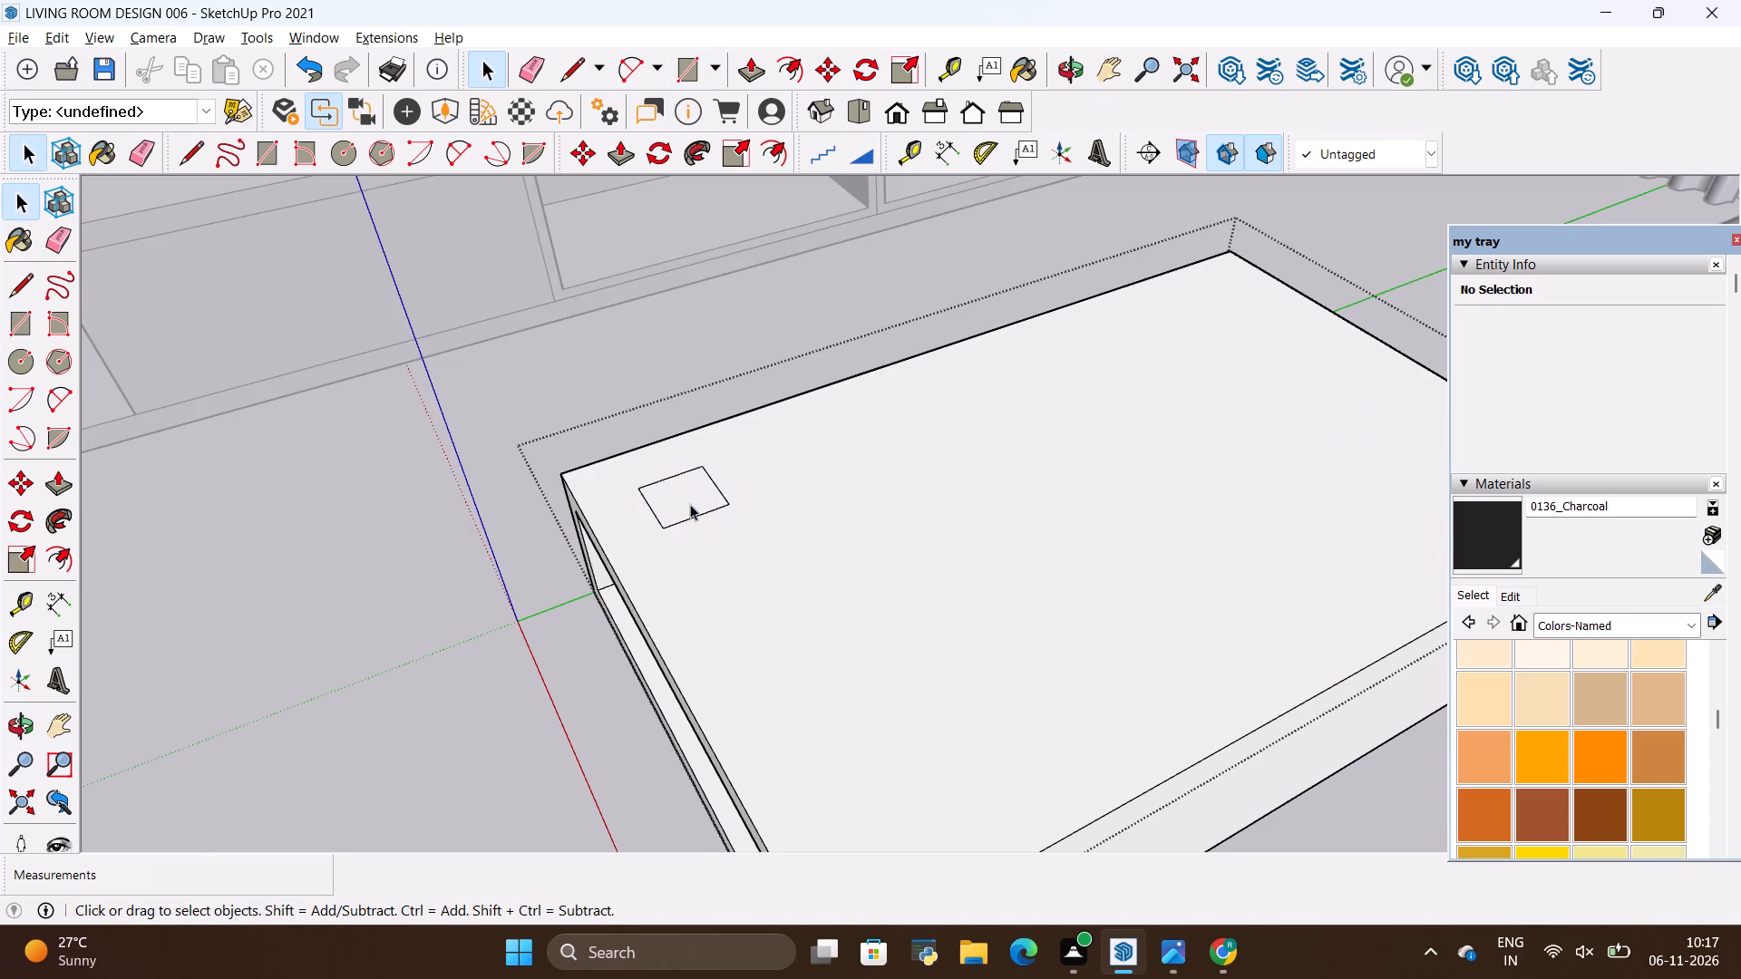
Copy the small rectangle about 2' 5" along the table's short front edge to the corner on the sofa side.
double_click(690, 504)
key("m")
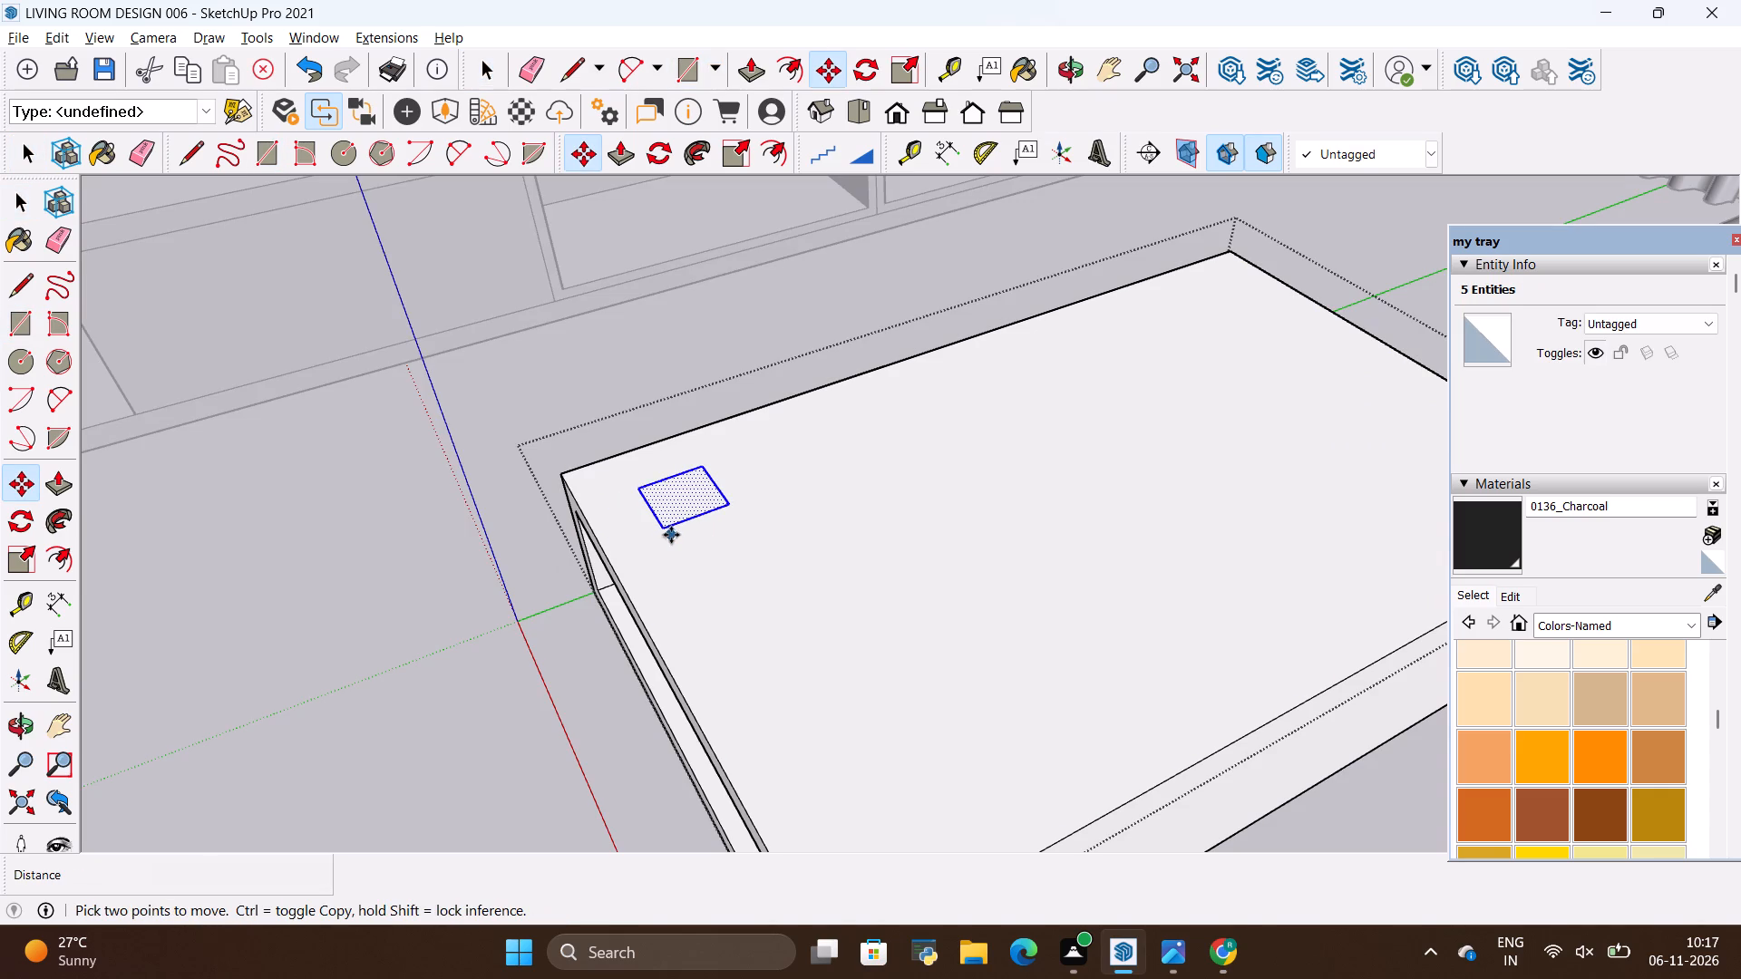
left_click(669, 529, "ctrl")
scroll(650, 531, "down", 5)
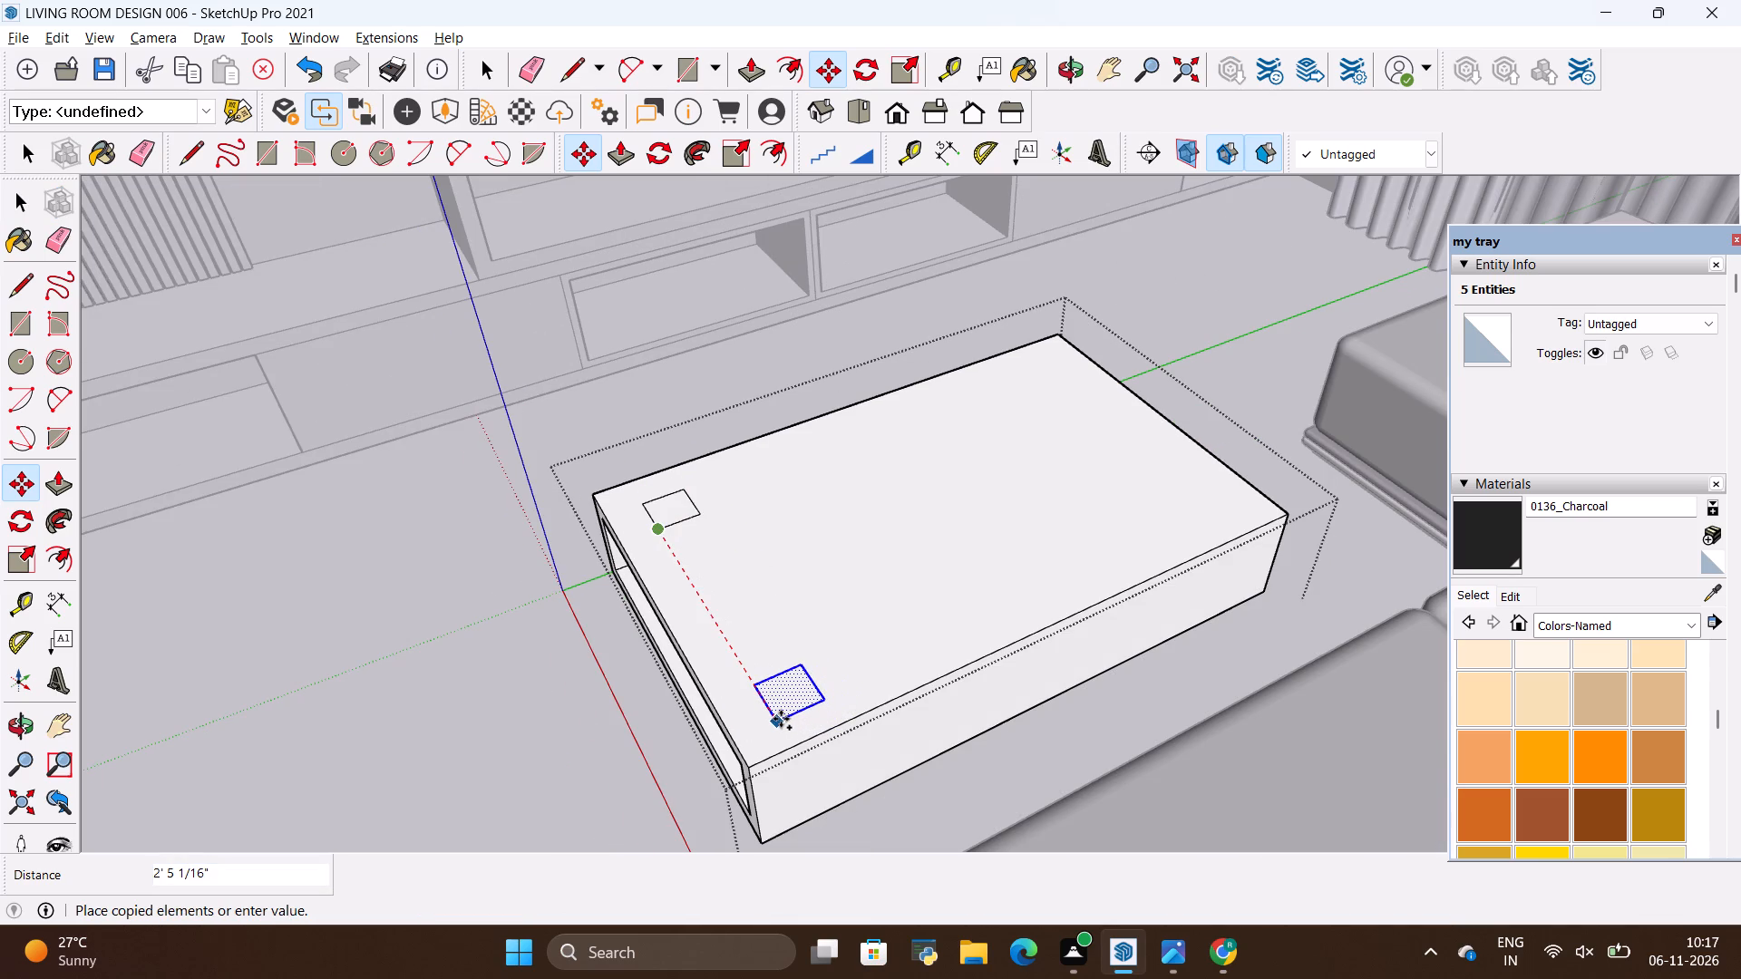
left_click(778, 717)
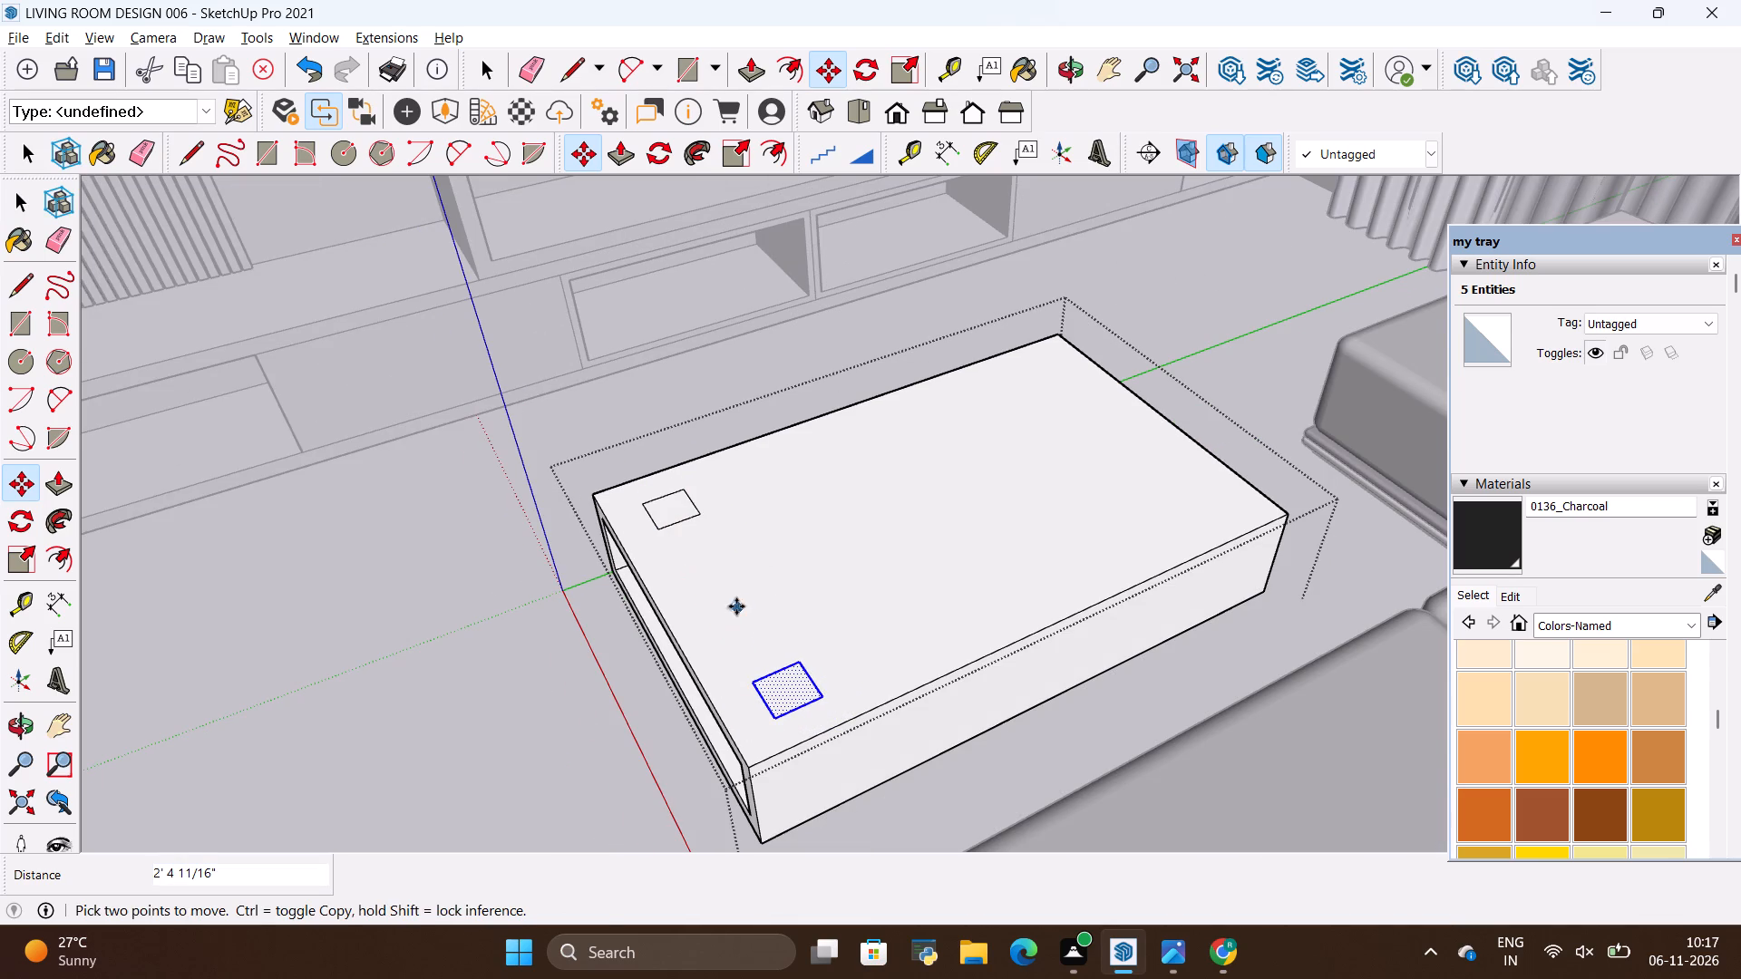
key("space")
Copy both small rectangles about 4' 1" along the table's length to the two corners at the far end.
left_click(676, 506, "ctrl")
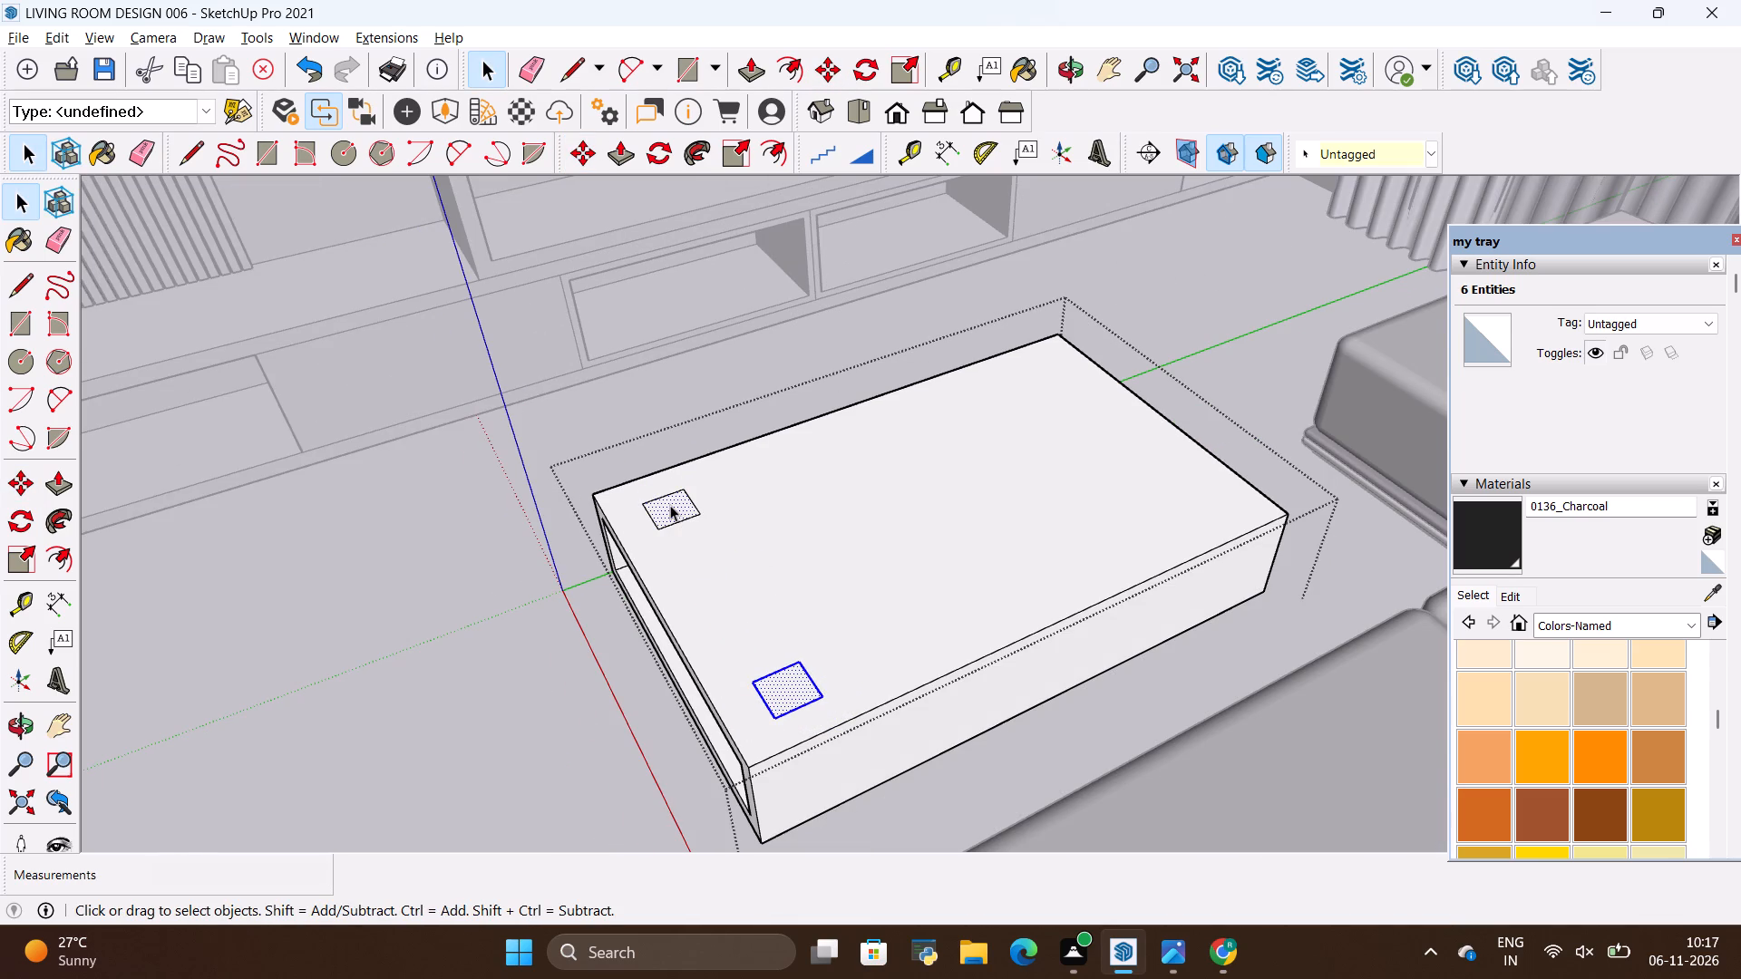
left_click(670, 506)
left_click(669, 506, "ctrl")
key("m")
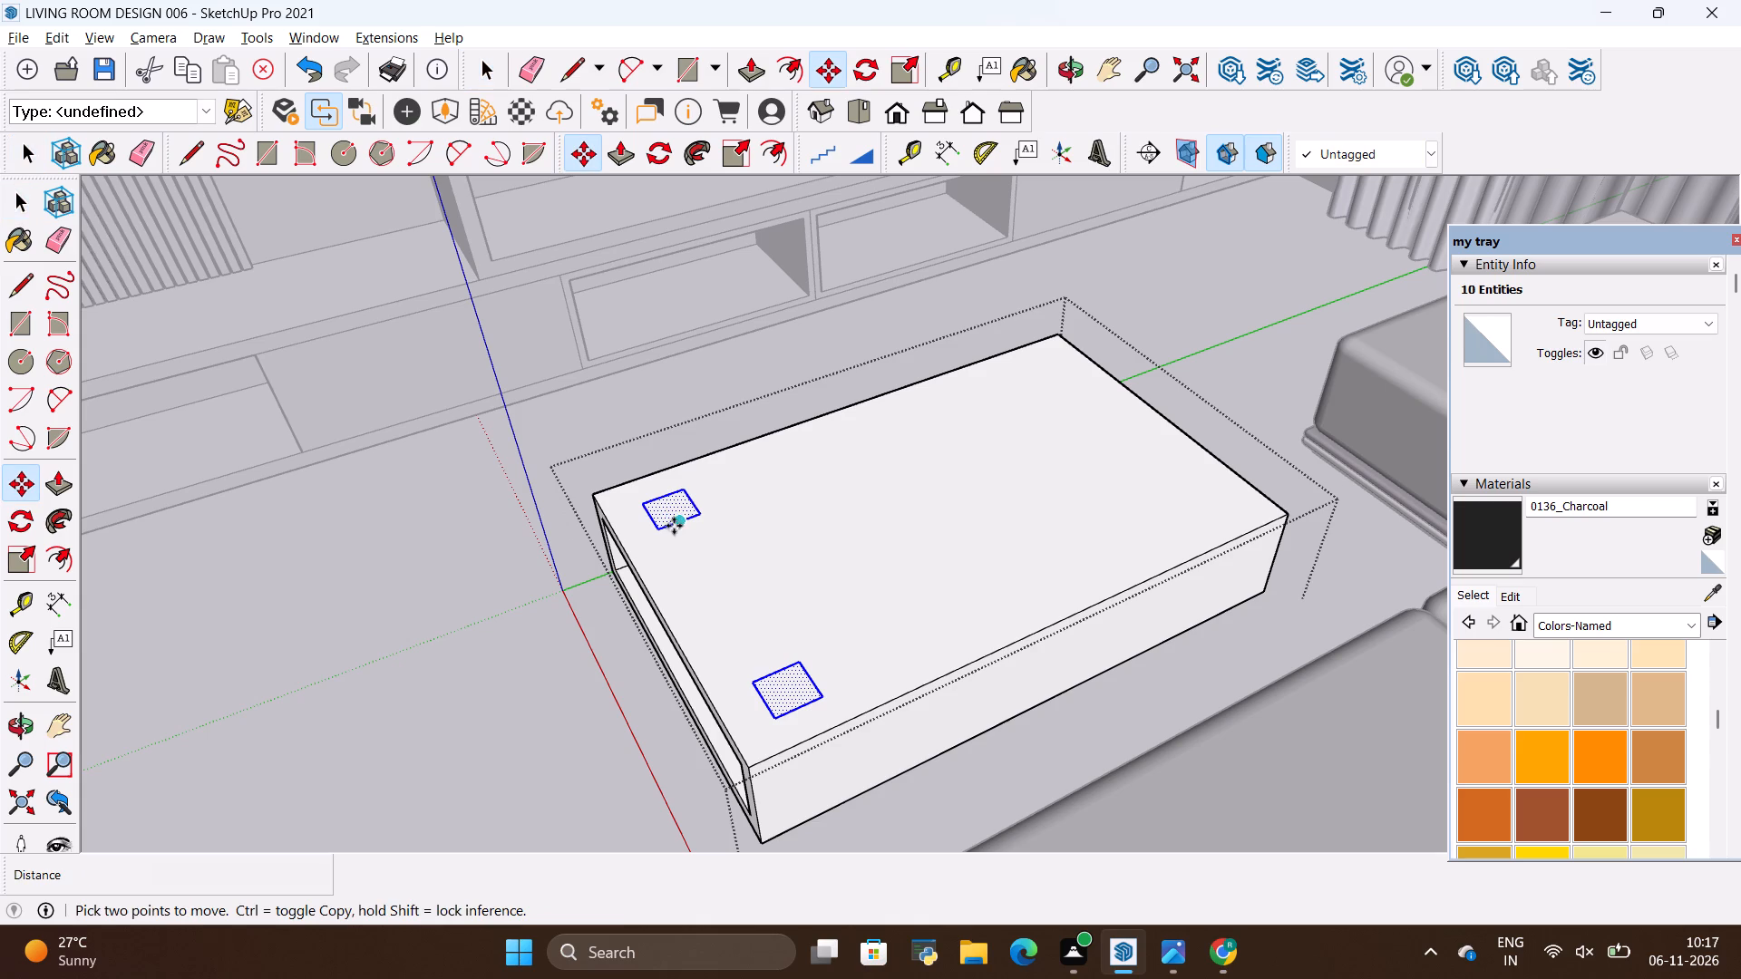
left_click(660, 532, "ctrl")
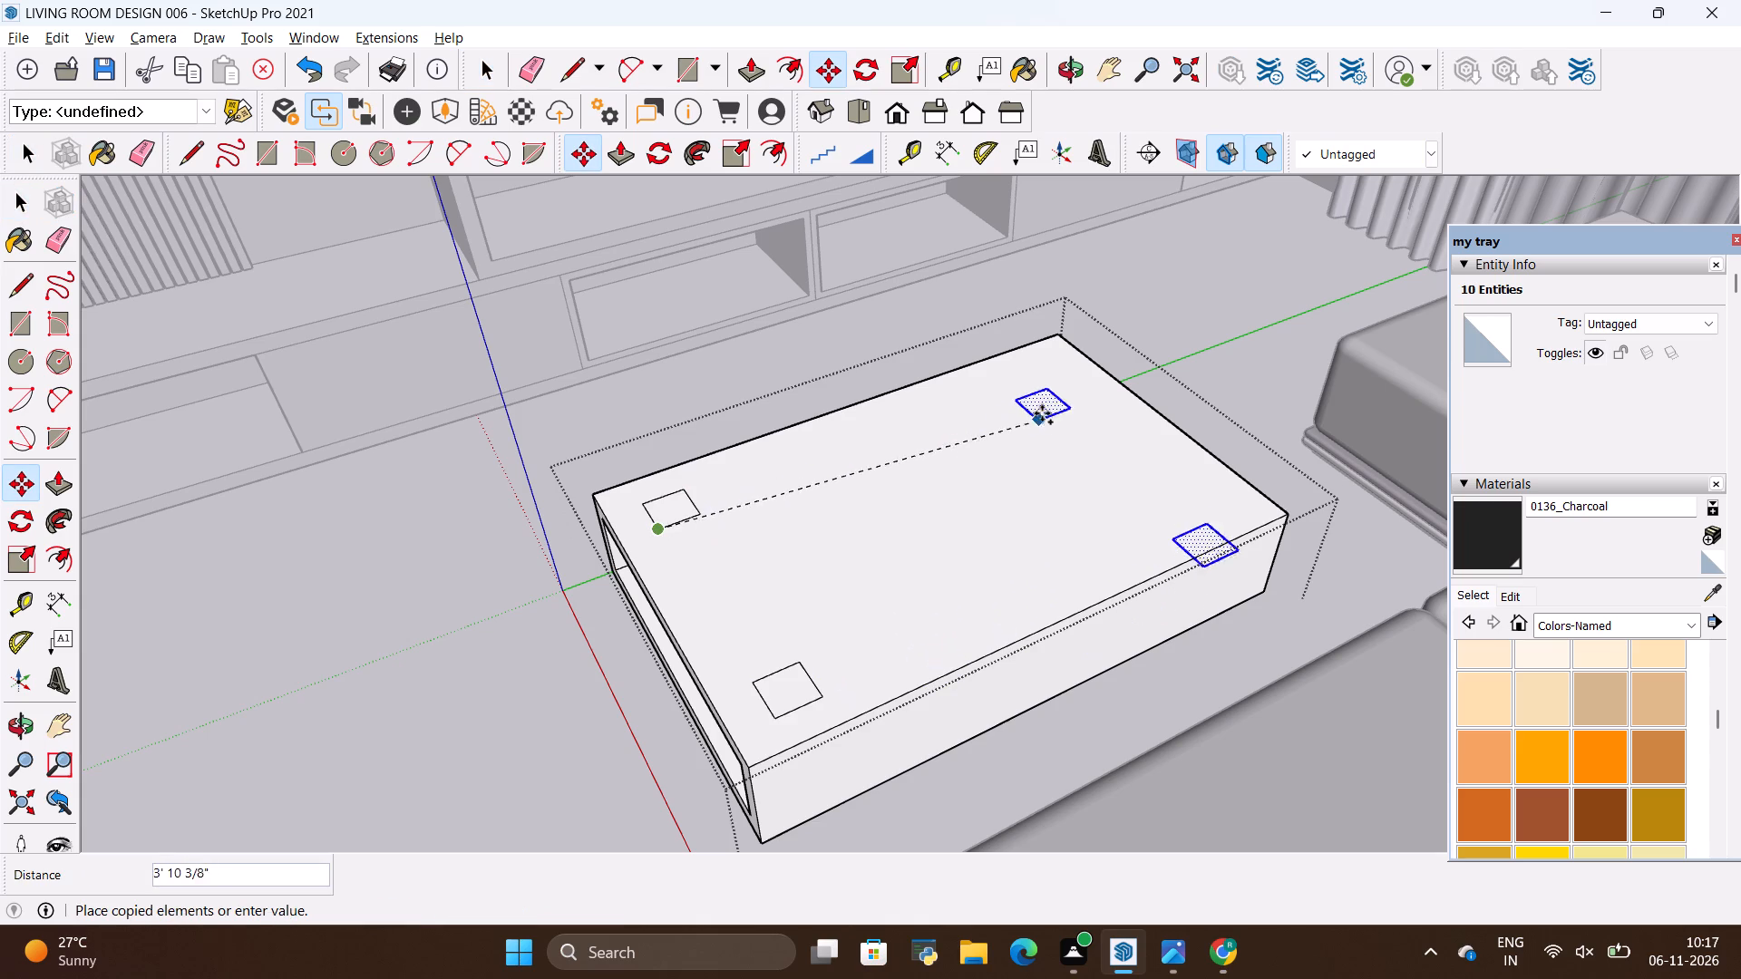
scroll(1048, 391, "up", 1)
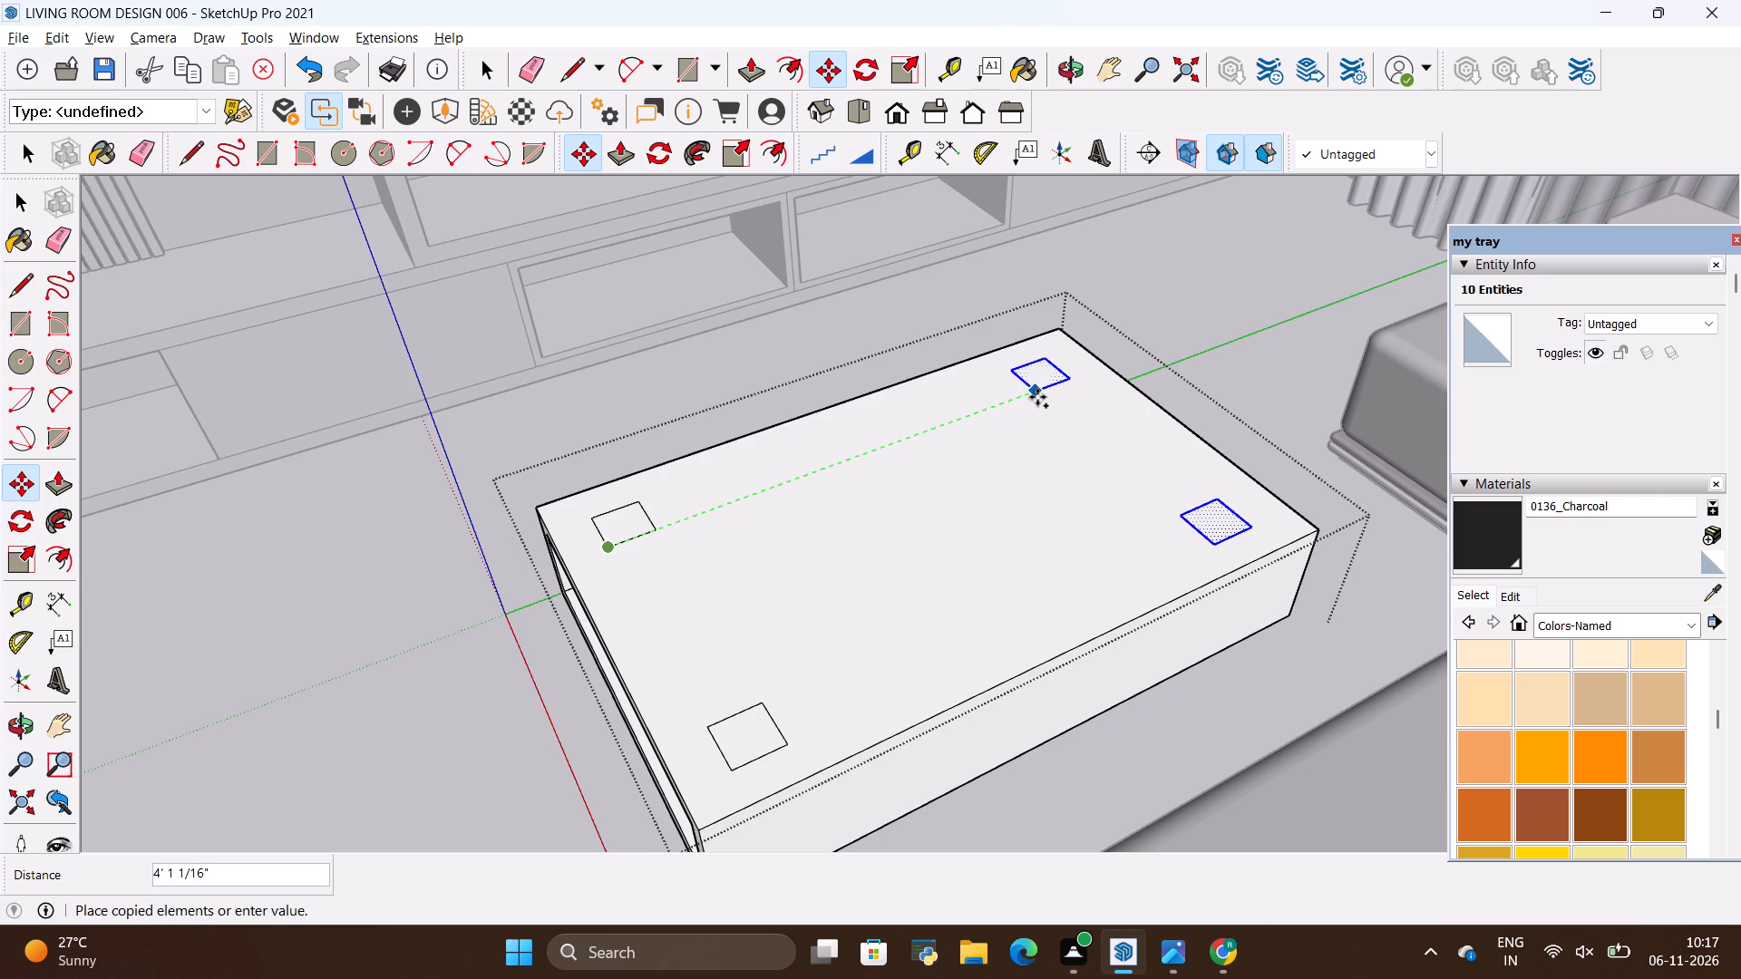
left_click(1038, 397)
key("space")
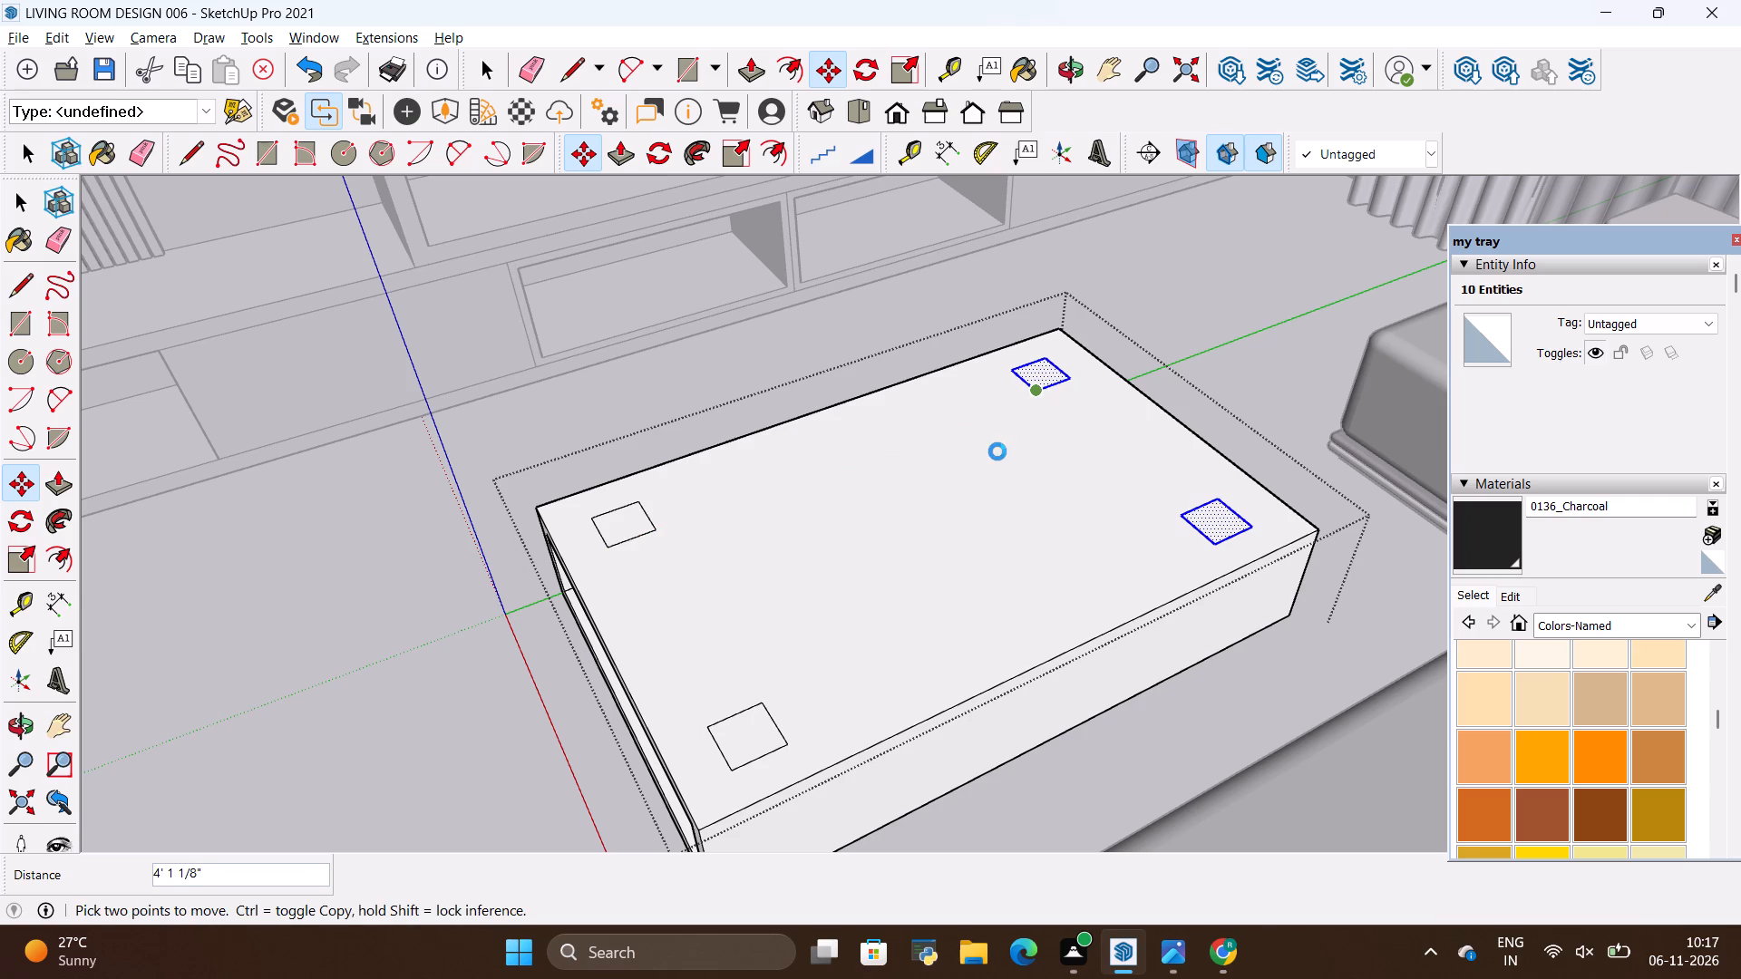
left_click(997, 451)
key("space")
scroll(1202, 651, "down", 4)
scroll(1159, 533, "down", 4)
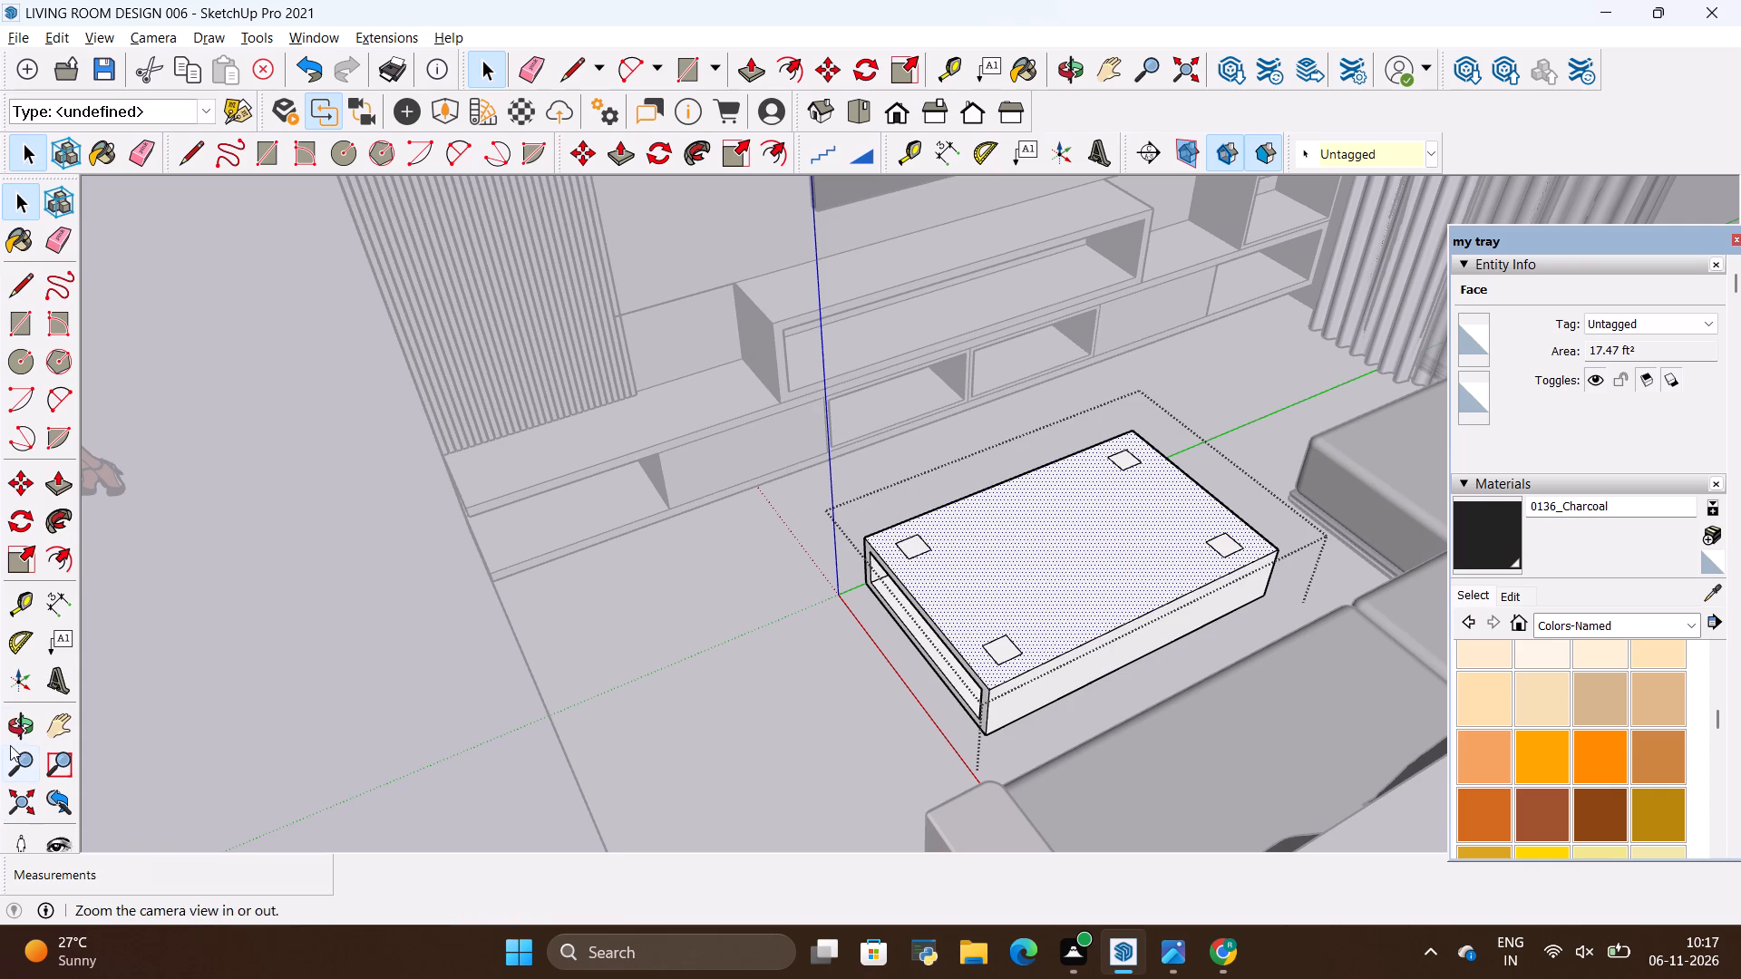
Examine the coffee table's base in the reference photo and compare it with the model and its four corner rectangles.
left_click(15, 716)
left_click_drag(695, 715, 983, 680)
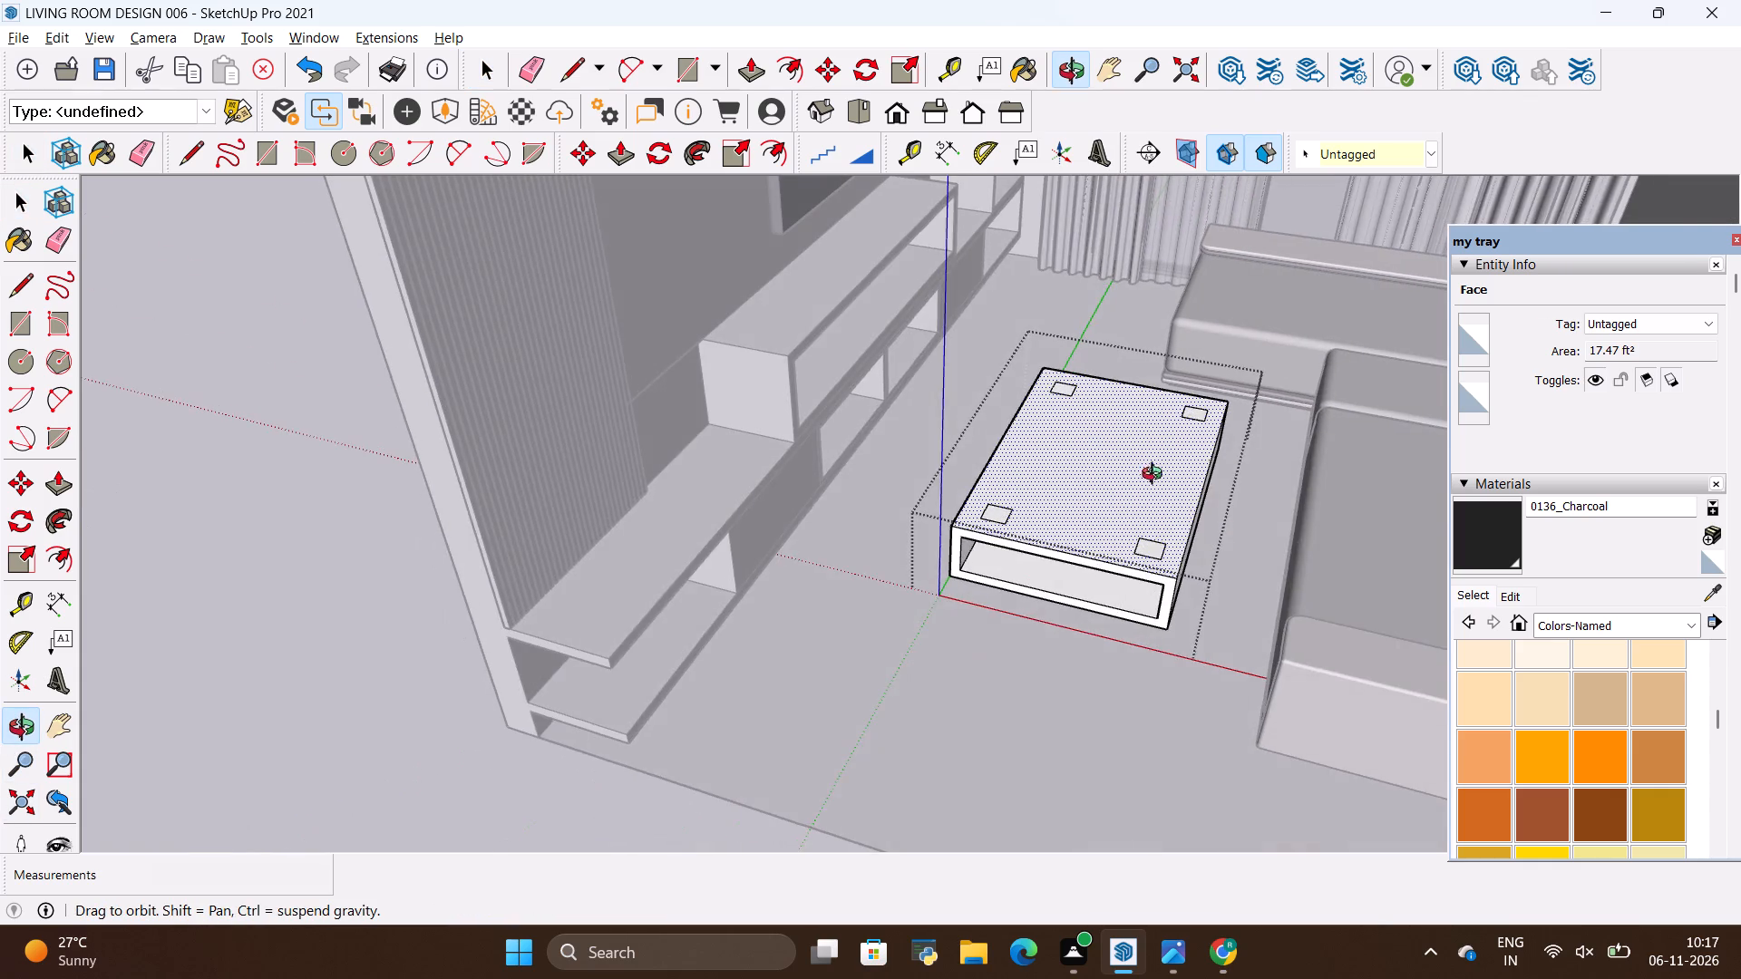
scroll(1164, 462, "up", 4)
key("alt+Tab")
key("alt+Tab")
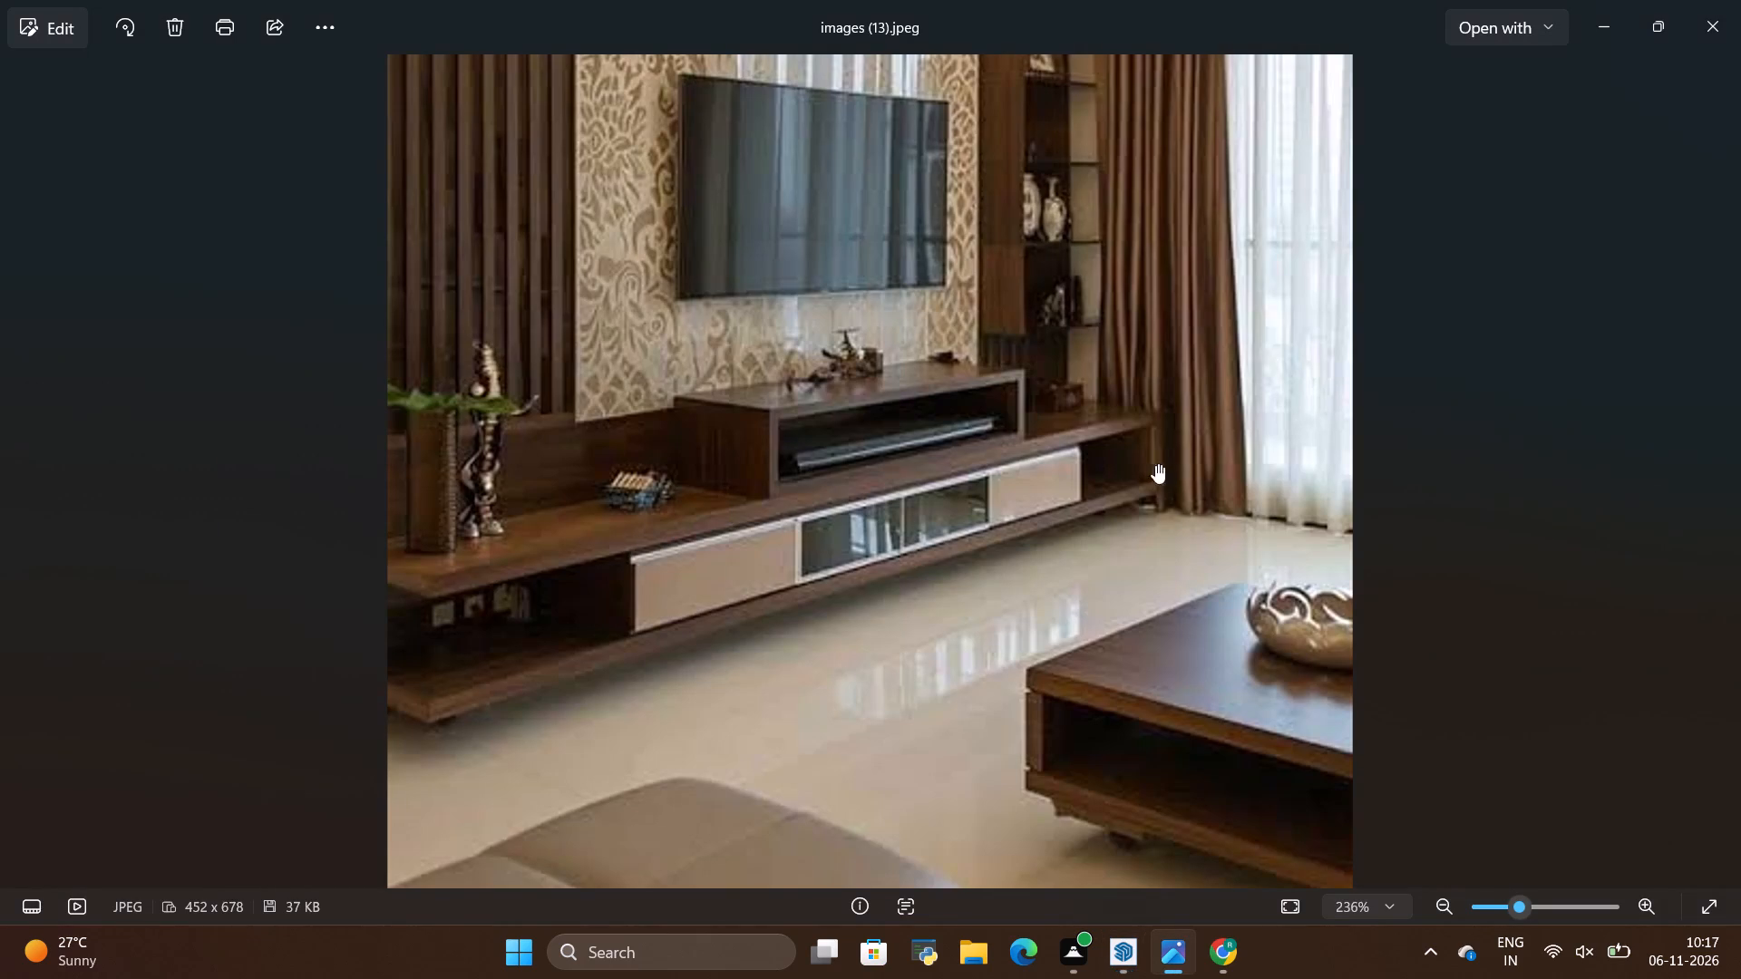
scroll(972, 694, "down", 4)
scroll(1062, 494, "up", 5)
left_click_drag(1028, 611, 1080, 606)
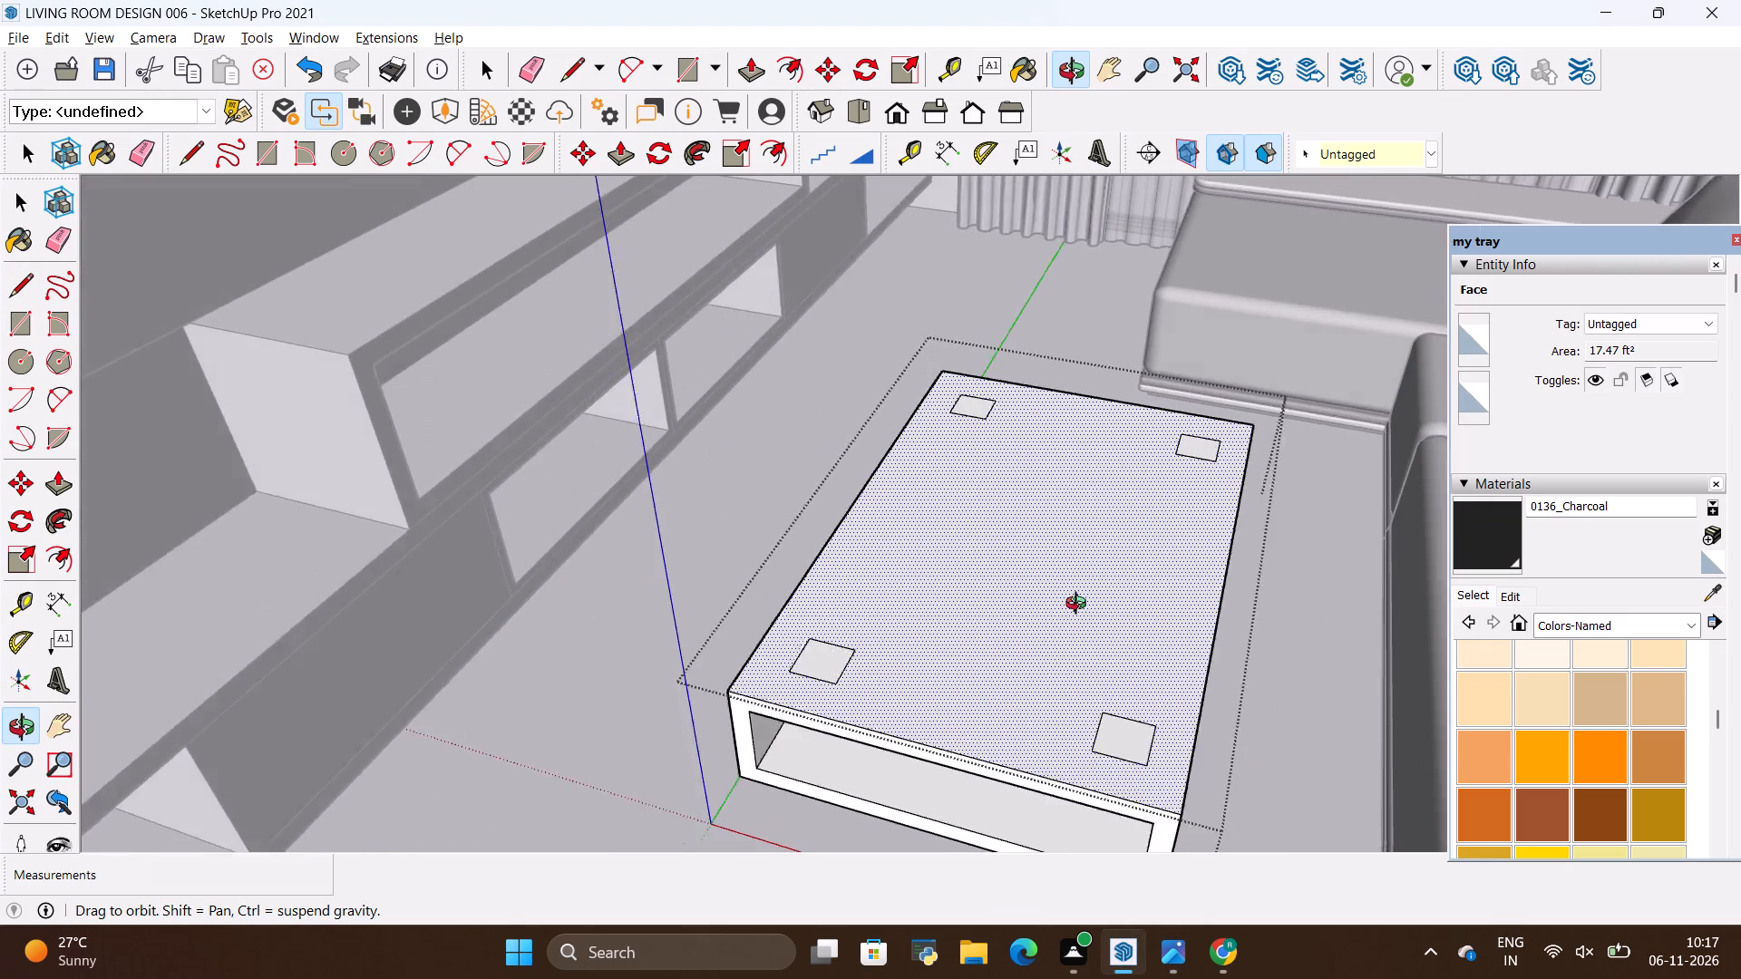
left_click_drag(1080, 606, 1091, 604)
scroll(1001, 645, "up", 4)
scroll(985, 649, "down", 5)
left_click_drag(1109, 623, 1058, 499)
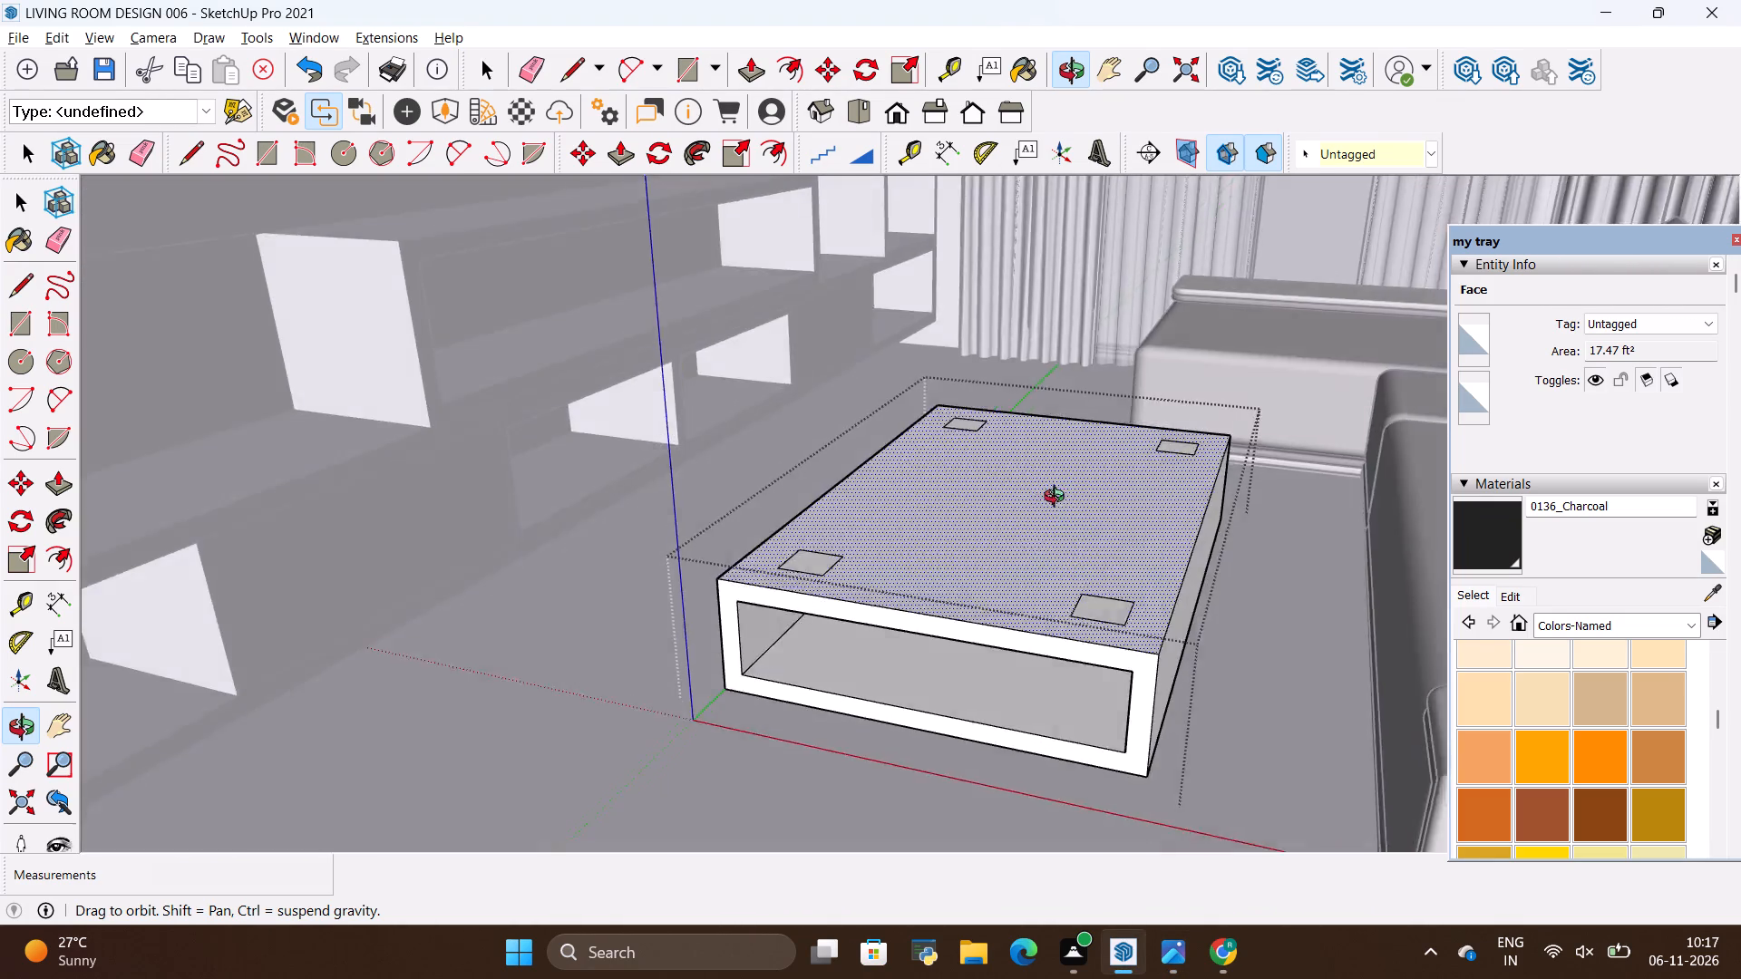
left_click_drag(1058, 499, 1022, 627)
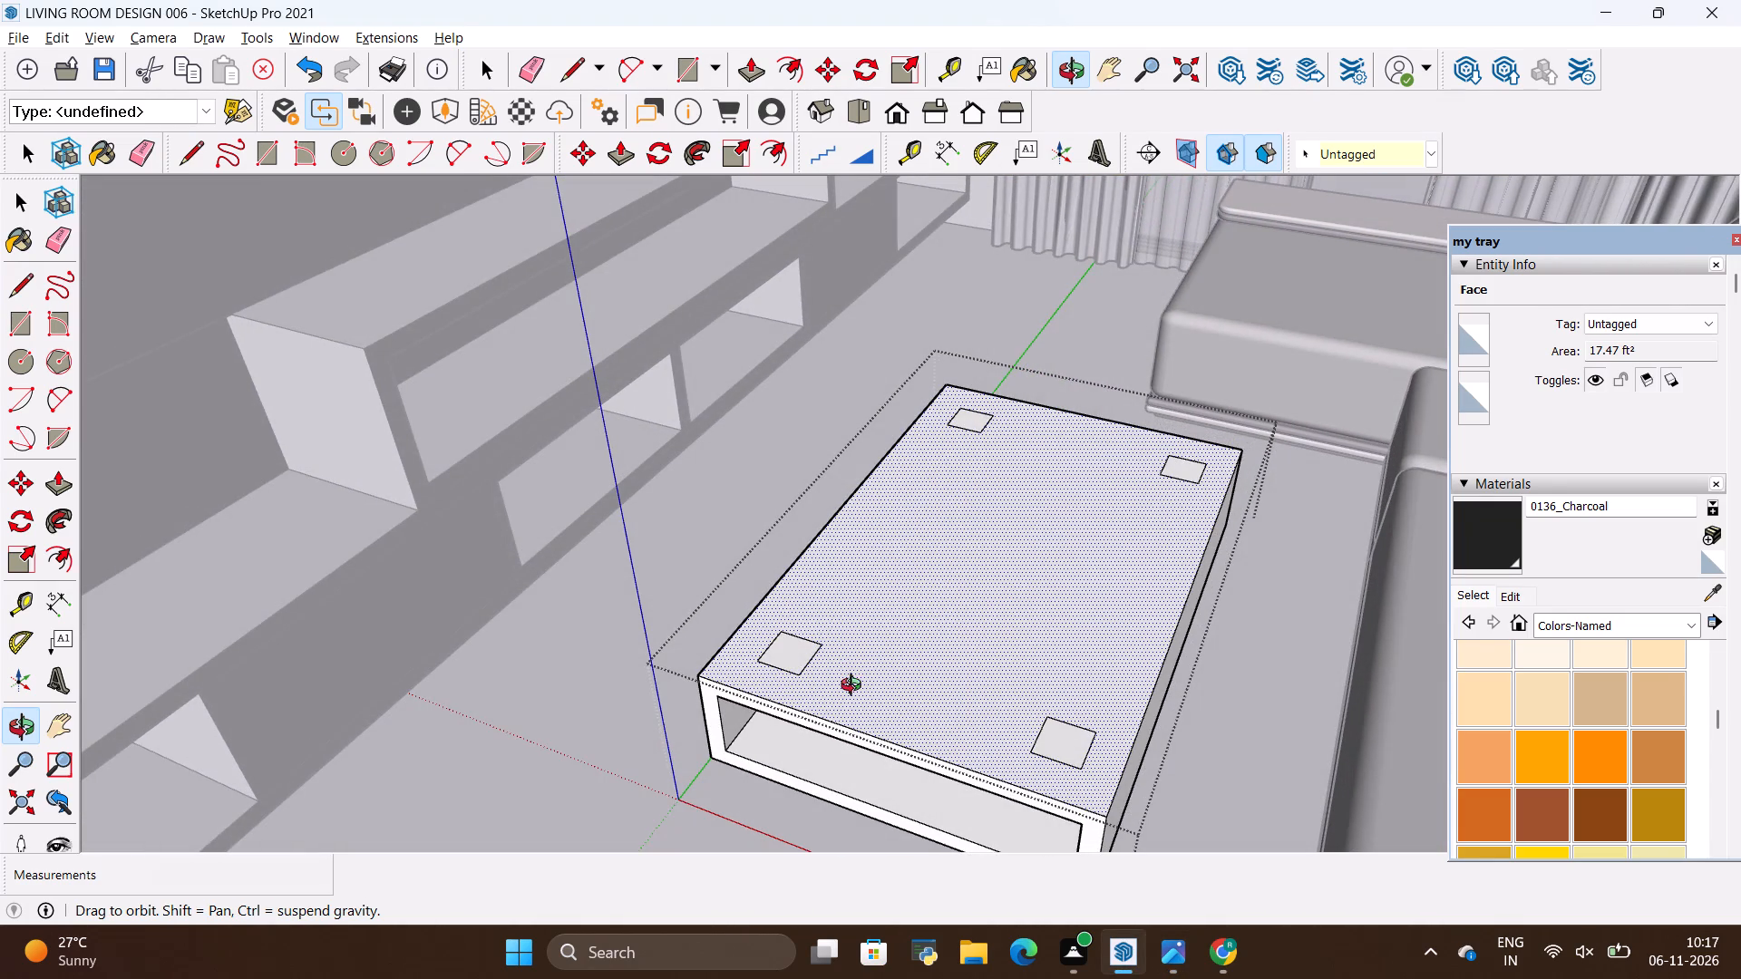
key("alt+Tab")
key("alt+Tab")
scroll(897, 652, "up", 2)
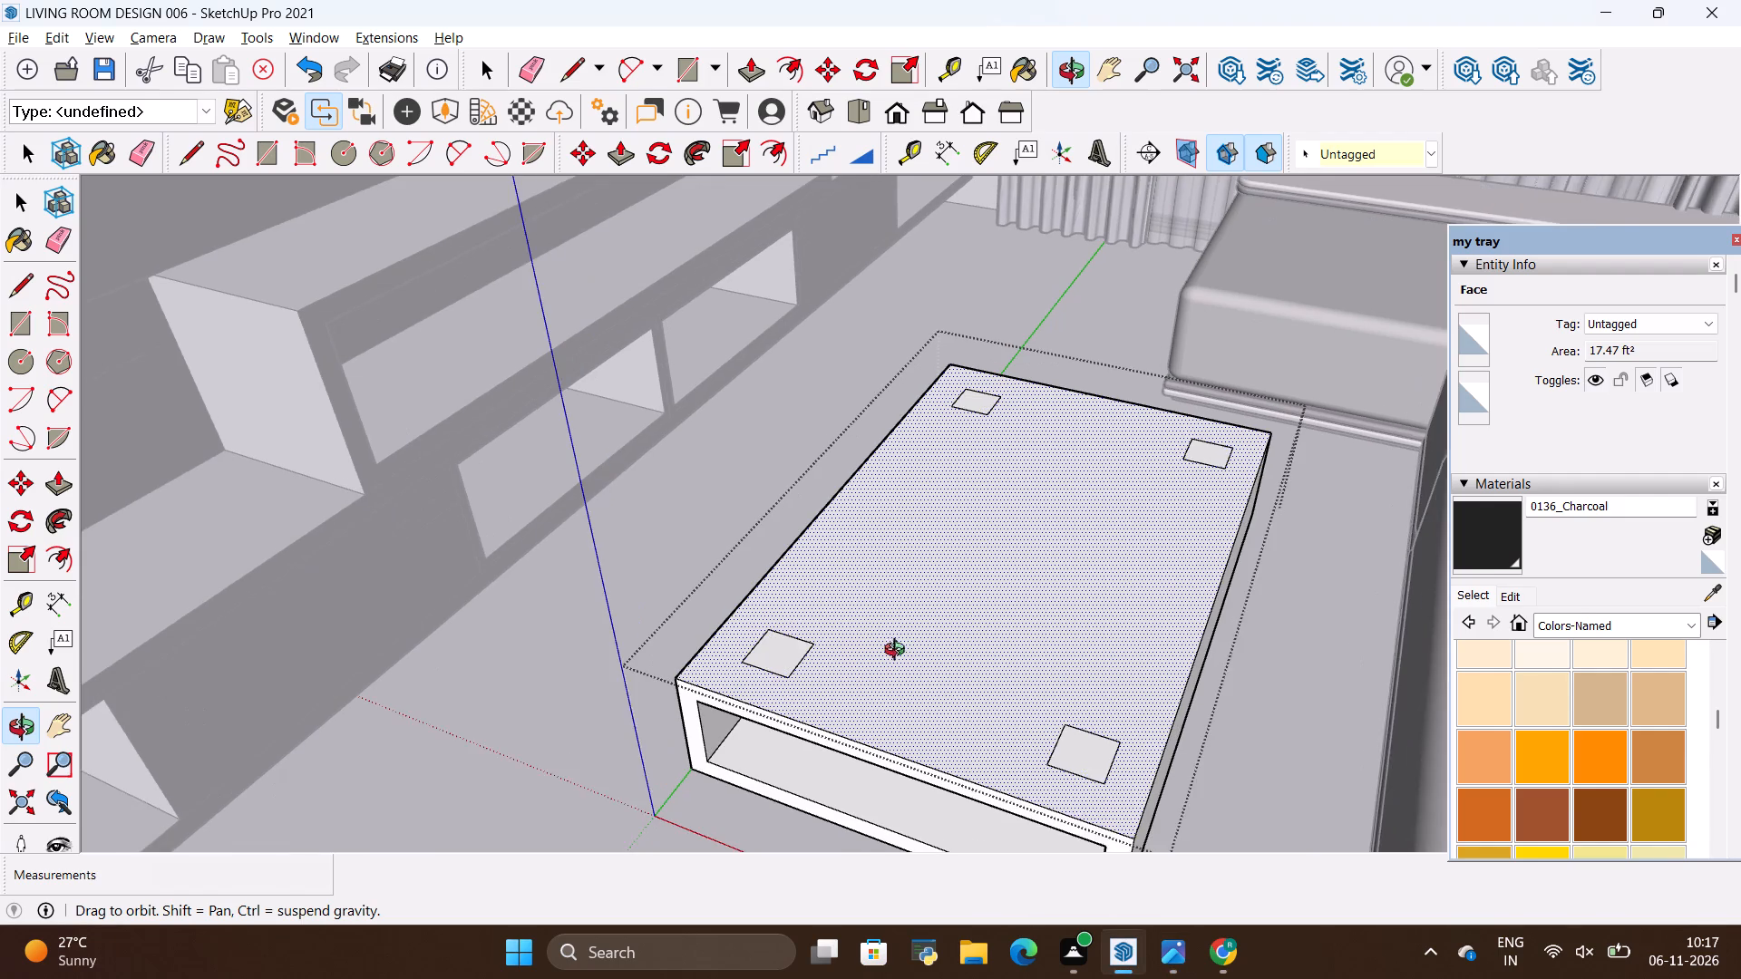
Push/Pull the small corner rectangle nearest the TV unit at the coffee table's front end upward by 6".
key("space")
left_click(758, 664)
key("p")
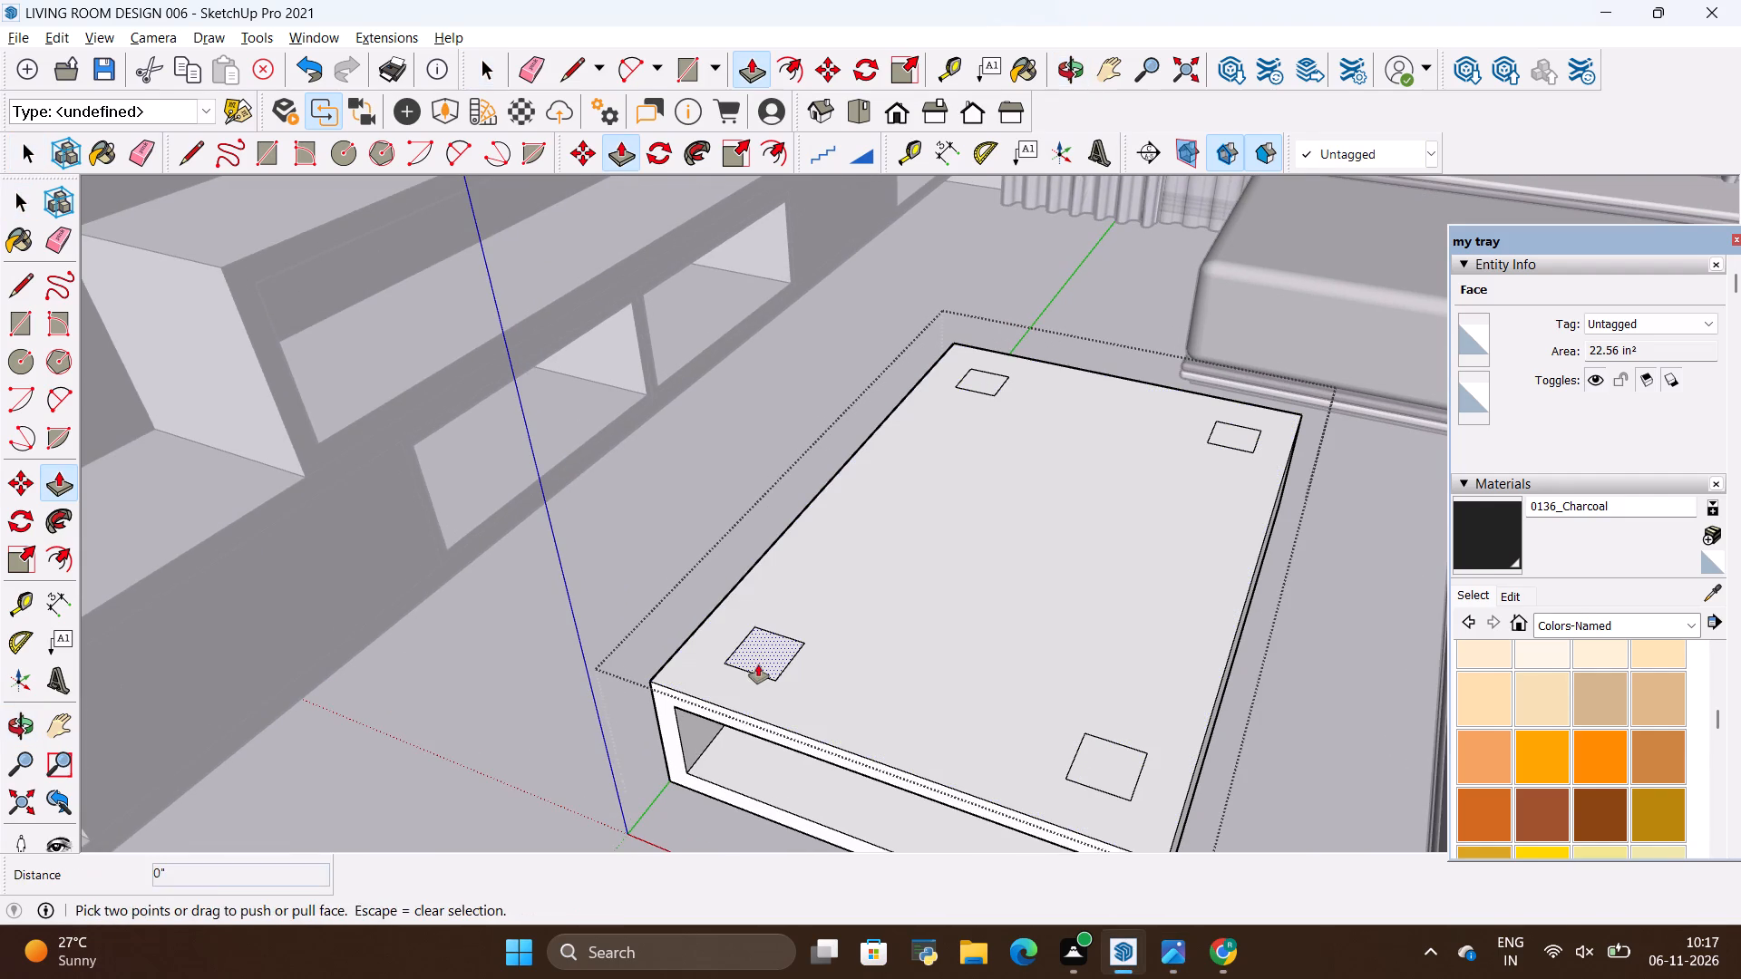
left_click(758, 664)
key("BackSpace")
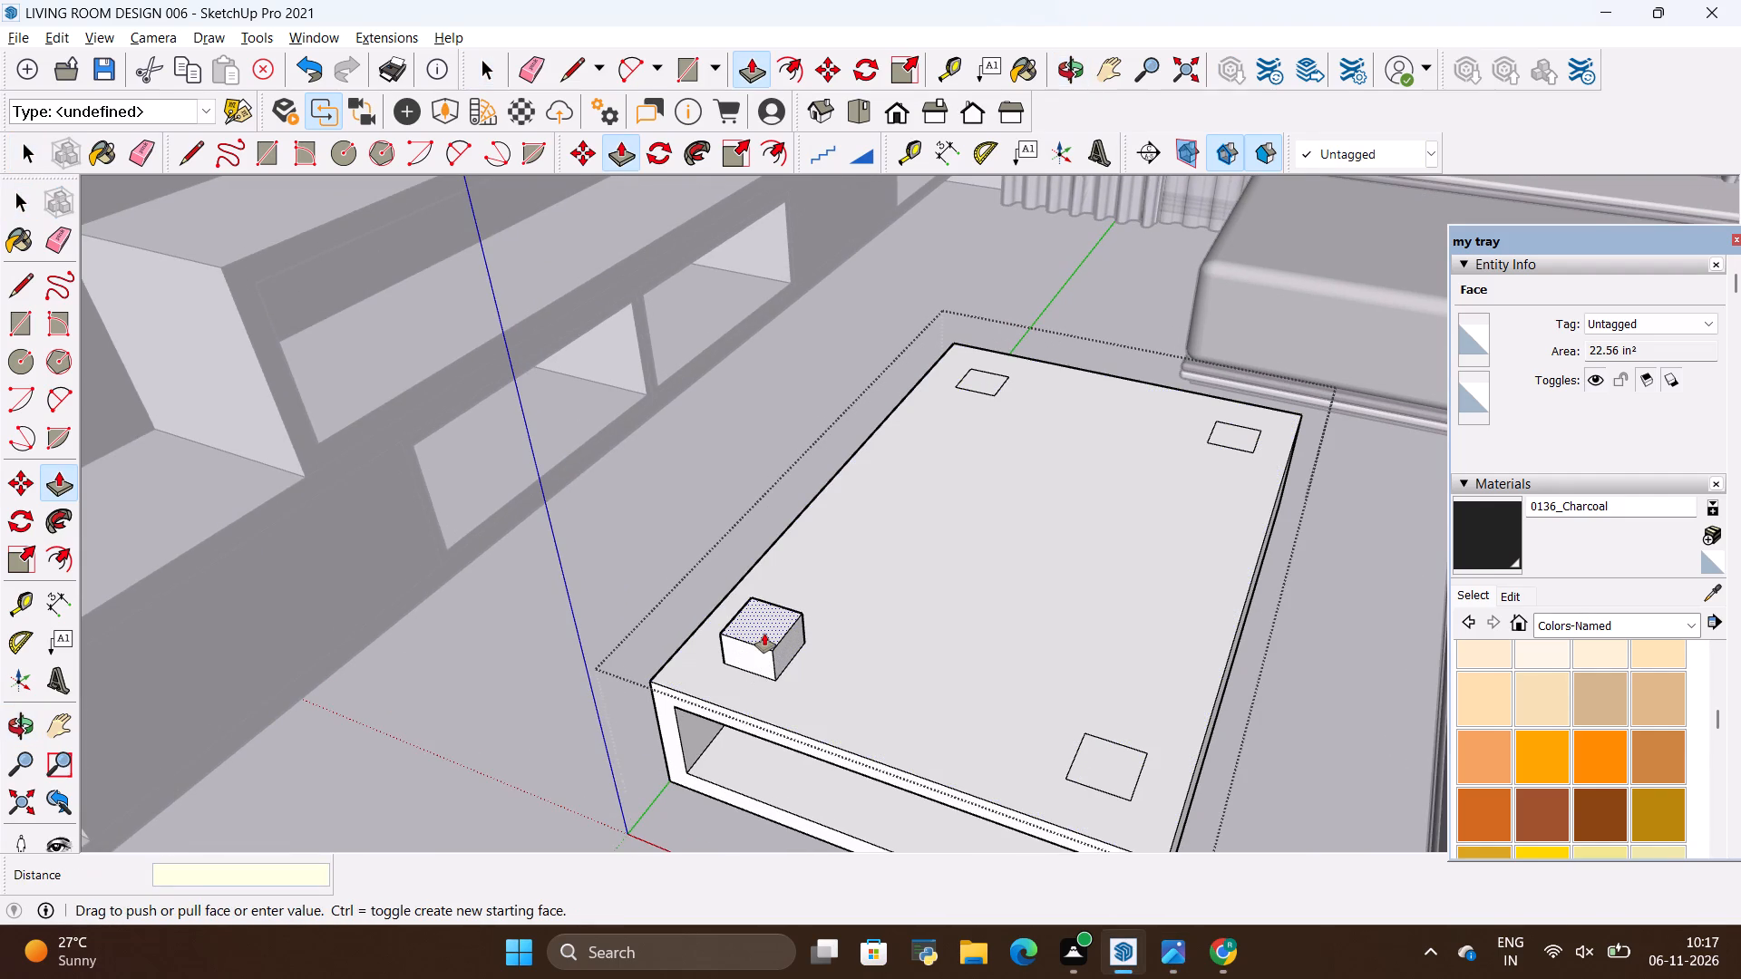
key("6")
key("shift+quotedbl")
key("Return")
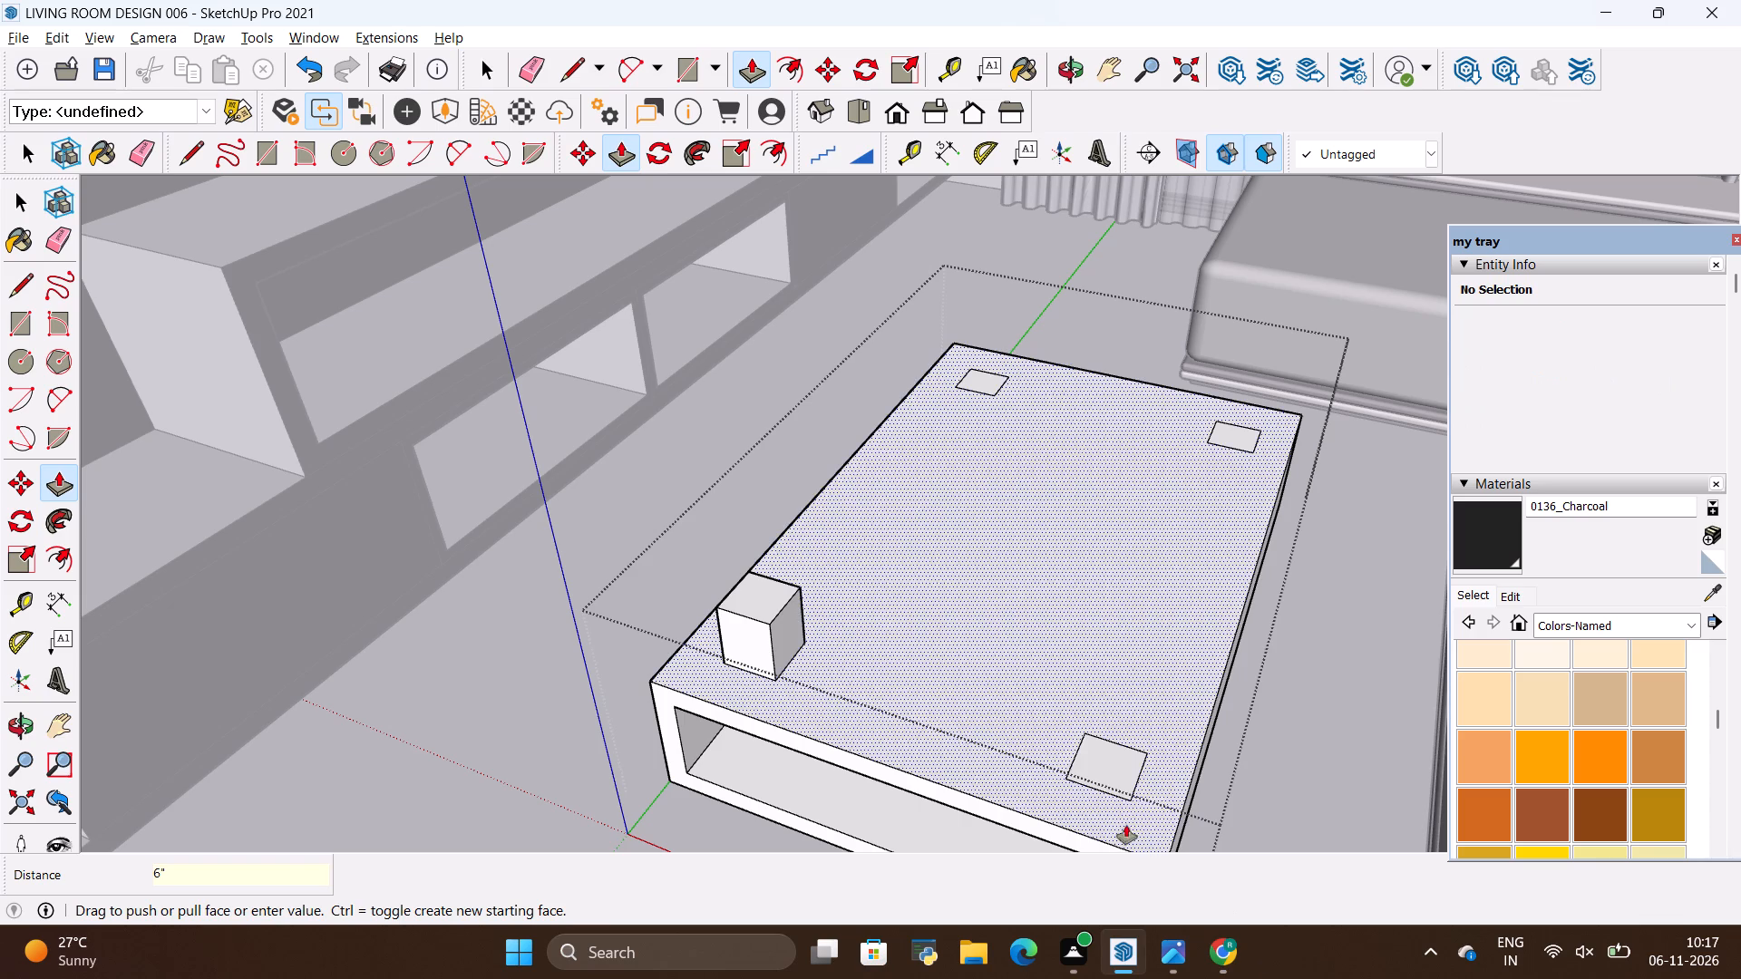
Push/Pull the other three corner rectangles on the coffee table's top up to the height of the first block.
left_click(1114, 775)
left_click(782, 617)
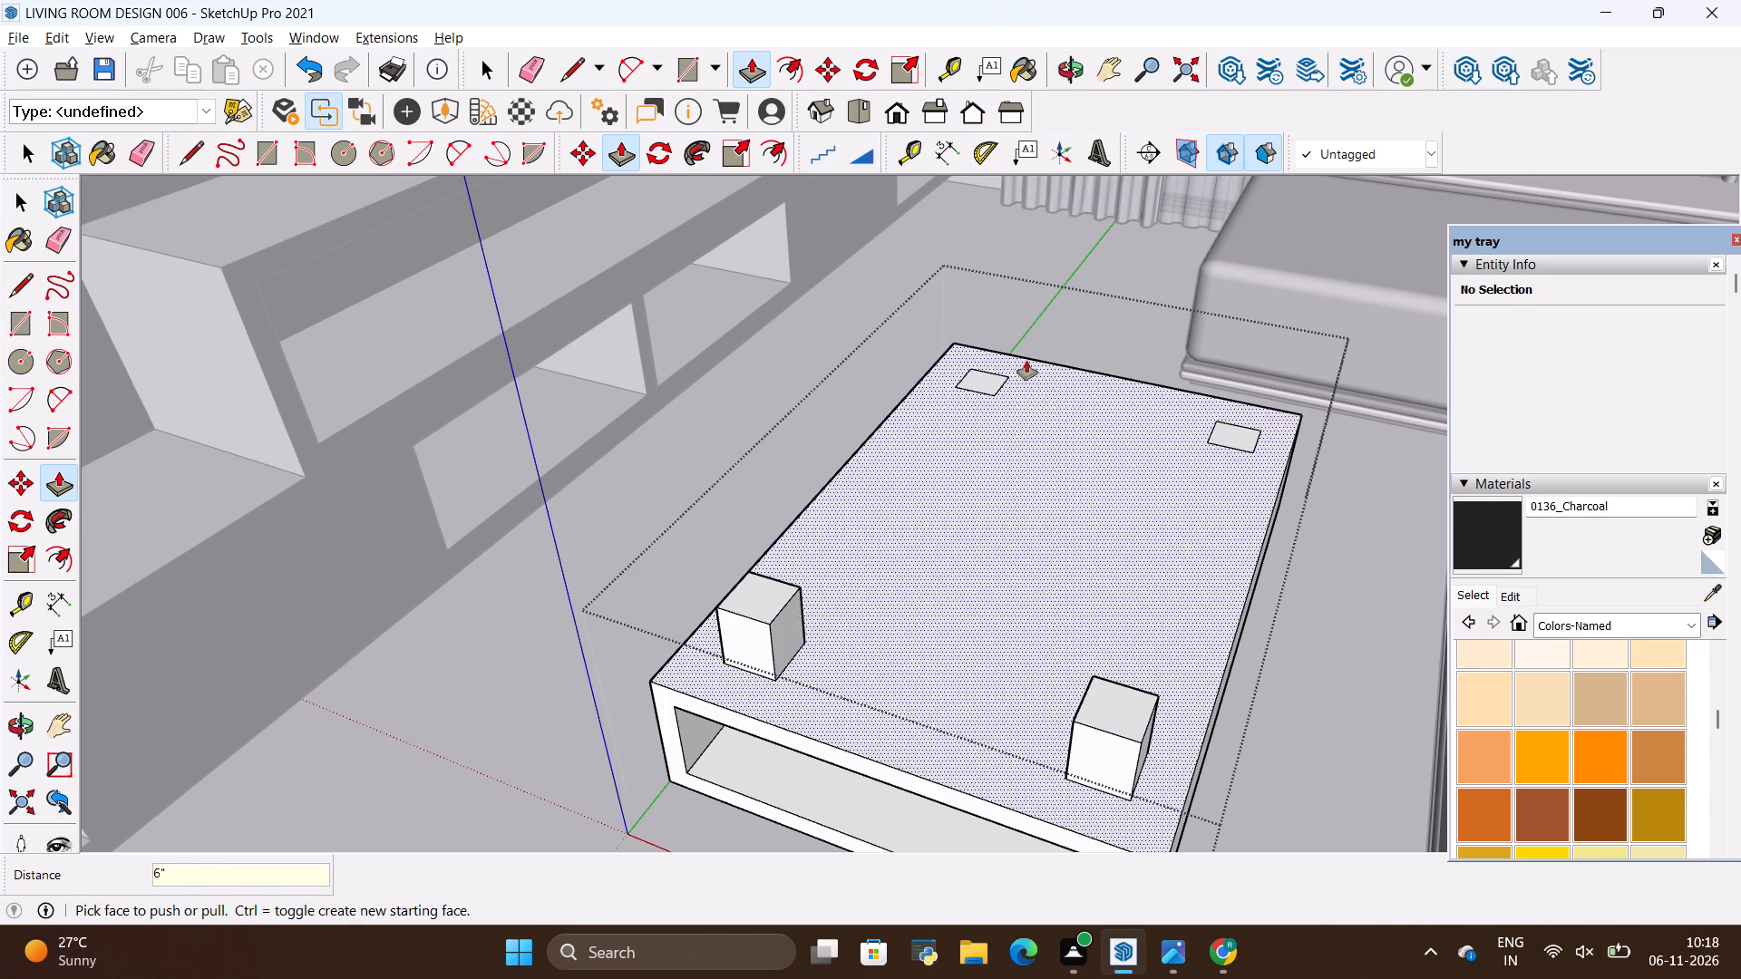
left_click(989, 380)
left_click(741, 594)
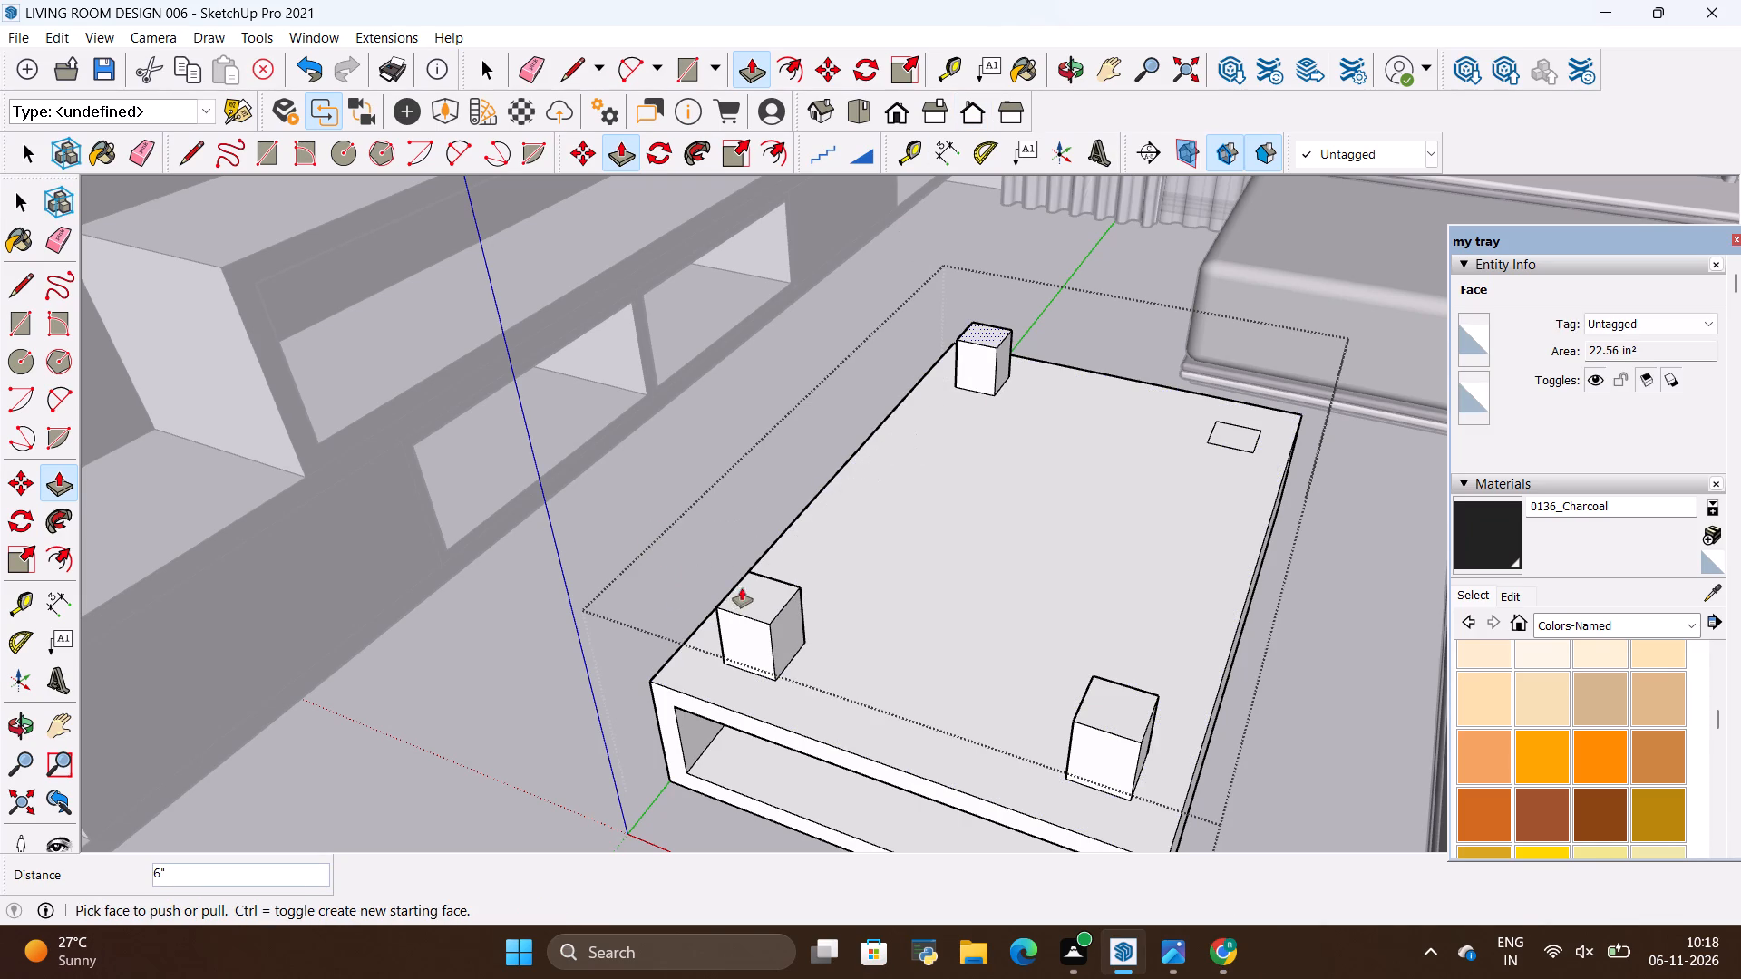
left_click(1223, 435)
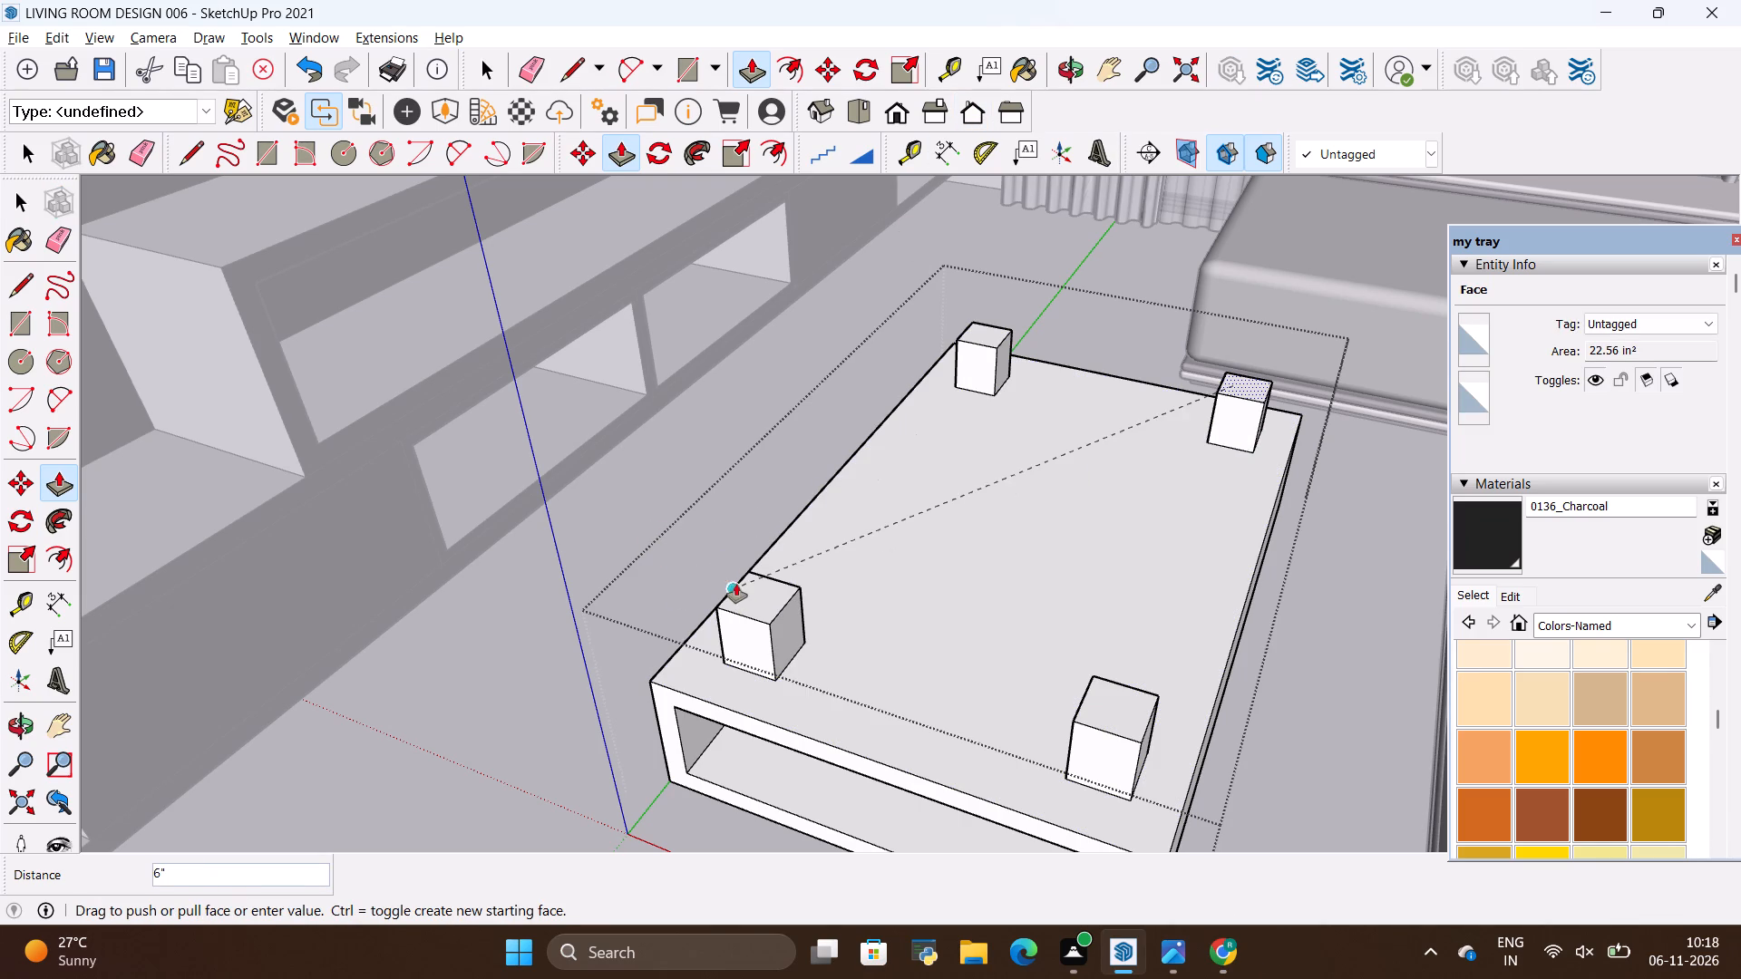
left_click(744, 586)
scroll(794, 607, "down", 4)
key("space")
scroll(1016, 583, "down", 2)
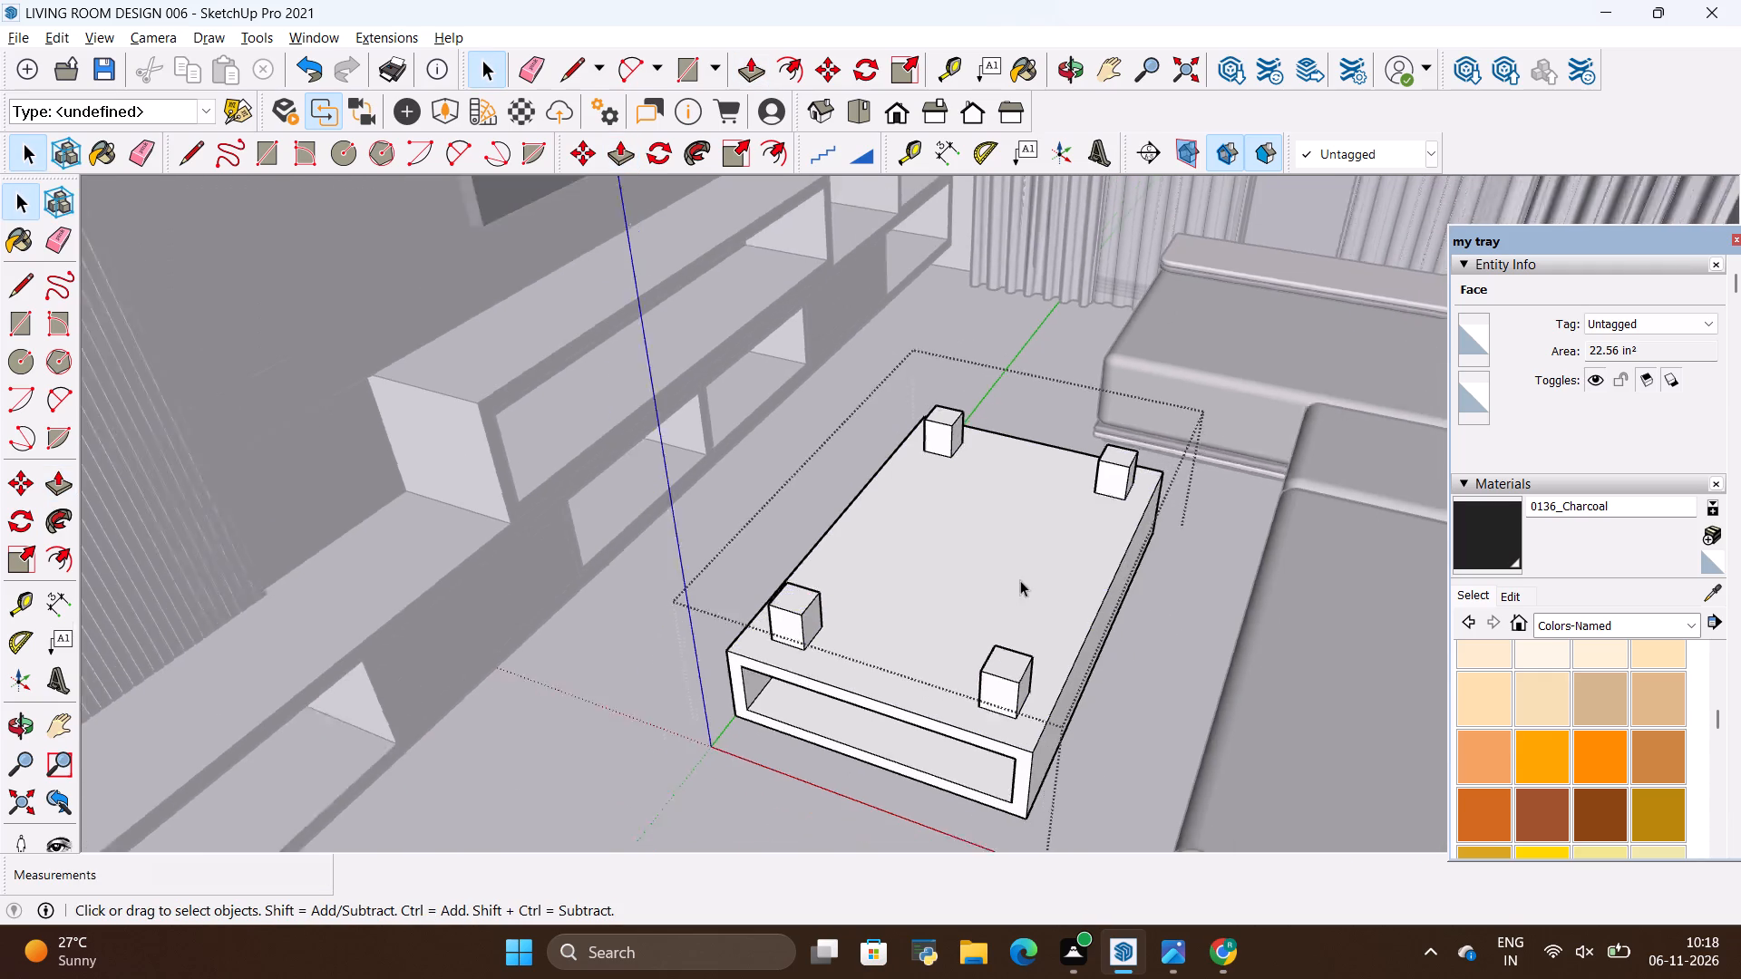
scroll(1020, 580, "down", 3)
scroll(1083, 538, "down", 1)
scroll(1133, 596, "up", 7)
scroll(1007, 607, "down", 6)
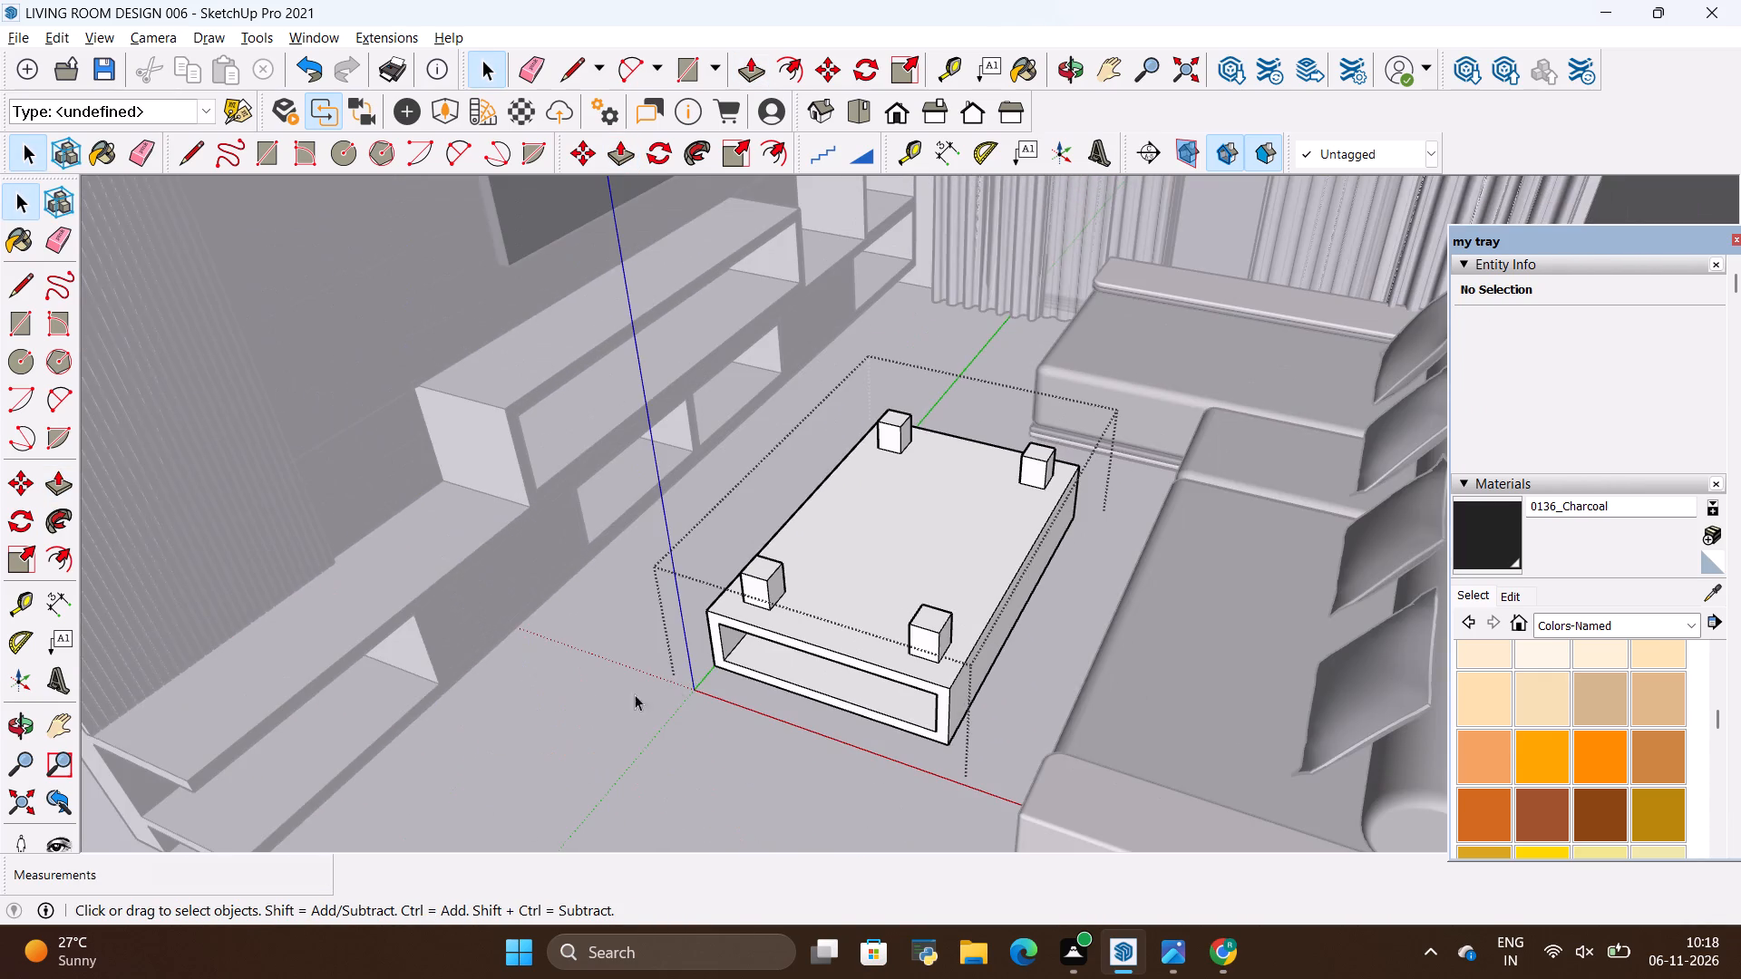
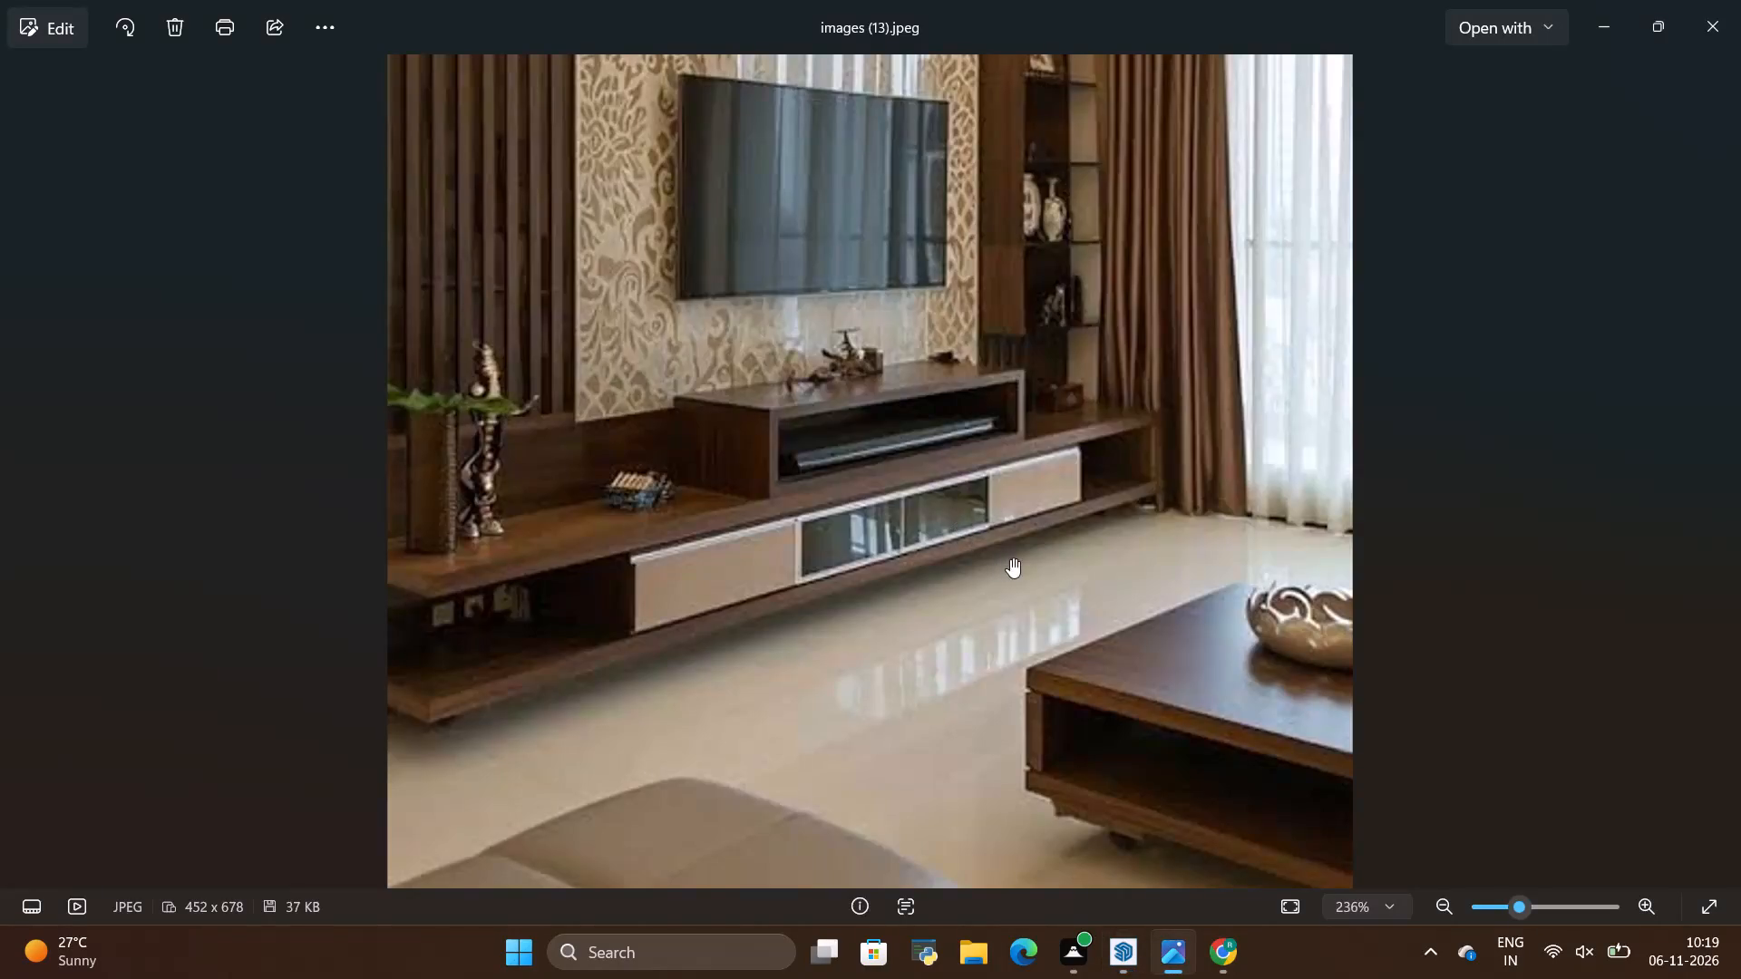
Examine the coffee table and TV wall in the reference photo and compare them with the whole living room model.
key("alt+Tab")
key("alt+Tab")
key("alt+Tab")
scroll(929, 660, "down", 4)
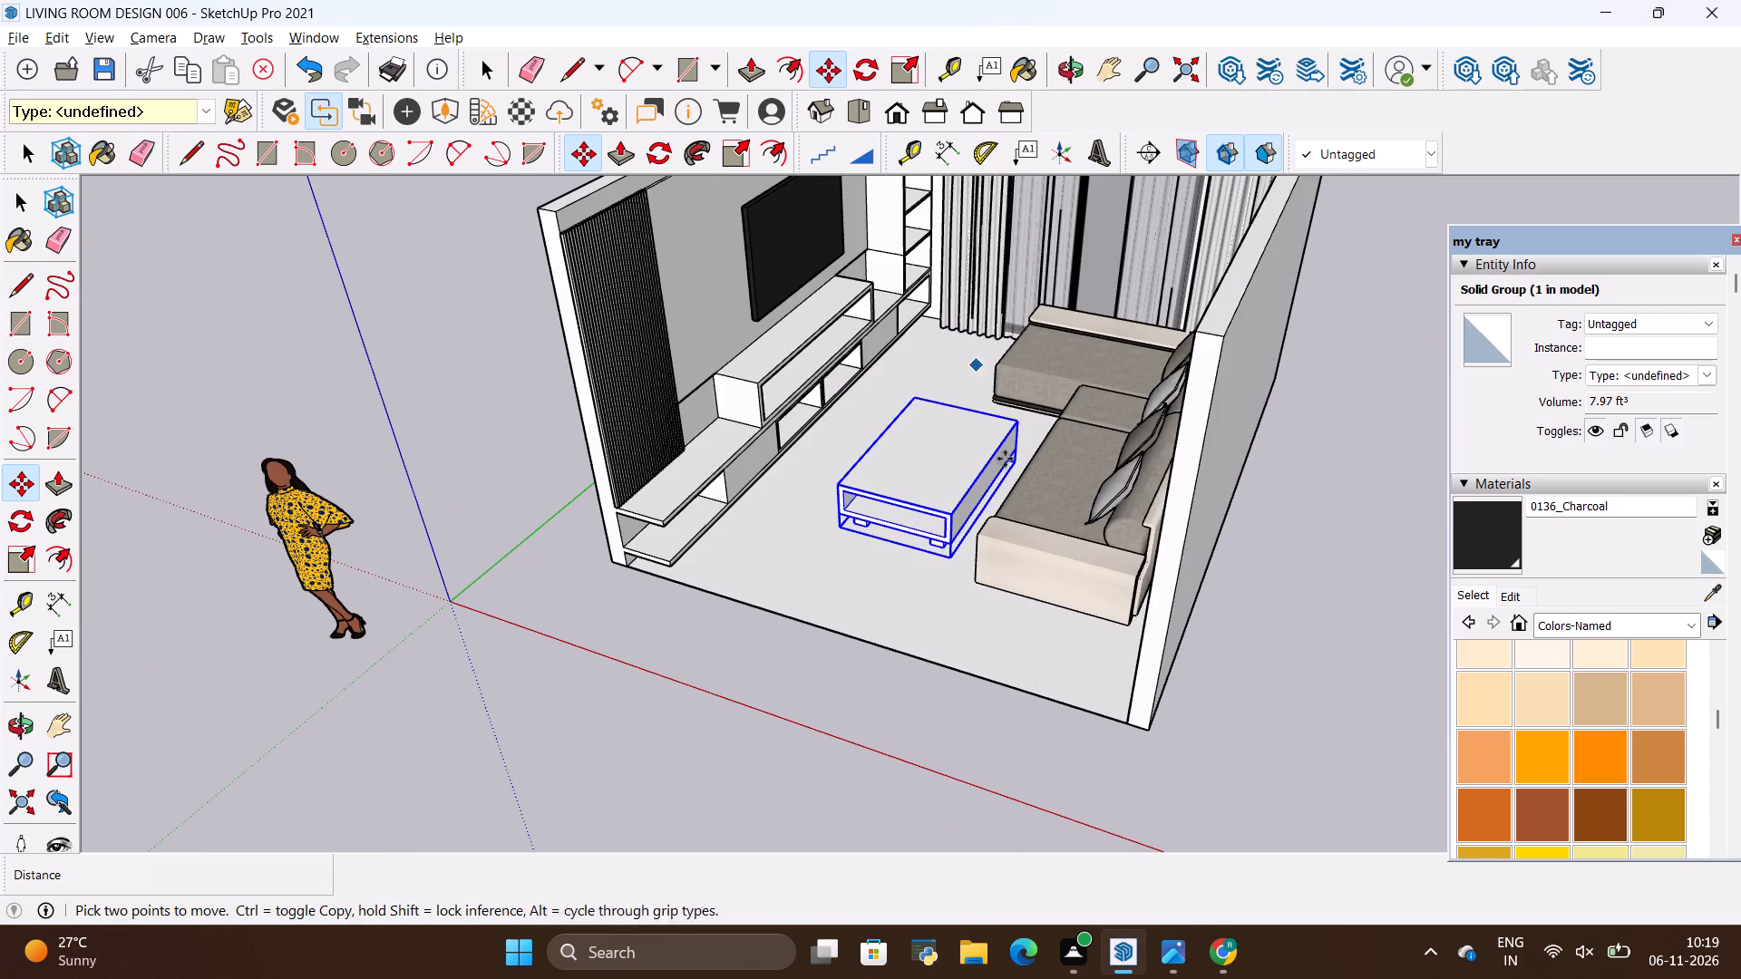
scroll(1025, 690, "down", 3)
left_click(26, 722)
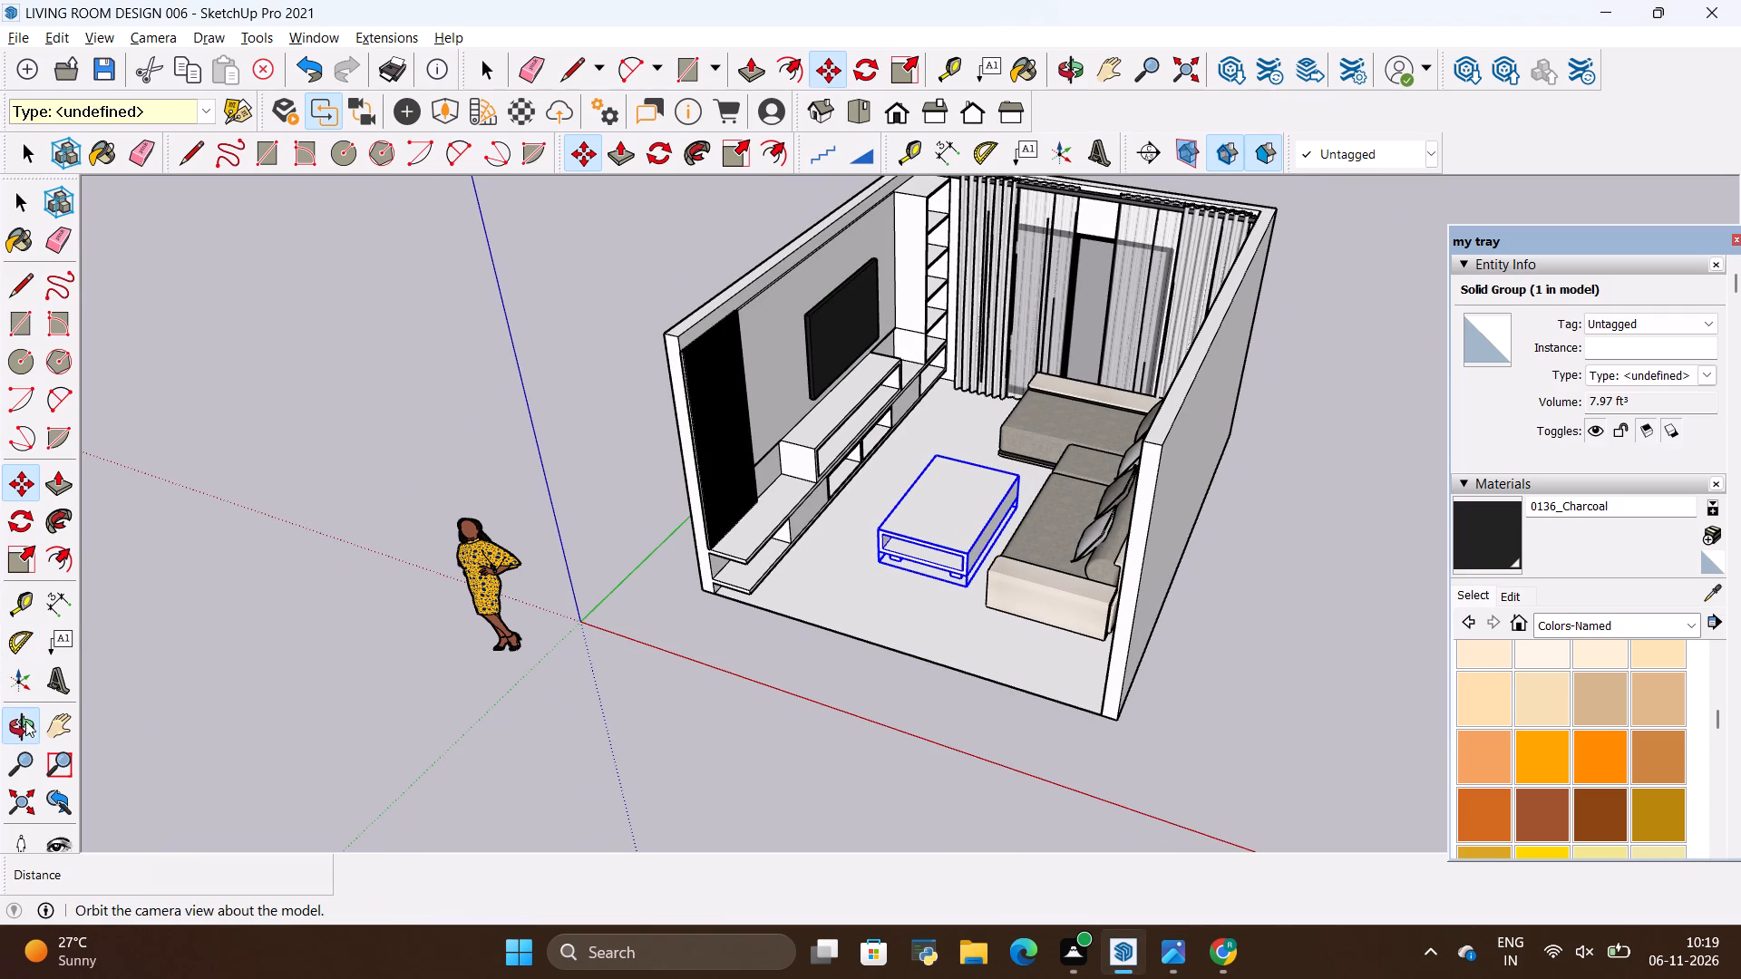
left_click_drag(283, 702, 364, 539)
left_click(326, 515)
scroll(1016, 354, "up", 7)
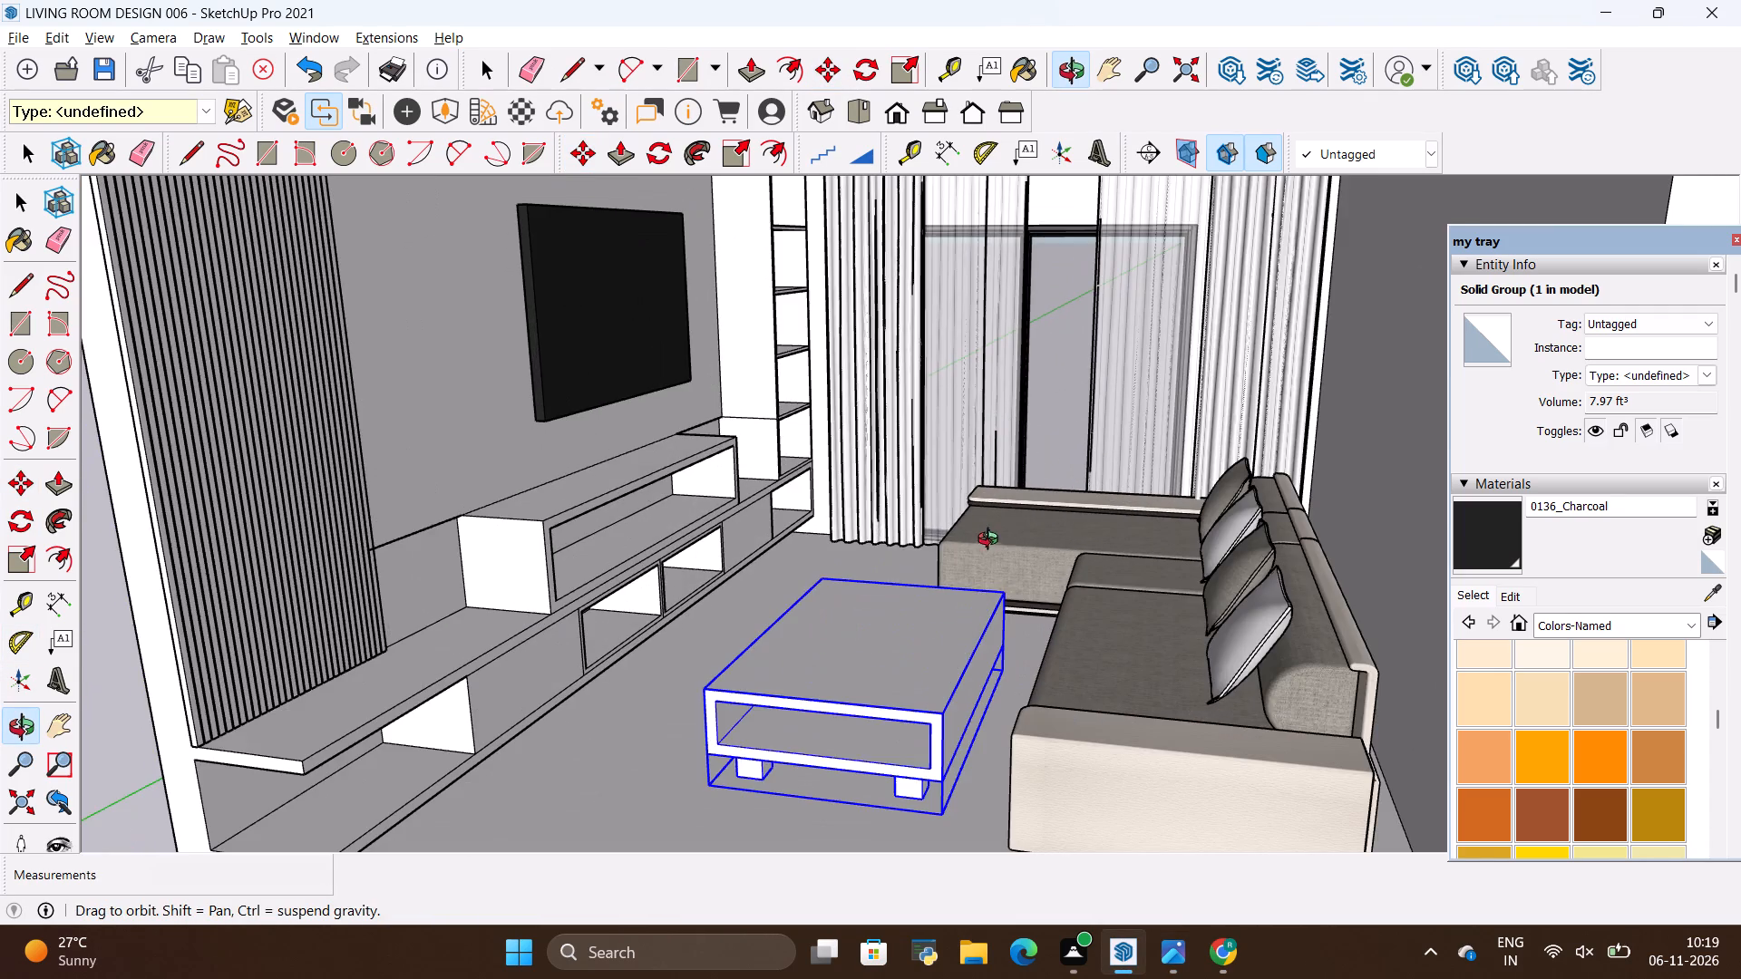
key("alt+Tab")
key("alt+Tab")
scroll(985, 539, "down", 3)
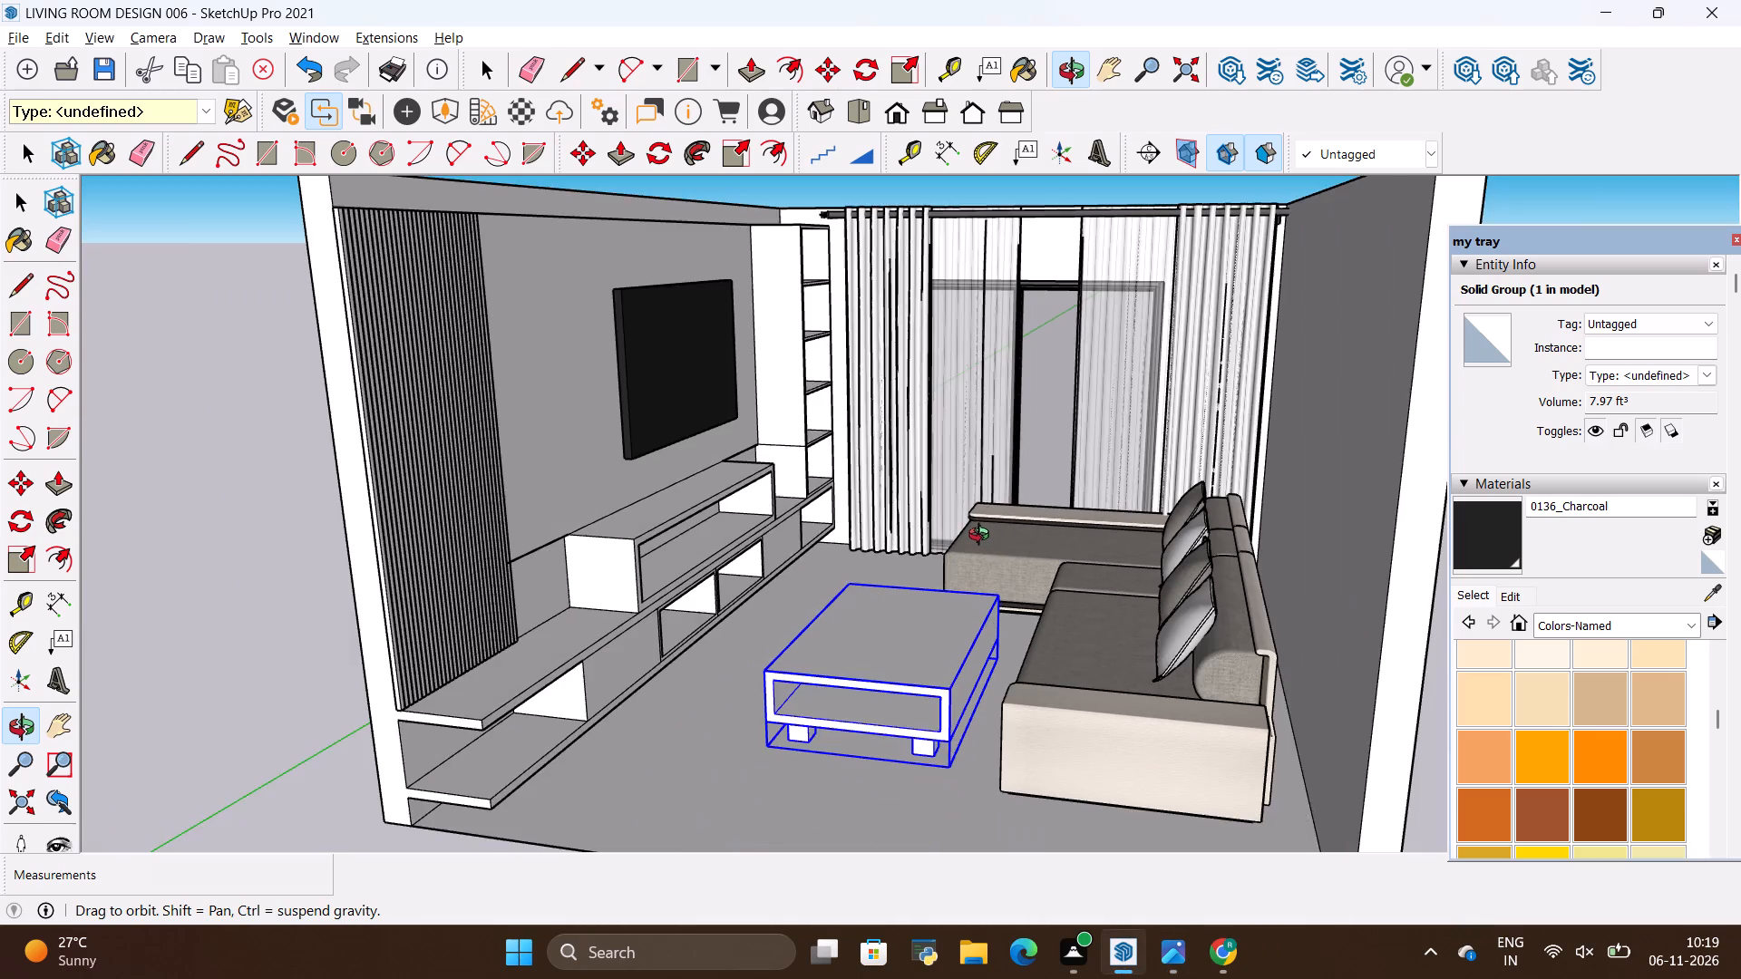
left_click_drag(991, 507, 980, 600)
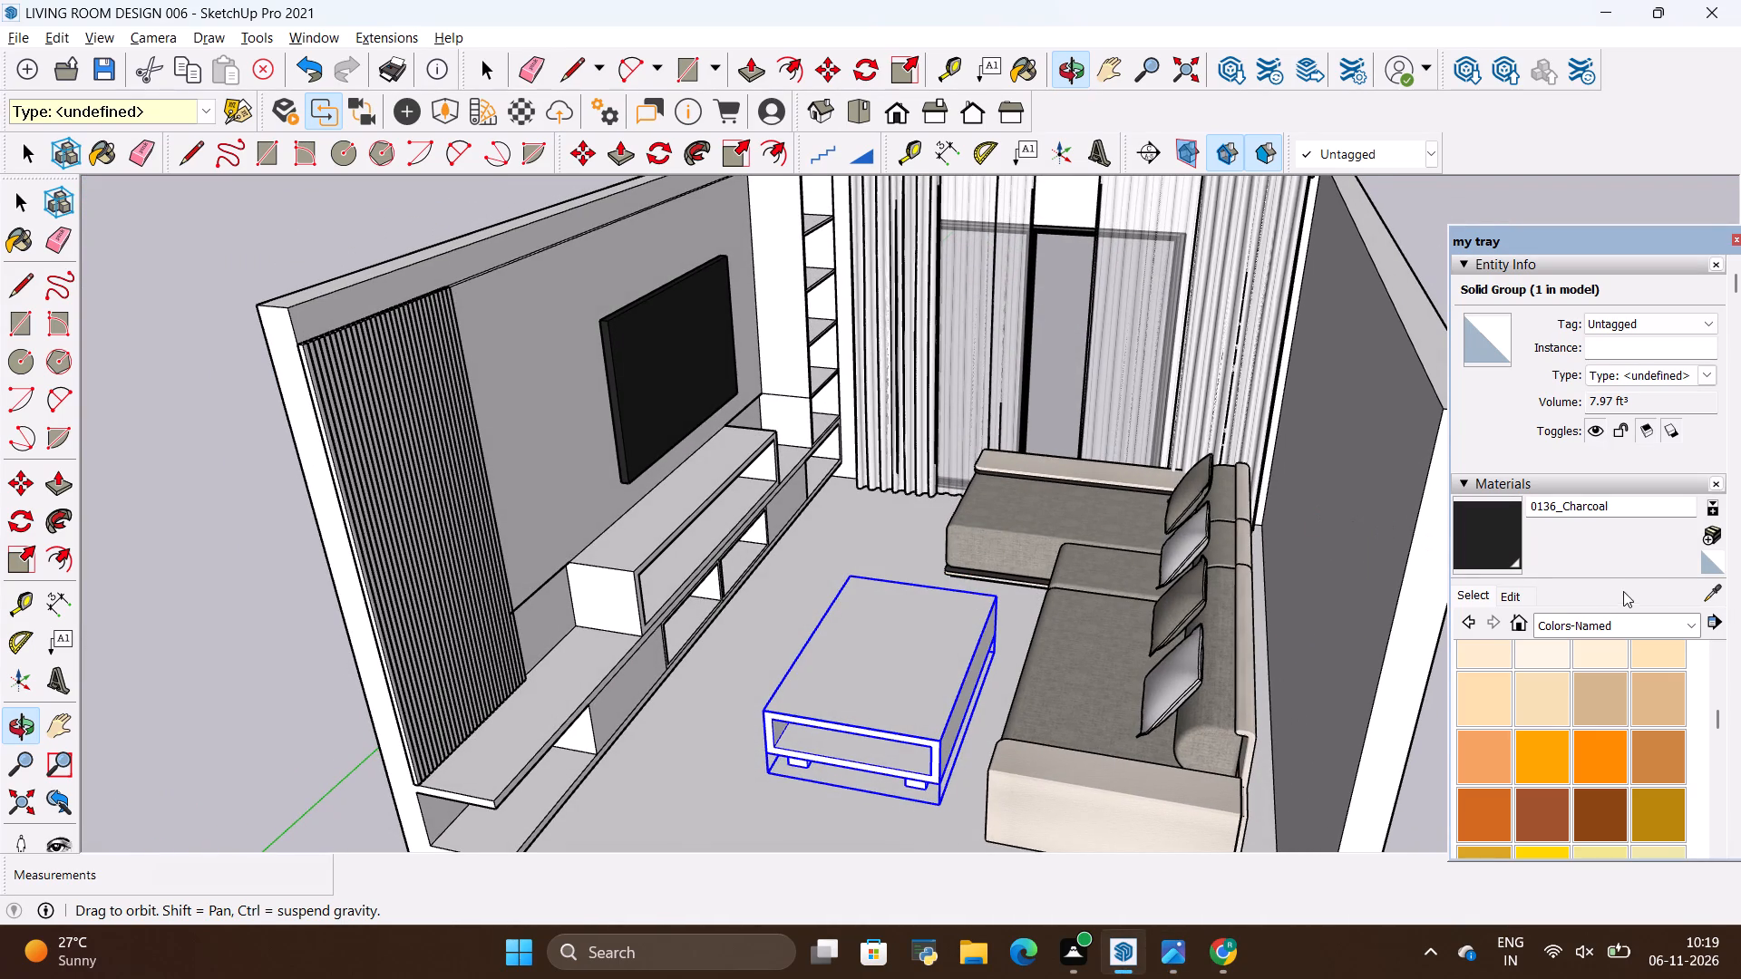
Start a new material using the brown wood image 59e071f15fddd77fa5c9c8163eee91a8 from the all materials folder as its texture.
left_click(1708, 531)
left_click(993, 542)
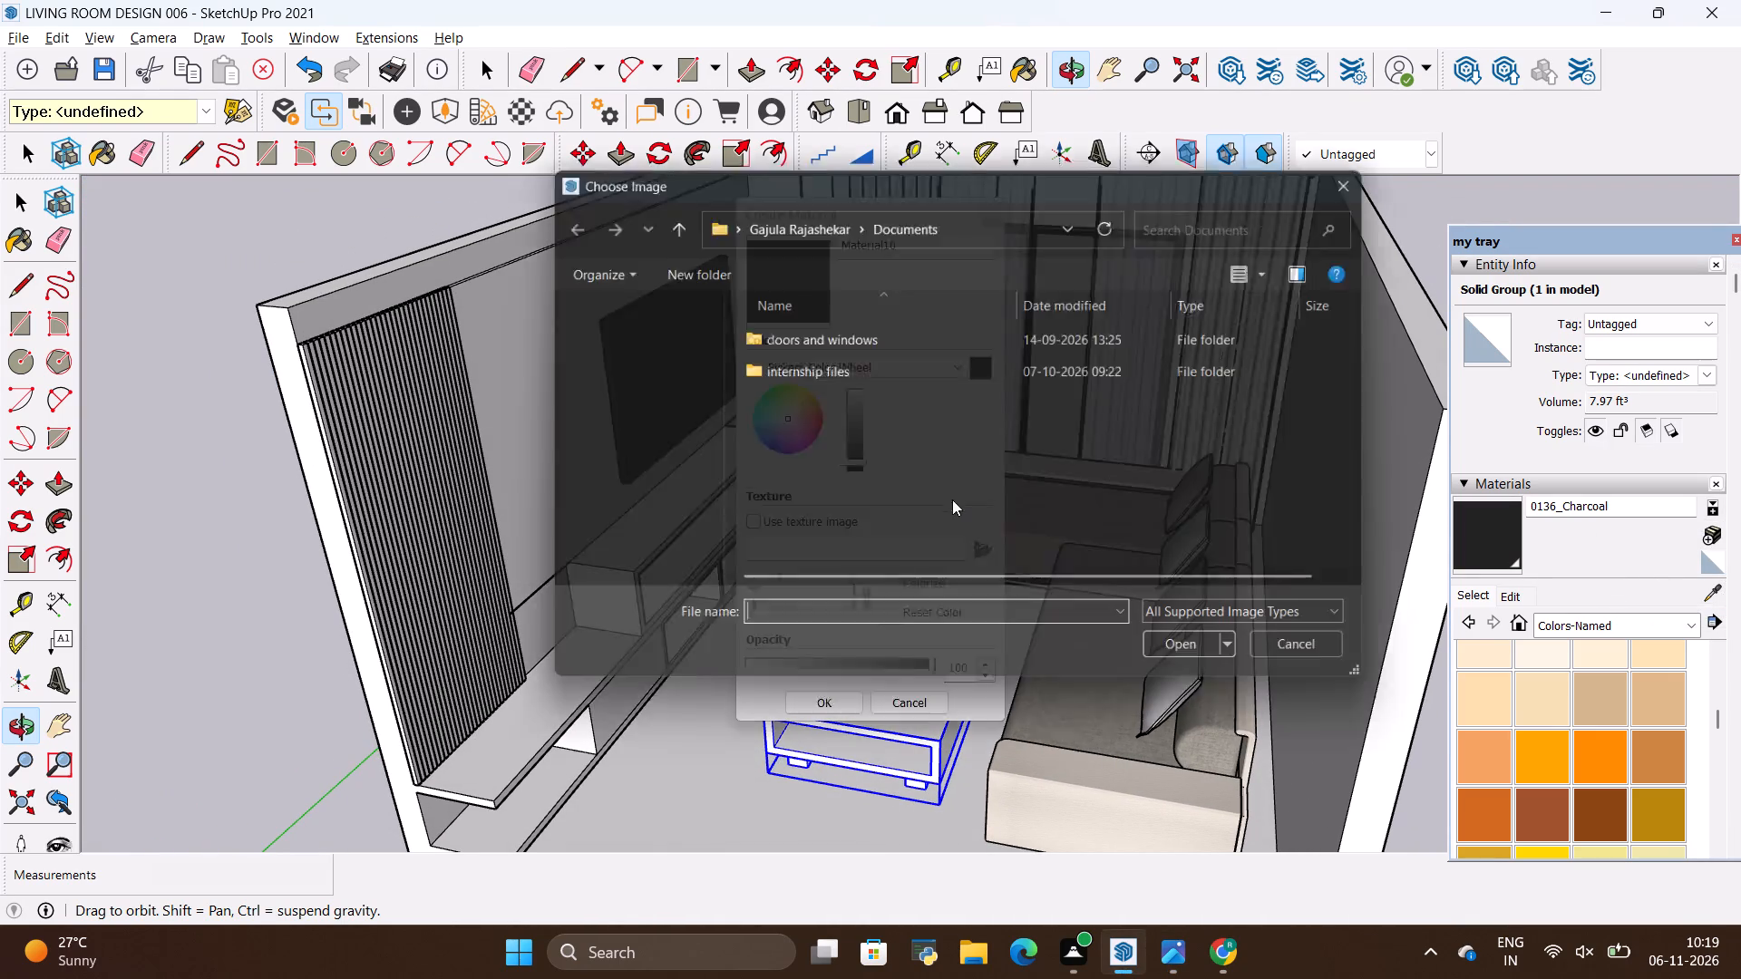
scroll(876, 441, "down", 5)
left_click(646, 406)
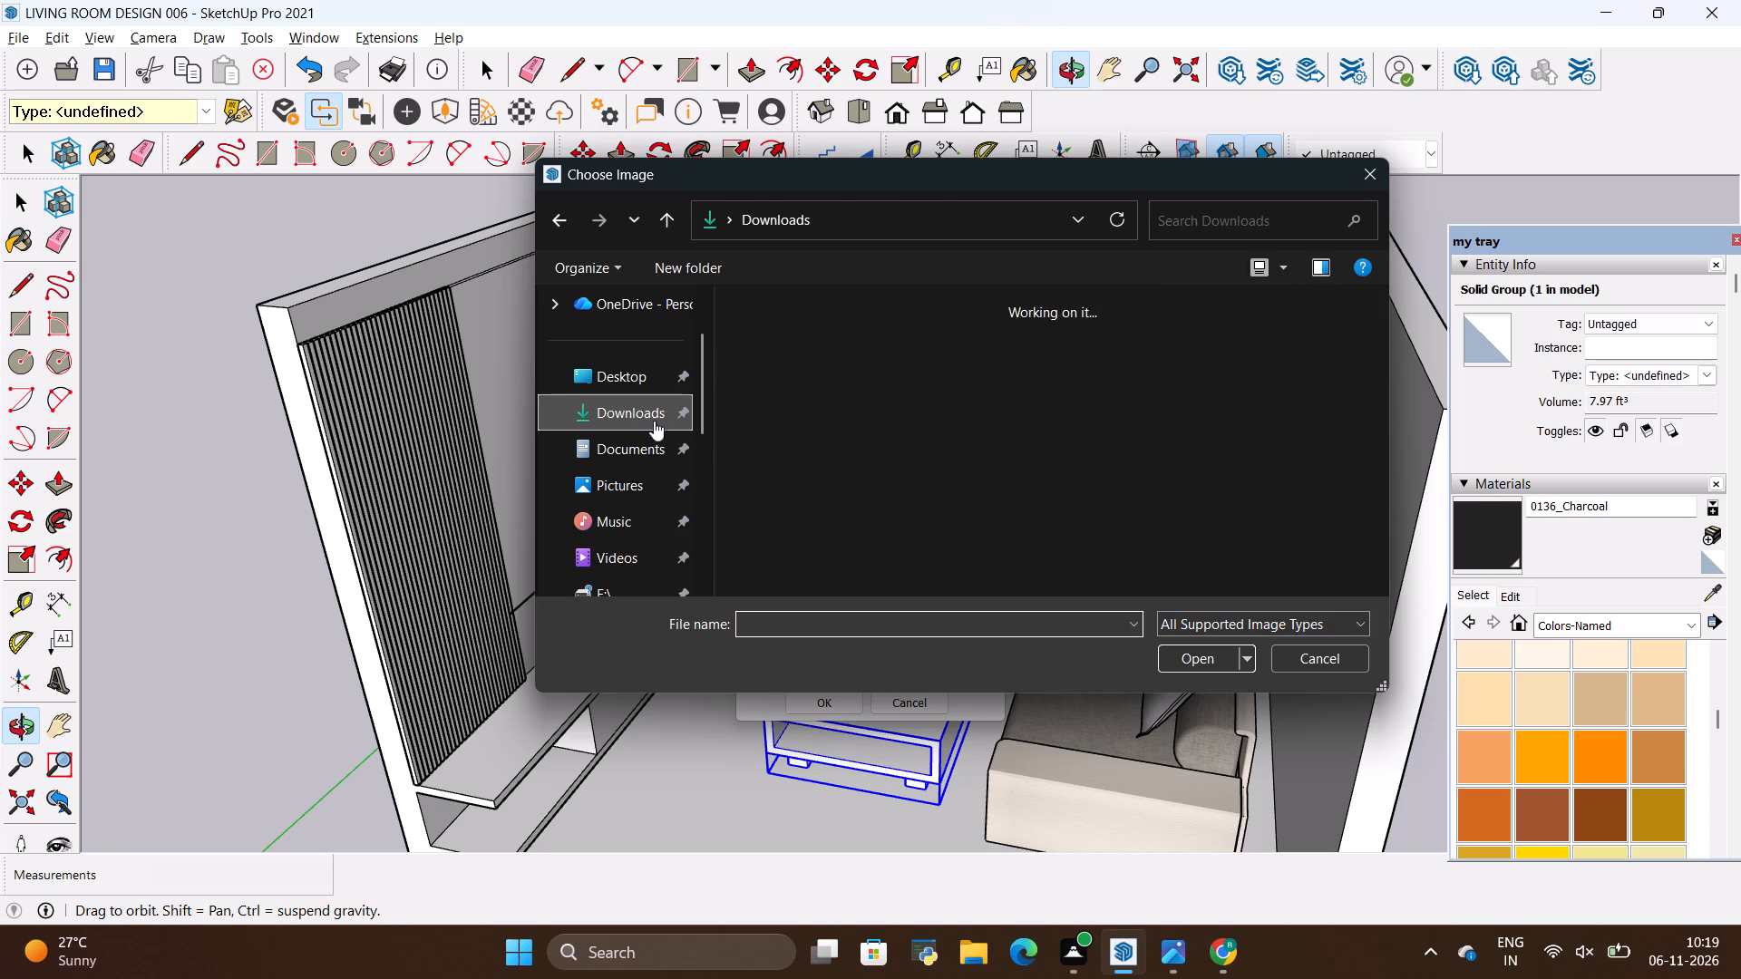
scroll(881, 482, "down", 4)
scroll(640, 481, "down", 2)
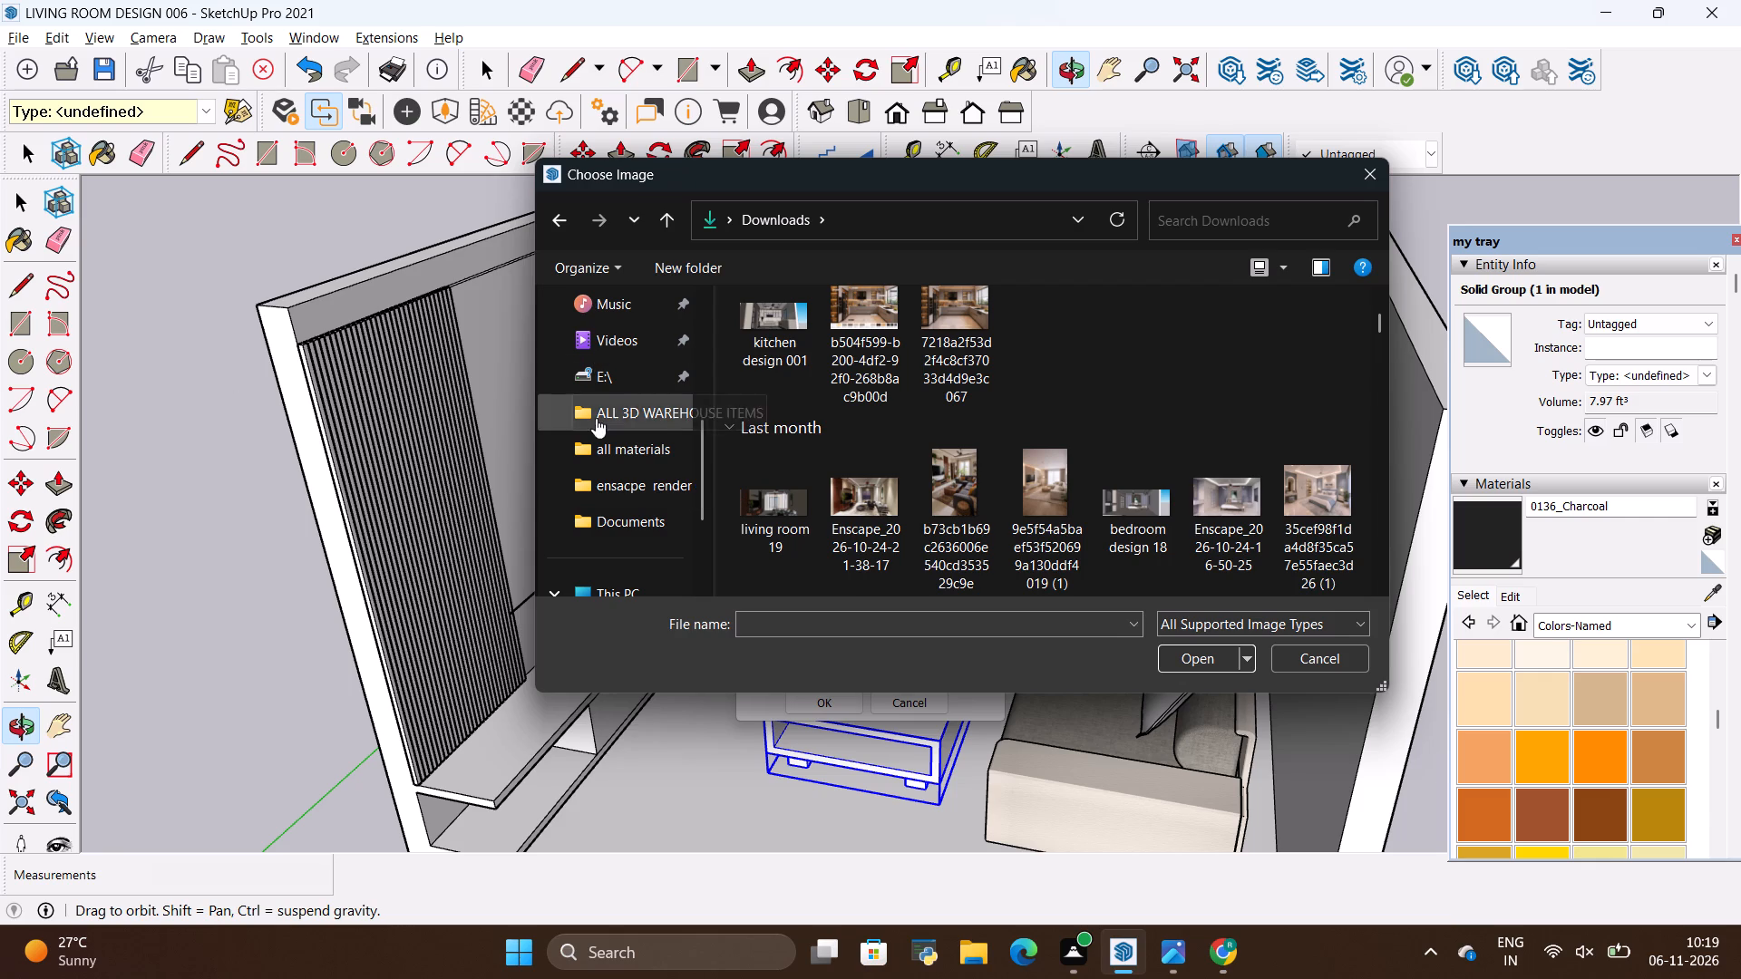
scroll(606, 434, "down", 1)
scroll(604, 429, "up", 2)
scroll(607, 417, "down", 1)
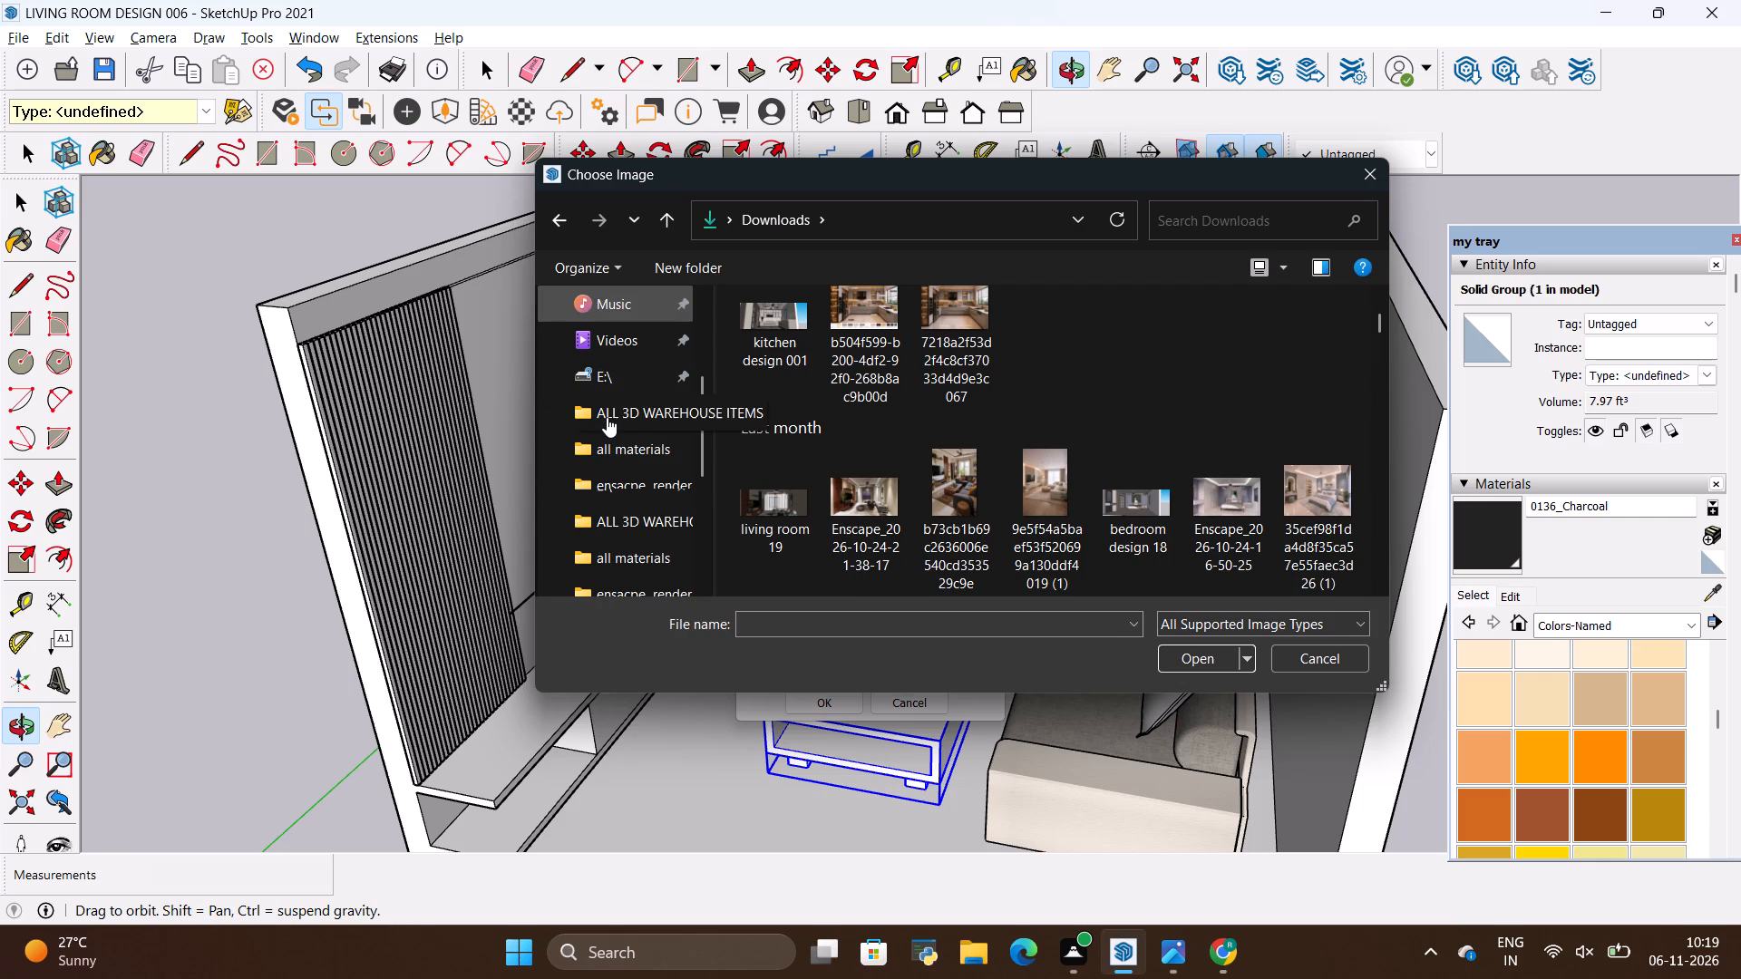
left_click(609, 412)
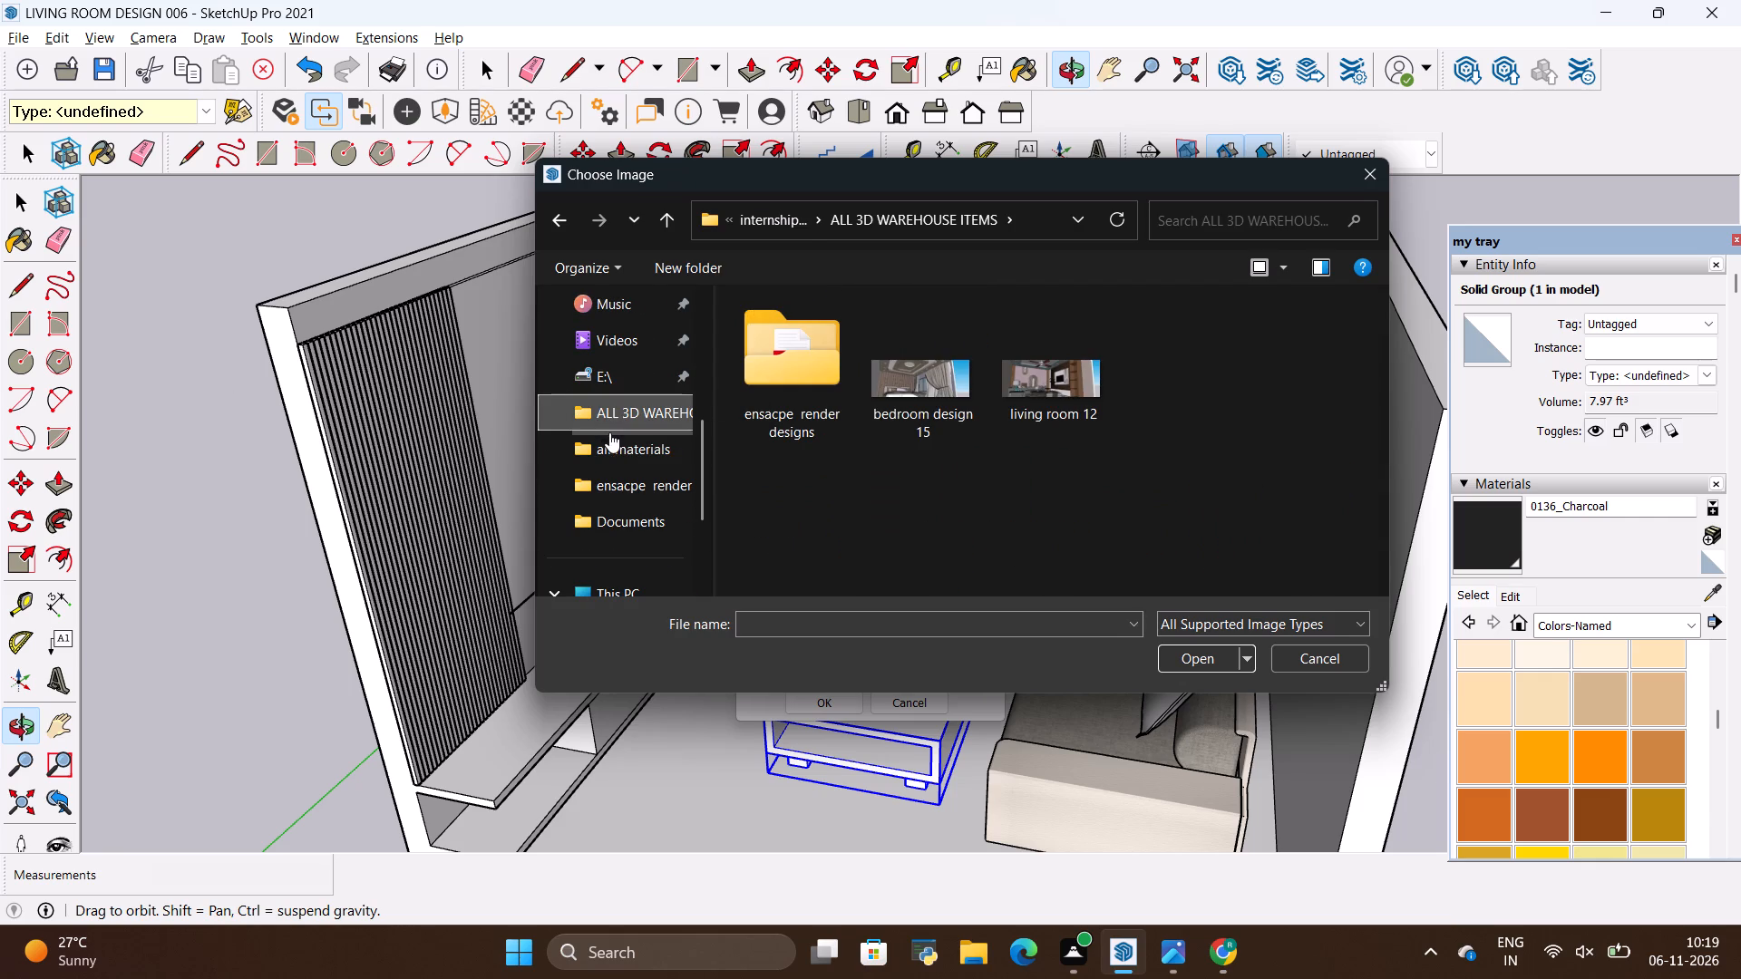
left_click(609, 432)
scroll(856, 418, "down", 6)
scroll(867, 416, "up", 2)
left_click(867, 415)
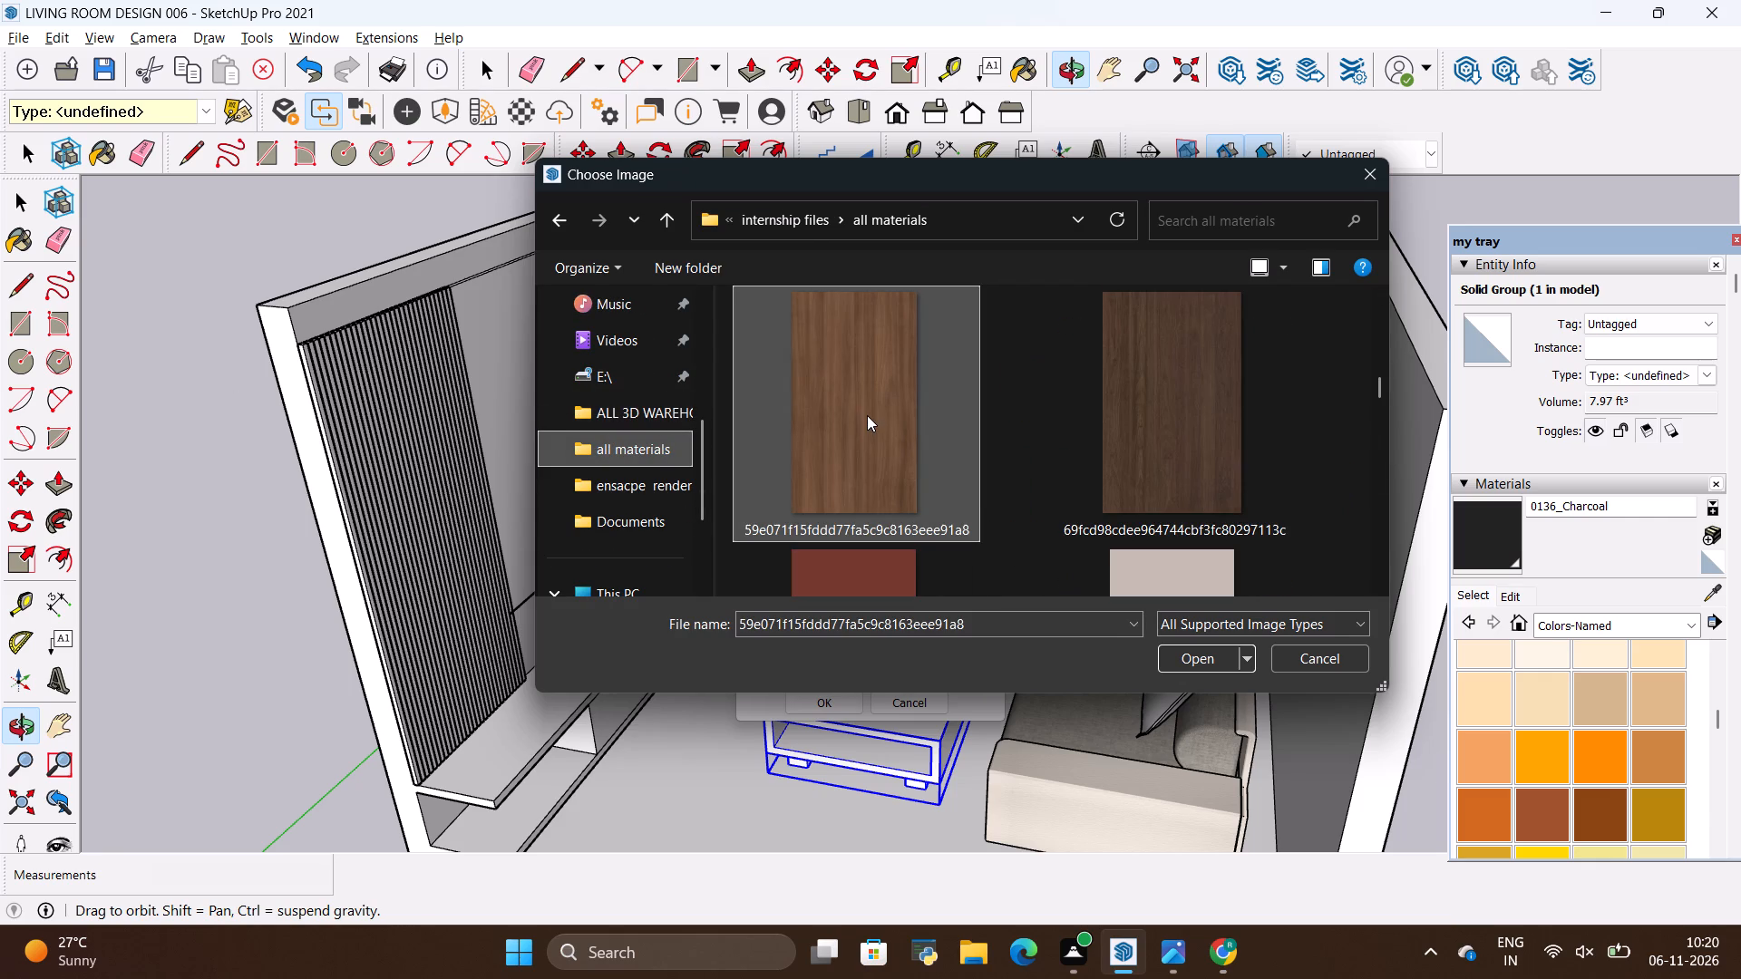
left_click(1179, 657)
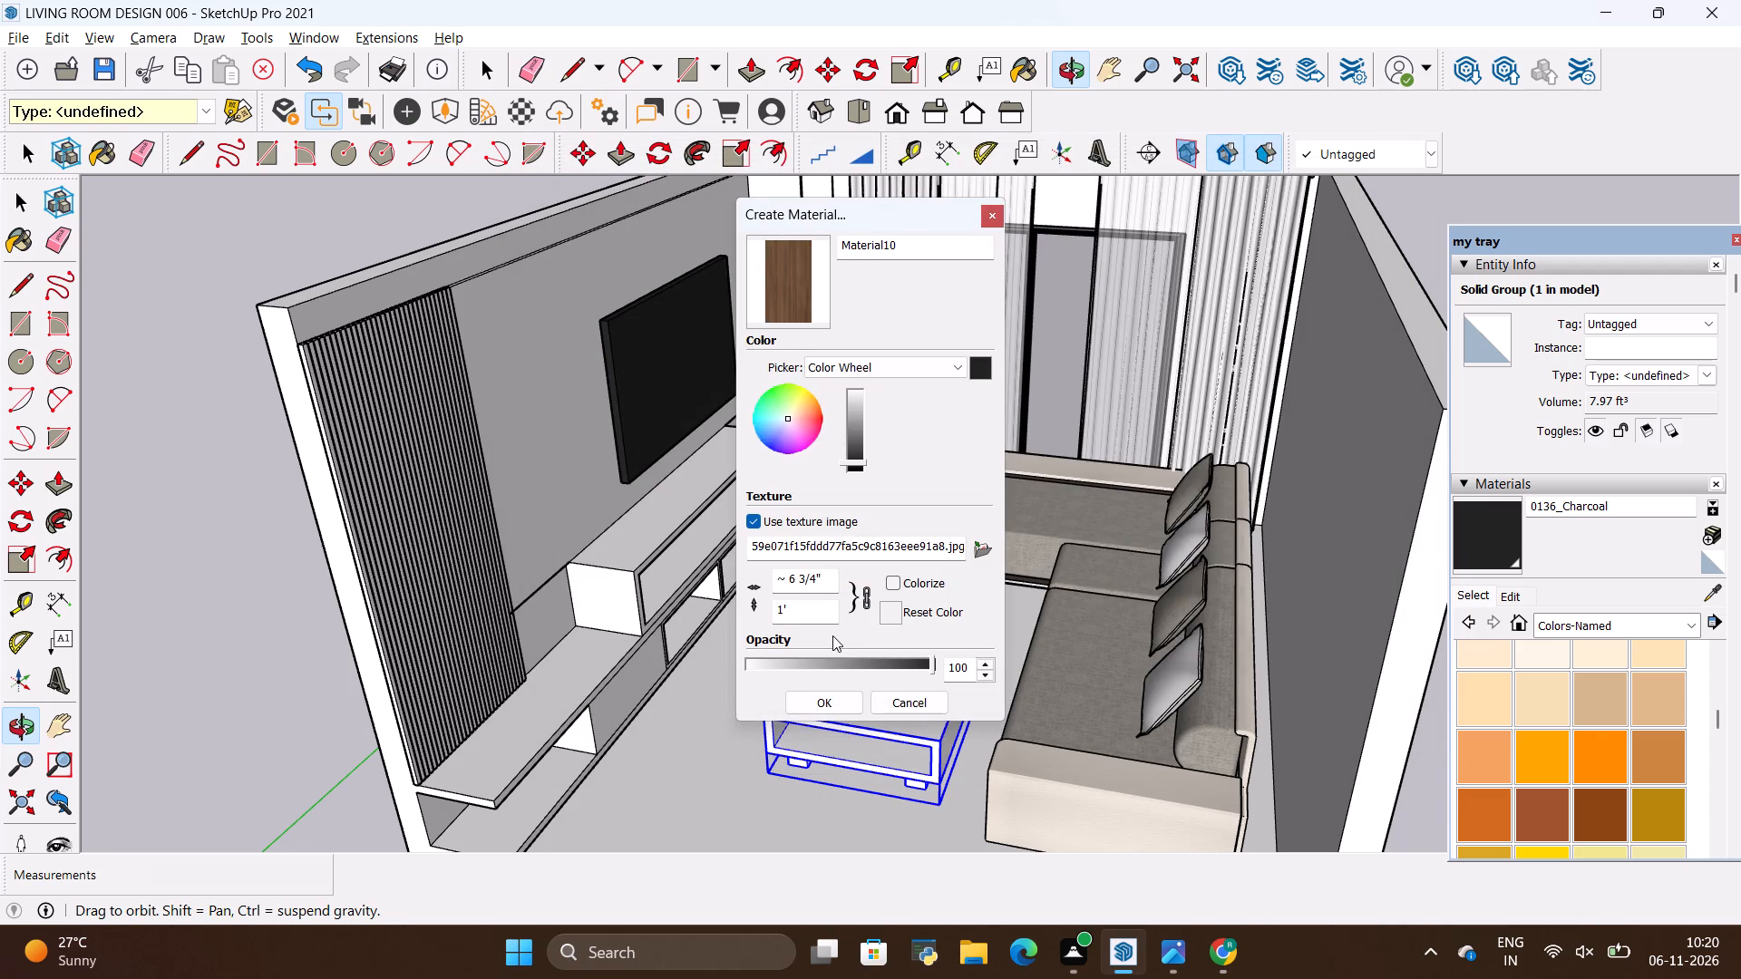
Set the wood texture's height to 8' with proportions locked and create the material.
left_click(808, 616)
key("BackSpace")
key("BackSpace")
key("BackSpace")
key("BackSpace")
key("8")
key("apostrophe")
key("Return")
left_click(822, 712)
Paint the whole coffee table group with the new brown wood material.
left_click(1500, 527)
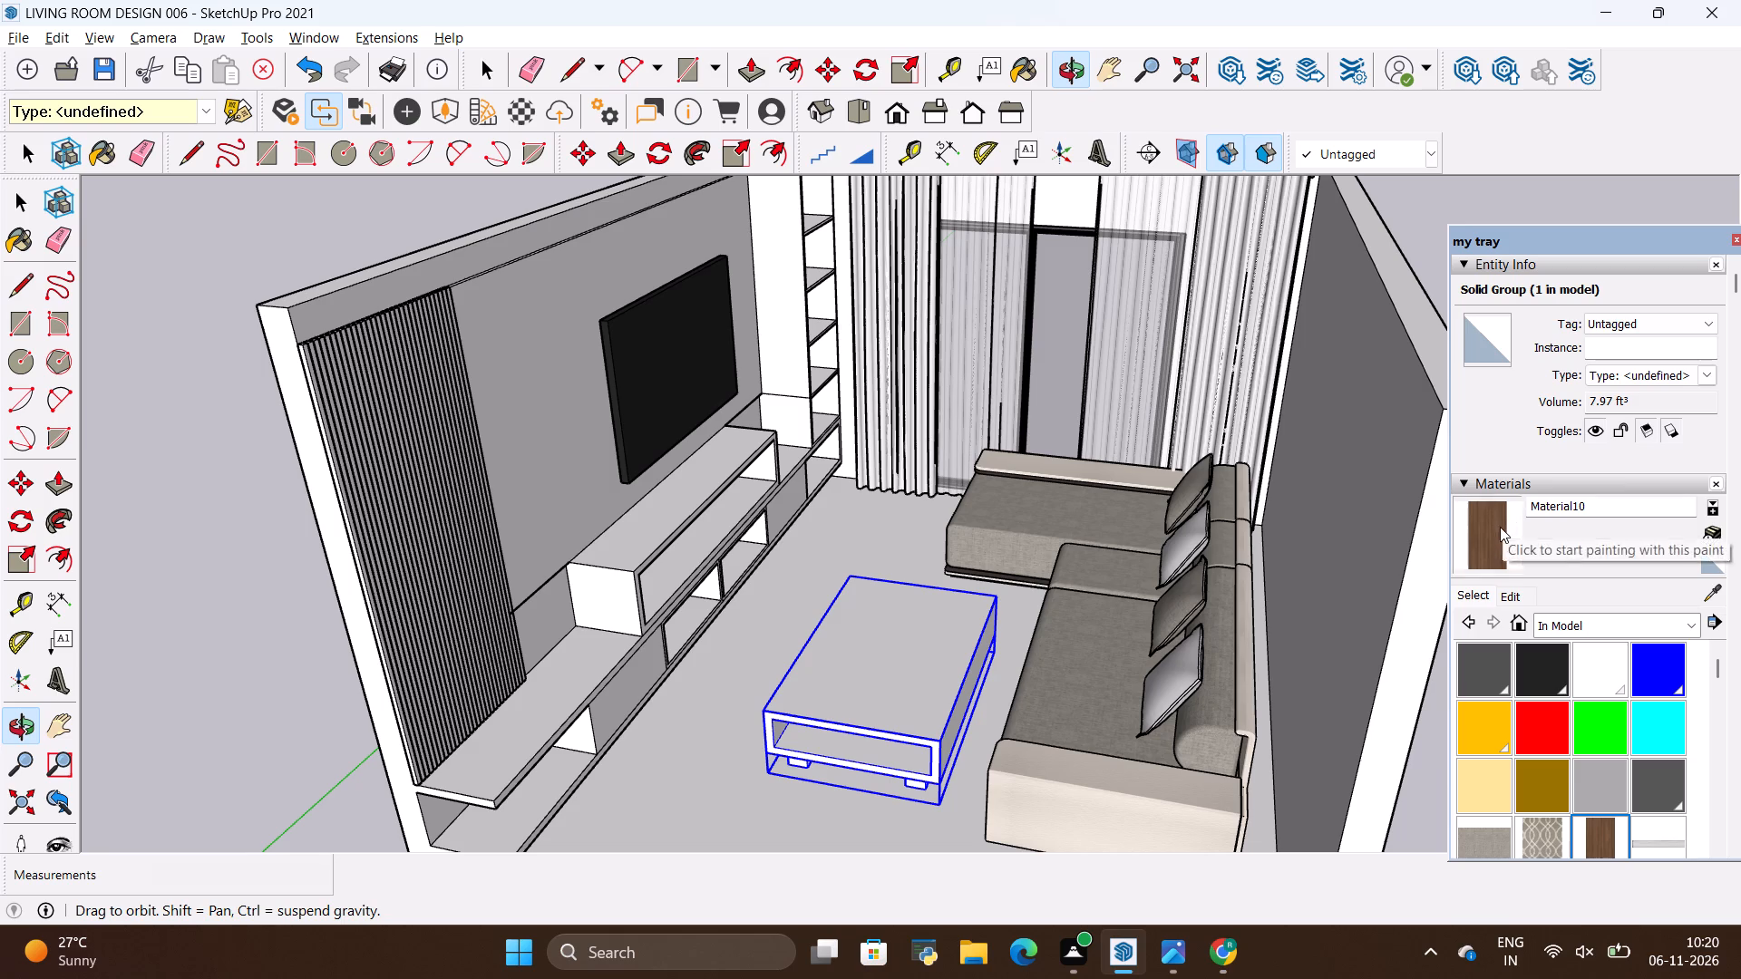
left_click(949, 677)
key("space")
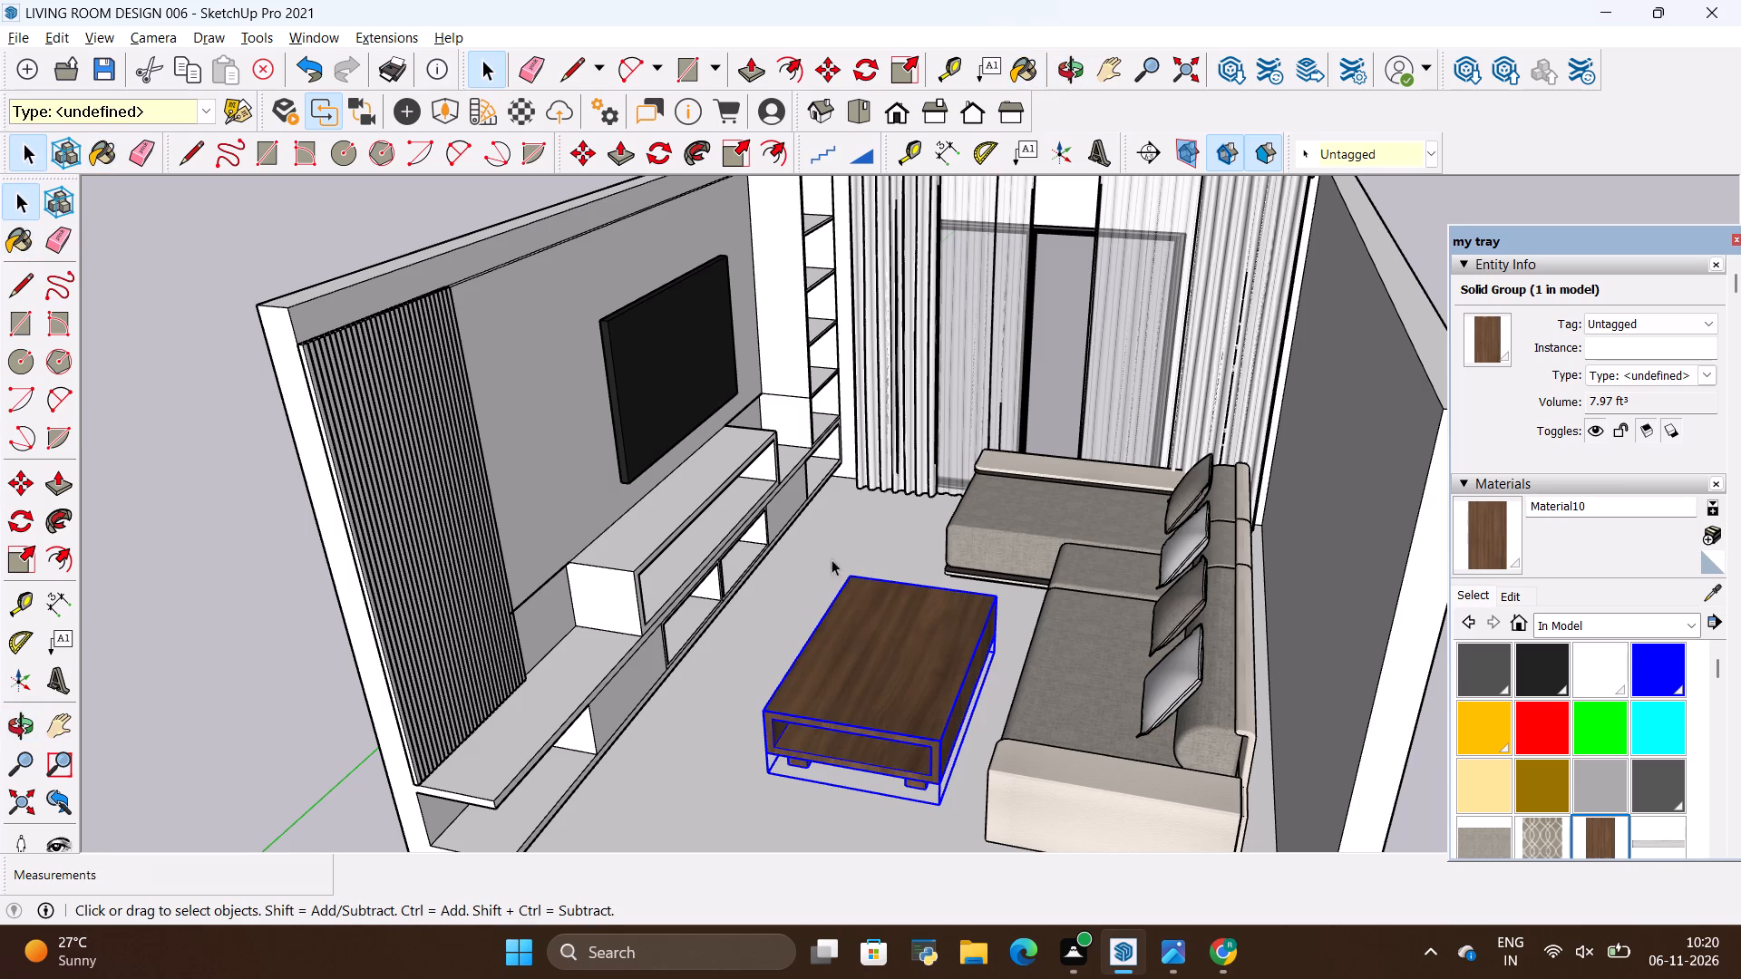
left_click(816, 551)
Compare the wood-finished coffee table and the TV wall with the reference photo.
key("alt+Tab")
key("alt+Tab")
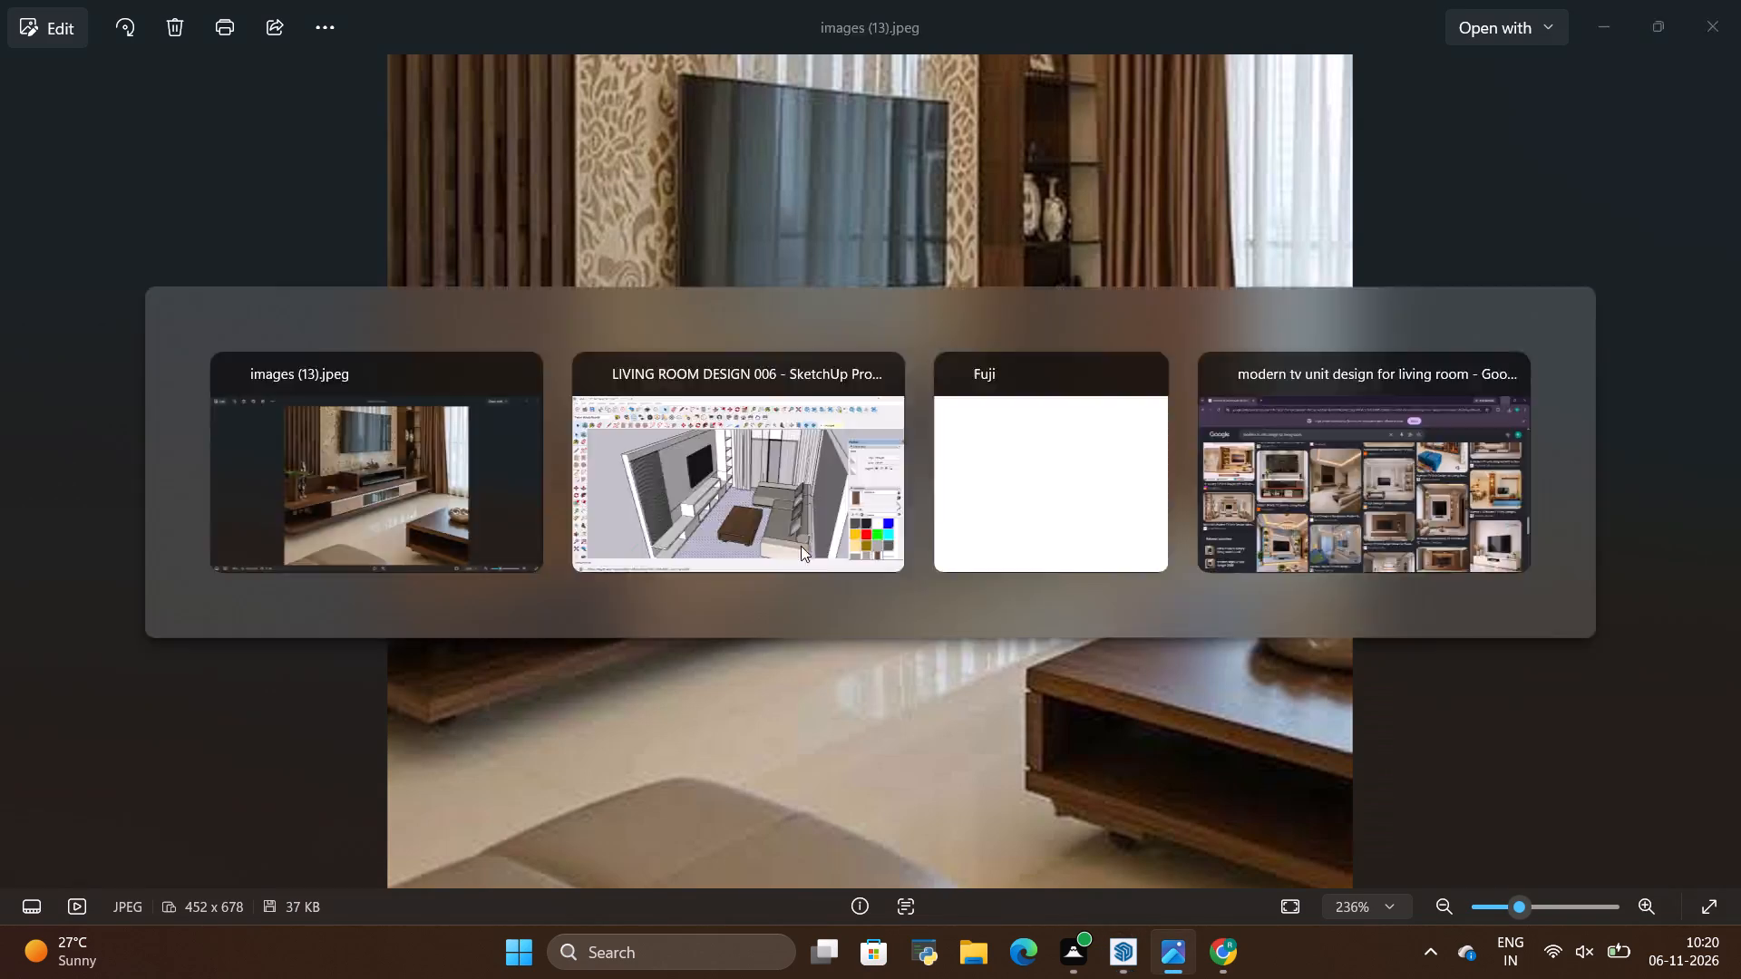
scroll(757, 544, "down", 3)
scroll(781, 647, "up", 8)
scroll(870, 728, "up", 4)
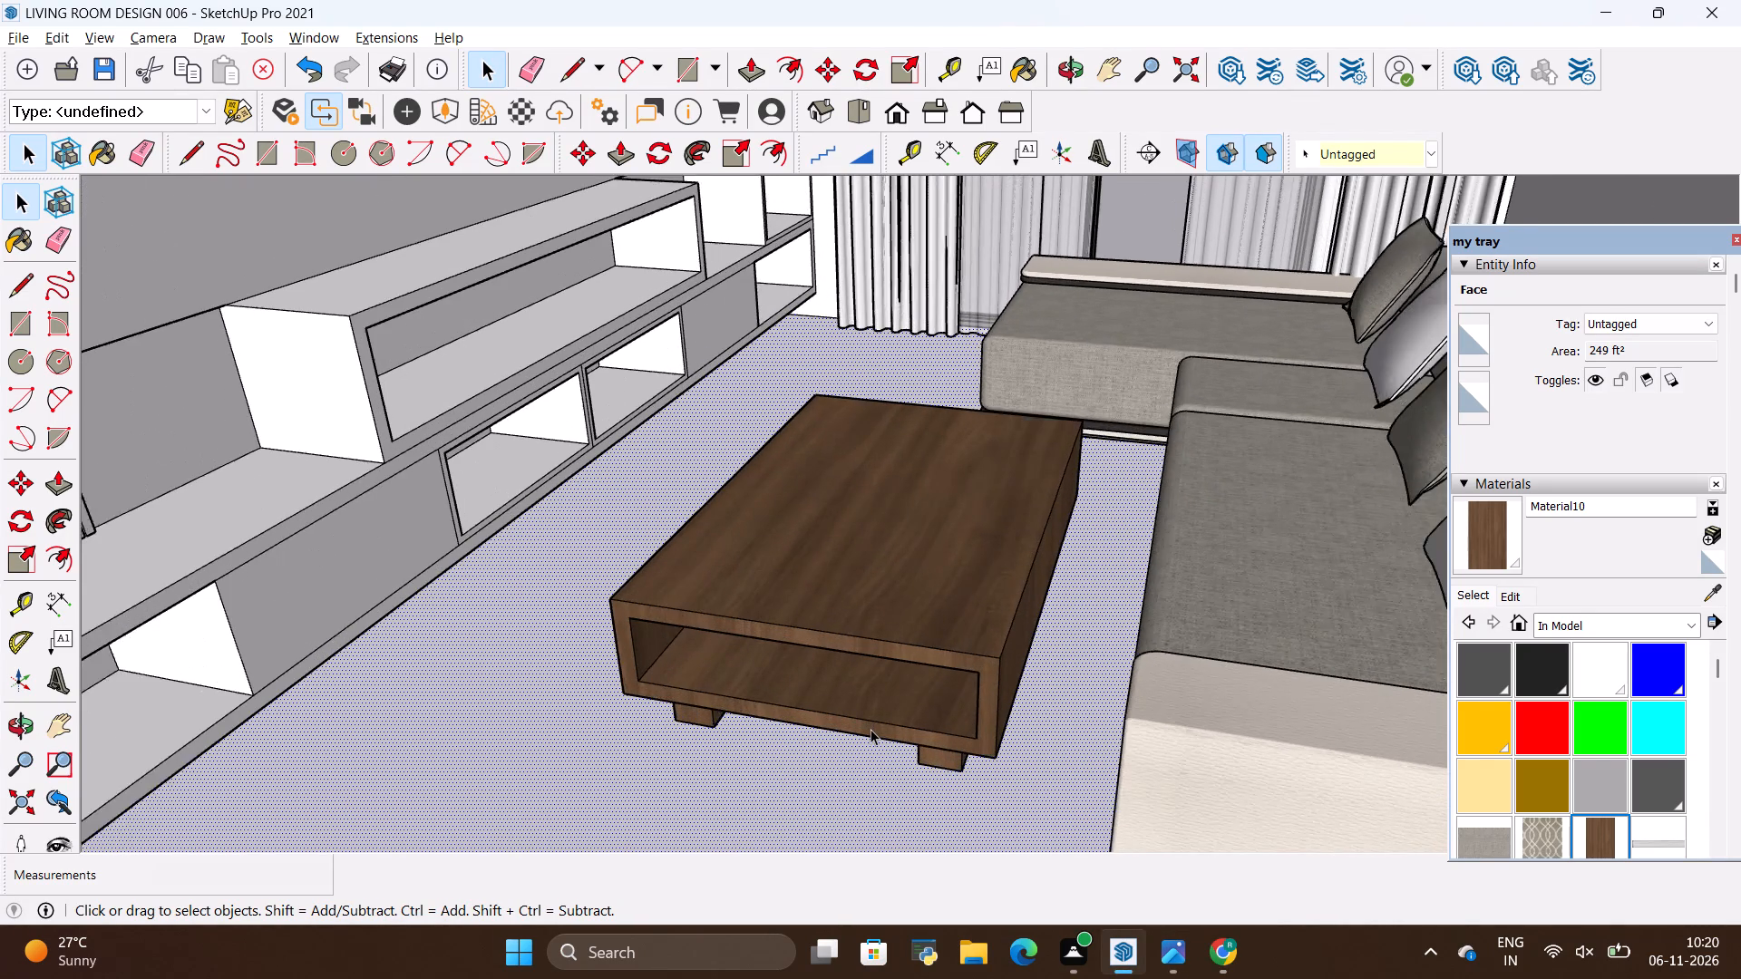
key("alt+Tab")
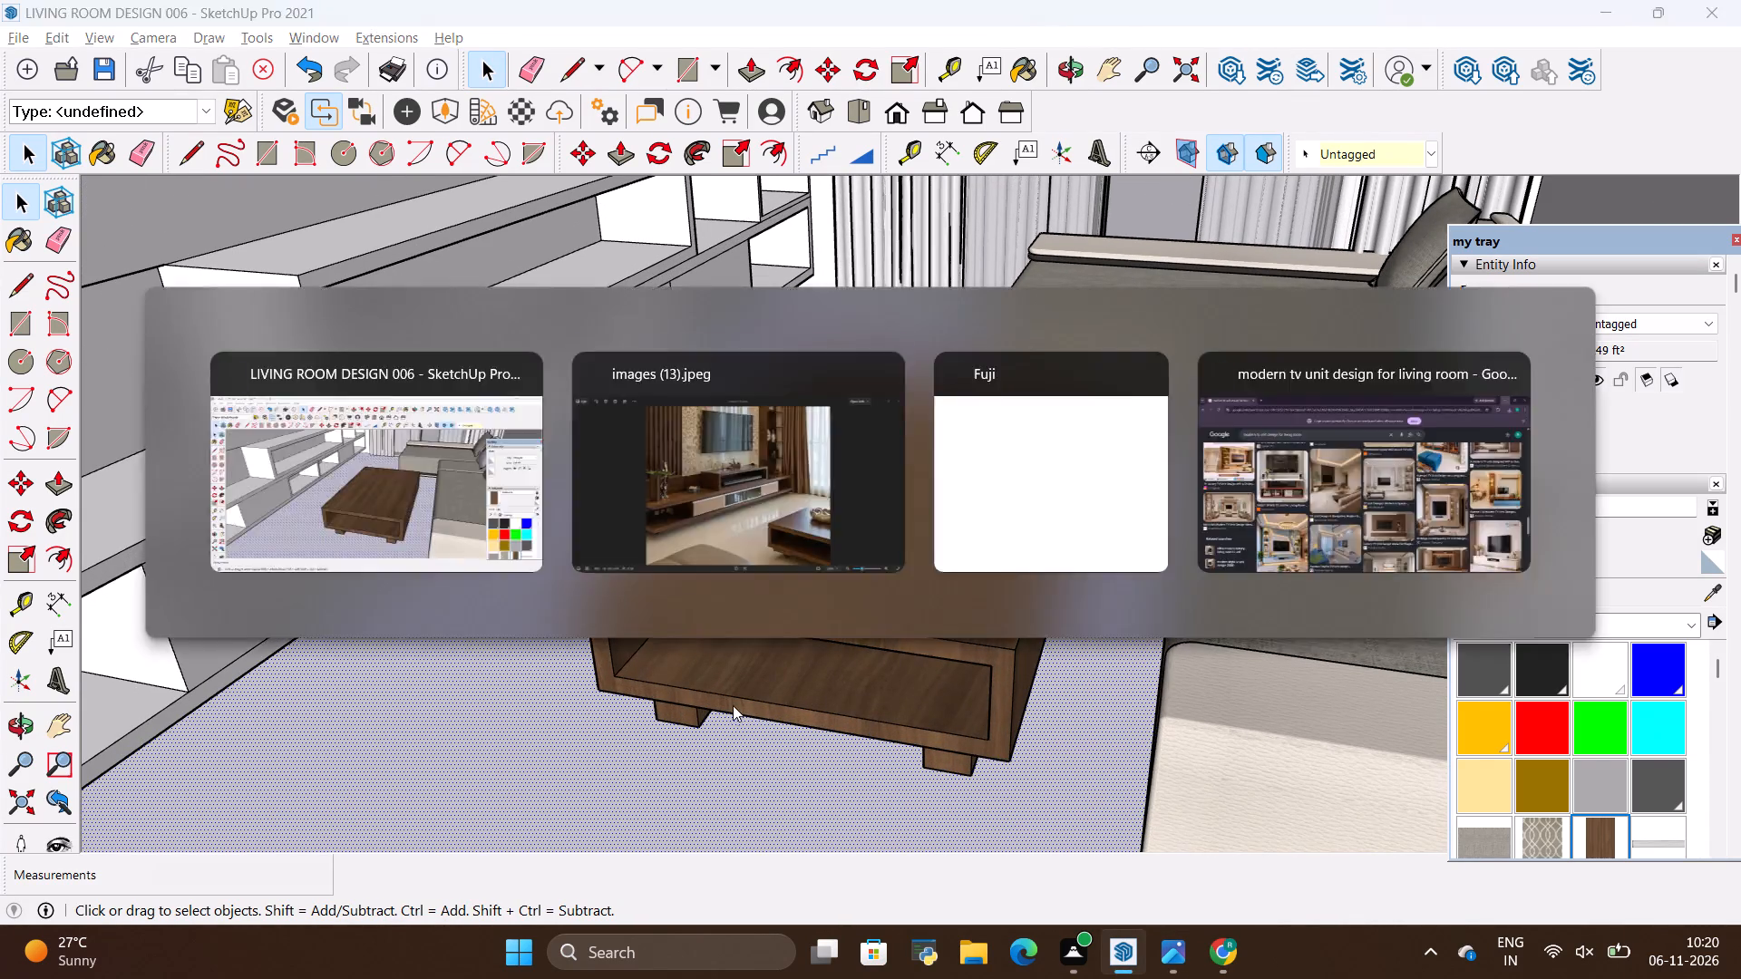
key("alt+Tab")
scroll(842, 676, "down", 5)
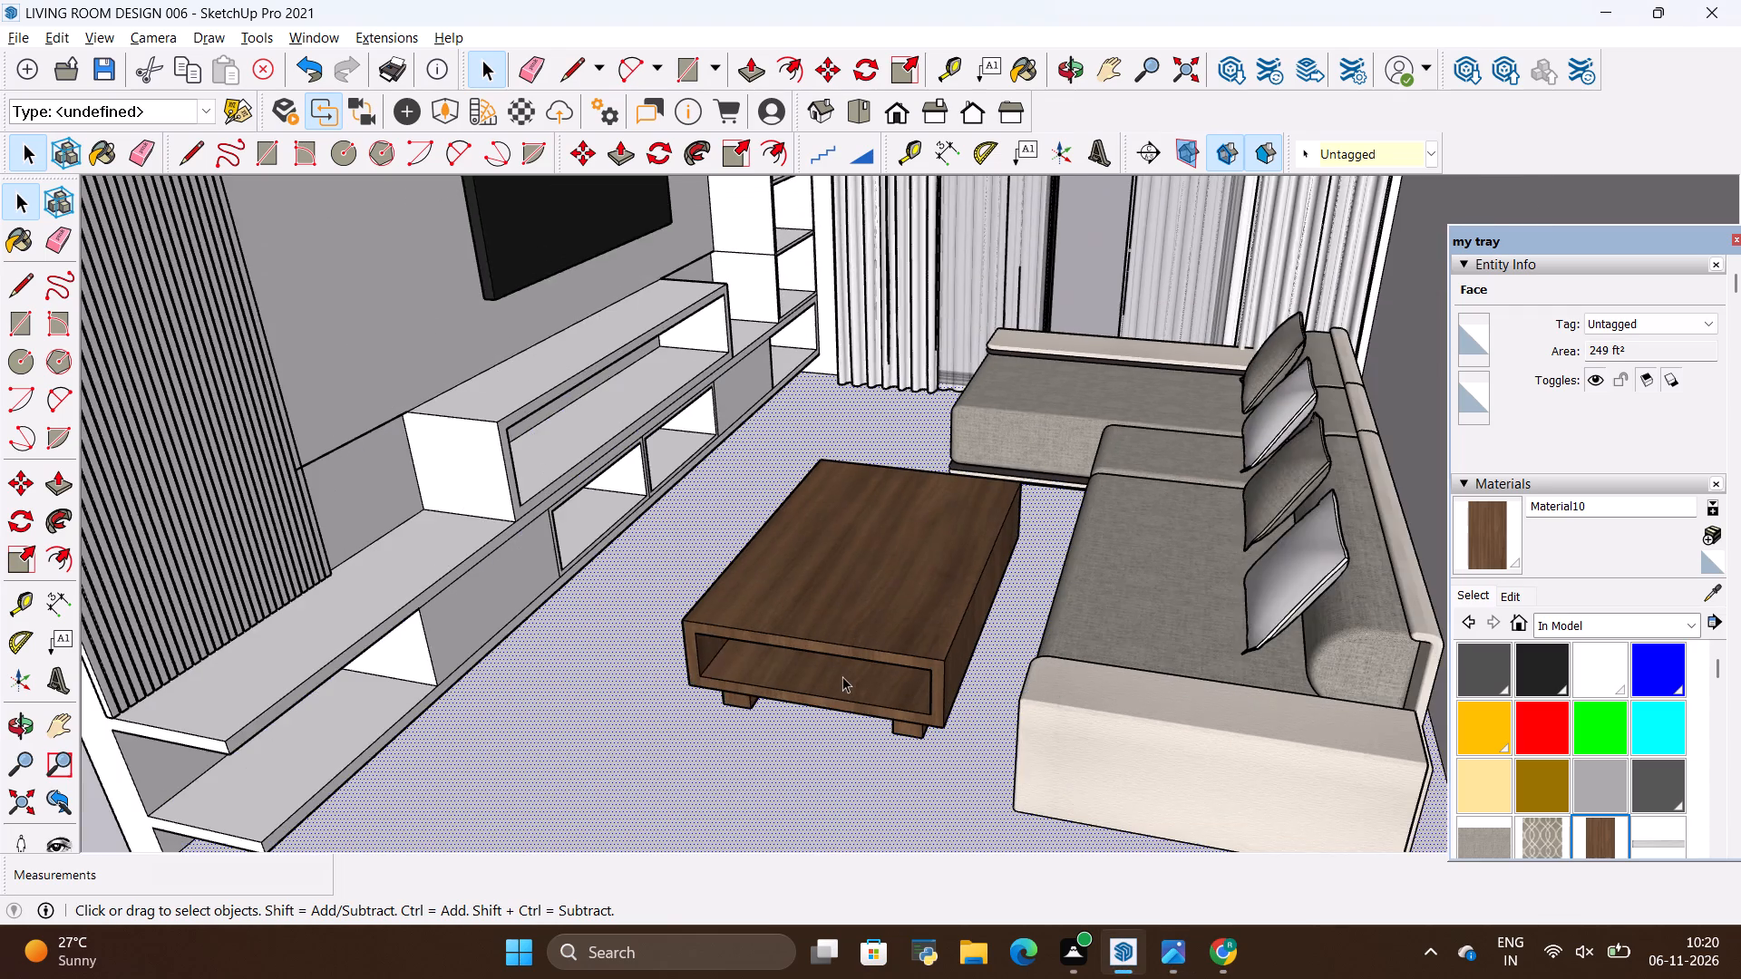
scroll(1078, 620, "down", 8)
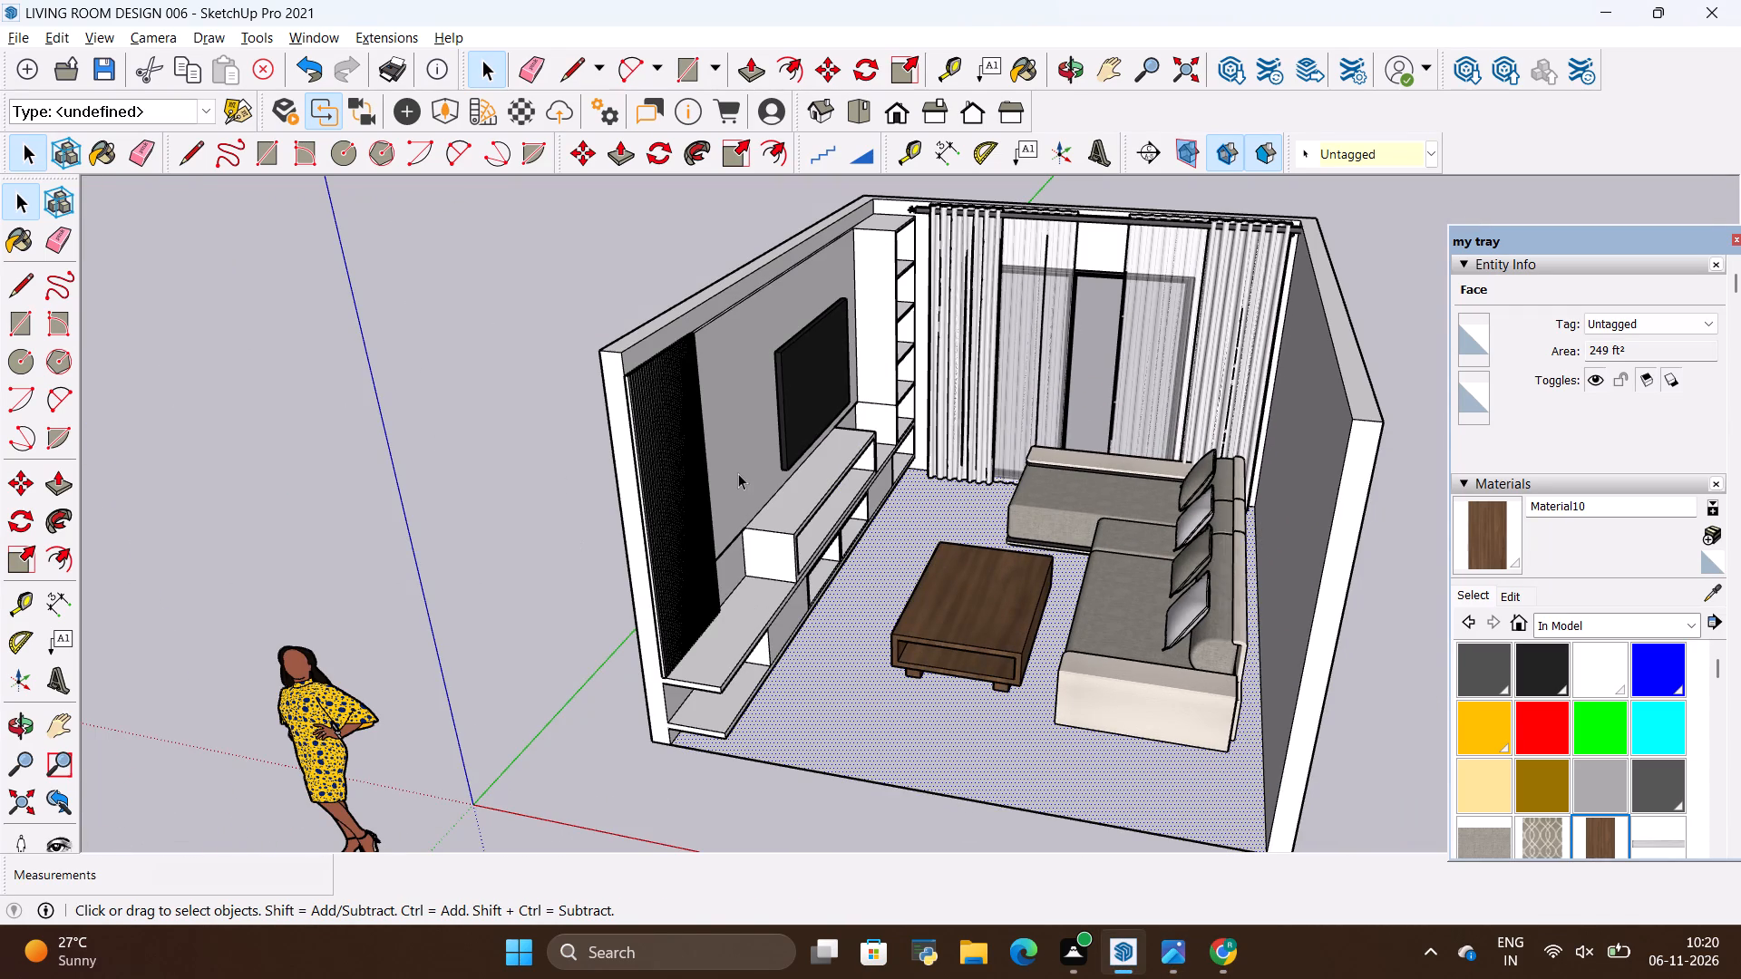
key("alt+Tab")
key("alt+Tab")
scroll(769, 595, "down", 3)
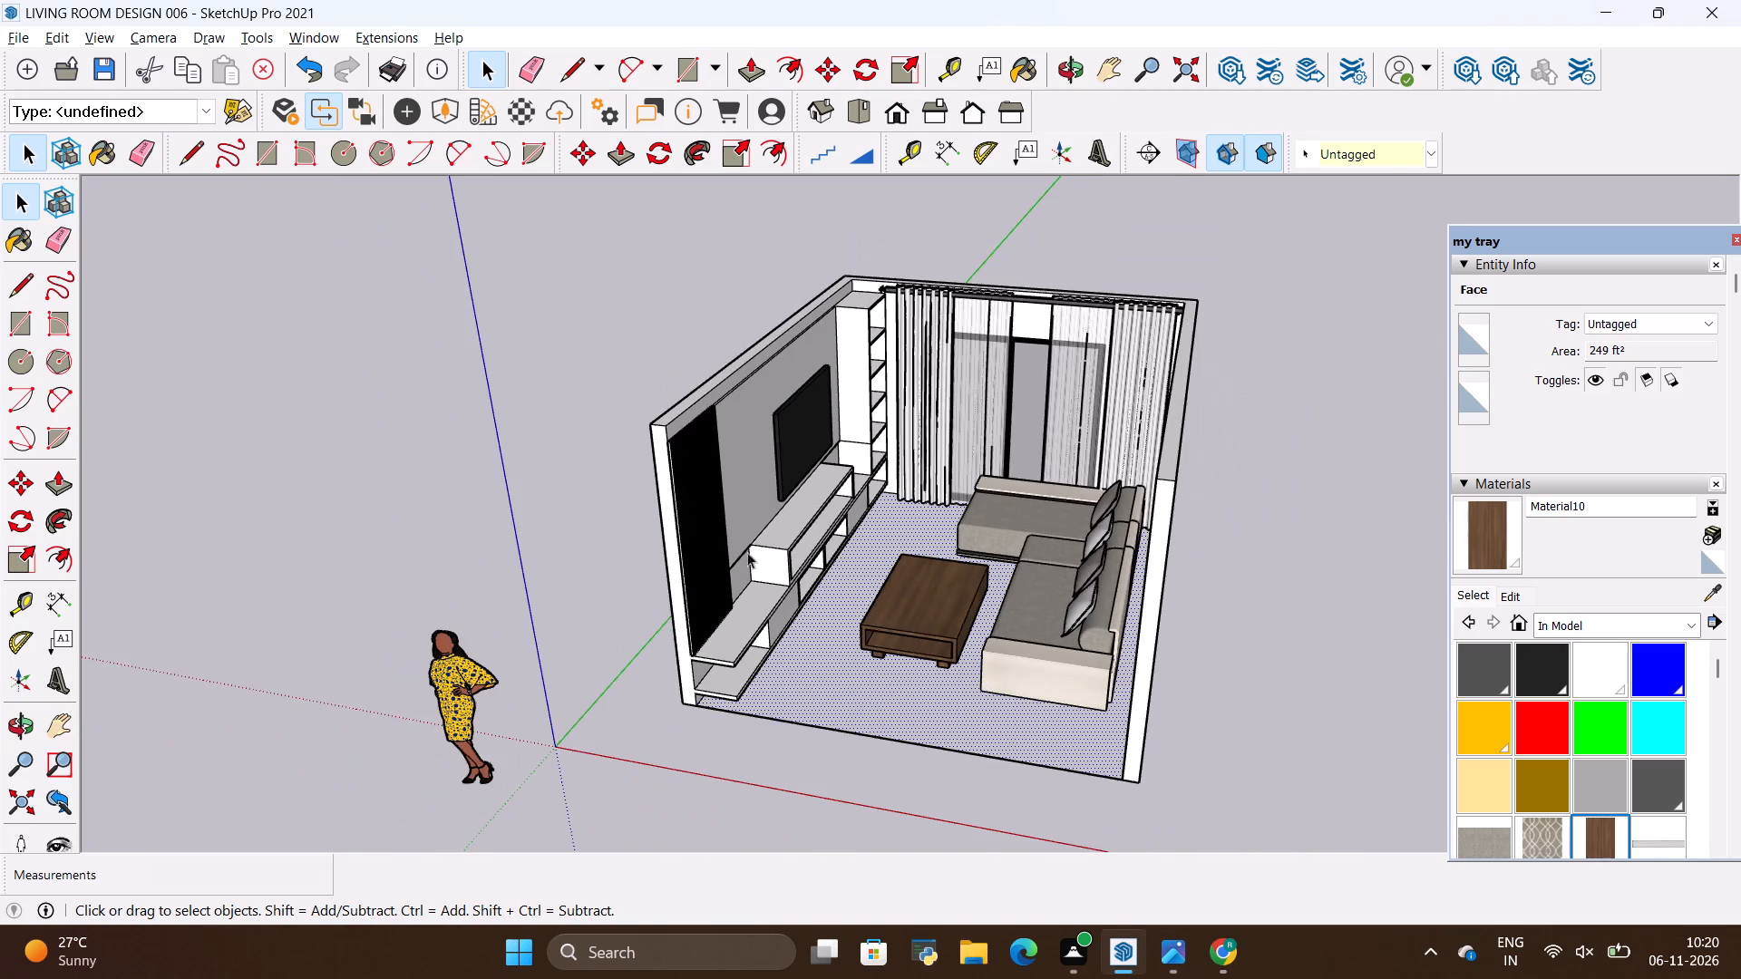
scroll(900, 370, "up", 6)
scroll(654, 410, "down", 2)
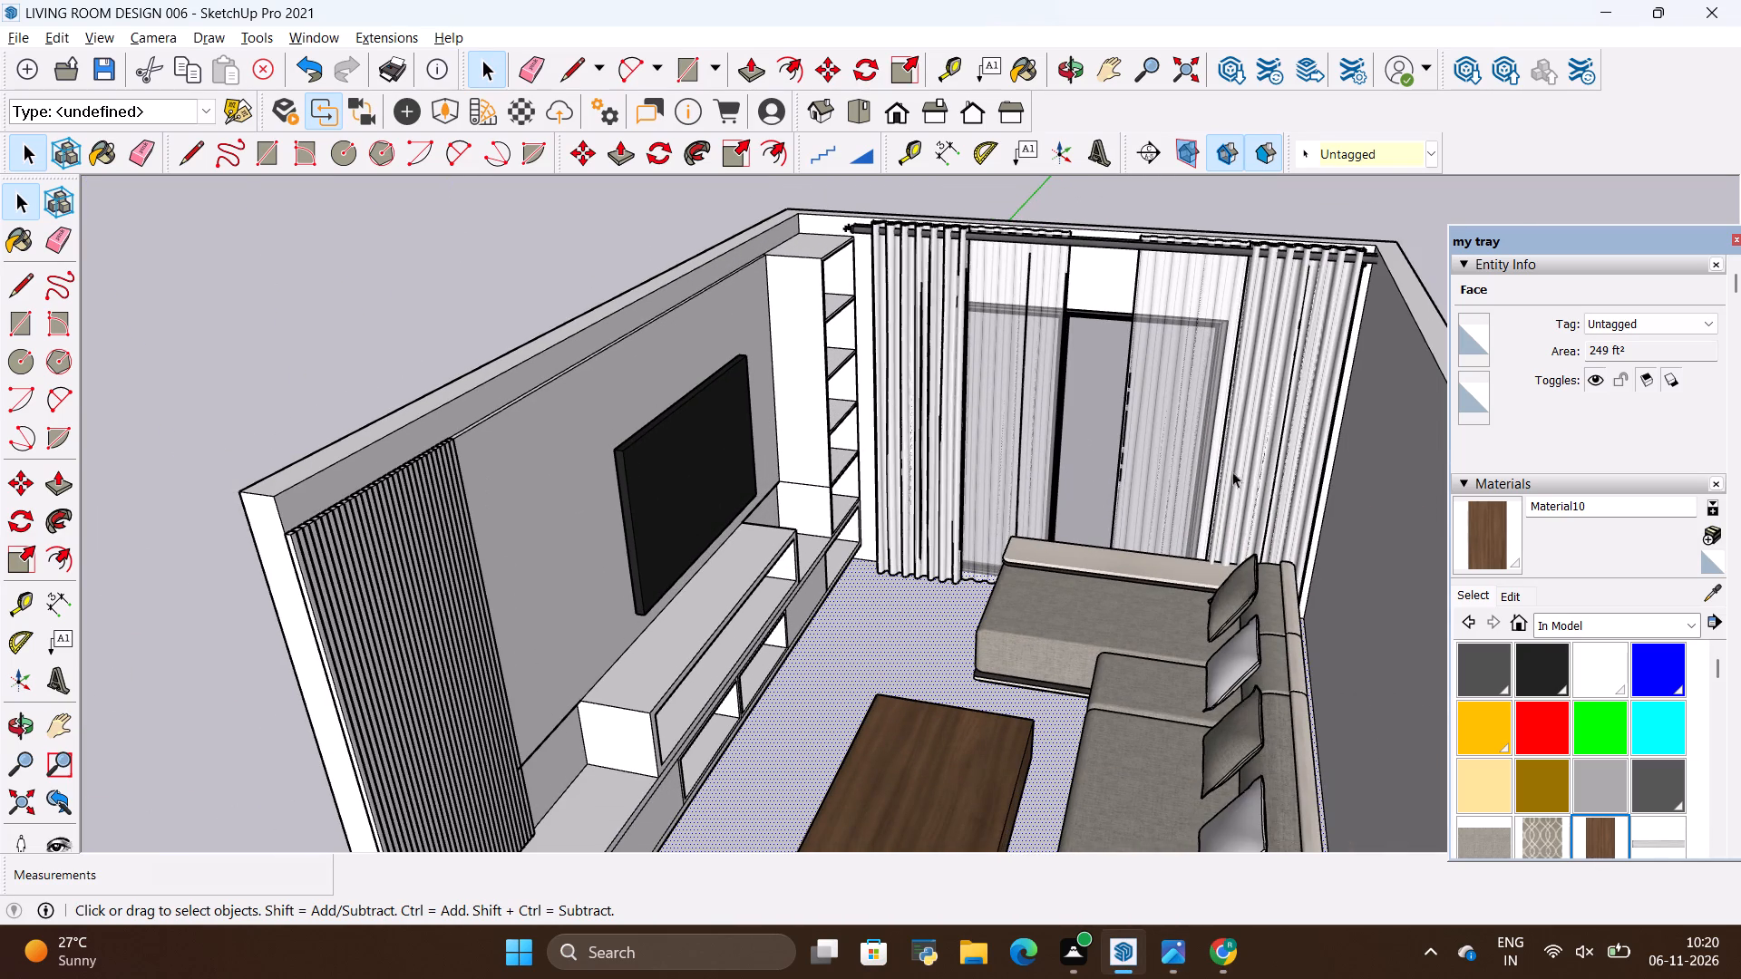
Paint the vertical slats on the TV wall with the brown wood material, starting from the slat at the wall's open end.
left_click(1475, 533)
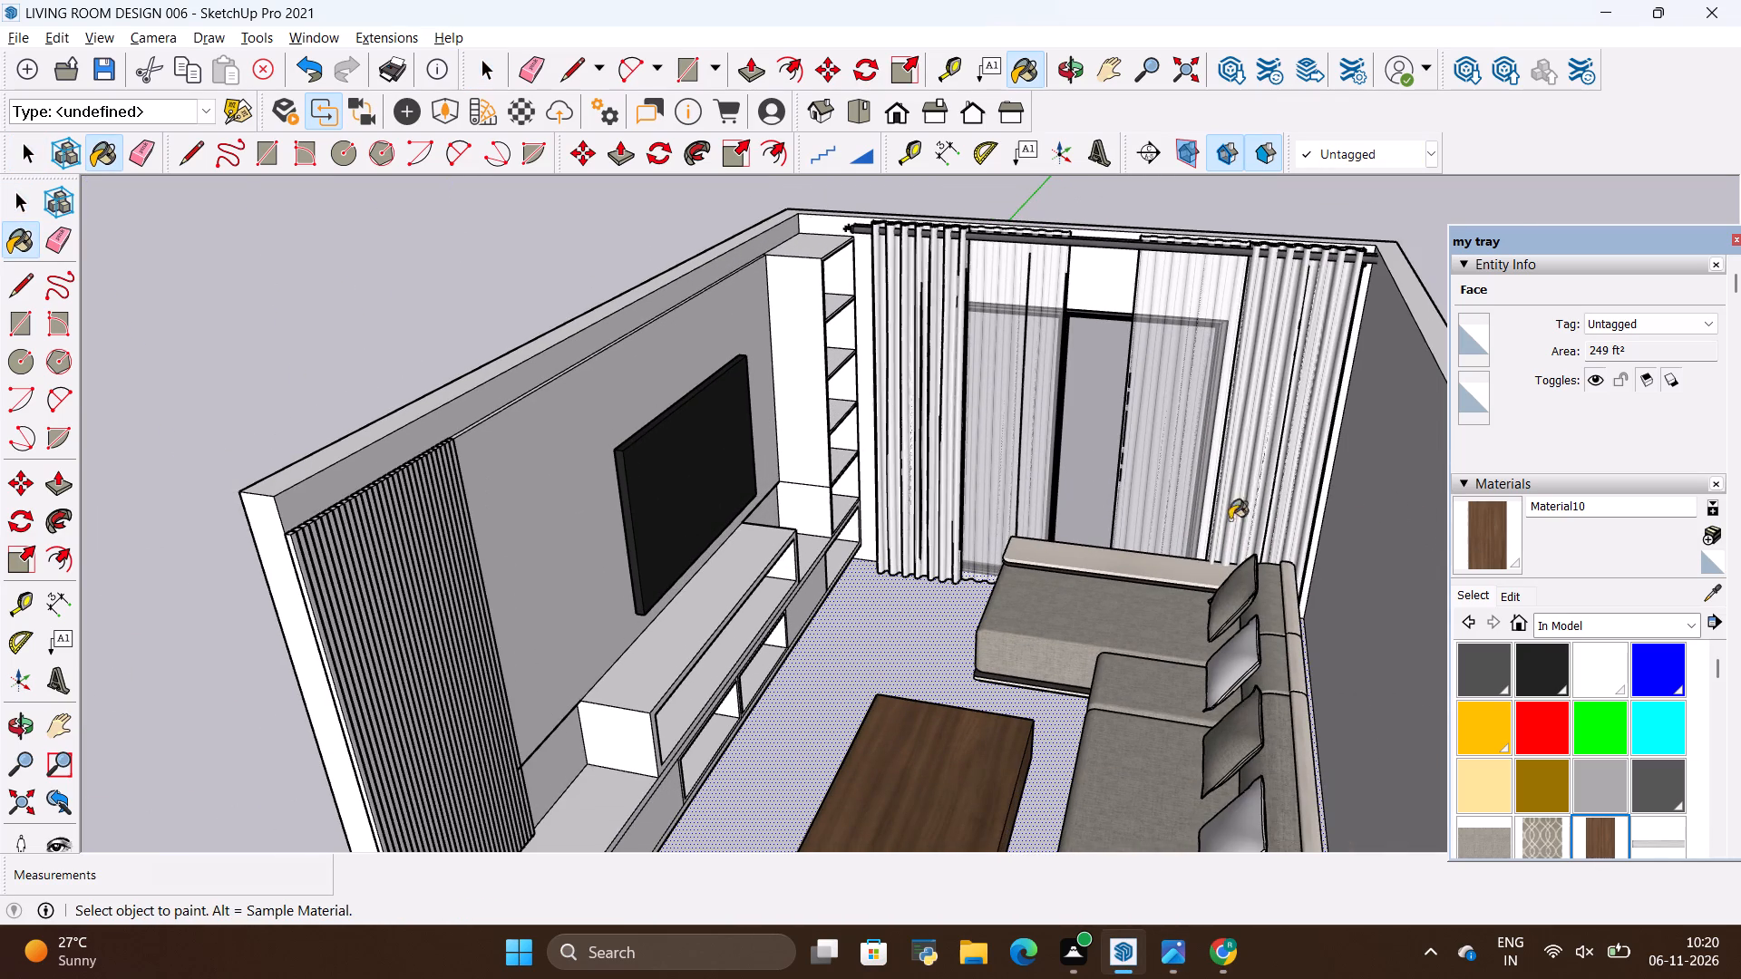
scroll(318, 582, "up", 12)
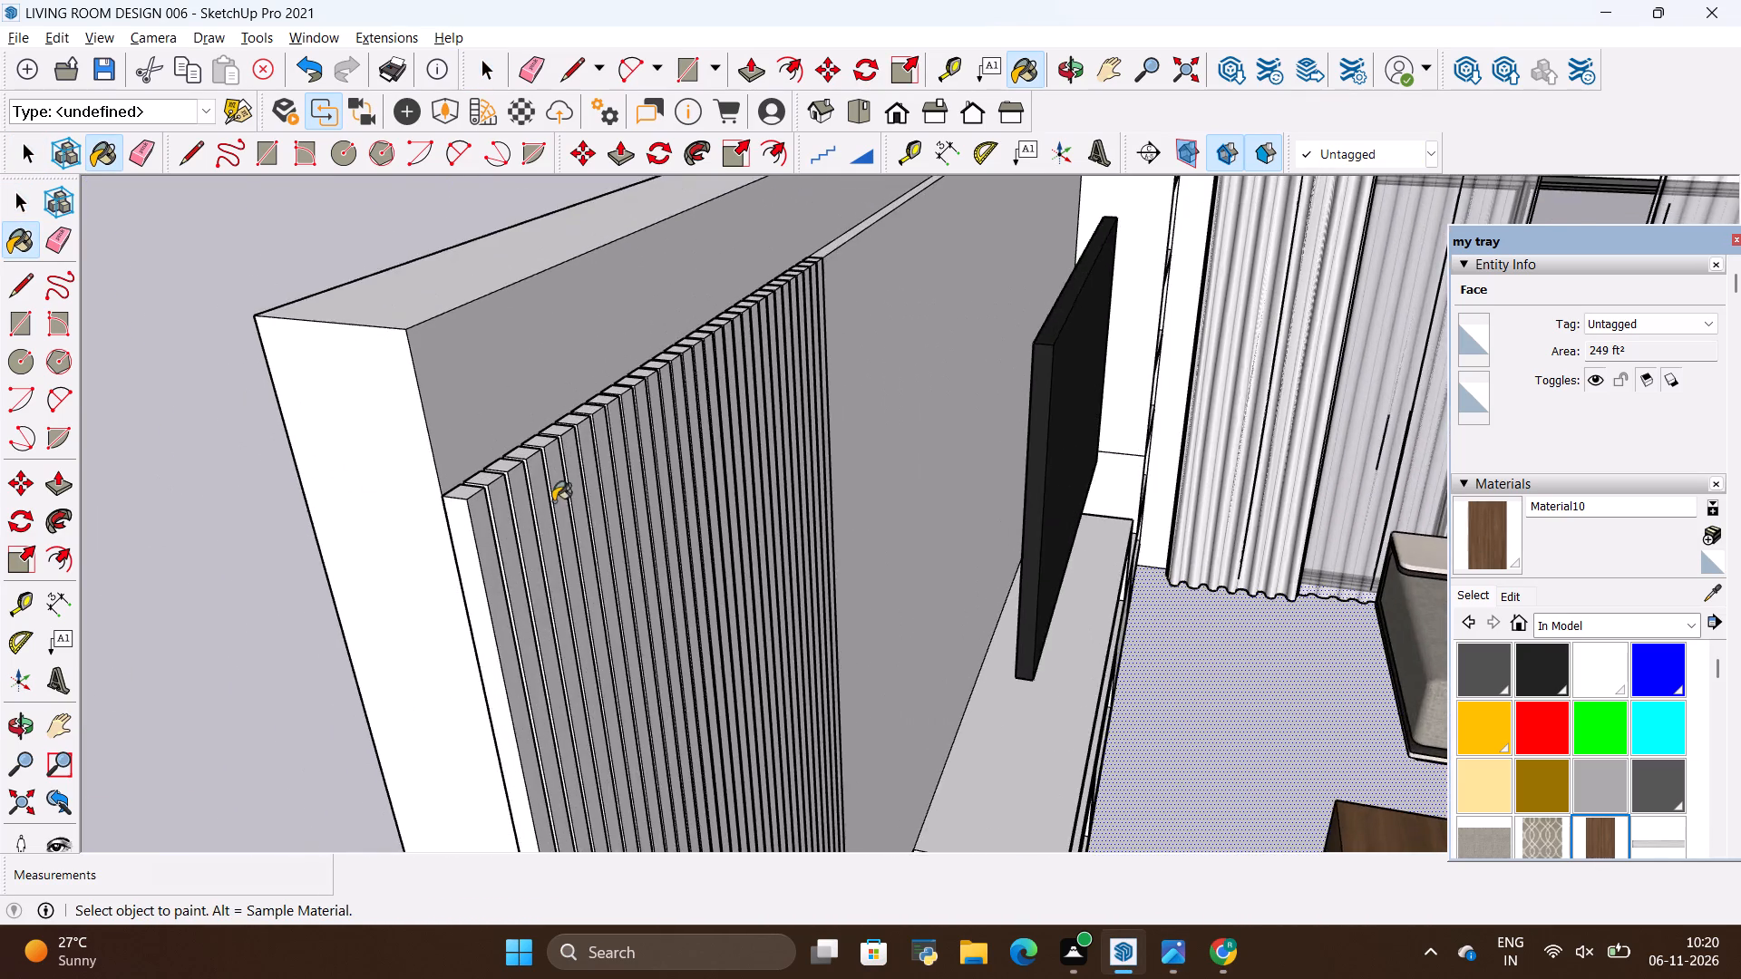
scroll(553, 501, "up", 6)
left_click(413, 509)
left_click(452, 483)
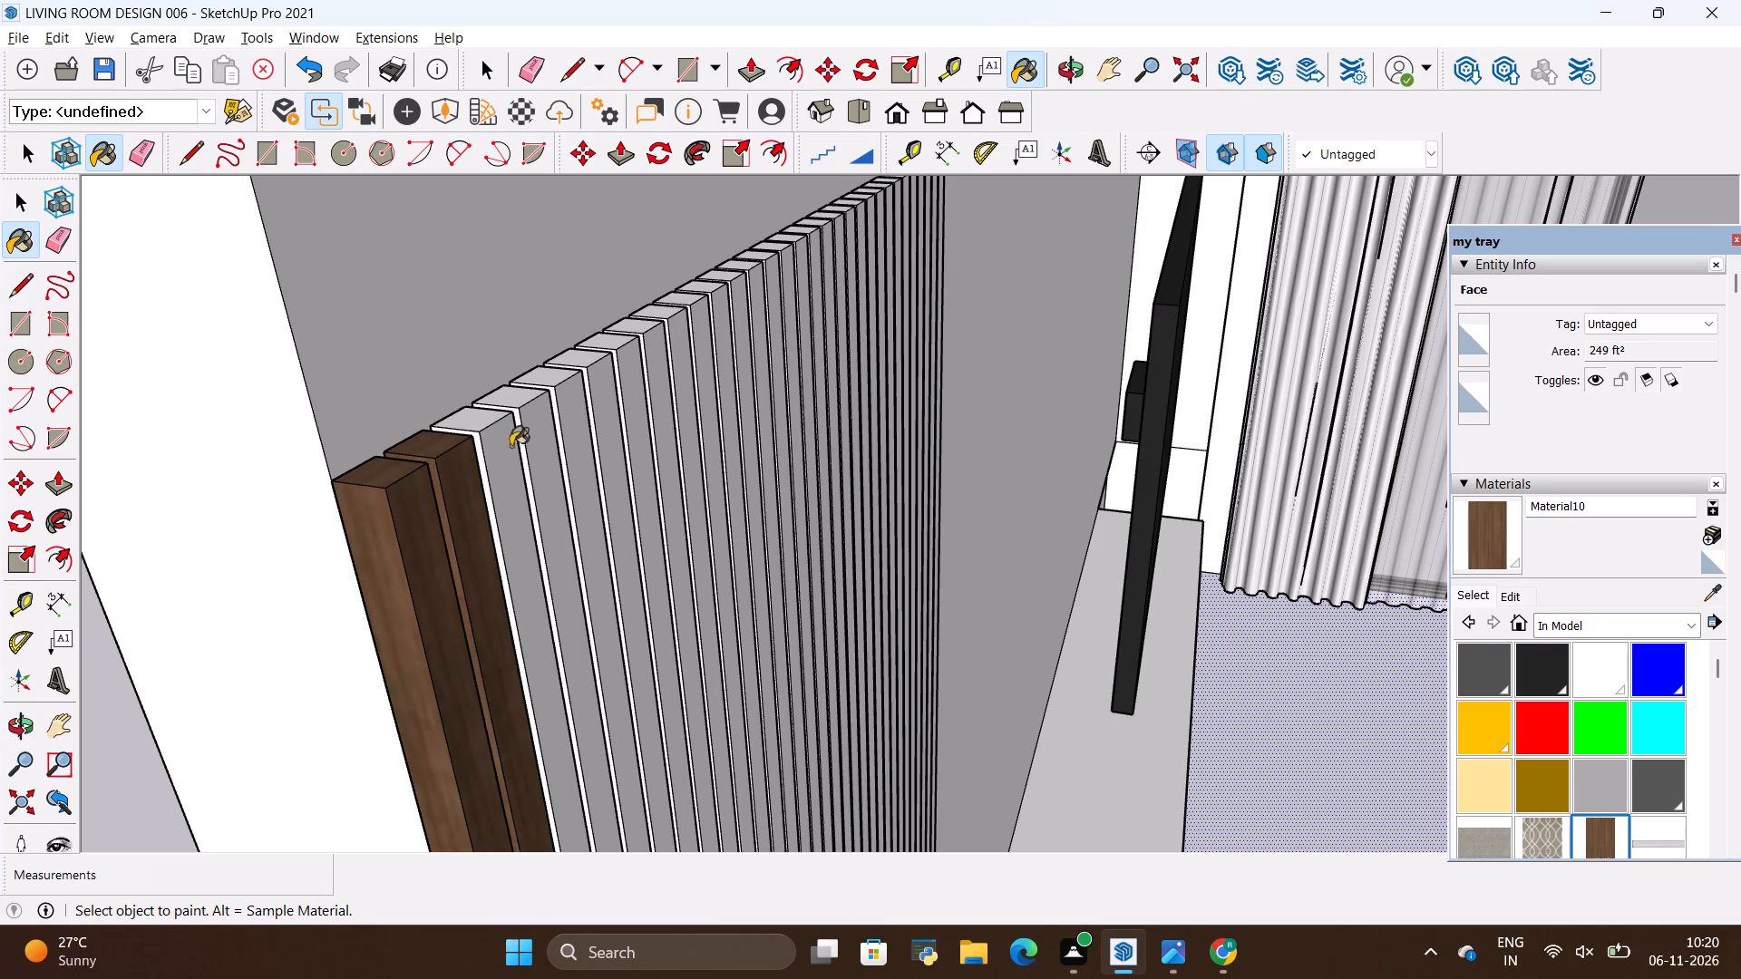
left_click(511, 448)
left_click(494, 459)
left_click(523, 434)
left_click(569, 397)
left_click(598, 376)
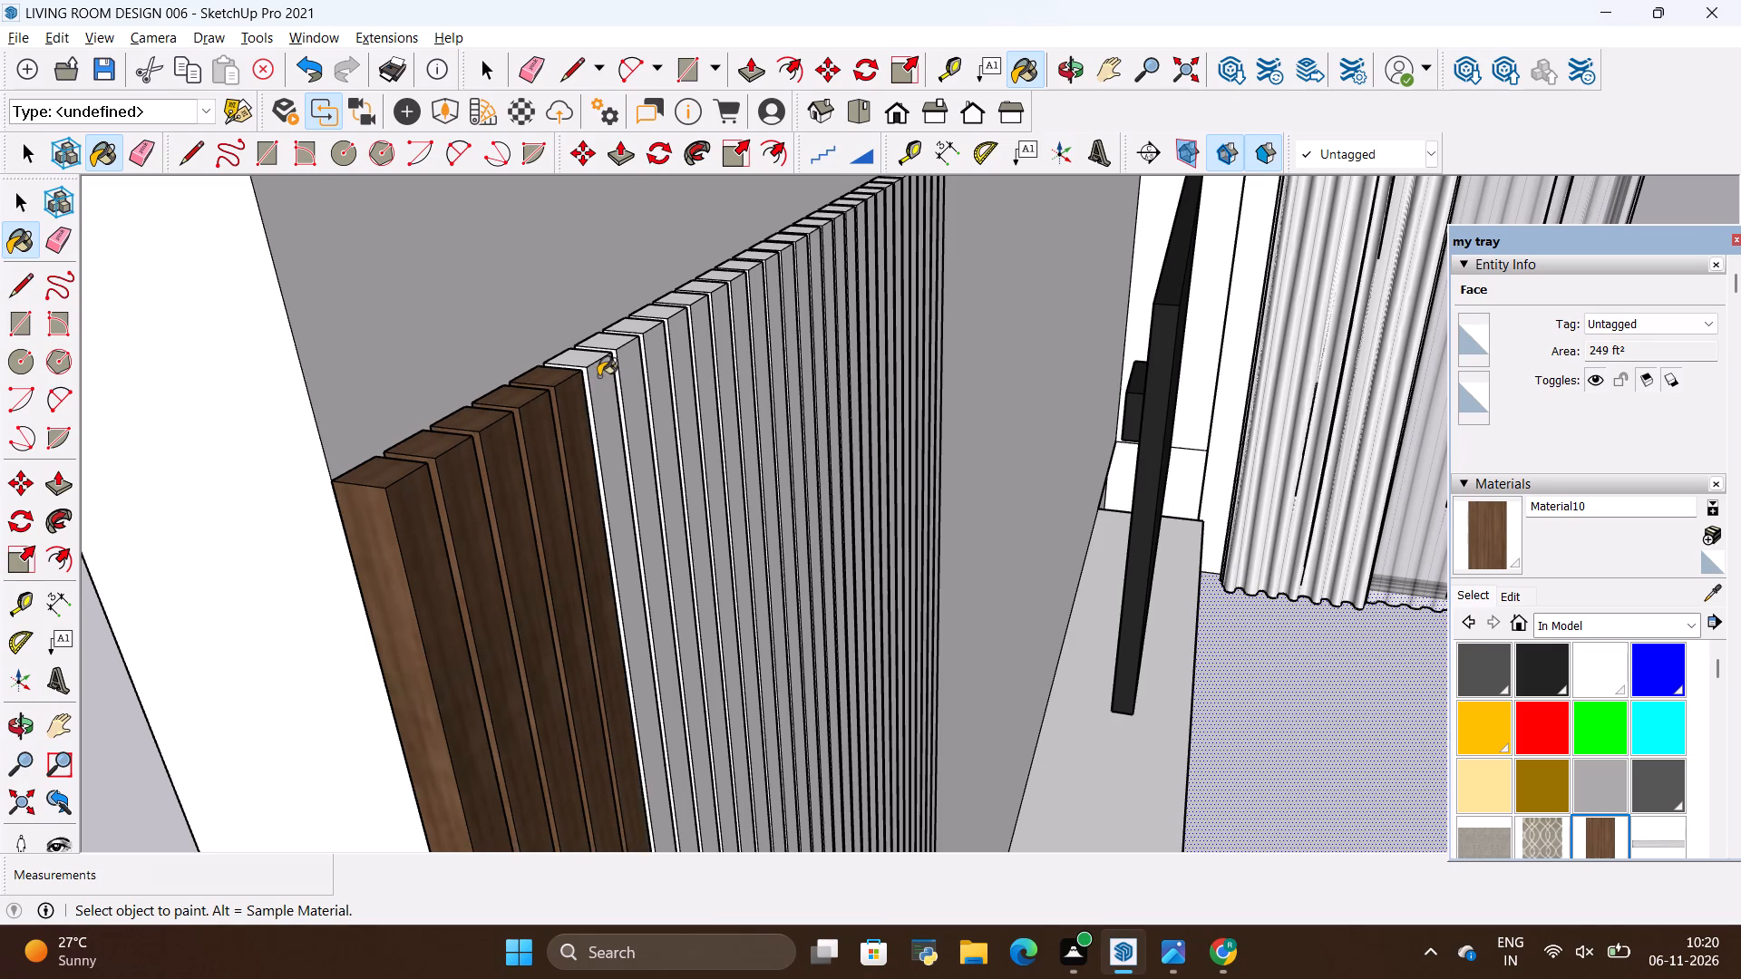
left_click(746, 350)
left_click(681, 376)
left_click(657, 384)
double_click(616, 405)
left_click(634, 395)
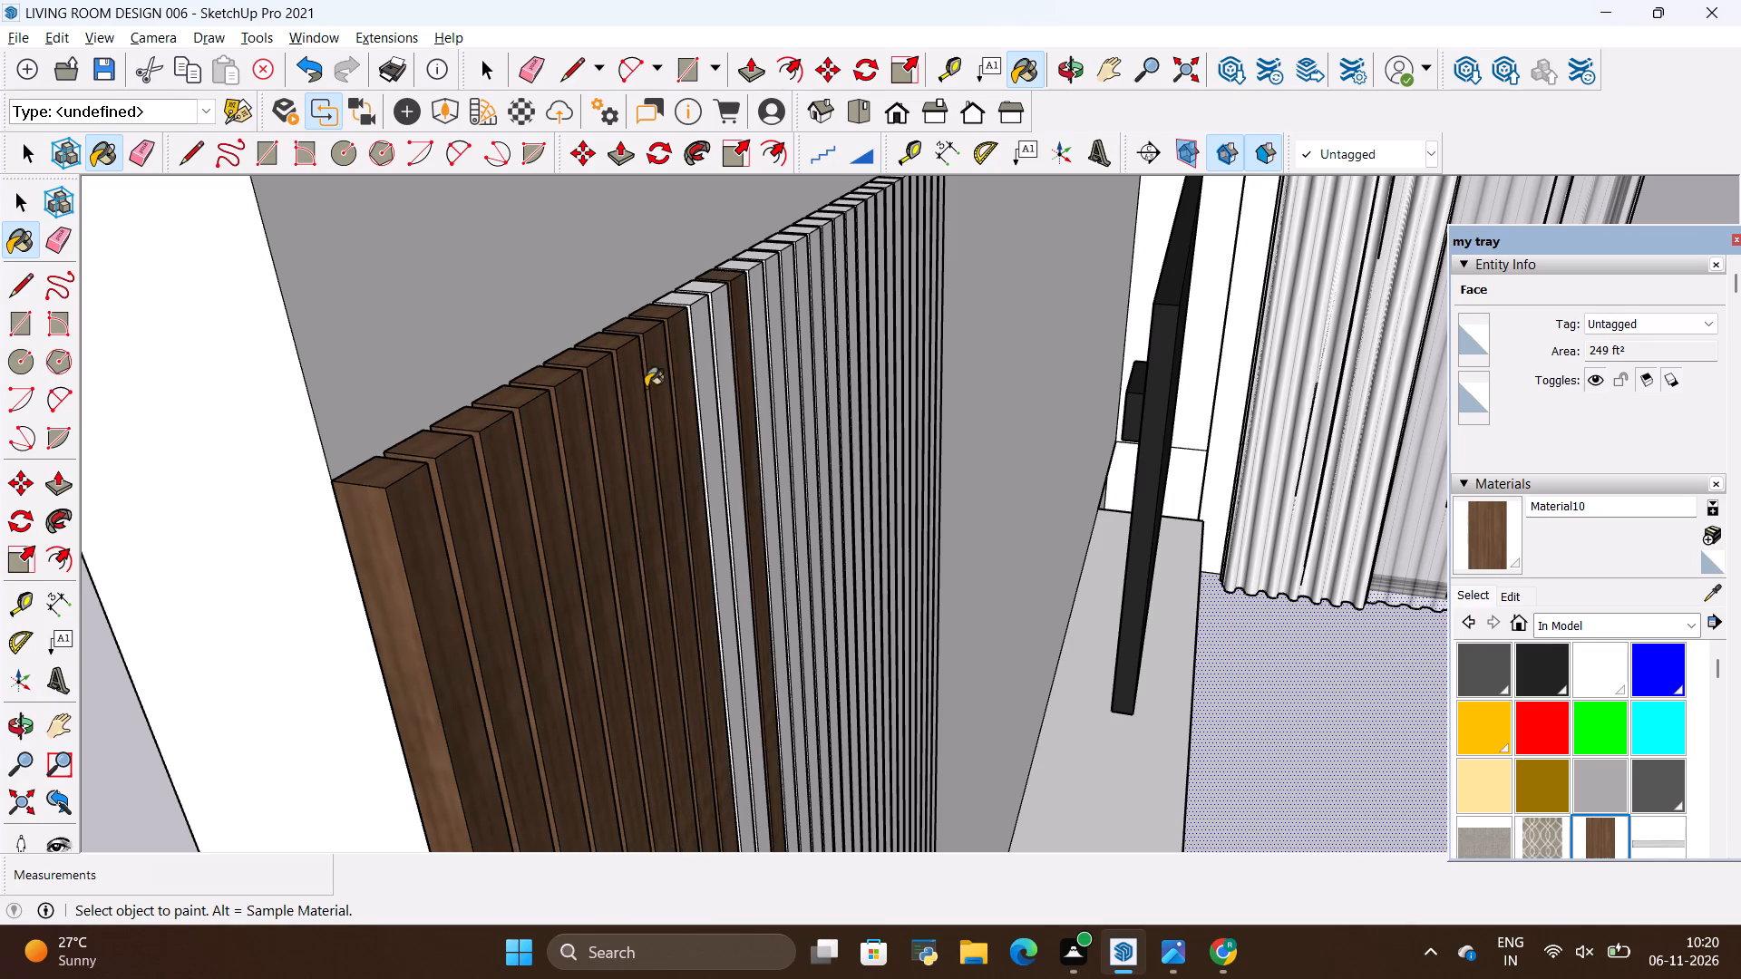
left_click(703, 345)
left_click(717, 333)
Continue painting the TV wall's vertical slats with the brown wood material, working slat by slat across the panel towards the TV.
scroll(575, 579, "down", 9)
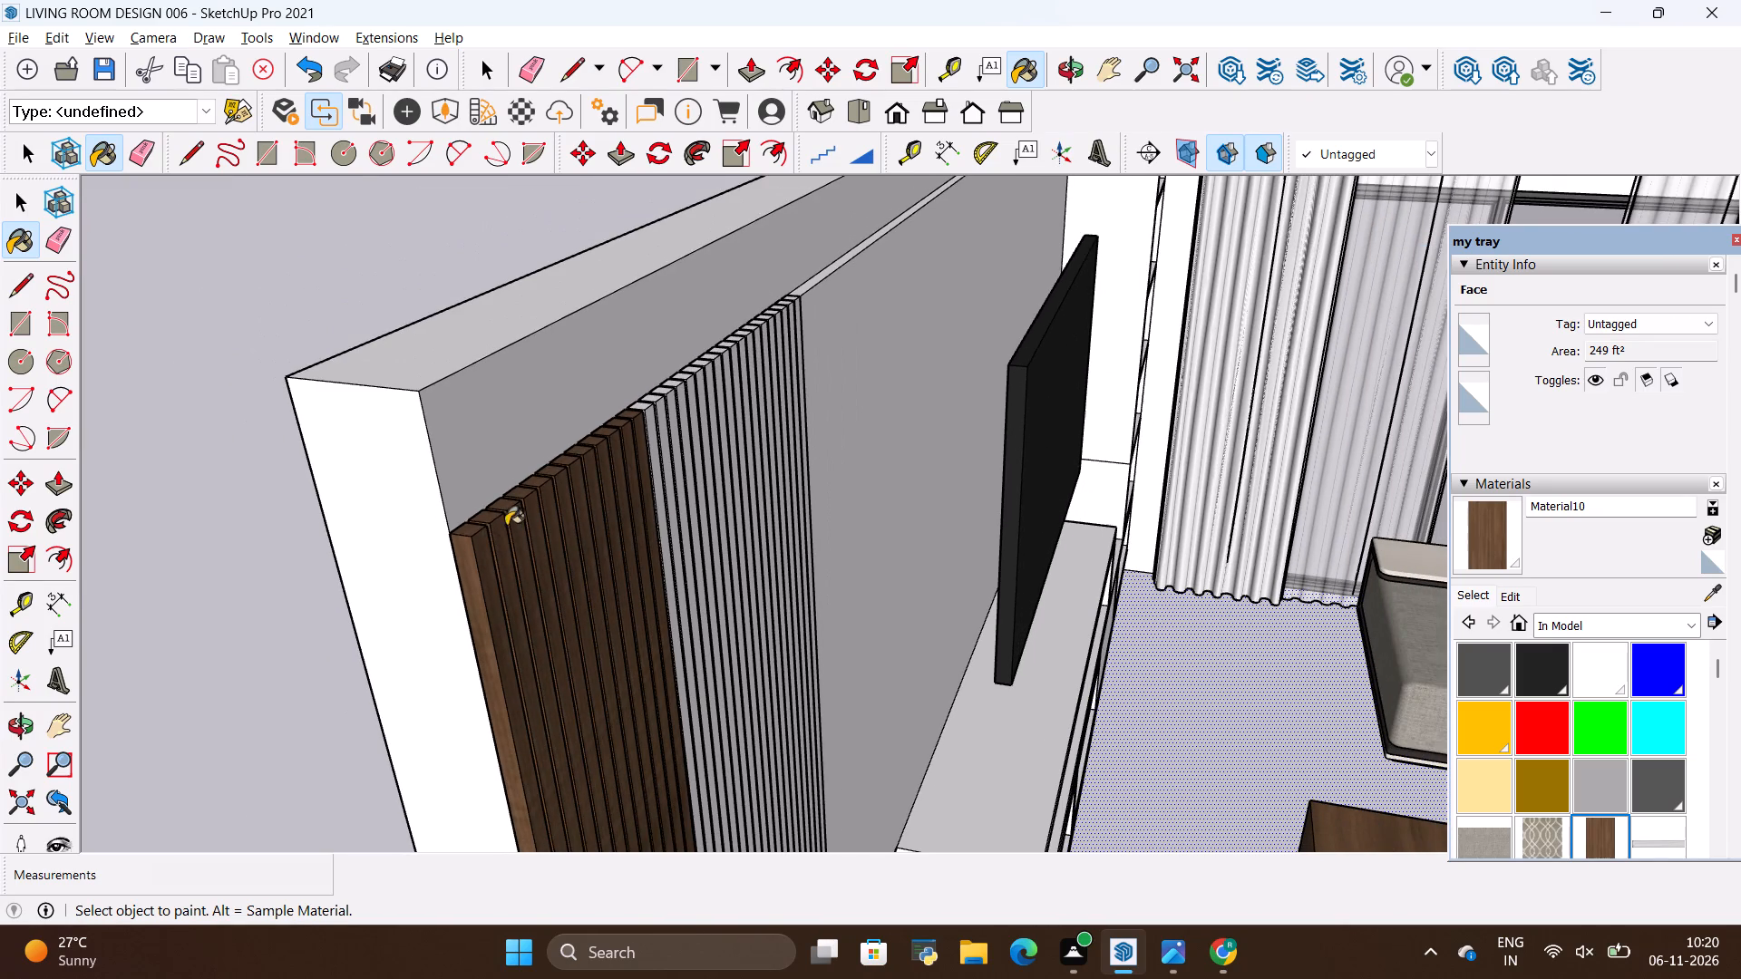
scroll(704, 365, "up", 2)
scroll(608, 439, "up", 4)
left_click(635, 416)
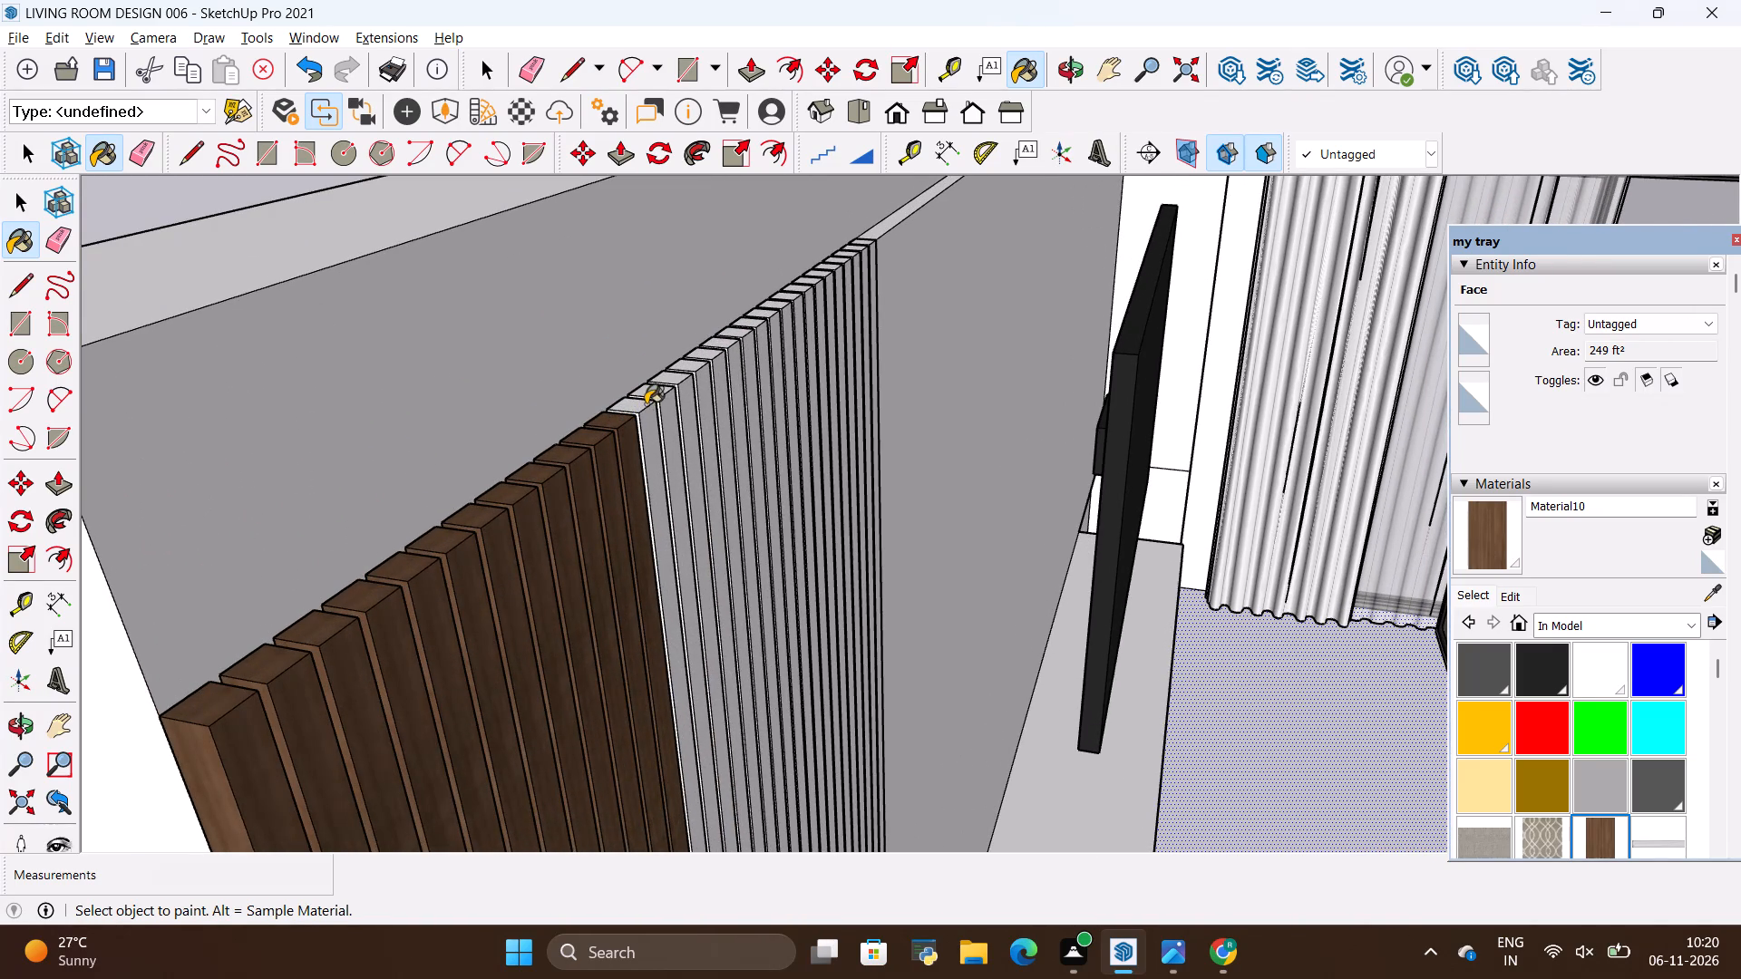
double_click(646, 404)
double_click(661, 407)
left_click(675, 409)
double_click(685, 400)
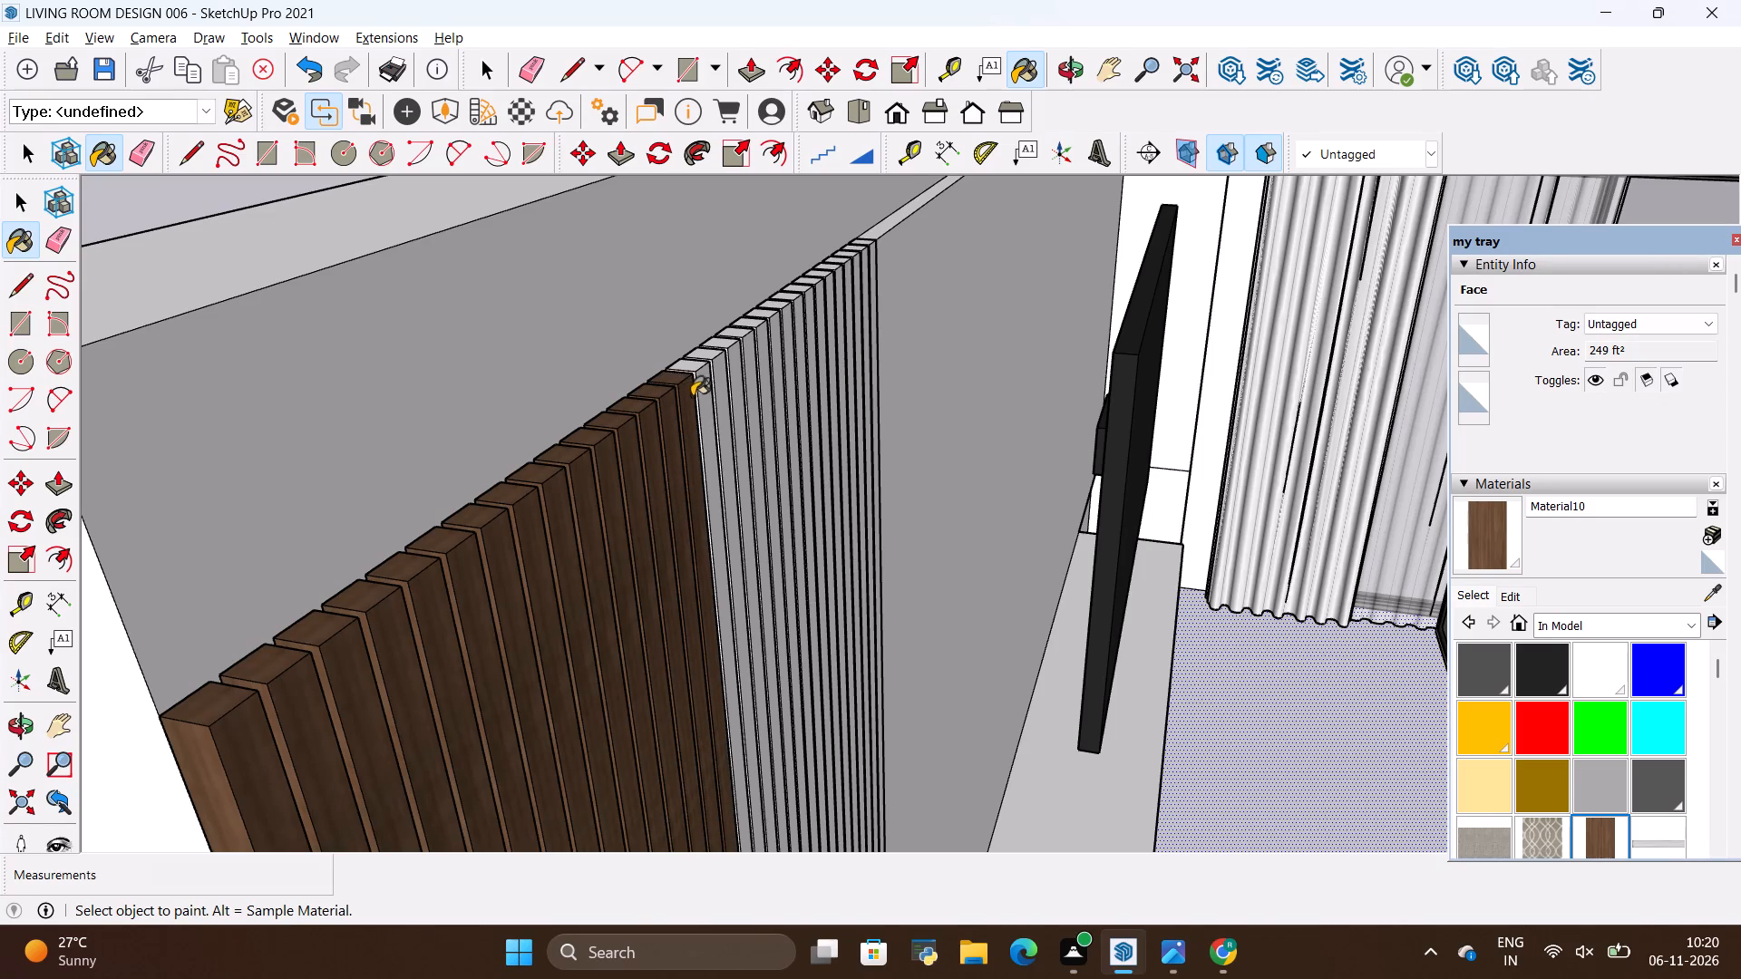
double_click(698, 392)
left_click(715, 389)
left_click(715, 383)
left_click(724, 376)
double_click(728, 370)
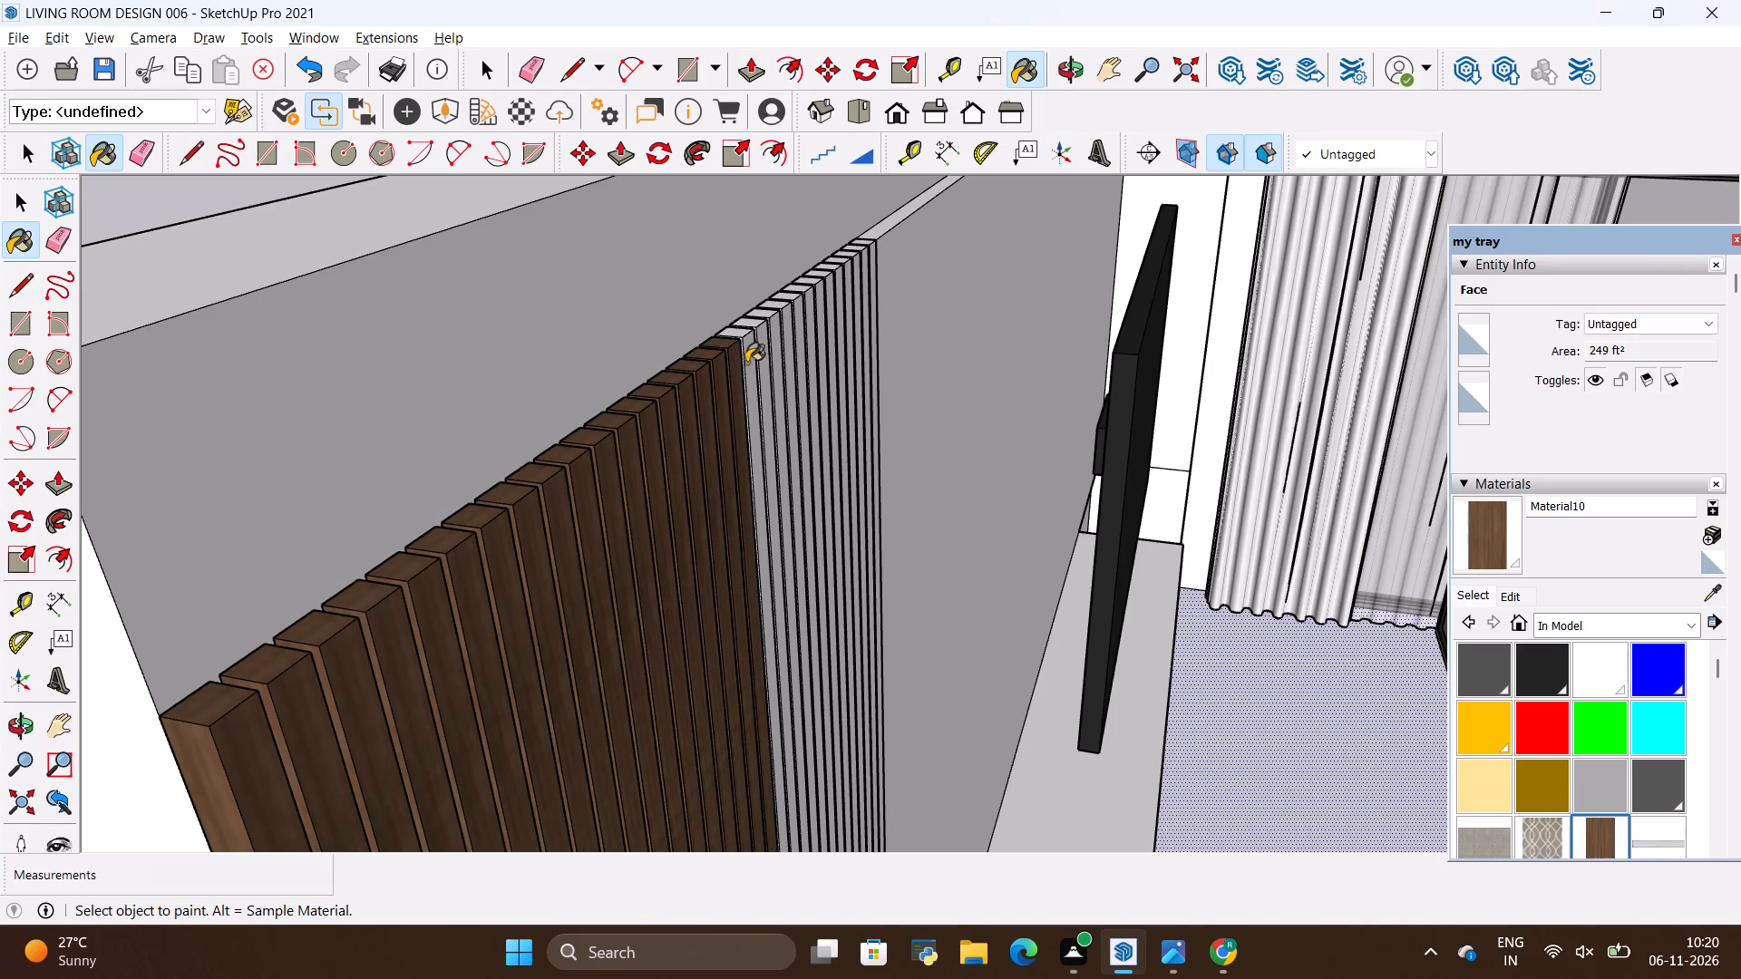
double_click(748, 362)
left_click(763, 352)
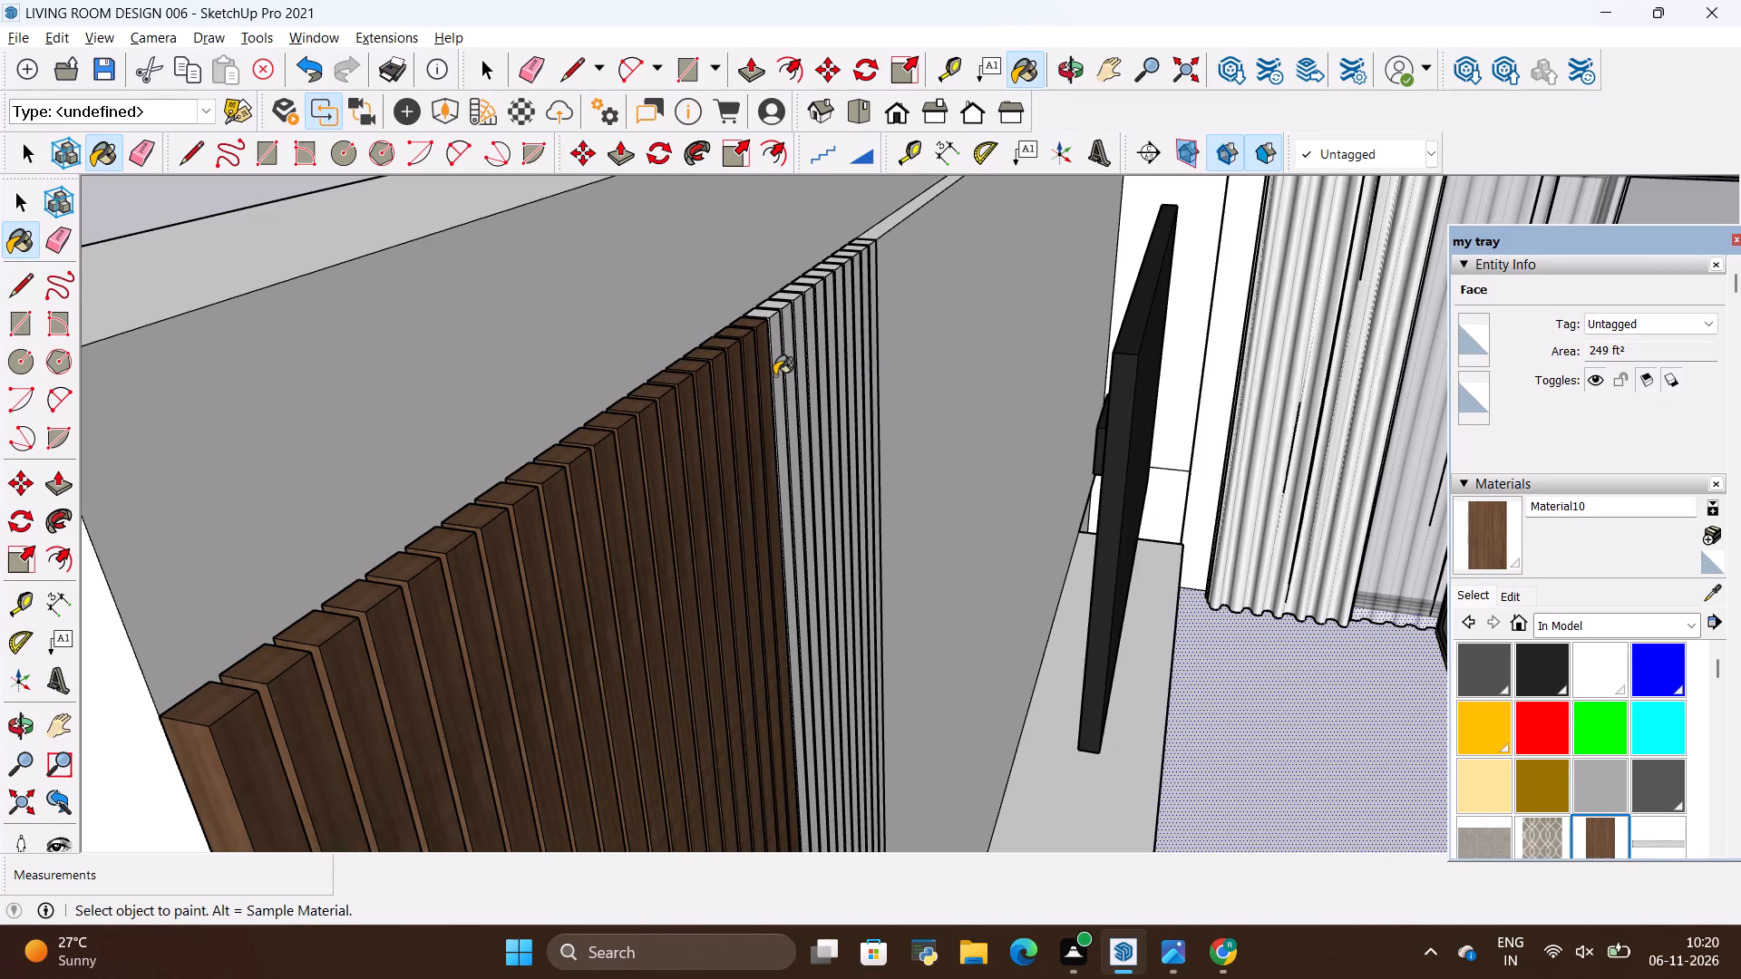
left_click(774, 375)
left_click(807, 363)
left_click(801, 371)
left_click(785, 376)
left_click(803, 367)
double_click(829, 349)
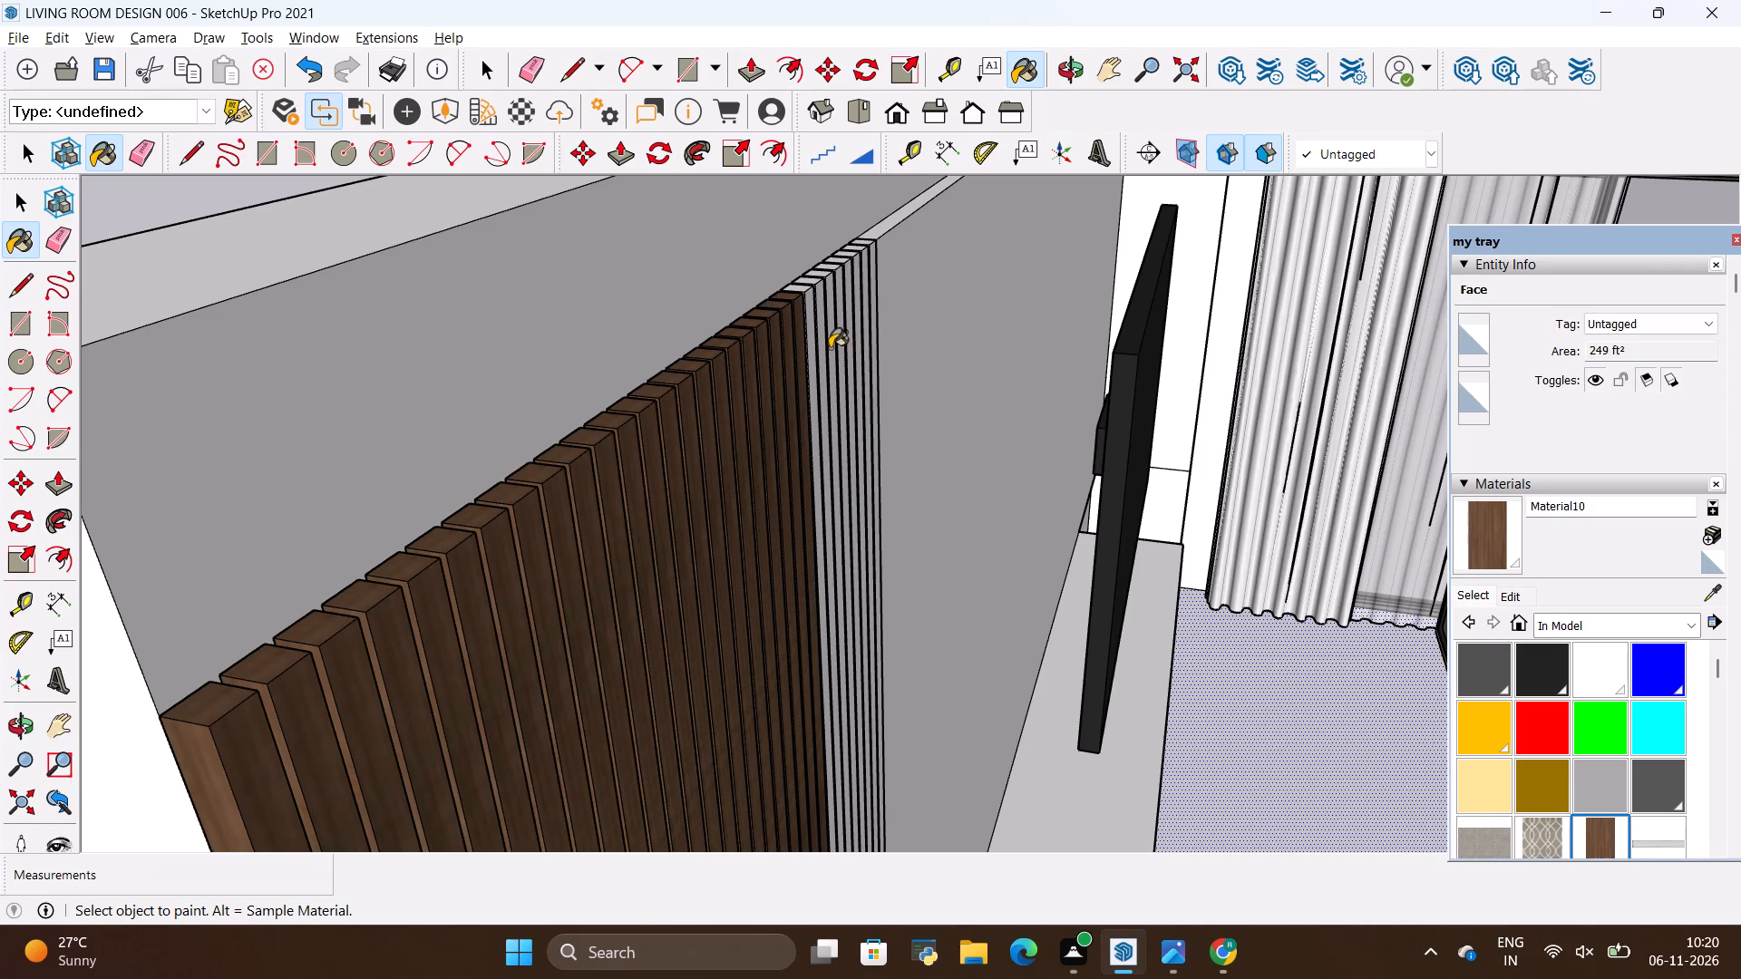
triple_click(818, 355)
left_click(814, 362)
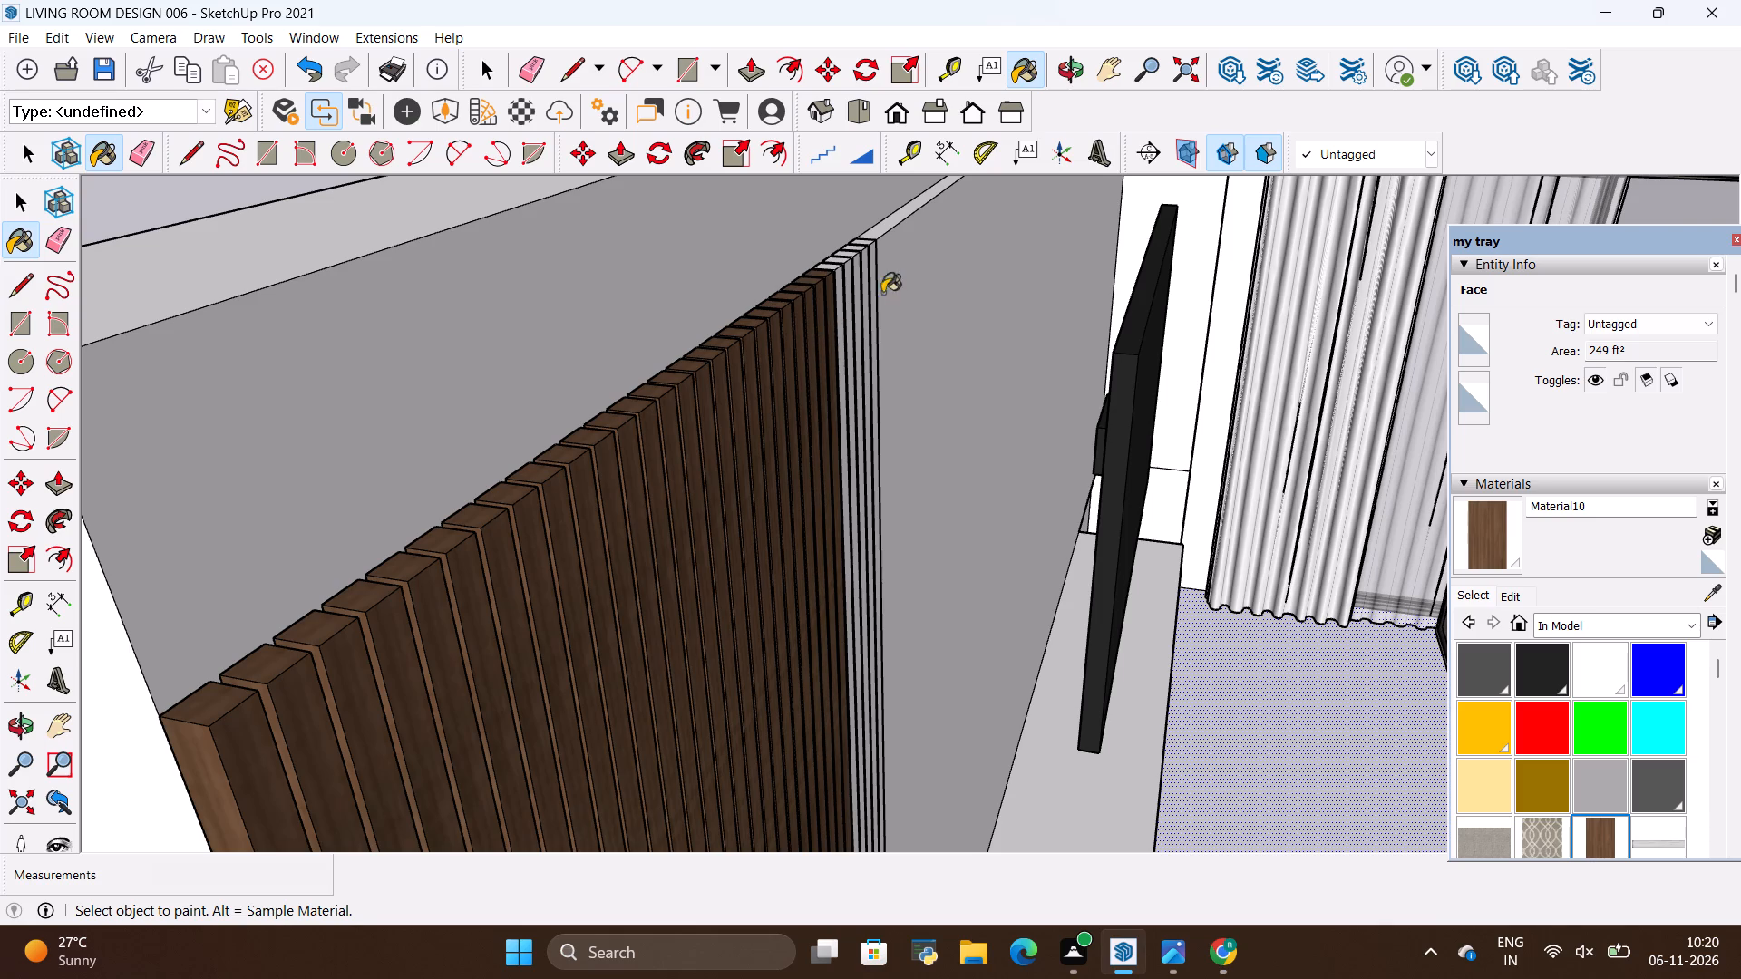
Paint the remaining unpainted slats at the TV end of the slatted panel with the brown wood material.
scroll(927, 203, "up", 10)
left_click(844, 280)
left_click(829, 296)
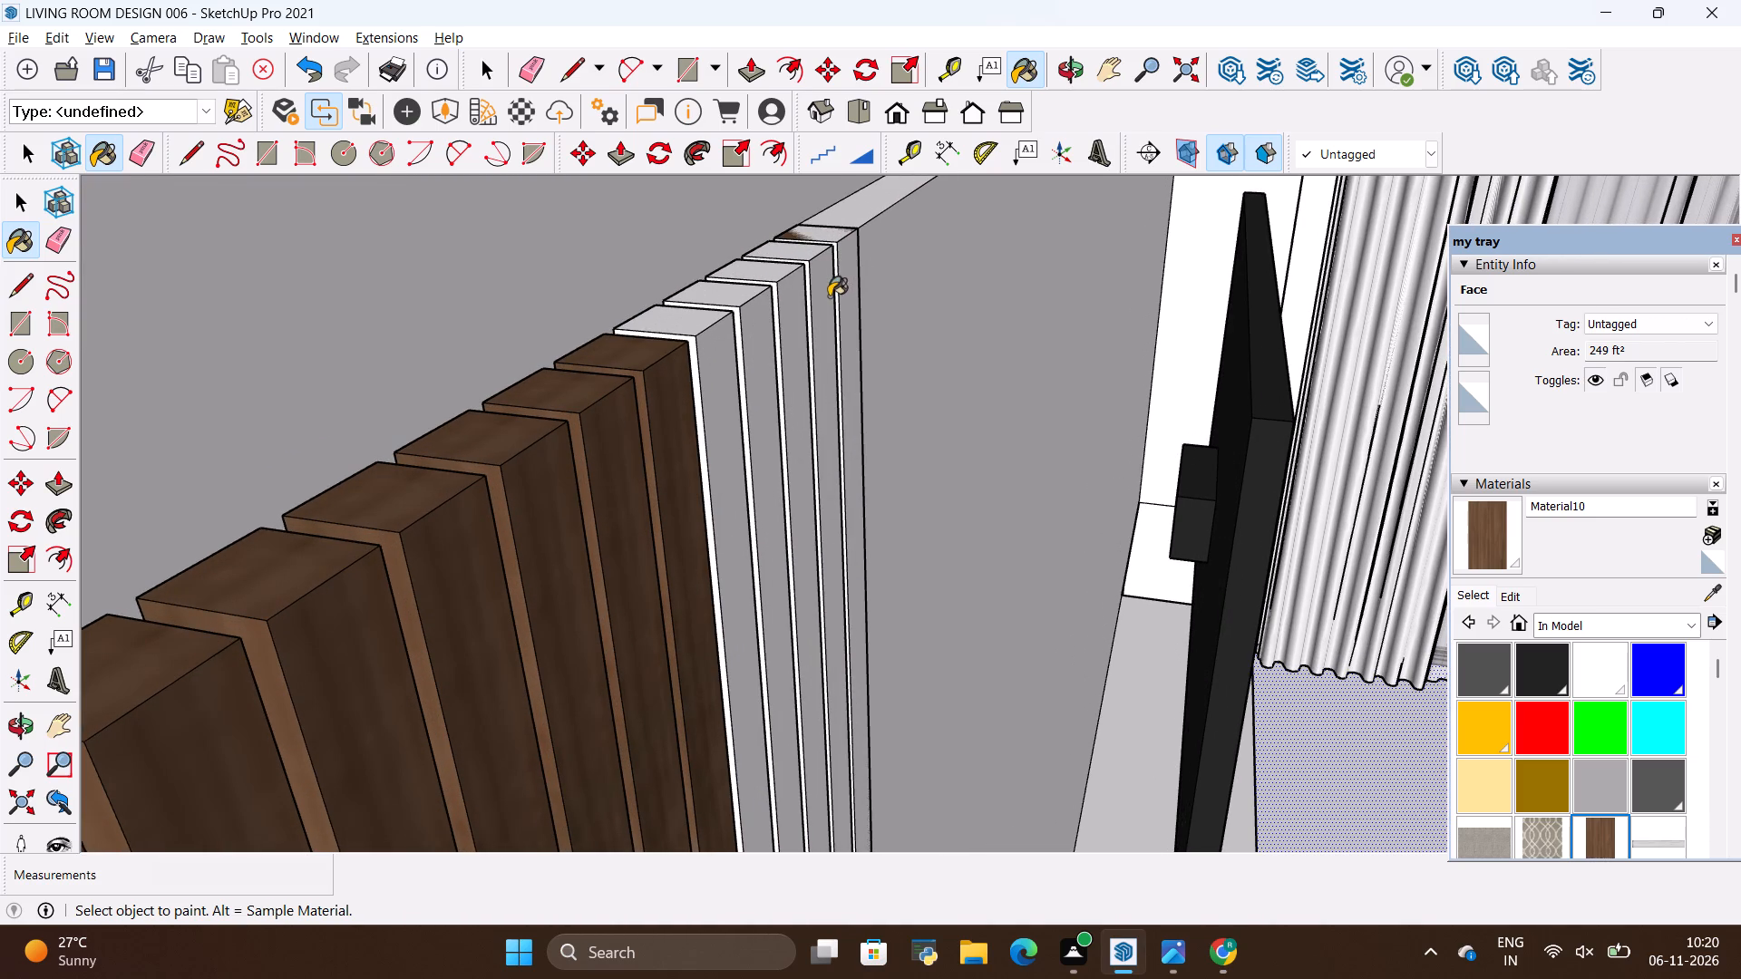
left_click(810, 322)
double_click(795, 341)
left_click(704, 406)
left_click(737, 386)
left_click(751, 371)
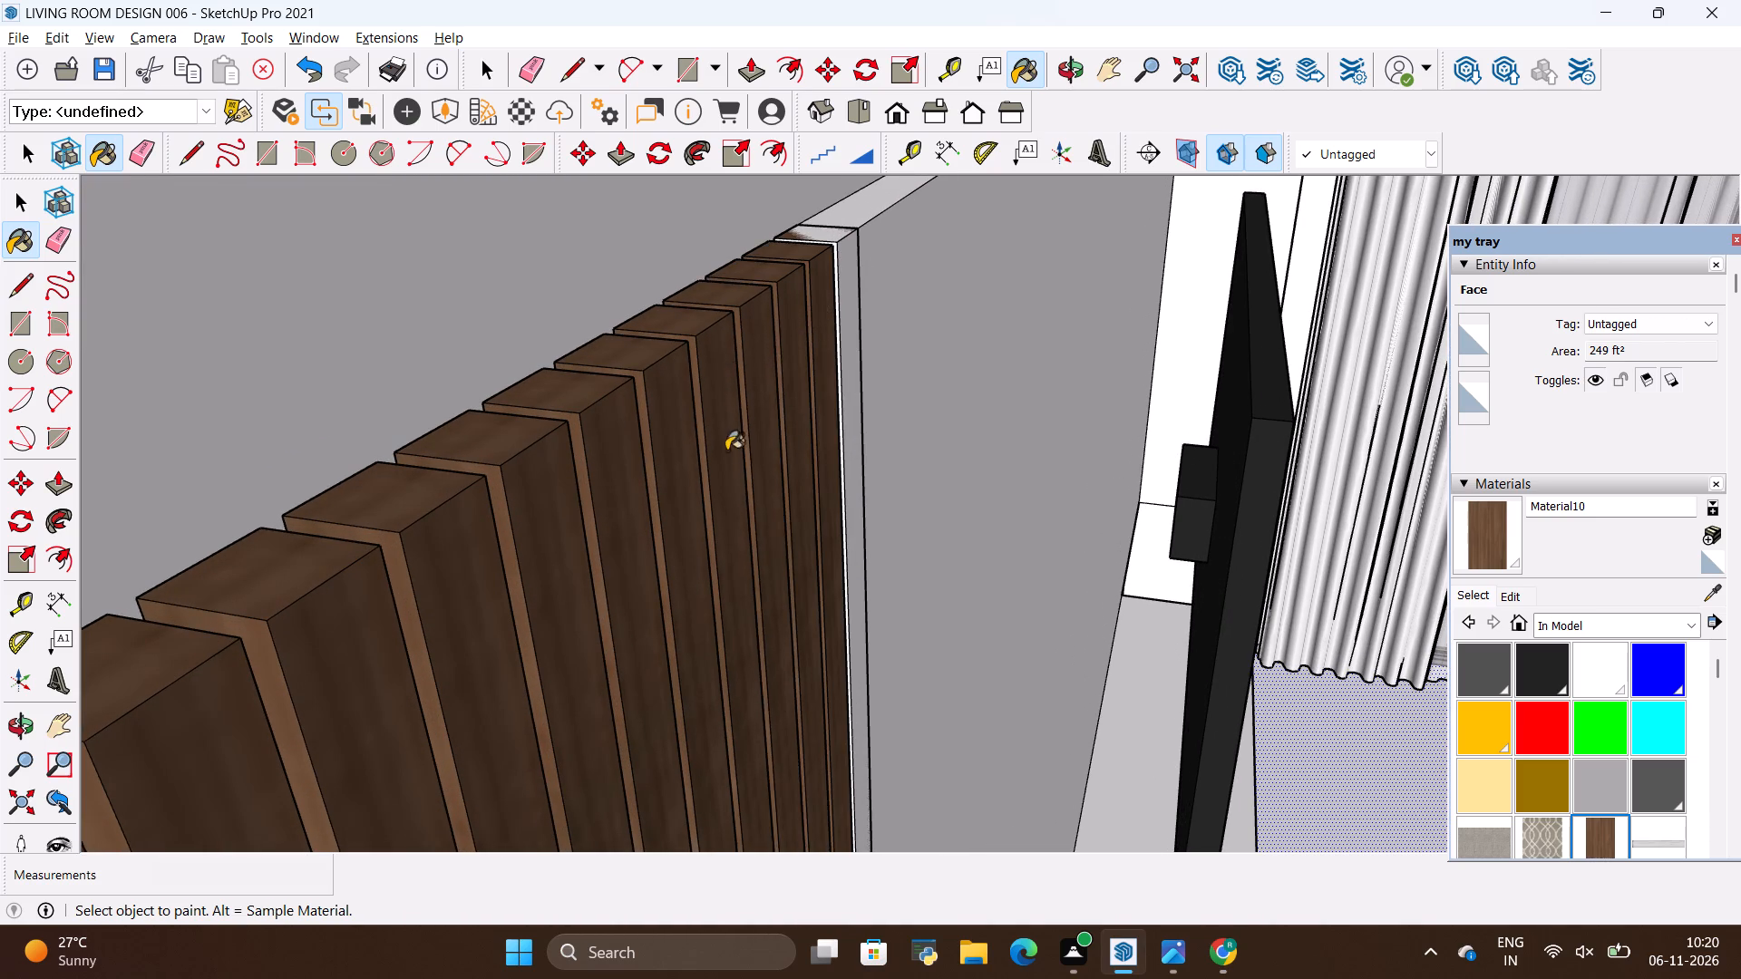
scroll(731, 460, "down", 4)
scroll(795, 293, "up", 7)
left_click(793, 310)
left_click(802, 378)
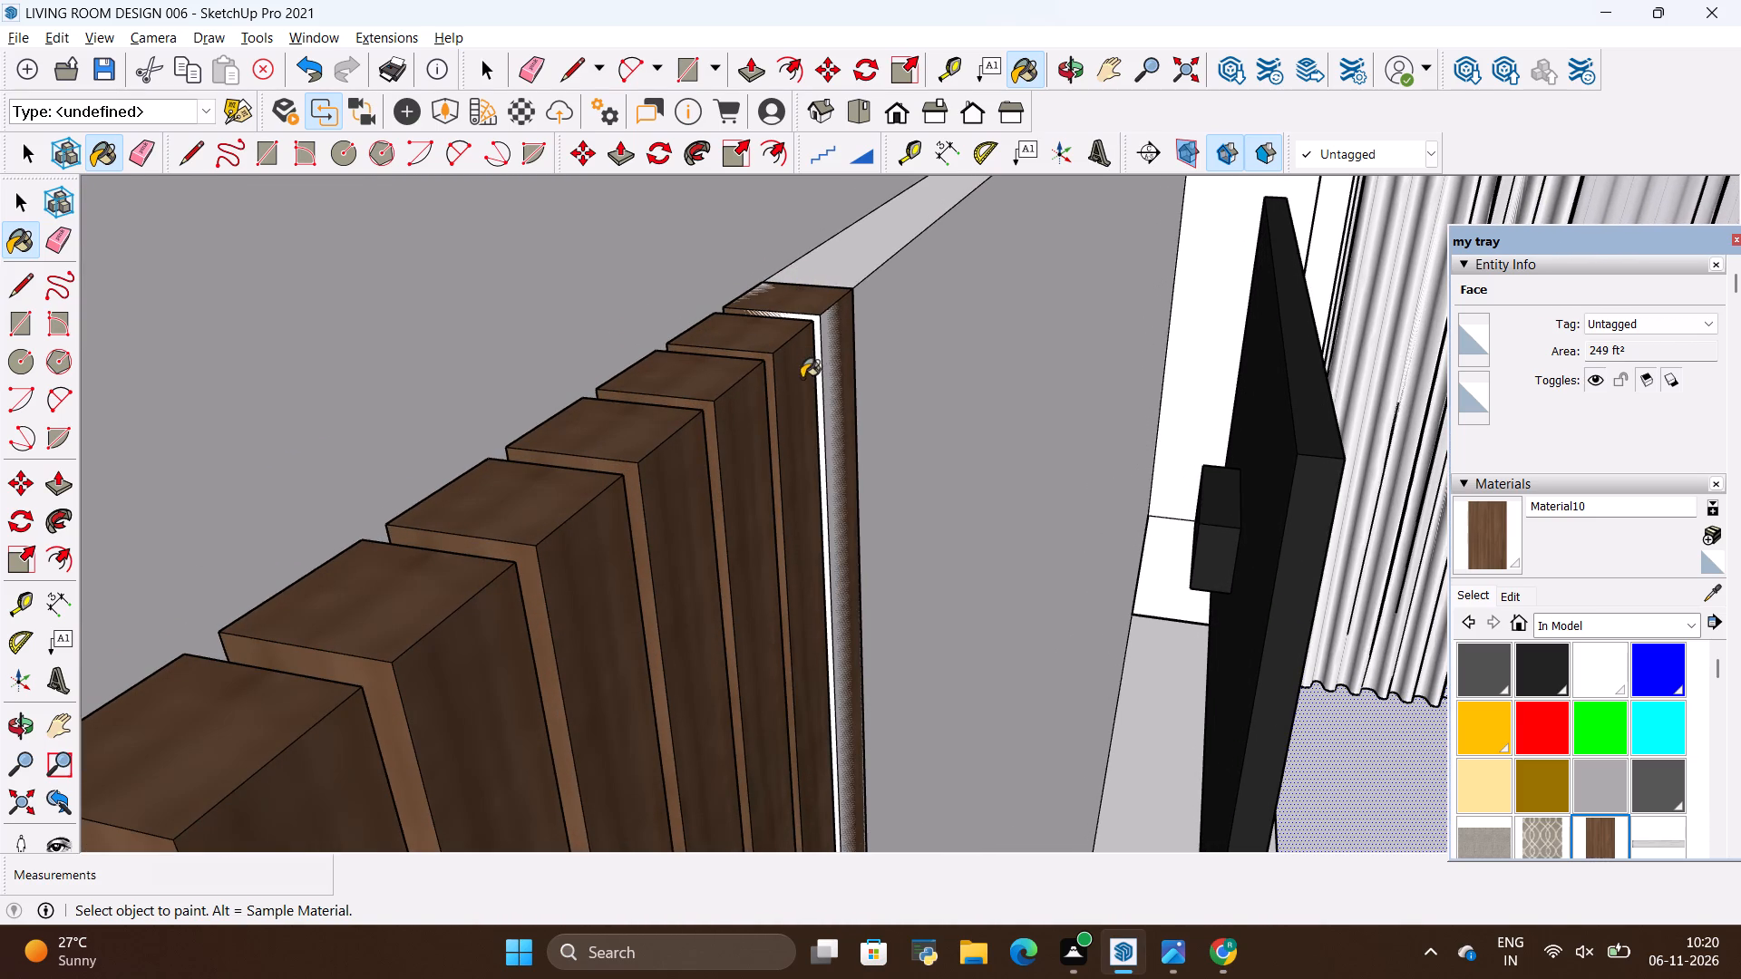
left_click(841, 354)
Compare the slatted panel and the TV unit with the reference photo.
scroll(834, 382, "down", 19)
scroll(818, 373, "down", 10)
scroll(370, 492, "down", 9)
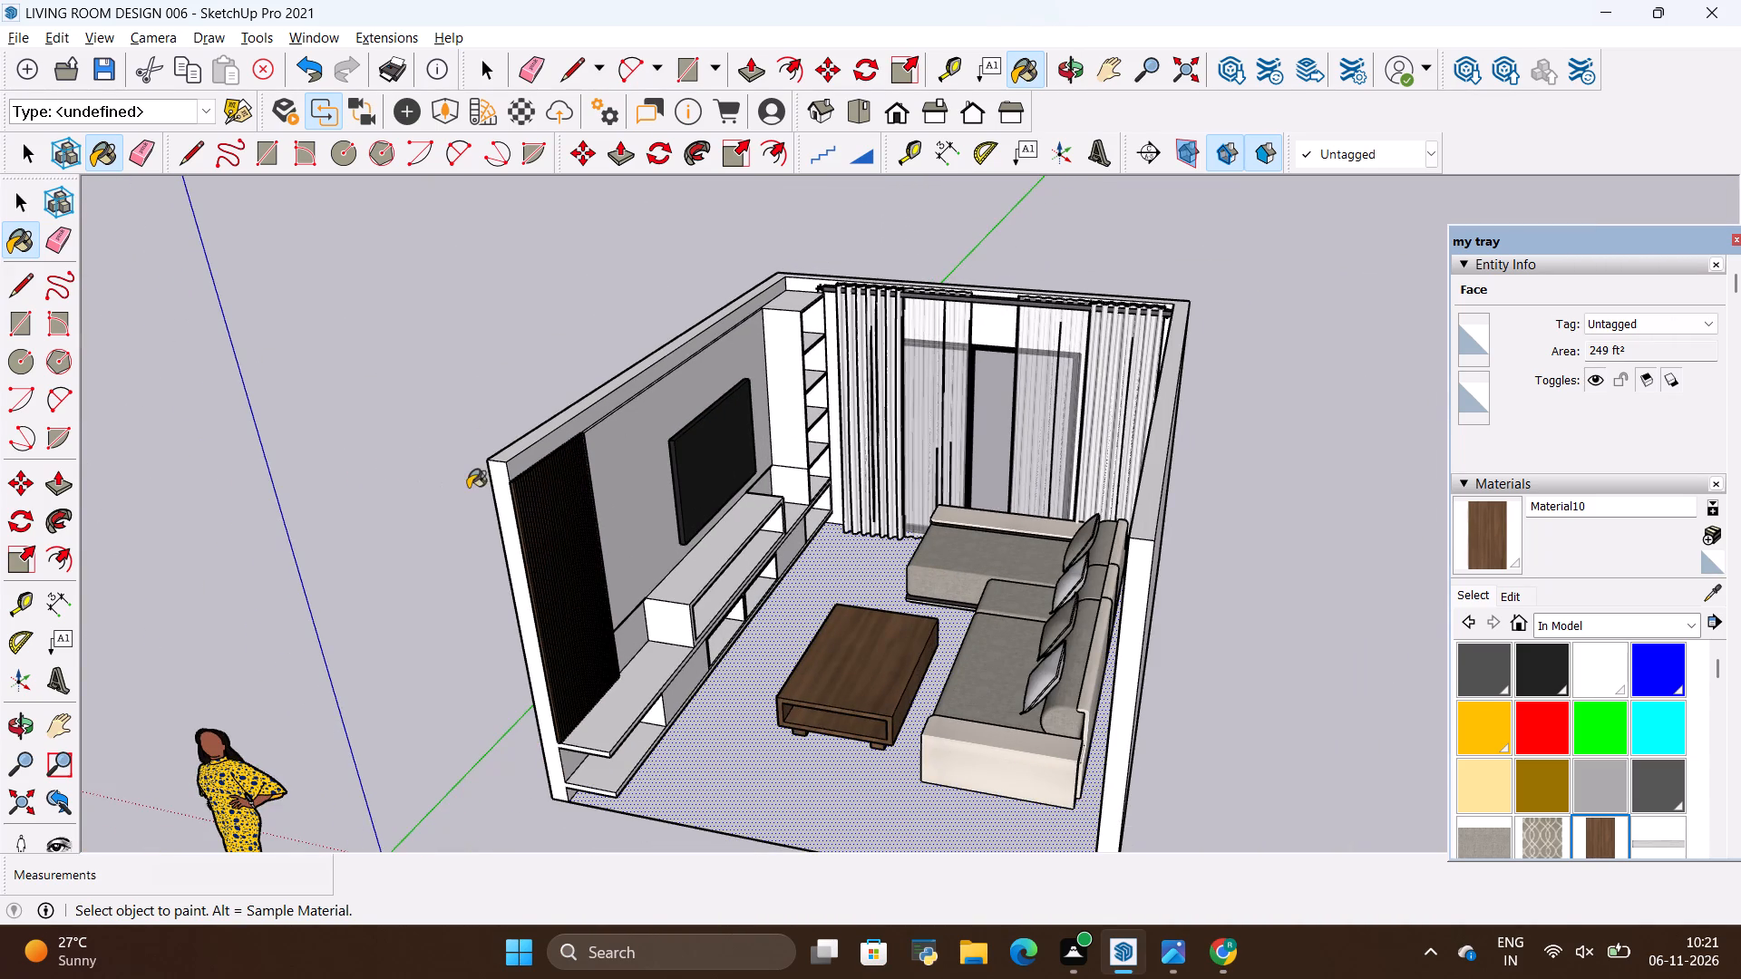
key("alt+Tab")
key("alt+Tab")
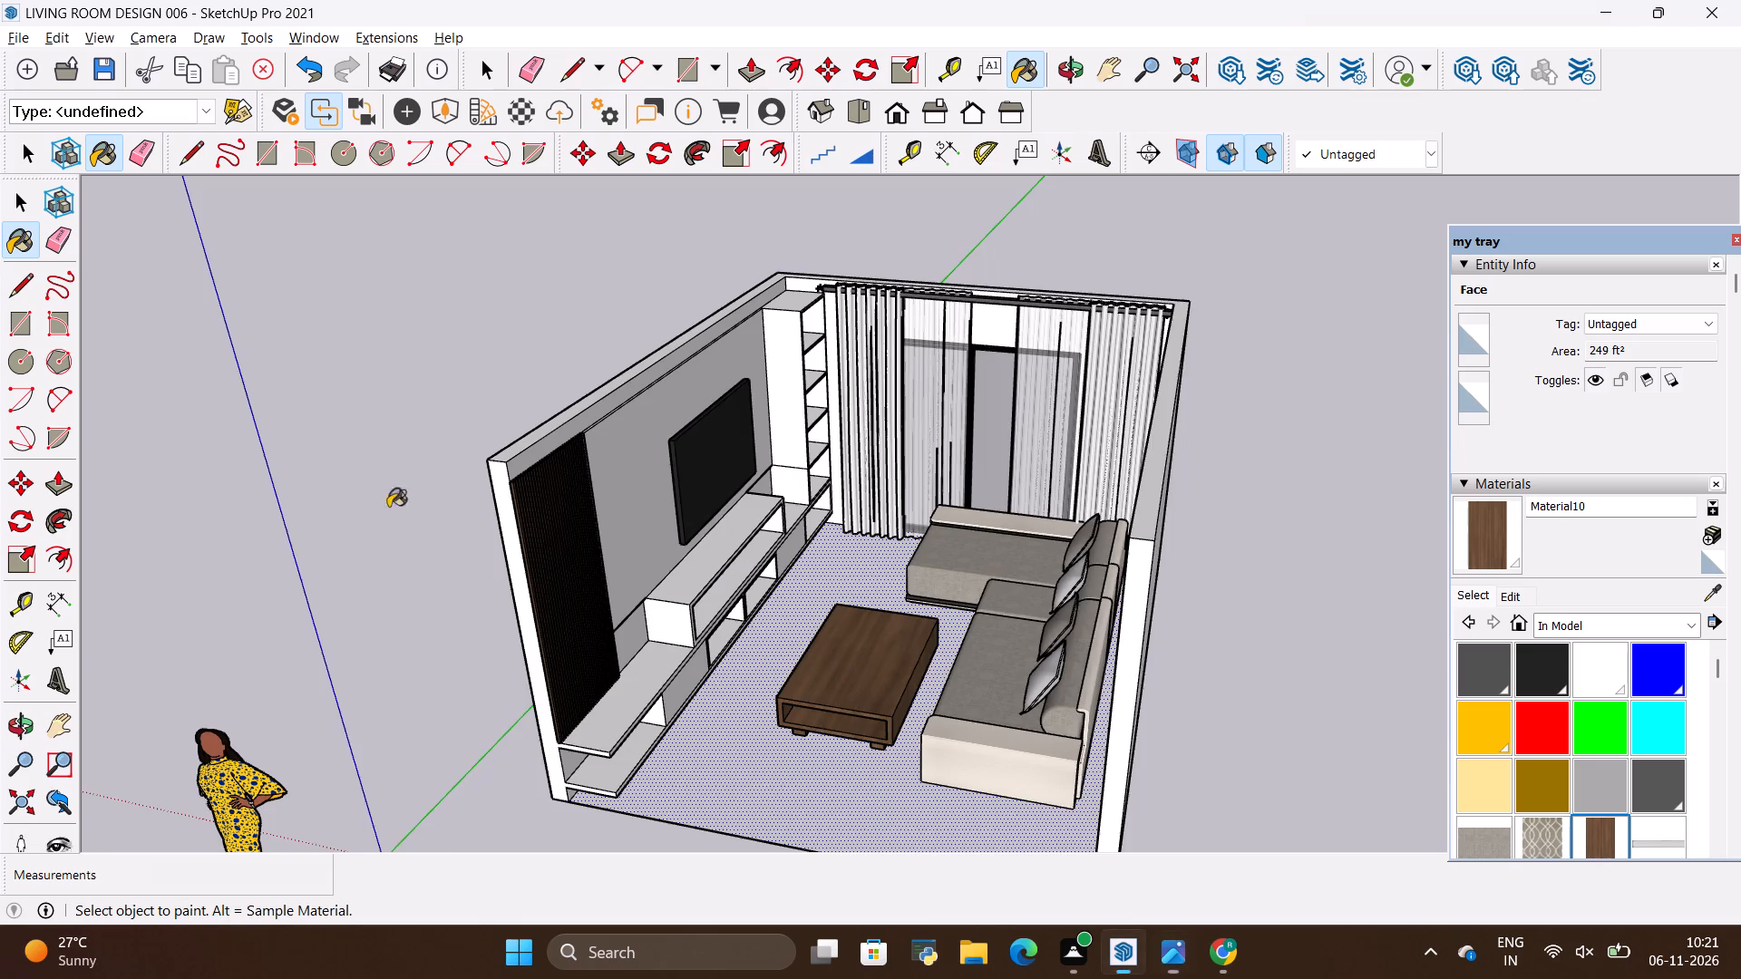
scroll(351, 509, "down", 3)
scroll(506, 607, "up", 7)
key("alt+Tab")
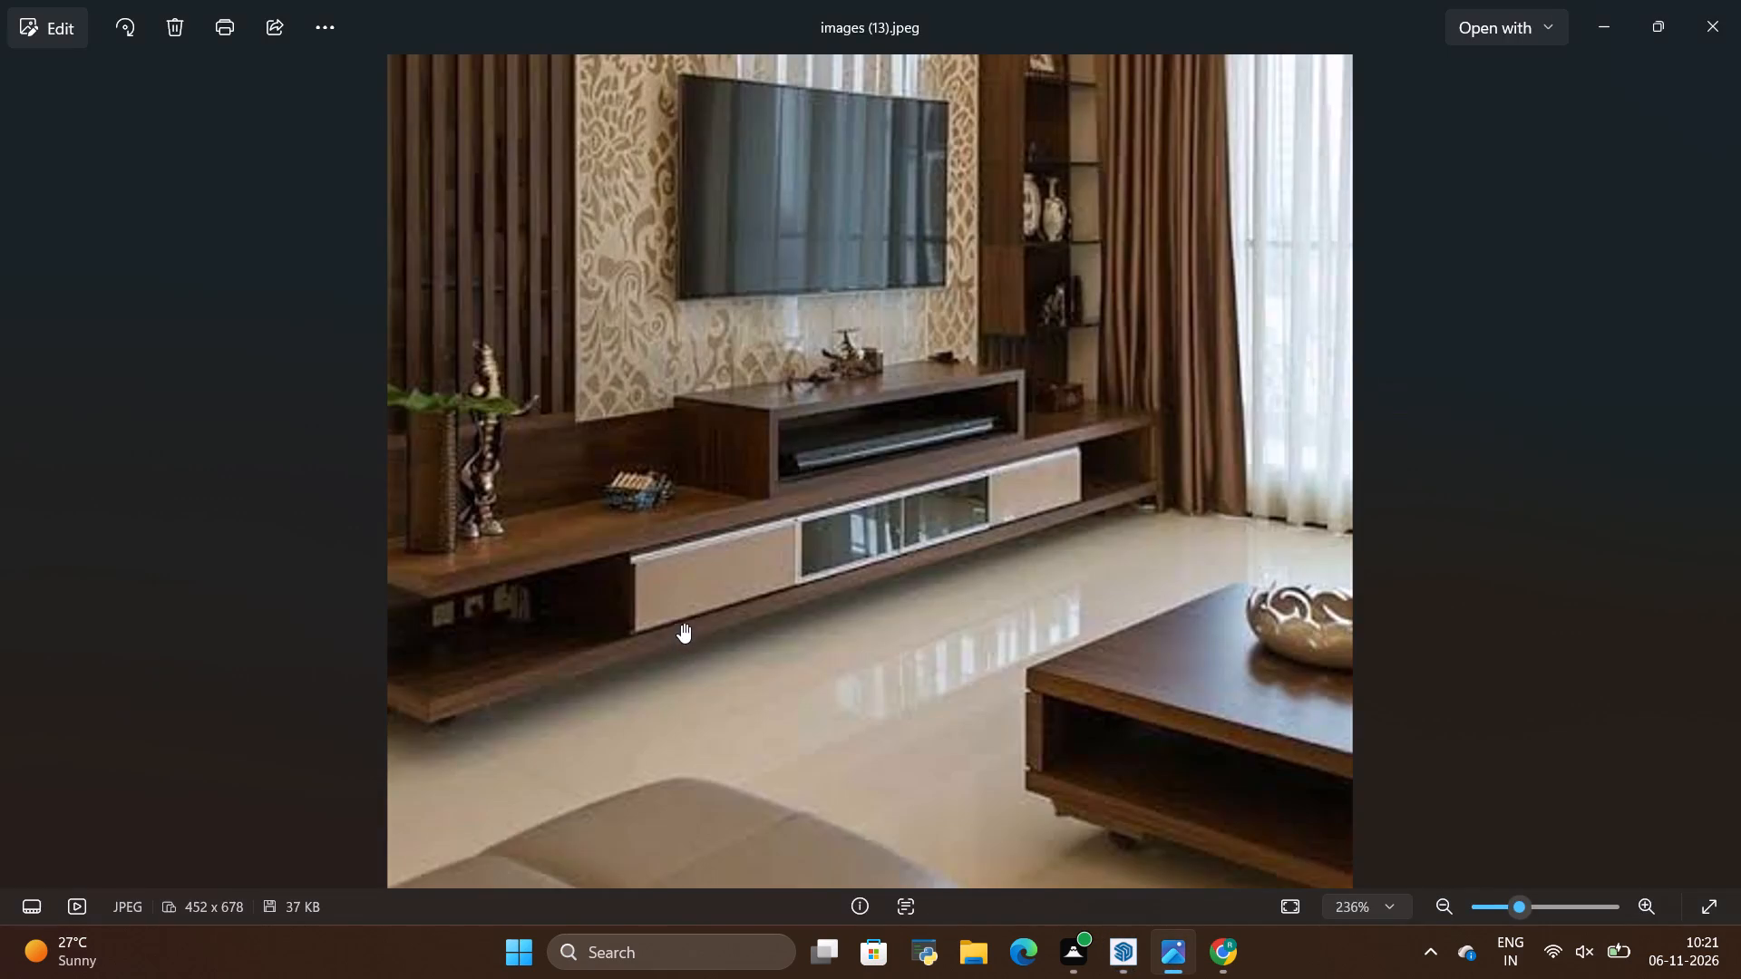
key("alt+Tab")
Paint the TV unit's long top shelf, its lower shelf and the divider between them with the brown wood material.
scroll(652, 604, "down", 4)
scroll(623, 702, "up", 4)
left_click(620, 693)
left_click(625, 727)
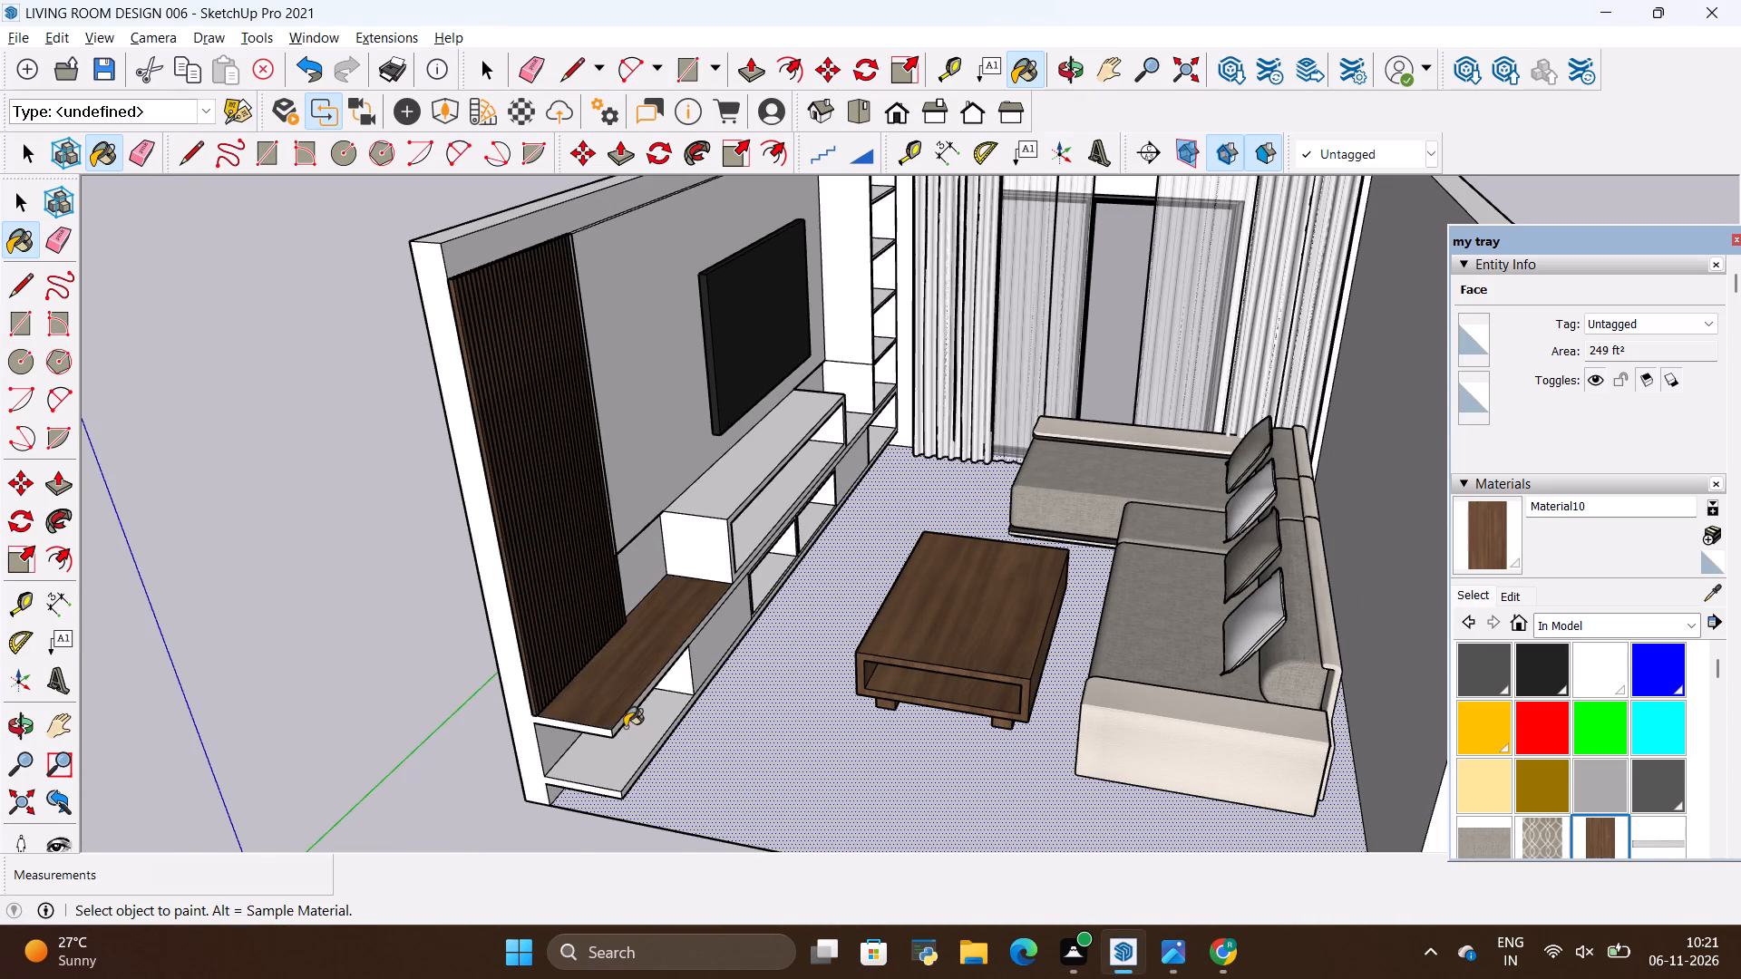
scroll(627, 740, "up", 10)
left_click(745, 596)
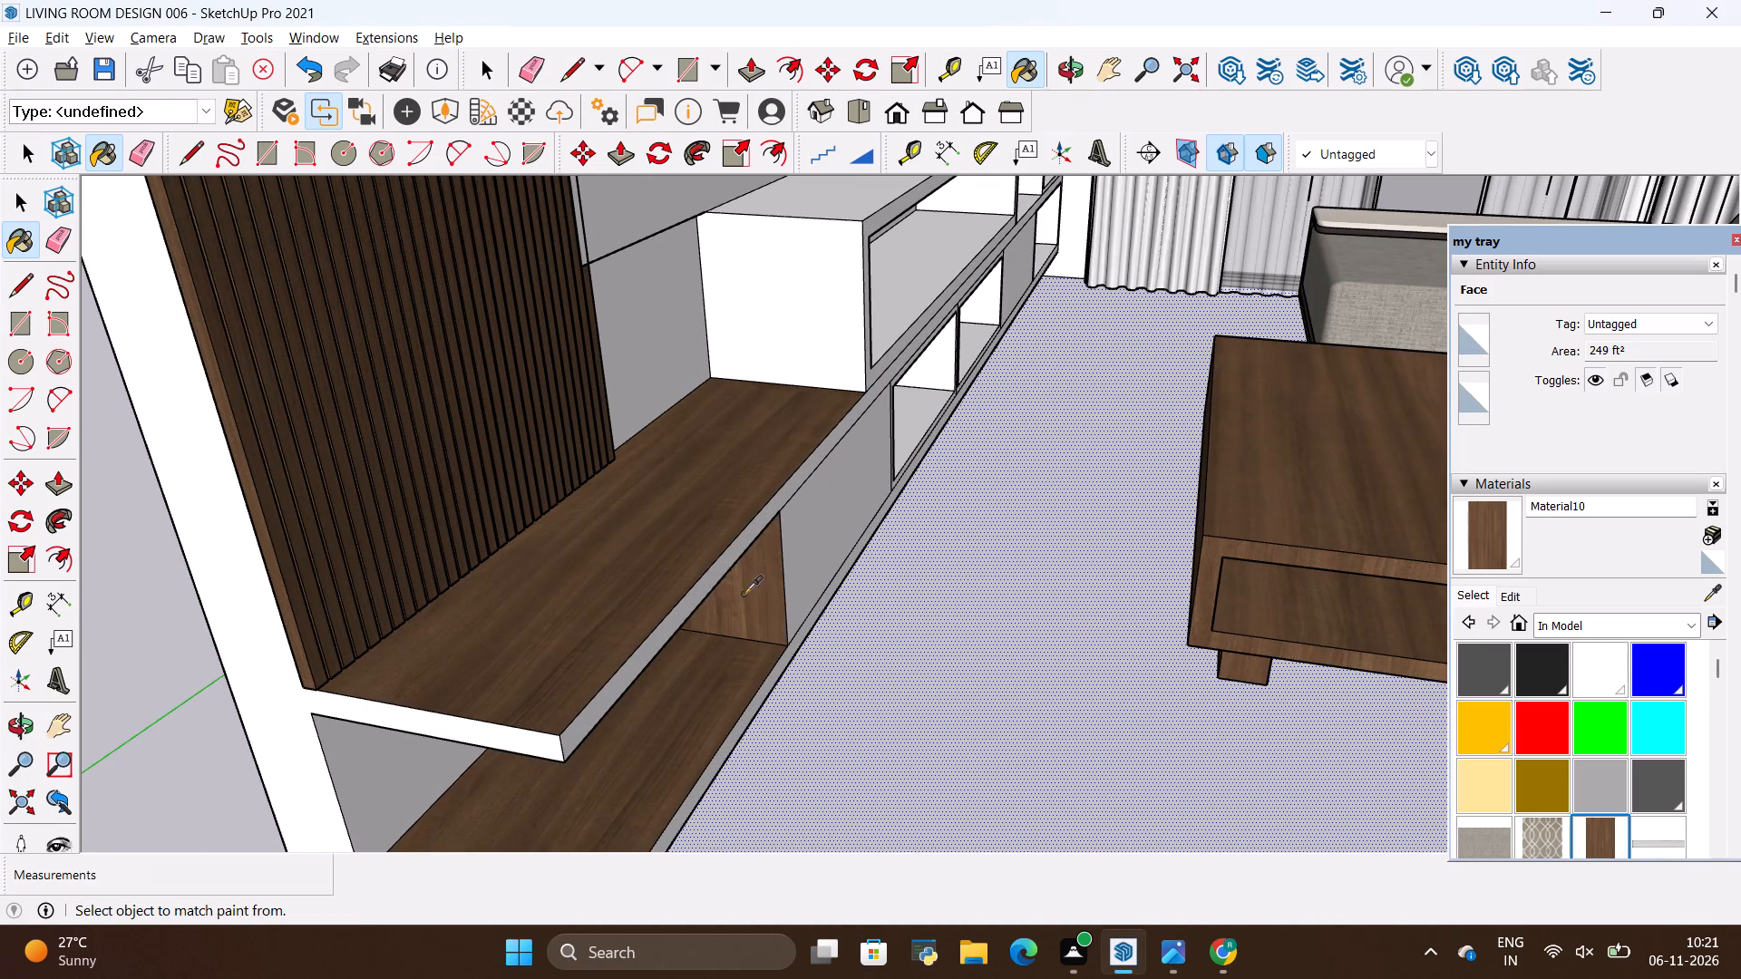
Paint the raised box on the TV unit inside and out, plus the unit's top beyond it, in brown wood to match the photo.
key("alt+Tab")
key("alt+Tab")
scroll(724, 629, "down", 3)
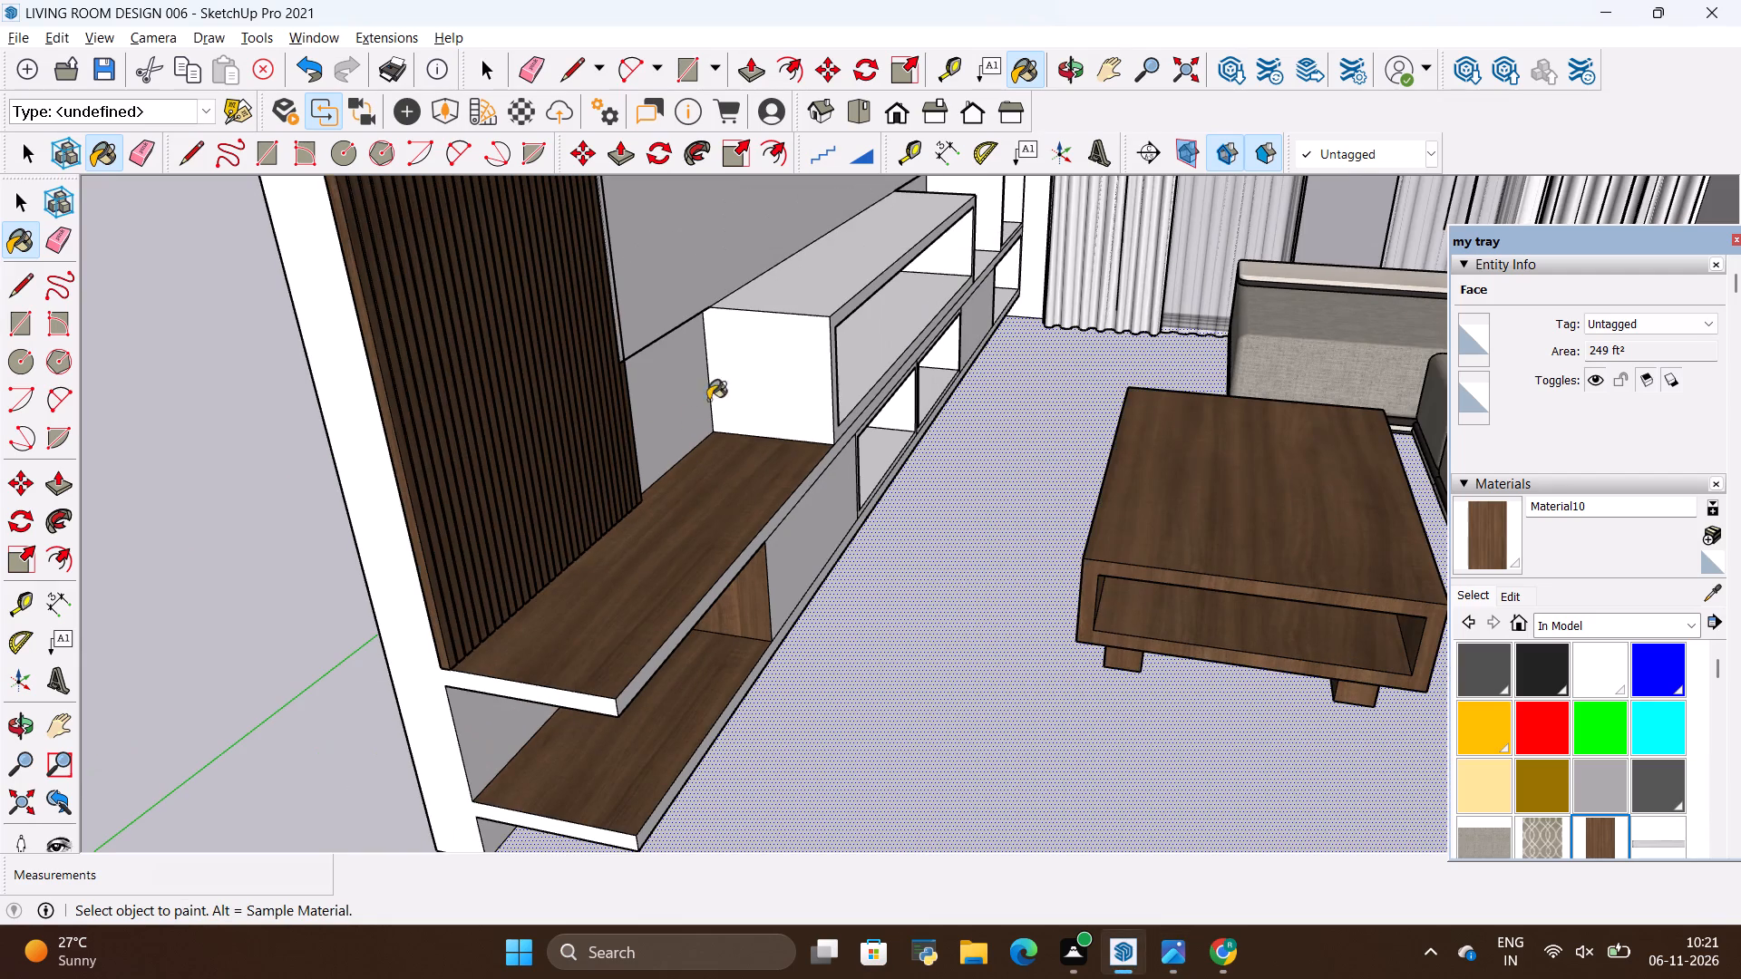
key("alt+Tab")
key("alt+Tab")
left_click(758, 345)
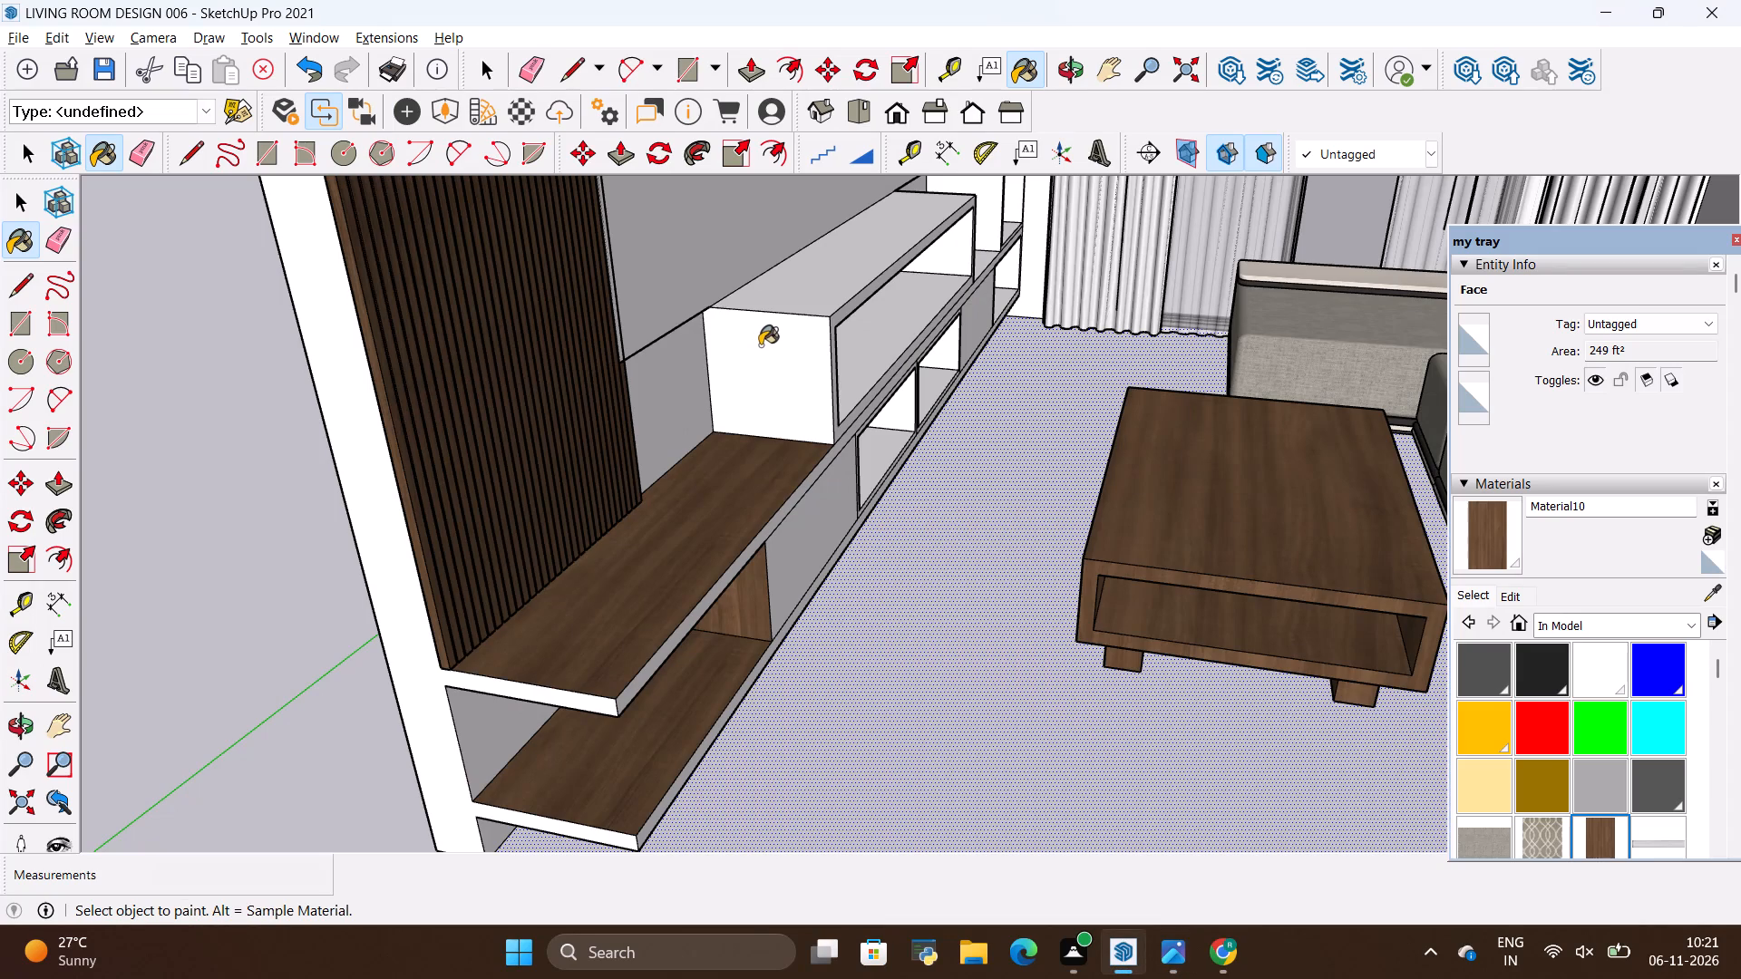
left_click(776, 307)
scroll(890, 315, "up", 4)
left_click(901, 318)
left_click(941, 231)
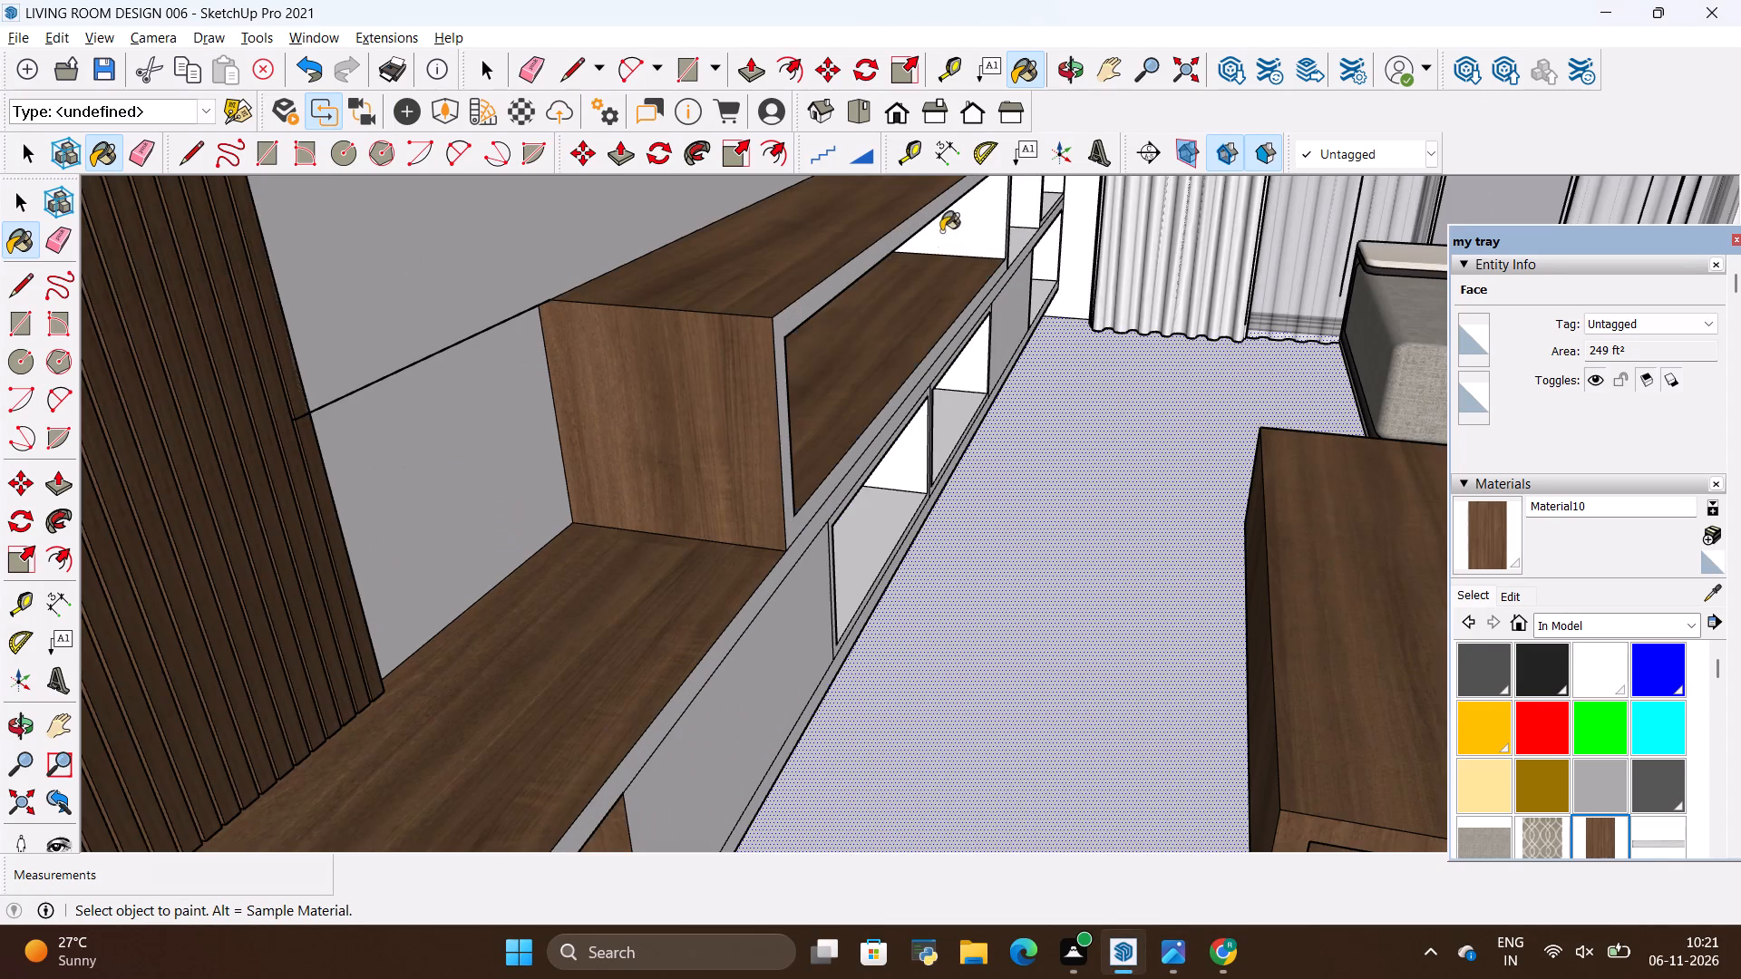
left_click(877, 247)
scroll(579, 526, "down", 9)
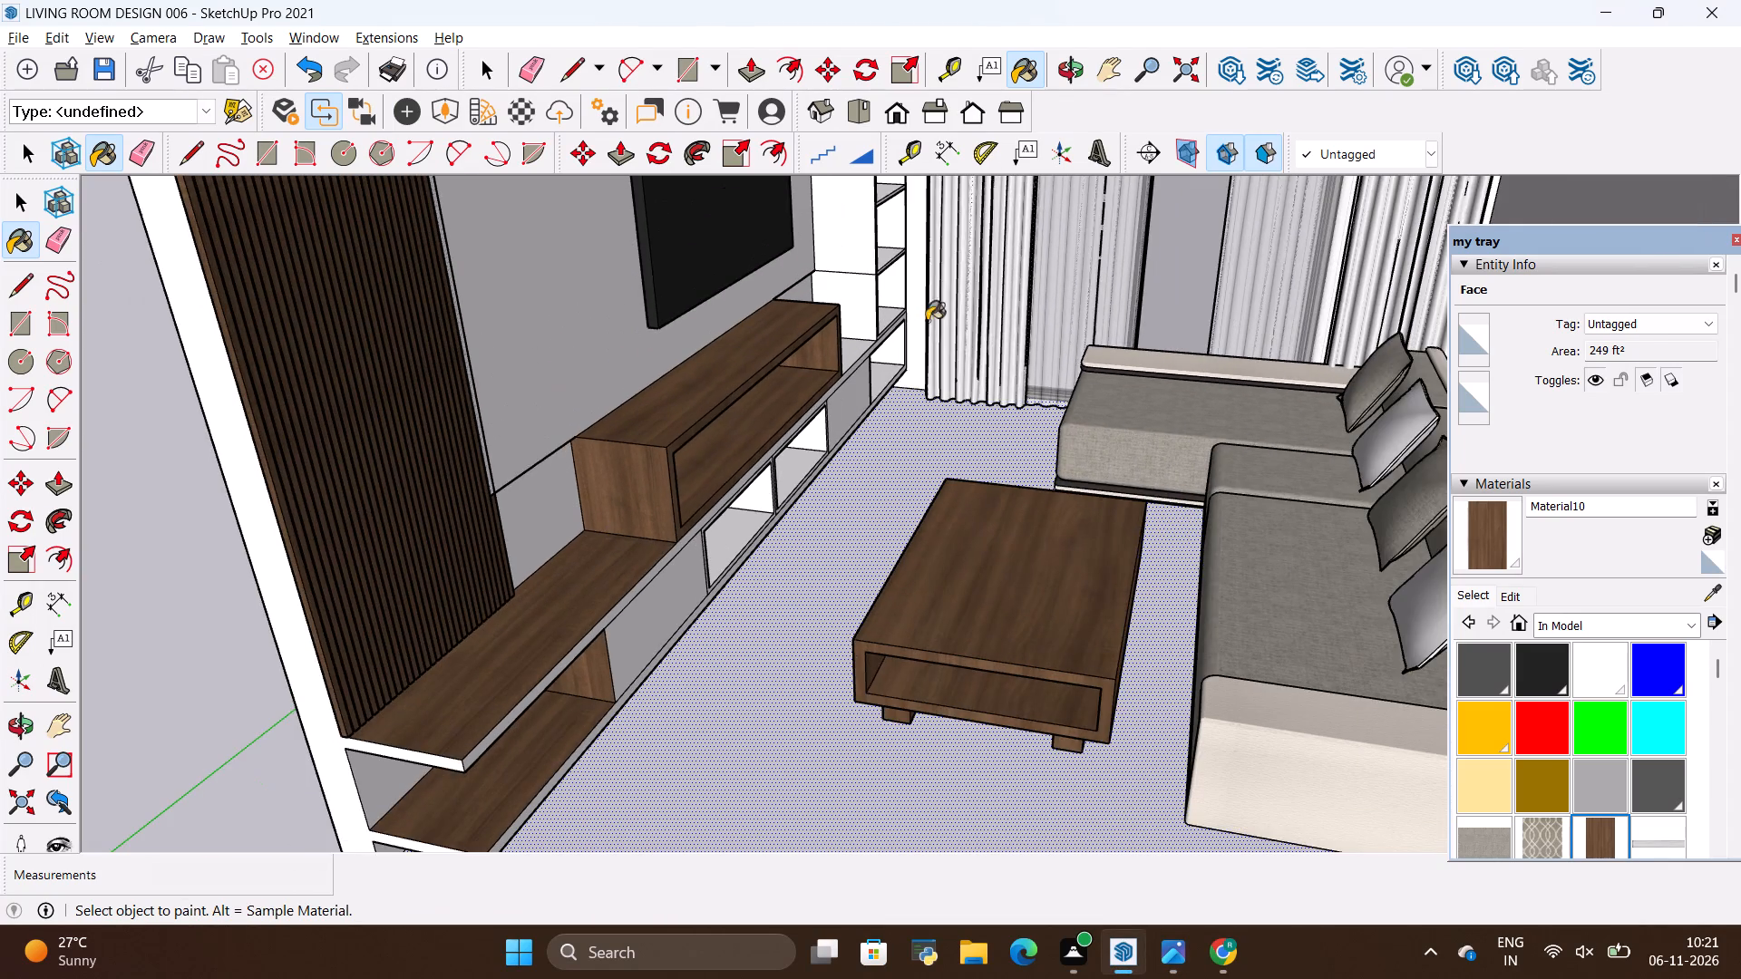
scroll(896, 264, "up", 12)
left_click(691, 557)
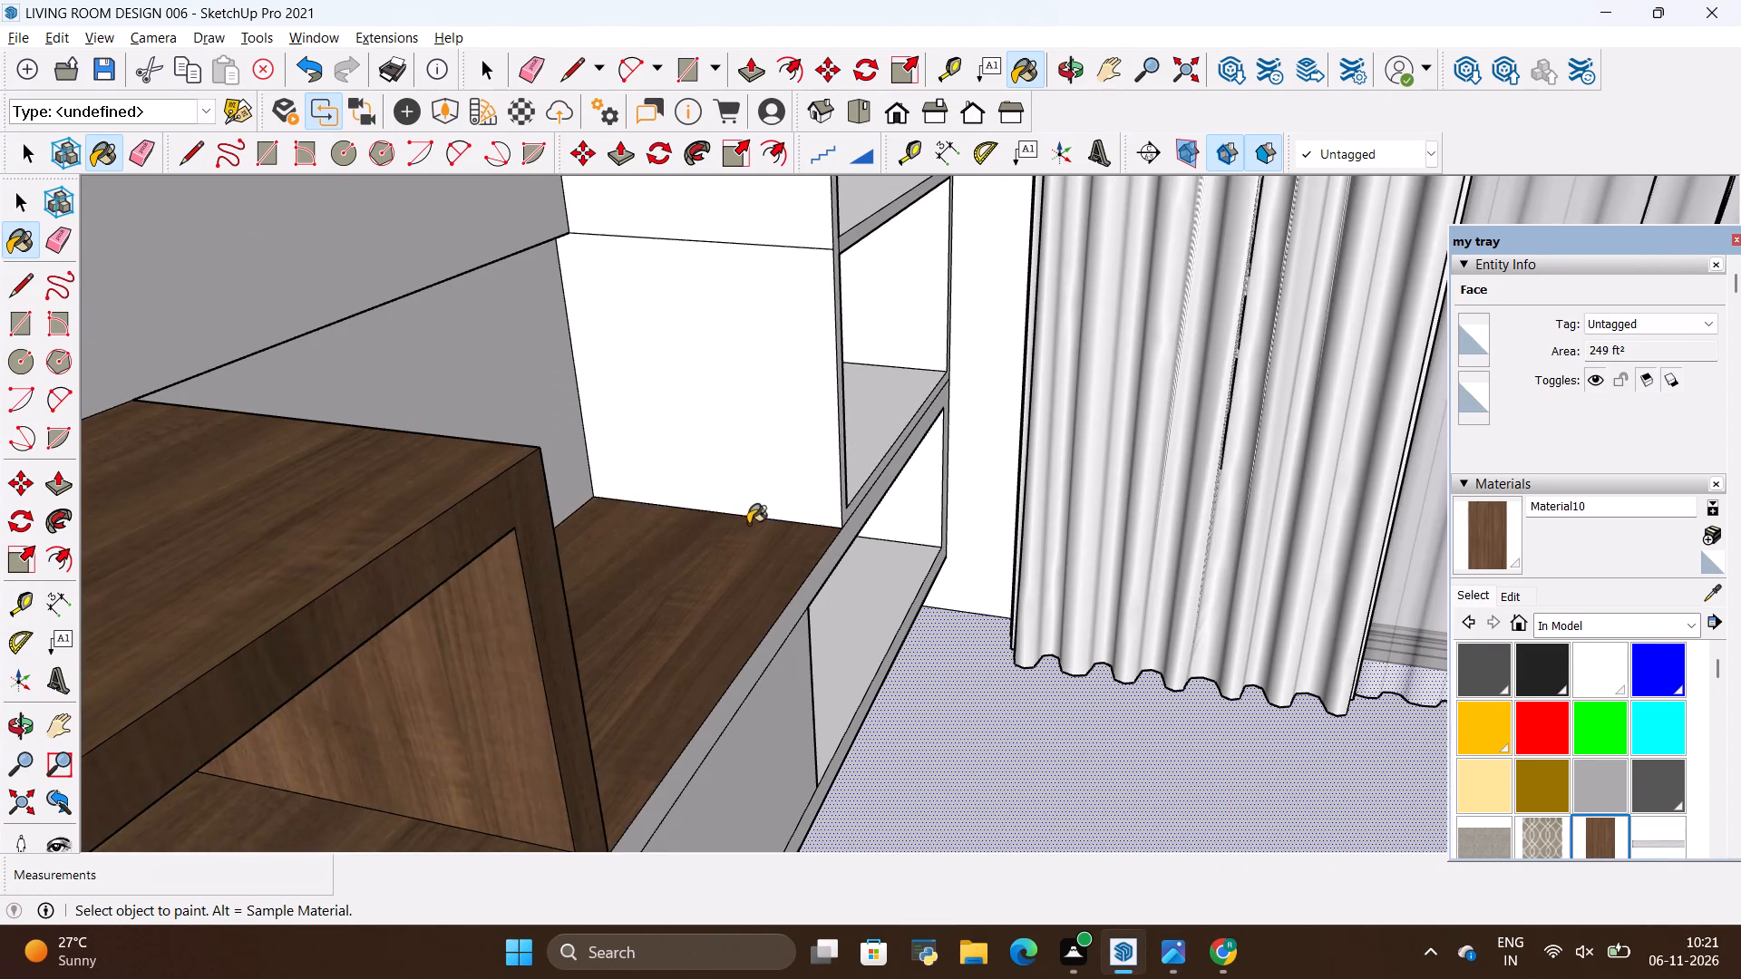
Paint the tall shelving unit's top, outer side and upper two compartments with the brown wood material.
key("alt+Tab")
key("alt+Tab")
scroll(740, 542, "down", 5)
scroll(752, 603, "down", 16)
scroll(759, 347, "up", 9)
left_click(737, 387)
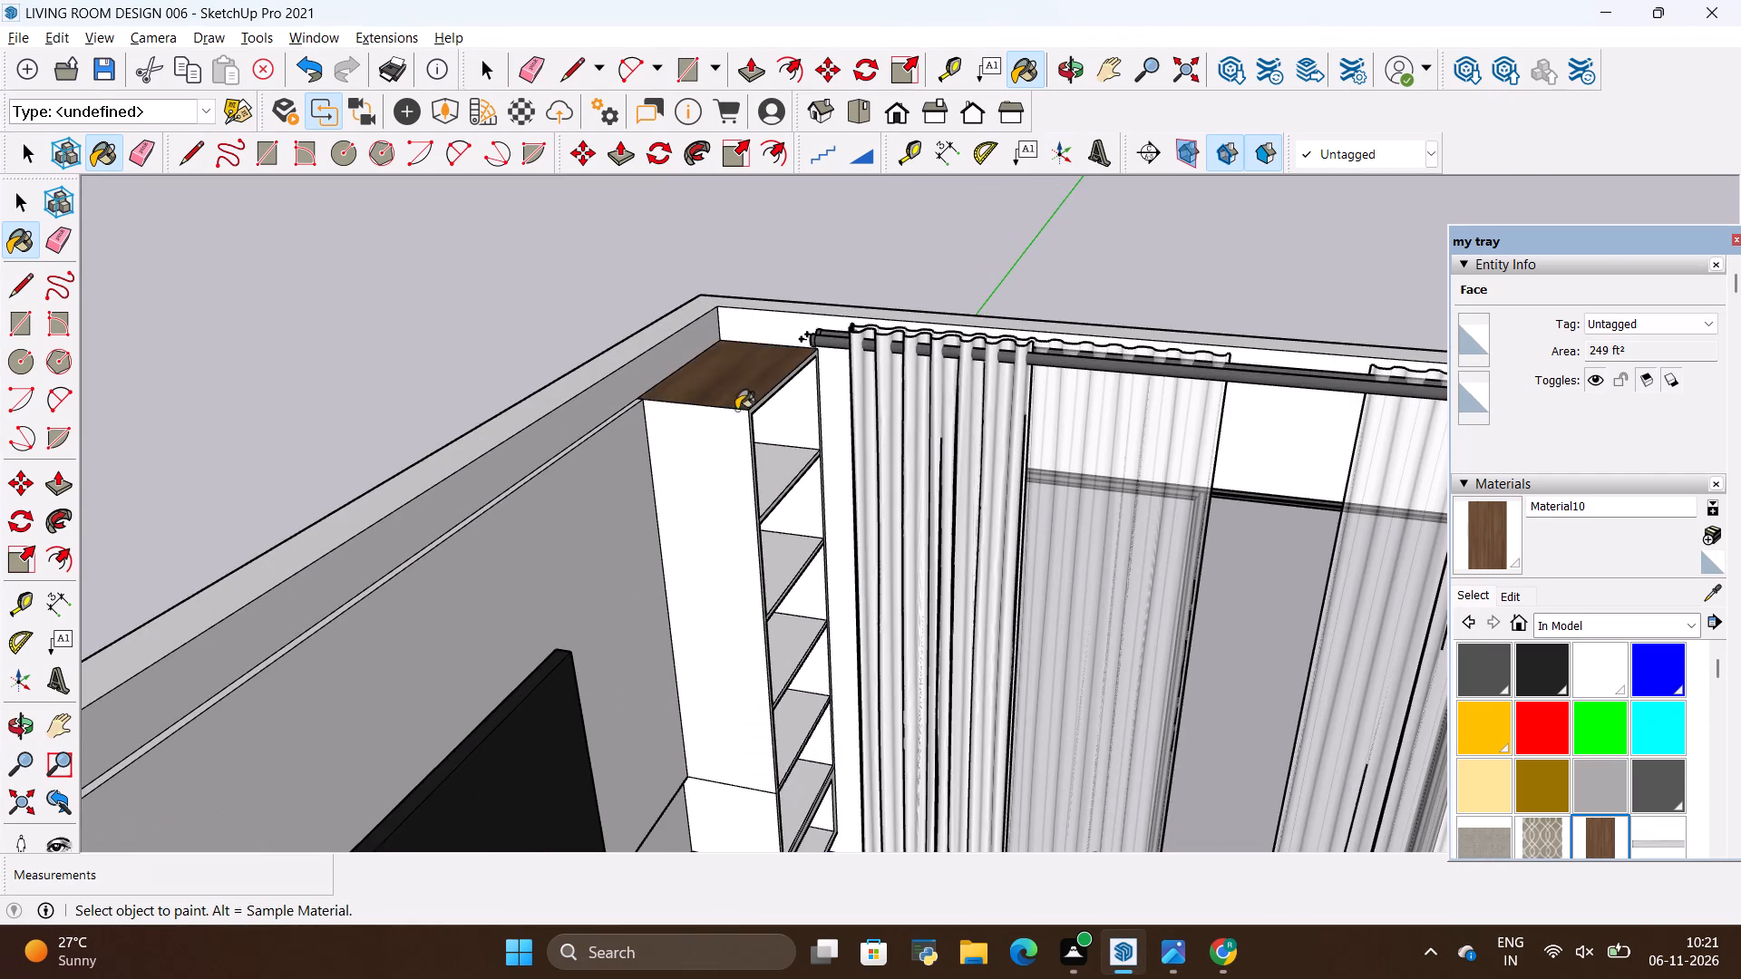
left_click(731, 422)
left_click(776, 413)
left_click(770, 441)
left_click(761, 451)
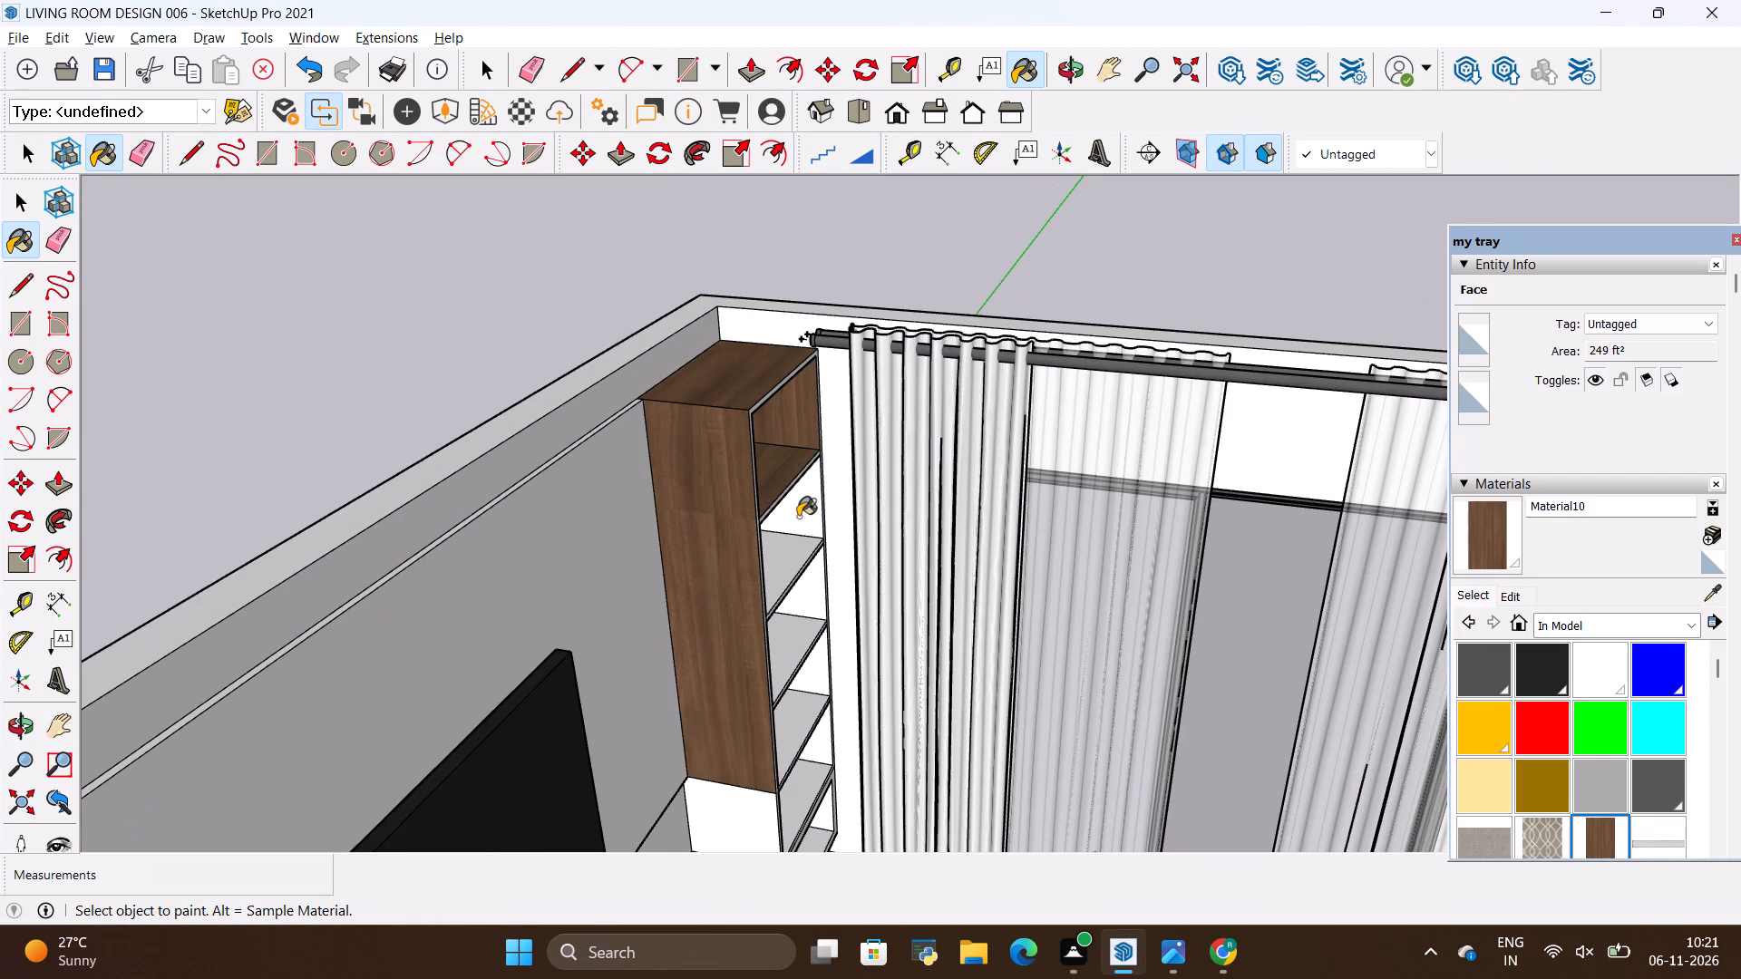
left_click(801, 517)
left_click(792, 533)
left_click(780, 541)
Paint the front edges of the tall unit's upper shelf and frame with the brown wood material.
scroll(791, 525, "up", 7)
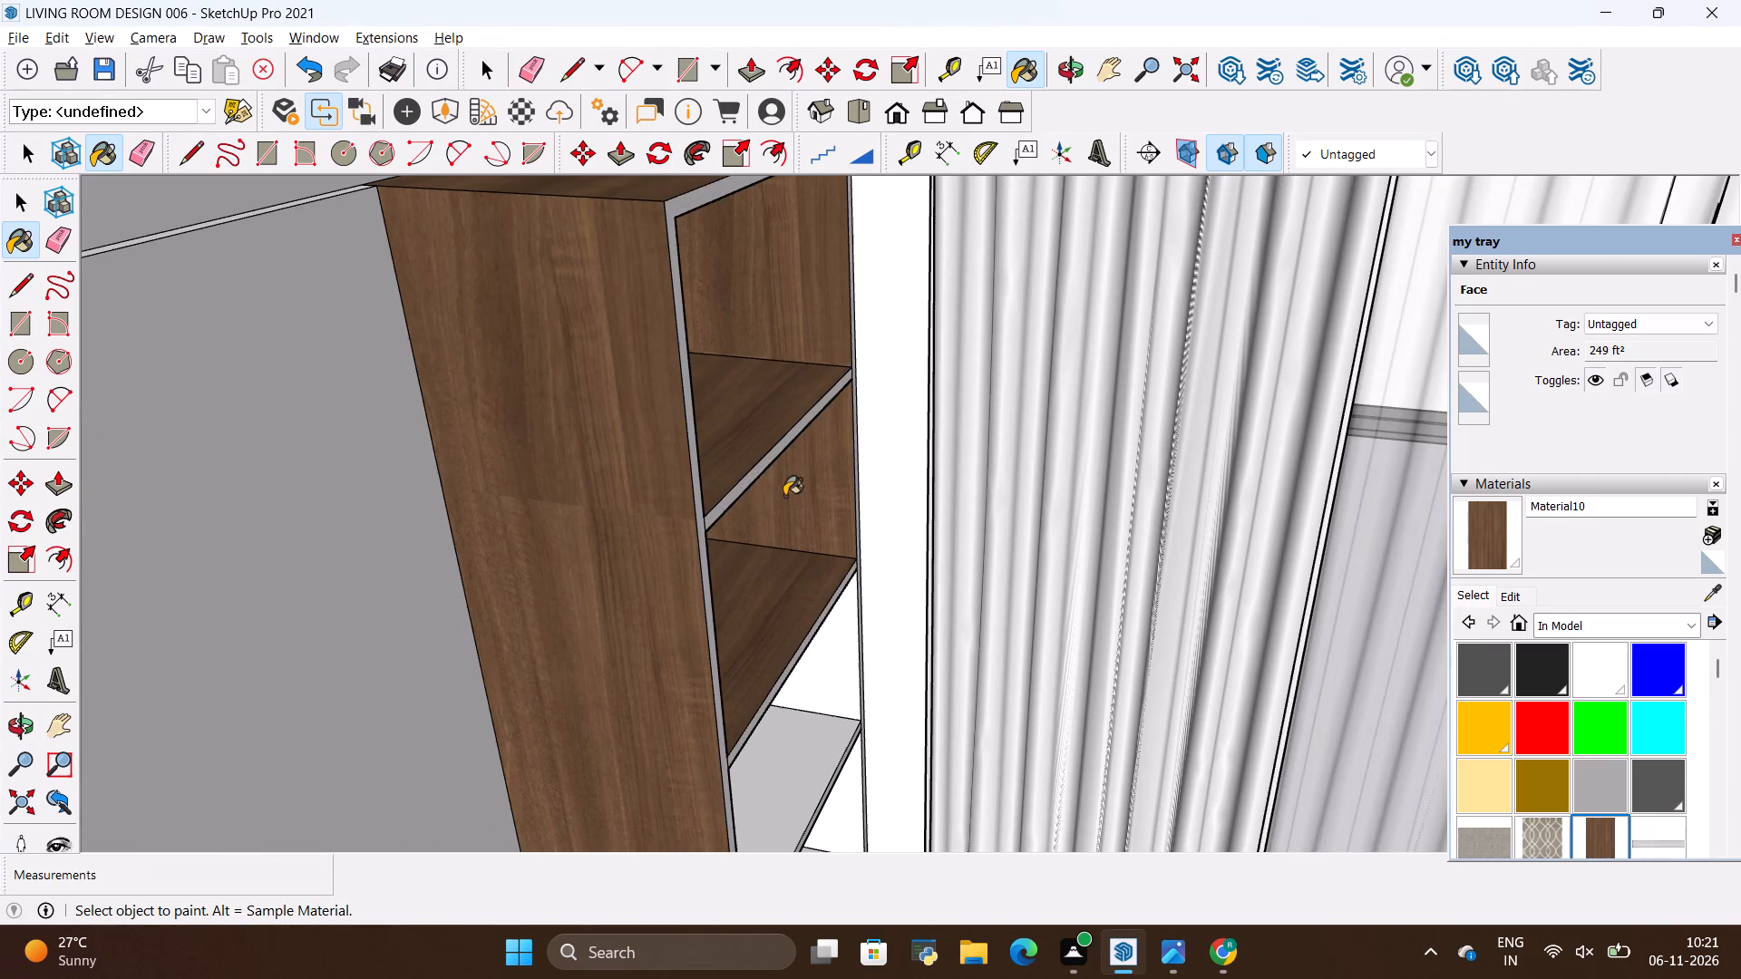
left_click(745, 486)
left_click(704, 527)
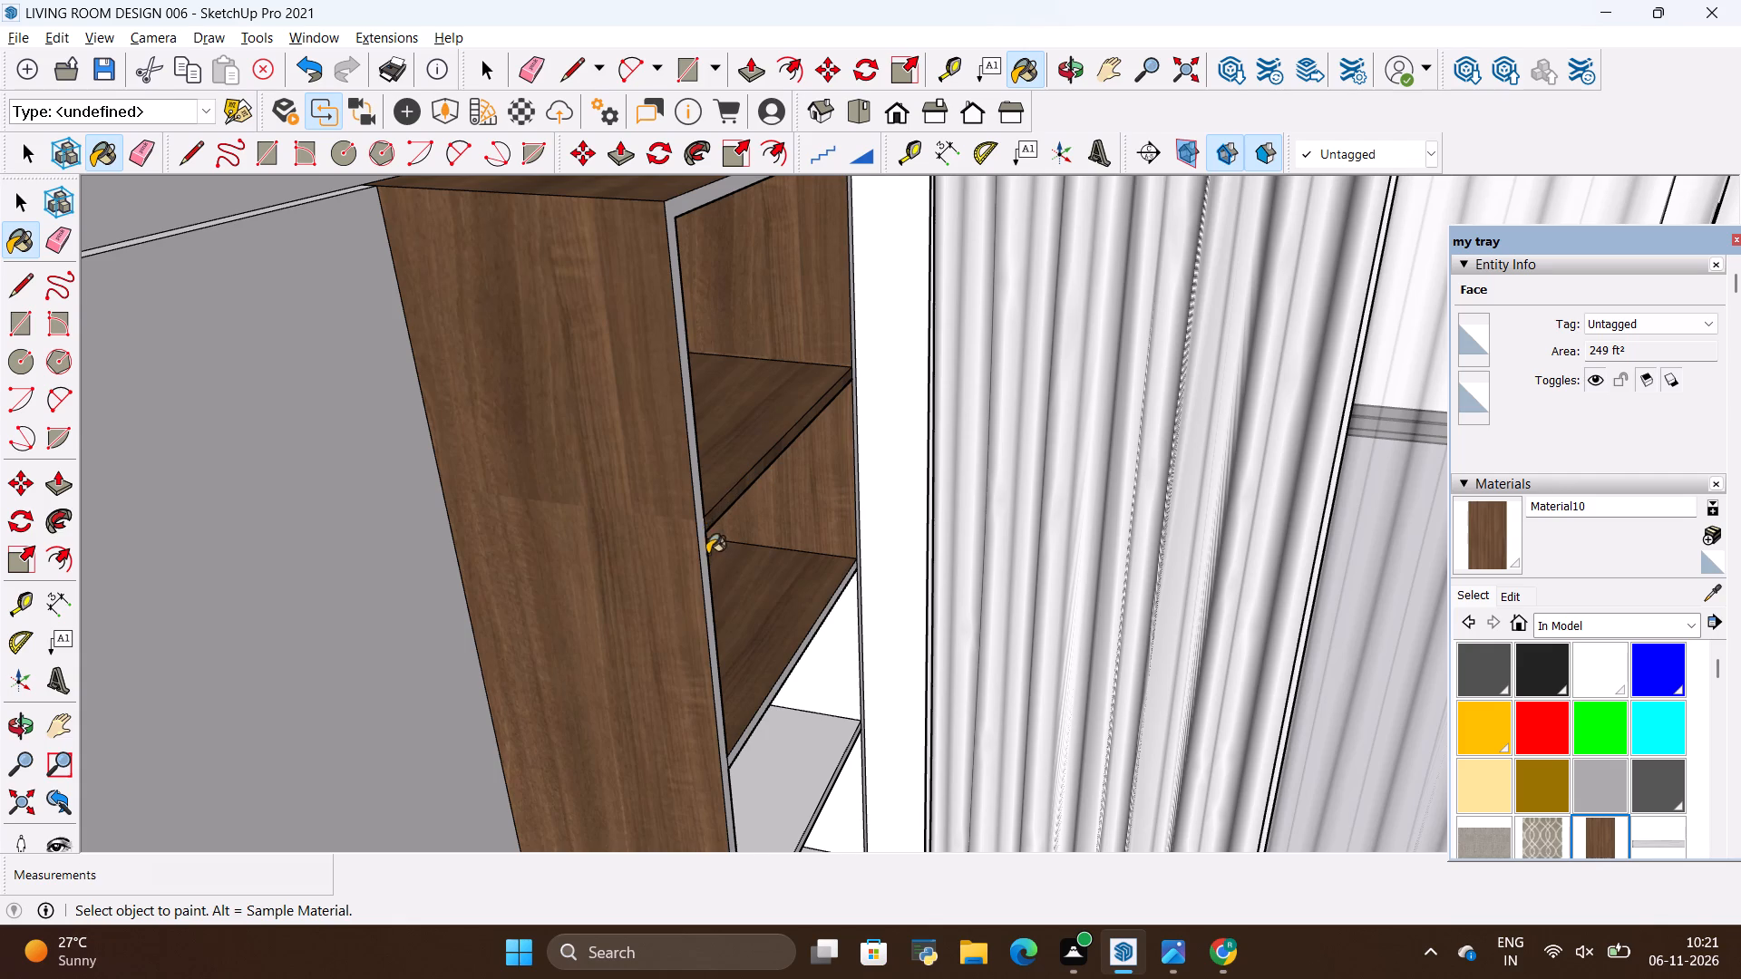
scroll(707, 554, "down", 3)
left_click(705, 543)
scroll(705, 541, "up", 13)
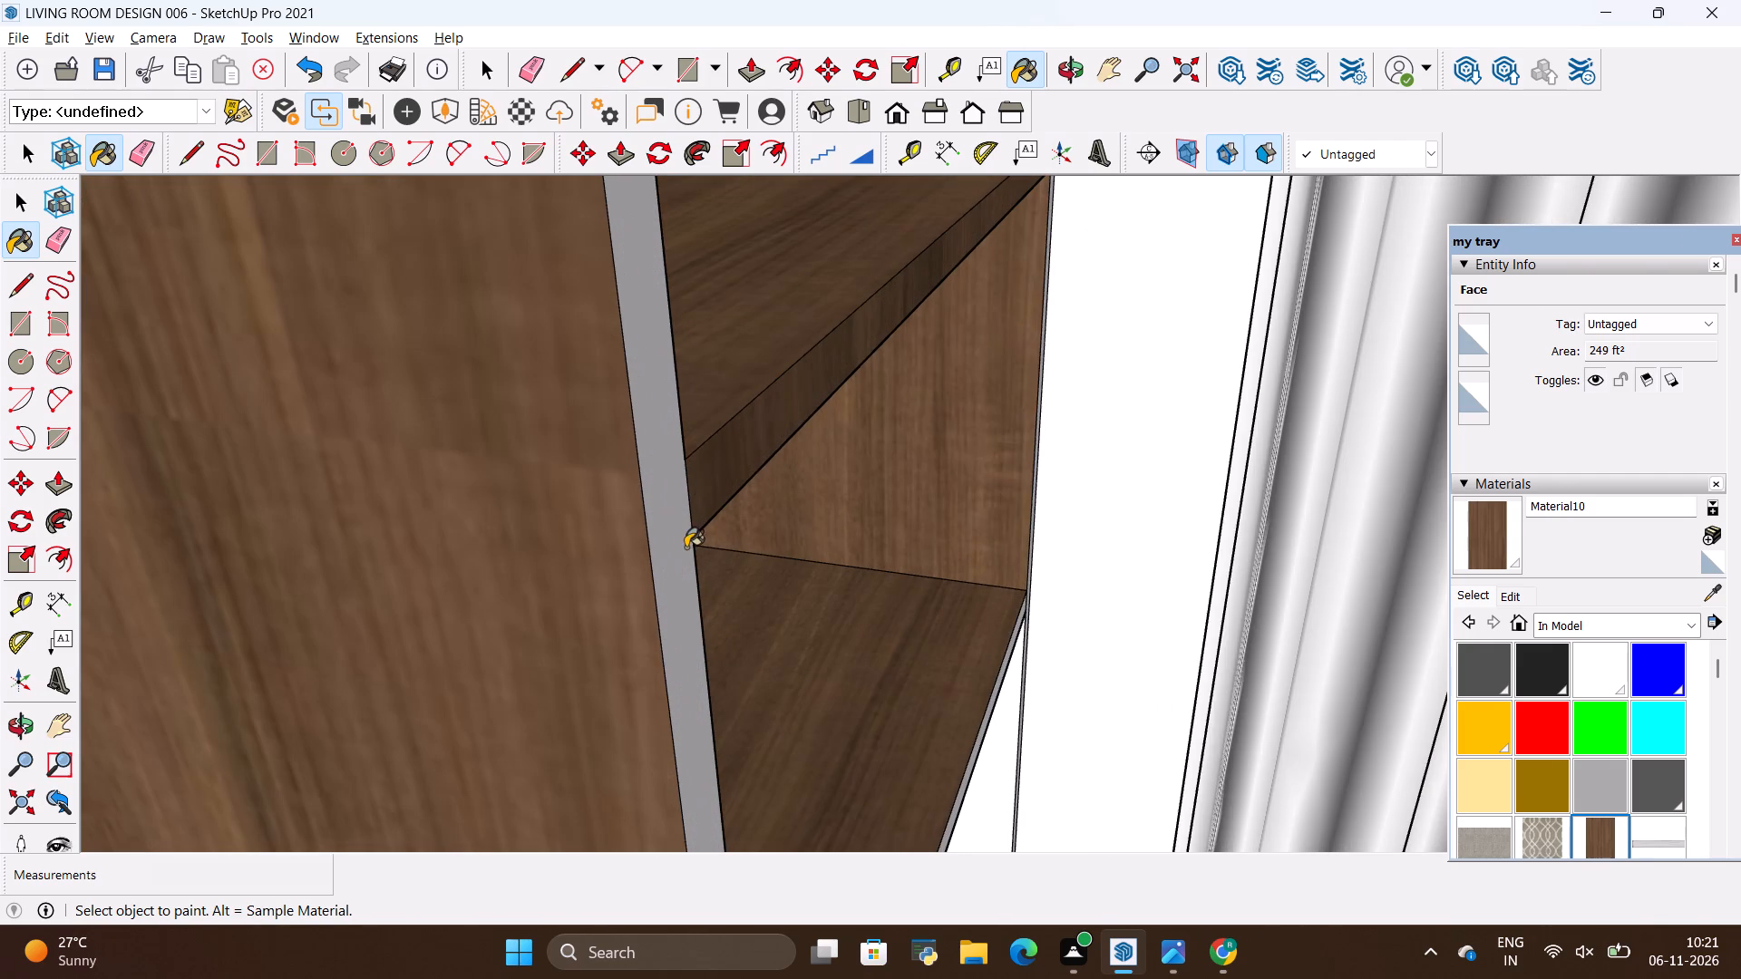
left_click(684, 549)
Paint the third compartment's shelf and back panel, and the shelf edge above it, with the brown wood material.
scroll(710, 616, "down", 17)
scroll(700, 560, "up", 4)
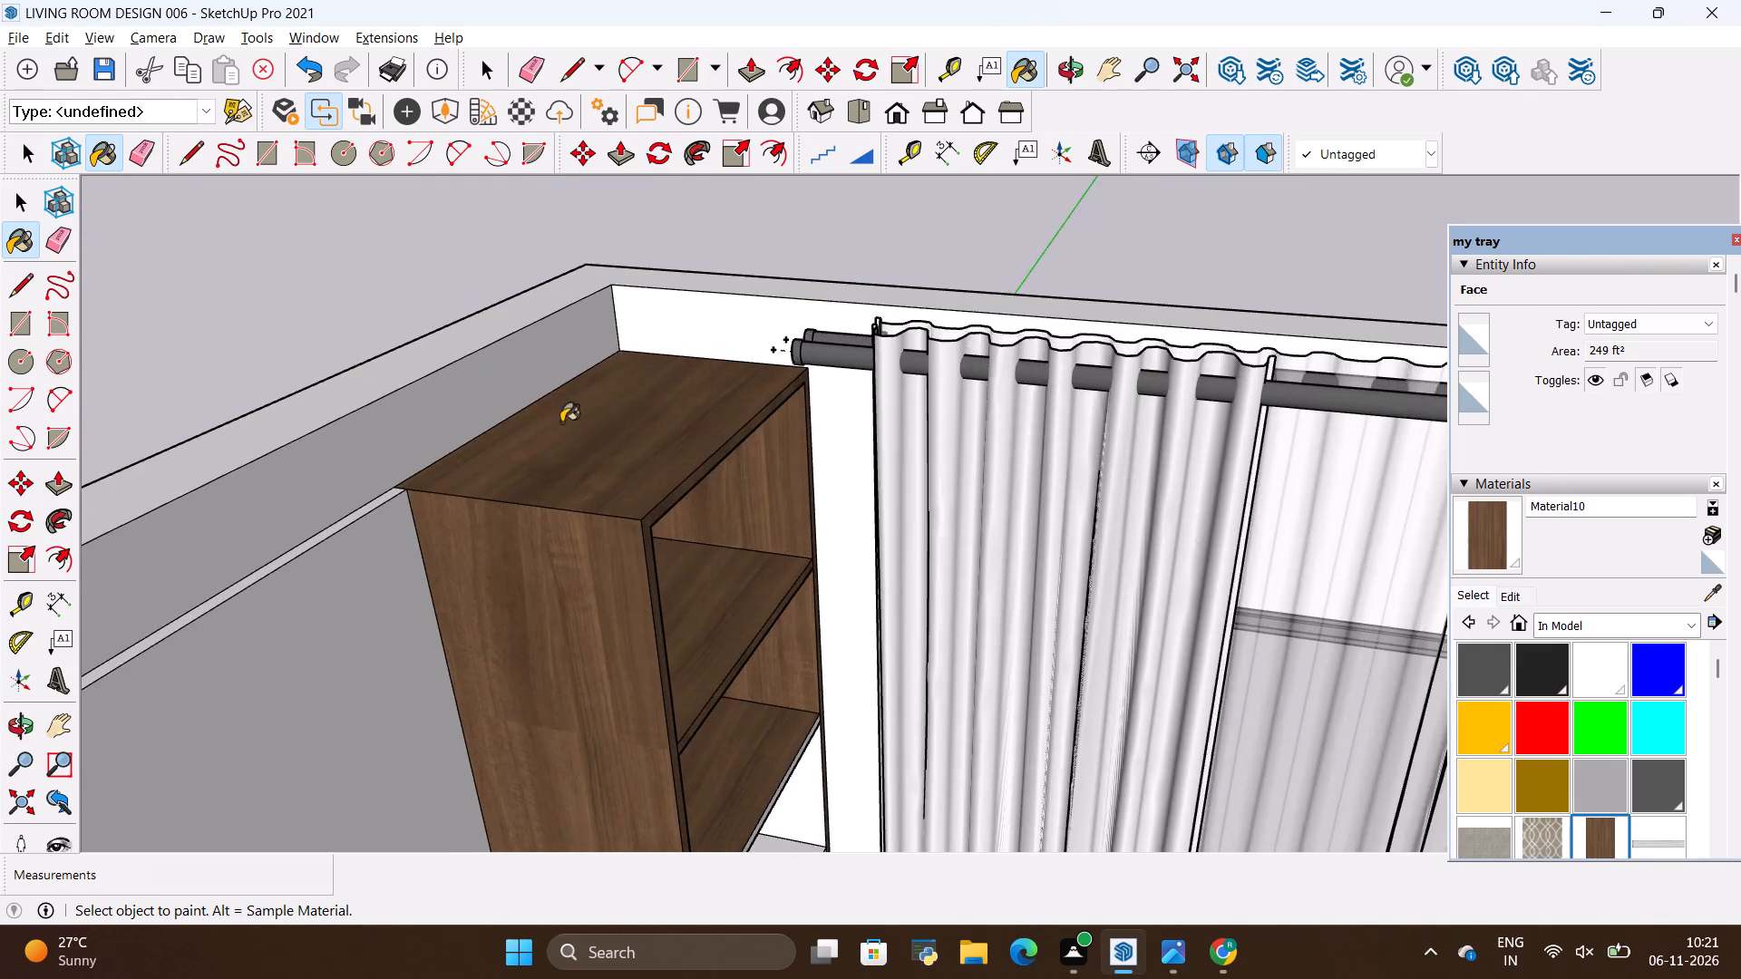
scroll(559, 425, "down", 10)
scroll(673, 597, "up", 7)
left_click_drag(620, 678, 622, 669)
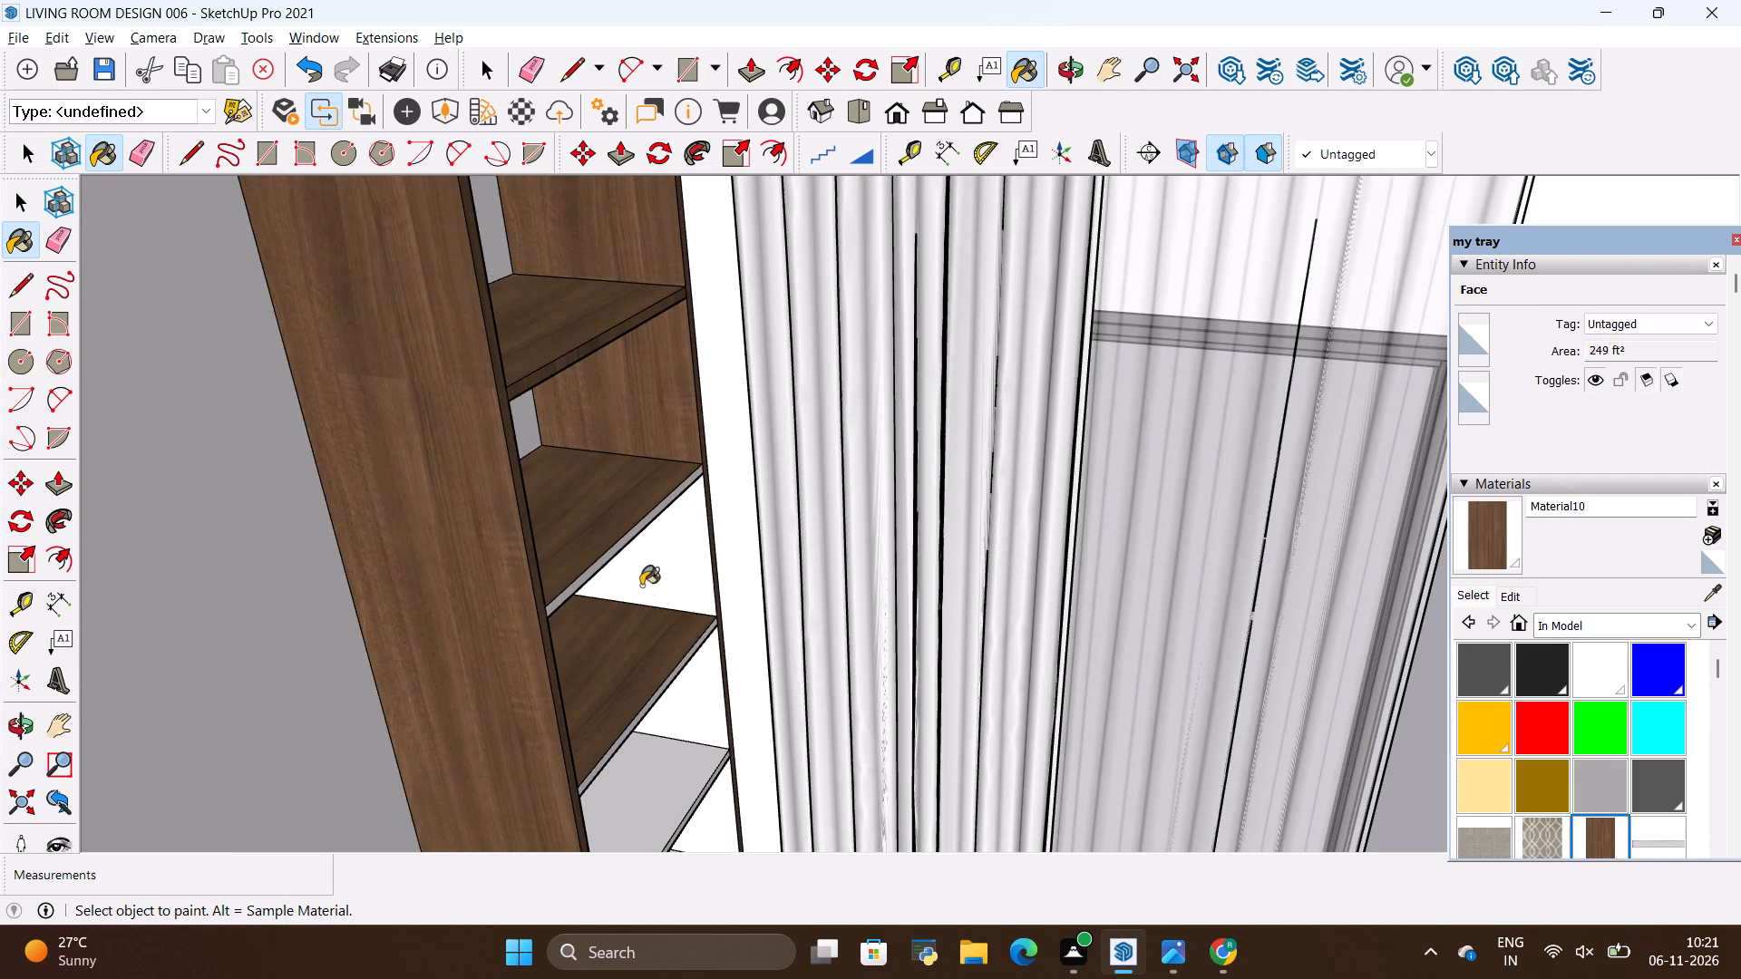
left_click(641, 586)
left_click(608, 564)
Paint the side of the tall unit's base and the surfaces of its two lowest compartments with the brown wood material.
scroll(606, 501, "down", 5)
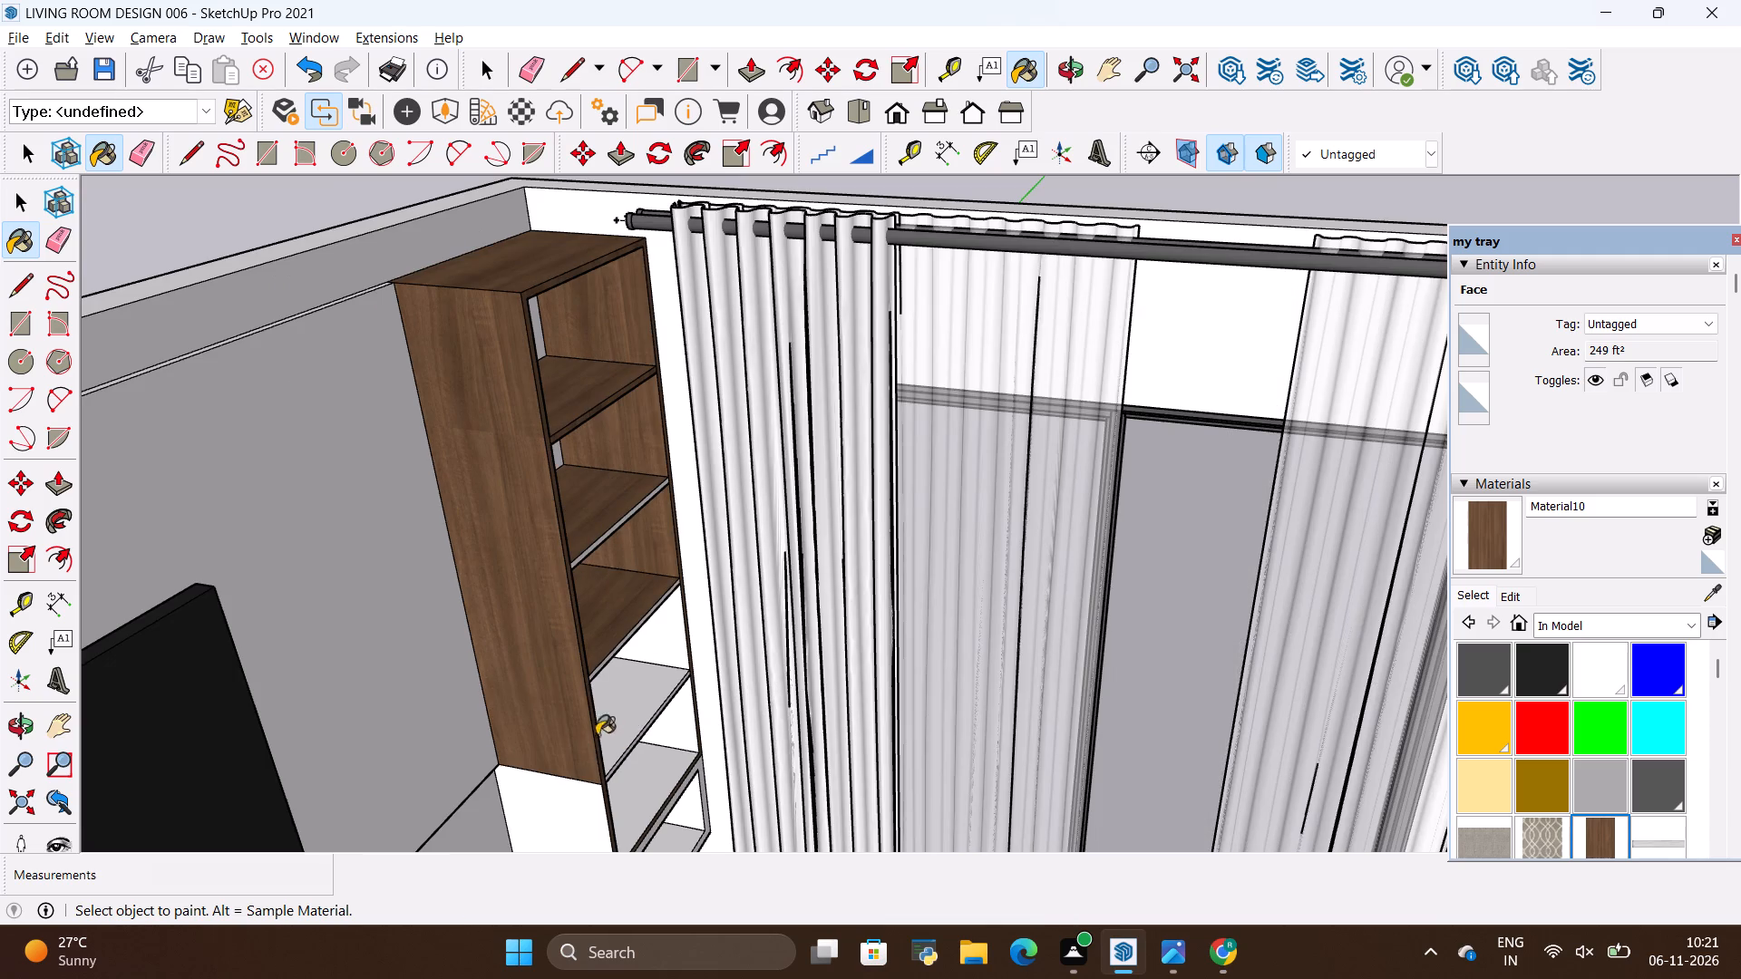
left_click(562, 802)
scroll(567, 508, "down", 6)
scroll(612, 710, "up", 9)
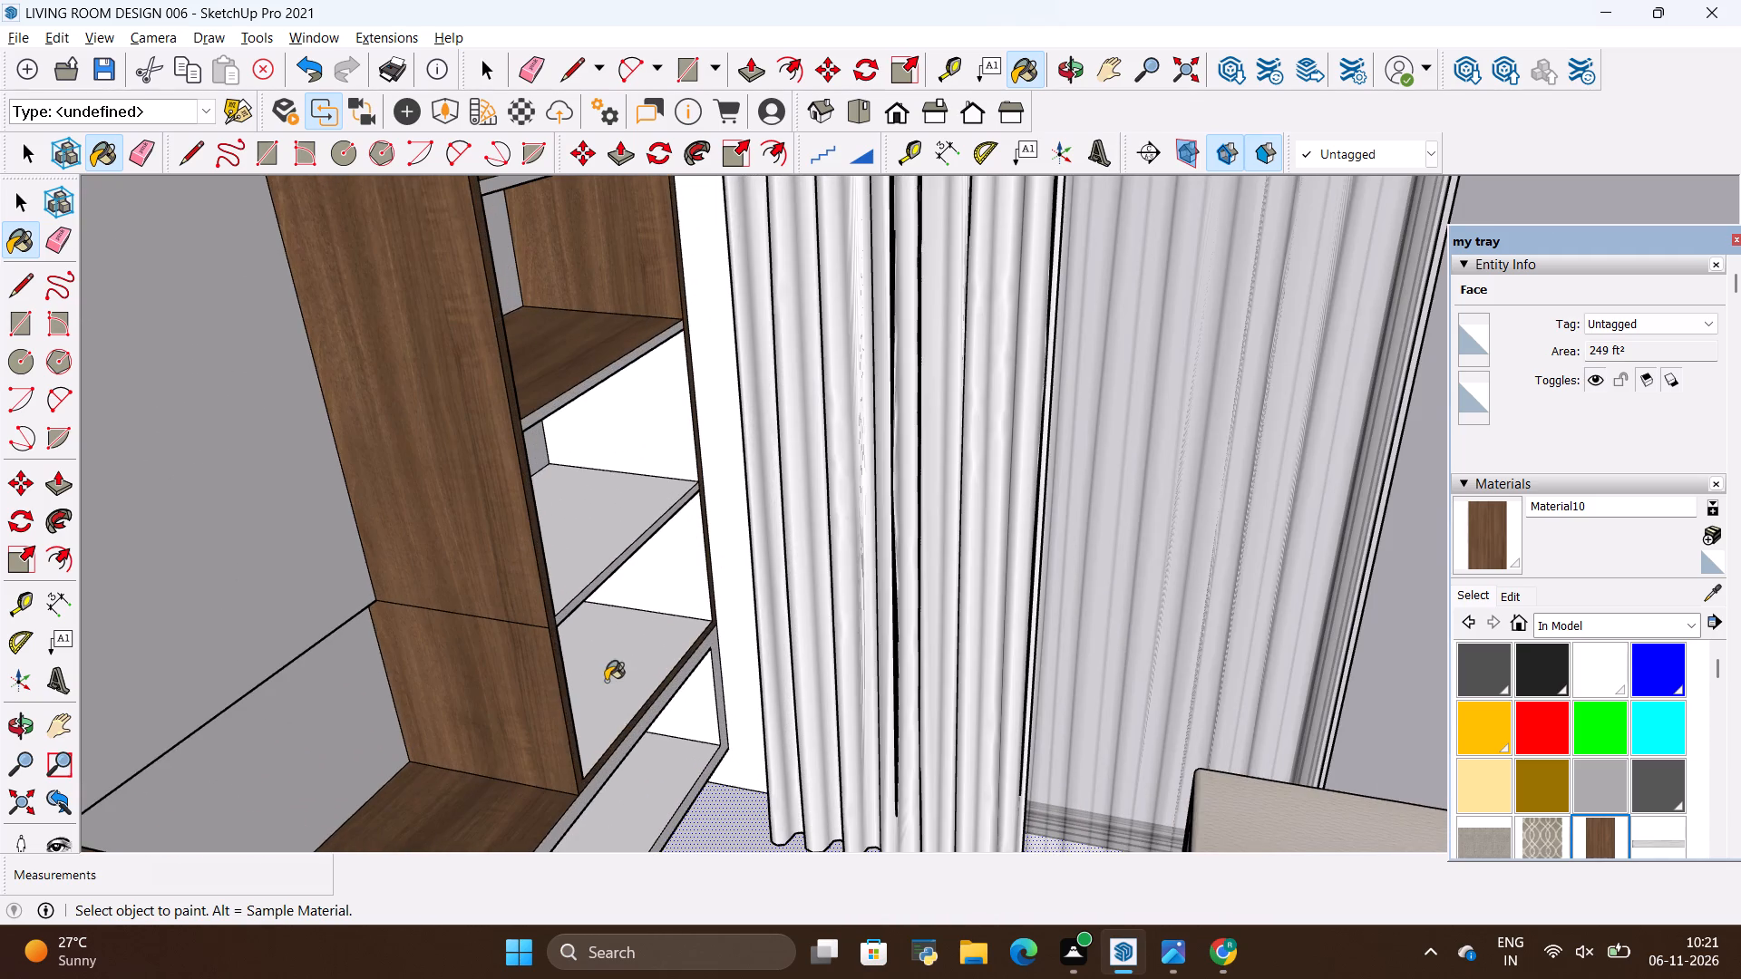
left_click_drag(608, 681, 617, 678)
left_click(650, 590)
left_click_drag(559, 541, 568, 542)
left_click(640, 438)
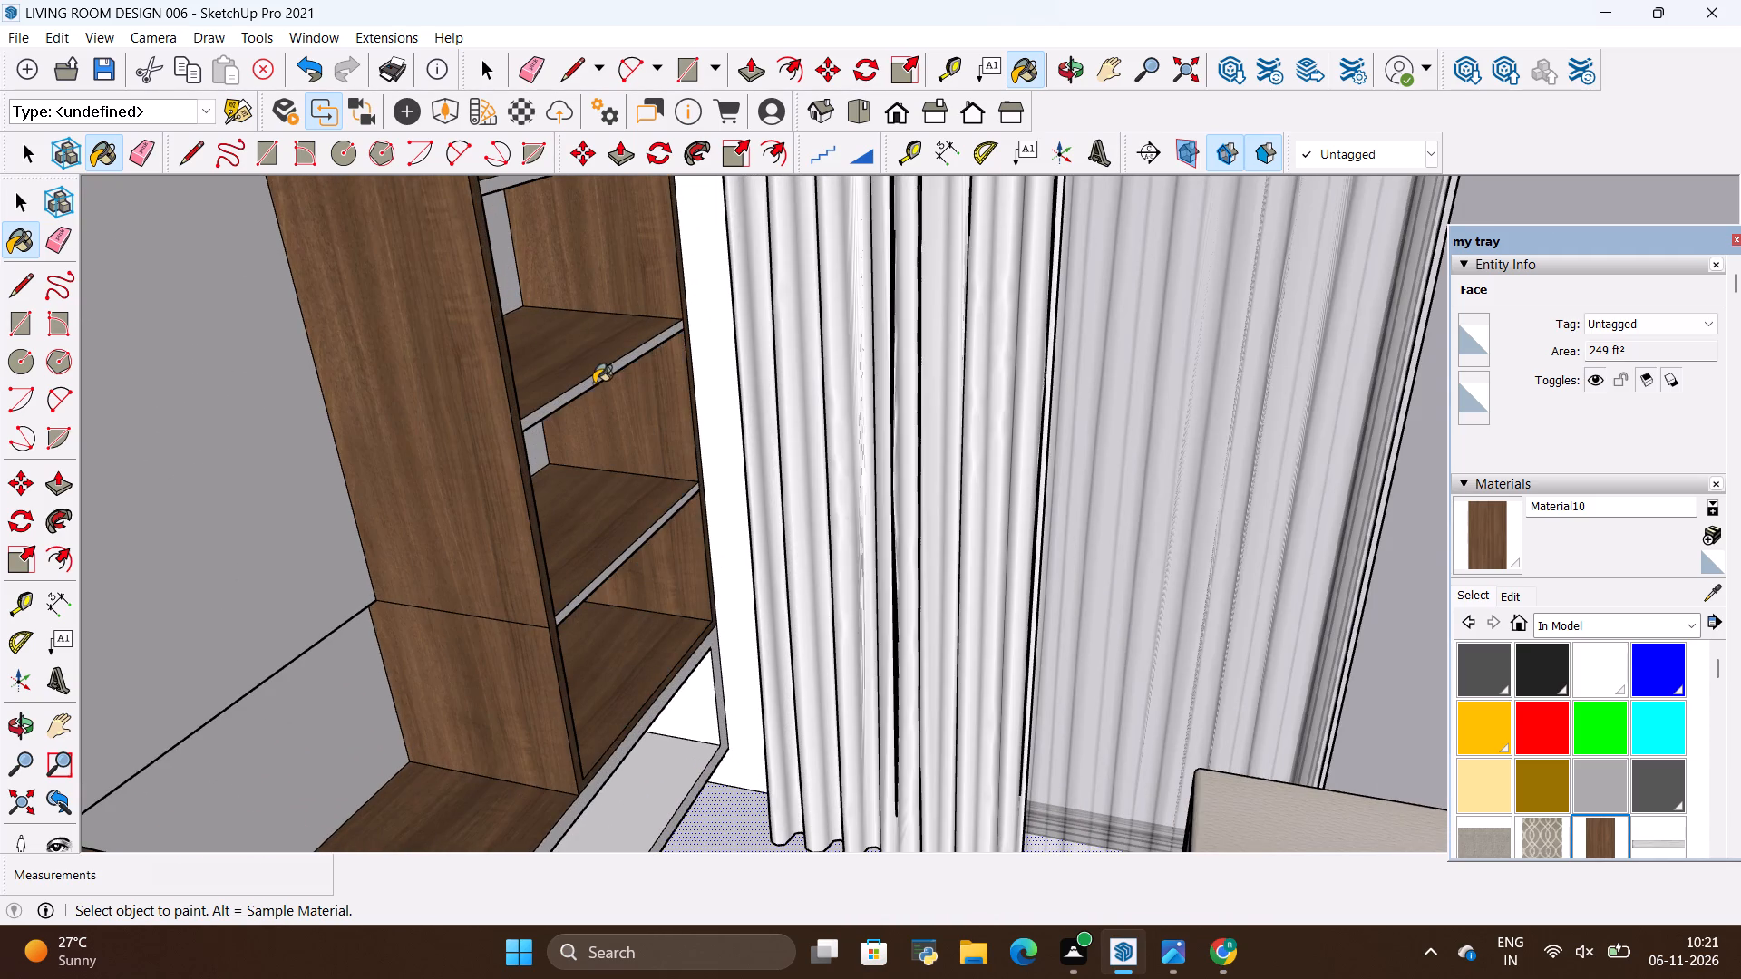
Paint the inner side faces and the middle shelf's front edge in the tall shelving unit with the brown wood material.
left_click(594, 383)
left_click(541, 439)
left_click(499, 271)
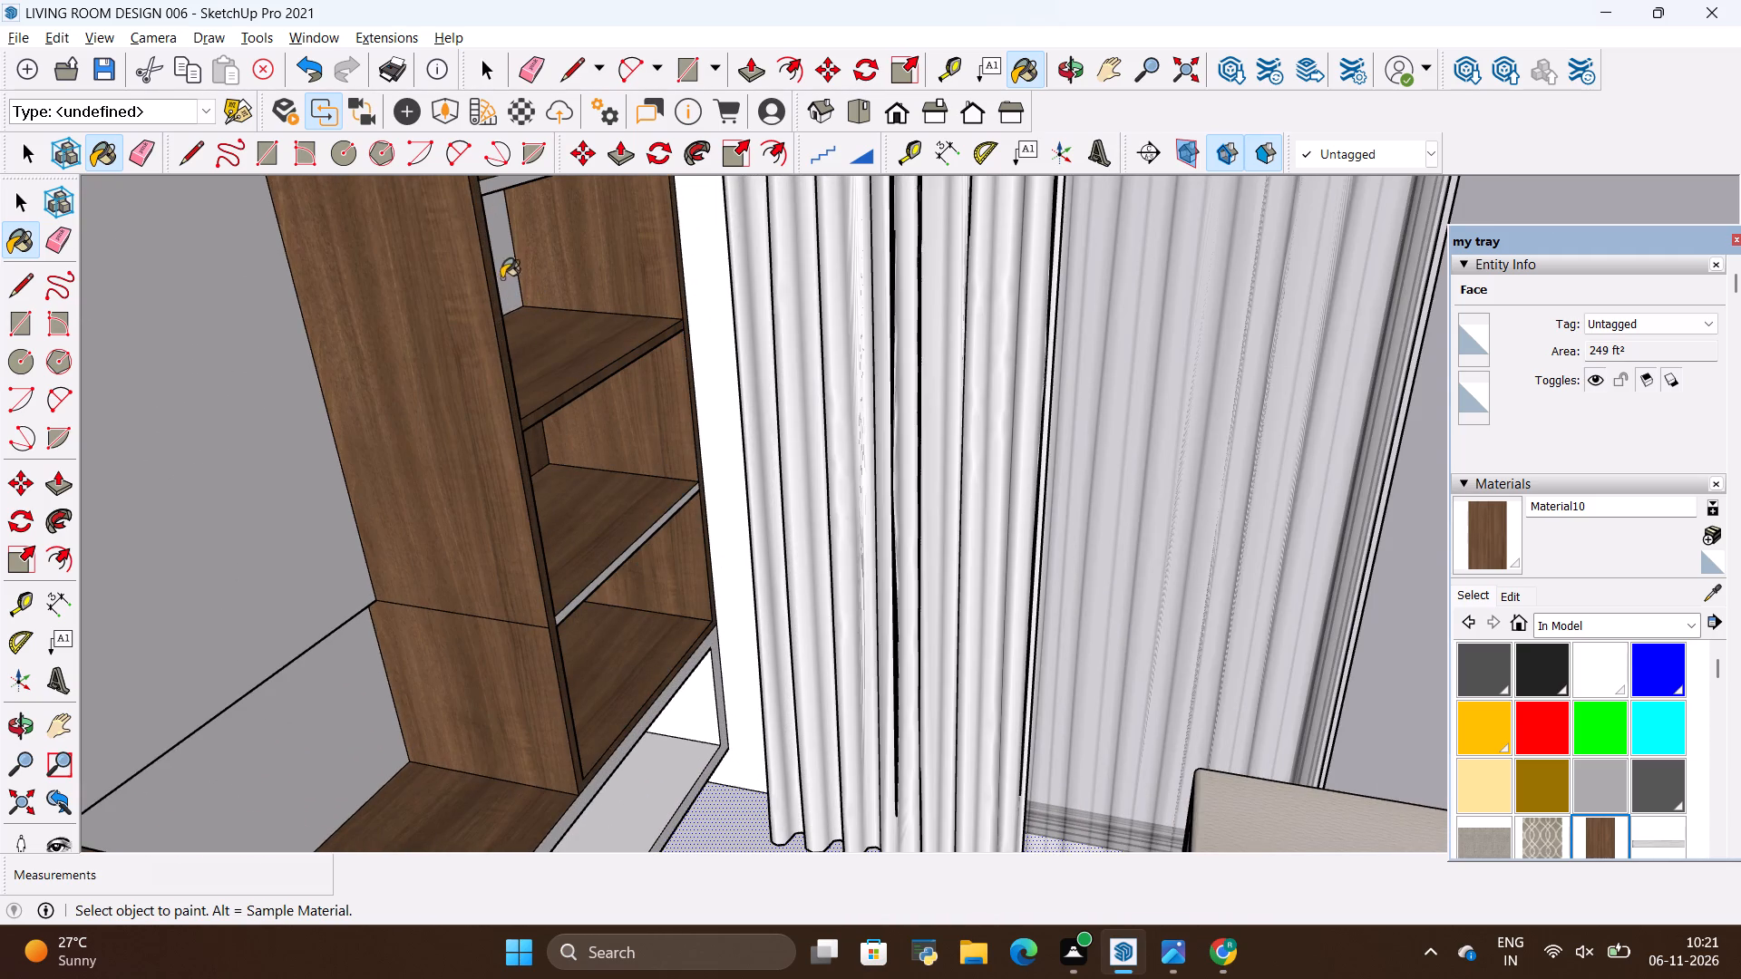
scroll(513, 566, "down", 5)
left_click(489, 237)
scroll(554, 629, "down", 6)
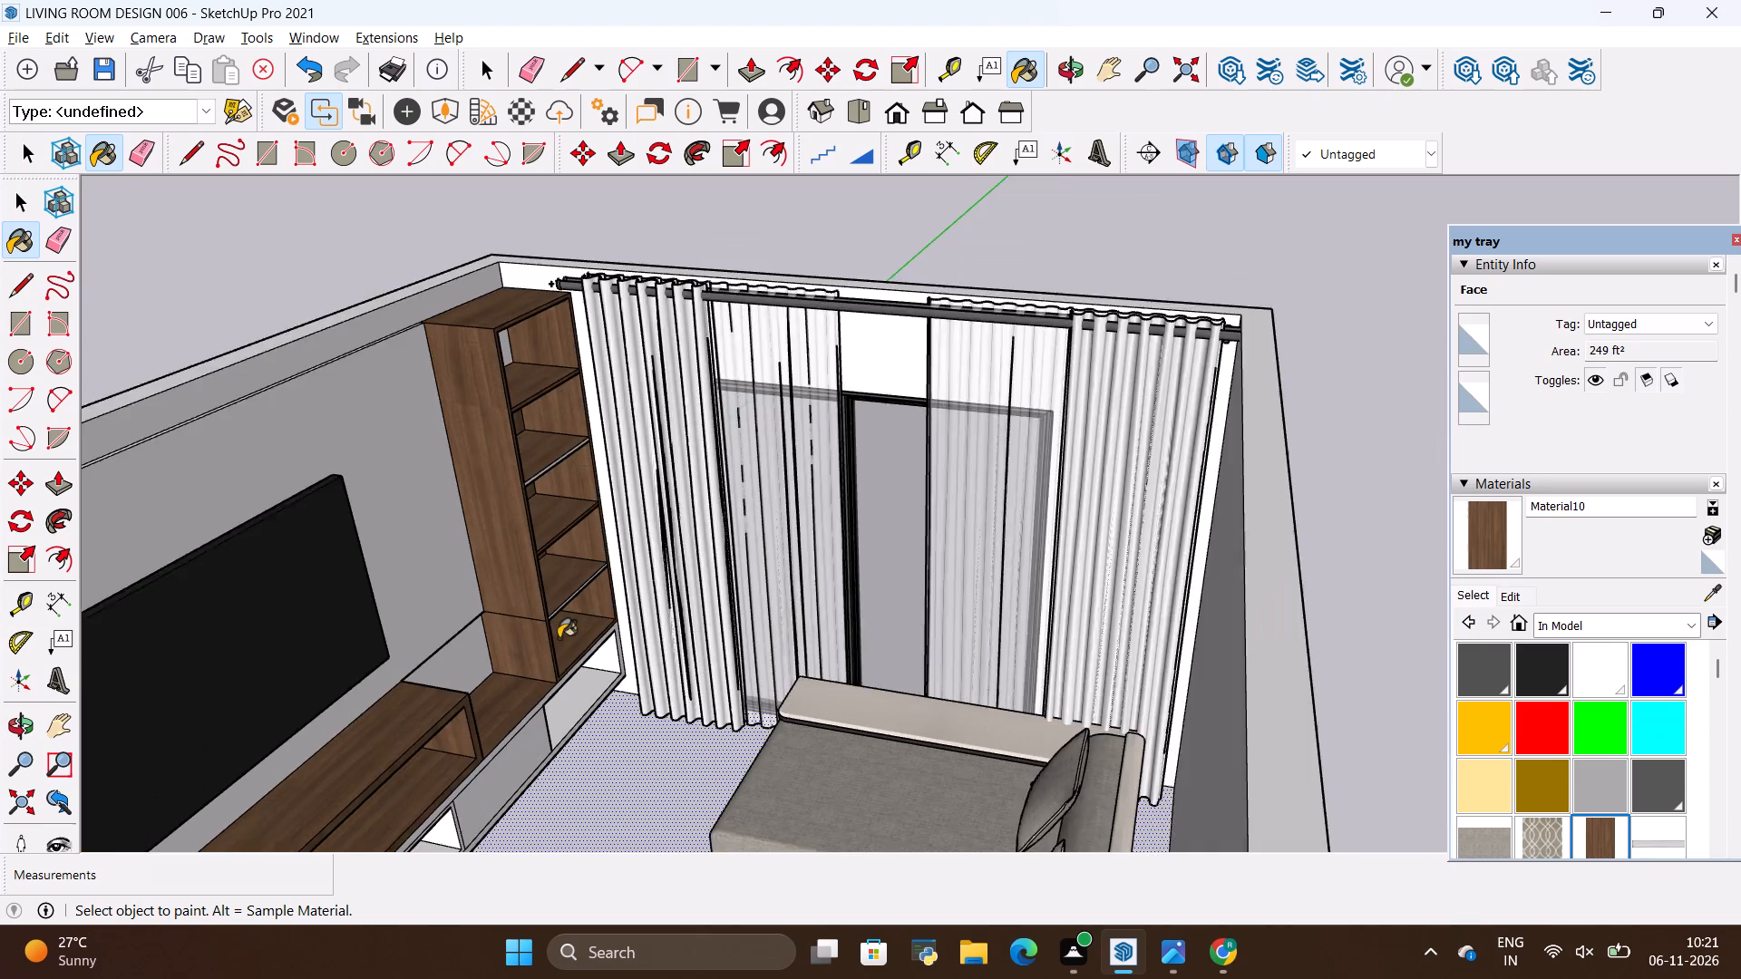
scroll(559, 638, "down", 1)
scroll(536, 410, "up", 12)
left_click(442, 336)
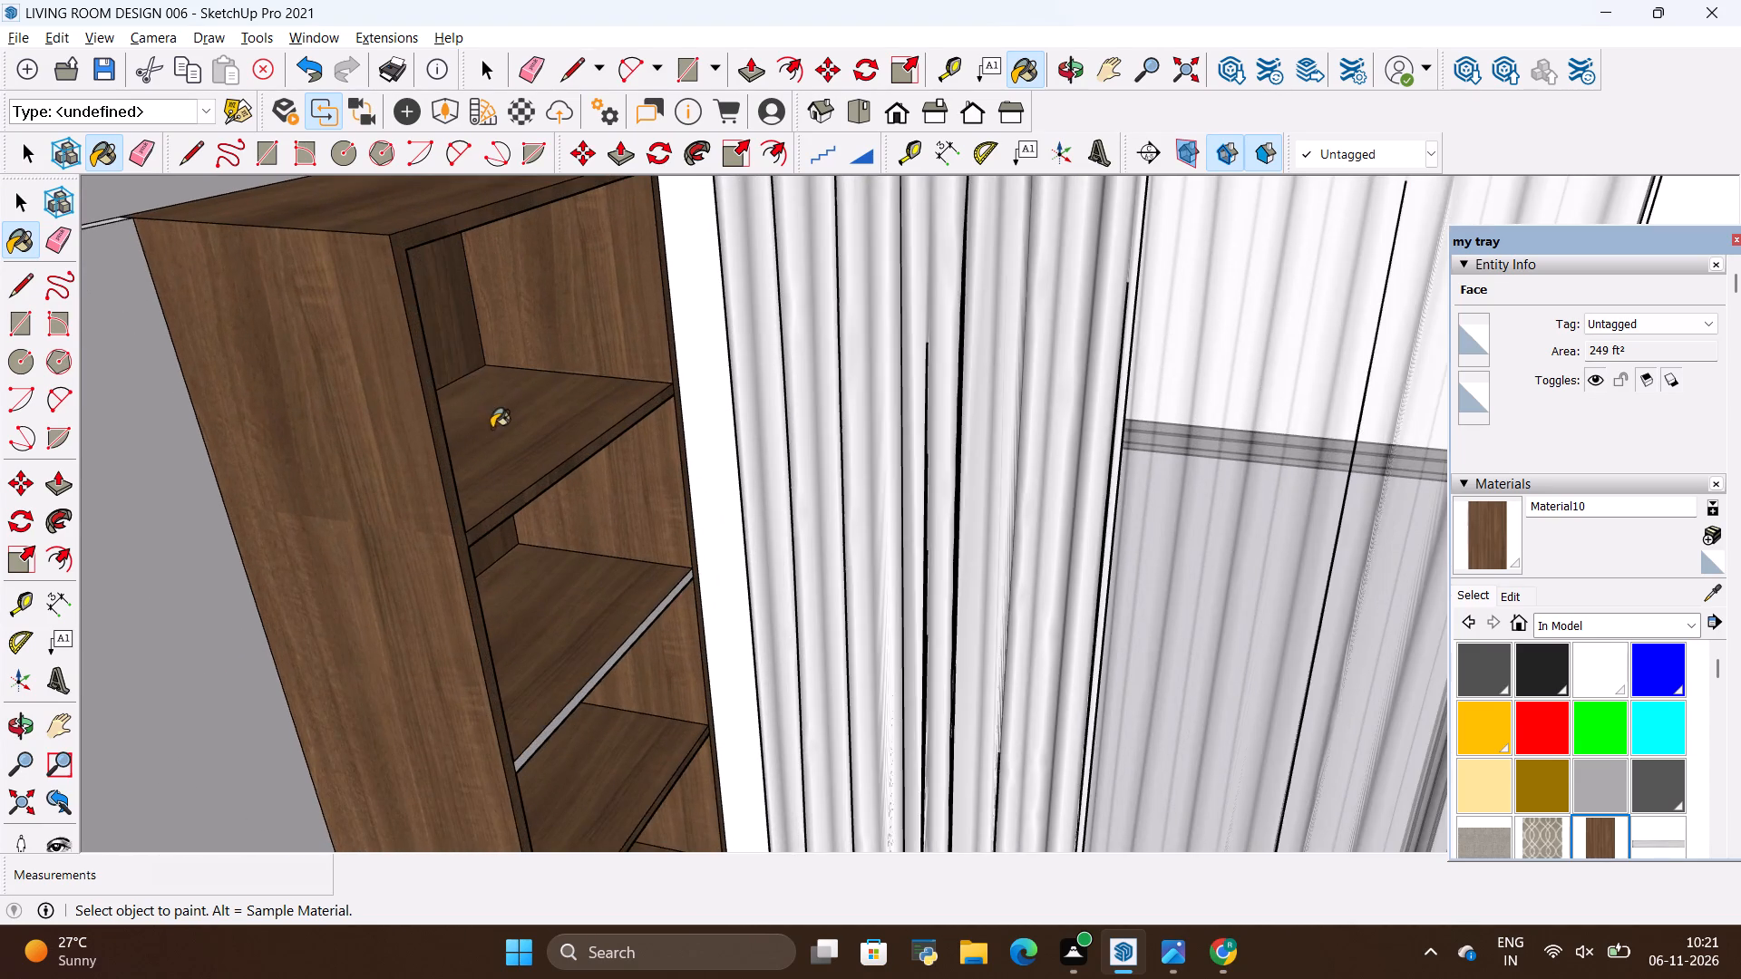
Paint the front edges of the tall unit's remaining lower shelves with the brown wood material.
scroll(491, 428, "down", 5)
scroll(560, 635, "up", 12)
left_click(459, 594)
scroll(465, 573, "down", 2)
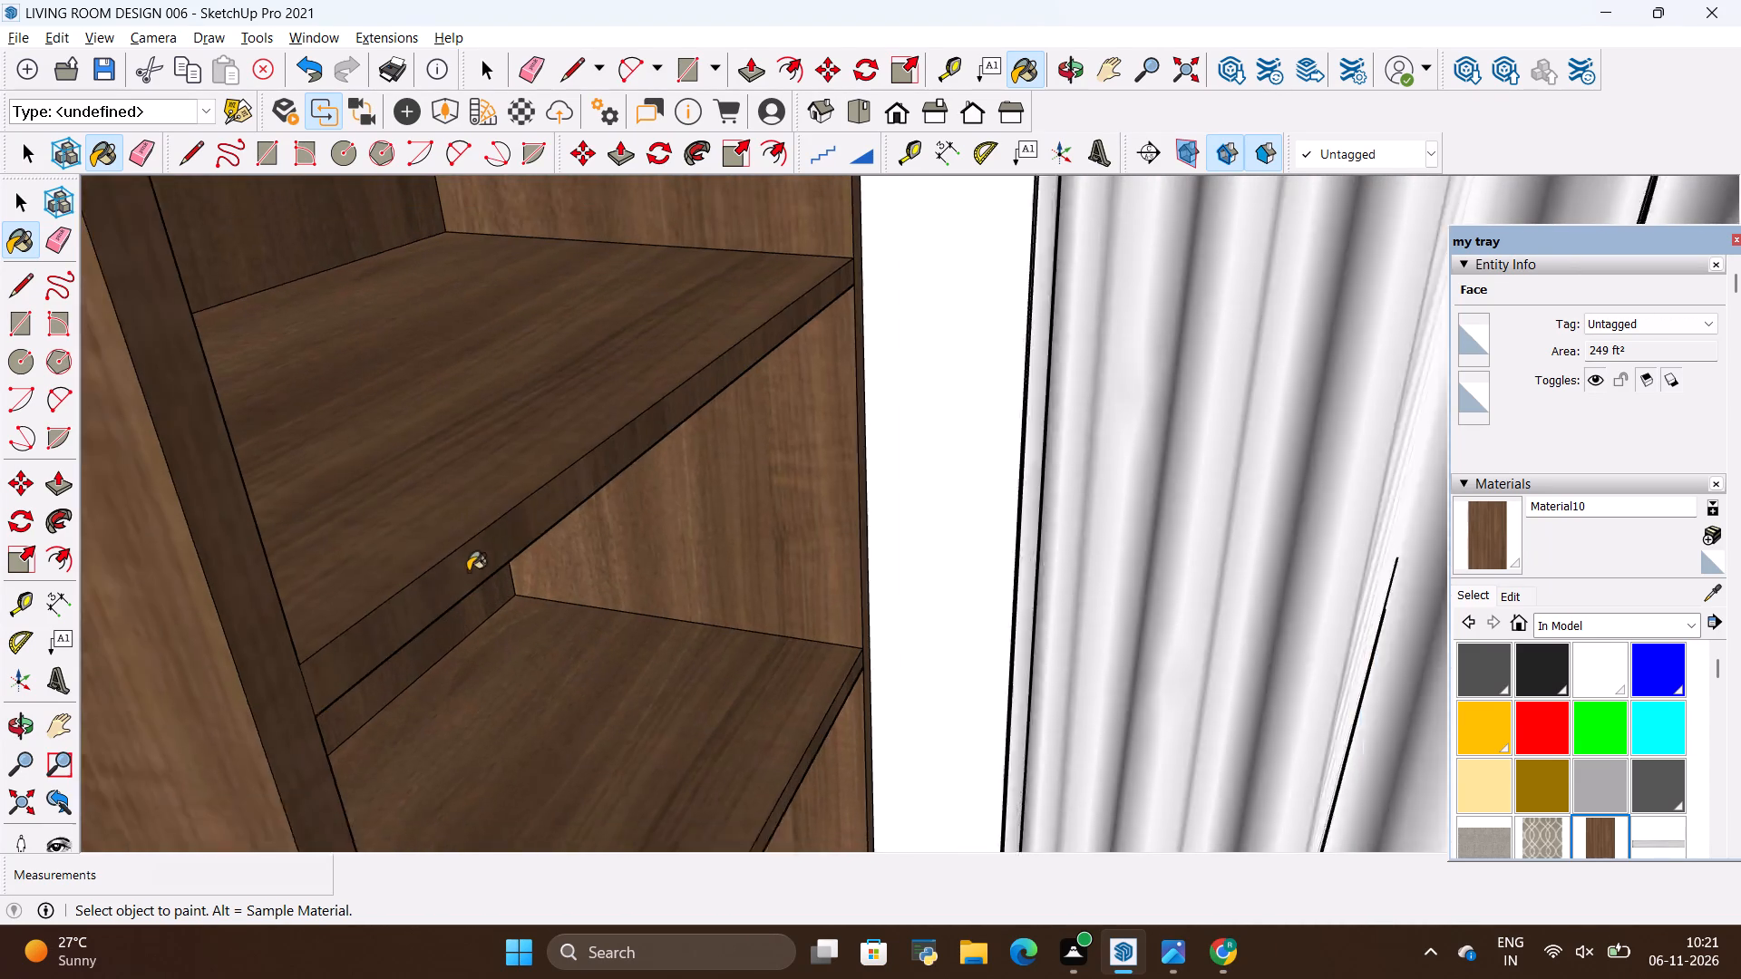
scroll(468, 571, "down", 20)
scroll(468, 571, "down", 4)
scroll(504, 662, "down", 1)
scroll(522, 747, "up", 5)
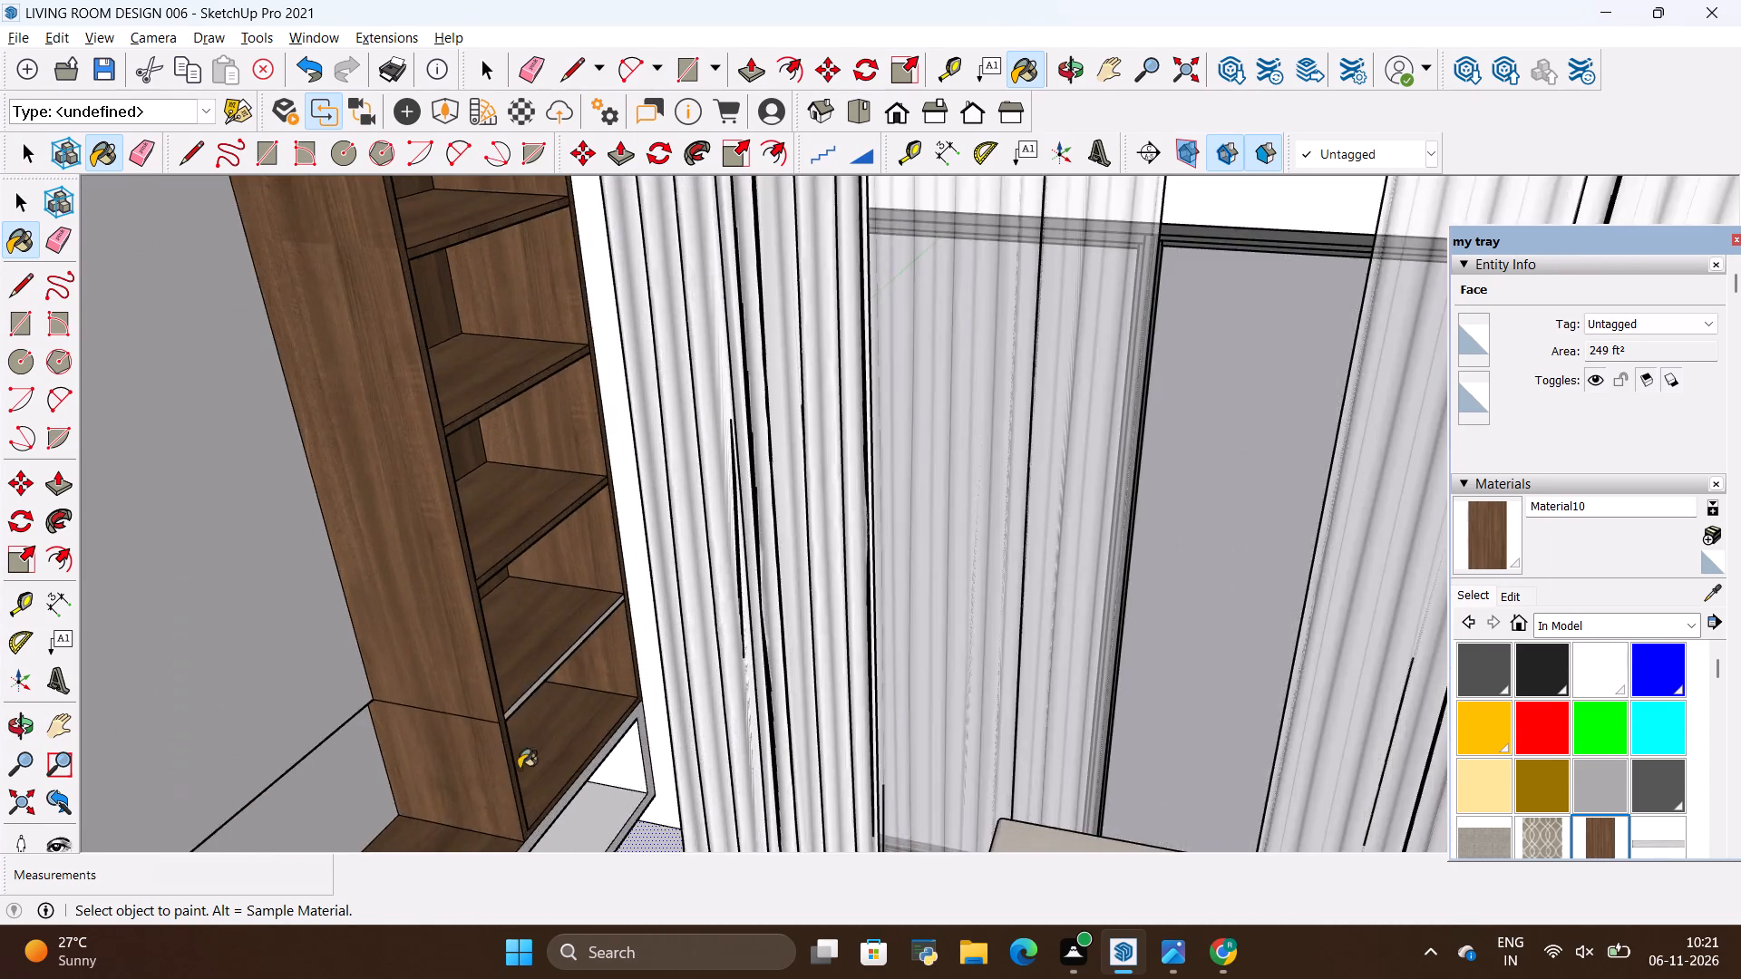
scroll(519, 769, "up", 14)
left_click(517, 663)
scroll(514, 661, "down", 7)
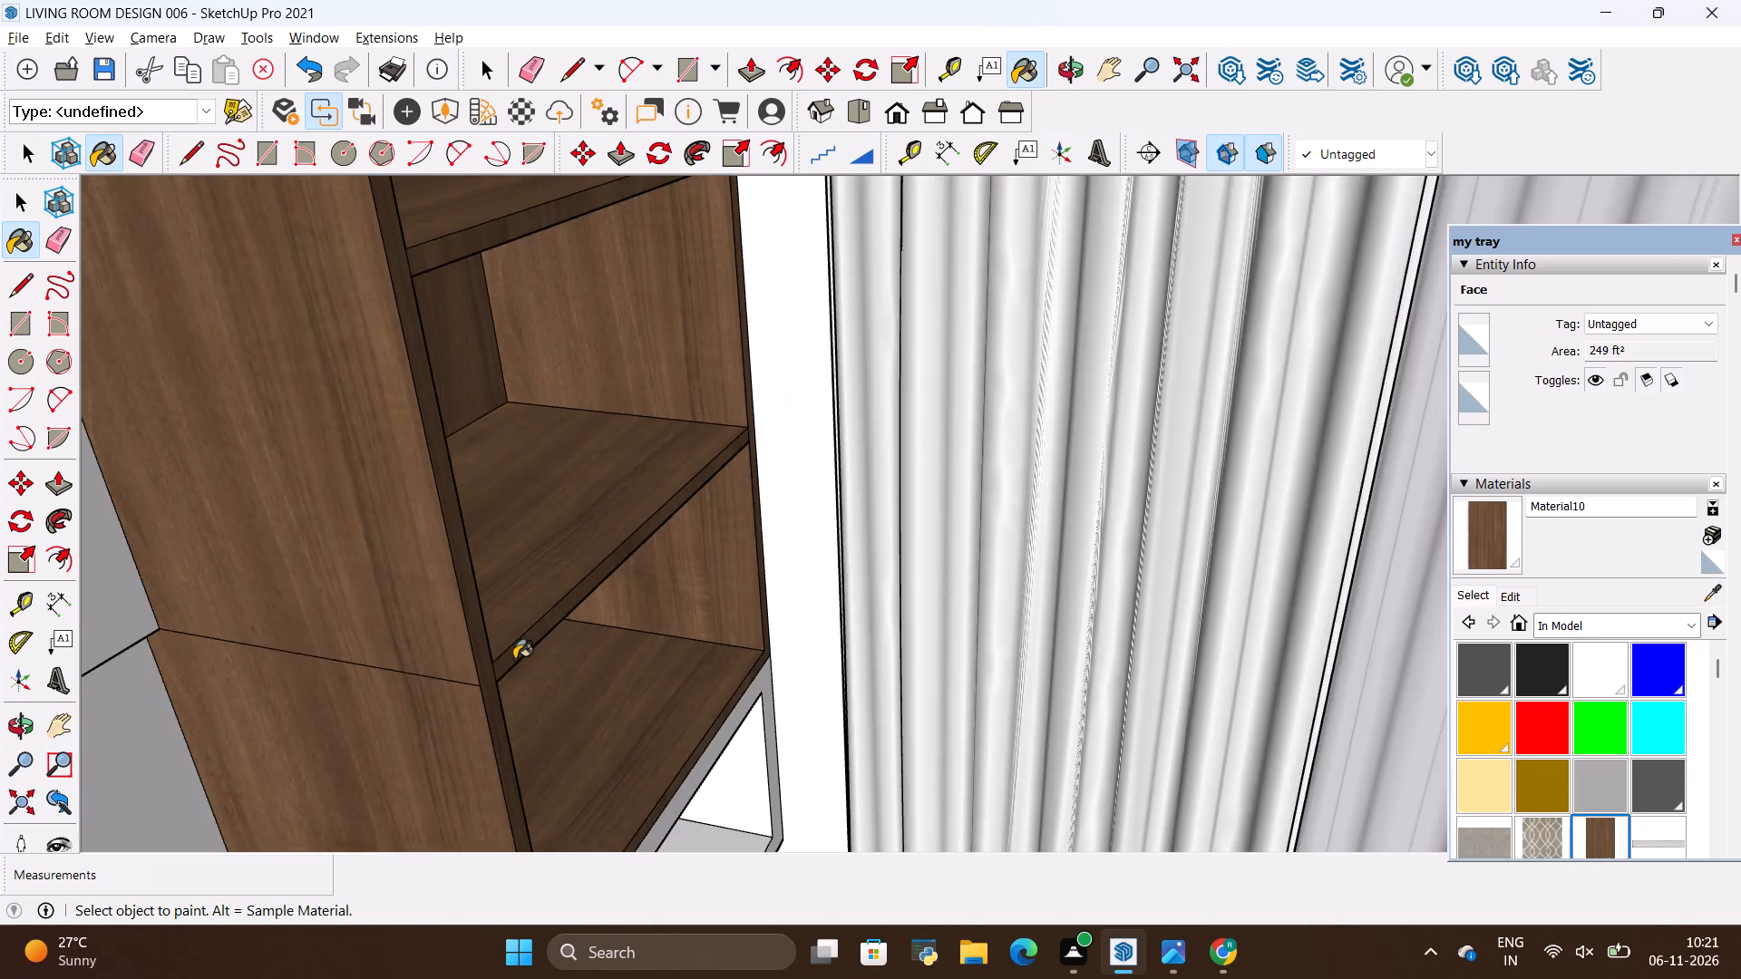
scroll(514, 659, "down", 15)
Paint the front frame edges around the TV unit's lower cabinet with the brown wood material.
key("alt+Tab")
key("alt+Tab")
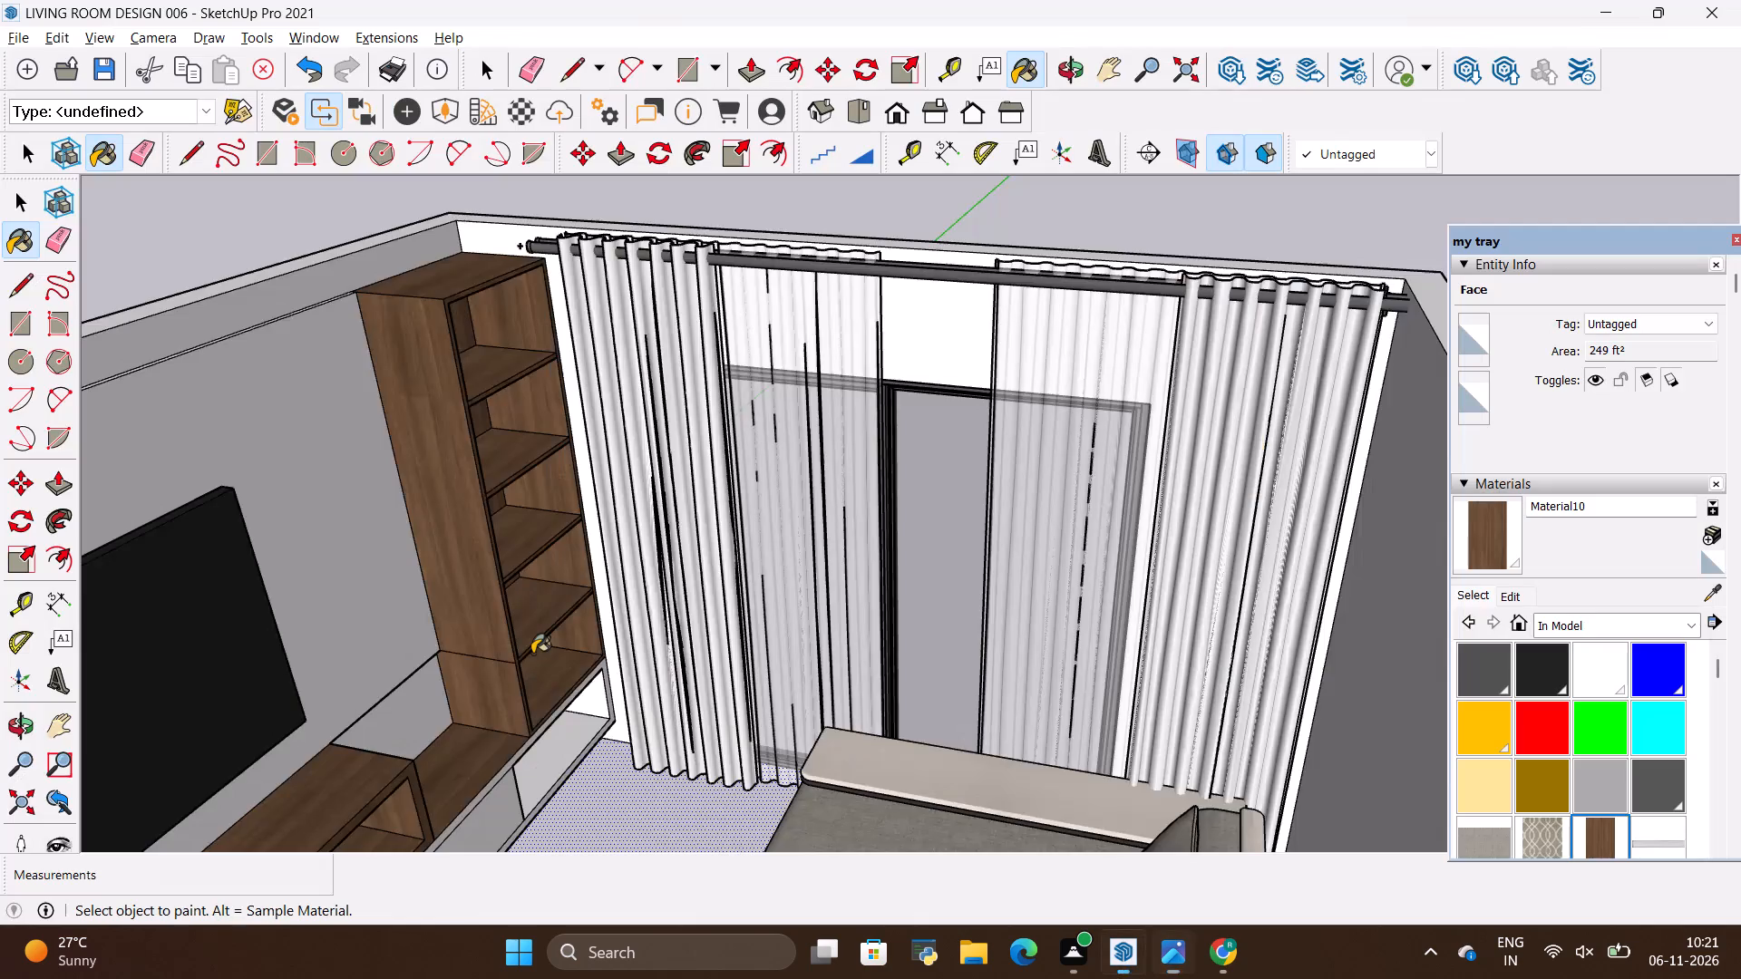
scroll(532, 654, "down", 10)
scroll(468, 800, "up", 17)
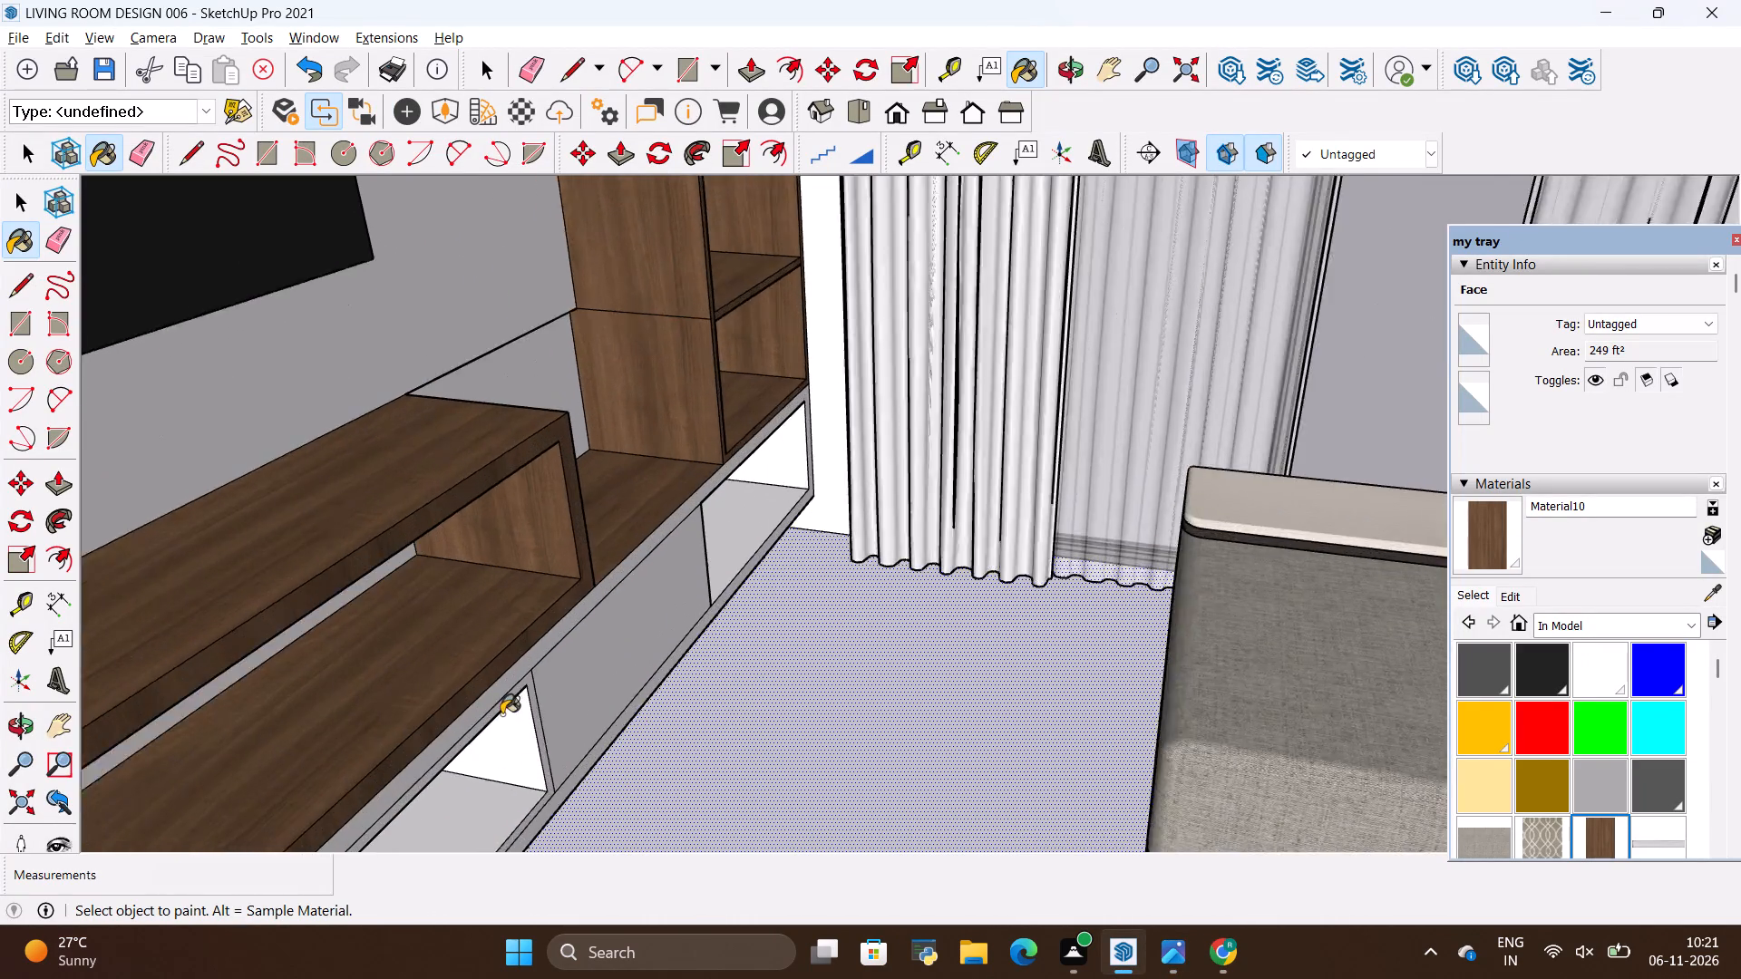
scroll(501, 714, "up", 9)
left_click(485, 689)
Compare with the reference photo and paint the TV unit's slat-side end faces and open compartment back panel with the brown wood material.
key("alt+Tab")
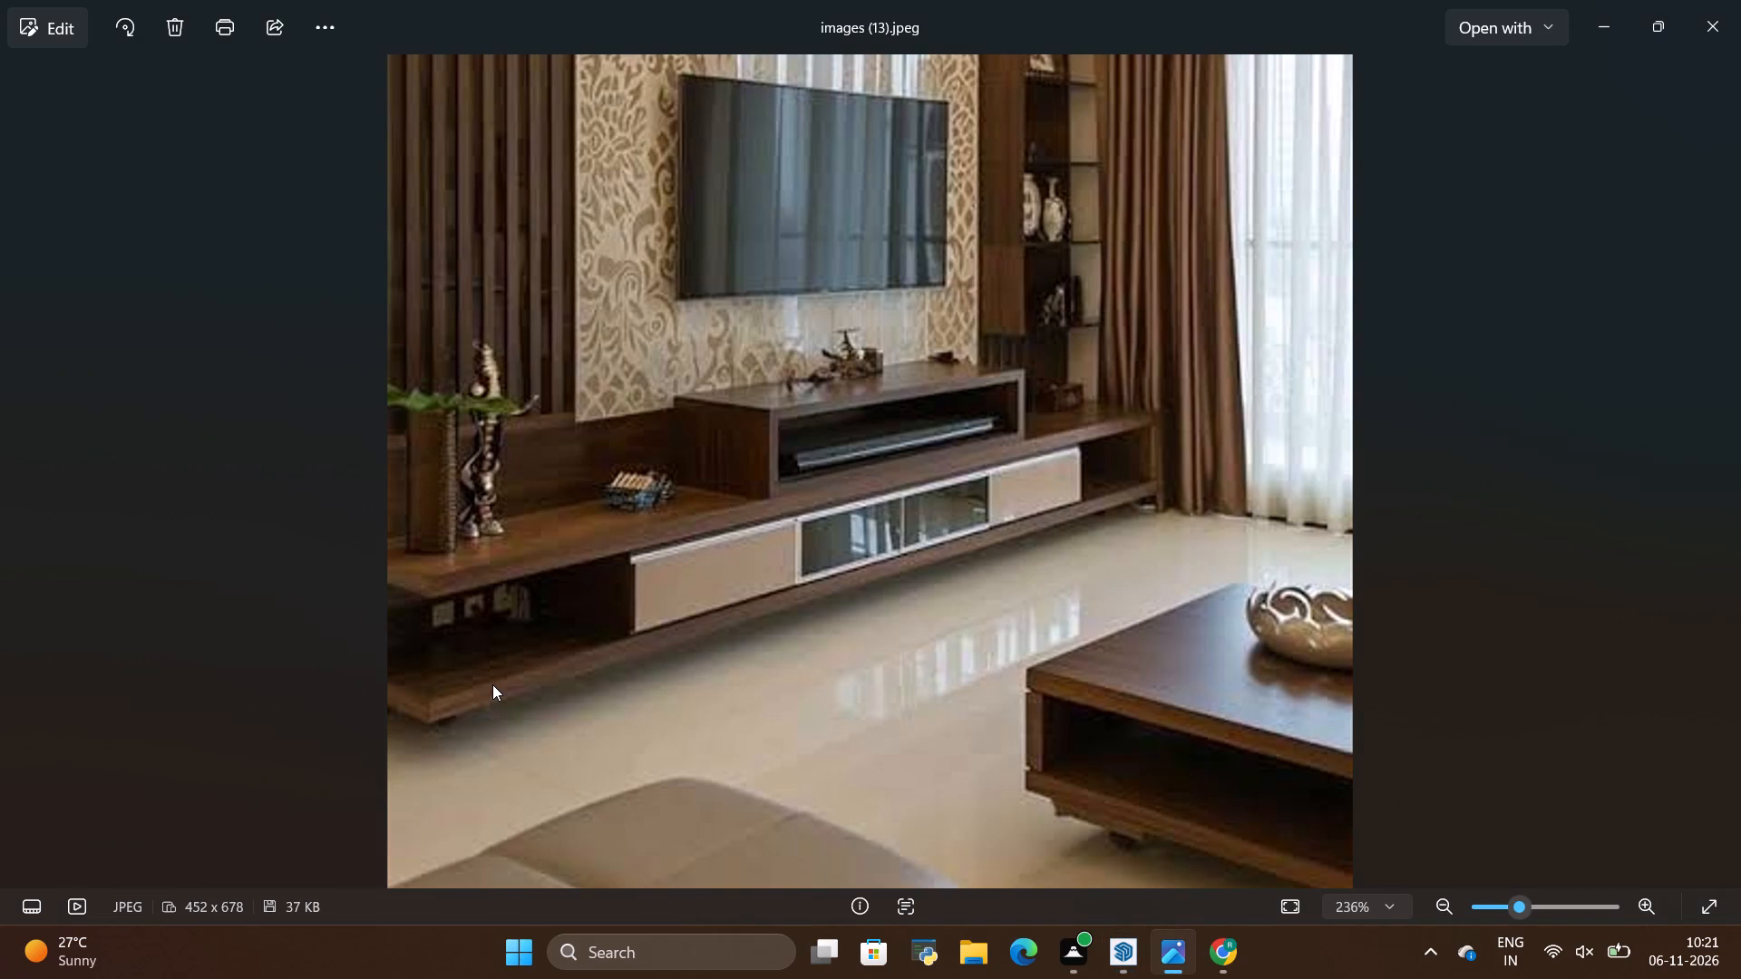
key("alt+Tab")
scroll(499, 672, "down", 10)
key("alt+Tab")
key("alt+Tab")
scroll(561, 555, "down", 10)
scroll(413, 628, "down", 3)
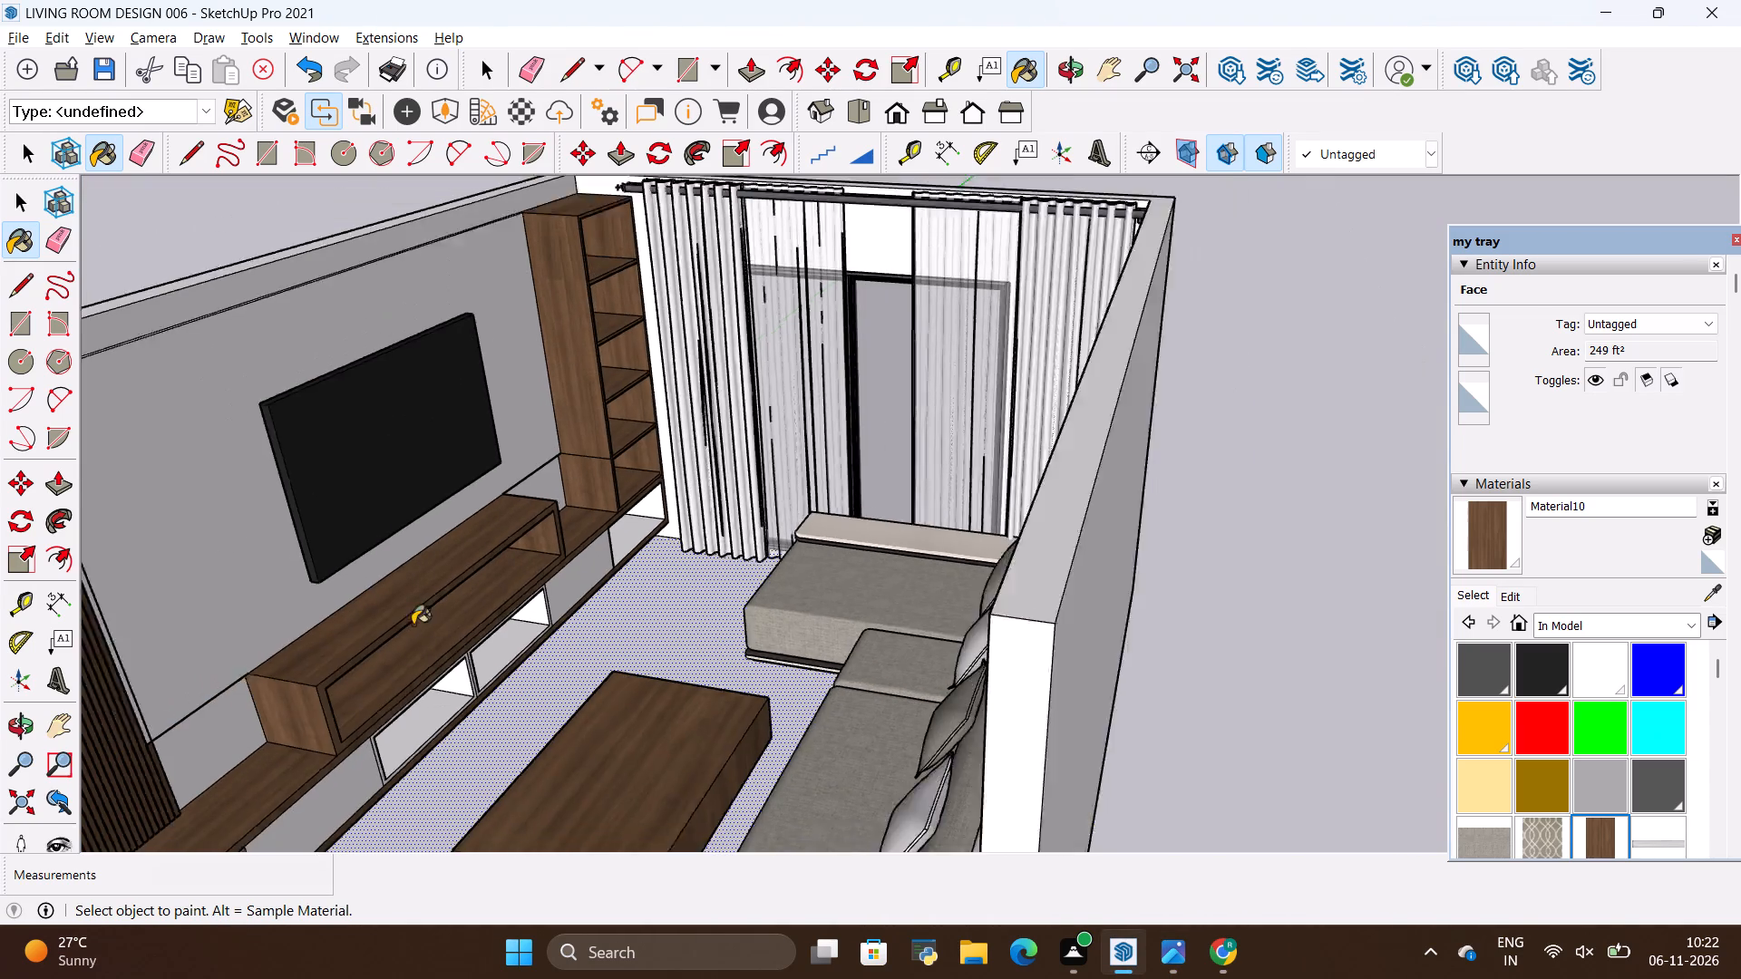
scroll(413, 625, "down", 2)
scroll(277, 829, "up", 11)
scroll(306, 673, "down", 10)
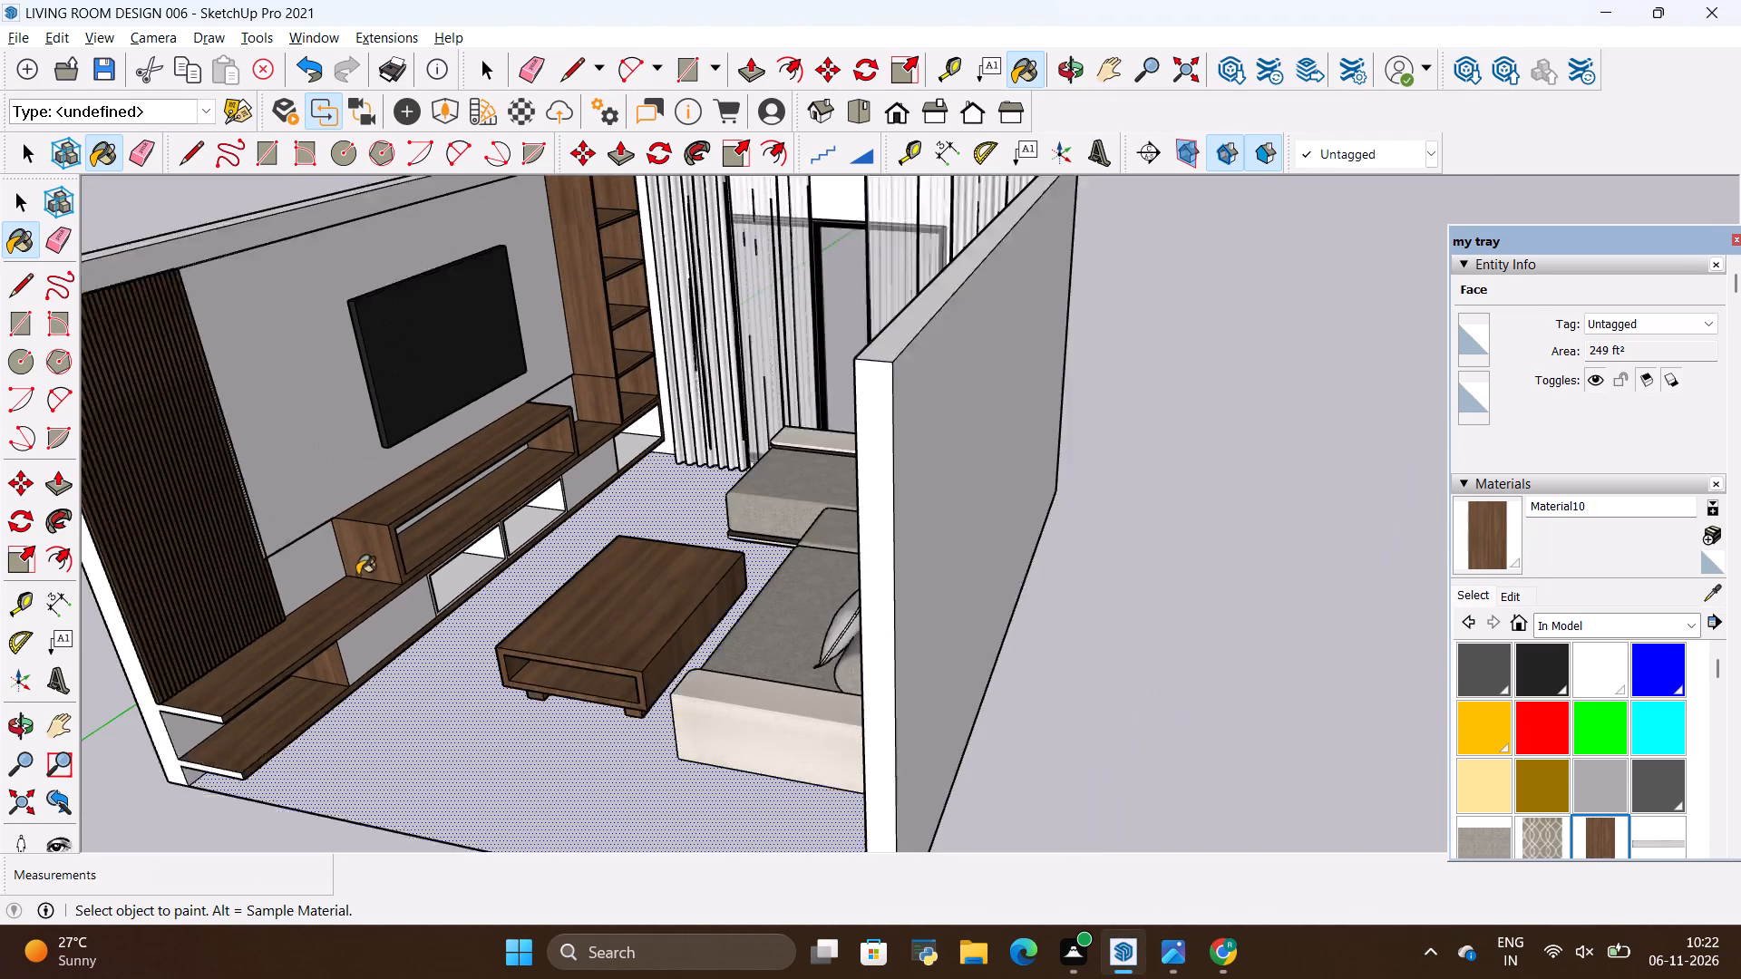
scroll(209, 711, "up", 15)
left_click(217, 683)
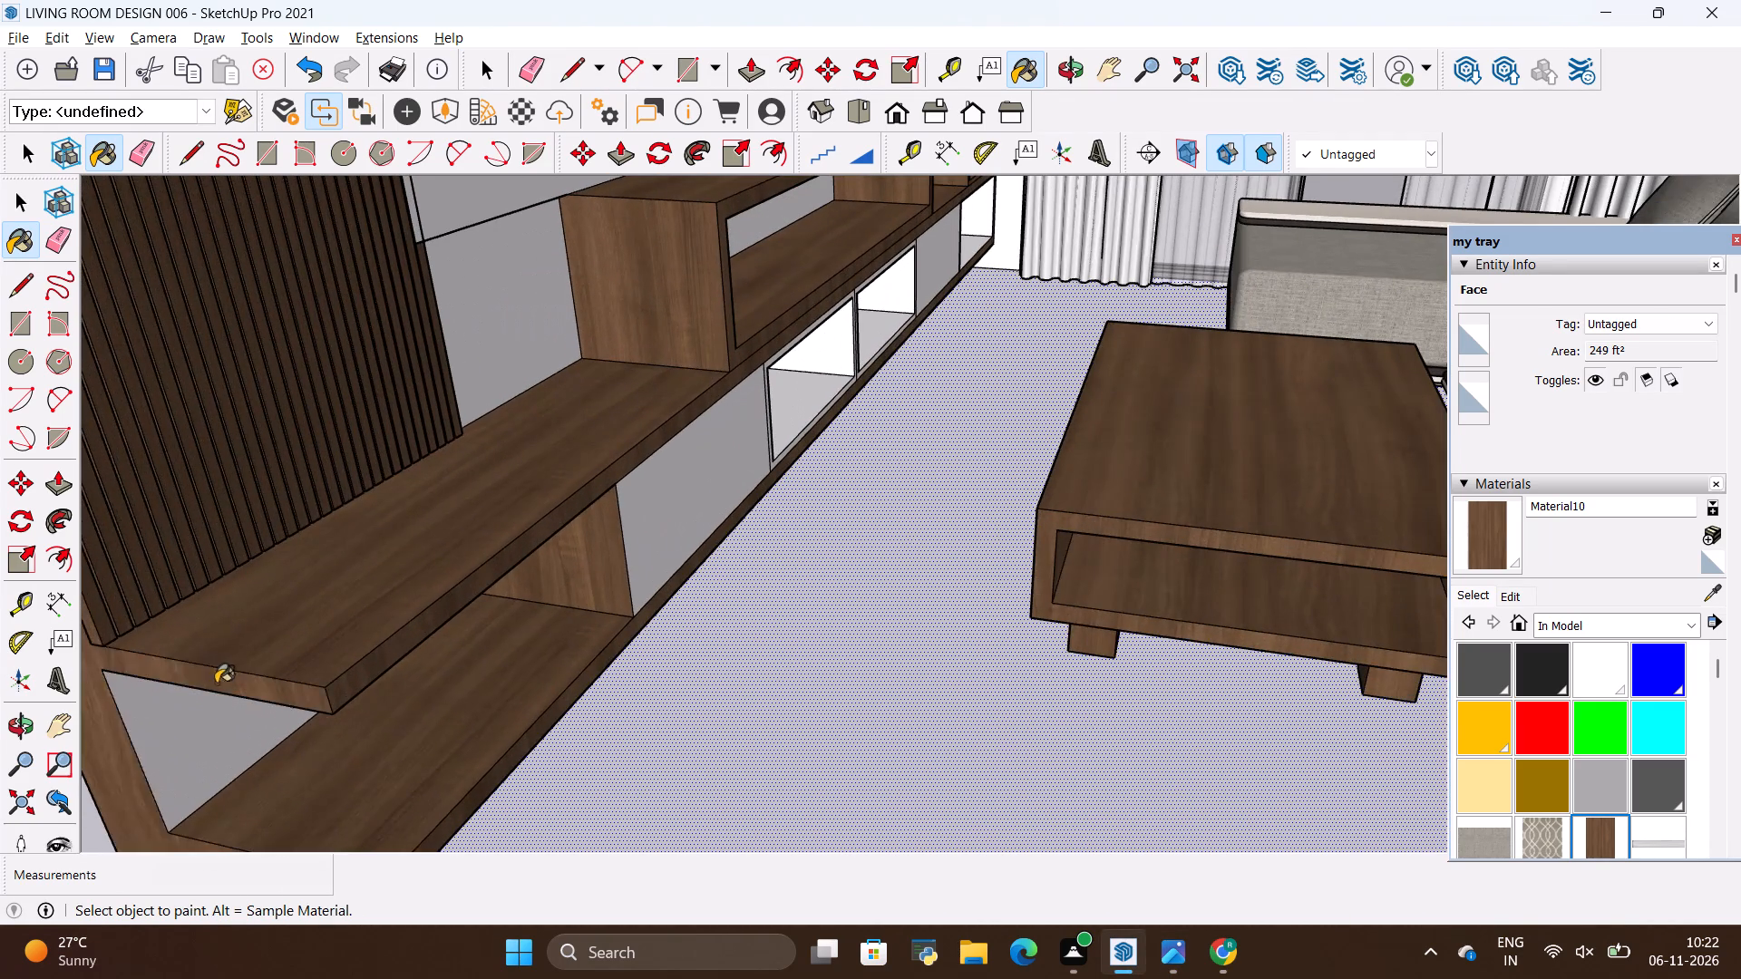
scroll(246, 658, "down", 11)
key("alt+Tab")
key("alt+Tab")
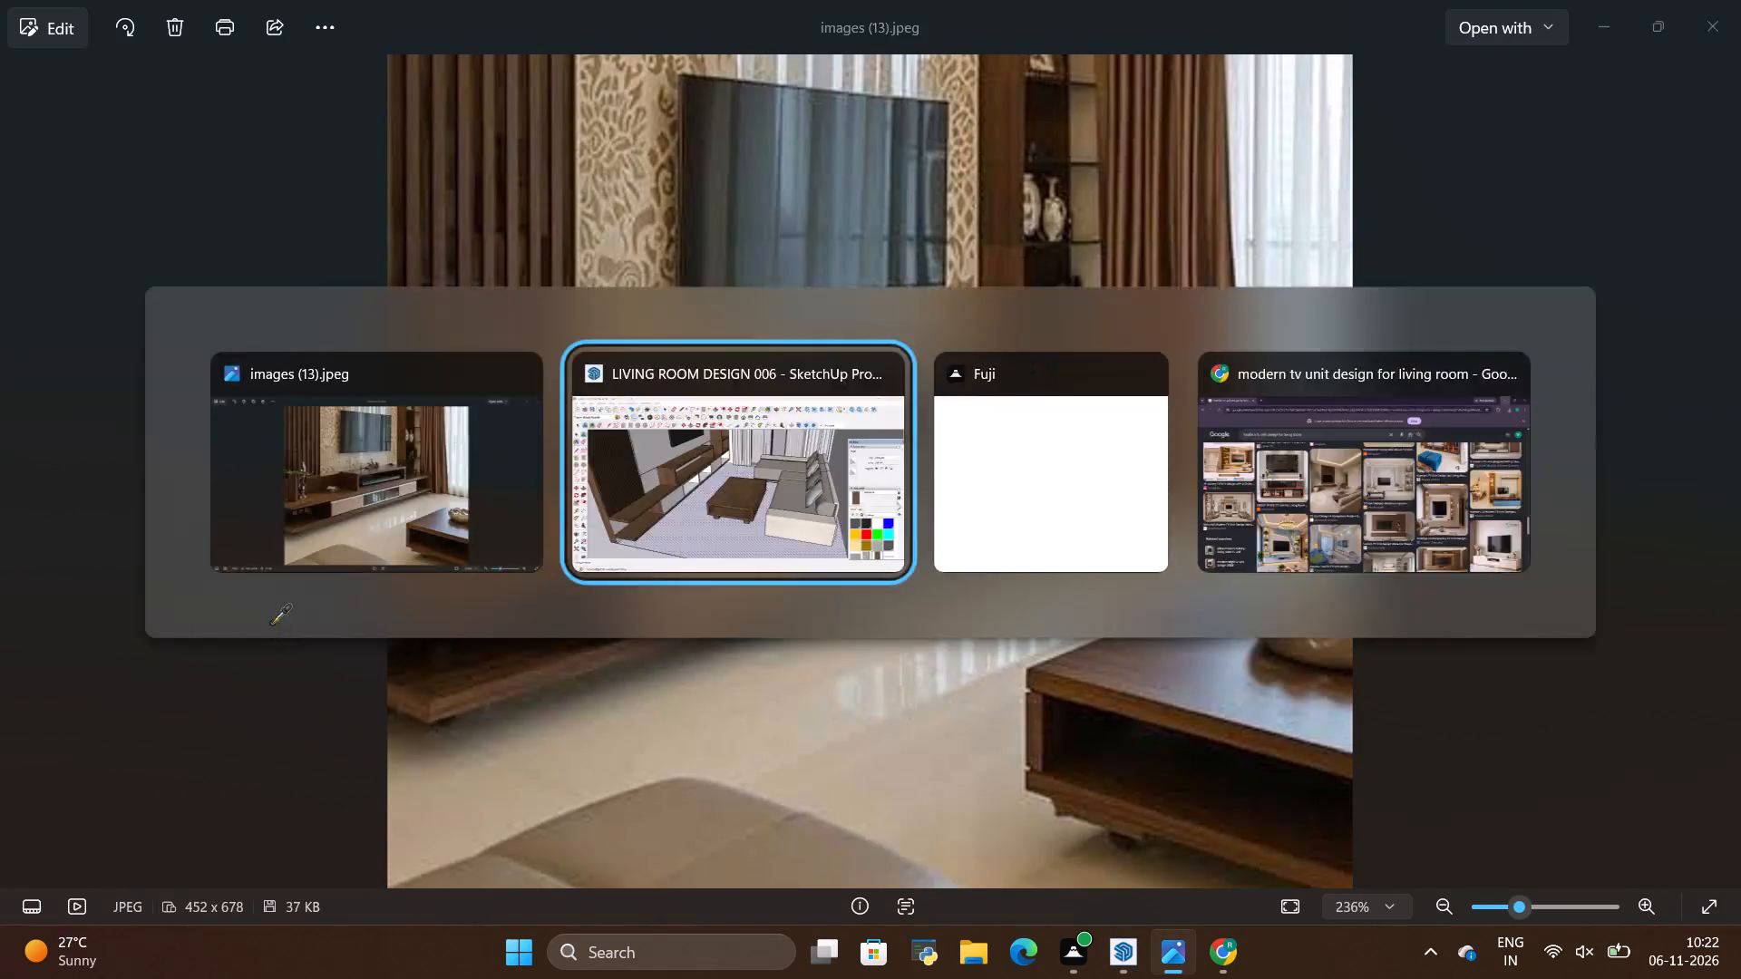
left_click(221, 702)
scroll(199, 744, "down", 12)
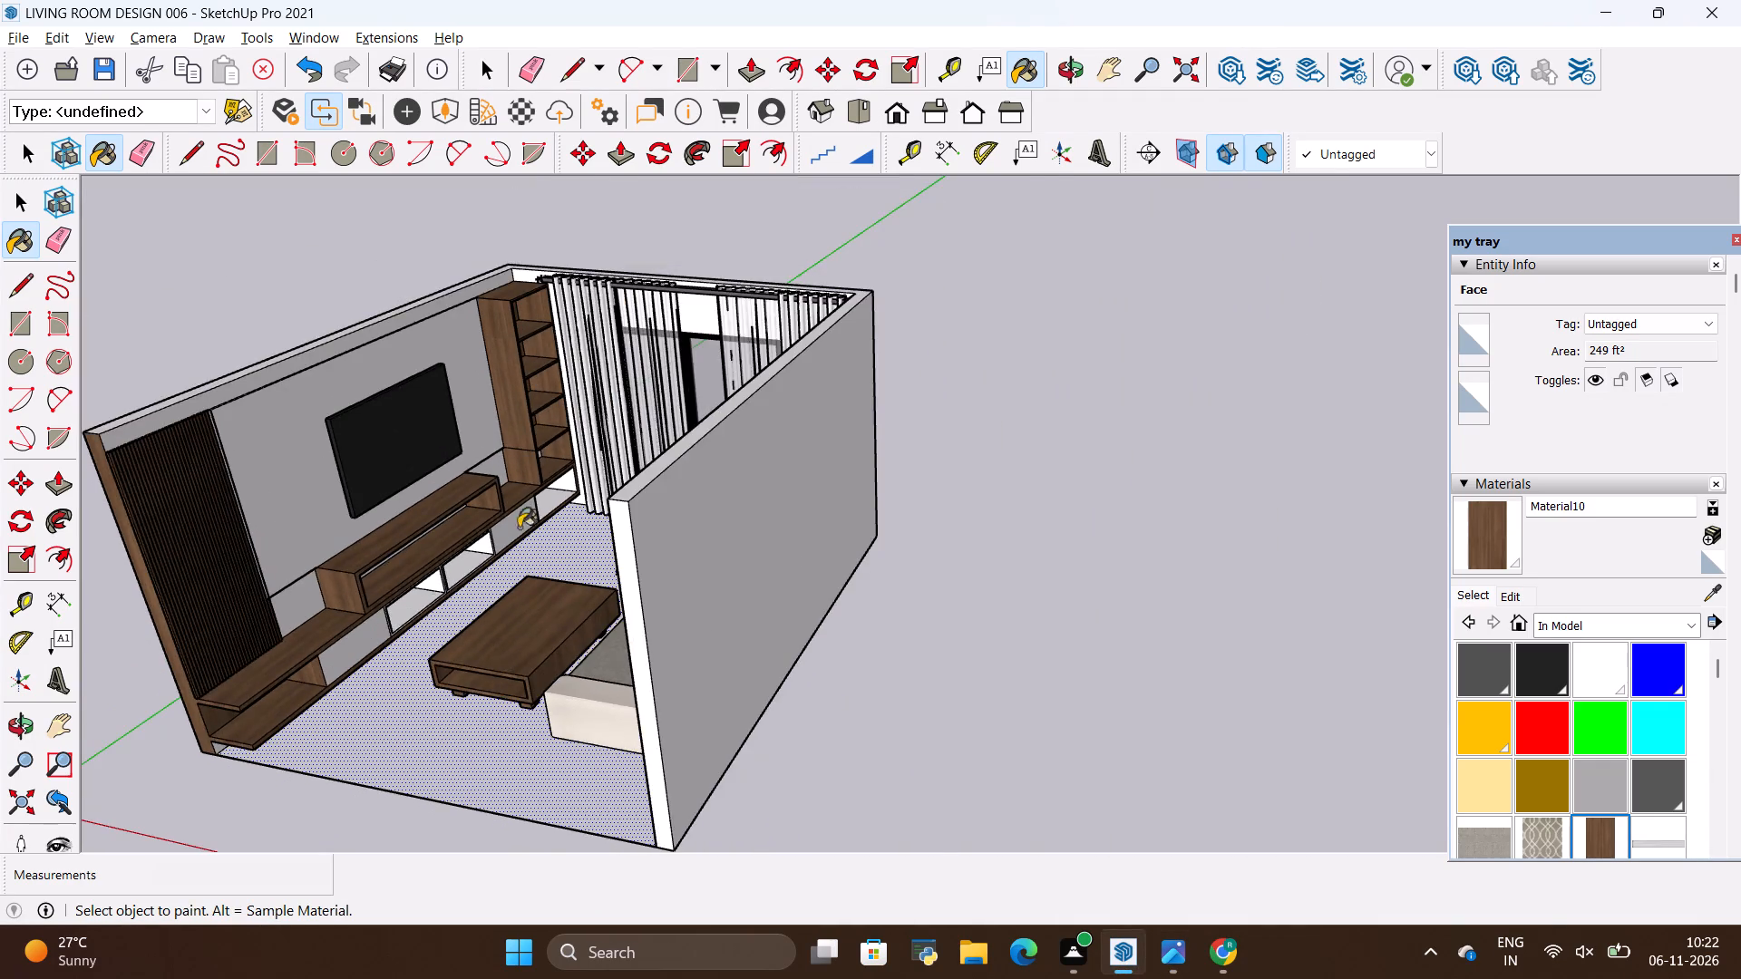
Paint the back, side and bottom of the TV unit's open compartment beside the curtains with the brown wood material.
scroll(564, 483, "up", 12)
key("alt+Tab")
key("alt+Tab")
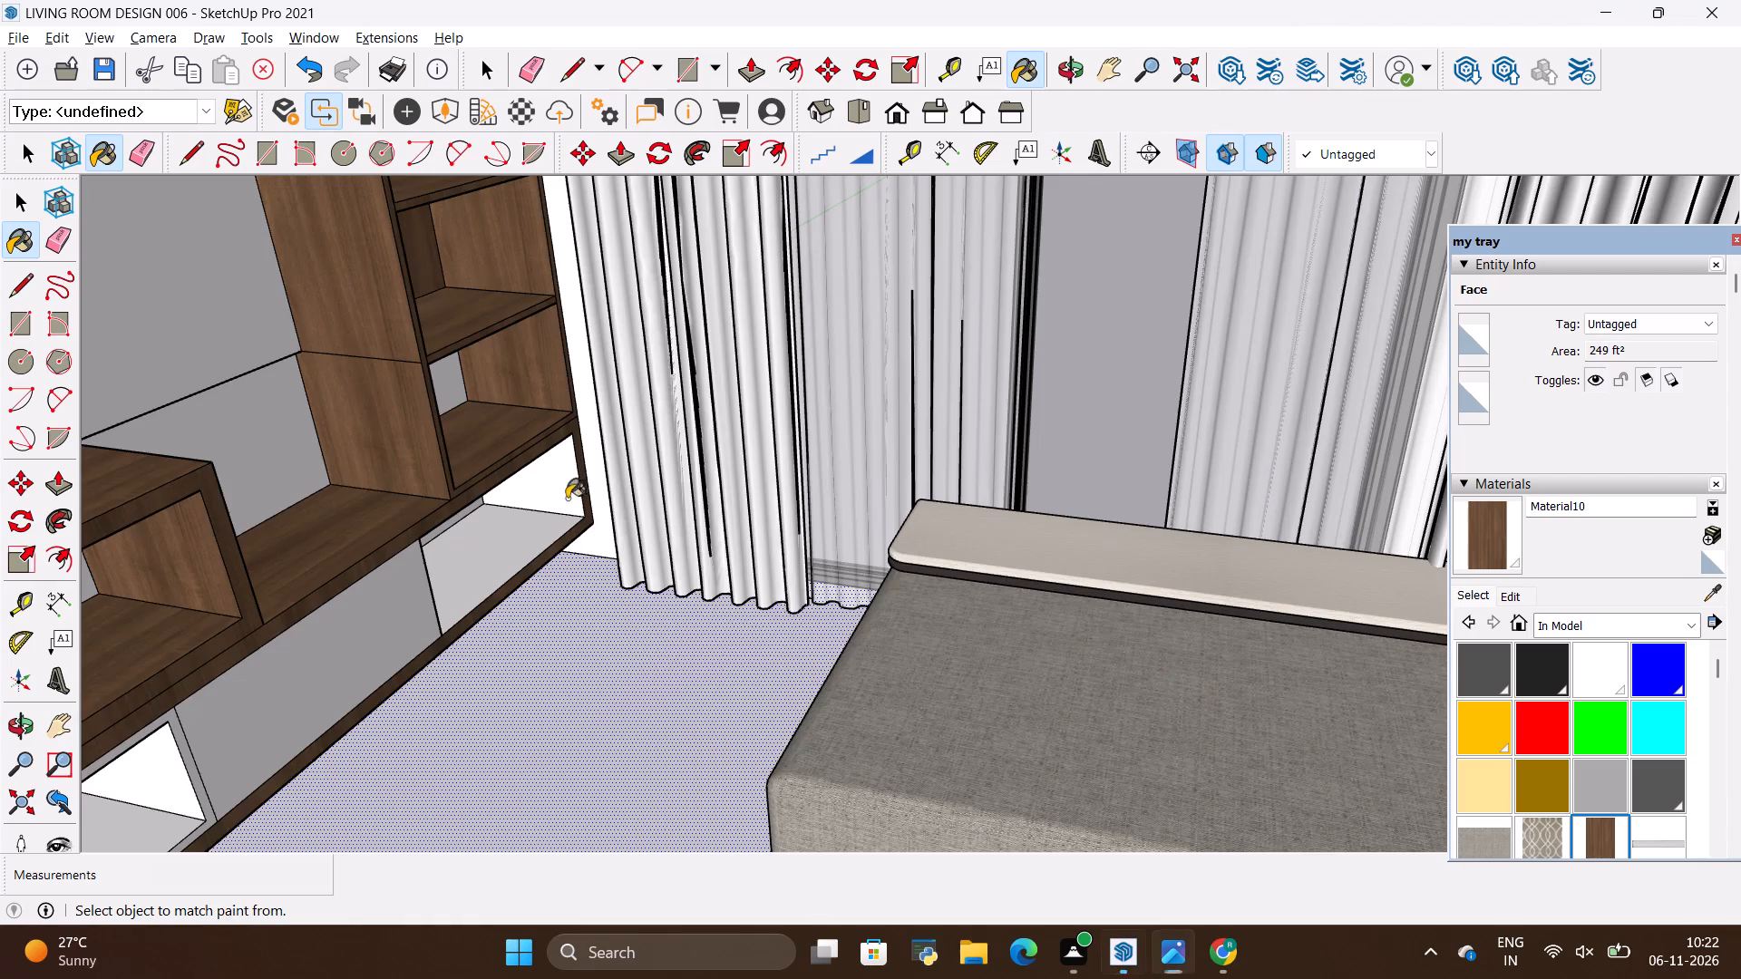
scroll(584, 496, "up", 8)
left_click(290, 495)
left_click(378, 470)
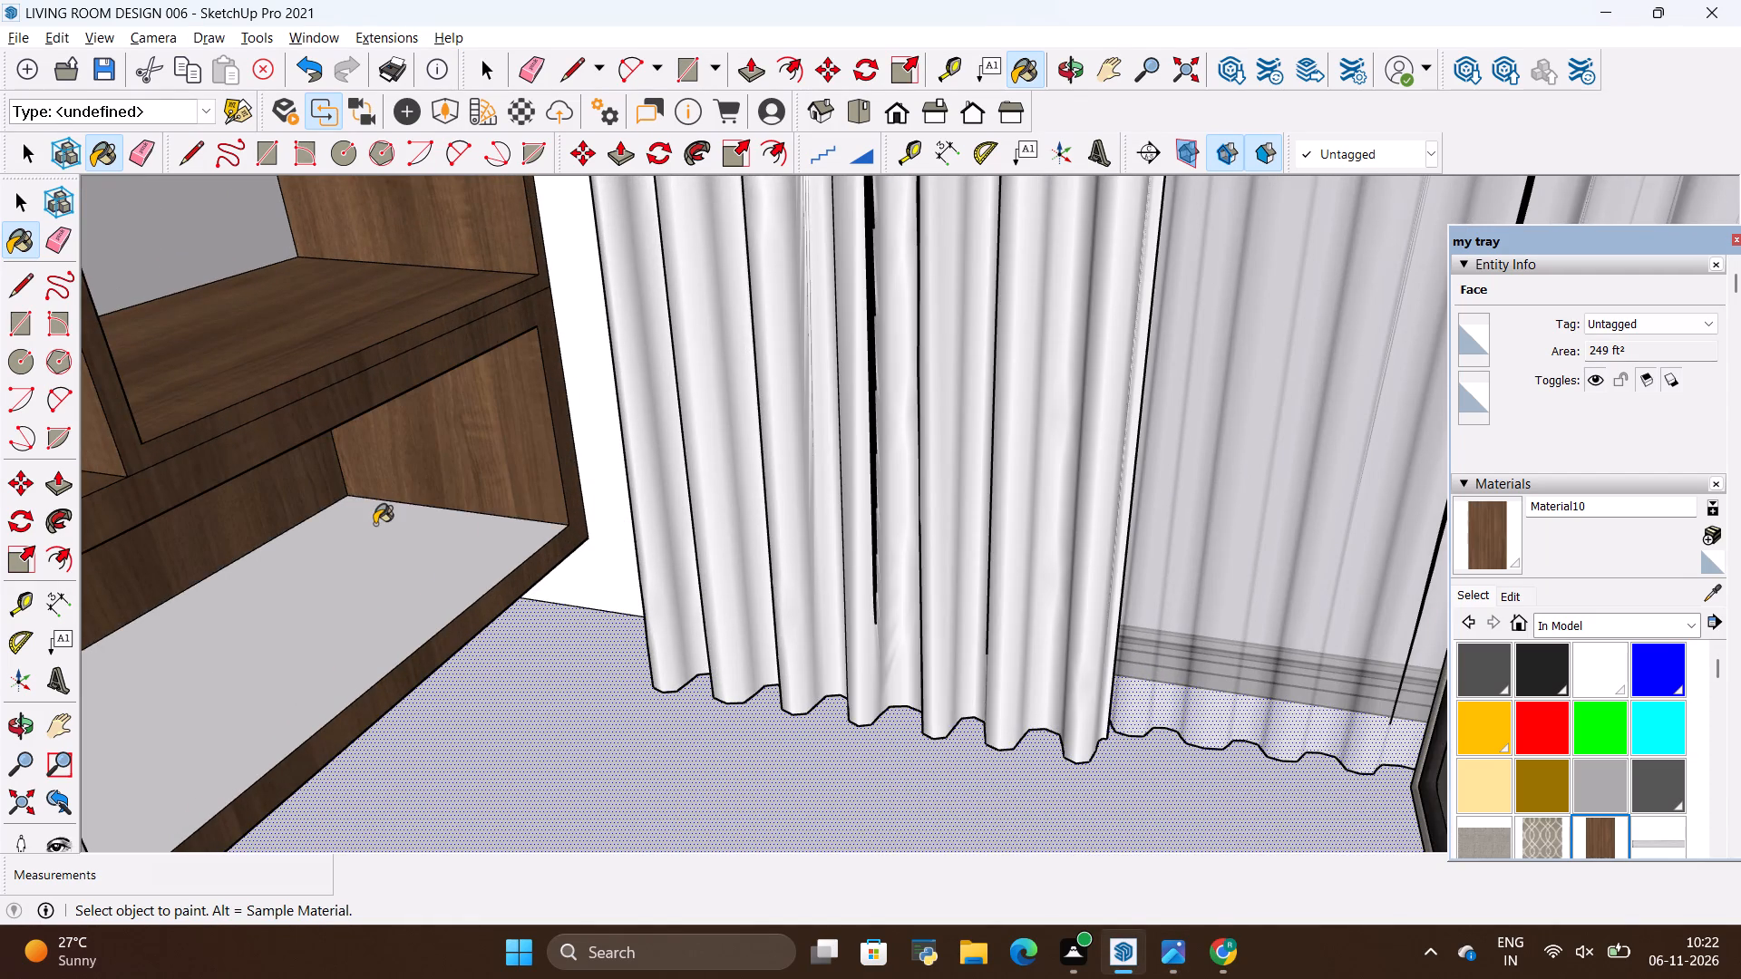
left_click(374, 524)
scroll(648, 539, "down", 11)
scroll(676, 512, "down", 11)
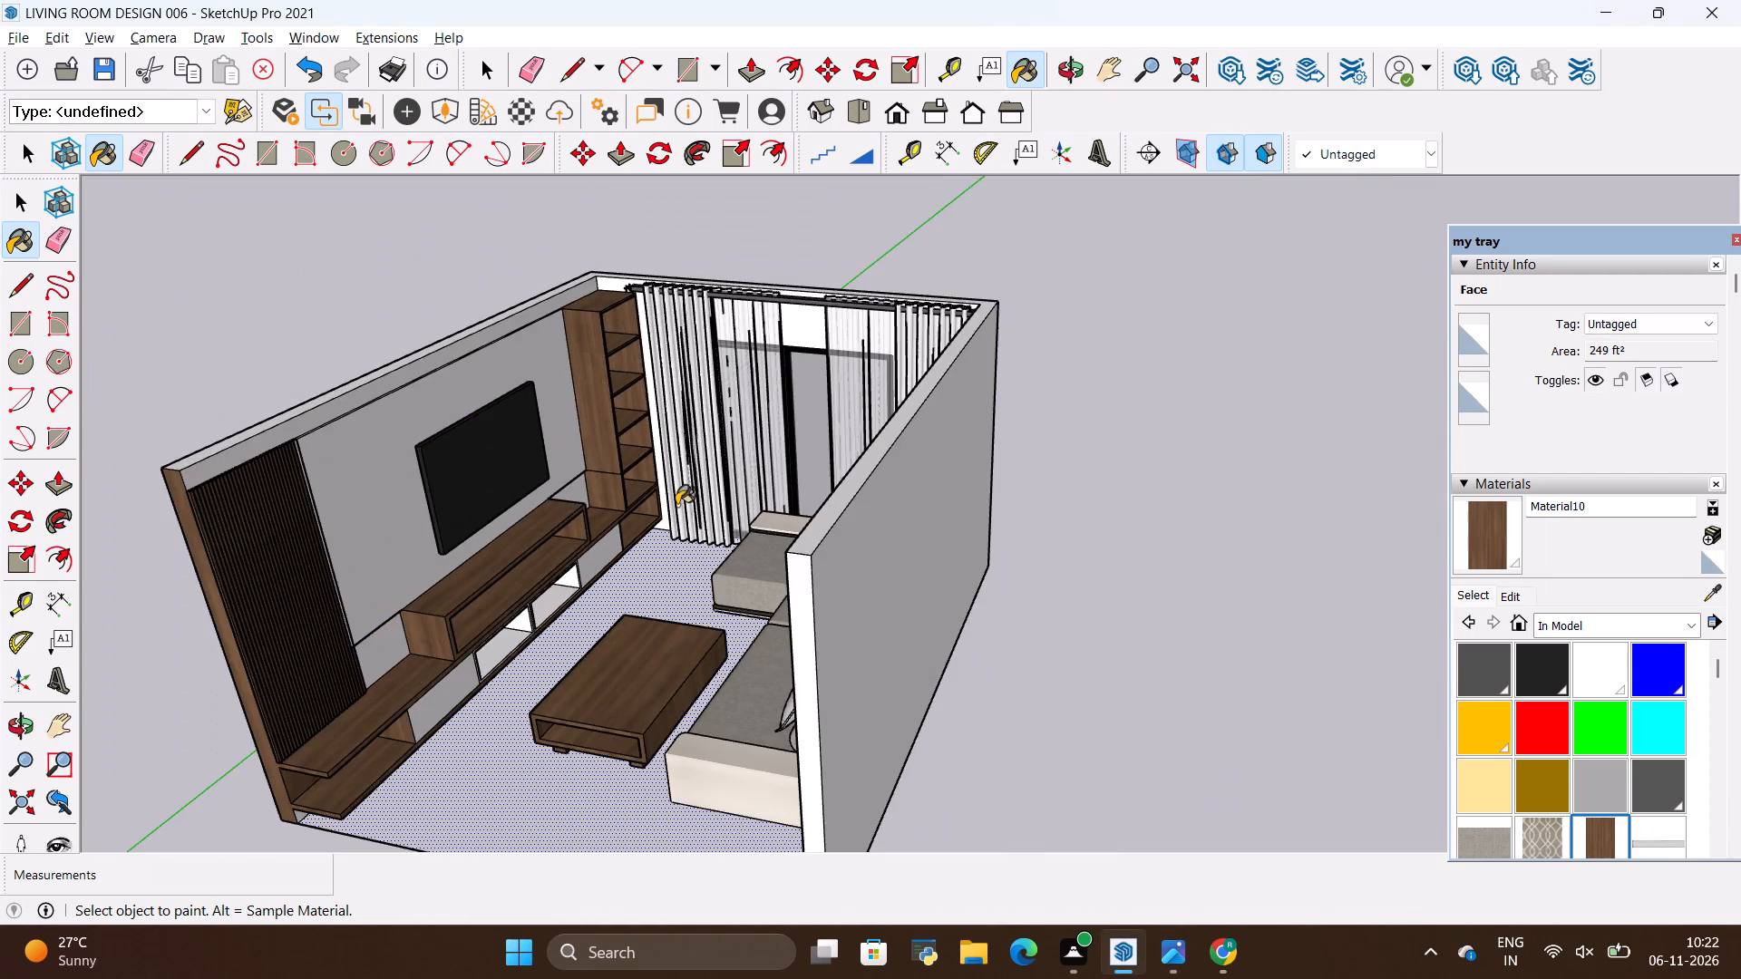
Paint the back, bottom and side of the central framed compartment nearer the slats with the brown wood material.
key("alt+Tab")
key("alt+Tab")
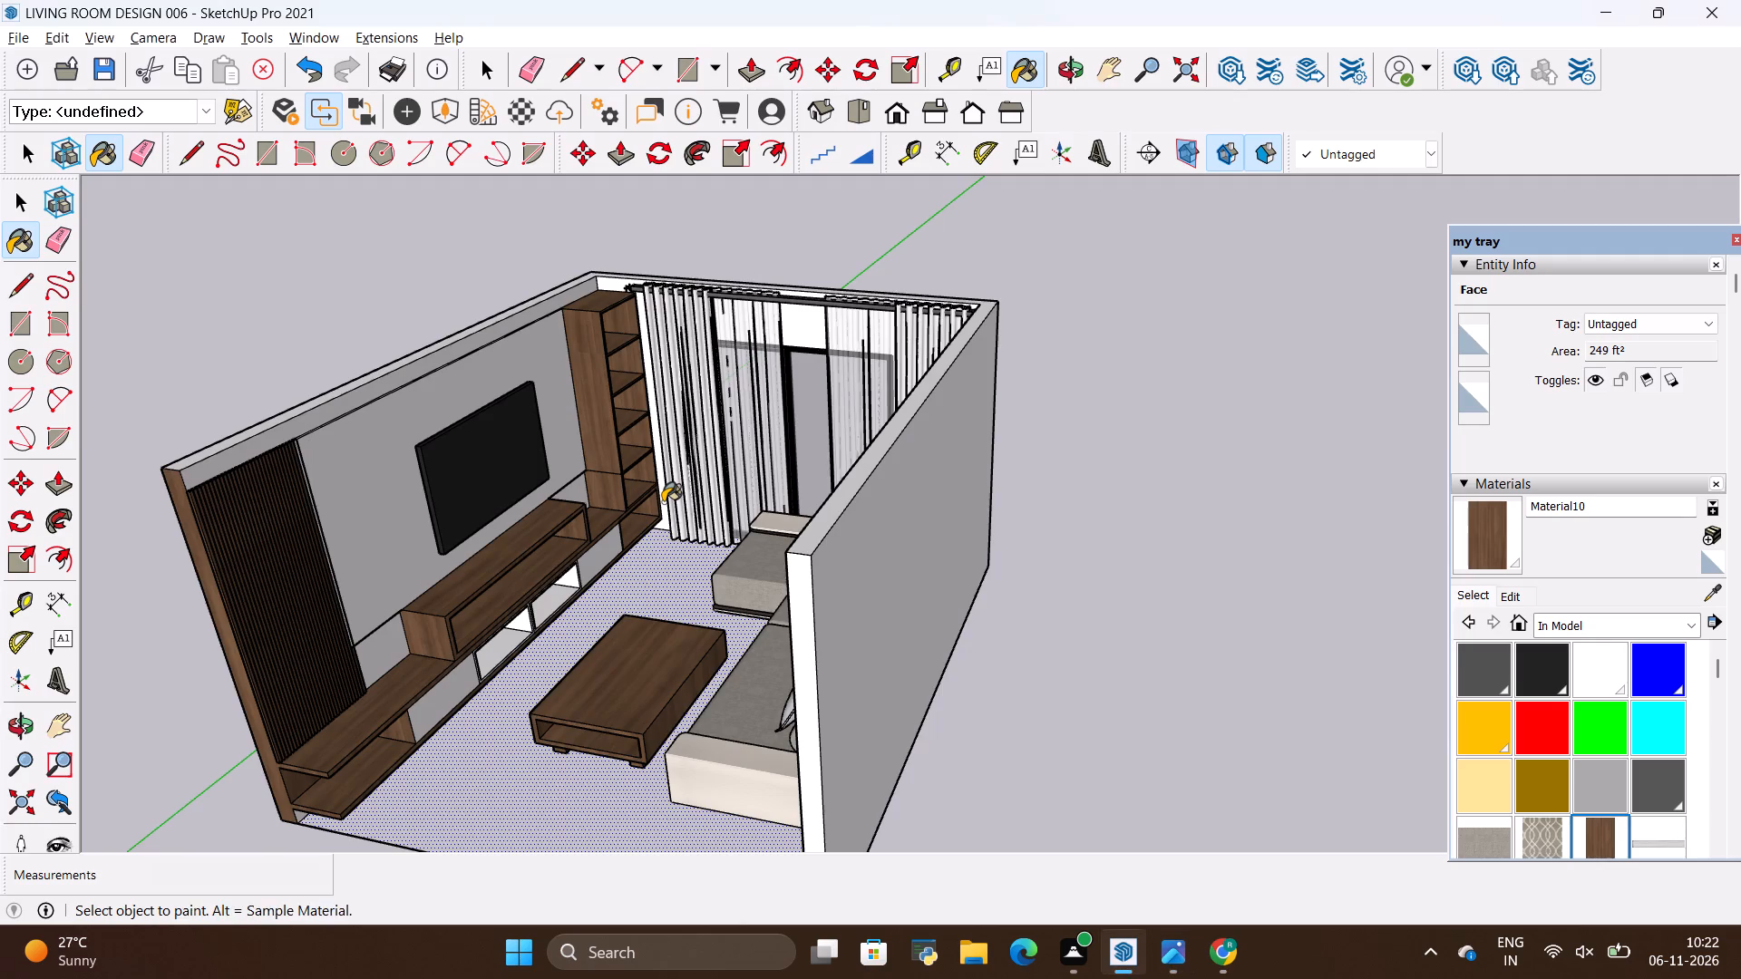
key("alt+Tab")
key("alt+Tab")
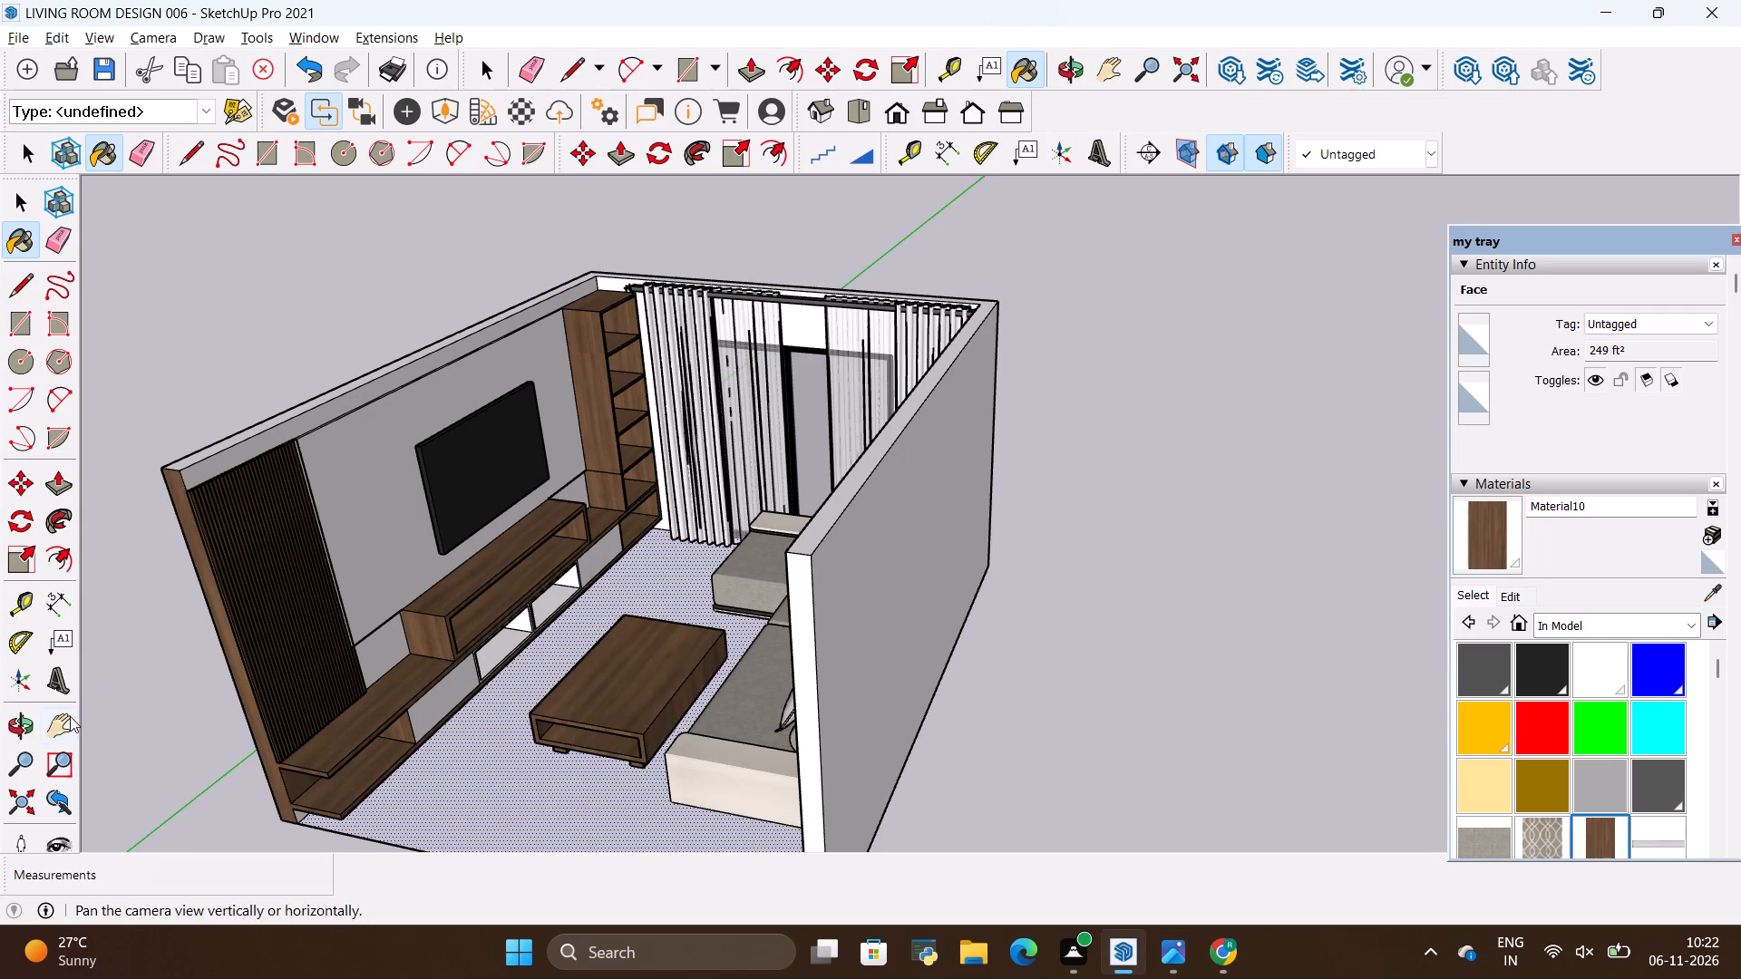
left_click(17, 726)
left_click_drag(453, 614, 212, 684)
scroll(520, 468, "up", 14)
left_click_drag(697, 546, 645, 460)
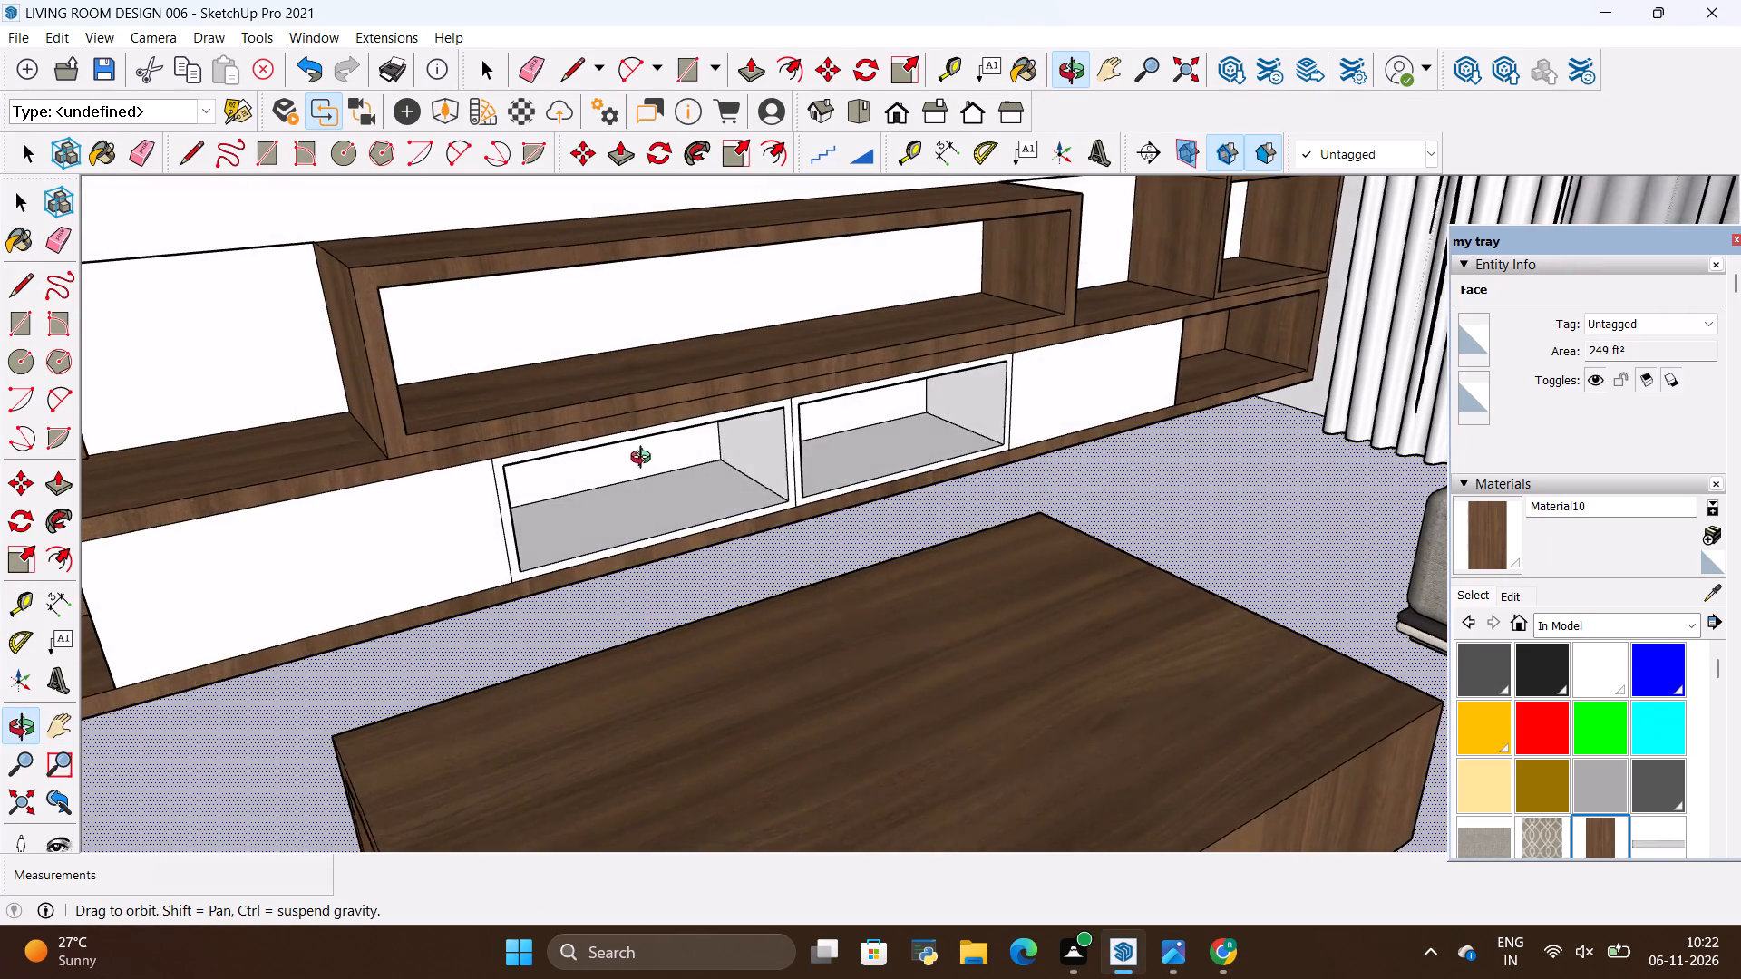
left_click_drag(645, 460, 646, 466)
scroll(659, 457, "up", 5)
key("alt+Tab")
key("alt+Tab")
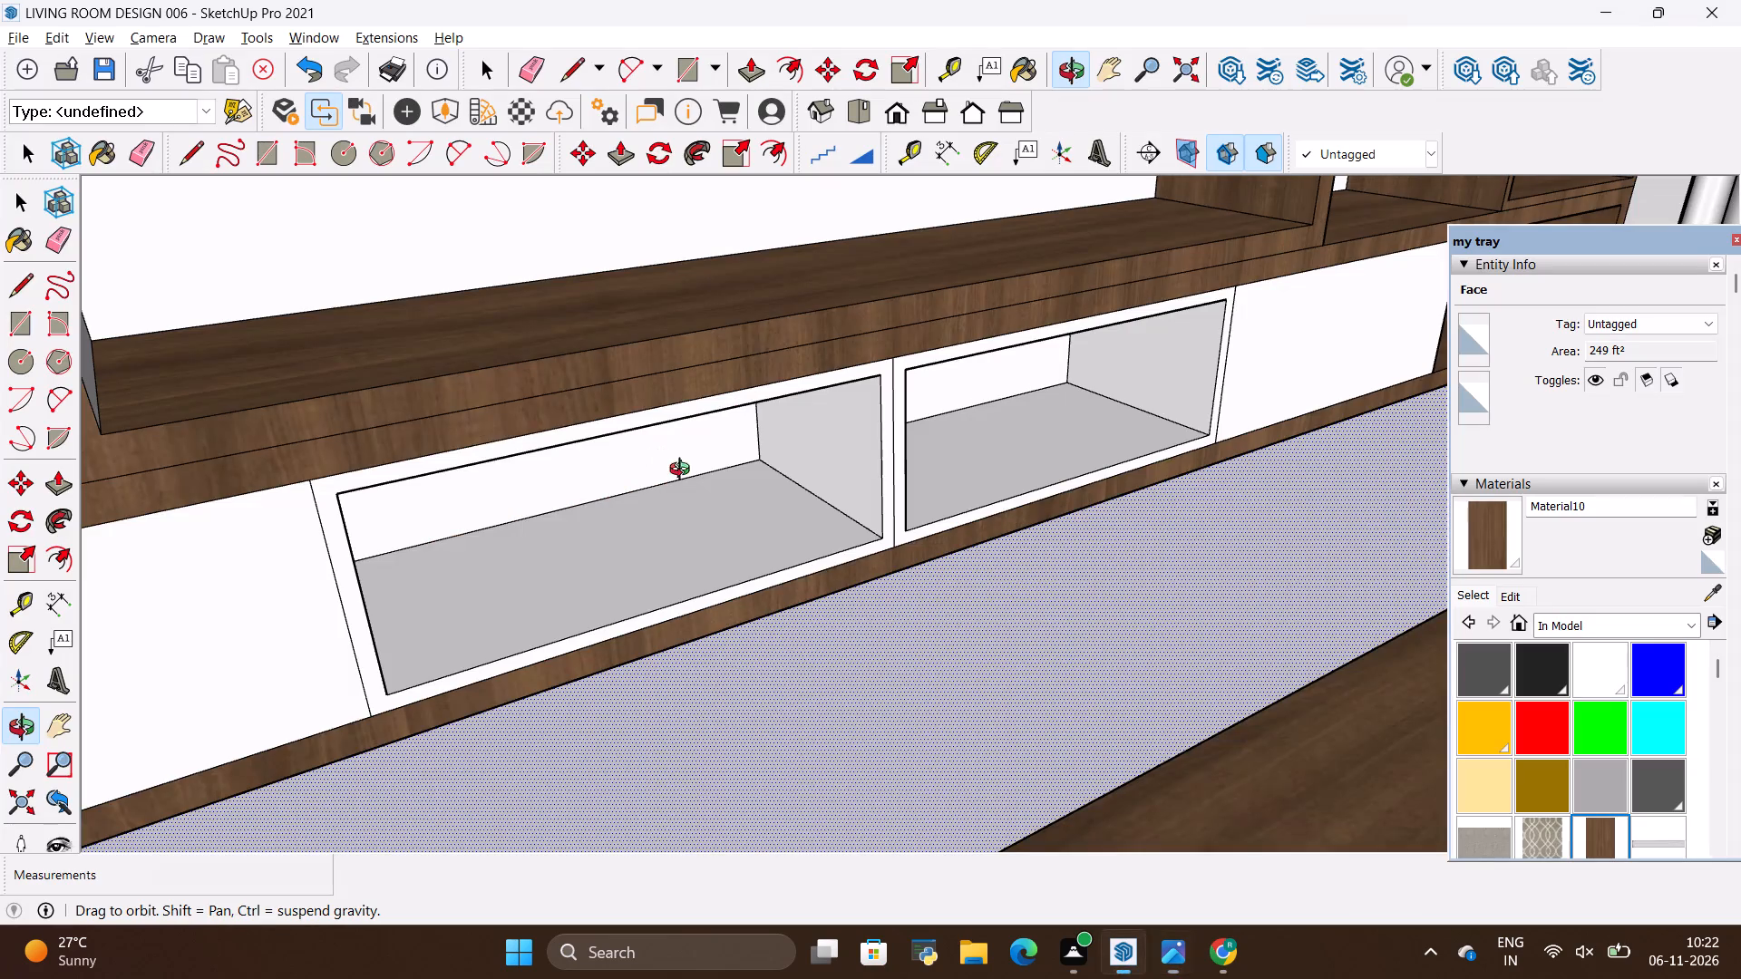
left_click(1474, 528)
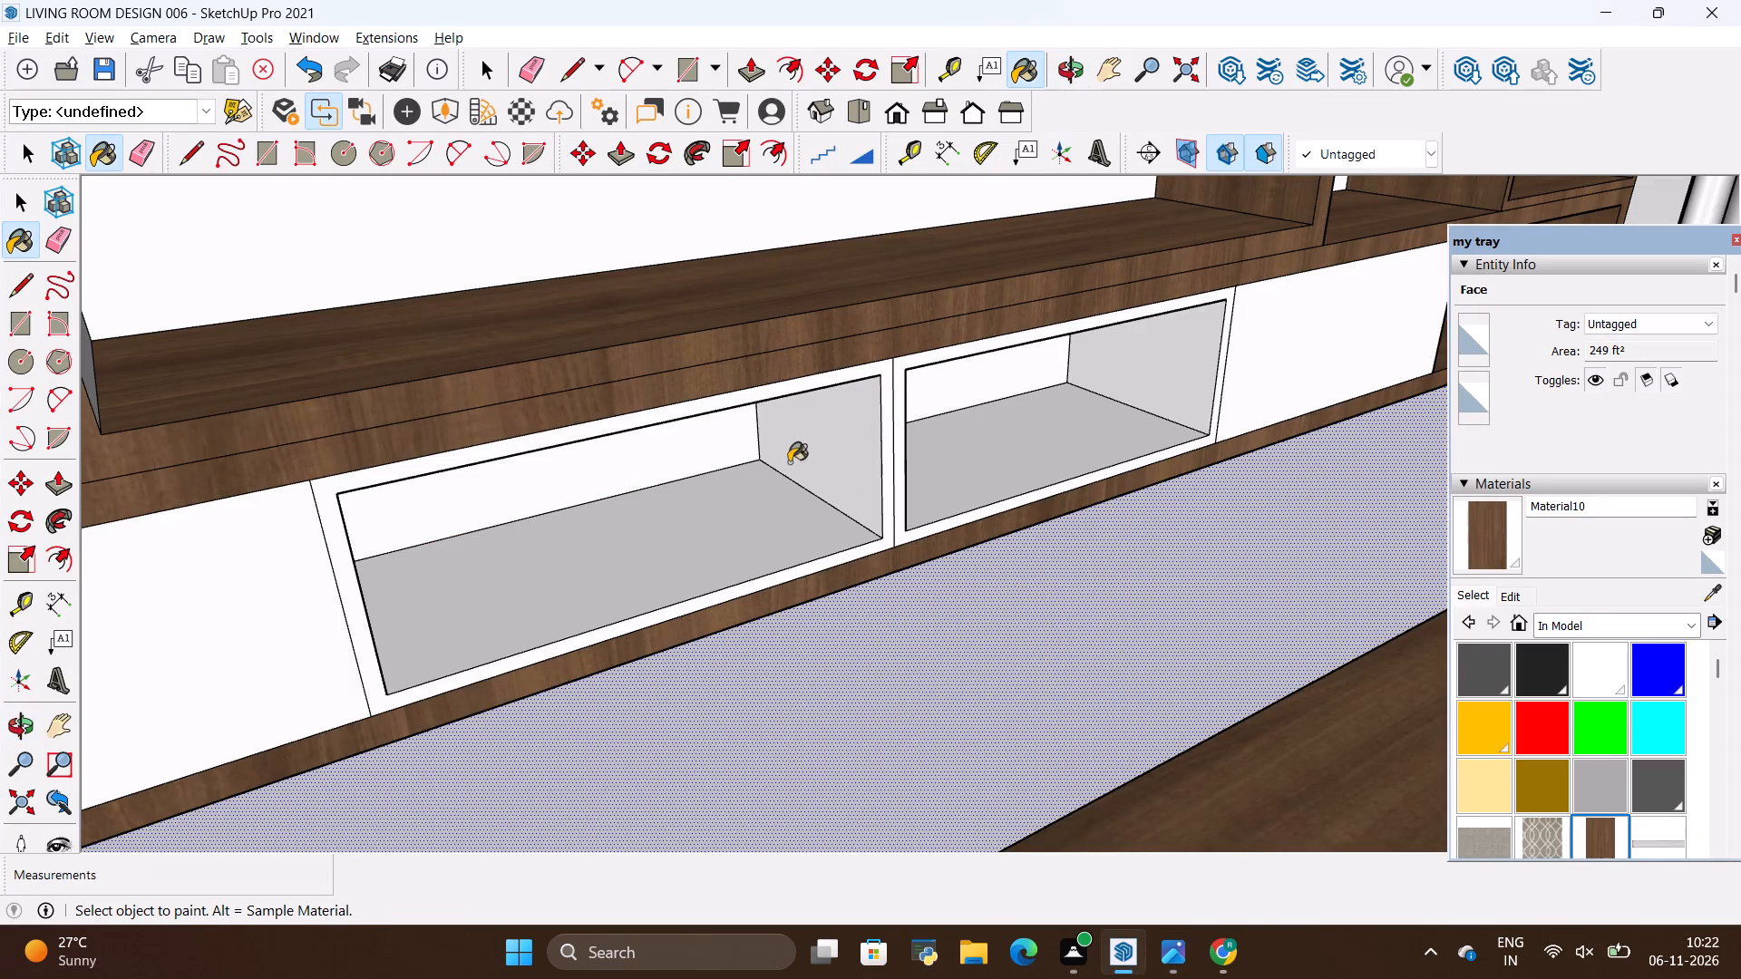
left_click(721, 442)
left_click_drag(721, 508, 730, 503)
left_click(819, 440)
Paint the back, bottom and side of the central framed compartment nearer the curtains with the brown wood material.
left_click(940, 399)
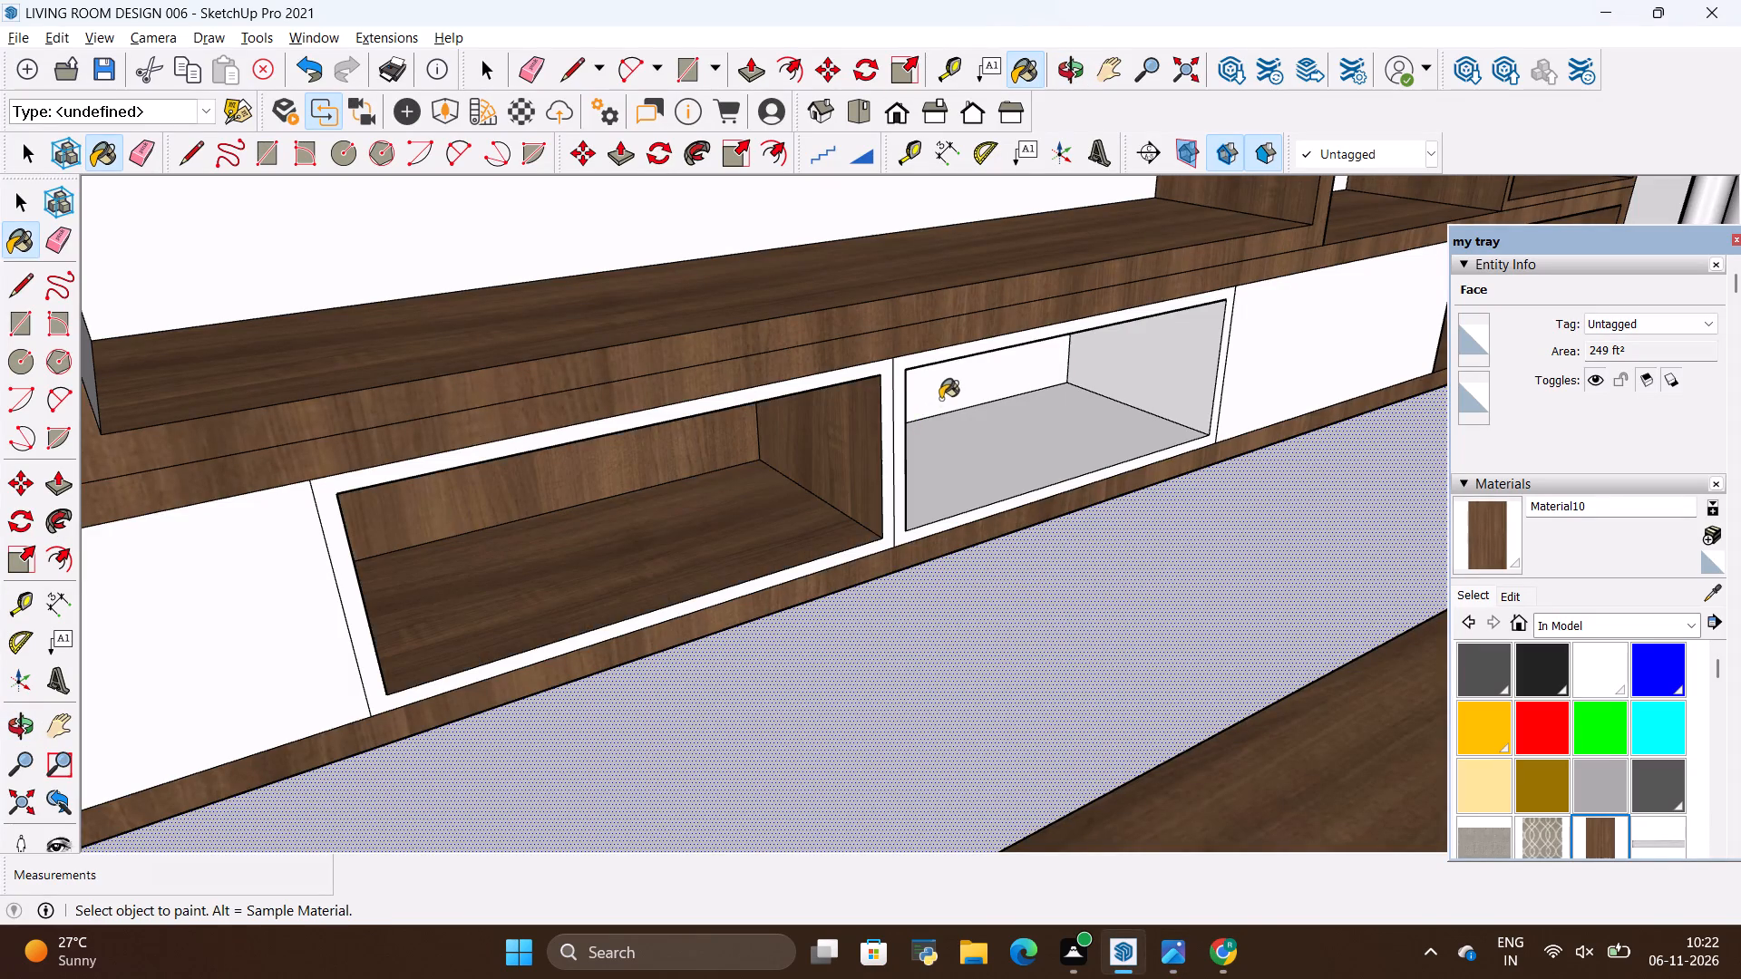
left_click_drag(950, 471, 953, 455)
left_click(1114, 371)
key("alt+Tab")
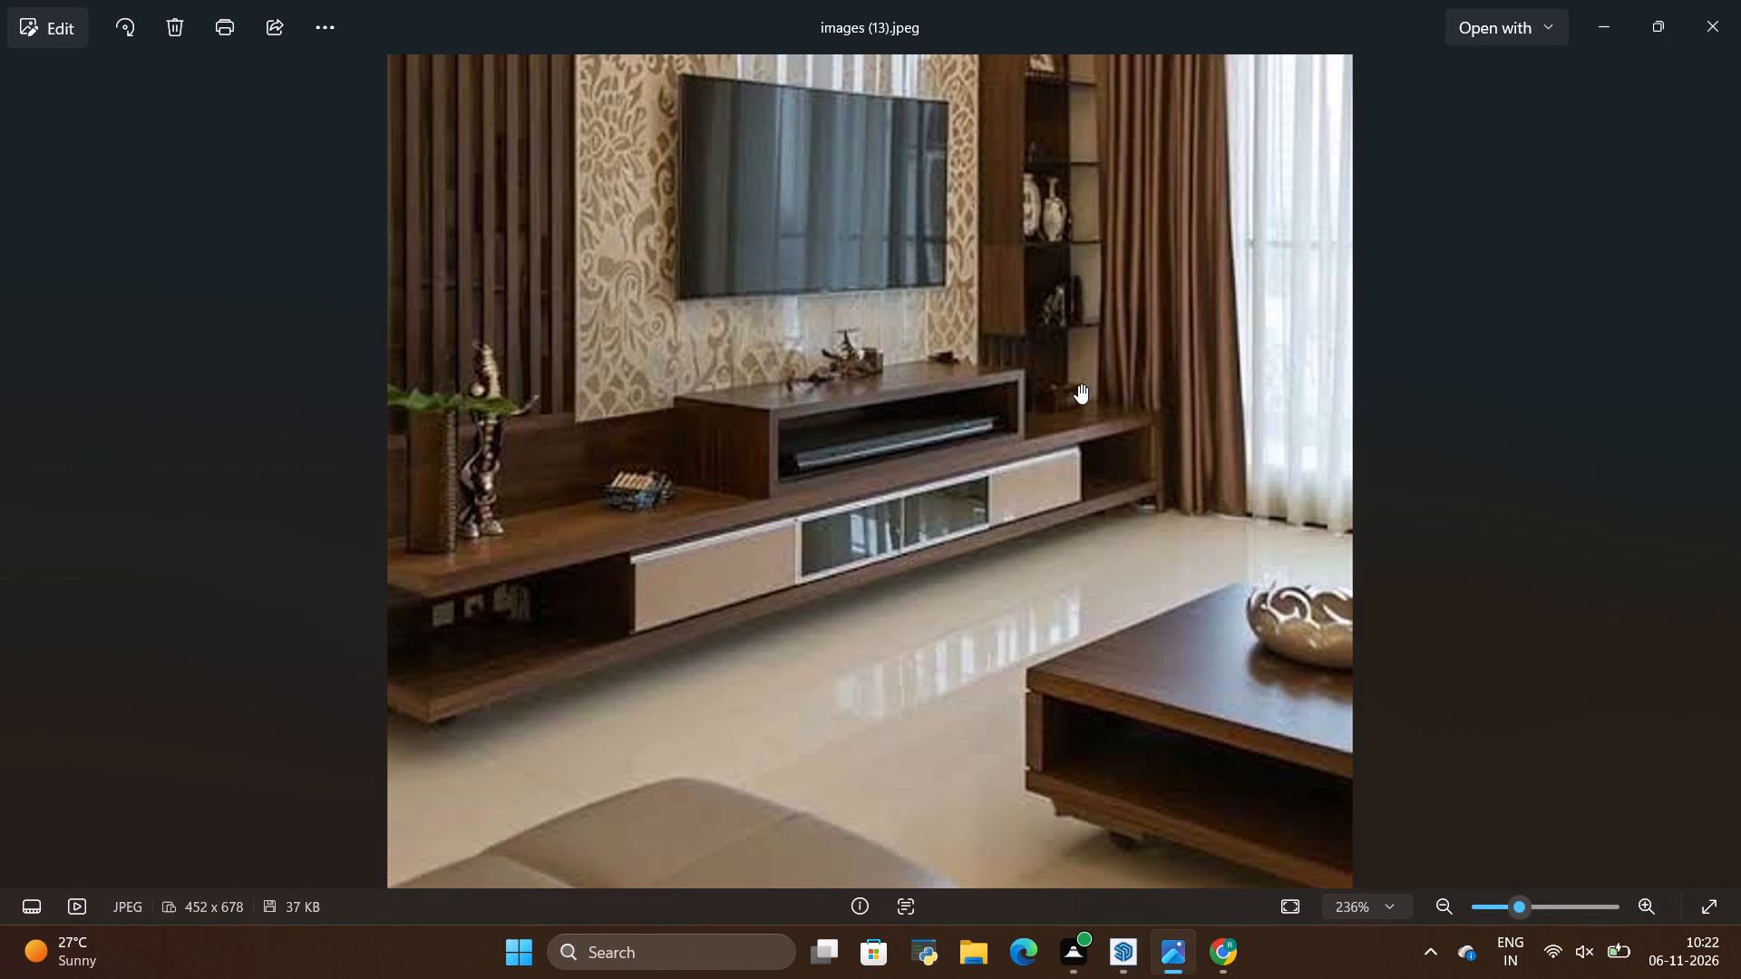
key("alt+Tab")
key("alt+Tab")
key("alt+Tab")
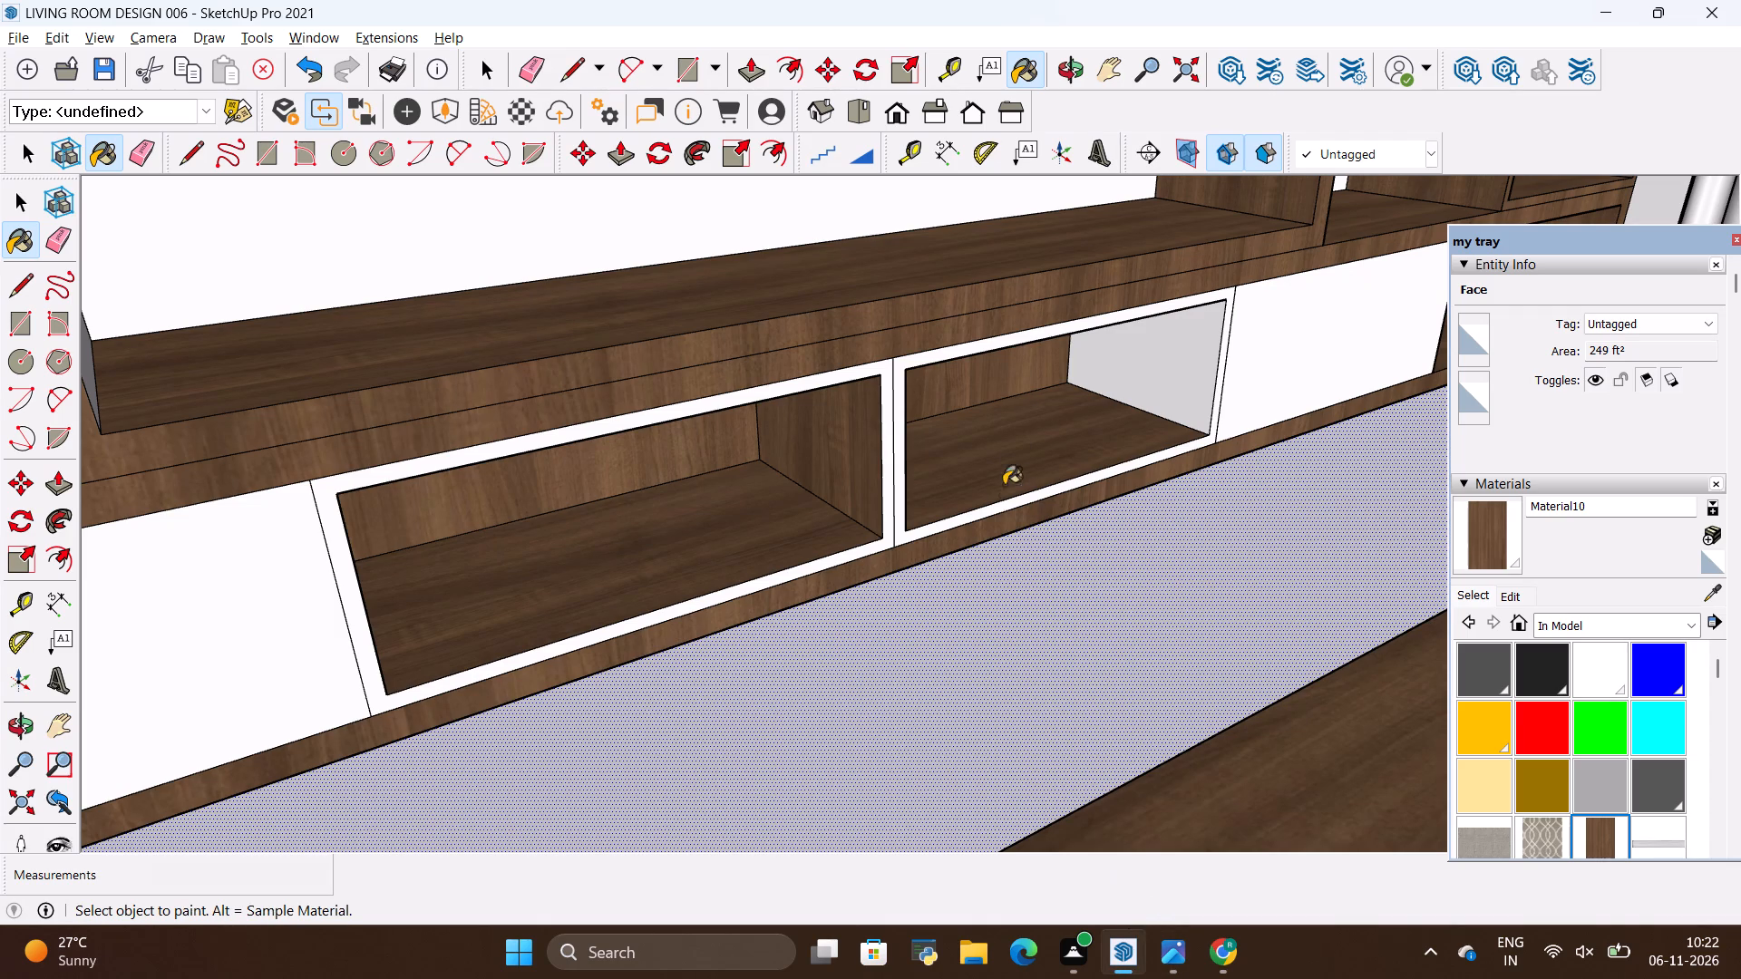
left_click(1124, 361)
Review the TV wall against the reference photo and browse the Colors-Named materials for a suitable finish.
key("alt+Tab")
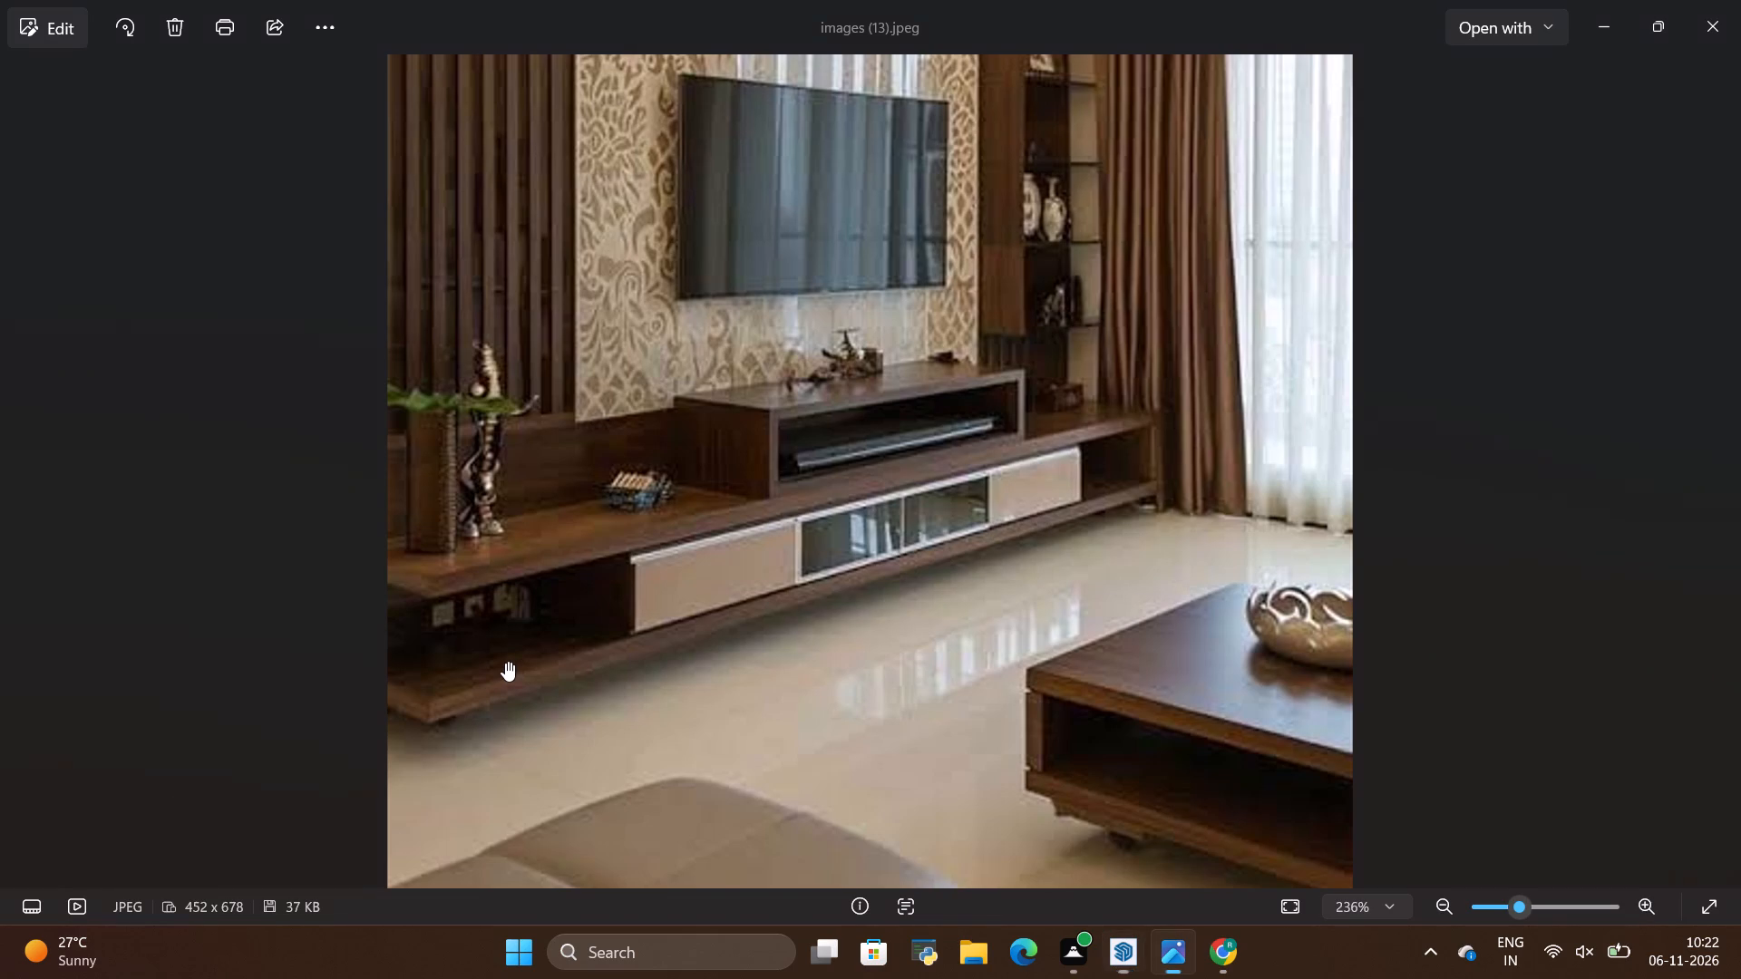
key("alt+Tab")
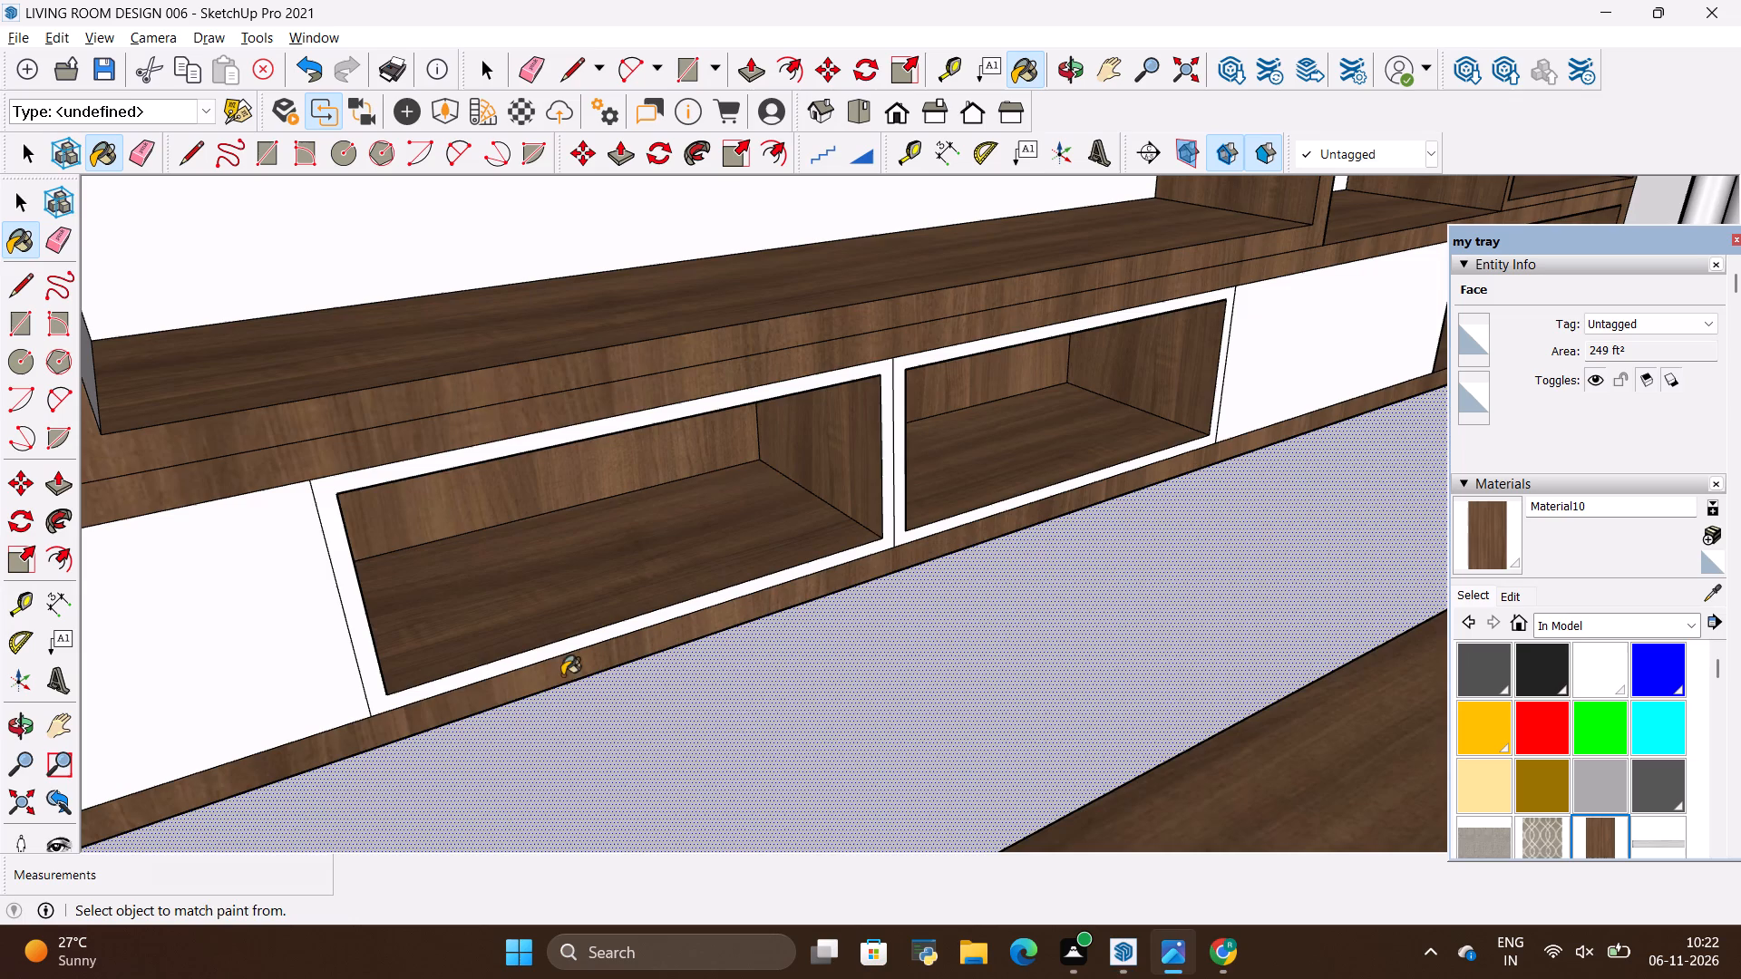
scroll(830, 764, "down", 14)
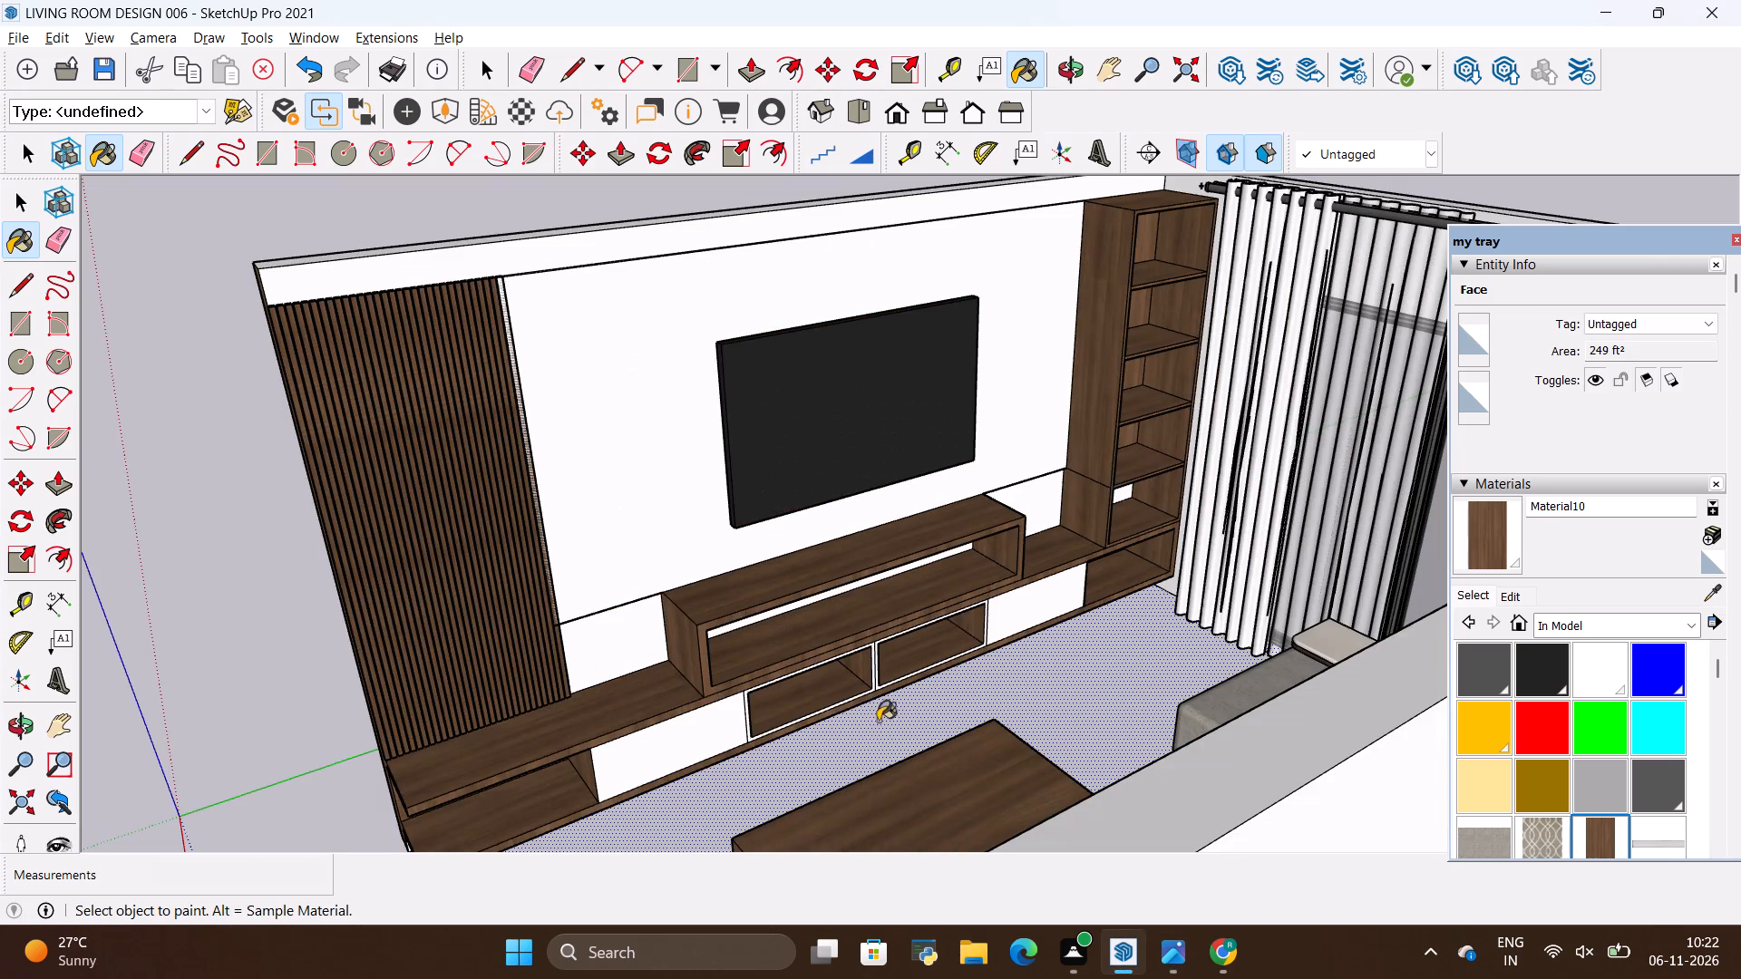
scroll(1521, 732, "down", 4)
scroll(1549, 719, "up", 4)
left_click(1628, 629)
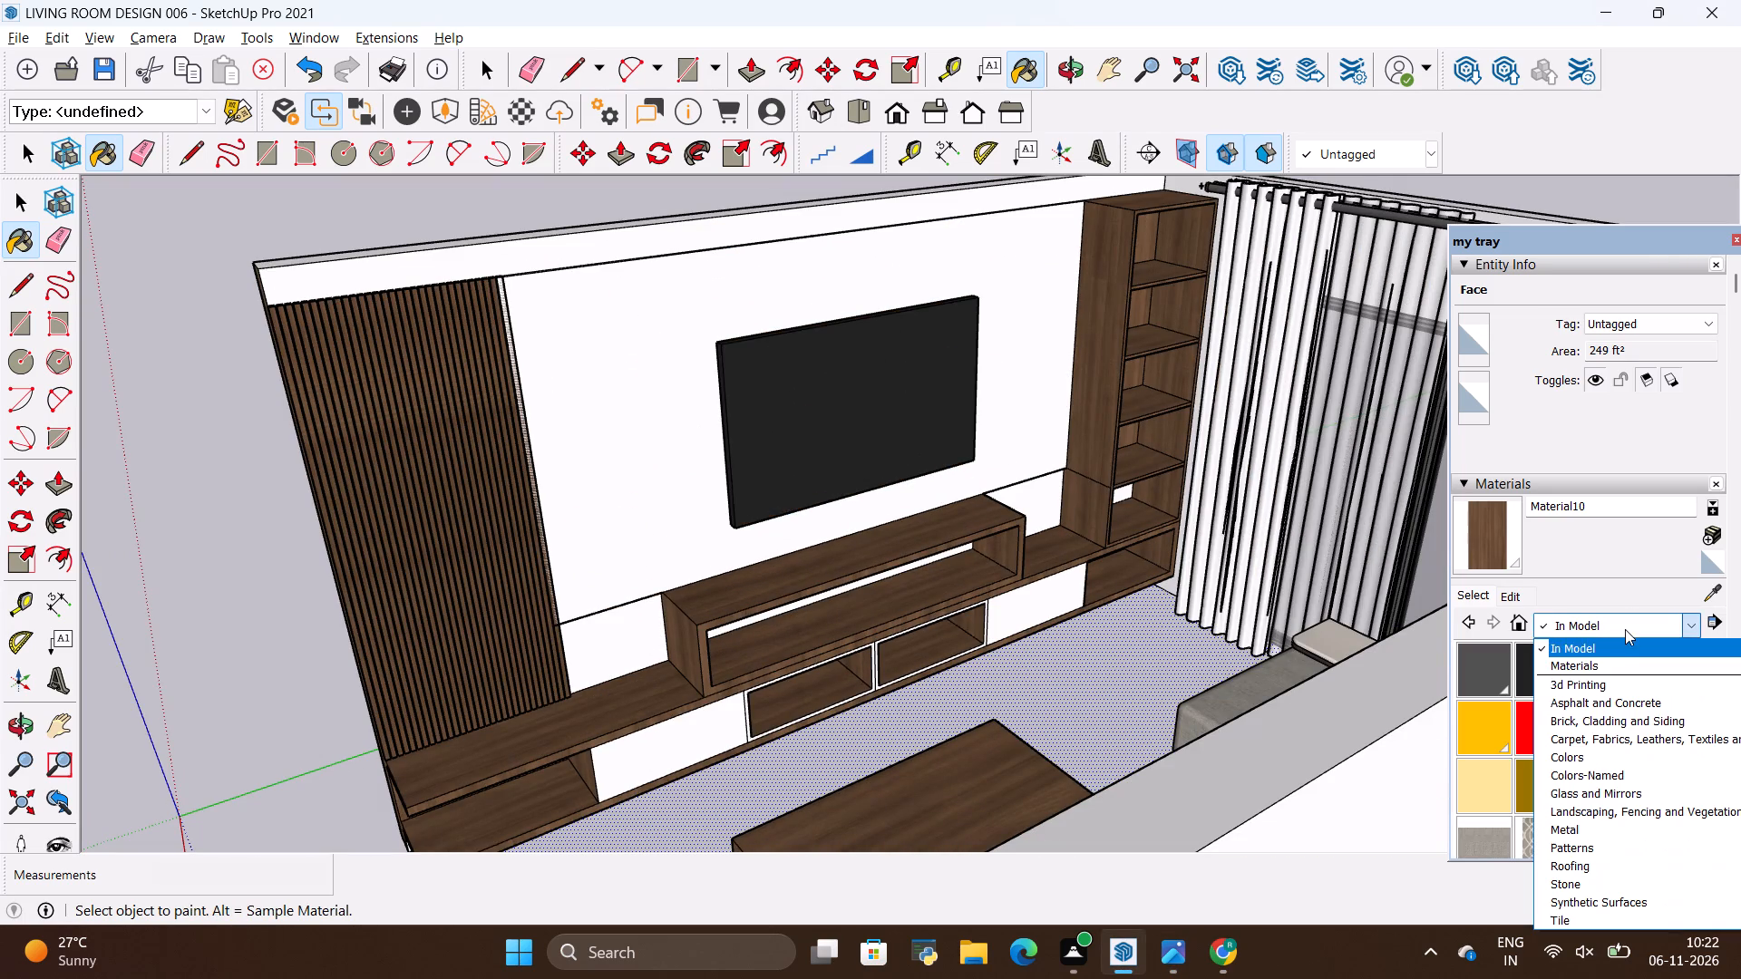
left_click(1617, 770)
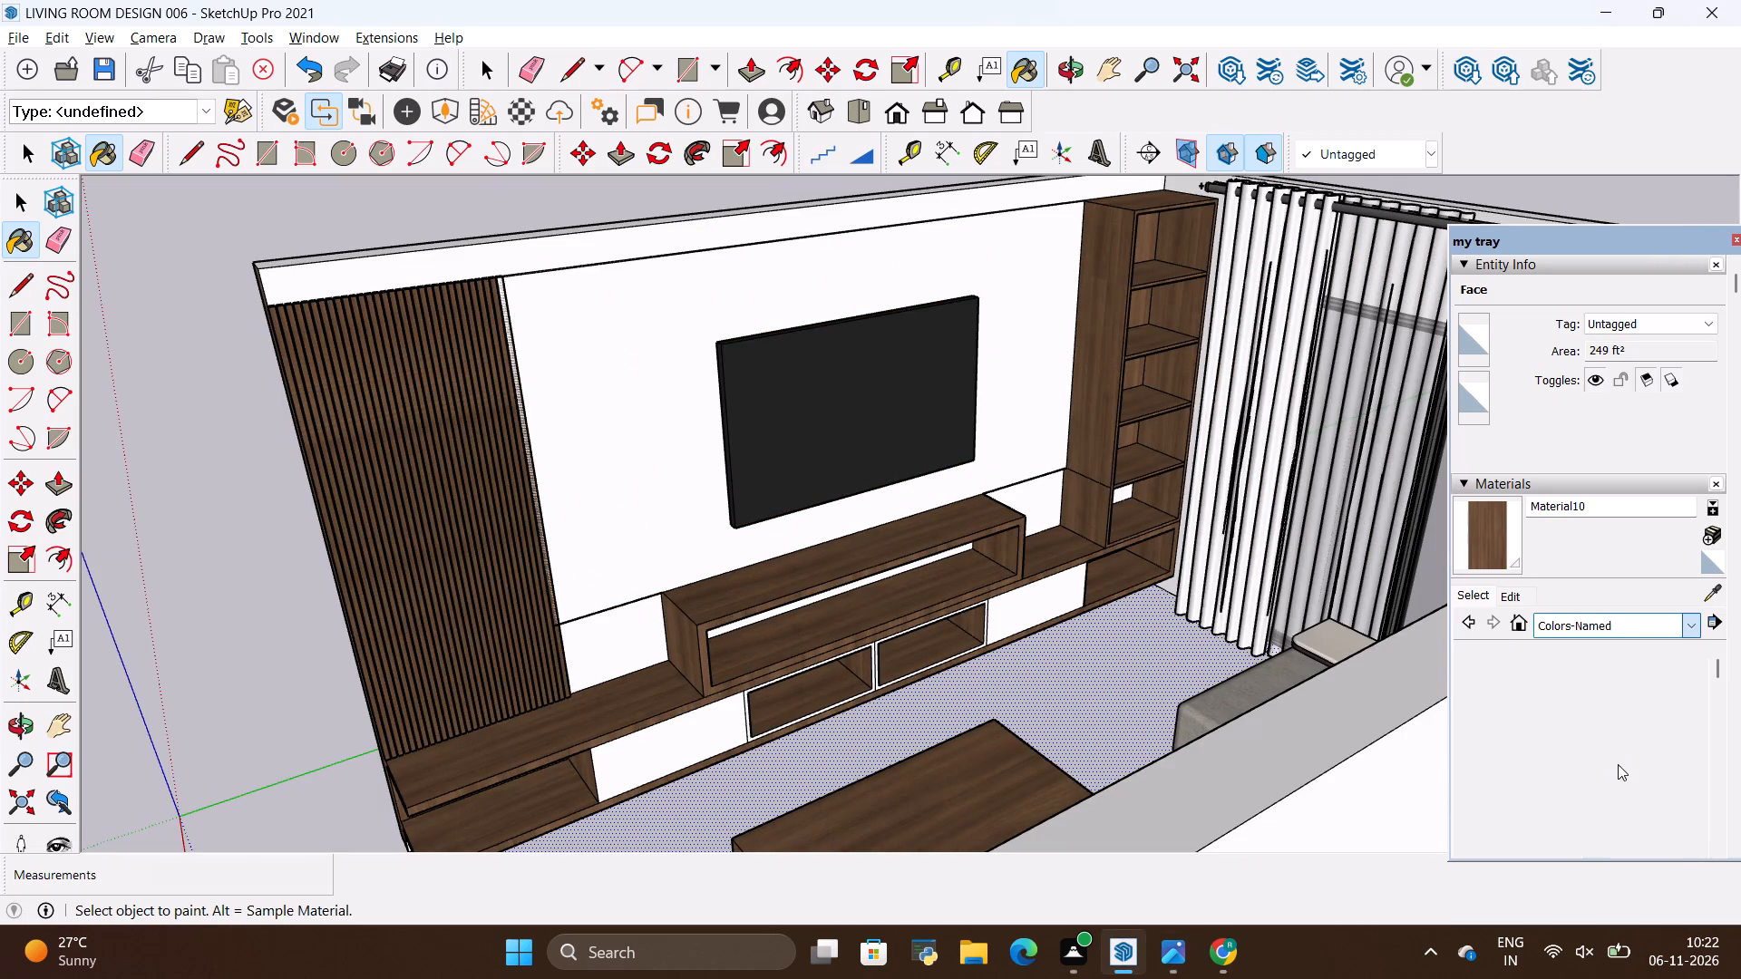
scroll(1599, 764, "down", 1)
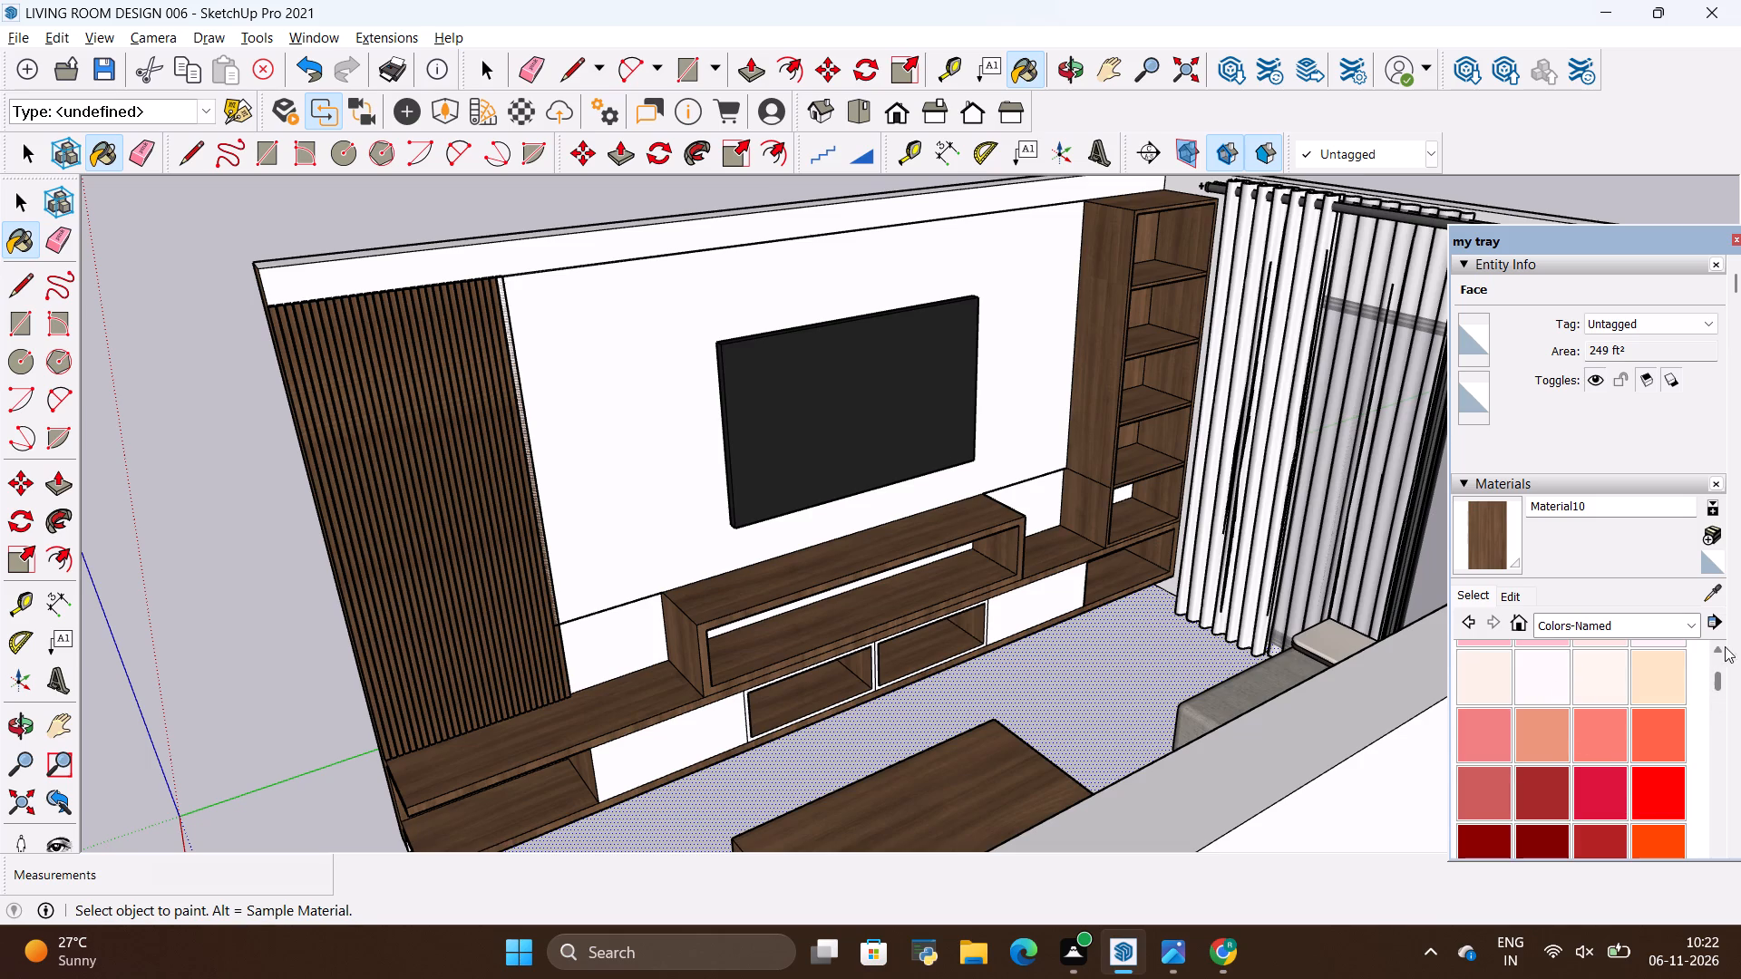
Create a new material textured with the plain beige image 633eb4499d468b2c37aed68b848ff5e6 from the all materials folder.
left_click(1710, 540)
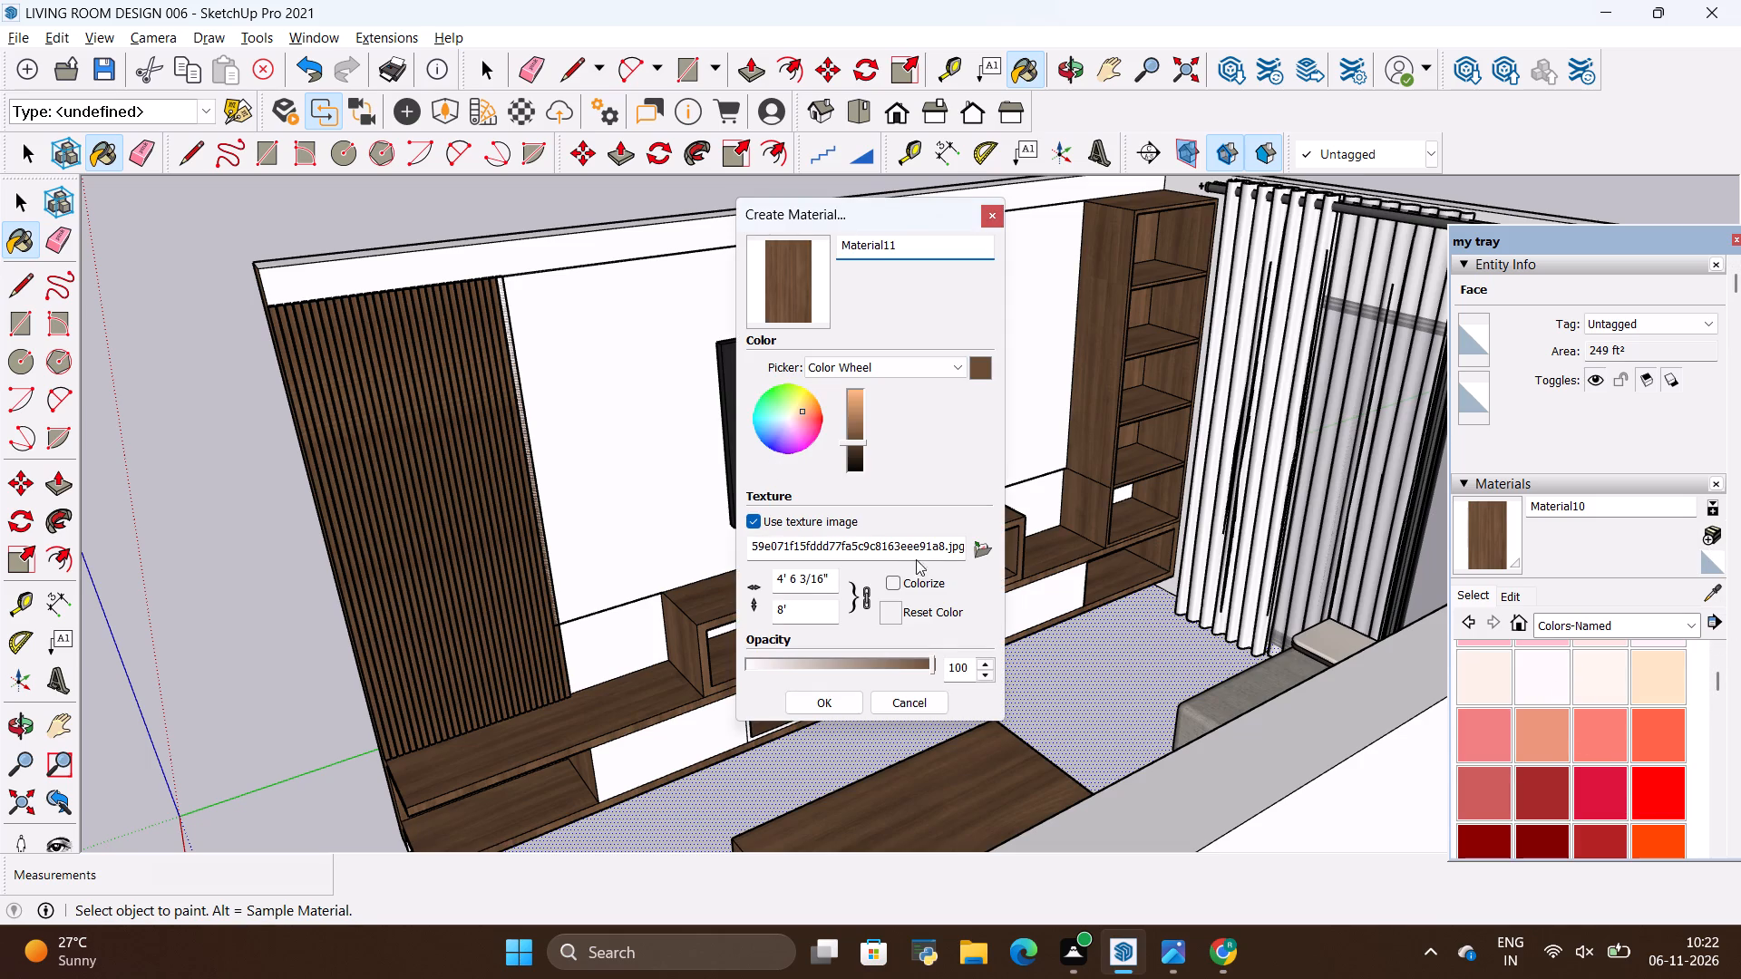
left_click(984, 543)
scroll(838, 381, "down", 5)
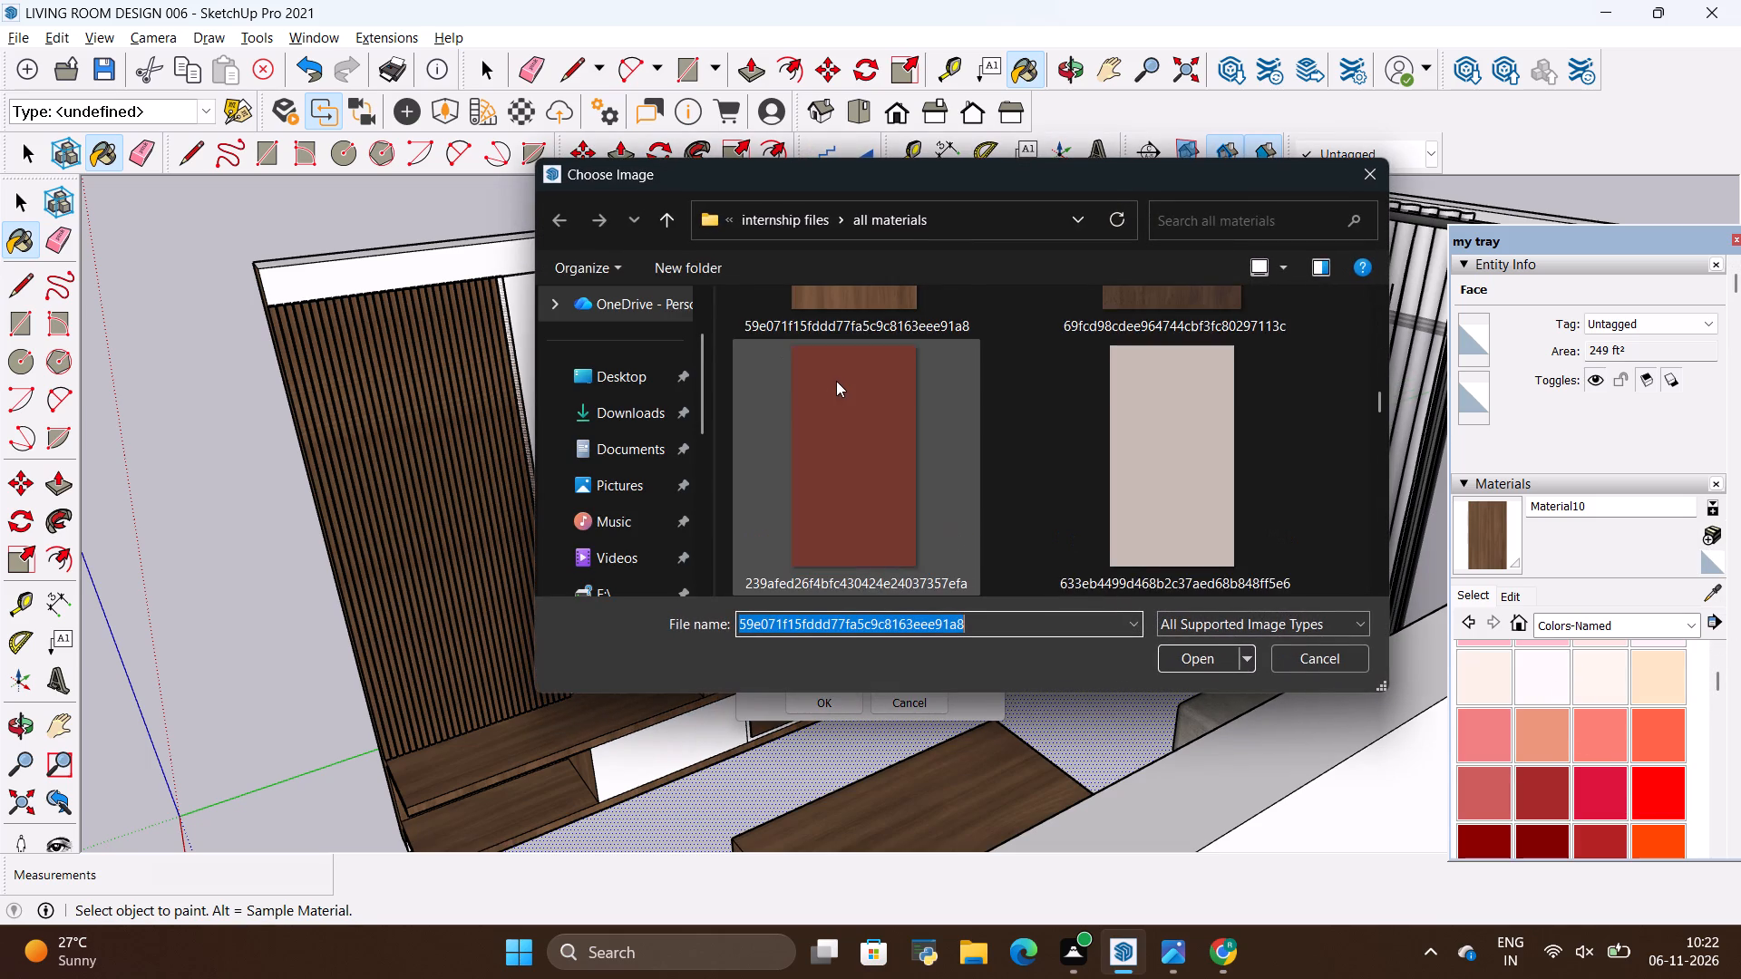
scroll(842, 383, "down", 3)
scroll(837, 383, "up", 2)
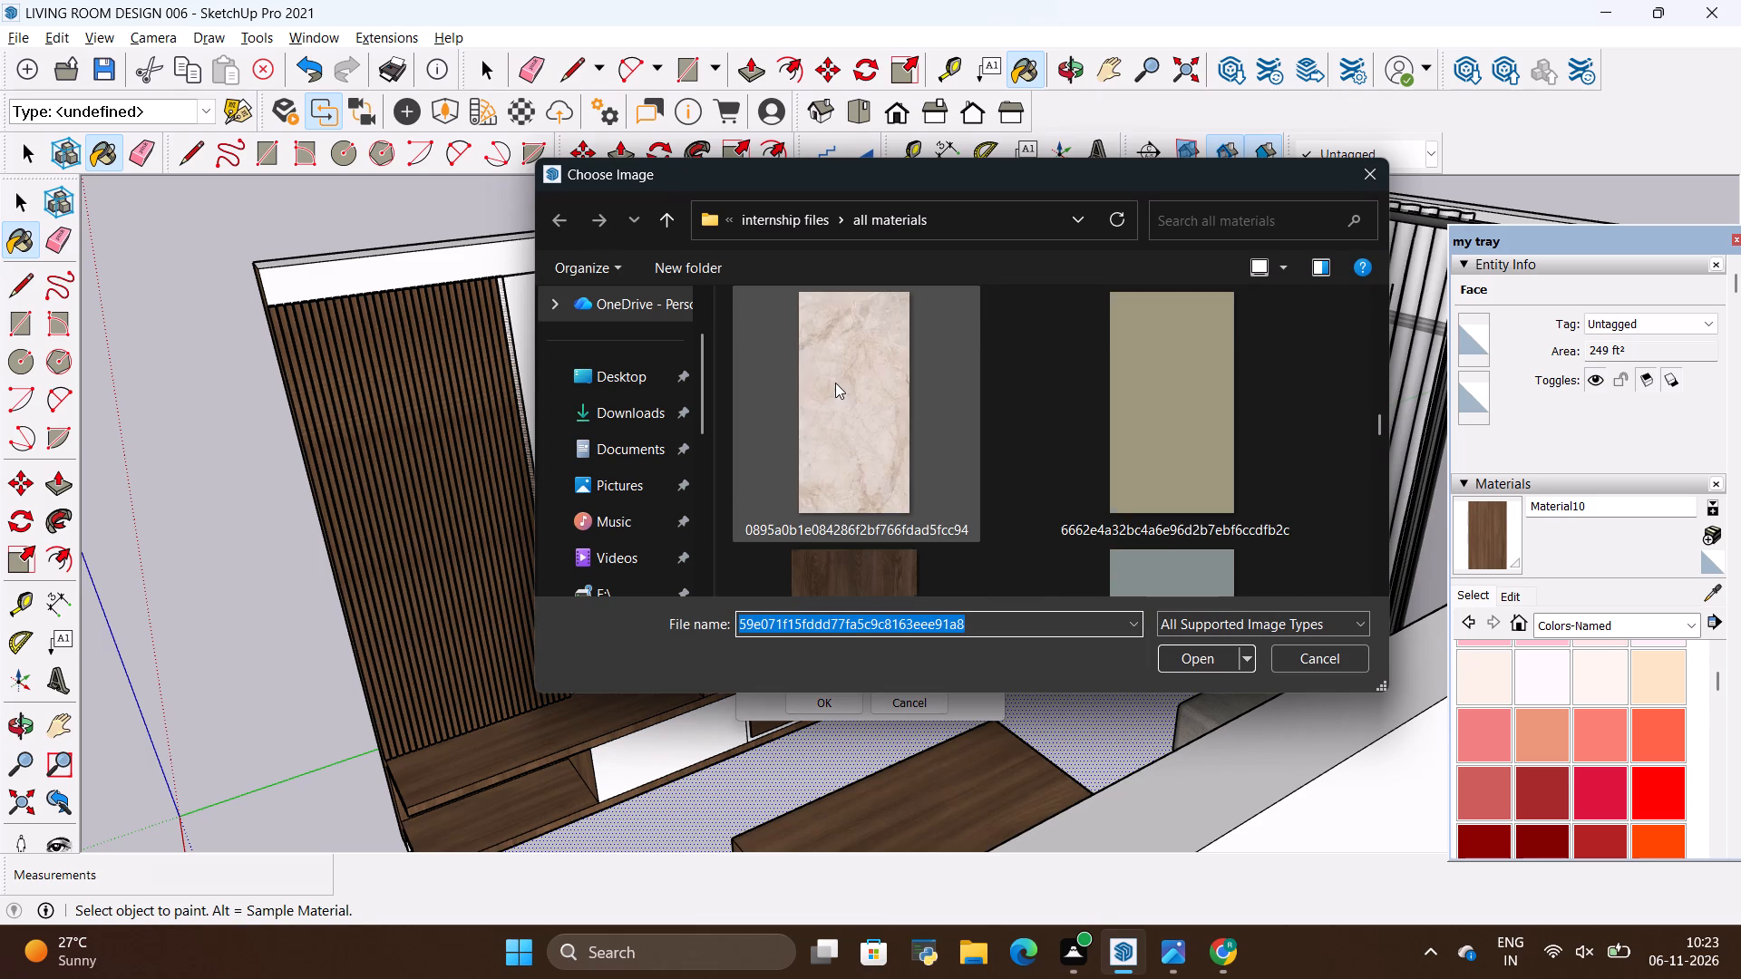
scroll(1174, 401, "down", 6)
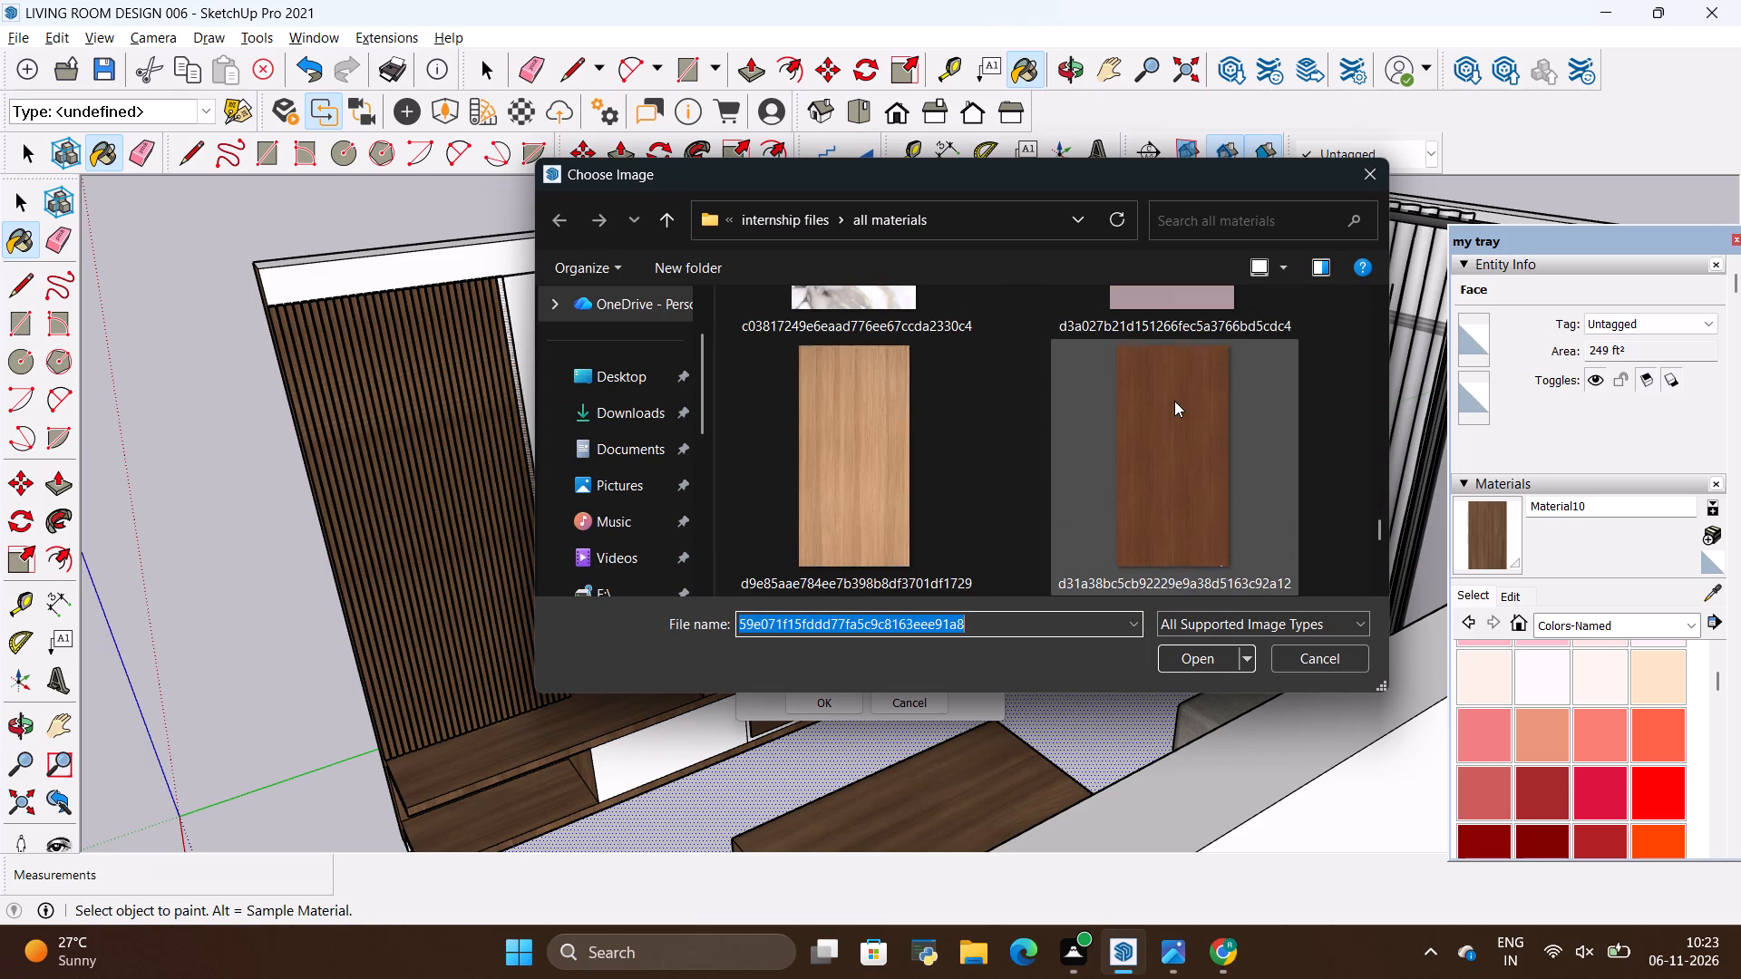
scroll(1174, 401, "down", 1)
scroll(1174, 401, "up", 5)
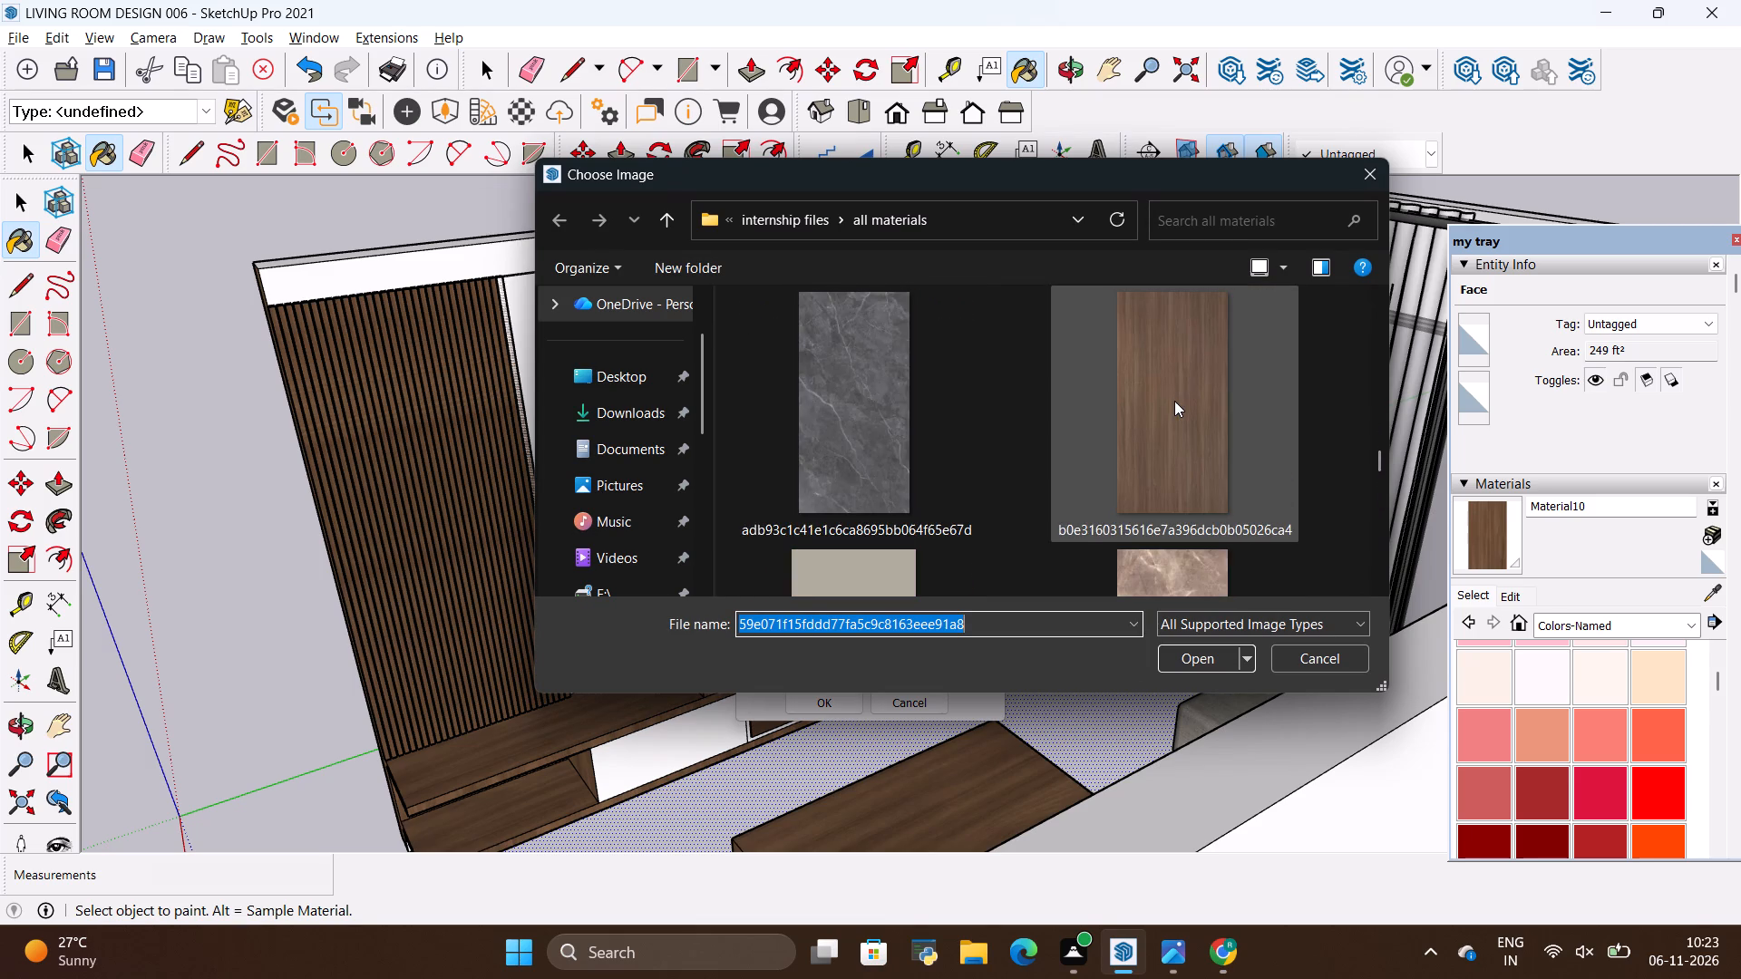
scroll(1172, 401, "up", 1)
scroll(1172, 401, "down", 4)
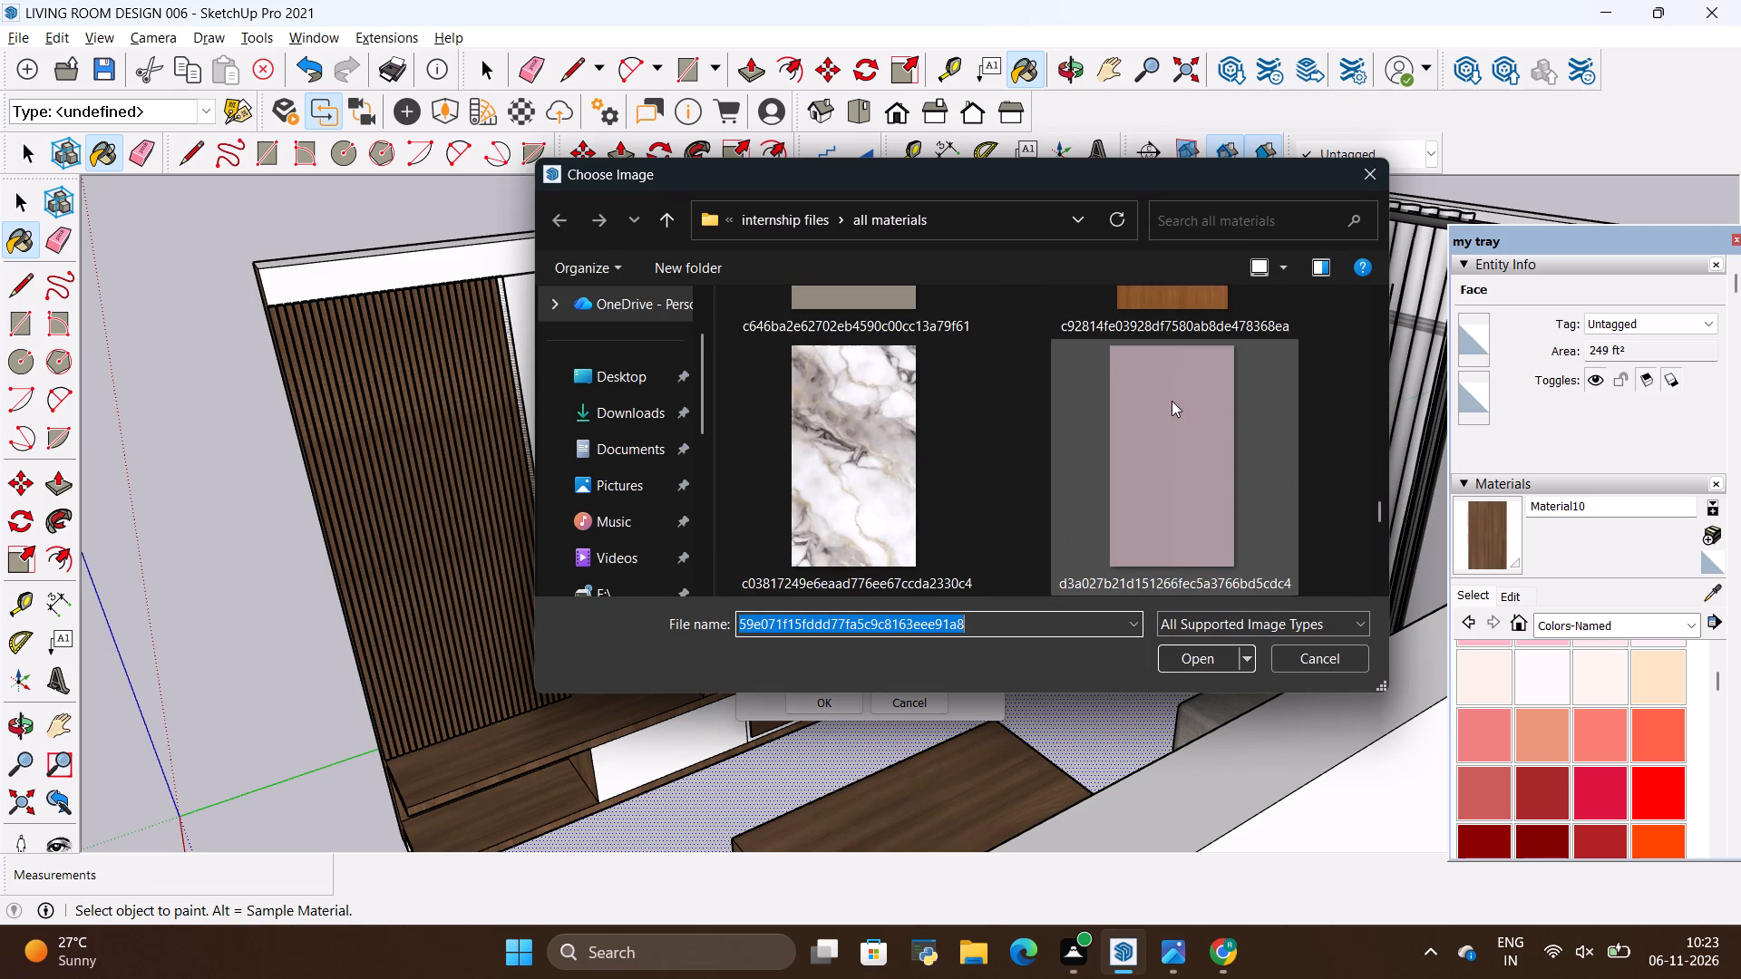
scroll(1172, 401, "down", 7)
scroll(1172, 401, "up", 2)
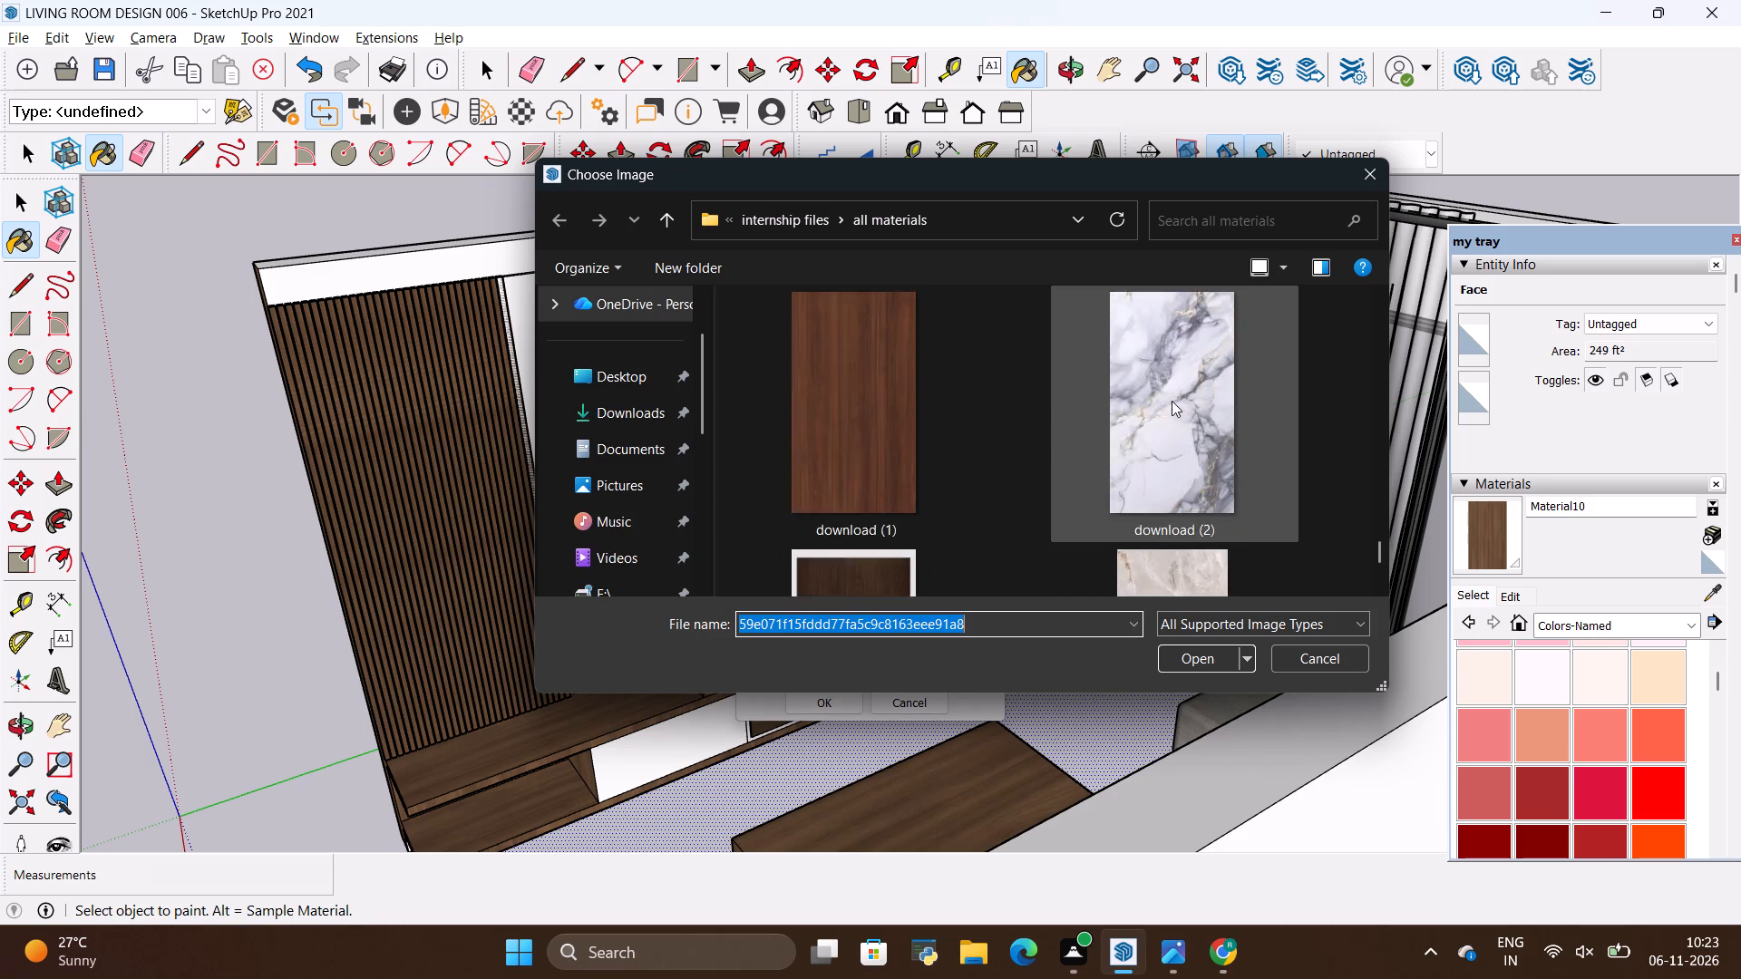
scroll(1172, 401, "up", 6)
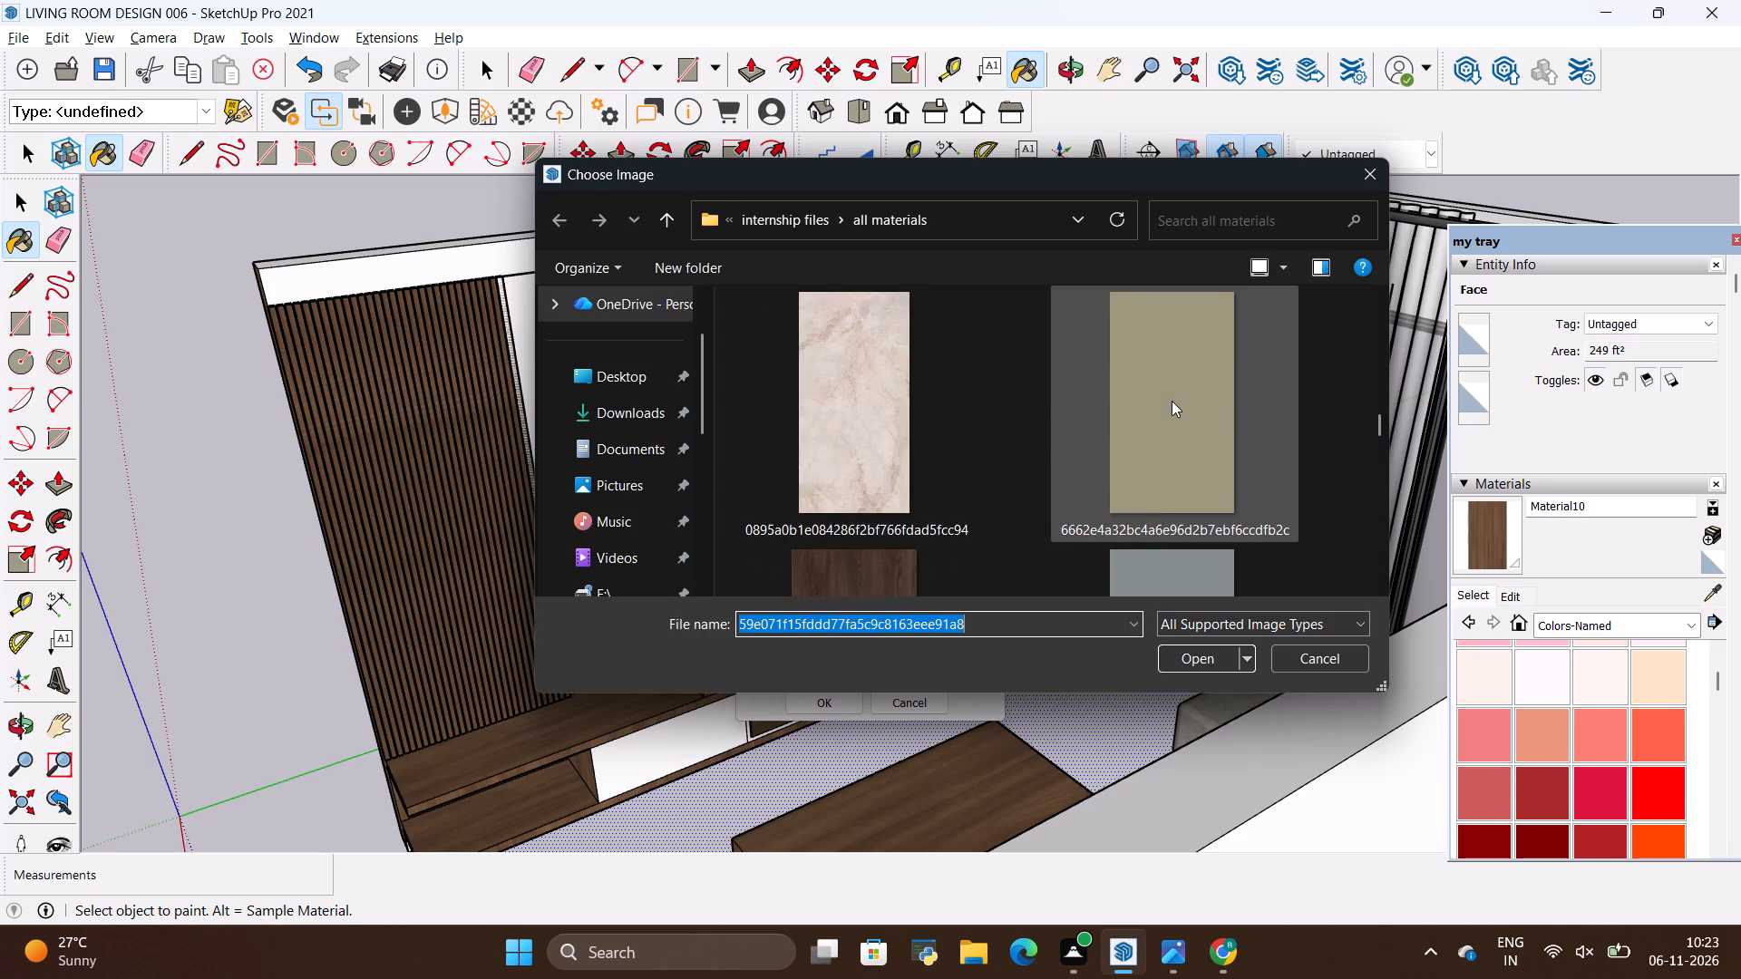
scroll(1172, 401, "up", 1)
left_click(1172, 401)
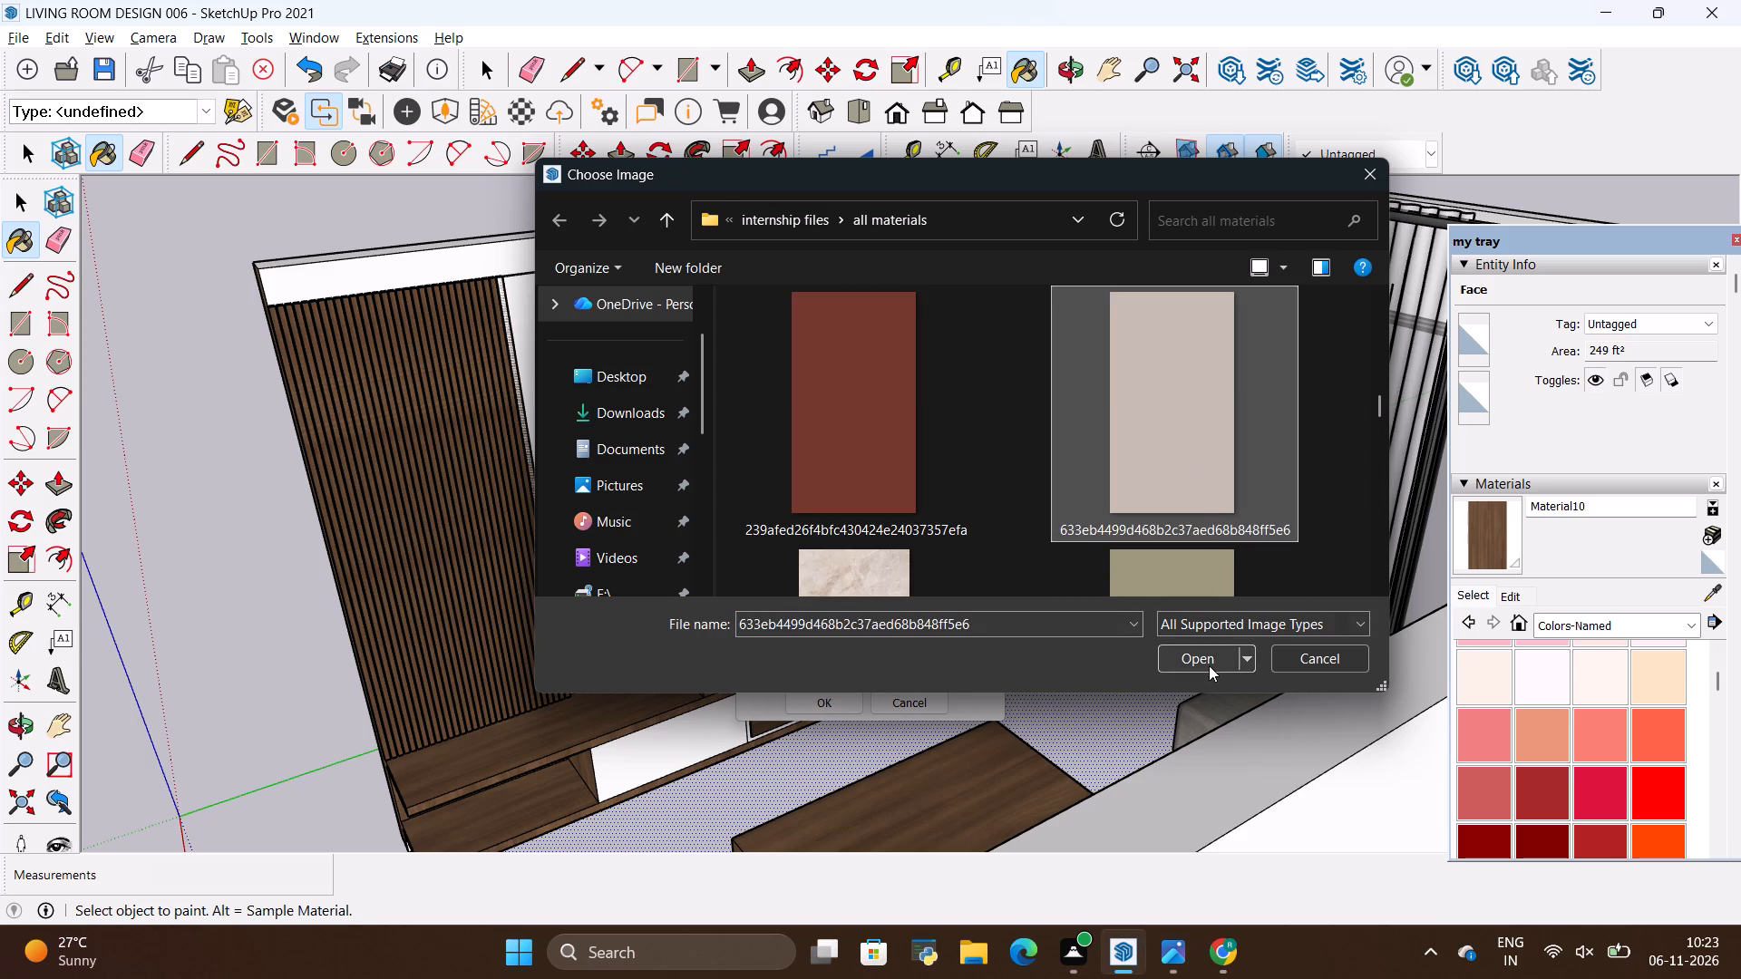
left_click(1209, 665)
left_click(842, 703)
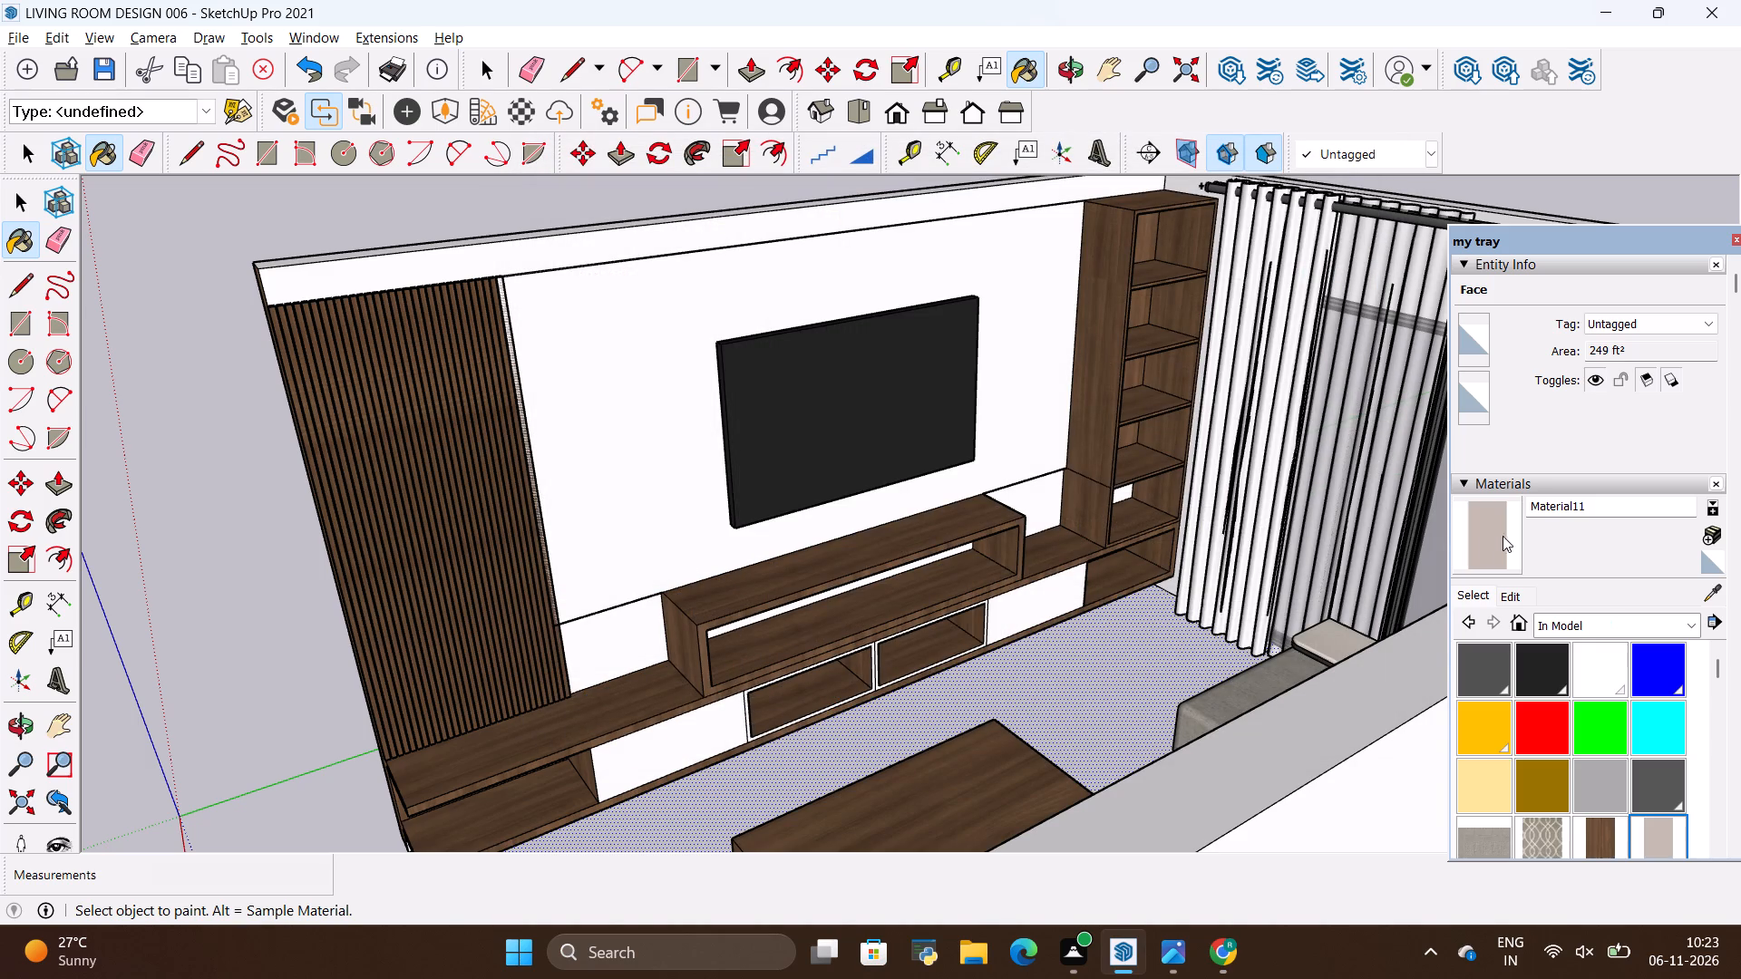
Paint the two white drawer fronts on either side of the TV unit's central framed compartments with the new beige material.
left_click(1485, 540)
scroll(692, 655, "down", 2)
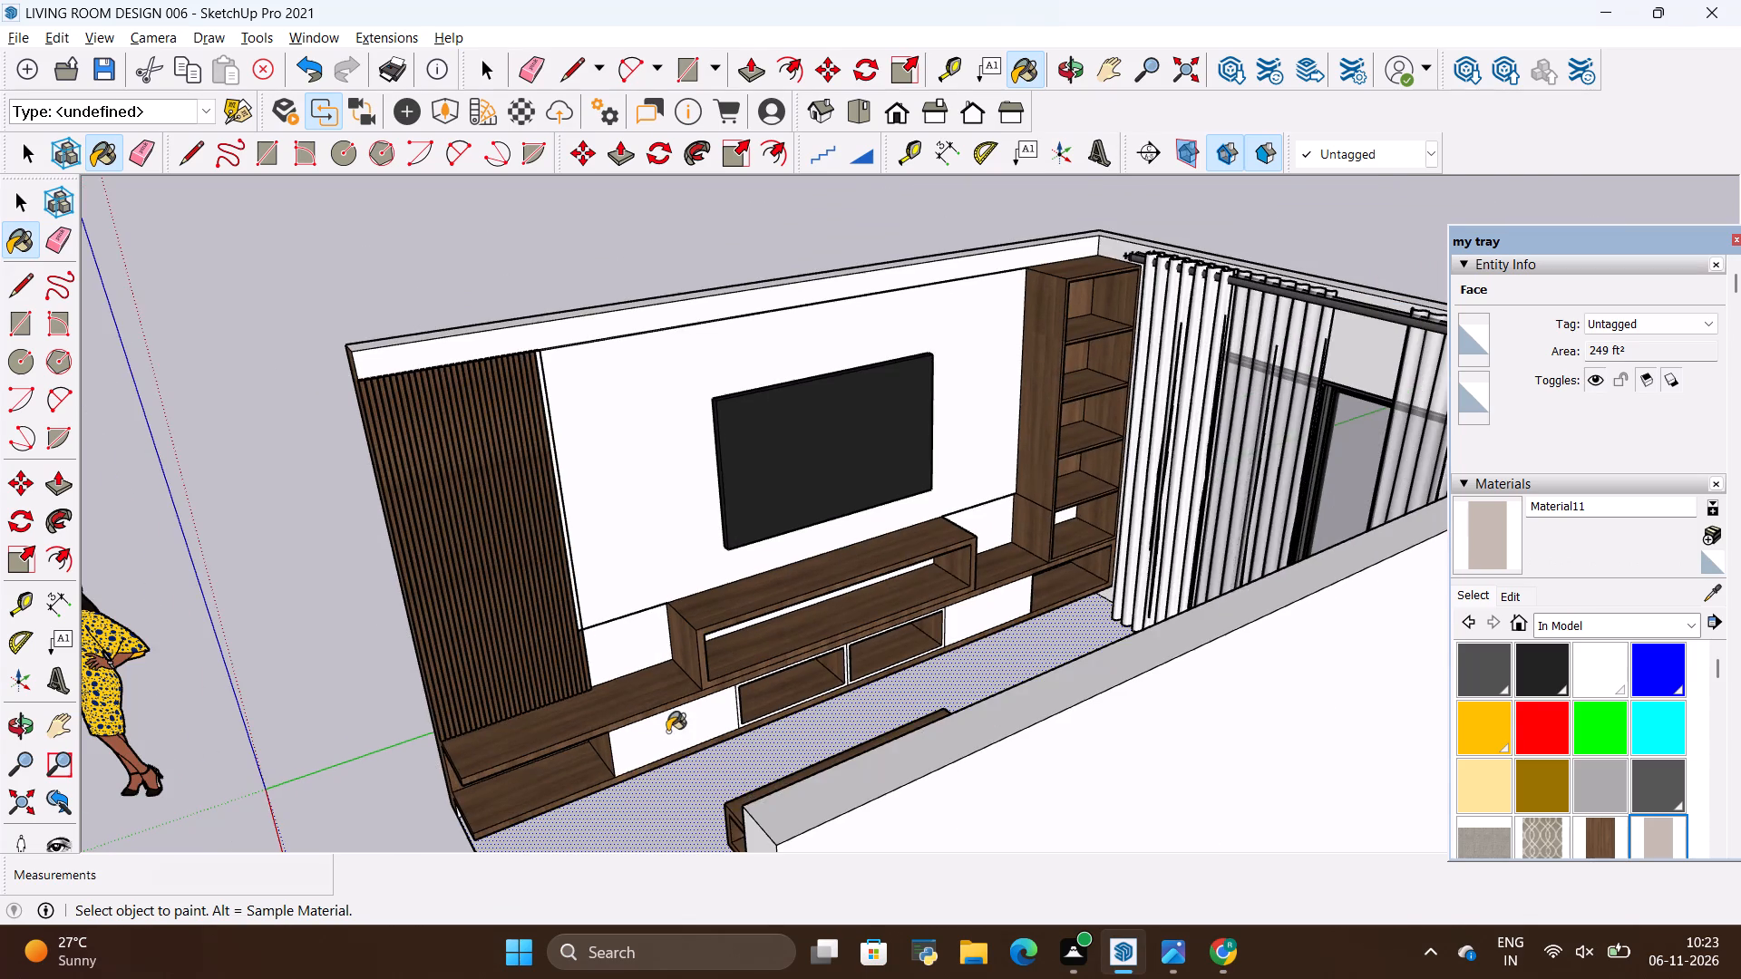
scroll(671, 750, "up", 4)
left_click(693, 712)
left_click(1101, 564)
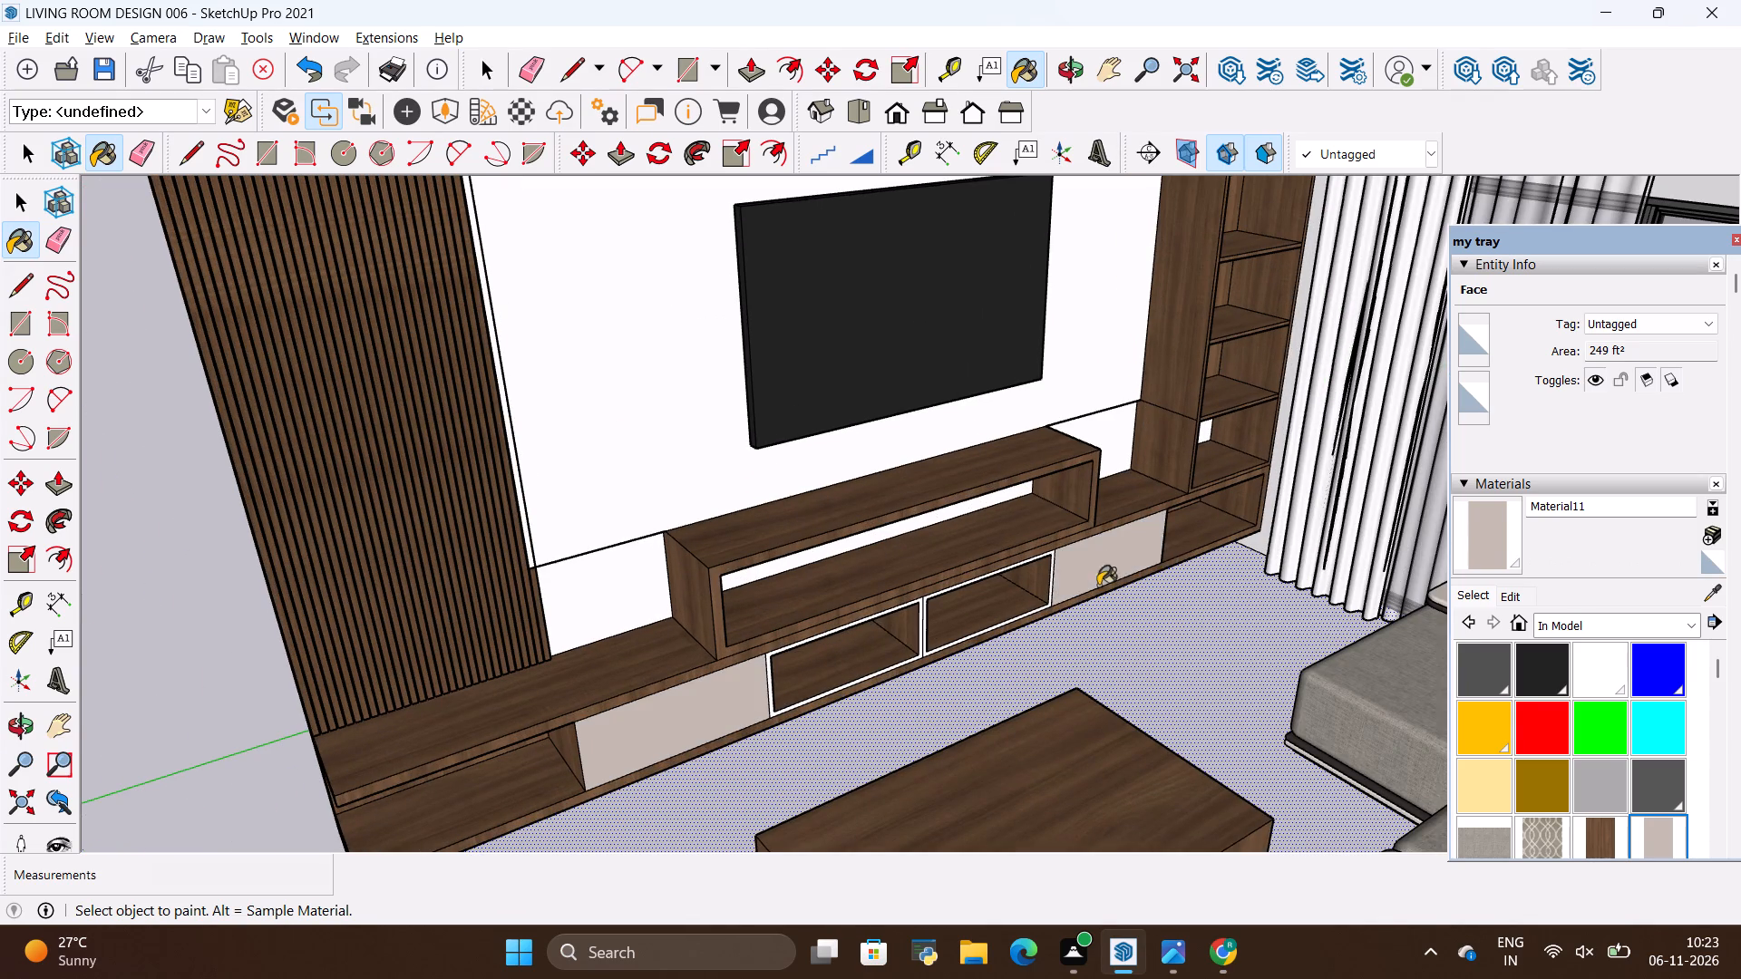
Compare the TV wall with the reference photo, examining the drawer fronts and the band above the TV panel.
scroll(1109, 588, "up", 9)
key("alt+Tab")
key("alt+Tab")
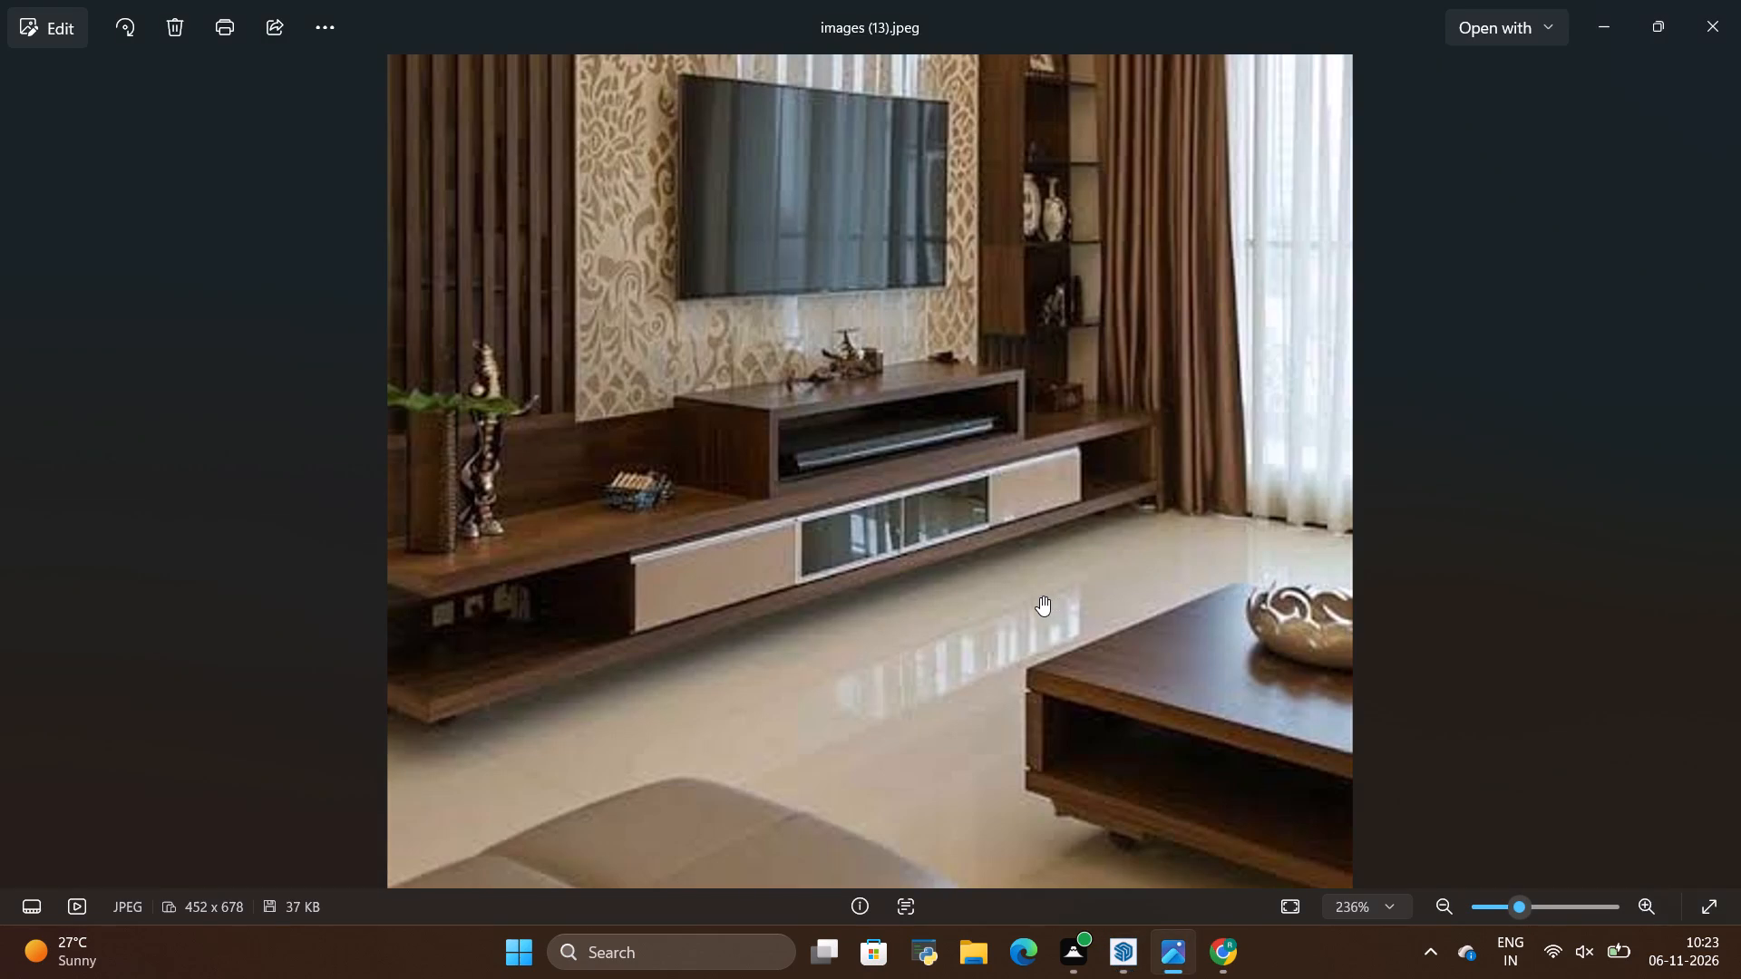
scroll(766, 580, "down", 5)
scroll(989, 587, "down", 18)
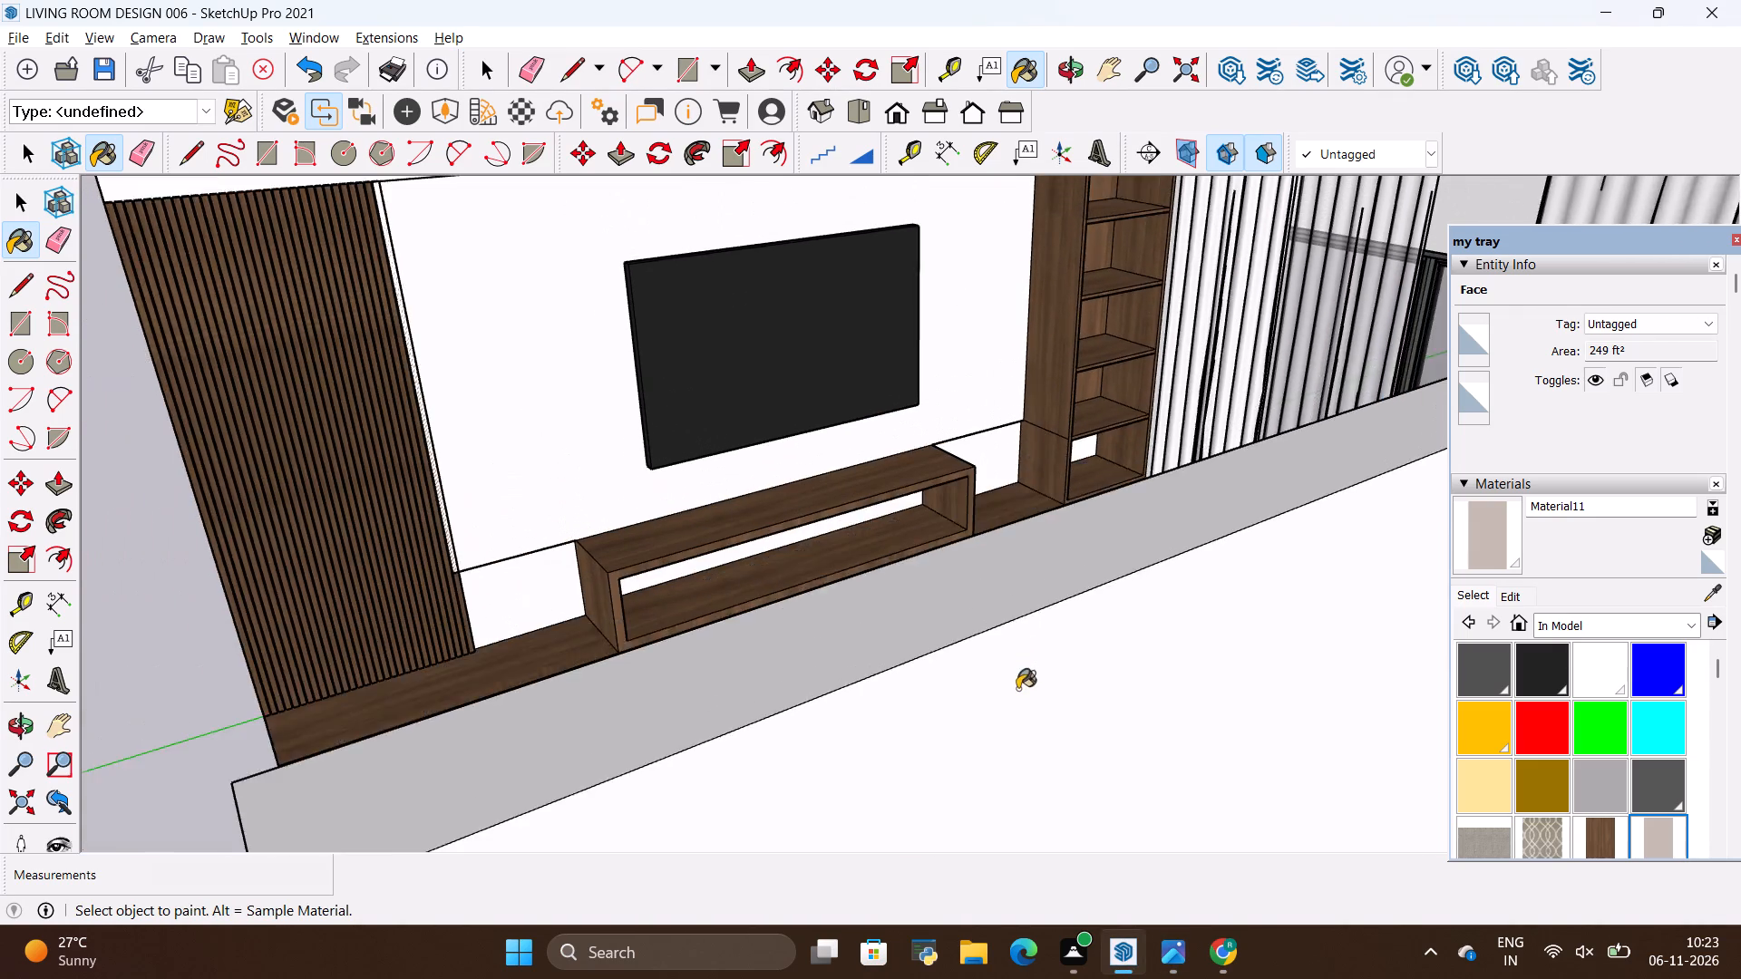
scroll(1017, 689, "down", 5)
scroll(823, 512, "up", 4)
key("alt+Tab")
scroll(881, 672, "down", 8)
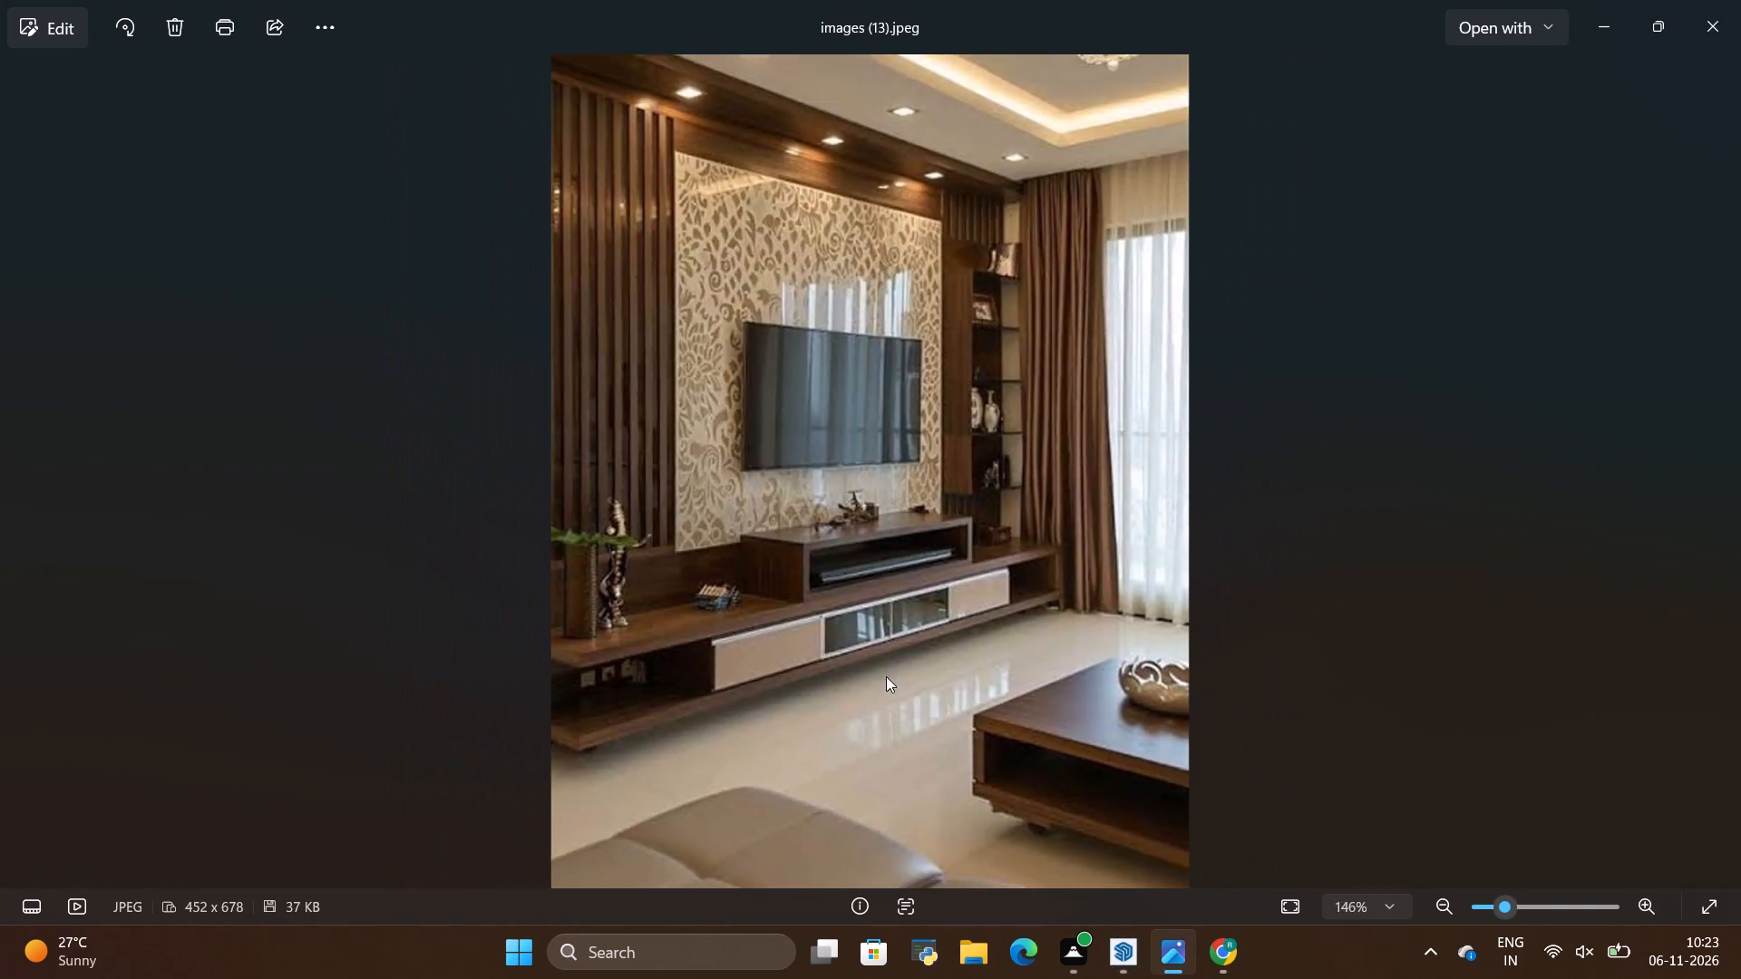
scroll(886, 676, "down", 3)
scroll(775, 409, "up", 9)
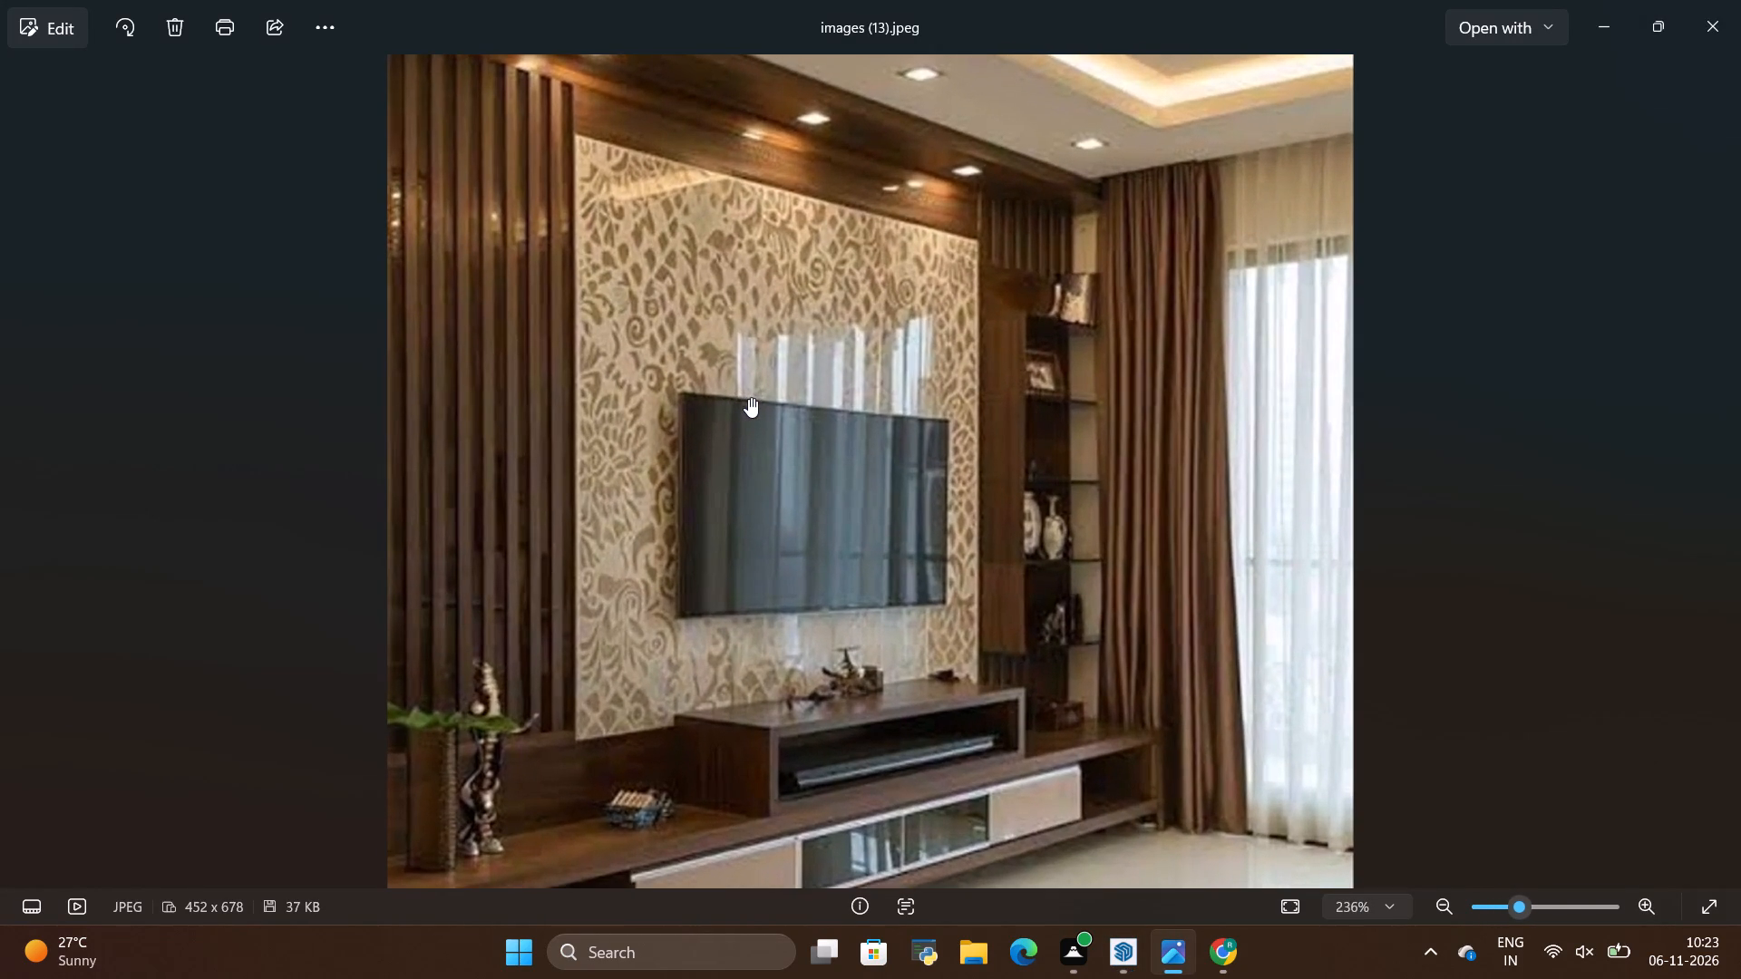
key("alt+Tab")
scroll(741, 425, "down", 5)
scroll(777, 528, "down", 5)
key("alt+Tab")
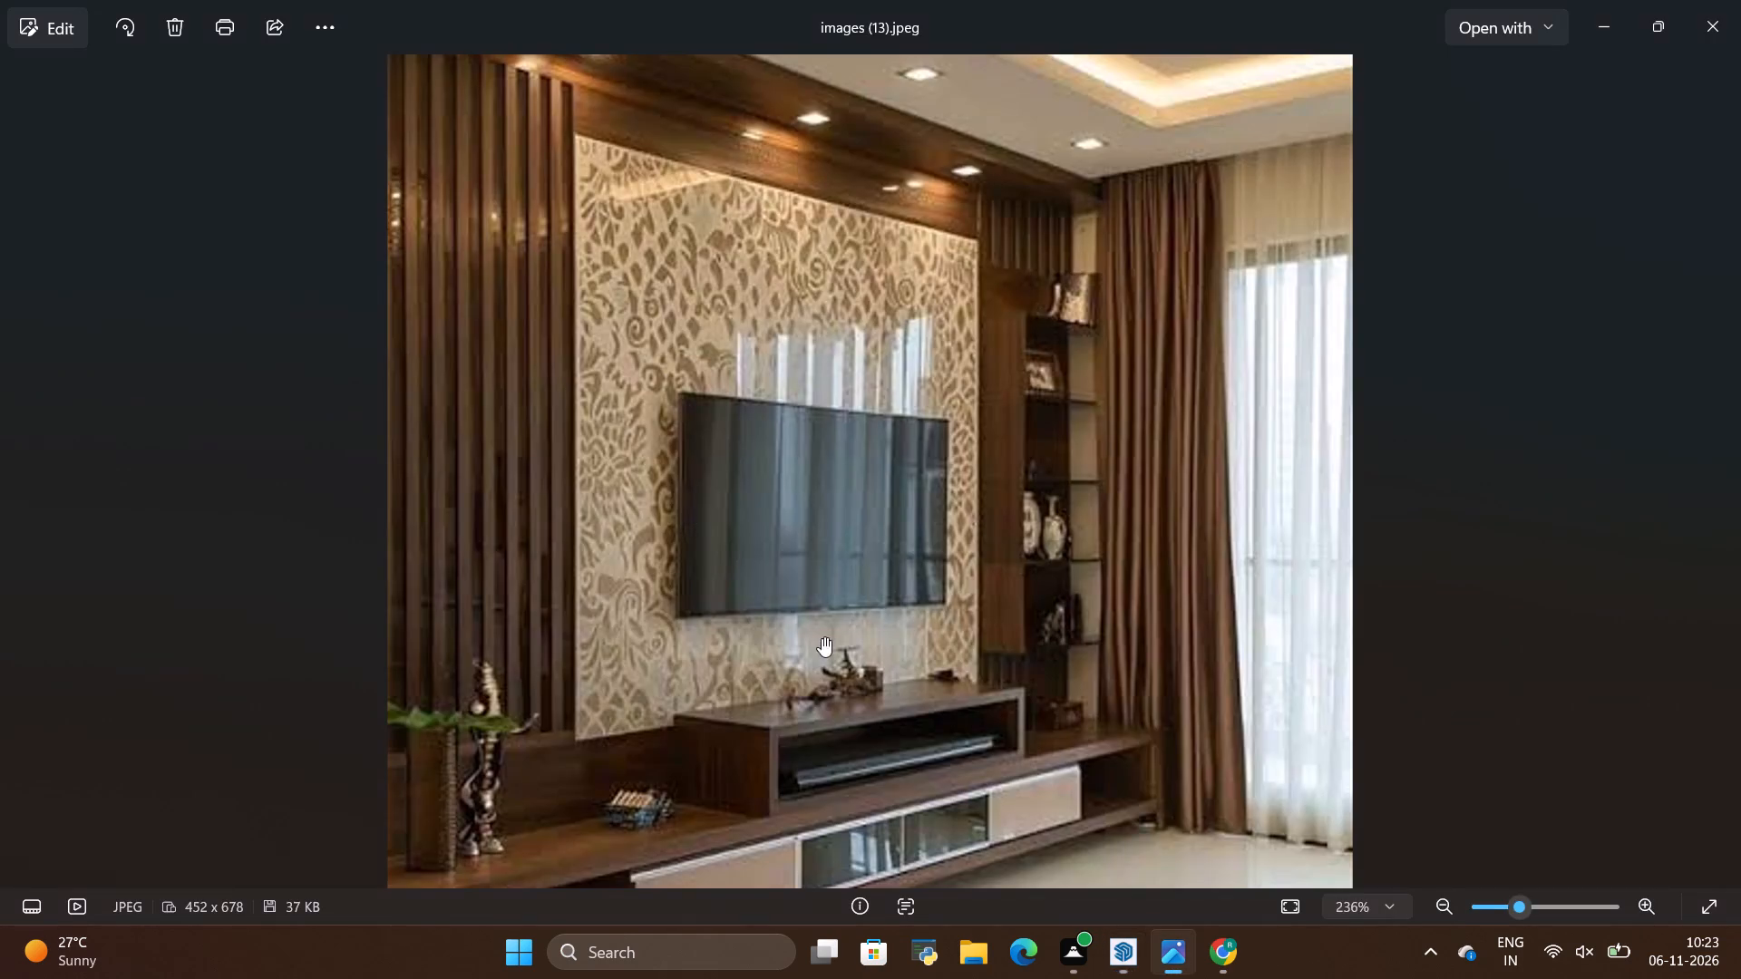
key("alt+Tab")
scroll(875, 705, "down", 6)
scroll(771, 354, "up", 7)
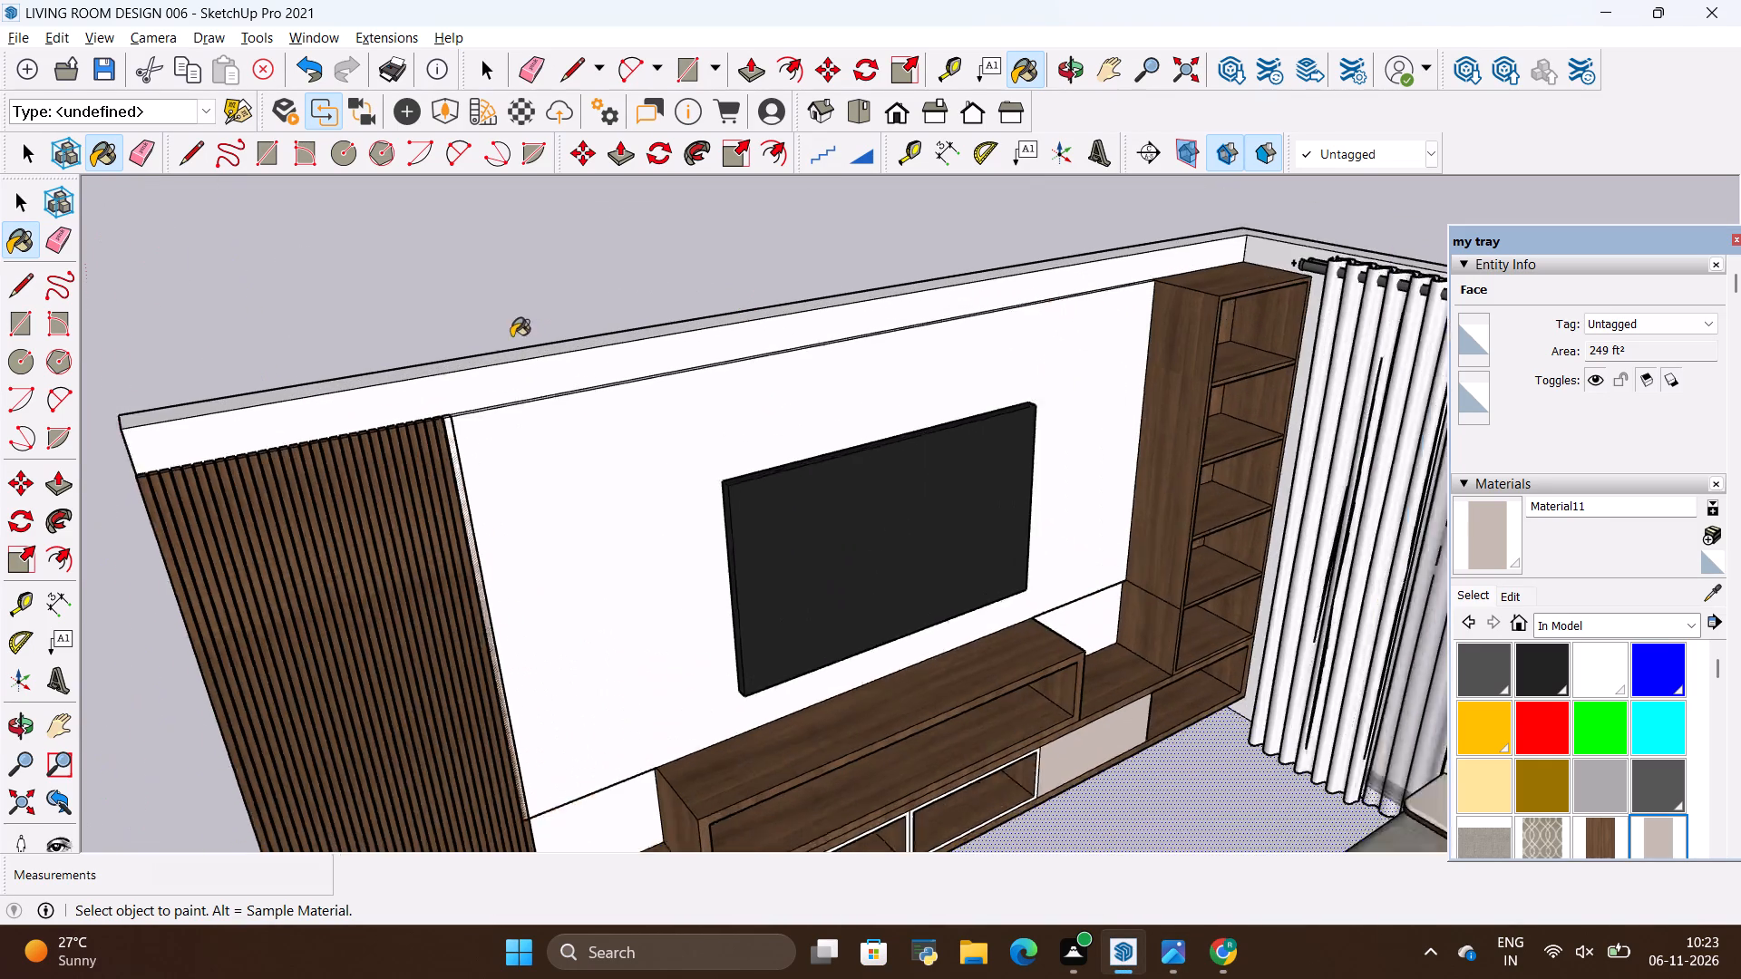
scroll(511, 336, "up", 1)
key("alt+Tab")
key("alt+Tab")
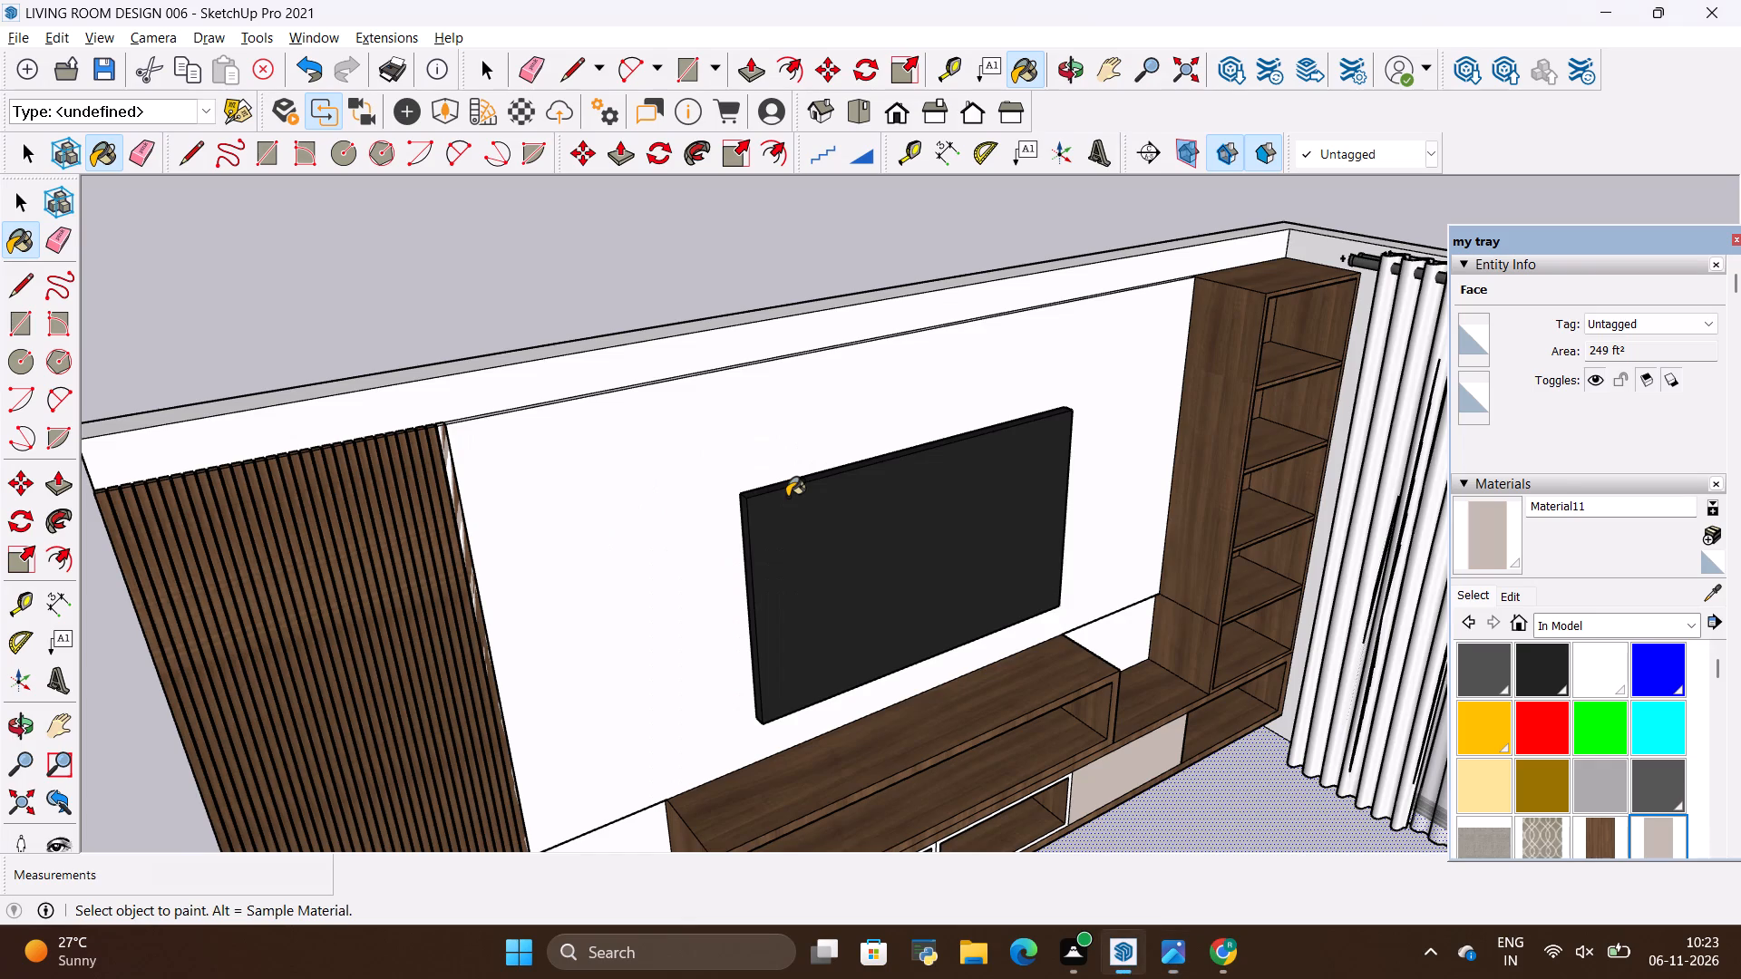
key("alt+Tab")
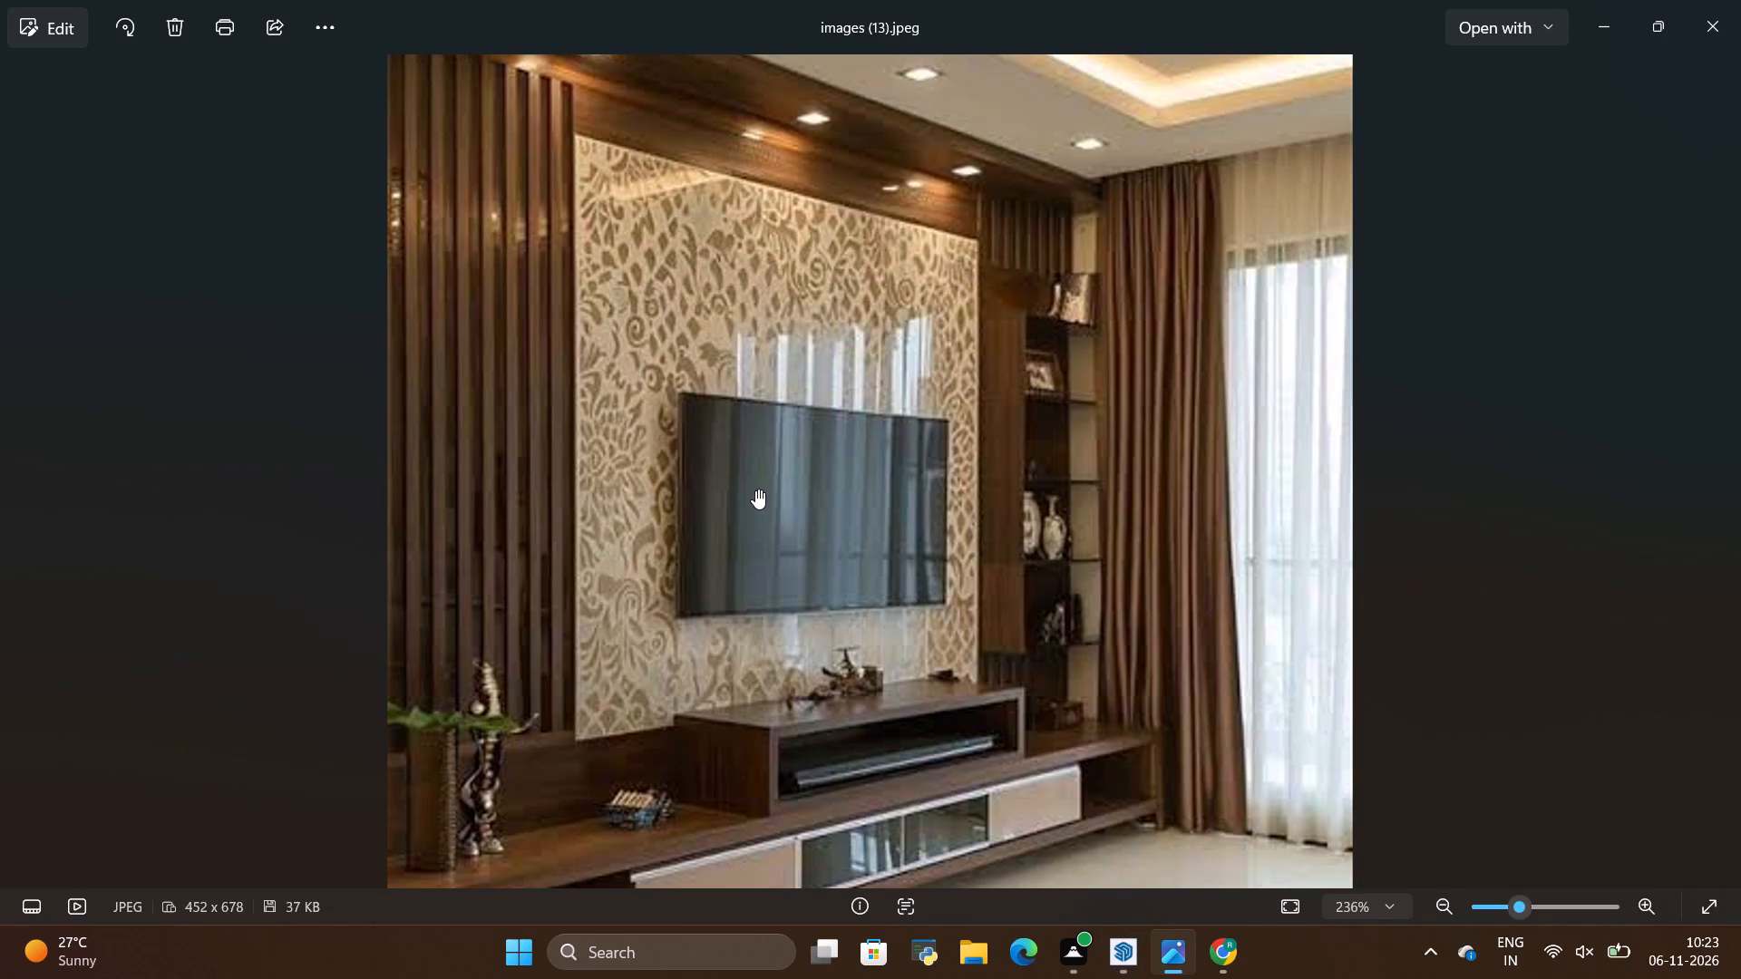
key("alt+Tab")
Place a guide line 1' below the top edge of the white TV wall panel.
key("t")
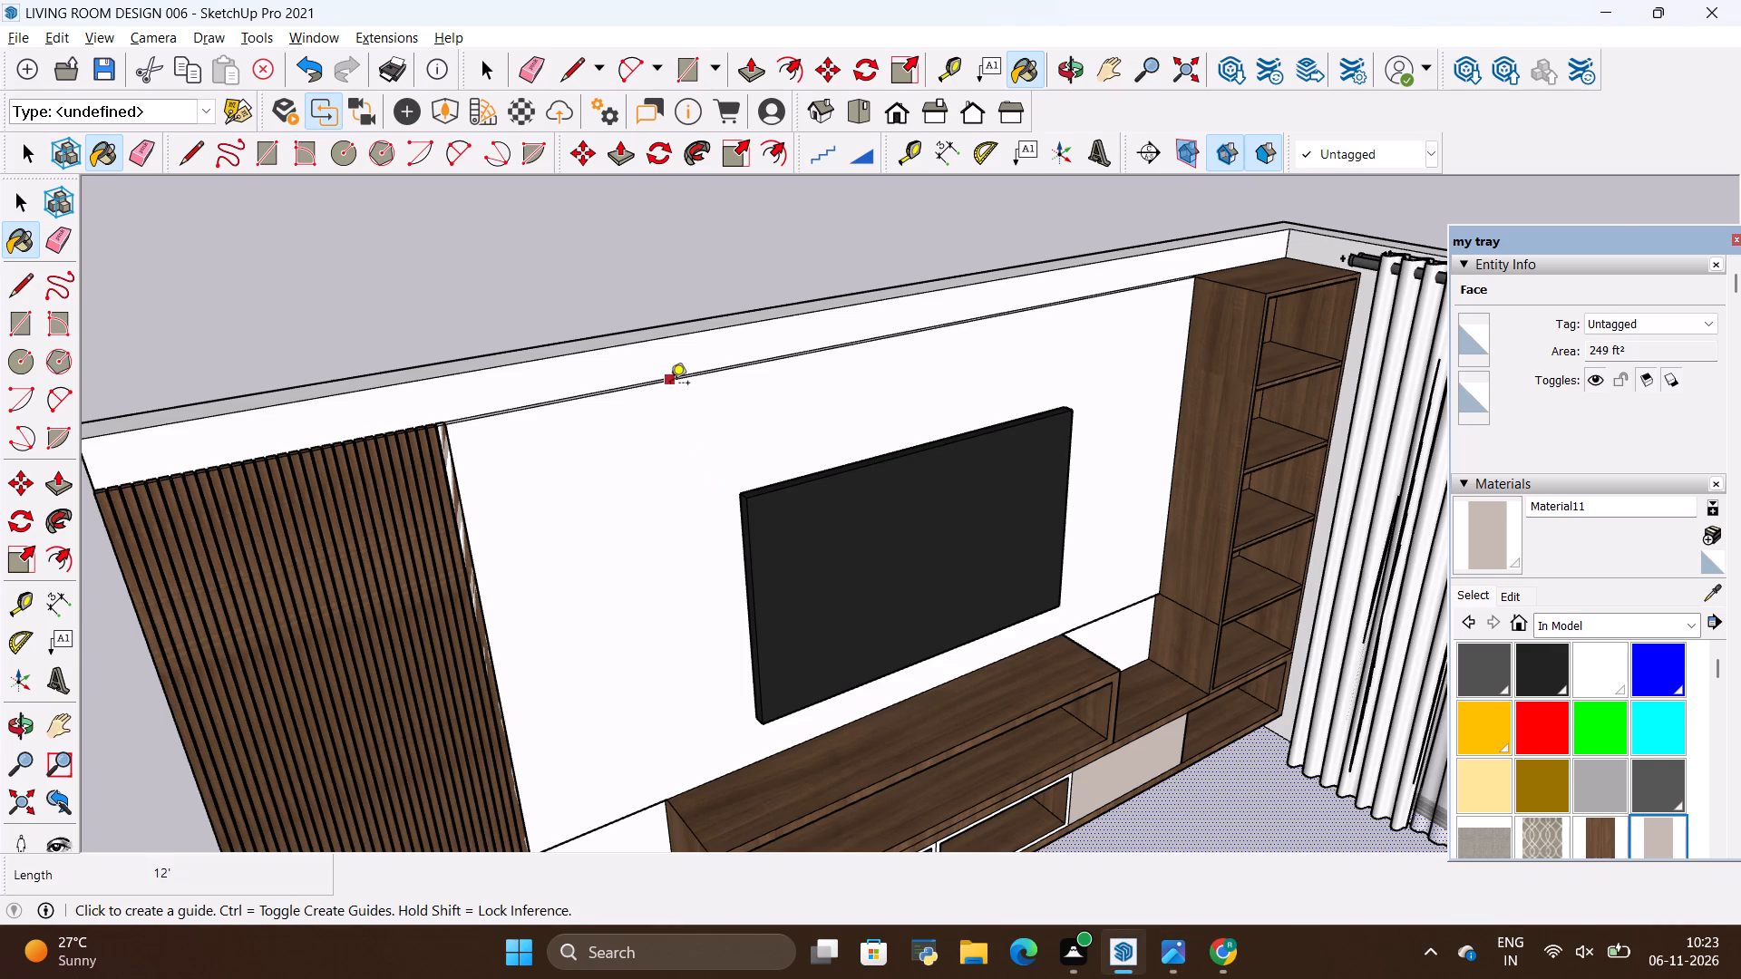
left_click(670, 383)
key("BackSpace")
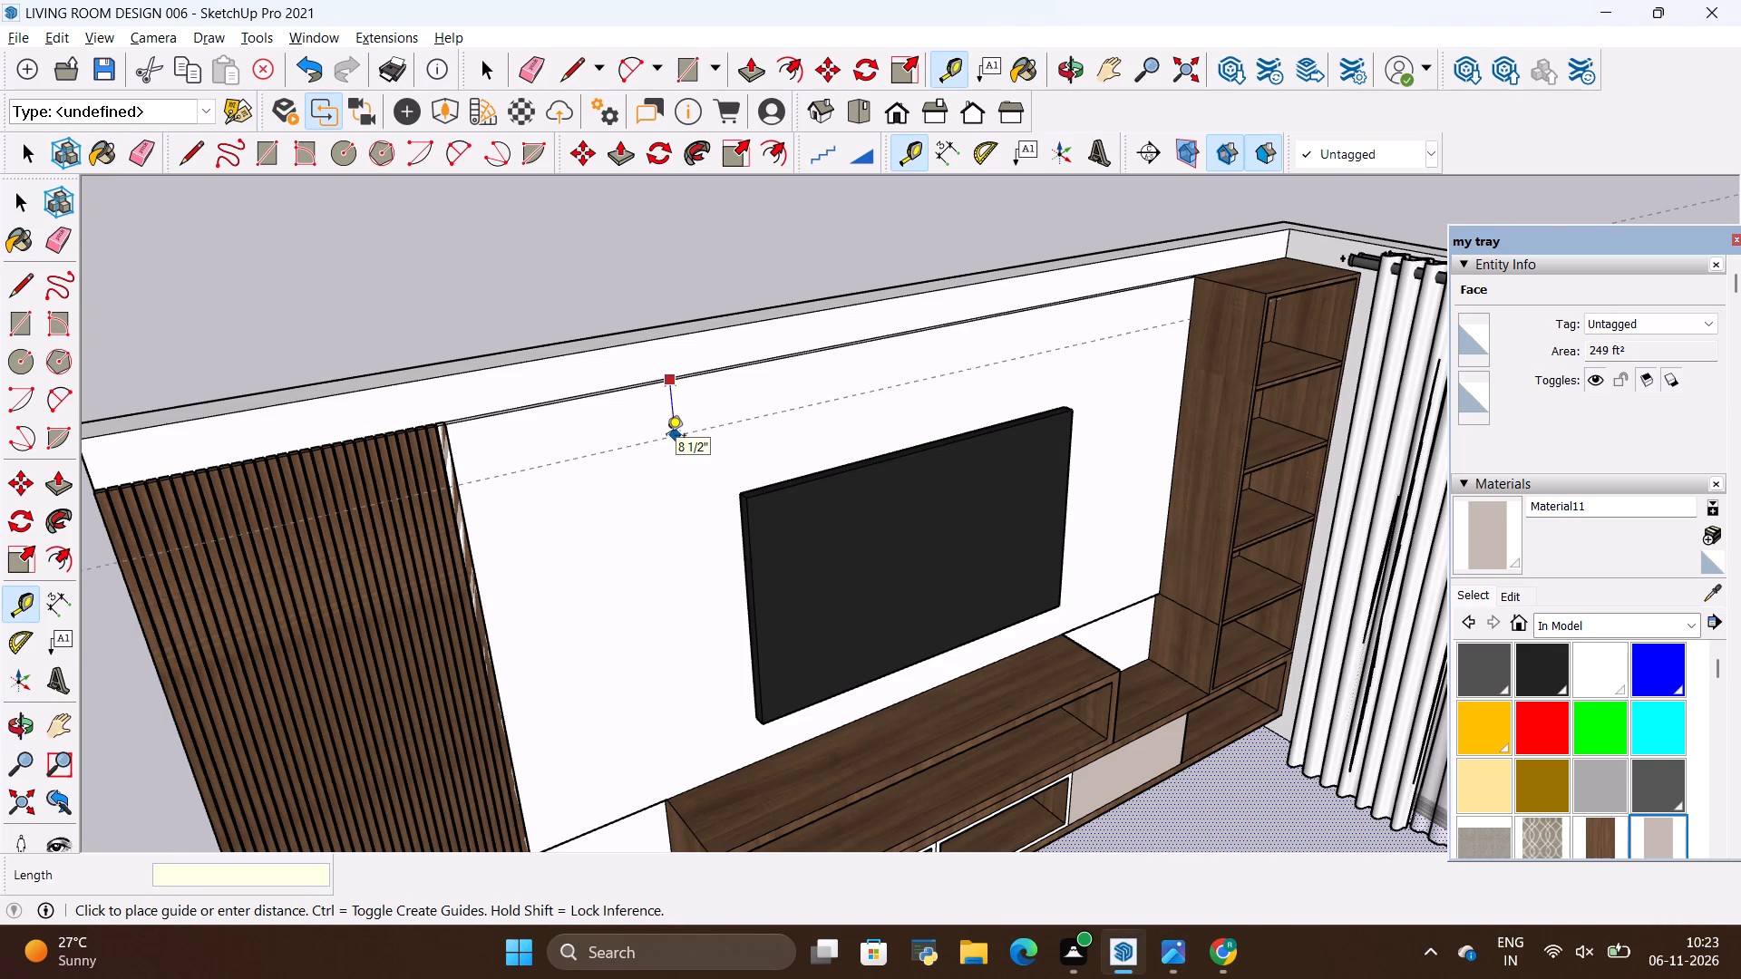
type("1'")
key("Return")
key("space")
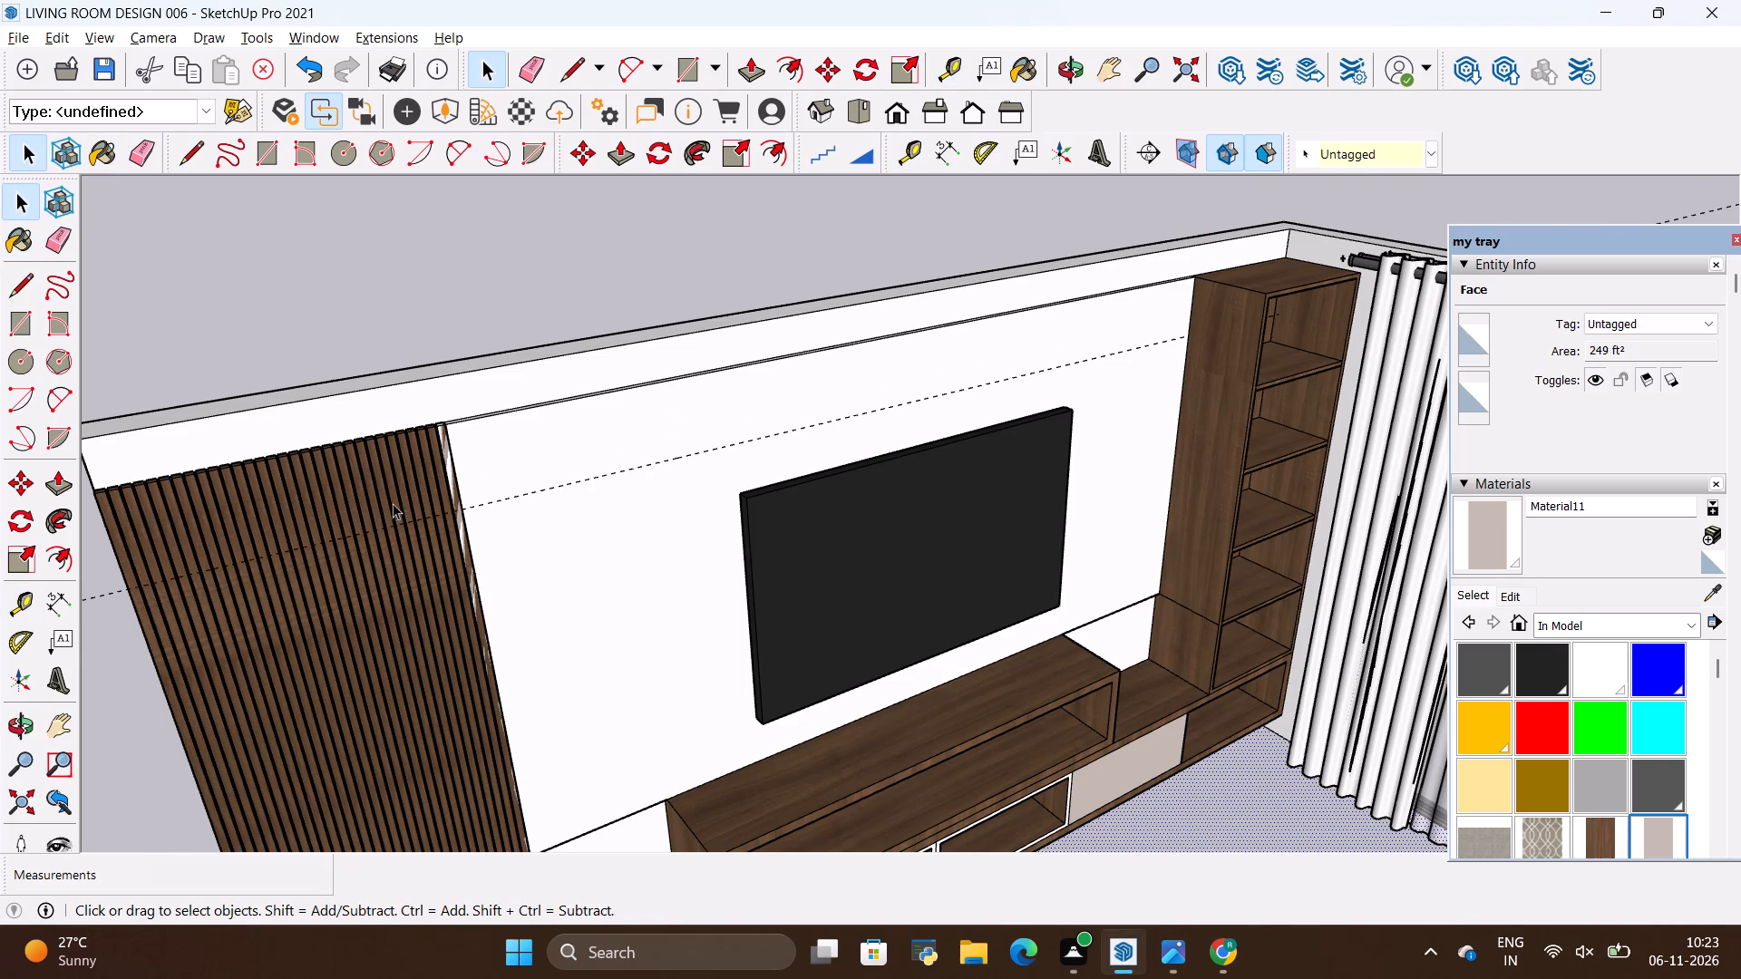
Draw a 12' by 1' rectangle along the top of the TV wall panel, from the slats to the shelf unit, down to the guide.
scroll(675, 418, "up", 1)
key("r")
scroll(630, 457, "up", 8)
scroll(170, 388, "up", 8)
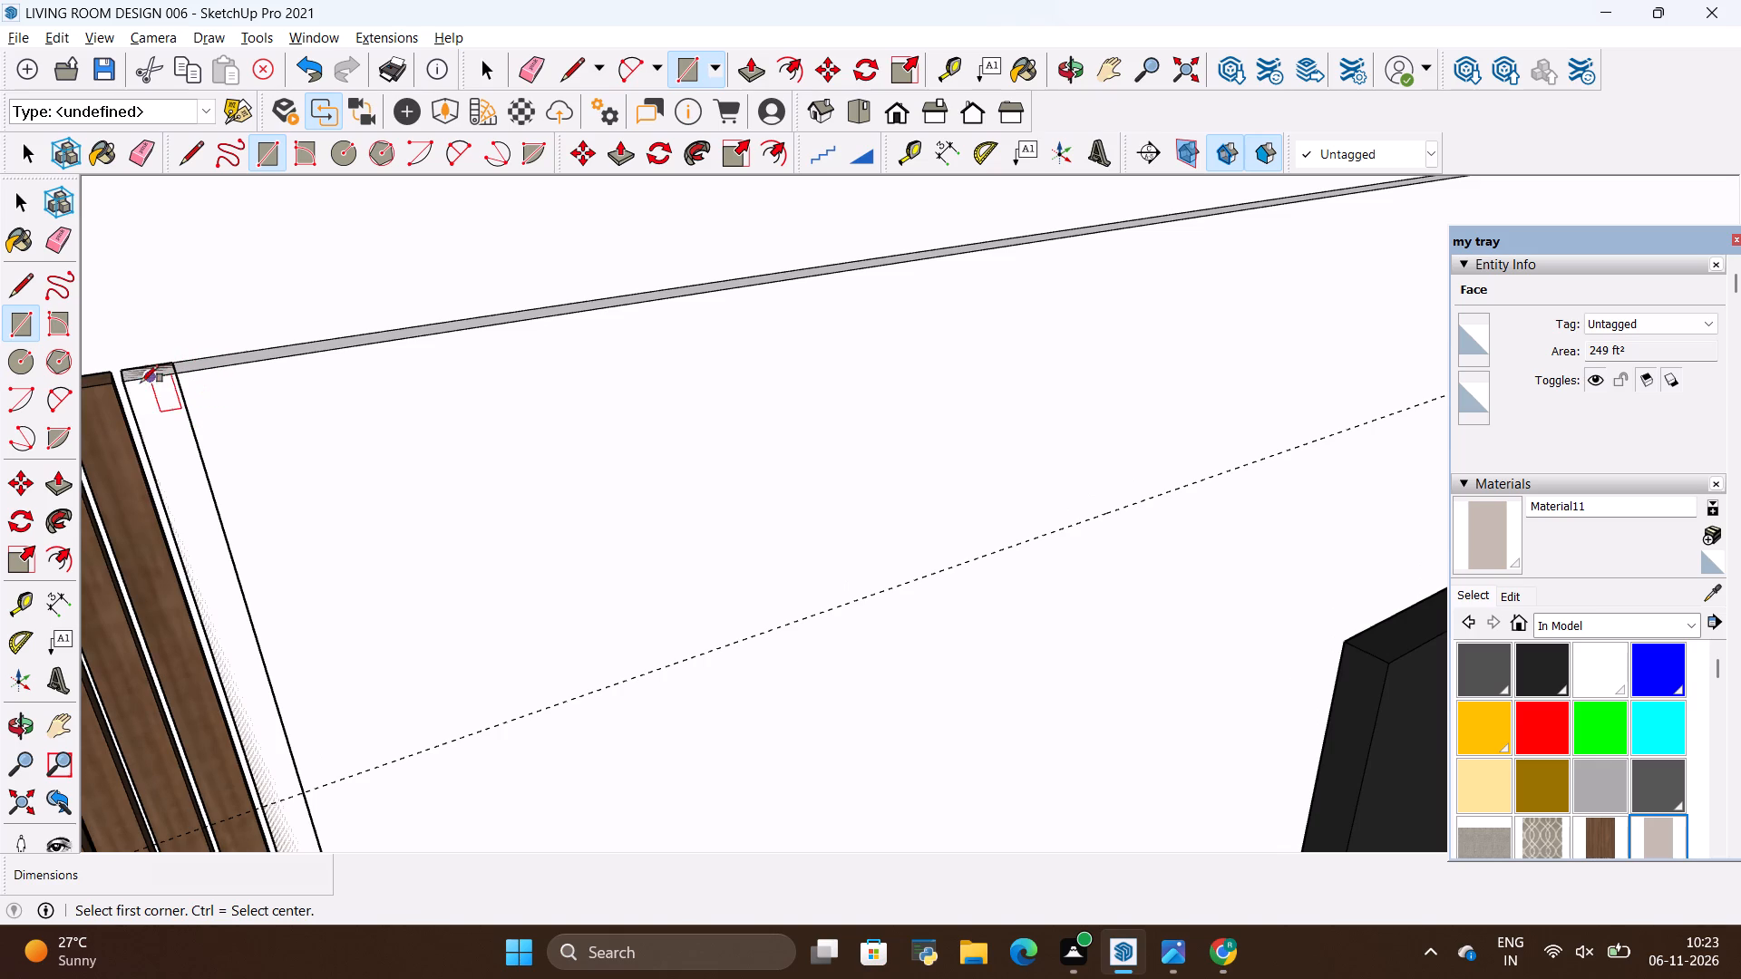
left_click(128, 383)
scroll(408, 557, "down", 10)
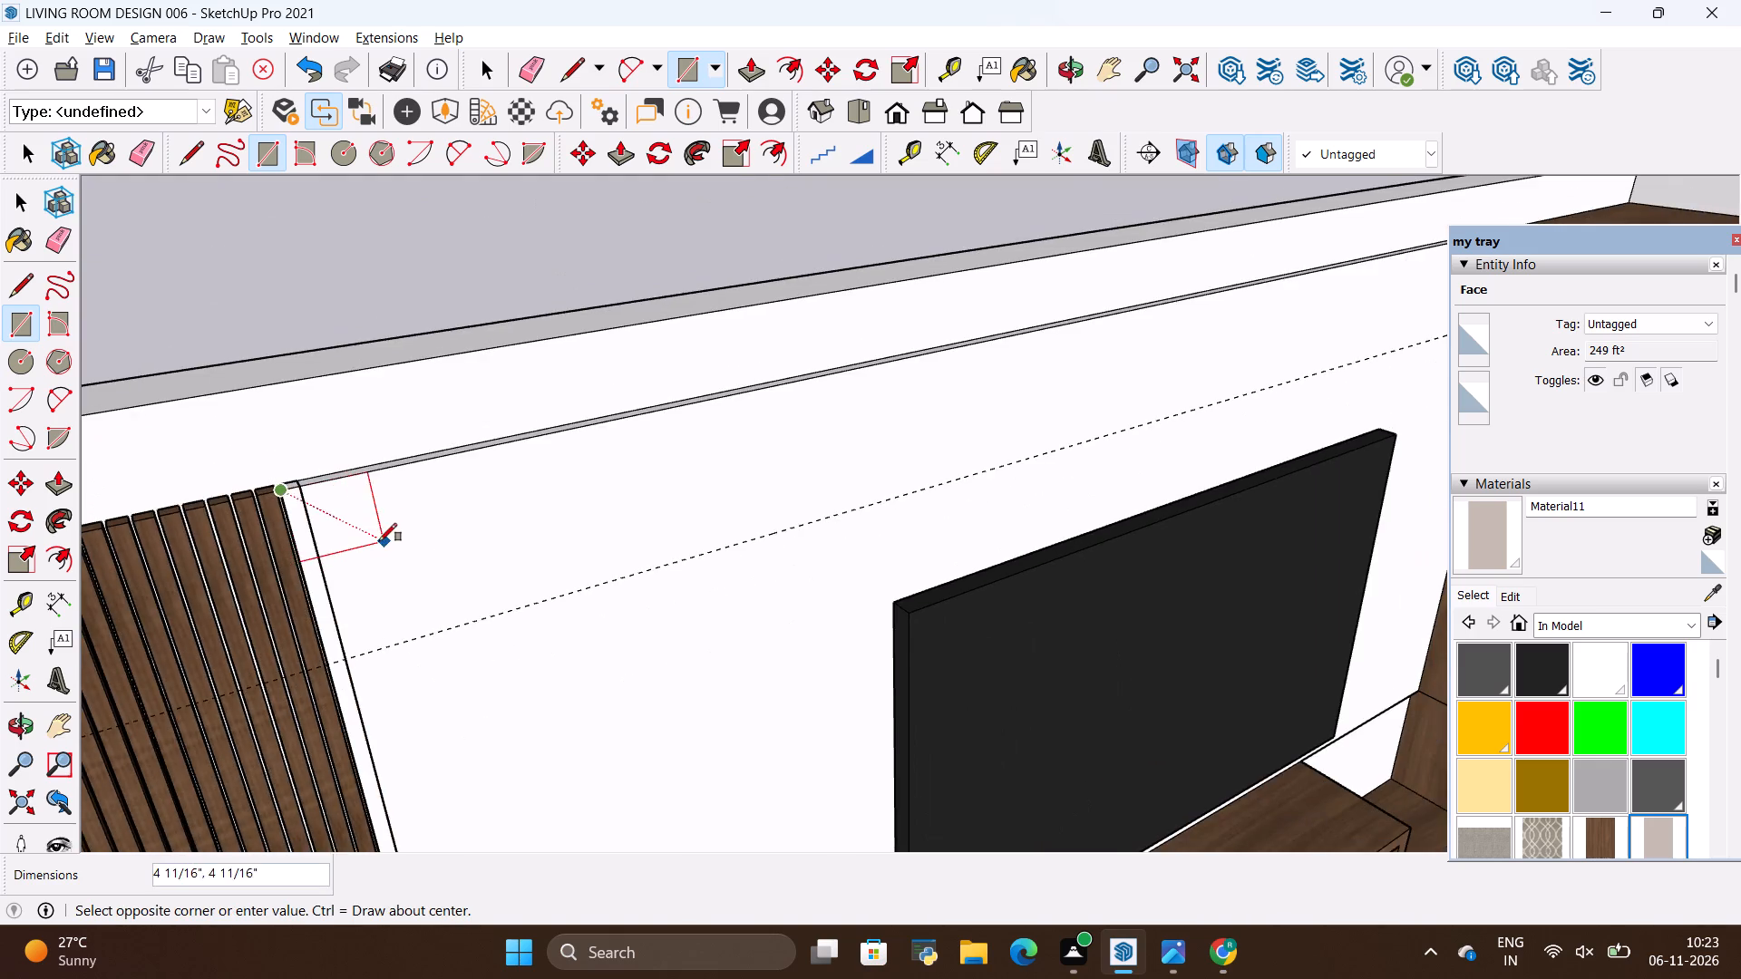
scroll(379, 541, "down", 8)
scroll(1161, 365, "up", 5)
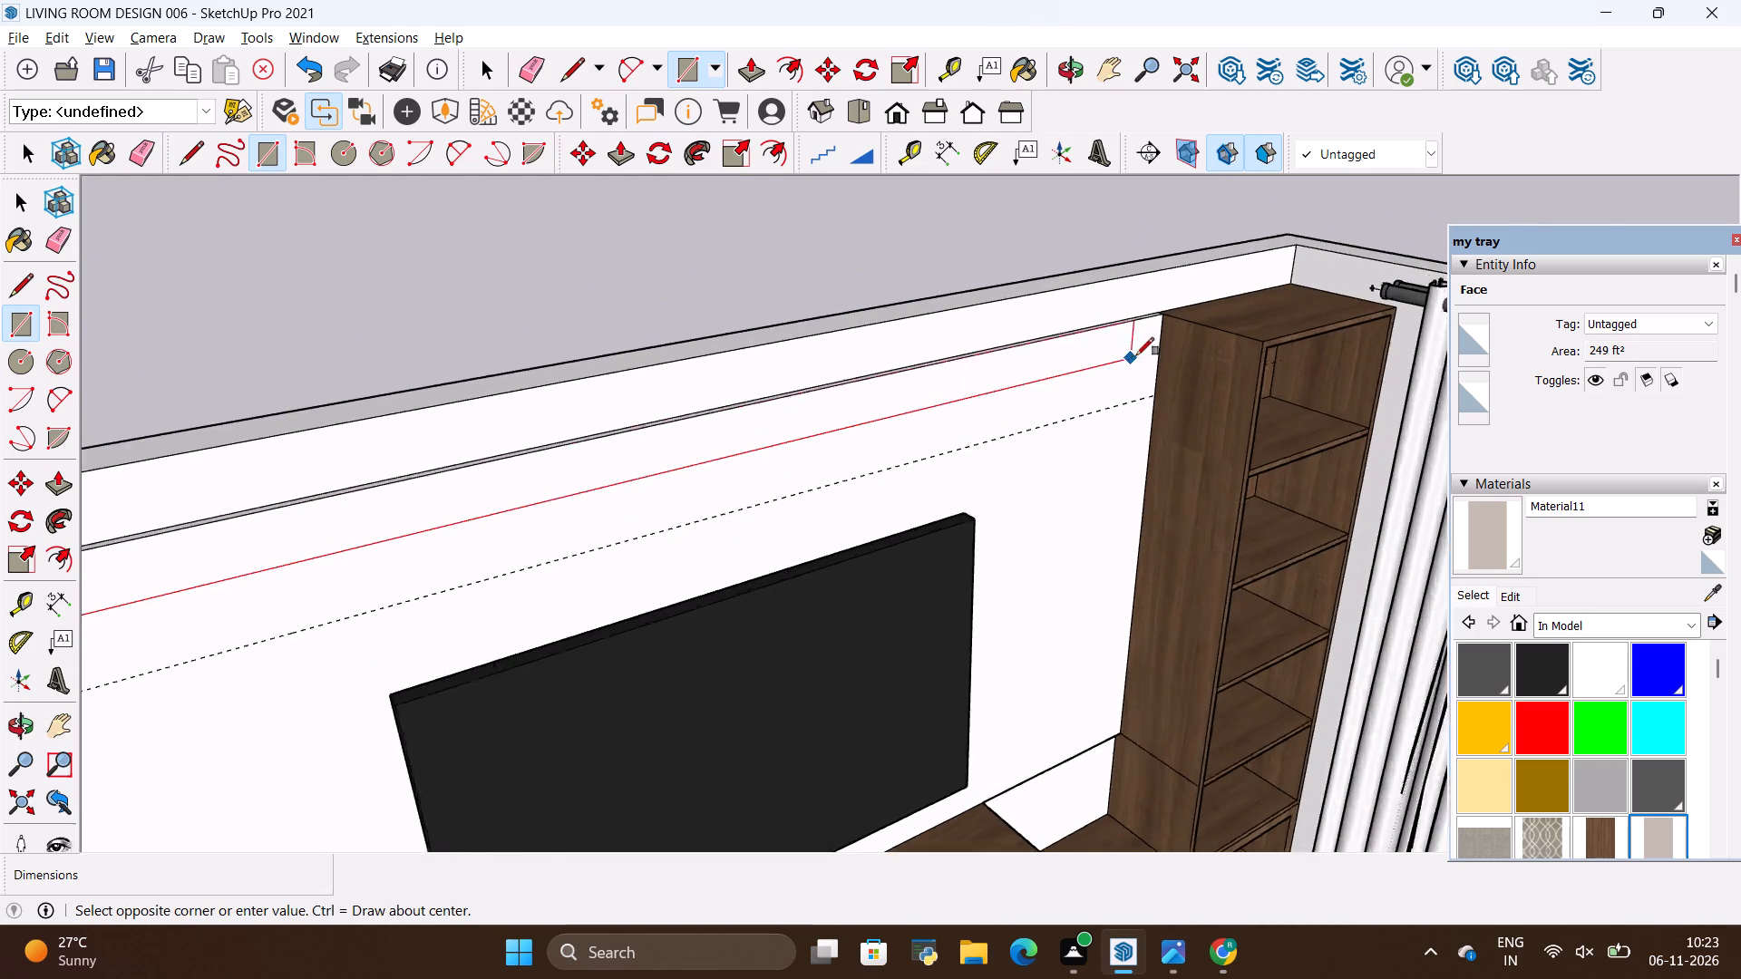
scroll(1136, 355, "up", 12)
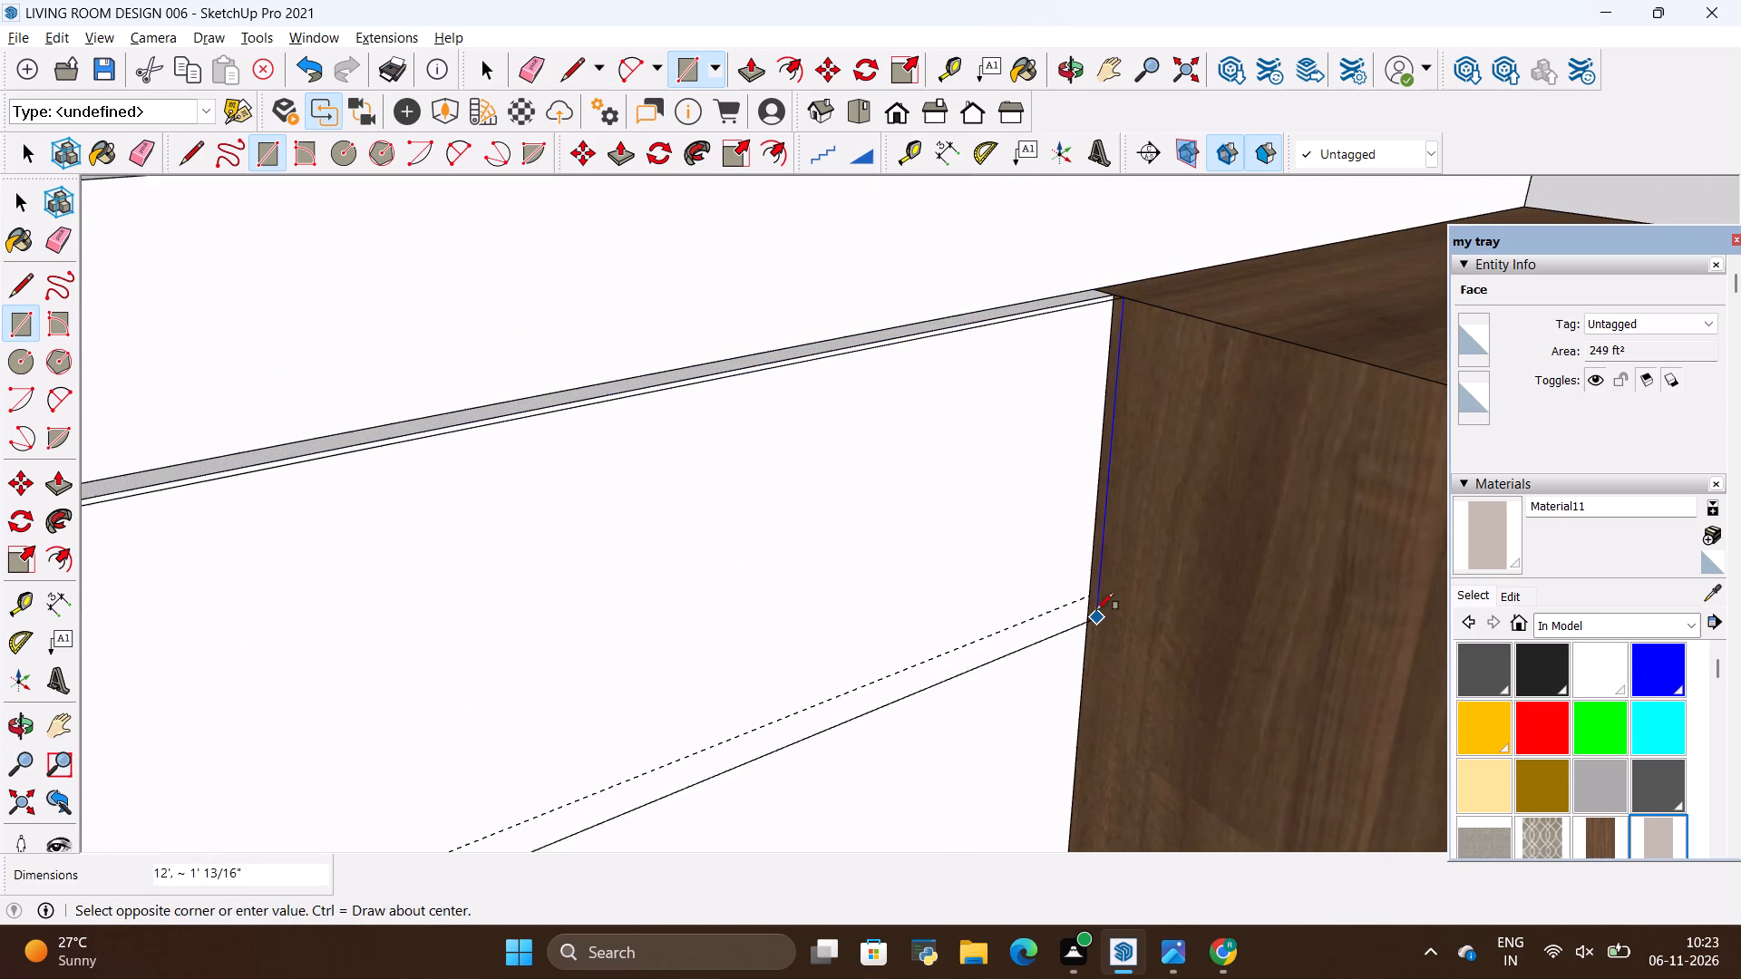
left_click(1090, 596)
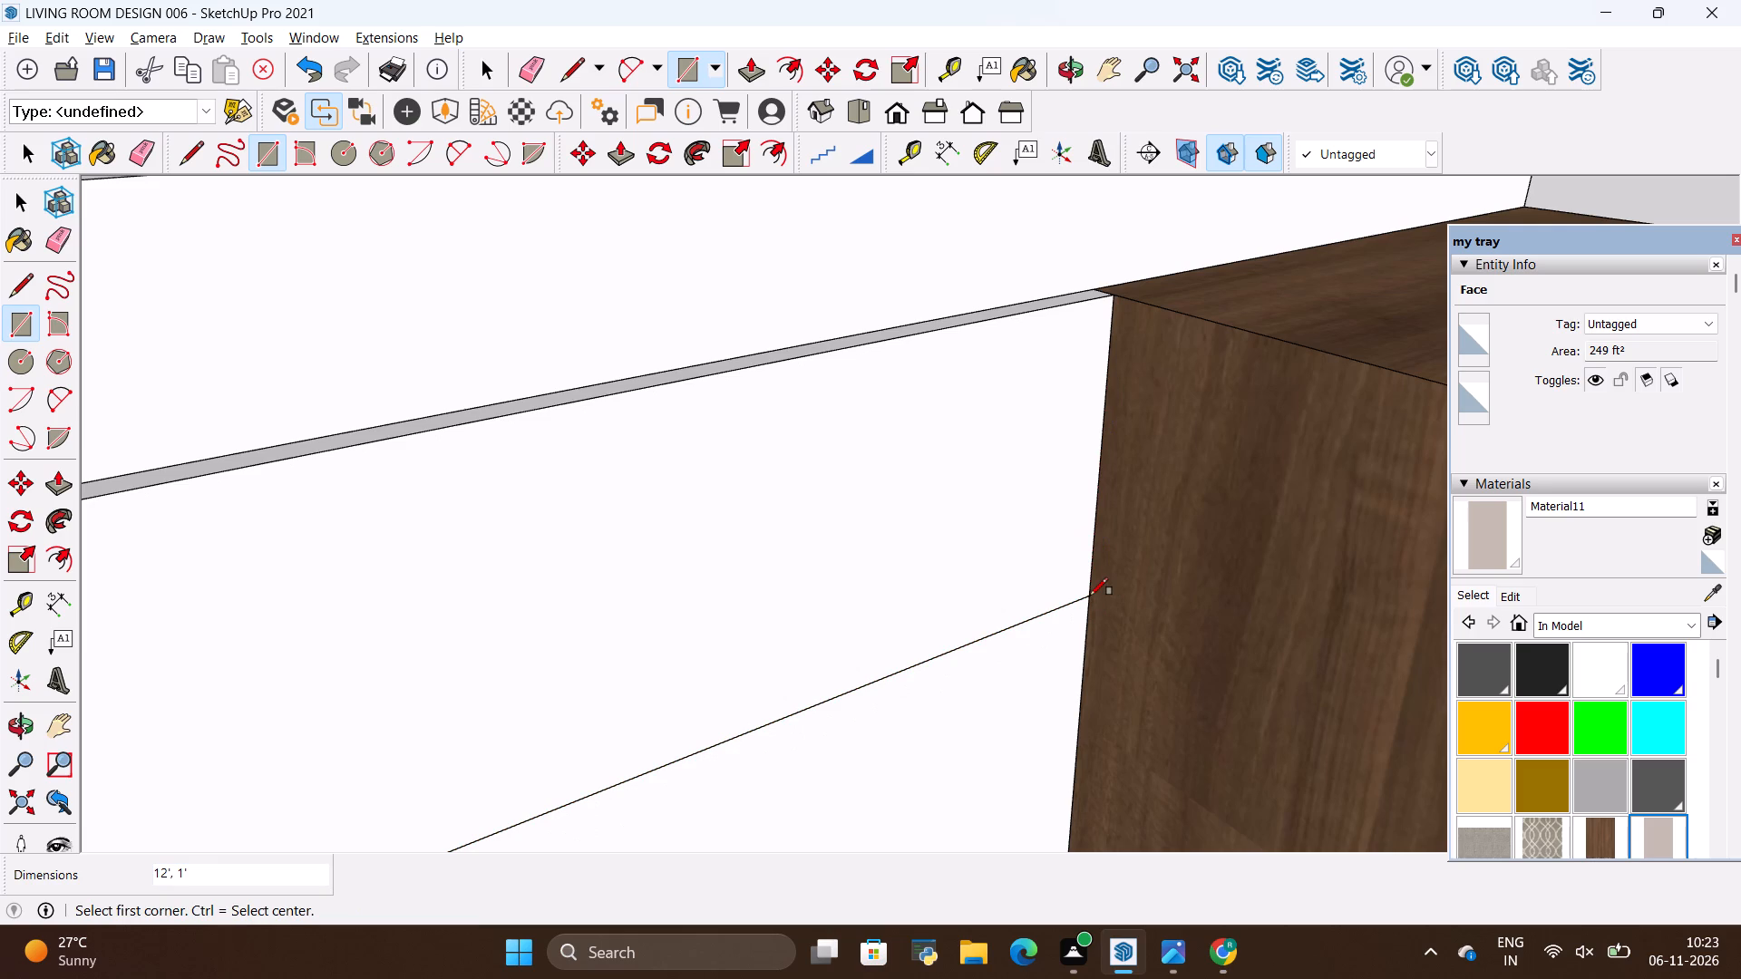
Sample the brown wood material from the shelf unit and paint the 1' strip above the TV with it.
key("space")
left_click(965, 570)
scroll(1082, 531, "down", 11)
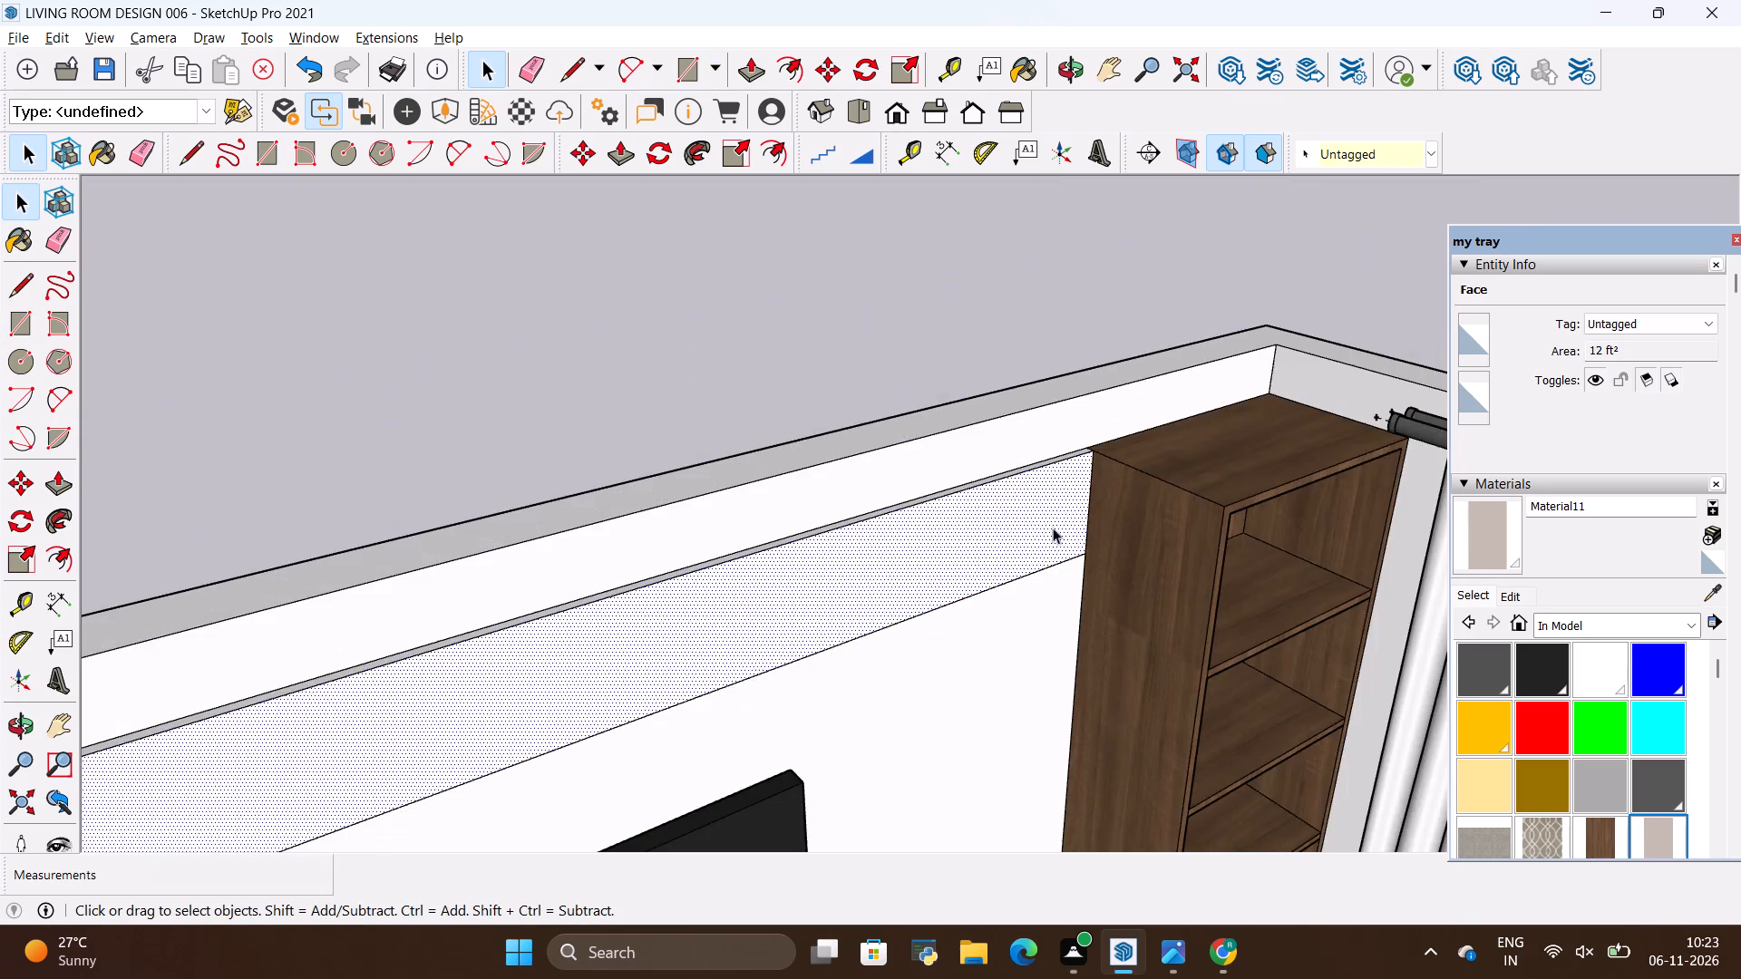
scroll(1016, 517, "down", 14)
scroll(931, 687, "up", 5)
key("alt+Tab")
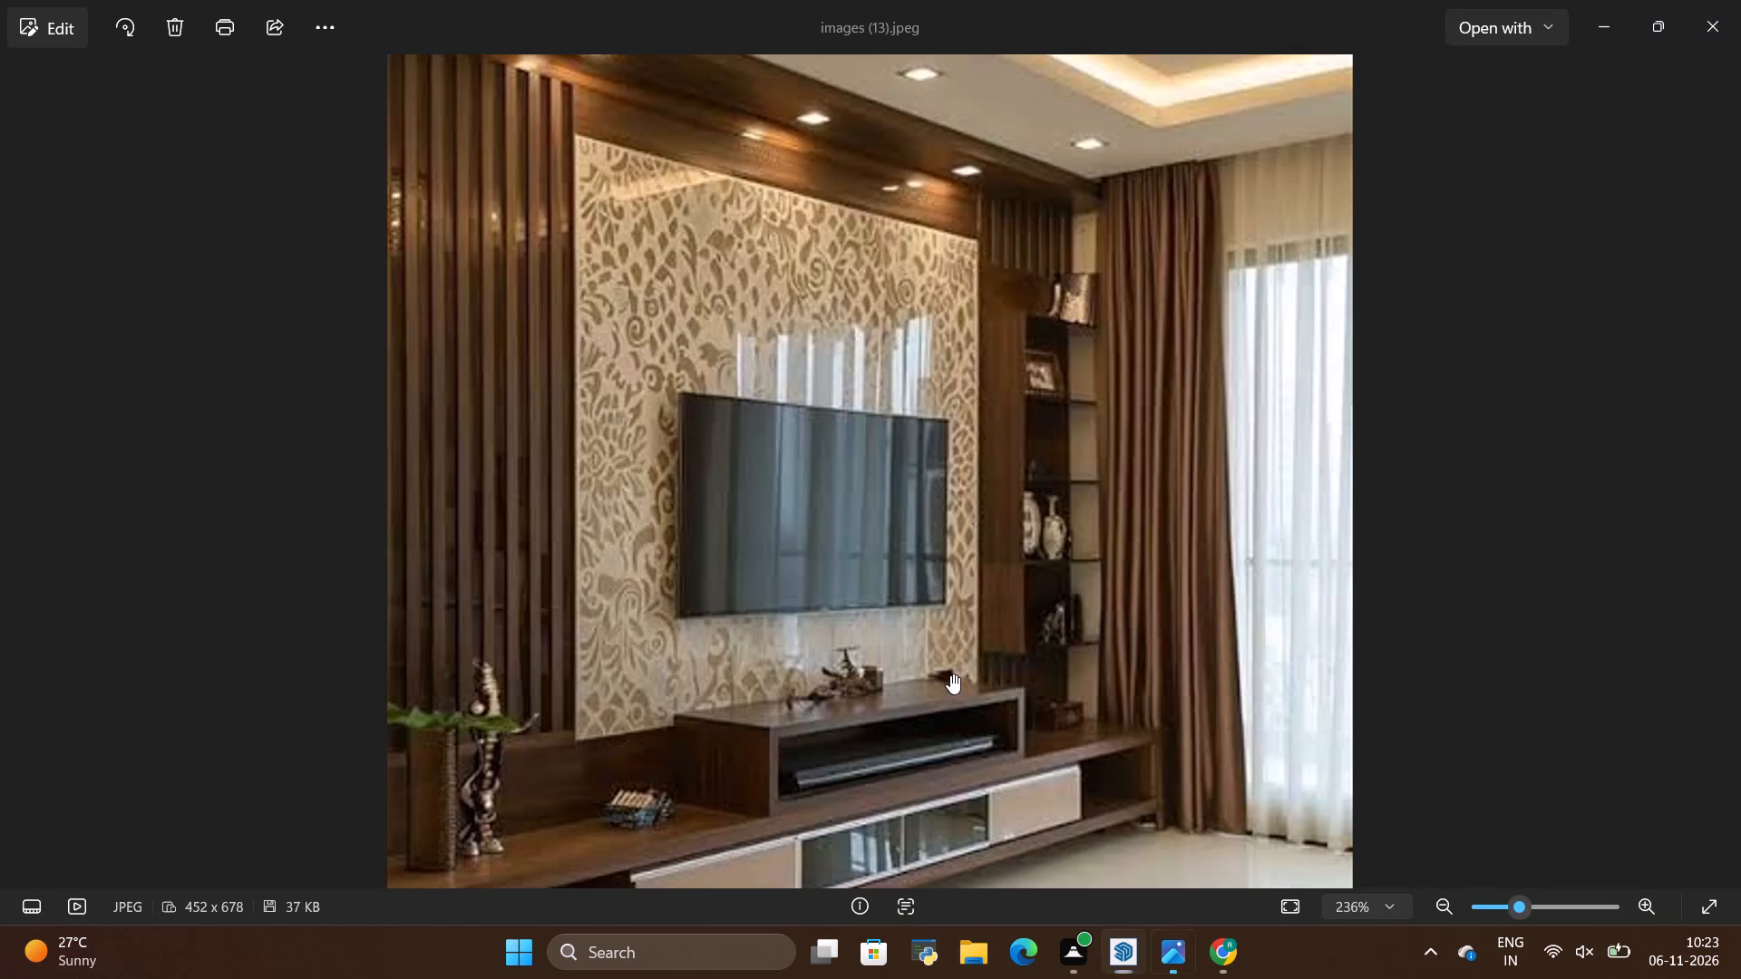
key("alt+Tab")
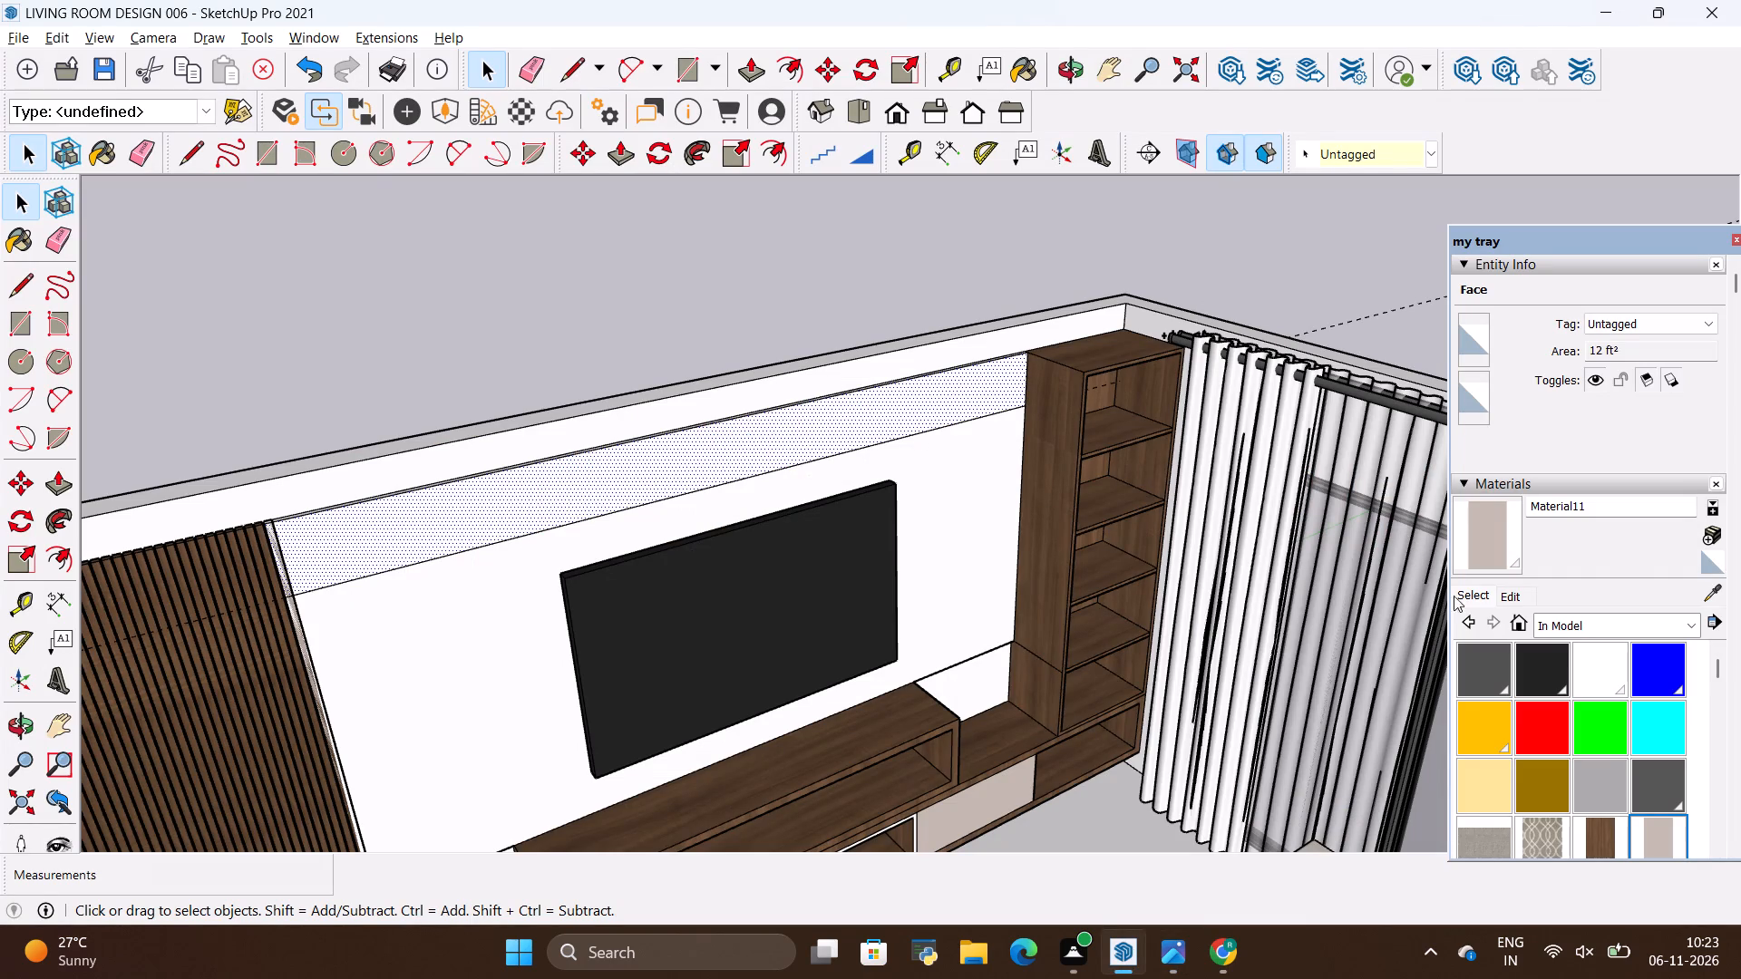
left_click(1711, 601)
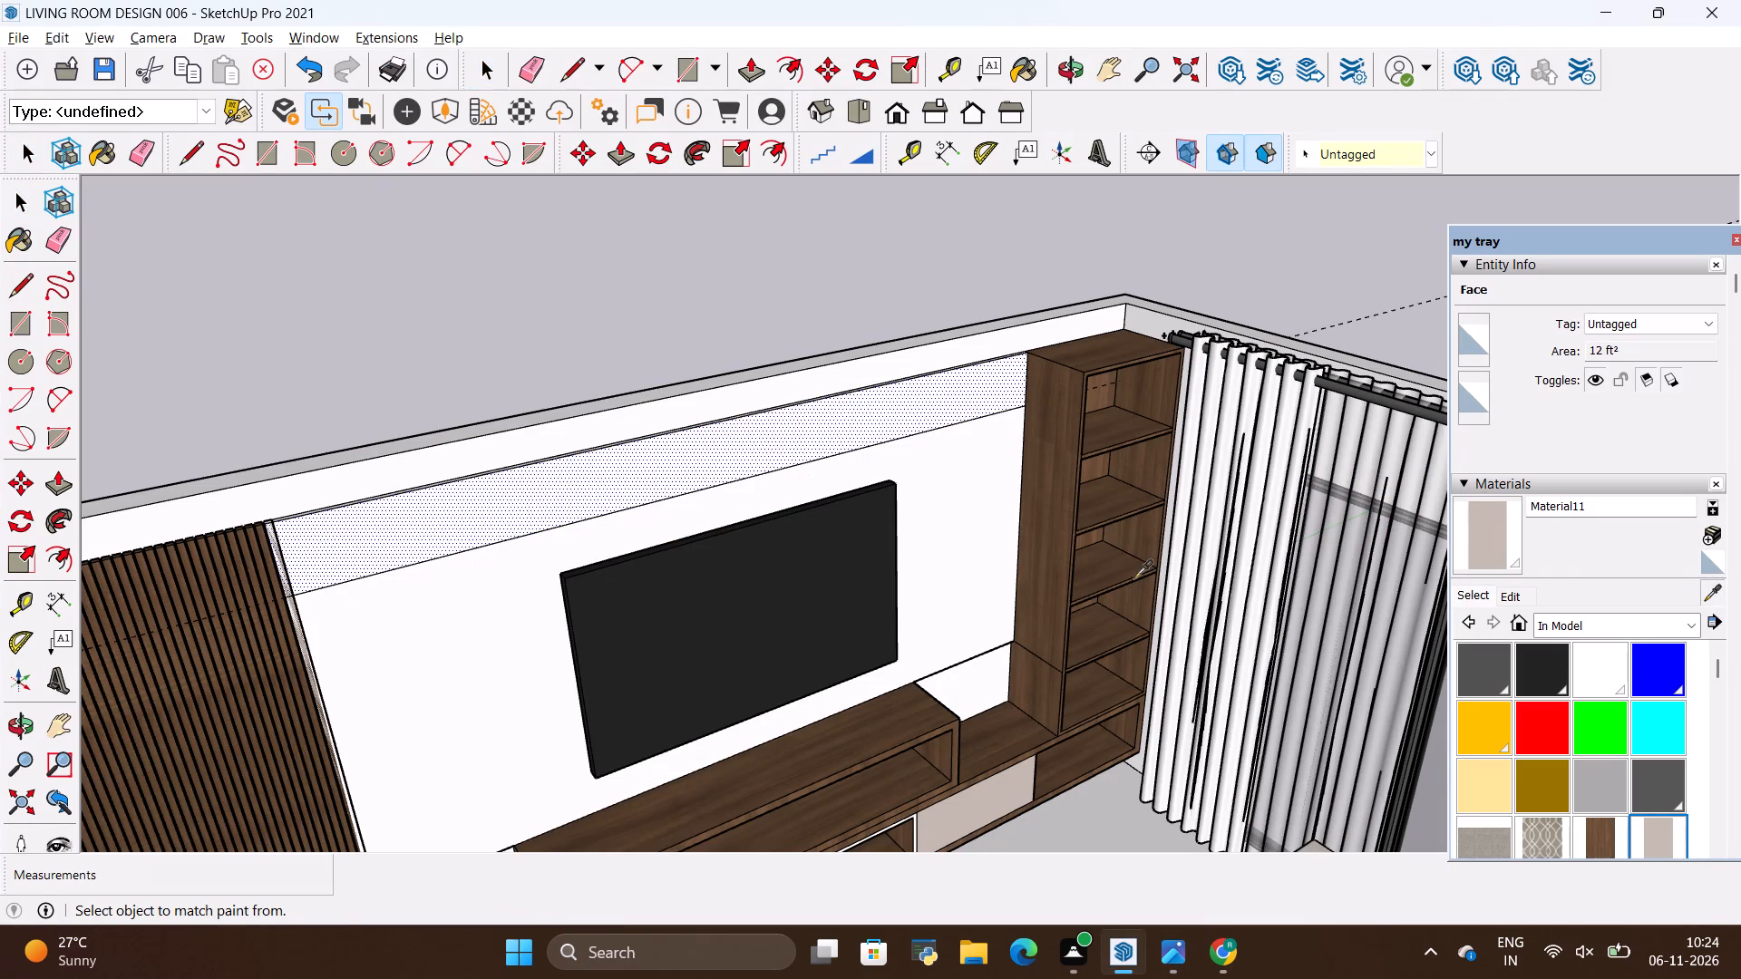
left_click(1110, 570)
left_click(692, 451)
key("space")
left_click(618, 334)
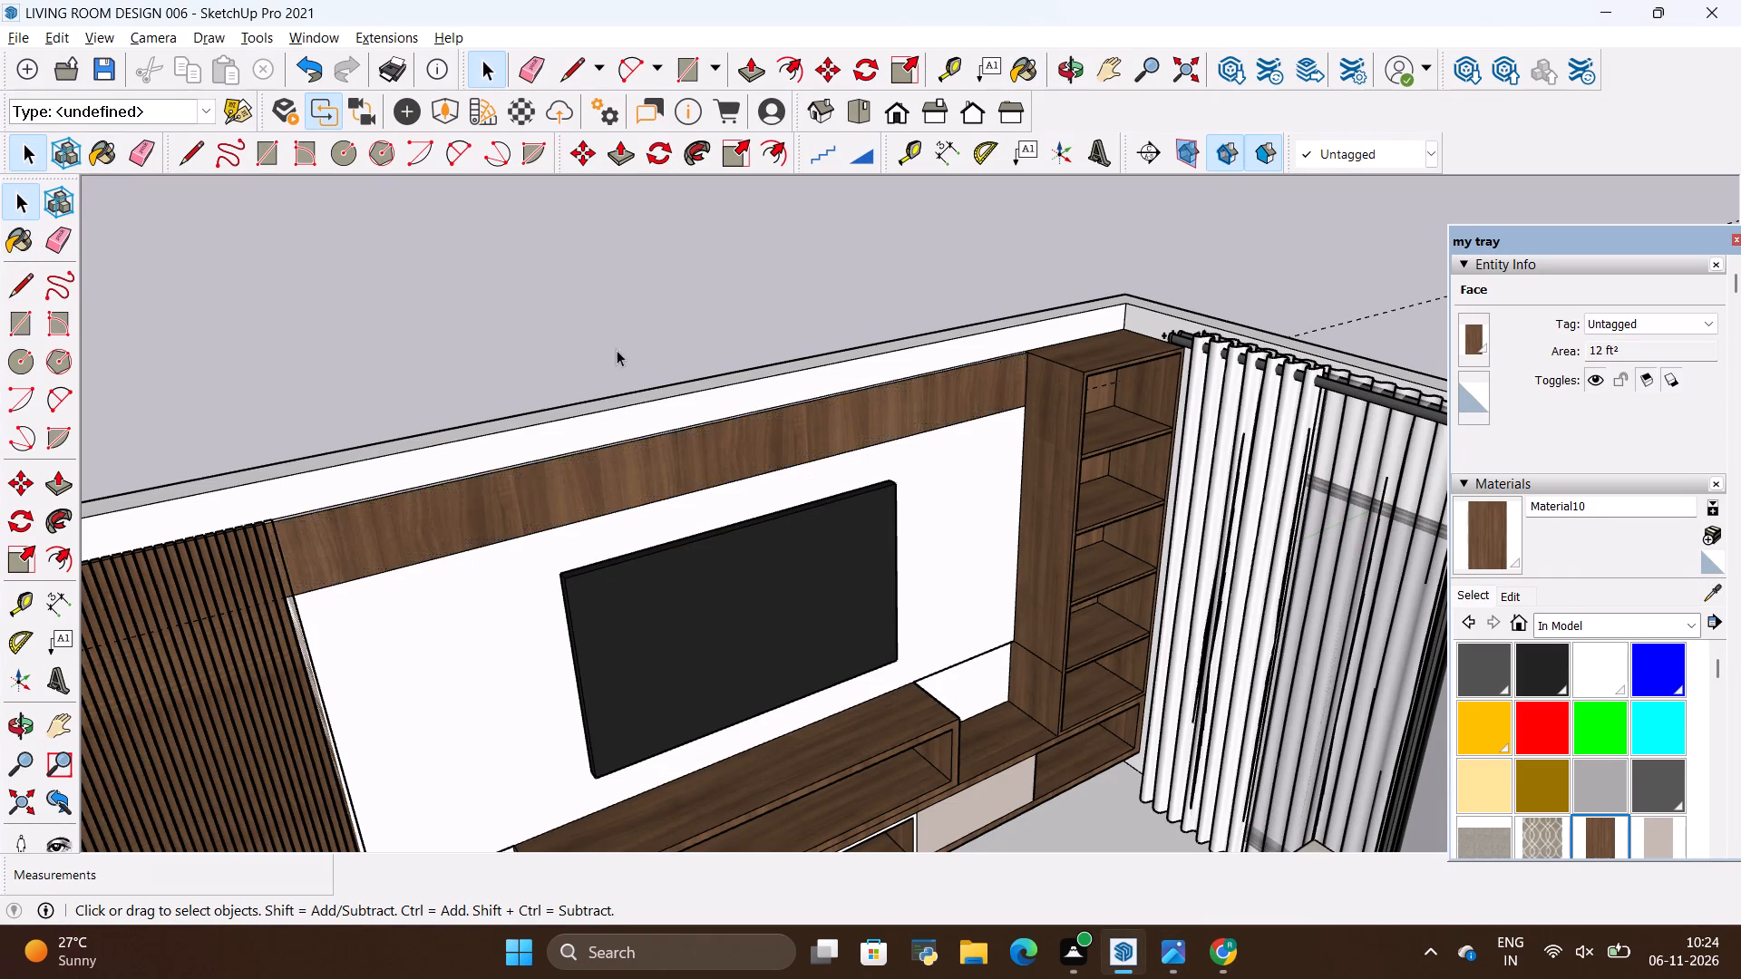
Erase the slat component that overlaps the white TV panel at the inner end of the slatted wall.
scroll(618, 366, "down", 6)
scroll(515, 518, "up", 11)
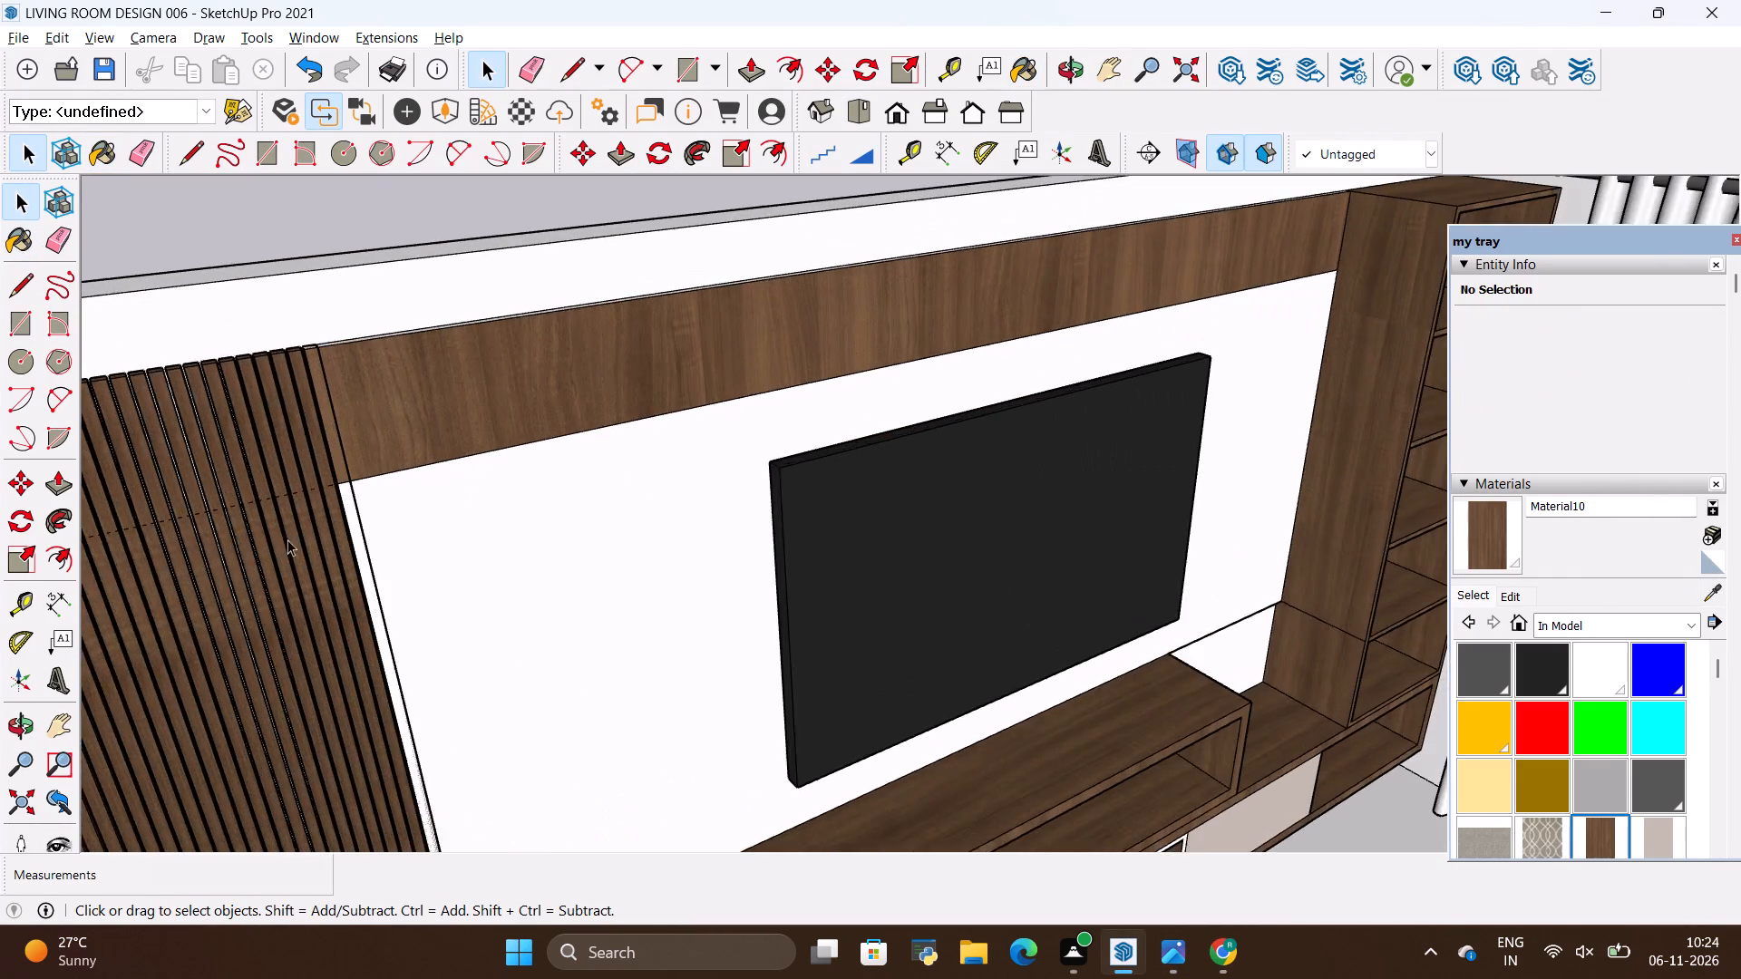
scroll(287, 539, "up", 7)
key("space")
left_click(314, 586)
right_click(312, 586)
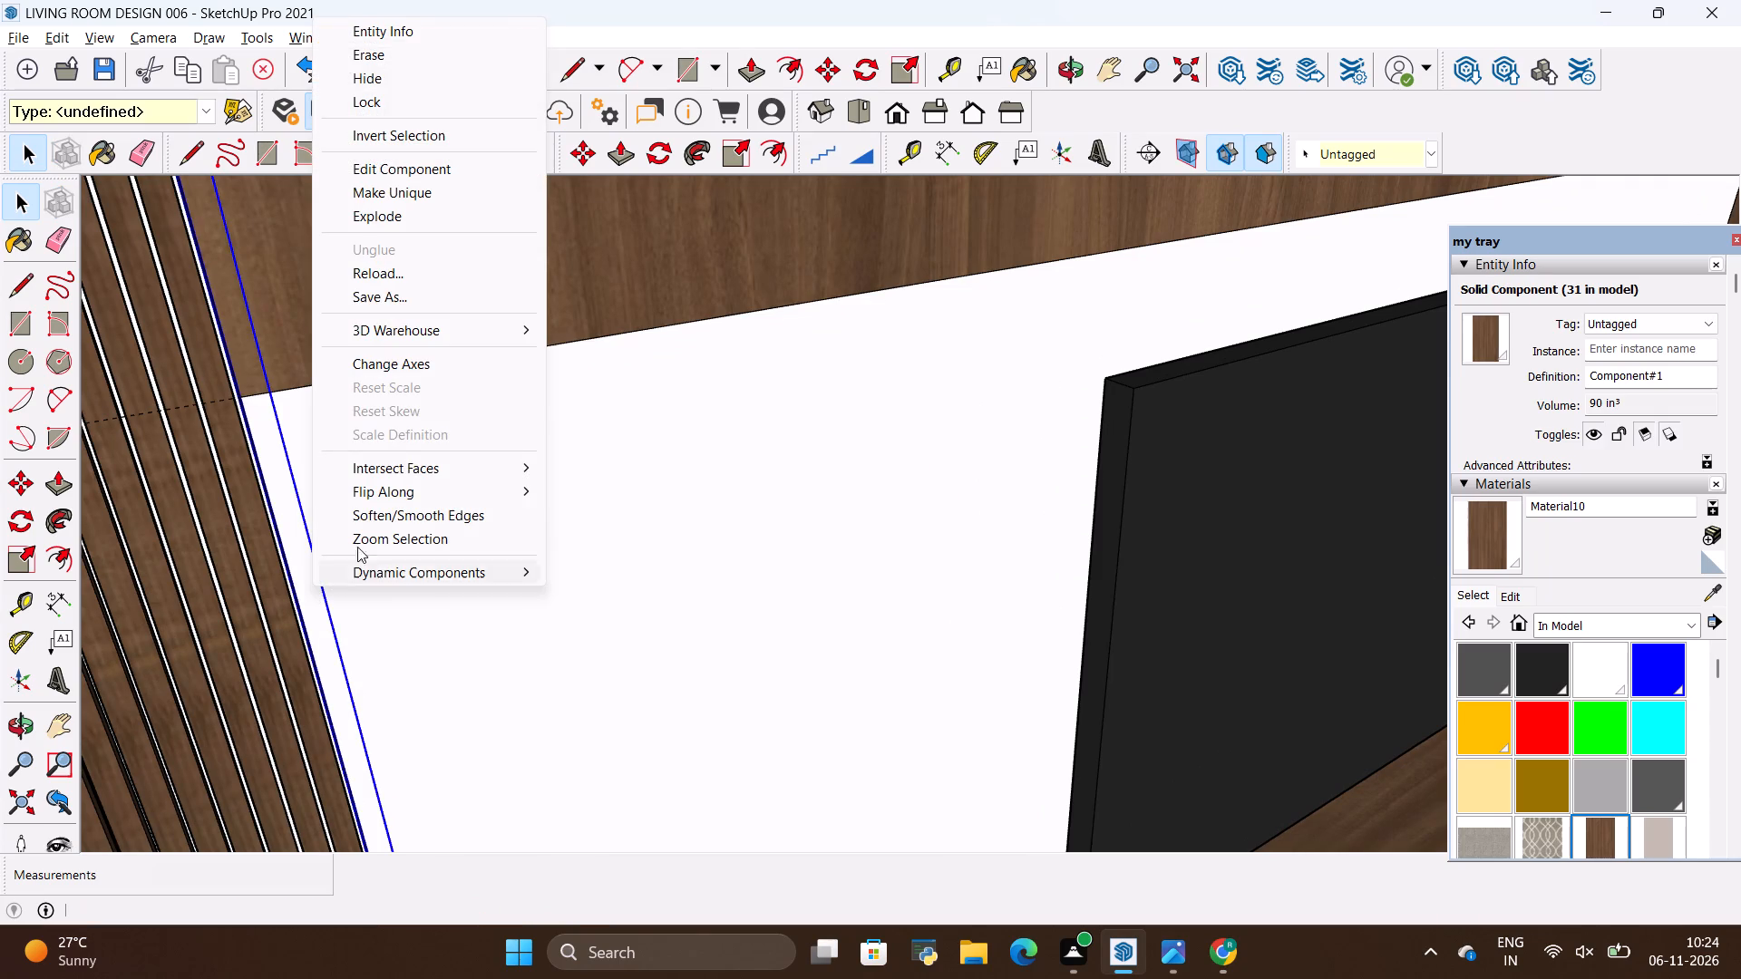
left_click(372, 47)
key("space")
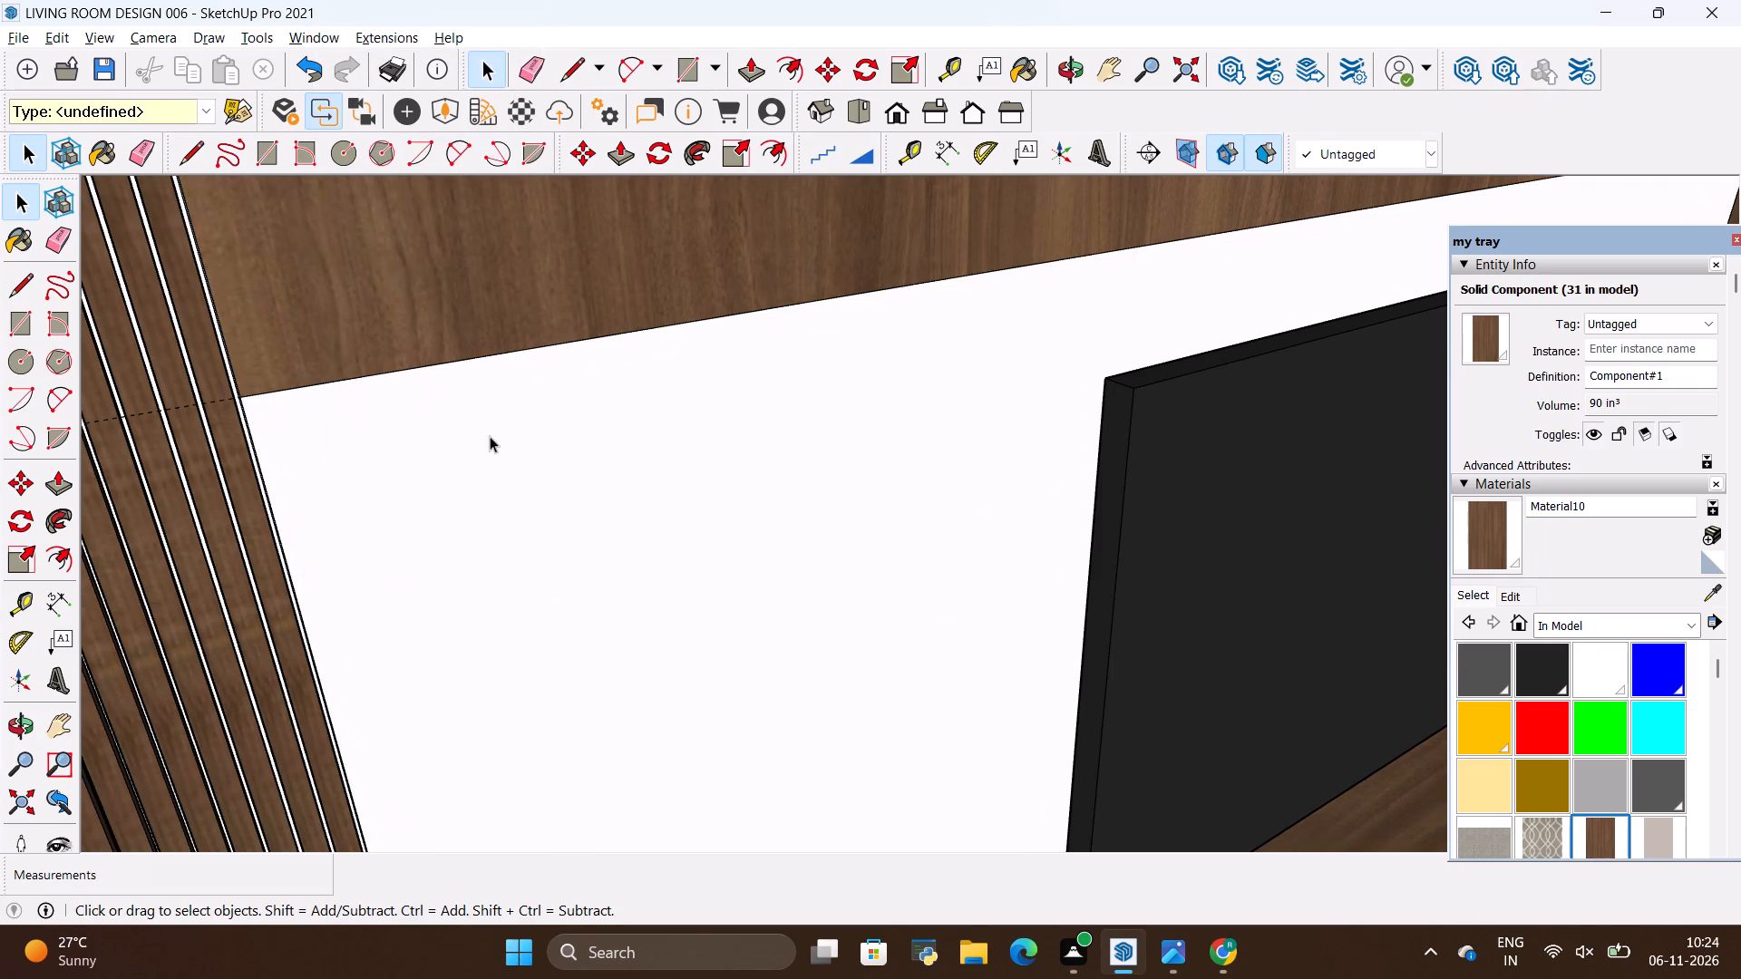
left_click(491, 436)
scroll(536, 476, "down", 20)
scroll(536, 476, "down", 1)
key("space")
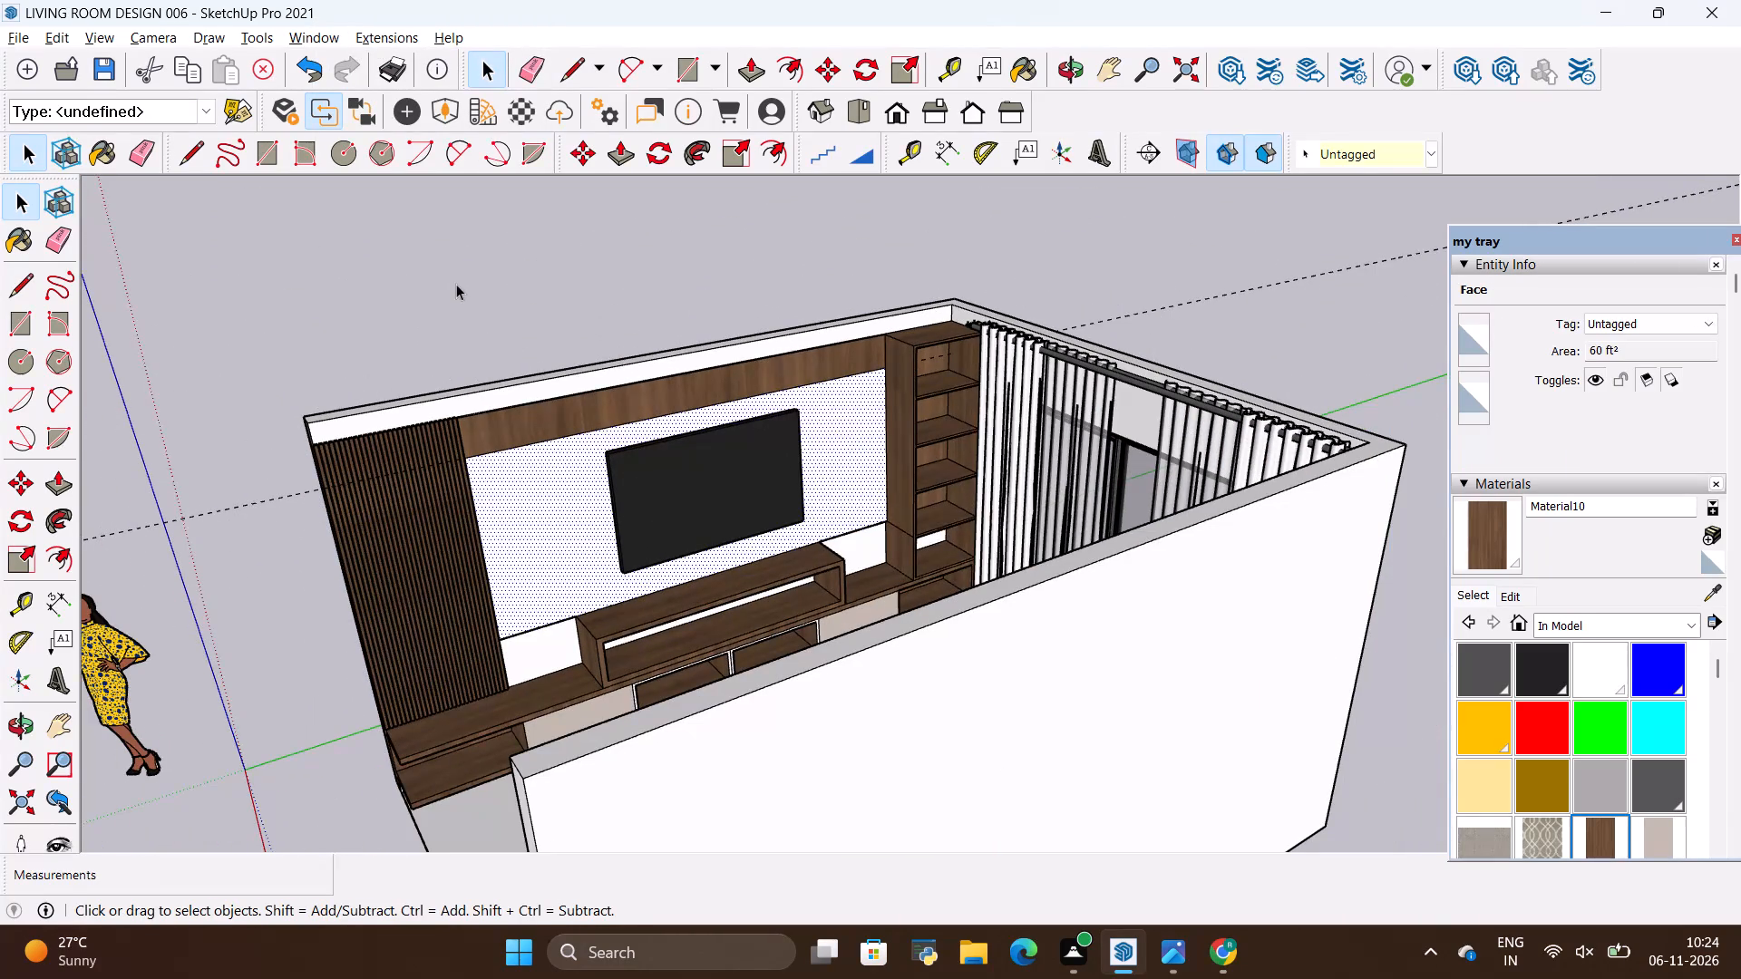
left_click(456, 283)
Paint the white back of the lowest compartment in the tall shelf unit with the brown wood material.
scroll(672, 494, "down", 5)
scroll(862, 497, "up", 16)
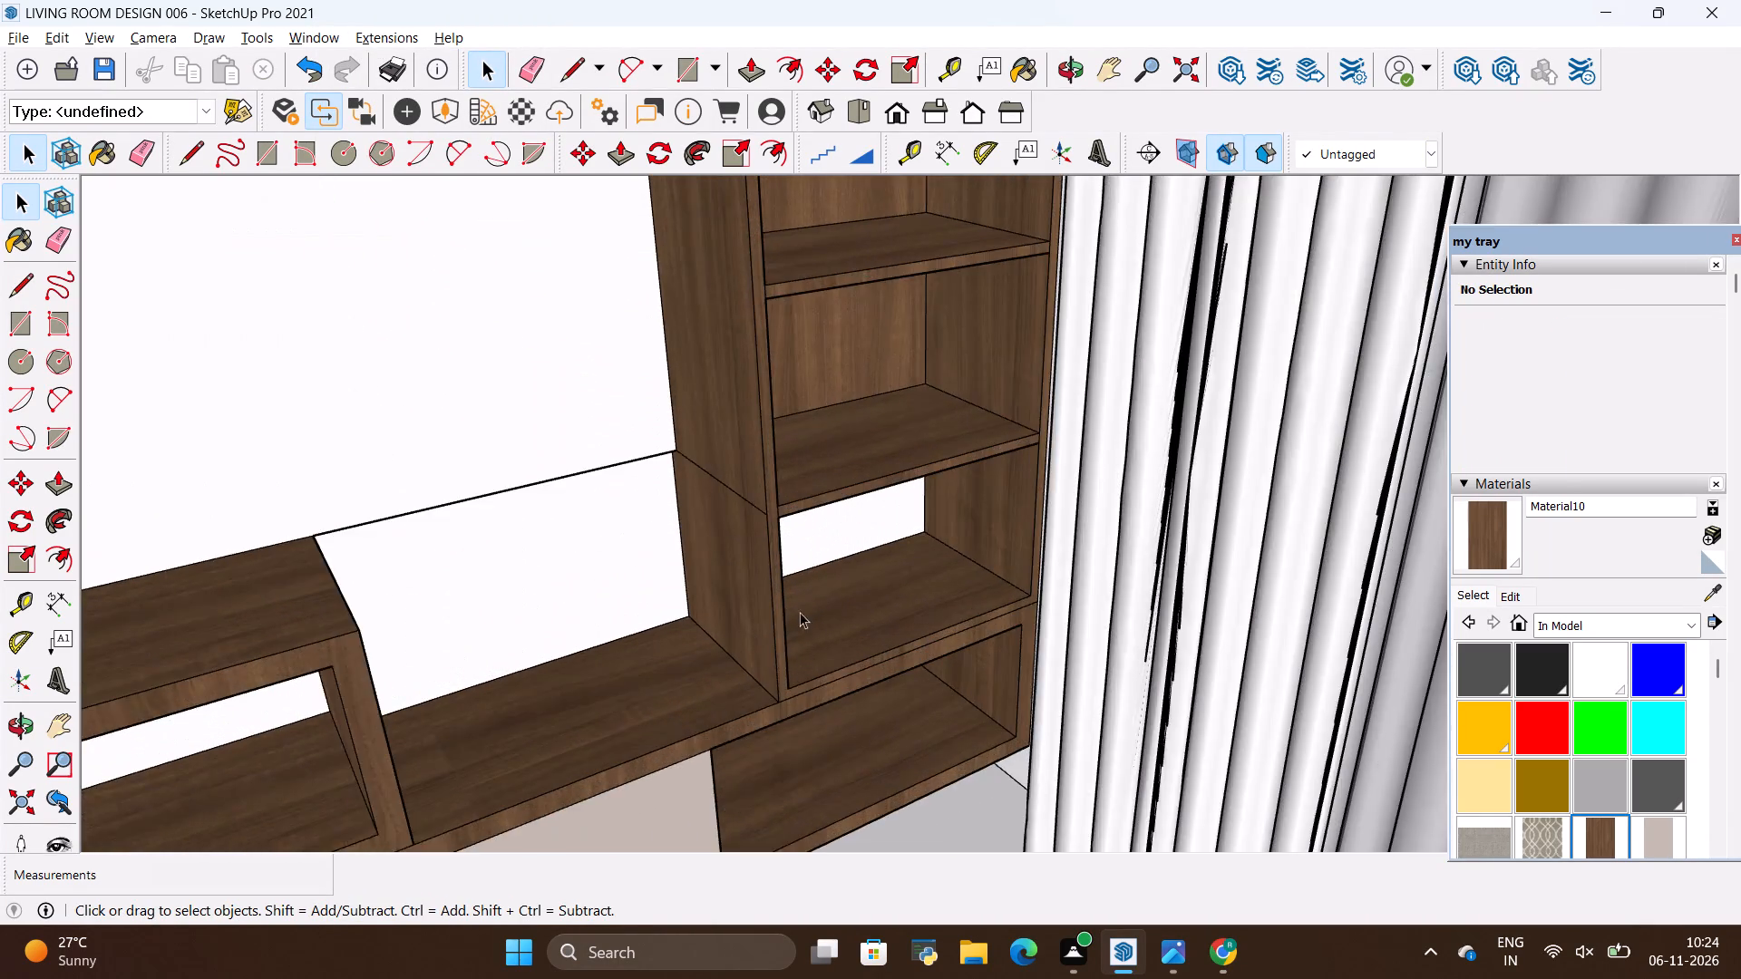
scroll(800, 612, "up", 5)
left_click(1492, 536)
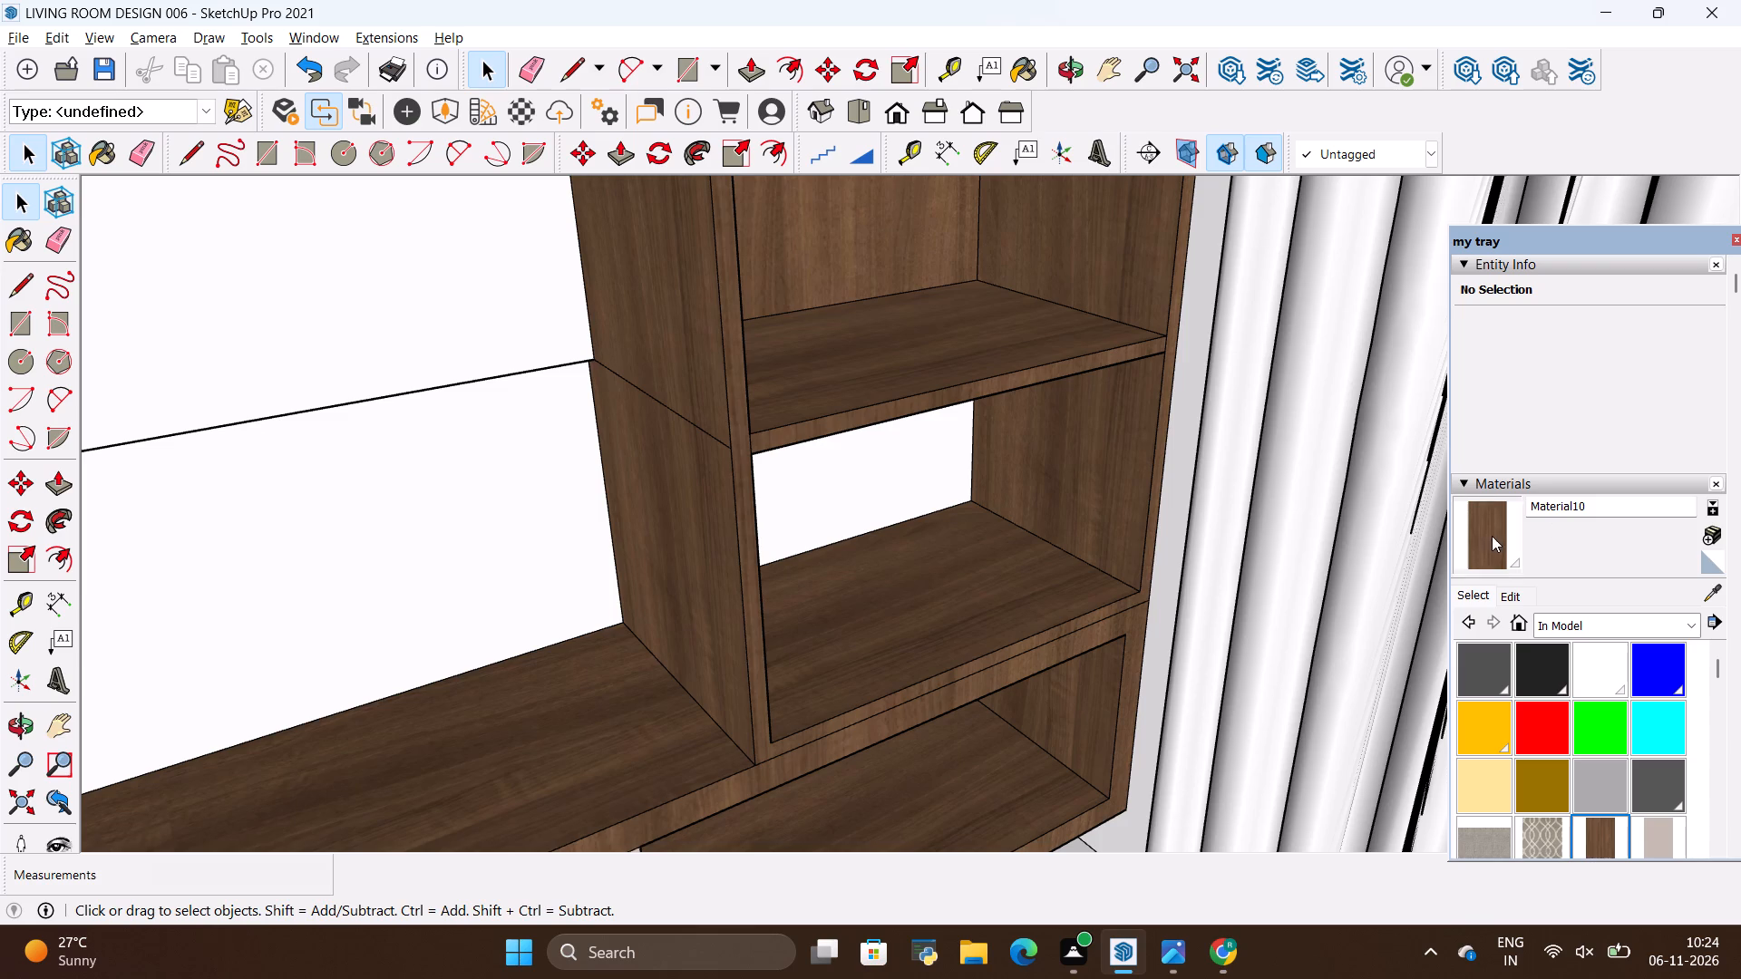
left_click(877, 476)
key("space")
left_click(937, 628)
scroll(966, 636, "down", 17)
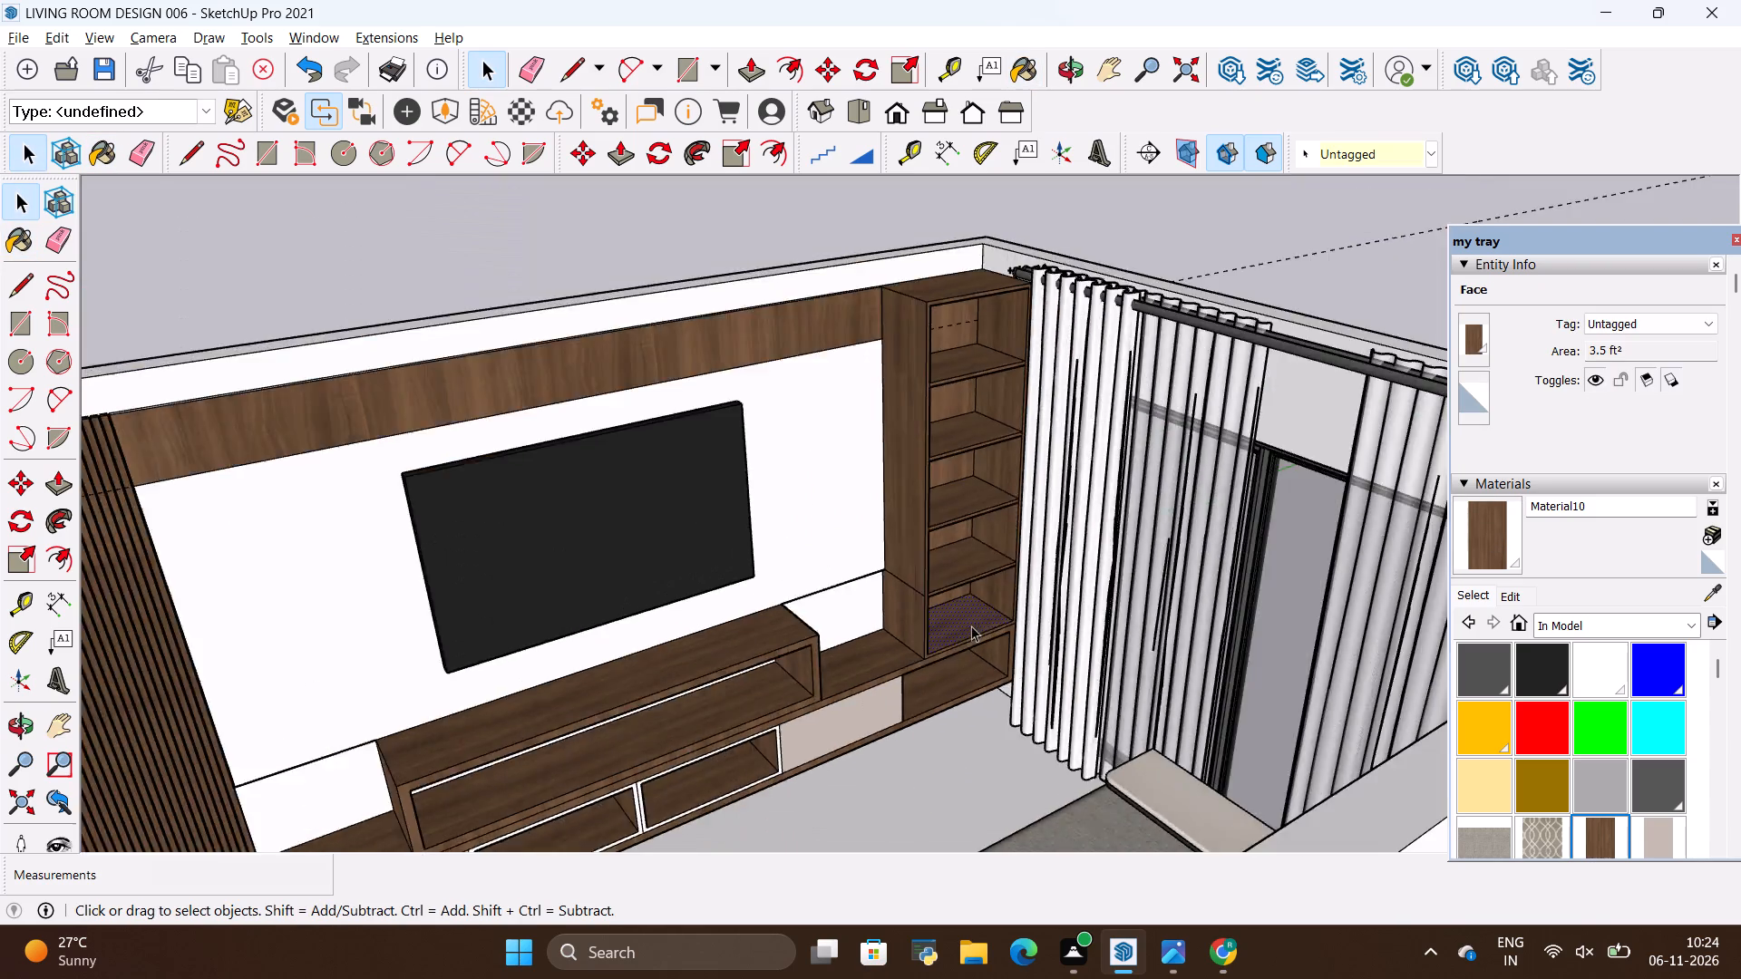
Paint the white back of the raised open console box below the TV with the brown wood material.
scroll(971, 625, "down", 4)
scroll(793, 677, "up", 5)
key("alt+Tab")
key("alt+Tab")
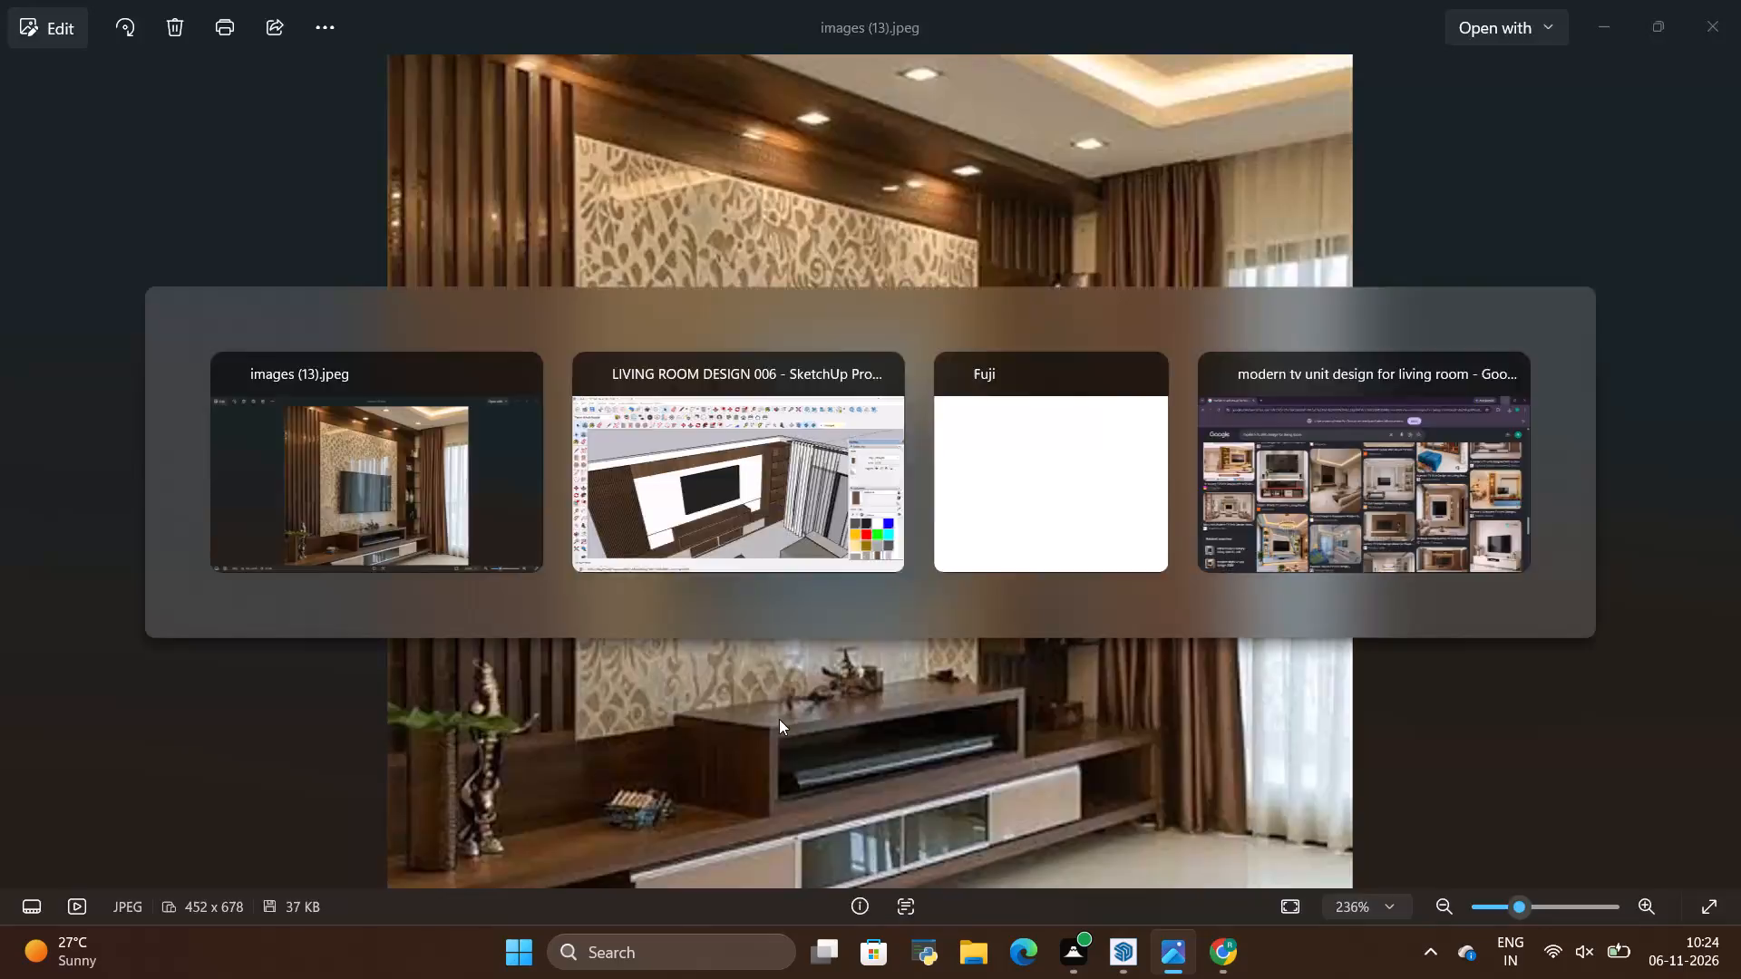
scroll(792, 755, "up", 8)
left_click(1476, 520)
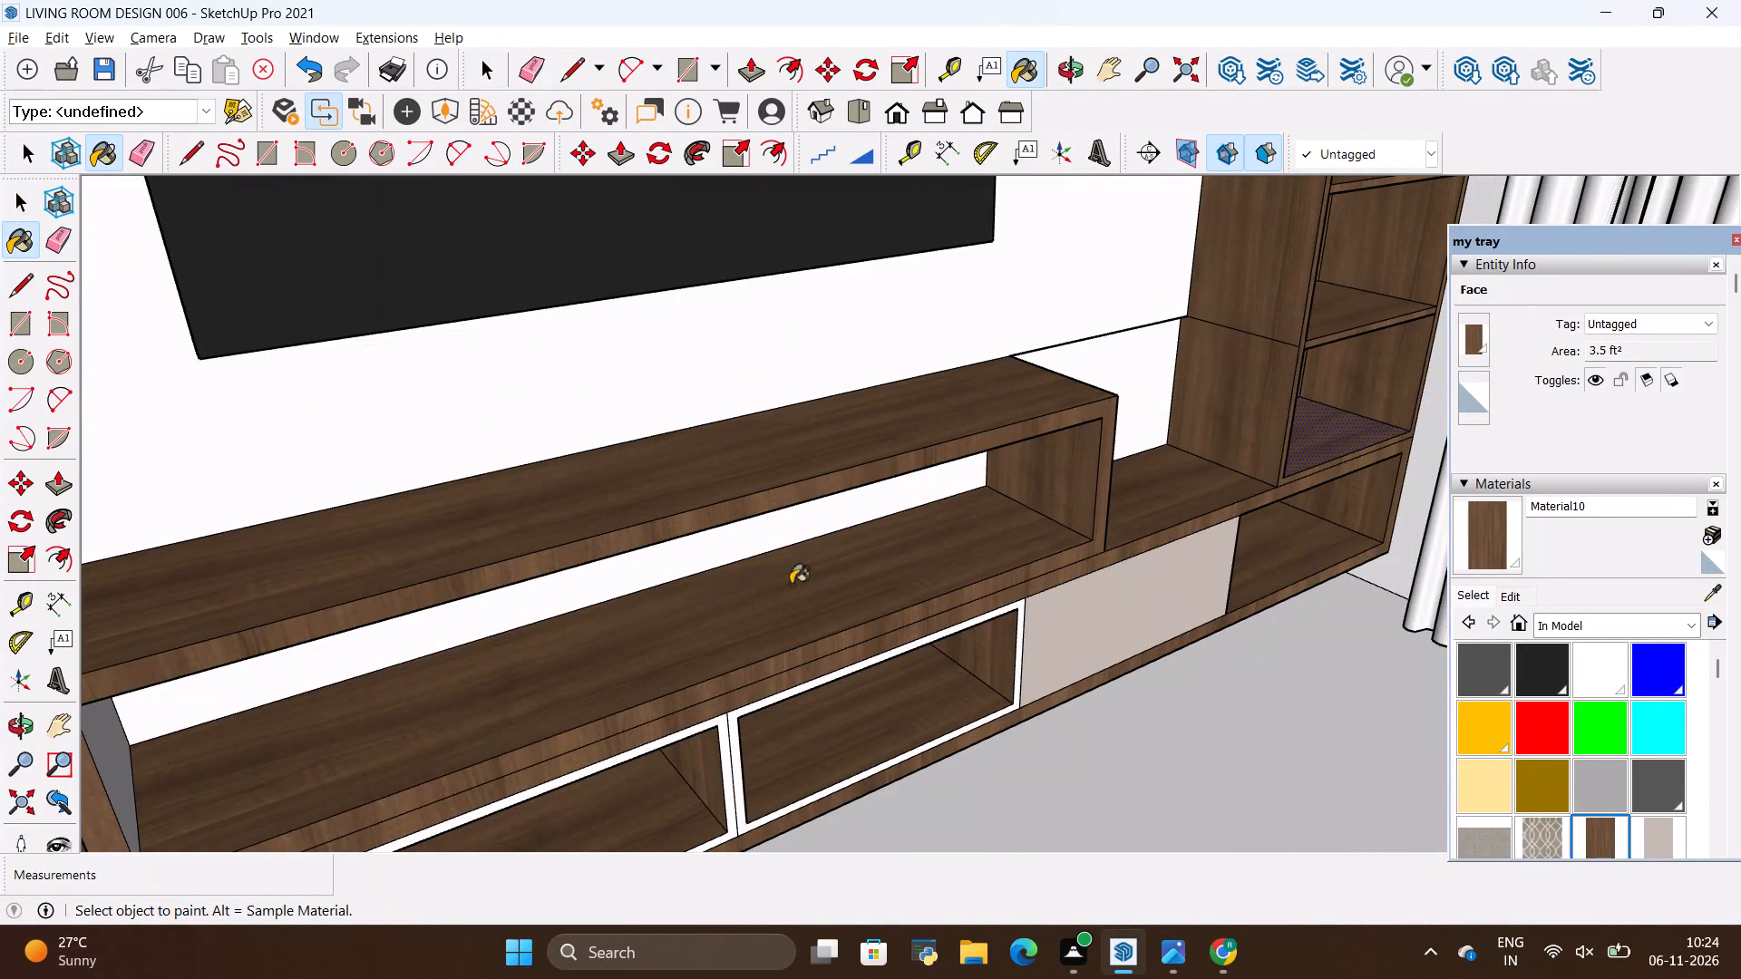
scroll(768, 590, "up", 4)
left_click(744, 509)
key("space")
left_click(829, 612)
scroll(874, 648, "down", 8)
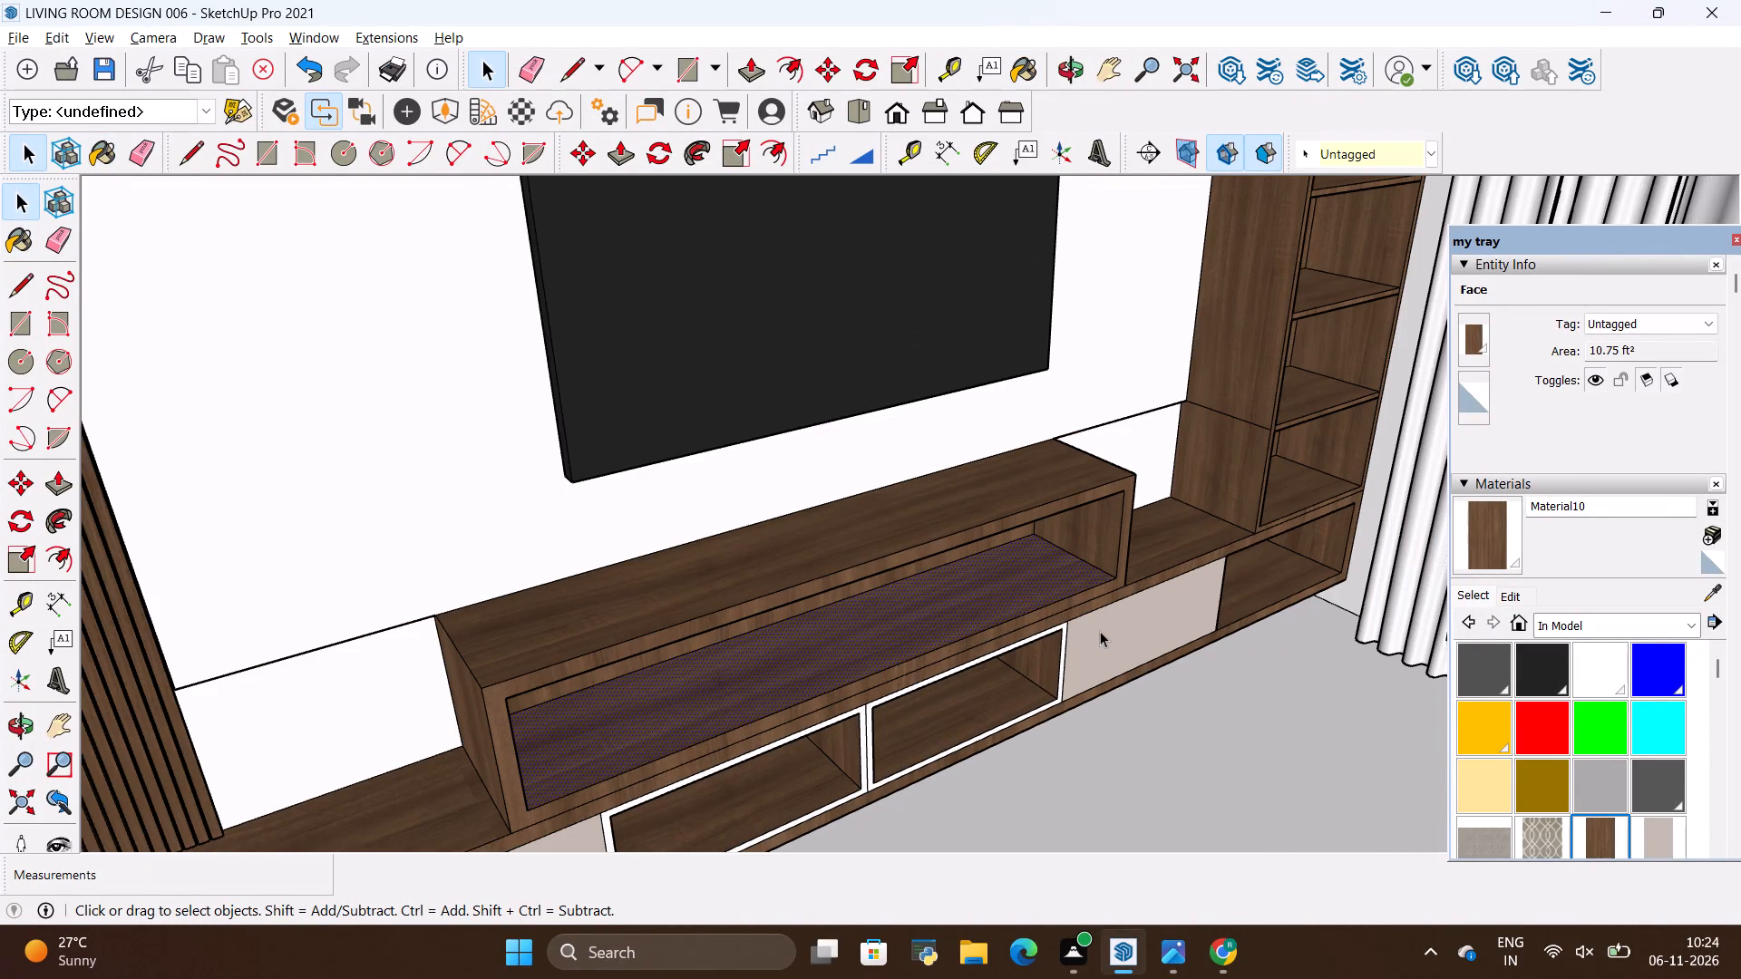
Compare the TV wall with the reference photo, examining the panel behind the TV and the wood band above it.
scroll(1017, 652, "down", 9)
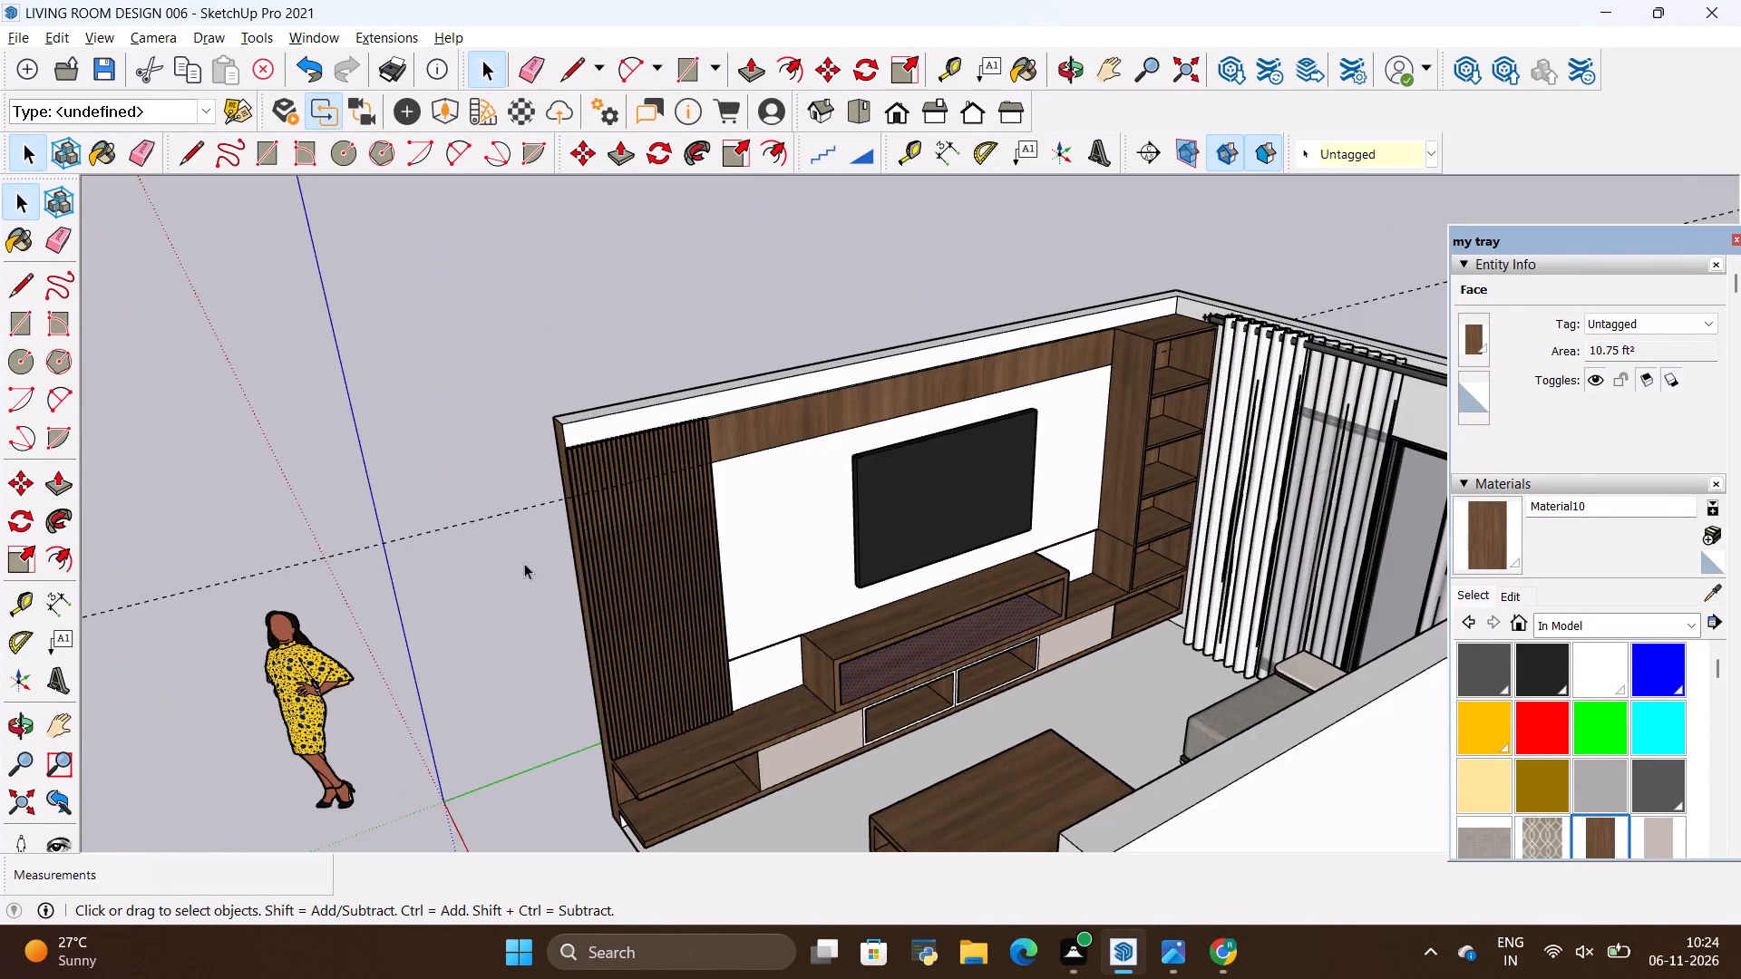
scroll(513, 563, "up", 3)
key("alt+Tab")
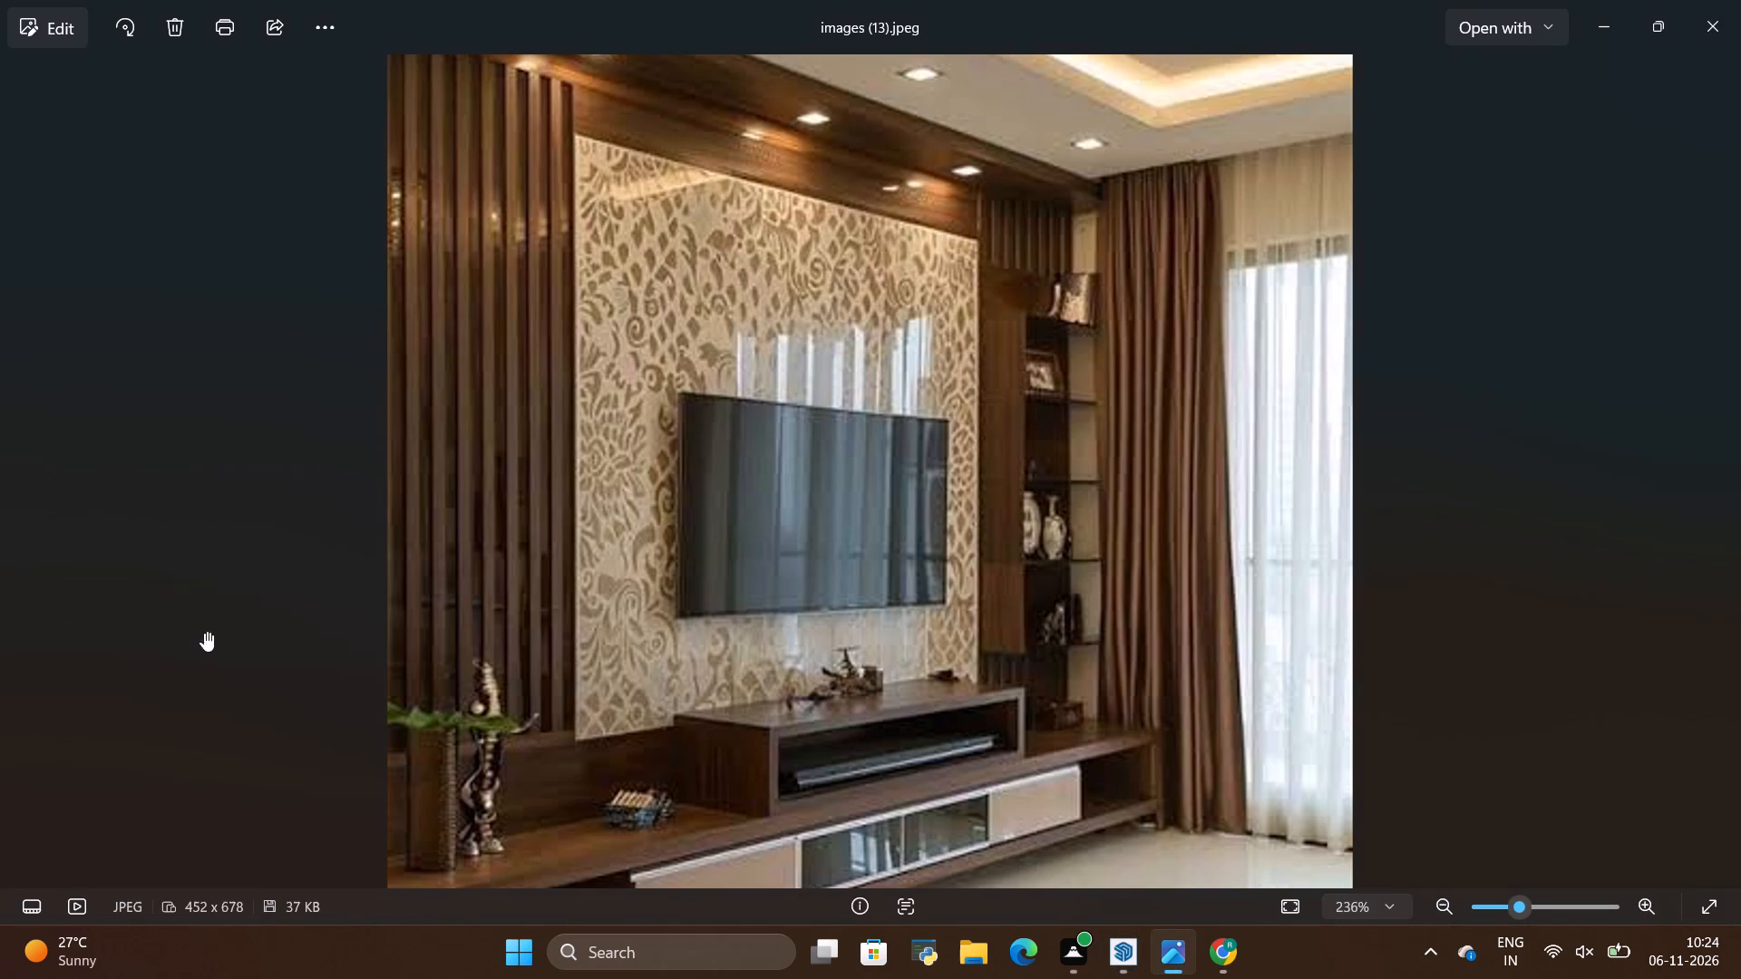
key("alt+Tab")
scroll(348, 635, "down", 10)
scroll(806, 306, "up", 6)
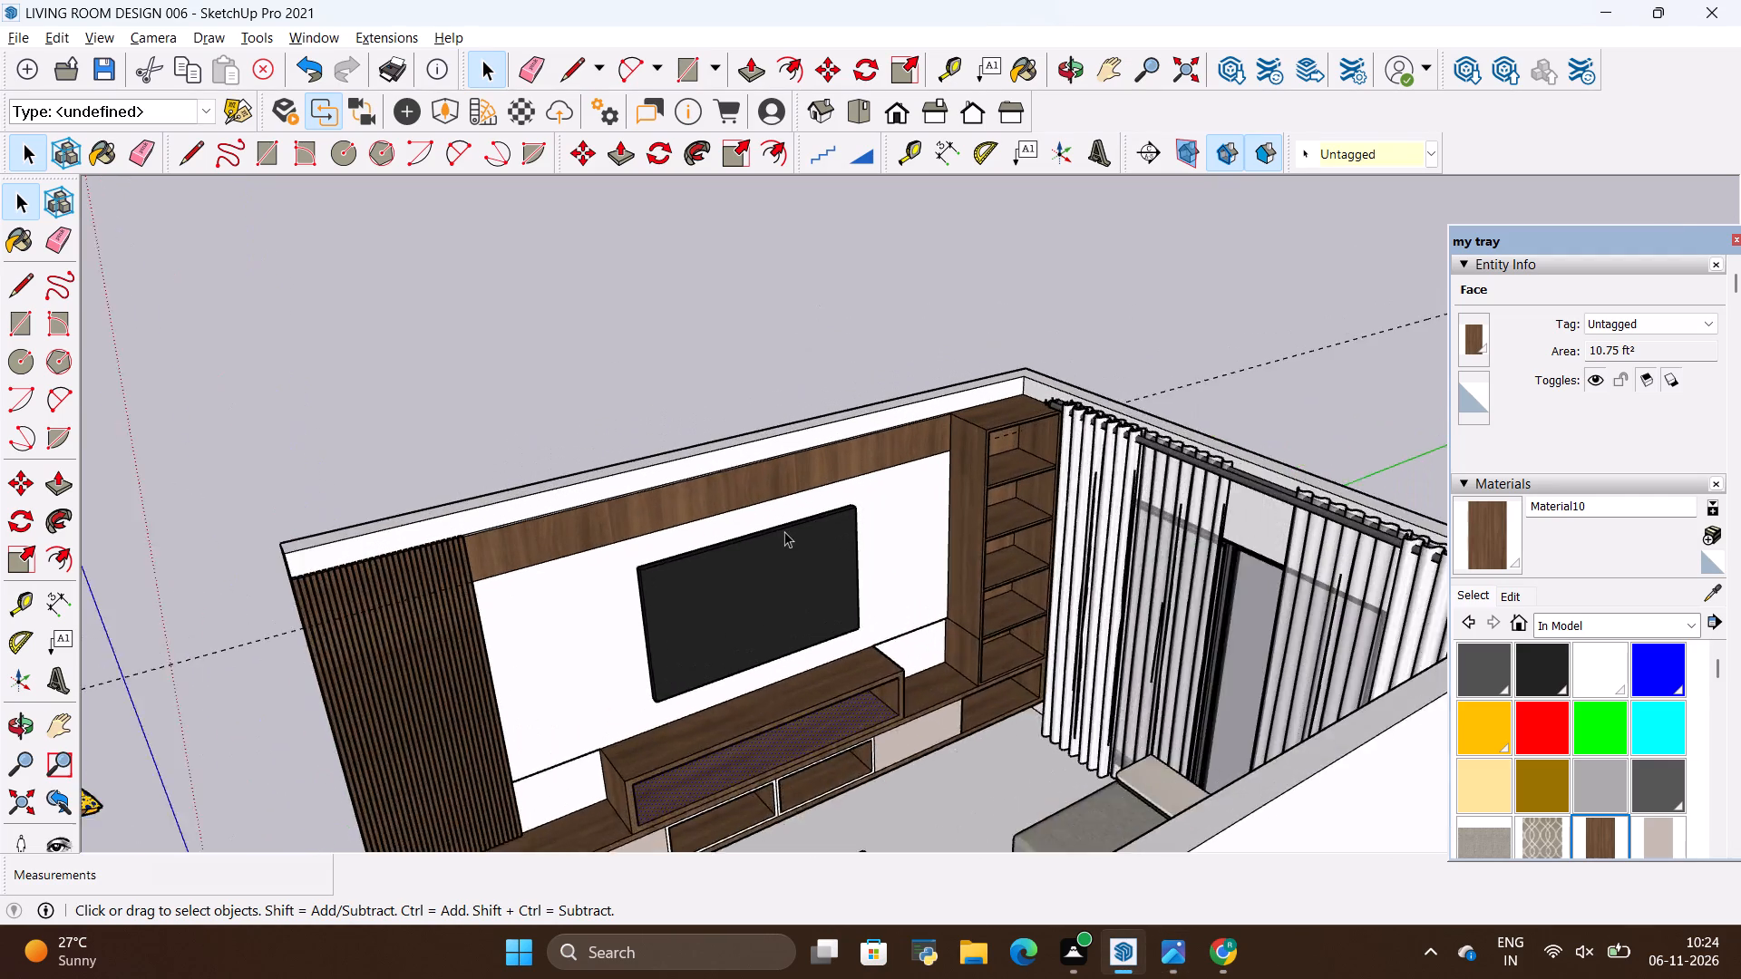
scroll(784, 531, "up", 1)
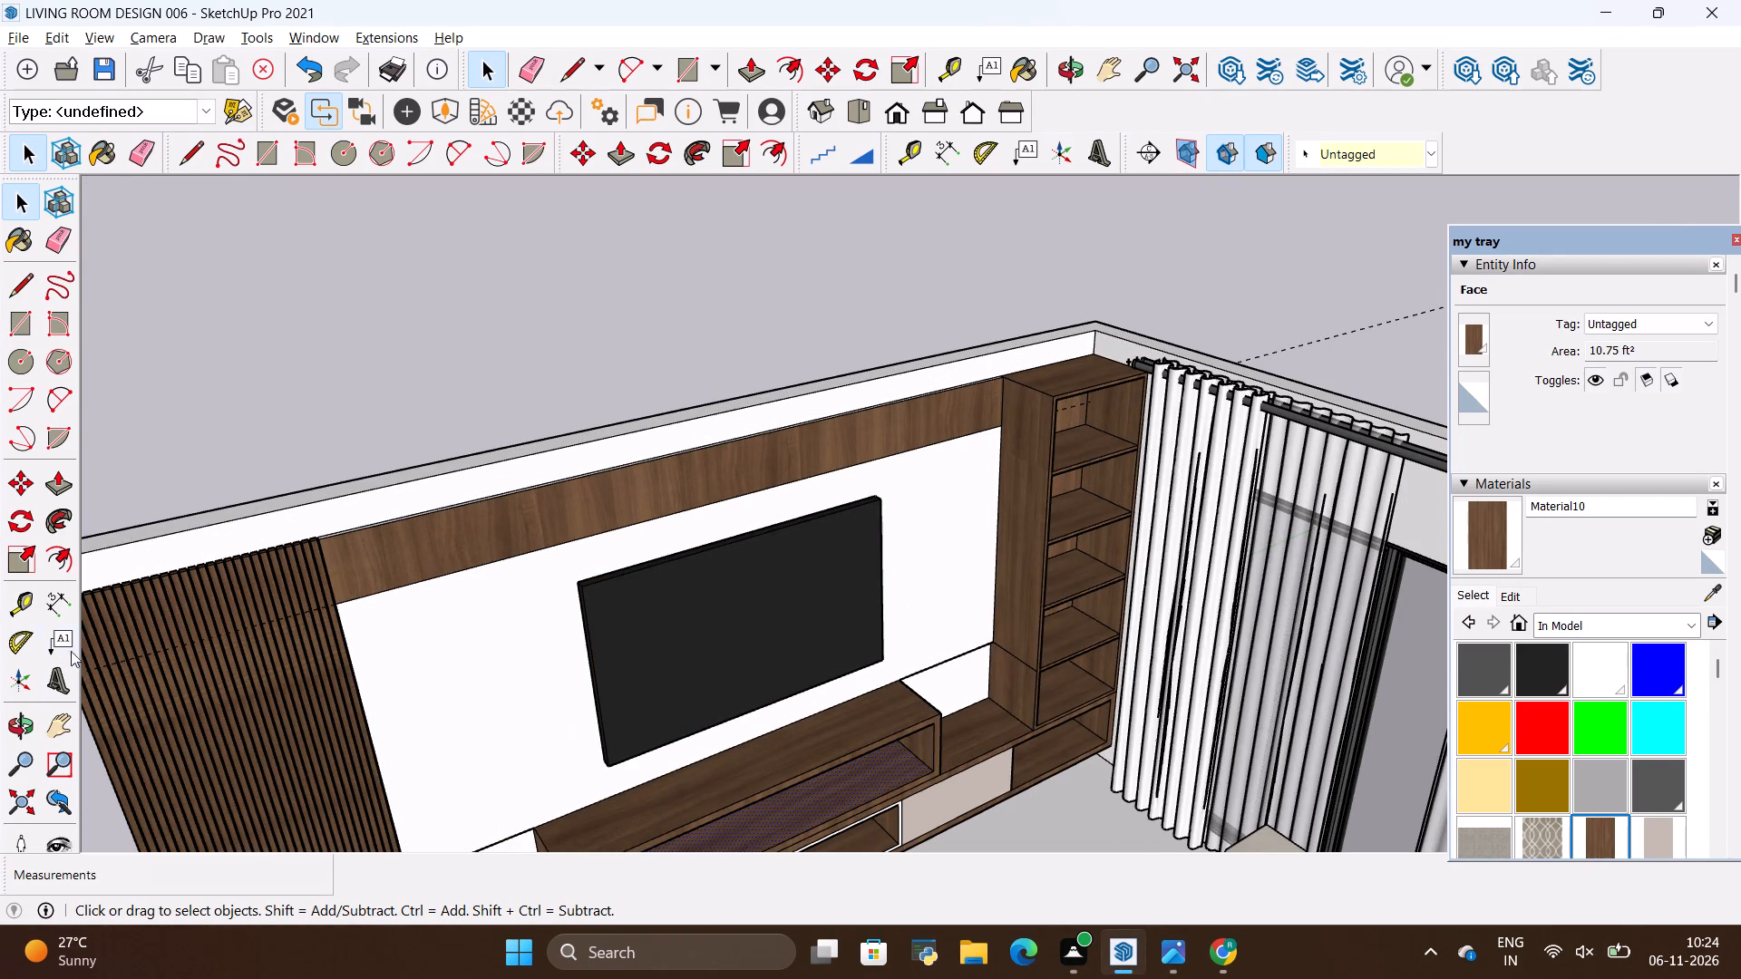
left_click(31, 717)
left_click_drag(909, 569, 600, 616)
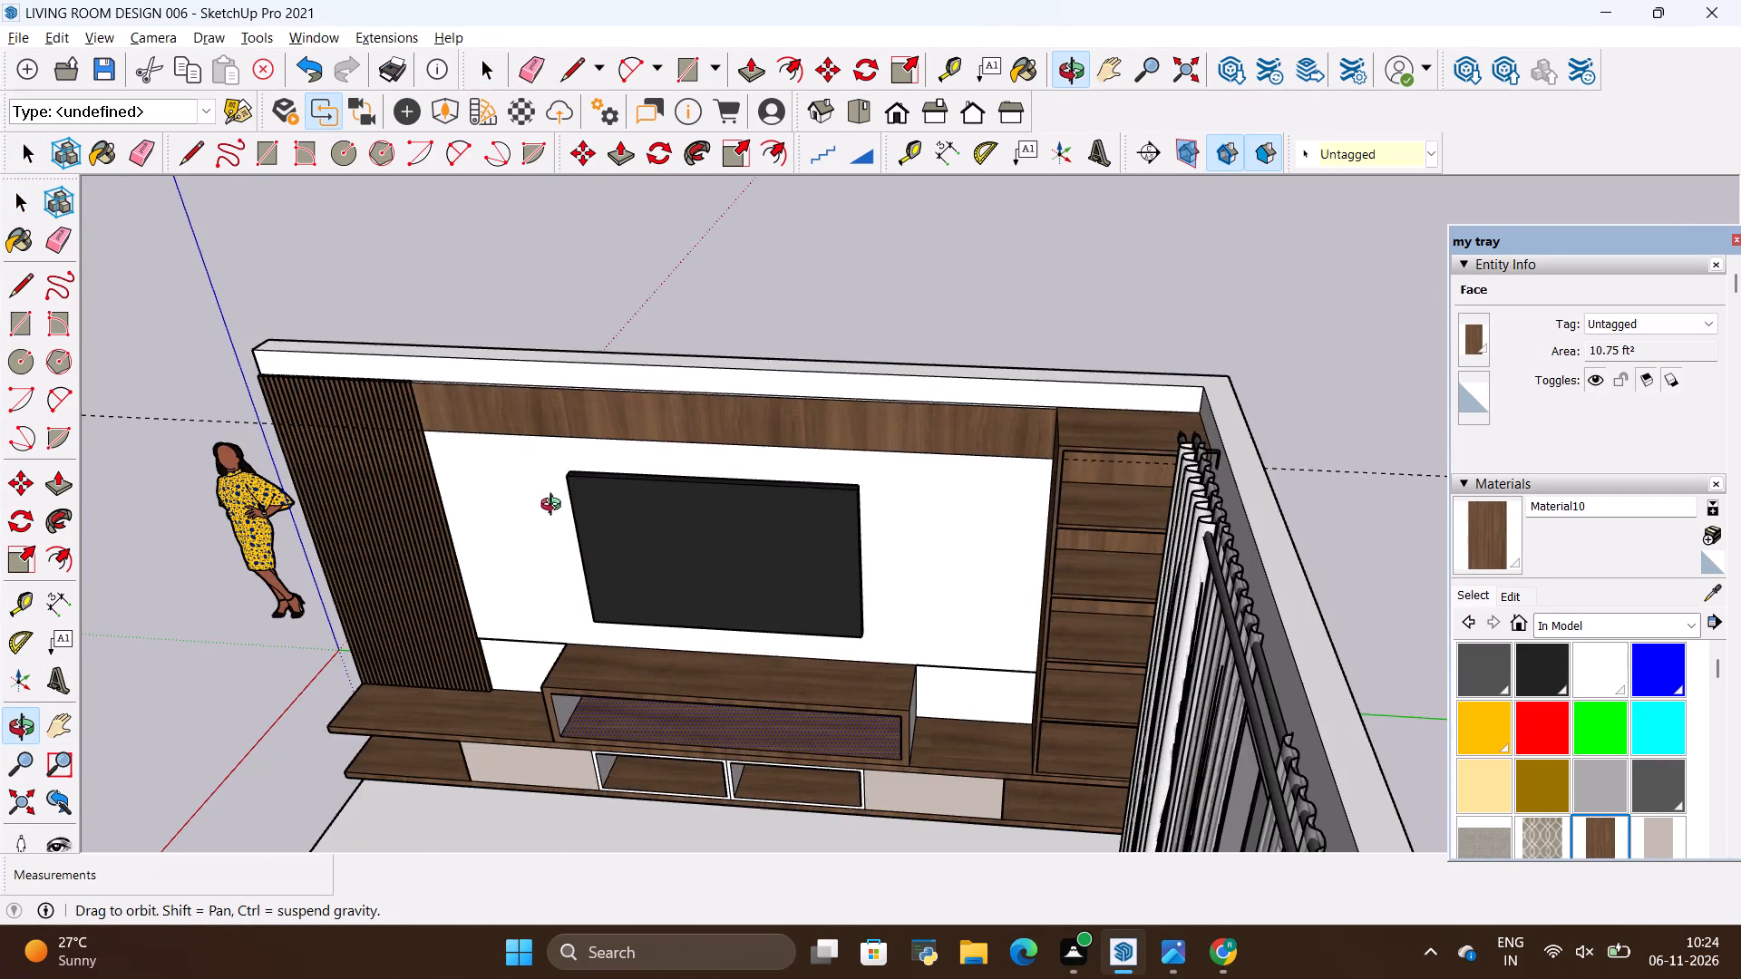
scroll(501, 477, "up", 10)
left_click_drag(499, 466, 702, 414)
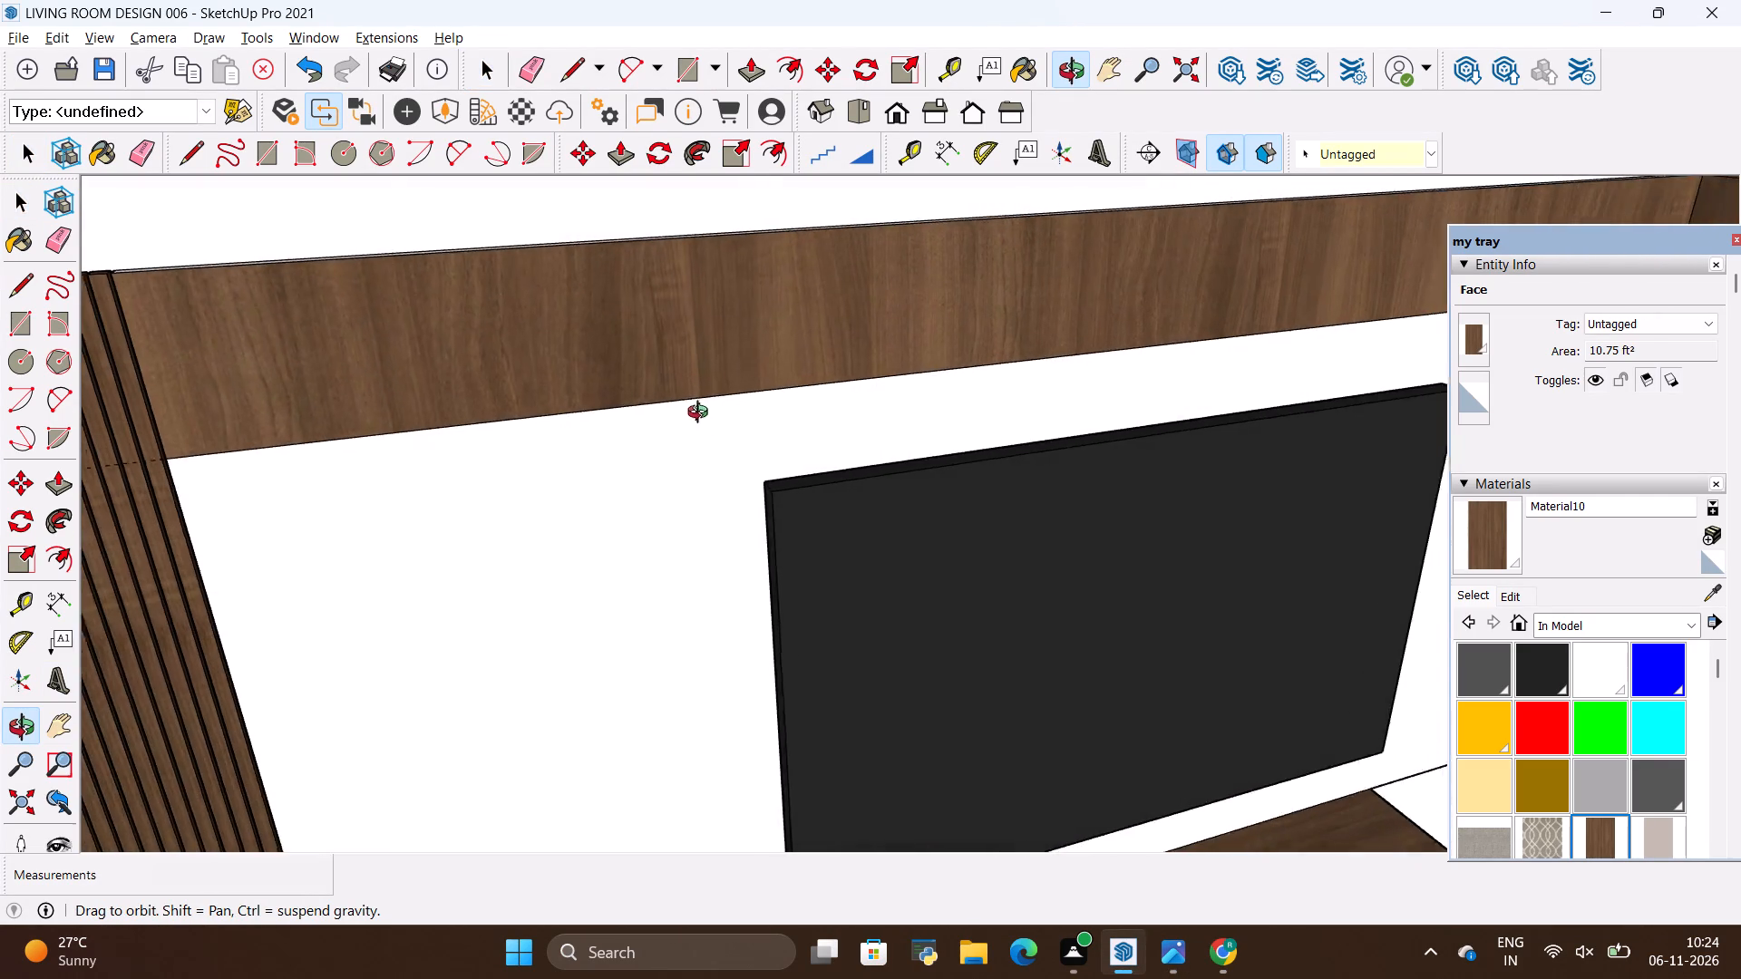
left_click_drag(702, 414, 696, 415)
scroll(1163, 417, "down", 4)
scroll(639, 394, "up", 9)
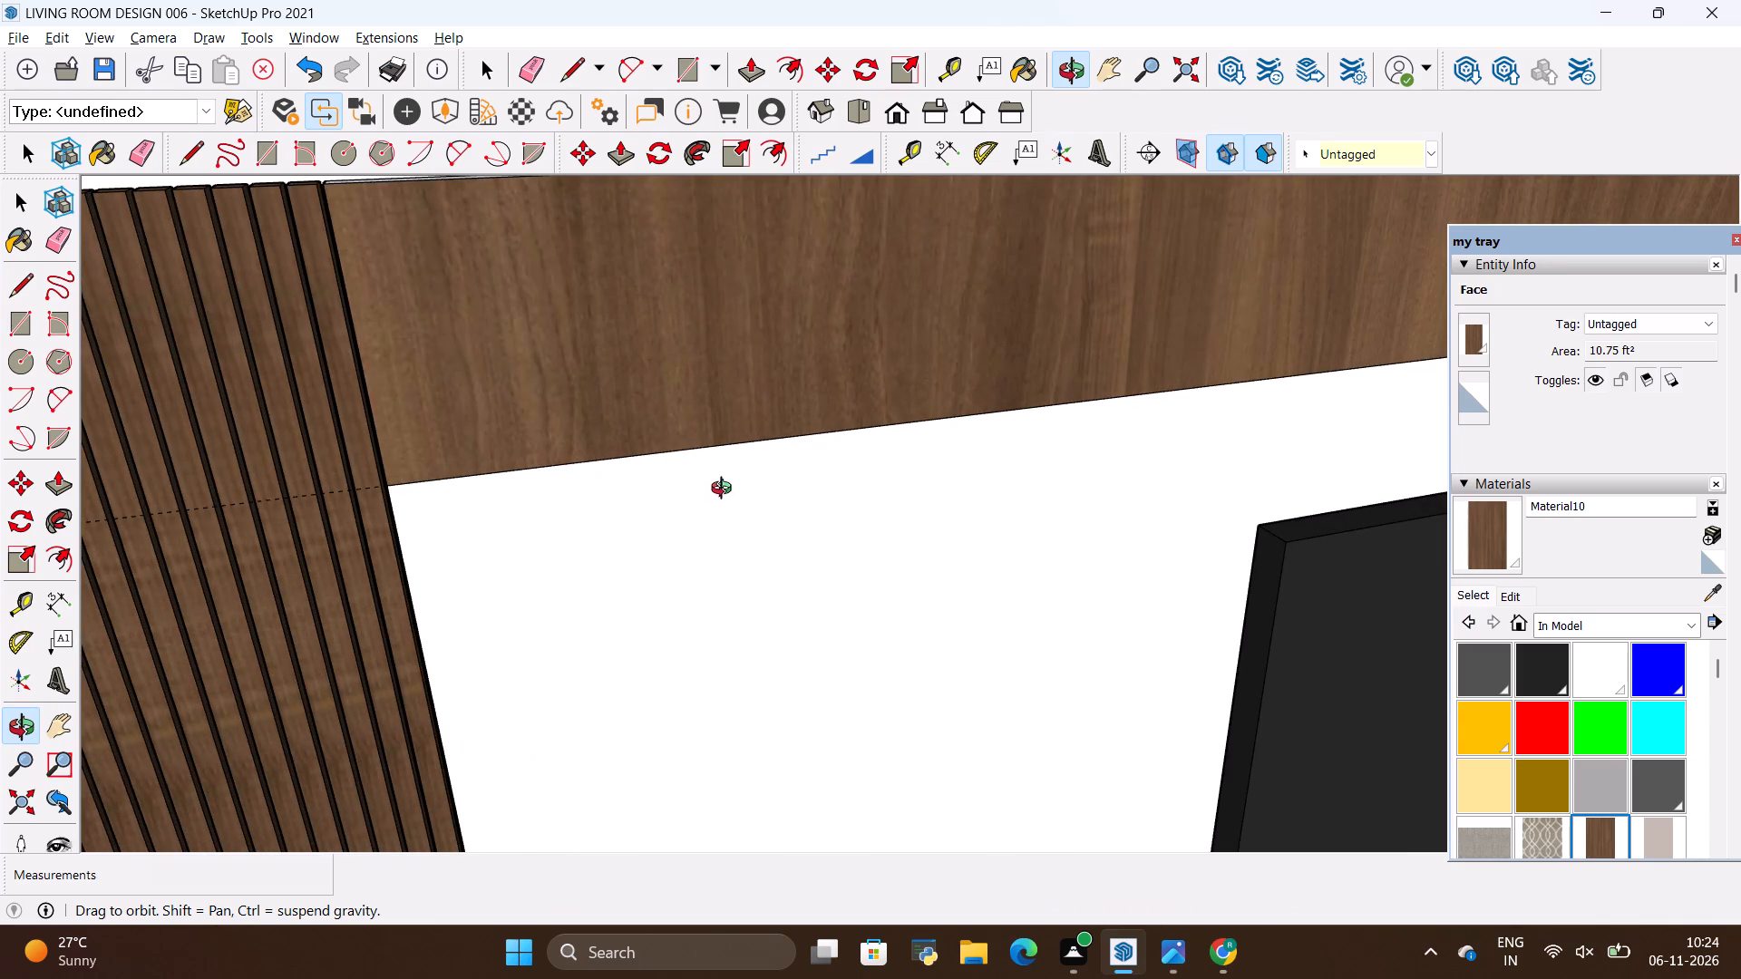
key("alt+Tab")
key("alt+Tab")
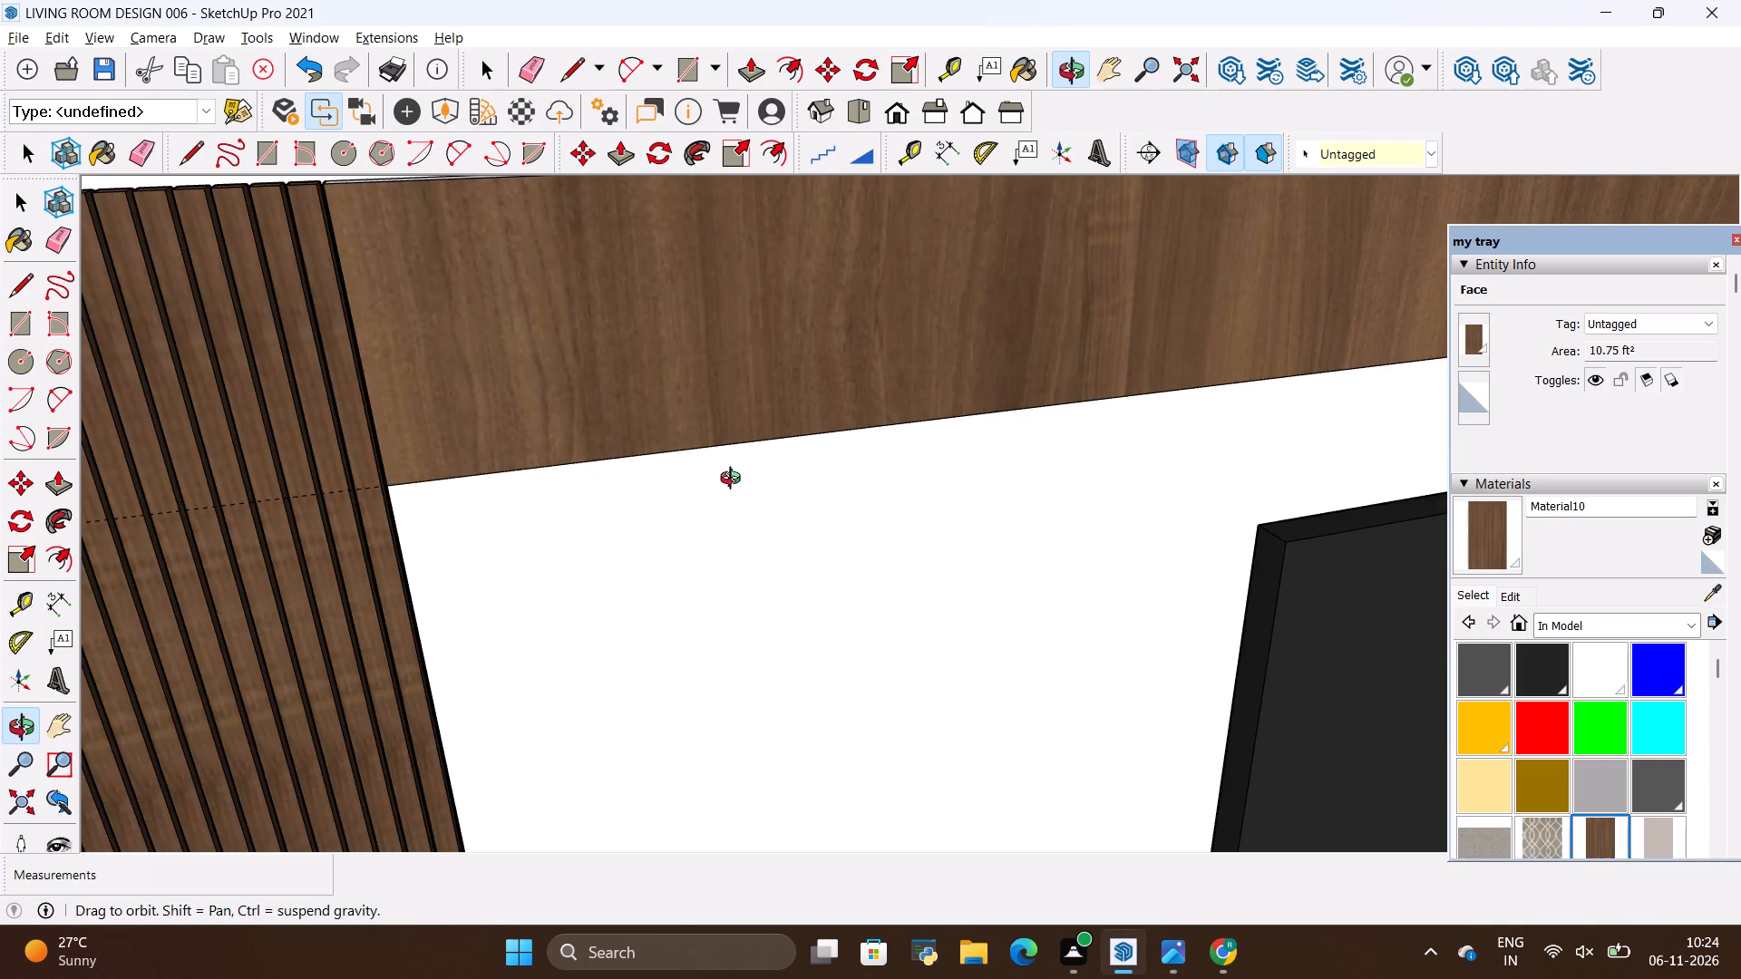
Start a new material and load the white marble image download (2).png from the all materials folder as its texture.
left_click(1705, 531)
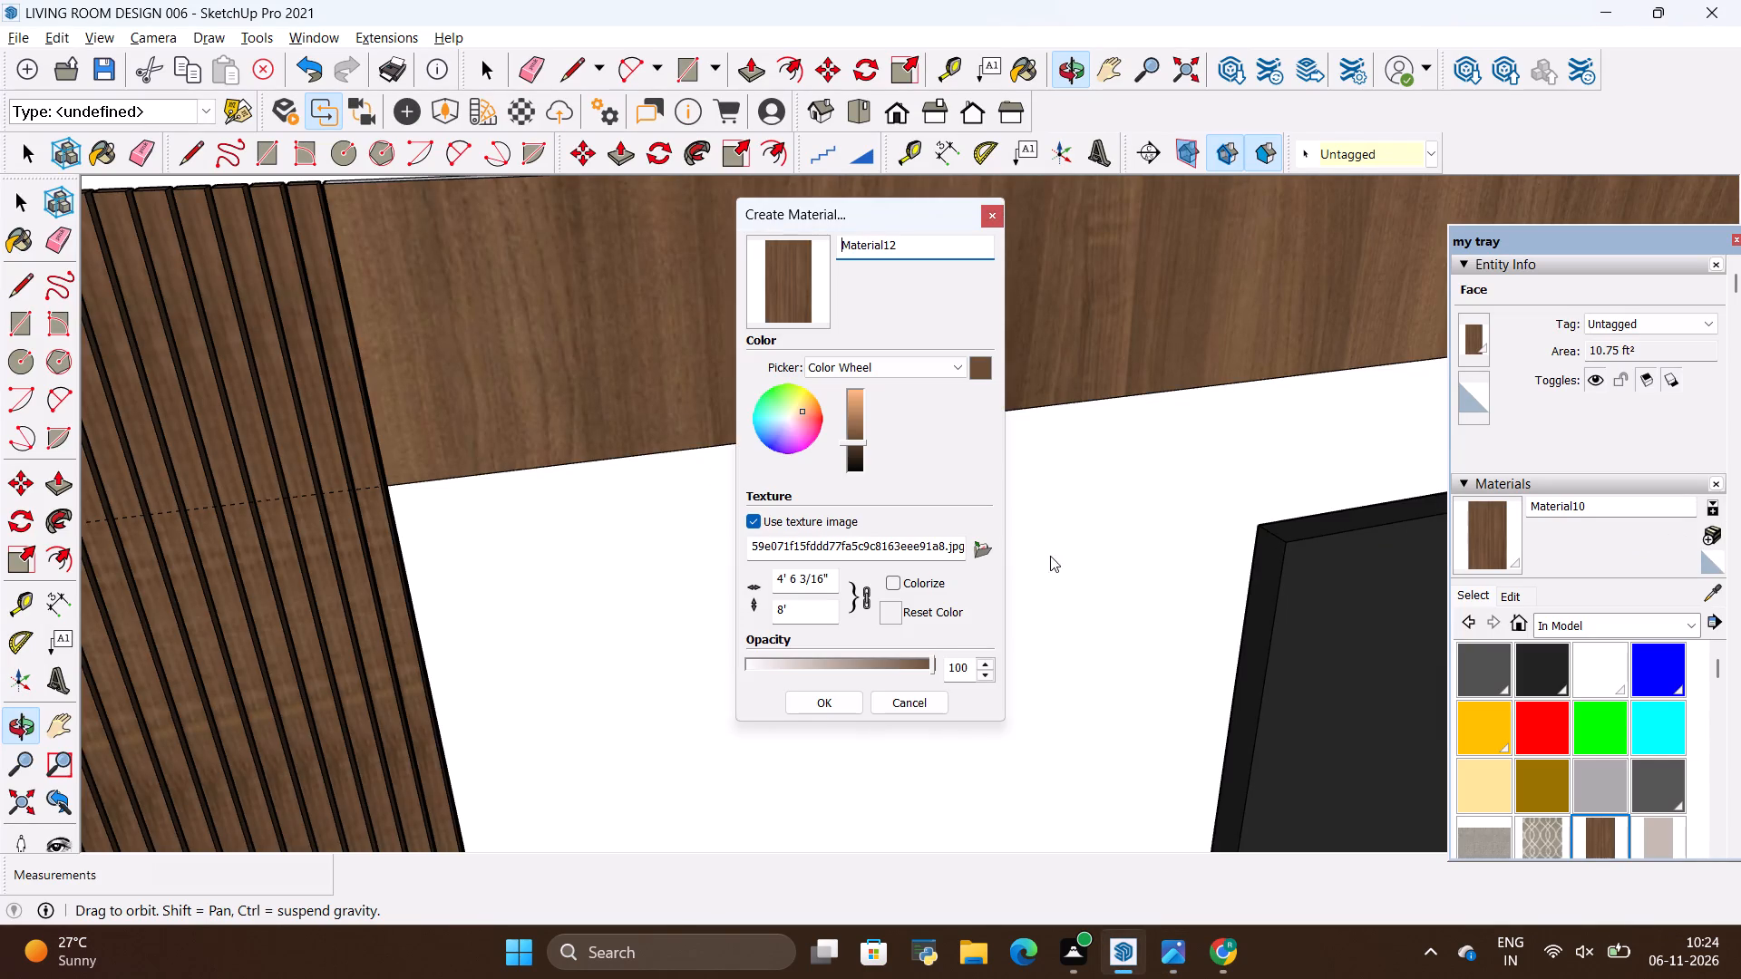
left_click(982, 542)
scroll(834, 499, "down", 4)
scroll(931, 489, "down", 4)
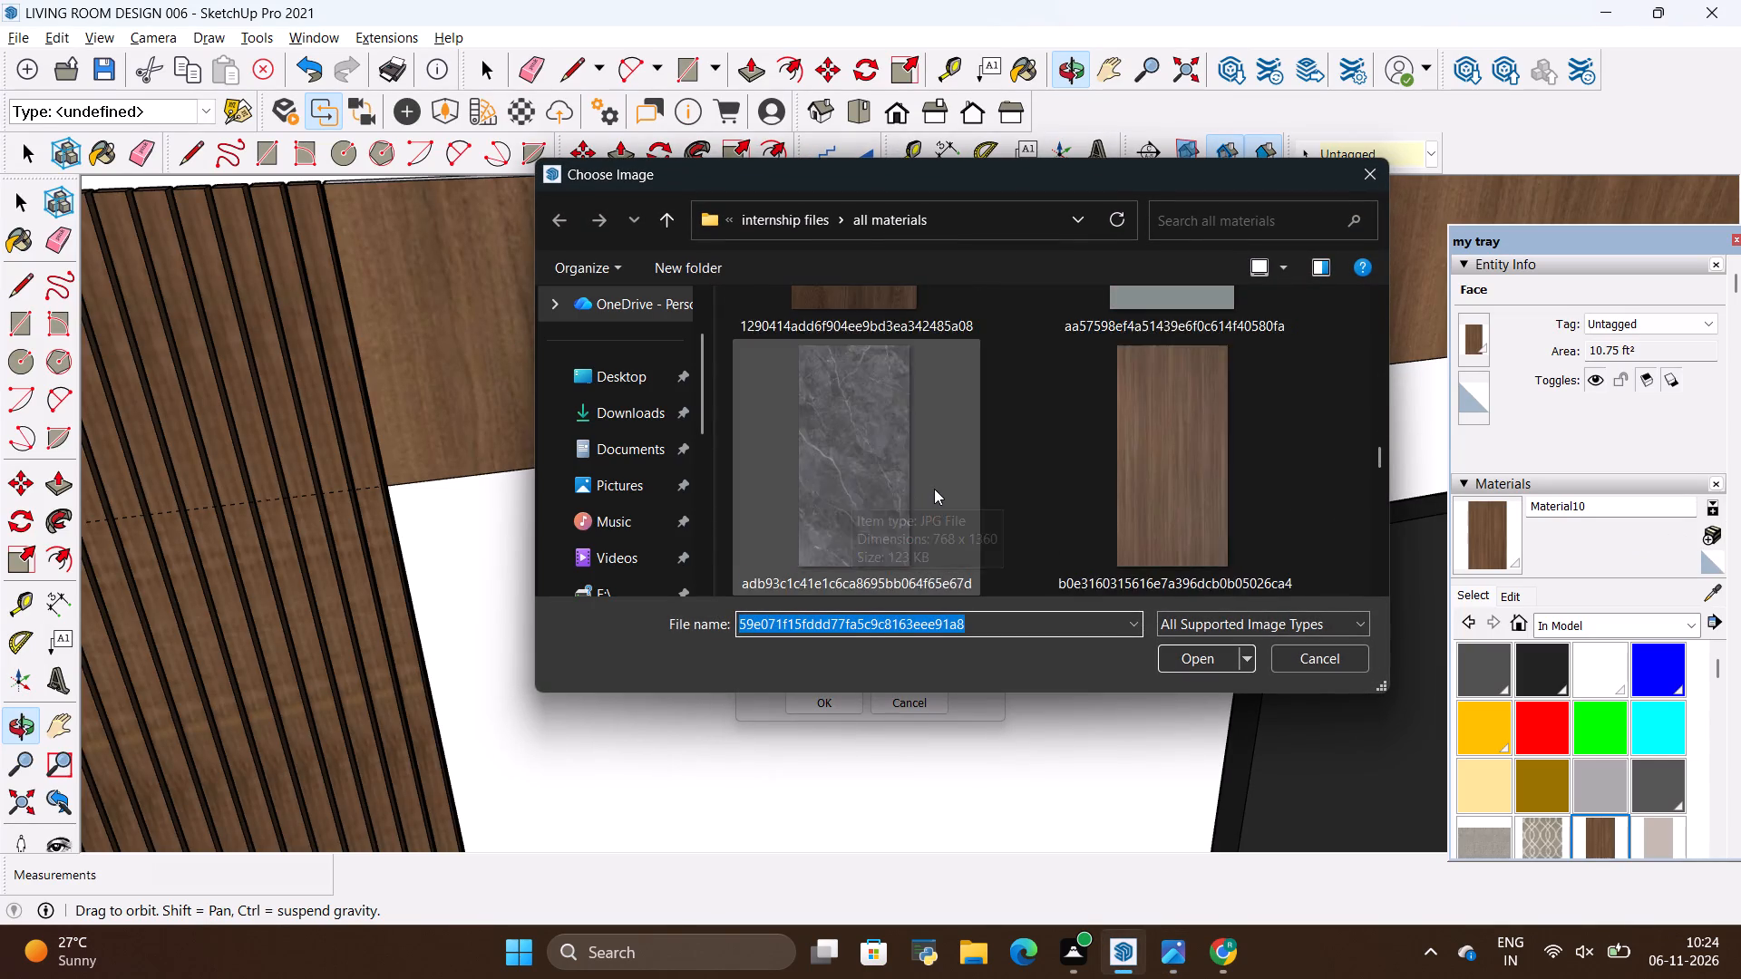
scroll(935, 488, "down", 11)
scroll(939, 487, "up", 2)
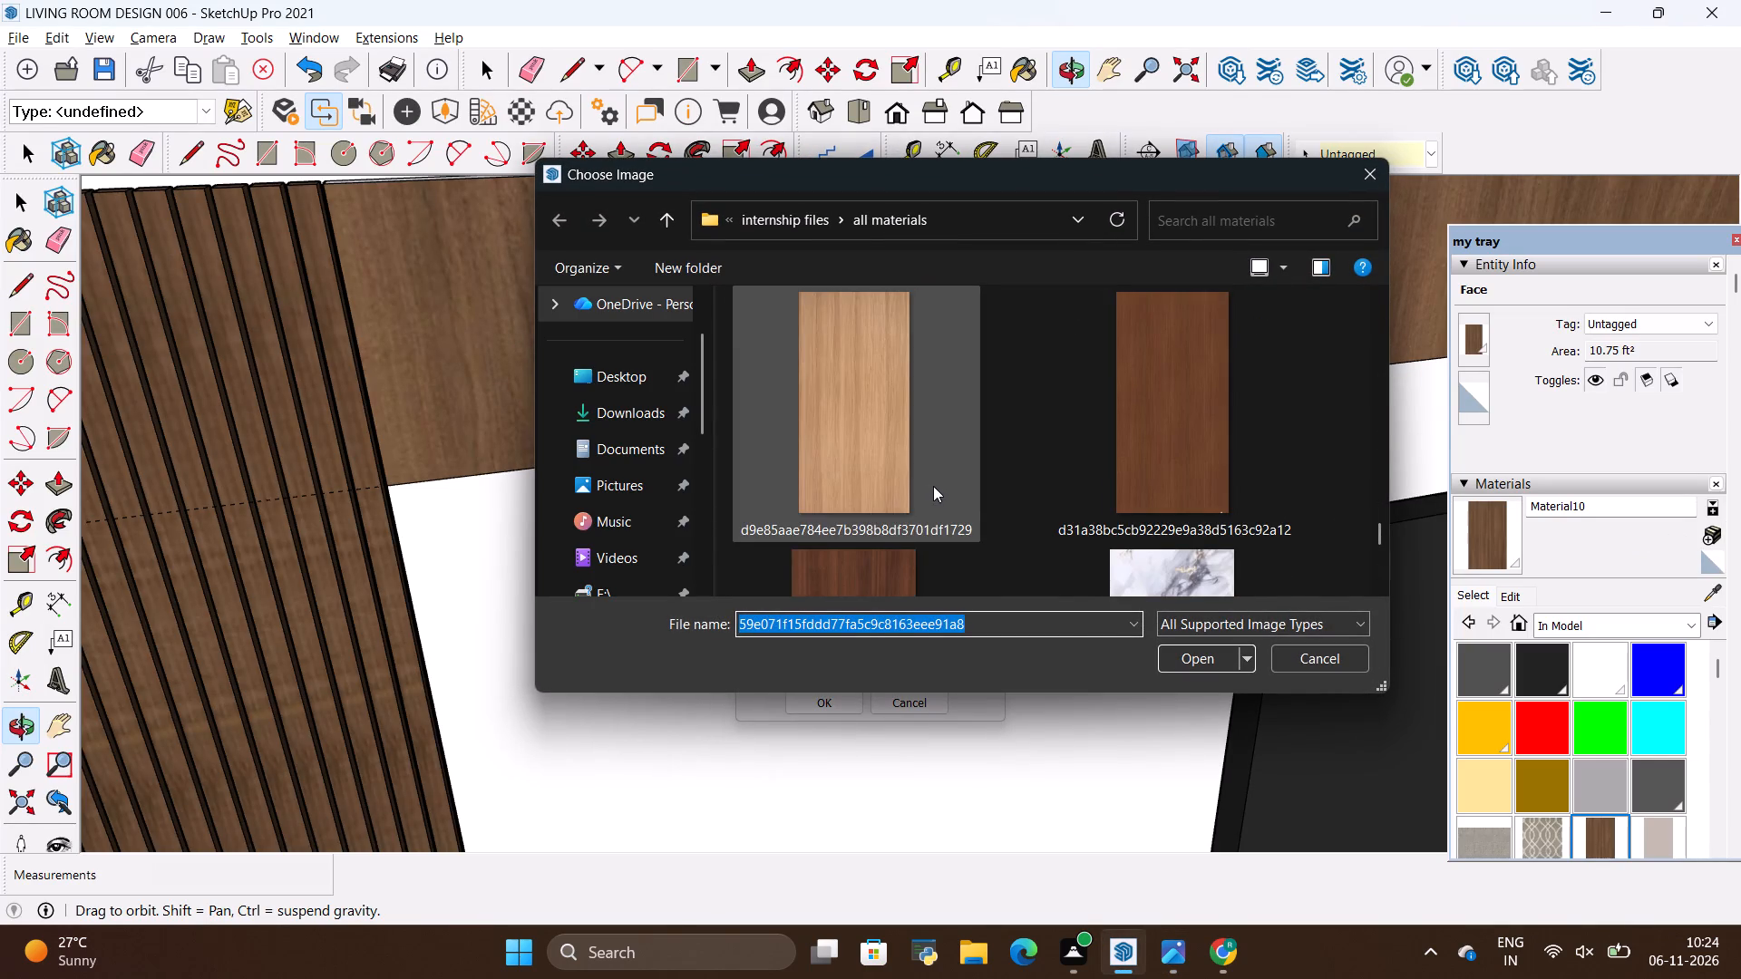
scroll(932, 486, "down", 2)
scroll(950, 485, "up", 2)
scroll(1035, 488, "down", 1)
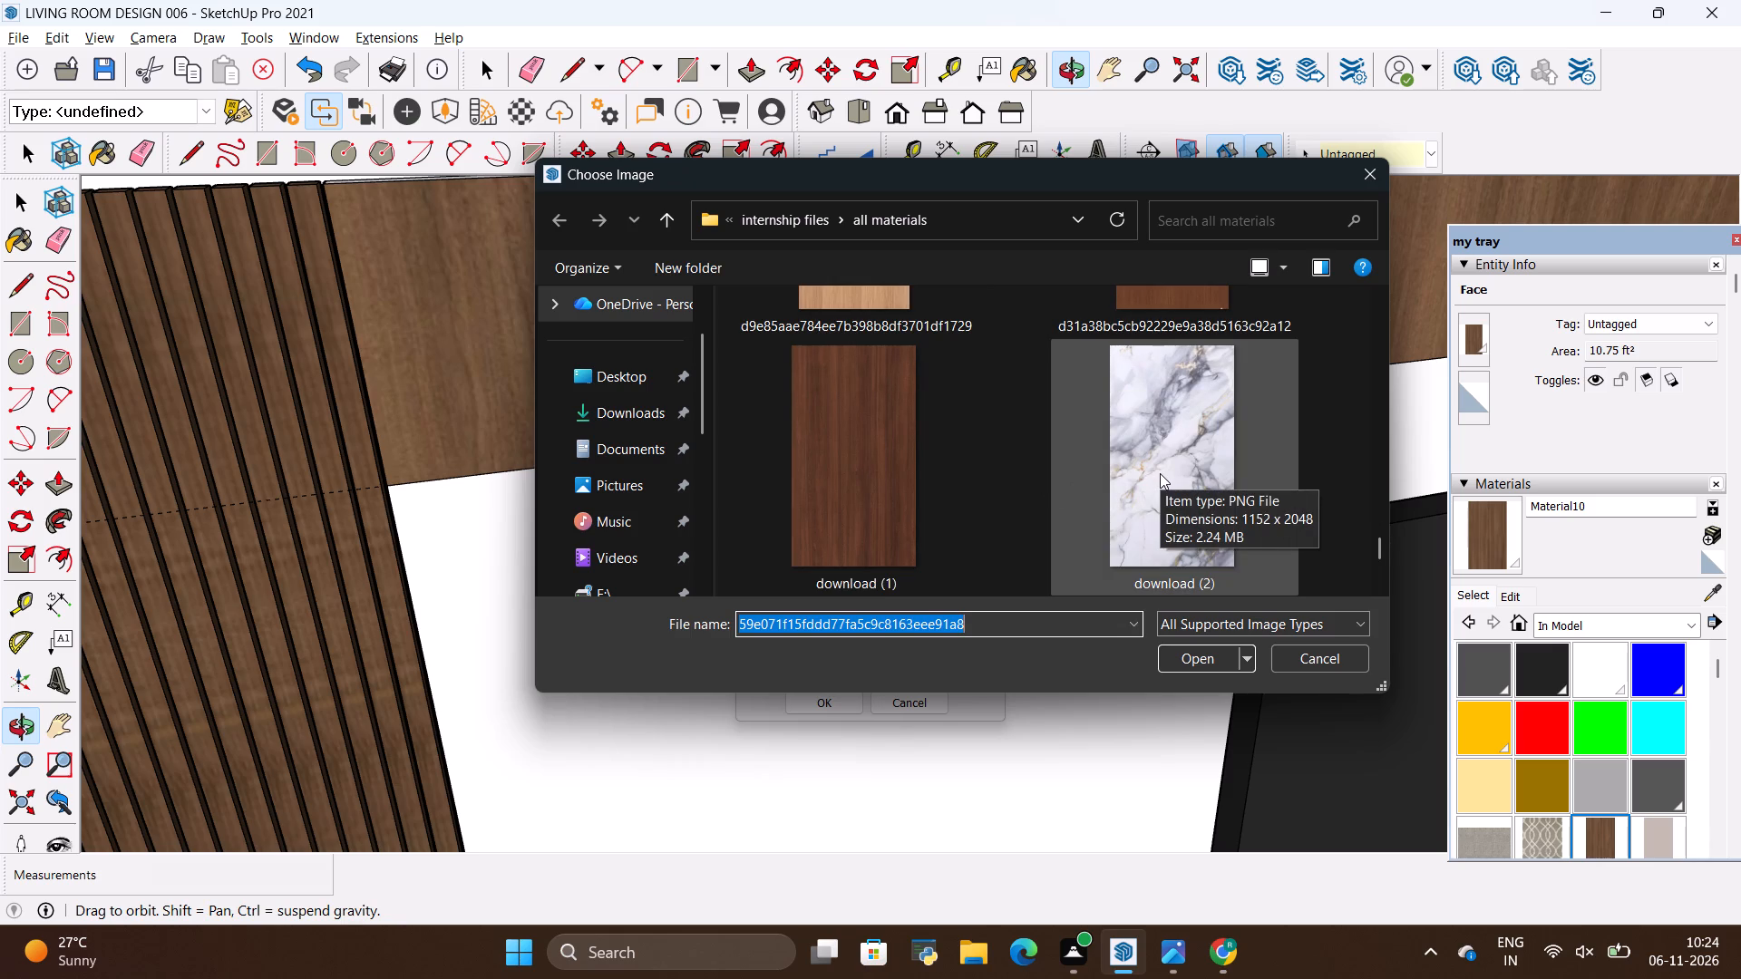
left_click(1143, 500)
left_click(1178, 659)
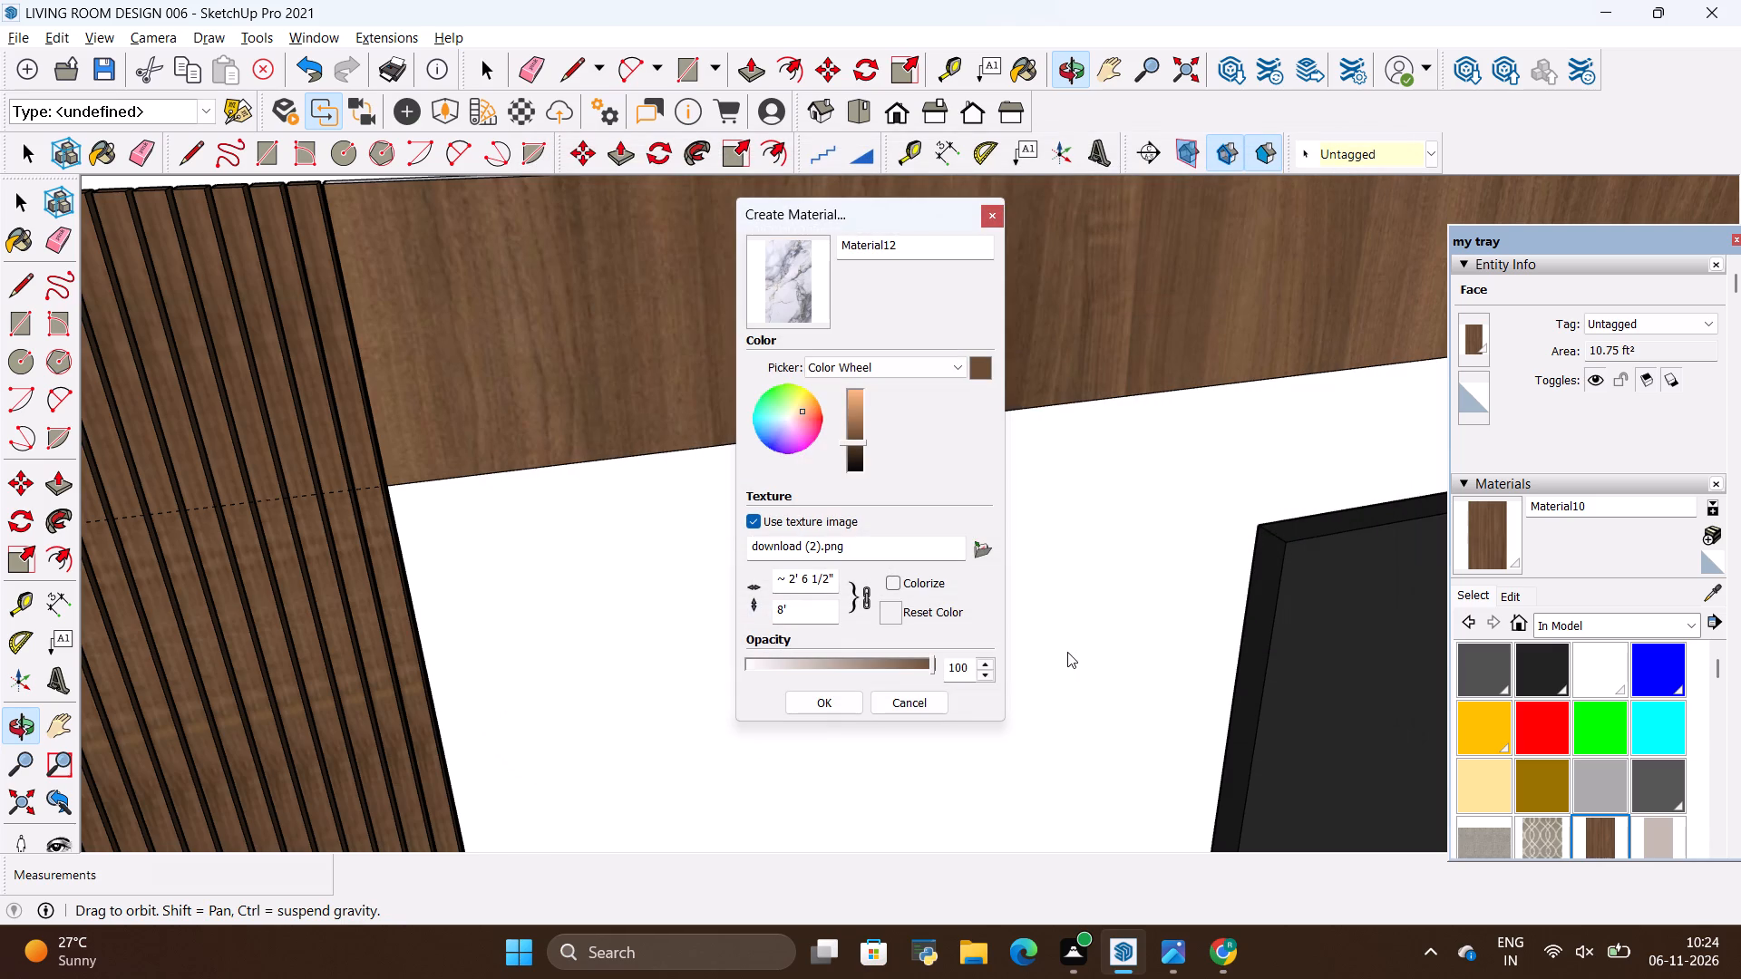
Set the marble texture's height to 6' and create the material.
left_click(801, 616)
key("BackSpace")
key("BackSpace")
key("BackSpace")
key("BackSpace")
key("6")
key("apostrophe")
key("Return")
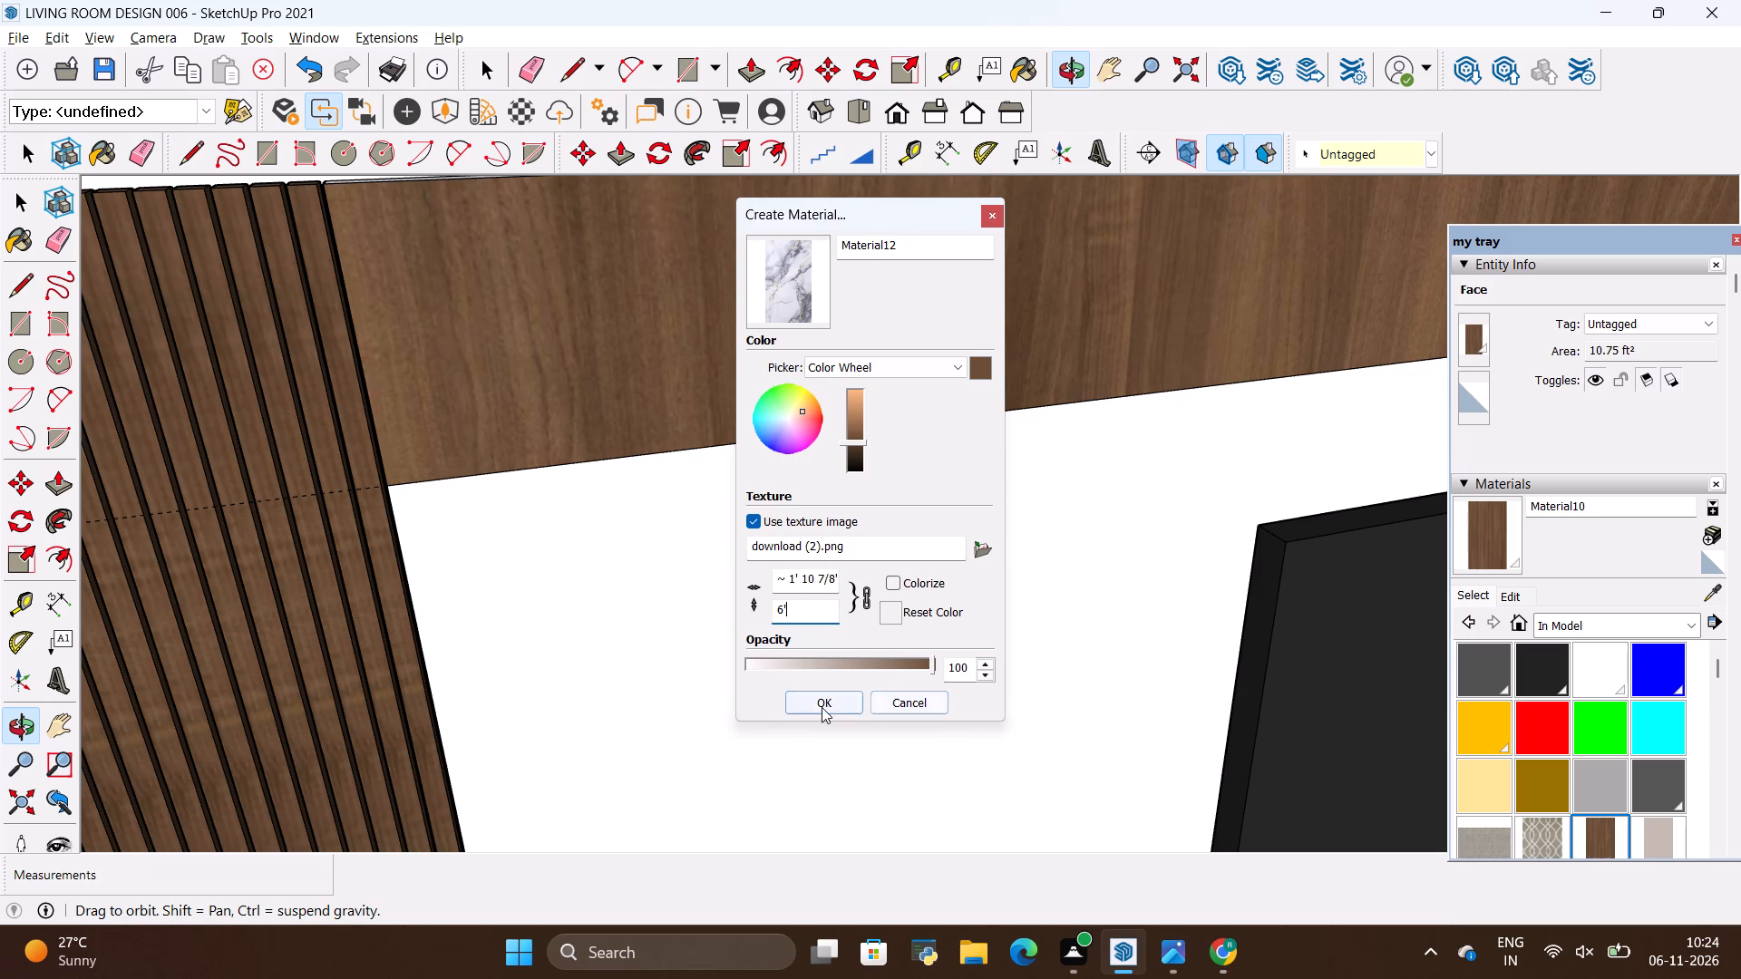
left_click(822, 707)
Paint the white panel behind the TV with the new marble material.
left_click(1488, 543)
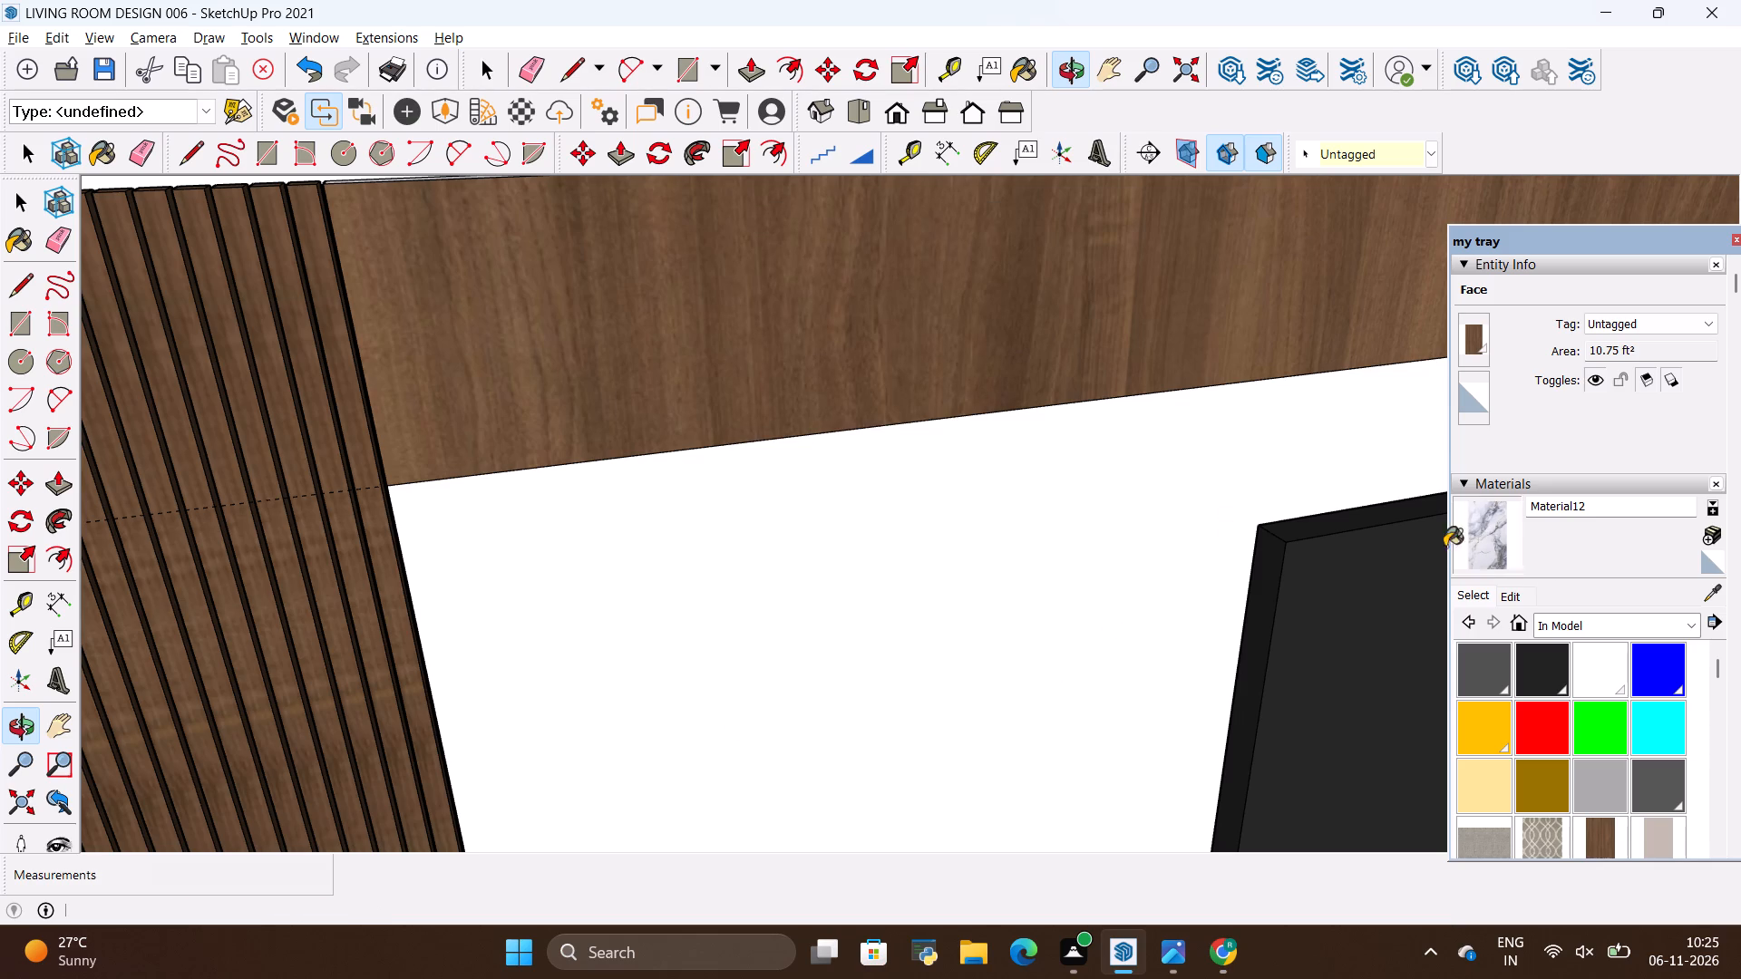
left_click(1057, 629)
key("space")
left_click(982, 558)
scroll(994, 545, "down", 17)
key("space")
left_click(805, 326)
scroll(828, 411, "down", 5)
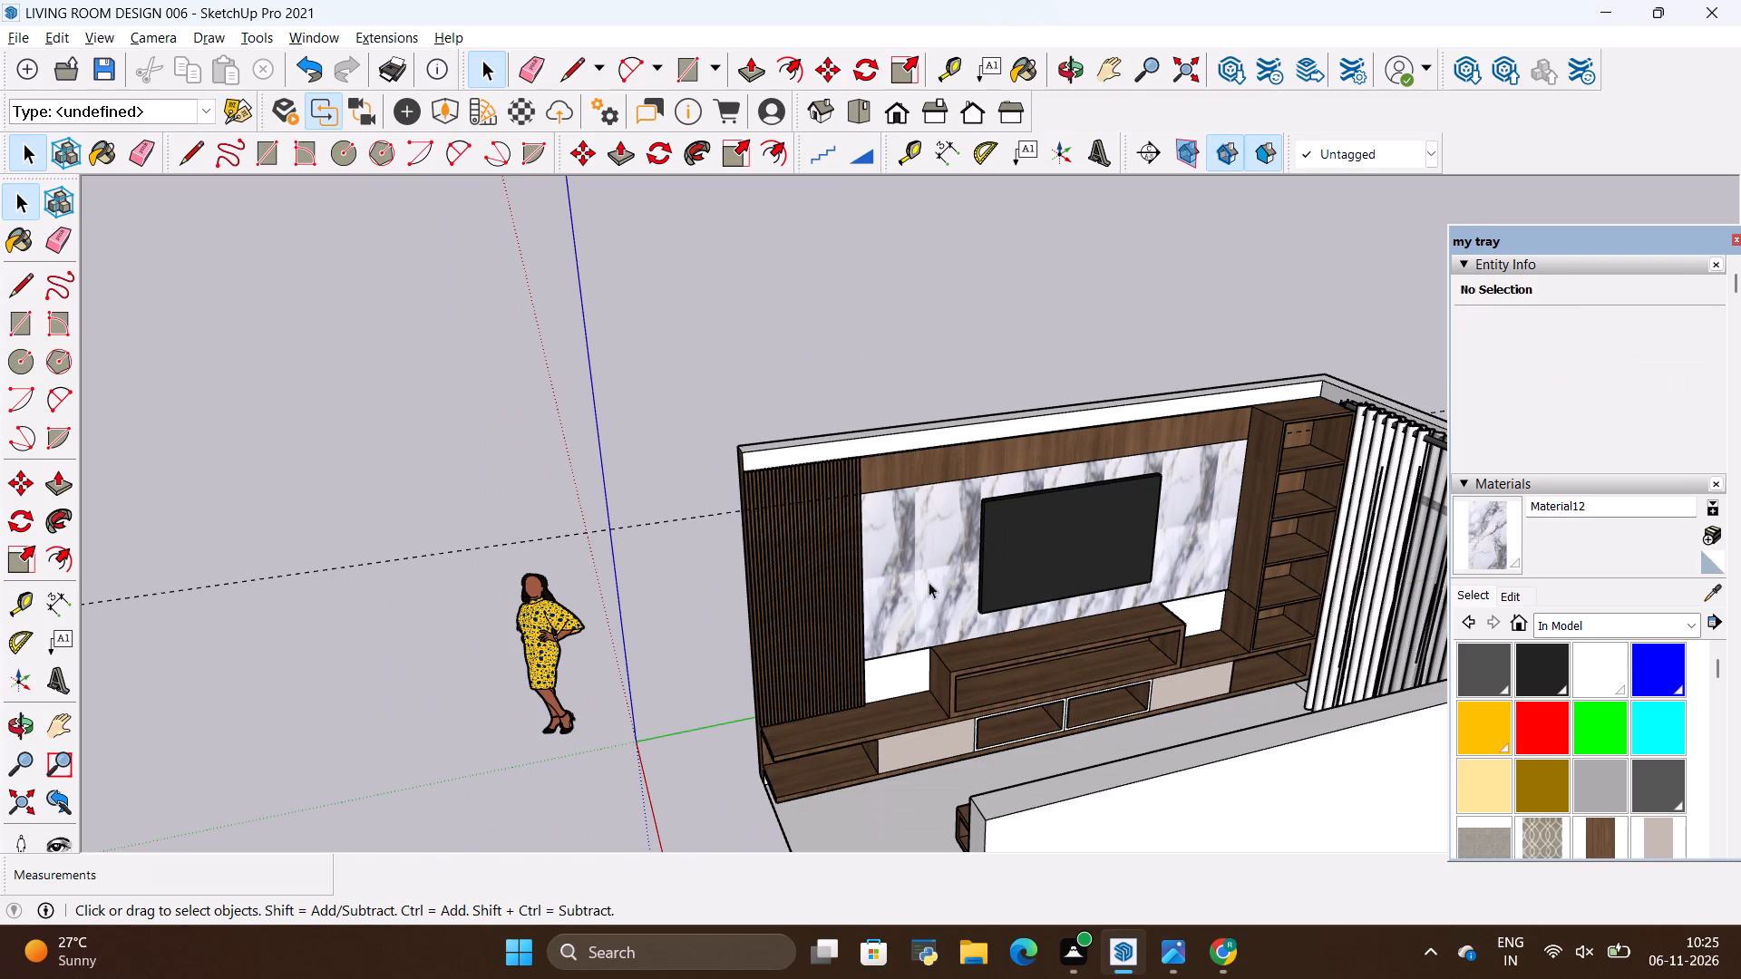
Paint the remaining white wall areas on both sides of the raised console box with the marble material.
scroll(1053, 682, "up", 7)
left_click(1474, 540)
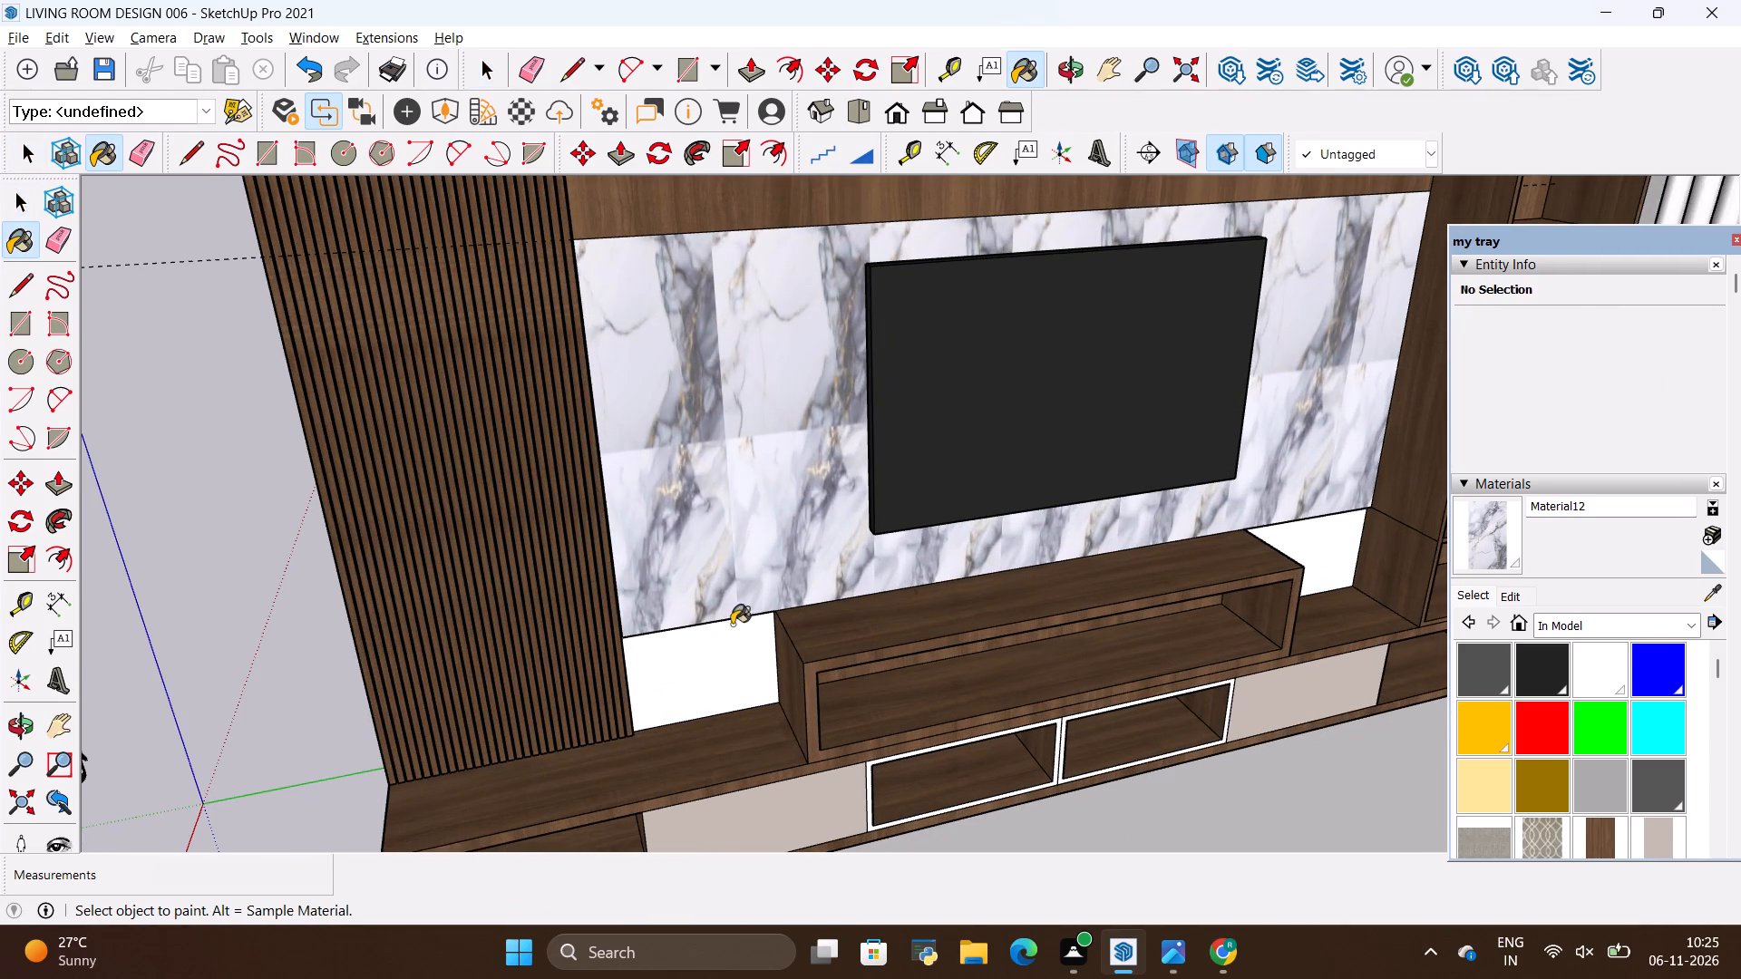
scroll(721, 631, "up", 3)
left_click(642, 696)
scroll(626, 676, "down", 9)
left_click(1039, 587)
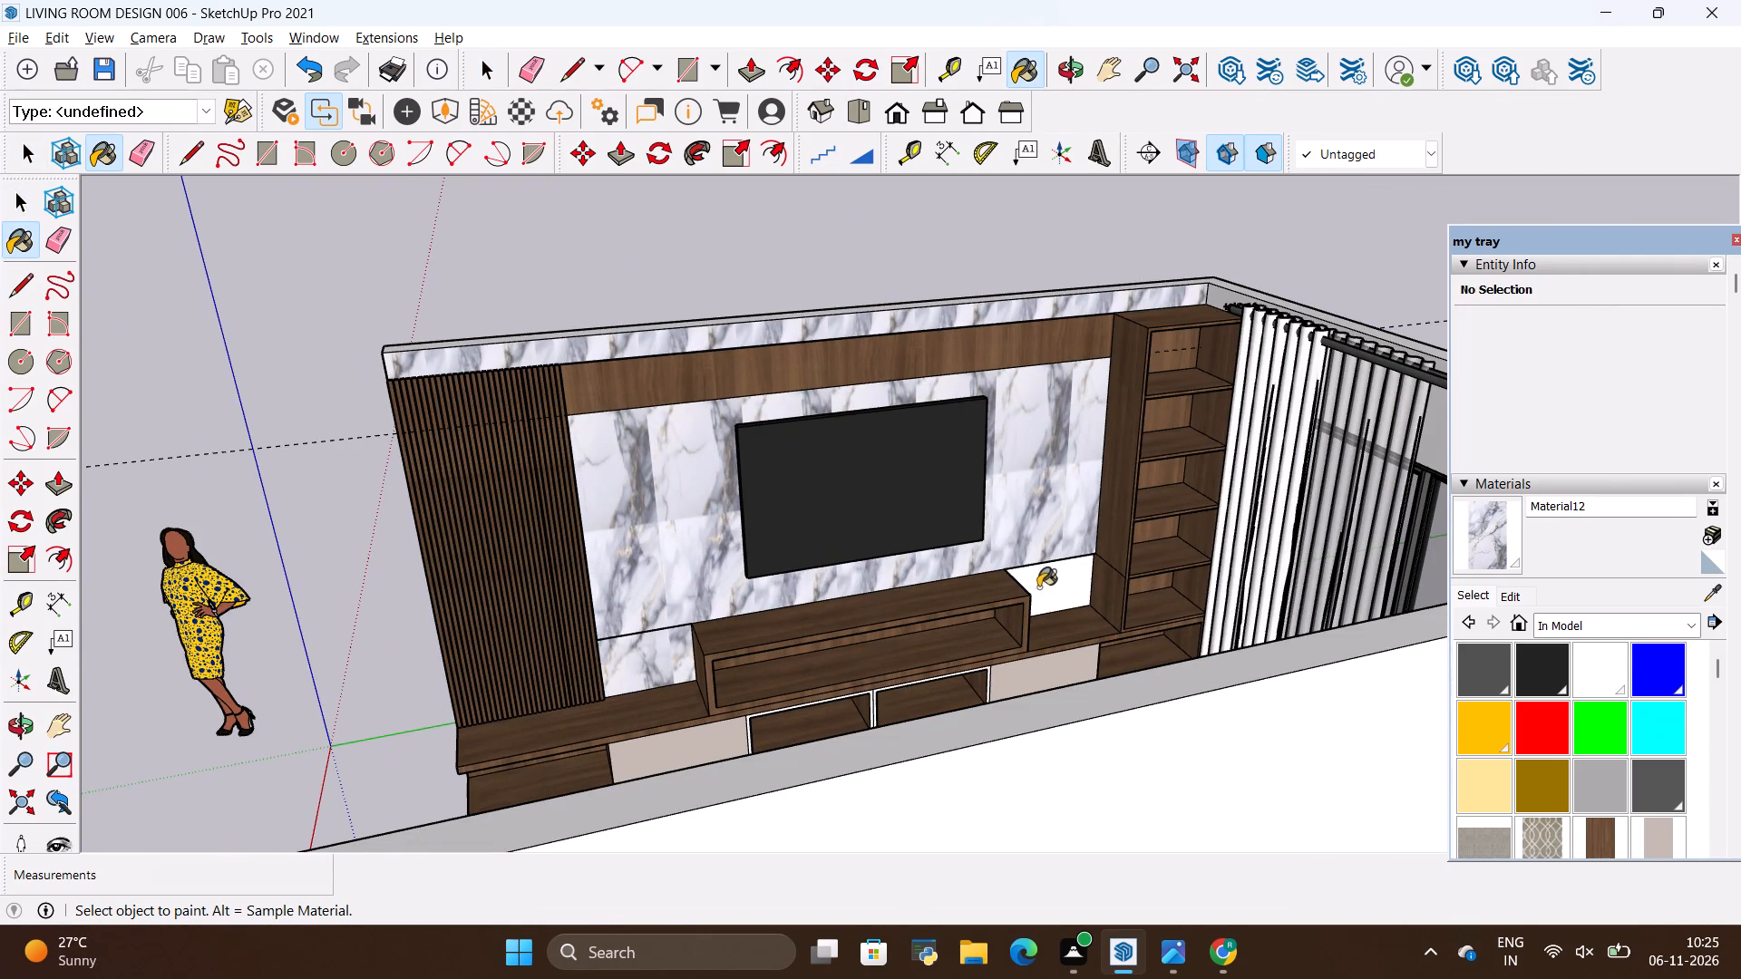
key("space")
left_click(158, 463)
Examine the marble on the wall strip above the slats and its tiling across the TV panel.
scroll(325, 374, "up", 6)
key("space")
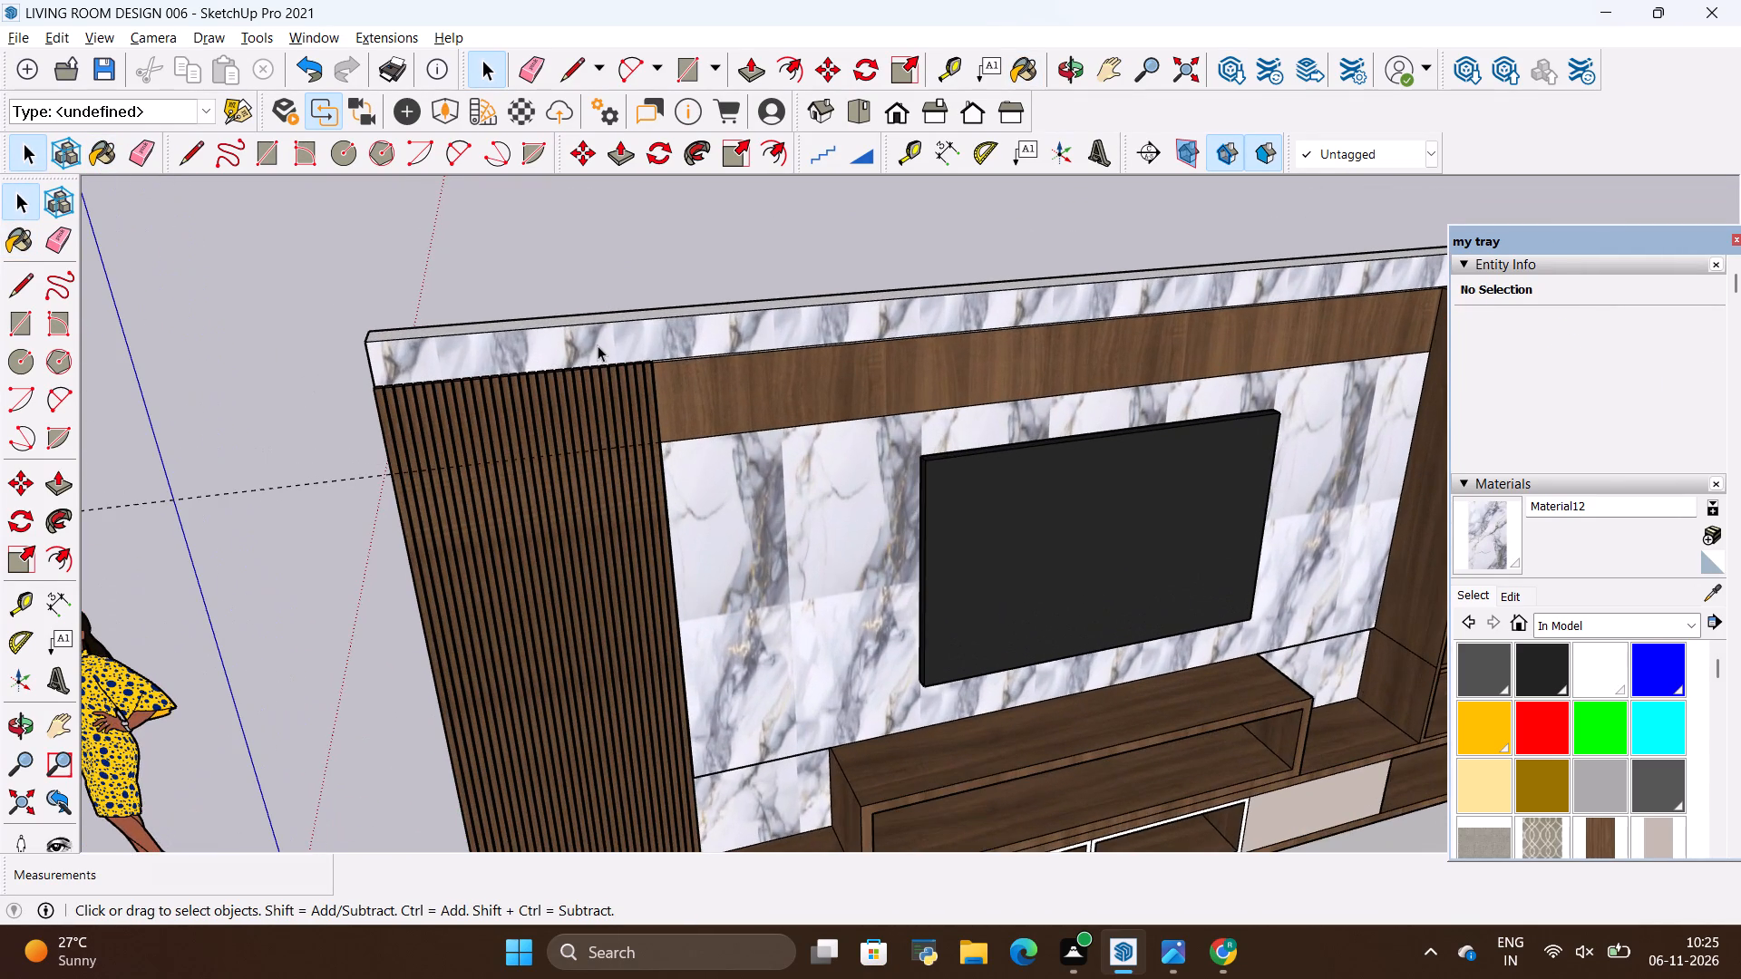
left_click(598, 345)
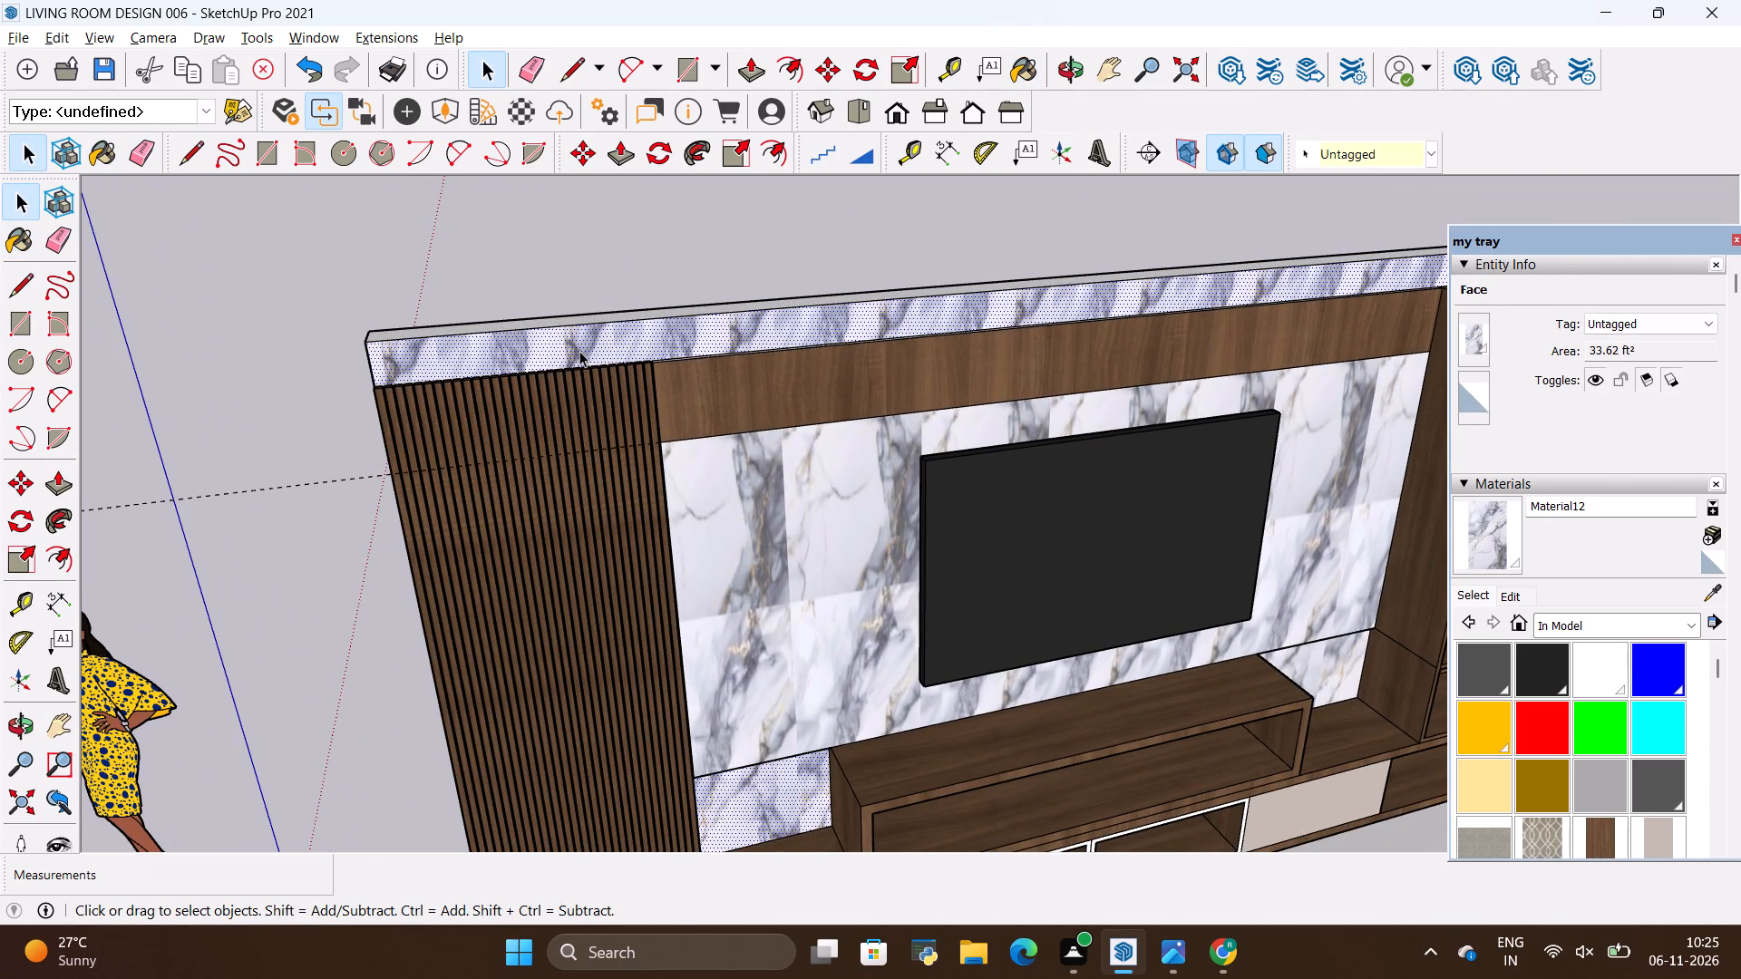
scroll(601, 374, "down", 8)
scroll(761, 549, "up", 3)
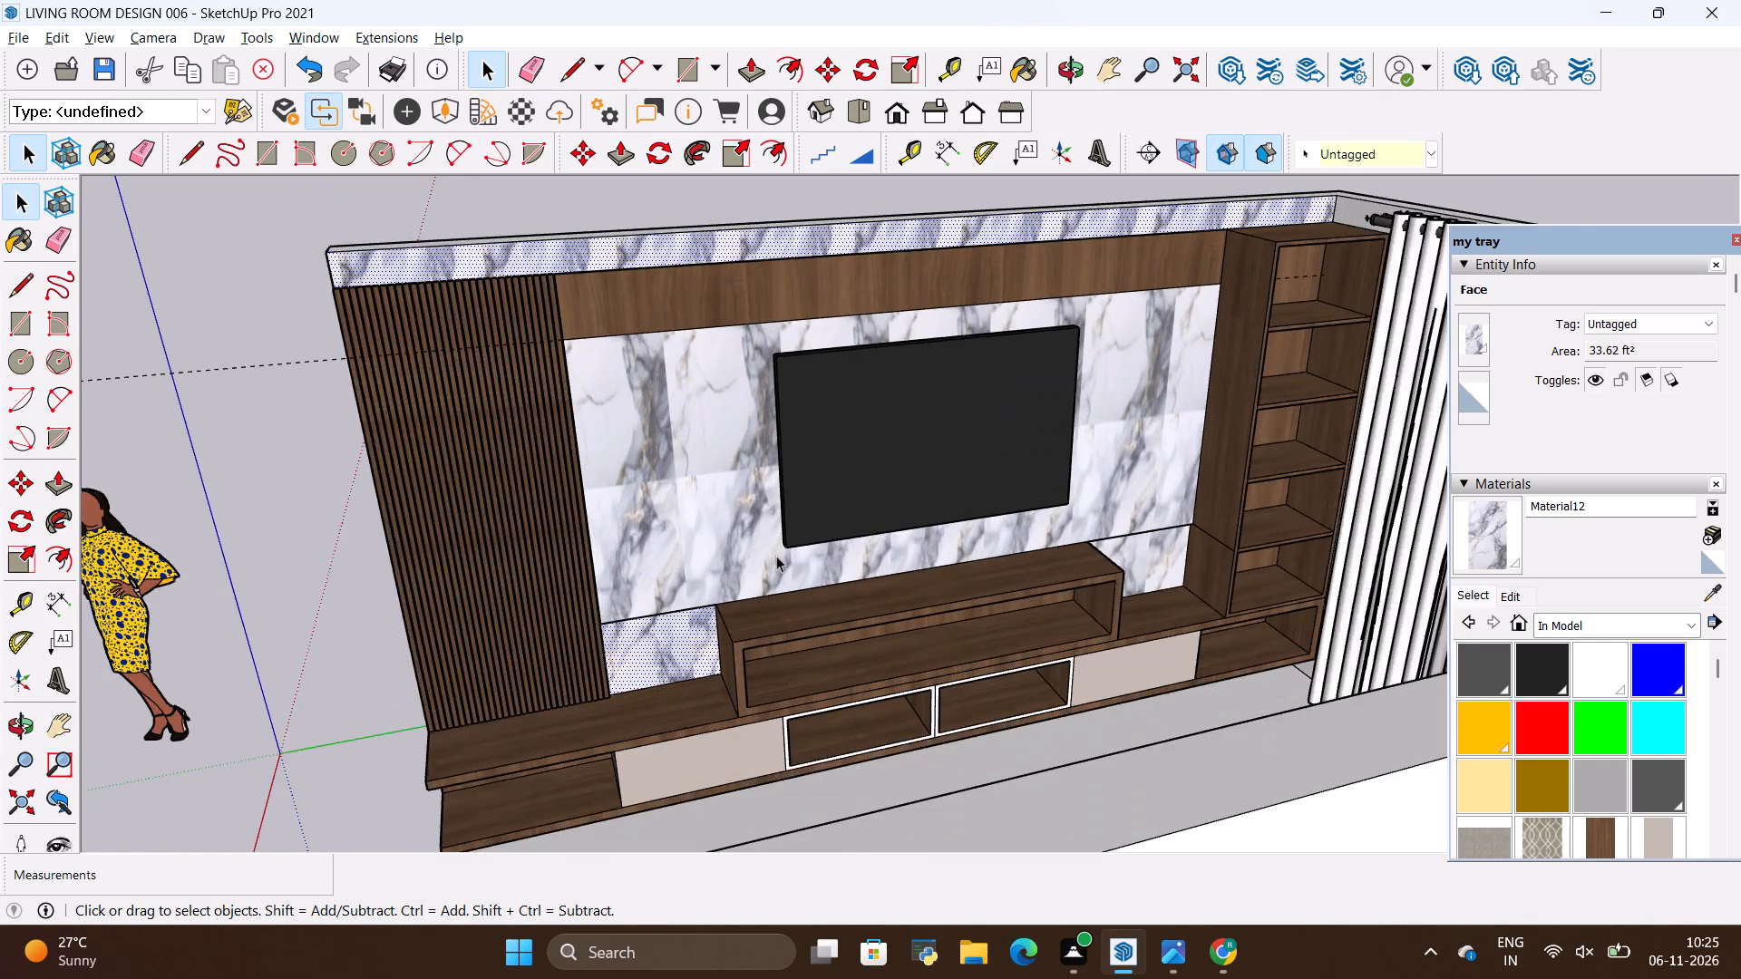
scroll(776, 556, "up", 4)
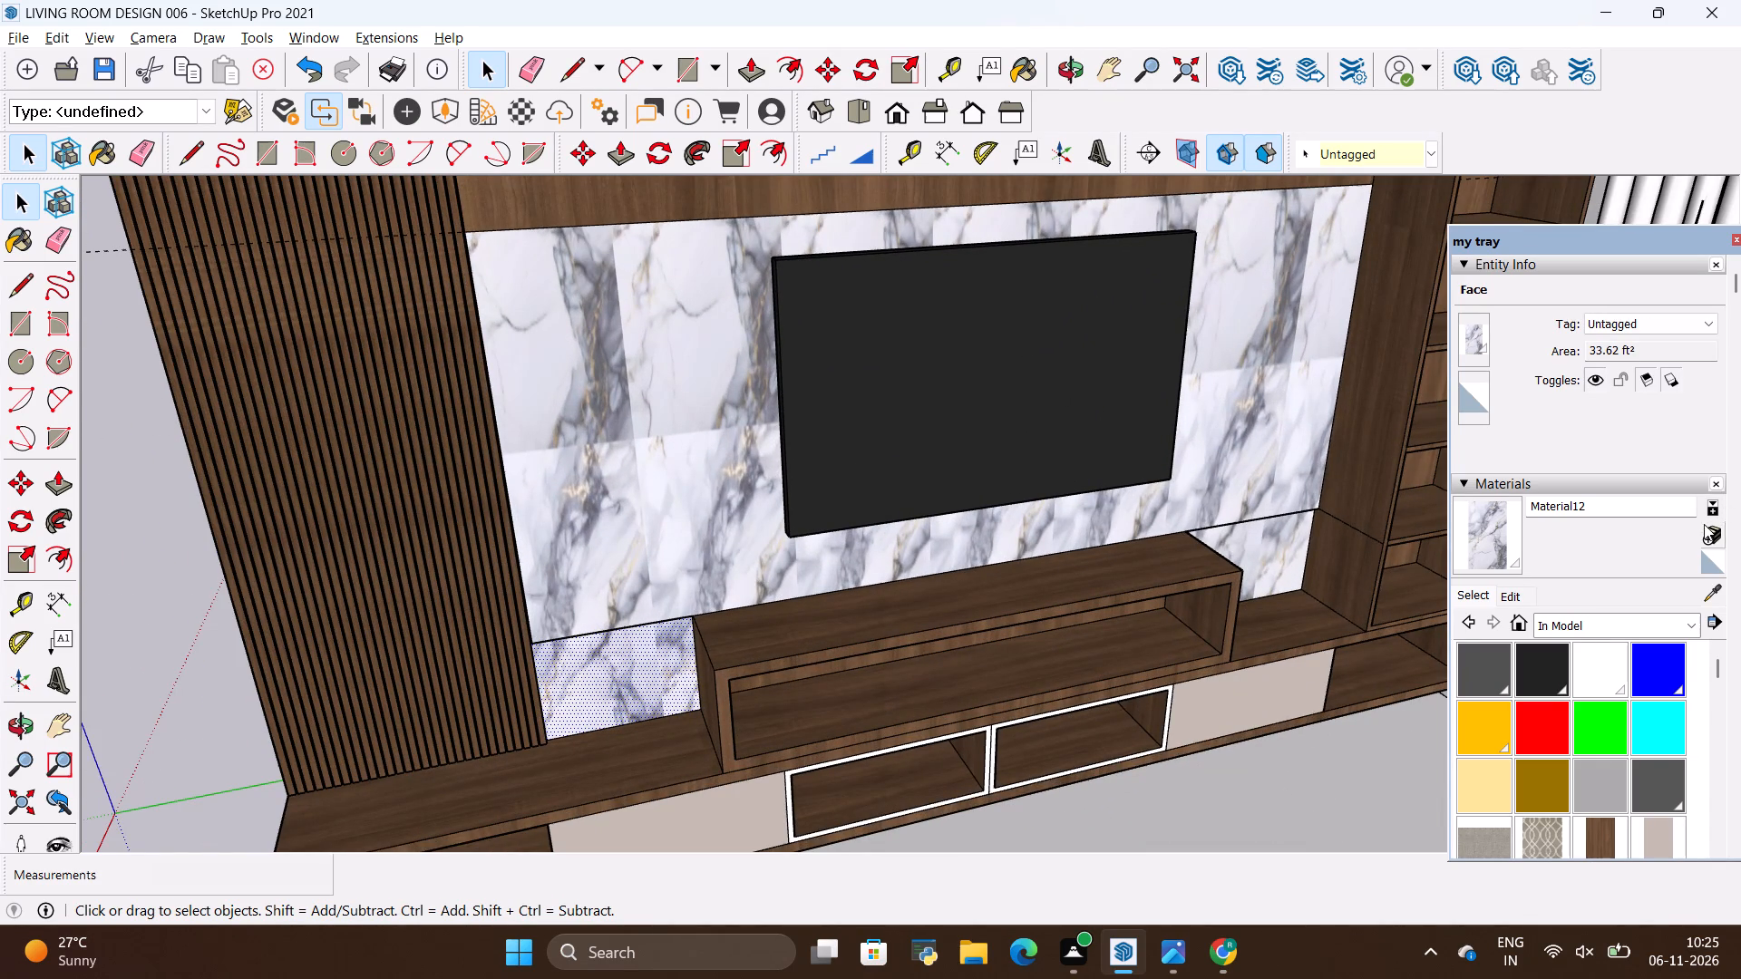
Create a new material from the marble with the texture height set to 10'.
left_click(1717, 533)
left_click(809, 619)
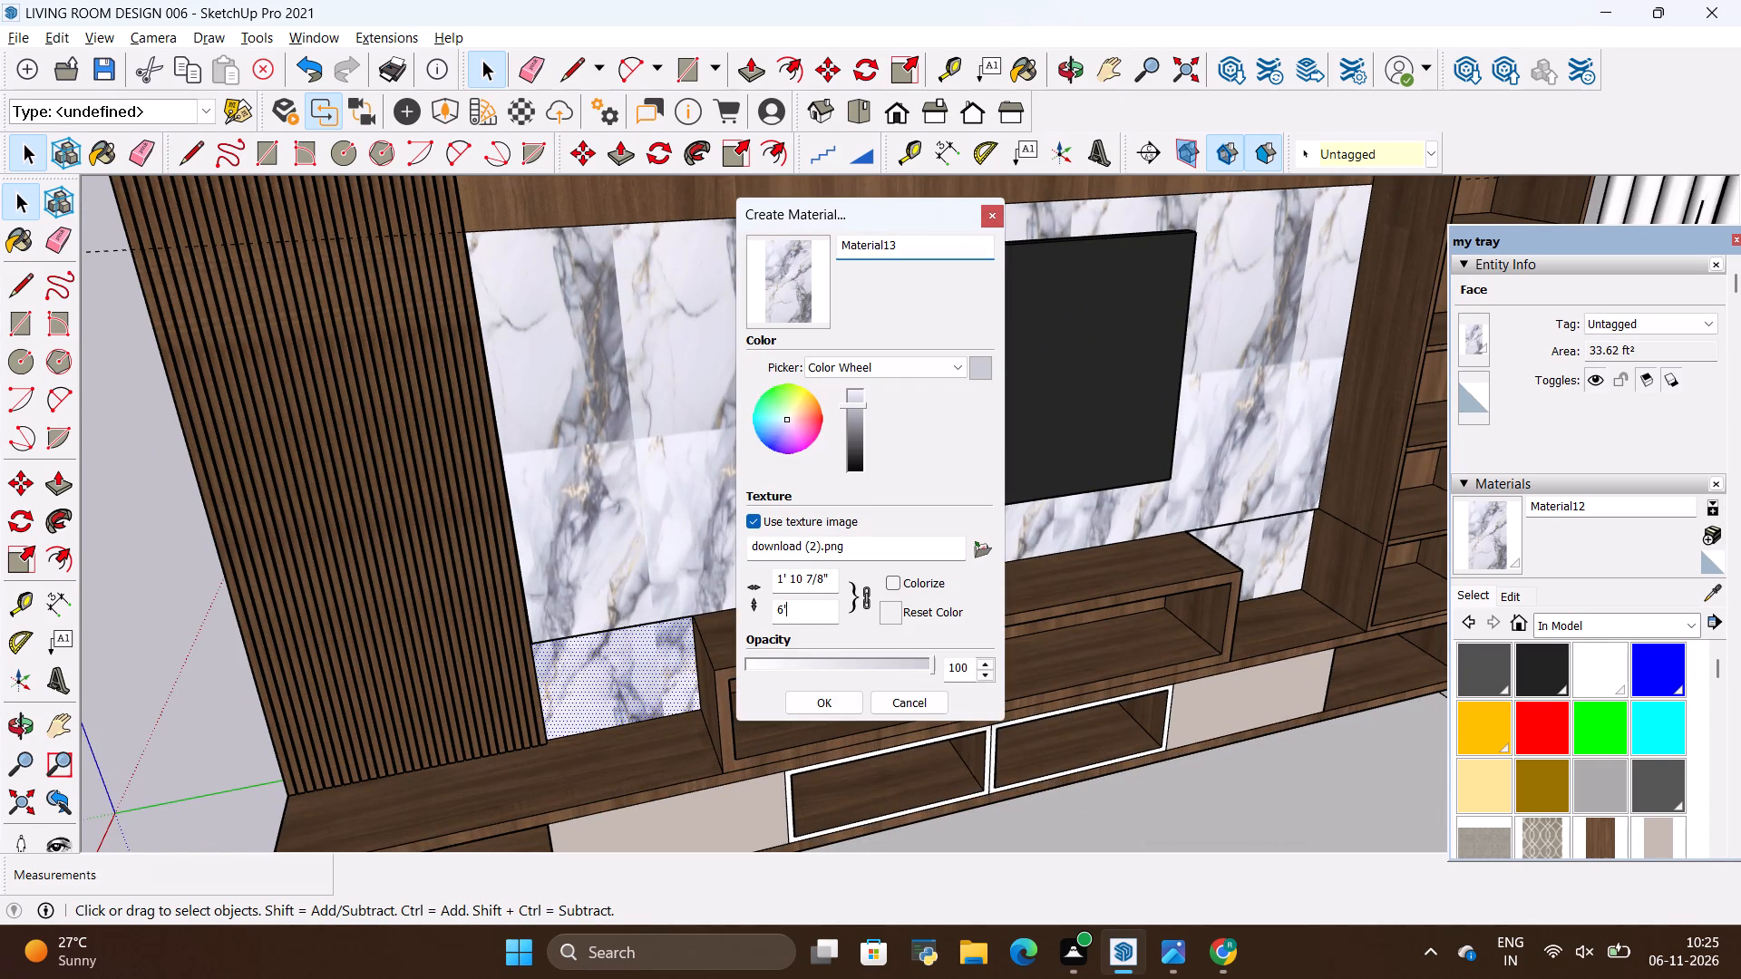
key("BackSpace")
key("BackSpace")
key("BackSpace")
key("BackSpace")
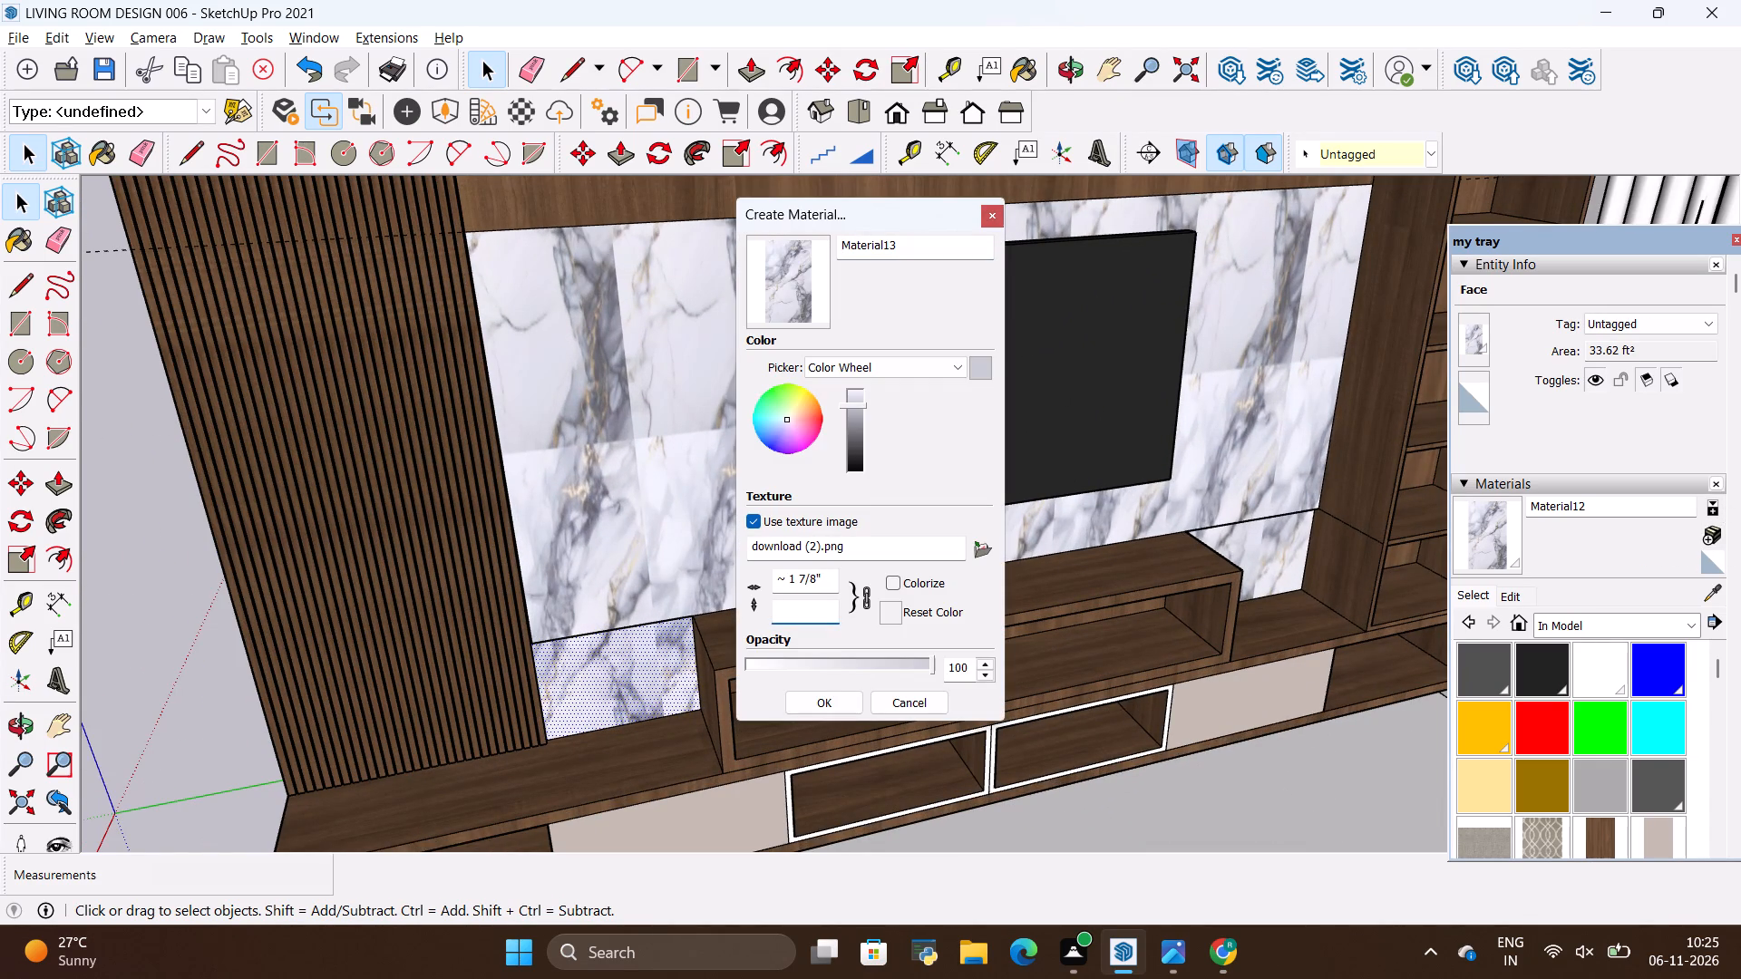
type("10'")
key("Return")
left_click(823, 700)
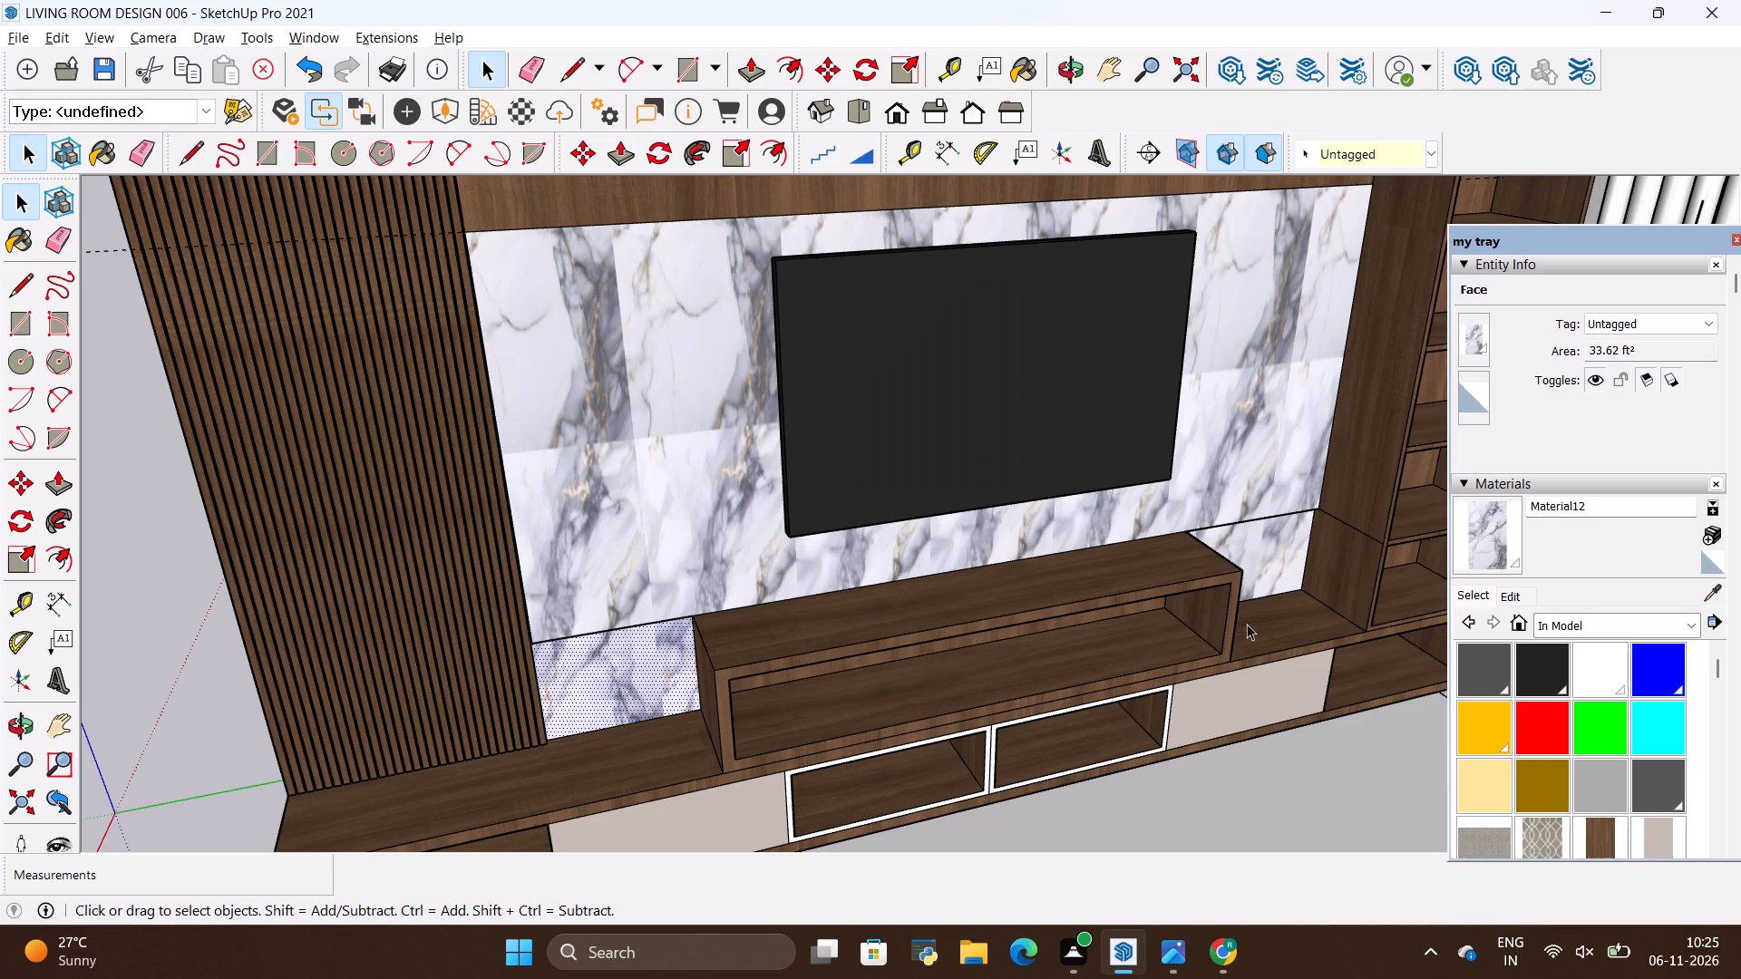
Paint the wall panel behind the TV with the new 10' marble material.
left_click(1480, 534)
left_click(1219, 494)
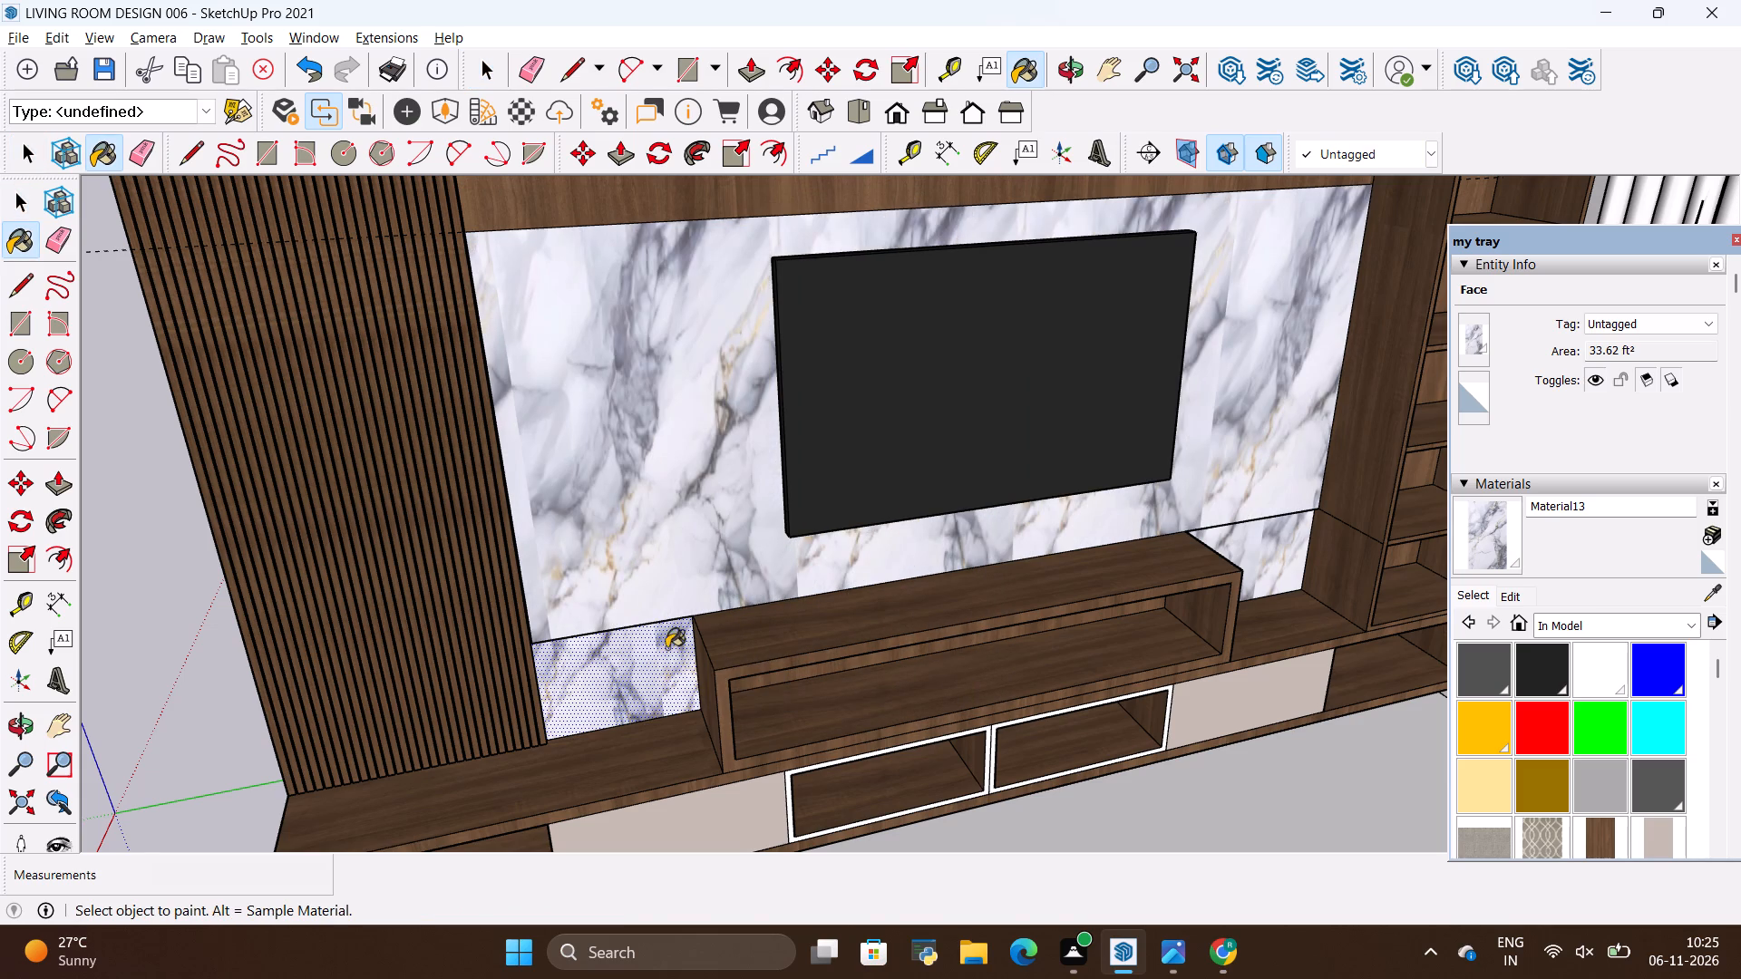
scroll(643, 732, "down", 3)
key("space")
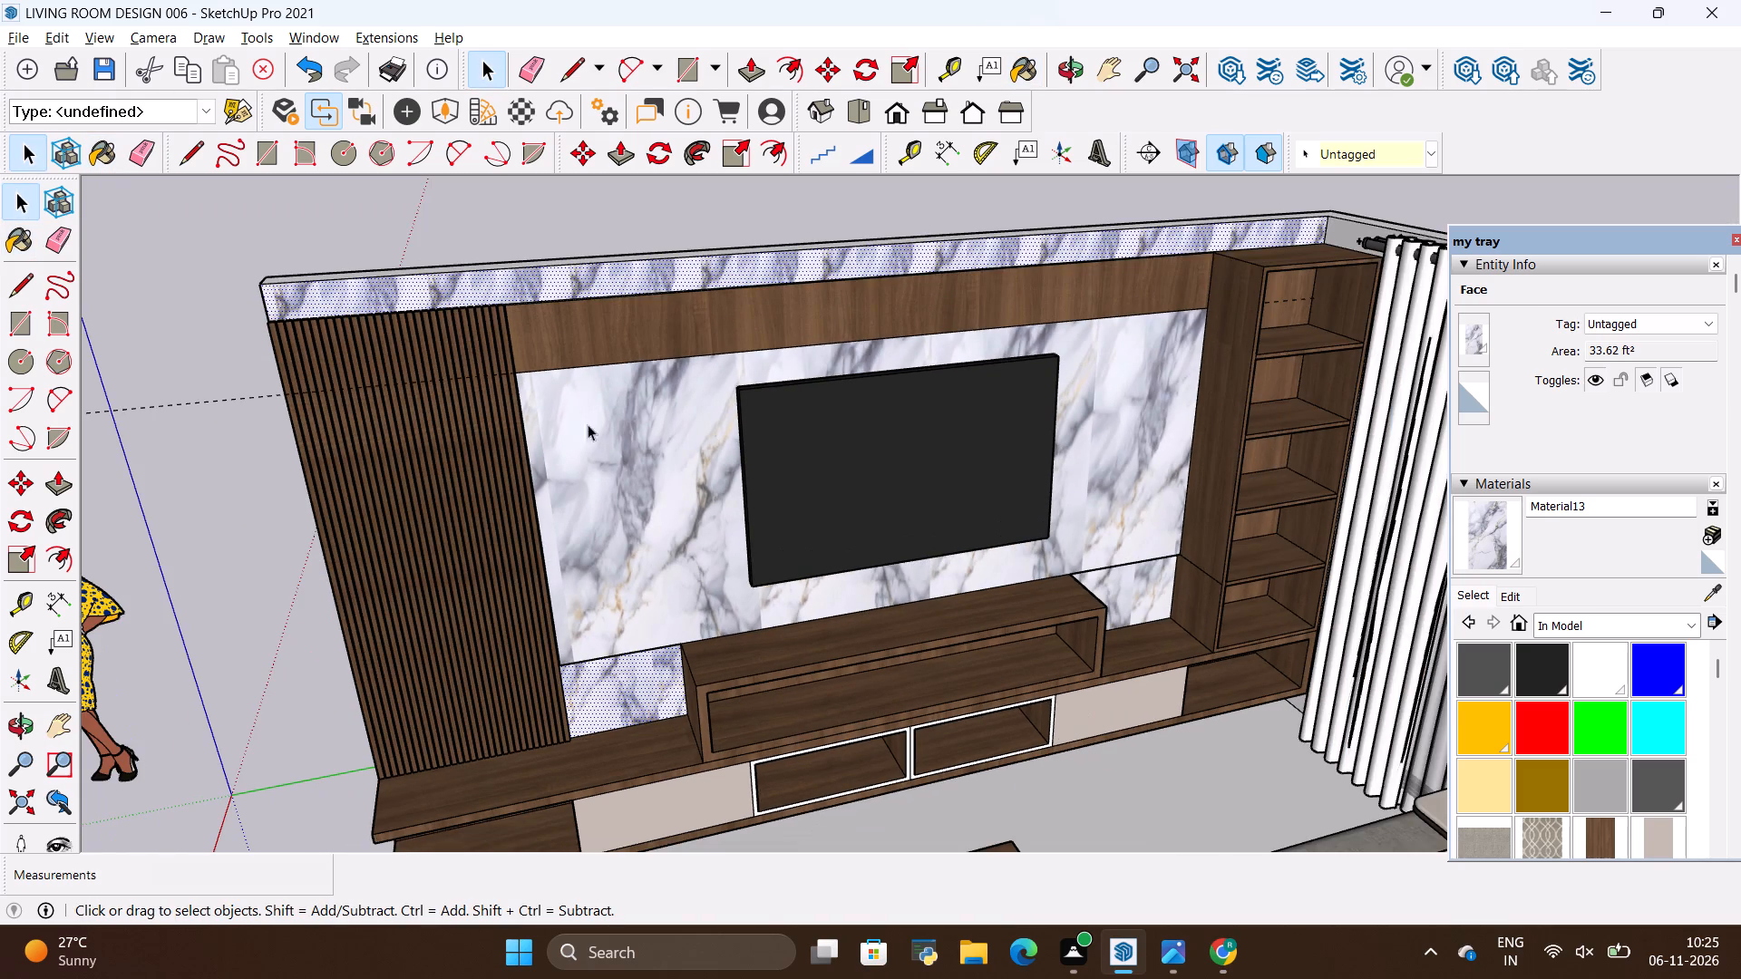
Draw a rectangle over the marble wall strip above the slats and erase that marble face.
key("r")
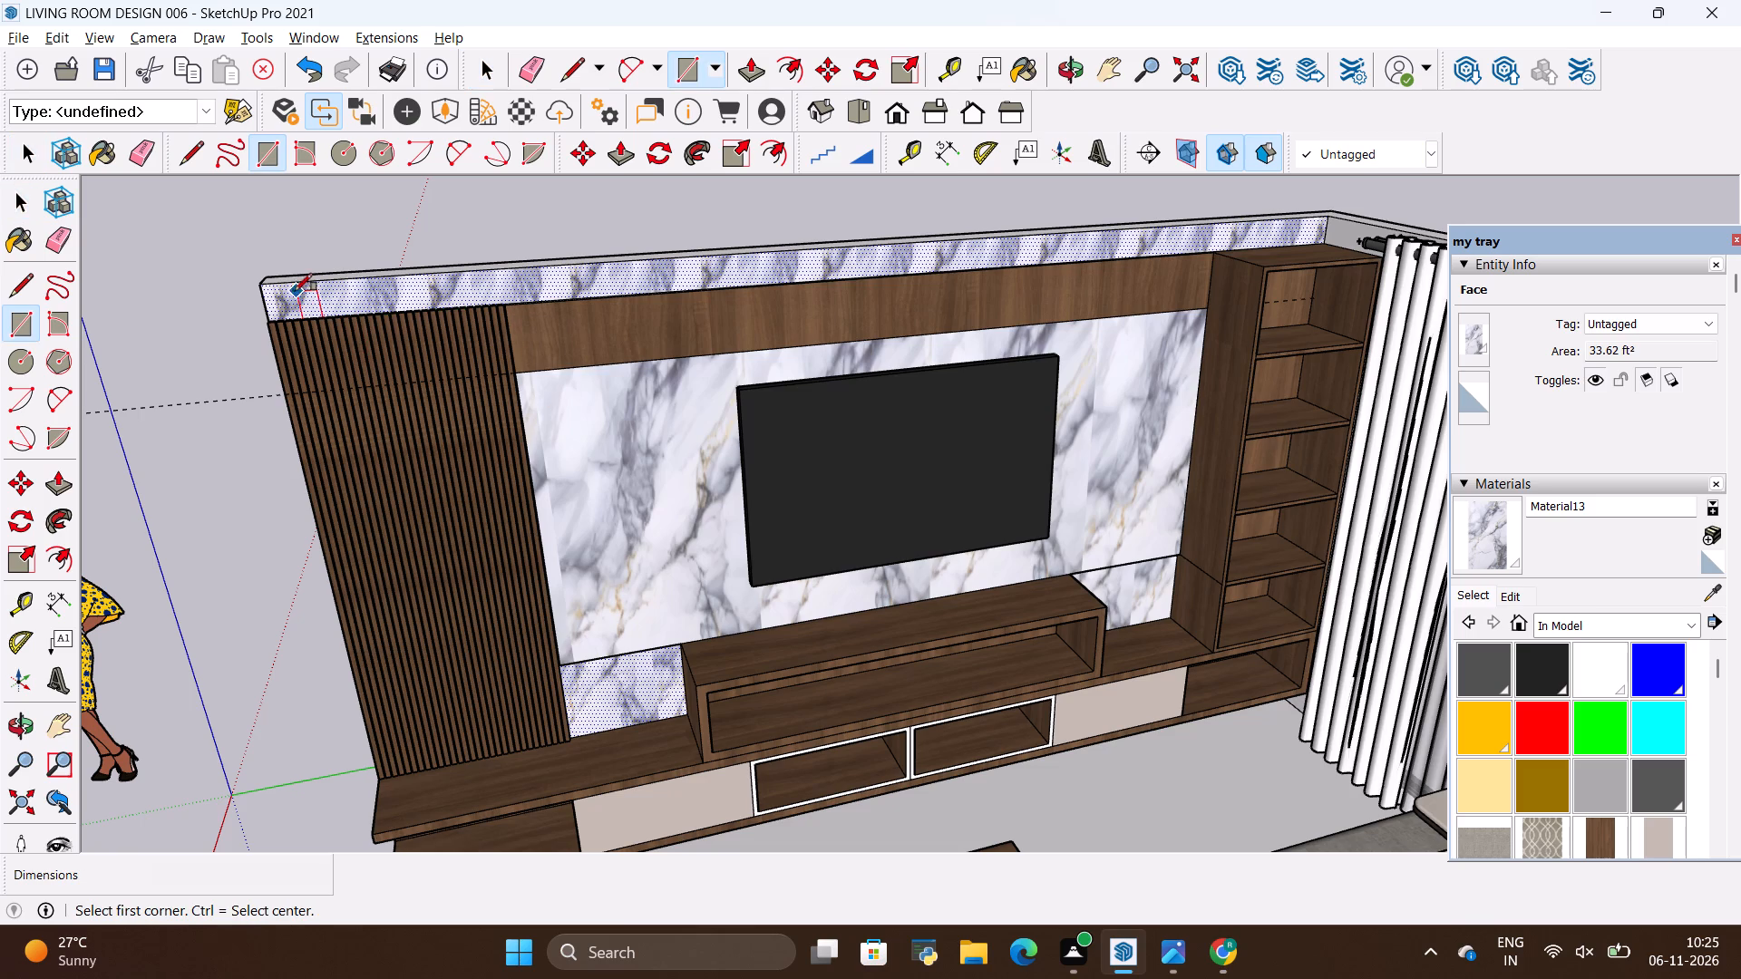
left_click(265, 287)
scroll(1367, 240, "up", 2)
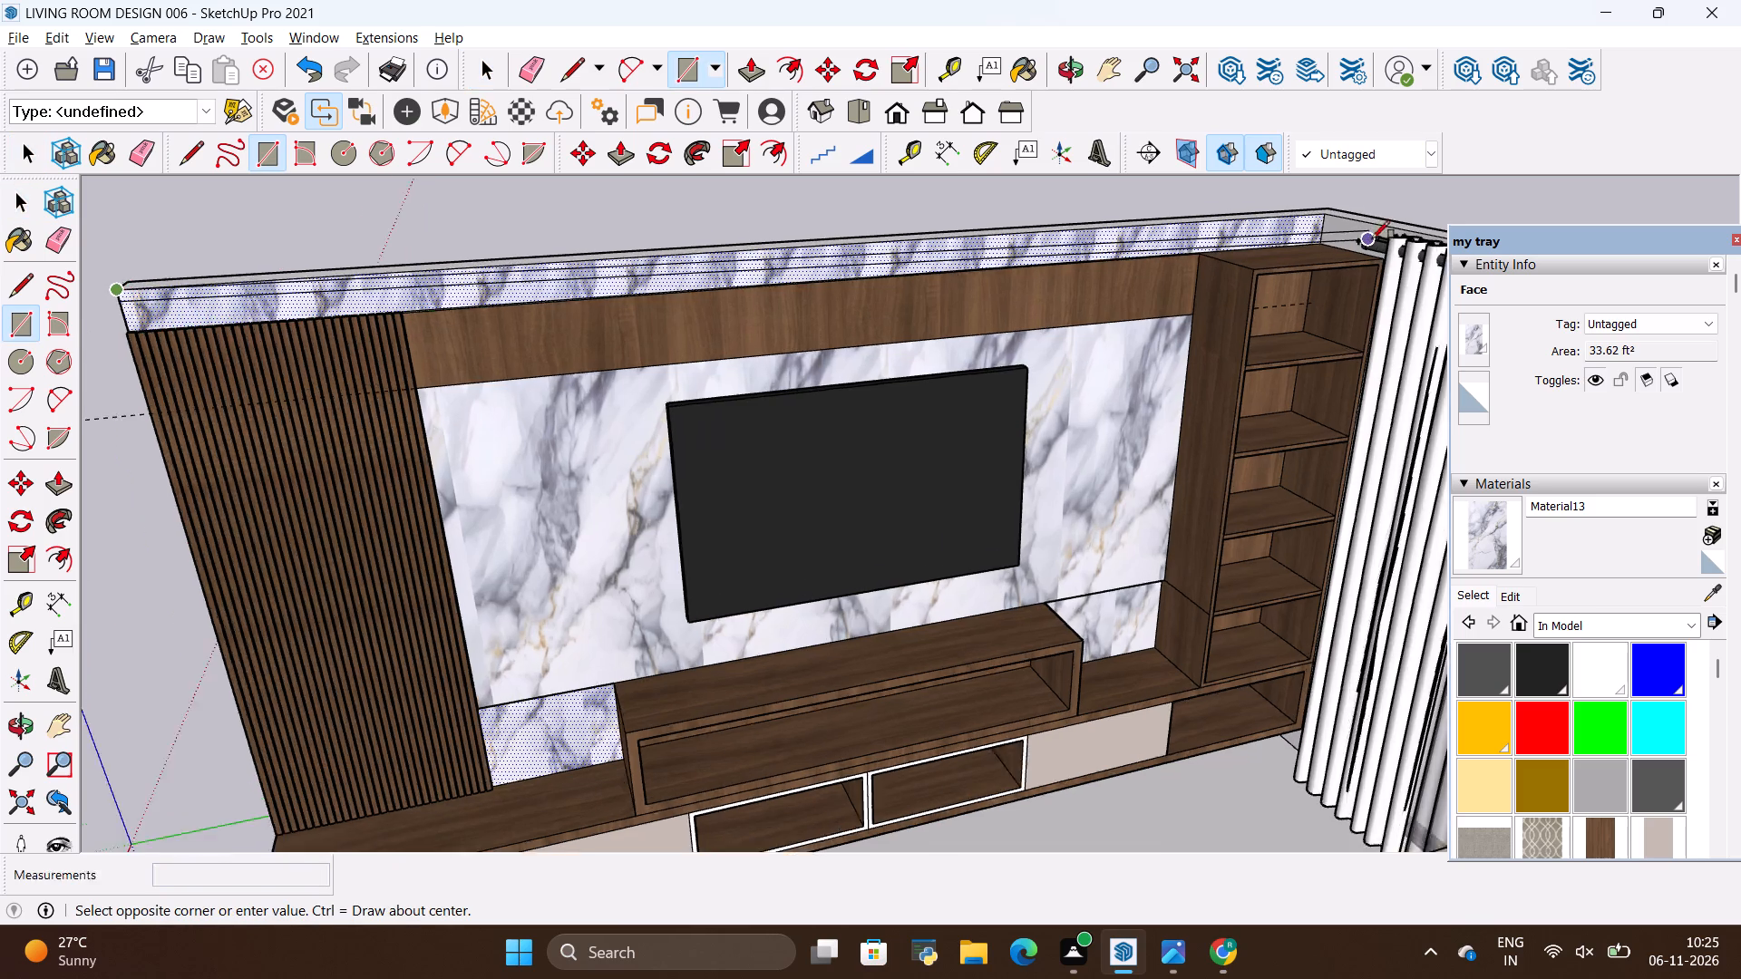
scroll(1372, 238, "up", 9)
left_click(1298, 247)
key("space")
left_click(1160, 245)
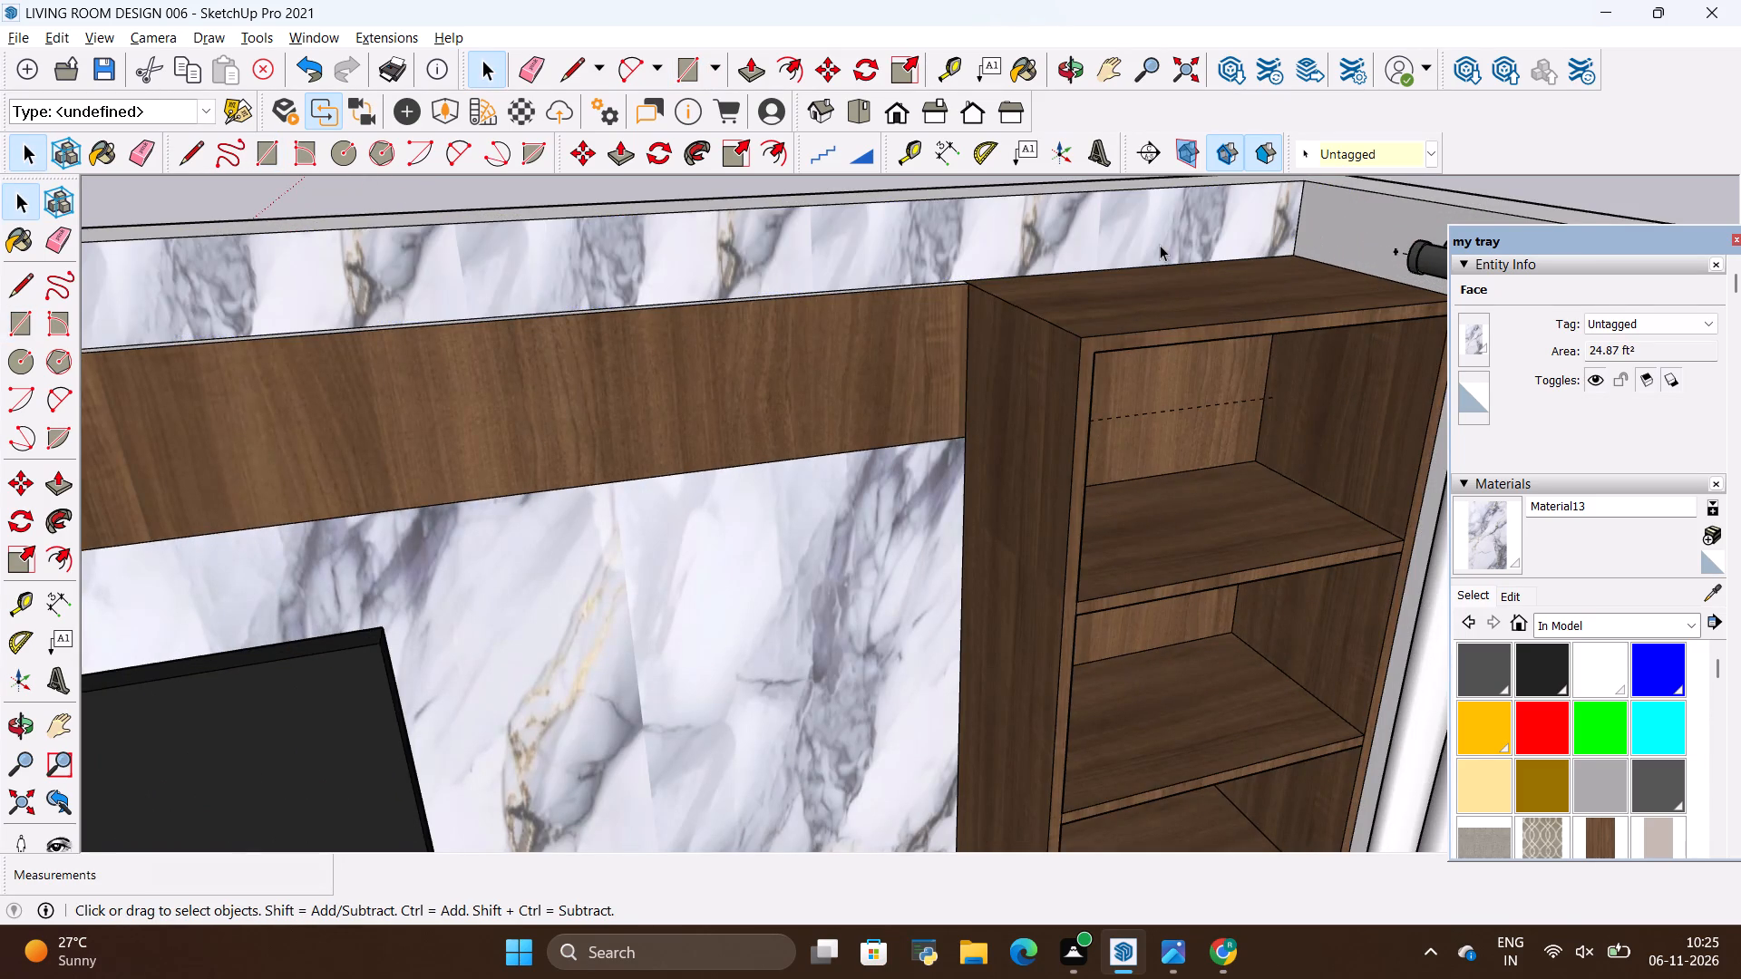
right_click(1158, 245)
left_click(1228, 283)
scroll(1265, 391, "down", 11)
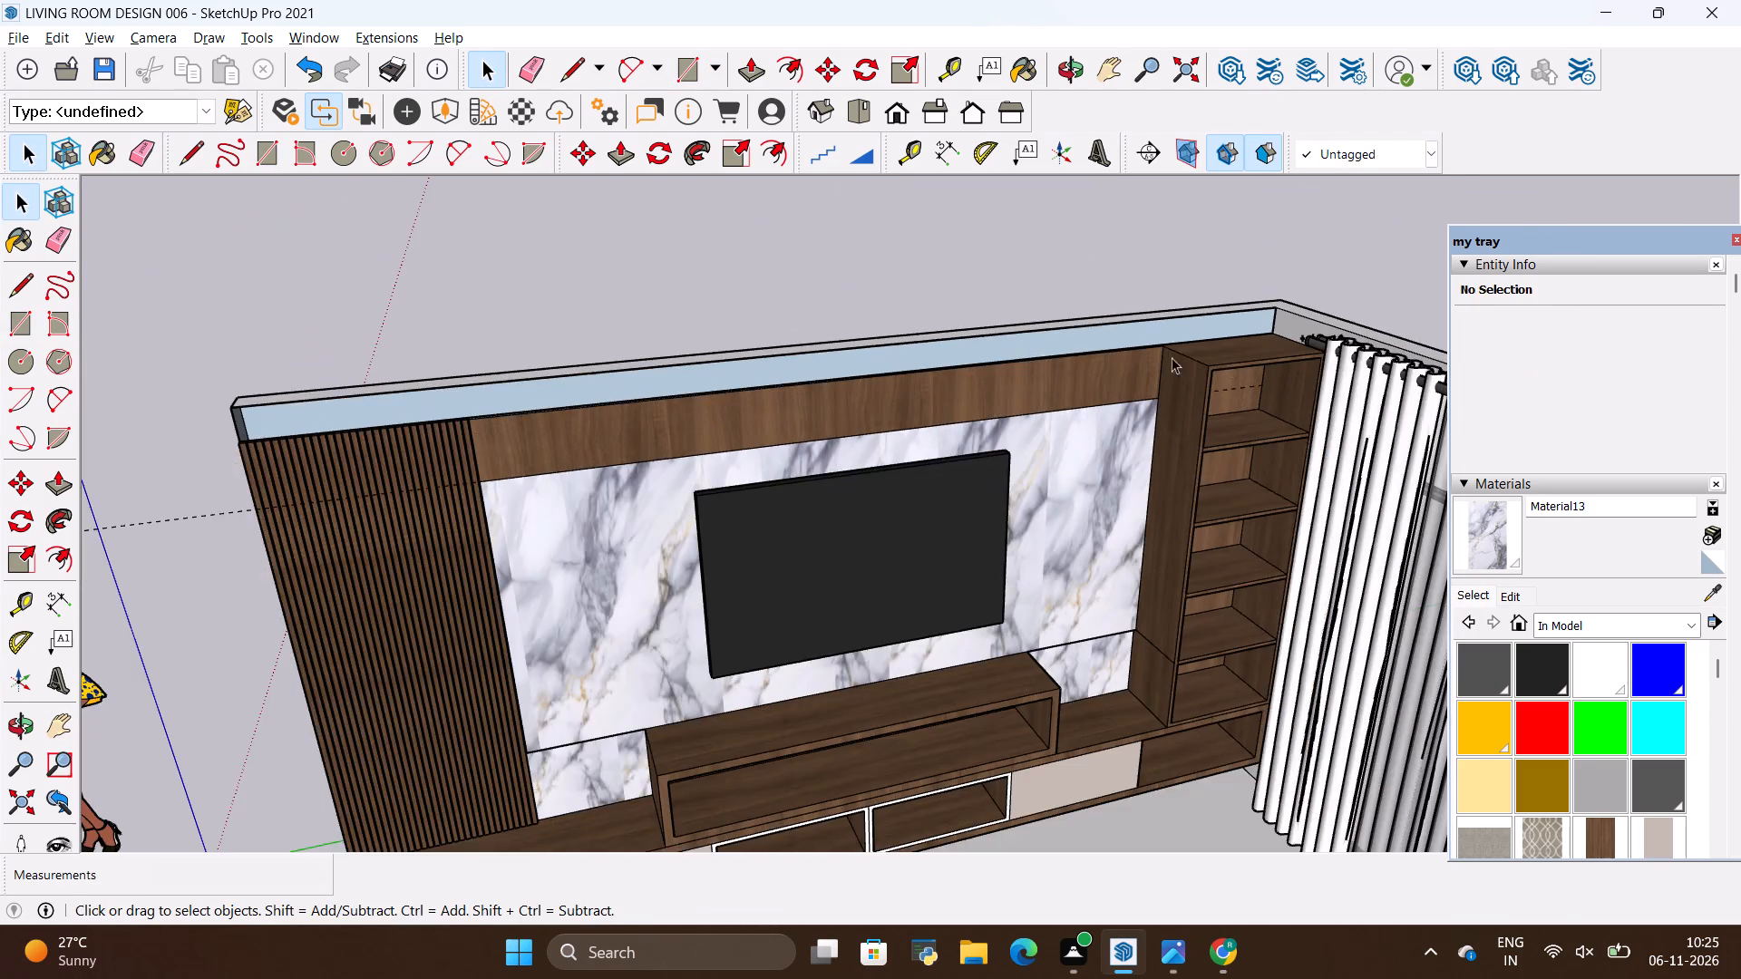
Reverse the wall face exposed along the strip above the slats and wood band.
scroll(929, 382, "up", 9)
key("space")
right_click(958, 299)
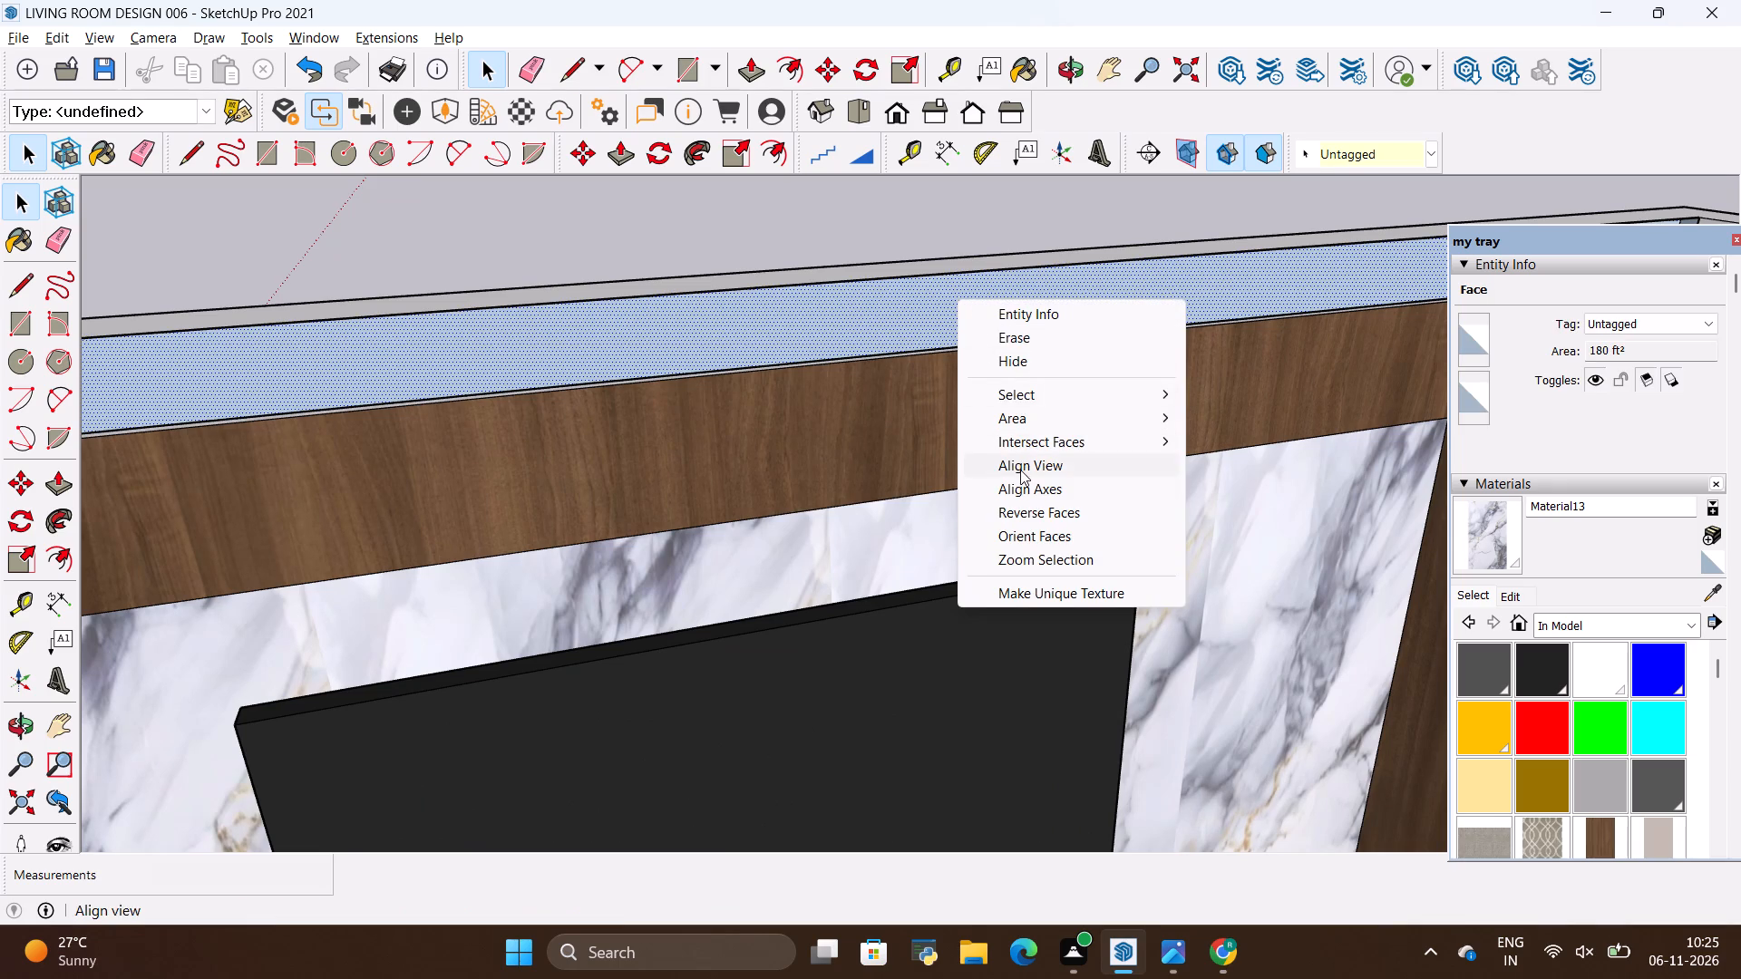
left_click(1016, 508)
scroll(1109, 502, "down", 10)
scroll(698, 398, "down", 3)
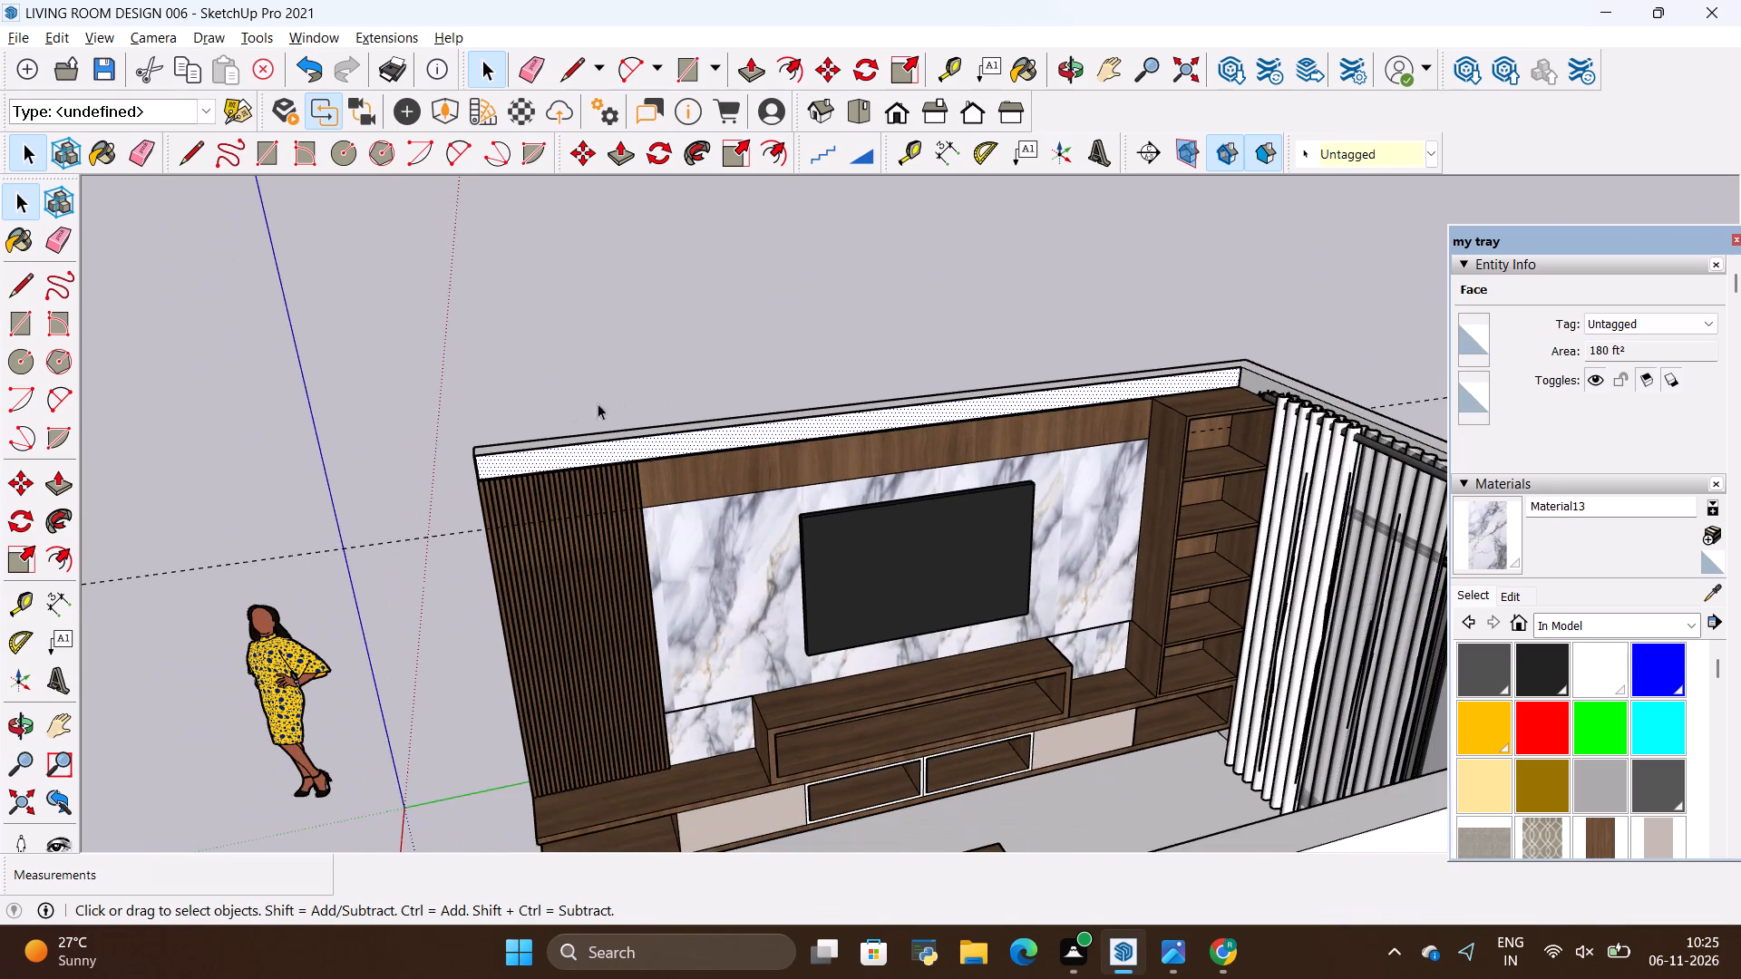
Erase the marble faces on both sides of the raised console box, below the TV panel.
key("space")
scroll(642, 655, "up", 4)
scroll(831, 800, "up", 5)
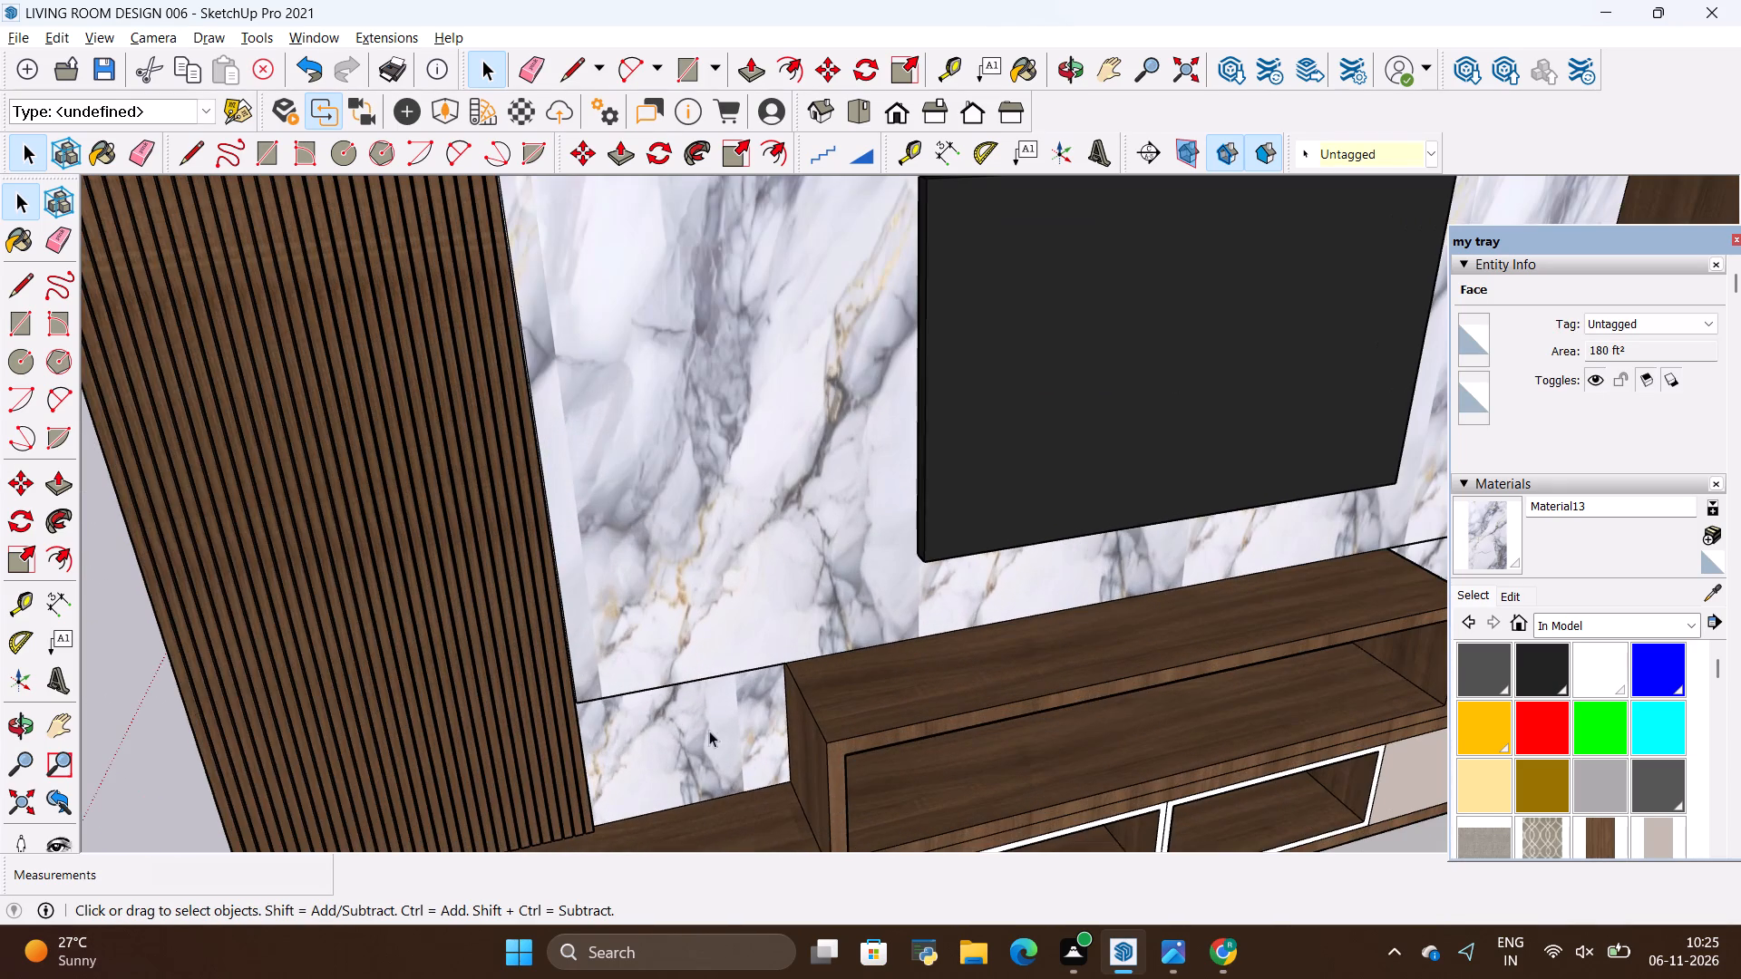
key("space")
left_click(696, 719)
right_click(693, 717)
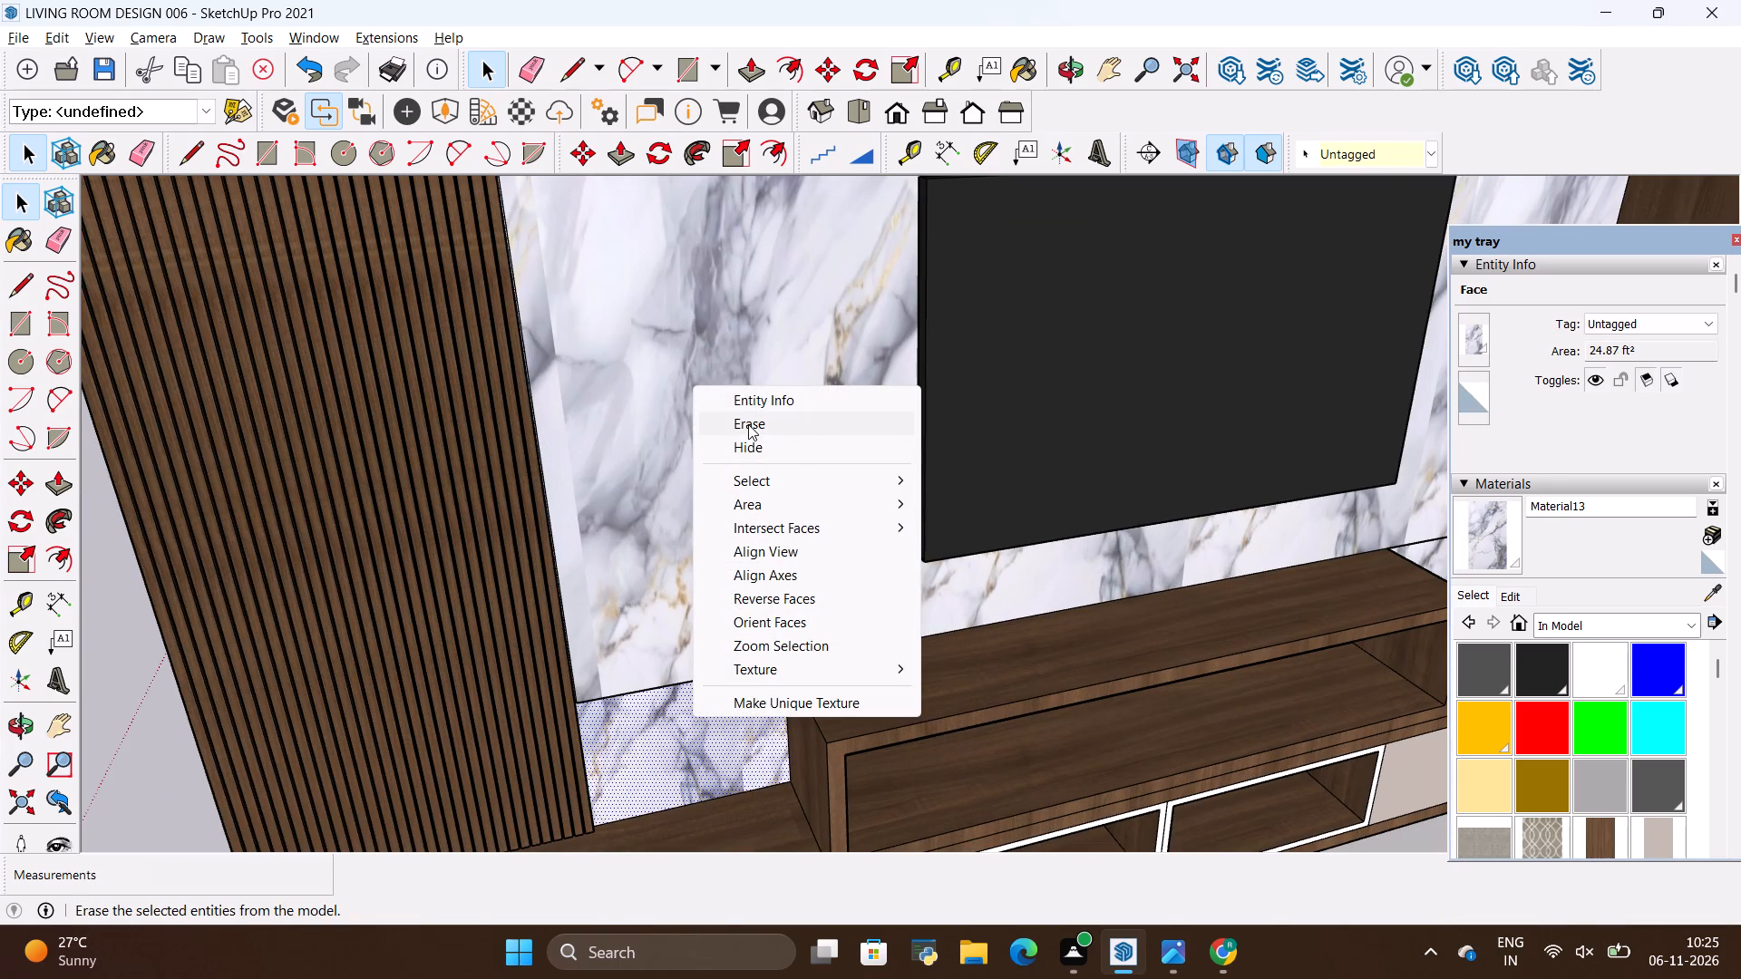
left_click(748, 424)
scroll(298, 536, "down", 10)
scroll(850, 506, "up", 7)
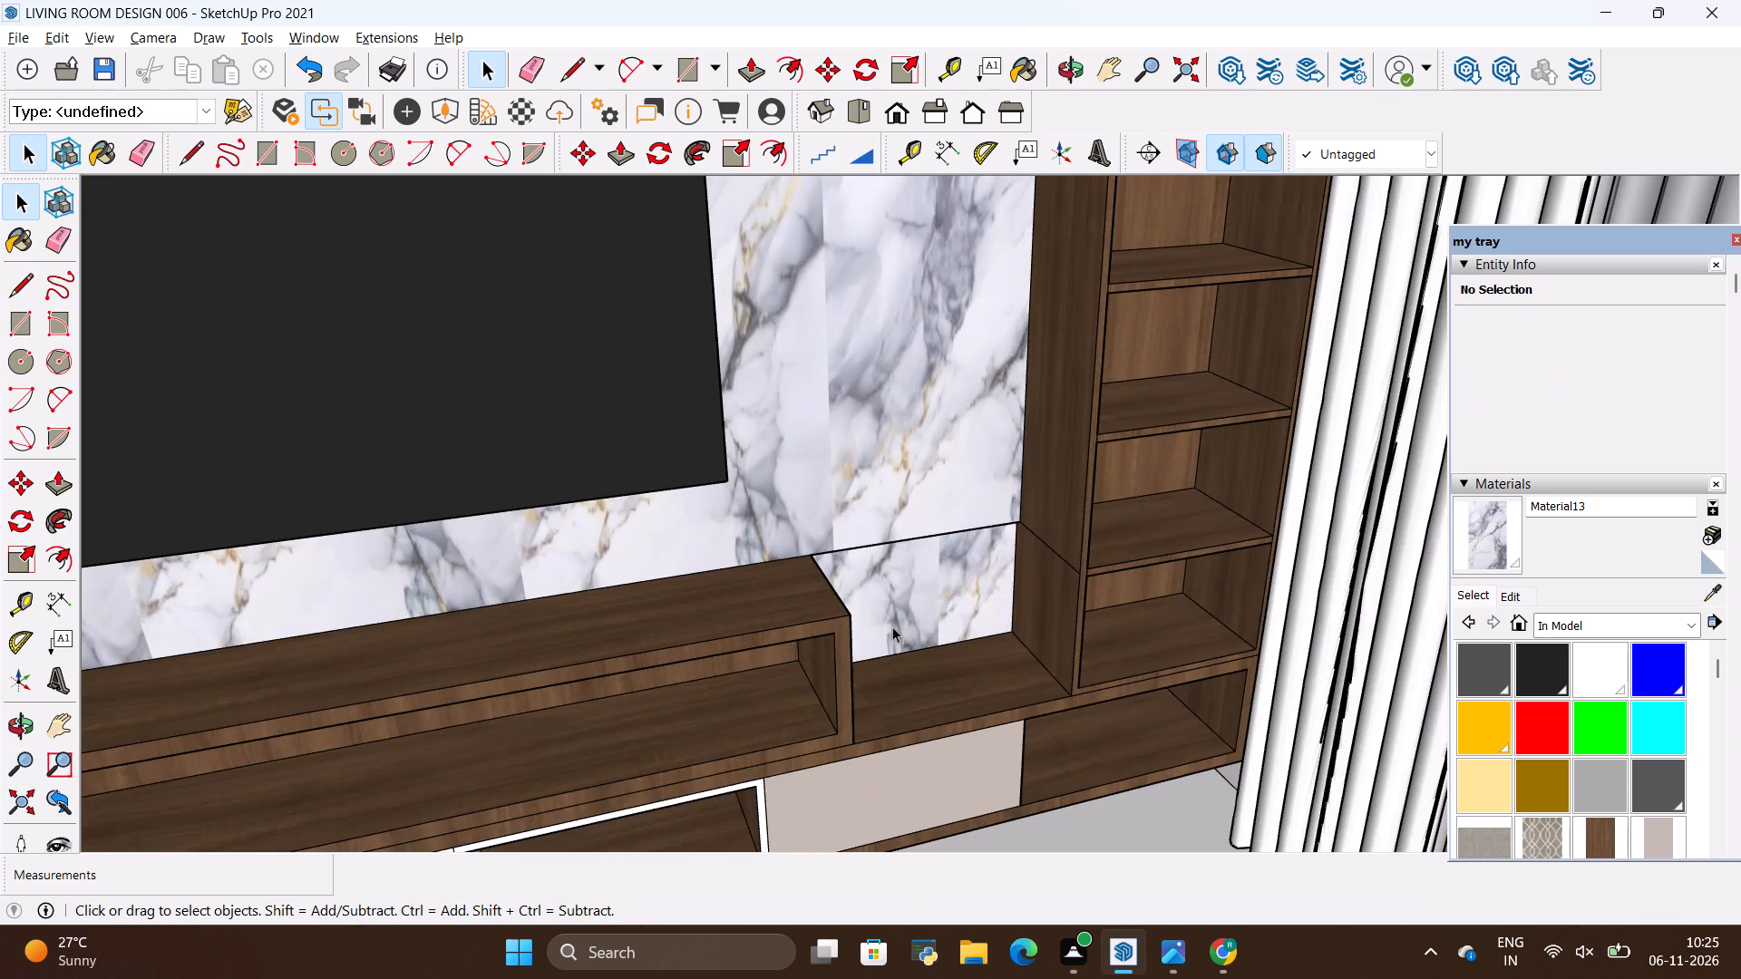
key("space")
left_click(888, 623)
right_click(886, 621)
left_click(947, 332)
scroll(1024, 560, "down", 10)
scroll(753, 520, "up", 3)
Sample the brown wood from the shelf cabinet and paint the exposed white wall around the marble panel with it.
key("alt+Tab")
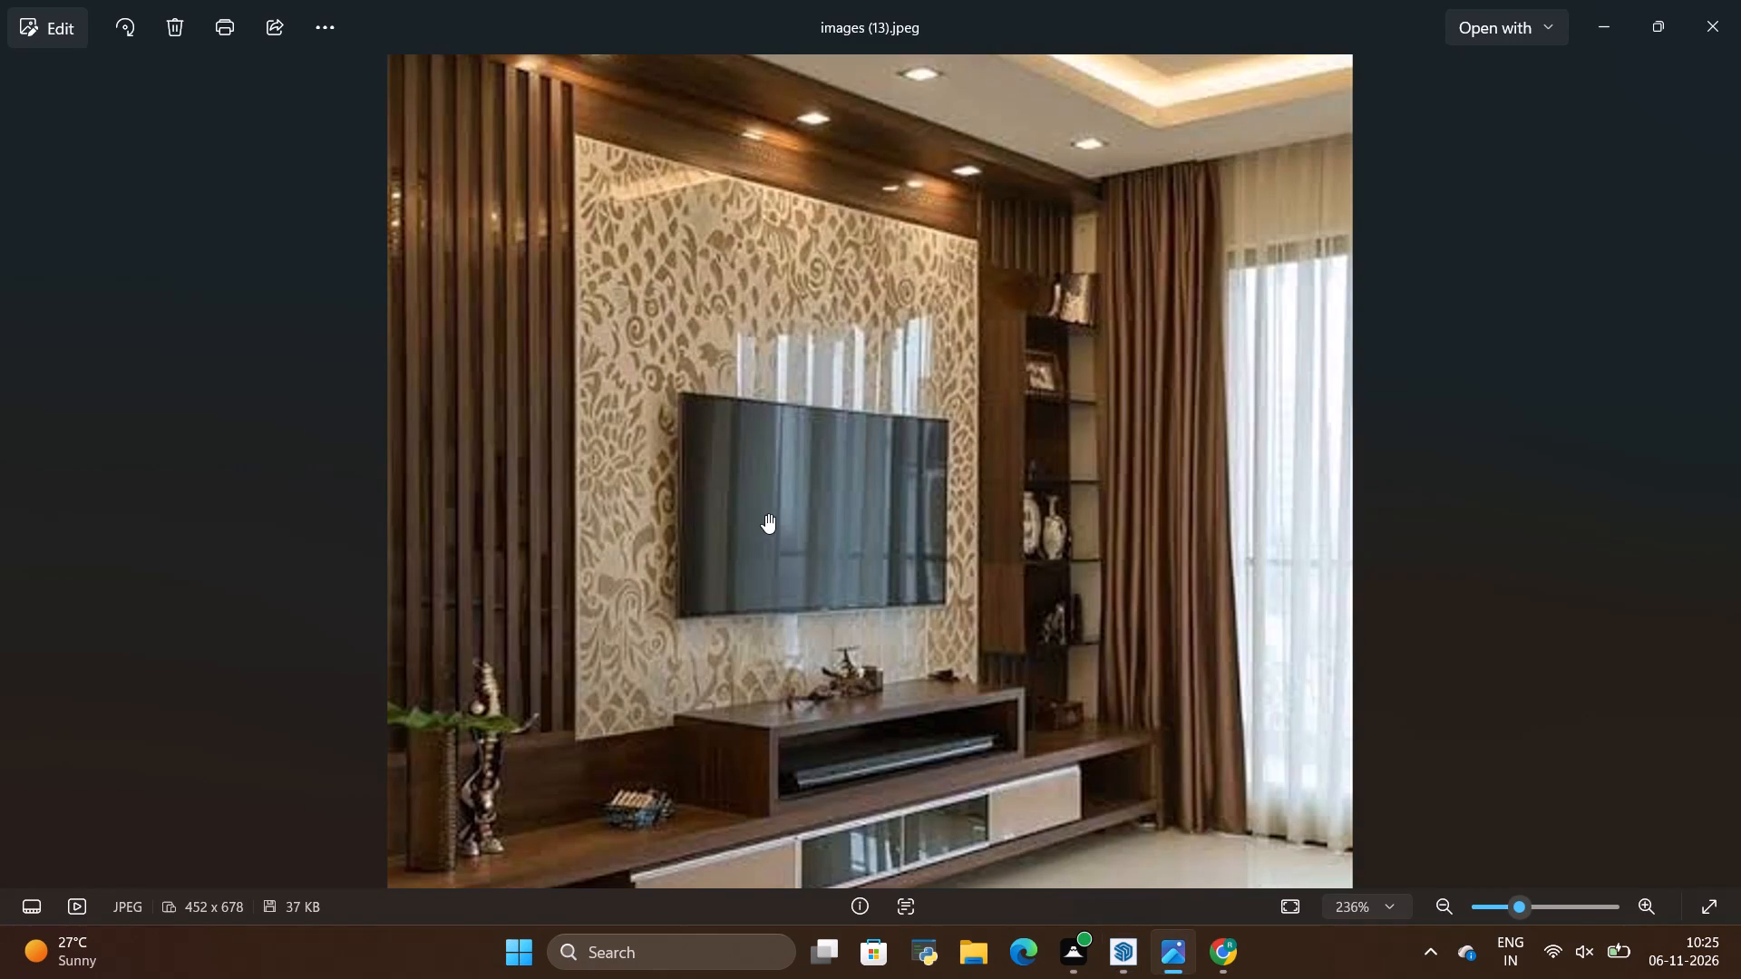
key("alt+Tab")
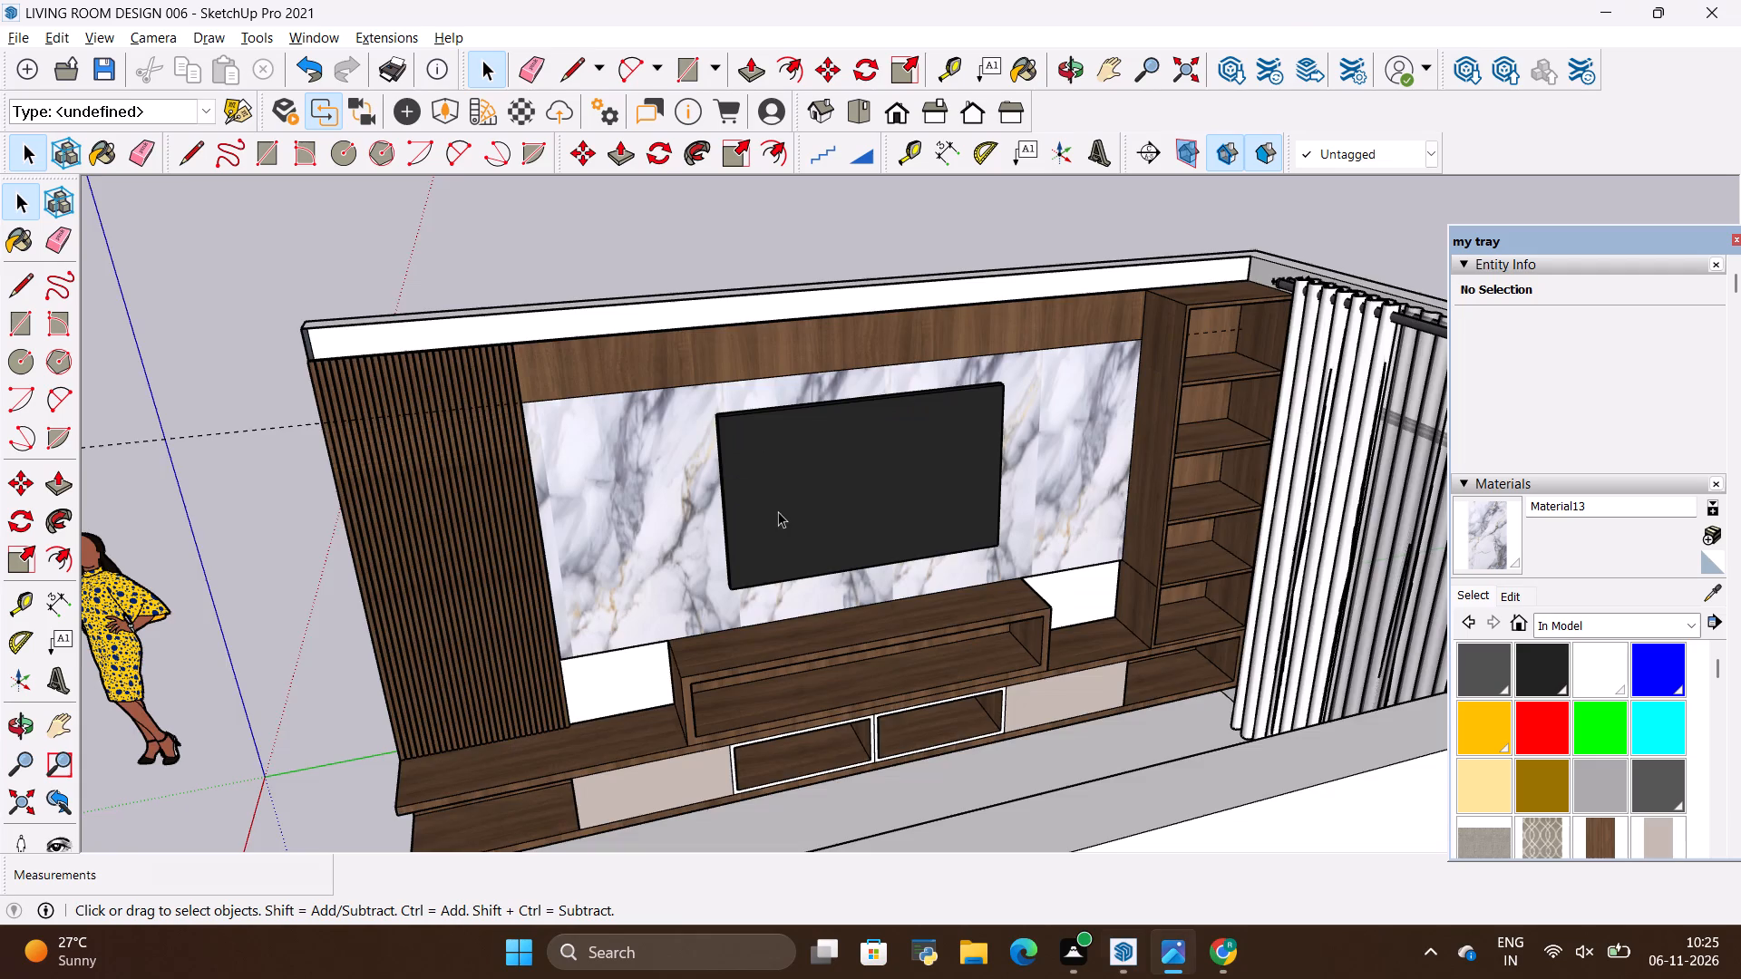
scroll(779, 511, "down", 3)
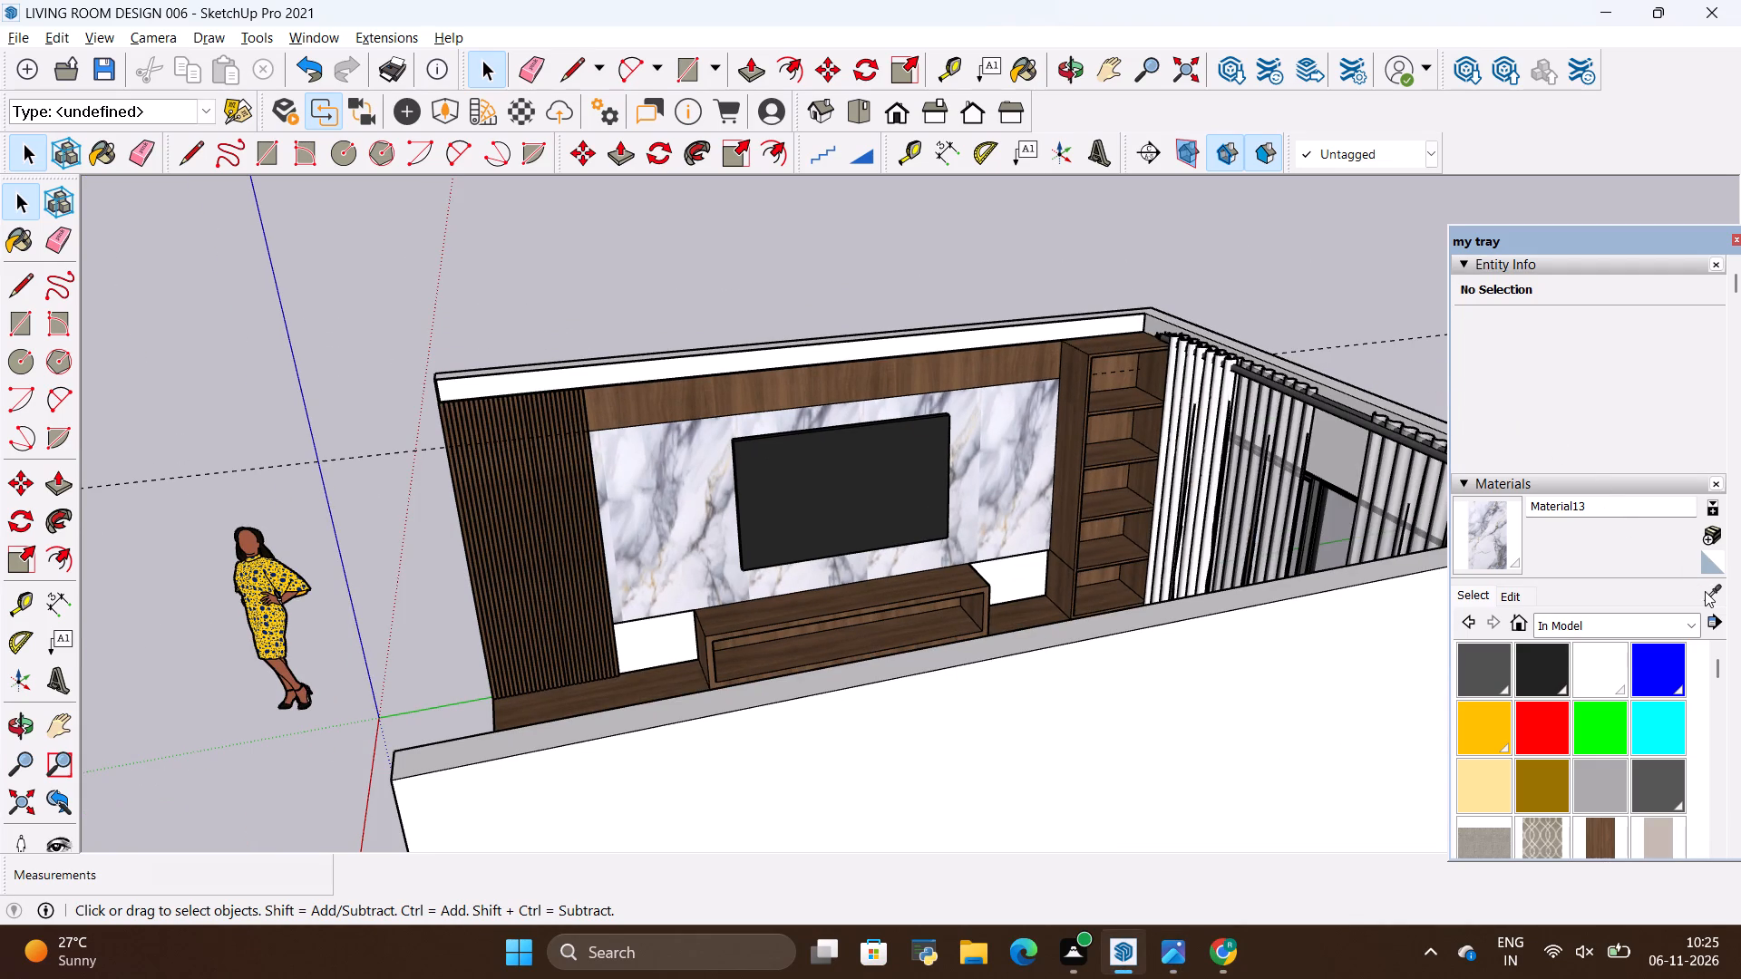
left_click(1712, 591)
scroll(1141, 451, "up", 3)
left_click(1114, 421)
scroll(839, 638, "up", 2)
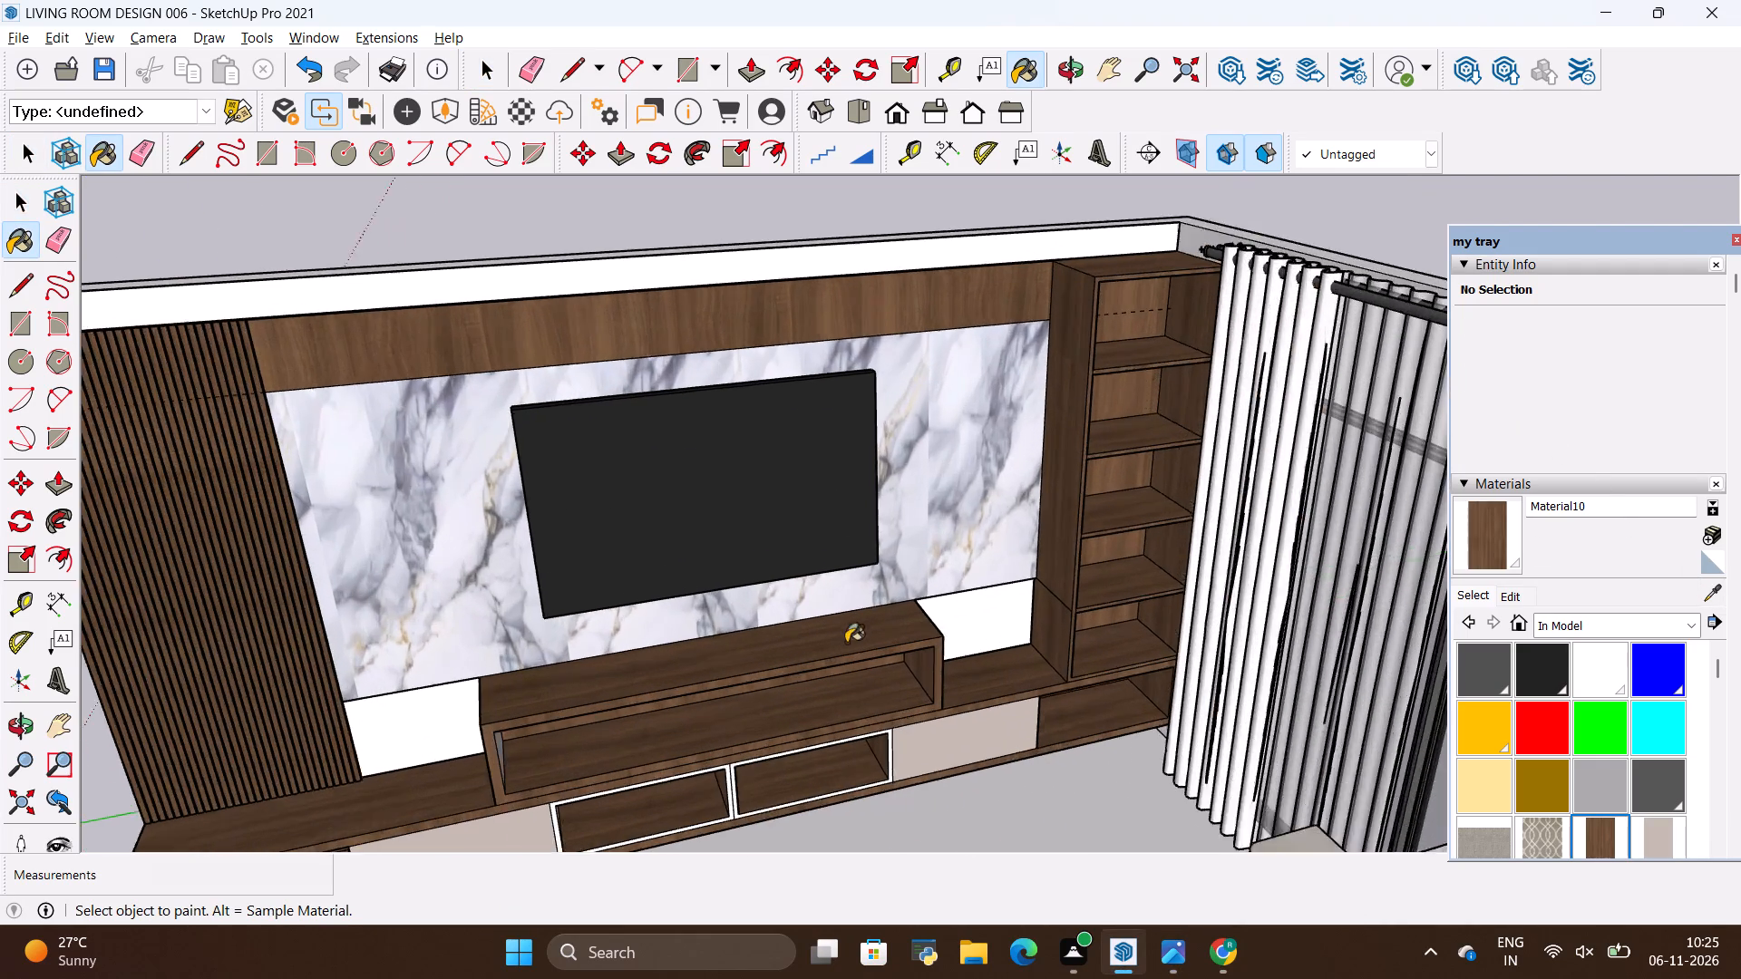
scroll(846, 643, "up", 2)
left_click(1024, 596)
key("space")
Compare the TV wall's wood and marble finishes with the reference photo from several angles around the room.
scroll(940, 616, "down", 2)
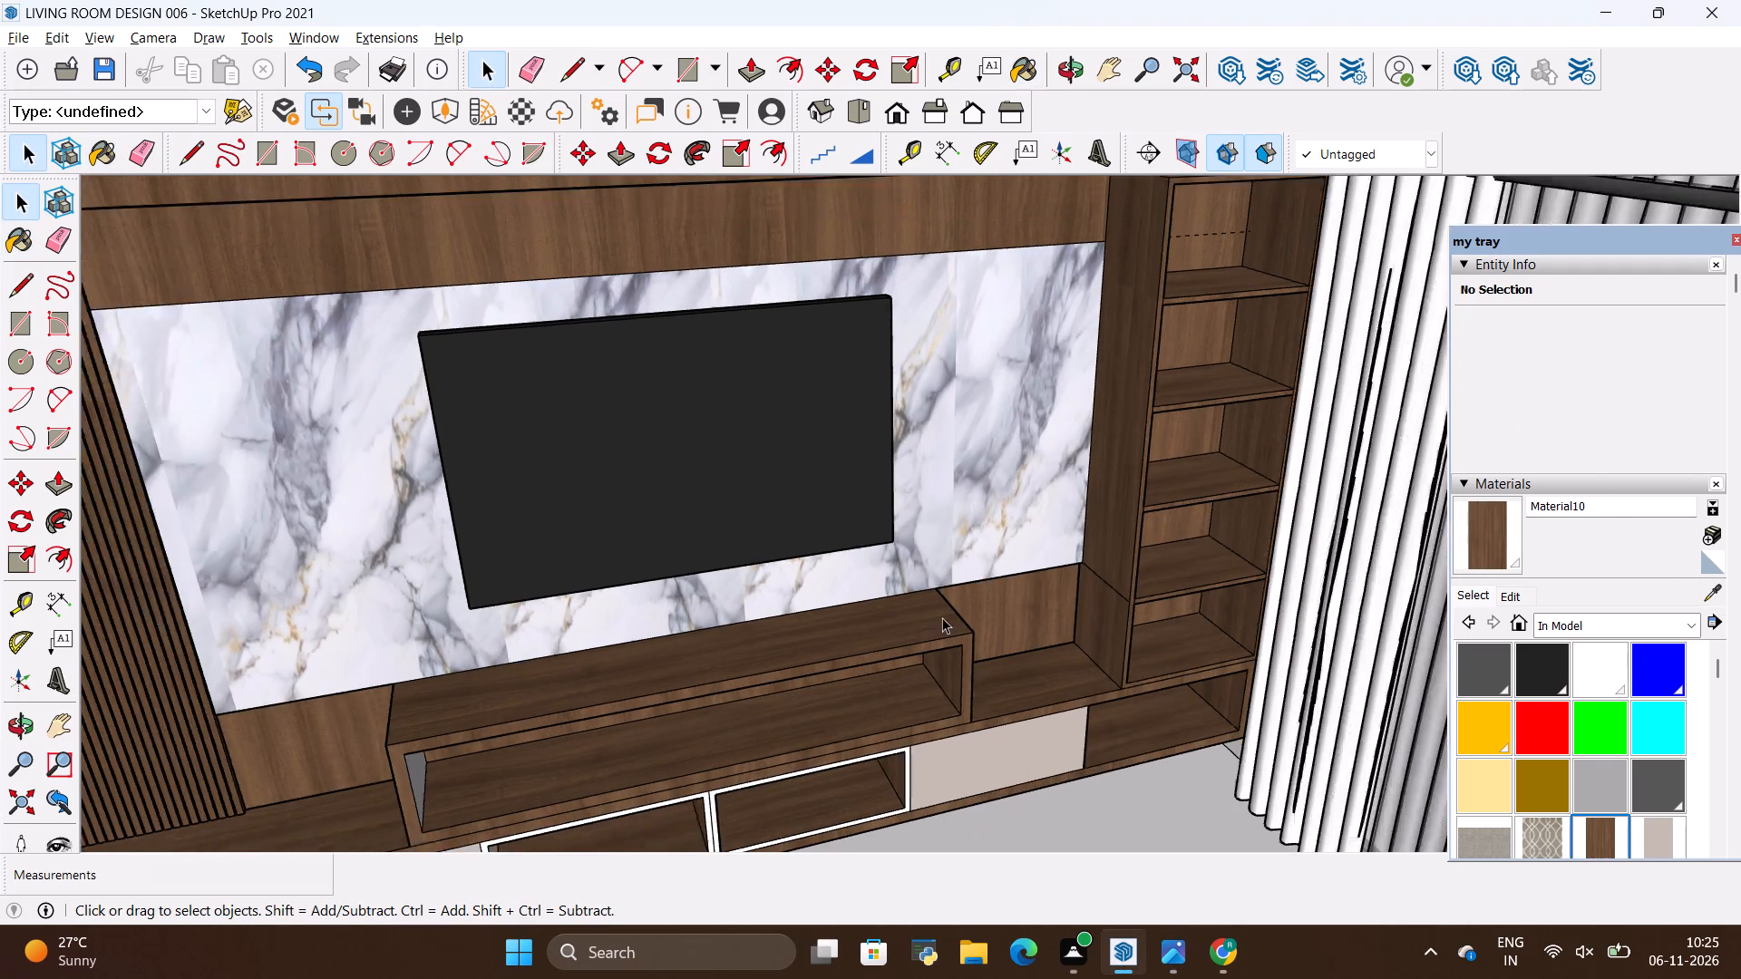
scroll(942, 617, "down", 8)
key("alt+Tab")
key("alt+Tab")
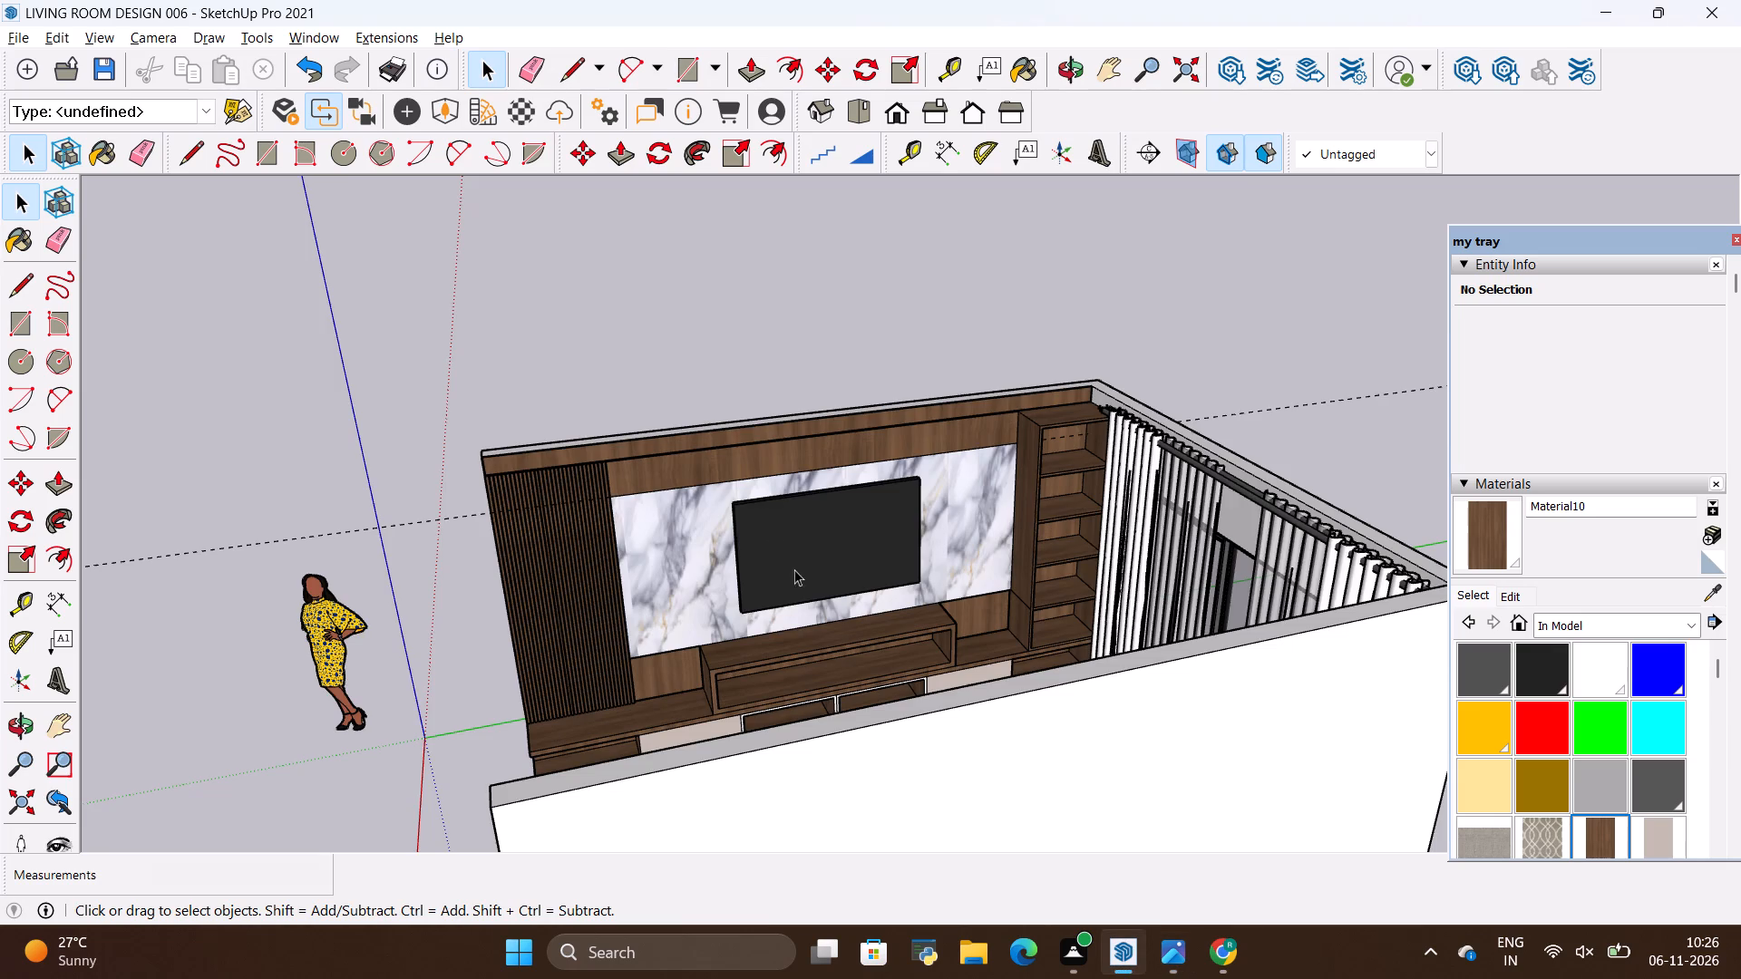
scroll(798, 579, "down", 5)
key("space")
left_click(705, 399)
scroll(909, 608, "up", 11)
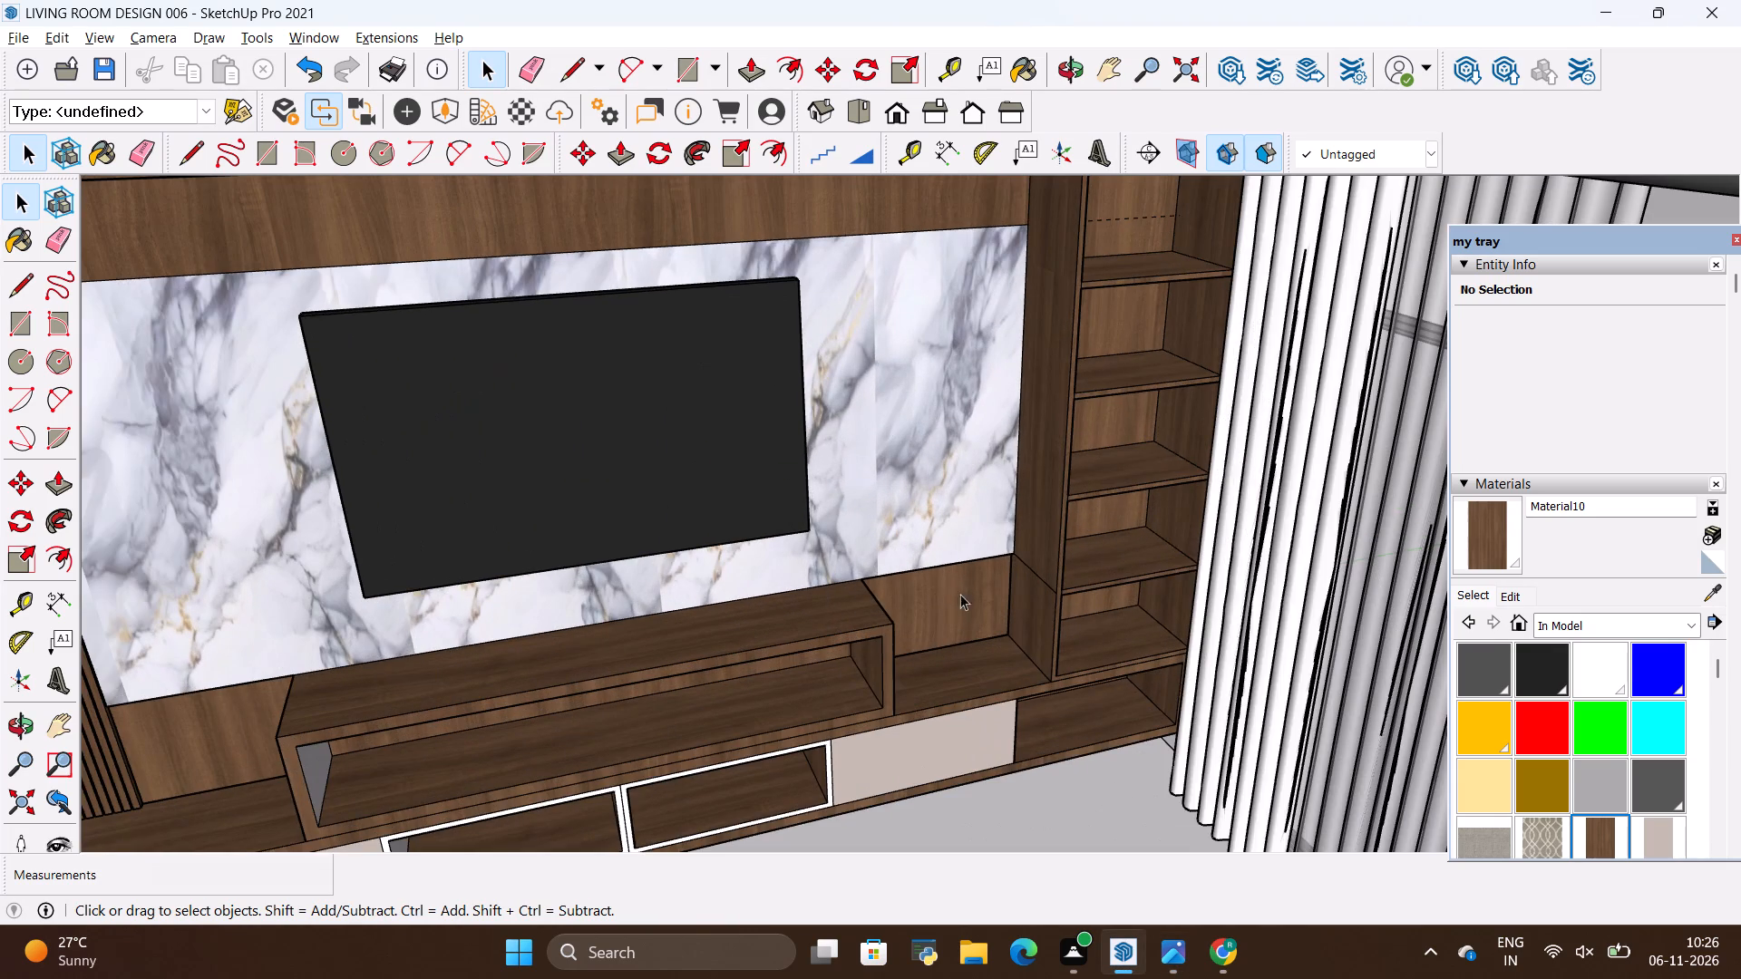
left_click(14, 721)
left_click_drag(312, 690, 852, 553)
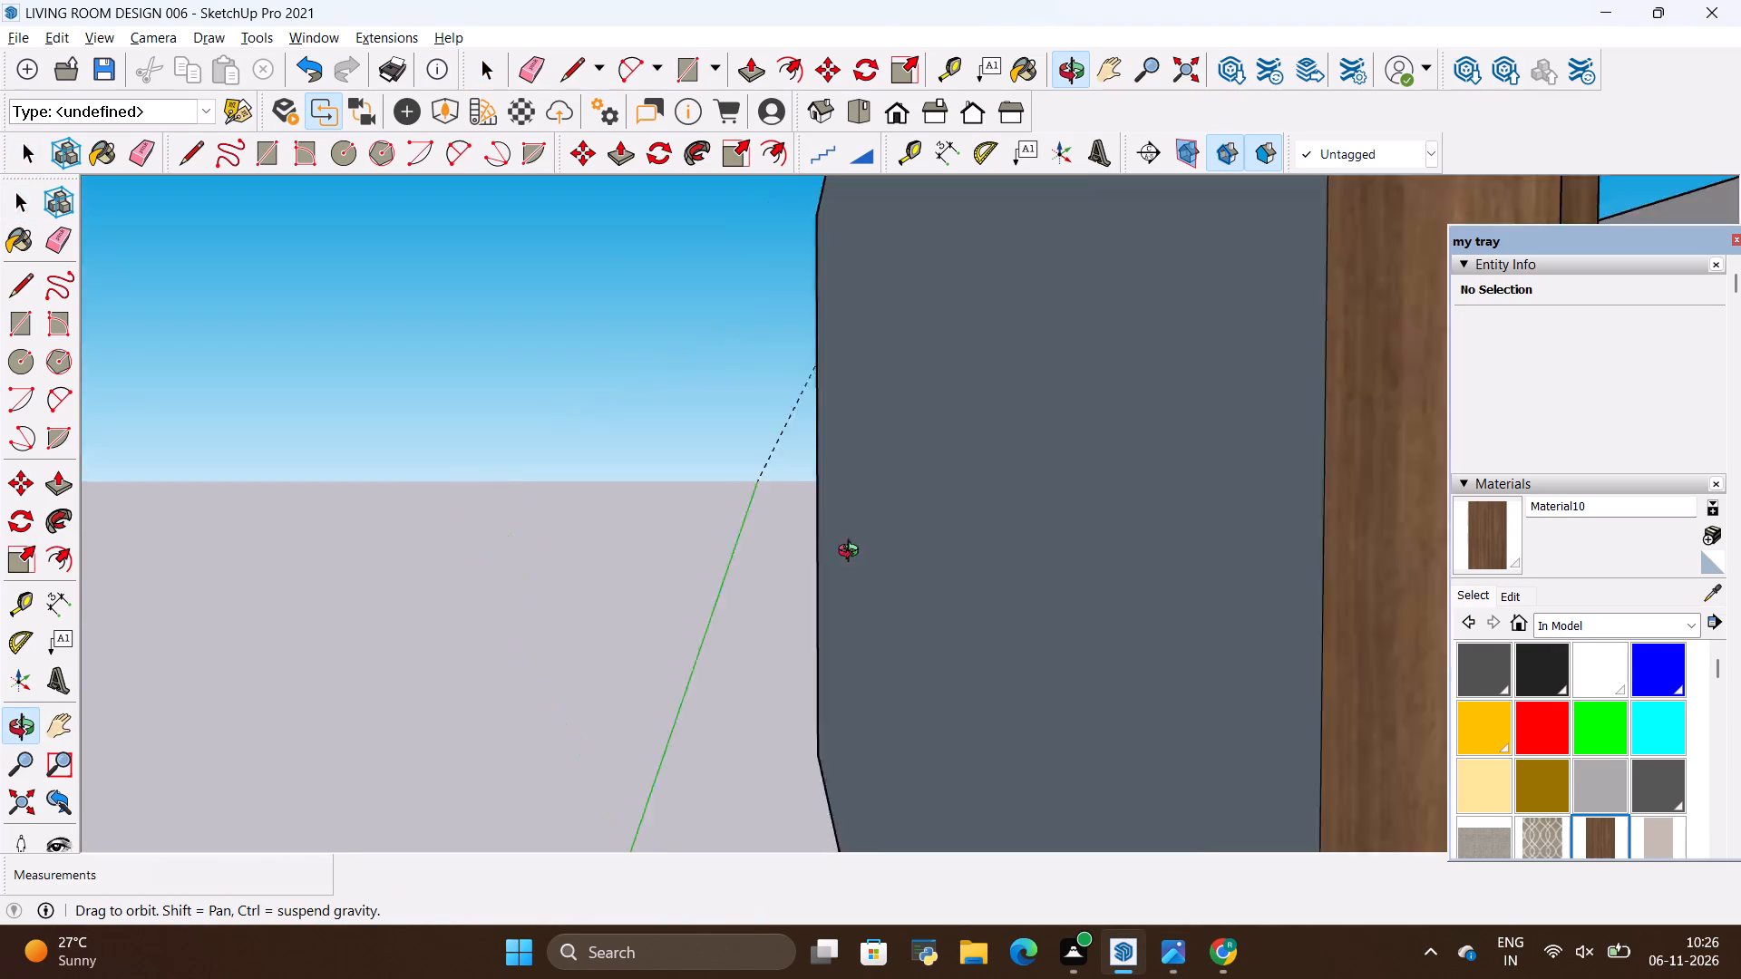
left_click_drag(852, 553, 747, 583)
scroll(768, 586, "down", 12)
scroll(1084, 616, "up", 6)
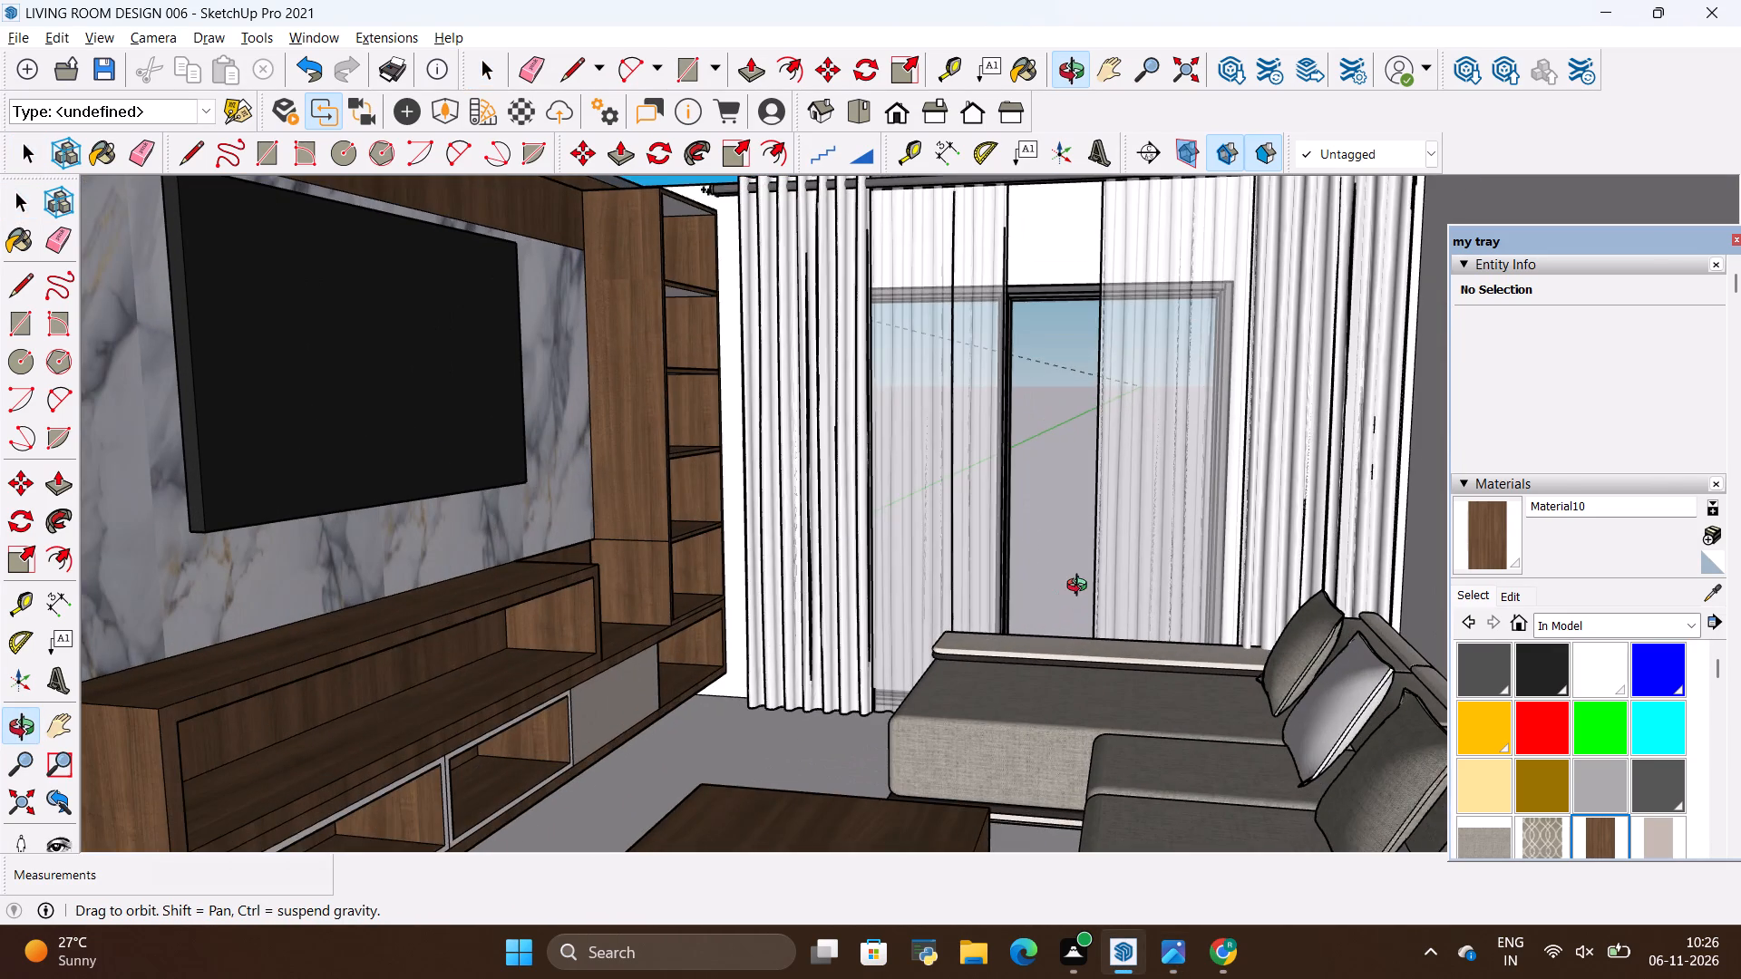
left_click_drag(1088, 584, 1073, 648)
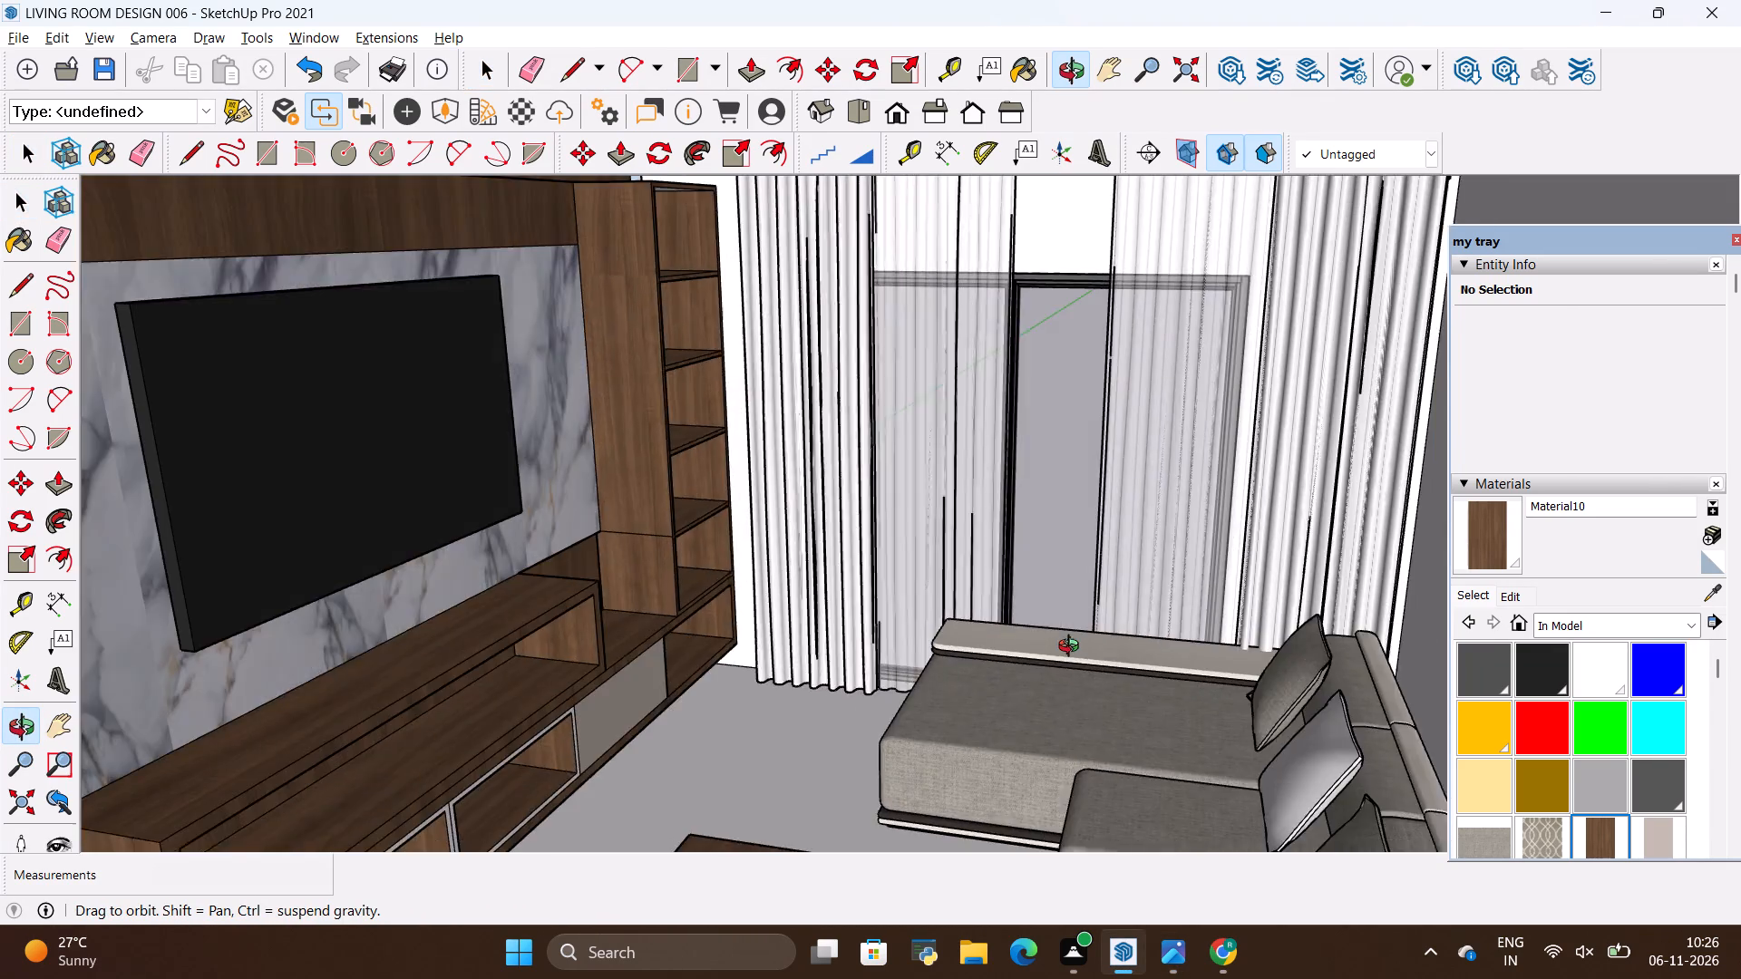
left_click_drag(1073, 648, 1060, 545)
key("alt+Tab")
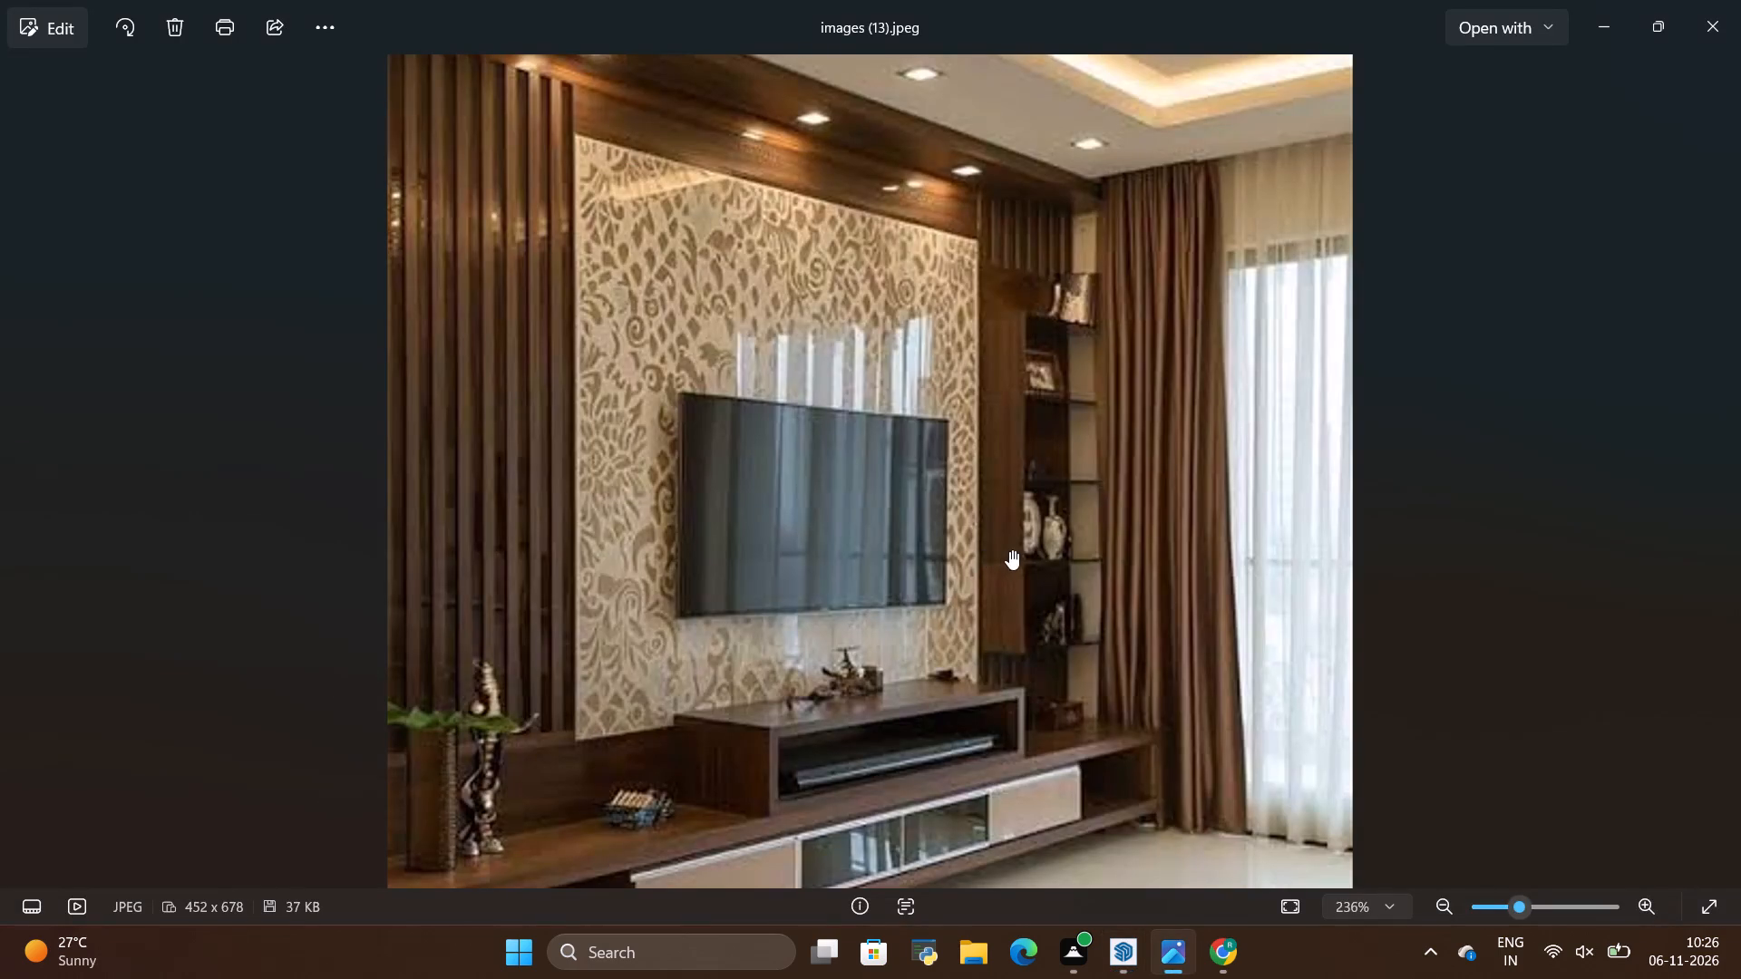
key("alt+Tab")
scroll(1048, 536, "down", 4)
scroll(662, 732, "up", 13)
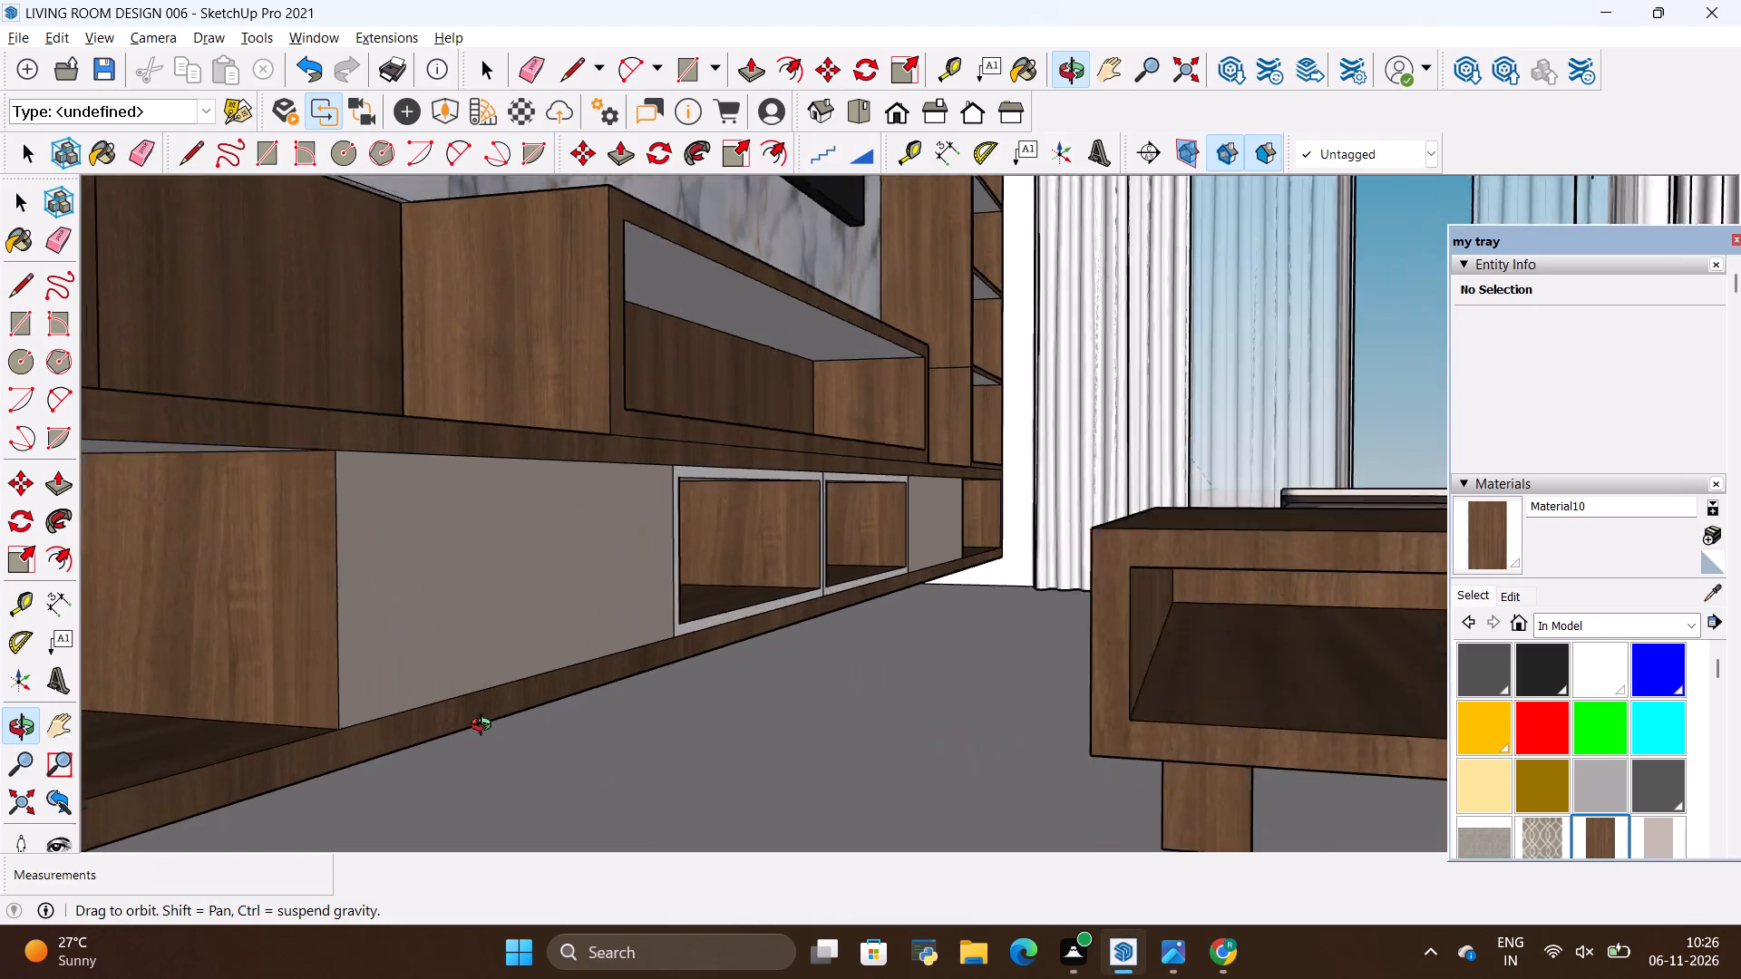
scroll(485, 727, "up", 2)
left_click_drag(909, 617, 838, 715)
scroll(941, 744, "down", 13)
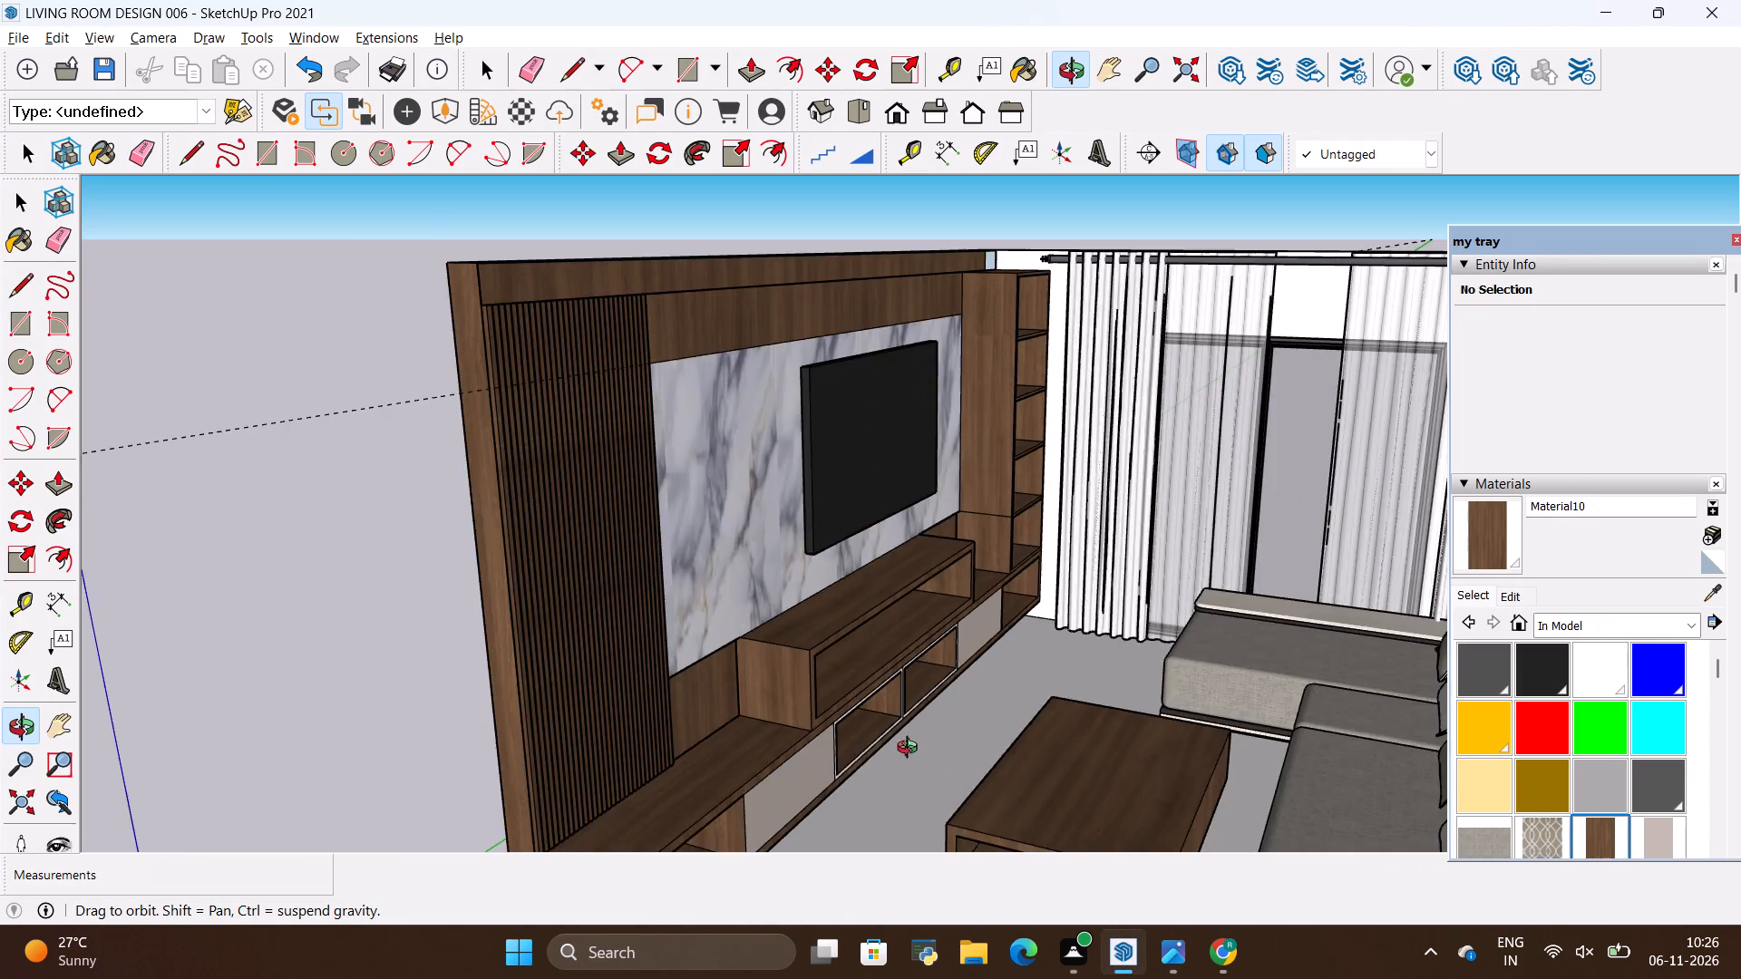
scroll(911, 750, "down", 5)
scroll(1087, 611, "up", 5)
left_click_drag(1045, 643, 972, 765)
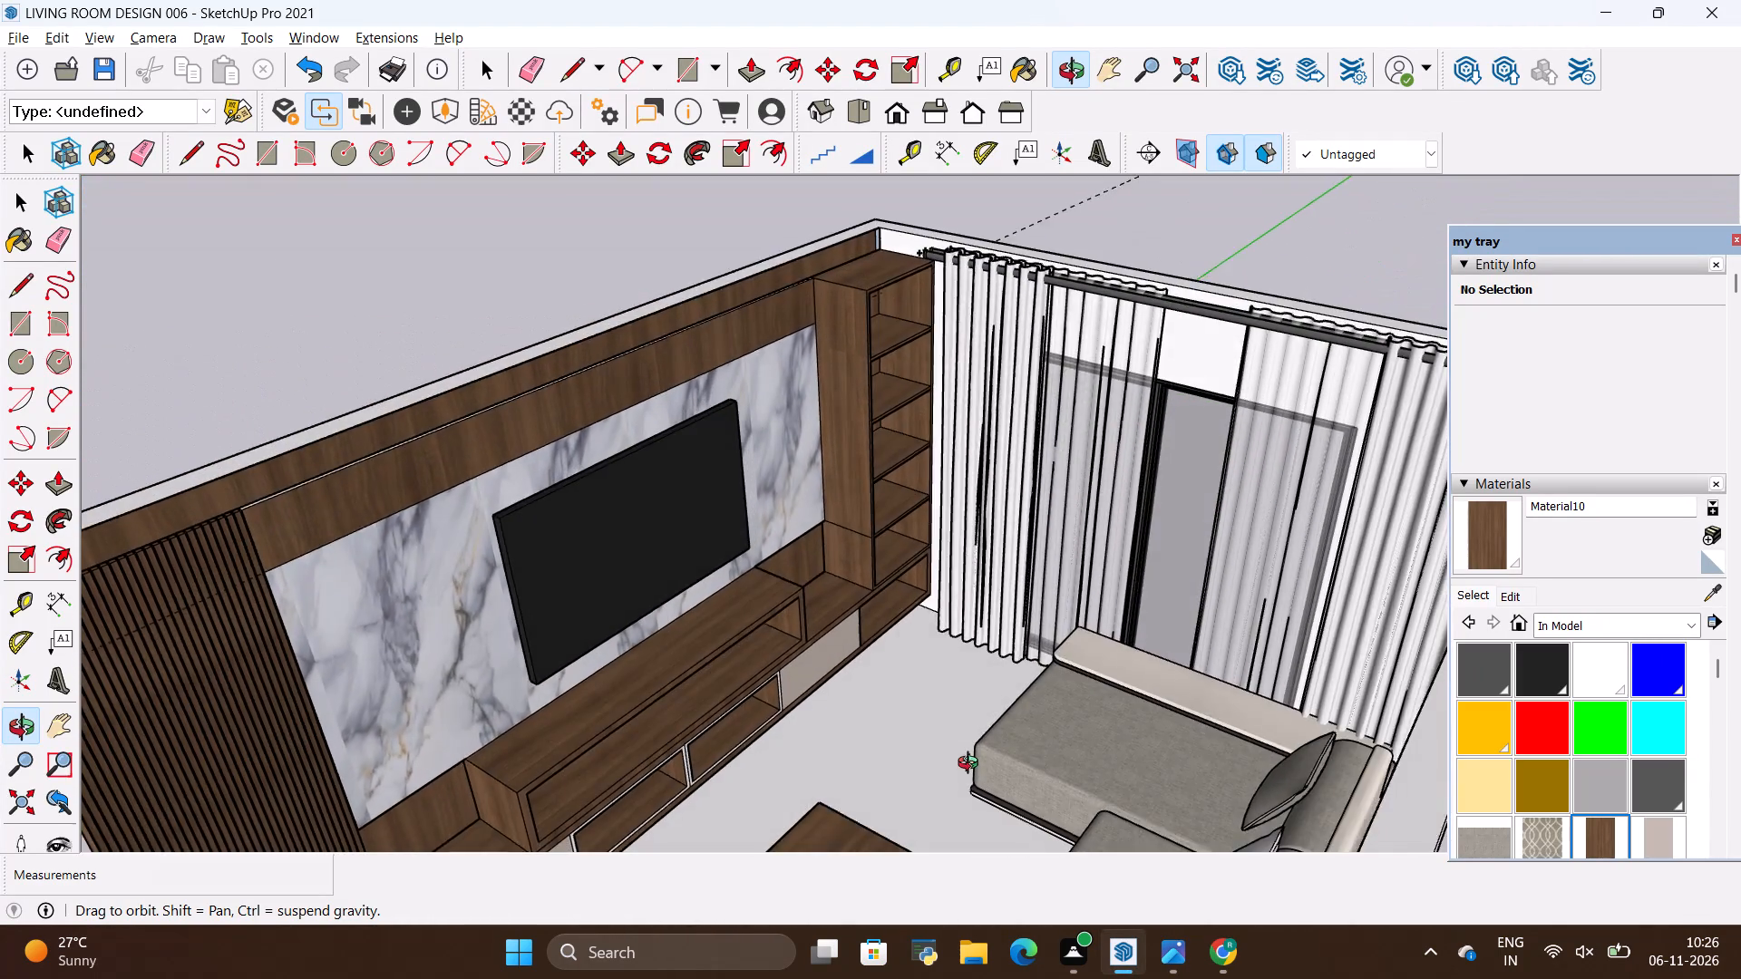
left_click_drag(972, 765, 1054, 612)
scroll(581, 622, "up", 6)
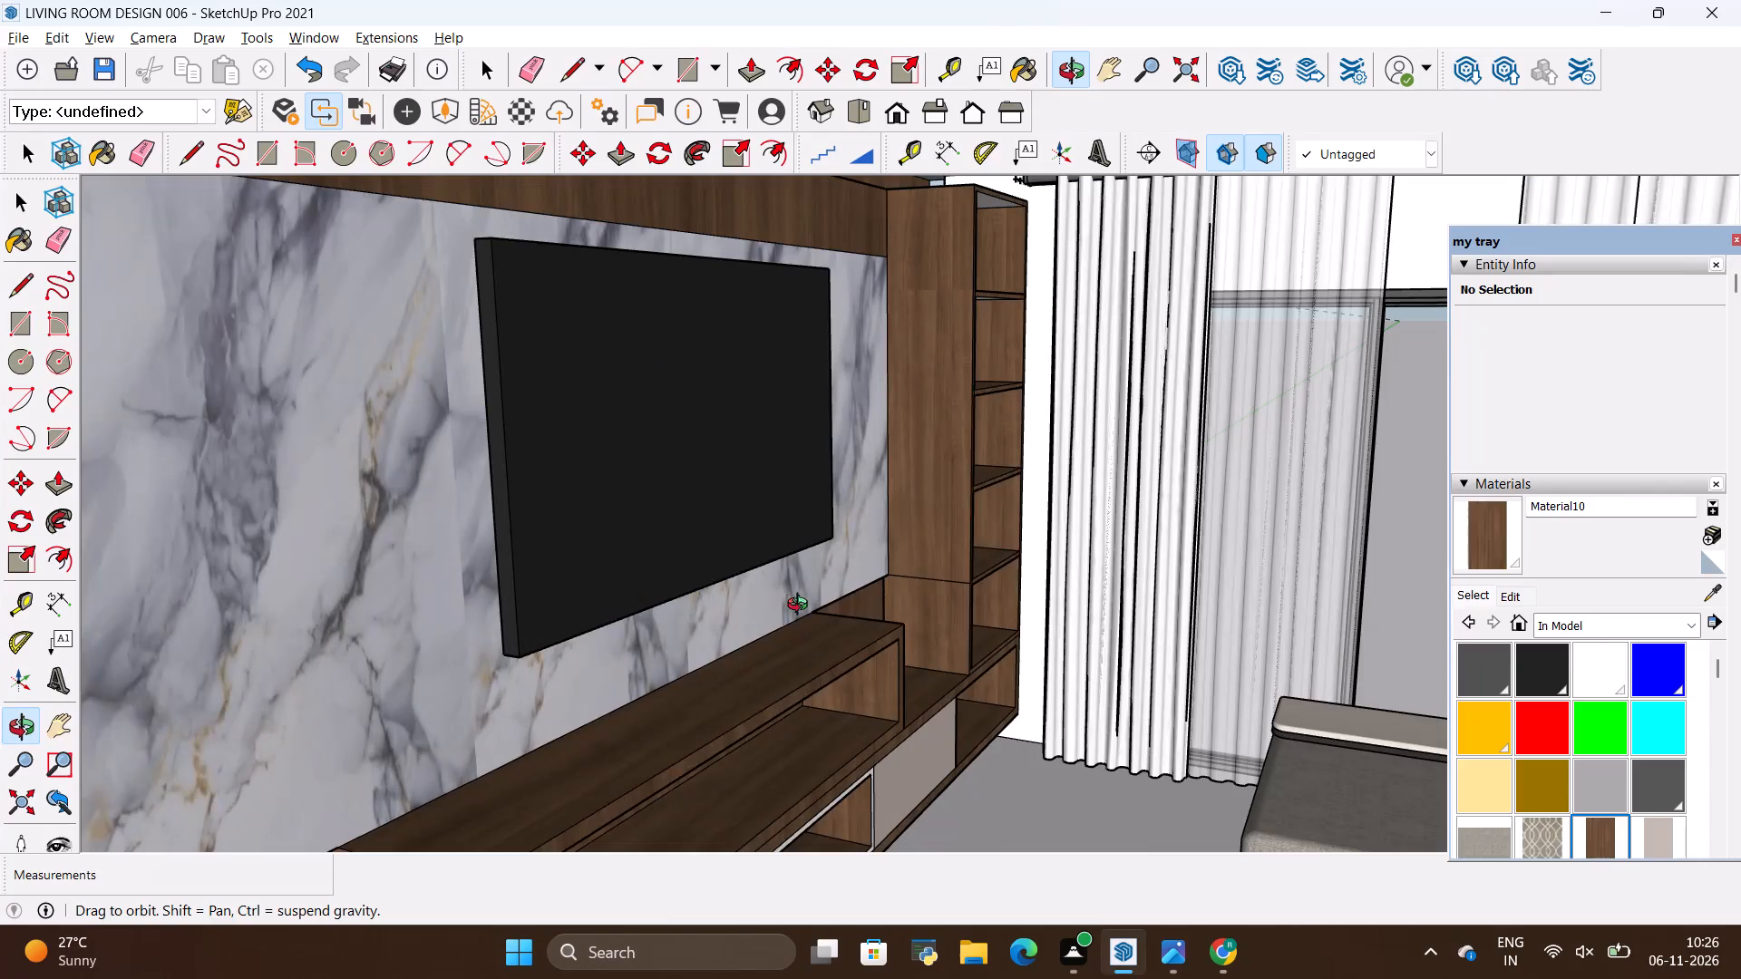
key("alt+Tab")
left_click_drag(878, 578, 853, 595)
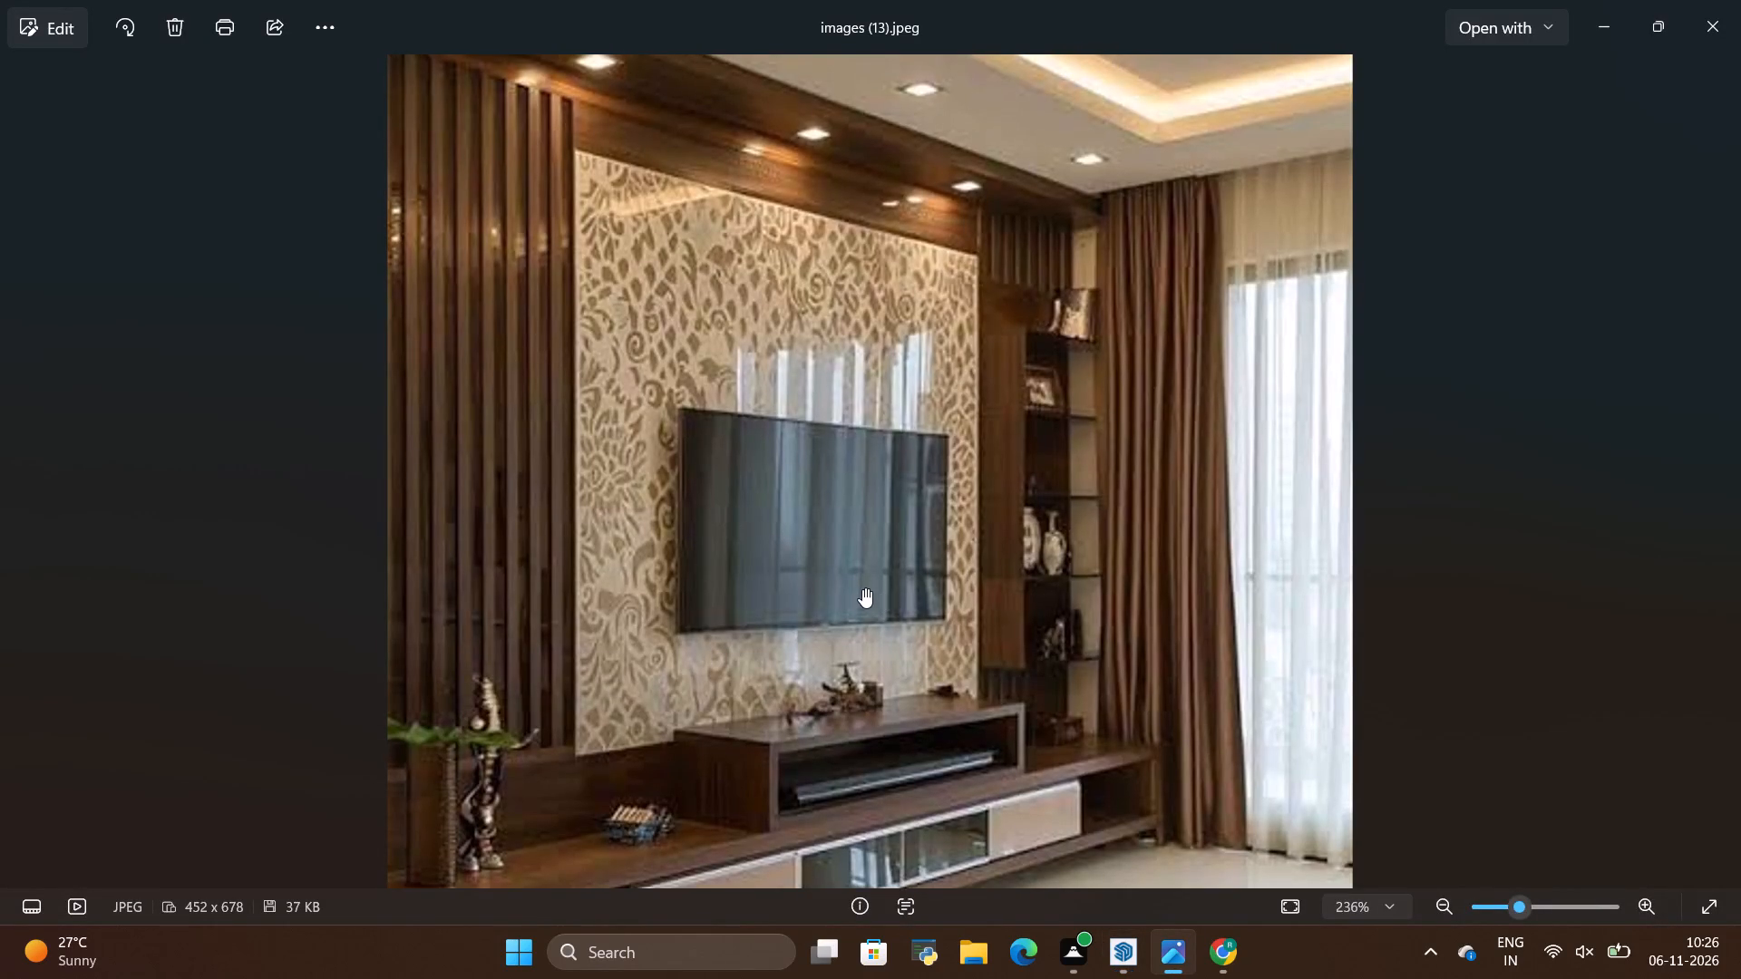
scroll(862, 588, "down", 1)
key("alt+Tab")
left_click_drag(849, 592, 740, 618)
scroll(1213, 583, "down", 5)
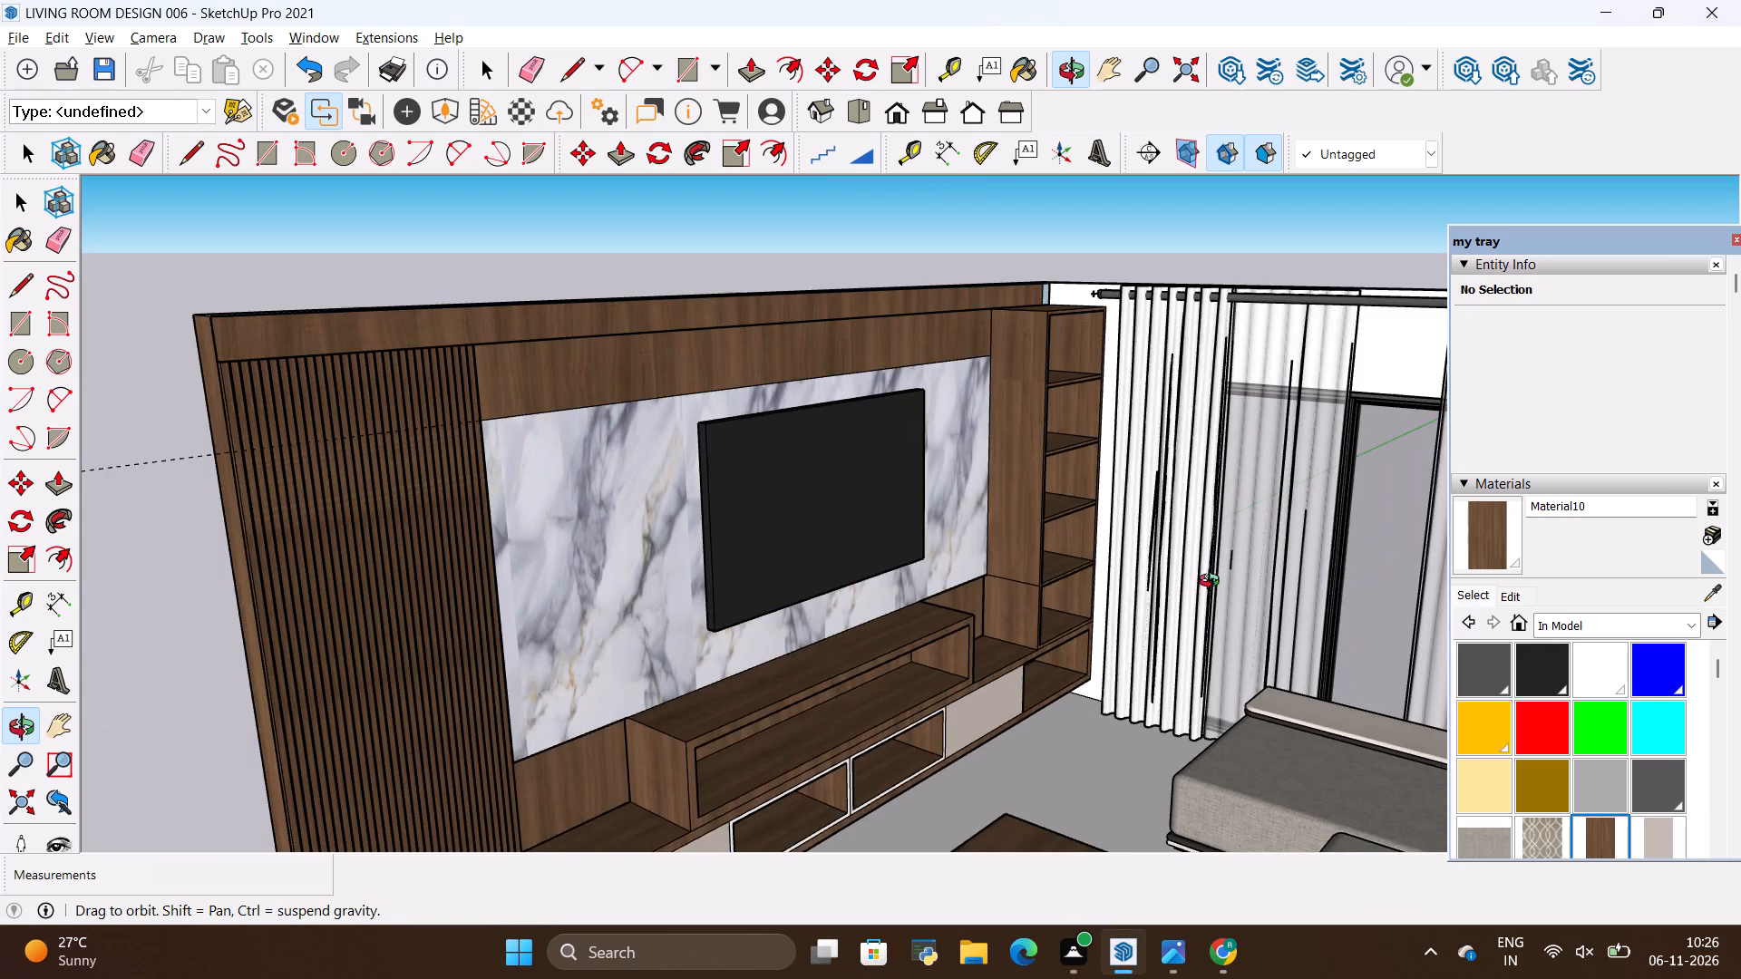
scroll(833, 613, "up", 4)
left_click_drag(870, 624, 985, 625)
scroll(719, 627, "down", 5)
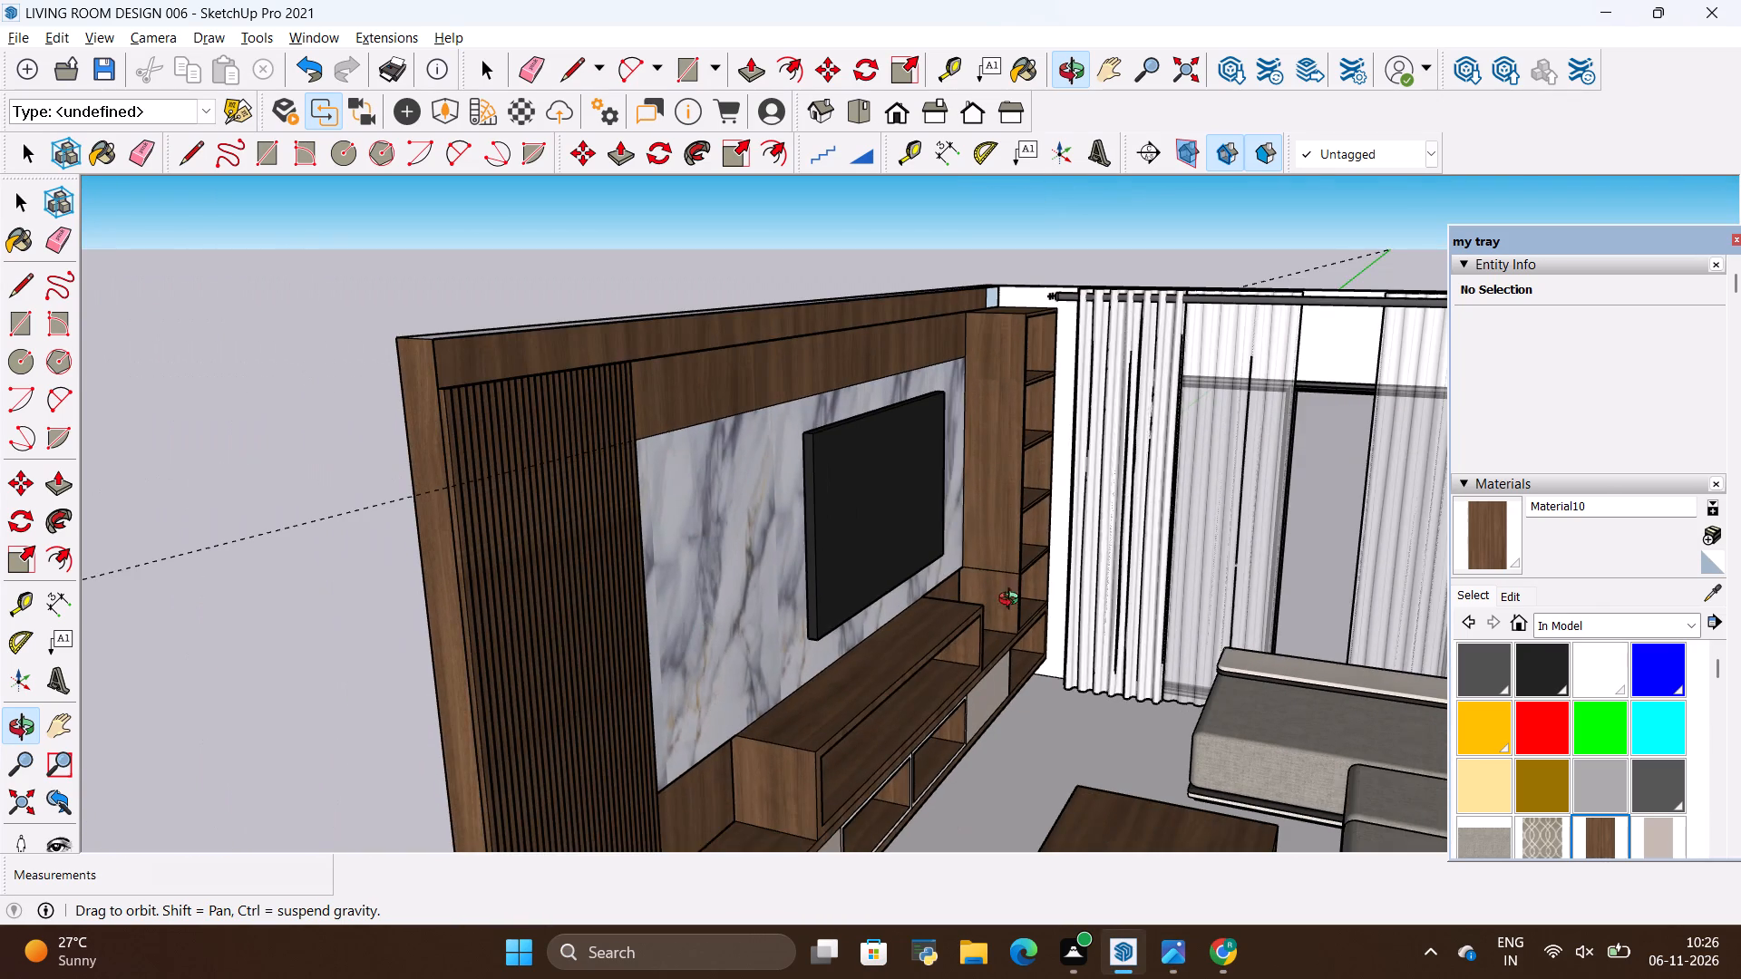
left_click_drag(929, 596, 592, 677)
scroll(584, 468, "up", 5)
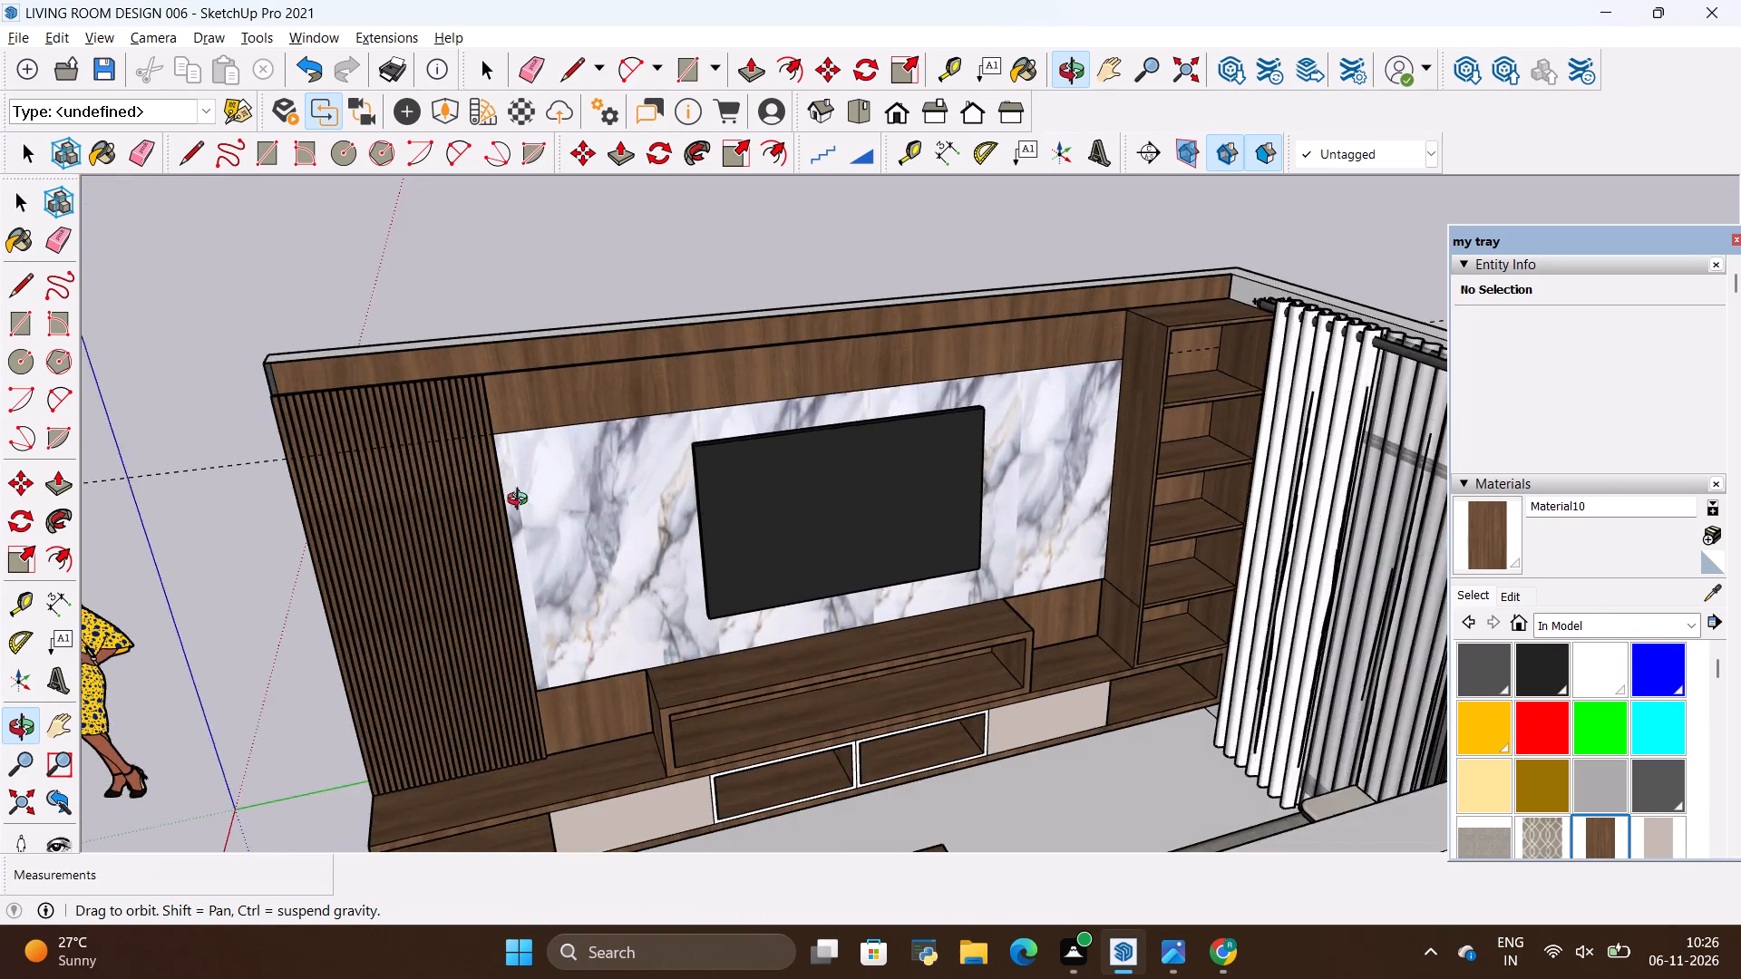
scroll(521, 501, "up", 3)
key("alt+Tab")
key("alt+Tab")
scroll(536, 592, "down", 4)
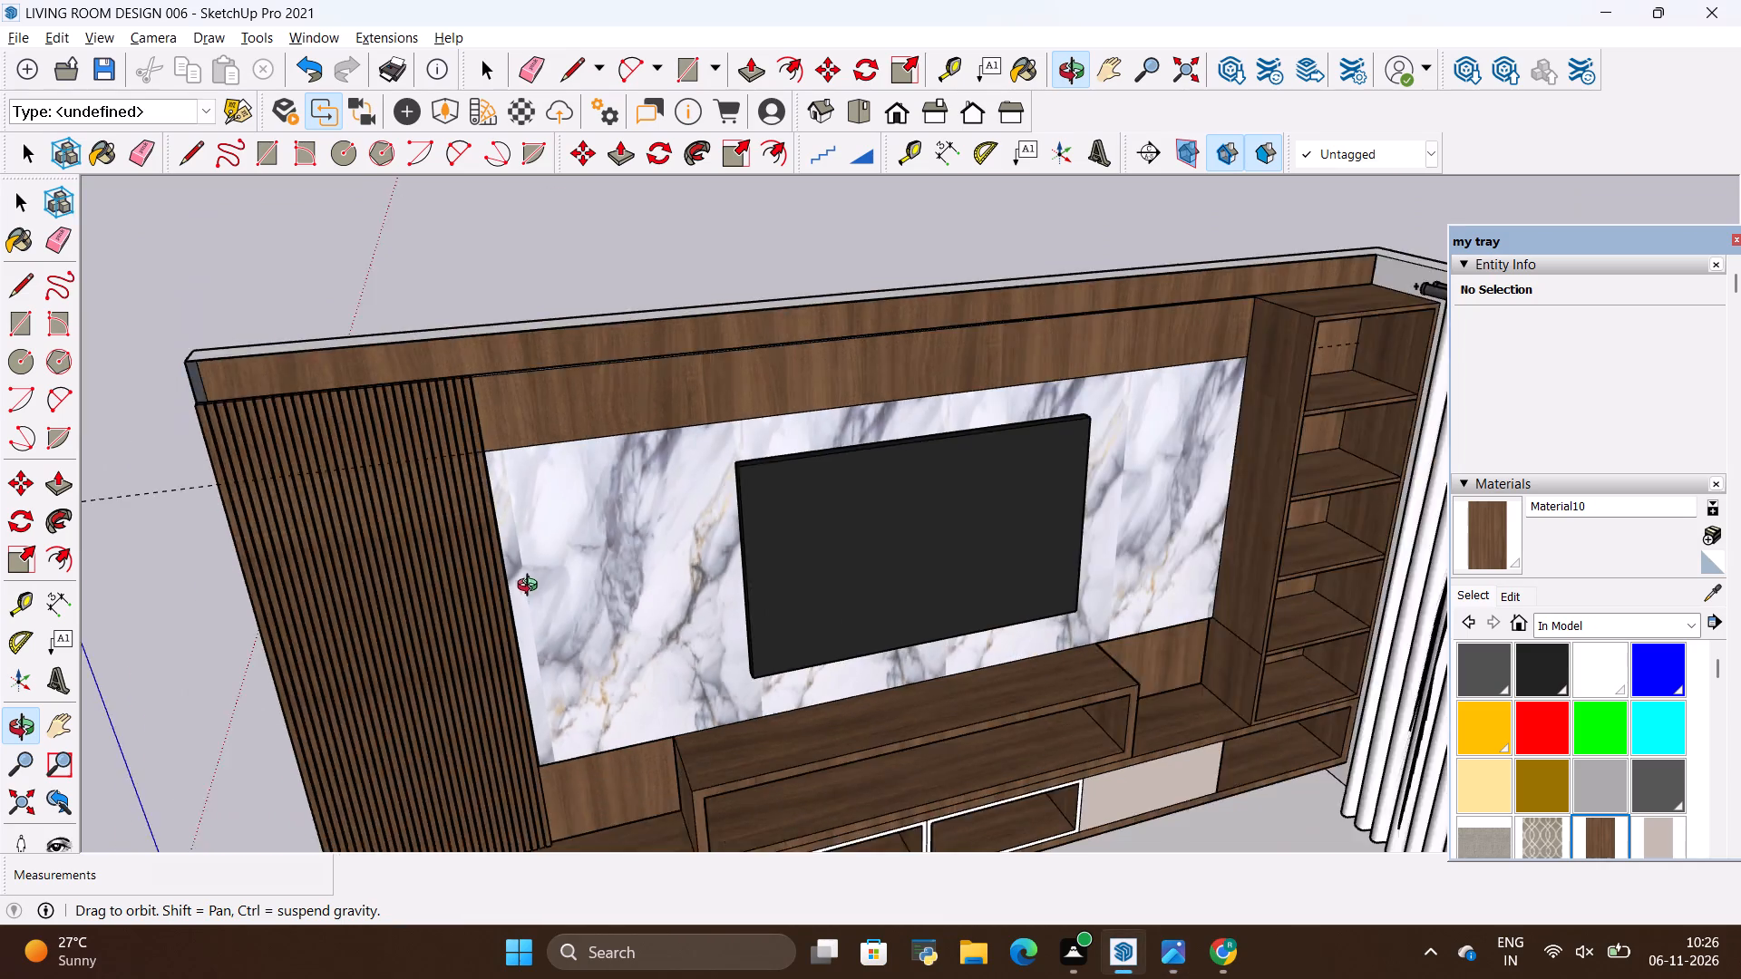
Examine the curtains and the window wall beside the shelf cabinet against the reference photo.
scroll(531, 587, "down", 6)
left_click_drag(506, 633, 1026, 626)
scroll(408, 646, "down", 4)
scroll(909, 422, "up", 4)
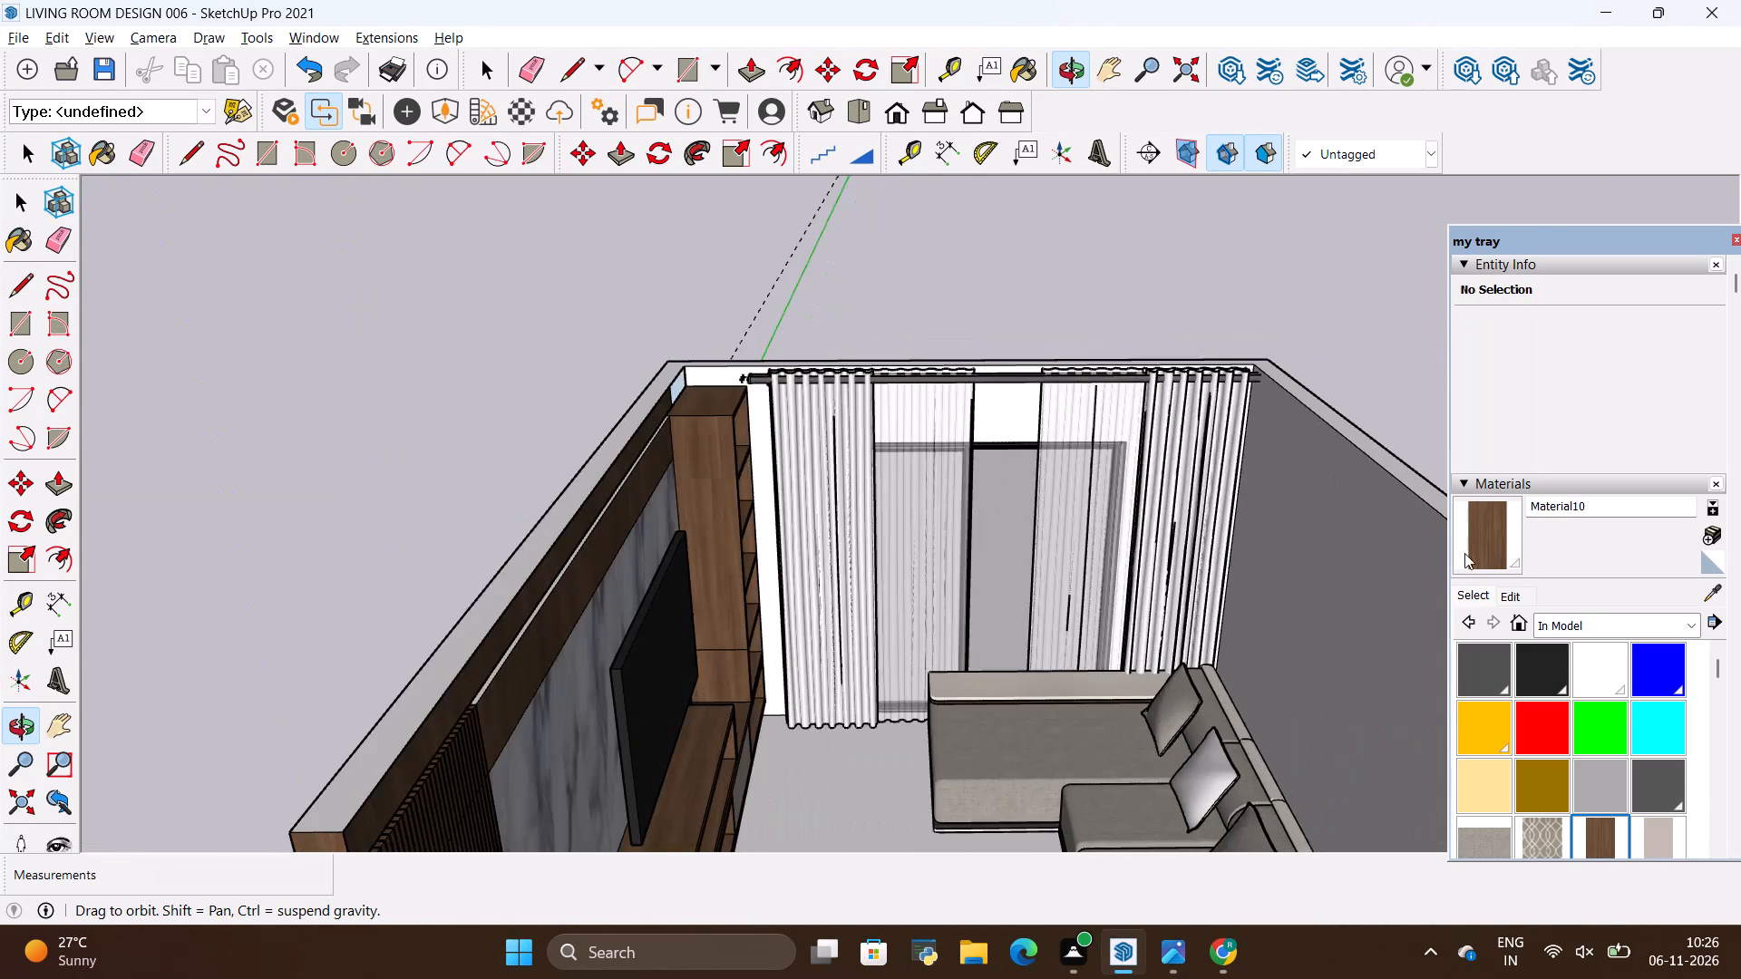
scroll(1245, 554, "up", 7)
scroll(857, 606, "down", 3)
left_click_drag(842, 591, 851, 625)
scroll(581, 382, "up", 1)
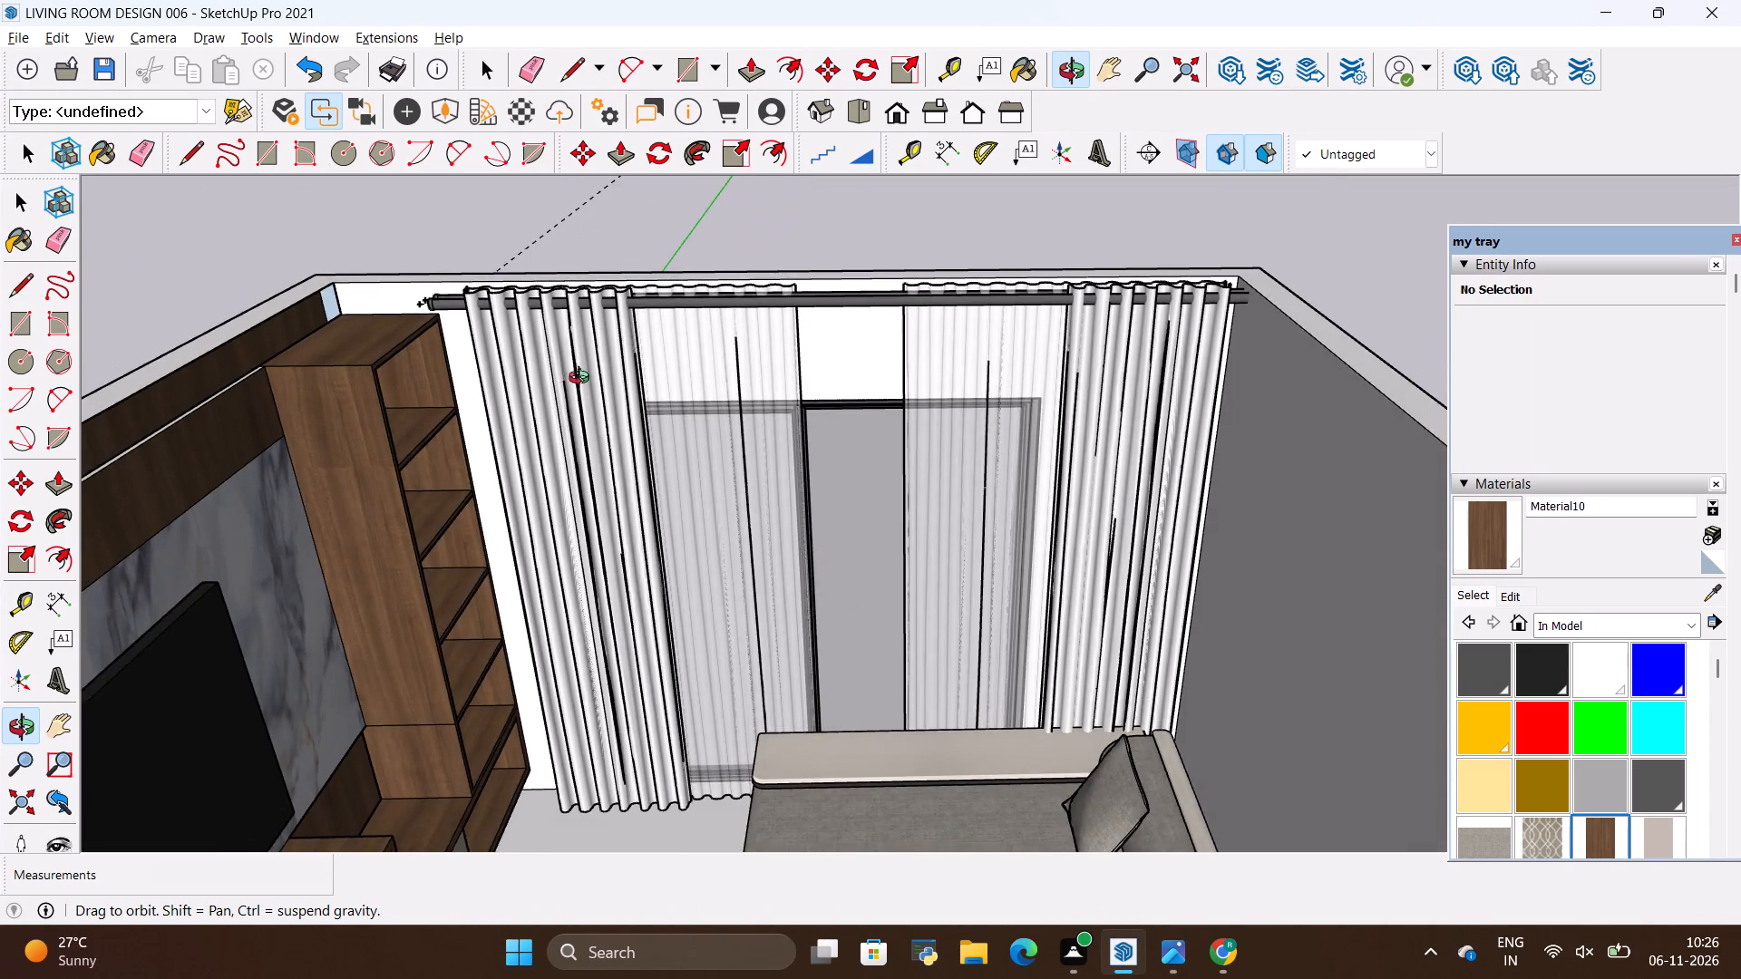
scroll(583, 380, "up", 2)
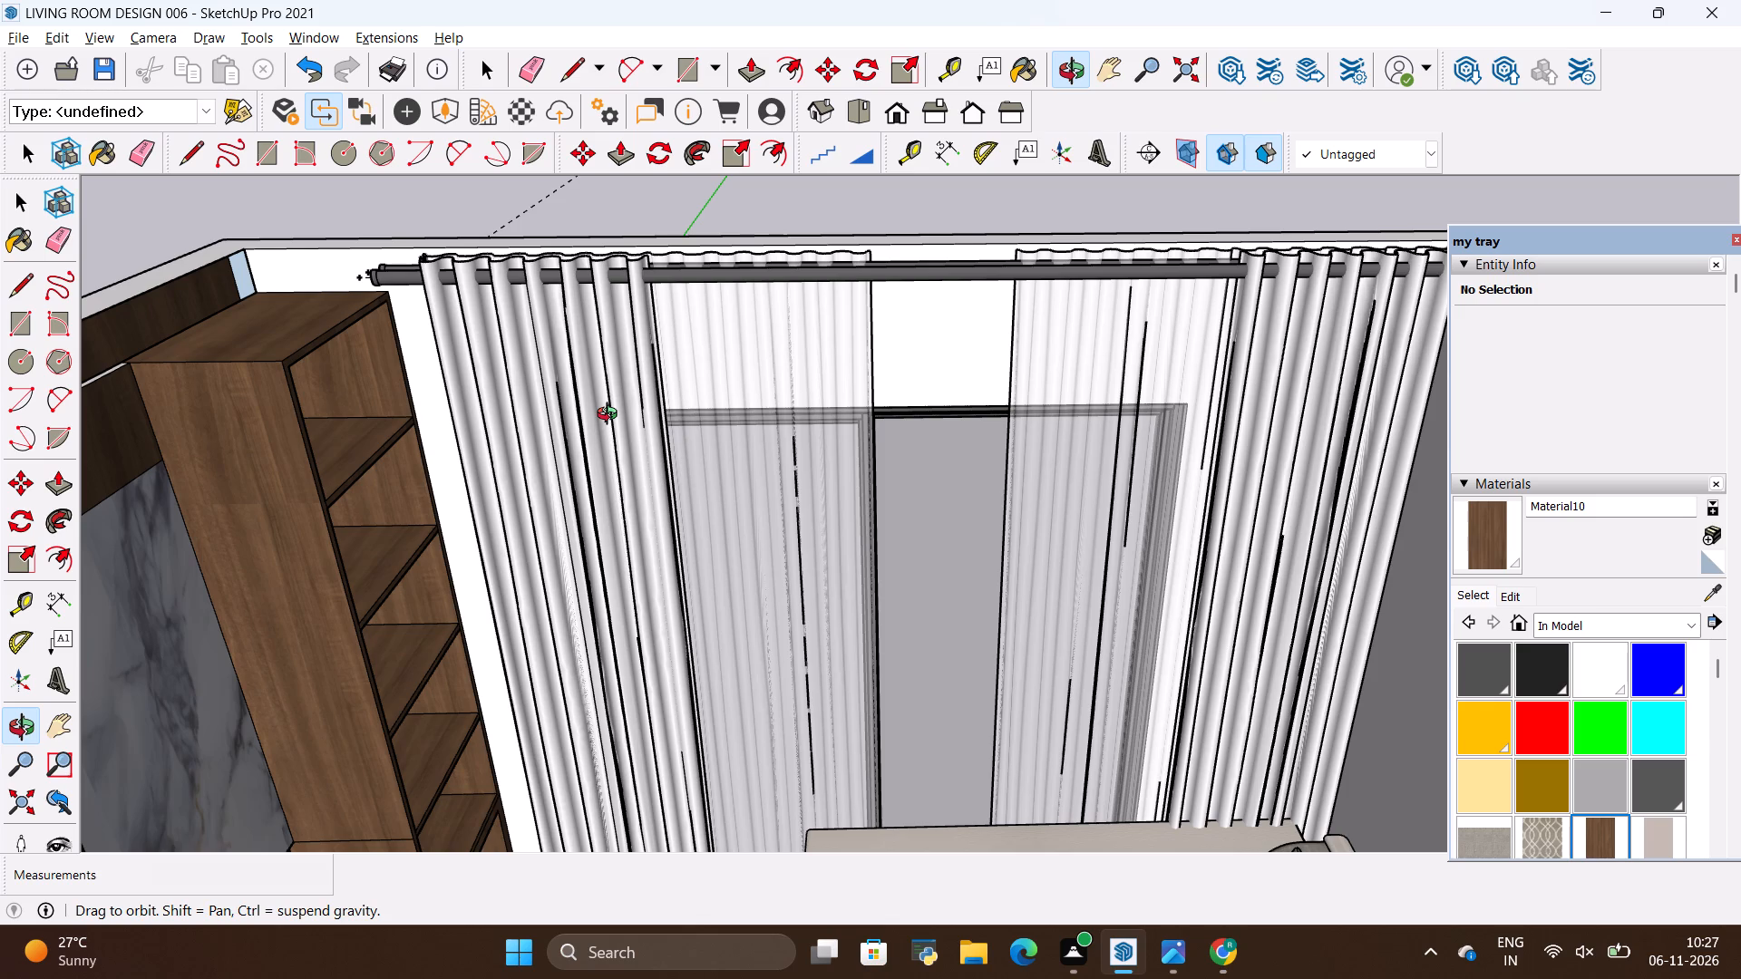
key("alt+Tab")
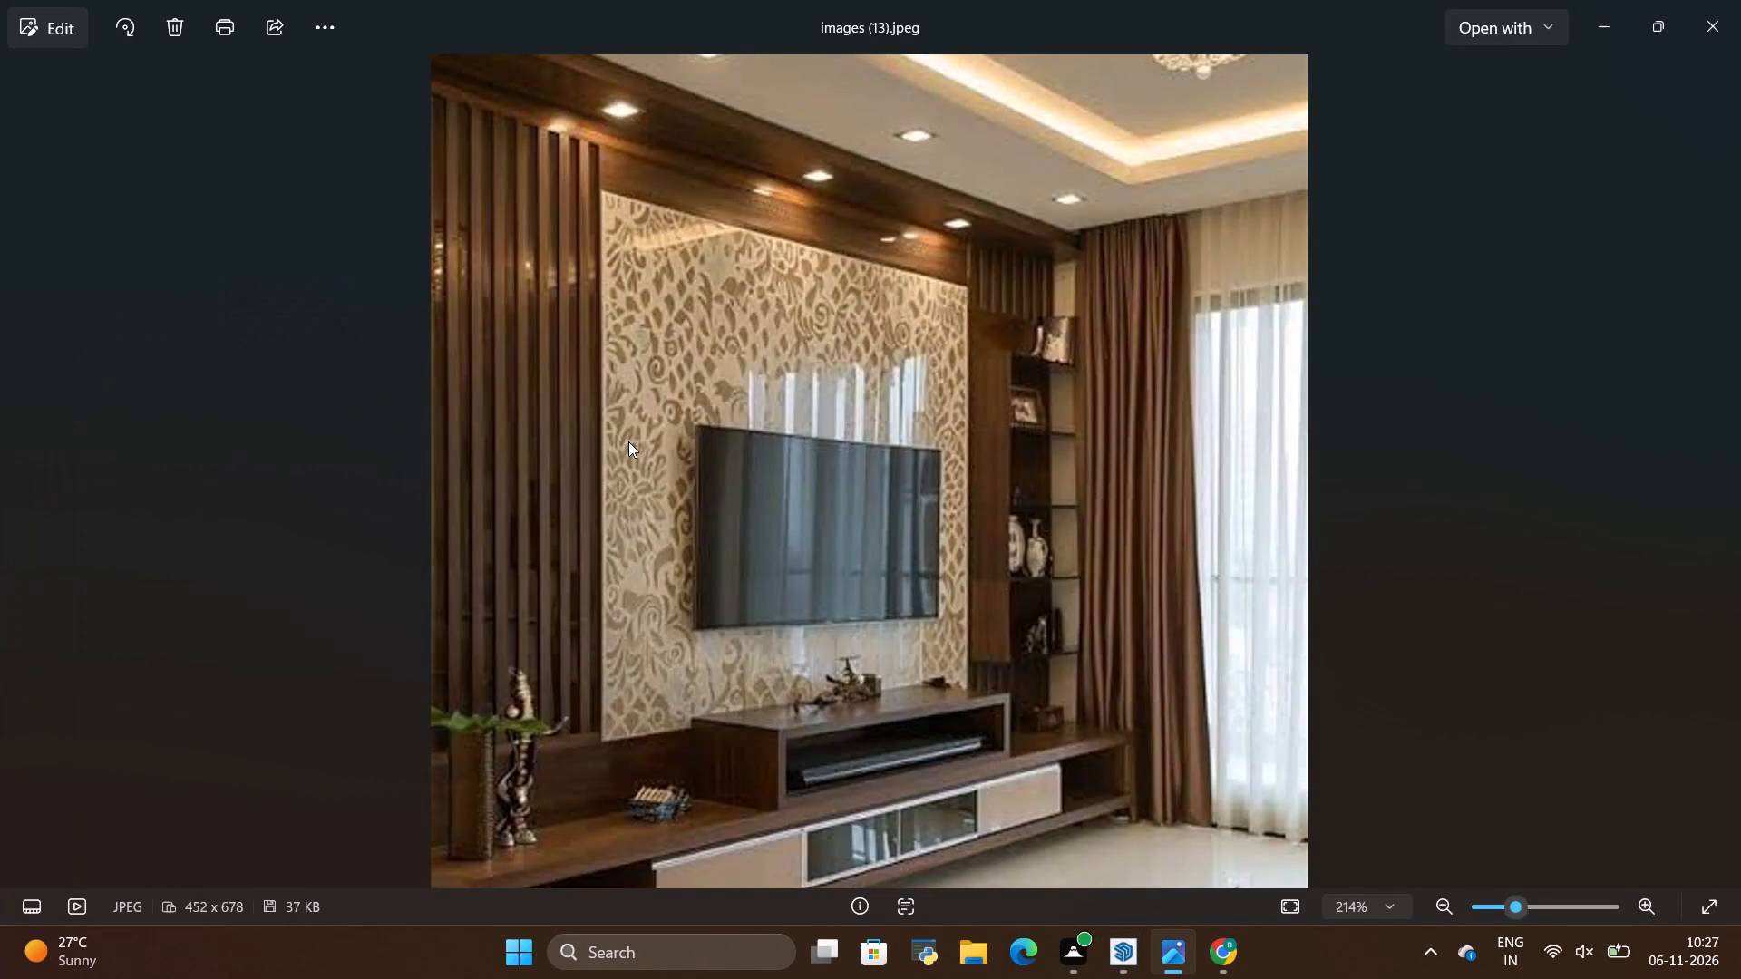
key("alt+Tab")
key("alt+Tab")
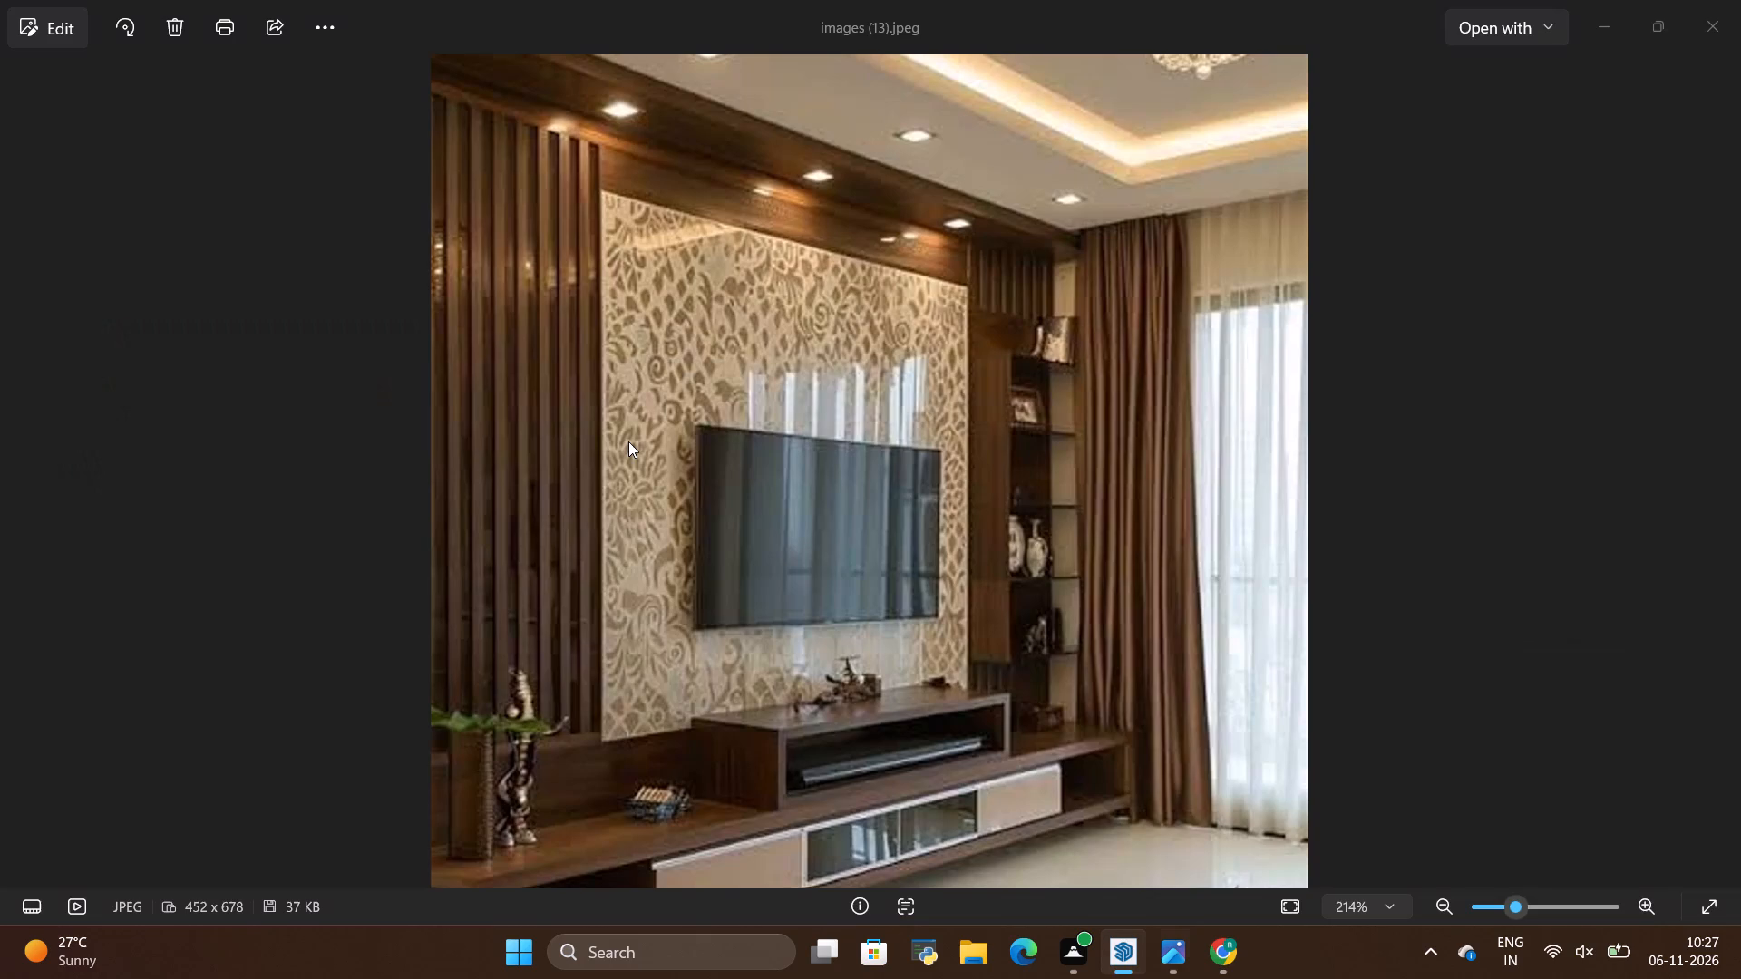
key("alt+Tab")
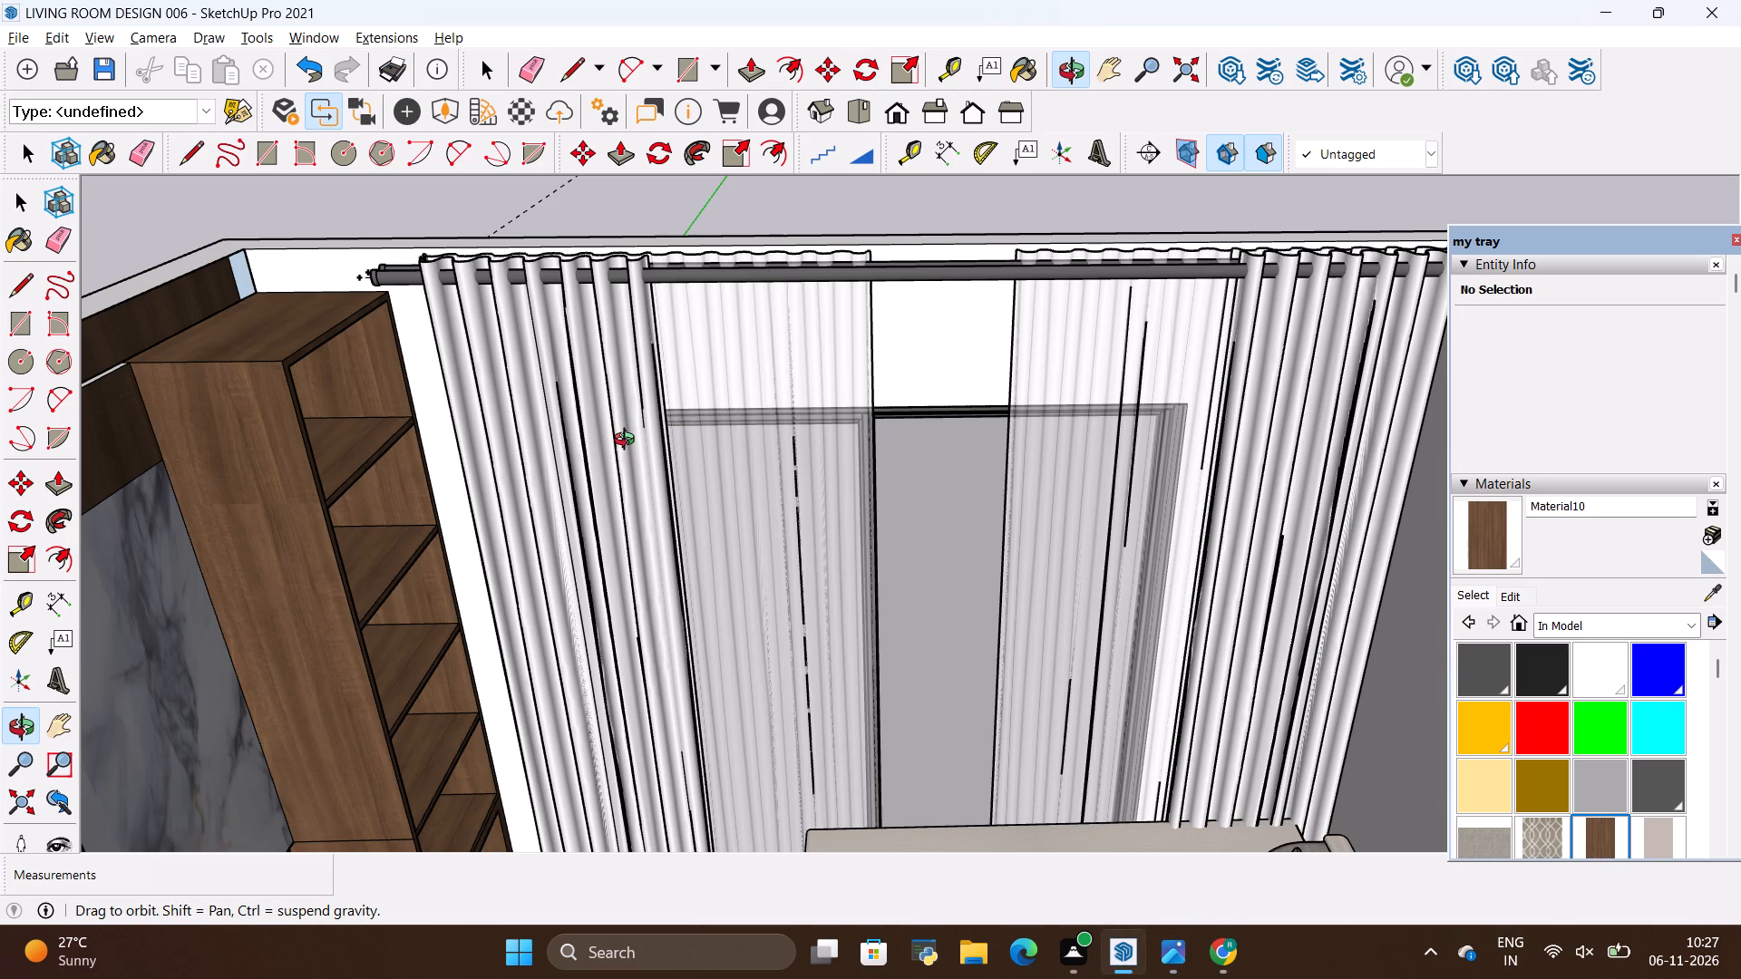
key("alt+Tab")
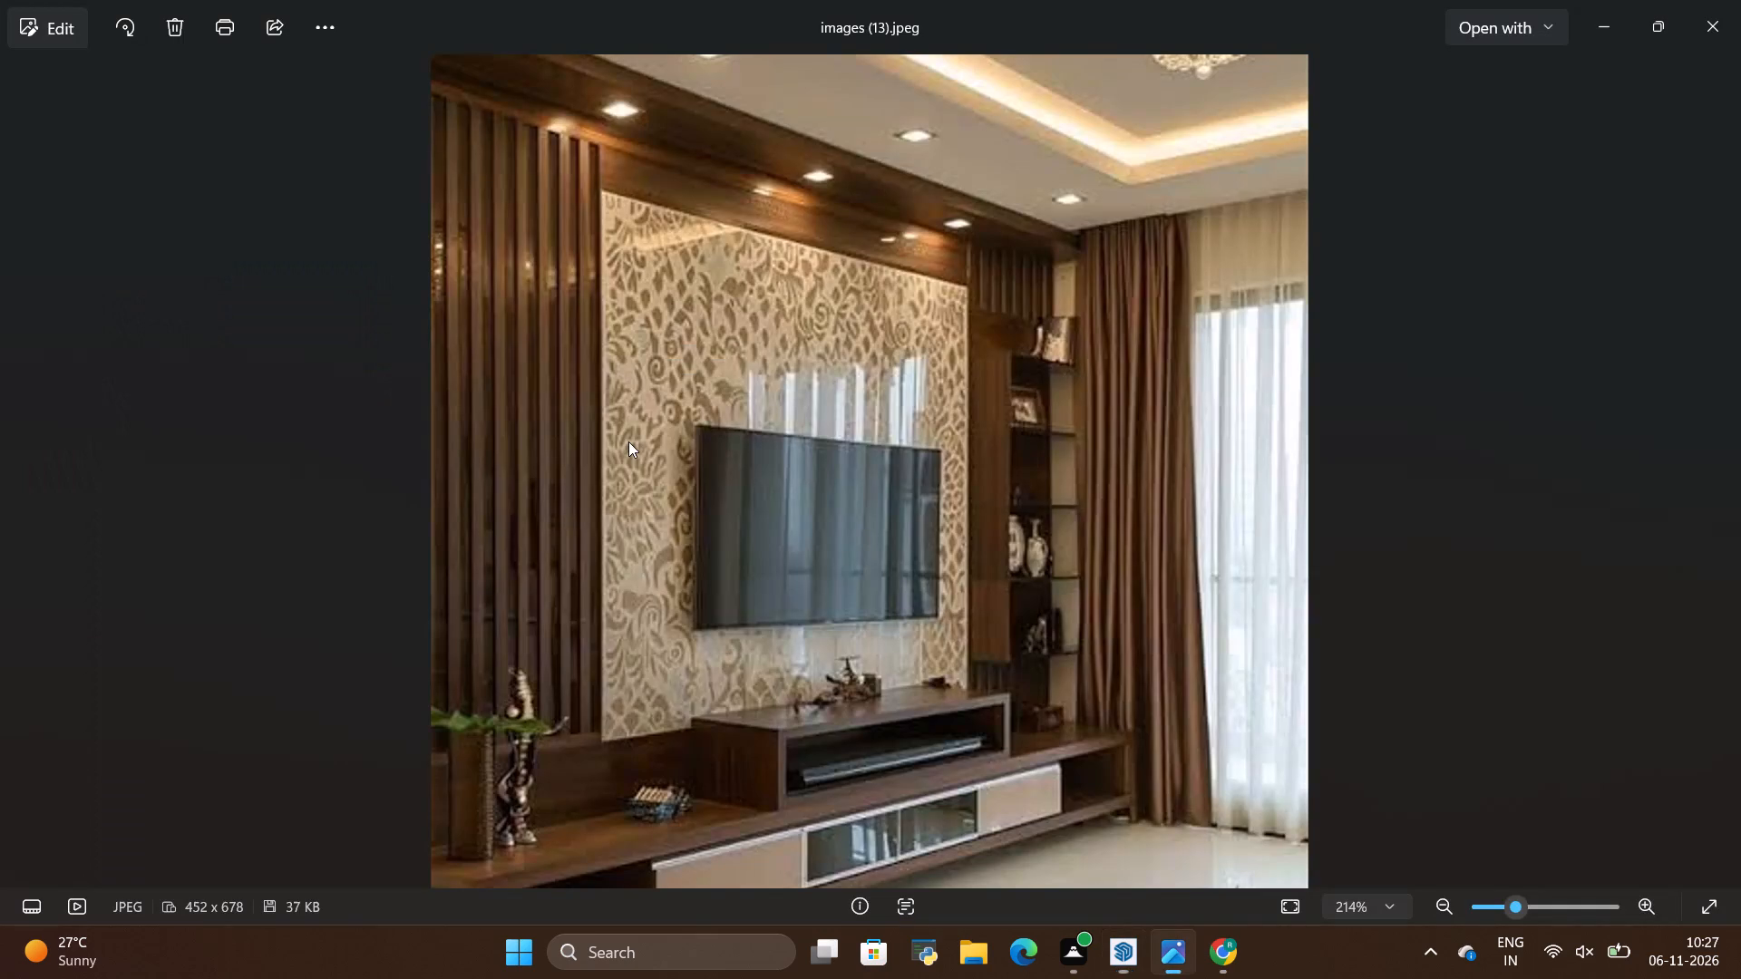
key("alt+Tab")
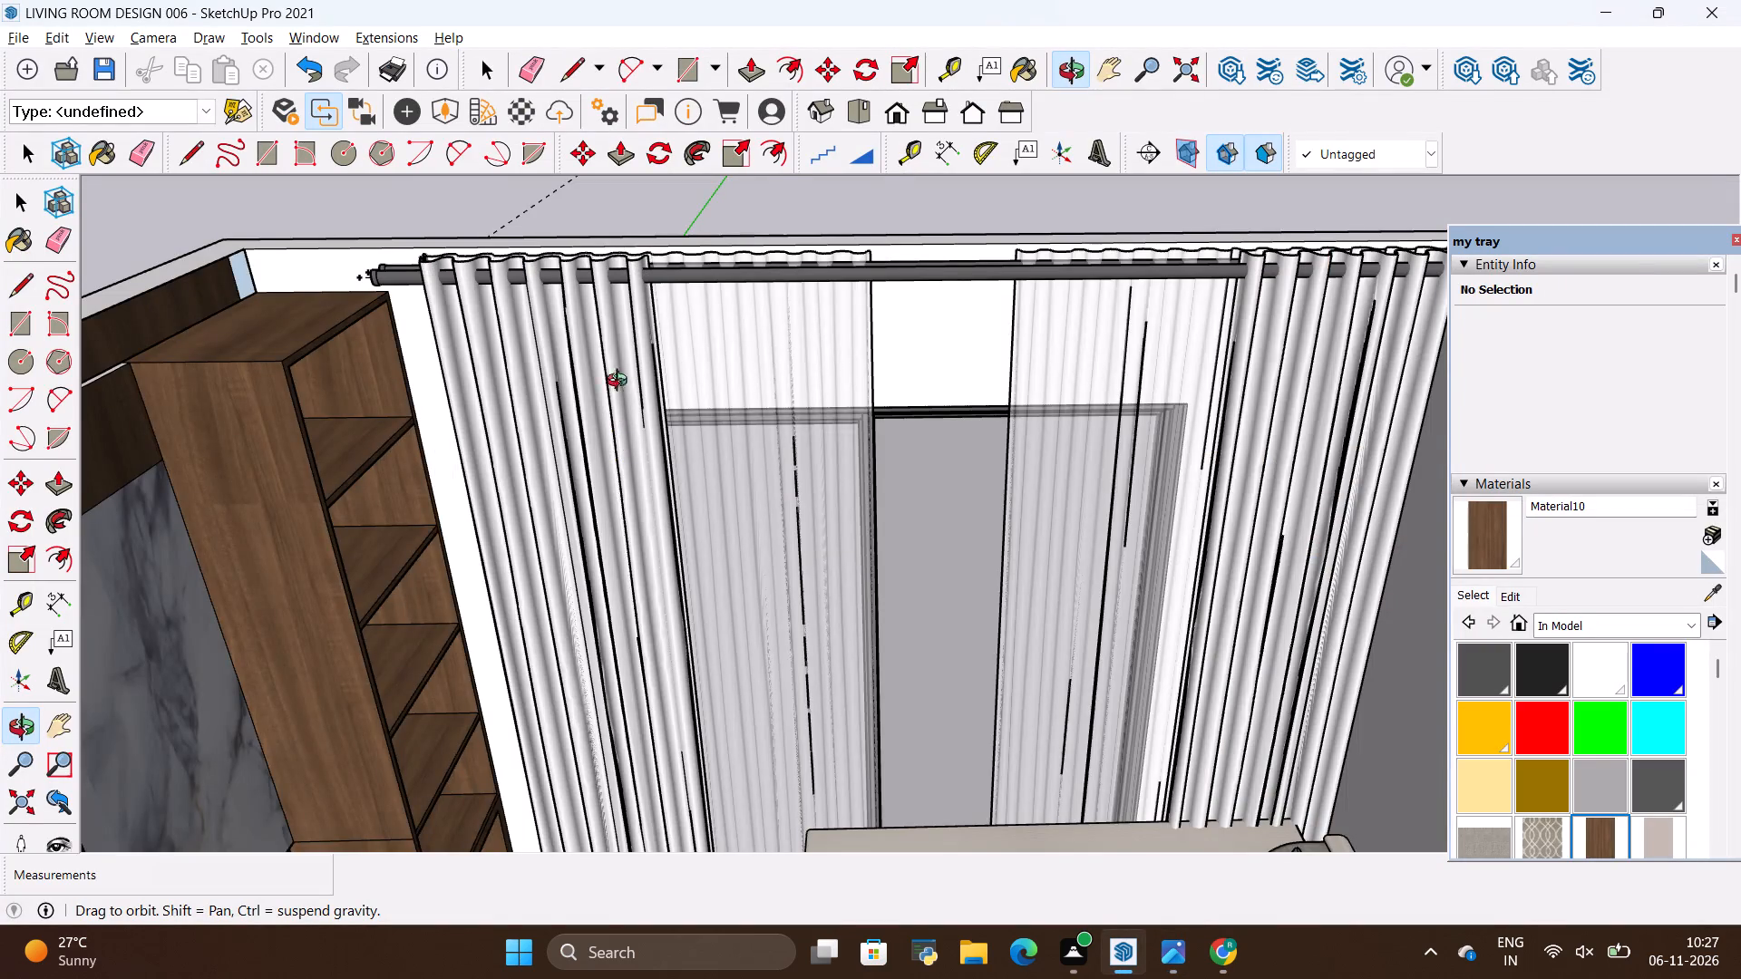
Paint the bare wall face in the corner above the tall shelf cabinet with the brown wood material.
scroll(607, 436, "down", 4)
scroll(317, 228, "up", 20)
scroll(317, 228, "up", 2)
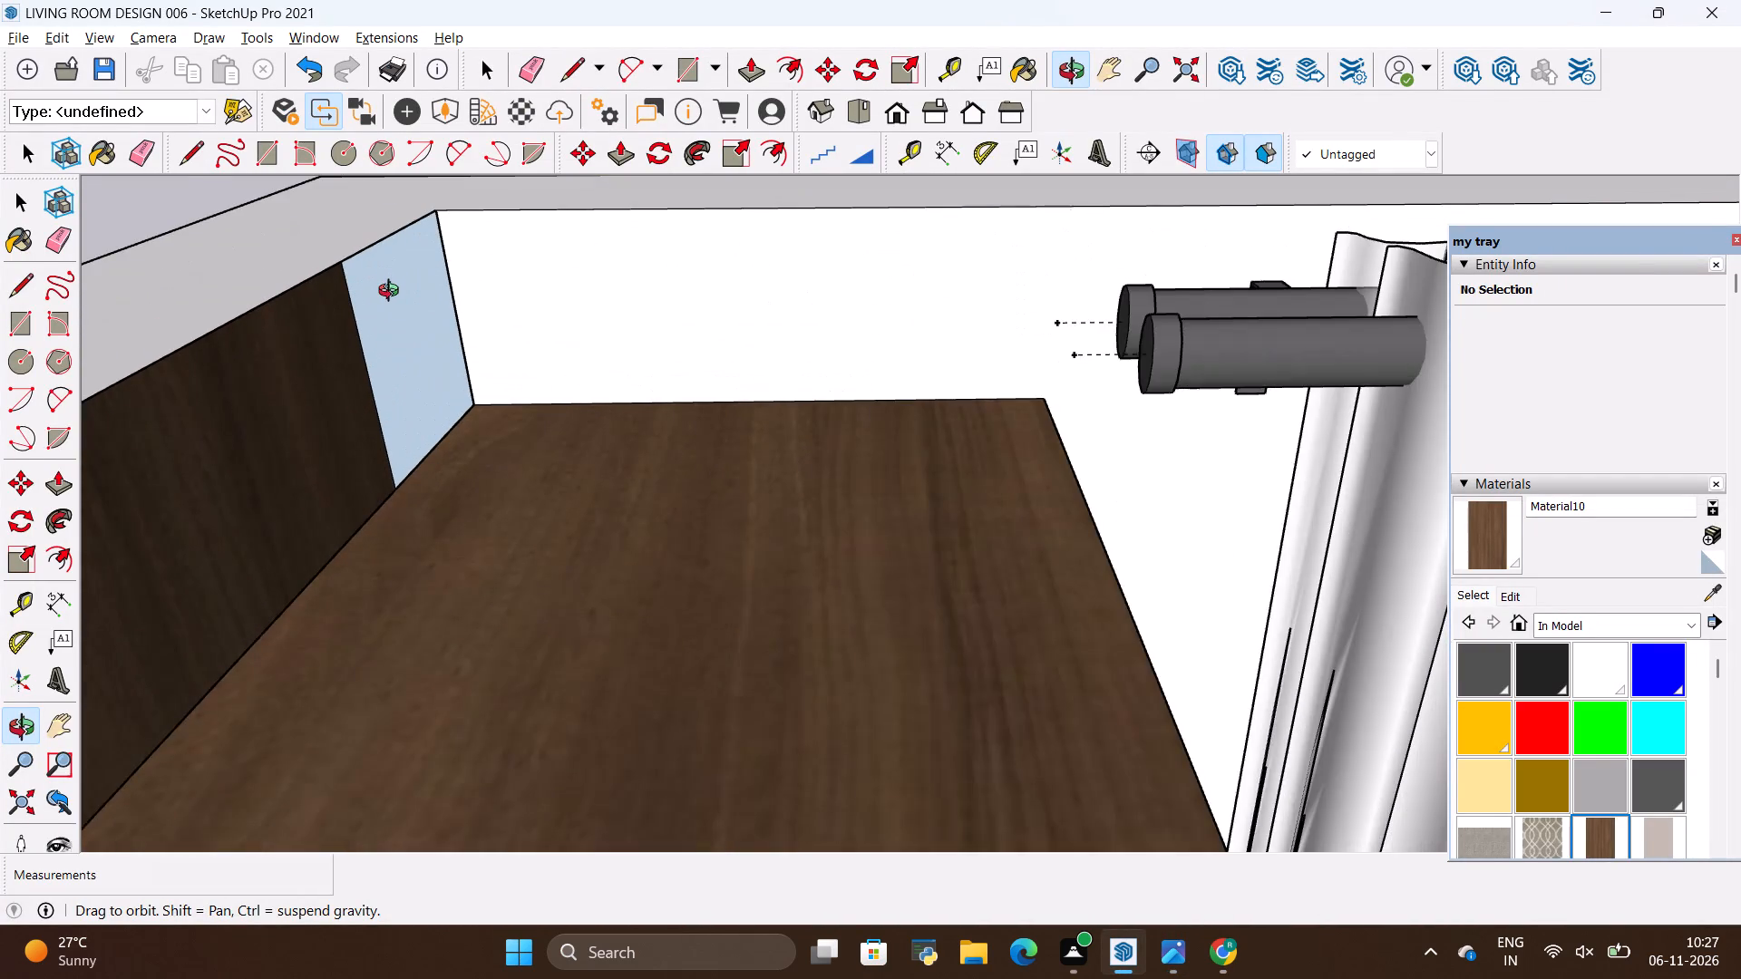
left_click(395, 302)
key("space")
left_click(402, 302)
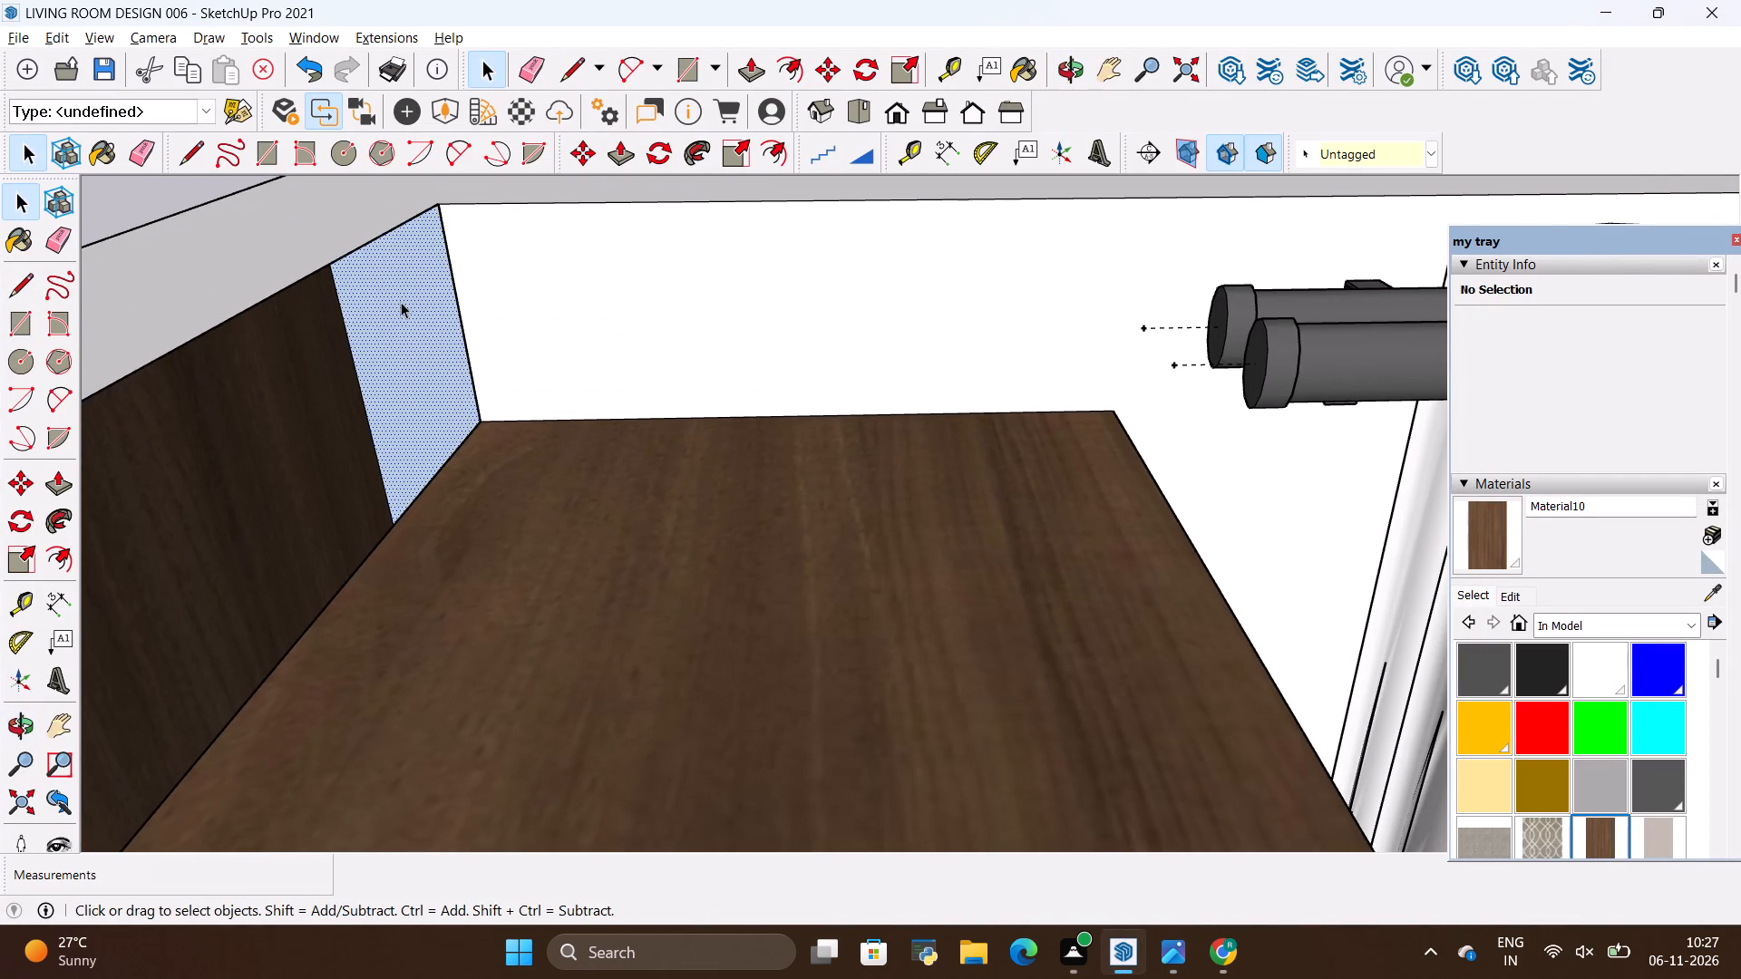
scroll(399, 301, "down", 6)
left_click(1495, 556)
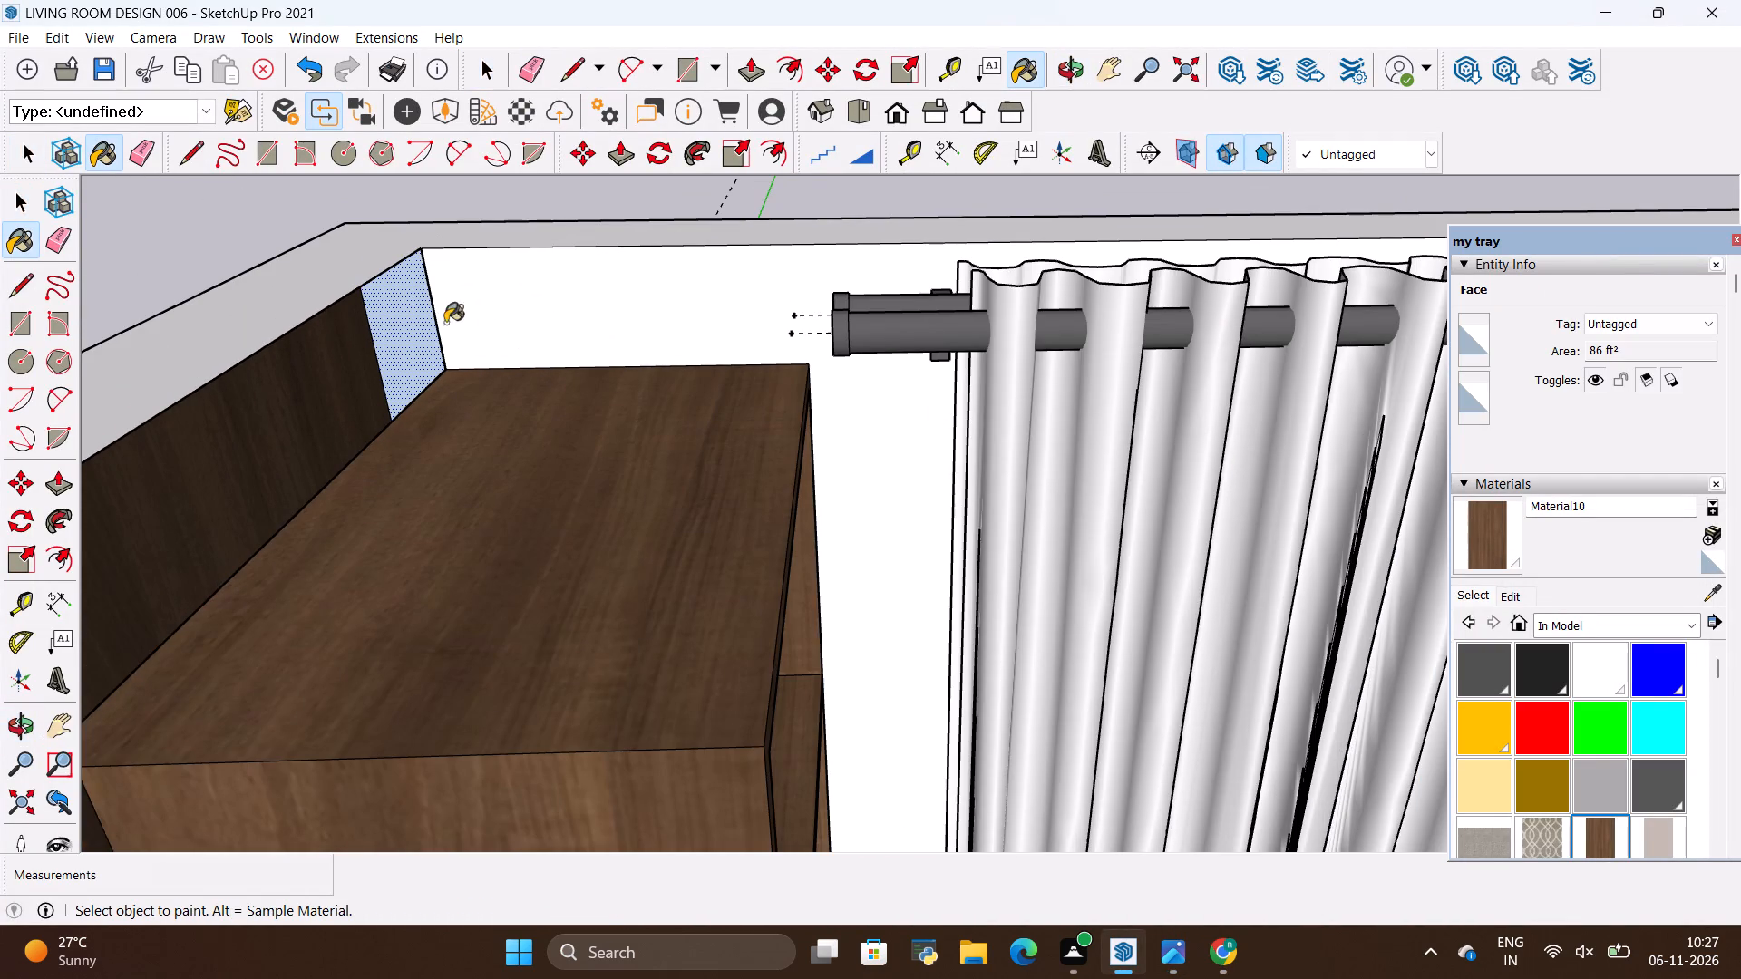
left_click(372, 316)
scroll(402, 357, "up", 11)
key("space")
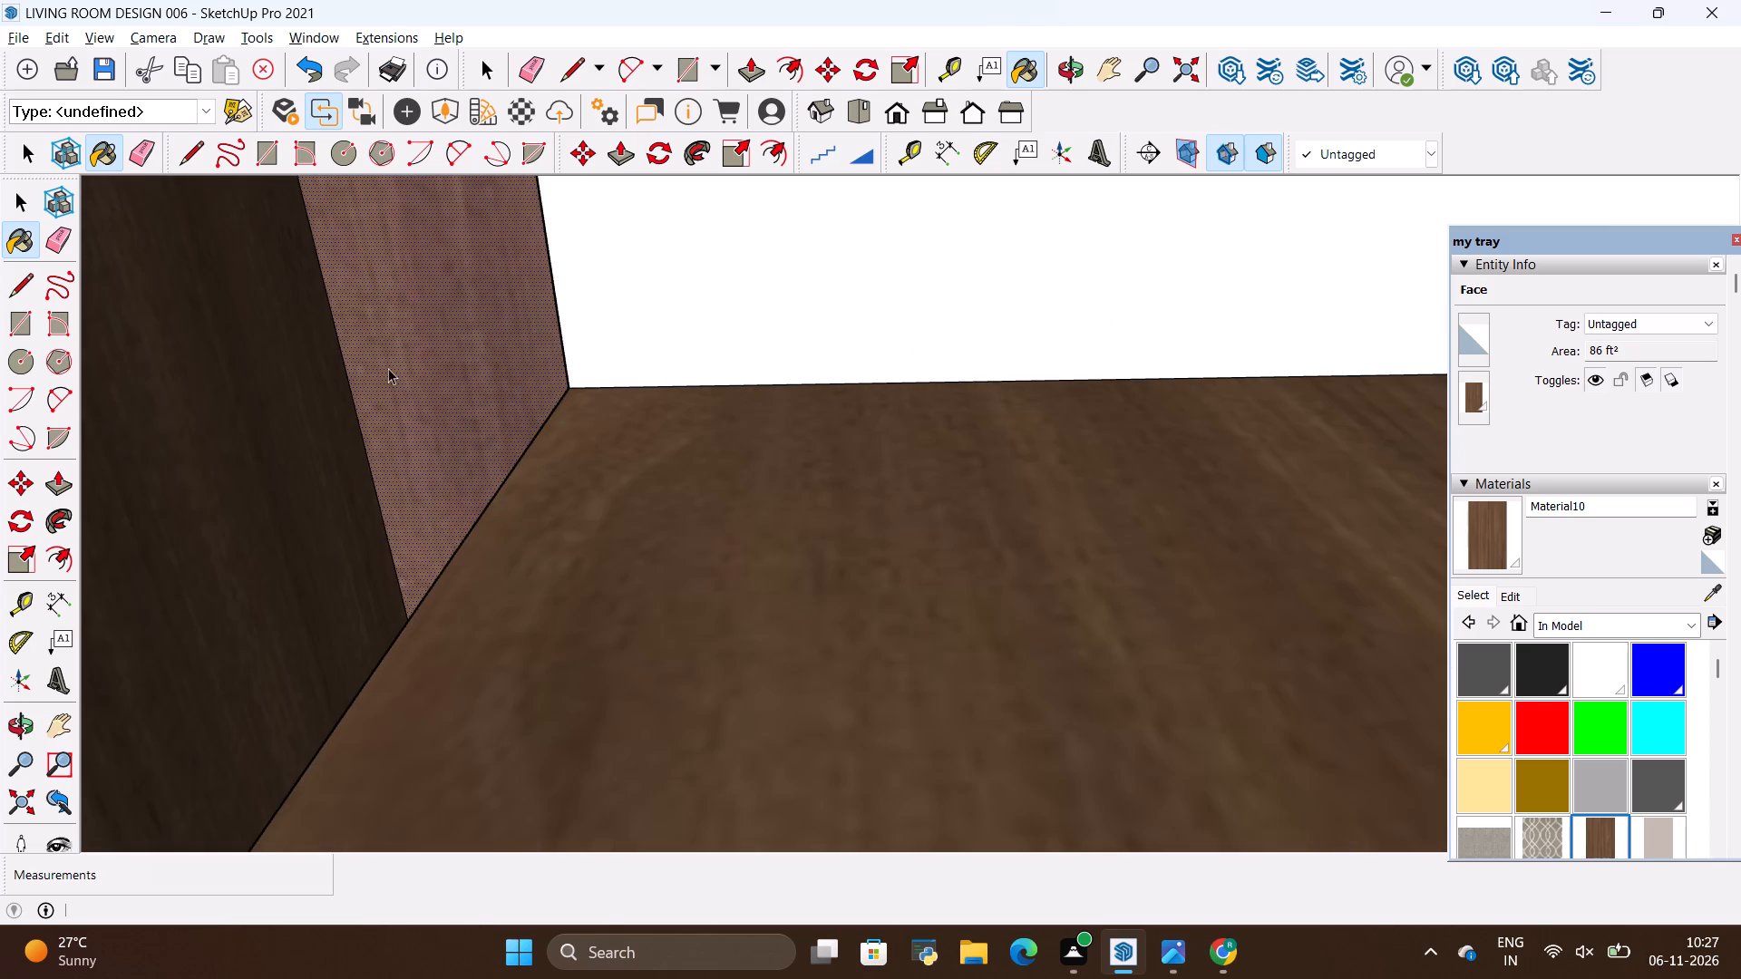
scroll(369, 443, "down", 20)
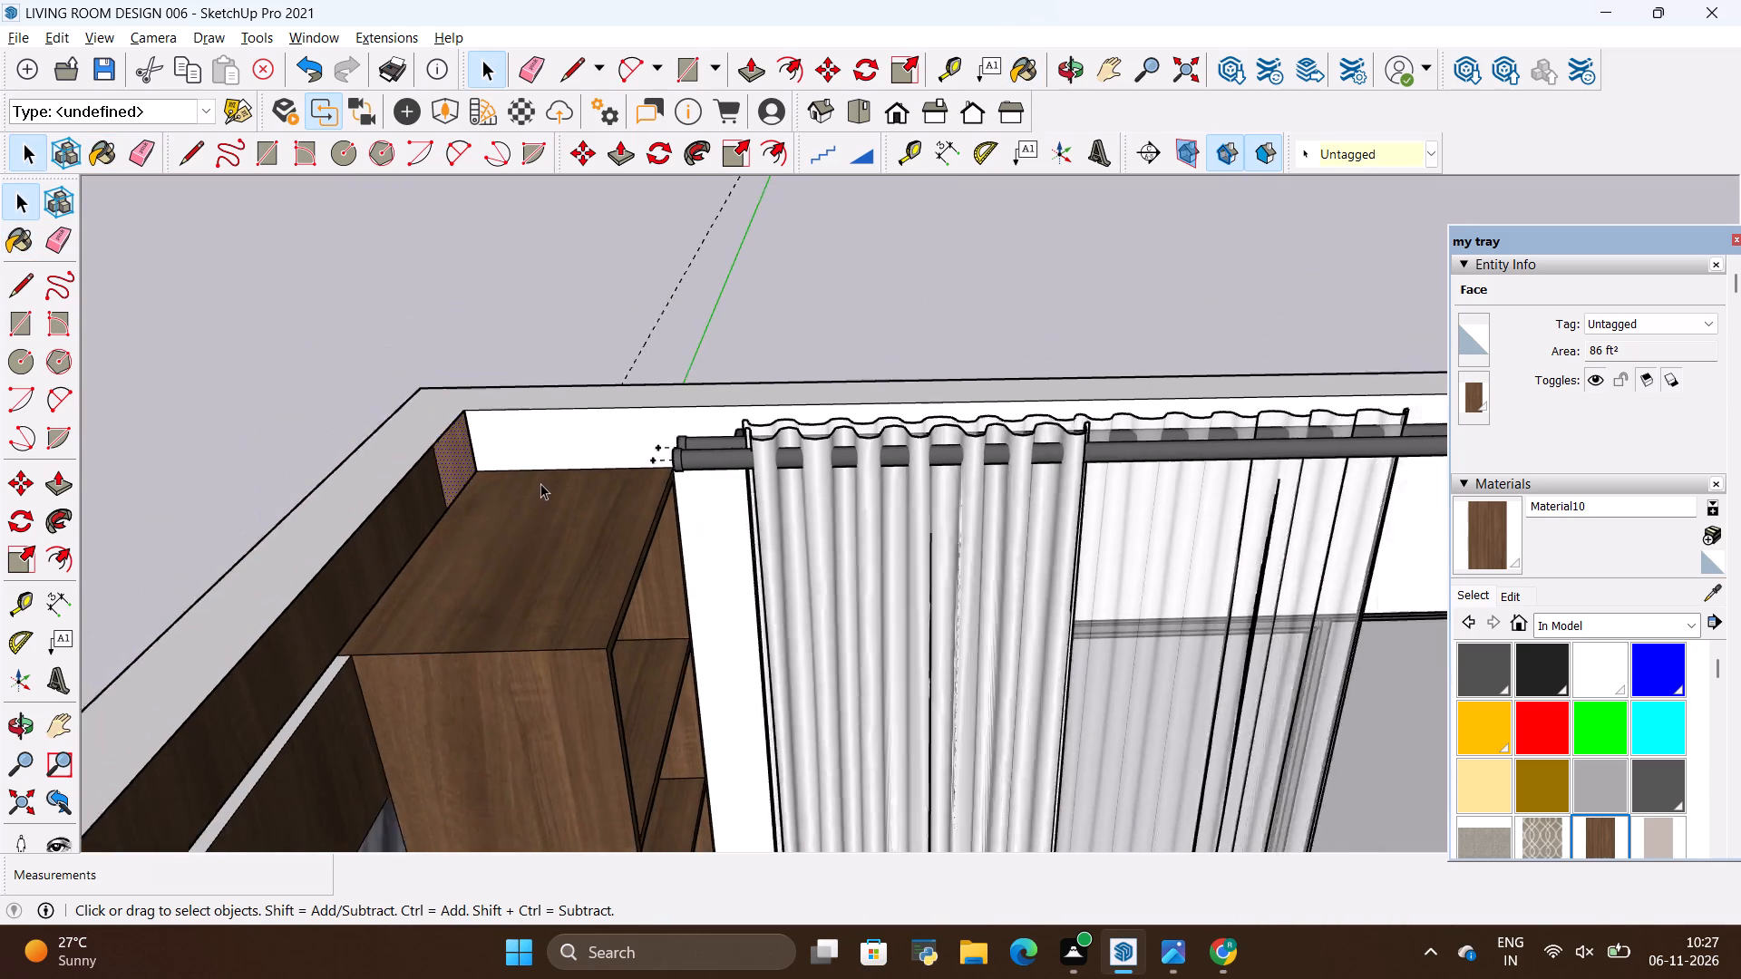
scroll(540, 483, "down", 1)
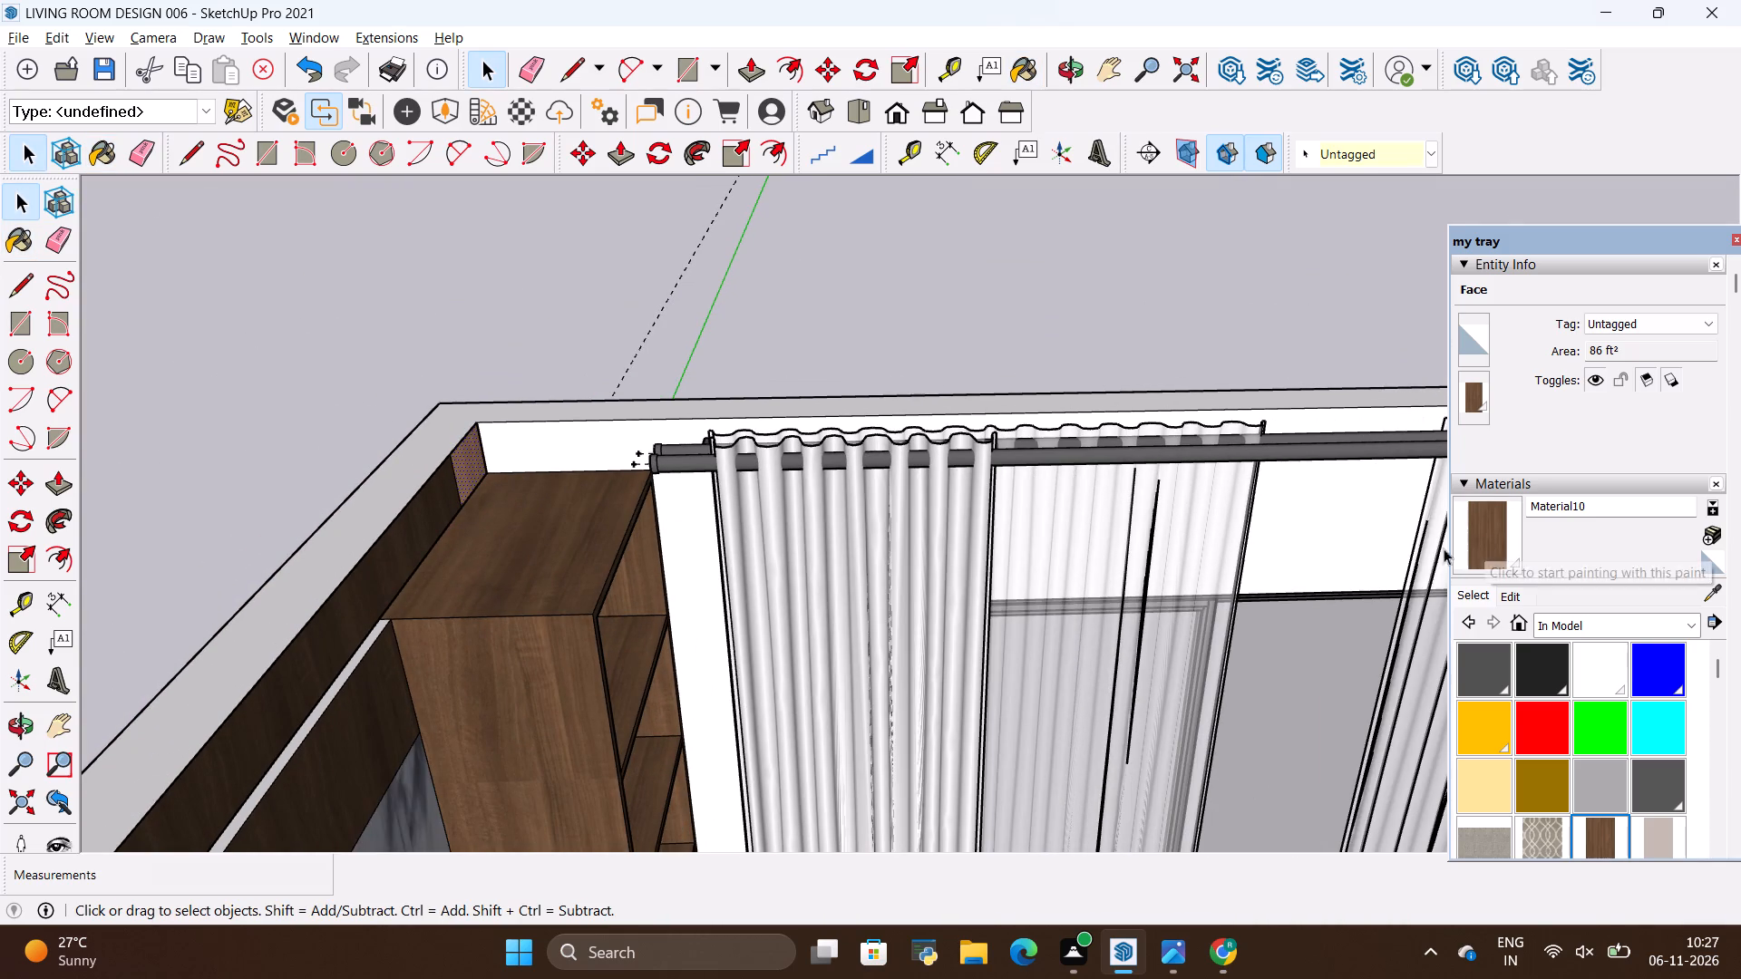
left_click(1473, 522)
scroll(500, 449, "up", 3)
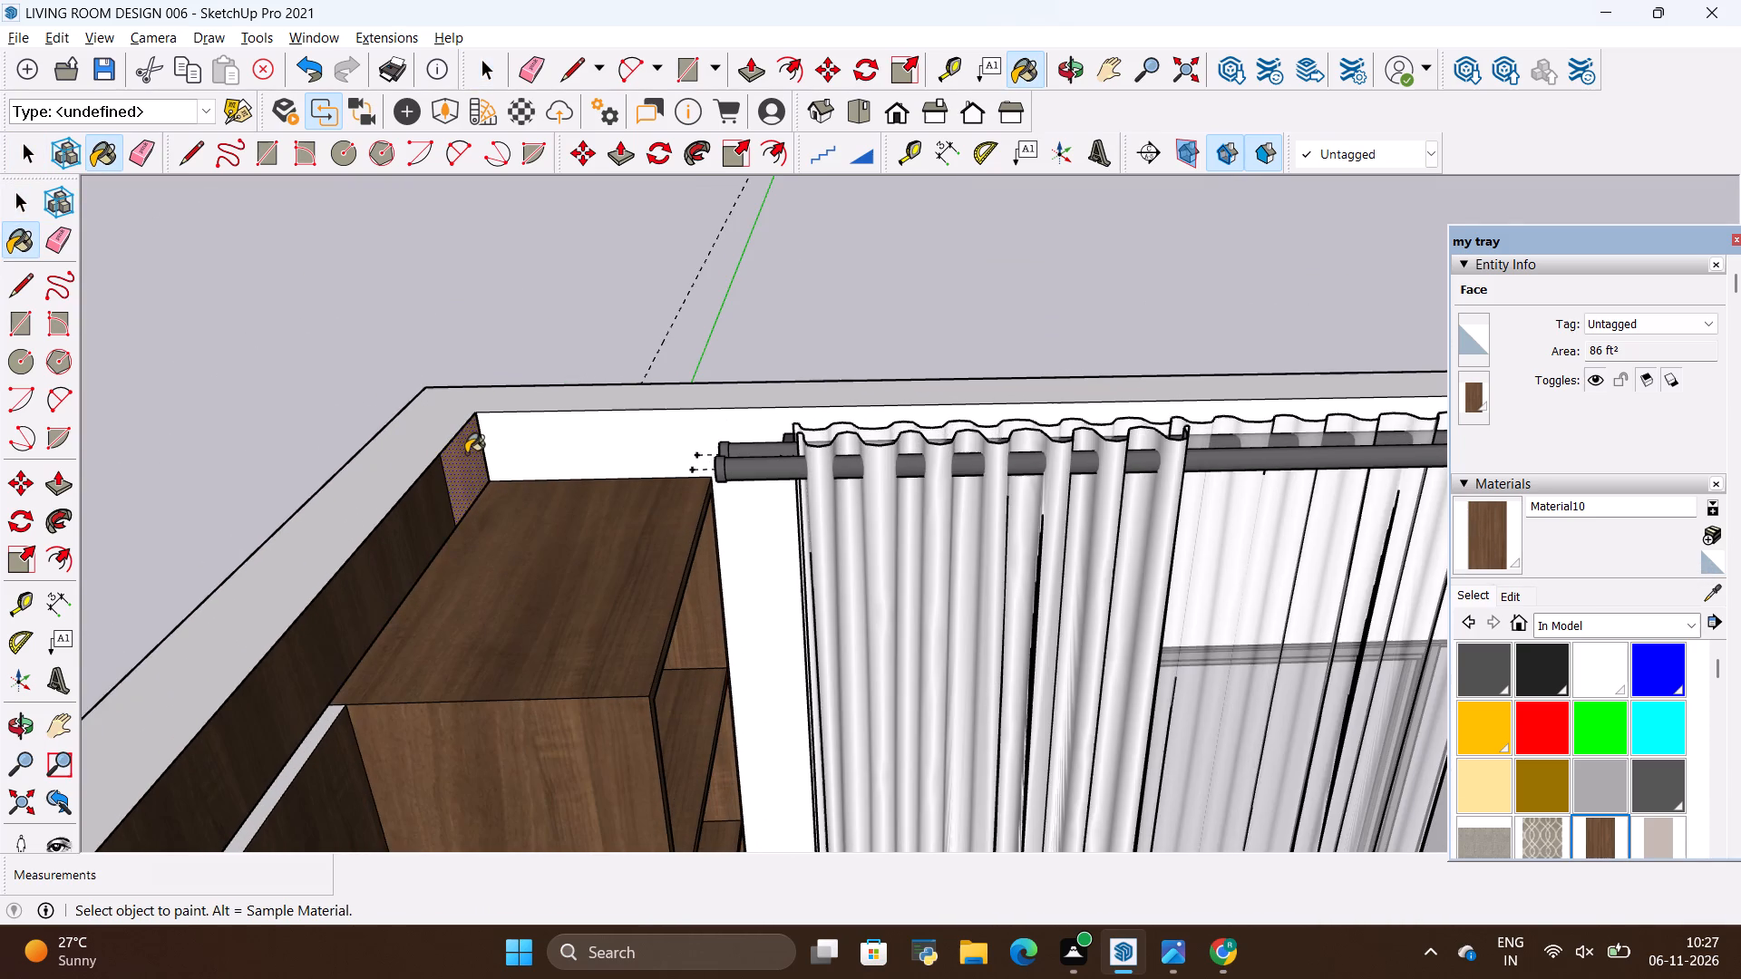
left_click(466, 454)
left_click(461, 462)
scroll(450, 461, "up", 20)
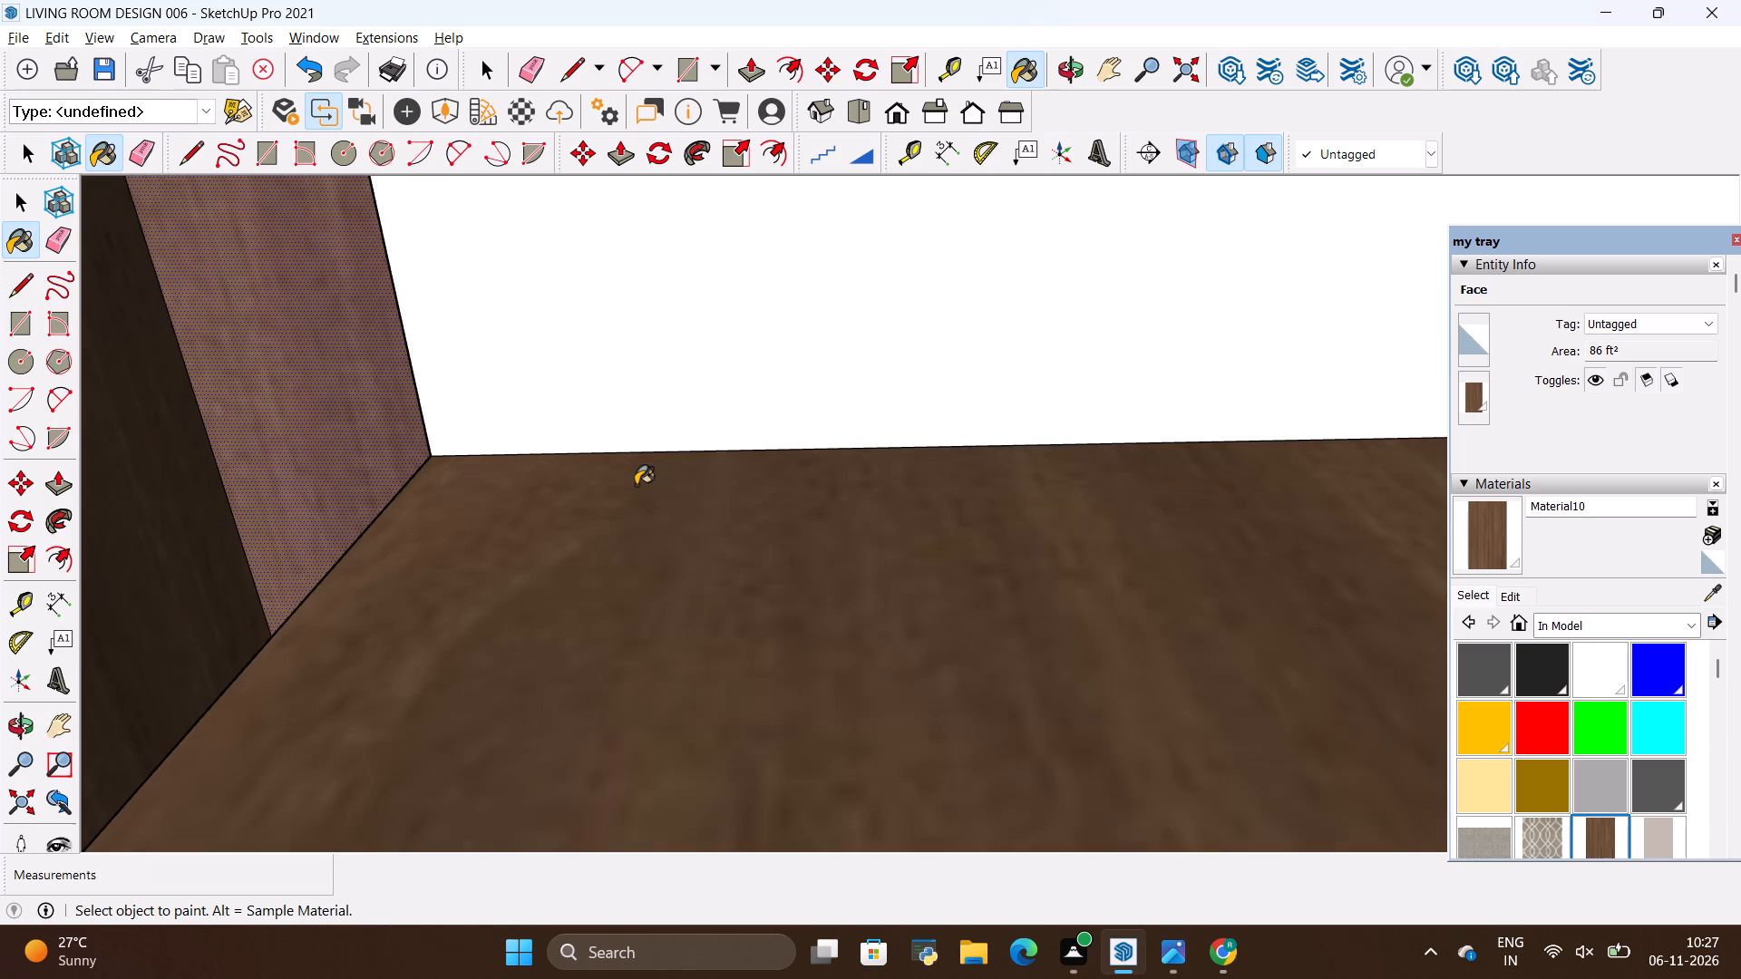
Compare the window wall and curtains with the brown drapes and sheers in the reference photo.
key("c")
scroll(626, 487, "down", 20)
scroll(626, 487, "down", 8)
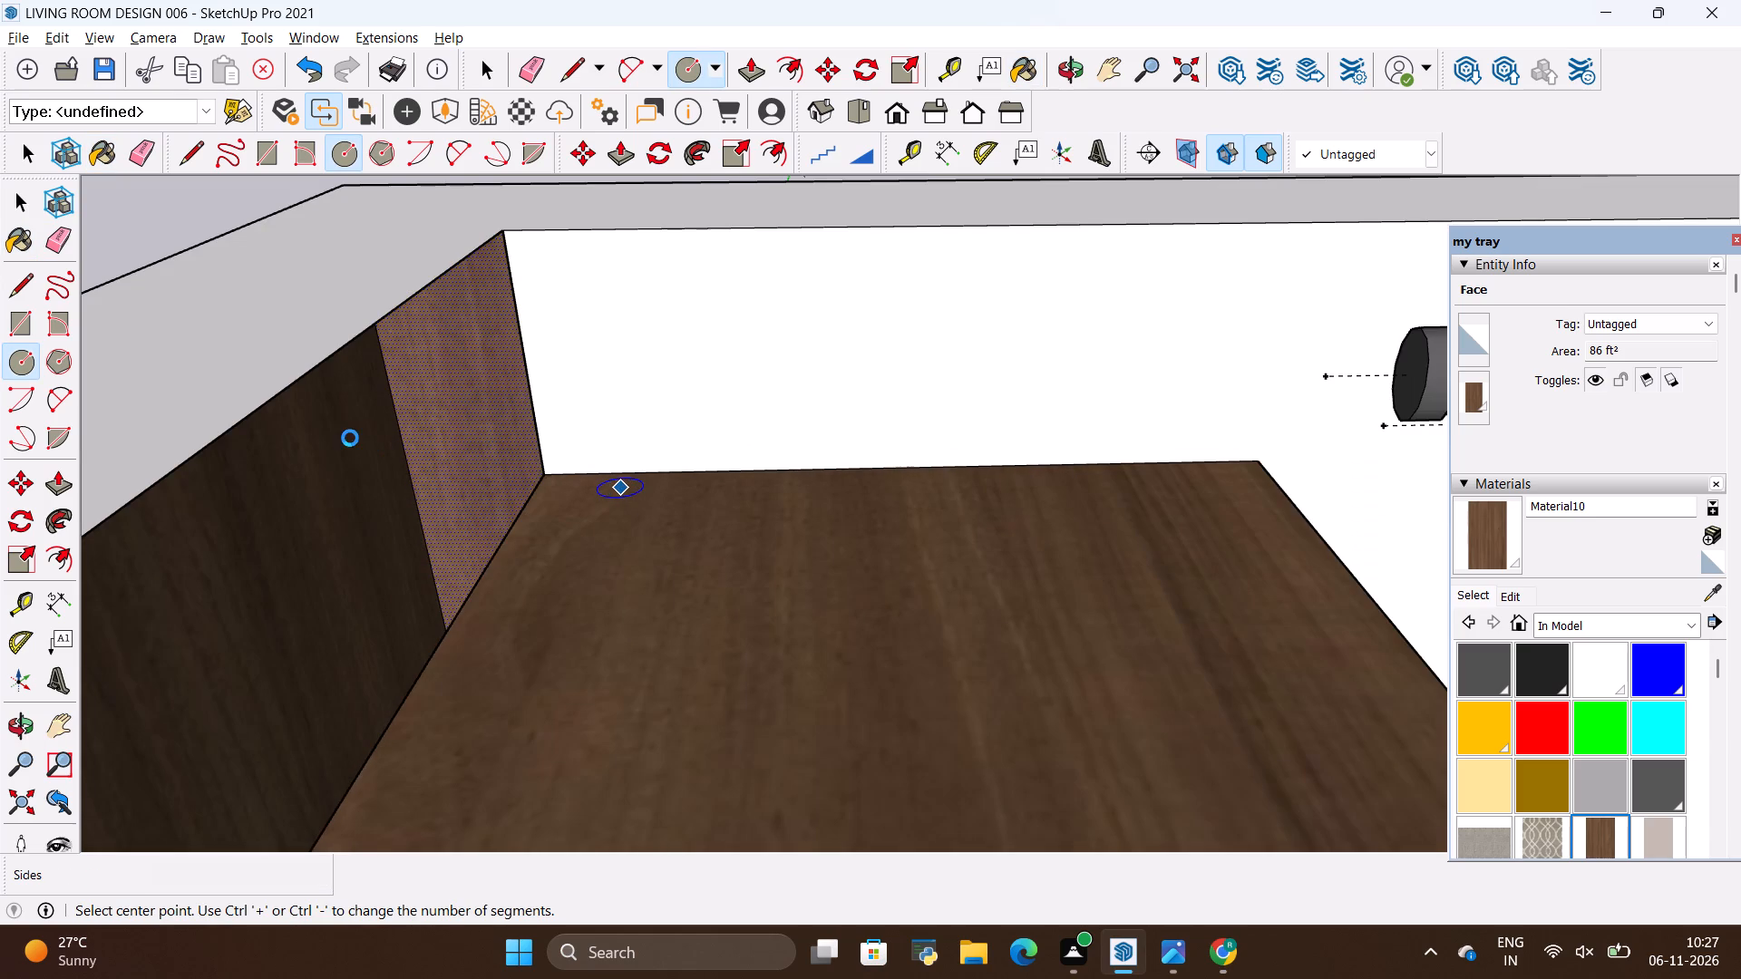
scroll(350, 438, "down", 13)
scroll(444, 464, "down", 12)
scroll(442, 463, "down", 20)
scroll(442, 463, "down", 5)
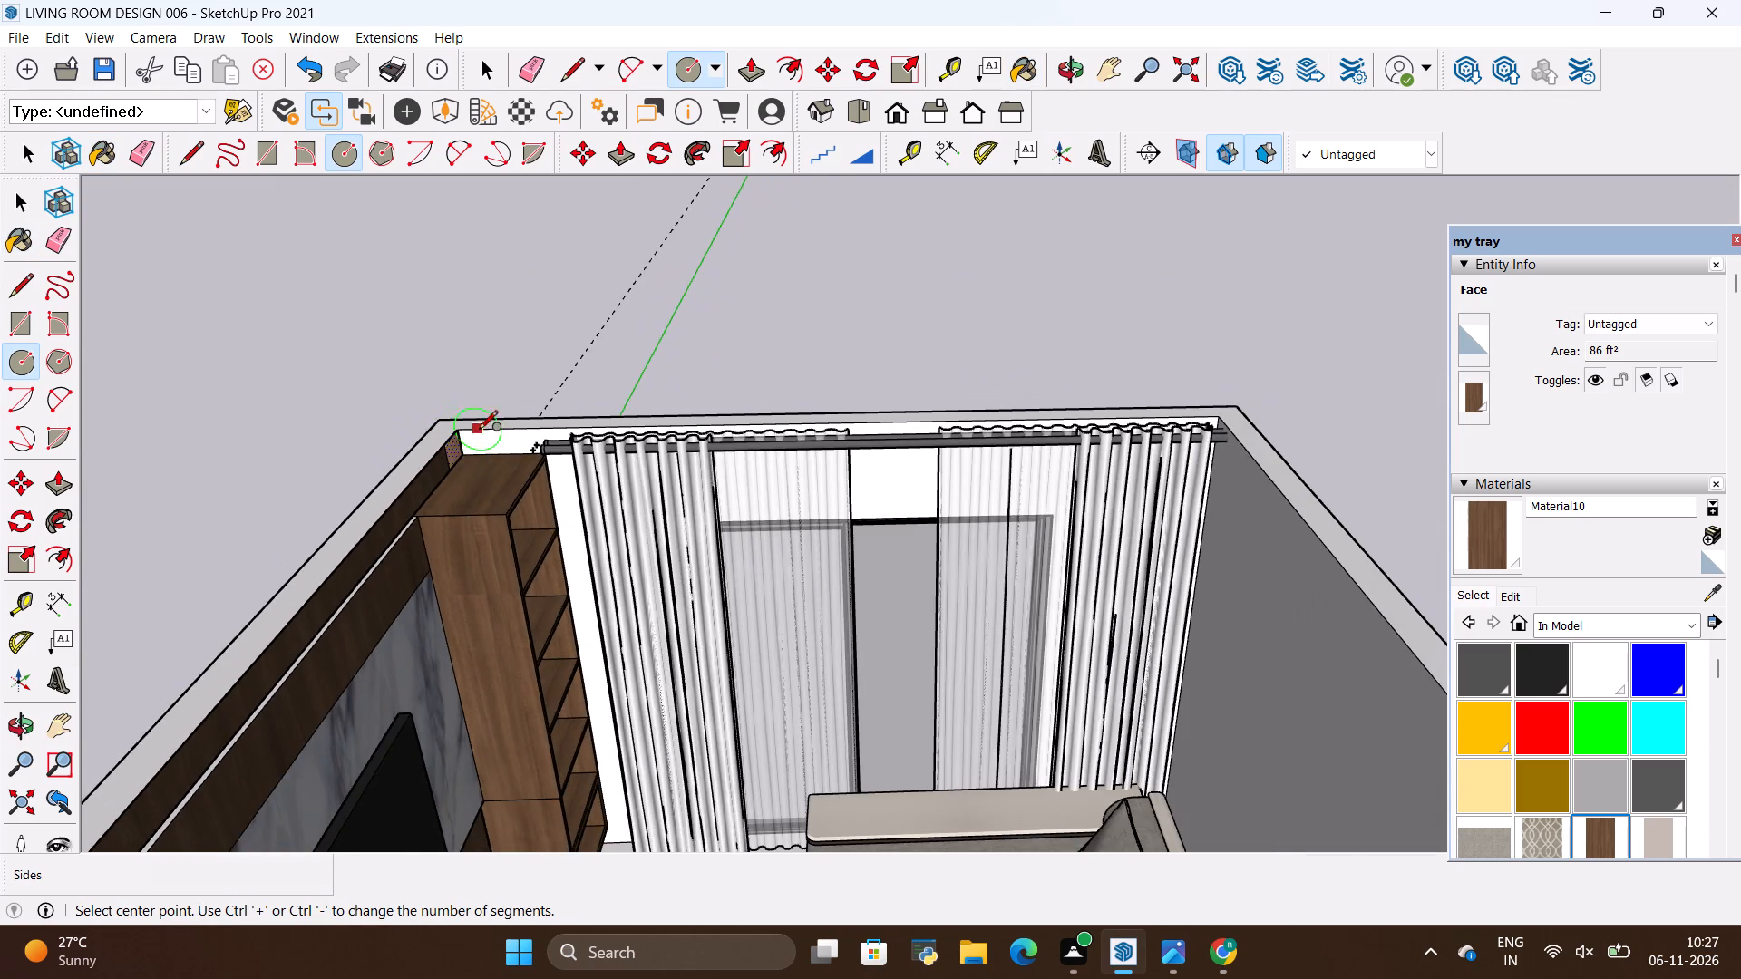
scroll(795, 482, "down", 5)
scroll(797, 538, "up", 6)
key("alt+Tab")
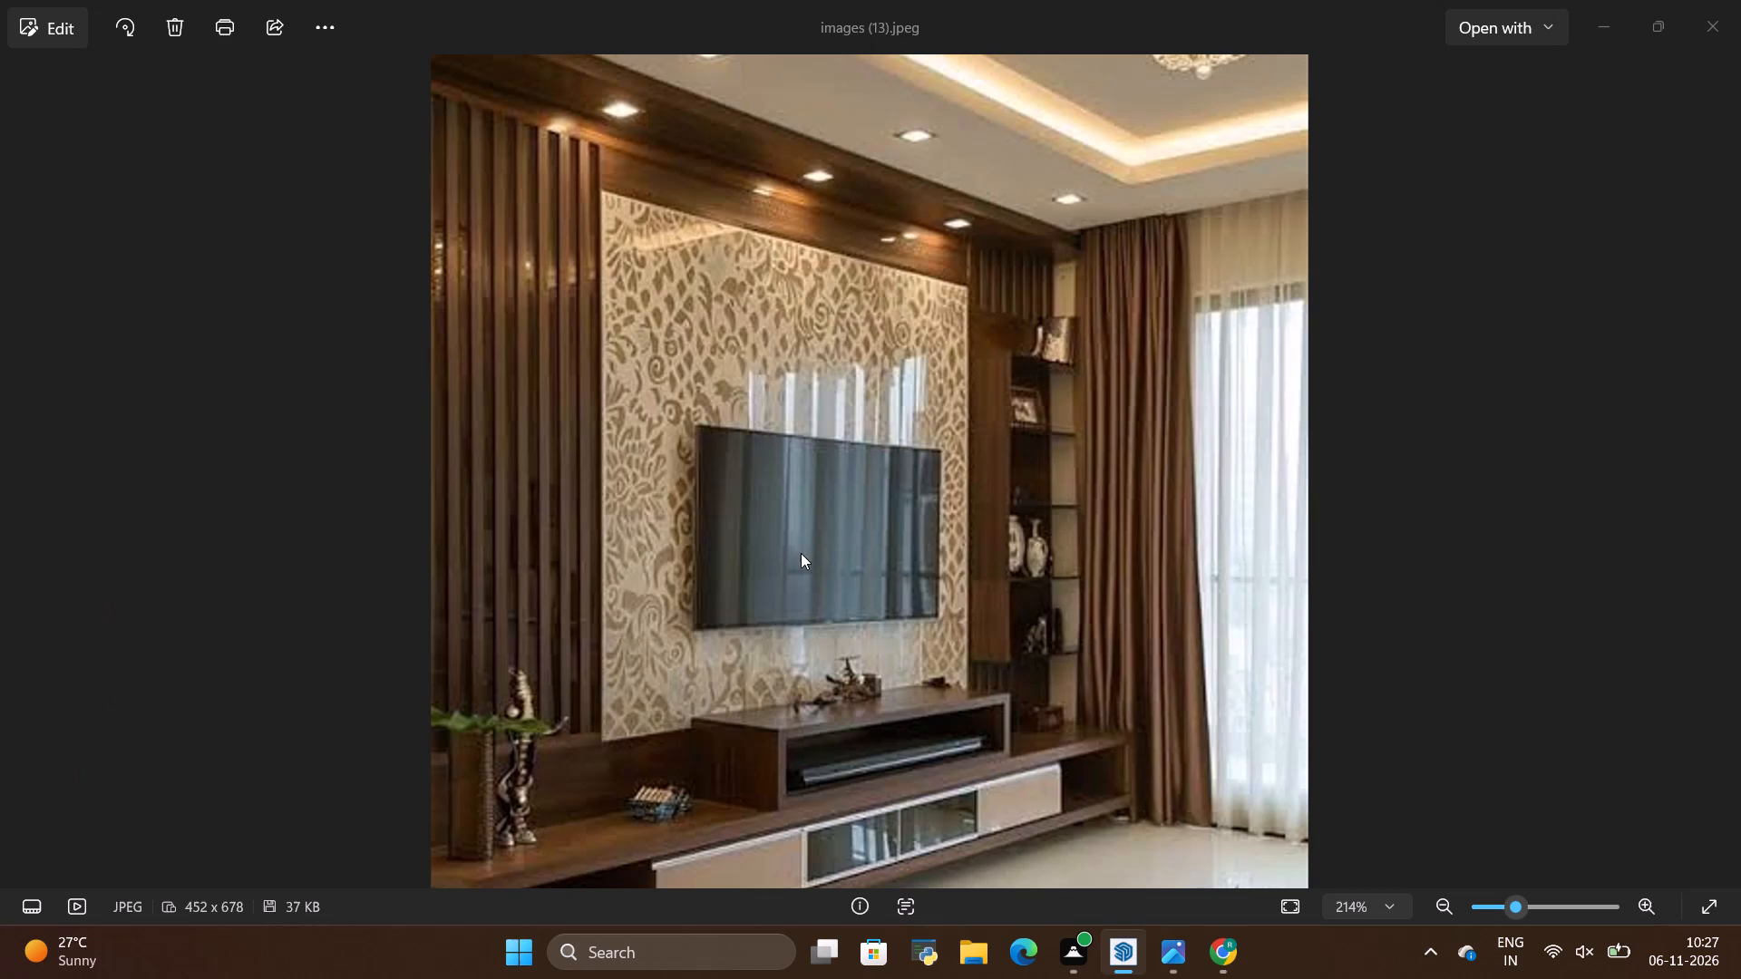
key("alt+Tab")
key("alt+Tab")
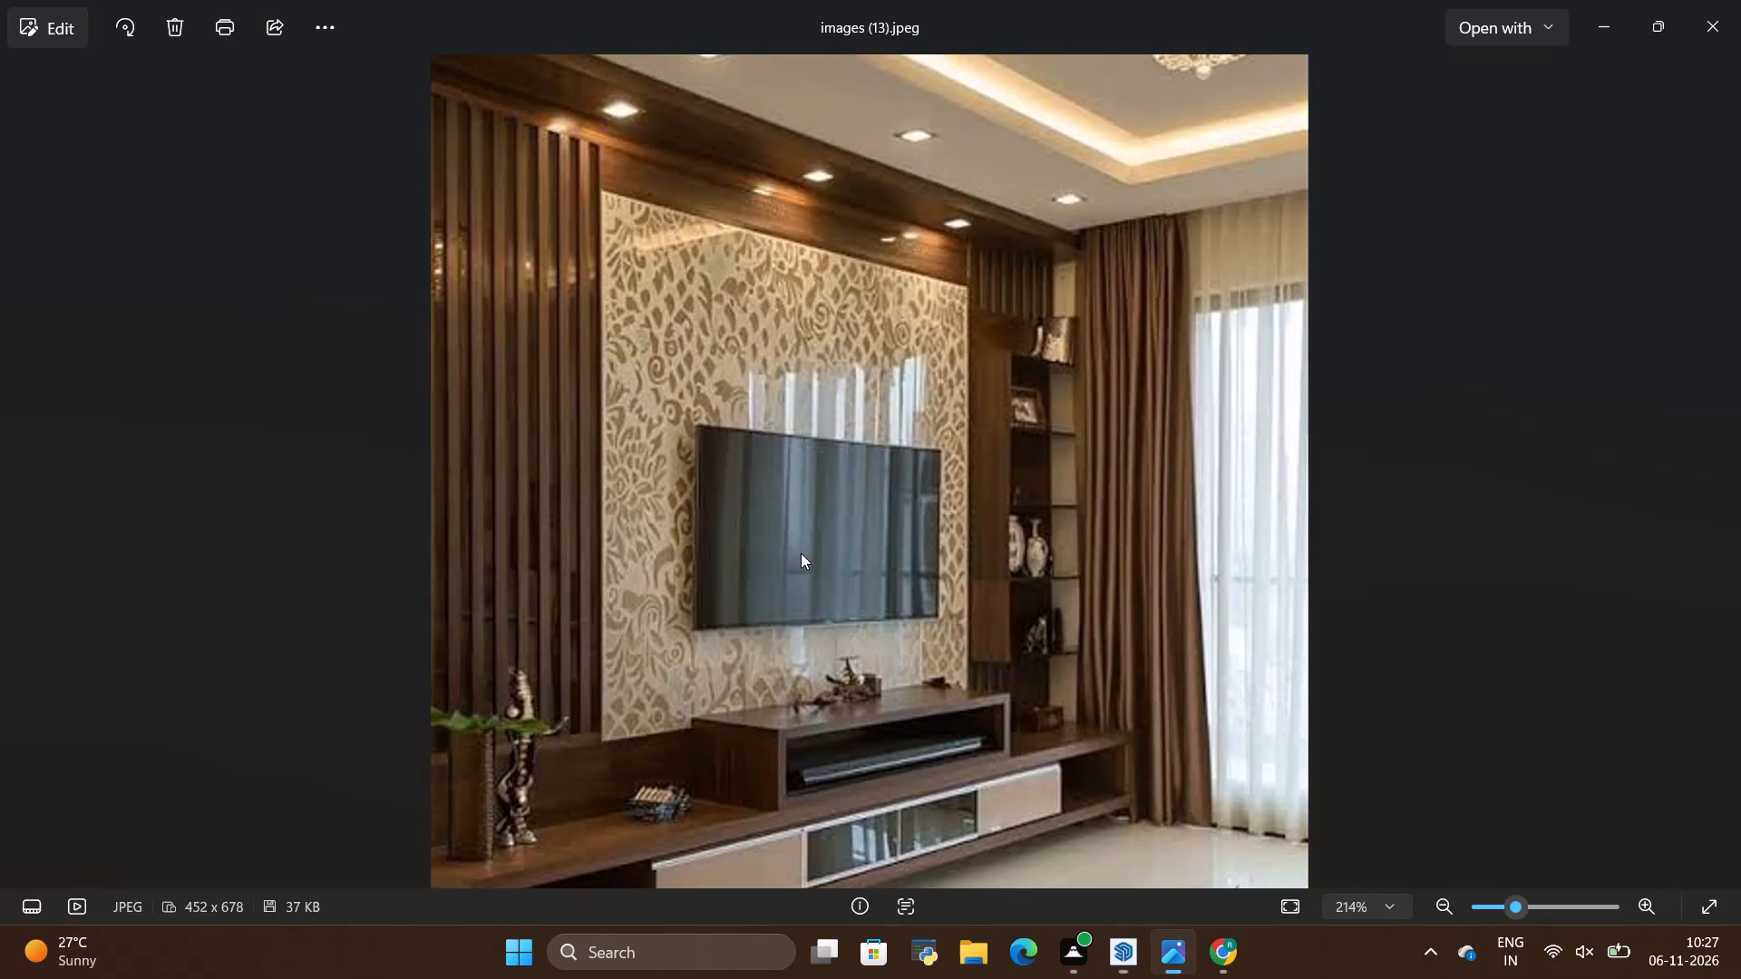
key("alt+Tab")
key("alt+Tab")
key("alt+Tab")
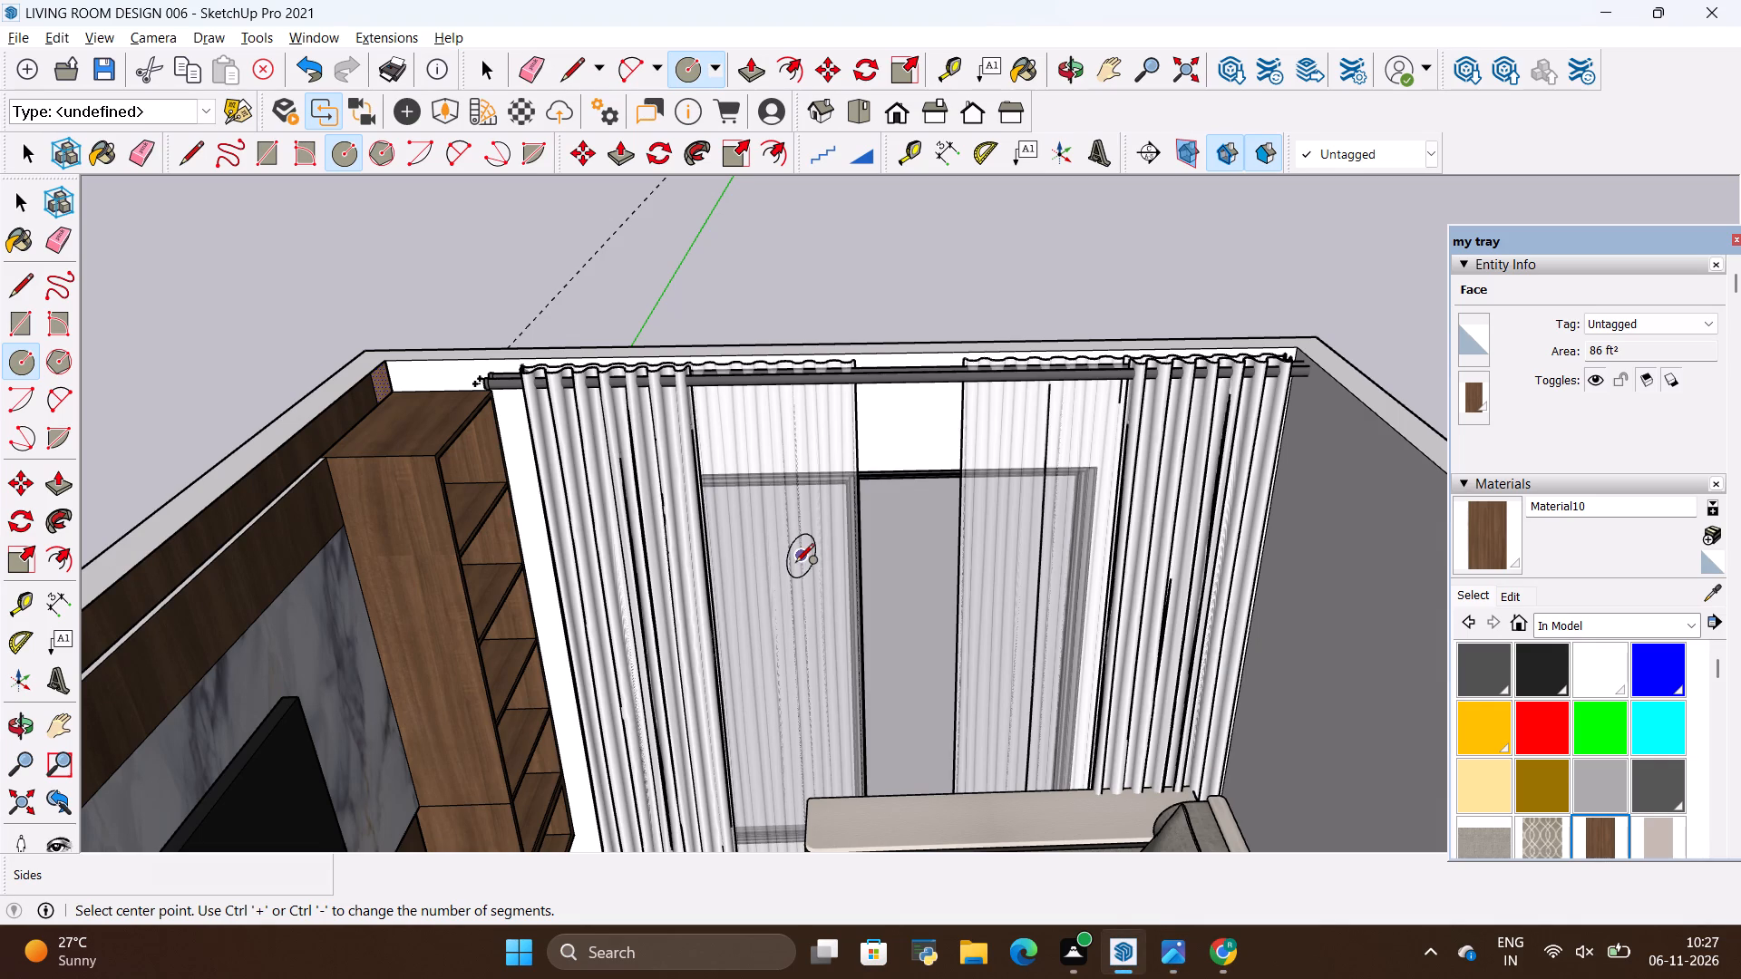
key("alt+Tab")
key("alt+Tab")
key("alt+Tab")
key("alt+Tab")
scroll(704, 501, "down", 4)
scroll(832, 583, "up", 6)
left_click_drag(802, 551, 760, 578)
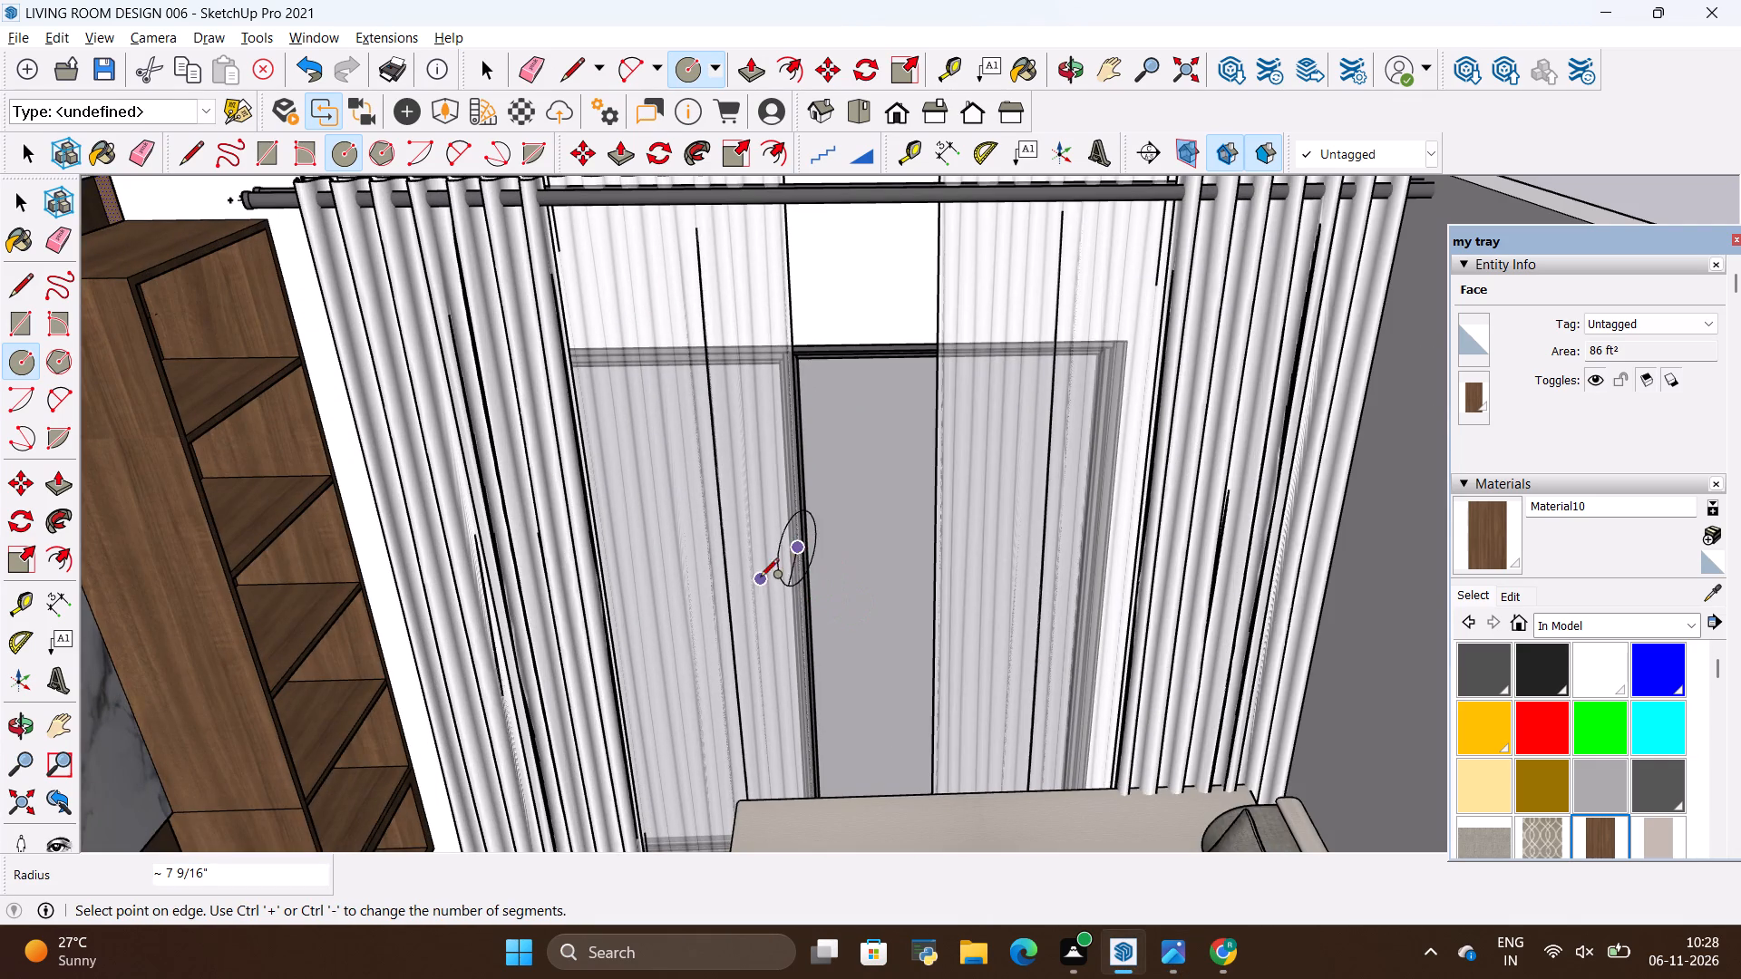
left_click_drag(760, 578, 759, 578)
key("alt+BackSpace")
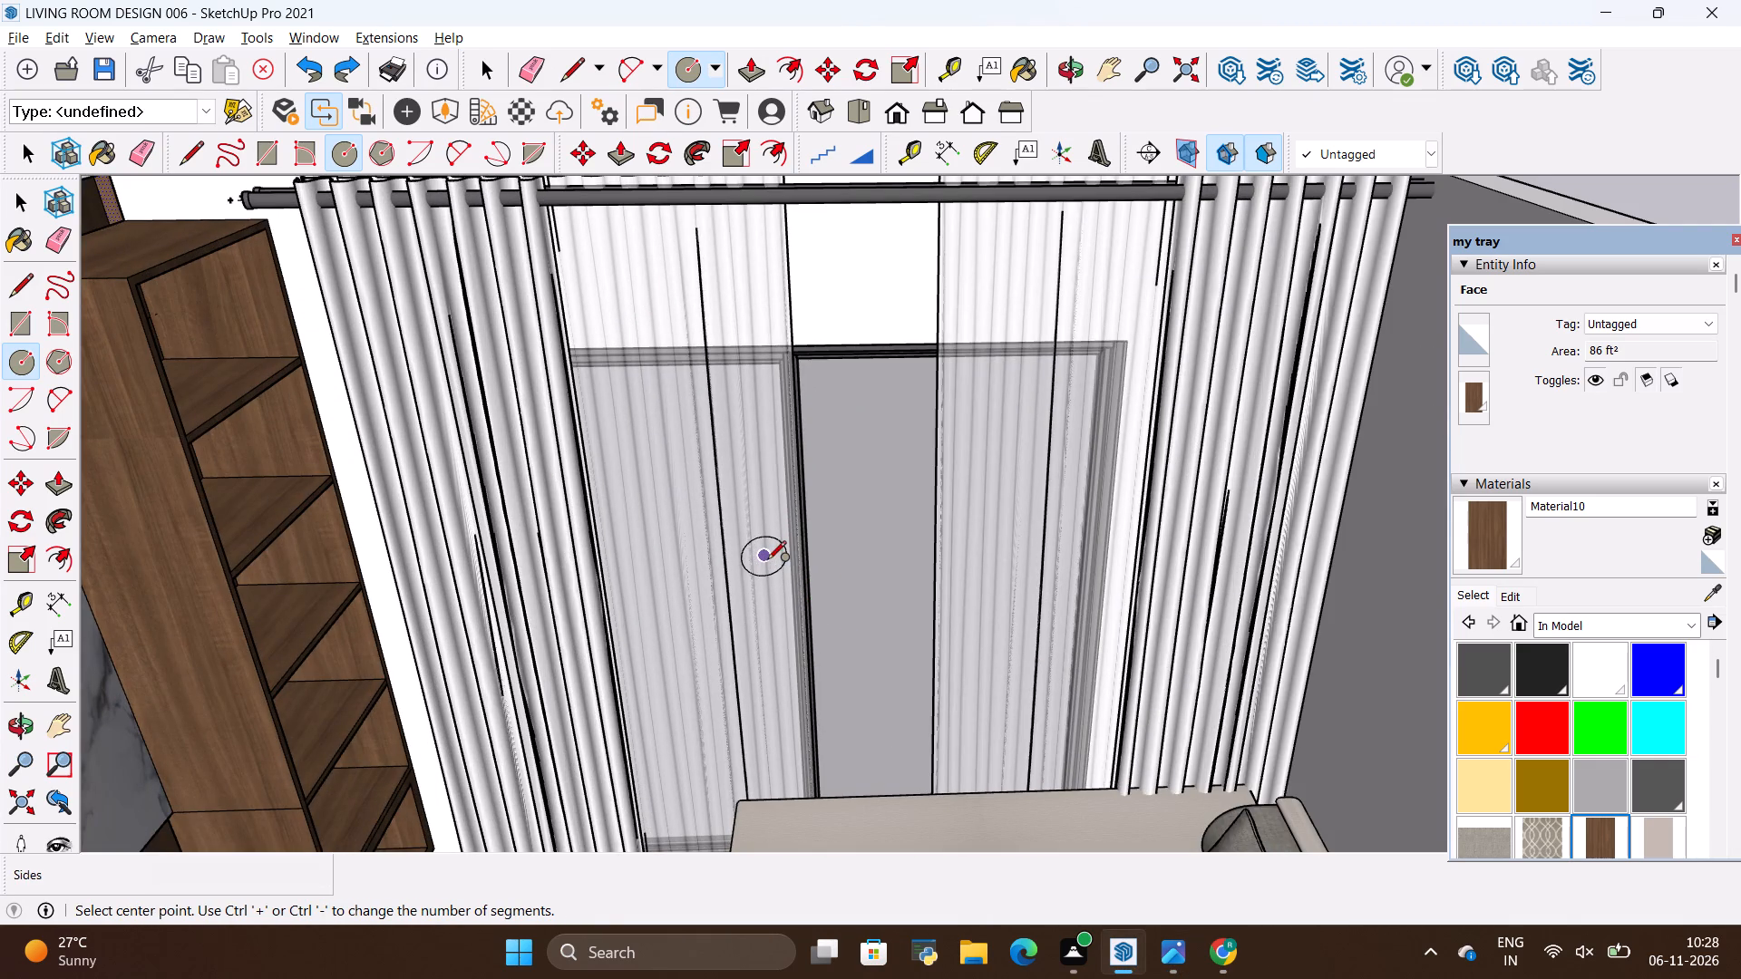
Select the wall face around the window and check that area against the reference photo.
key("space")
scroll(804, 389, "down", 5)
left_click(839, 305)
scroll(839, 402, "up", 3)
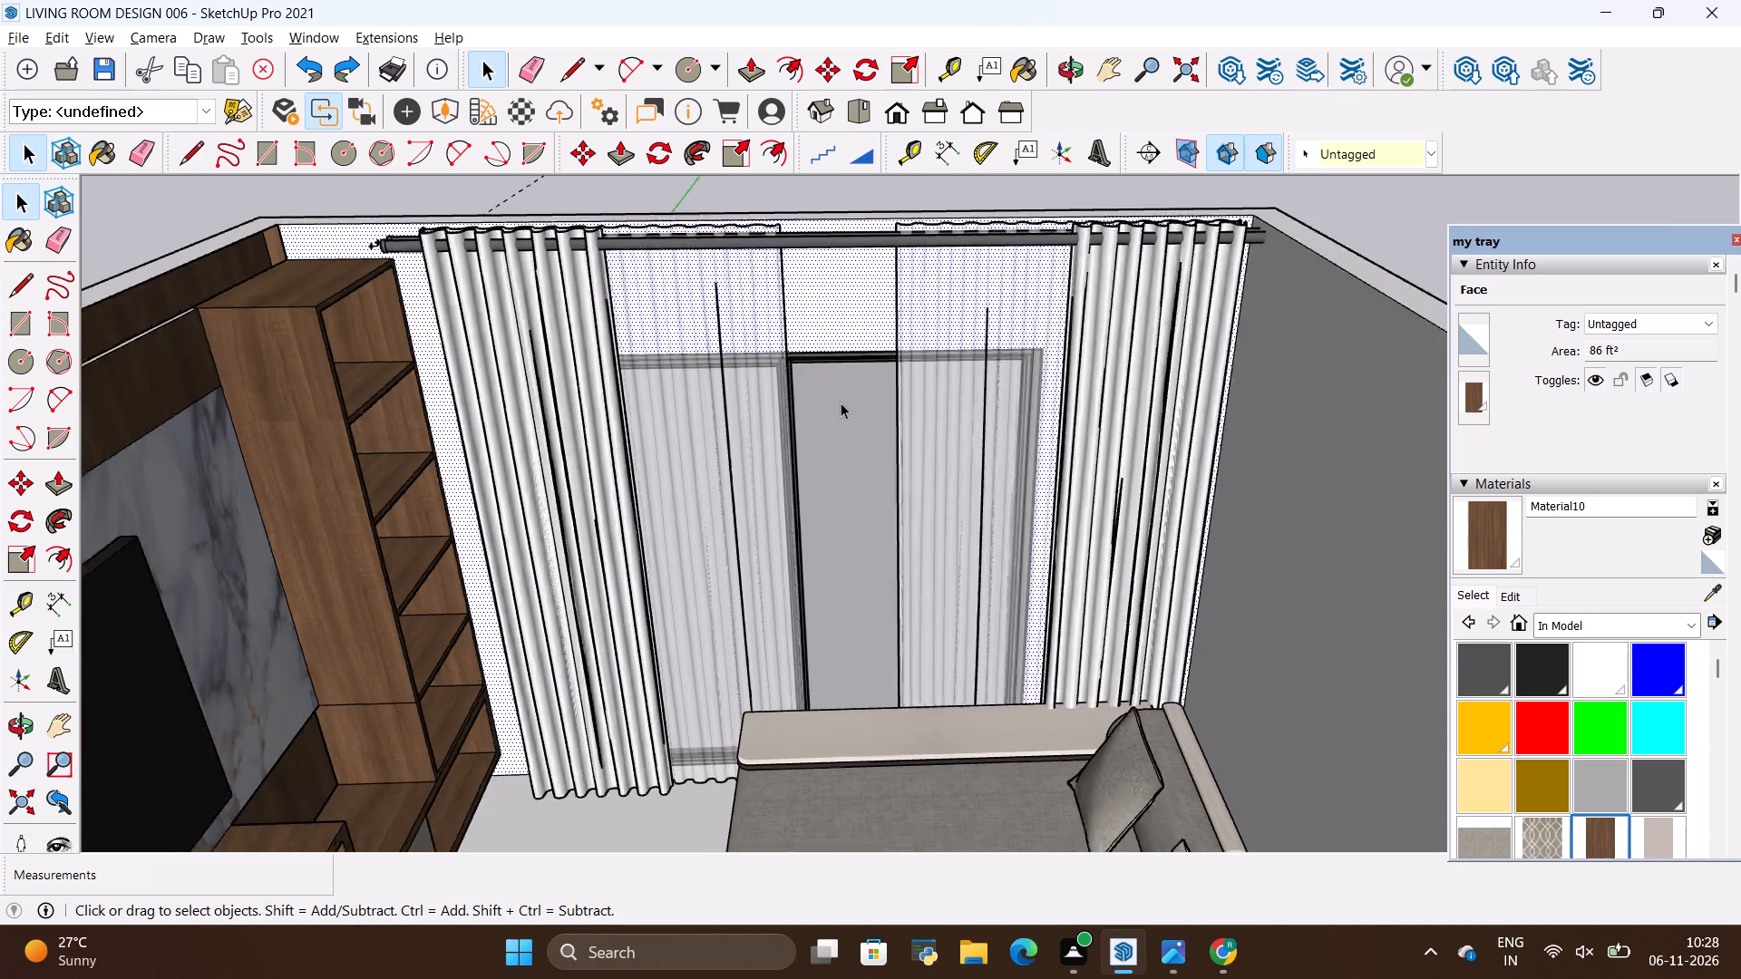
key("alt+Tab")
key("alt+Tab")
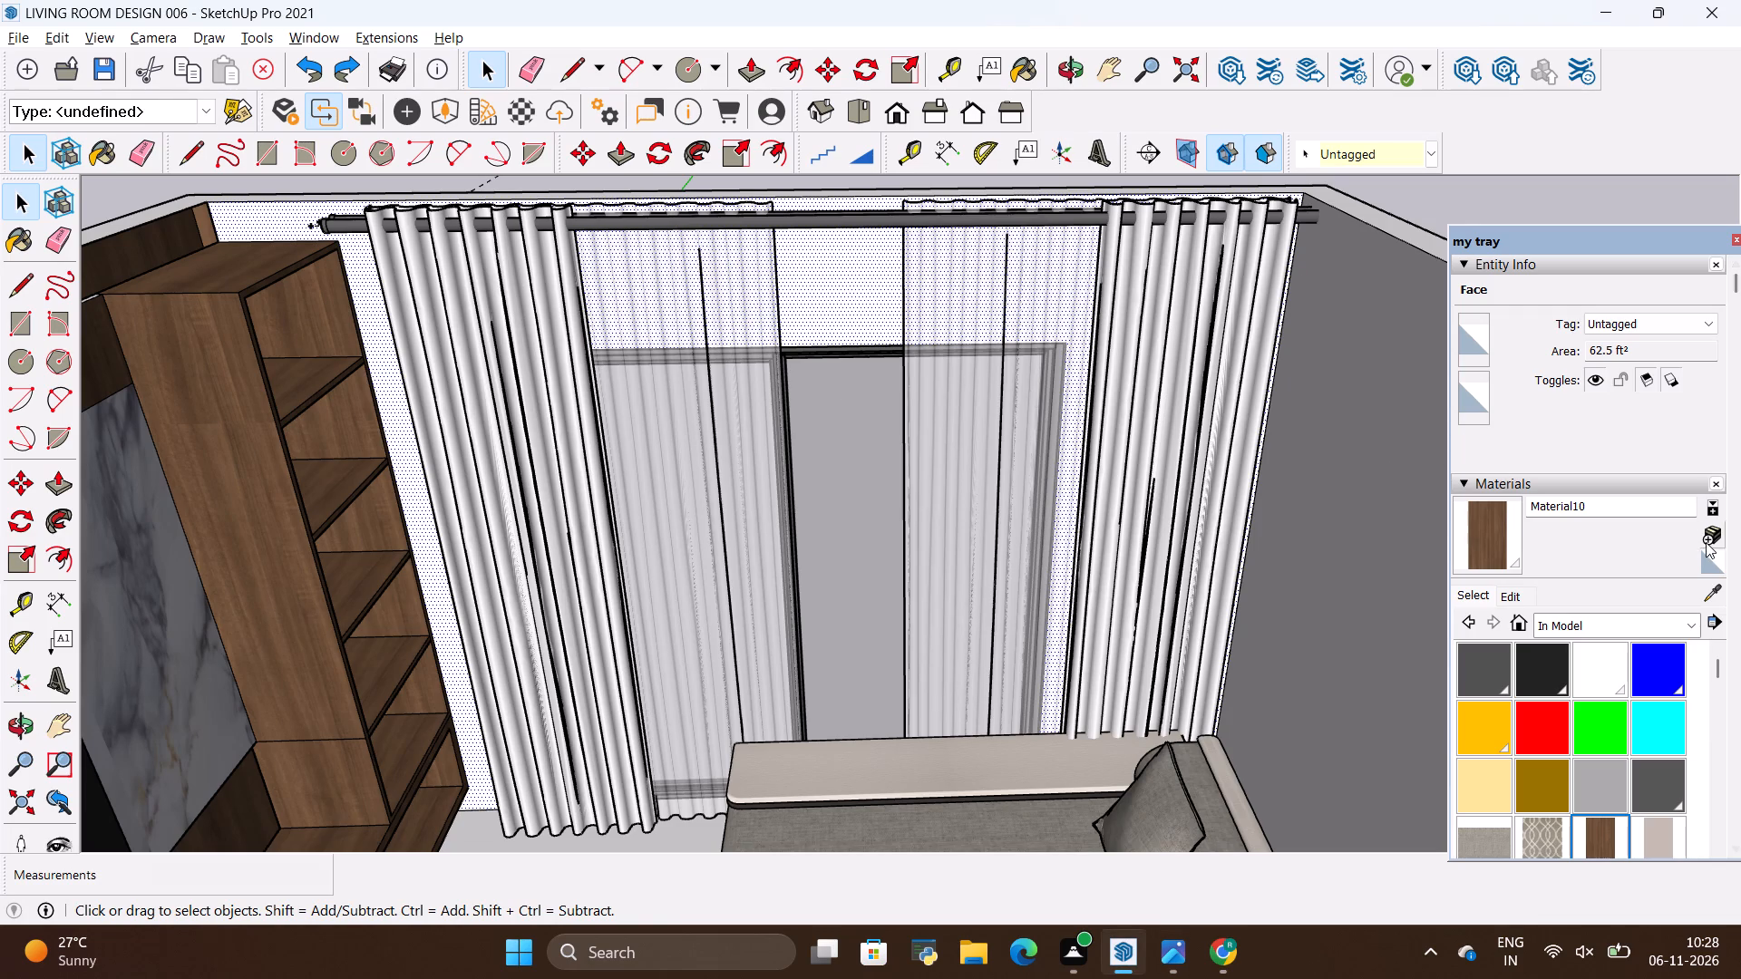
Create a new material from the plain brown texture image 3cd20c8524baf53172bd83de409b0e3b in the all materials folder.
left_click(1707, 540)
left_click(984, 542)
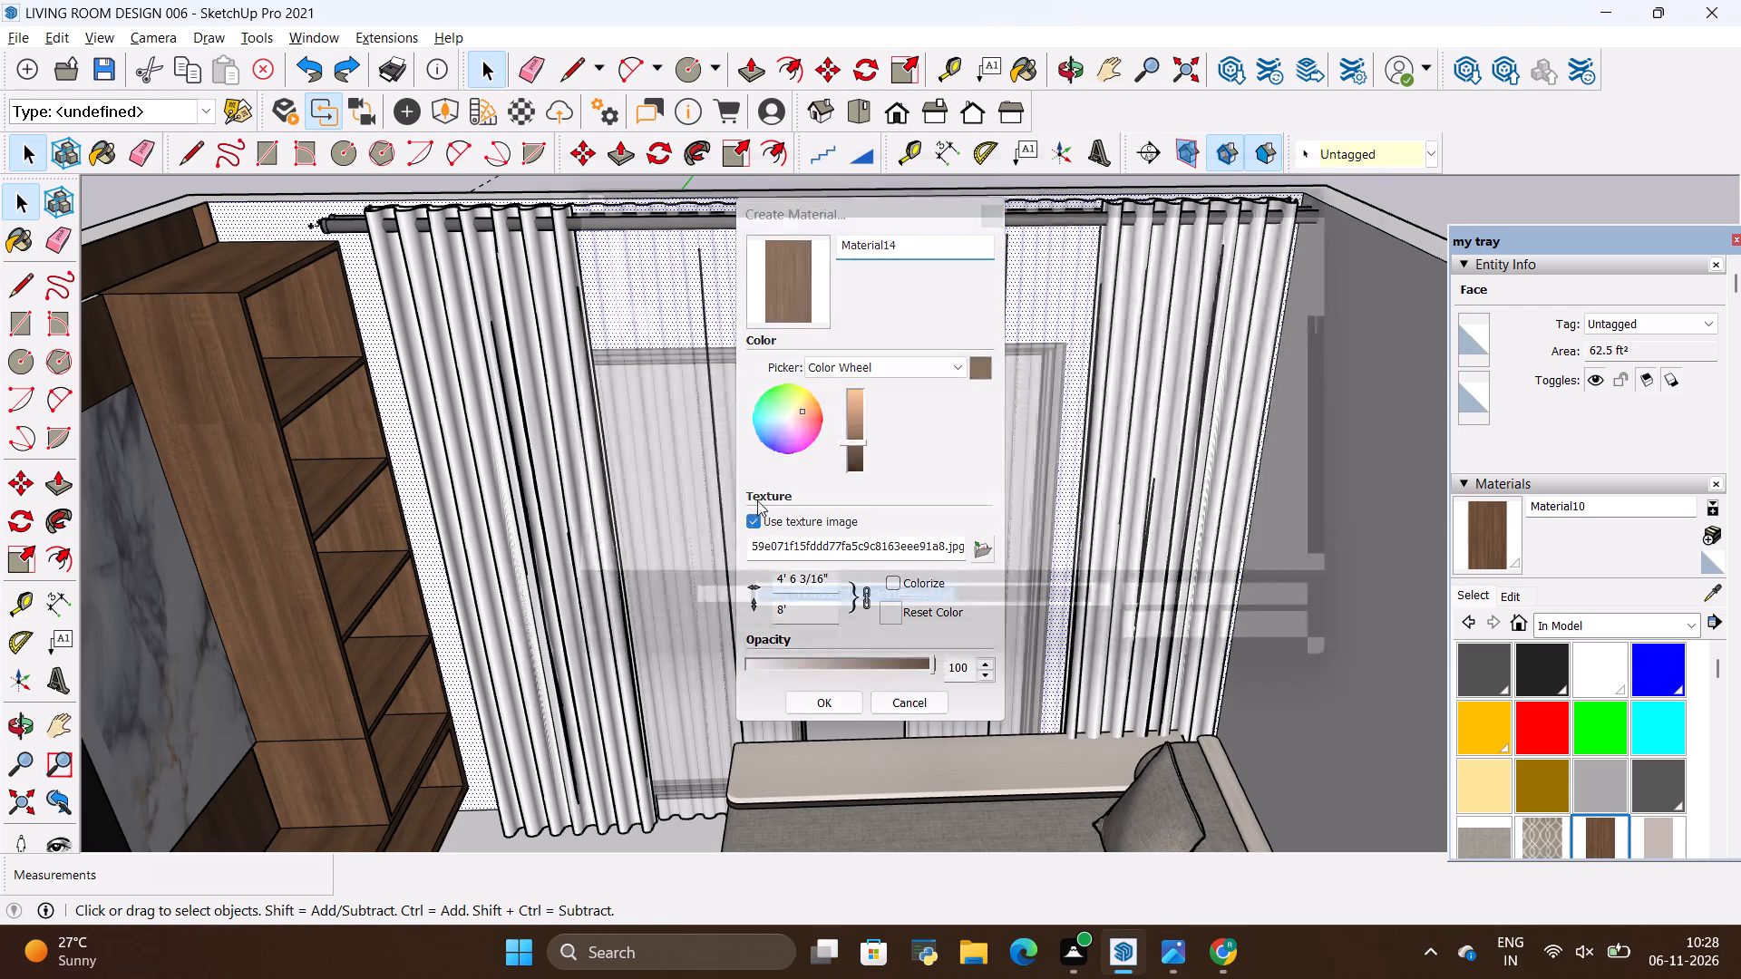
scroll(745, 483, "down", 2)
scroll(883, 465, "down", 6)
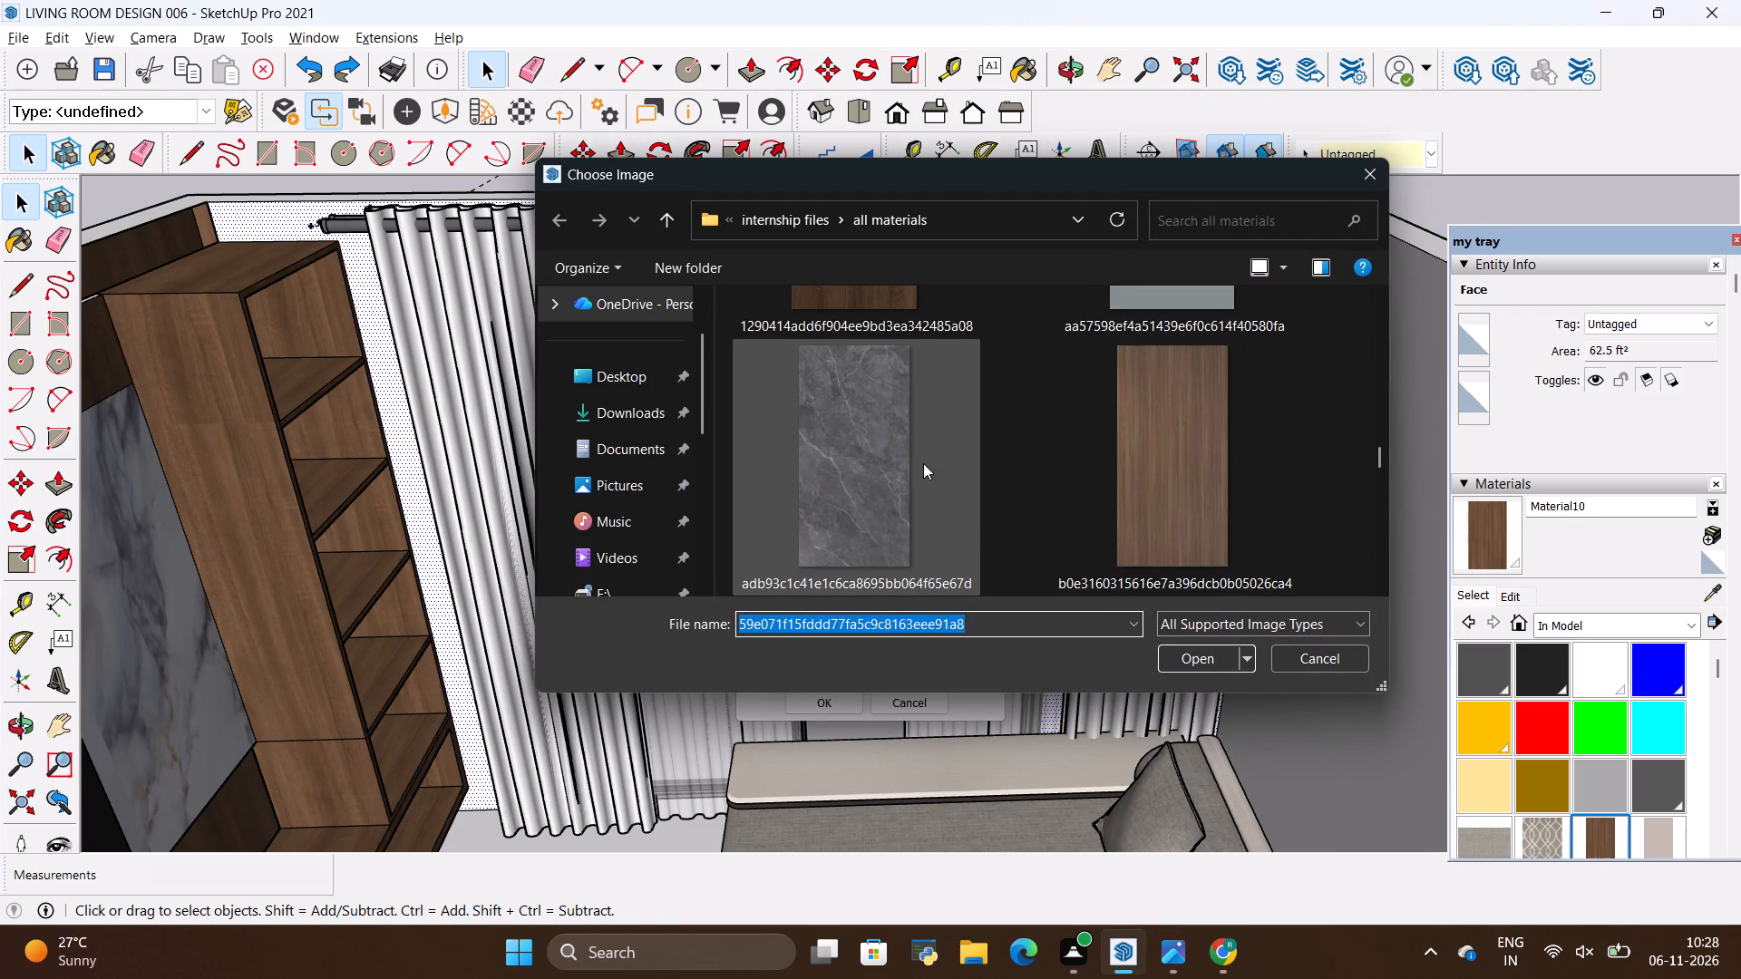
scroll(973, 470, "up", 6)
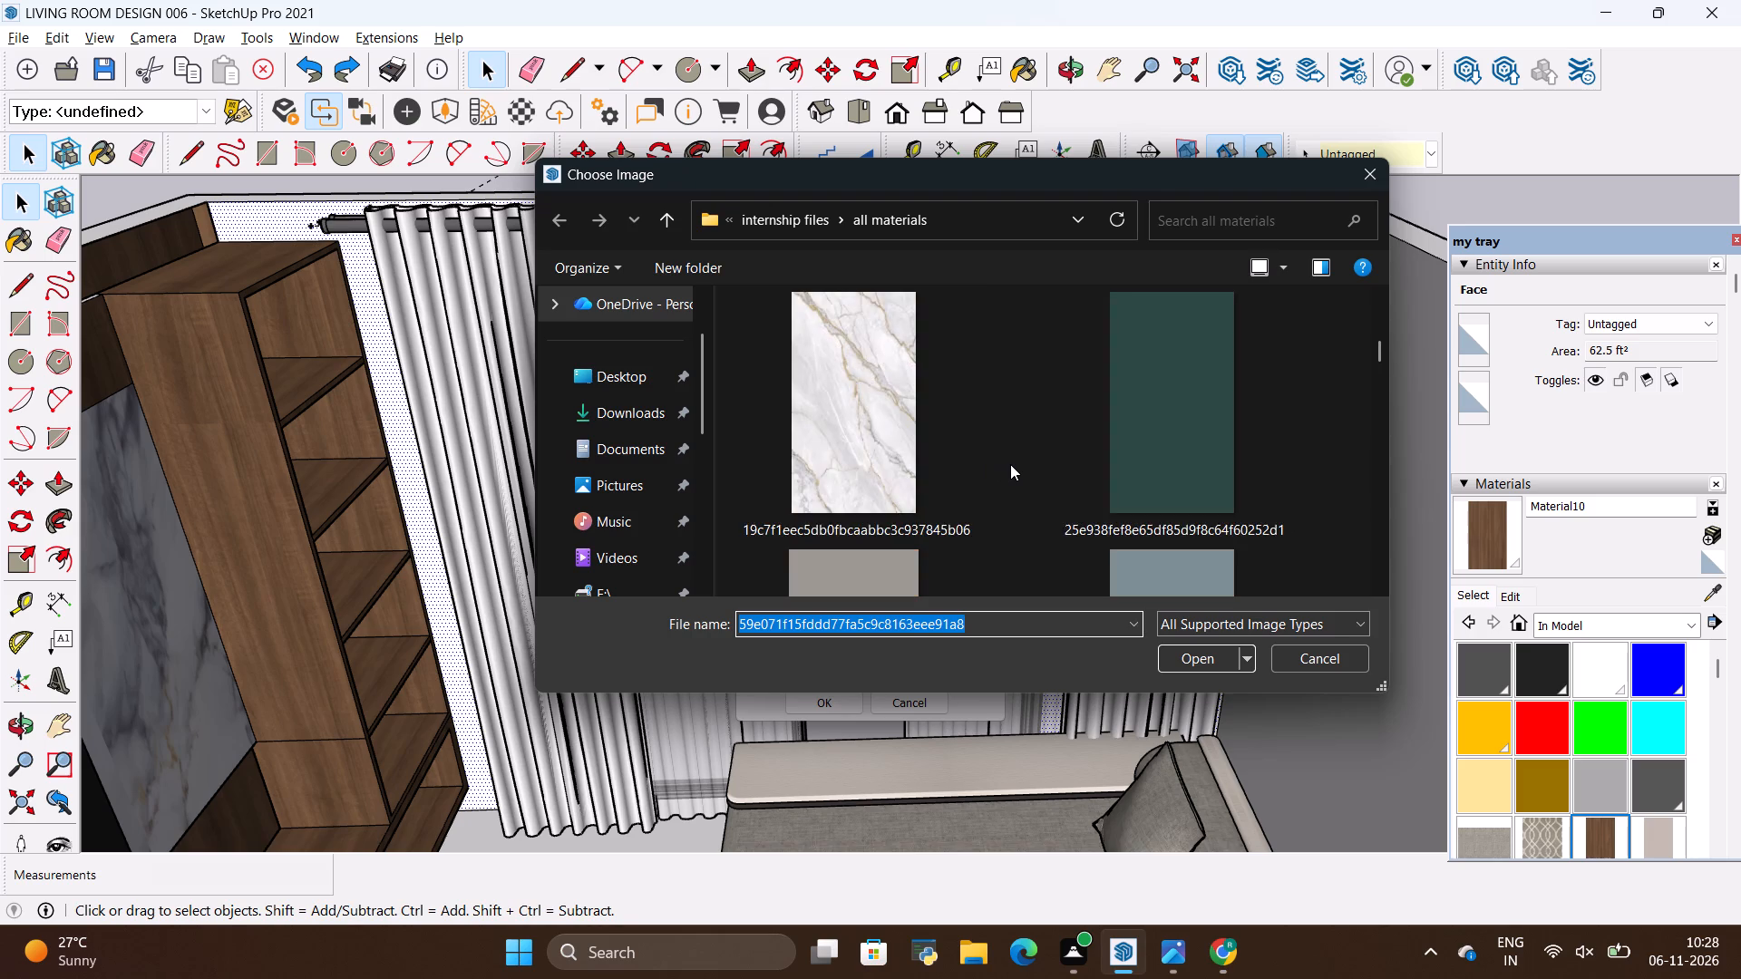
scroll(1010, 464, "up", 4)
scroll(1010, 464, "down", 2)
scroll(1010, 464, "up", 3)
left_click(1168, 434)
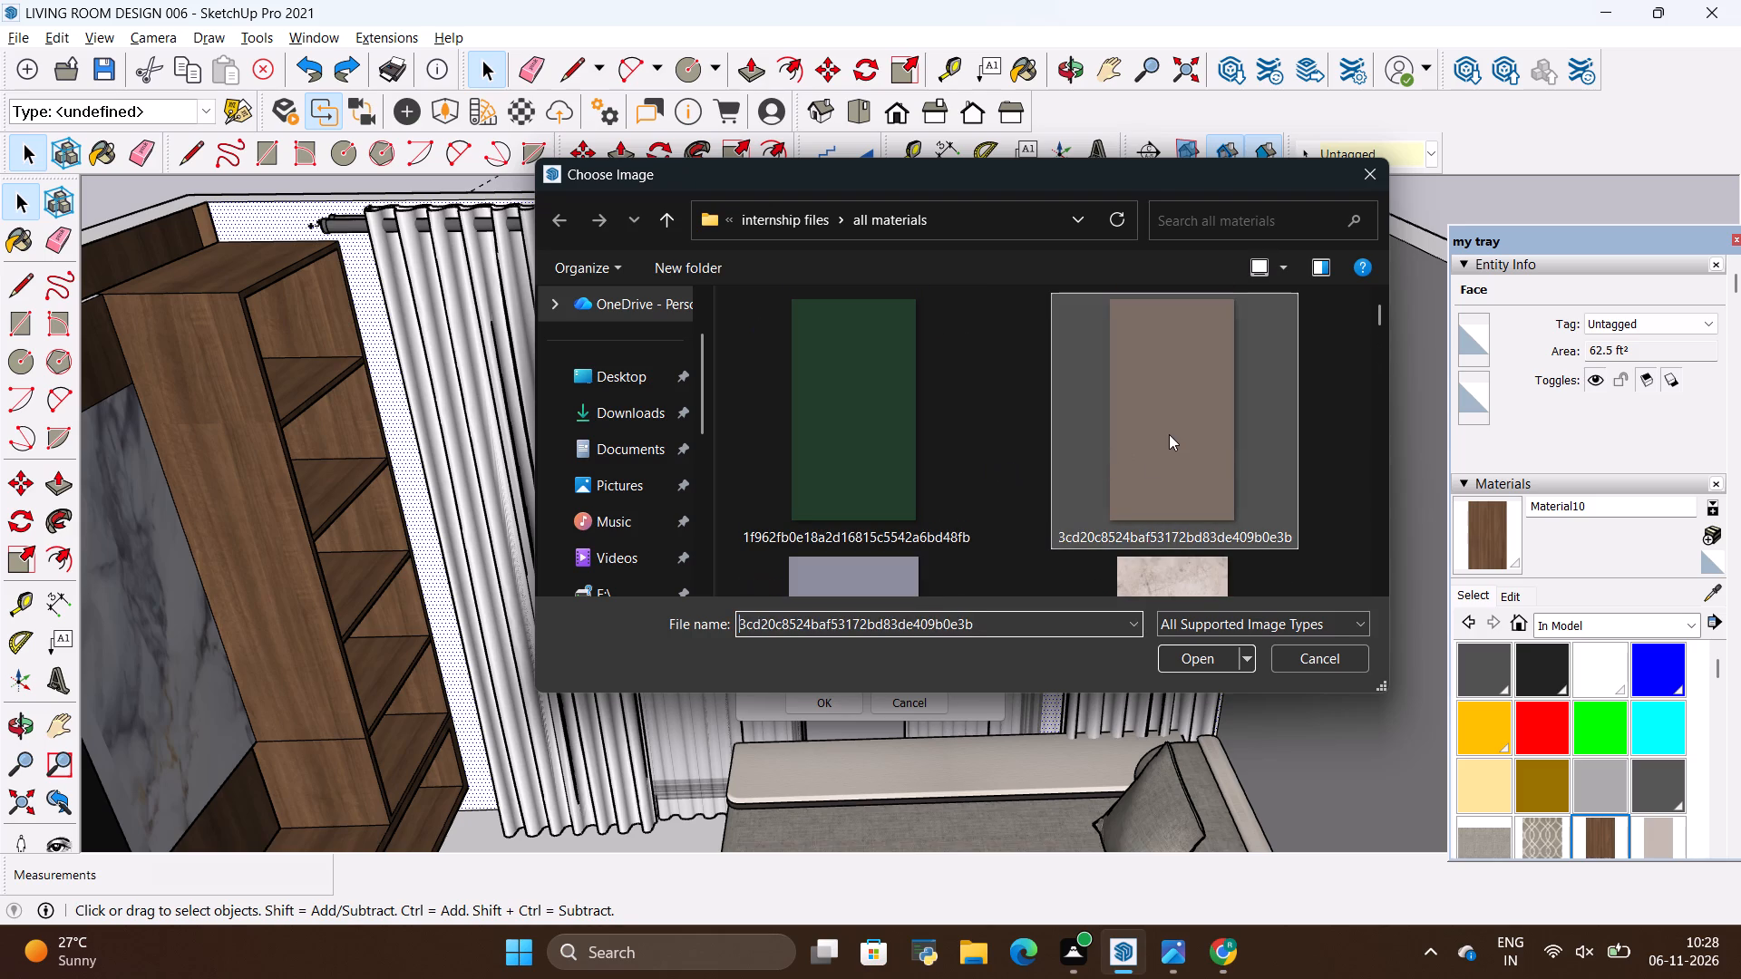
left_click(1165, 644)
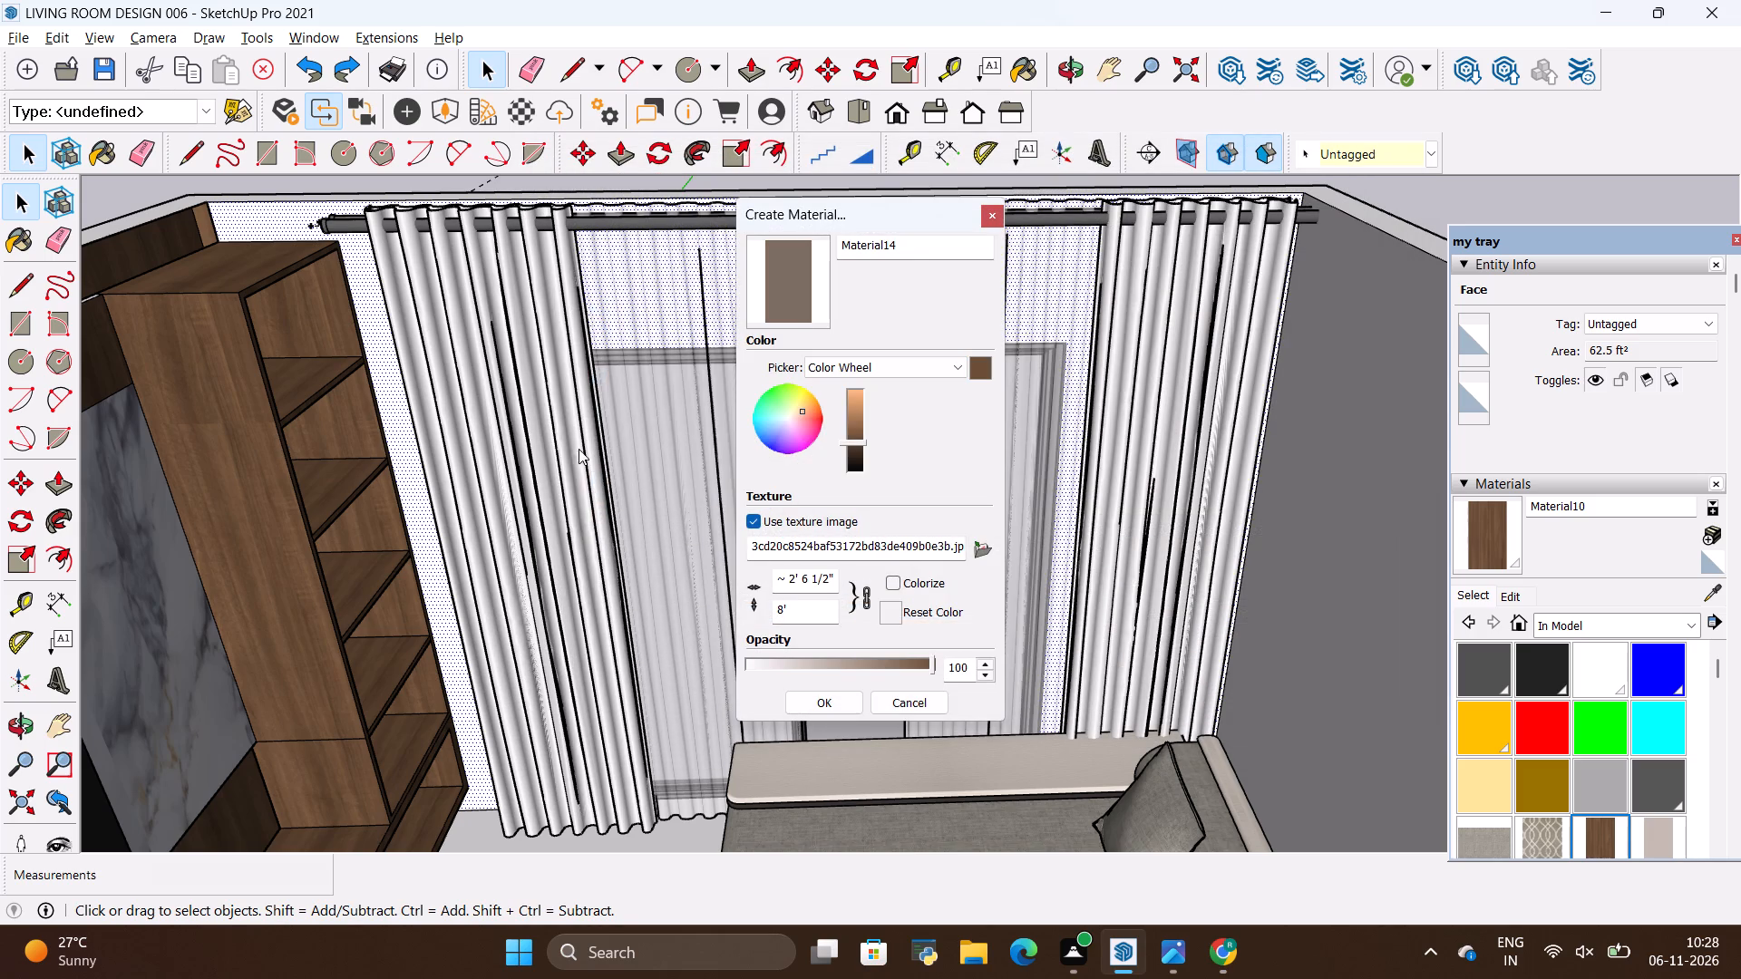
left_click(832, 708)
Paint the drape beside the tall shelf cabinet with the new plain brown material, working inside its nested group.
key("space")
triple_click(456, 370)
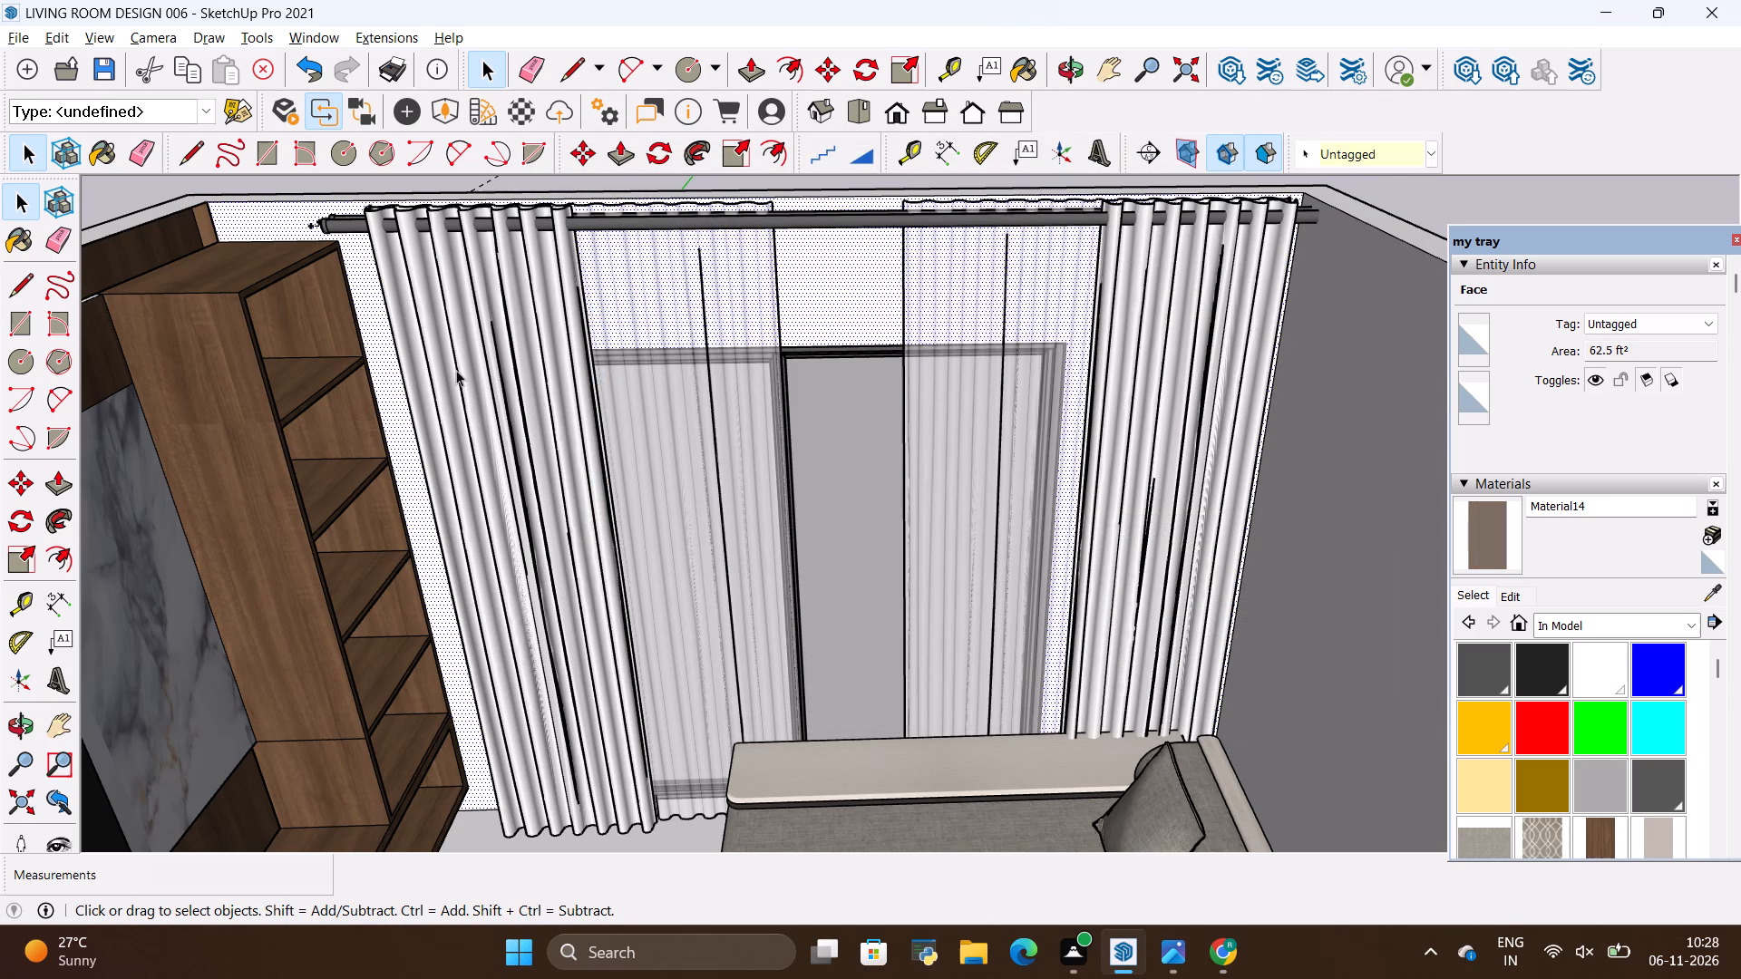
left_click(456, 370)
double_click(456, 368)
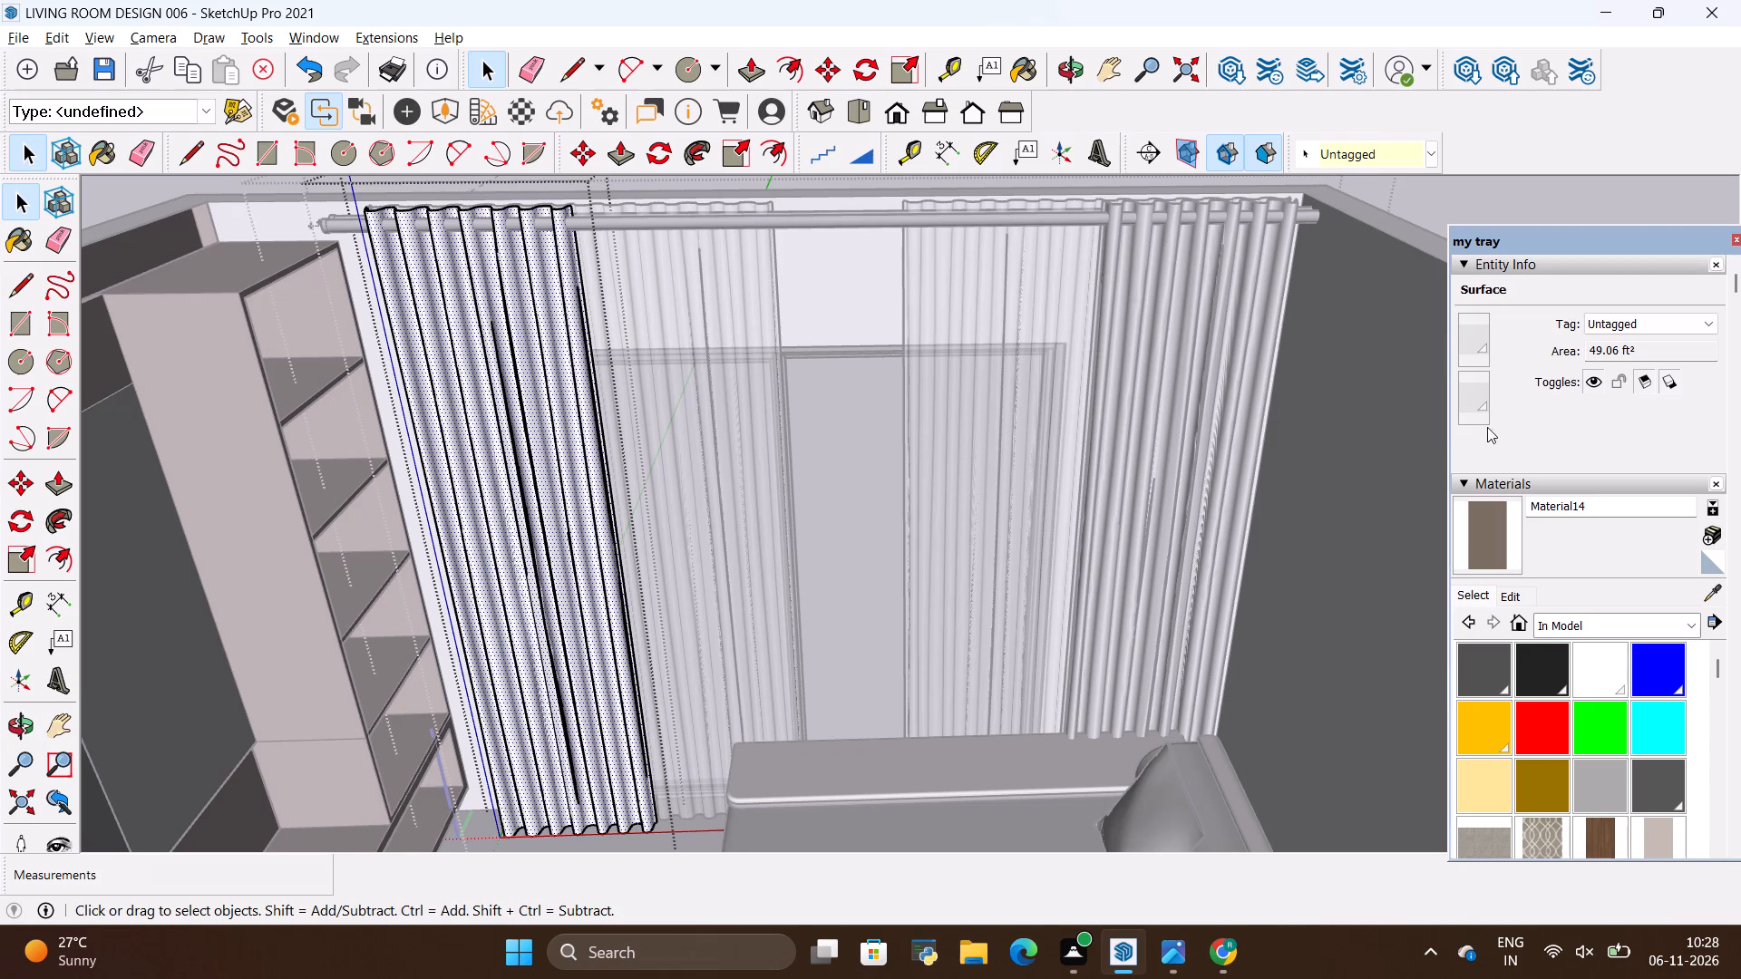
left_click(1487, 519)
left_click(587, 422)
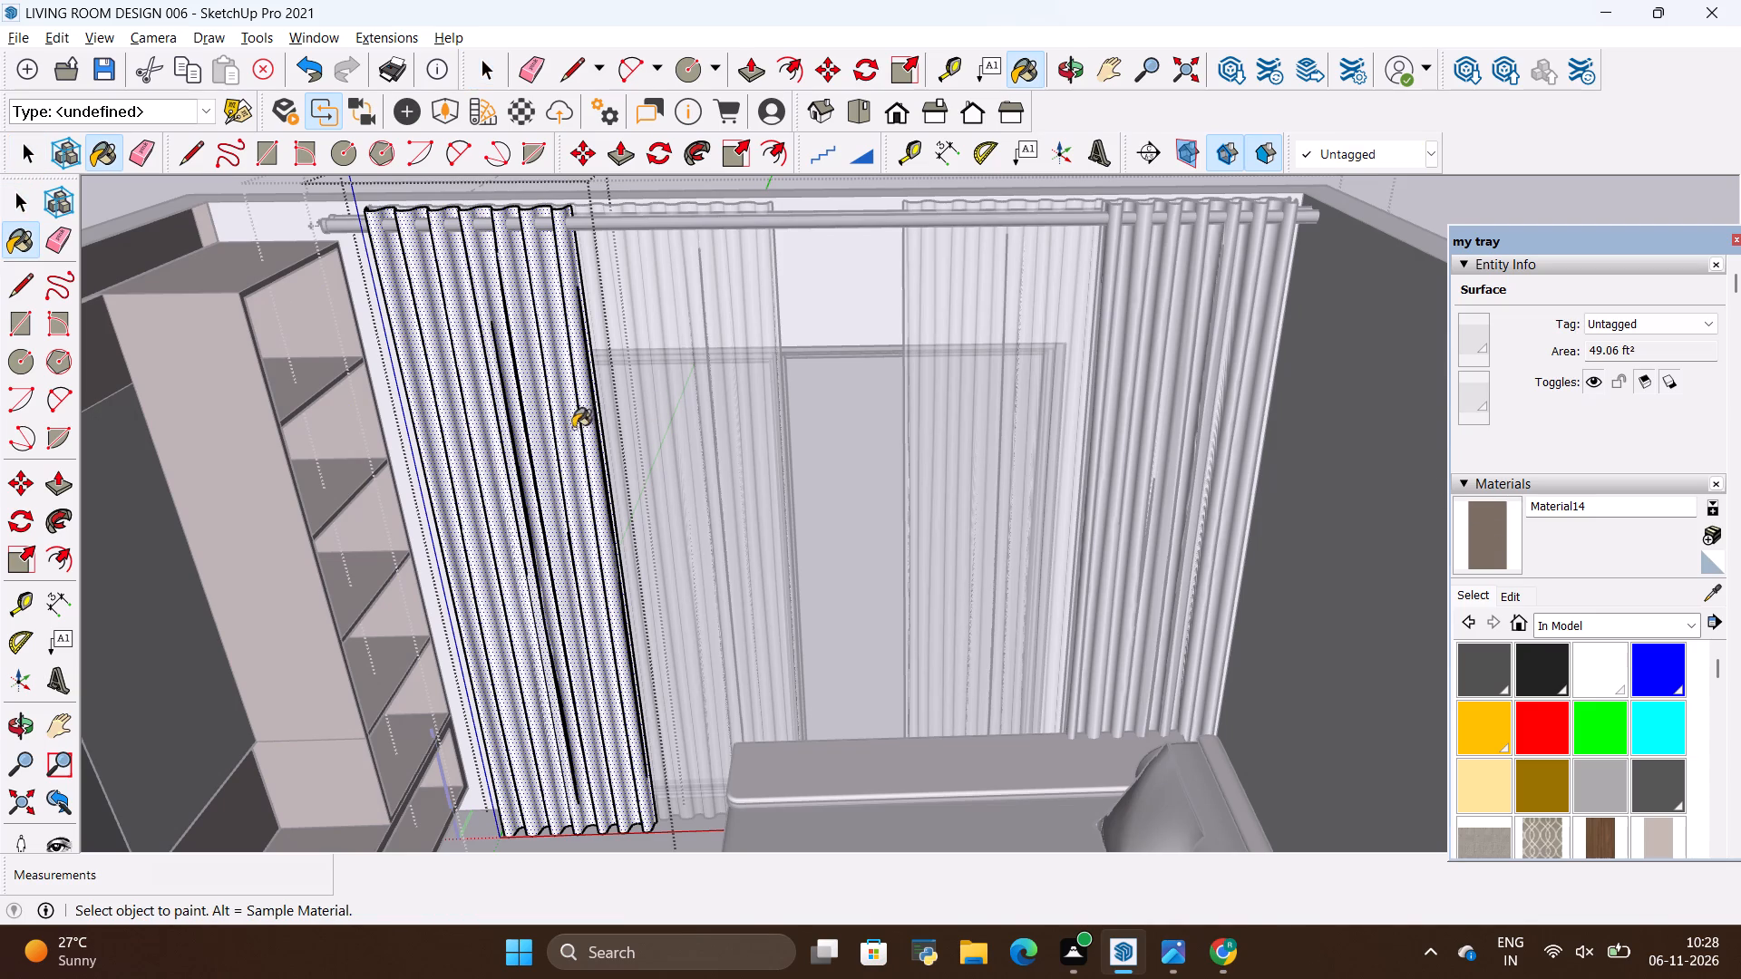
left_click(571, 430)
scroll(641, 513, "down", 5)
key("space")
double_click(616, 266)
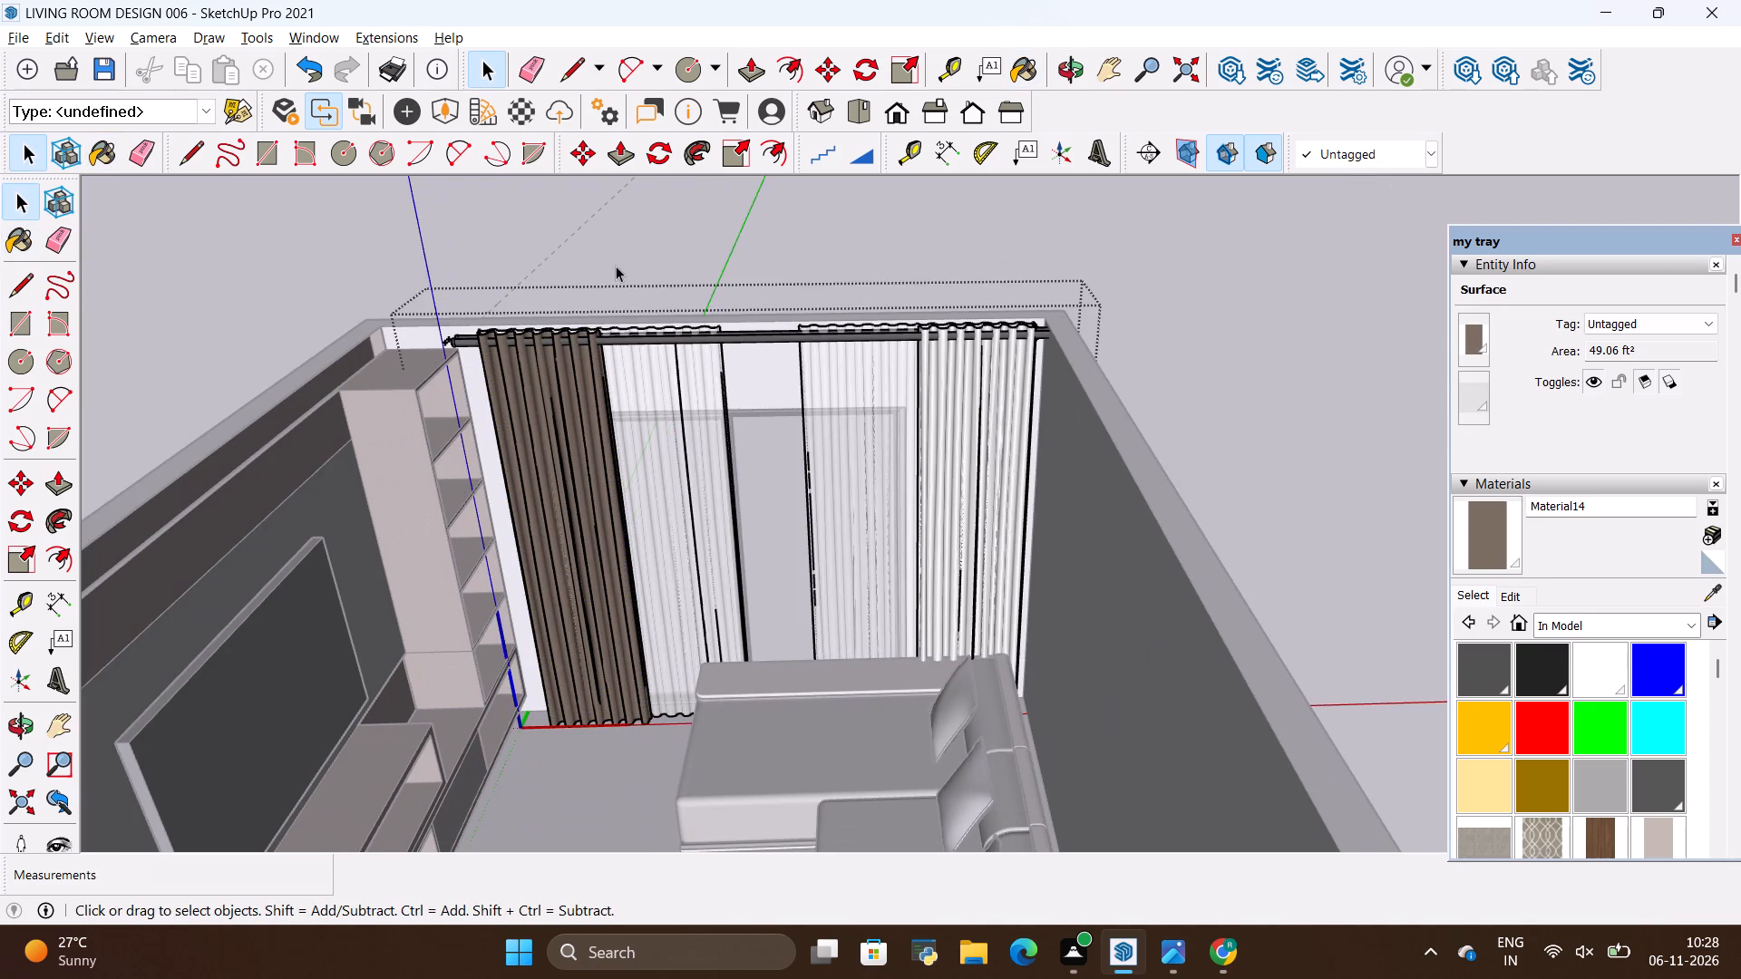
left_click(679, 262)
Paint the drape at the far end of the curtain rod, behind the sofa, with the same plain brown material.
scroll(909, 436, "up", 4)
triple_click(974, 415)
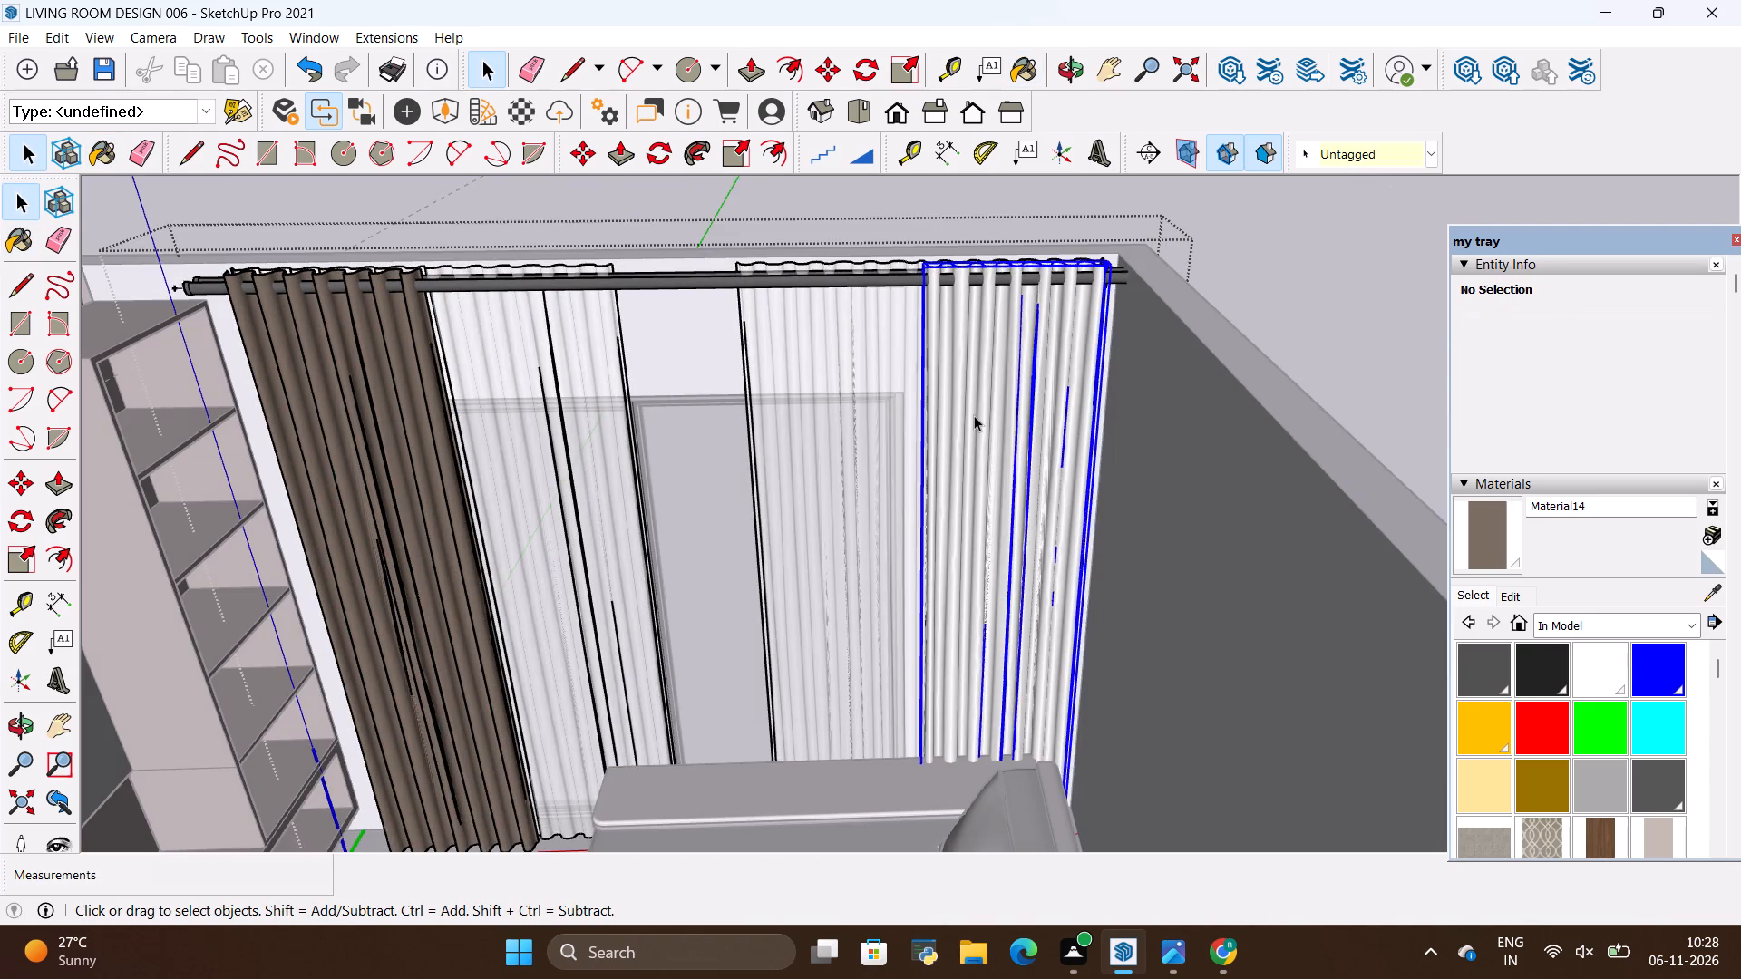
left_click(974, 415)
left_click(974, 415)
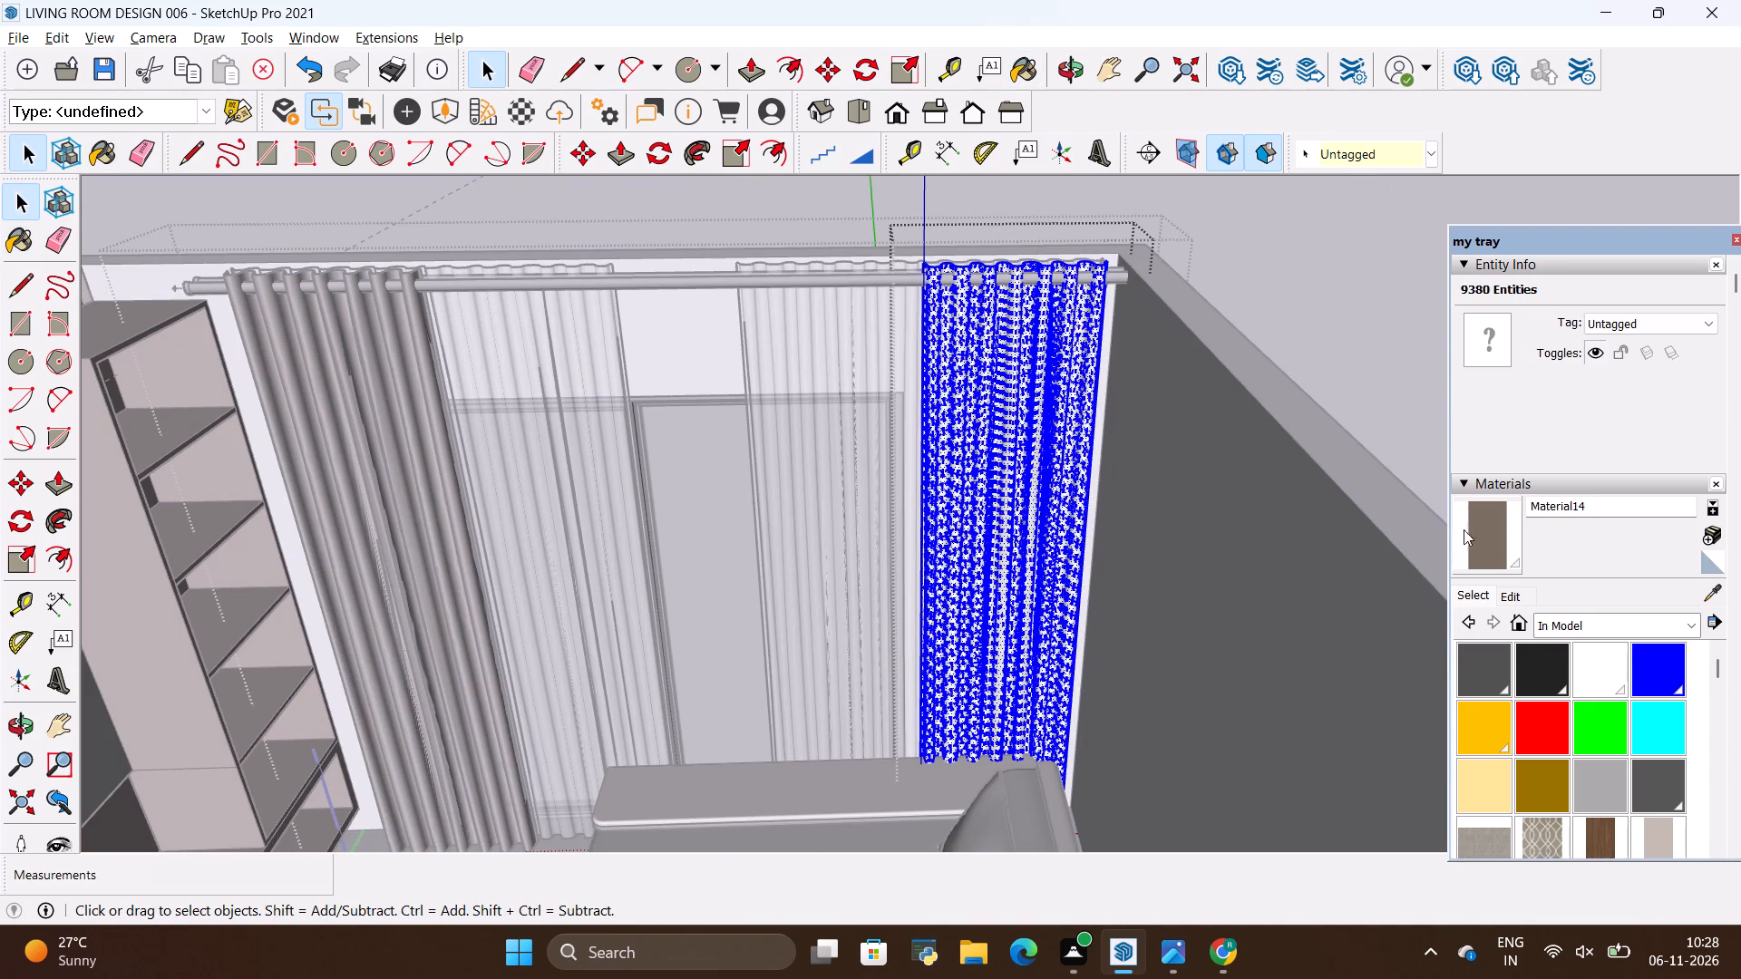
left_click(1480, 530)
left_click(966, 509)
scroll(1010, 470, "down", 5)
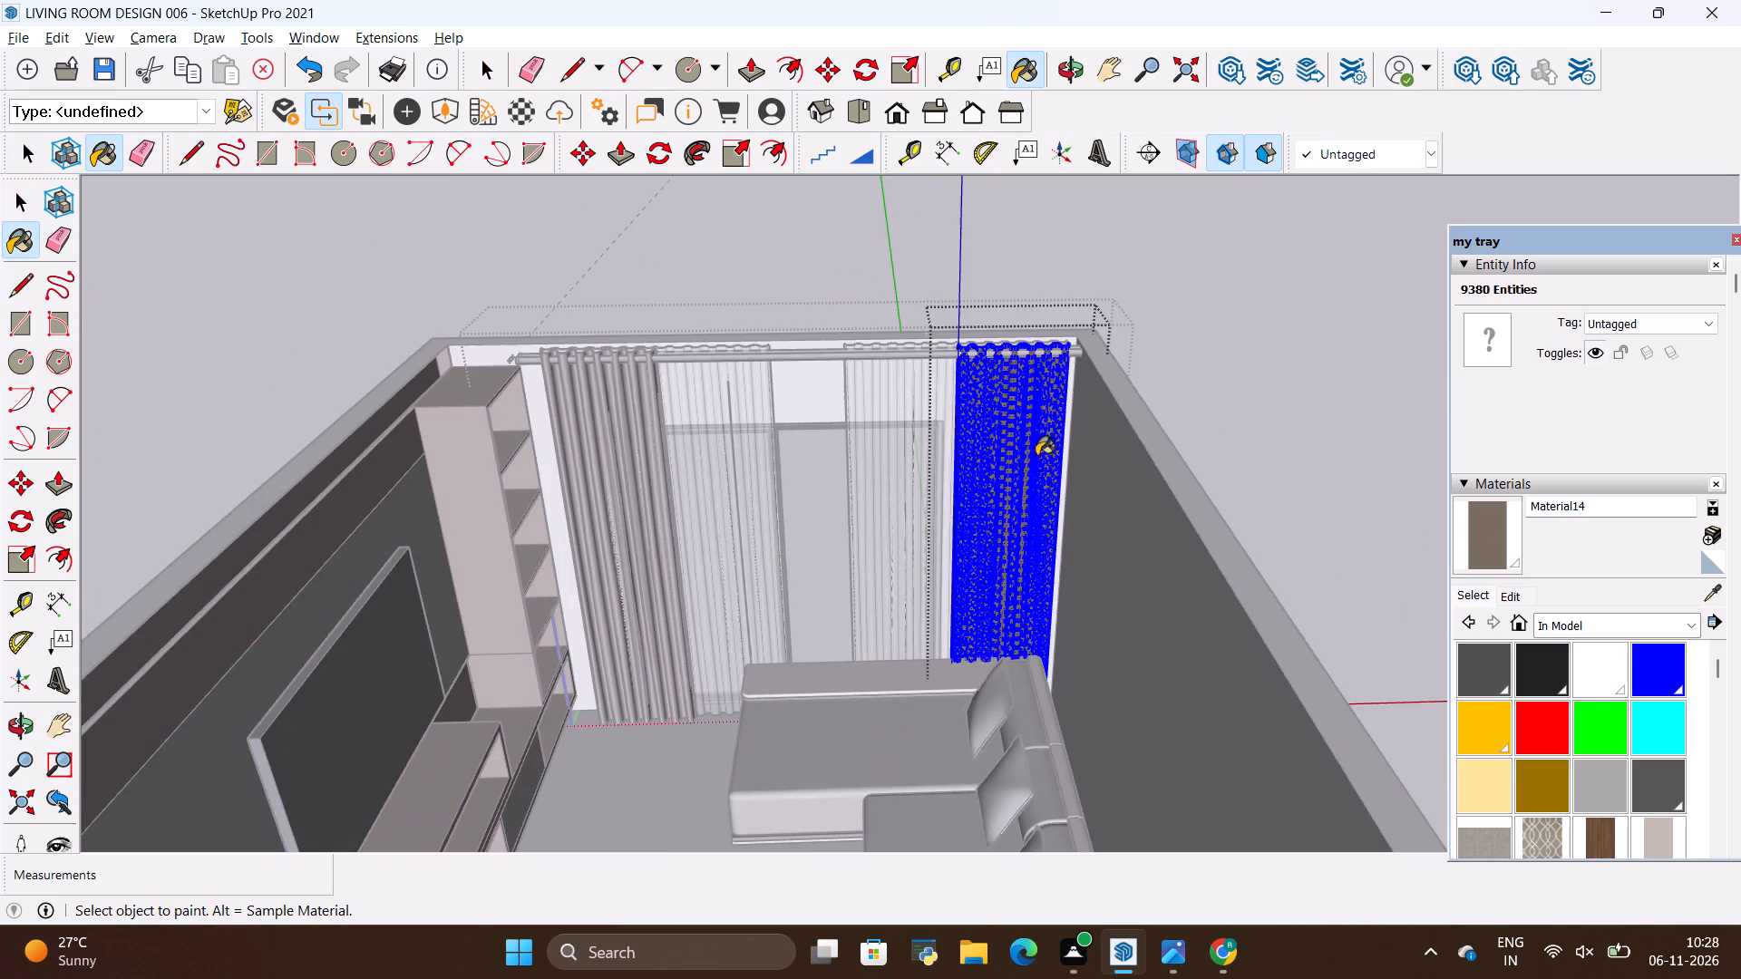
key("space")
double_click(1243, 296)
scroll(621, 559, "up", 4)
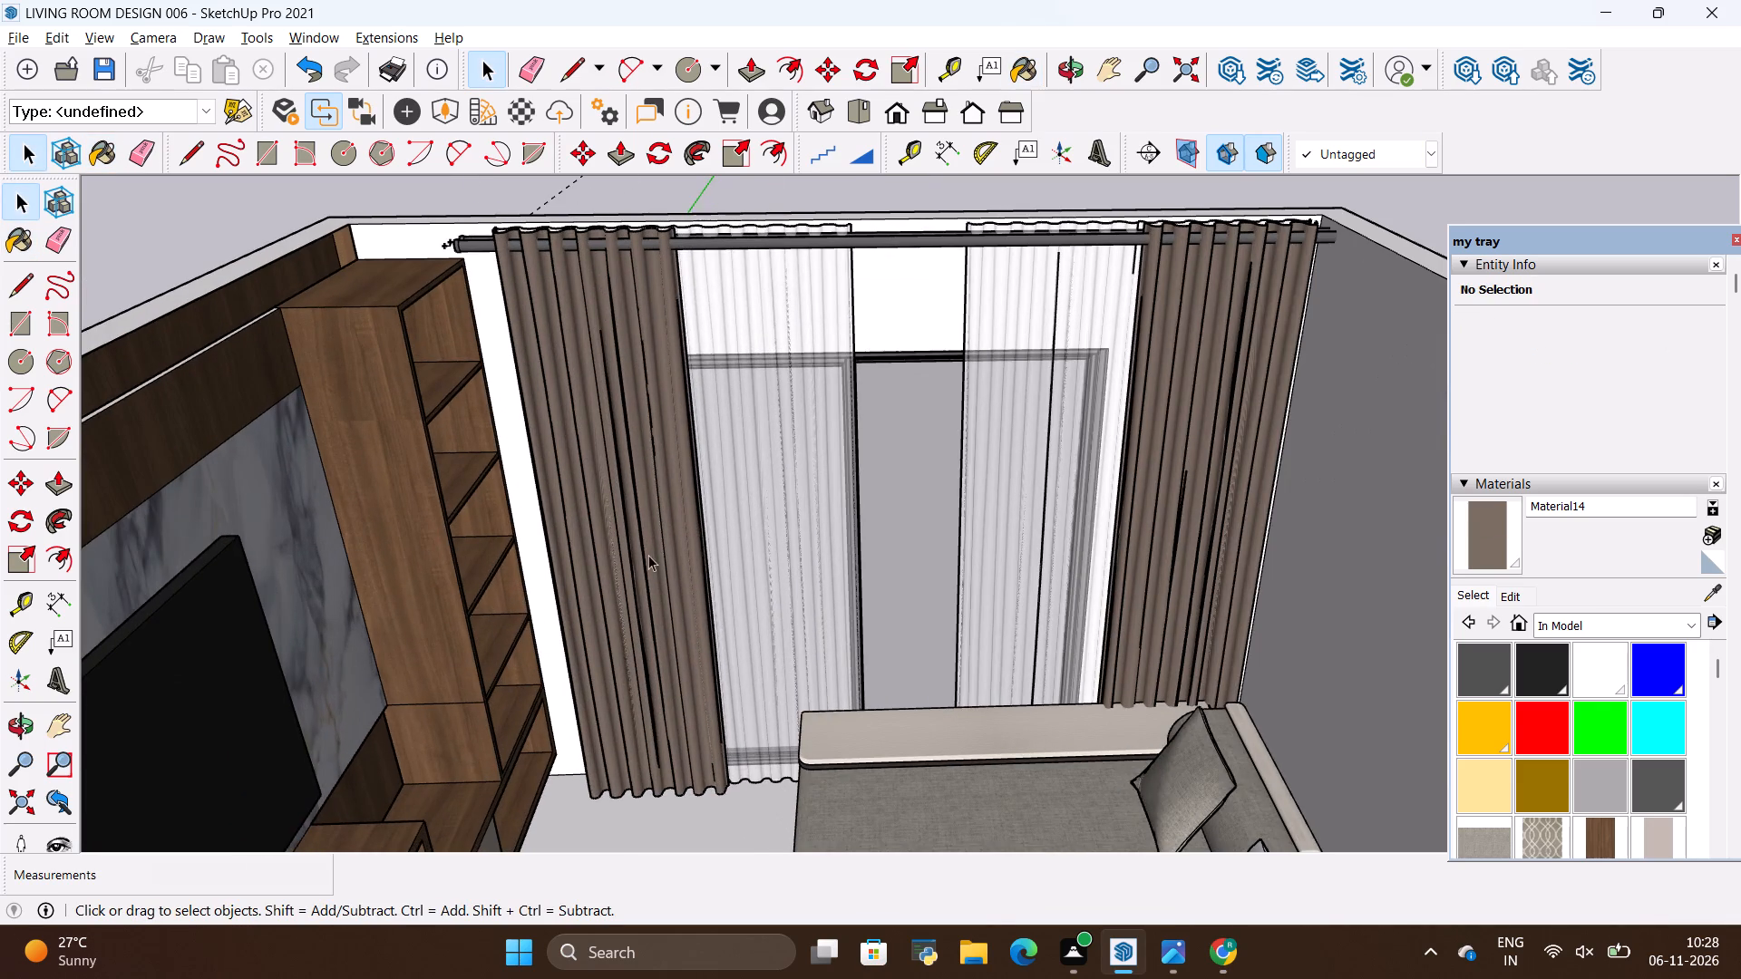
After checking the reference photo, create a material from the plain mauve texture image d3a027b21d151266fec5a3766bd5cdc4 in the all materials folder.
key("alt+Tab")
key("alt+Tab")
scroll(654, 548, "down", 3)
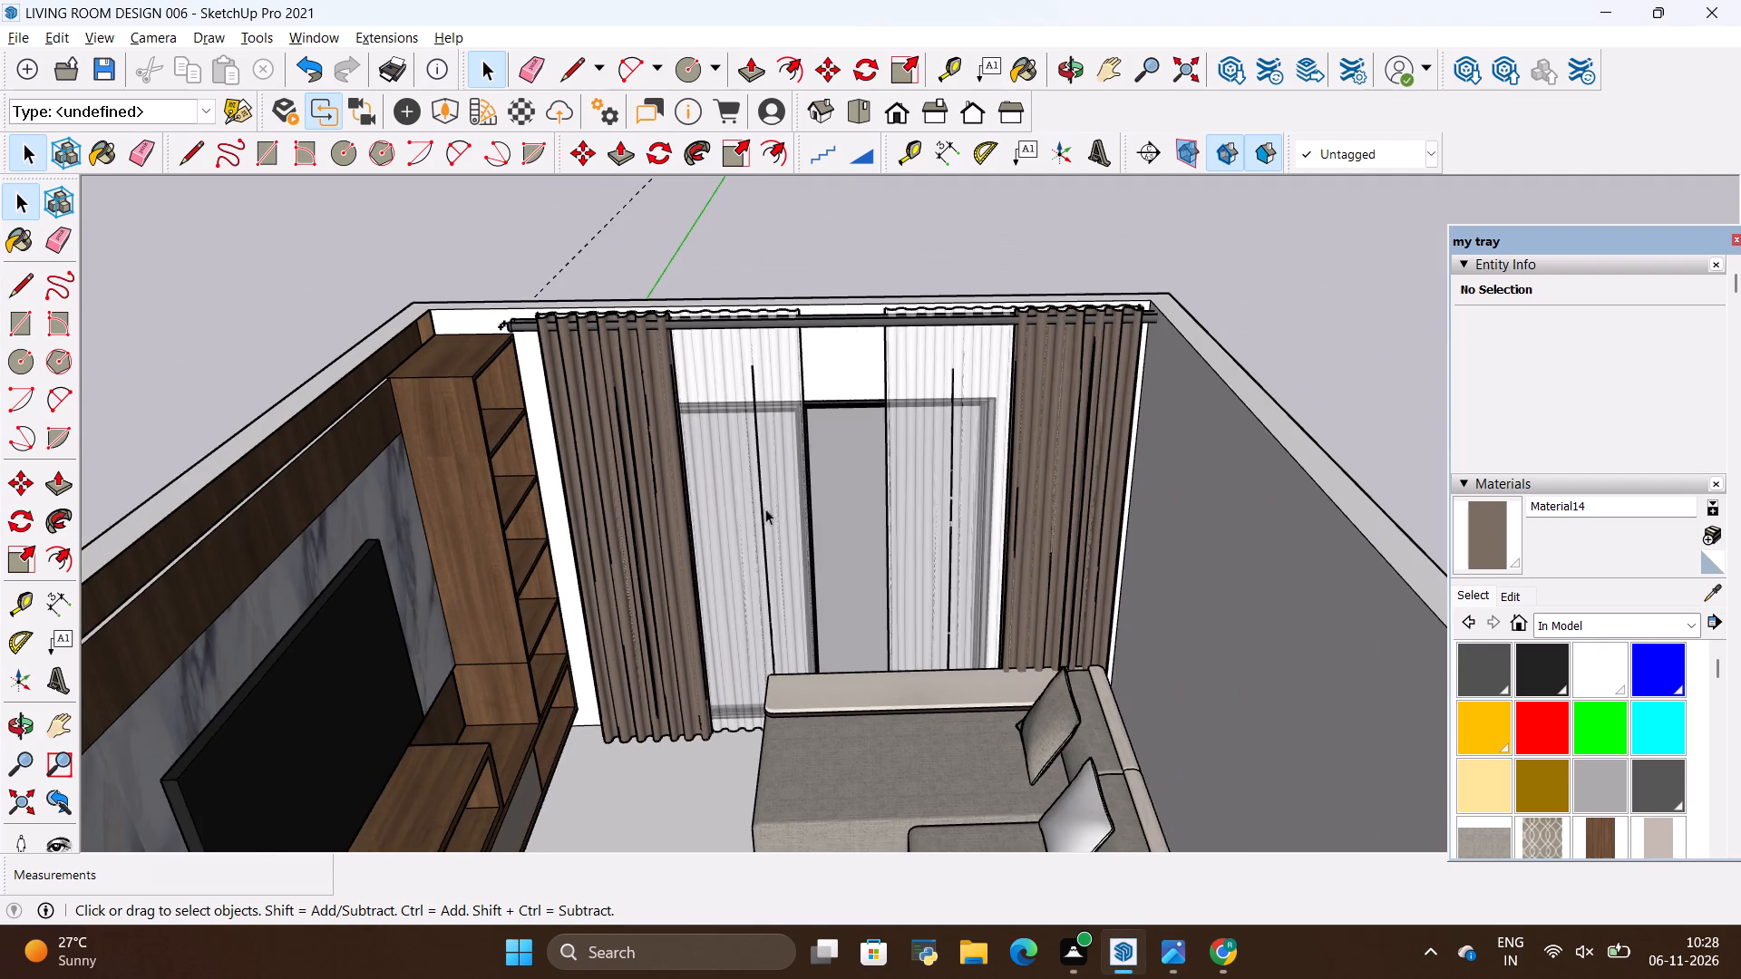
scroll(484, 395, "up", 4)
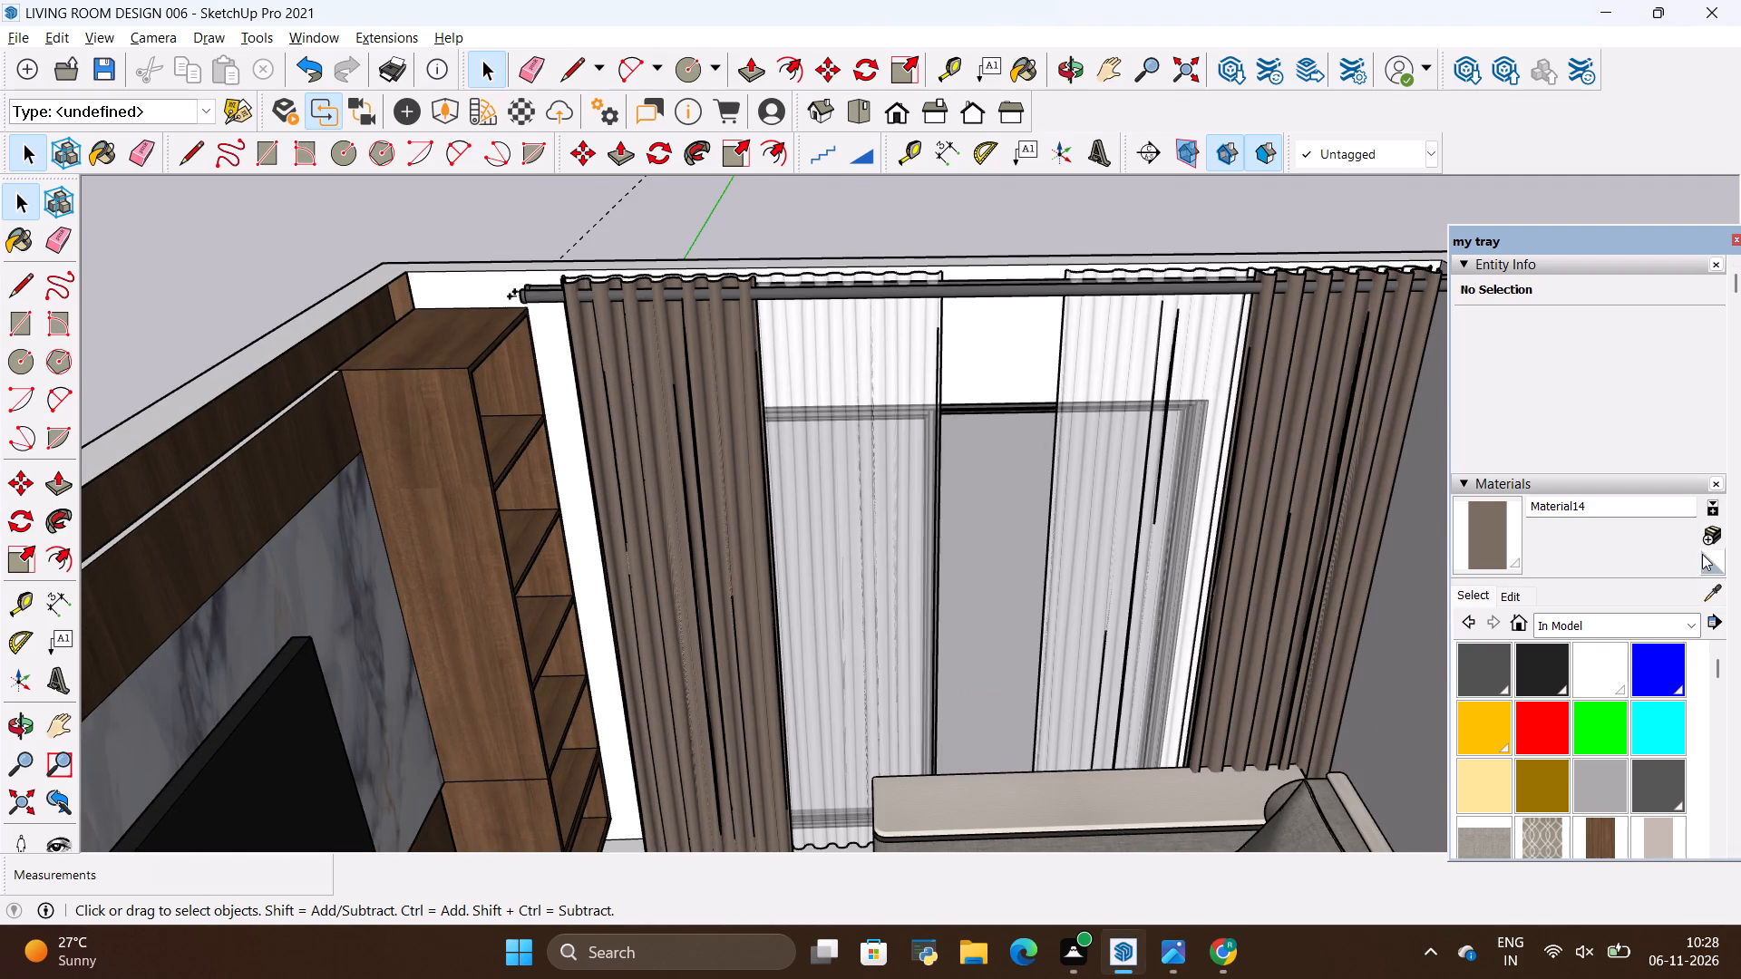
left_click(1714, 540)
left_click(984, 546)
scroll(931, 459, "down", 2)
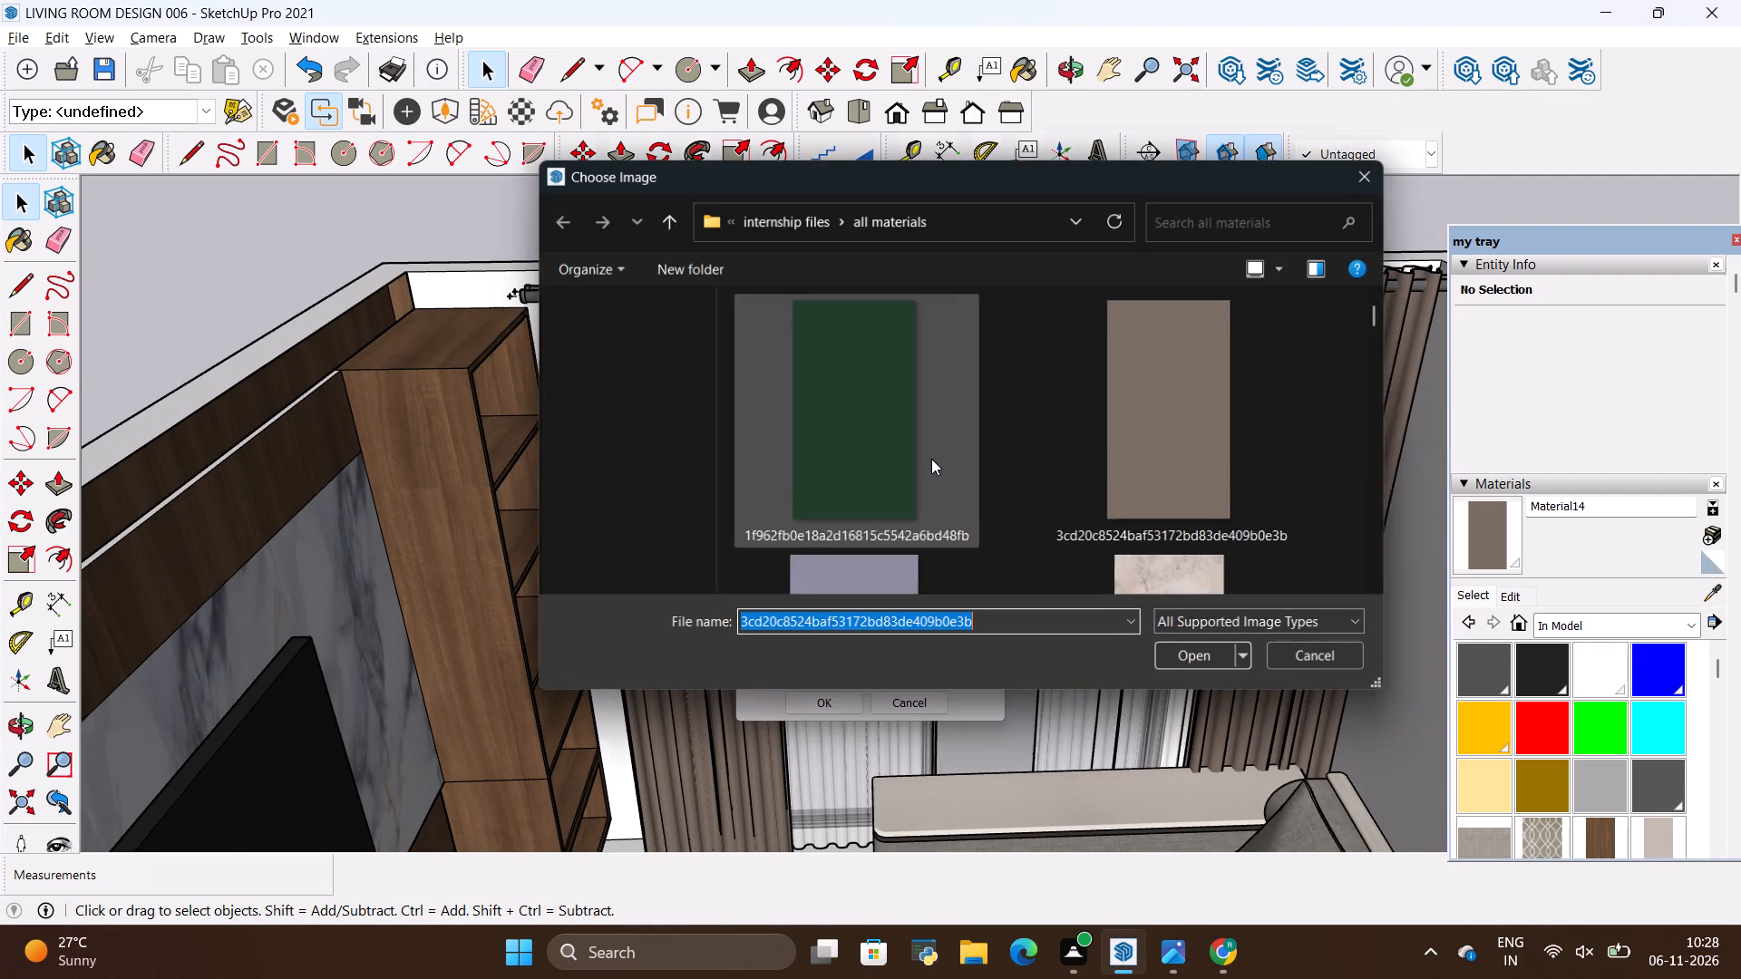
scroll(931, 459, "down", 13)
scroll(954, 455, "up", 2)
scroll(1077, 470, "down", 2)
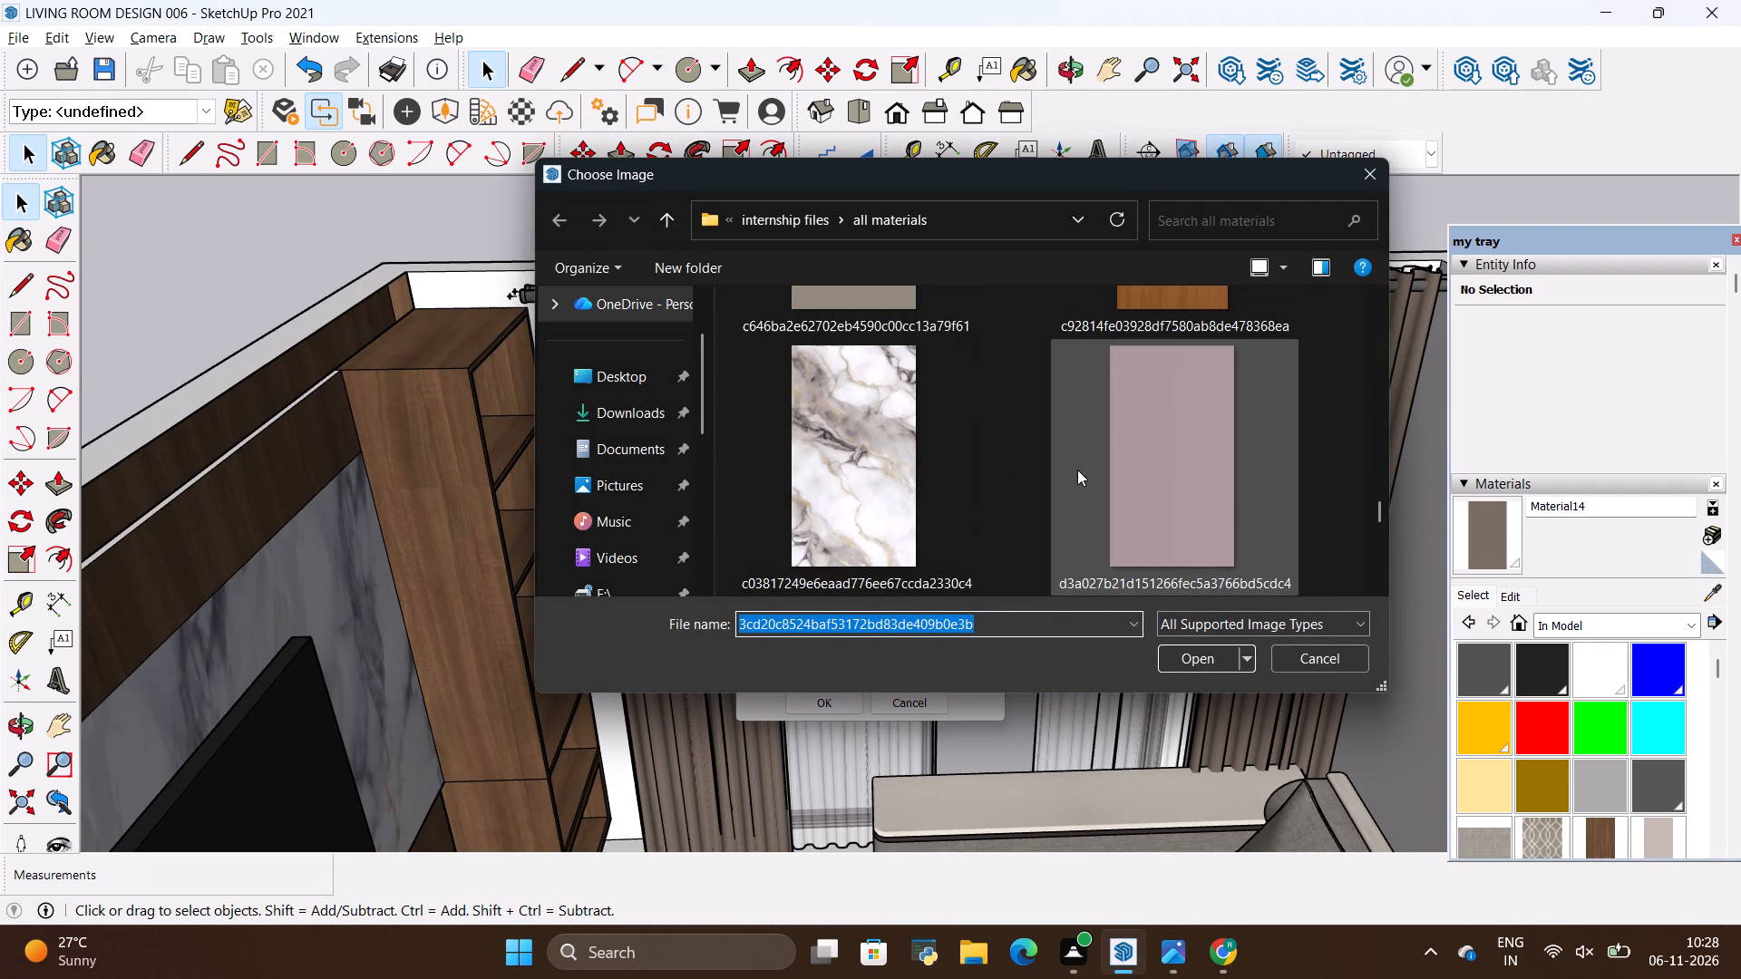
left_click(1164, 470)
left_click(1165, 646)
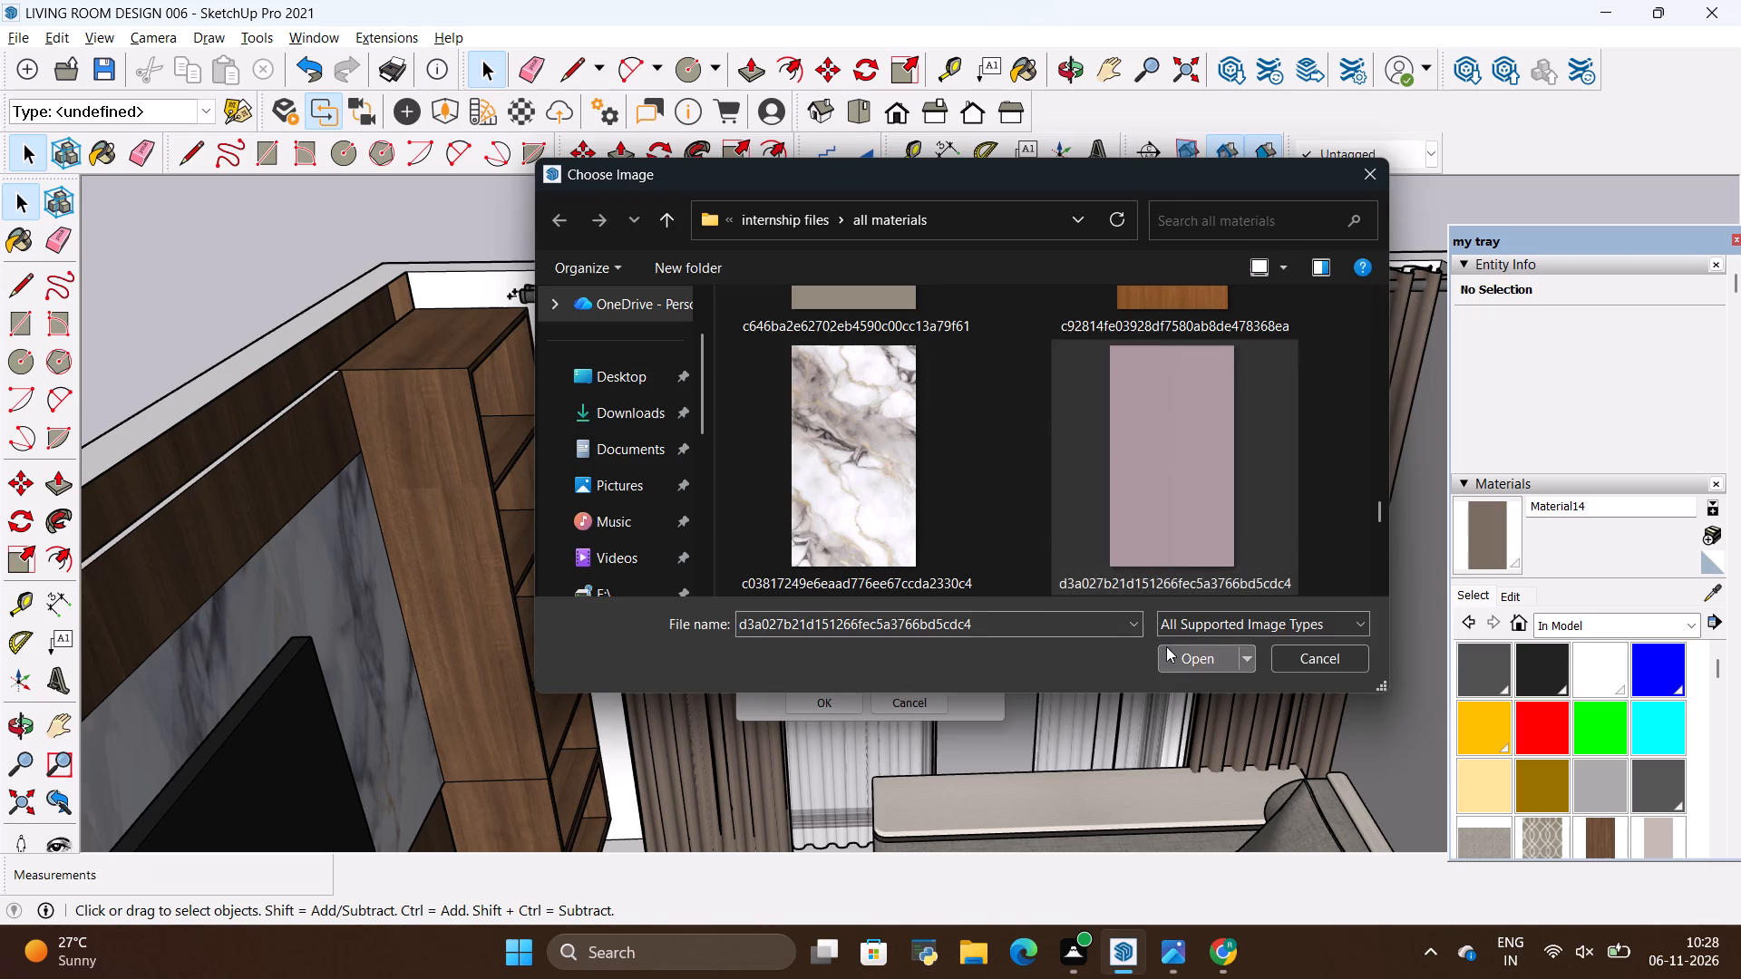
left_click(856, 705)
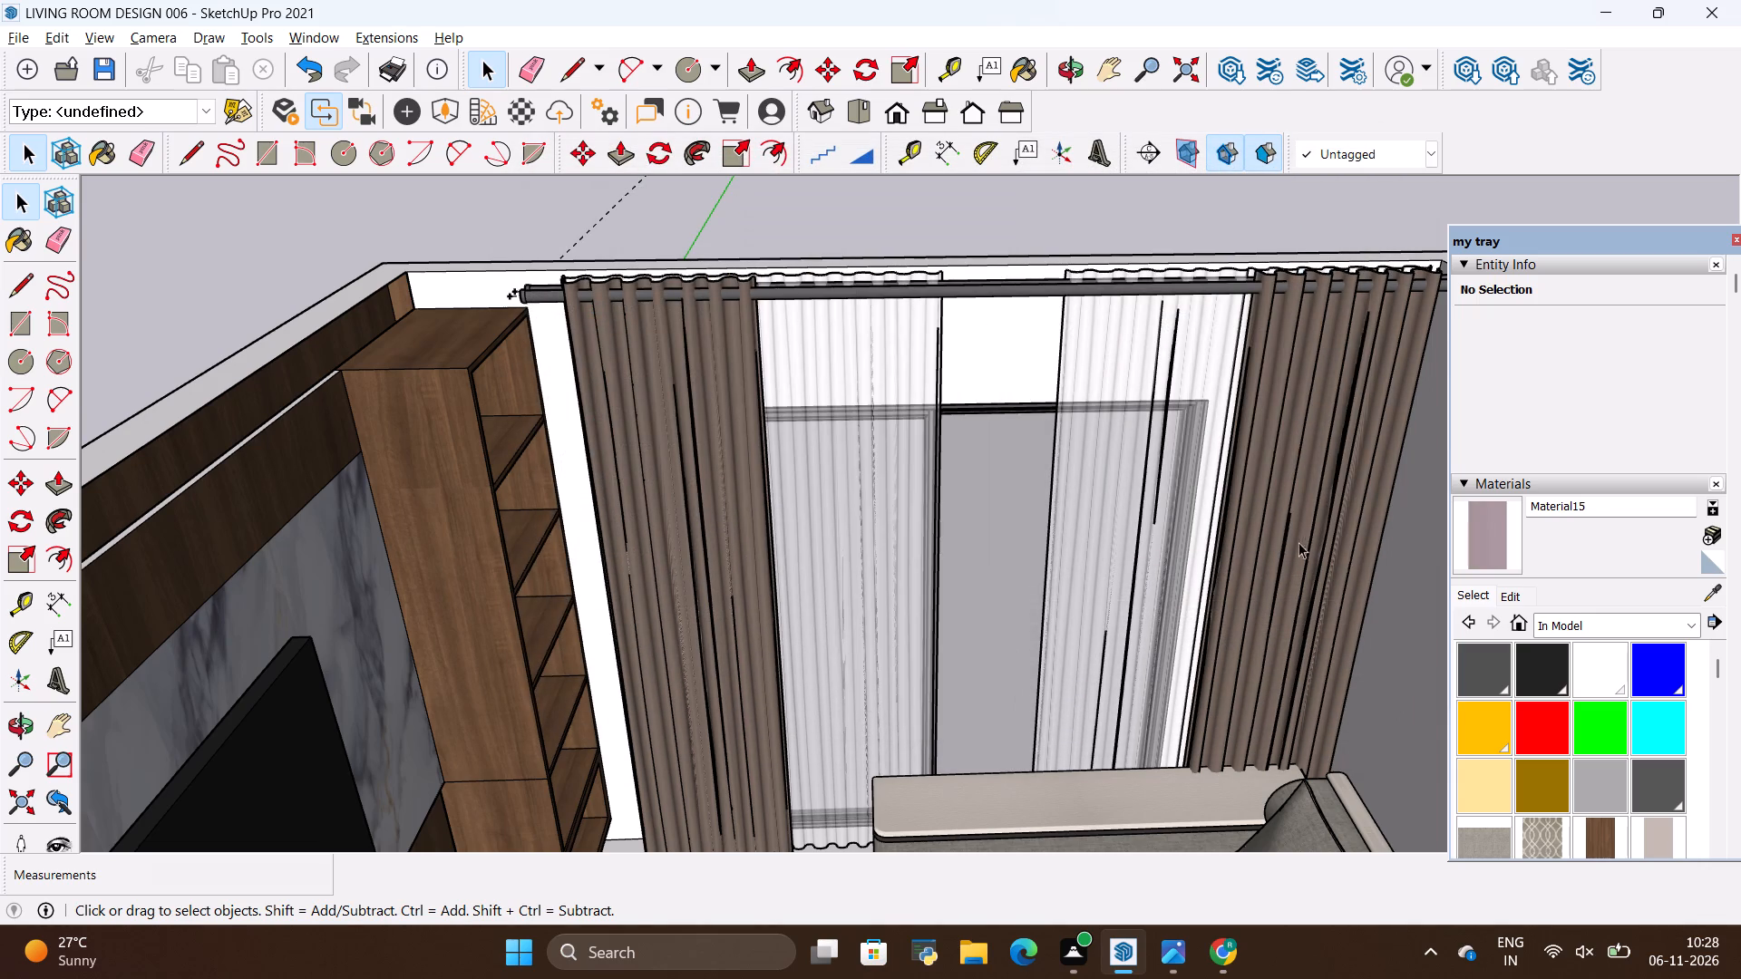
Paint the wall face around the window with the new mauve material.
left_click(1483, 523)
left_click(962, 367)
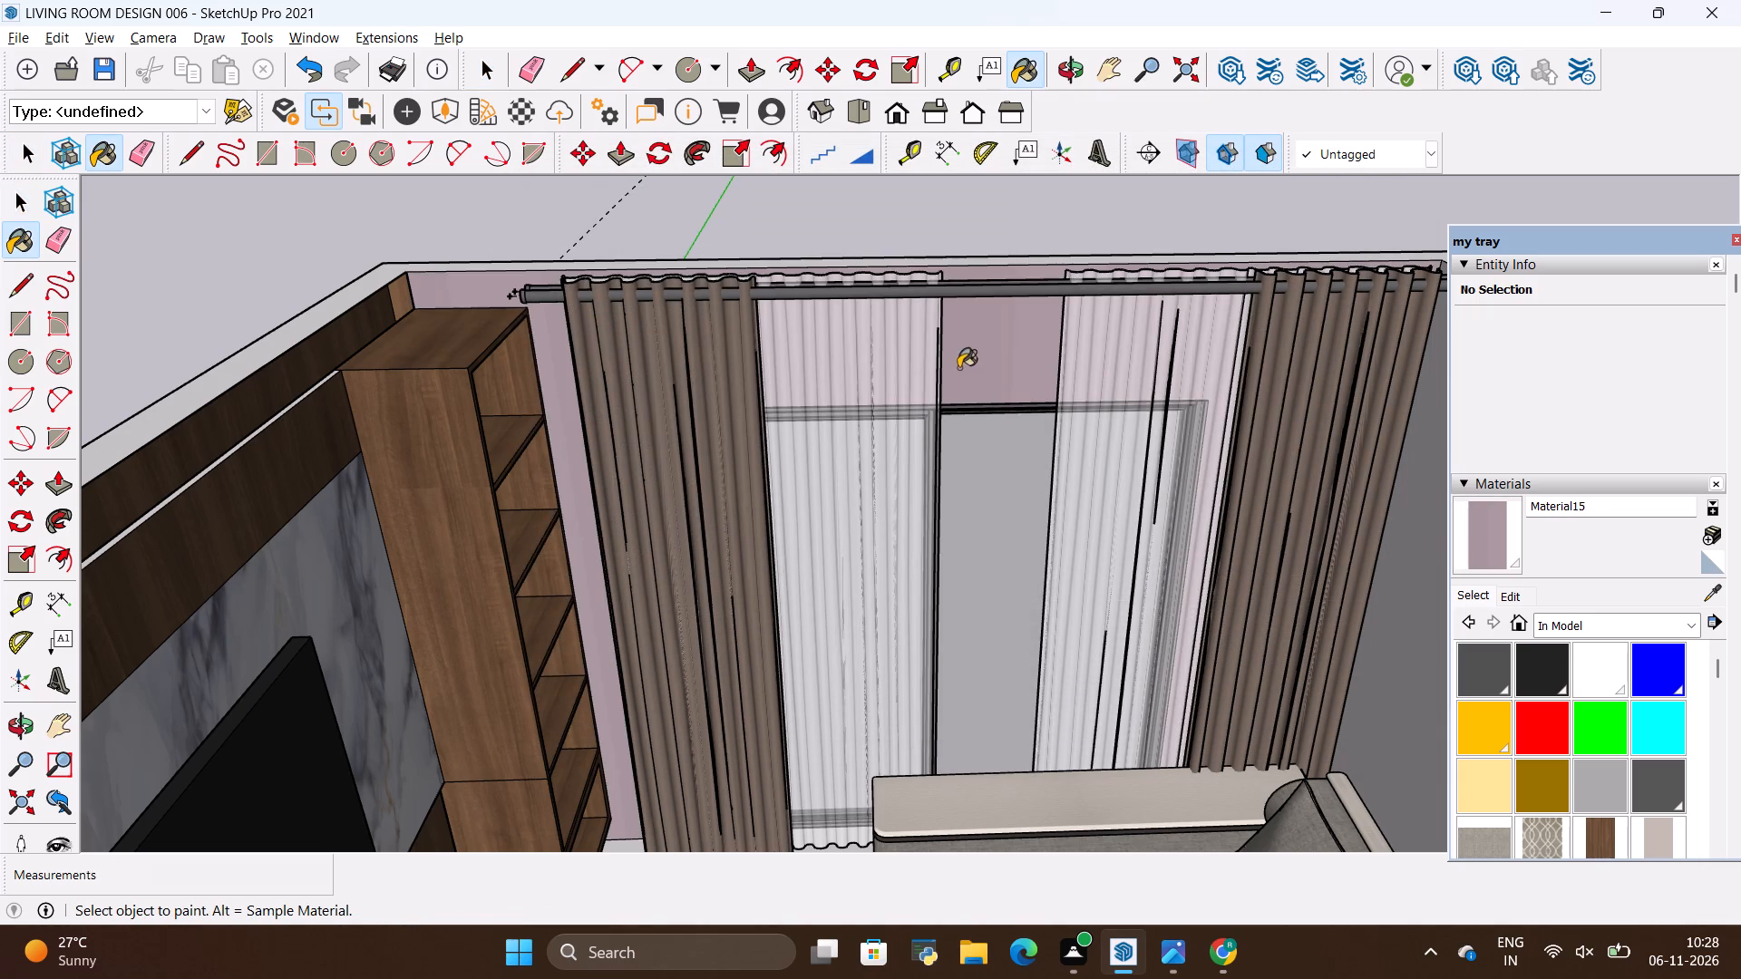
left_click_drag(954, 369, 904, 286)
key("space")
left_click(856, 240)
Compare the room's wall and floor areas with the reference photo.
key("alt+Tab")
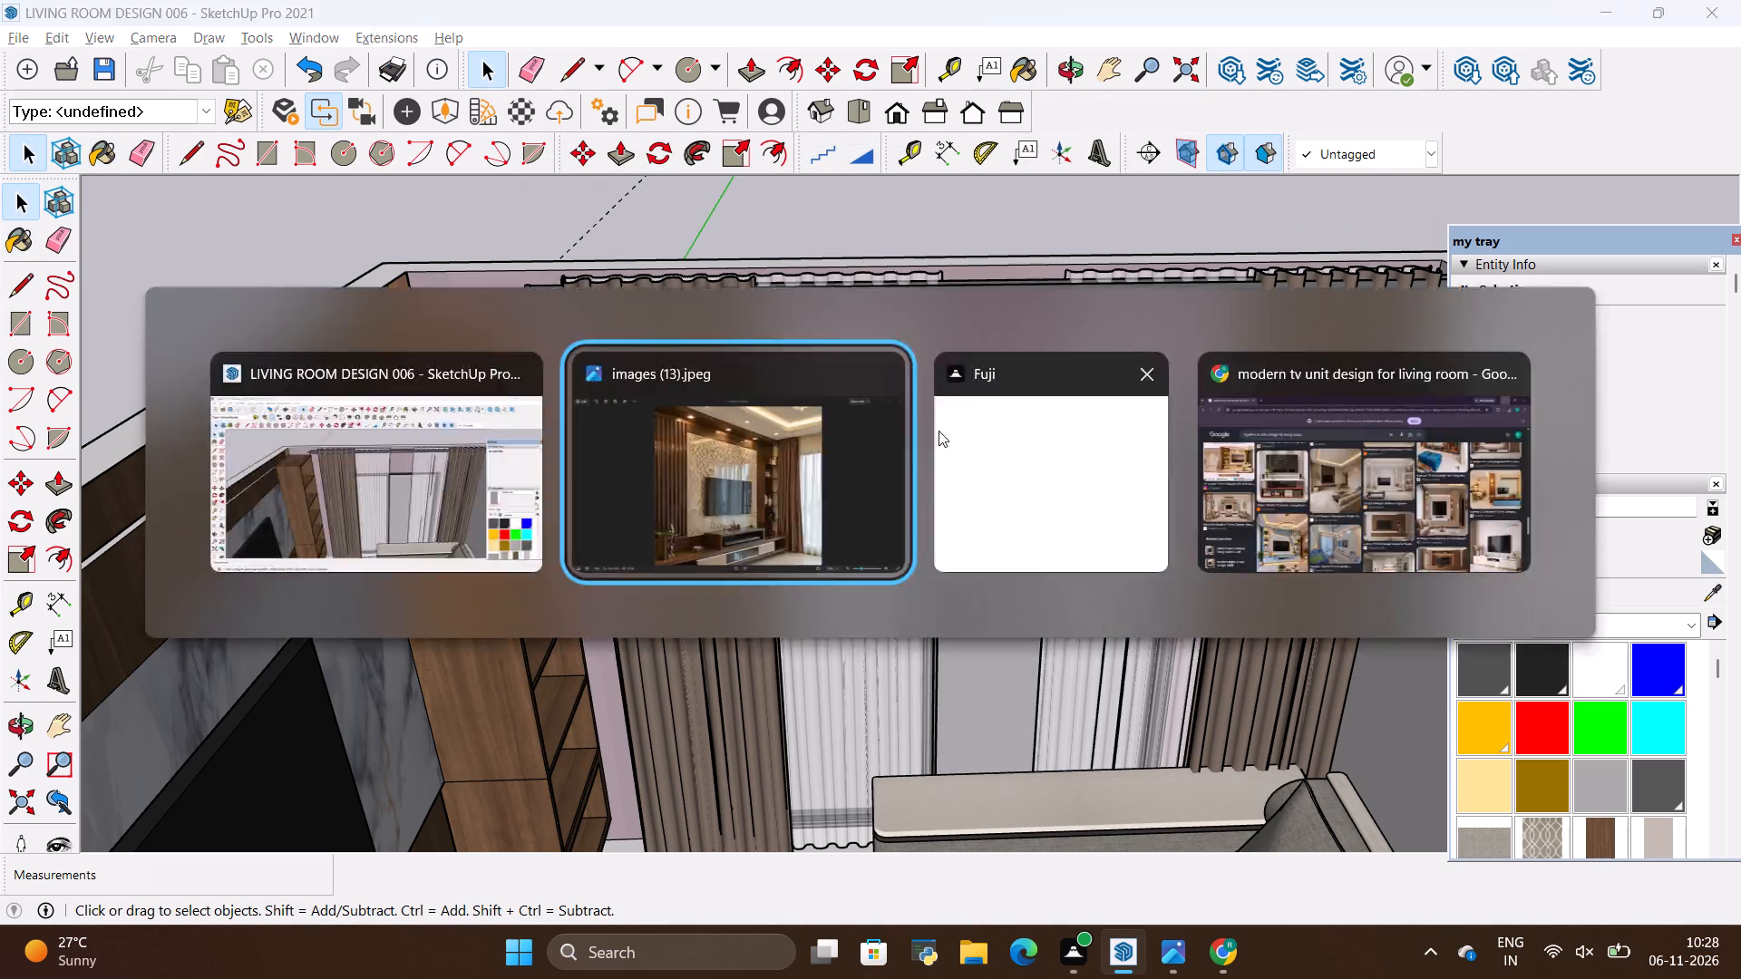
key("alt+Tab")
scroll(824, 386, "down", 10)
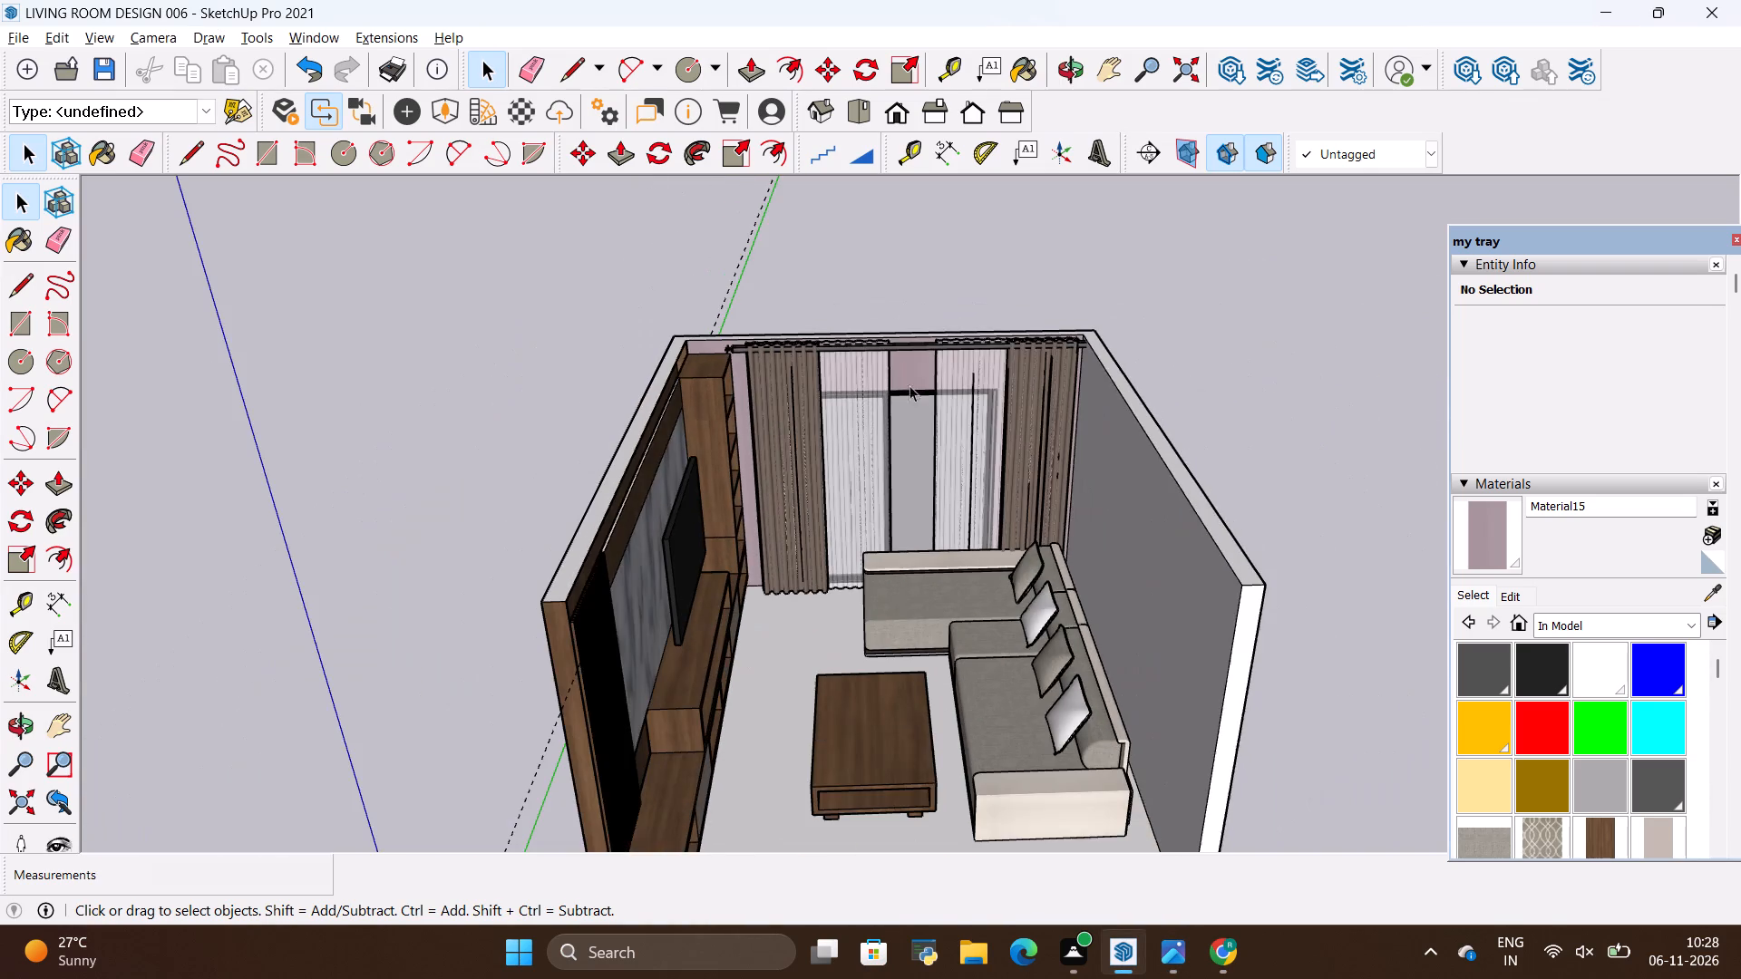
scroll(1054, 733, "up", 10)
scroll(509, 605, "up", 8)
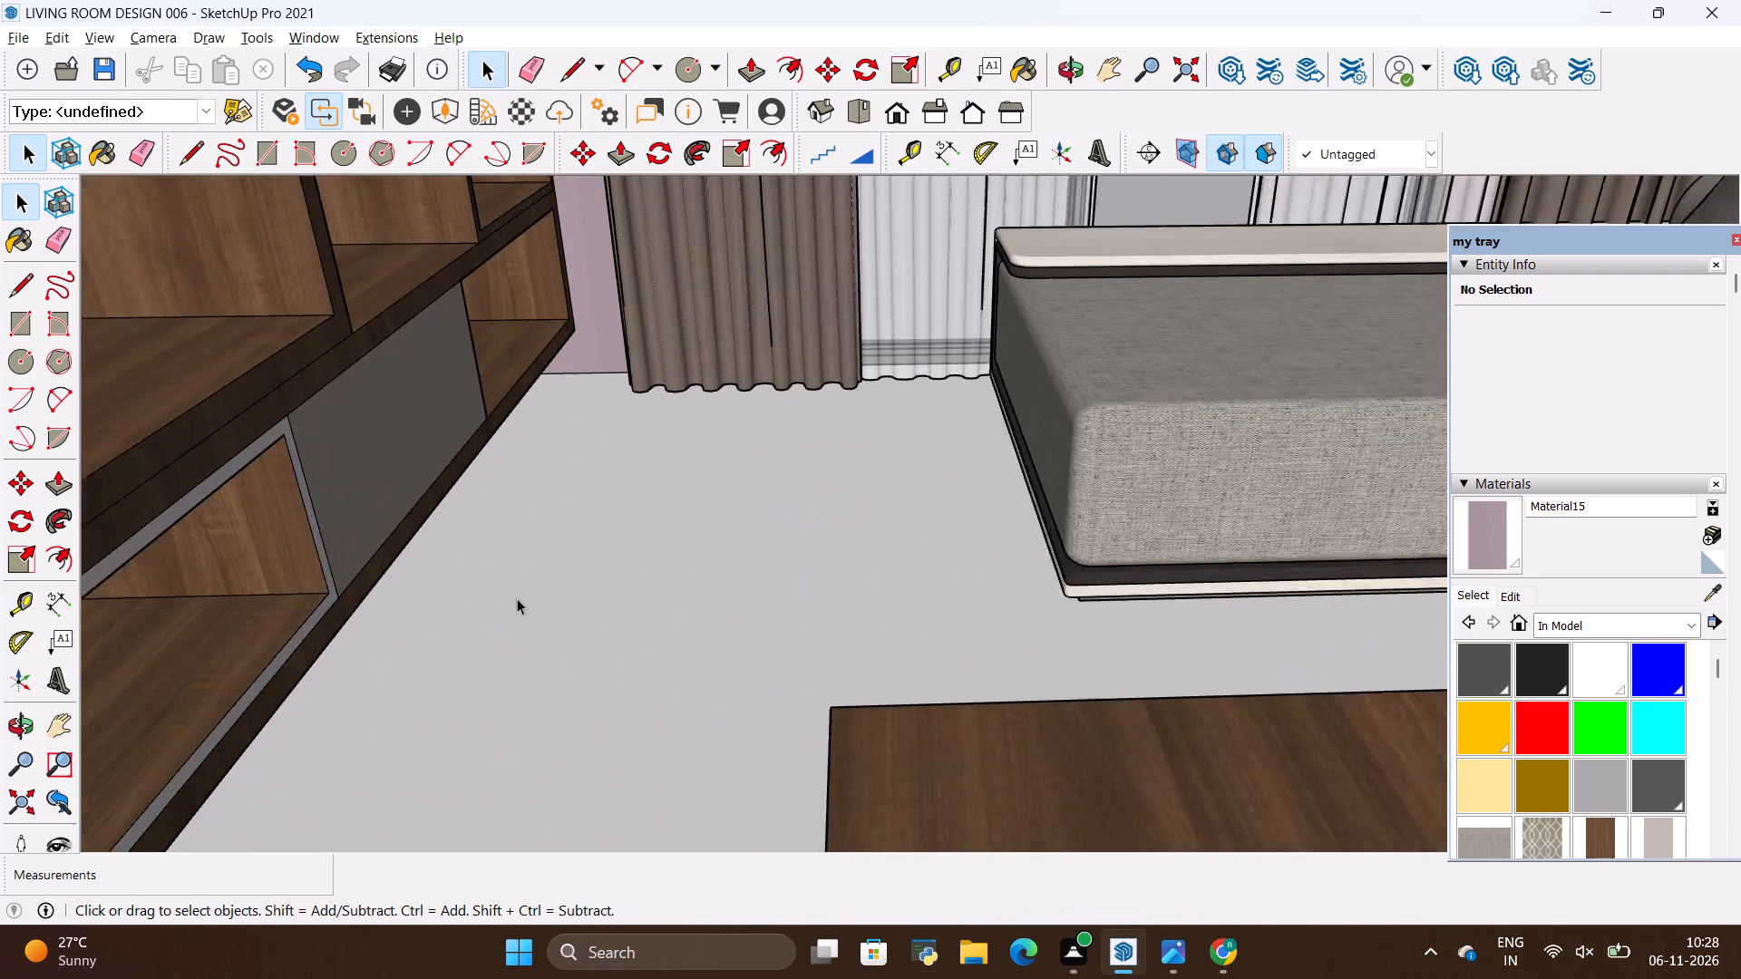
scroll(517, 598, "up", 1)
key("alt+Tab")
scroll(587, 595, "down", 3)
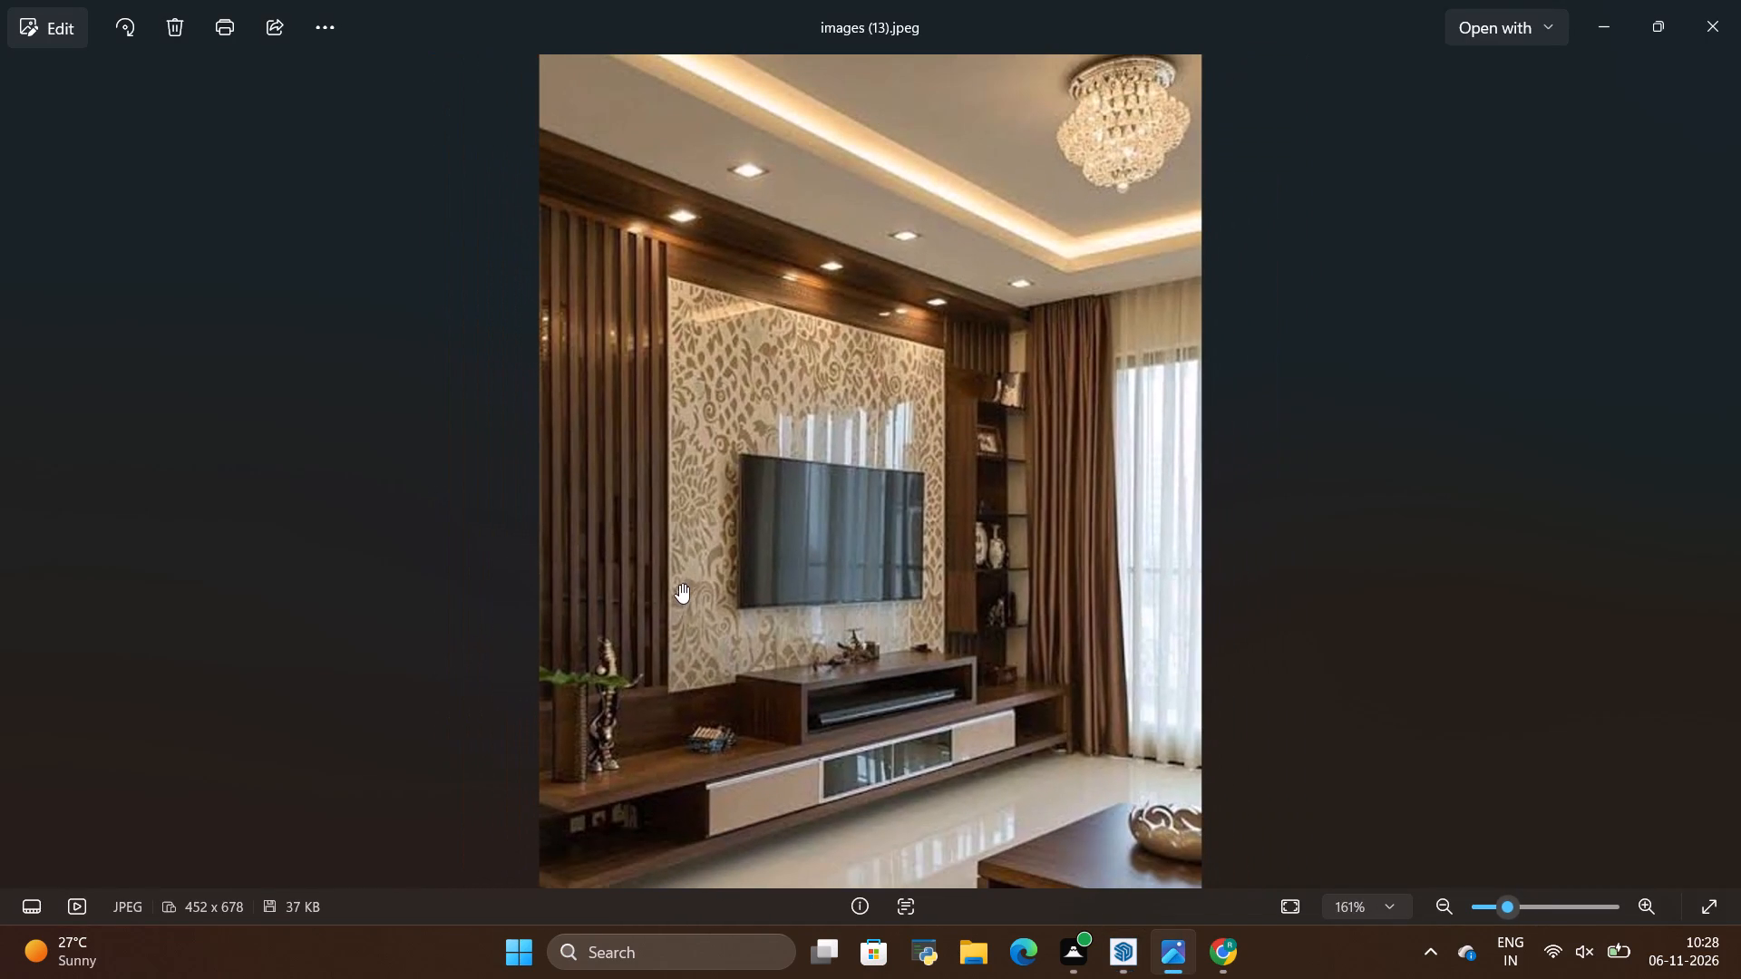
key("alt+Tab")
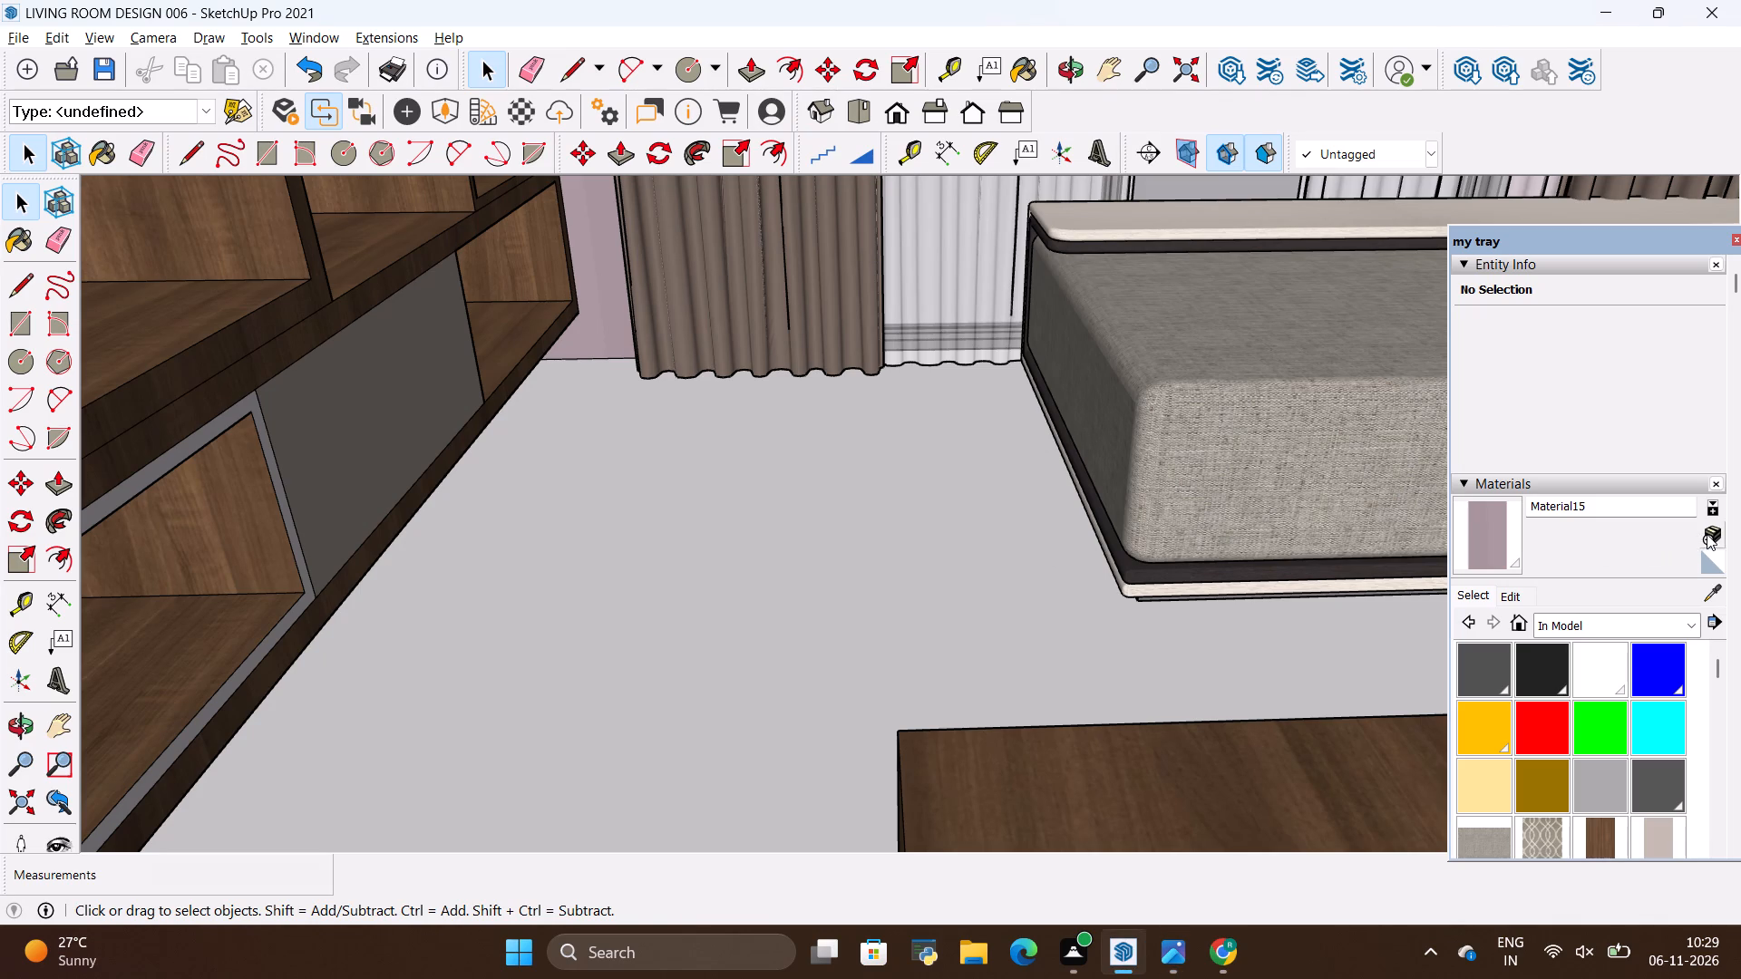
Create a new material from the plain grey-beige texture image c646ba2e62702eb4590c00cc13a79f61 in the all materials folder.
left_click(1711, 532)
left_click(996, 551)
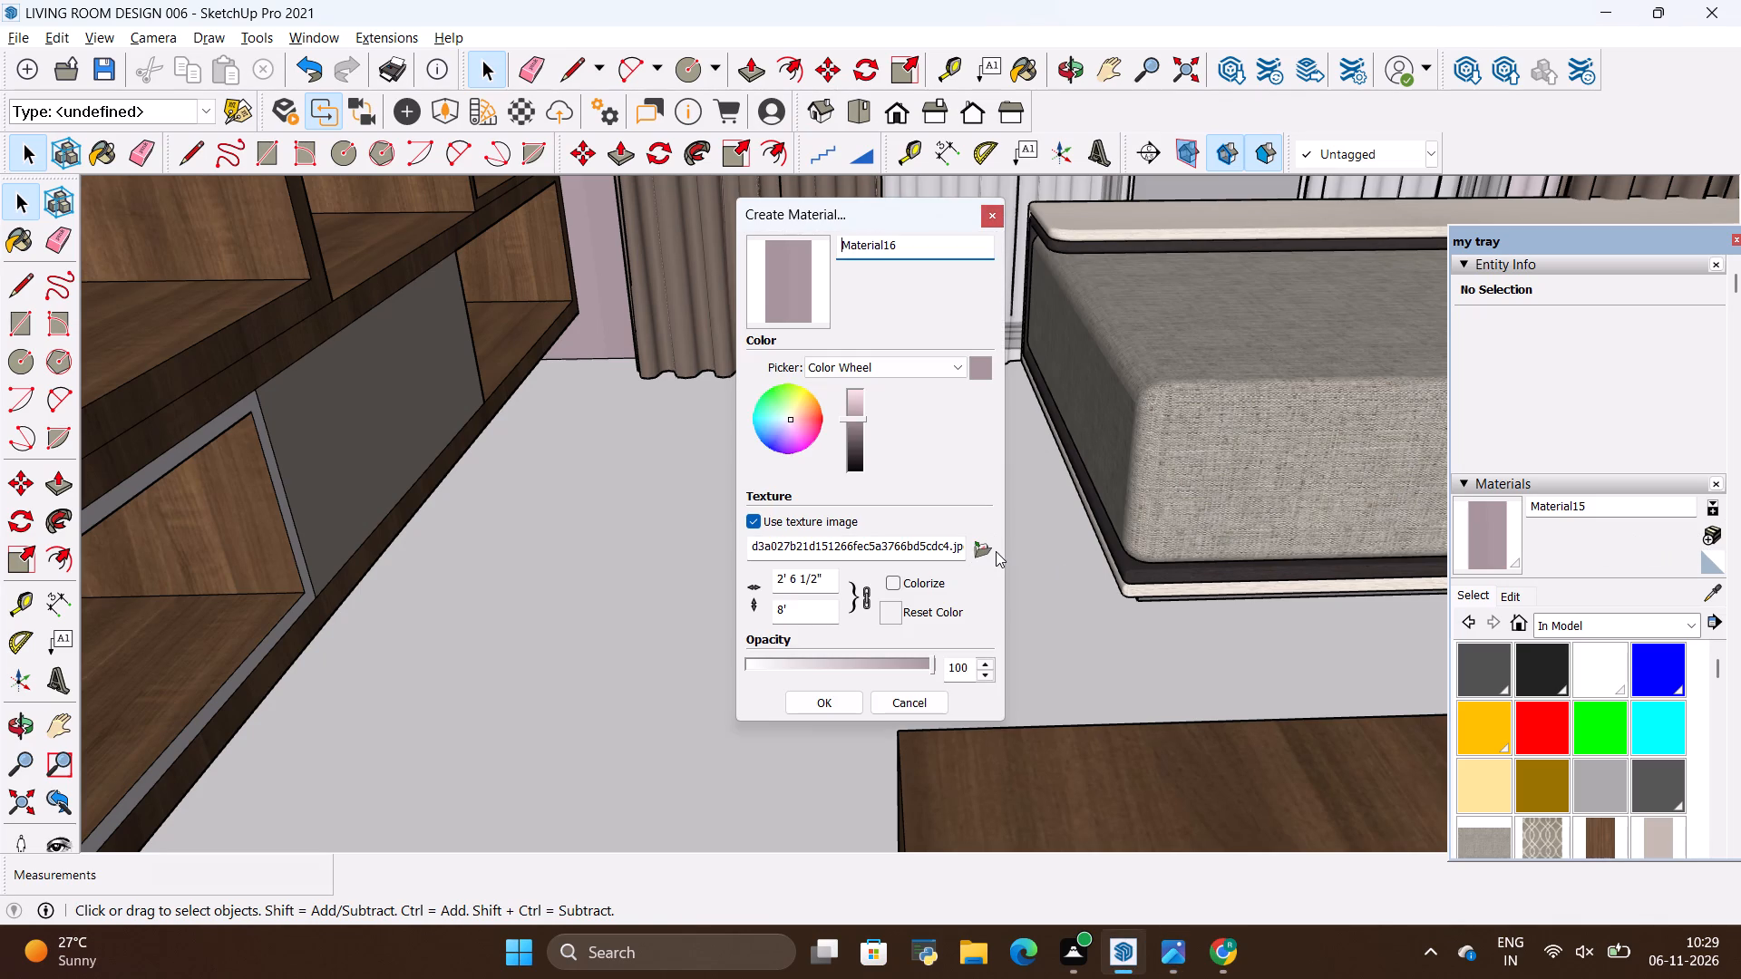
left_click(988, 552)
scroll(958, 526, "down", 19)
scroll(997, 509, "down", 6)
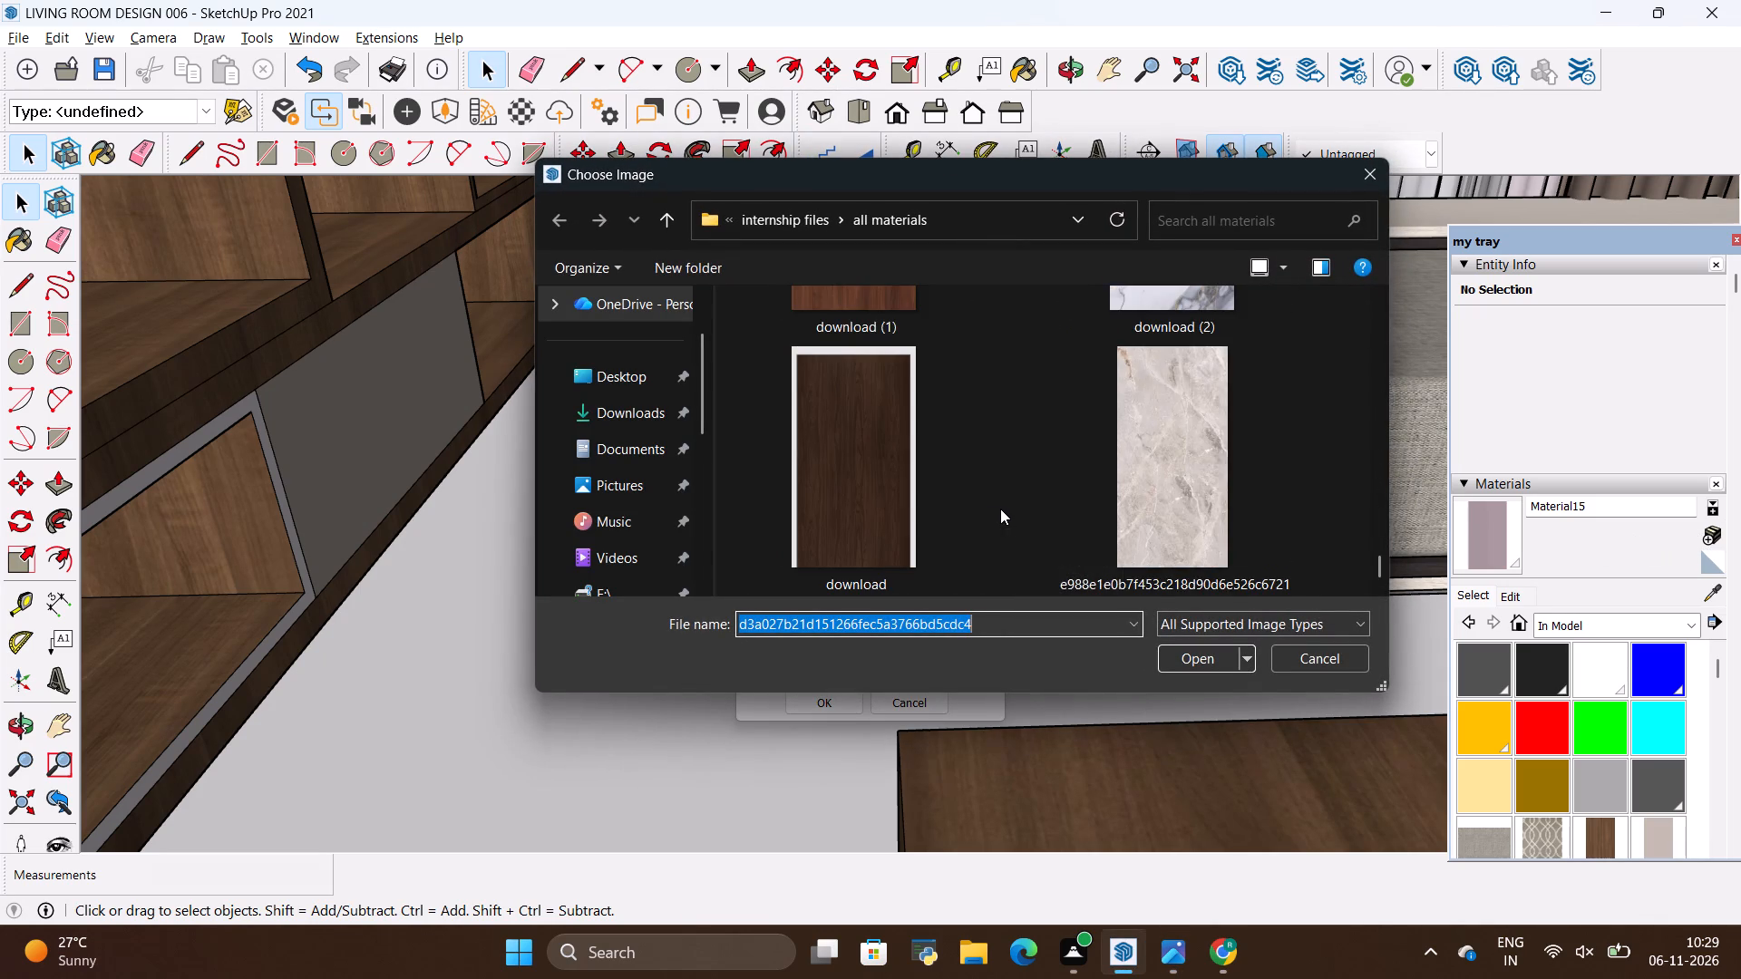
scroll(1003, 509, "up", 4)
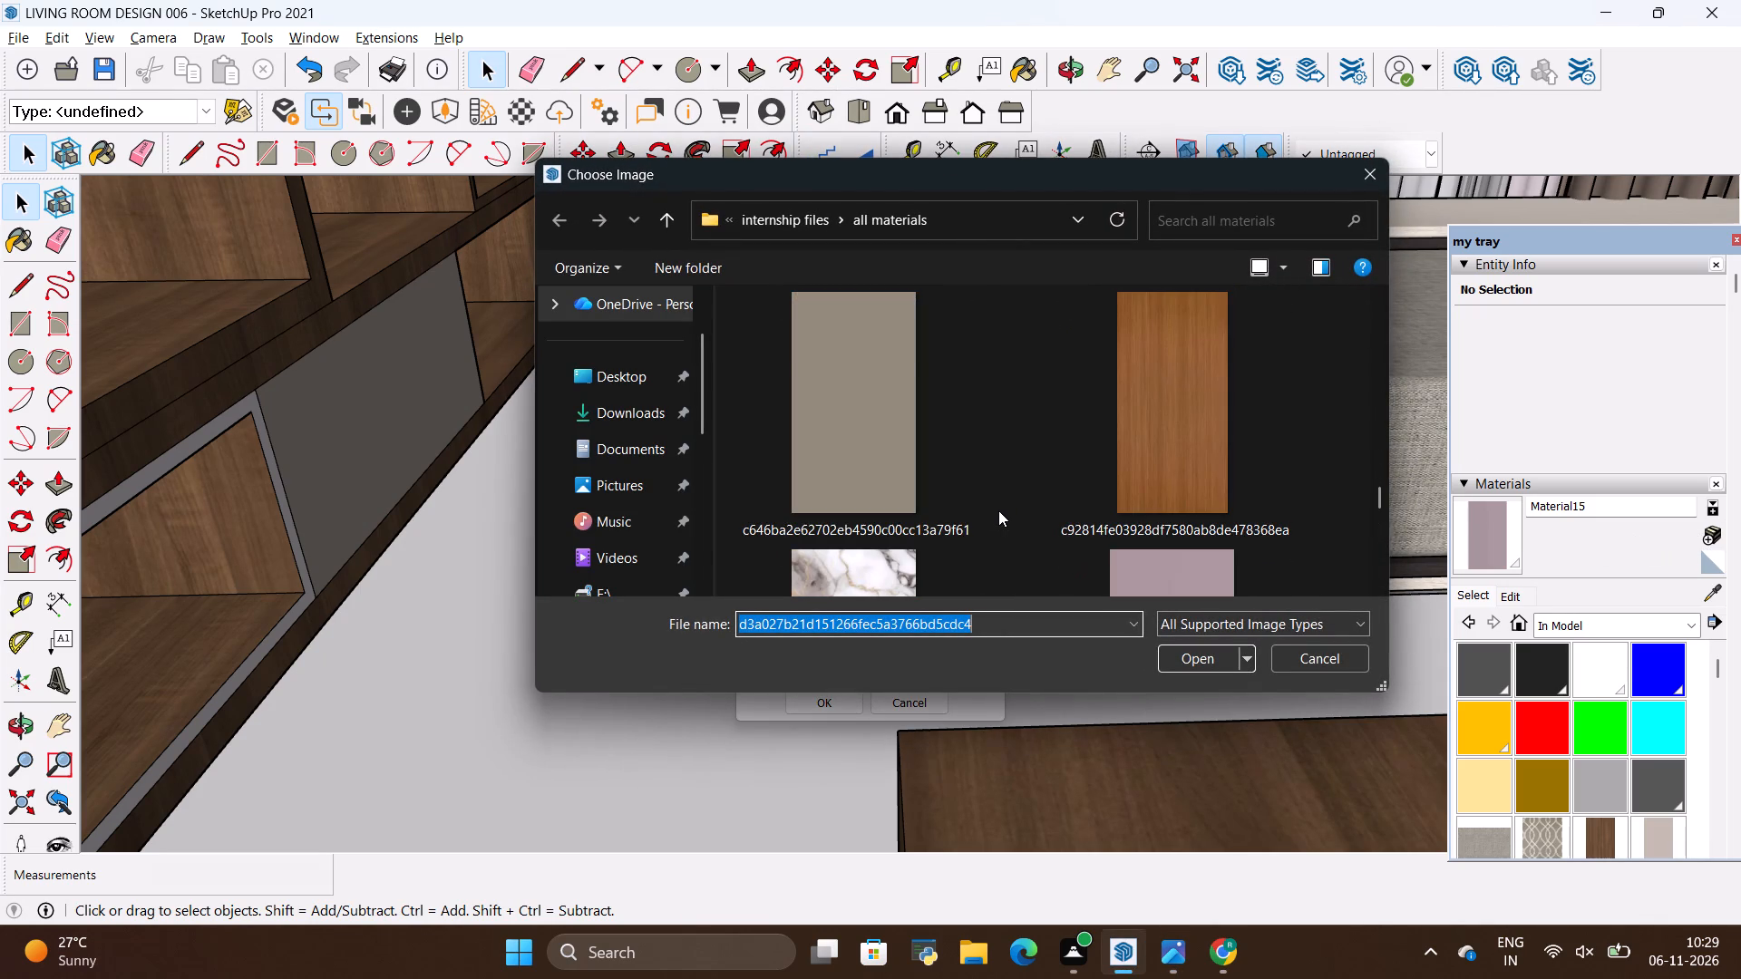
left_click(855, 489)
scroll(1033, 520, "up", 3)
scroll(1033, 520, "down", 3)
left_click(1164, 653)
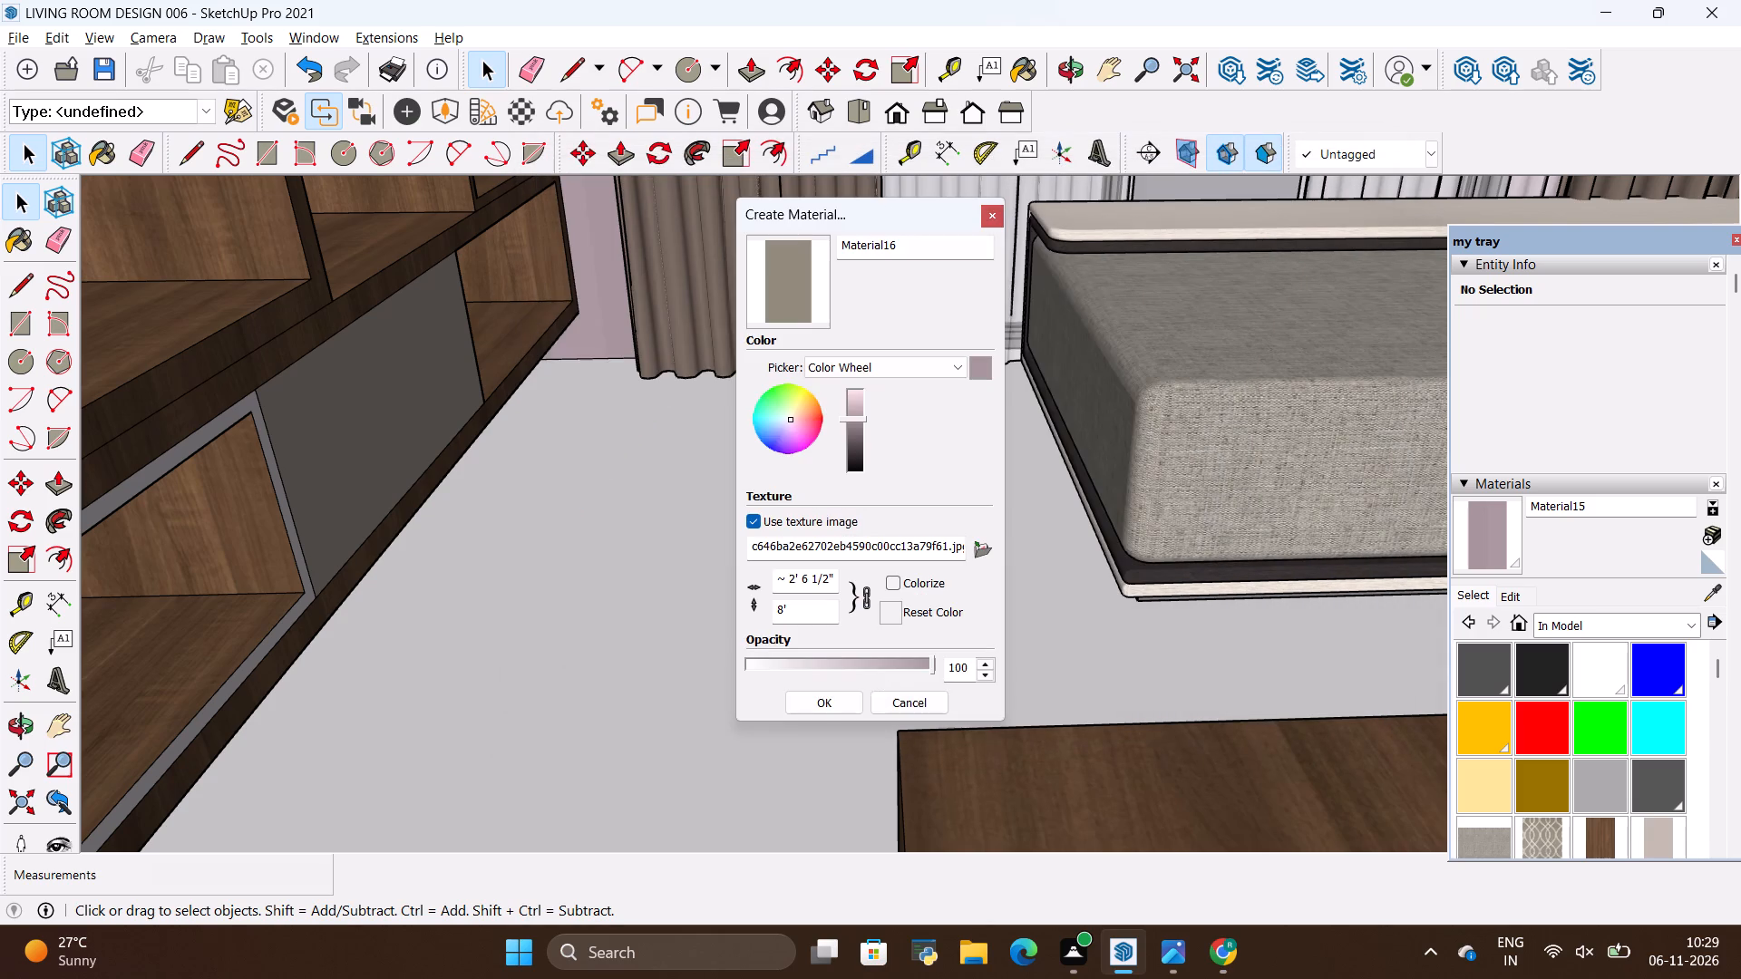
left_click(821, 705)
Paint the living room floor with the new grey-beige material.
left_click(1506, 539)
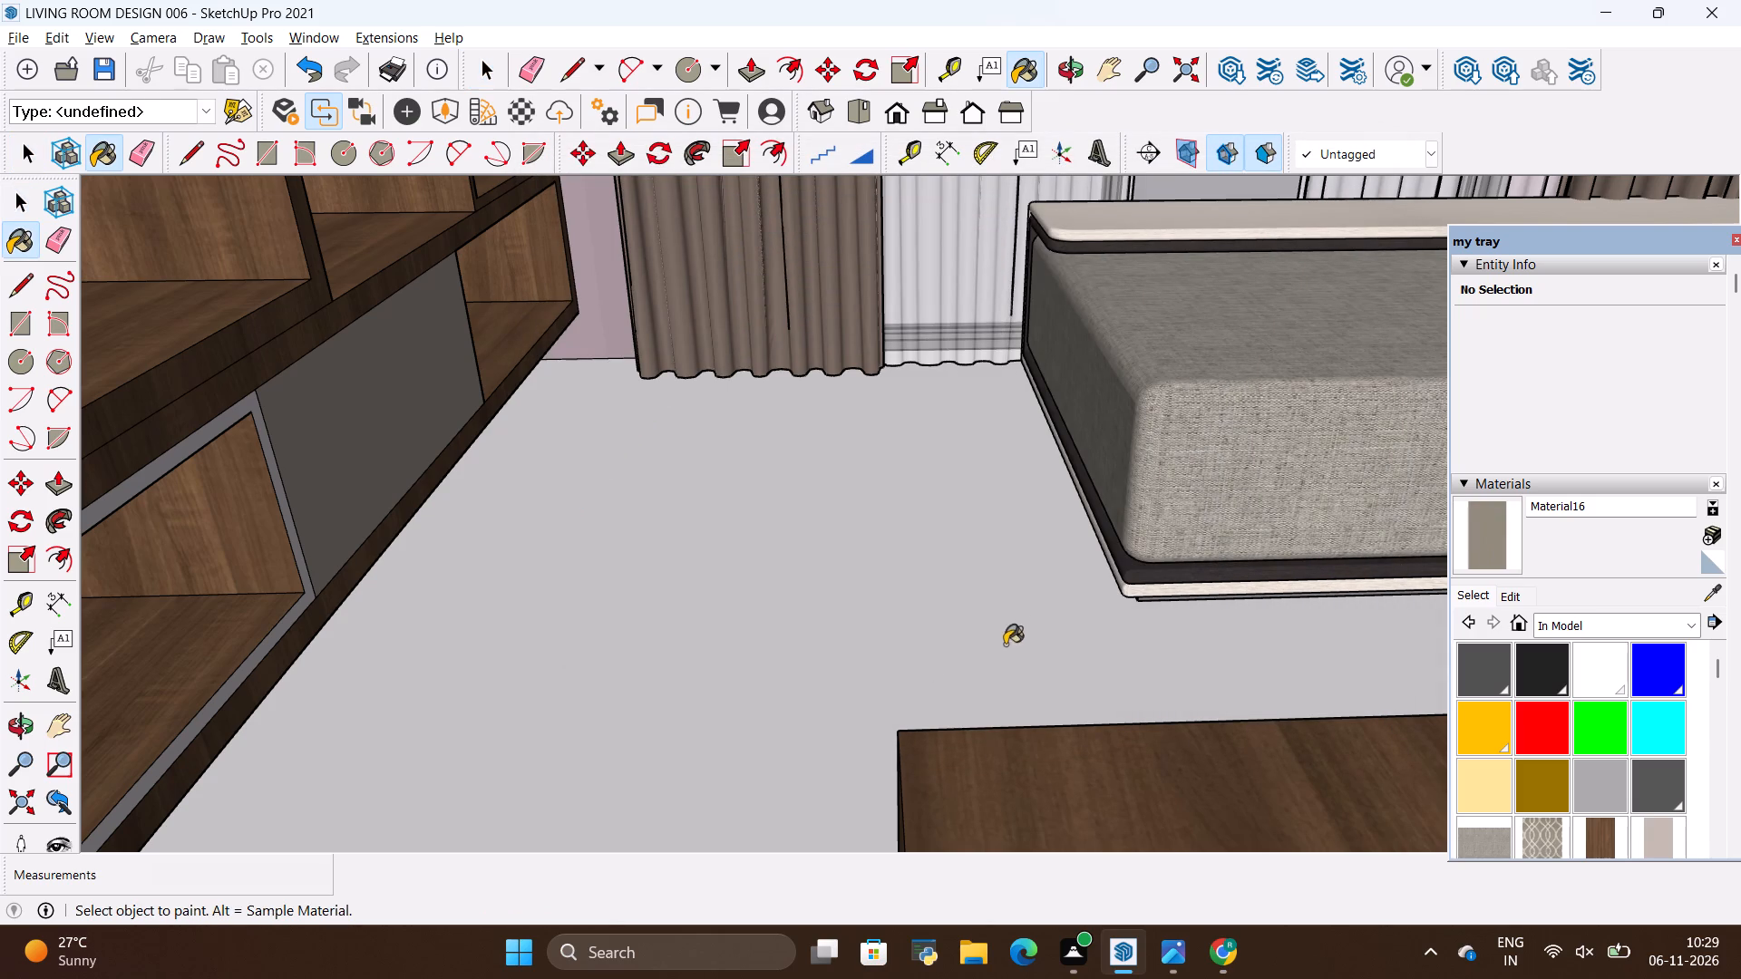
left_click(994, 645)
key("space")
left_click(891, 613)
Create a new material from the white marble texture image 19c7f1eec5db0fbcaabbc3c937845b06, with the texture height set to 10'.
scroll(886, 590, "down", 18)
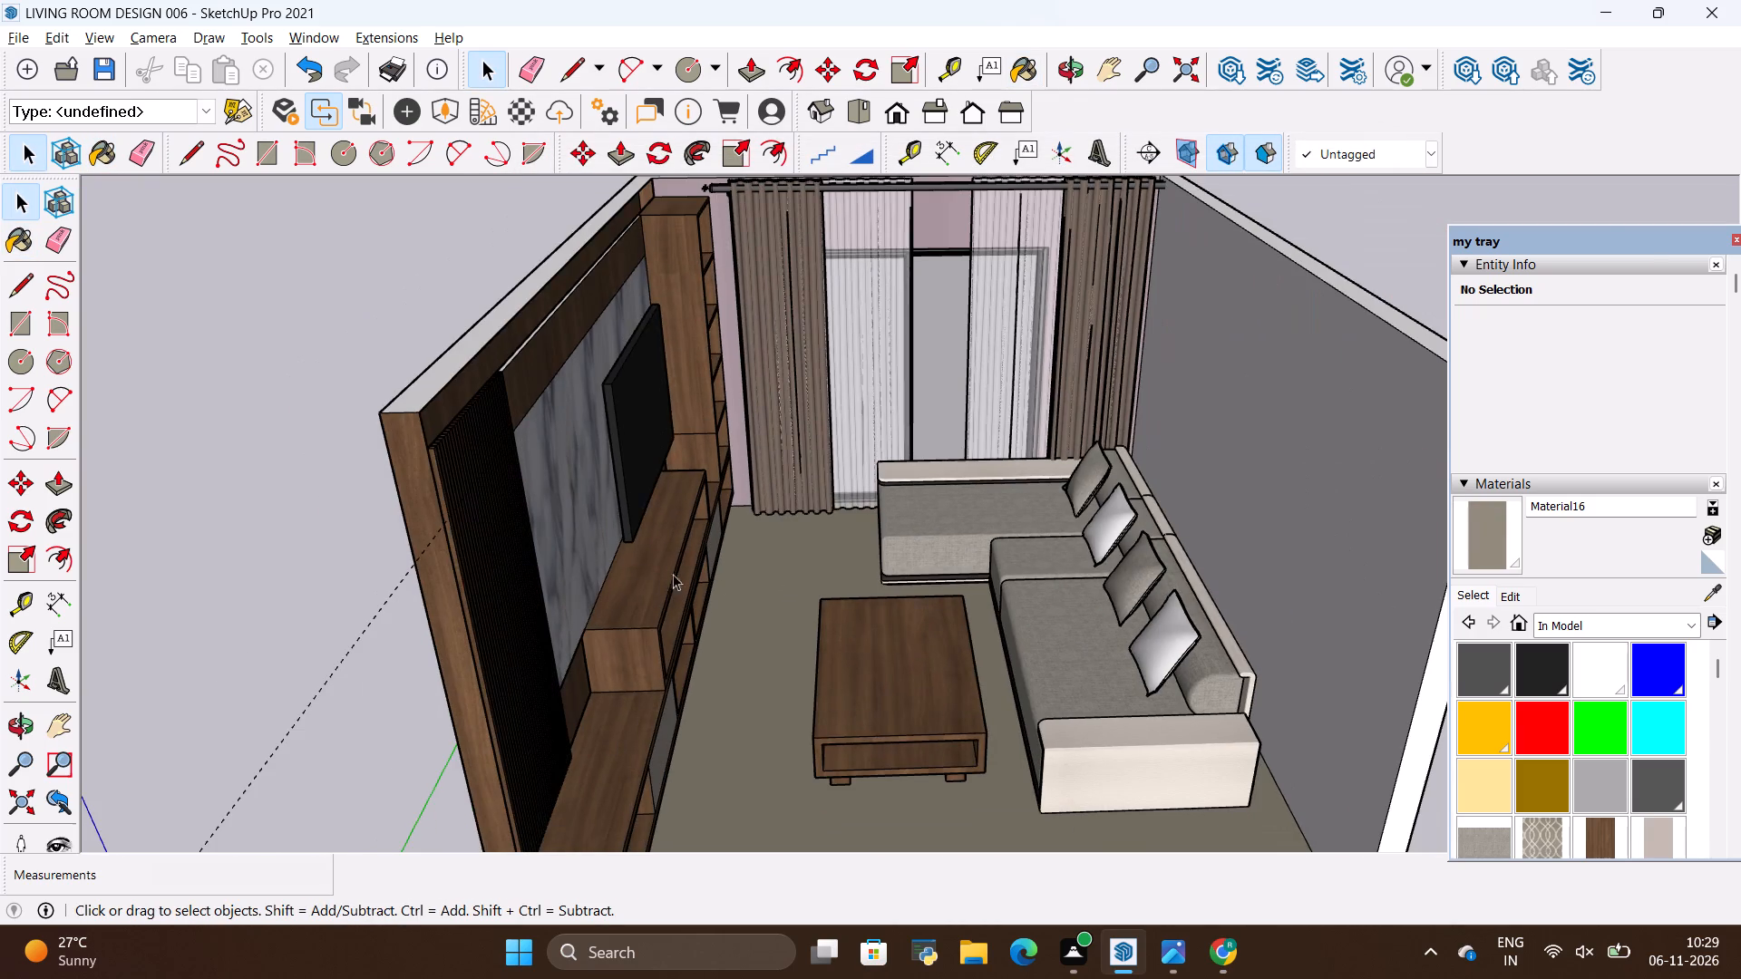
scroll(1032, 631, "up", 4)
scroll(566, 601, "up", 2)
scroll(465, 589, "up", 5)
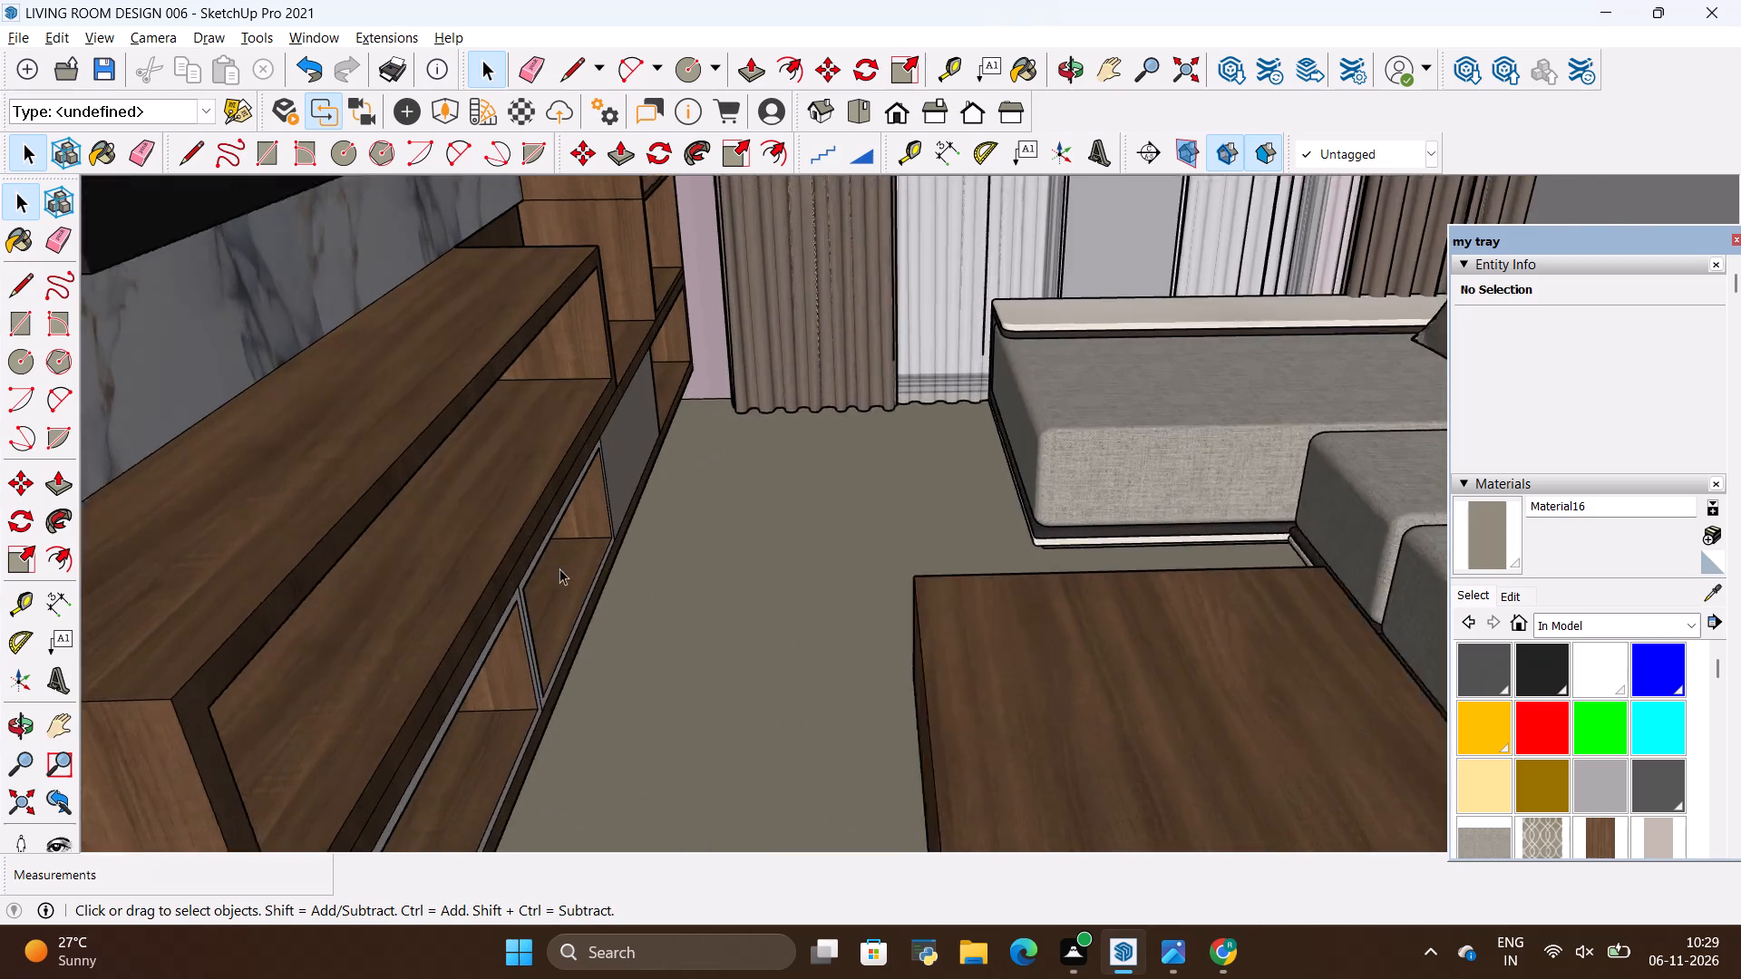
scroll(559, 568, "up", 1)
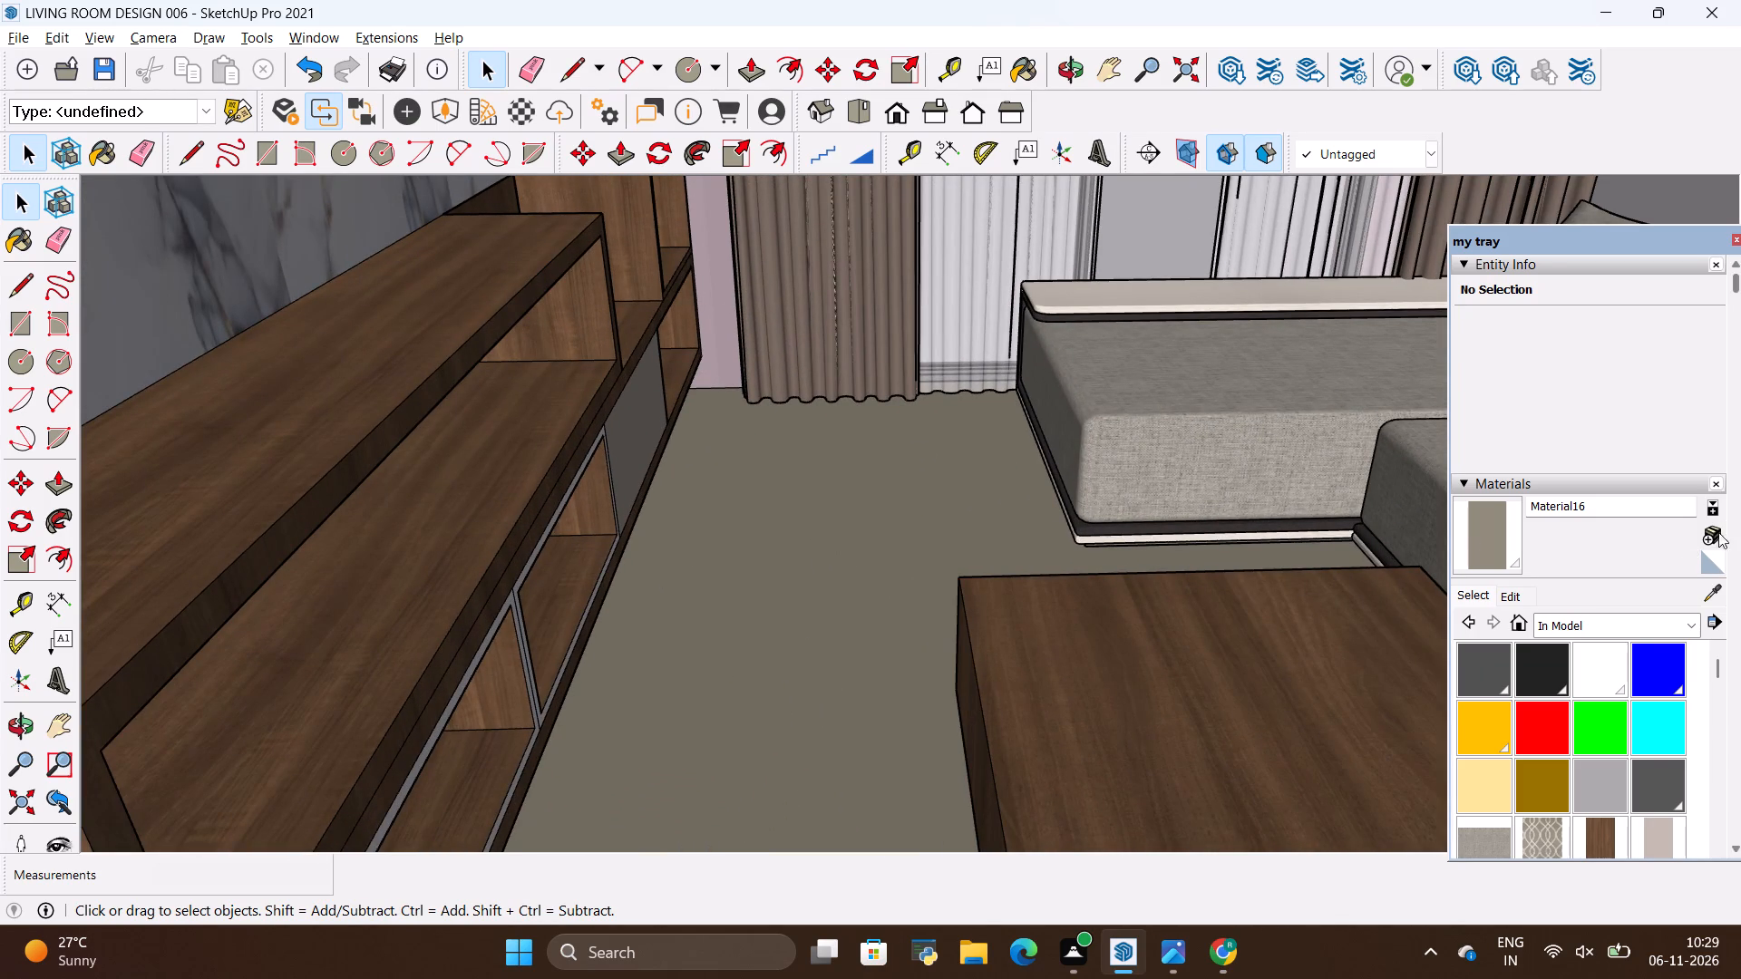
left_click(1707, 538)
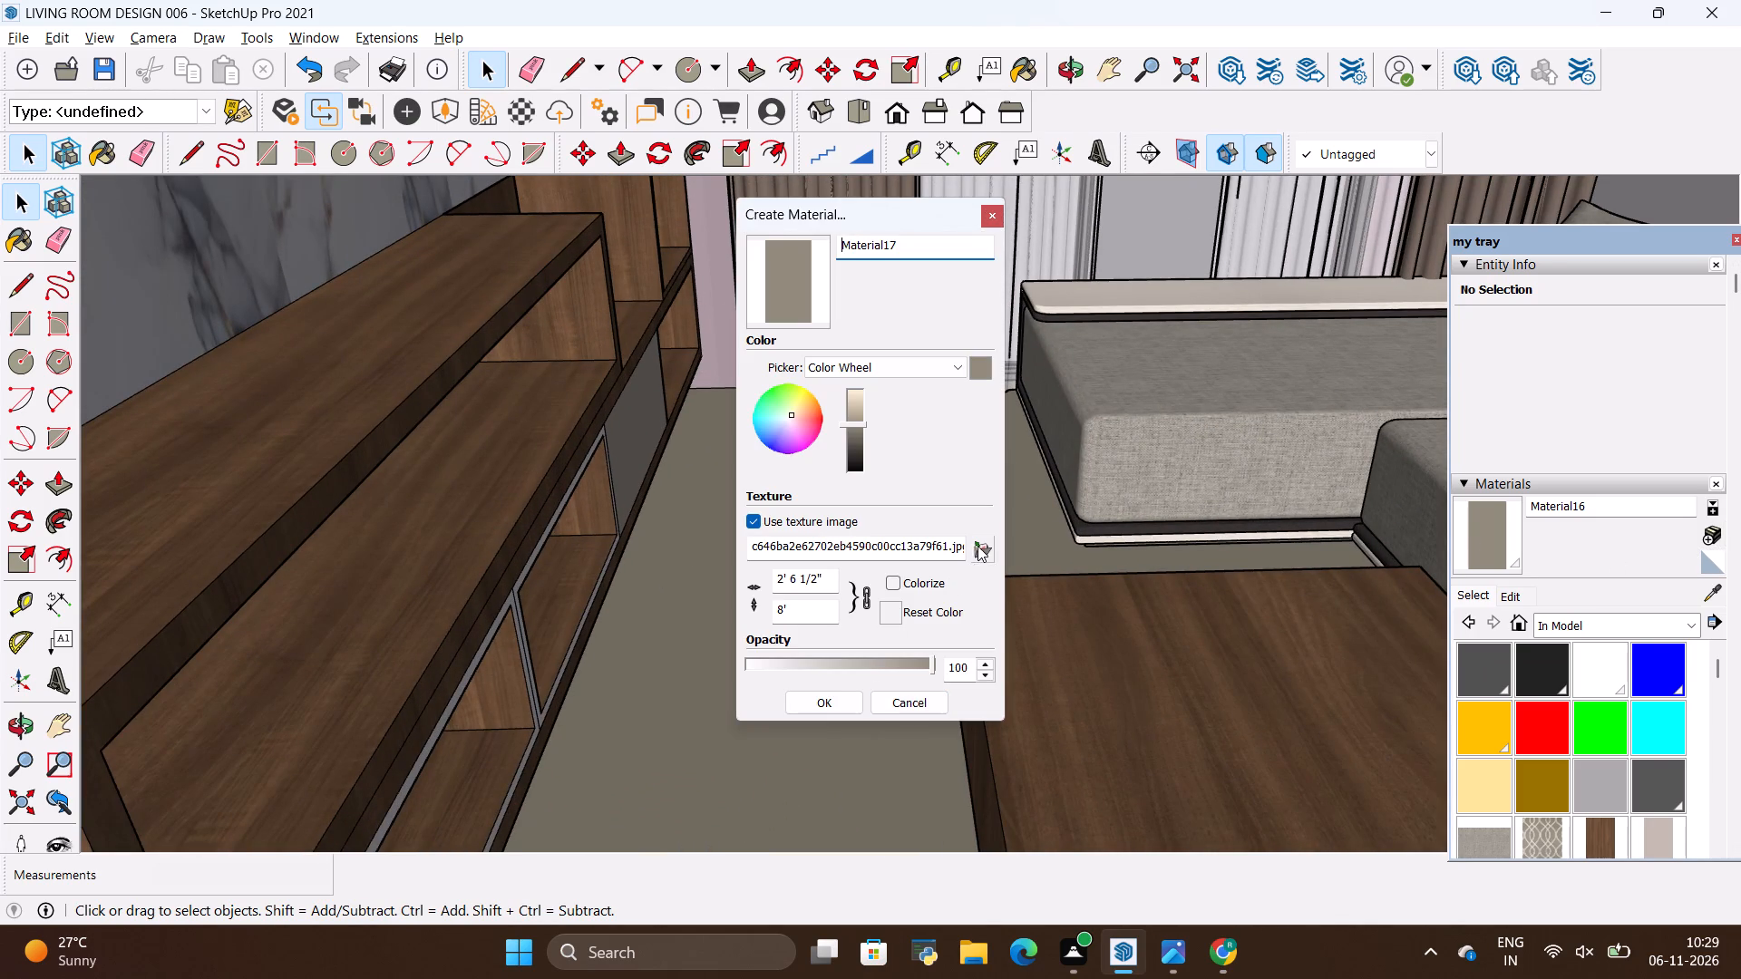
left_click(979, 546)
scroll(864, 519, "down", 3)
scroll(873, 514, "up", 5)
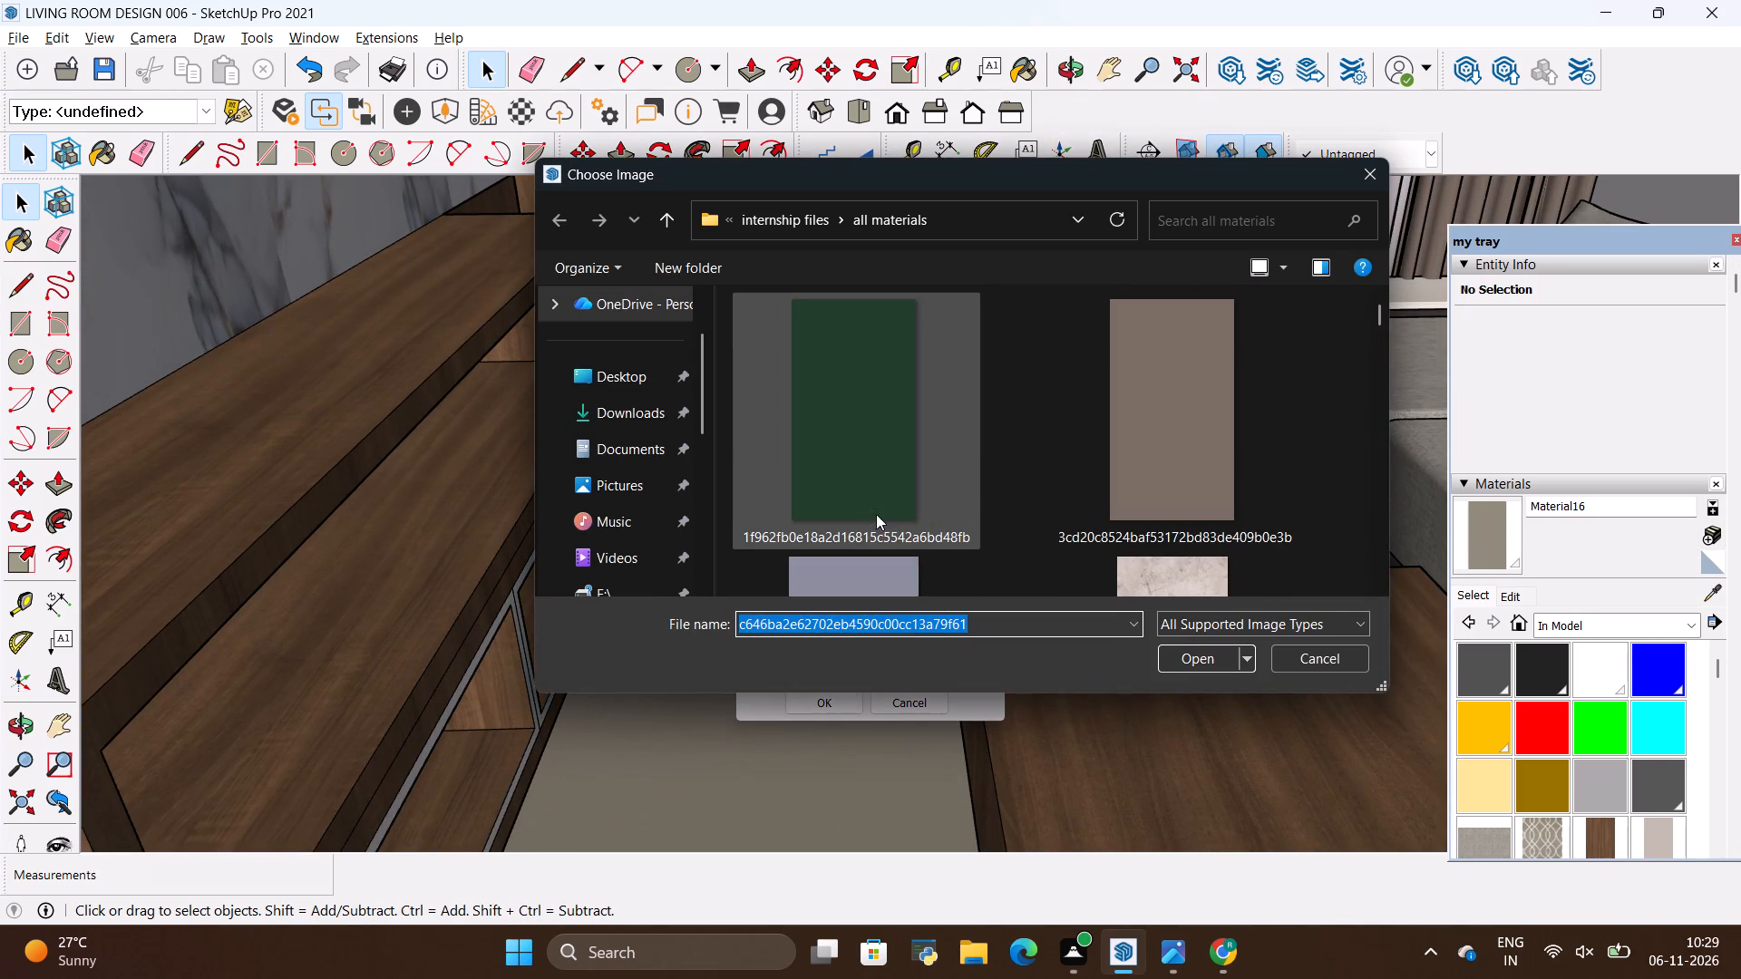
scroll(876, 514, "up", 8)
scroll(881, 512, "down", 4)
scroll(883, 511, "up", 1)
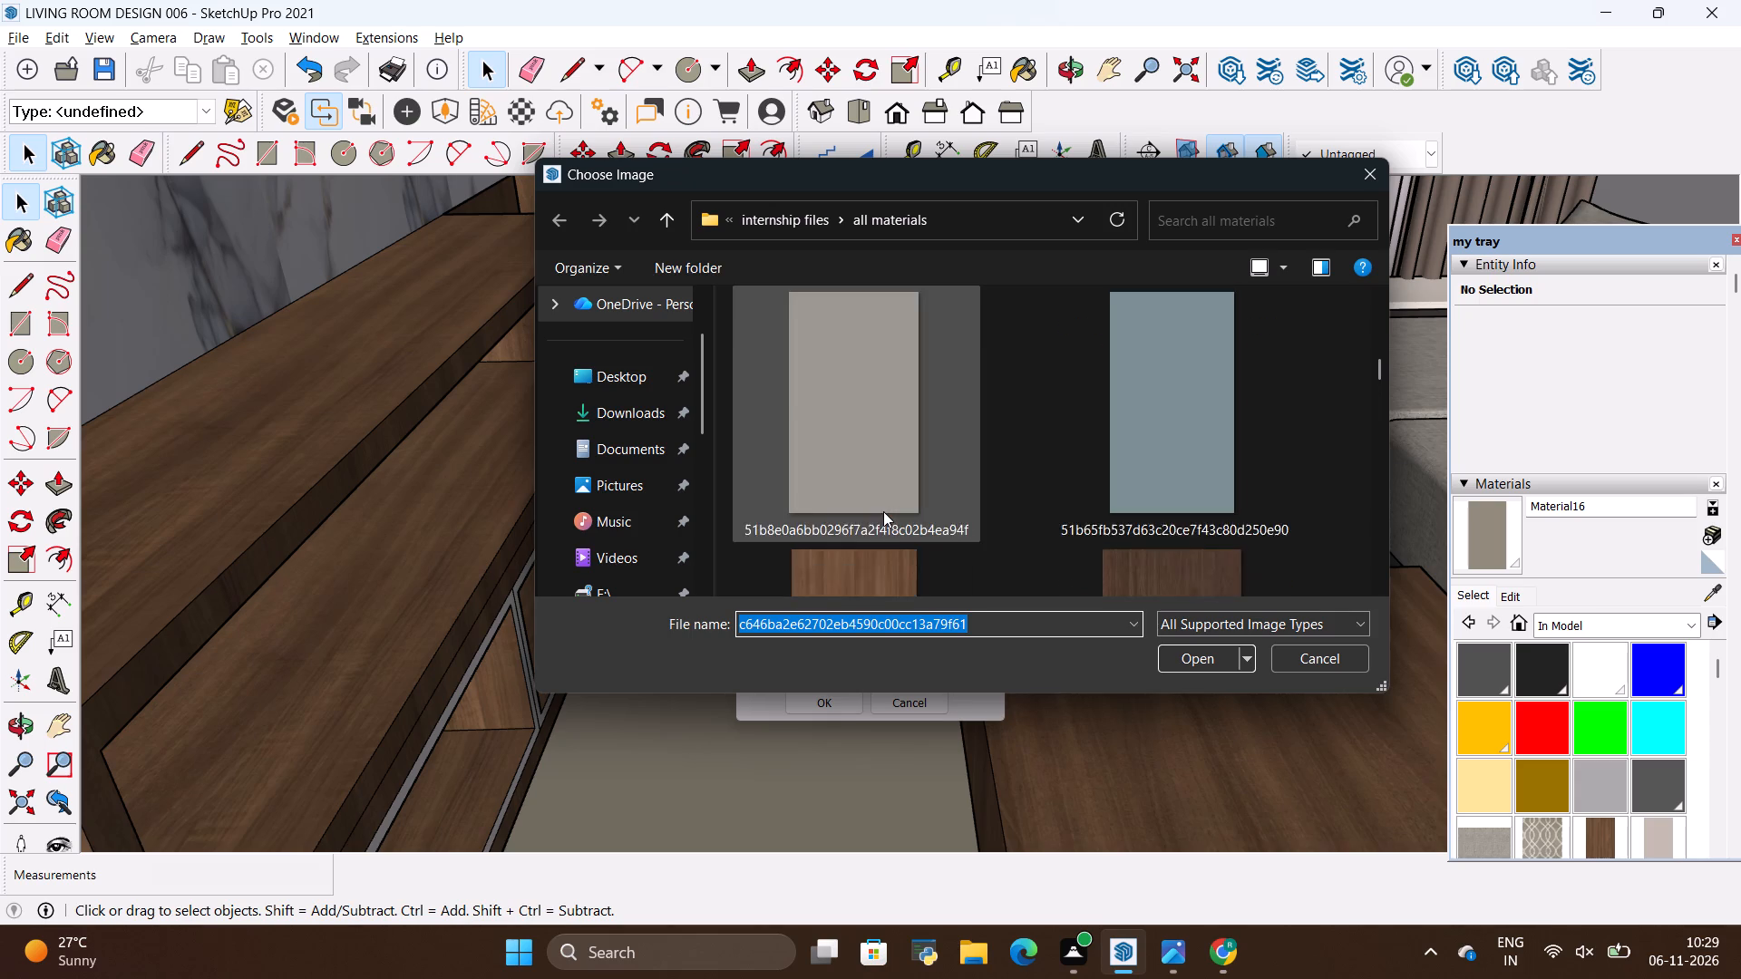
scroll(883, 511, "up", 1)
left_click(786, 459)
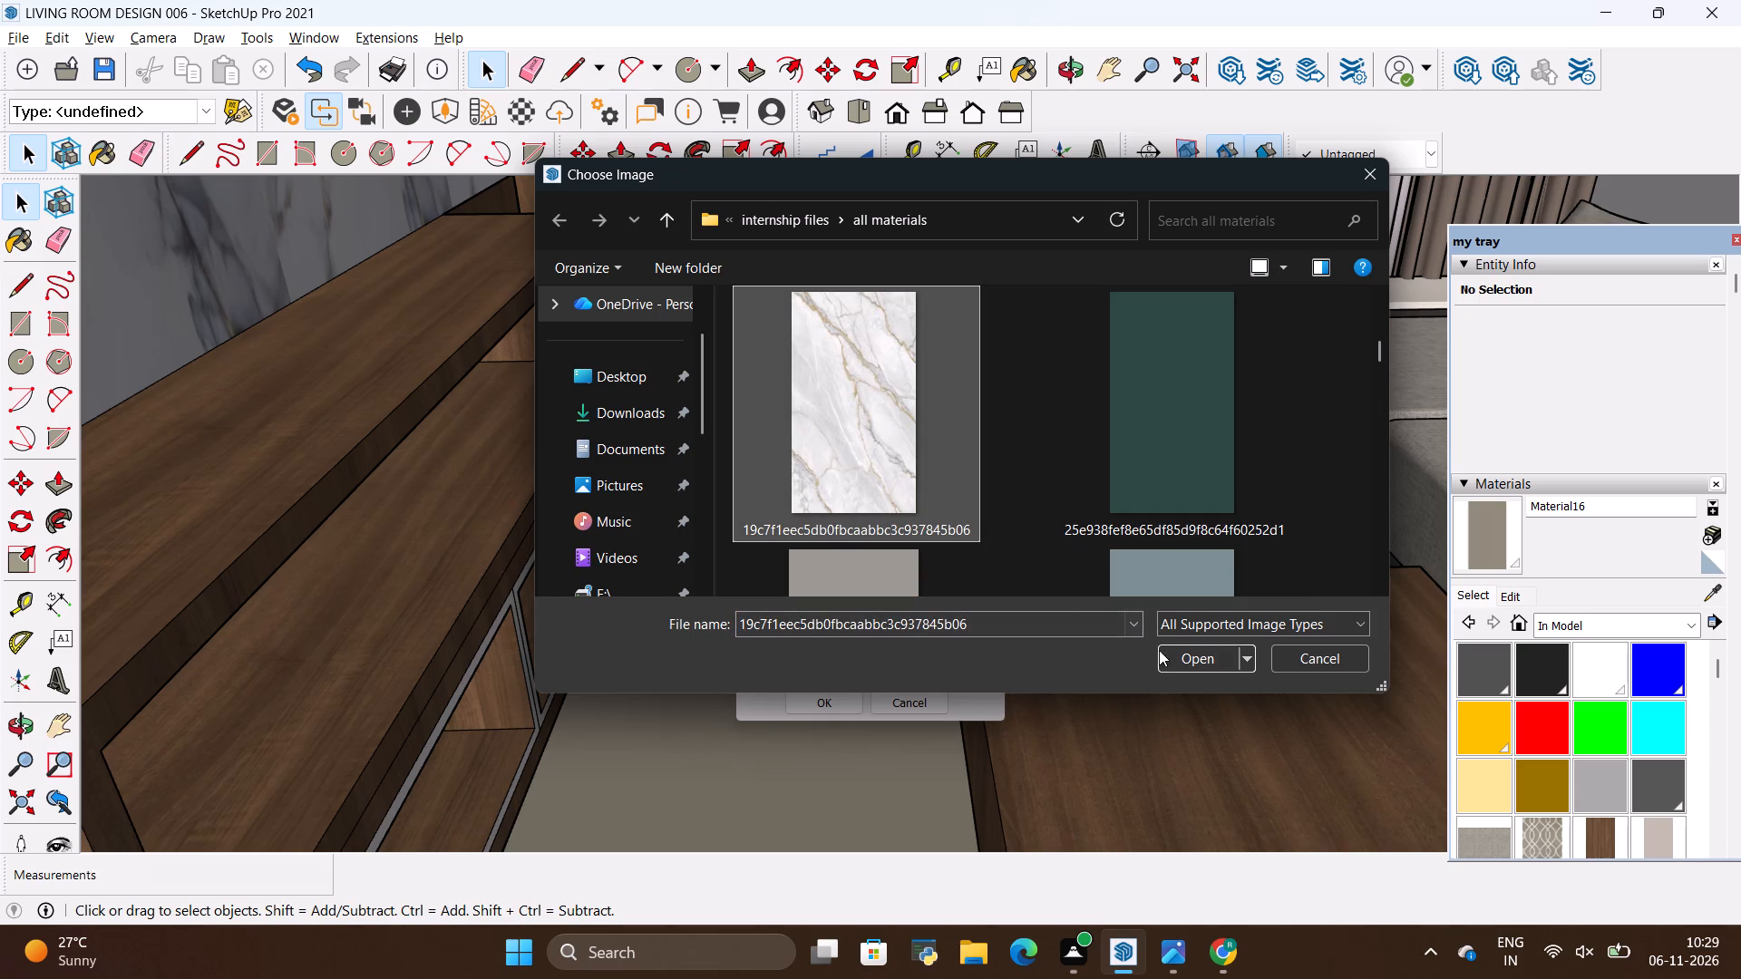
left_click(1167, 653)
left_click(797, 614)
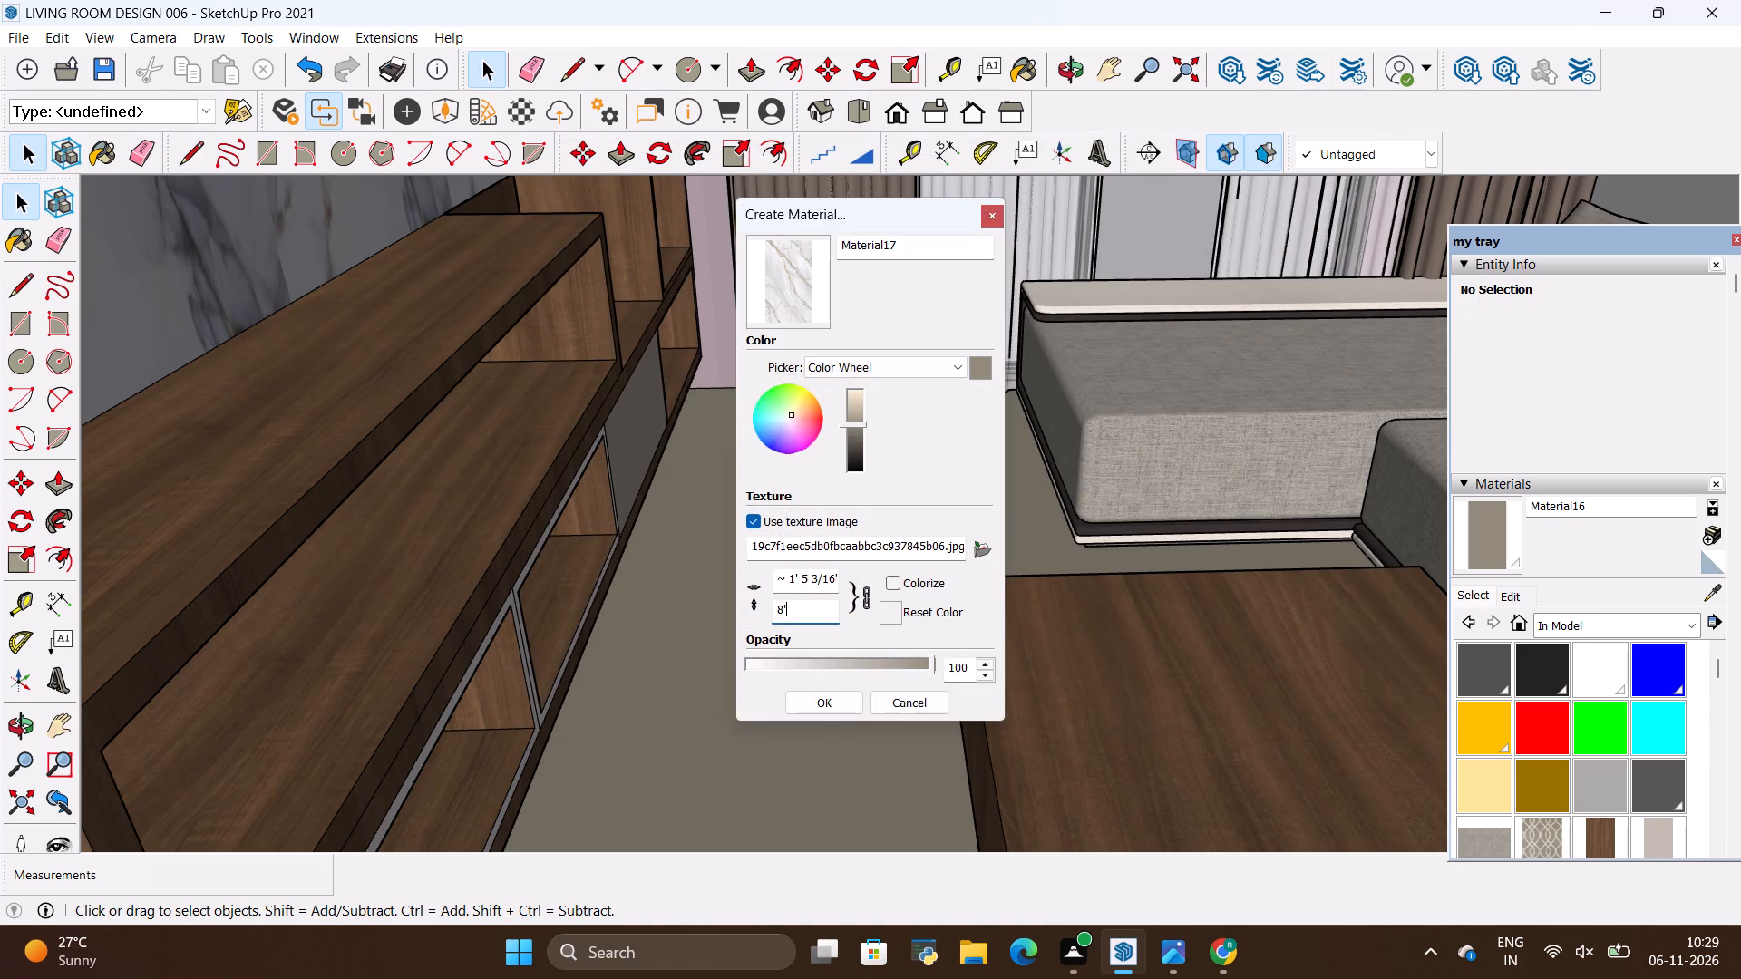
key("BackSpace")
key("BackSpace")
key("BackSpace")
type("10'")
key("Return")
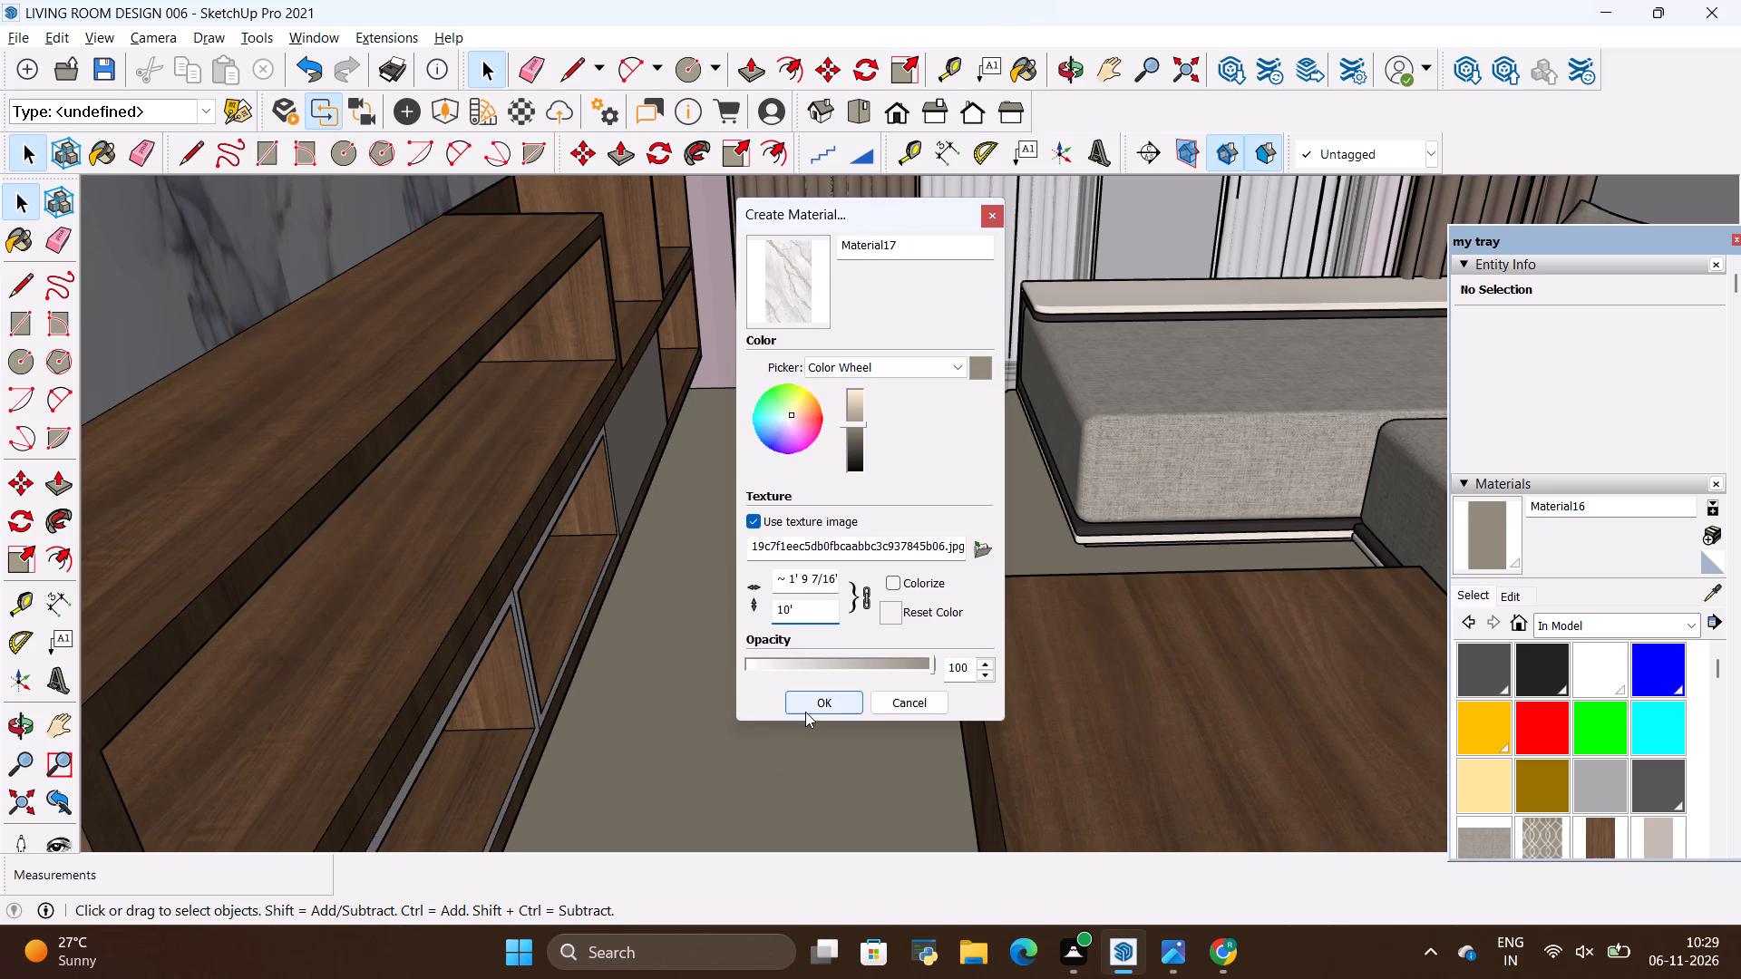
left_click(805, 712)
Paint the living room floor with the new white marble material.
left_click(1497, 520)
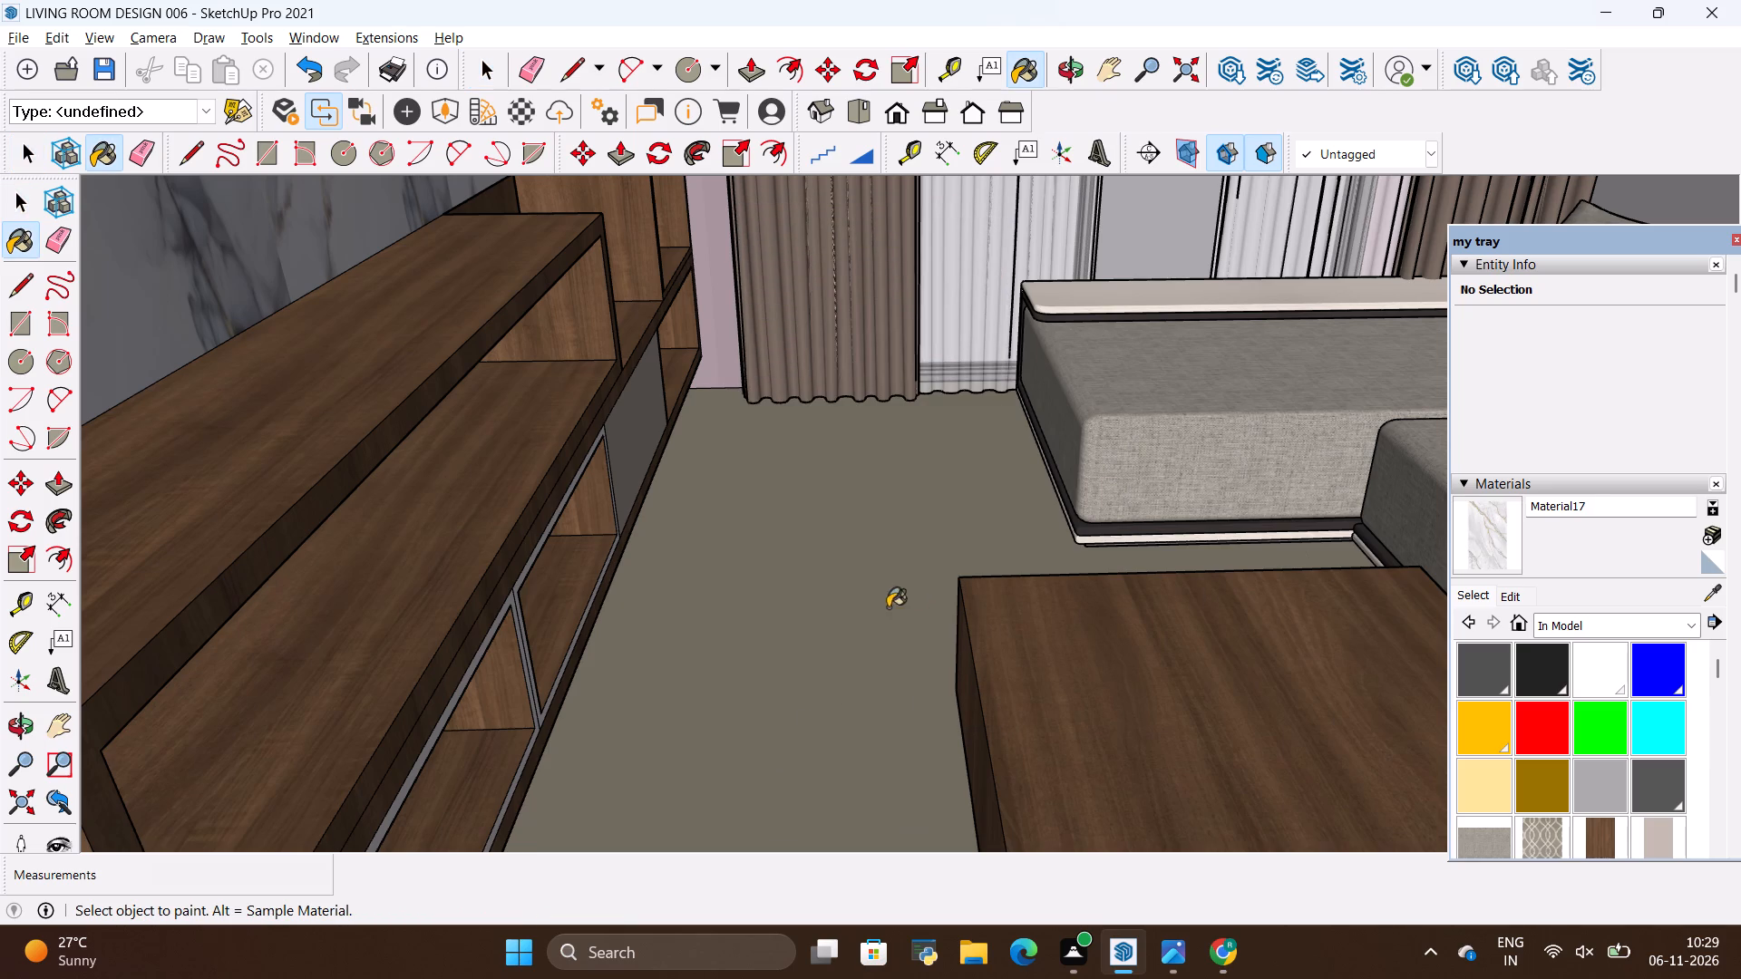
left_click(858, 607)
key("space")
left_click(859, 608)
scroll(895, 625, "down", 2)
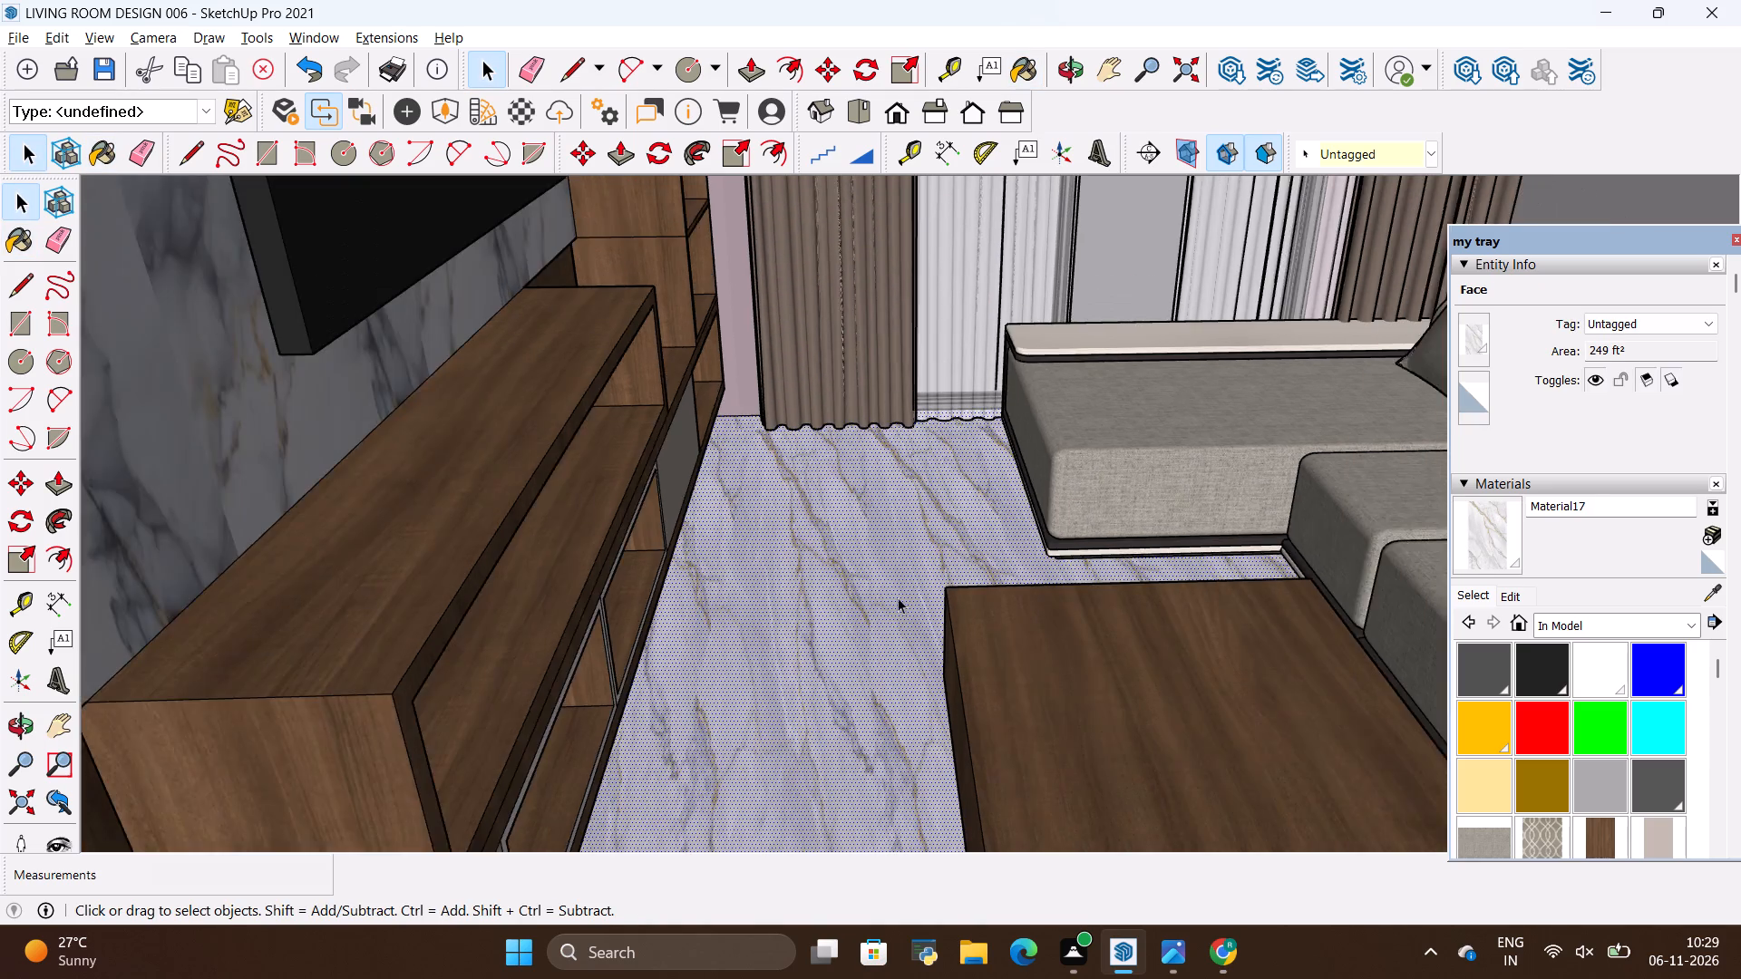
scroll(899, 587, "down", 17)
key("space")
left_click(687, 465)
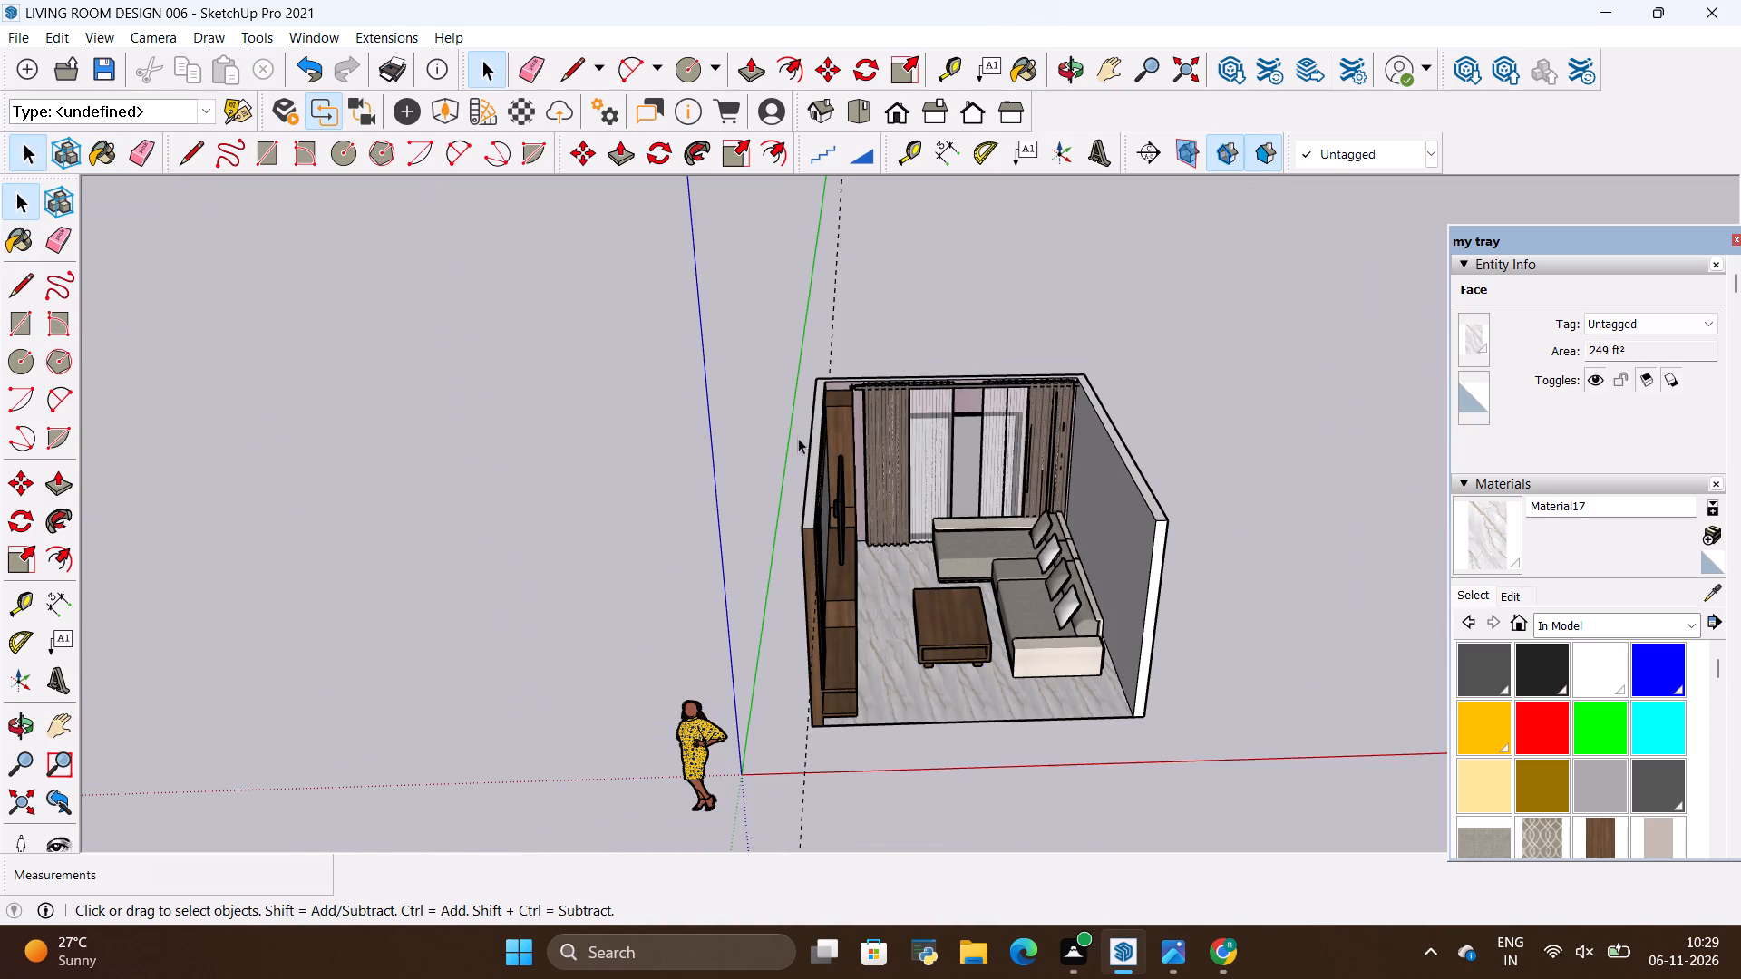
Inspect the marble floor around the coffee table, sofa and TV unit and compare it with the reference photo.
scroll(1261, 537, "up", 14)
scroll(779, 598, "up", 2)
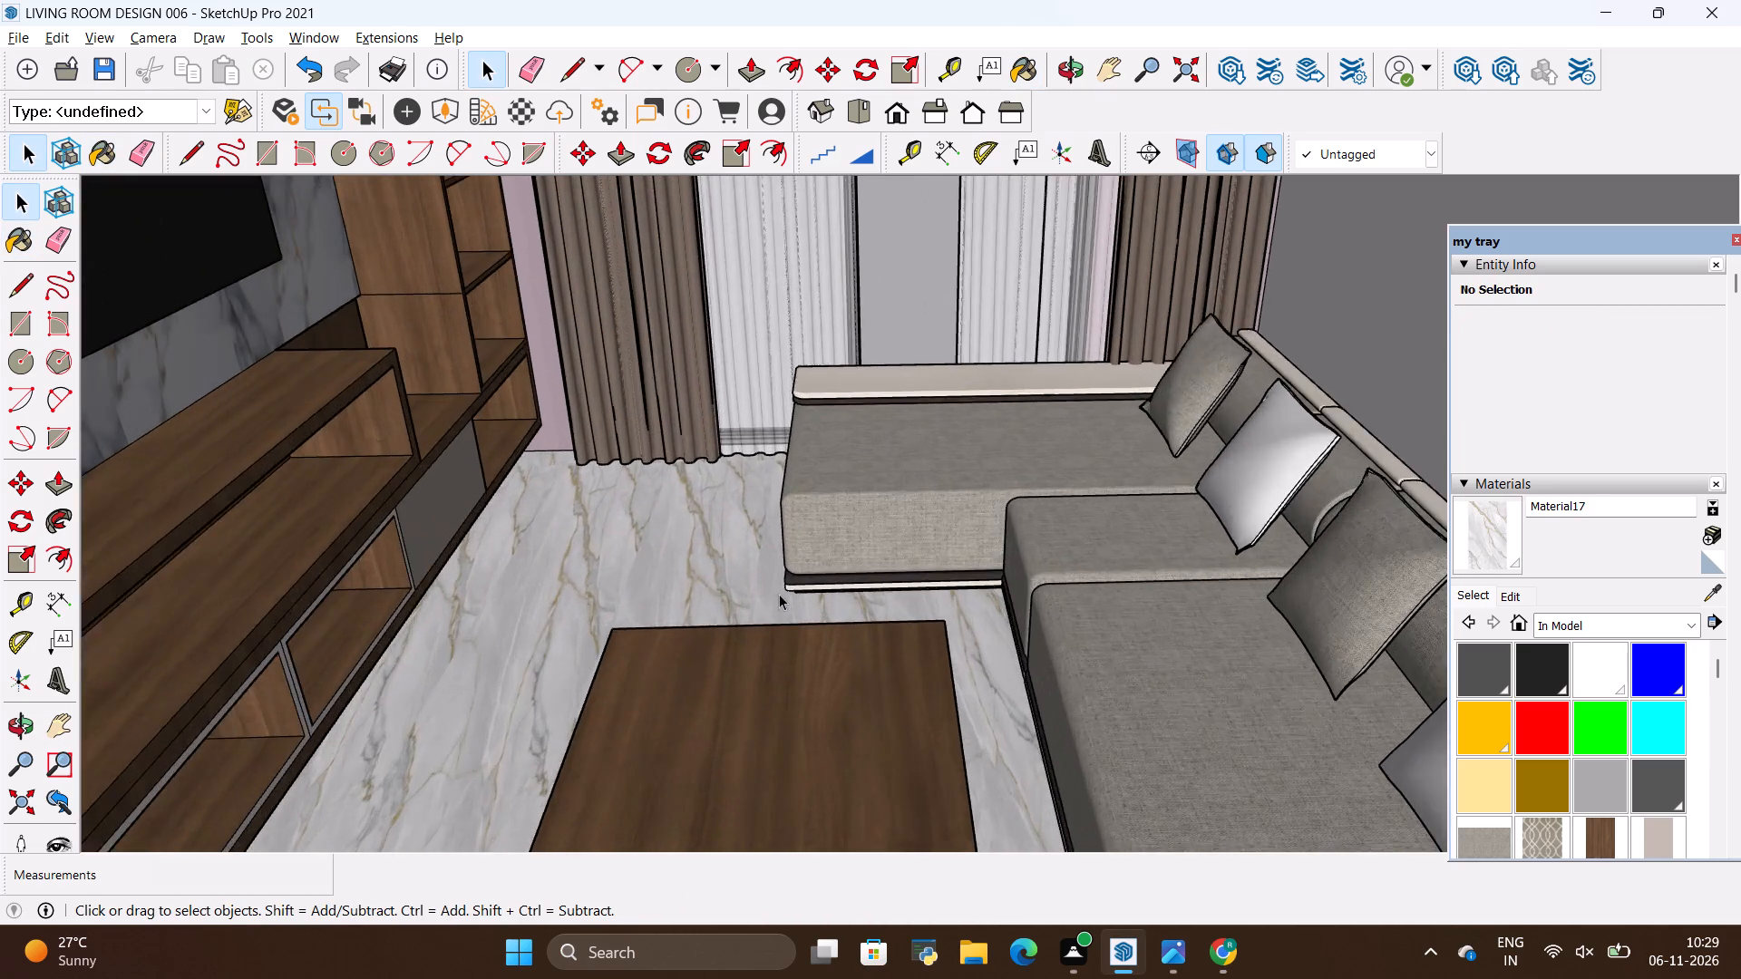
scroll(775, 586, "down", 10)
scroll(795, 675, "up", 4)
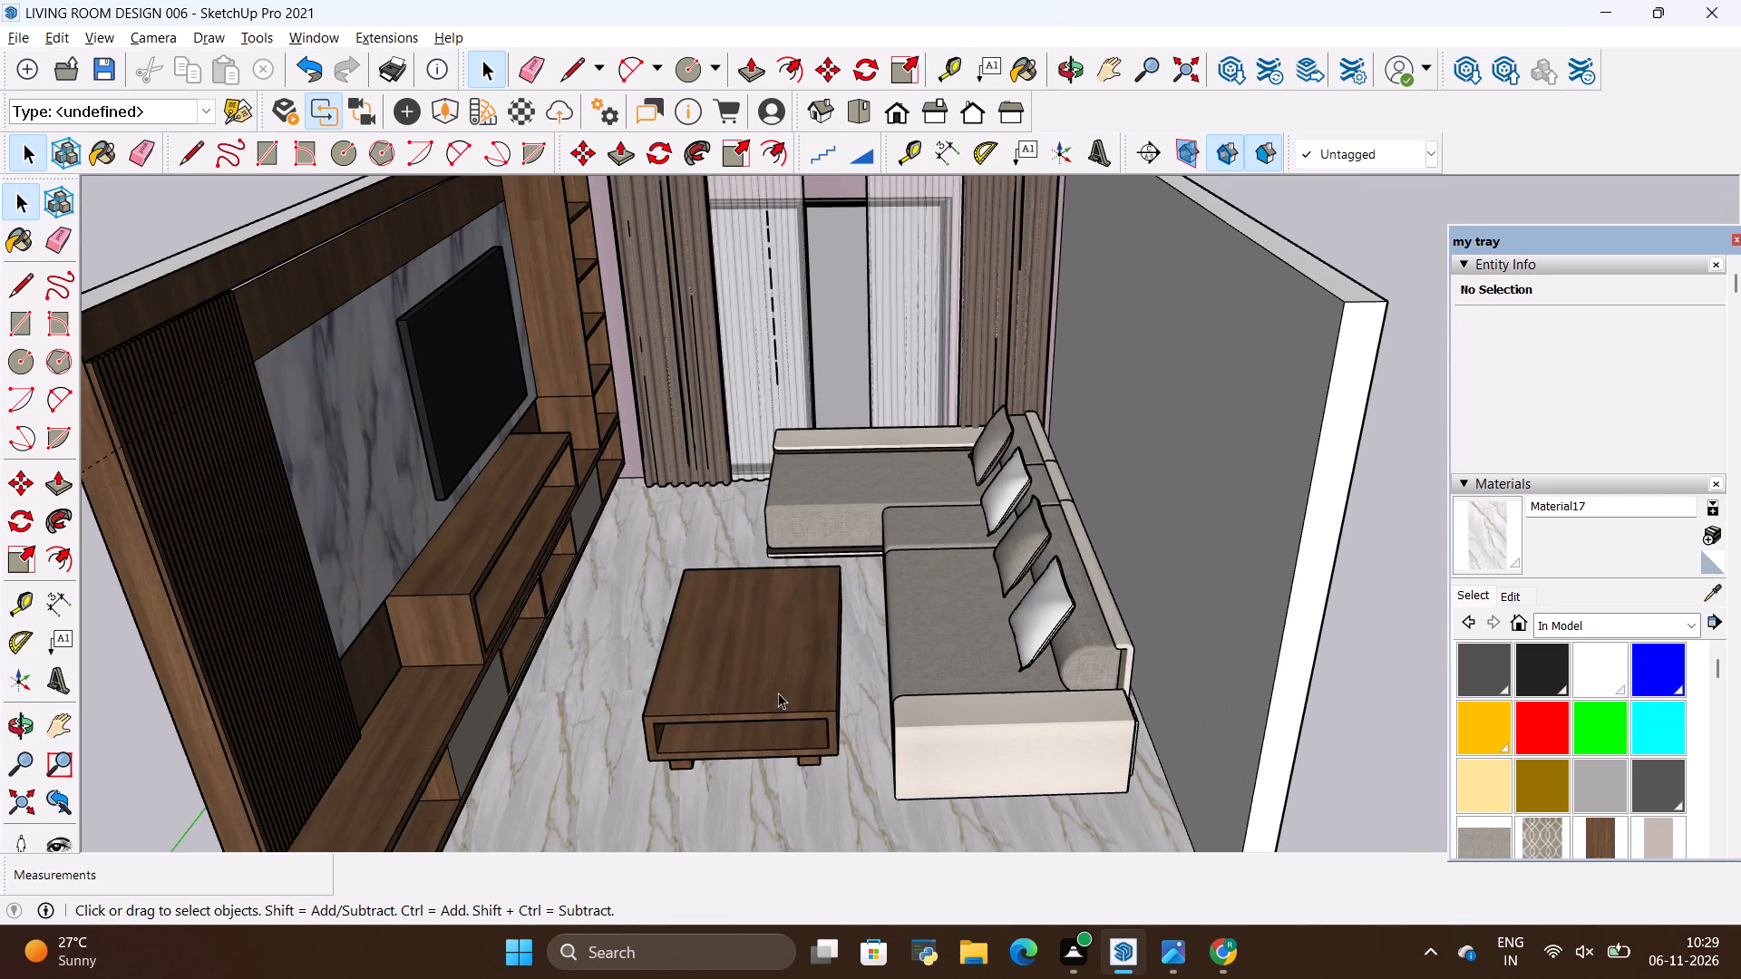
left_click(22, 728)
left_click_drag(344, 708, 328, 611)
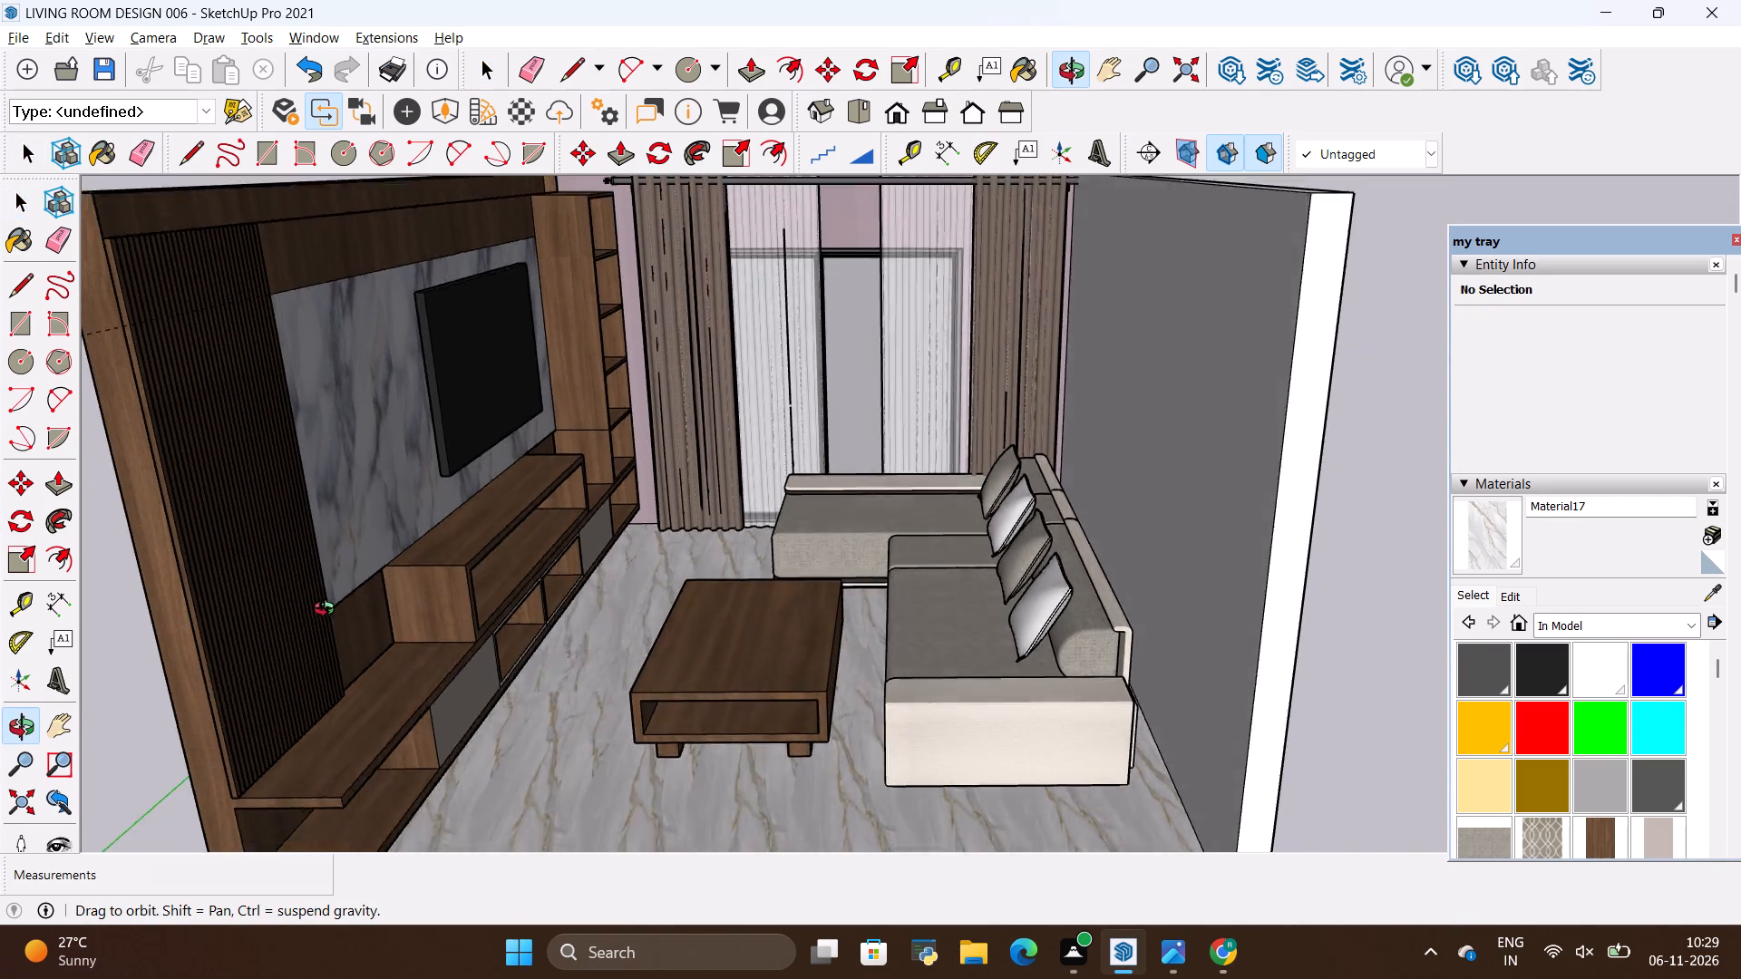
left_click_drag(328, 611, 331, 584)
scroll(401, 538, "up", 2)
key("alt+Tab")
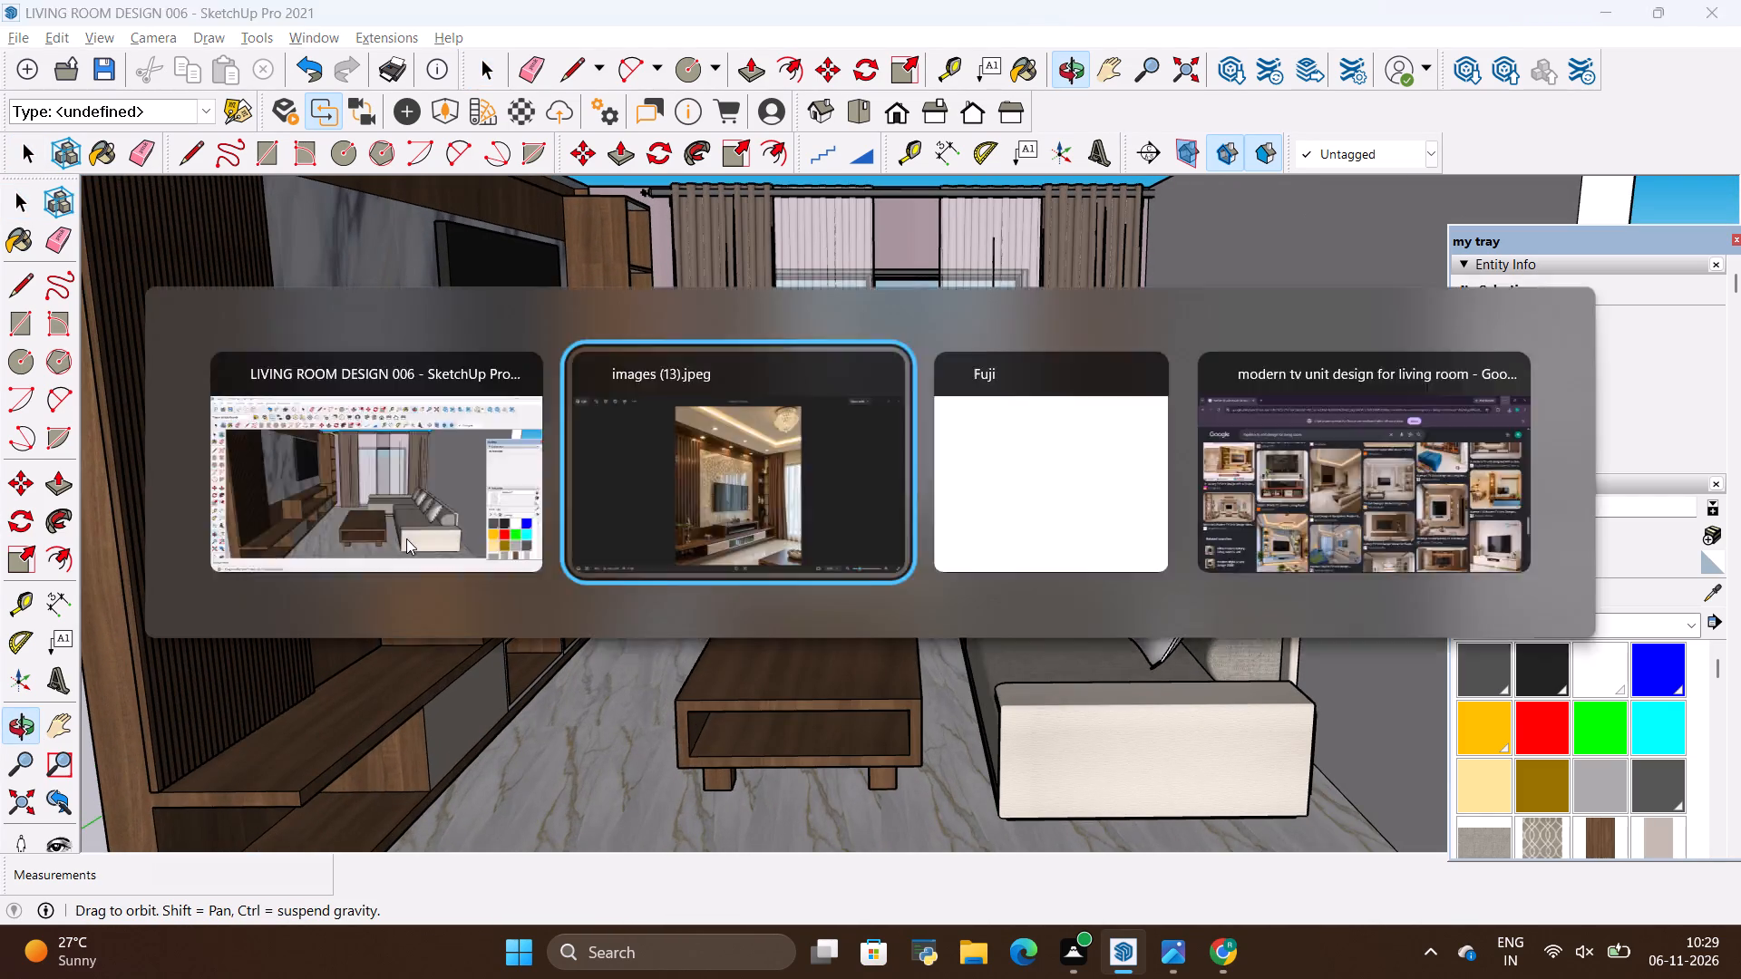
key("alt+Tab")
scroll(598, 653, "down", 1)
scroll(612, 672, "up", 7)
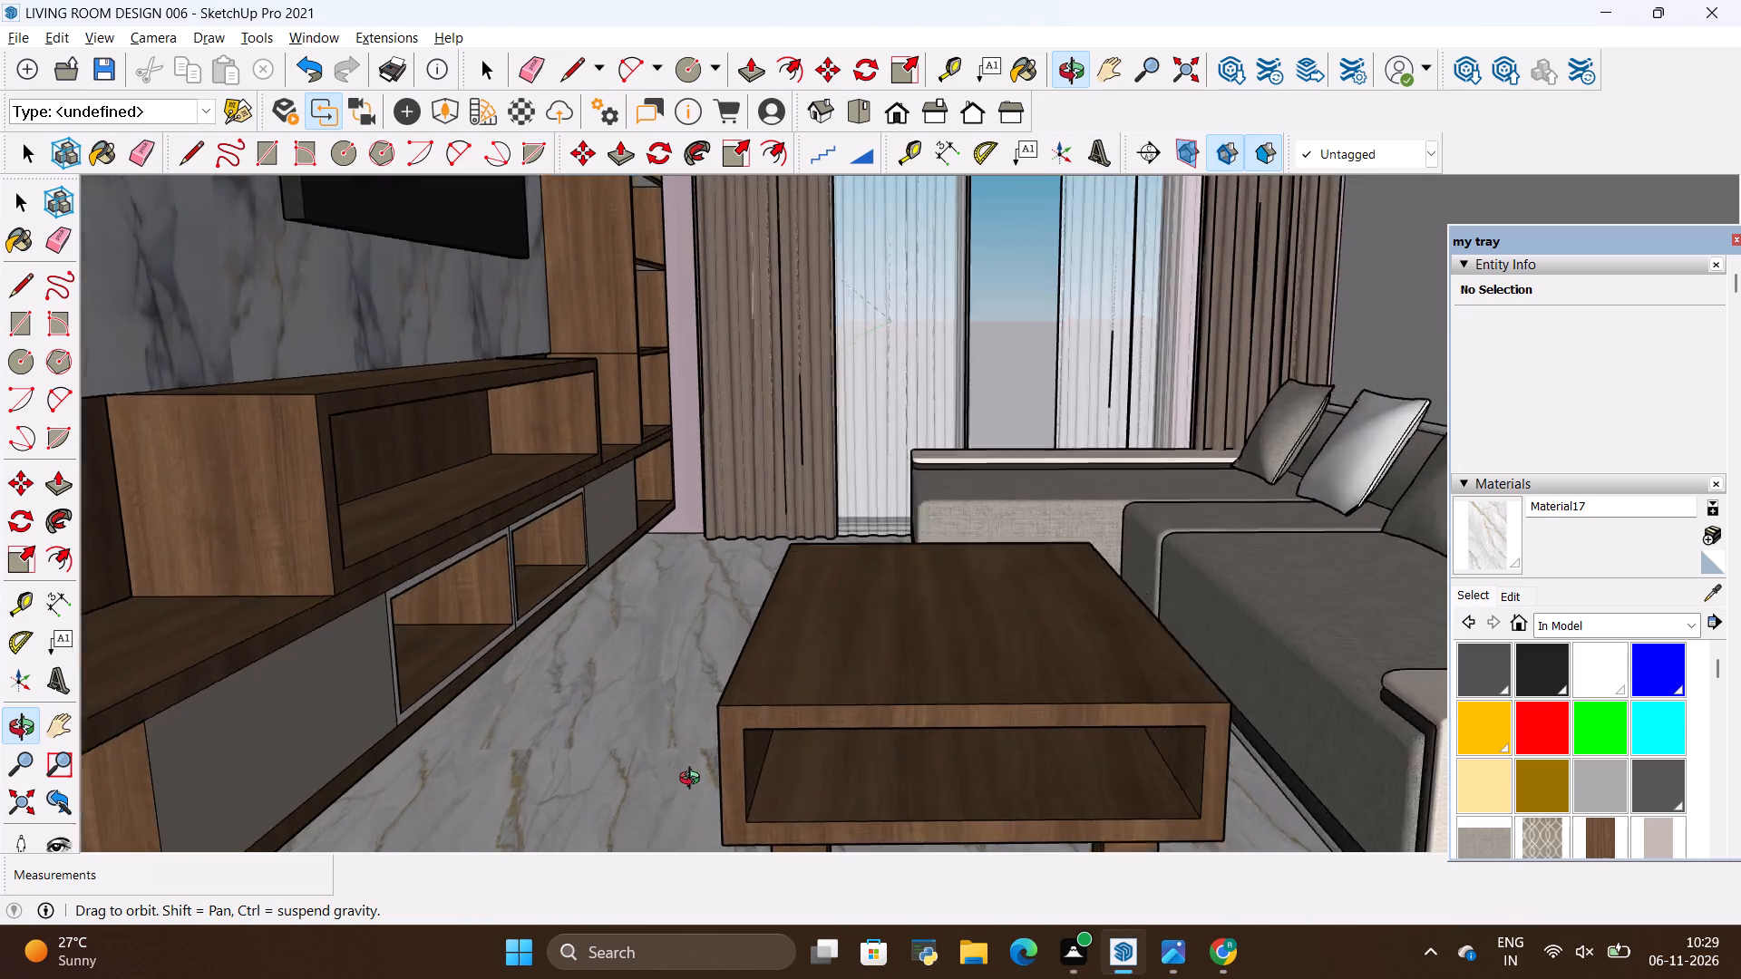
scroll(694, 780, "up", 2)
left_click_drag(697, 653, 677, 649)
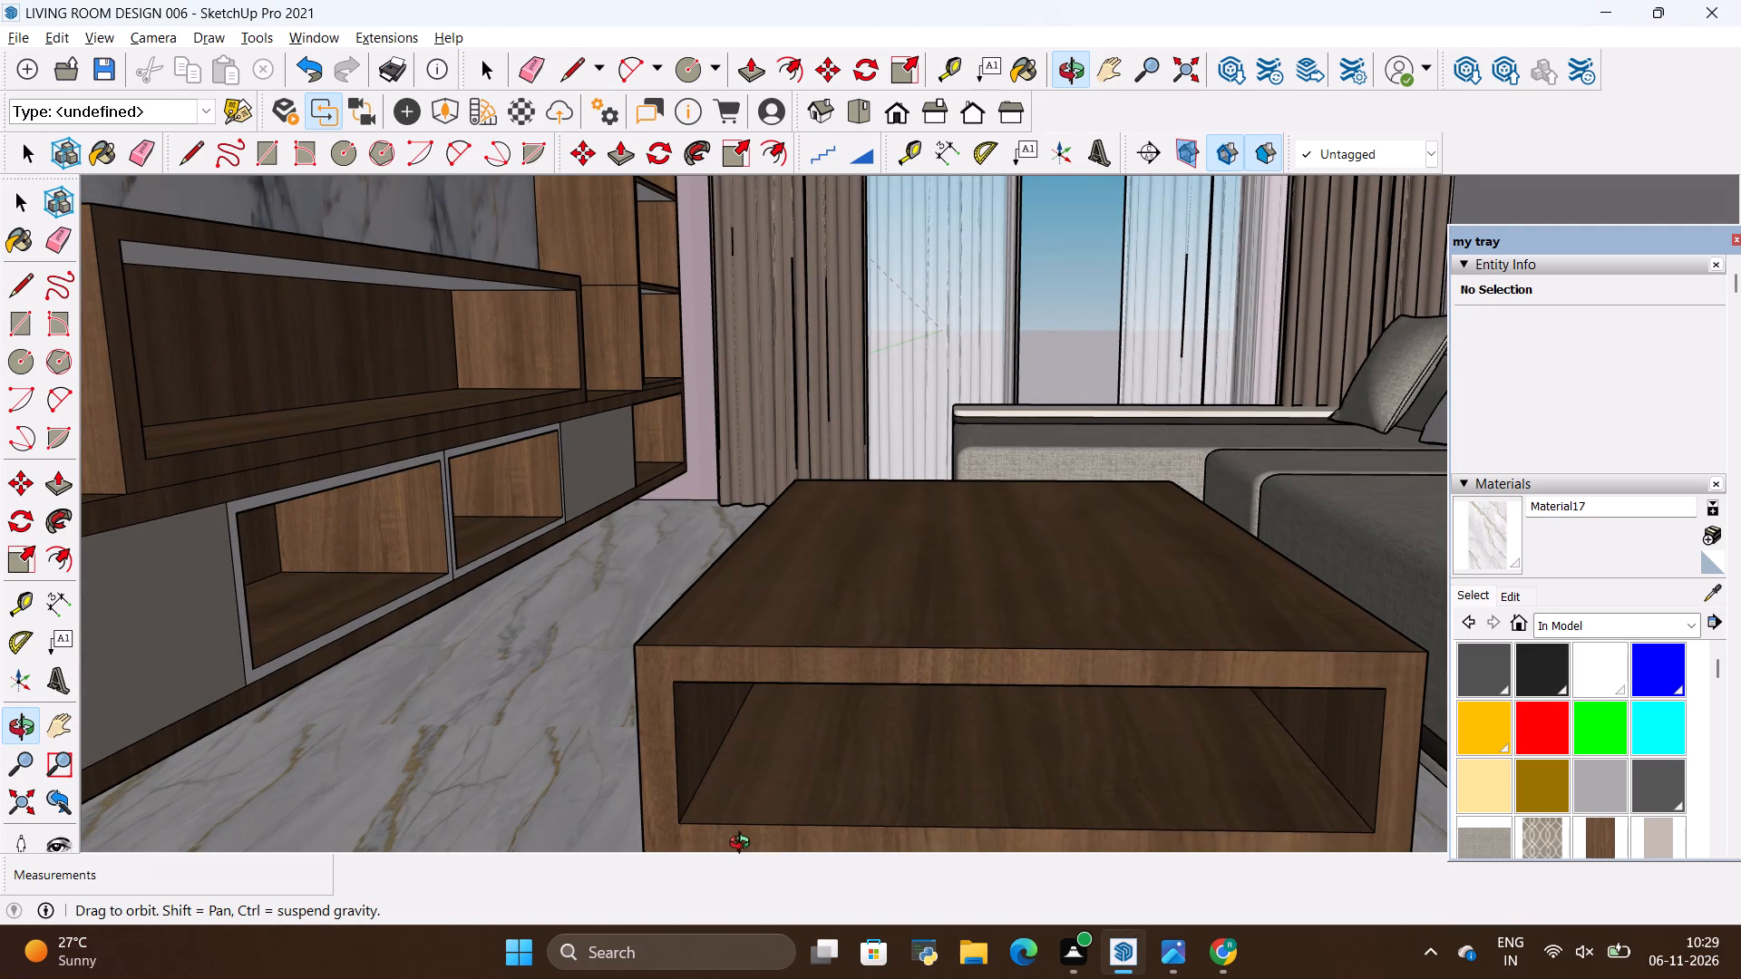
left_click_drag(705, 849, 698, 746)
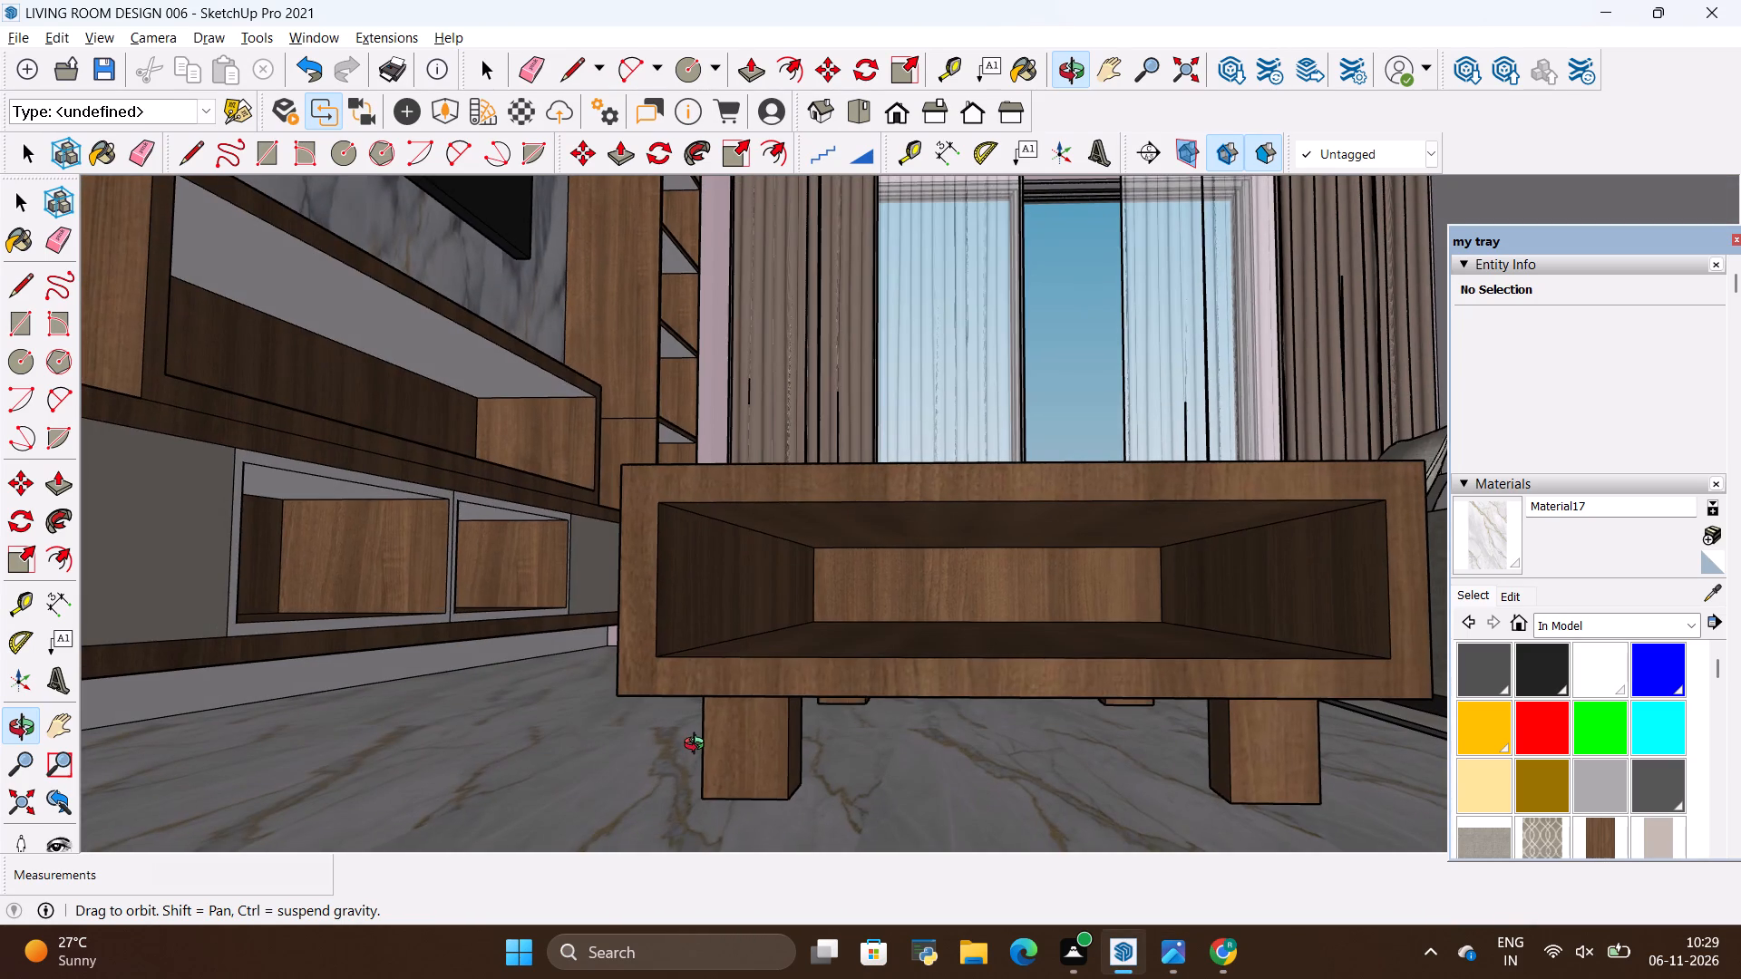
left_click_drag(698, 746, 654, 809)
left_click_drag(853, 470, 875, 686)
scroll(889, 625, "down", 11)
scroll(1007, 694, "up", 7)
left_click_drag(826, 714, 773, 623)
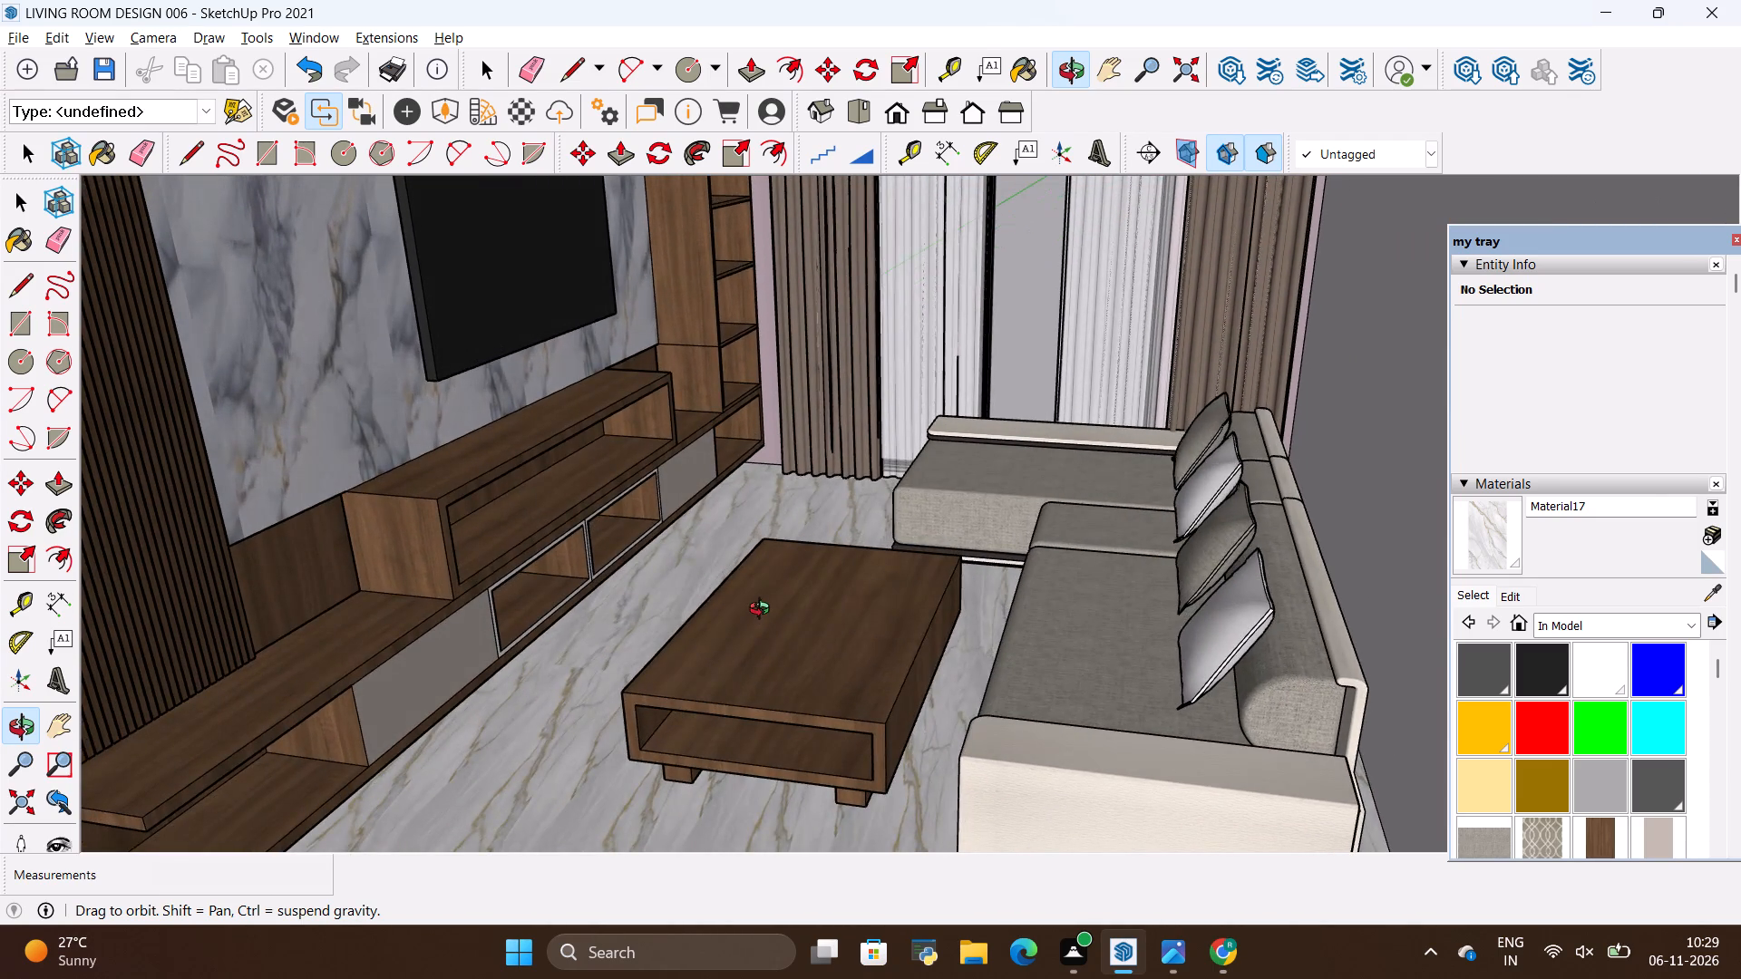
key("alt+Tab")
key("alt+Tab")
scroll(783, 599, "up", 4)
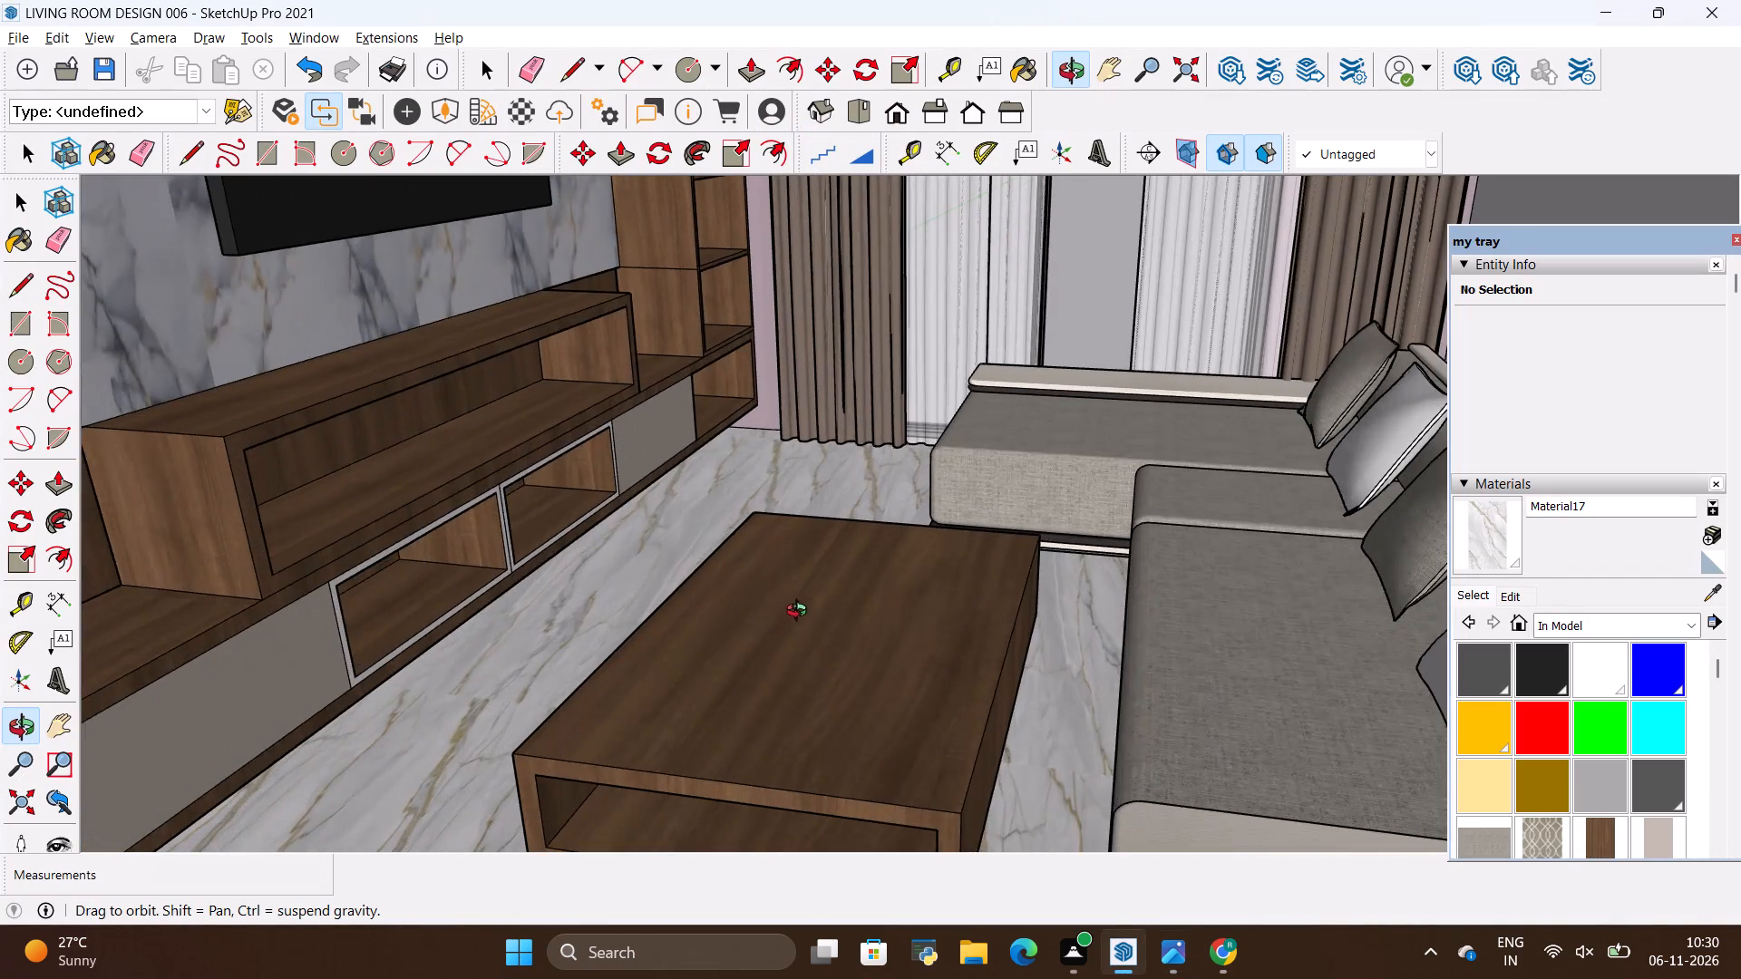
left_click_drag(762, 587, 838, 645)
key("alt+Tab")
key("alt+Tab")
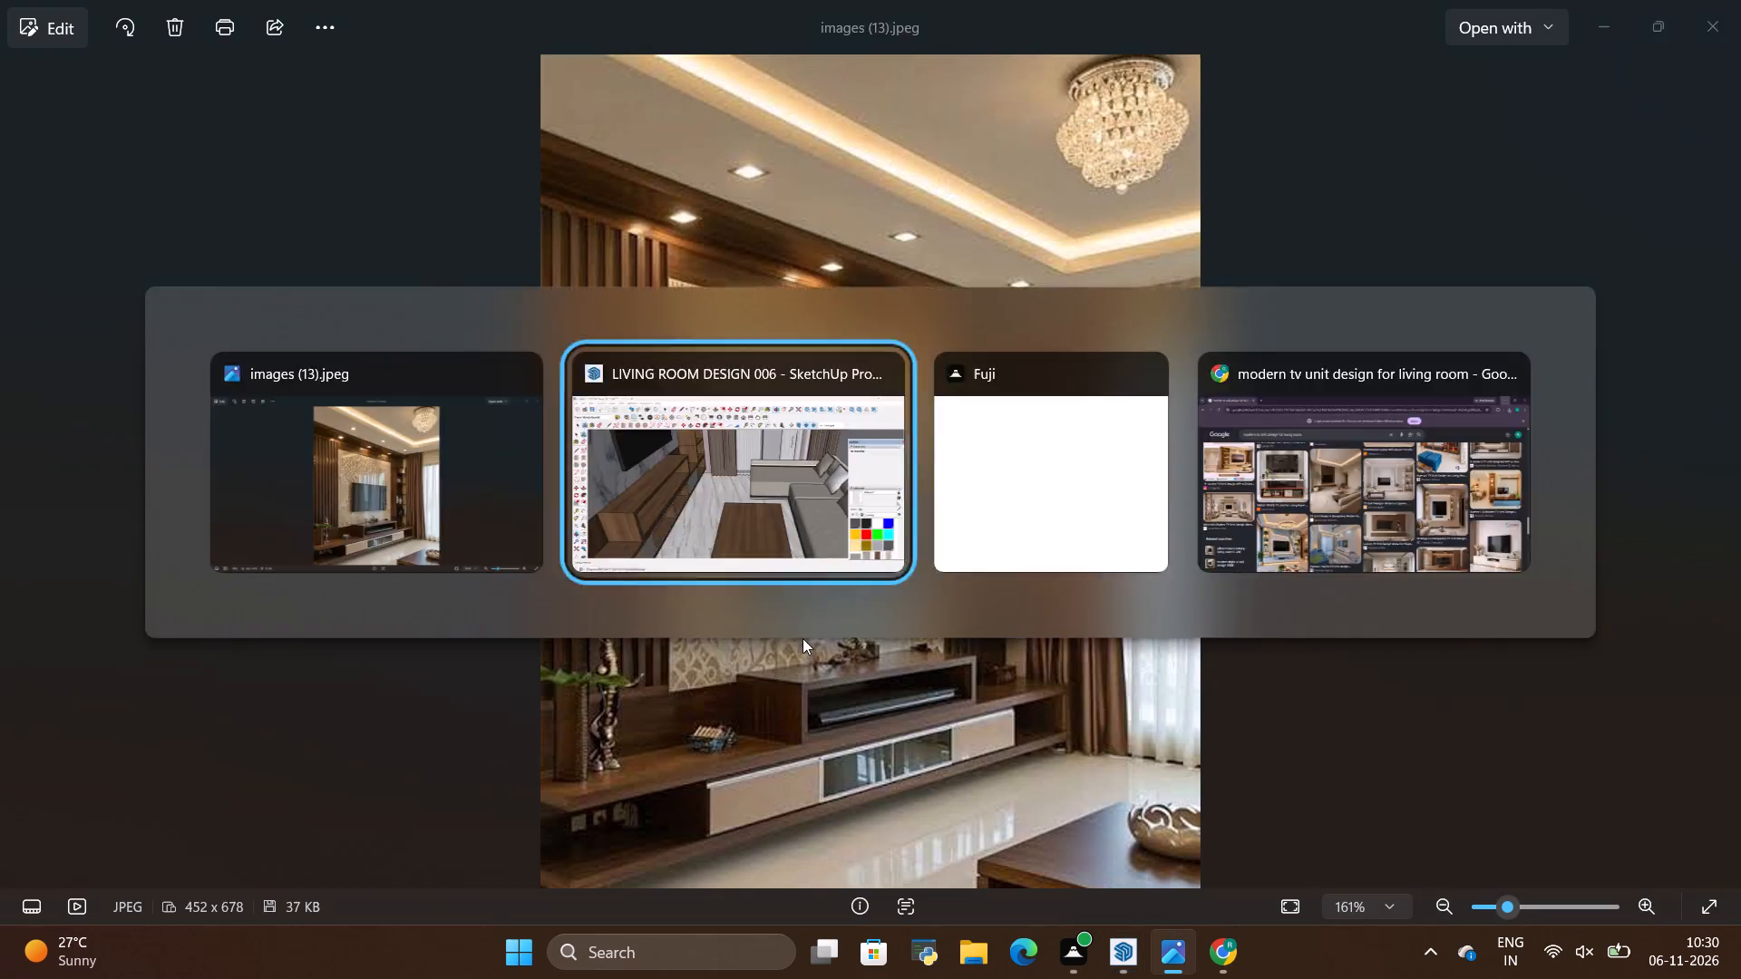
Create another white marble material from the current one, with the texture height set to 15'.
left_click(1710, 534)
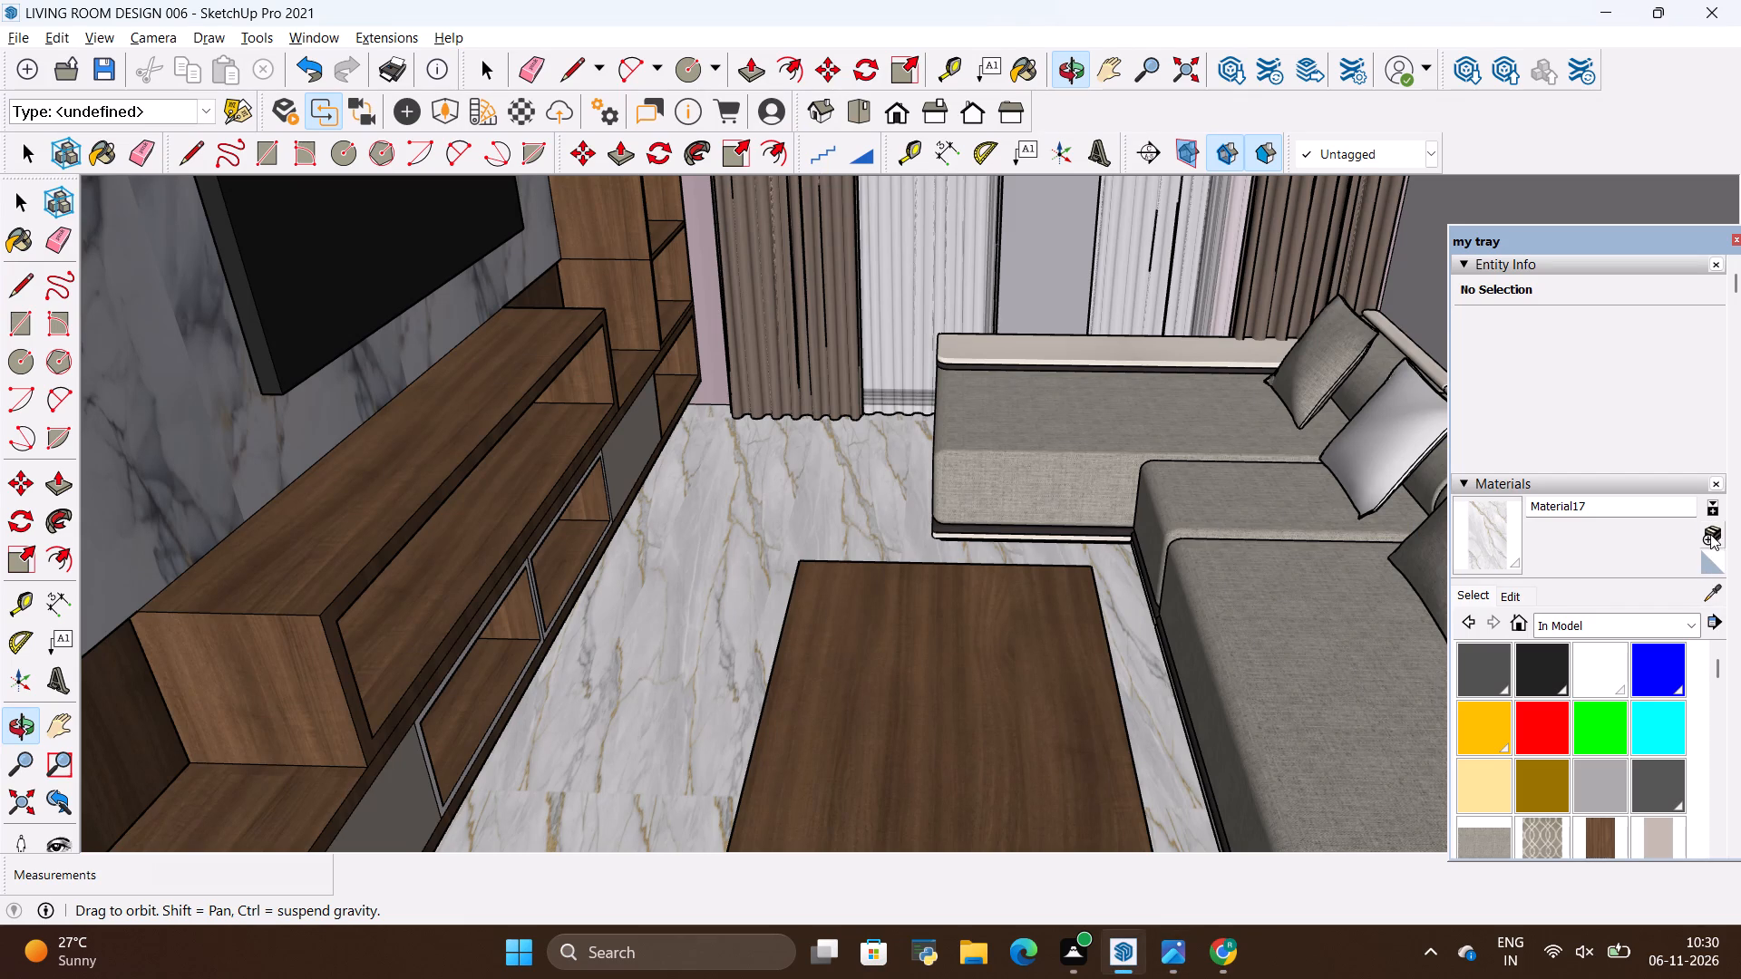
left_click(812, 608)
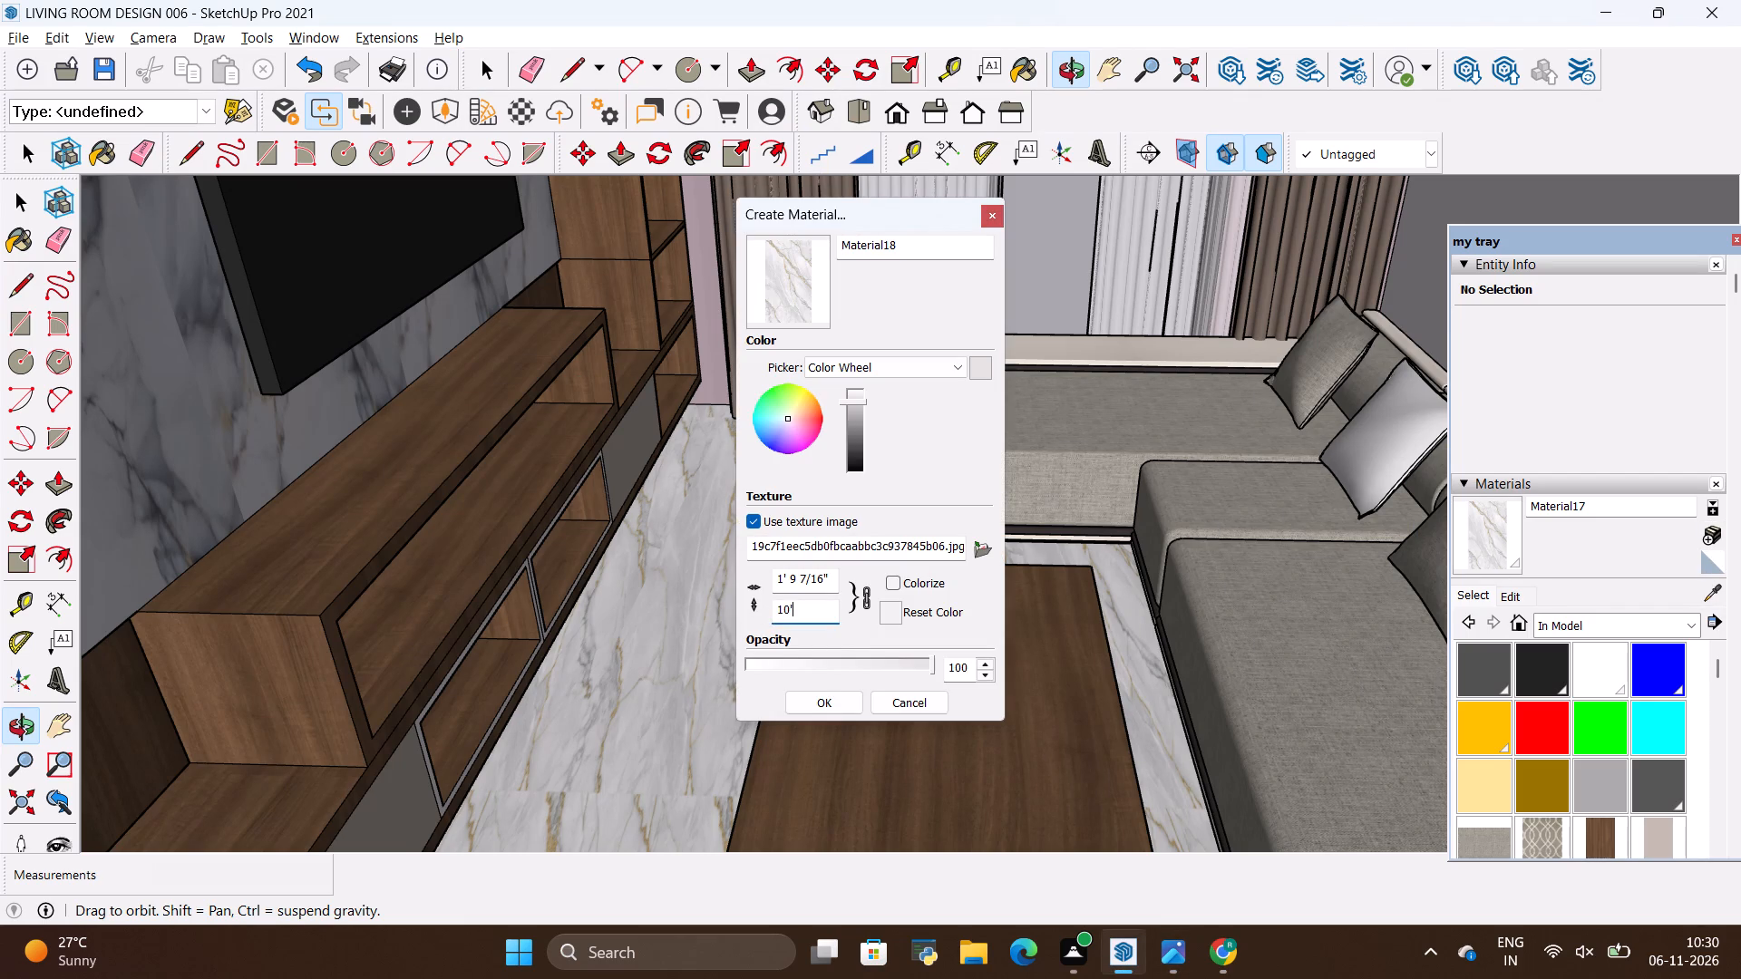
key("BackSpace")
key("BackSpace")
key("5")
key("apostrophe")
key("Return")
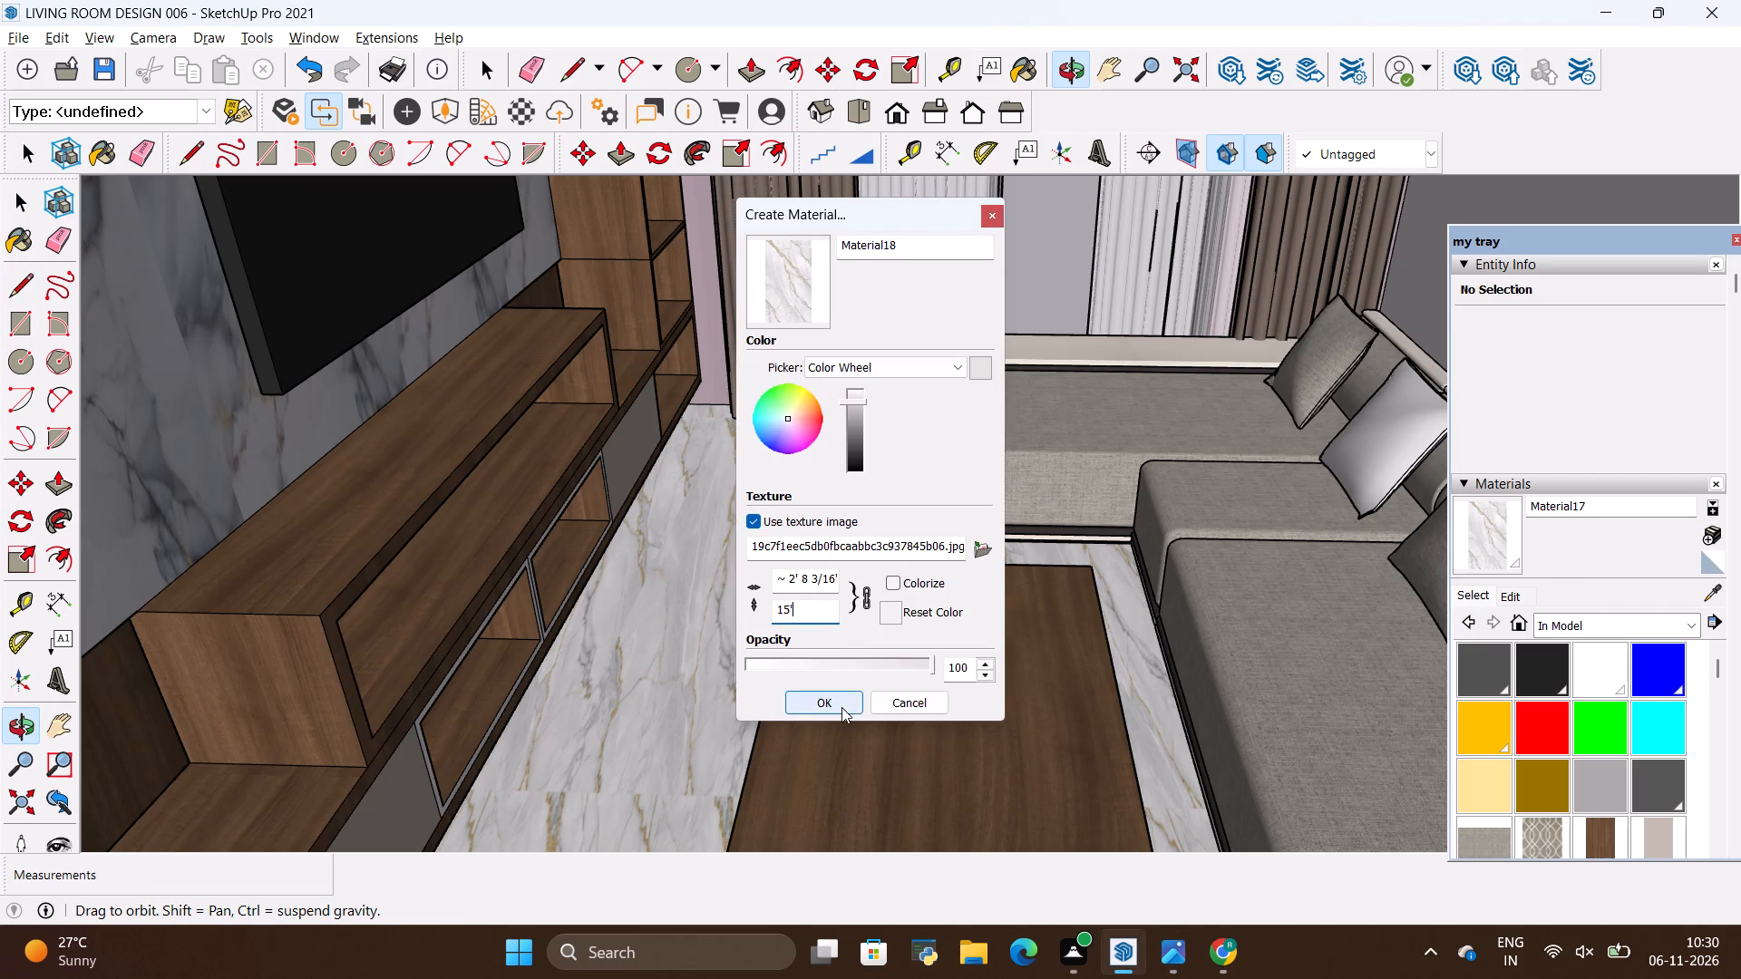
left_click(841, 707)
Repaint the living room floor with the new 15' white marble material.
left_click(1500, 557)
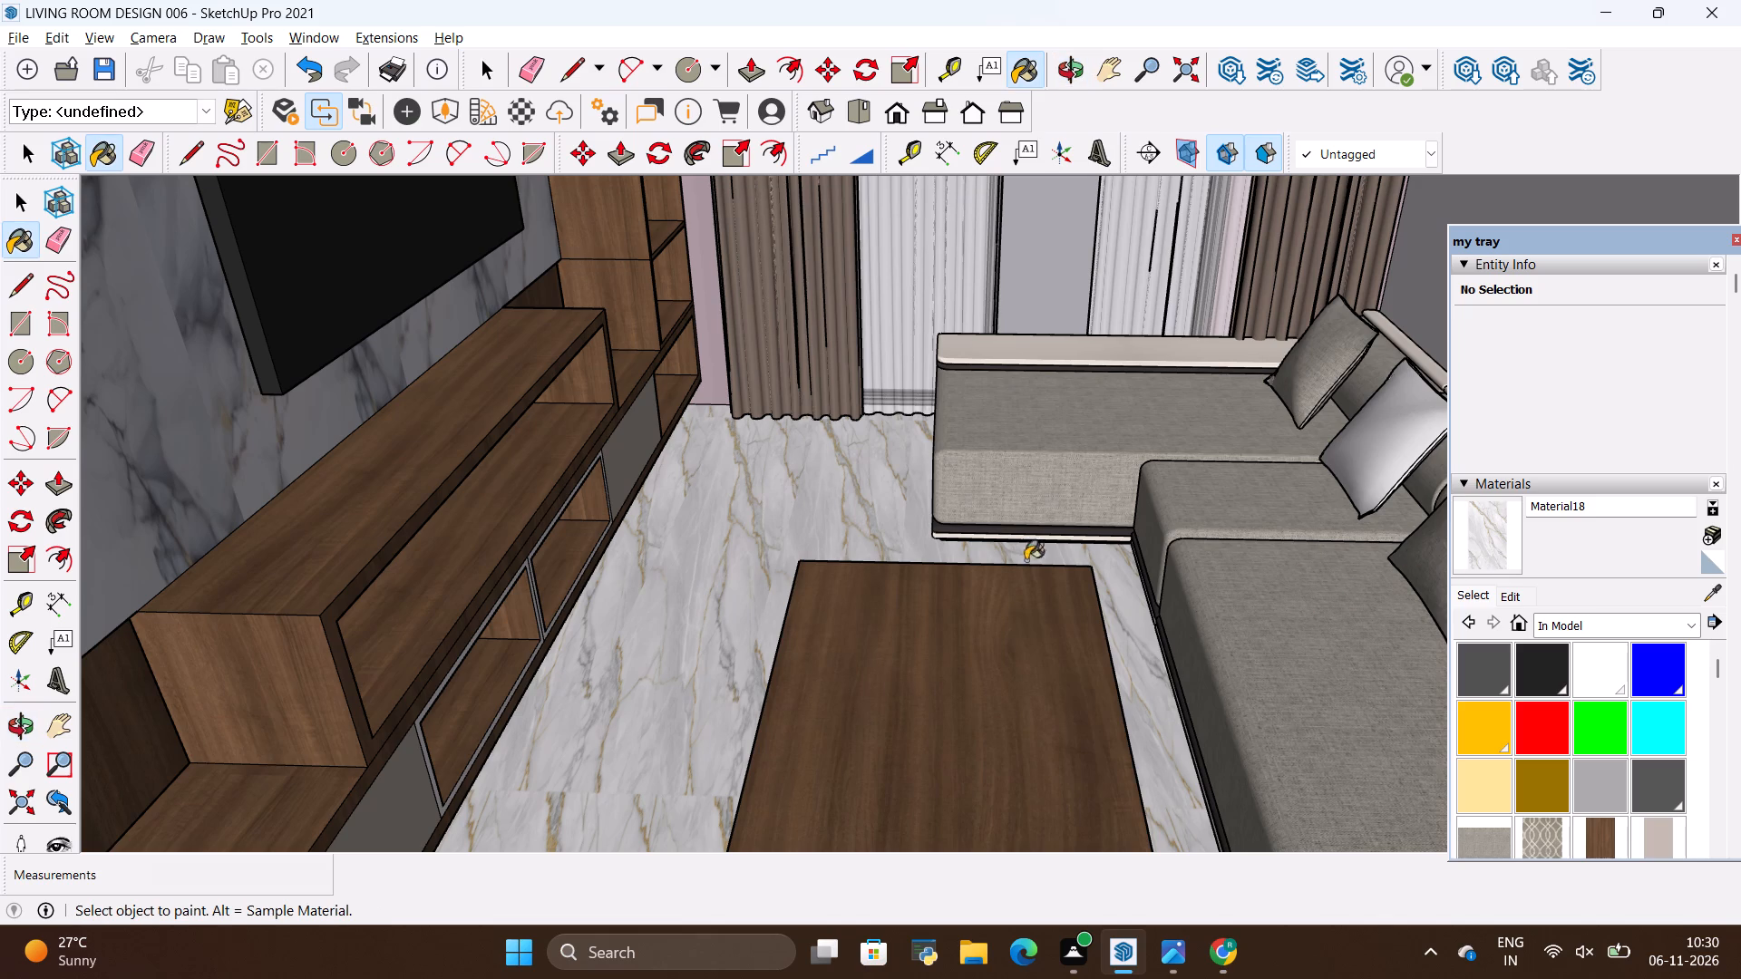
left_click(836, 545)
key("space")
key("space")
left_click(730, 541)
scroll(737, 535, "down", 2)
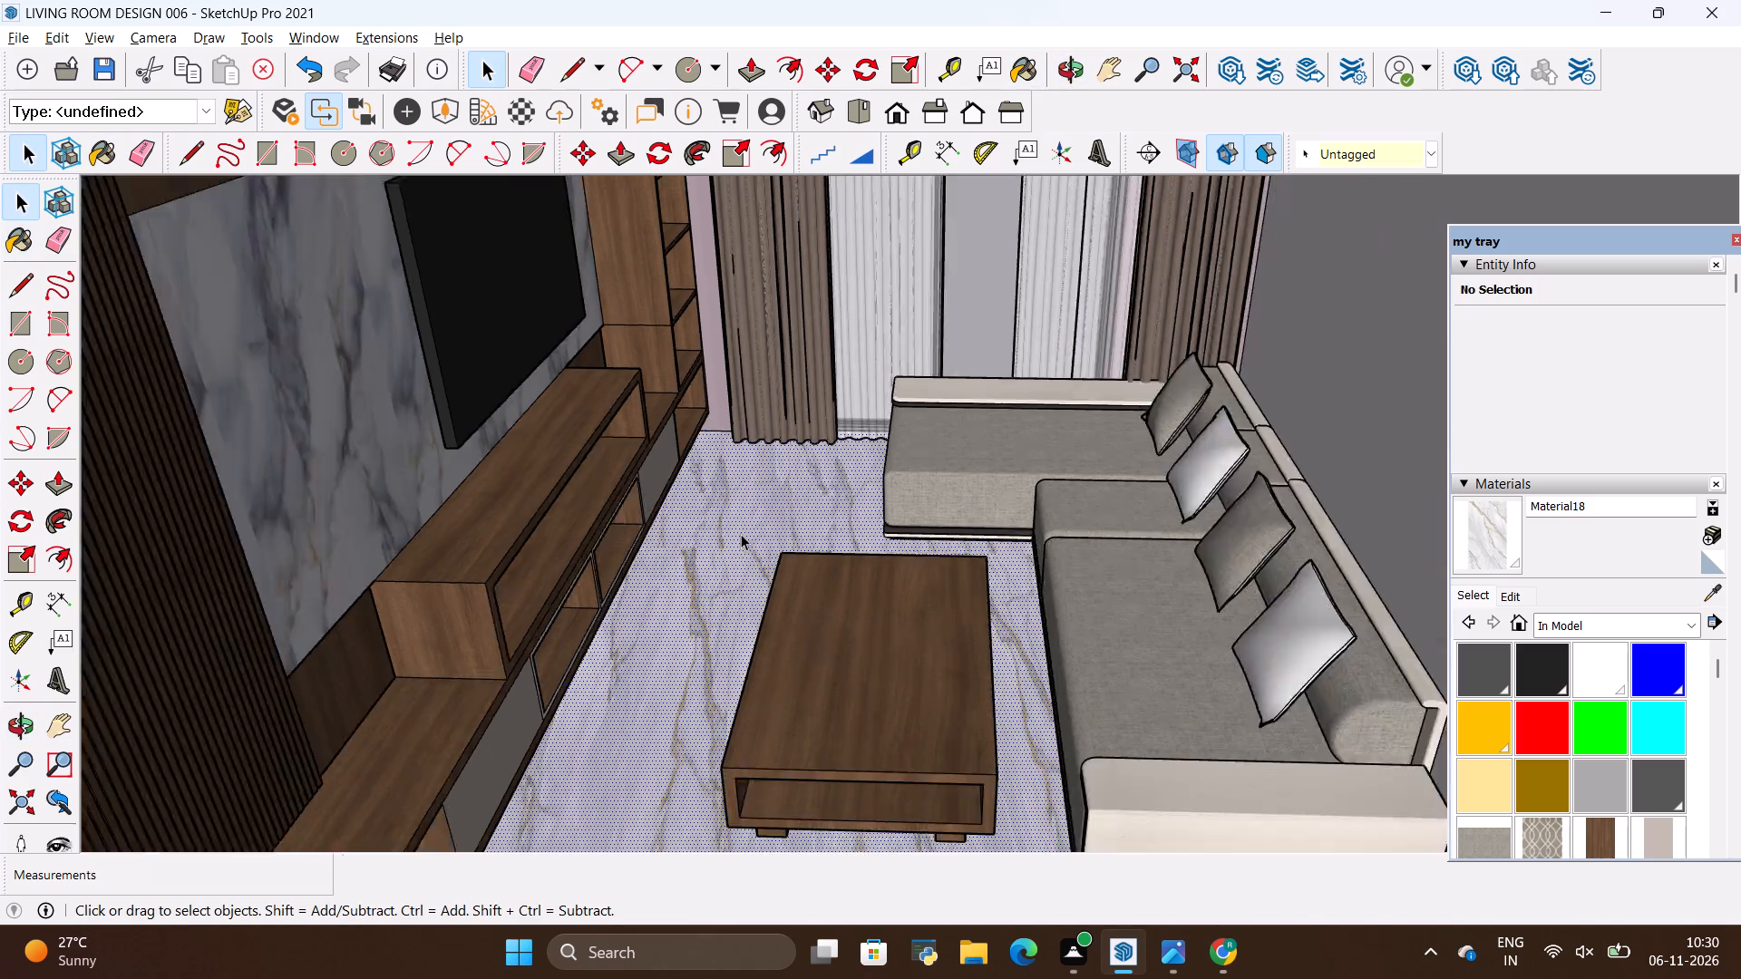
scroll(741, 534, "down", 7)
key("space")
left_click(258, 425)
Examine the living room from several angles, checking the marble floor against the TV unit, sofa, coffee table and curtains.
scroll(872, 330, "up", 2)
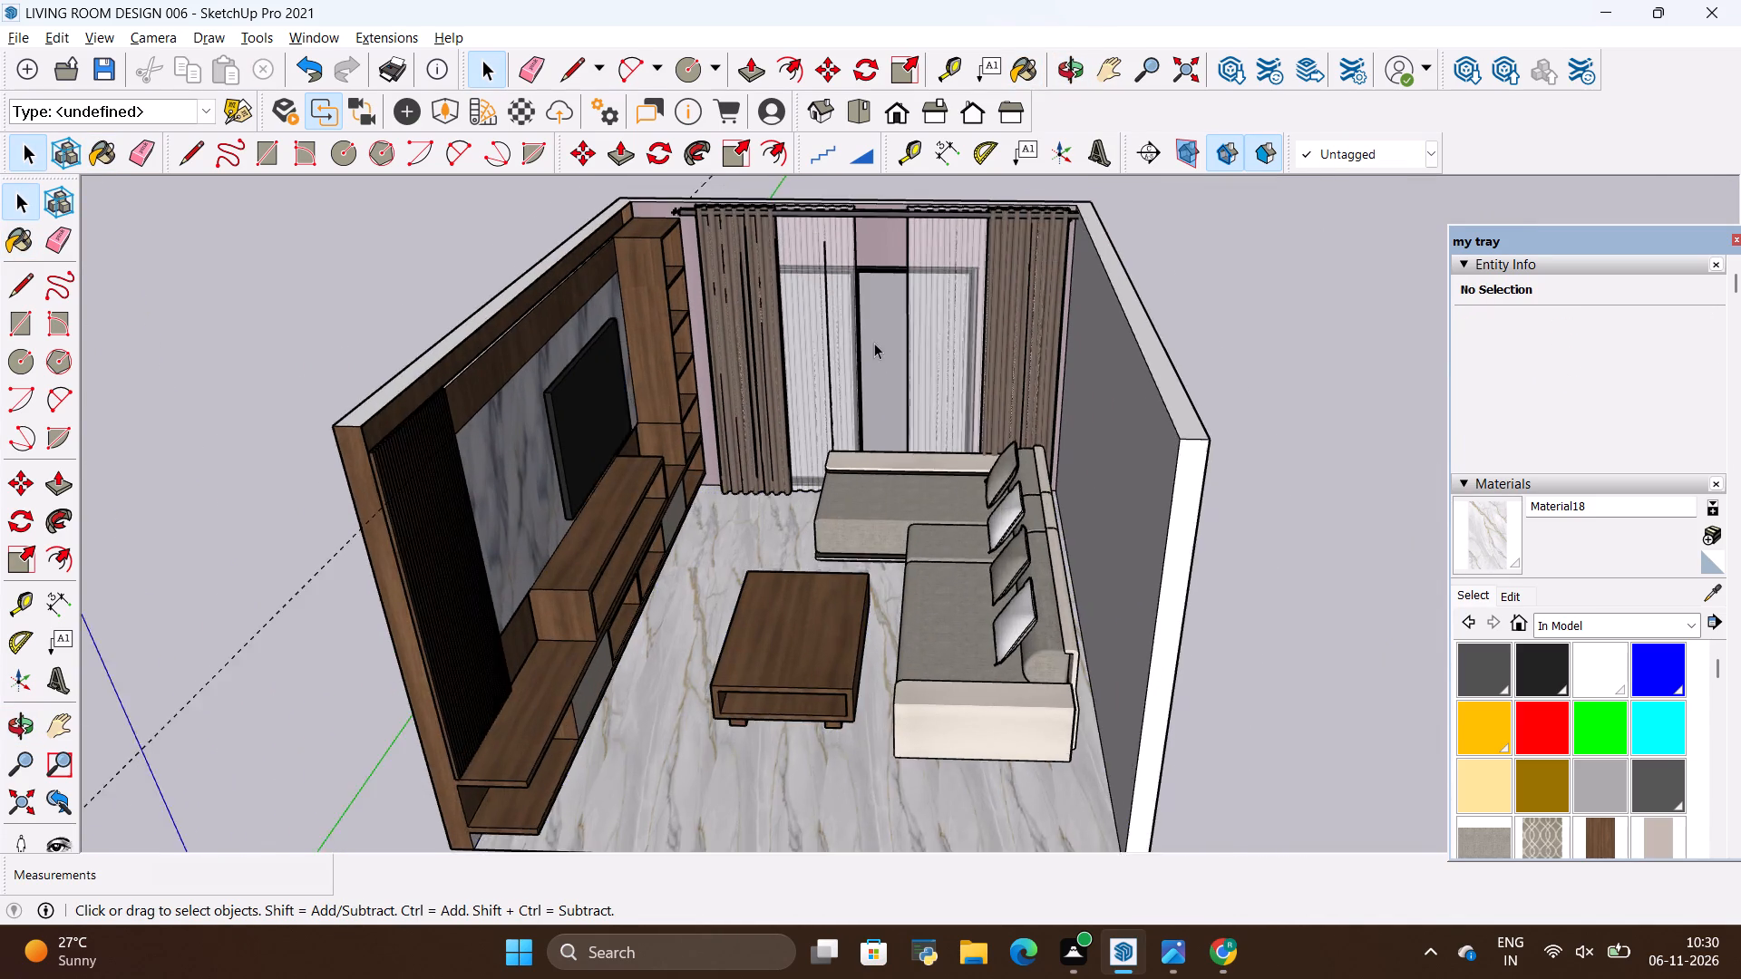
scroll(874, 343, "up", 3)
scroll(828, 577, "up", 1)
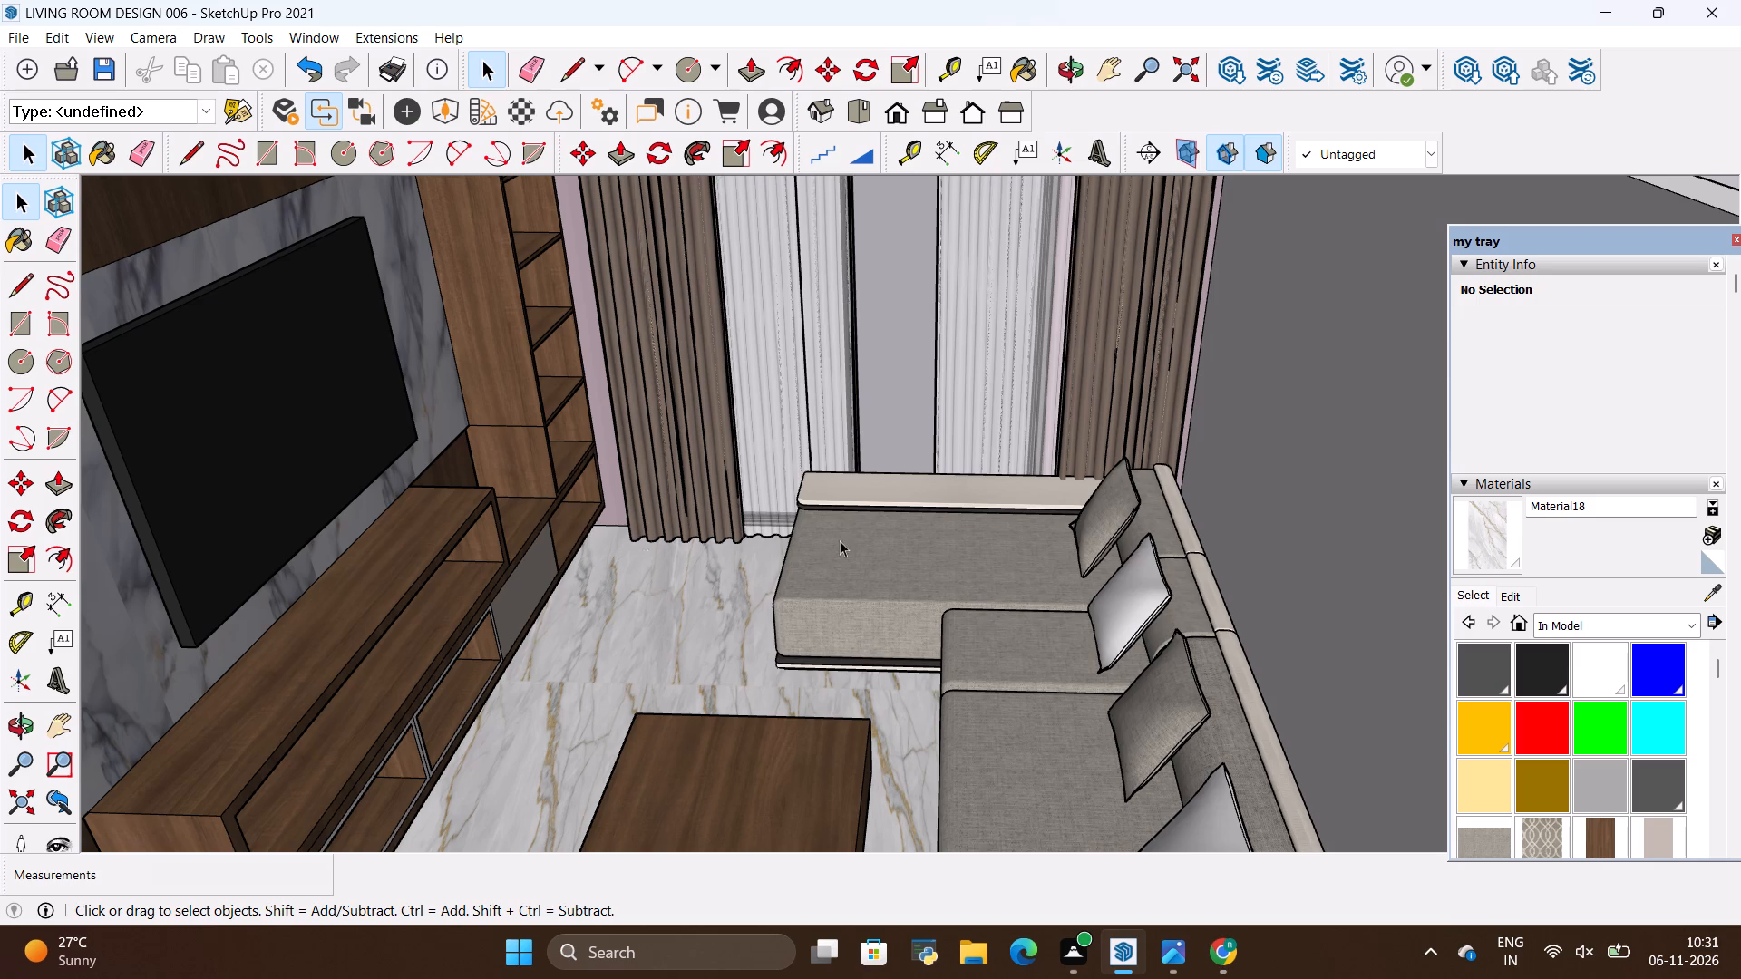
scroll(859, 548, "down", 3)
scroll(938, 720, "up", 3)
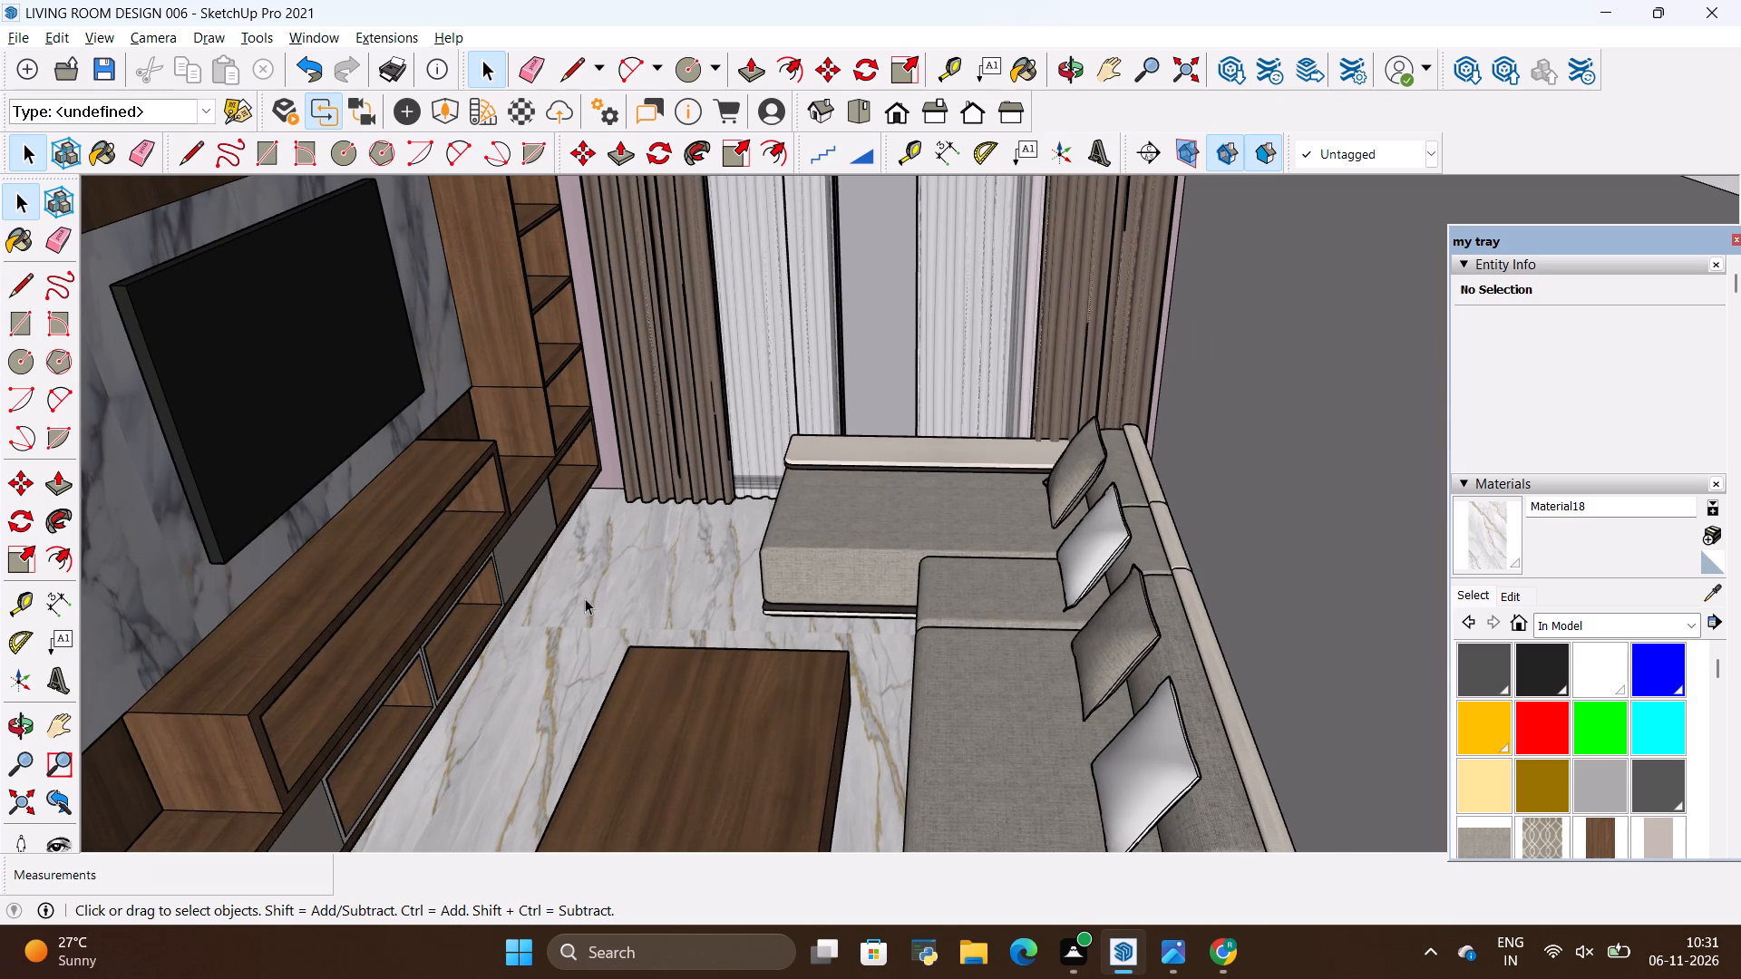
left_click(15, 721)
left_click_drag(405, 638, 409, 632)
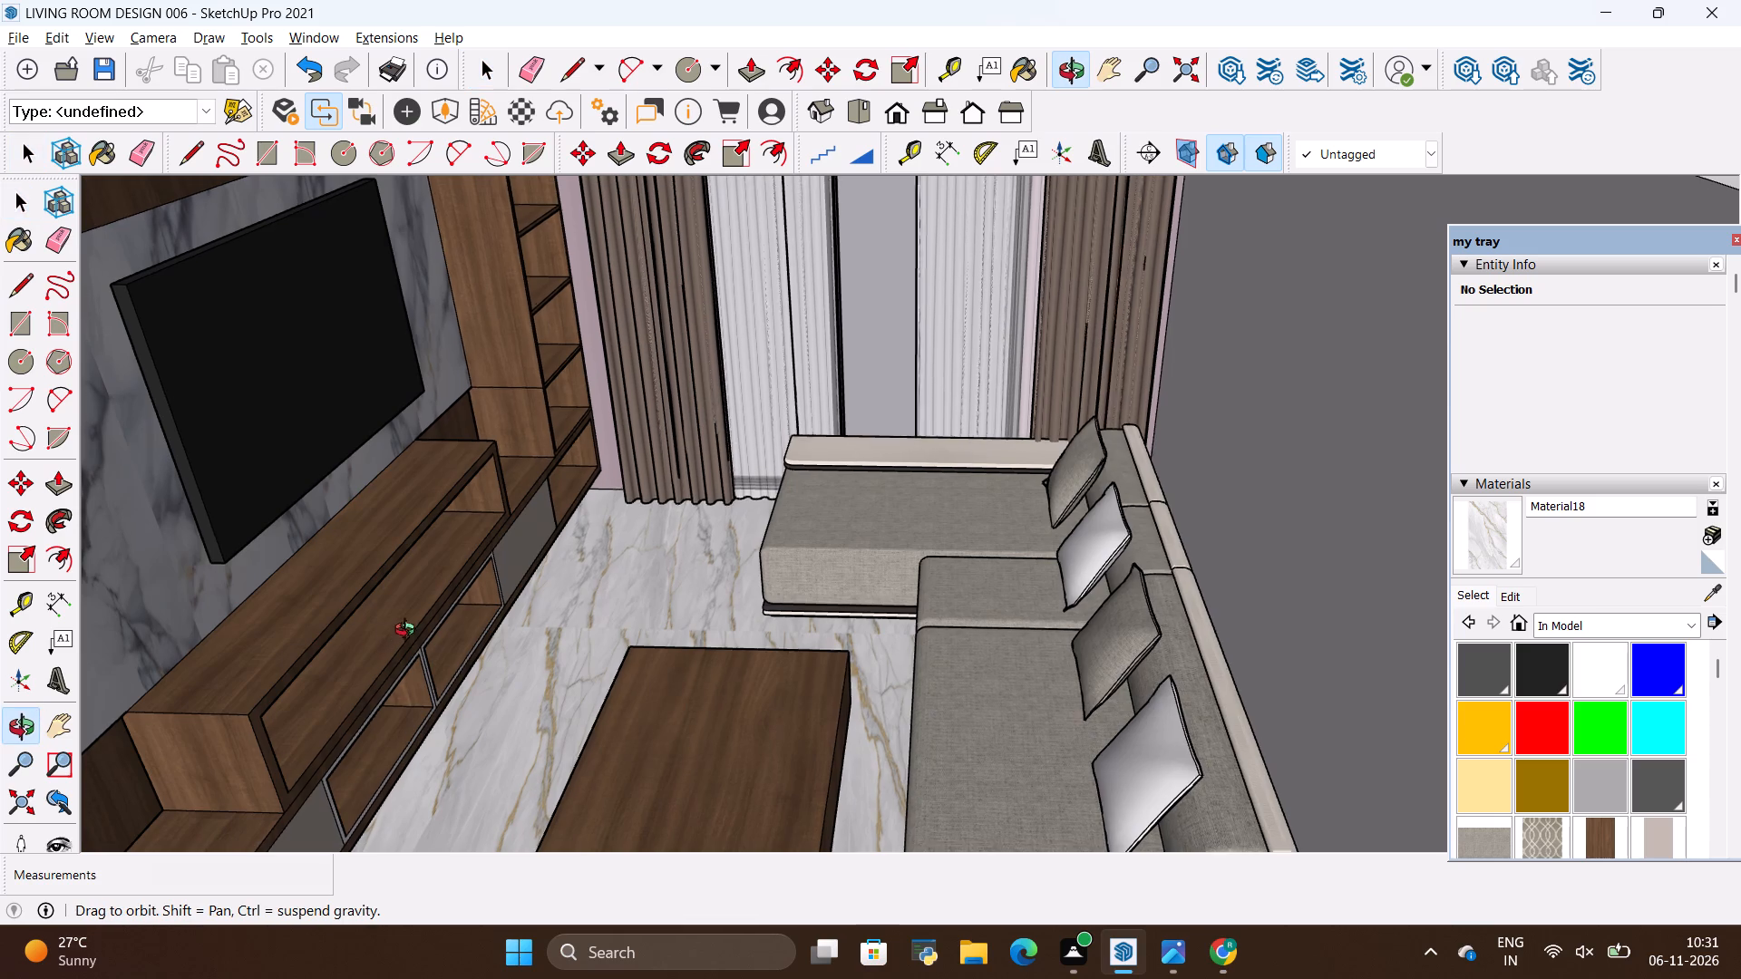
left_click_drag(409, 632, 420, 507)
scroll(562, 615, "down", 6)
scroll(611, 520, "up", 5)
left_click_drag(565, 584, 617, 499)
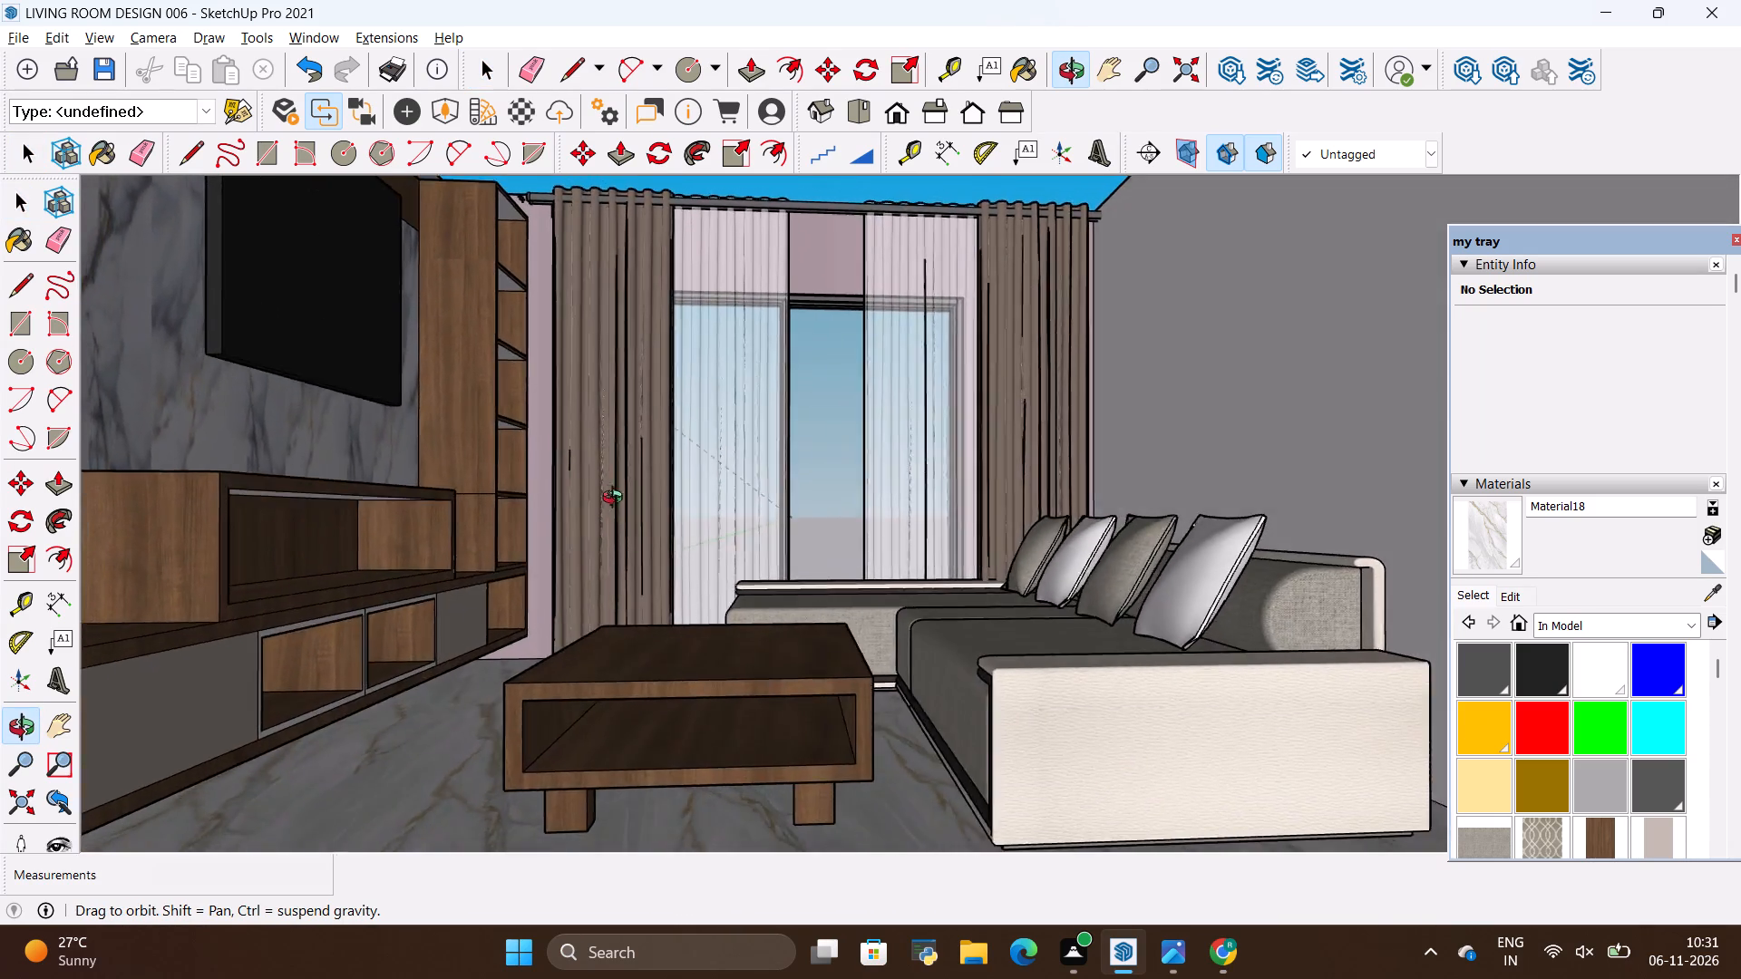
left_click_drag(617, 499, 556, 593)
scroll(1137, 489, "down", 3)
left_click_drag(939, 546, 907, 571)
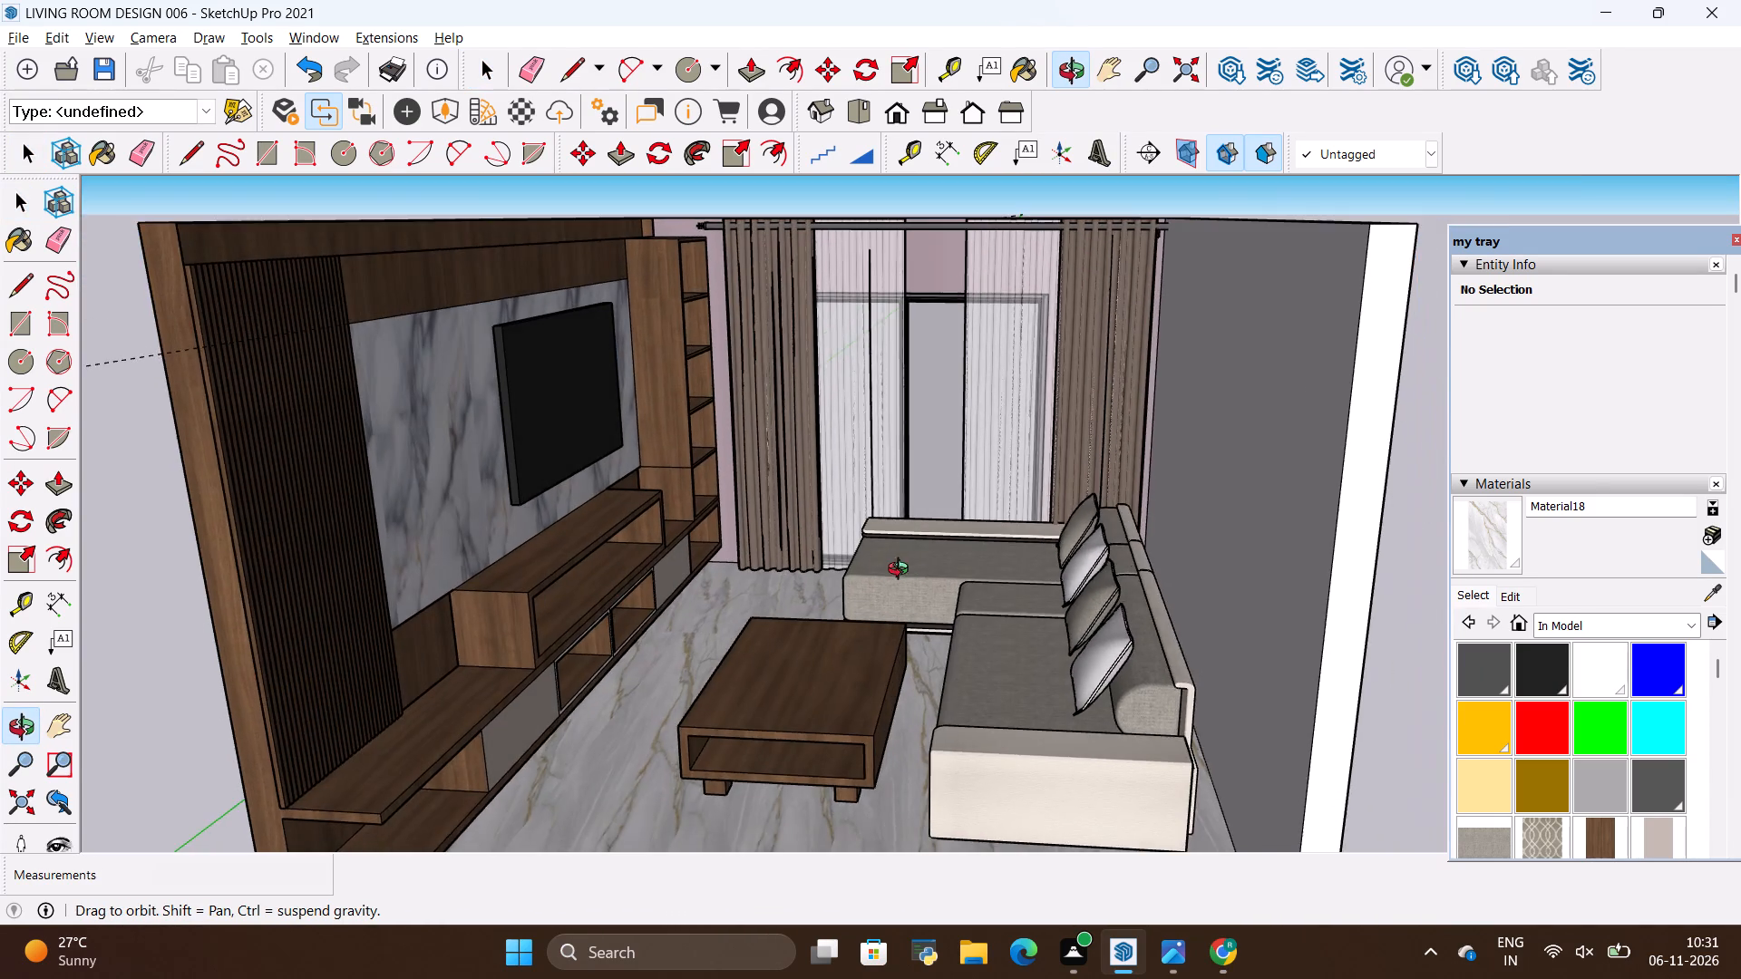
scroll(869, 560, "up", 2)
left_click_drag(870, 555, 882, 496)
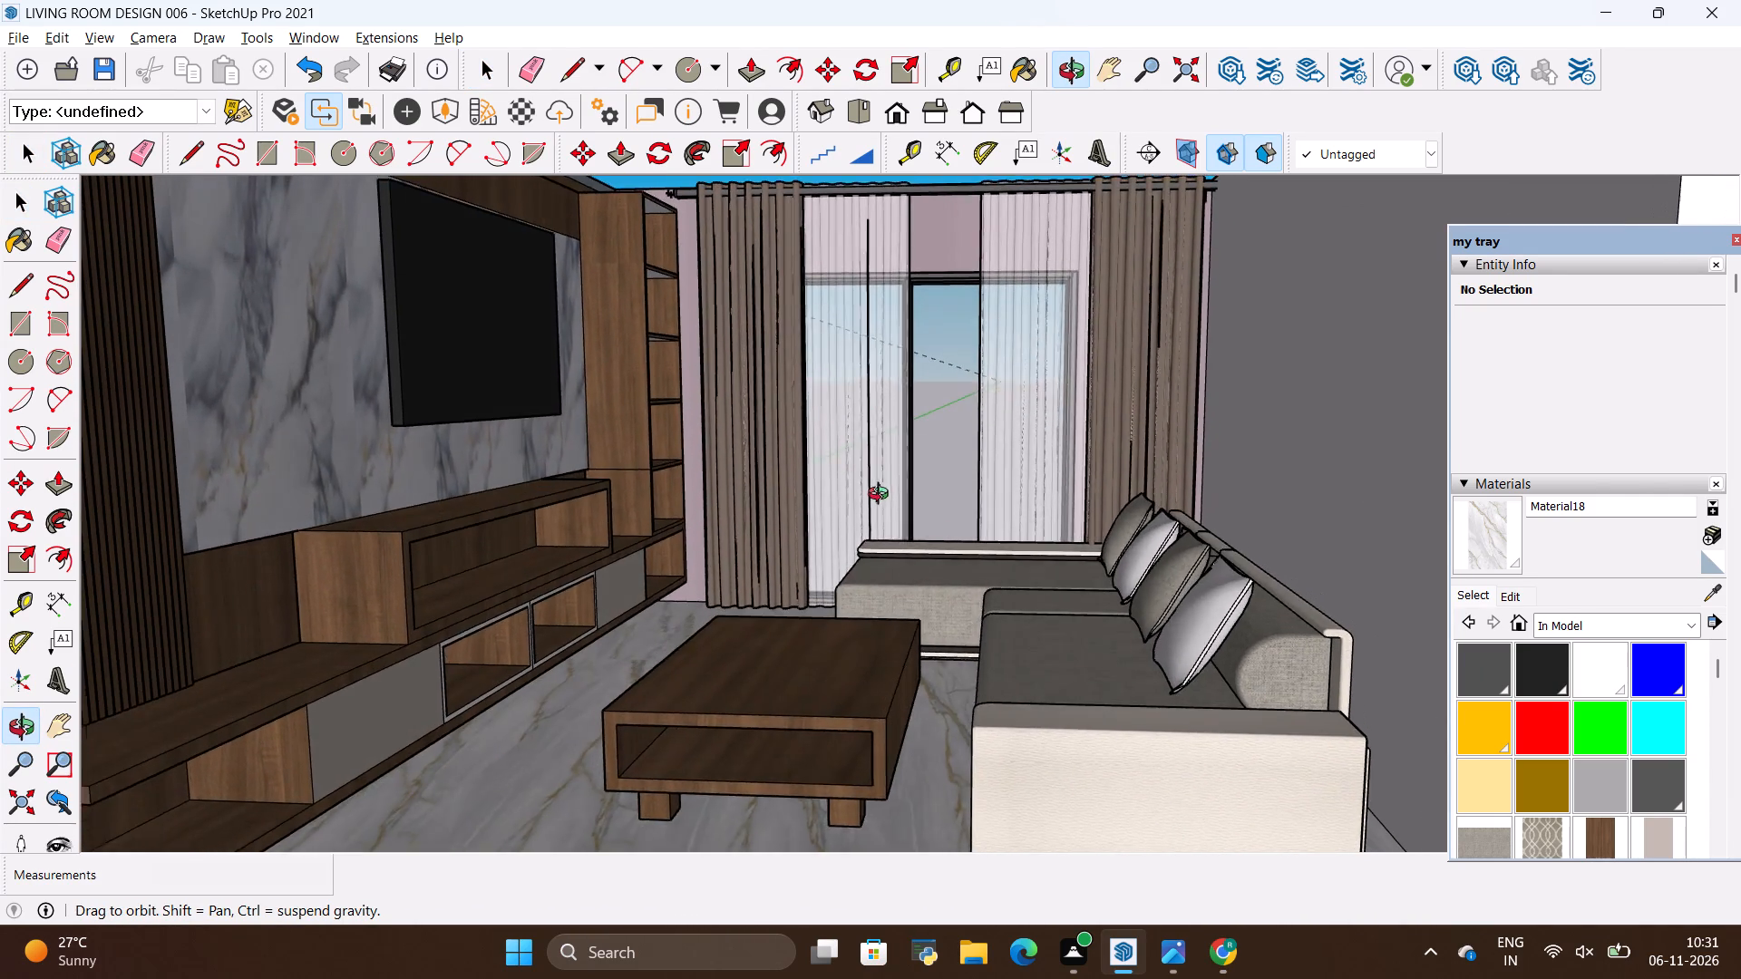
left_click_drag(882, 496, 890, 506)
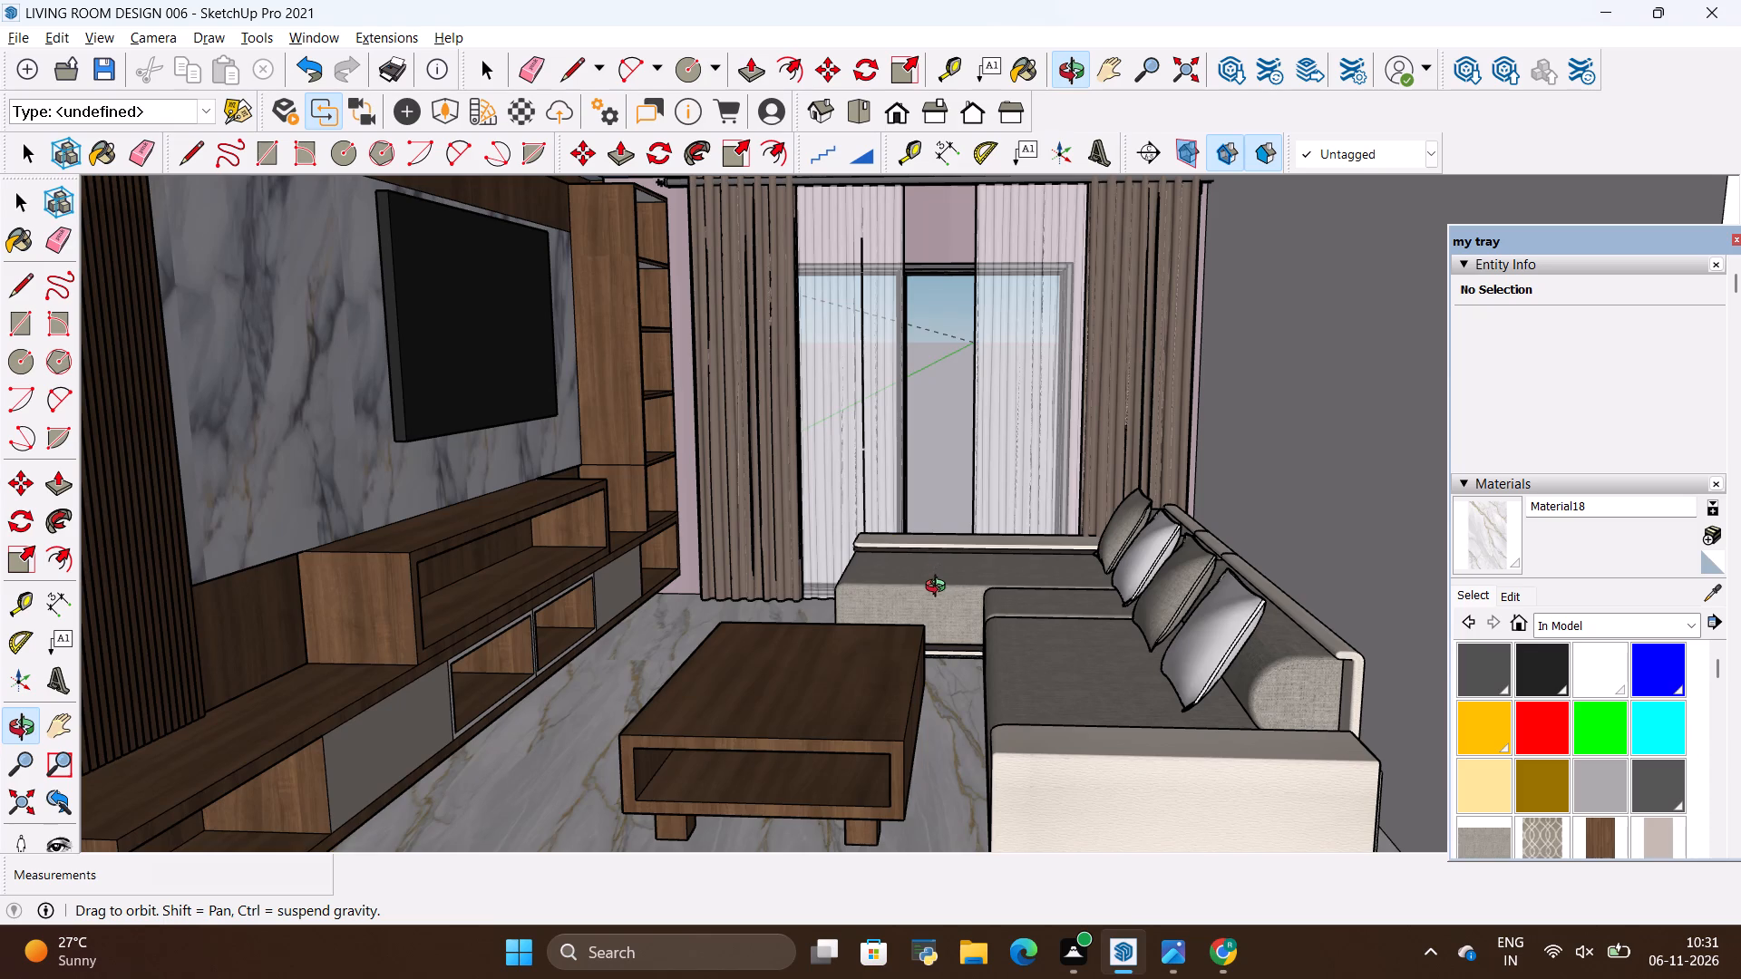
scroll(895, 587, "up", 1)
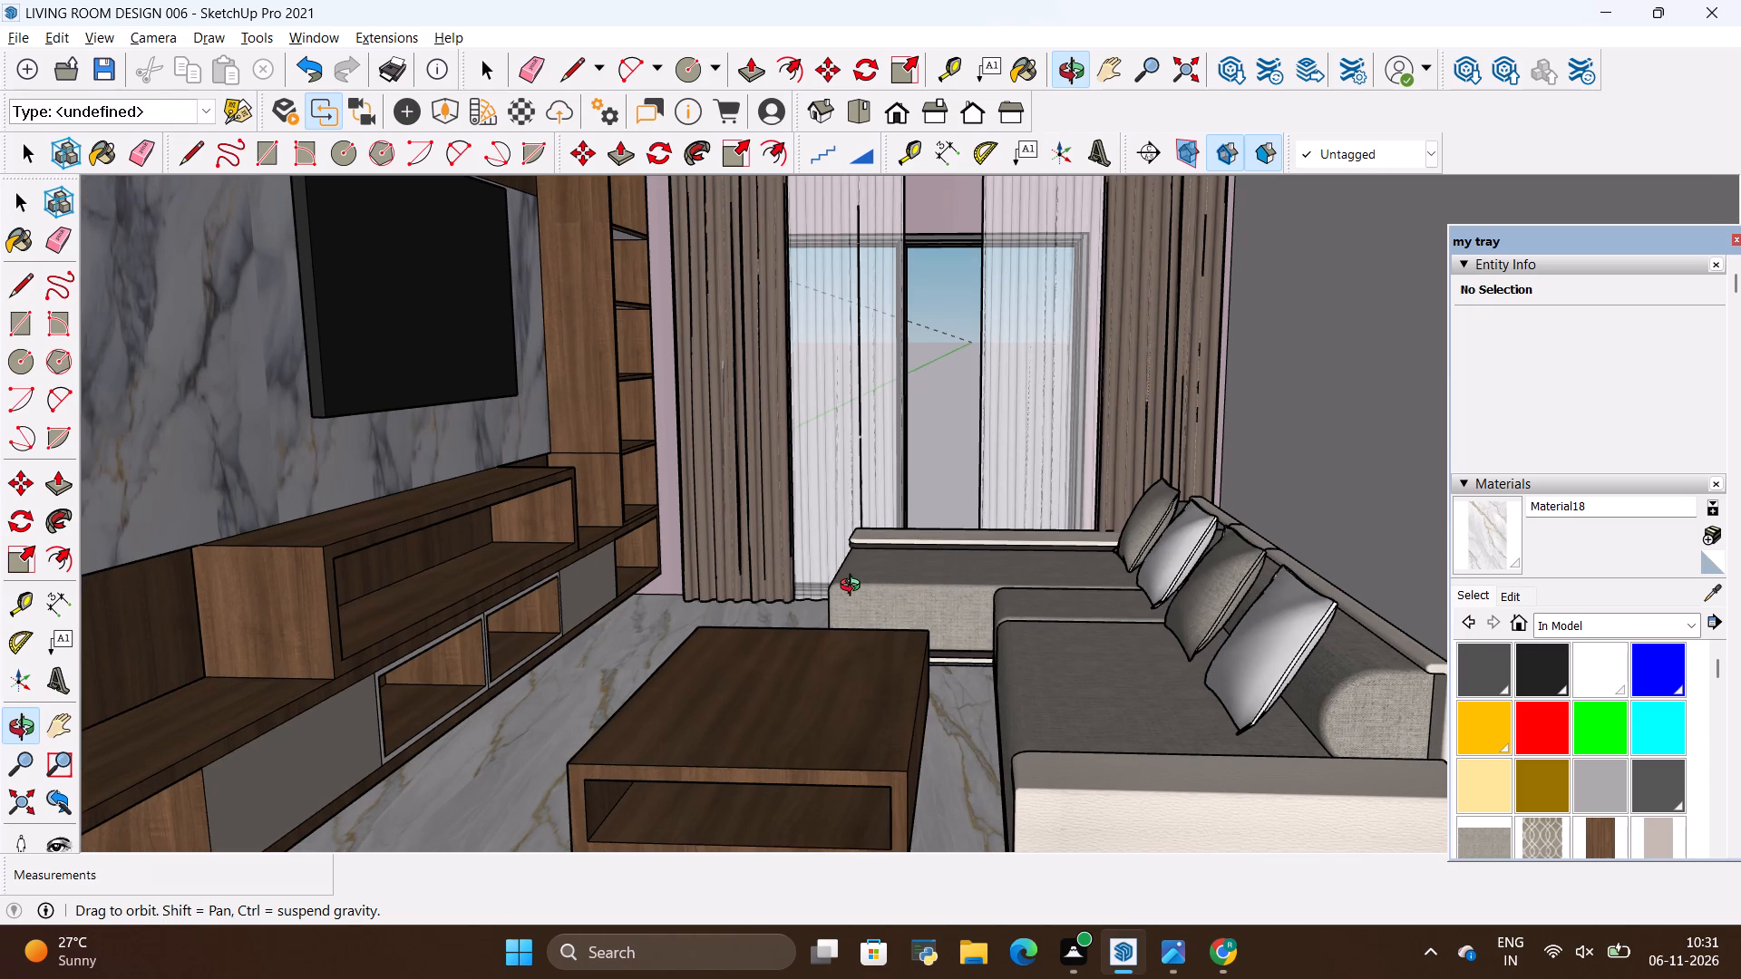
scroll(854, 587, "down", 1)
scroll(852, 586, "up", 1)
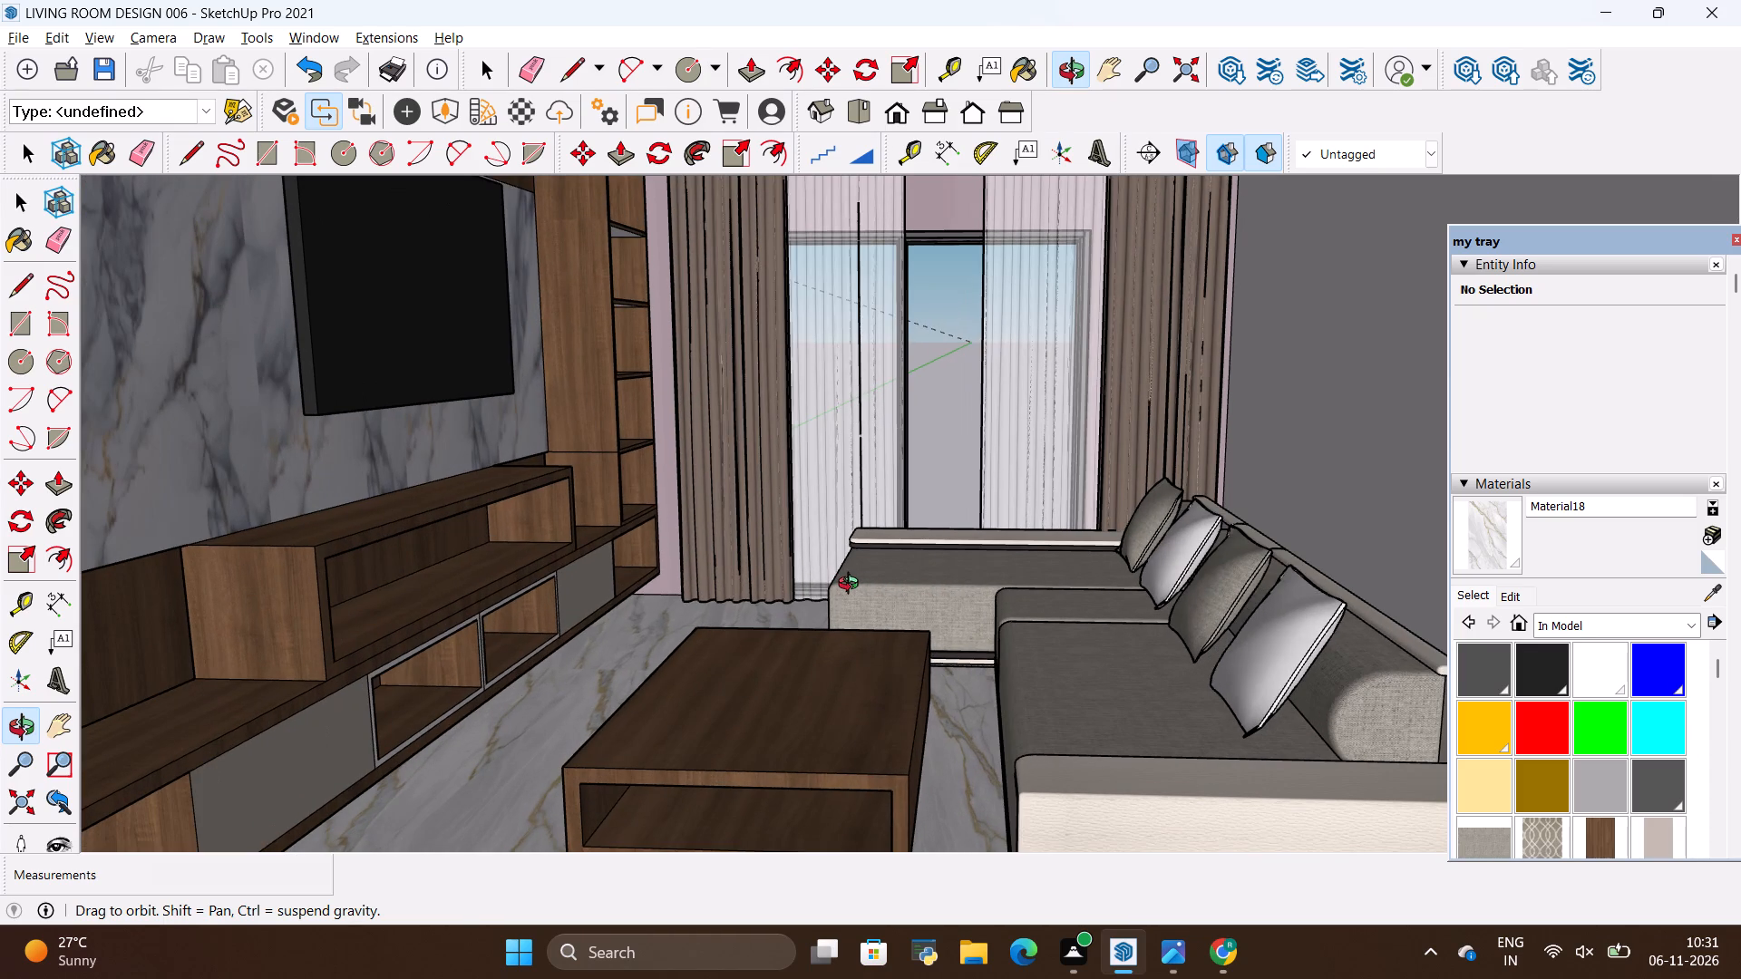
scroll(852, 586, "down", 1)
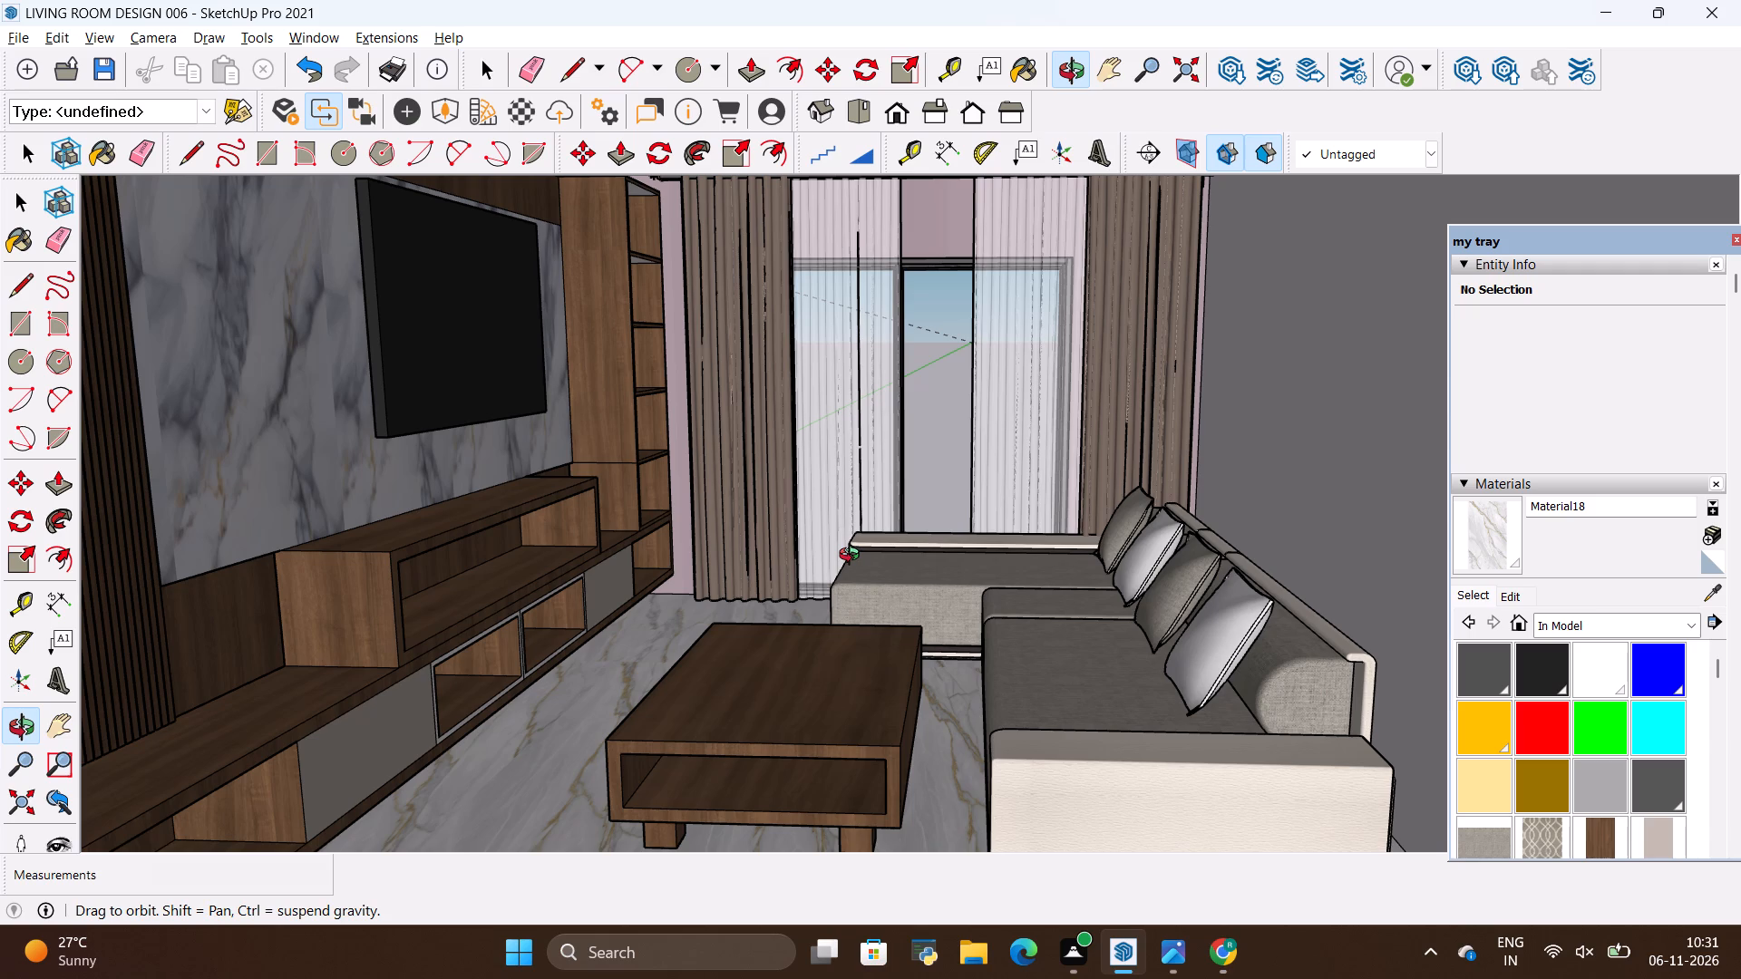
scroll(802, 521, "down", 3)
scroll(835, 503, "up", 3)
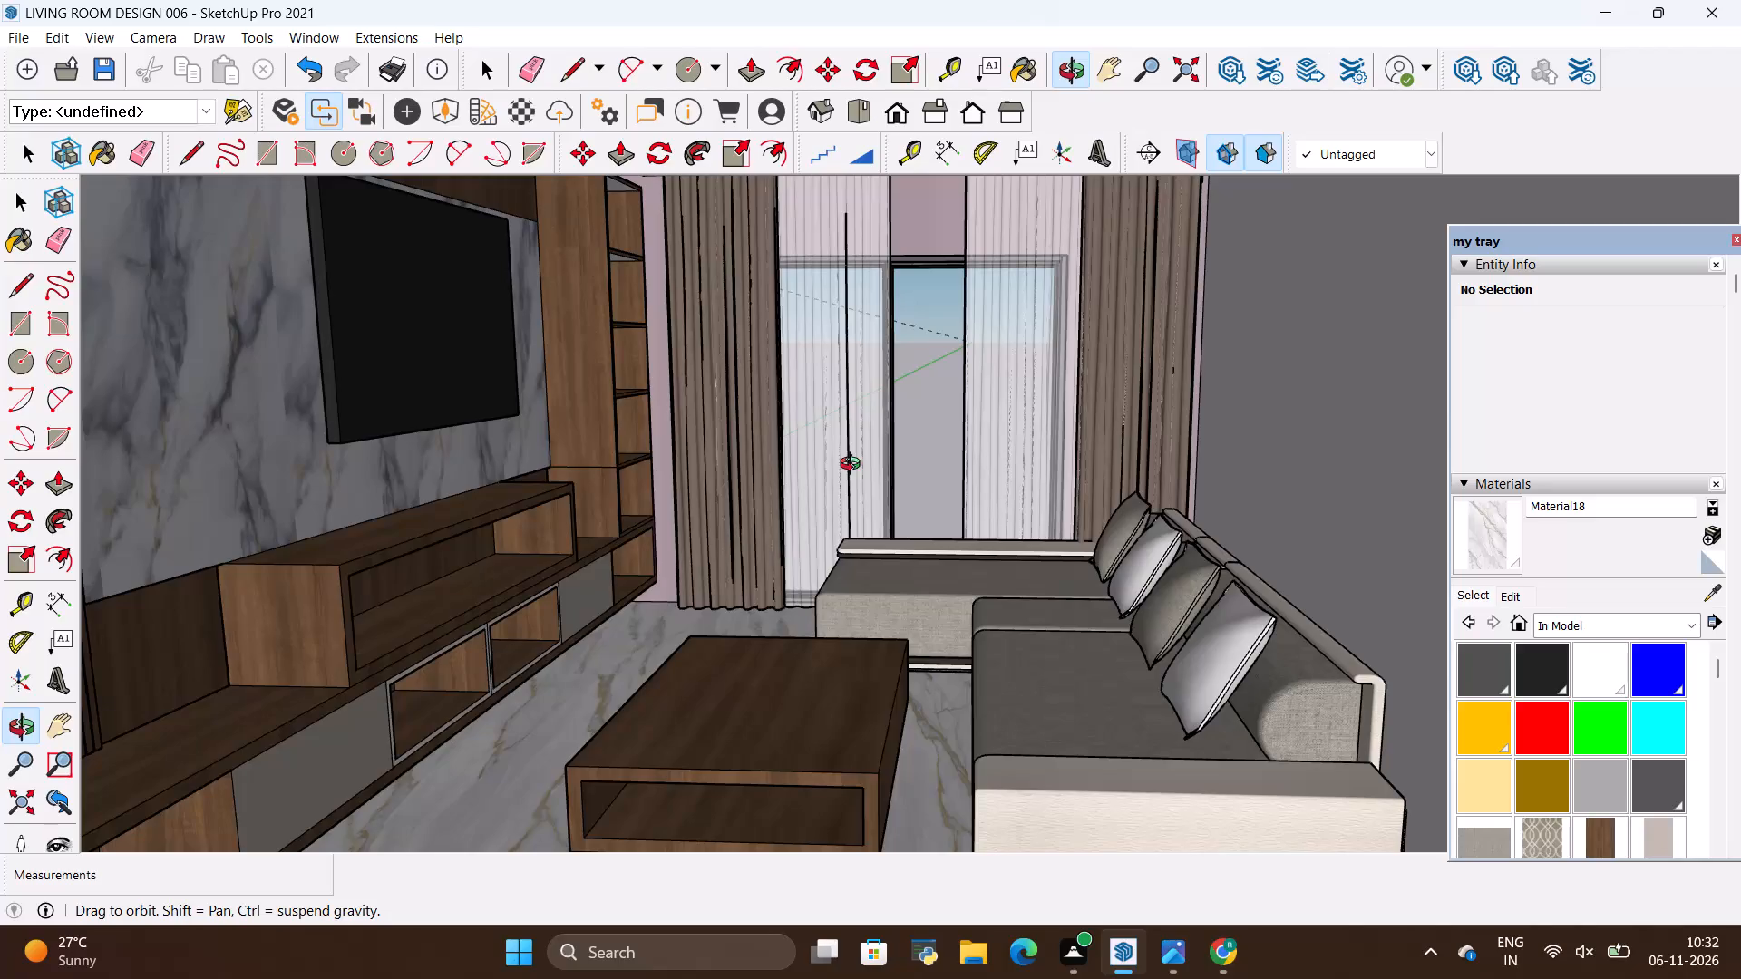
scroll(876, 451, "down", 2)
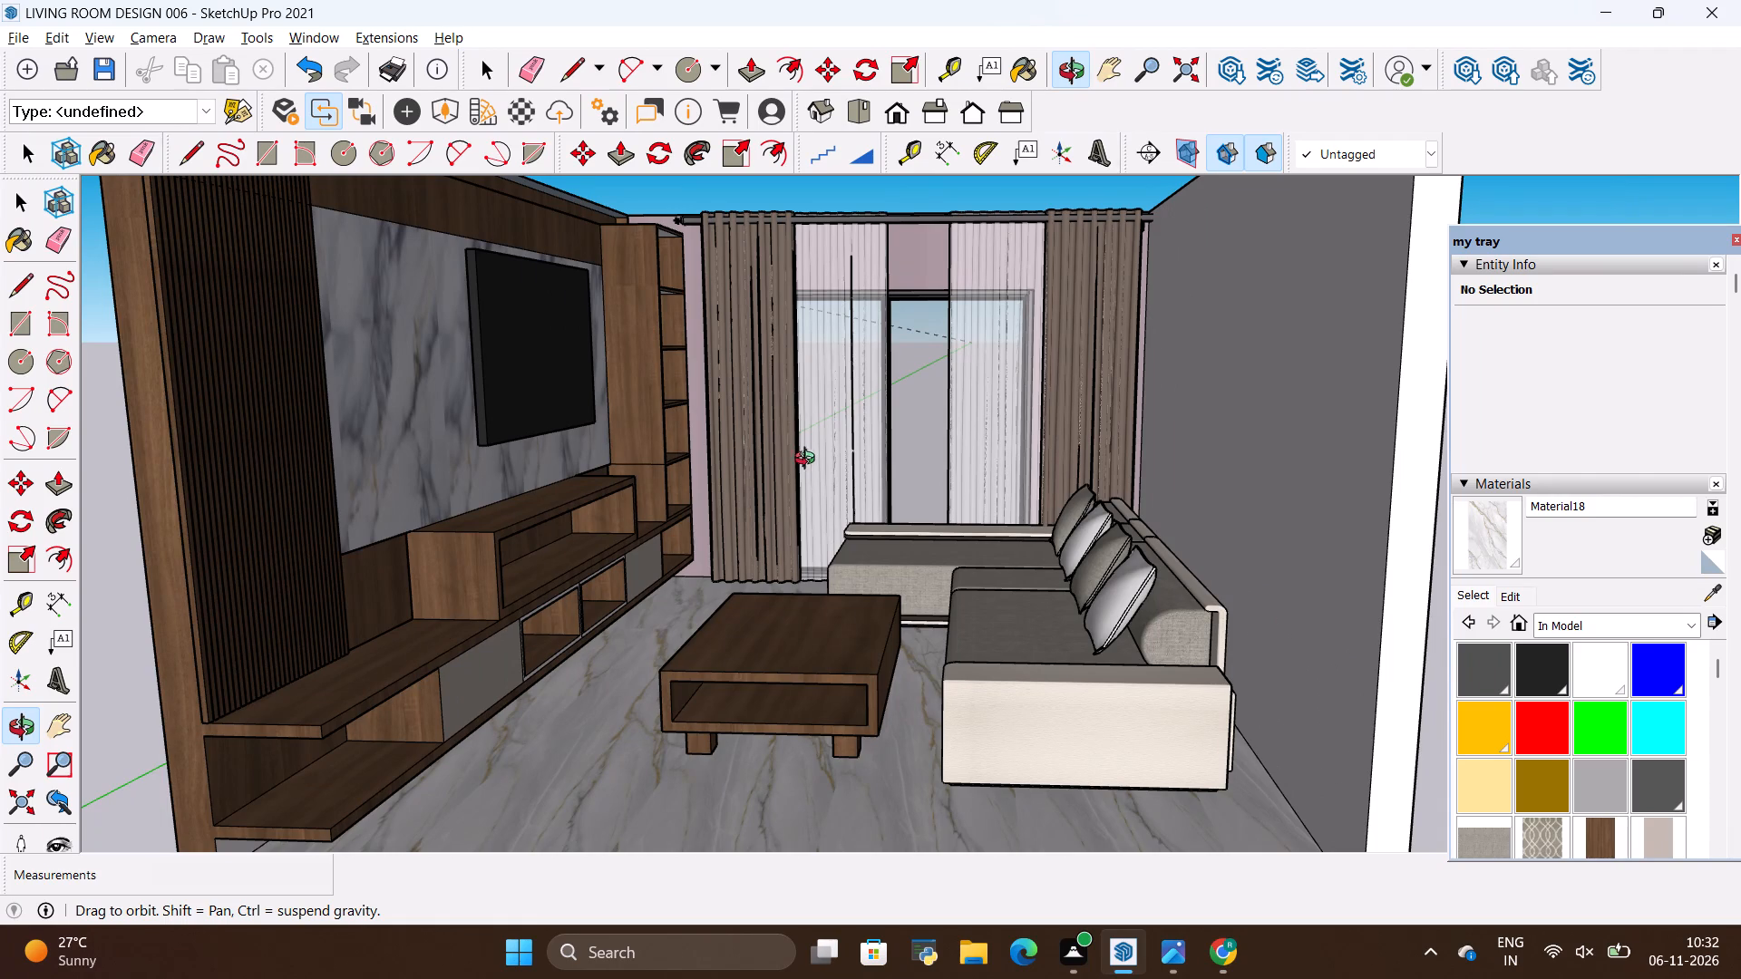
scroll(765, 523, "down", 2)
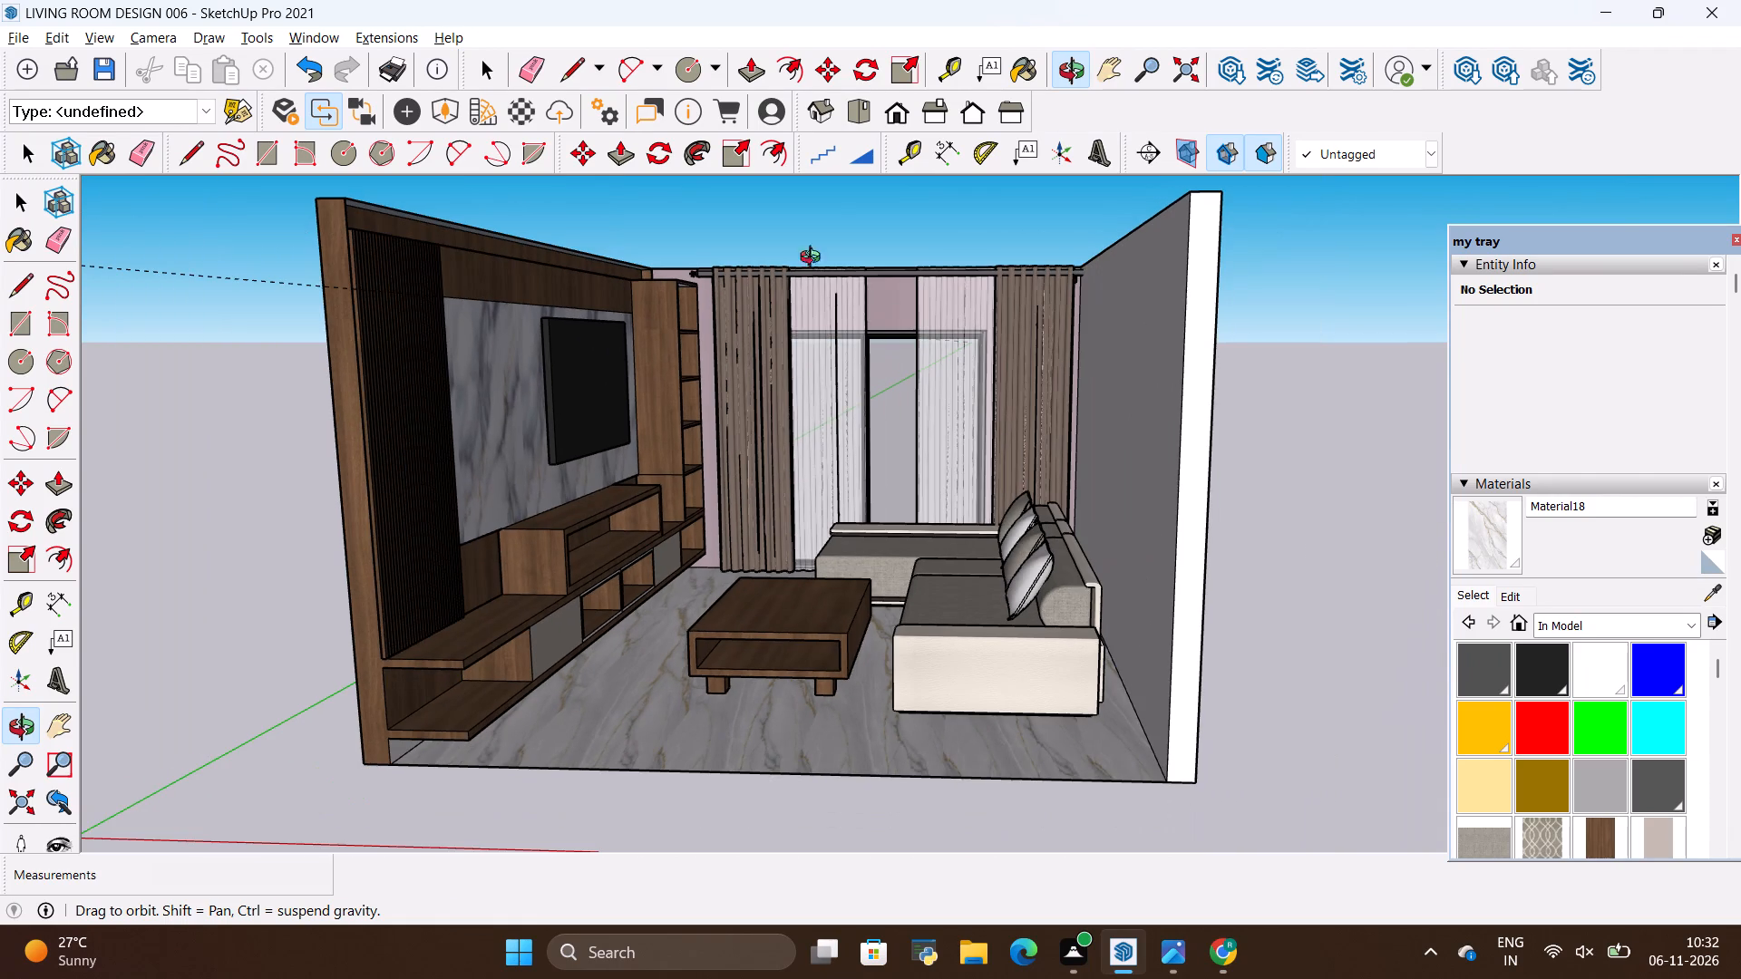
scroll(982, 390, "down", 4)
scroll(932, 377, "up", 5)
left_click_drag(905, 422, 909, 463)
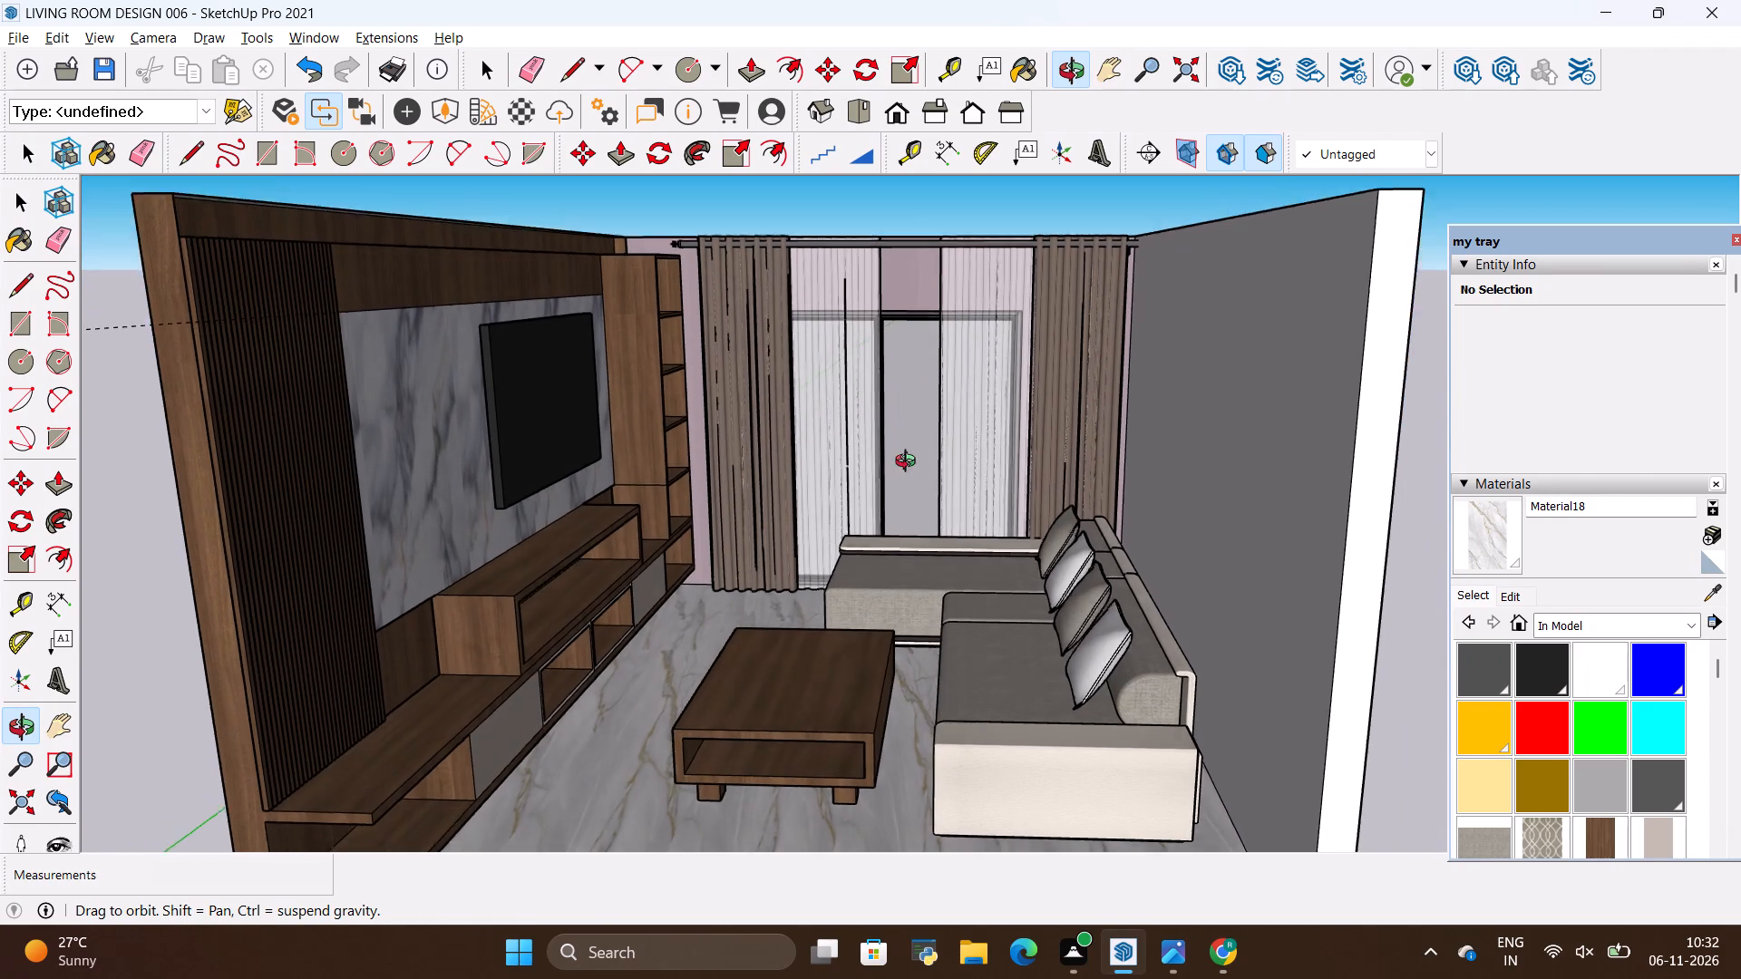
left_click_drag(909, 463, 909, 465)
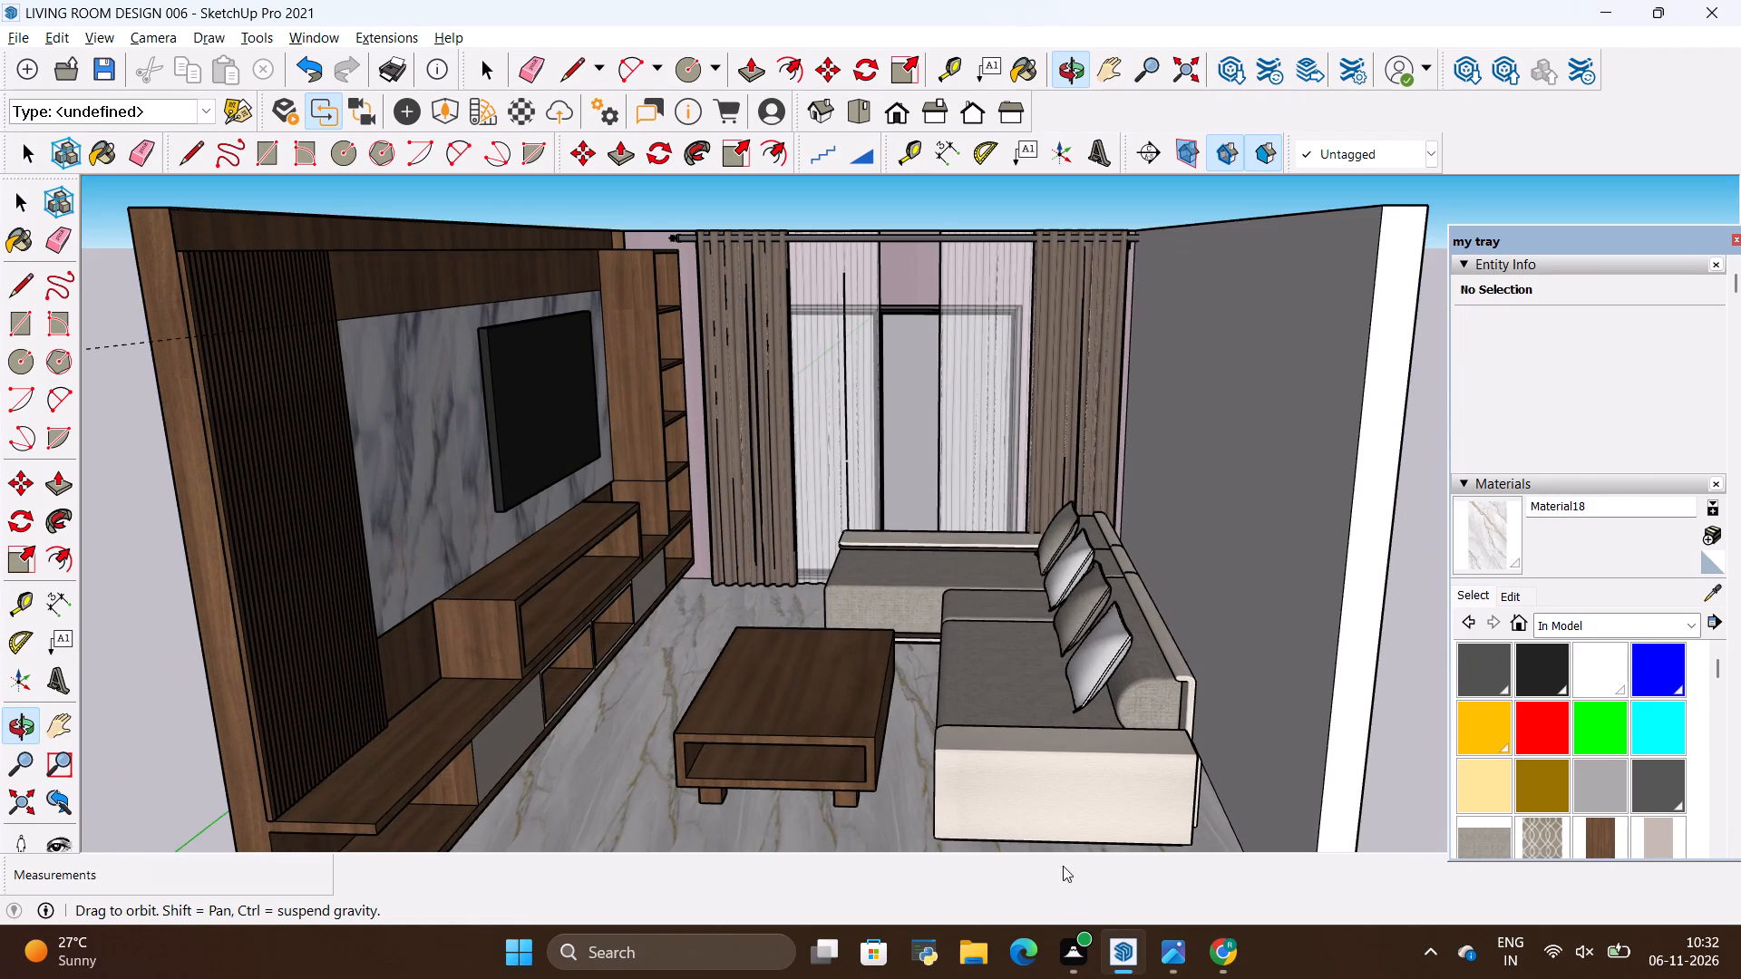
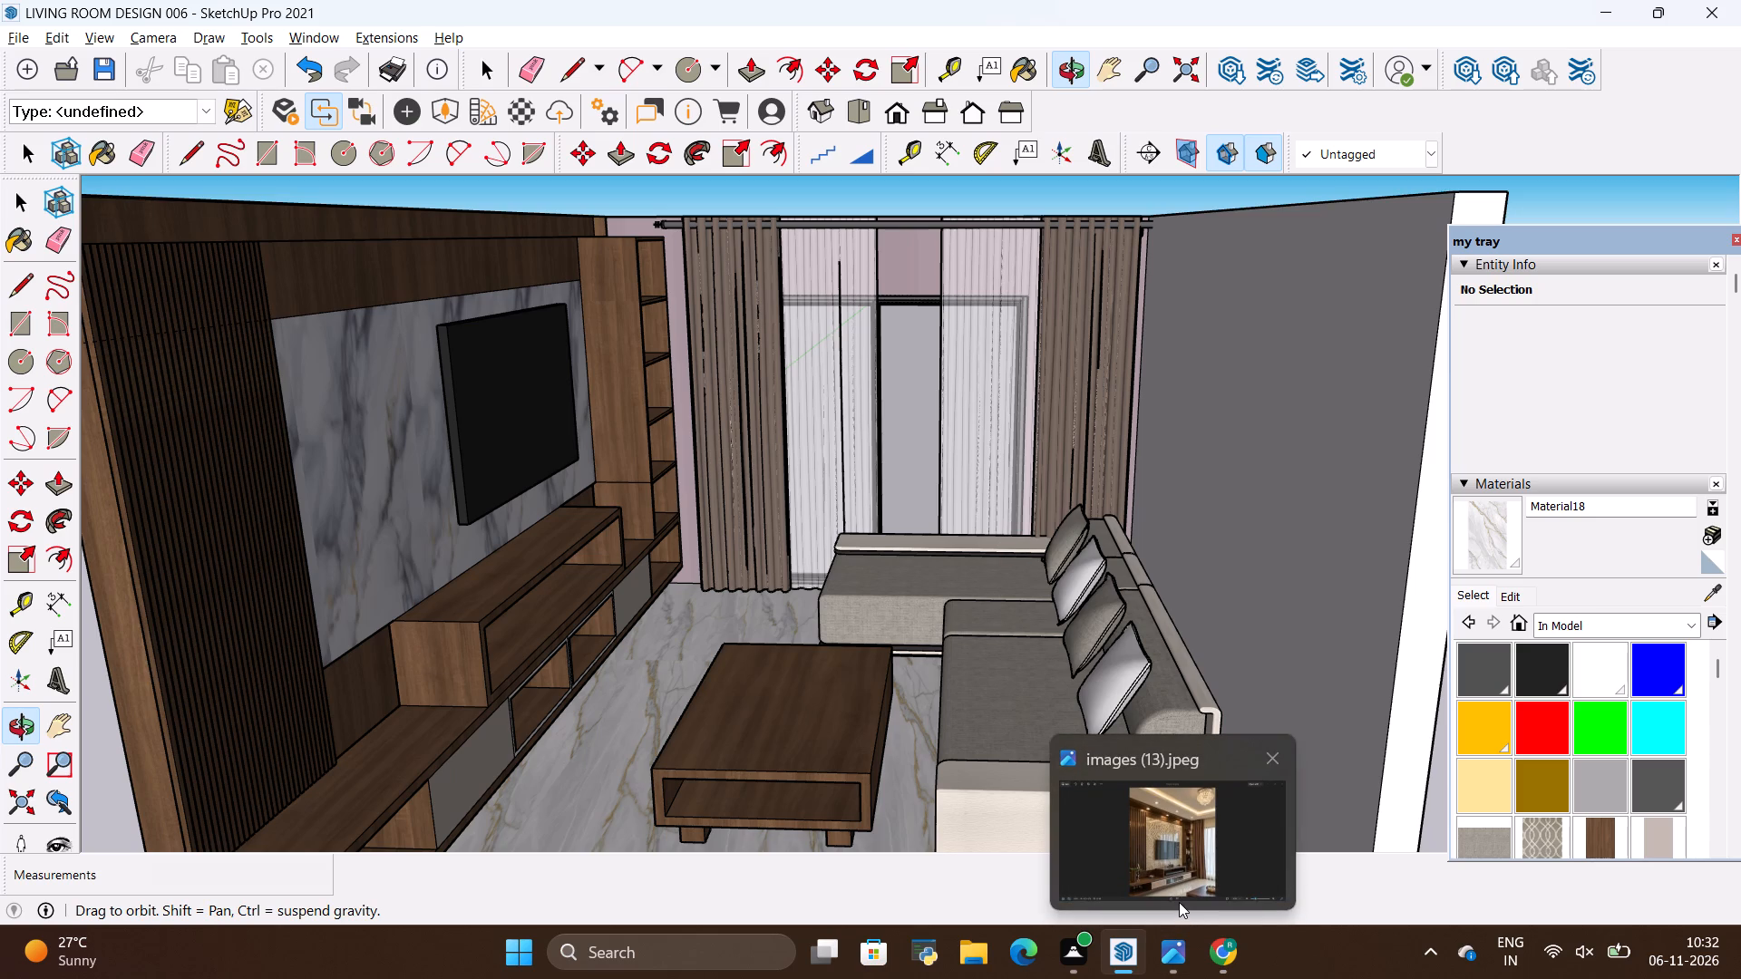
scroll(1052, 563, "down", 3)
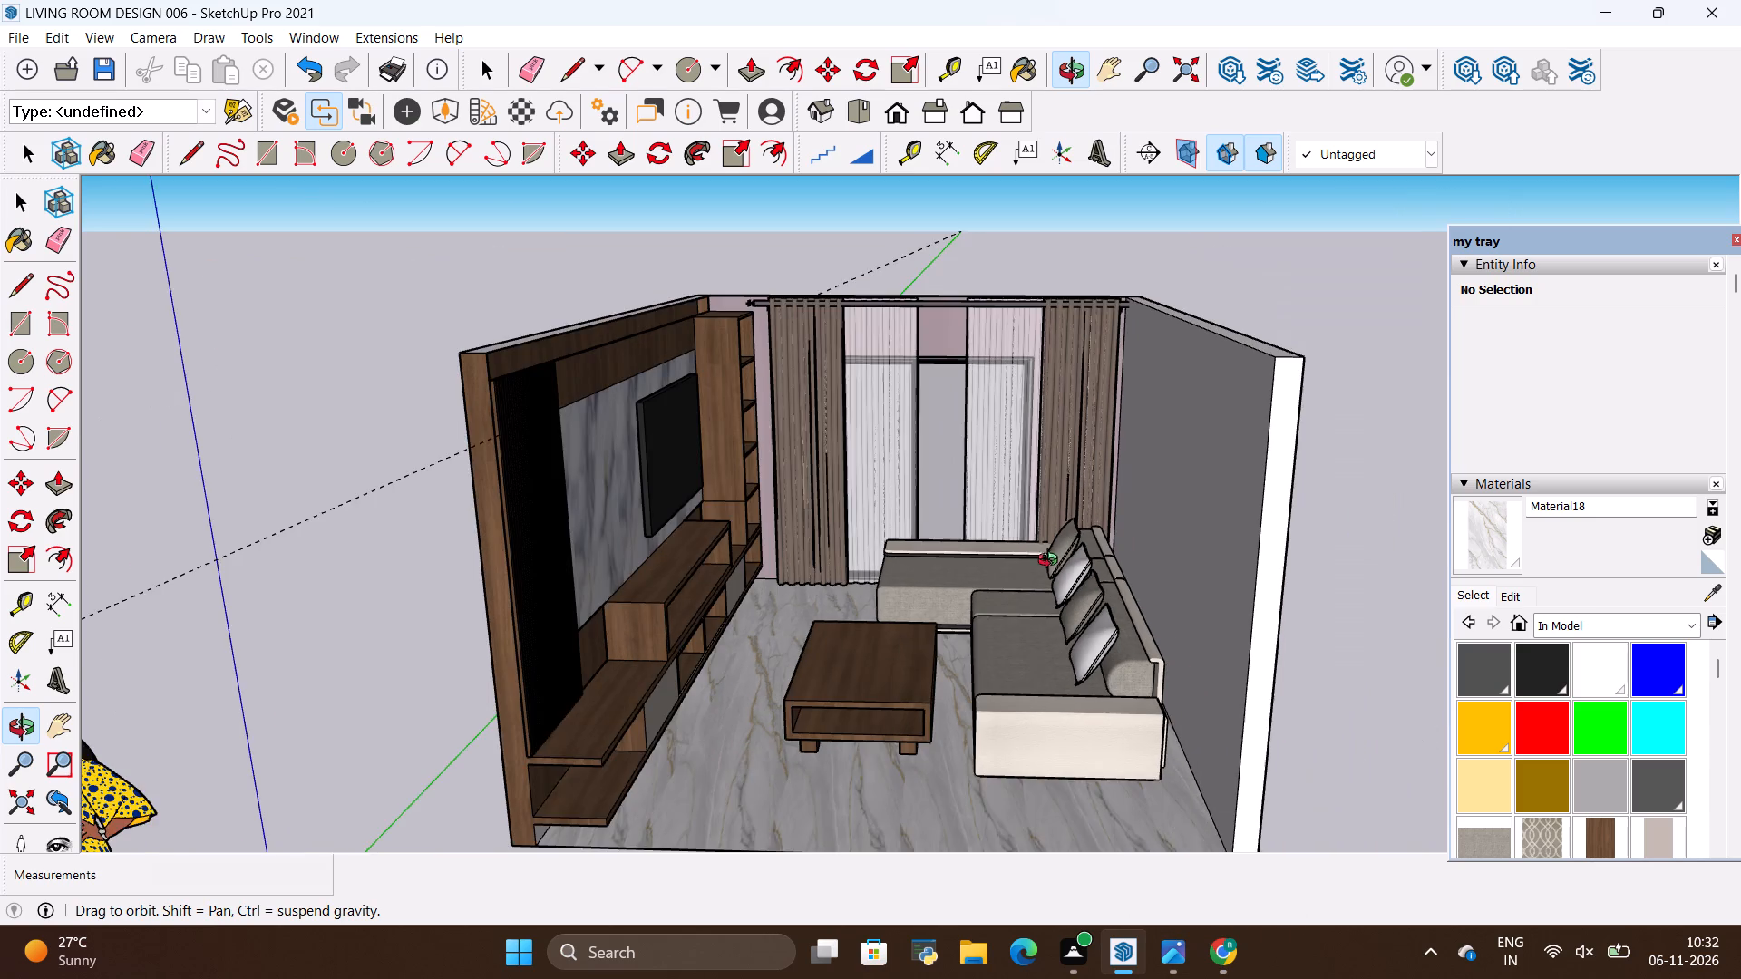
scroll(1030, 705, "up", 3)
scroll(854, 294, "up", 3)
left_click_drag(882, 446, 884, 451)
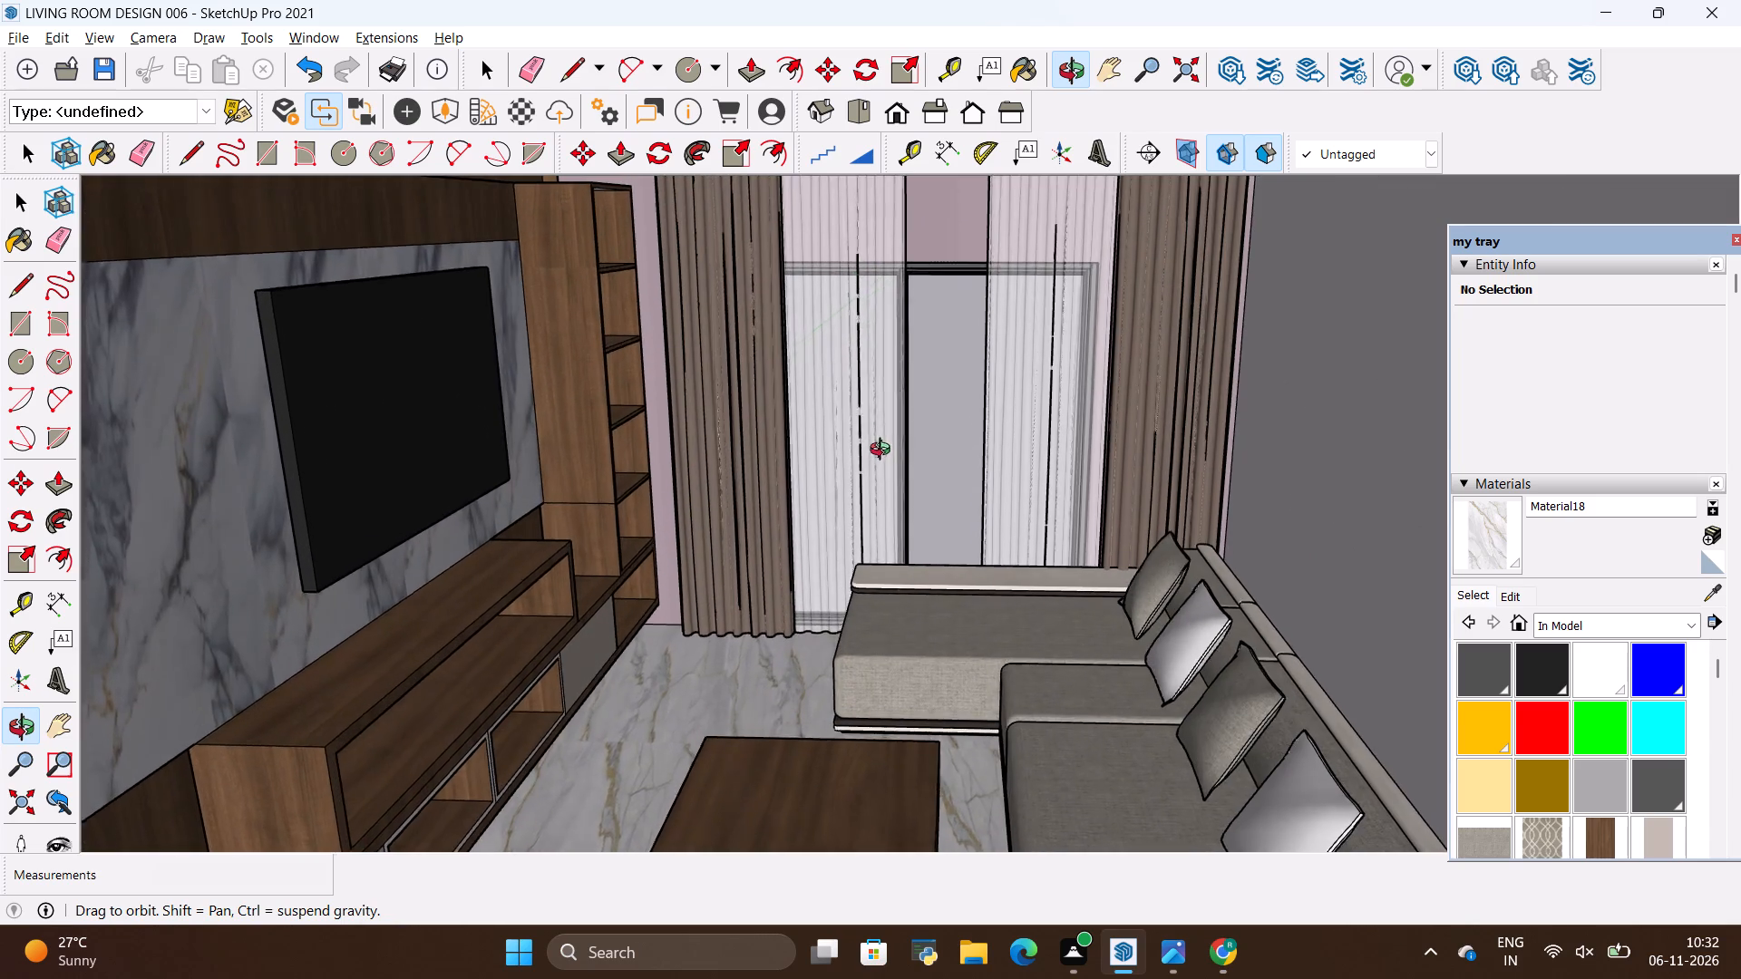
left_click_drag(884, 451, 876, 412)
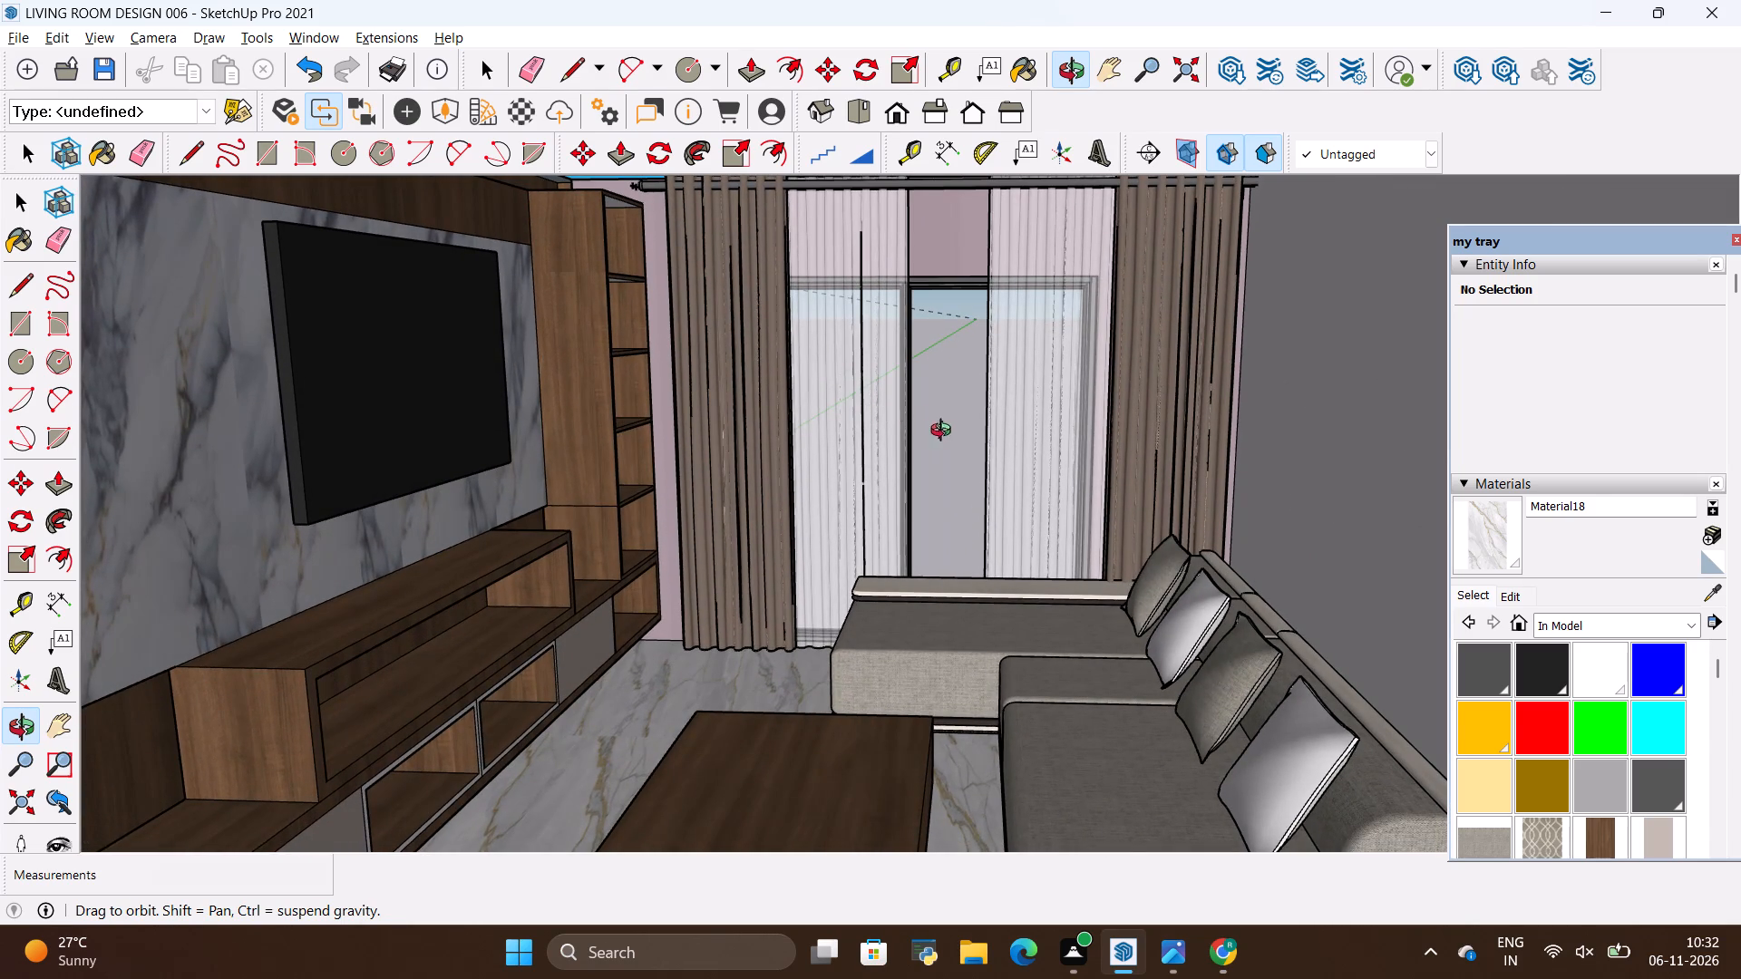
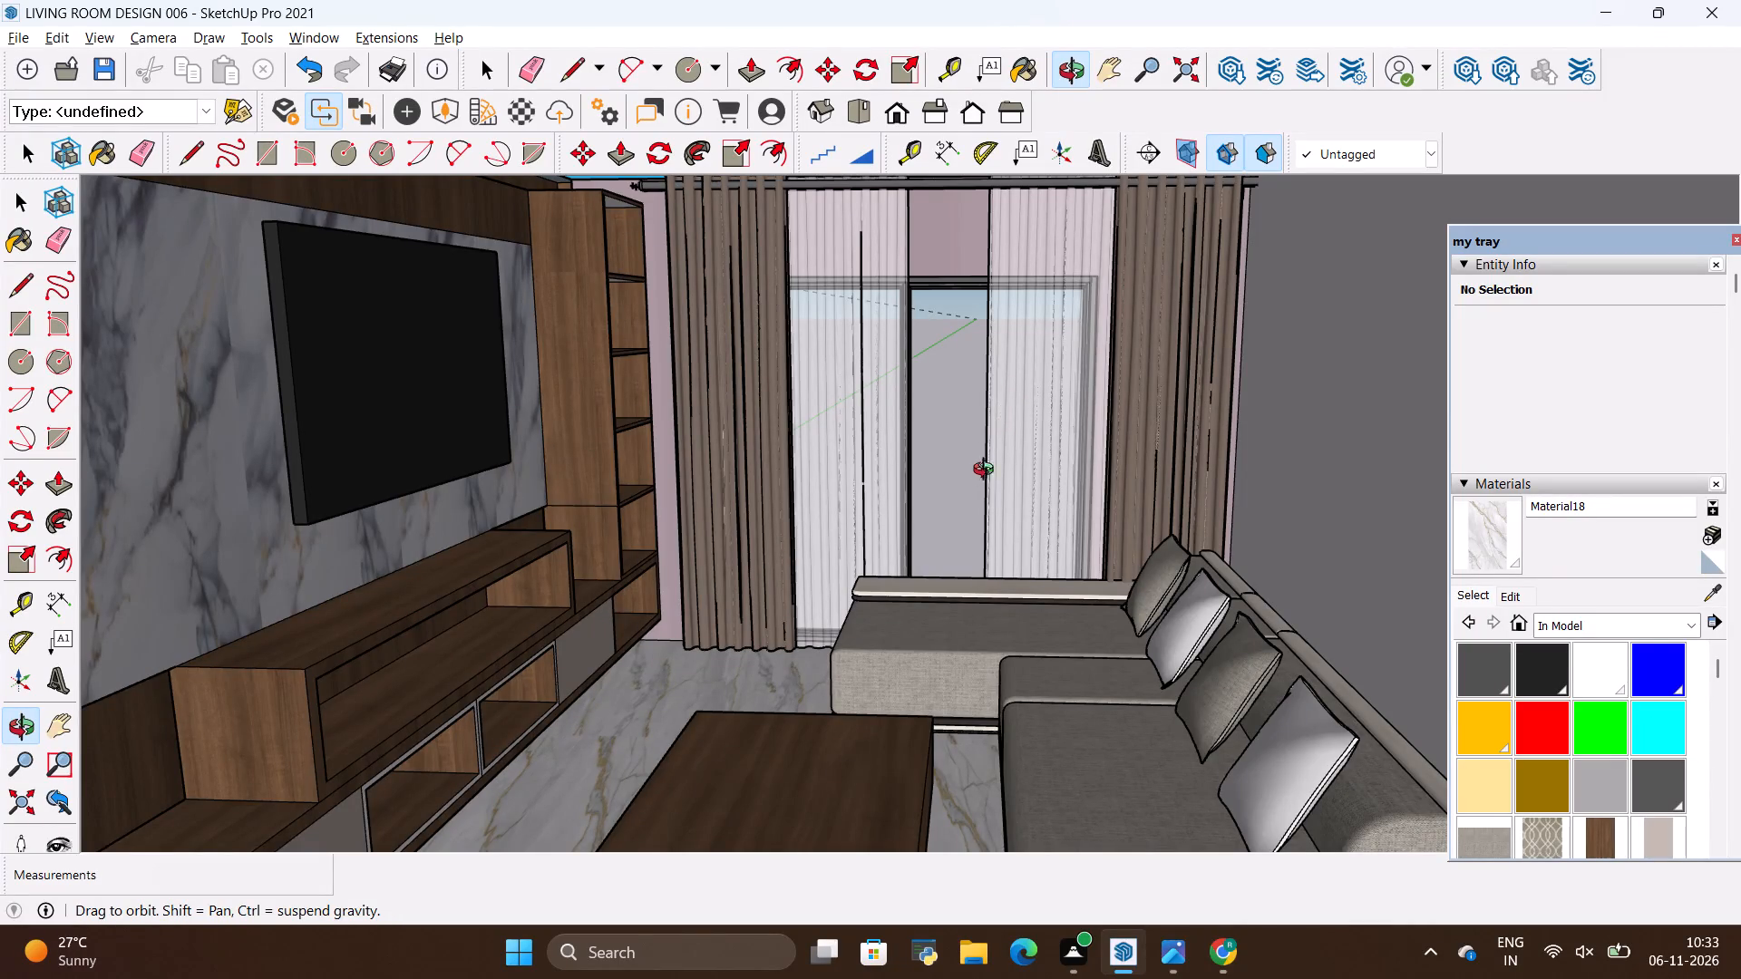
Examine the furnished living room from close up, at low eye level and from above, checking the TV wall, drapes, sofa and marble floor.
scroll(952, 453, "down", 3)
scroll(925, 475, "up", 2)
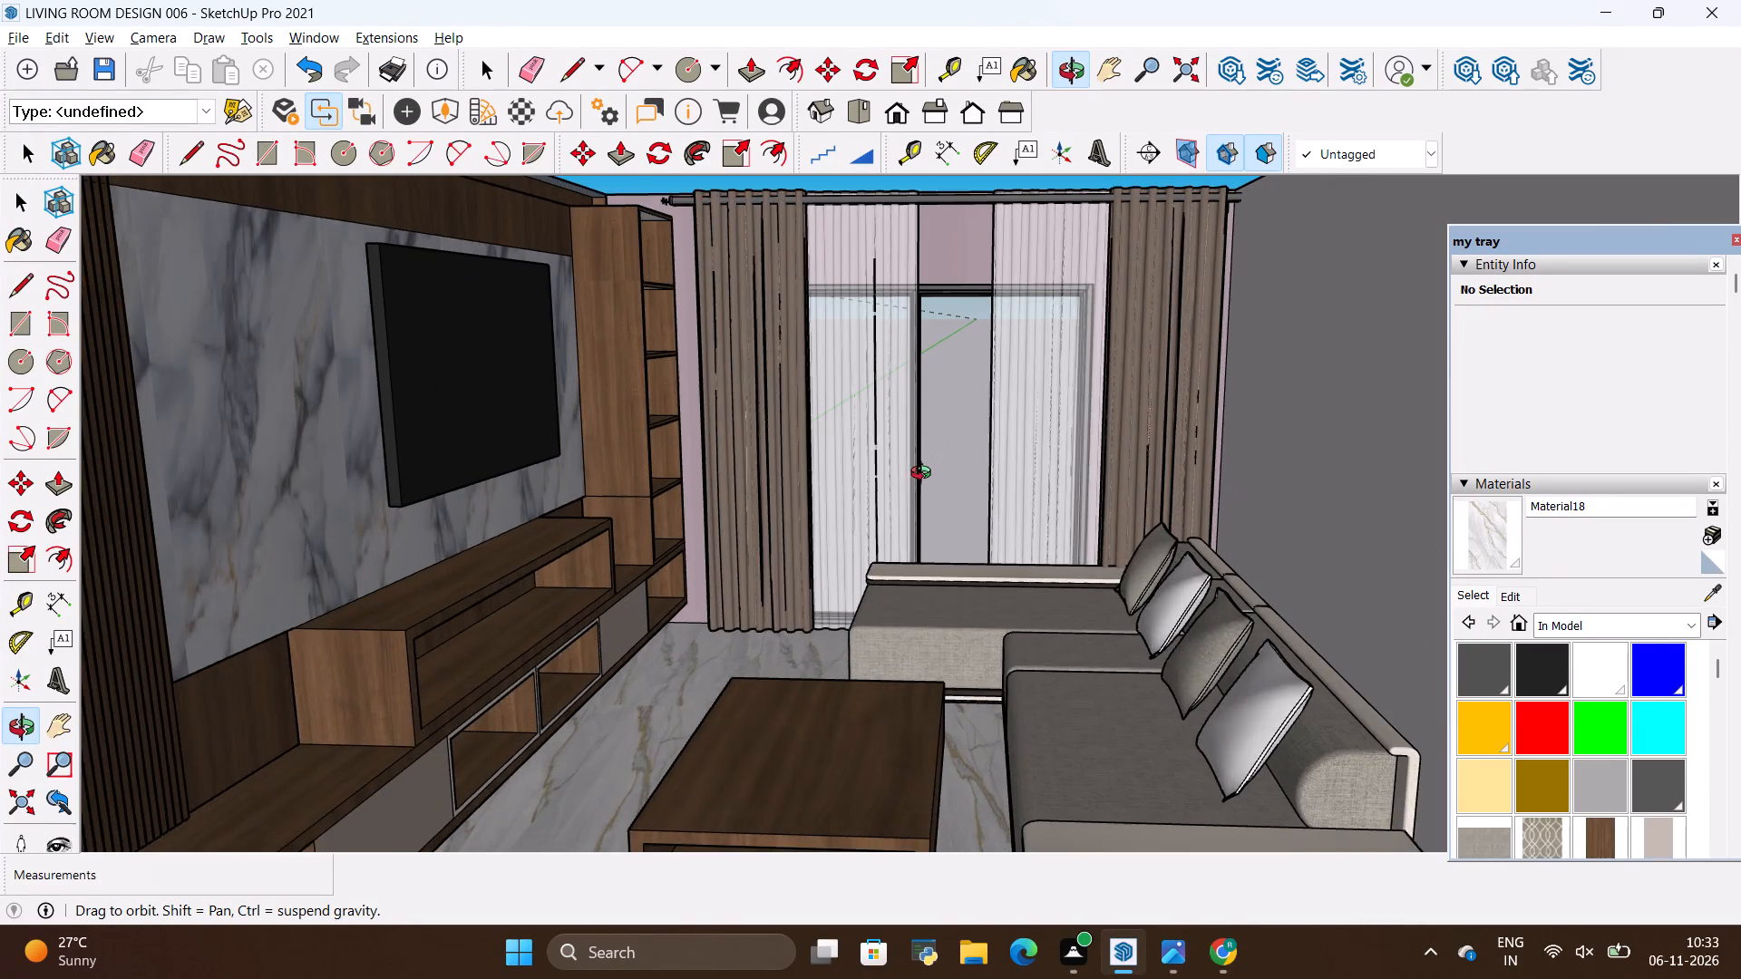
scroll(934, 486, "up", 1)
left_click_drag(921, 480, 922, 506)
scroll(796, 431, "down", 4)
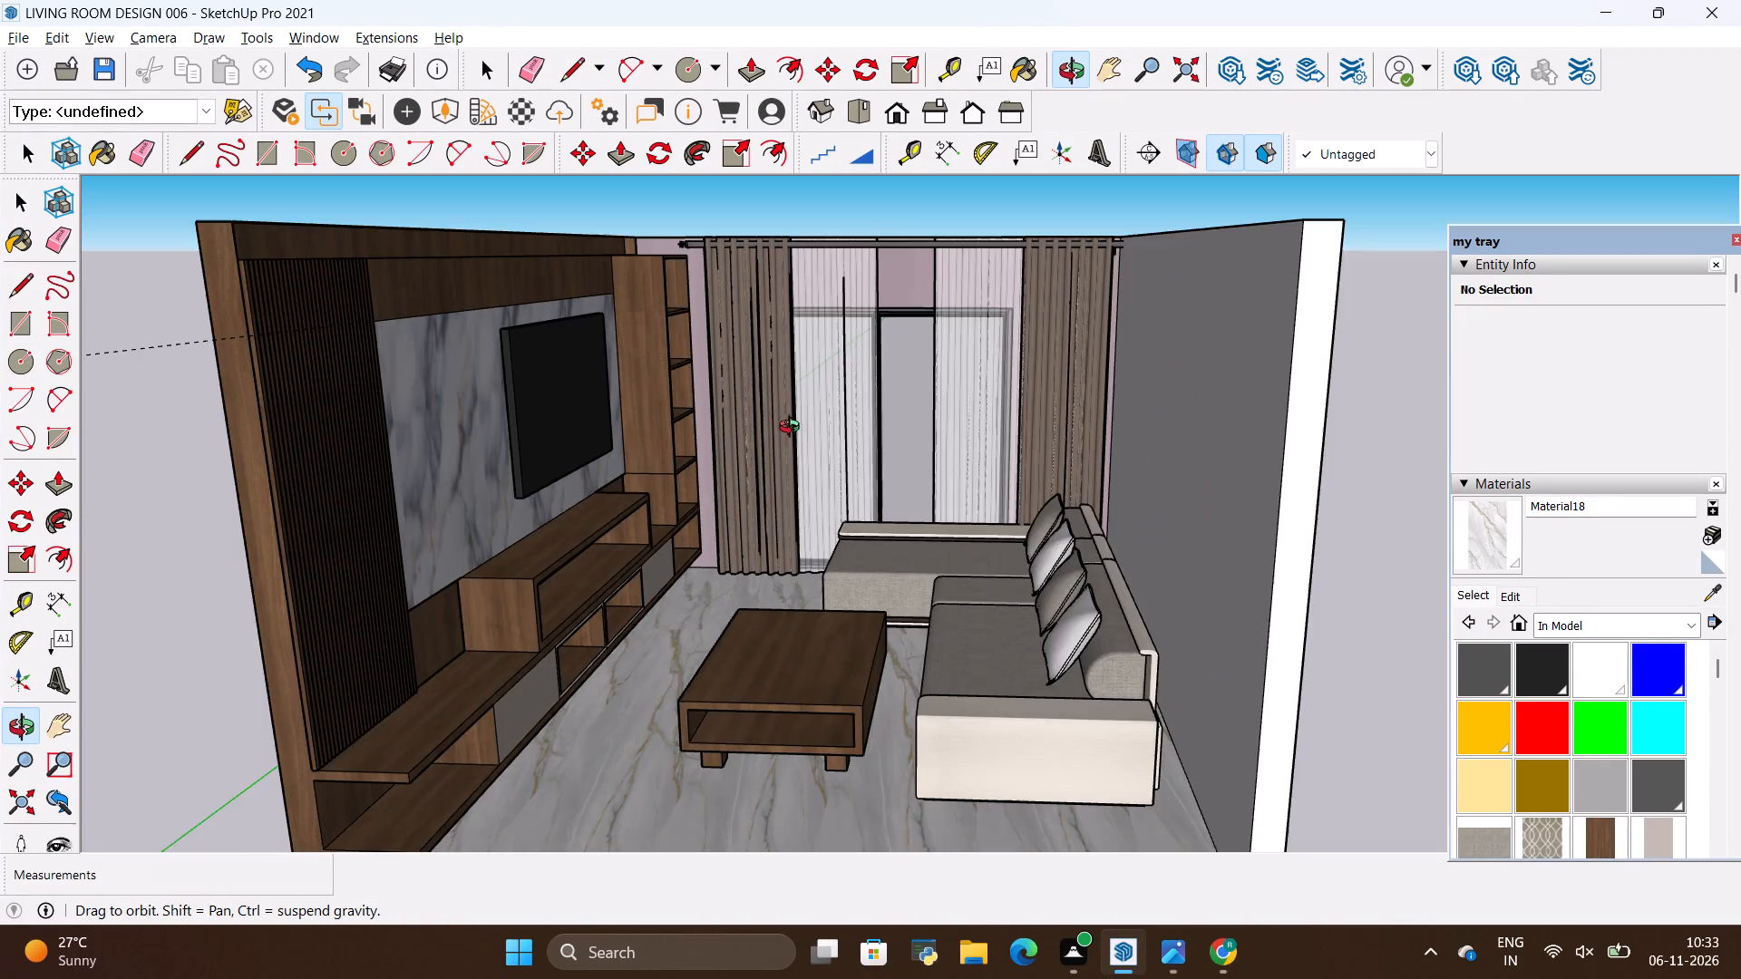
left_click_drag(822, 547, 818, 460)
left_click_drag(858, 498, 893, 484)
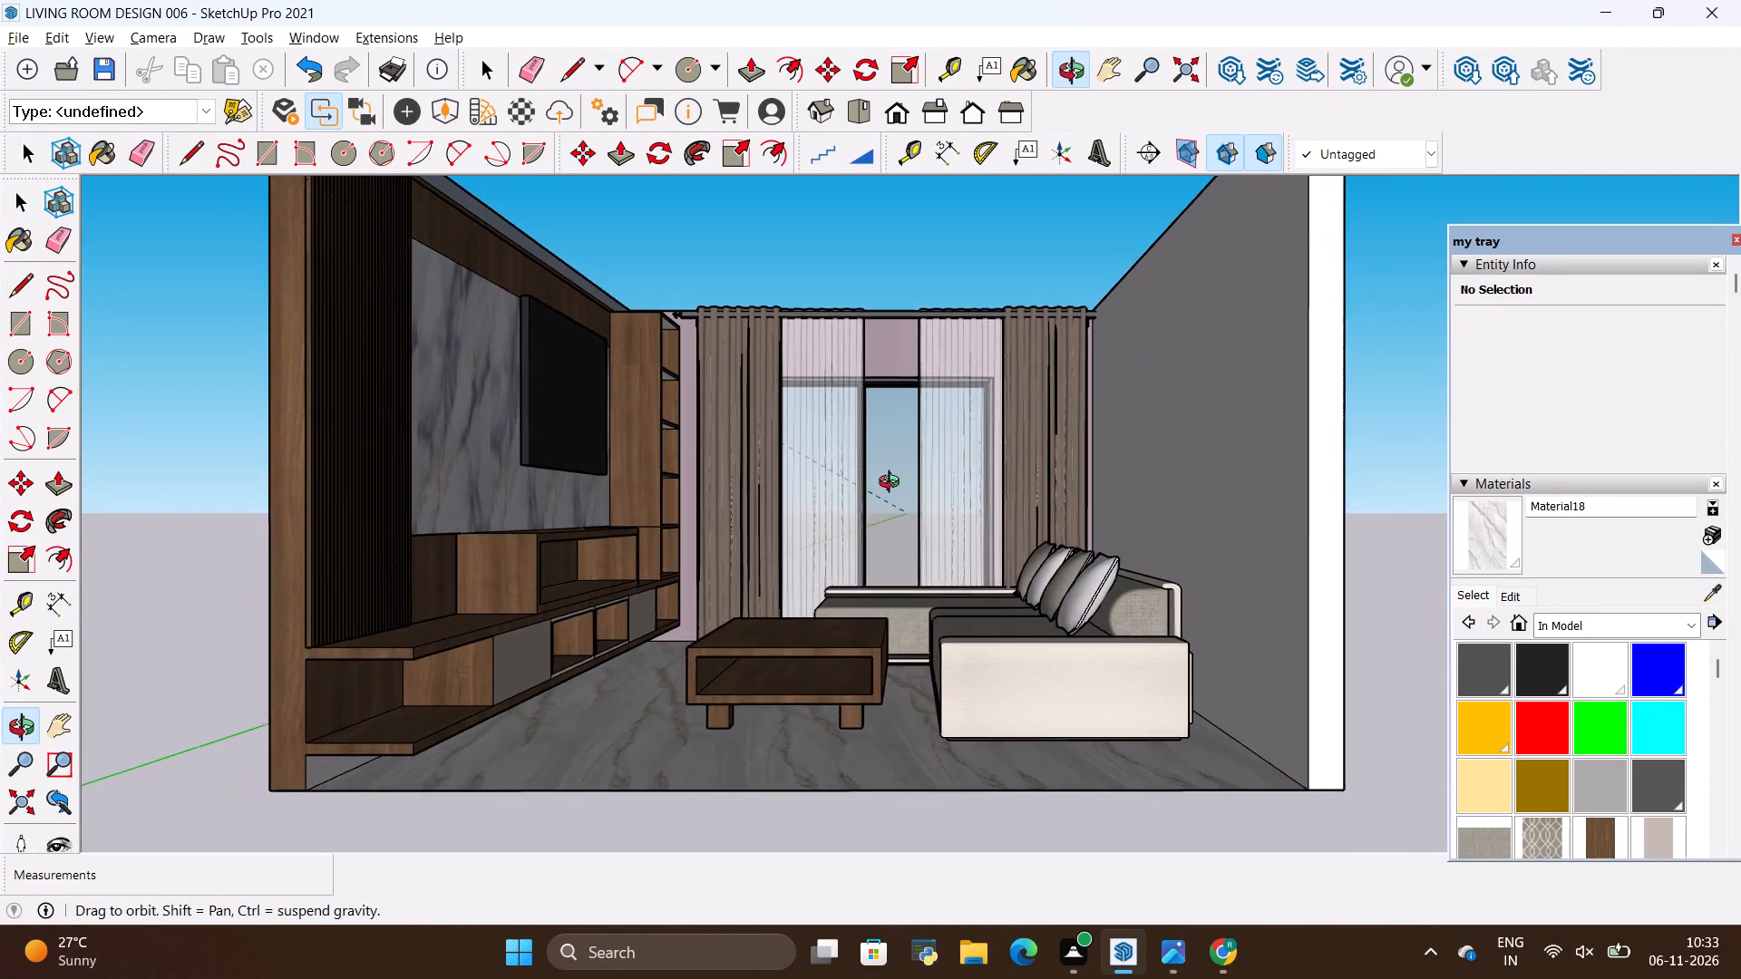
left_click_drag(893, 484, 900, 490)
scroll(876, 491, "down", 3)
scroll(874, 489, "up", 2)
left_click_drag(879, 458, 880, 474)
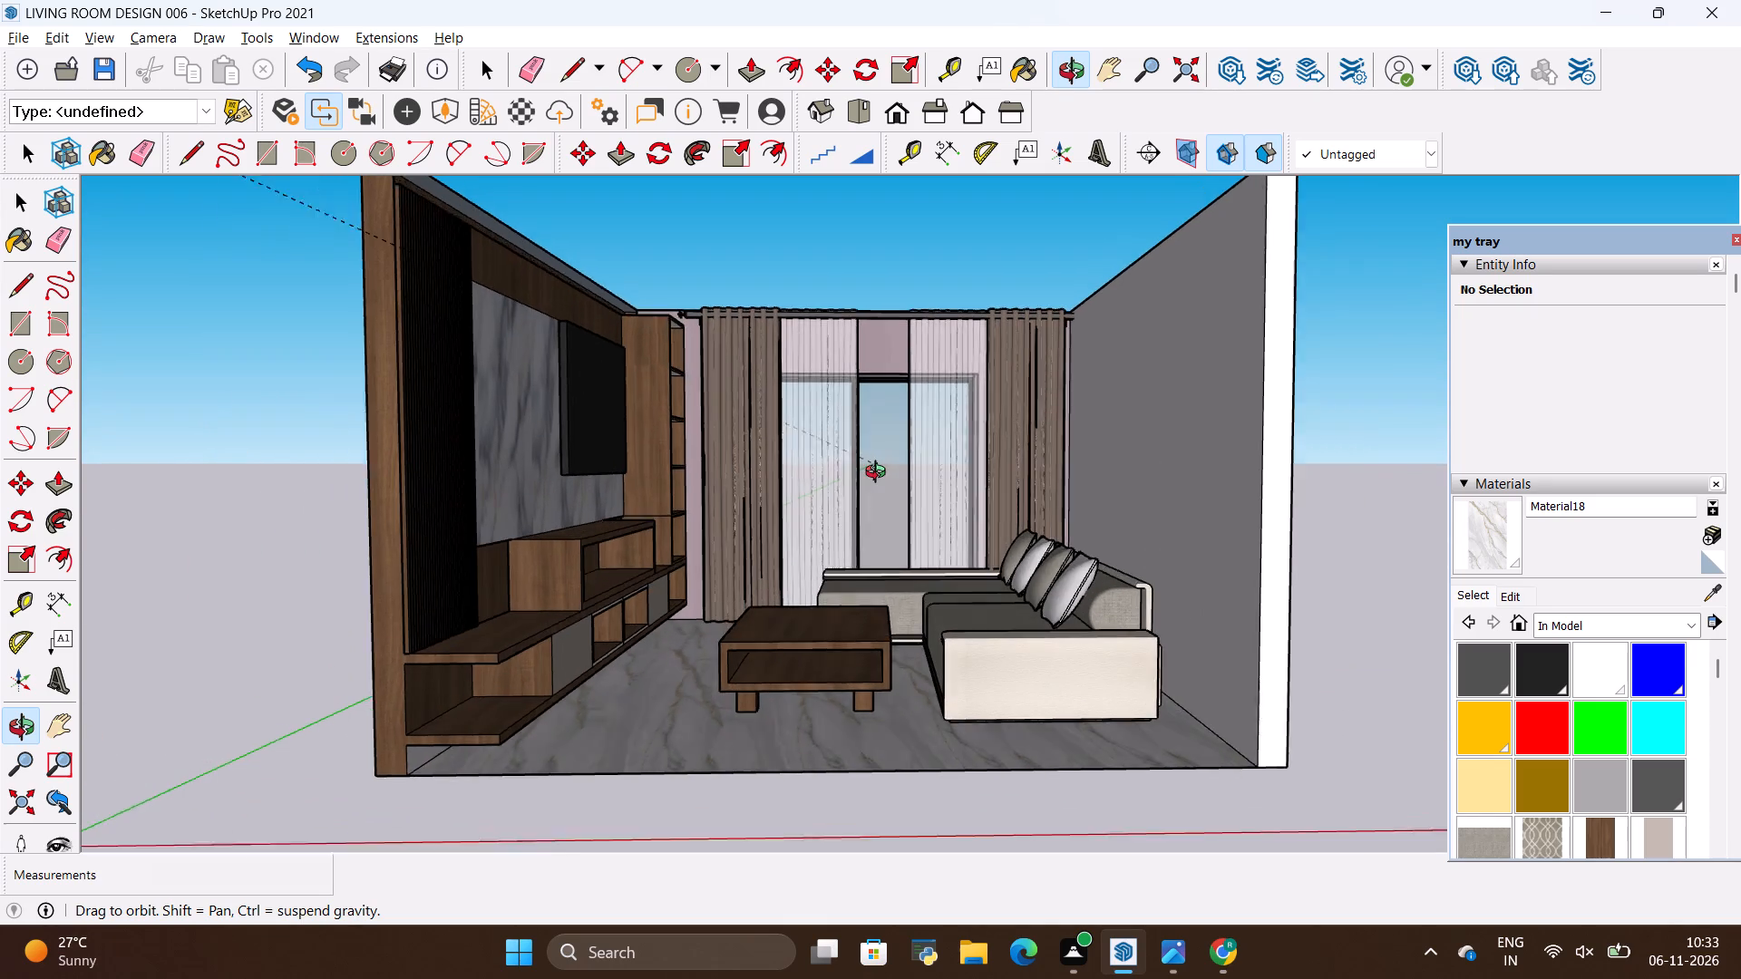
left_click_drag(880, 474, 863, 391)
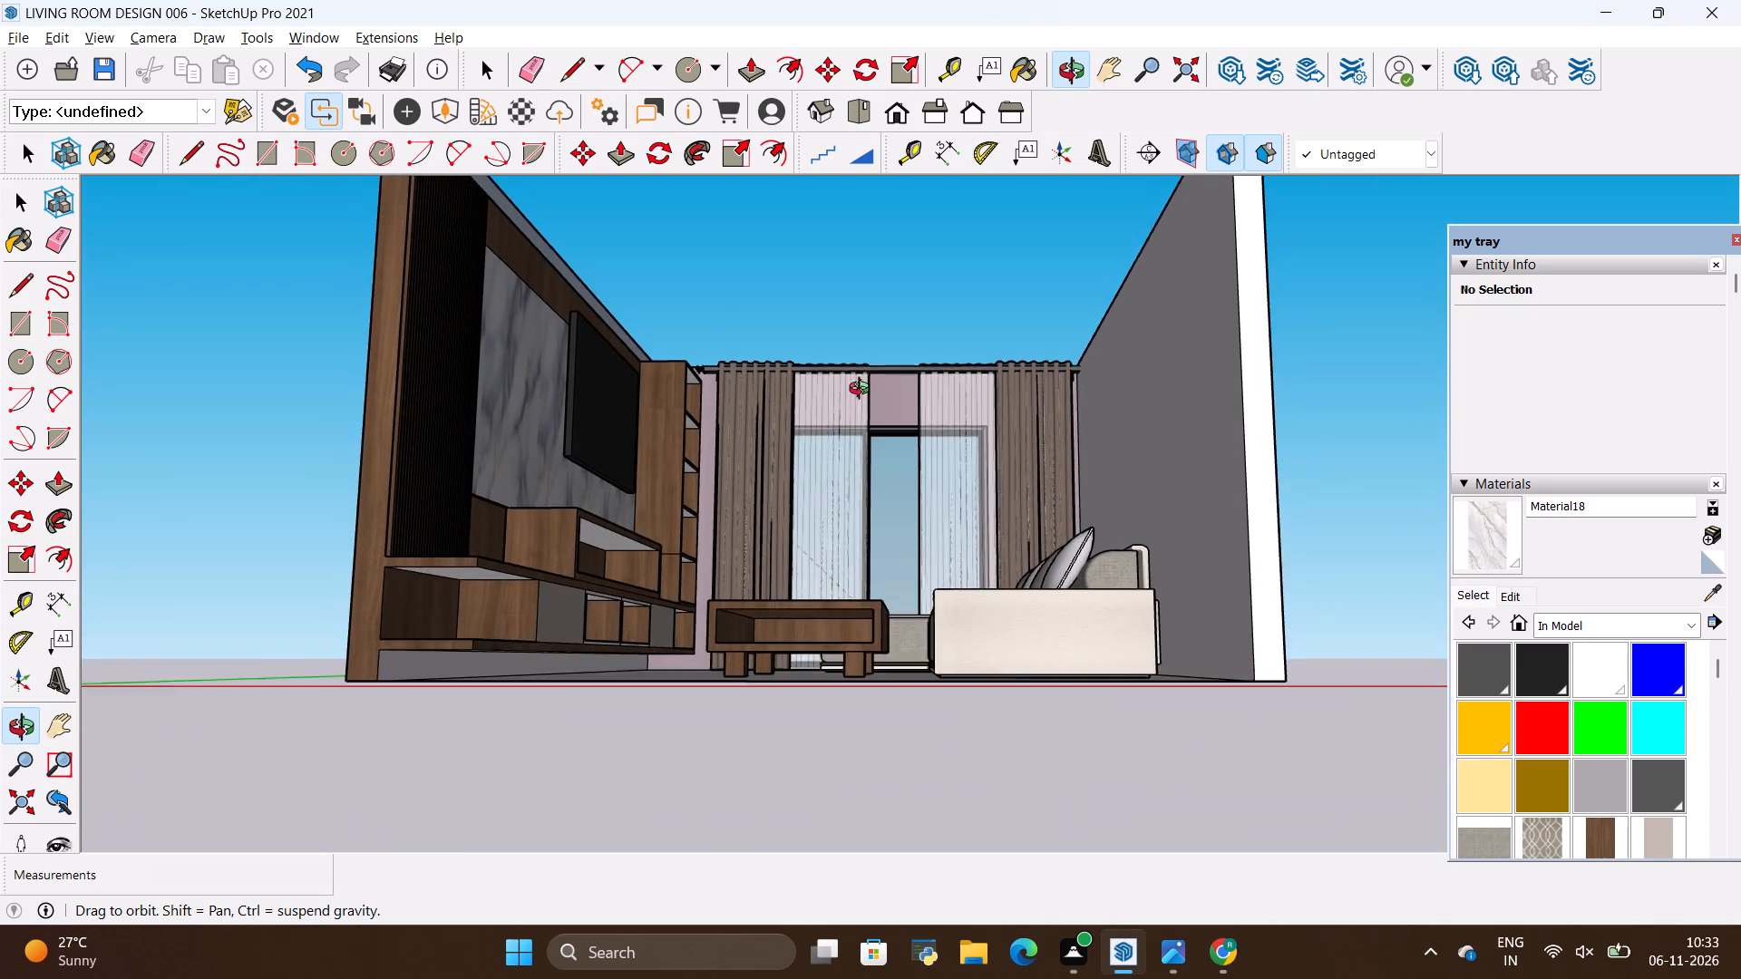
left_click_drag(863, 391, 865, 406)
scroll(861, 397, "up", 2)
scroll(861, 397, "down", 1)
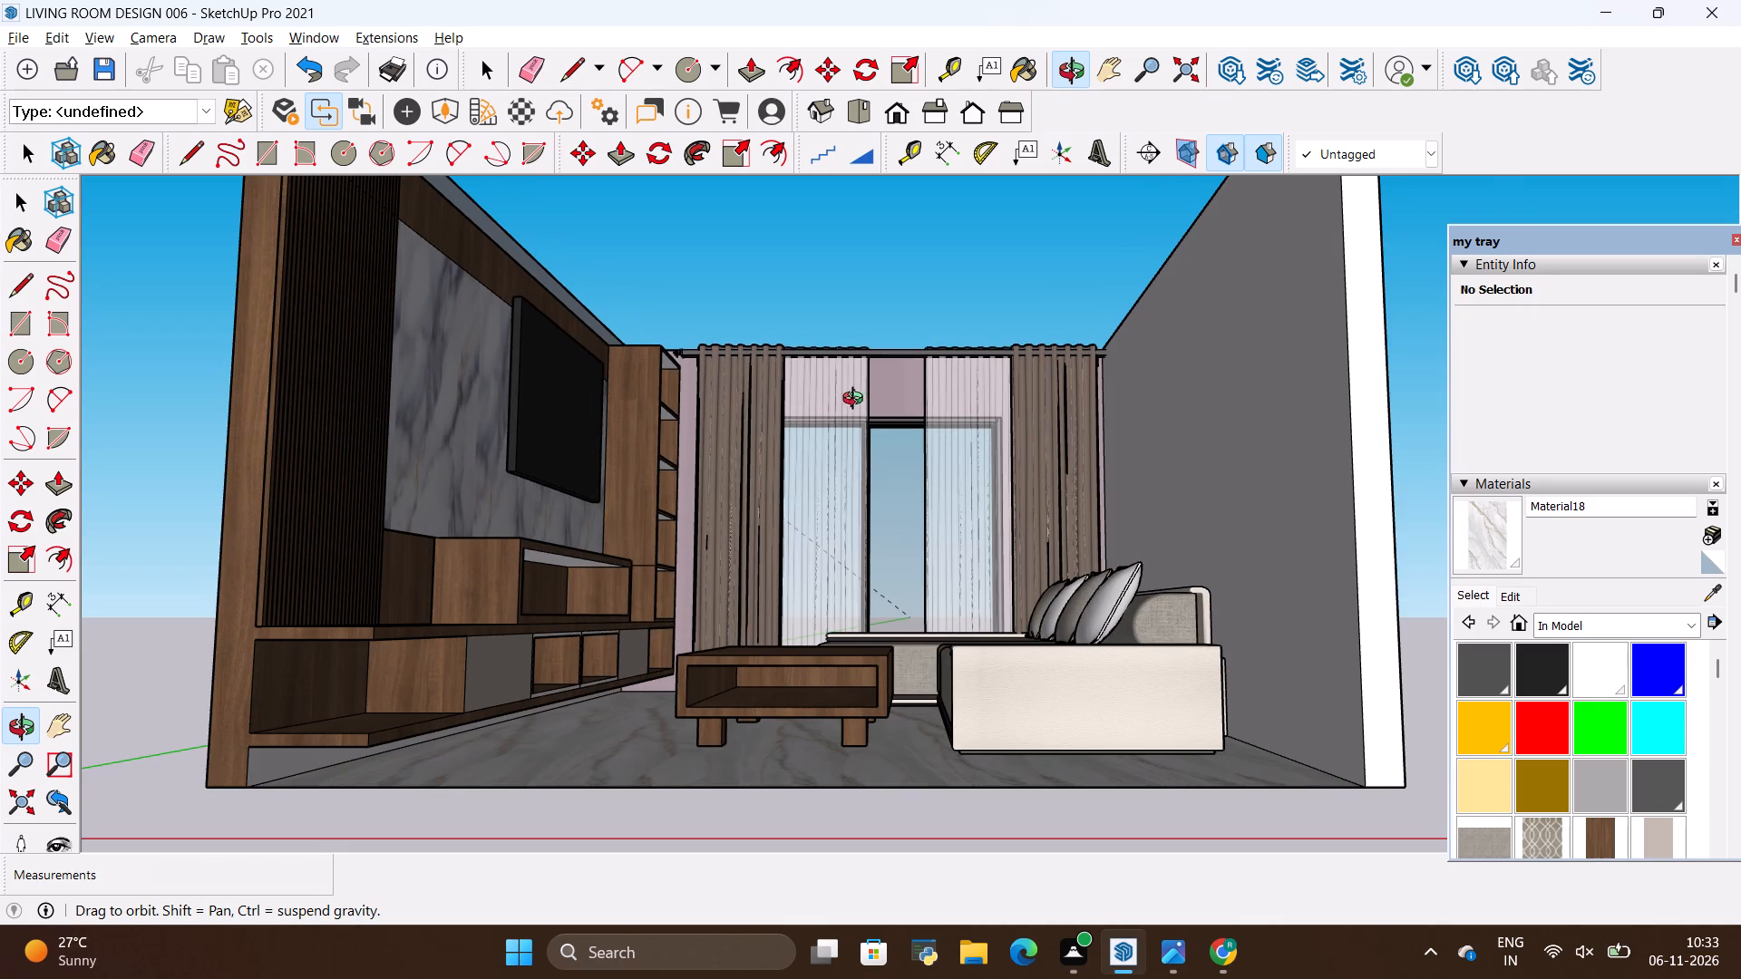
left_click_drag(855, 399, 857, 390)
left_click(857, 388)
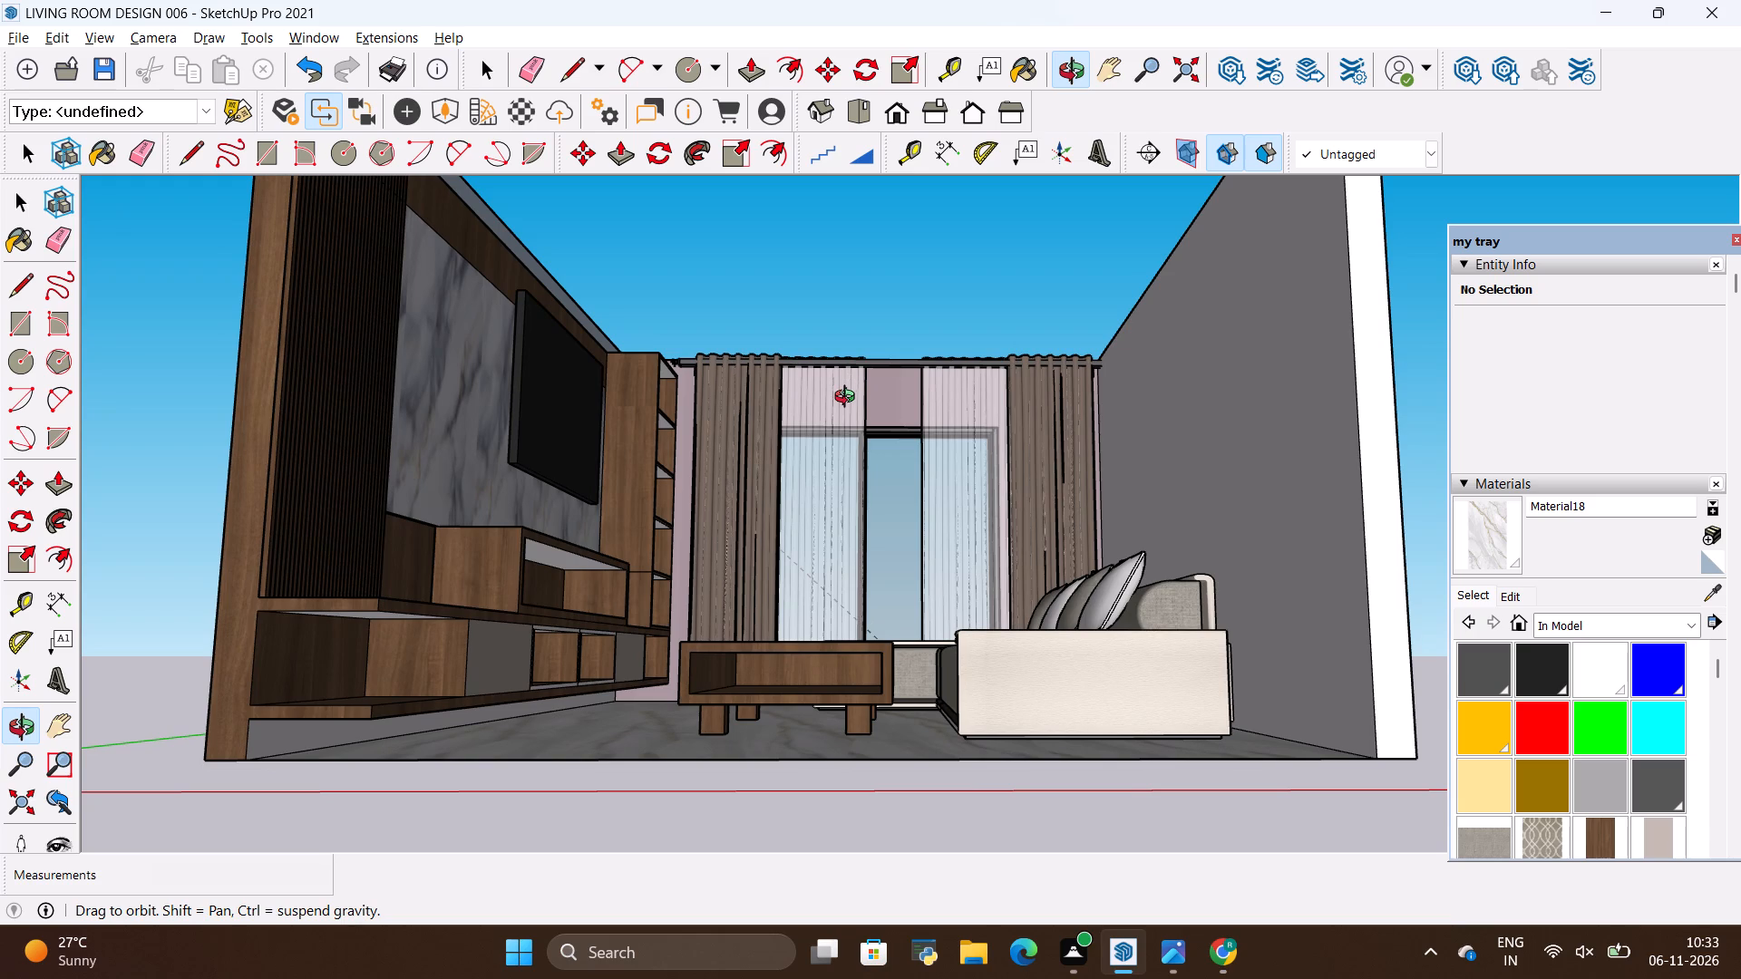
scroll(849, 399, "up", 1)
scroll(849, 399, "down", 1)
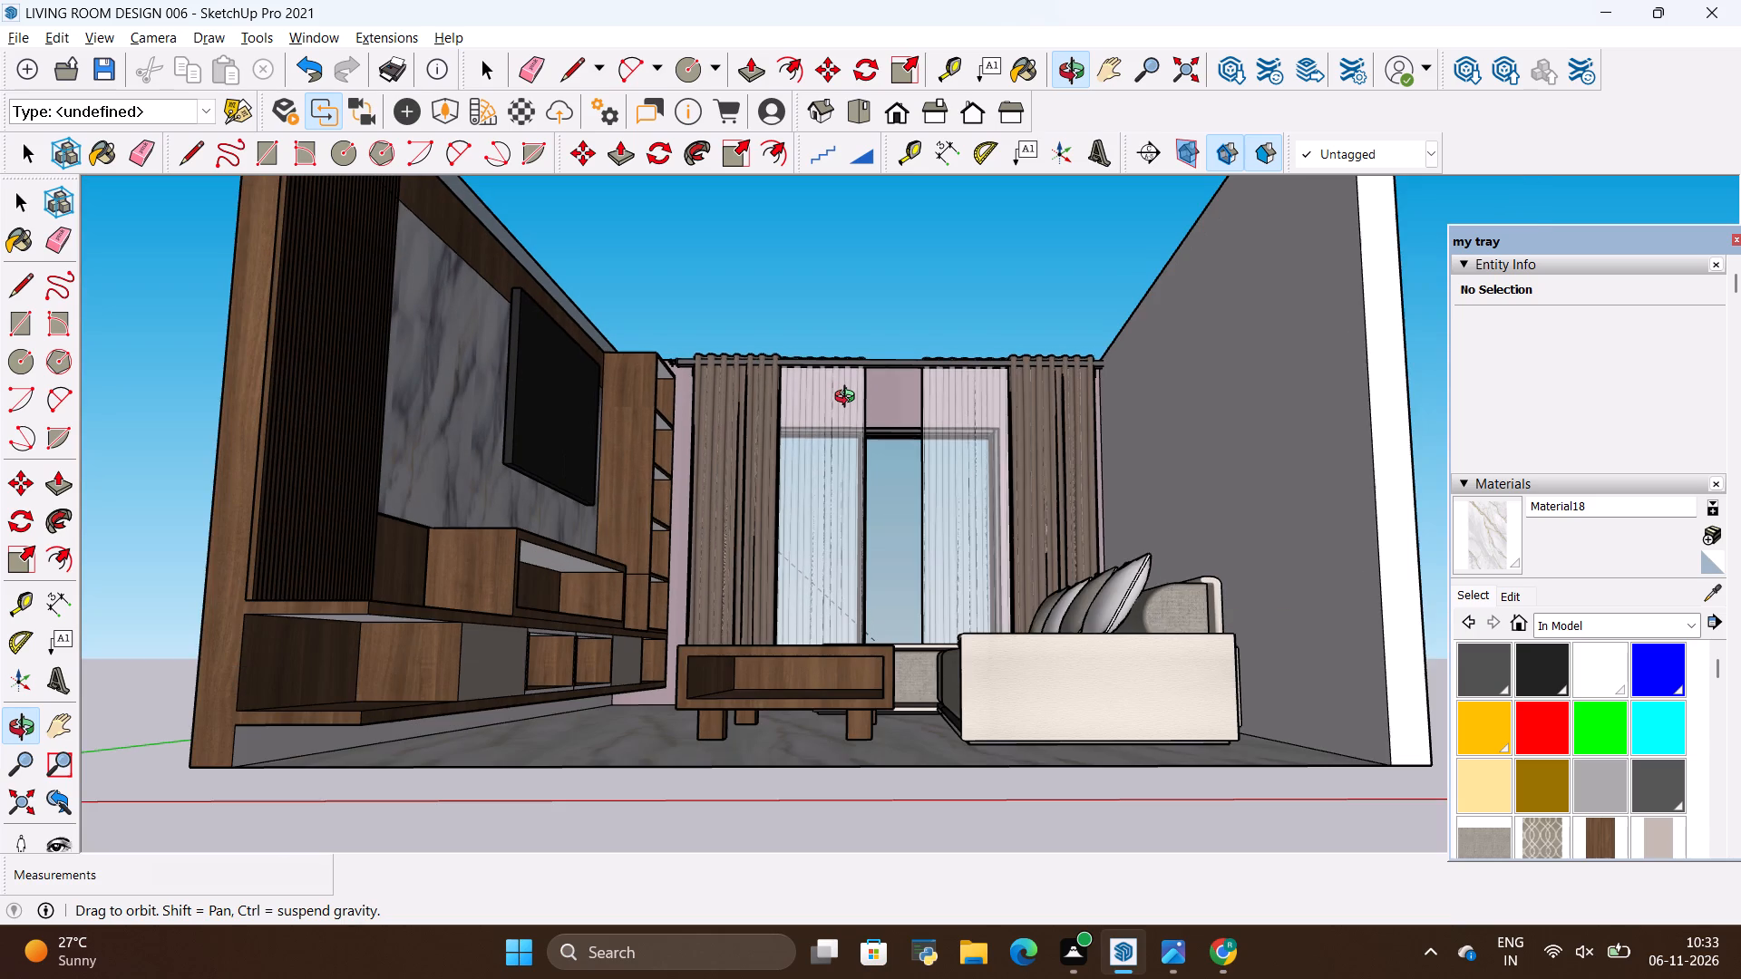
left_click_drag(851, 399, 762, 631)
scroll(842, 519, "down", 3)
scroll(836, 509, "up", 2)
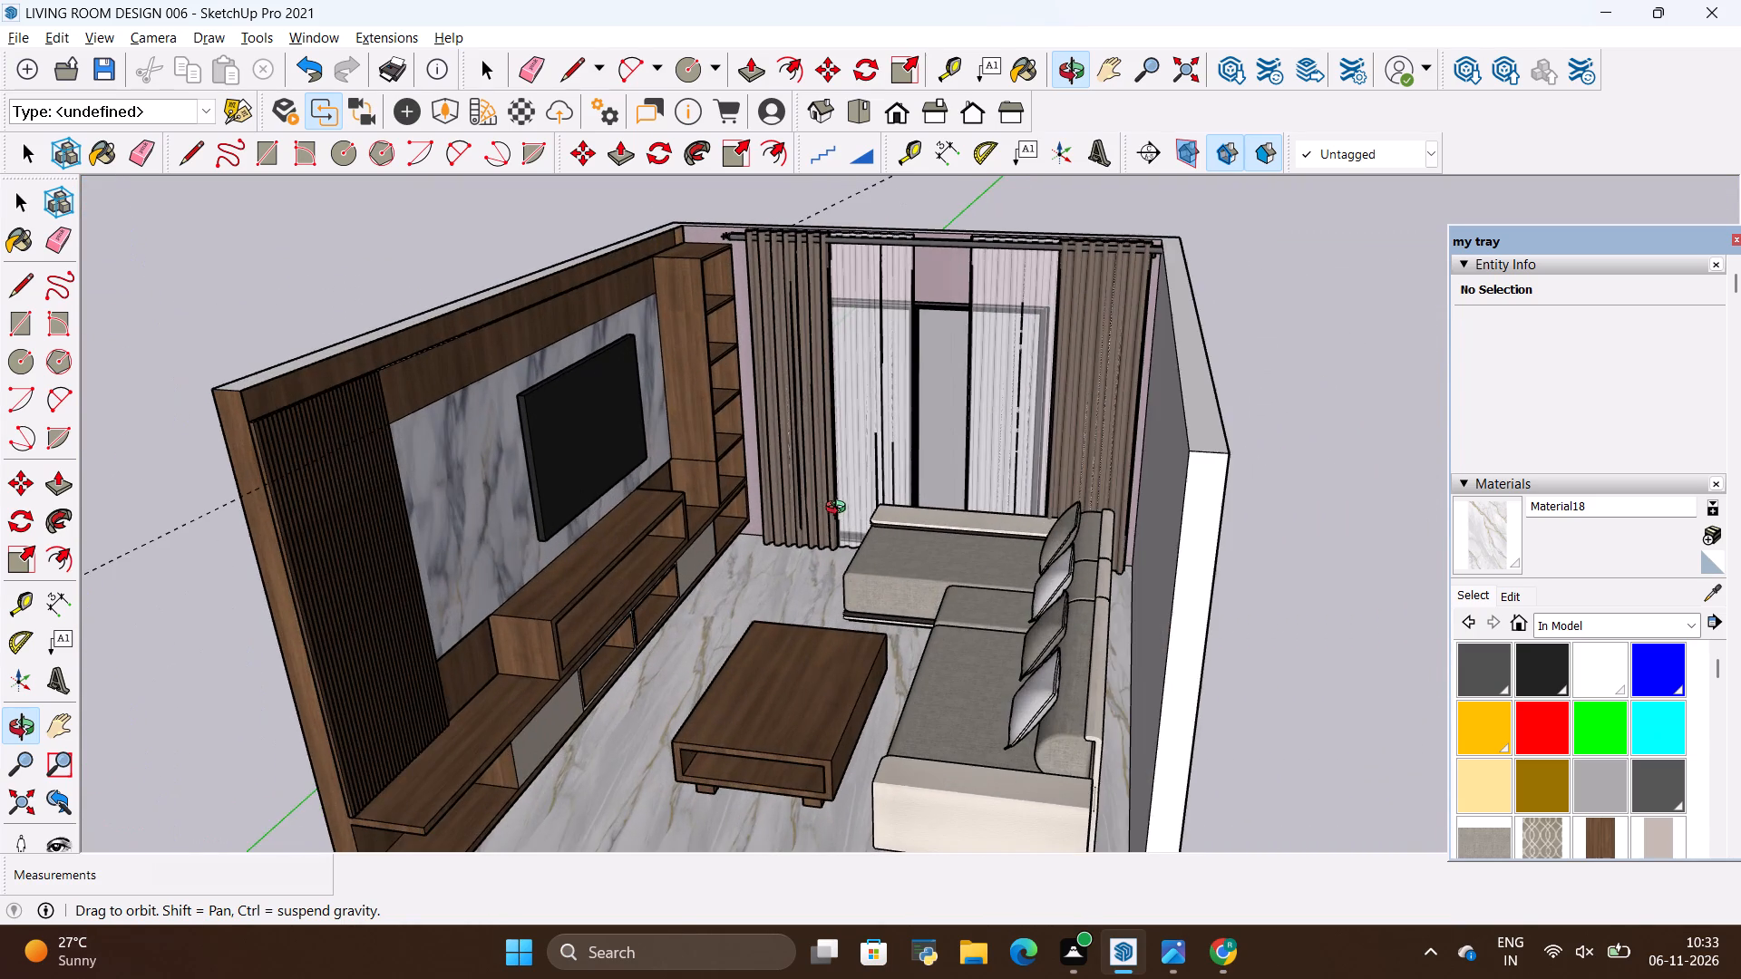
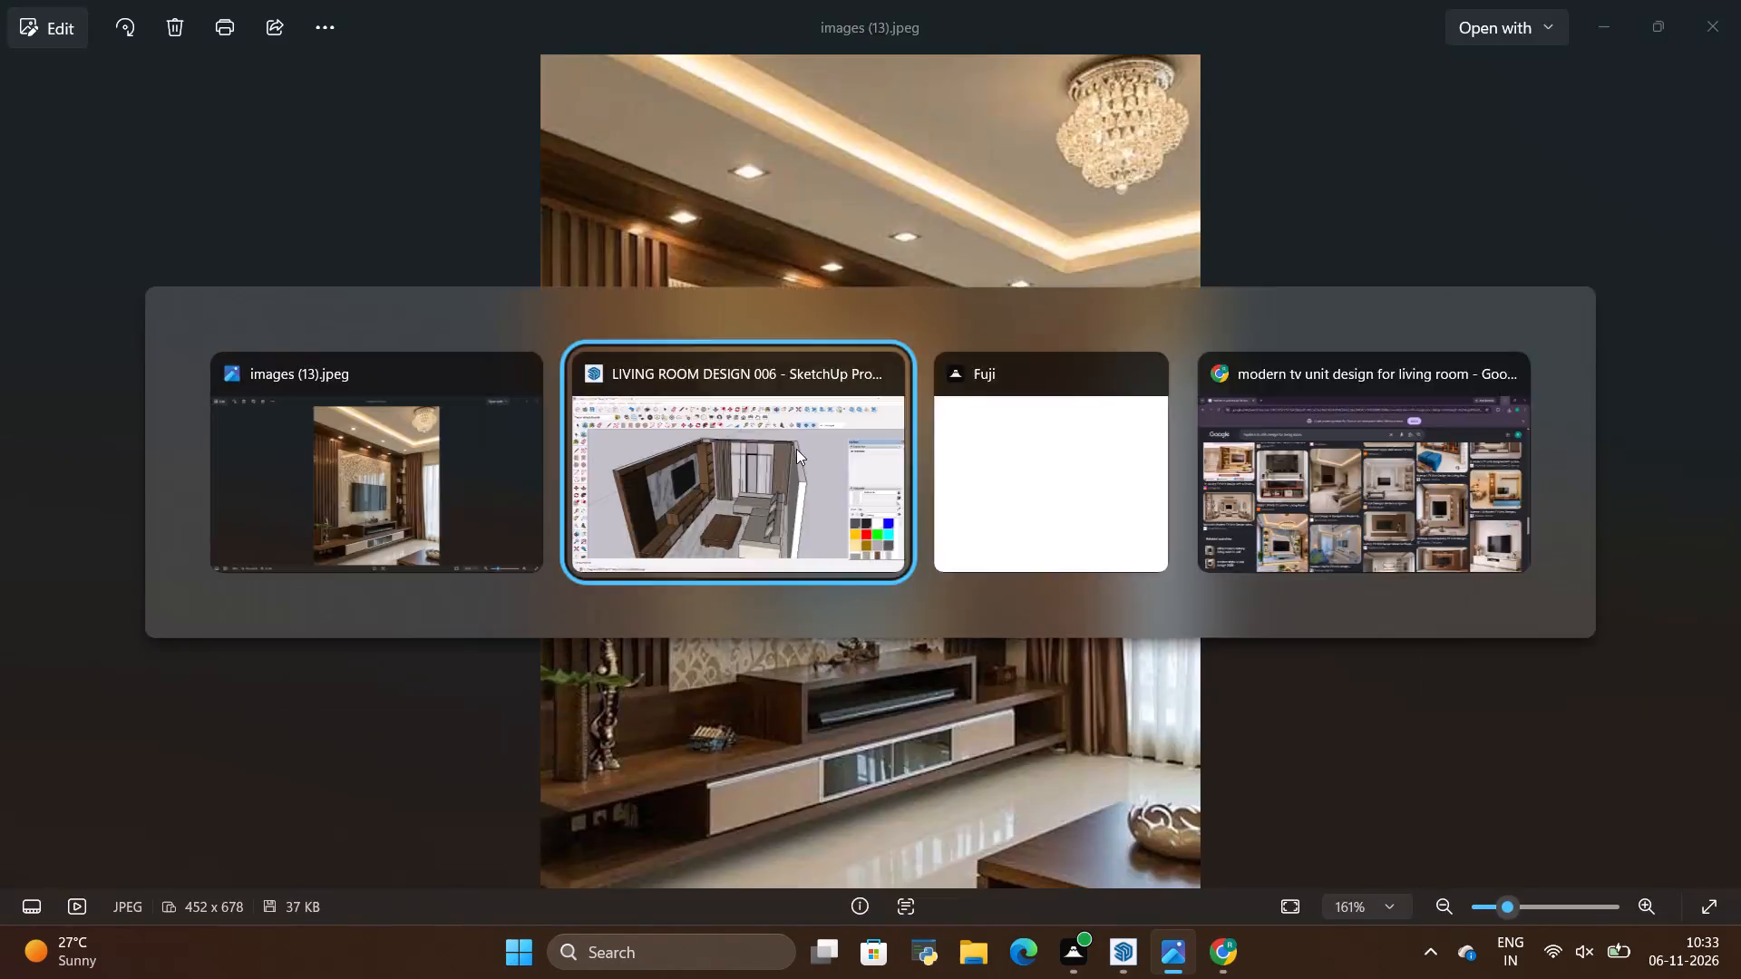
Examine the false ceiling and its spotlights from below and compare it with the reference photo.
scroll(848, 520, "down", 2)
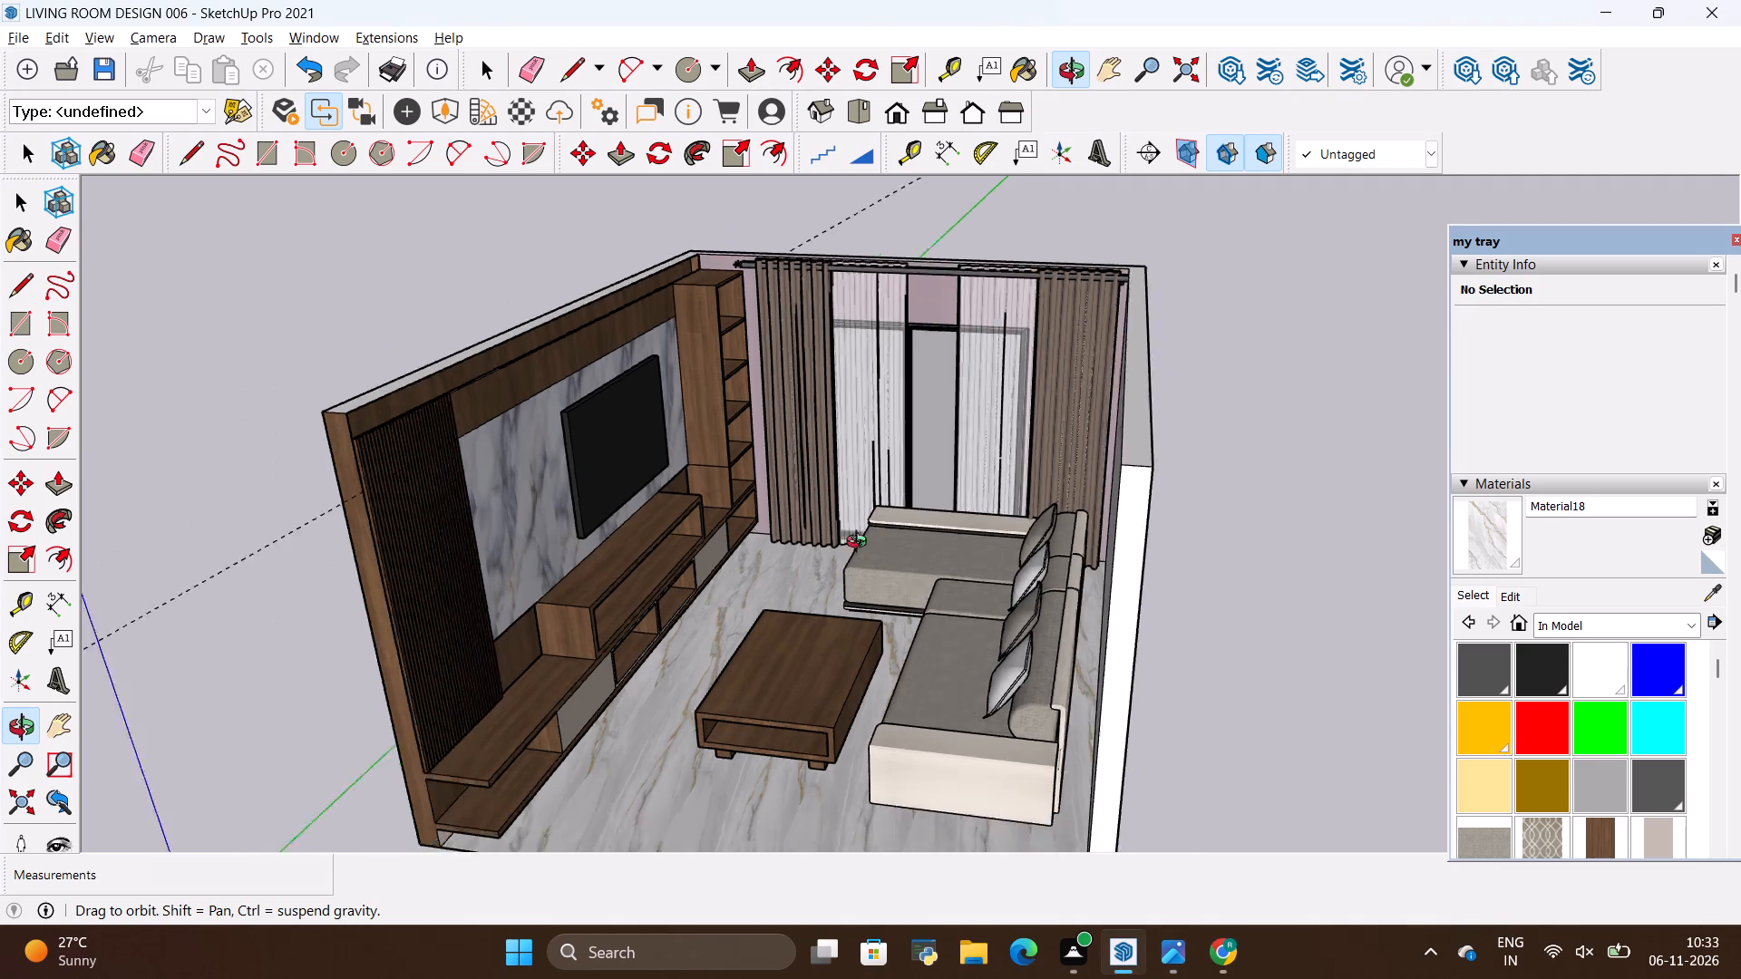
scroll(861, 544, "down", 14)
left_click_drag(887, 490, 886, 232)
scroll(853, 363, "up", 2)
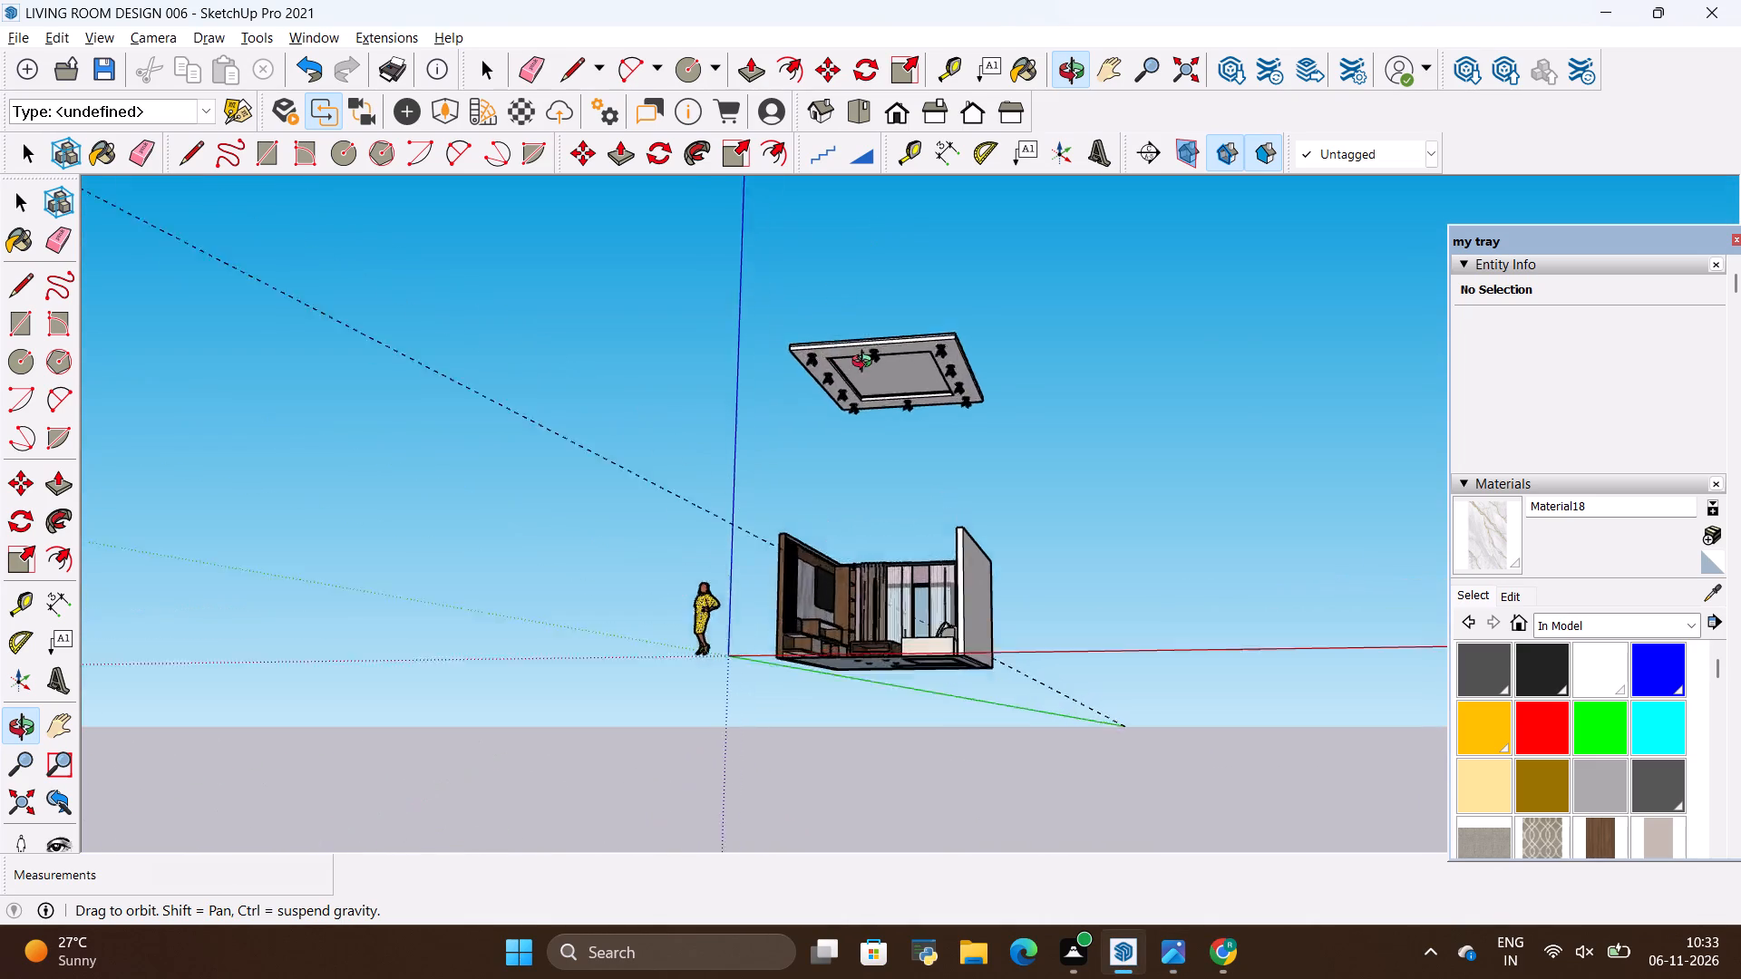
scroll(866, 363, "up", 8)
left_click_drag(882, 438, 900, 363)
key("alt+Tab")
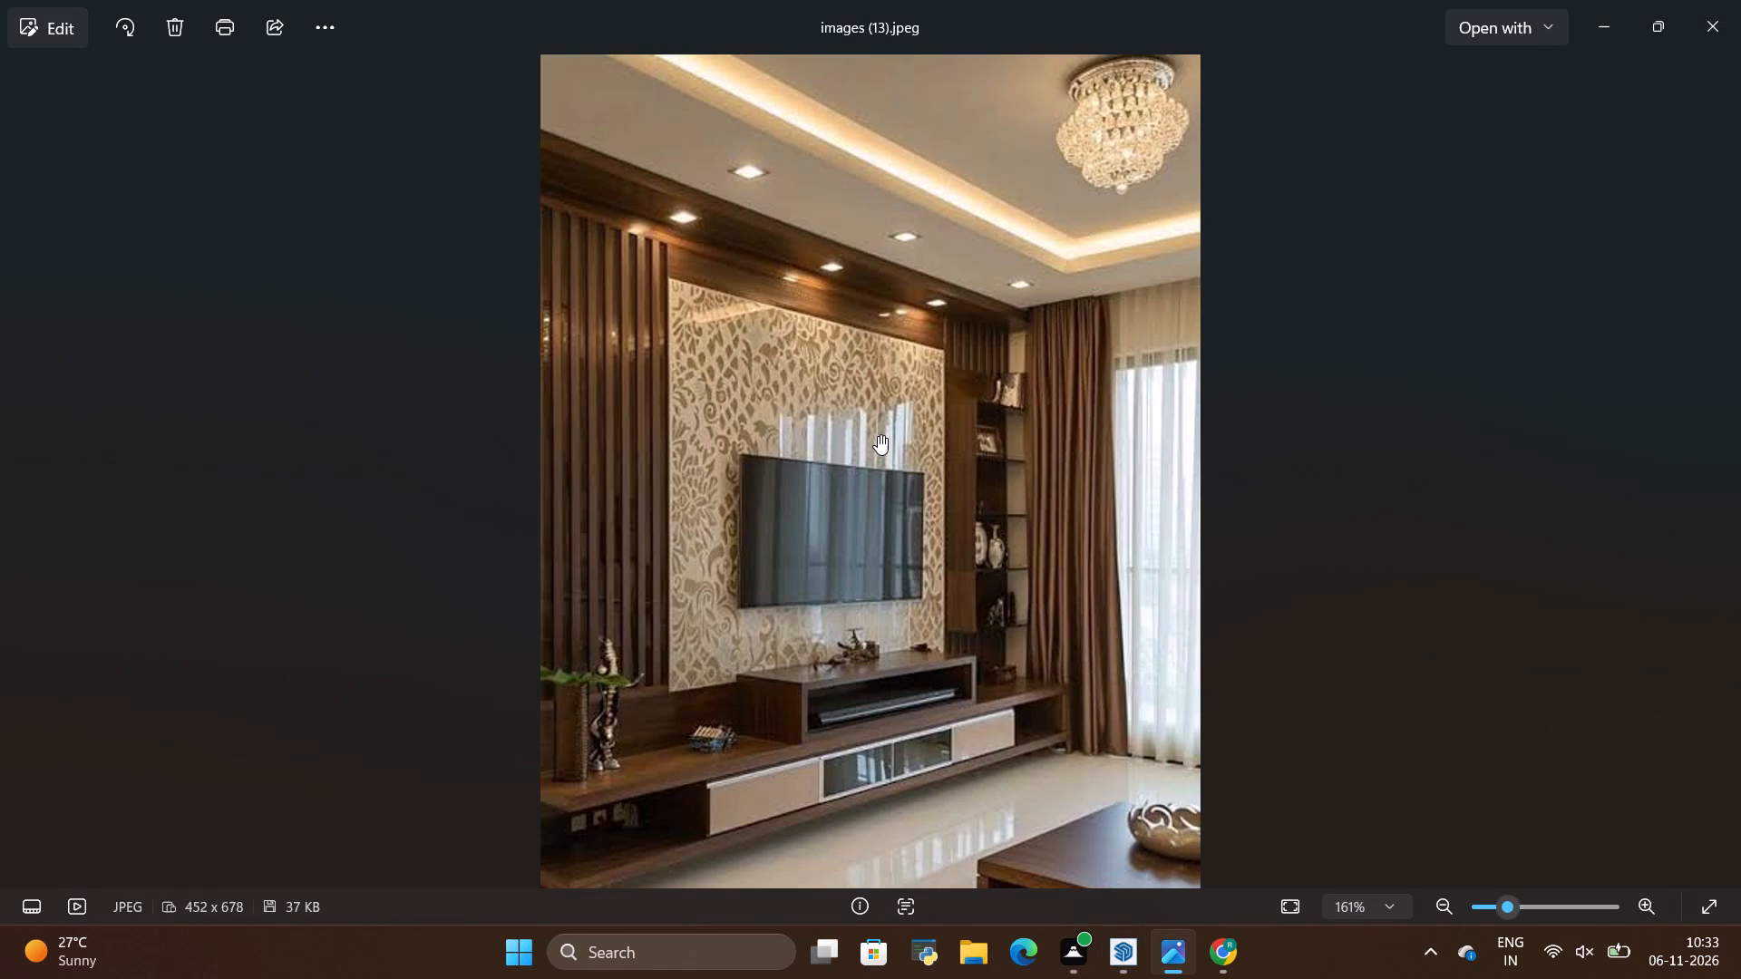
key("alt+Tab")
scroll(888, 425, "up", 4)
left_click_drag(895, 439, 895, 388)
scroll(905, 459, "down", 5)
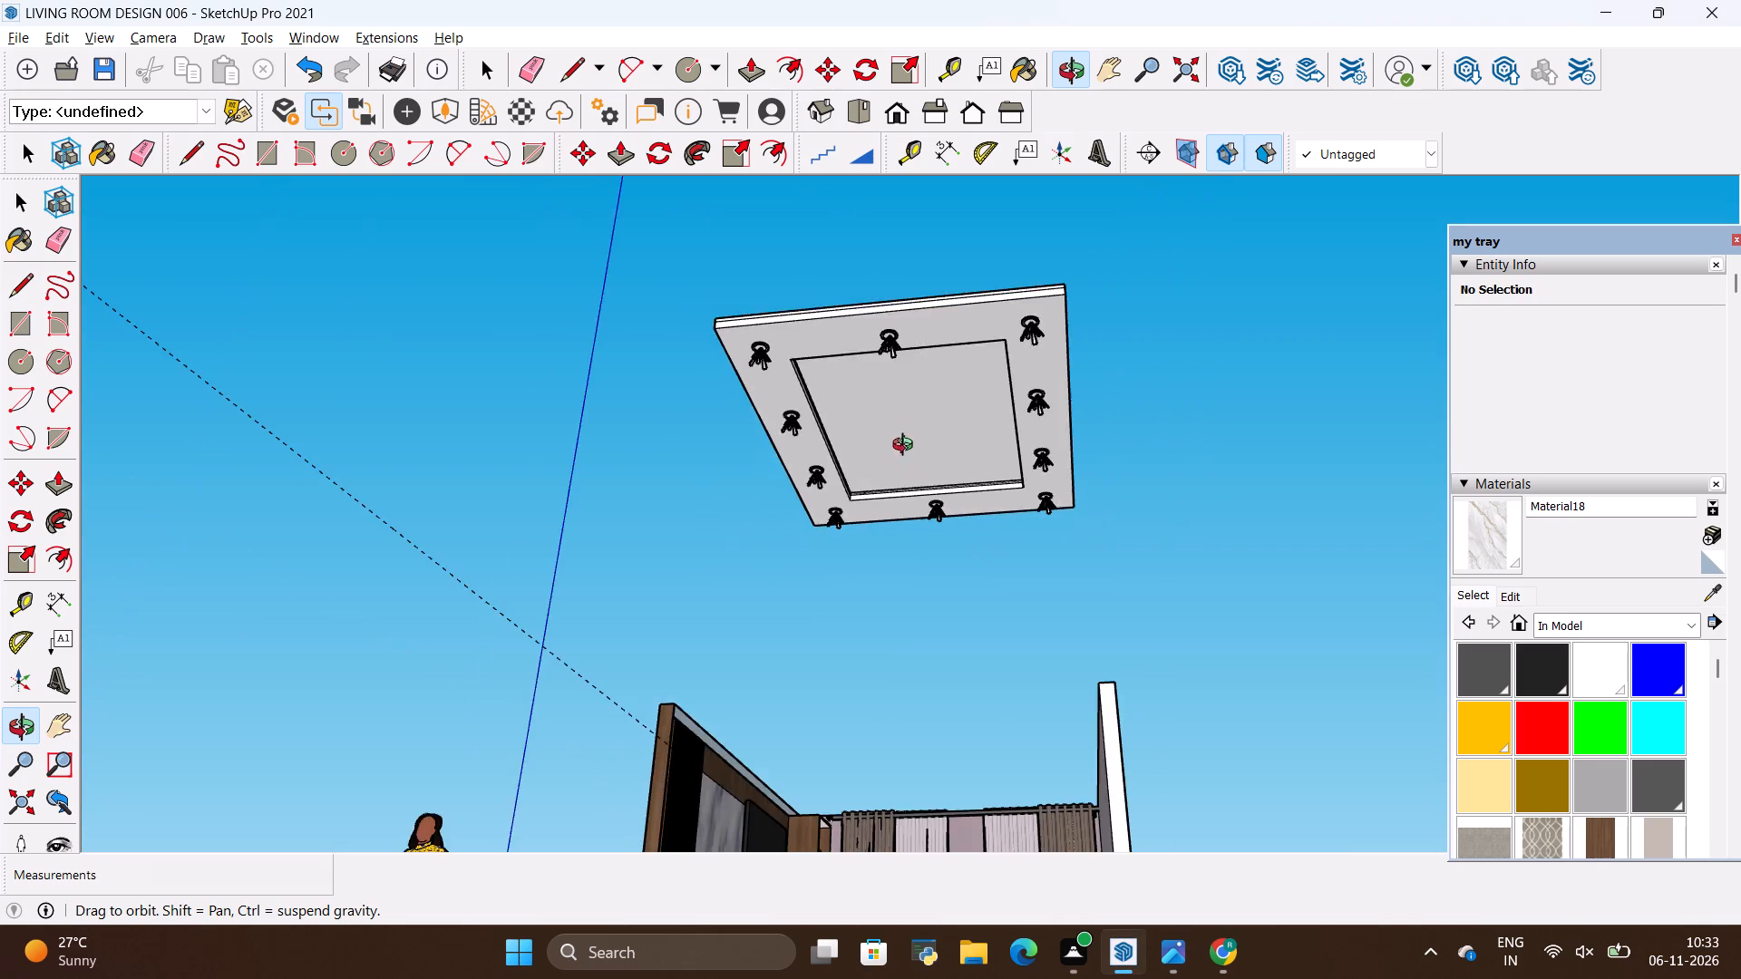
scroll(867, 273, "up", 9)
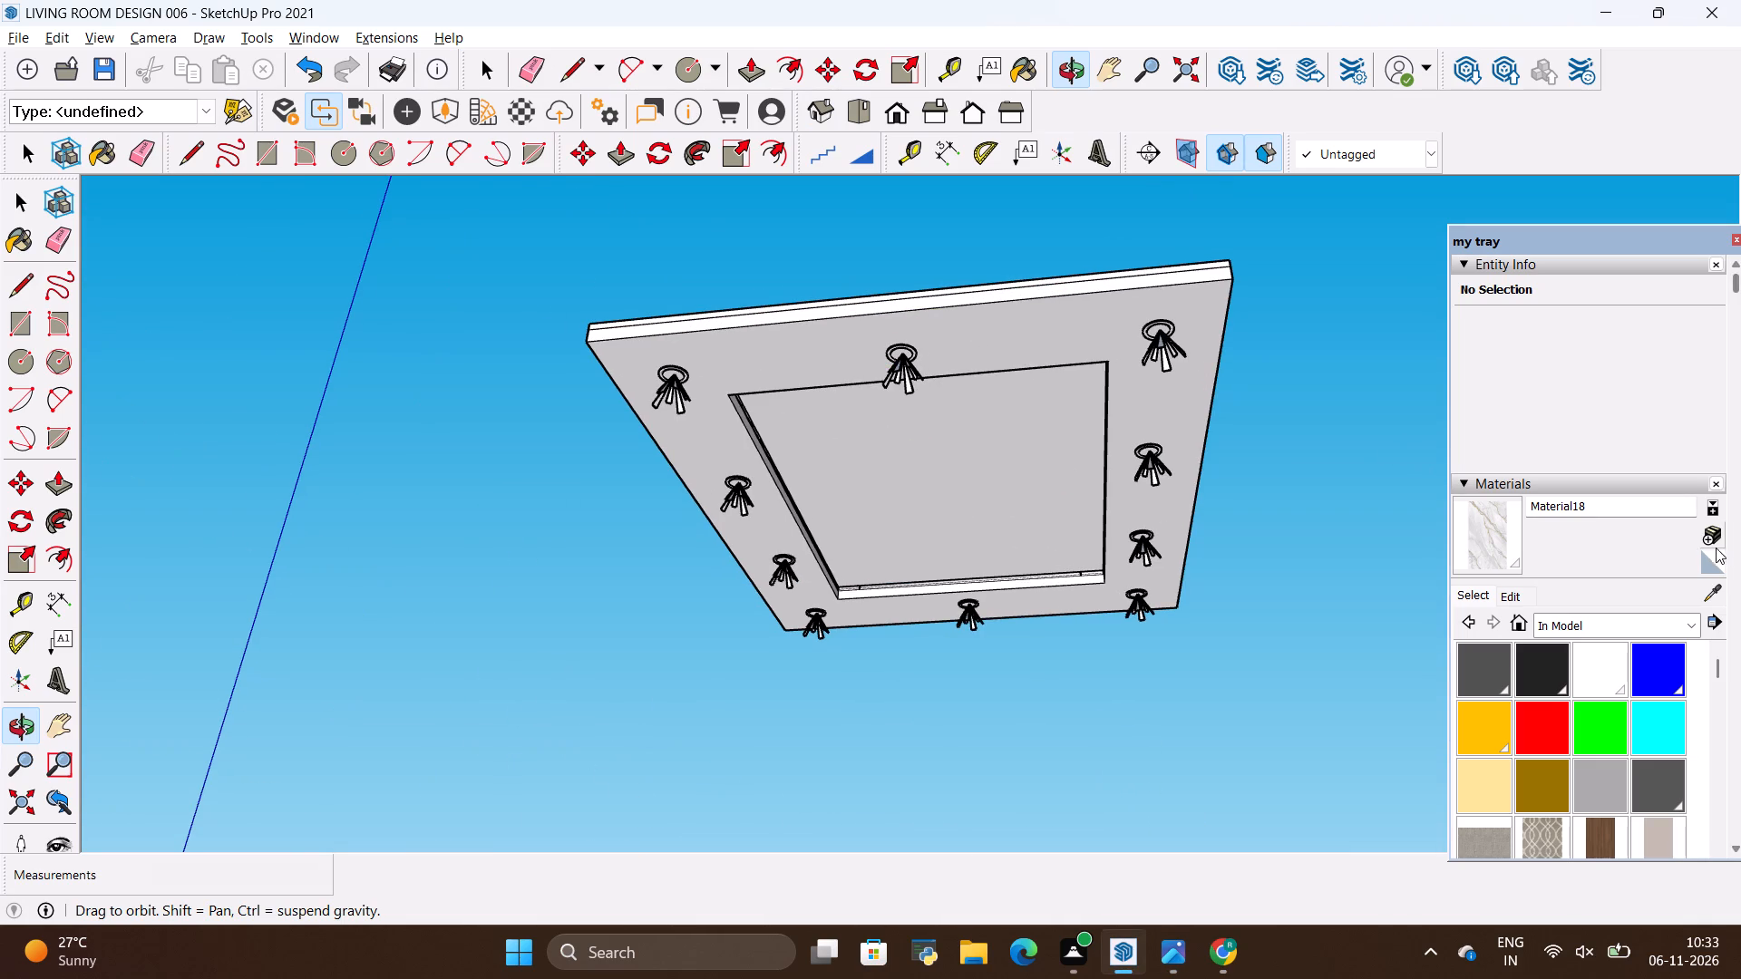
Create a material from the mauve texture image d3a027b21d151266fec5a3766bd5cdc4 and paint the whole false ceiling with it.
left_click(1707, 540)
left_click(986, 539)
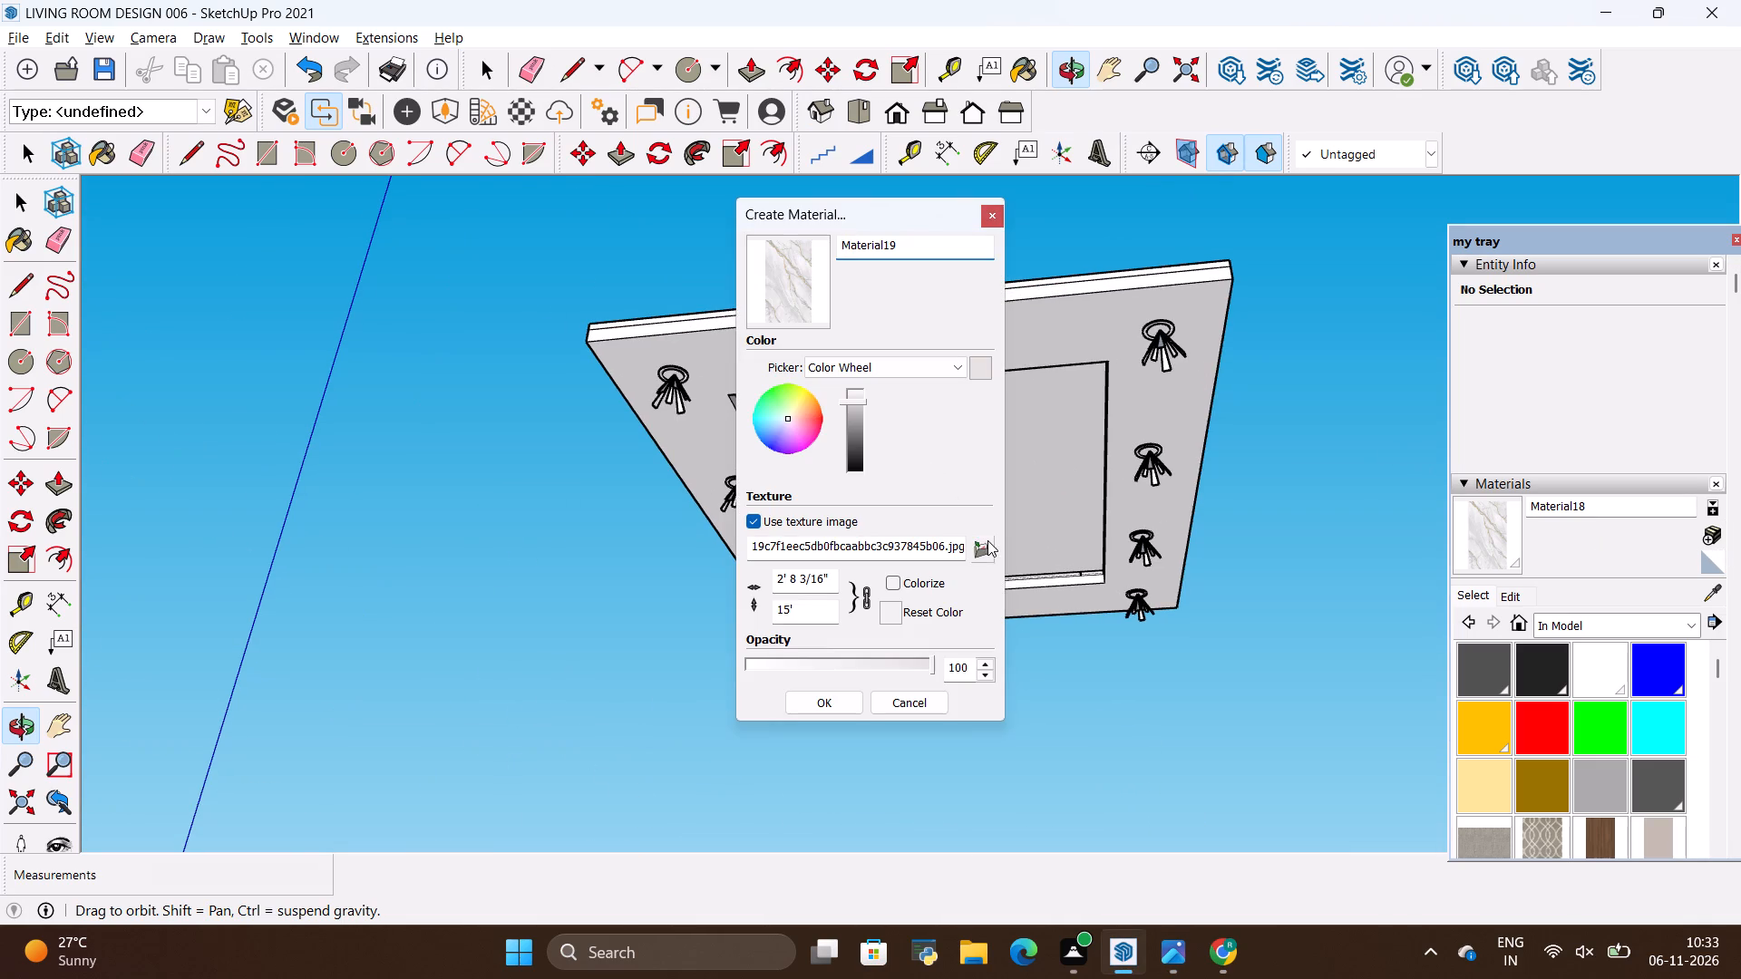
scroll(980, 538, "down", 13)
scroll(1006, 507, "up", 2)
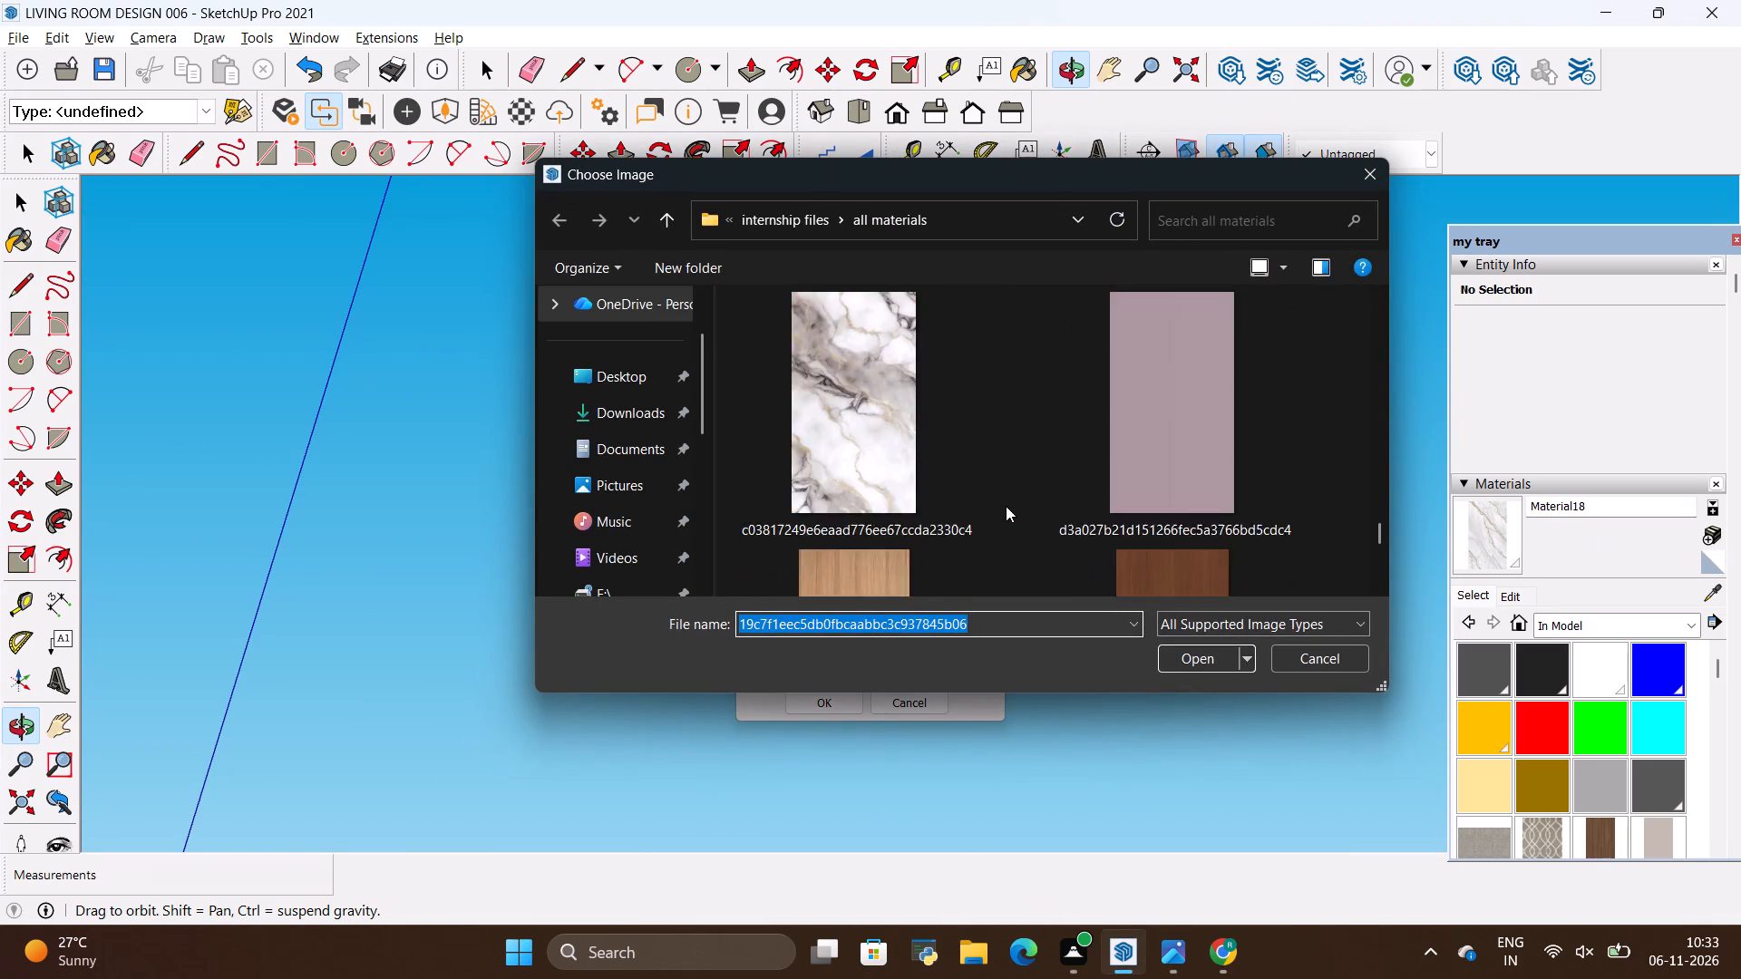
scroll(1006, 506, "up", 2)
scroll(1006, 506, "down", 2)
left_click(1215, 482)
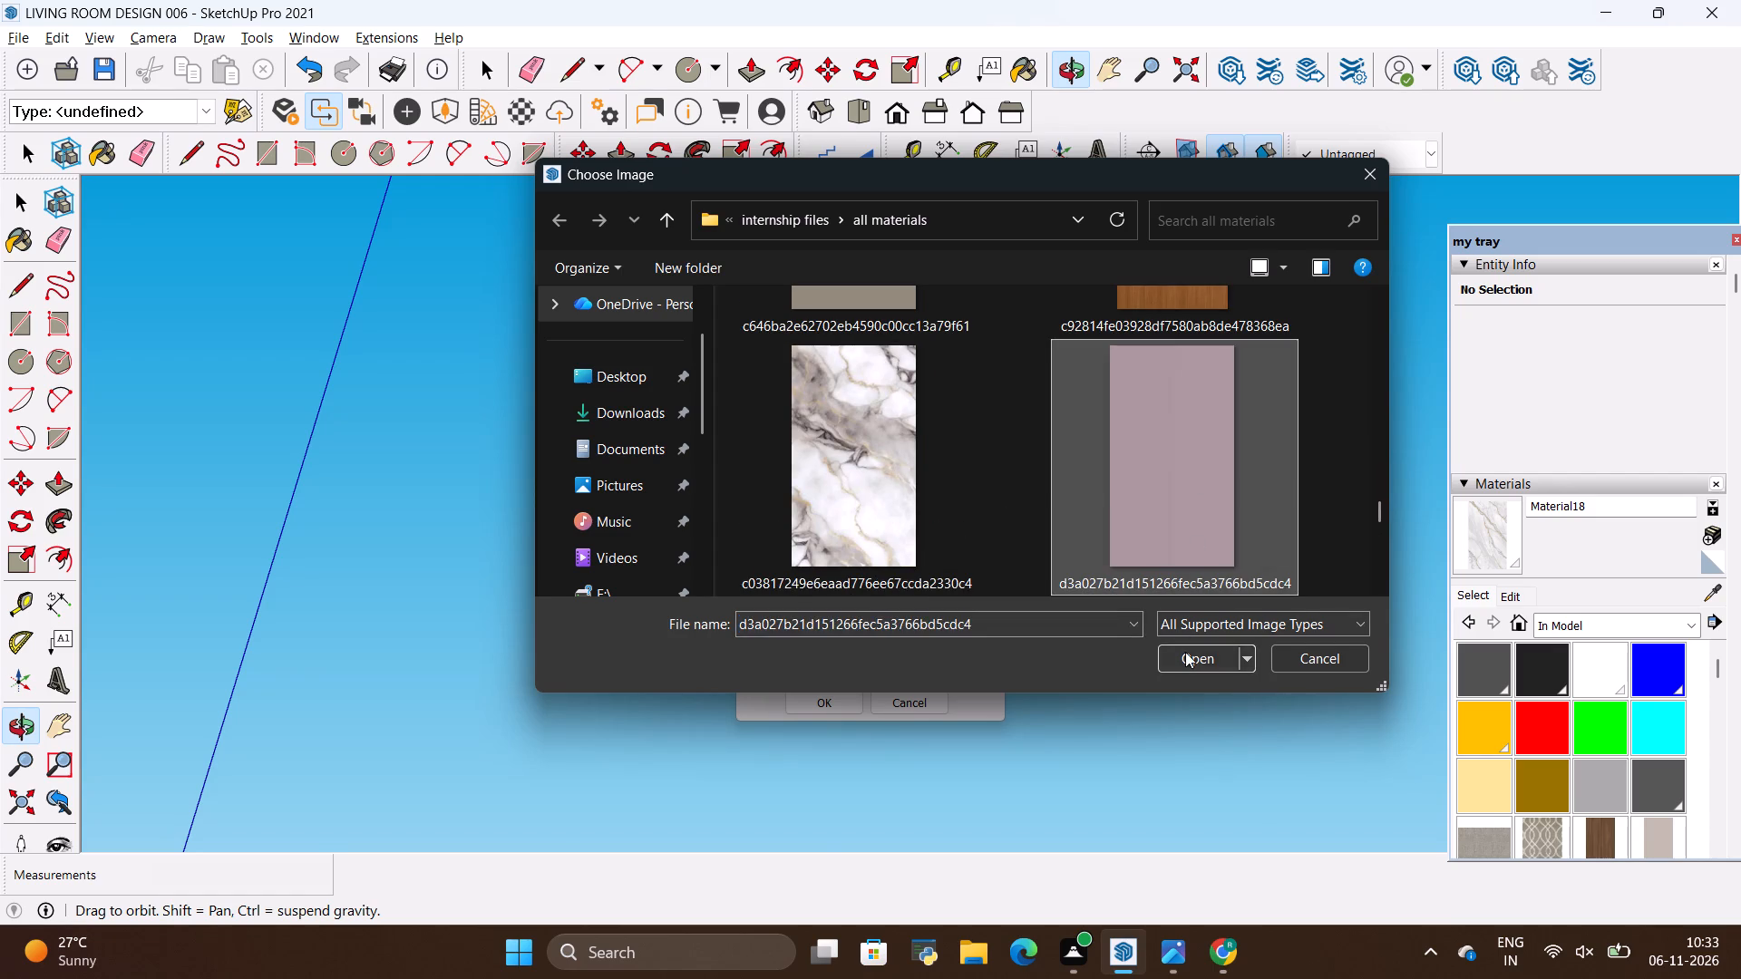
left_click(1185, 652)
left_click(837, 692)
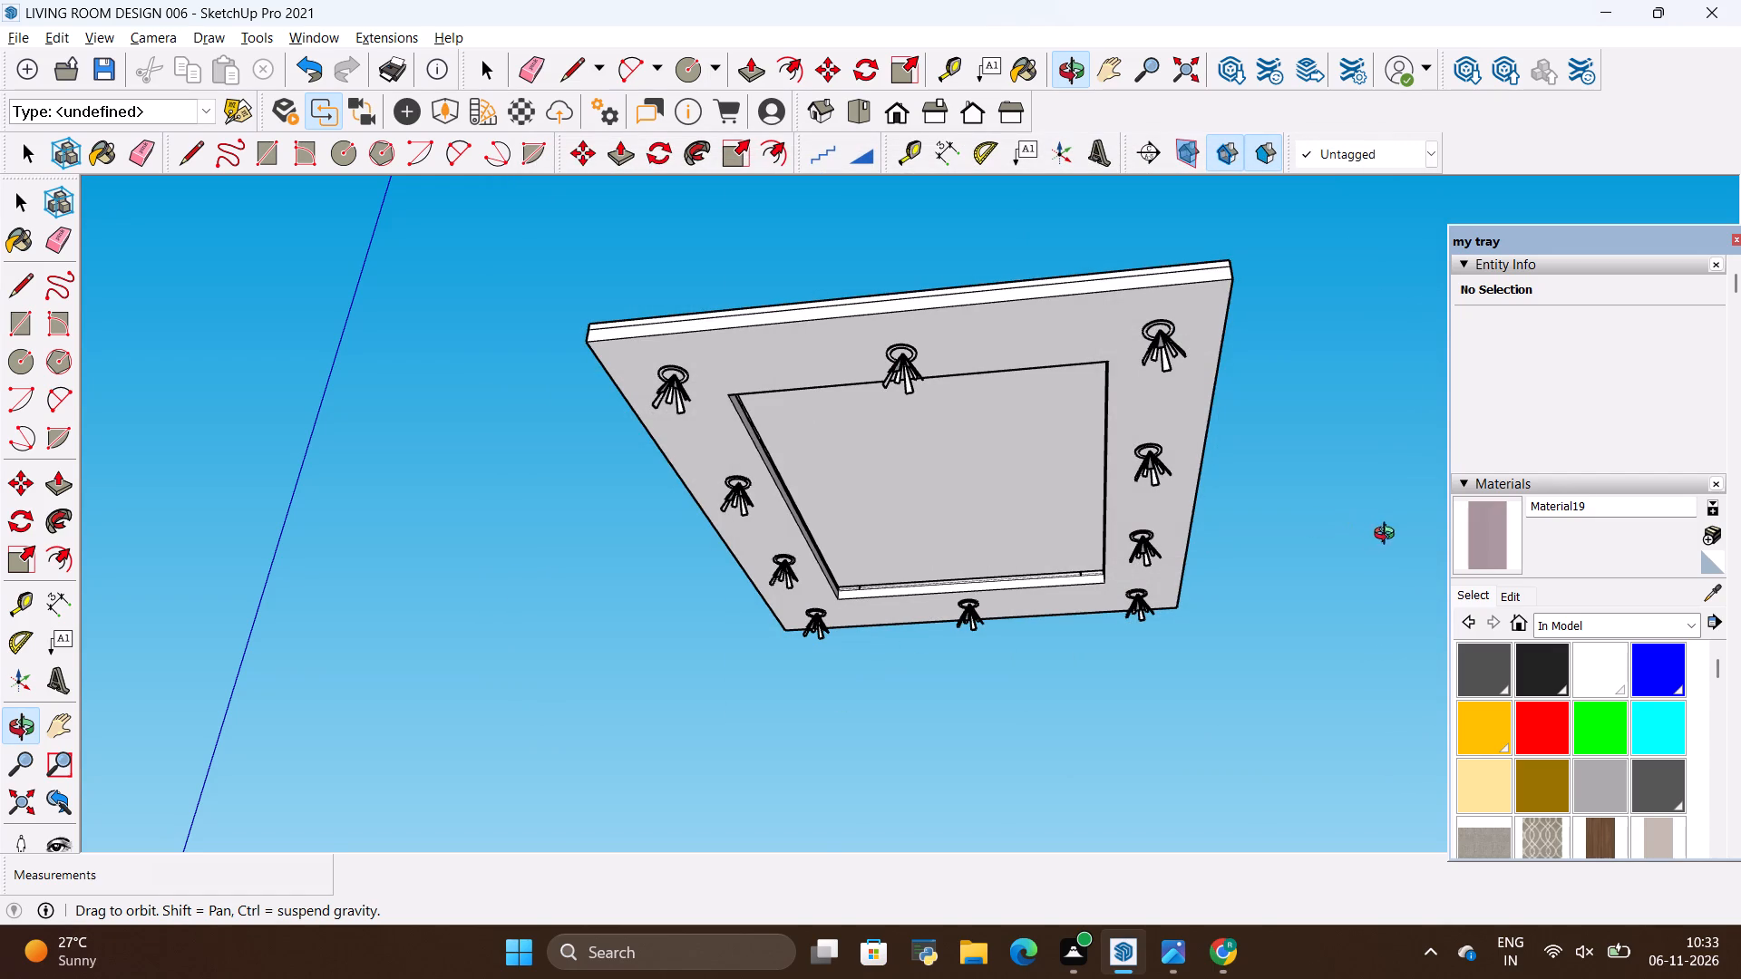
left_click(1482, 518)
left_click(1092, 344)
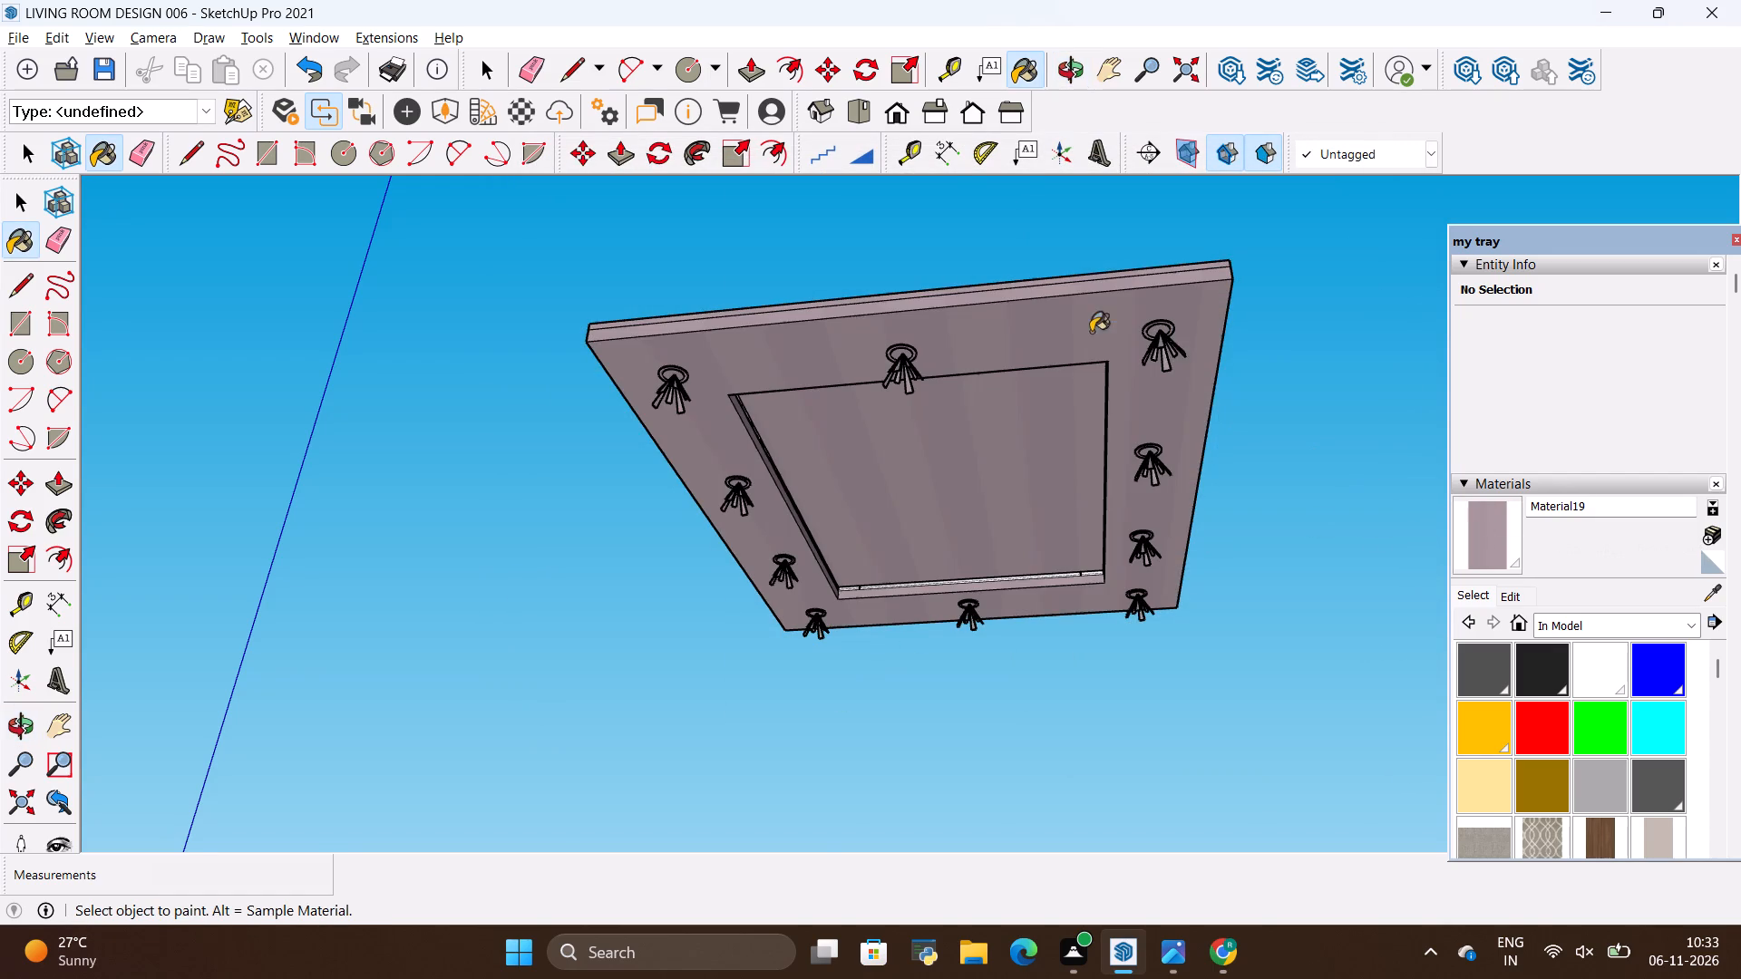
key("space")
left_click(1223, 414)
Check the reference photo and paint the whole false ceiling with the grey material Color M03.
key("alt+Tab")
key("alt+Tab")
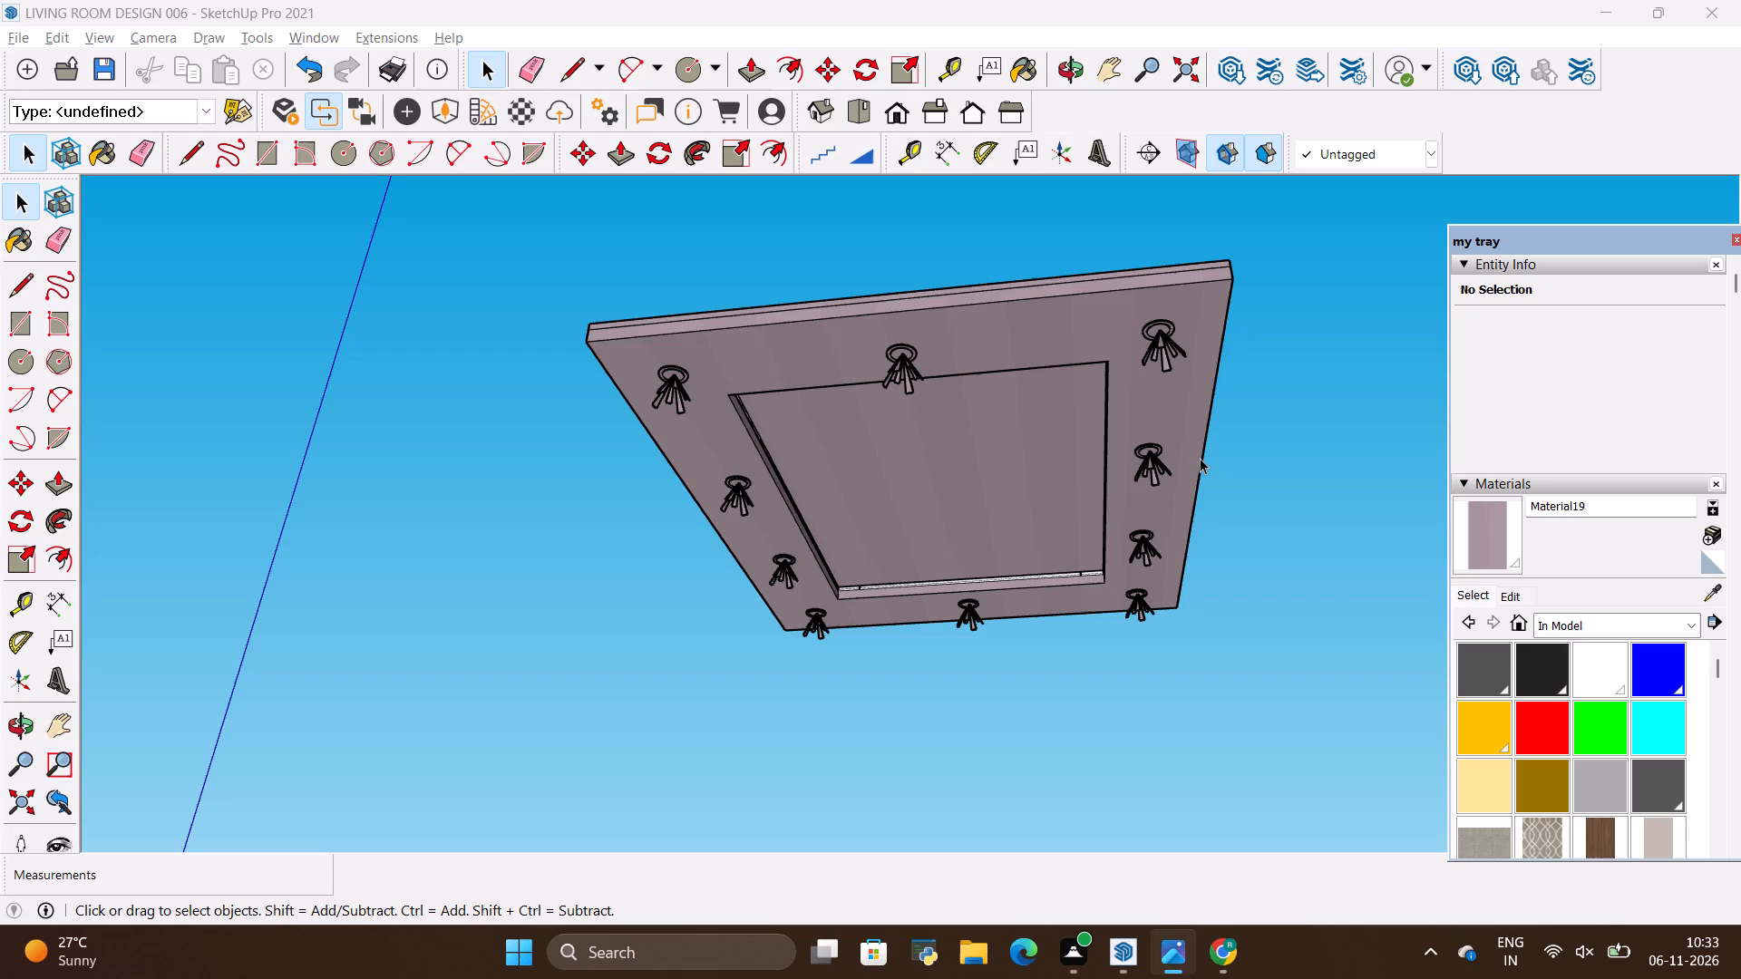
left_click(1597, 778)
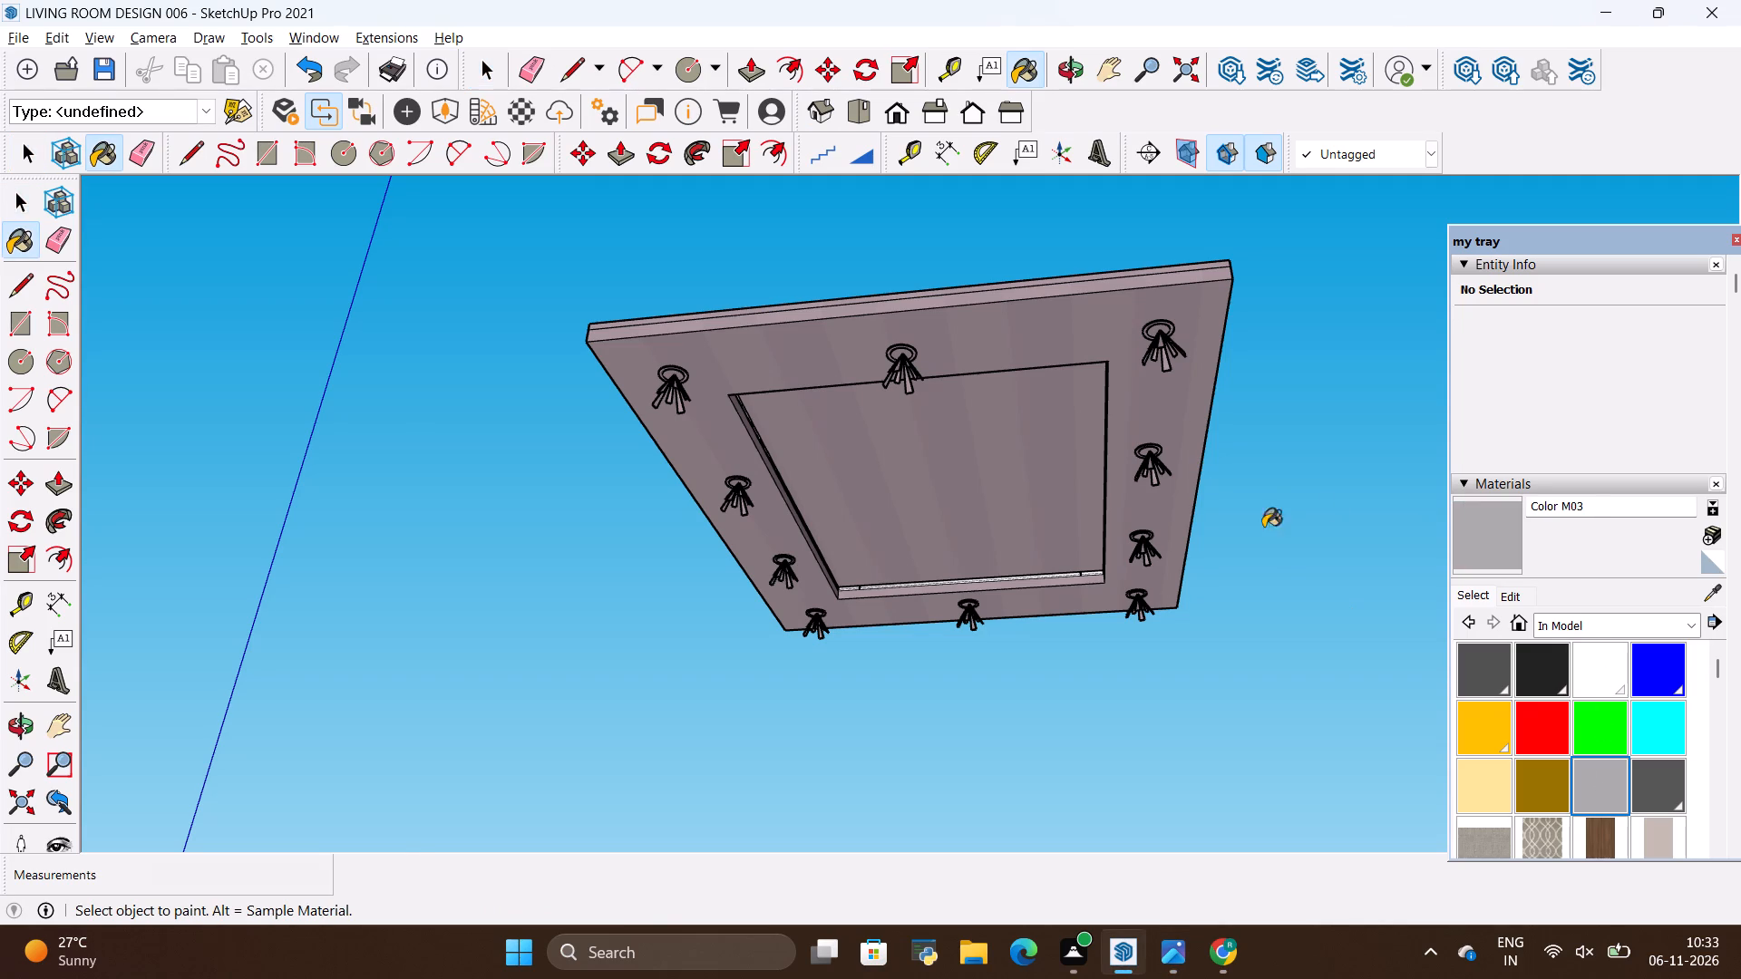
left_click(1053, 455)
key("space")
left_click(1303, 447)
Paint the recessed centre face inside the ceiling group with a new material made from texture image 51b8e0a6bb0296f7a2f4f8c02b4ea94f.
scroll(663, 431, "down", 6)
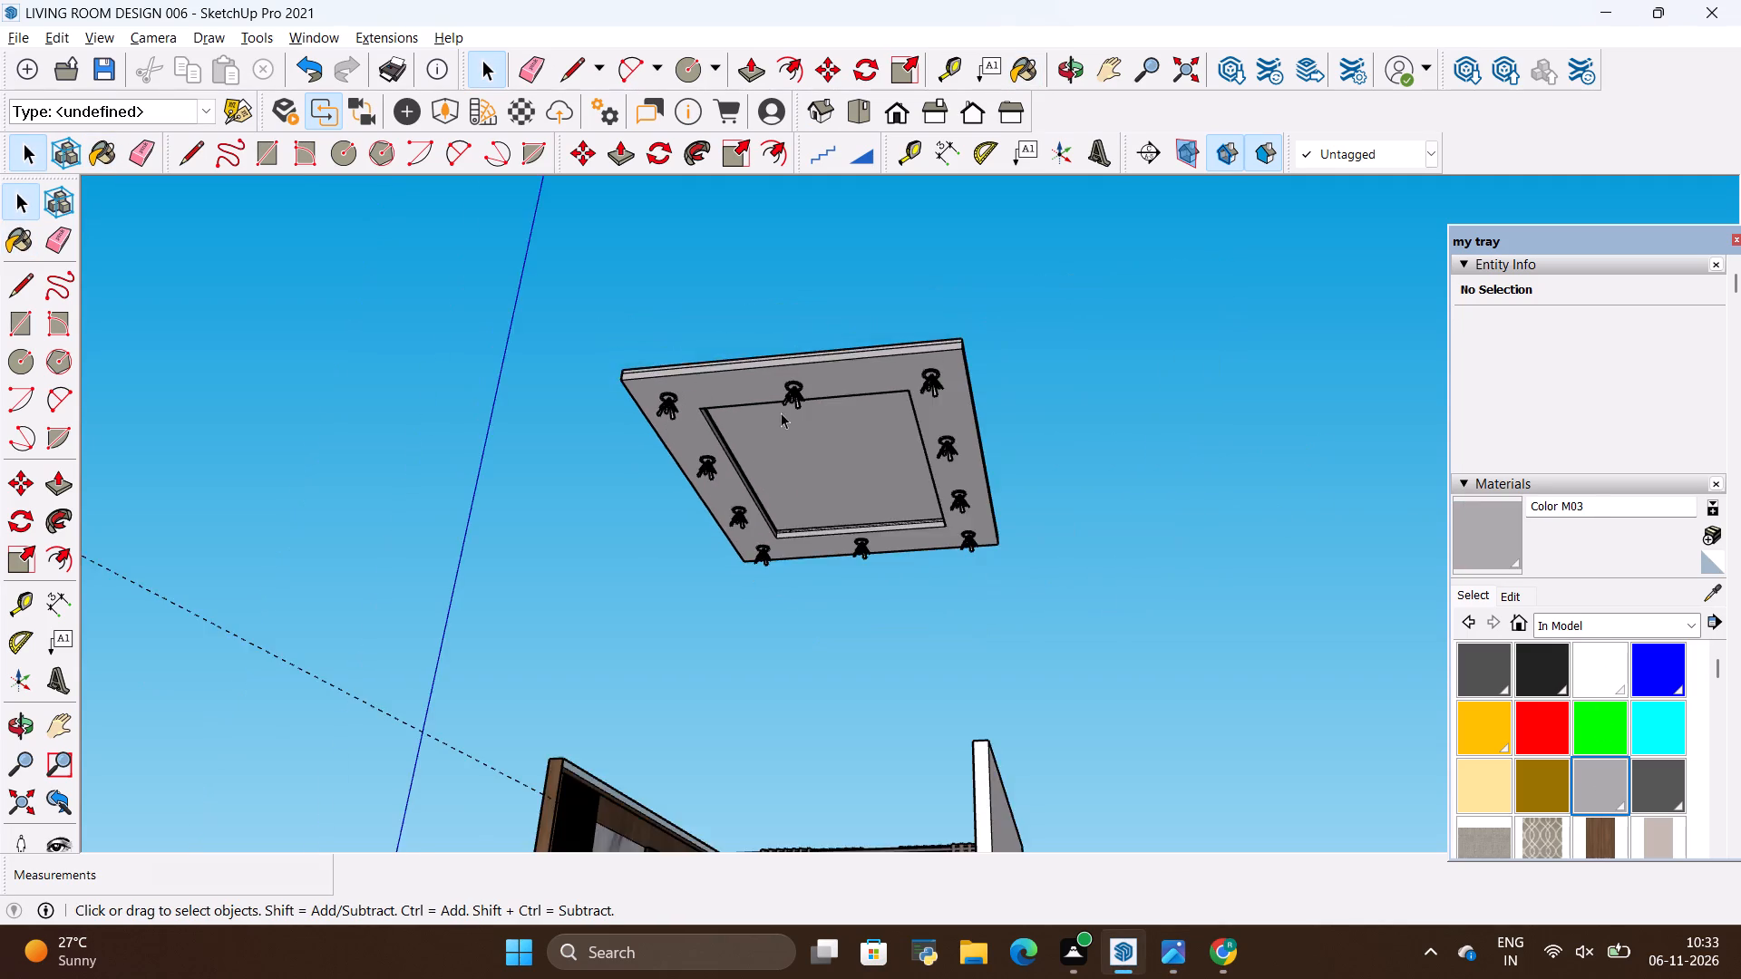
scroll(855, 441, "up", 5)
key("alt+Tab")
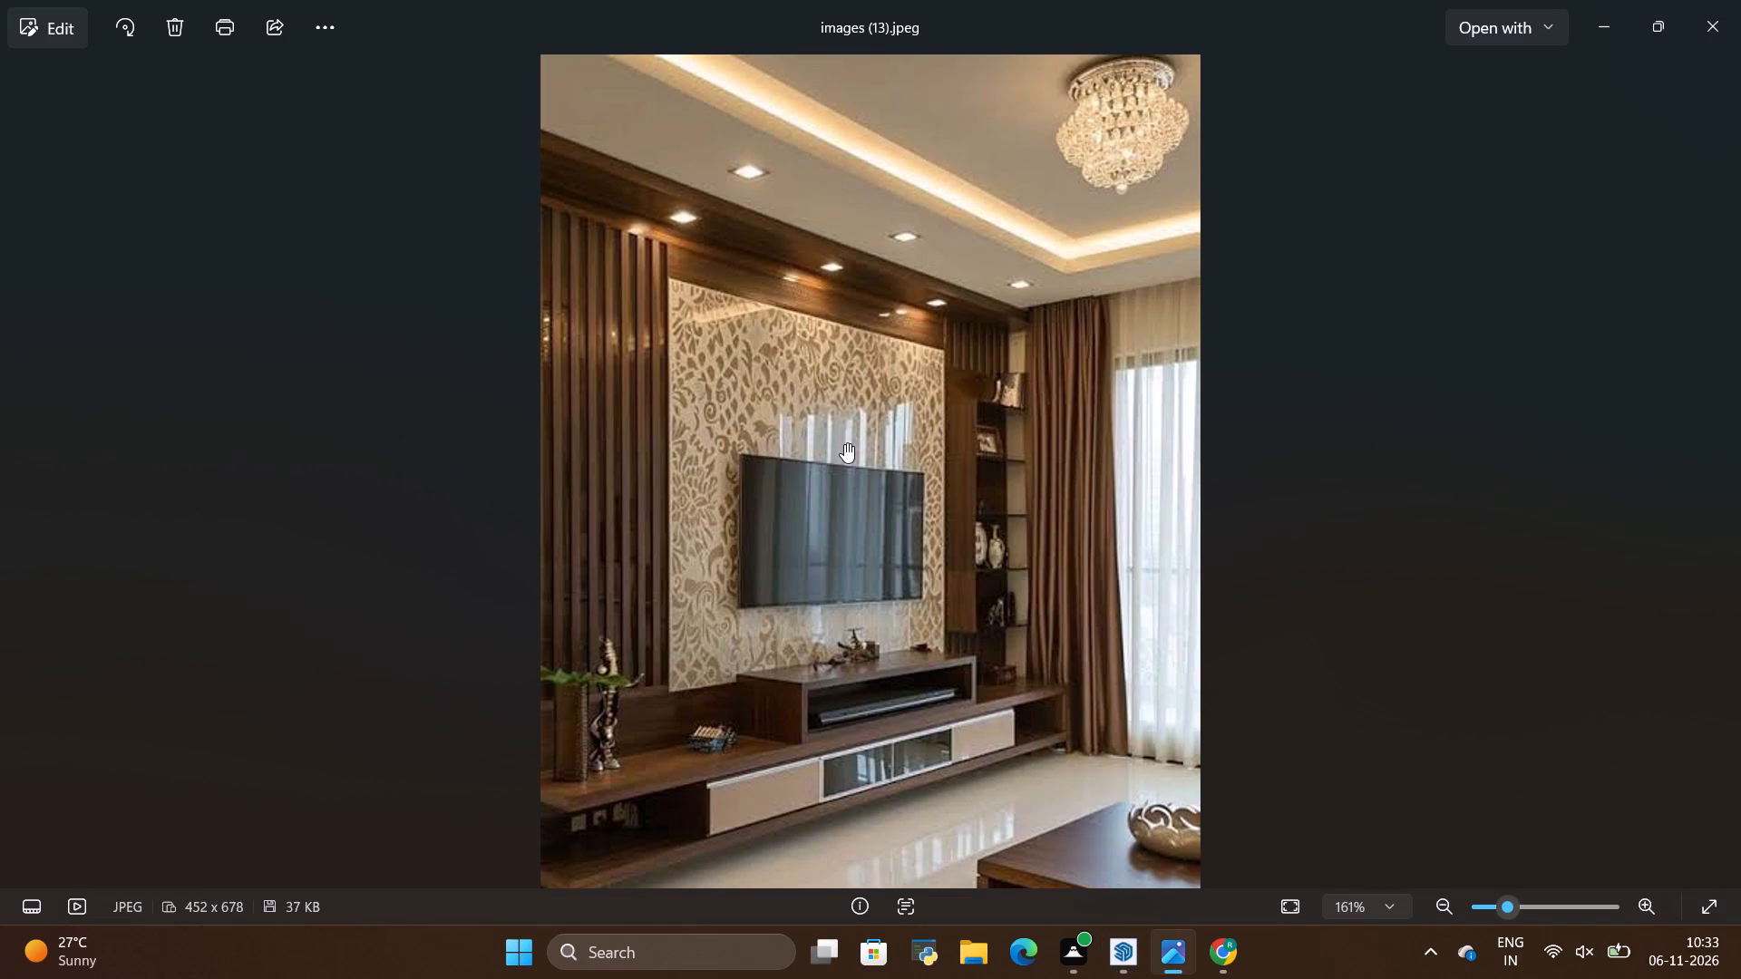
key("alt+Tab")
key("space")
triple_click(818, 460)
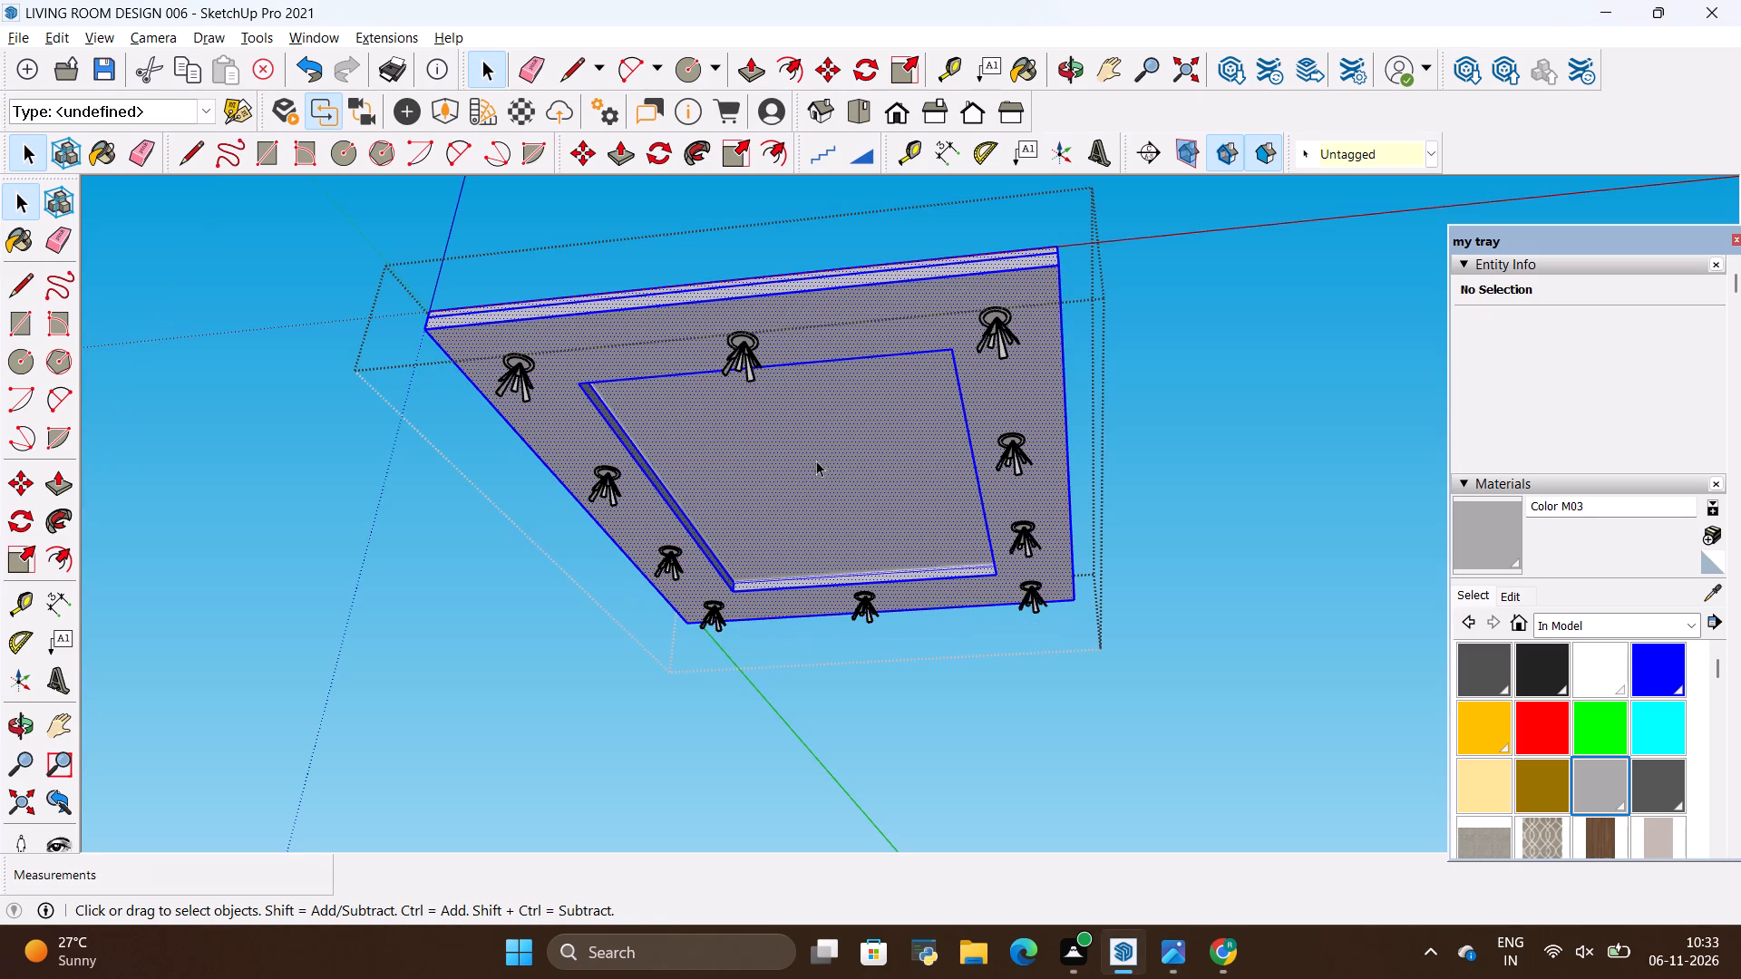
double_click(816, 460)
left_click(817, 470)
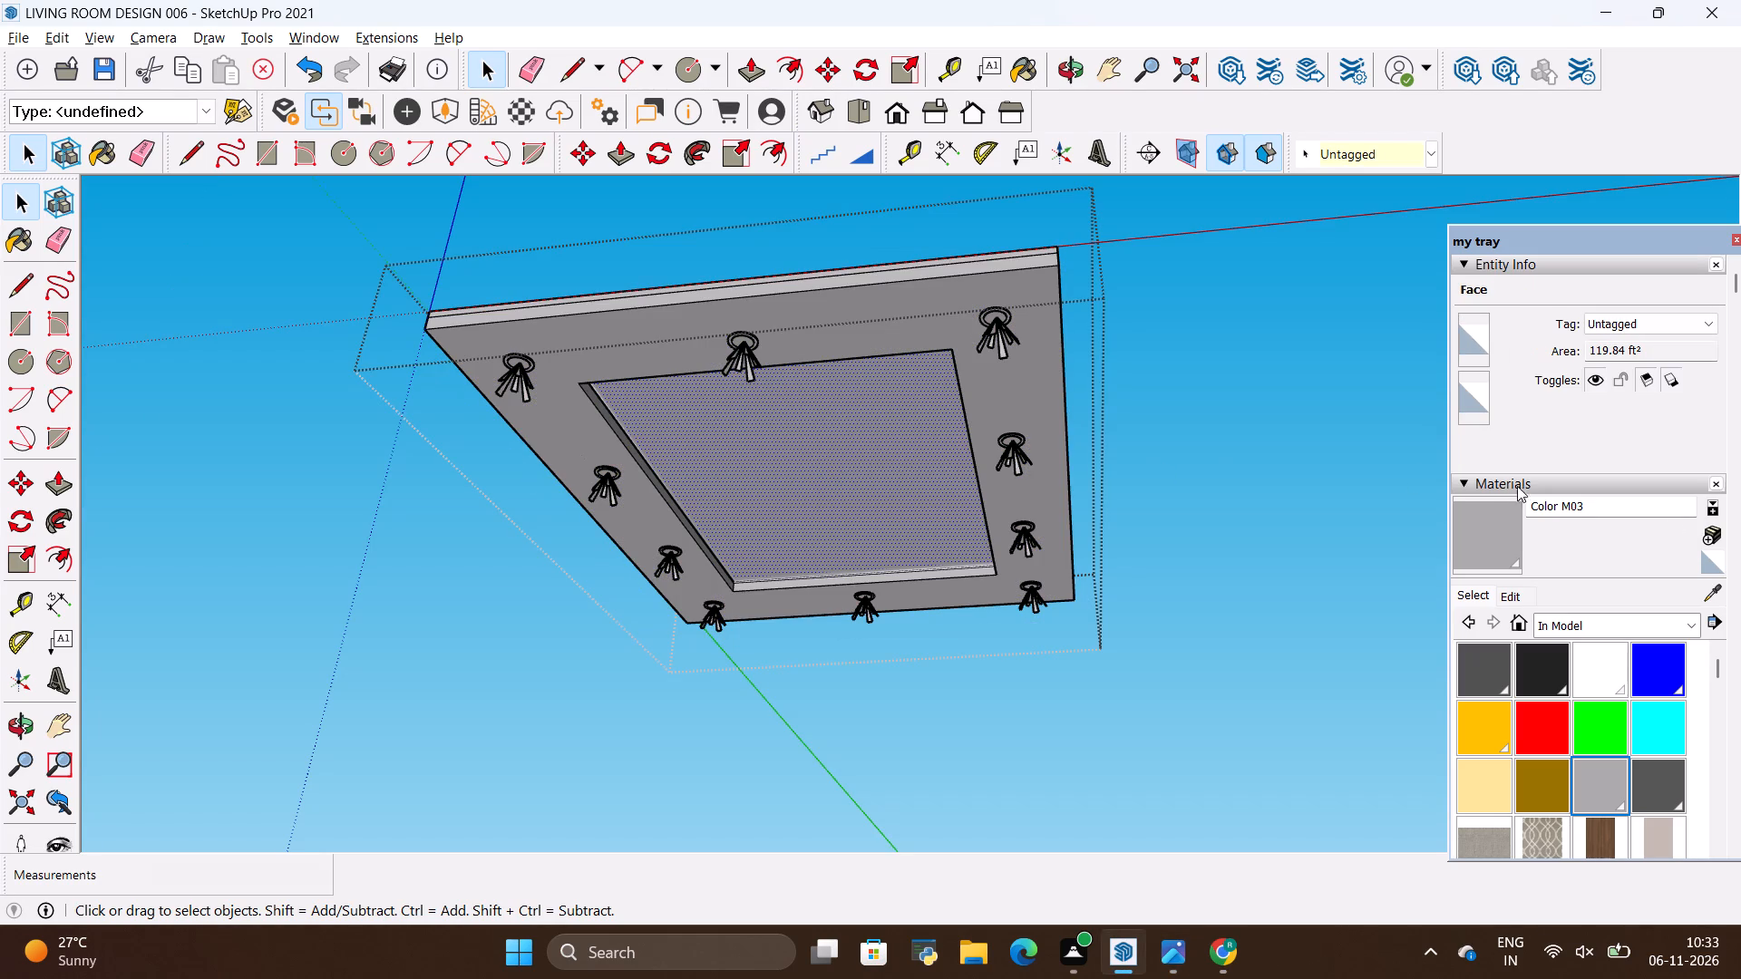
left_click(1710, 538)
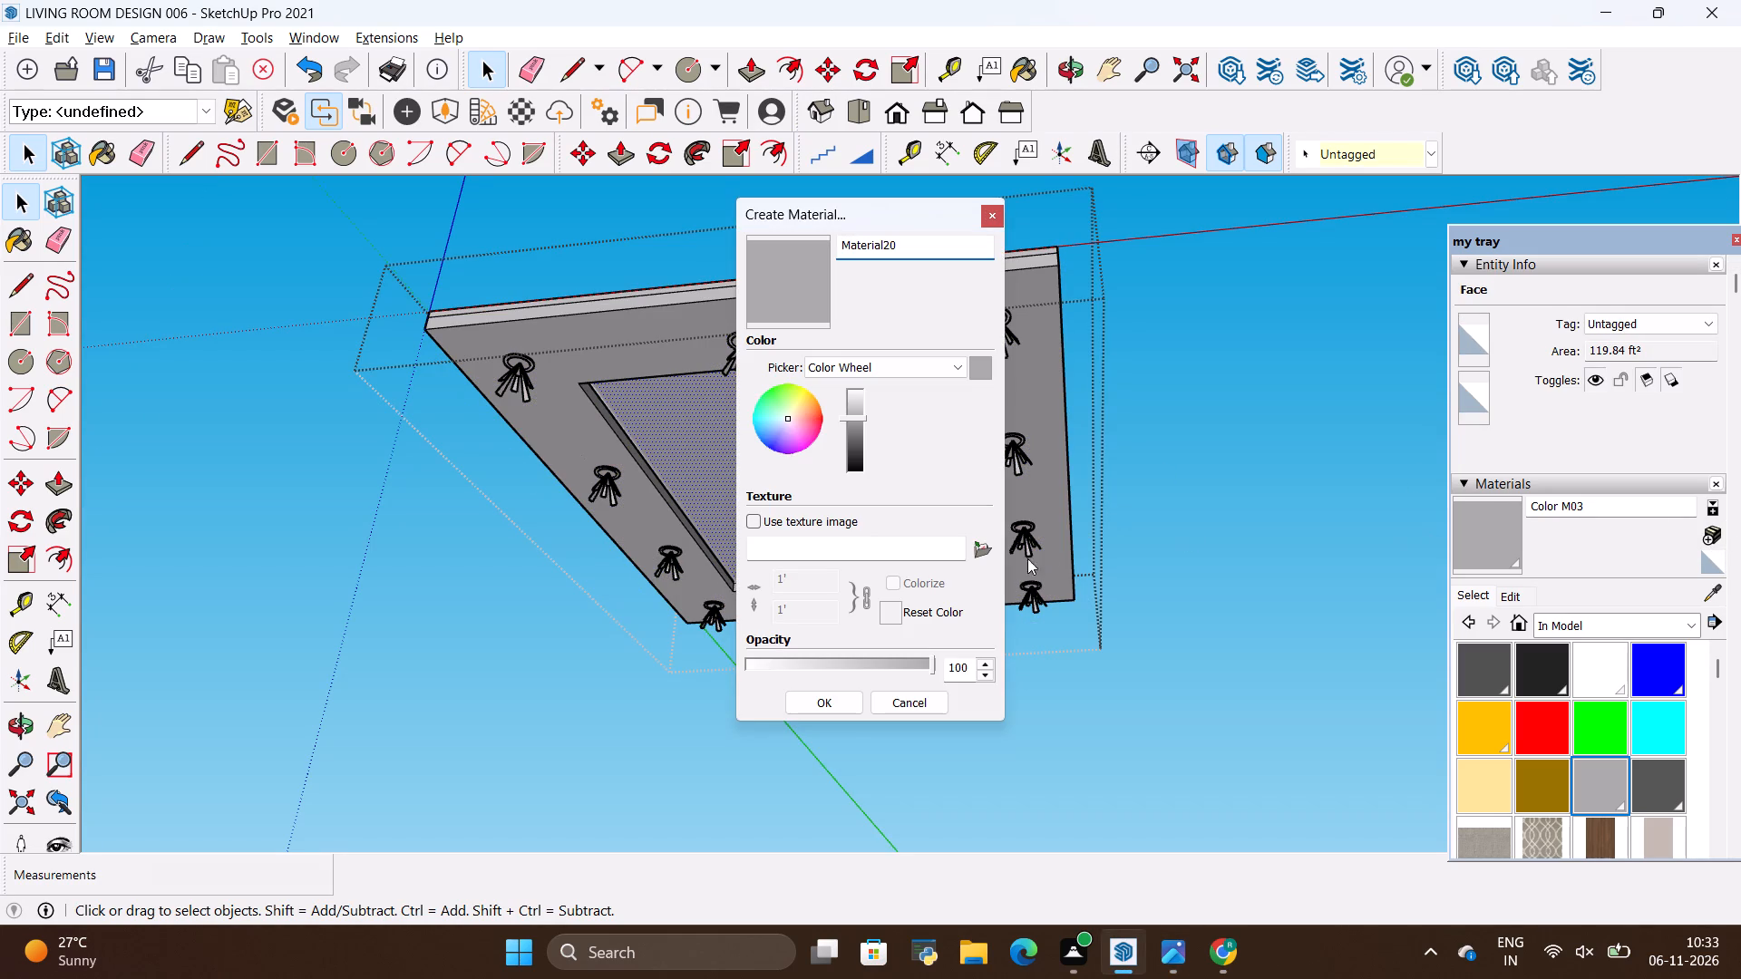
left_click(983, 557)
scroll(856, 481, "down", 3)
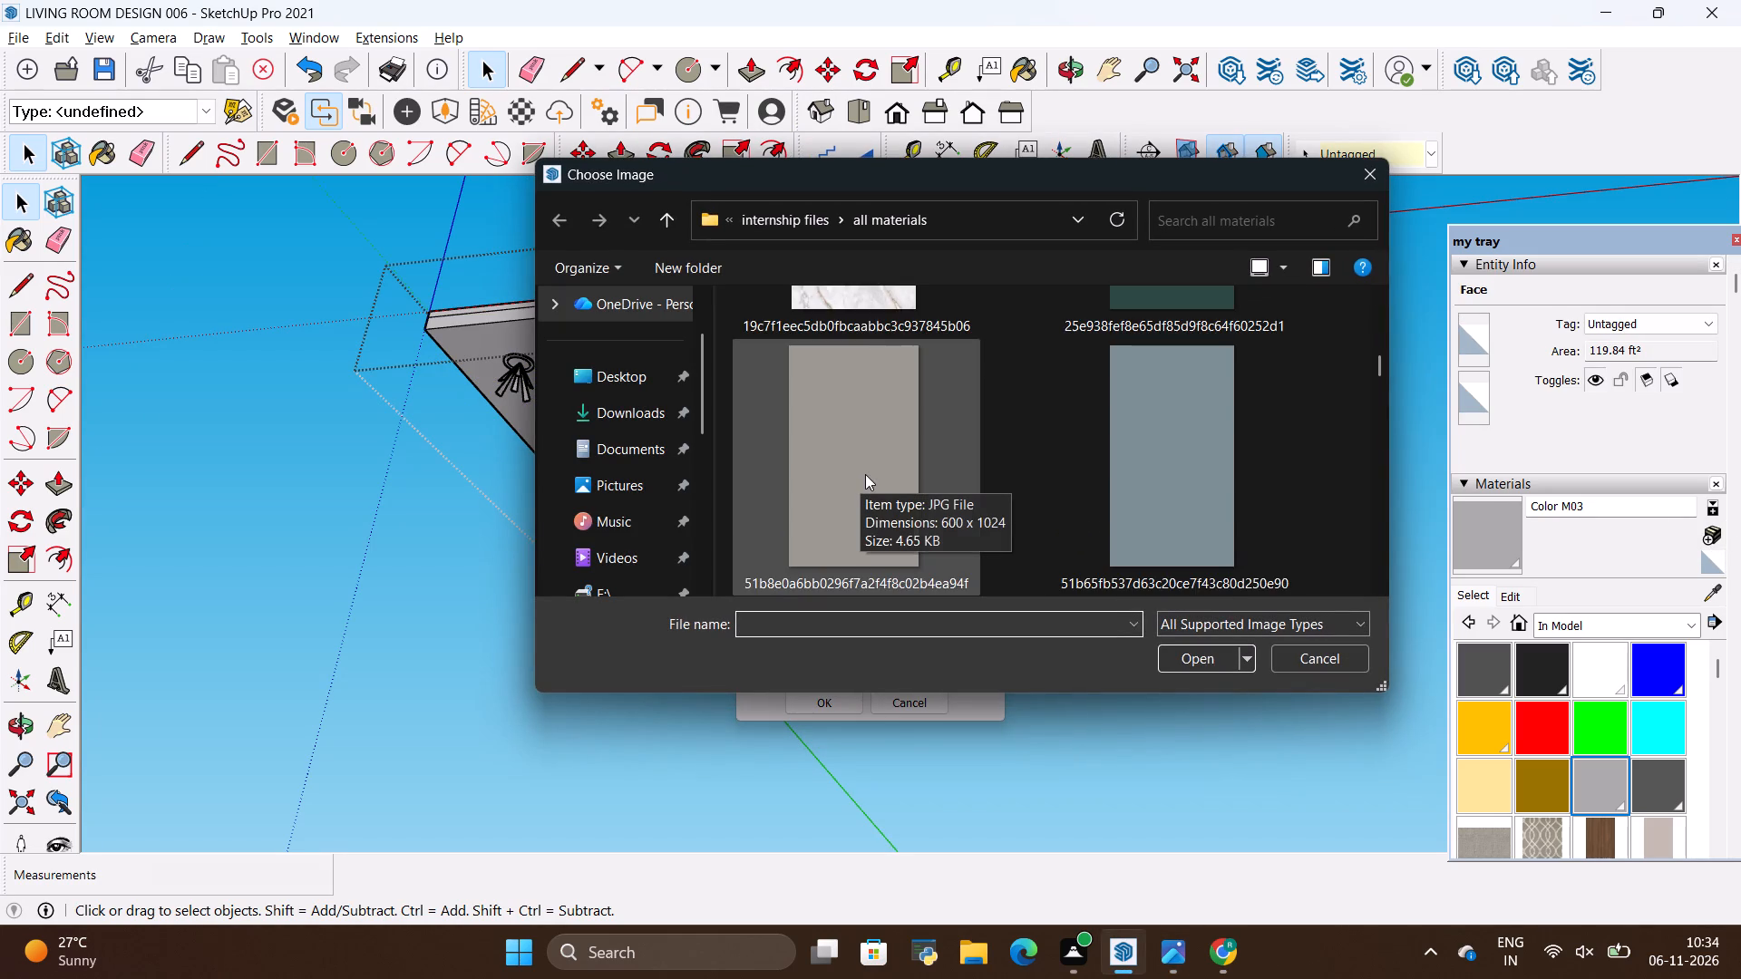
scroll(865, 474, "up", 1)
scroll(865, 474, "down", 1)
left_click(864, 474)
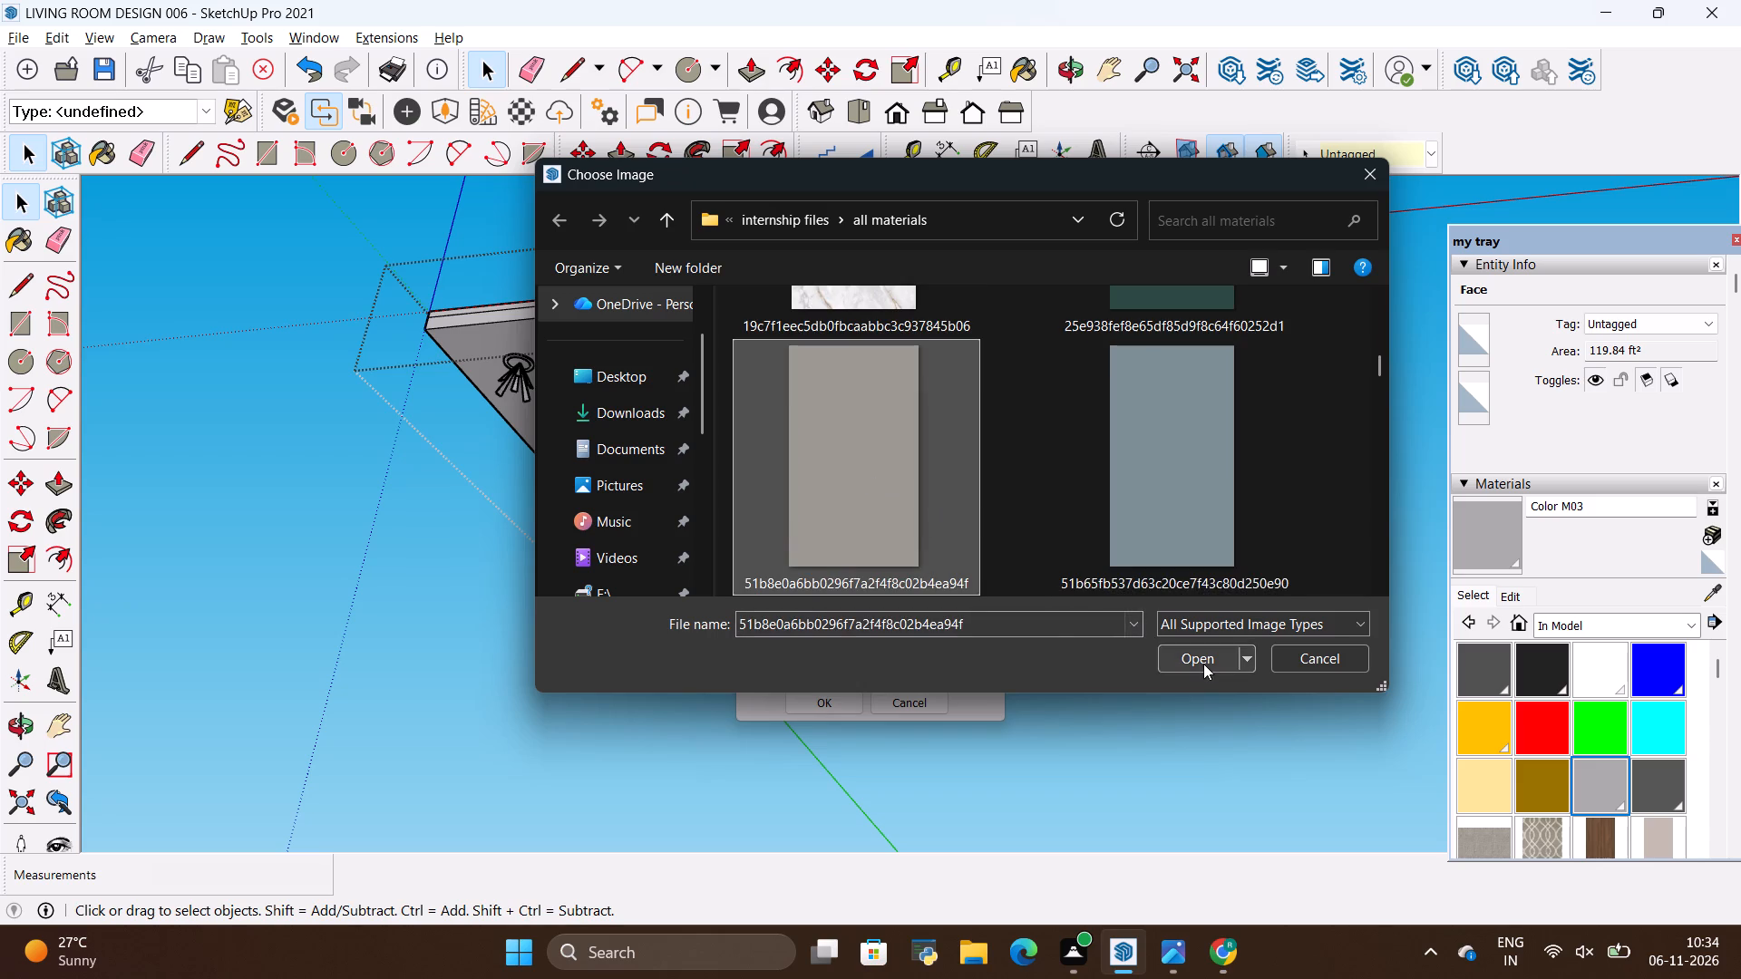
left_click(1203, 664)
left_click(853, 704)
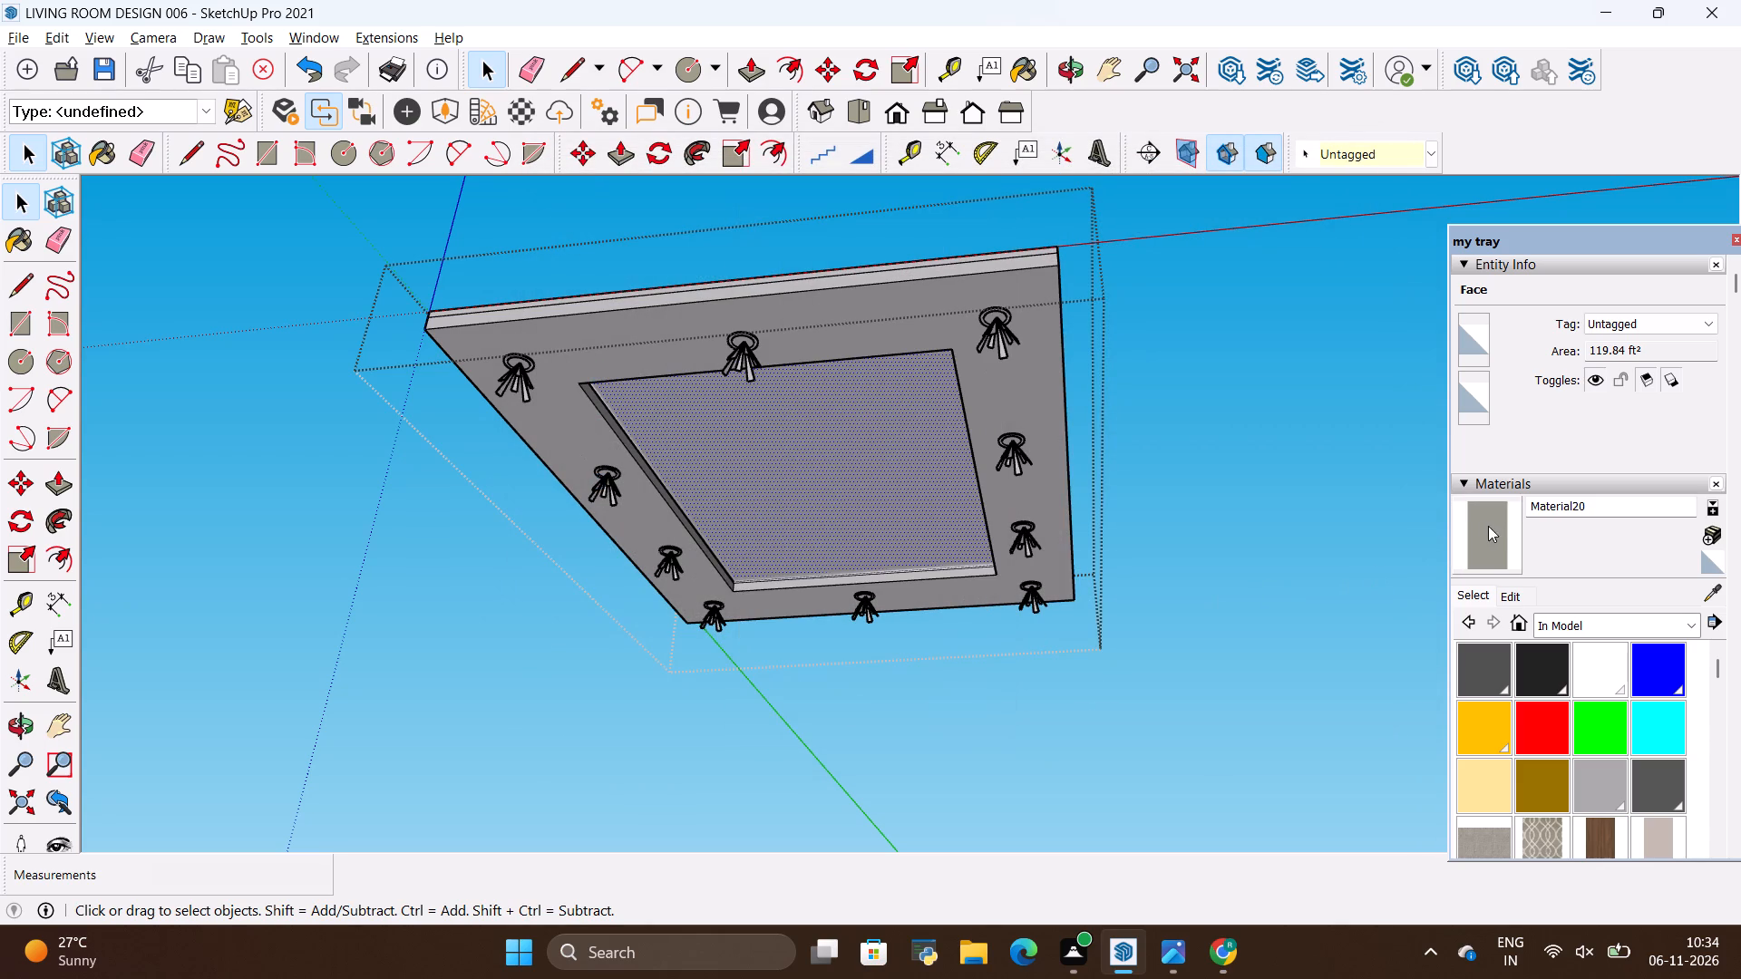
left_click(1491, 525)
left_click(938, 497)
key("space")
left_click(1235, 479)
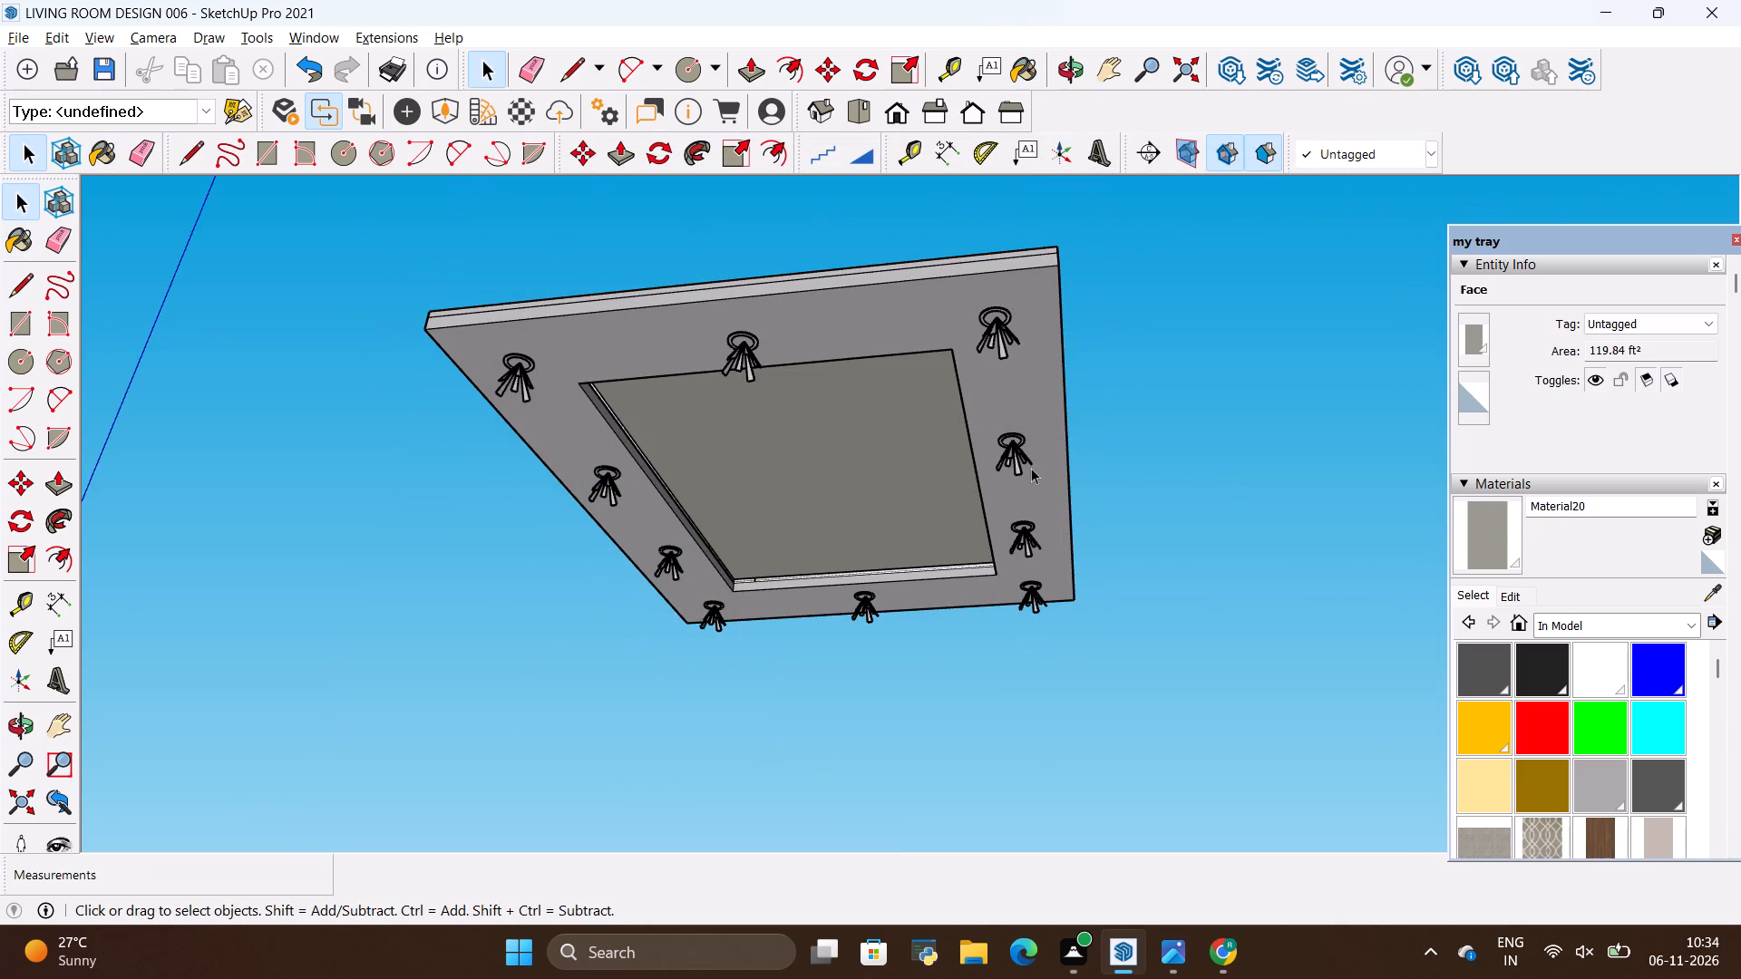
Examine the painted false ceiling from several angles below, checking the recess edges and spotlights against the reference photo.
scroll(787, 422, "up", 4)
scroll(864, 572, "down", 3)
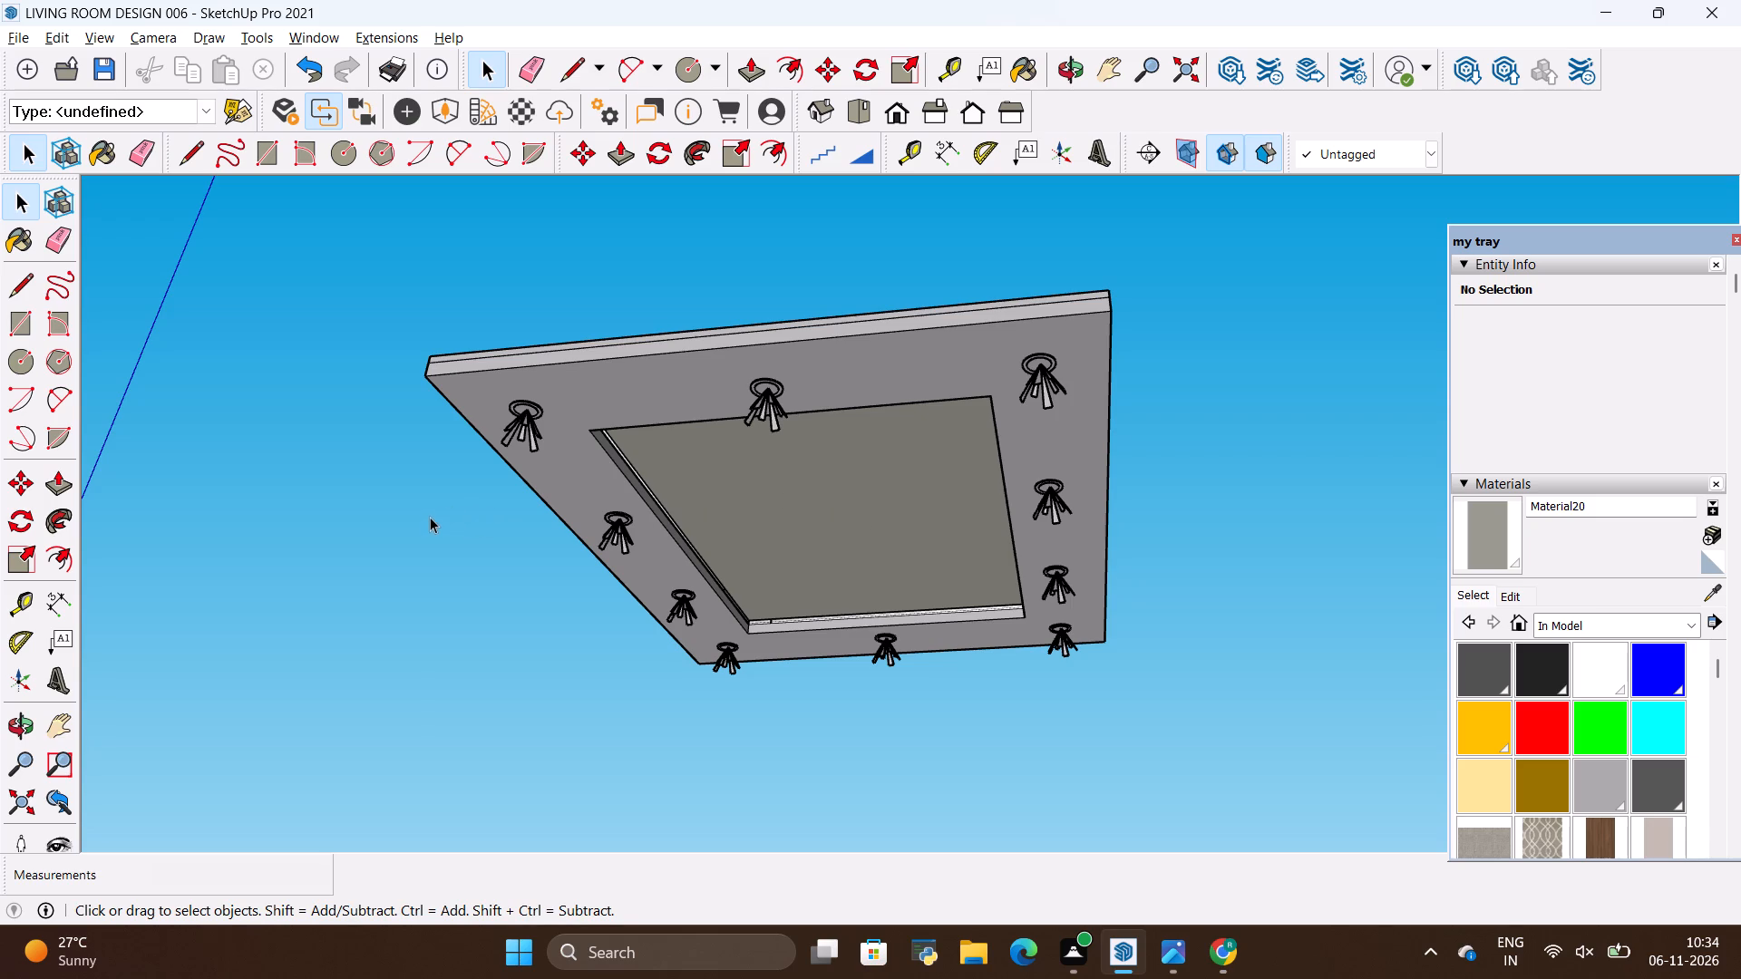
scroll(742, 459, "down", 3)
scroll(730, 400, "up", 5)
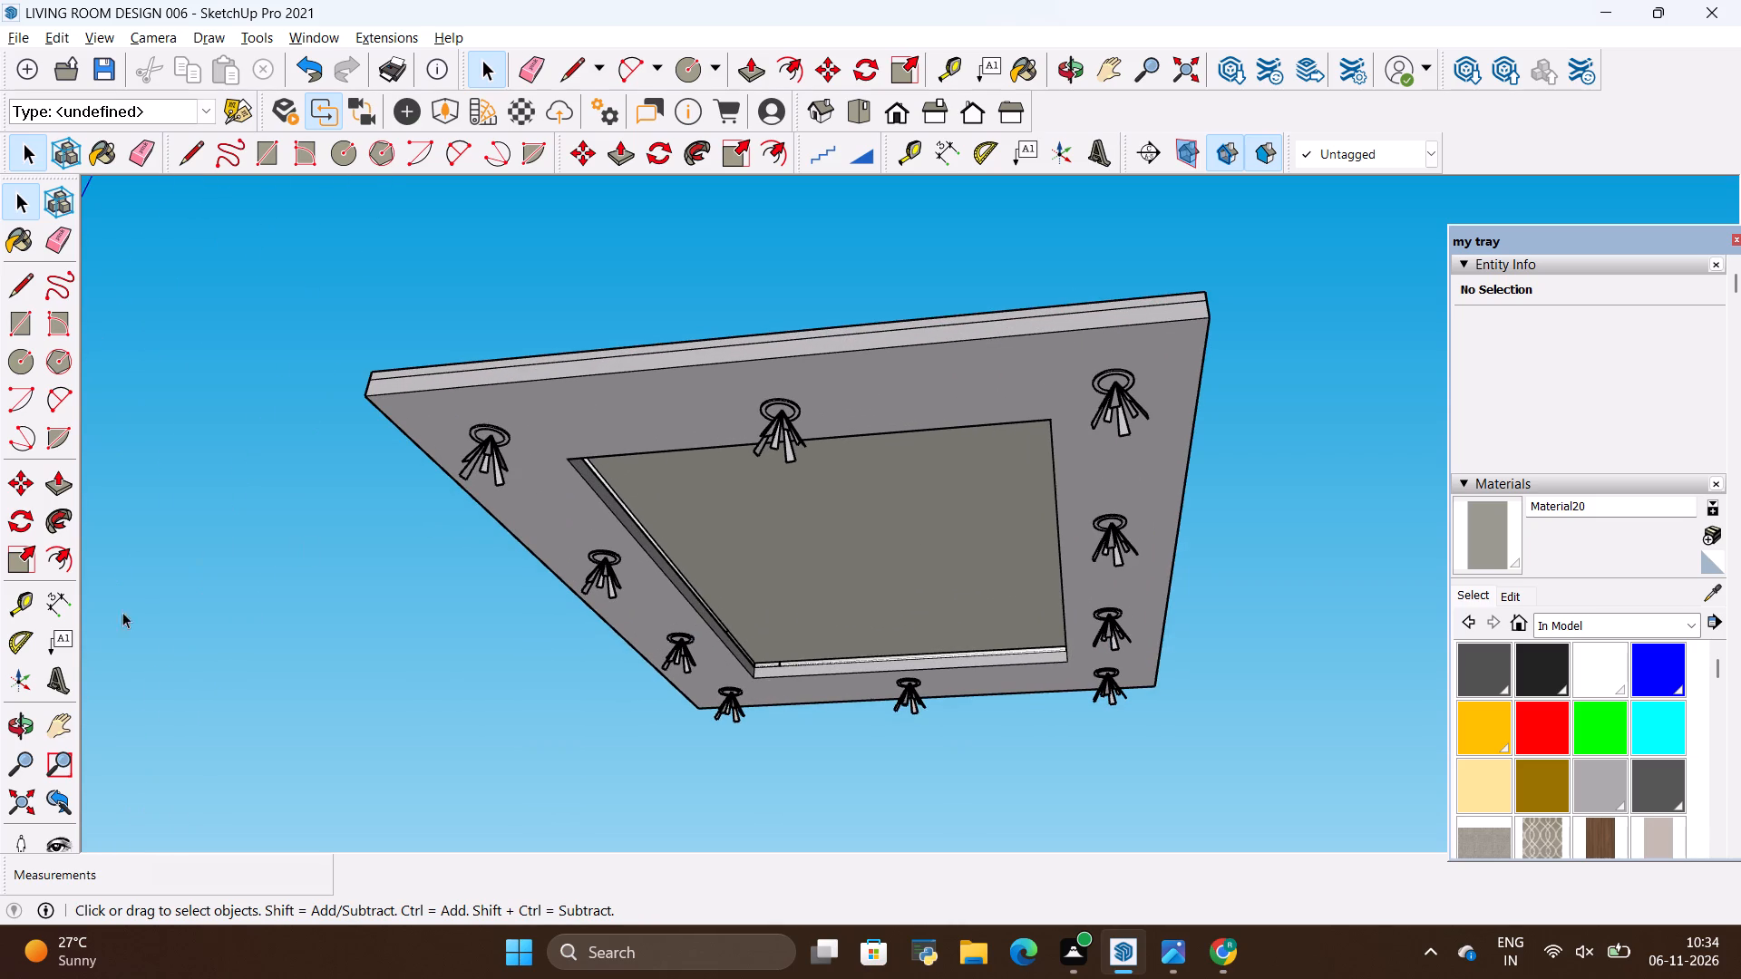
left_click(17, 714)
left_click_drag(423, 645, 428, 605)
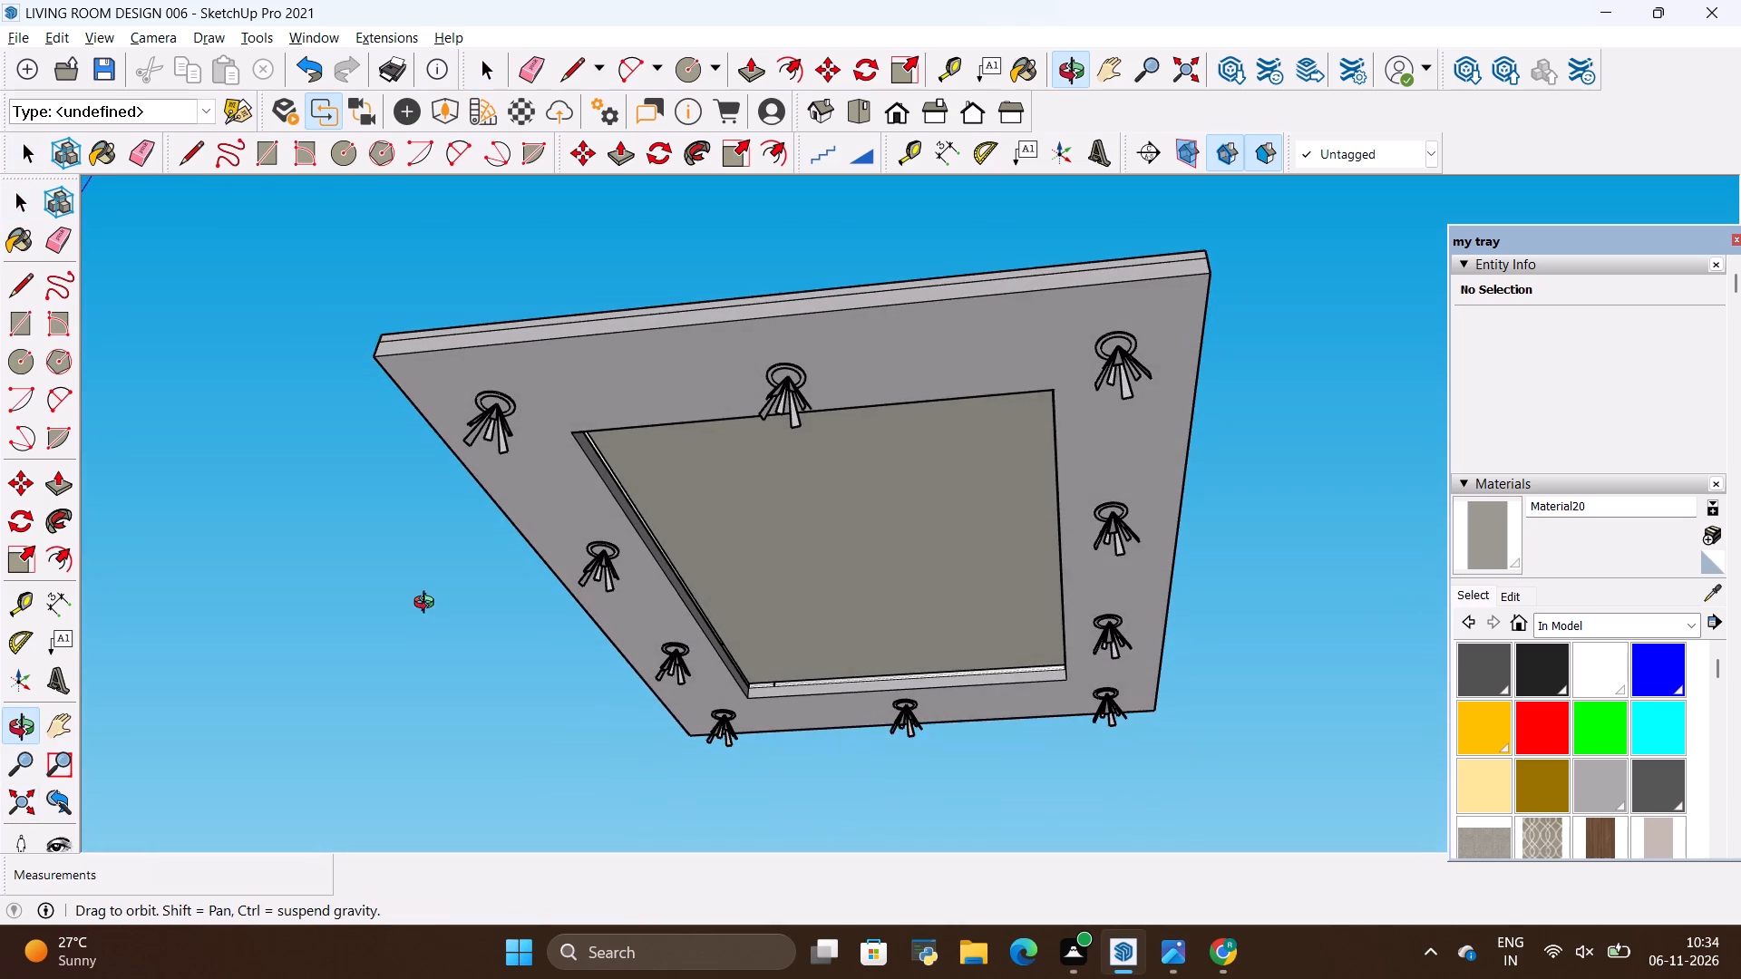
left_click_drag(428, 605, 462, 616)
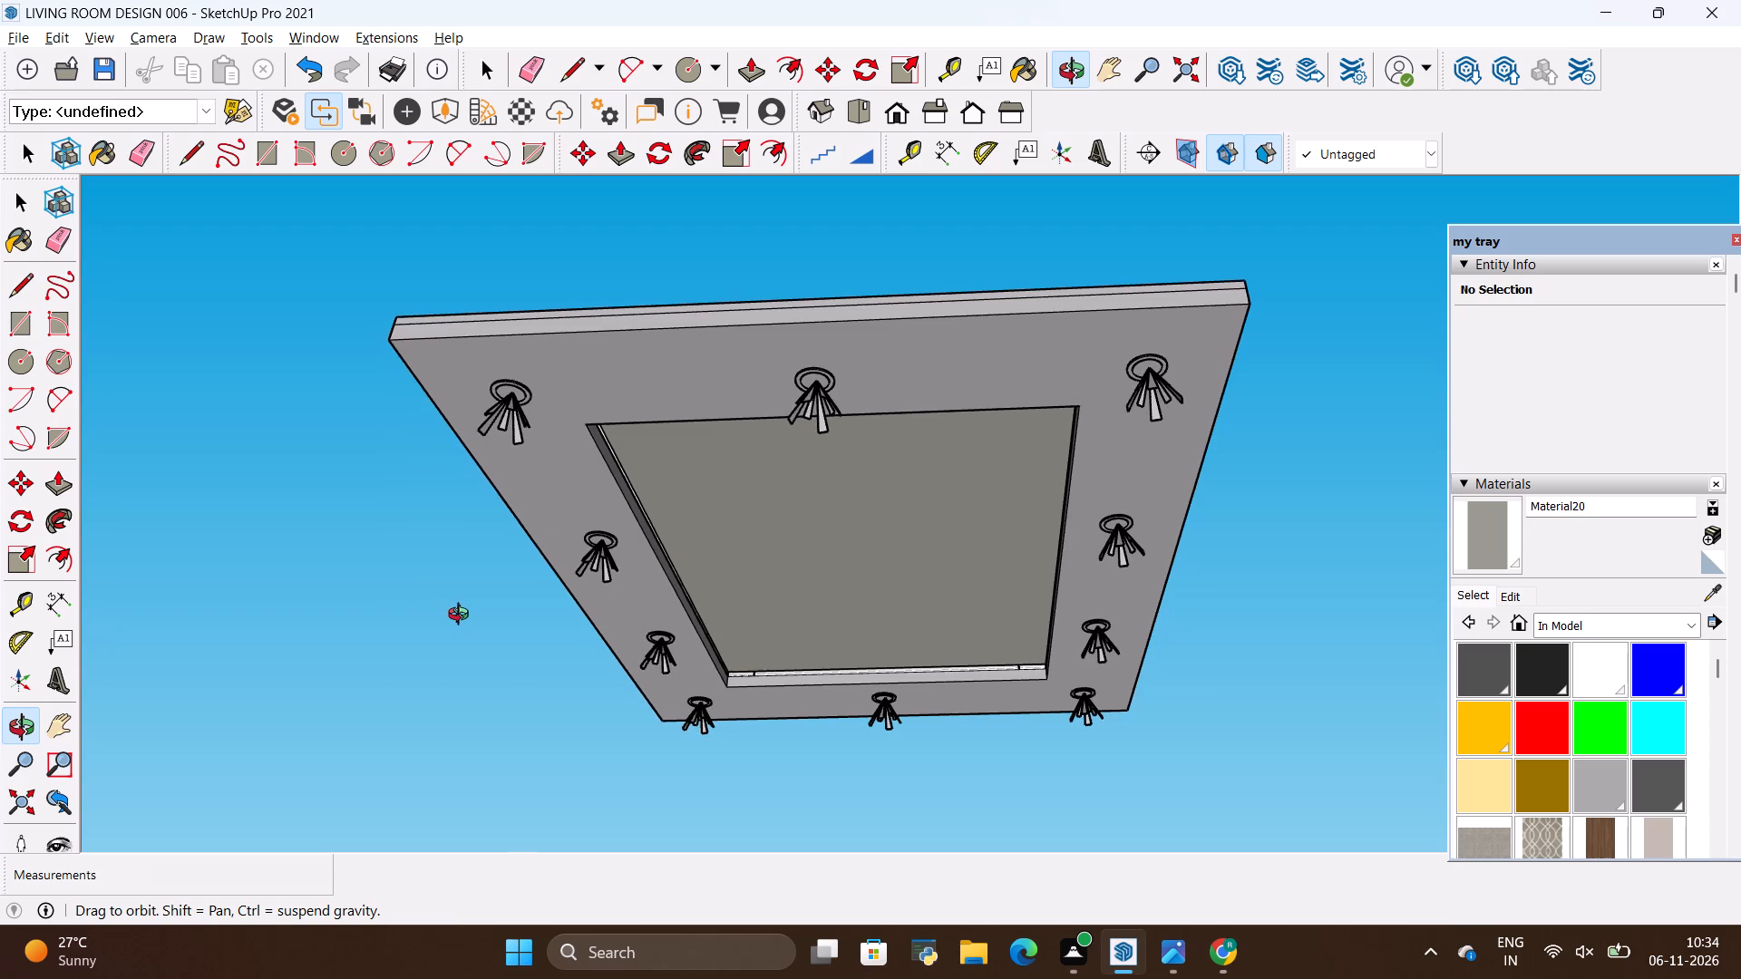
left_click_drag(462, 616, 467, 616)
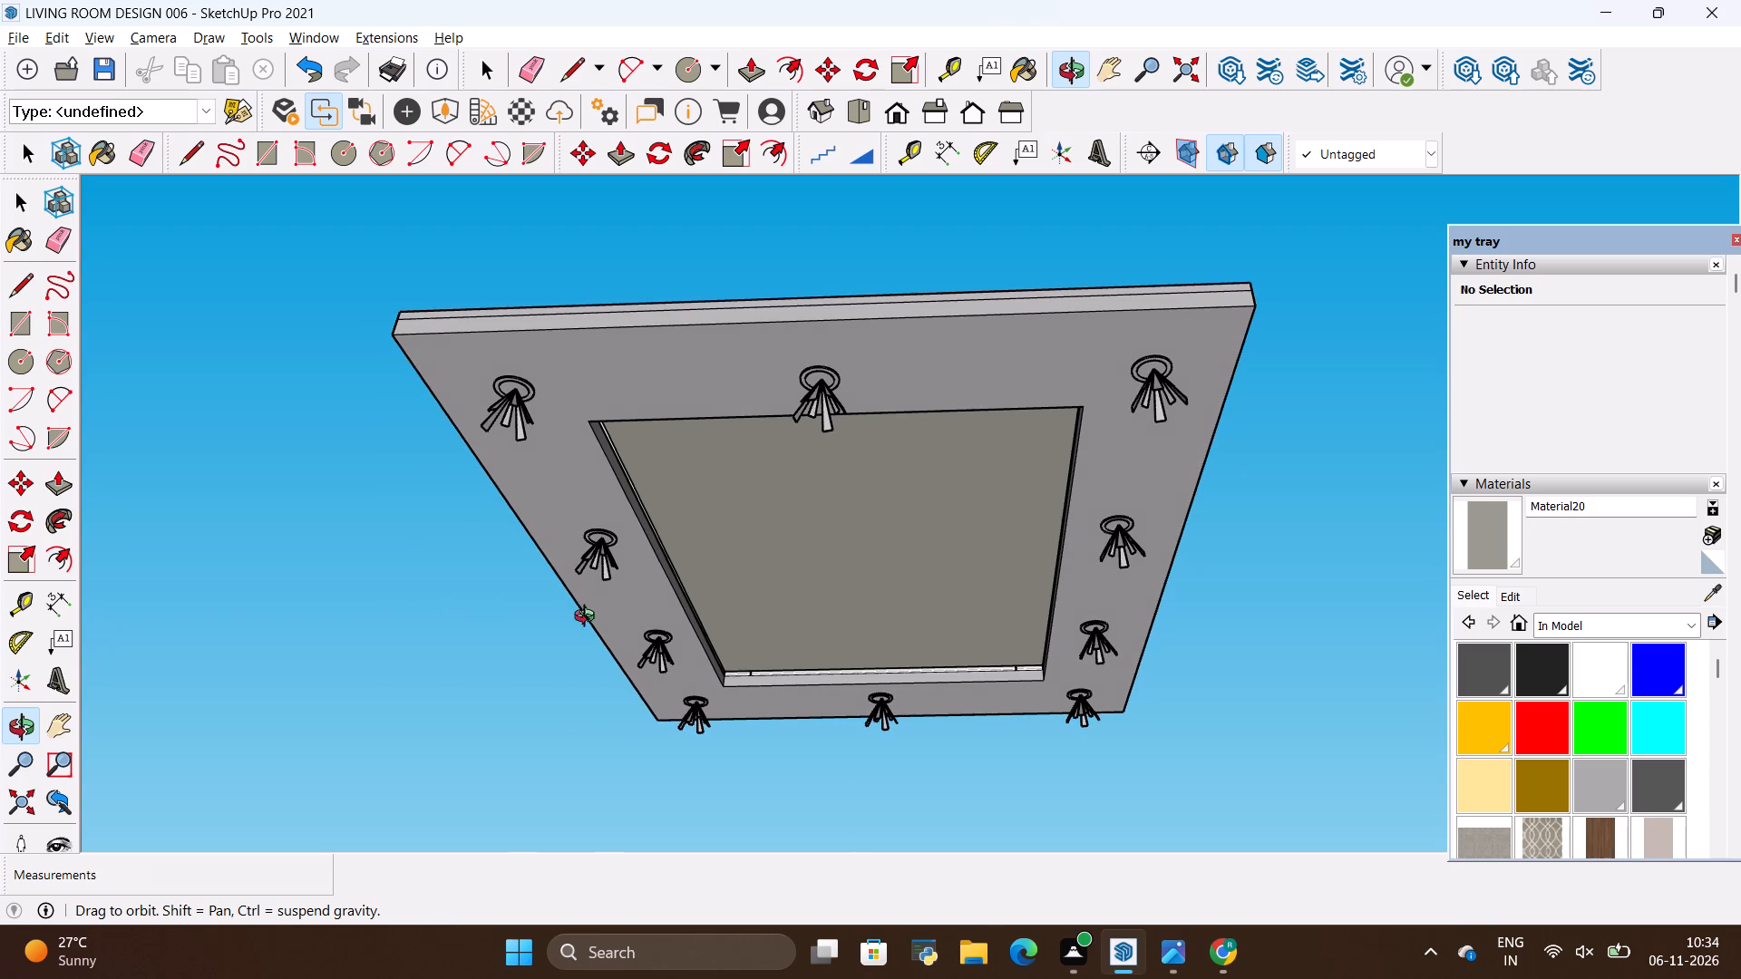
left_click(639, 619)
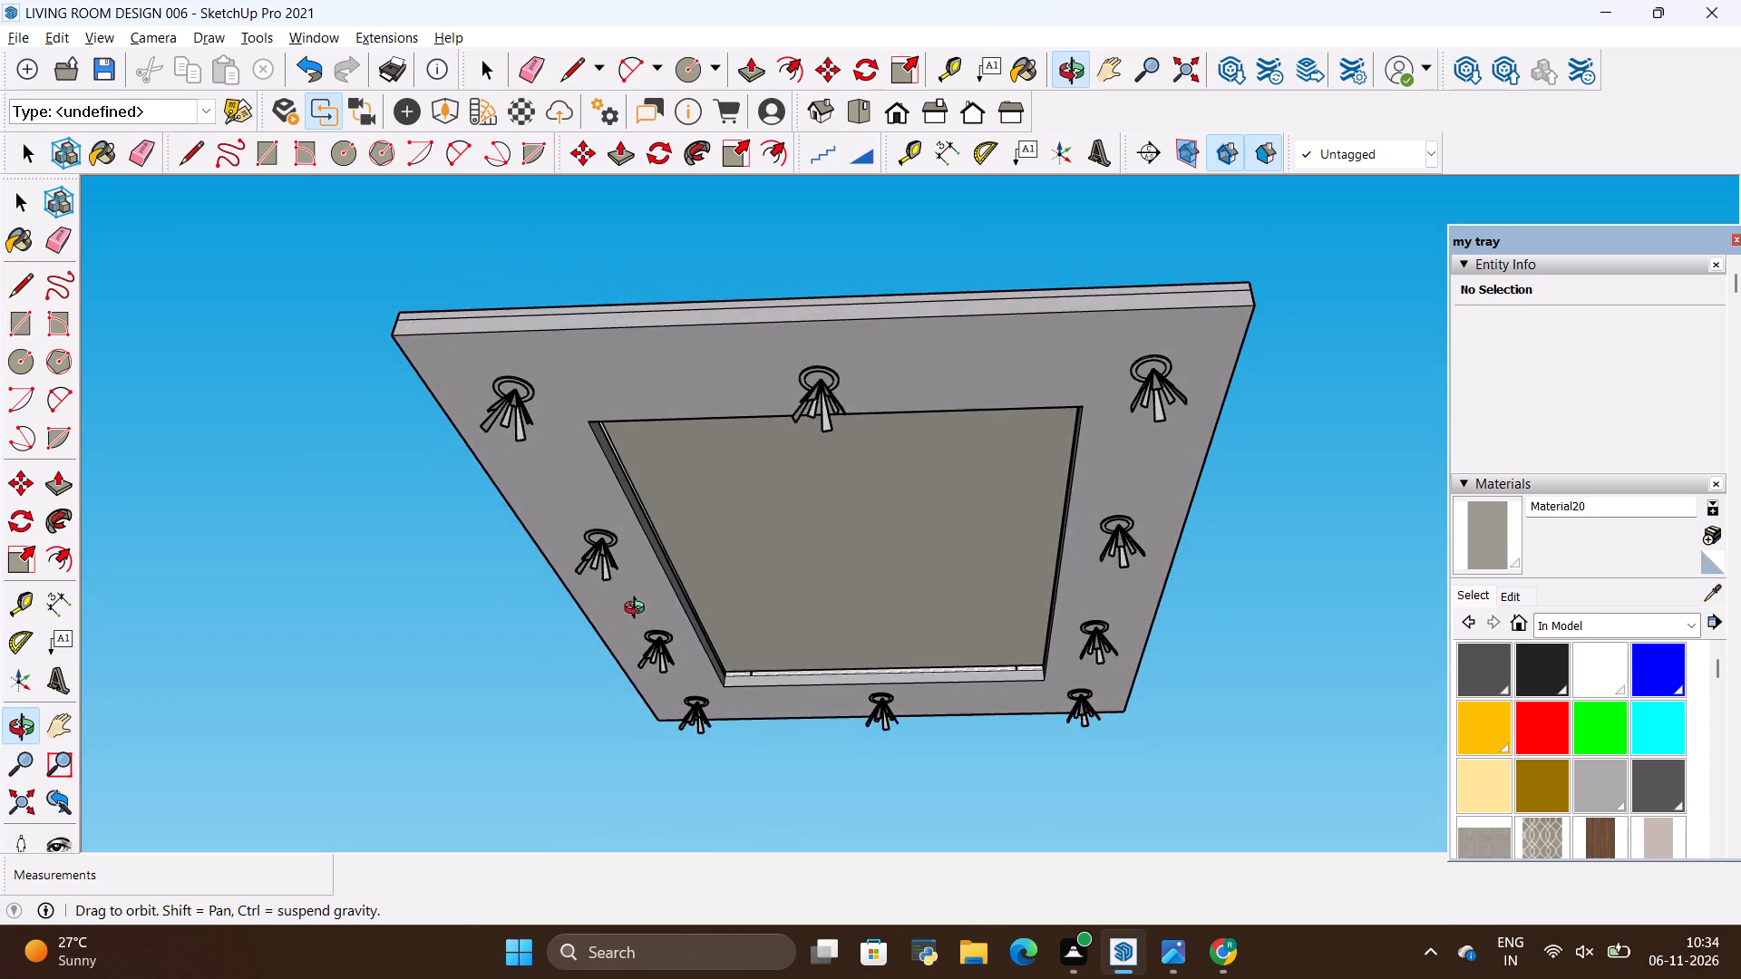
scroll(798, 597, "down", 3)
left_click(801, 597)
scroll(806, 588, "down", 3)
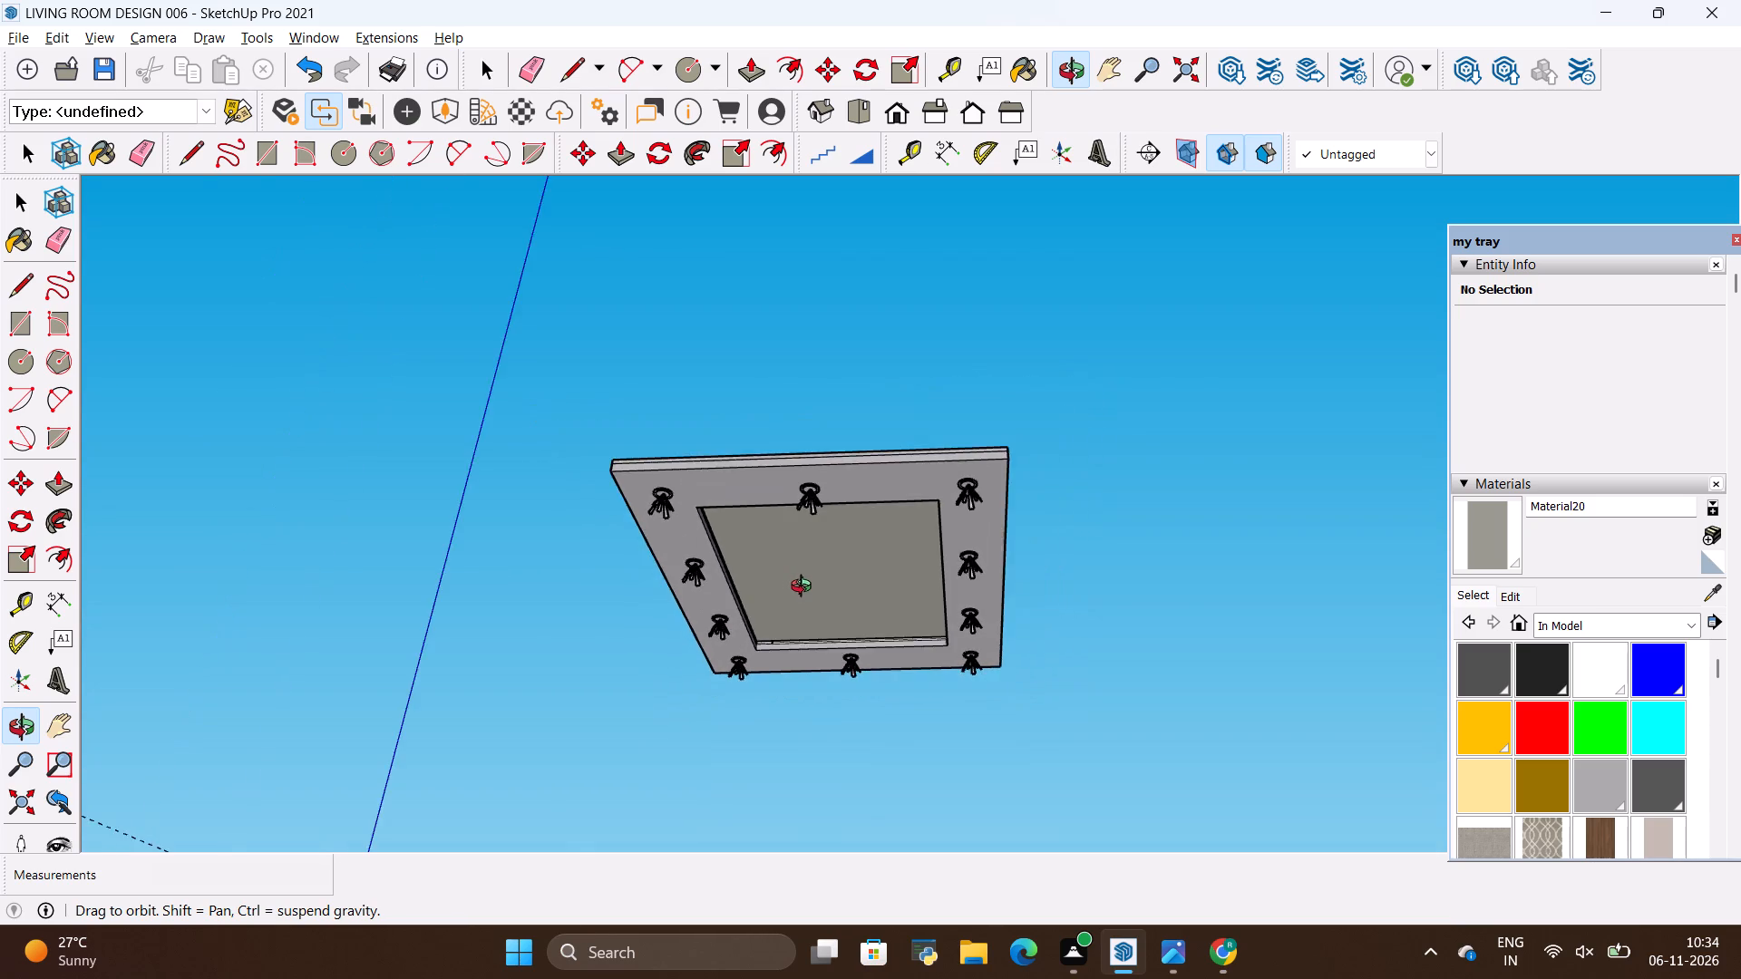
scroll(805, 596, "up", 10)
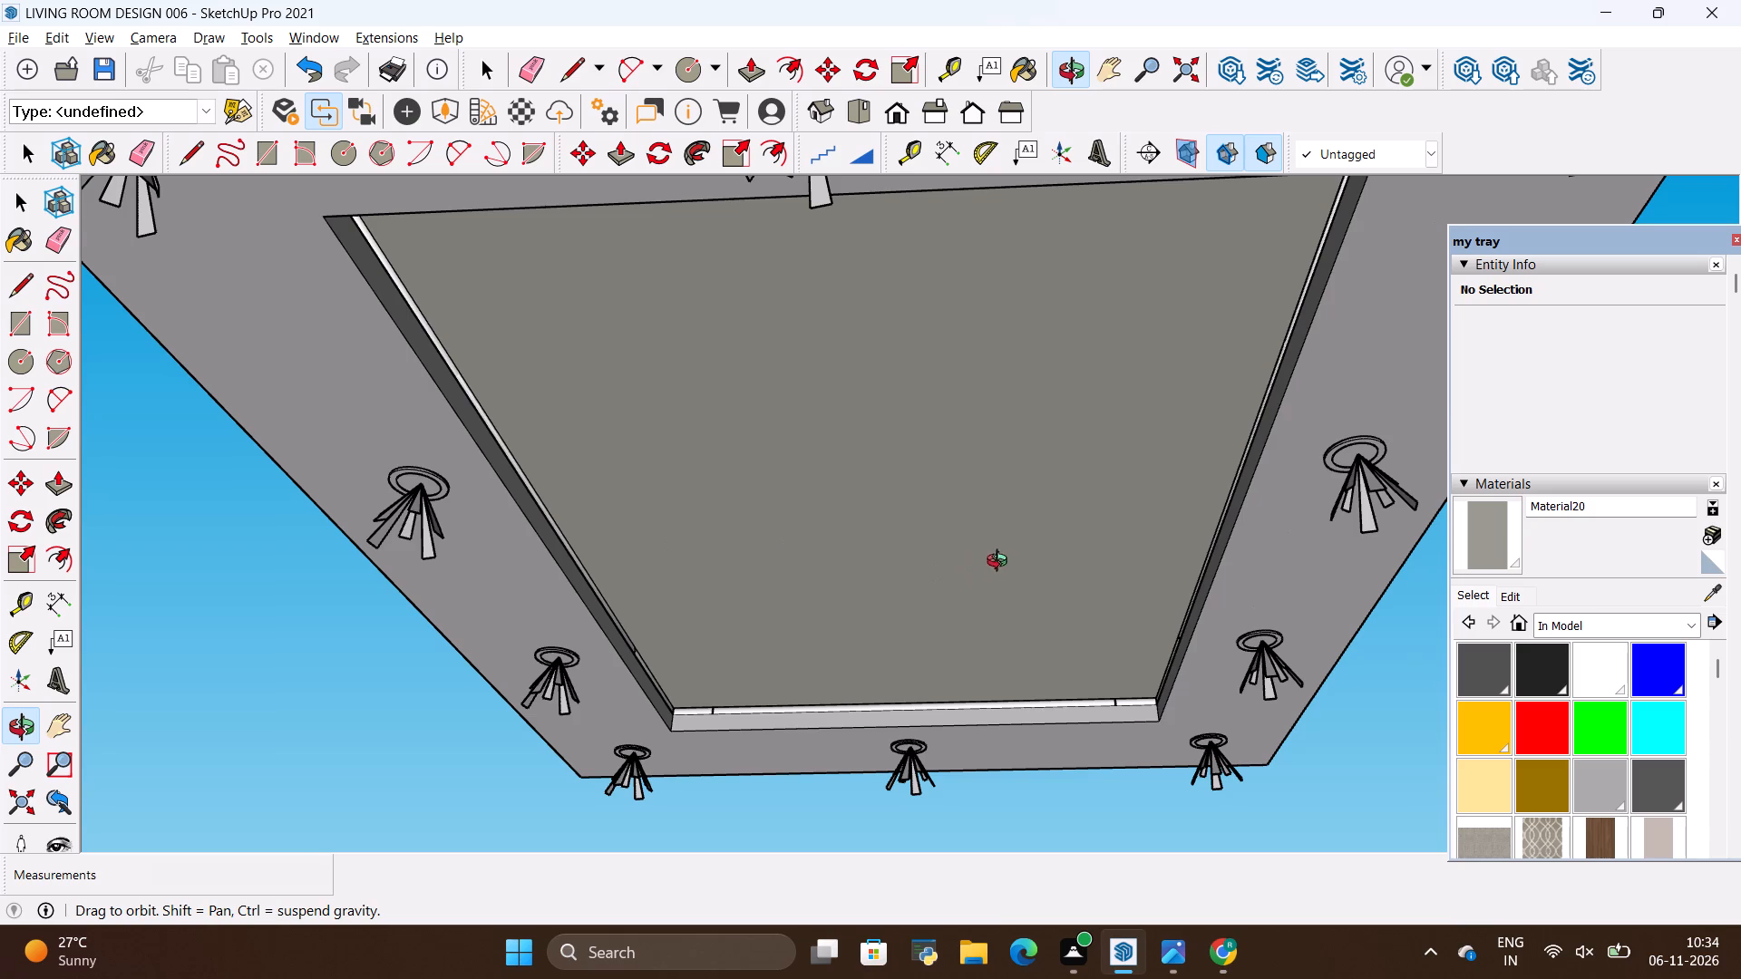
scroll(769, 564, "down", 1)
scroll(764, 567, "up", 3)
scroll(765, 571, "down", 5)
left_click_drag(853, 503, 782, 575)
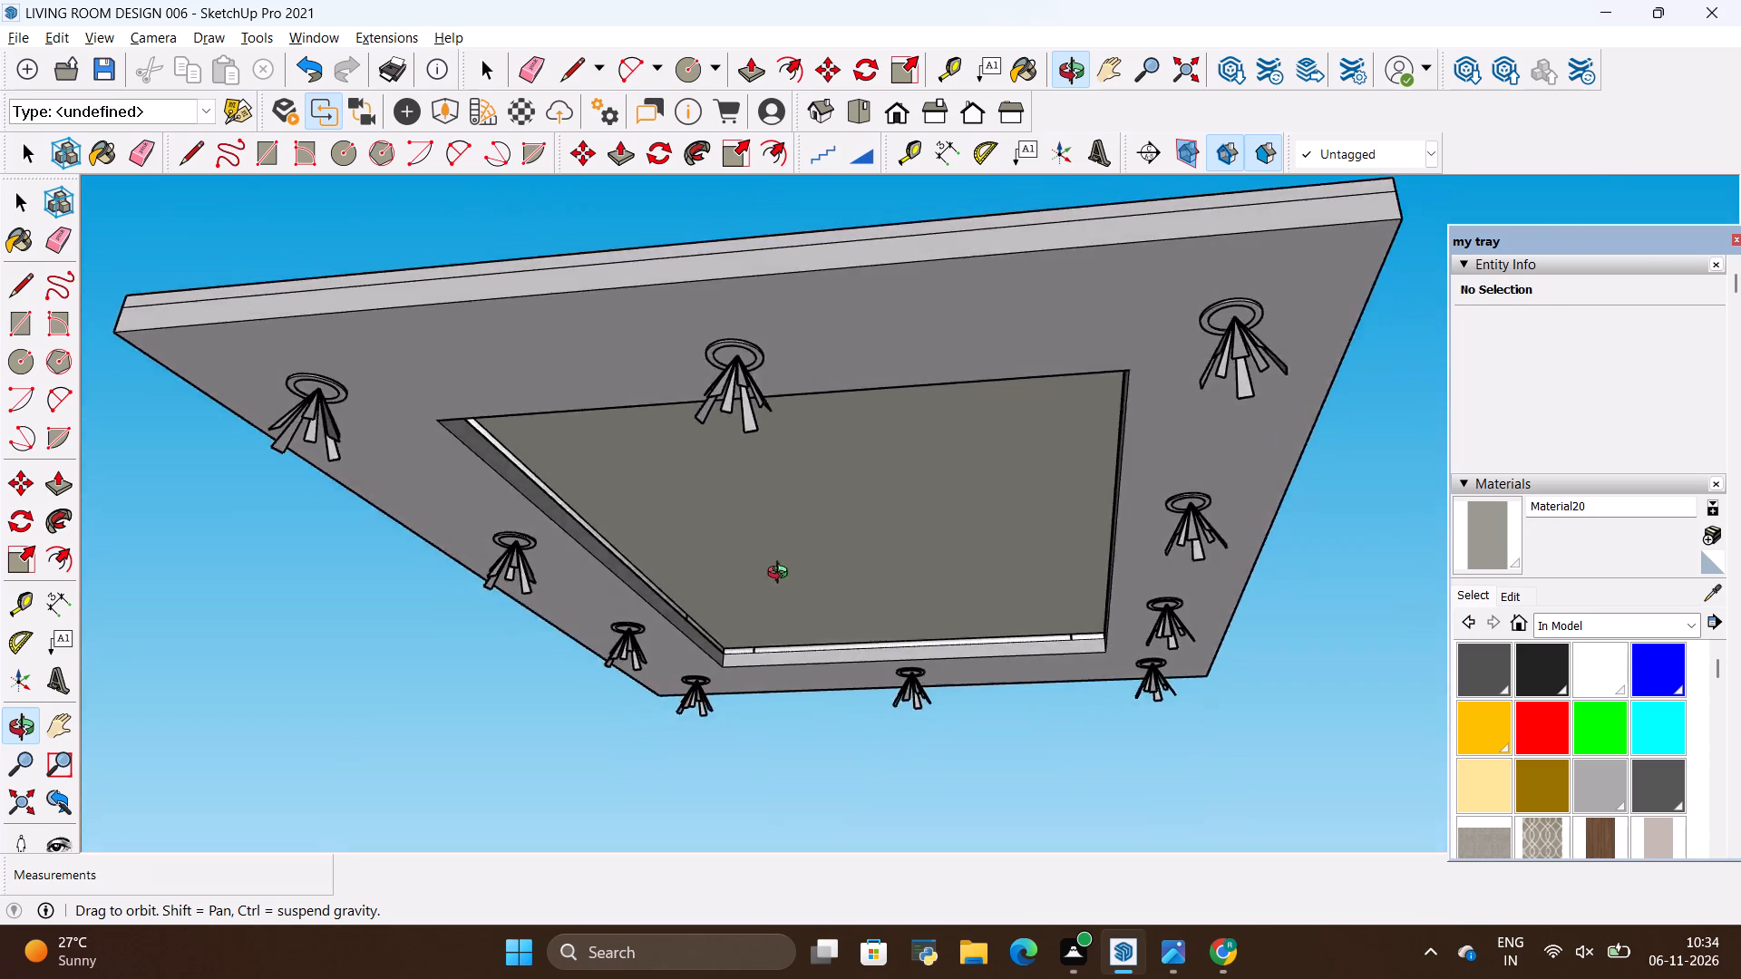
left_click_drag(782, 575, 866, 552)
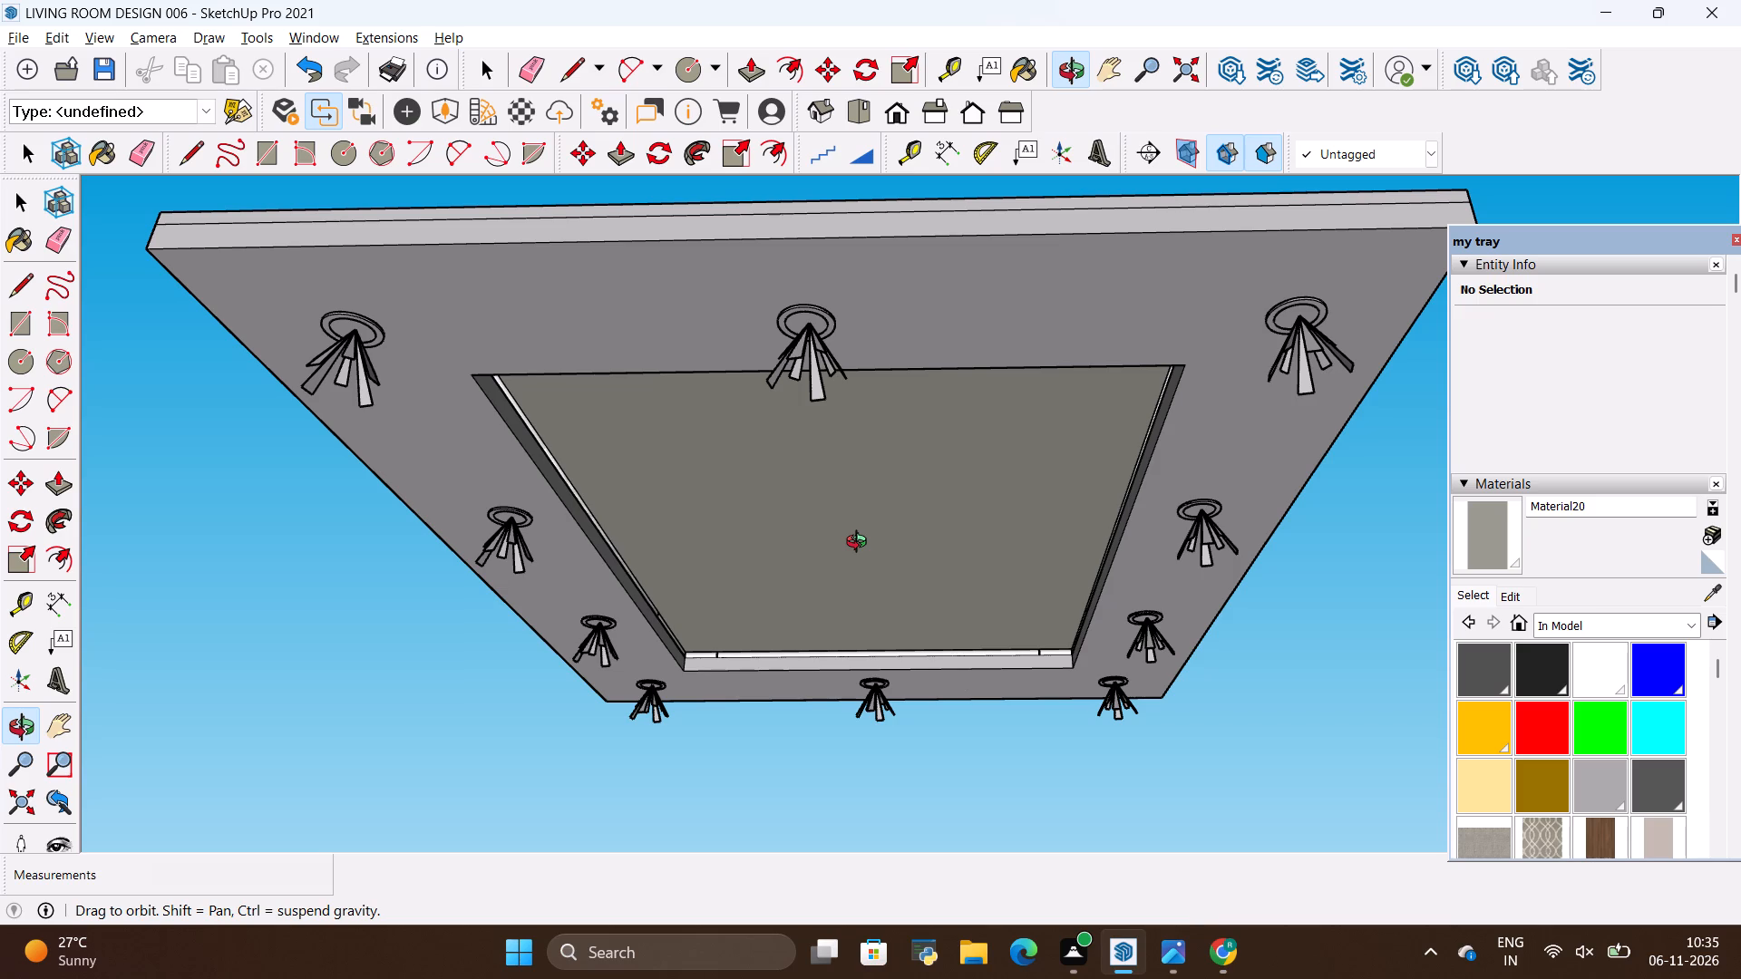
scroll(1211, 554, "down", 3)
scroll(1064, 548, "up", 3)
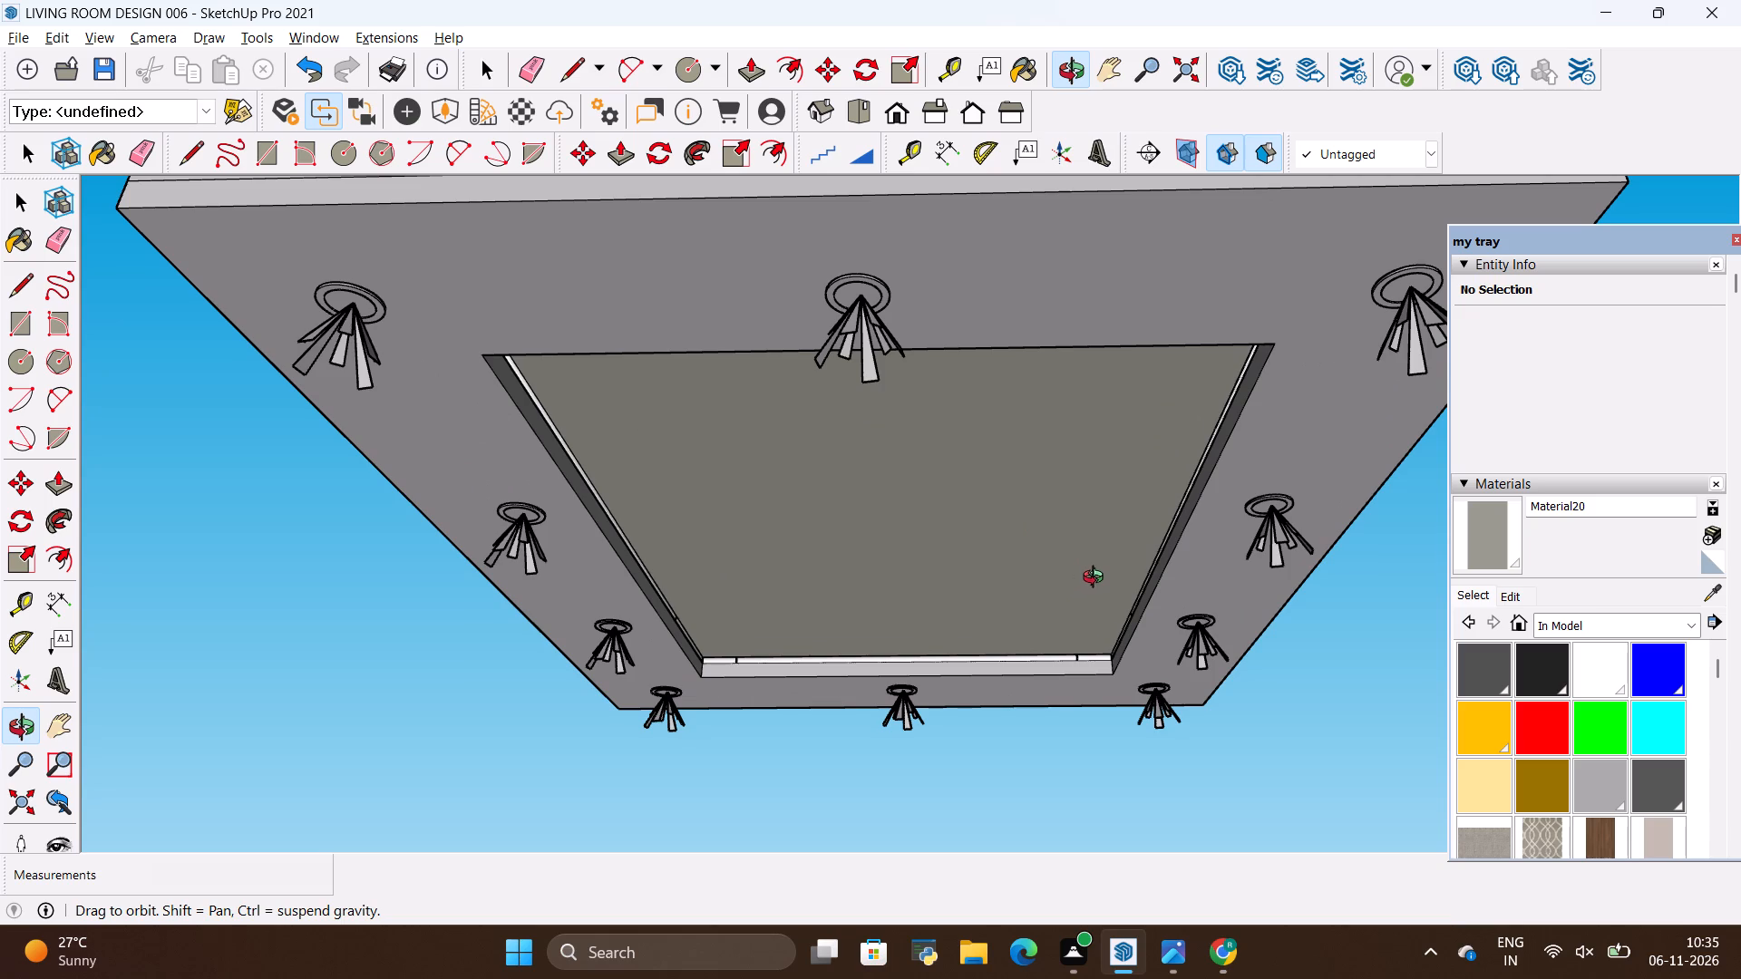
left_click_drag(1016, 578, 1005, 509)
scroll(994, 529, "down", 5)
left_click_drag(933, 610, 941, 411)
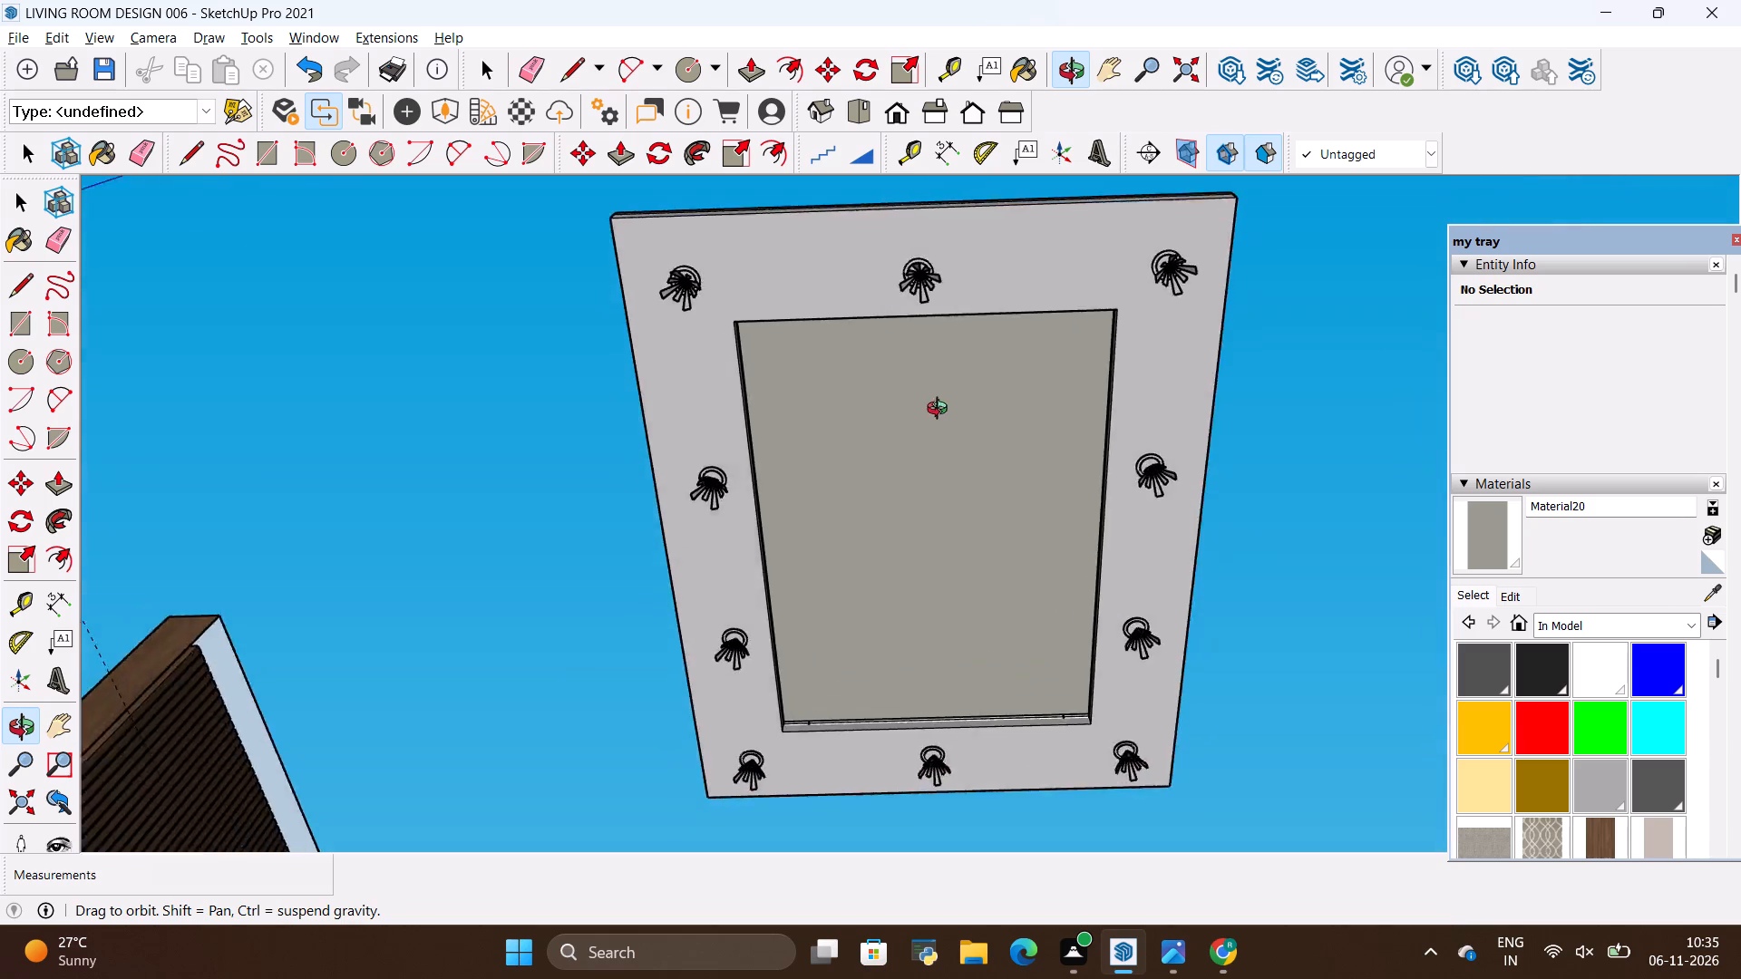
left_click_drag(941, 411, 855, 606)
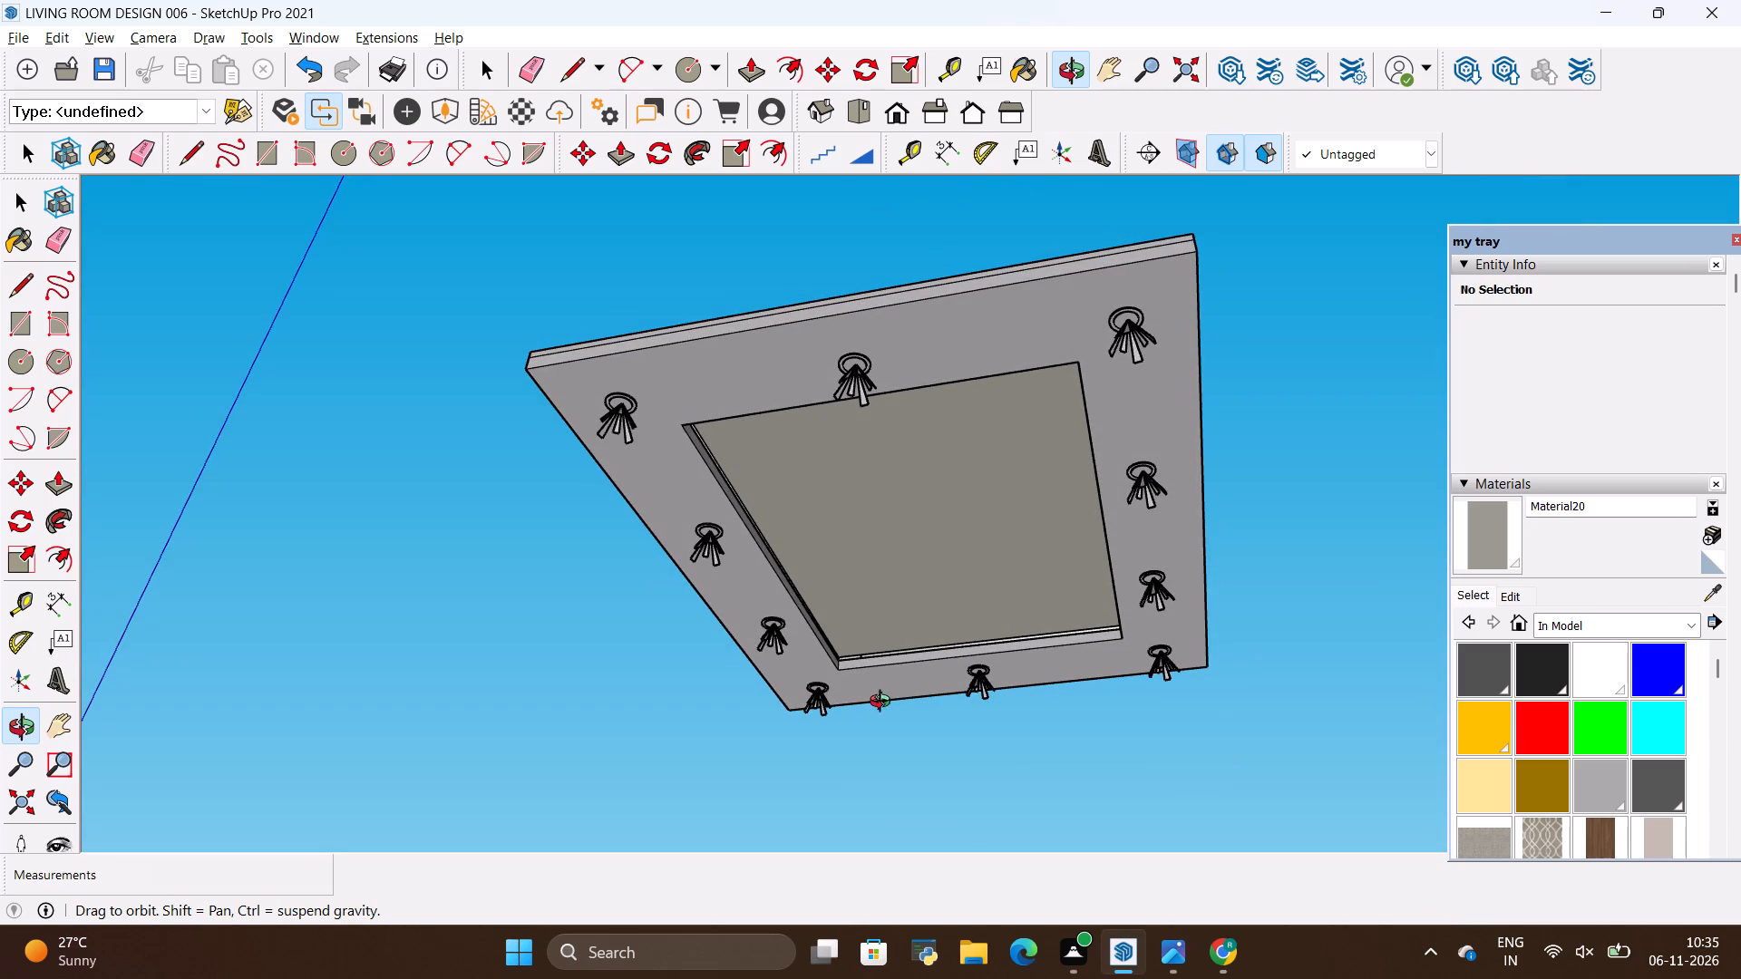
key("alt+Tab")
key("alt+Tab")
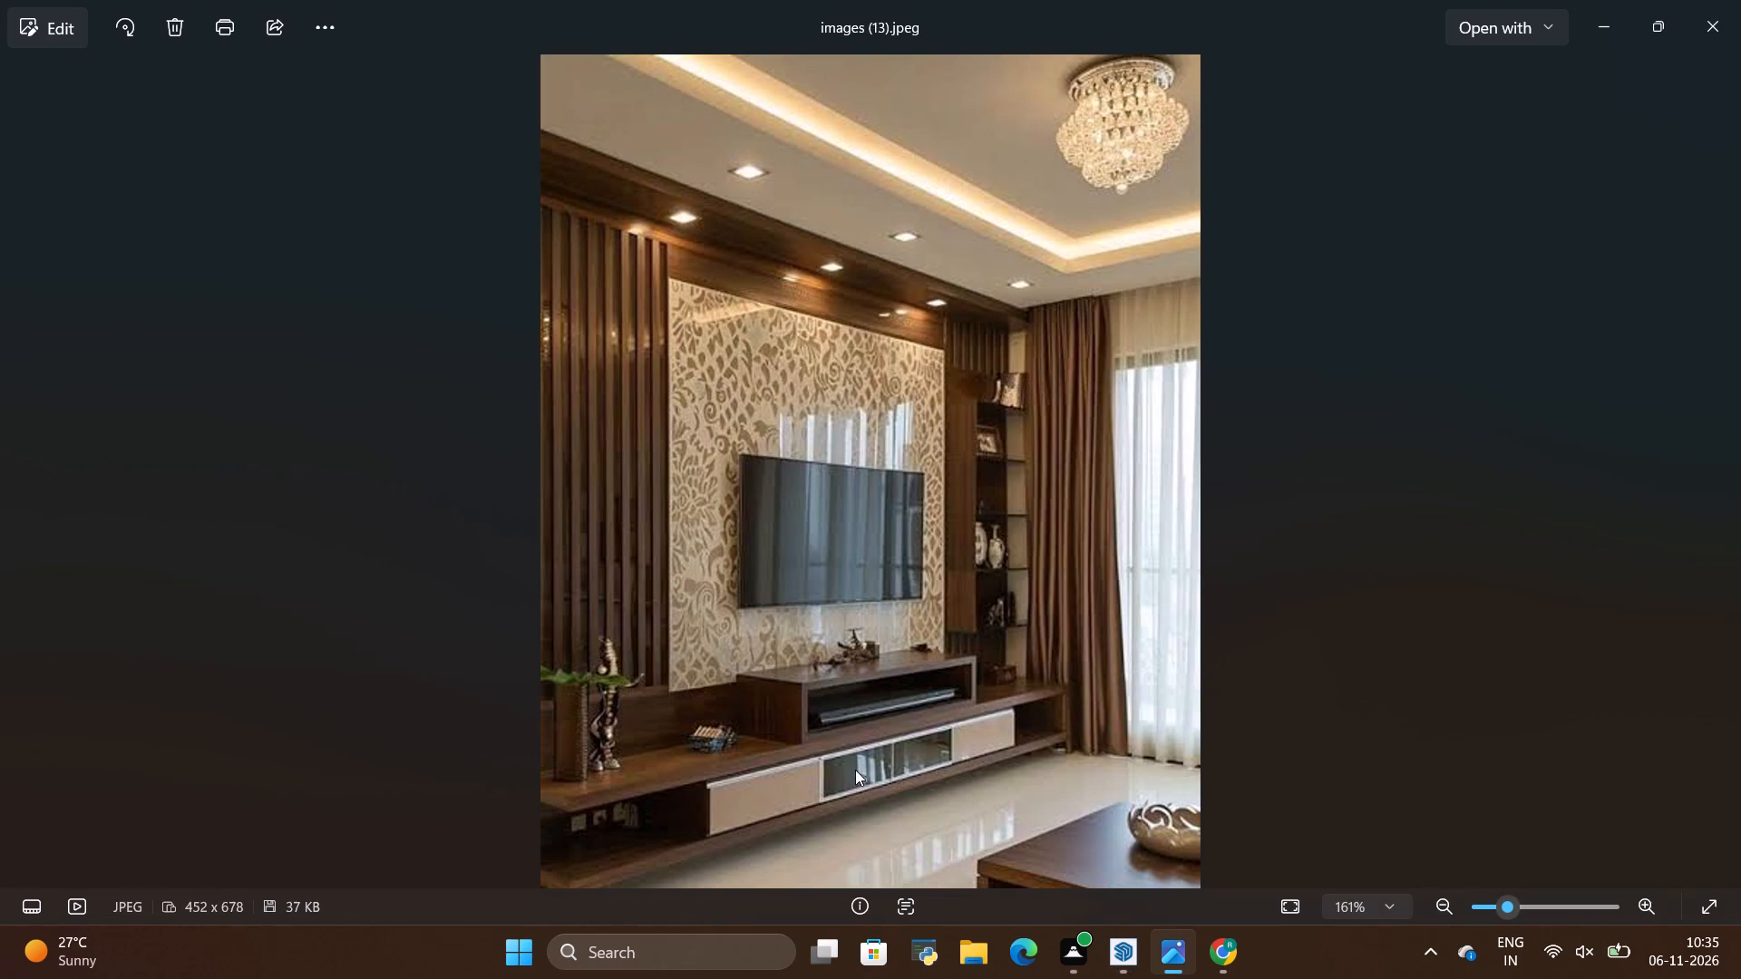
Compare the painted false ceiling from below with the ceiling in the reference photo images (13).jpeg, checking the border, recess and spotlights.
key("alt+Tab")
key("alt+Tab")
scroll(880, 775, "down", 3)
scroll(890, 756, "up", 3)
left_click_drag(898, 748, 996, 742)
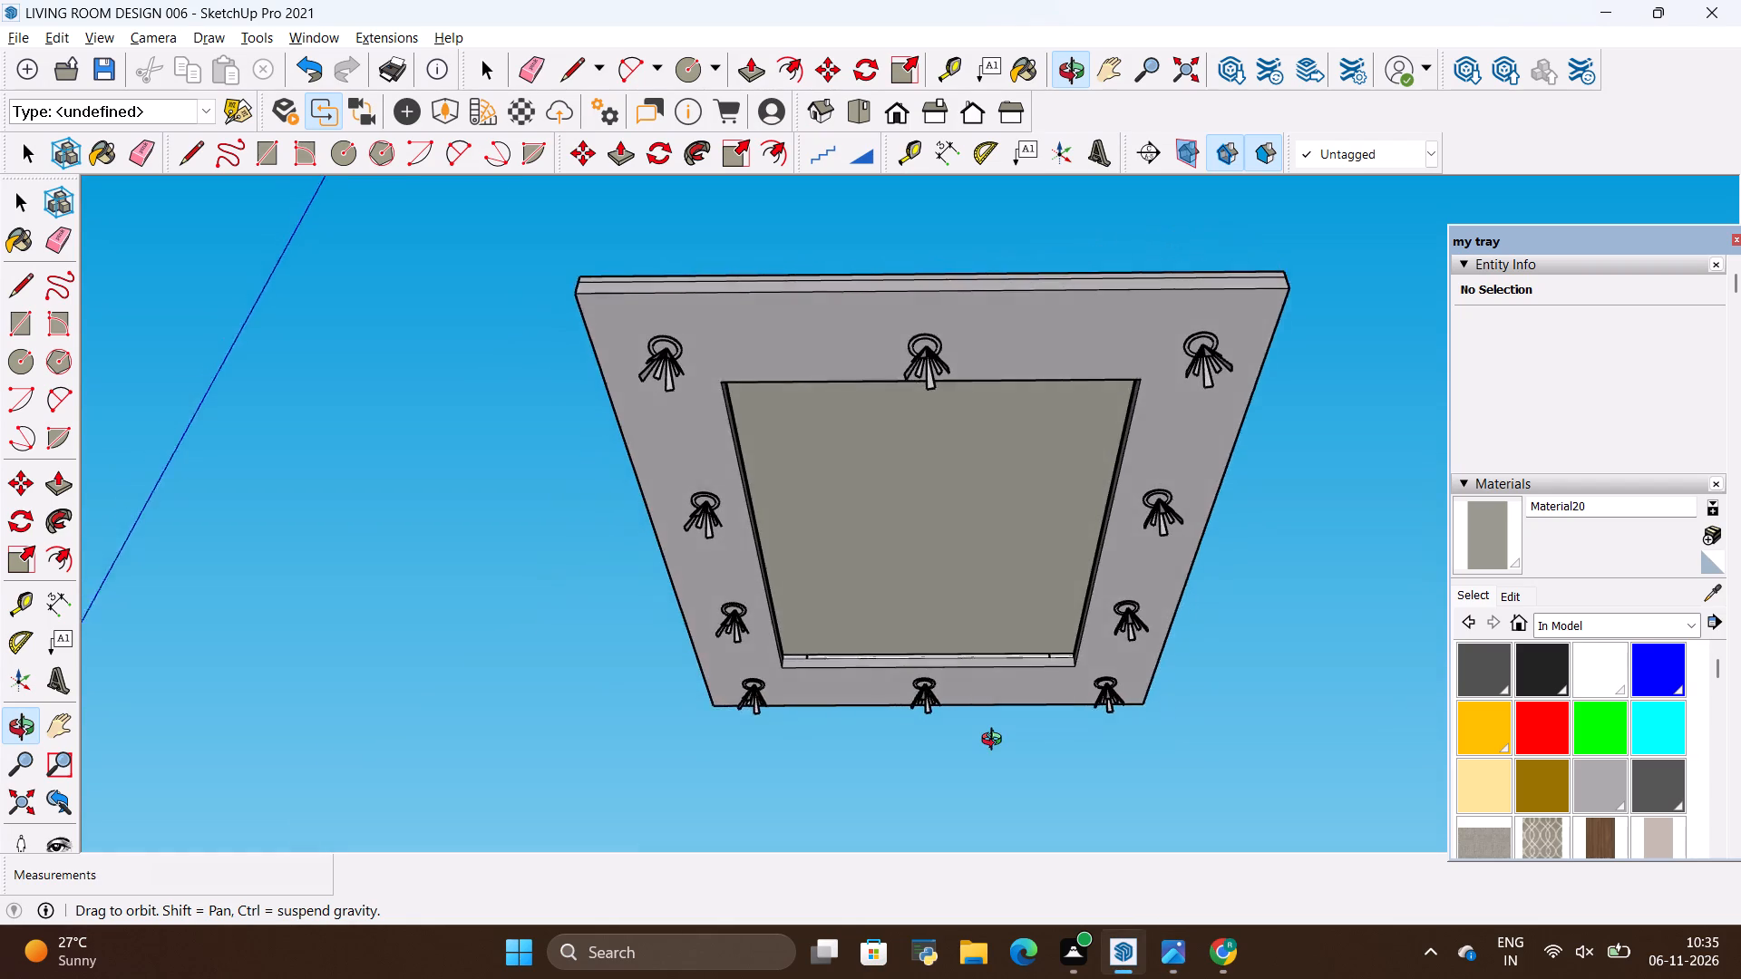
left_click_drag(996, 742, 997, 763)
scroll(976, 766, "down", 3)
key("alt+Tab")
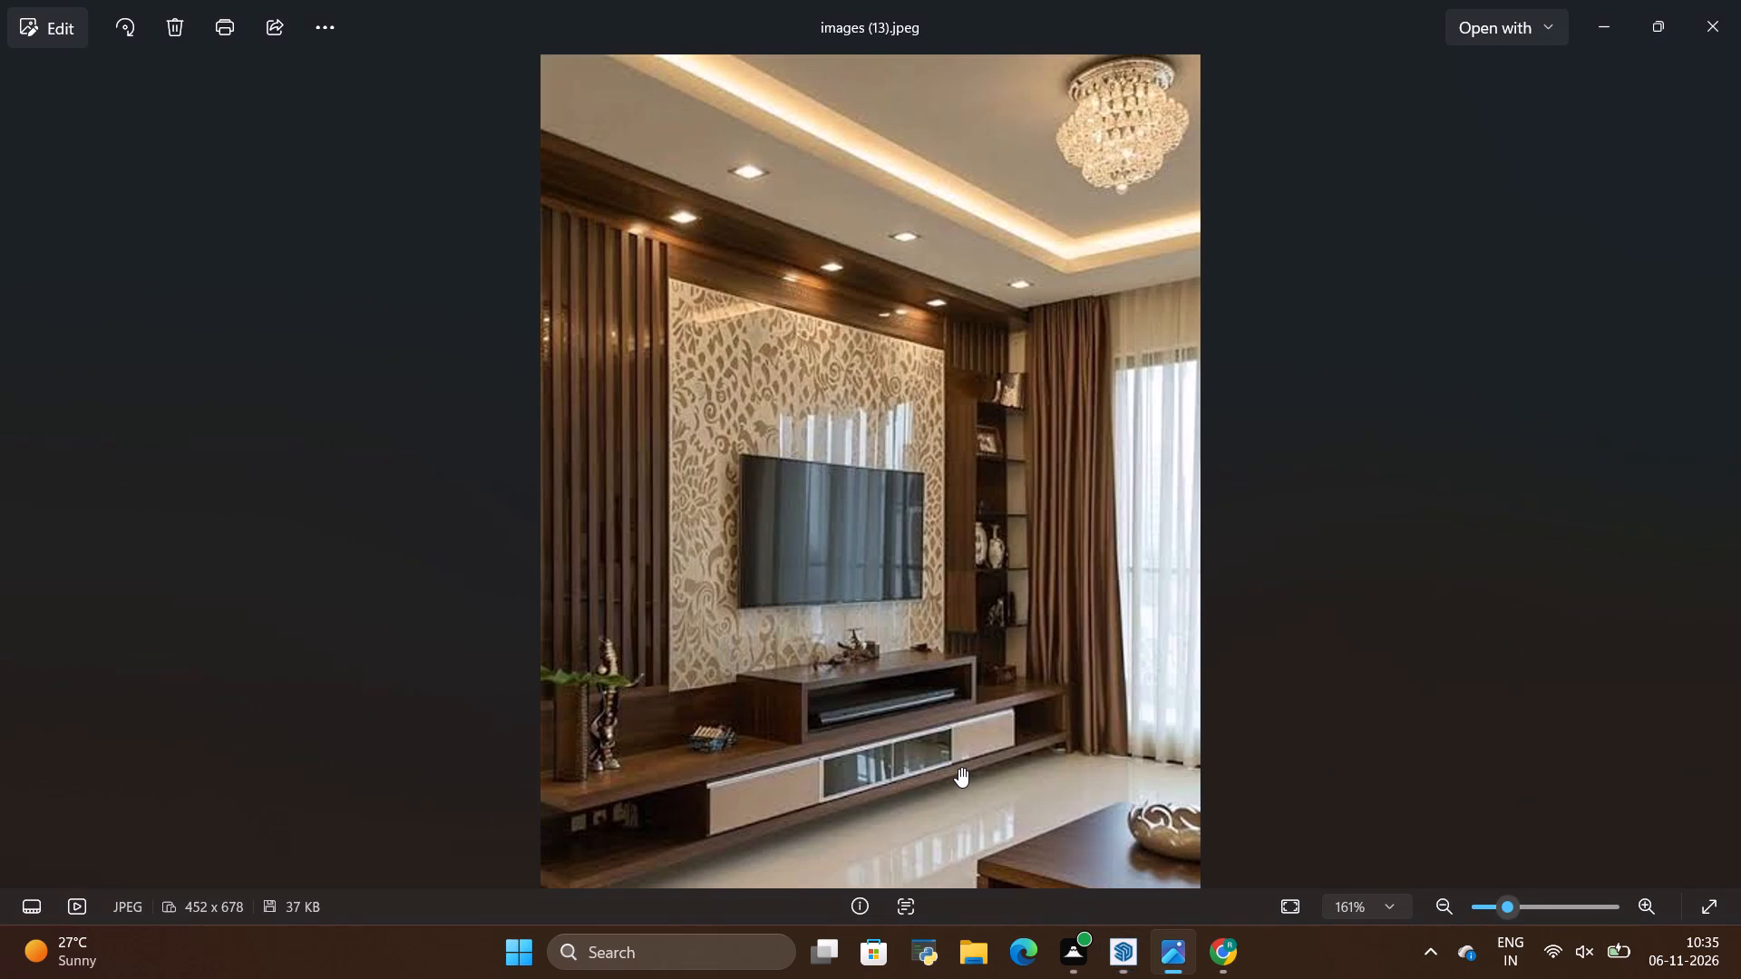
key("alt+Tab")
scroll(946, 716, "down", 3)
left_click_drag(957, 767, 949, 808)
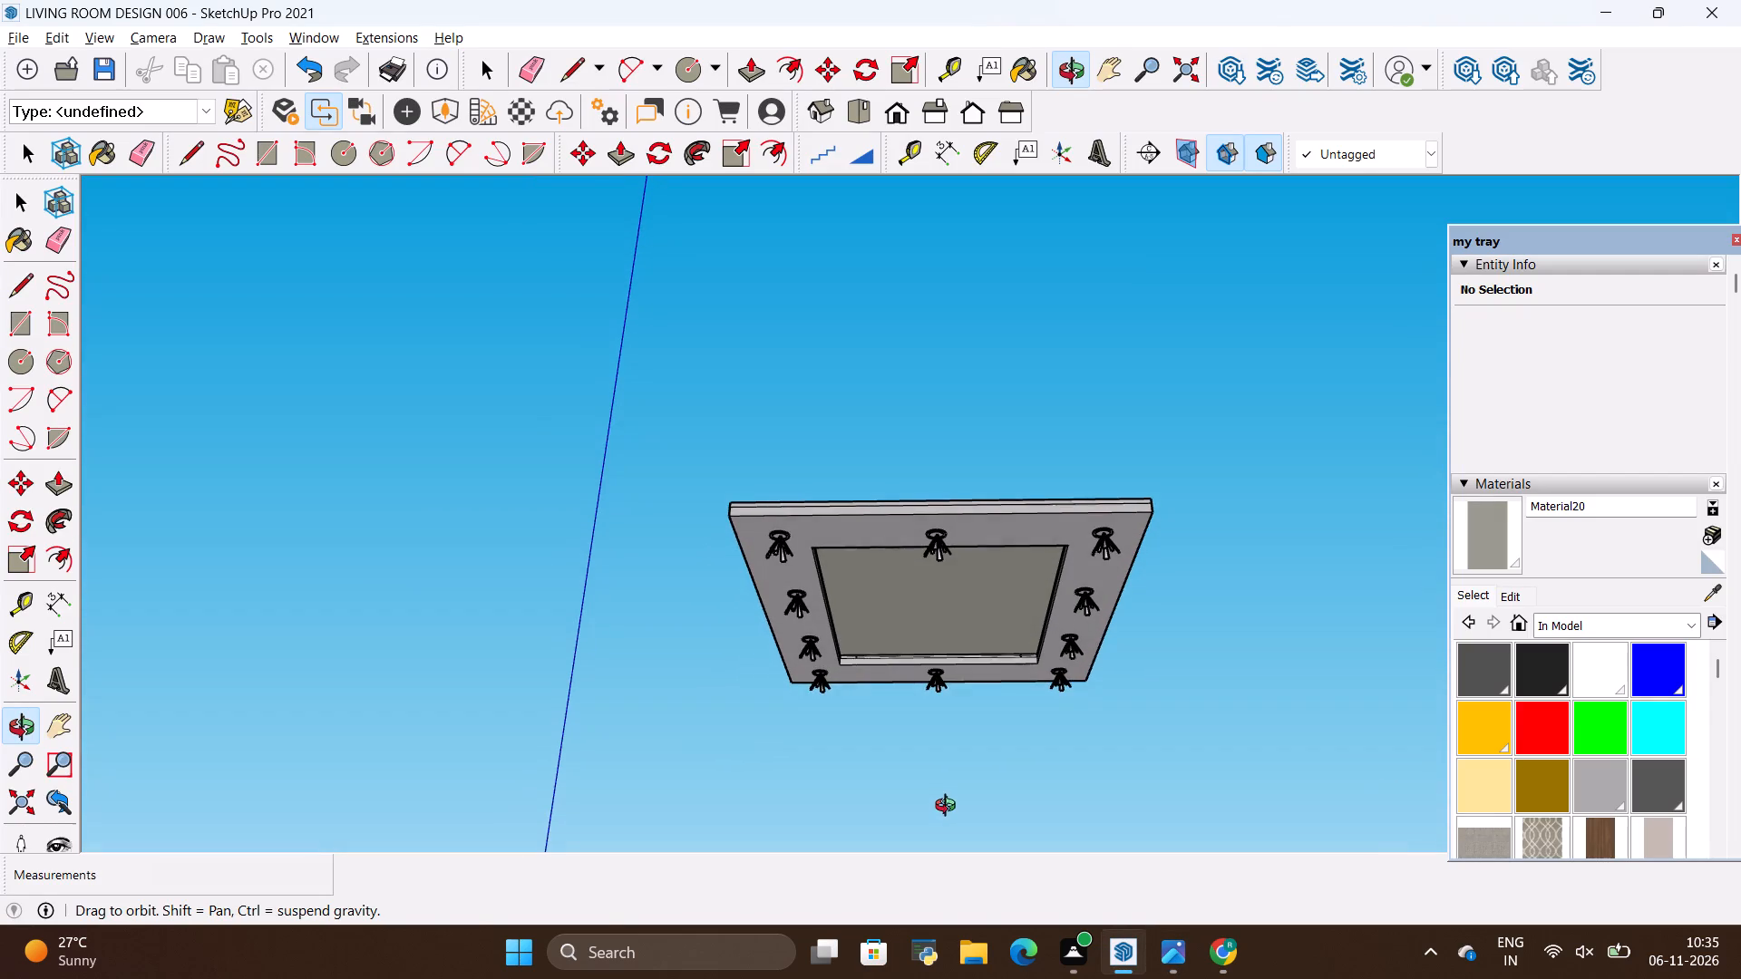
left_click_drag(949, 808, 949, 805)
key("space")
left_click(939, 766)
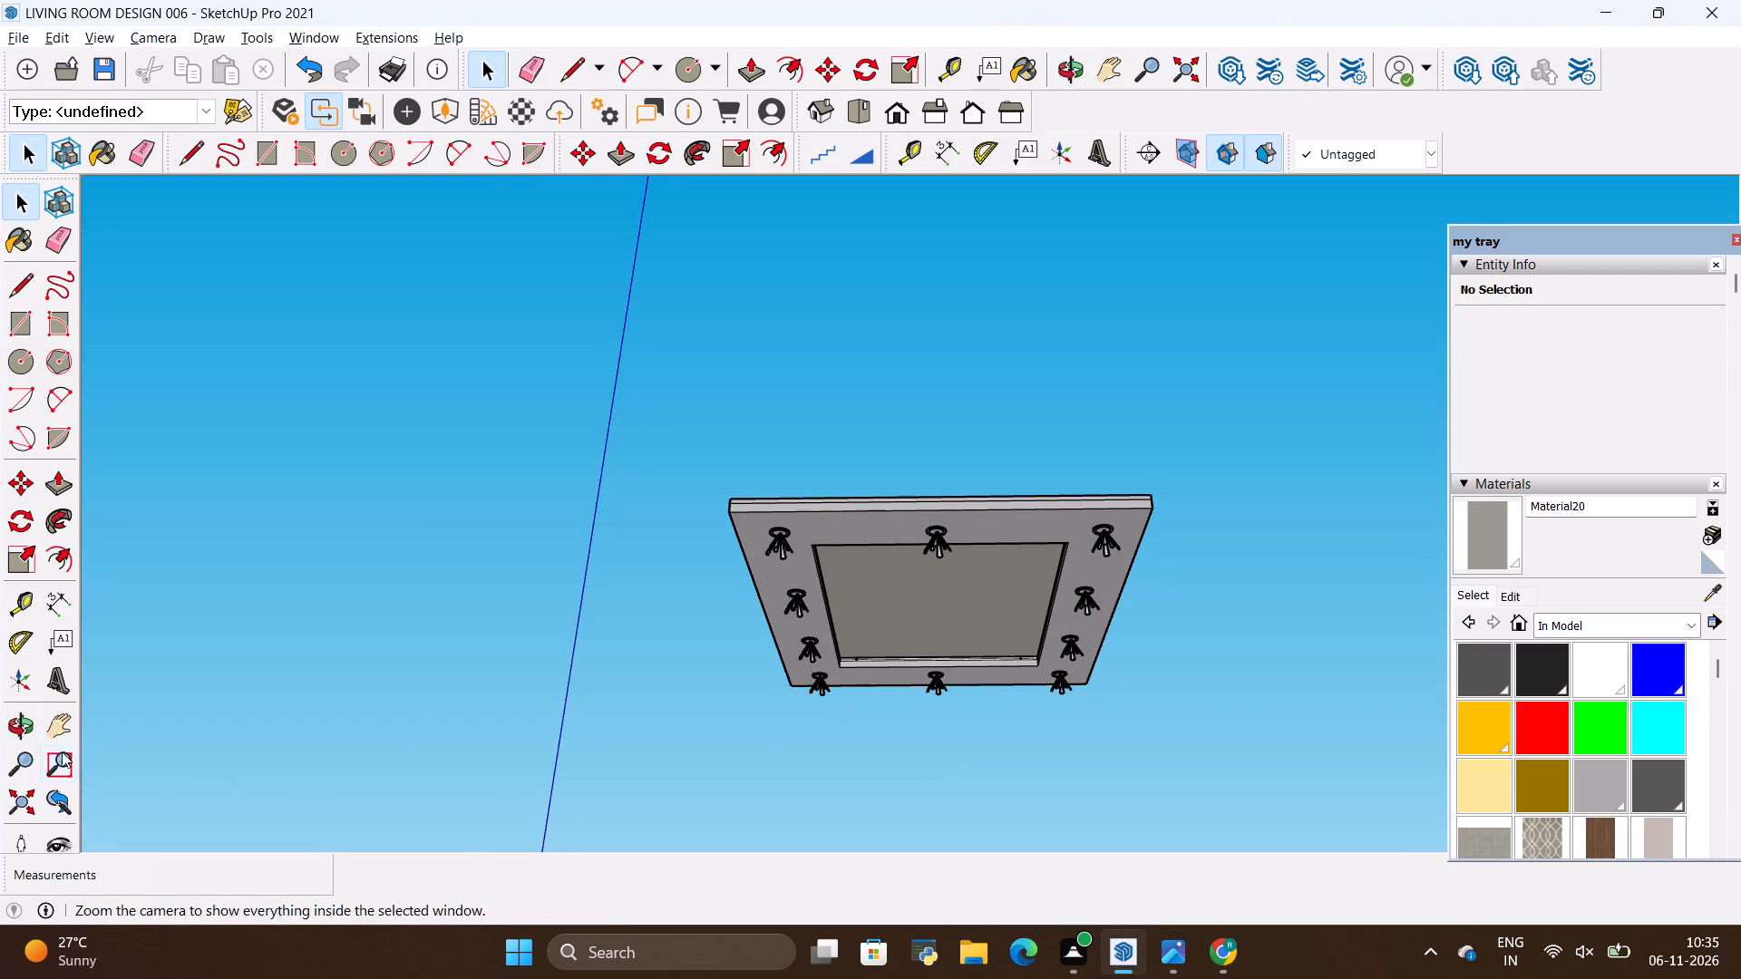
left_click(17, 723)
left_click_drag(545, 730, 536, 700)
key("alt+Tab")
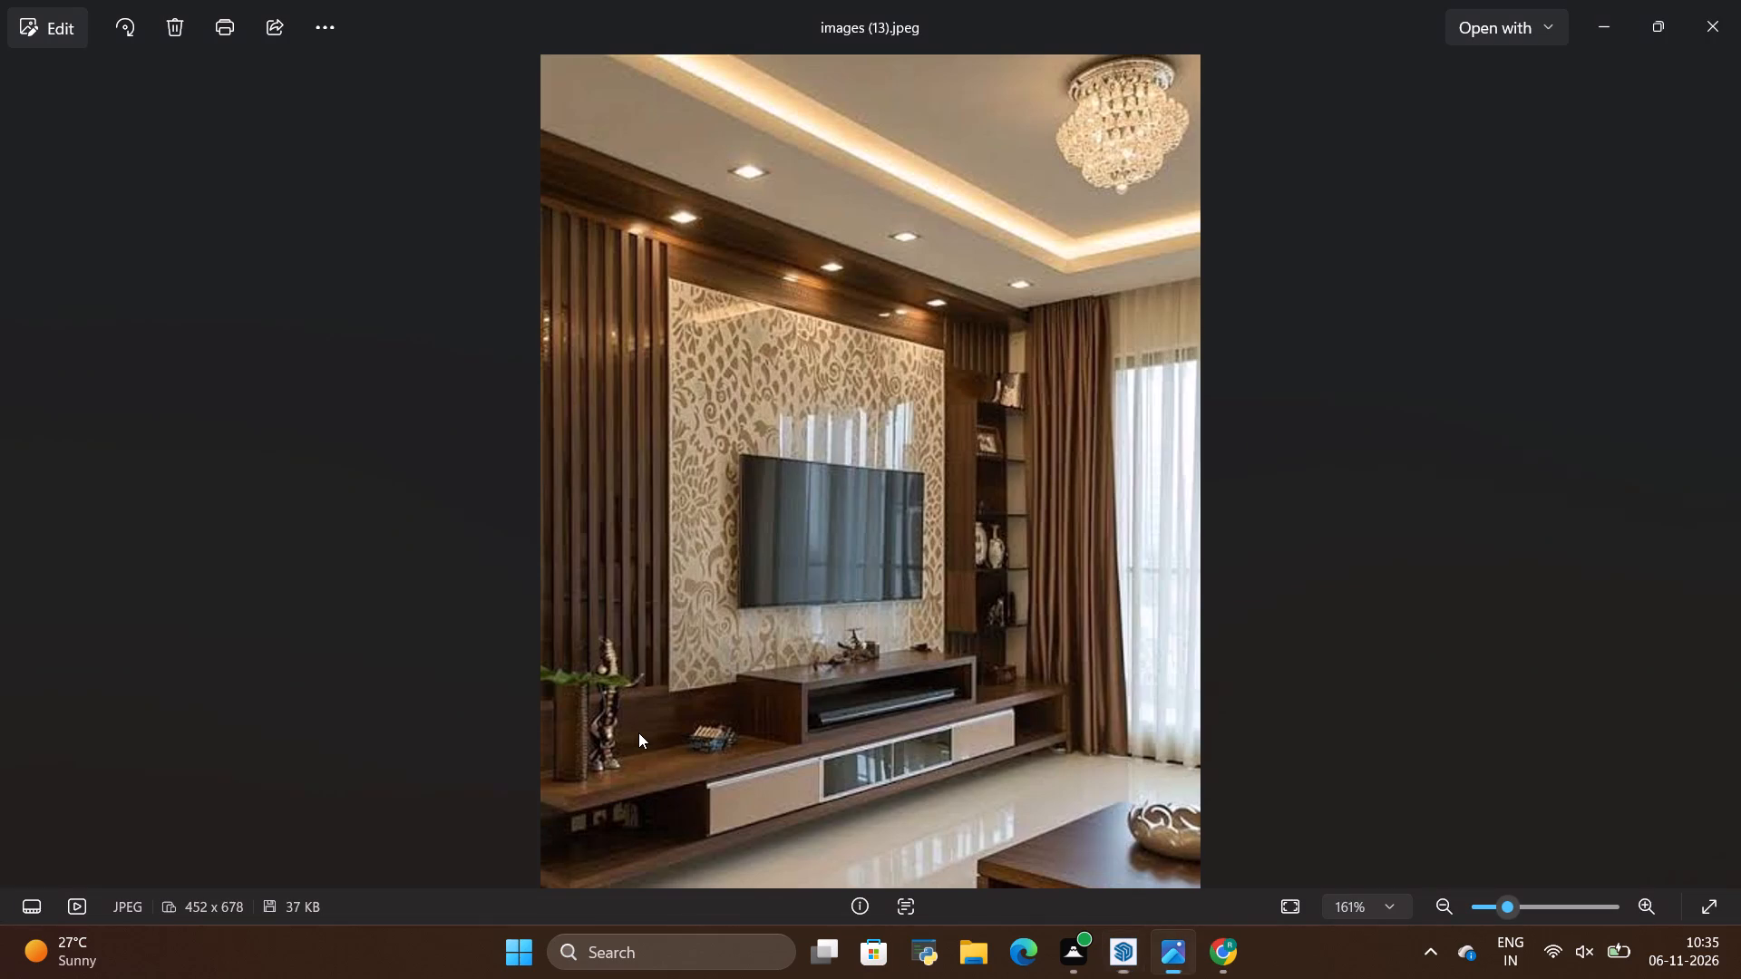
key("alt+Tab")
scroll(681, 664, "down", 3)
scroll(715, 672, "up", 4)
left_click(1022, 847)
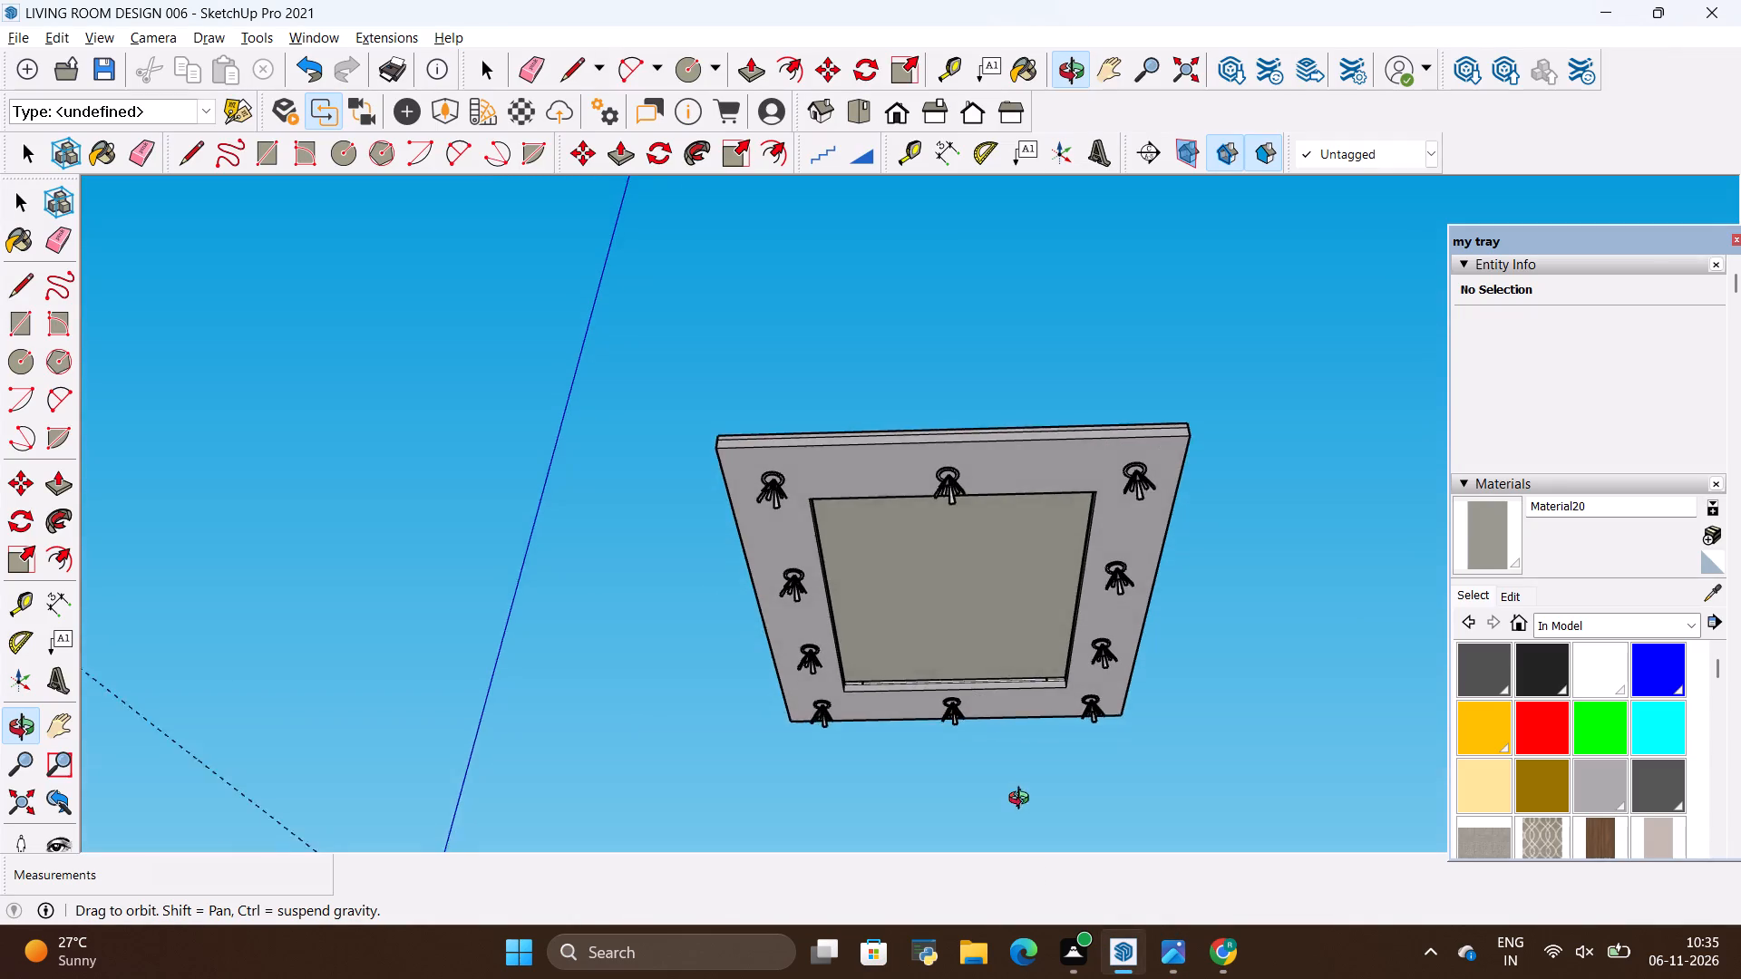
scroll(1032, 788, "up", 4)
scroll(1027, 783, "down", 3)
left_click_drag(1036, 756, 1036, 780)
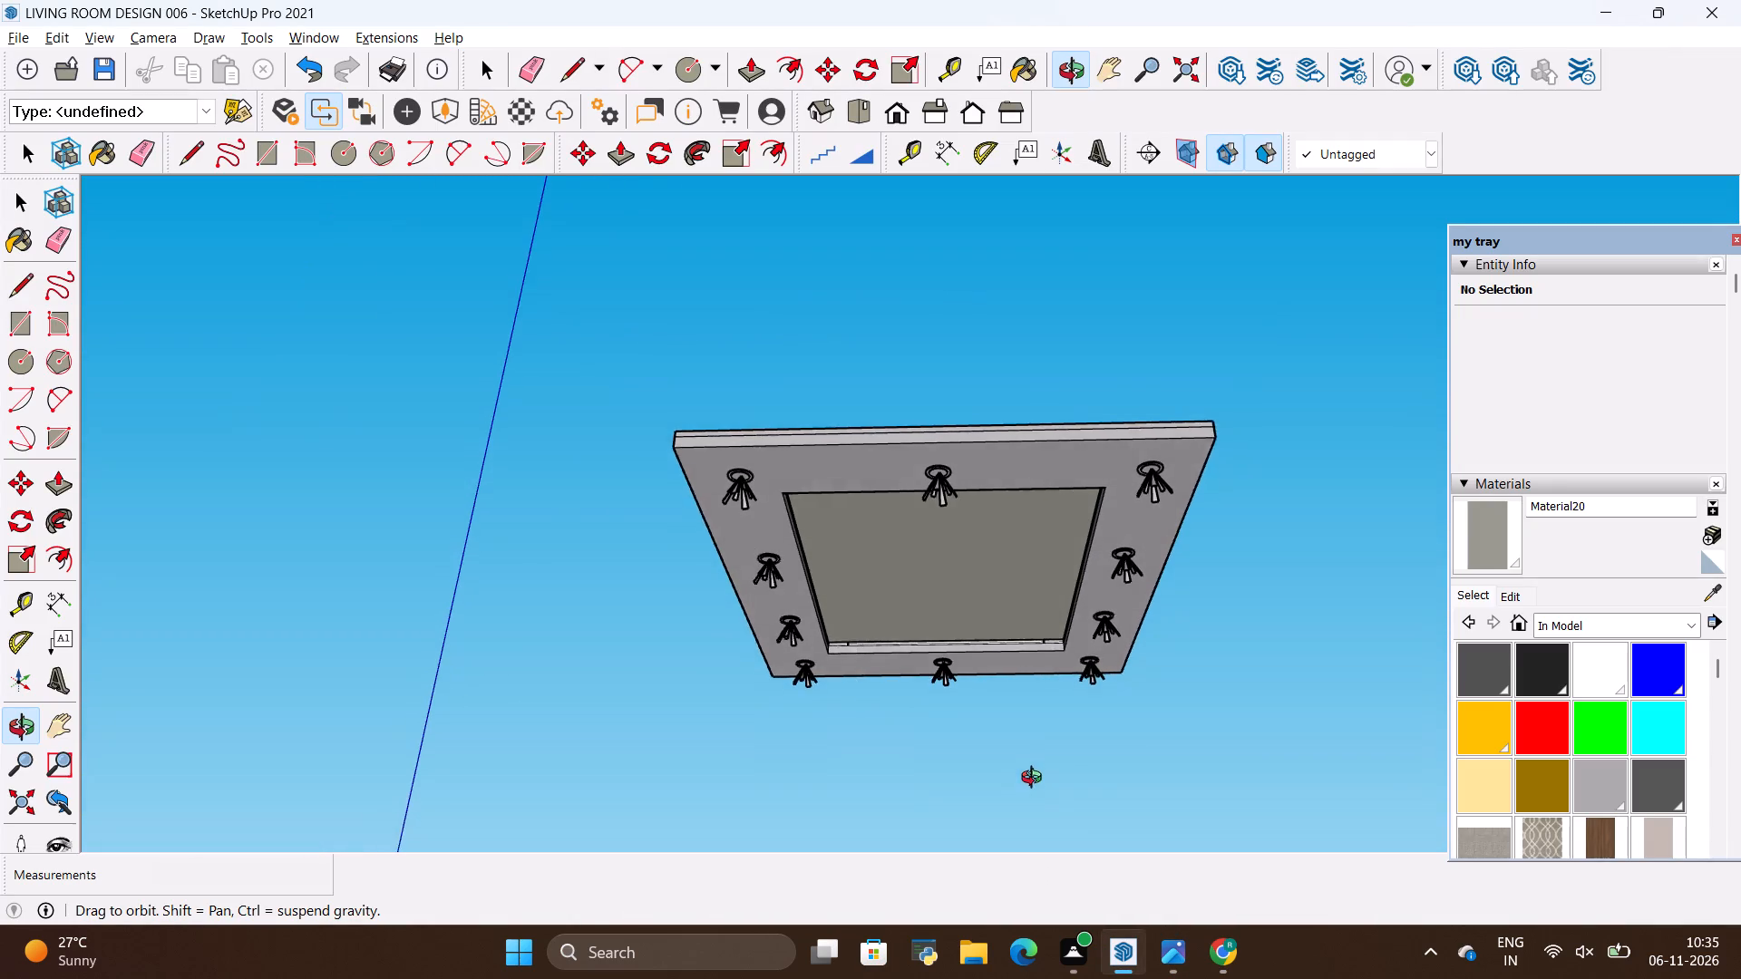
left_click_drag(1036, 780, 1036, 788)
scroll(889, 733, "up", 4)
left_click_drag(950, 713, 929, 732)
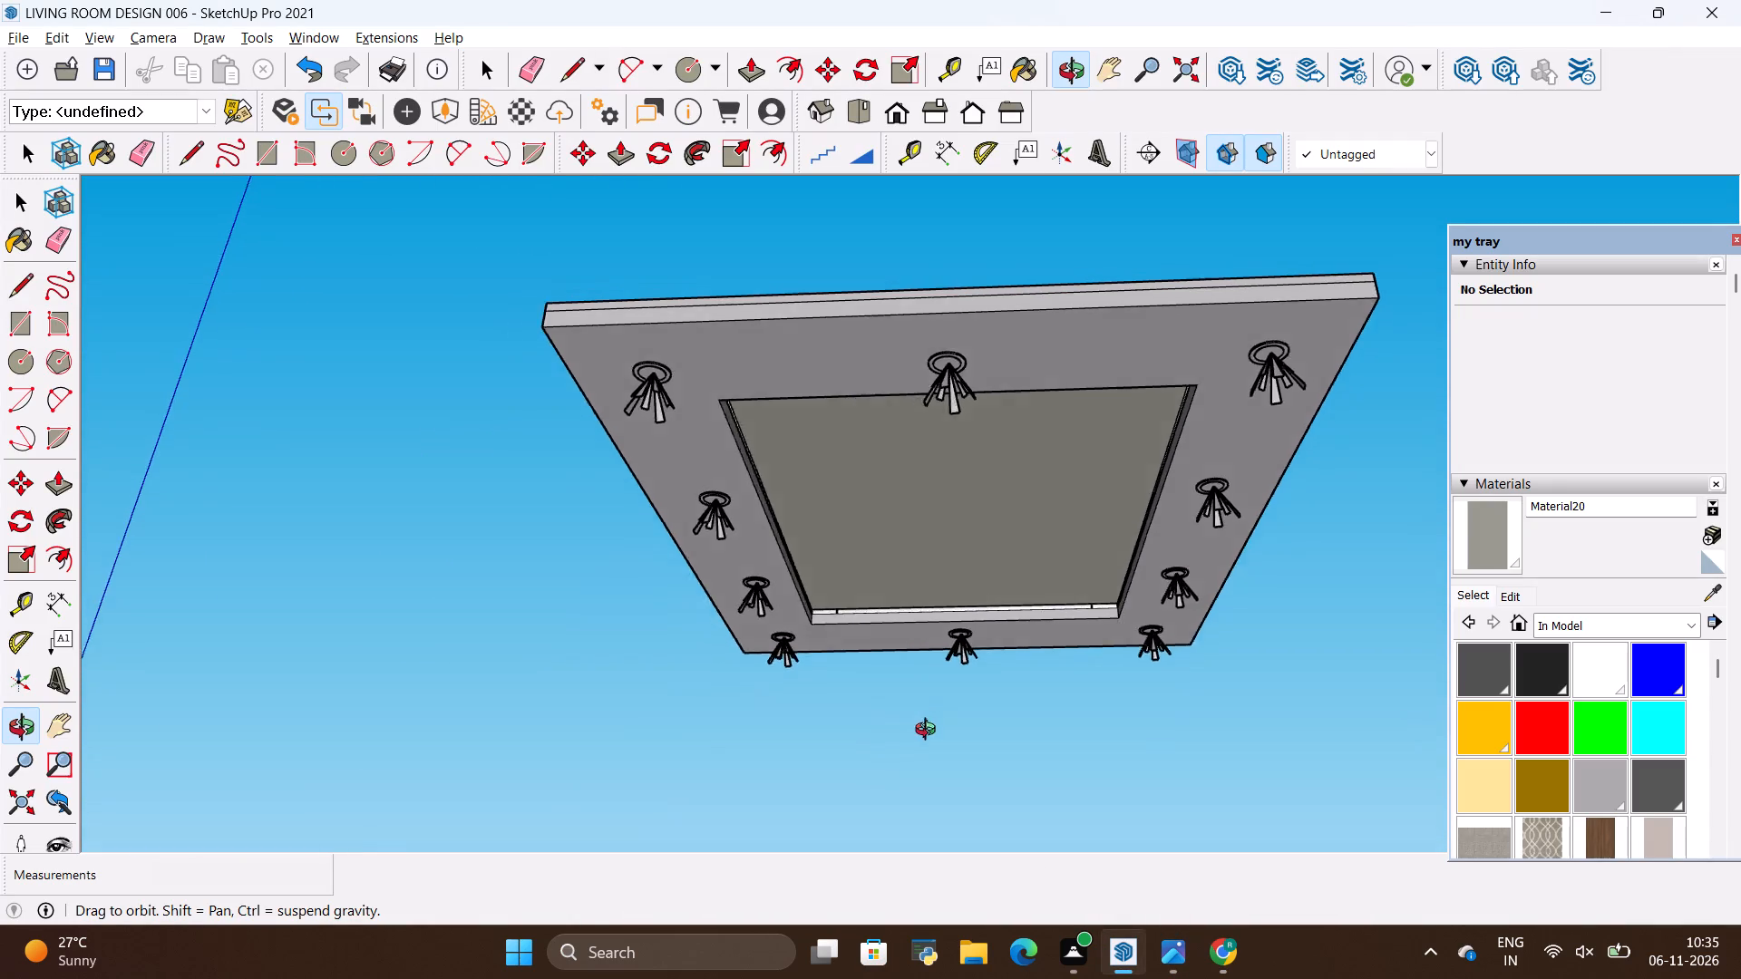
left_click_drag(929, 732, 970, 698)
scroll(951, 699, "down", 3)
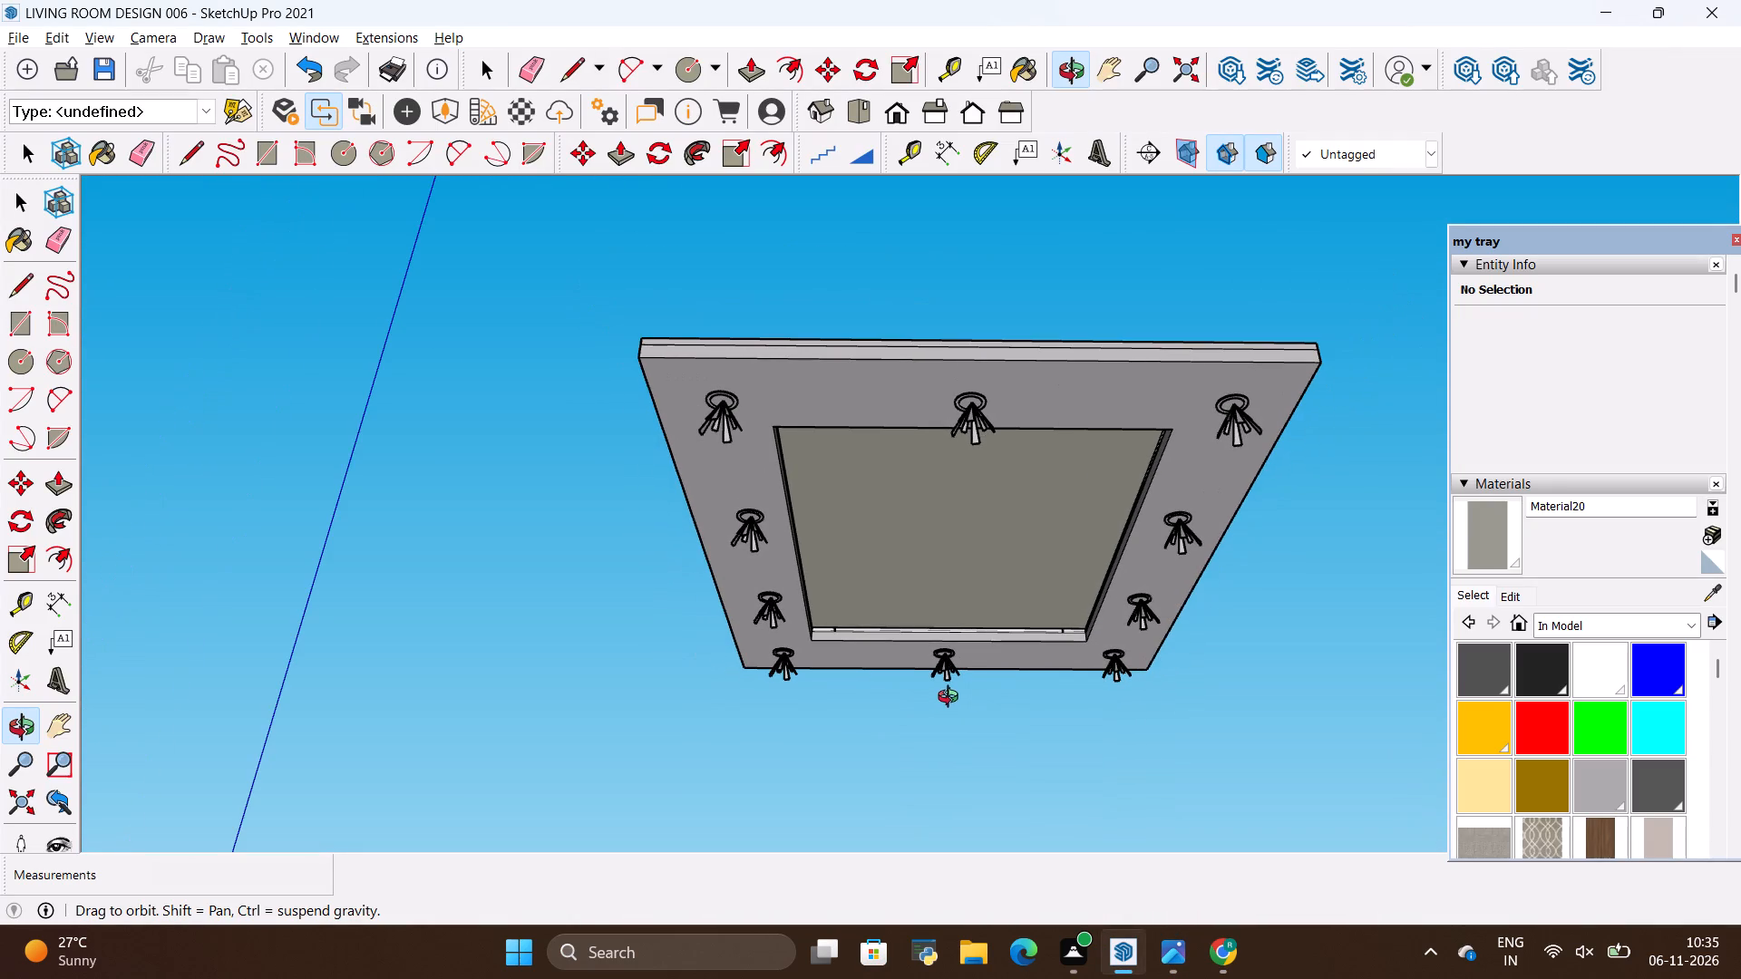
left_click_drag(998, 726, 996, 712)
key("alt+Tab")
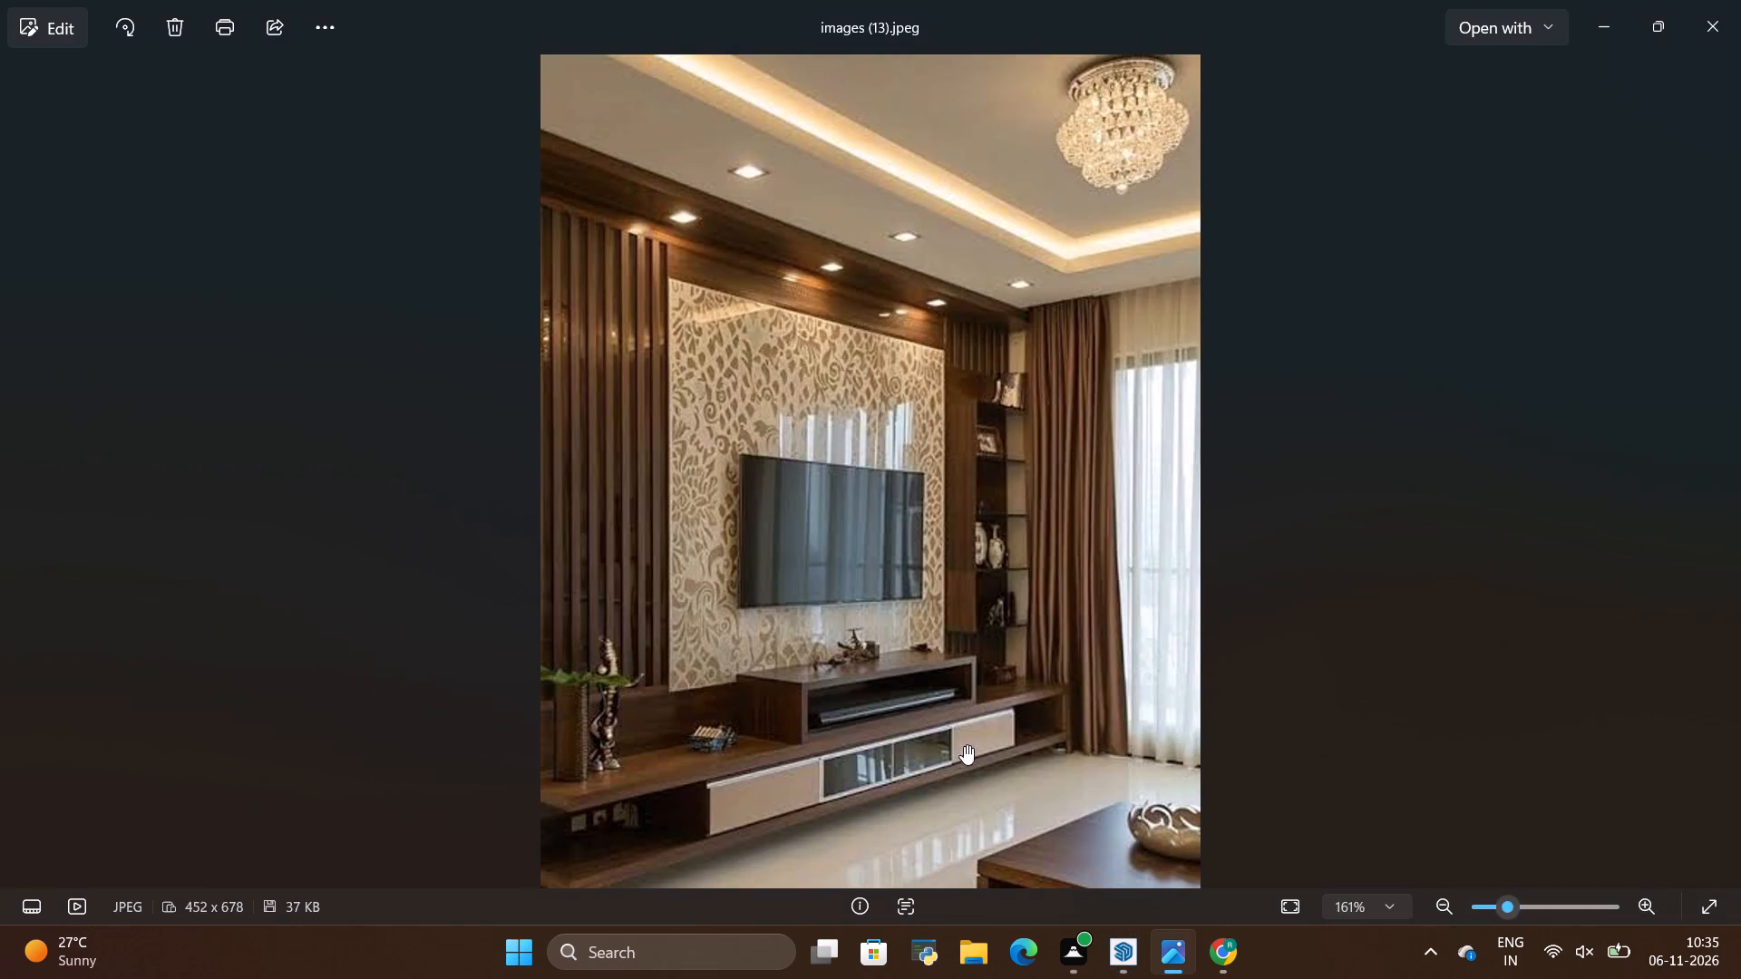
key("alt+Tab")
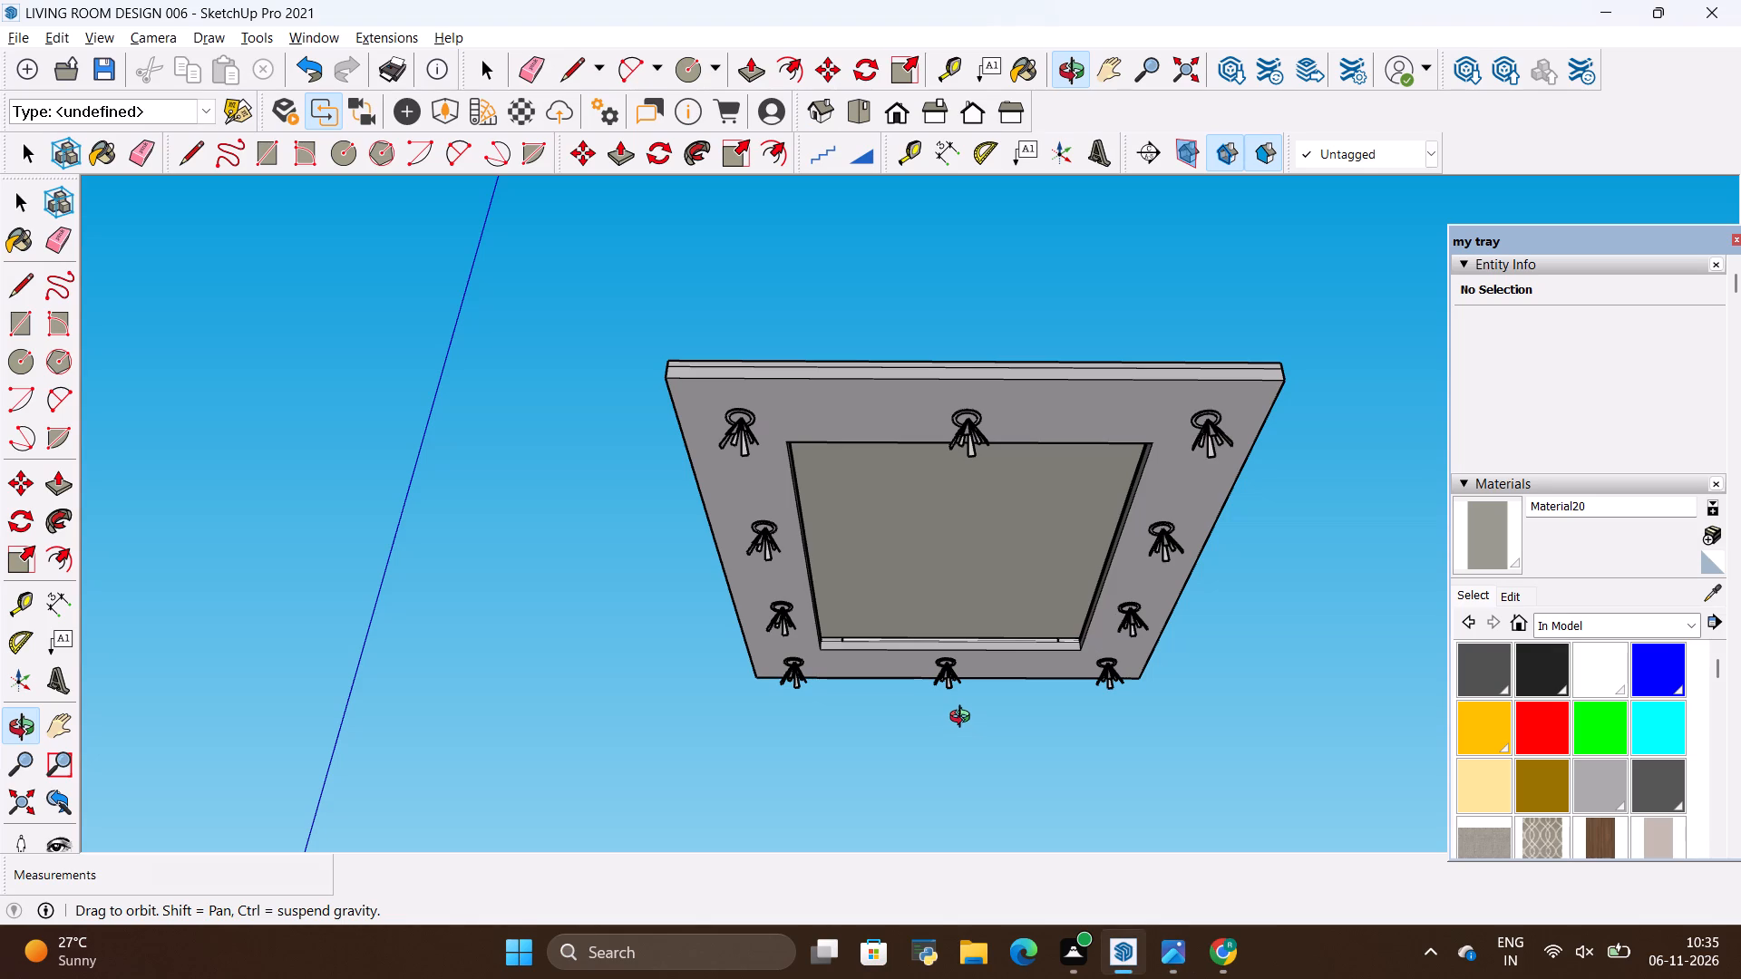
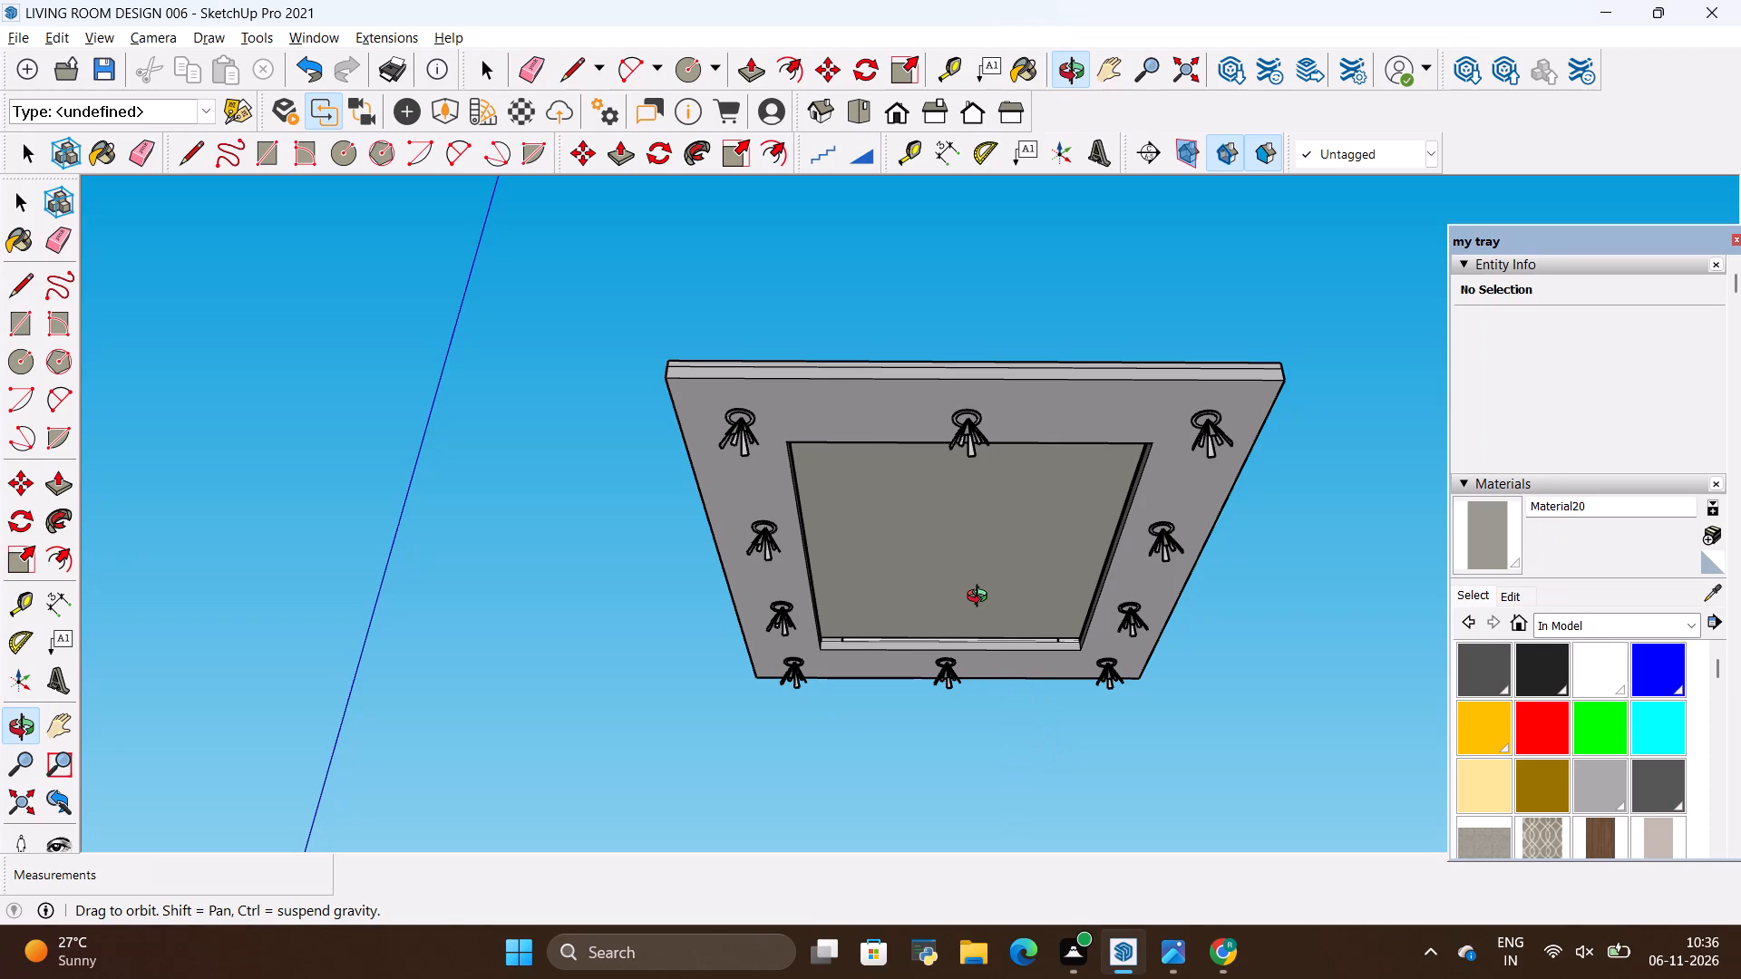
Examine the painted false ceiling from below and compare its border, recess and spotlights with the reference photo images (13).jpeg.
scroll(979, 498, "down", 2)
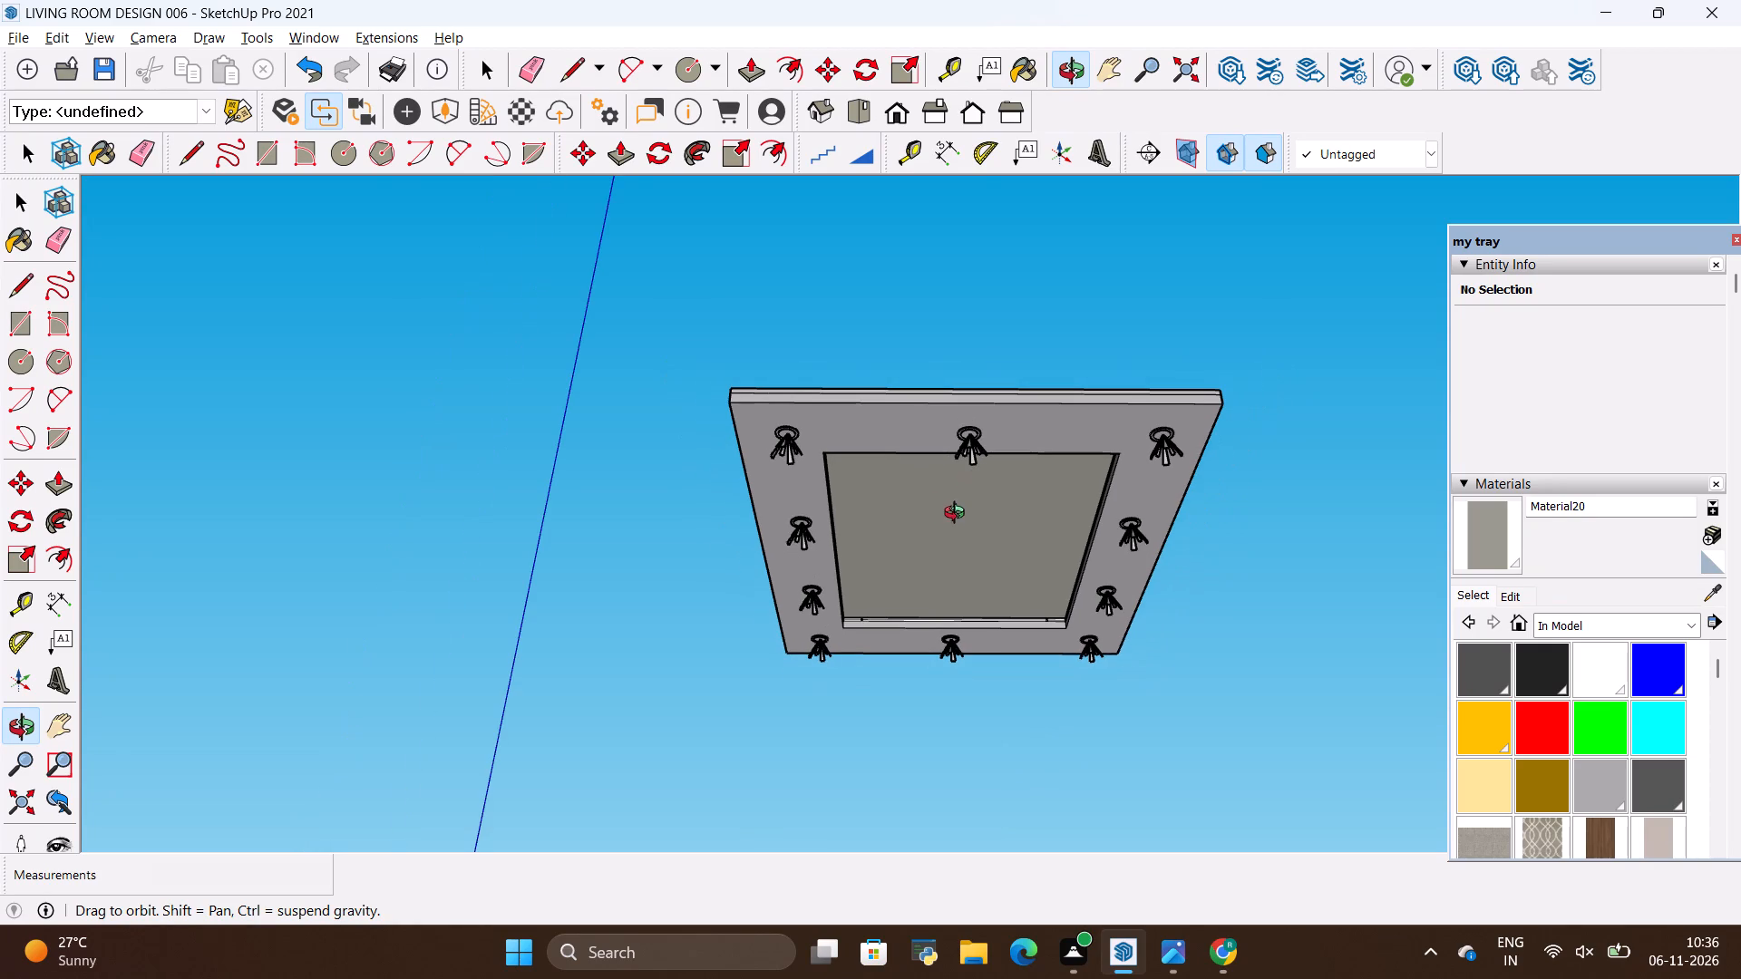
scroll(958, 515, "up", 2)
left_click_drag(956, 524, 940, 517)
left_click(940, 517)
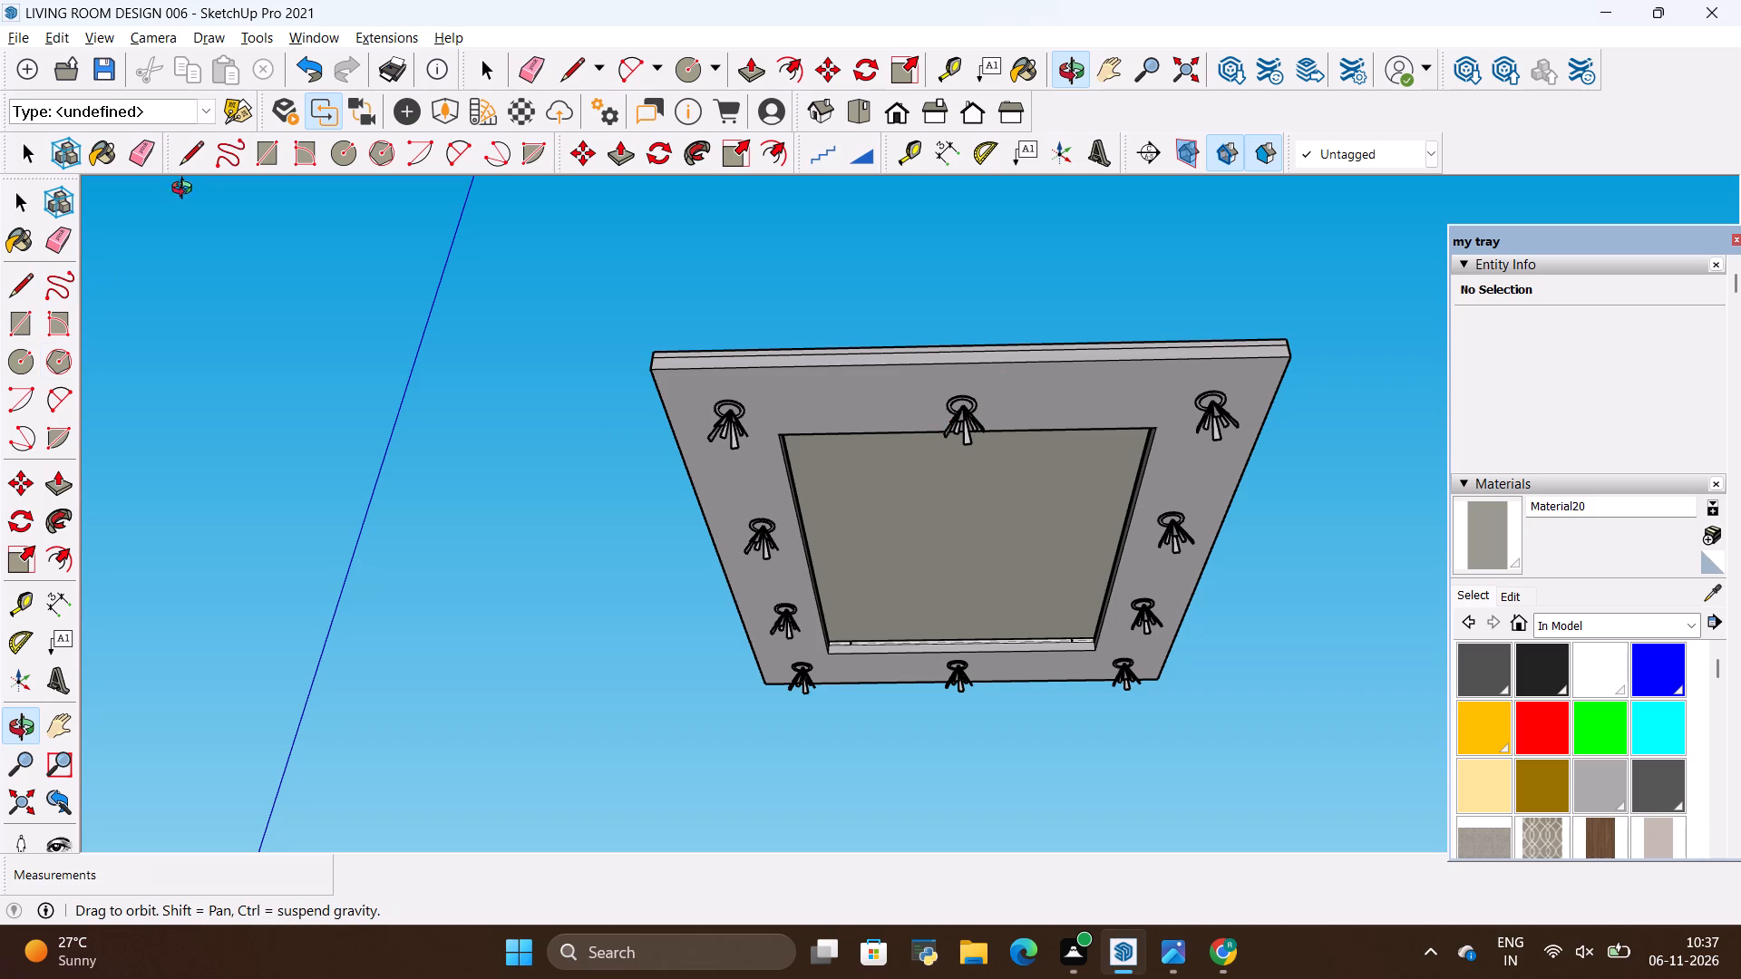
scroll(184, 363, "down", 3)
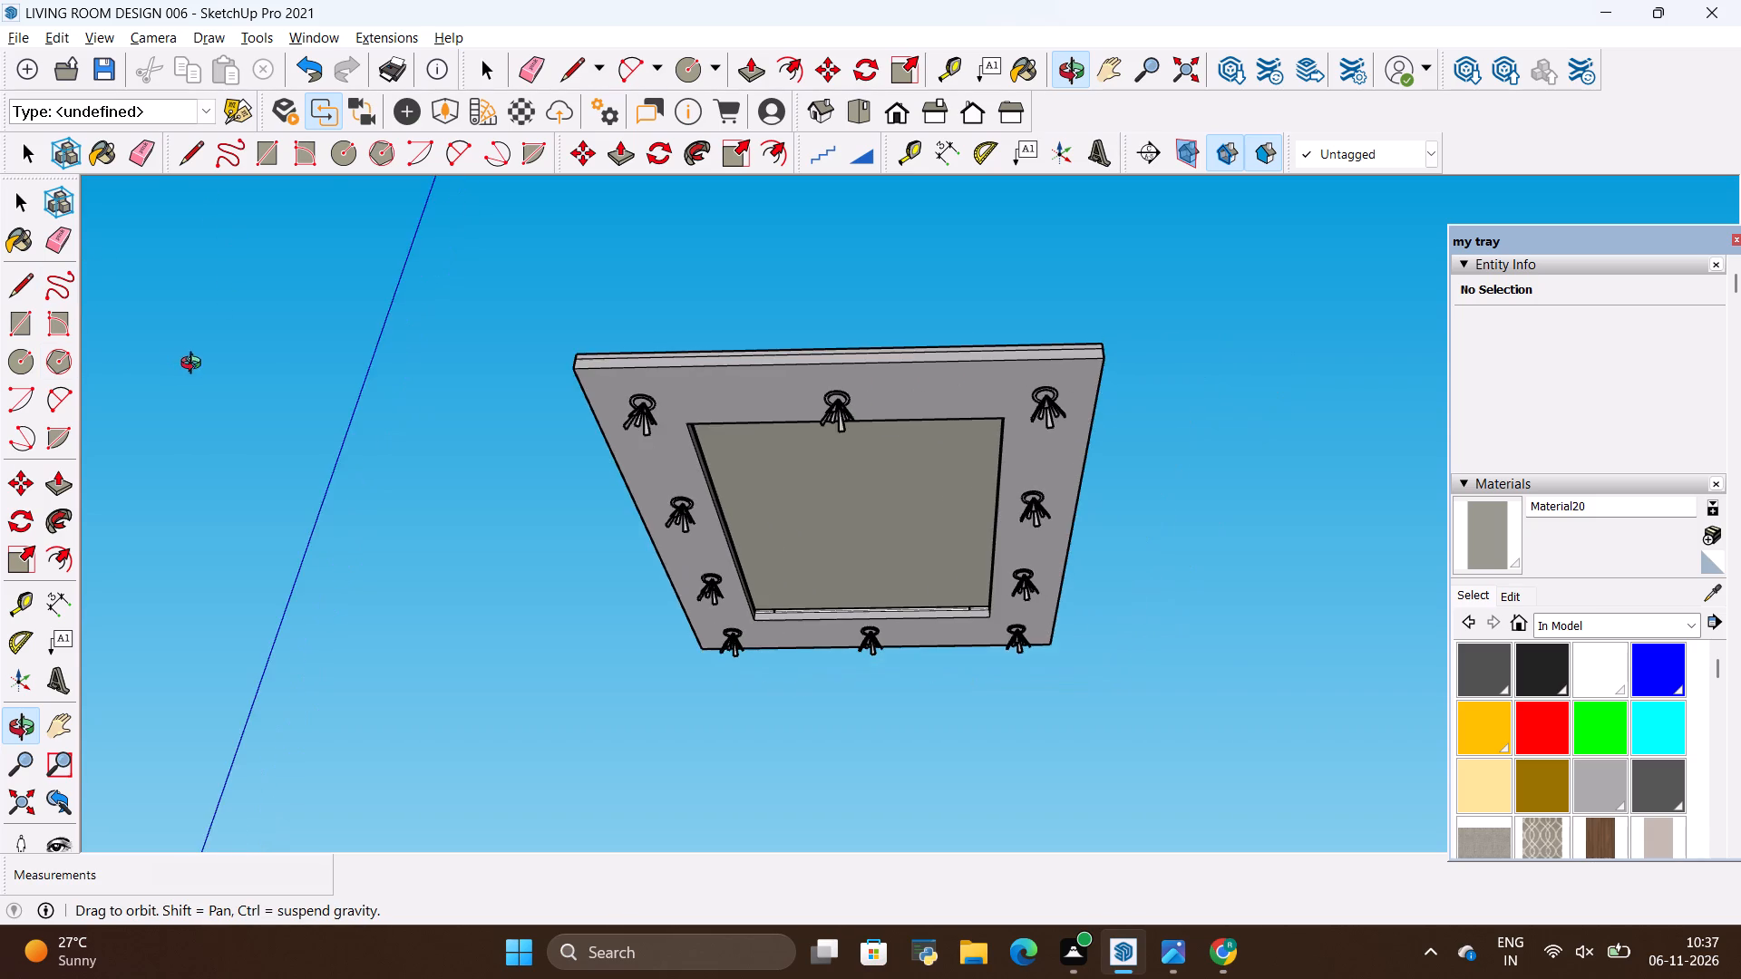
scroll(712, 422, "up", 2)
left_click_drag(689, 562, 707, 579)
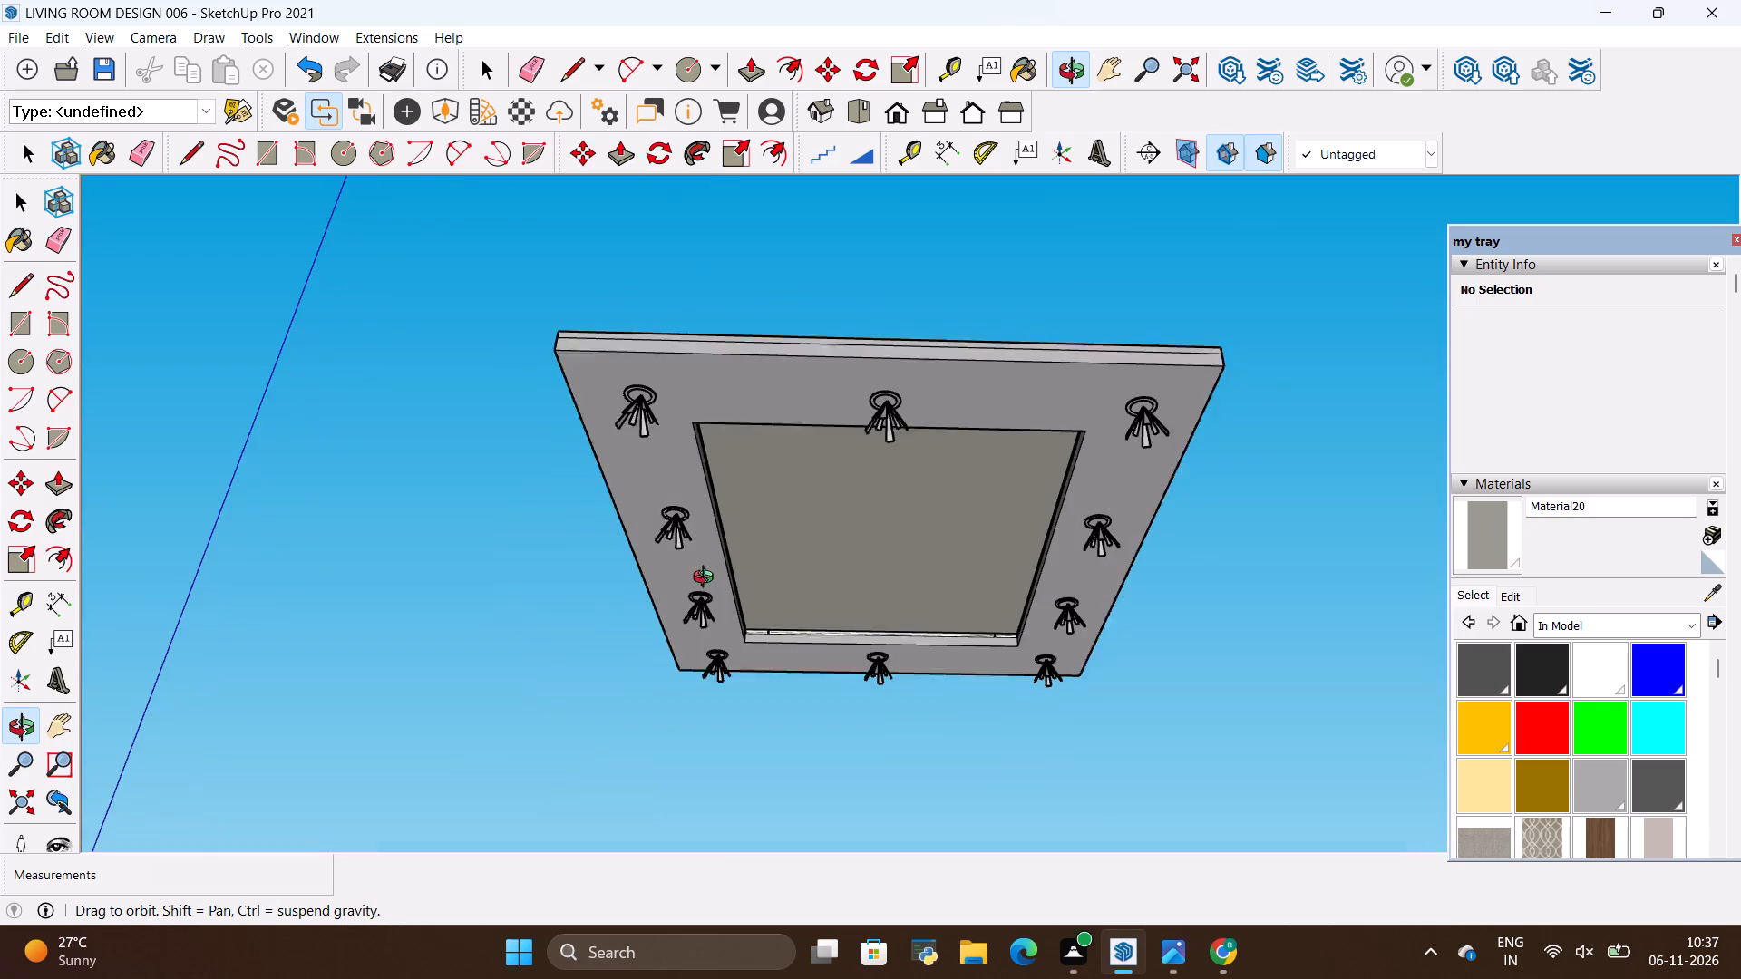
left_click_drag(707, 579, 705, 579)
scroll(687, 532, "down", 4)
left_click_drag(831, 588, 846, 558)
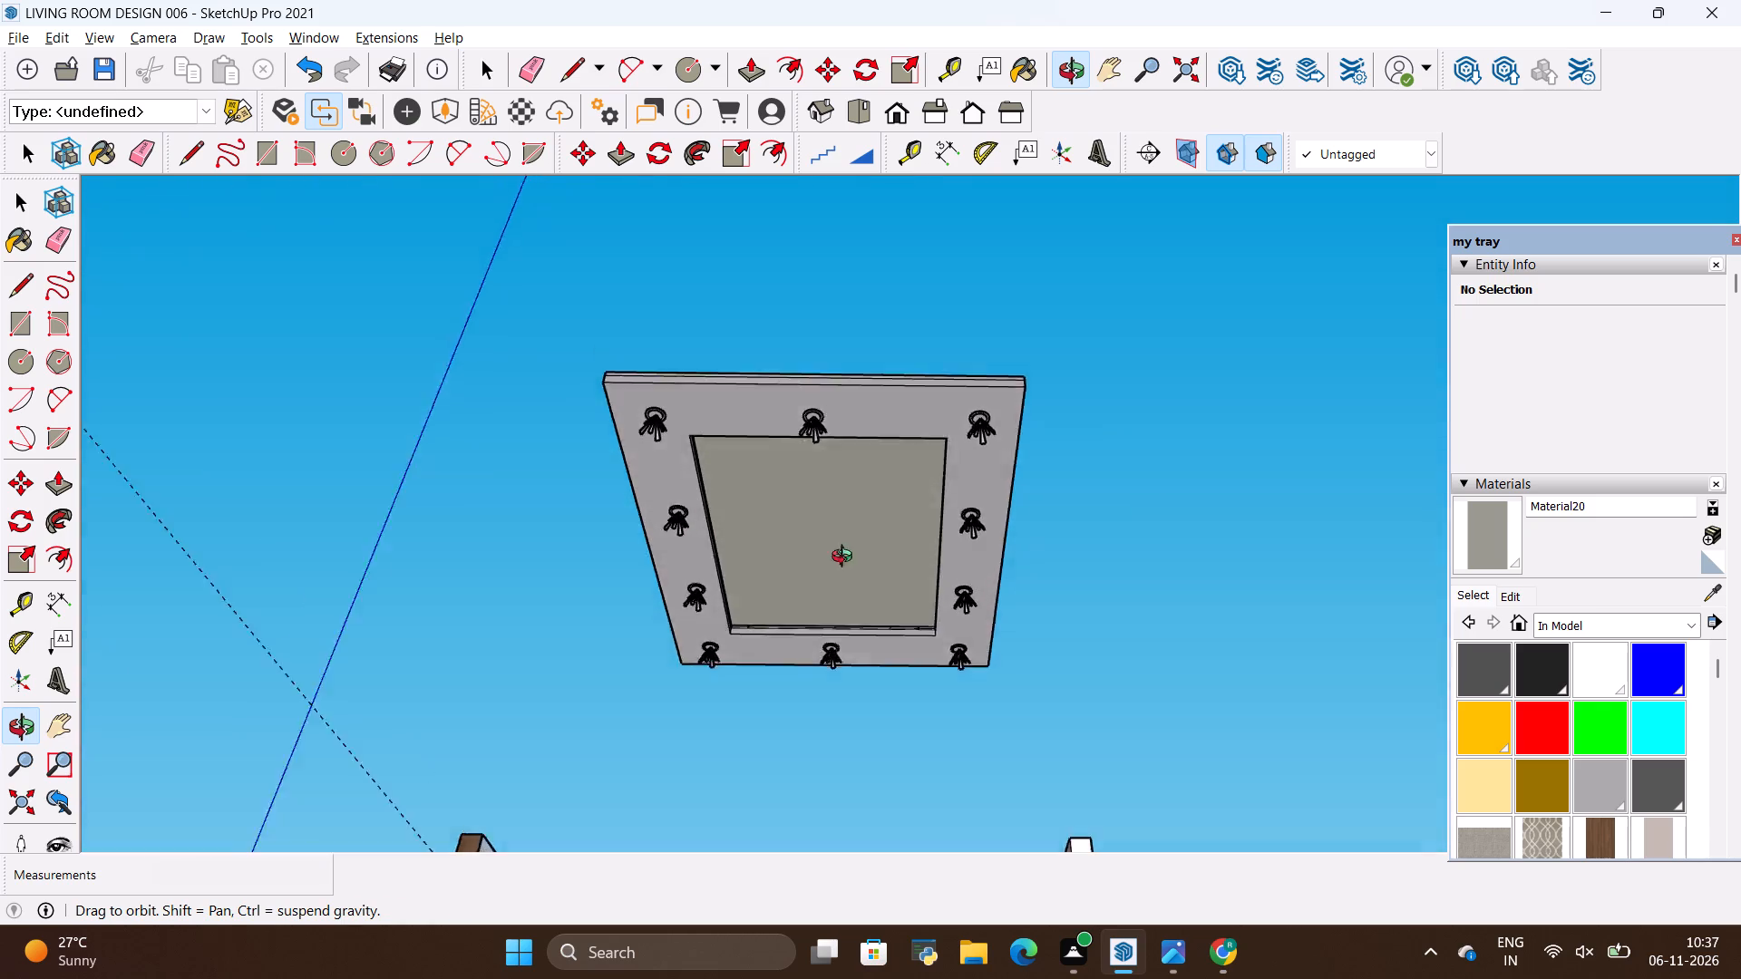
left_click_drag(846, 558, 850, 631)
key("alt+Tab")
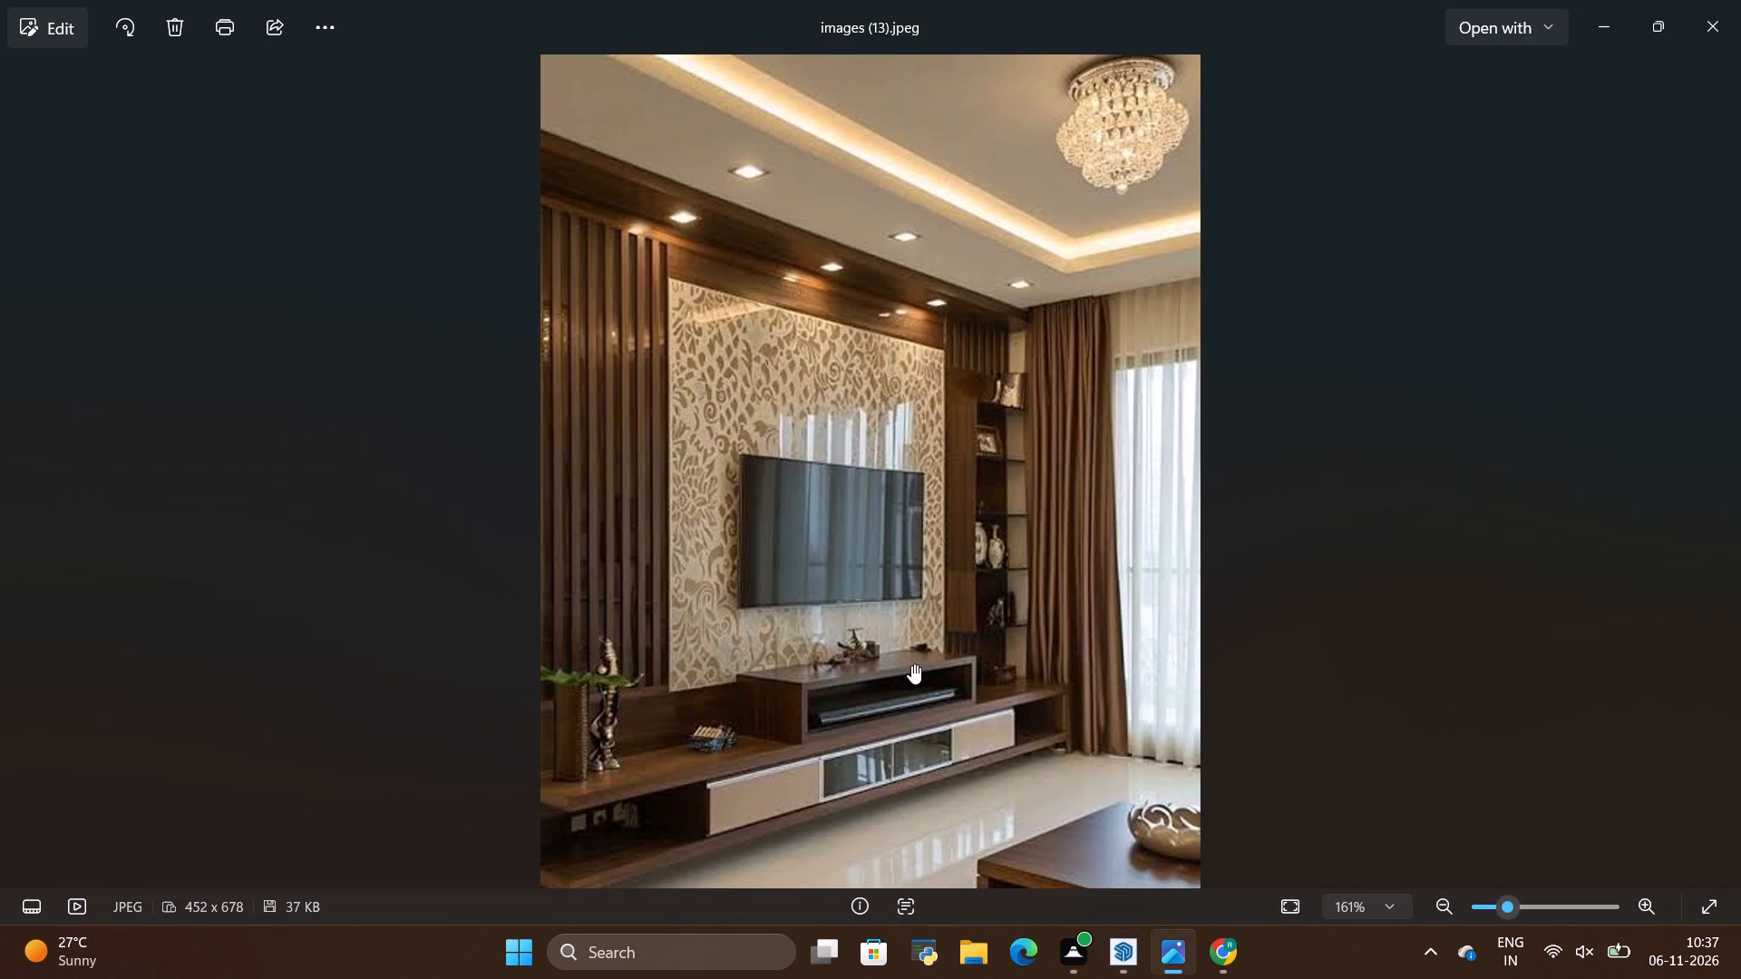
key("alt+Tab")
scroll(915, 643, "down", 4)
scroll(846, 586, "down", 18)
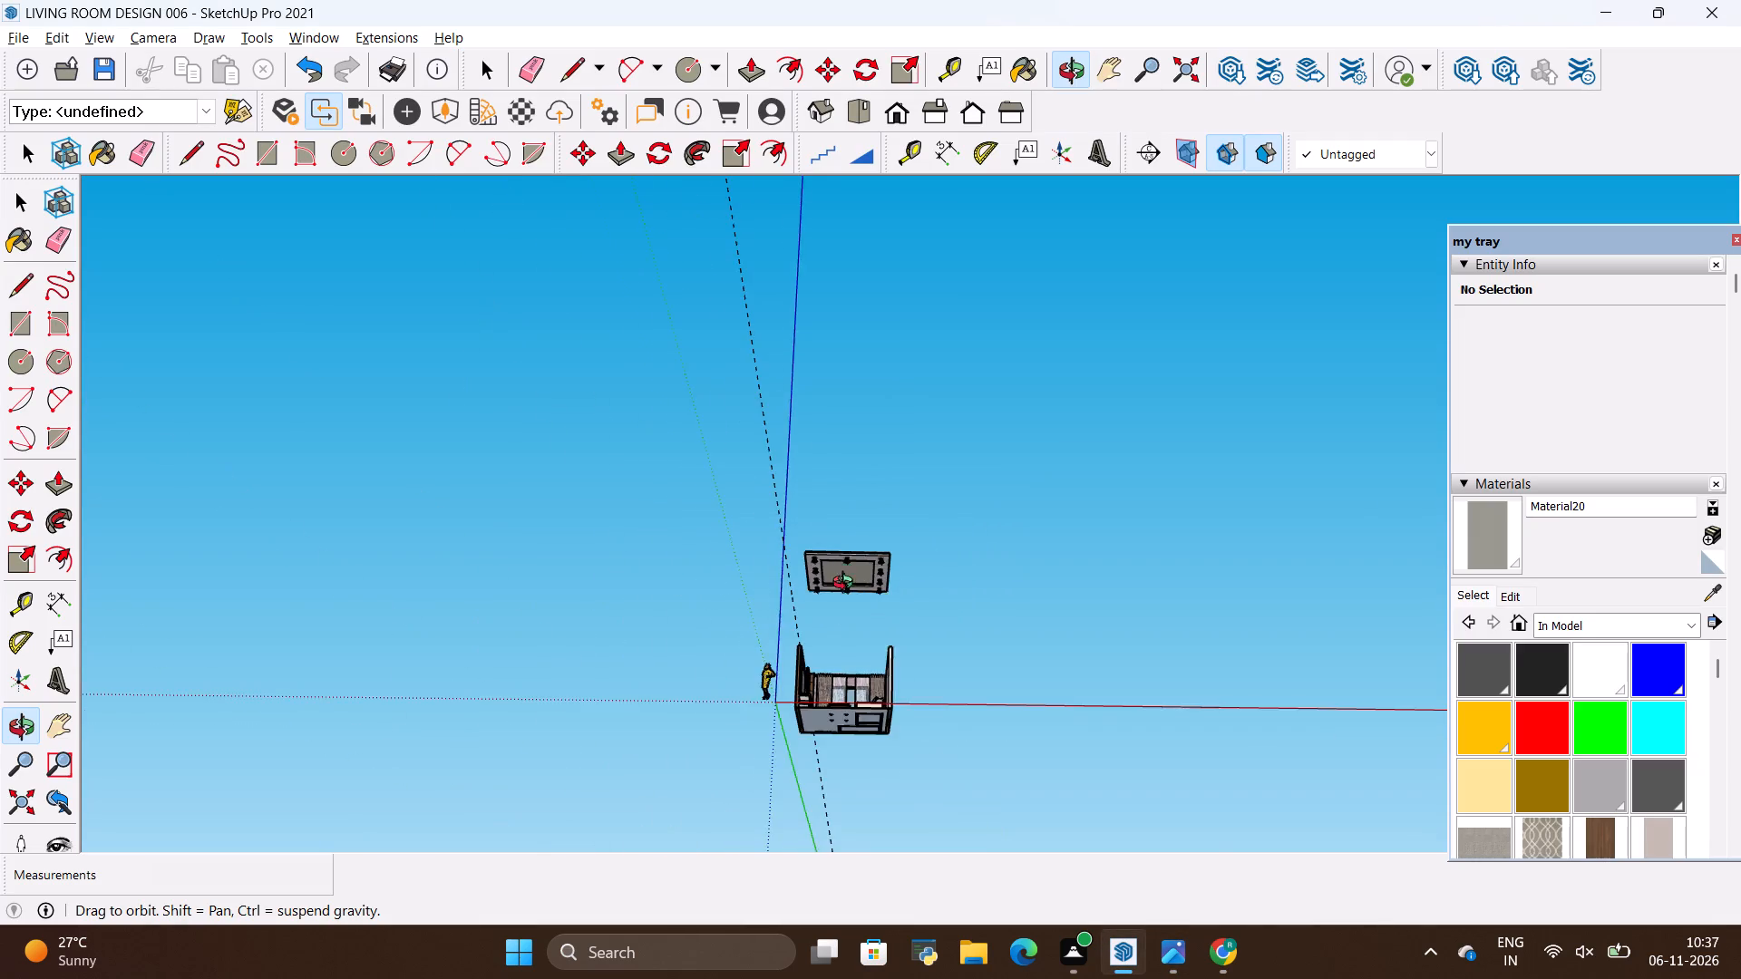
scroll(847, 585, "up", 18)
left_click_drag(854, 588, 848, 460)
left_click(844, 448)
left_click(843, 441)
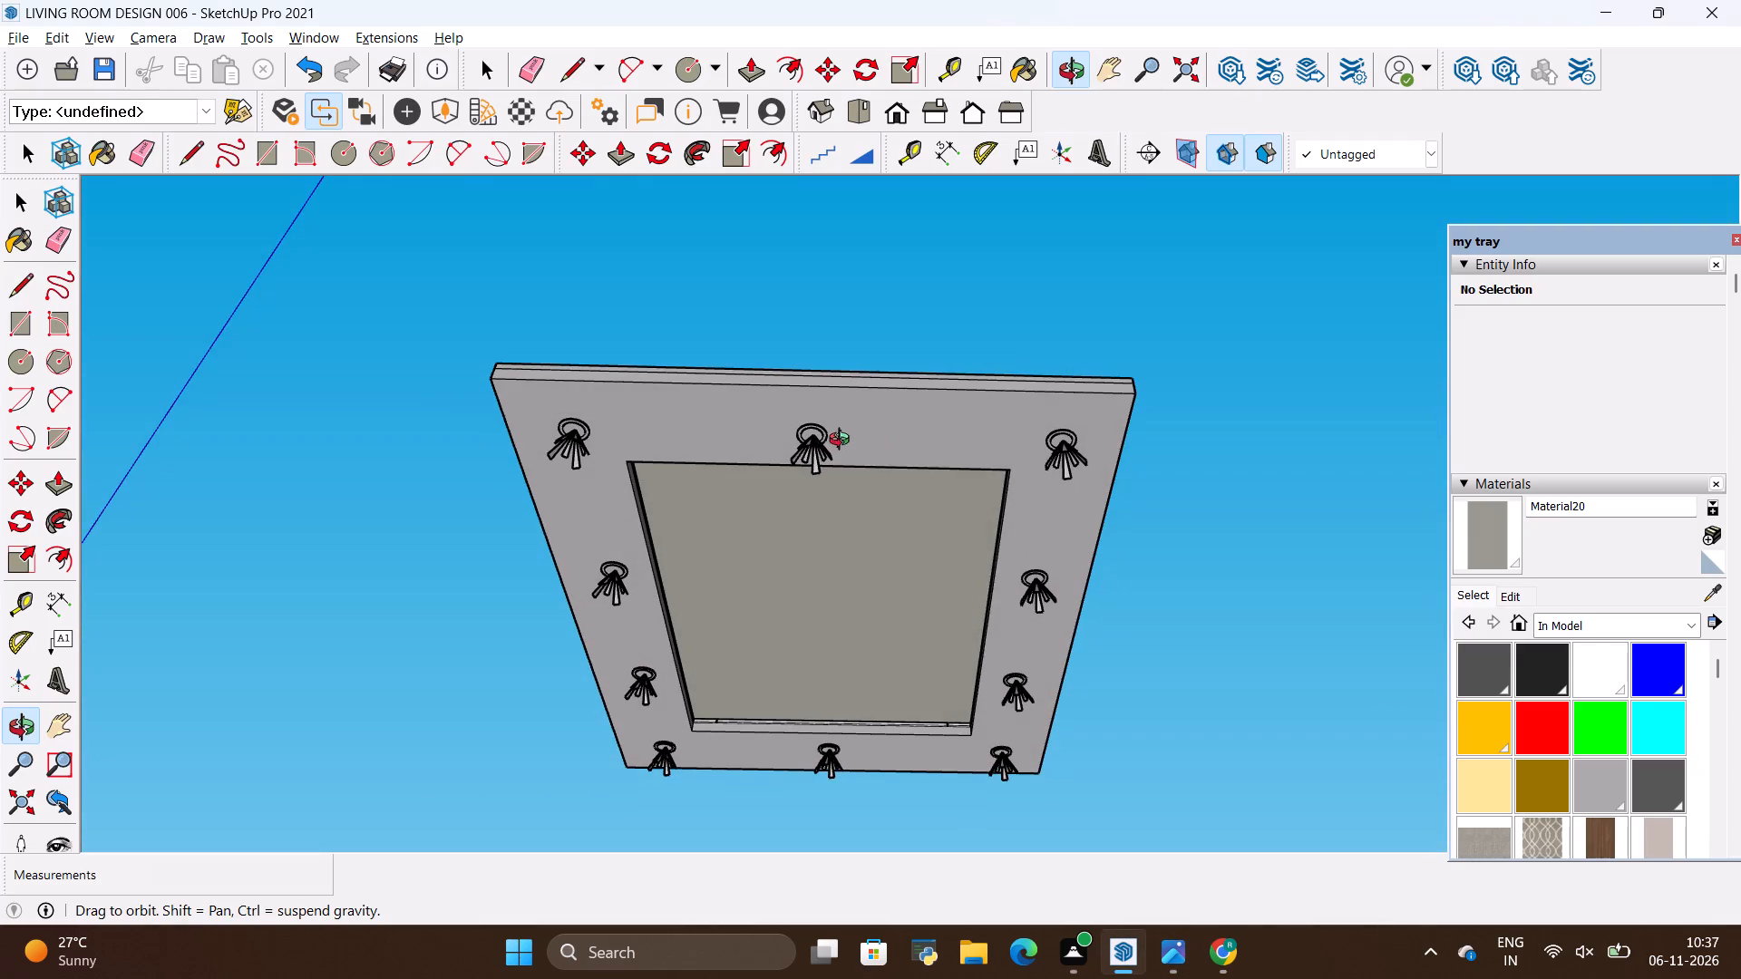
key("alt+Tab")
key("alt+Tab")
scroll(805, 506, "down", 2)
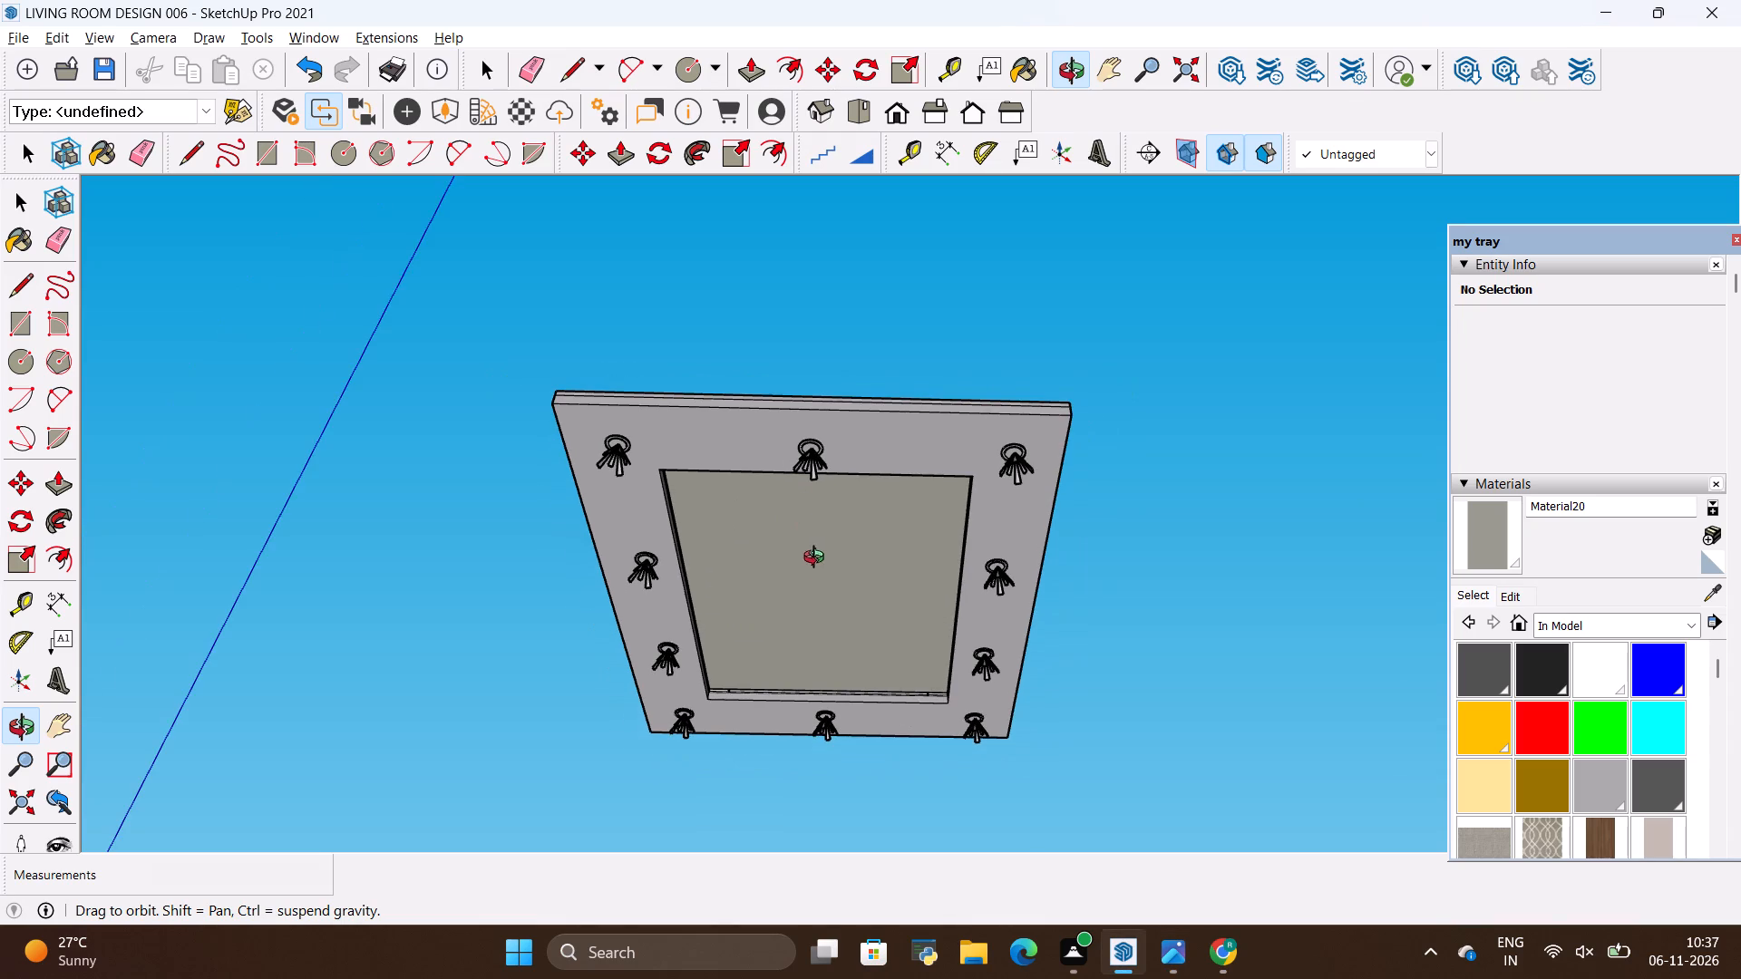
left_click_drag(796, 679, 793, 749)
scroll(796, 647, "up", 3)
key("space")
left_click(799, 628)
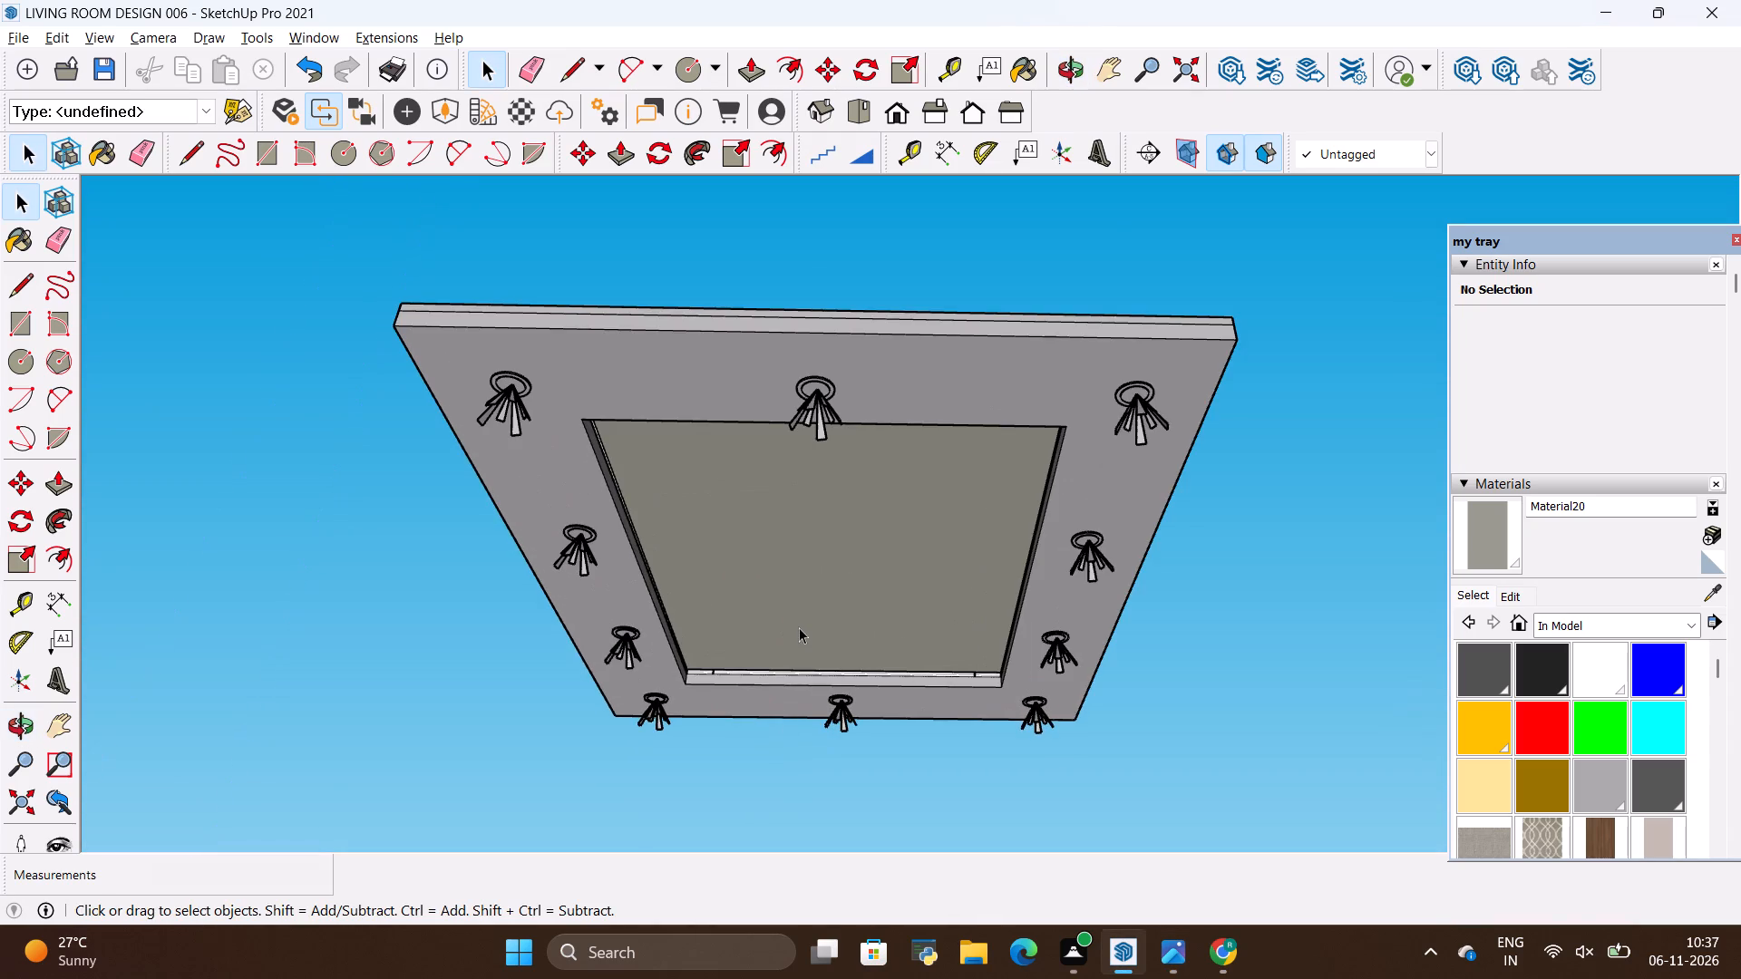
left_click(221, 547)
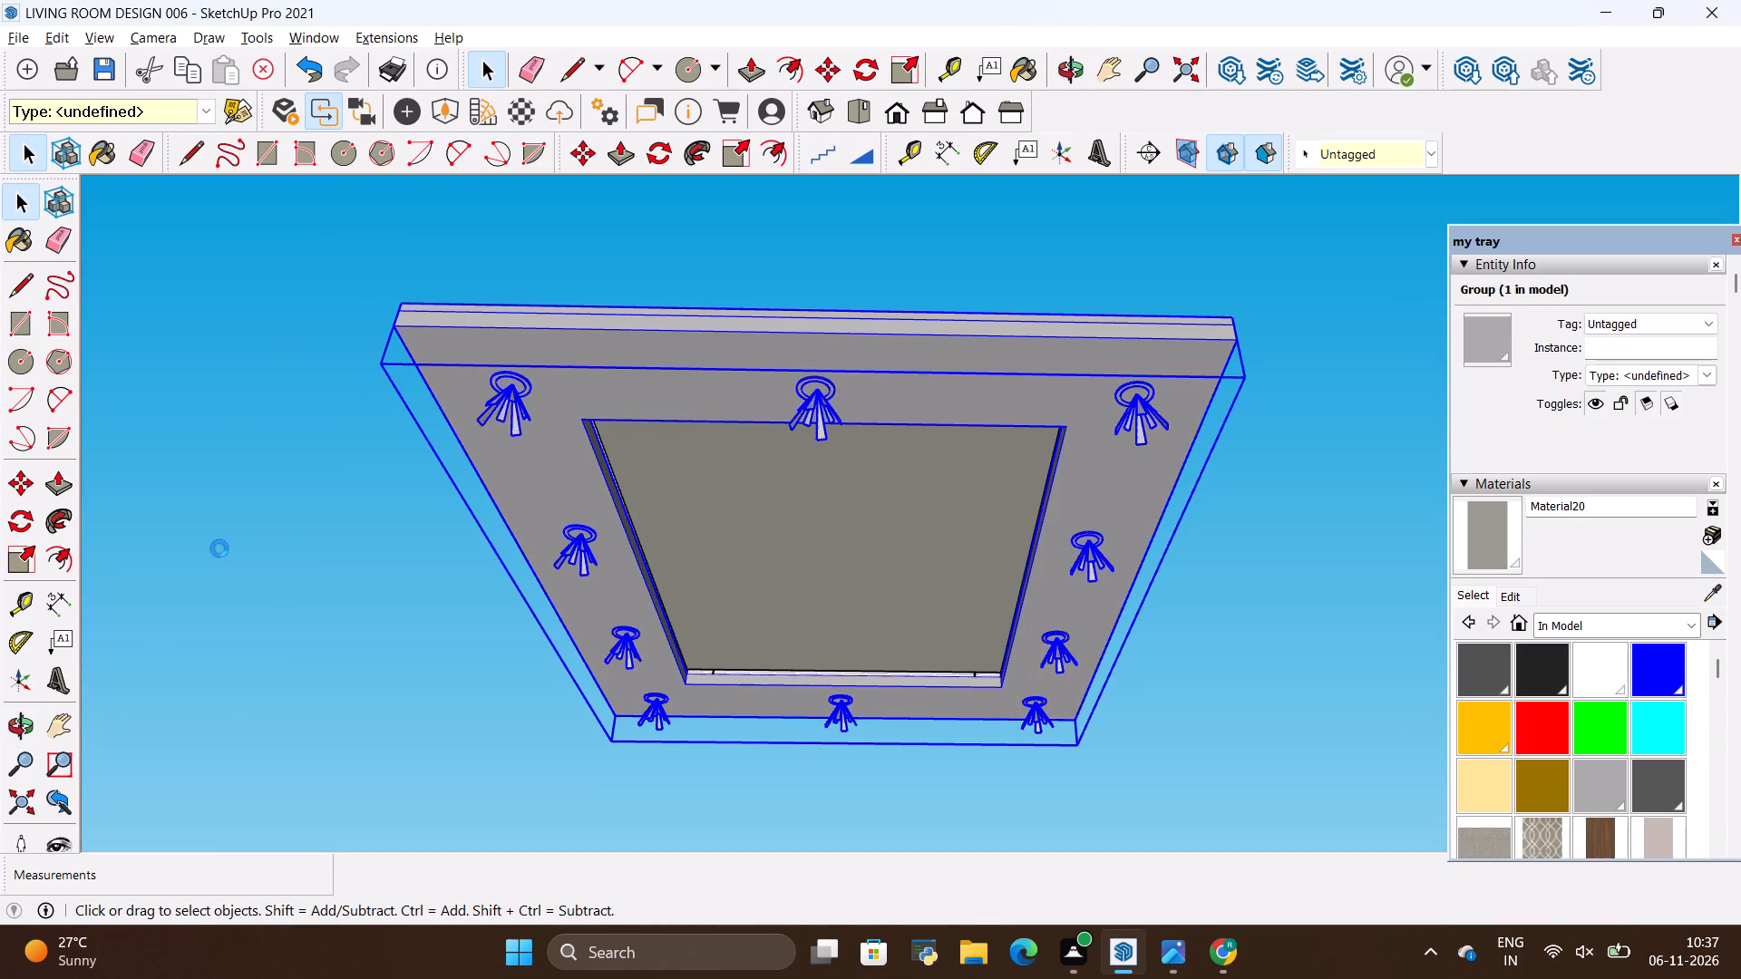
key("space")
left_click(294, 589)
key("space")
left_click(313, 610)
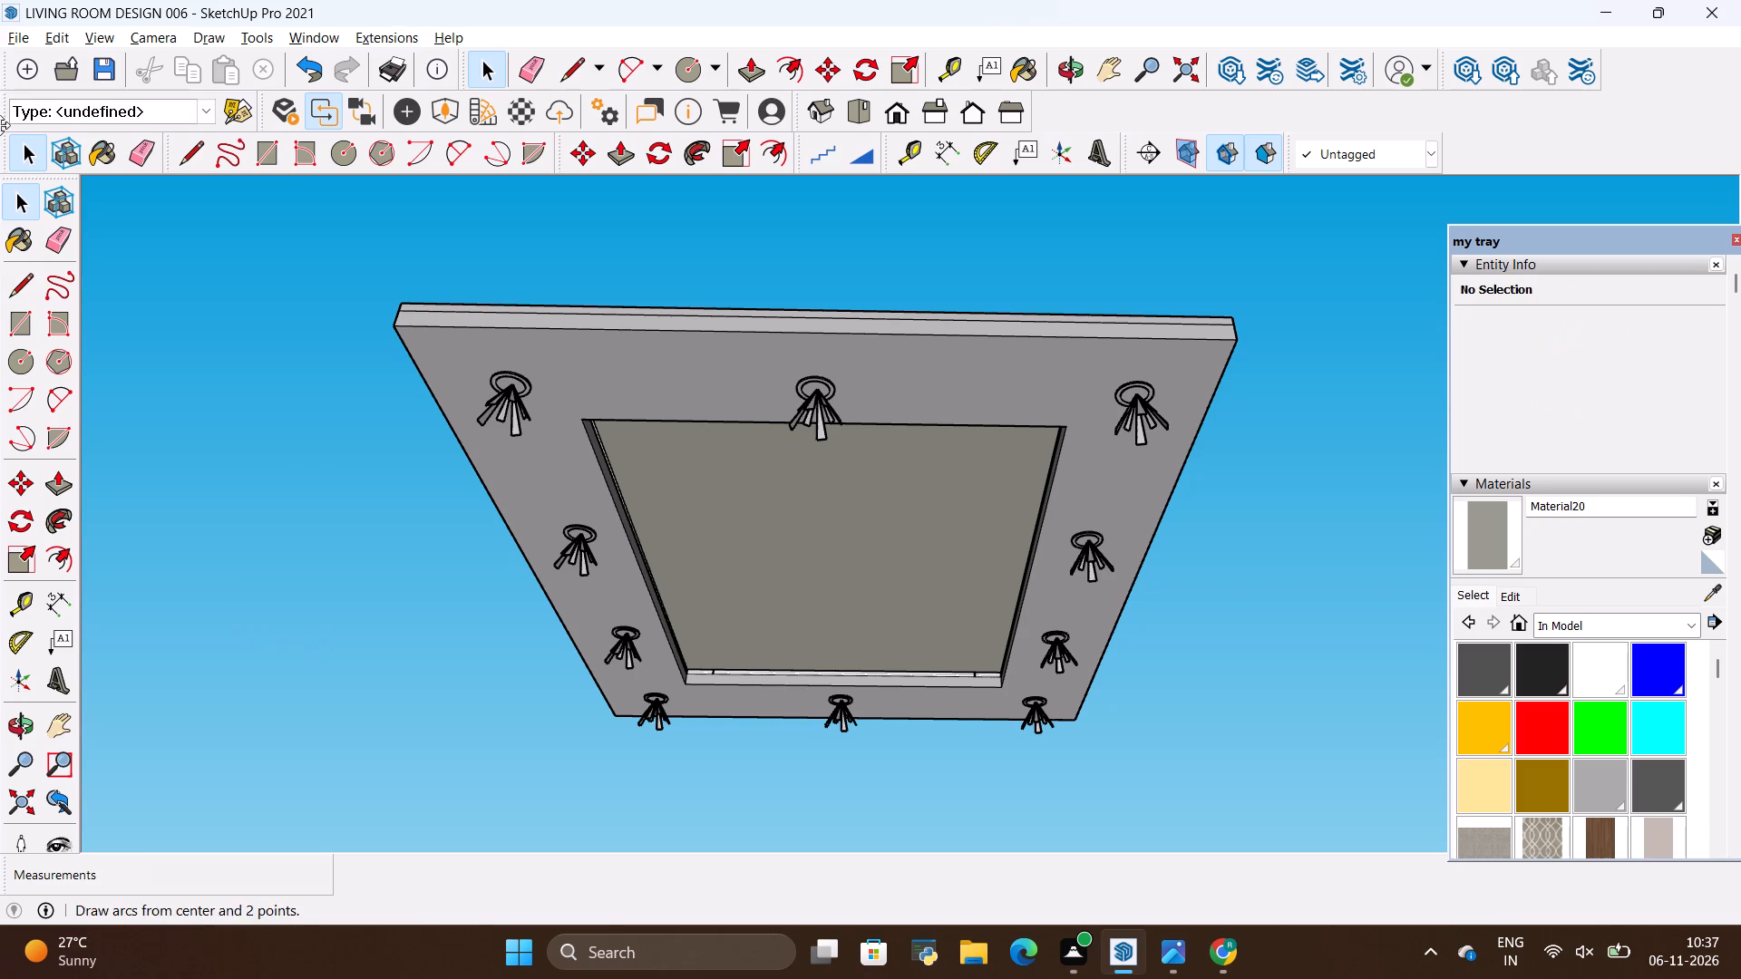
Import the fan model from the Downloads folder and place it in open space near the false ceiling.
left_click(4, 43)
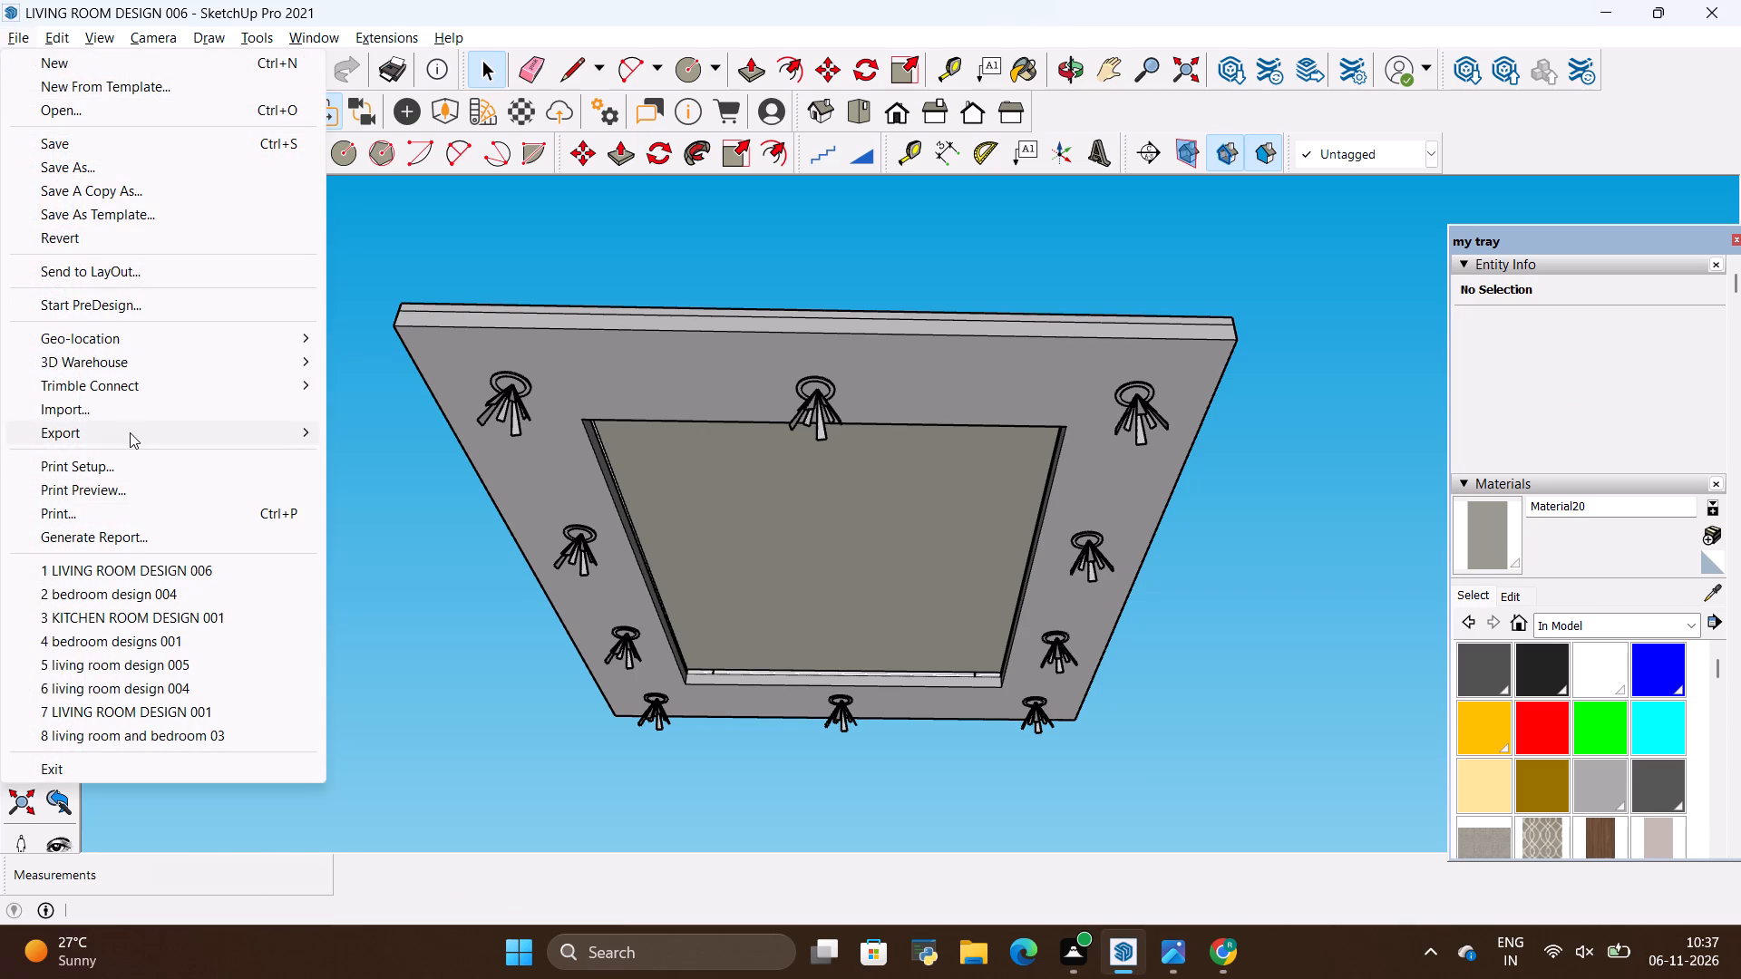
left_click(130, 410)
scroll(817, 420, "down", 4)
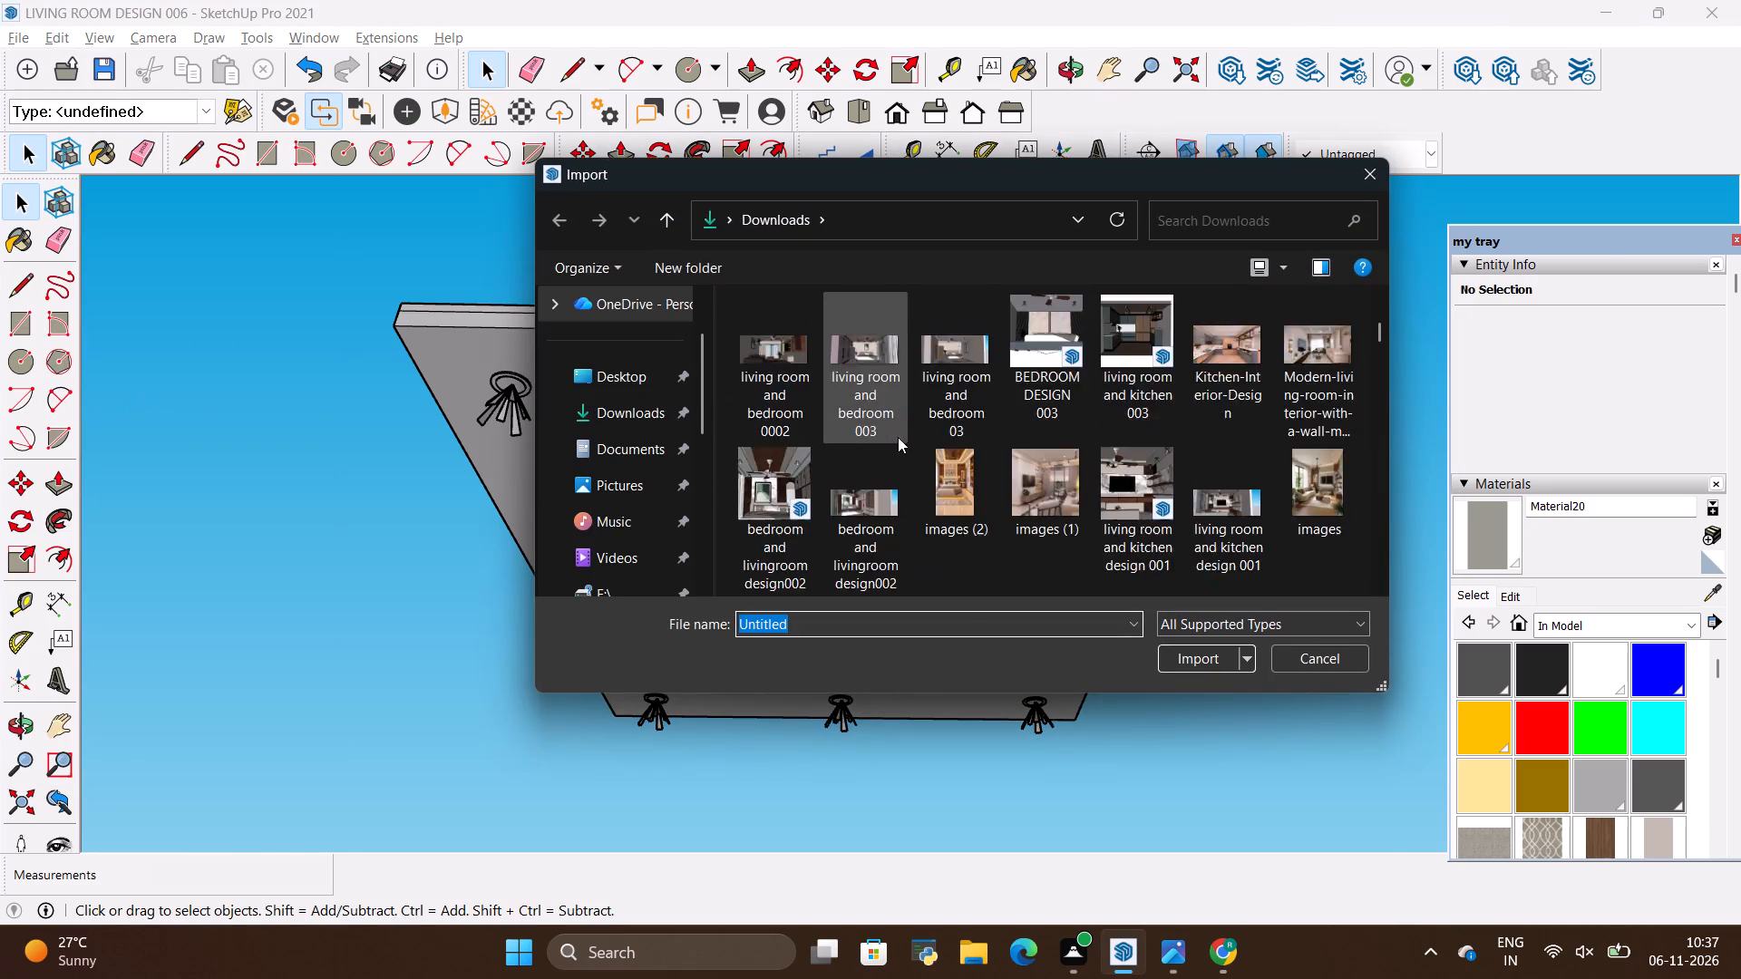
scroll(898, 437, "down", 16)
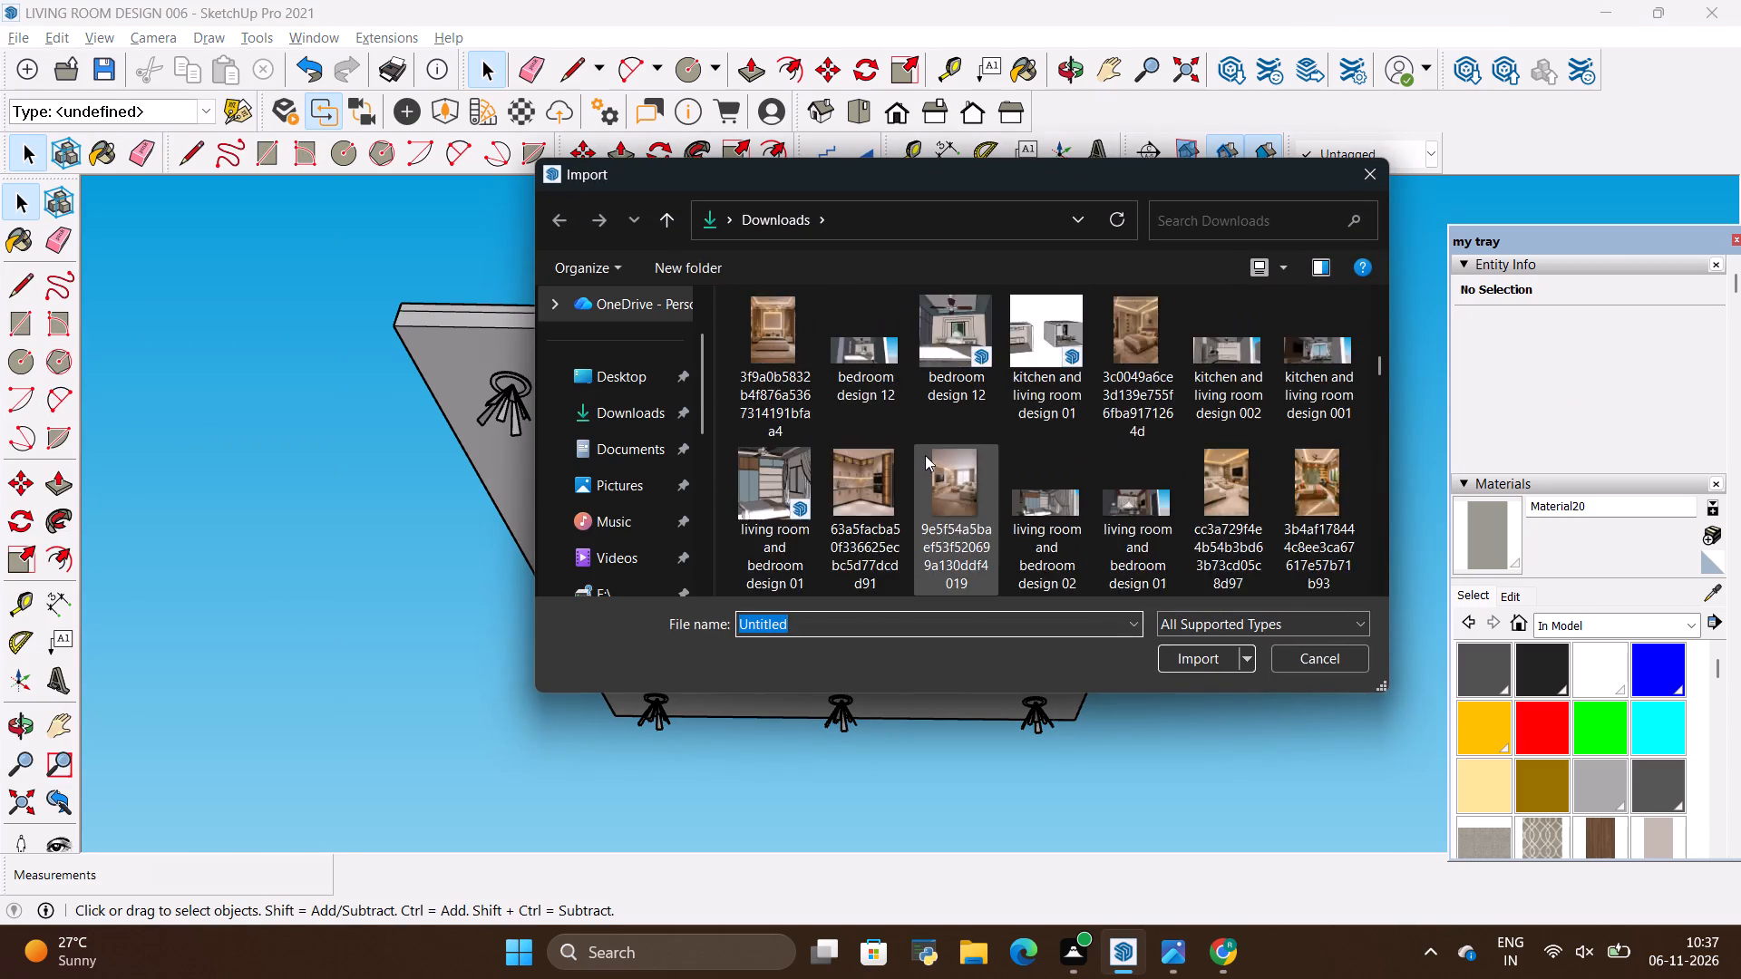
scroll(925, 455, "down", 10)
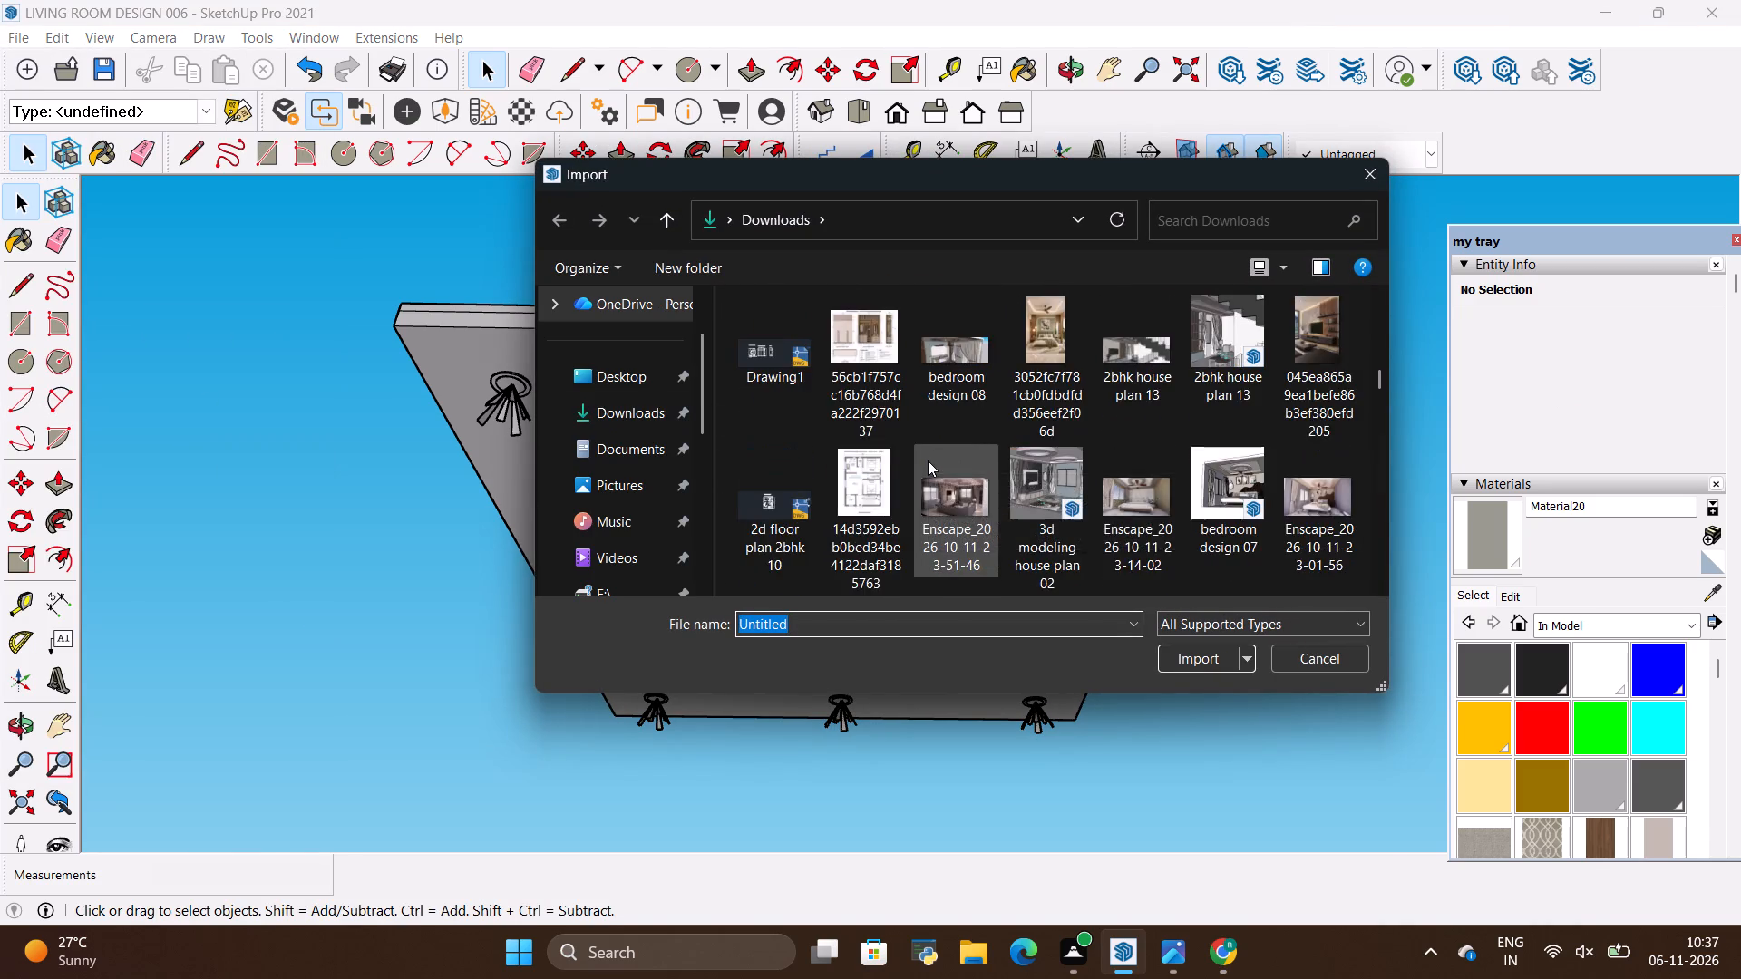
scroll(928, 460, "down", 8)
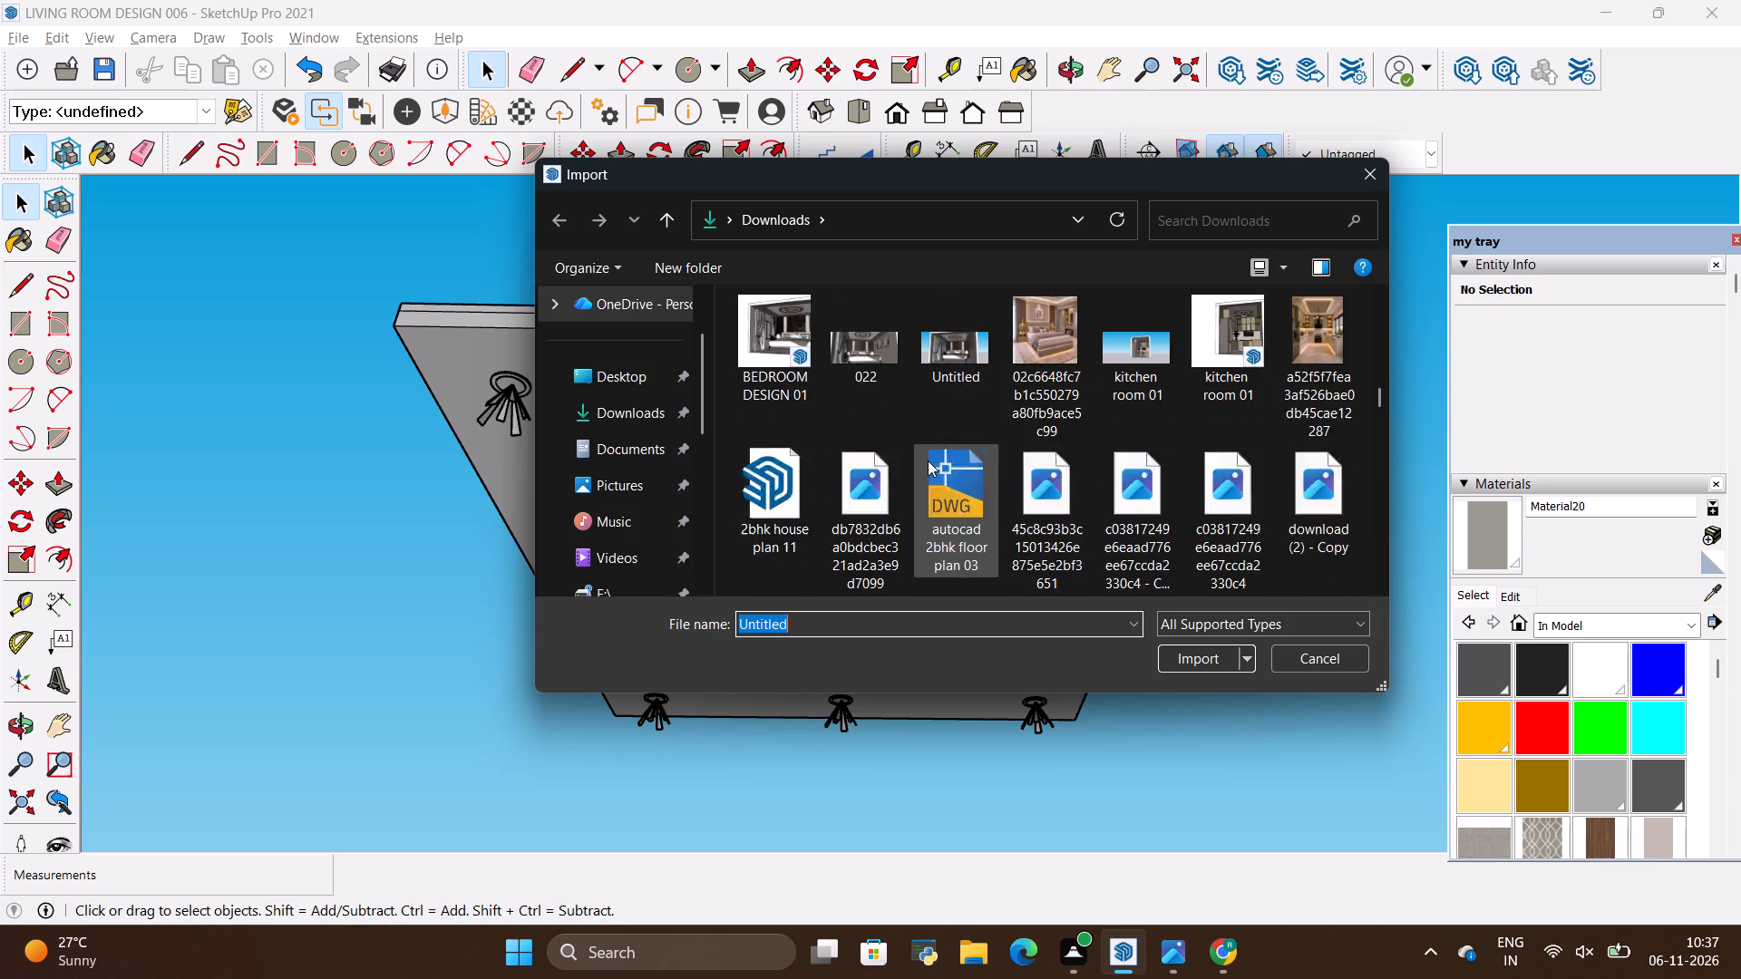
scroll(928, 460, "down", 7)
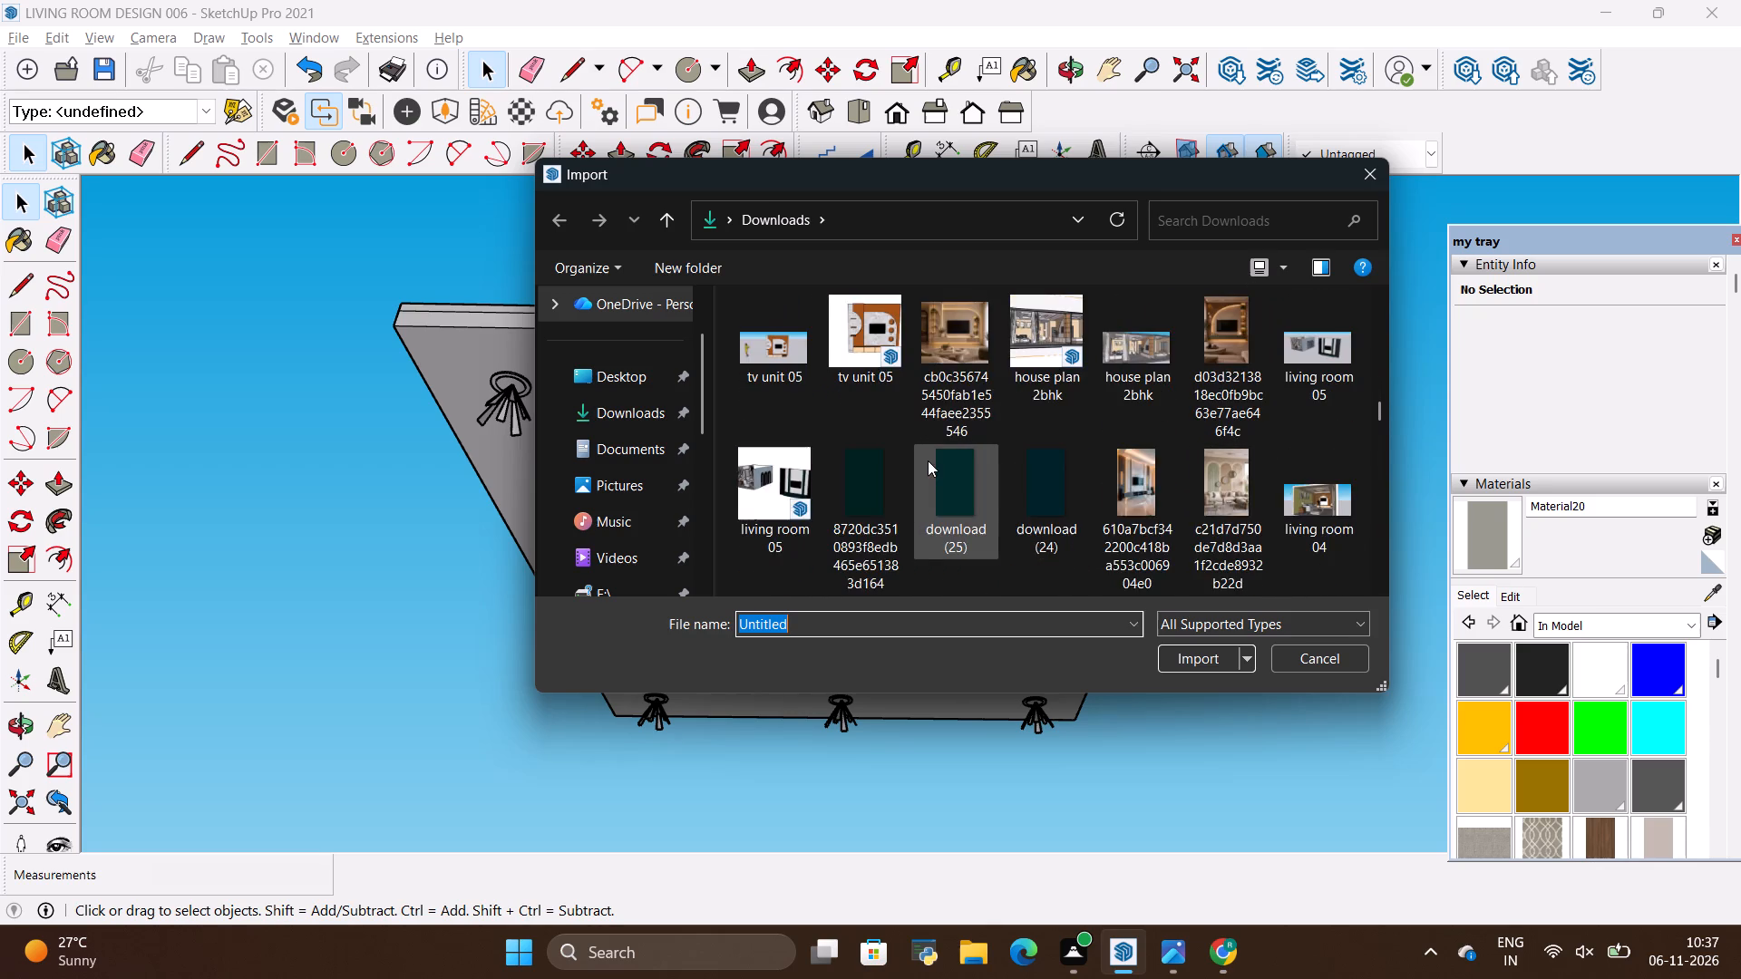
scroll(928, 460, "down", 4)
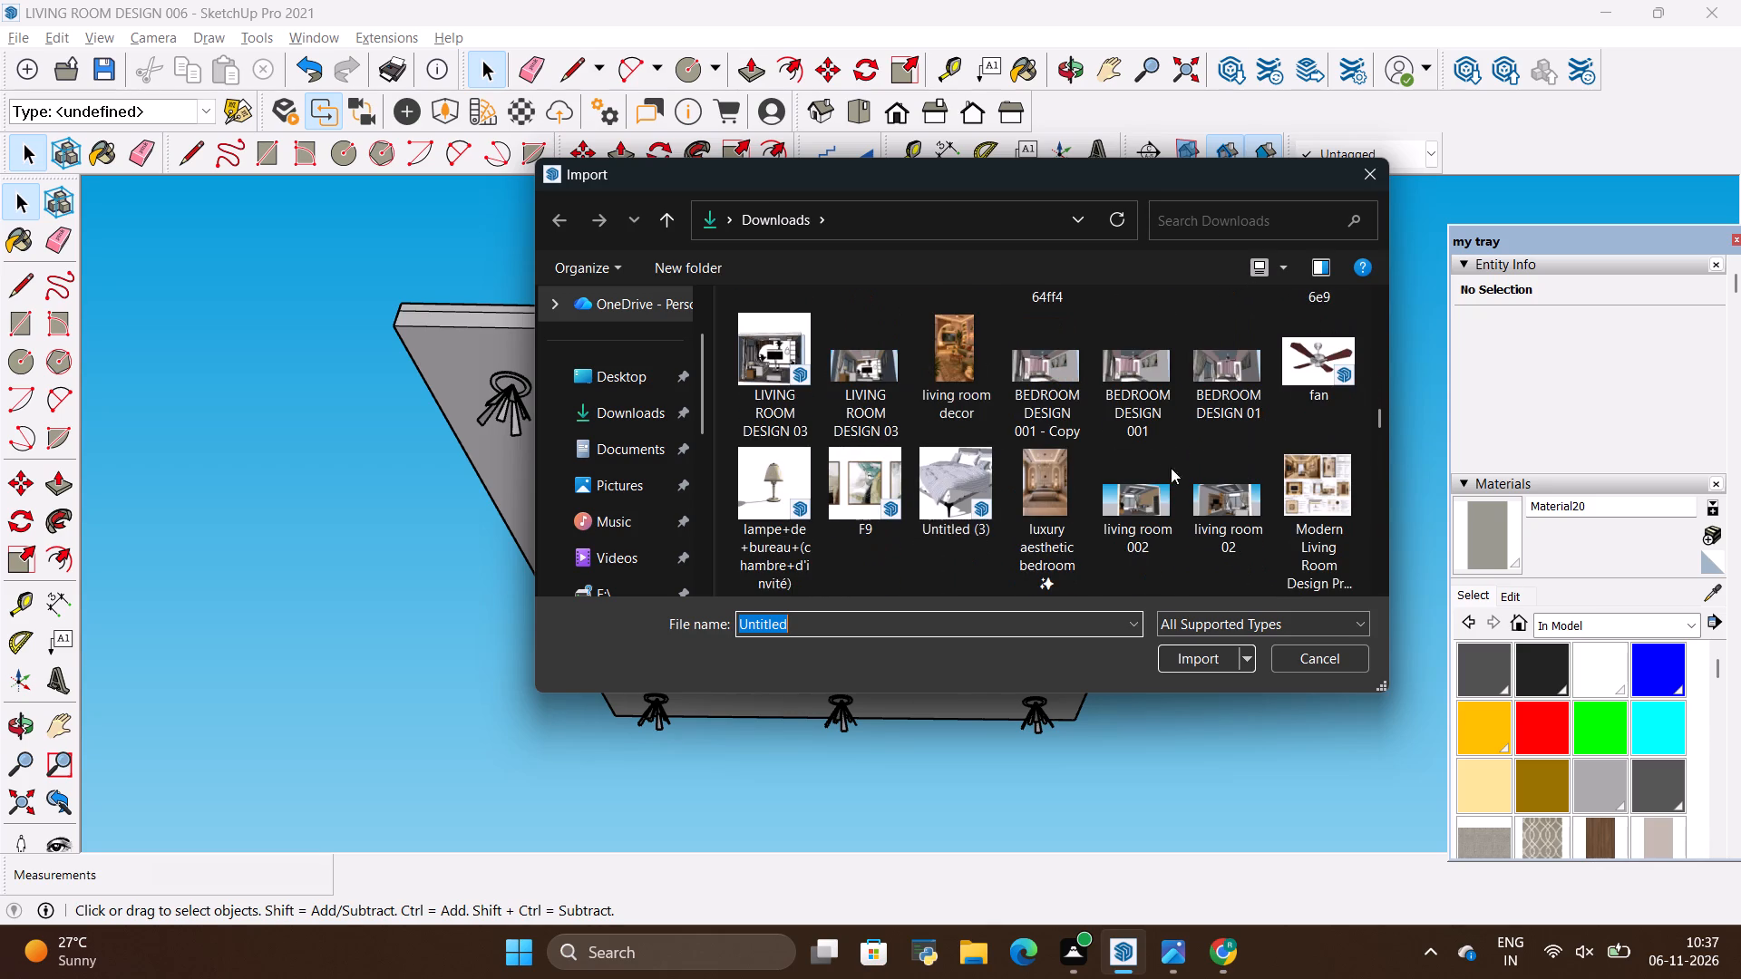
left_click(1289, 389)
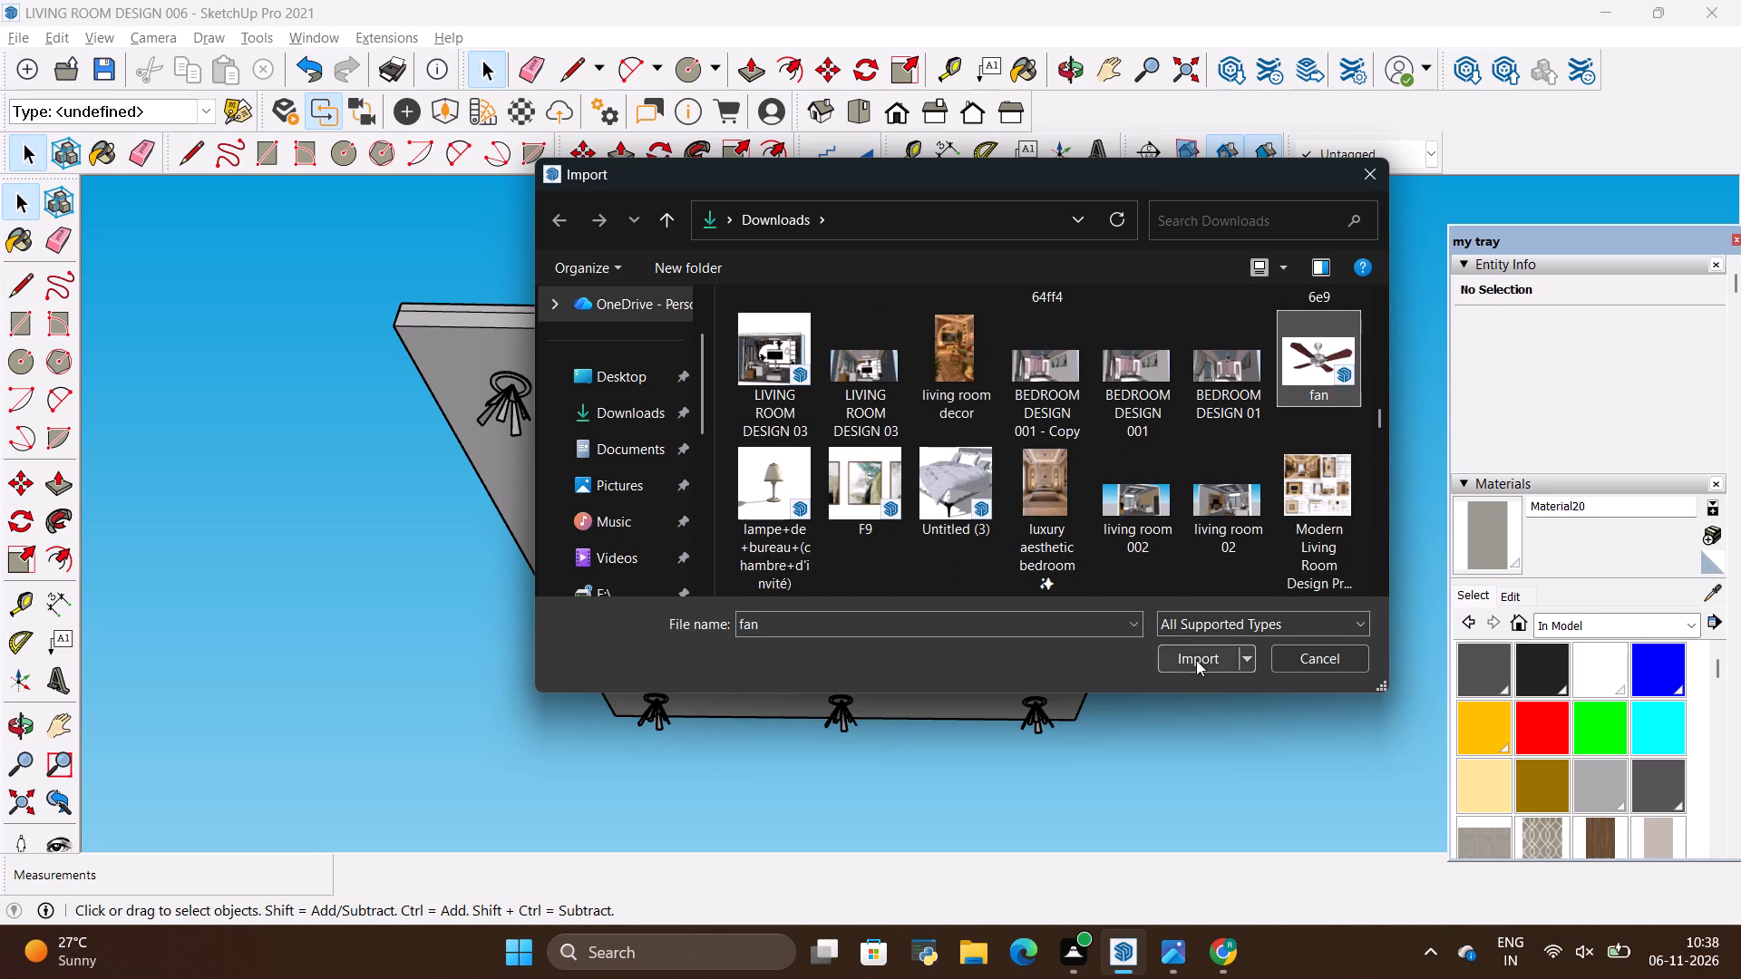
left_click(1196, 660)
scroll(1043, 765, "down", 9)
scroll(910, 575, "down", 5)
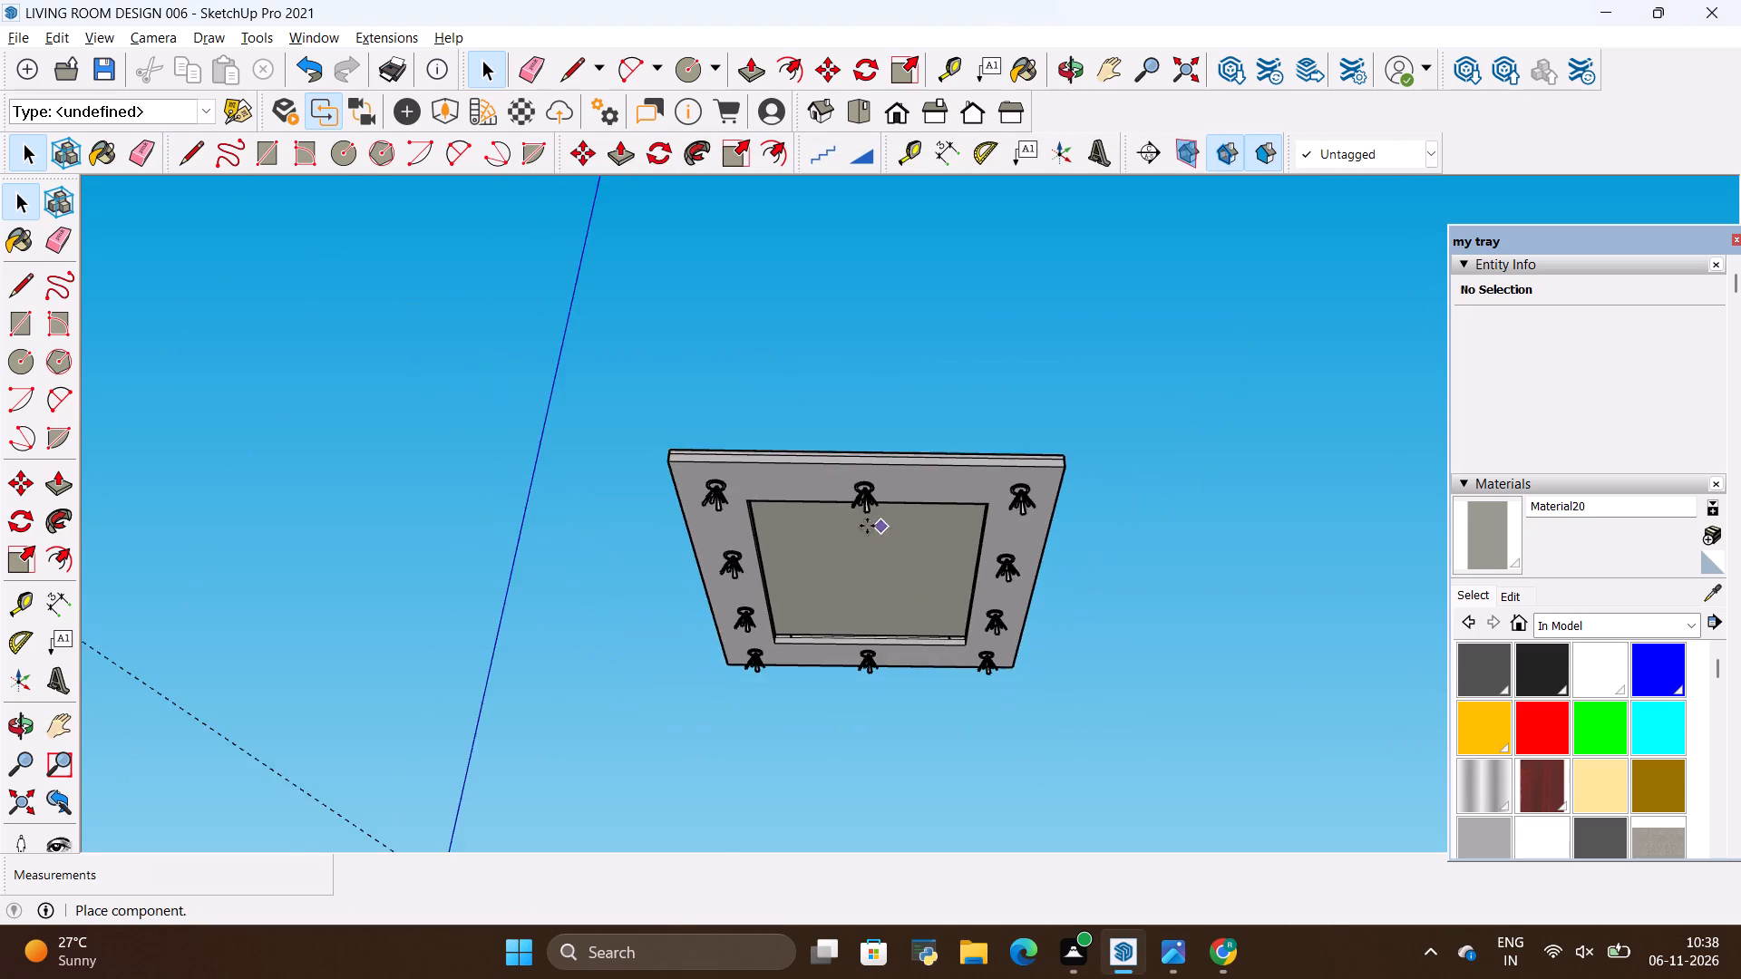
scroll(867, 526, "down", 4)
left_click(754, 634)
scroll(771, 680, "down", 17)
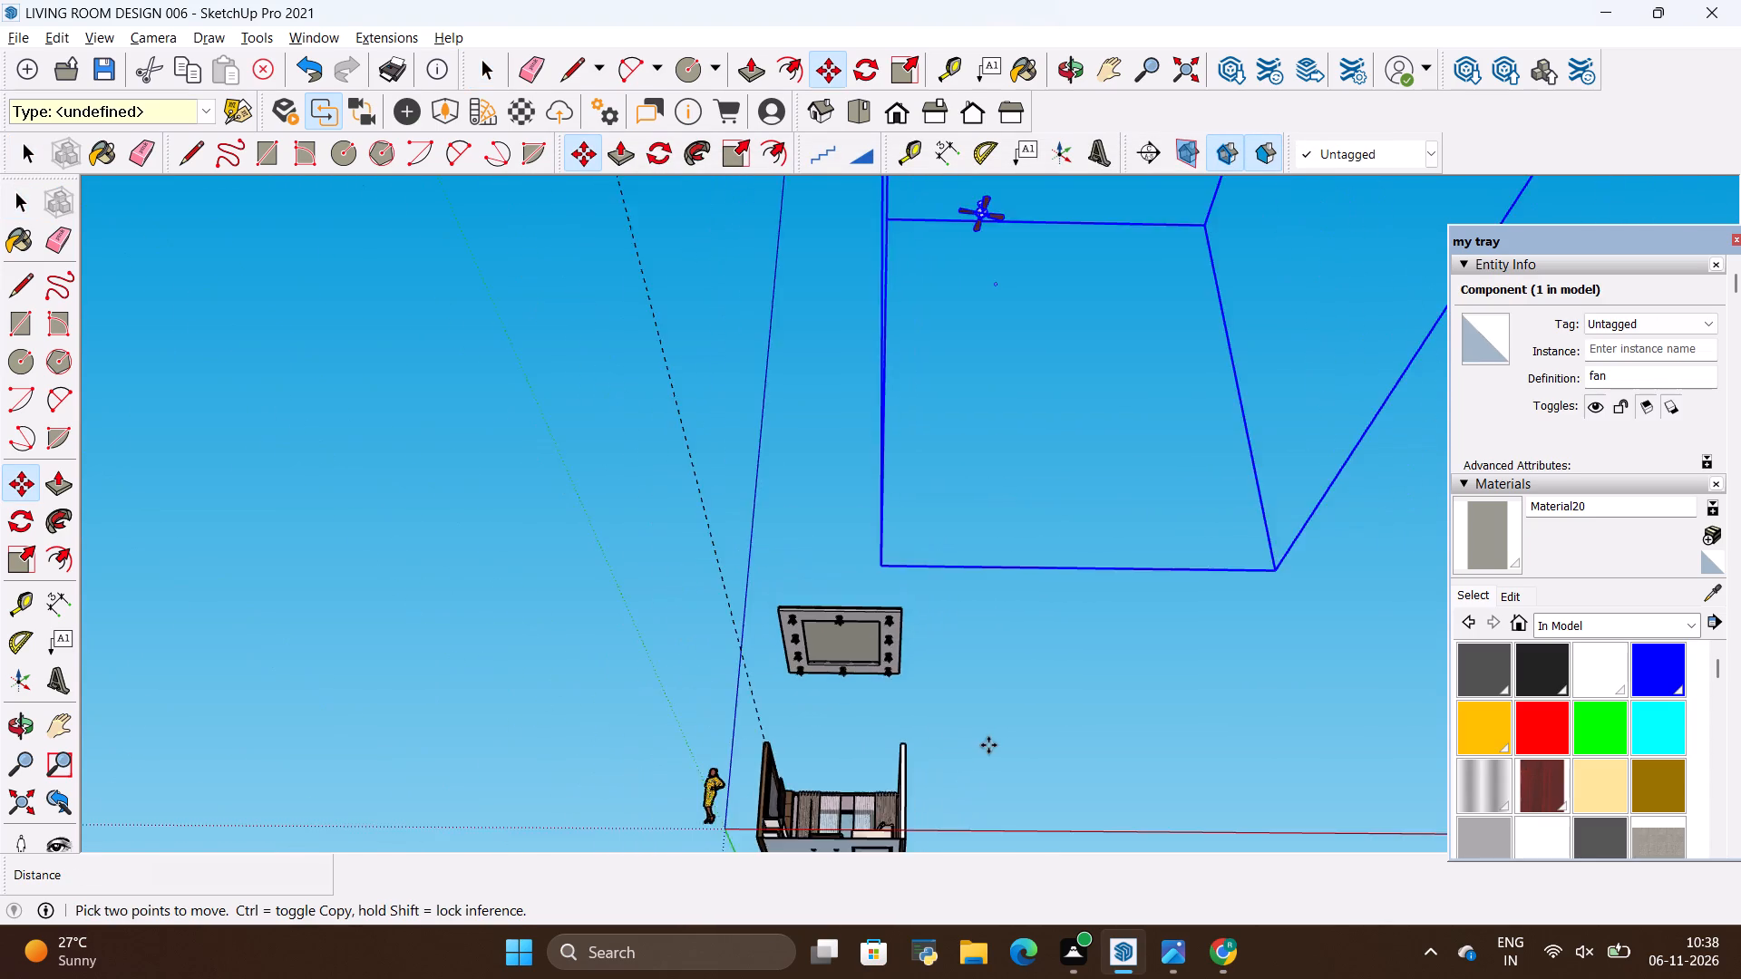
scroll(988, 745, "down", 10)
scroll(1014, 675, "down", 4)
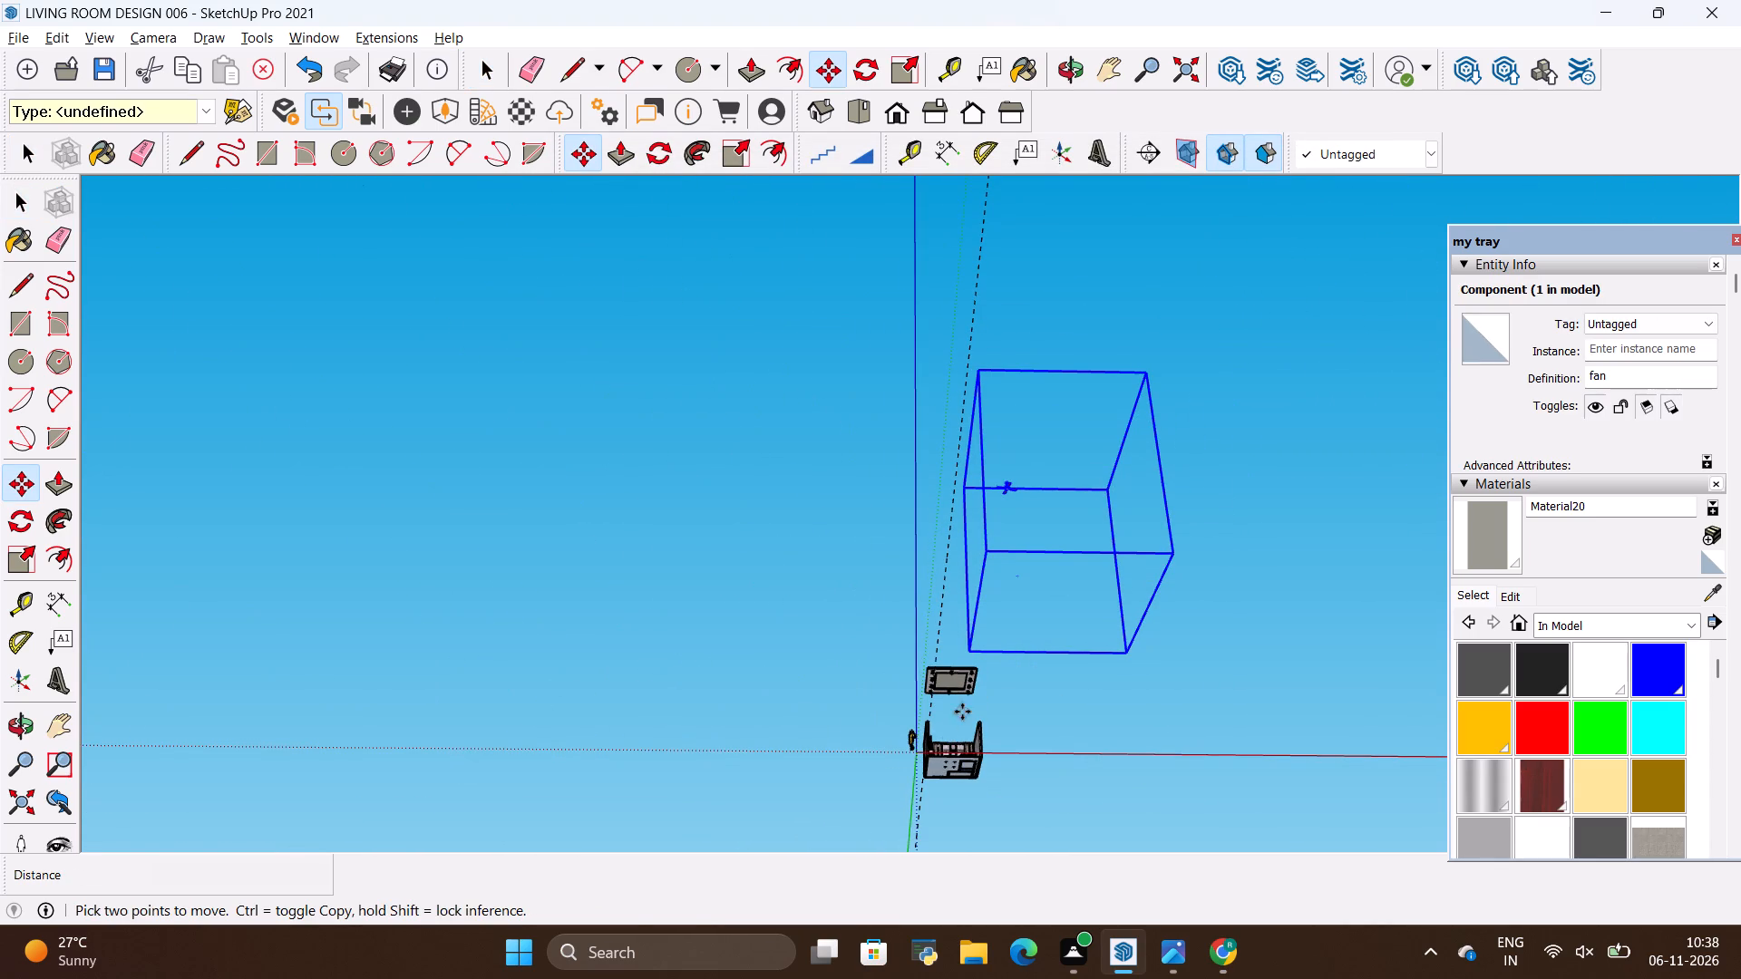
left_click(959, 427)
key("space")
left_click(944, 400)
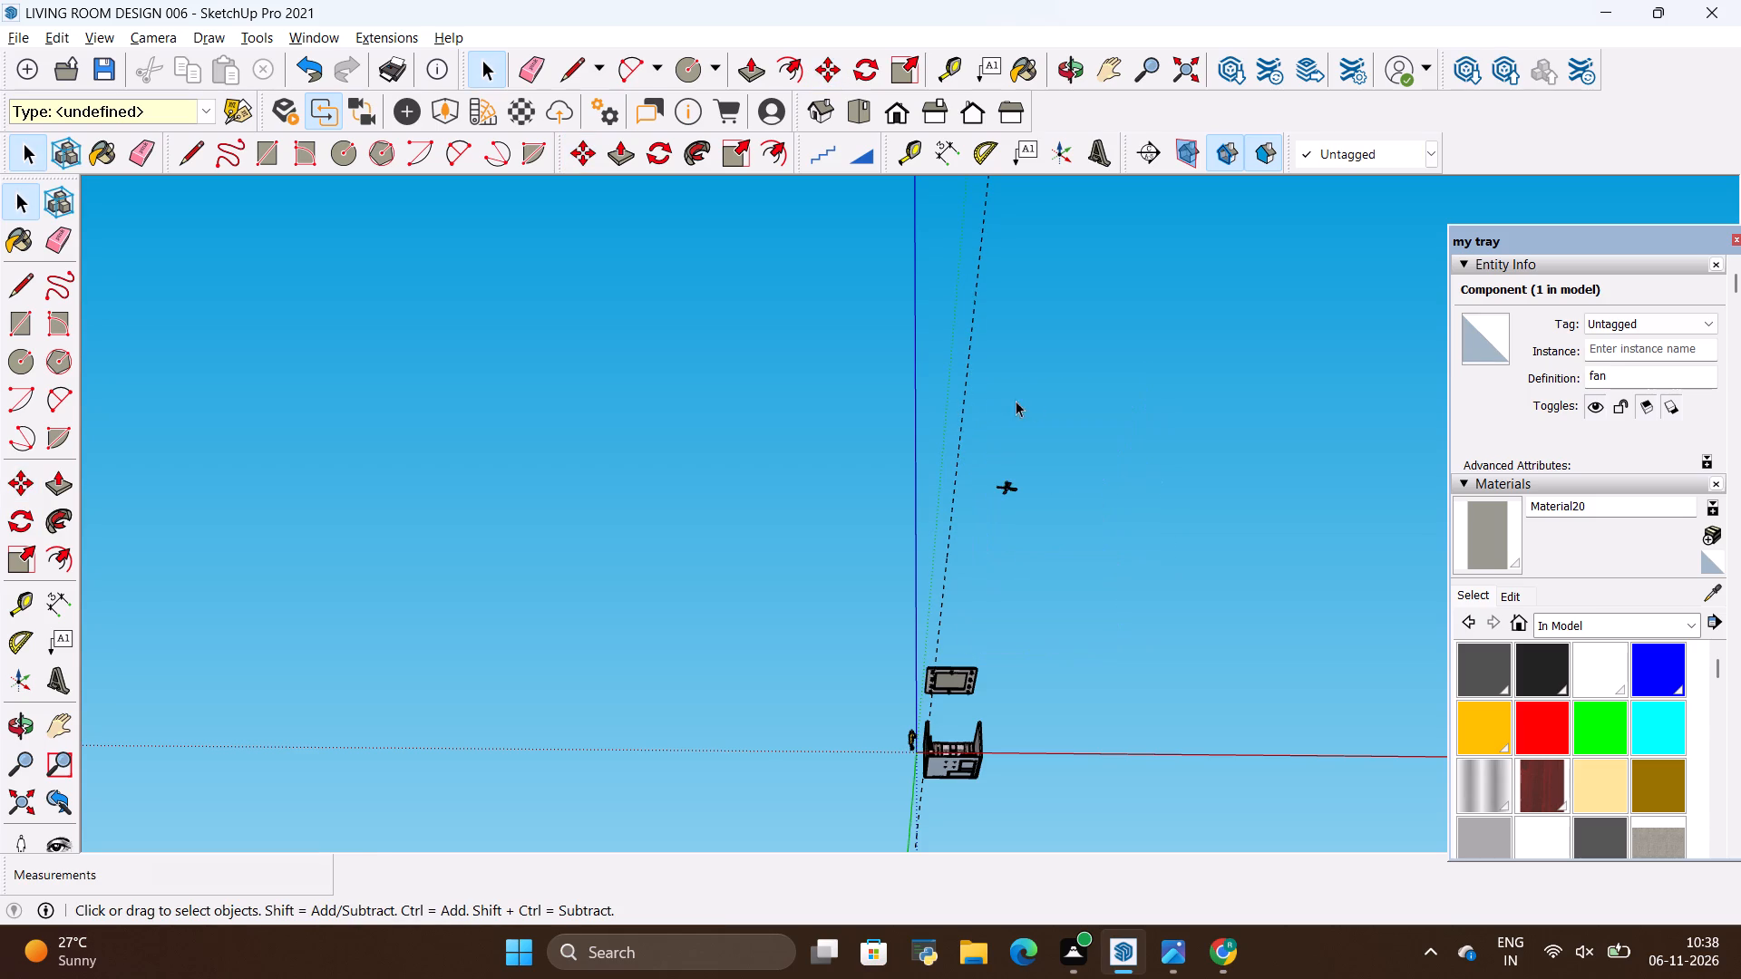
Explode the imported fan component into its separate parts and clear the selection.
left_click(1010, 486)
right_click(1003, 484)
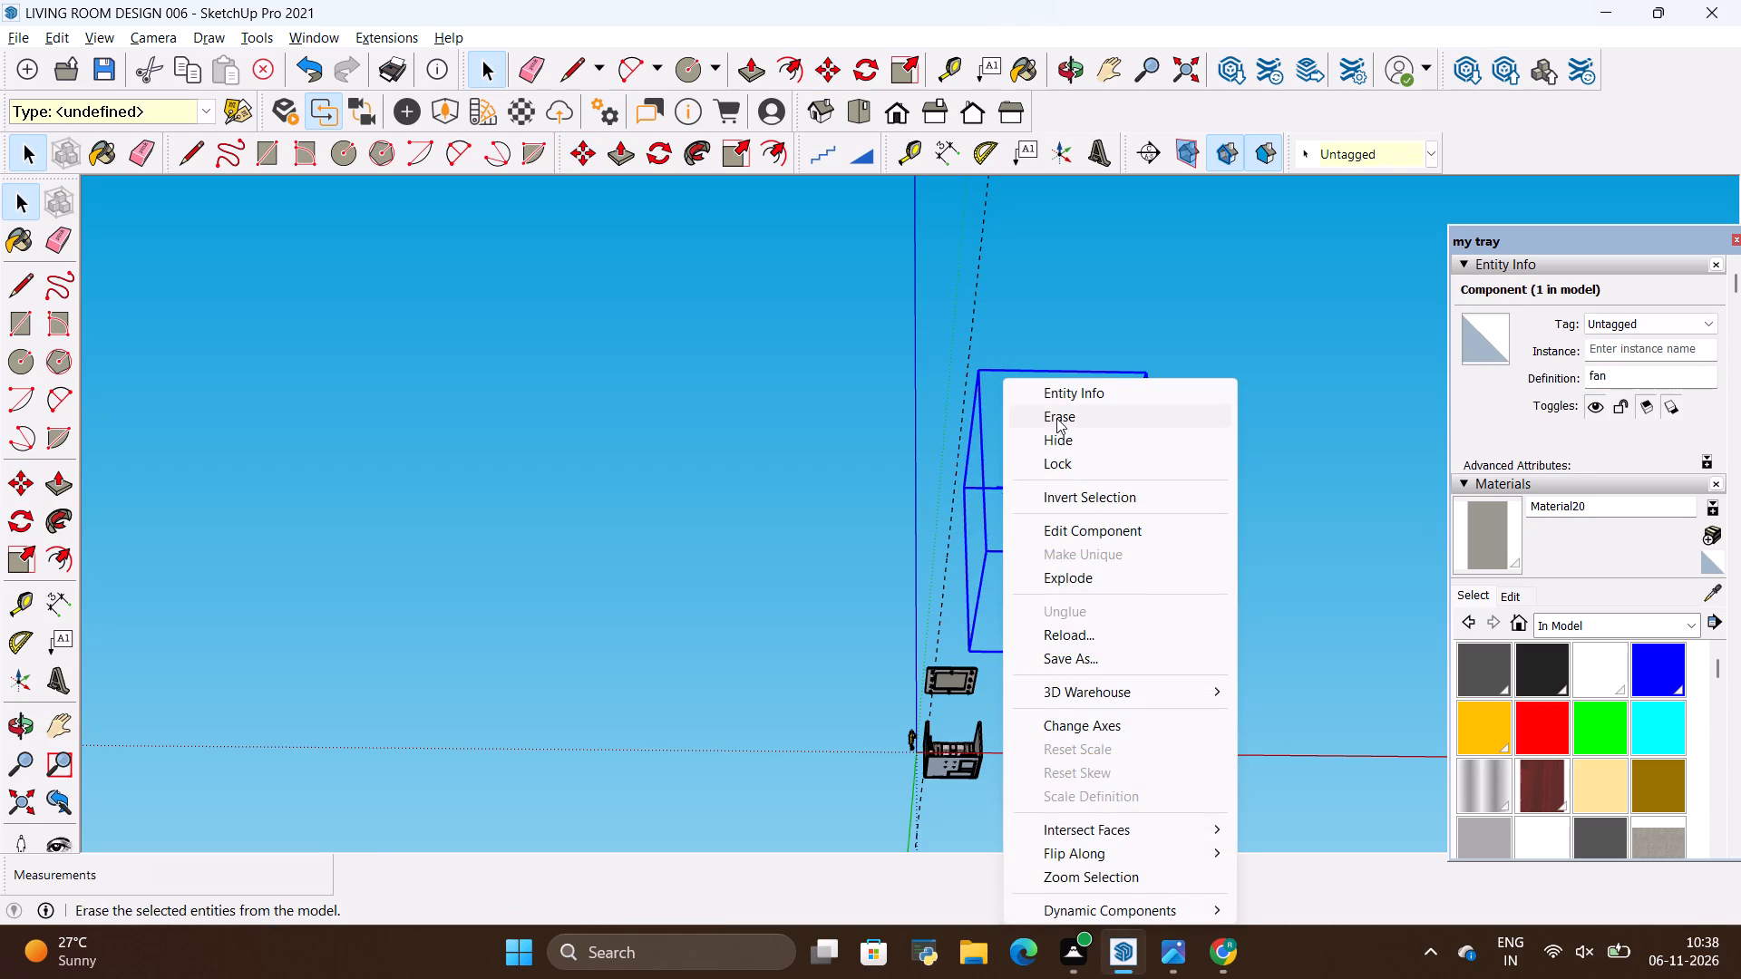
left_click(1047, 577)
scroll(978, 442, "up", 5)
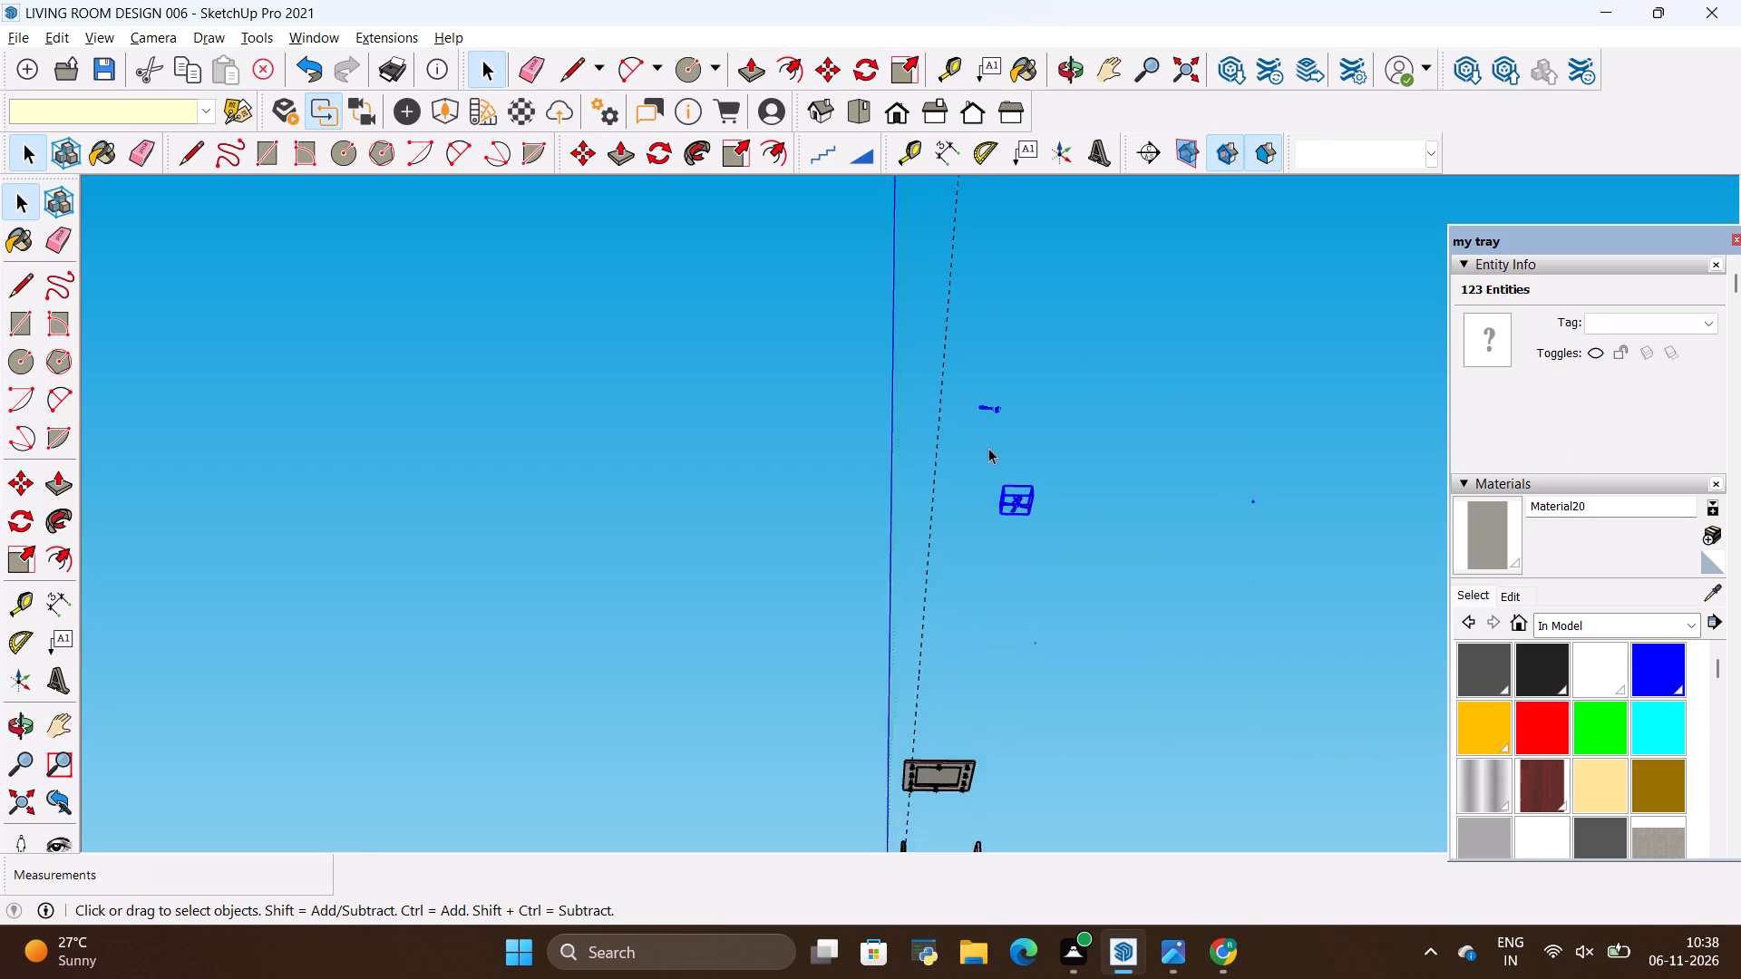
scroll(988, 448, "up", 2)
key("space")
left_click(997, 429)
Erase the long dashed guide line running past the false ceiling.
key("e")
left_click_drag(936, 545, 924, 566)
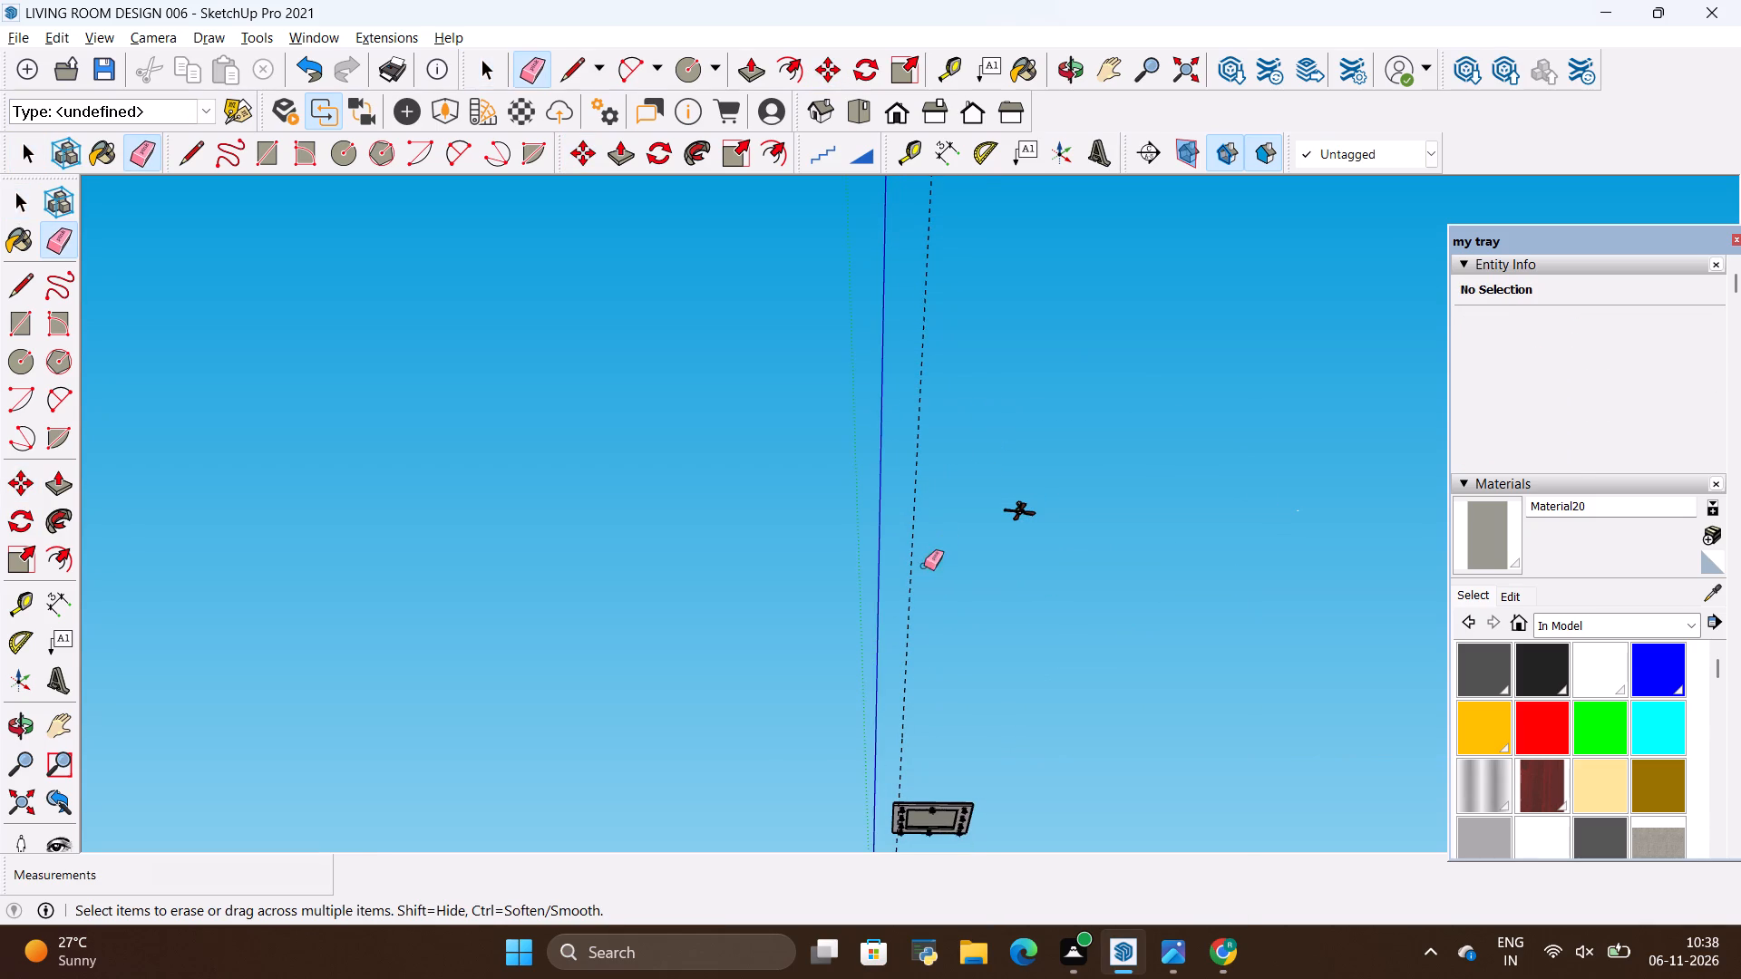
left_click_drag(924, 566, 901, 595)
key("space")
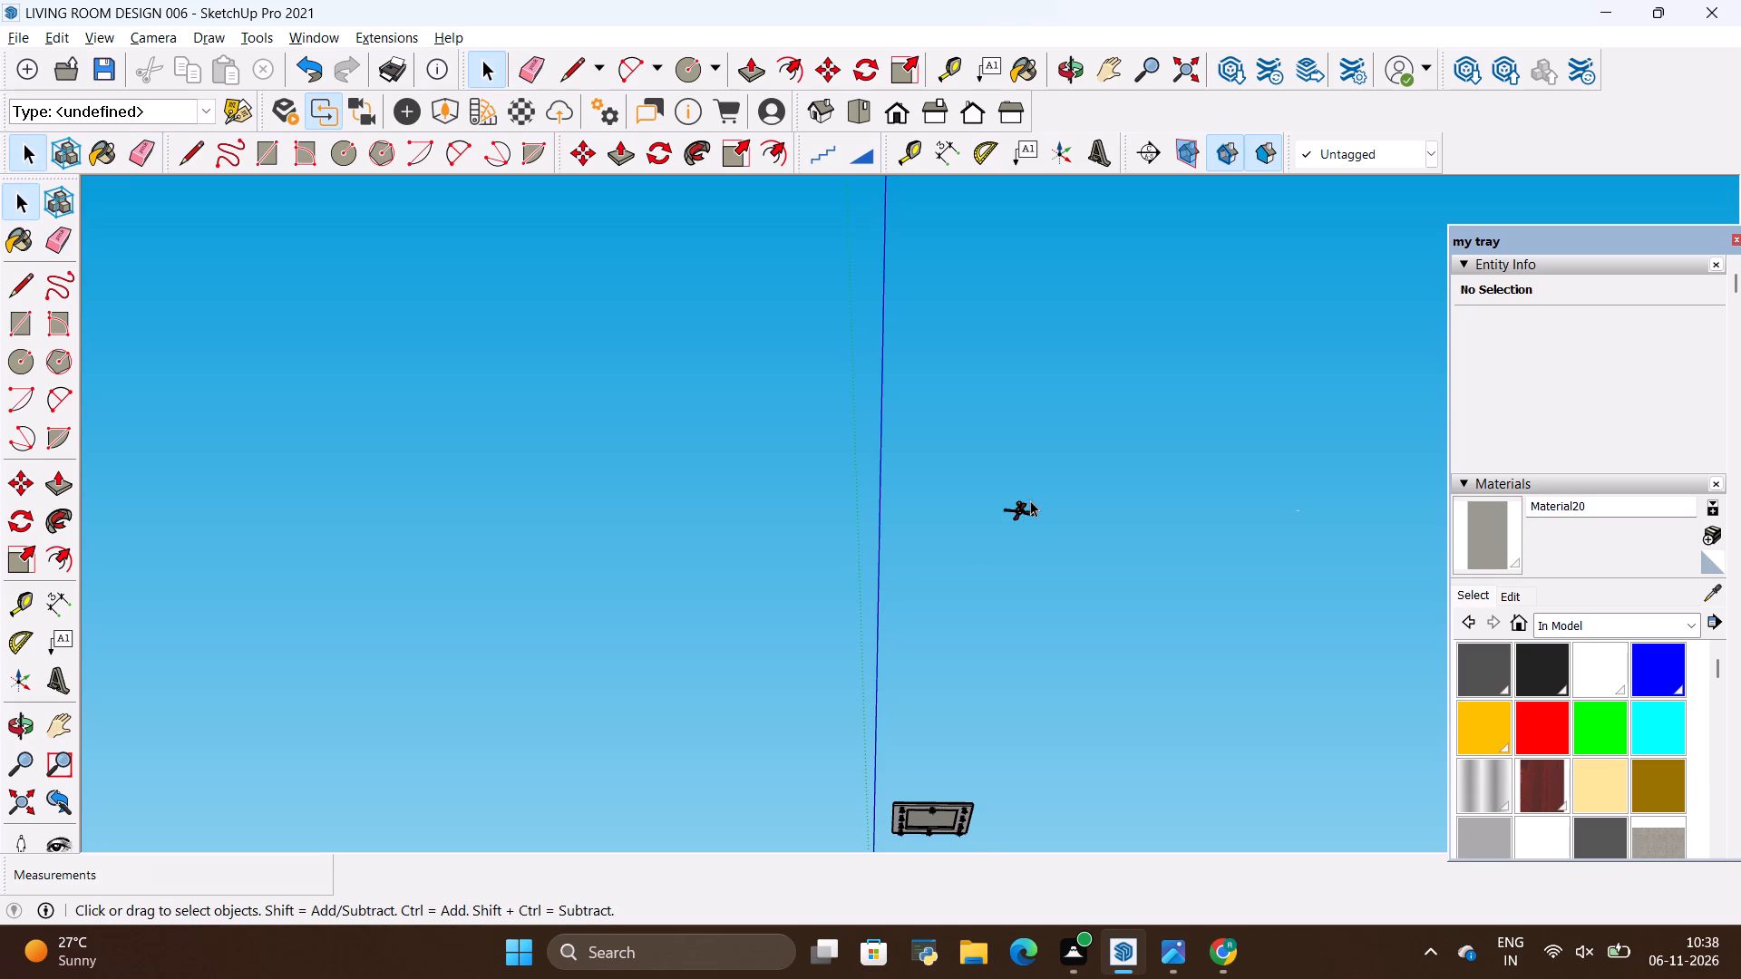
Move the ceiling fan by the top of its canopy into the middle of the false ceiling's recessed panel.
left_click(1032, 500)
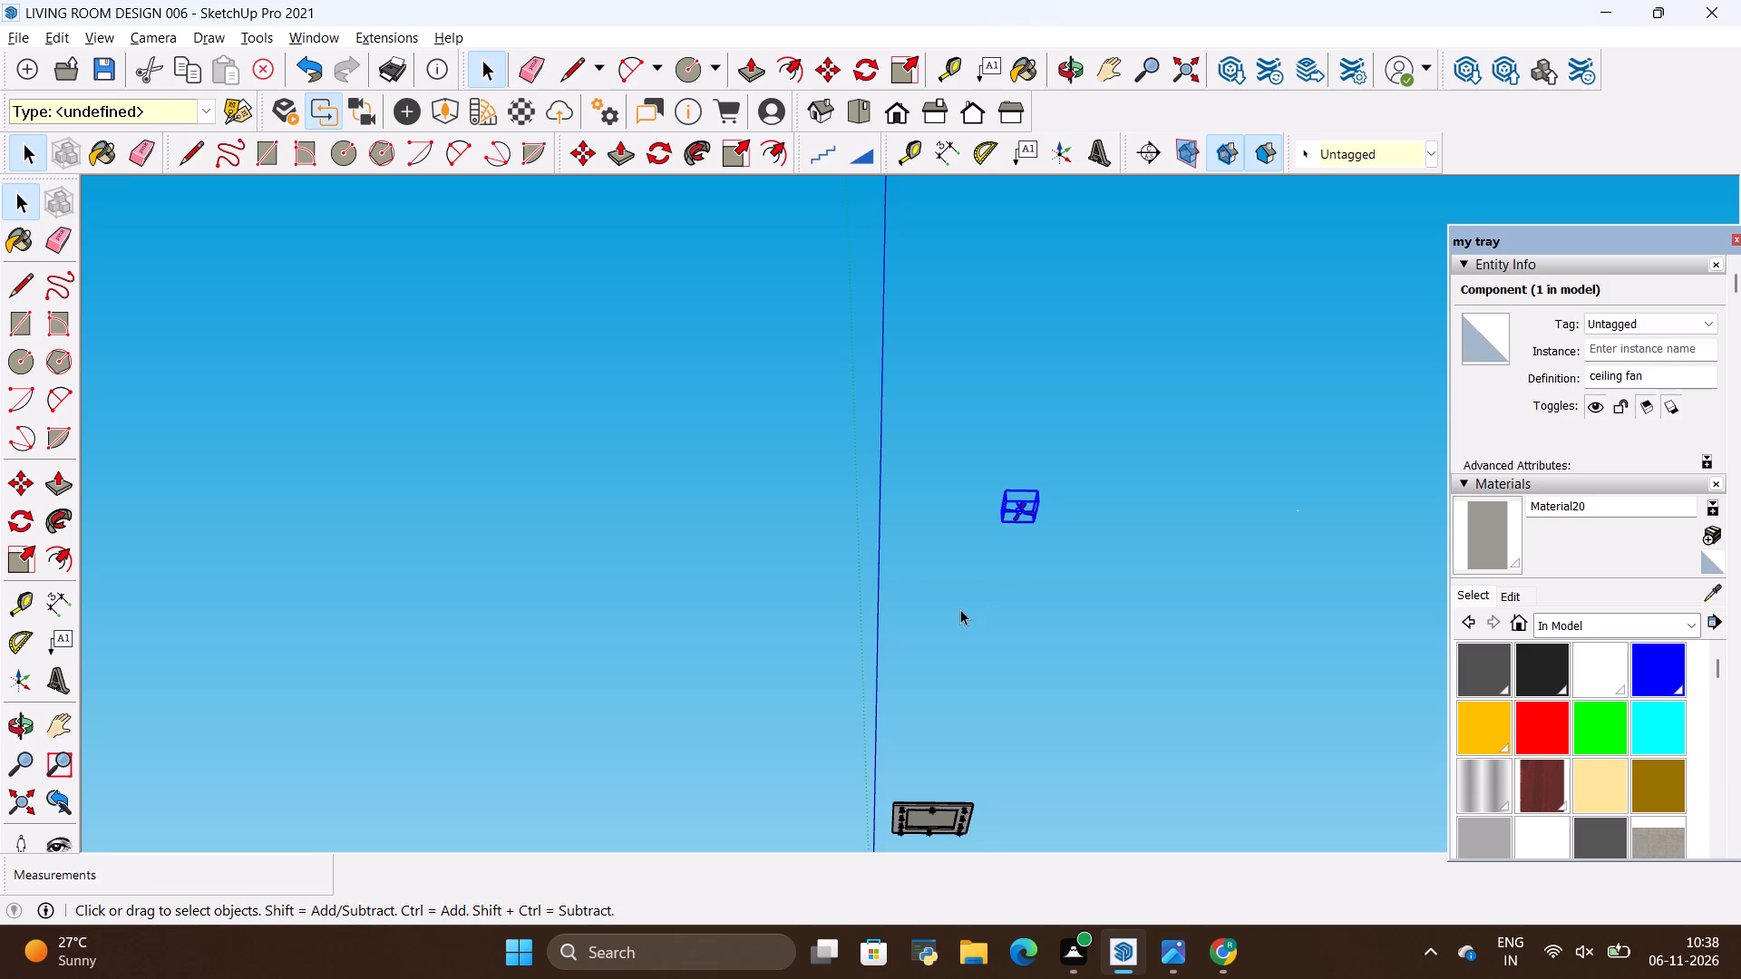
key("m")
scroll(983, 520, "up", 18)
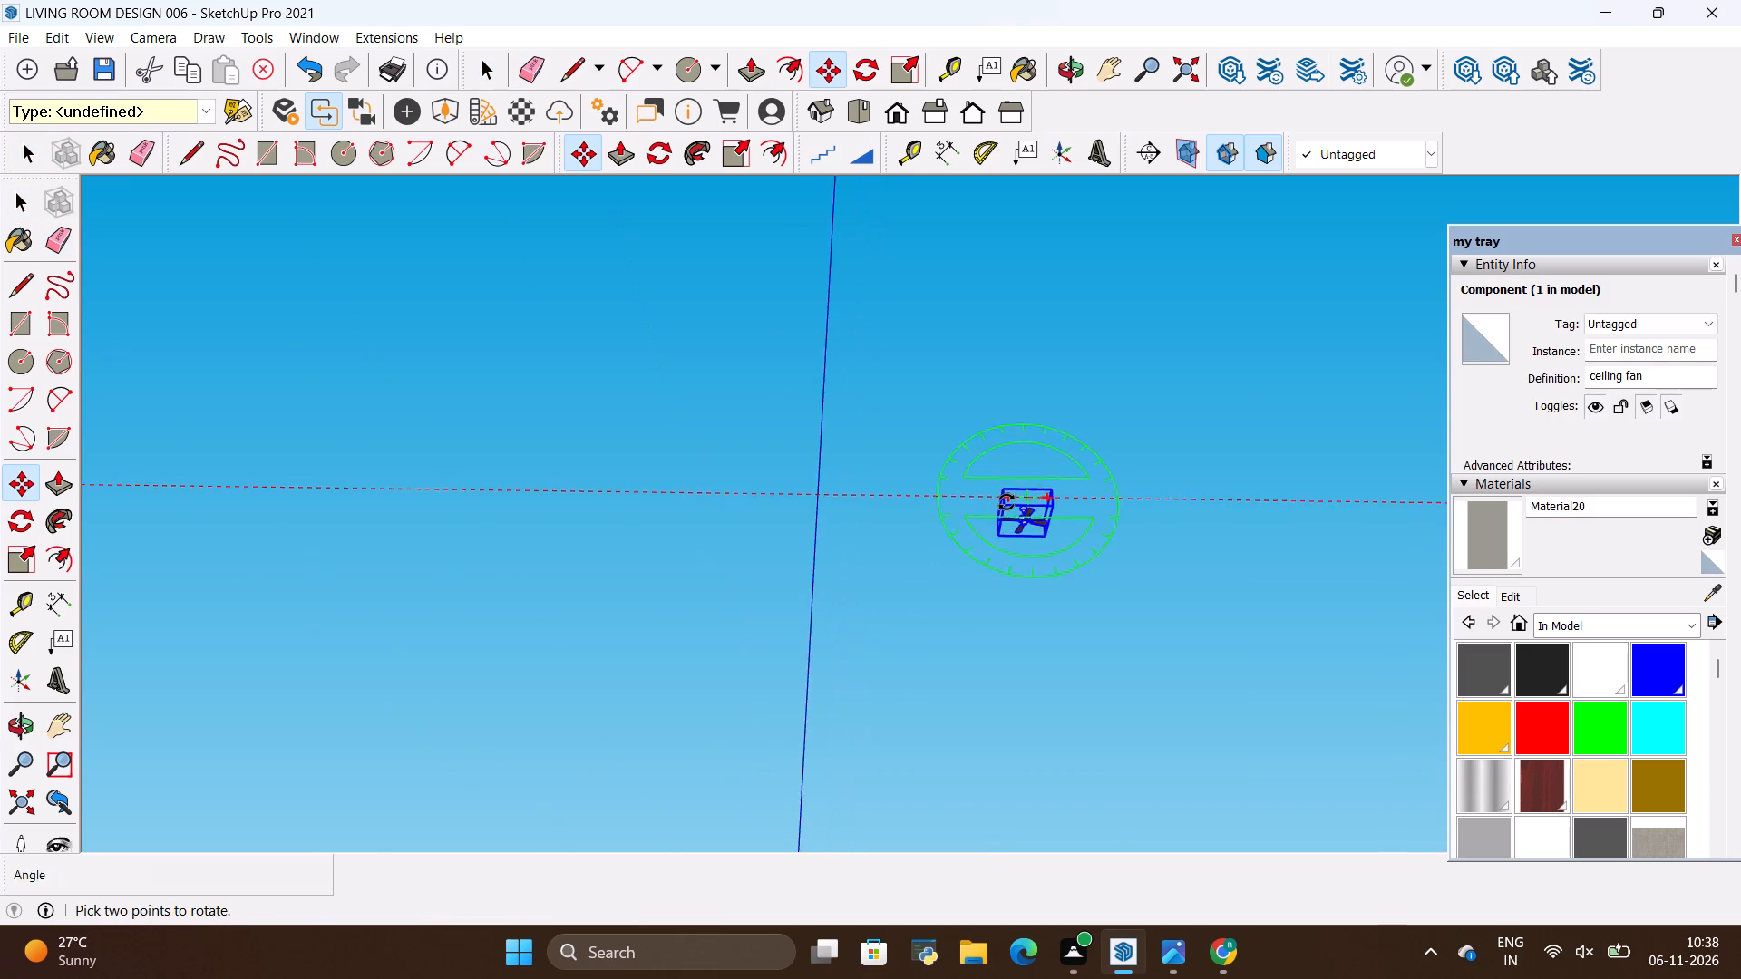
scroll(1007, 502, "up", 20)
scroll(1007, 502, "up", 6)
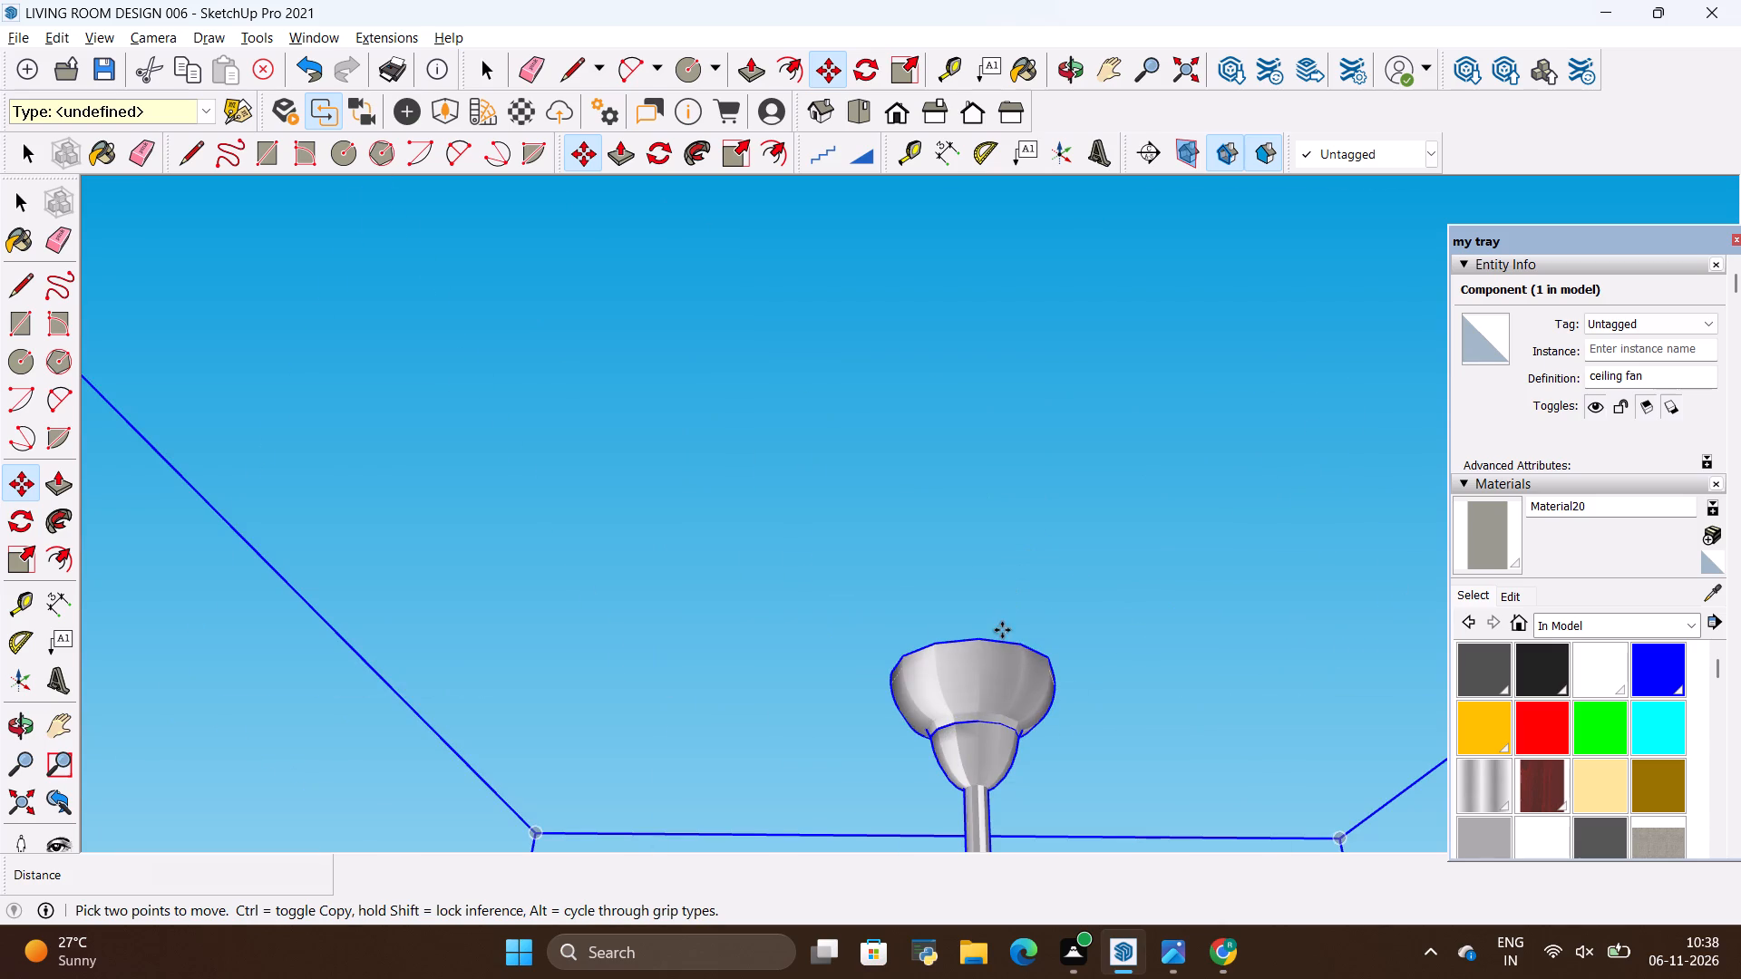
left_click(988, 637)
scroll(1098, 564, "down", 10)
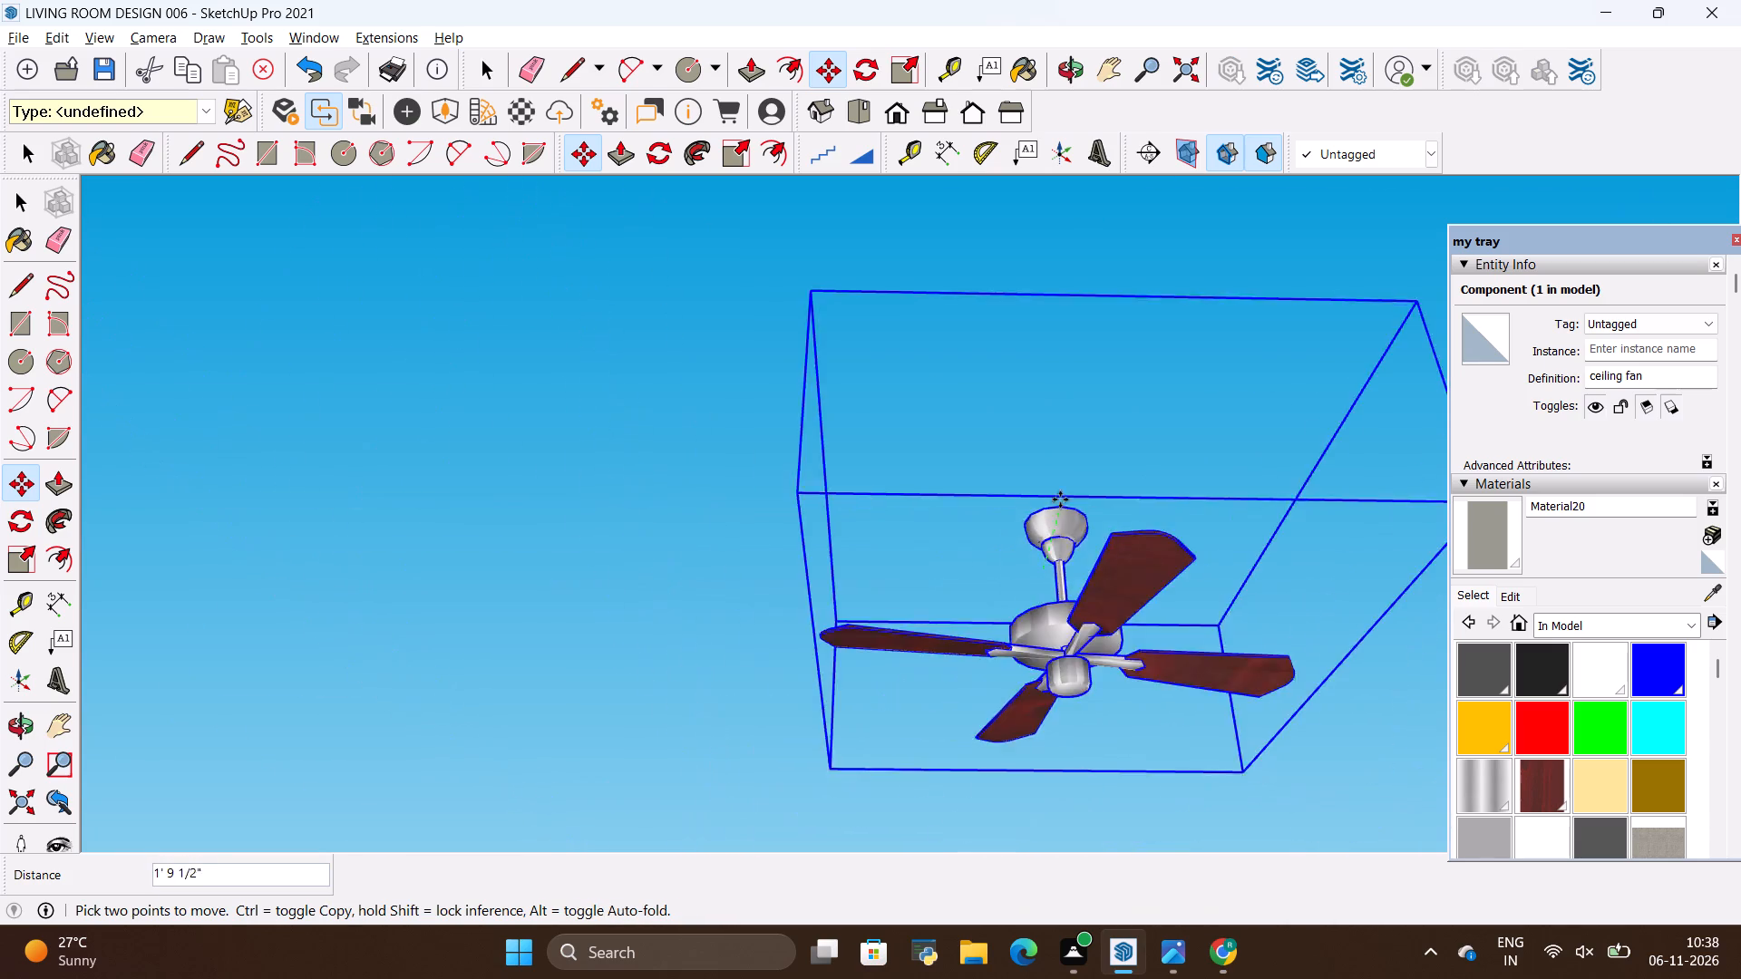
scroll(1060, 499, "down", 20)
scroll(1060, 499, "down", 20)
scroll(1060, 499, "down", 1)
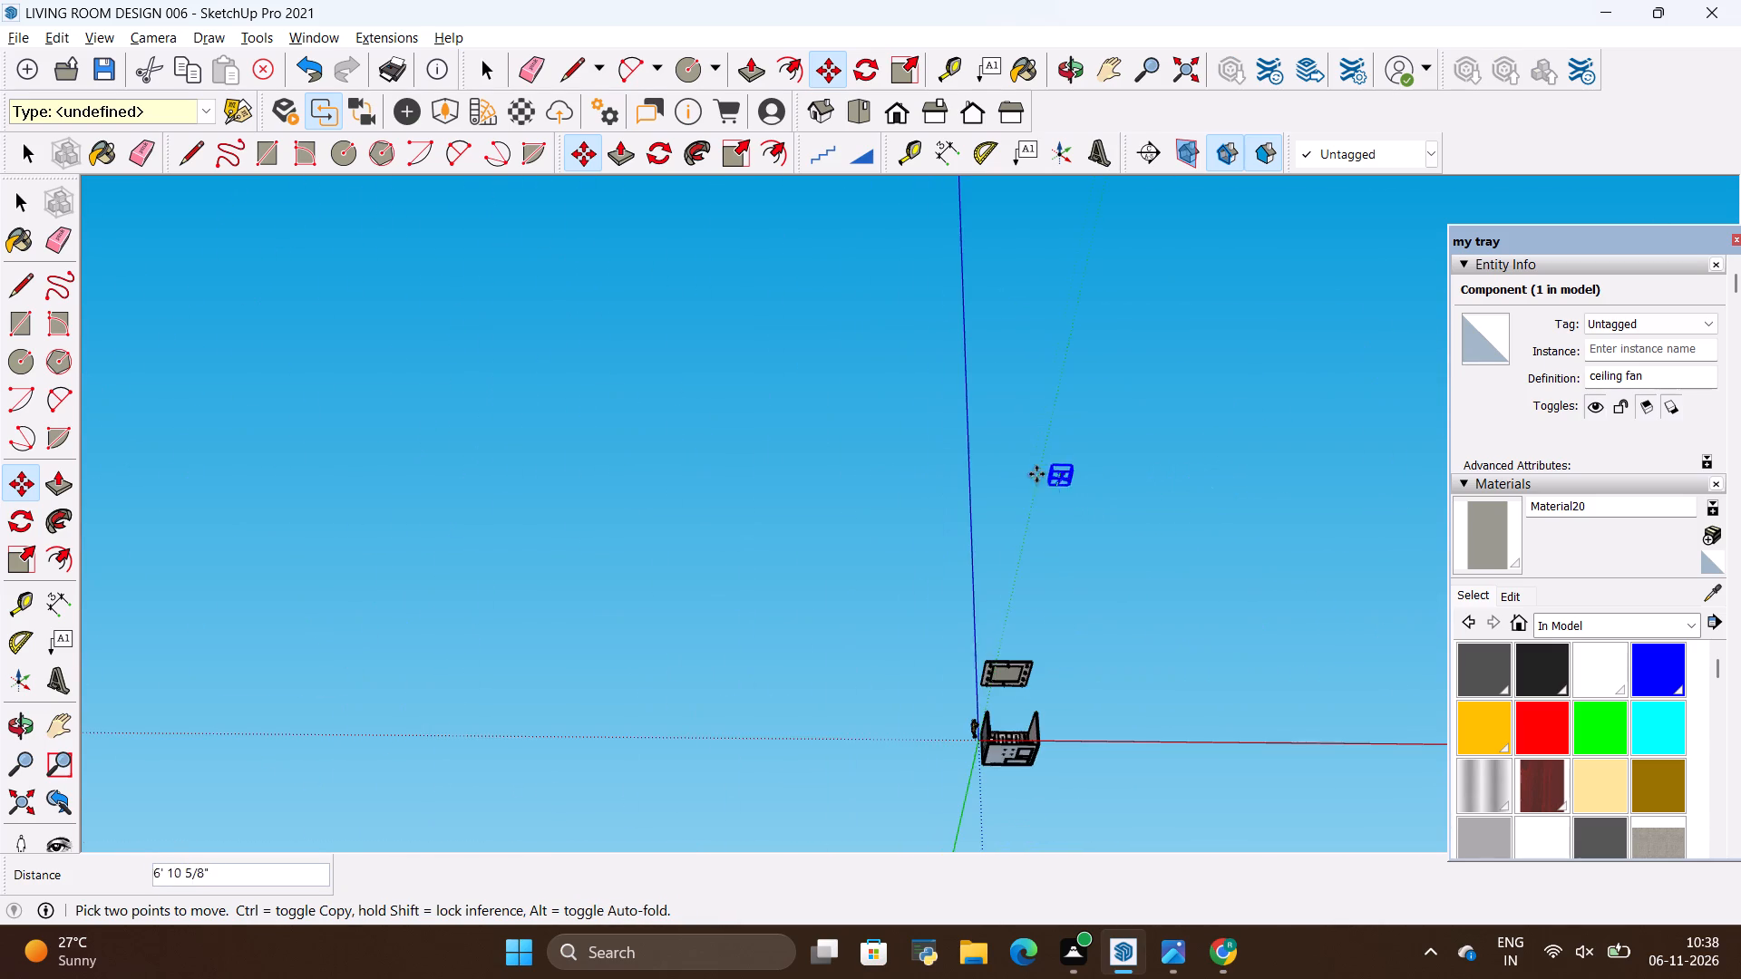
scroll(989, 666, "up", 16)
scroll(988, 726, "down", 5)
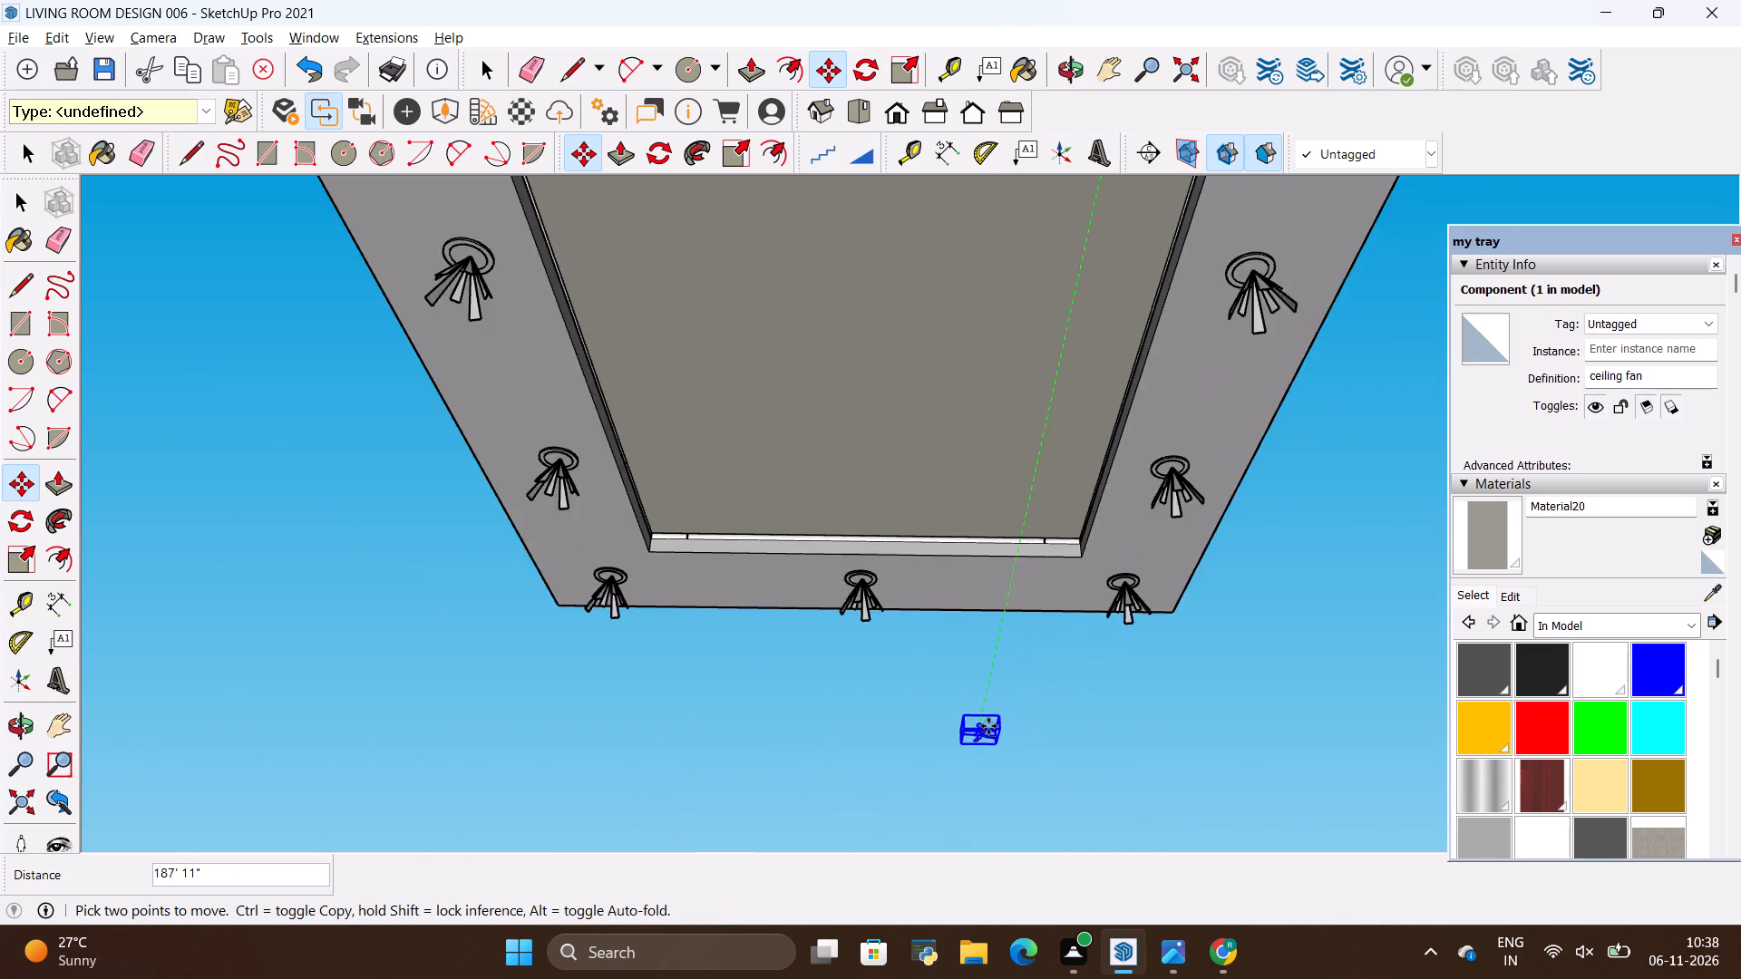
scroll(988, 726, "down", 6)
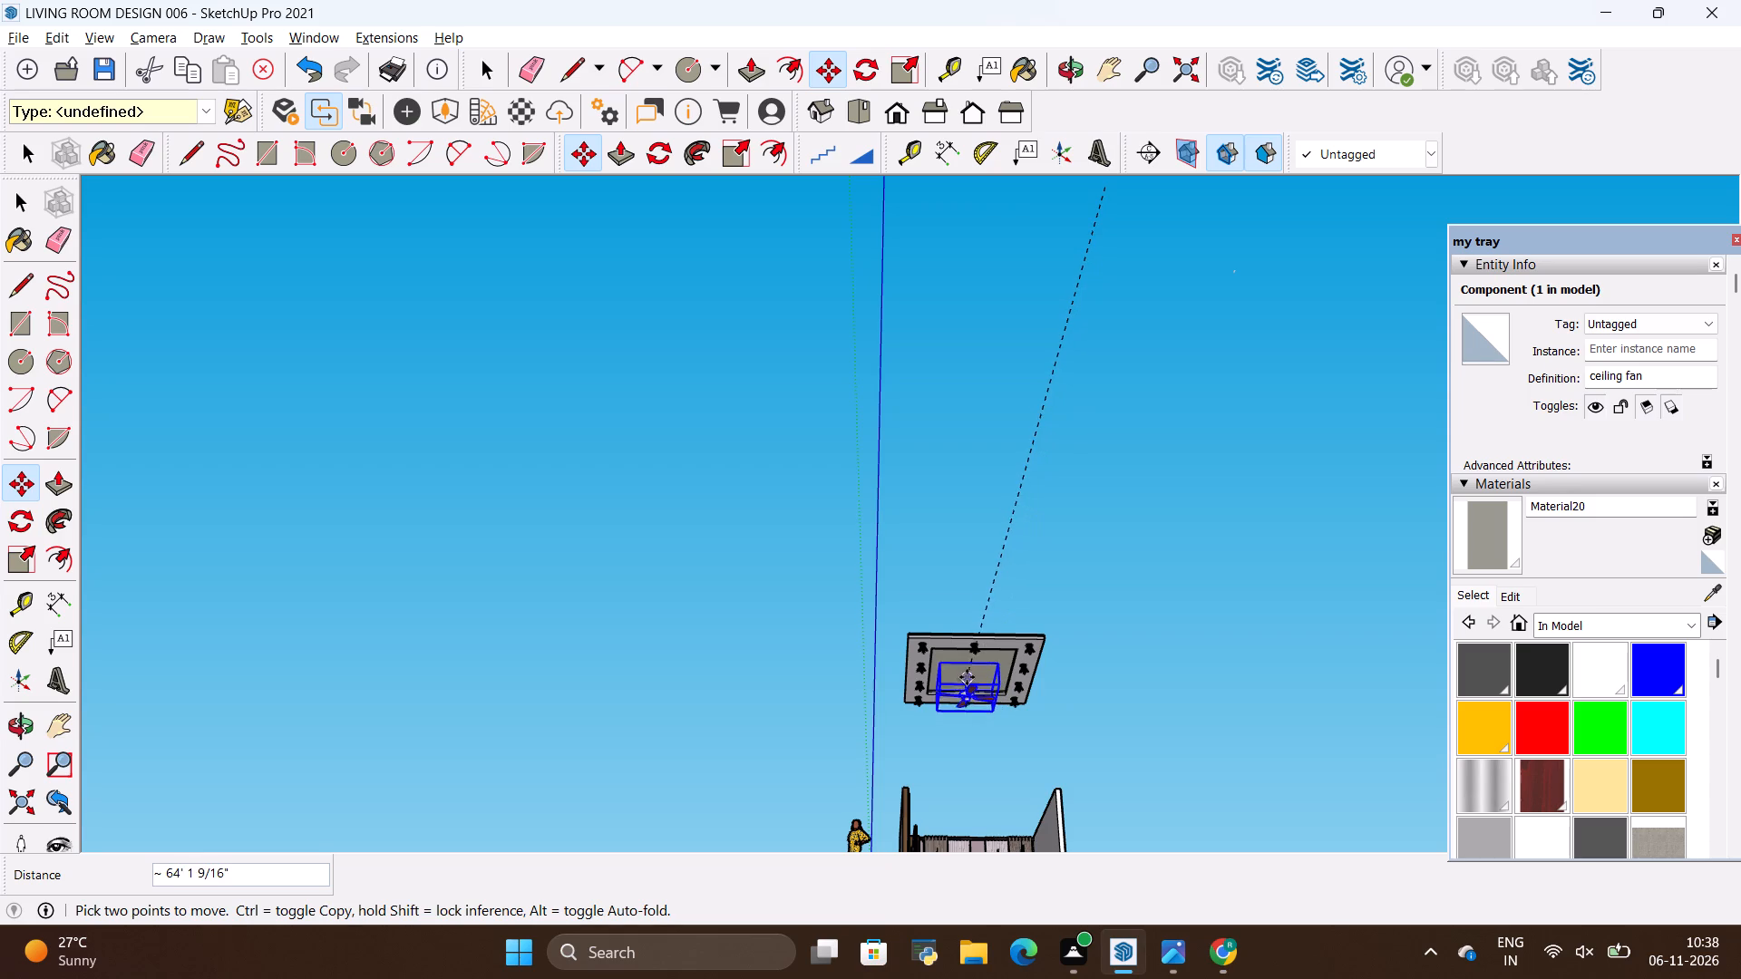
scroll(965, 675, "up", 4)
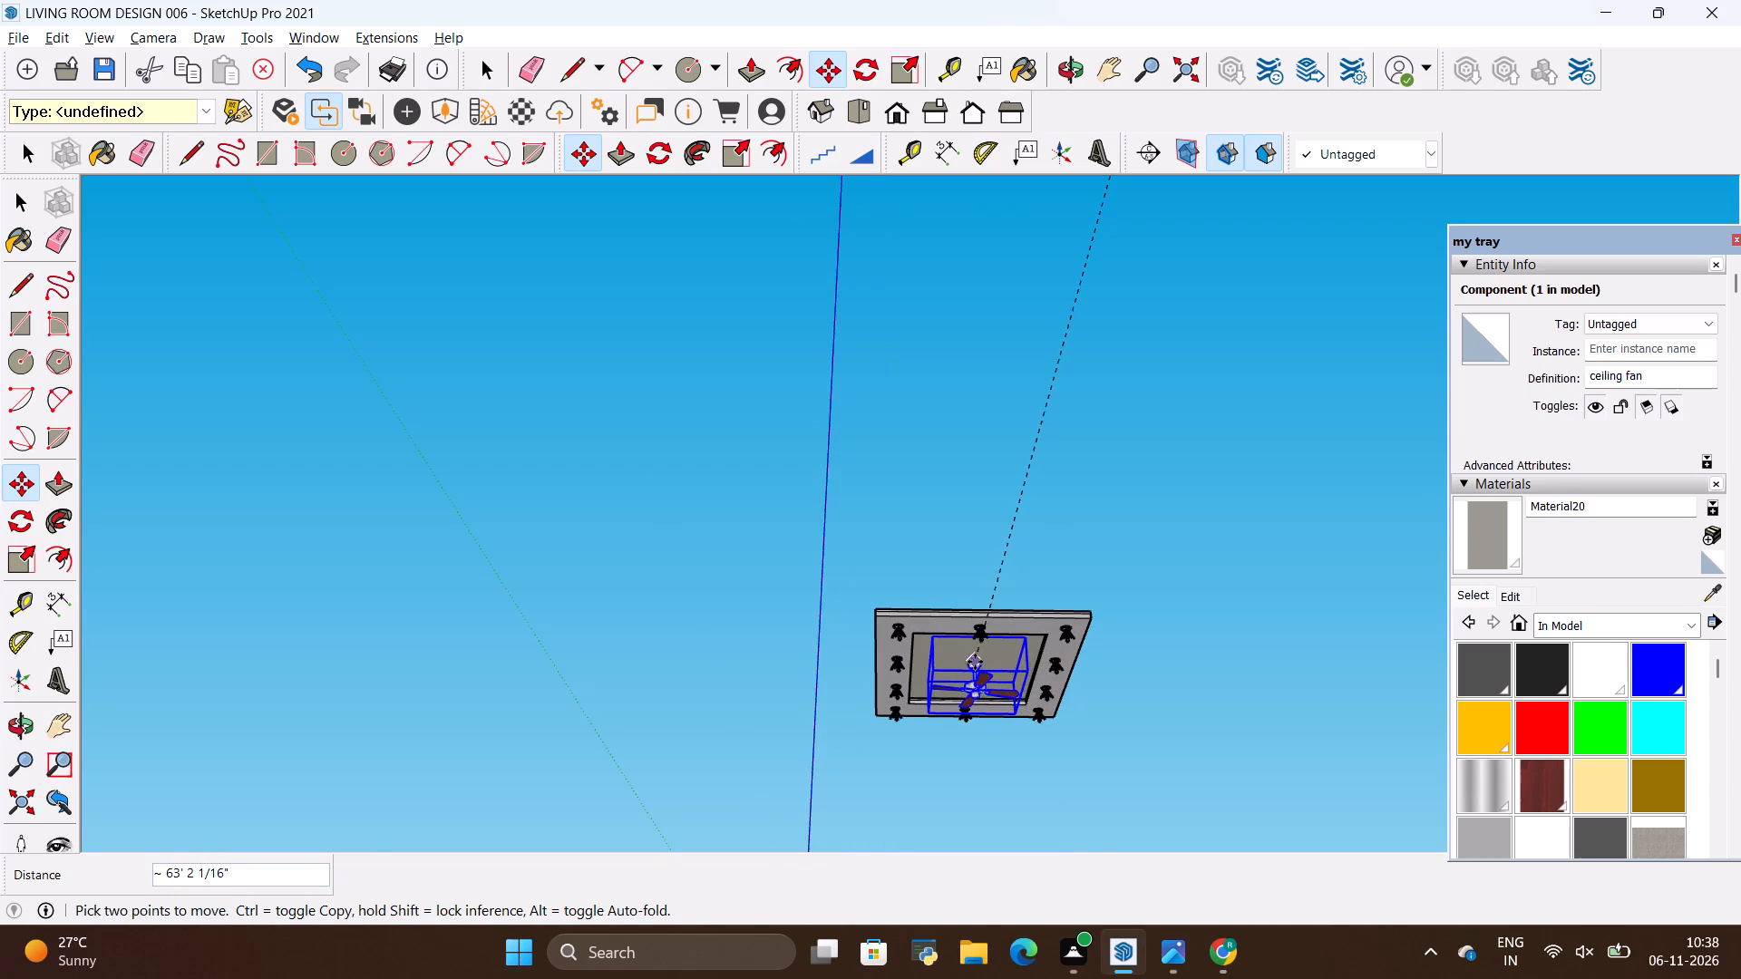
left_click(975, 662)
scroll(965, 666, "up", 19)
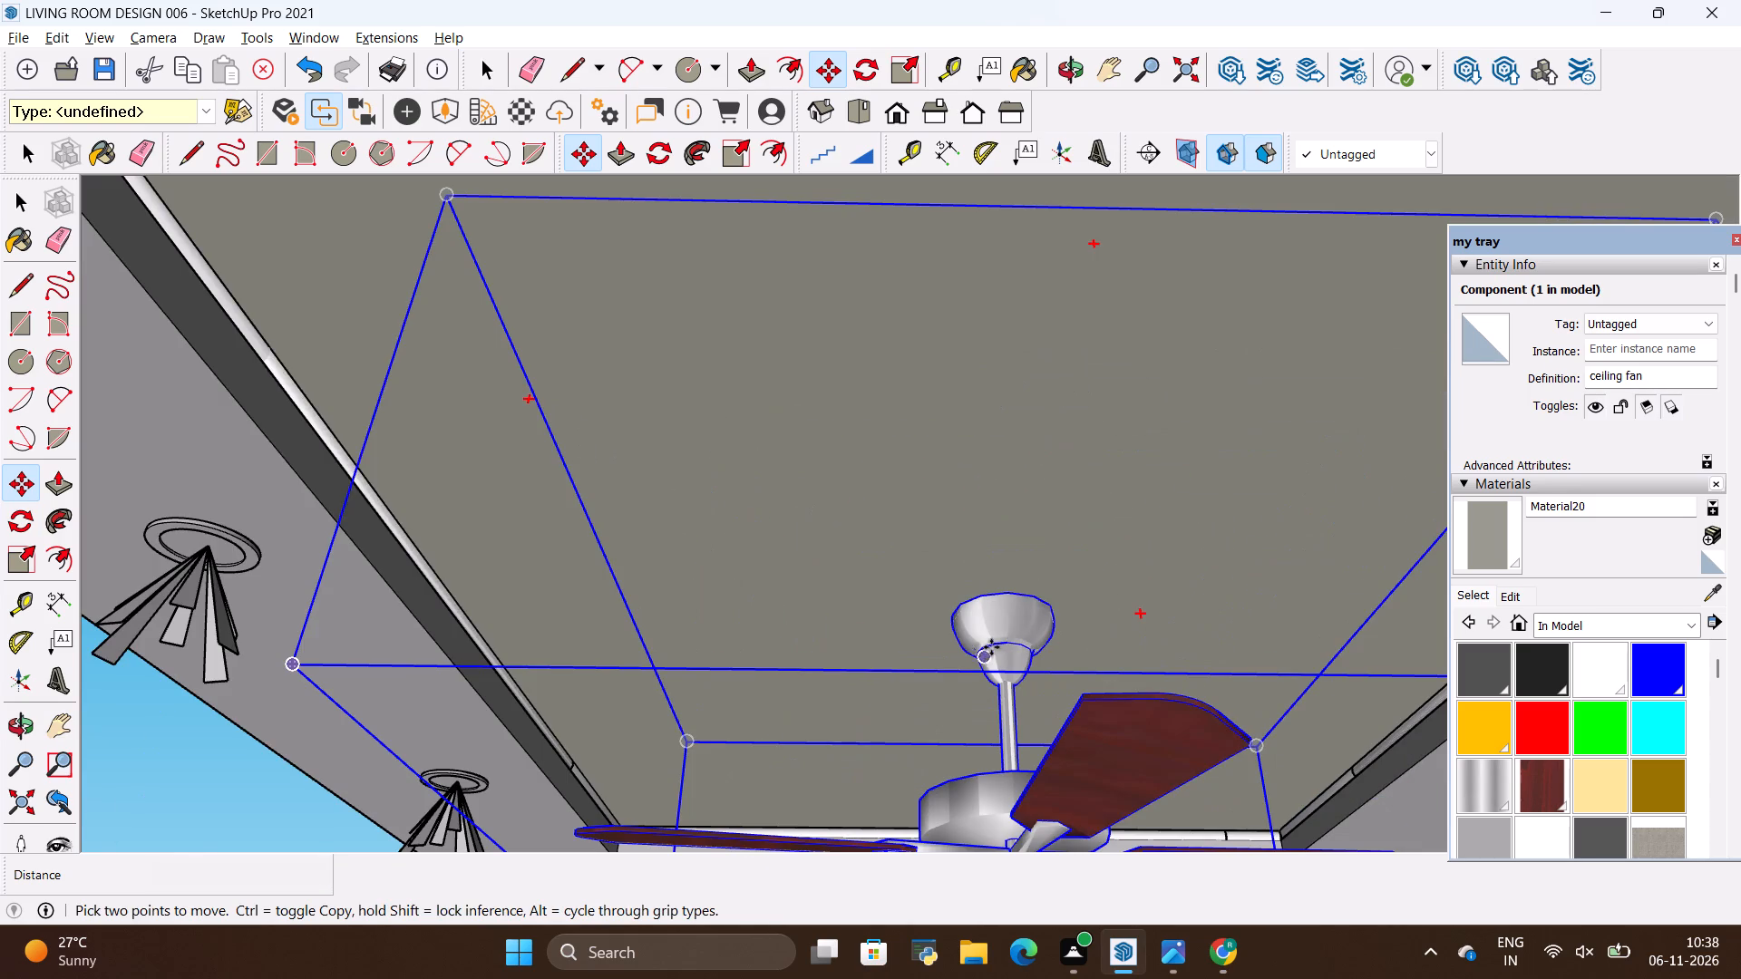
scroll(995, 636, "down", 5)
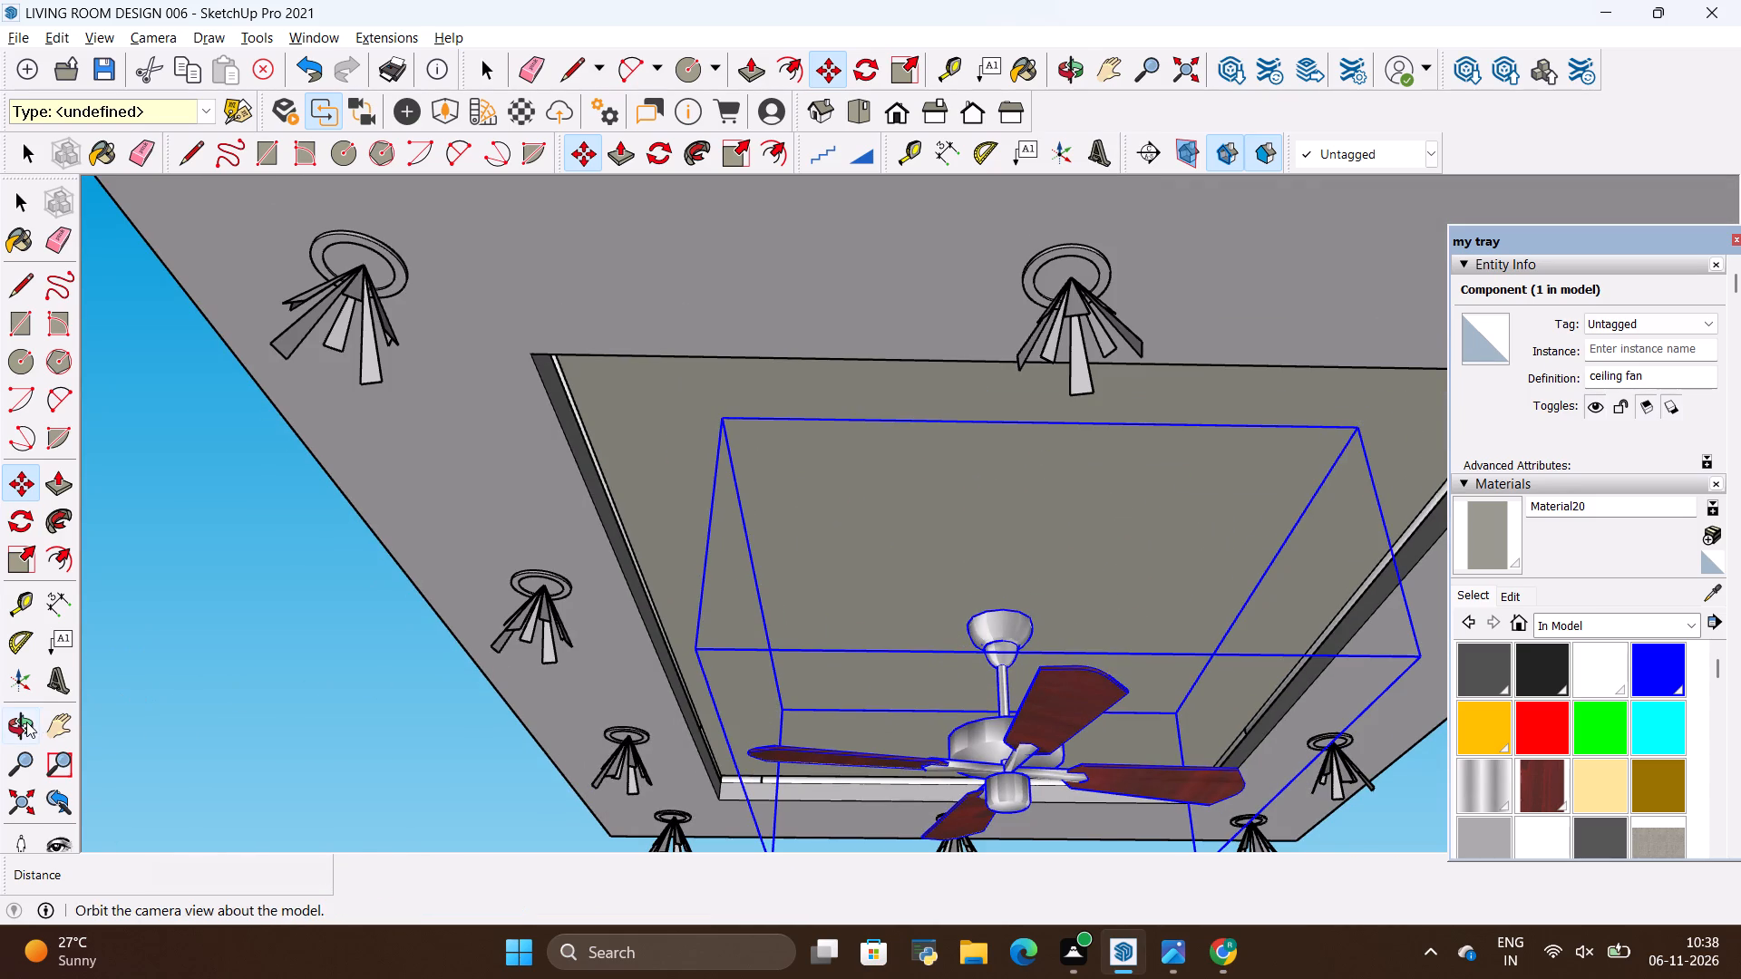
left_click(26, 722)
left_click_drag(663, 539, 564, 703)
left_click_drag(567, 691, 585, 848)
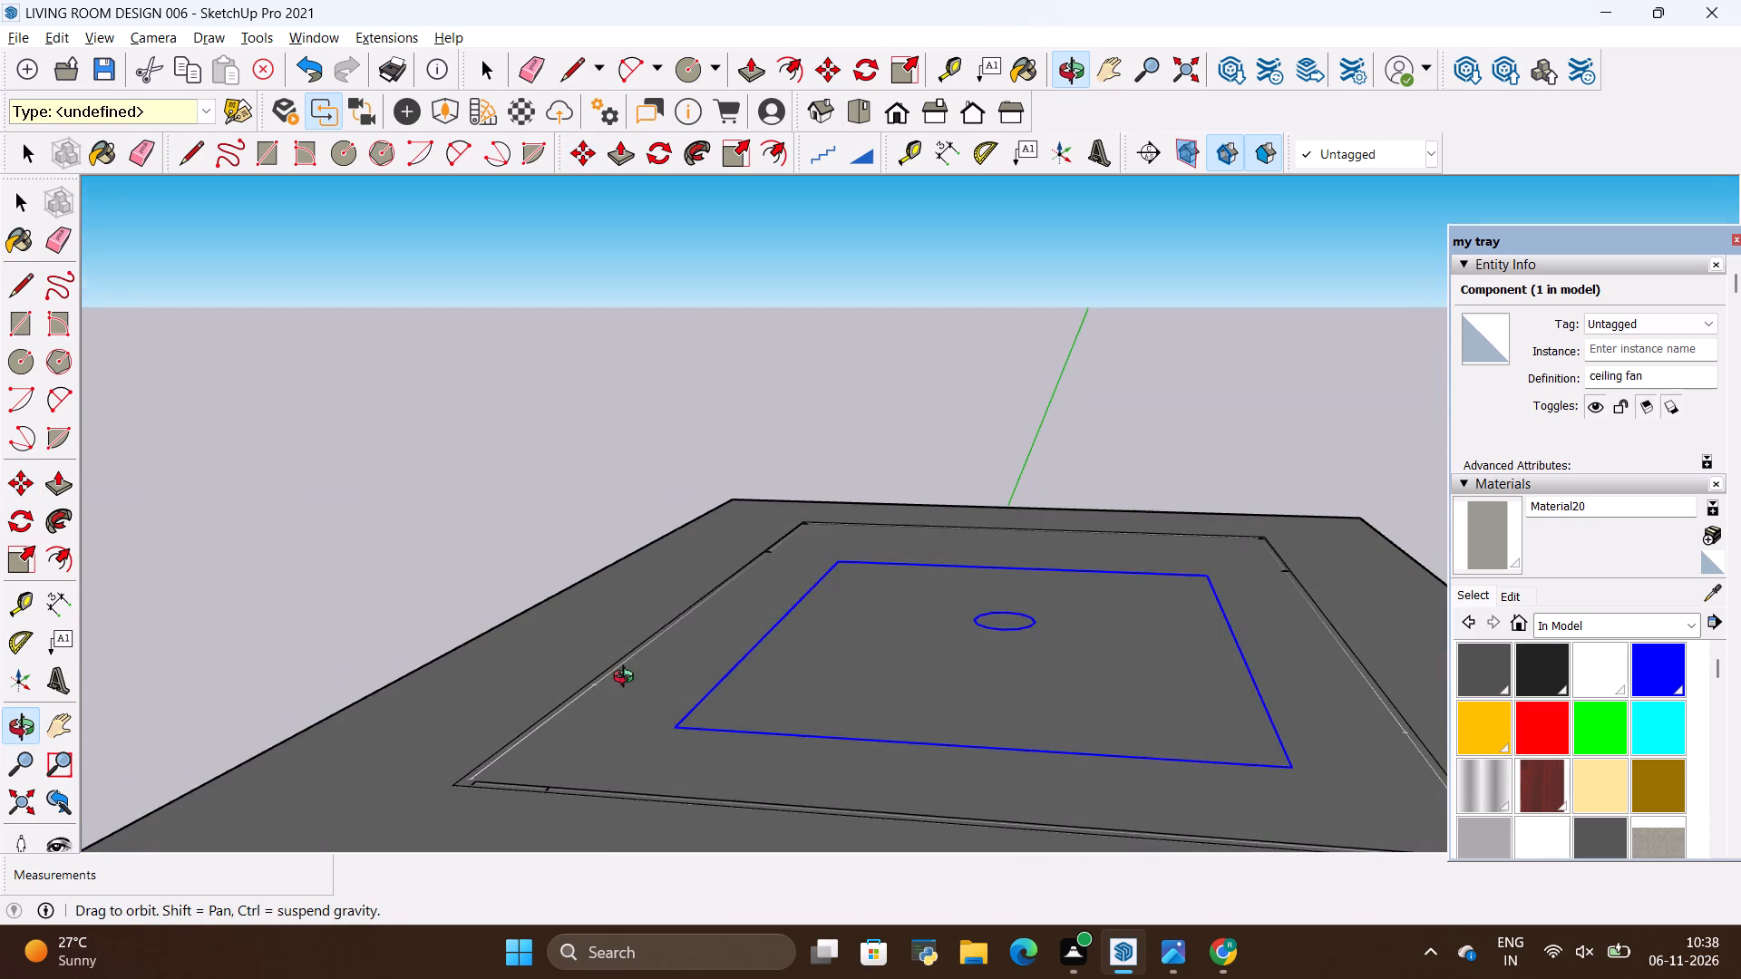
left_click_drag(812, 561, 869, 316)
key("space")
left_click(482, 583)
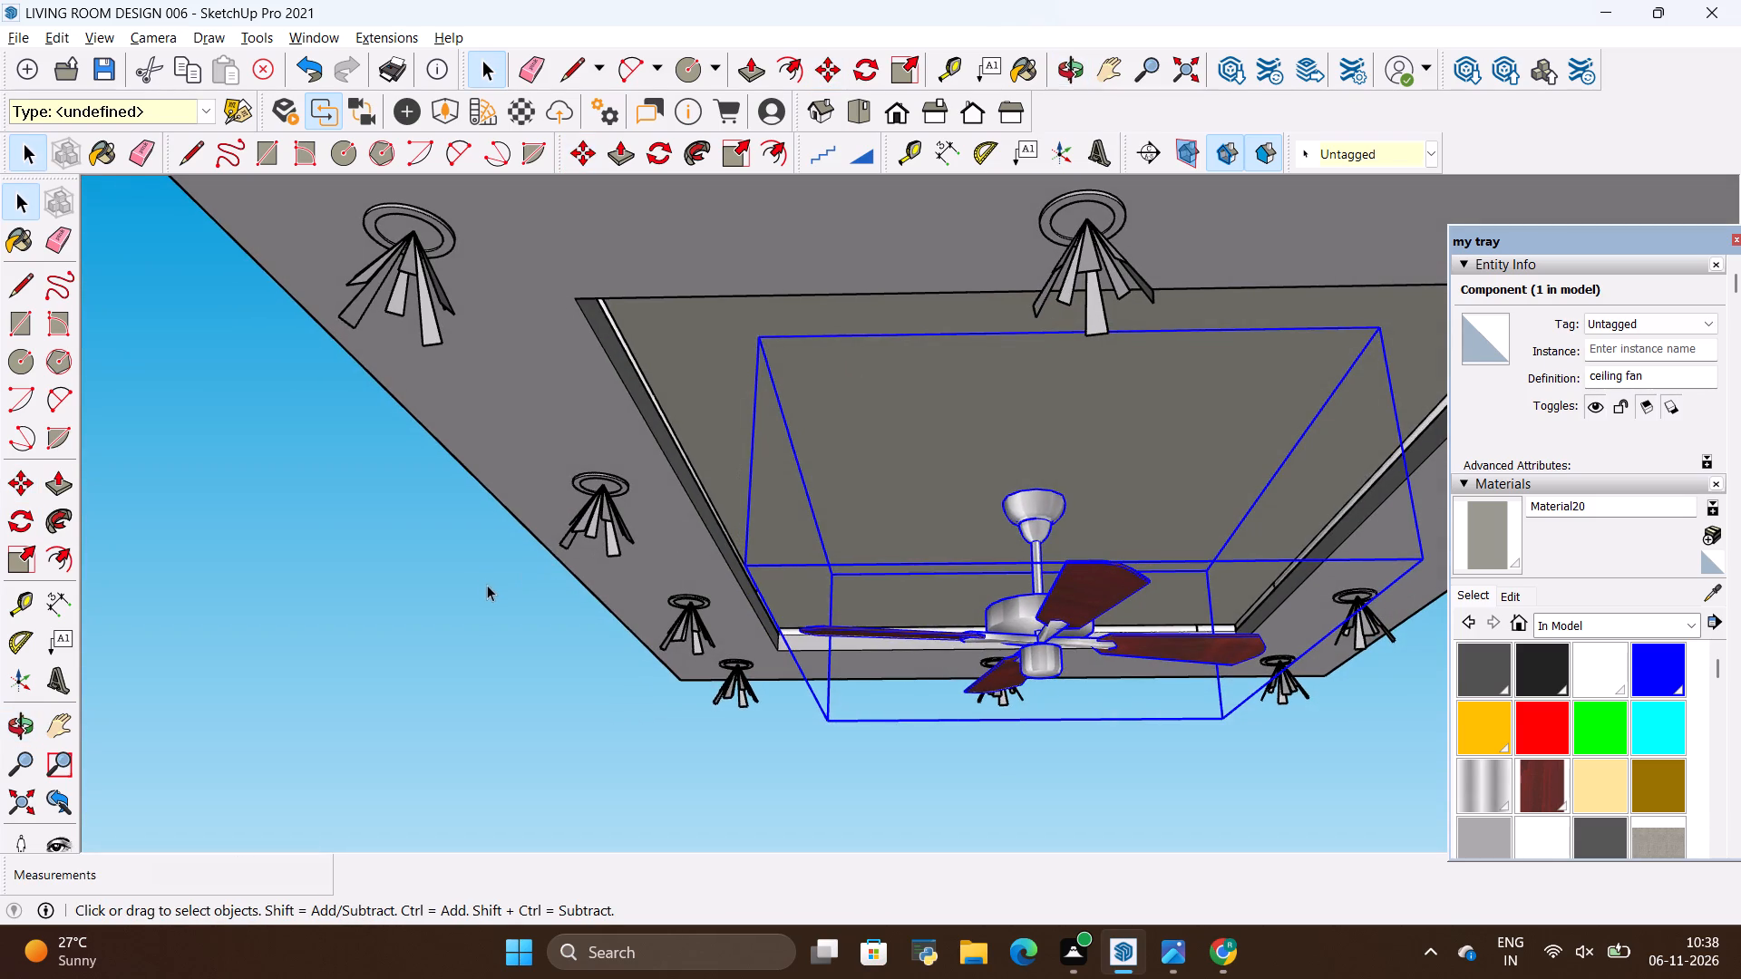
Scale the ceiling fan vertically to about 0.88 of its height from its bottom face.
scroll(995, 781, "down", 6)
scroll(1030, 709, "up", 4)
key("space")
left_click(1025, 714)
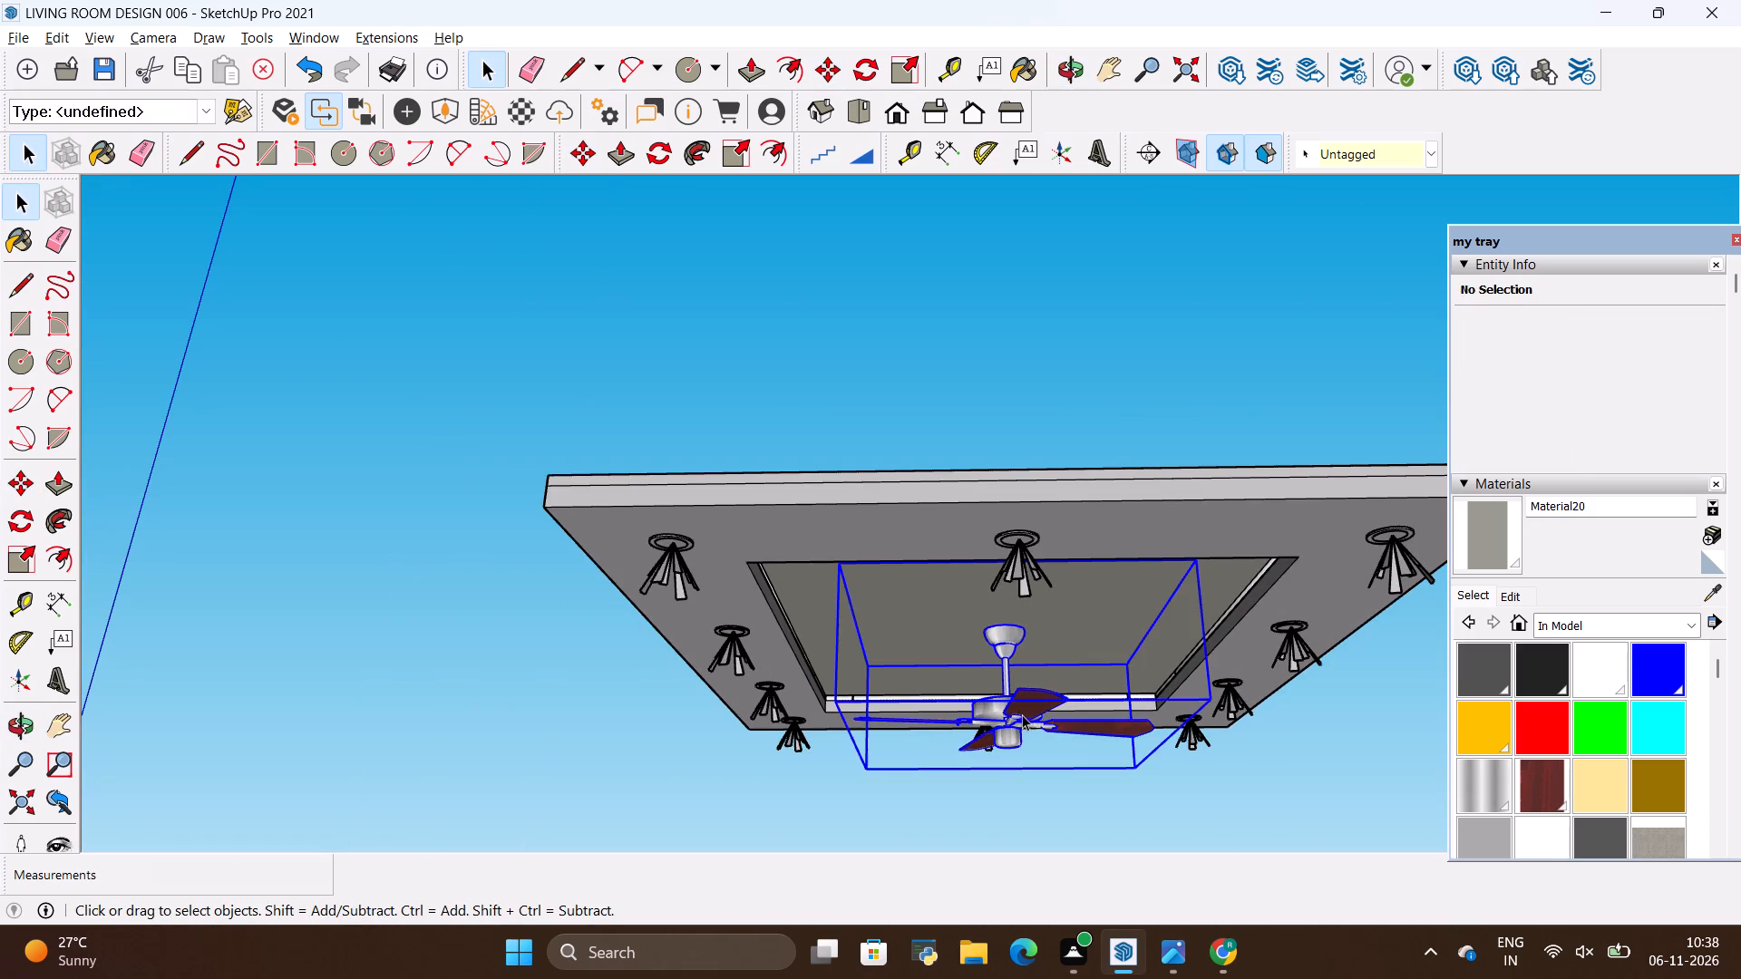
key("s")
left_click(1007, 736)
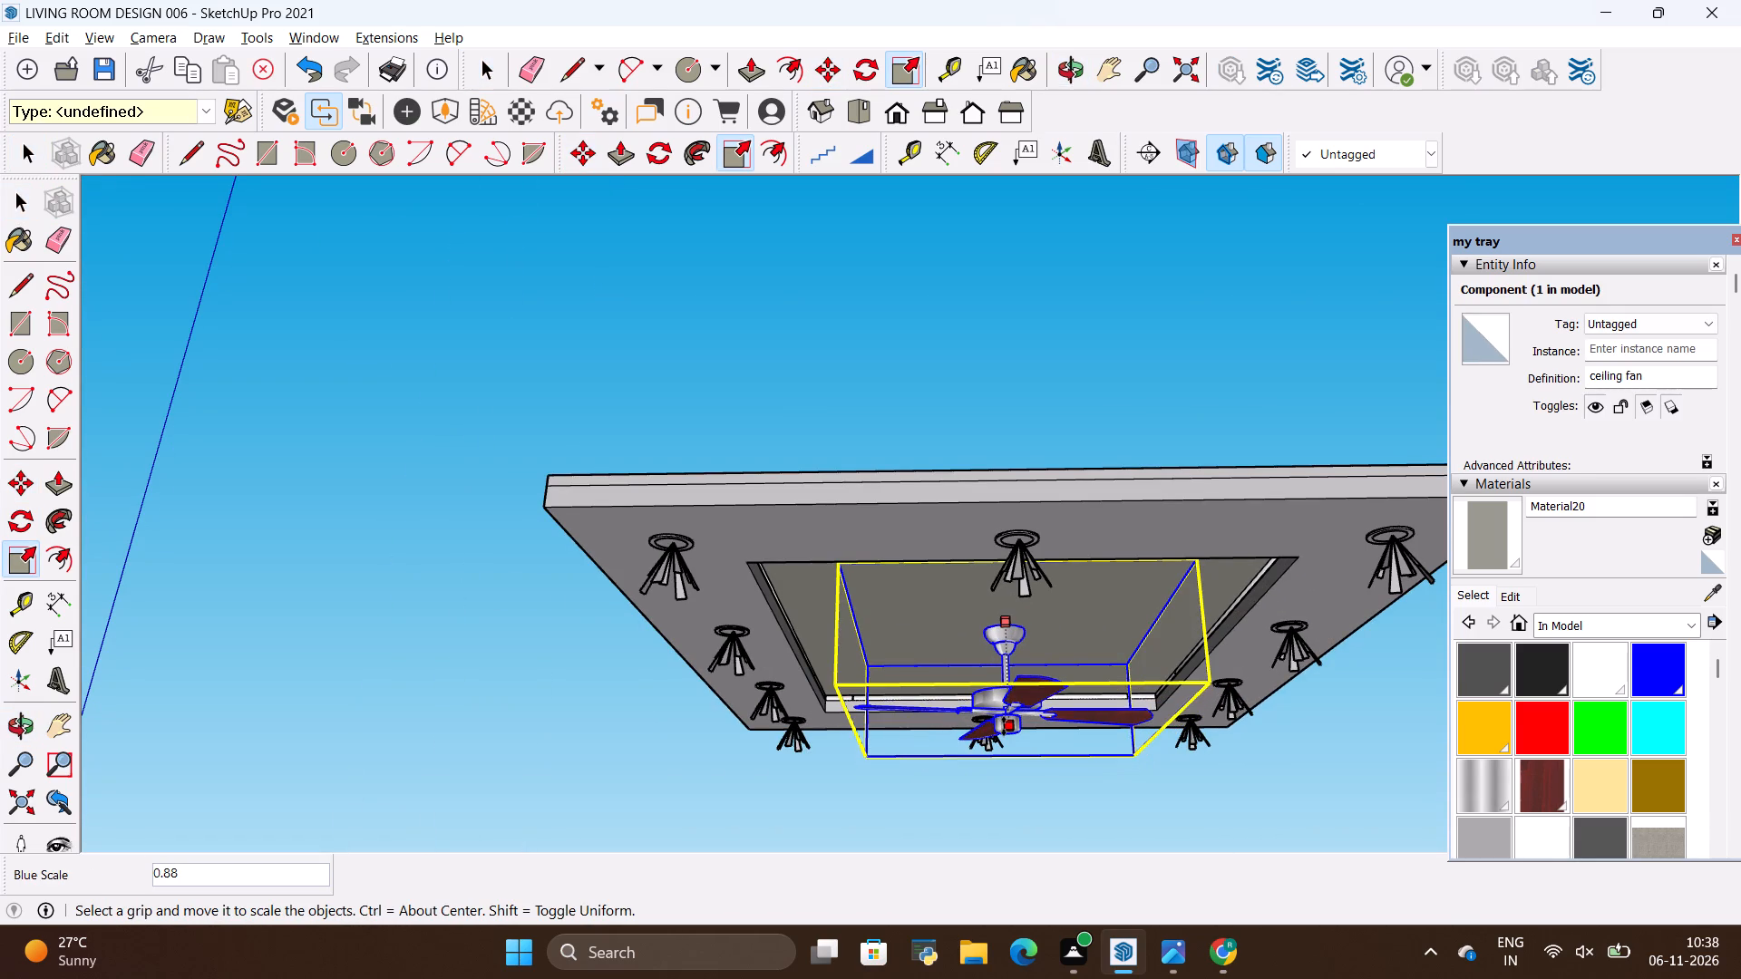
left_click(1004, 726)
key("space")
left_click(501, 625)
Group the false ceiling, its spotlights and the ceiling fan together.
scroll(776, 623, "down", 11)
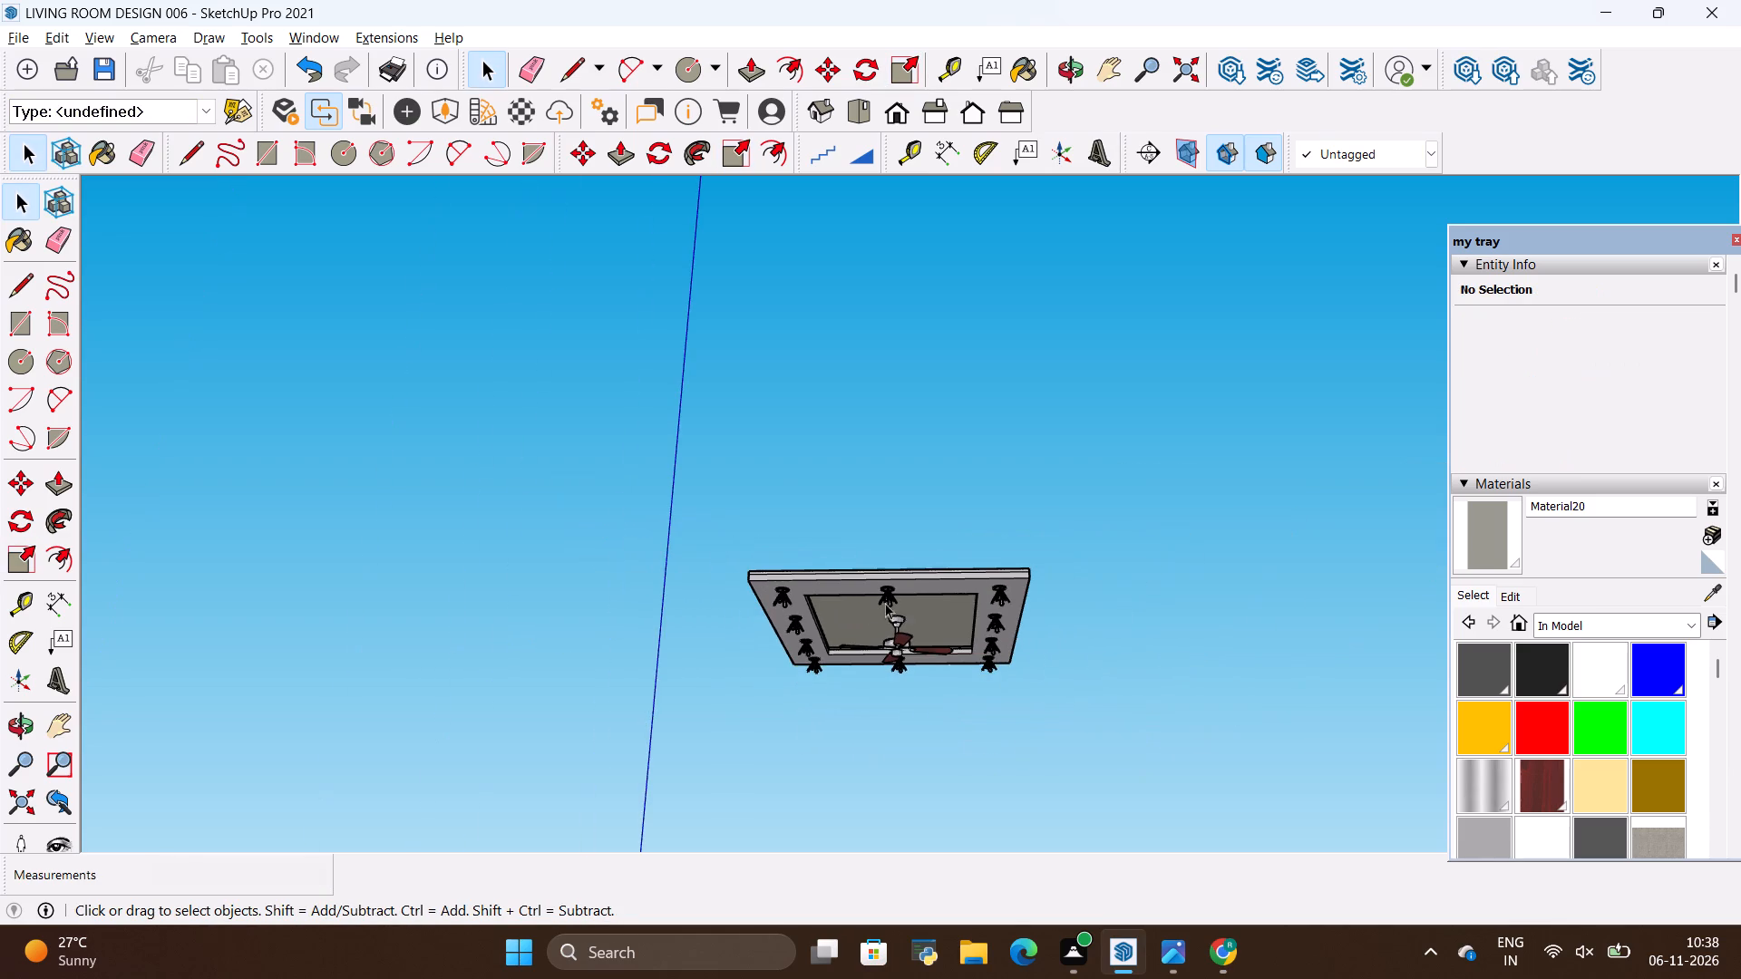
key("space")
left_click_drag(711, 520, 1112, 747)
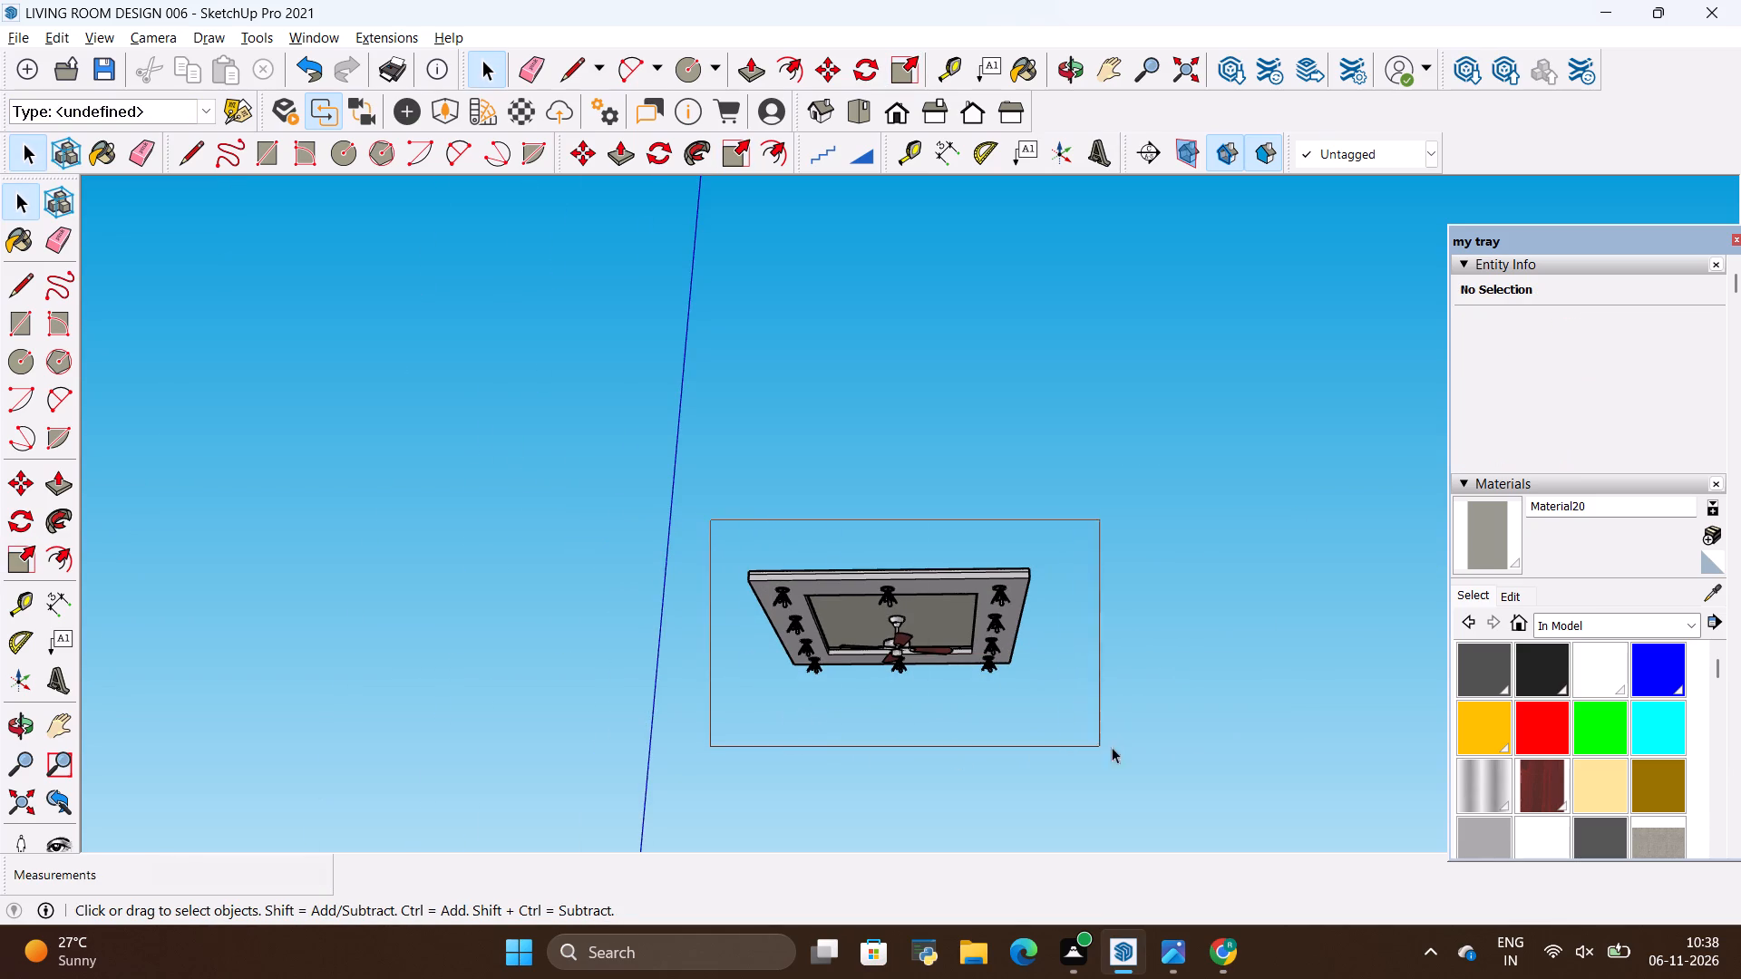
left_click_drag(1112, 747, 1164, 747)
right_click(880, 637)
left_click(917, 445)
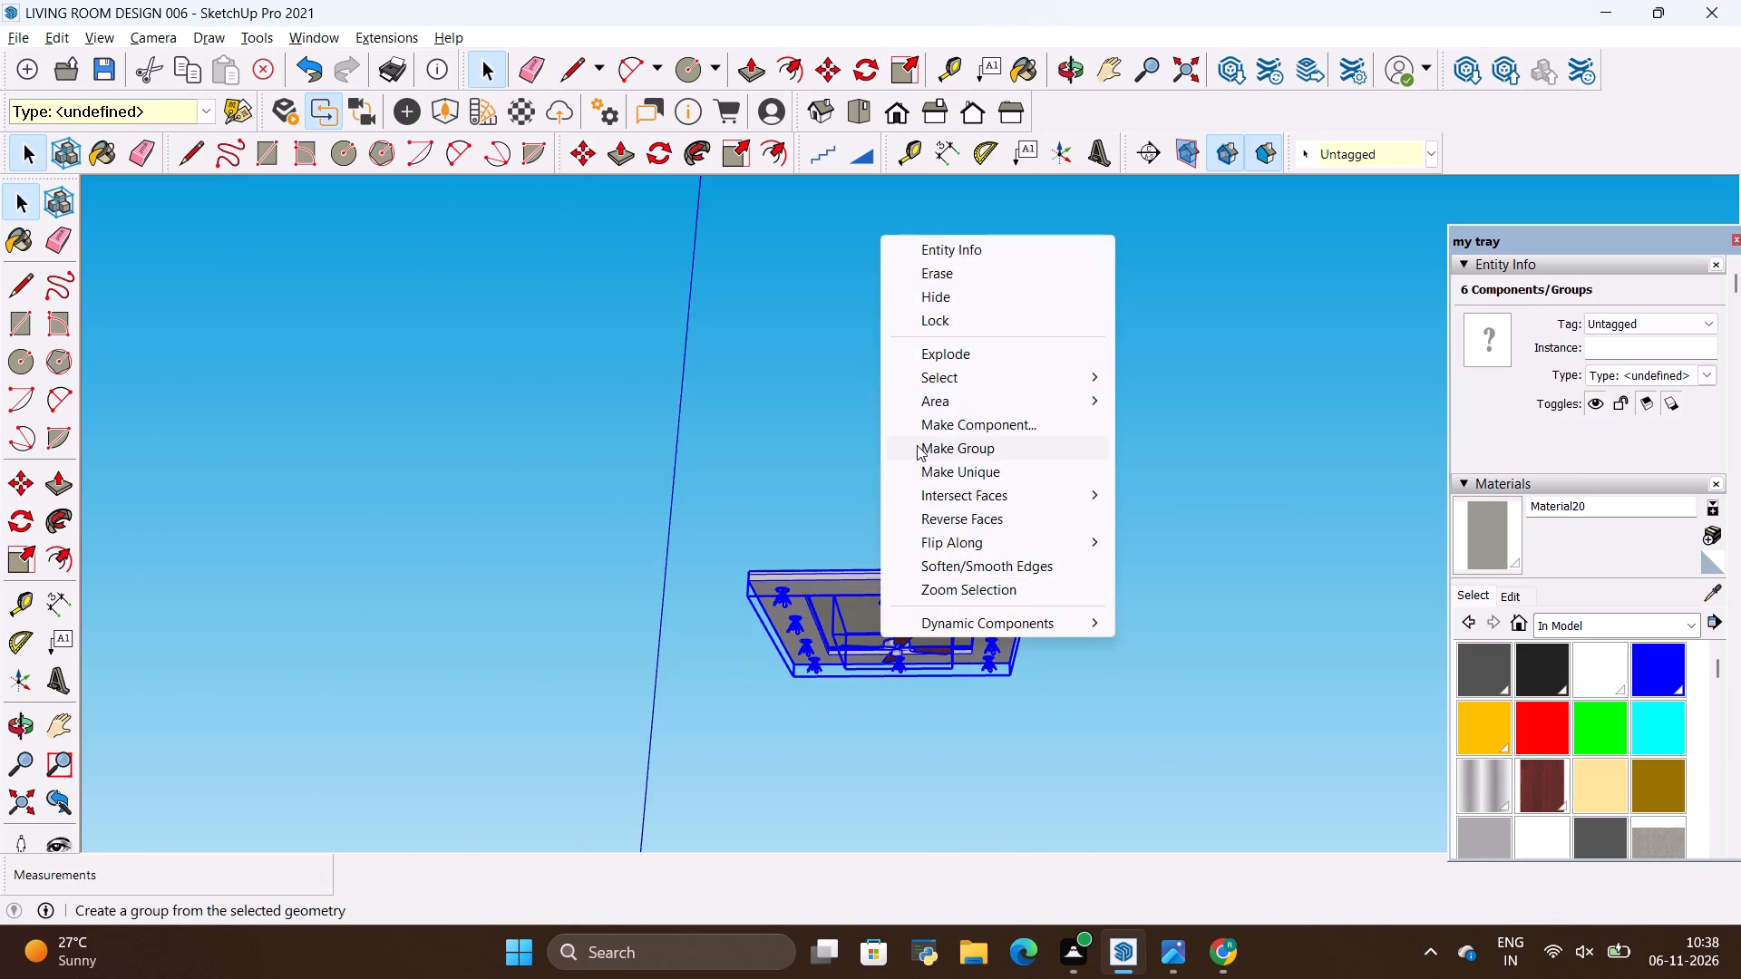
key("space")
Move the grouped false ceiling by its corner straight down onto the top of the living room walls.
scroll(873, 493, "down", 12)
scroll(885, 601, "up", 4)
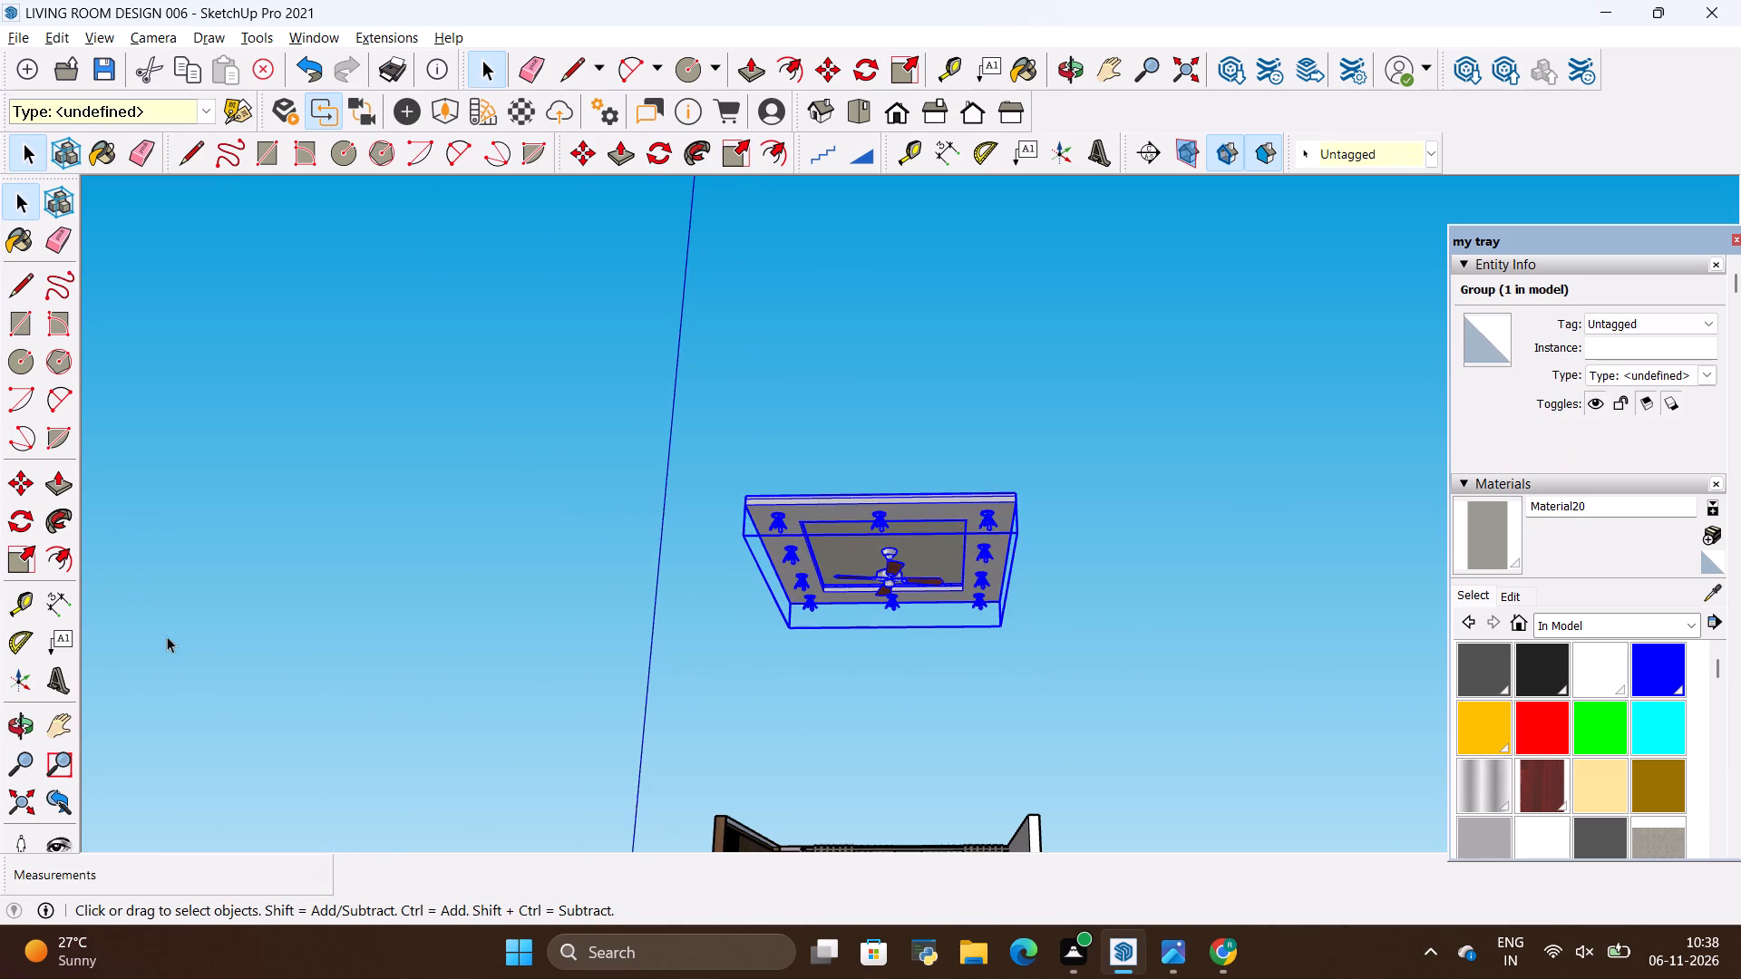
left_click(28, 726)
left_click_drag(292, 489, 291, 683)
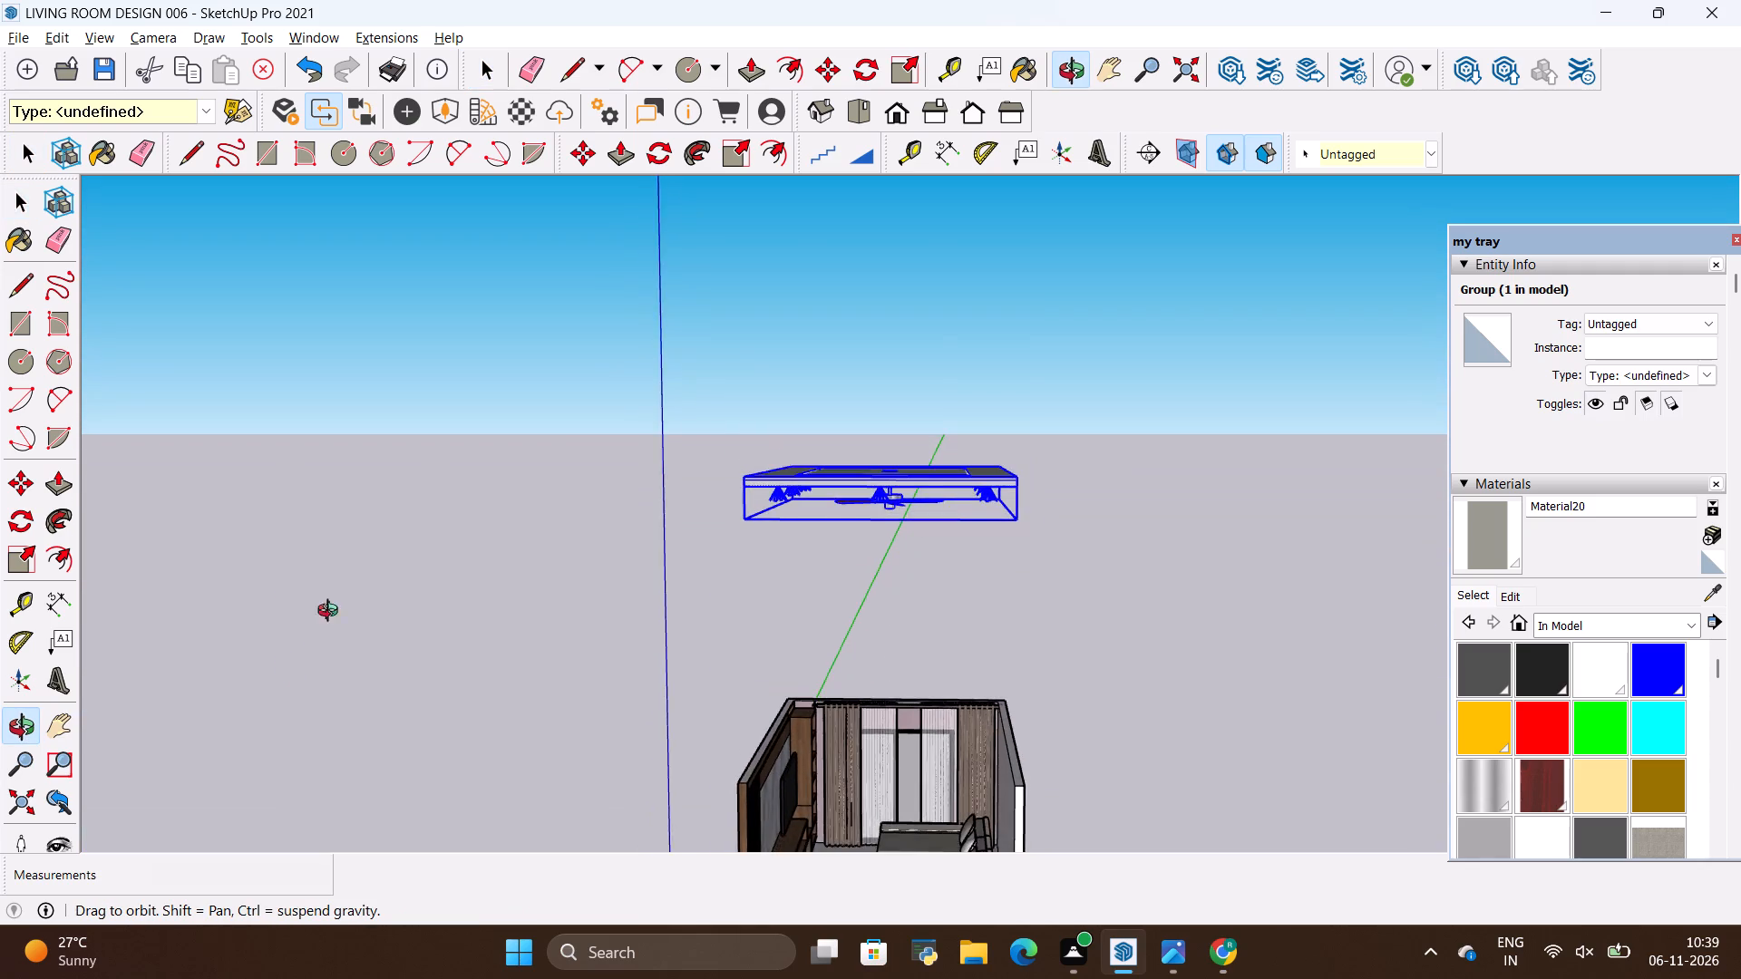
scroll(588, 444, "down", 5)
left_click_drag(610, 622, 661, 489)
left_click_drag(652, 496, 647, 507)
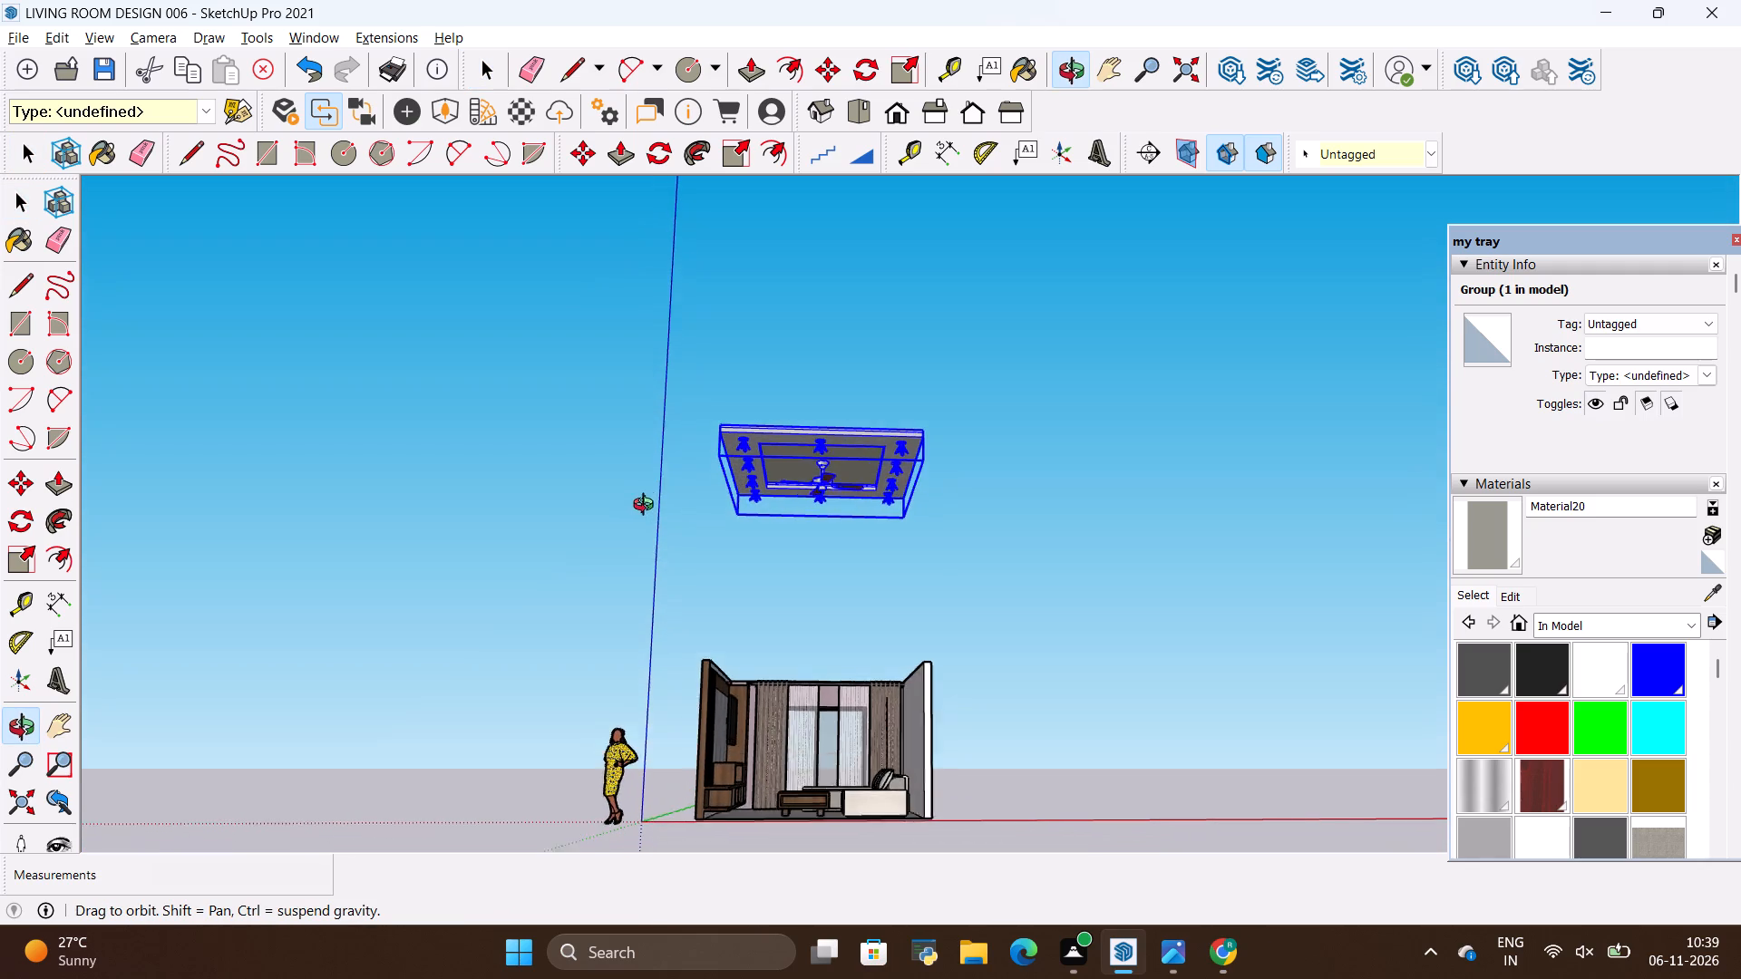
left_click_drag(647, 507, 640, 541)
key("space")
left_click(657, 478)
left_click(744, 429)
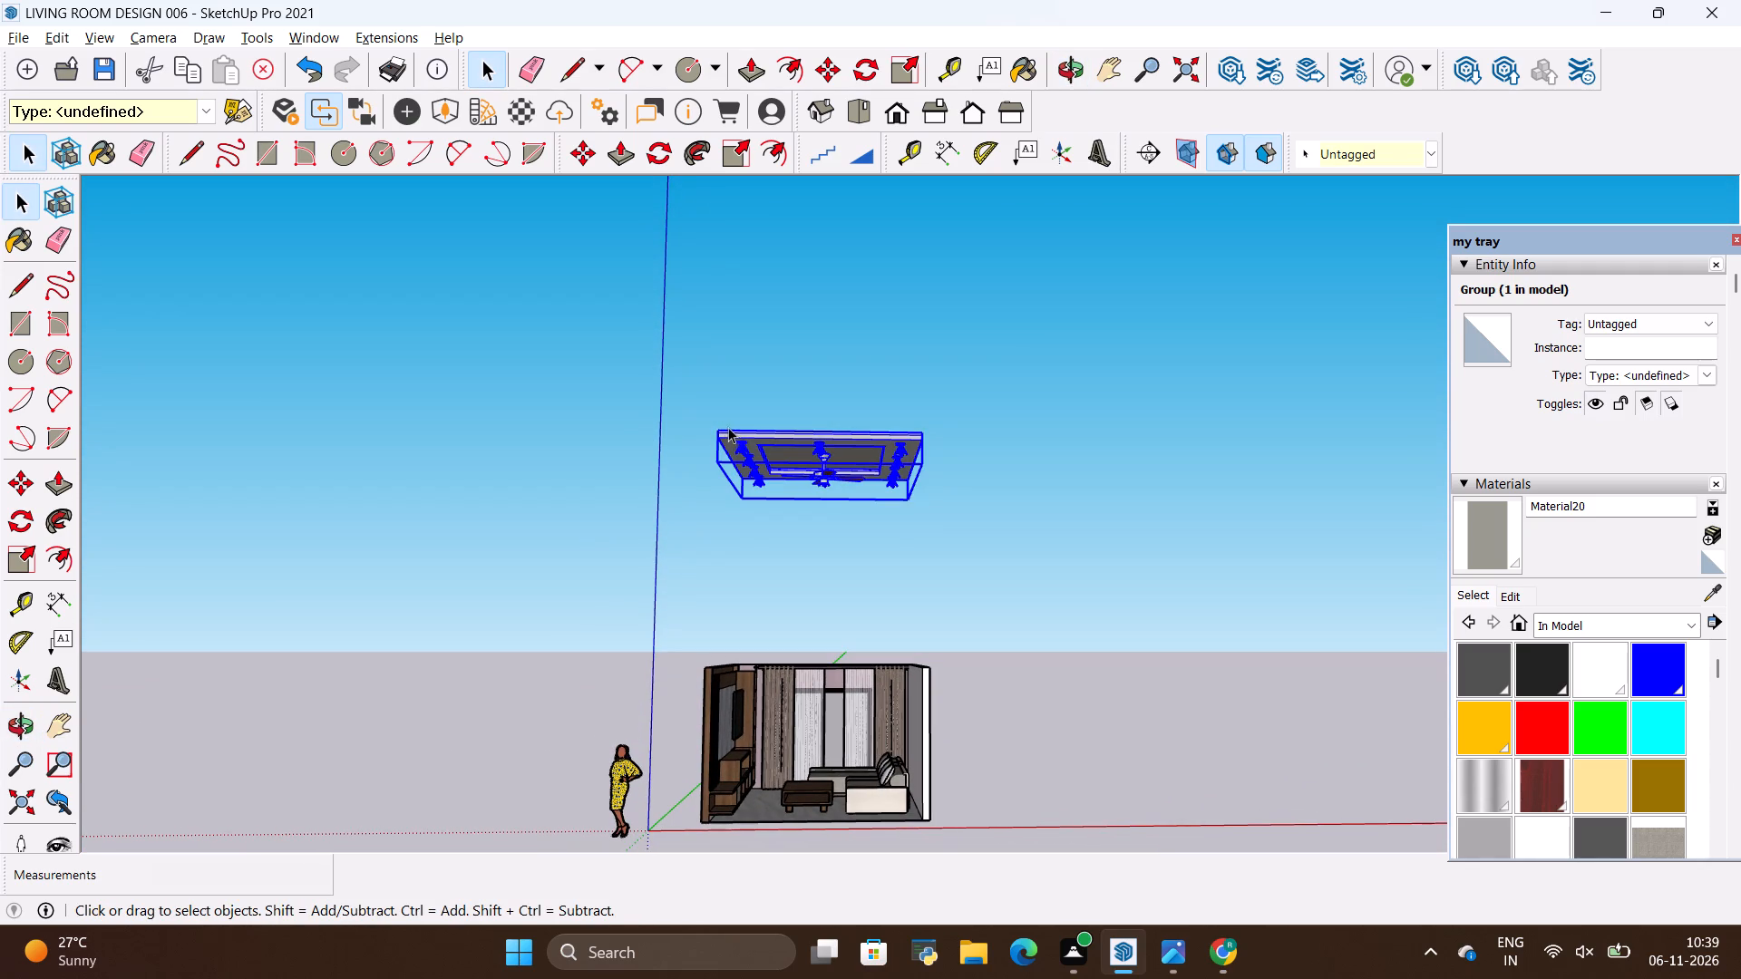
key("m")
scroll(886, 425, "up", 8)
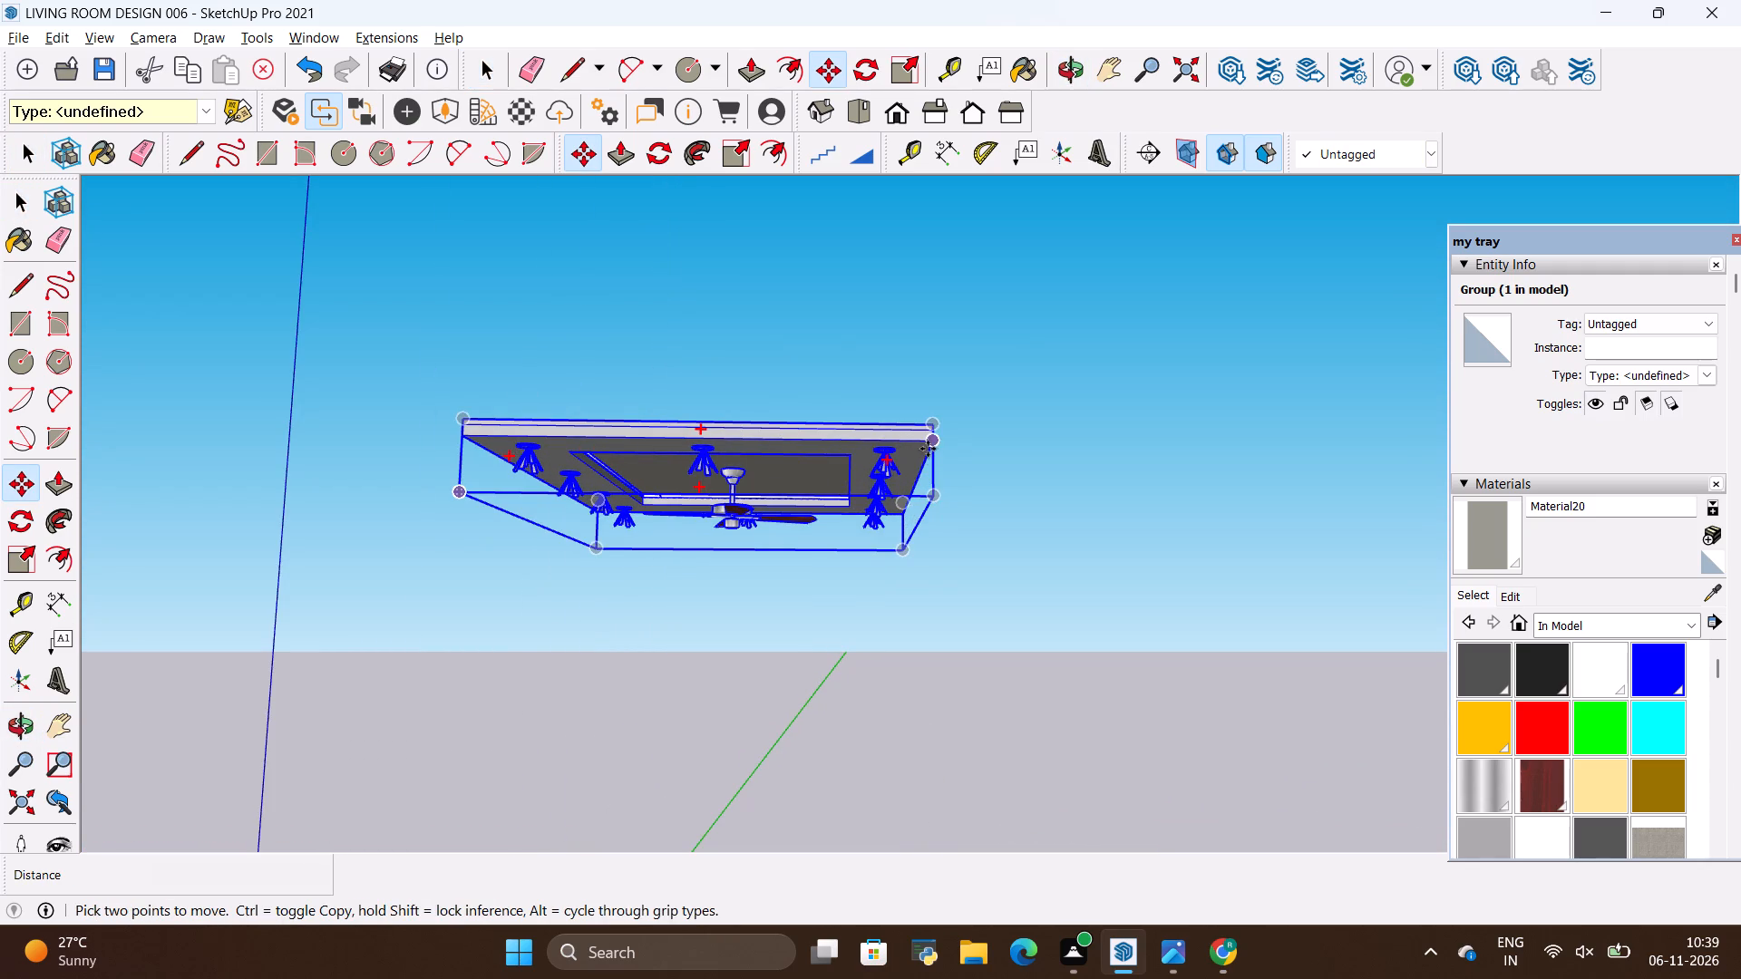
left_click(928, 449)
scroll(927, 487, "down", 12)
scroll(929, 619, "up", 12)
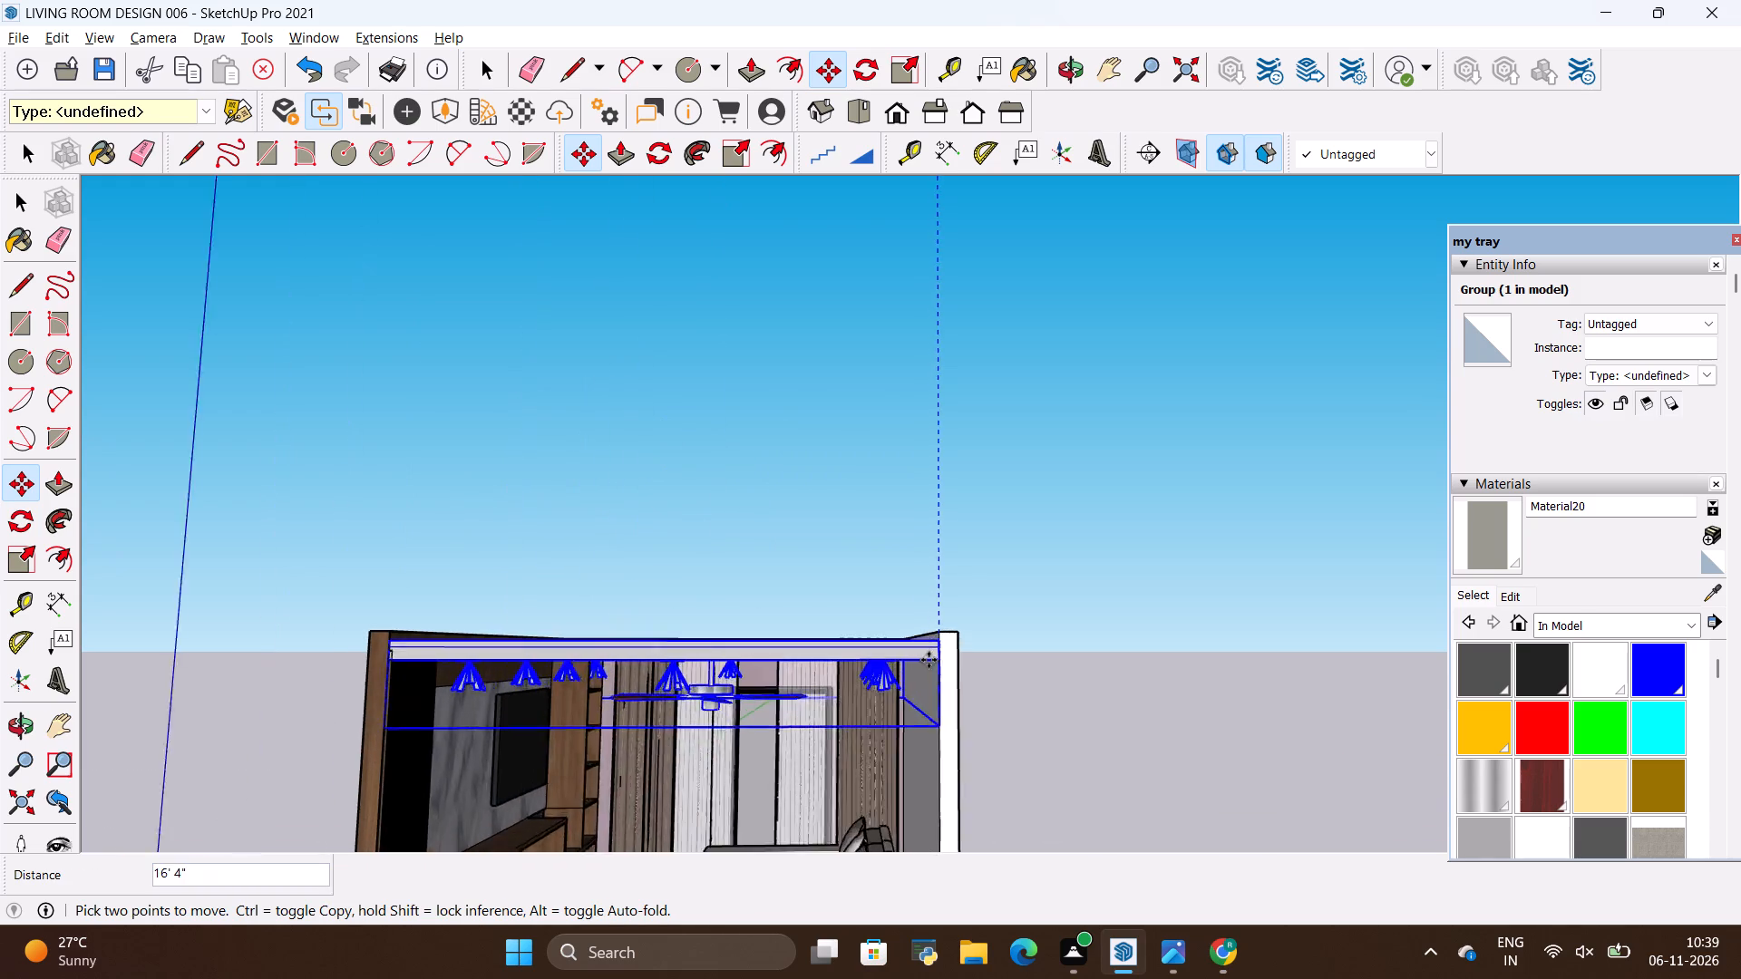
scroll(929, 660, "up", 2)
left_click(937, 634)
key("space")
left_click(977, 538)
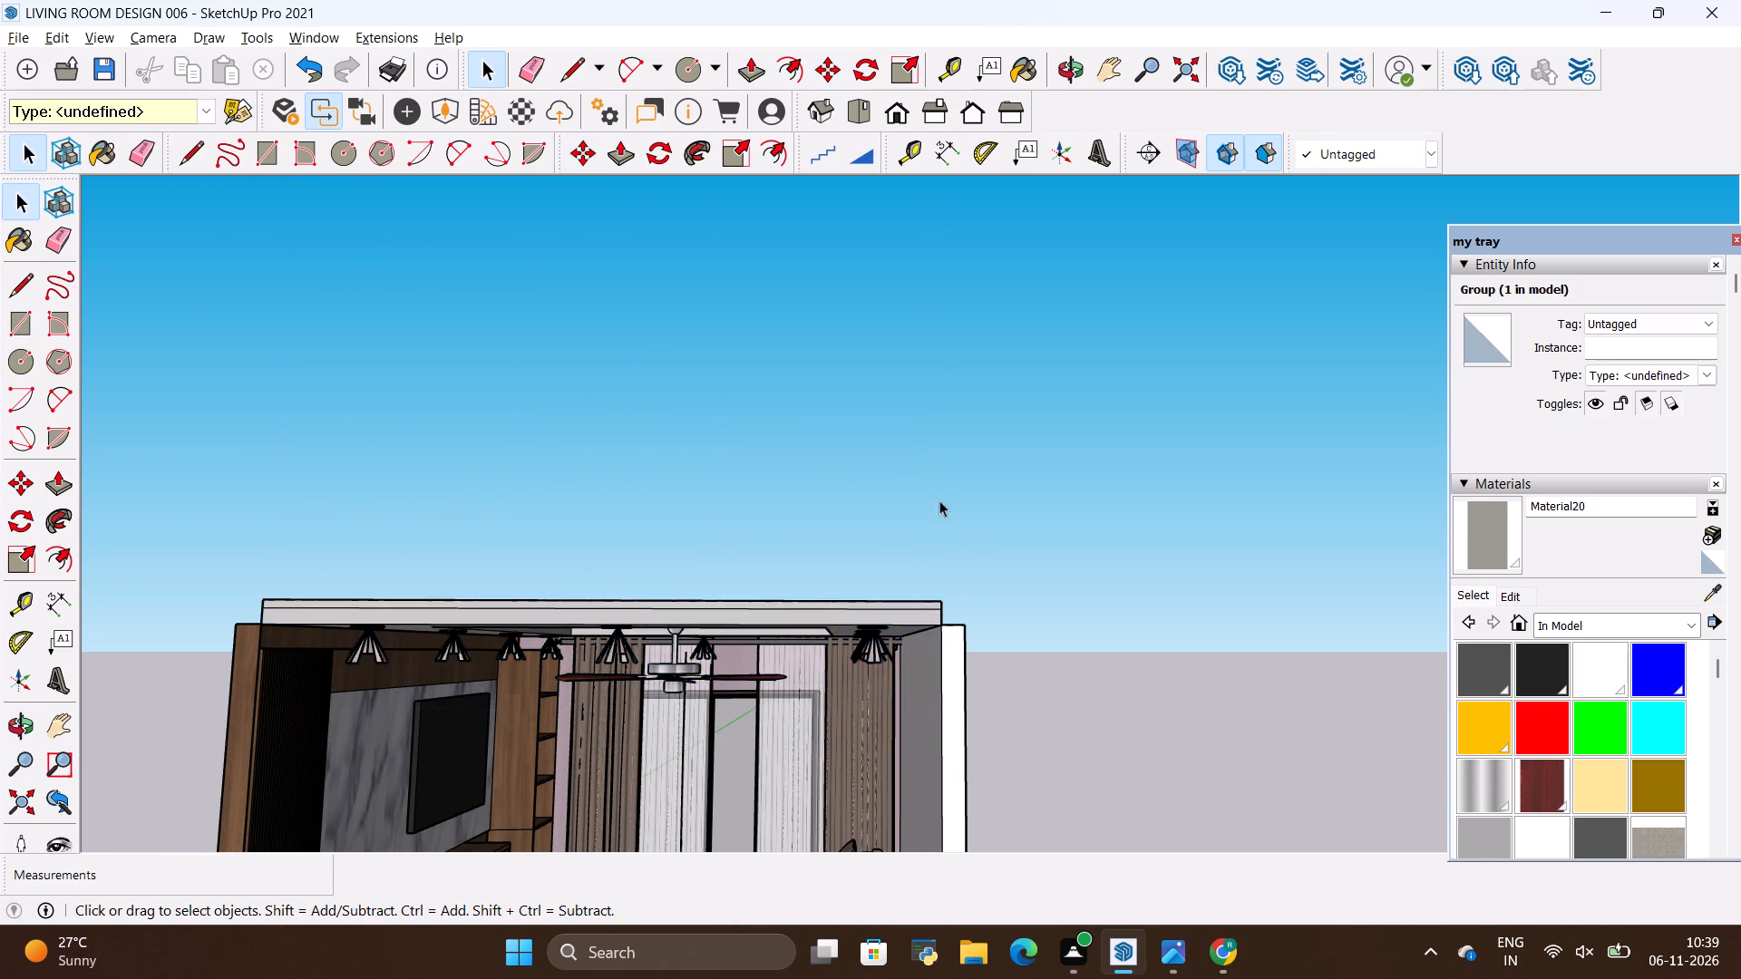
Examine the living room interior with the false ceiling, fan and spotlights in place, from inside and from the open front.
scroll(925, 451, "down", 8)
scroll(859, 614, "up", 9)
scroll(680, 501, "up", 2)
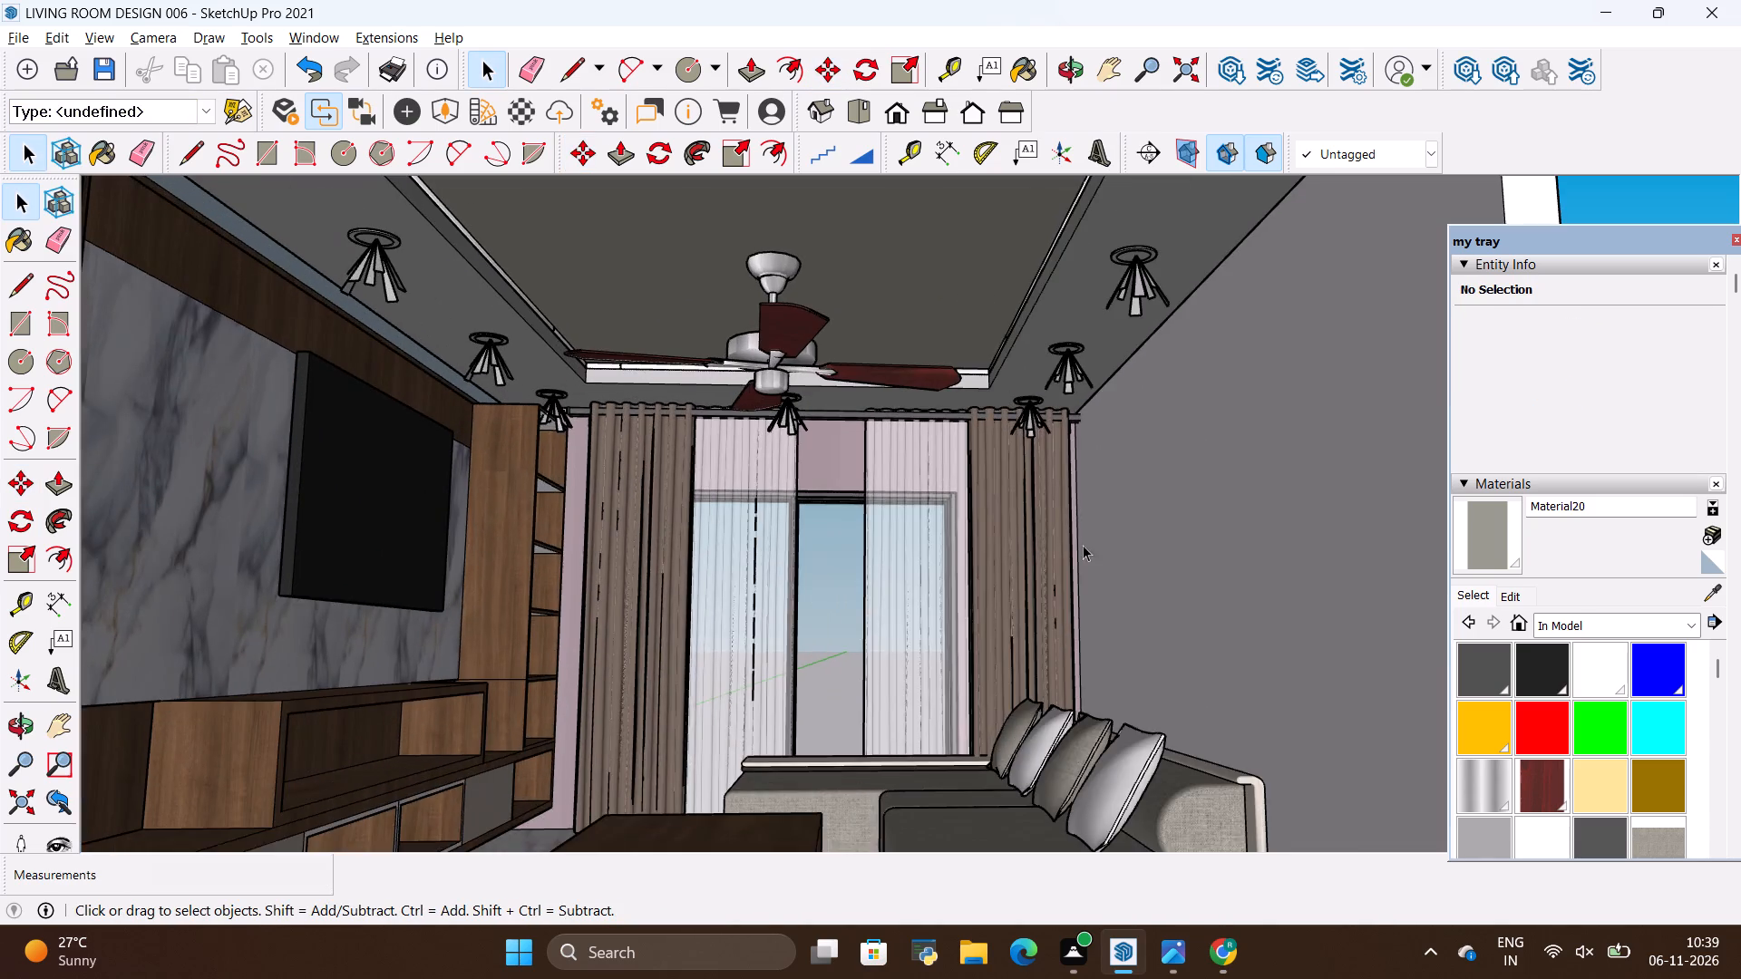
scroll(1093, 545, "down", 4)
scroll(1028, 557, "up", 4)
scroll(1016, 564, "down", 2)
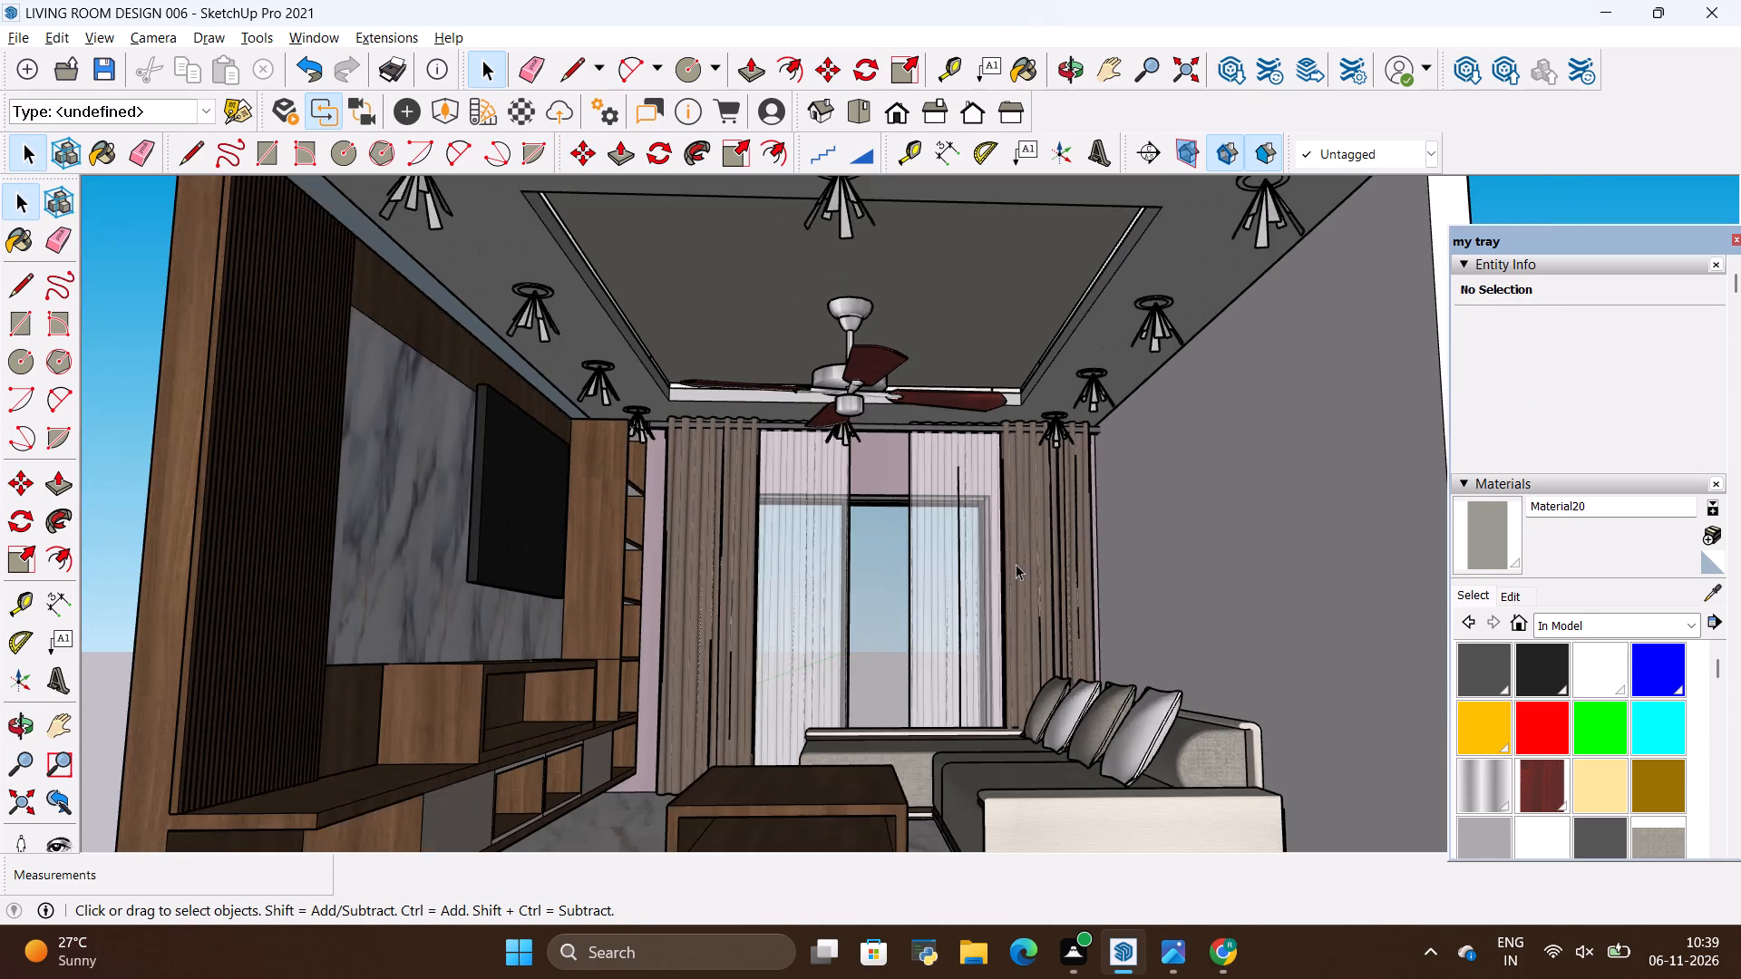
scroll(961, 570, "up", 1)
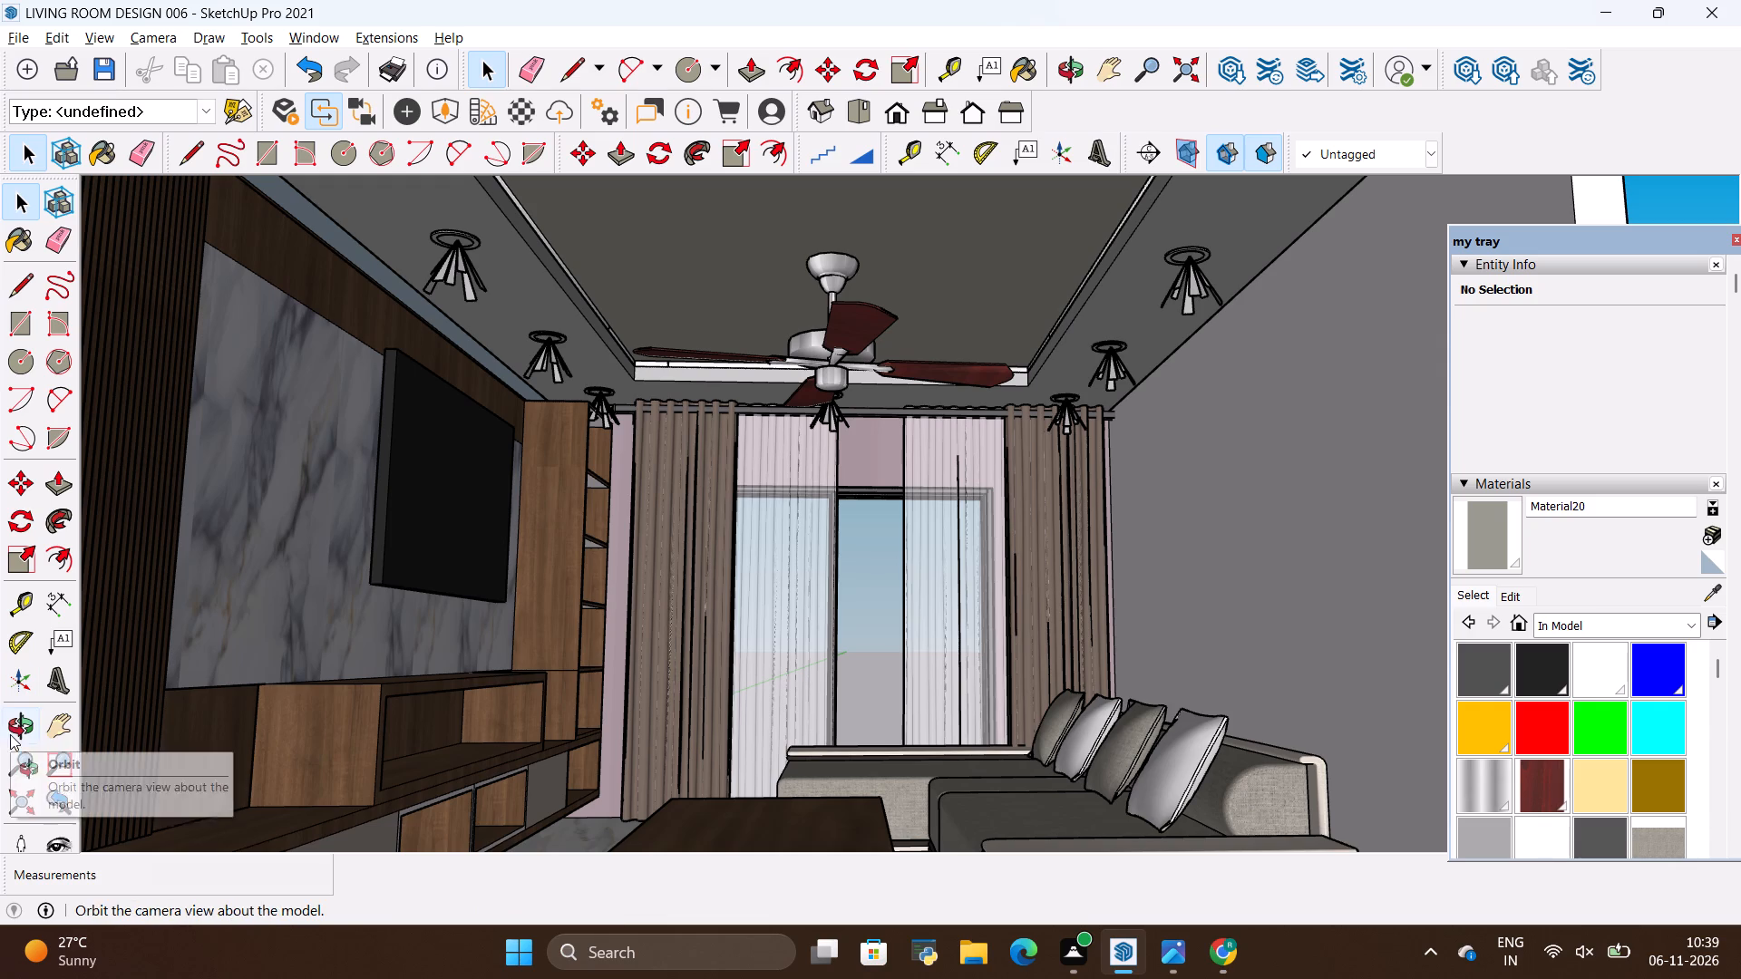
left_click(11, 734)
left_click_drag(428, 603, 432, 631)
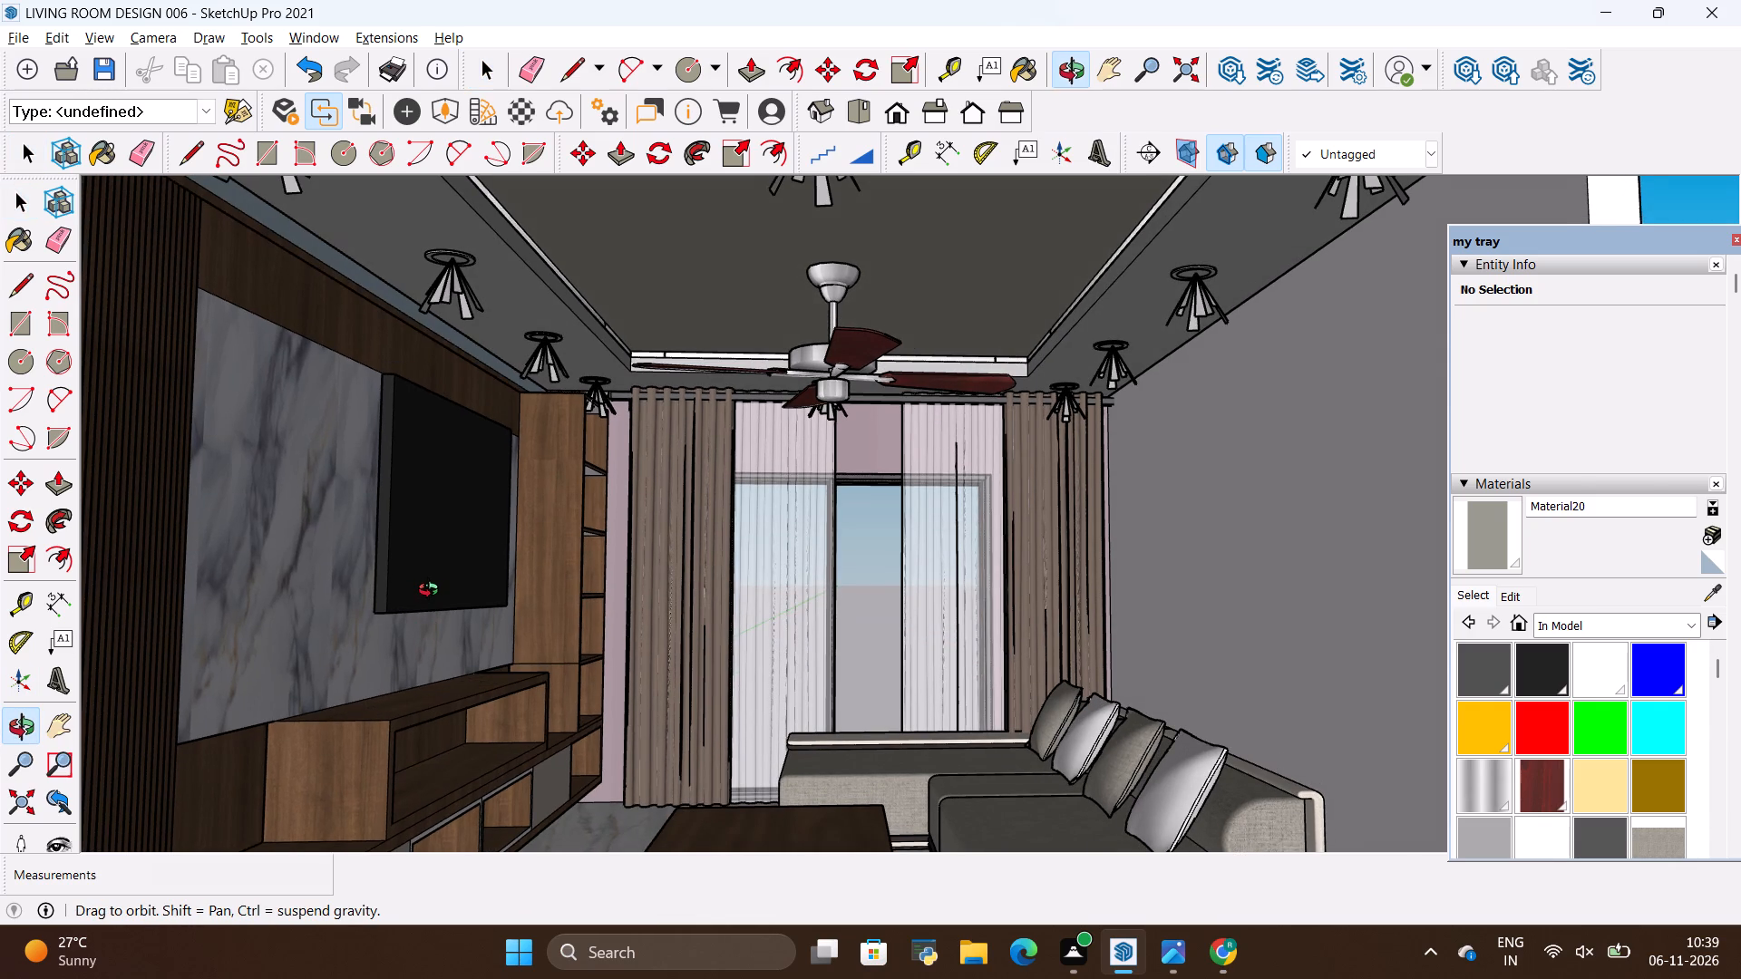
left_click_drag(439, 592, 443, 575, "shift")
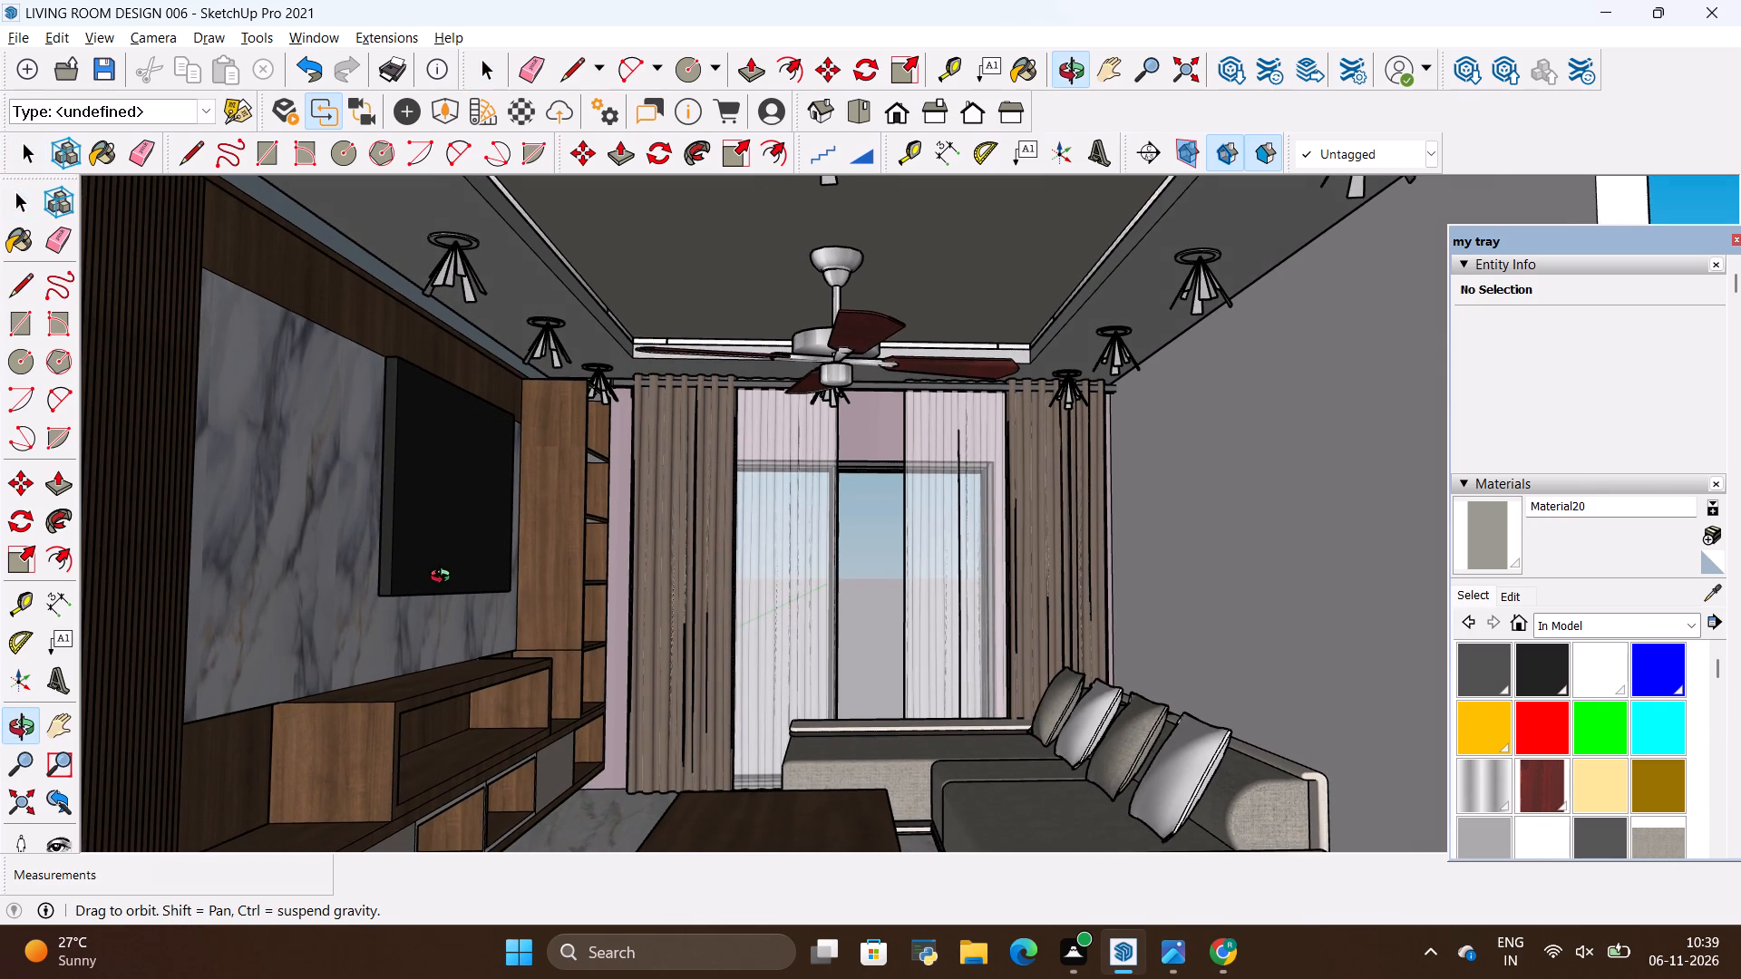
left_click_drag(435, 603, 451, 601)
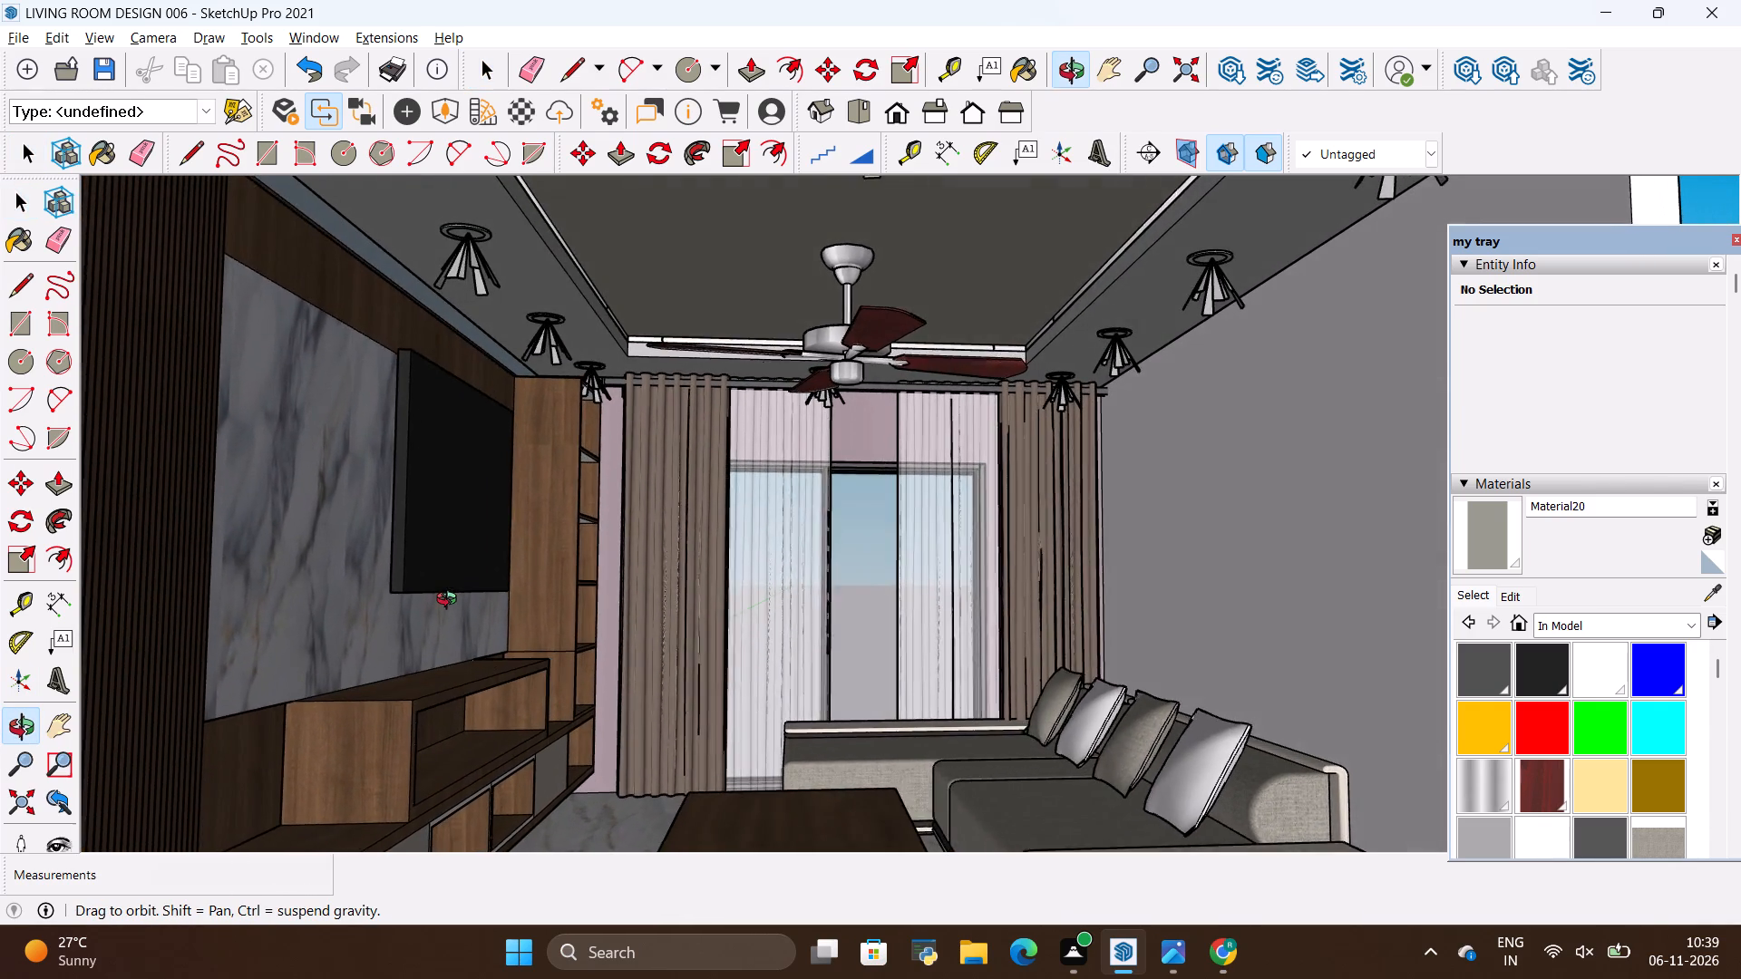
left_click_drag(451, 601, 462, 596)
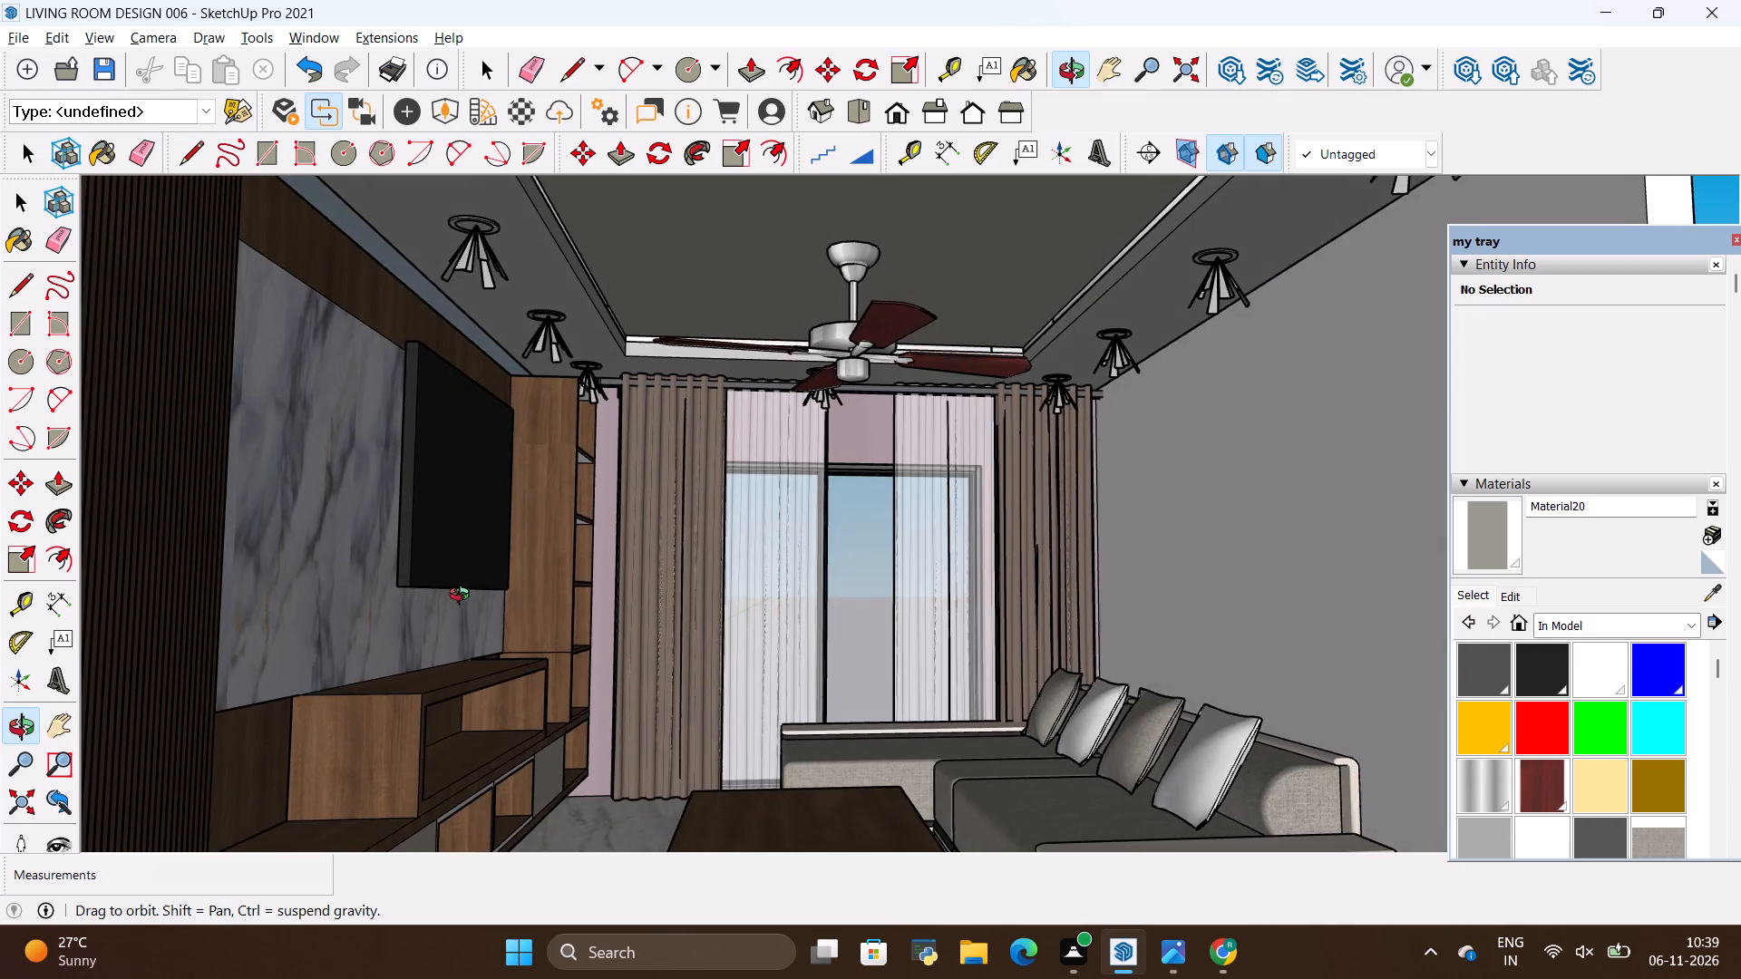
scroll(454, 590, "down", 4)
left_click_drag(451, 655, 487, 593)
scroll(497, 559, "down", 4)
scroll(427, 624, "up", 3)
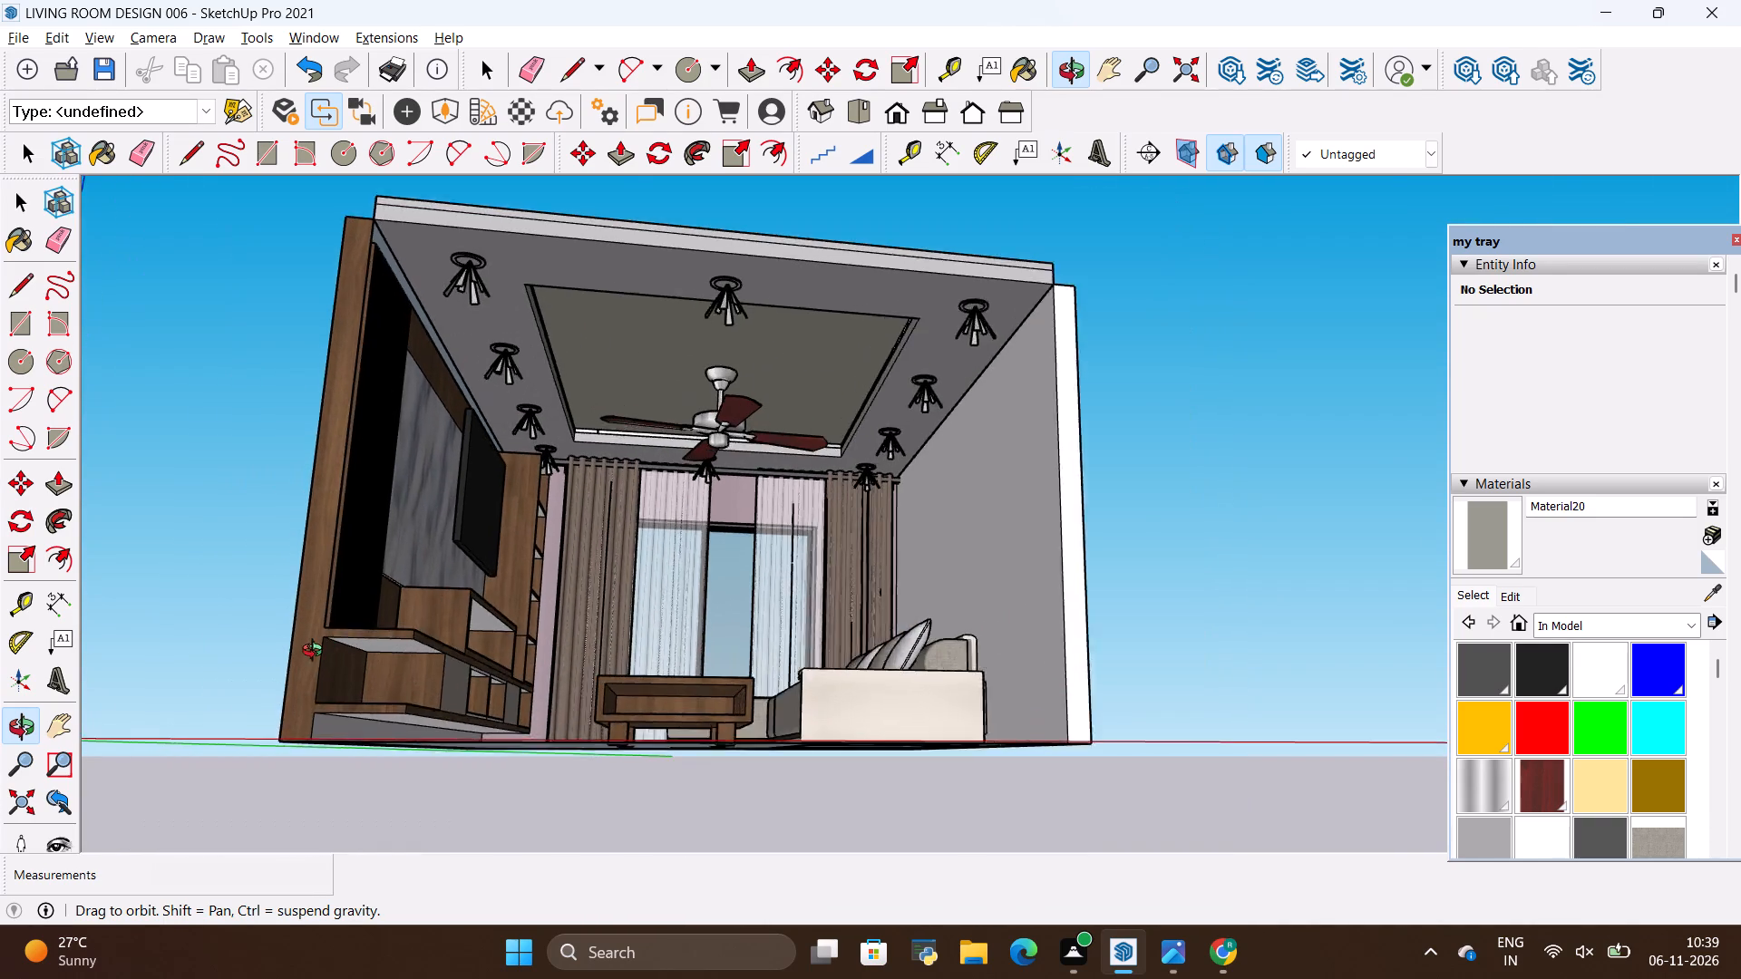
scroll(316, 653, "up", 9)
scroll(834, 532, "down", 3)
scroll(933, 543, "up", 3)
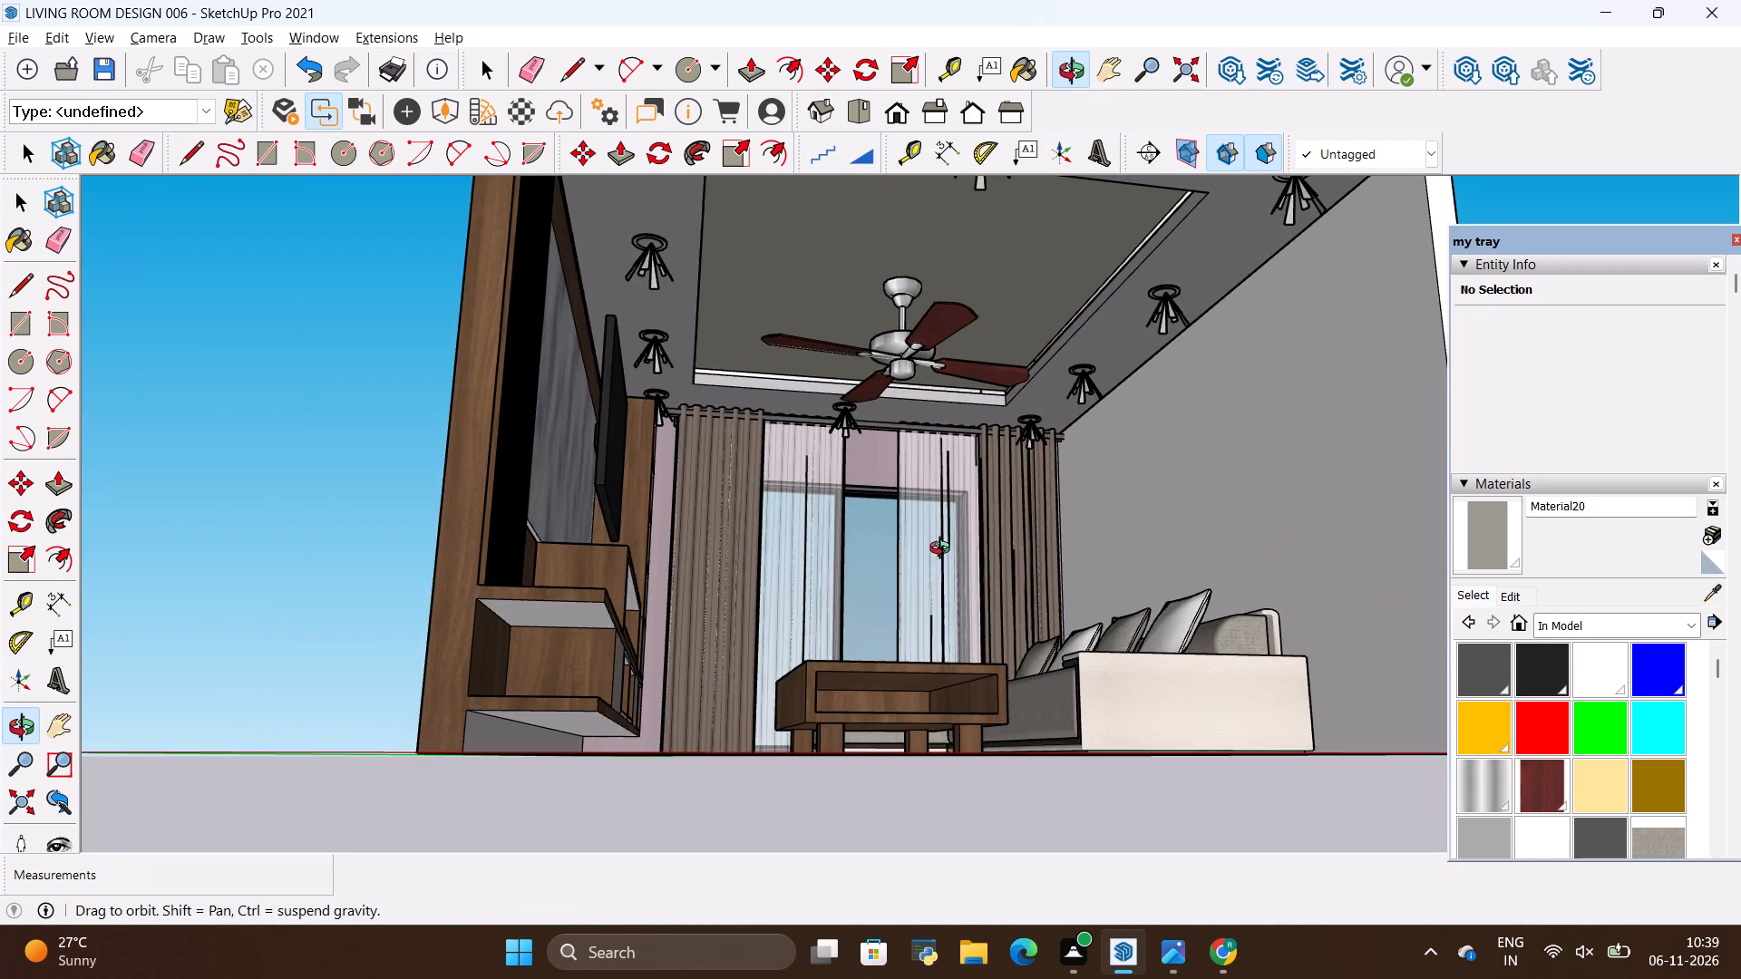
scroll(944, 550, "up", 1)
left_click_drag(961, 528, 858, 641)
scroll(982, 454, "down", 3)
left_click_drag(850, 597, 892, 546)
left_click_drag(887, 546, 857, 540)
scroll(871, 538, "up", 3)
left_click_drag(871, 557, 863, 567)
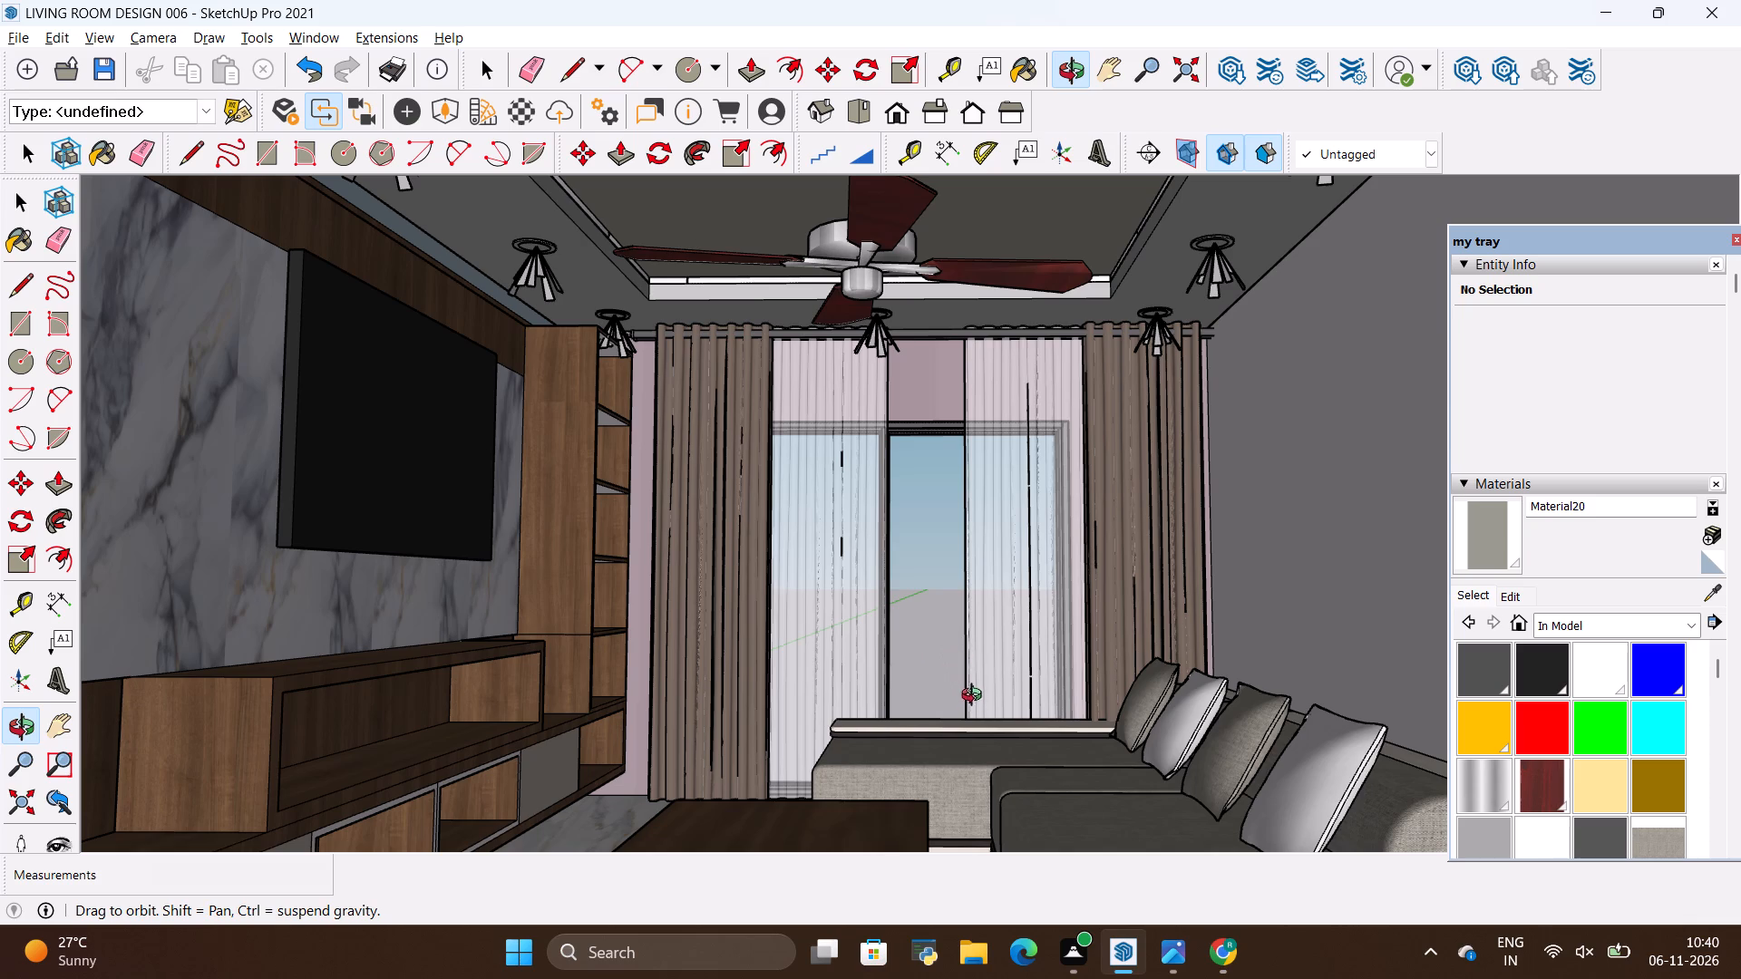
left_click(919, 530)
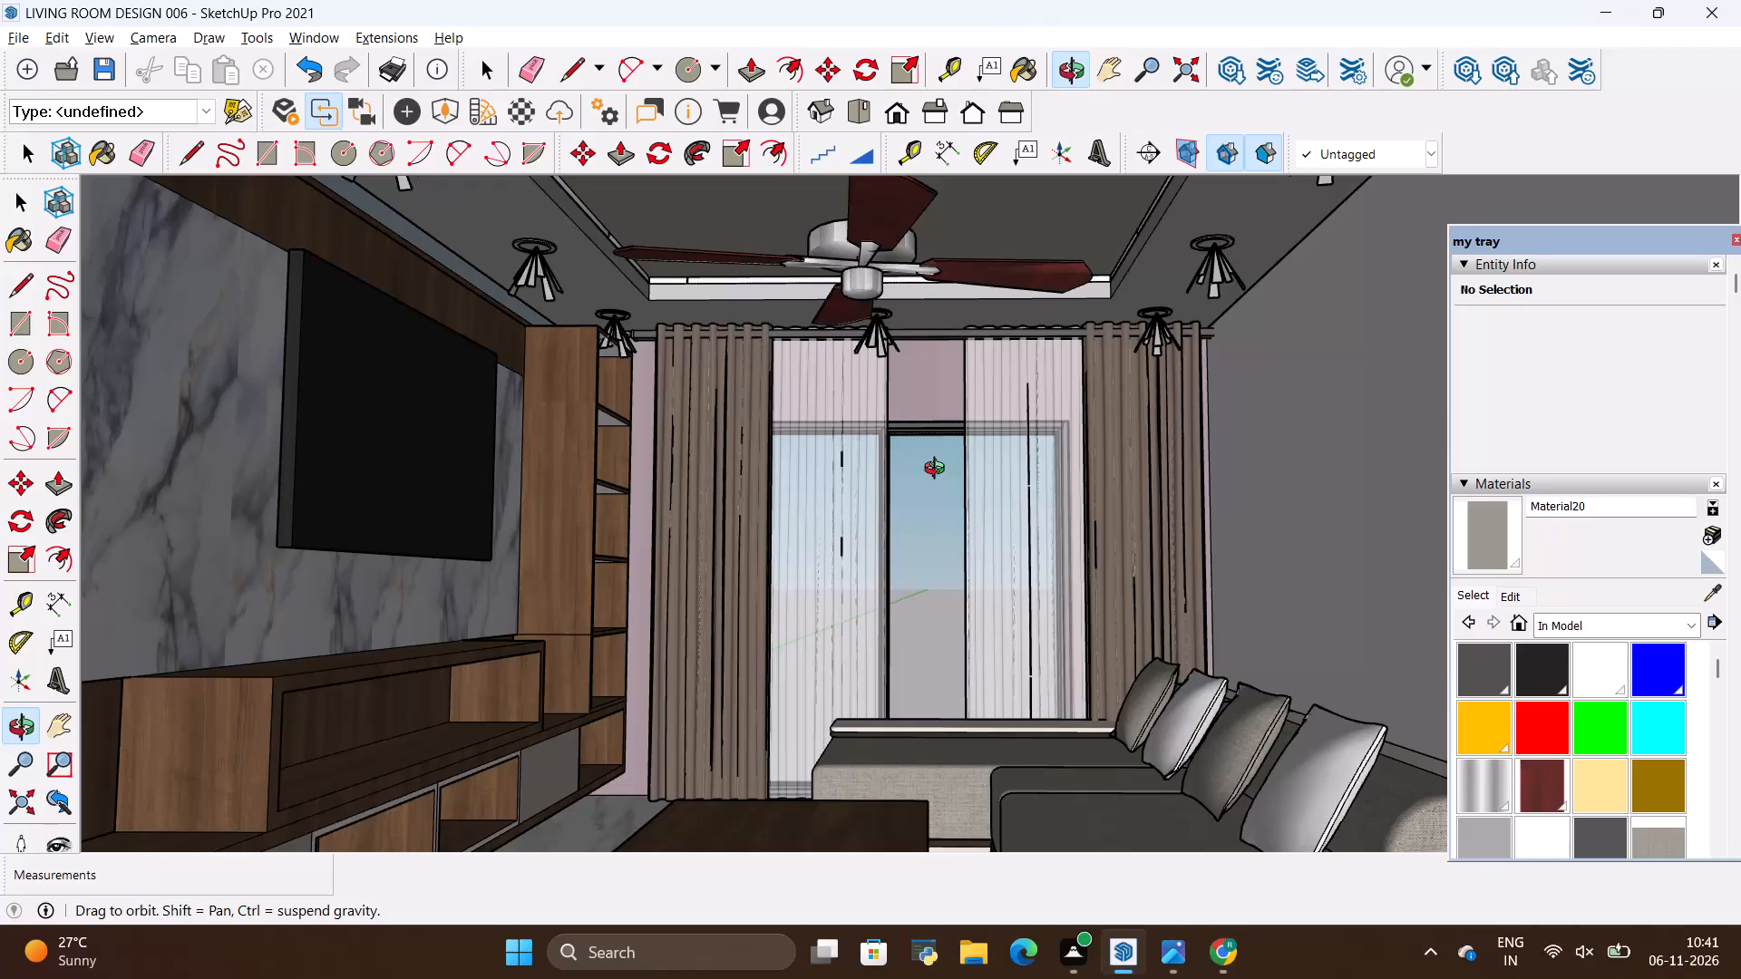
Examine the furnished living room from inside, from the open front and from above the false ceiling.
scroll(944, 431, "down", 1)
scroll(1083, 455, "down", 5)
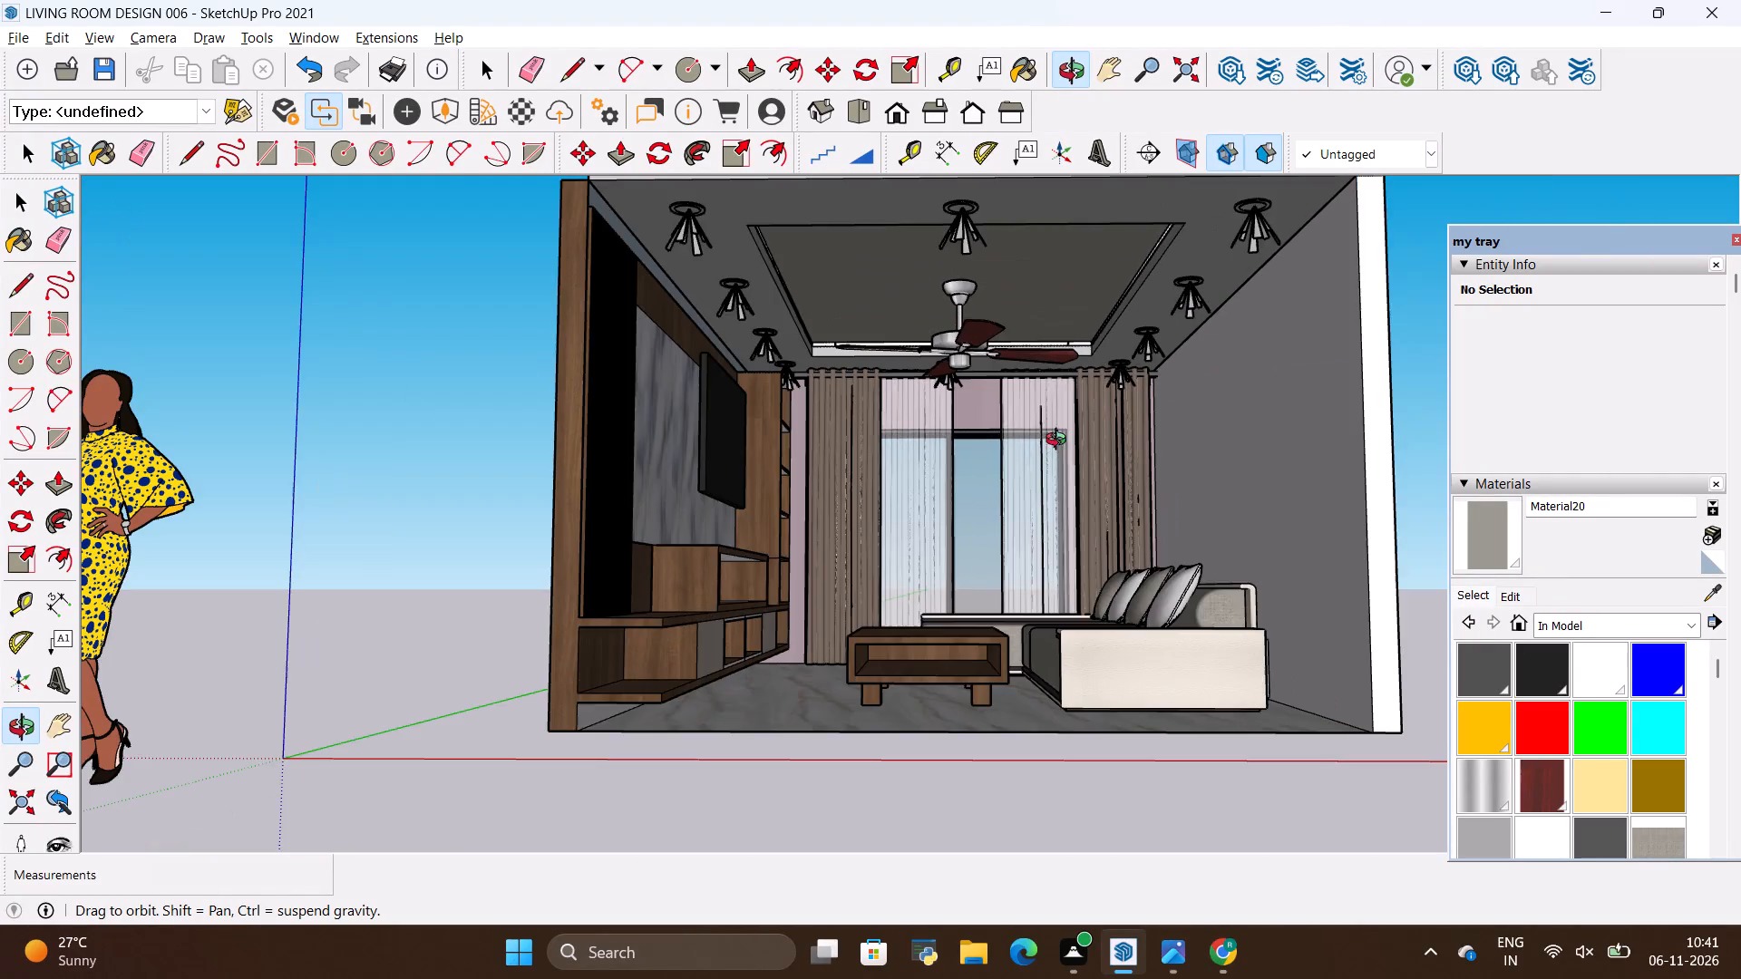
left_click_drag(948, 473, 978, 515)
scroll(955, 470, "up", 5)
left_click_drag(1009, 461, 960, 397)
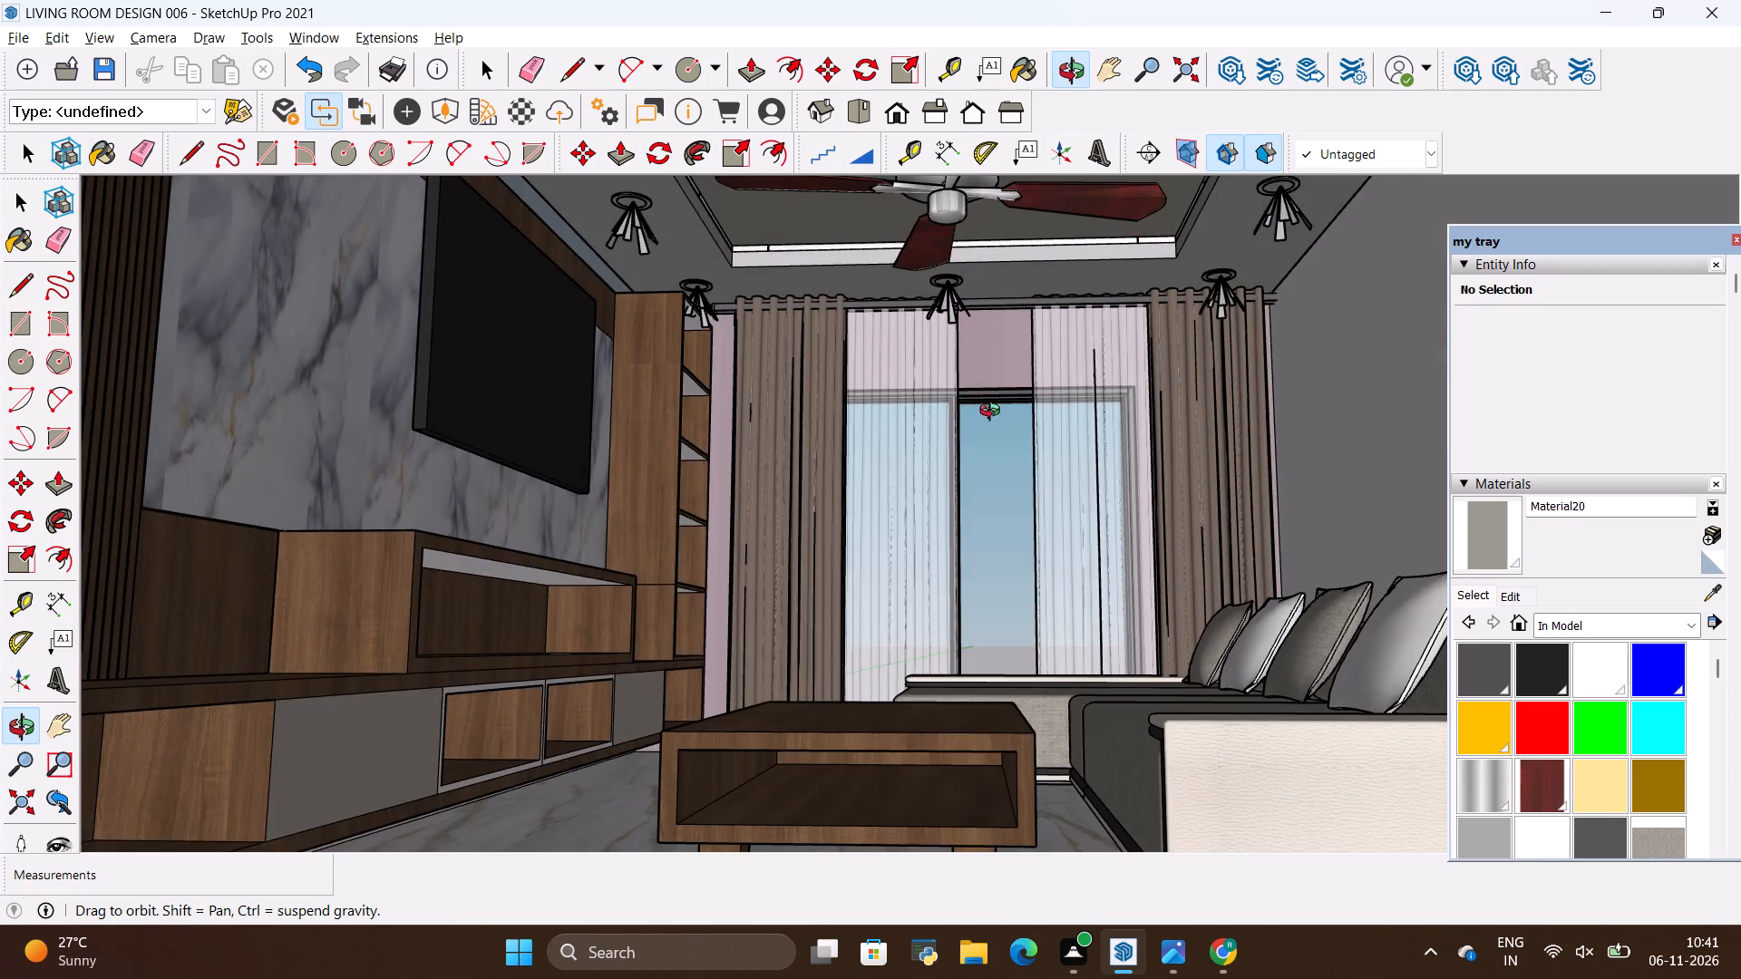
scroll(994, 415, "down", 3)
scroll(974, 307, "up", 4)
left_click_drag(1015, 470, 1001, 546)
scroll(988, 436, "down", 4)
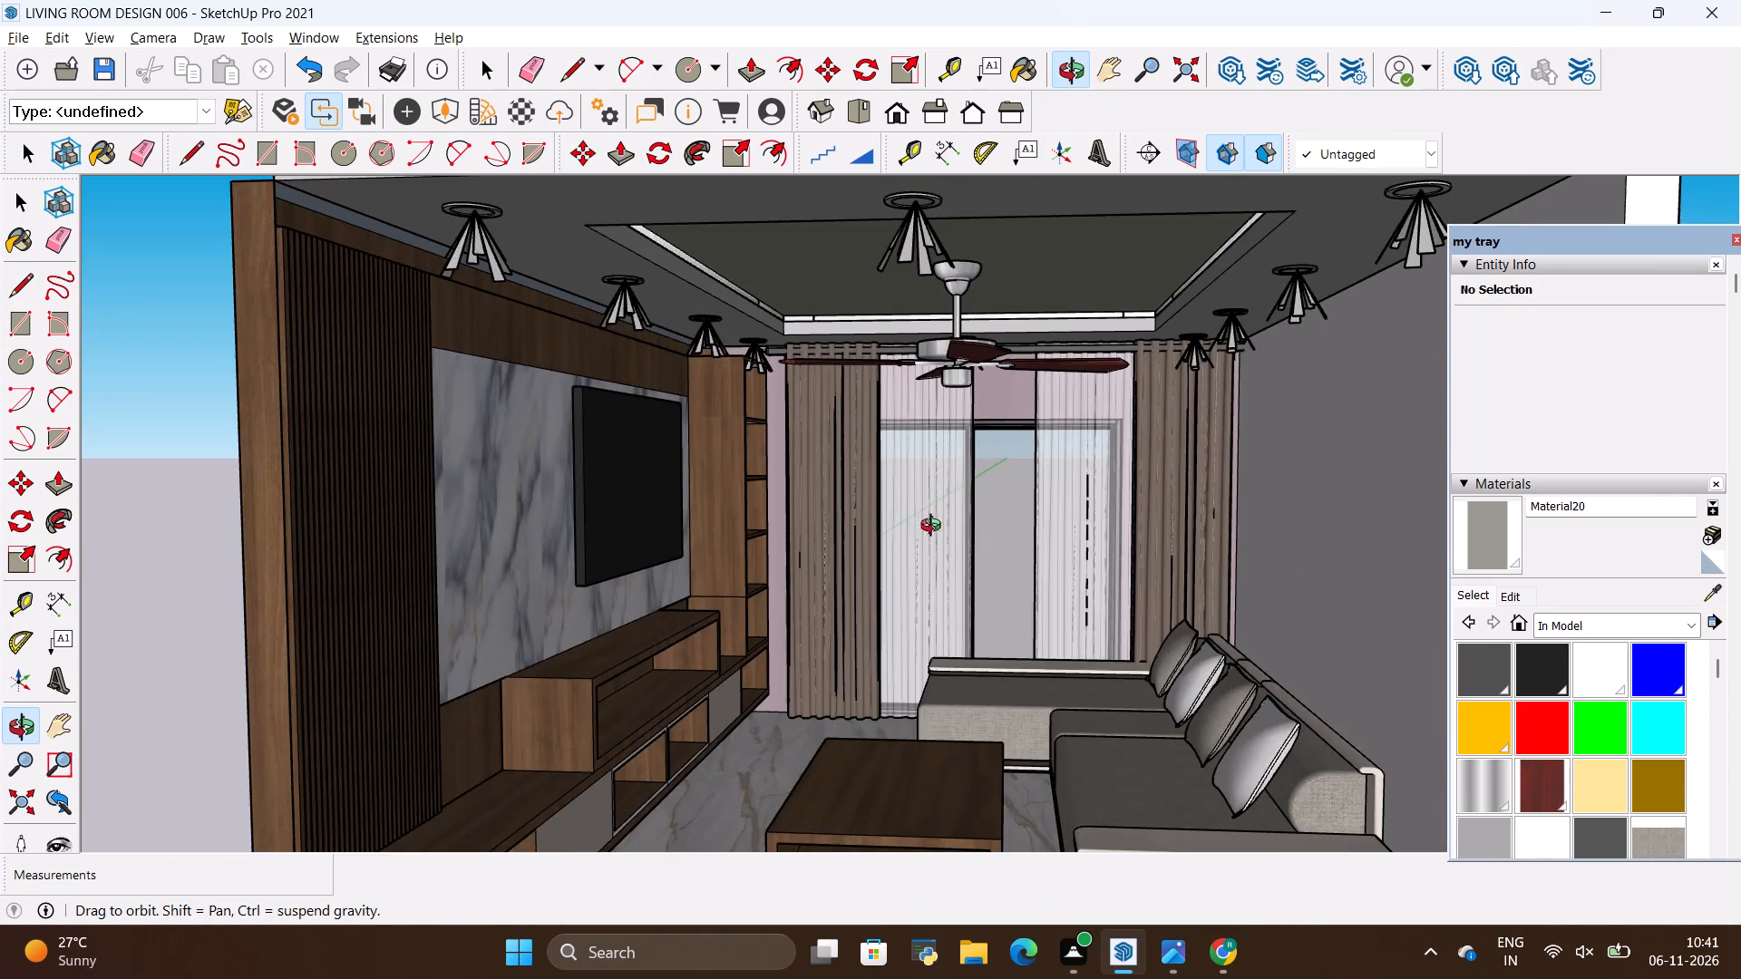
left_click_drag(925, 577, 939, 549)
scroll(1031, 552, "up", 2)
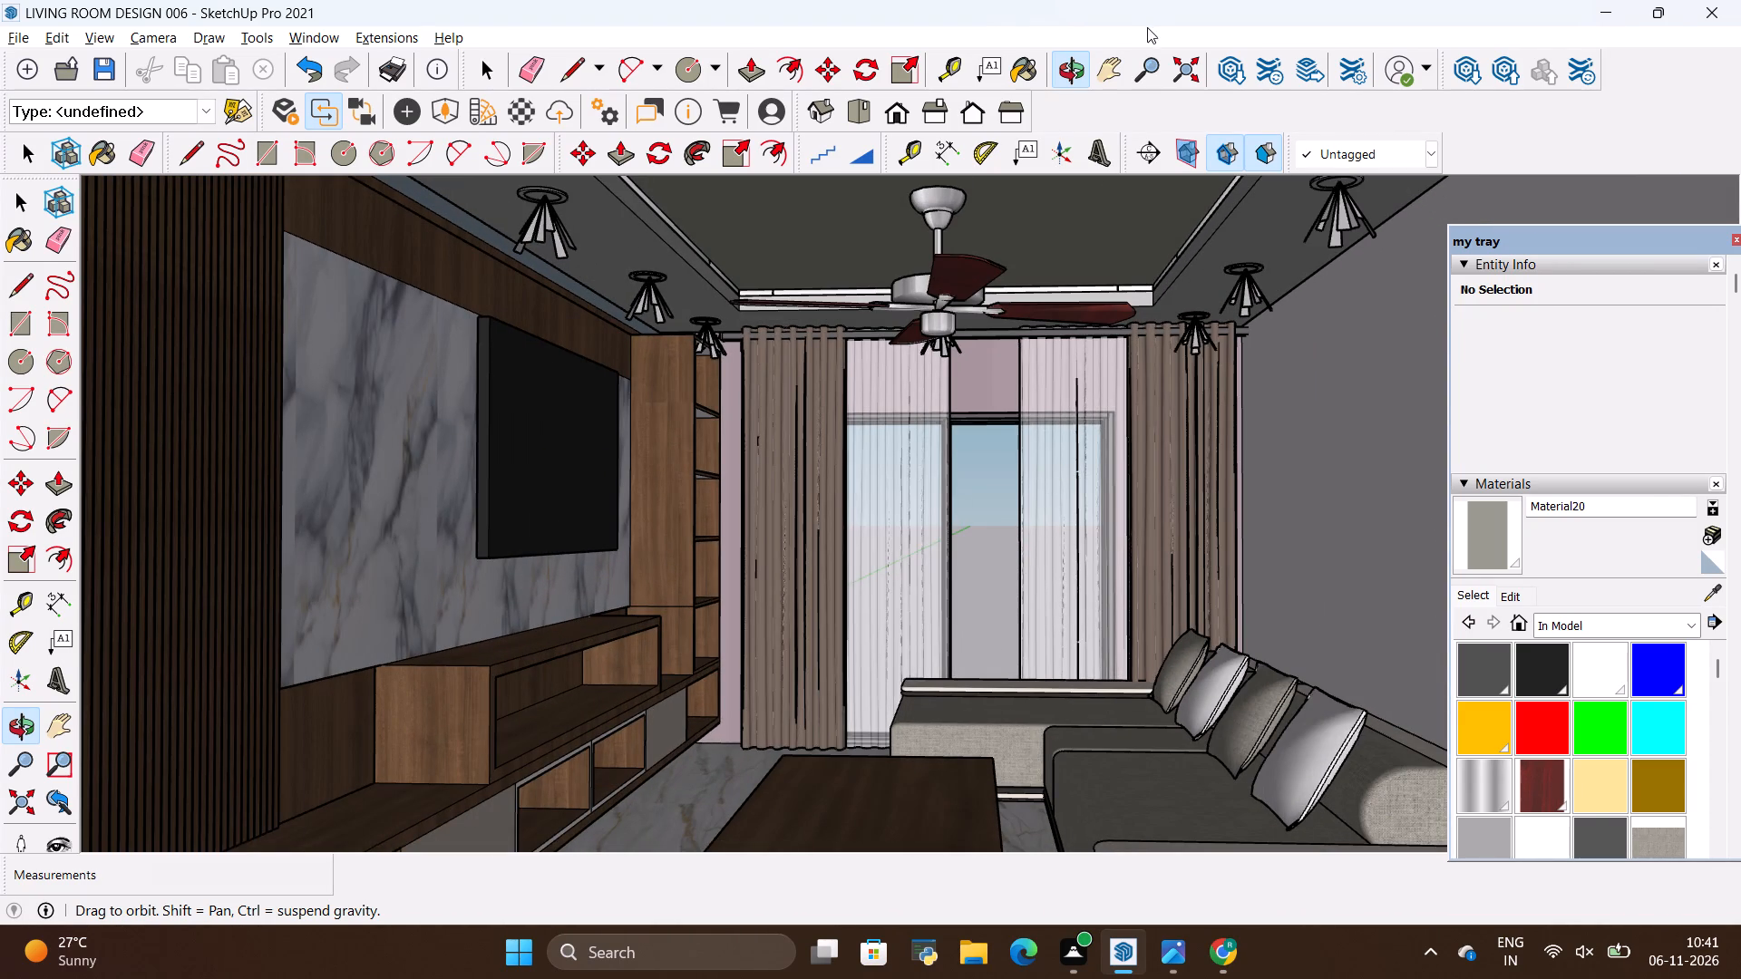
scroll(1052, 293, "down", 3)
left_click_drag(1075, 200, 1080, 286)
scroll(1082, 286, "down", 5)
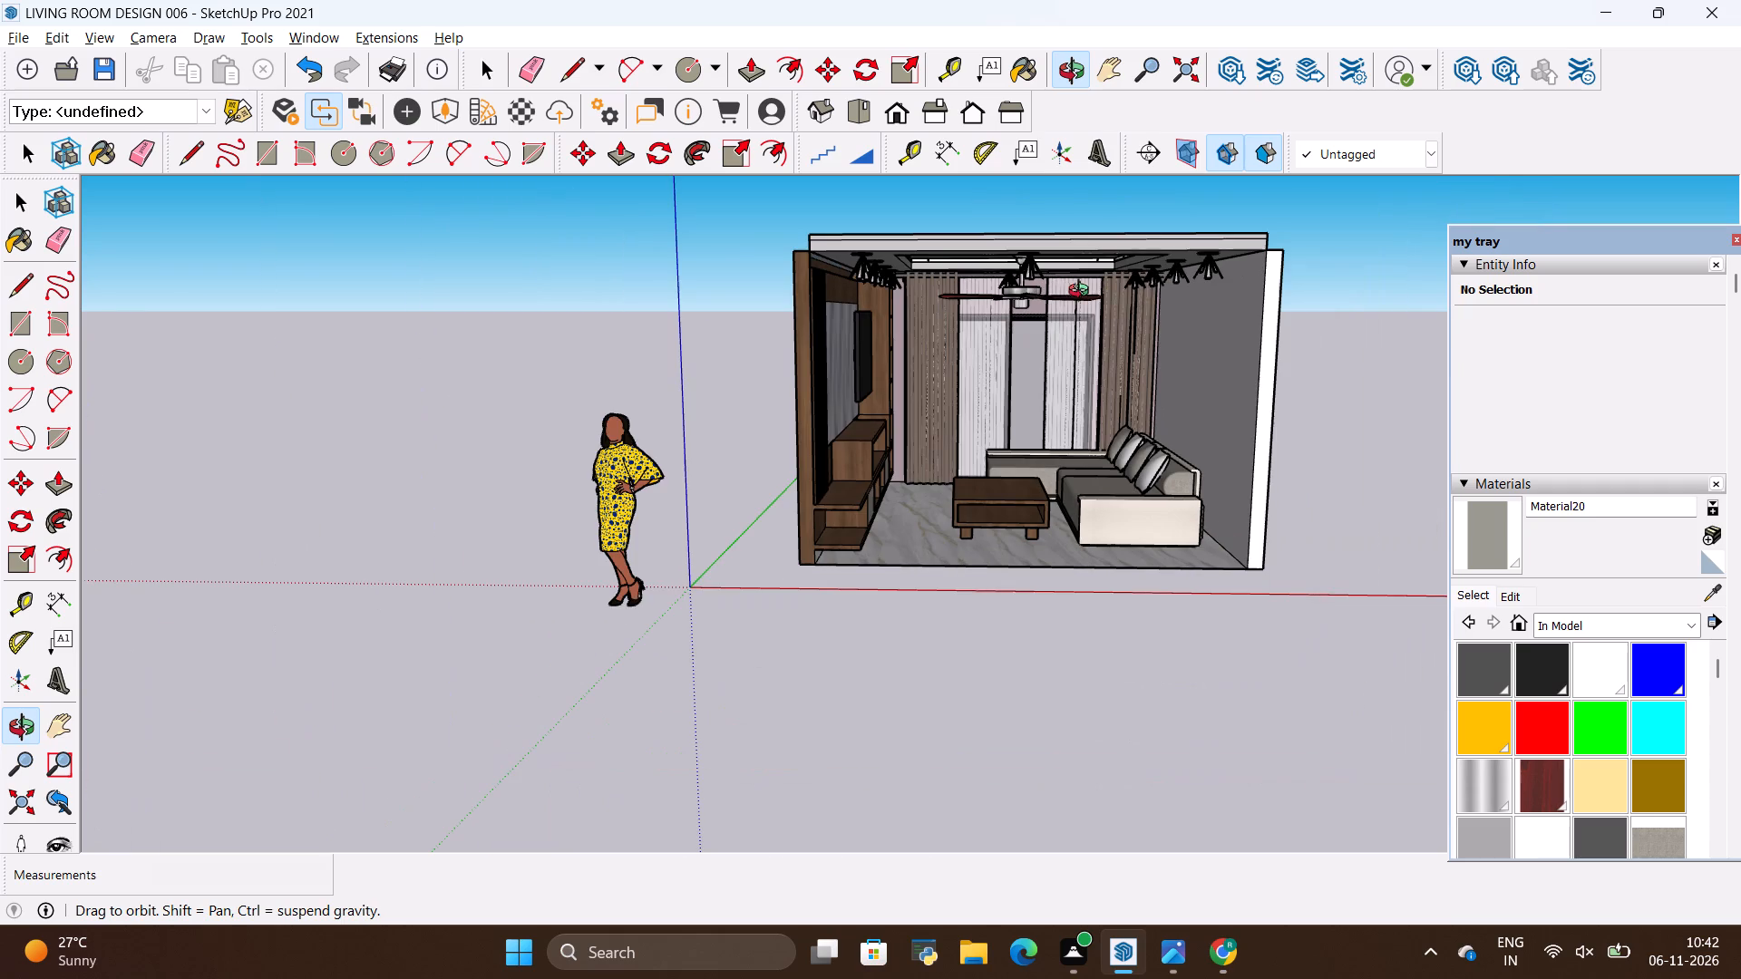
scroll(1083, 293, "down", 1)
scroll(1055, 442, "down", 4)
scroll(1091, 263, "up", 9)
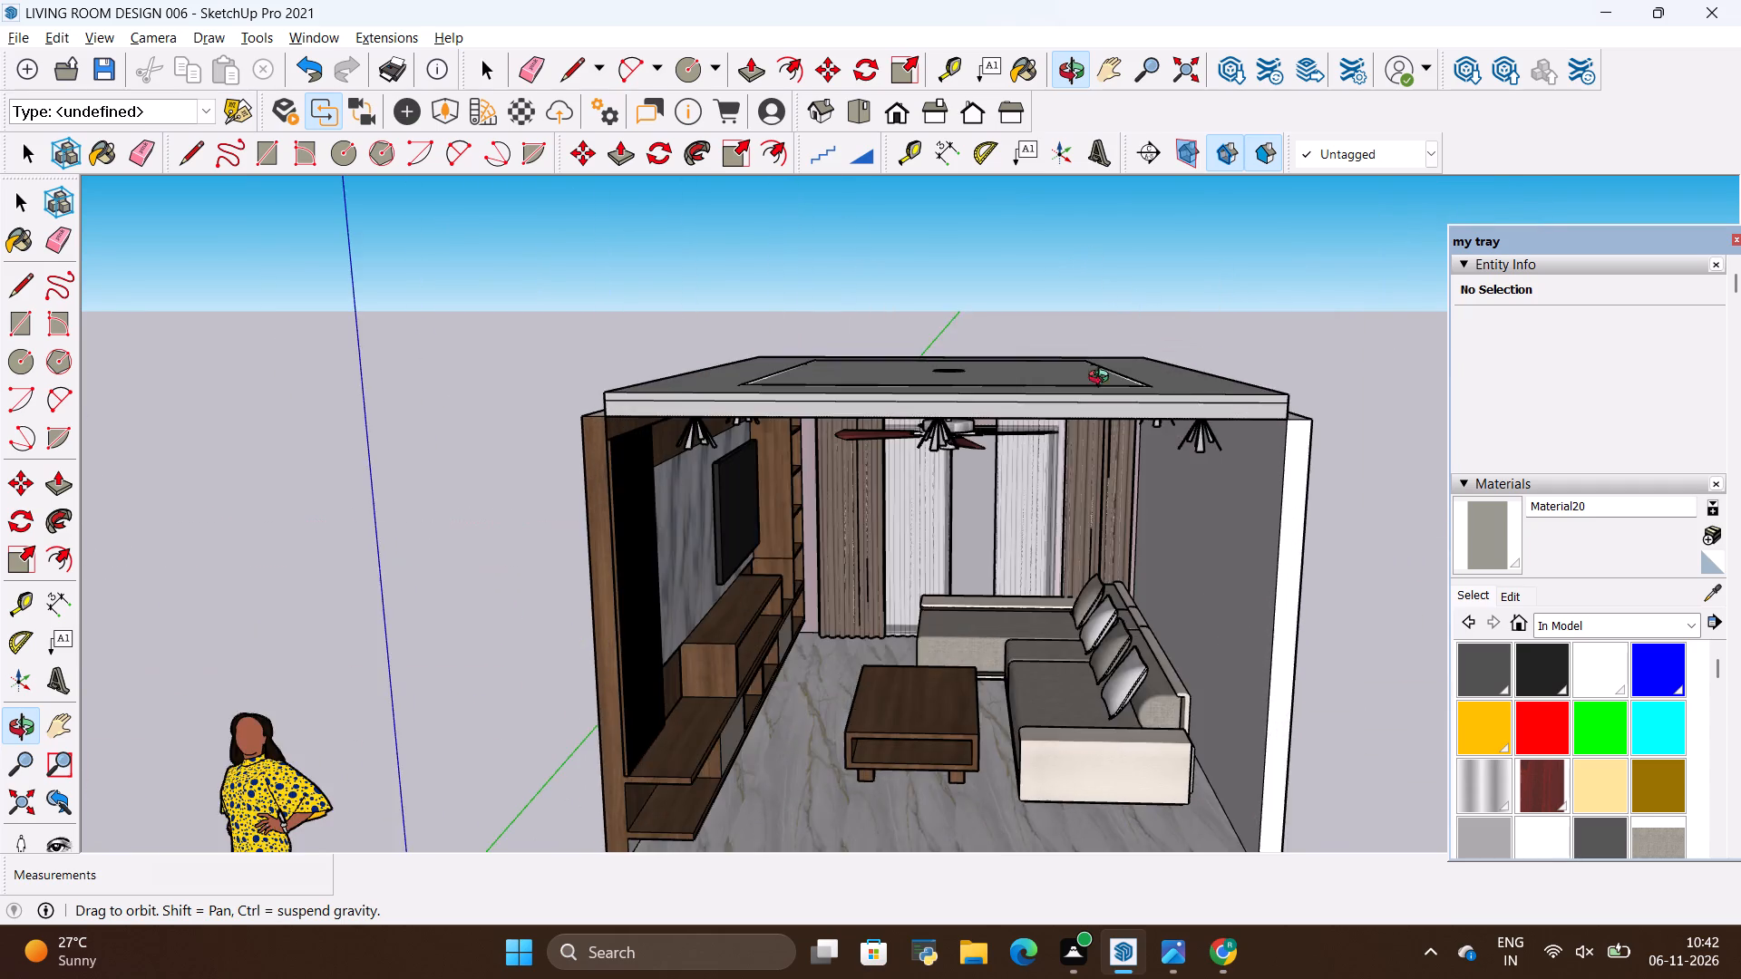
Open the false ceiling group for editing and select the recessed central face above the ceiling fan.
left_click_drag(1002, 557, 989, 381)
scroll(1021, 477, "down", 3)
left_click_drag(974, 363, 976, 297)
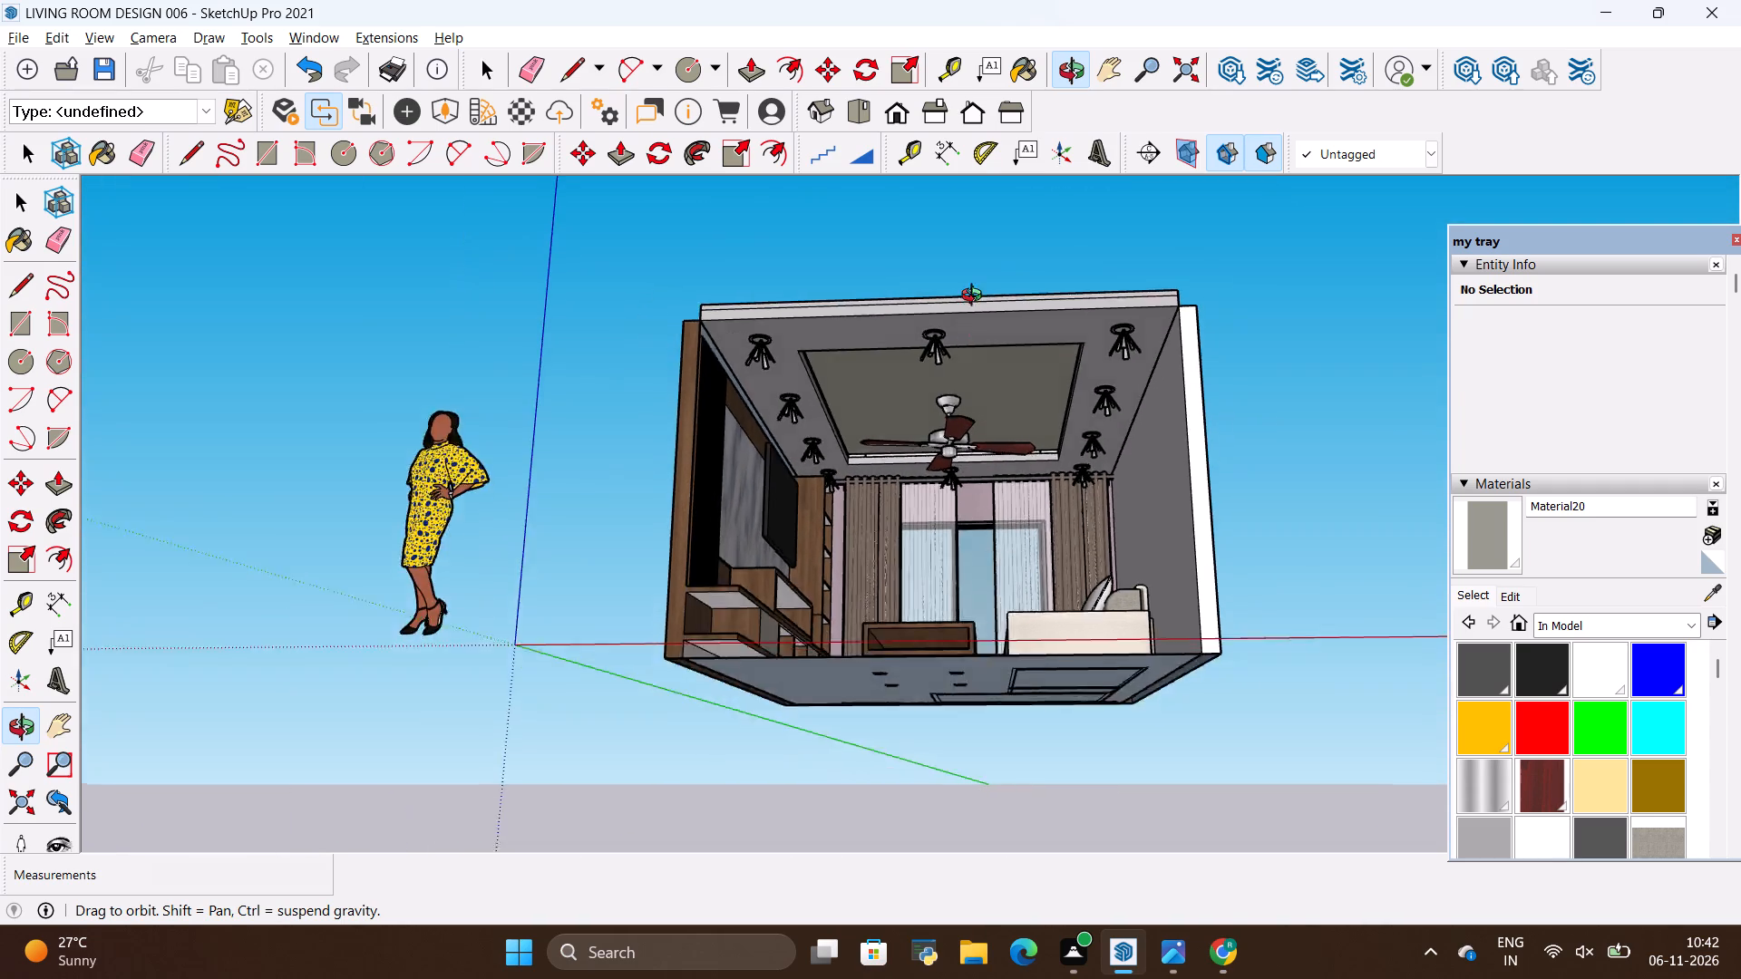
left_click_drag(976, 297, 976, 287)
scroll(931, 343, "up", 4)
scroll(863, 395, "up", 3)
key("space")
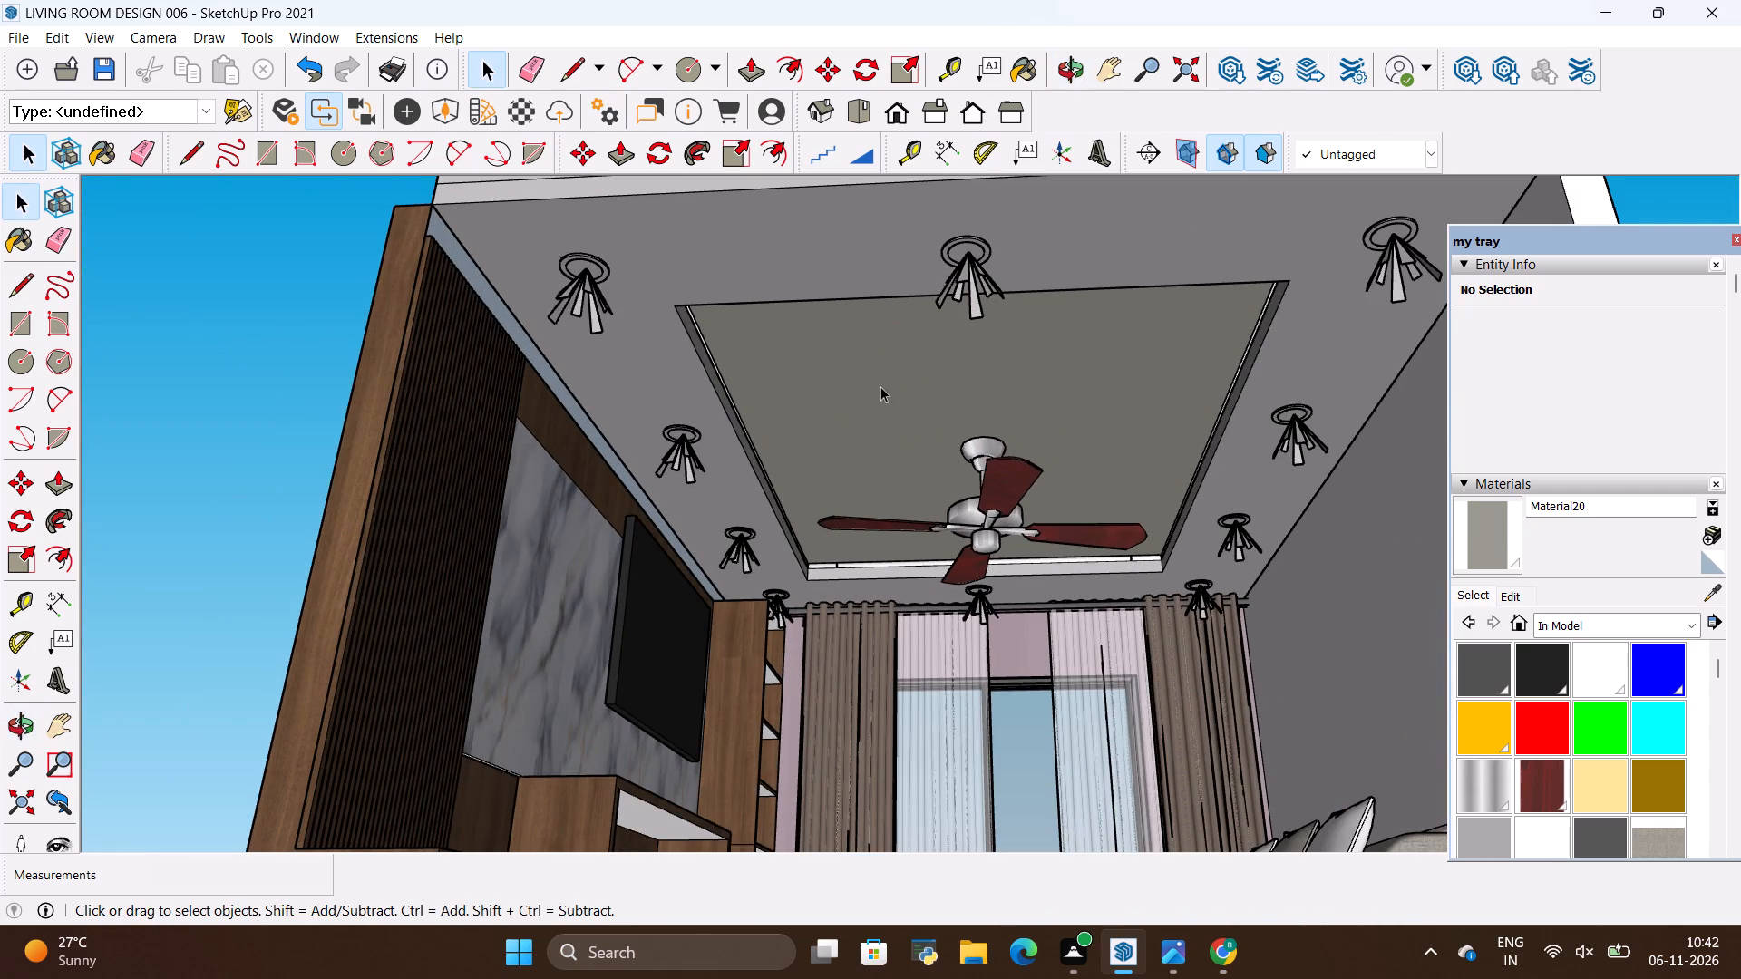
triple_click(881, 386)
double_click(881, 386)
left_click(881, 386)
left_click(1094, 462)
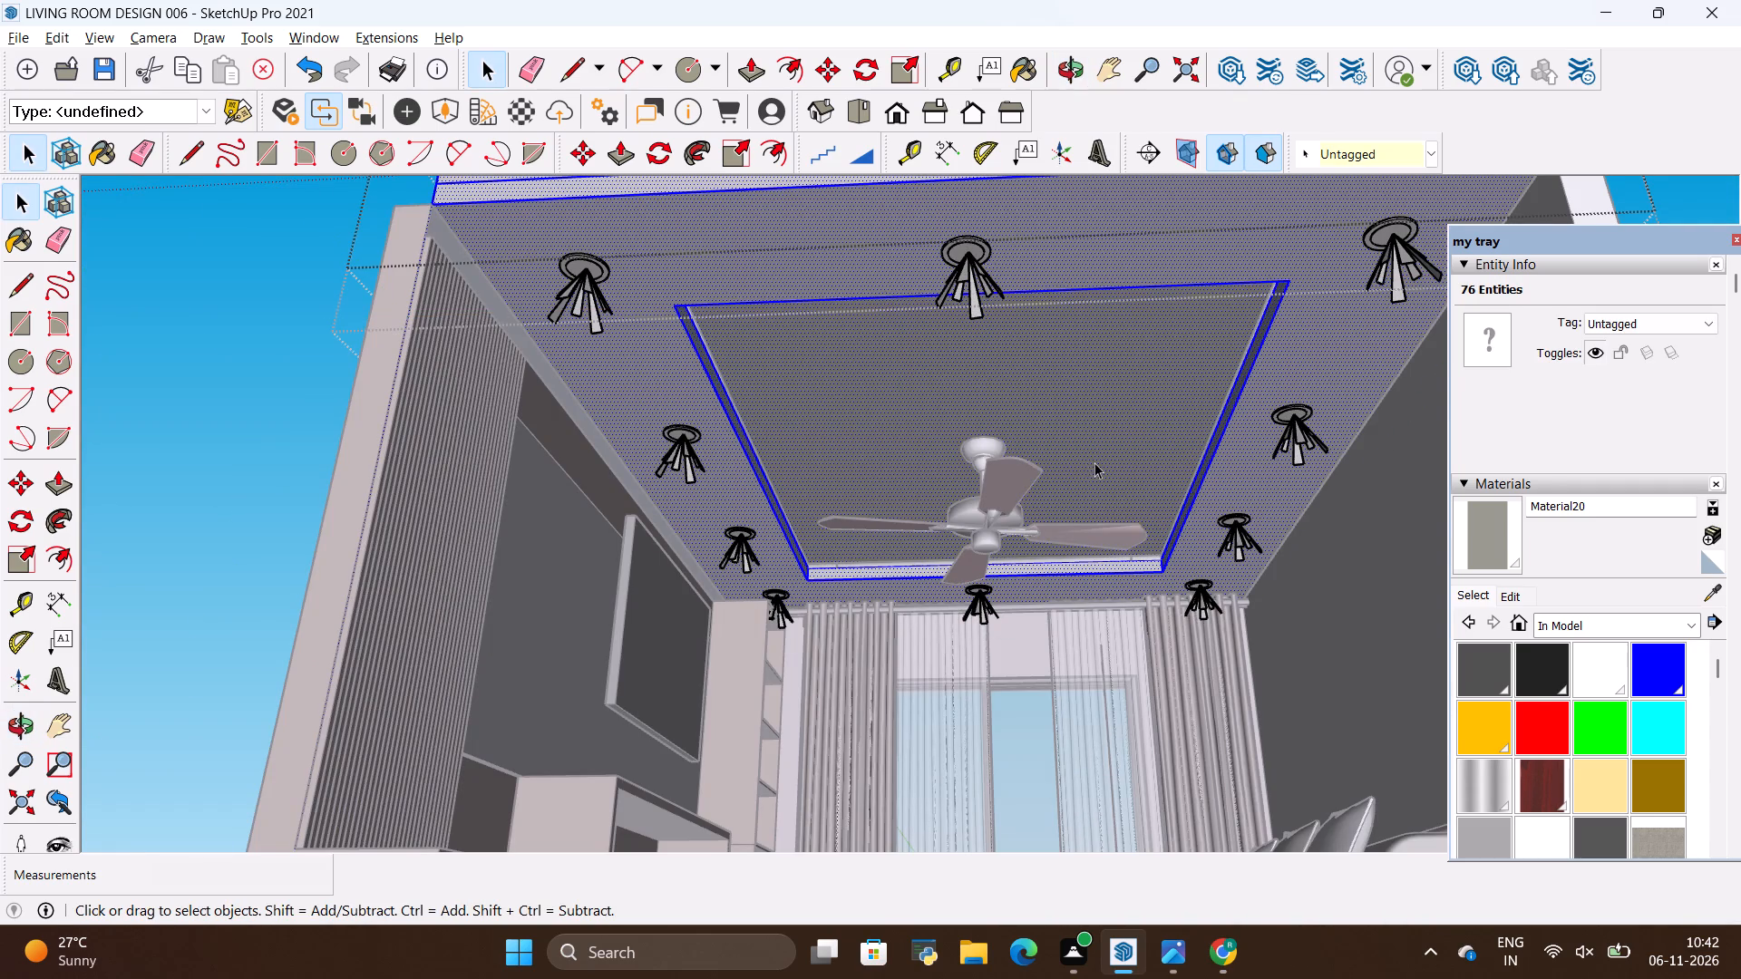
left_click(1084, 393)
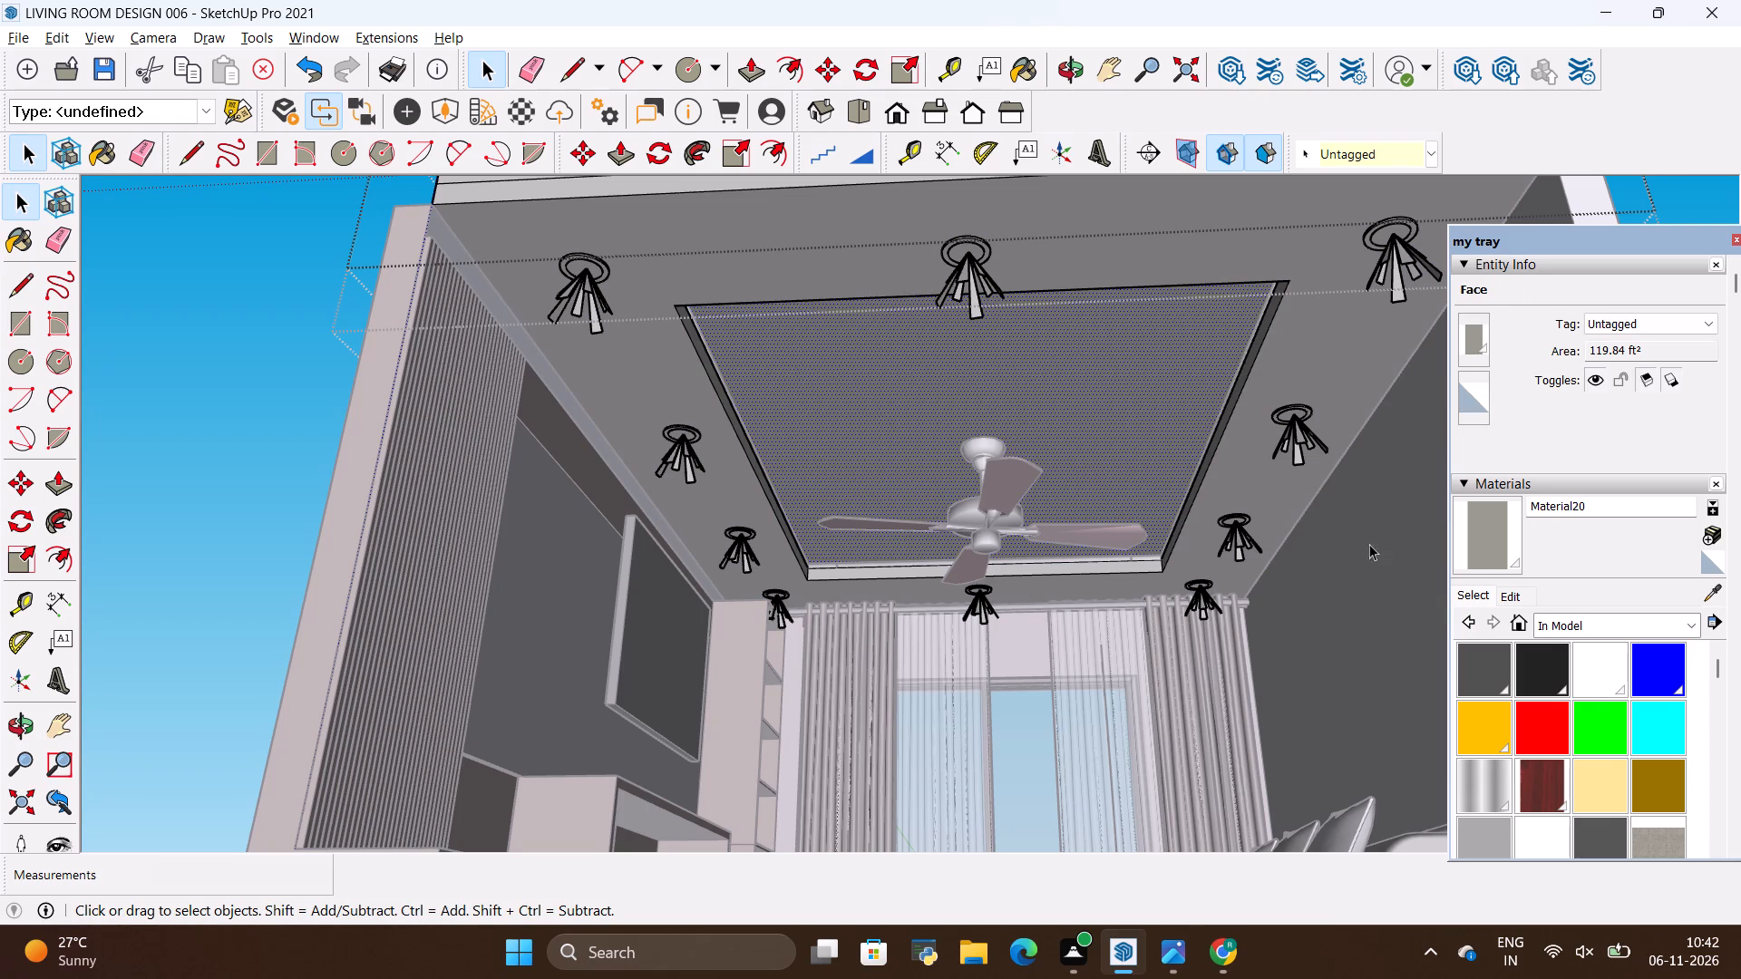
Create a new material from the mauve texture image d3a027b21d151266fec5a3766bd5cdc4 in the all materials folder.
scroll(1539, 855, "up", 4)
scroll(1553, 819, "down", 2)
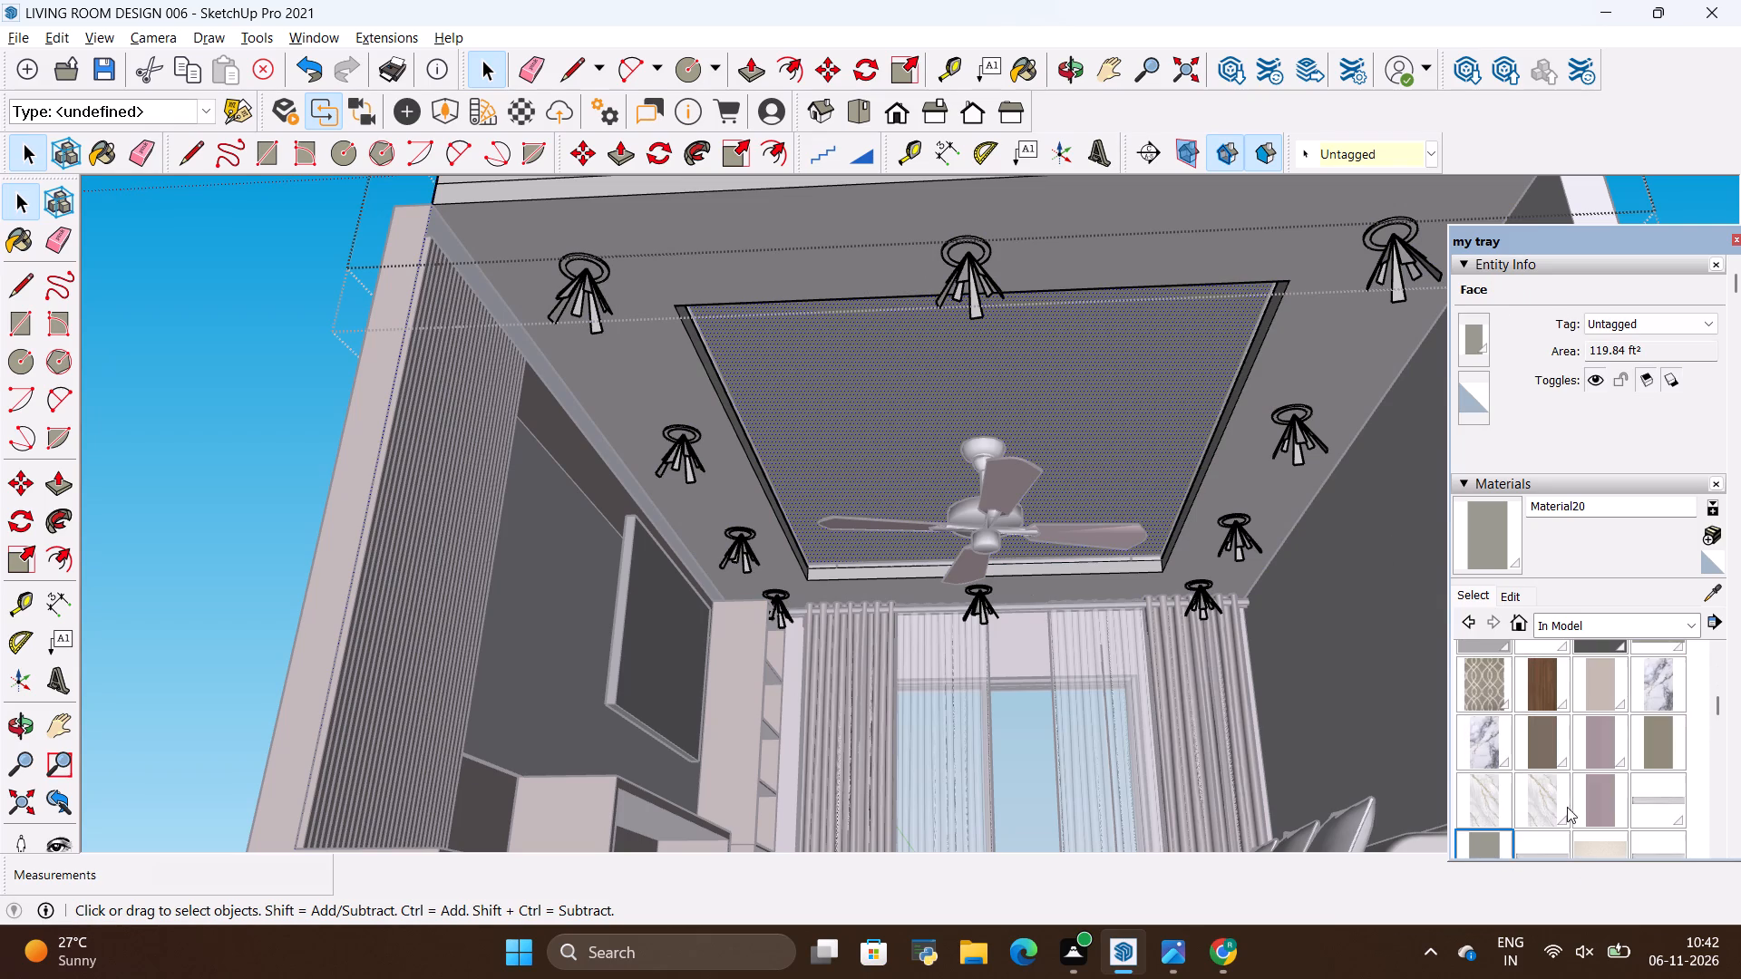
left_click(1709, 534)
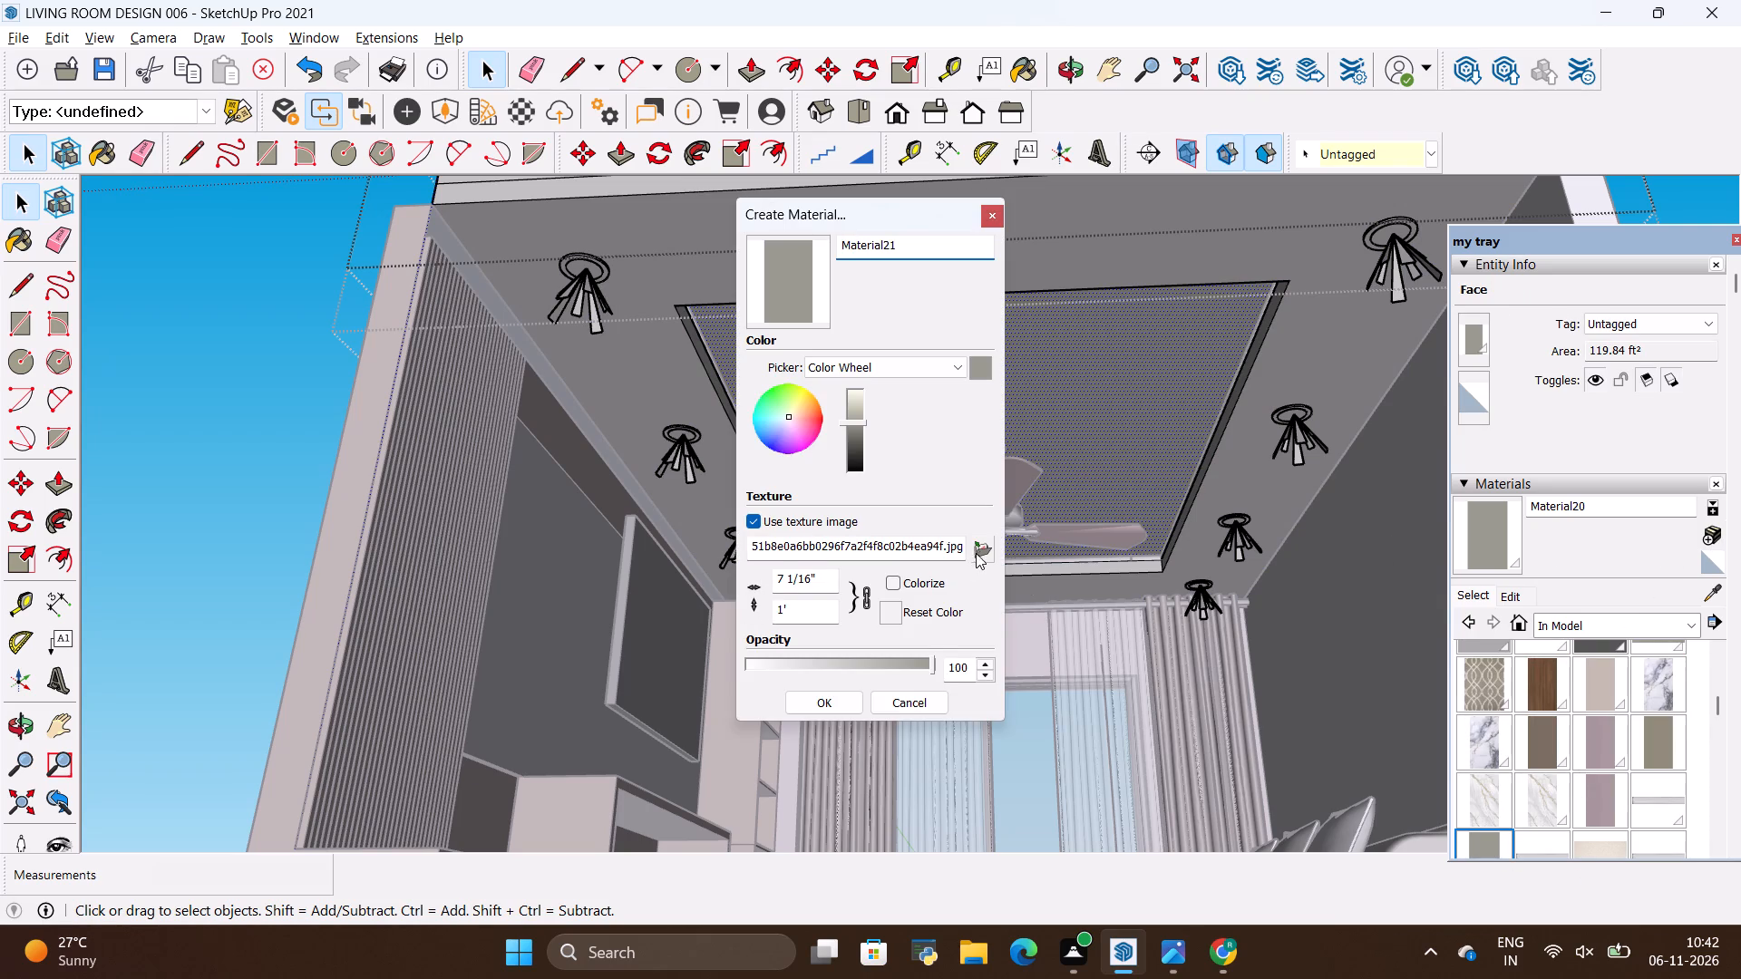
left_click(976, 553)
scroll(950, 553, "down", 6)
scroll(950, 551, "up", 1)
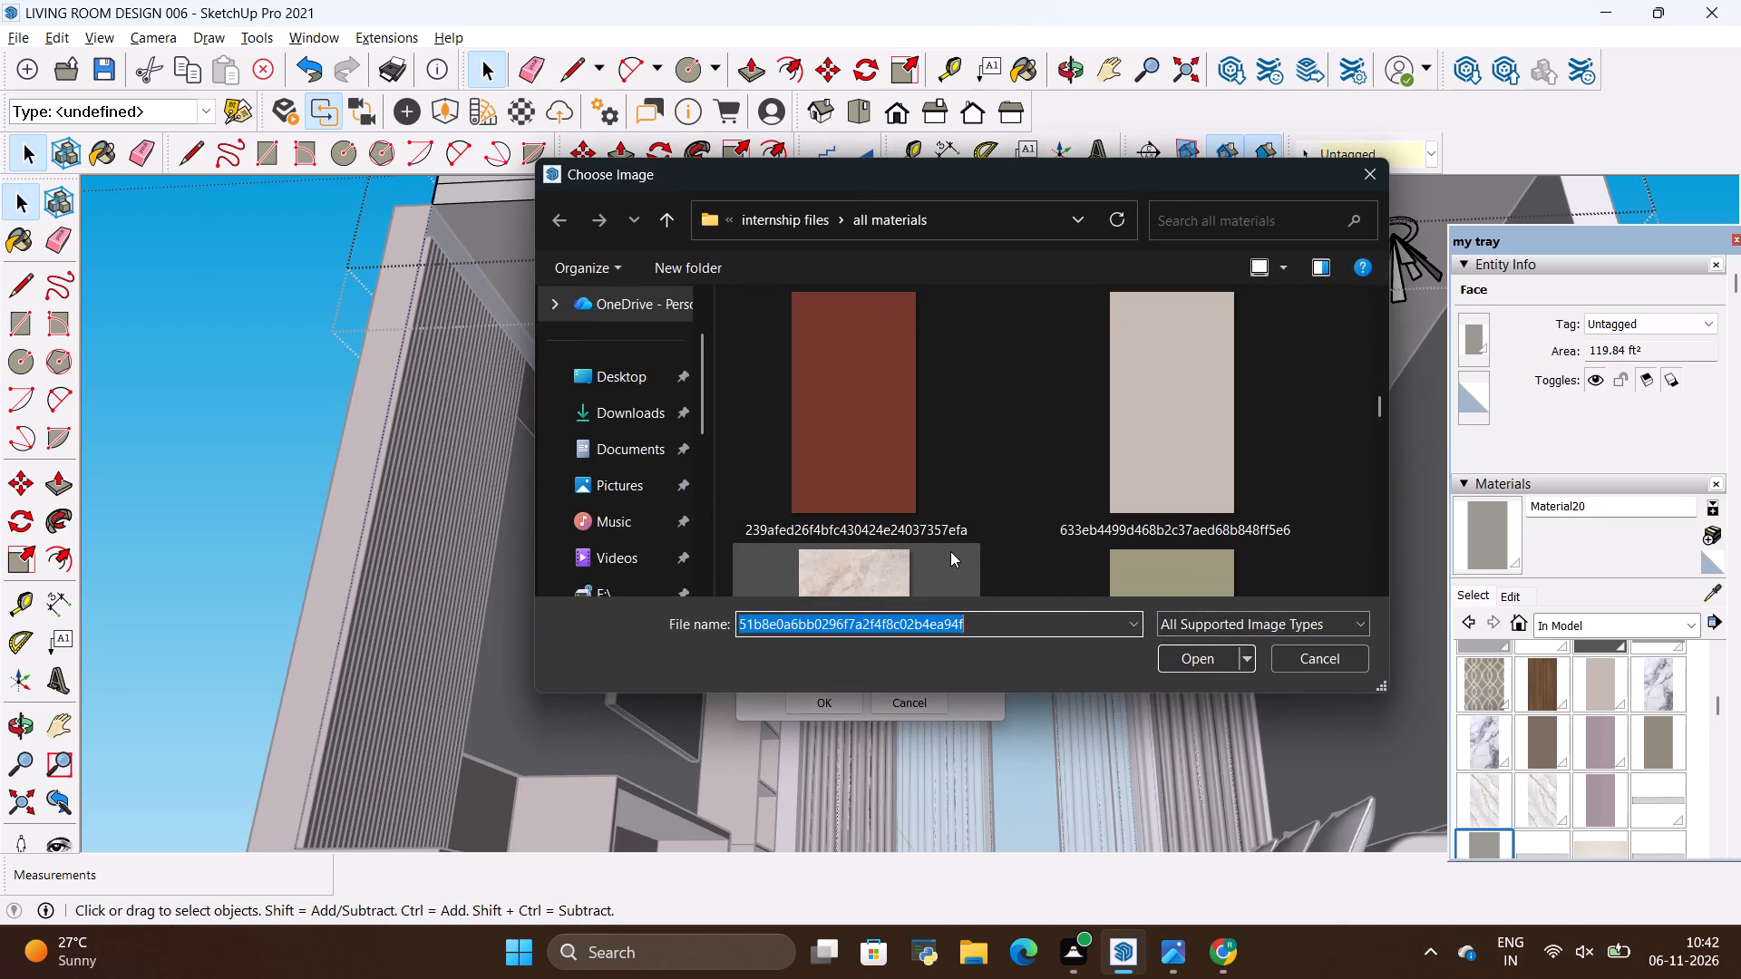
scroll(949, 550, "up", 1)
scroll(949, 548, "down", 1)
scroll(1107, 499, "up", 3)
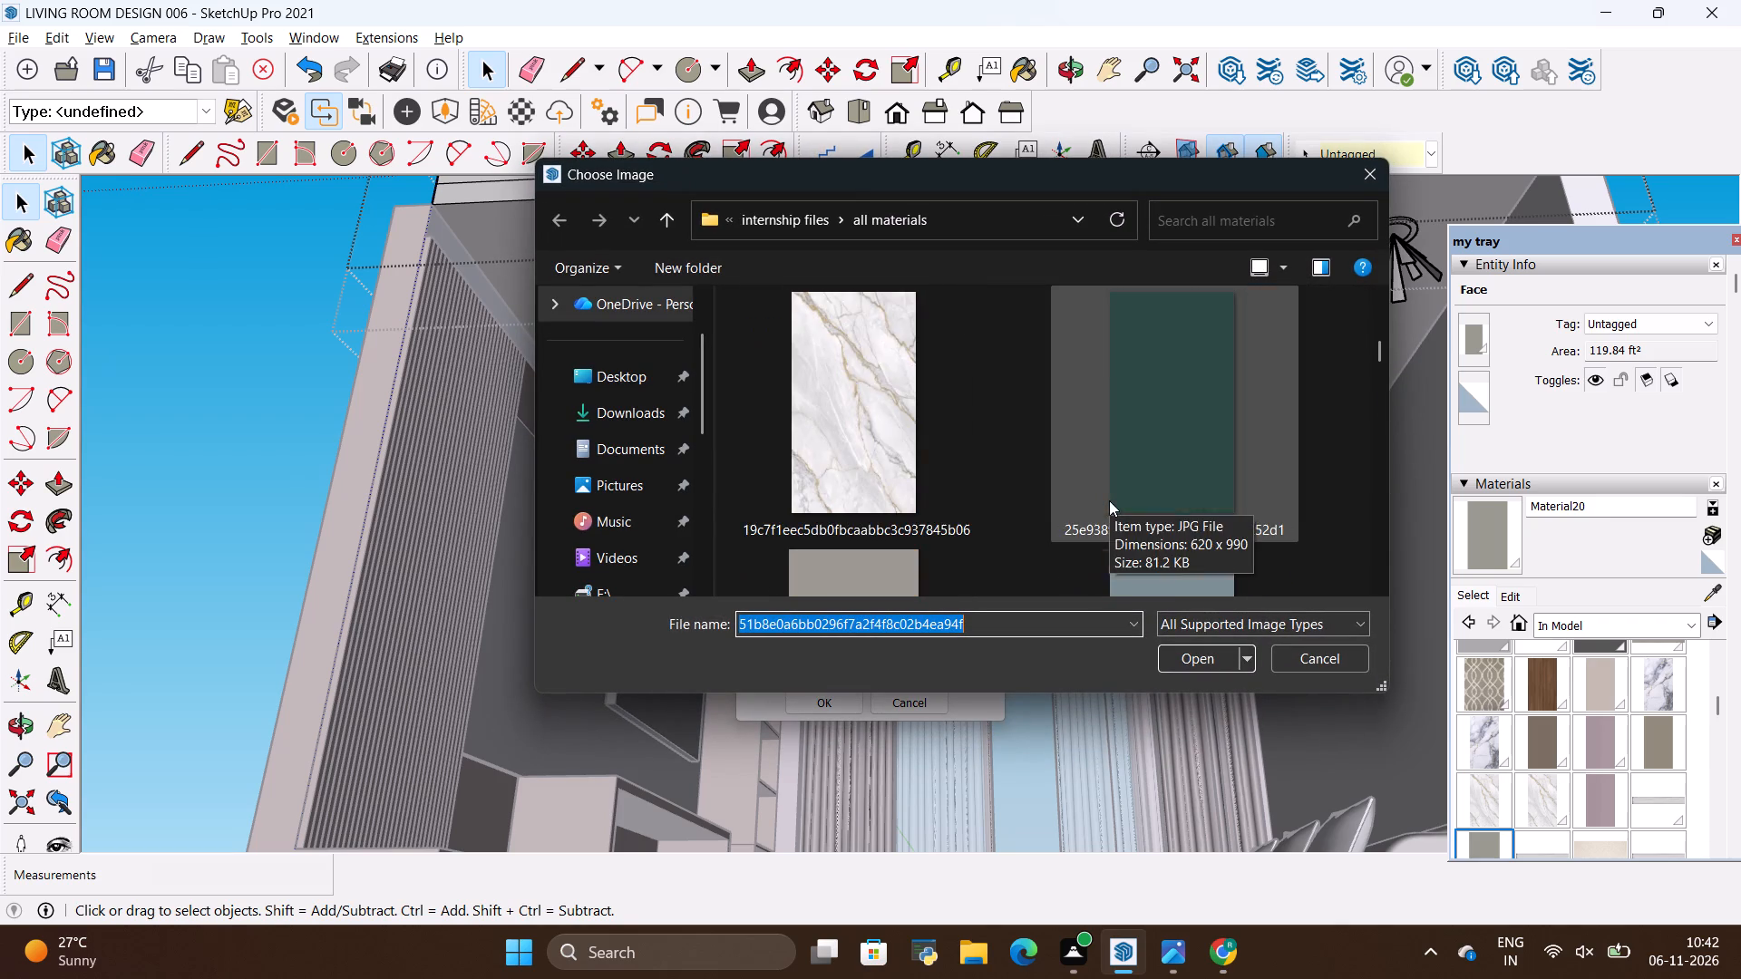
scroll(1122, 491, "down", 5)
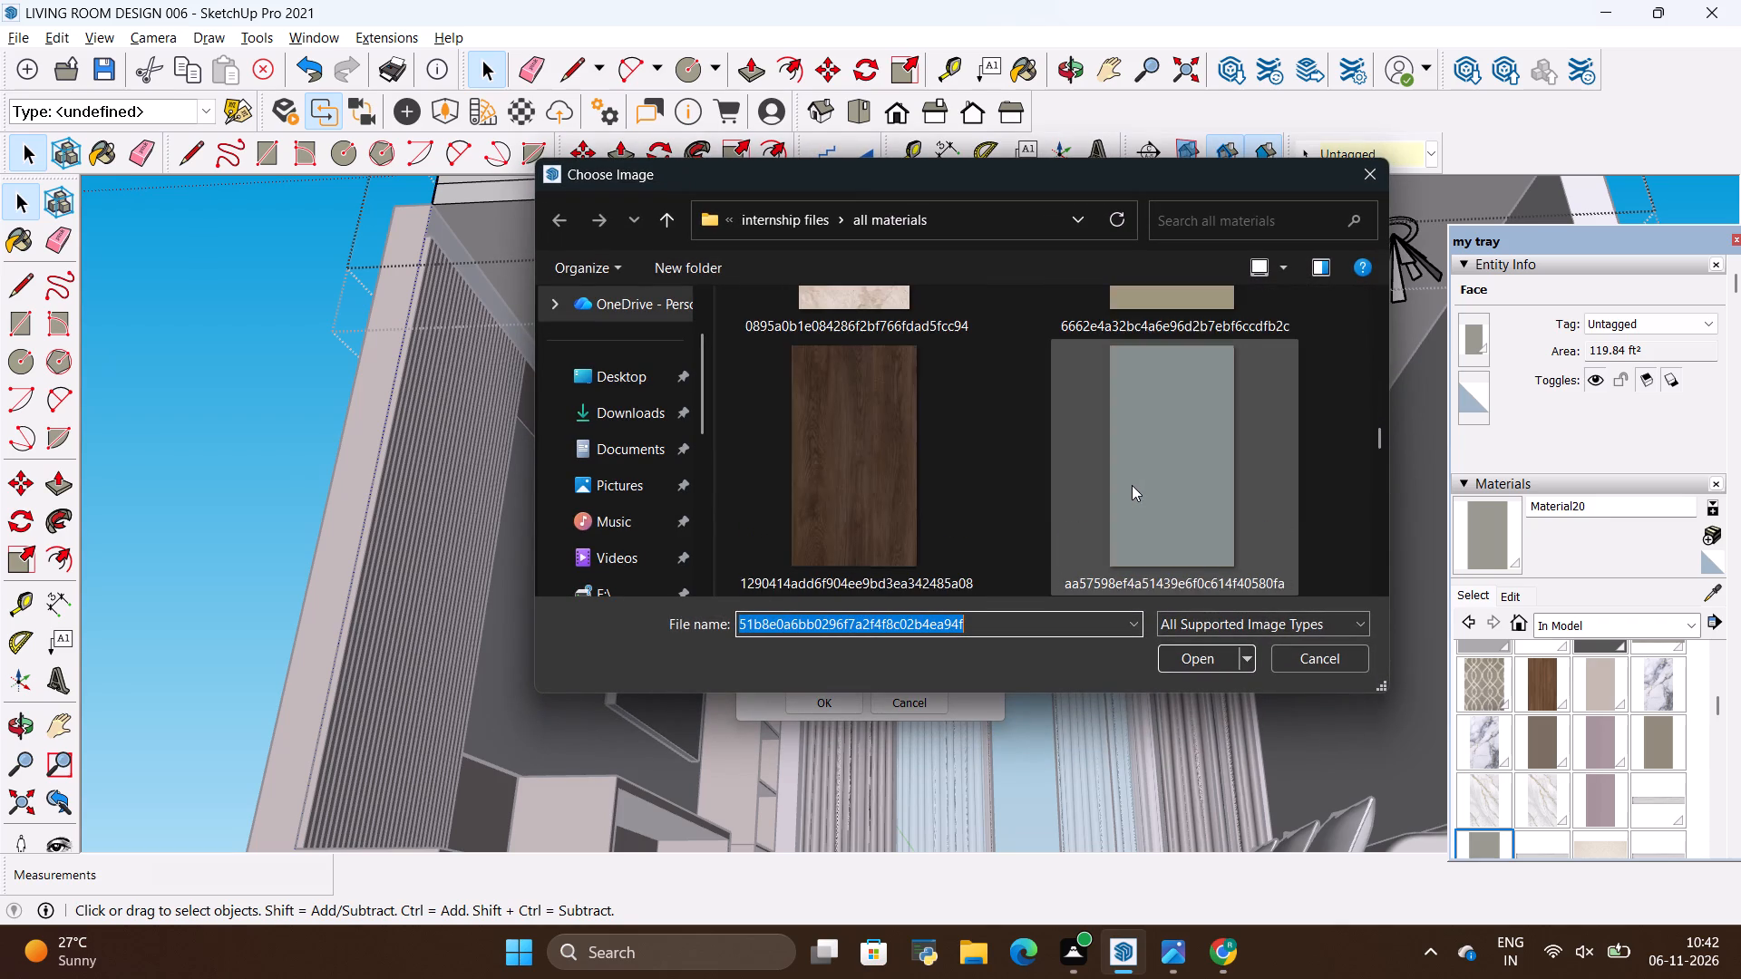
scroll(1132, 485, "up", 3)
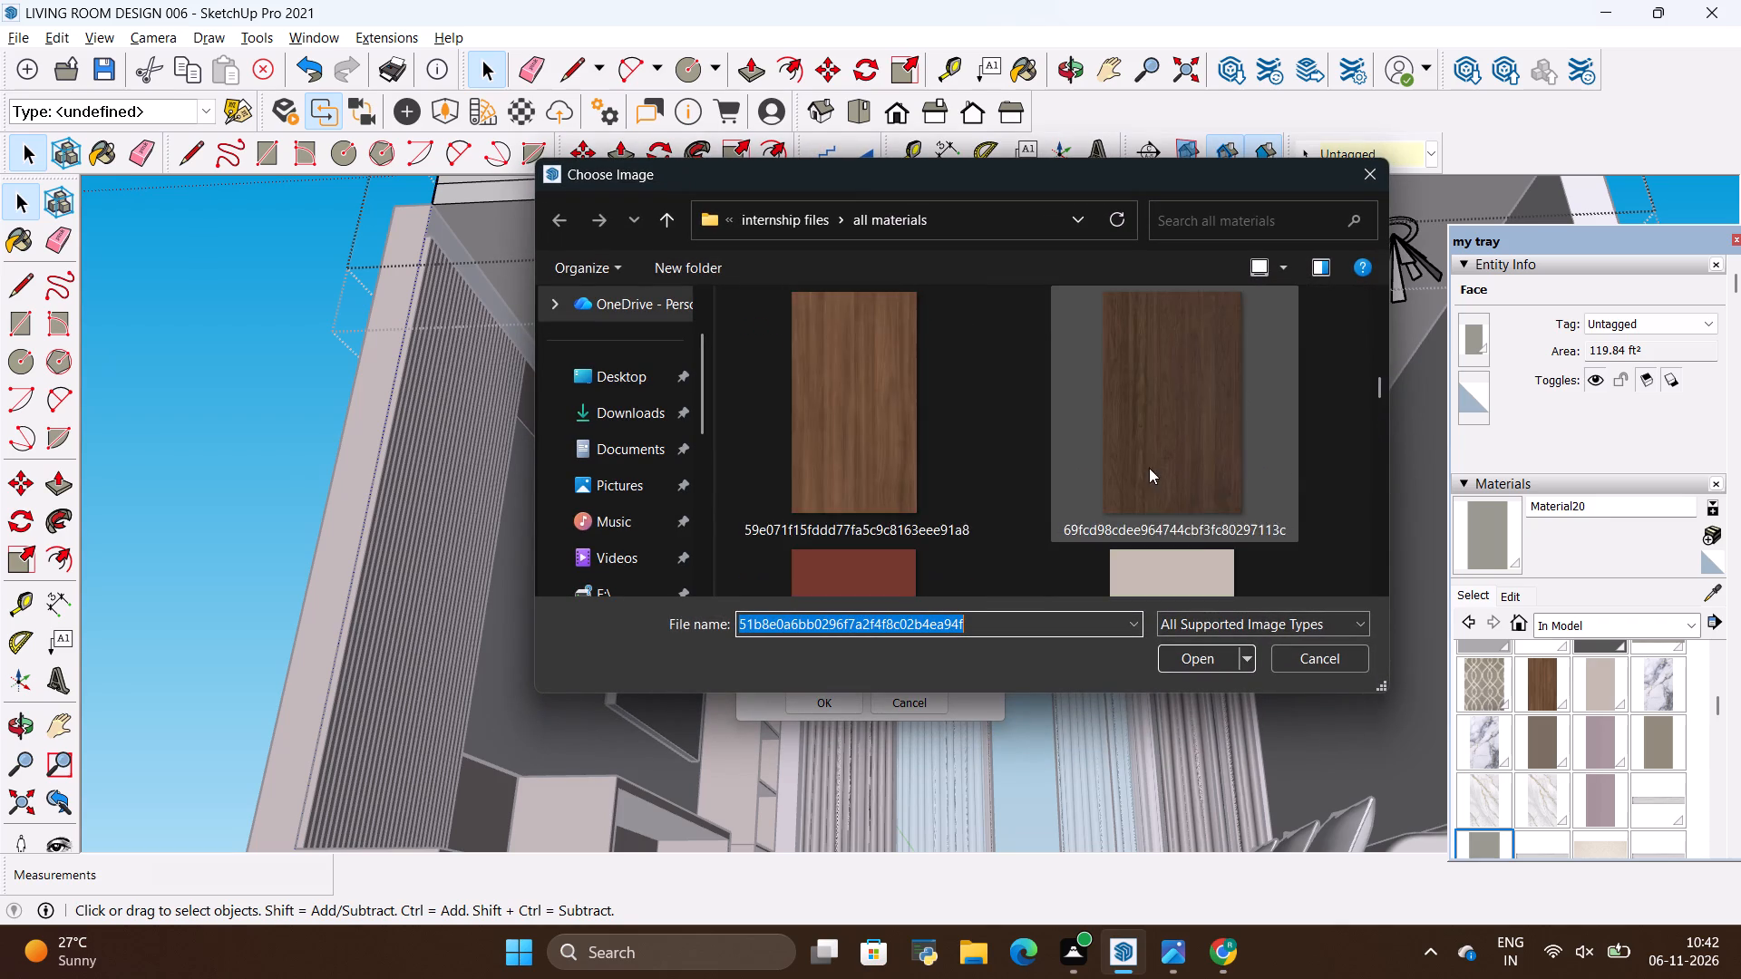
scroll(1144, 473, "up", 7)
scroll(1139, 478, "down", 2)
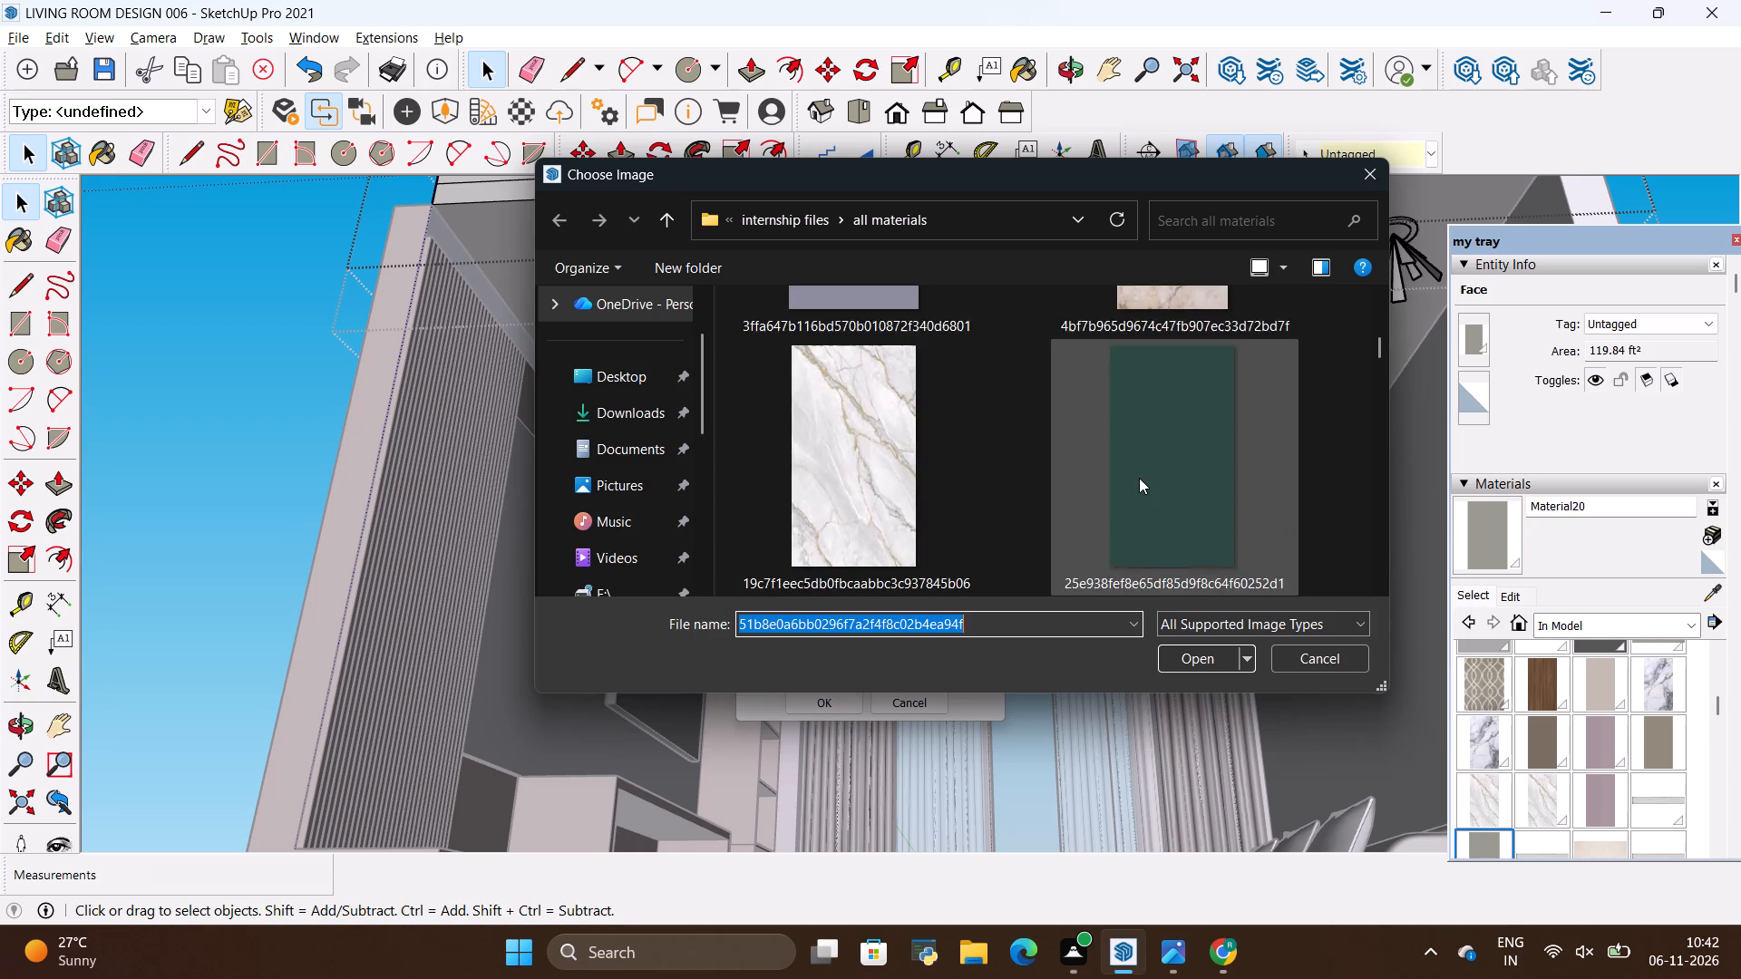
scroll(1139, 478, "down", 4)
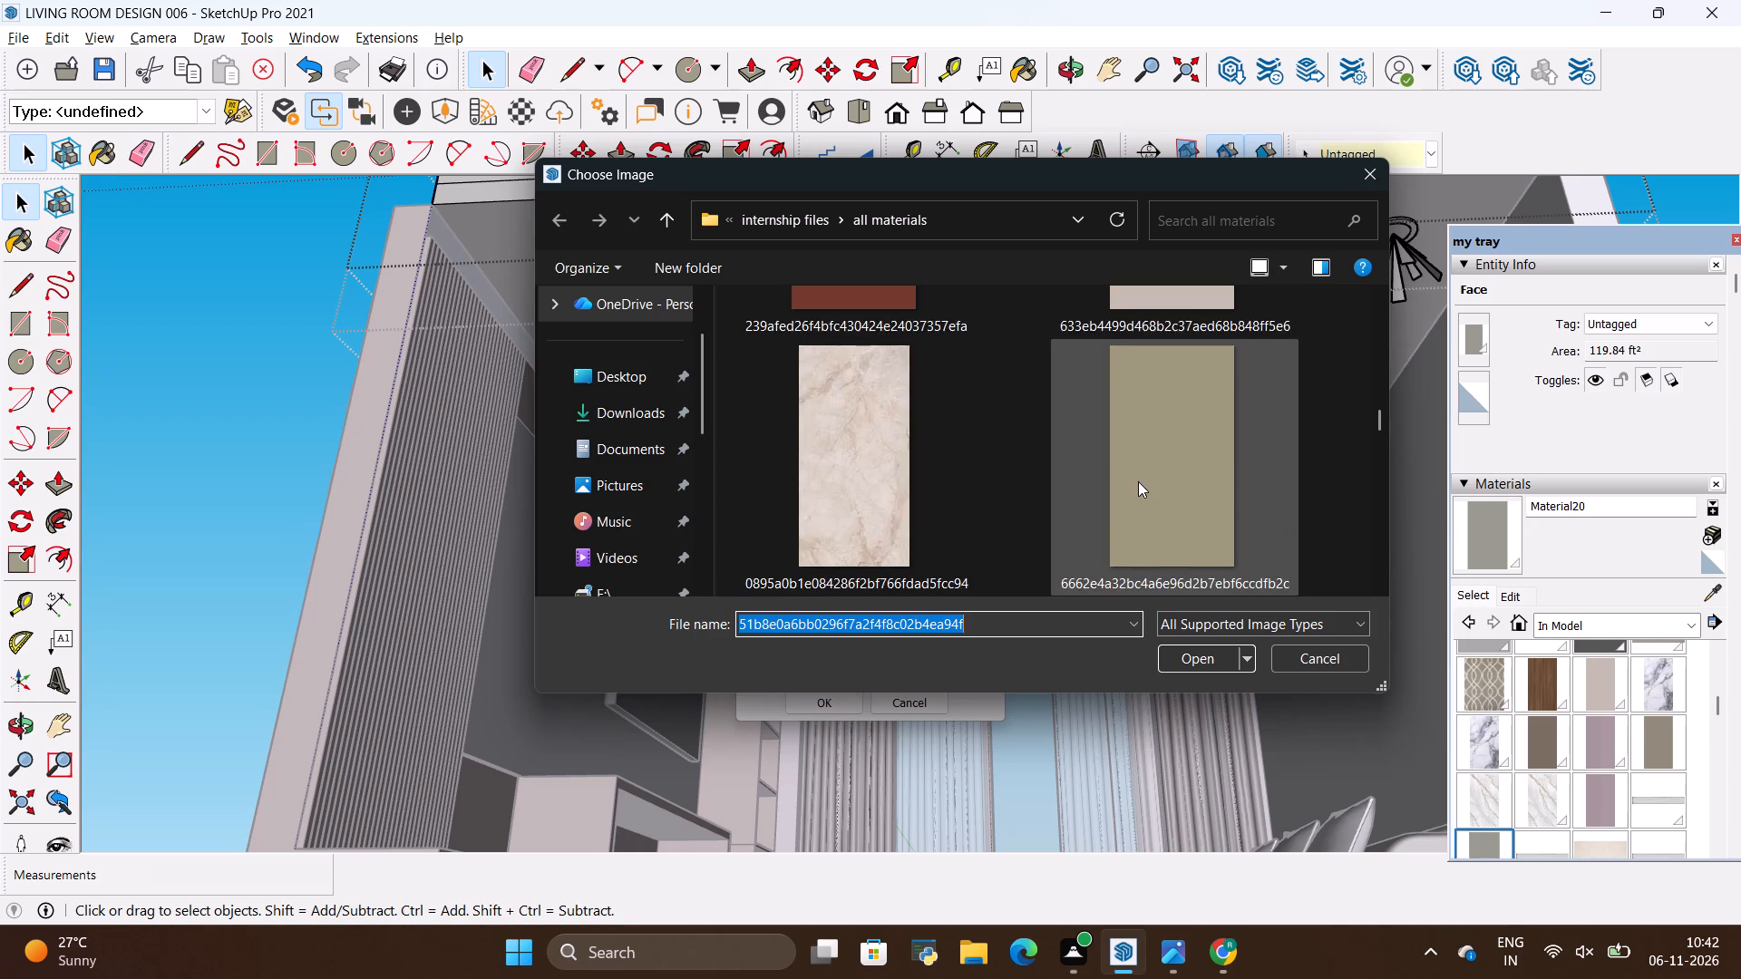
scroll(1138, 481, "down", 10)
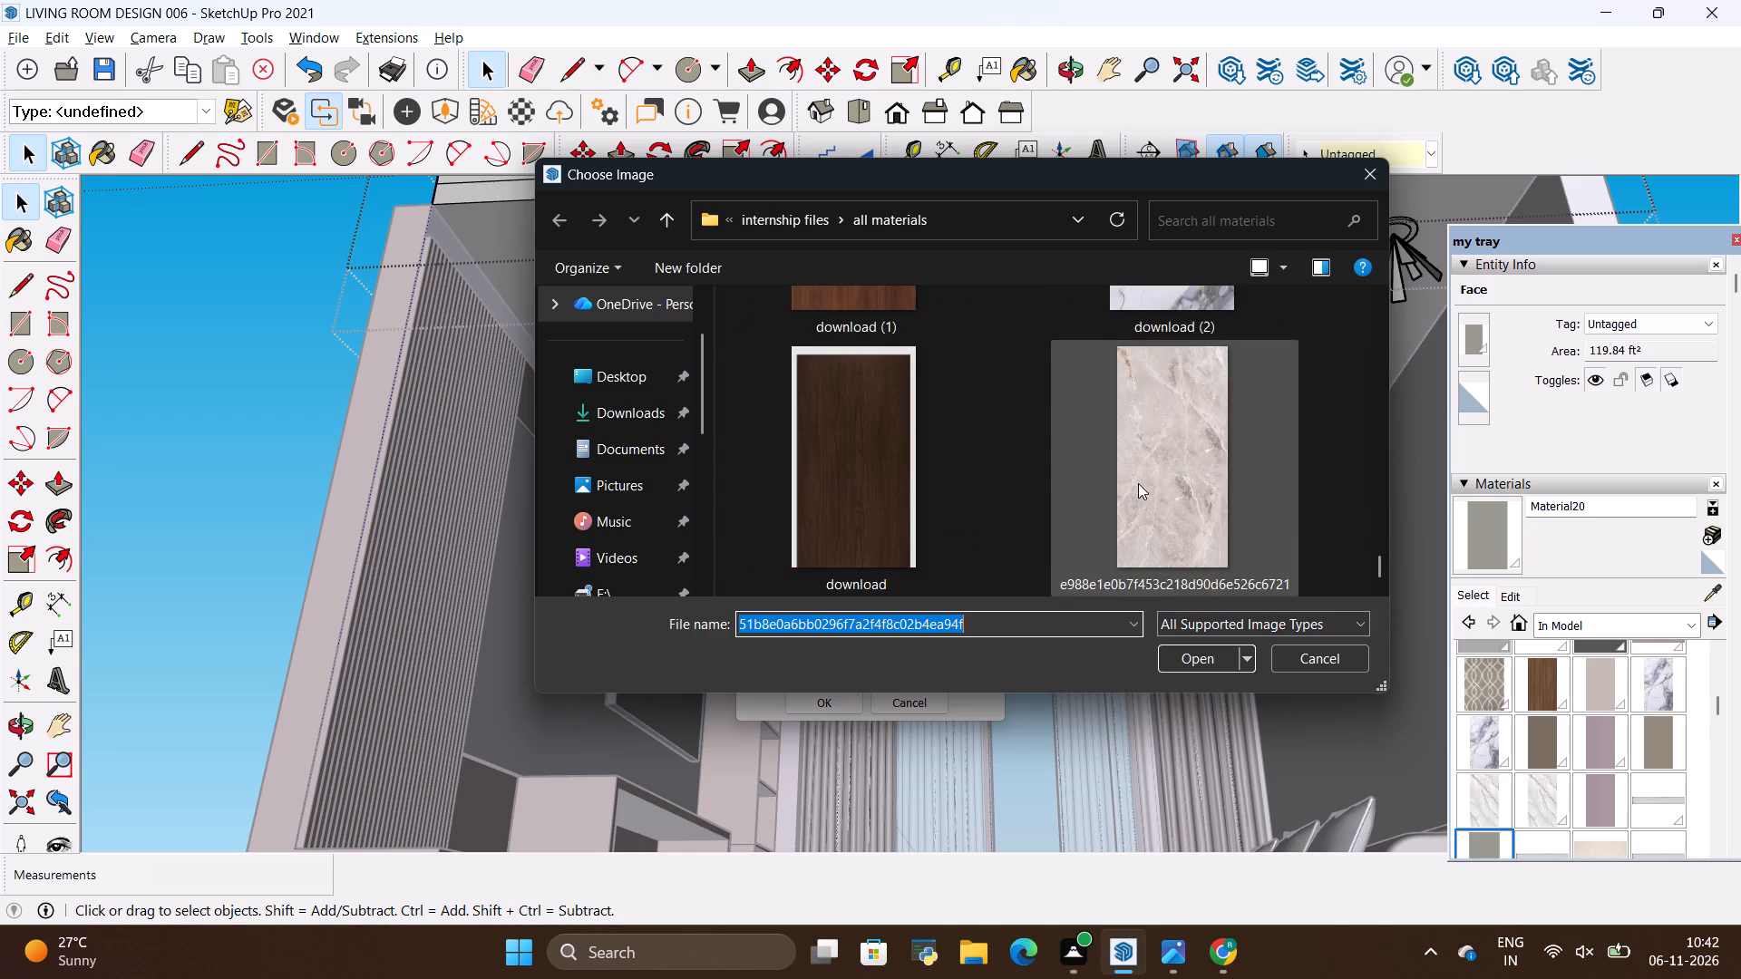
scroll(1138, 483, "up", 5)
scroll(1138, 483, "down", 2)
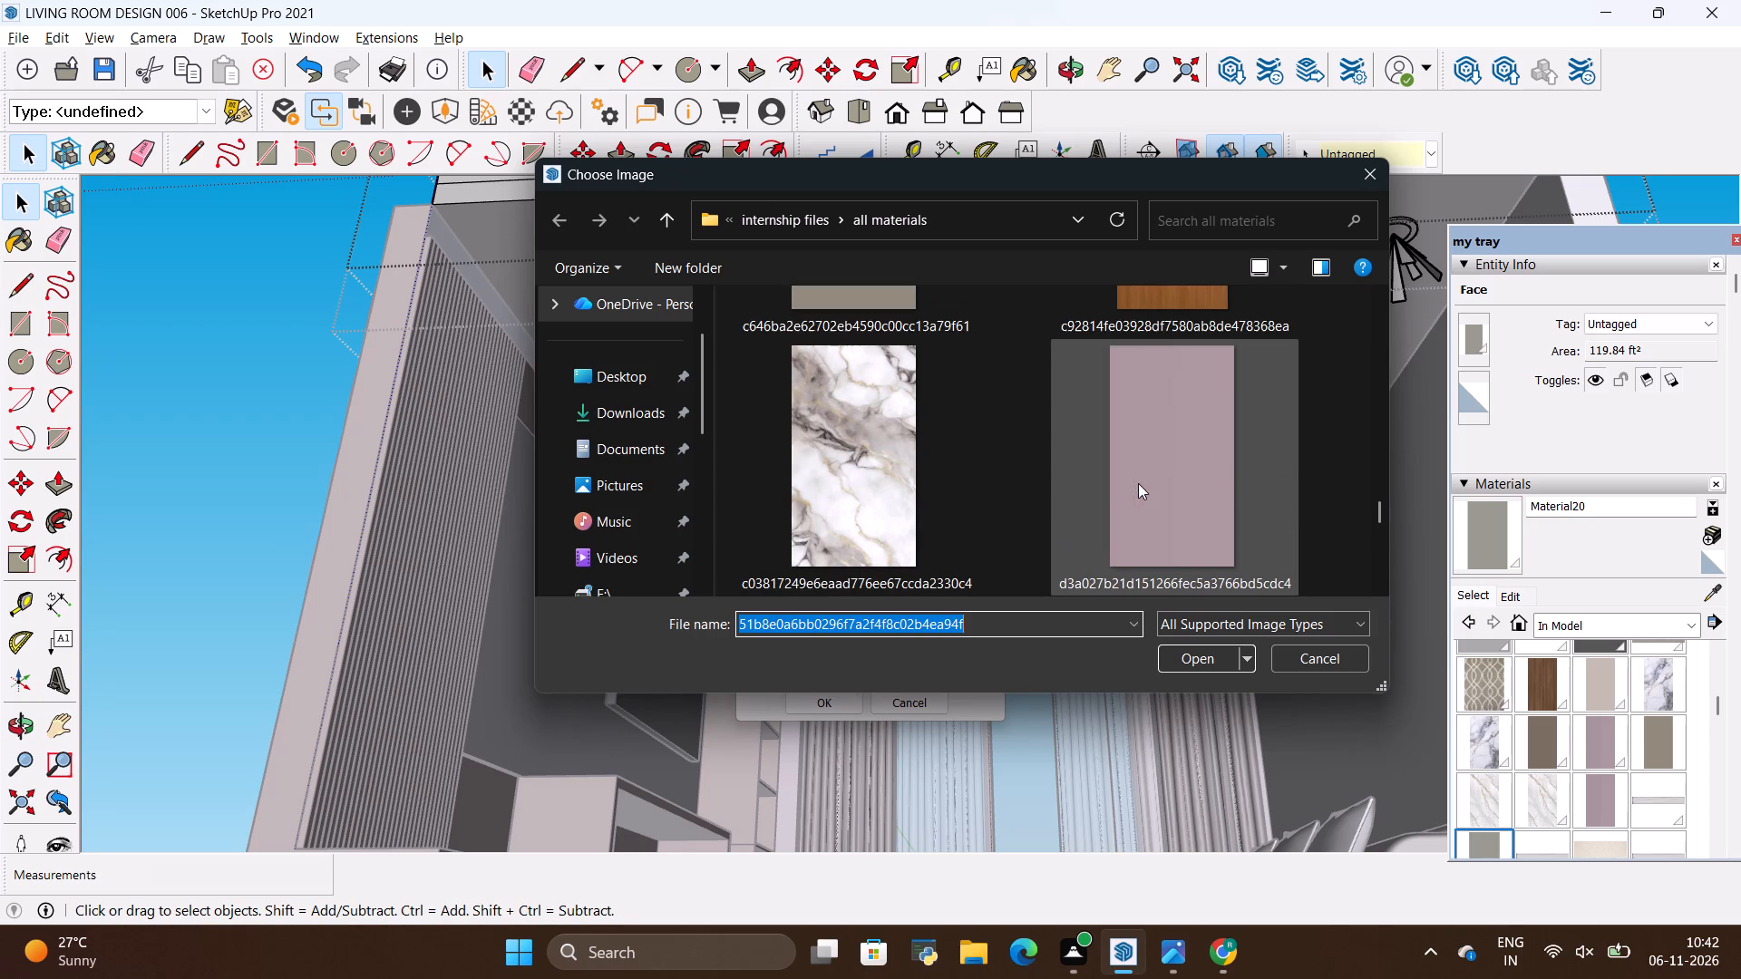
left_click(1167, 469)
left_click(1163, 656)
left_click(851, 720)
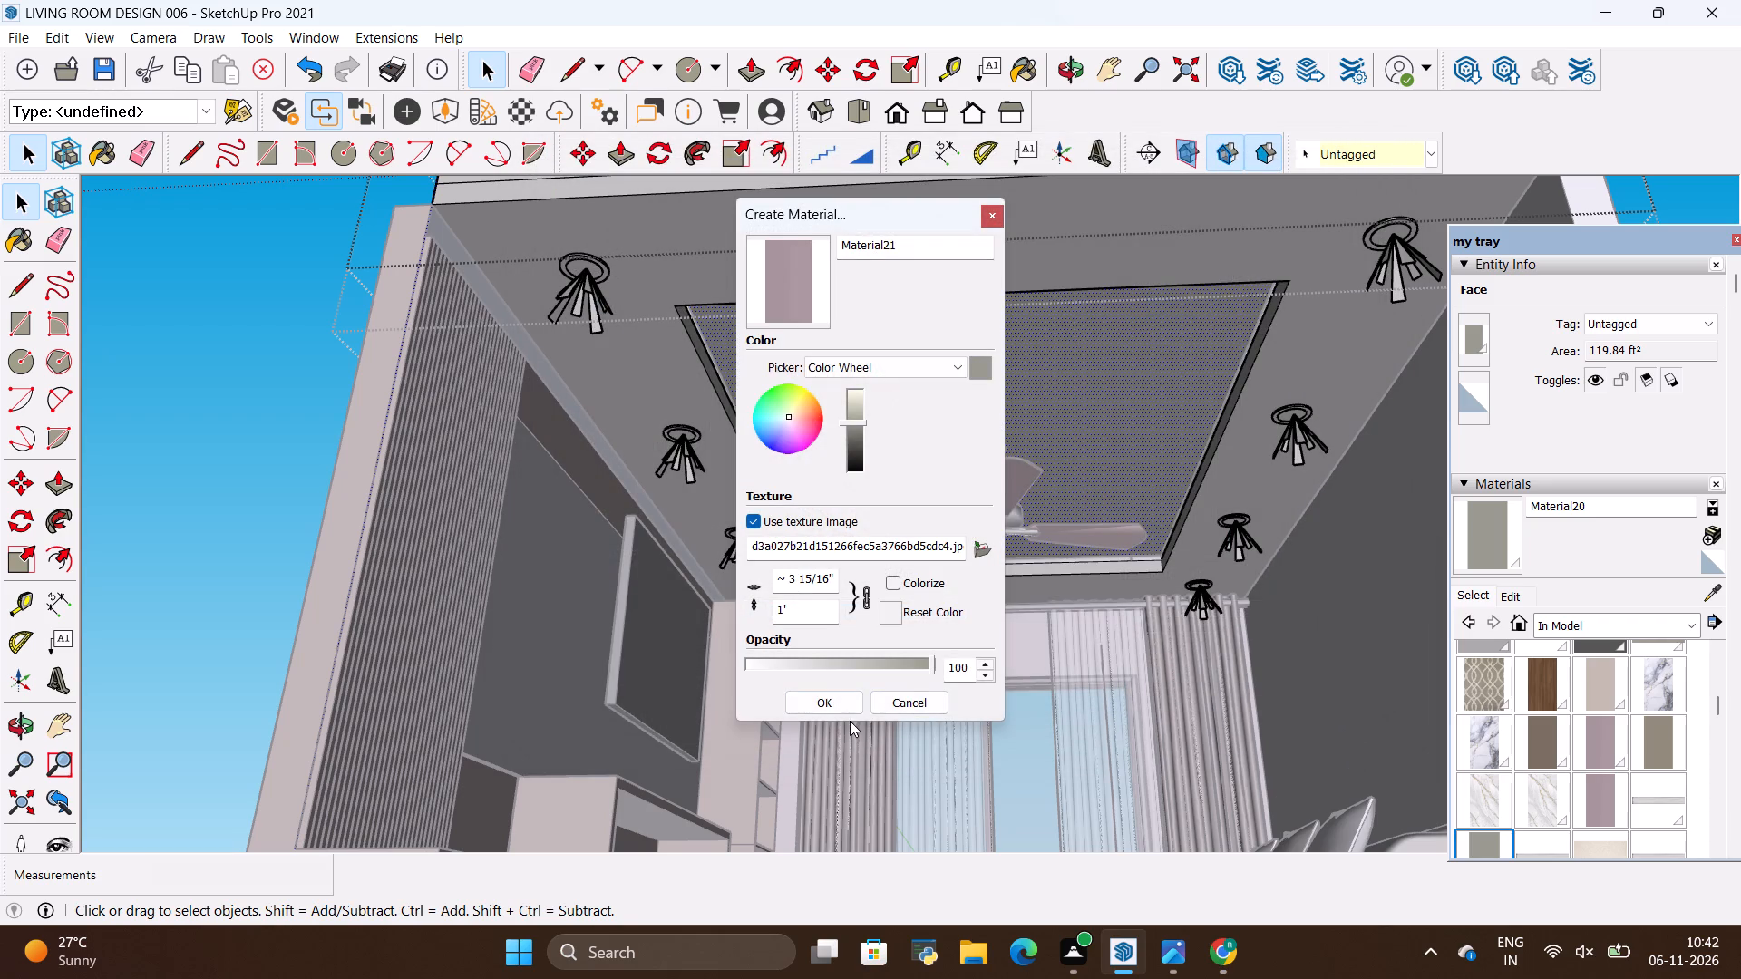
left_click(851, 701)
Paint the recessed central face of the false ceiling with the new mauve material and close the group.
left_click(1501, 546)
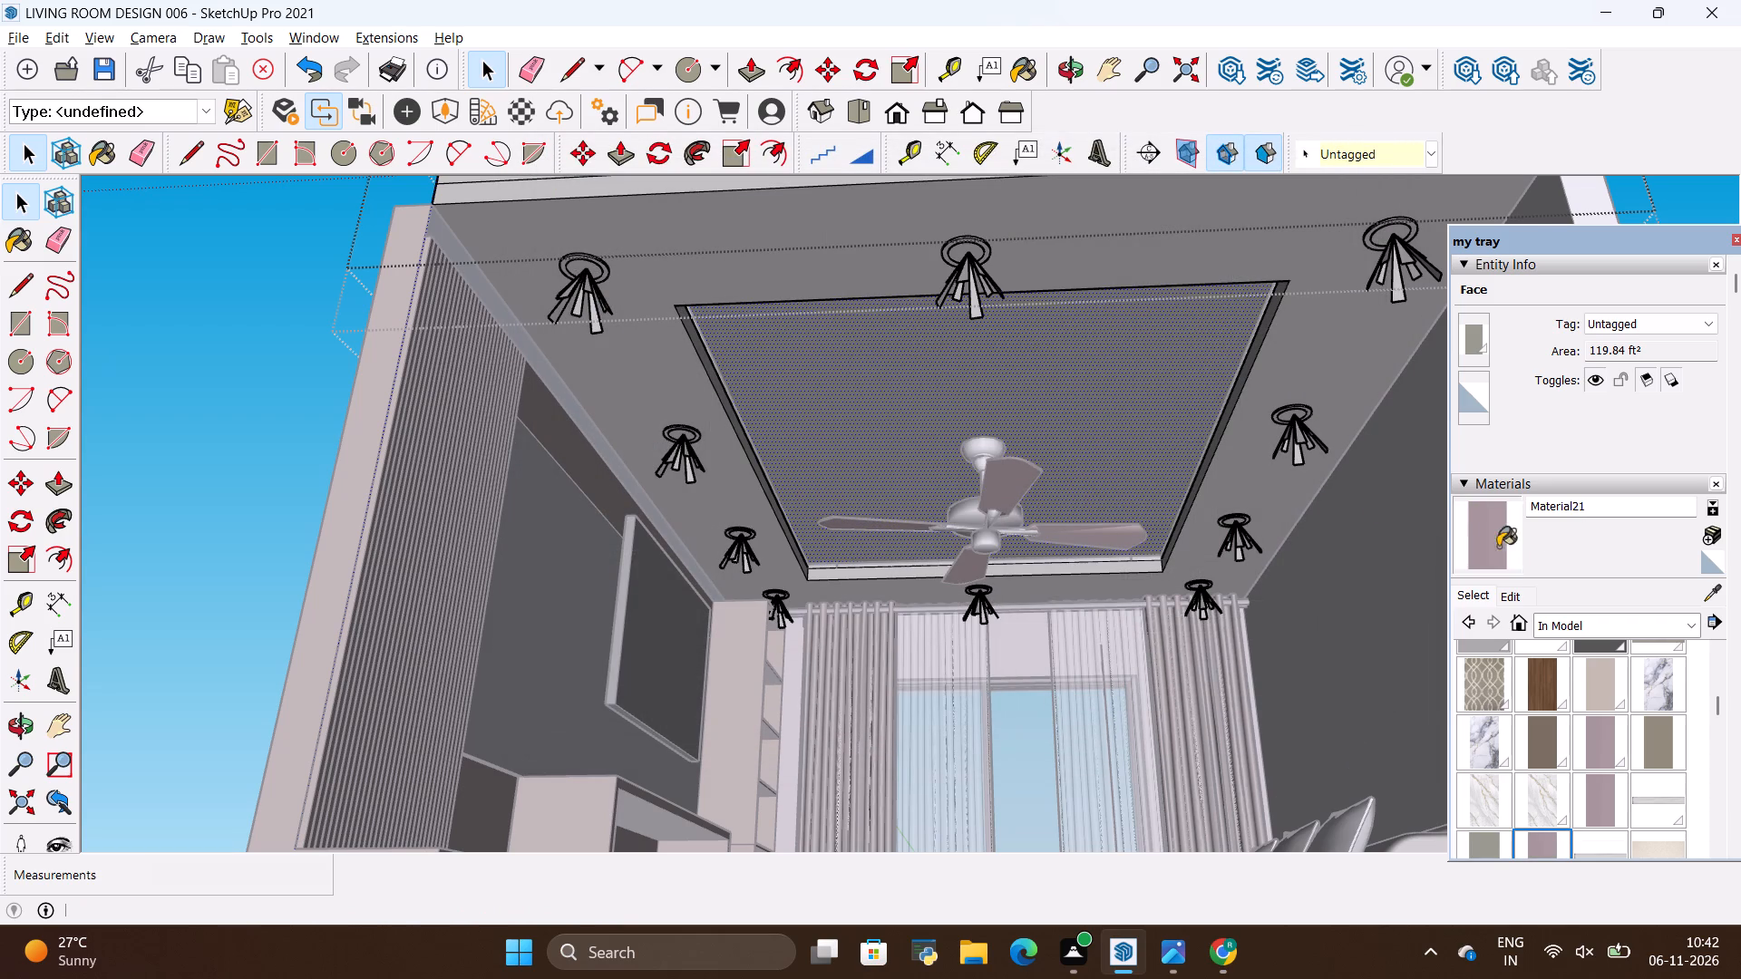
left_click(1097, 464)
scroll(1106, 492, "down", 6)
key("space")
left_click(586, 306)
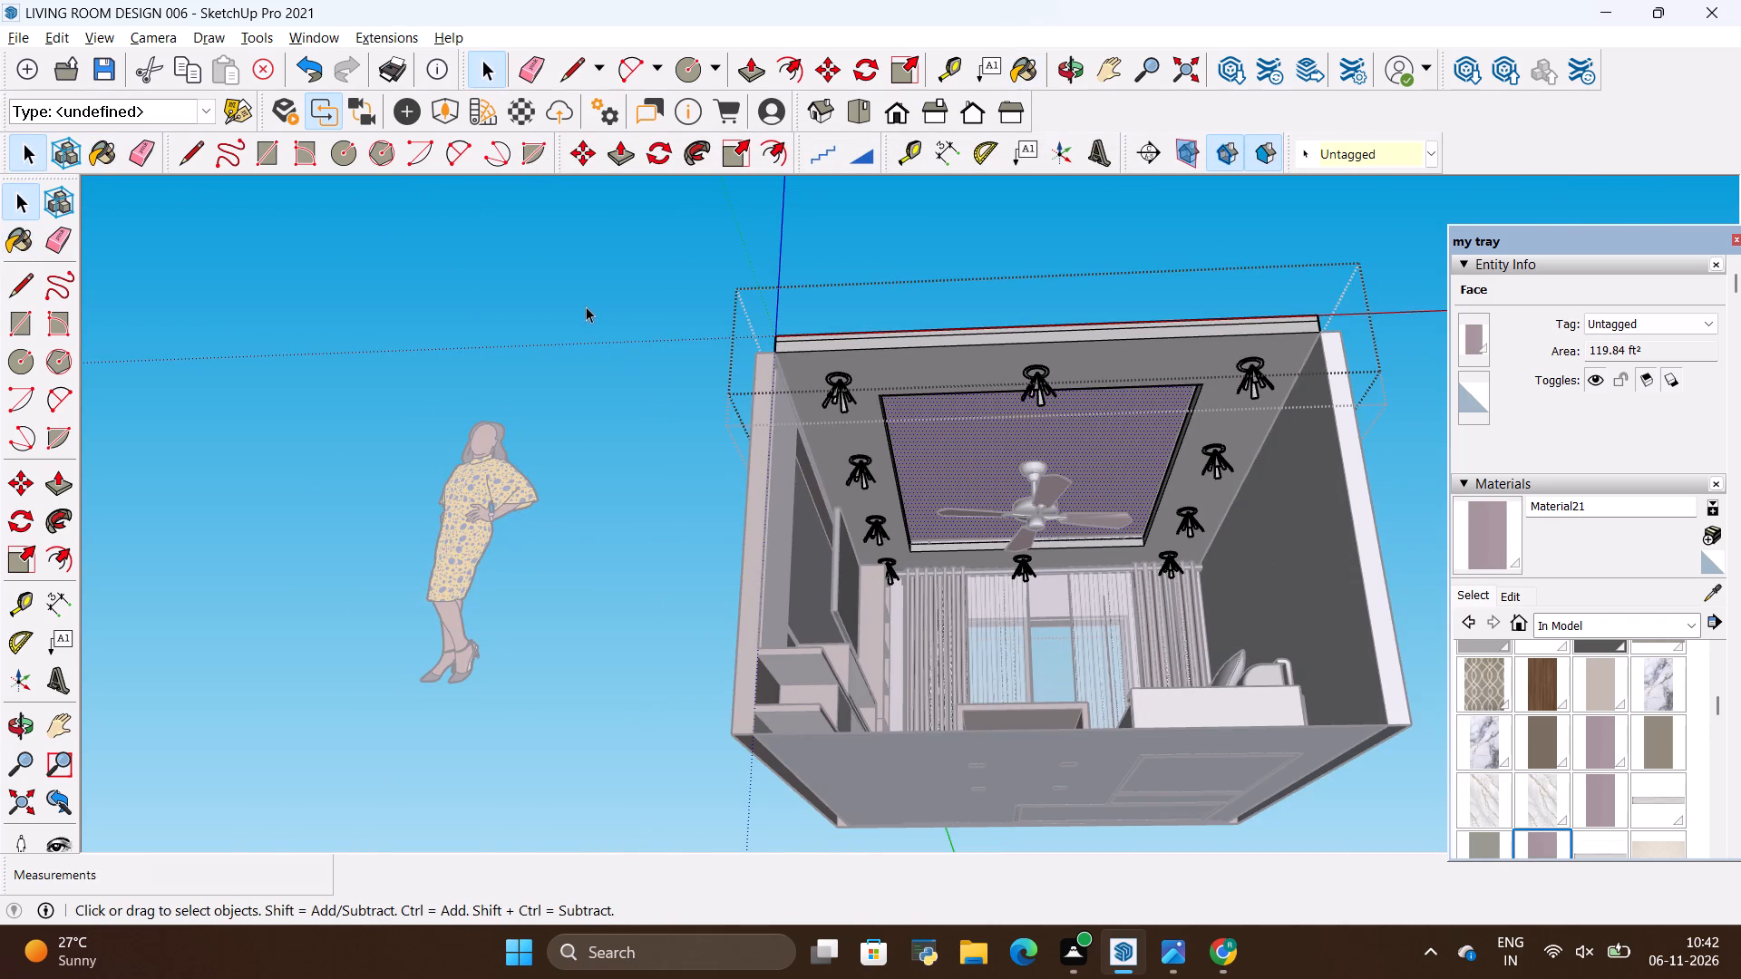
left_click(586, 300)
Examine the living room with the mauve ceiling panel, from below, from the open front and from inside.
scroll(1005, 659, "up", 6)
scroll(1203, 710, "up", 2)
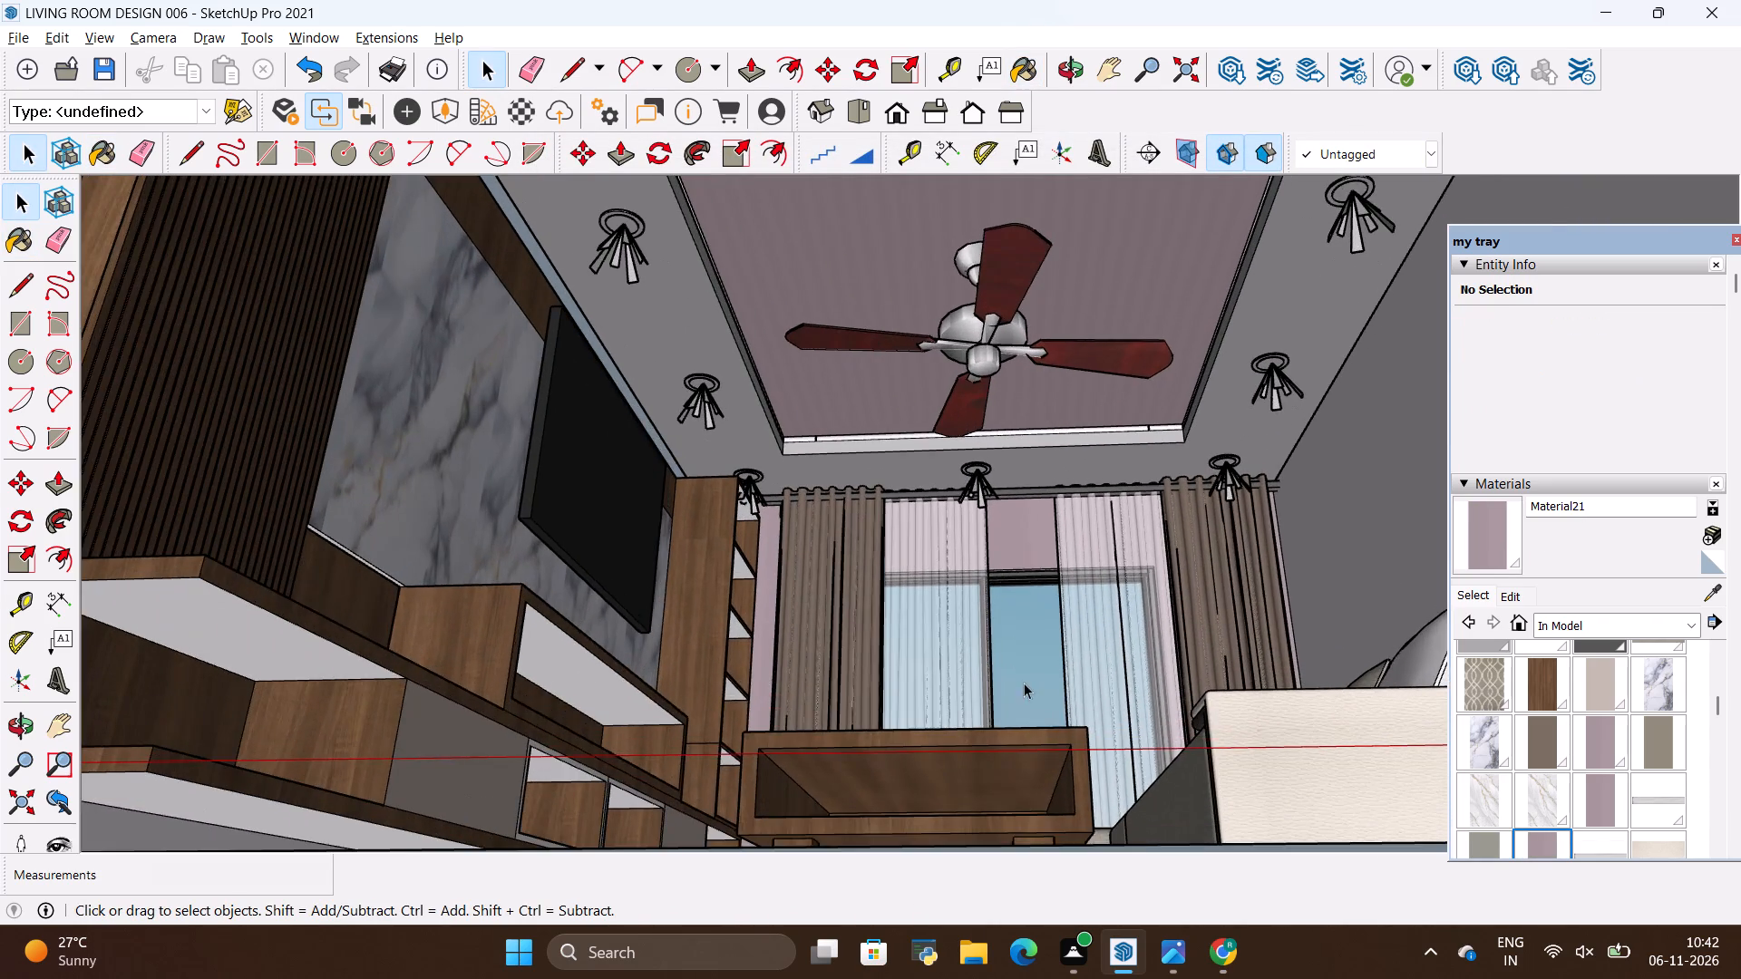
scroll(951, 592, "down", 2)
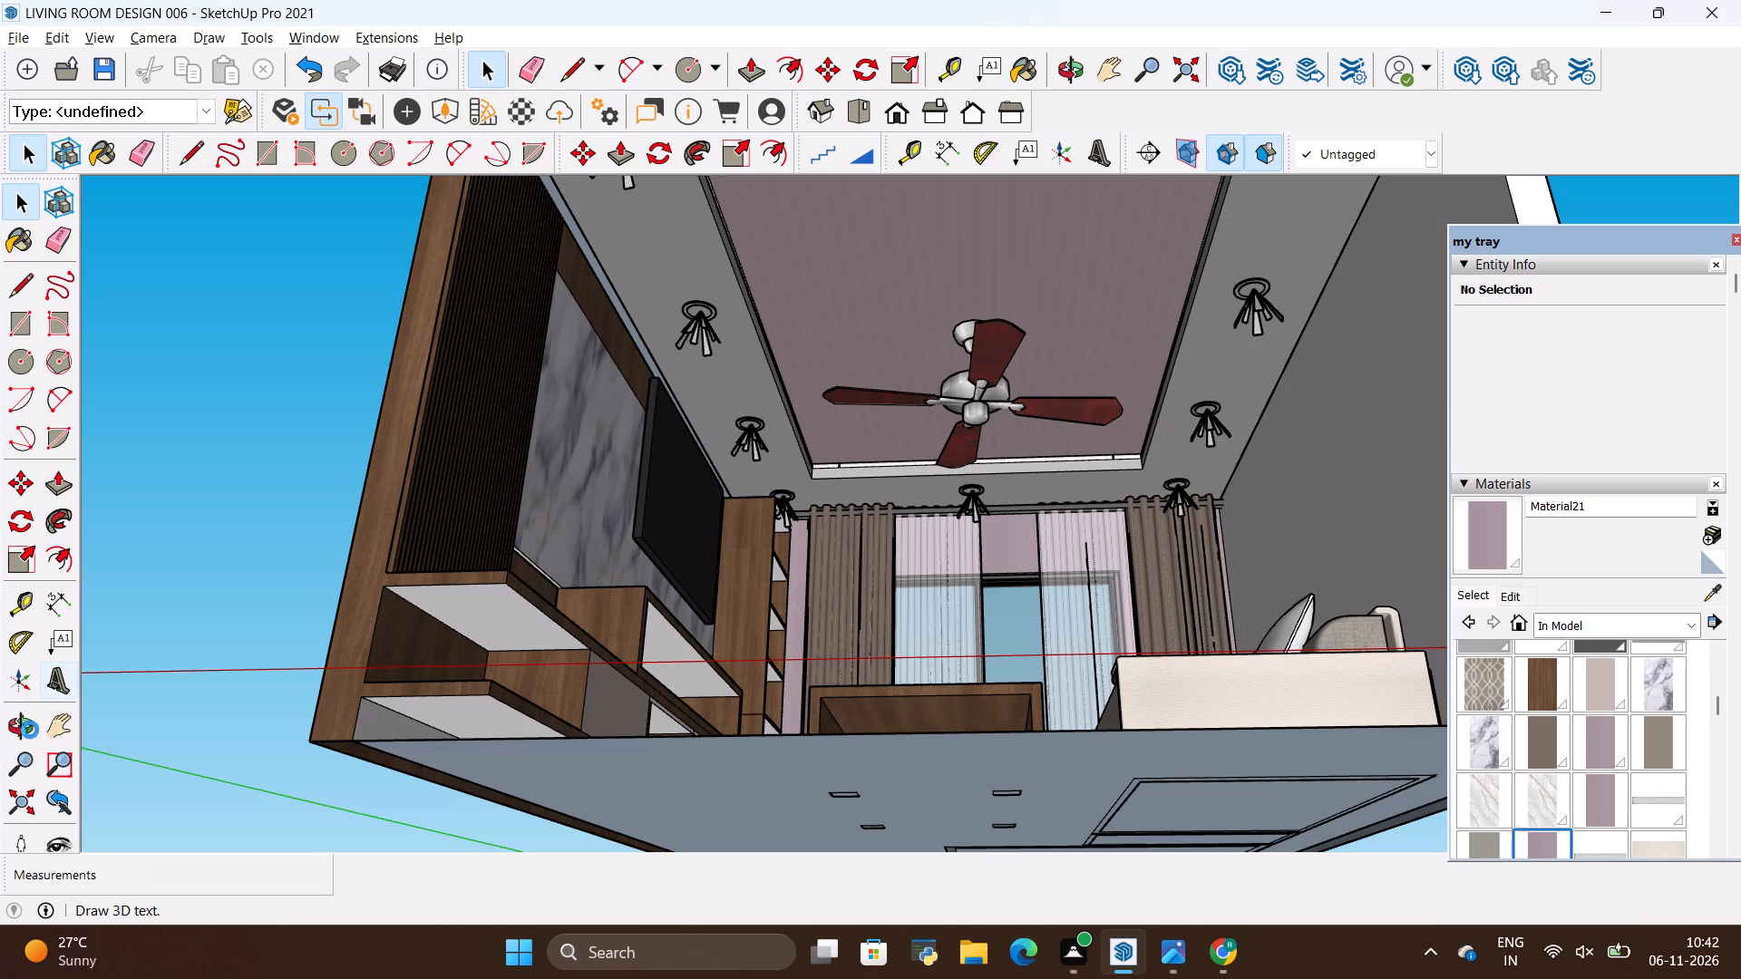
left_click(31, 733)
key("space")
left_click(17, 730)
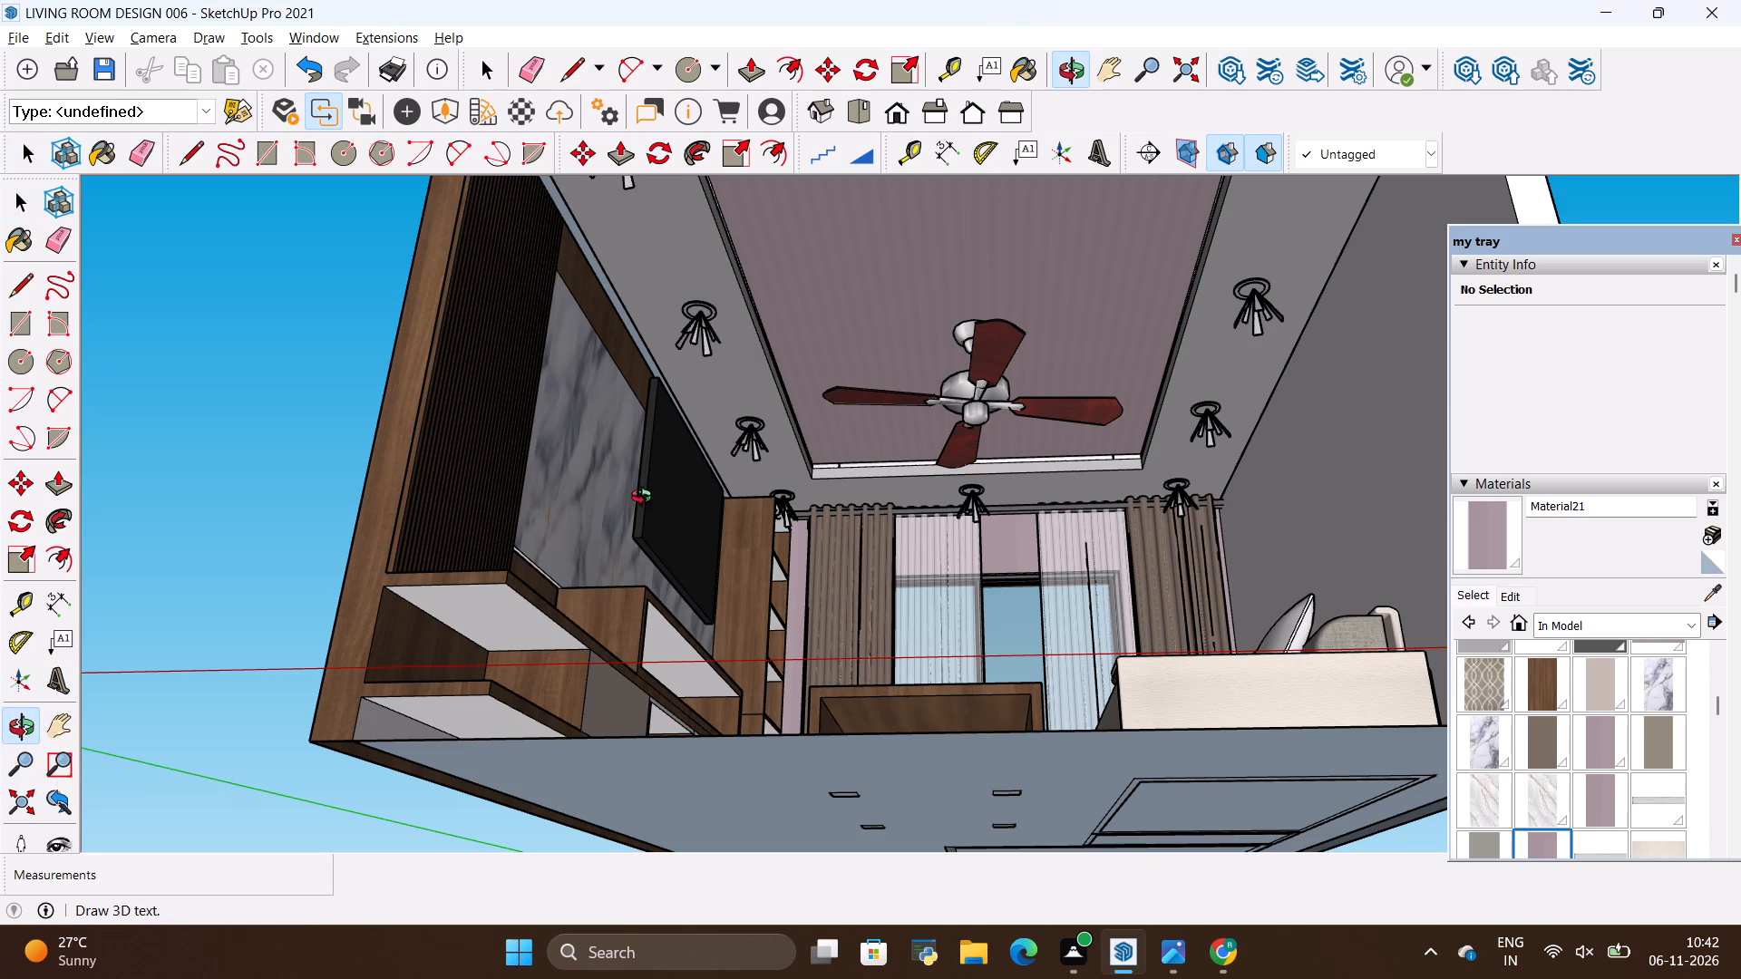
left_click_drag(724, 458, 609, 634)
scroll(751, 474, "down", 5)
scroll(844, 531, "up", 4)
left_click_drag(971, 618, 1123, 518)
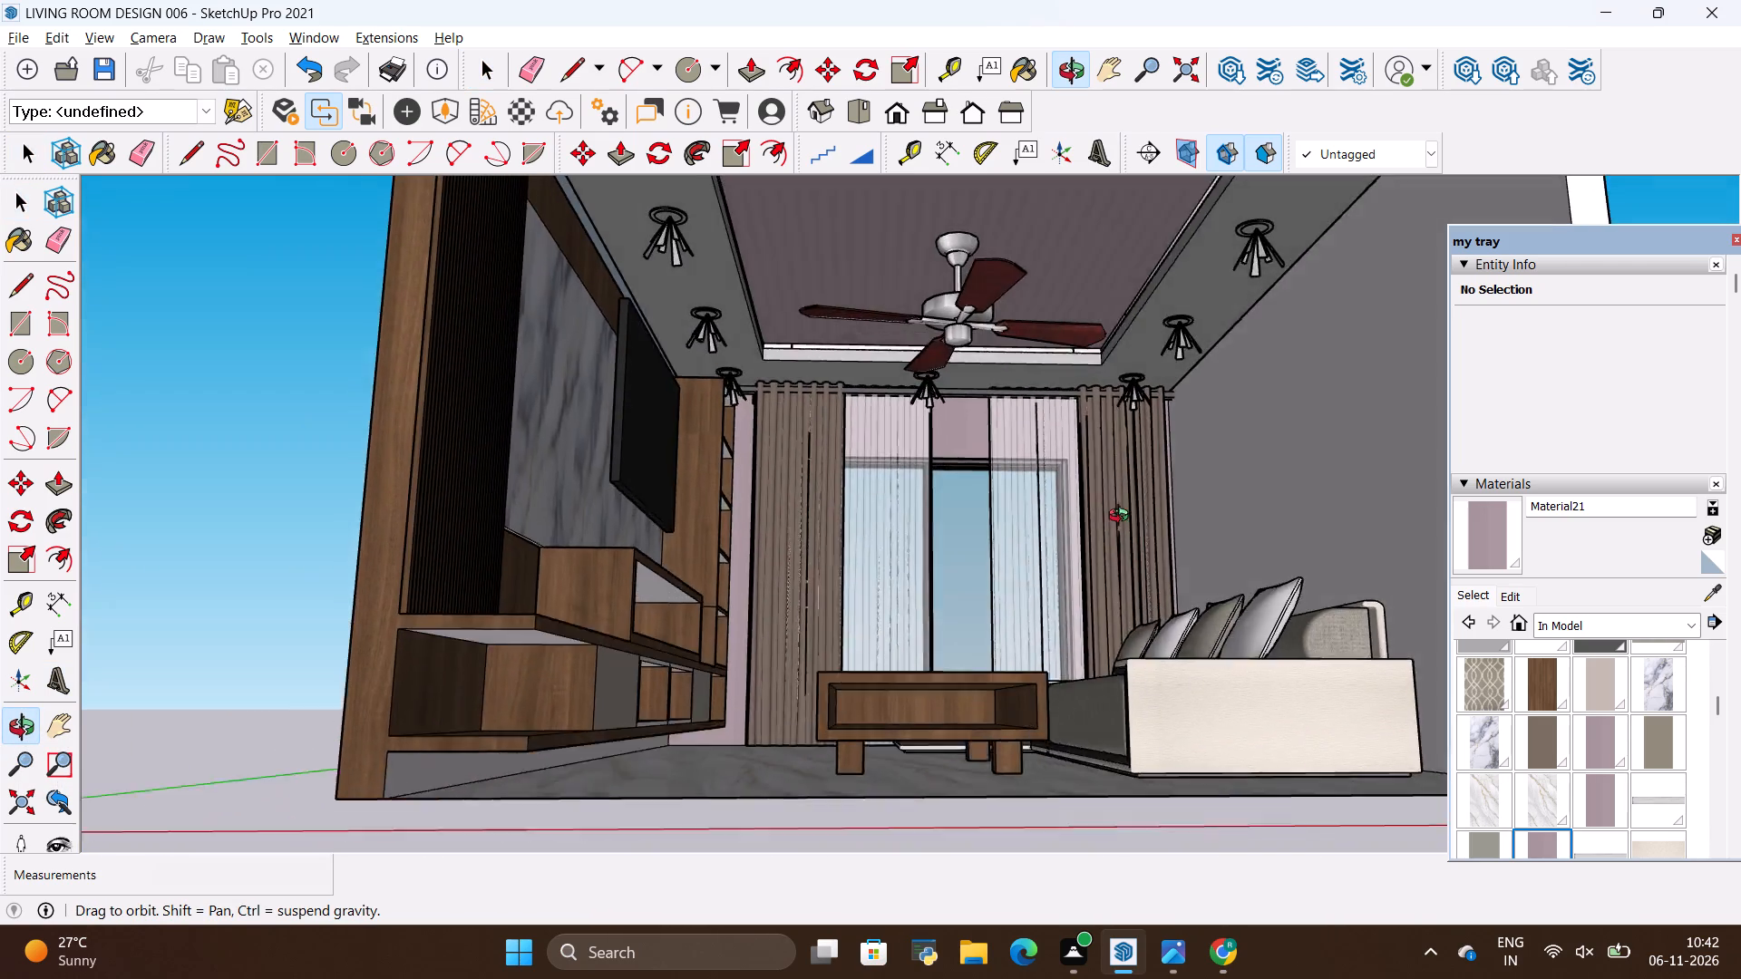
left_click_drag(1123, 518, 1105, 515)
scroll(1111, 453, "up", 4)
left_click_drag(1114, 443, 1096, 486)
scroll(1106, 456, "down", 3)
left_click_drag(1084, 458, 1098, 459)
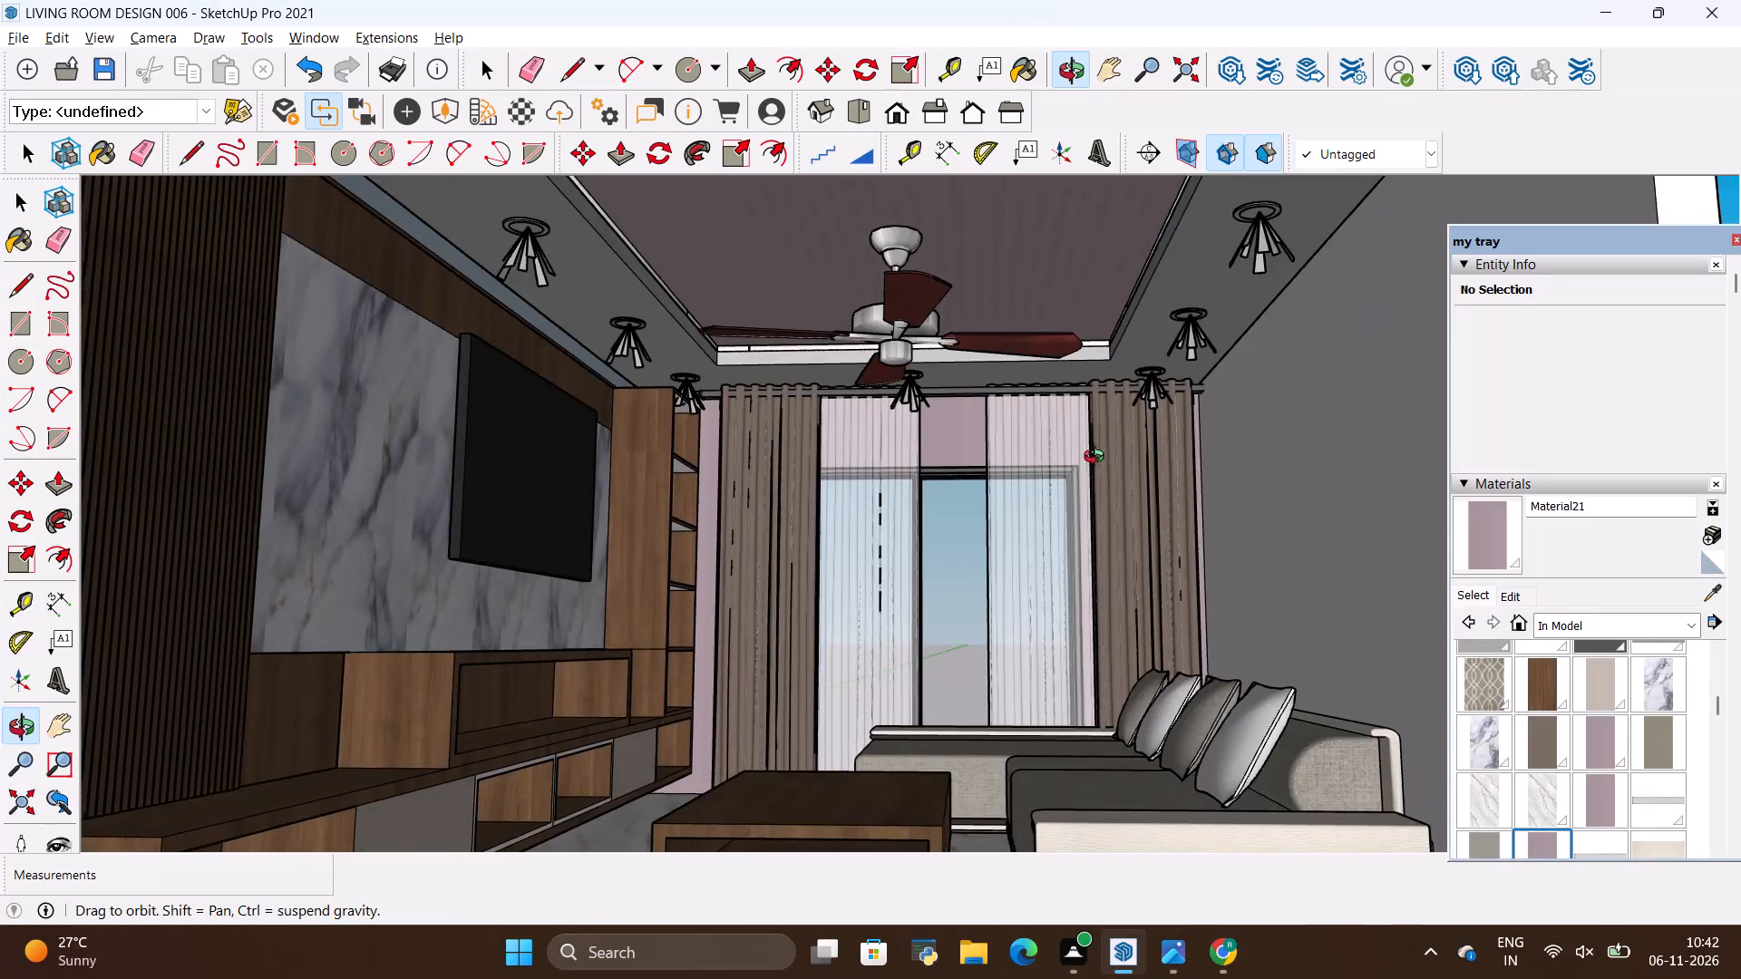
left_click_drag(1098, 459, 1111, 453)
scroll(1084, 448, "down", 2)
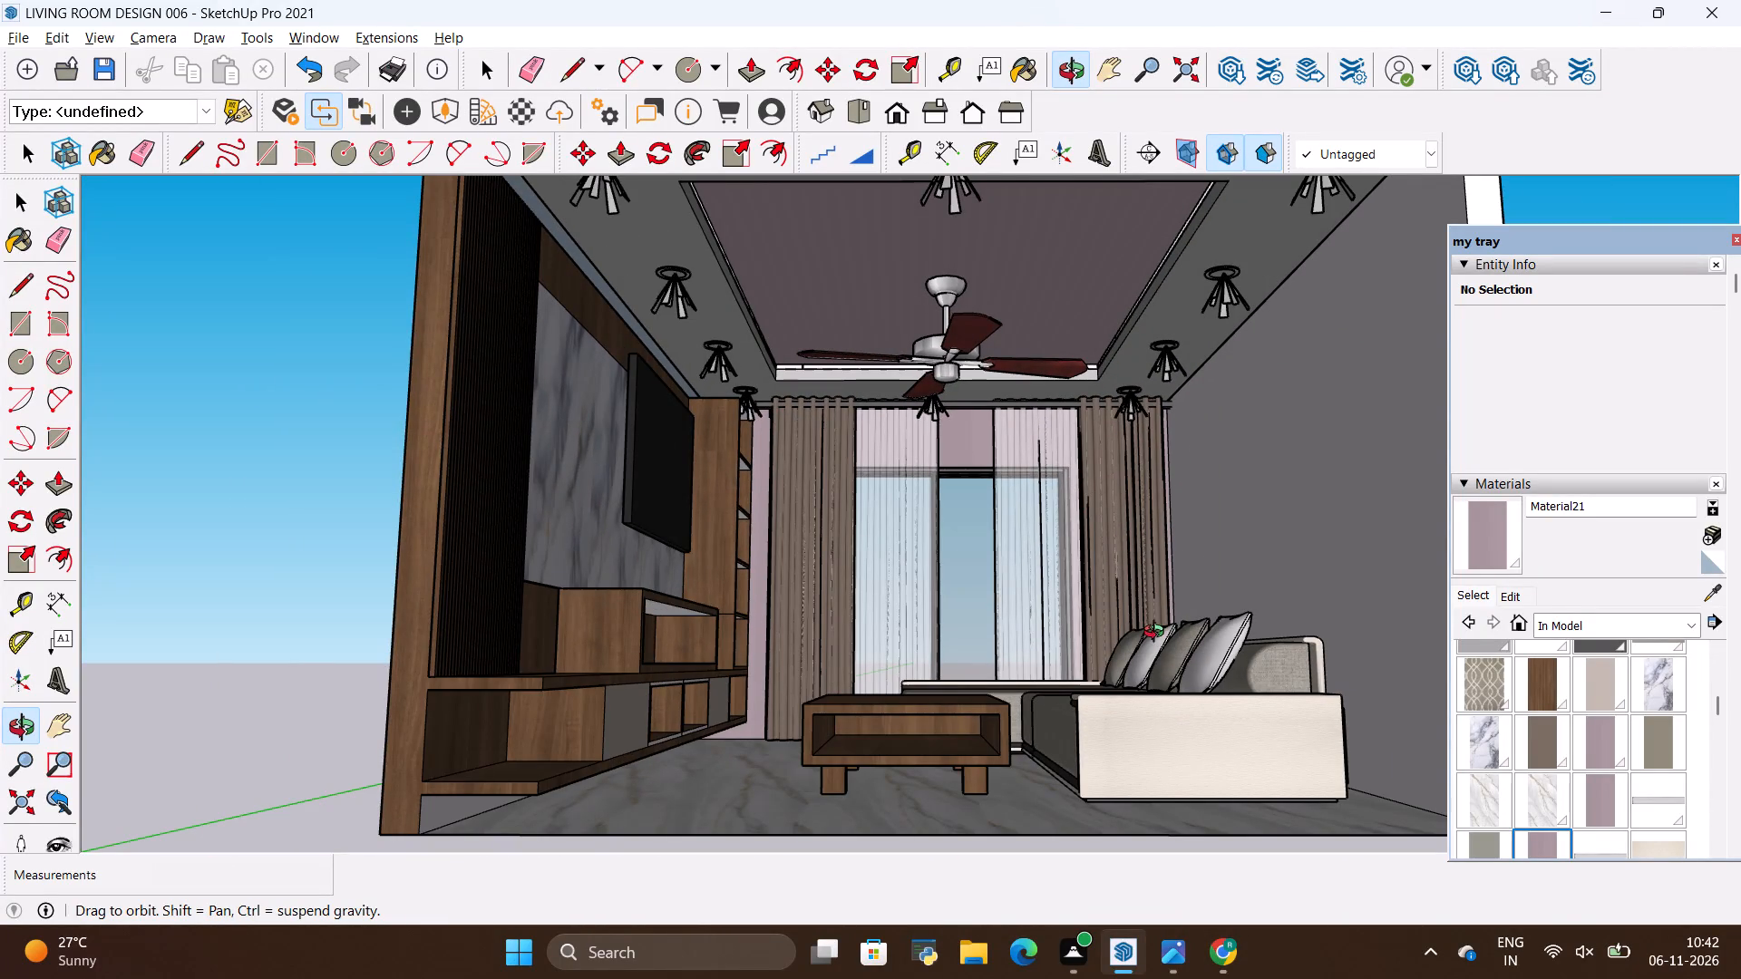
scroll(1025, 523, "up", 2)
left_click_drag(1016, 616, 965, 619)
scroll(968, 619, "down", 3)
scroll(1038, 570, "up", 4)
left_click_drag(958, 588, 1058, 576)
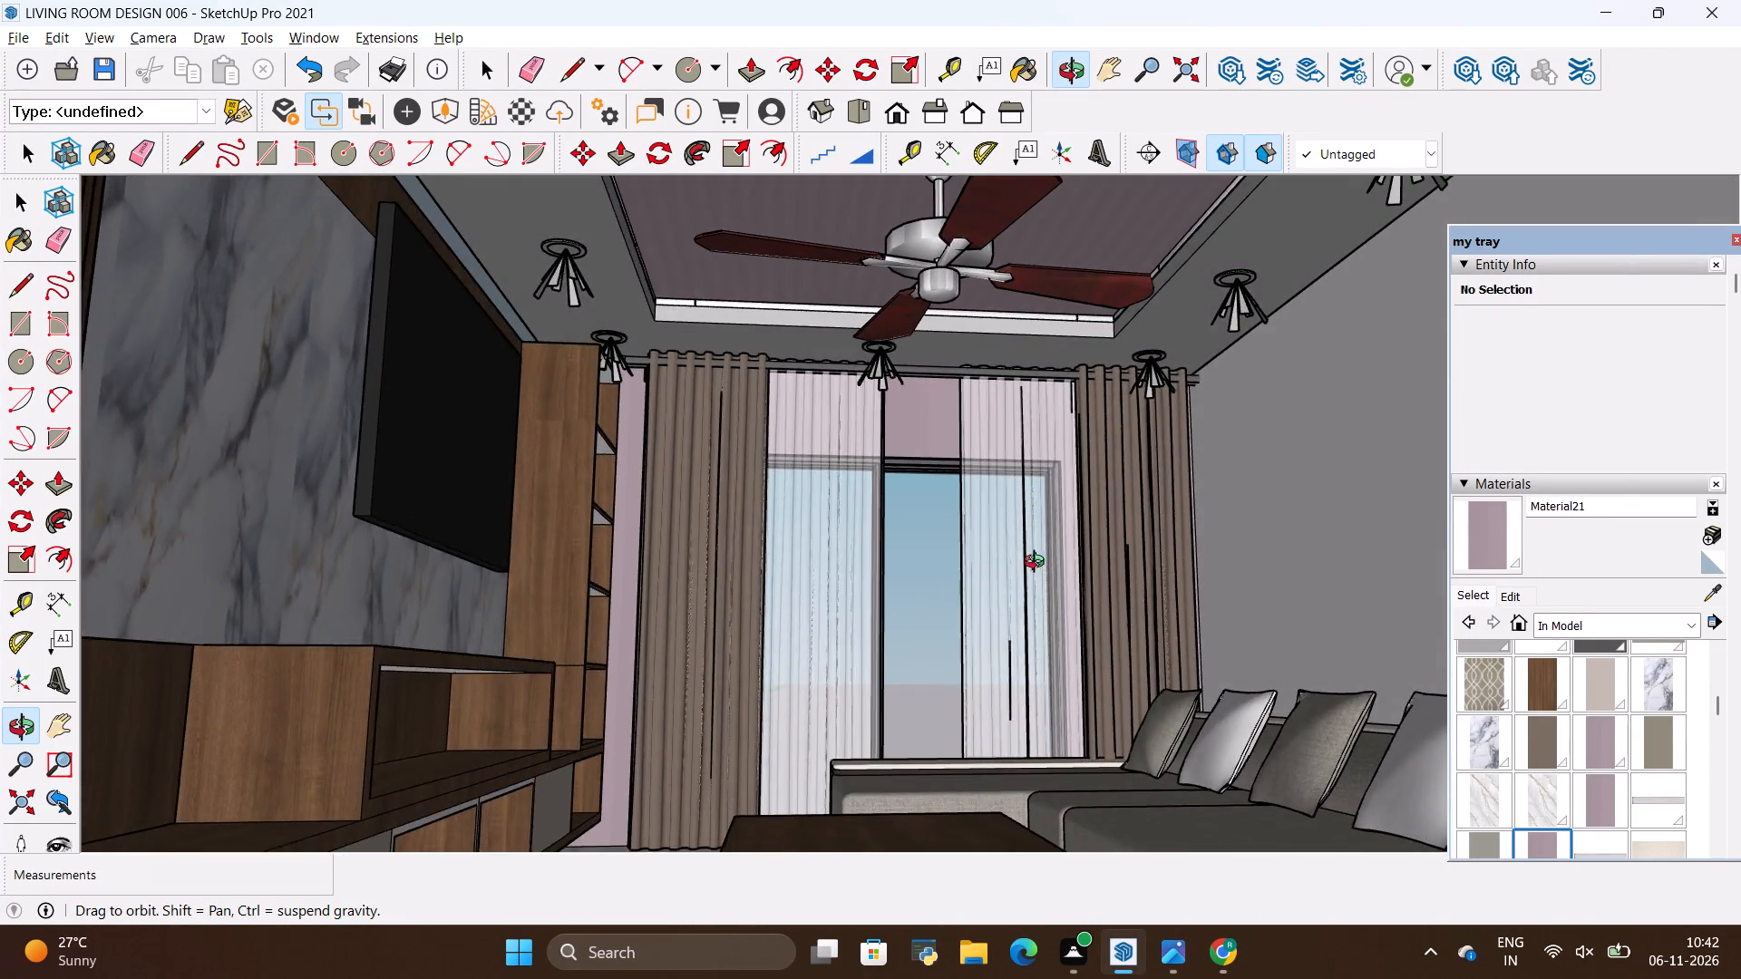
scroll(1025, 539, "down", 2)
left_click_drag(1016, 517, 993, 541)
scroll(971, 537, "down", 3)
scroll(1051, 523, "up", 3)
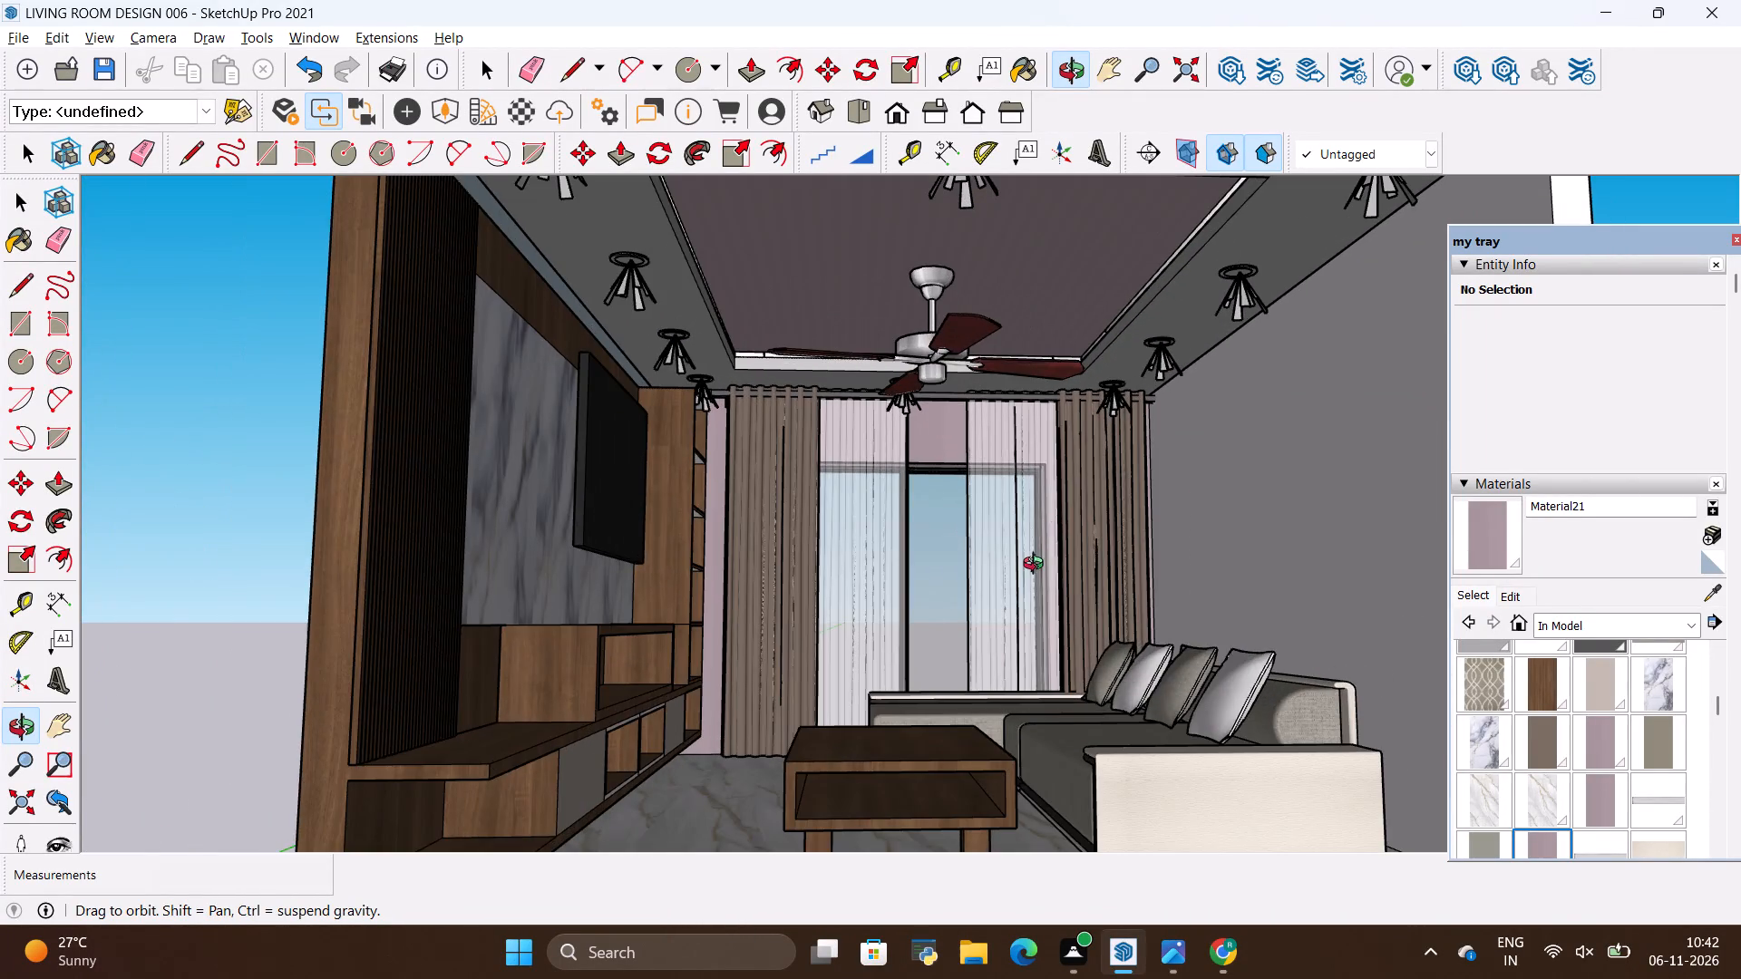
left_click_drag(1037, 558, 1019, 548)
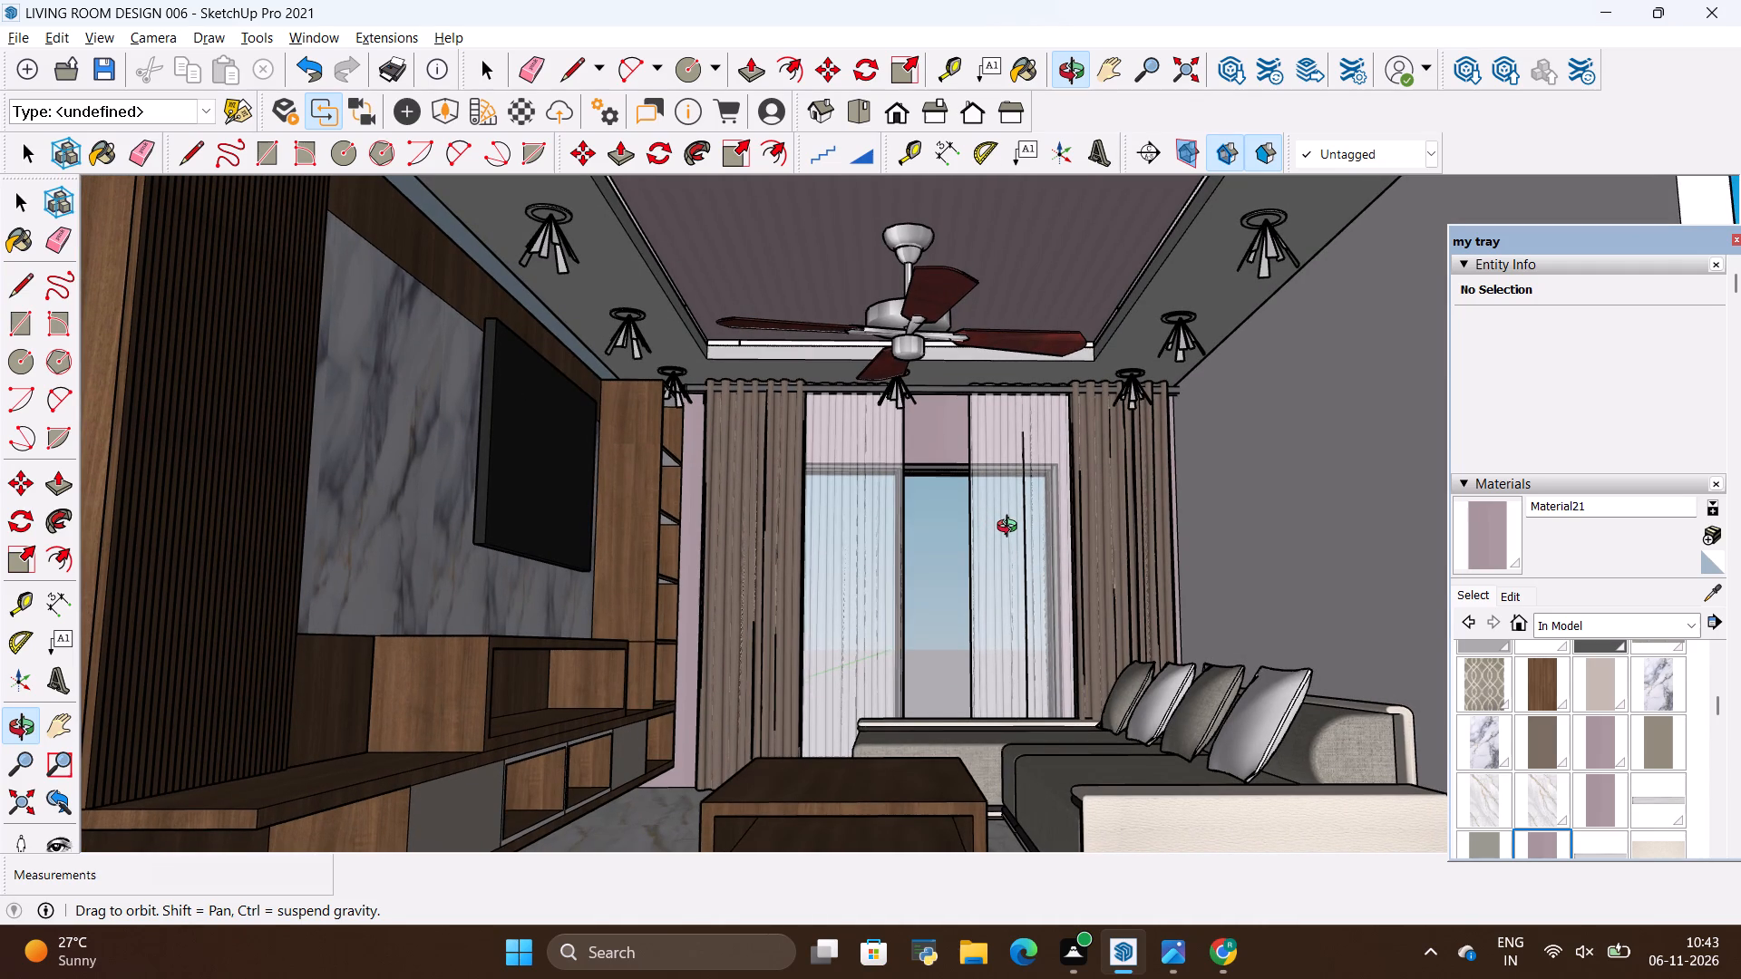
scroll(1046, 528, "down", 1)
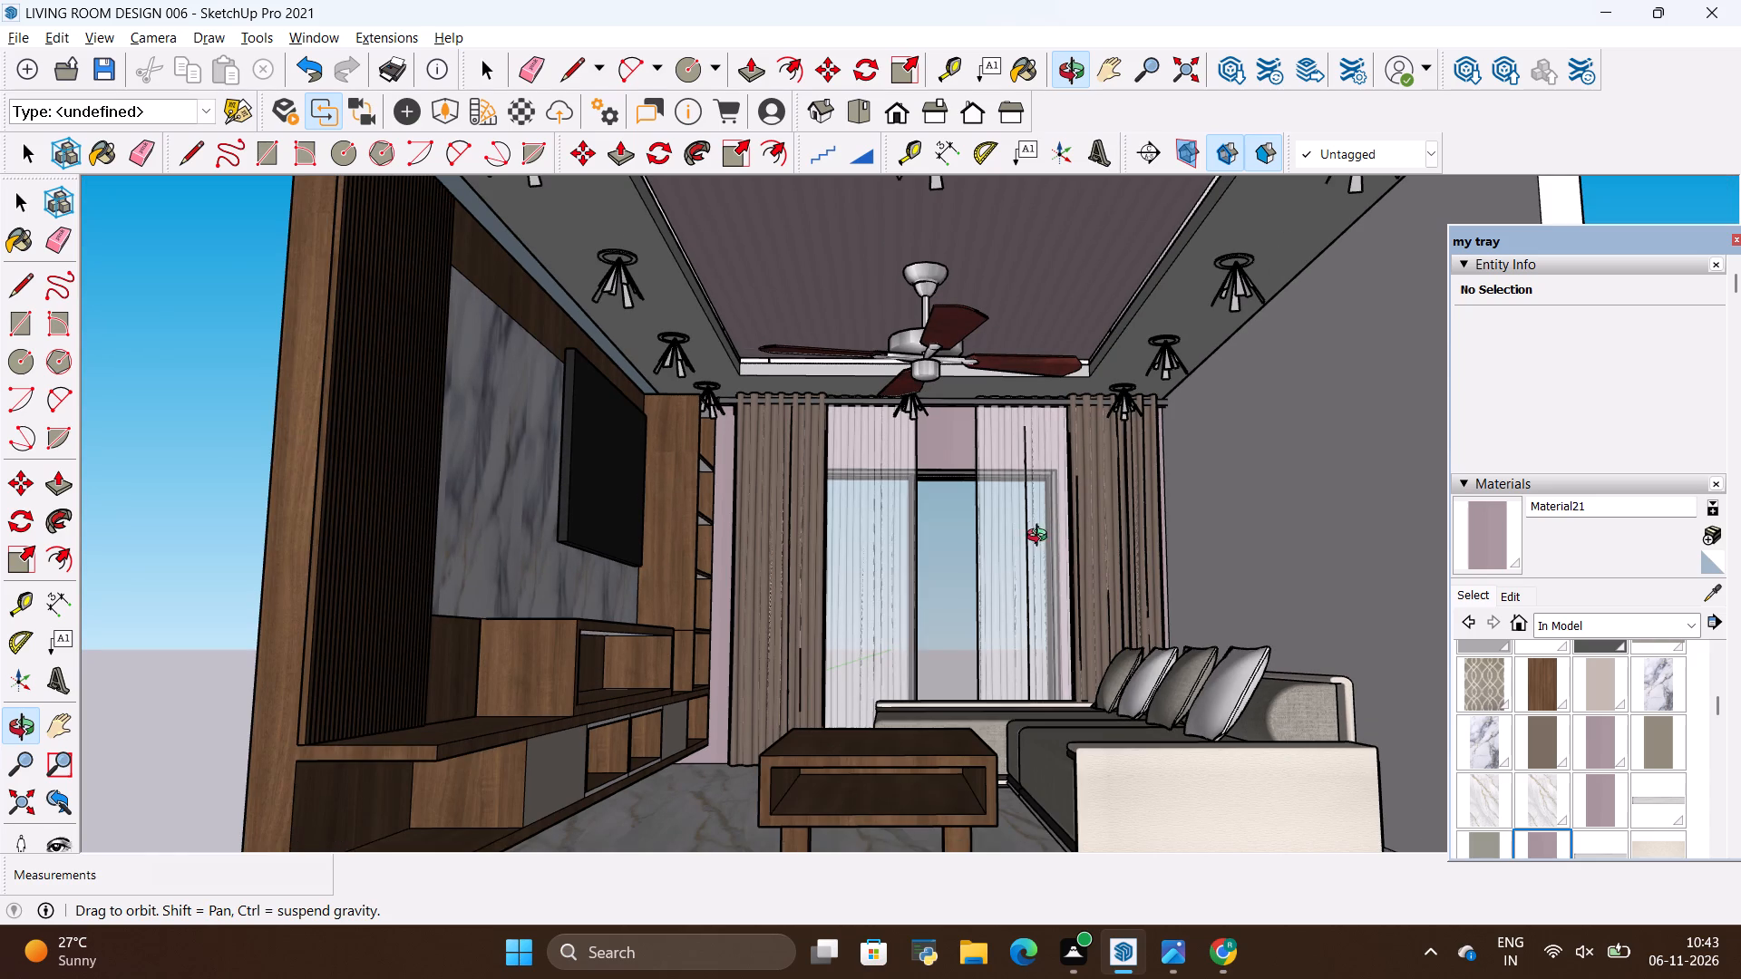
scroll(657, 545, "down", 4)
scroll(671, 485, "up", 4)
scroll(744, 533, "up", 3)
scroll(711, 548, "down", 3)
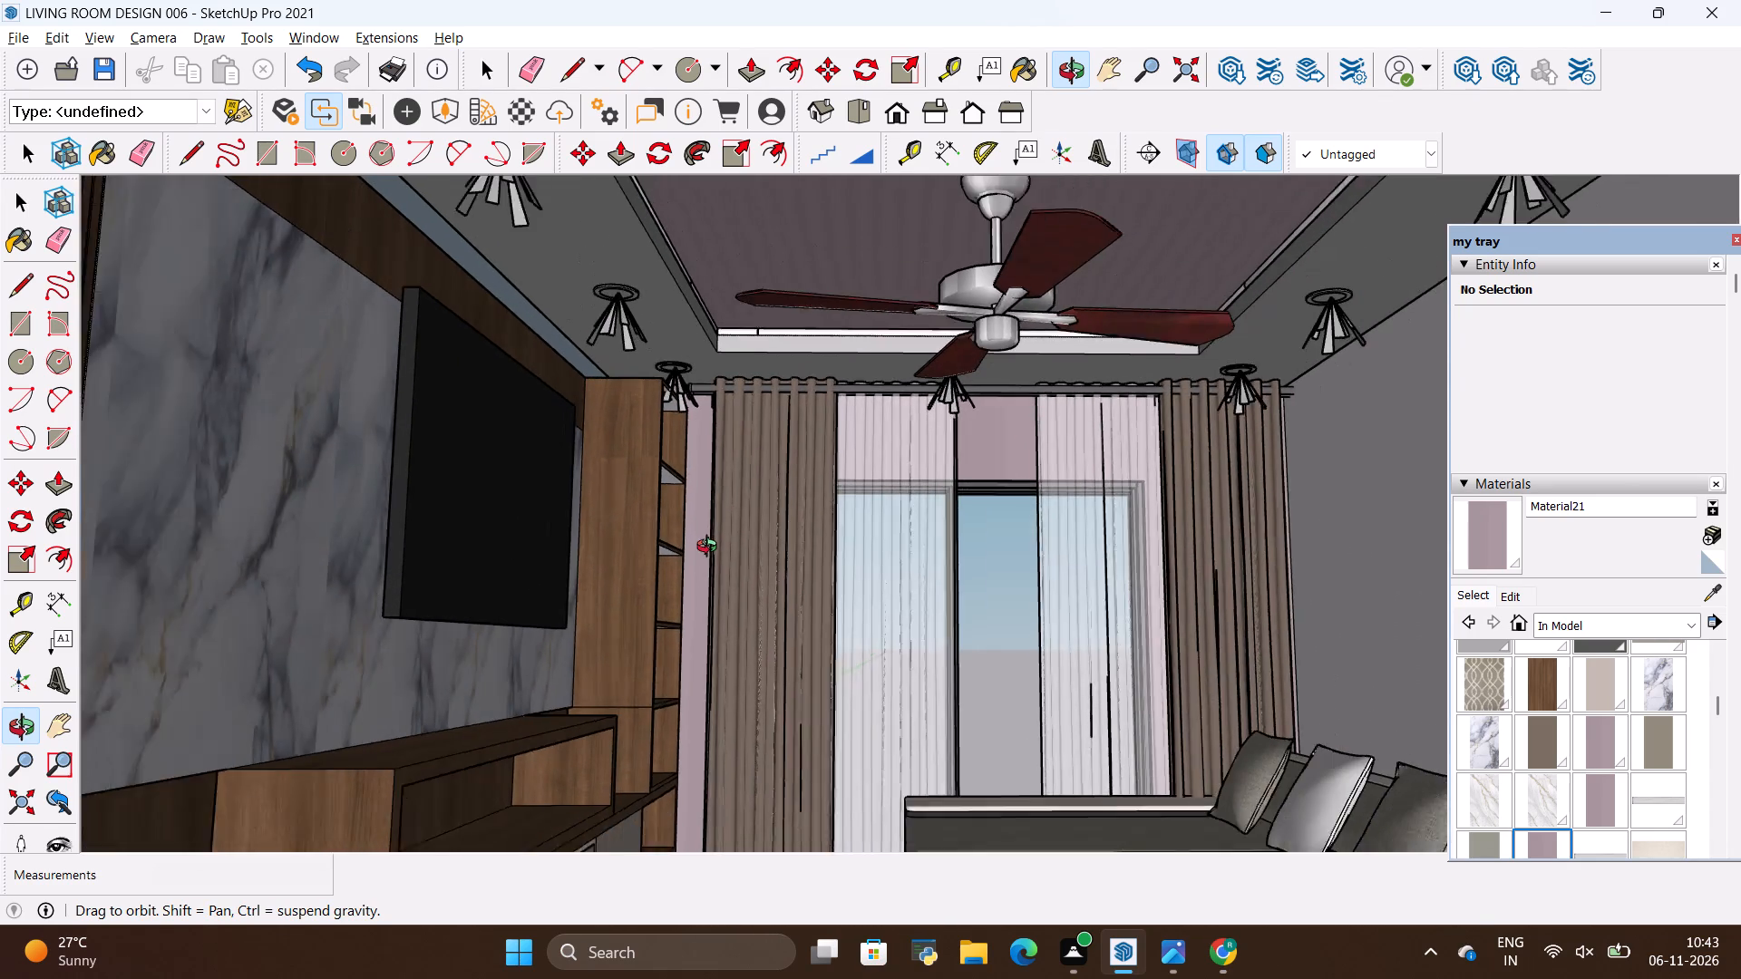
left_click_drag(838, 491, 802, 451)
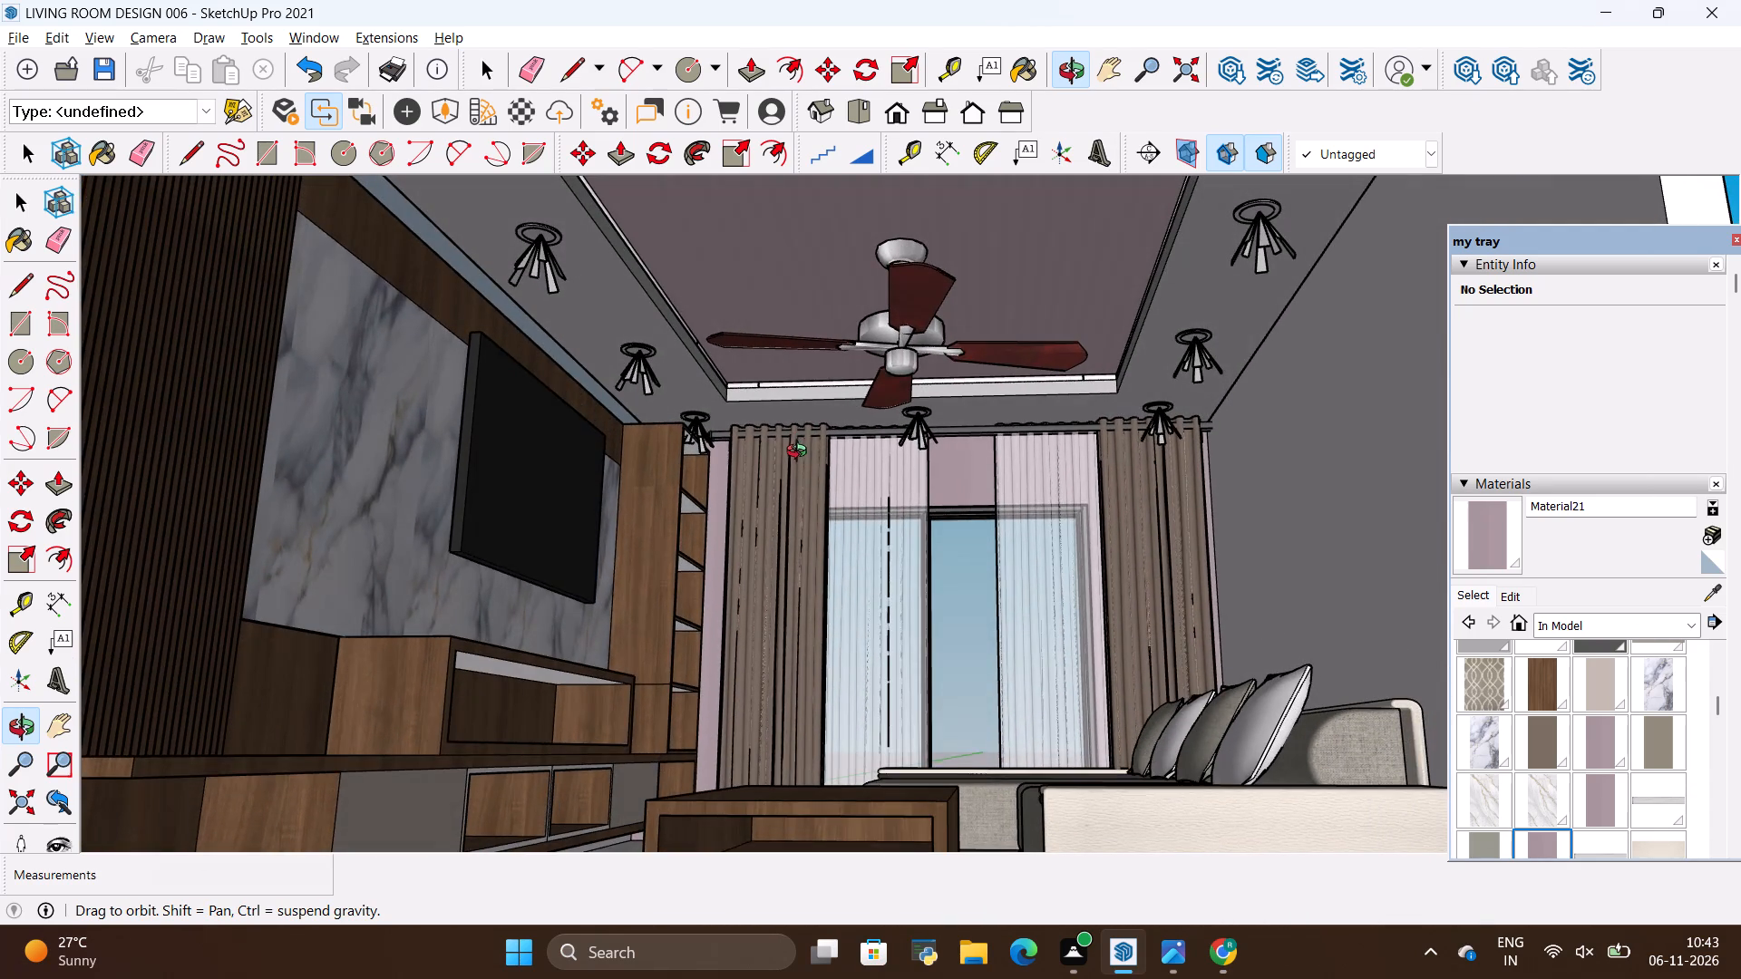
Compare the living room model with the reference photo images (13), viewing the room from inside and from the open front.
key("alt+Tab")
key("alt+Tab")
scroll(969, 418, "down", 3)
left_click_drag(977, 402, 947, 525)
scroll(965, 516, "down", 5)
left_click_drag(967, 508, 1028, 495)
key("alt+Tab")
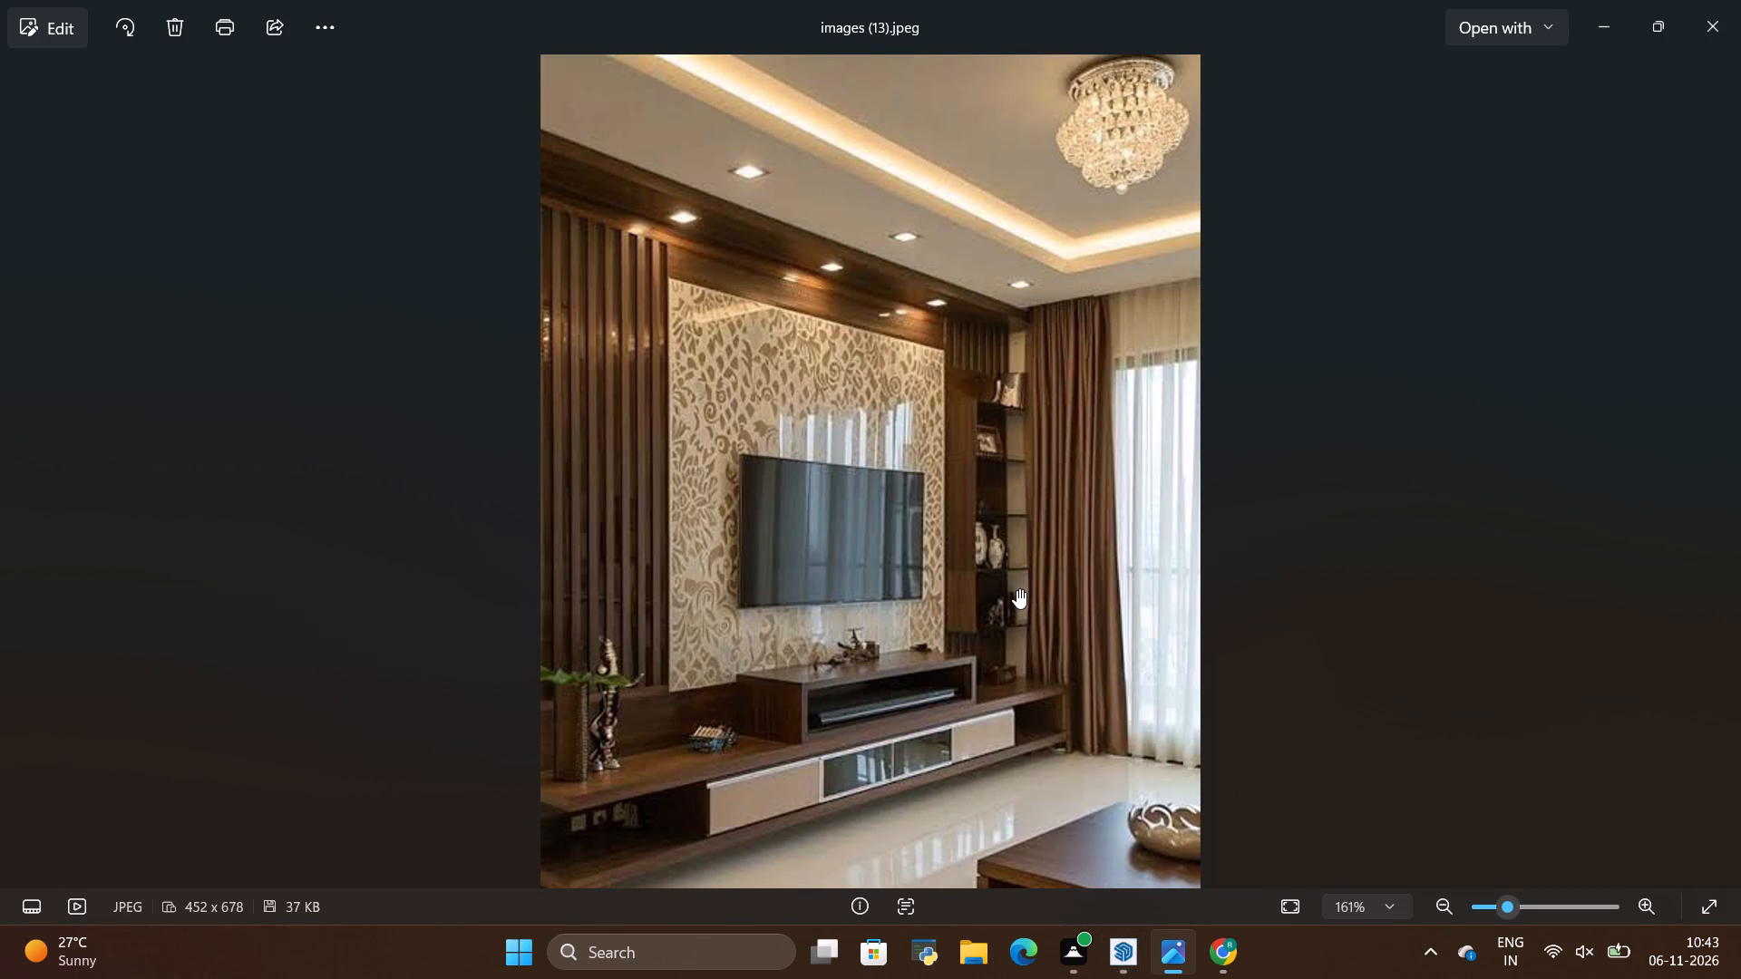
key("alt+Tab")
scroll(929, 681, "up", 2)
scroll(979, 518, "up", 8)
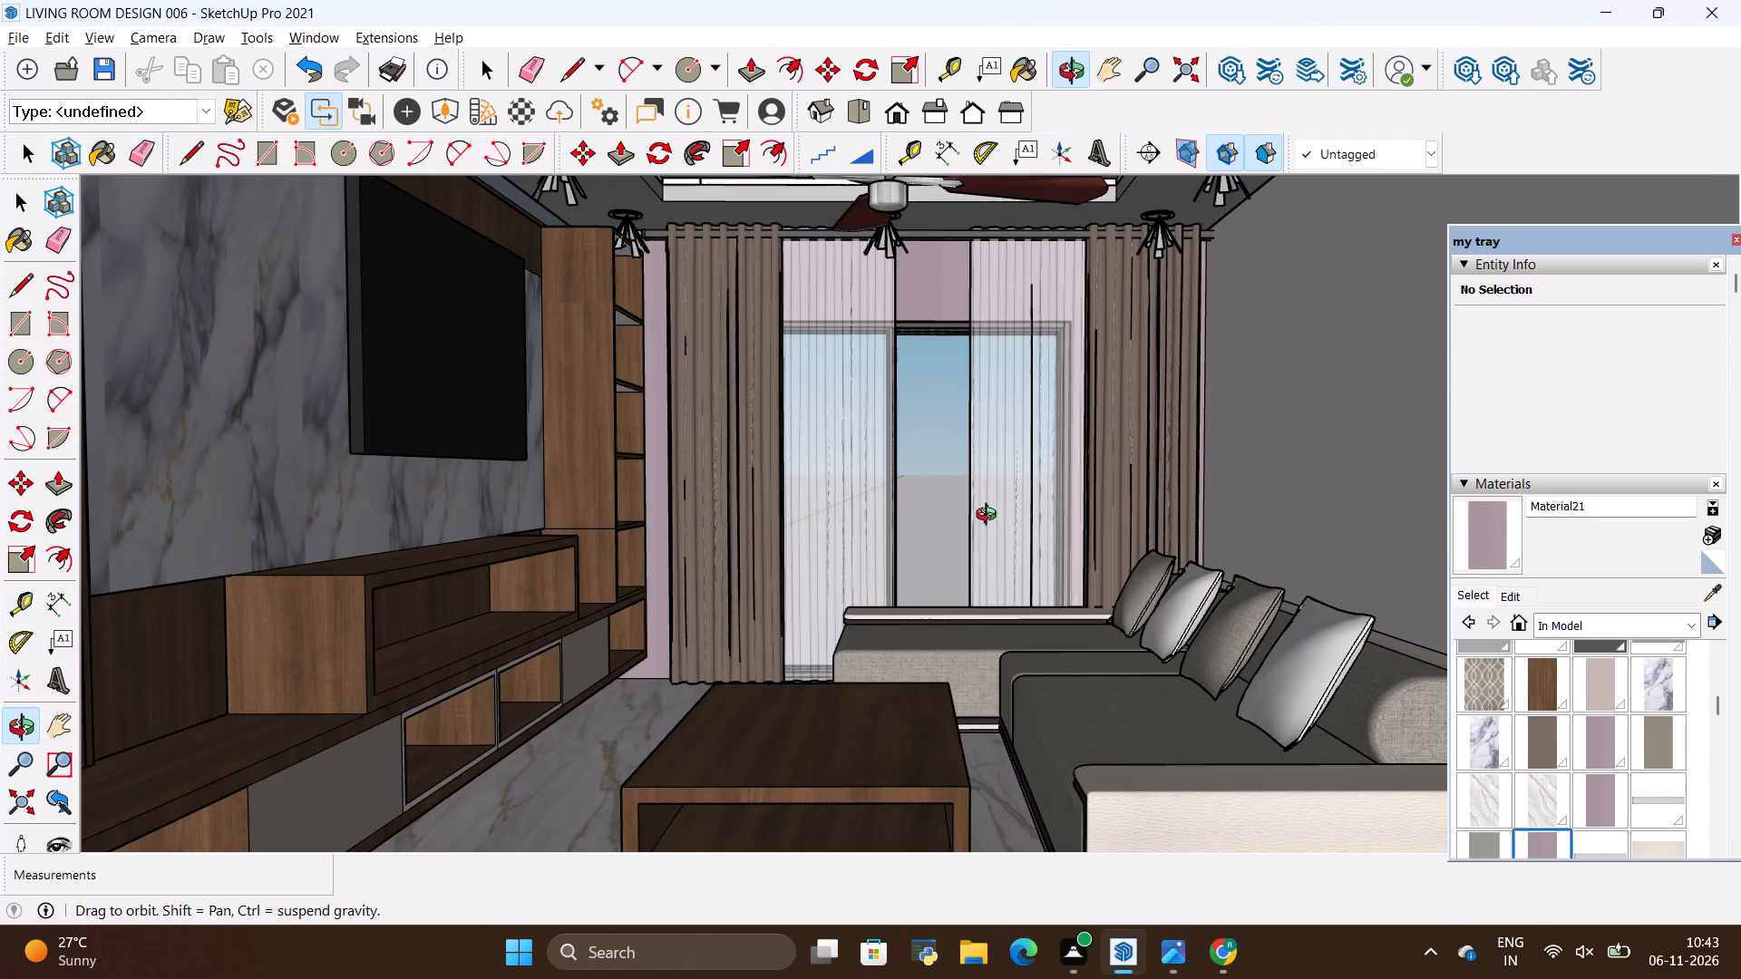
scroll(986, 544, "down", 9)
key("alt+Tab")
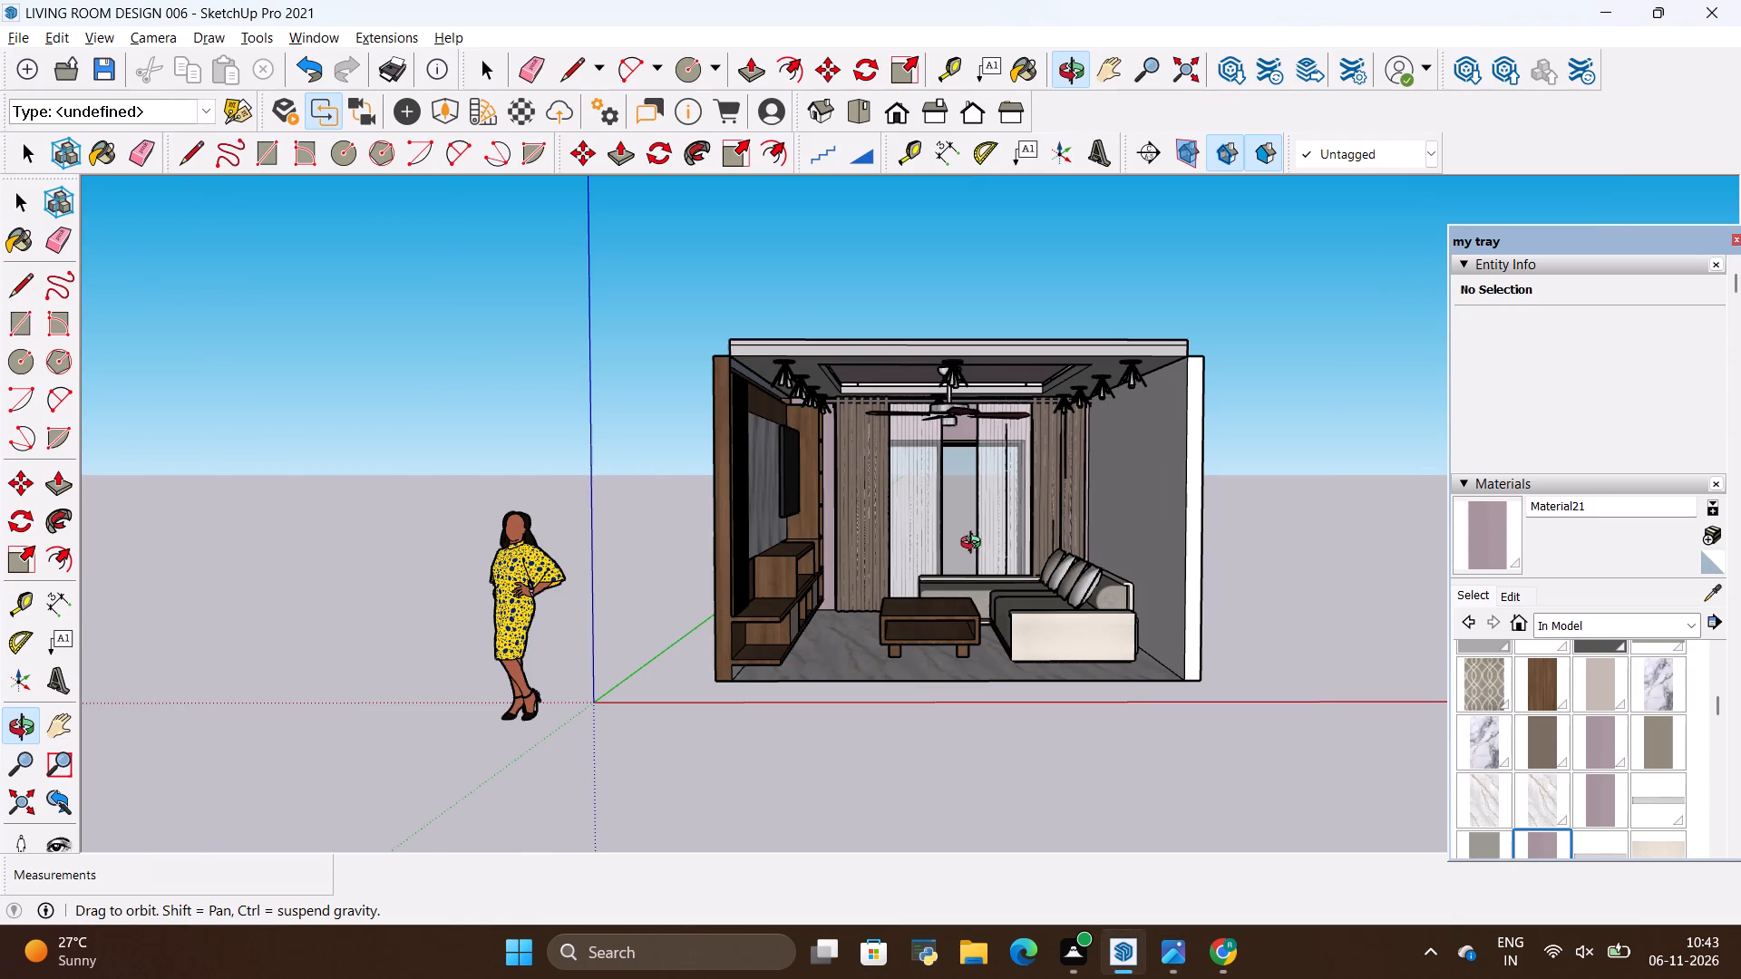
key("alt+Tab")
left_click_drag(976, 566, 994, 540)
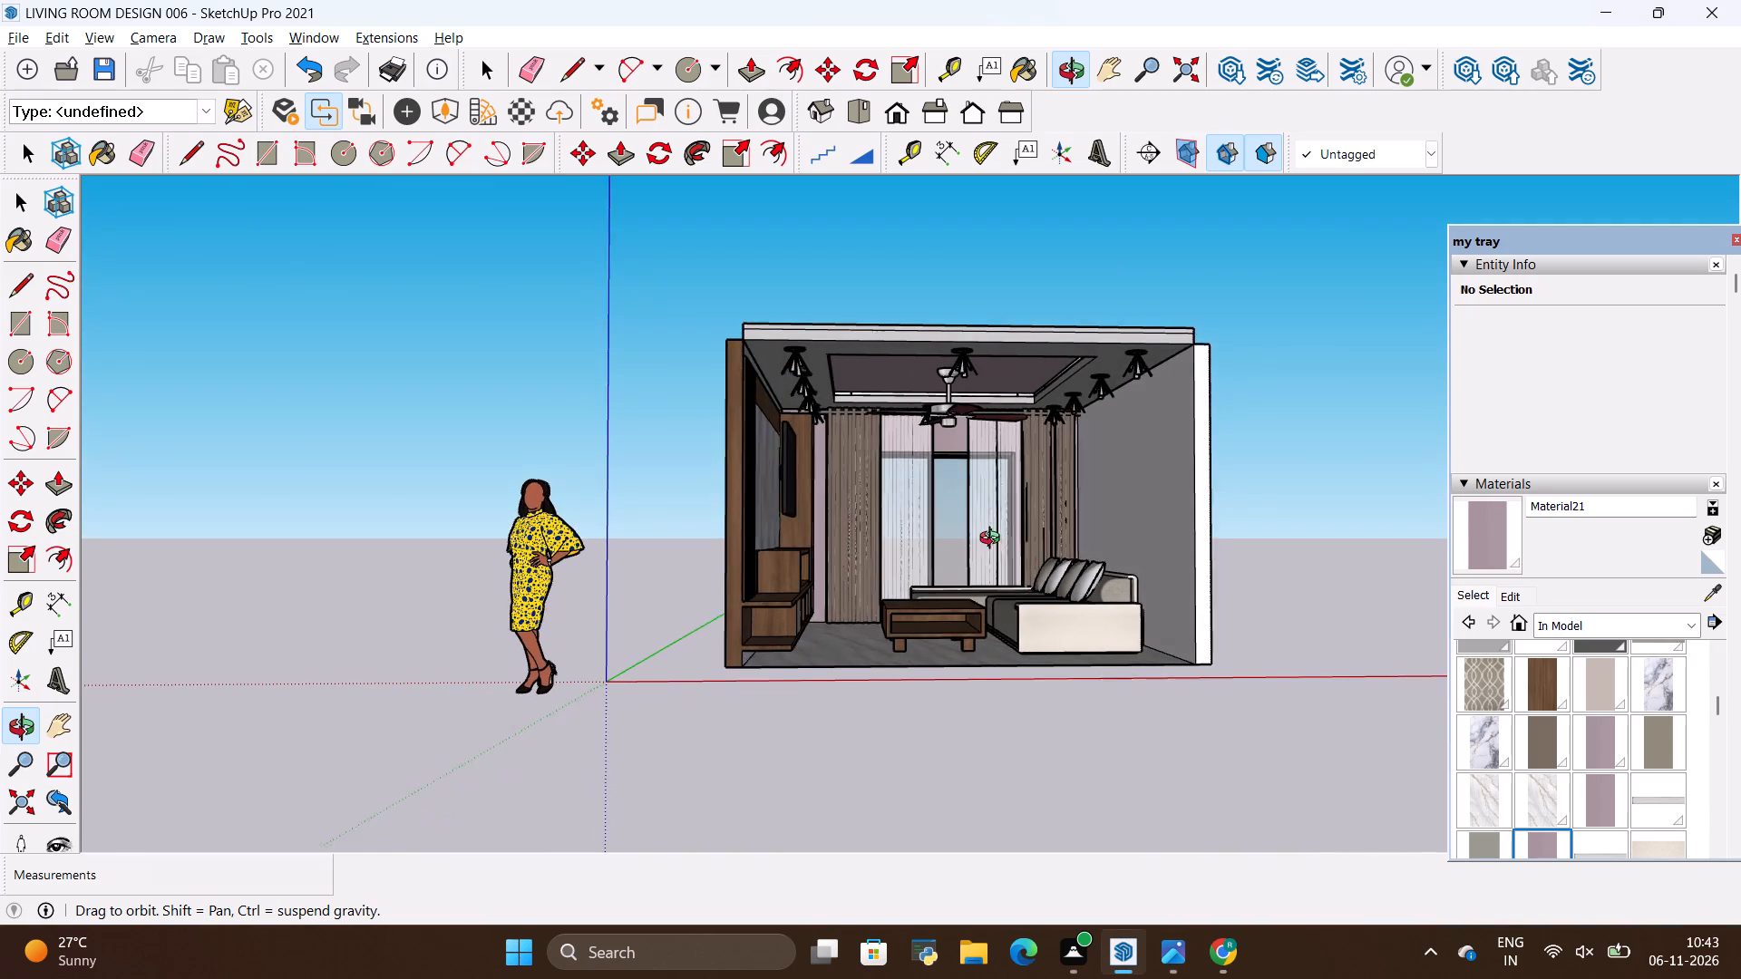
left_click_drag(994, 540, 991, 540)
double_click(989, 541)
key("alt+Tab")
key("alt+Tab")
Move the entire living room model by its front bottom corner in the negative red direction, past the origin and clear of the scale figure.
key("space")
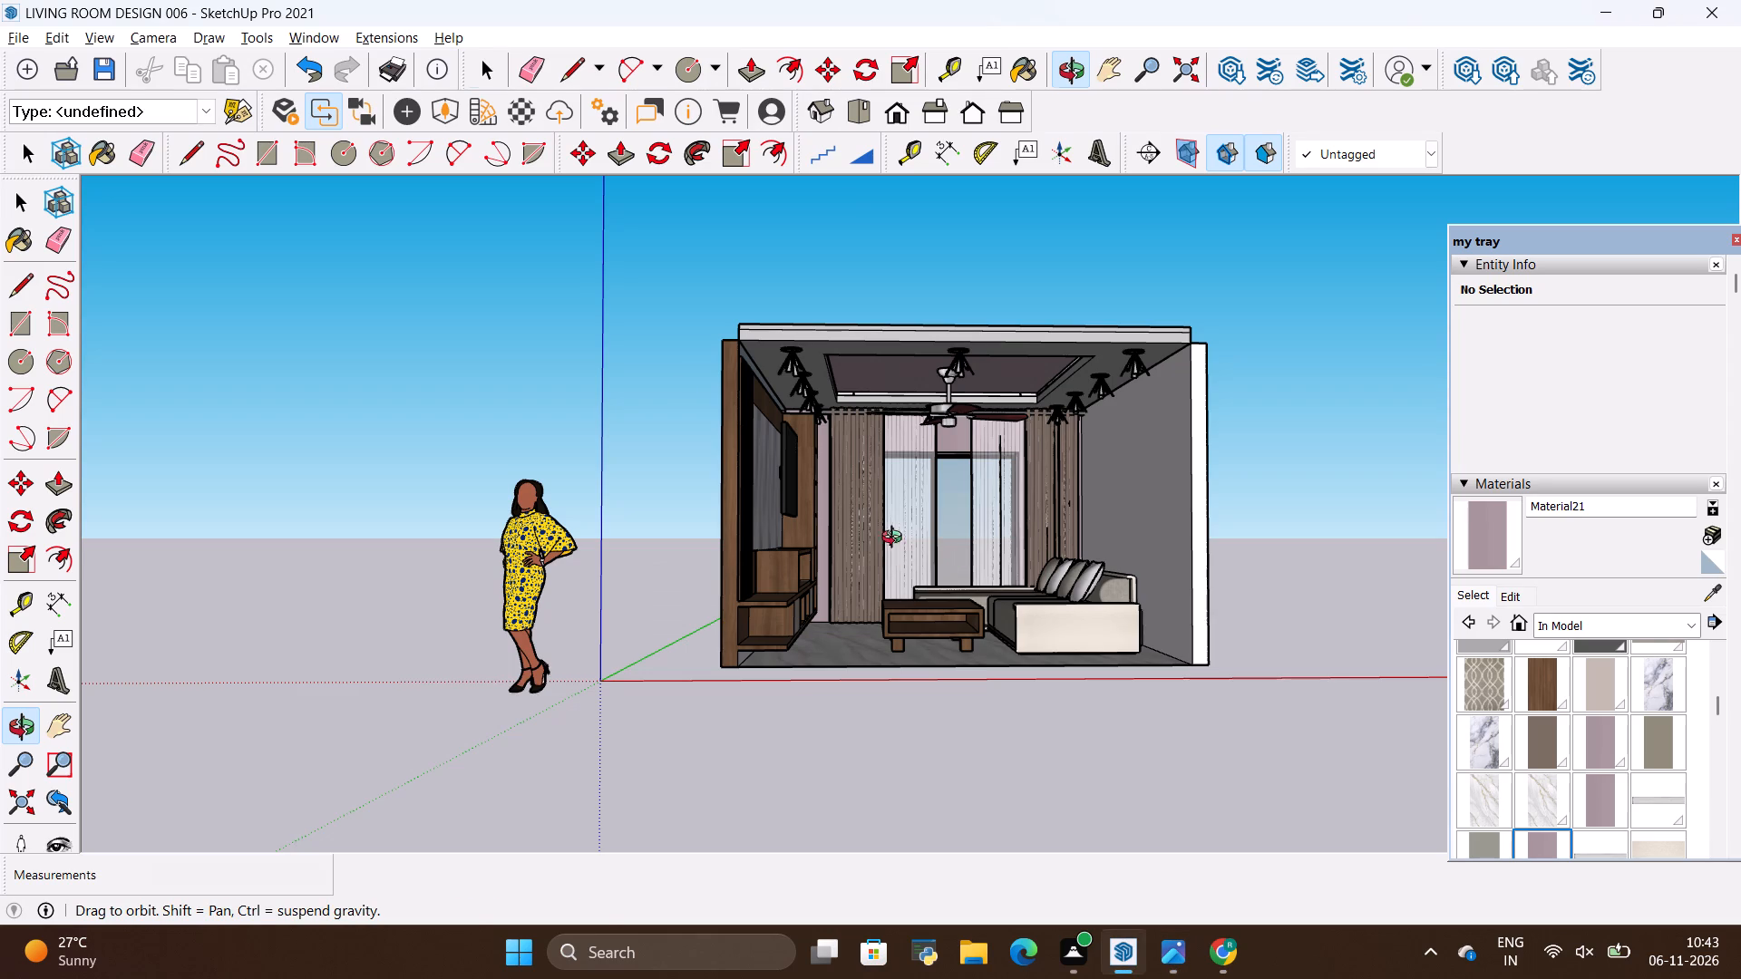
left_click_drag(664, 266, 1264, 725)
scroll(849, 740, "down", 9)
key("m")
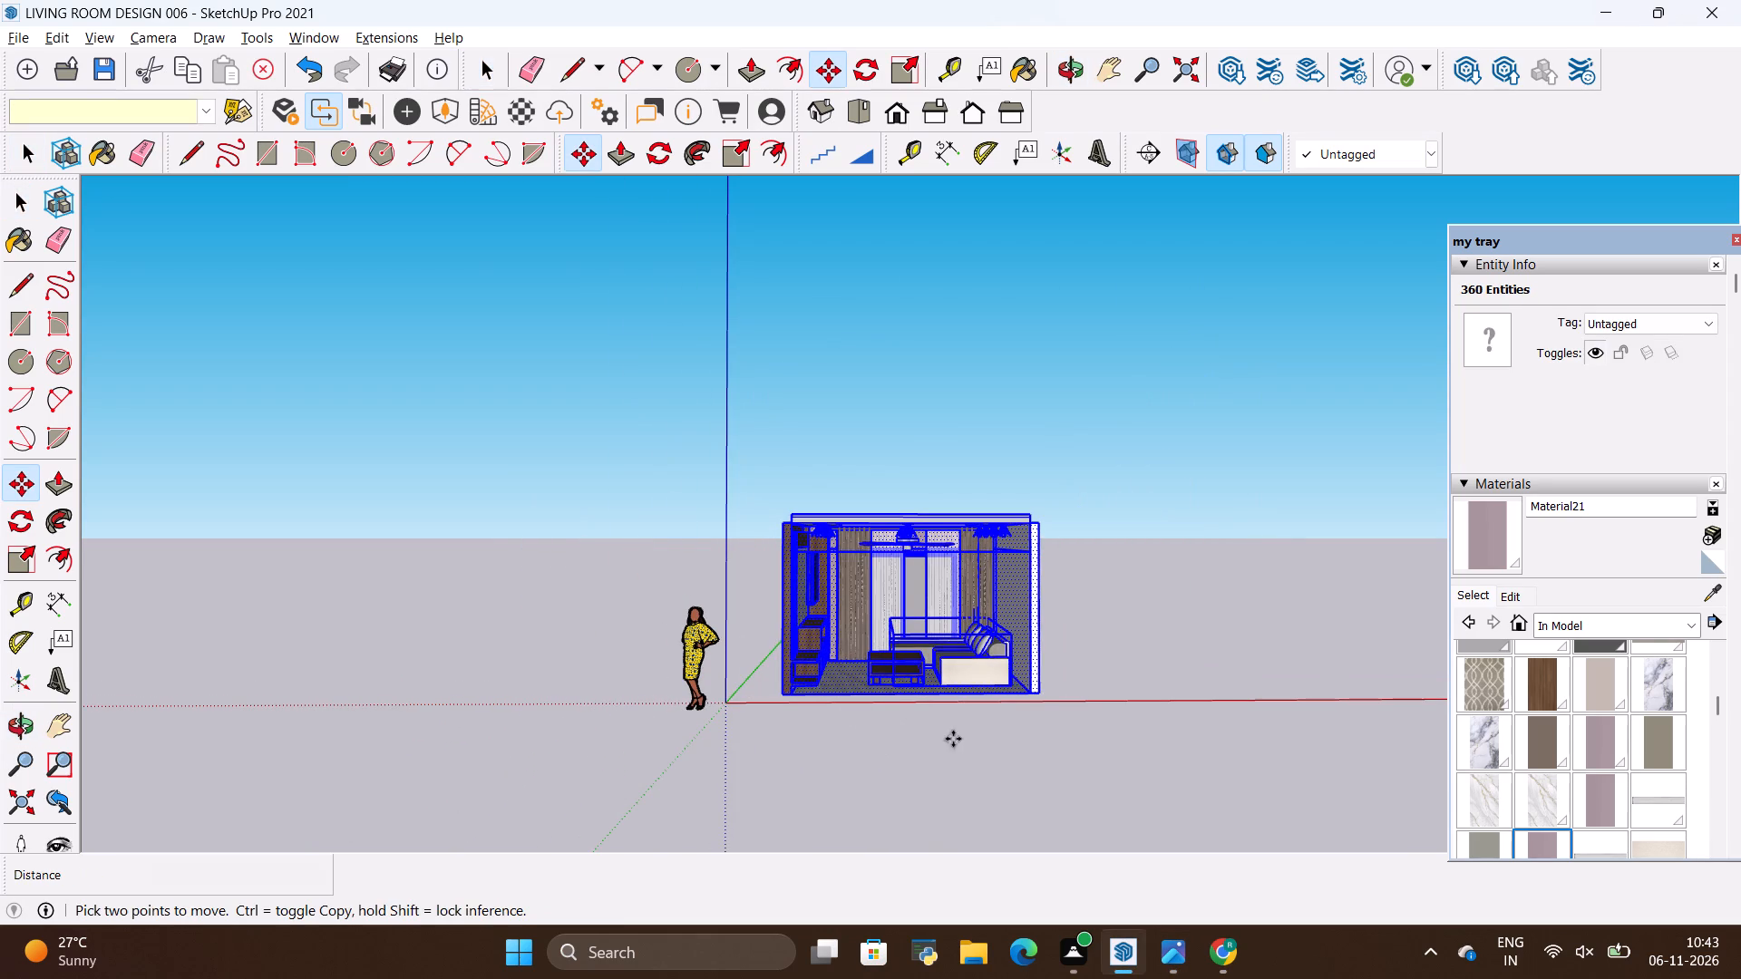
left_click(1040, 697)
scroll(1137, 710, "down", 14)
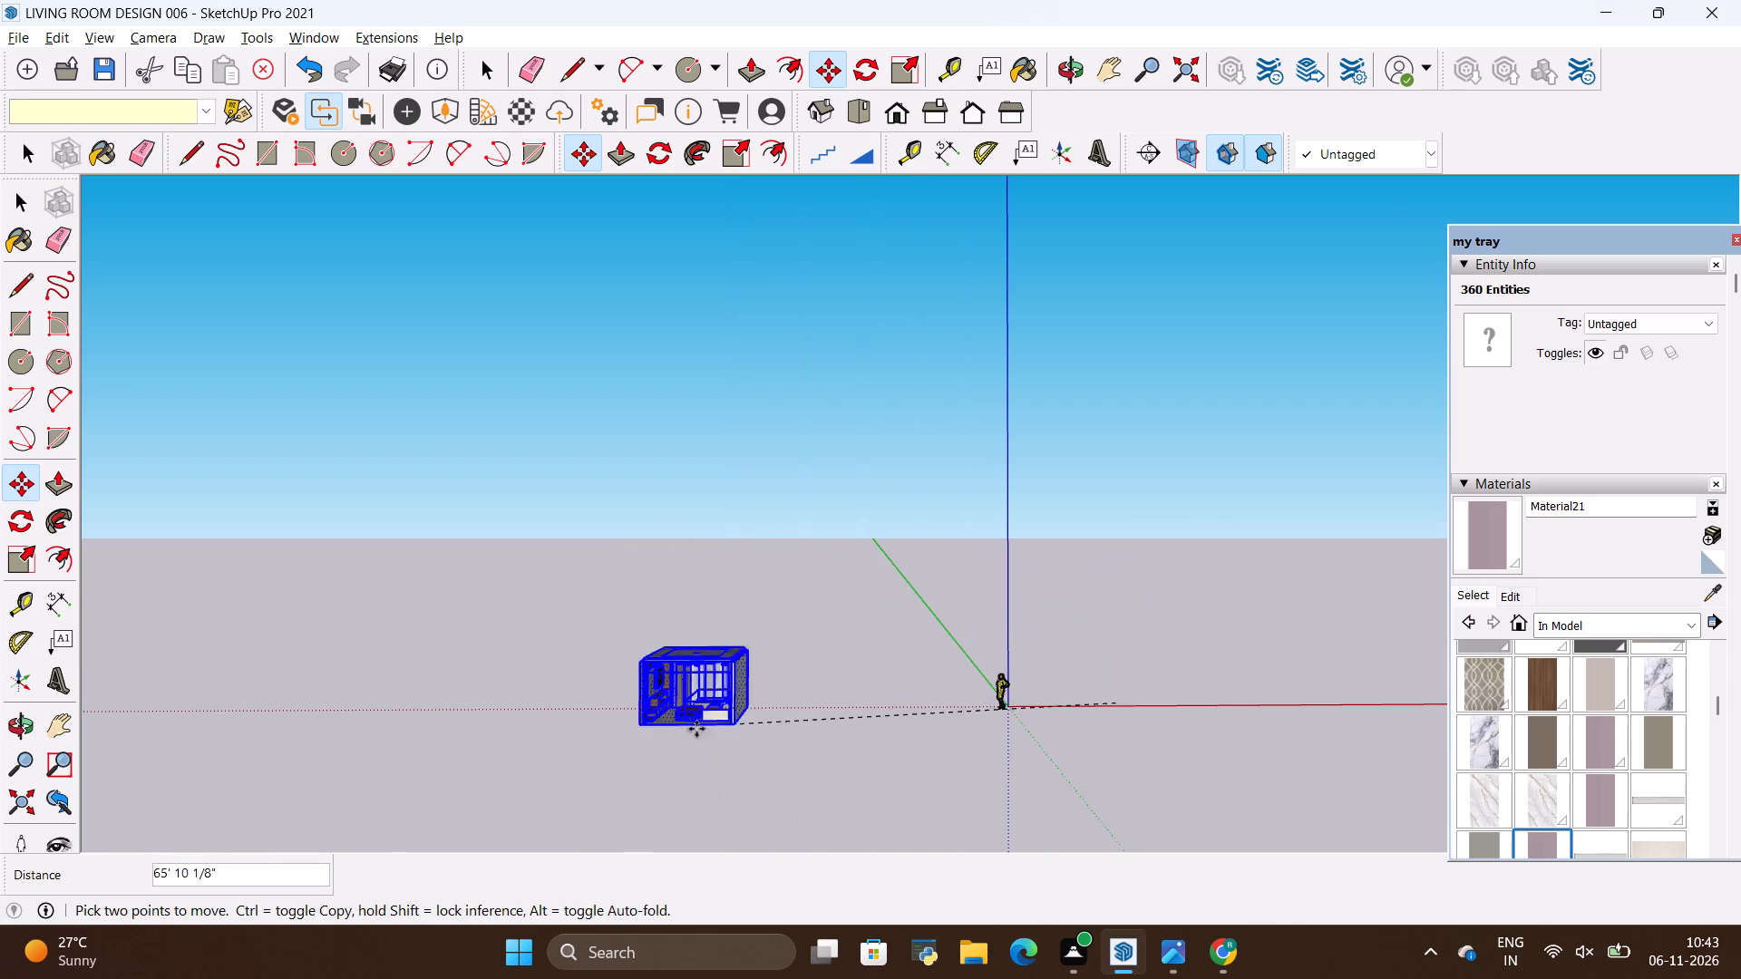
left_click(647, 703)
scroll(506, 654, "up", 5)
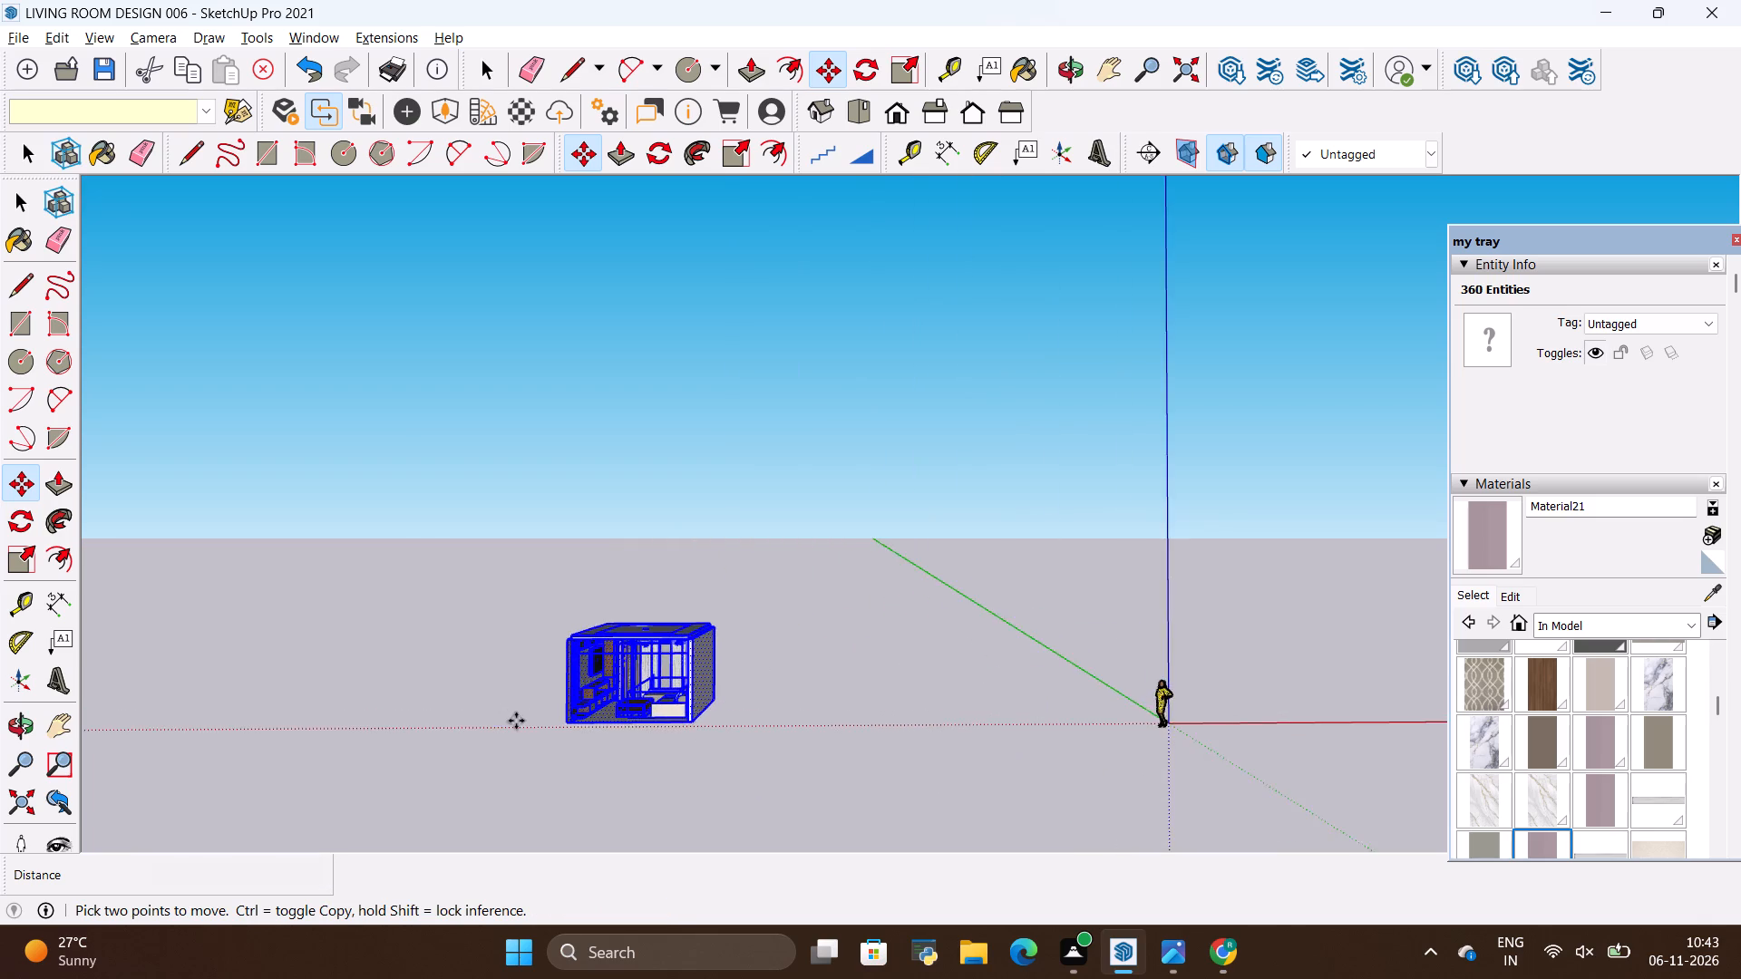
scroll(516, 721, "up", 18)
key("space")
left_click(462, 672)
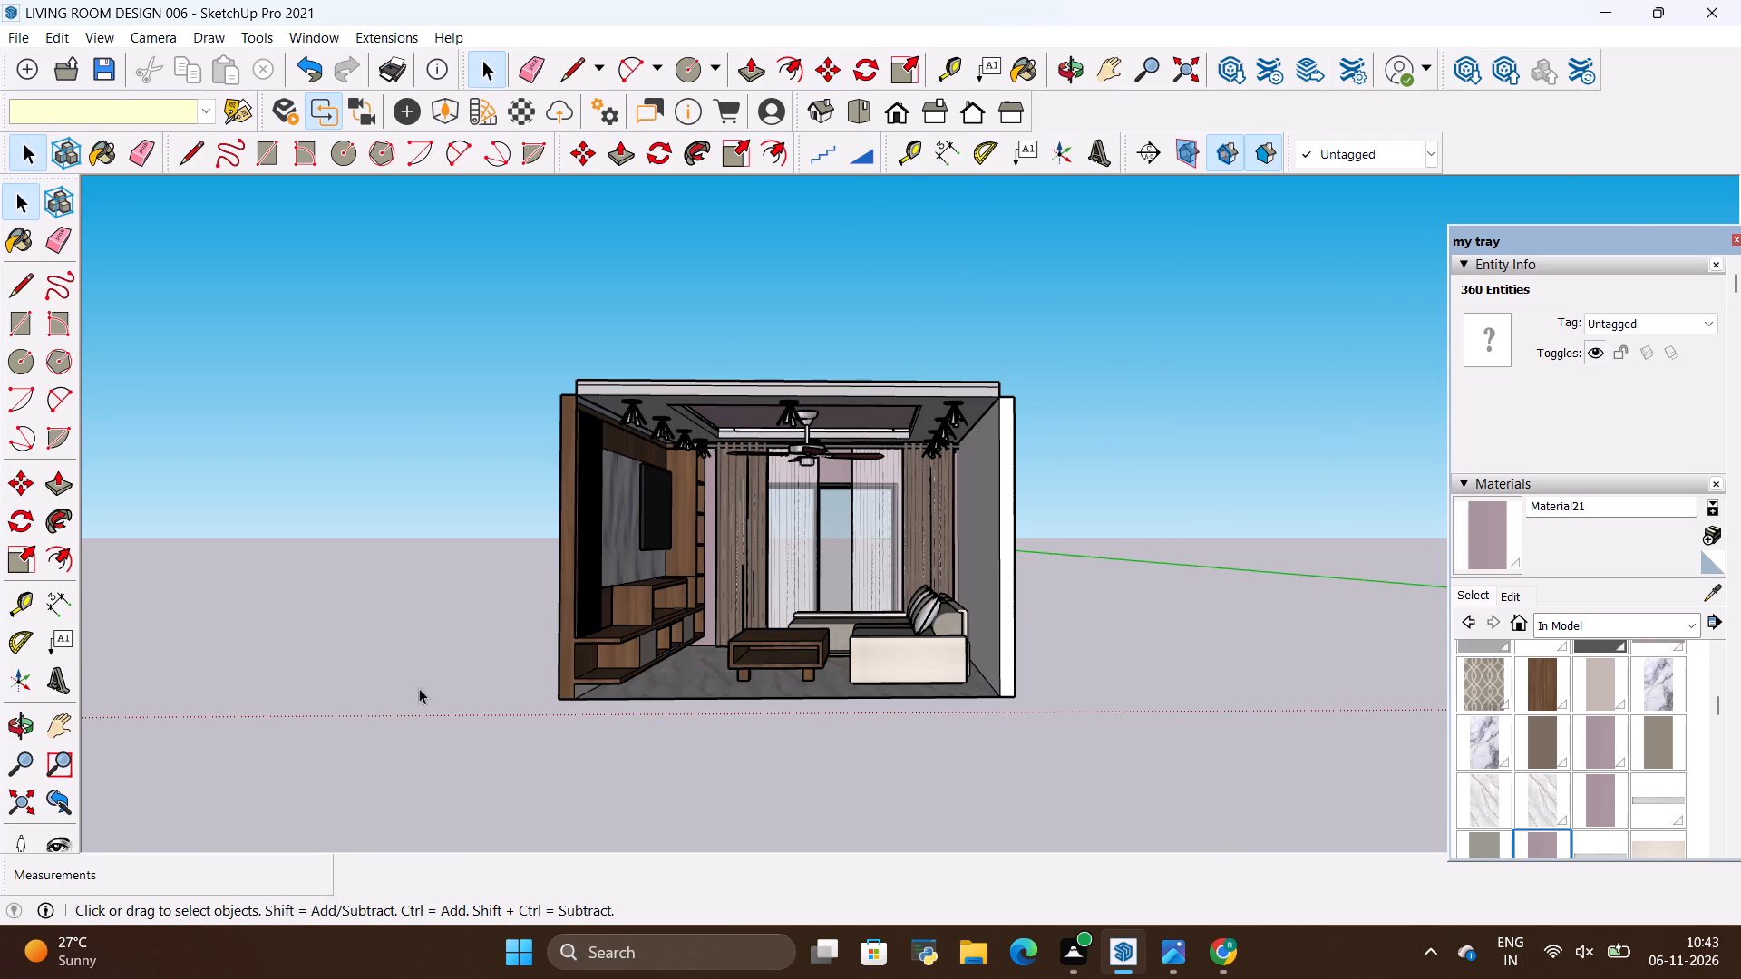
Examine the moved living room through its open front, framing the TV wall, sofa, curtains and false ceiling together.
left_click(10, 728)
left_click_drag(346, 671, 422, 662)
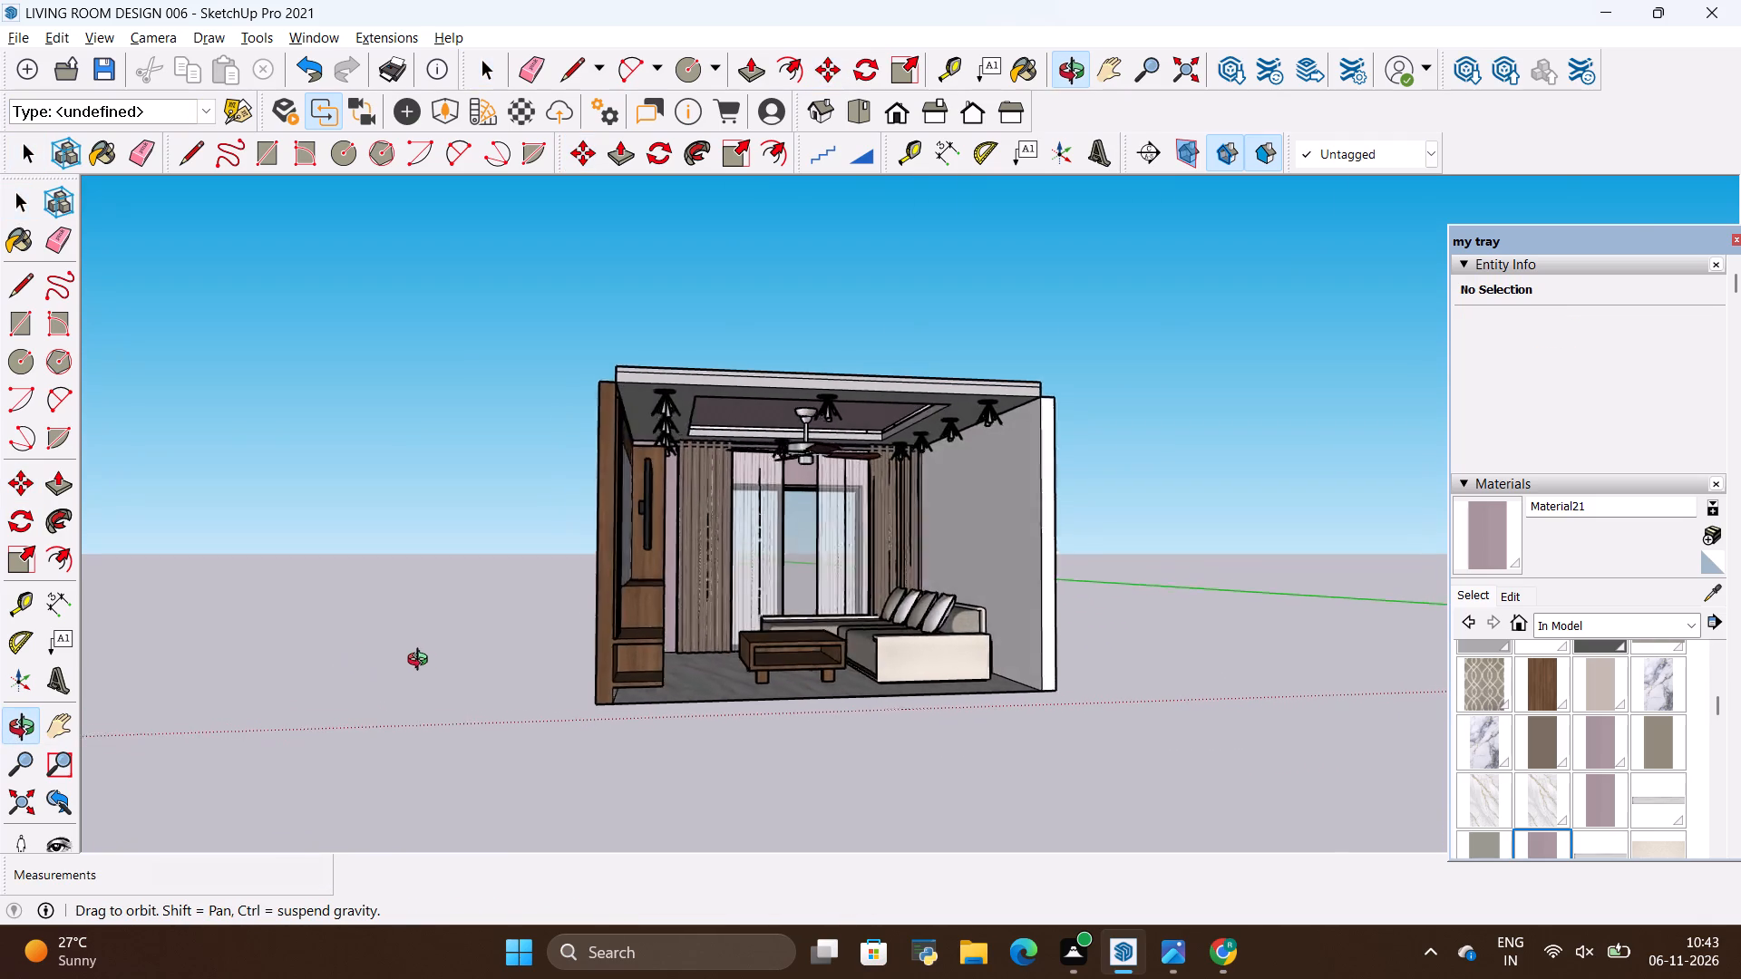
left_click_drag(422, 662, 371, 658)
scroll(654, 587, "up", 7)
scroll(759, 584, "down", 3)
left_click_drag(807, 577, 777, 587)
scroll(790, 573, "up", 2)
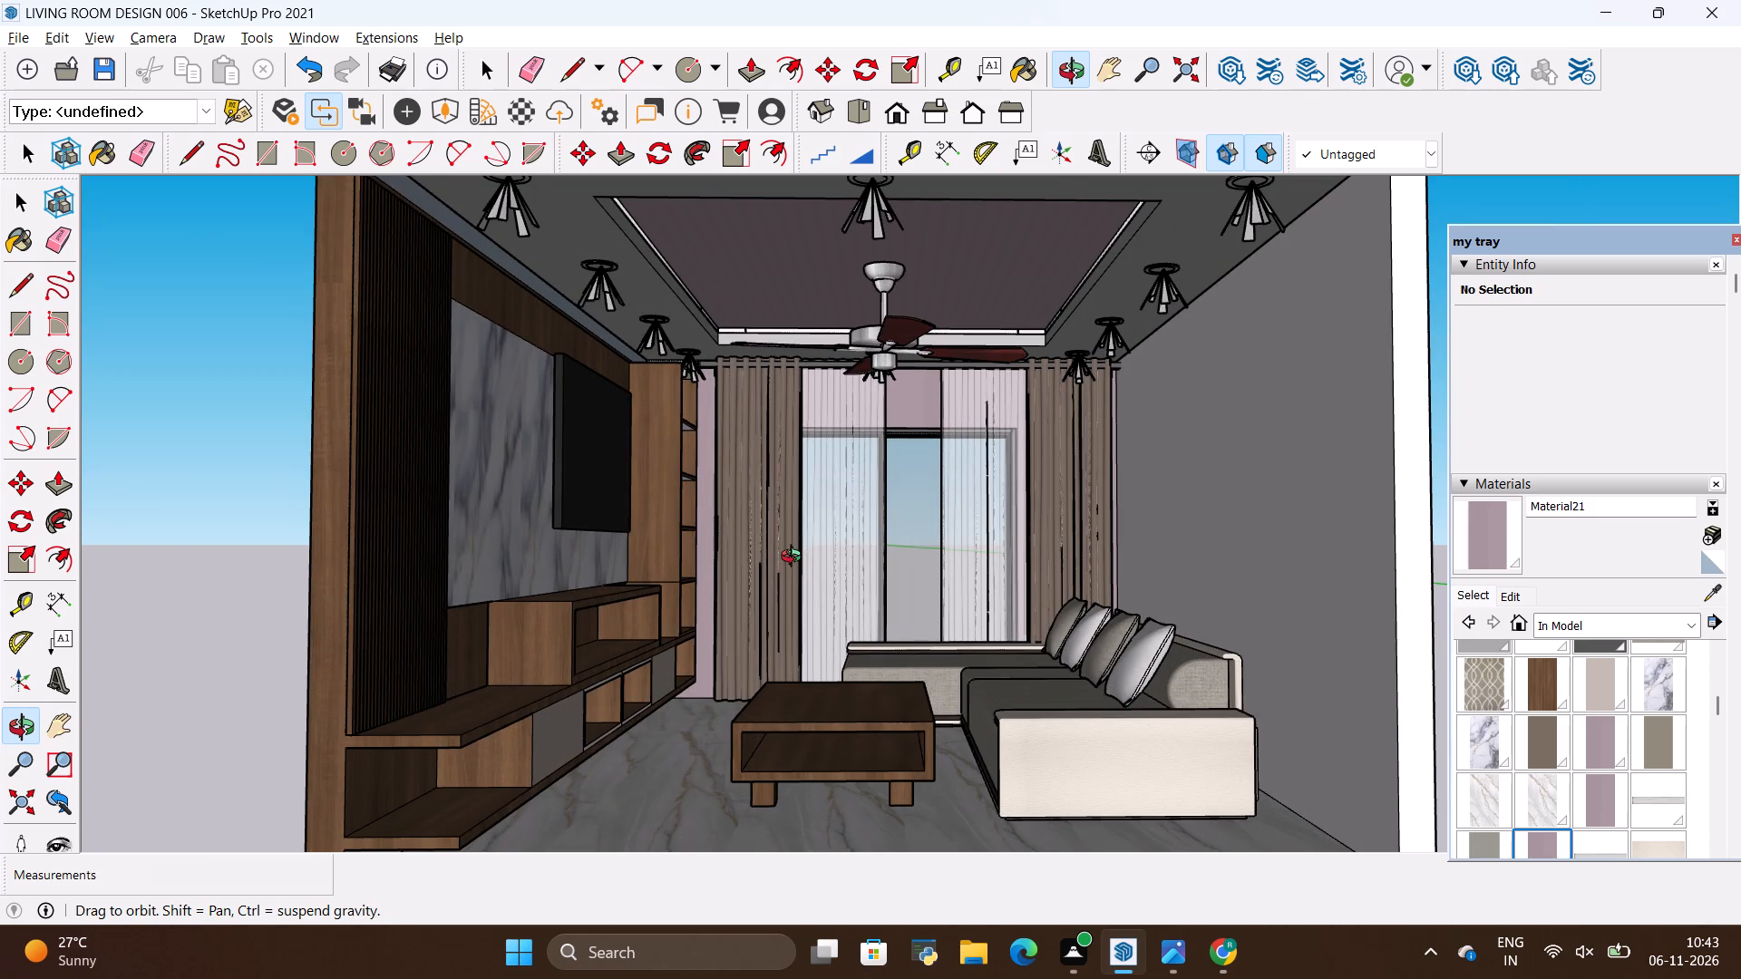
left_click(795, 558)
scroll(795, 572, "down", 1)
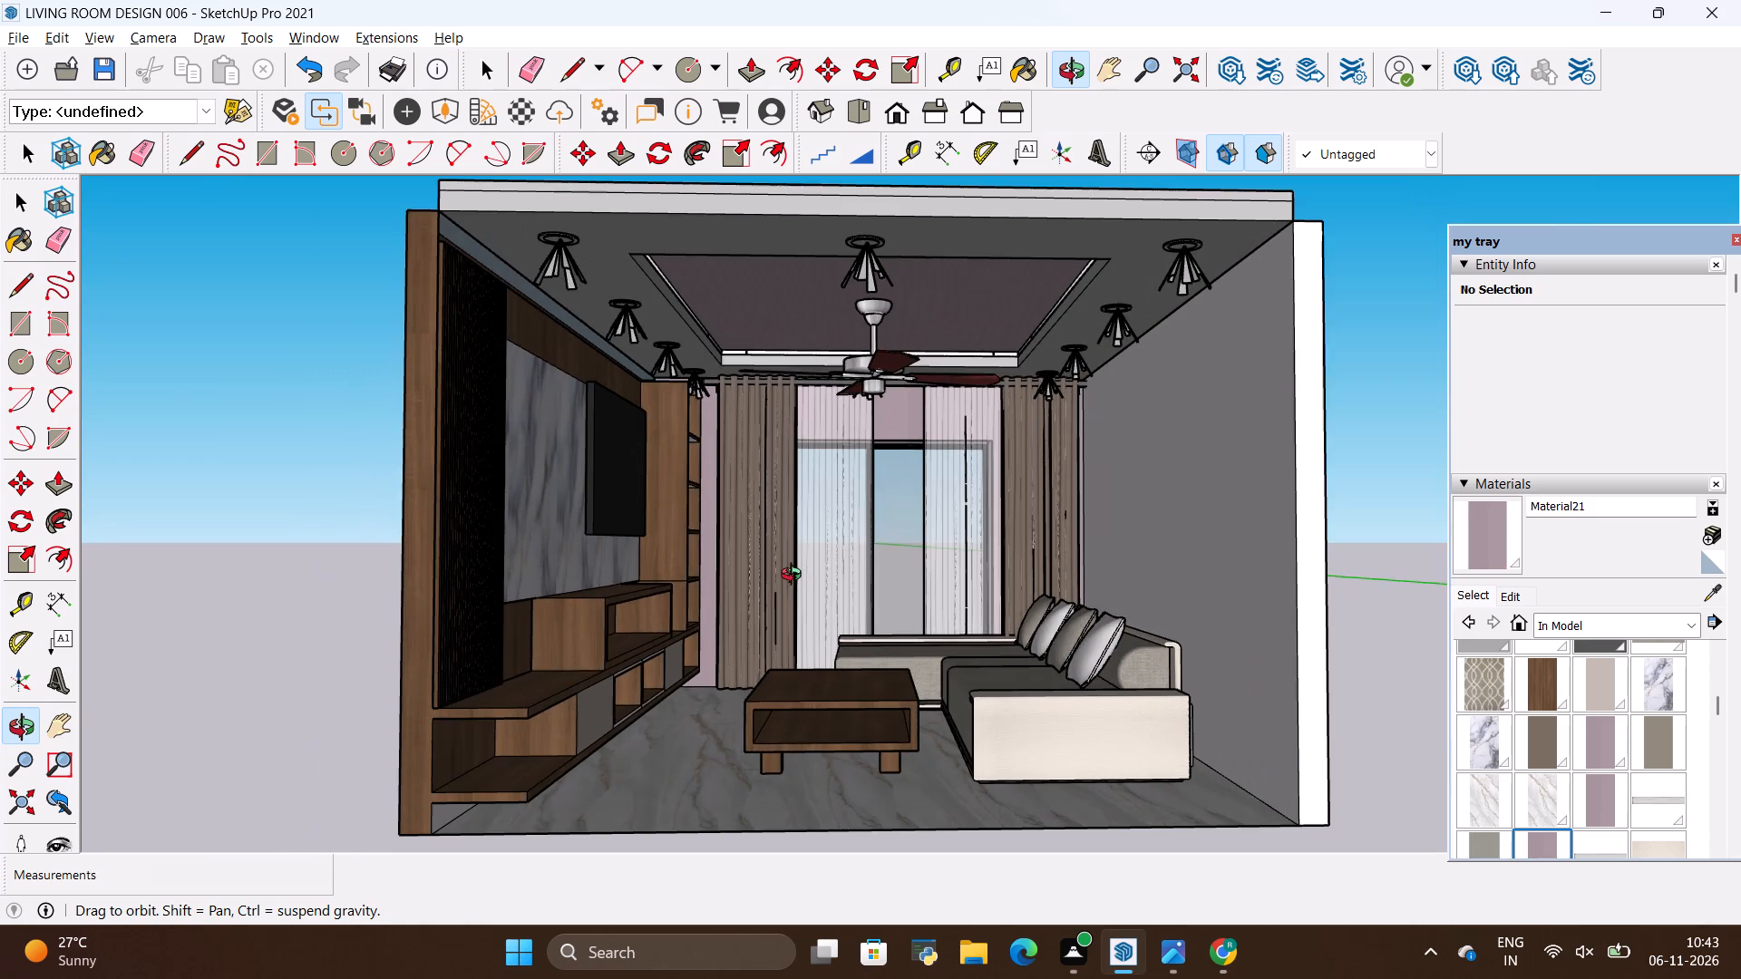
left_click_drag(801, 596, 801, 577)
scroll(802, 572, "up", 1)
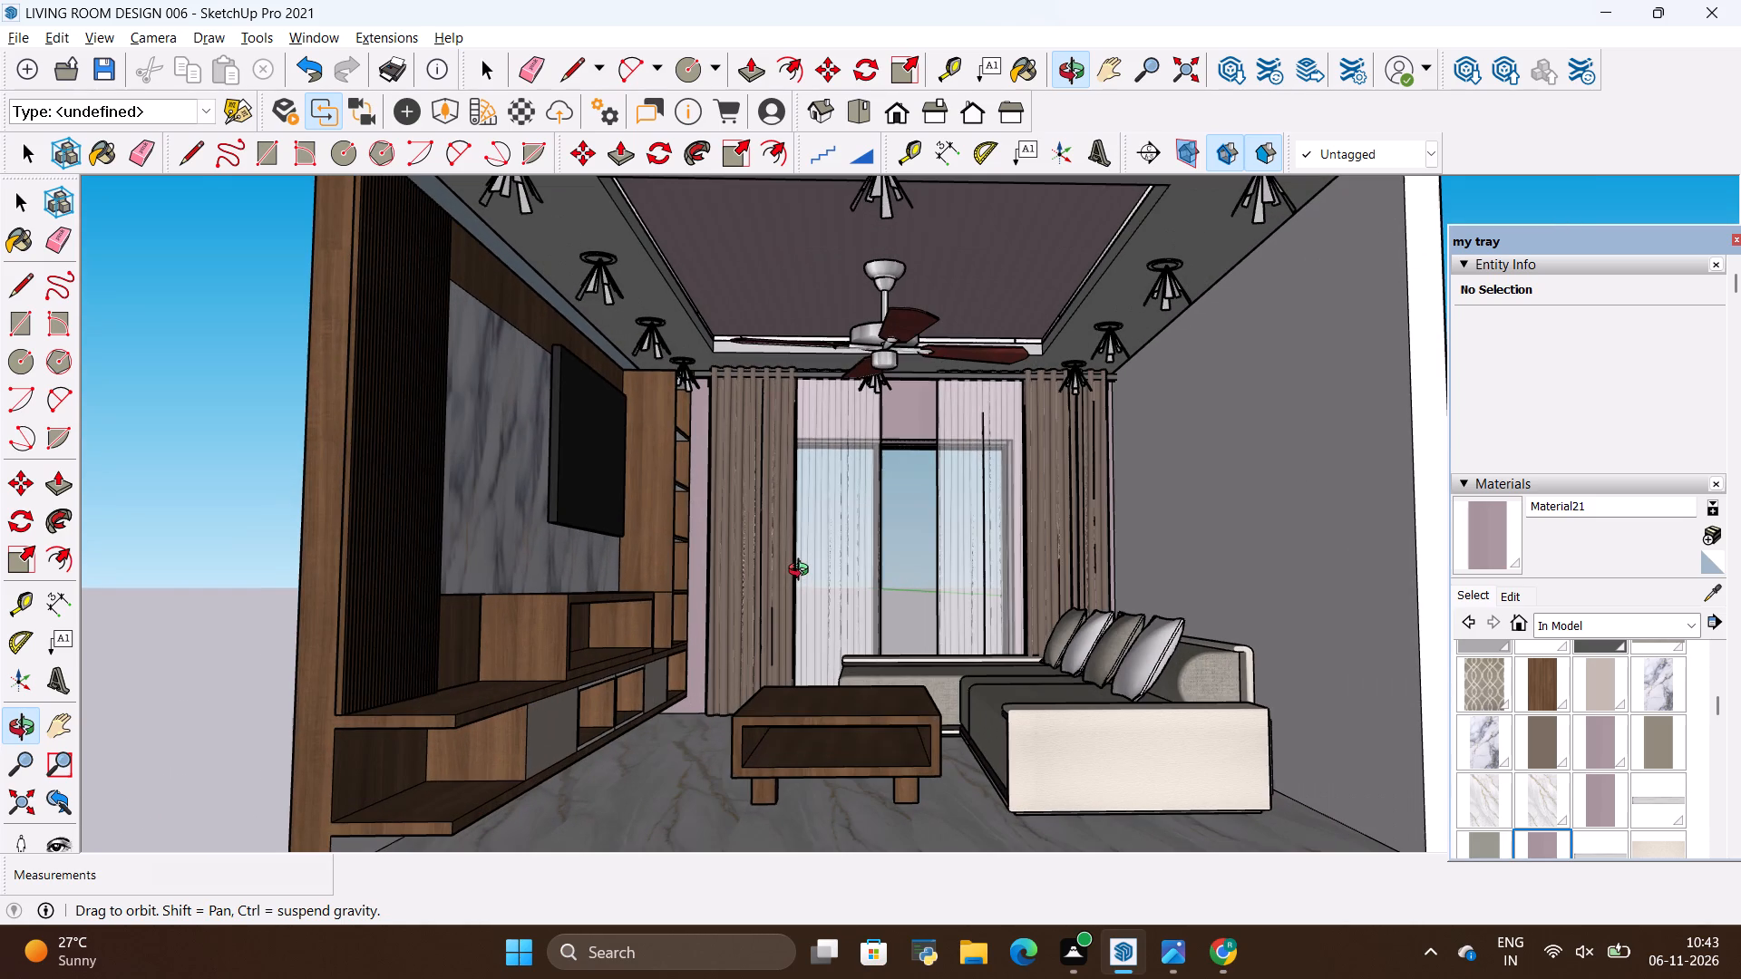
left_click_drag(803, 586, 803, 604)
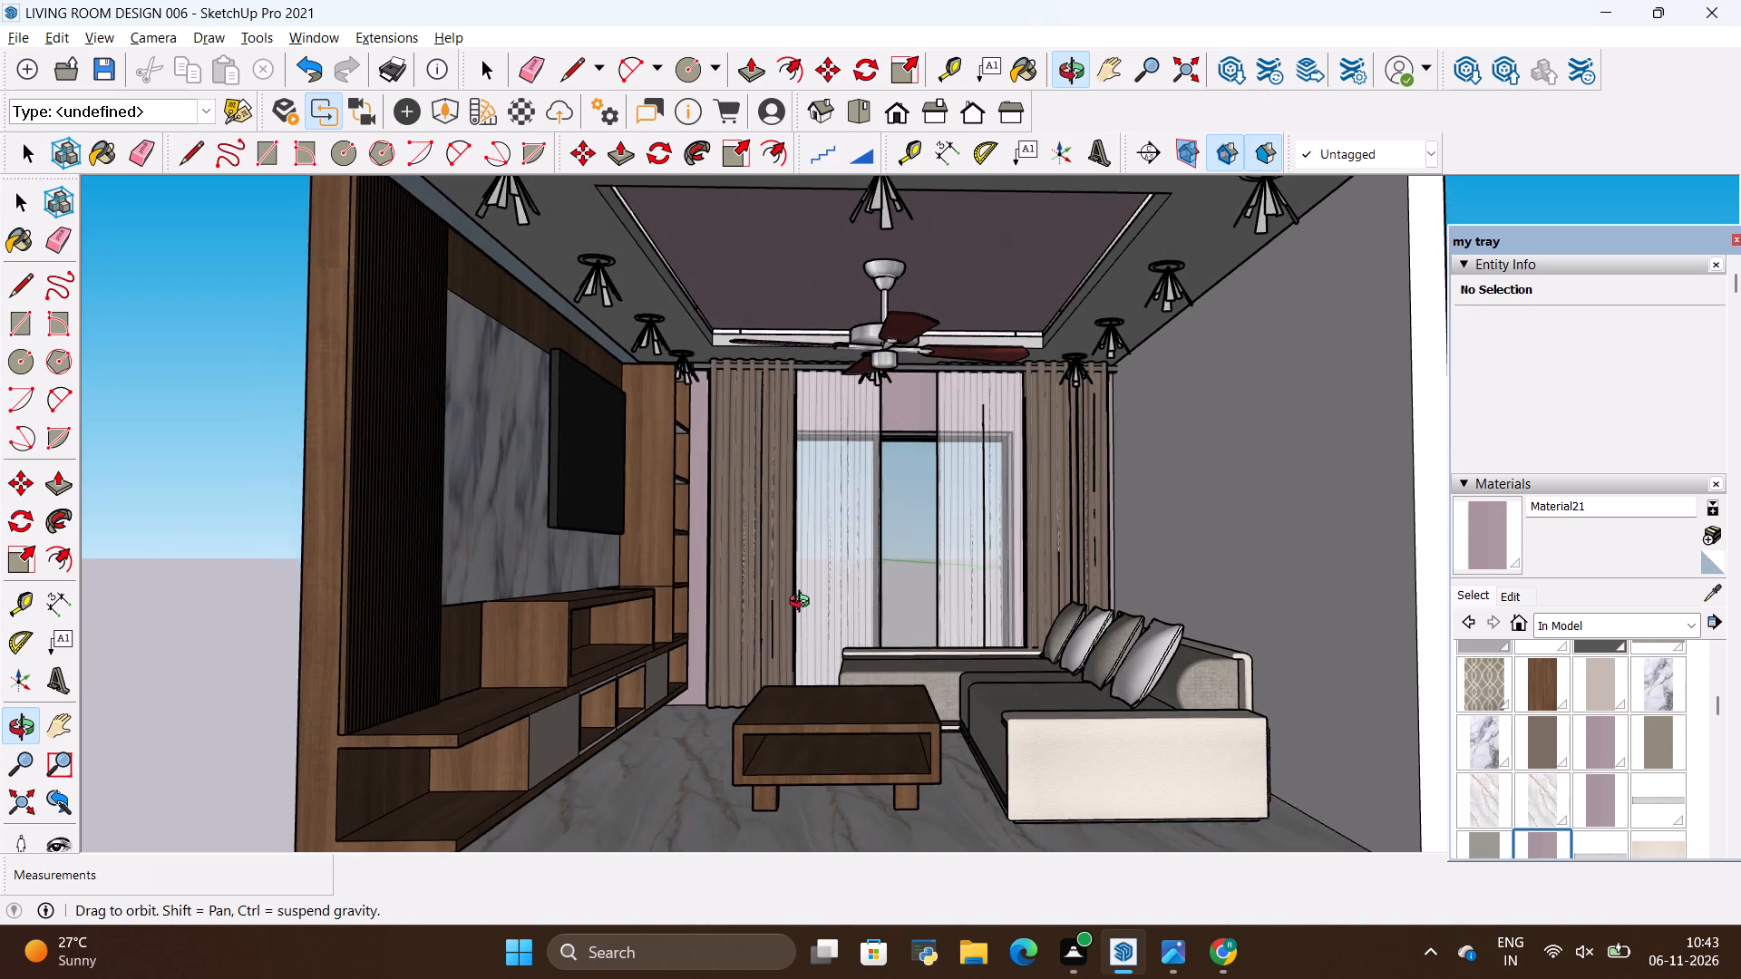
left_click_drag(803, 604, 794, 610)
scroll(794, 606, "down", 1)
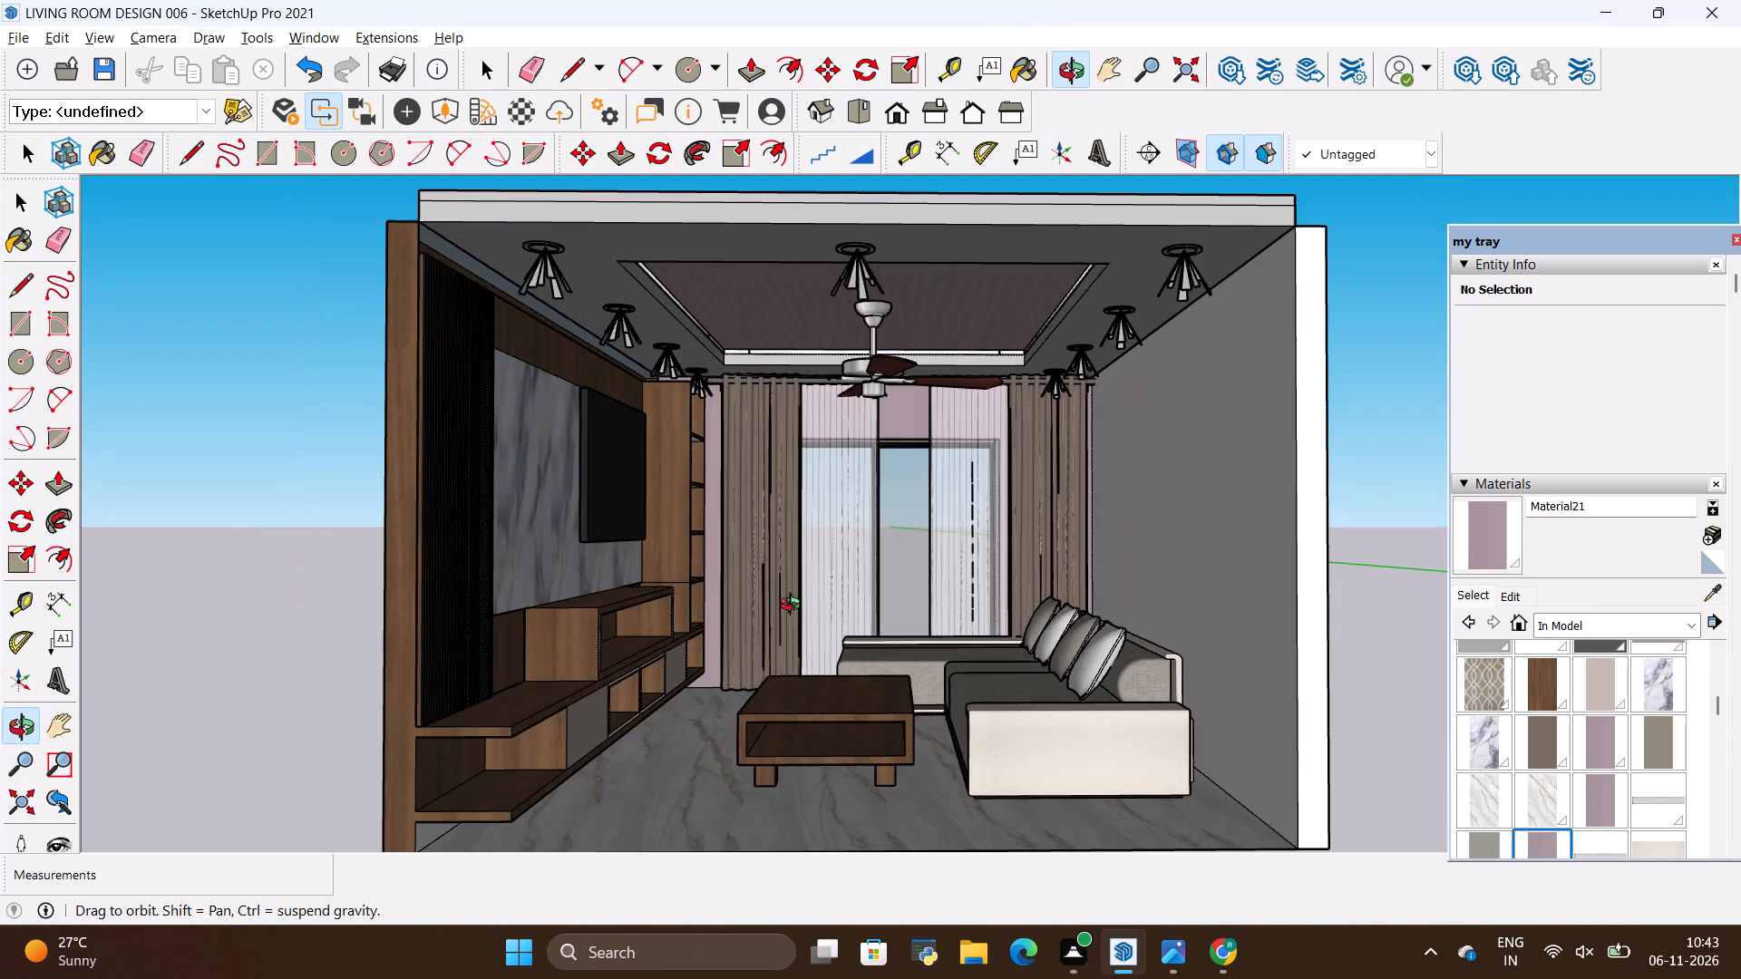
scroll(793, 608, "down", 1)
left_click_drag(793, 608, 799, 595)
scroll(806, 587, "up", 1)
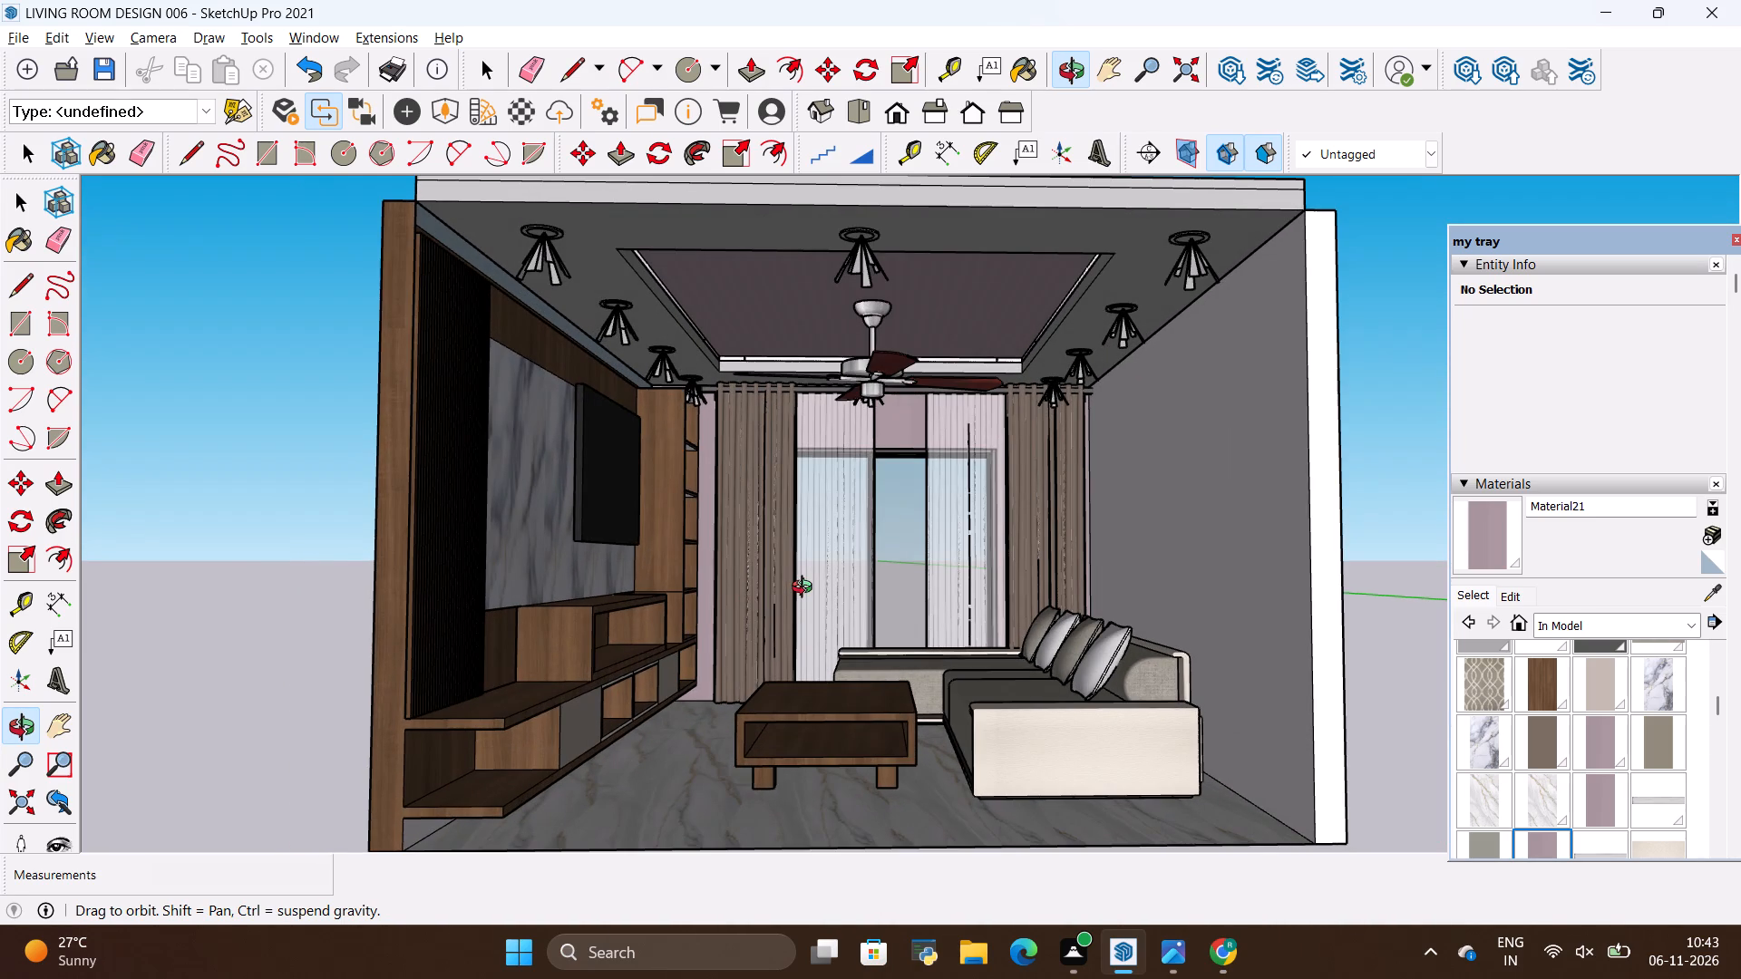
left_click_drag(794, 601, 800, 592)
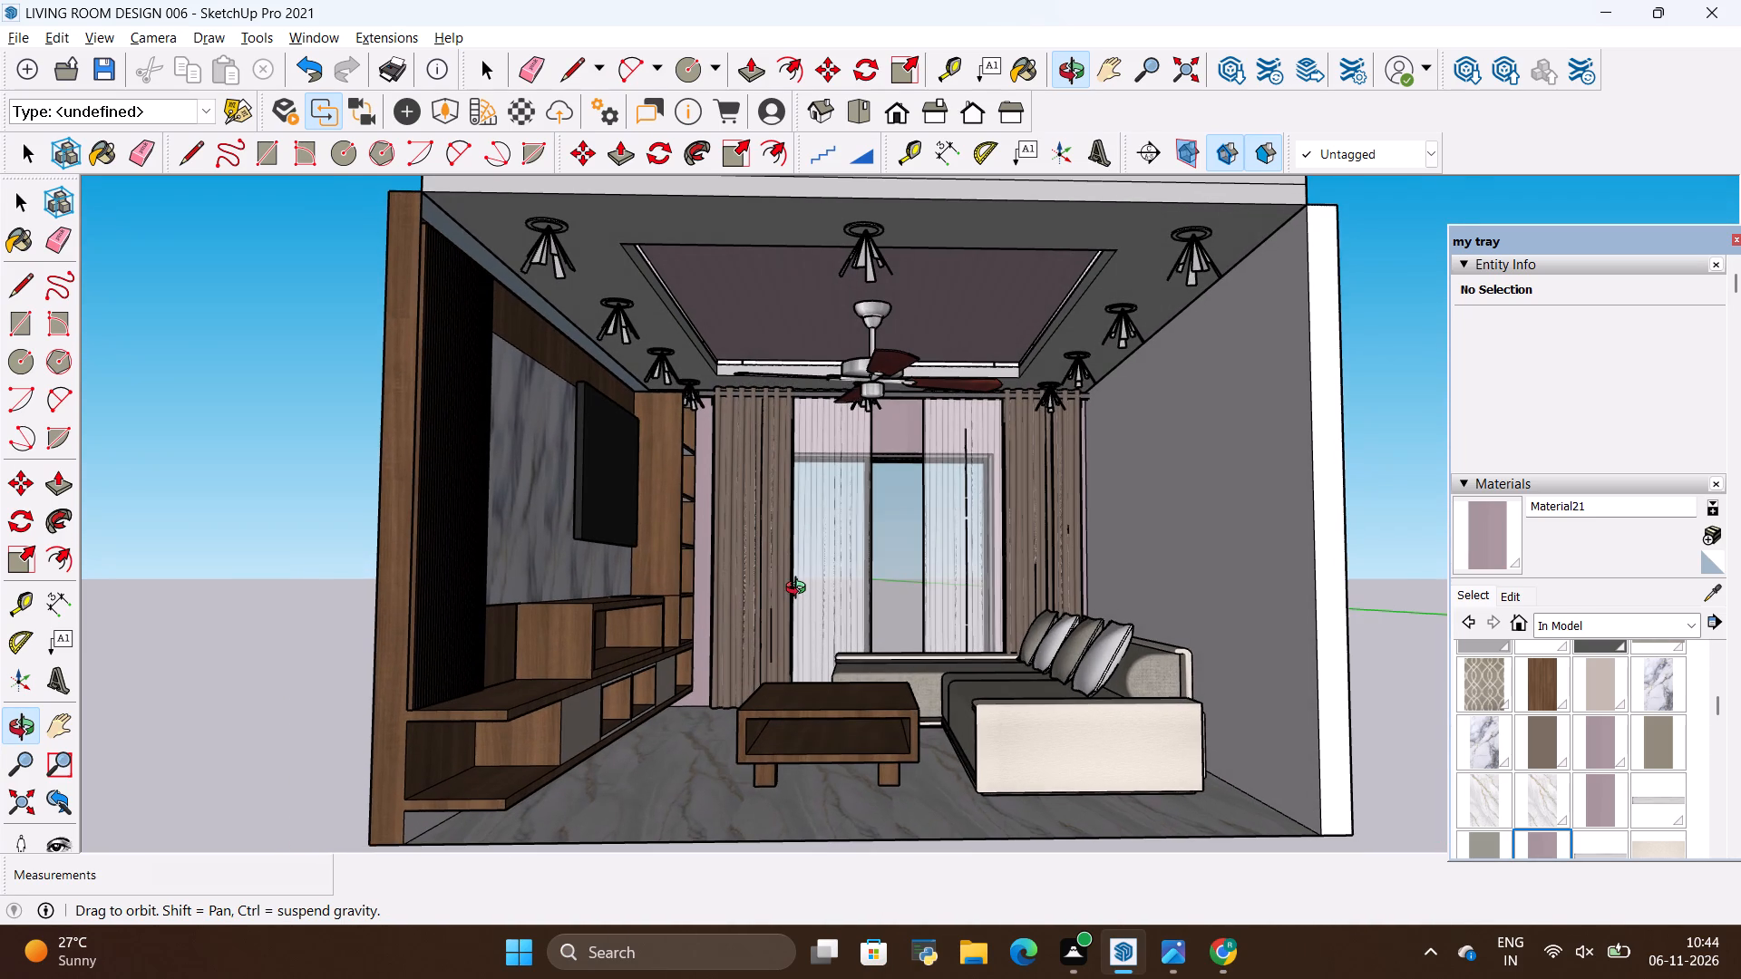
scroll(800, 590, "up", 1)
scroll(800, 590, "down", 1)
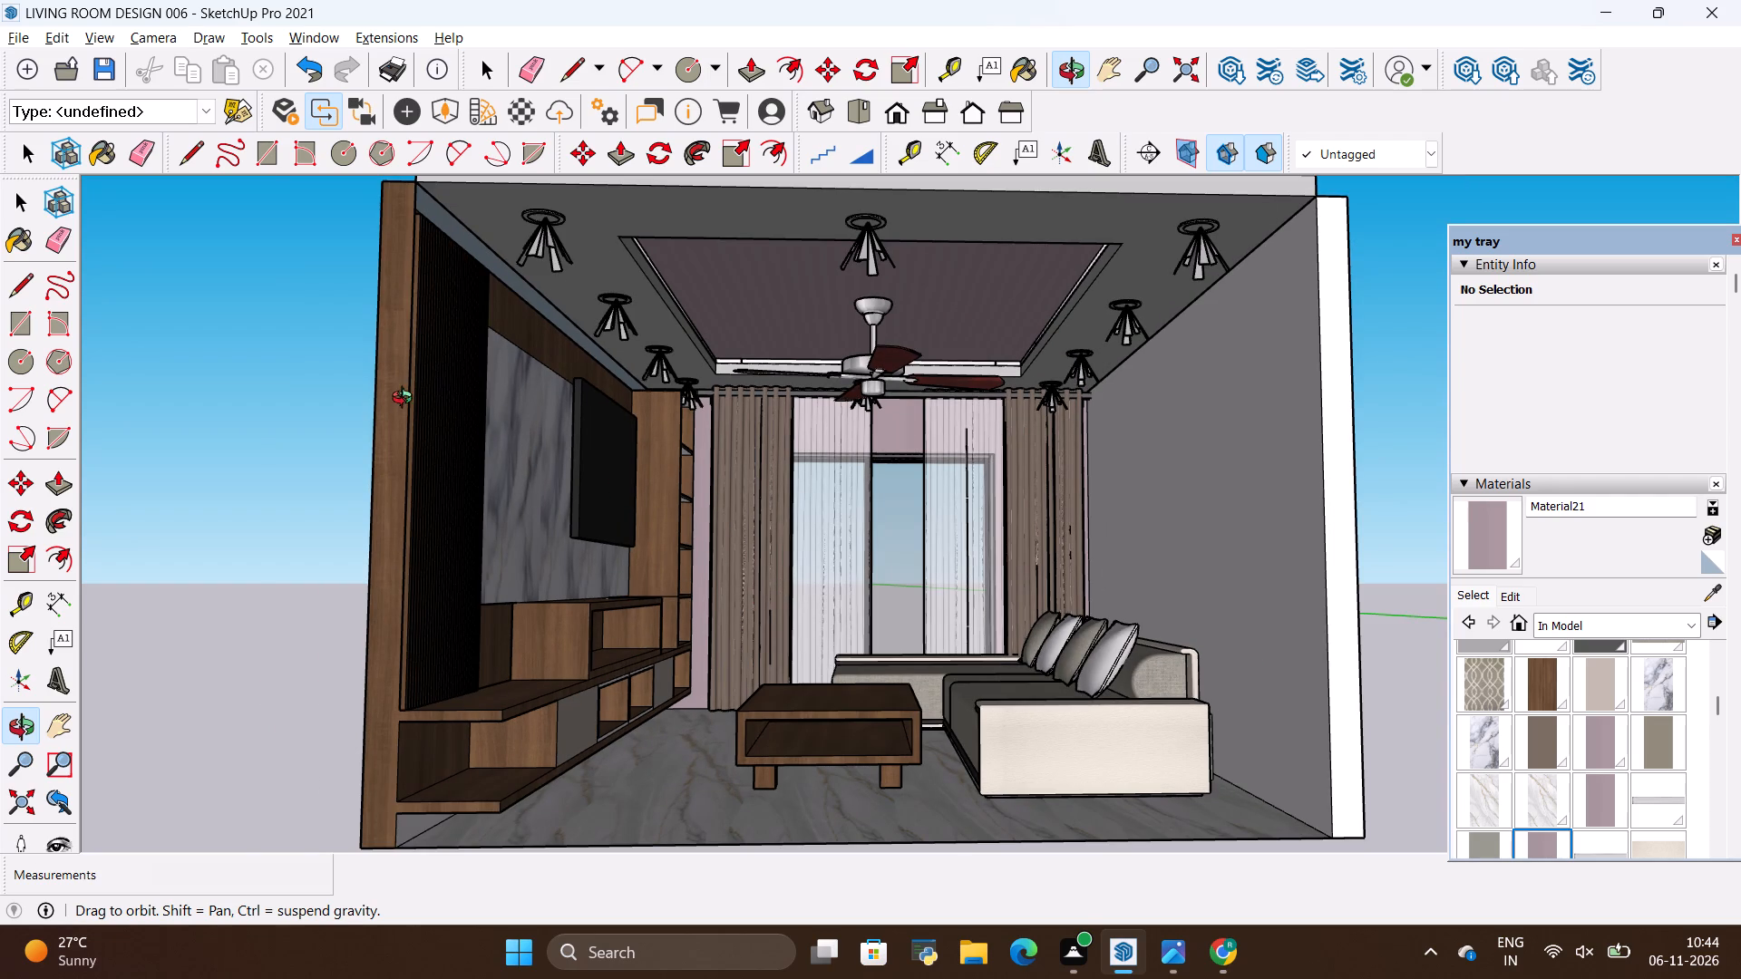
Capture a rectangular screenshot of the living room interior from ceiling edge to floor and dismiss the capture notification.
key("shift+super+s")
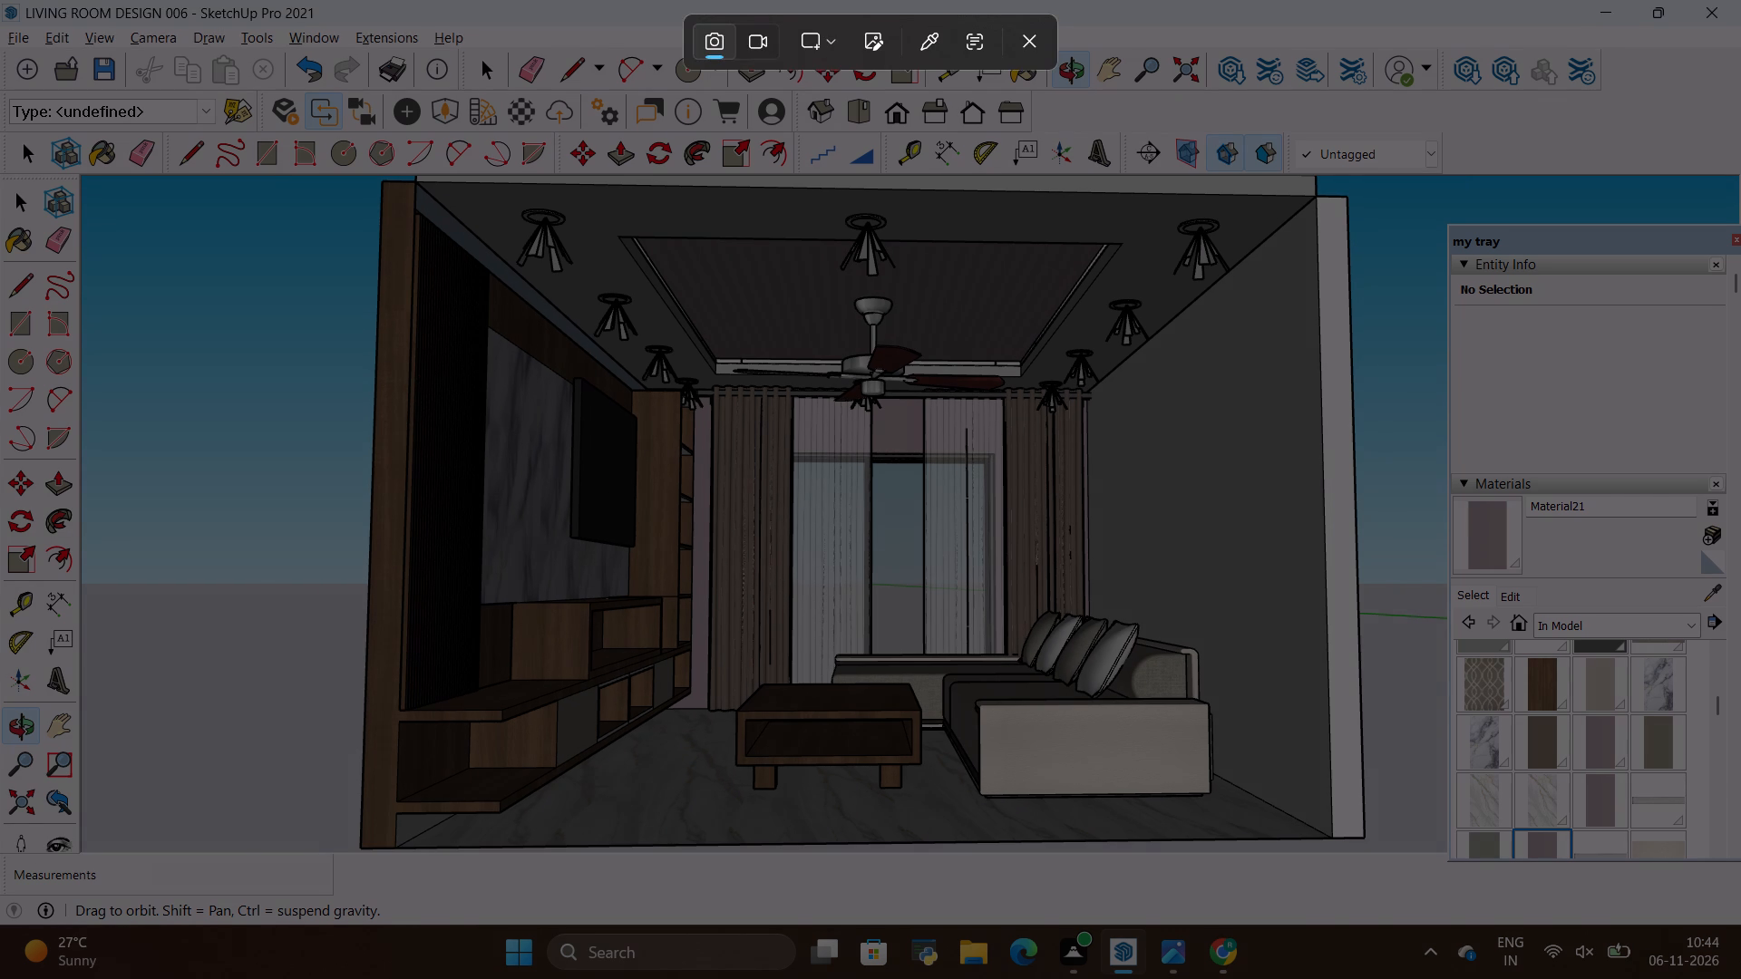
left_click_drag(416, 181, 1295, 810)
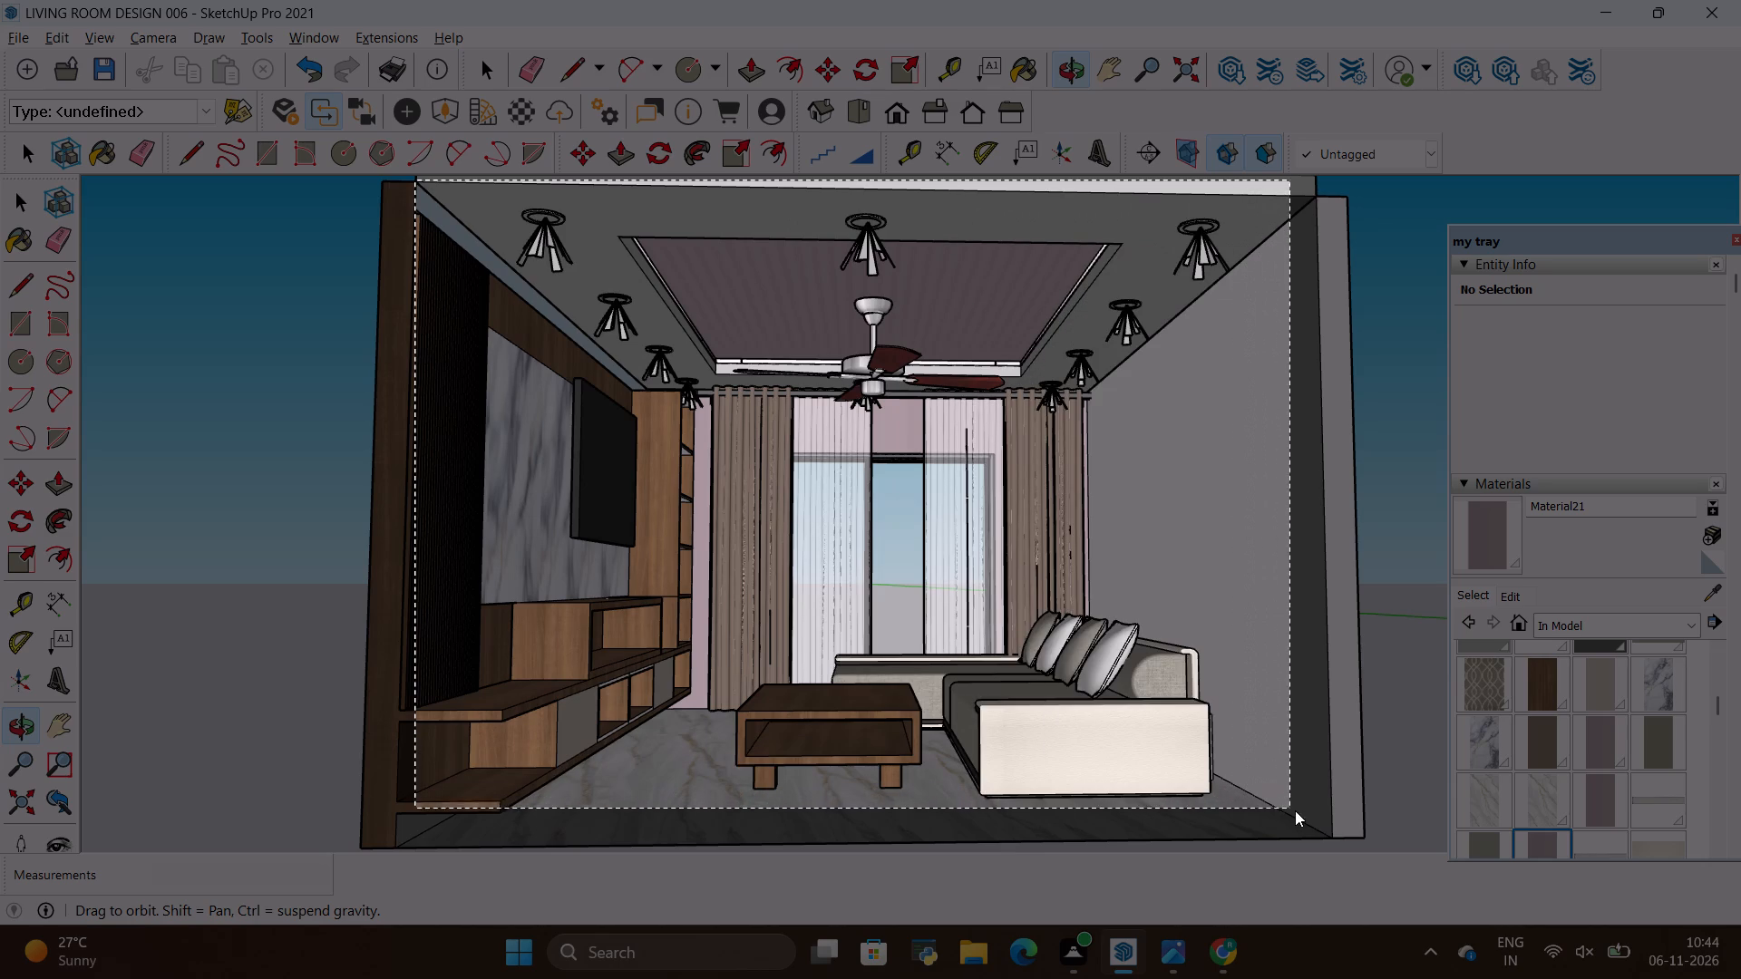
left_click_drag(1295, 810, 1313, 842)
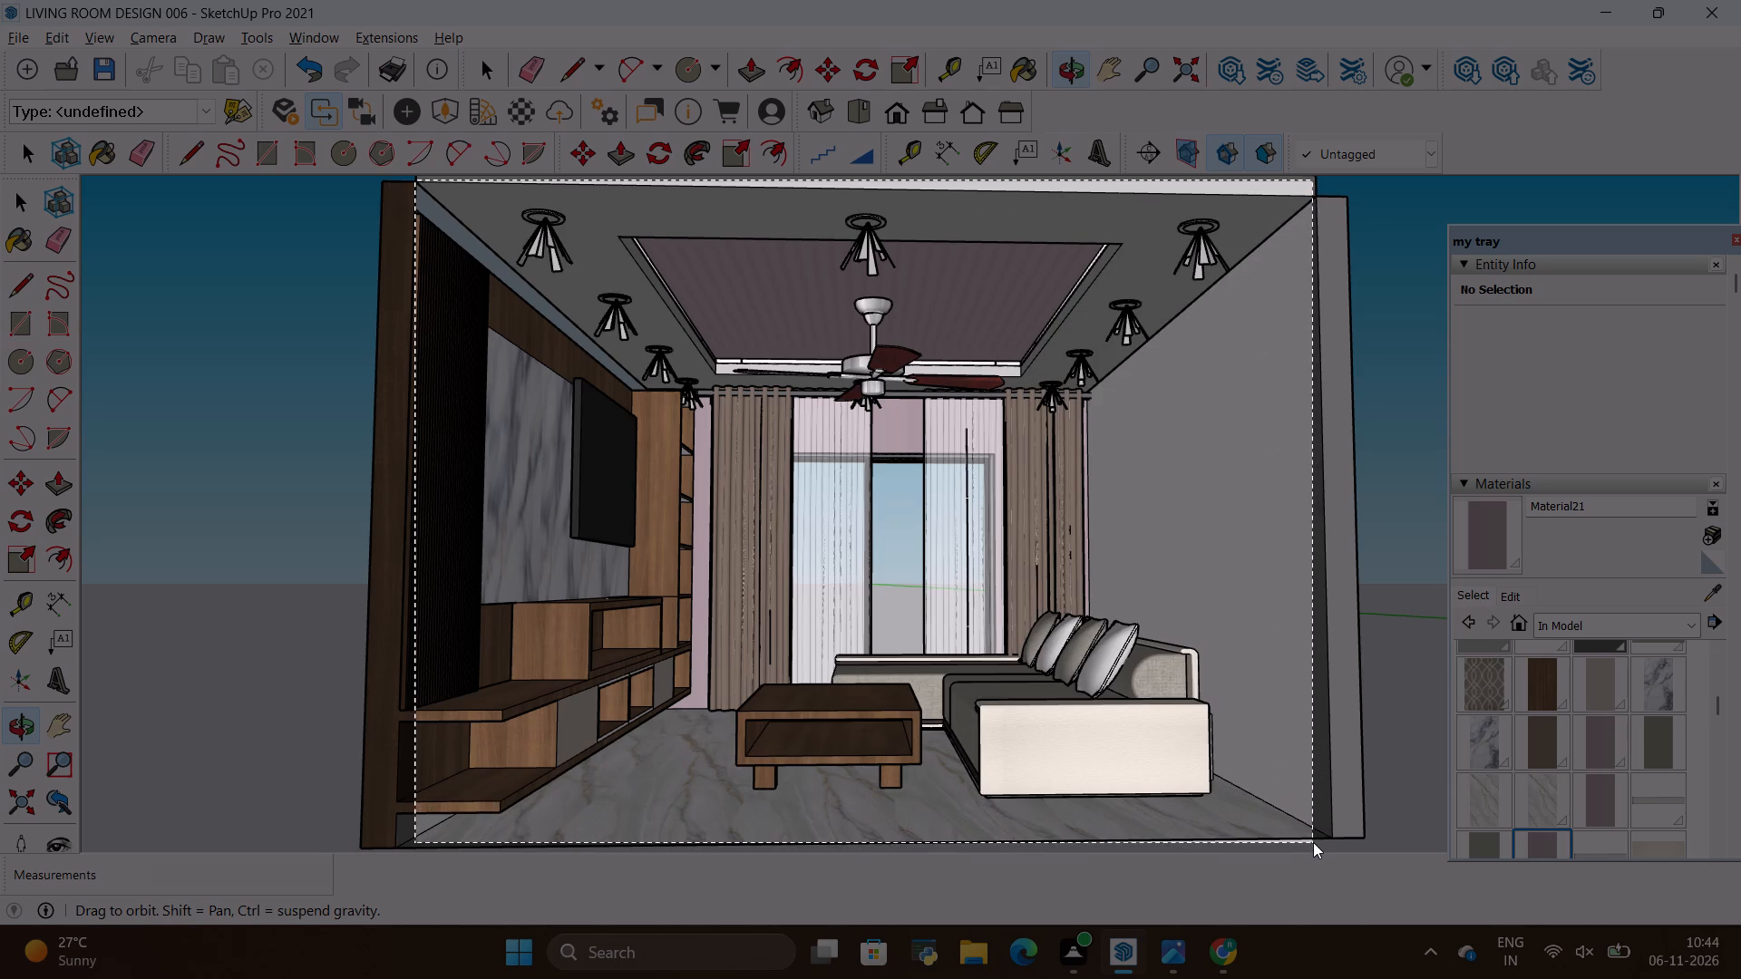
left_click_drag(1313, 842, 1315, 843)
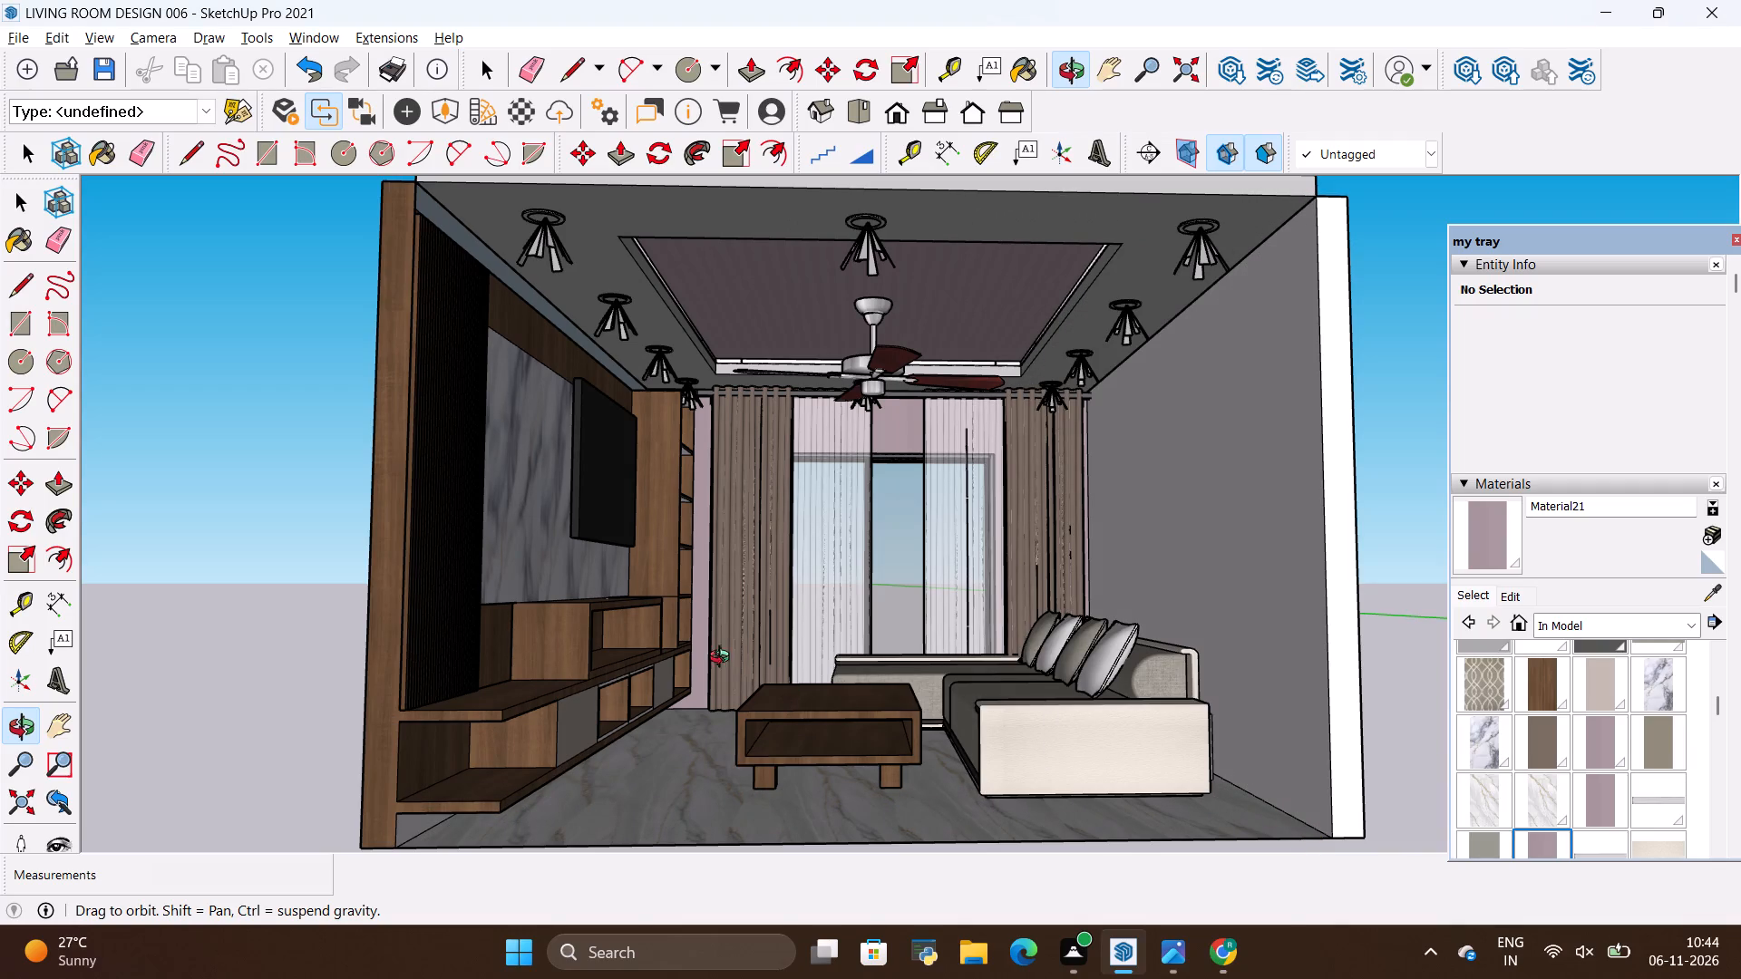
scroll(290, 660, "down", 11)
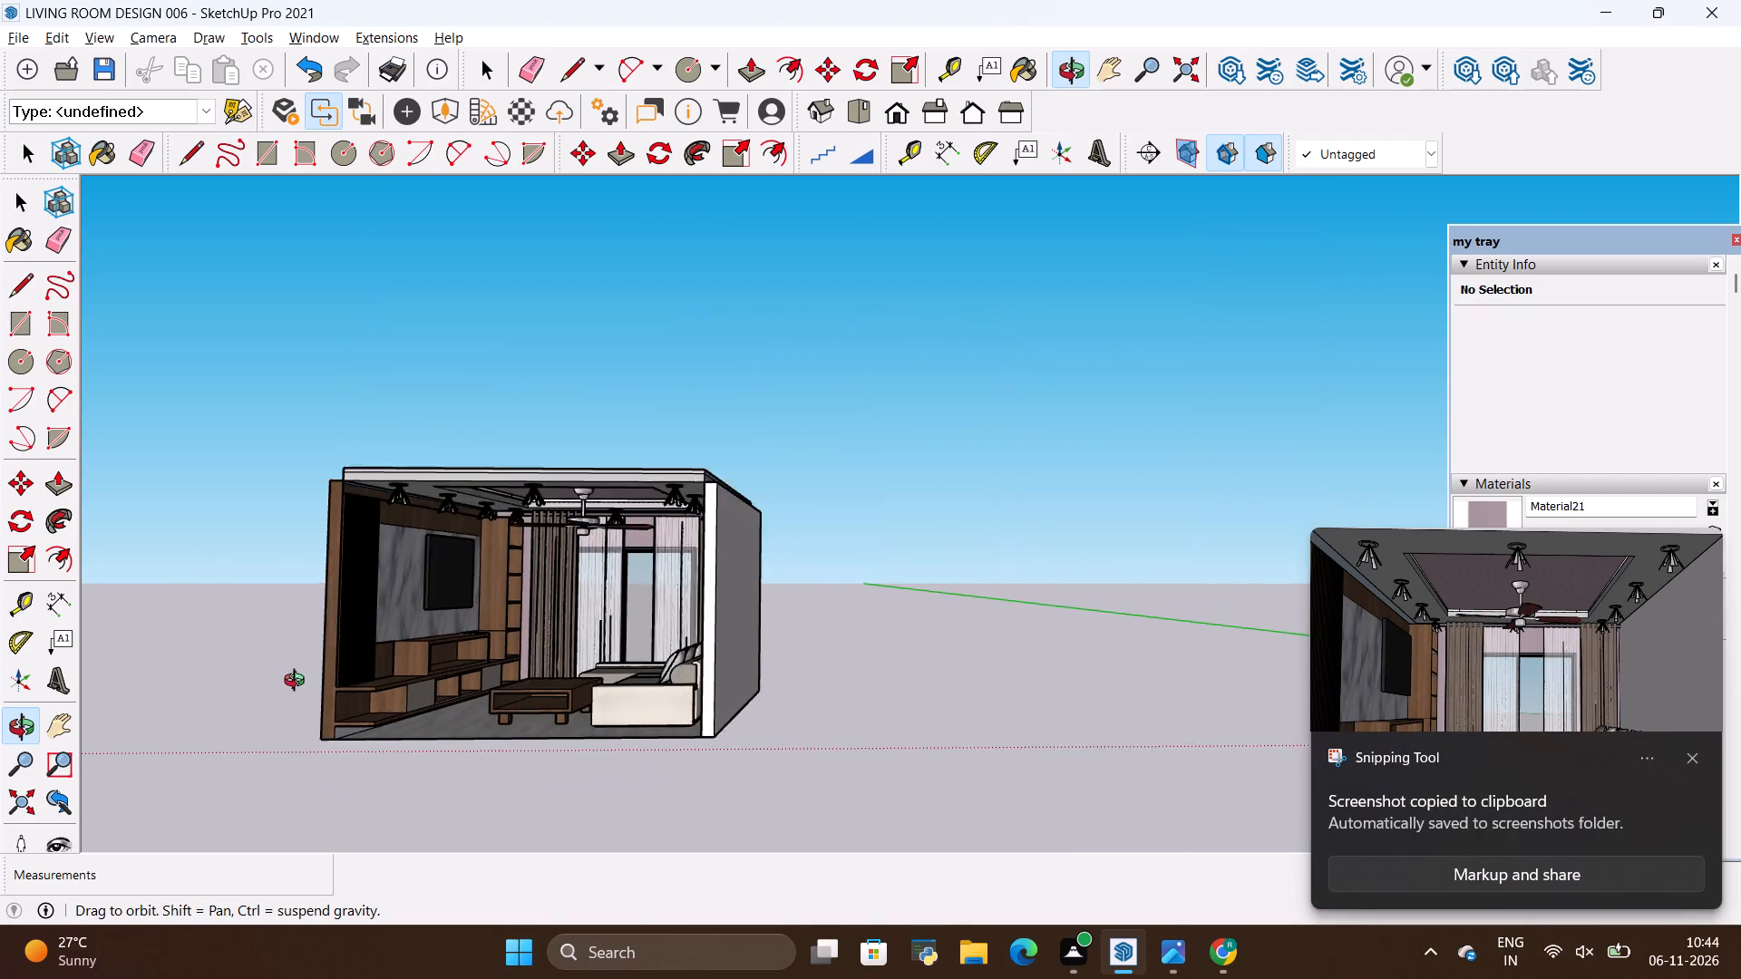
scroll(298, 683, "down", 13)
scroll(306, 681, "down", 20)
scroll(306, 681, "down", 2)
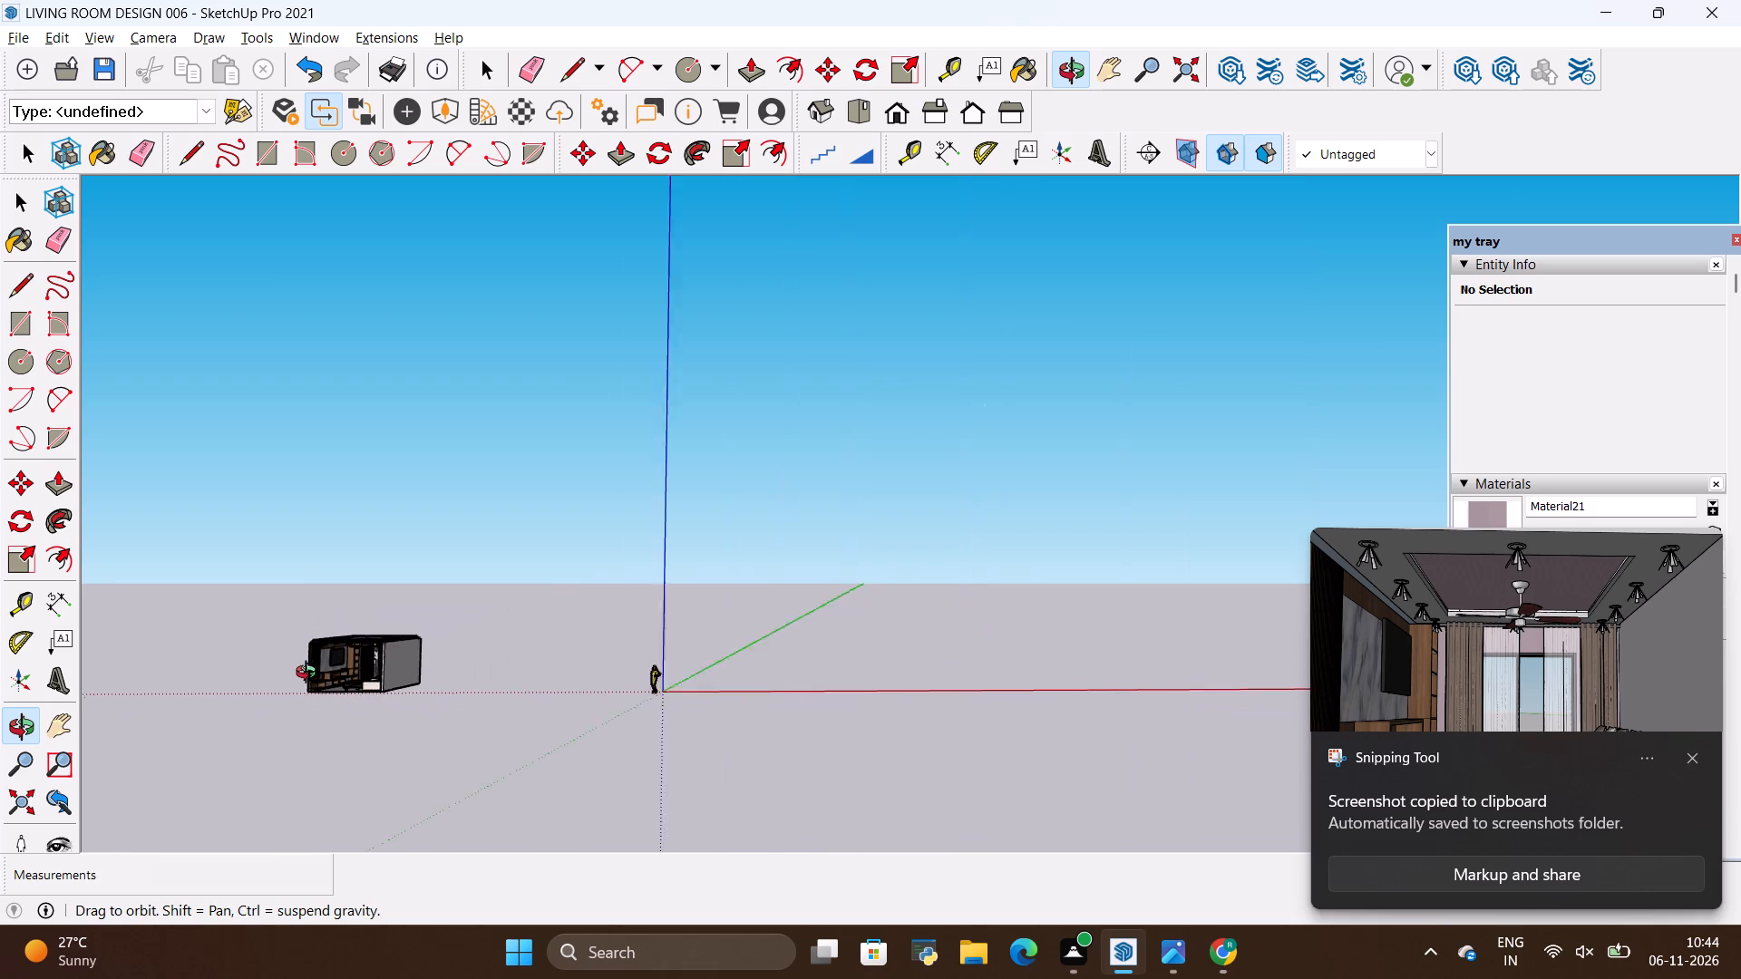
scroll(310, 674, "down", 2)
key("space")
left_click_drag(945, 654, 953, 657)
scroll(810, 645, "up", 6)
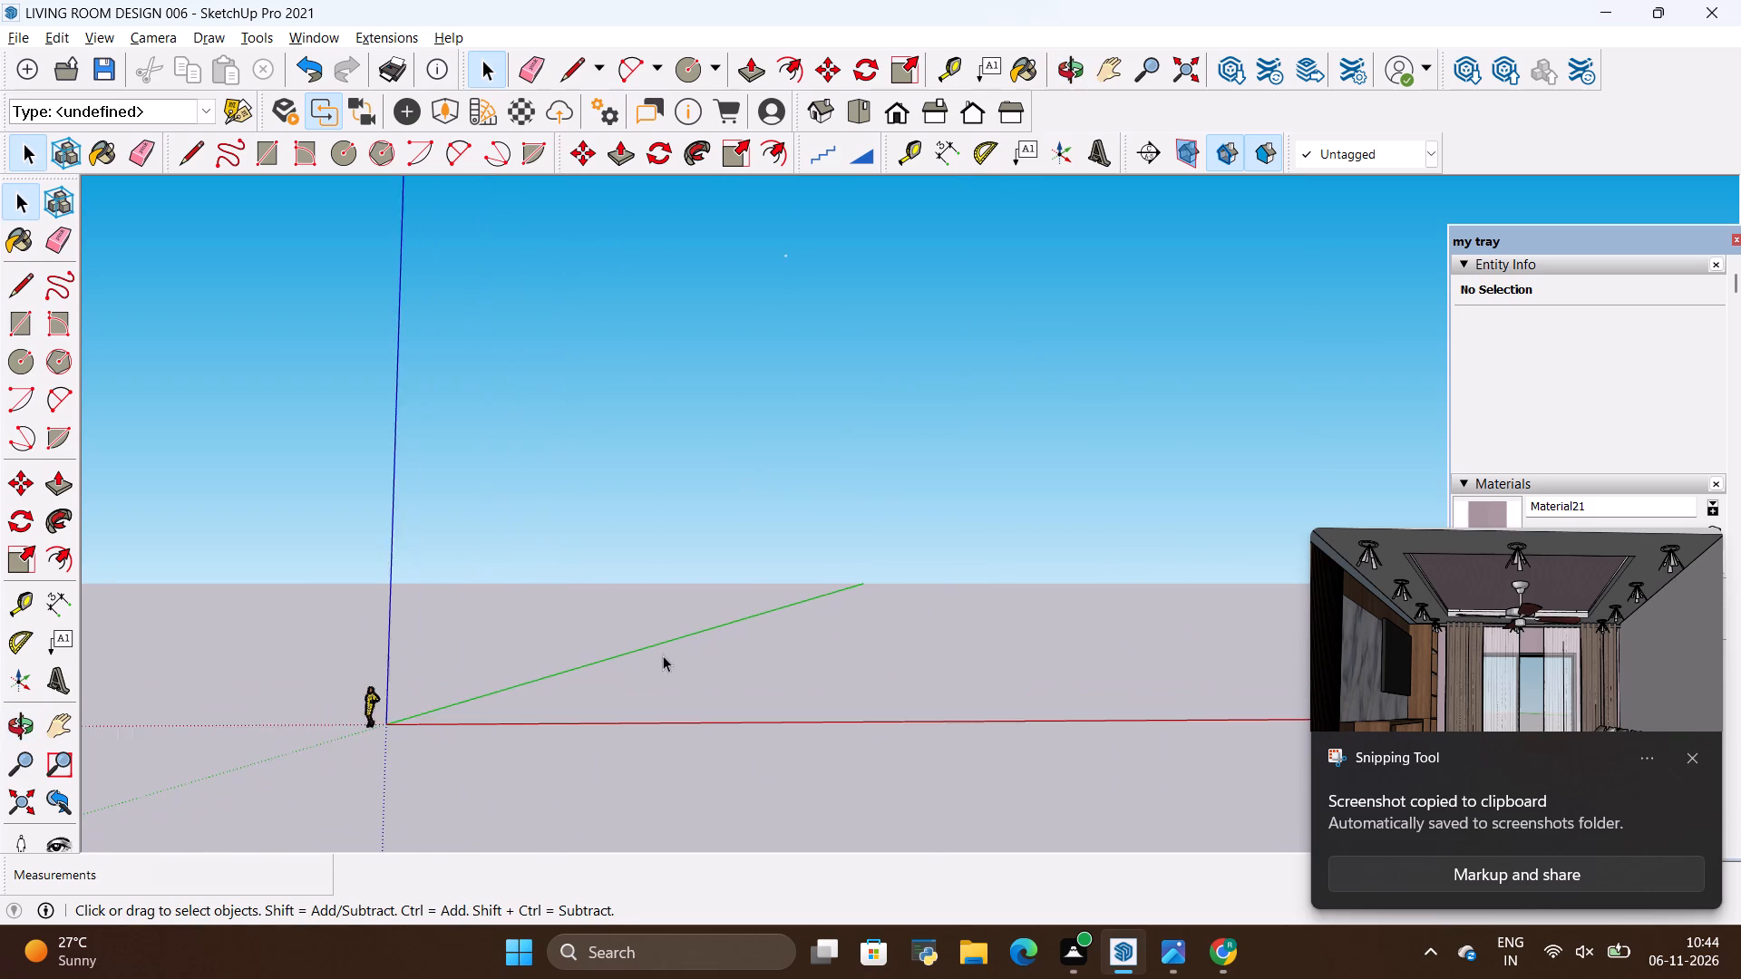
scroll(663, 655, "up", 4)
left_click(1684, 754)
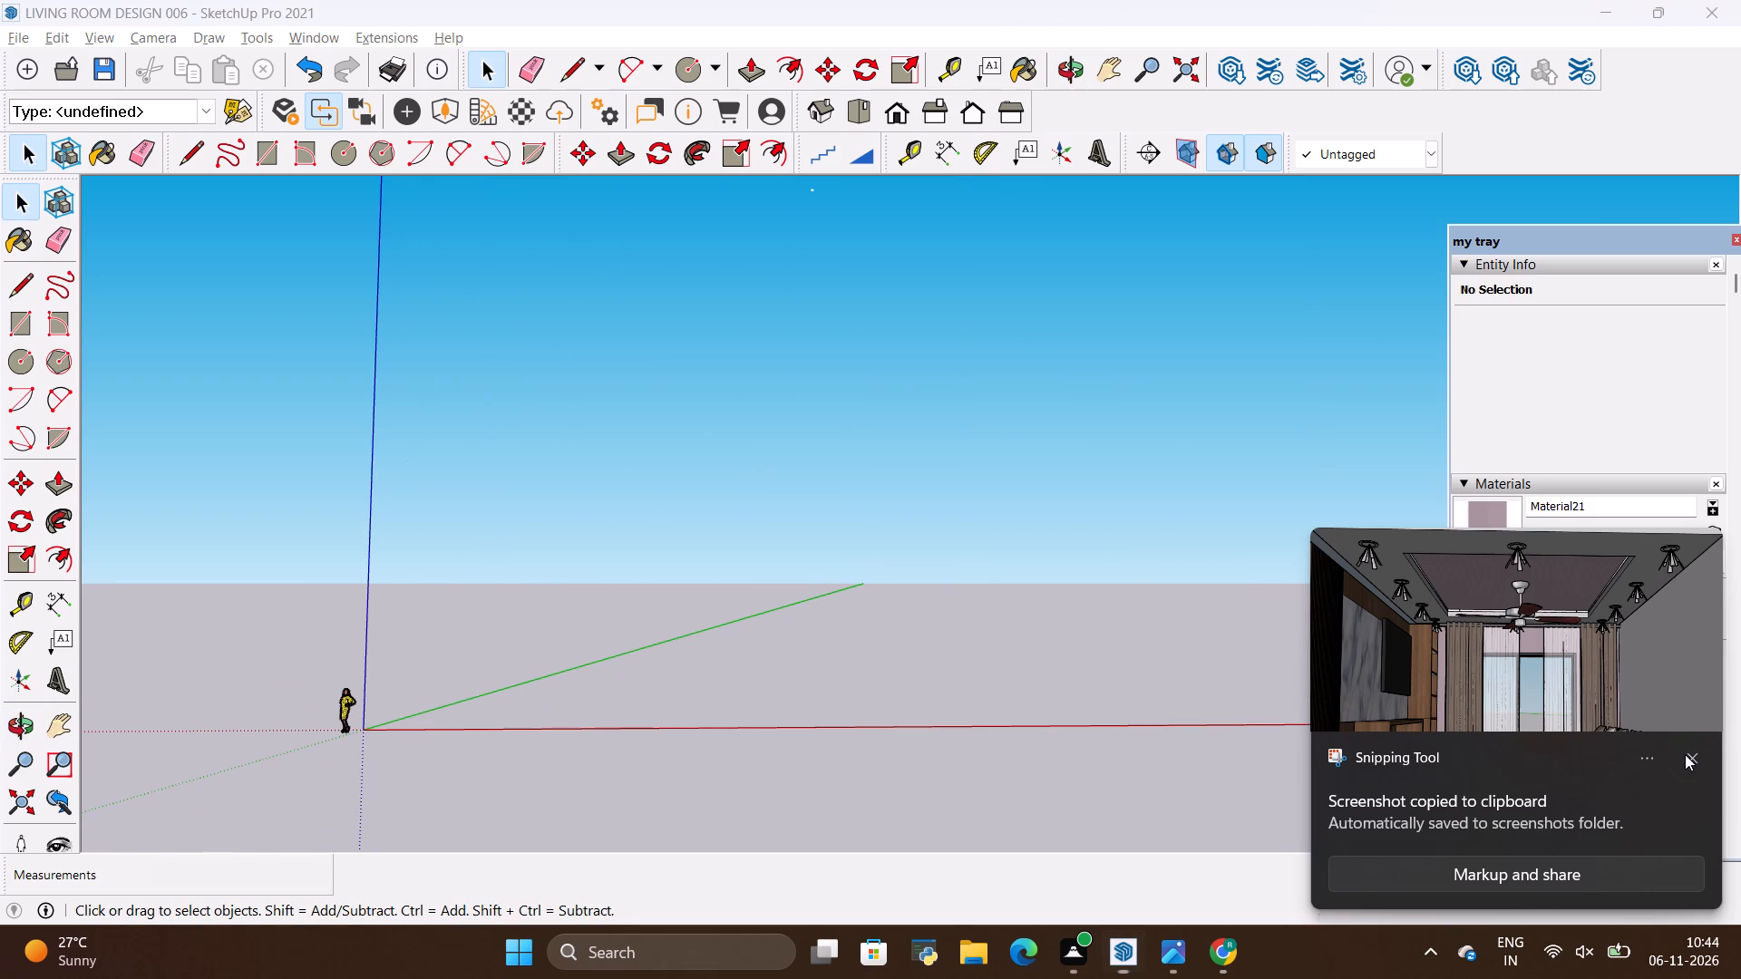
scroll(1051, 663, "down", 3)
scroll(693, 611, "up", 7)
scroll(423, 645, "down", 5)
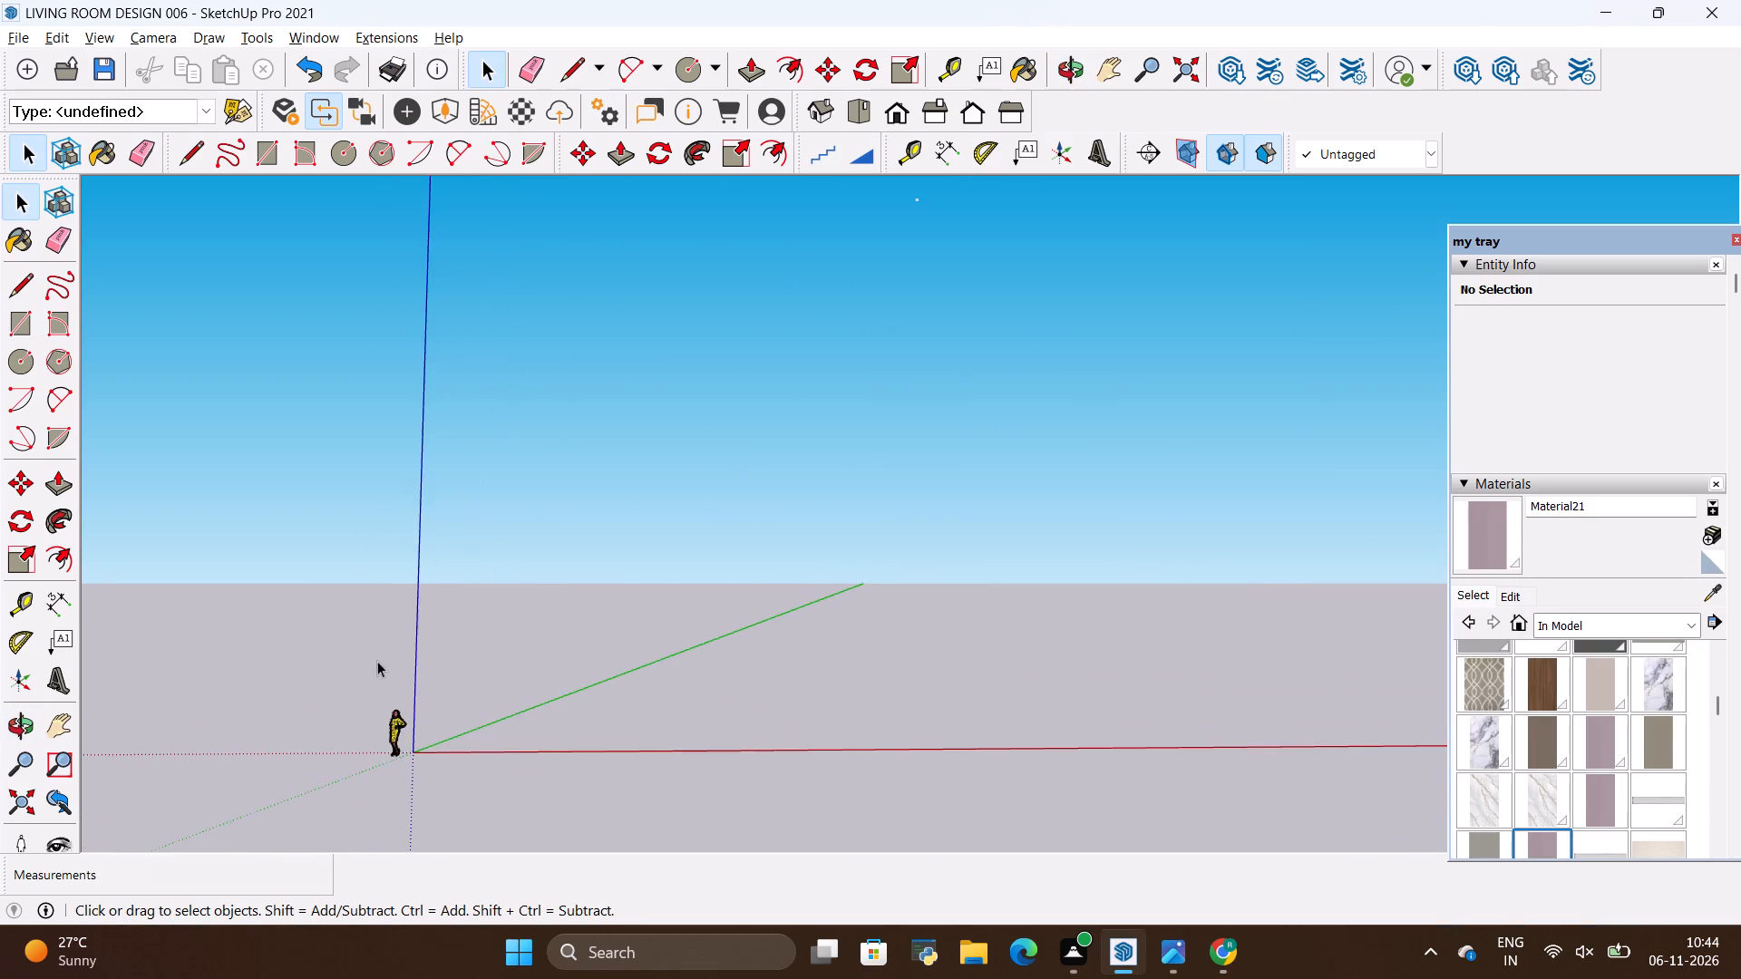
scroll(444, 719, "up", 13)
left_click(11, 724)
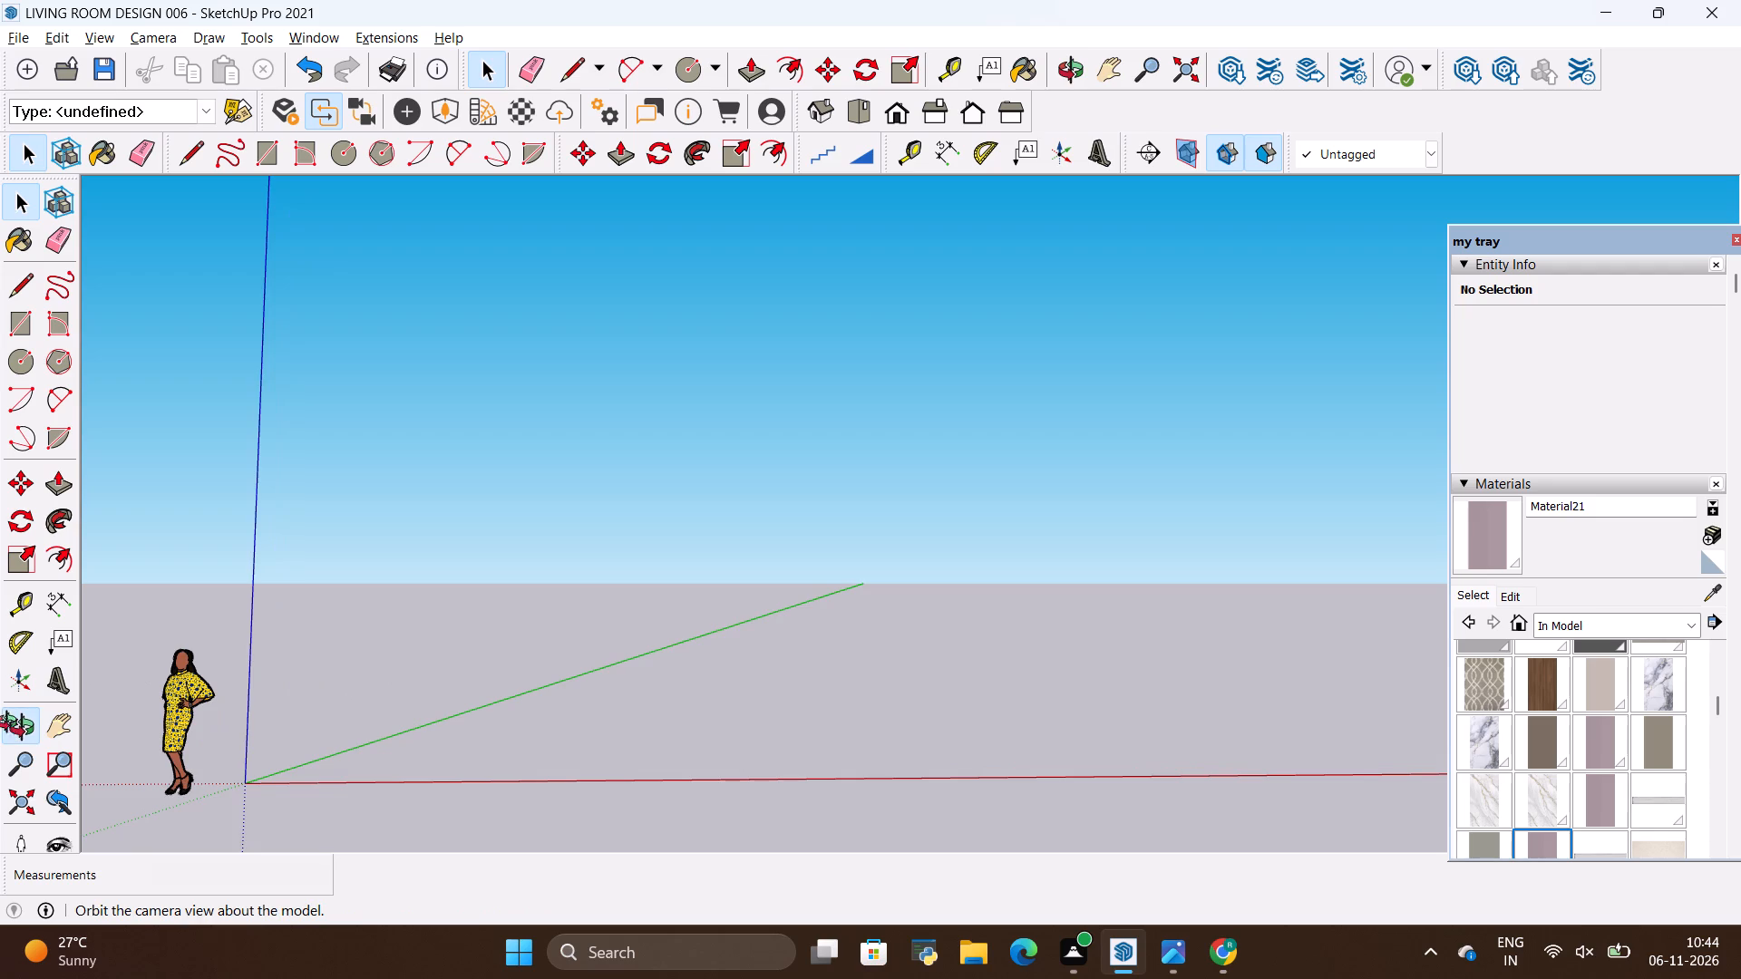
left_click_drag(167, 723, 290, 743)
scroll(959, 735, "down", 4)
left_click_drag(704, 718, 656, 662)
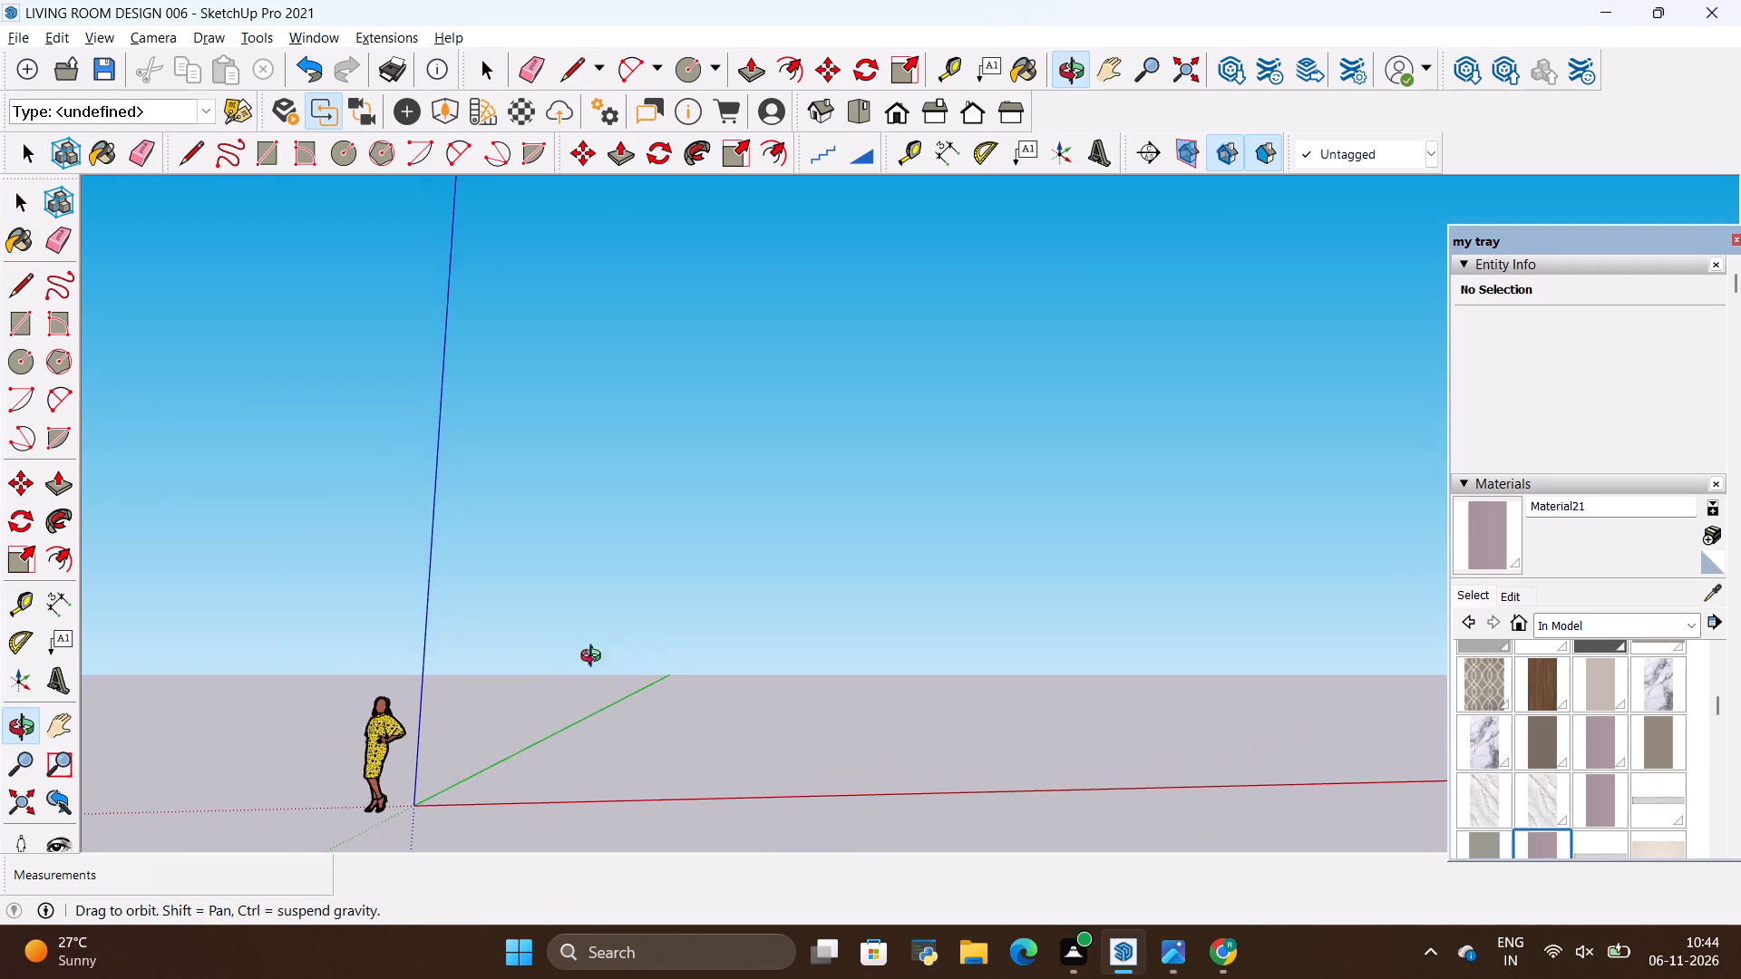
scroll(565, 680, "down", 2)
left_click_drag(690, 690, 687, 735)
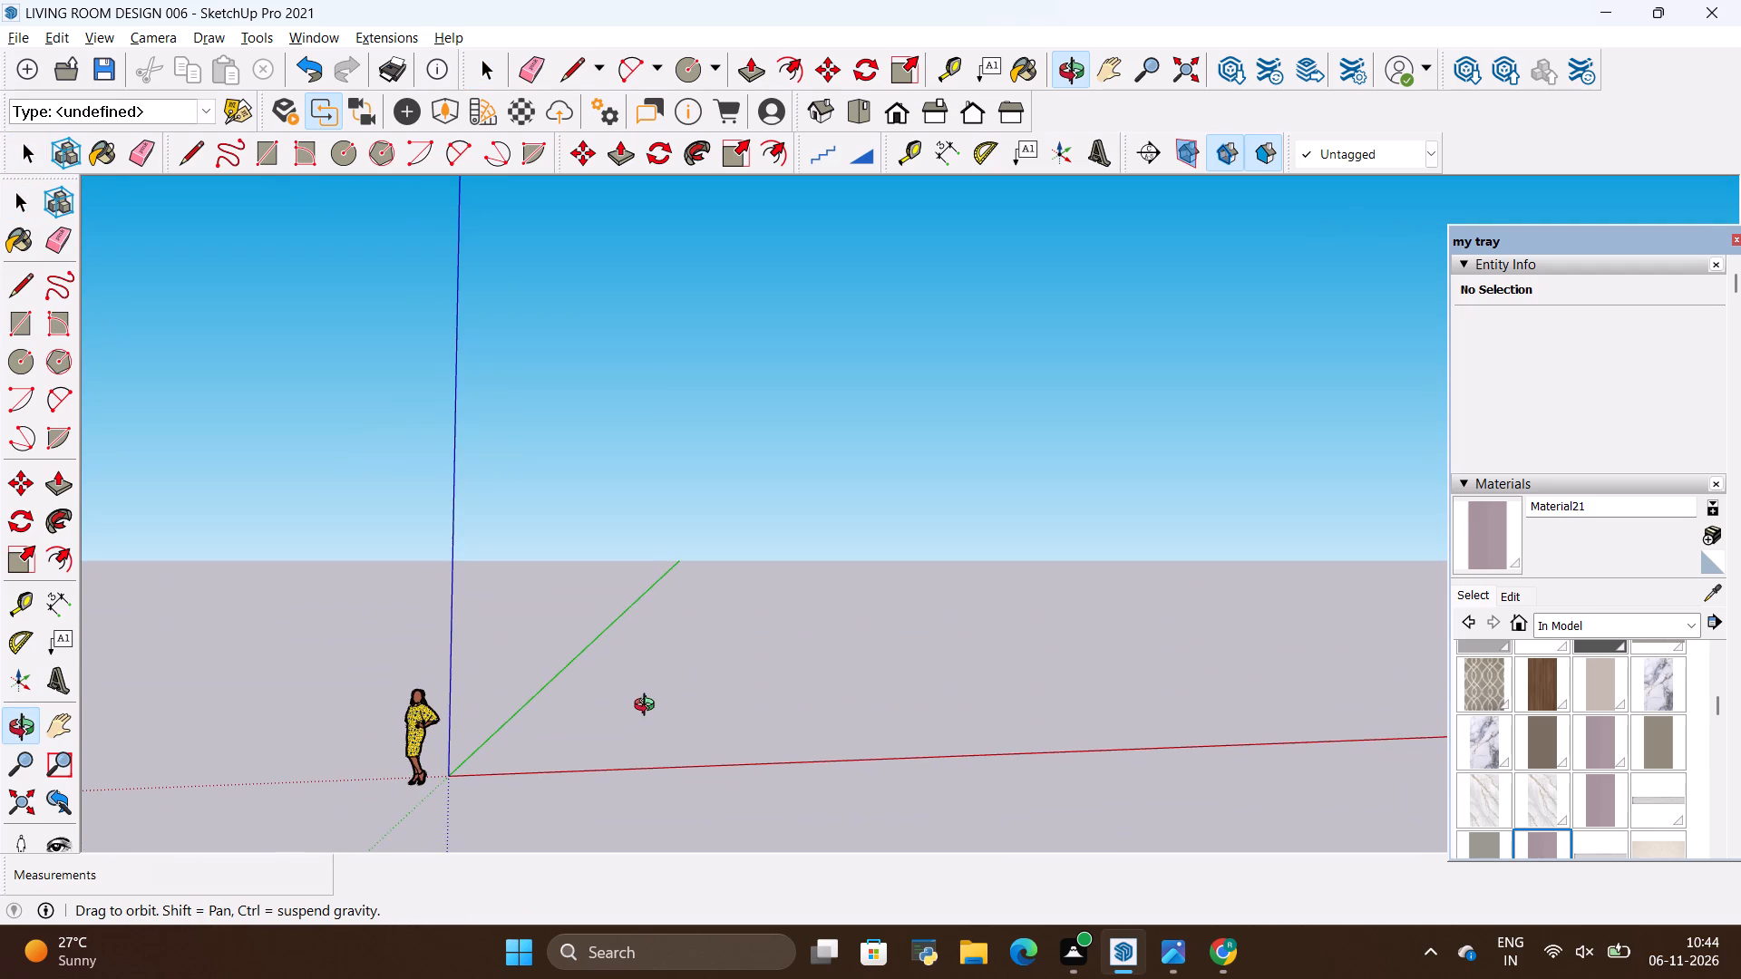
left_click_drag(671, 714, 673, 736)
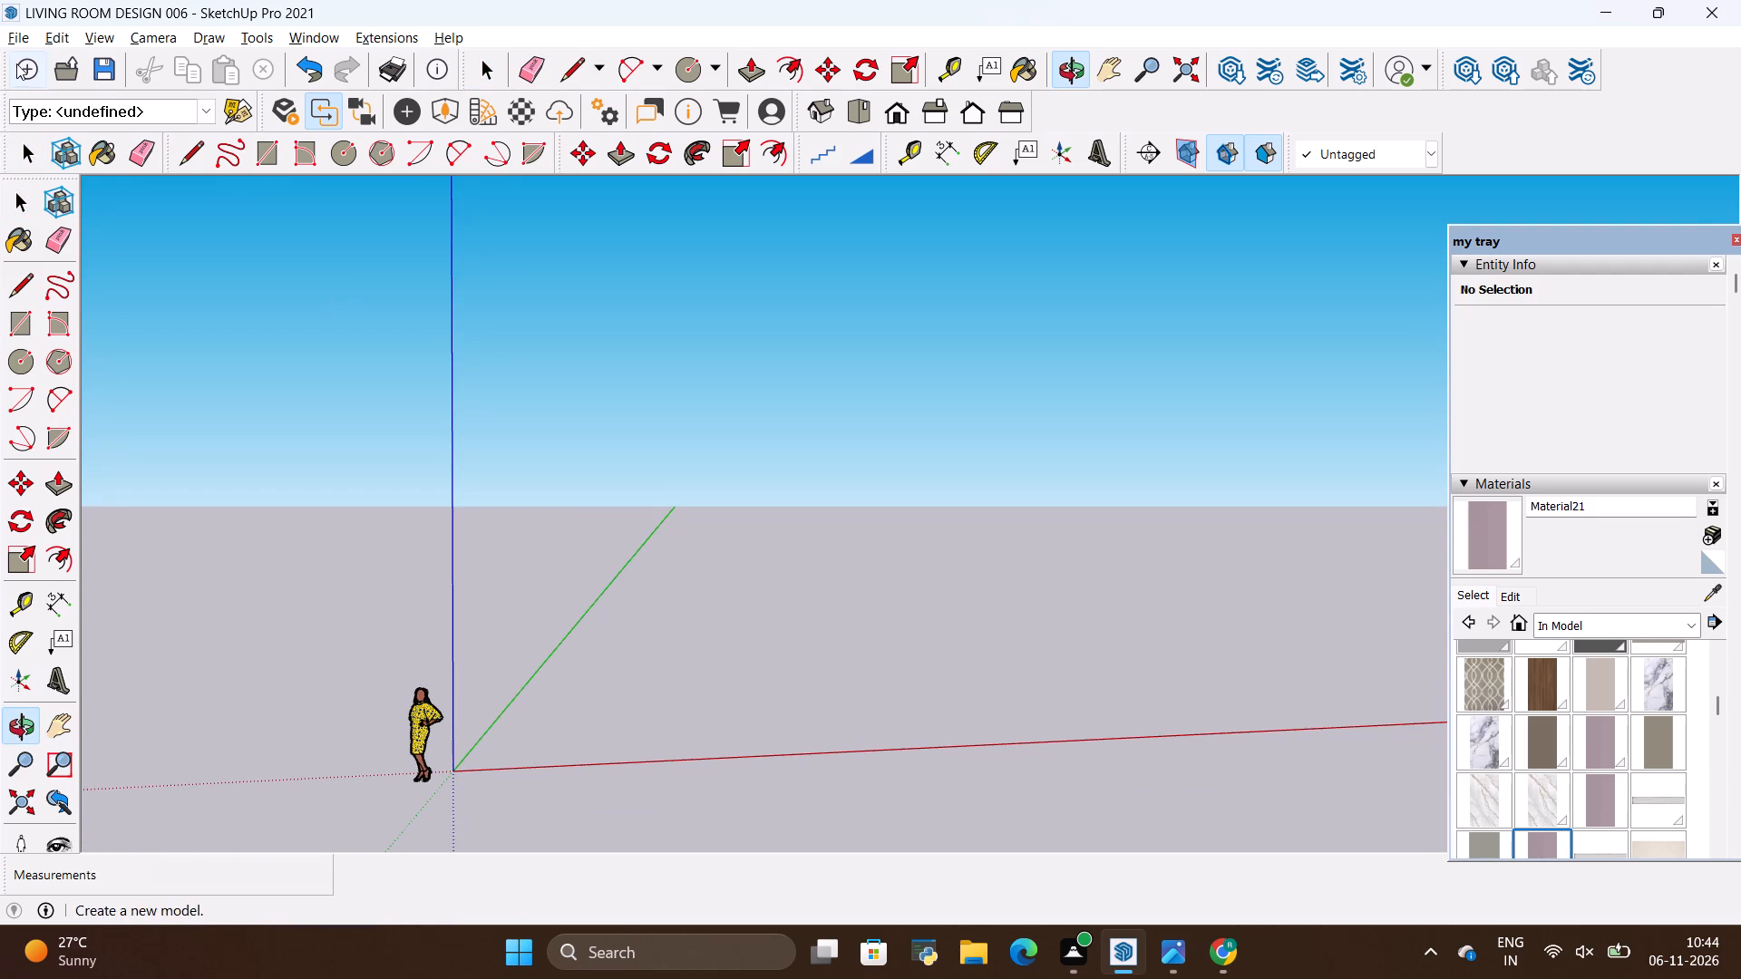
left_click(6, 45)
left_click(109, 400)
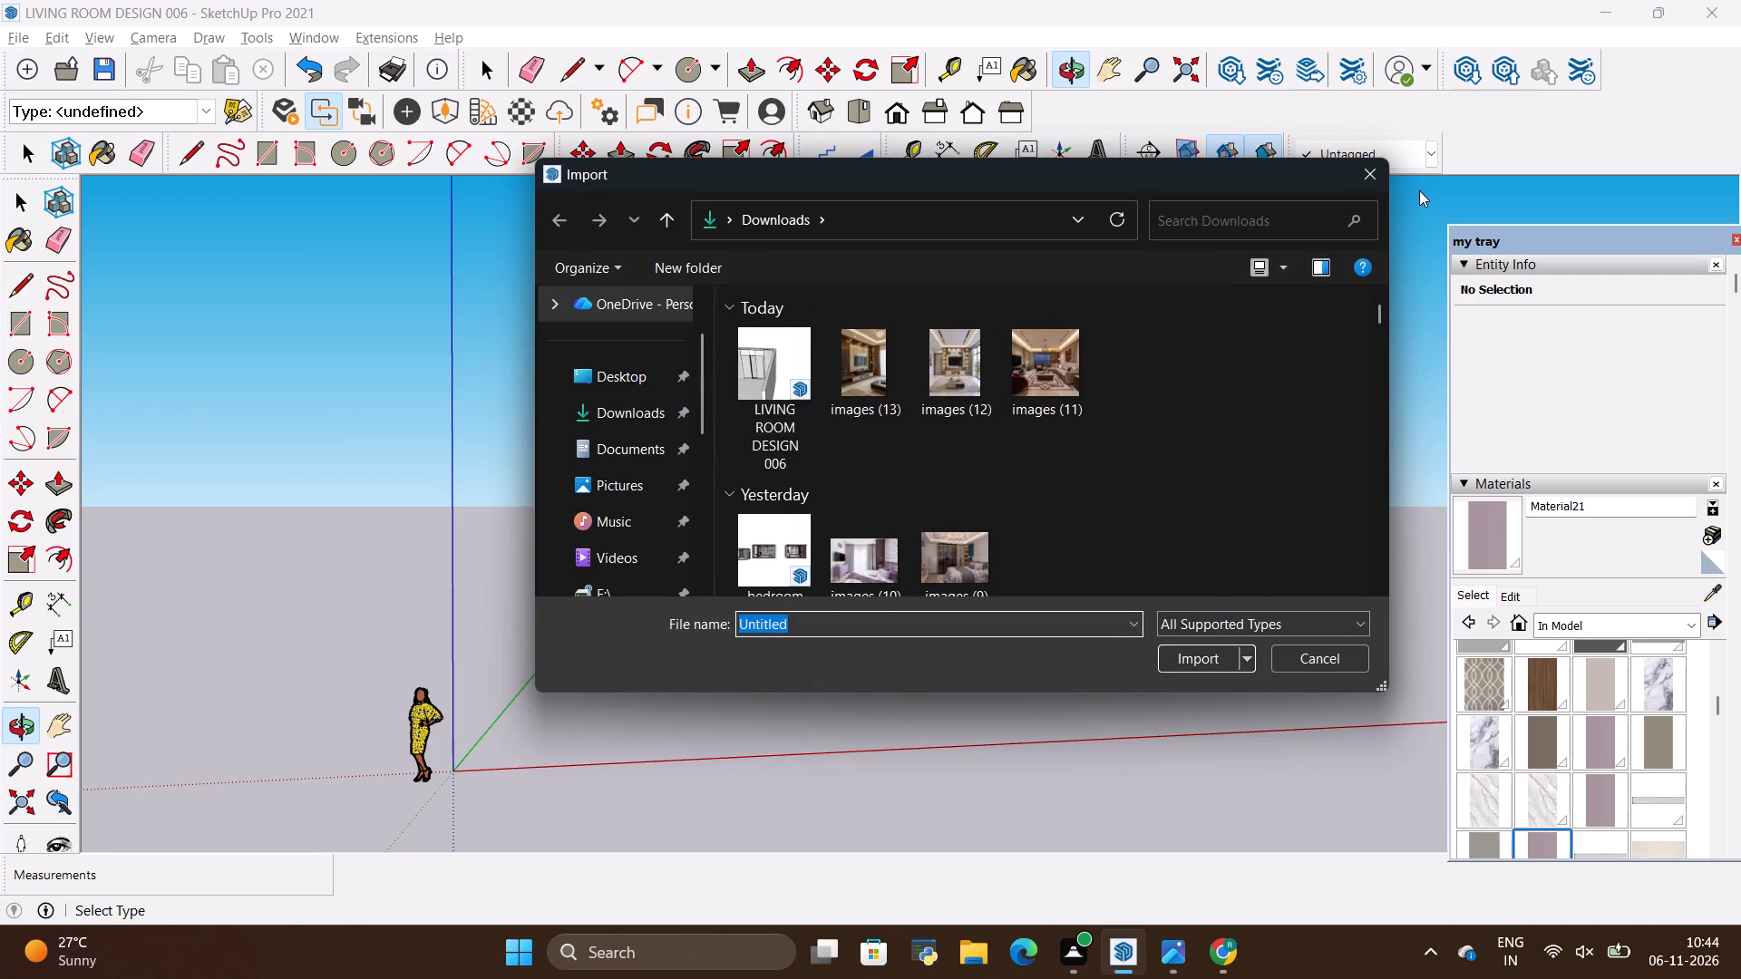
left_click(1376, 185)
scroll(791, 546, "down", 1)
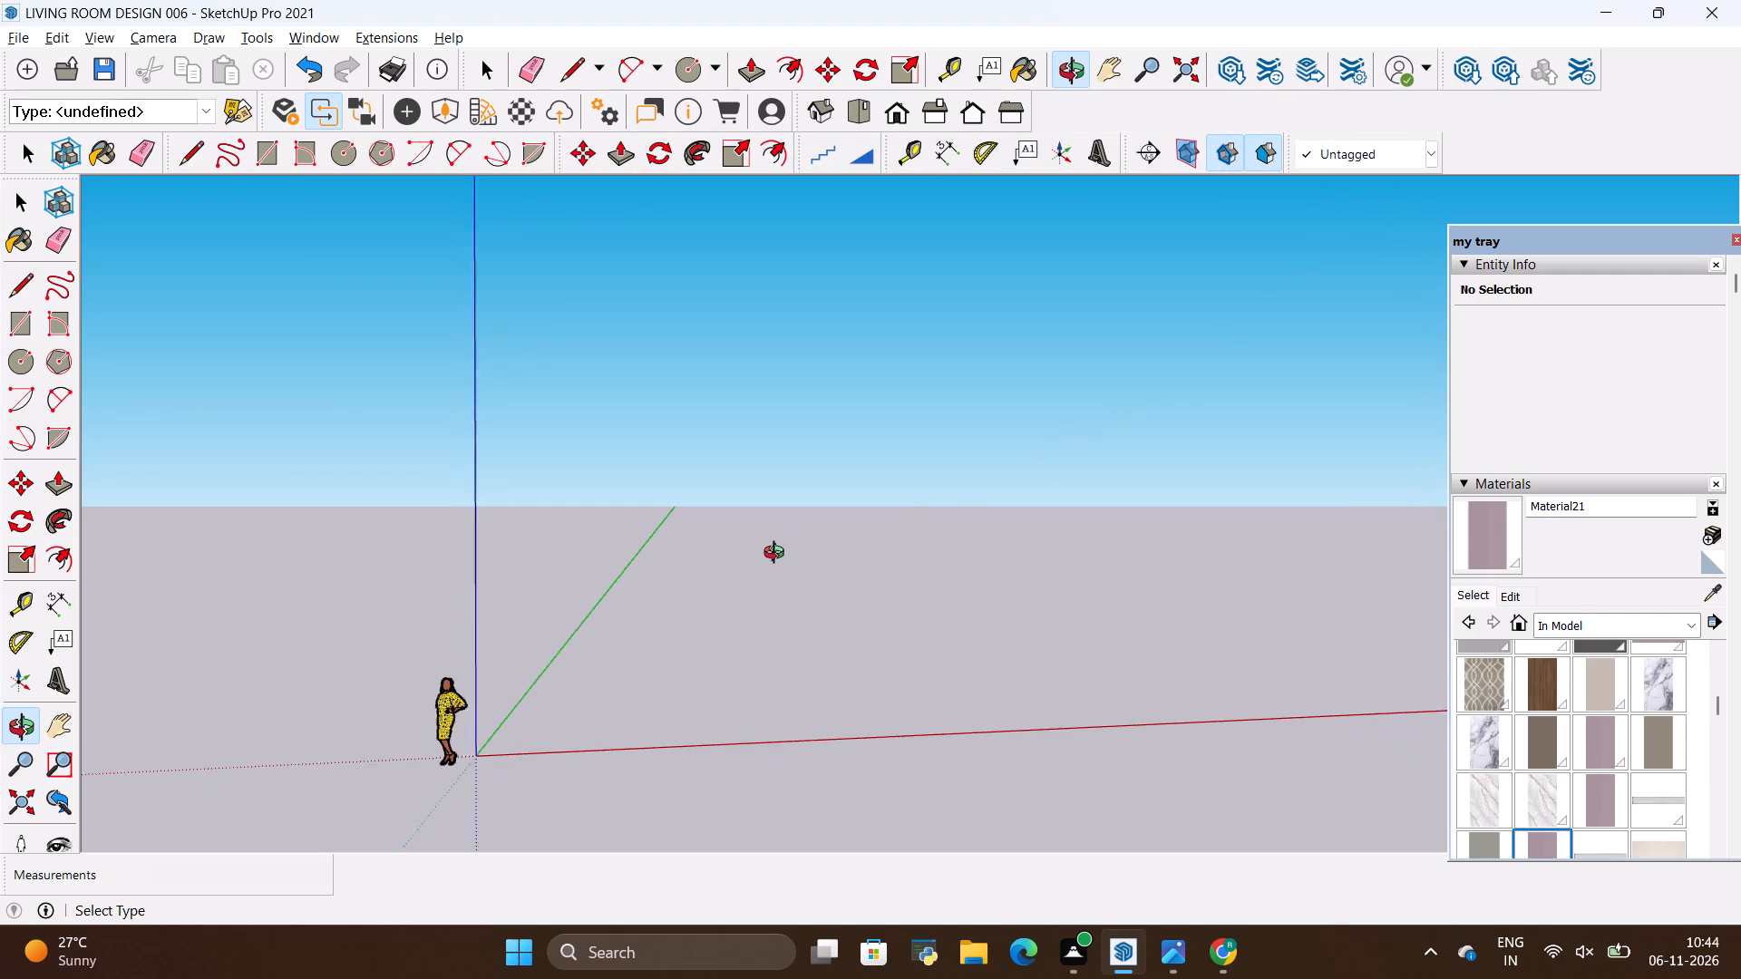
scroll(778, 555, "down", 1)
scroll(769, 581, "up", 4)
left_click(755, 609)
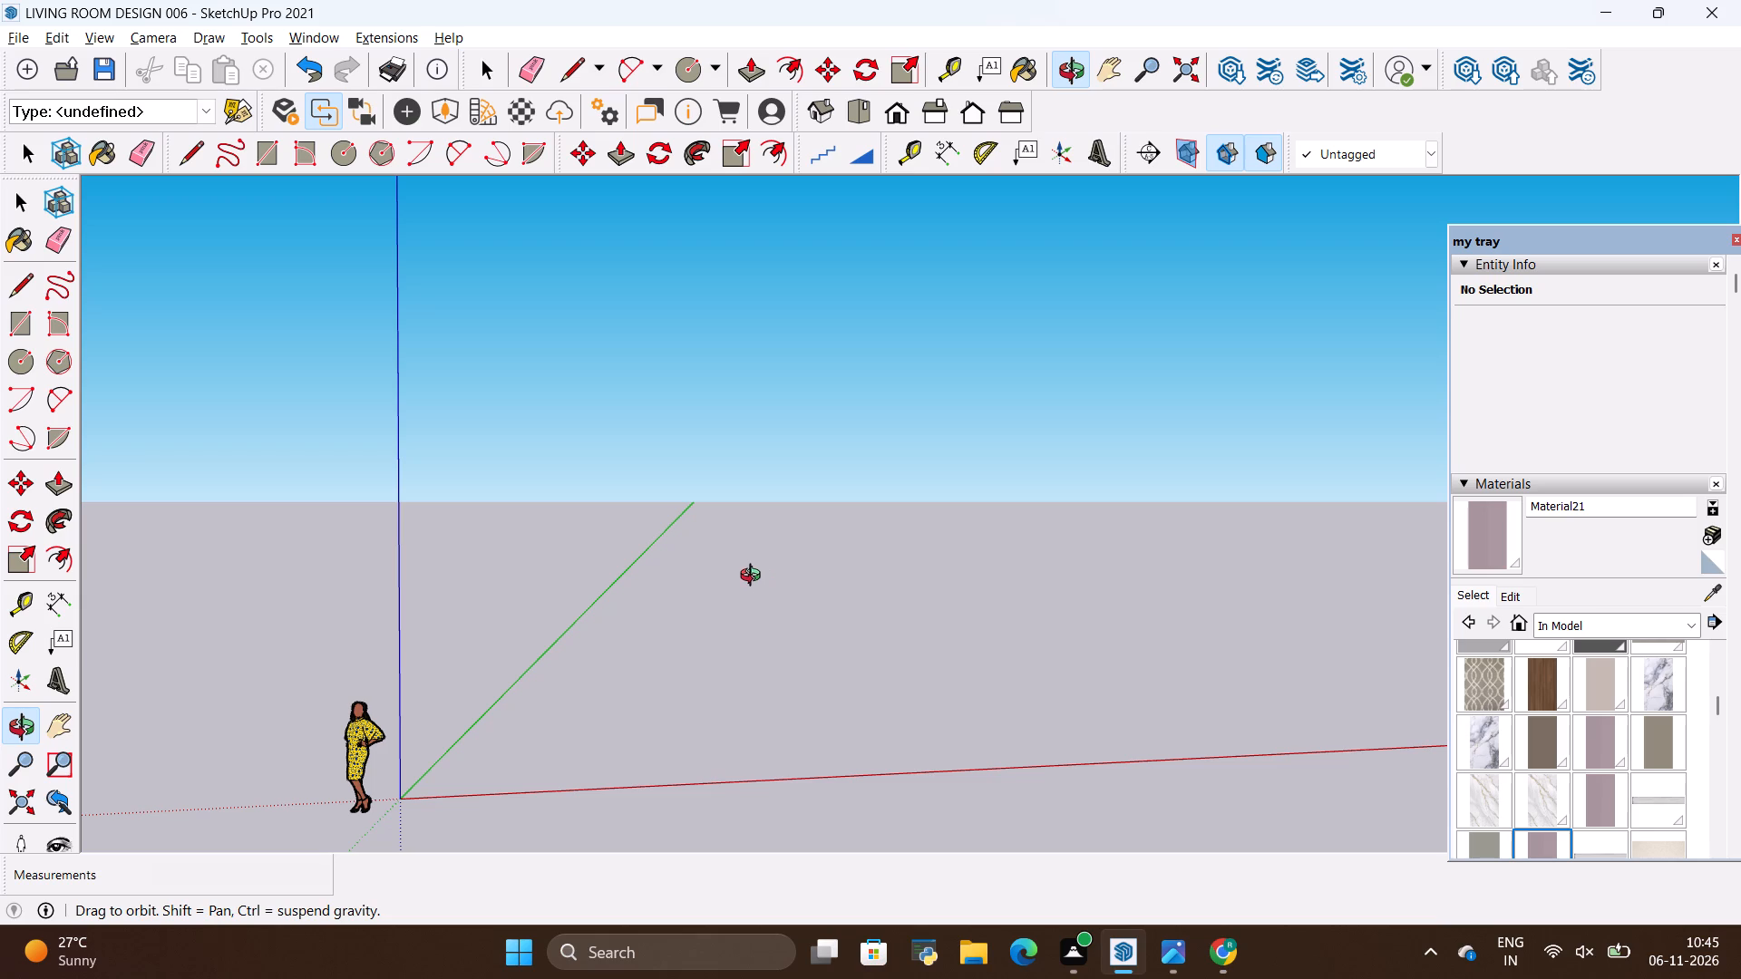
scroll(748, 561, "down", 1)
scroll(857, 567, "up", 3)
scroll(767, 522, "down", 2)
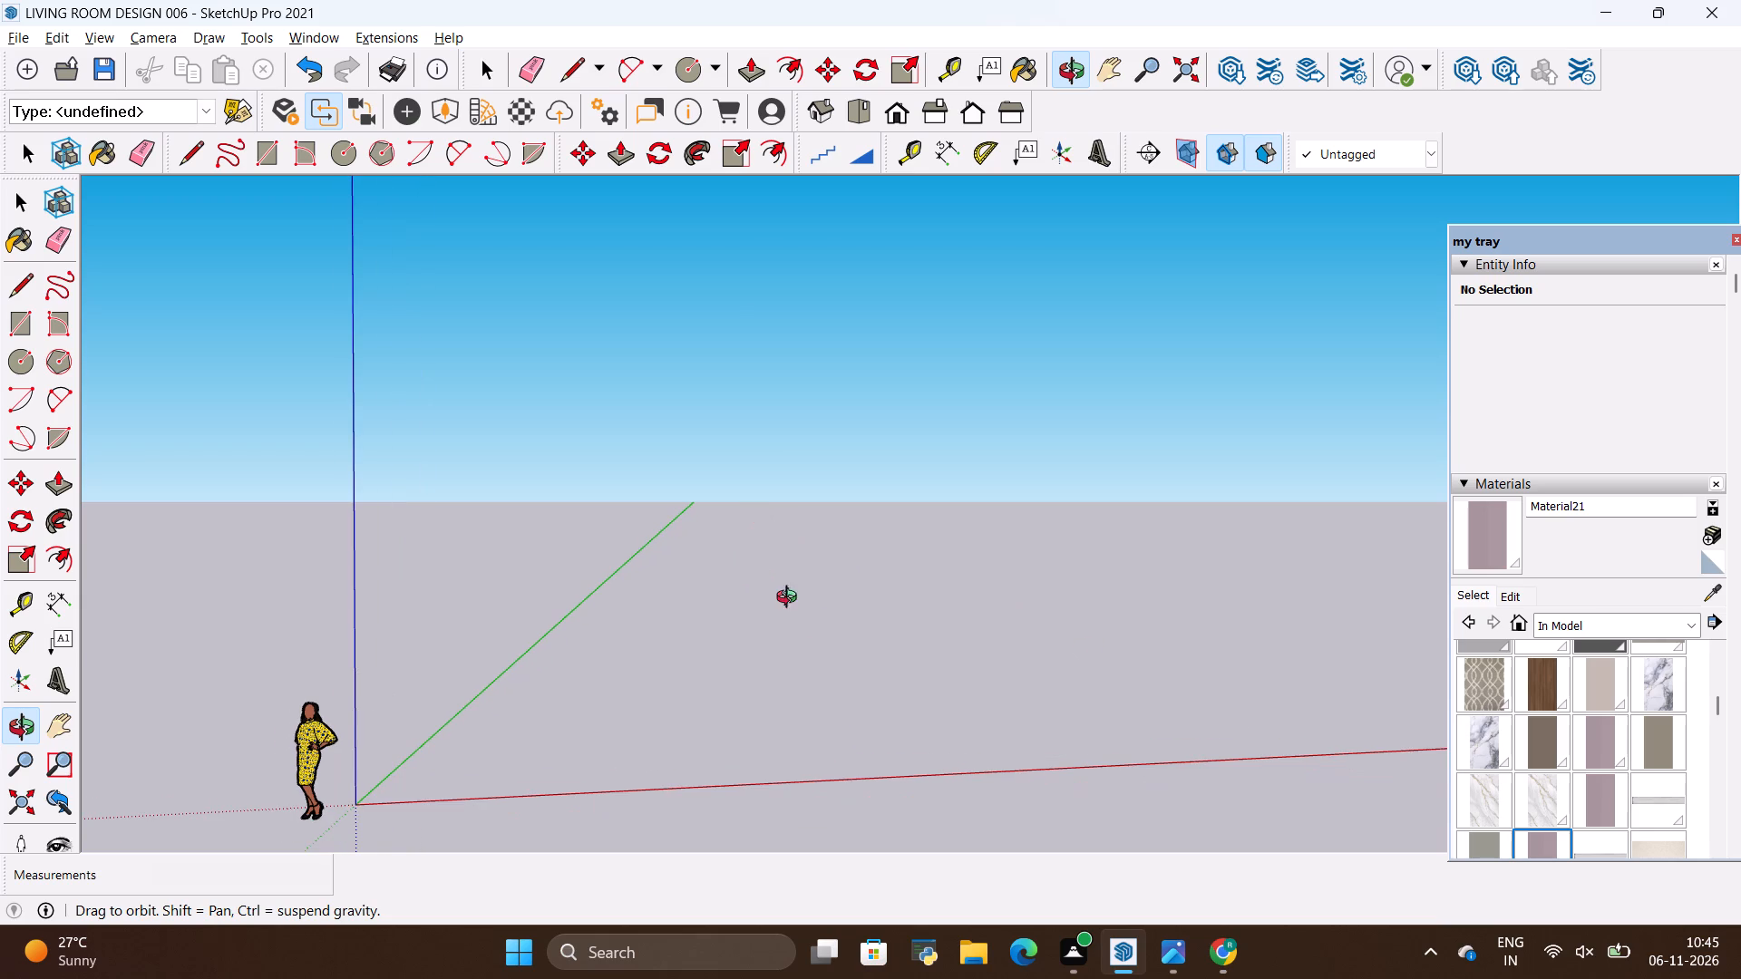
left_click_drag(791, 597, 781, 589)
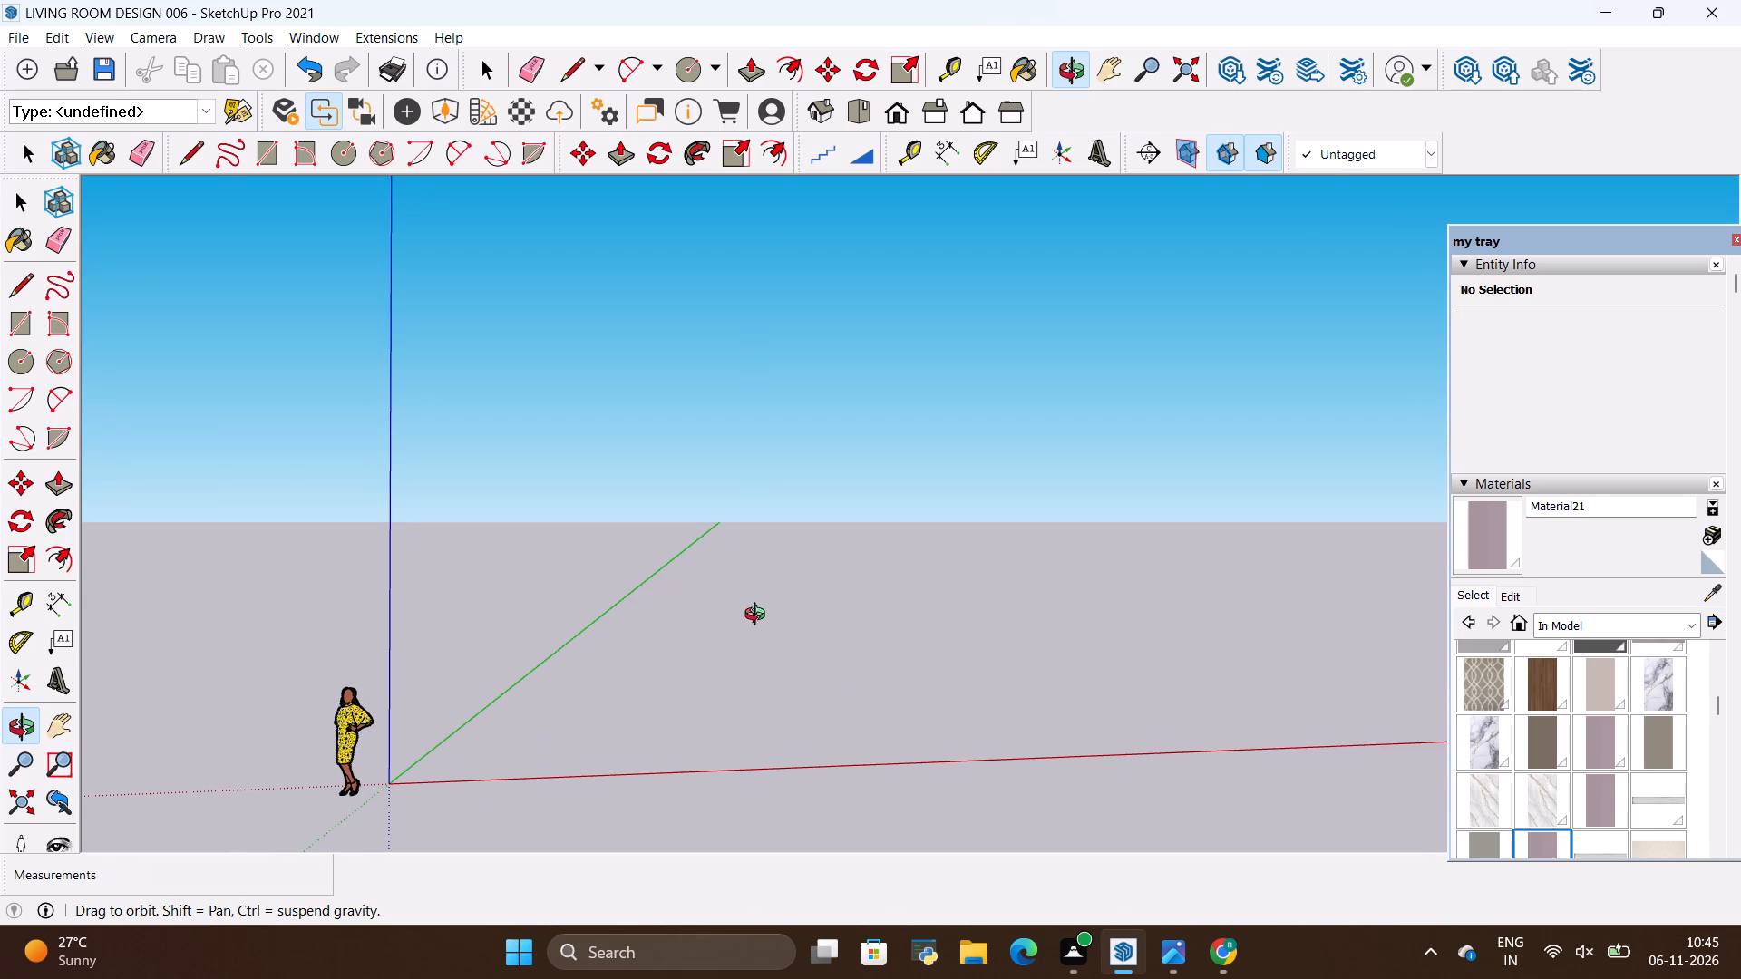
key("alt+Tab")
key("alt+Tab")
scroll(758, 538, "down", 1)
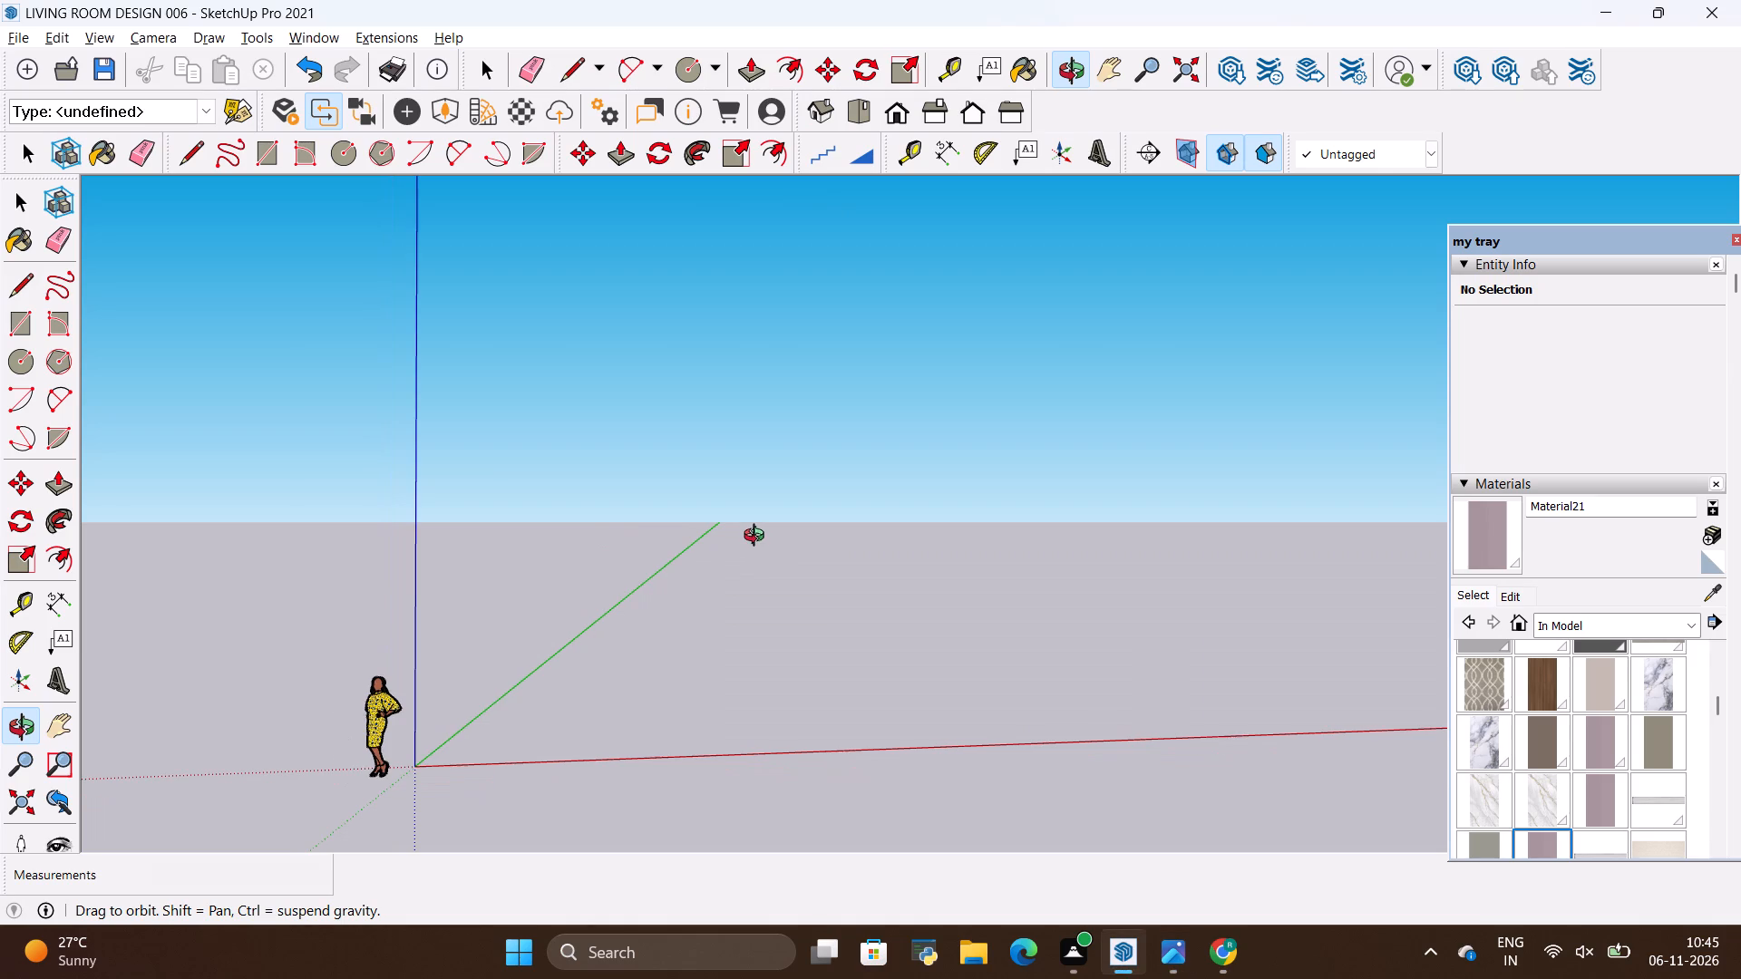
Open the reference photo images (12) from the Downloads folder and enlarge it to study the TV wall layout.
key("alt+Tab")
scroll(805, 559, "down", 4)
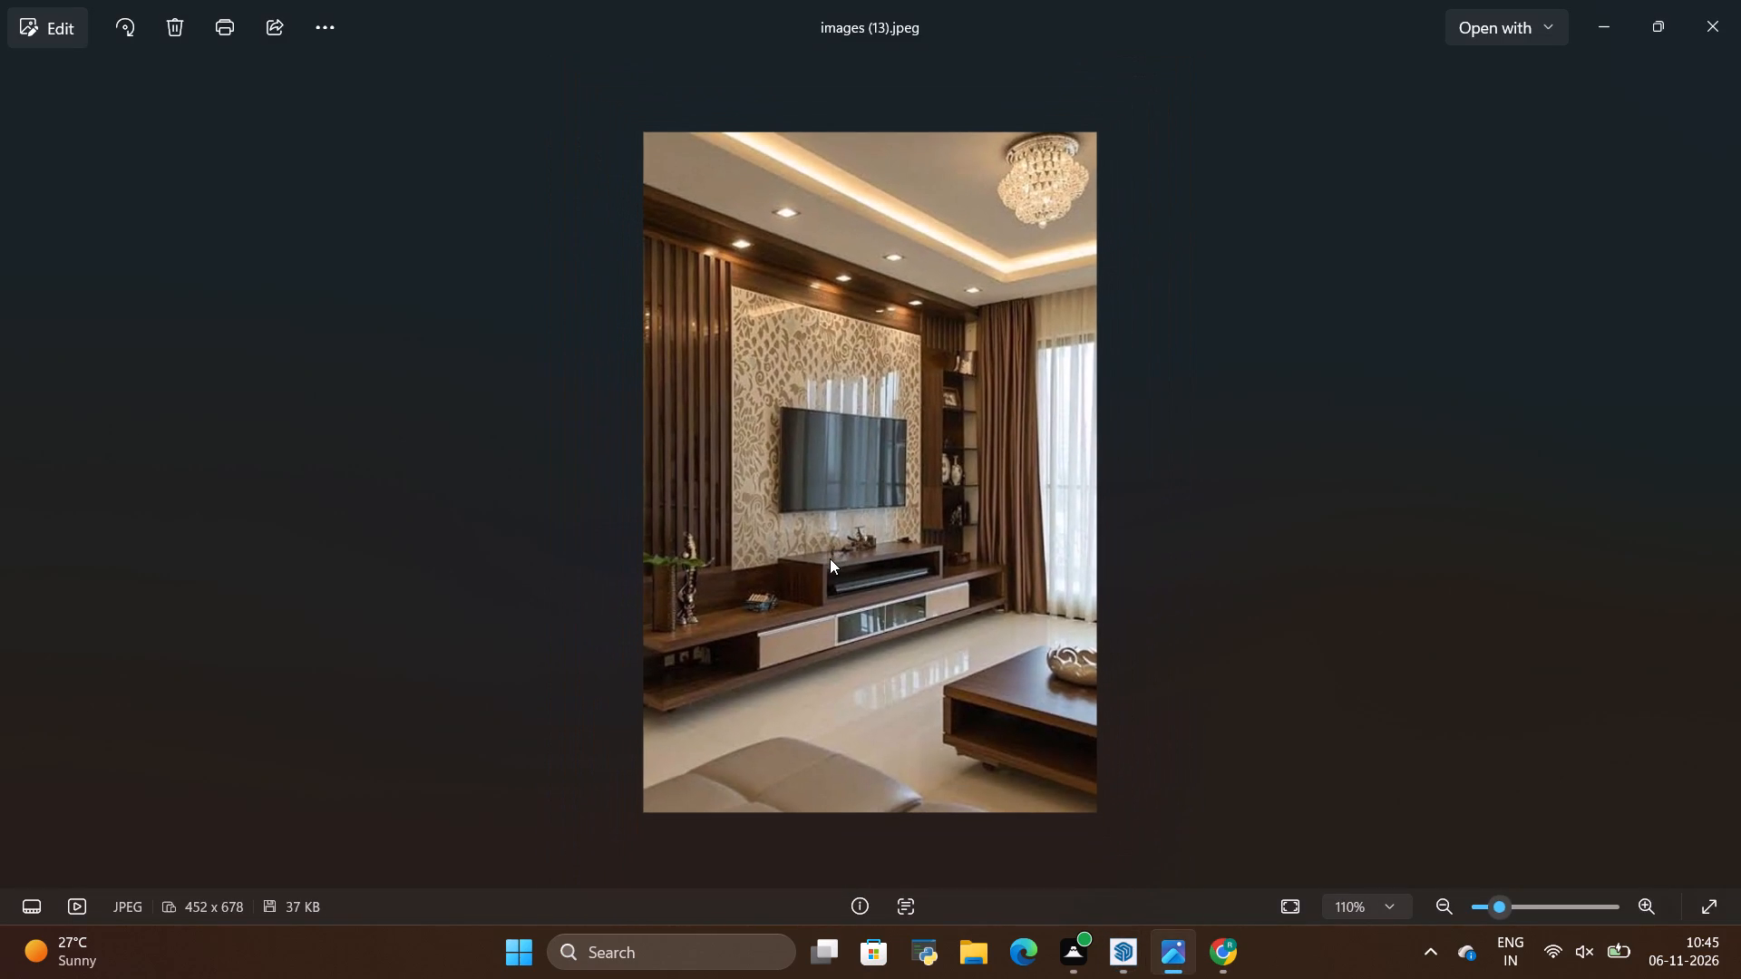
key("Right")
key("Right")
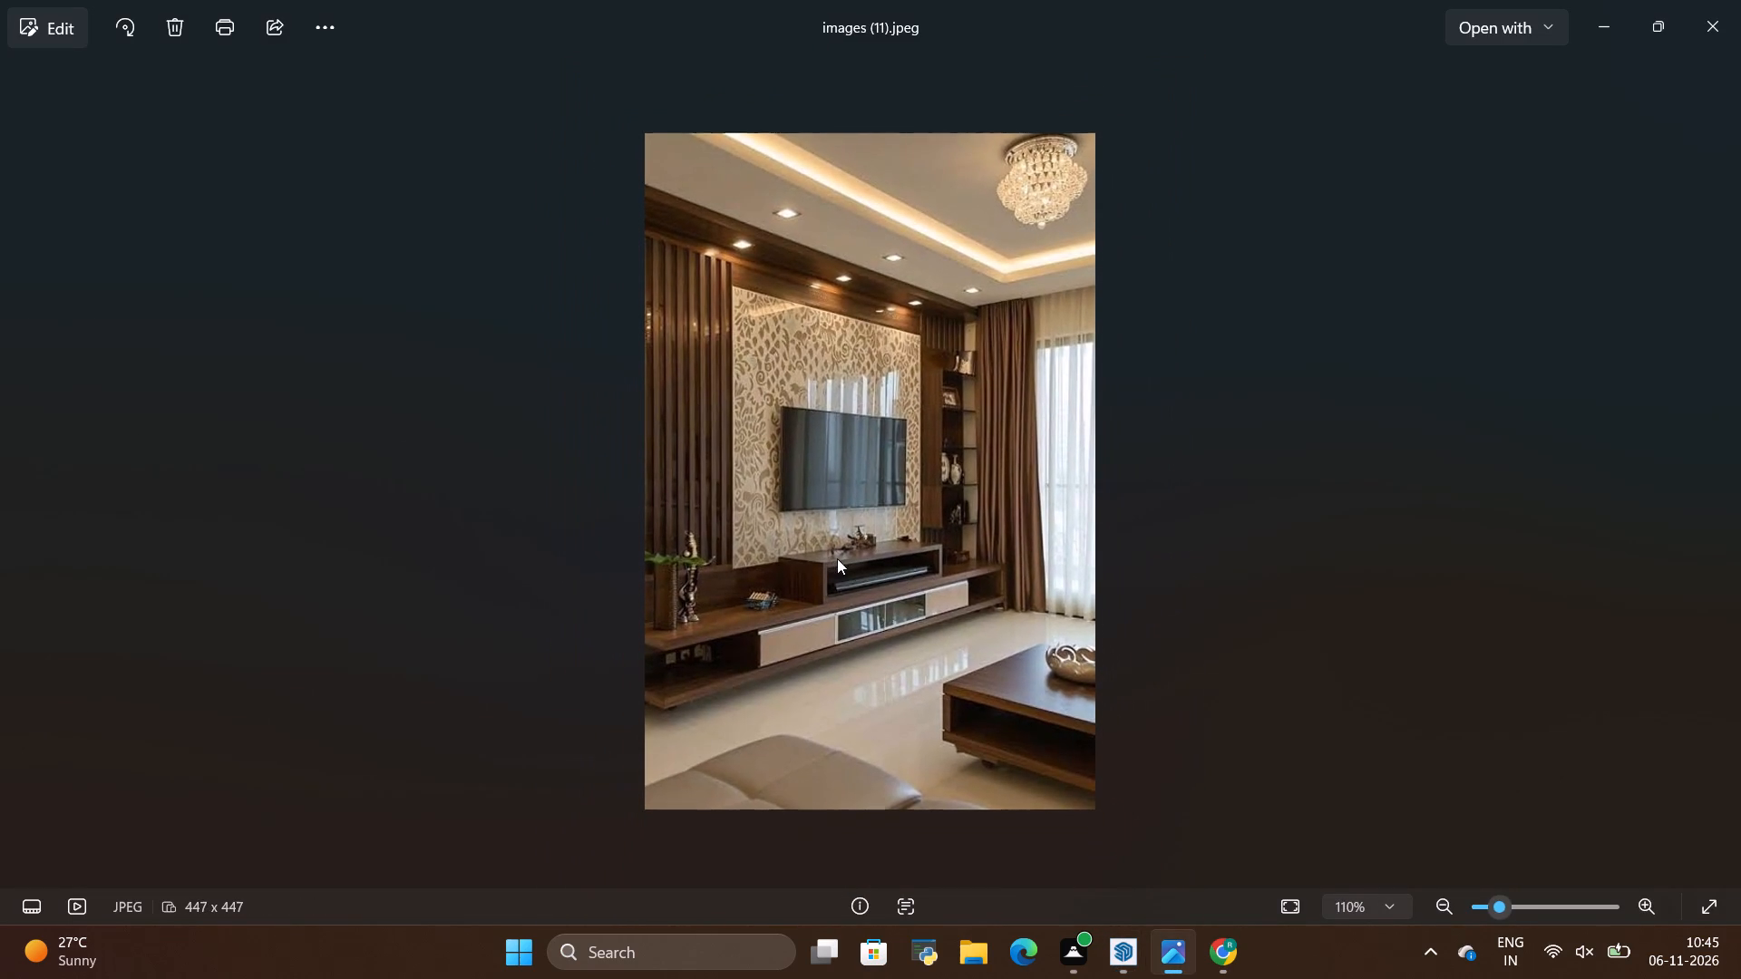
left_click(971, 950)
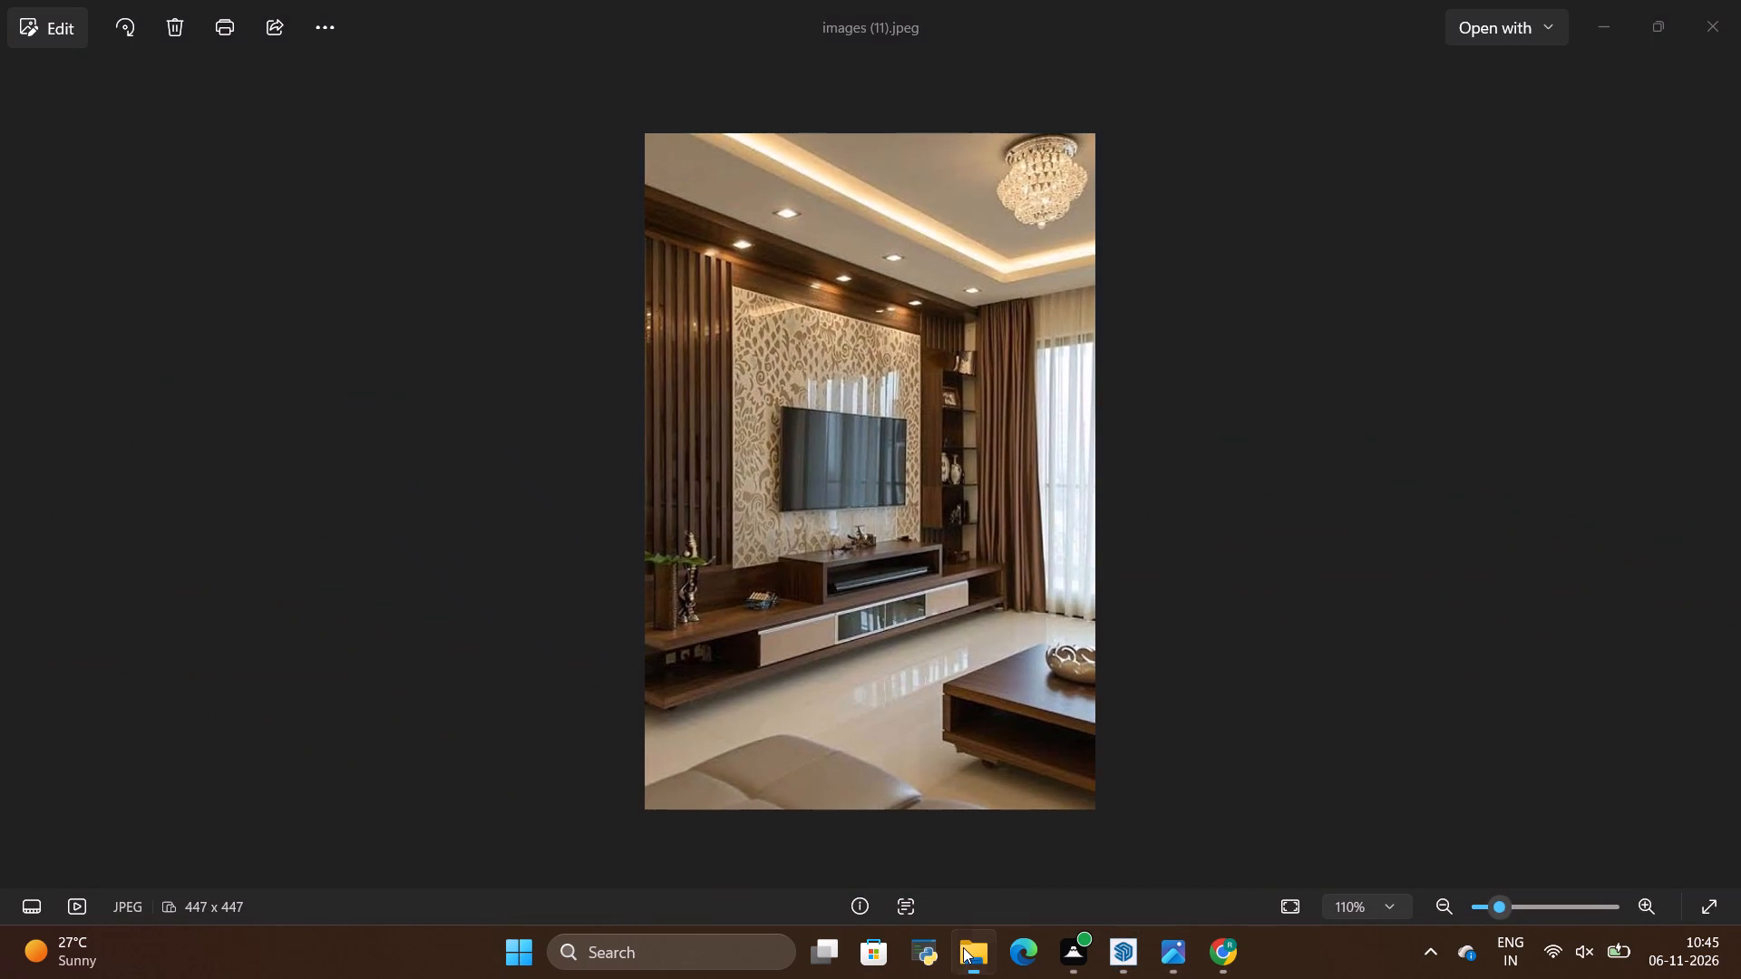
left_click(108, 373)
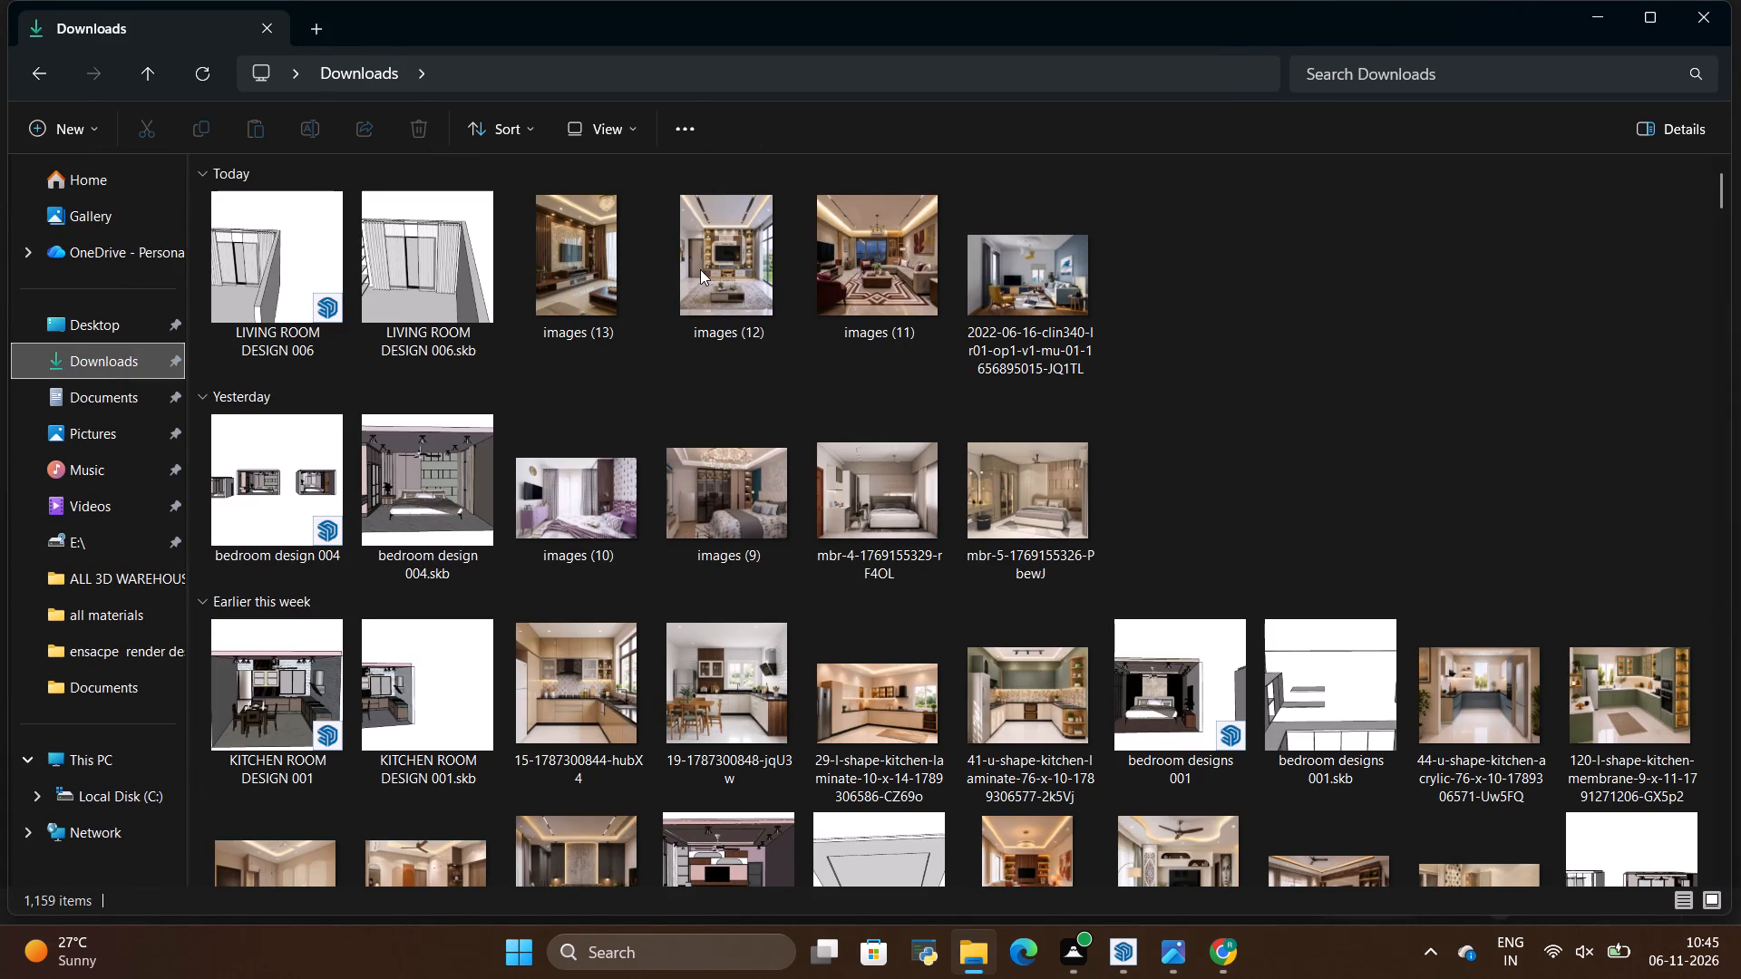
double_click(701, 269)
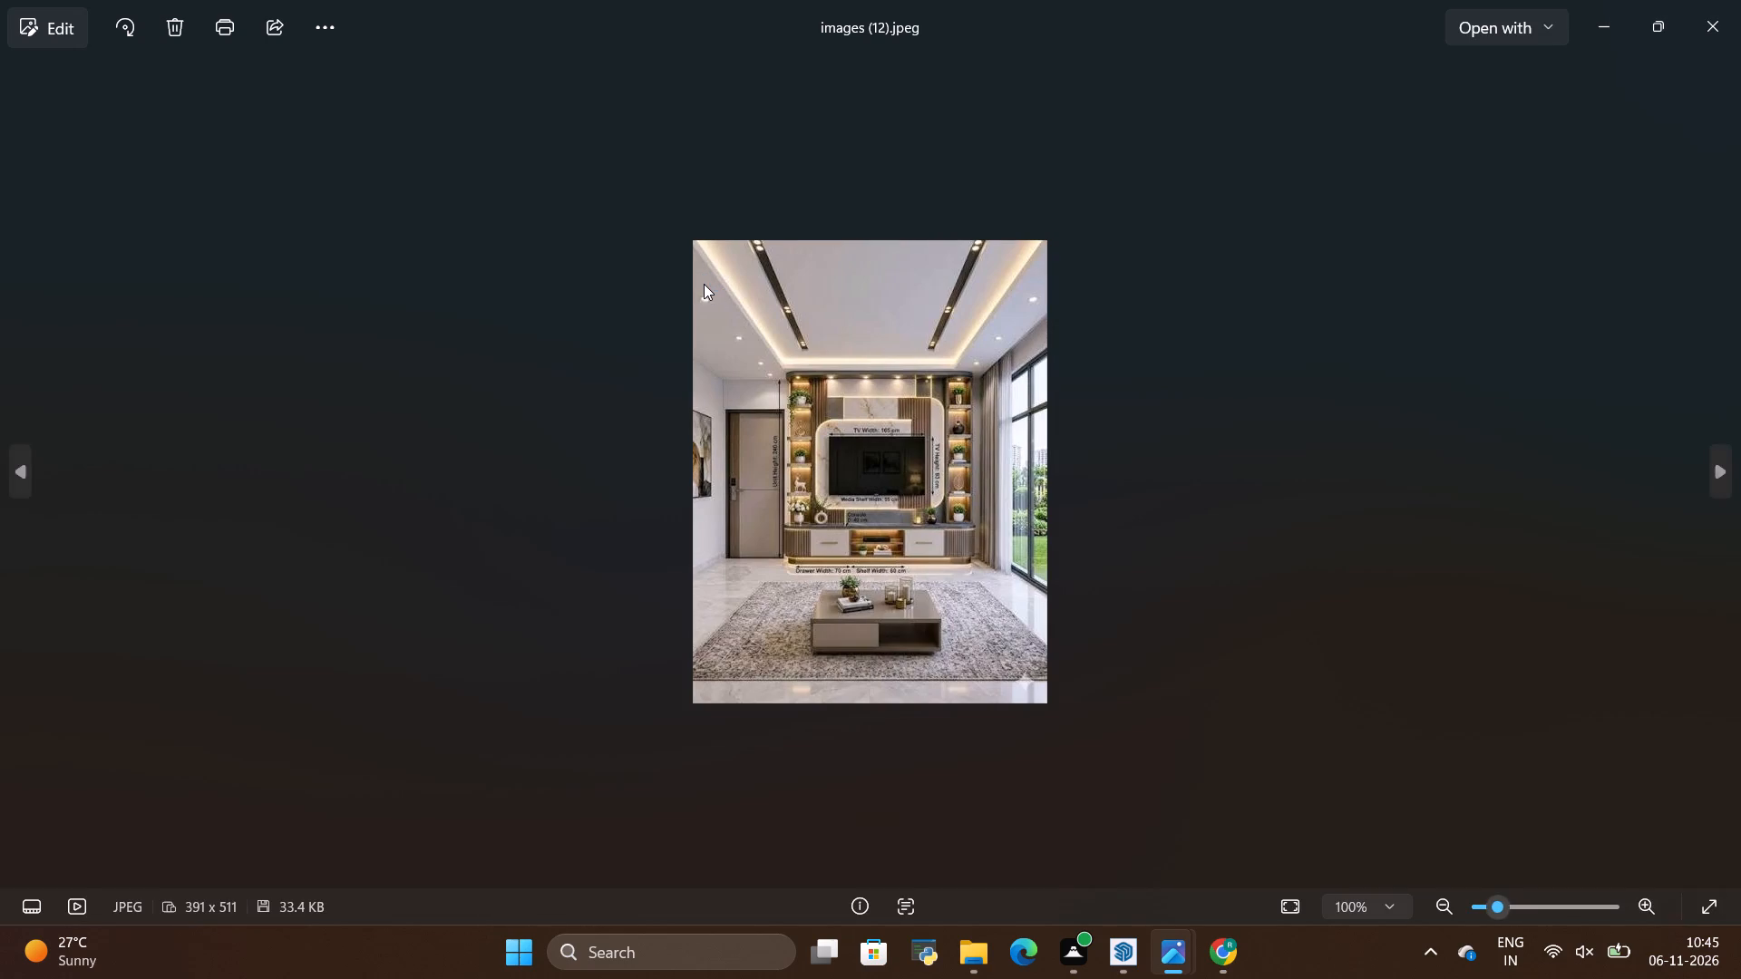
key("Left")
key("Right")
scroll(925, 452, "up", 8)
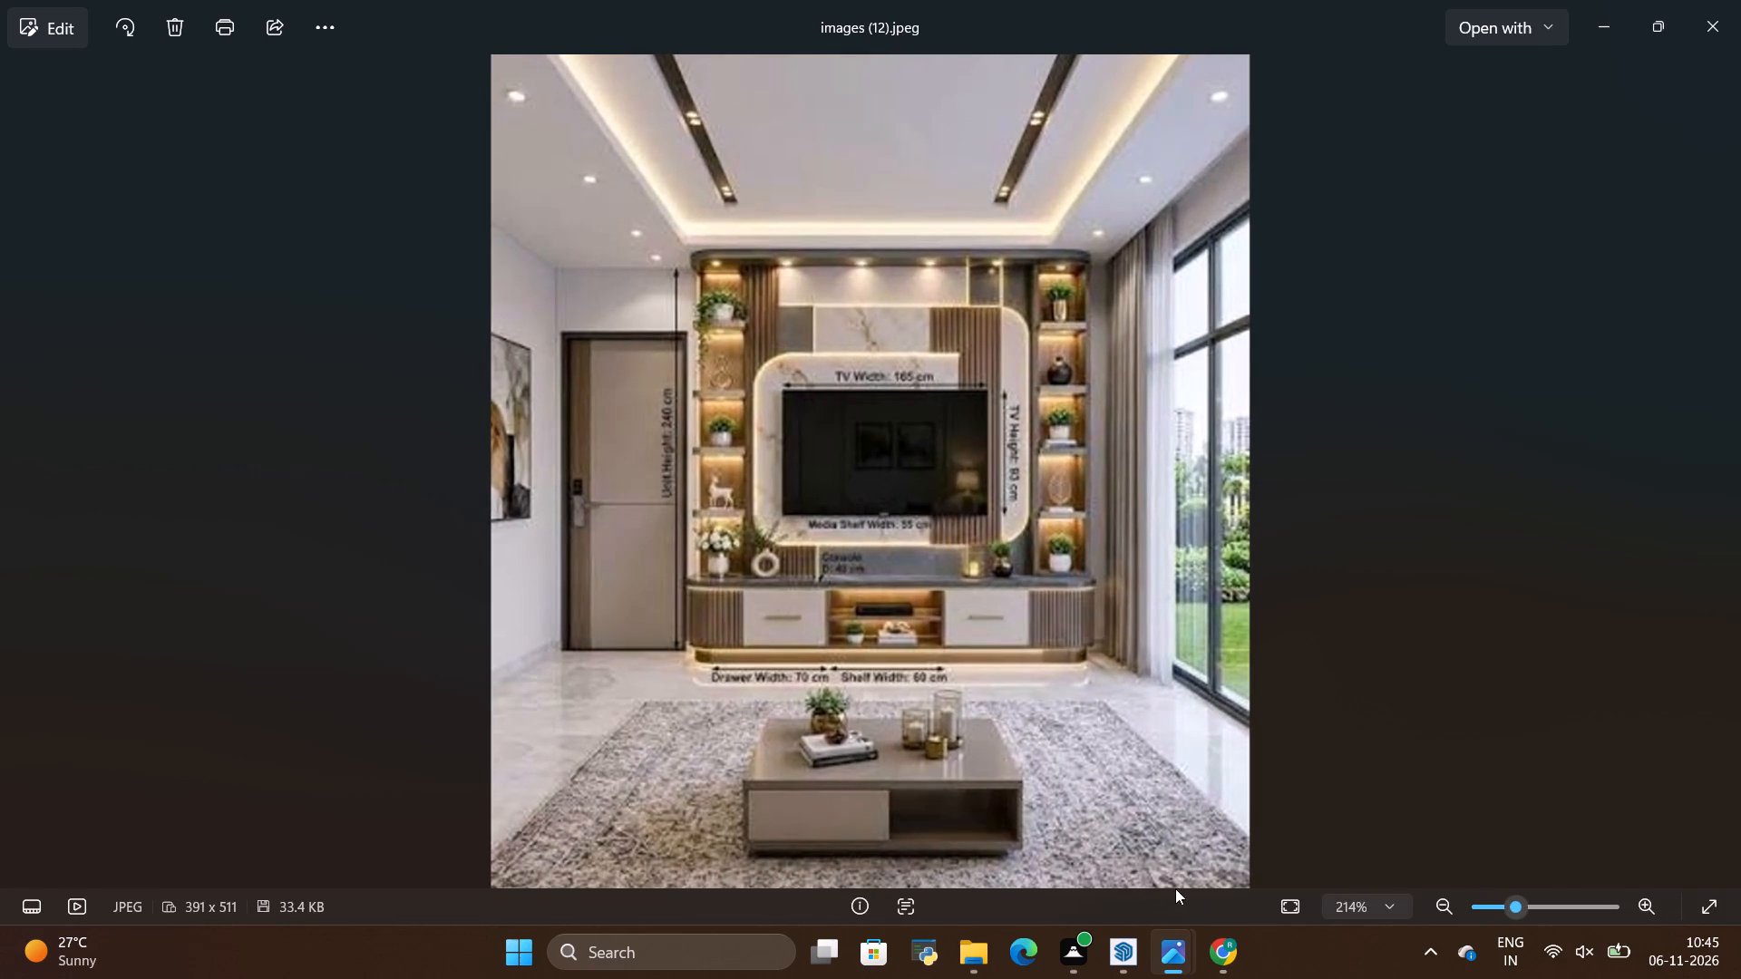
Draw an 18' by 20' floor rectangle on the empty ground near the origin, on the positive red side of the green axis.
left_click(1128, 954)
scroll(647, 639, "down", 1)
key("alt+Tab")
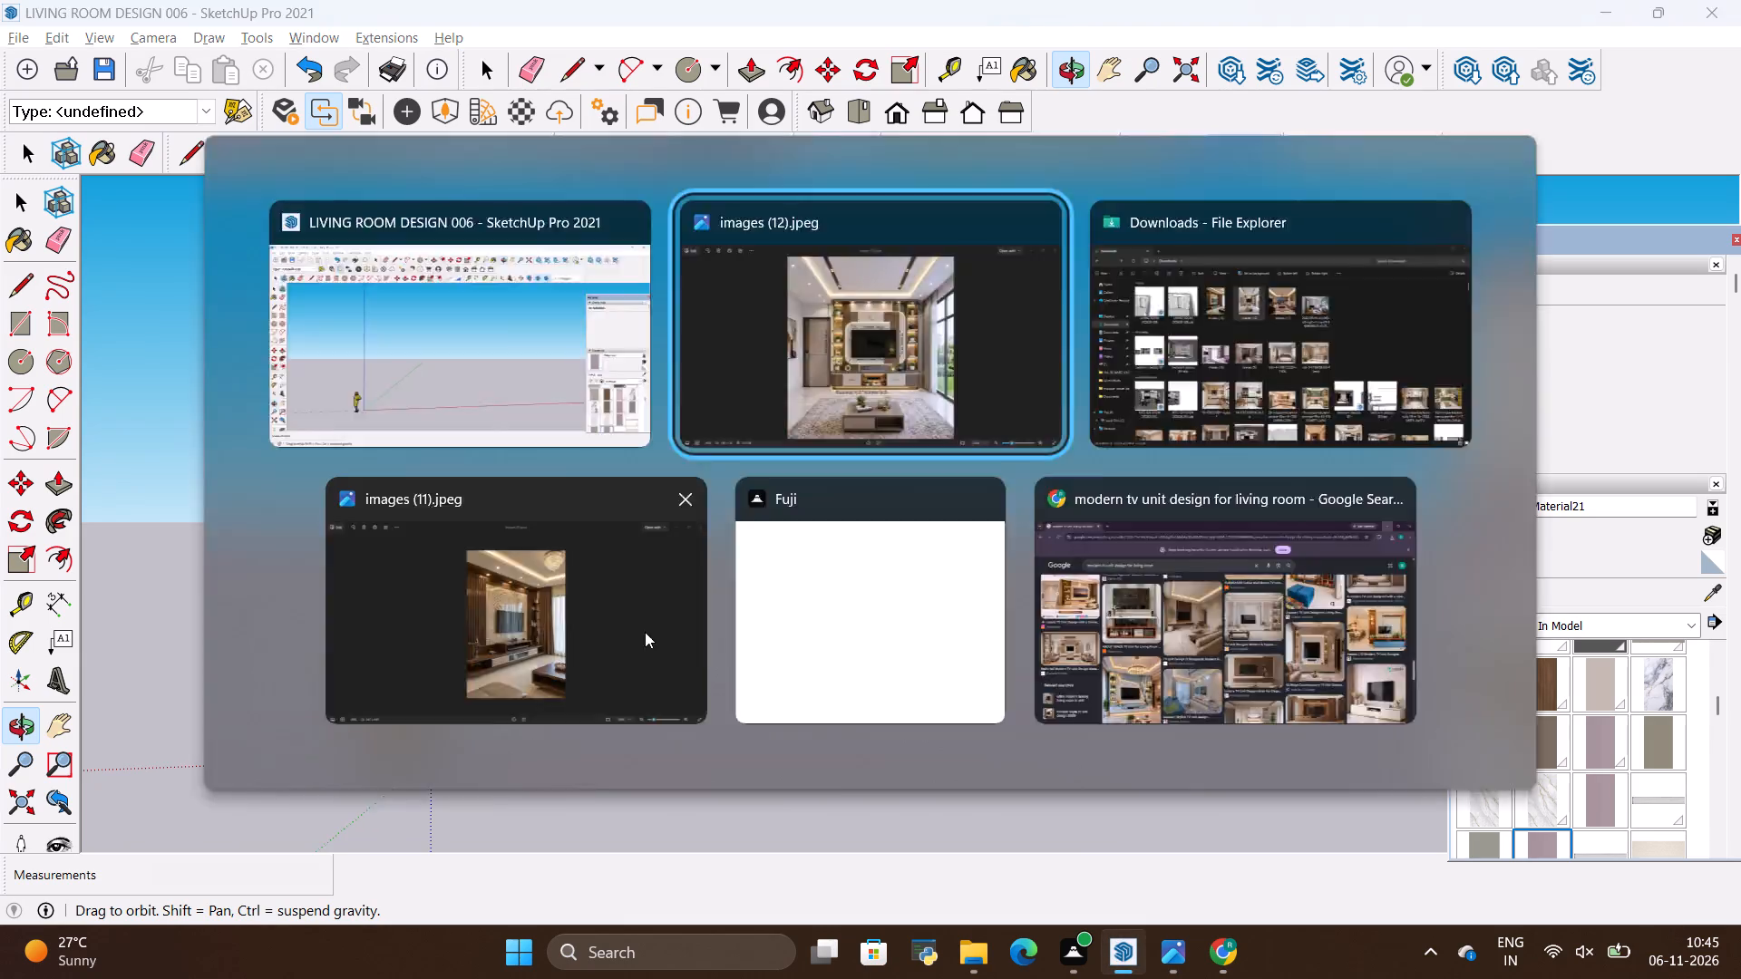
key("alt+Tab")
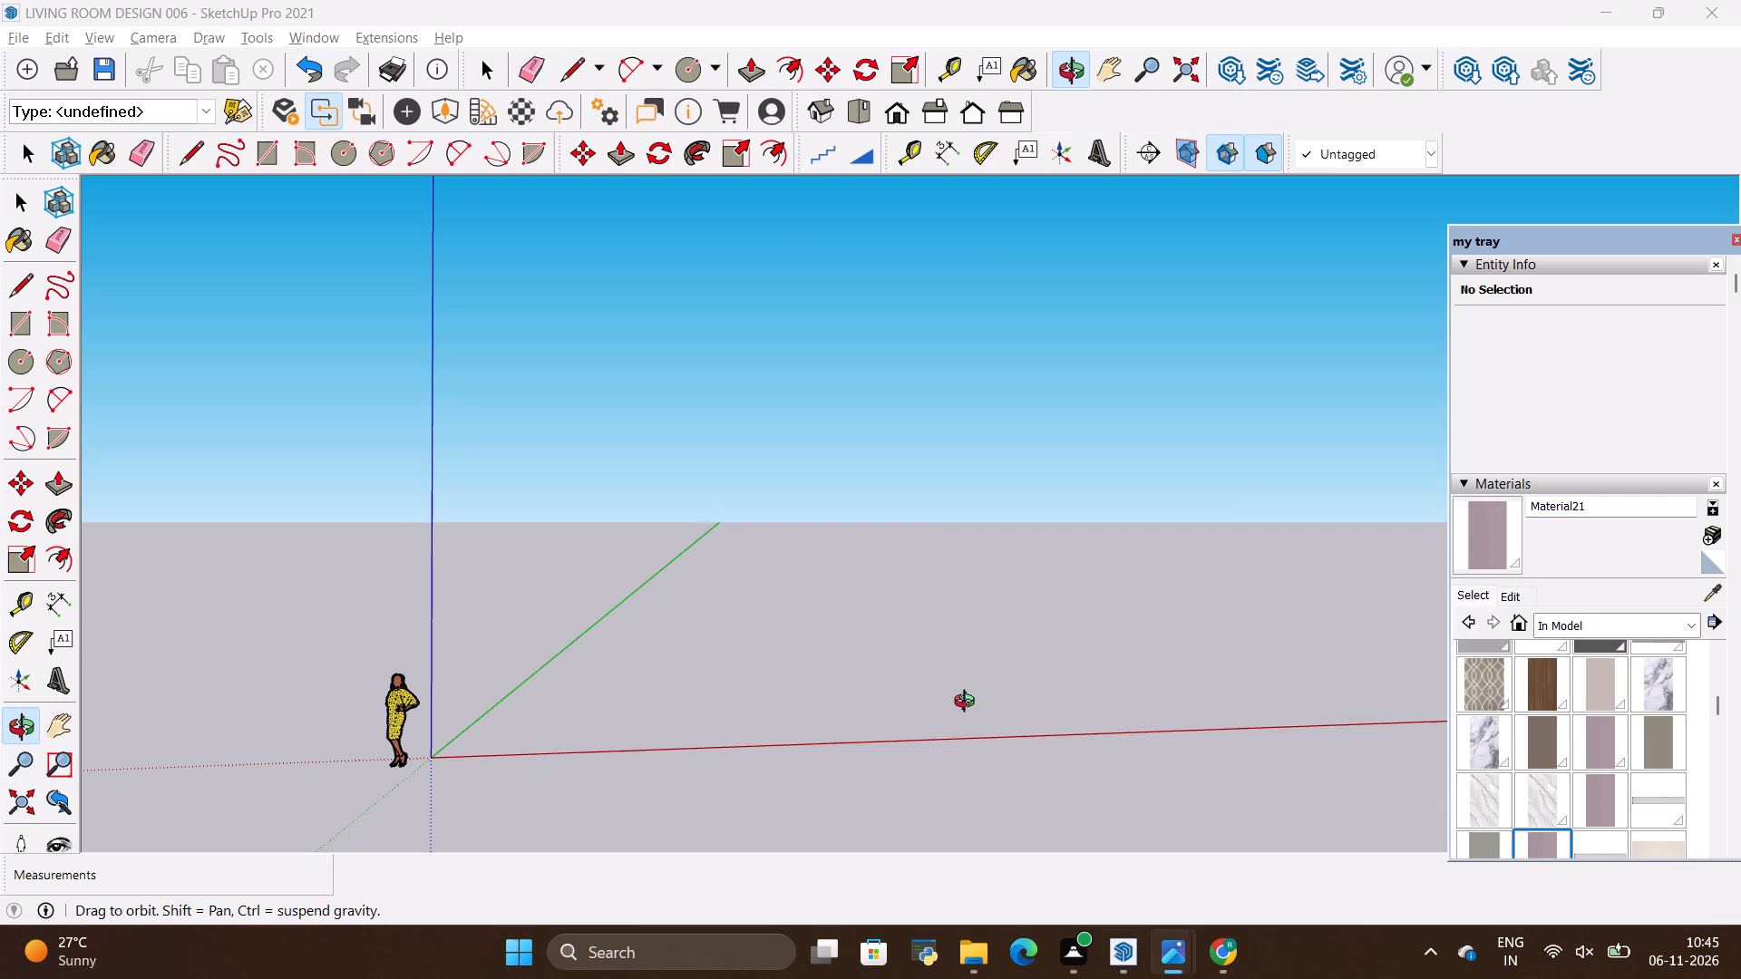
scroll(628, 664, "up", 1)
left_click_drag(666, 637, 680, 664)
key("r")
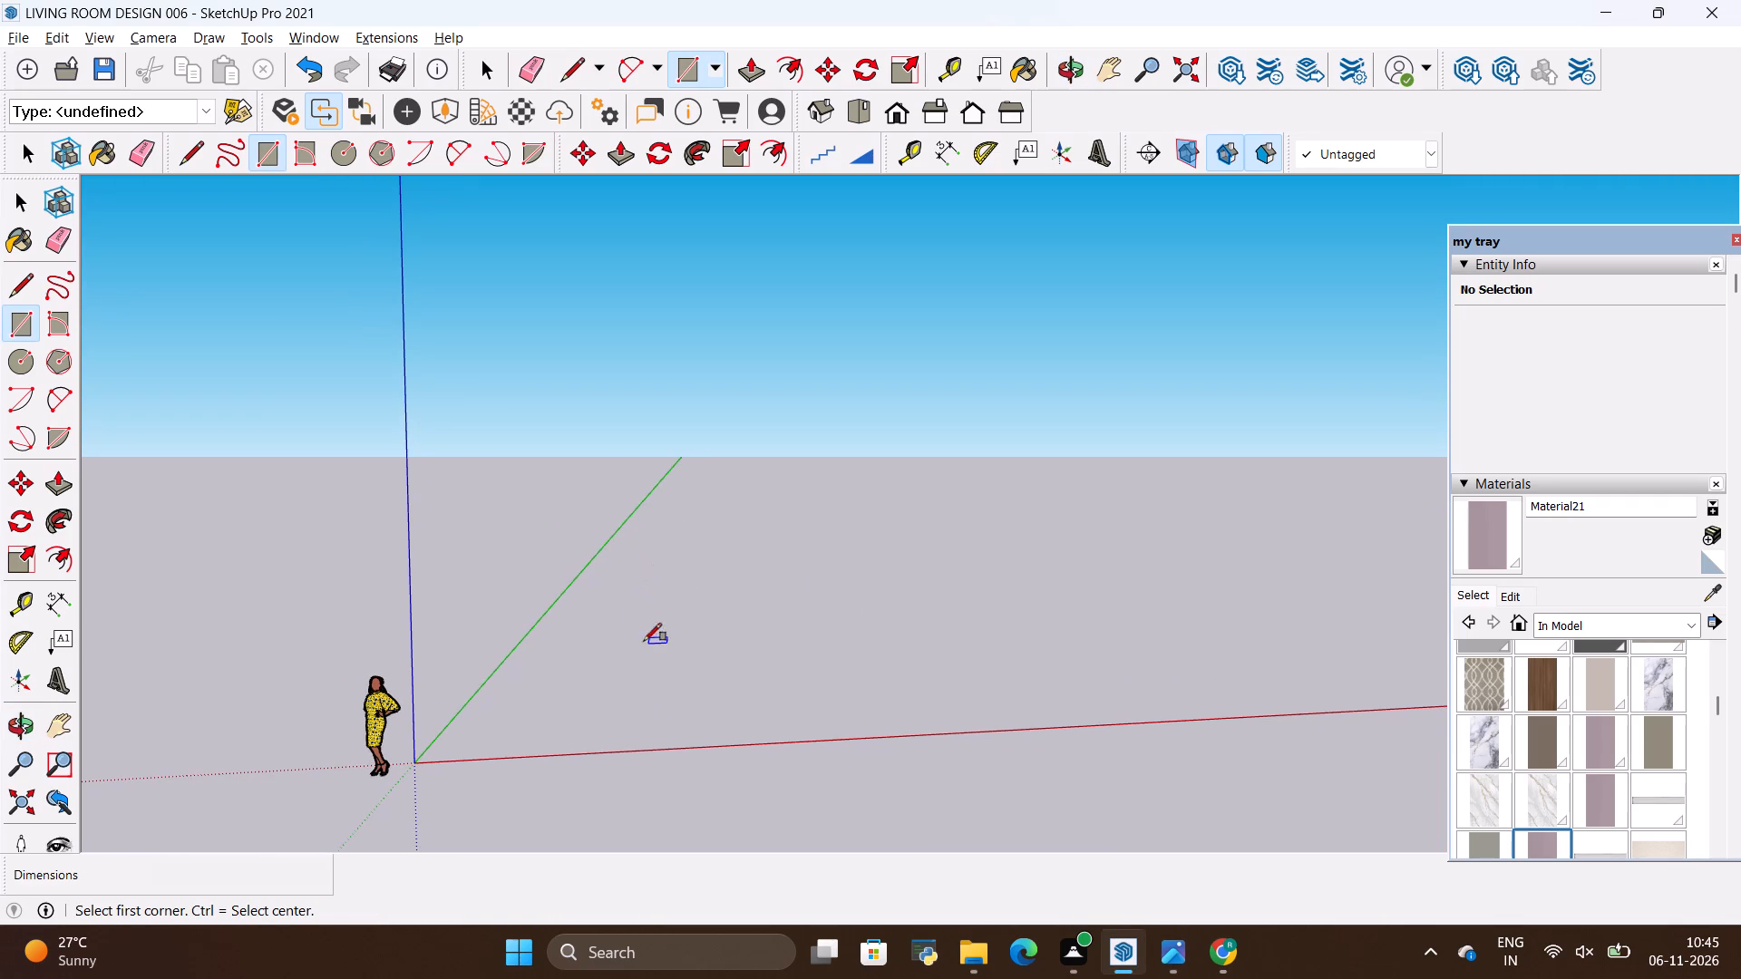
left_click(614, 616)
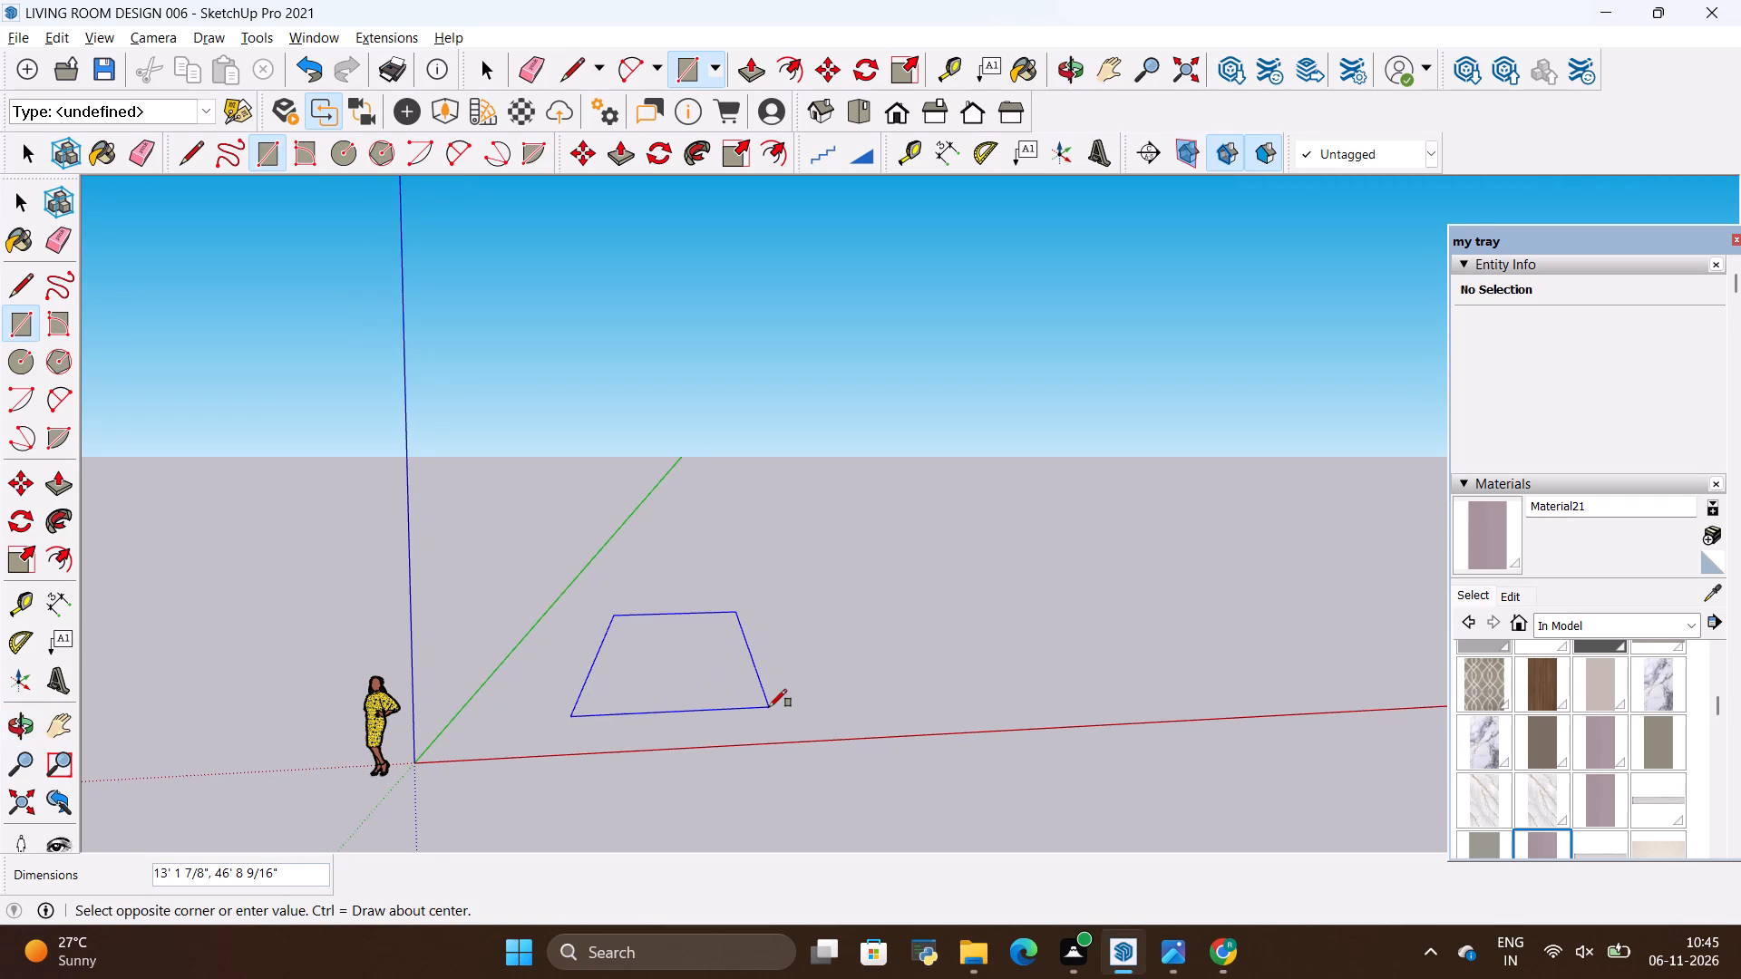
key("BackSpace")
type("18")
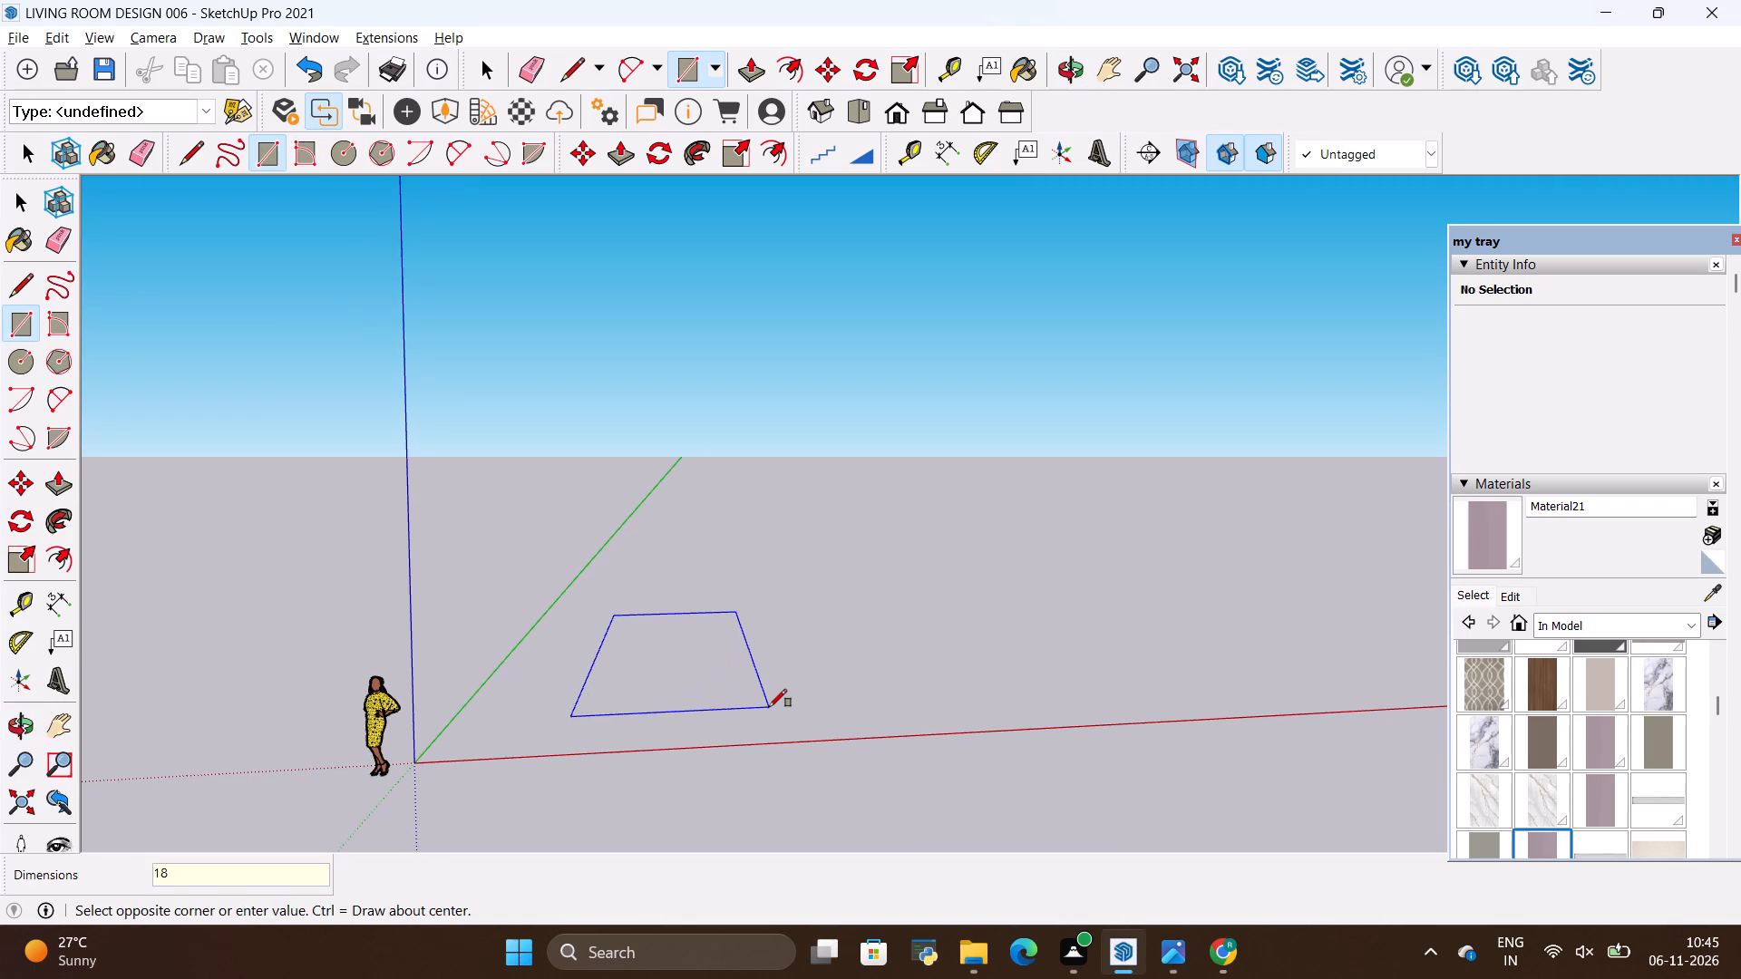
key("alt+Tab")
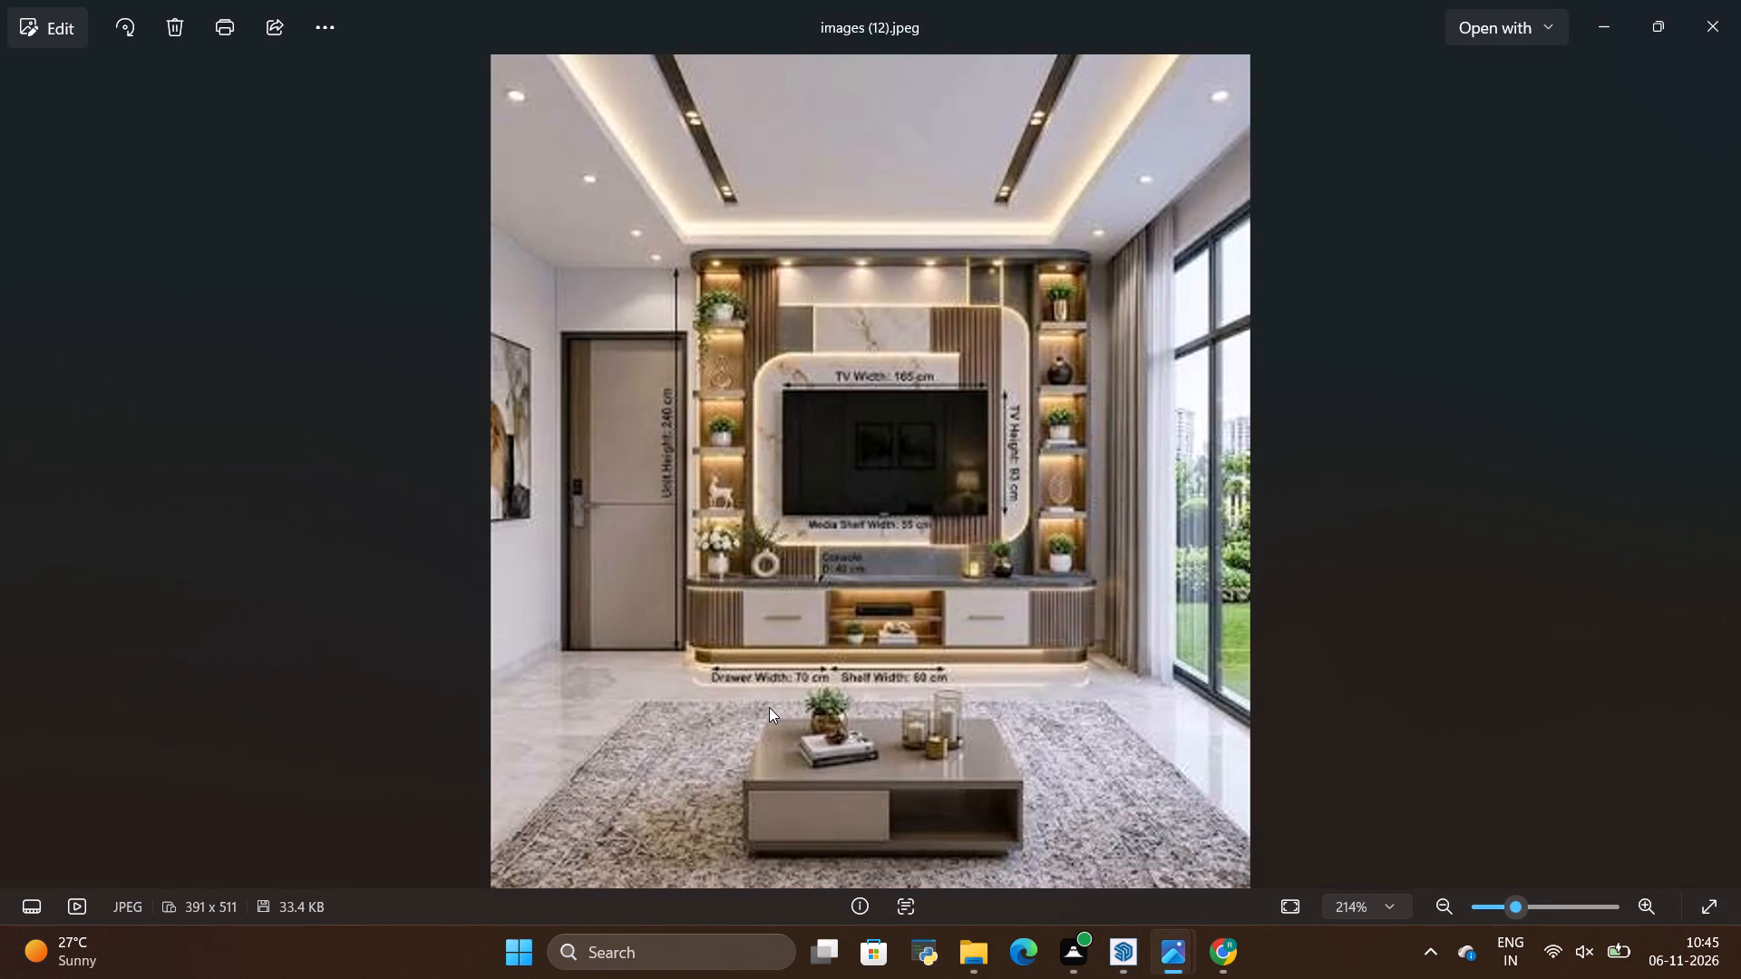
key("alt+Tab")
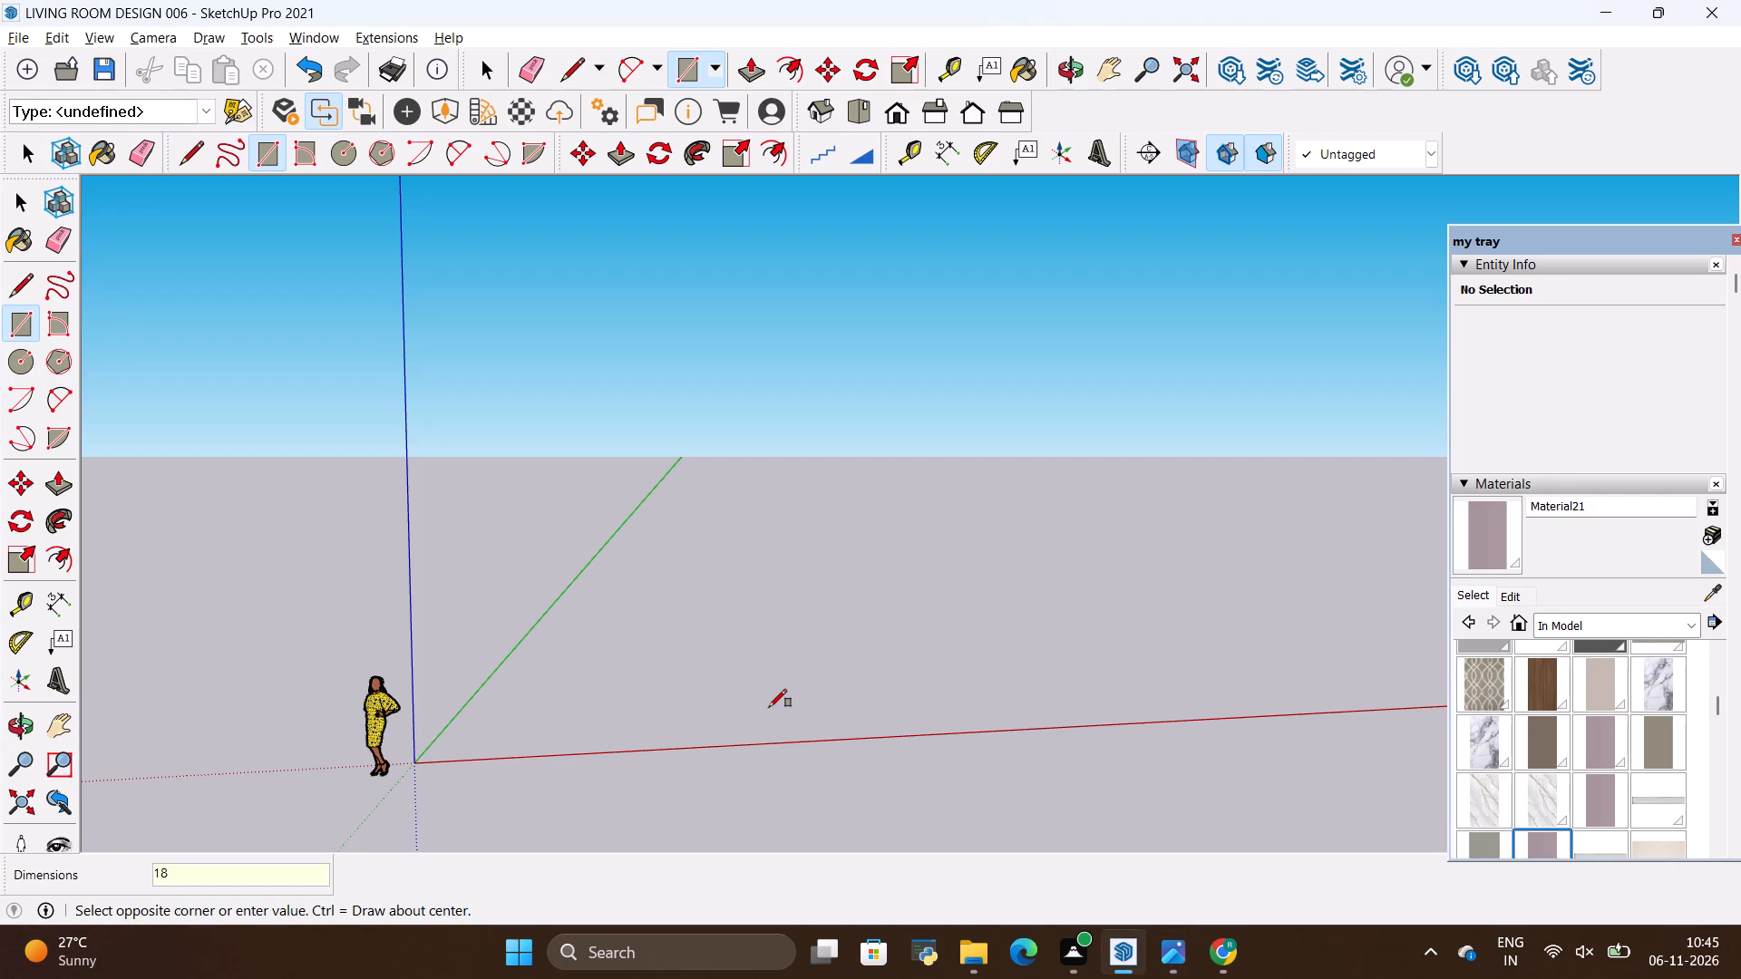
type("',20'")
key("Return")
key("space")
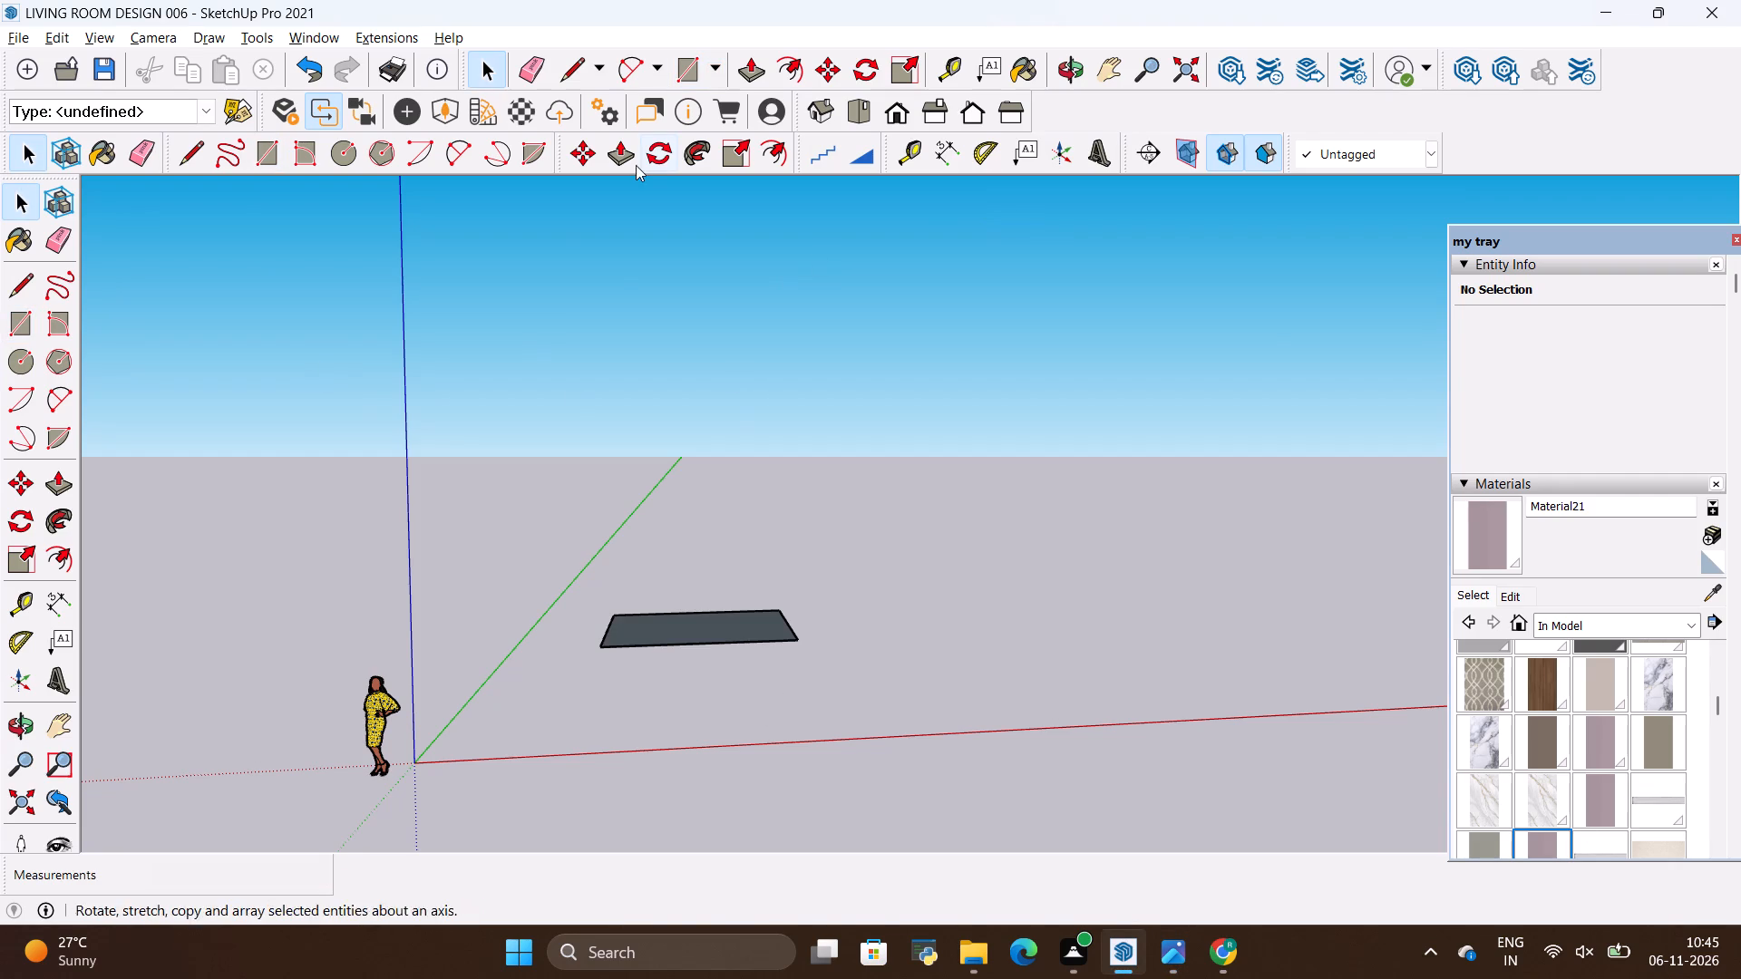
Examine the floor rectangle's proportions from above and at an angle, comparing them with the room in reference photo images (12).
left_click(30, 729)
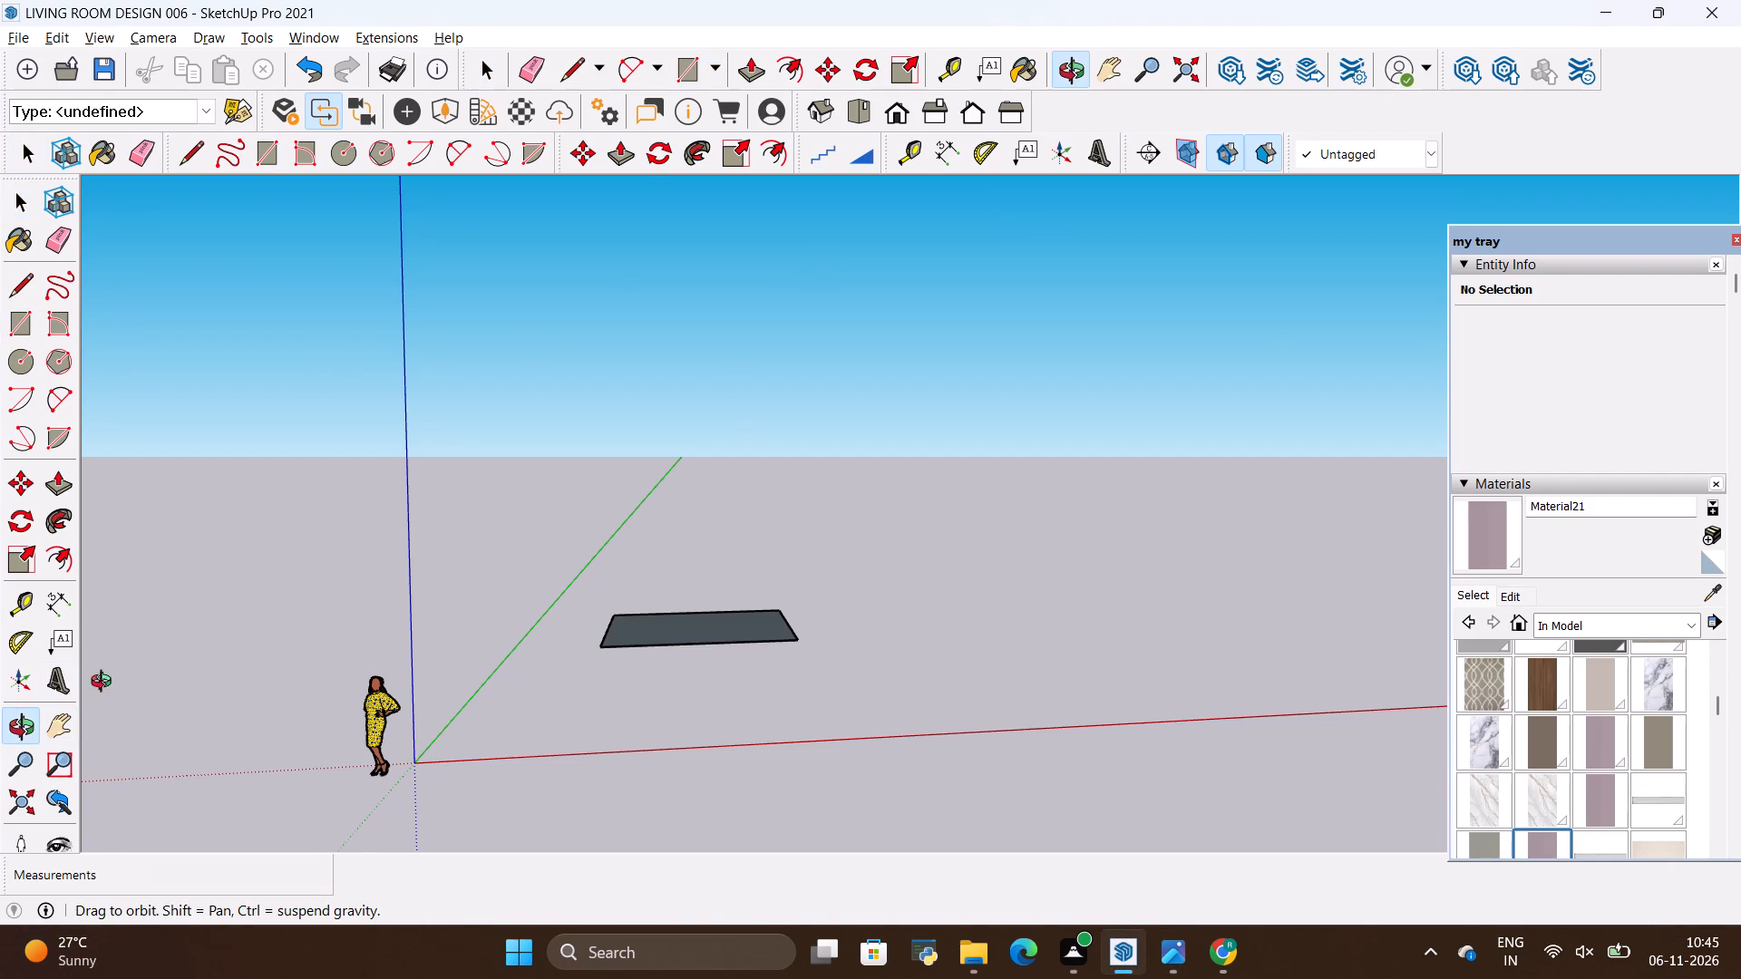
left_click_drag(719, 501, 654, 774)
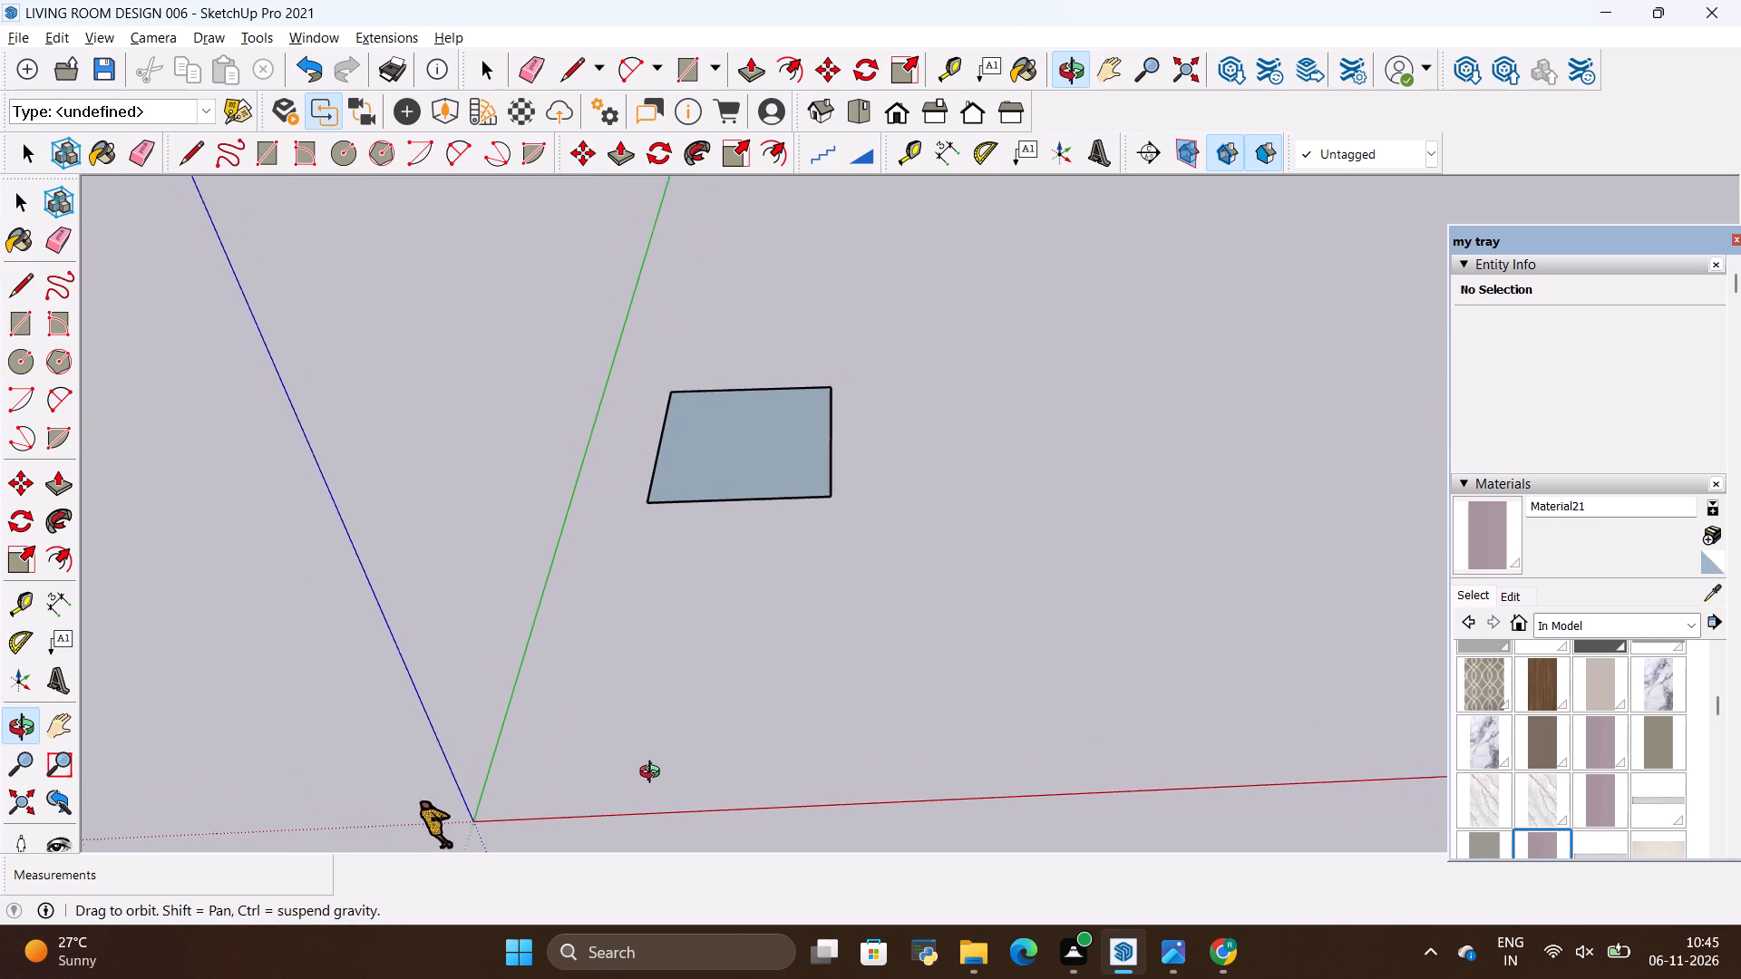
left_click_drag(654, 774, 652, 760)
scroll(740, 333, "up", 14)
left_click_drag(767, 414, 681, 732)
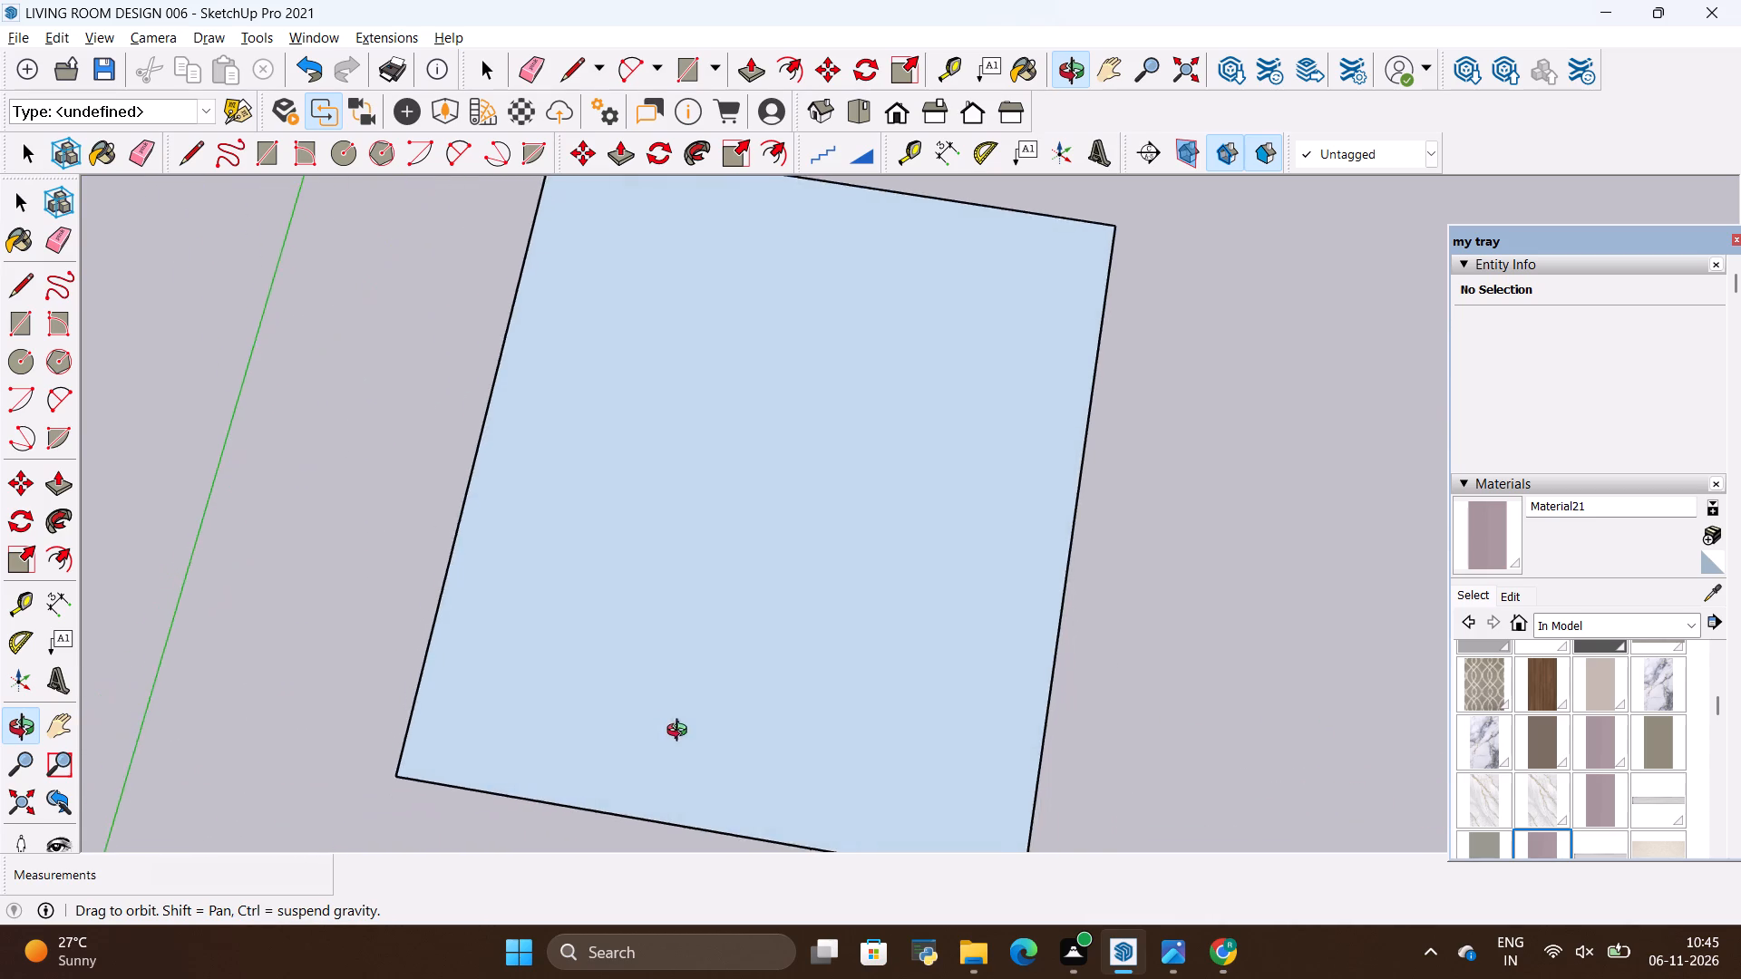
left_click_drag(681, 732, 789, 440)
scroll(765, 417, "down", 10)
left_click_drag(717, 558, 719, 477)
key("alt+Tab")
key("alt+Tab")
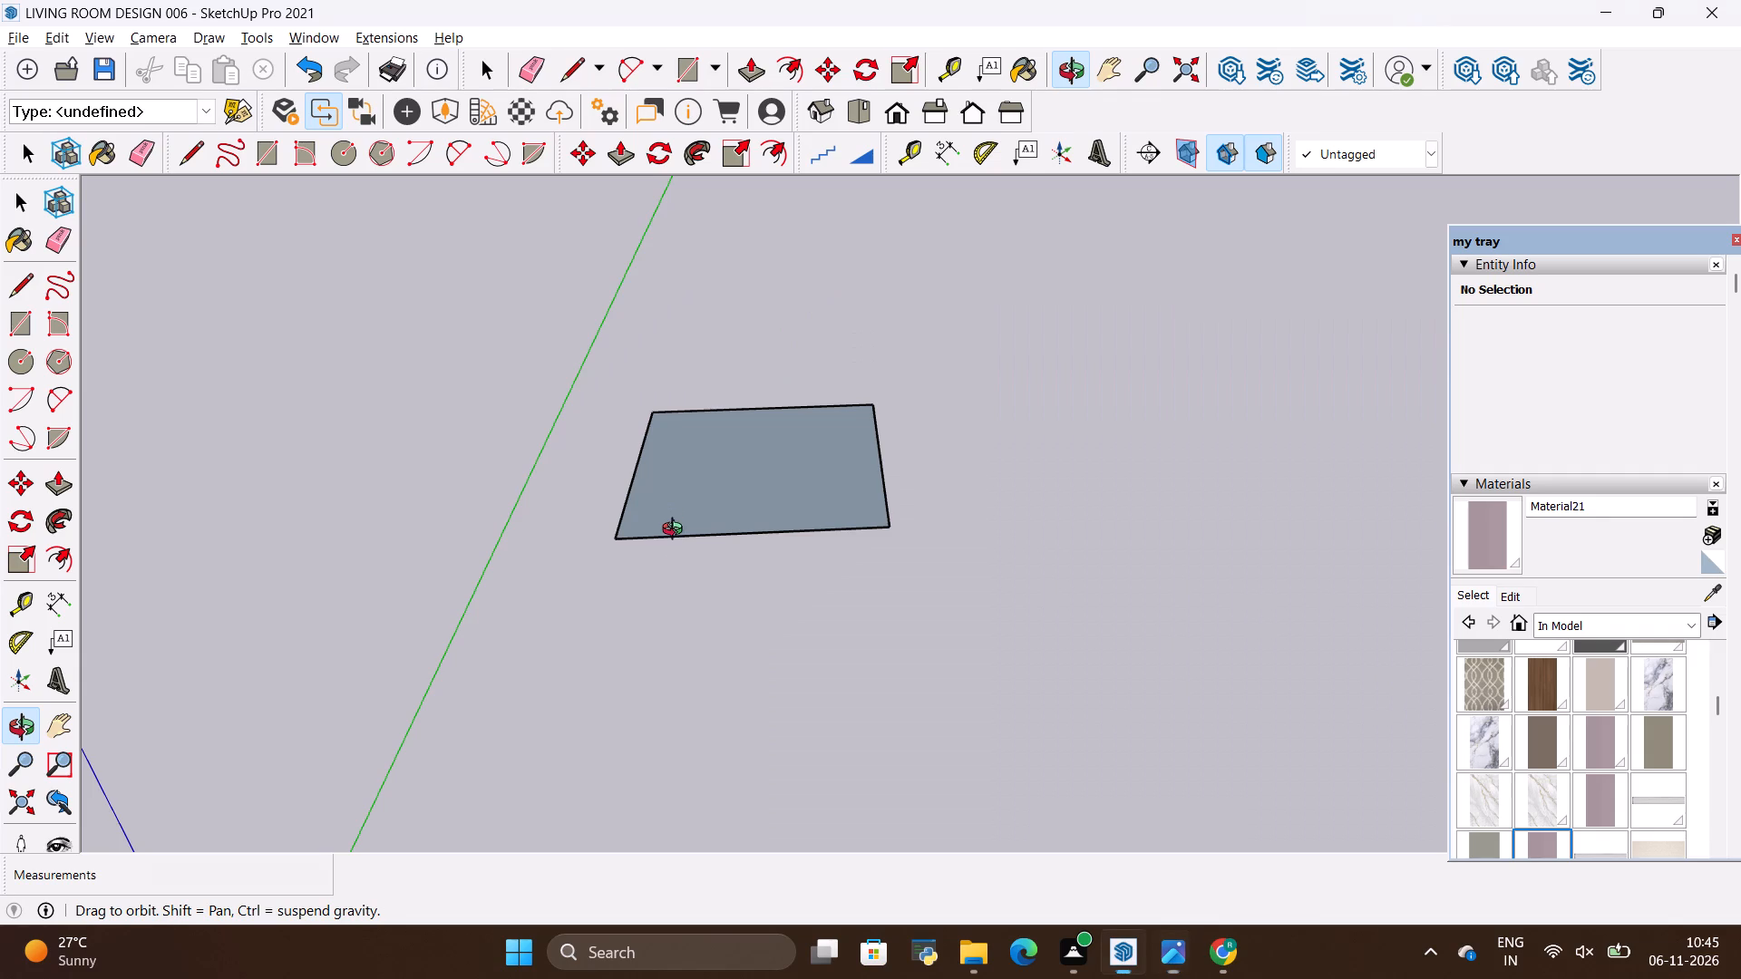
scroll(687, 573, "up", 6)
left_click_drag(873, 409, 843, 607)
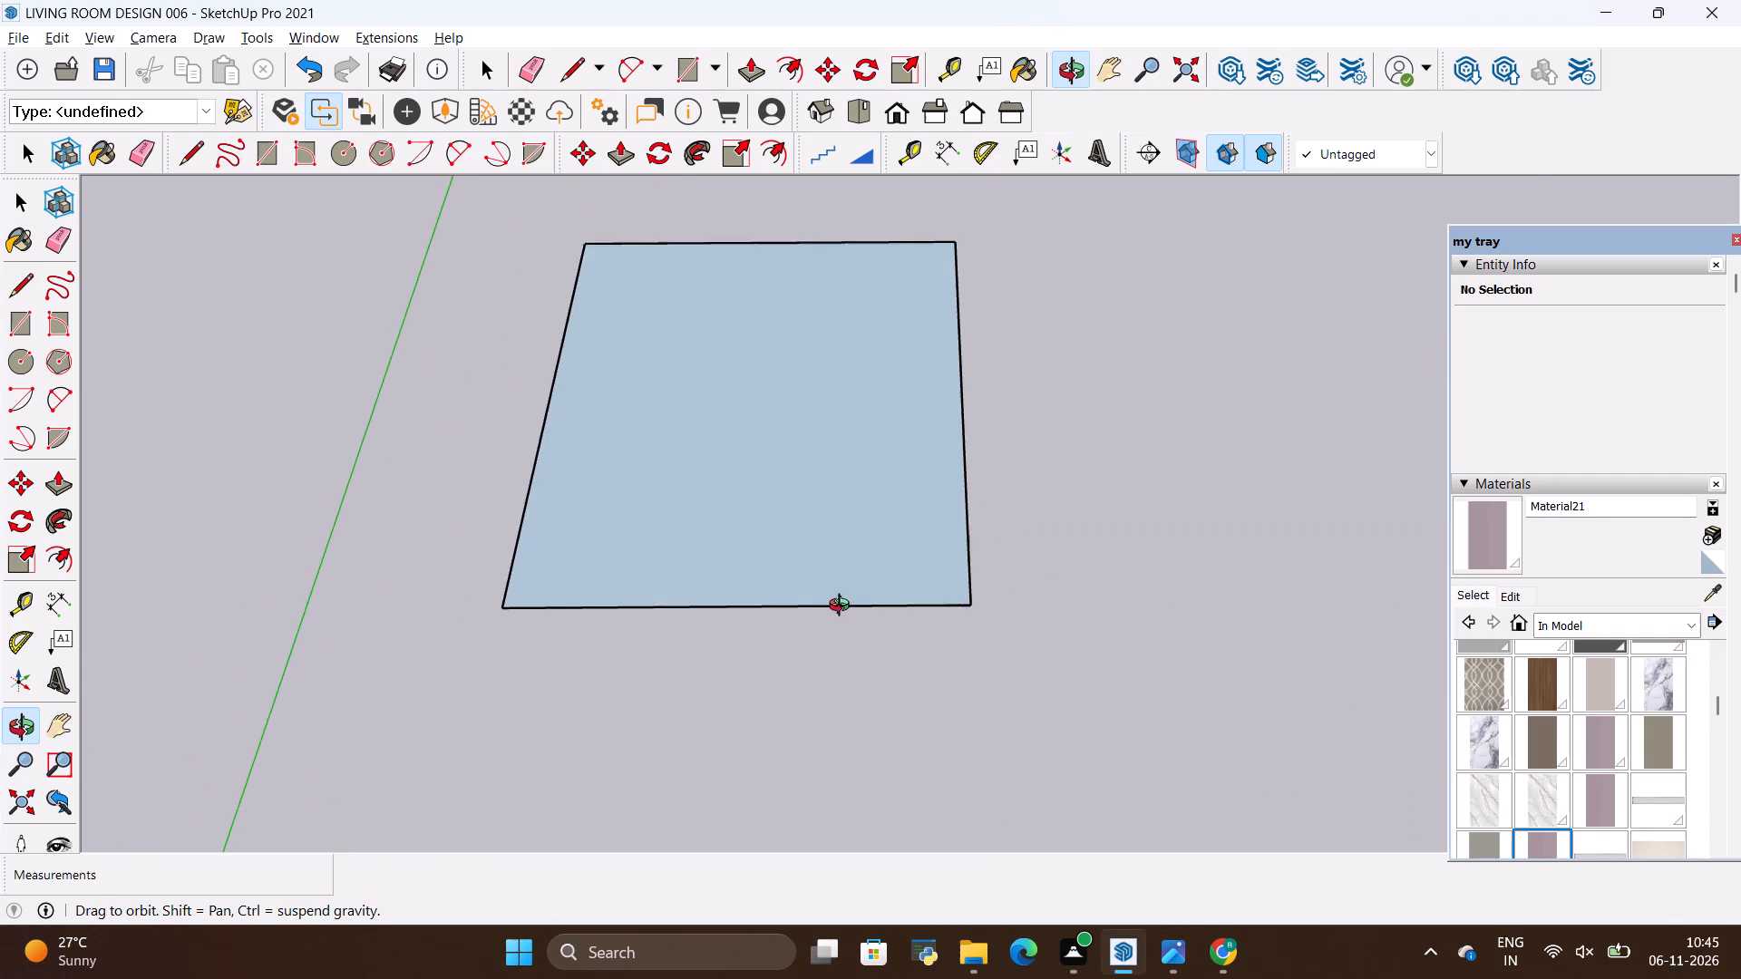
left_click_drag(843, 607, 849, 600)
key("alt+Tab")
key("alt+Tab")
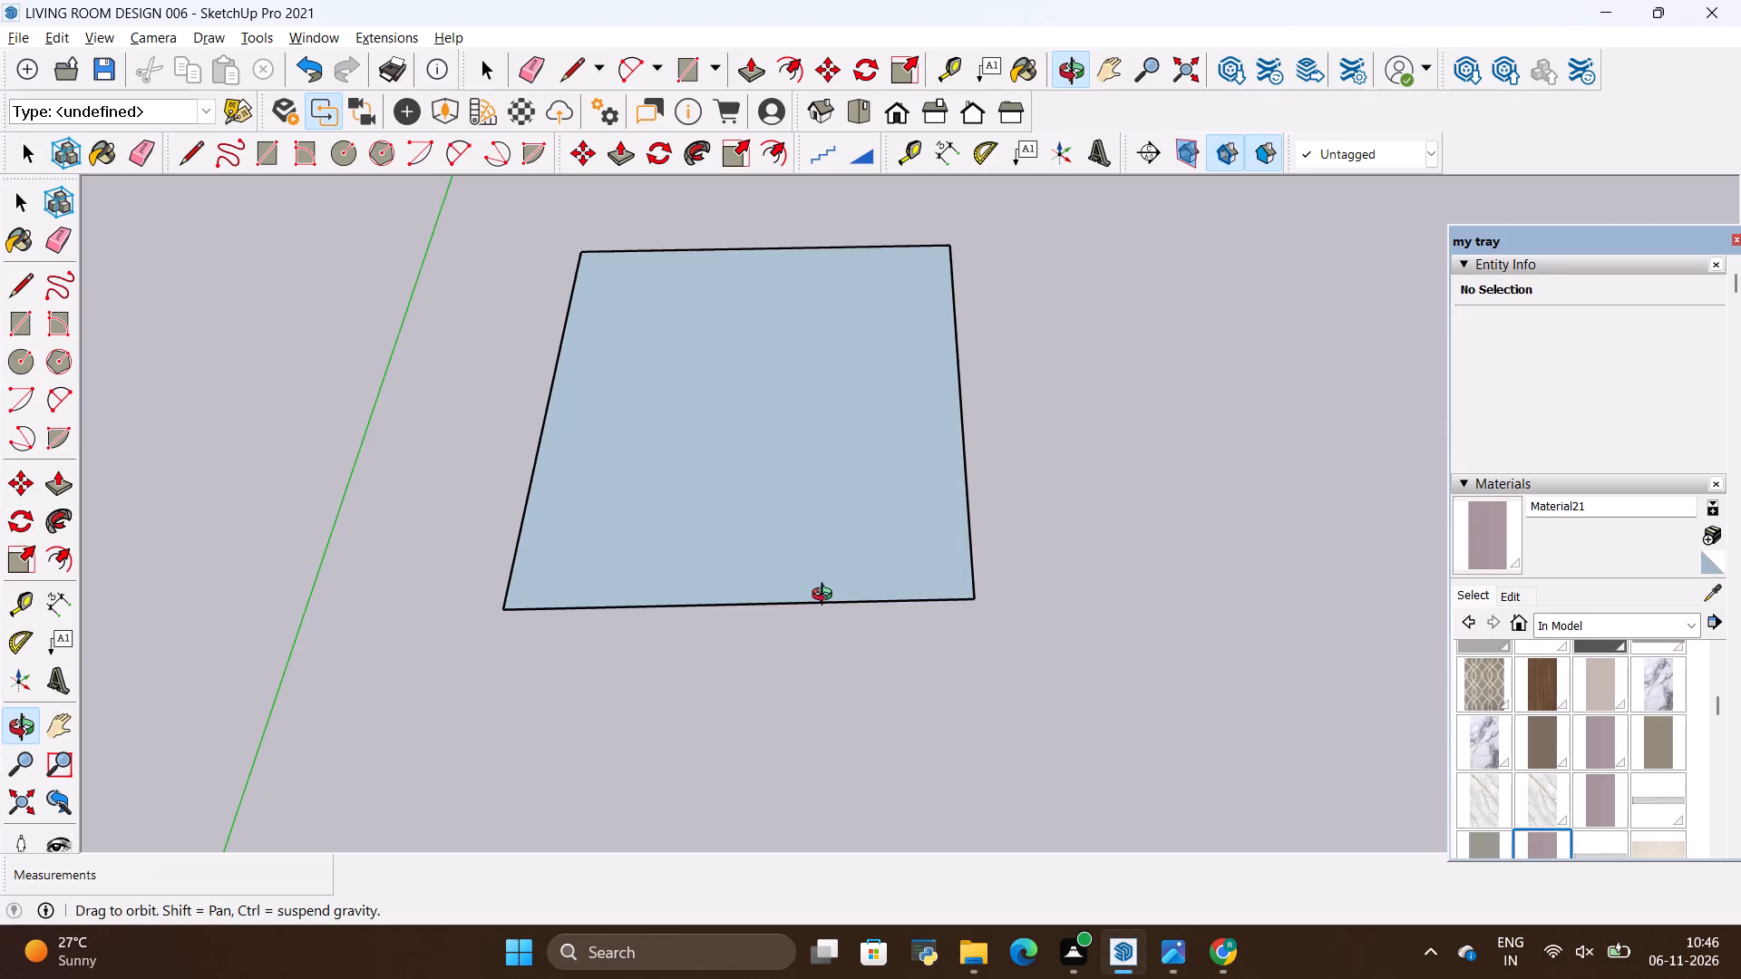
left_click_drag(819, 599, 843, 645)
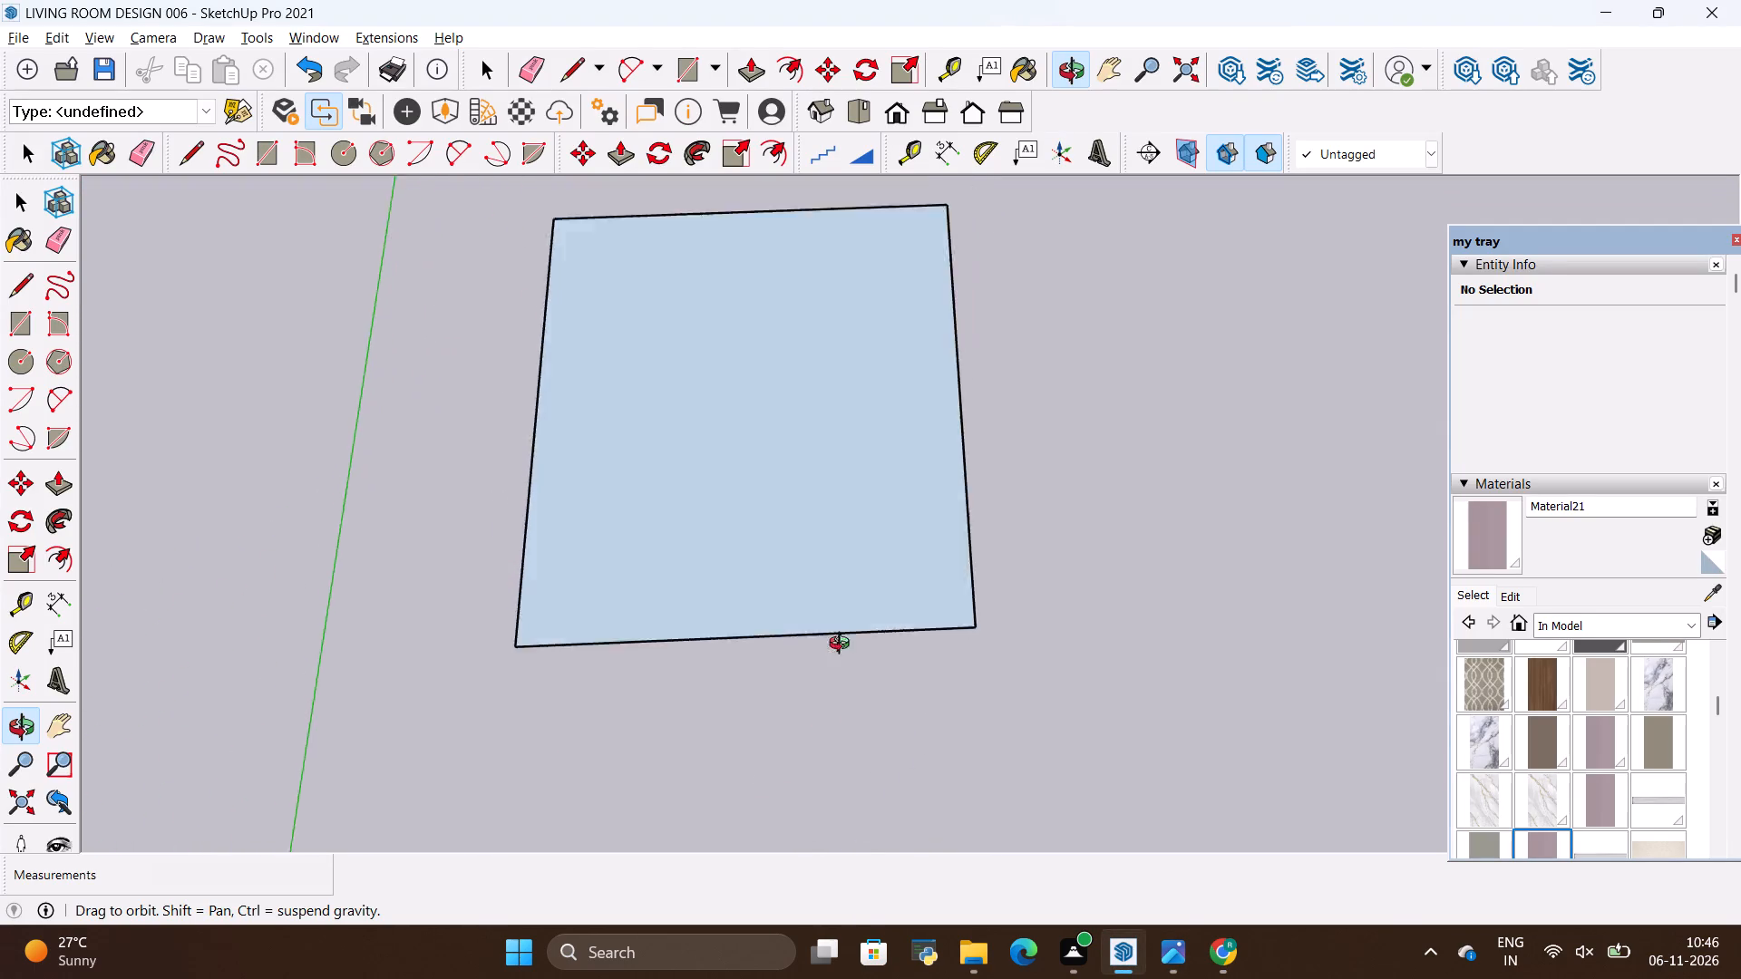
left_click_drag(843, 645, 835, 426)
key("alt+Tab")
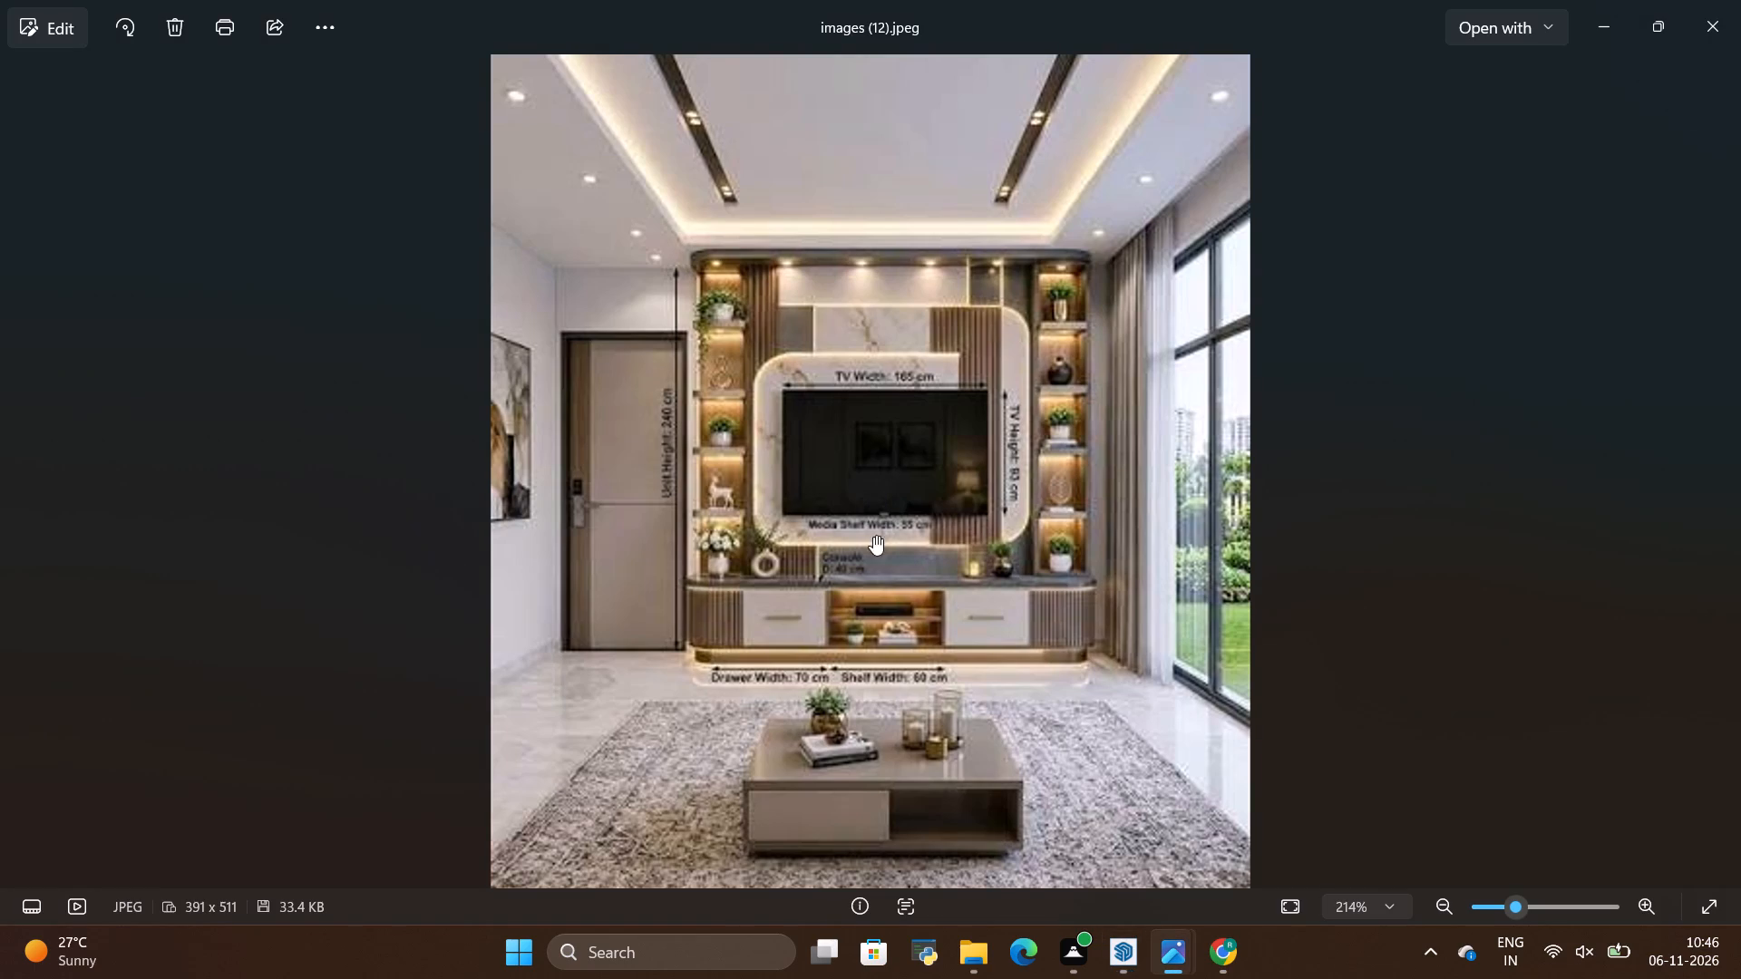
key("alt+Tab")
left_click_drag(798, 368, 800, 378)
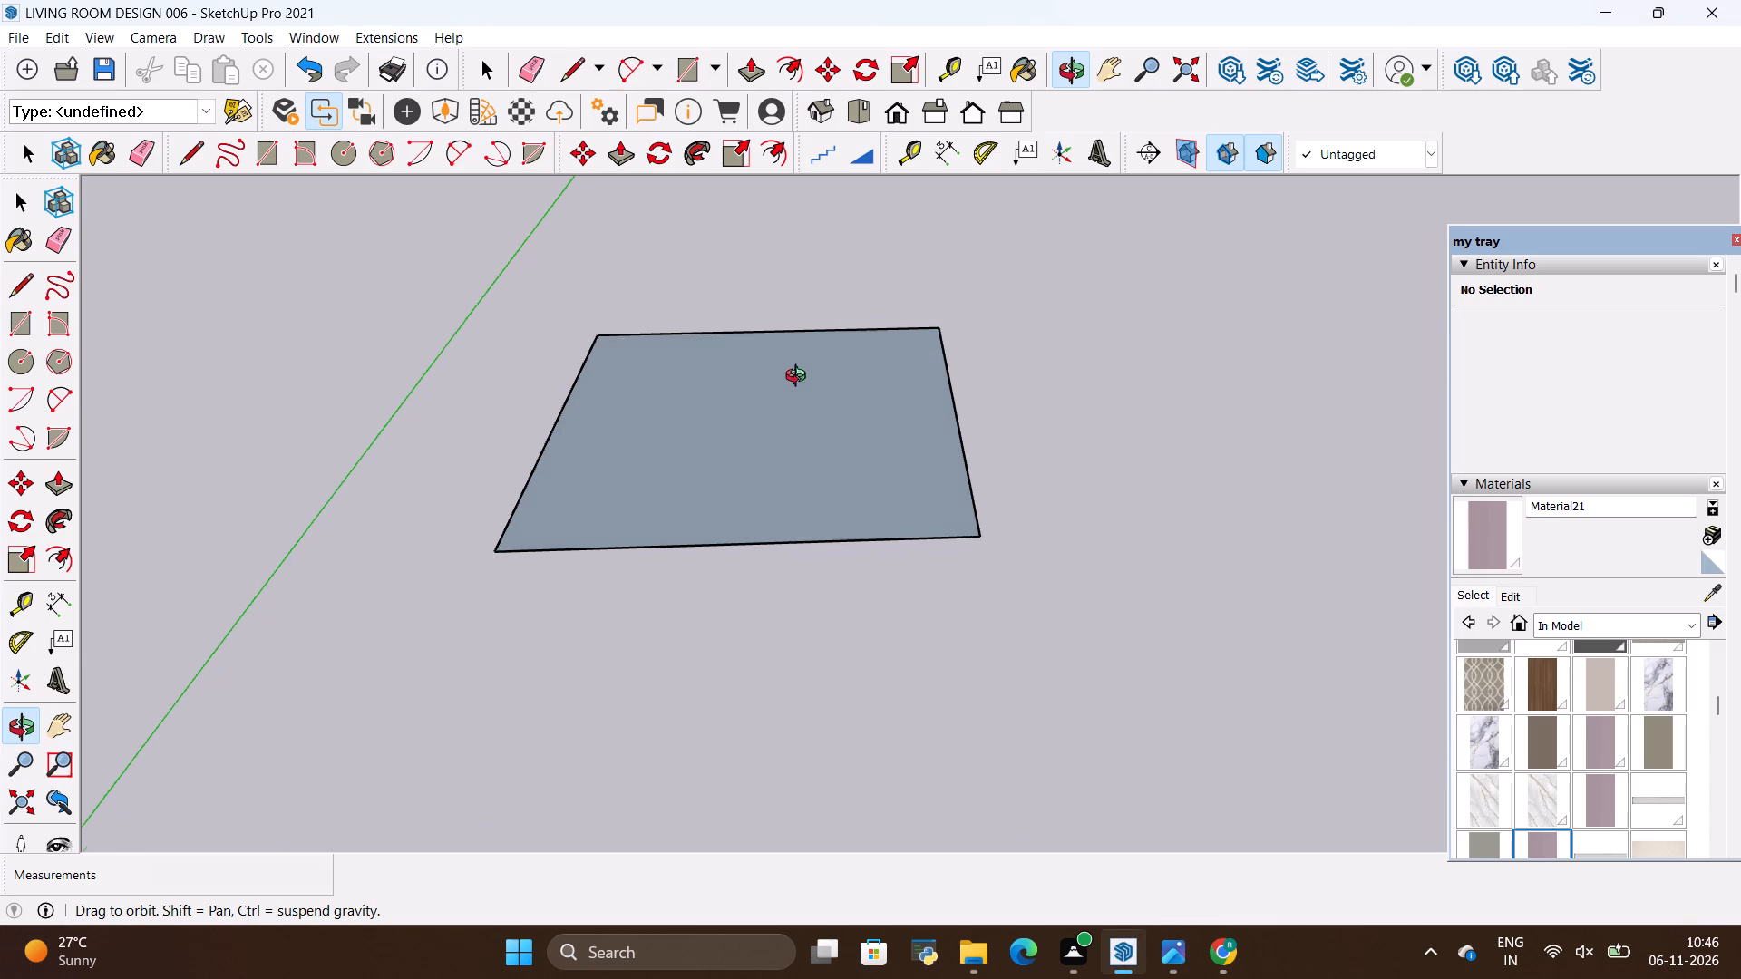
left_click_drag(800, 378, 826, 536)
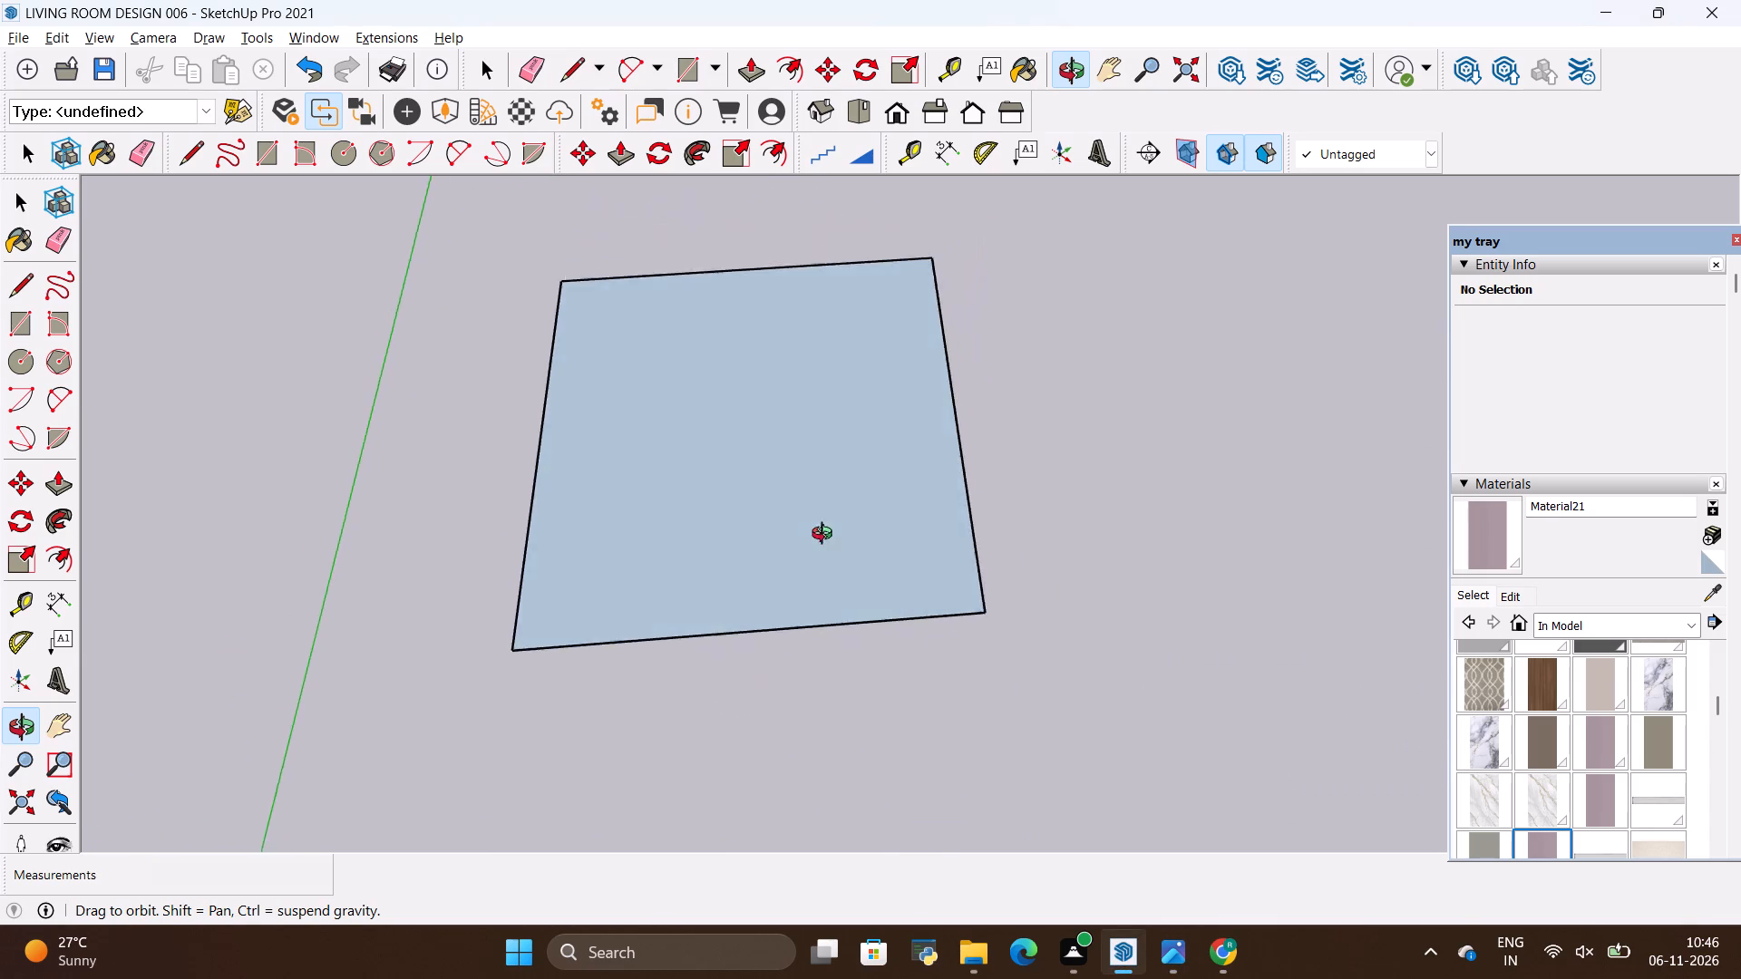
left_click_drag(826, 536, 777, 401)
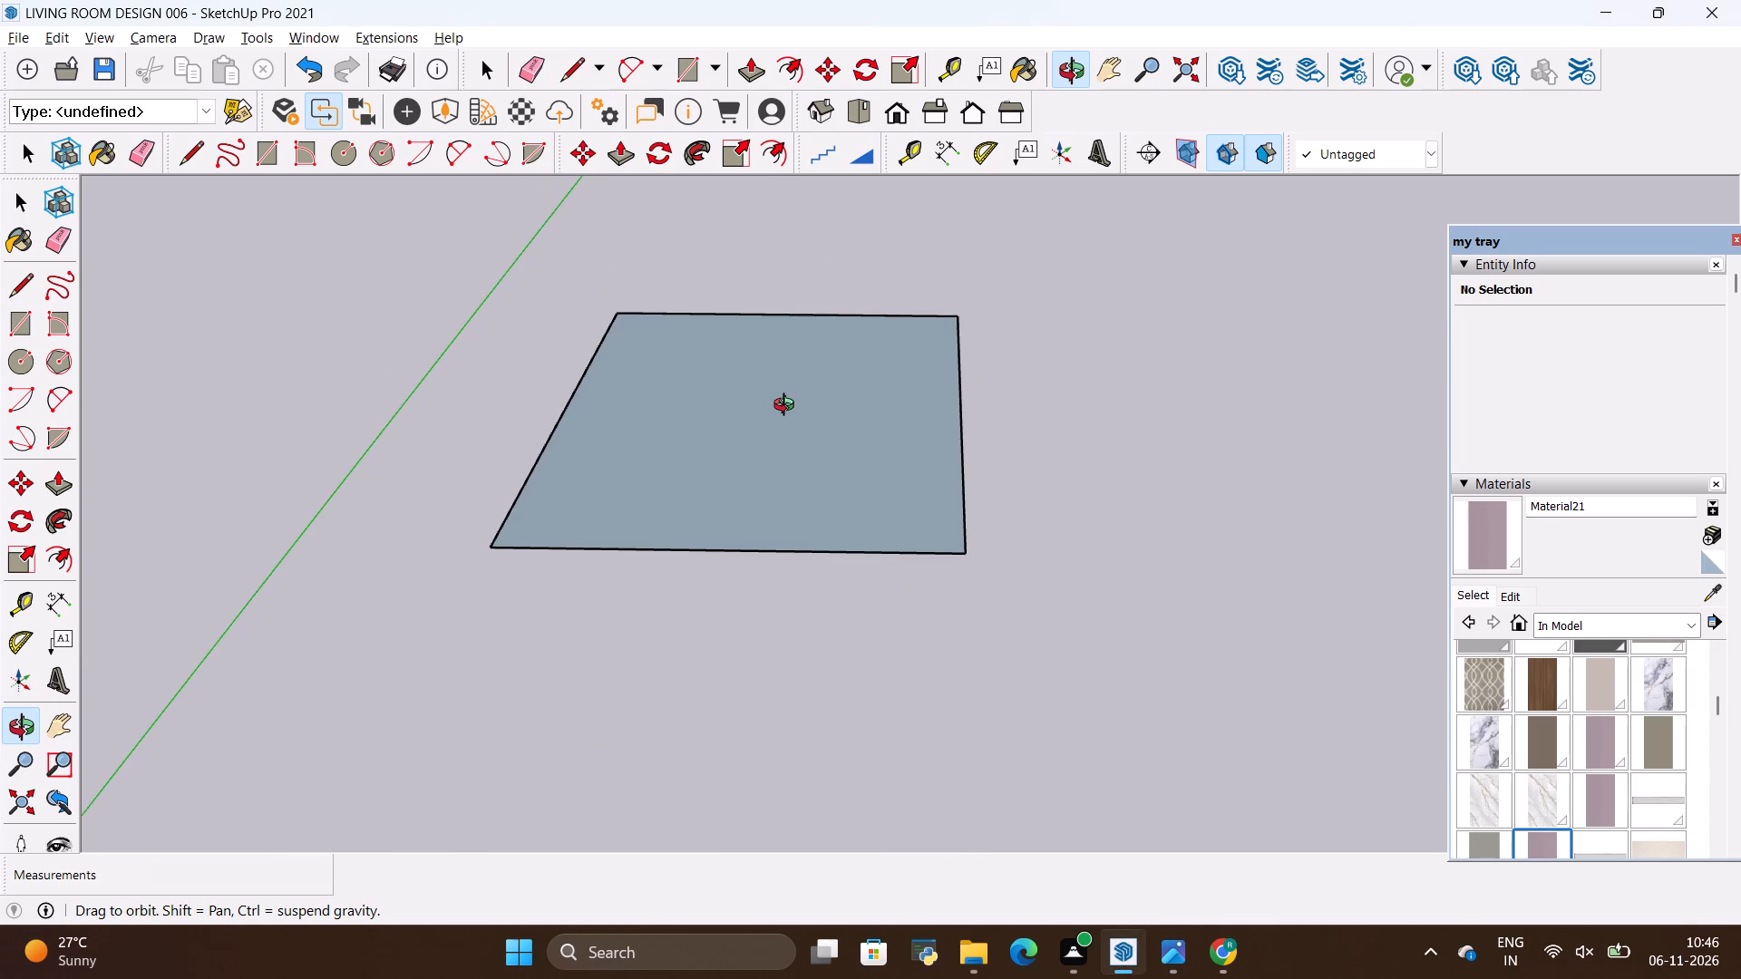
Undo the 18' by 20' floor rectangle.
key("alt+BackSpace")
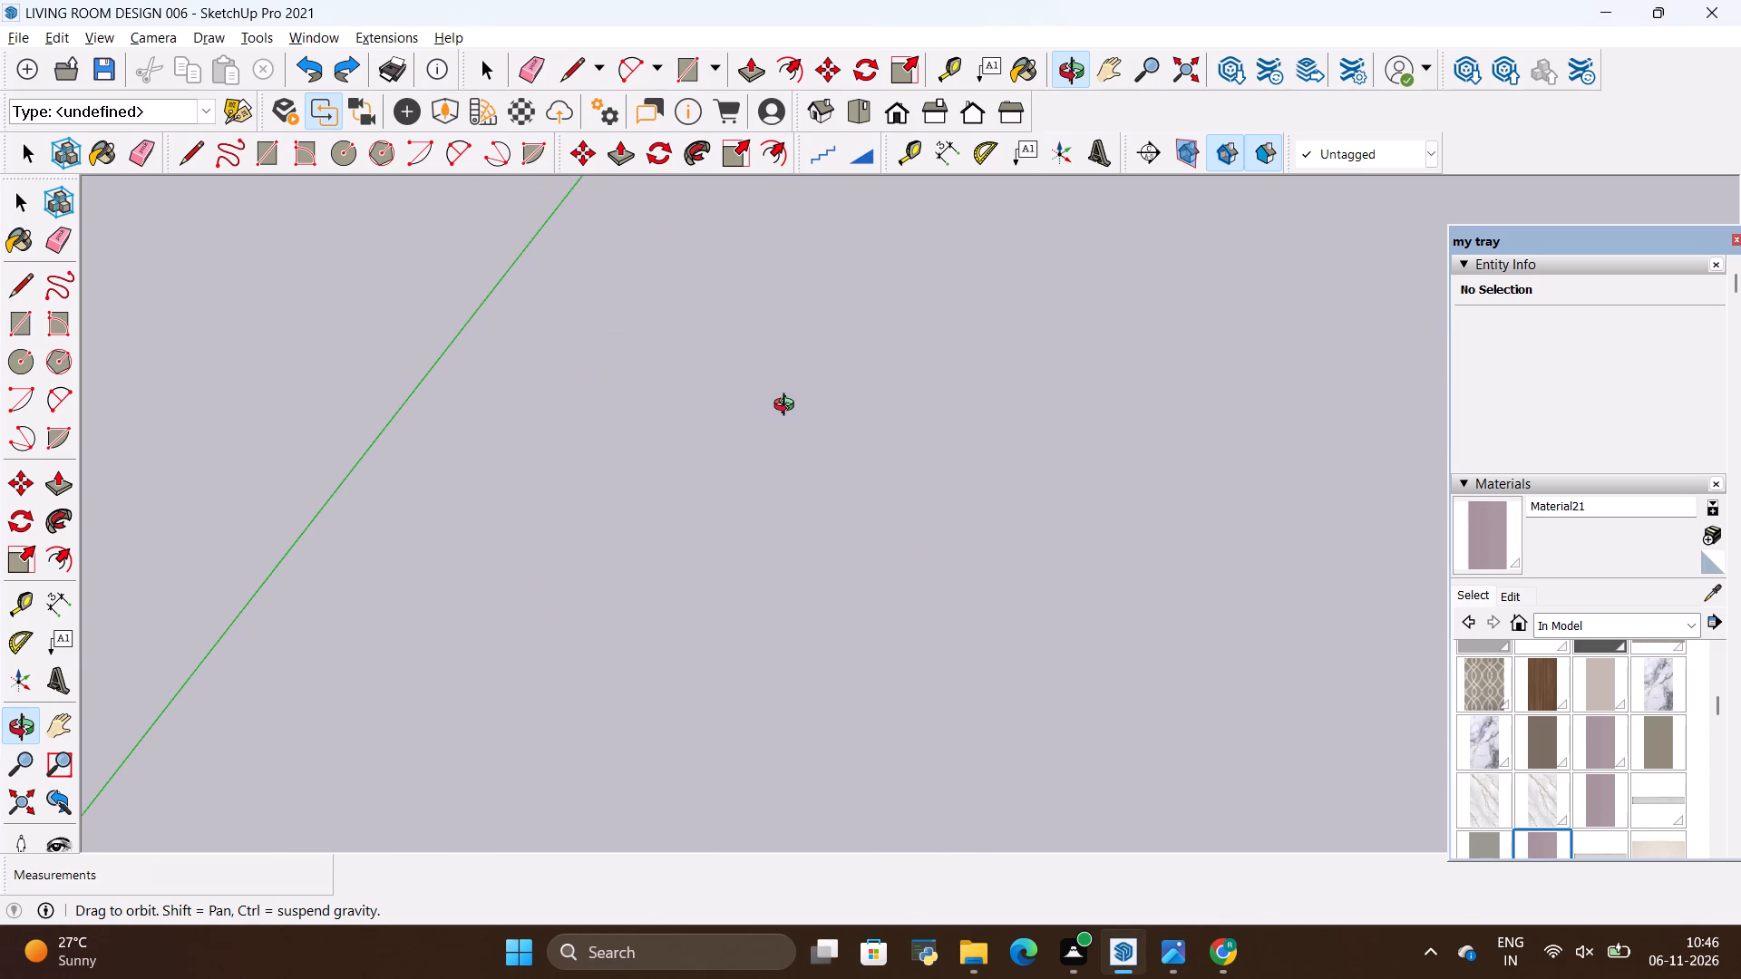
Draw a 17' by 20' floor rectangle on the empty ground beside the green axis.
key("r")
left_click(640, 341)
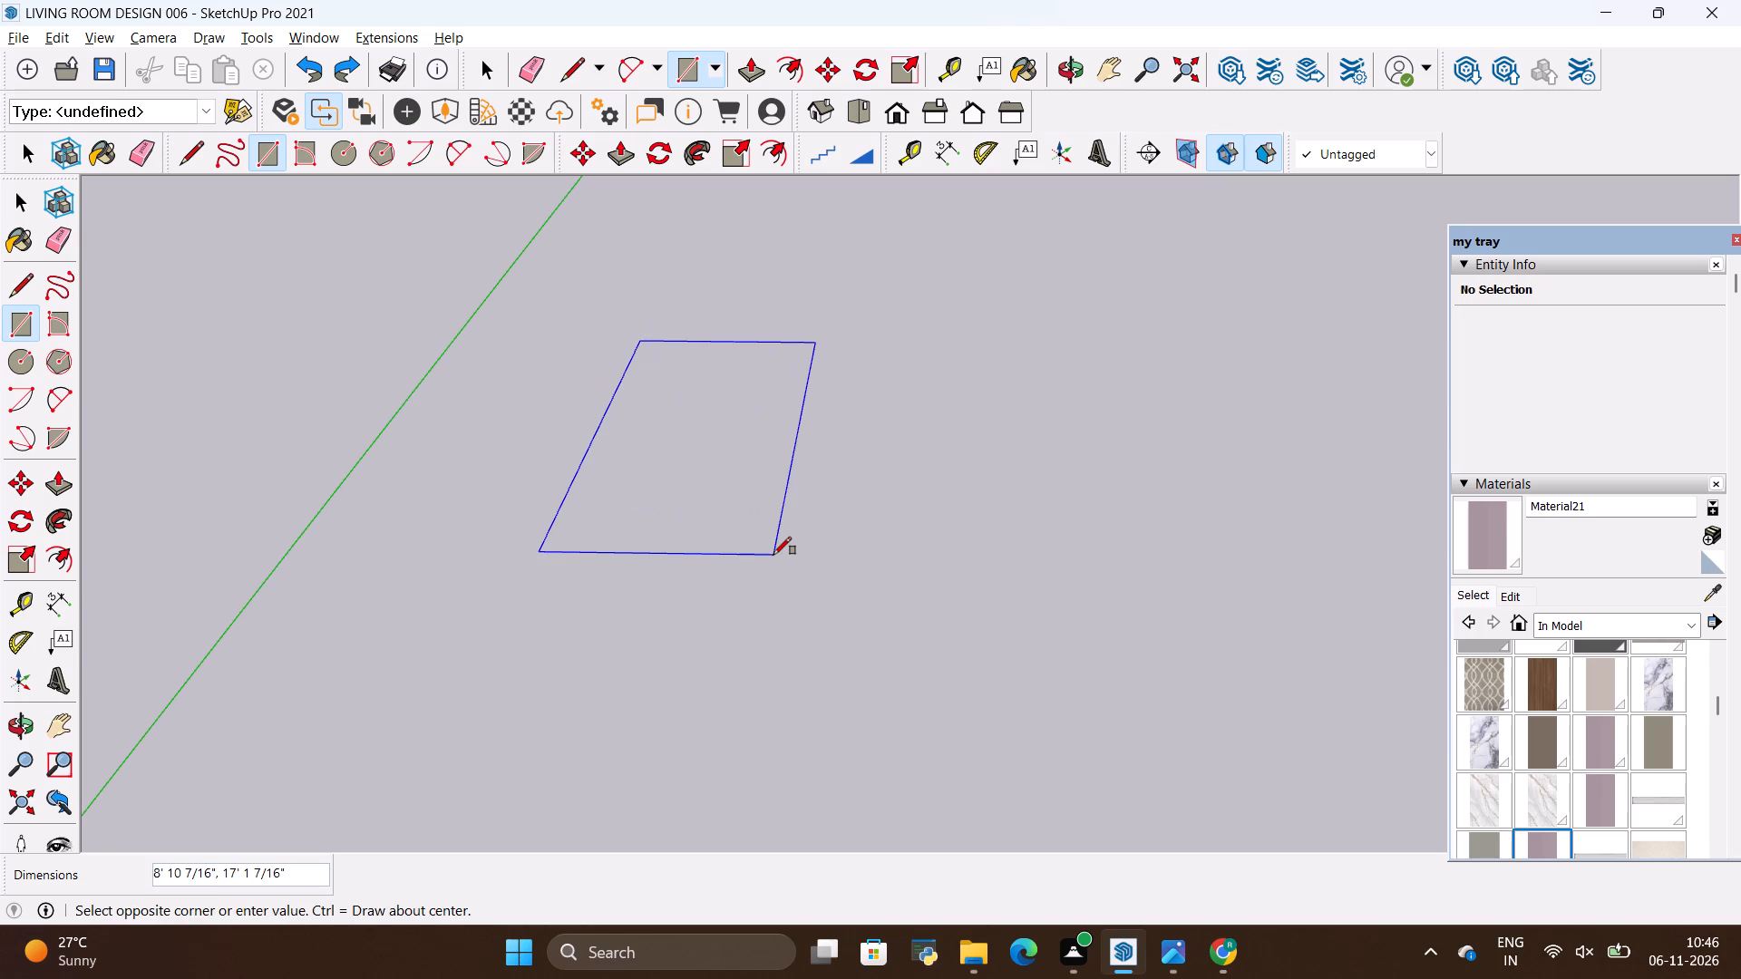
key("BackSpace")
type("17',20'")
key("Return")
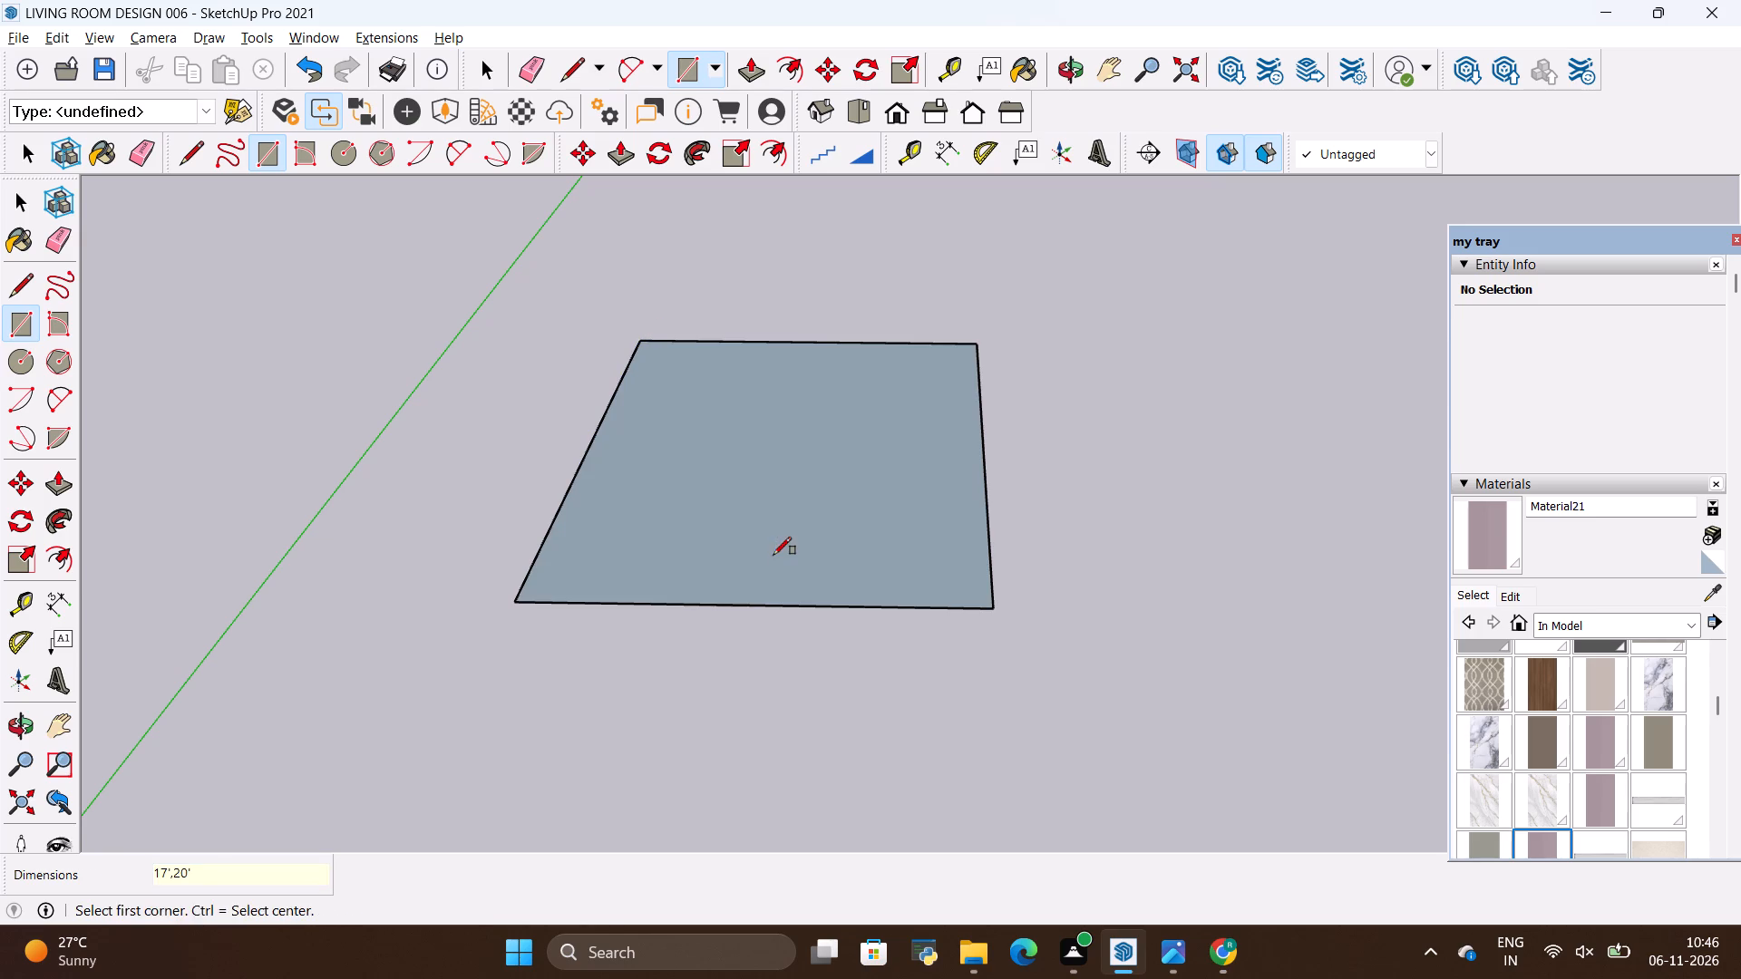
key("space")
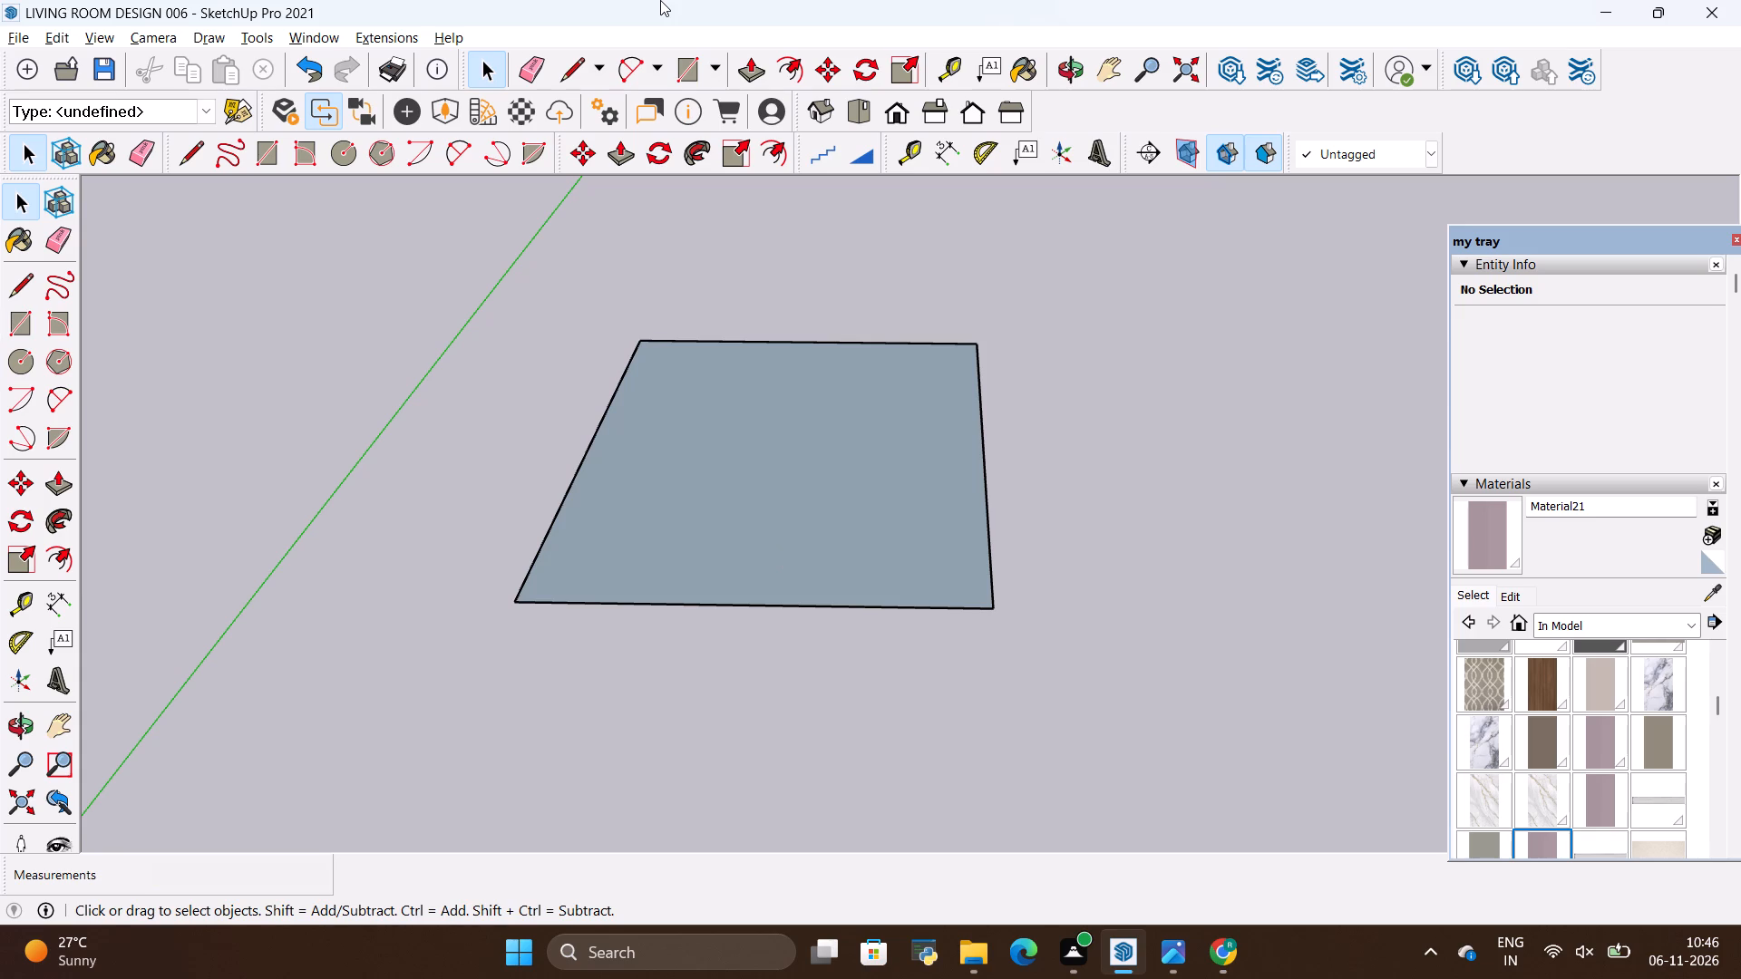
Reverse the floor rectangle's face so its front side points up.
key("space")
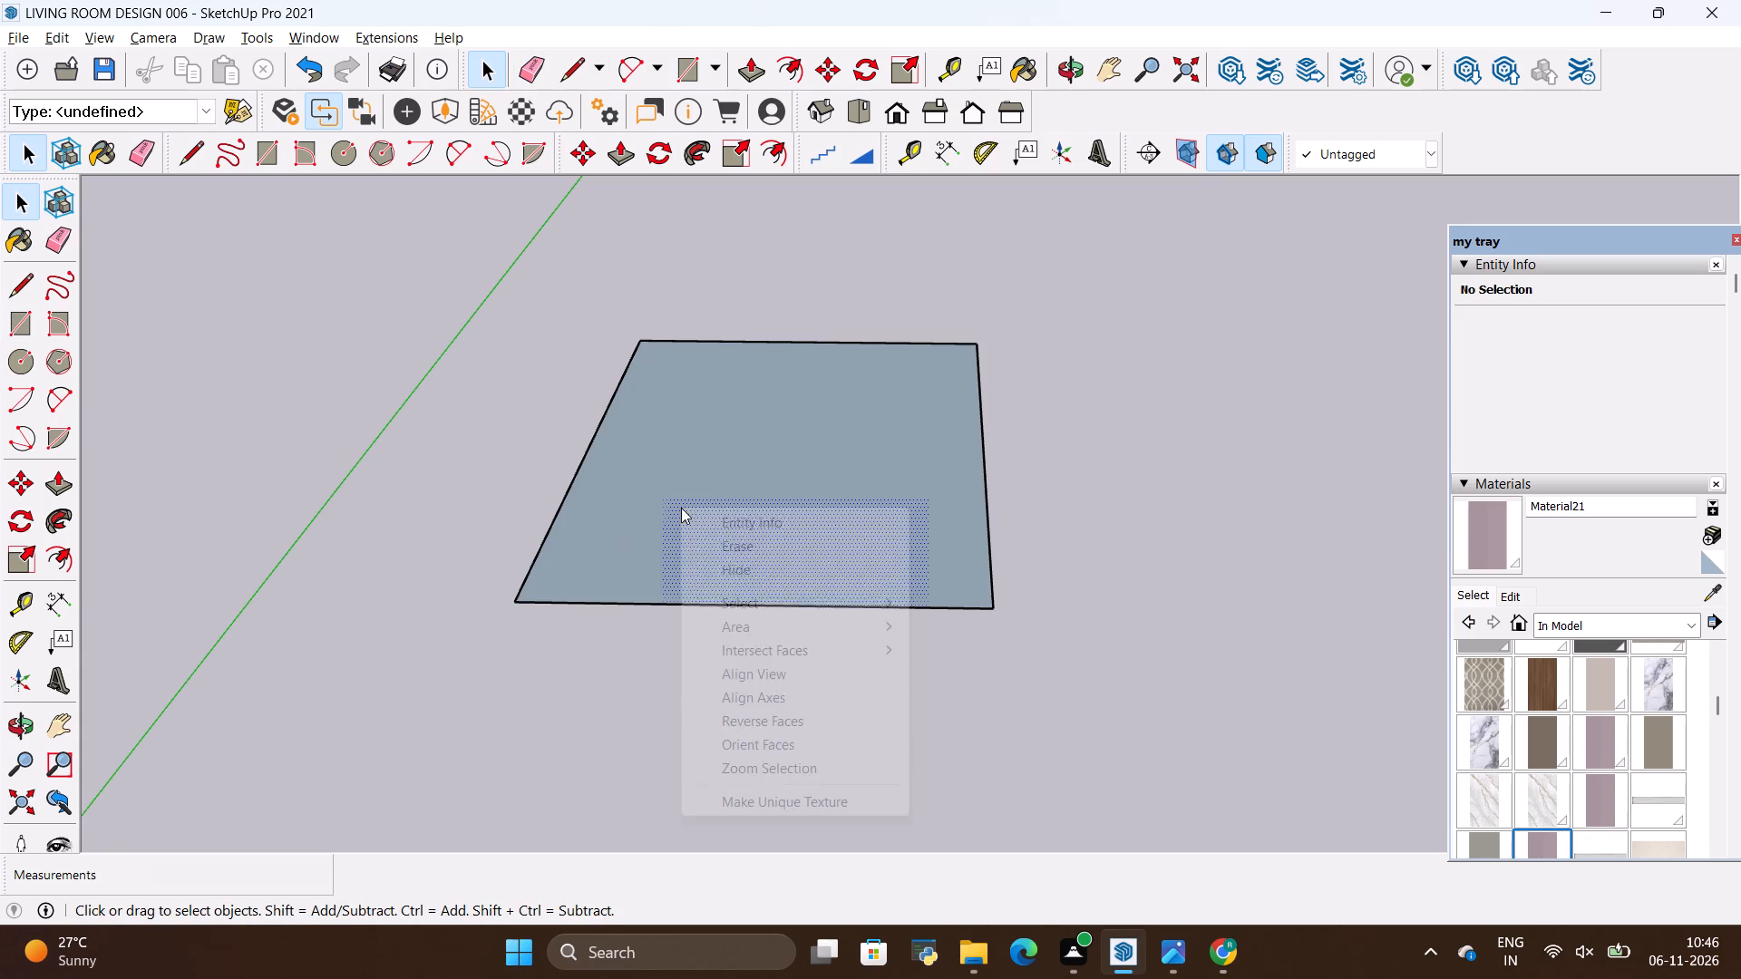
right_click(681, 508)
left_click(737, 718)
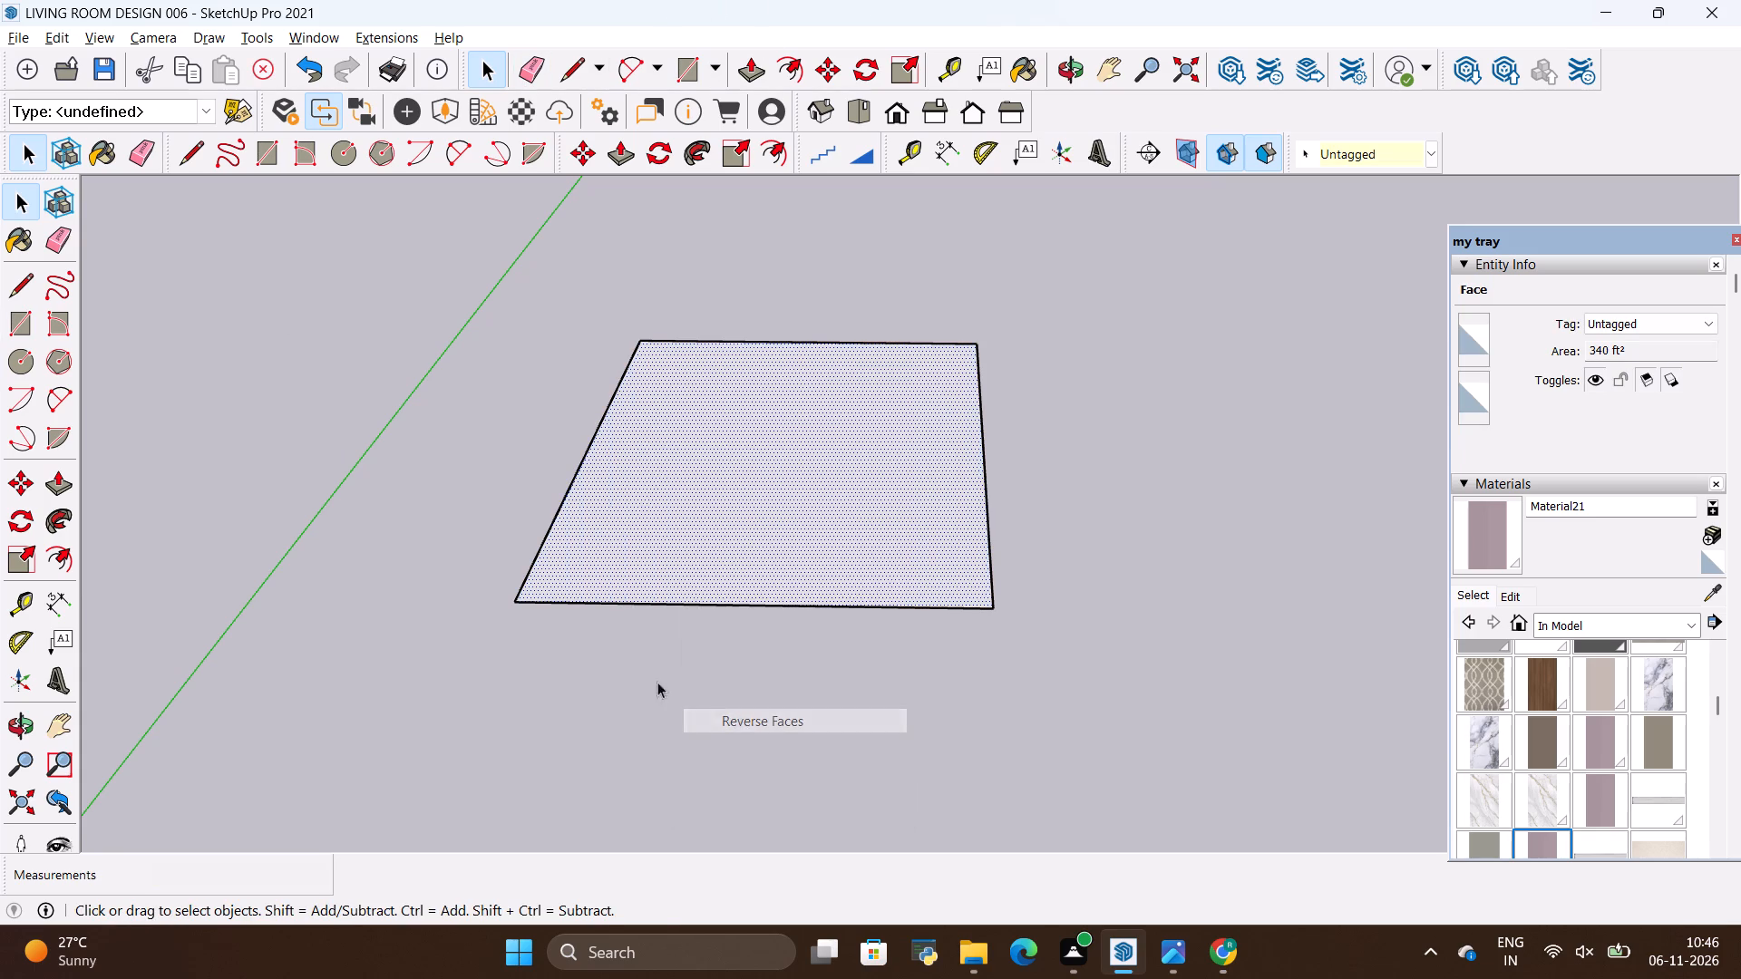
Offset the floor rectangle's outline 6" inward to form the wall thickness strip.
scroll(781, 635, "down", 2)
scroll(616, 441, "up", 2)
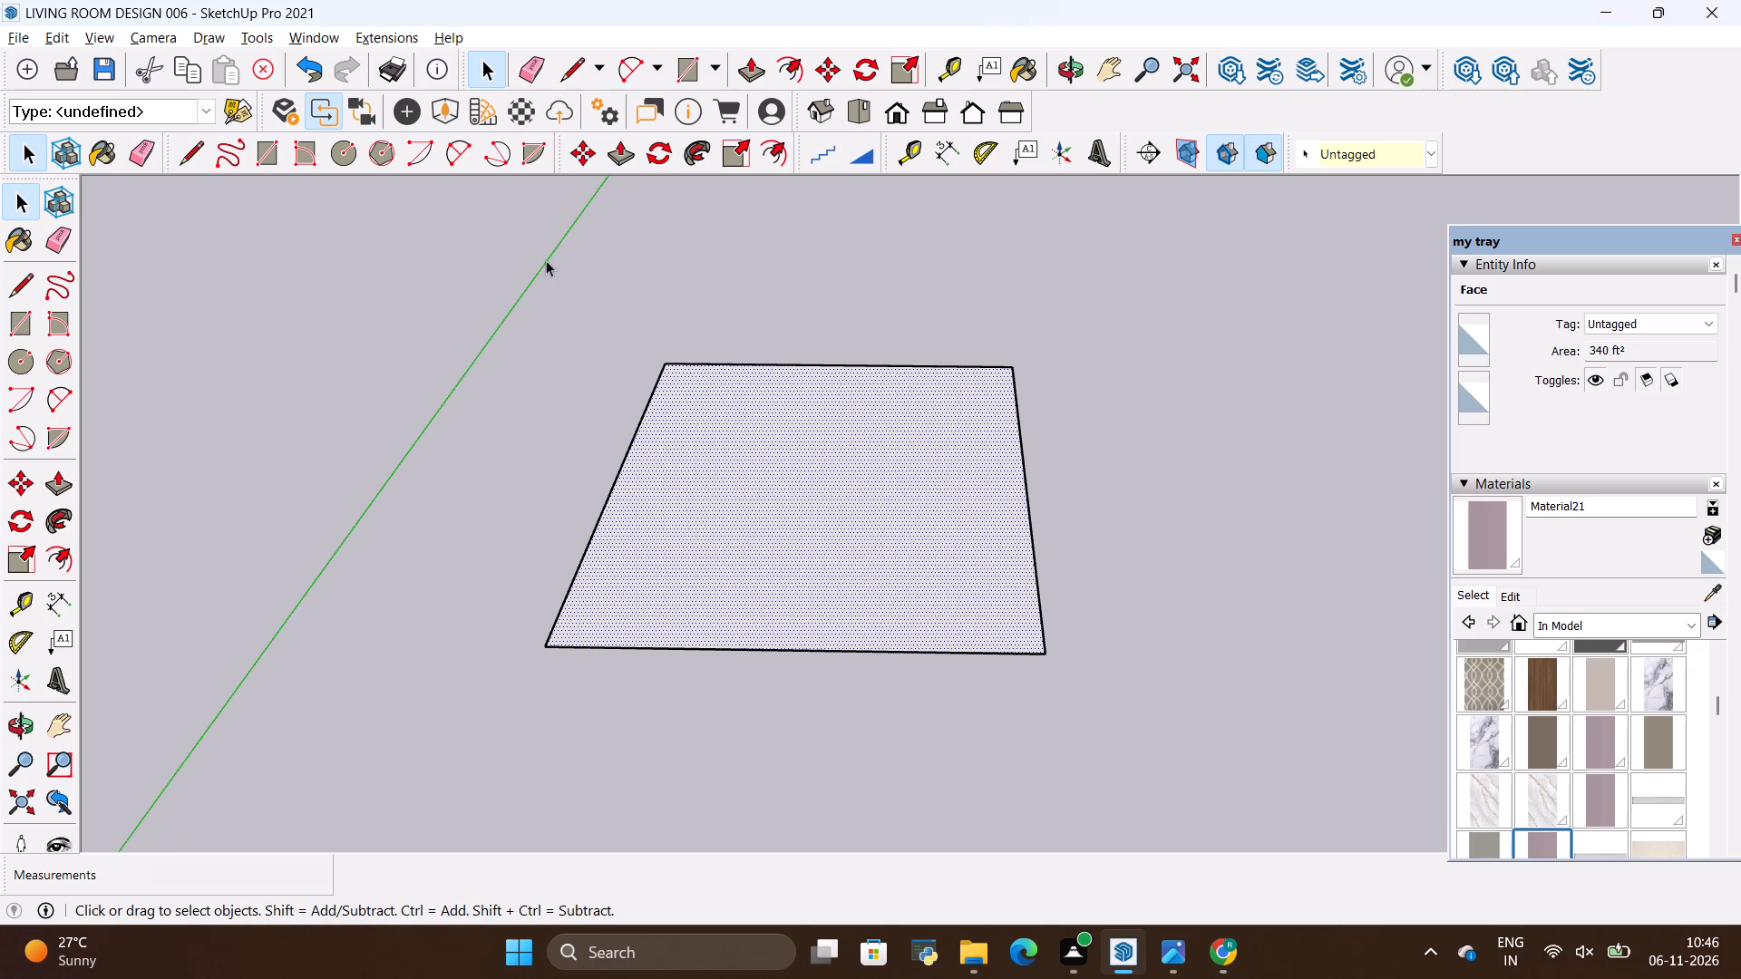
left_click(771, 155)
scroll(901, 363, "up", 4)
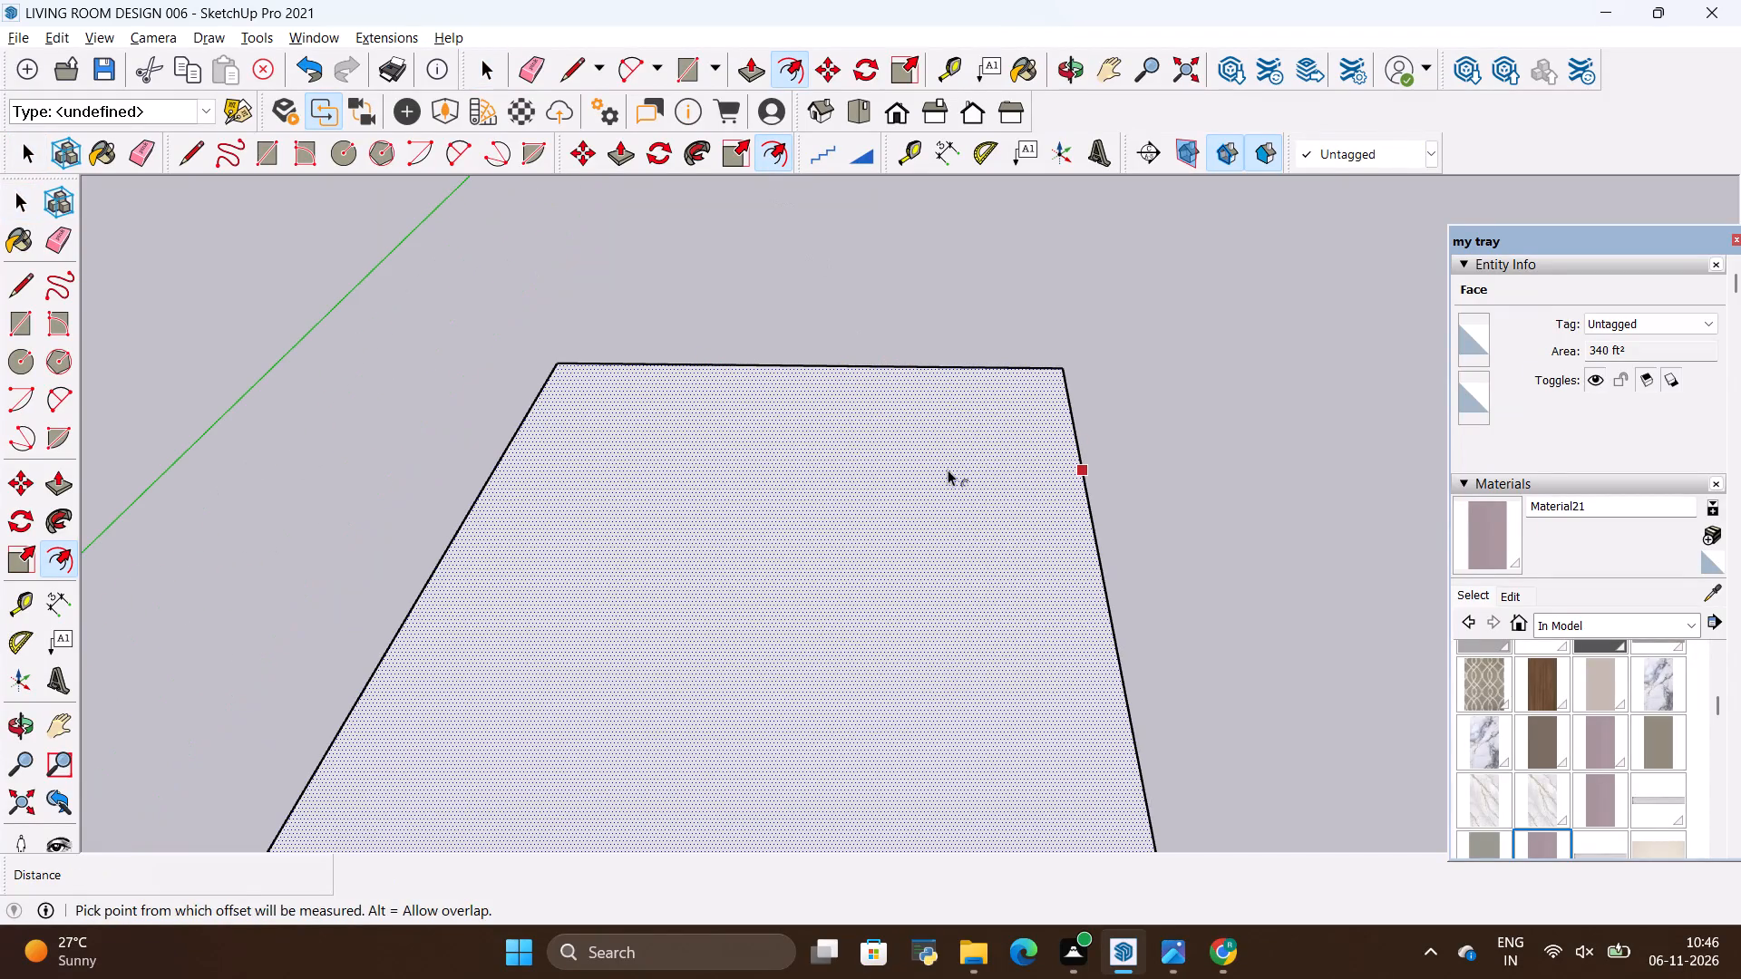
left_click(948, 470)
key("BackSpace")
key("6")
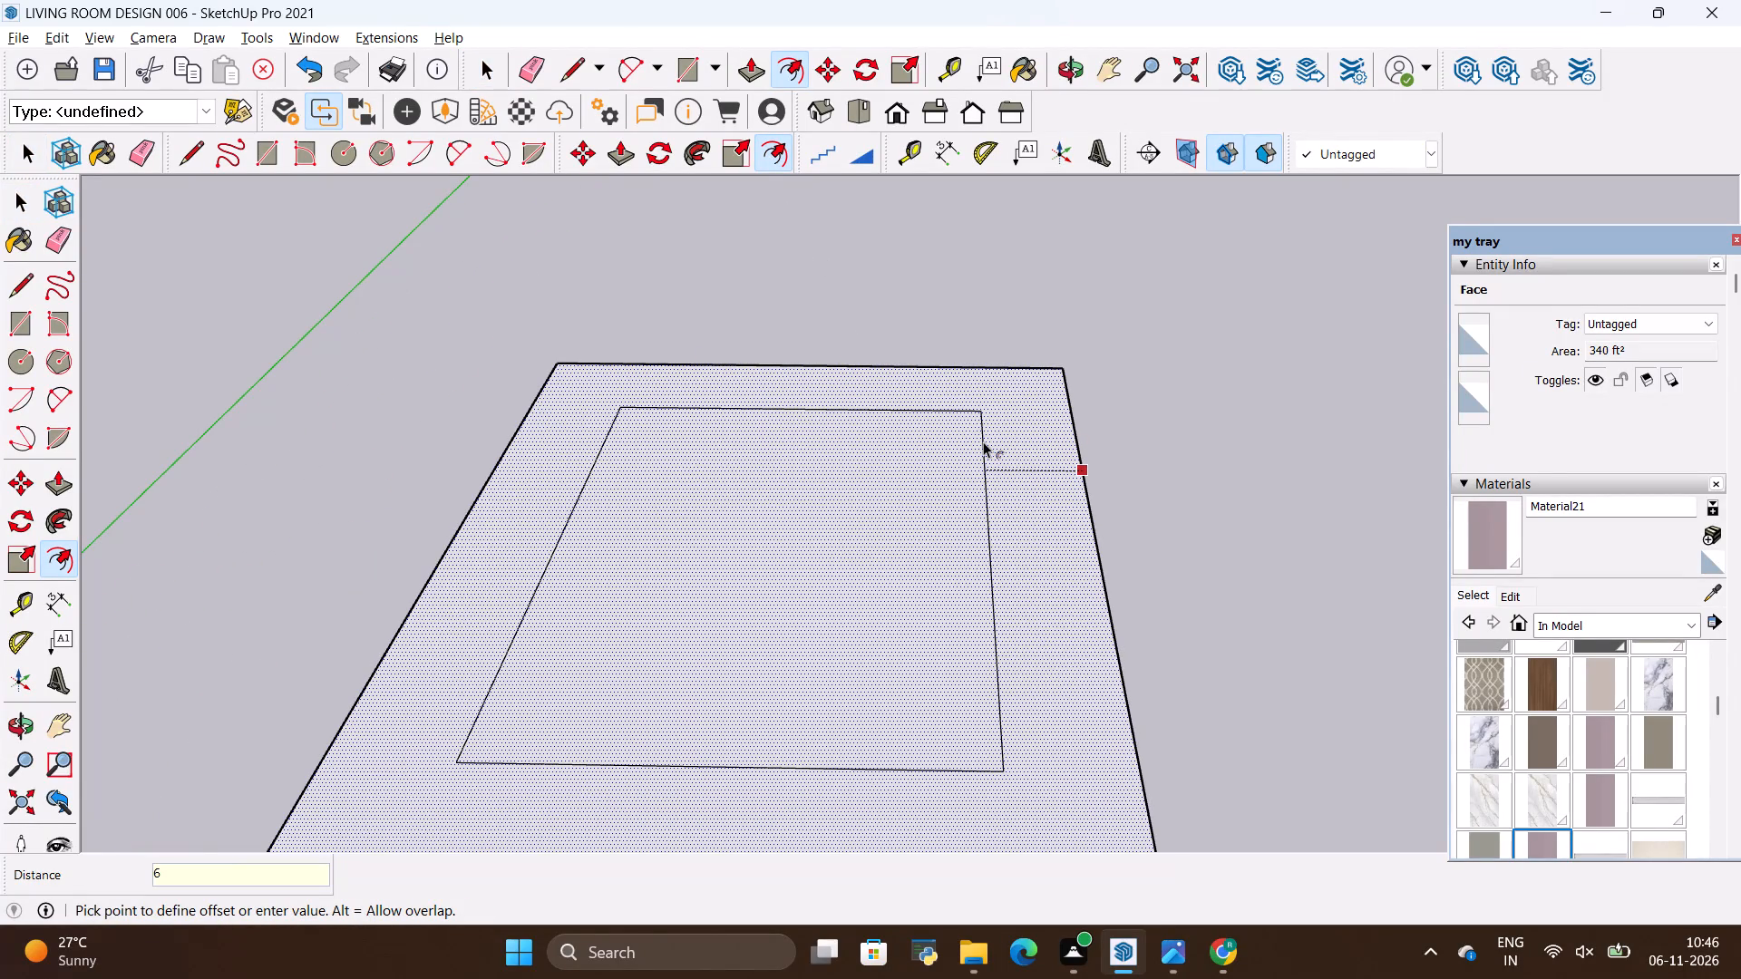
key("shift+quotedbl")
key("Return")
key("space")
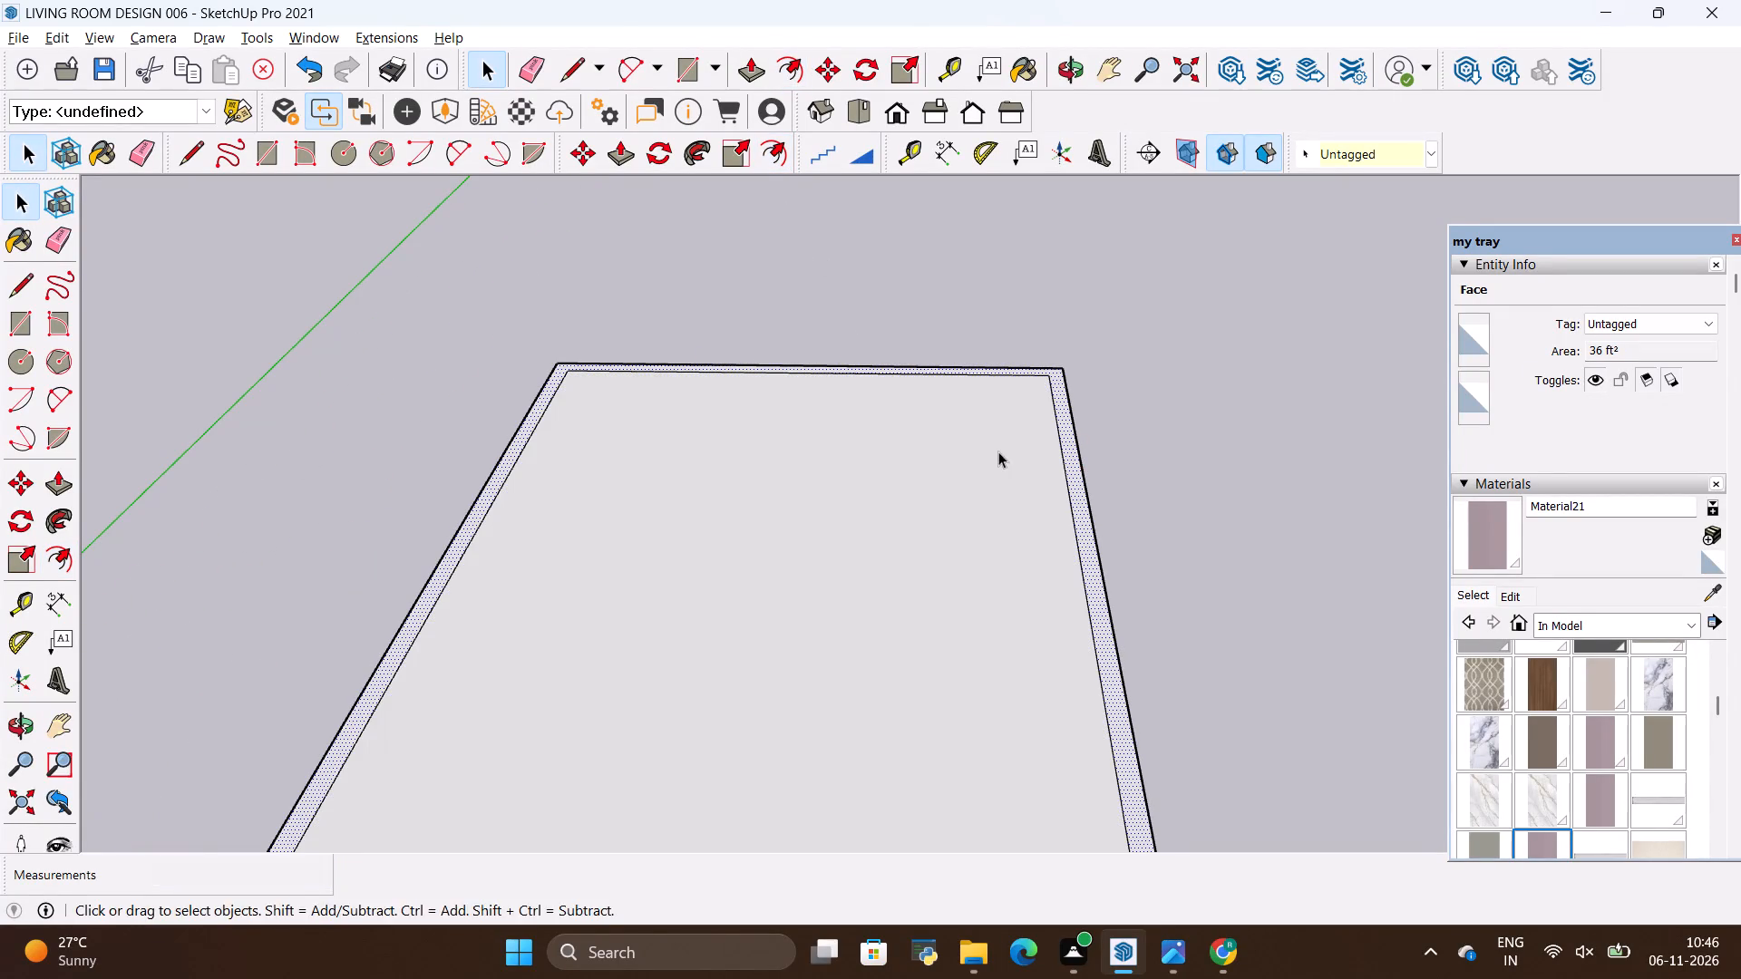
Draw two 6" lines across the front strip, from each inner front corner to the floor's outer front edge.
key("l")
scroll(1007, 482, "down", 6)
scroll(994, 699, "up", 8)
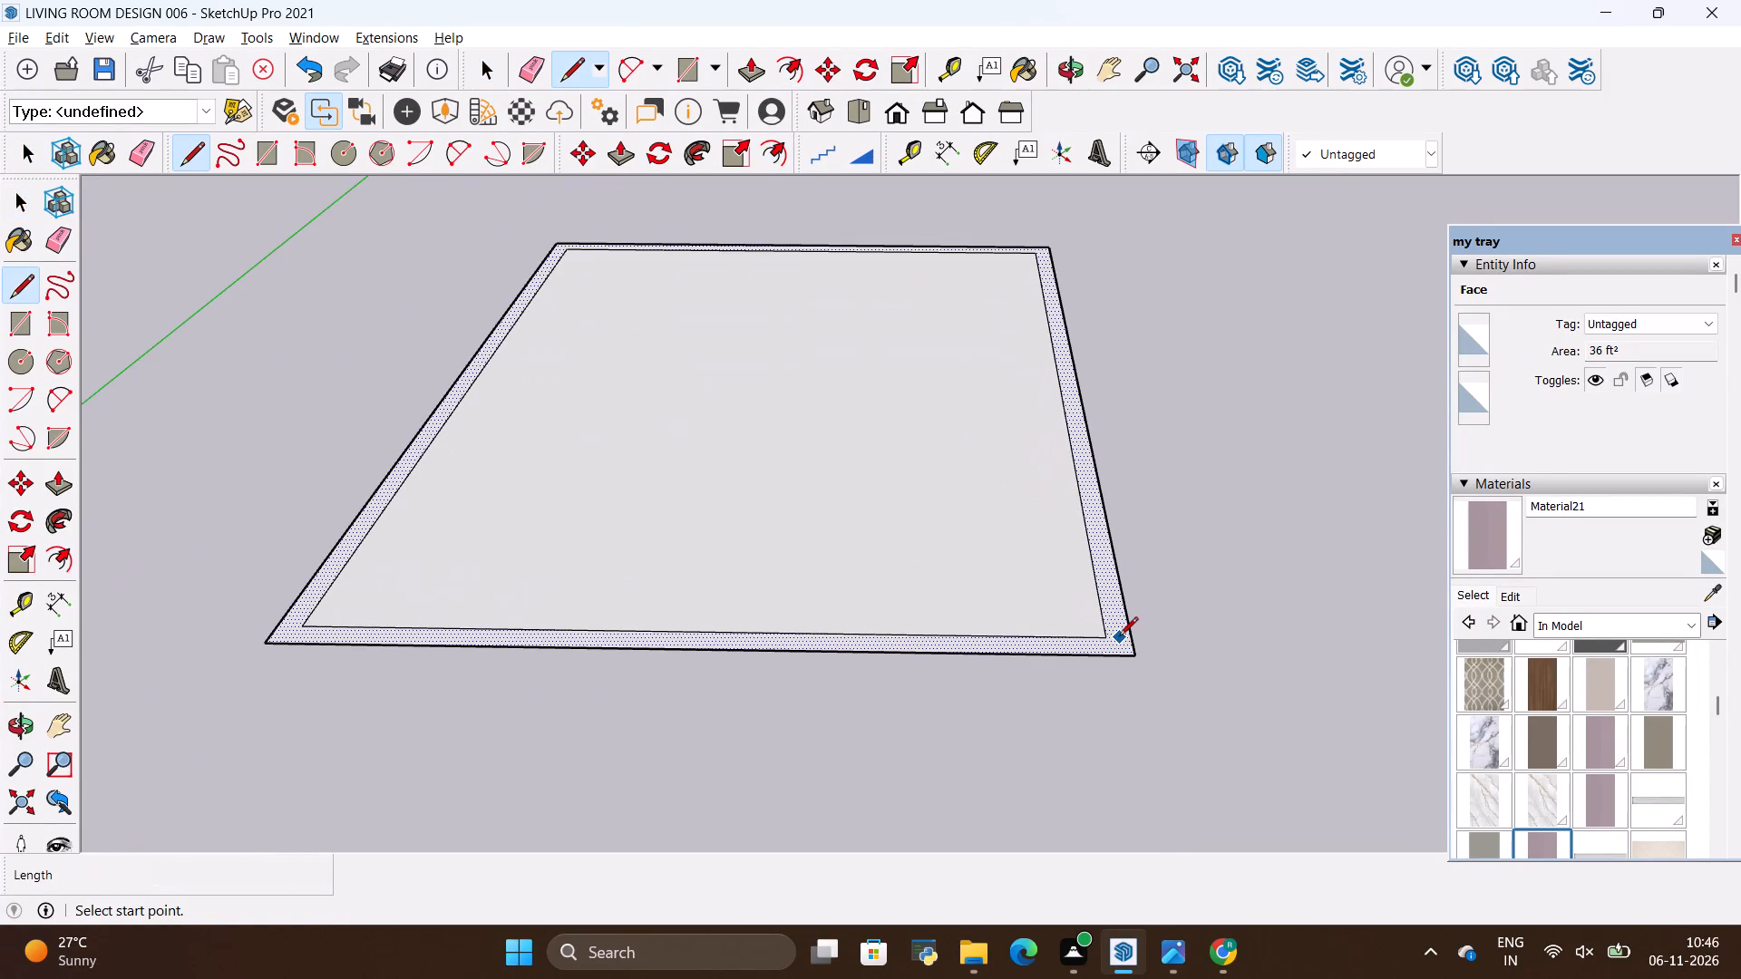
left_click(1104, 638)
left_click(1112, 658)
scroll(1100, 739, "down", 3)
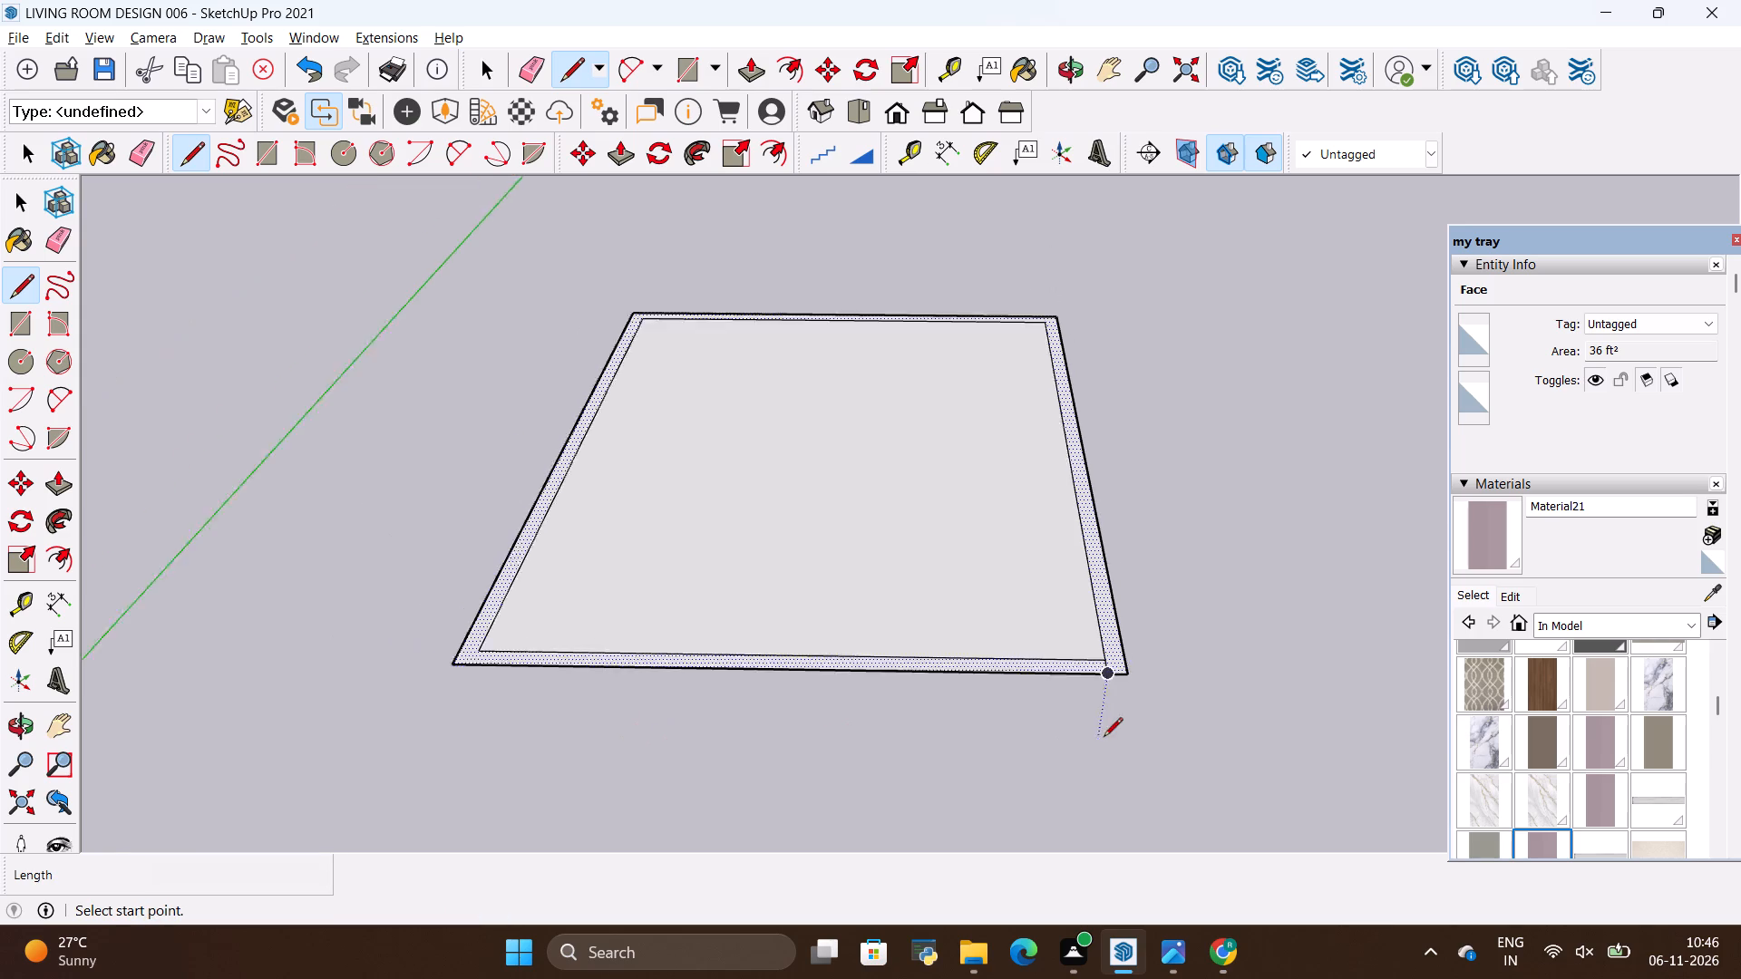
scroll(1104, 738, "down", 2)
scroll(644, 699, "up", 8)
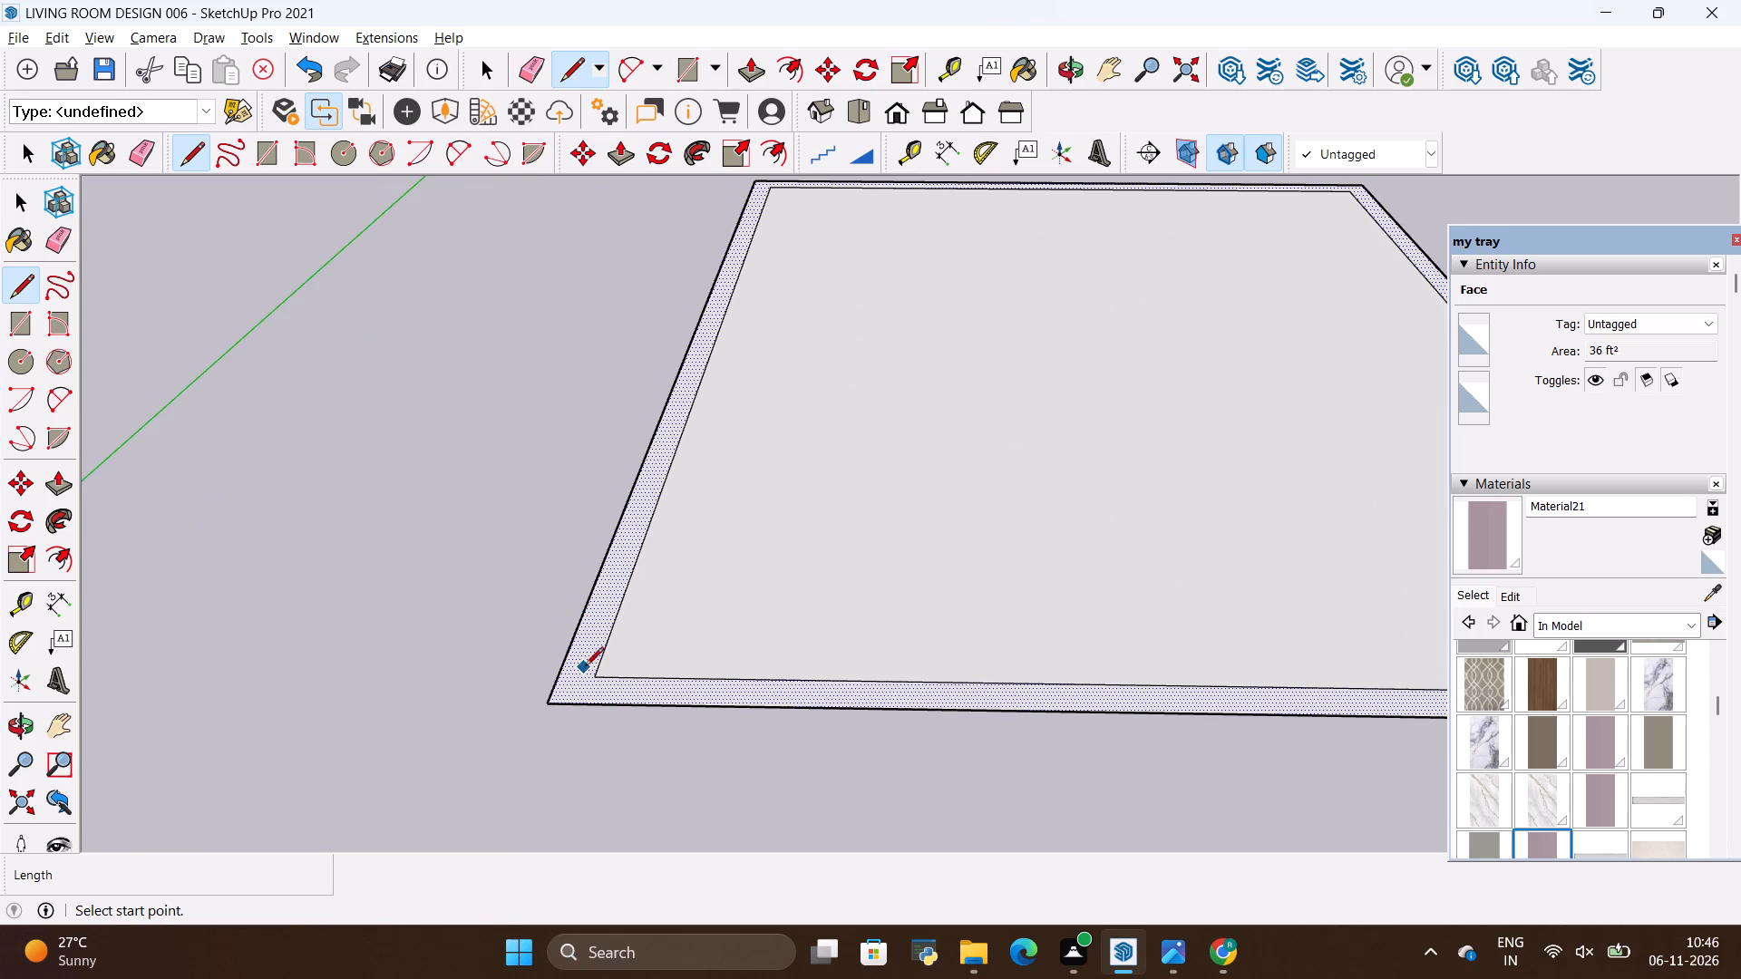
left_click(595, 667)
left_click(579, 700)
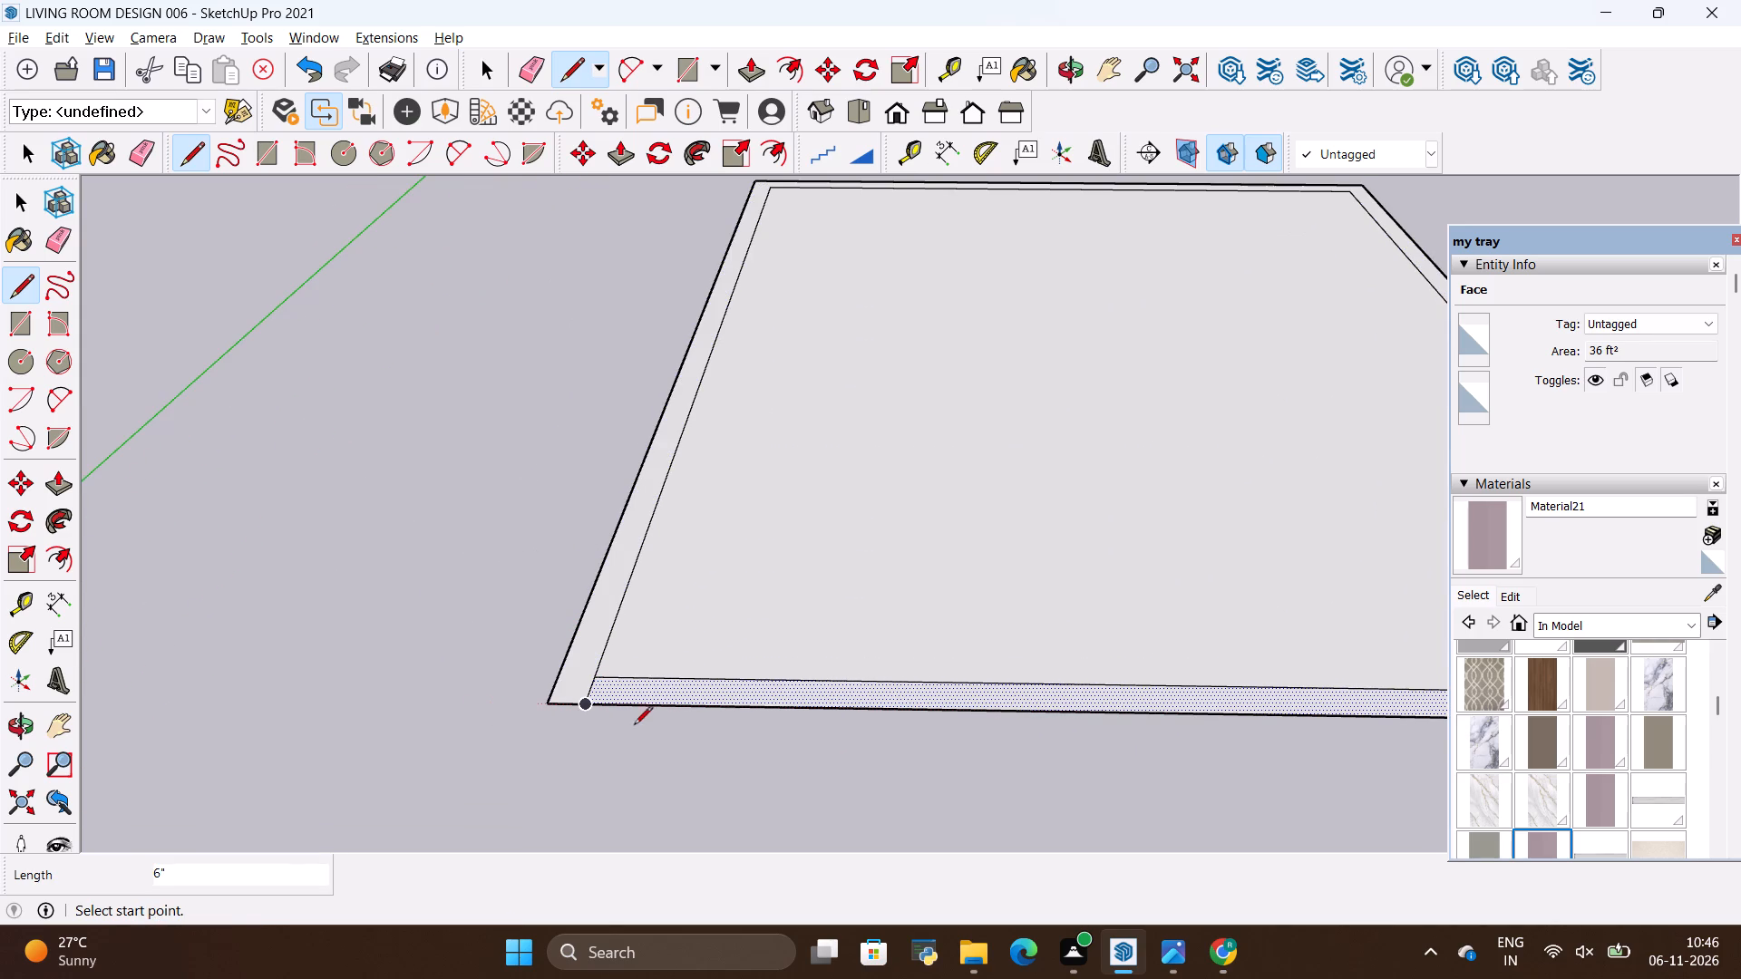
Erase the inner offset line along the front so the floor reaches the open front edge.
key("space")
key("e")
left_click_drag(675, 665, 681, 683)
key("space")
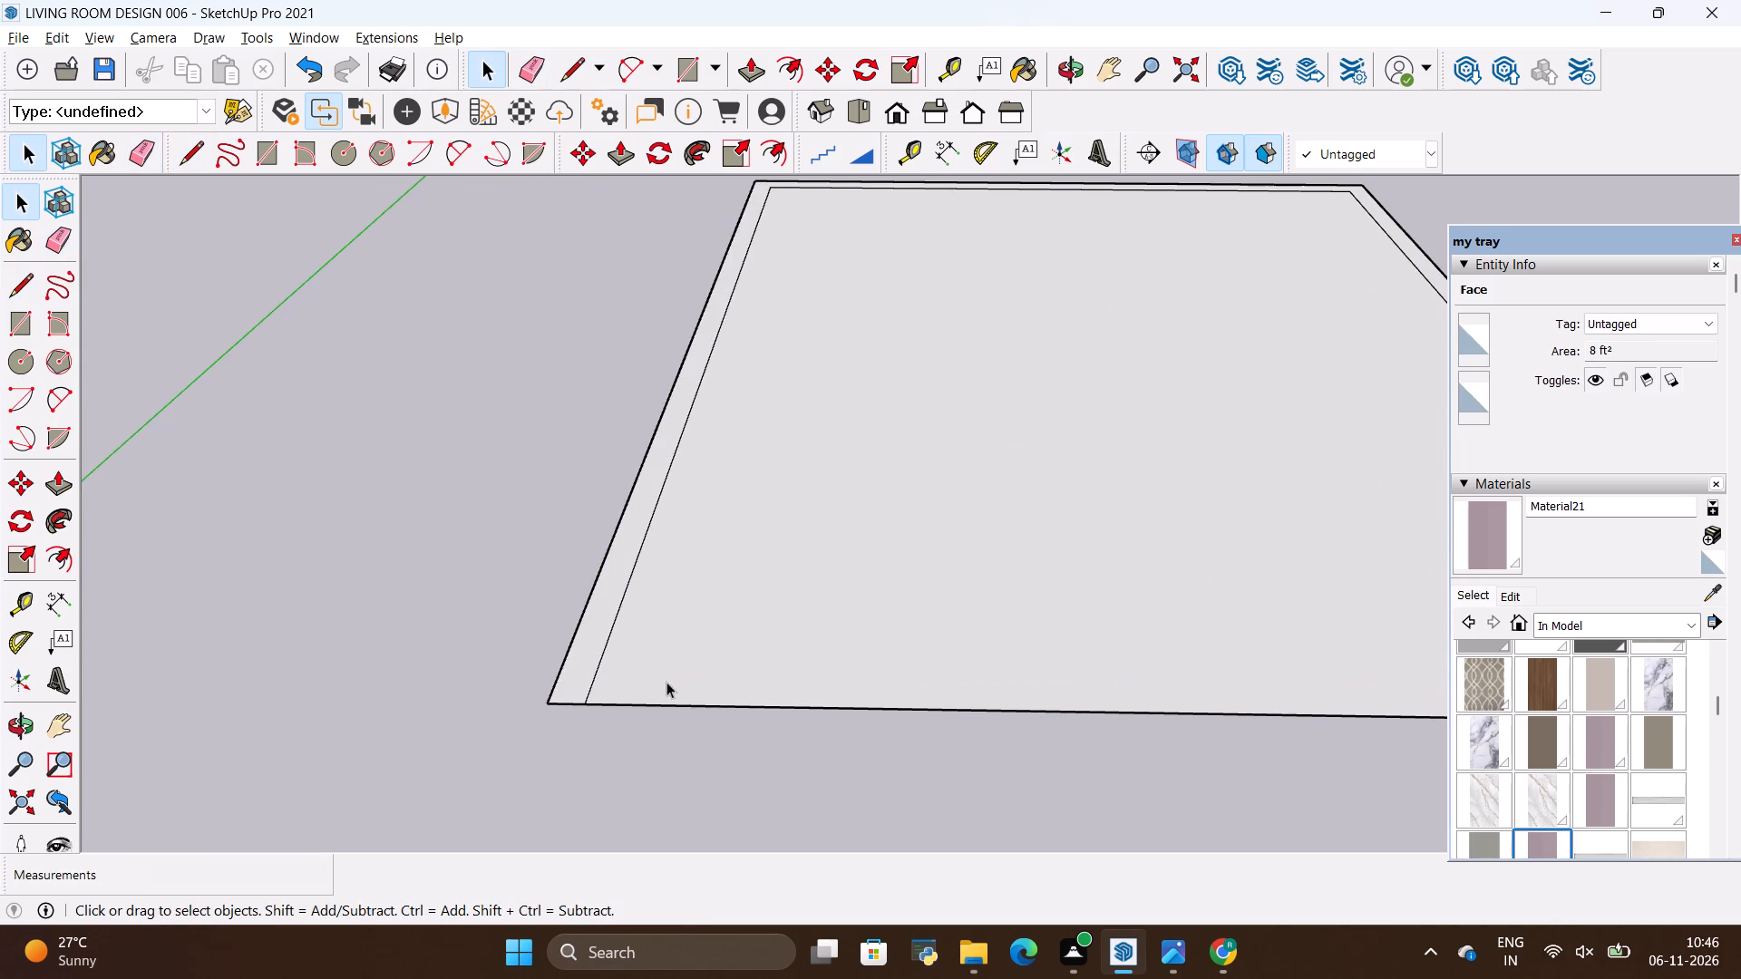
left_click(666, 680)
Pull the U-shaped wall strip up 10' to raise the three walls.
left_click(579, 654)
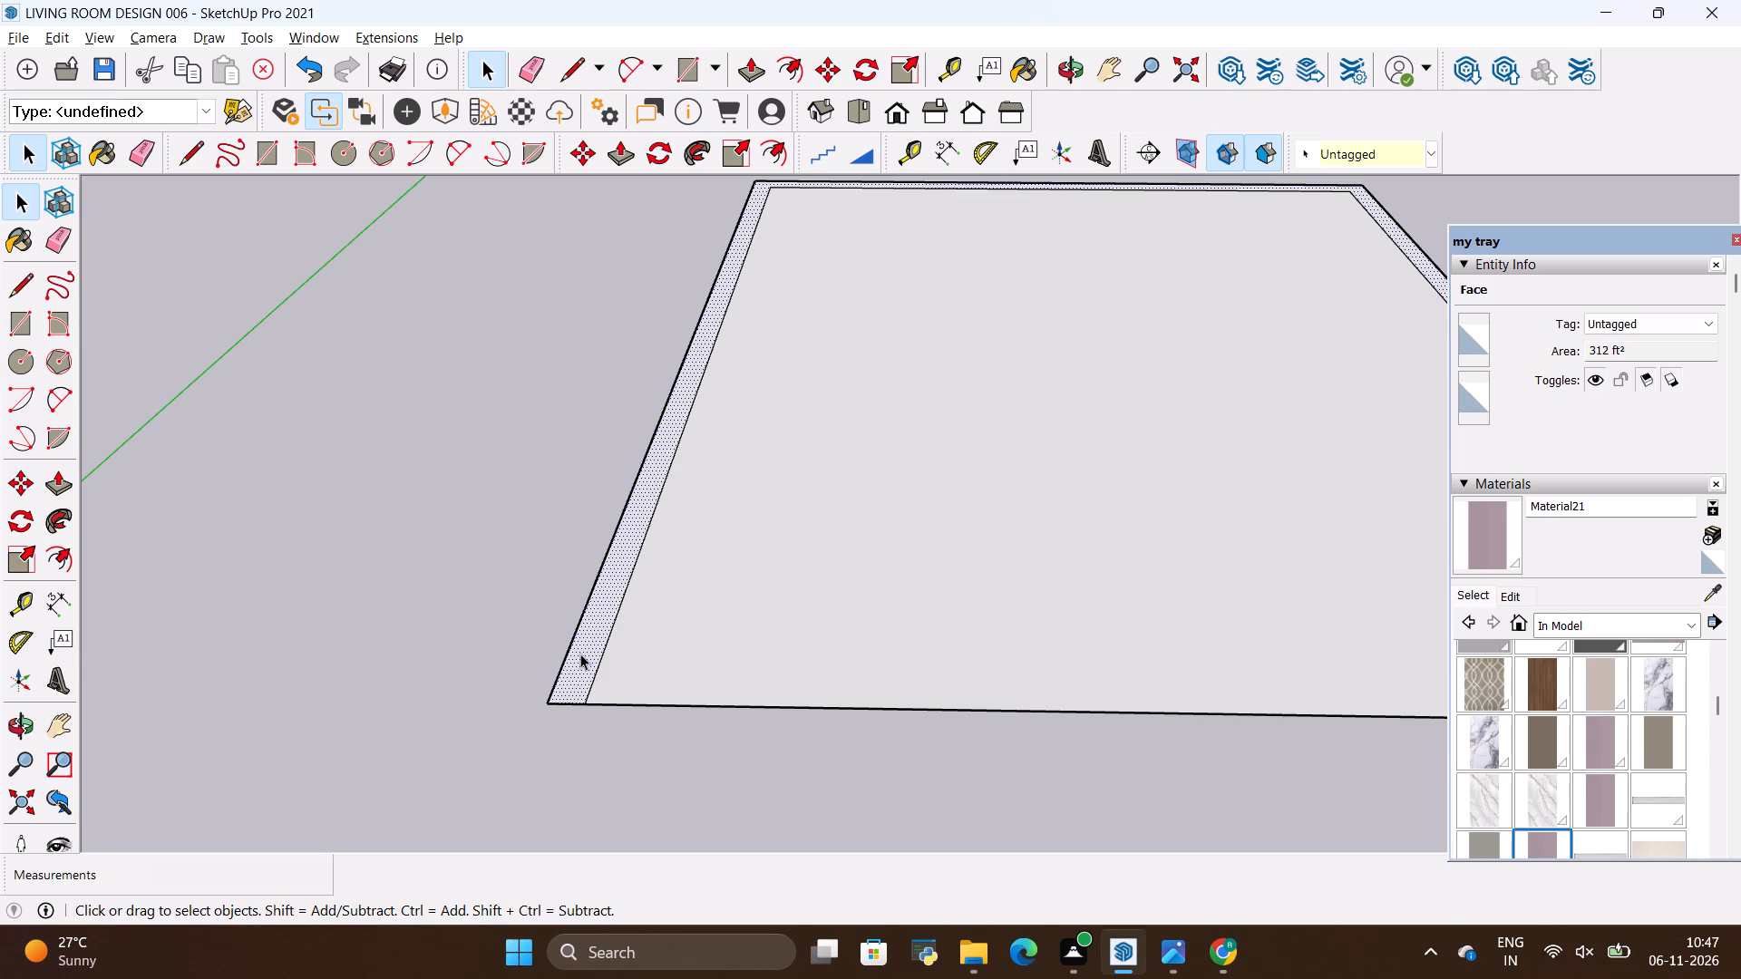
key("p")
left_click(580, 654)
key("BackSpace")
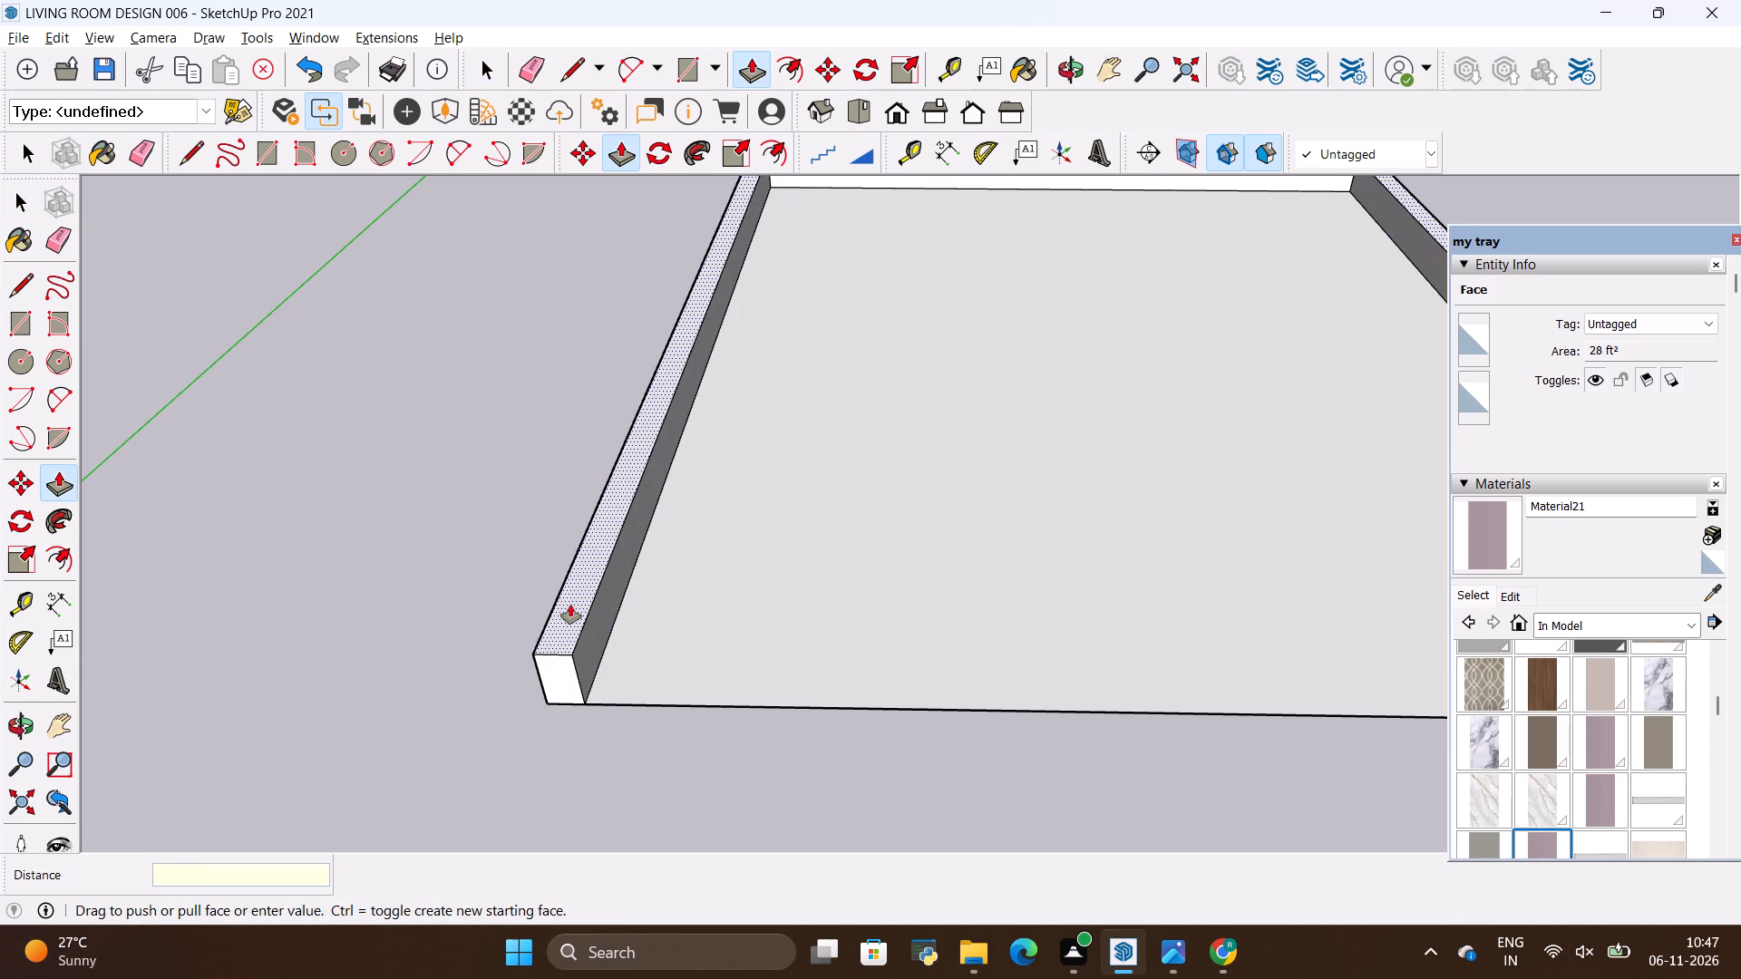
type("10'")
key("Return")
key("space")
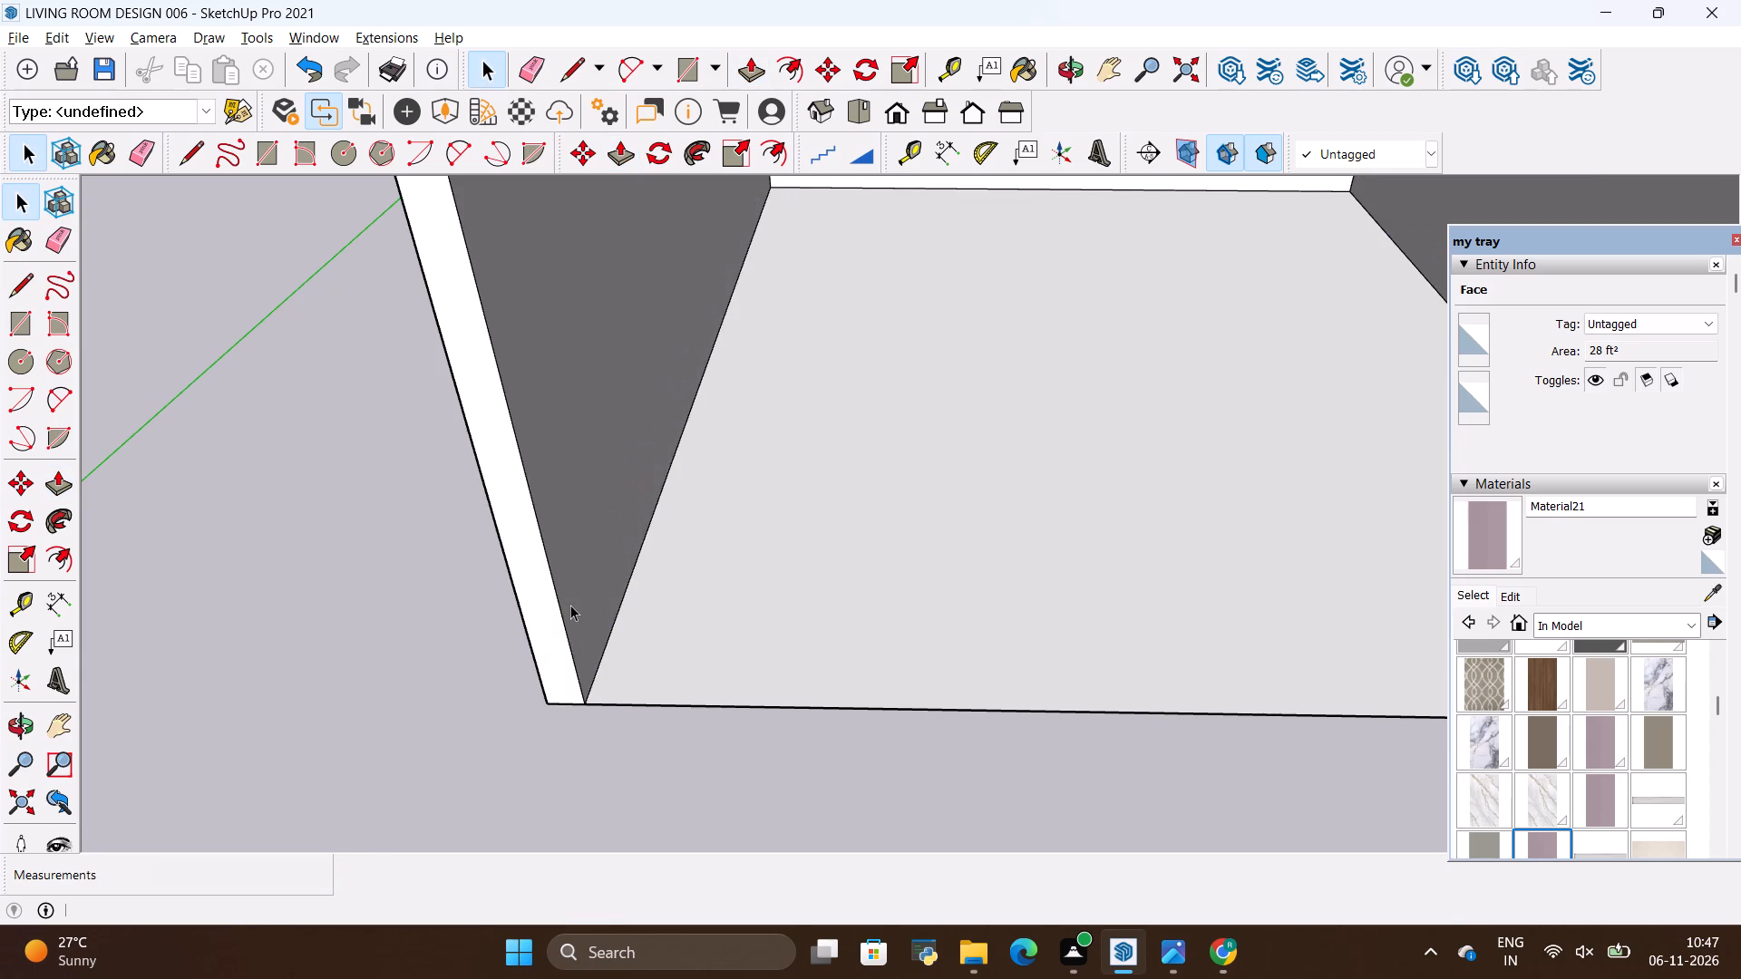
Examine the three-walled room from the open front and compare it with reference photo images (12).
scroll(352, 693, "down", 10)
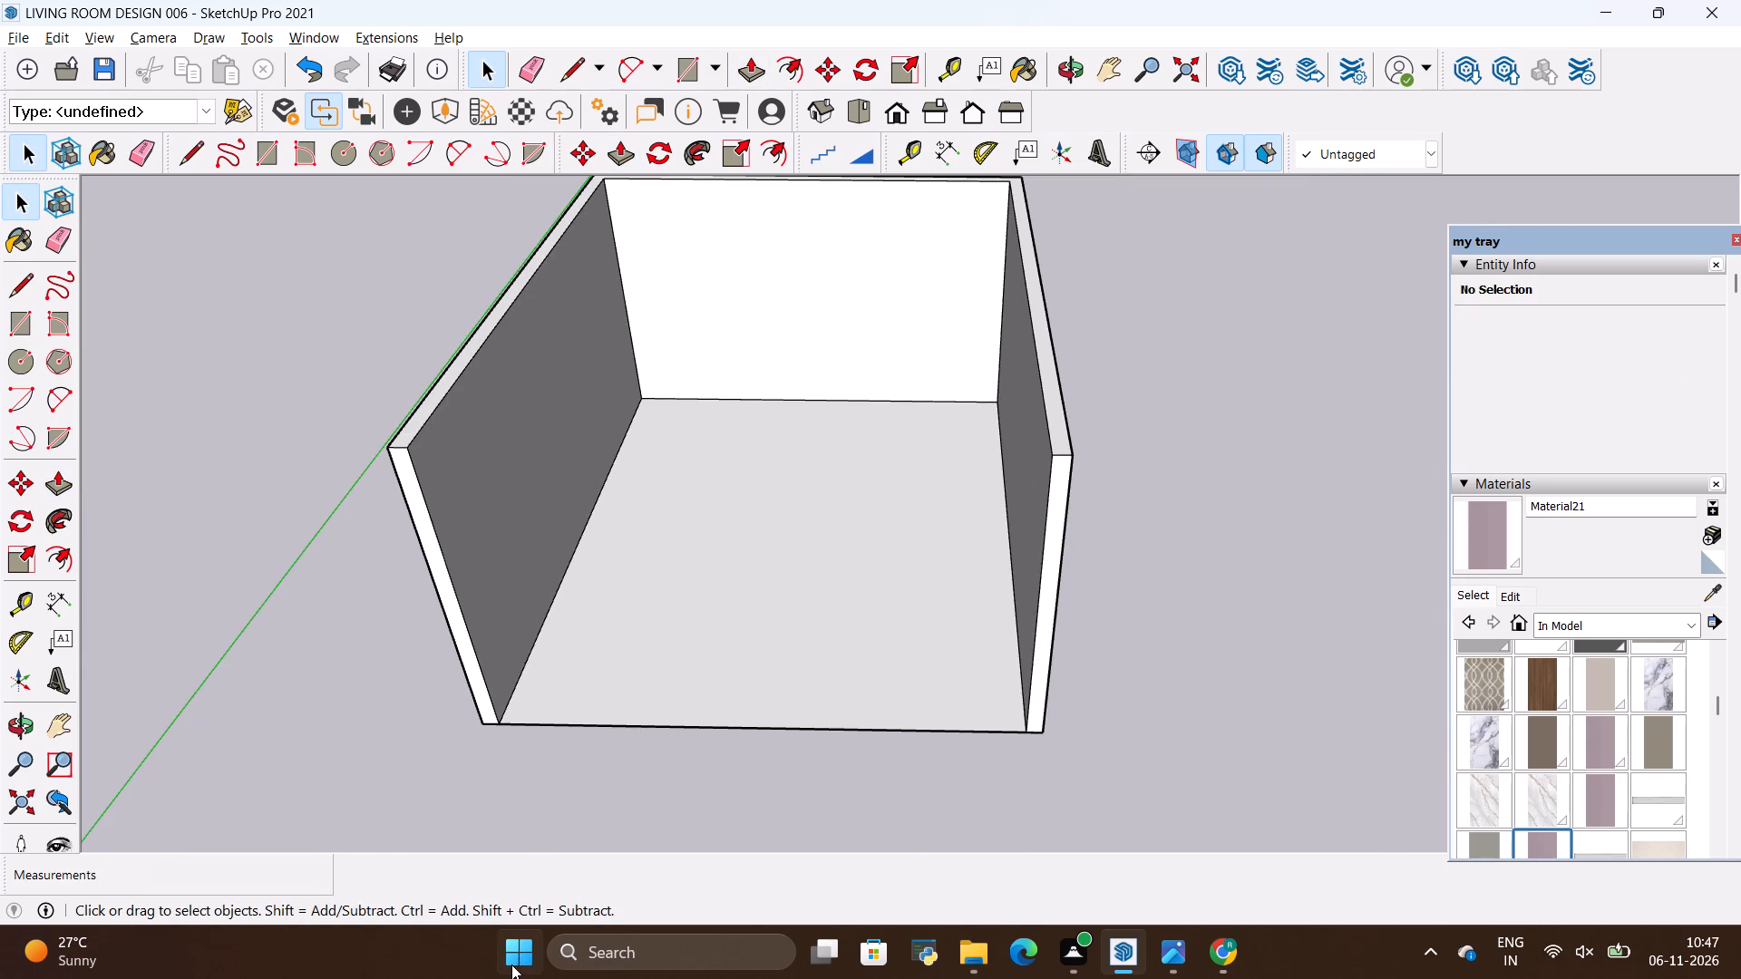
scroll(526, 978, "down", 4)
scroll(653, 930, "down", 8)
scroll(328, 616, "down", 3)
scroll(458, 681, "down", 3)
scroll(540, 337, "up", 7)
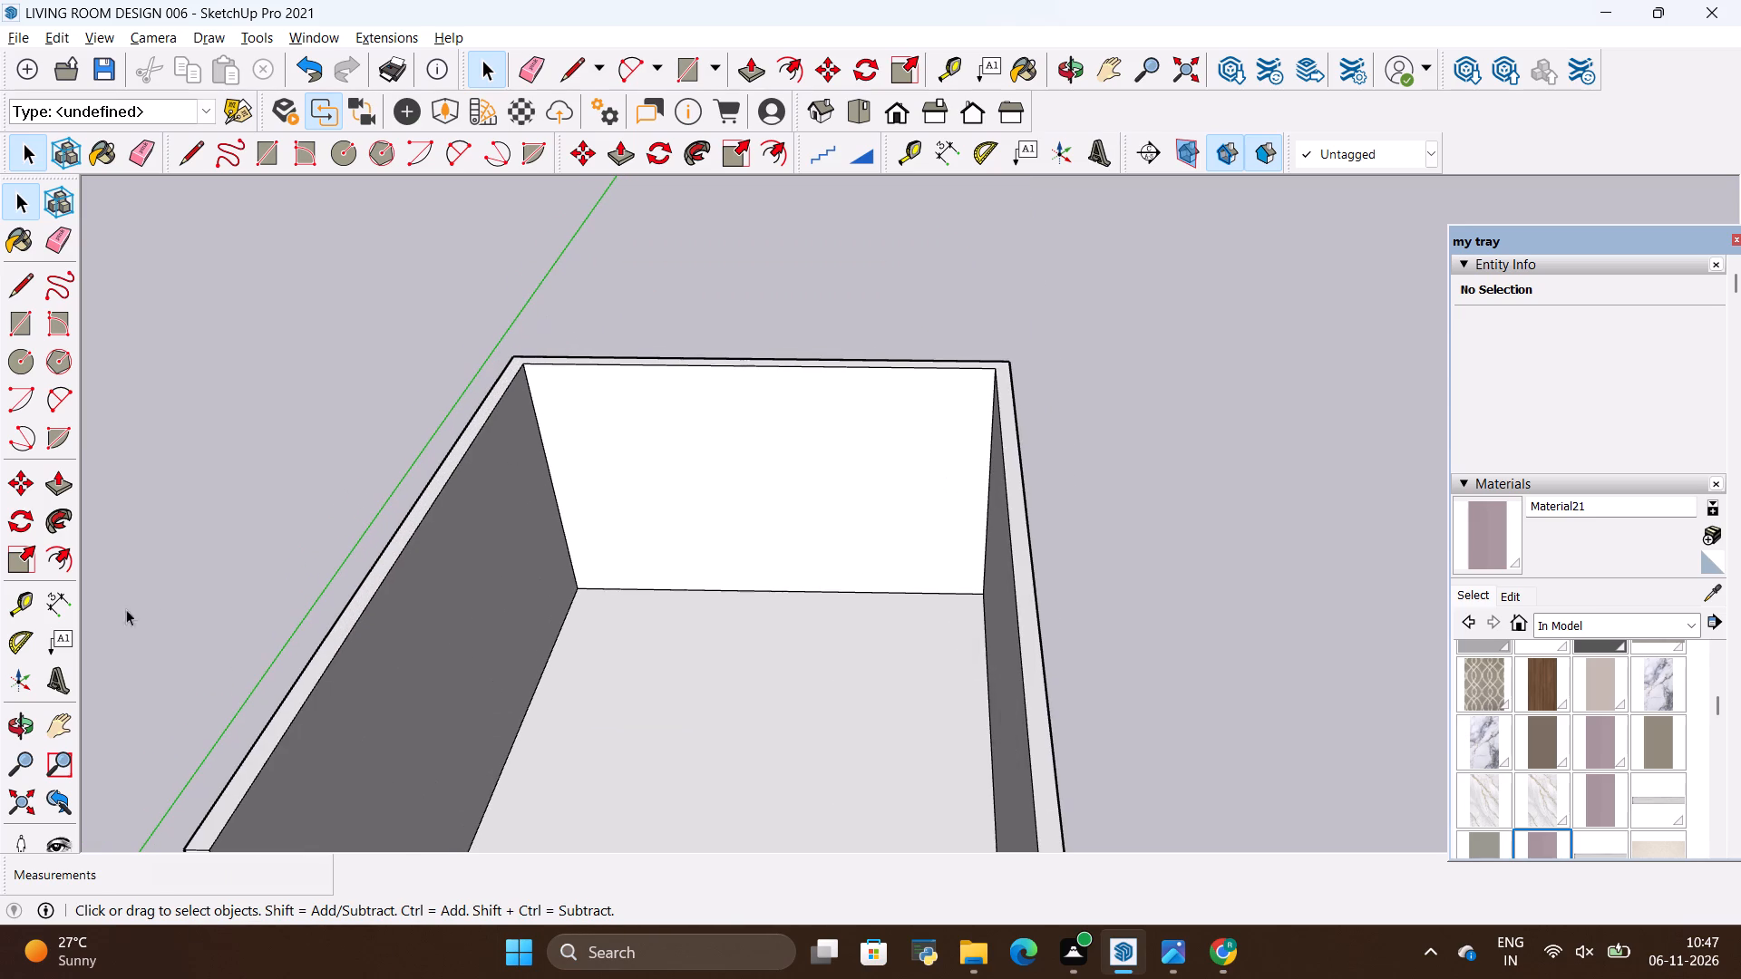
left_click(0, 730)
left_click(10, 722)
left_click_drag(358, 701, 412, 549)
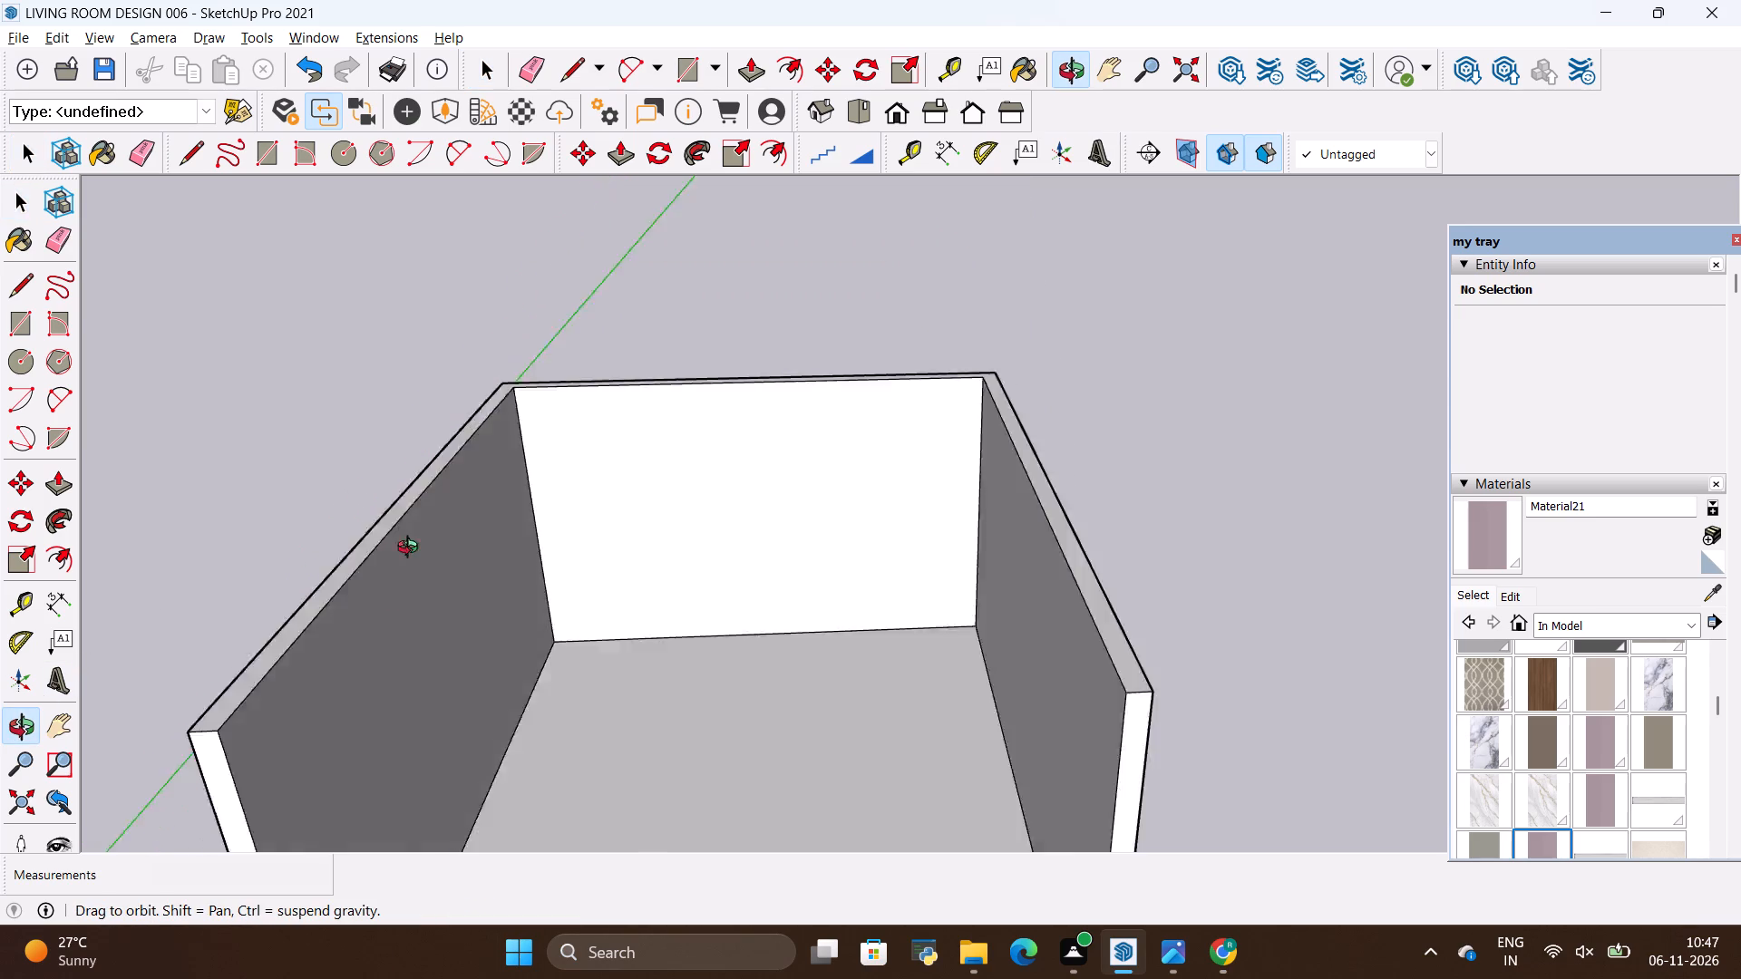
left_click_drag(412, 549, 423, 504)
scroll(824, 342, "down", 4)
scroll(707, 522, "up", 4)
left_click_drag(827, 582, 756, 612)
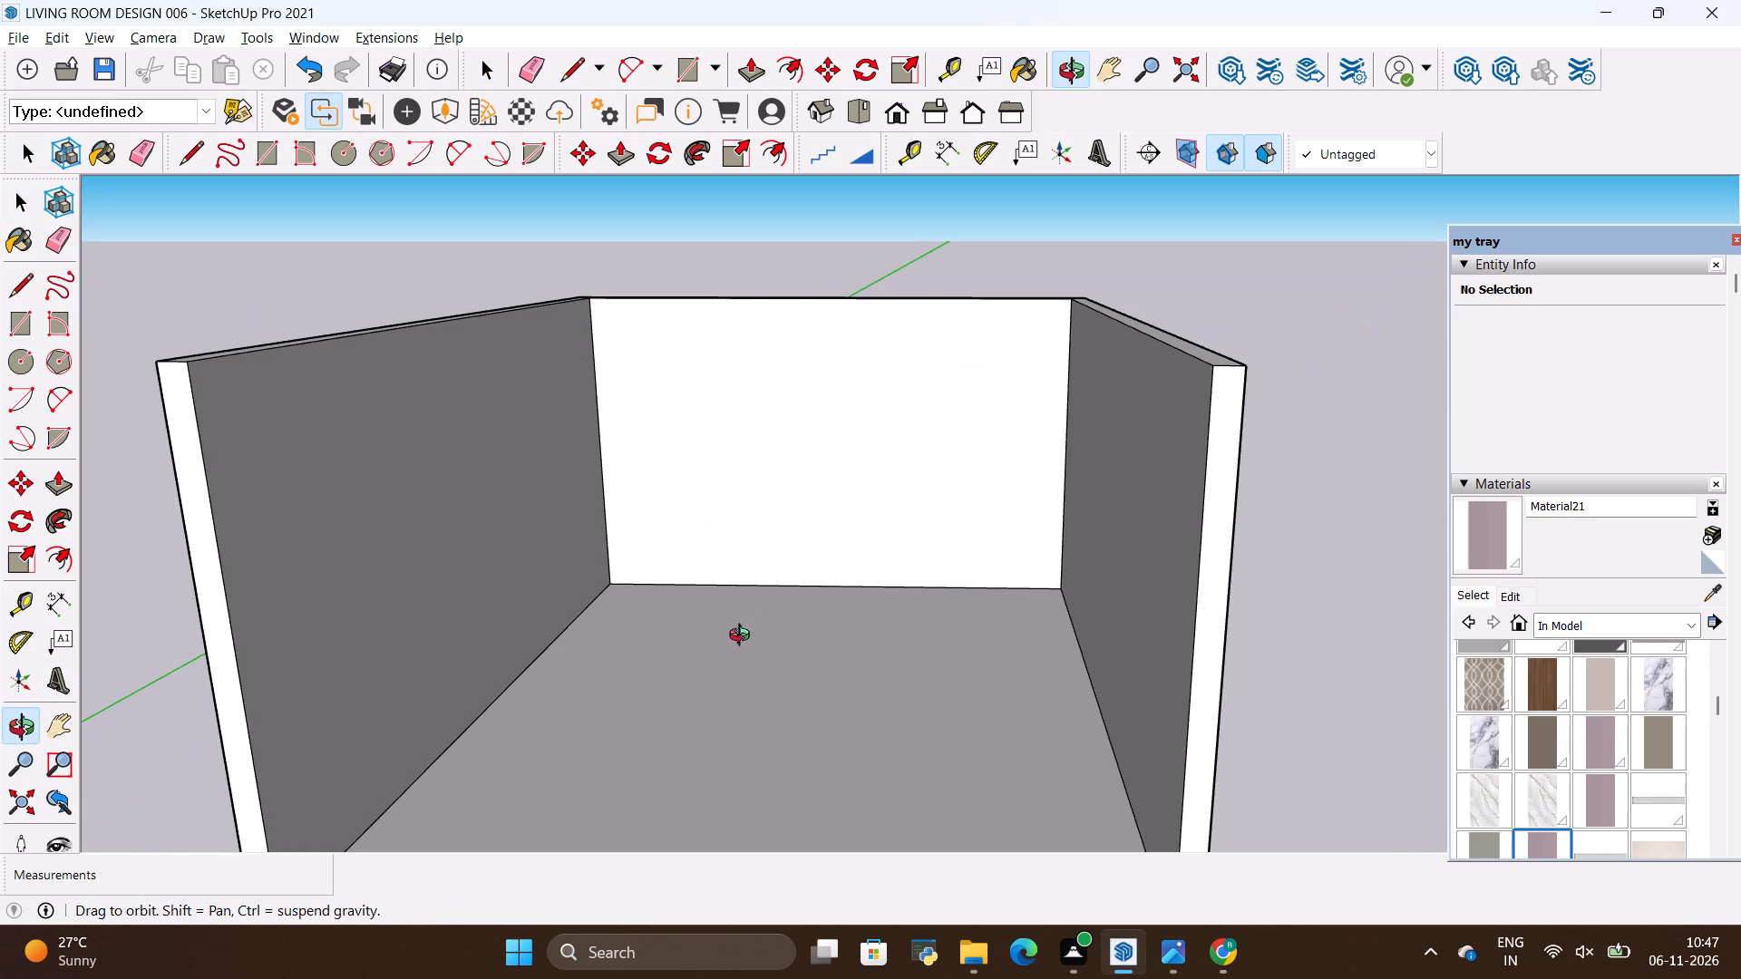
key("alt+Tab")
key("alt+Tab")
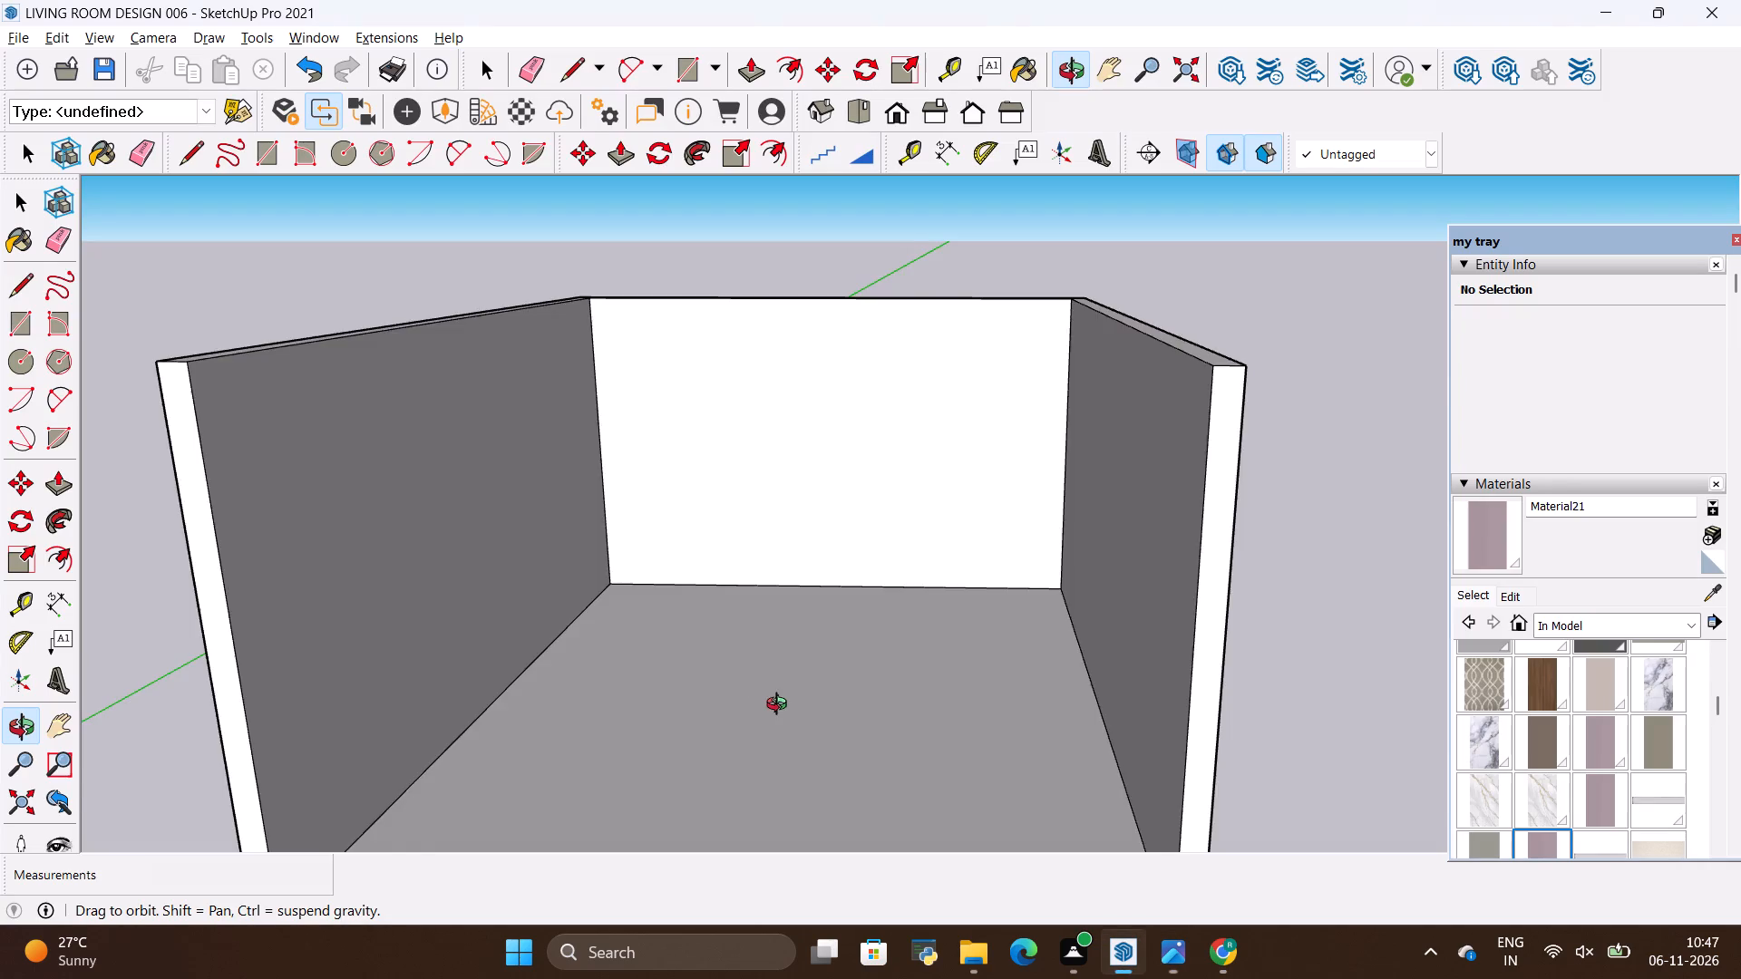
scroll(783, 707, "down", 3)
scroll(498, 481, "up", 5)
key("alt+Tab")
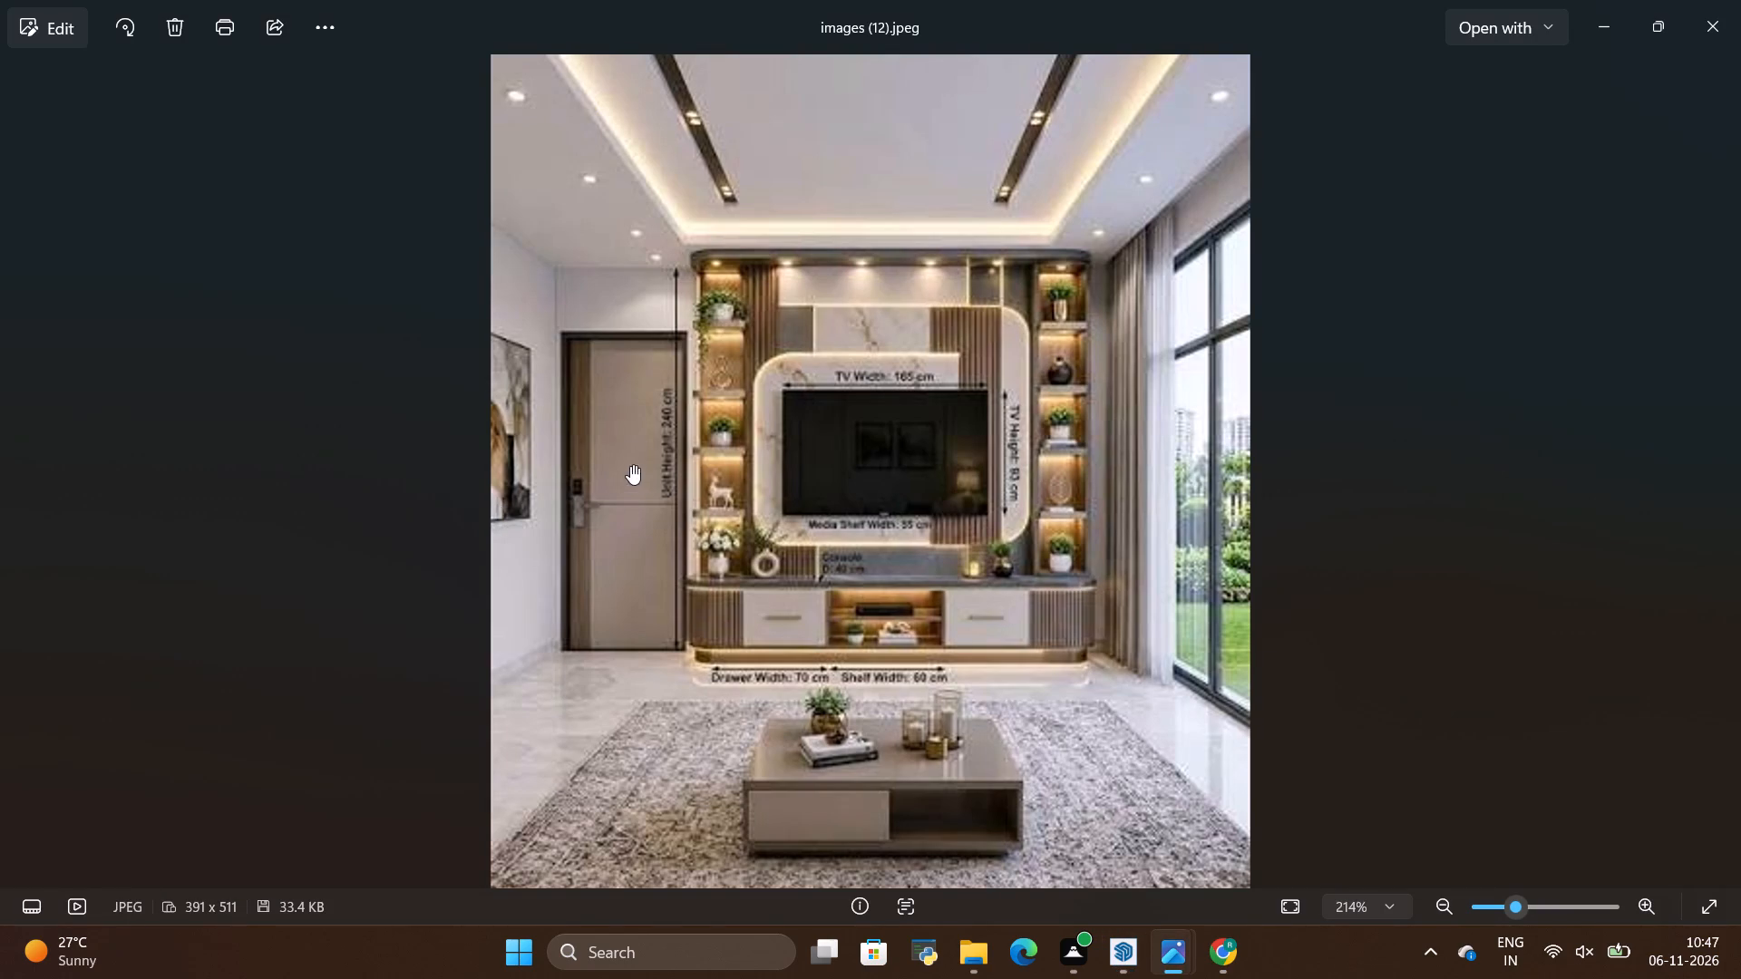
key("alt+Tab")
Place a vertical guide on the back wall 4" from its left inner corner.
scroll(651, 416, "up", 11)
left_click_drag(889, 471, 854, 580)
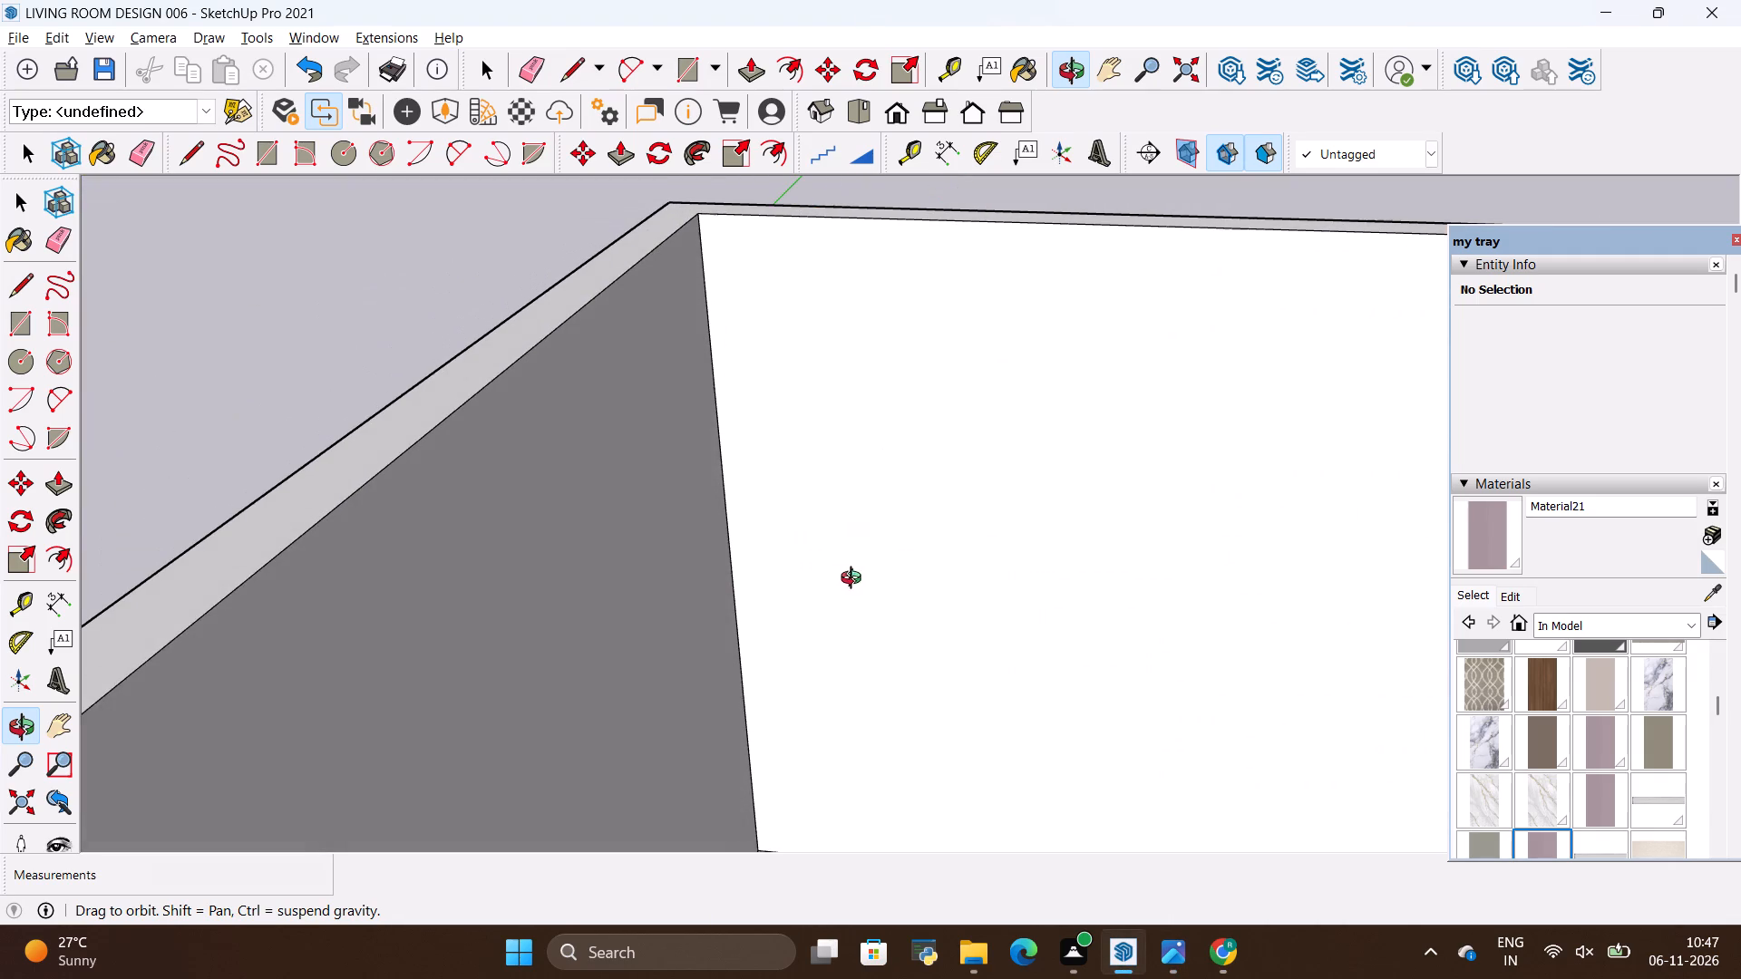
key("t")
left_click(734, 567)
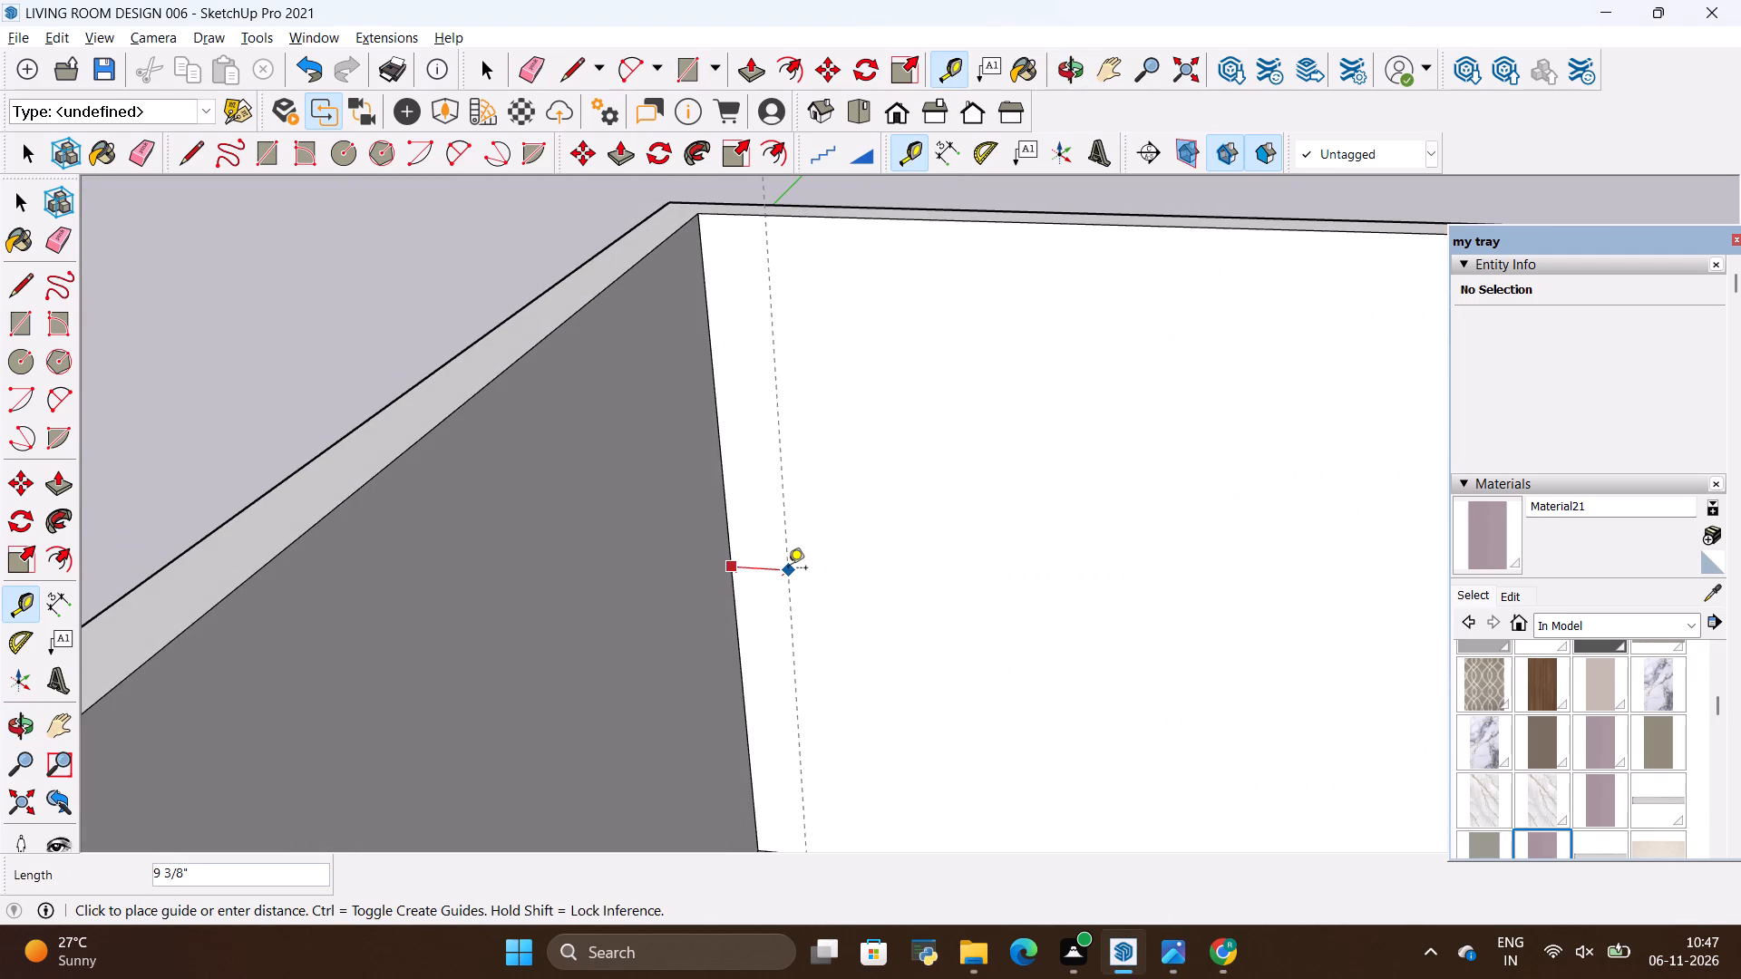
key("BackSpace")
key("4")
key("shift+quotedbl")
key("Return")
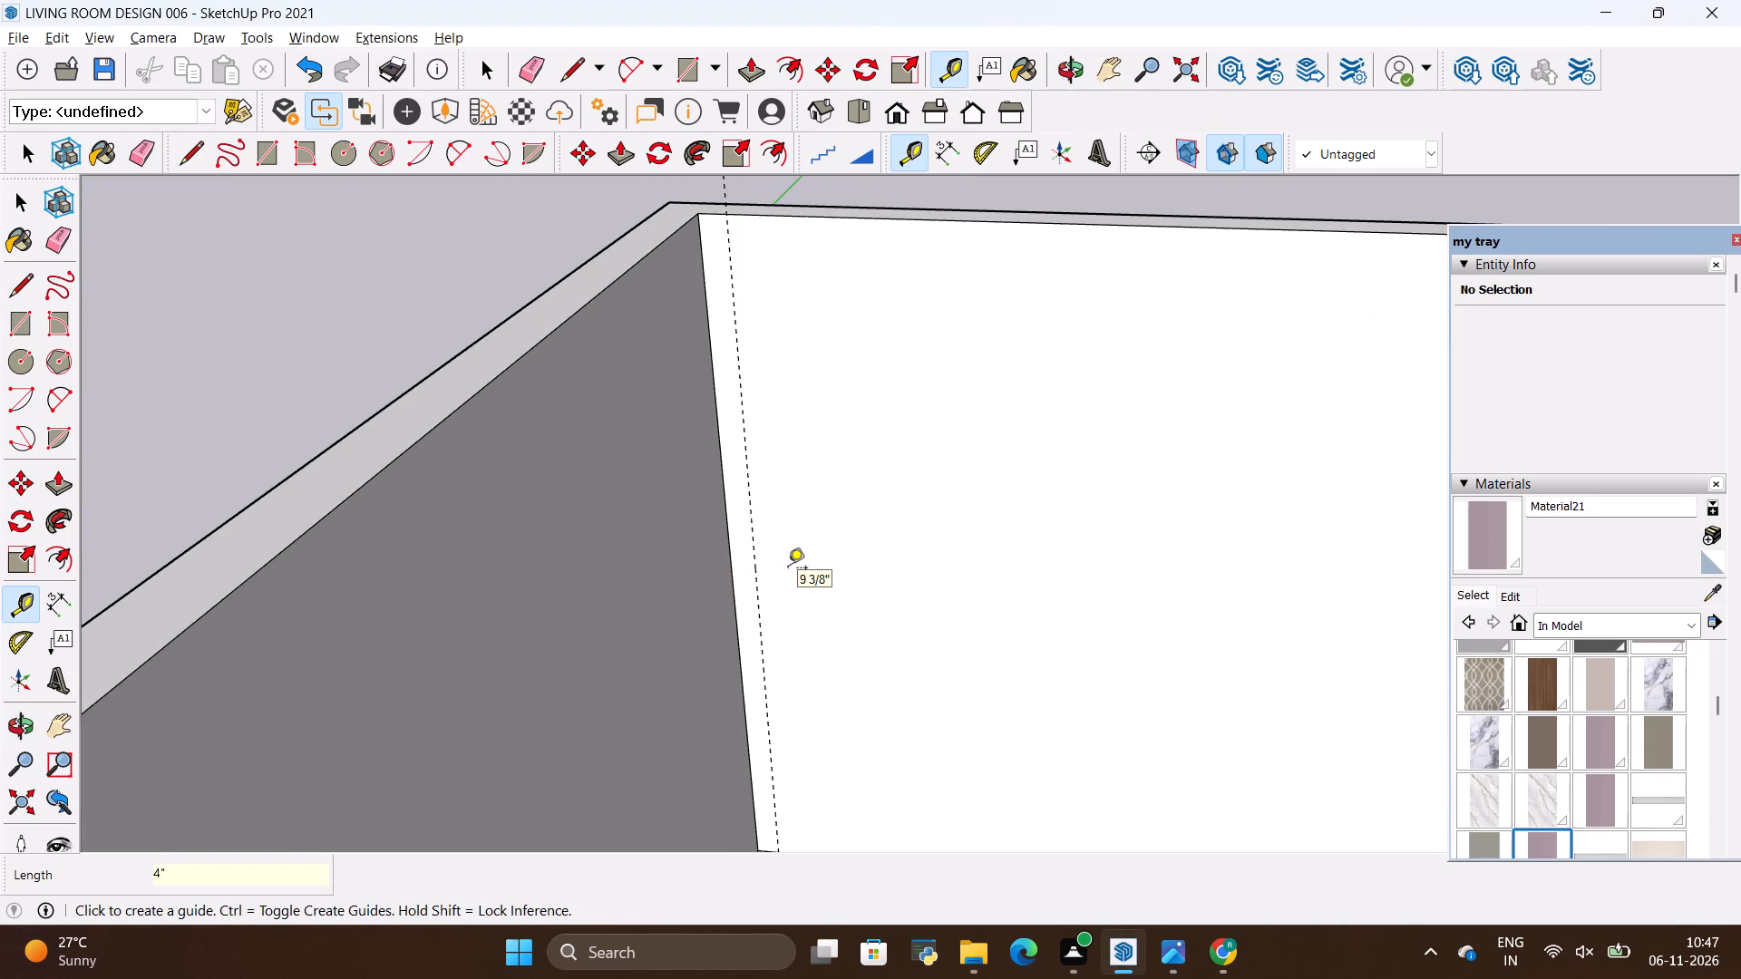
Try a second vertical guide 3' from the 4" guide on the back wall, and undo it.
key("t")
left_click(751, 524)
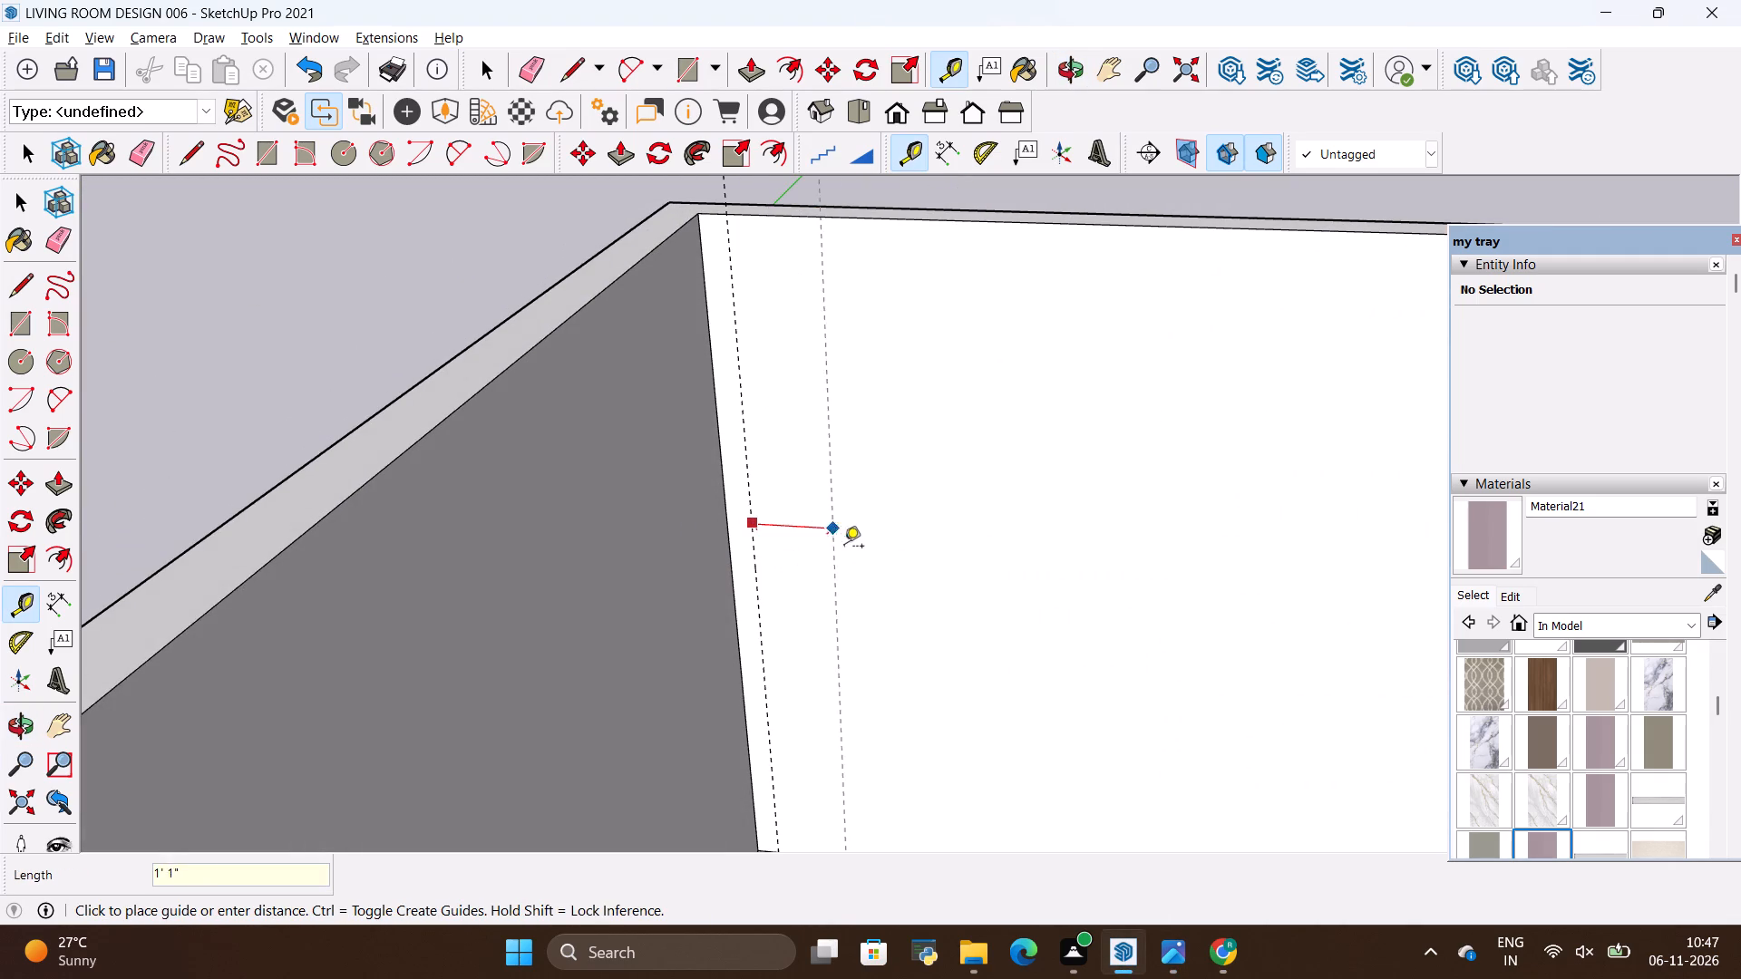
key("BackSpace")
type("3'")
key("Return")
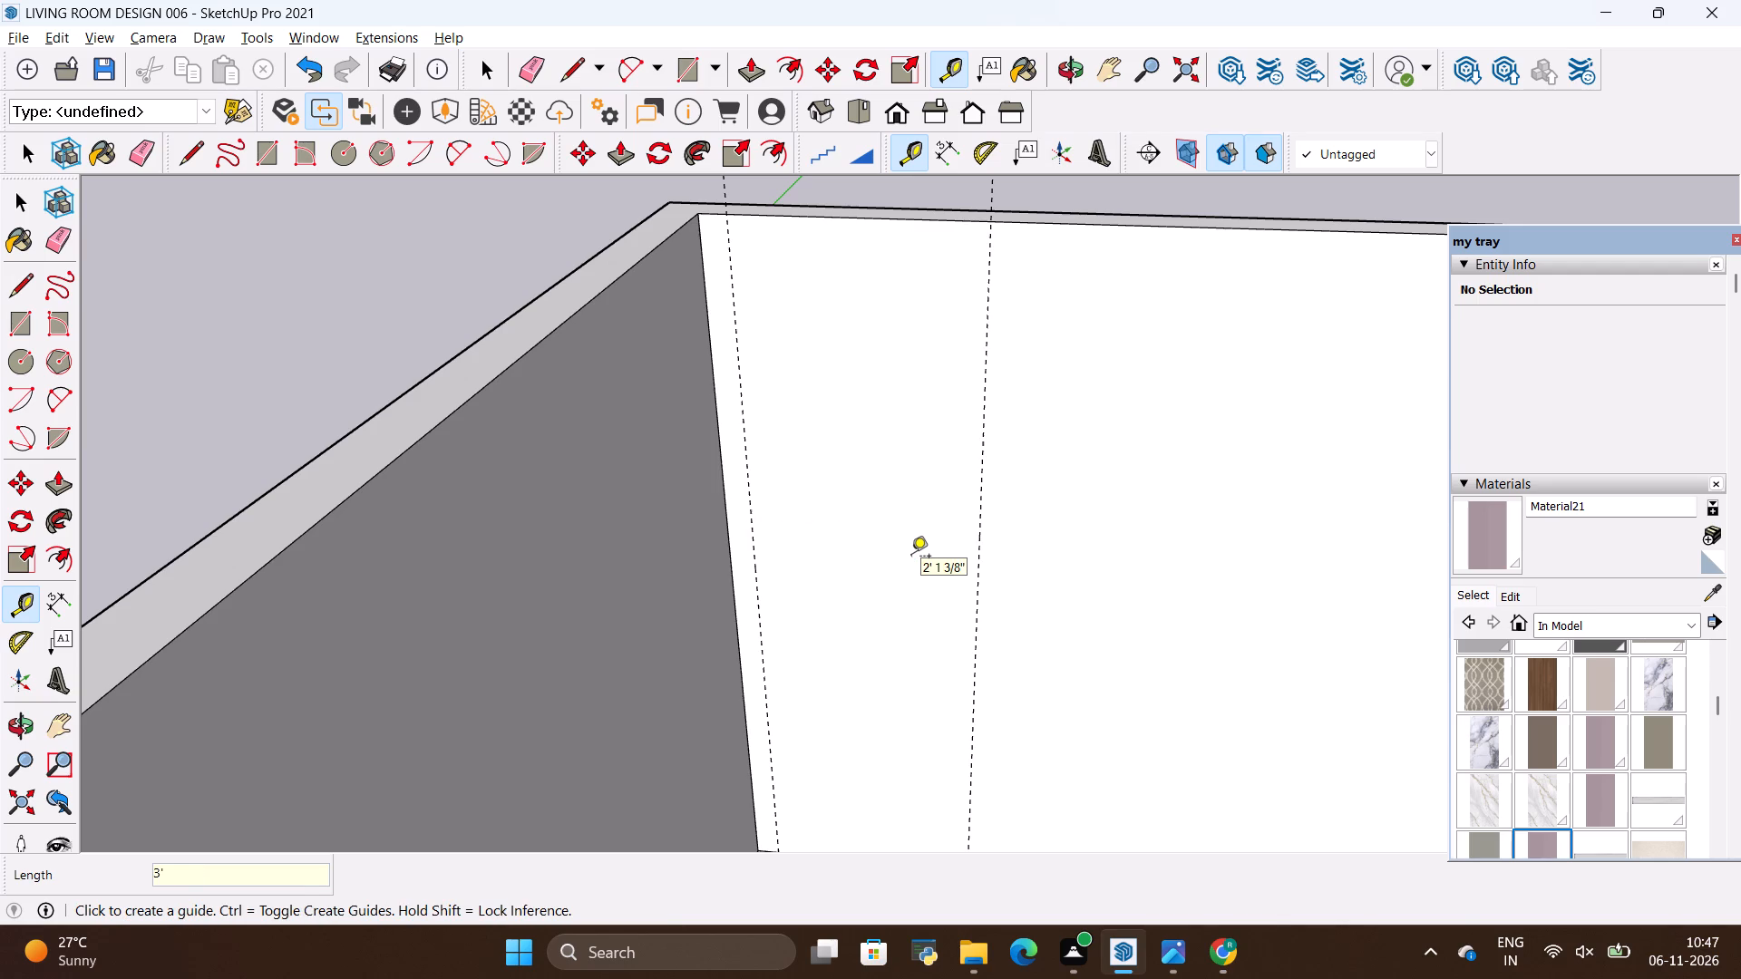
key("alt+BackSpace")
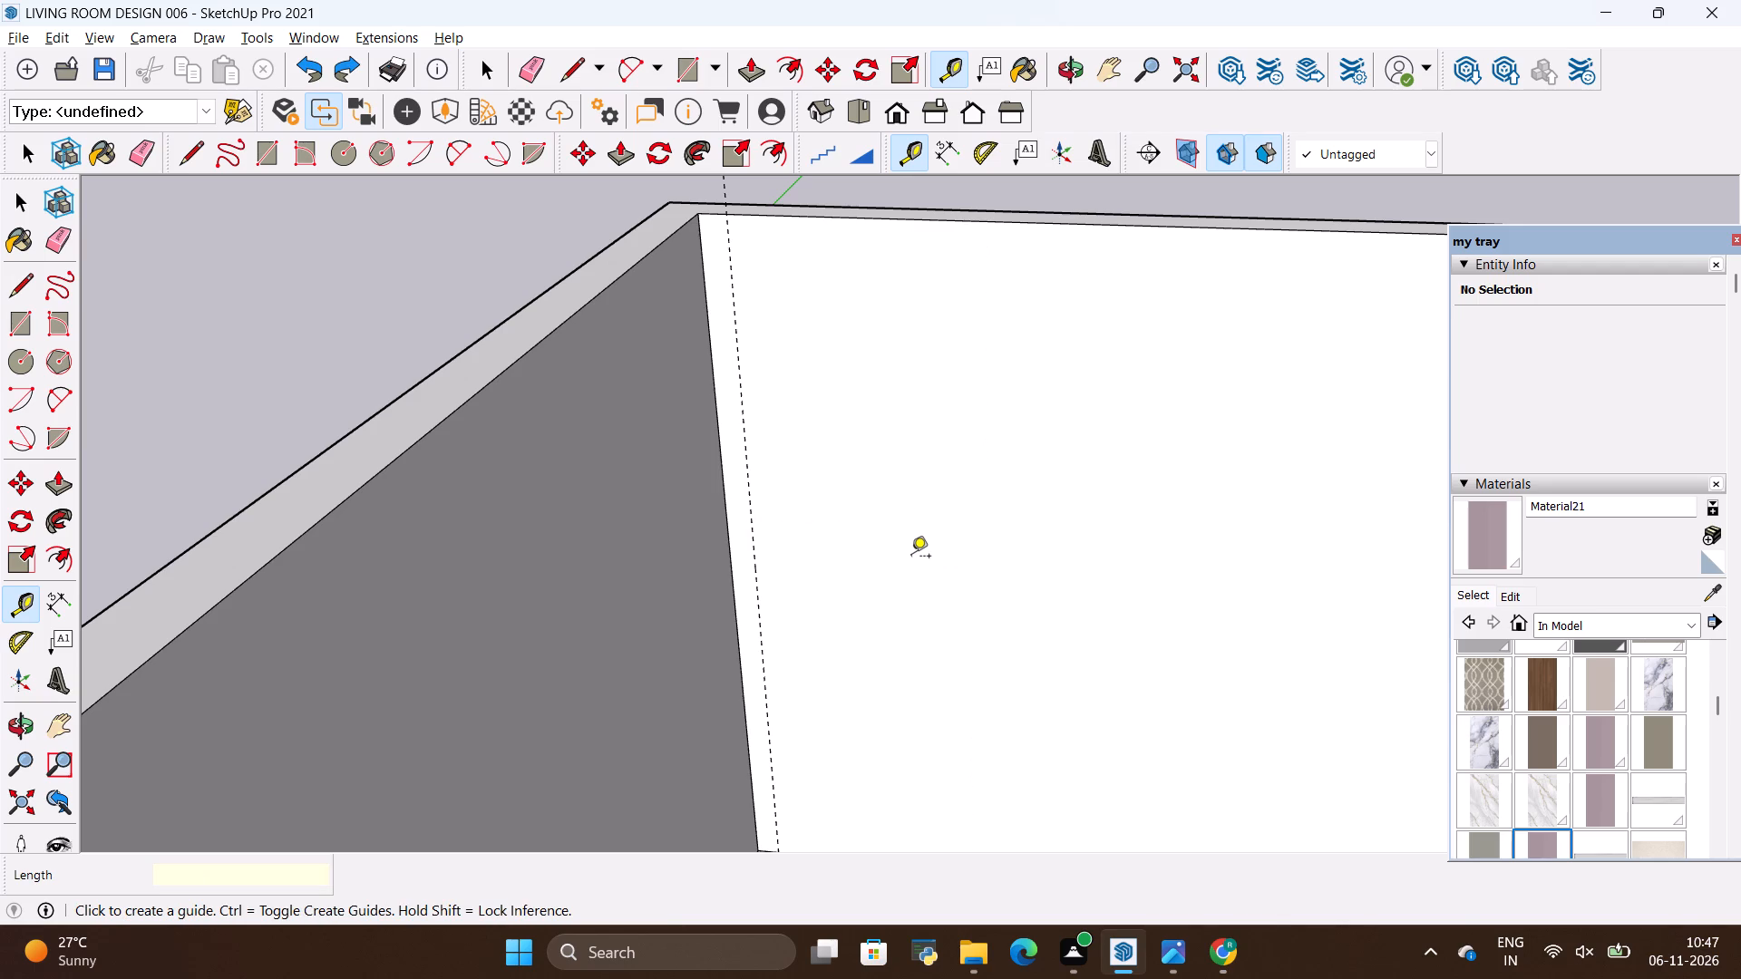
Place a vertical guide on the back wall 3' to the right of the 4" guide for the door width.
scroll(909, 558, "down", 11)
scroll(1037, 615, "up", 3)
key("t")
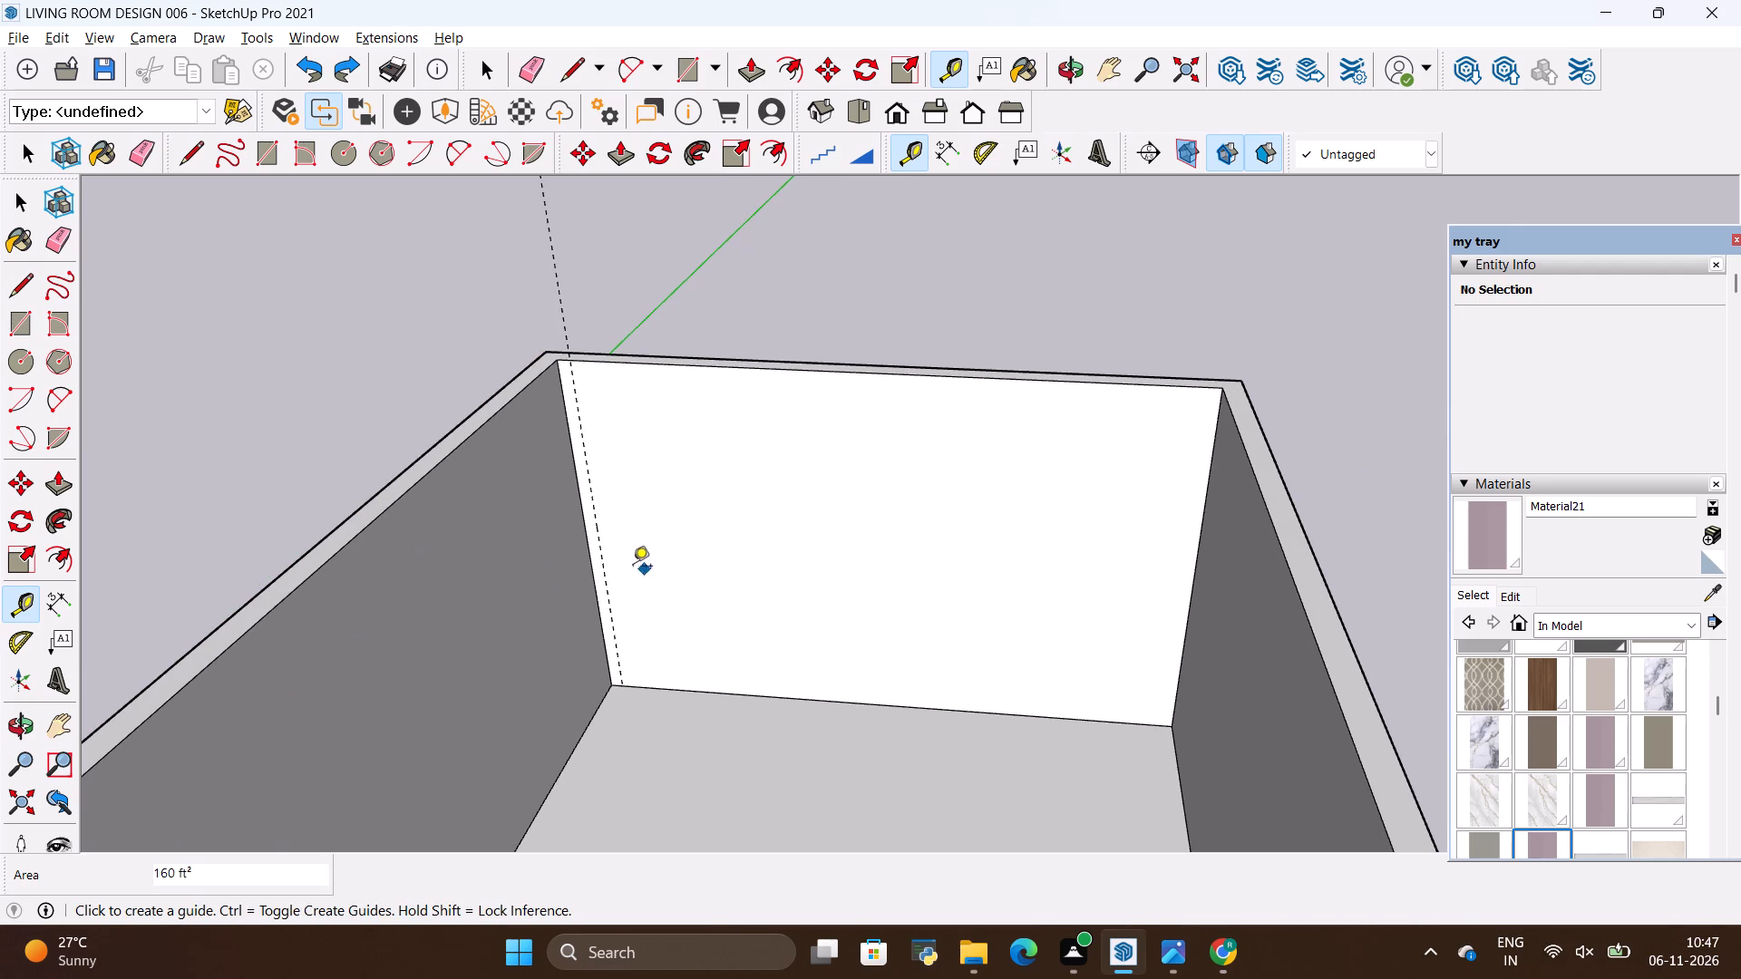
left_click(601, 555)
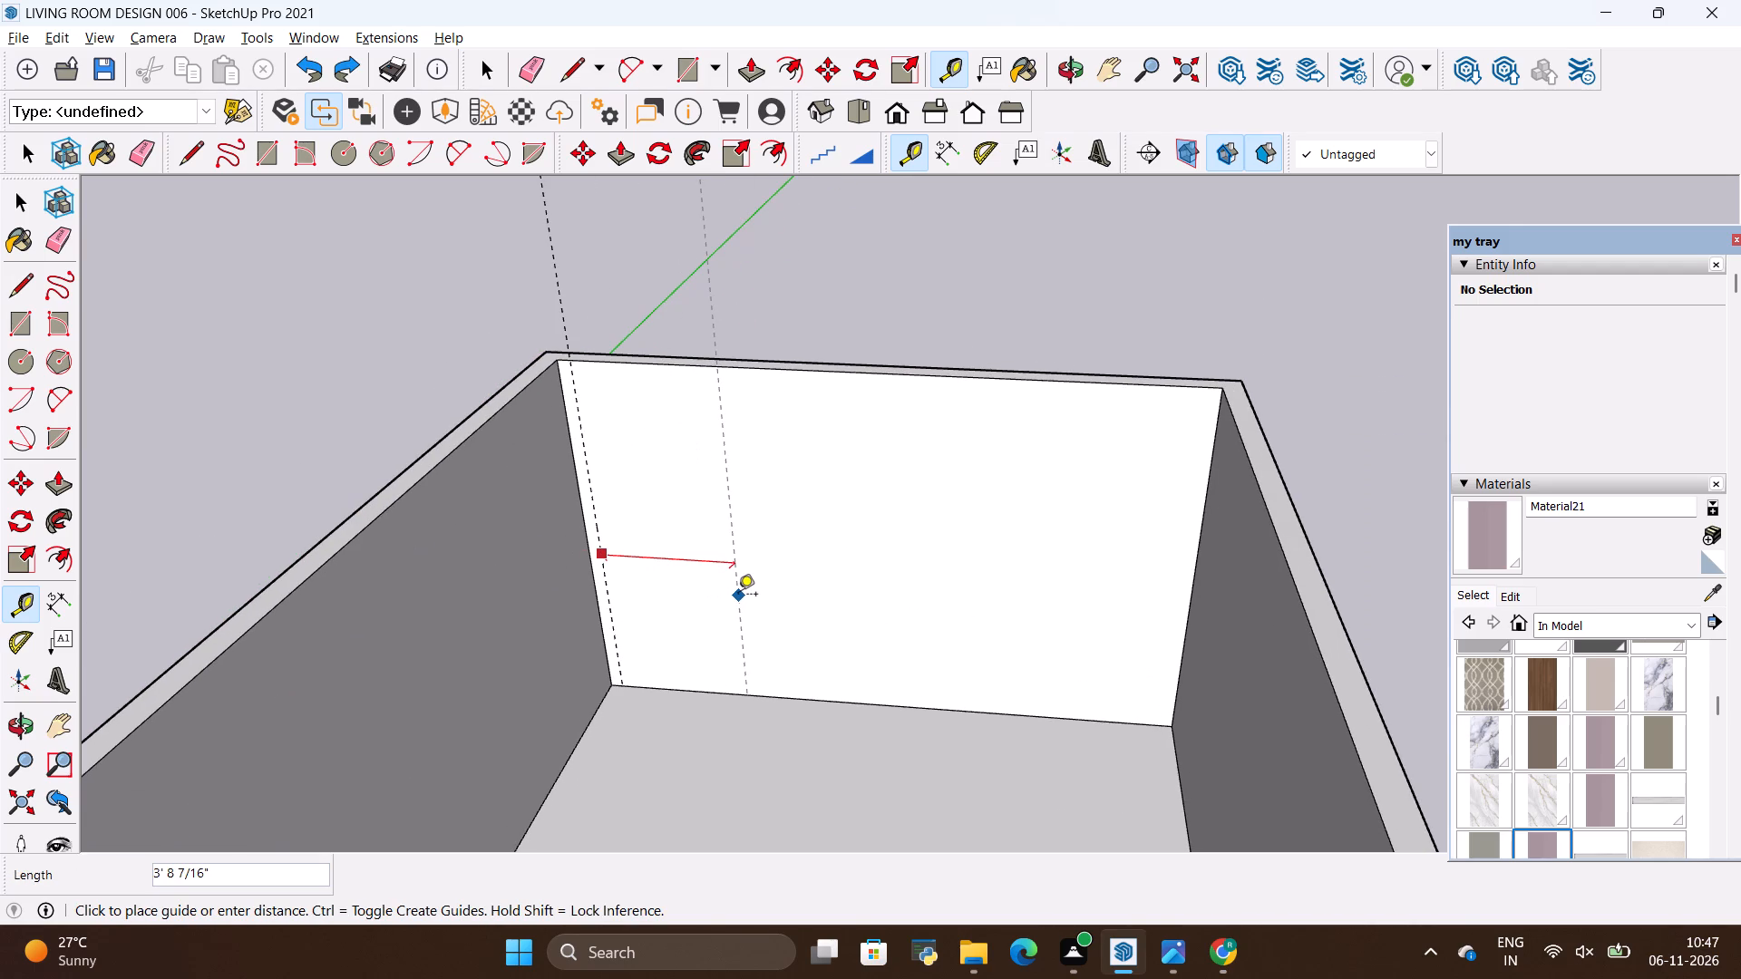
key("BackSpace")
type("3'")
key("Return")
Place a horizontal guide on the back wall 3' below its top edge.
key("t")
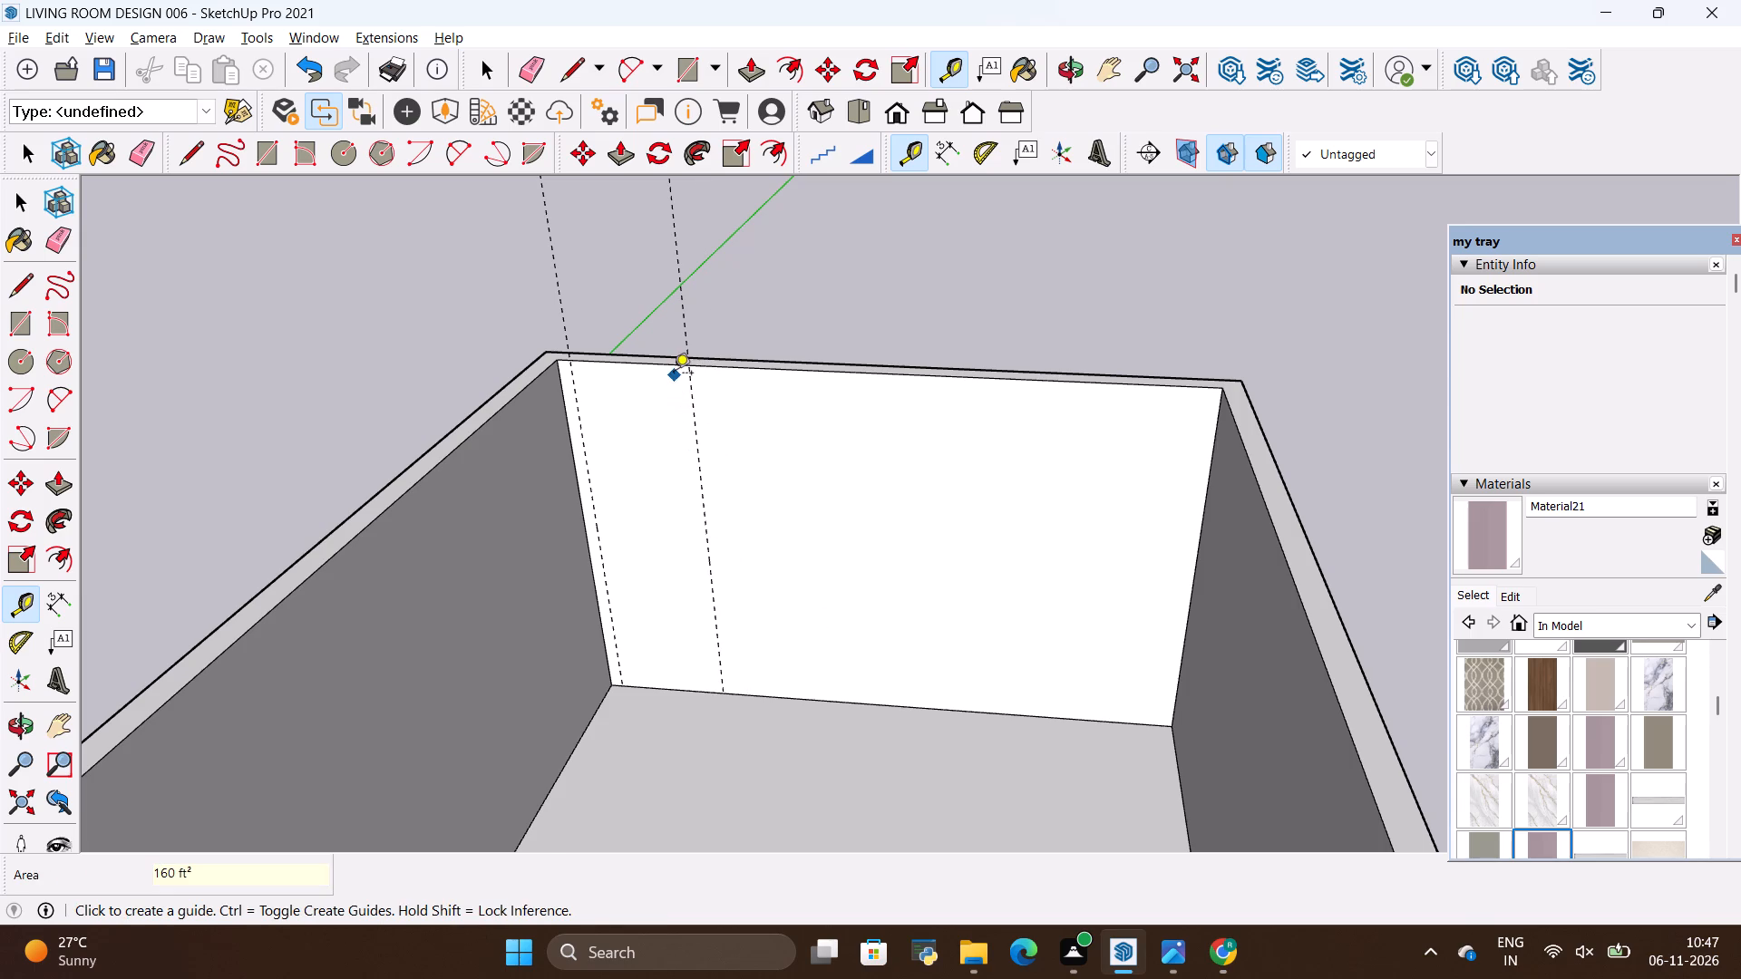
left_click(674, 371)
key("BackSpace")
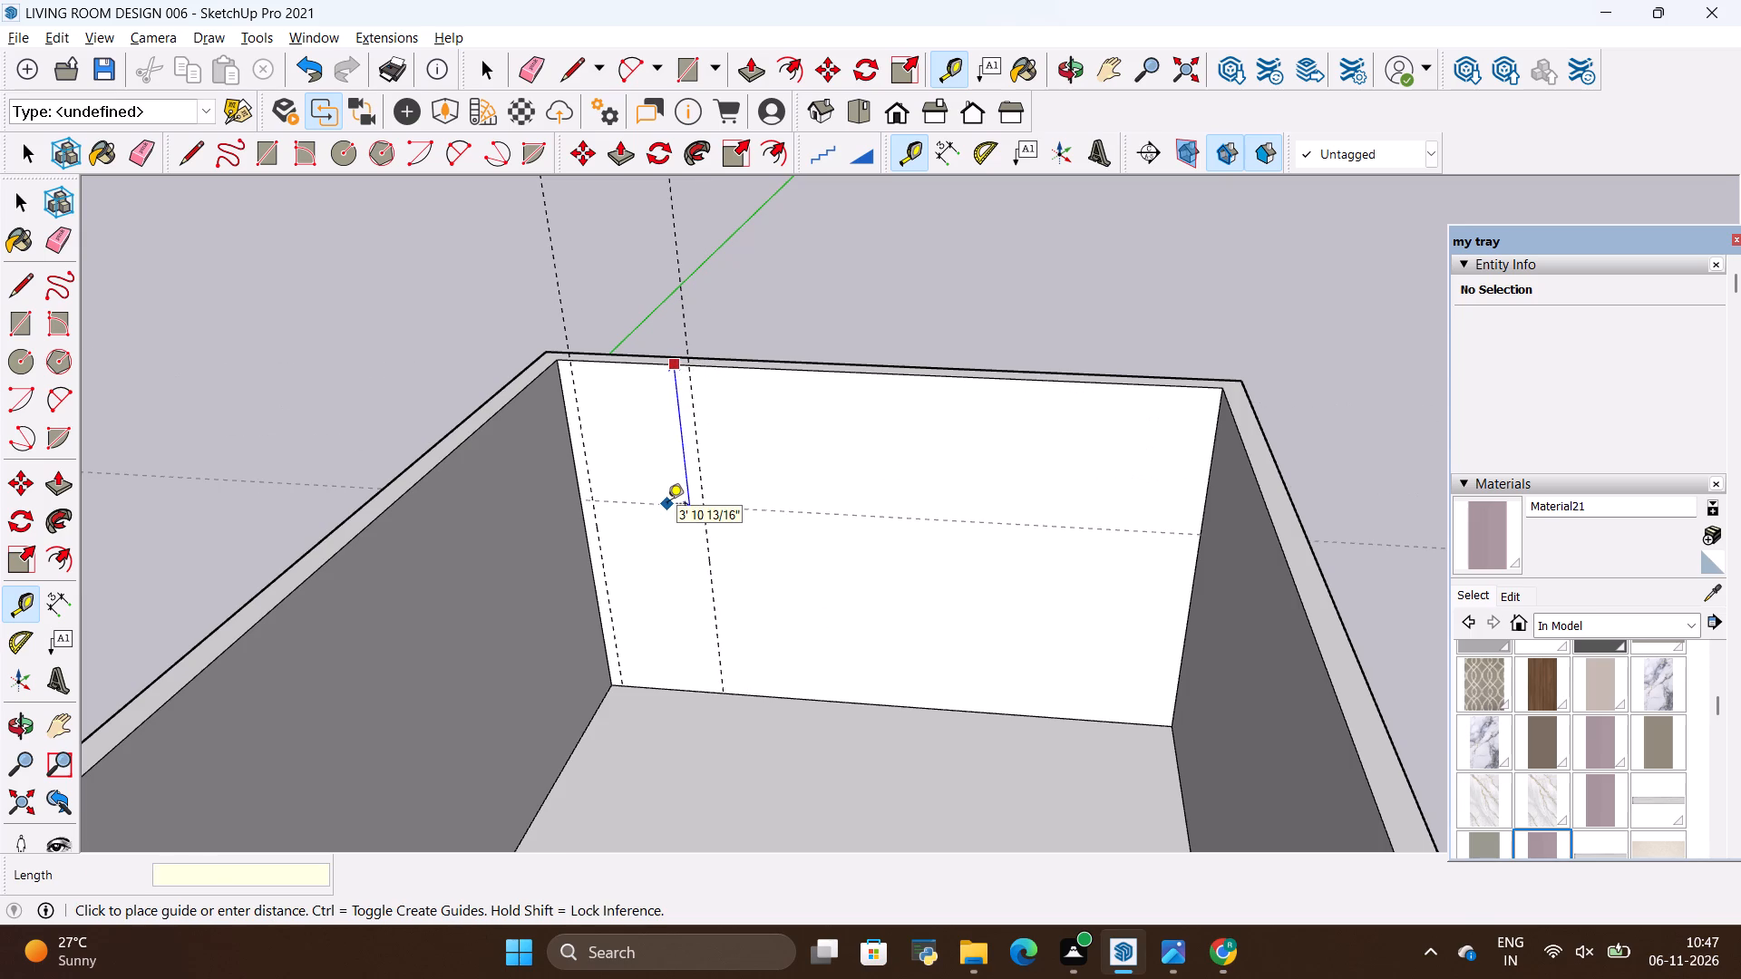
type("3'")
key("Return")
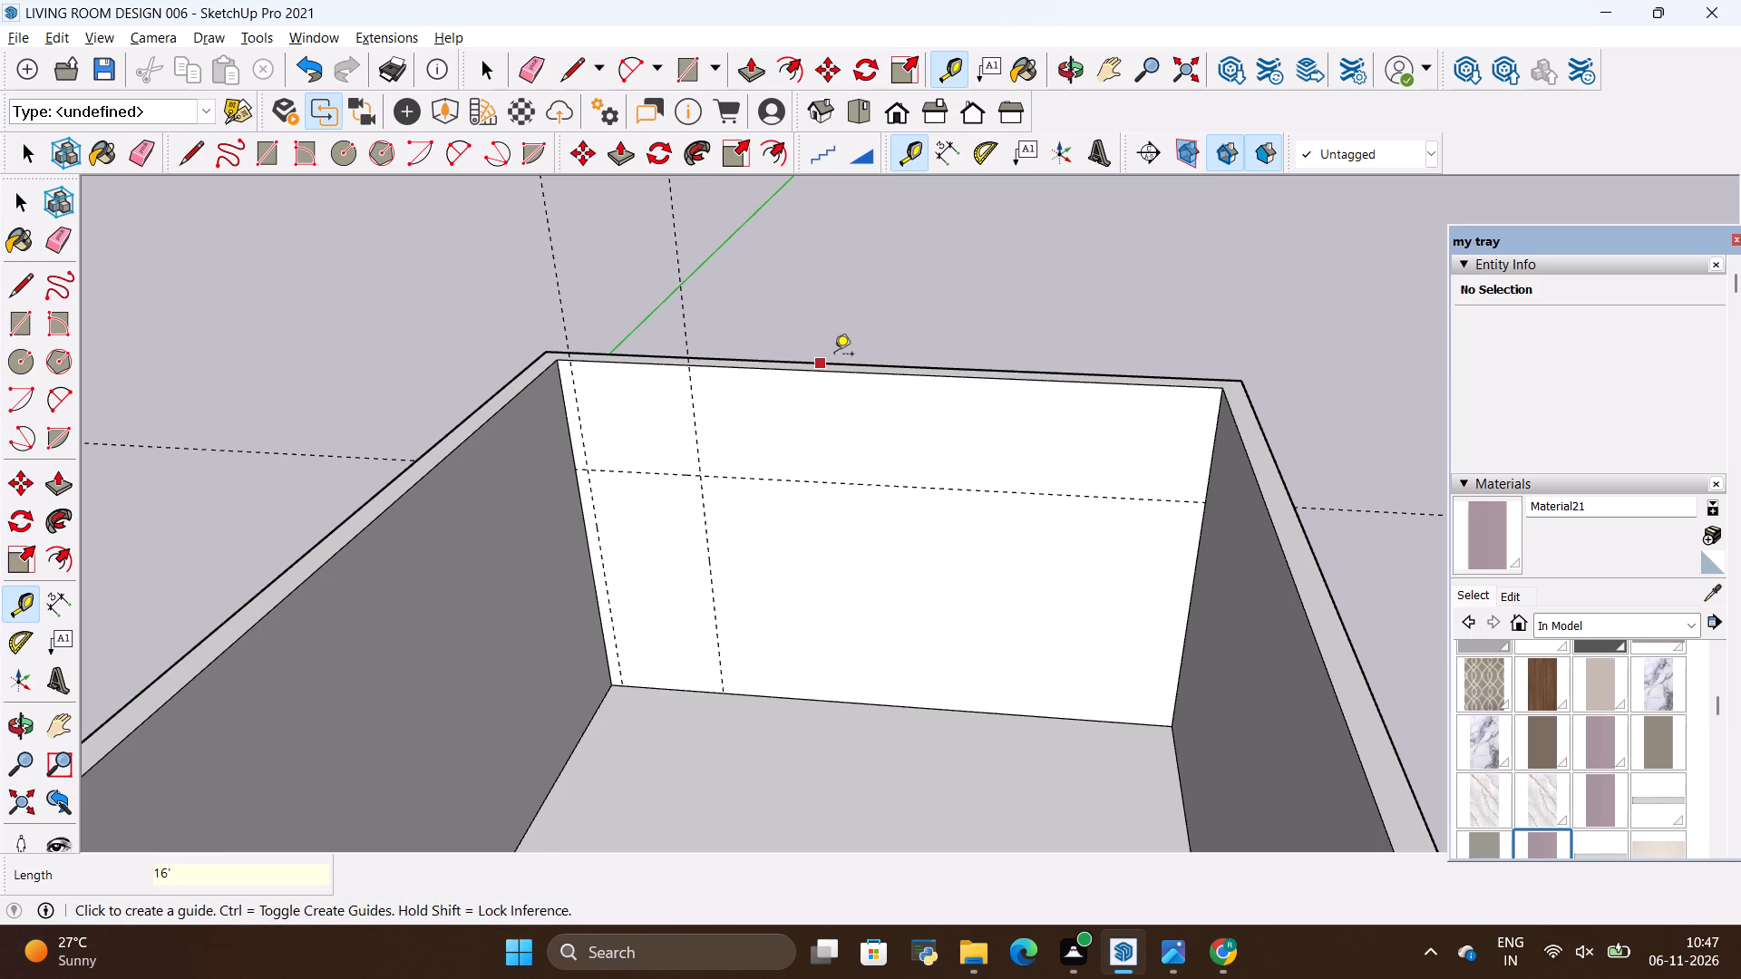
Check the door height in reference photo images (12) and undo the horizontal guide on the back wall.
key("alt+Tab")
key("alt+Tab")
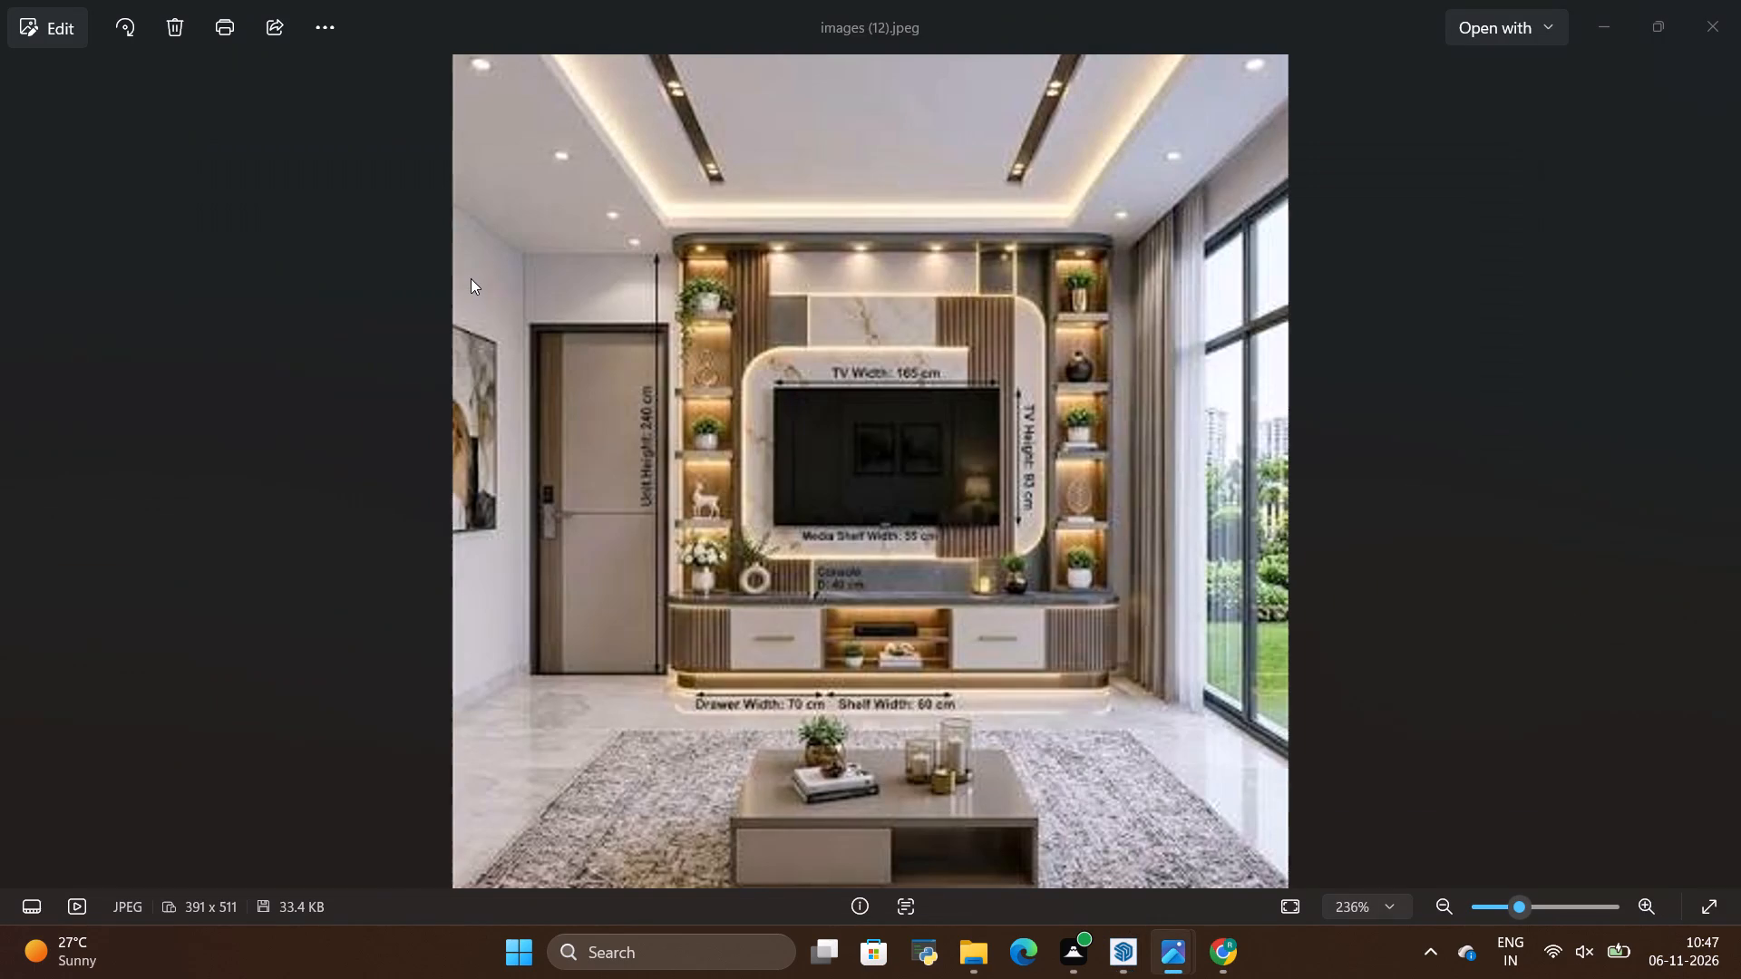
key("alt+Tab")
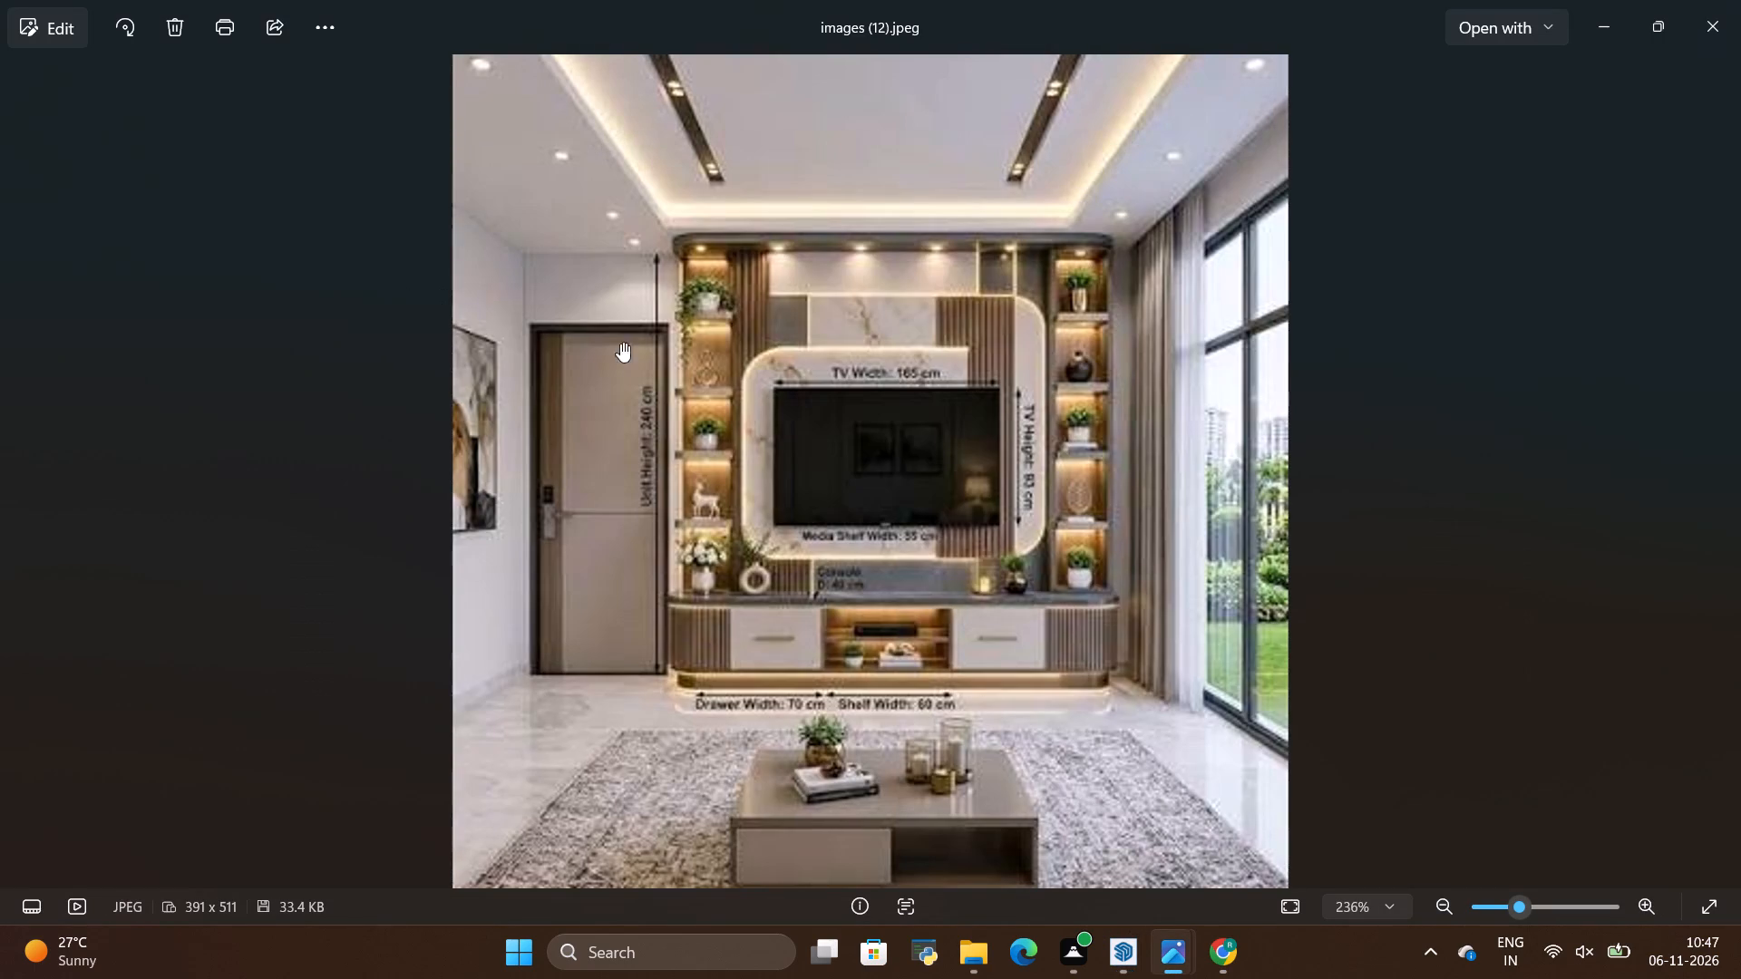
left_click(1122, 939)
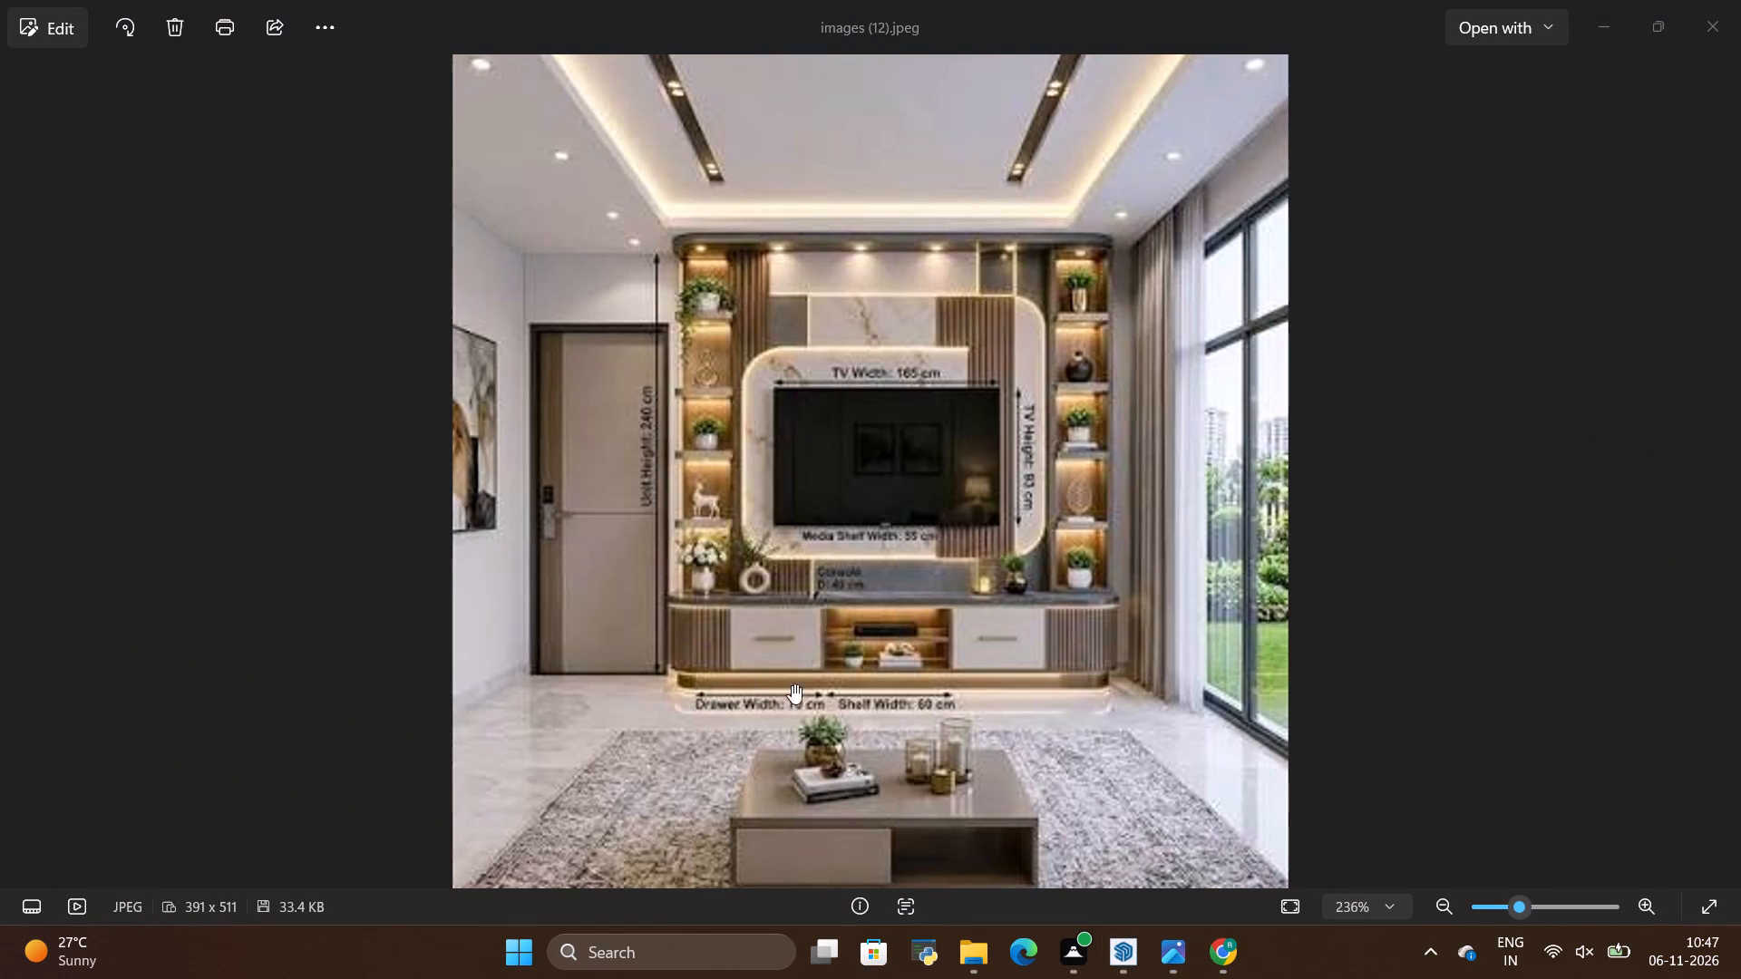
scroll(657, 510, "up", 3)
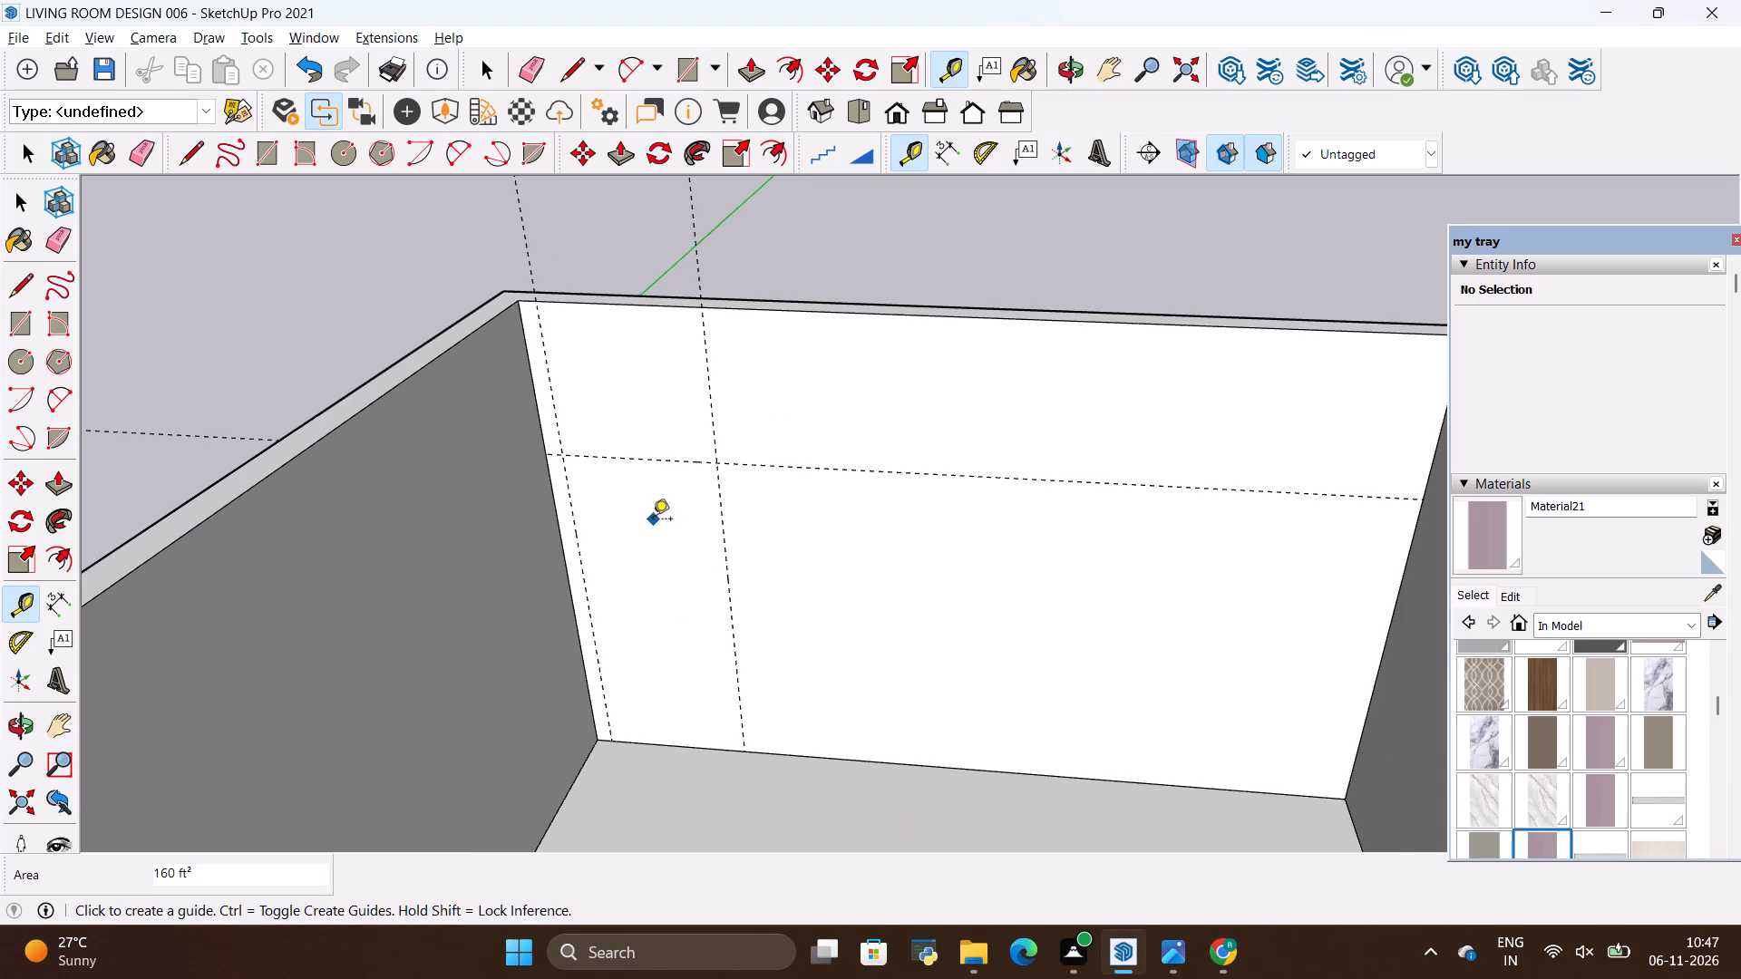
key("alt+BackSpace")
Place a horizontal guide on the back wall 2' below its top edge and compare the door height with the reference photo.
key("t")
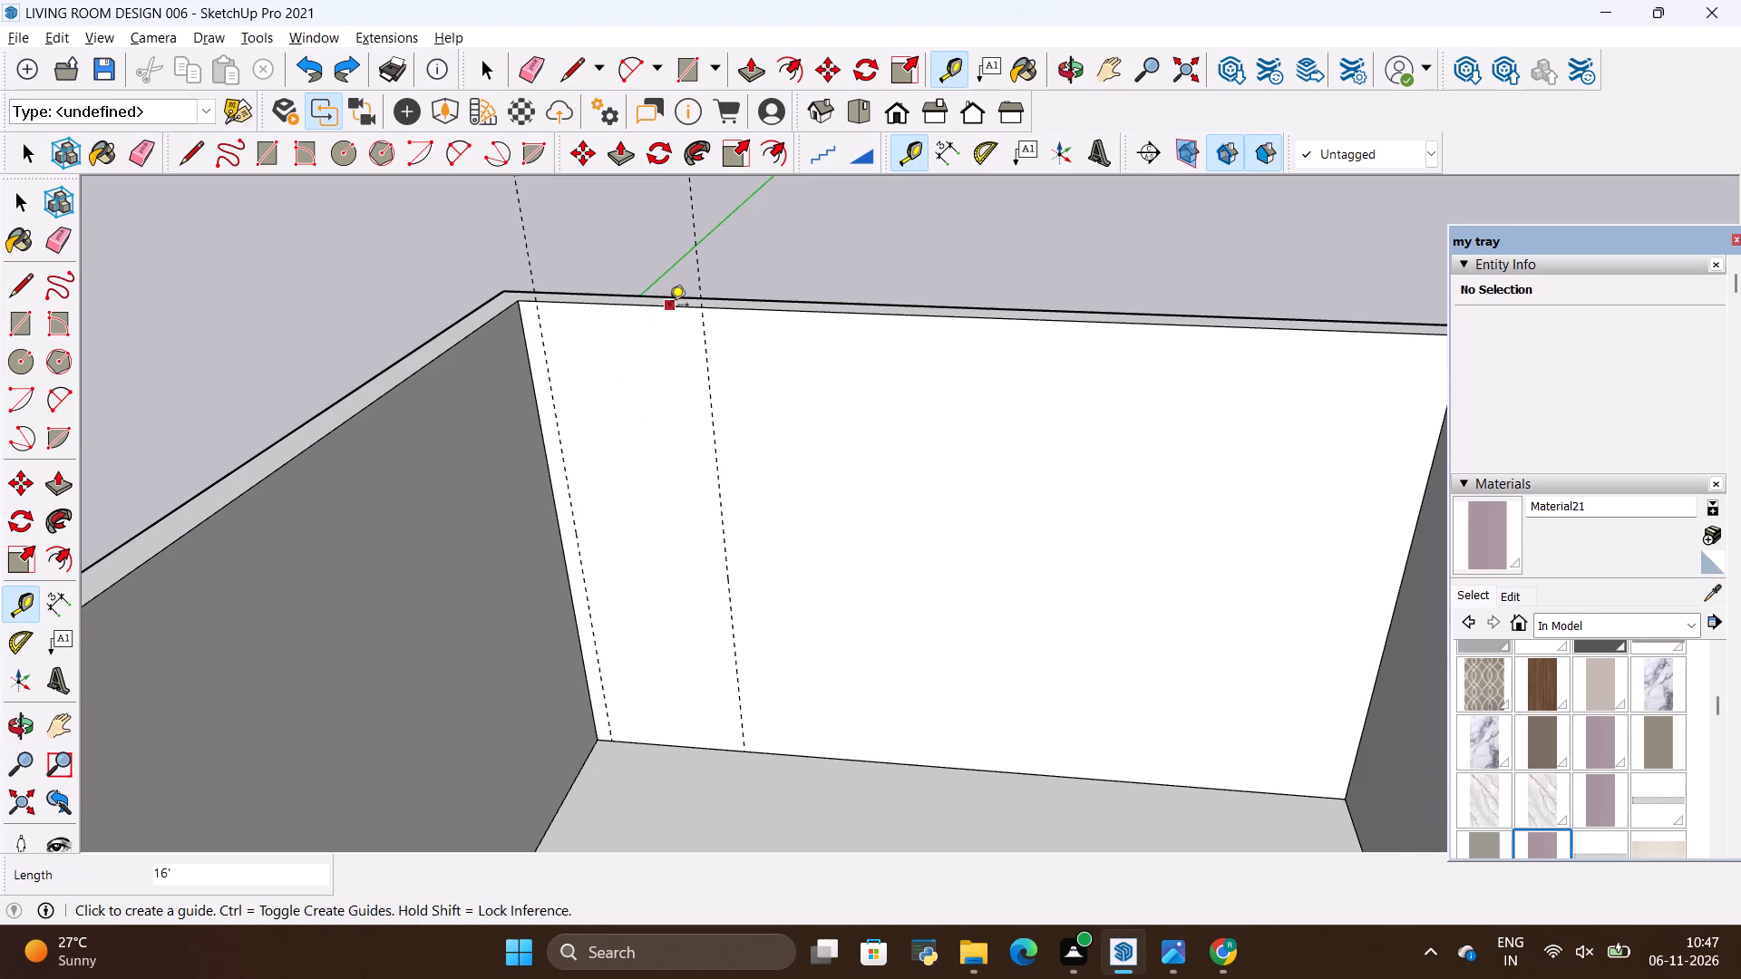
left_click(667, 309)
key("BackSpace")
type("2'")
key("Return")
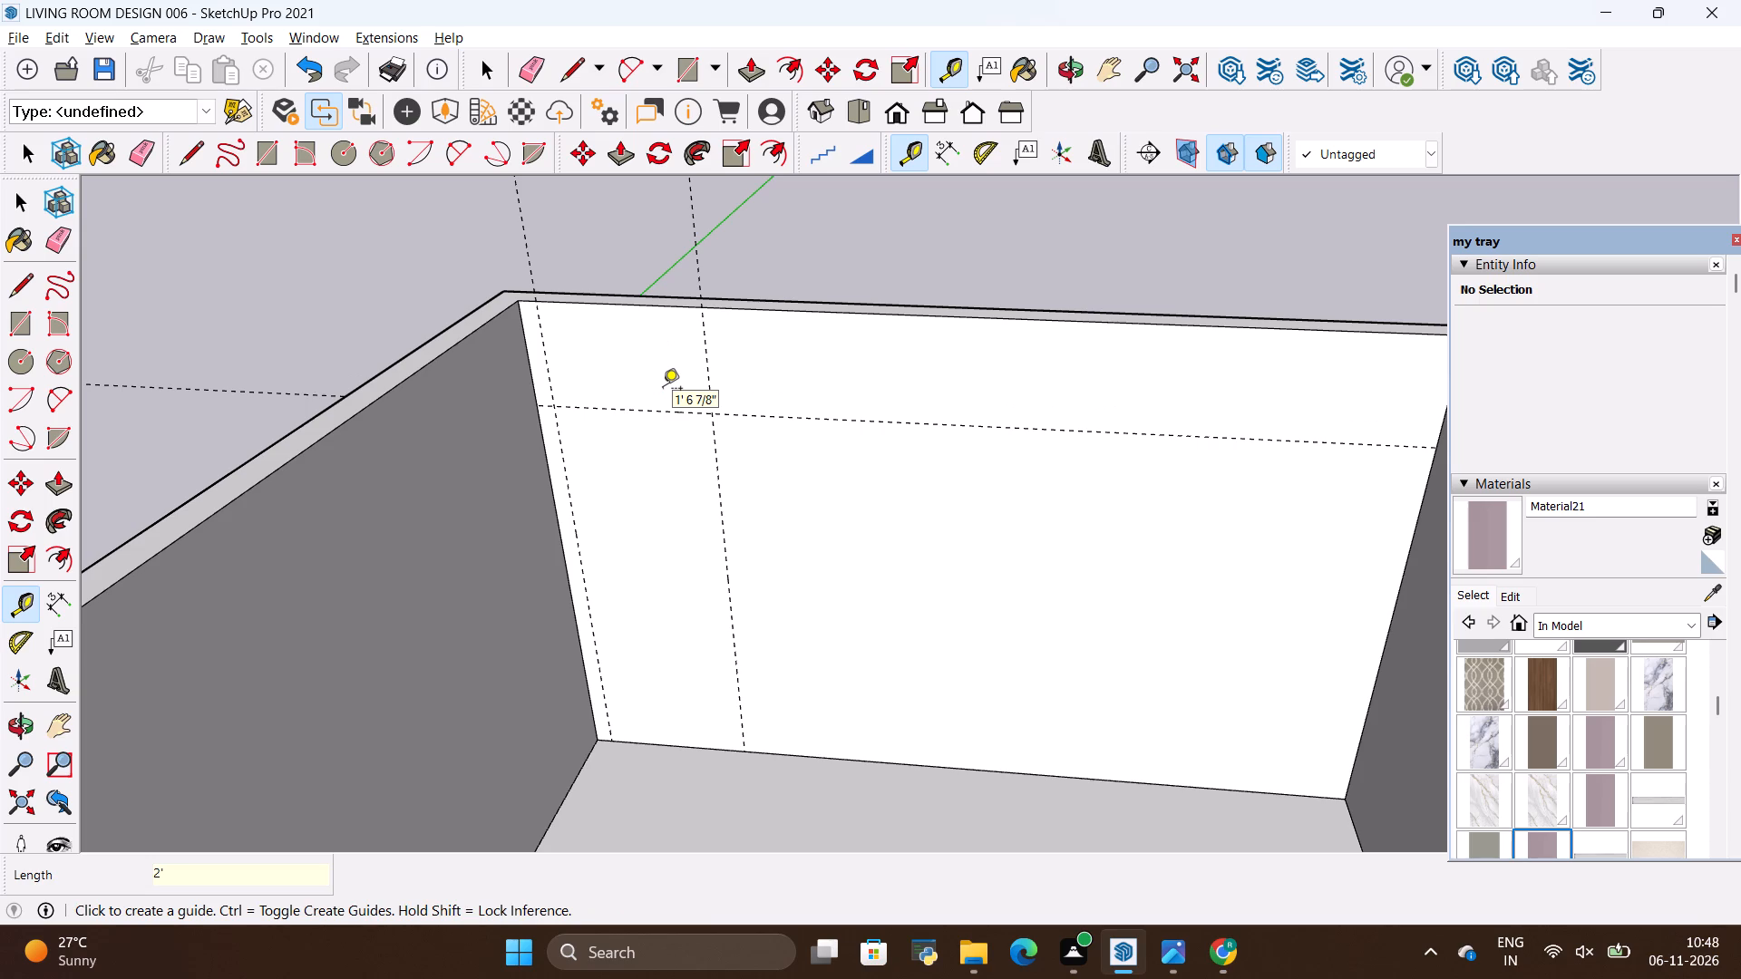
key("alt+Tab")
key("alt+Tab")
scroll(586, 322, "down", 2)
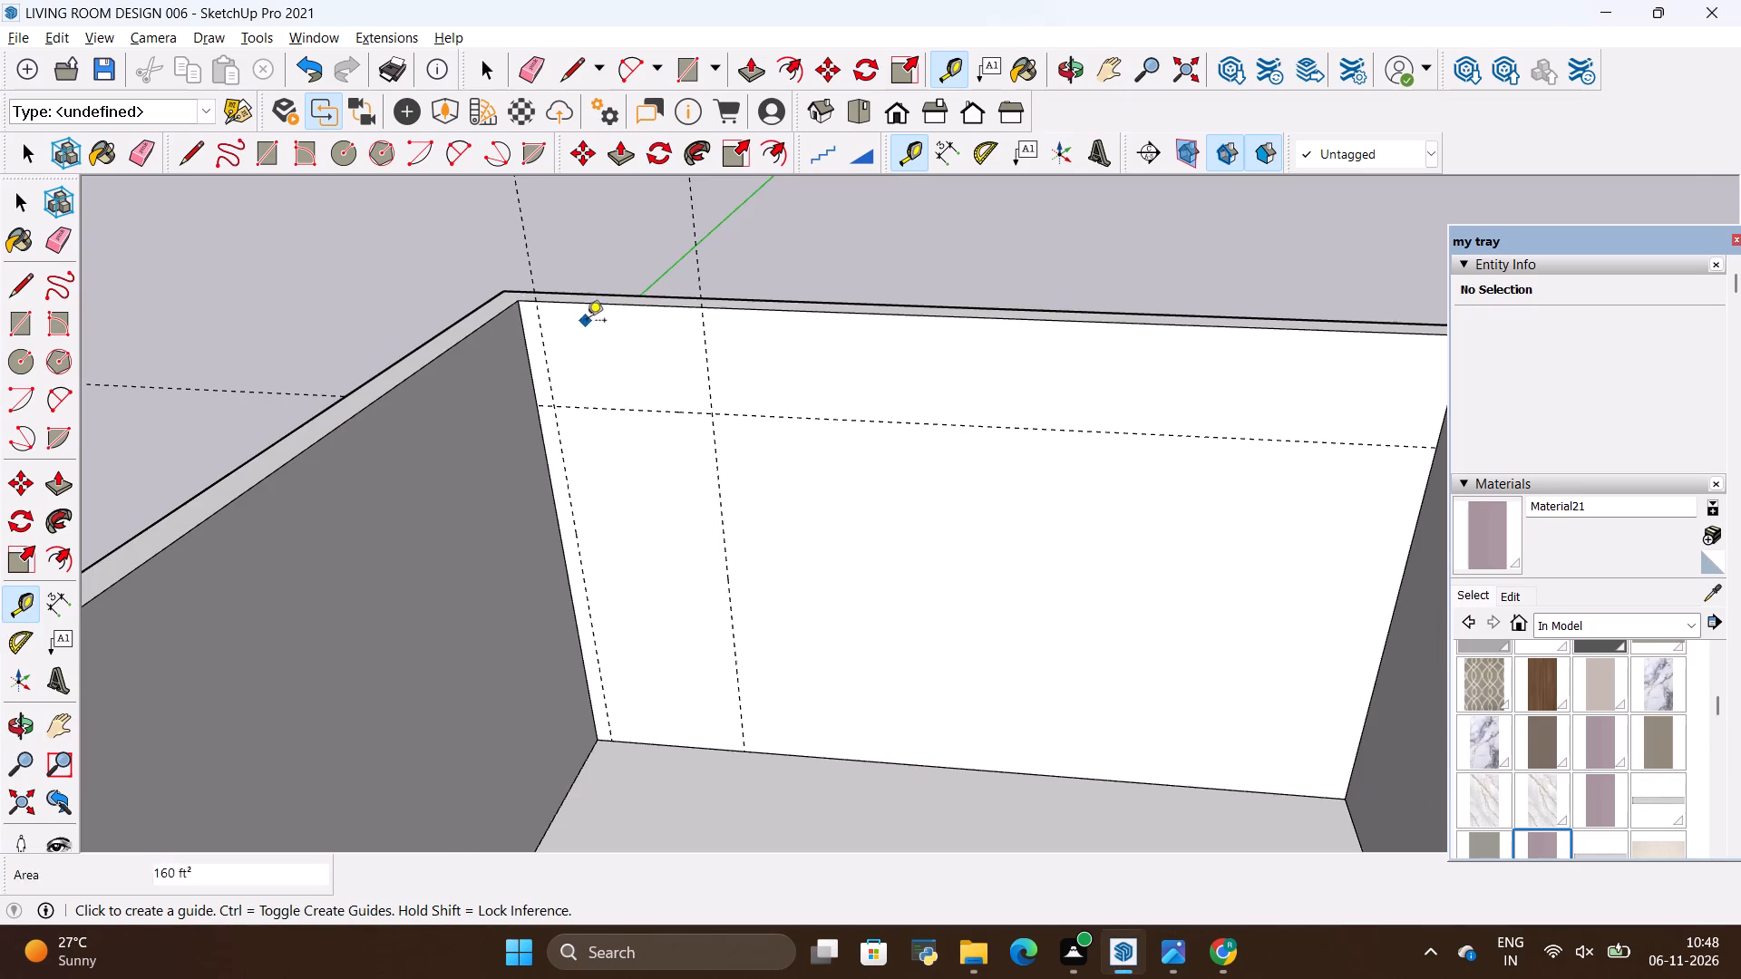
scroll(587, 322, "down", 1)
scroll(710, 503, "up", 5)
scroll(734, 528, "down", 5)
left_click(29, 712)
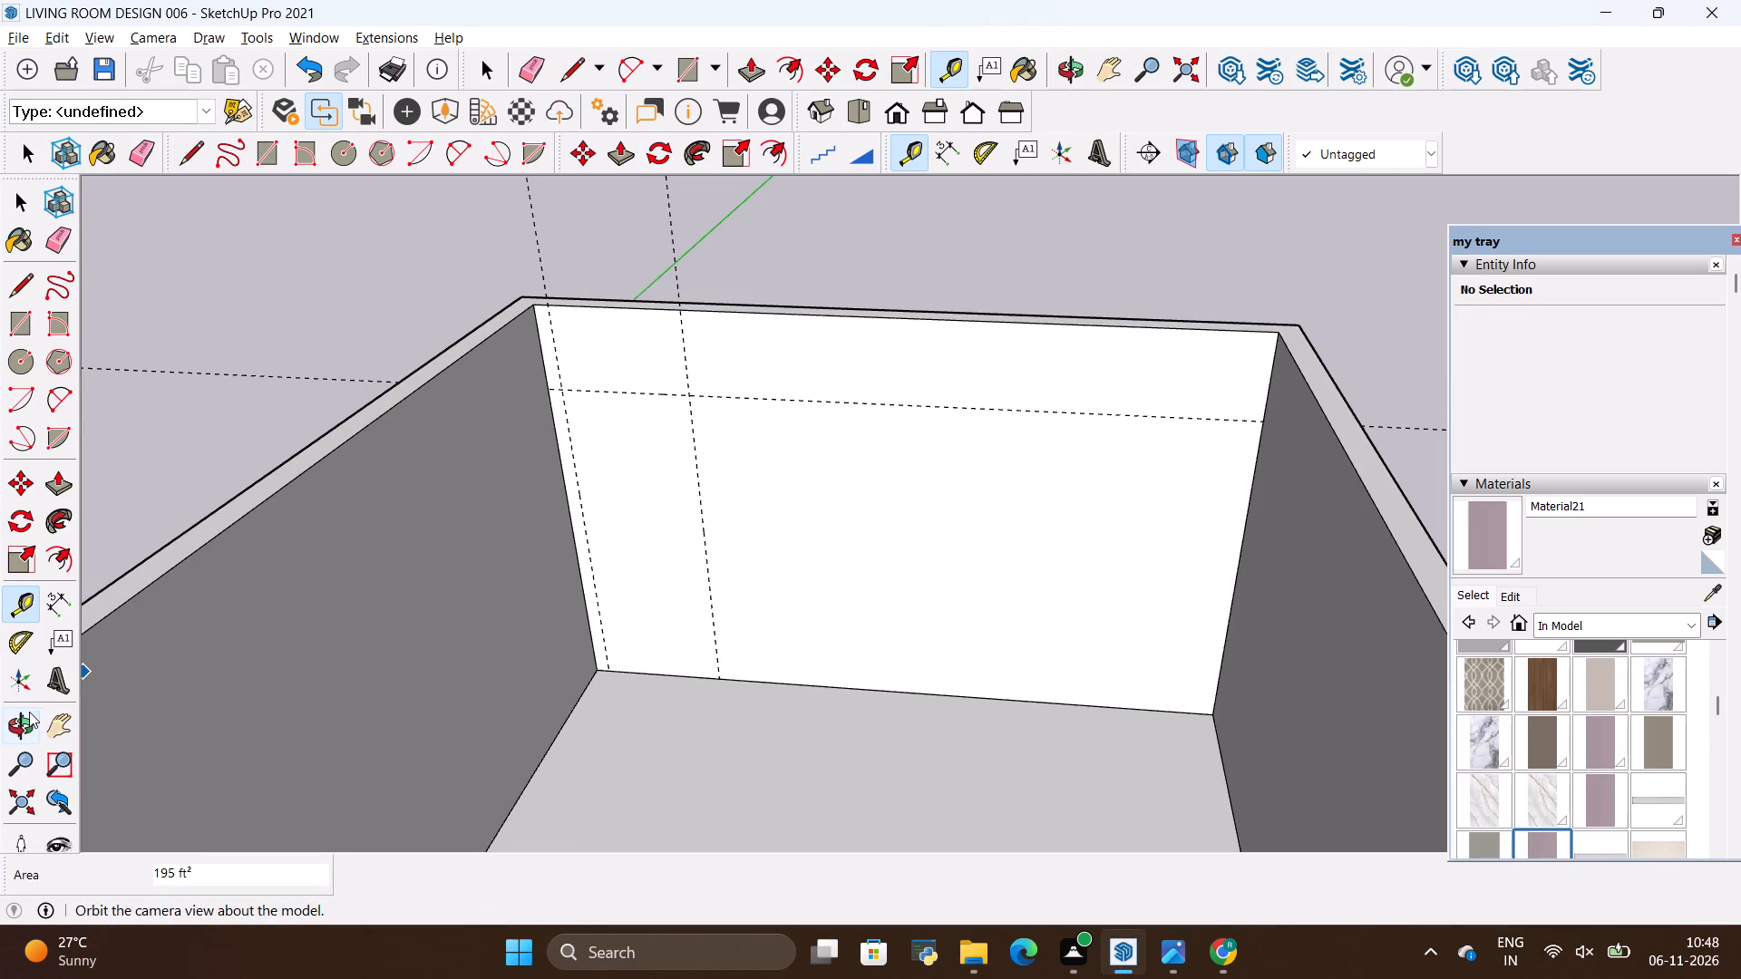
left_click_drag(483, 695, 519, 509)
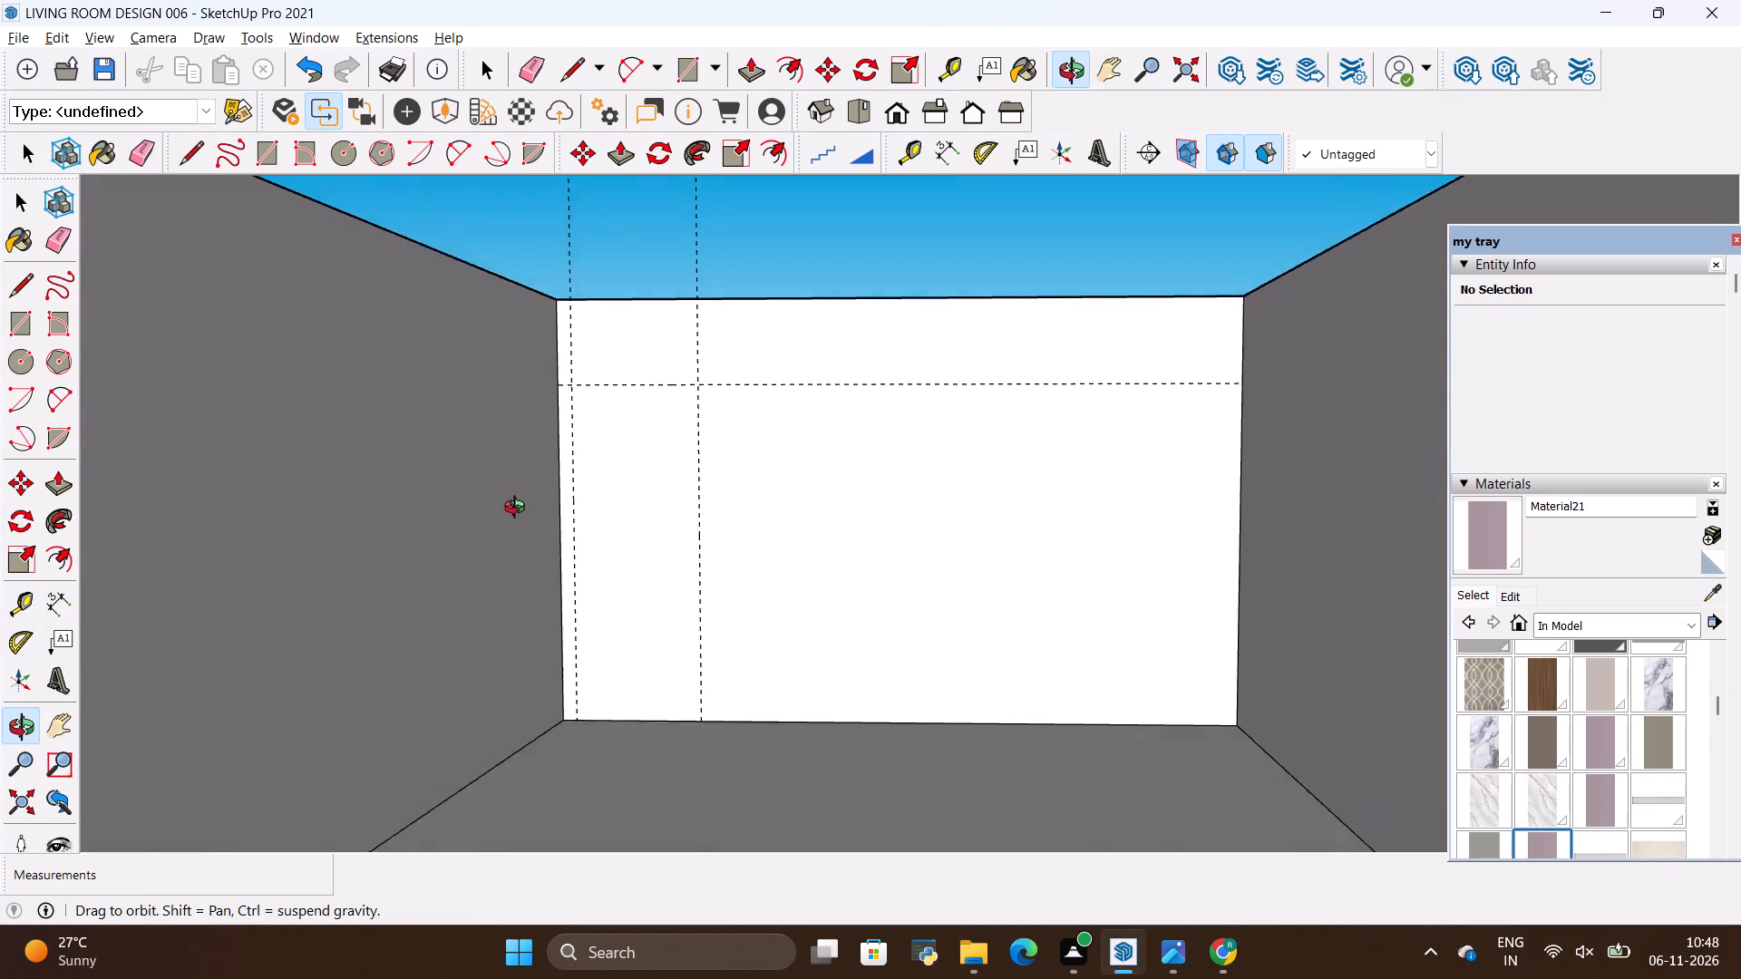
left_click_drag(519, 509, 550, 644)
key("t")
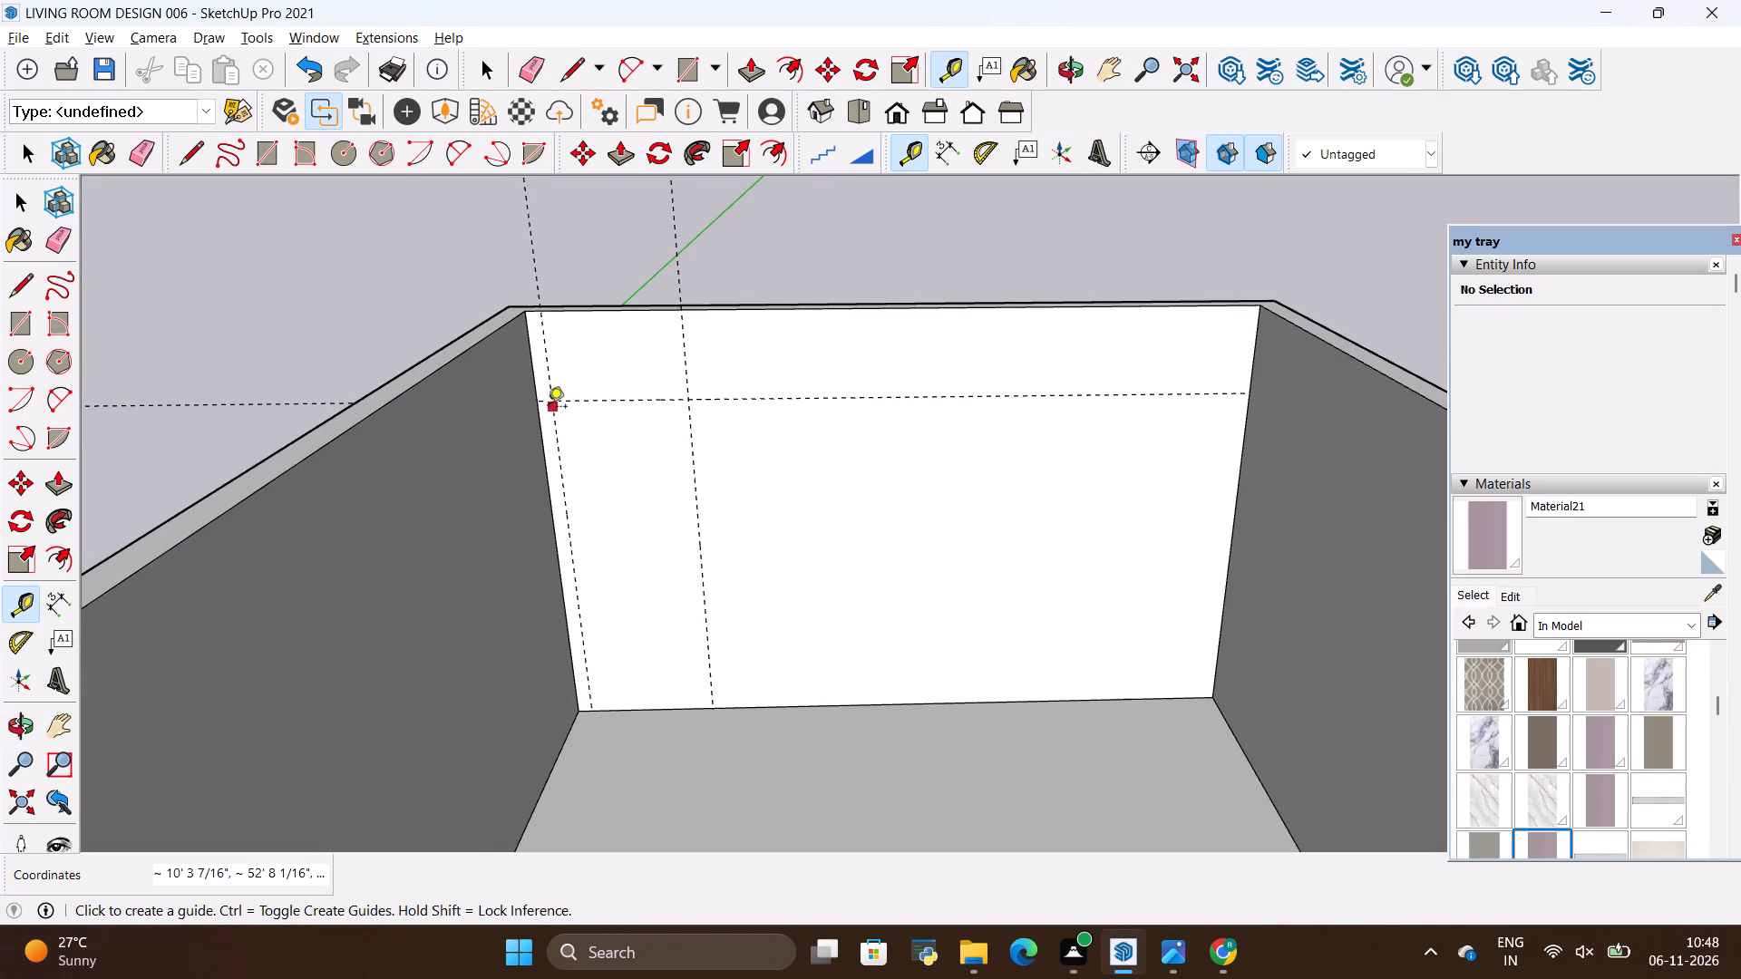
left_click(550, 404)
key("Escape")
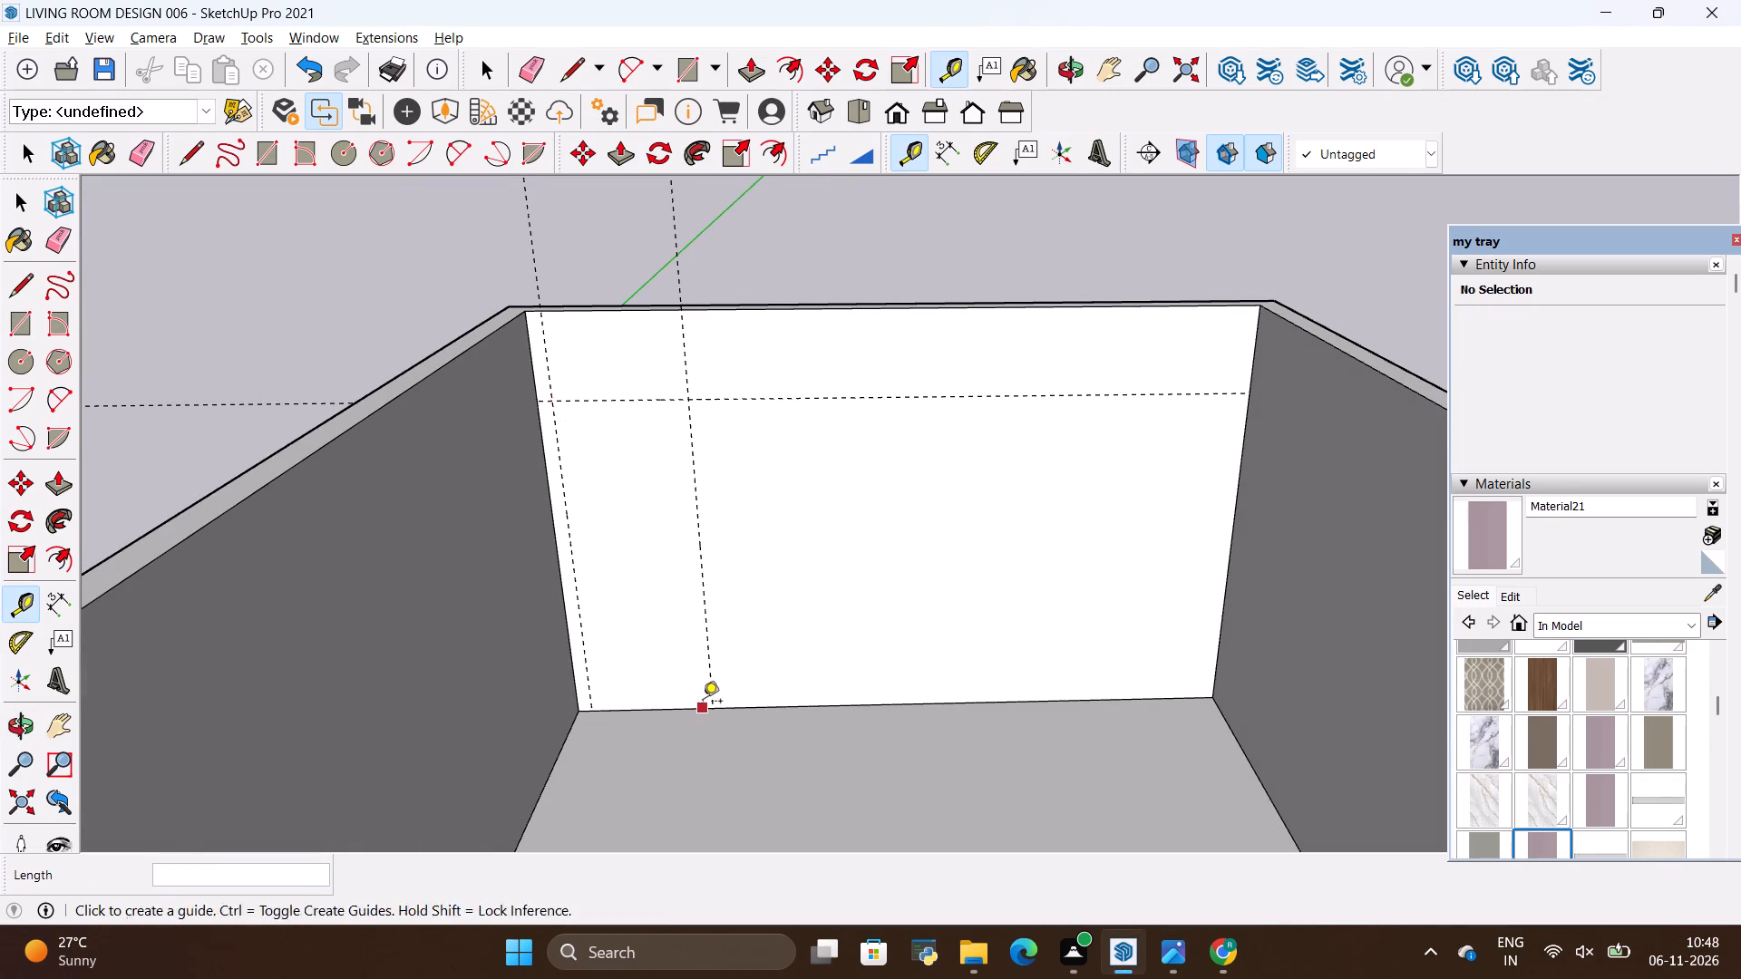
Draw the 8' by 3' door rectangle on the back wall between the guides, down to the floor.
key("r")
left_click(550, 400)
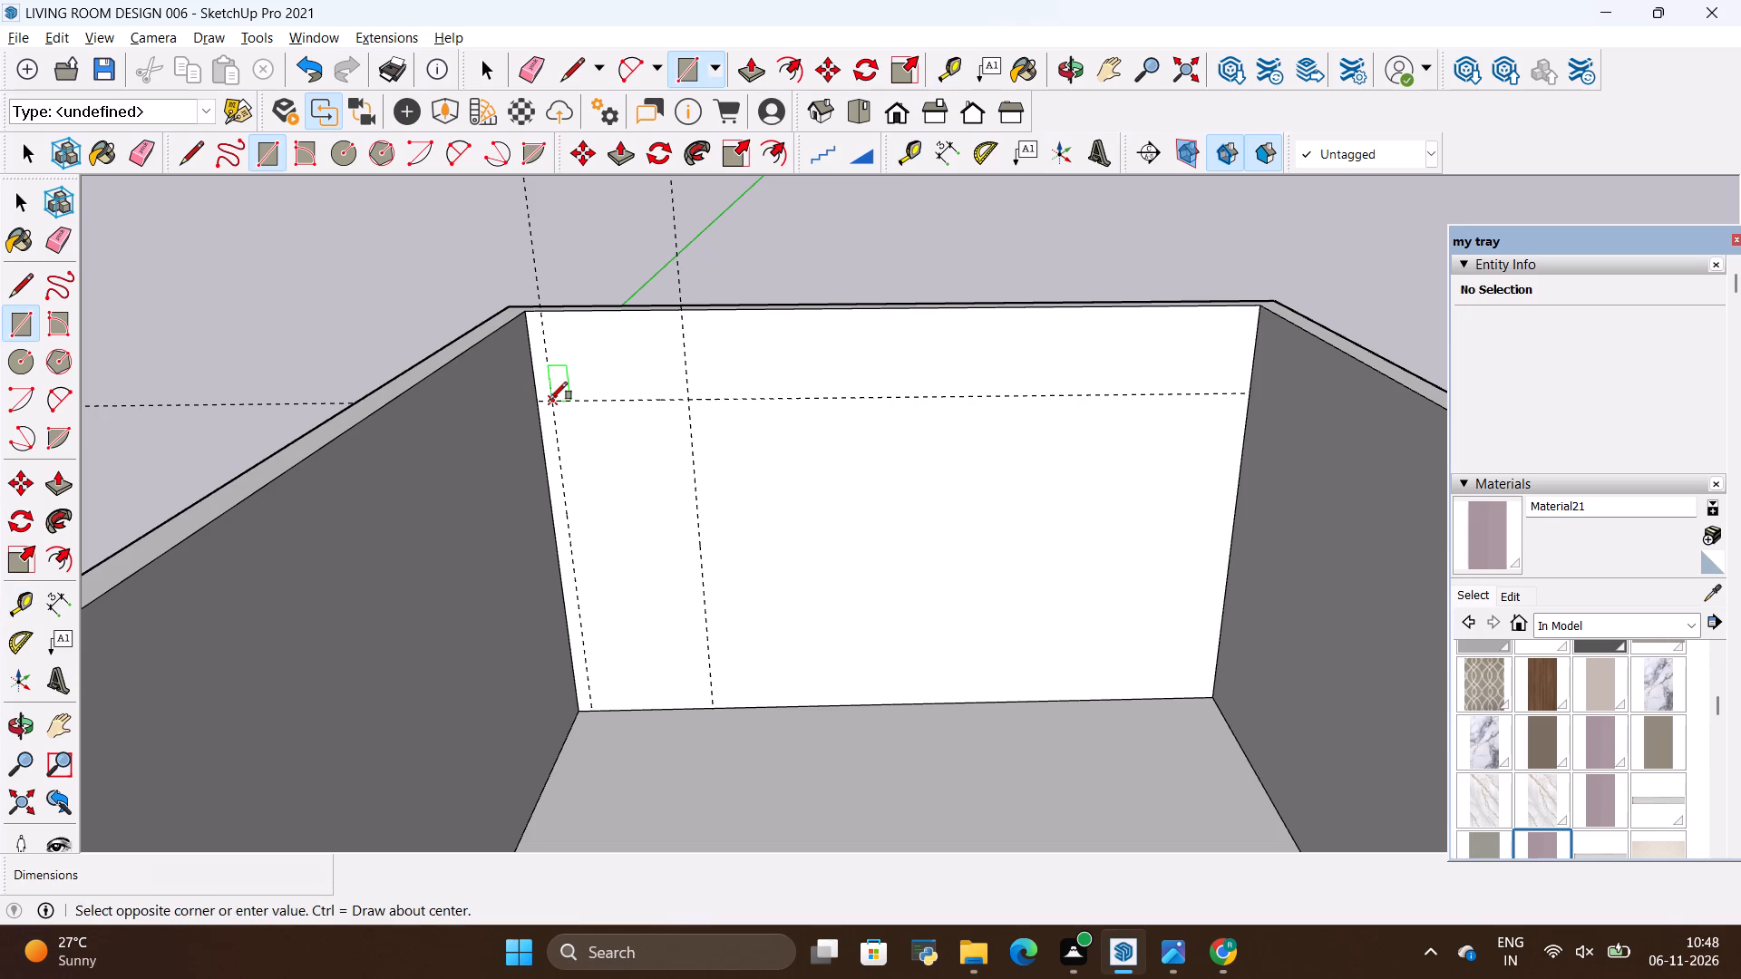
left_click(709, 709)
Push the door rectangle 6" through the back wall to cut the door opening.
key("space")
left_click(664, 673)
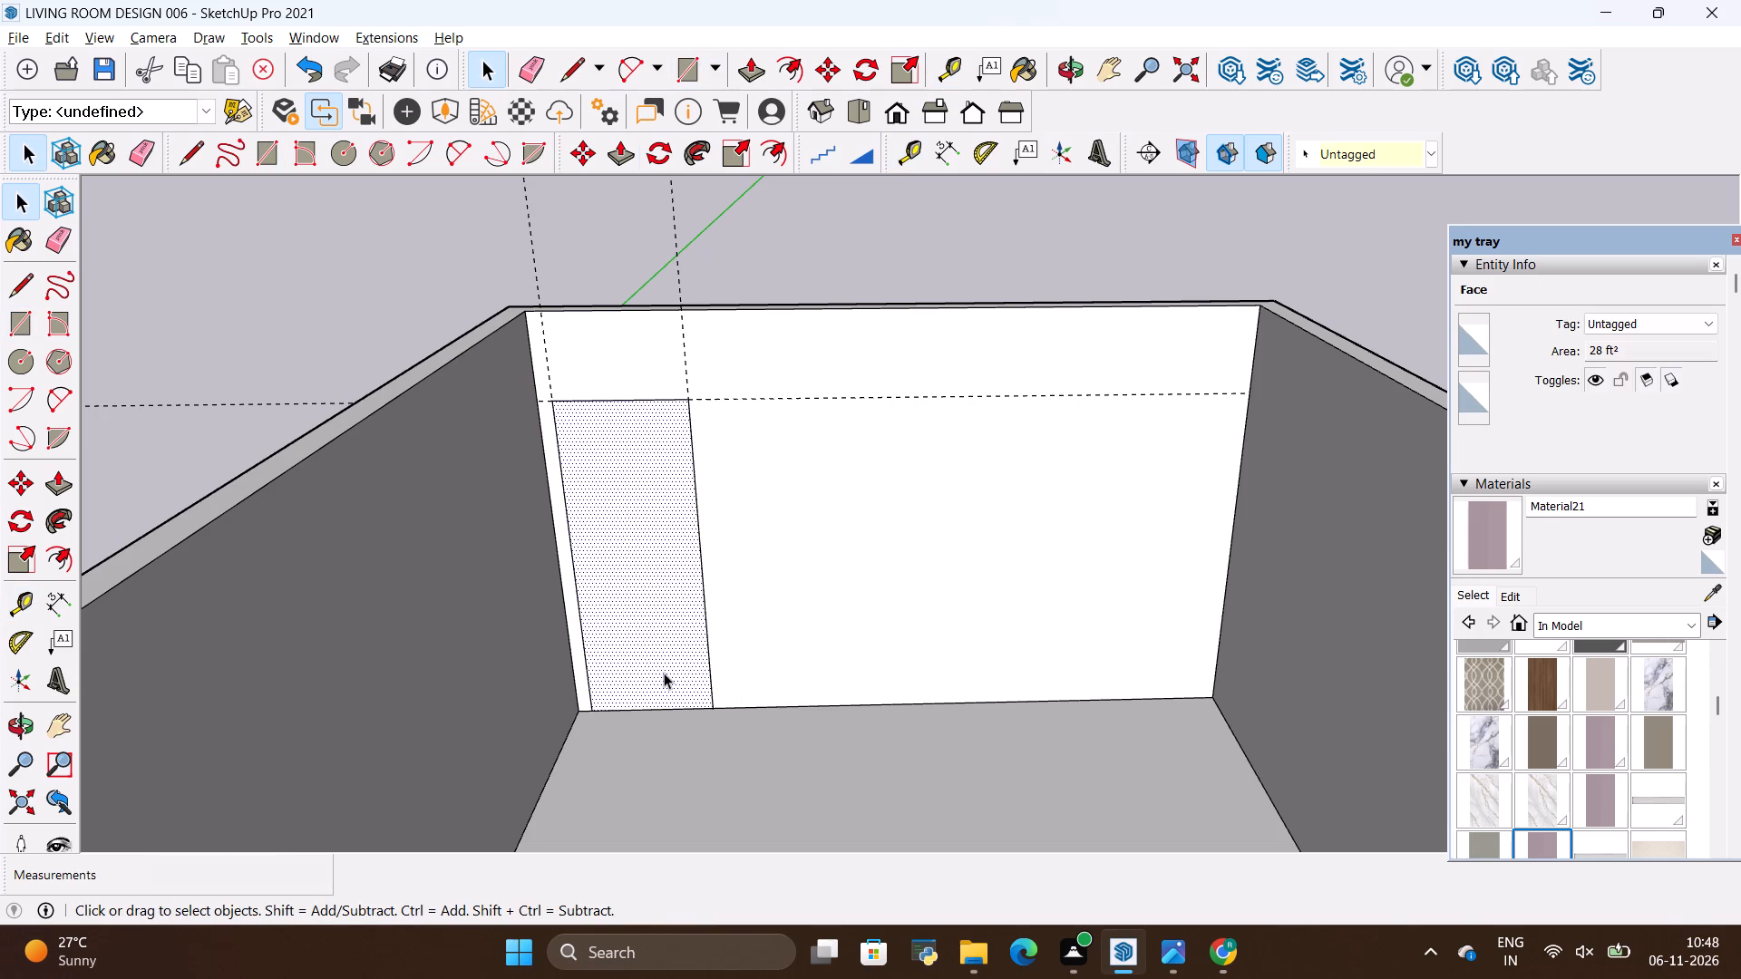
key("p")
left_click_drag(664, 673, 663, 636)
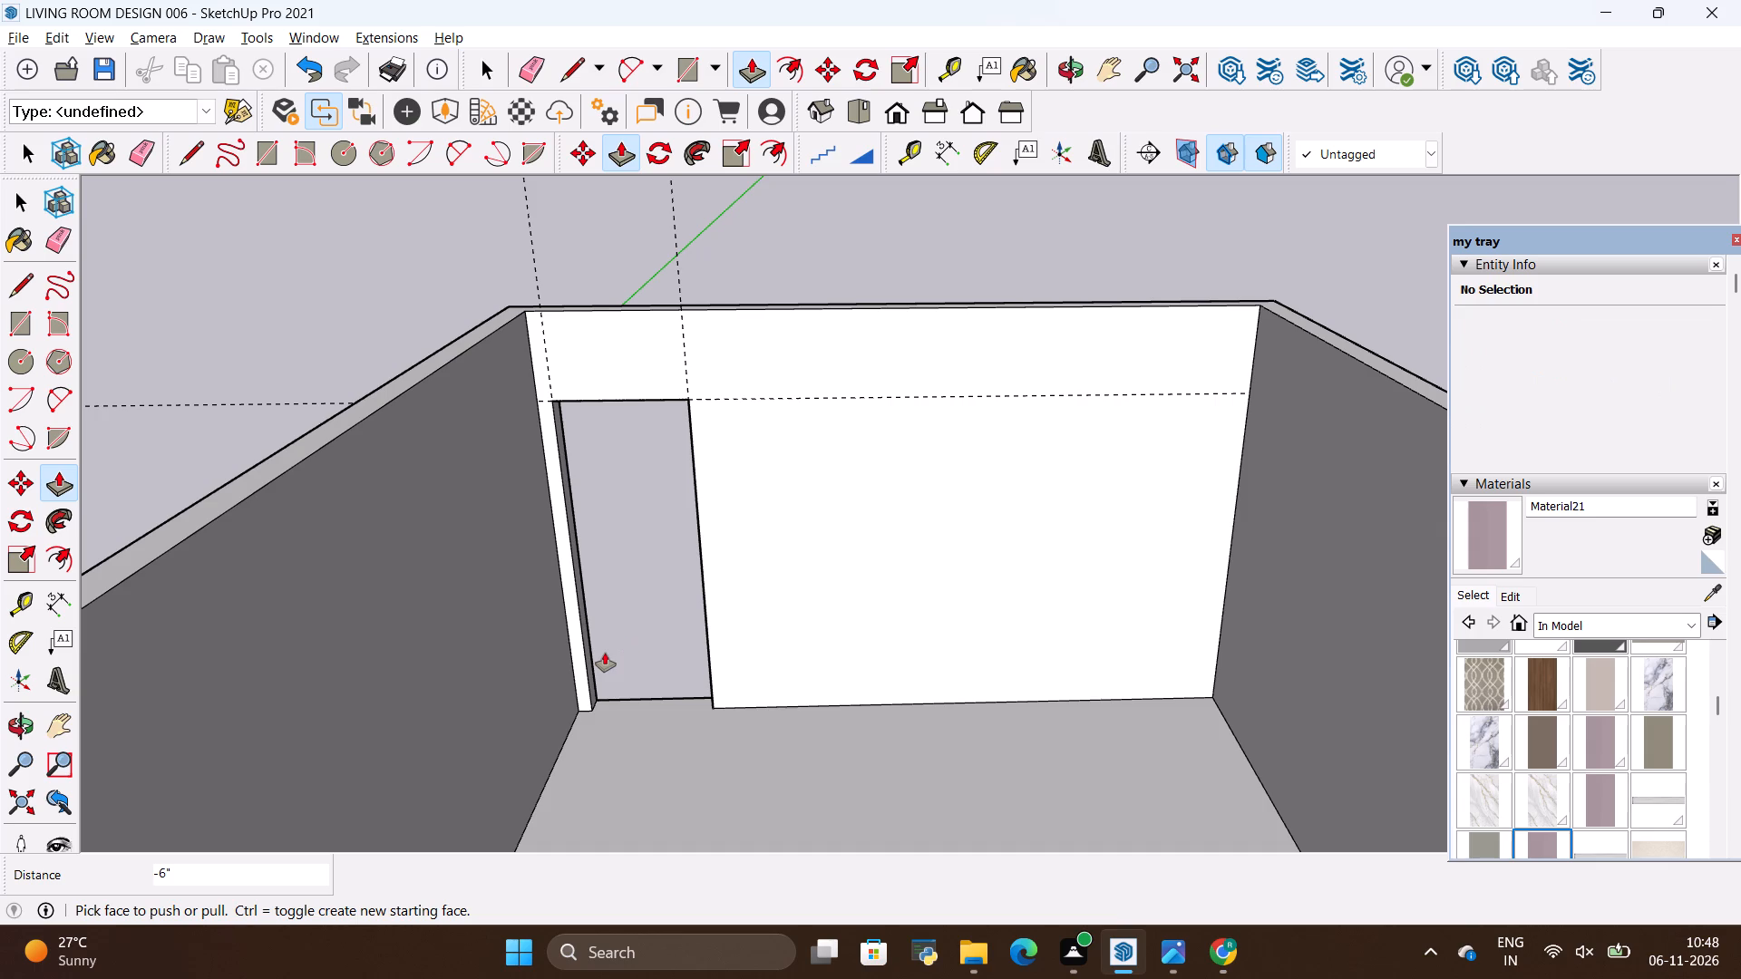
Import the main+door model from the ALL 3D WAREHOUSE ITEMS folder and place it on the floor in front of the door opening.
scroll(587, 635, "down", 1)
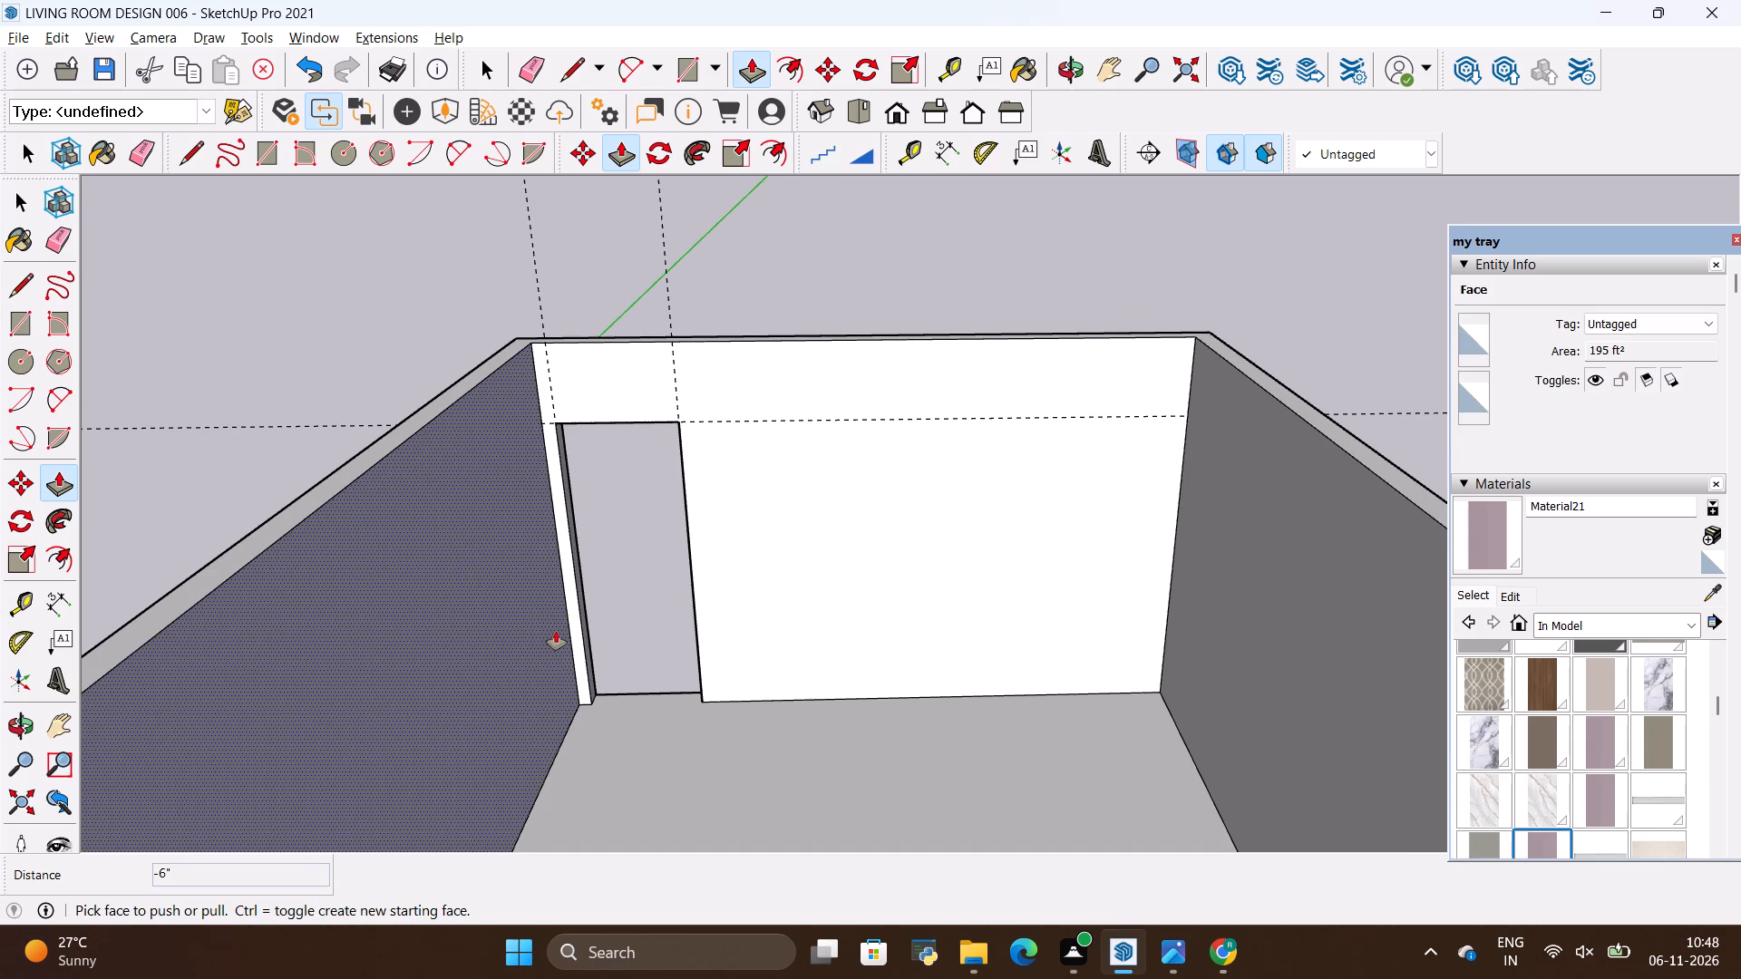
scroll(540, 620, "down", 3)
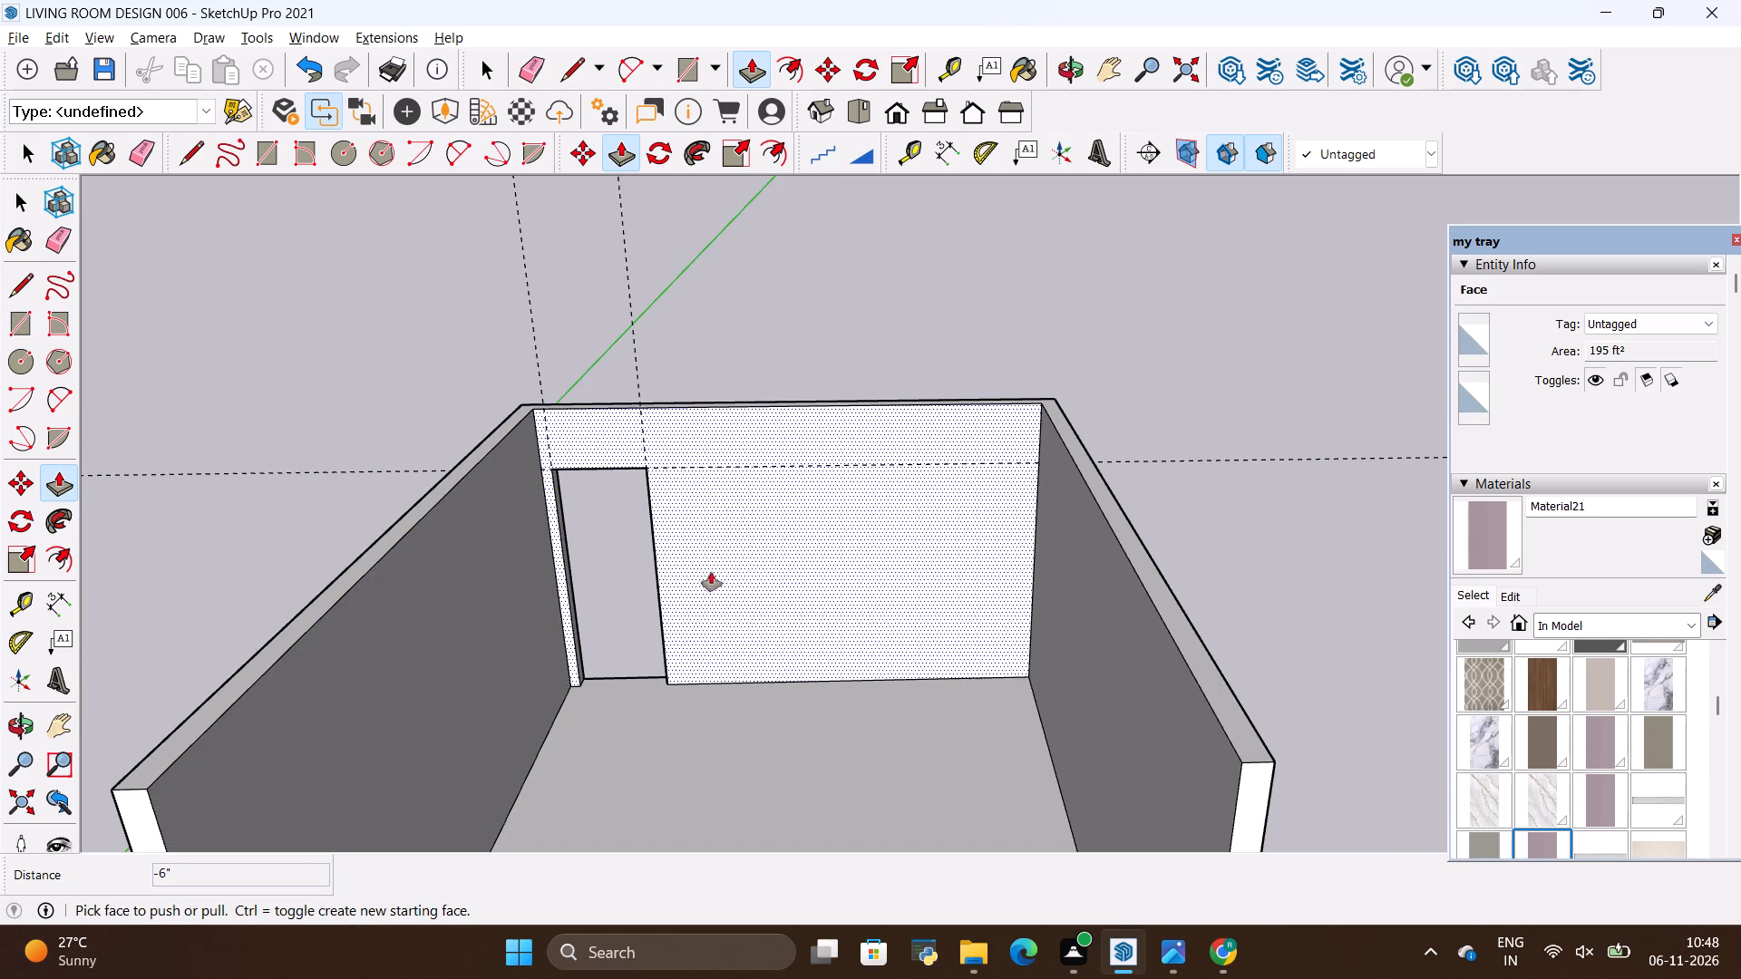
scroll(697, 552, "up", 1)
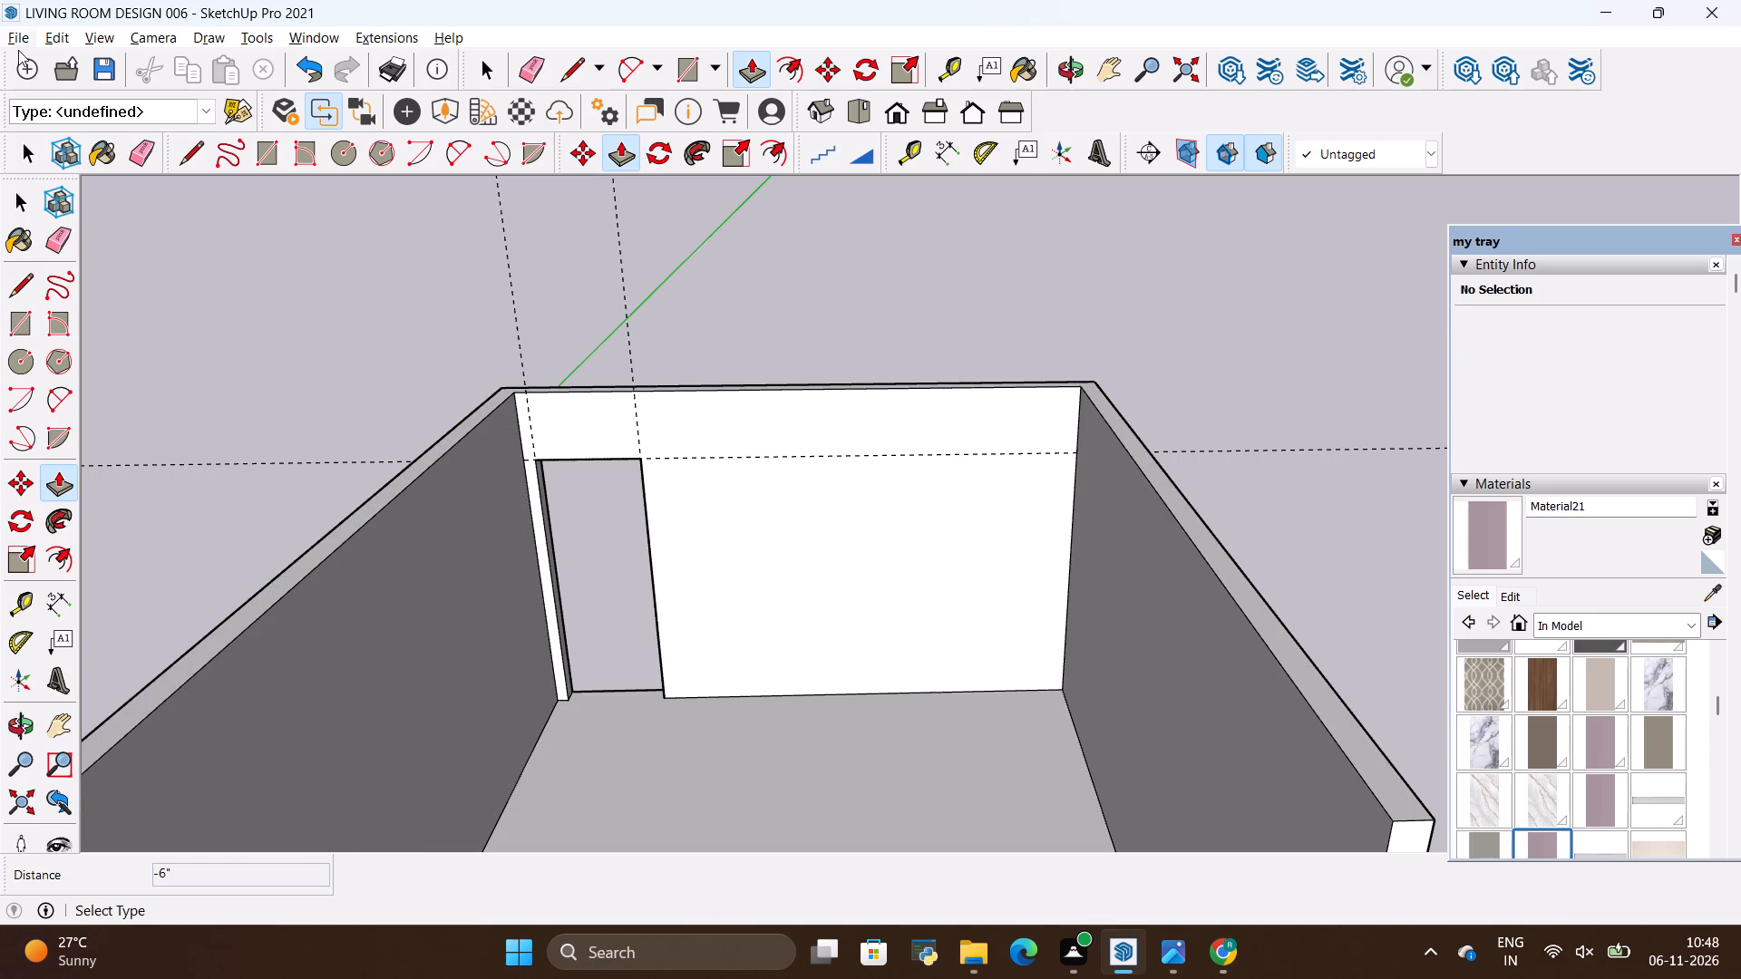
key("alt+Tab")
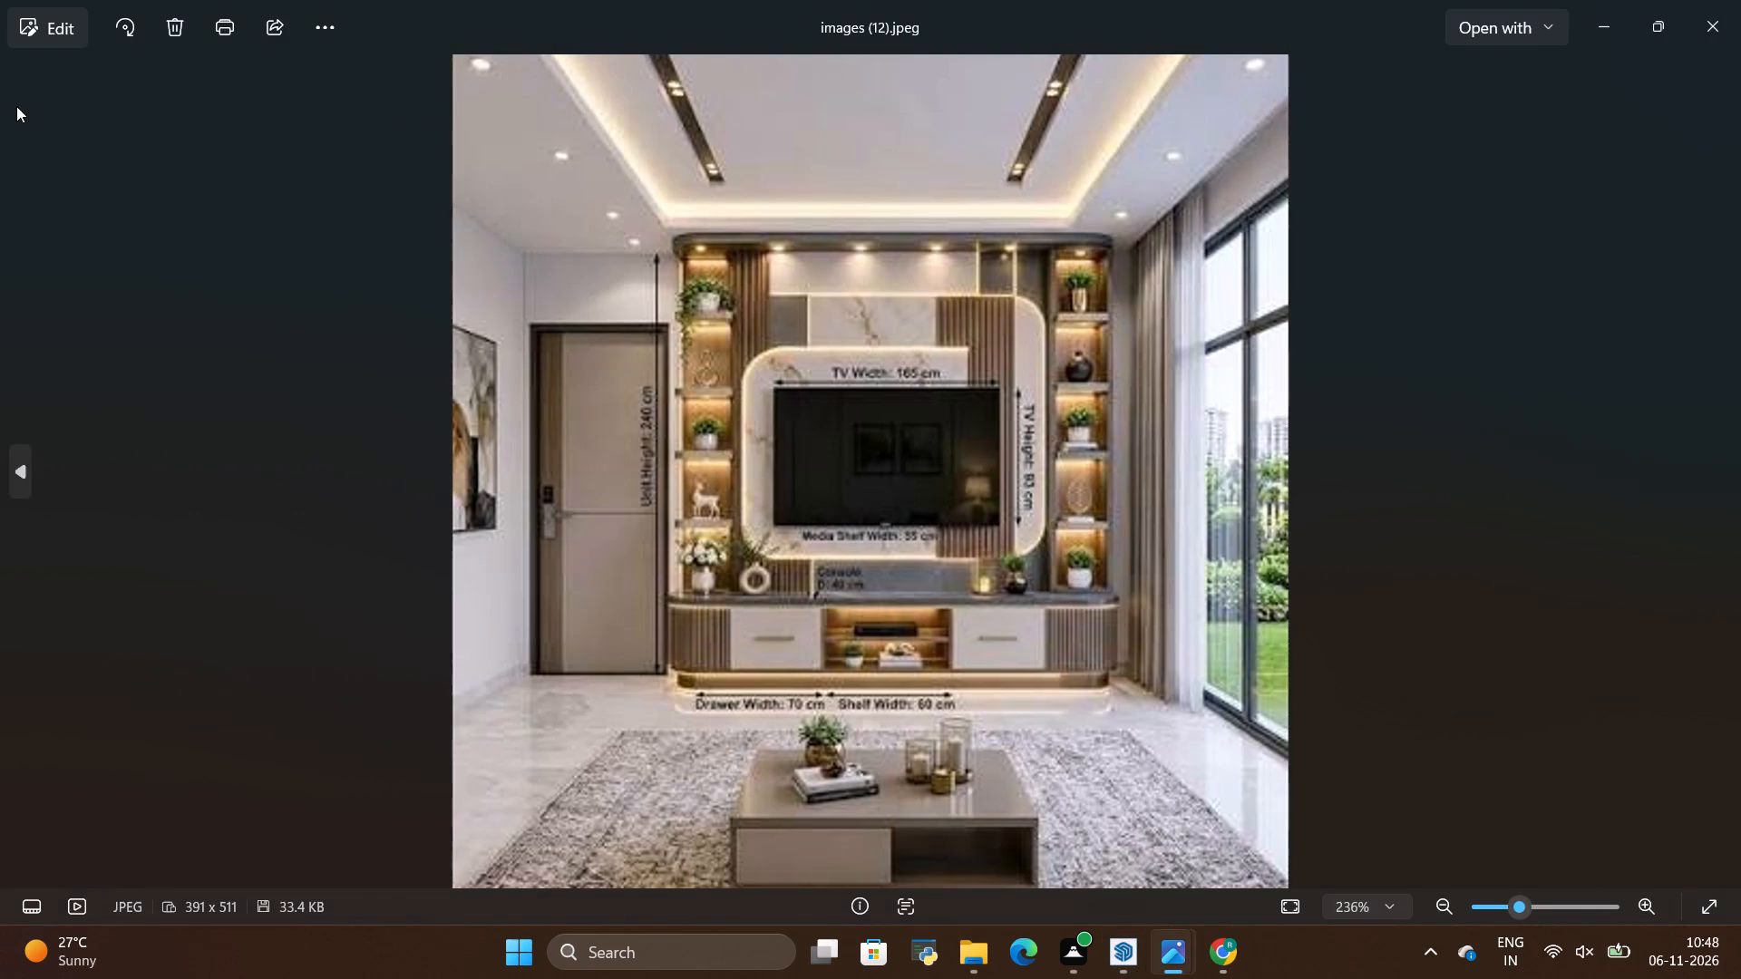
key("alt+Tab")
left_click(24, 49)
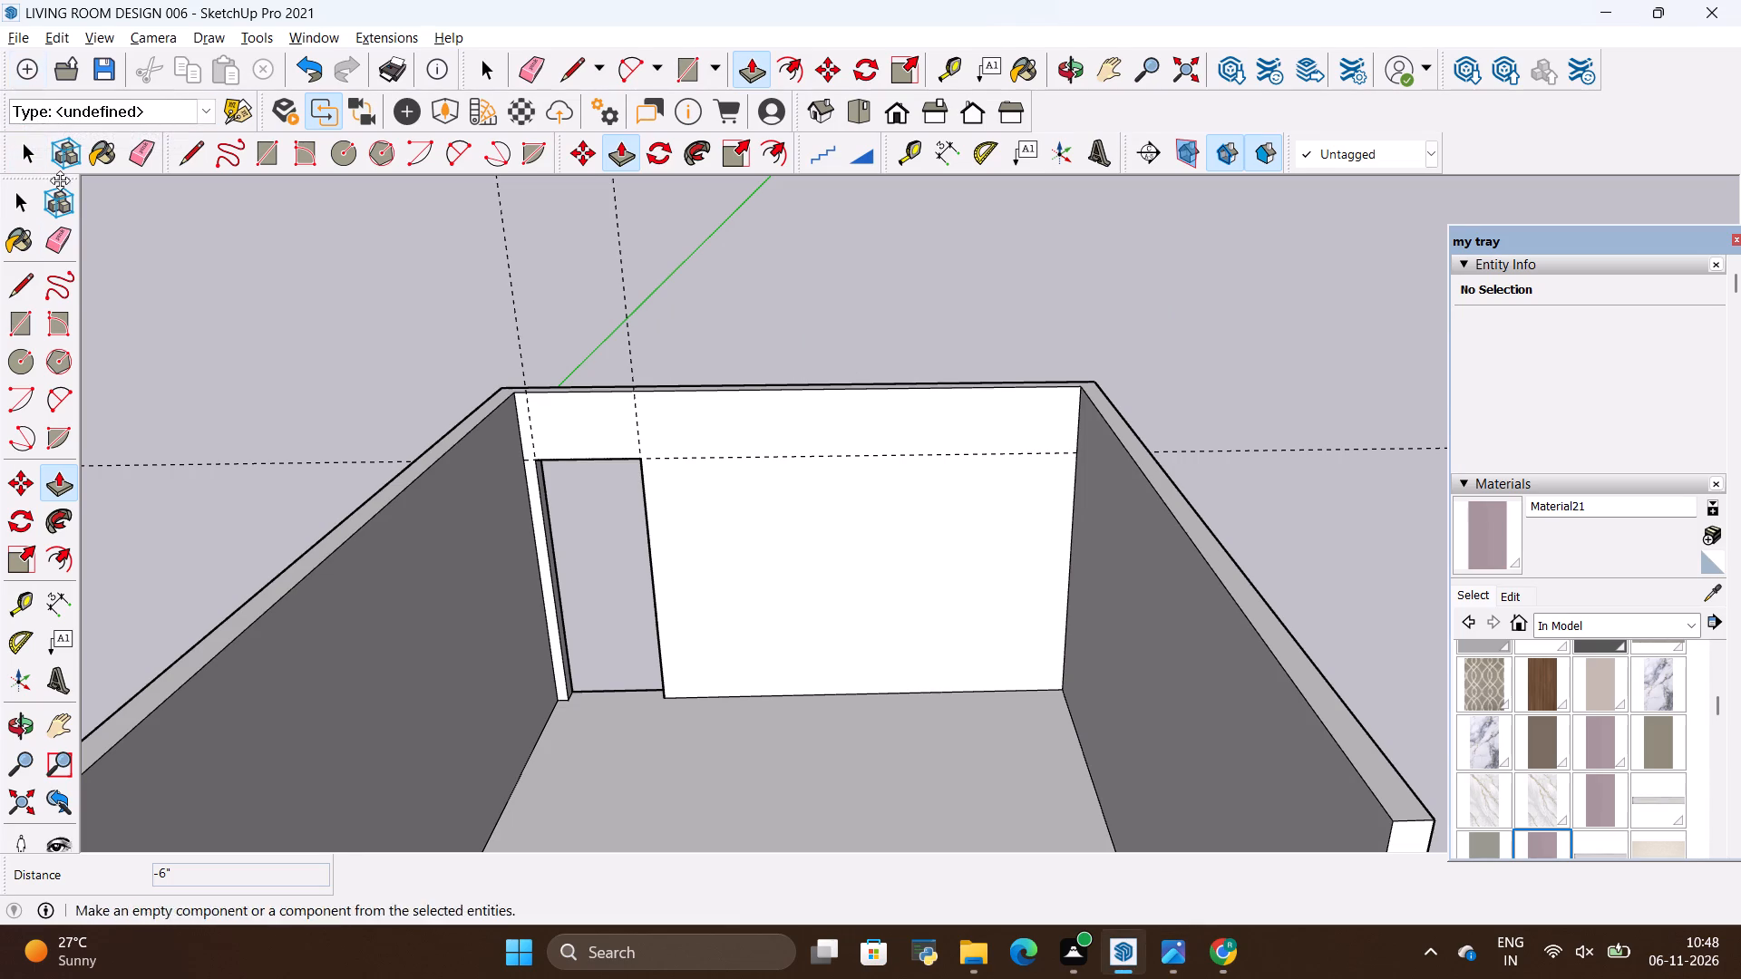
left_click(20, 32)
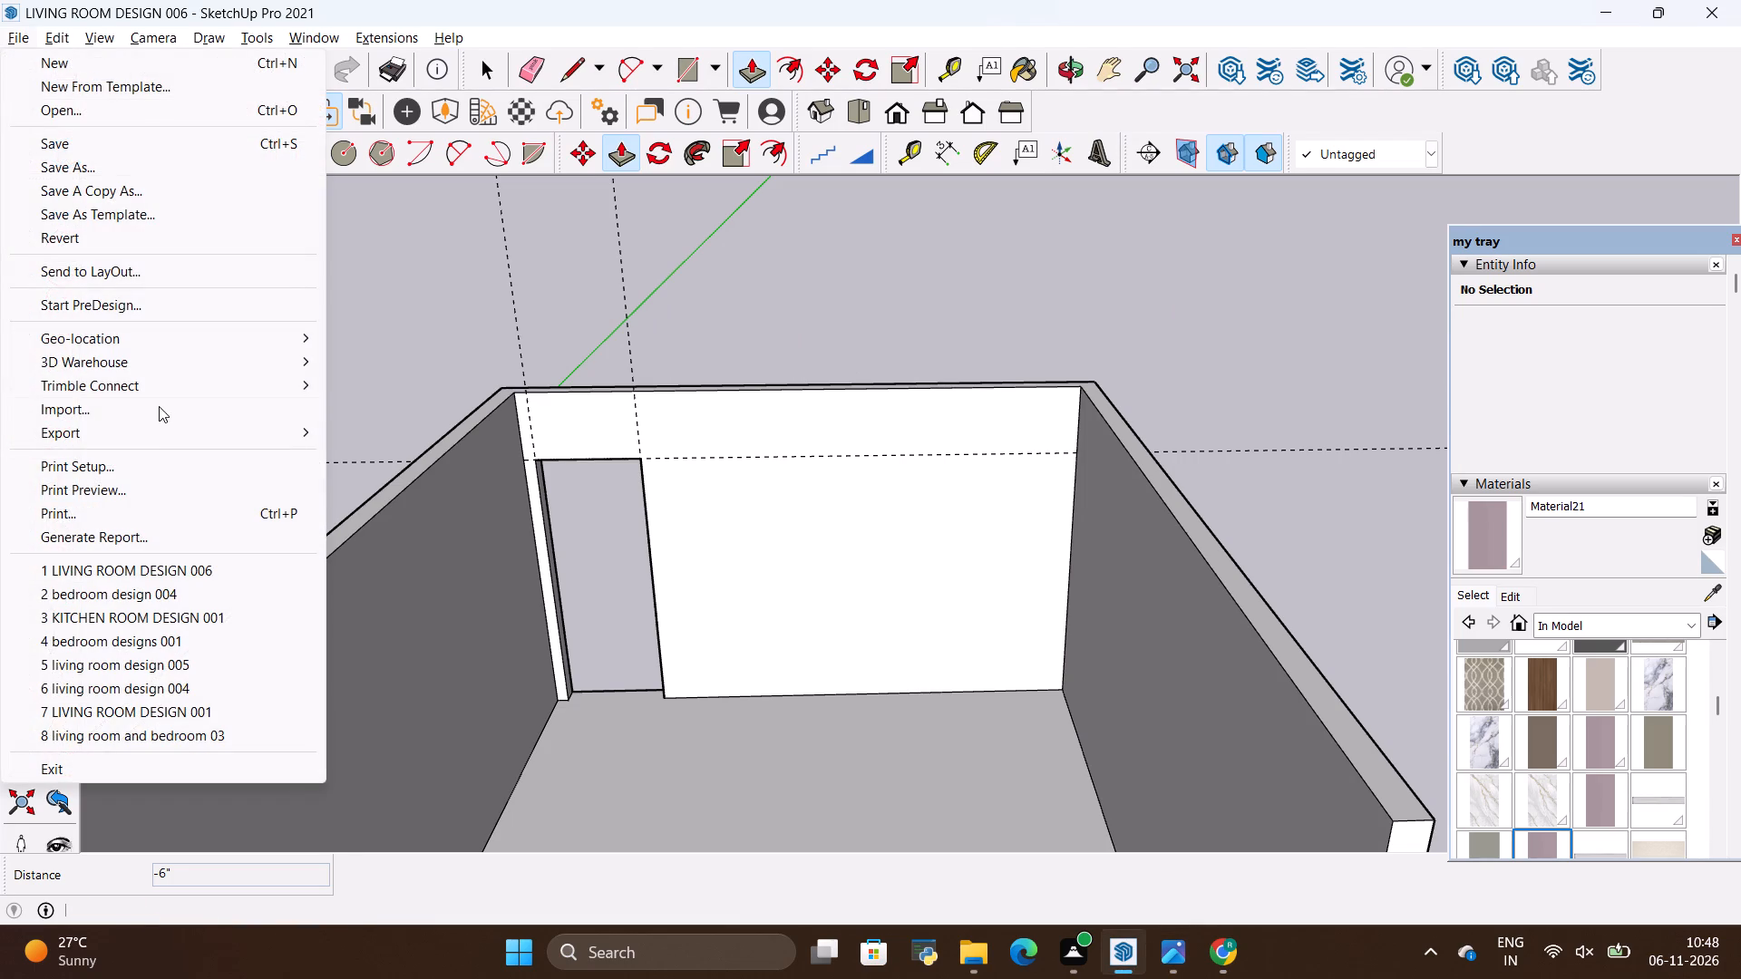
left_click(157, 403)
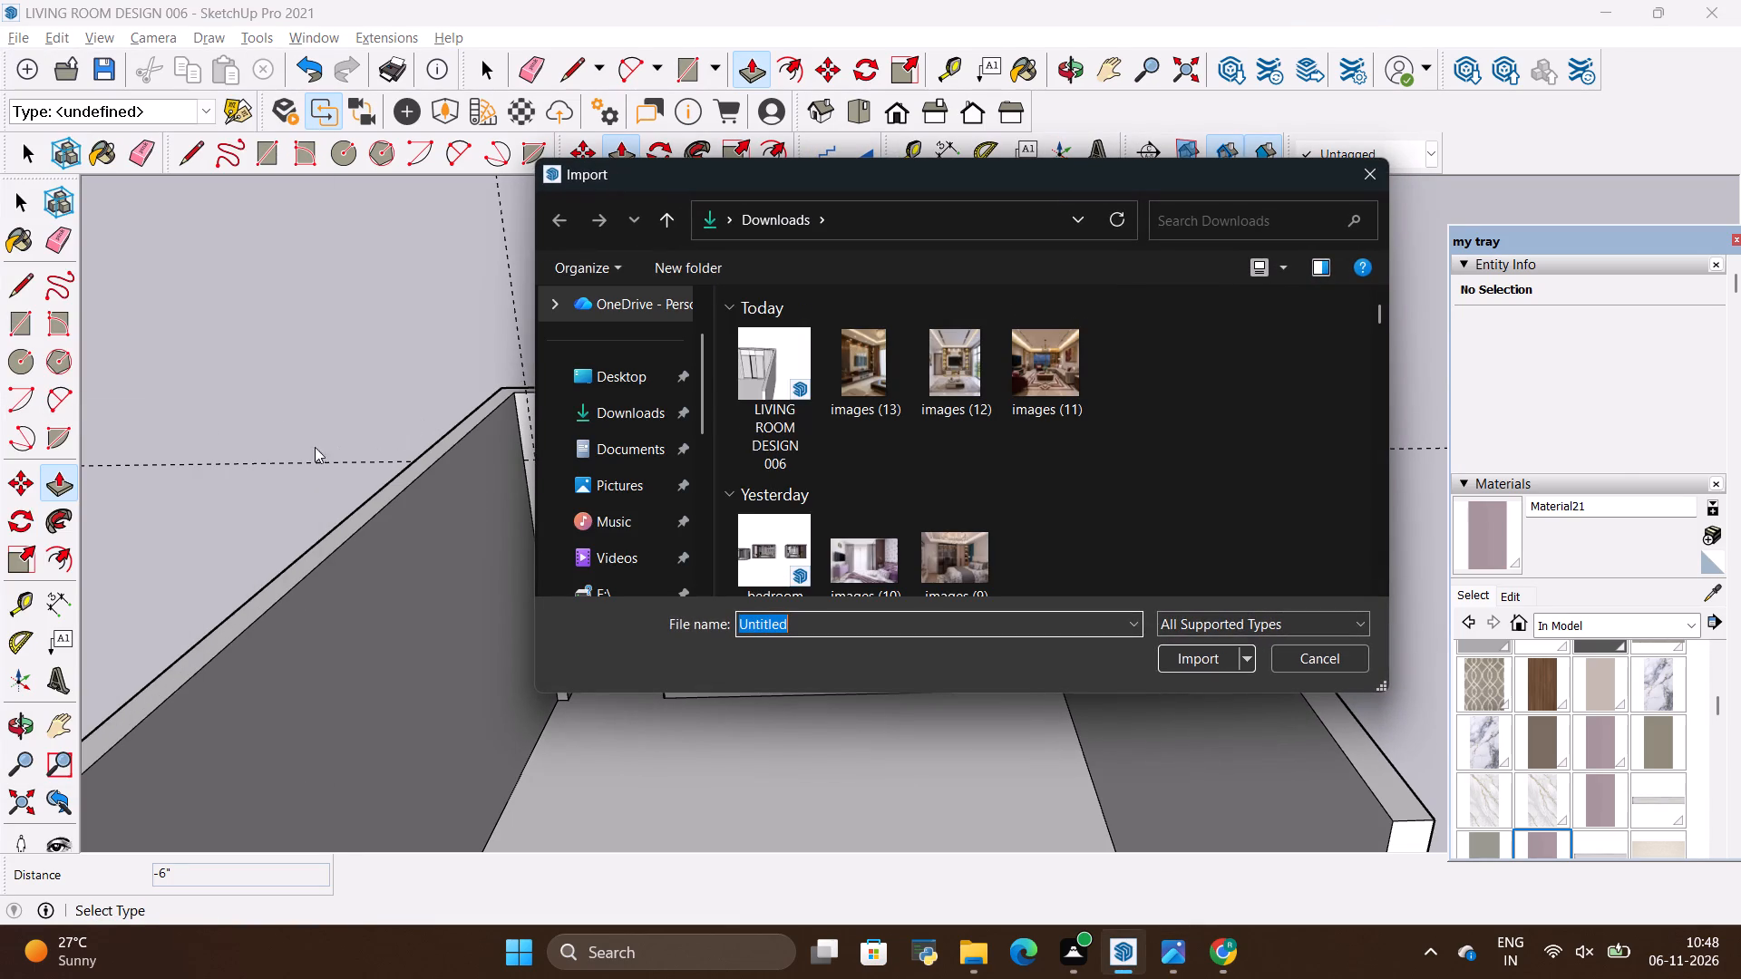
left_click(585, 419)
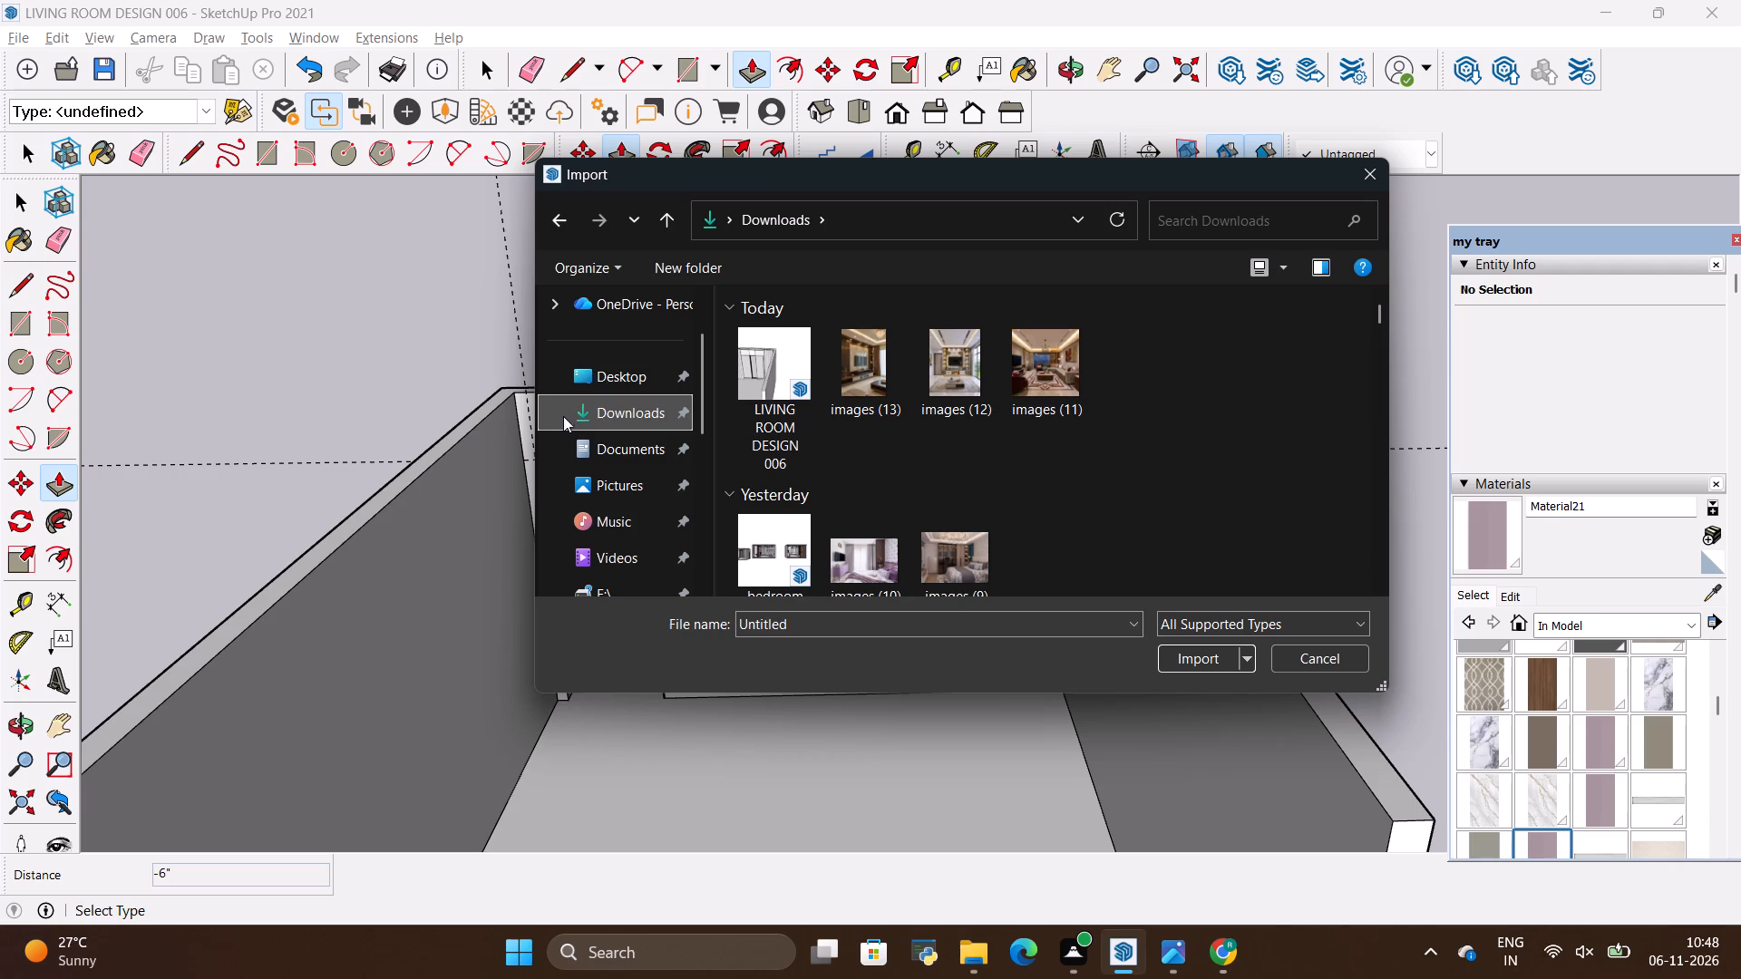
left_click(581, 402)
scroll(645, 516, "down", 2)
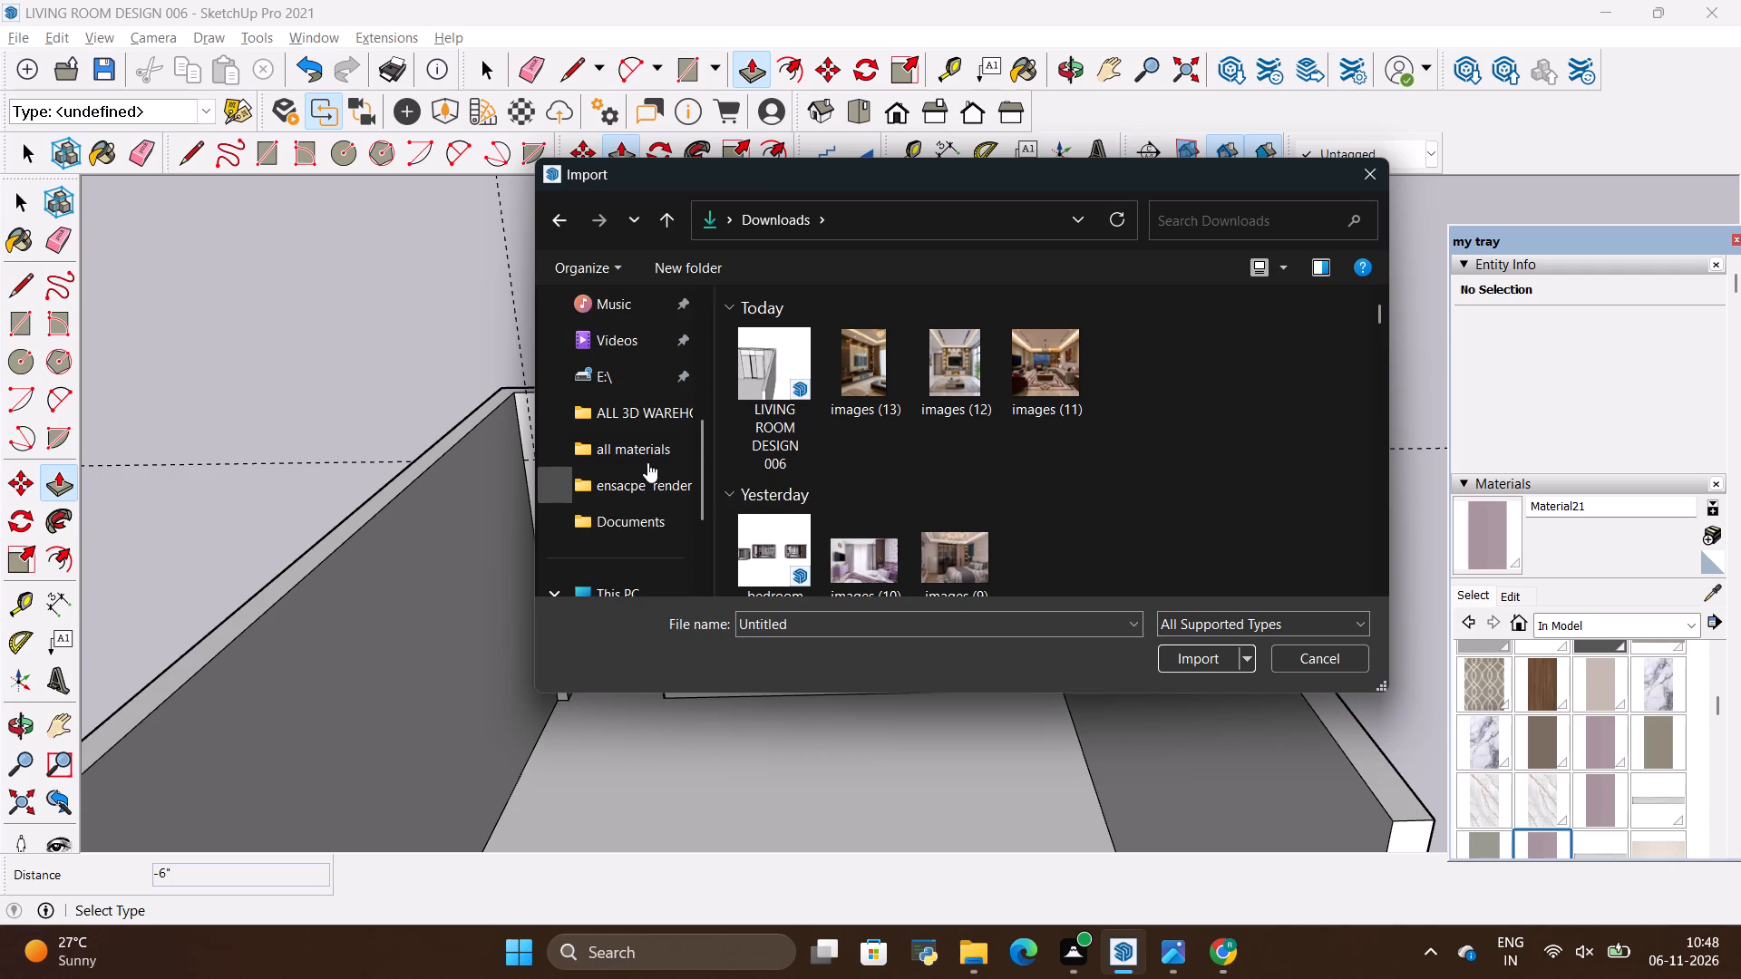
left_click(653, 418)
scroll(907, 489, "down", 1)
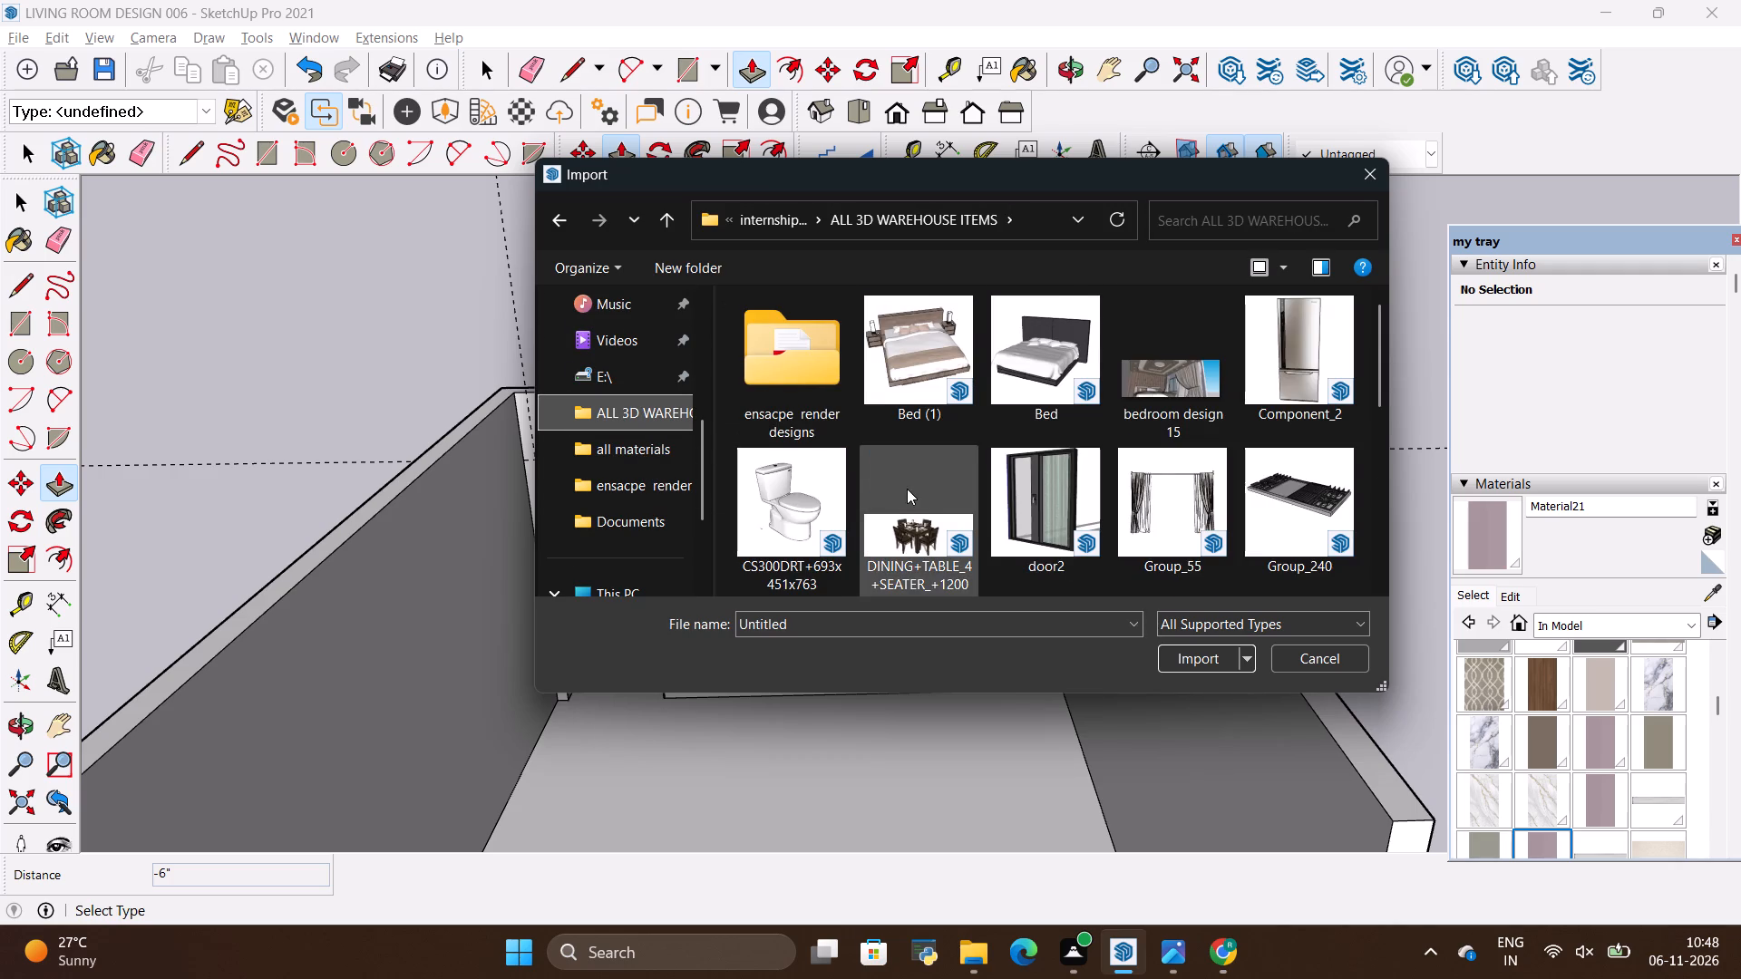
scroll(907, 489, "down", 3)
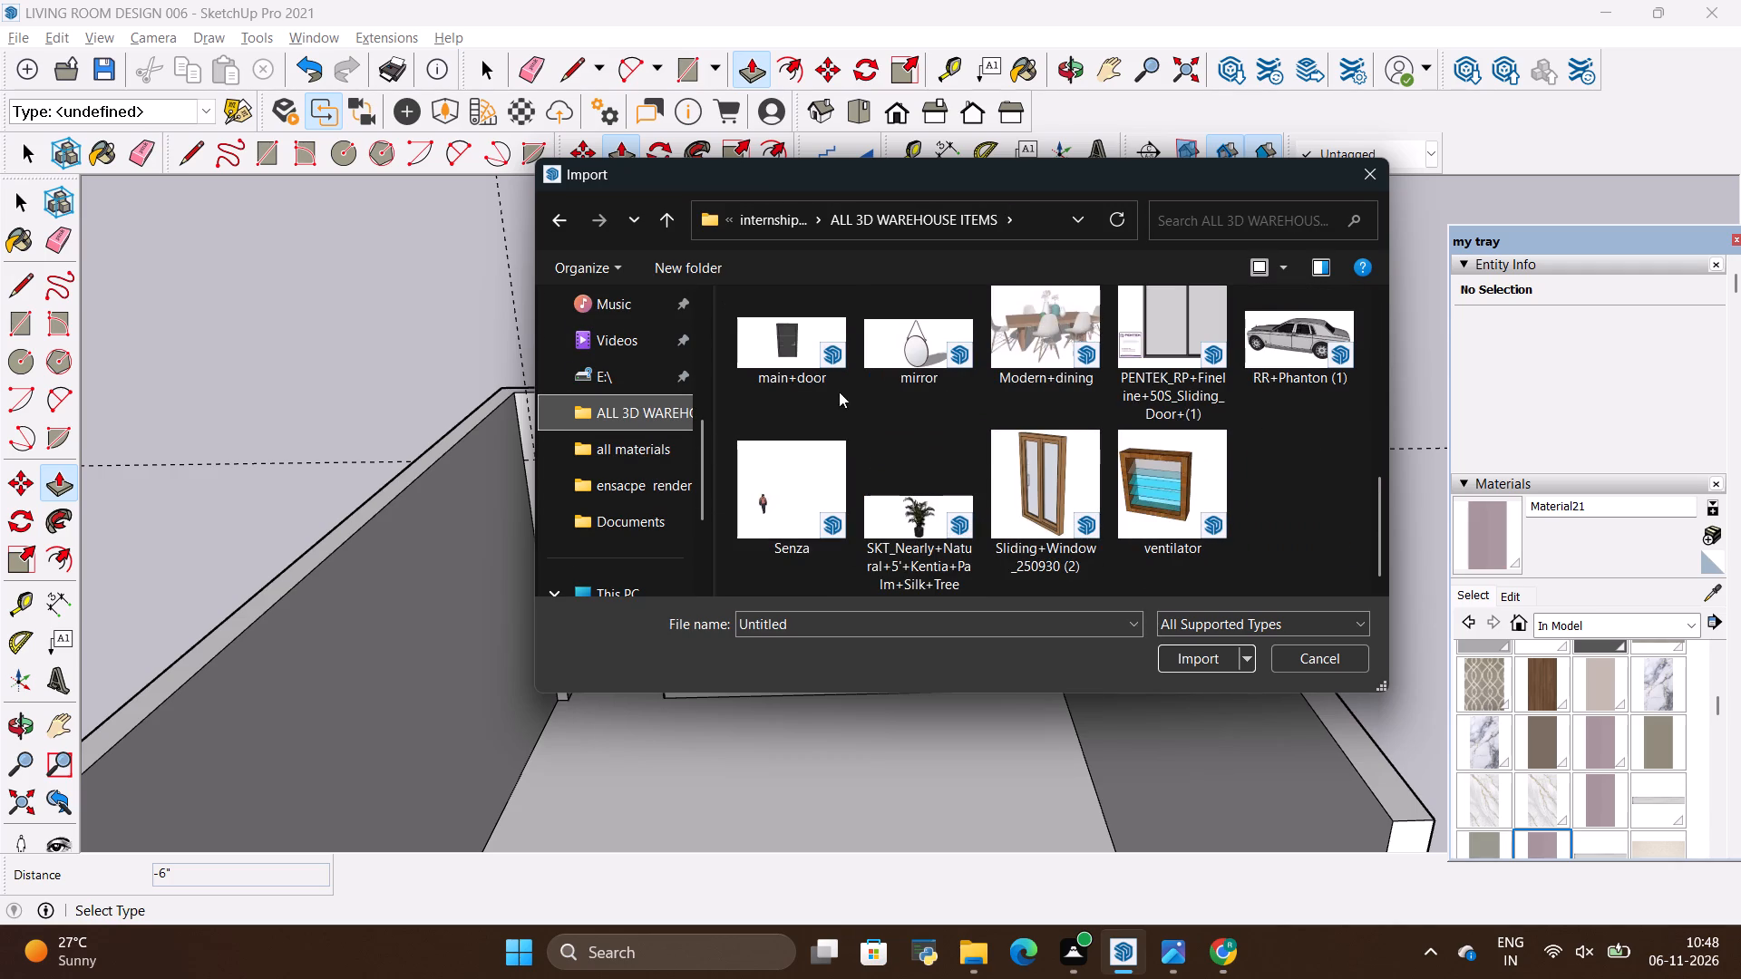
left_click(775, 357)
left_click(1163, 662)
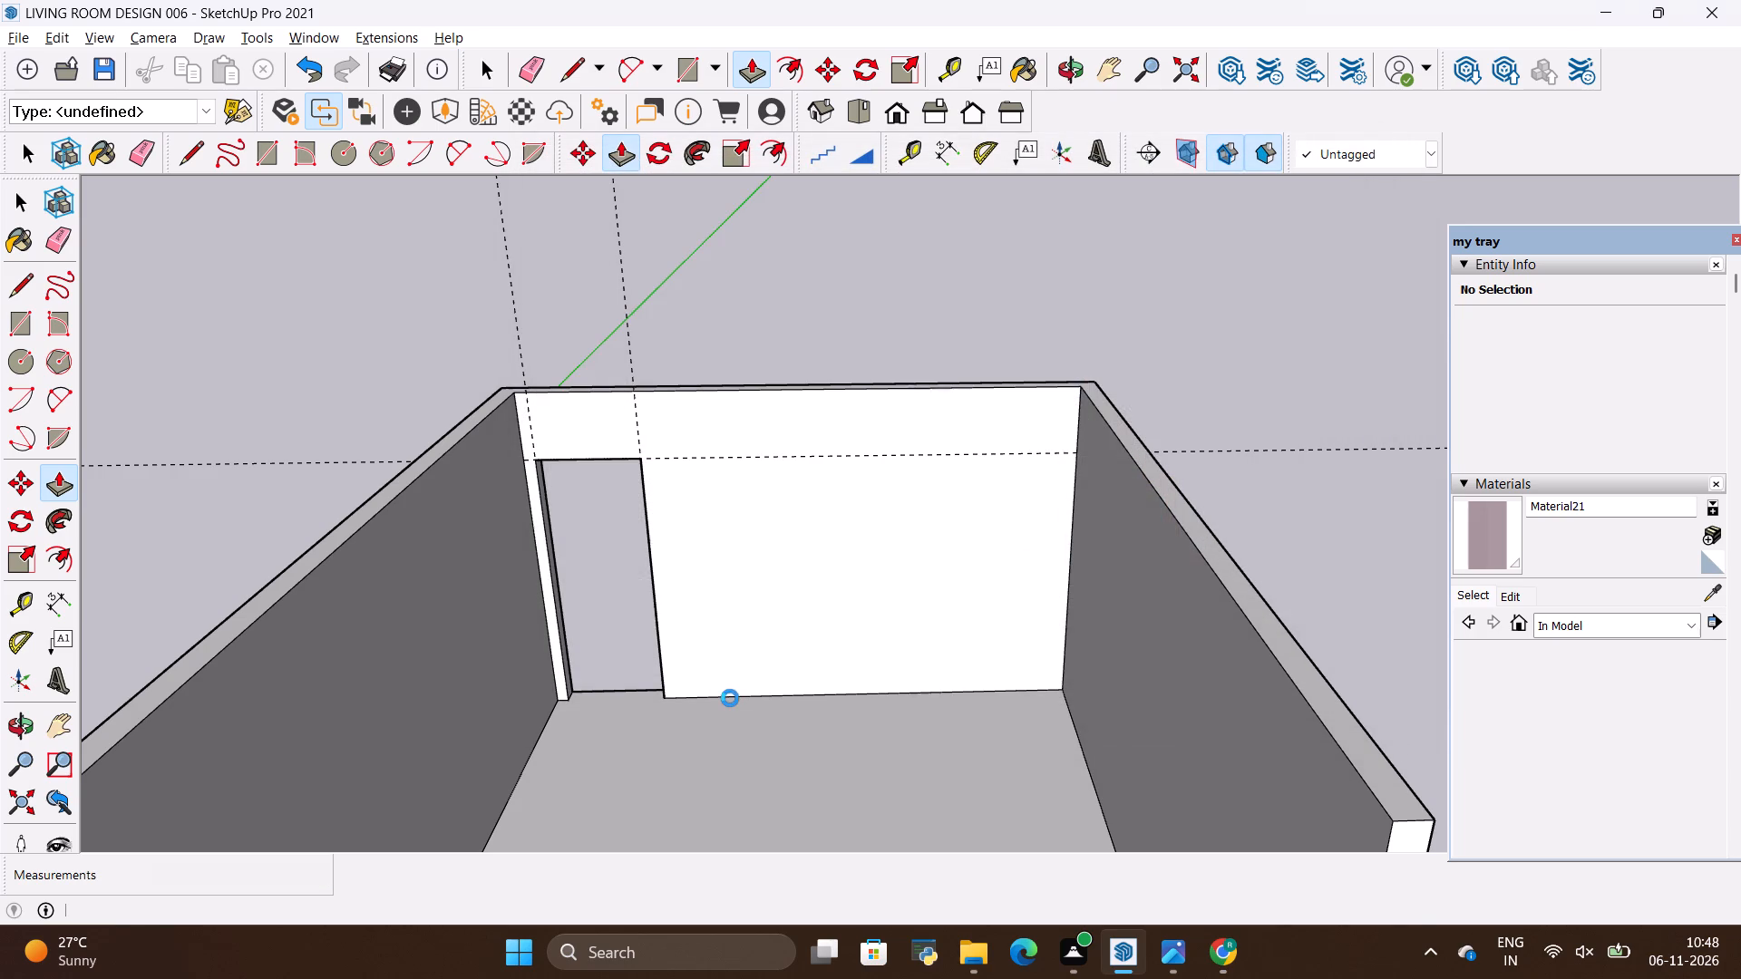
scroll(725, 698, "down", 3)
scroll(812, 638, "down", 4)
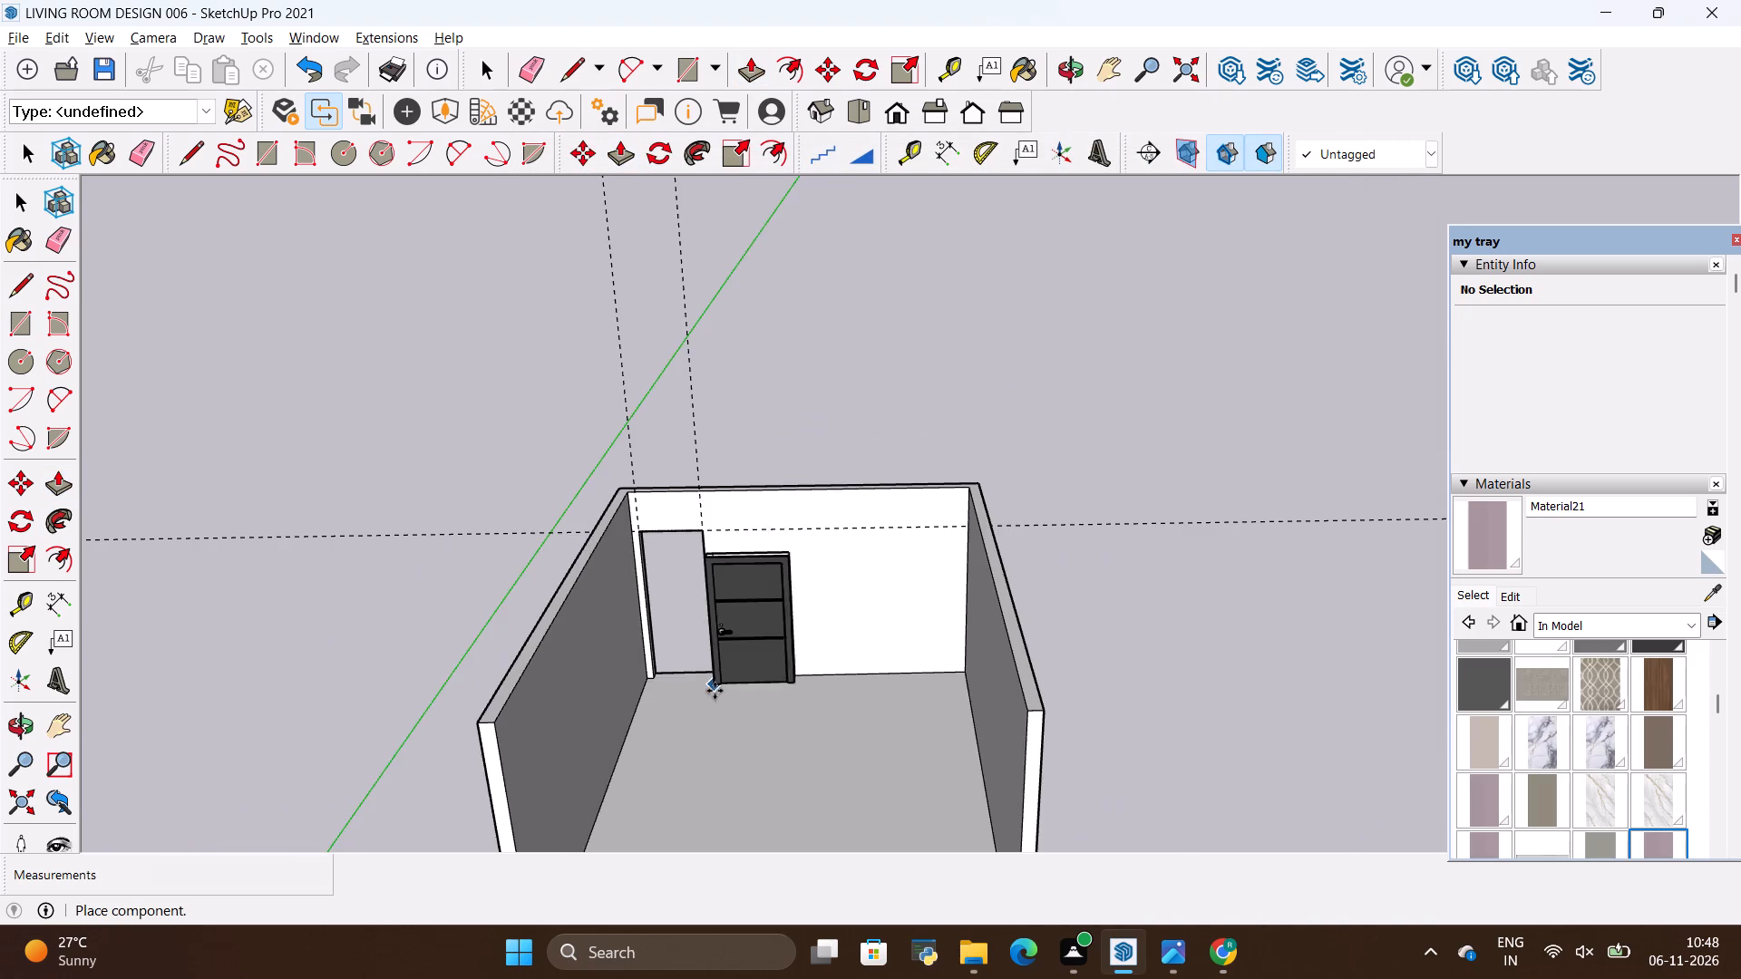
scroll(705, 768, "up", 6)
left_click(710, 757)
Scale the imported door's thickness along the green axis to about 0.36.
scroll(348, 746, "up", 1)
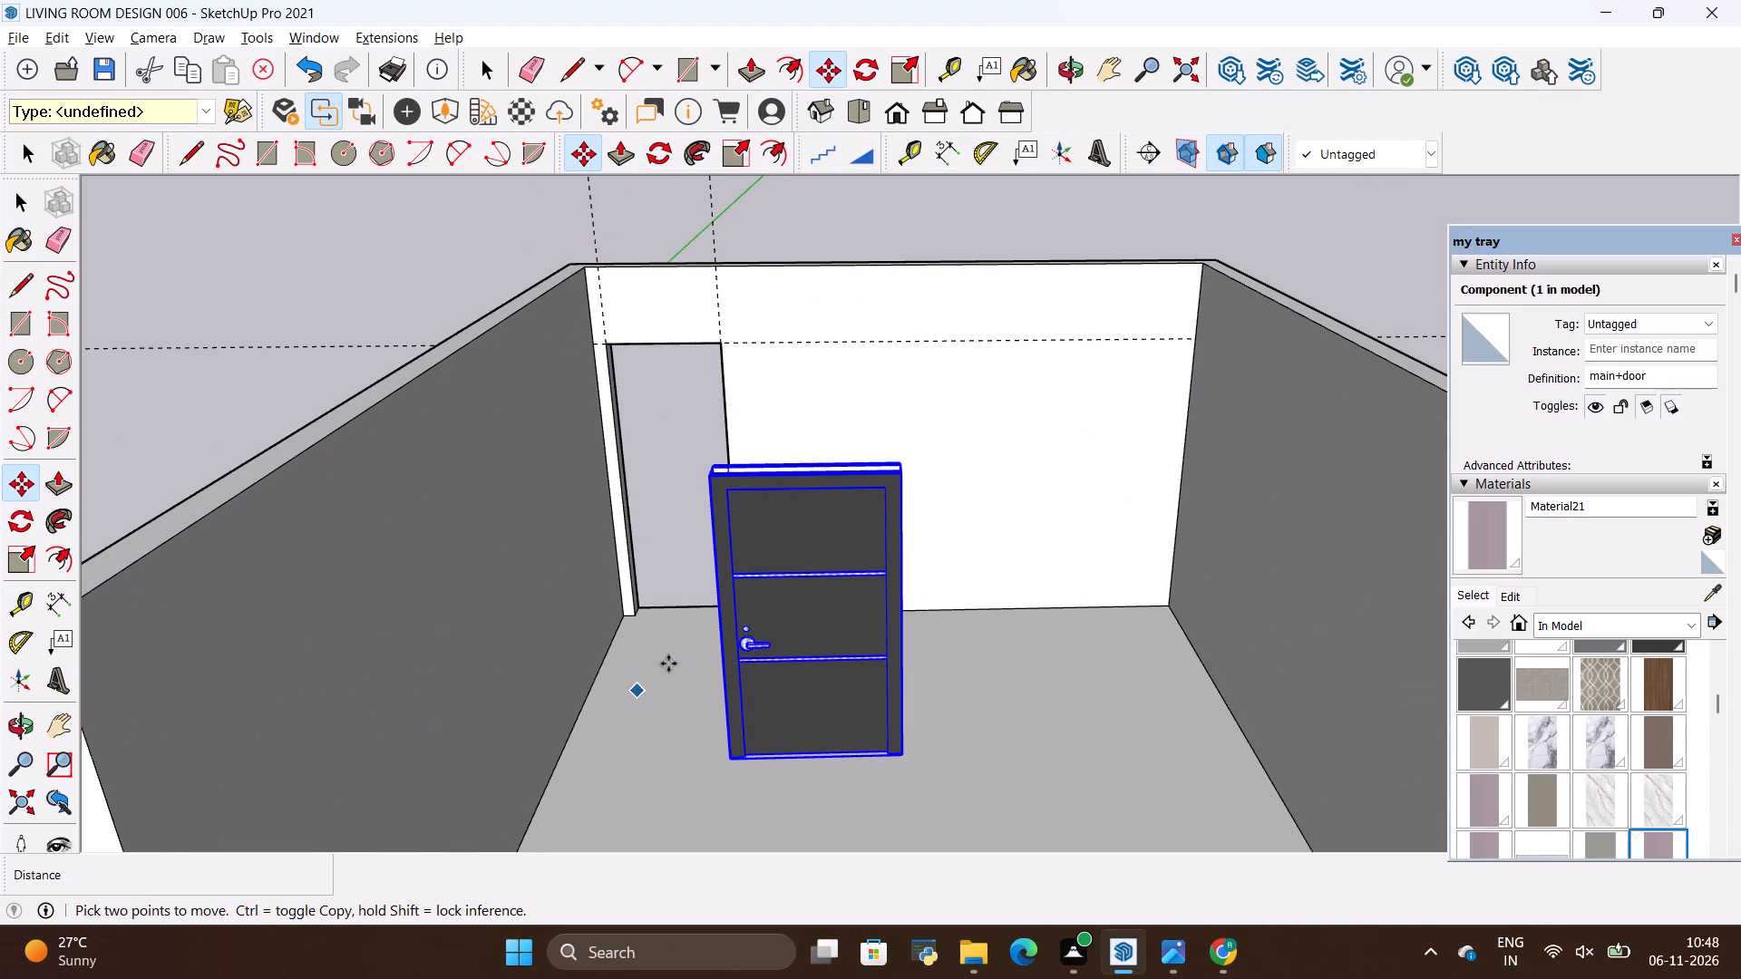
left_click(16, 729)
left_click_drag(524, 648, 334, 754)
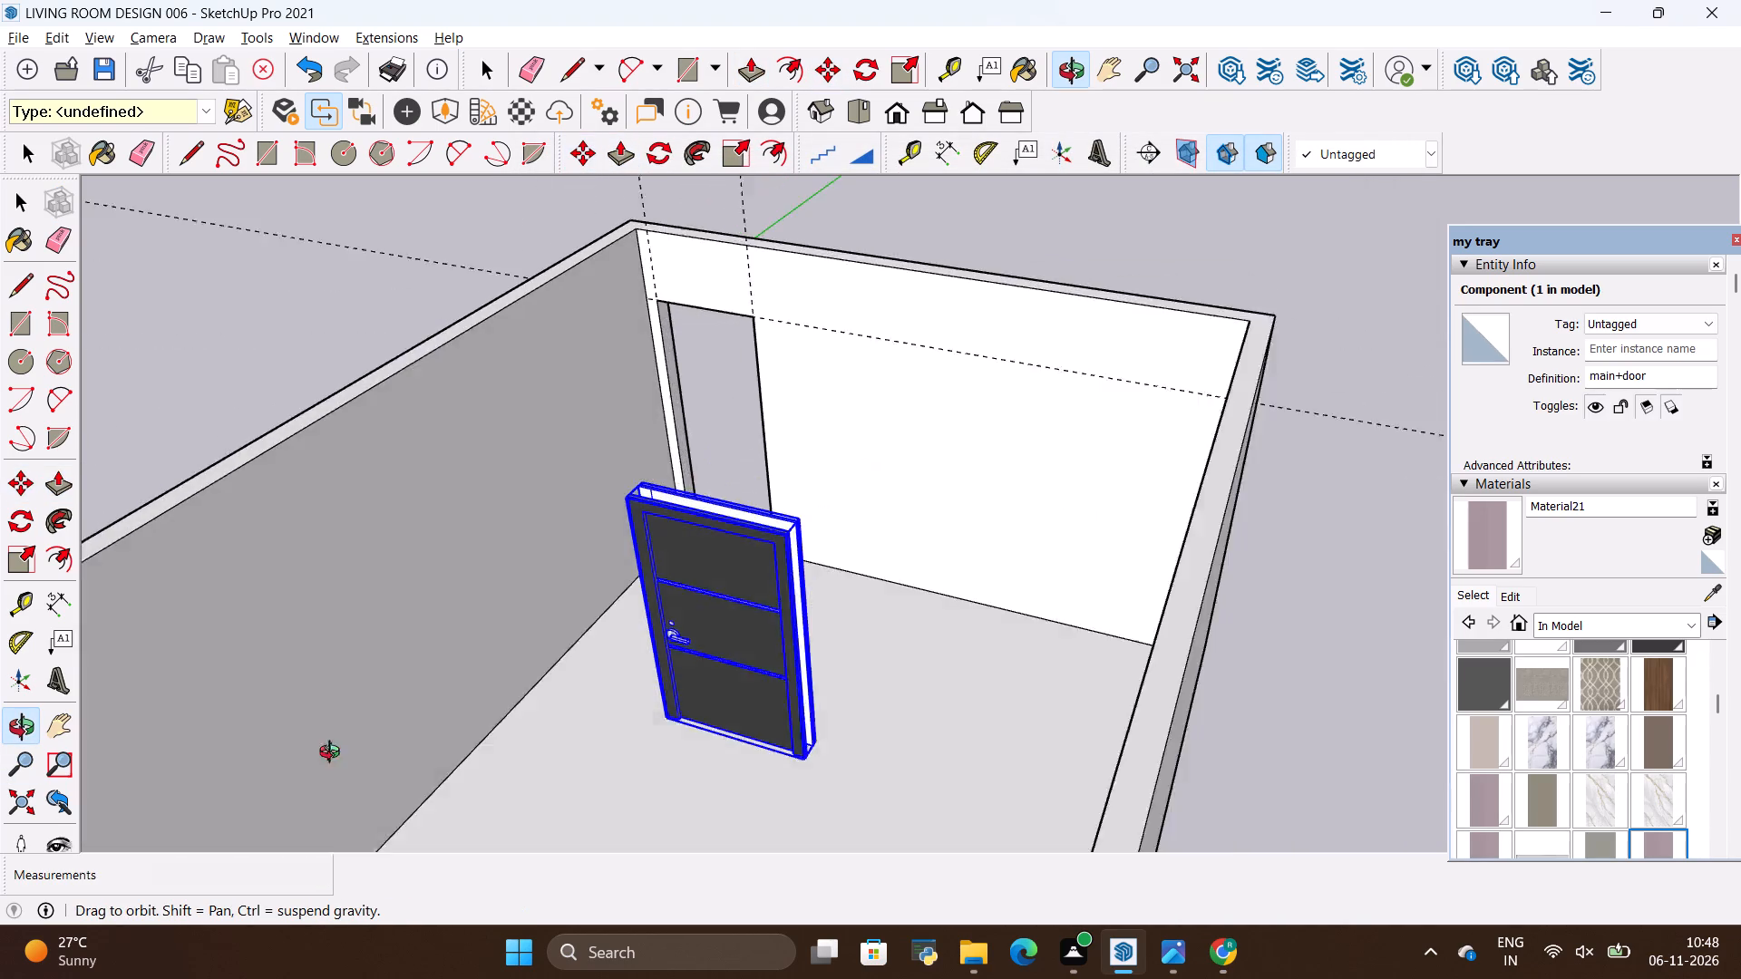
left_click_drag(334, 754, 249, 794)
scroll(601, 648, "up", 4)
scroll(857, 741, "down", 2)
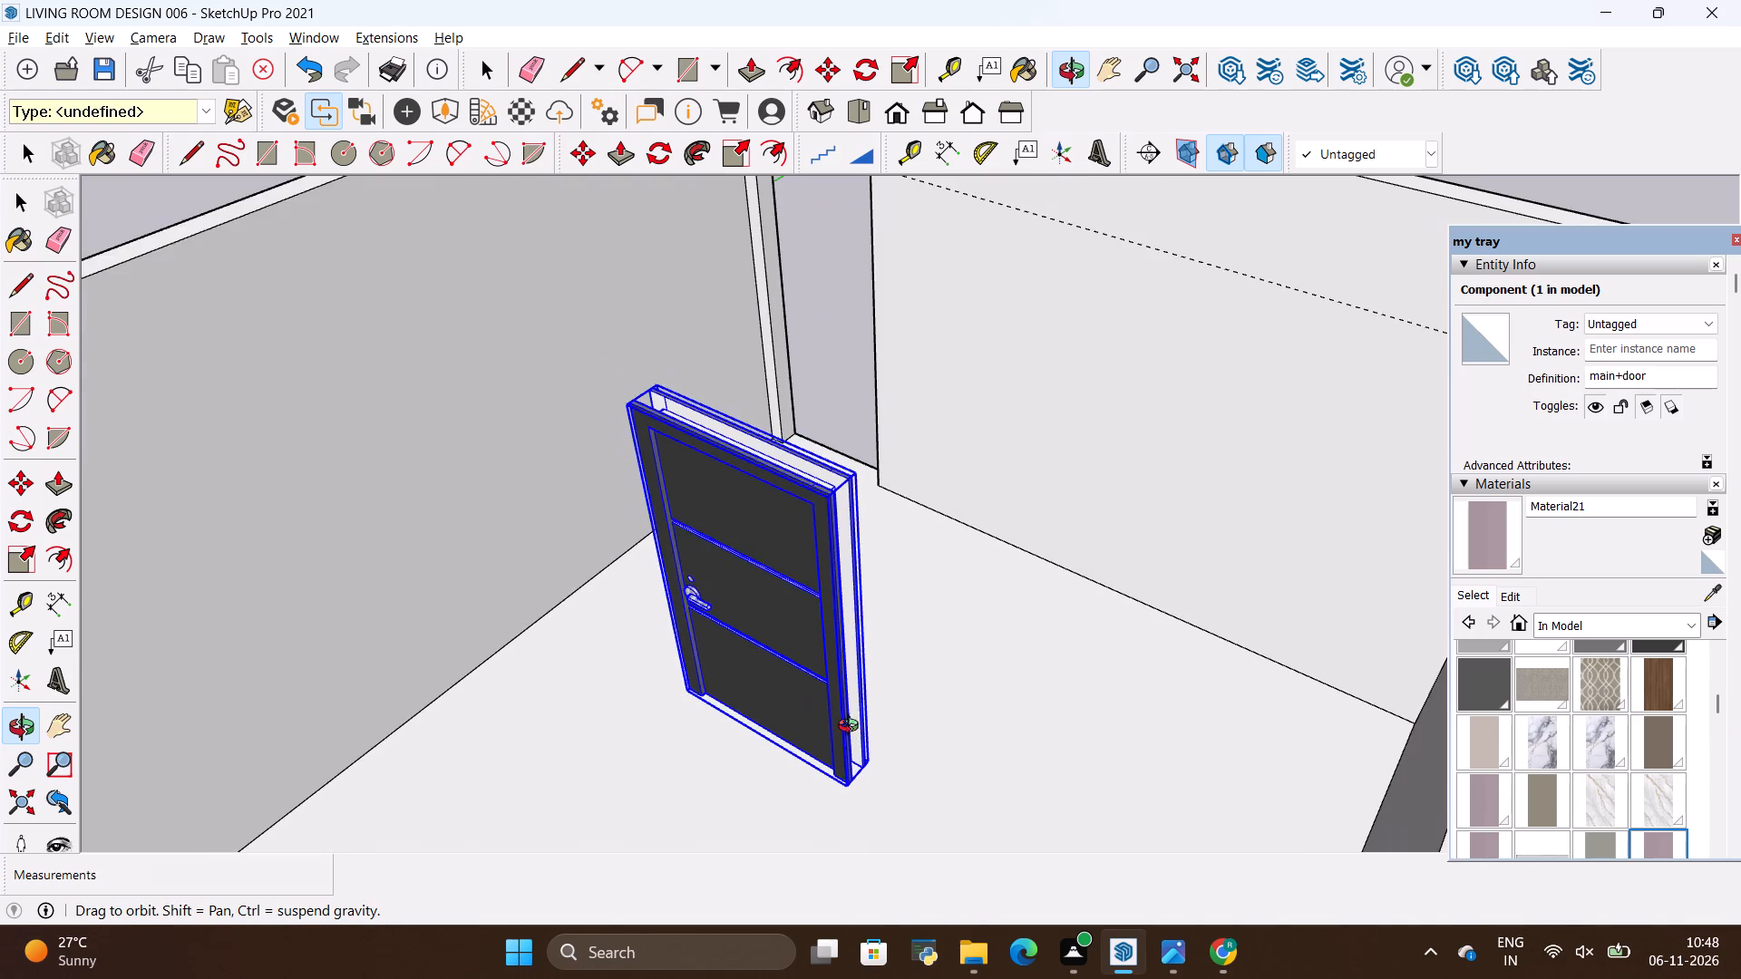
key("s")
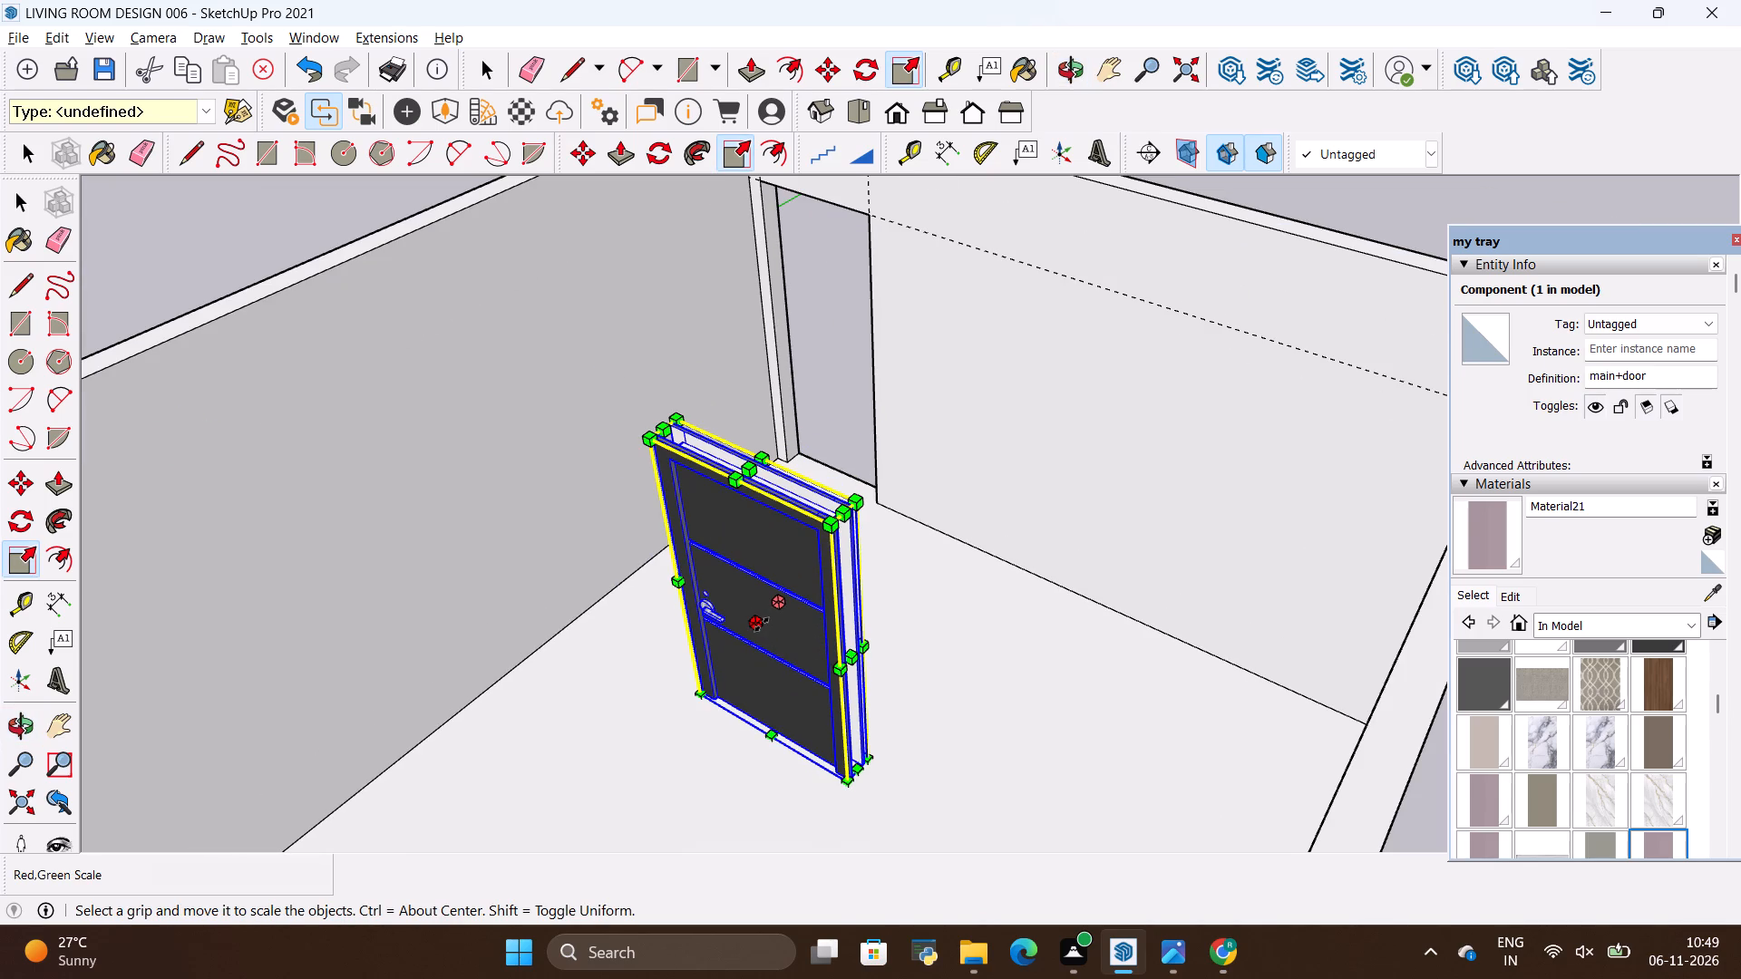
left_click(762, 625)
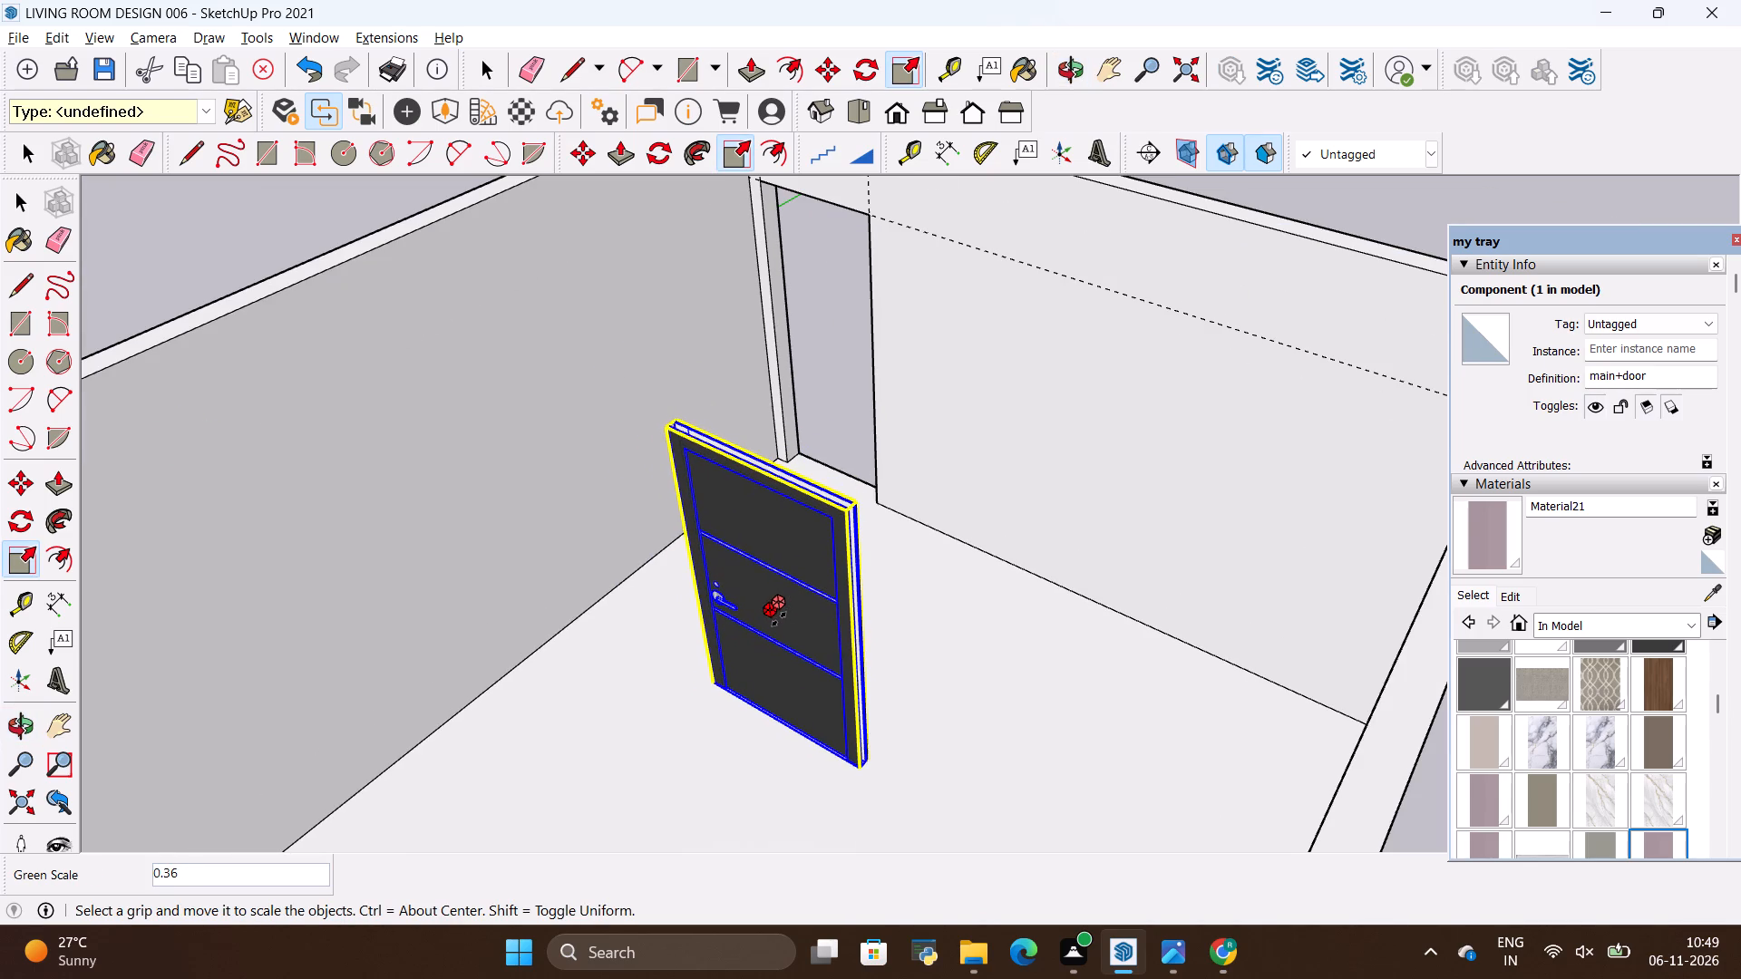
left_click(779, 619)
Scale down the door's width and height together from its upper corner.
scroll(851, 557, "up", 4)
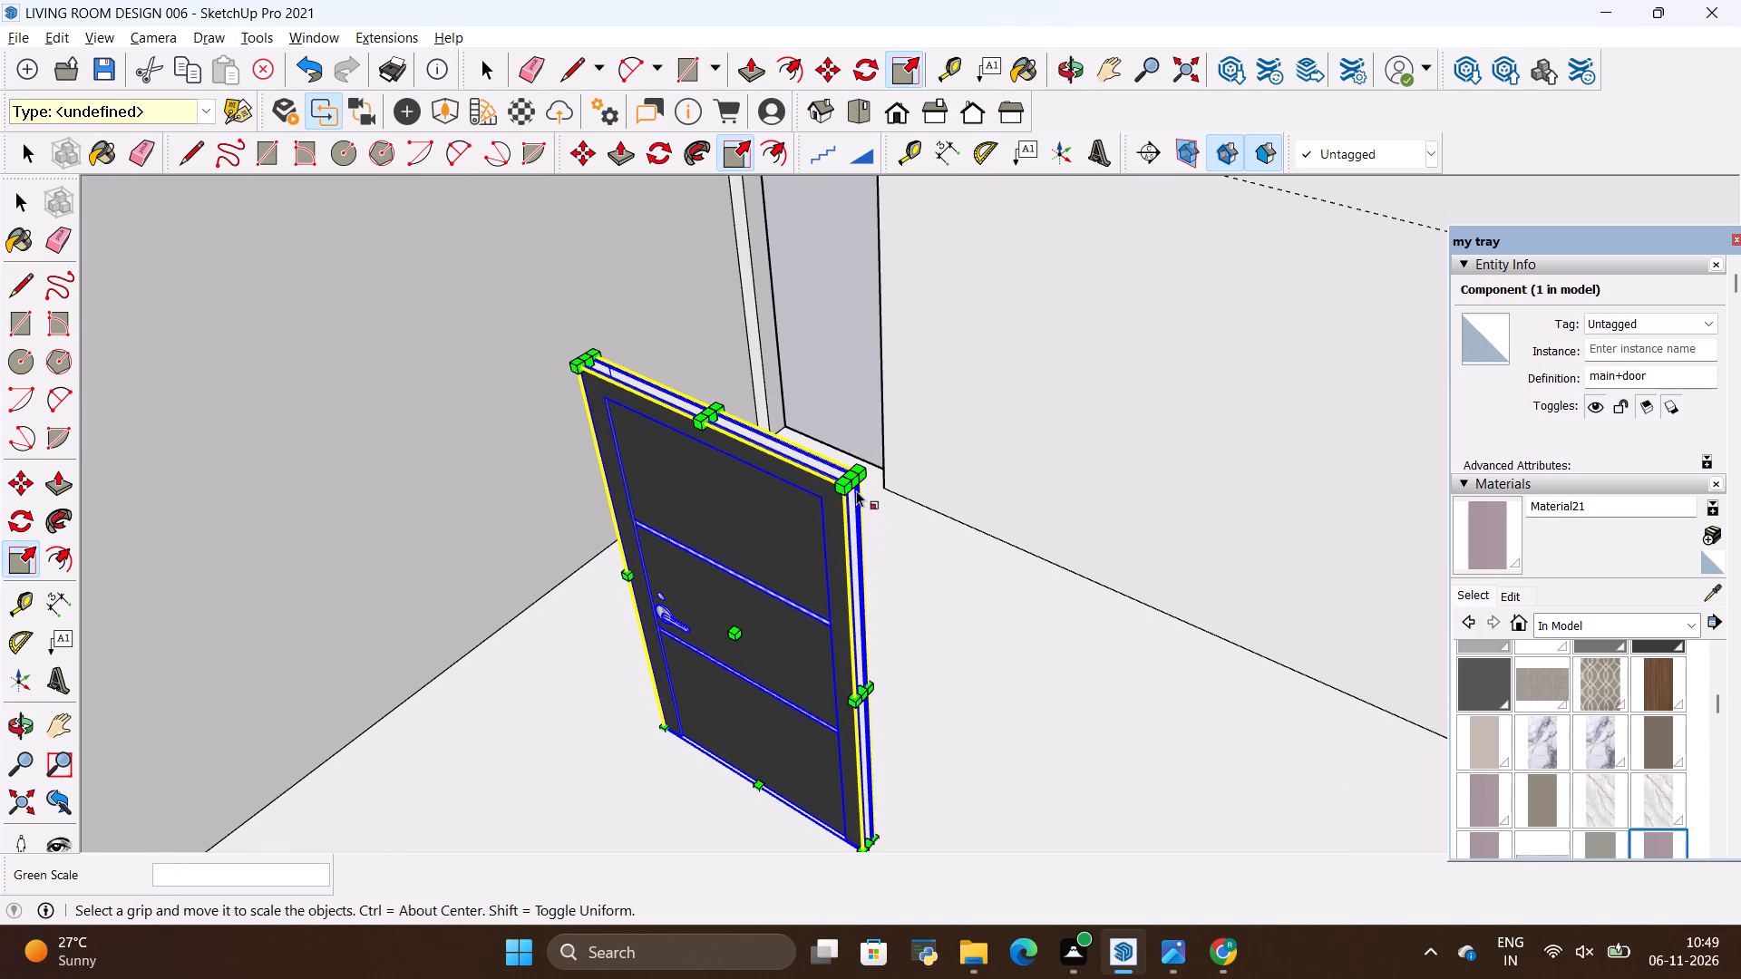
left_click(856, 487)
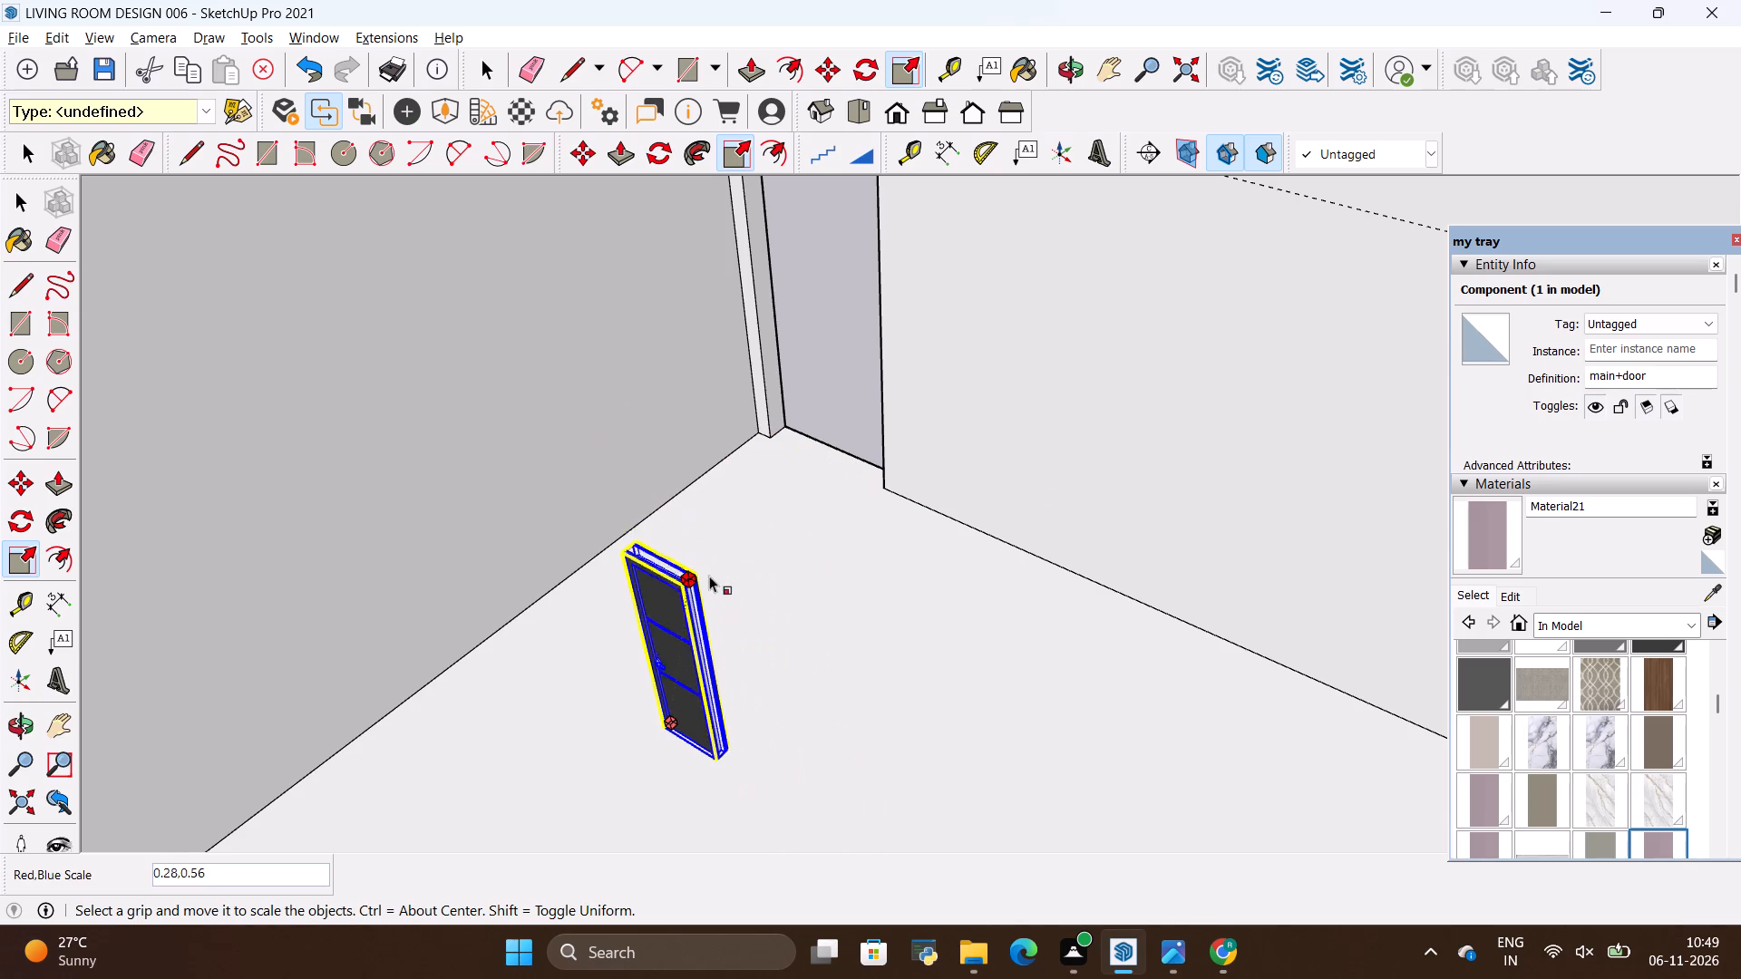
left_click(742, 547)
Scale the door's thickness down slightly further along the green axis.
scroll(1067, 646, "down", 9)
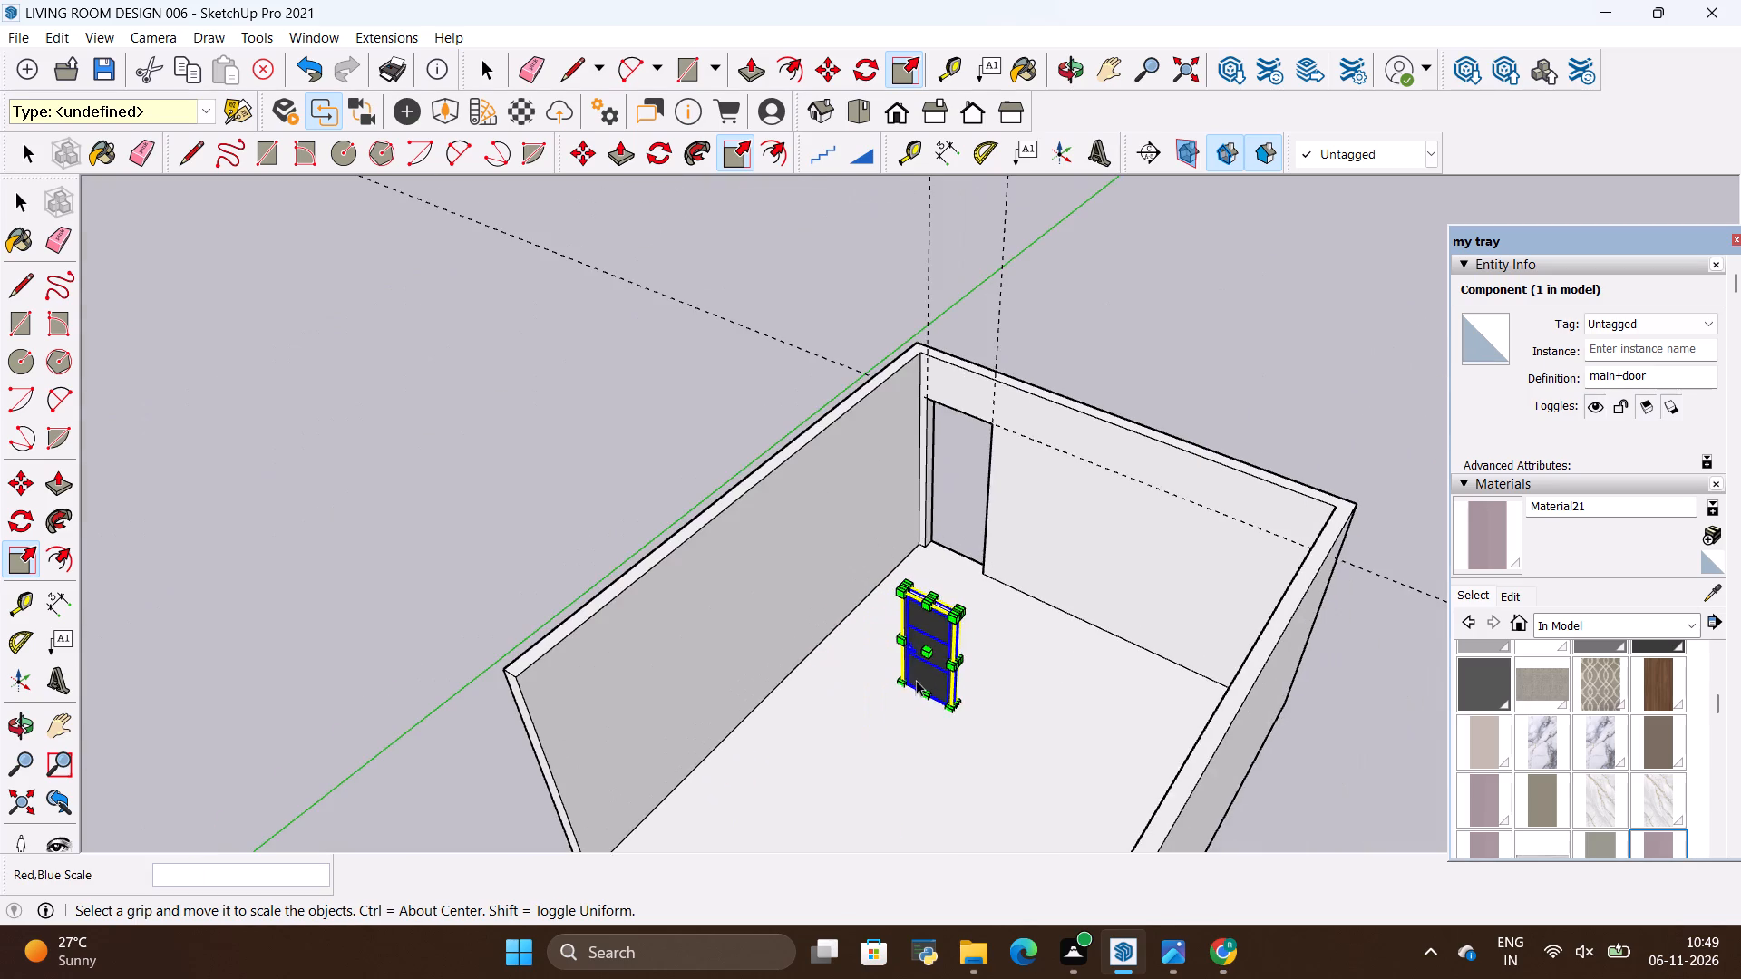
key("space")
scroll(911, 686, "up", 10)
left_click(934, 635)
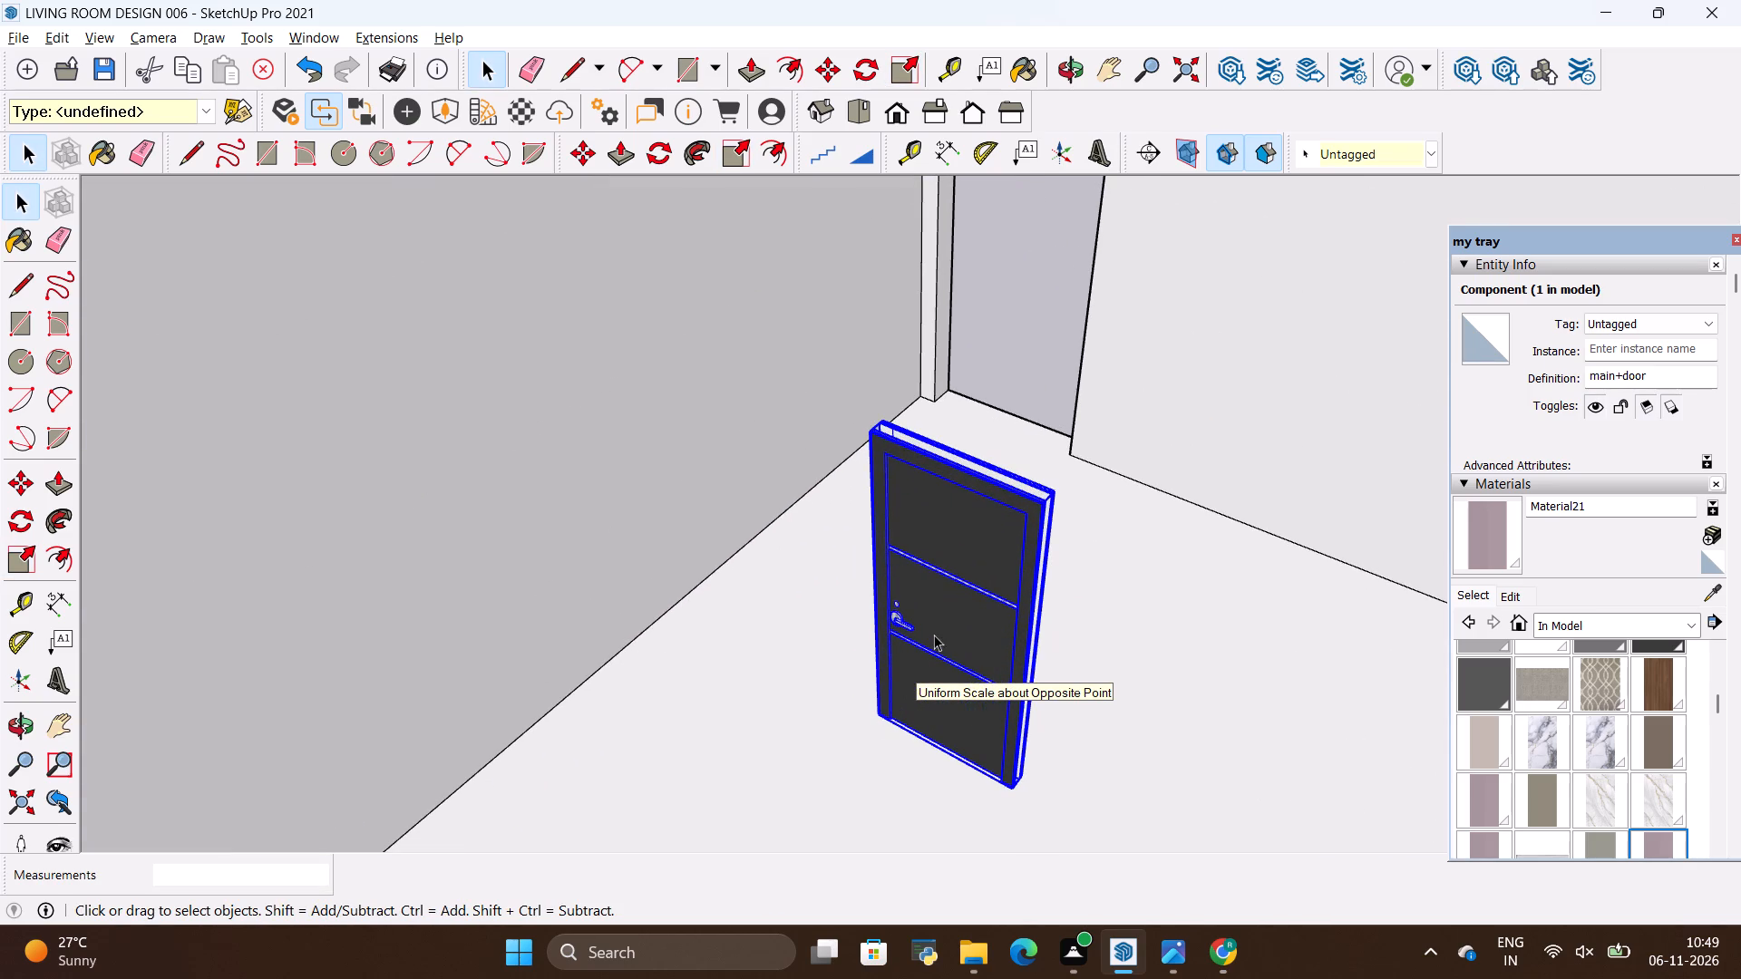
key("s")
left_click(941, 625)
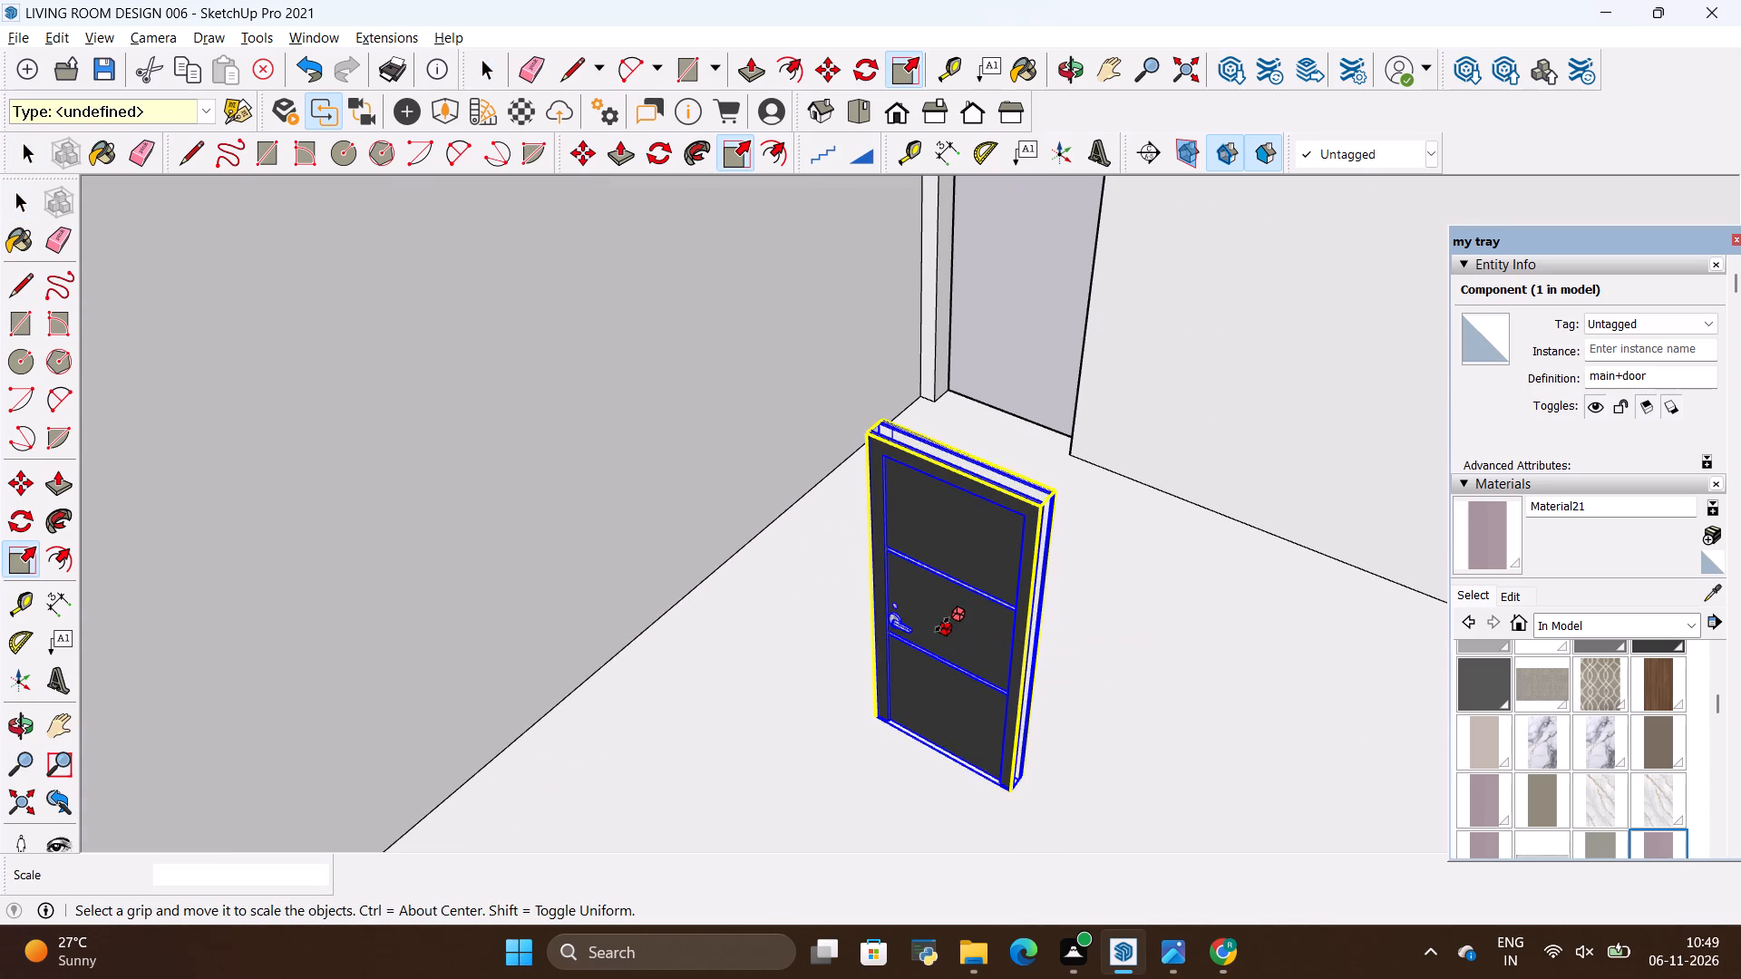
left_click(948, 618)
key("space")
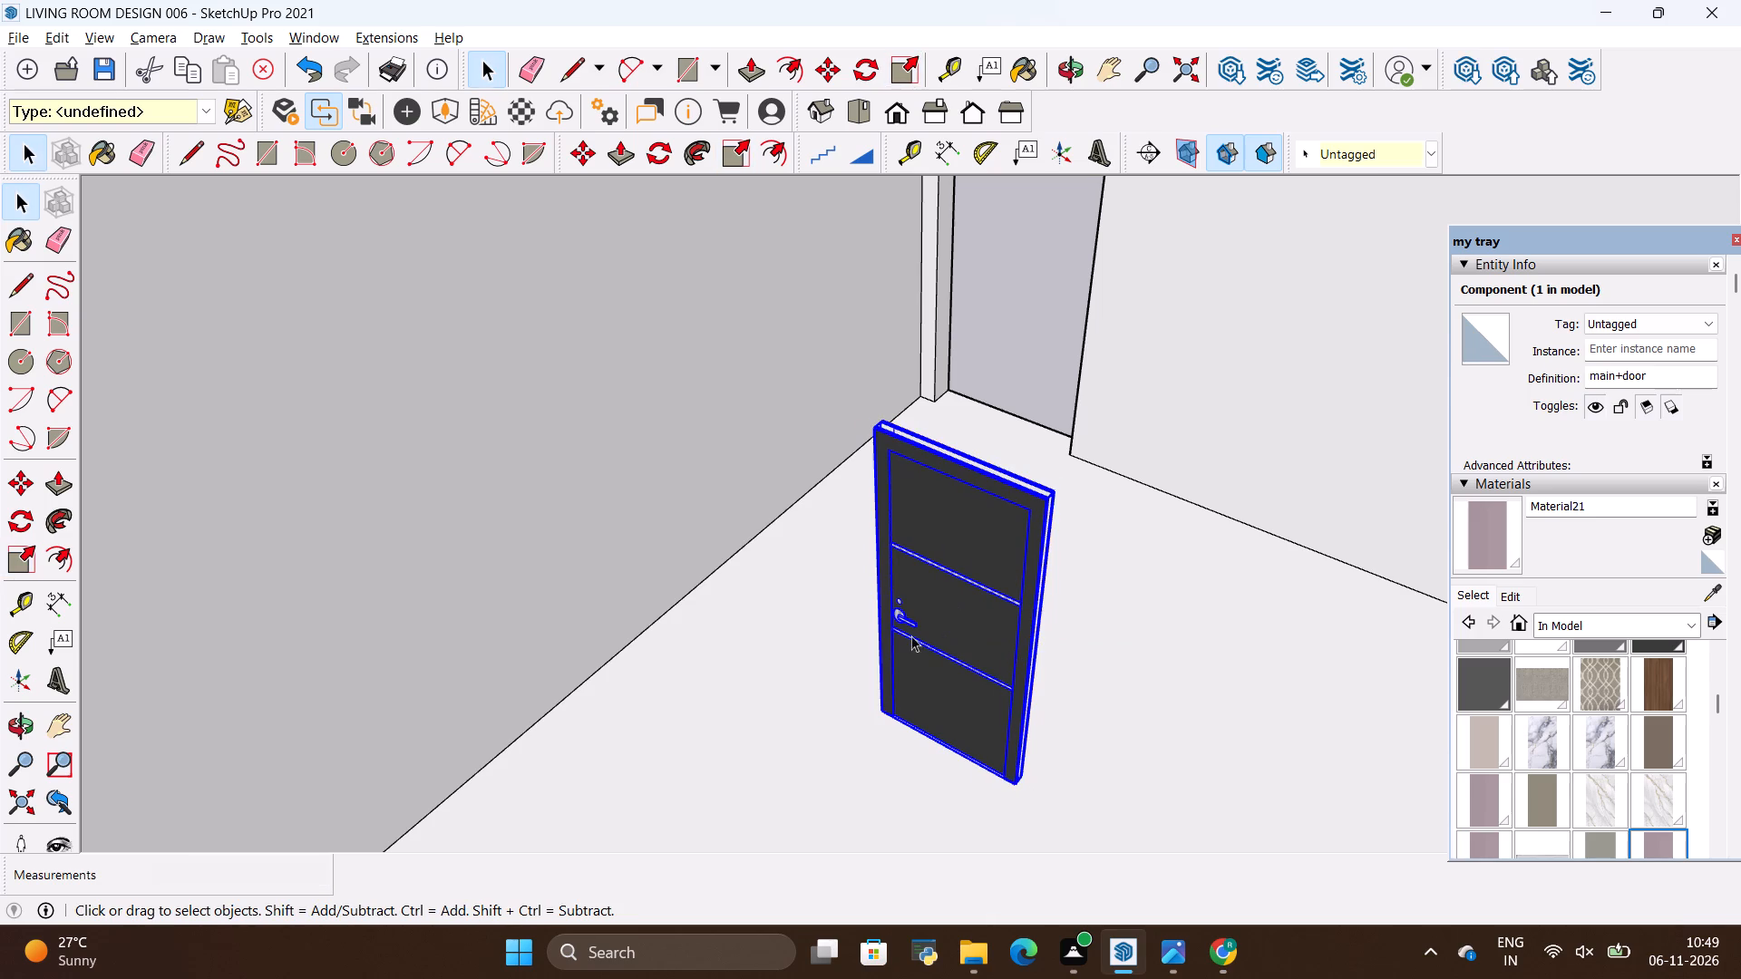
Move the imported door by its bottom corner to the bottom corner of the back wall's opening.
key("m")
left_click(879, 716)
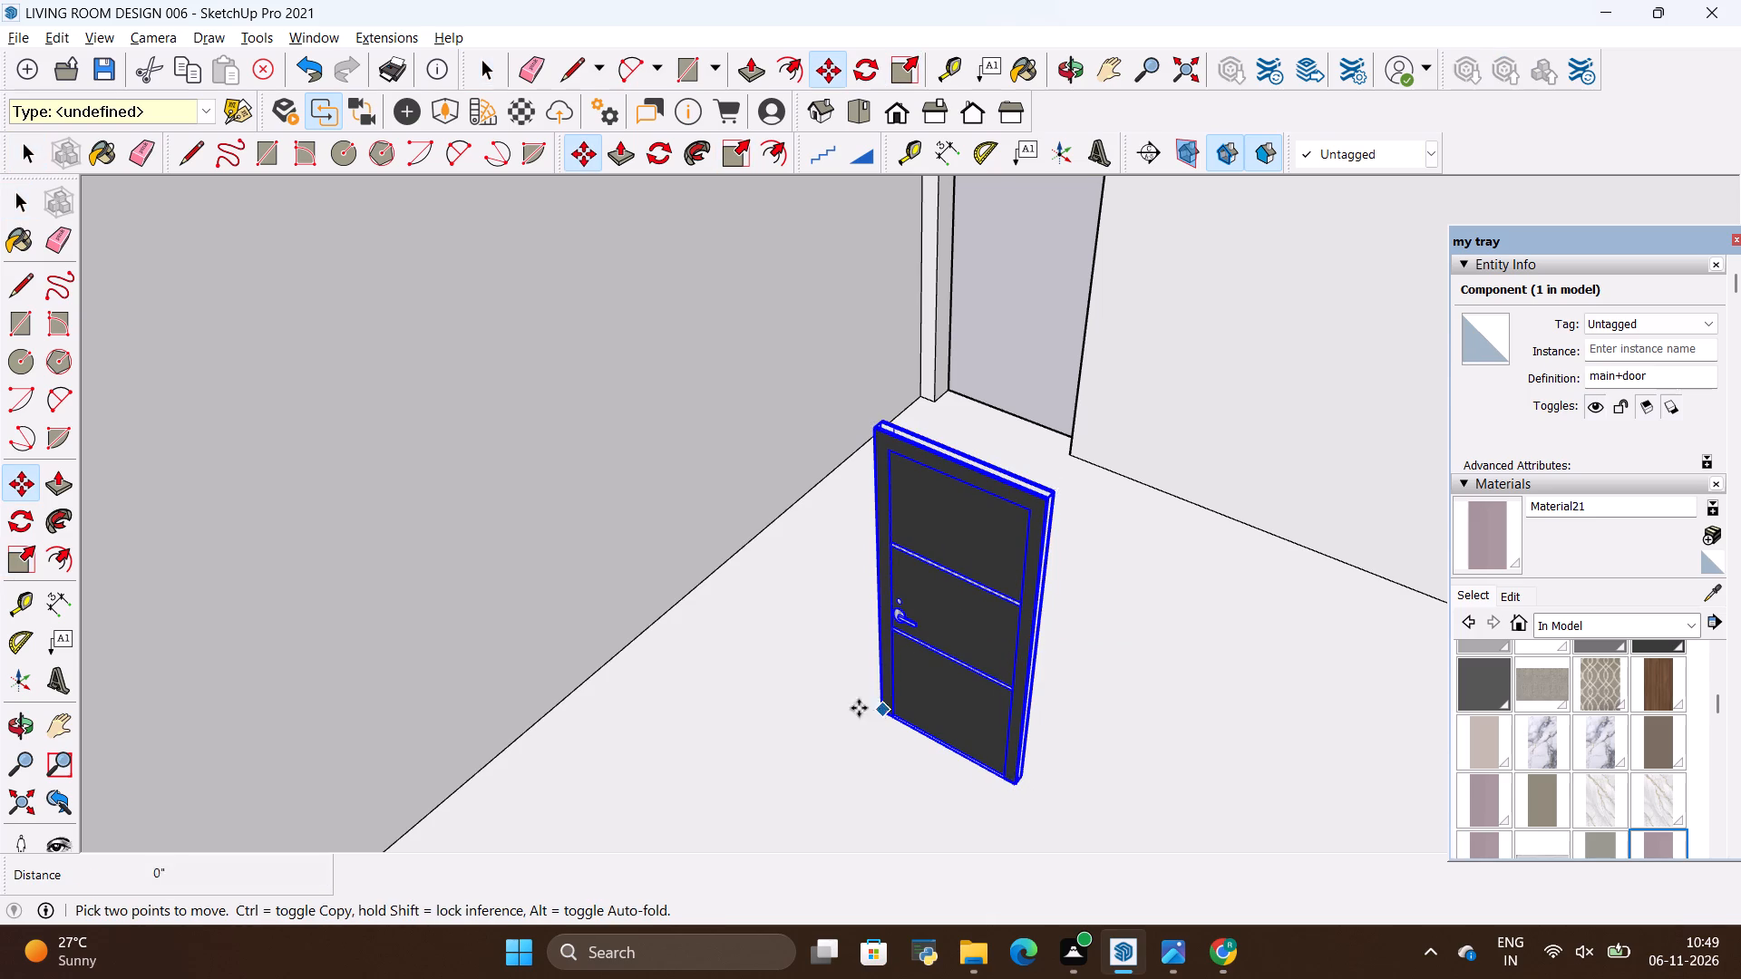
scroll(1080, 384, "up", 20)
scroll(1080, 384, "up", 3)
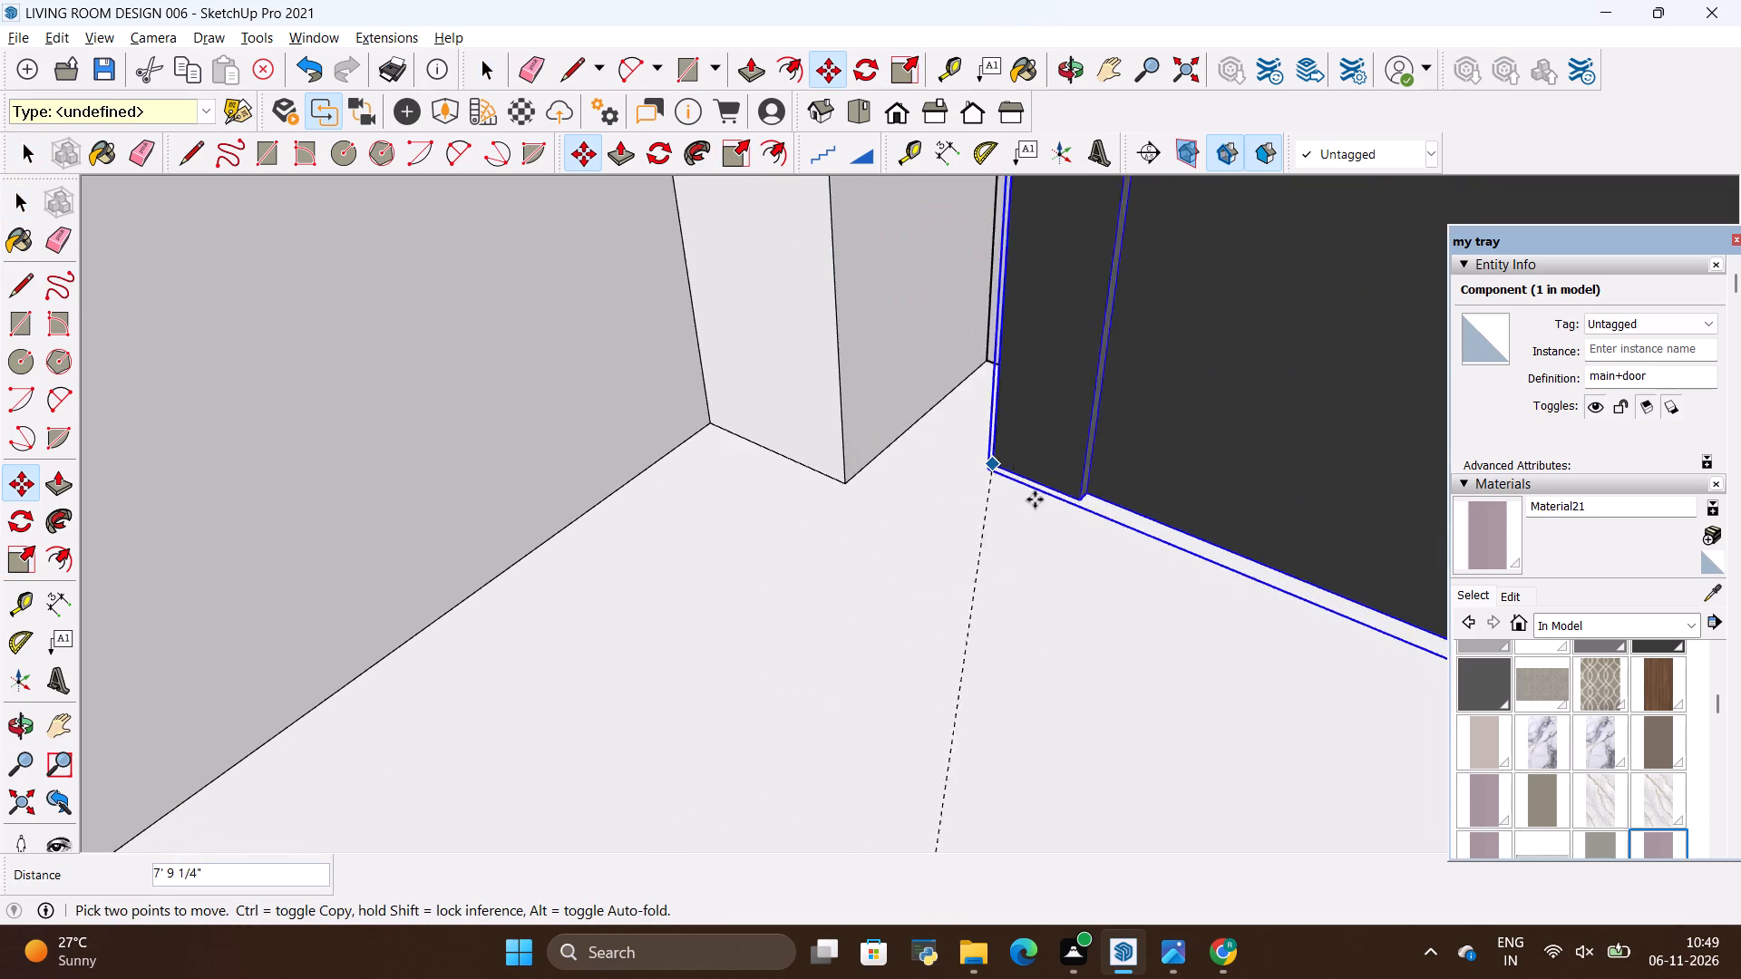
scroll(1057, 557, "down", 5)
scroll(1041, 616, "up", 5)
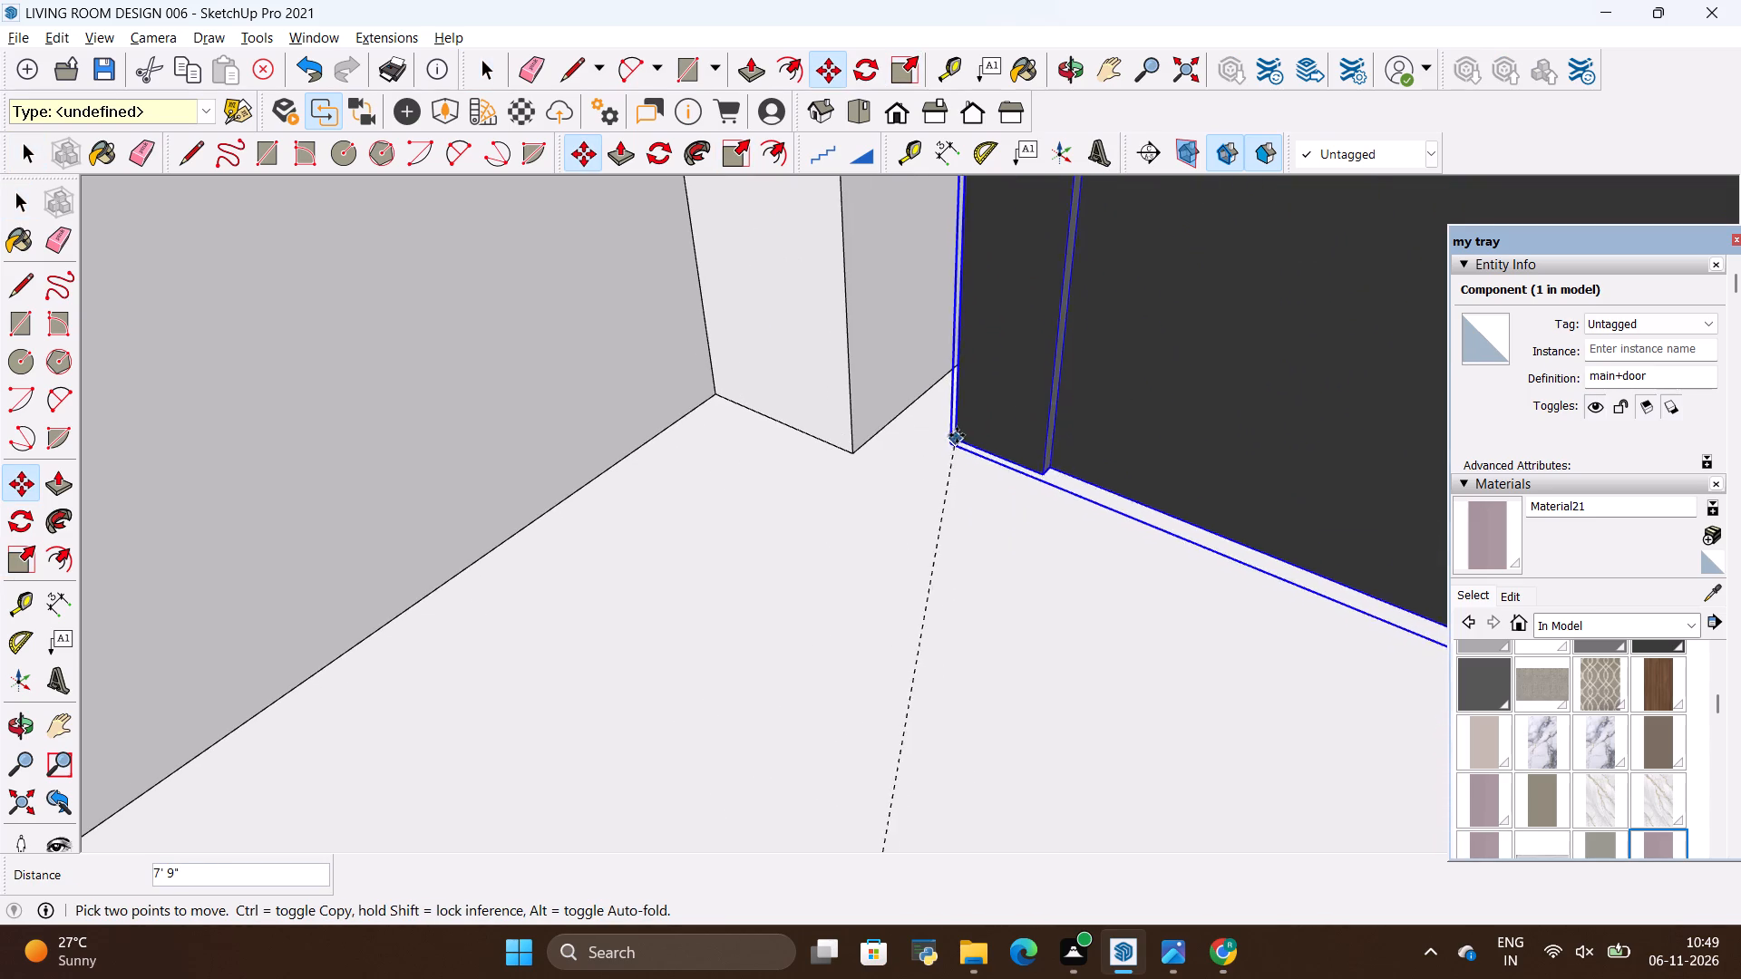
left_click(938, 383)
scroll(890, 645, "down", 11)
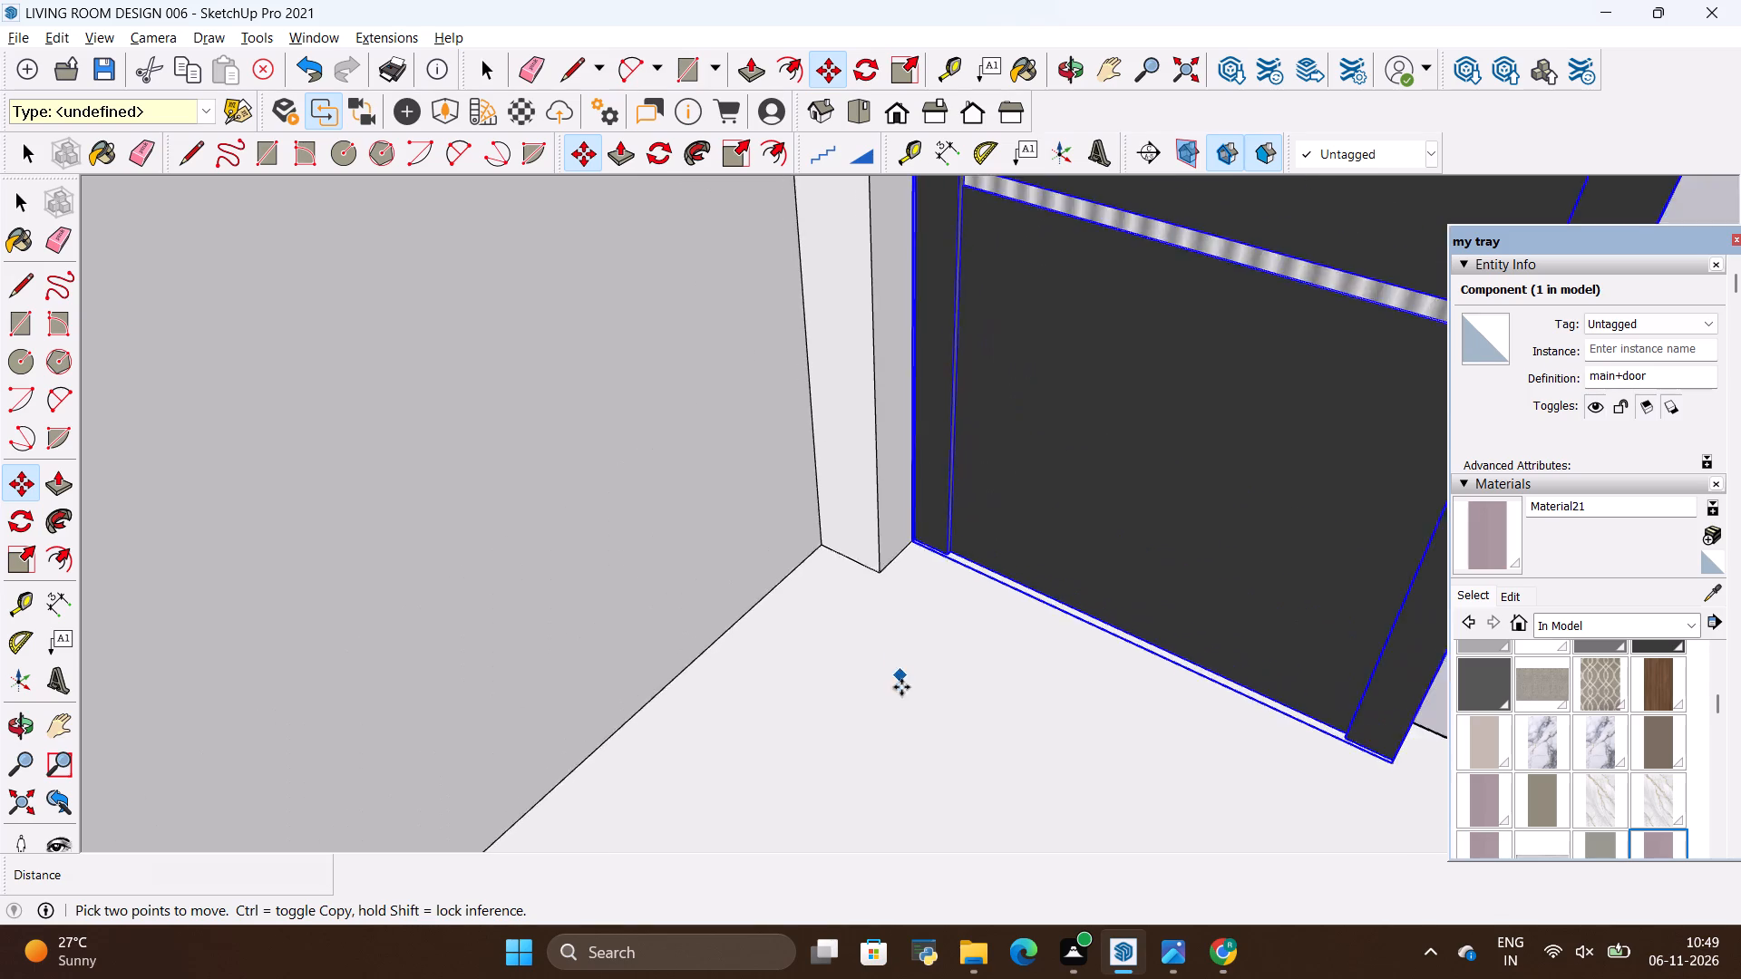
scroll(901, 687, "down", 17)
Scale the door's width and height from its upper corner by about 1.36 and 1.62 to fill the opening.
scroll(1110, 286, "up", 2)
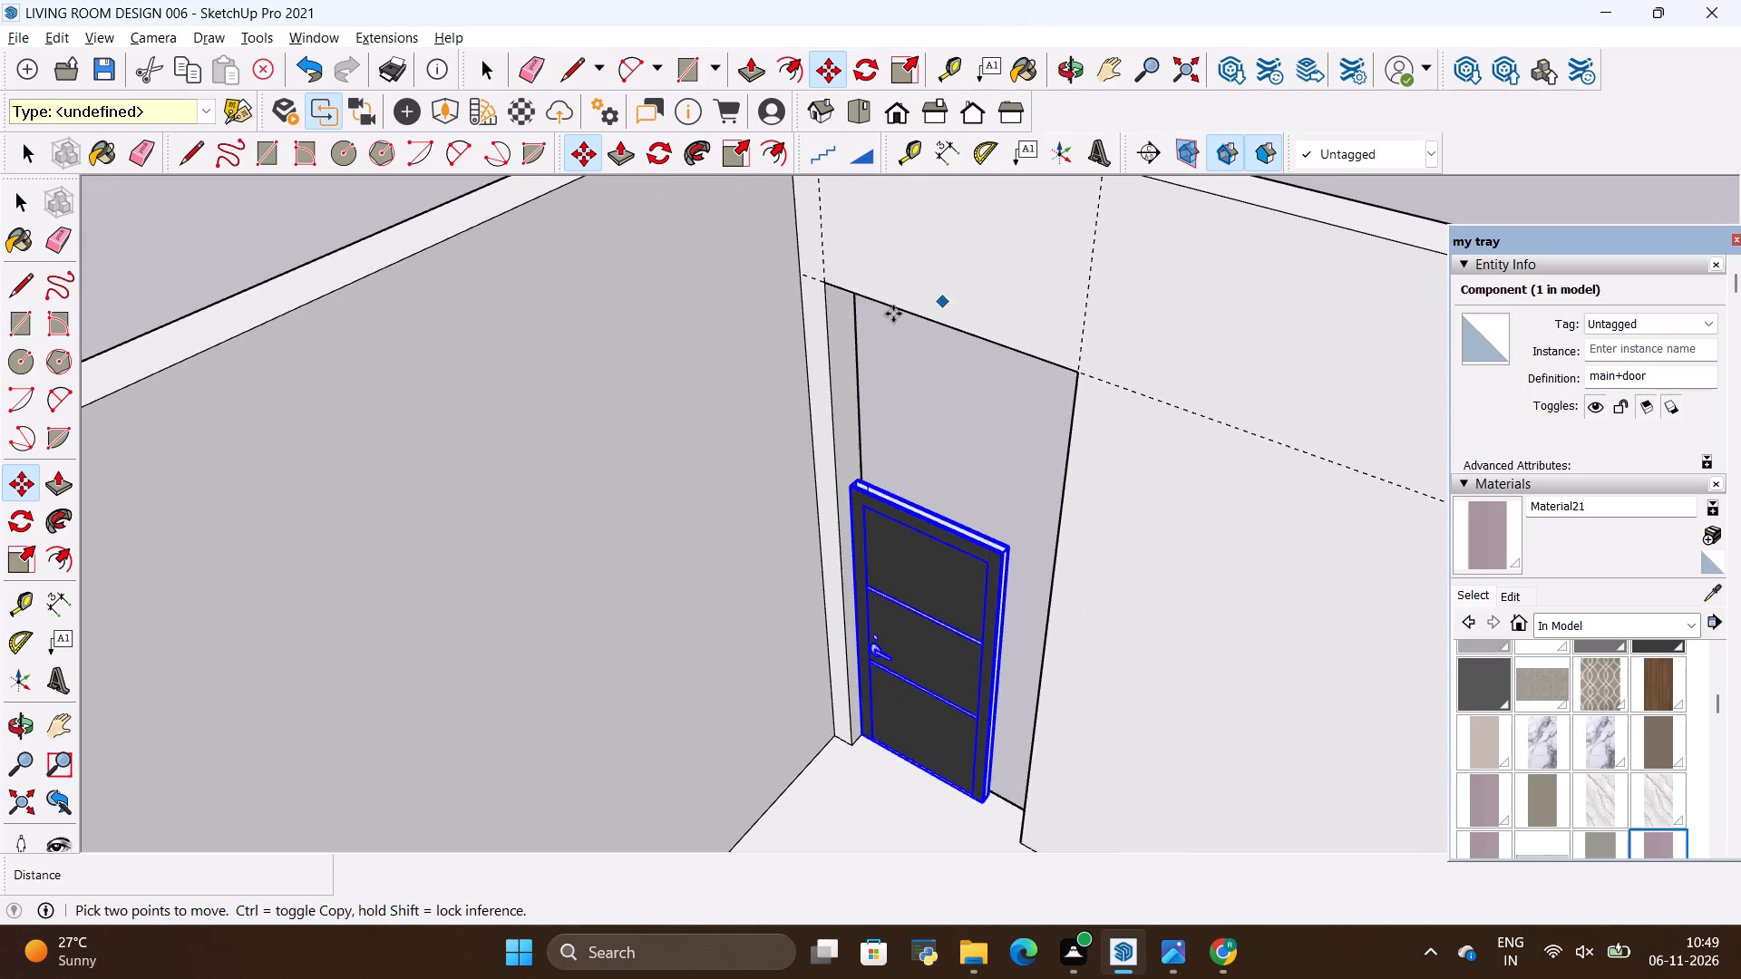
scroll(893, 314, "up", 3)
key("s")
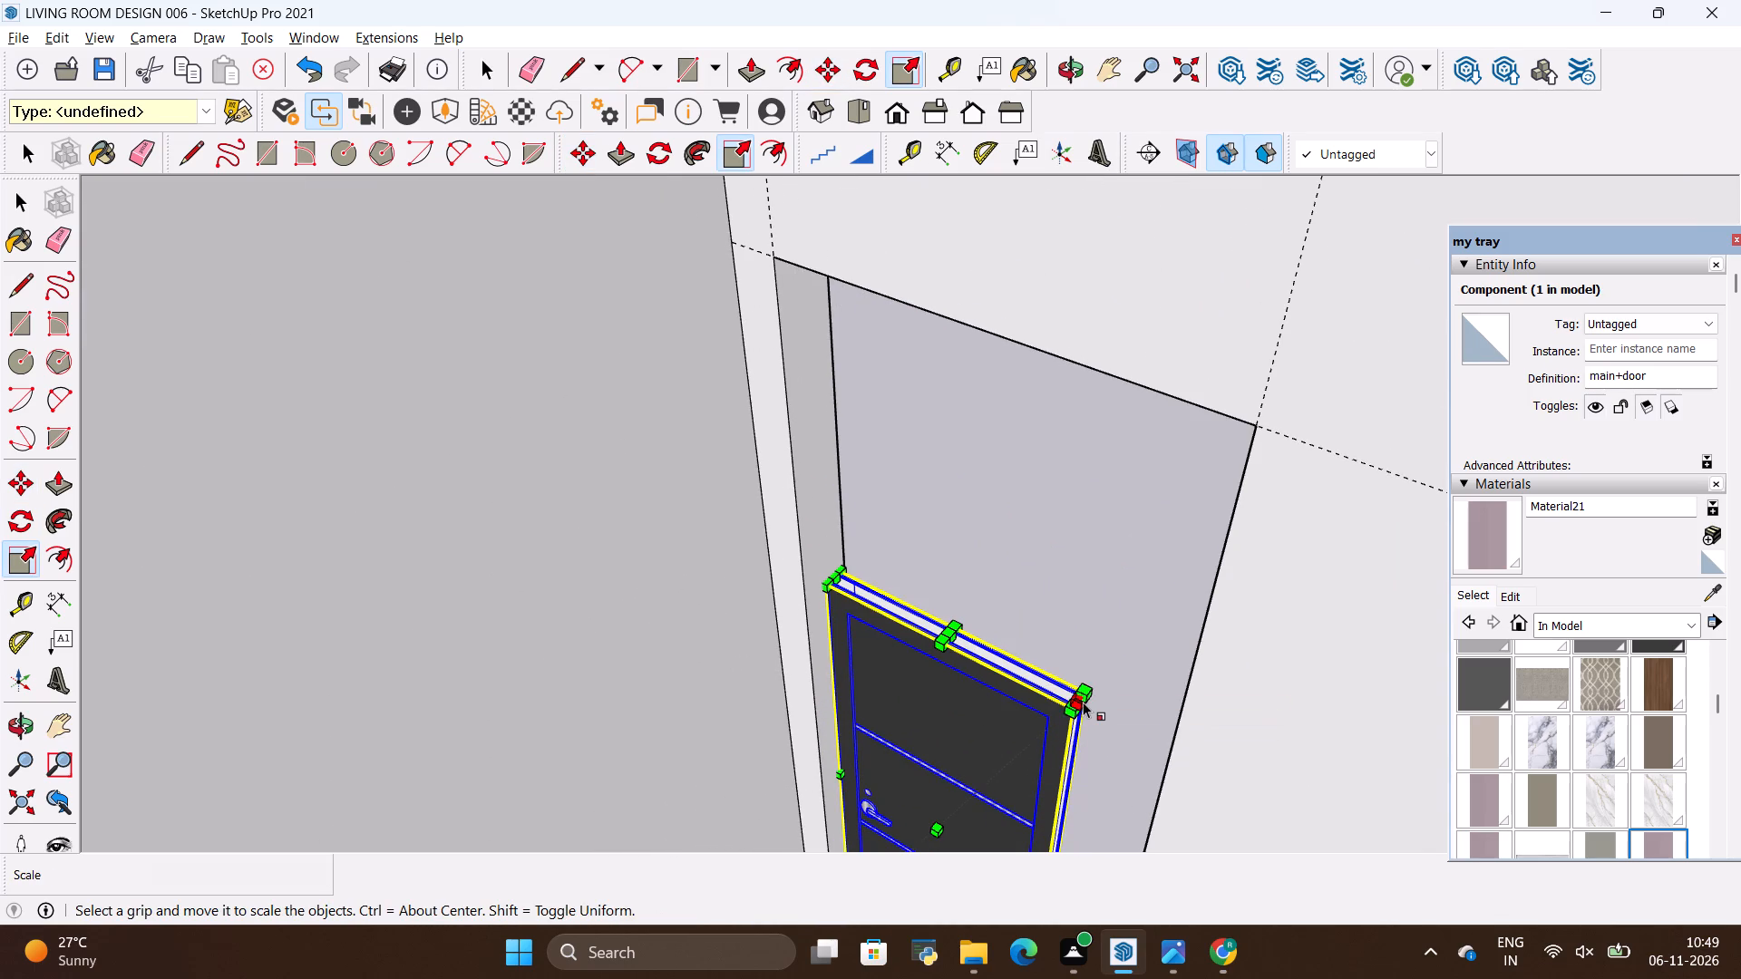
left_click(1083, 702)
scroll(1076, 701, "down", 4)
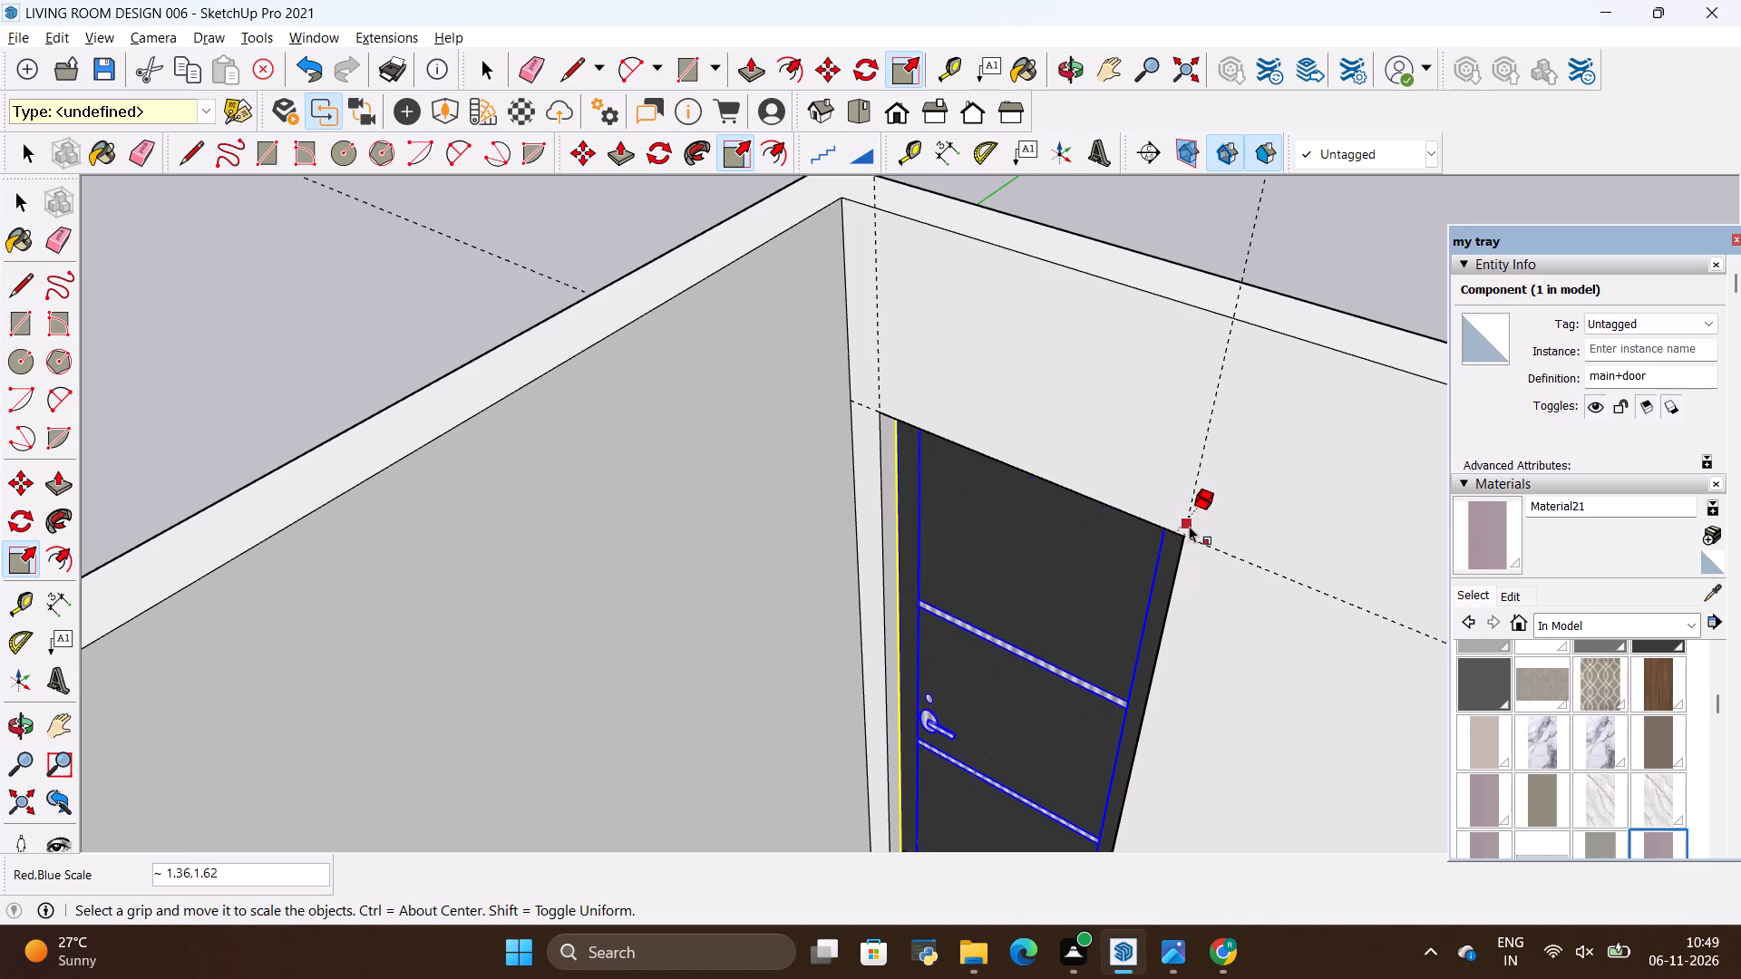
left_click(1186, 533)
key("space")
left_click(1068, 431)
Compare the back wall and fitted door with the door and TV unit layout in reference photo images (12).
scroll(1003, 440, "down", 9)
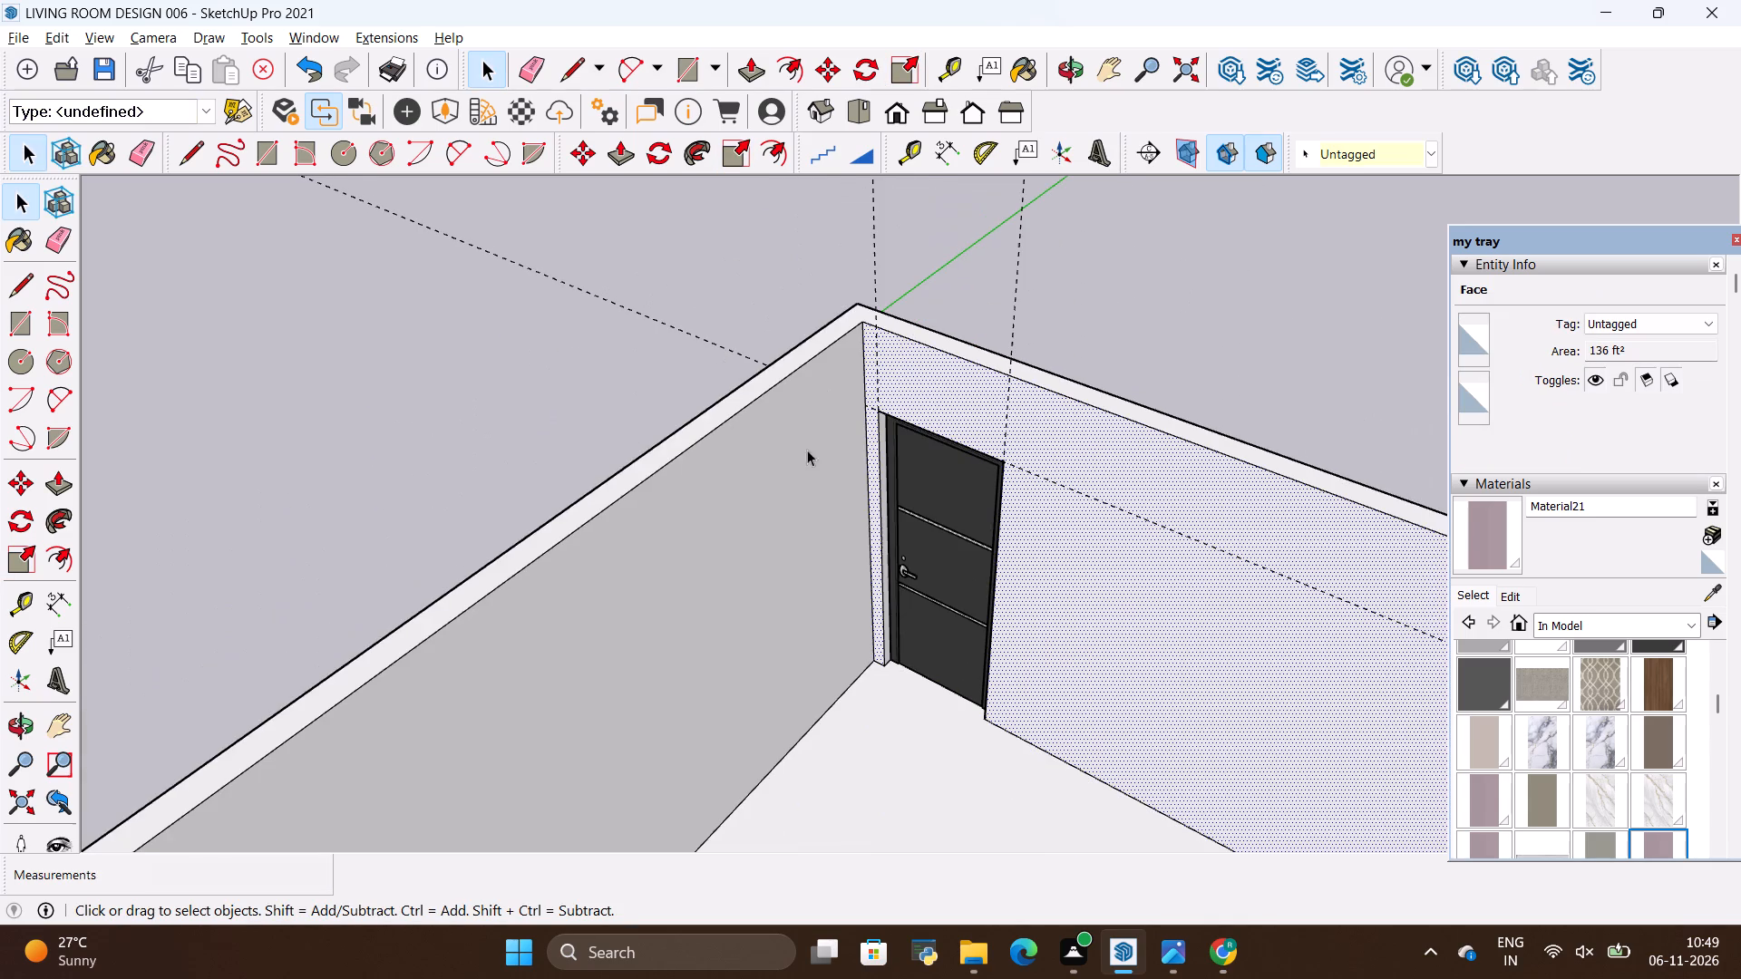
left_click(15, 731)
left_click_drag(354, 778, 771, 648)
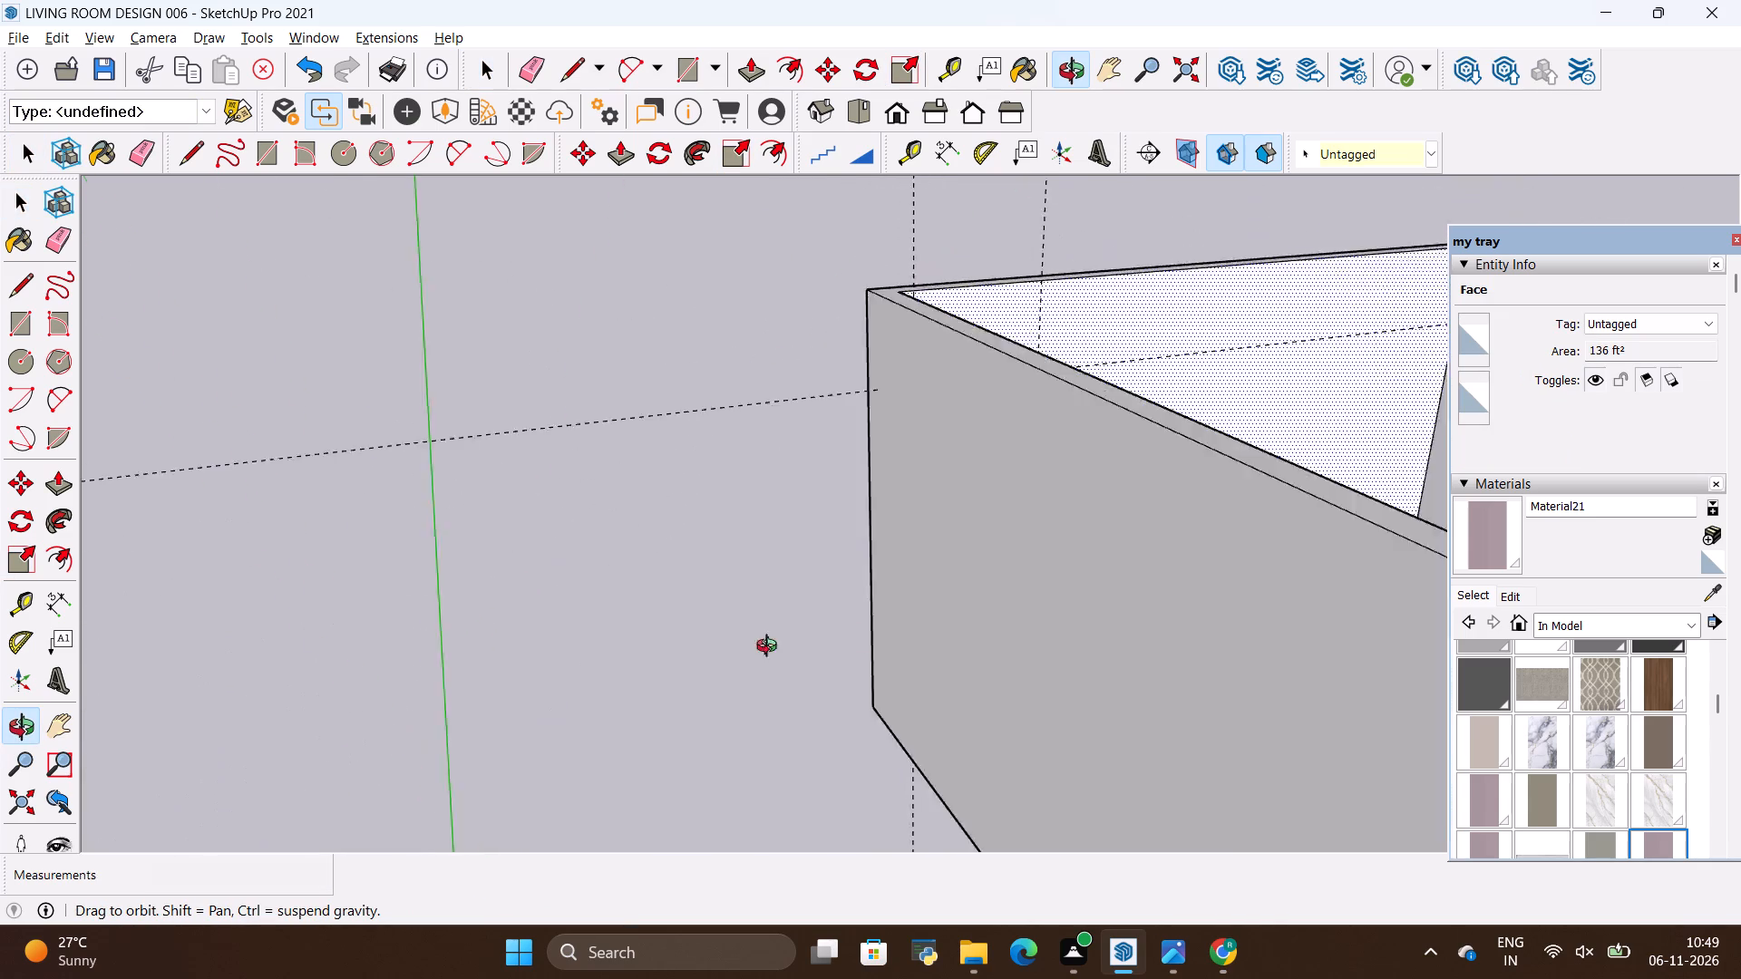
left_click_drag(771, 648, 462, 609)
scroll(1077, 468, "down", 5)
left_click_drag(994, 708, 1009, 598)
scroll(1002, 611, "down", 5)
scroll(1051, 577, "up", 7)
key("alt+Tab")
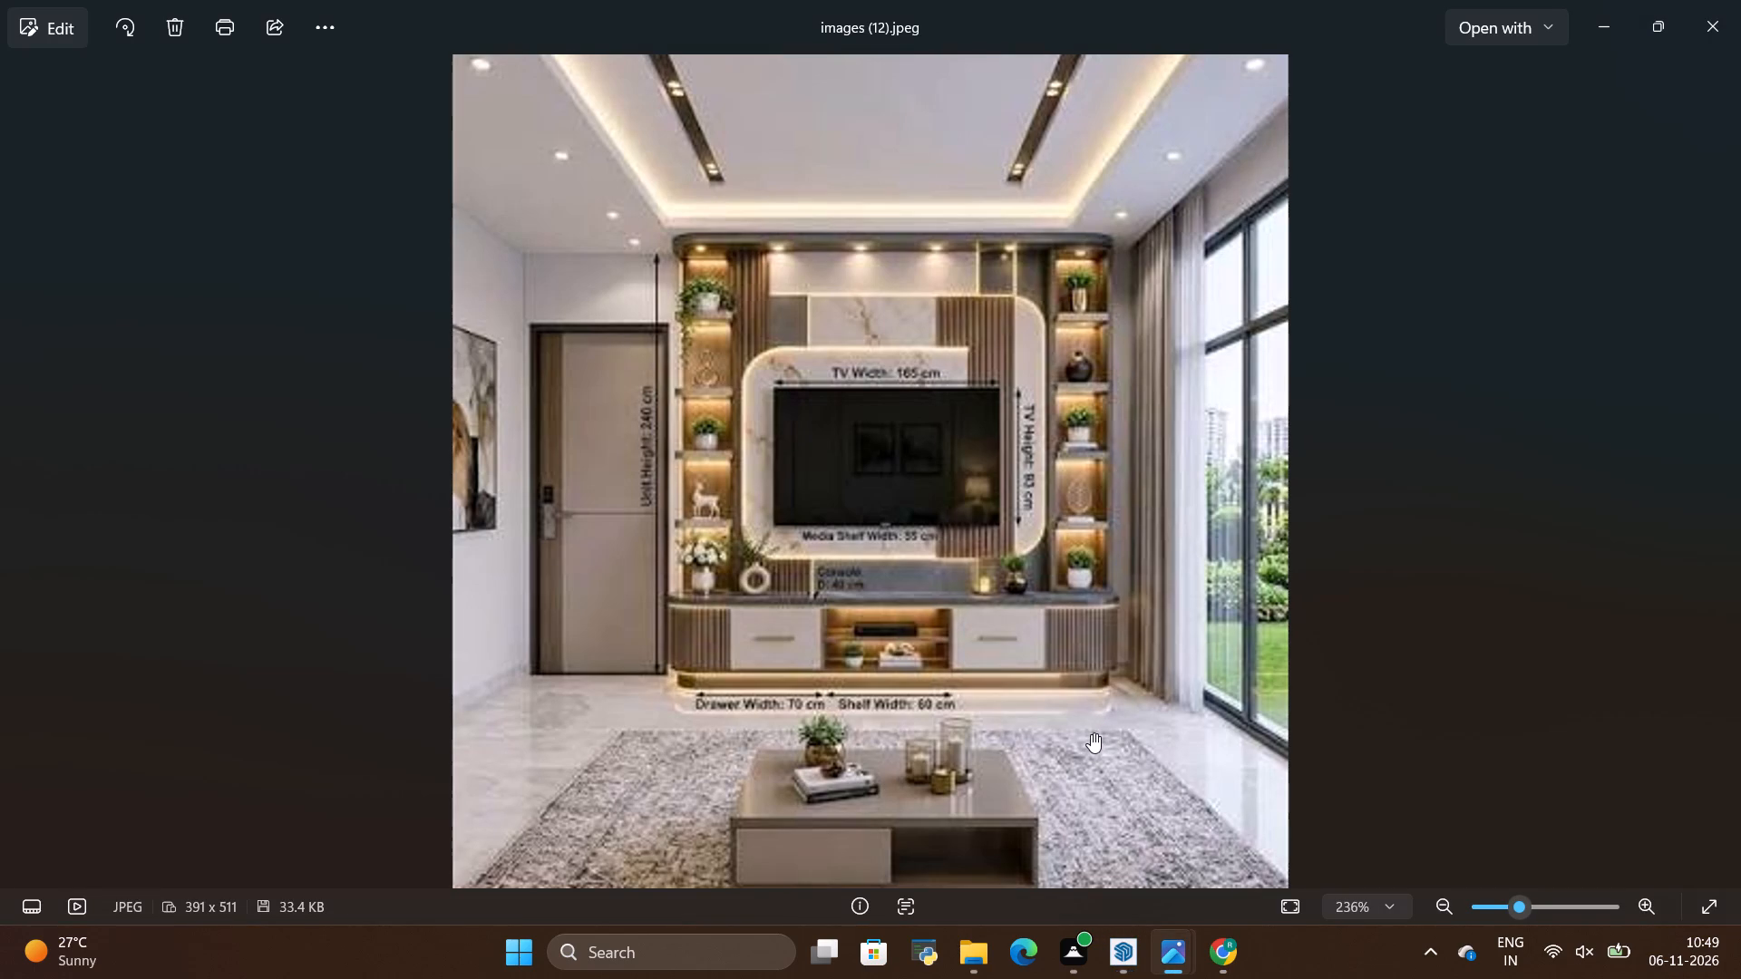
key("alt+Tab")
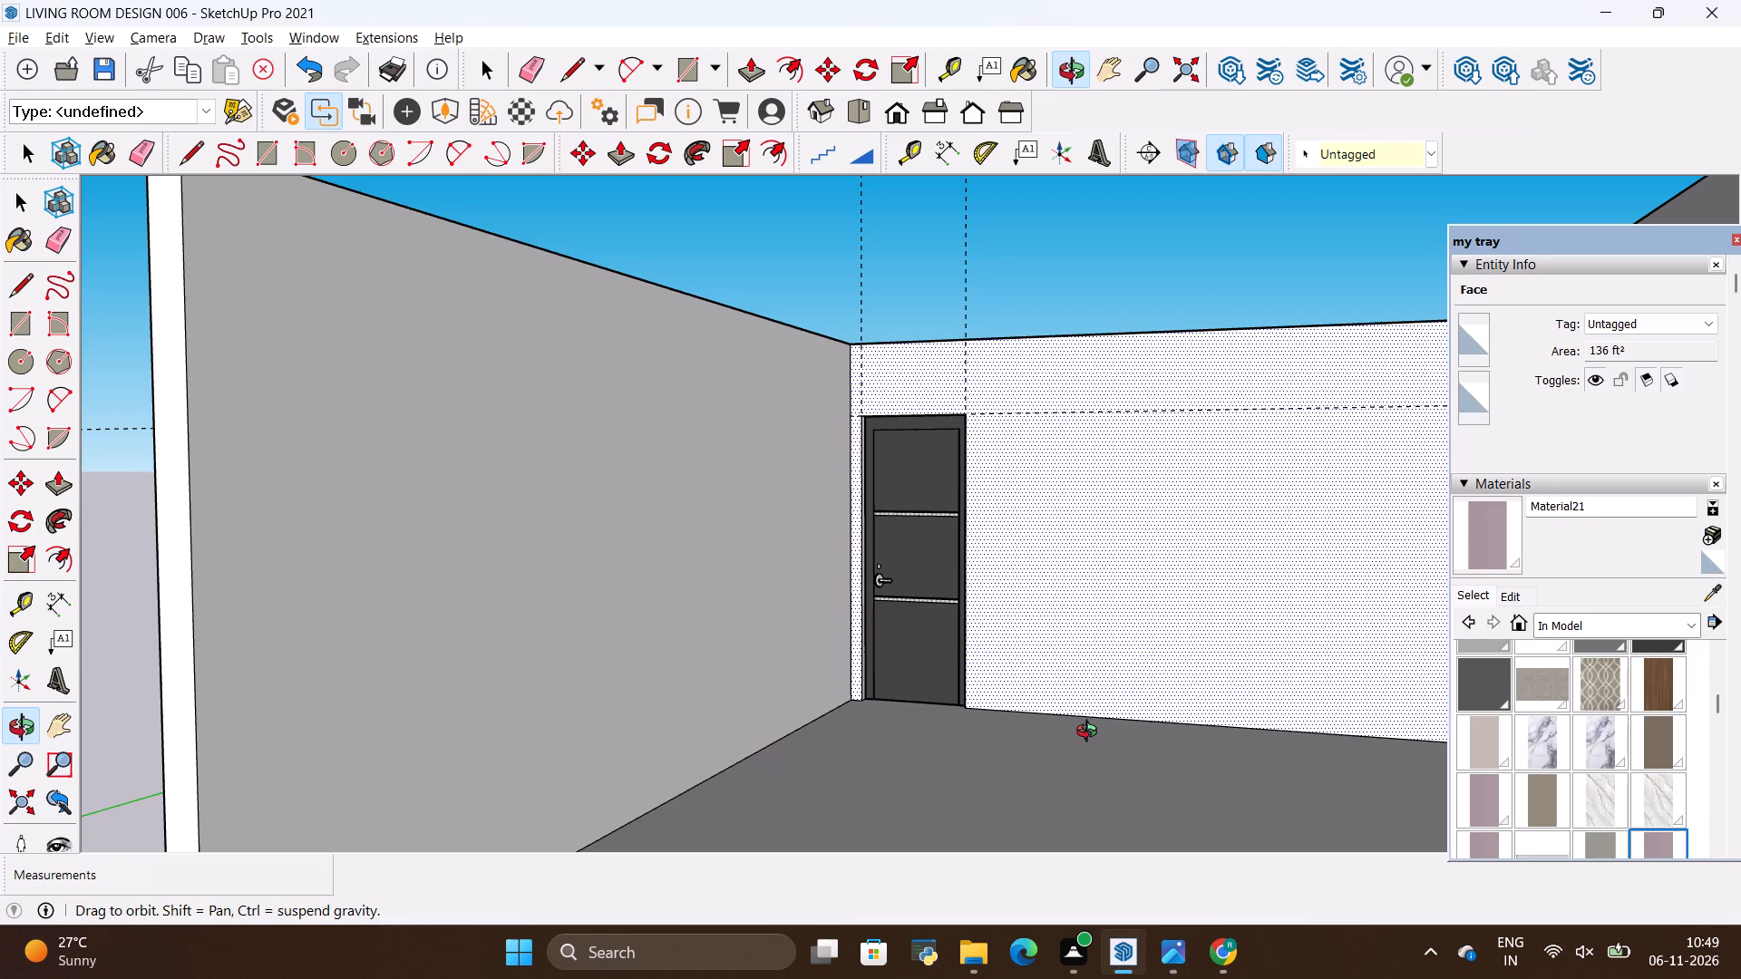
key("alt+Tab")
scroll(1072, 790, "up", 2)
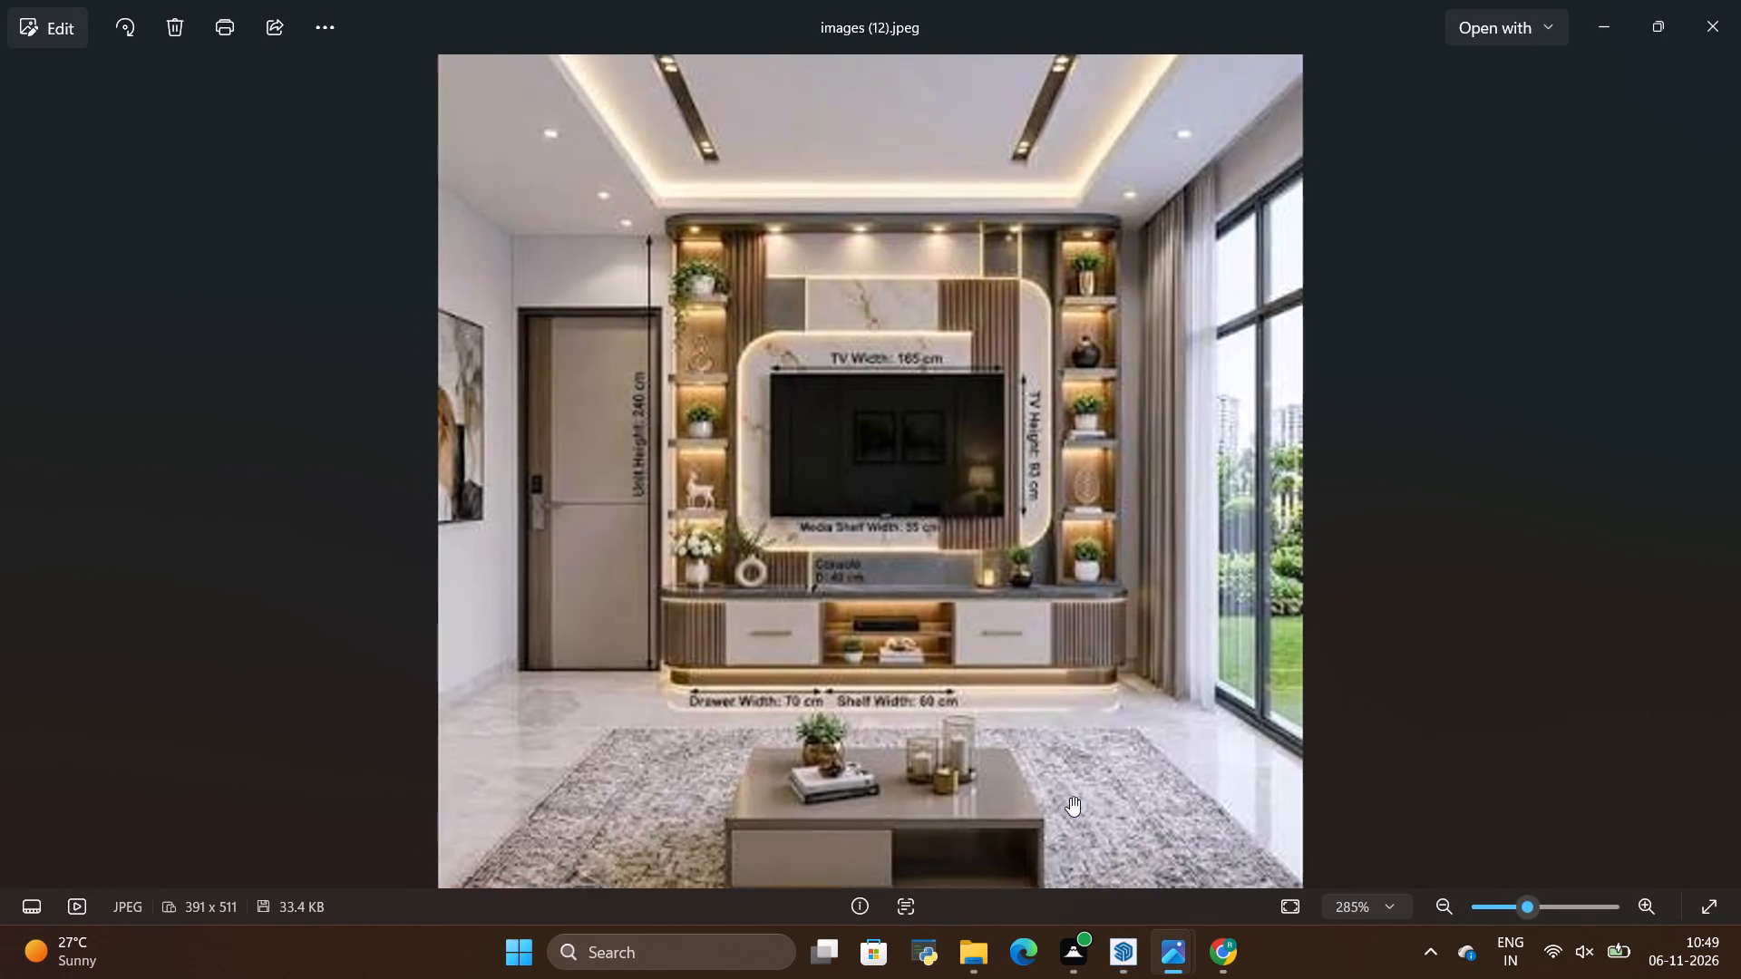
scroll(914, 667, "up", 3)
scroll(940, 583, "down", 3)
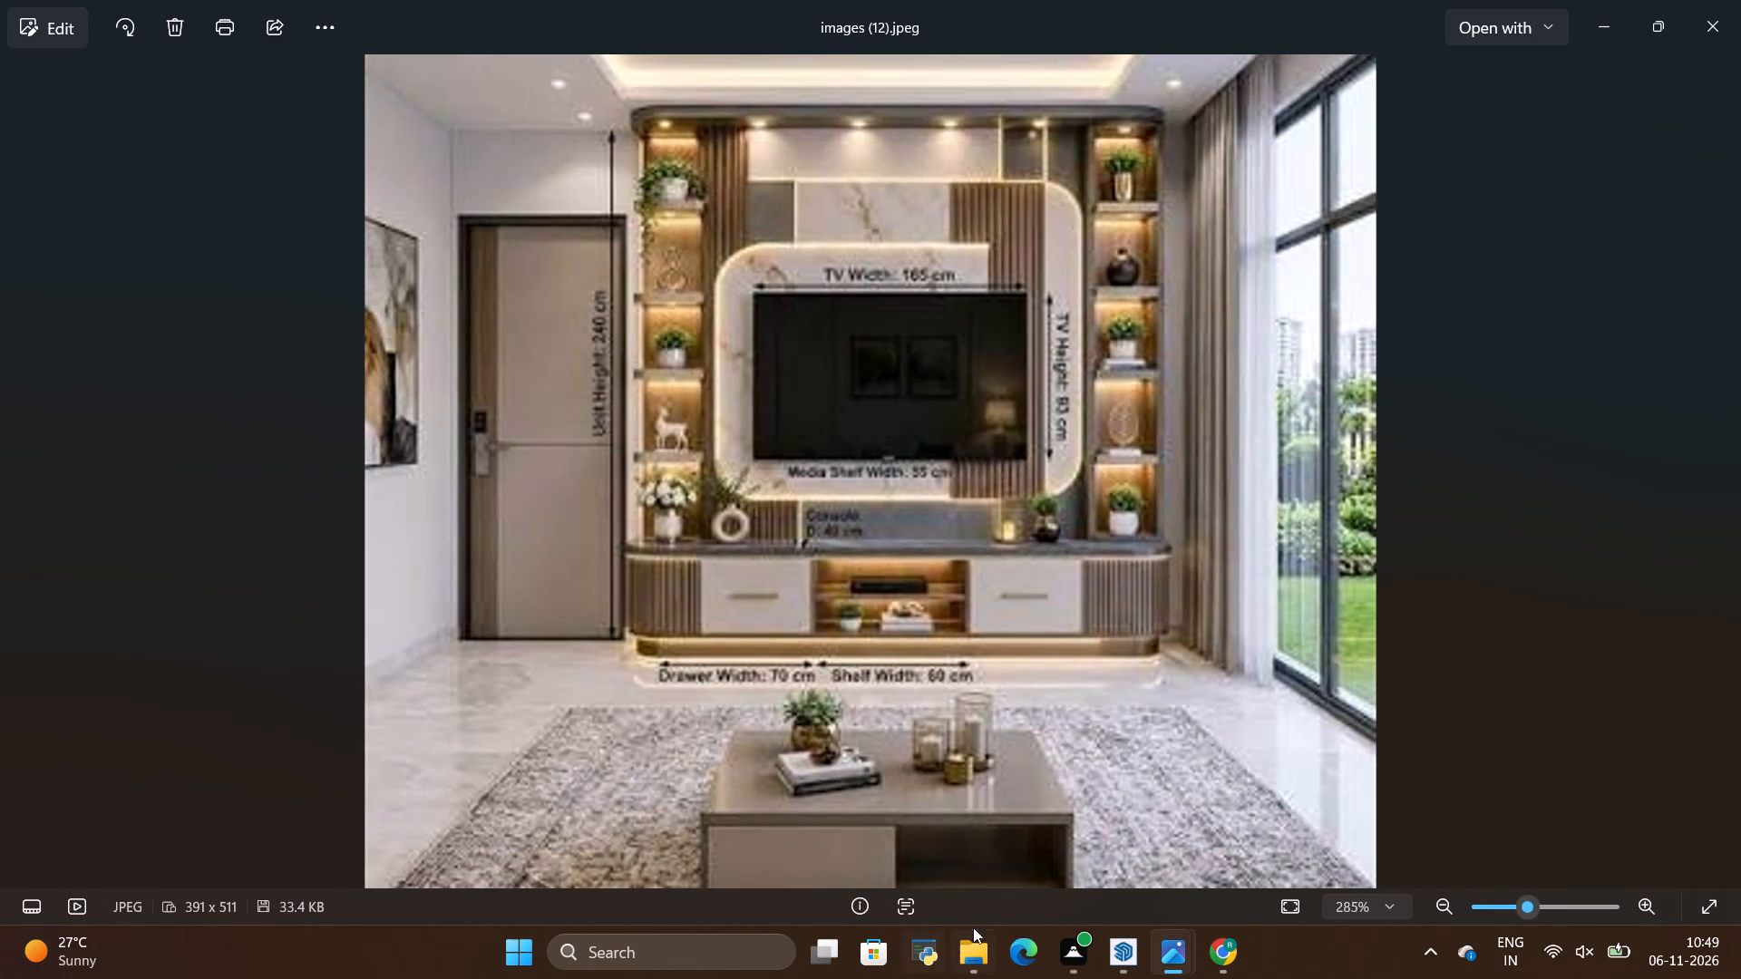
key("alt+Tab")
scroll(723, 636, "down", 4)
left_click_drag(926, 718, 1026, 761)
scroll(1001, 500, "up", 4)
key("alt+Tab")
key("alt+Tab")
key("alt+Tab")
key("alt+Tab")
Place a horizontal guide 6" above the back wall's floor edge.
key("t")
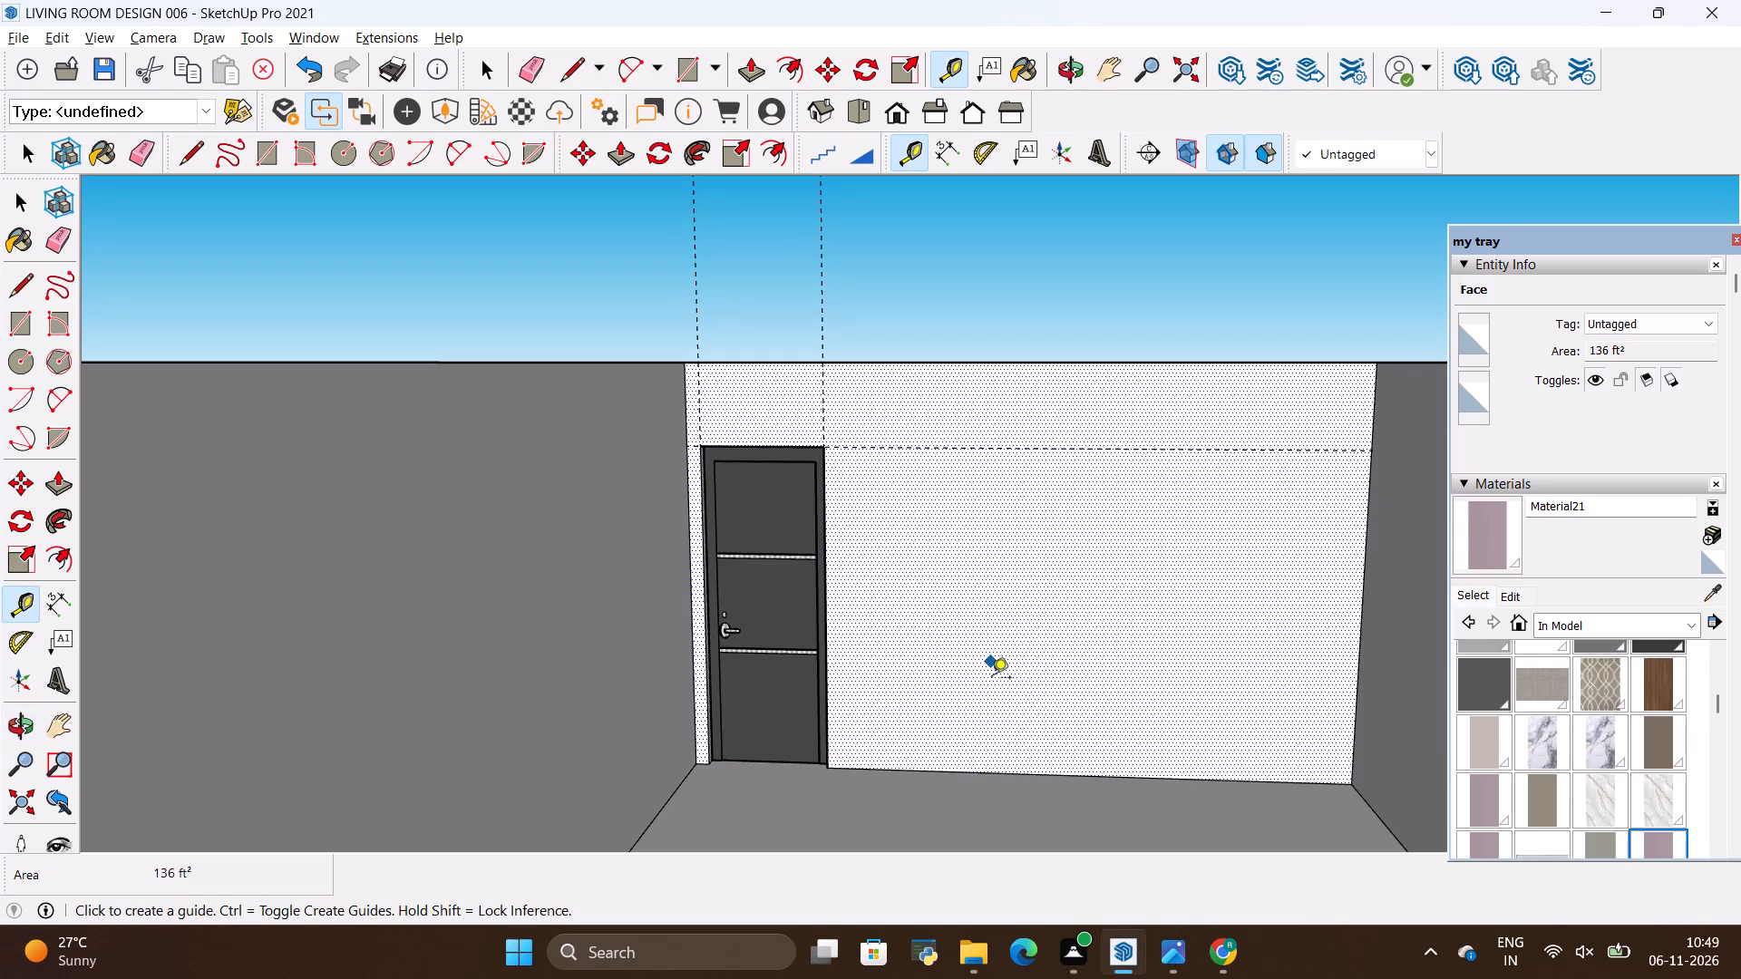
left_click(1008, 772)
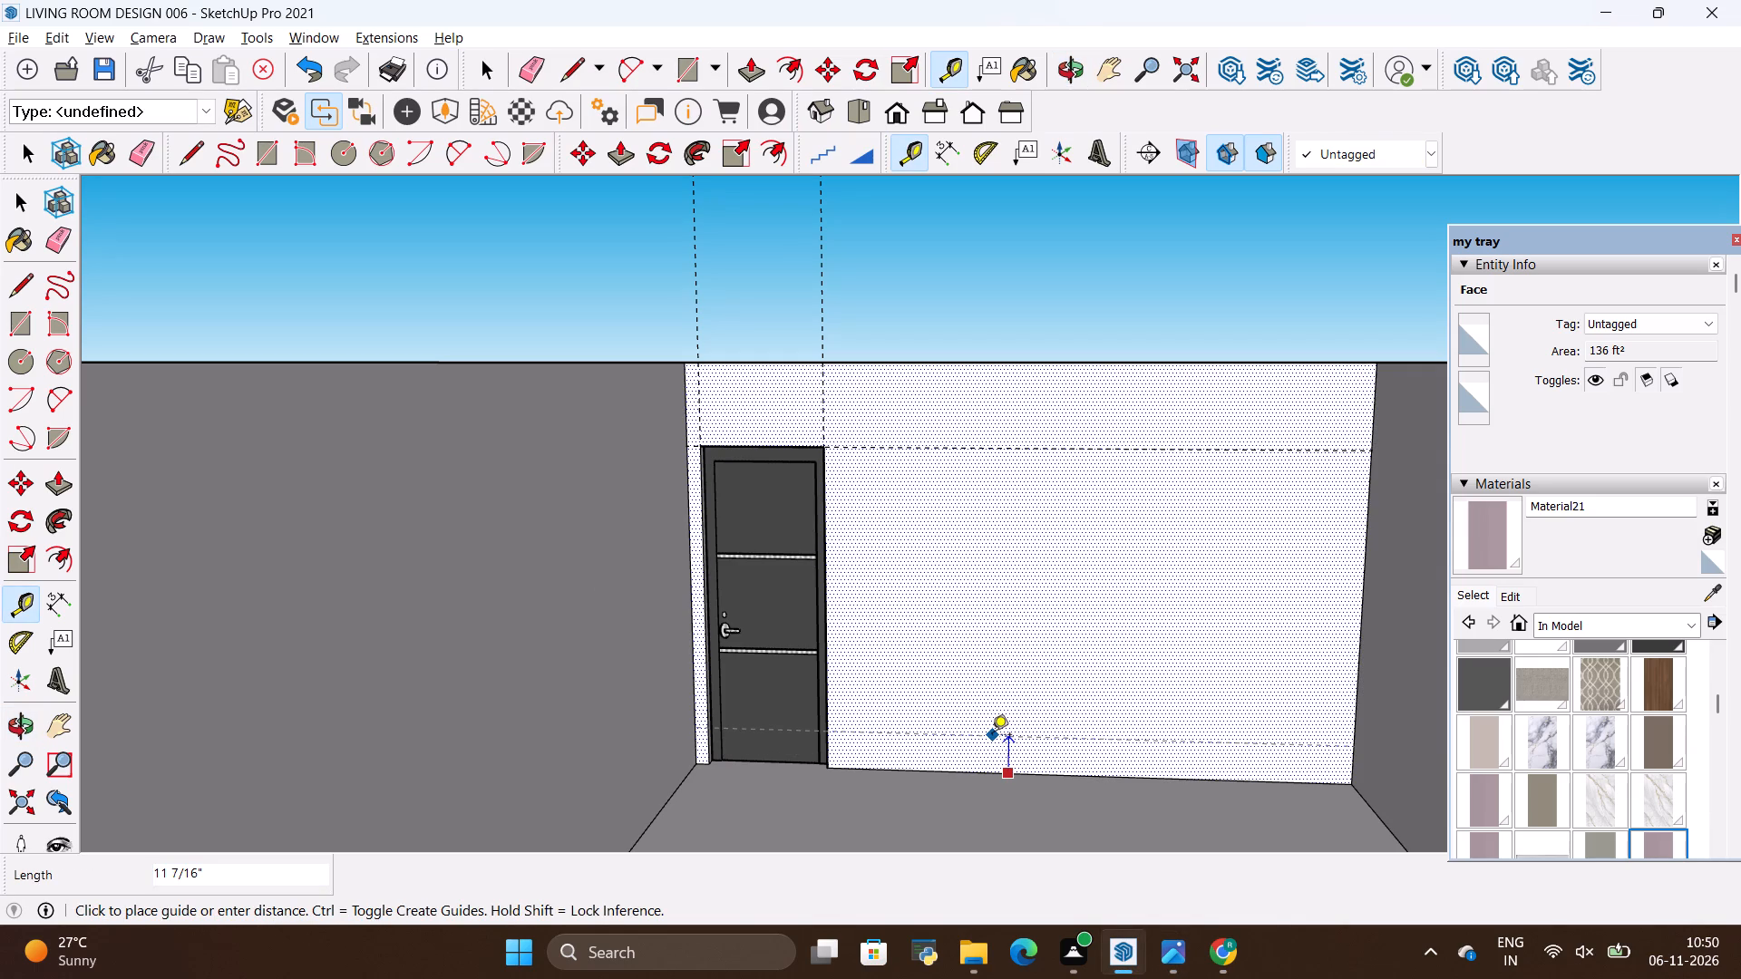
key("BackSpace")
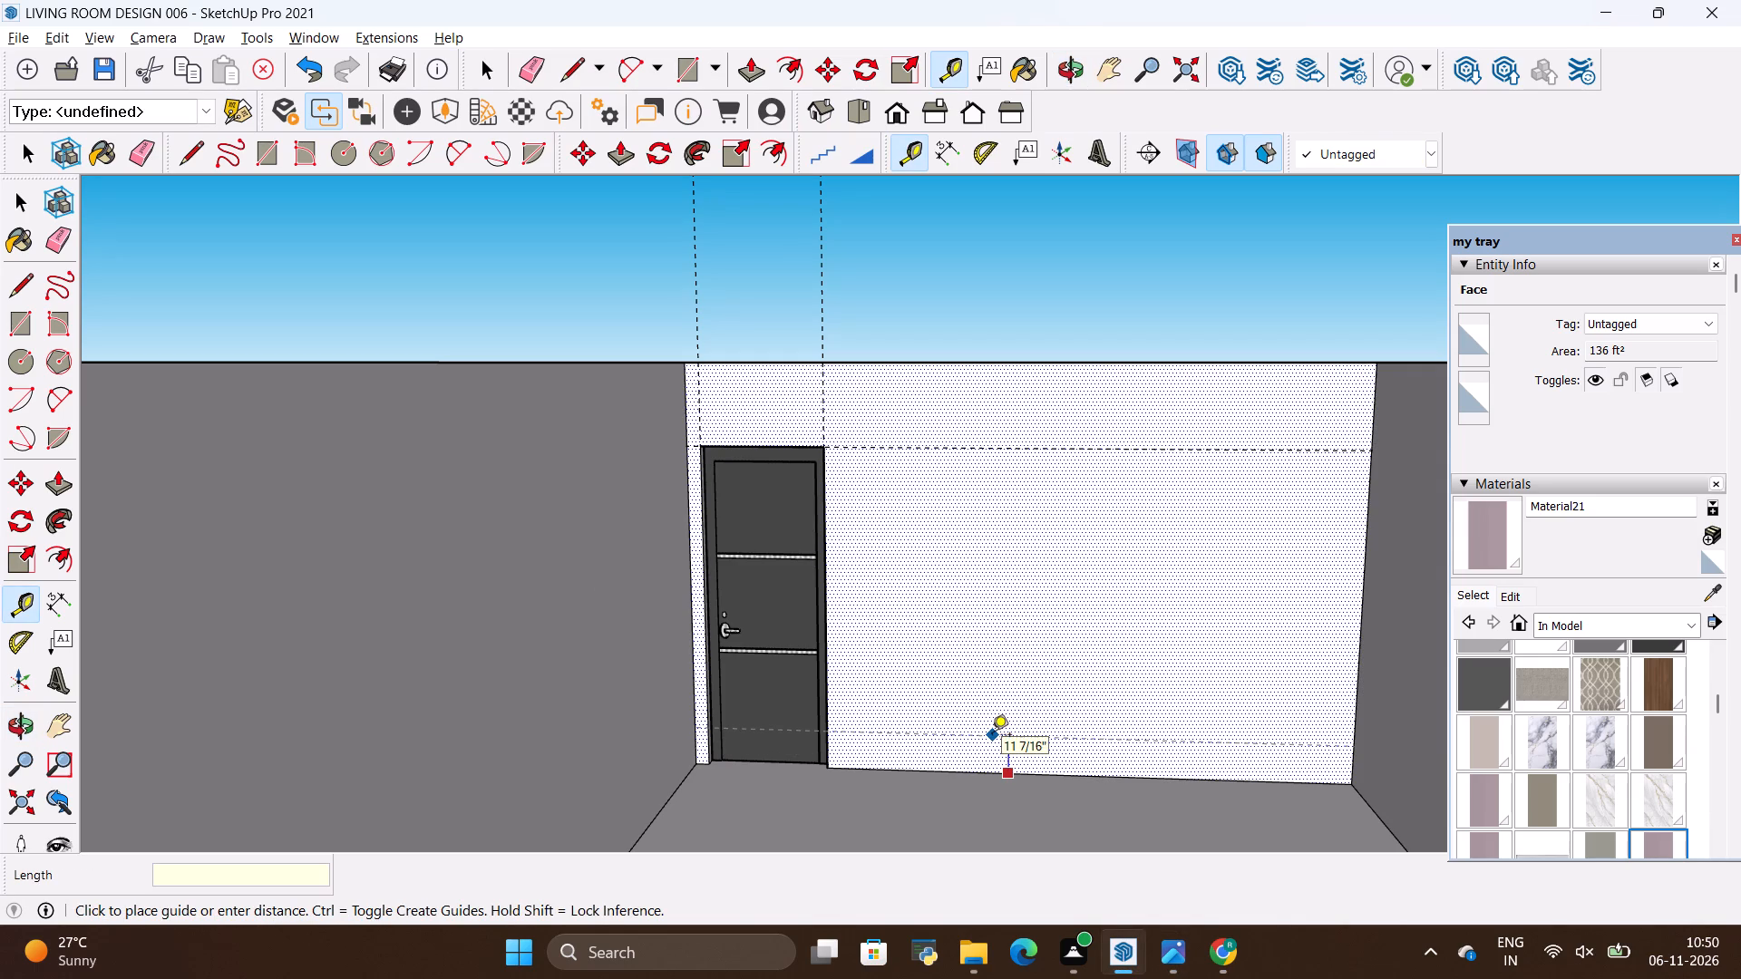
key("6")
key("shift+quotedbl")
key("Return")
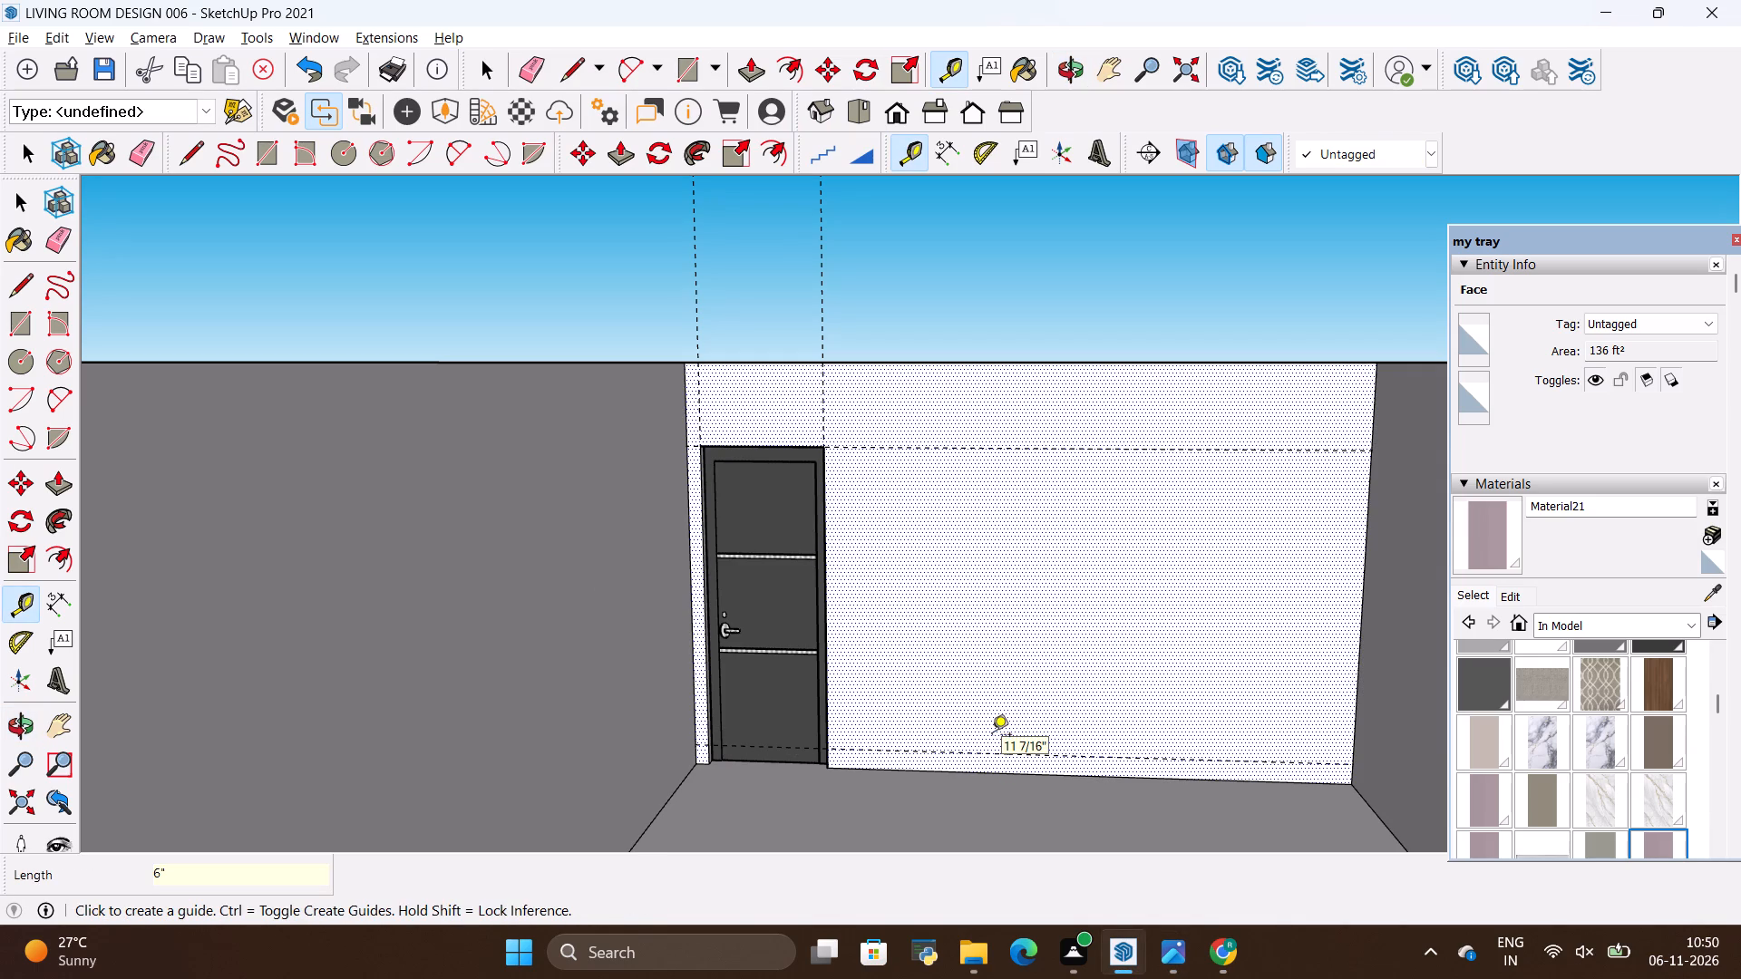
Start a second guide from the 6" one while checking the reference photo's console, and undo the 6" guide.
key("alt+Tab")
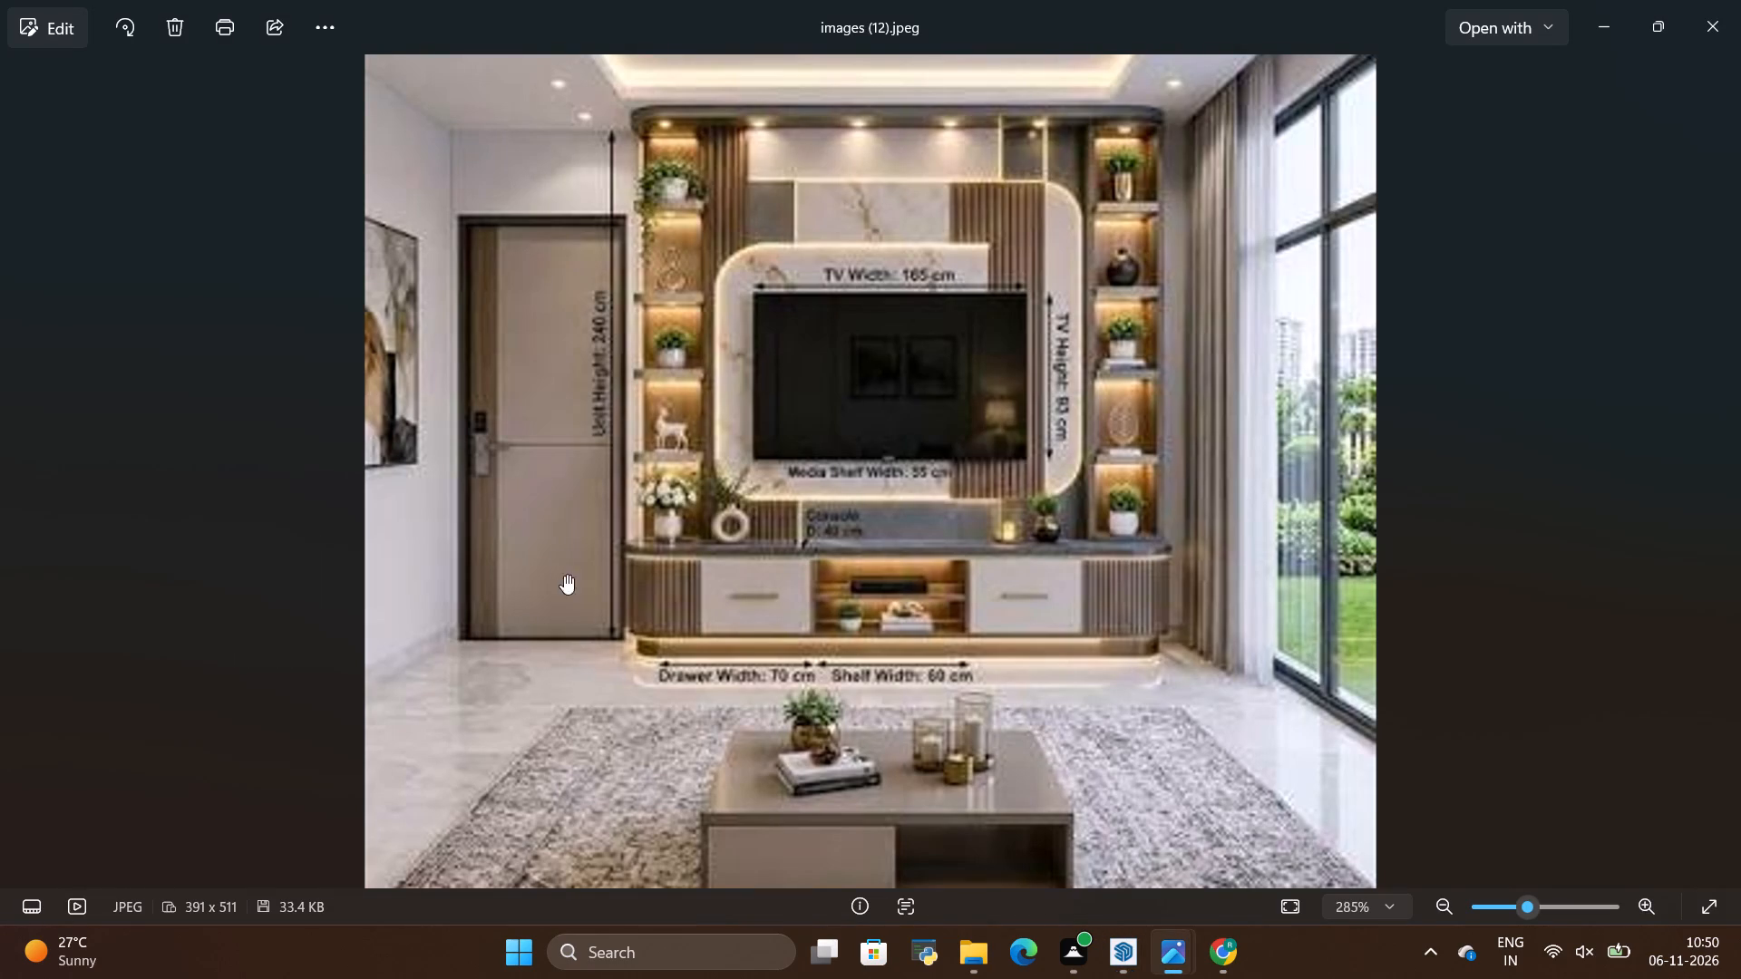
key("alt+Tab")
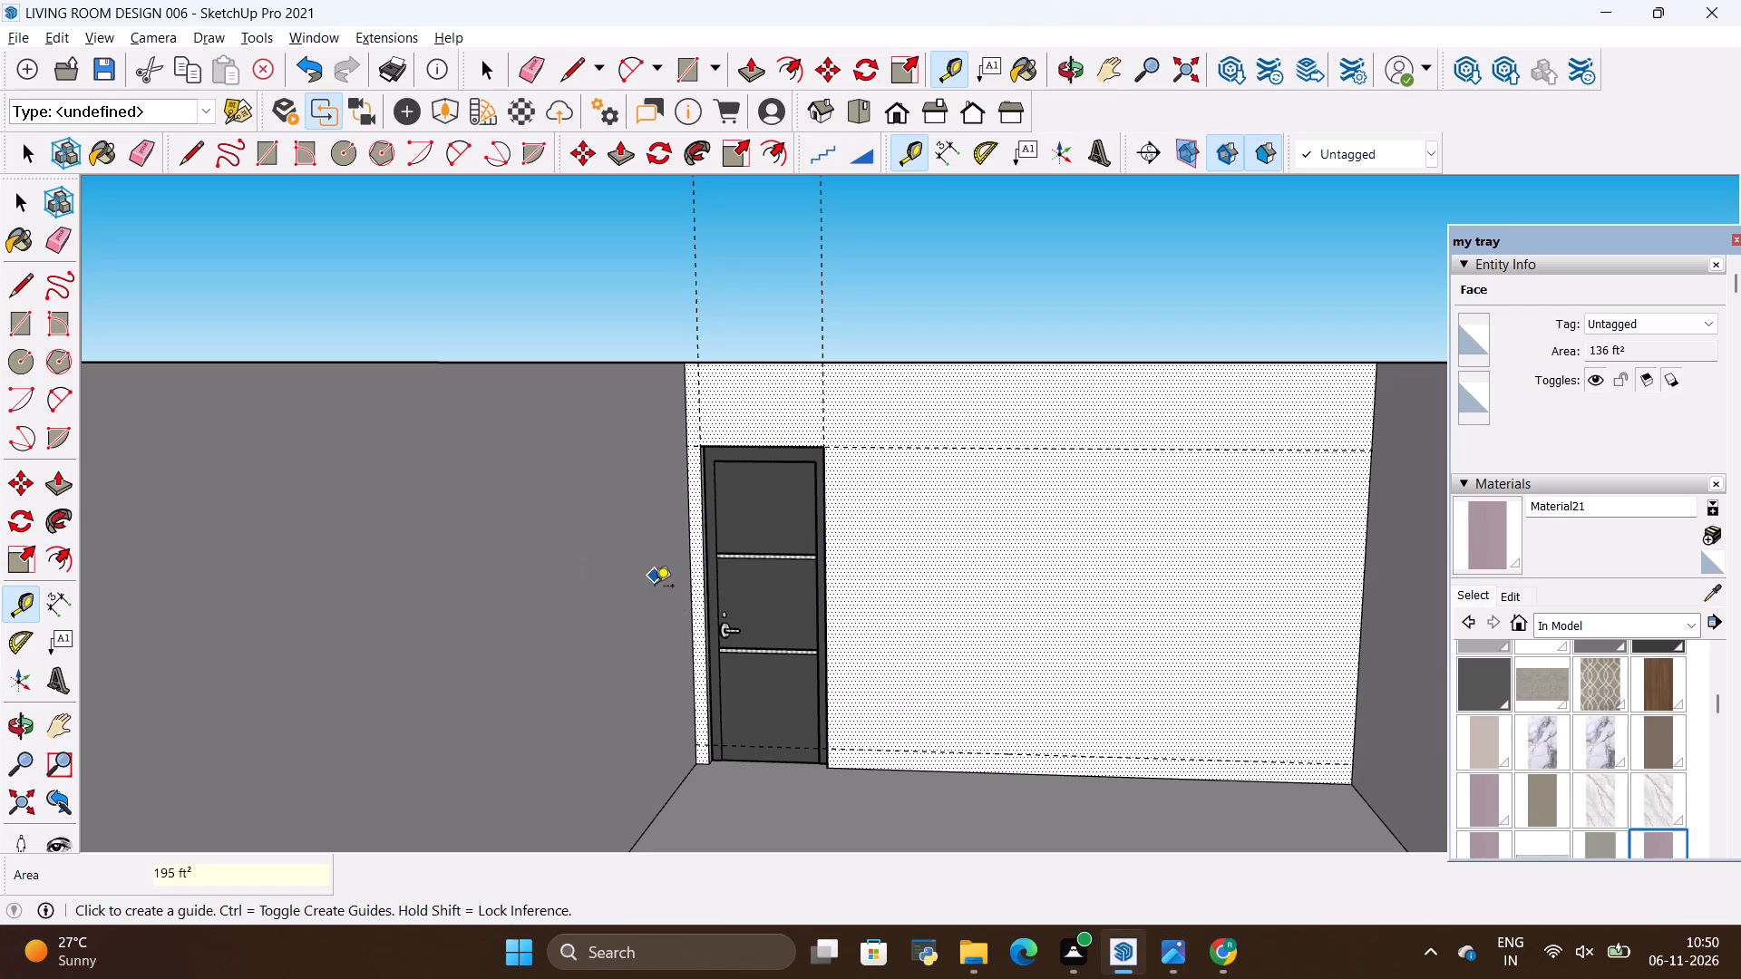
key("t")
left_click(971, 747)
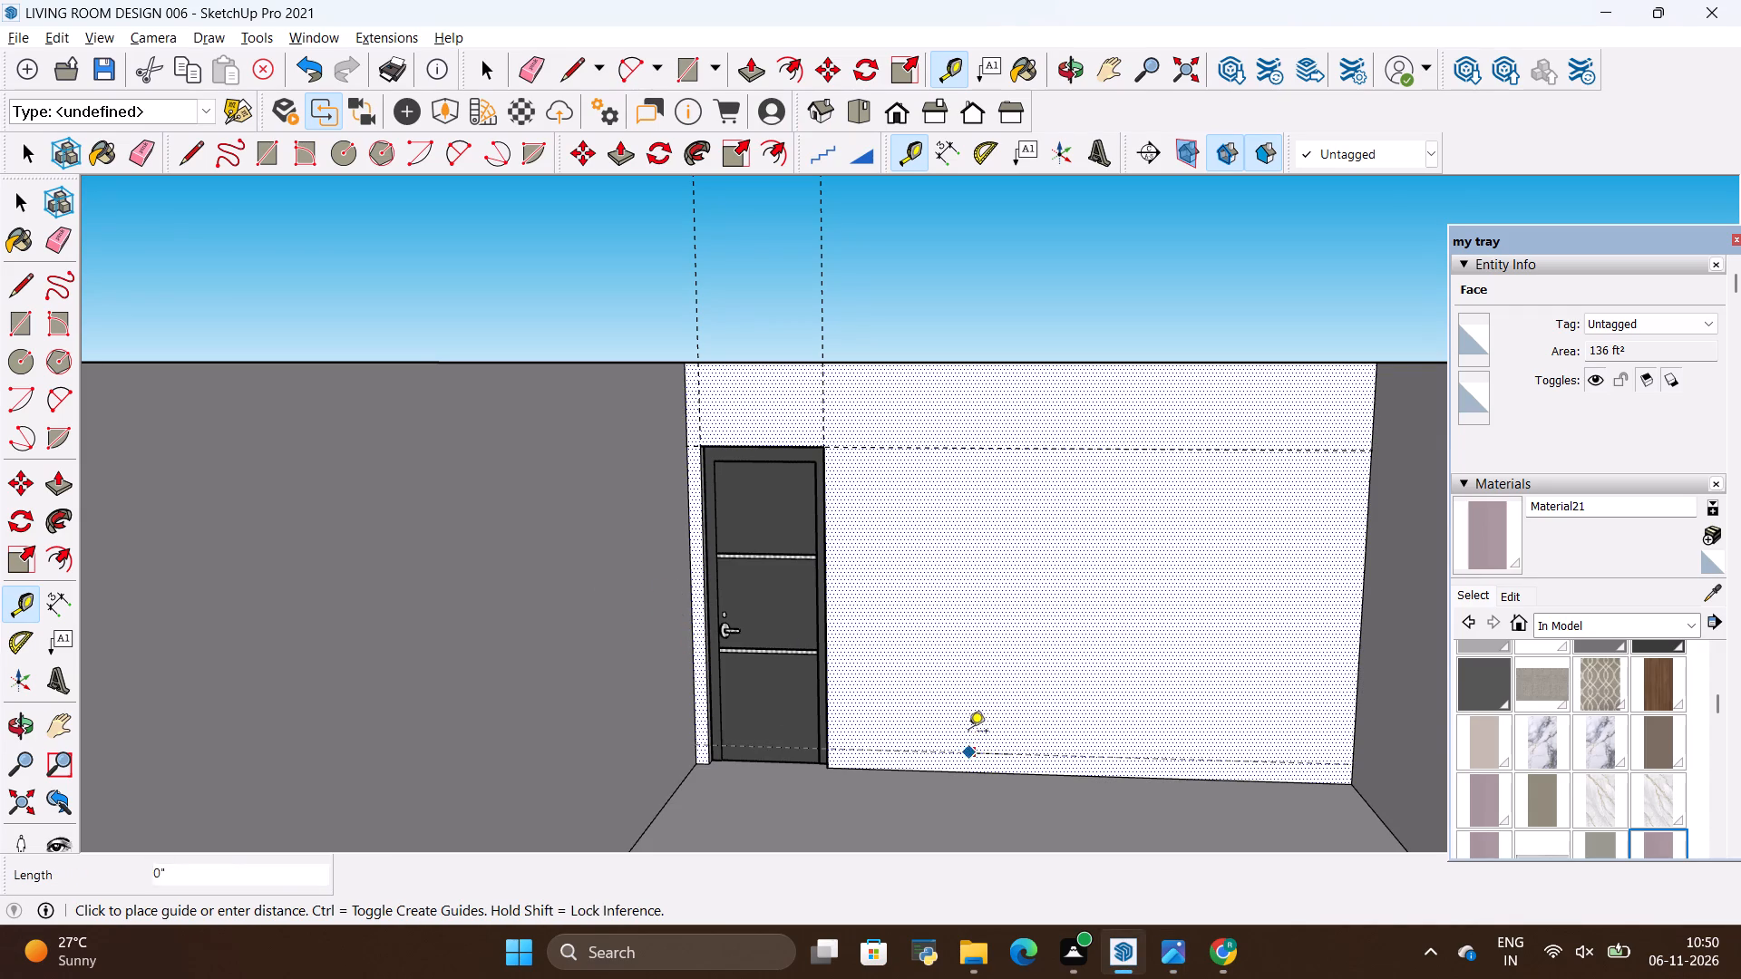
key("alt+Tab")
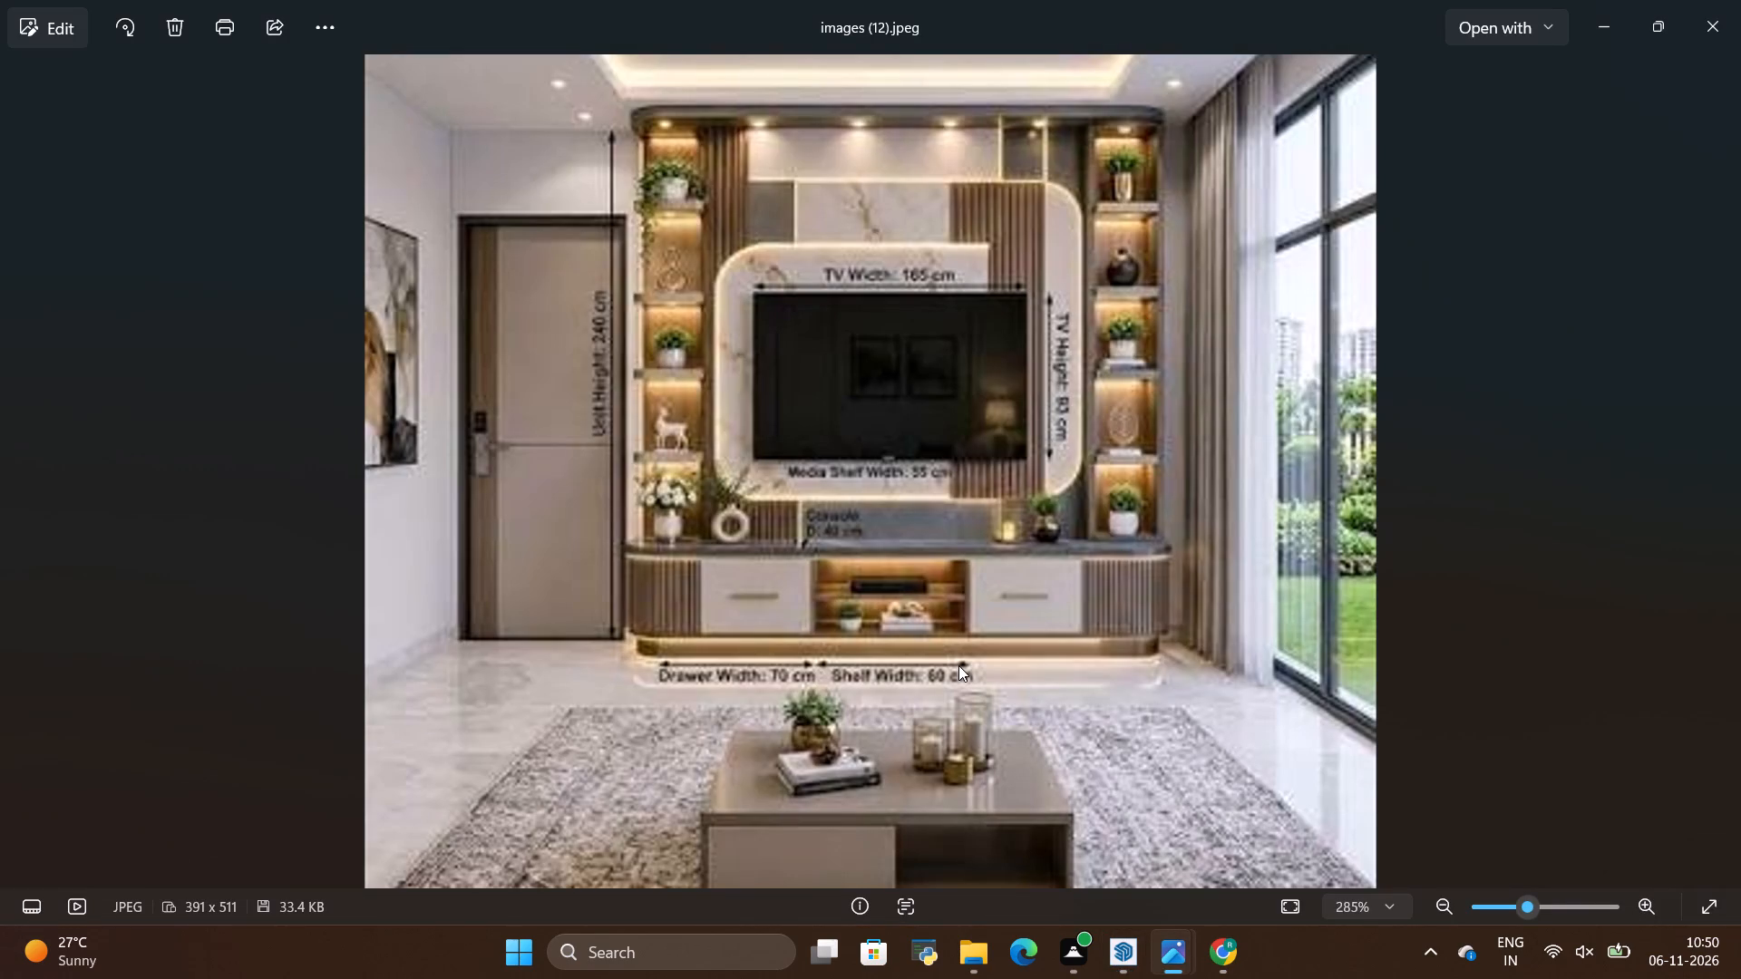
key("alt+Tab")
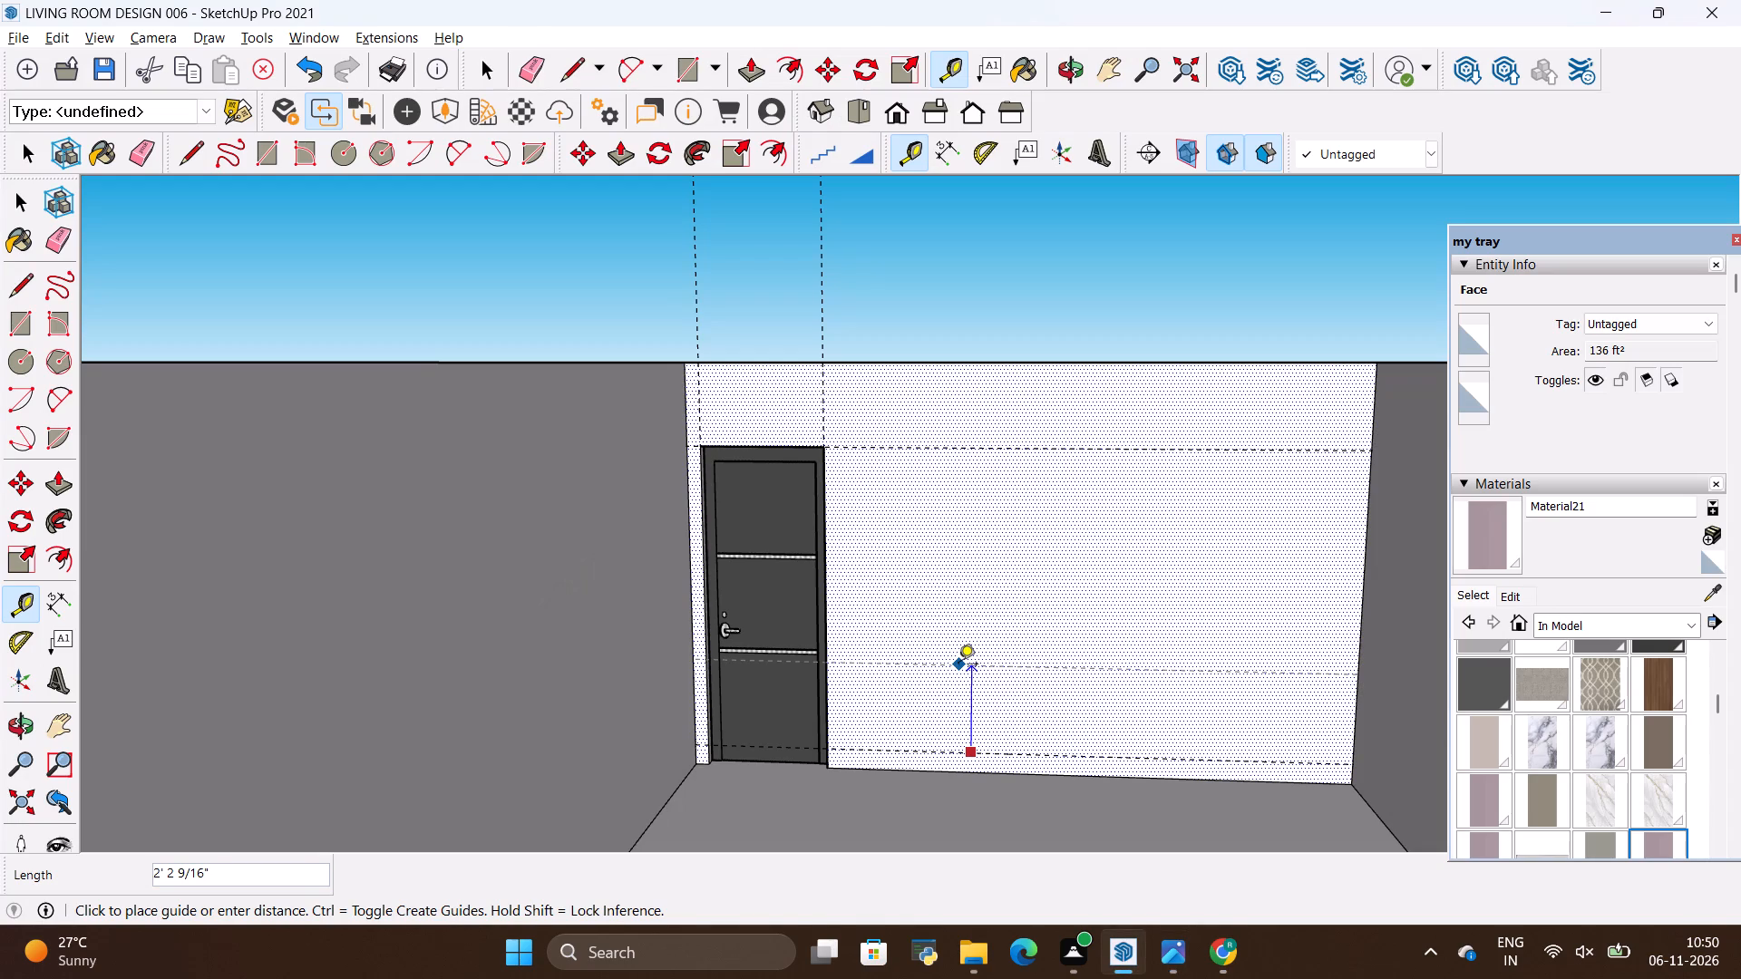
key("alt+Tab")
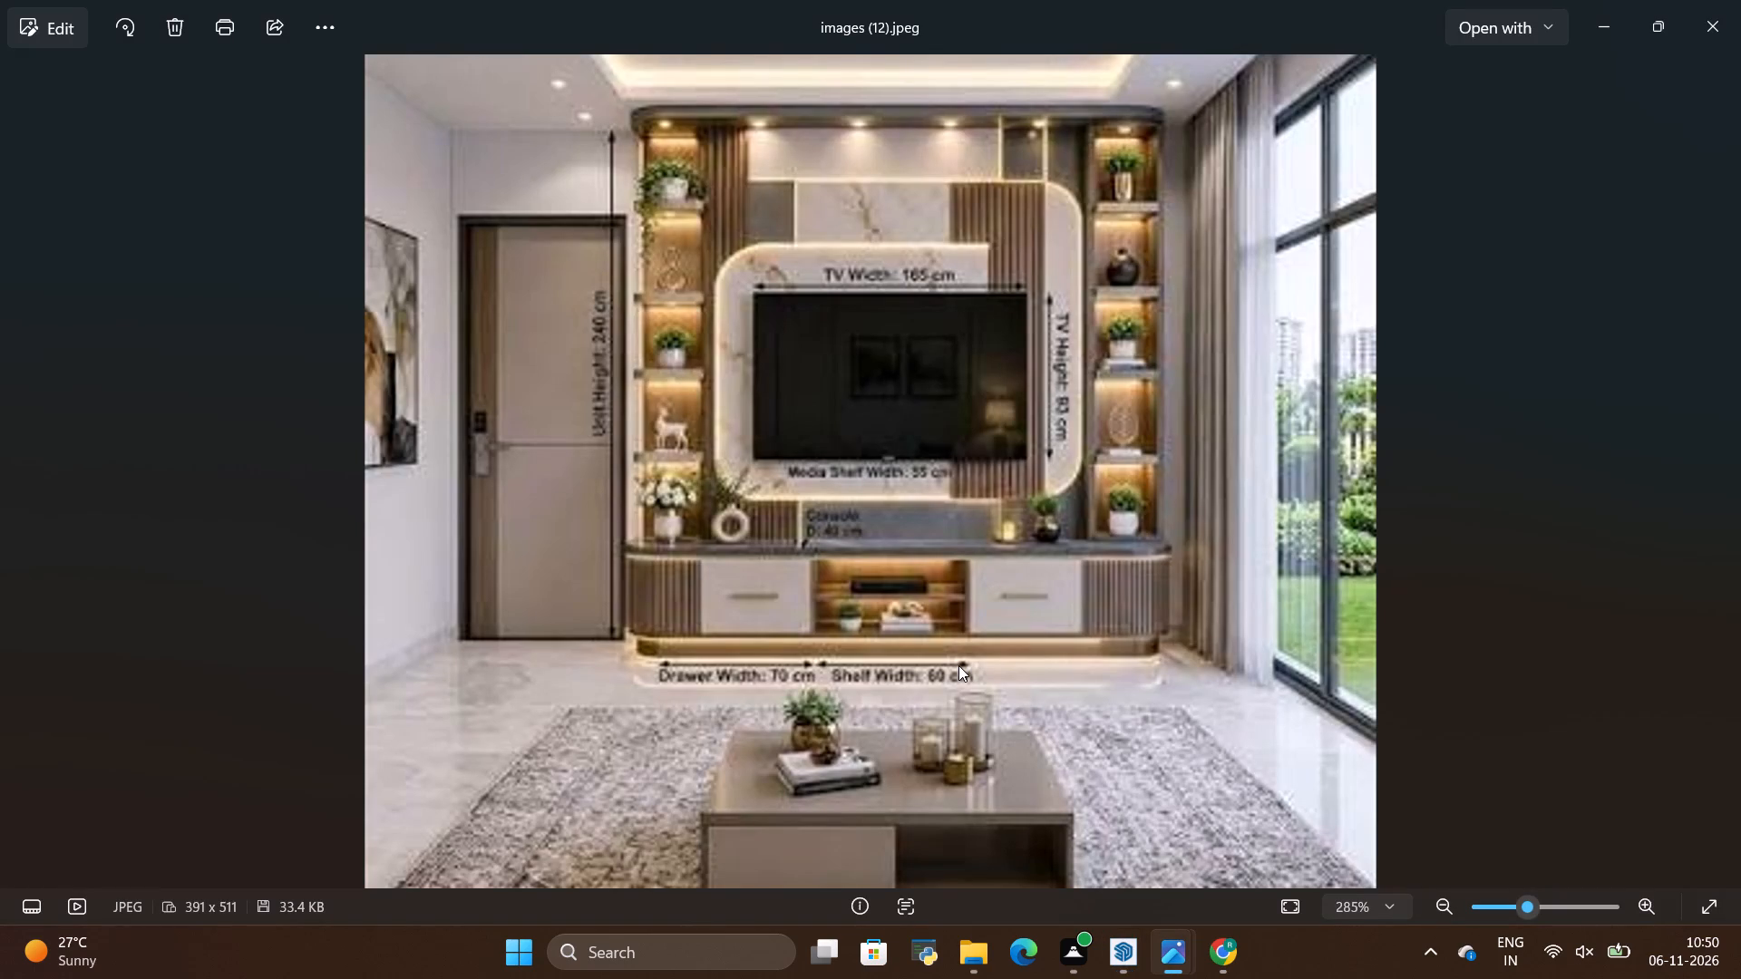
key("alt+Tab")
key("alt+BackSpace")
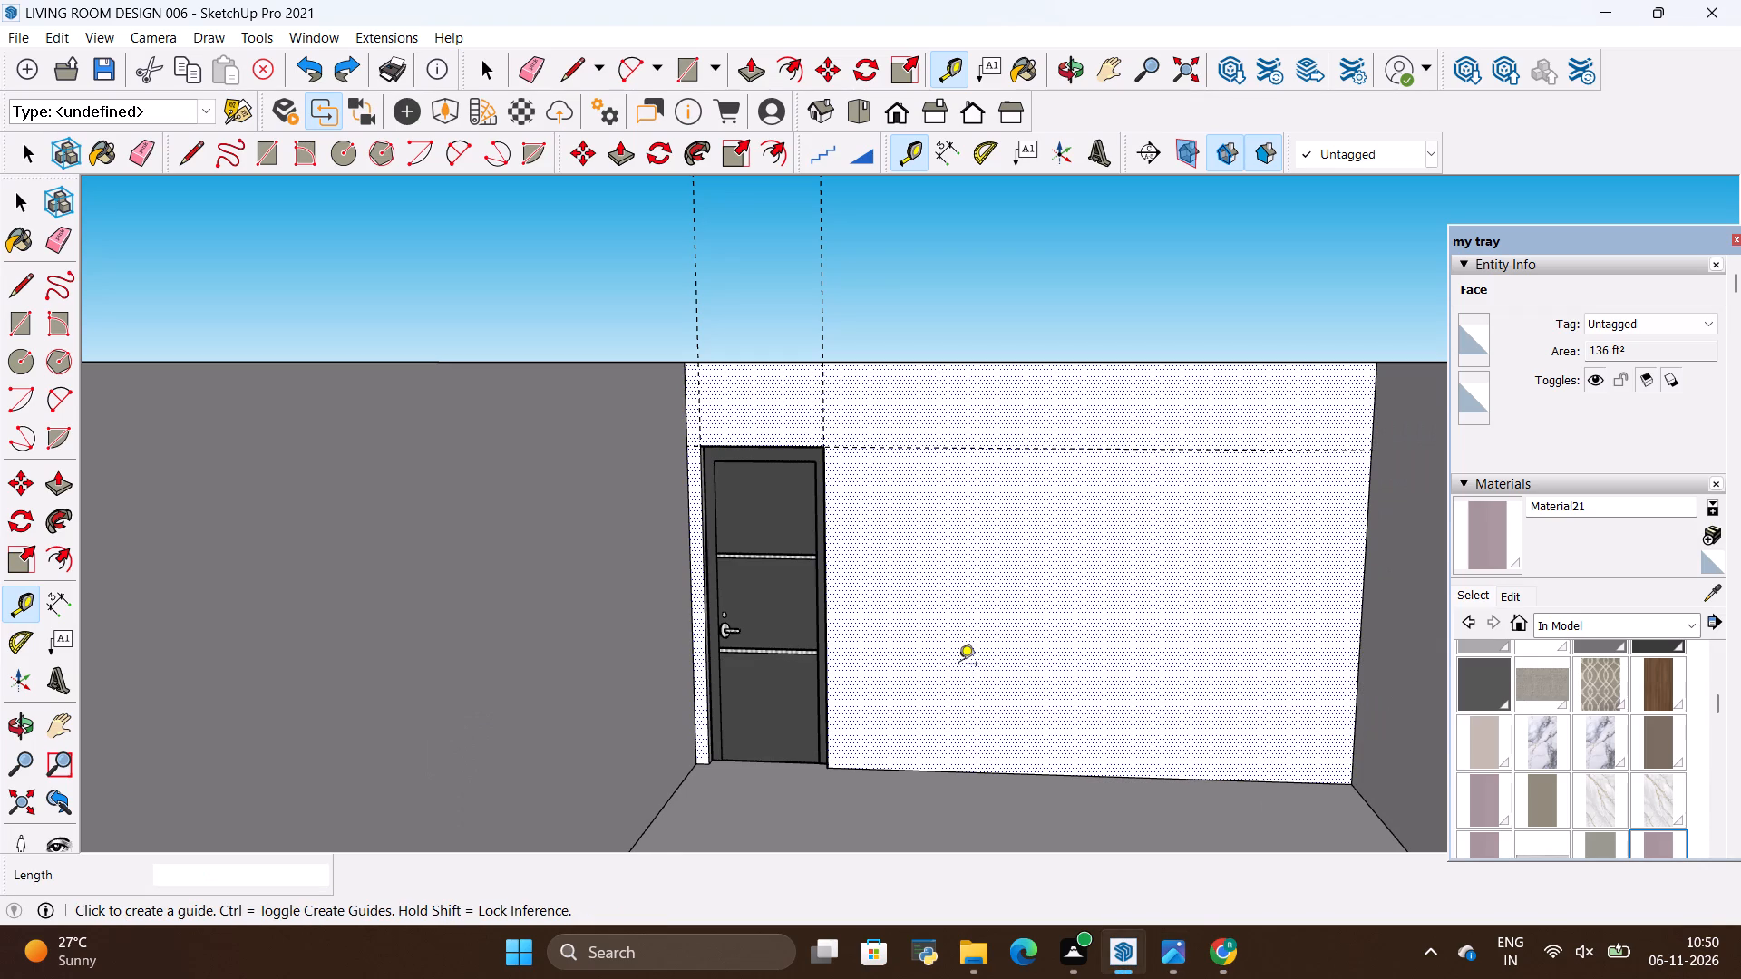
Place a horizontal guide 4" above the back wall's floor edge for the TV unit's base.
key("t")
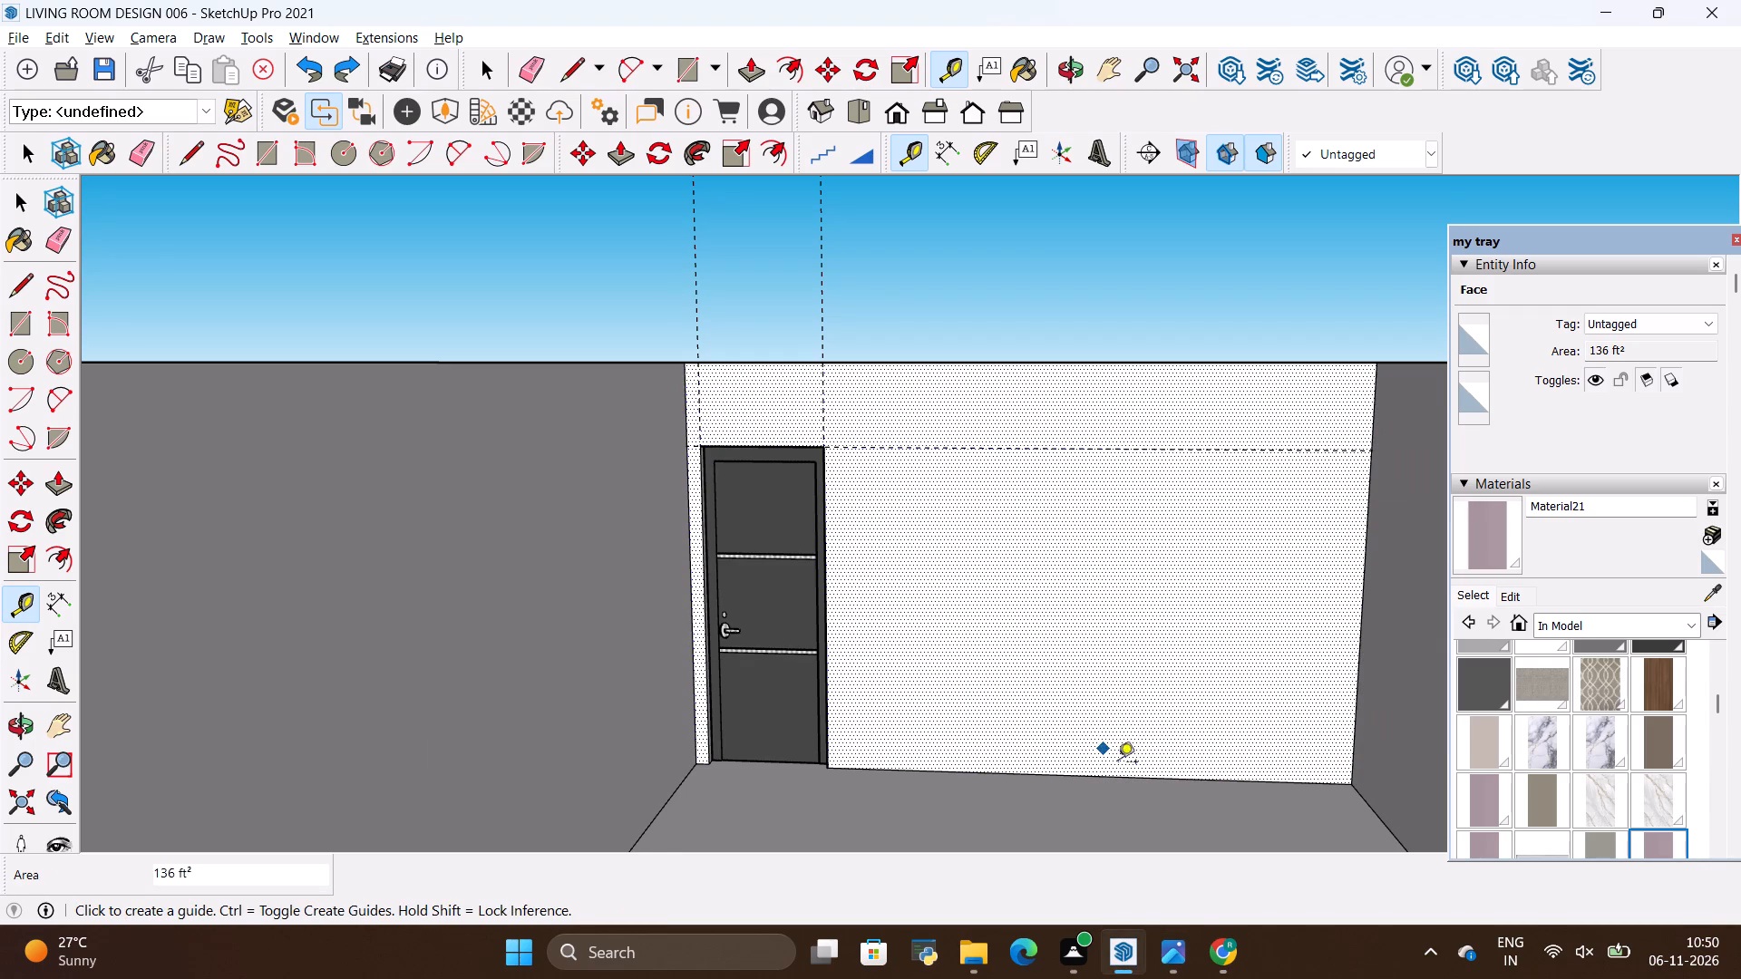
left_click(1128, 779)
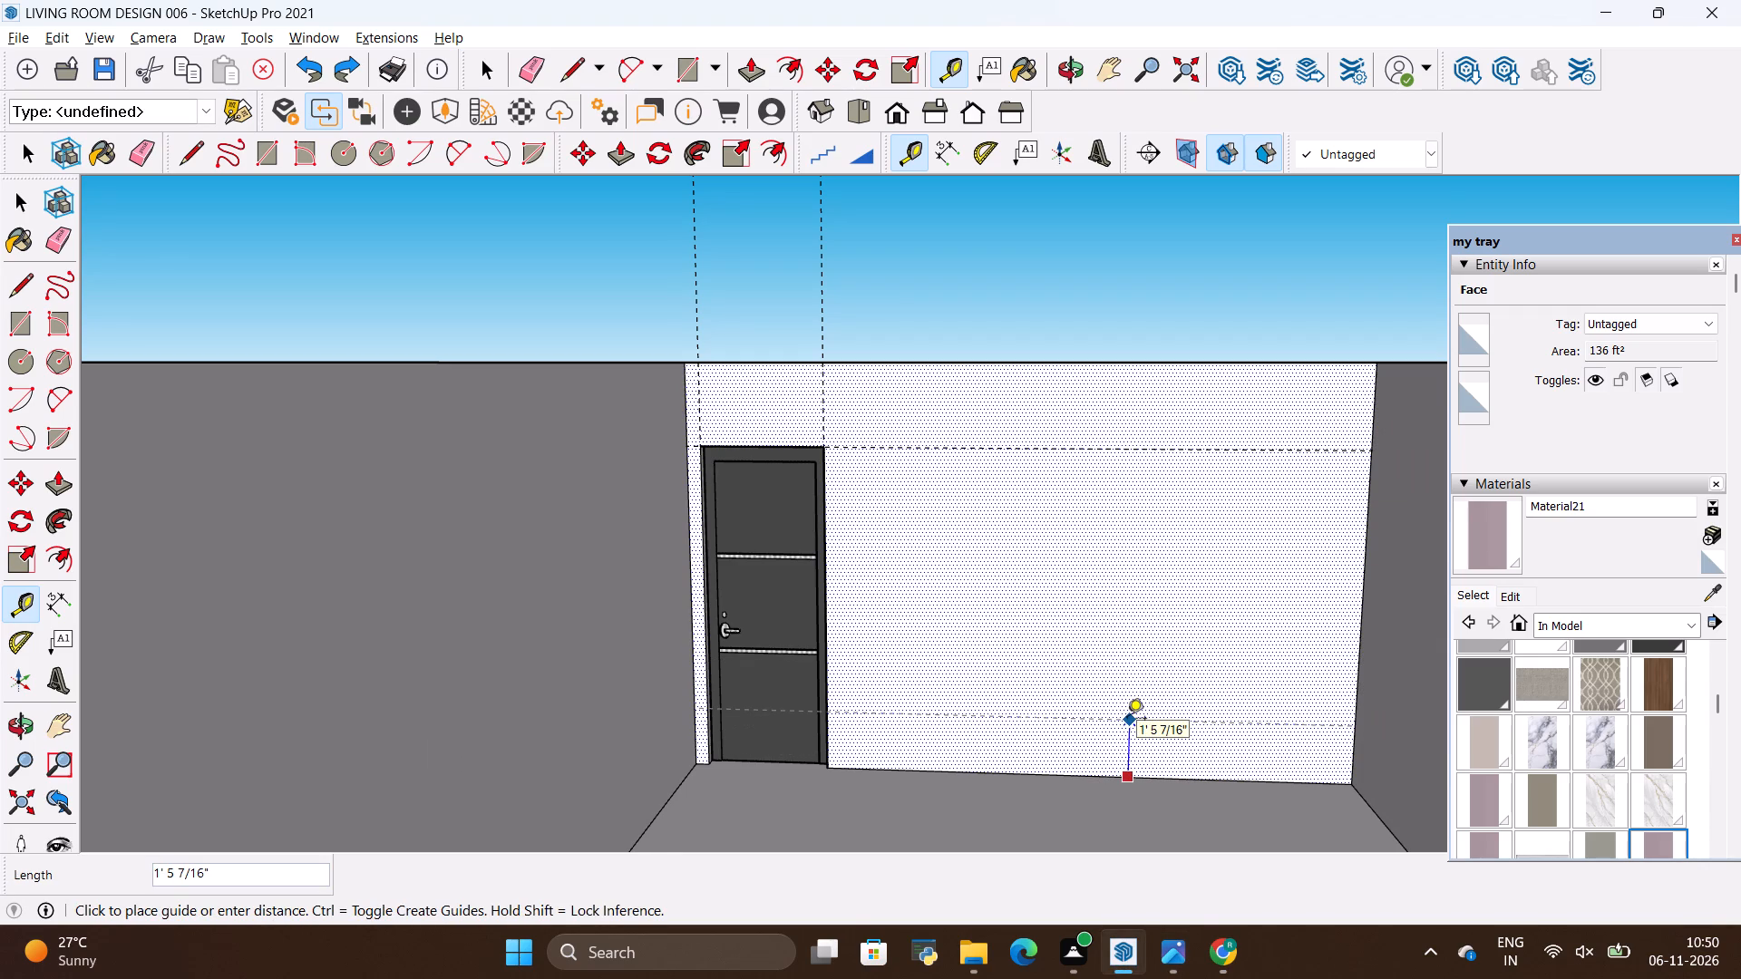
key("BackSpace")
key("4")
key("shift+quotedbl")
key("Return")
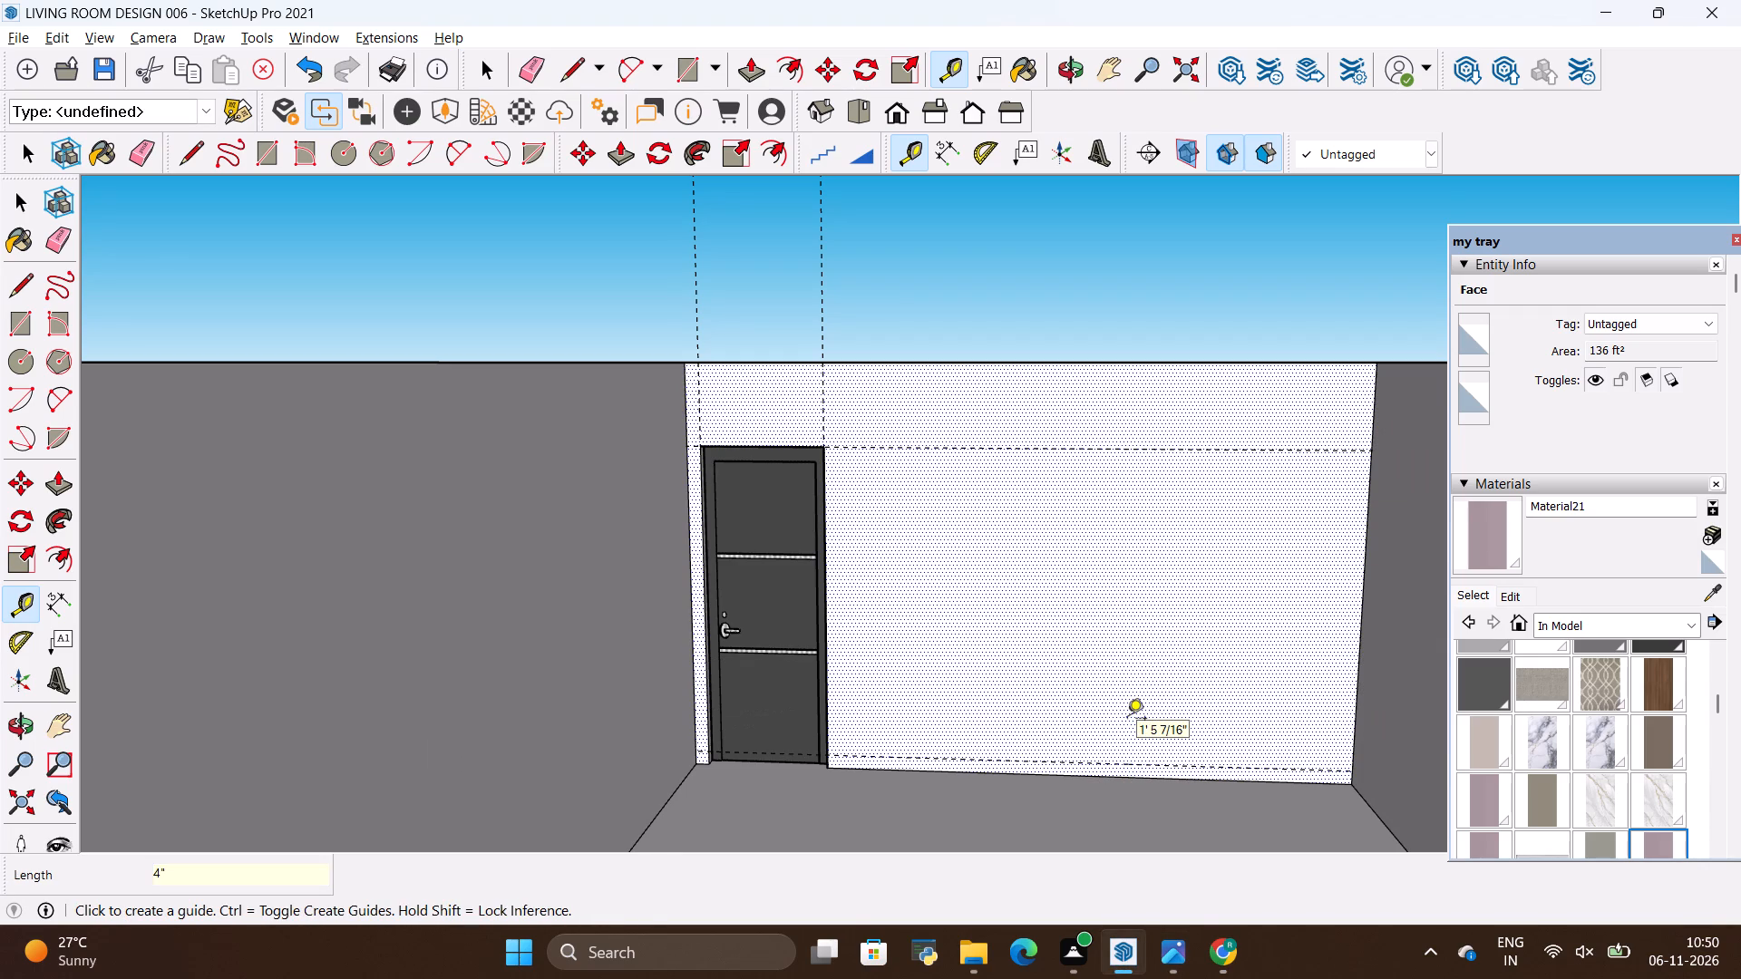
Place a second horizontal guide 2' above the 4" guide on the back wall.
key("t")
left_click(1065, 762)
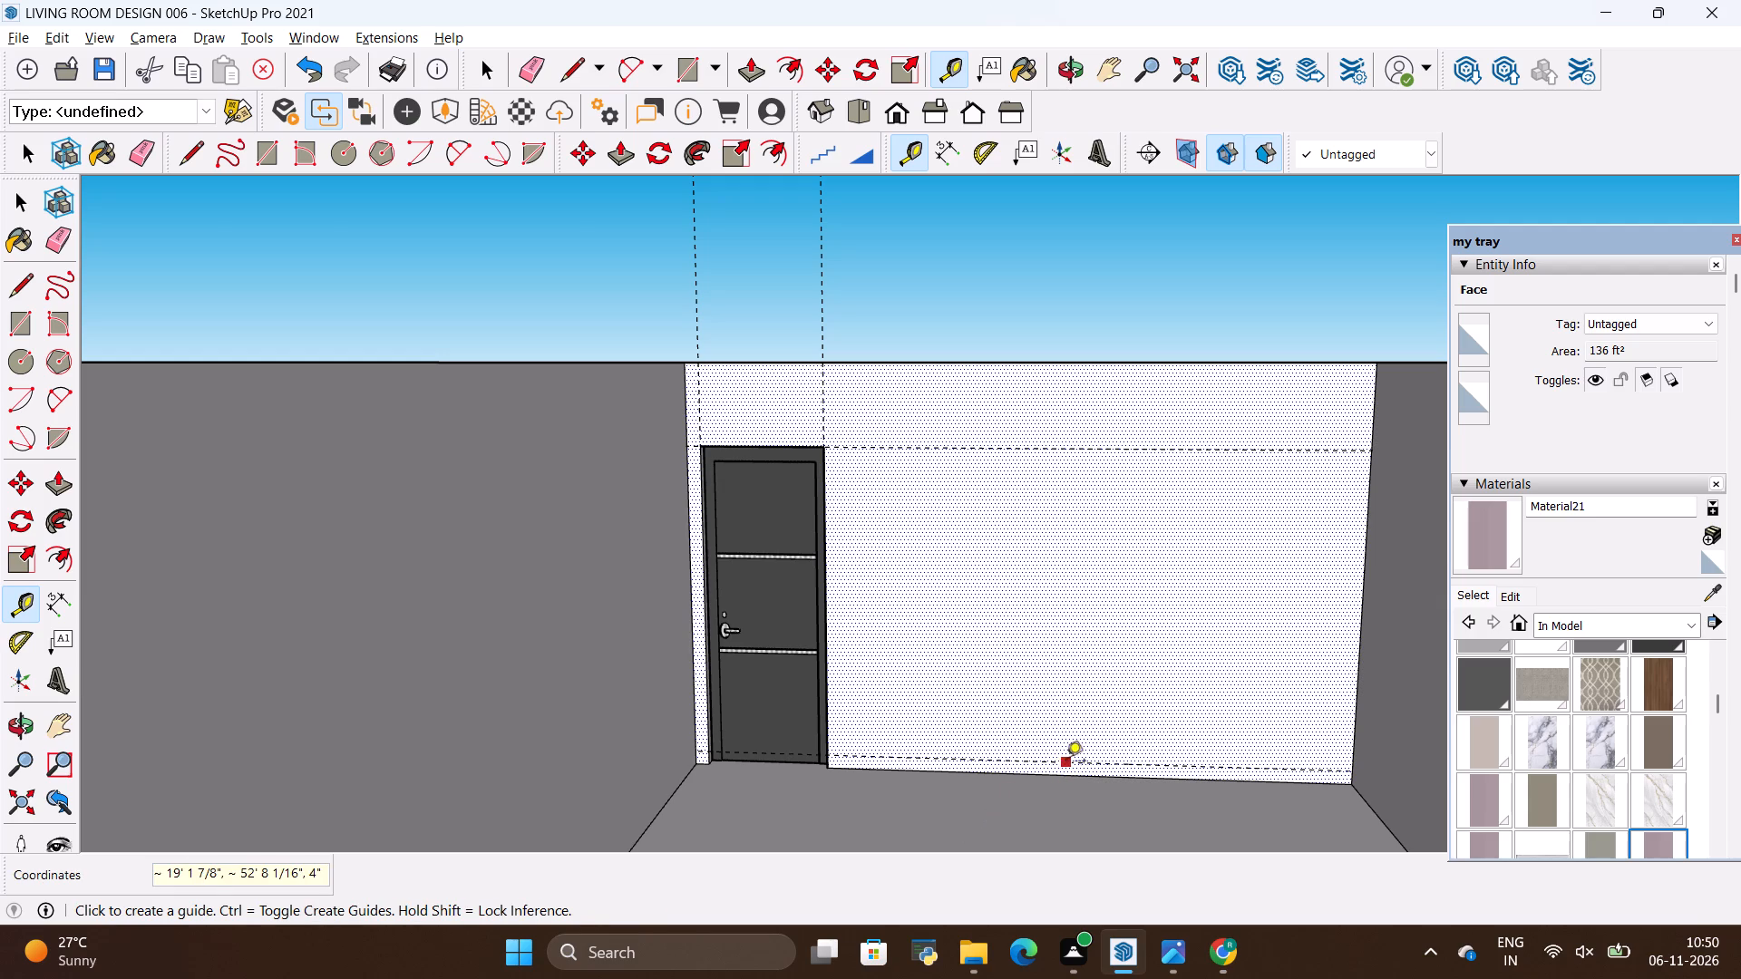
key("BackSpace")
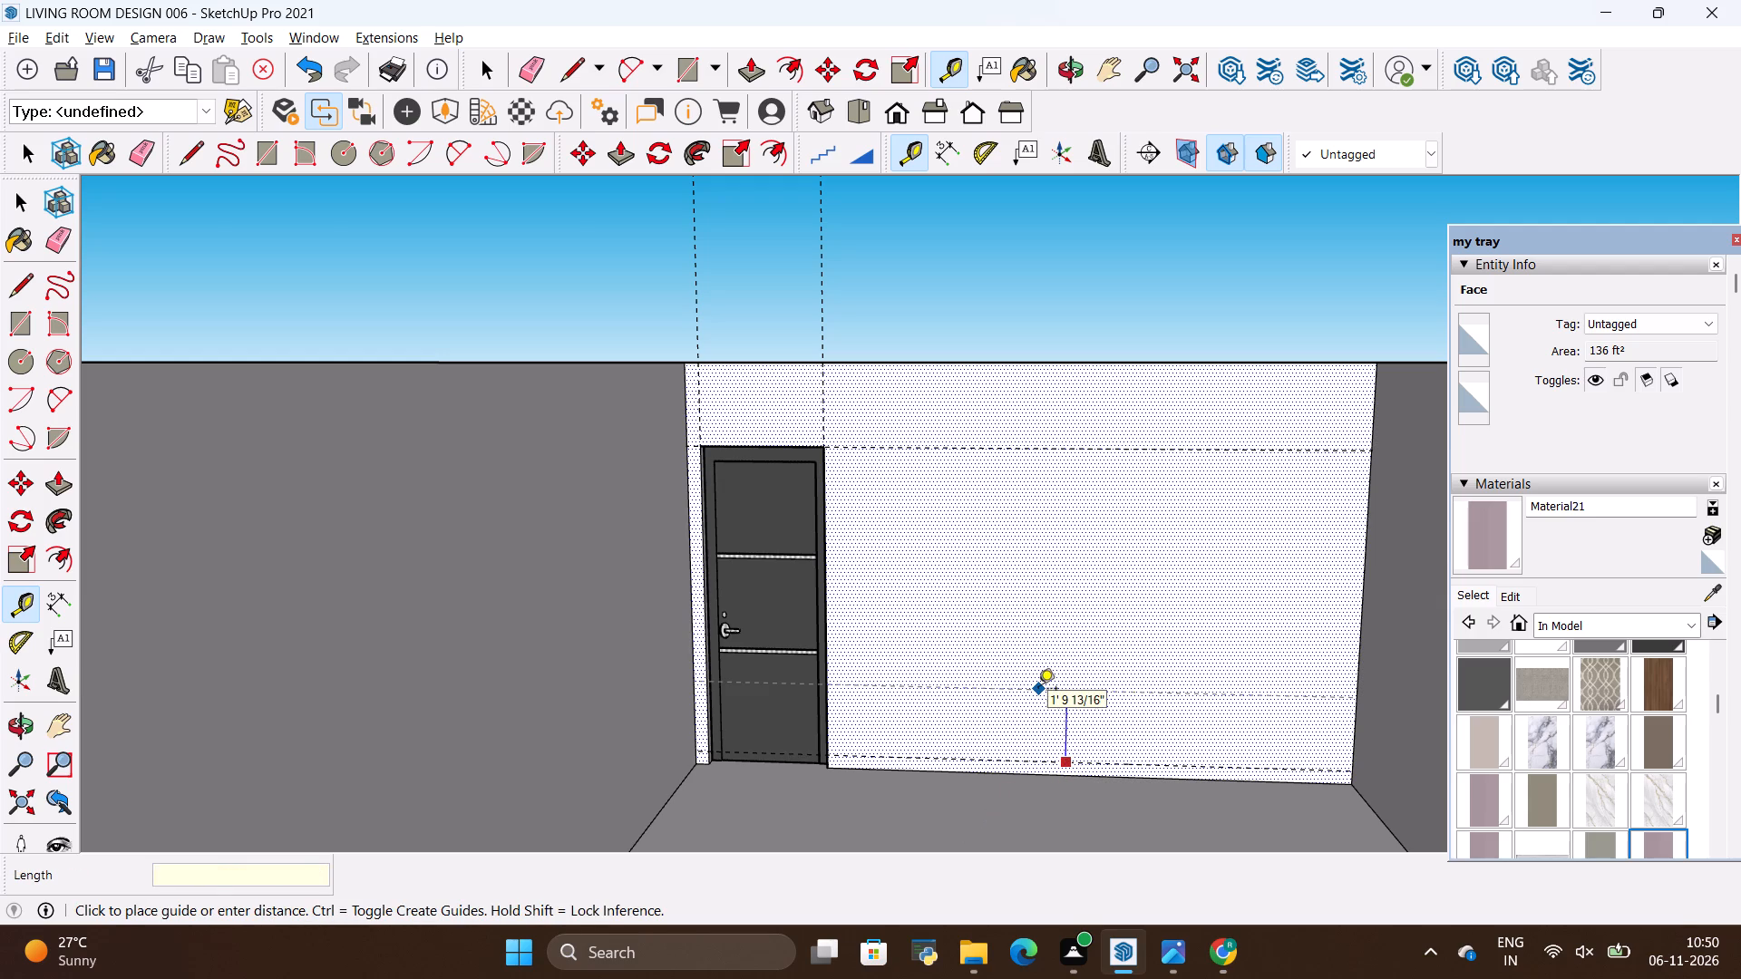
type("2'")
key("Return")
Compare the TV unit's proportions in the reference photo with the guides on the back wall.
key("alt+Tab")
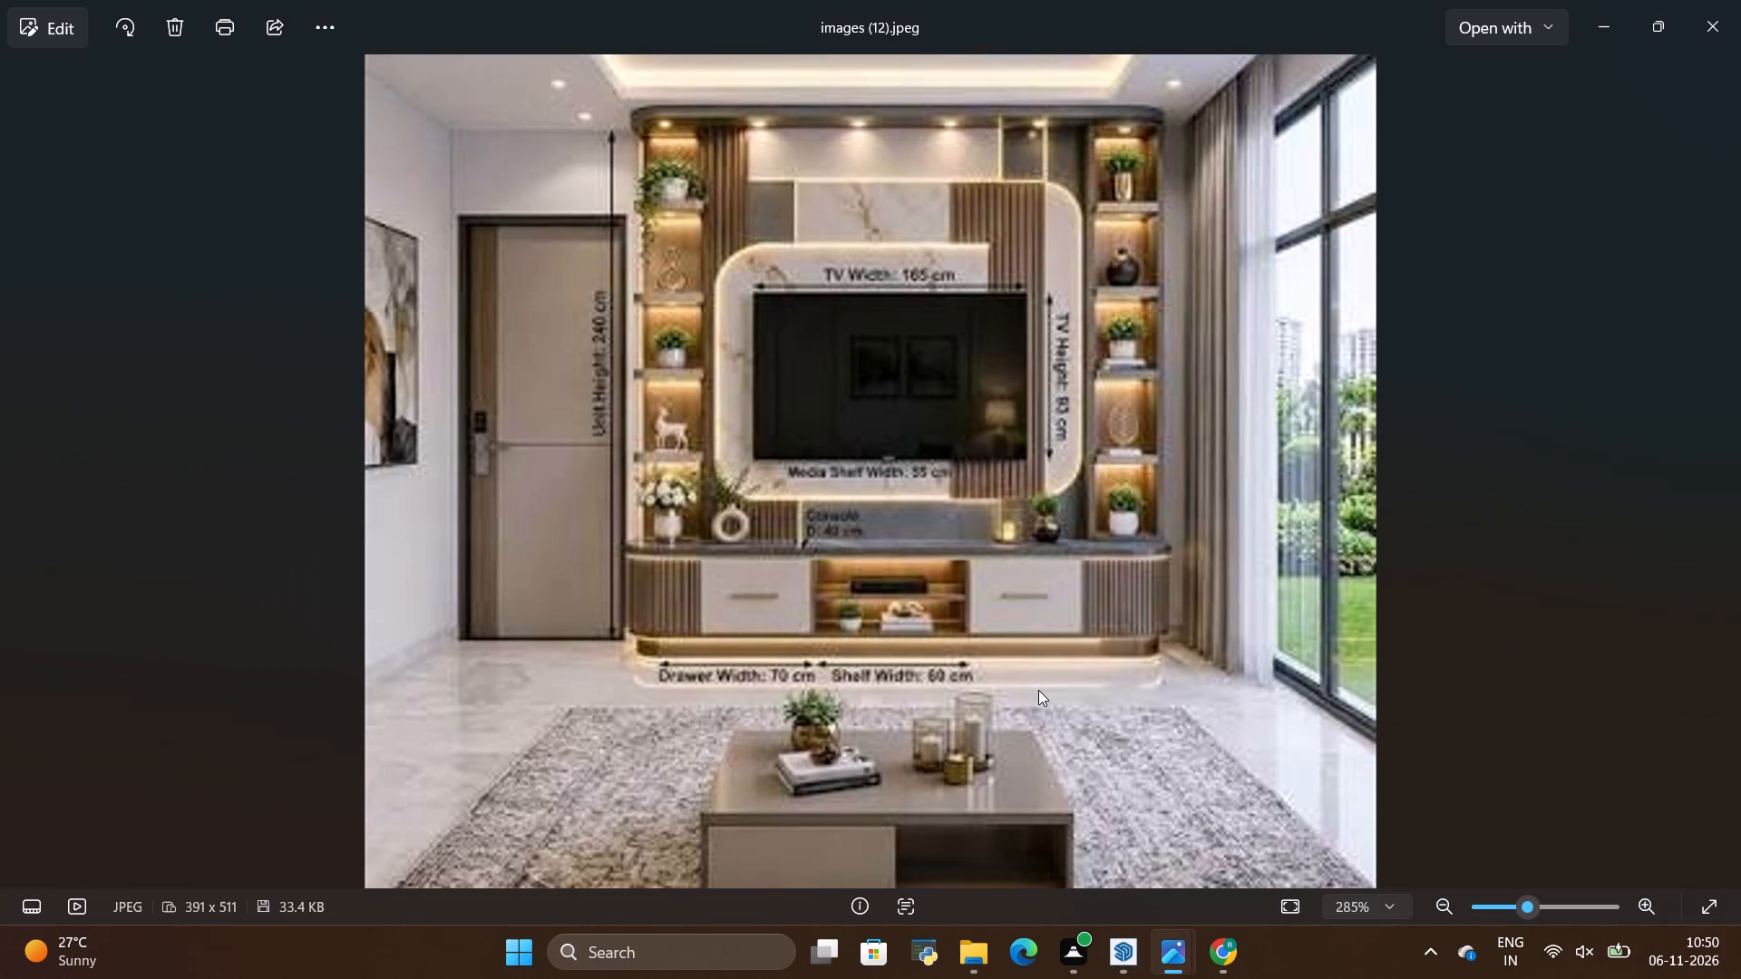
key("alt+Tab")
key("alt+Tab")
key("alt+Tab")
key("alt+Tab")
key("alt+Tab")
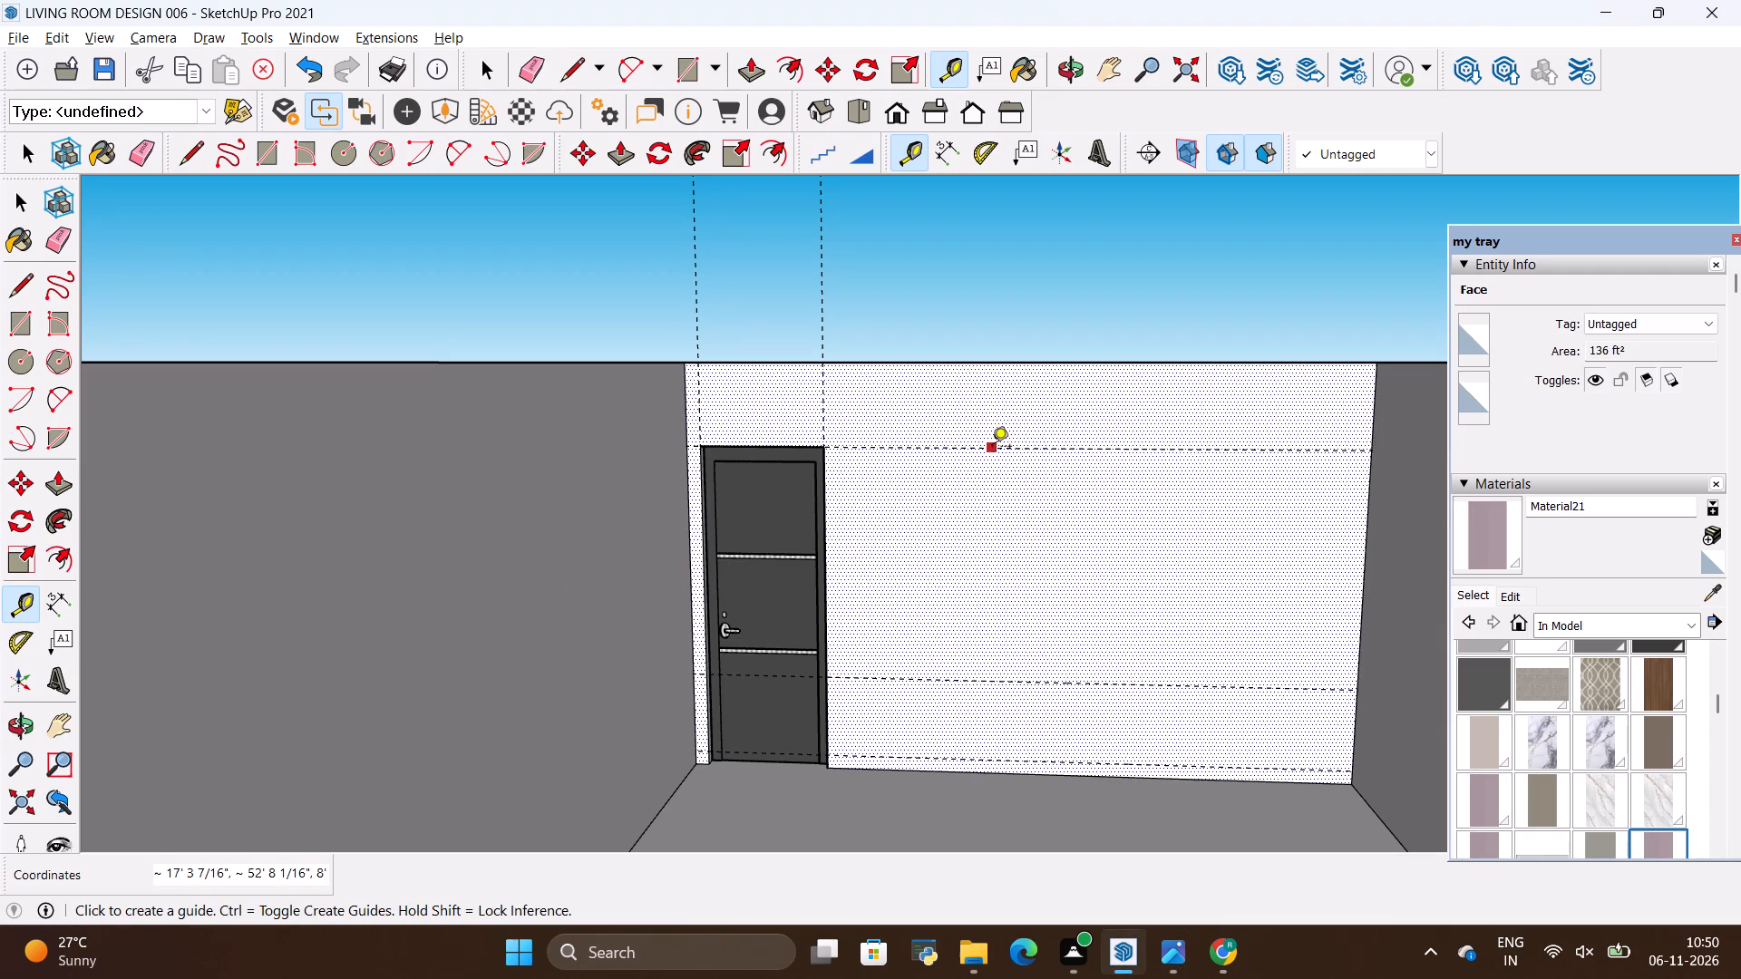
Erase the horizontal guide that runs across the back wall at the height of the door's top.
key("e")
left_click_drag(998, 431, 1014, 478)
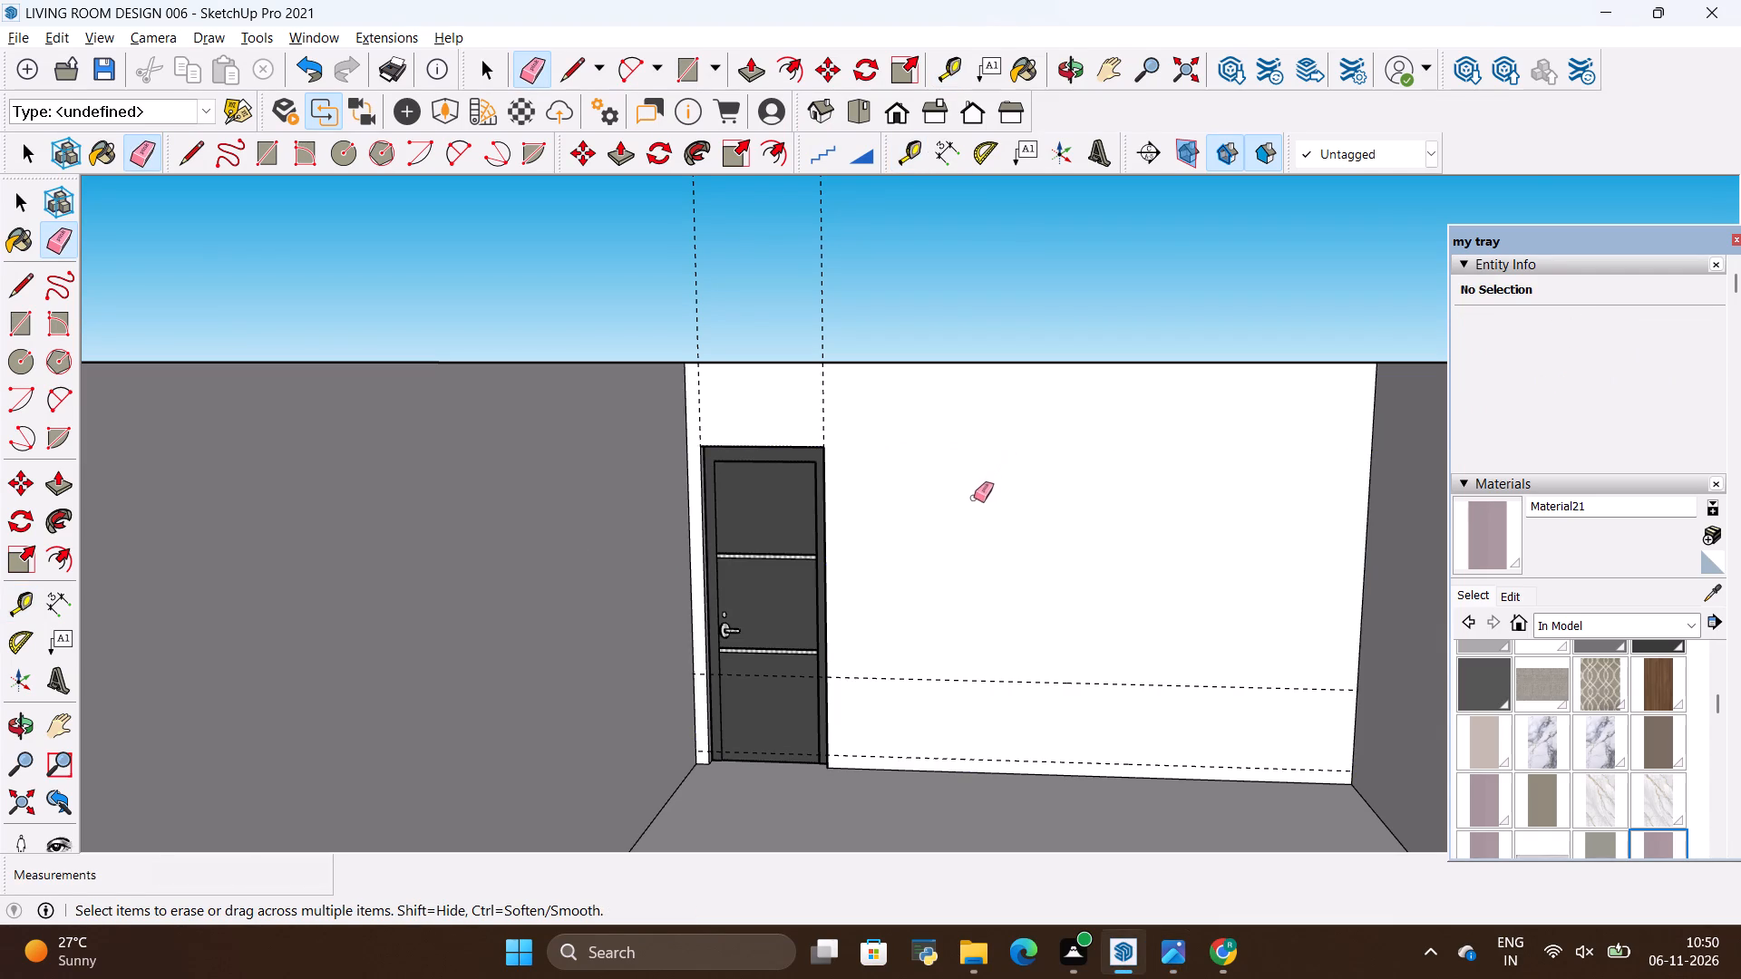
Place a horizontal guide 4" below the back wall's top edge, checking the reference photo for the TV unit's height.
key("alt+Tab")
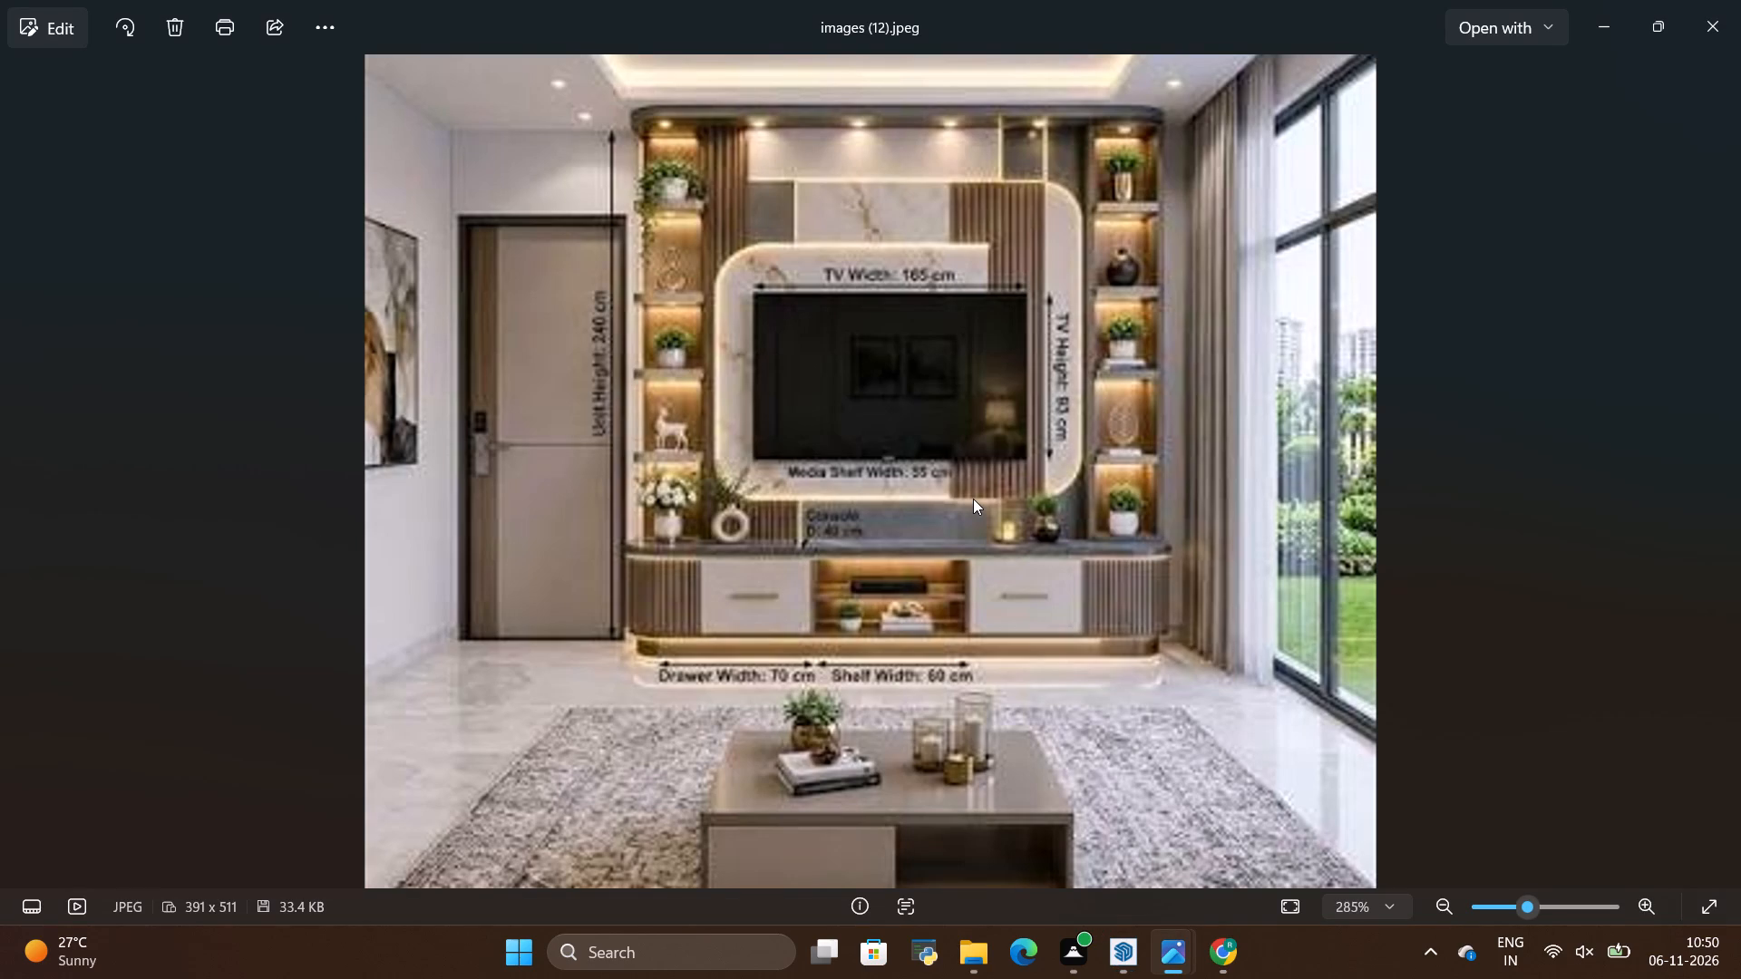
key("alt+Tab")
key("t")
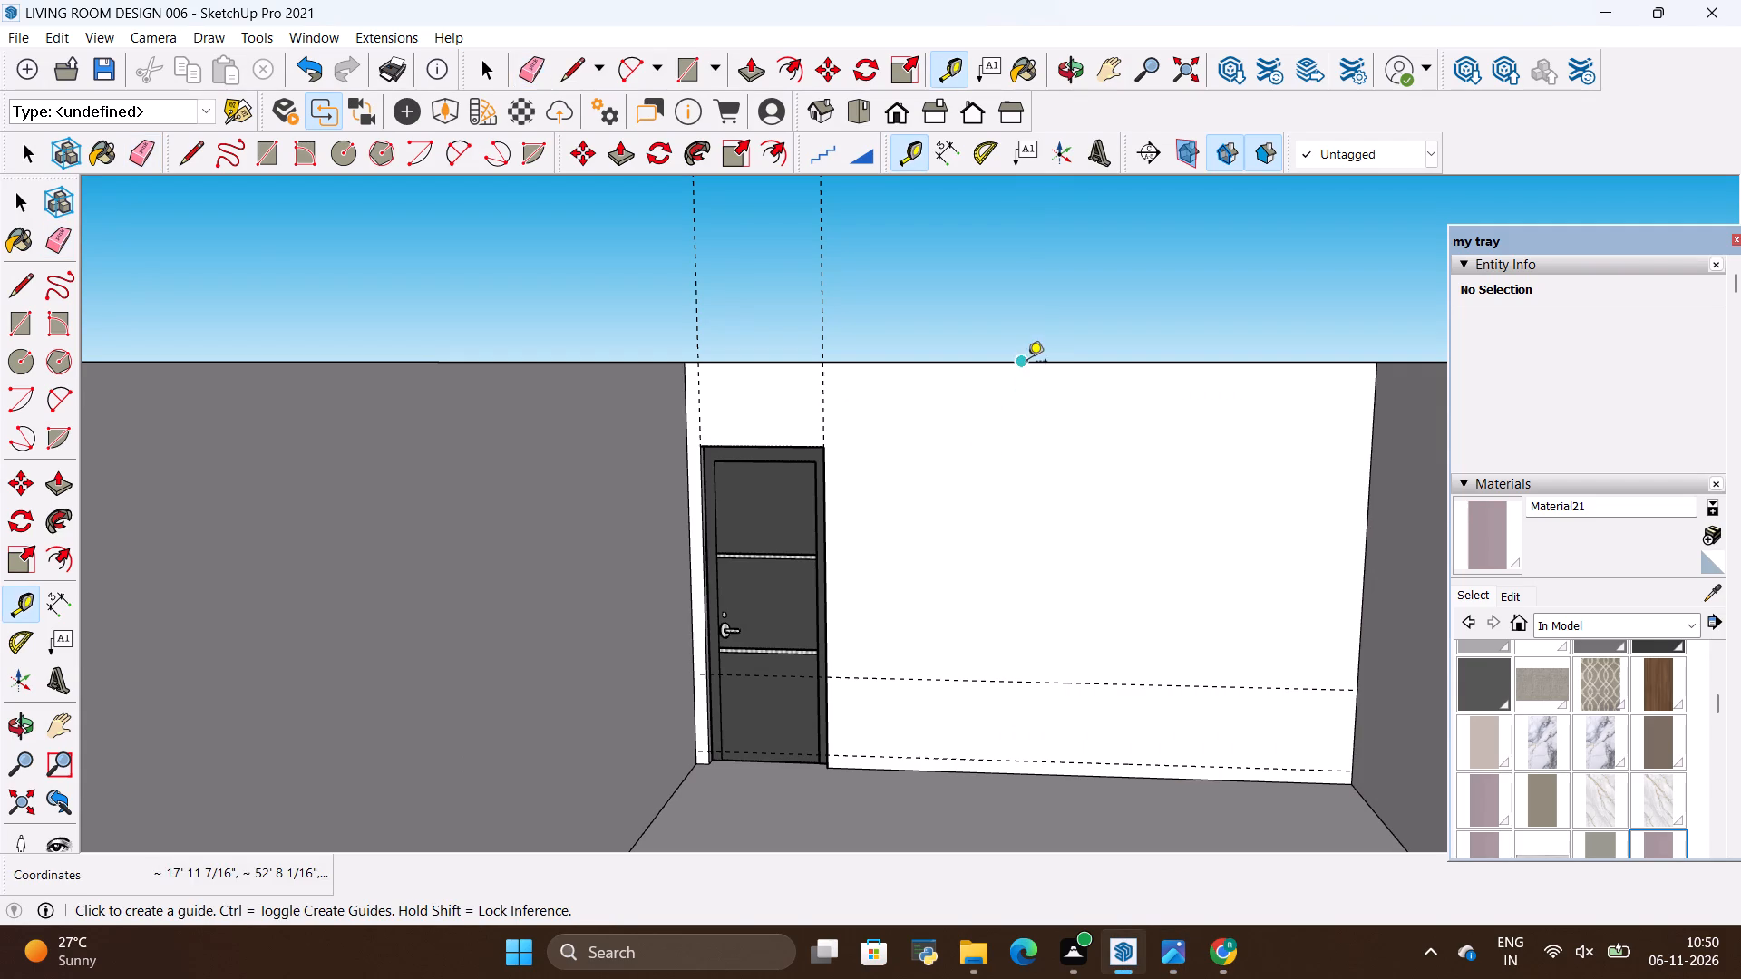
left_click(1027, 363)
key("BackSpace")
key("4")
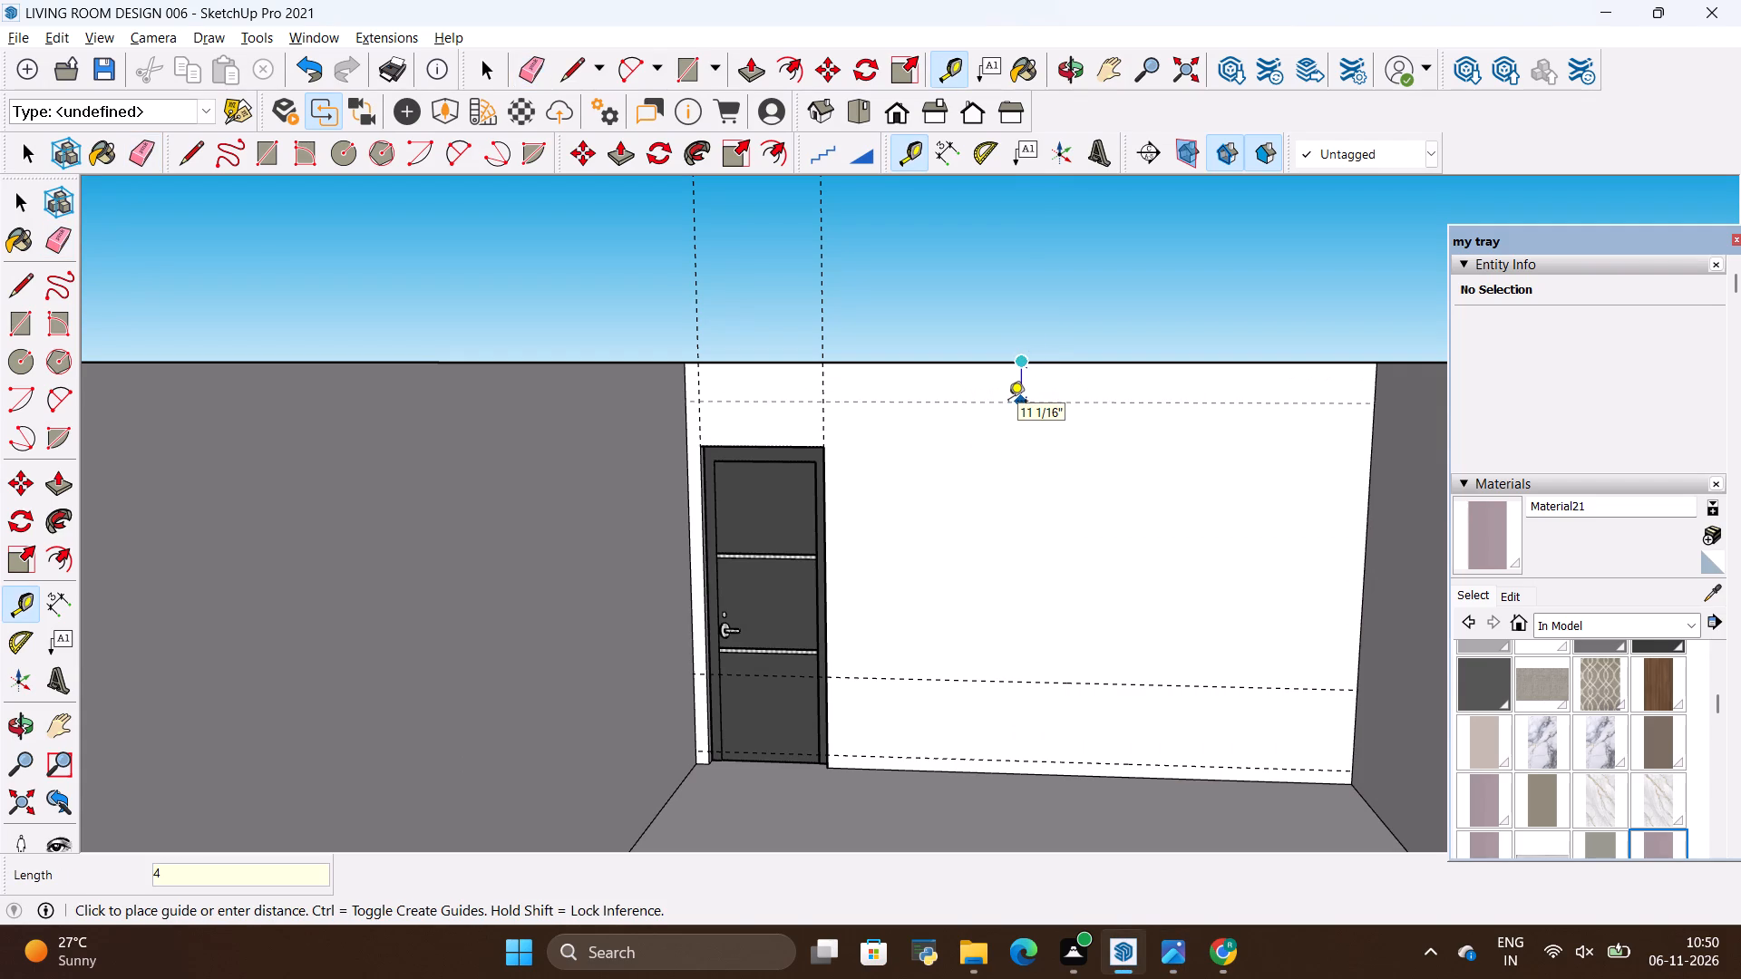
key("shift+quotedbl")
key("Return")
key("space")
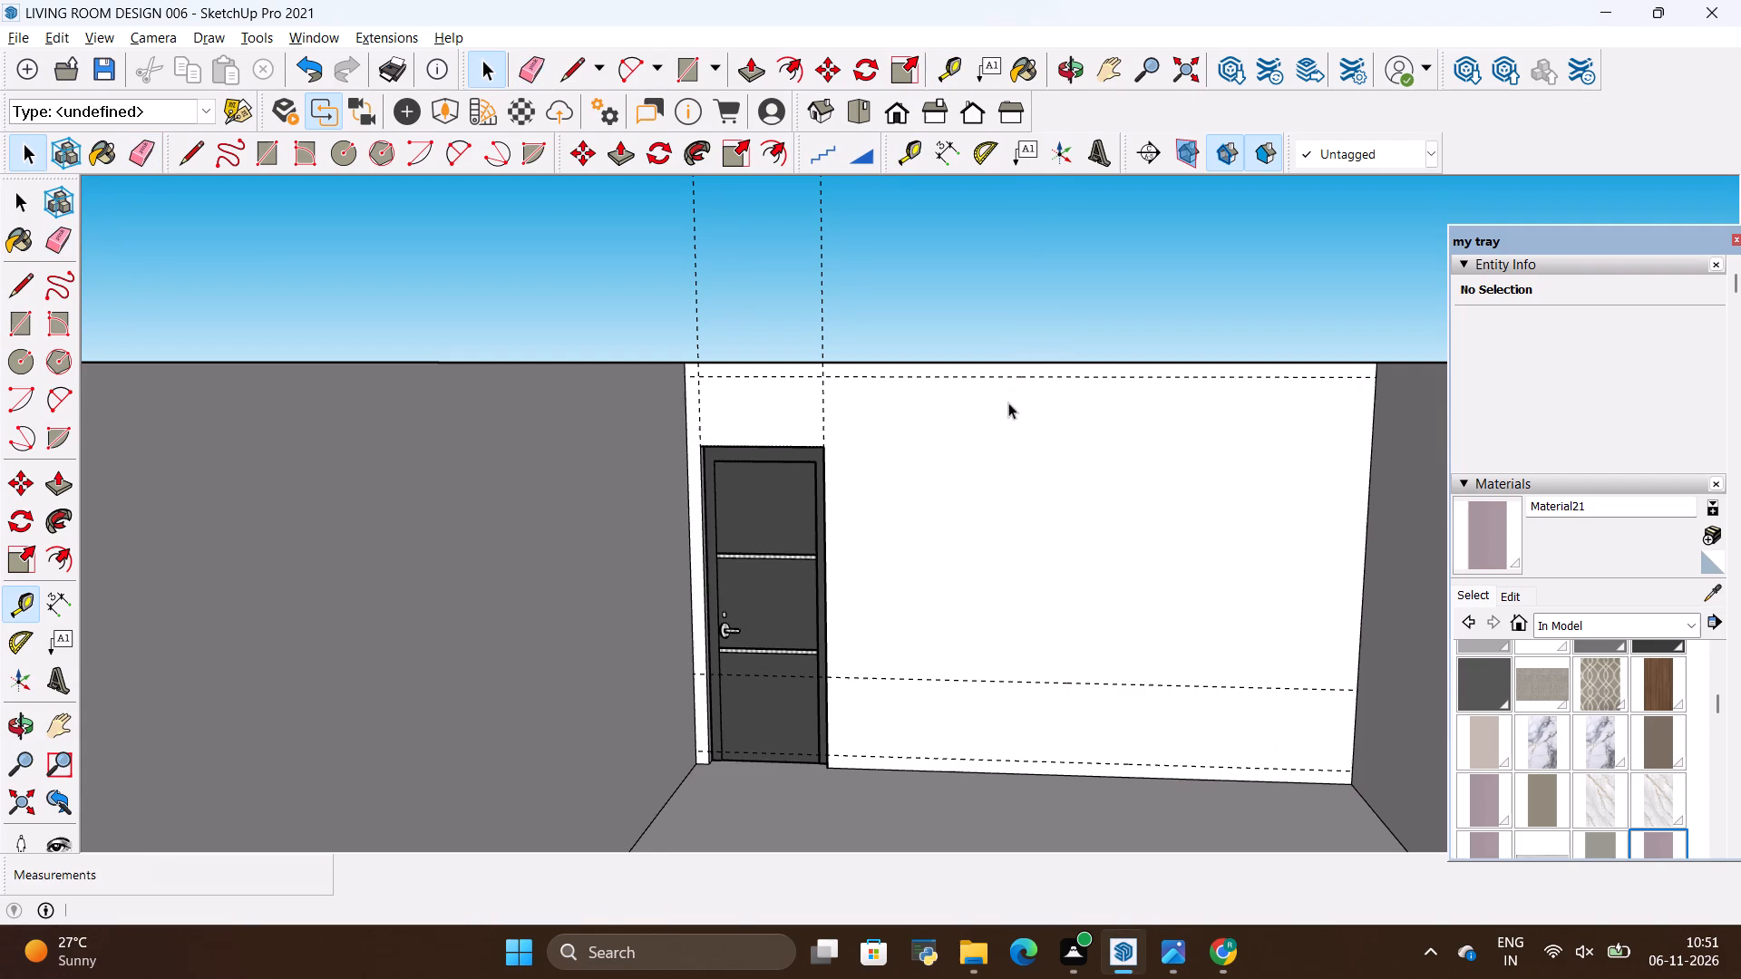
Place a vertical guide 6" in from the back wall's side edge farthest from the door, consulting the reference photo.
key("alt+Tab")
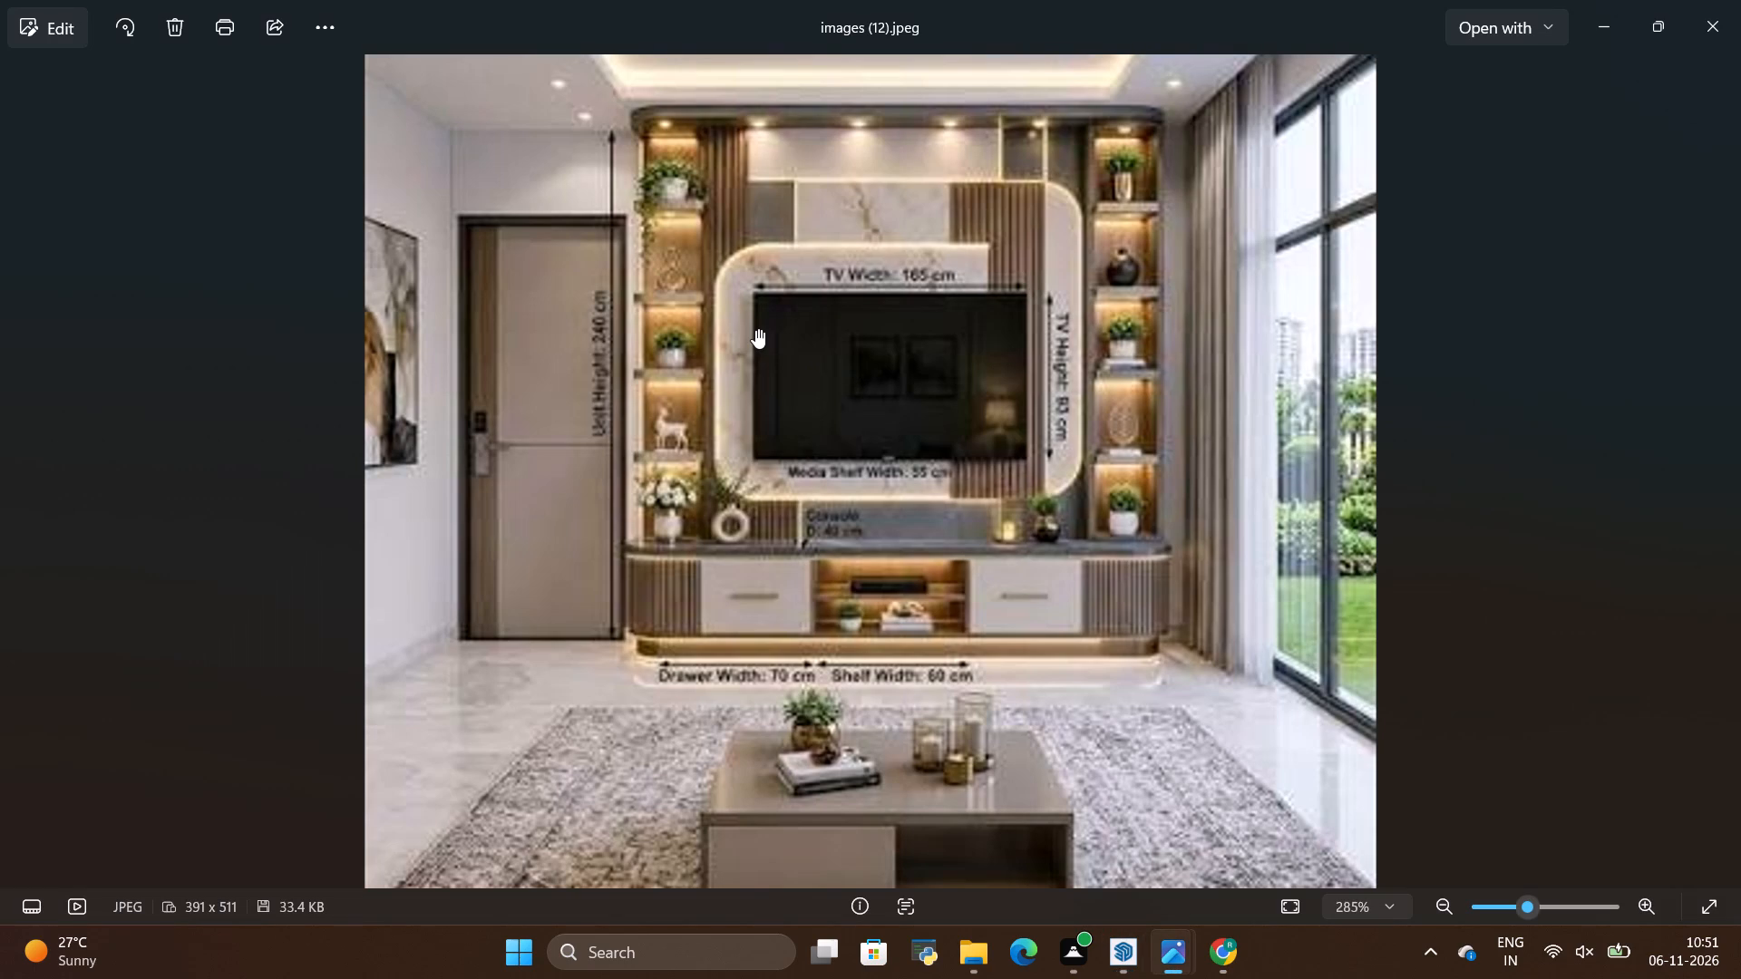
key("alt+Tab")
key("t")
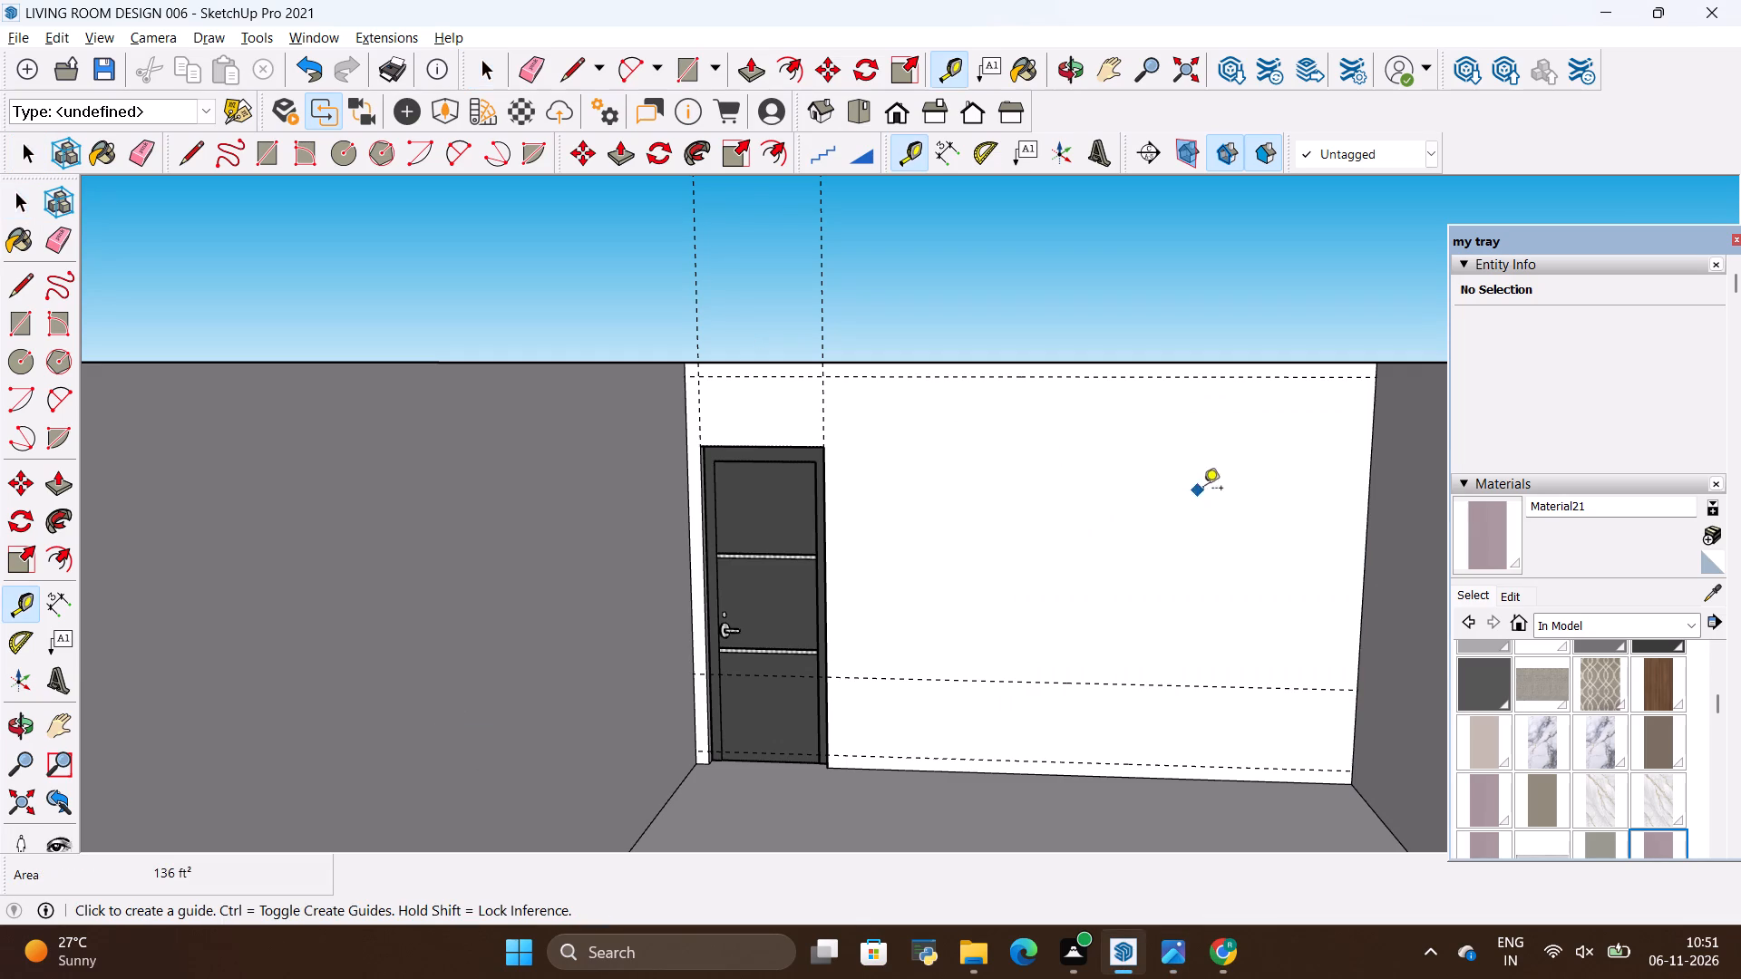
left_click(1368, 438)
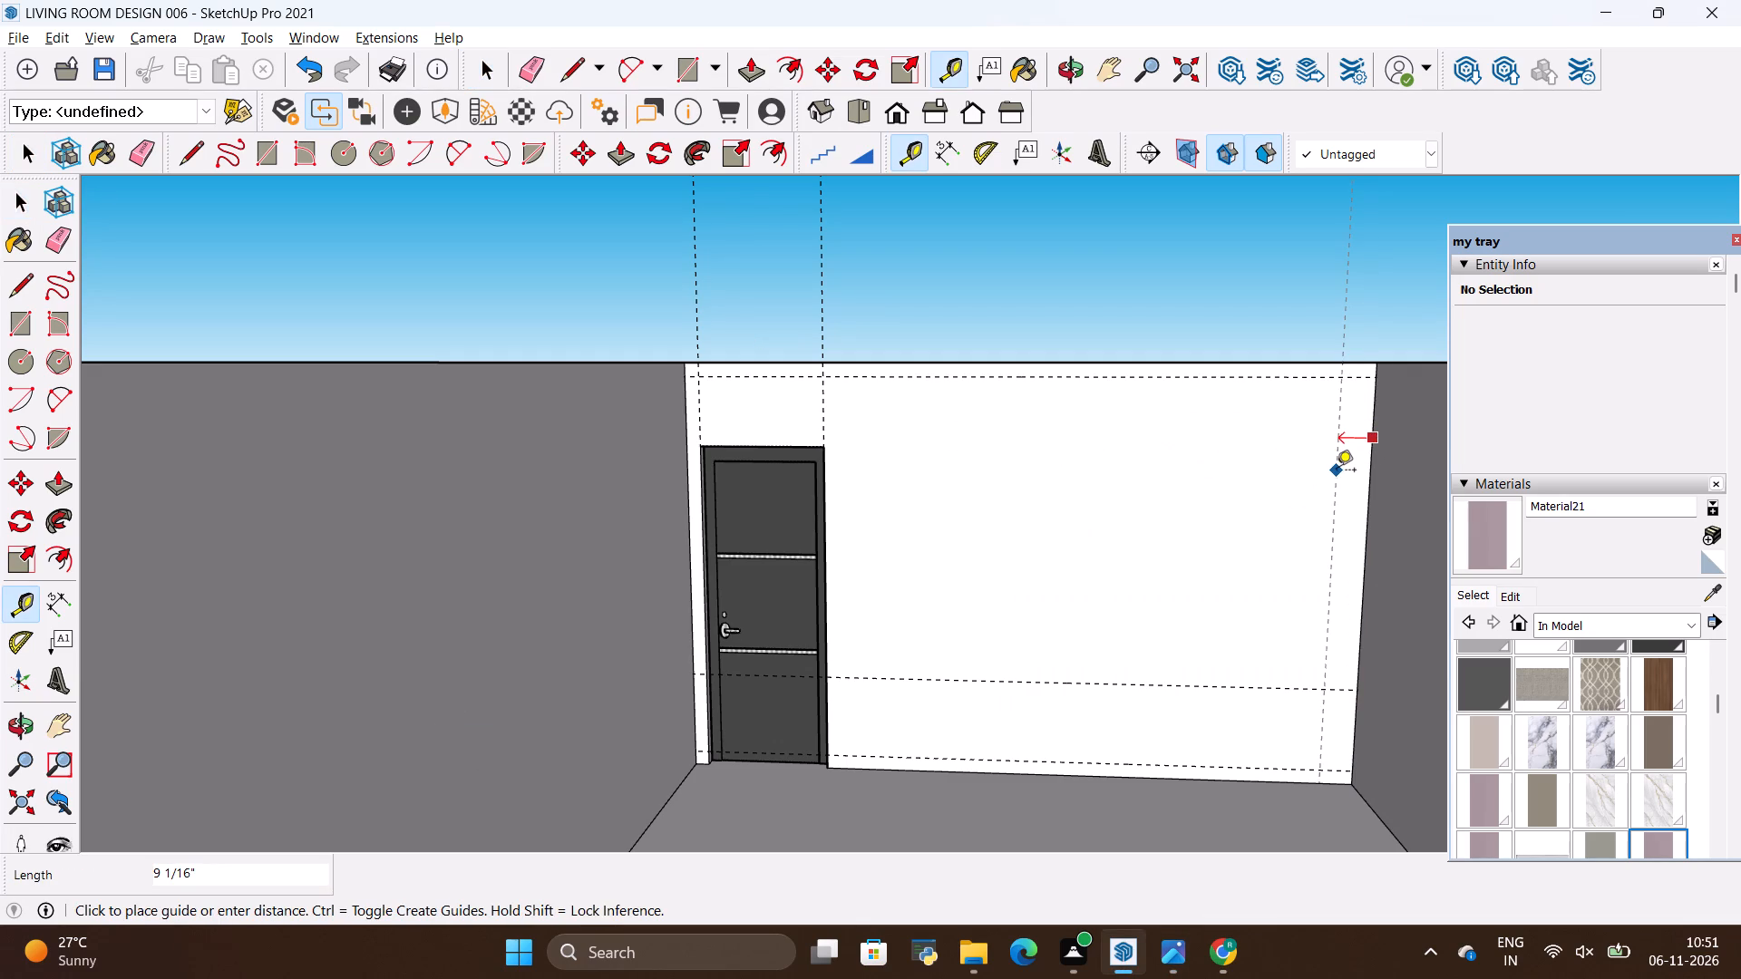
key("alt+Tab")
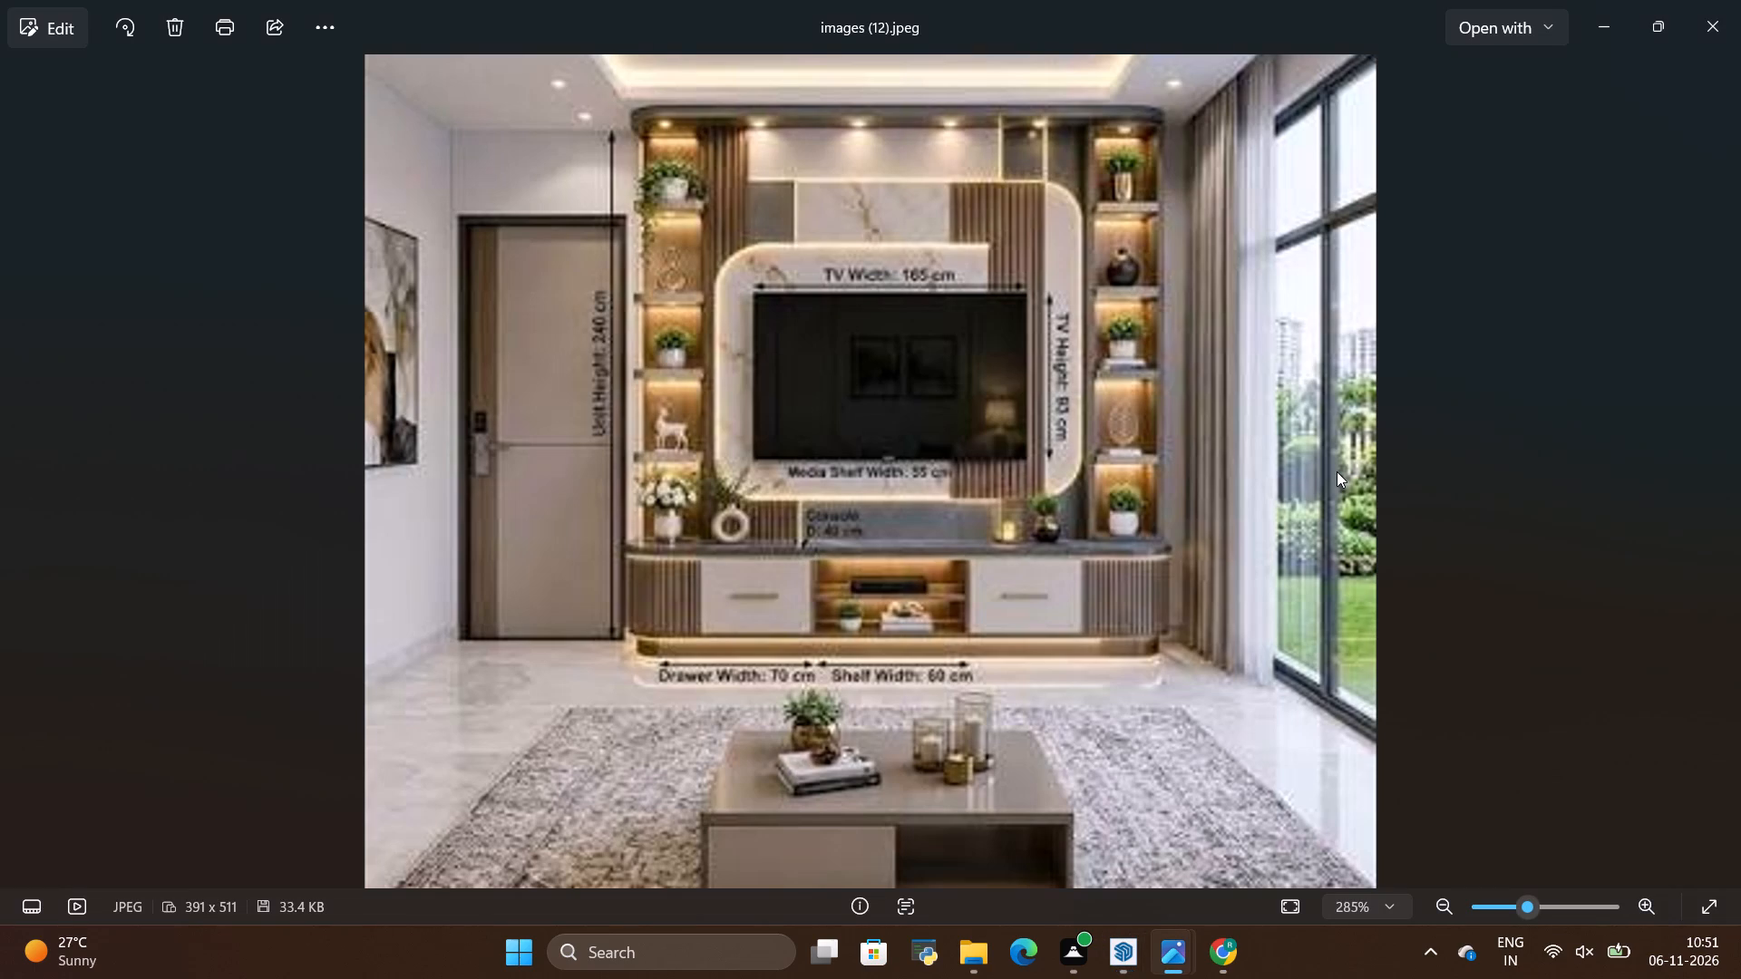
key("alt+Tab")
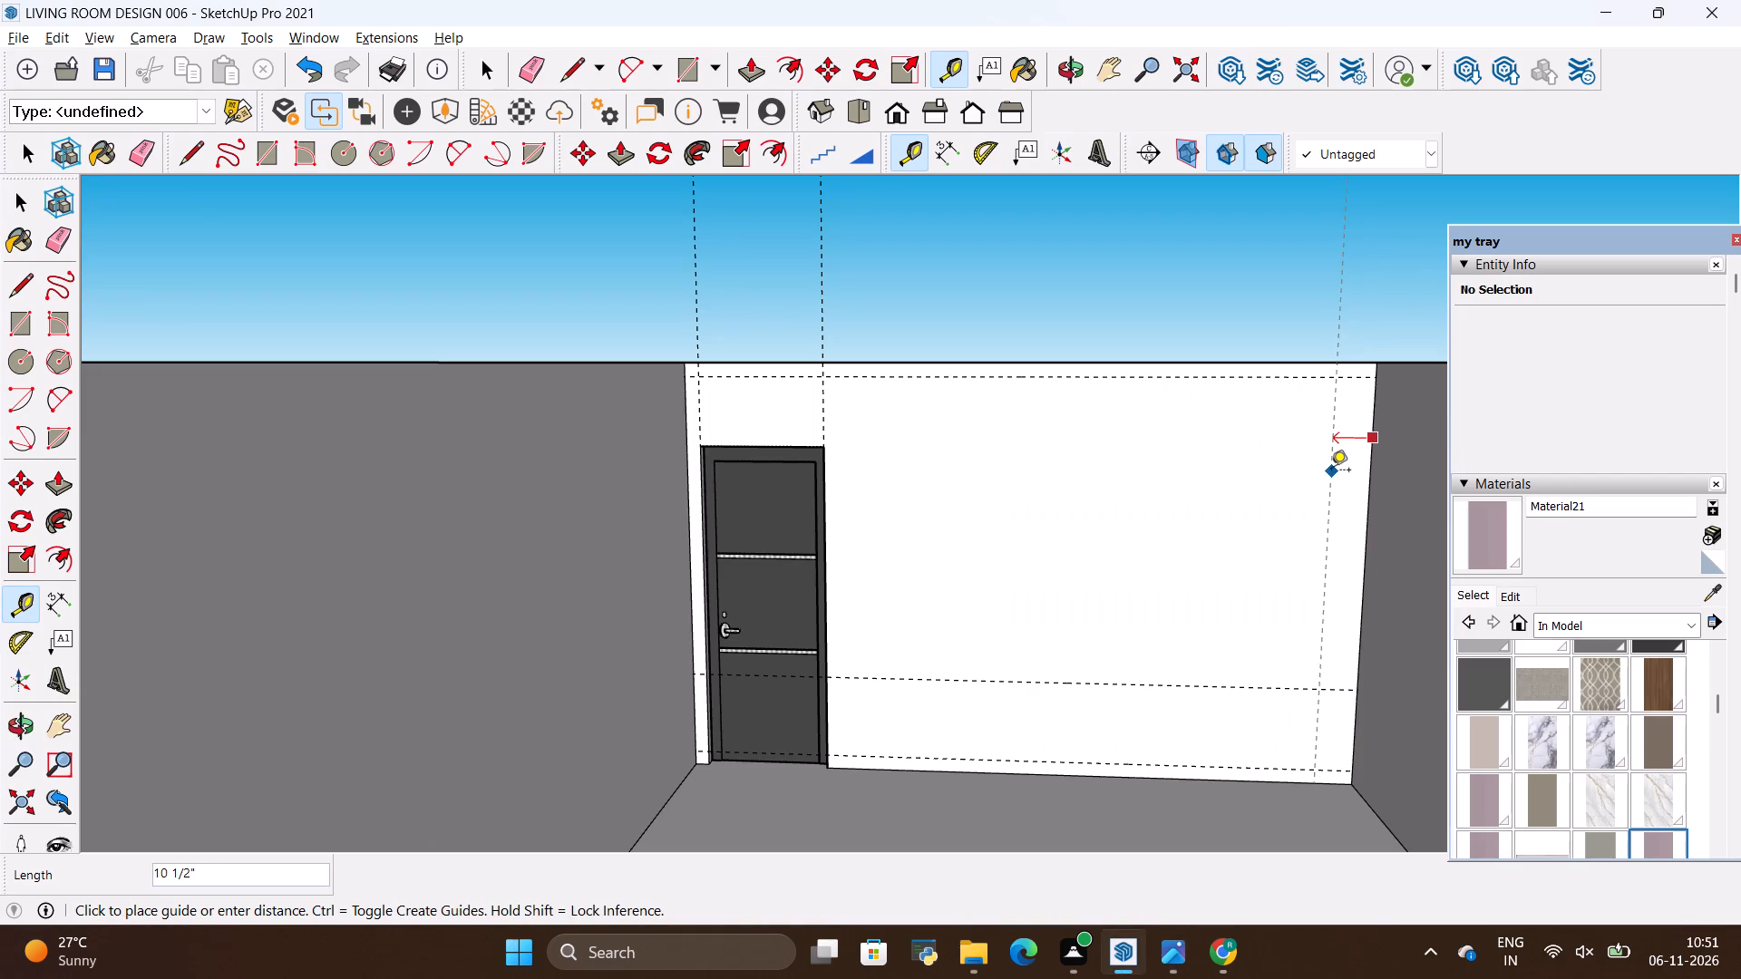
scroll(1315, 491, "up", 2)
key("BackSpace")
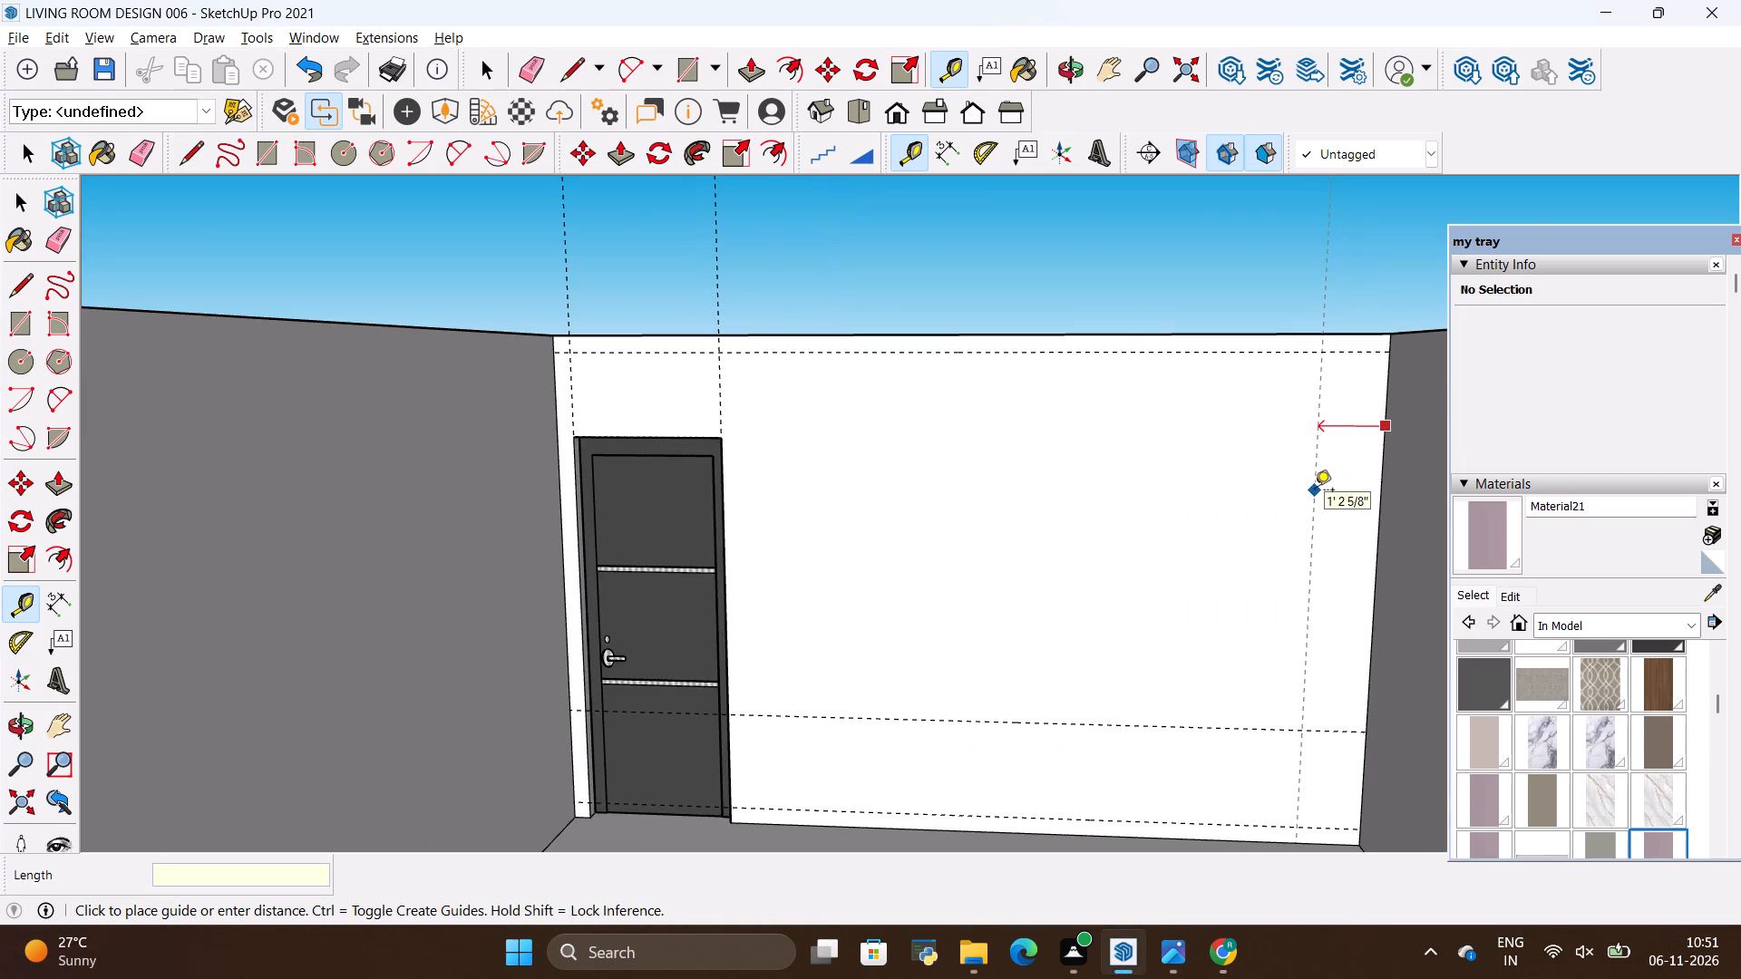
key("alt+Tab")
key("alt+Tab")
key("6")
key("shift+quotedbl")
key("Return")
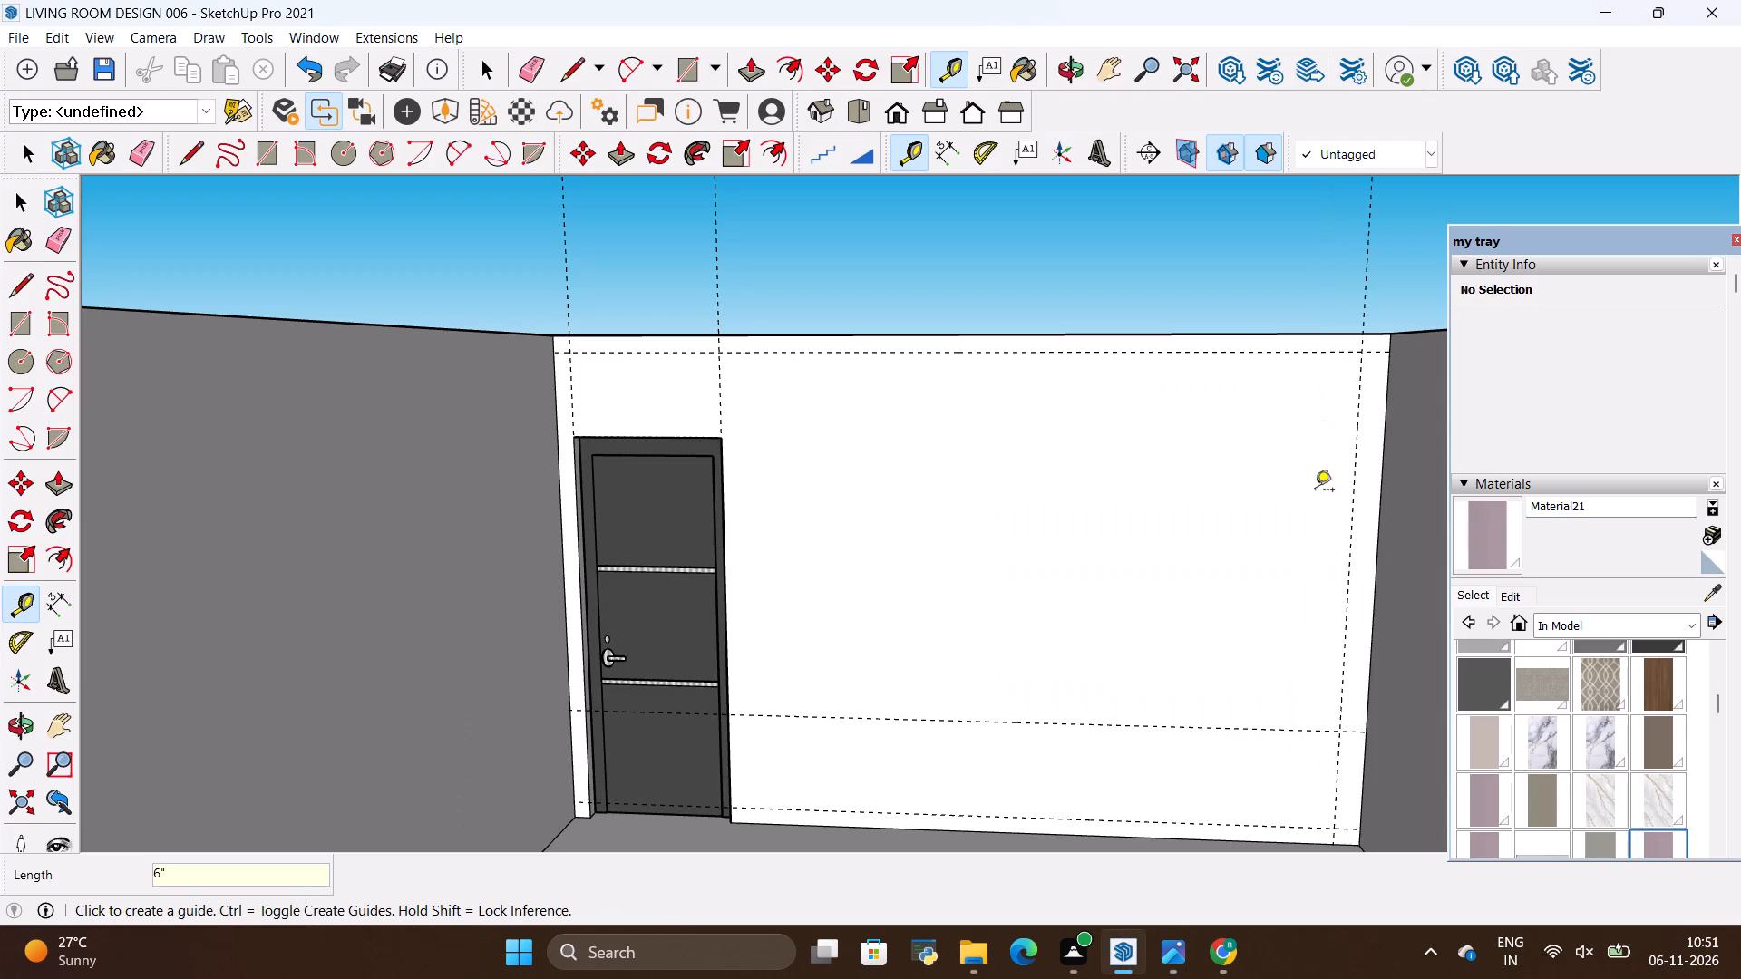
Place a vertical guide 6" from the guide on the door's inner side, towards the middle of the back wall.
left_click(723, 378)
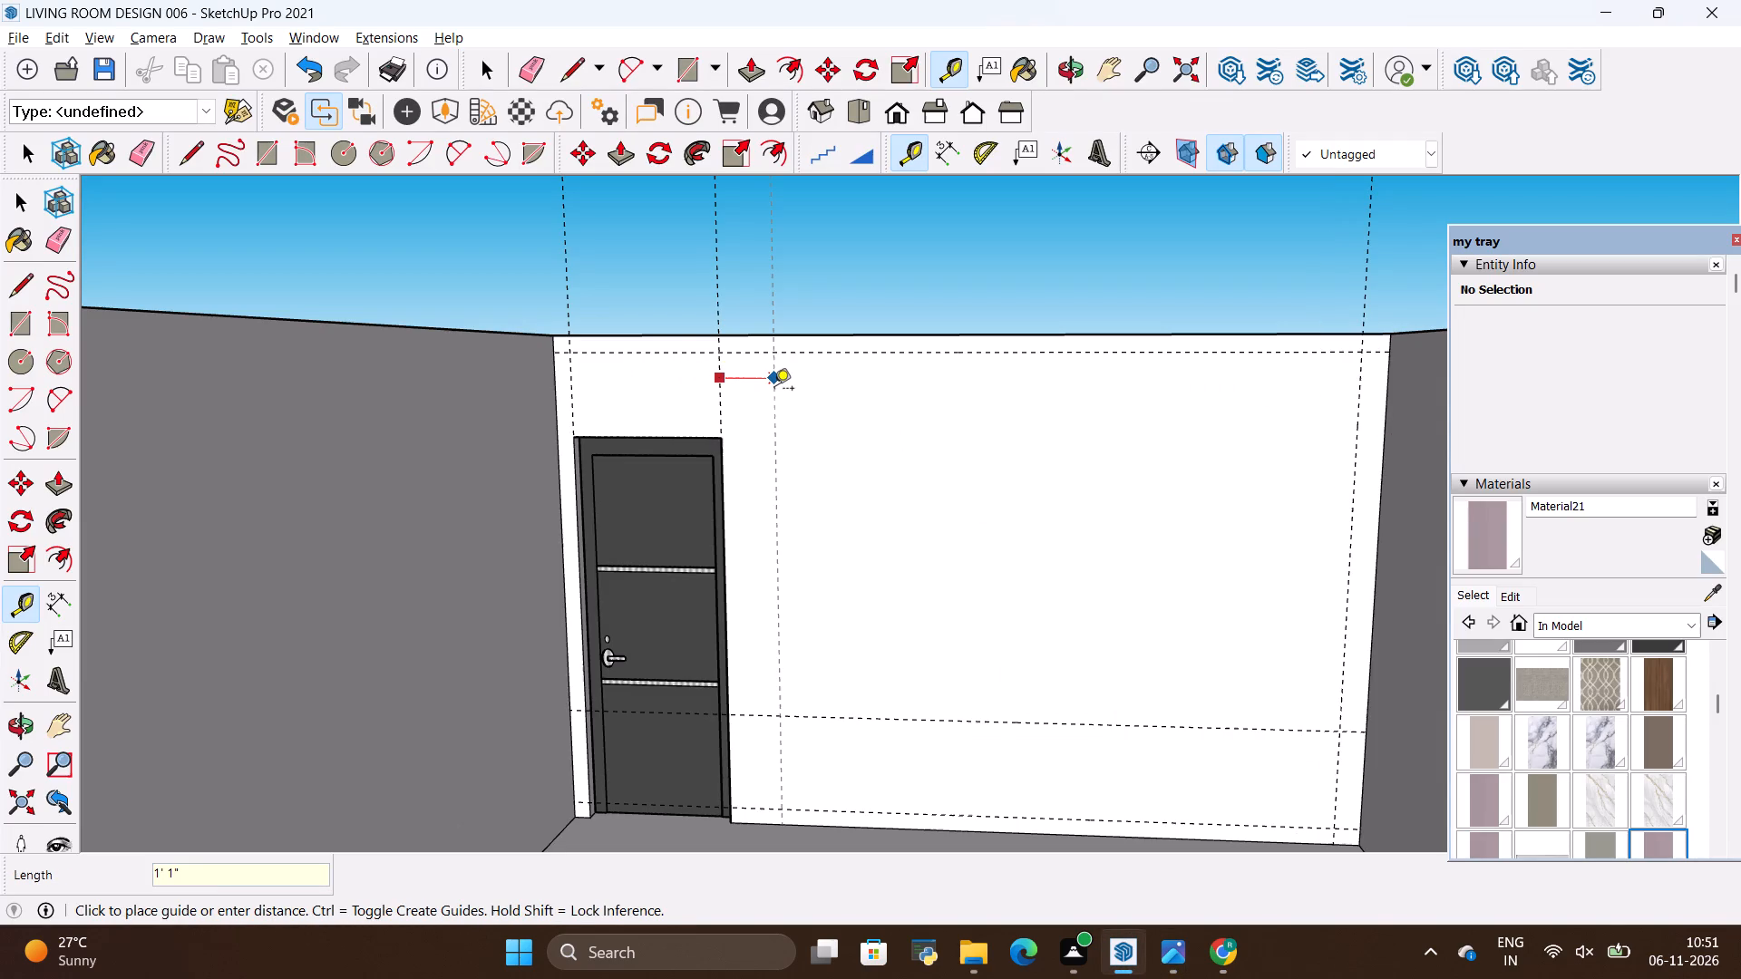
key("BackSpace")
key("6")
key("shift+quotedbl")
key("Return")
Draw the TV unit's outline as an 11' 8" by 9' 4" rectangle between the outer guides and select its face.
key("alt+Tab")
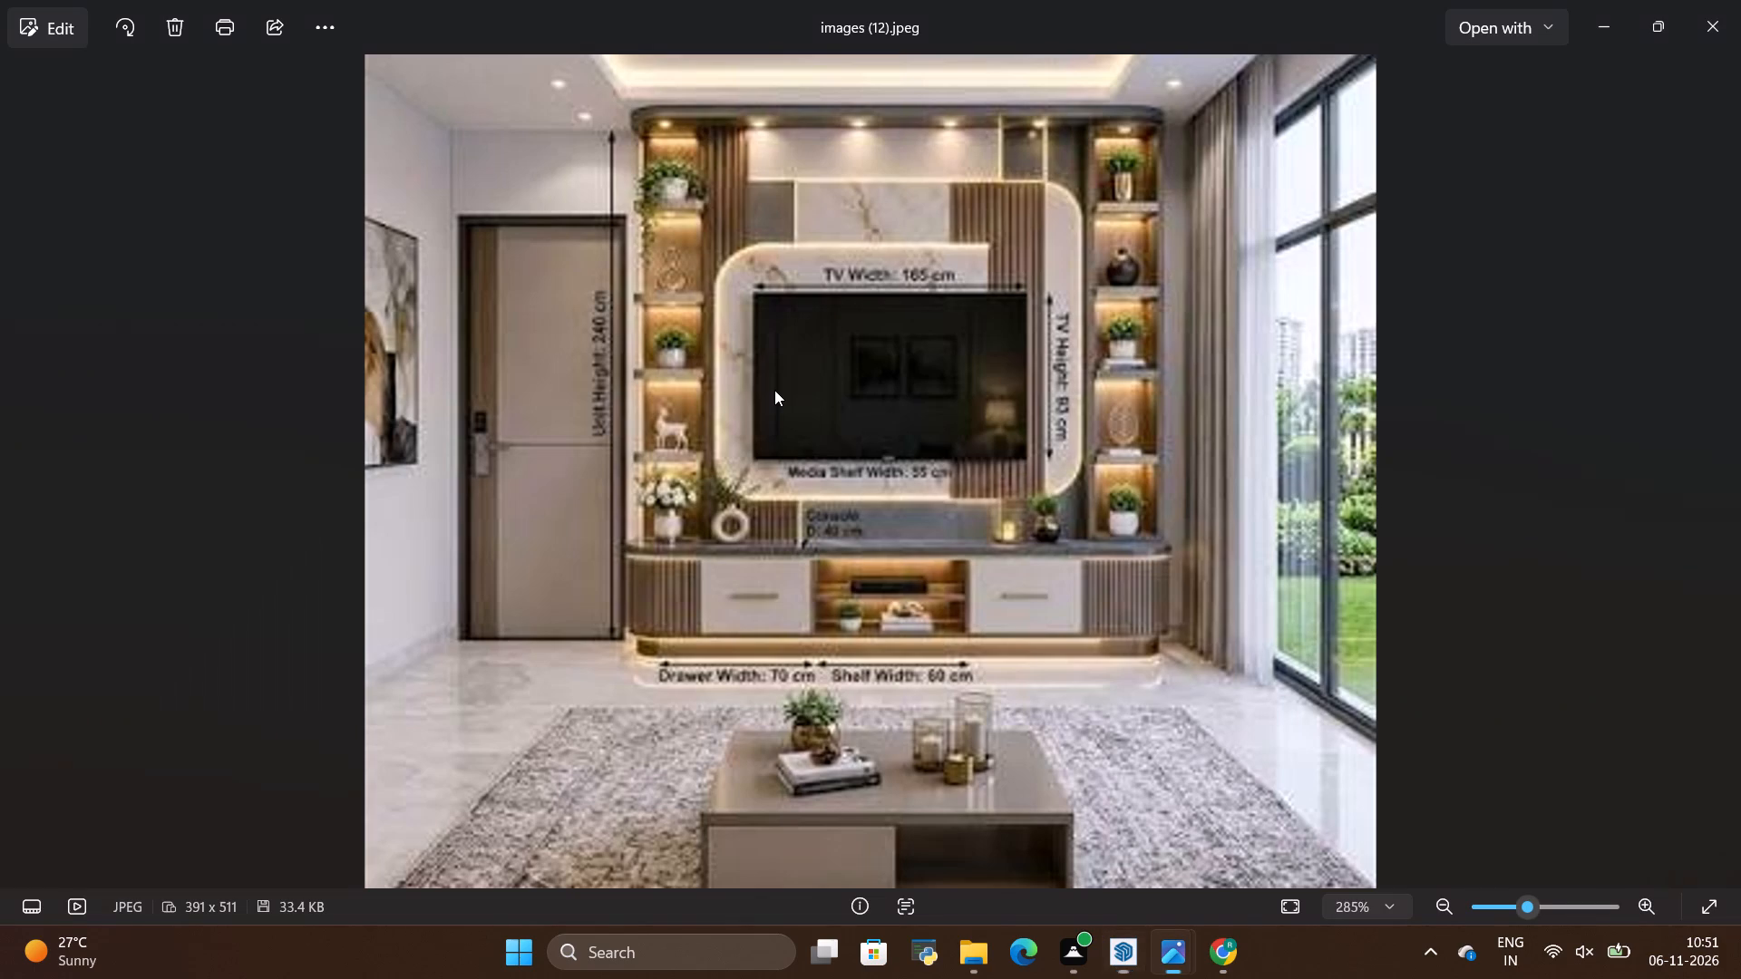
key("alt+Tab")
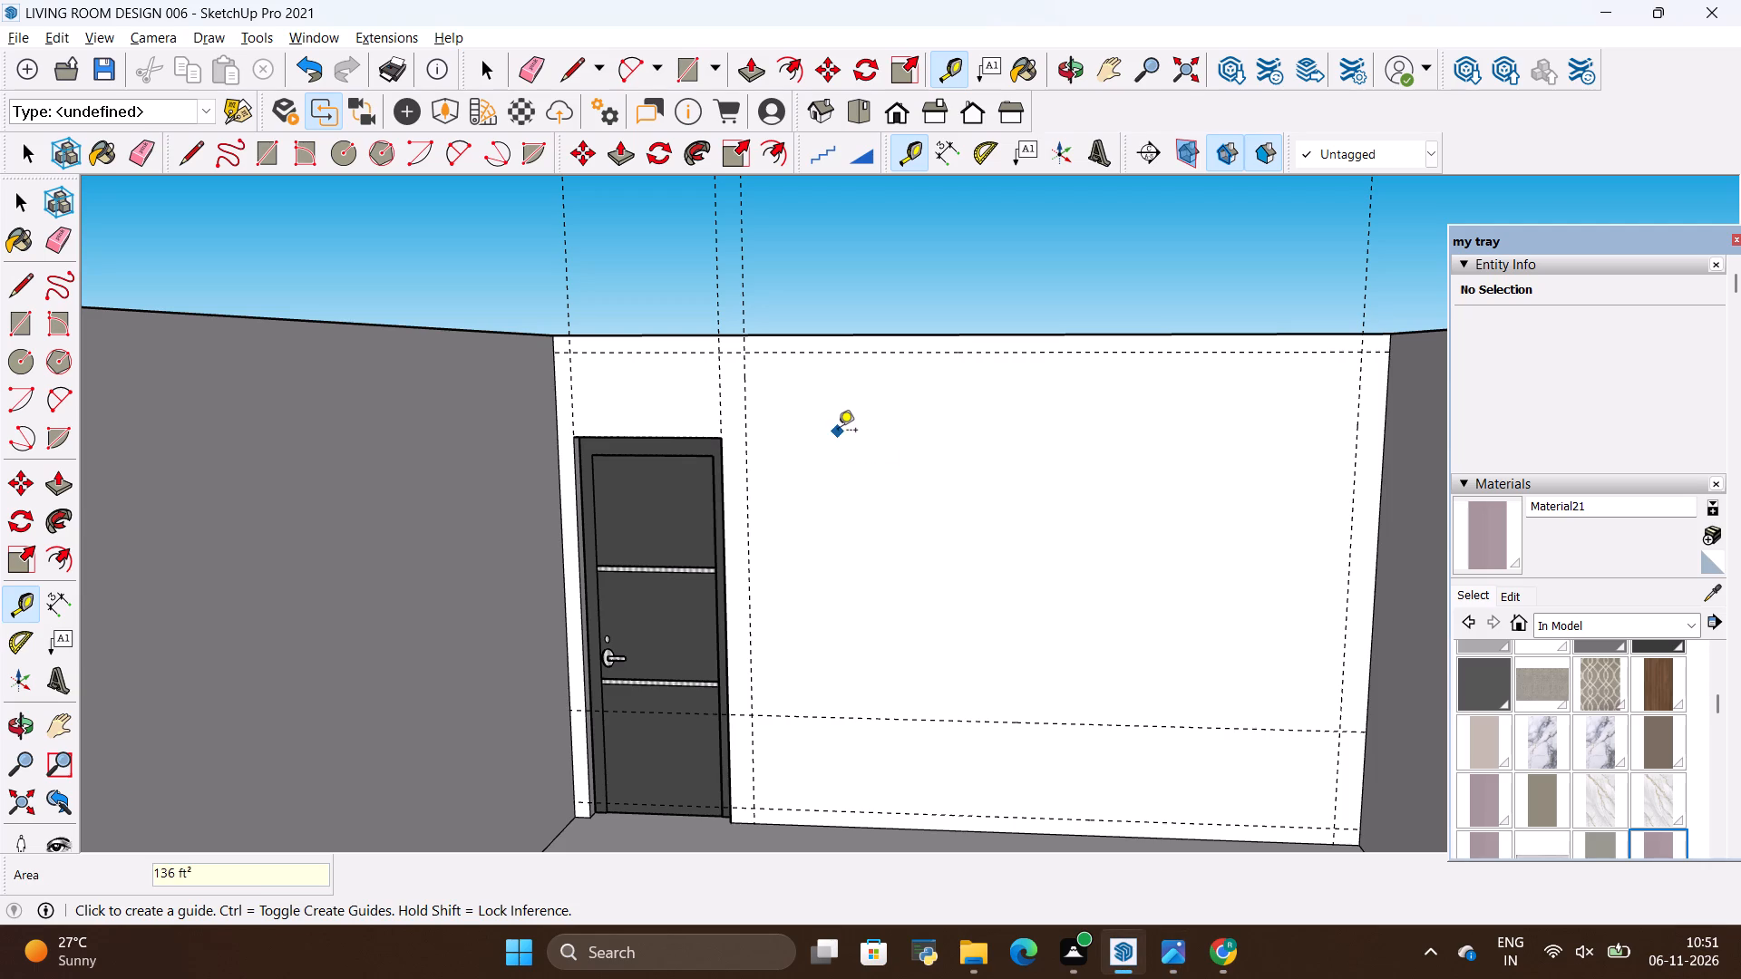
key("r")
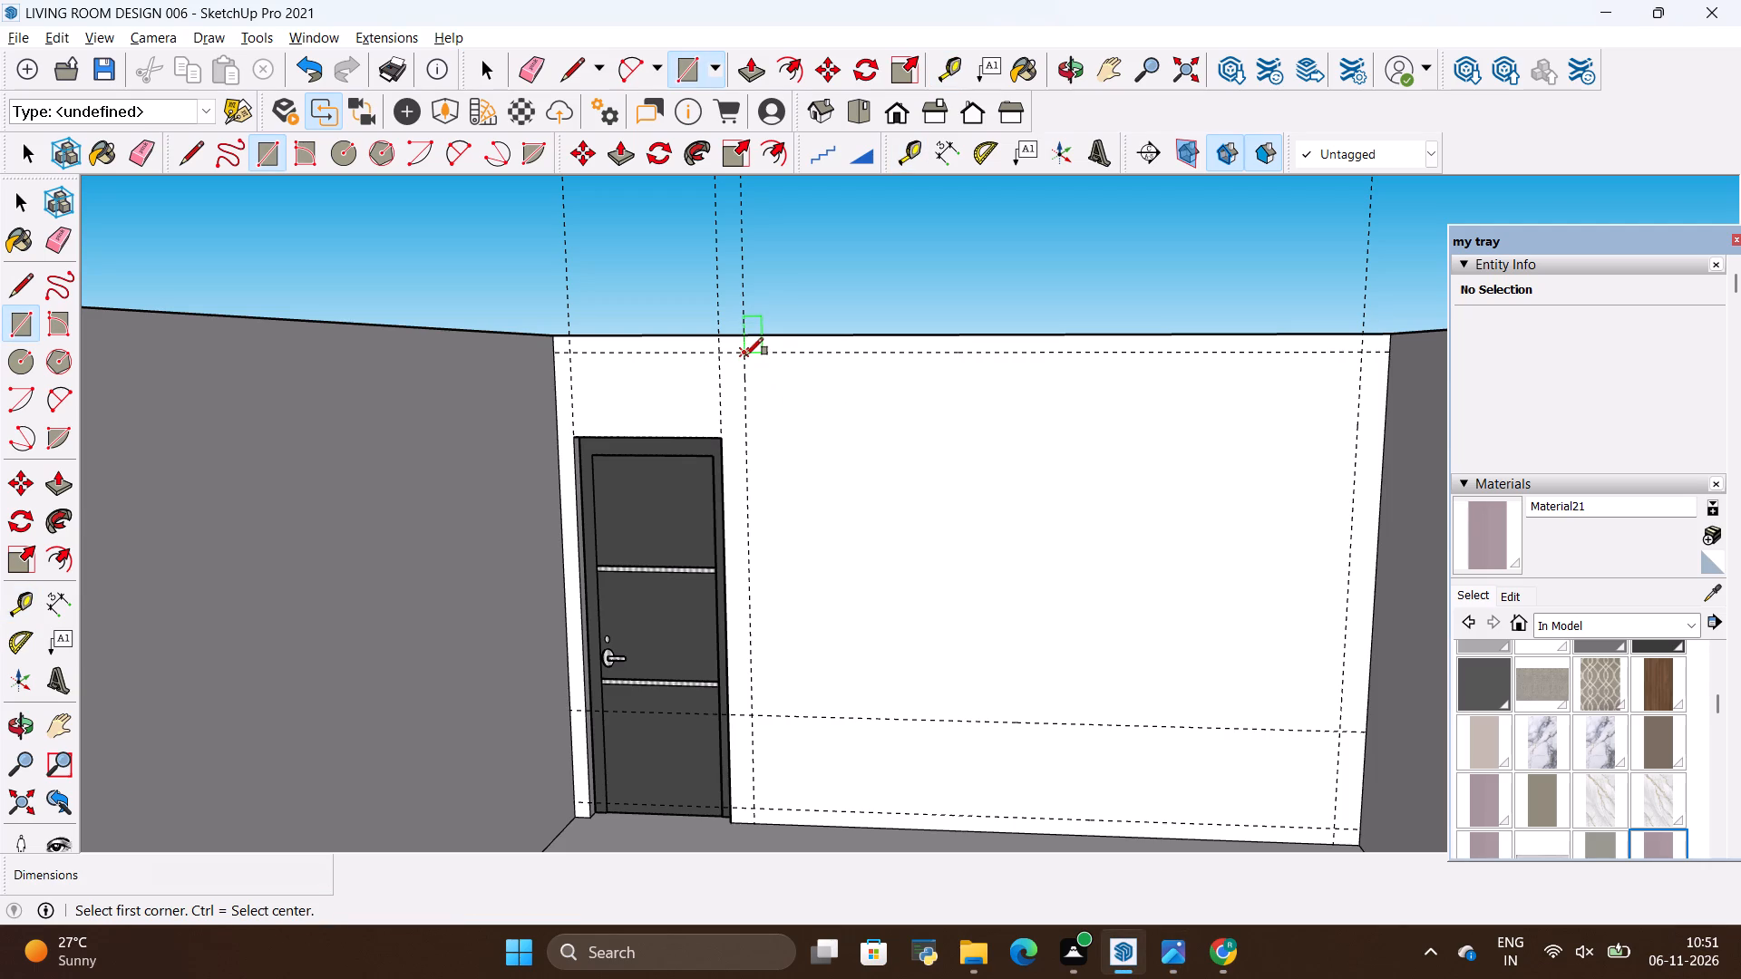
left_click(744, 354)
key("alt+Tab")
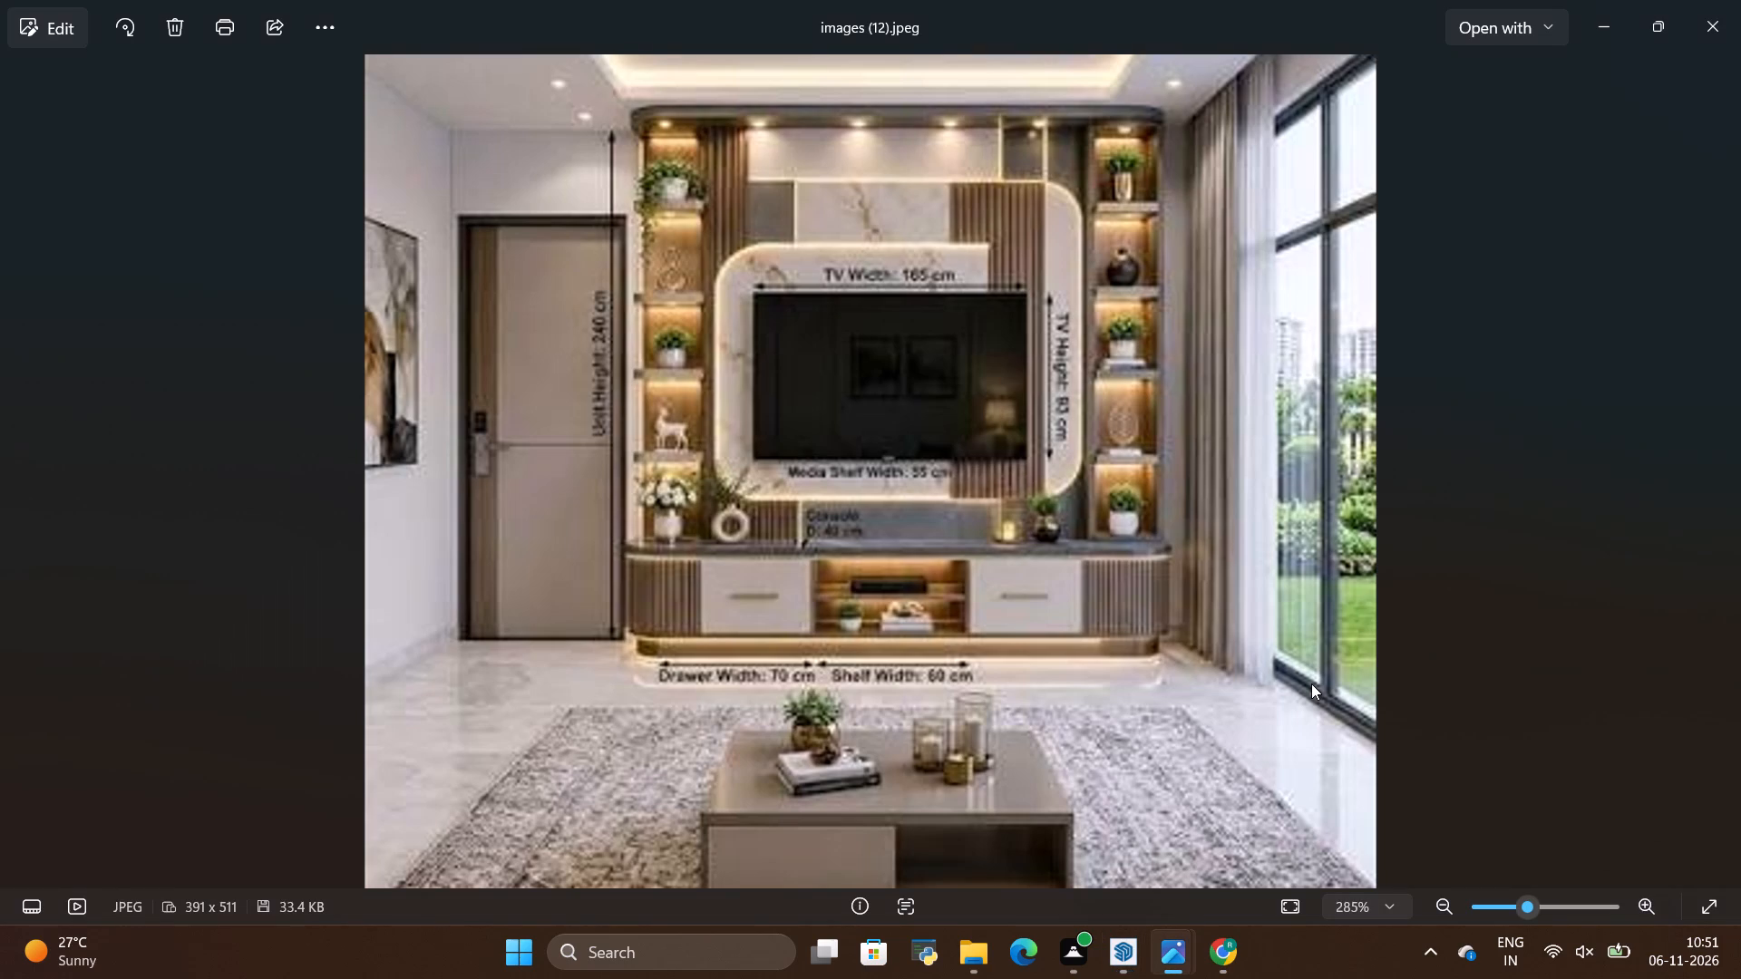
key("alt+Tab")
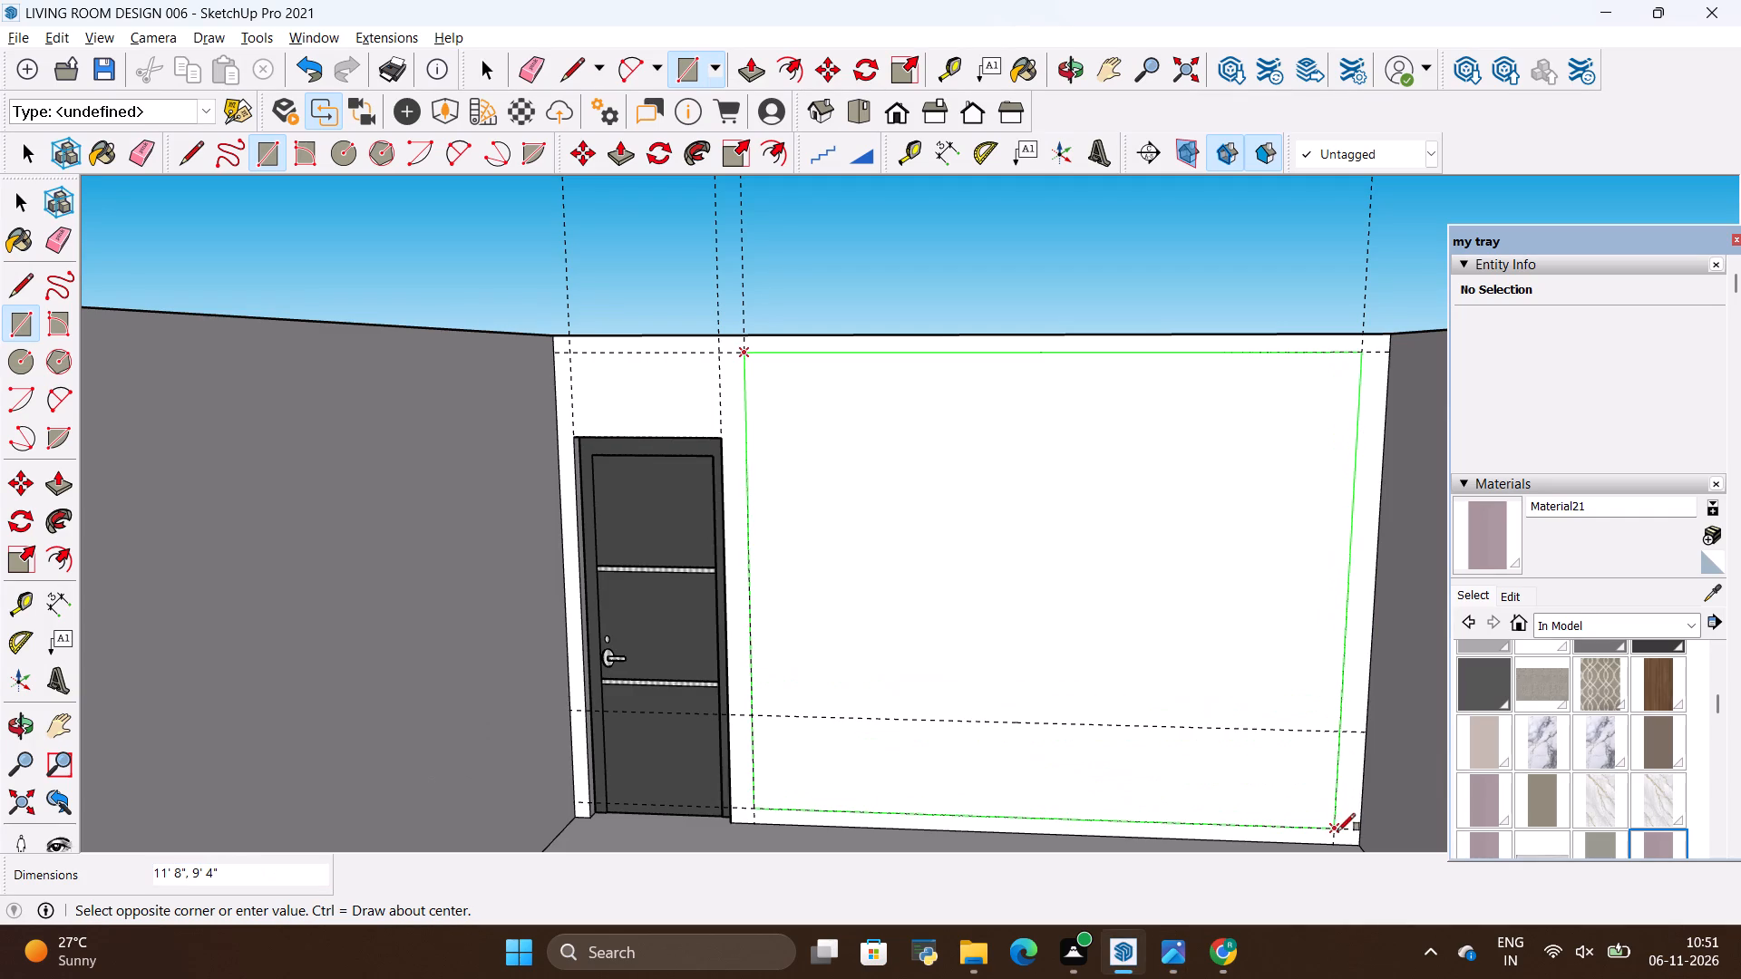
left_click(1337, 831)
key("space")
left_click(1181, 723)
Draw a 2' by 11' 8" rectangle for the console between the two lower guides, within the TV unit's outline.
key("alt+Tab")
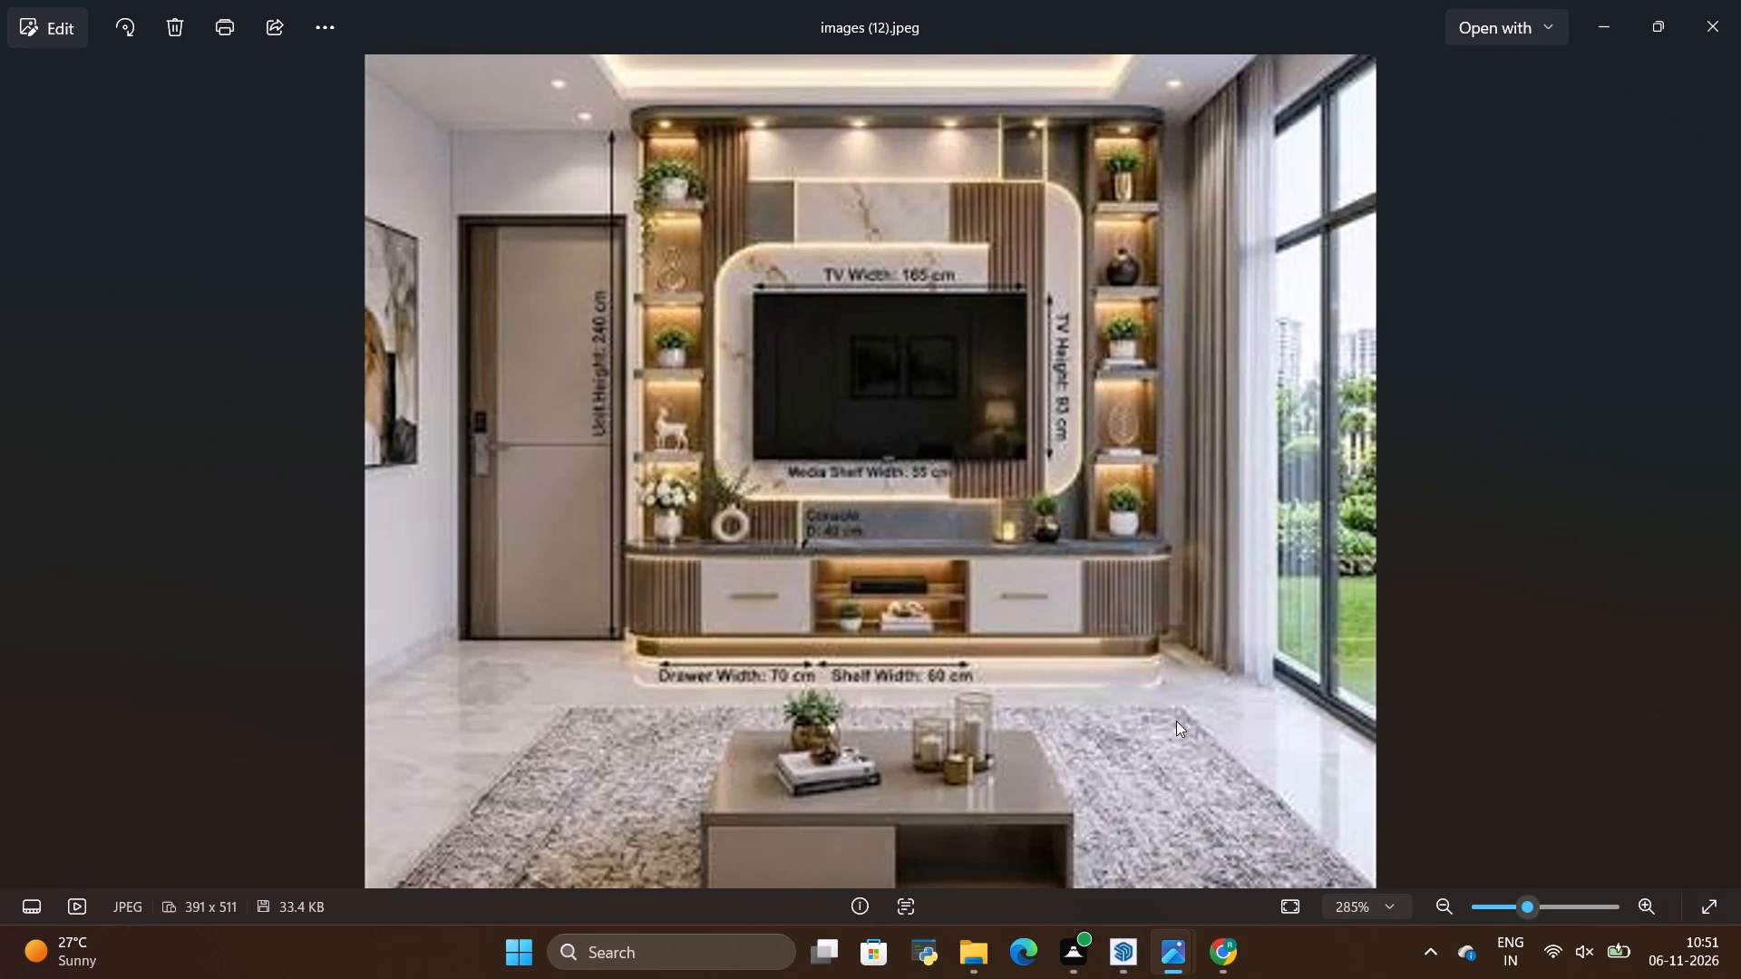
key("alt+Tab")
key("r")
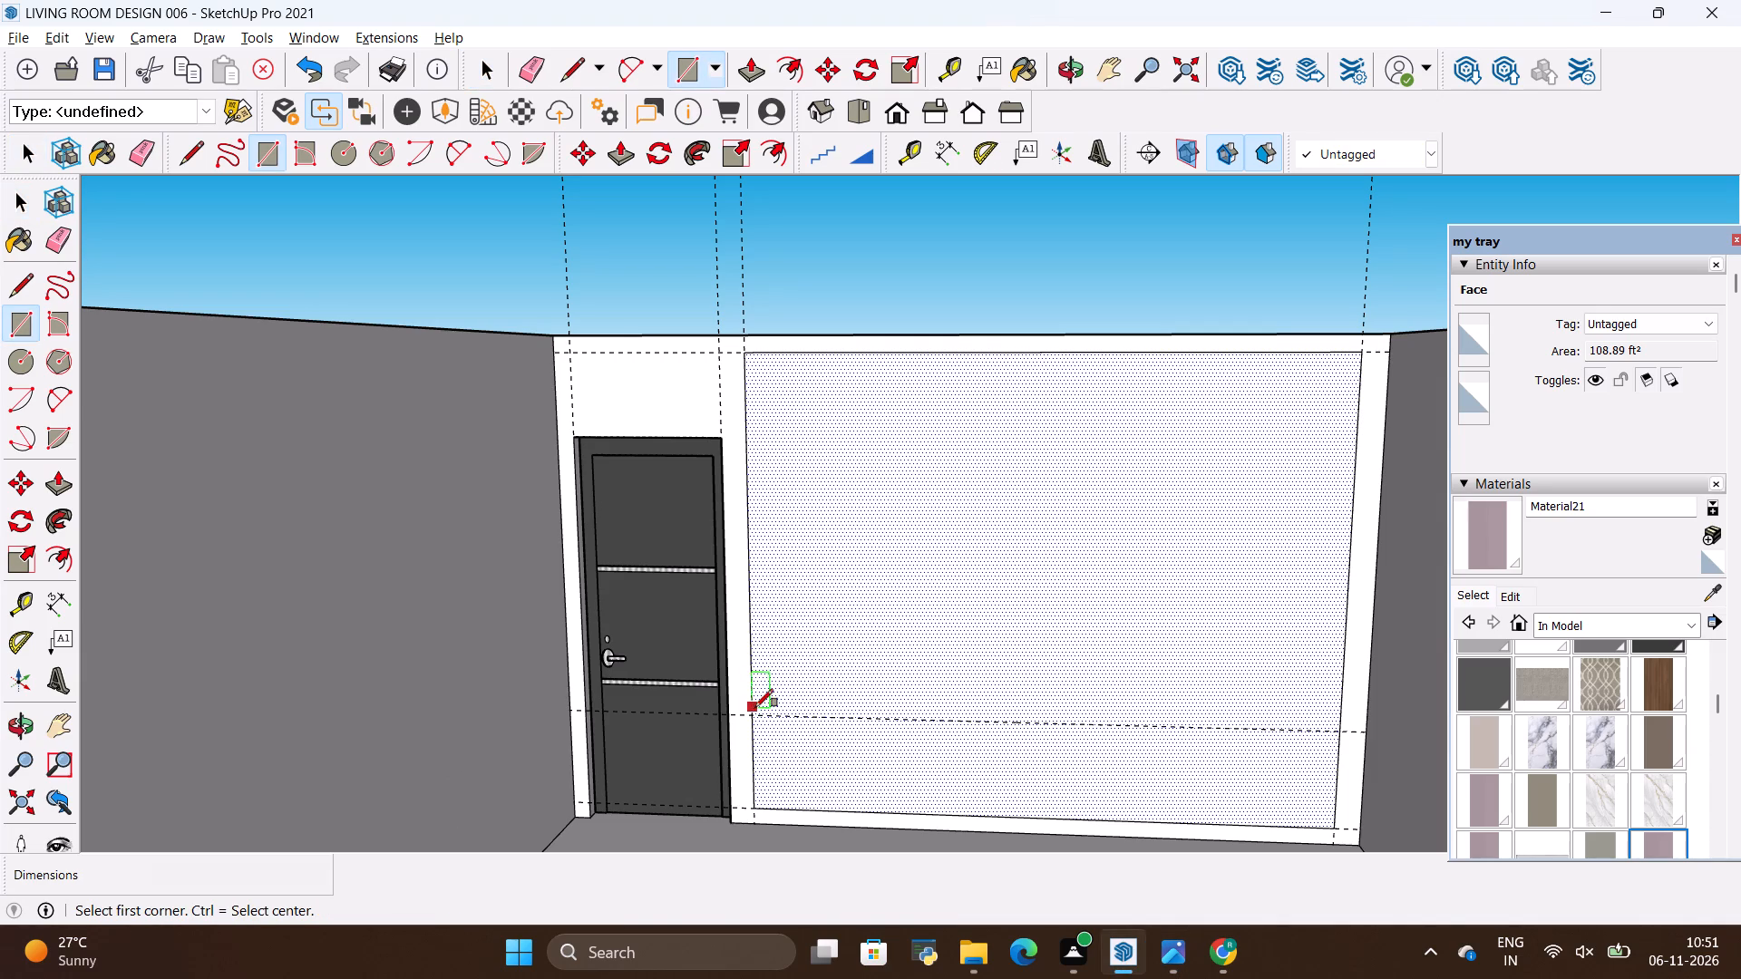
left_click(751, 719)
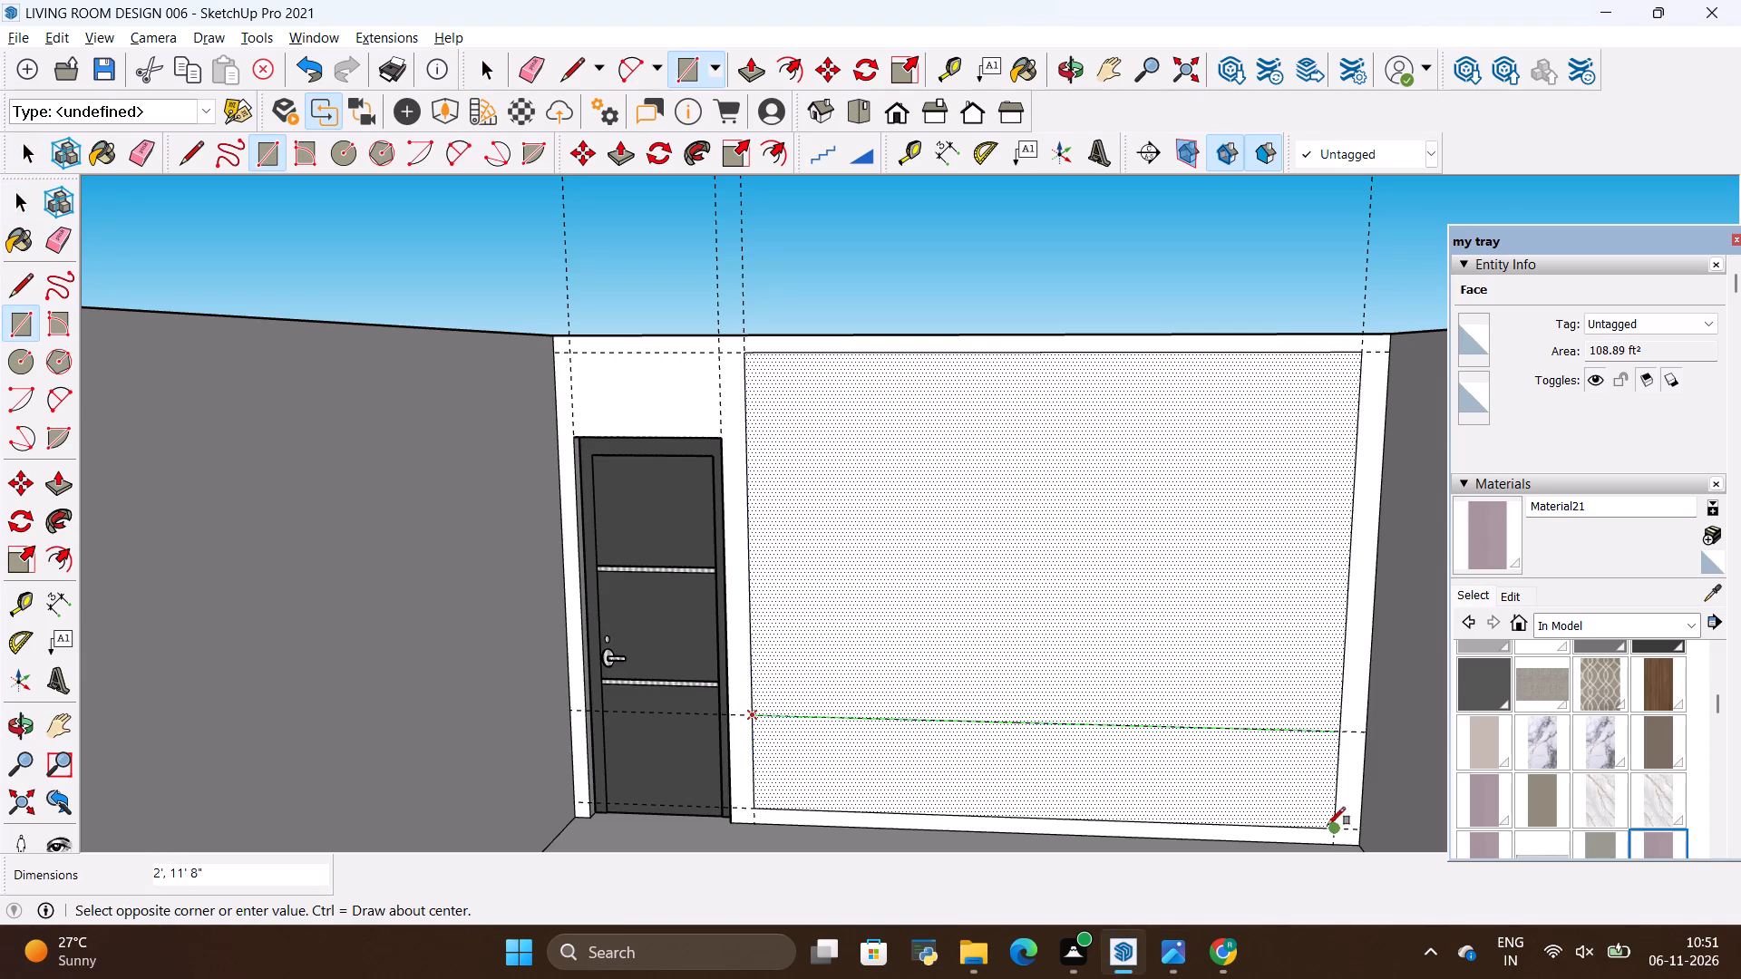
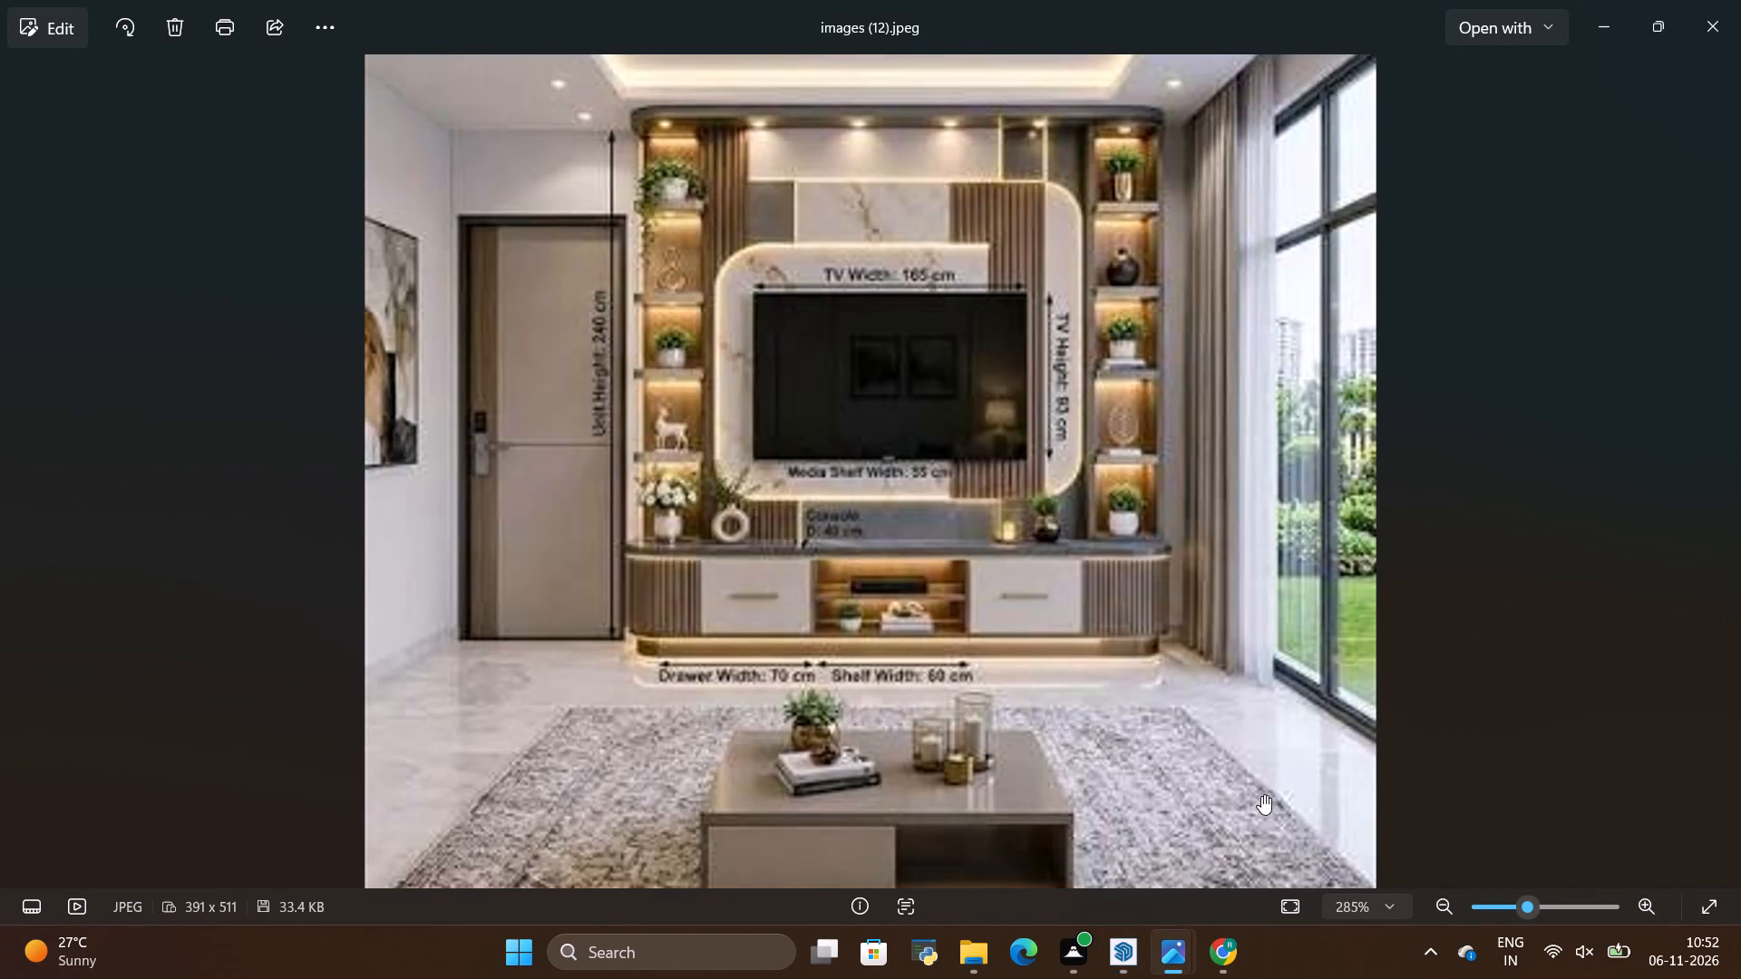
Examine the TV unit reference image against the wall model, checking the layout of the side shelf columns and console.
scroll(1158, 511, "up", 2)
scroll(1079, 533, "down", 2)
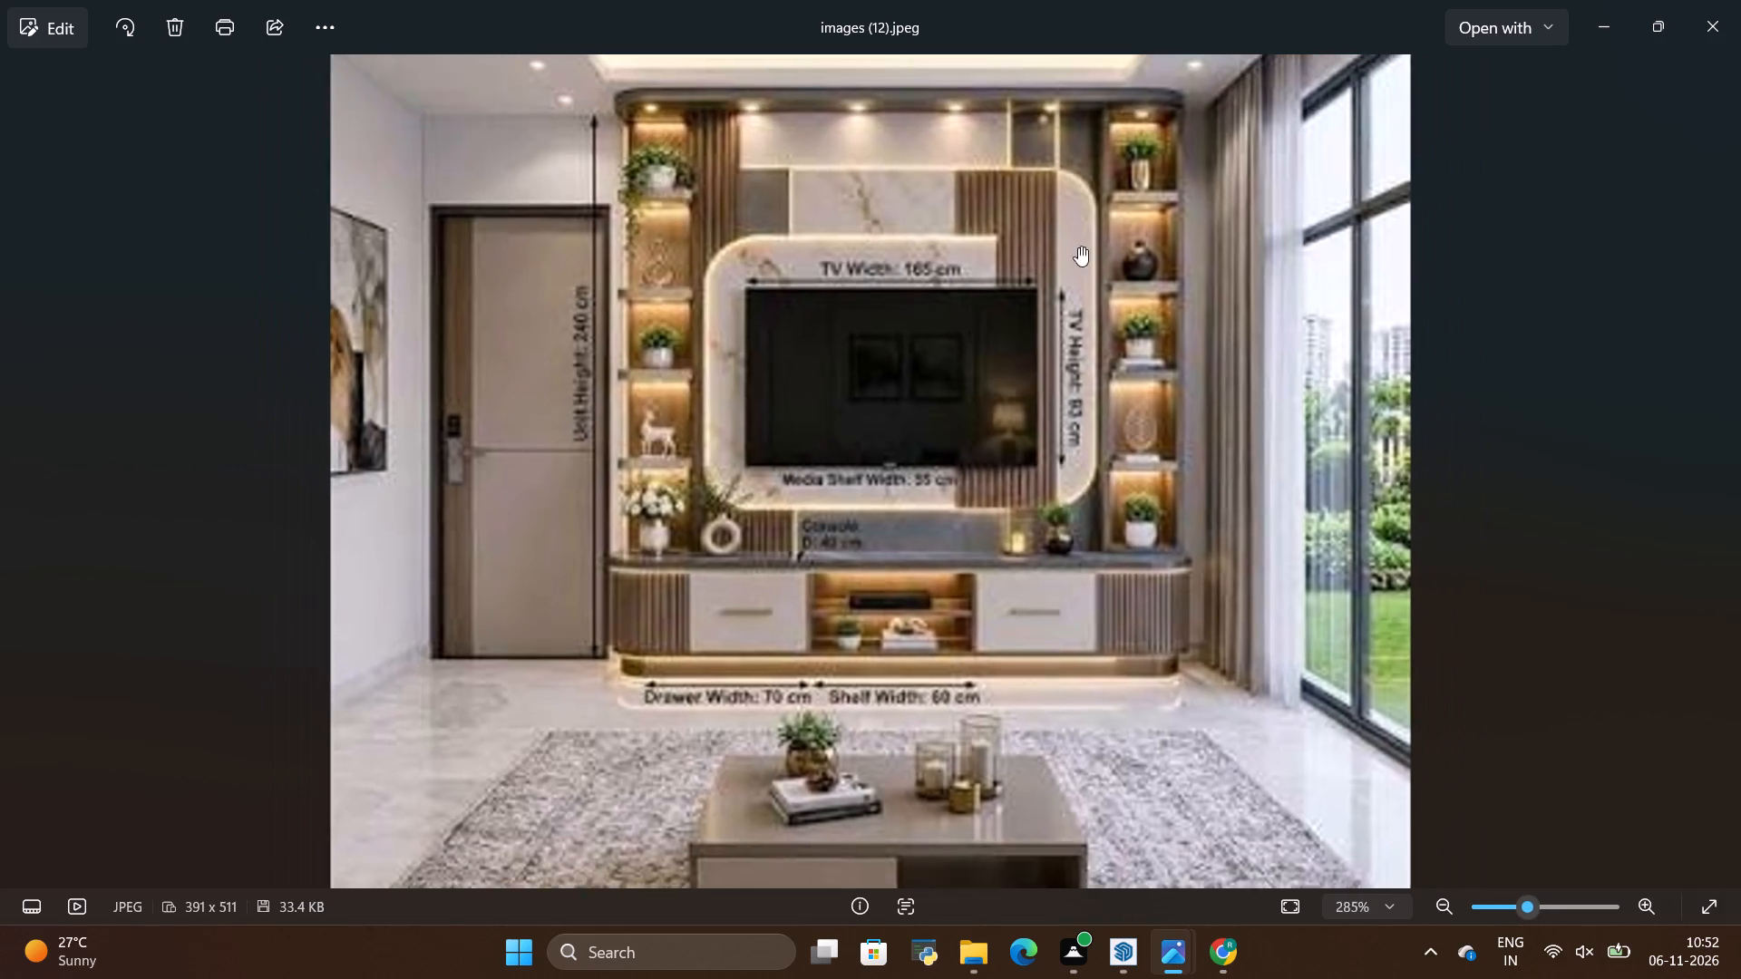
scroll(1034, 141, "up", 1)
scroll(899, 516, "up", 2)
key("alt+Tab")
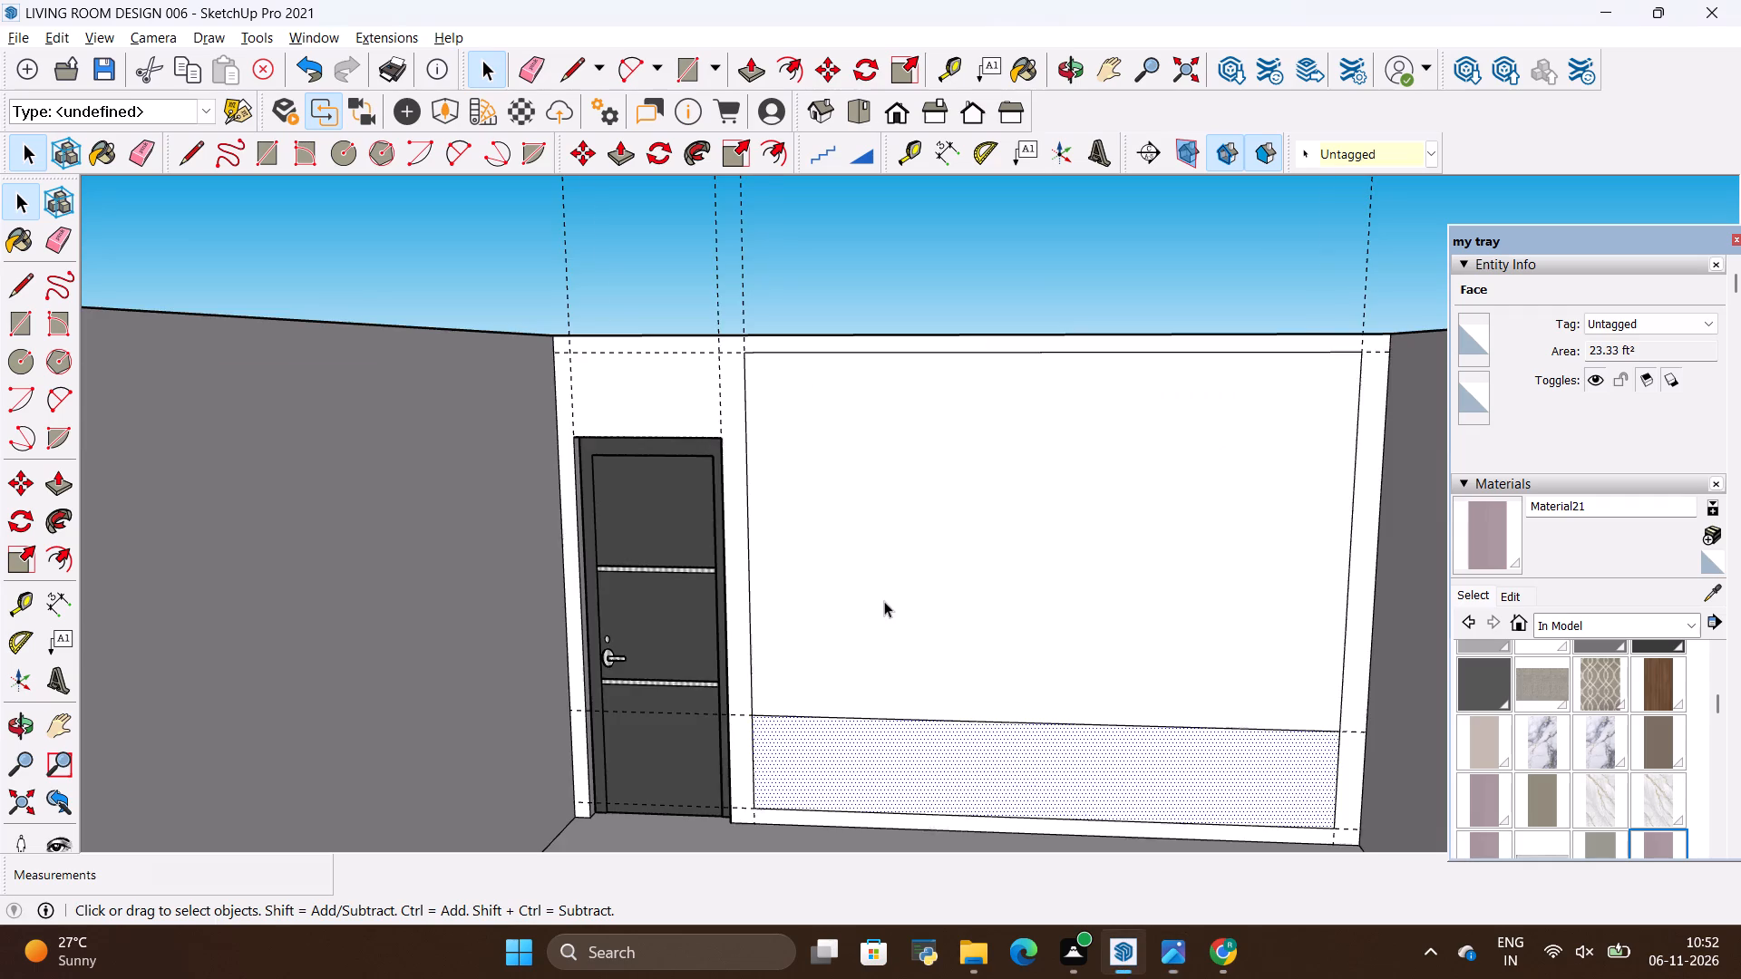
scroll(884, 601, "down", 2)
scroll(907, 737, "up", 4)
key("t")
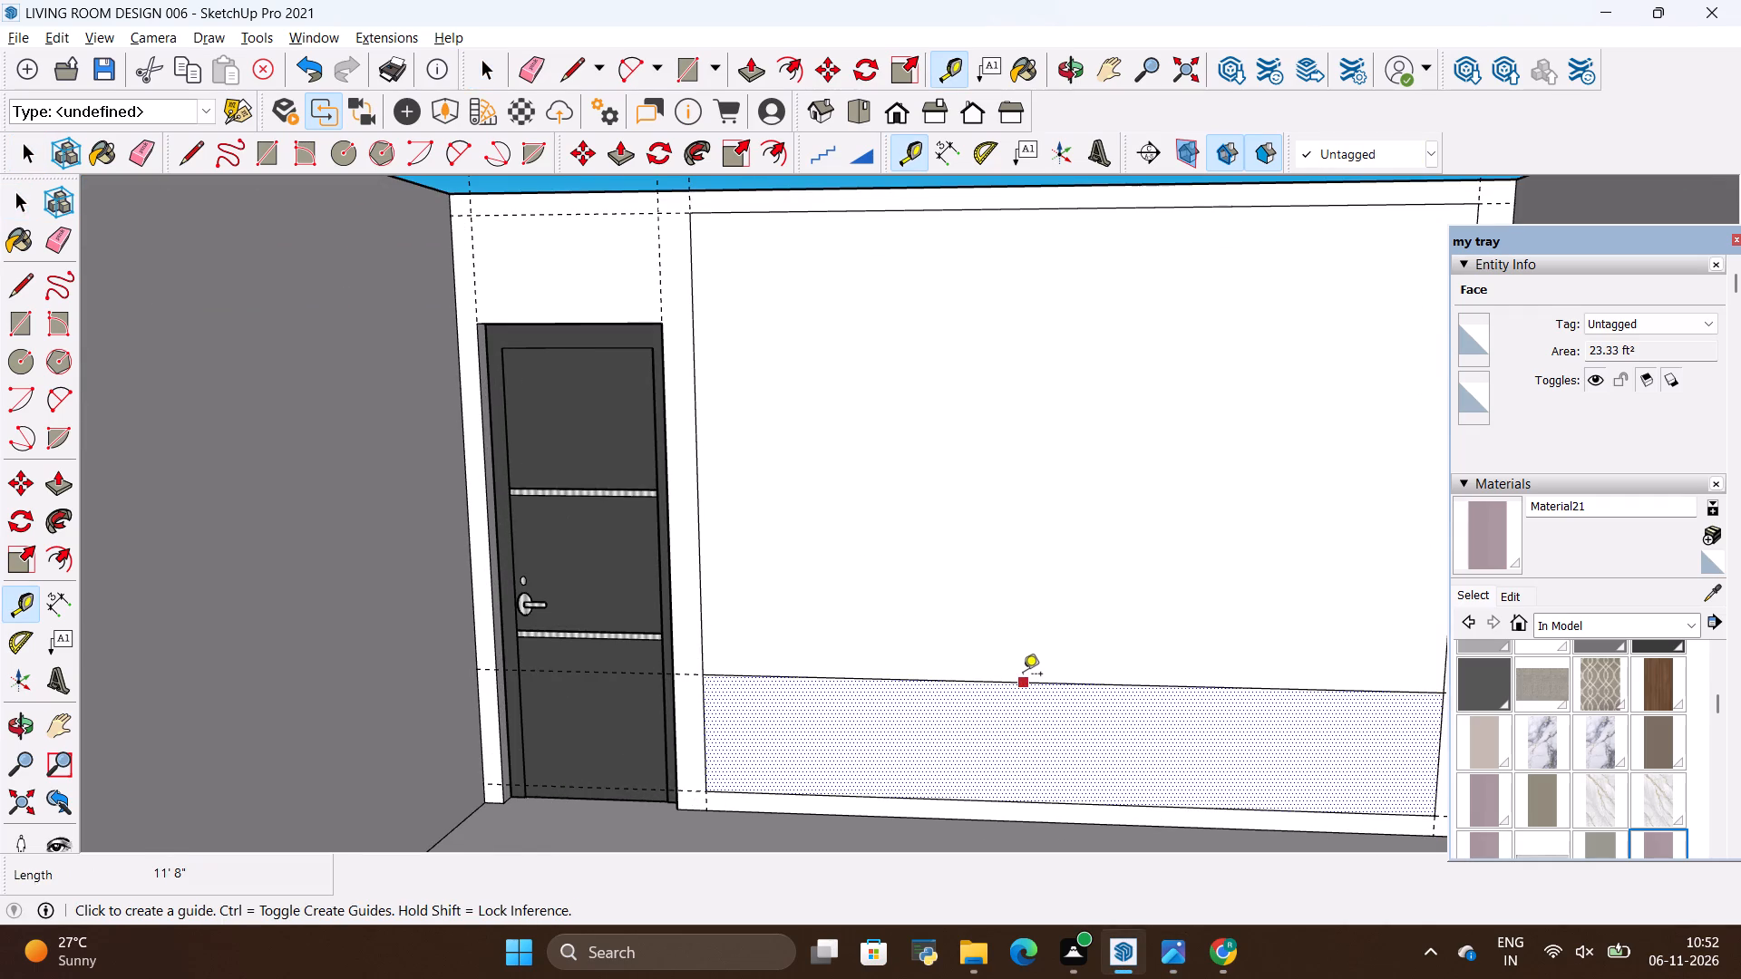
key("alt+Tab")
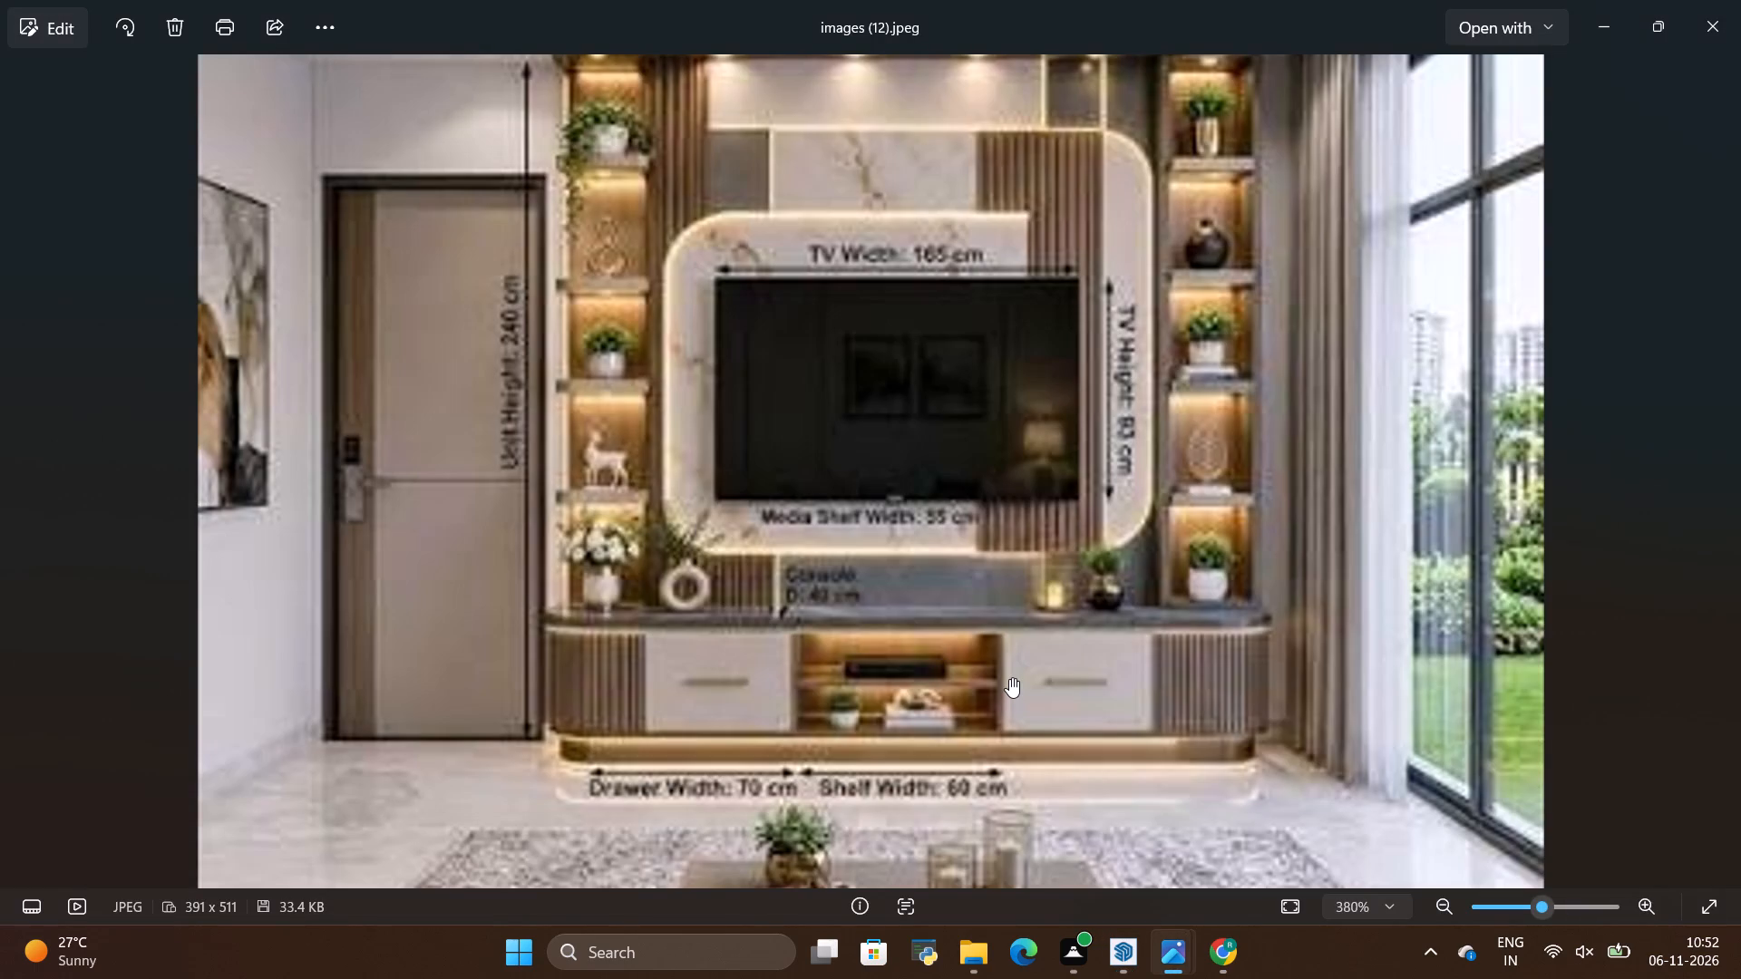
key("alt+Tab")
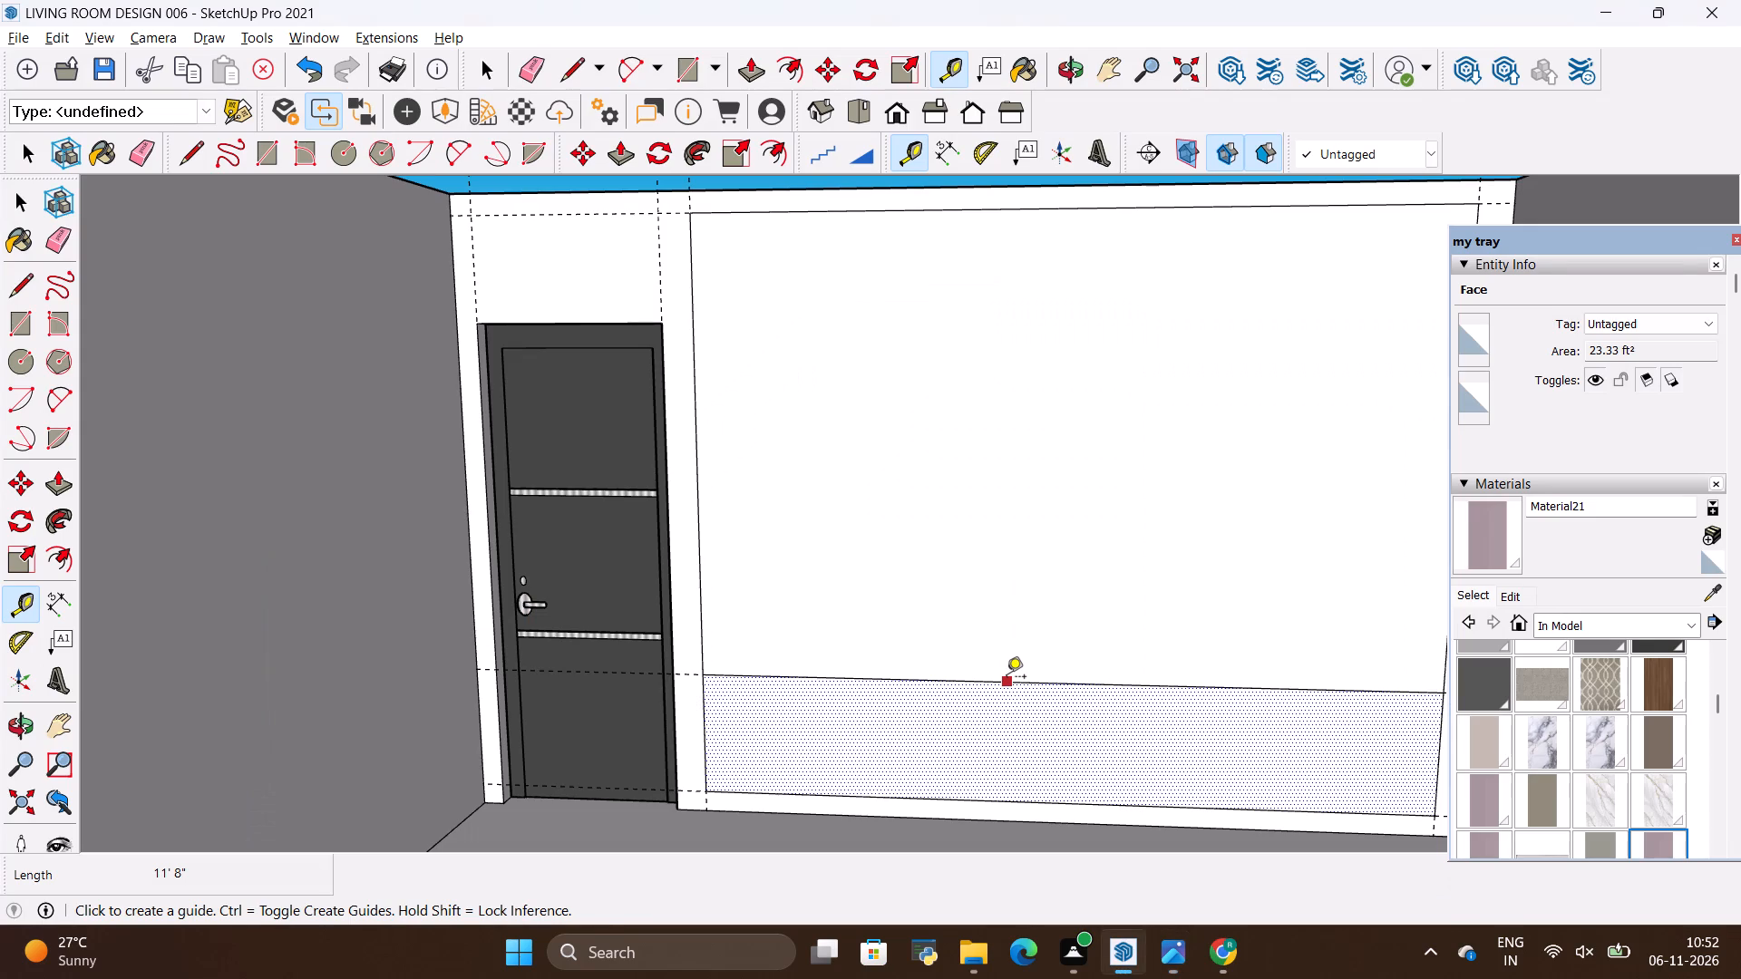
key("space")
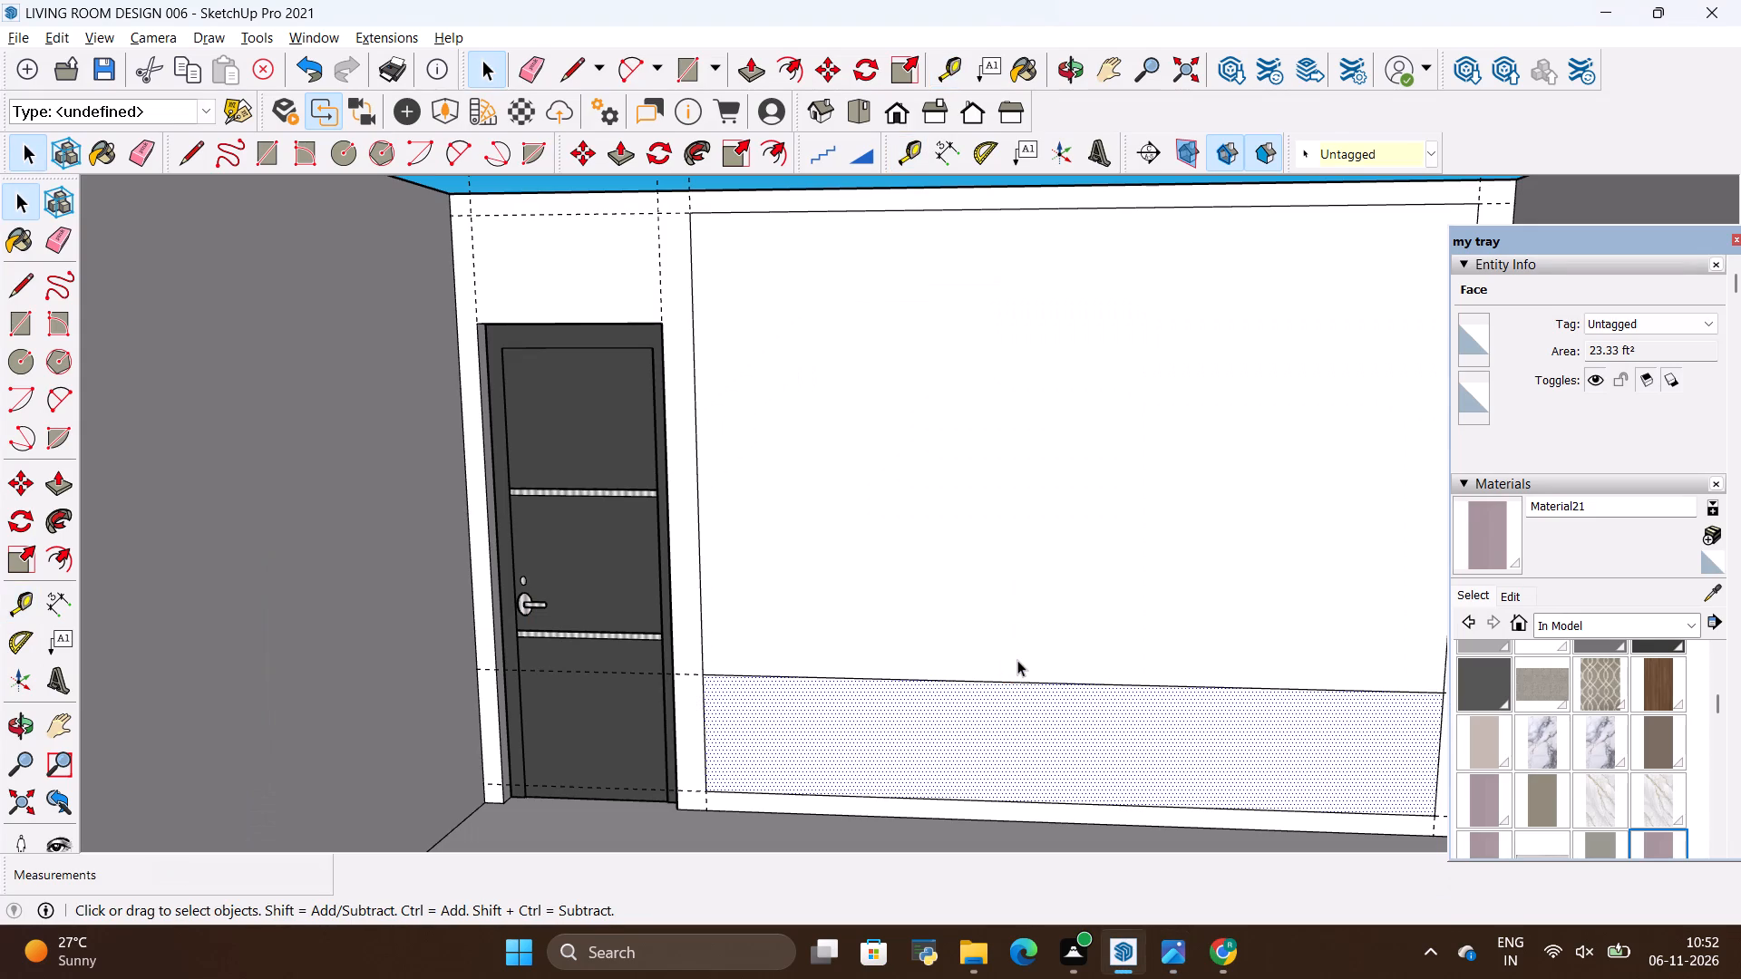
key("alt+Tab")
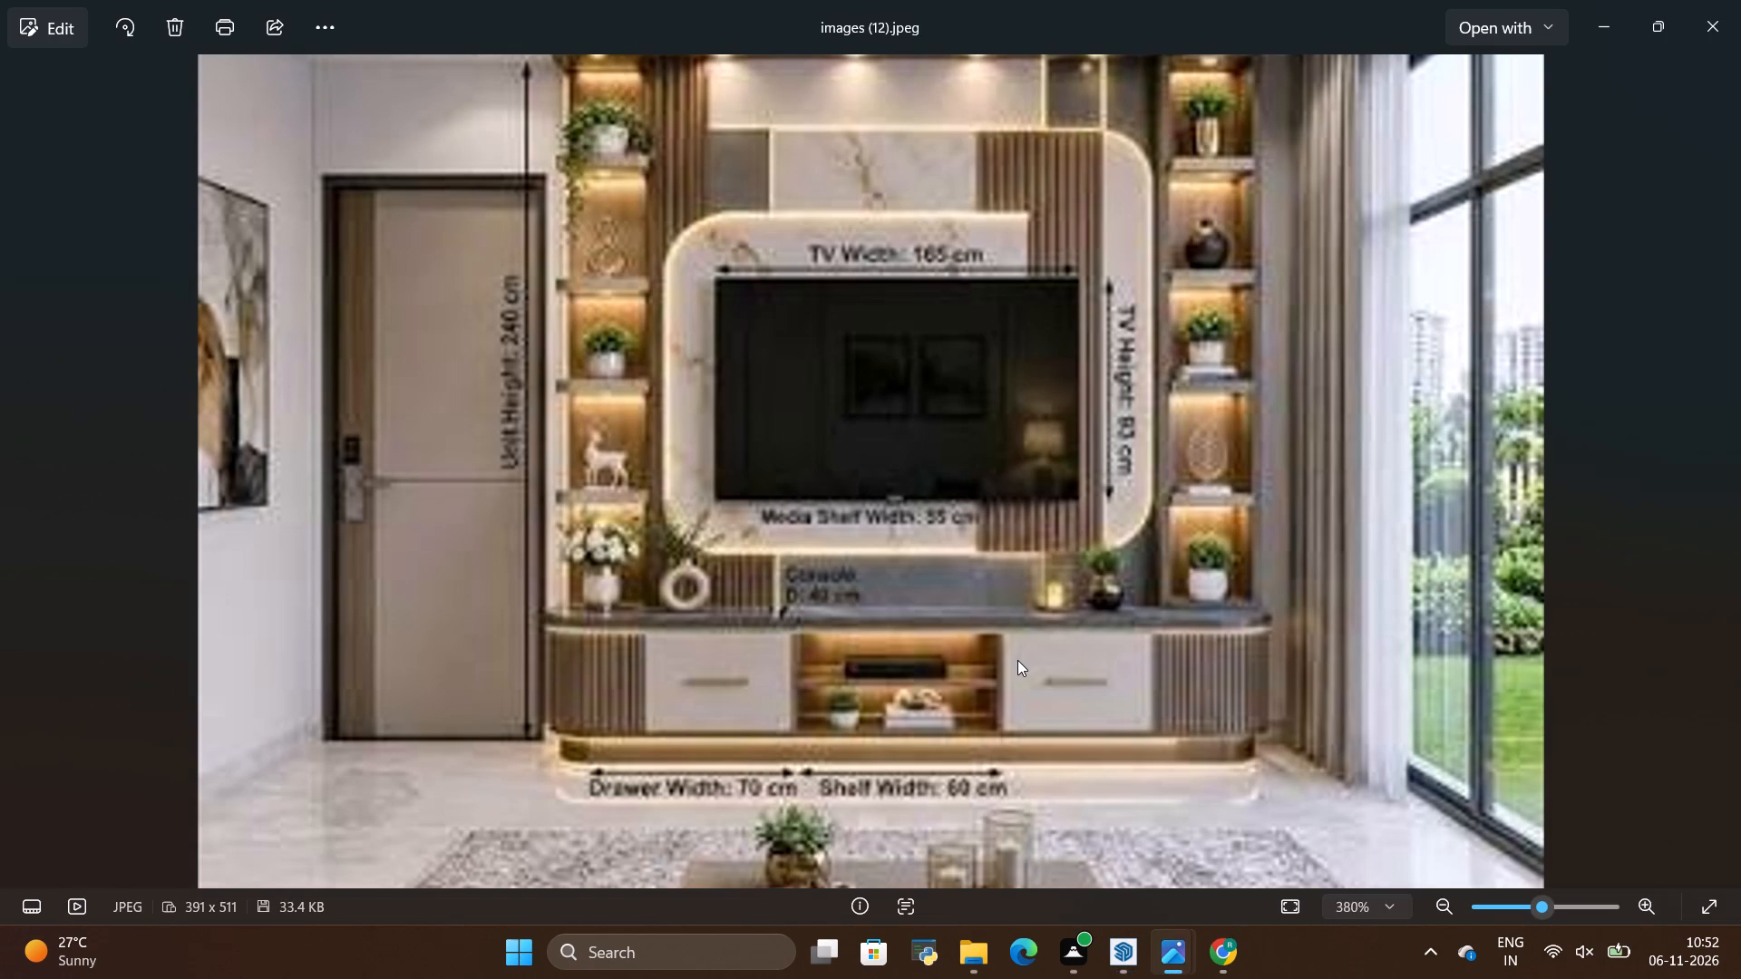
key("alt+Tab")
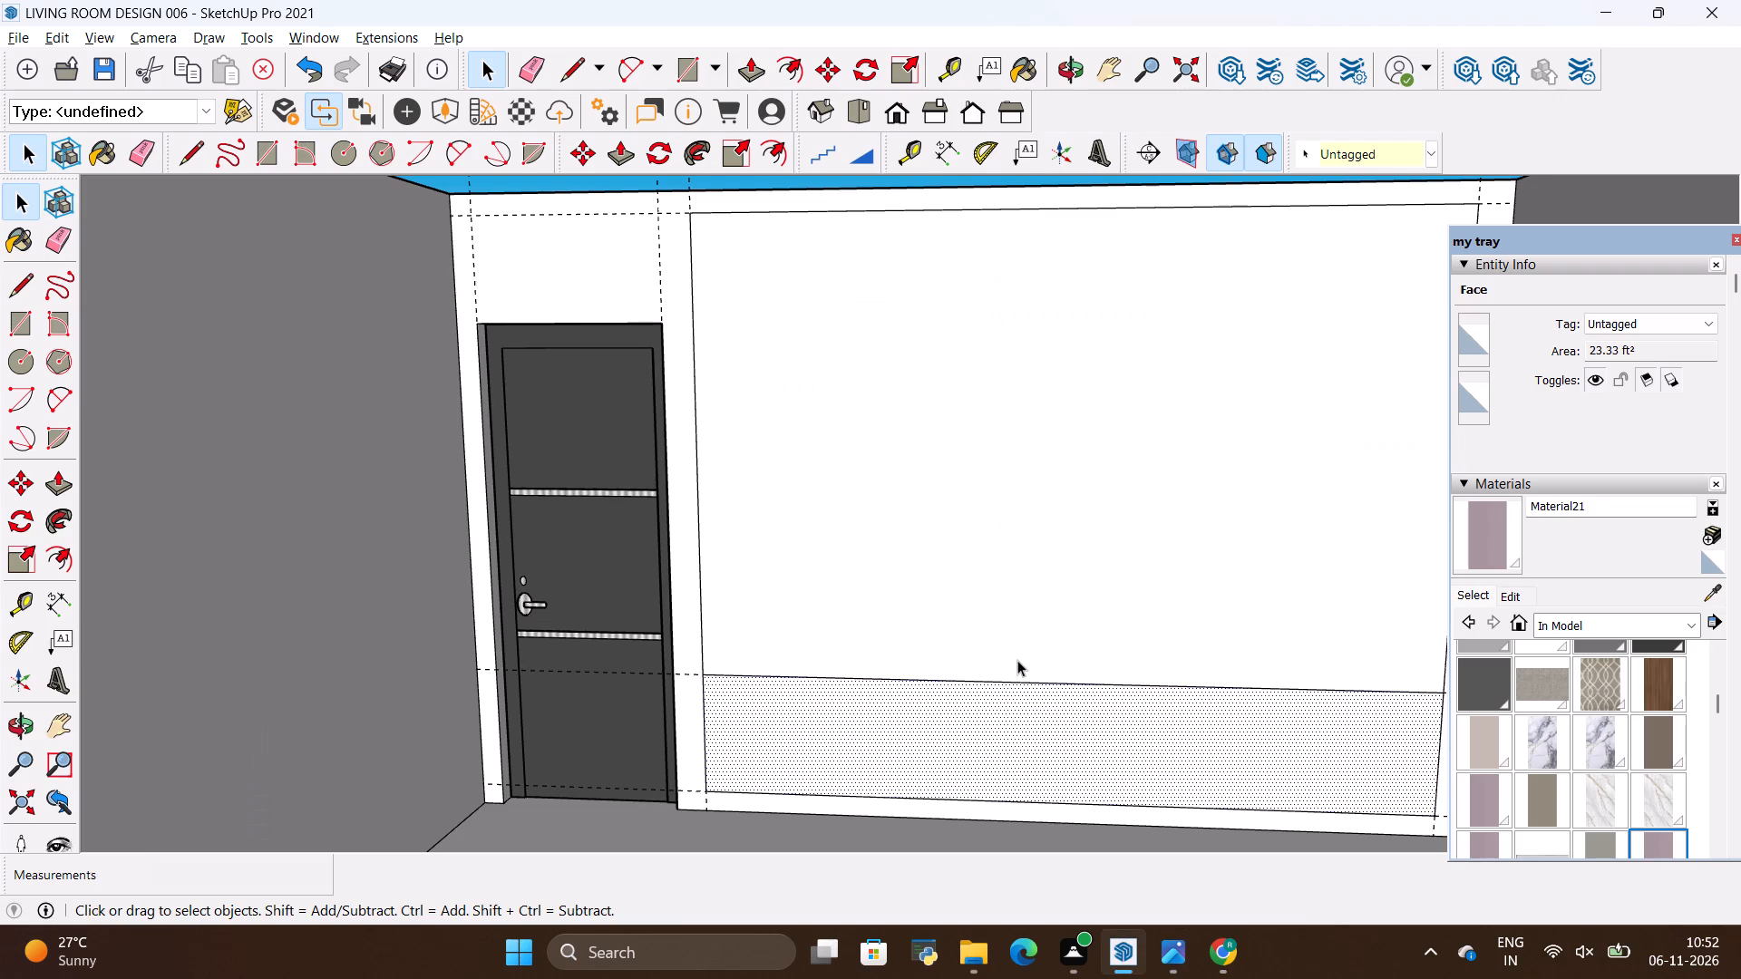
key("alt+Tab")
scroll(1083, 737, "down", 2)
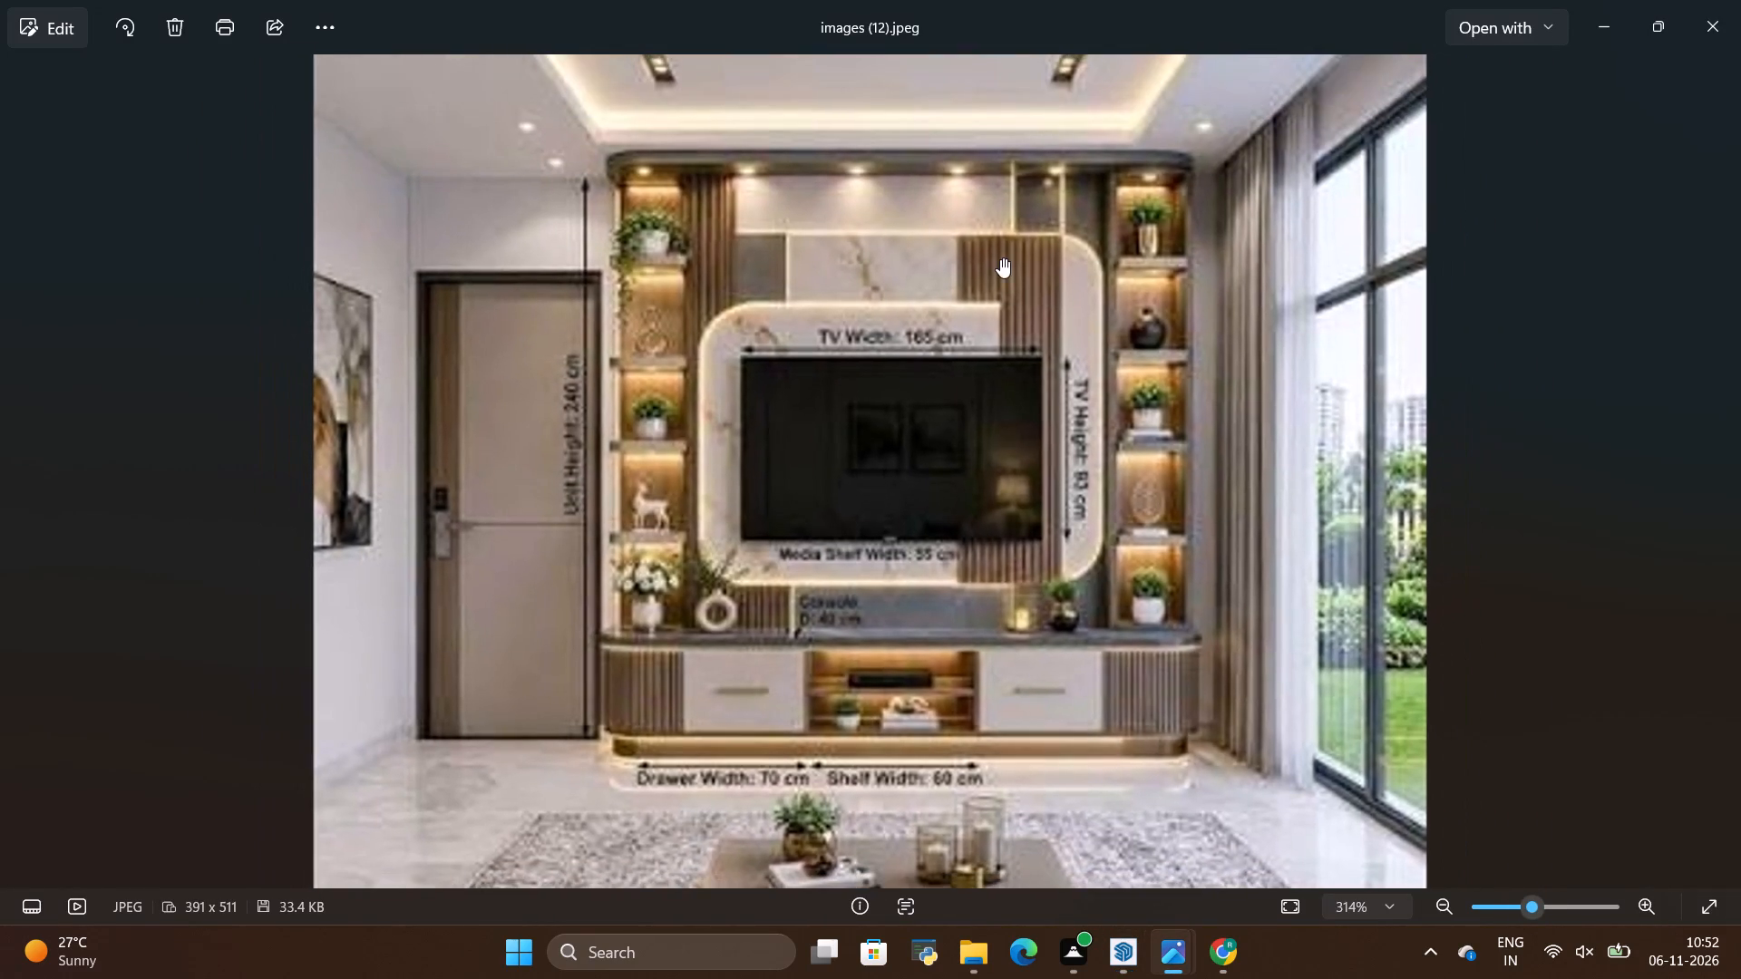
scroll(1000, 258, "up", 2)
key("alt+Tab")
Place a vertical guide on the wall panel 18" in from its door-side edge.
key("t")
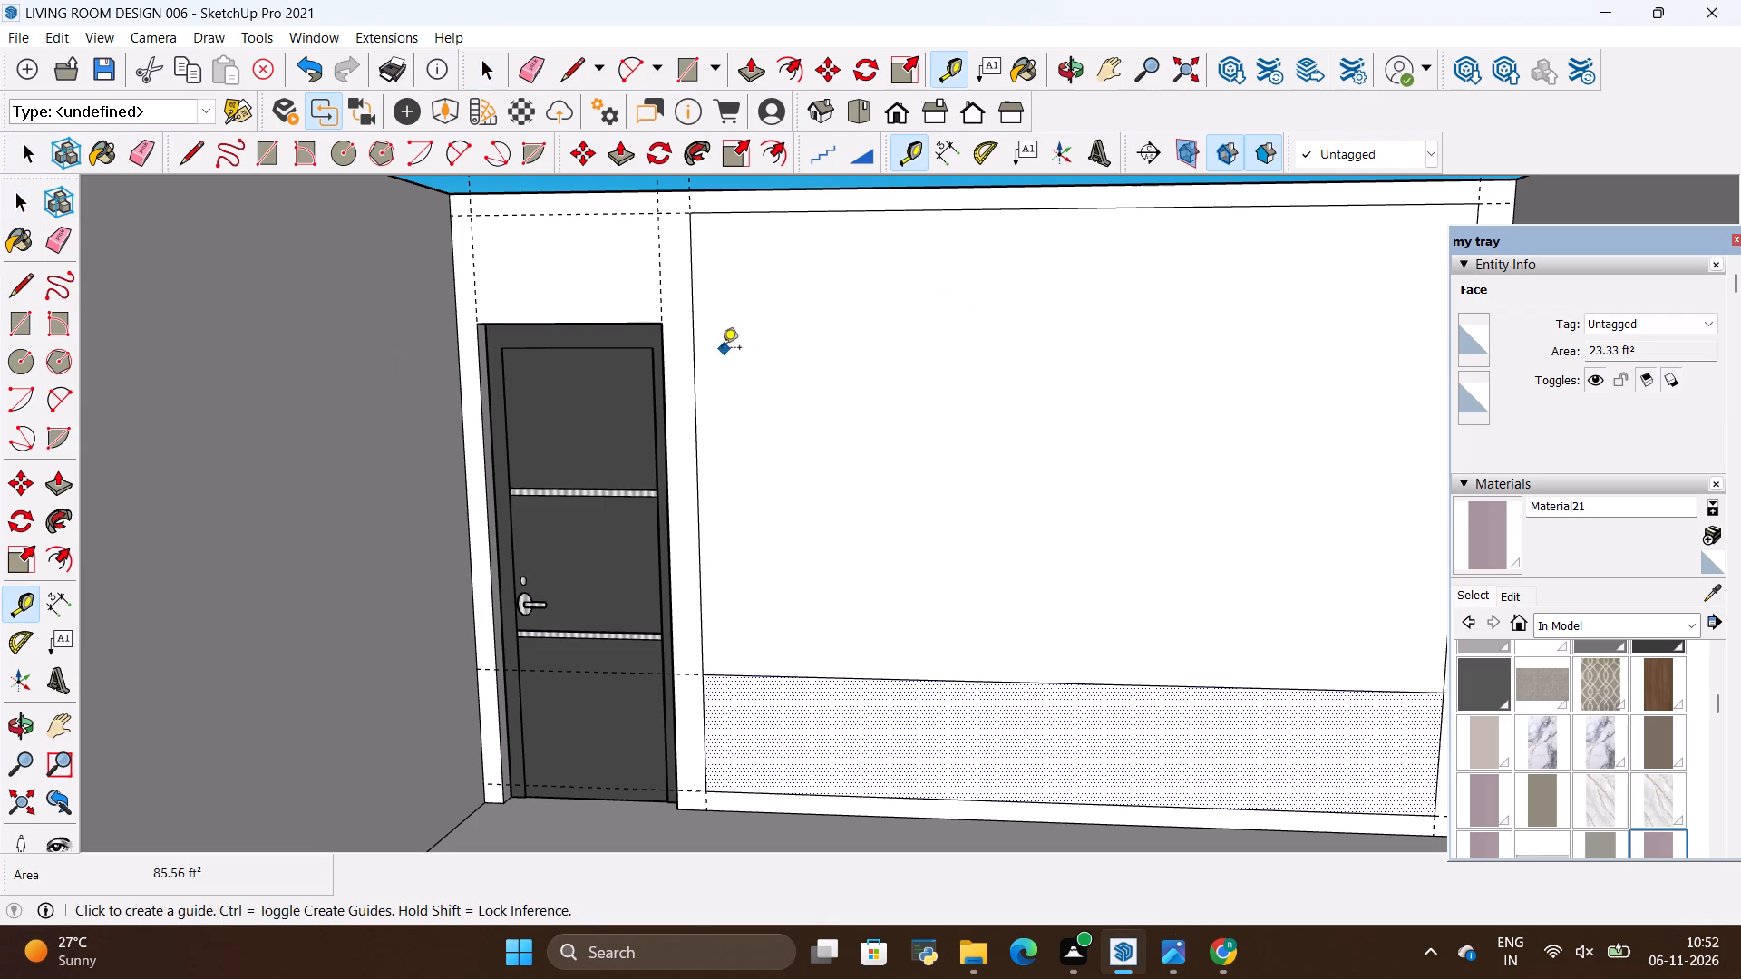
left_click(691, 294)
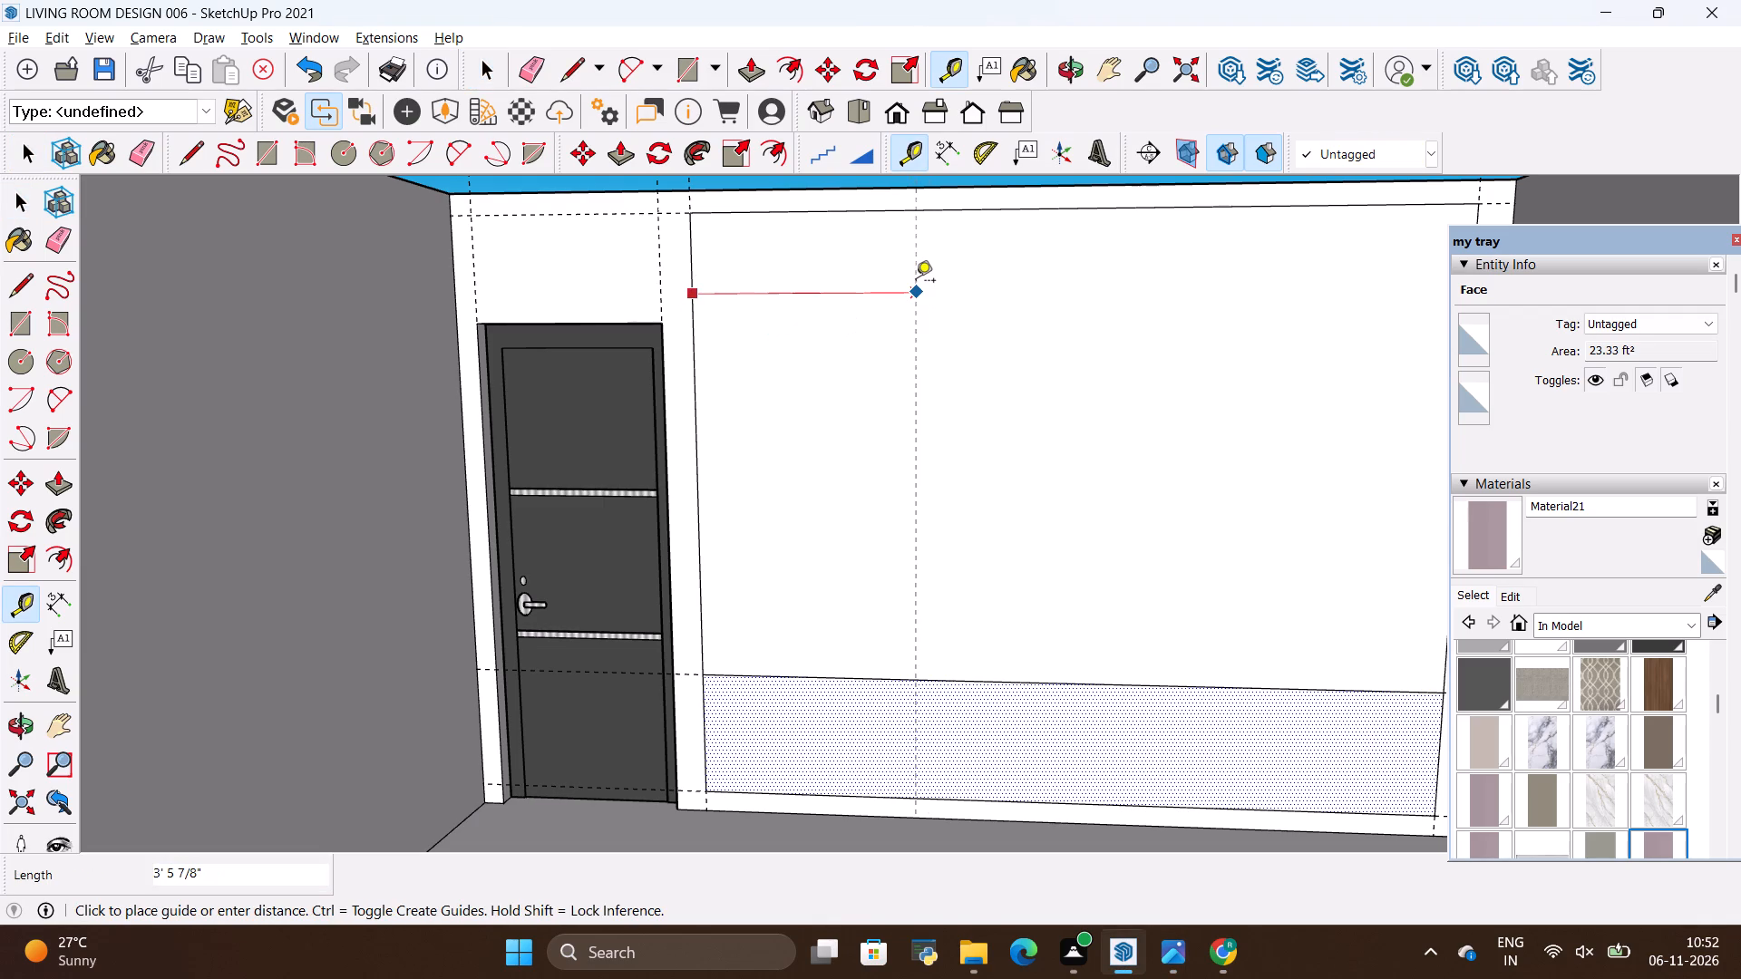
key("BackSpace")
type("18")
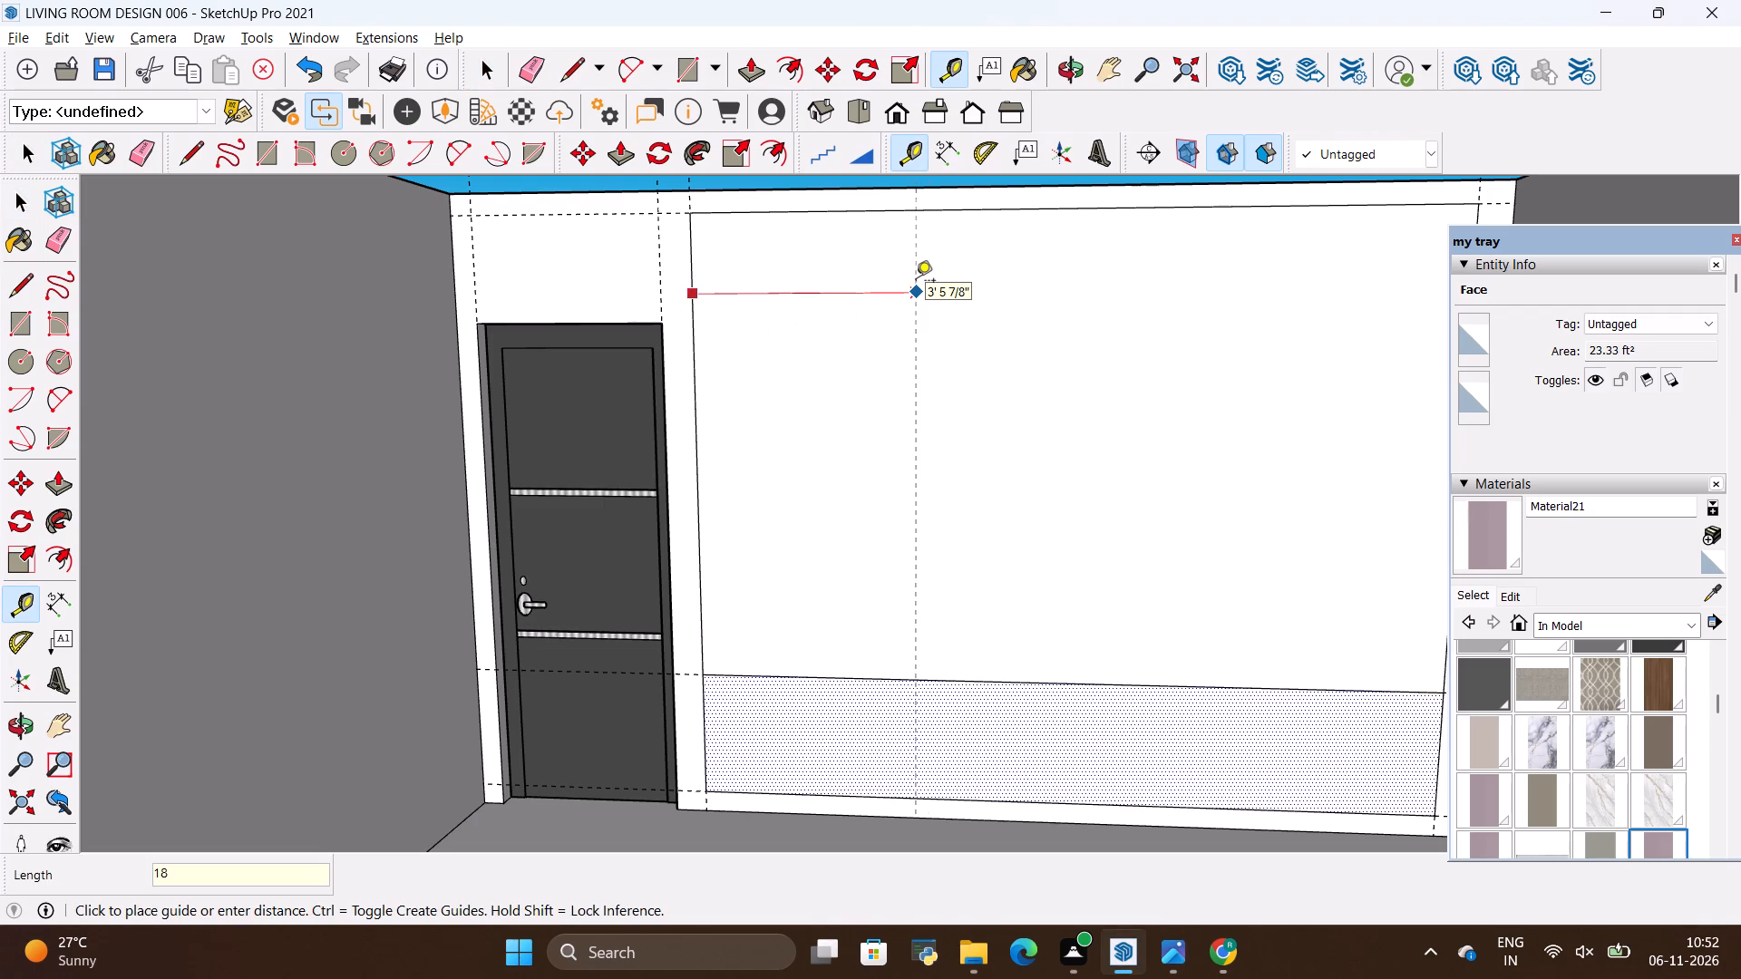
key("shift+quotedbl")
key("Return")
Place a matching vertical guide 18" in from the panel edge farthest from the door.
scroll(1045, 356, "down", 3)
left_click(1352, 321)
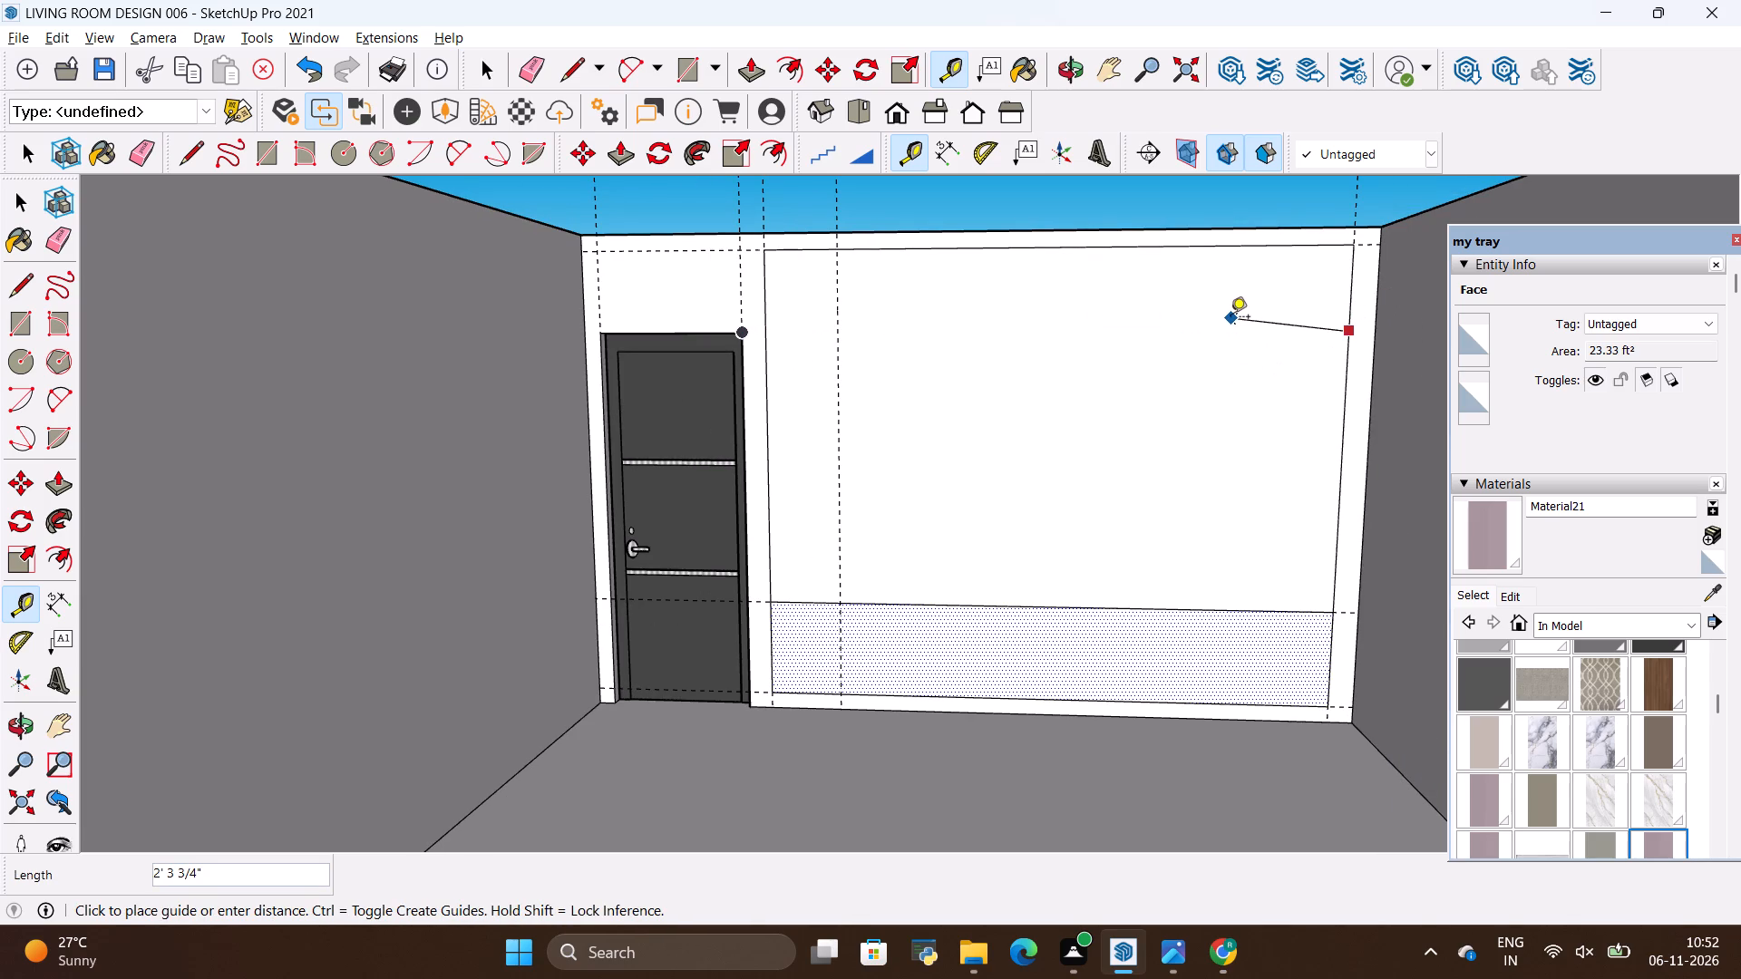
key("Escape")
key("t")
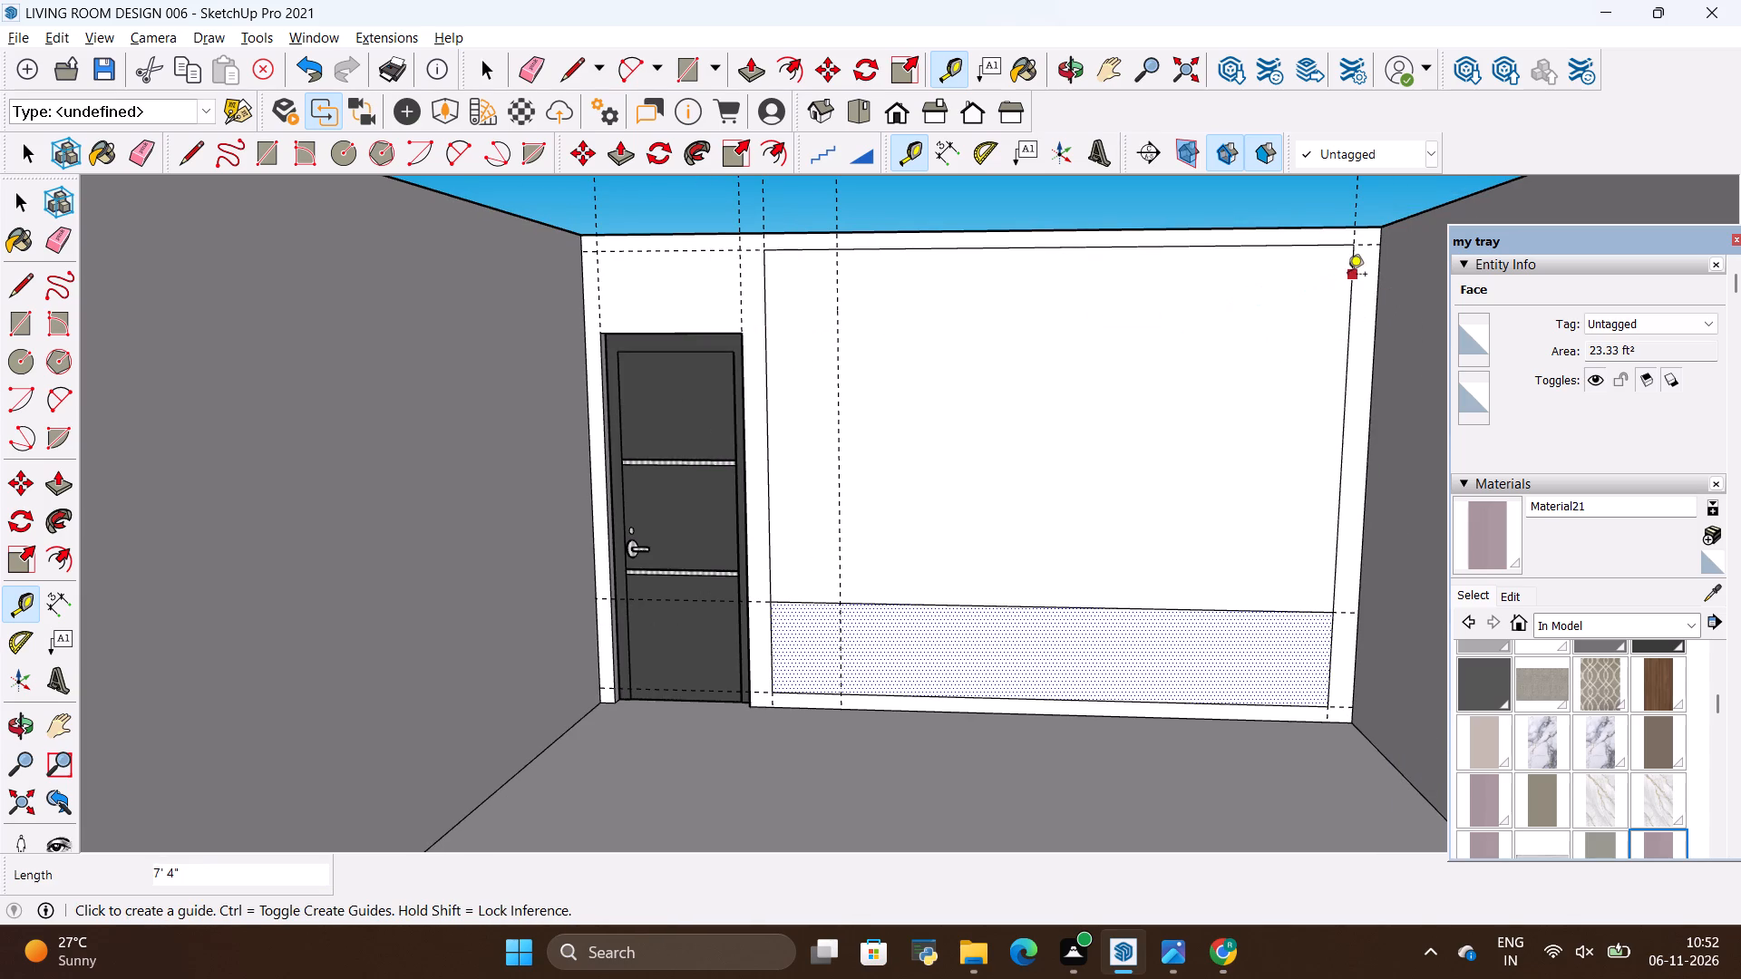
left_click(1347, 276)
key("BackSpace")
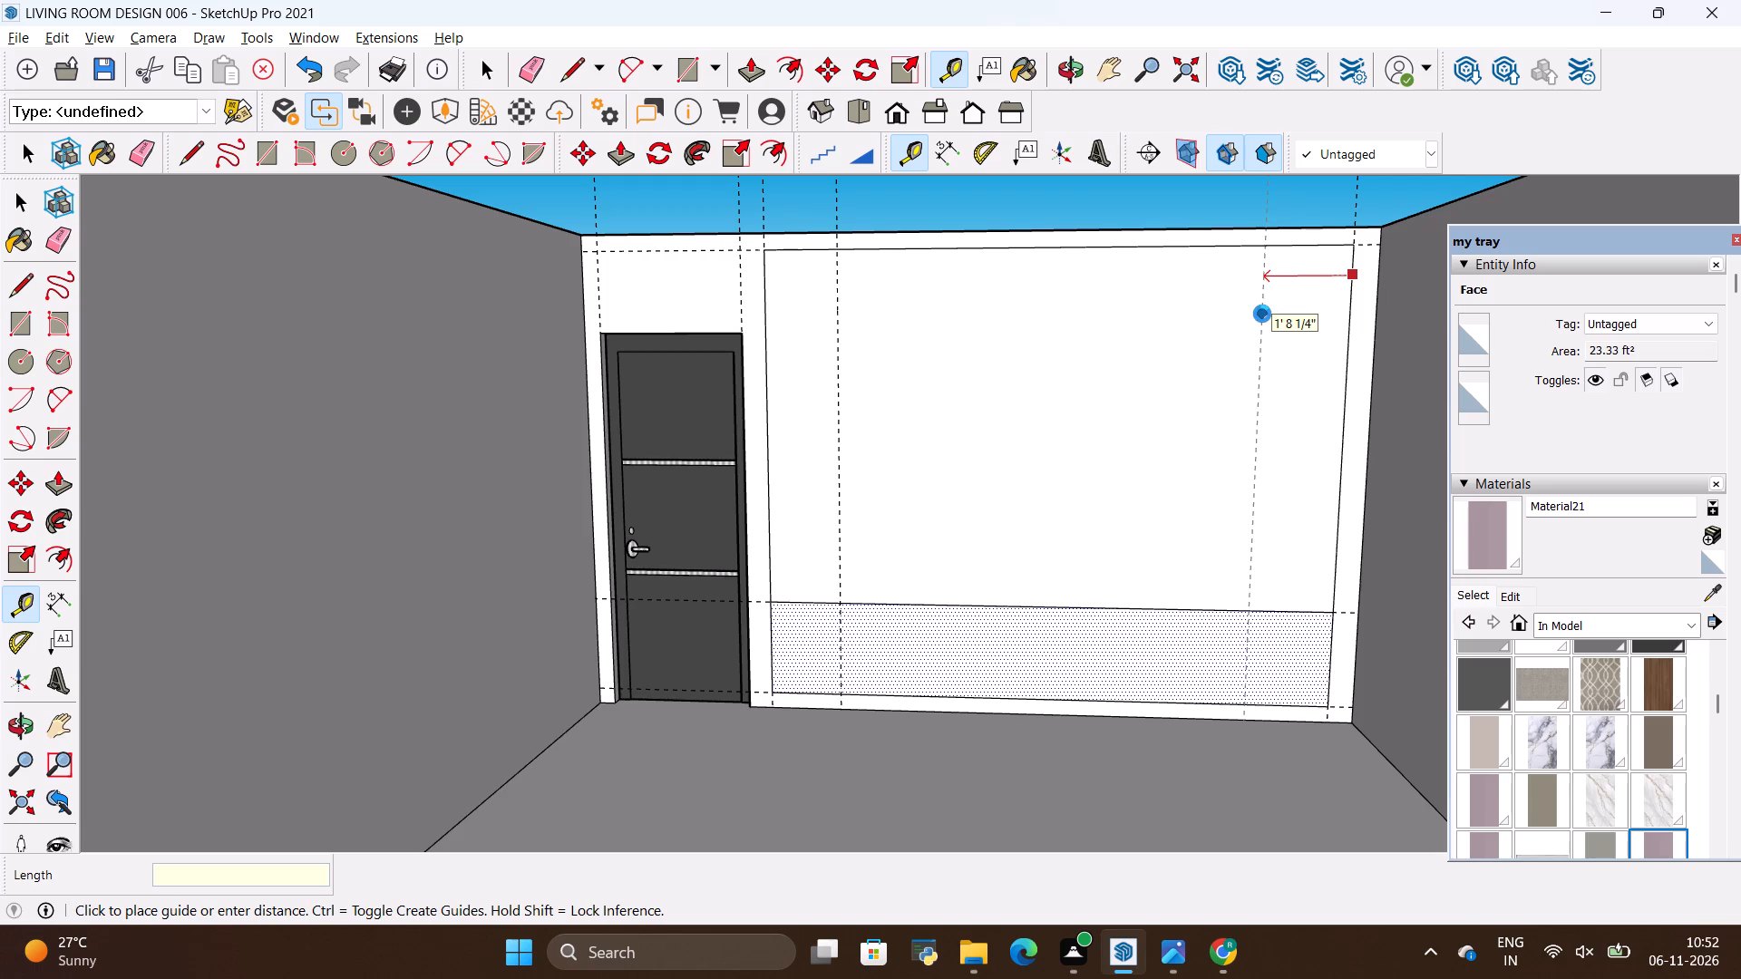
key("1")
key("8")
key("shift+quotedbl")
key("Return")
Draw a 1' 6" by 7' 4" rectangle for the door-side shelf column, from the panel's upper corner to the guide at the console's top edge.
key("space")
key("alt+Tab")
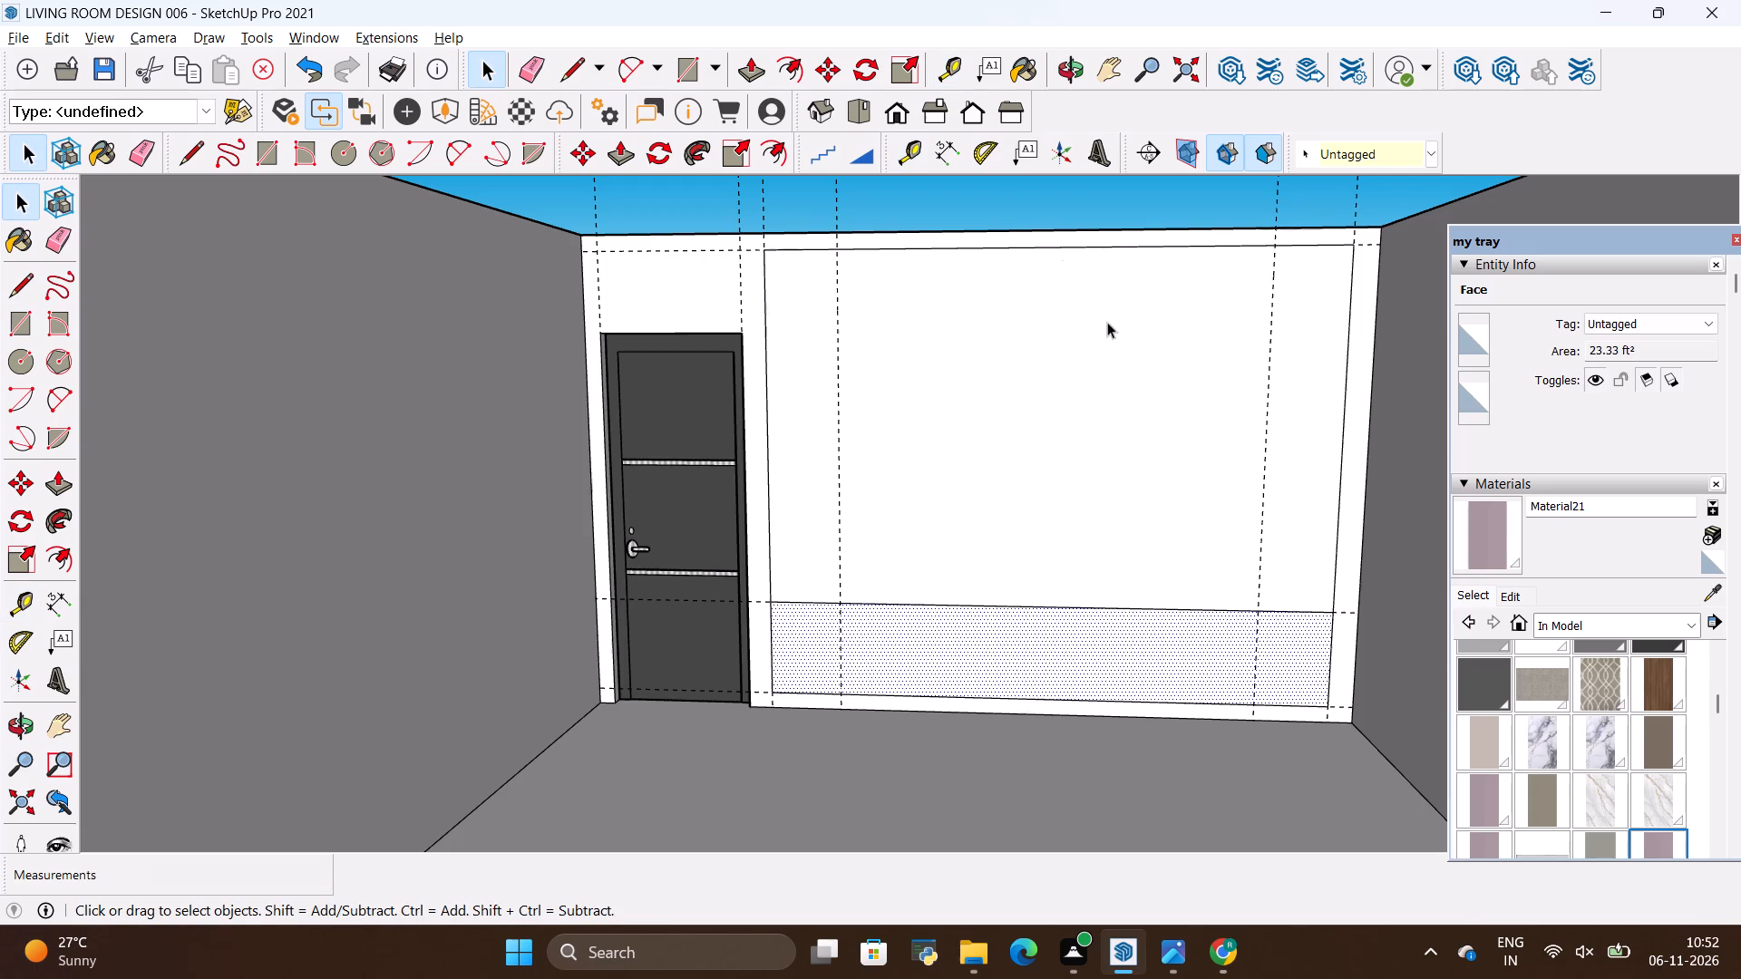
key("alt+Tab")
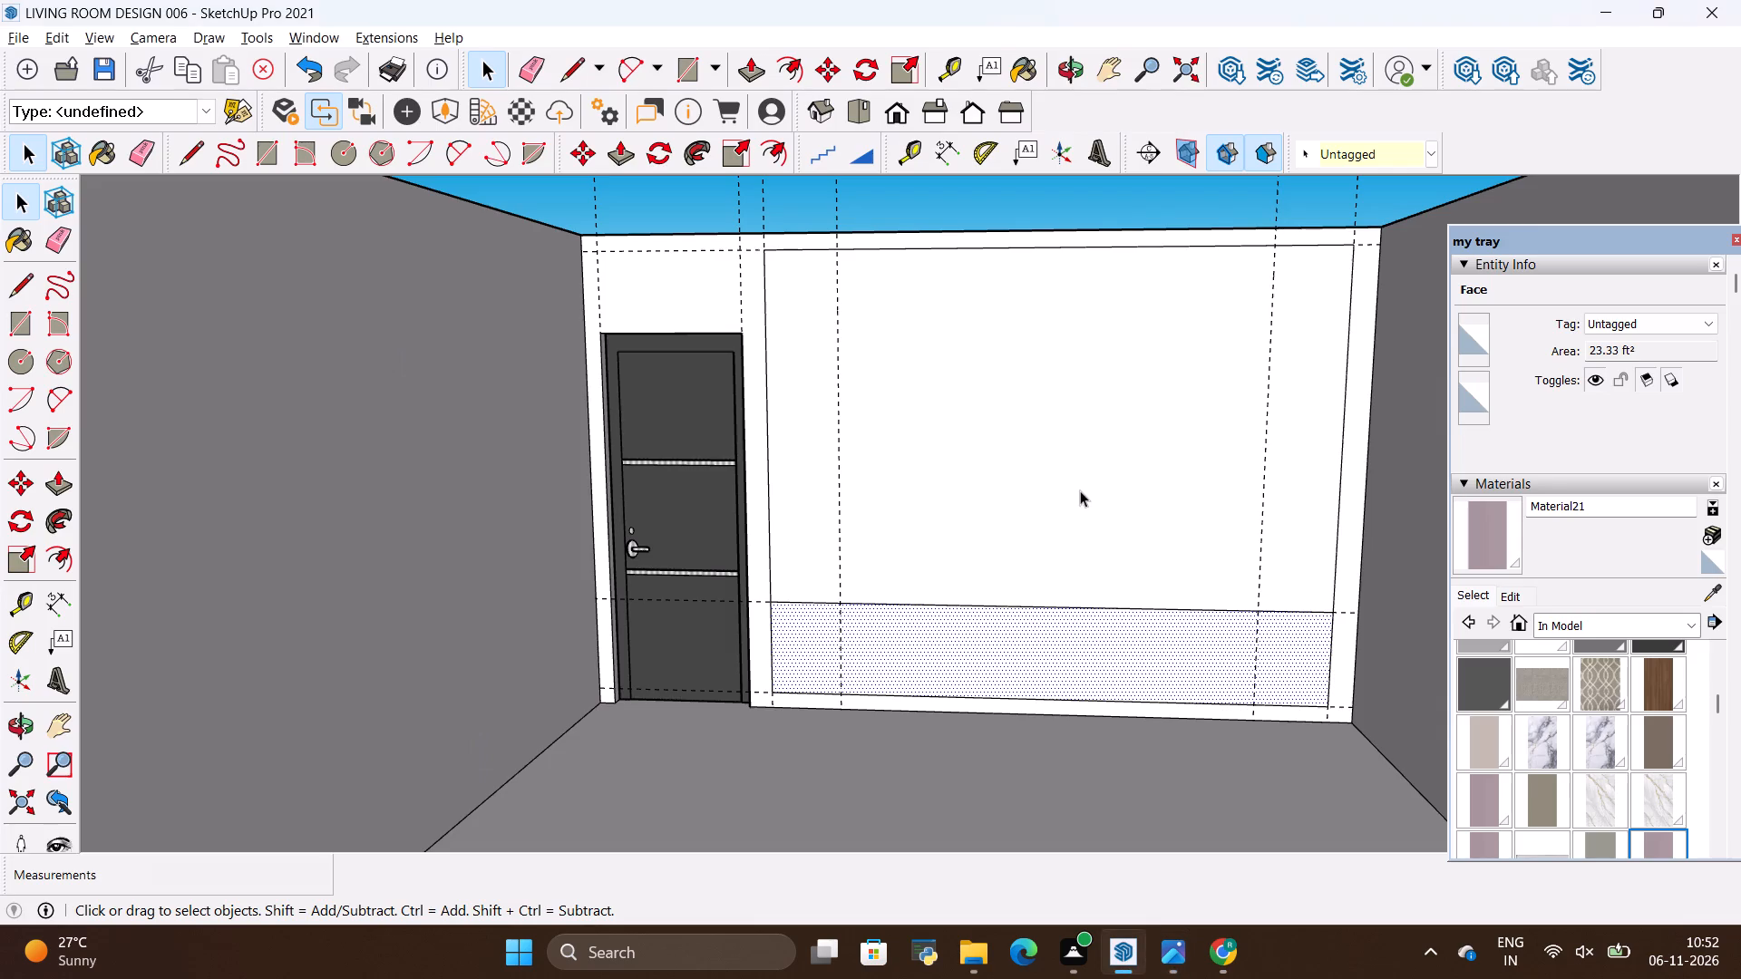
key("alt+Tab")
key("alt+Tab")
key("r")
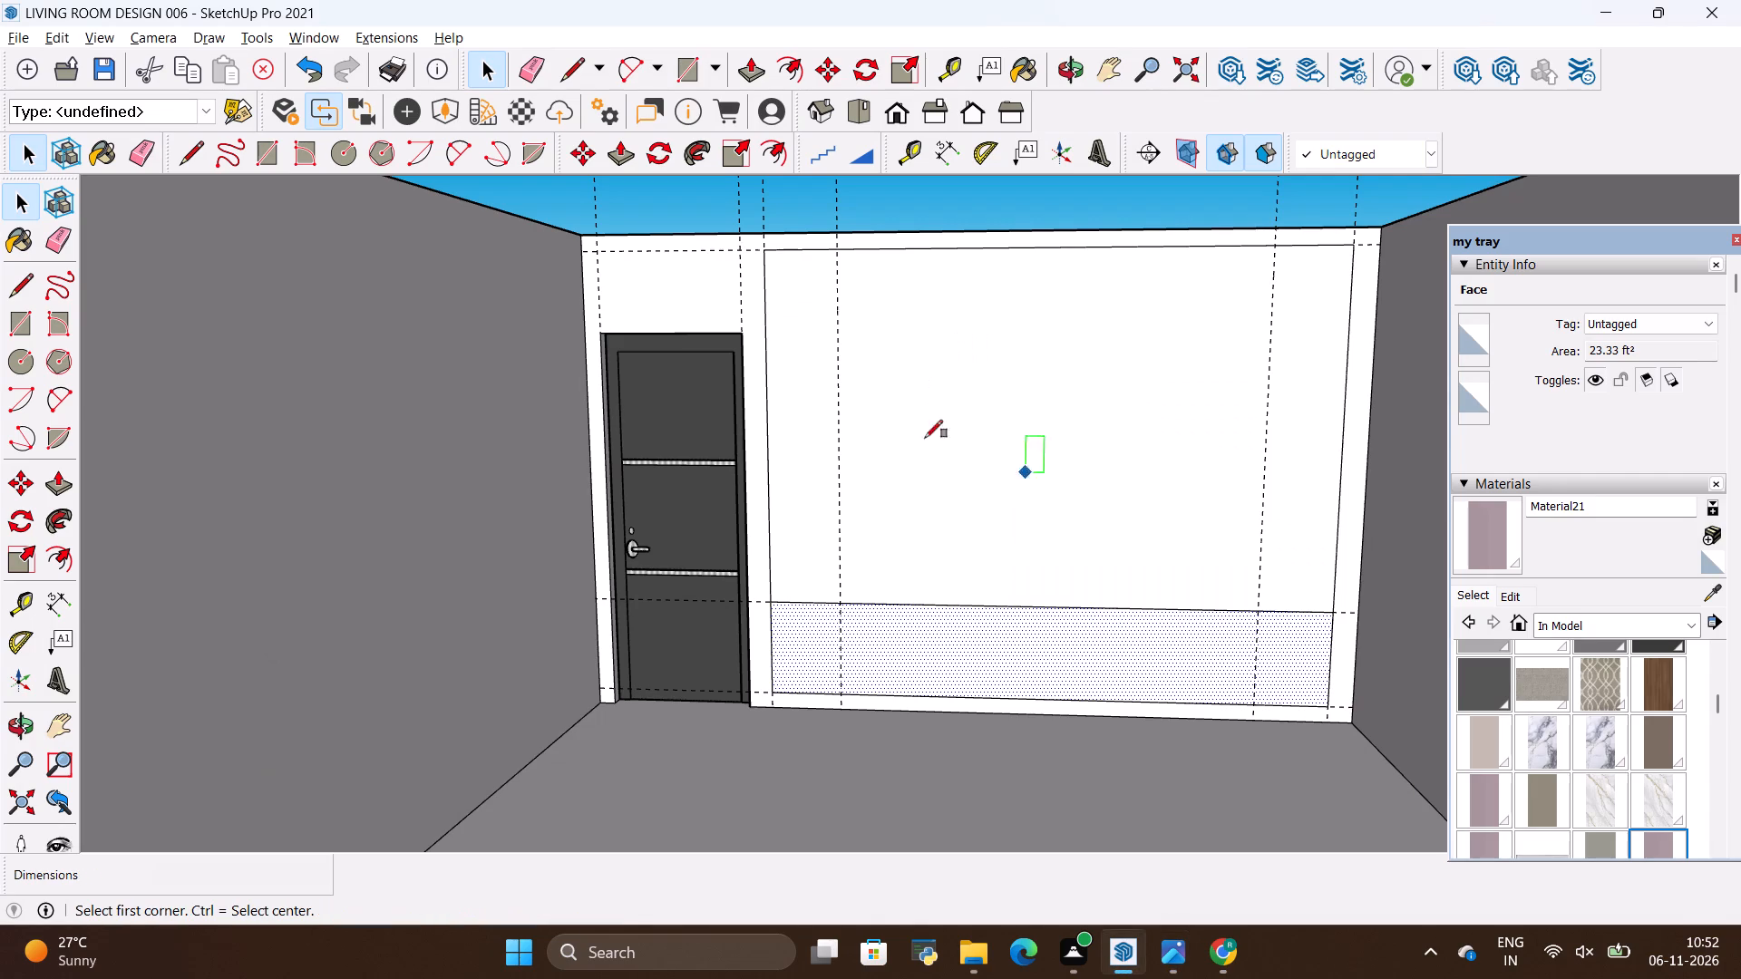
left_click(767, 253)
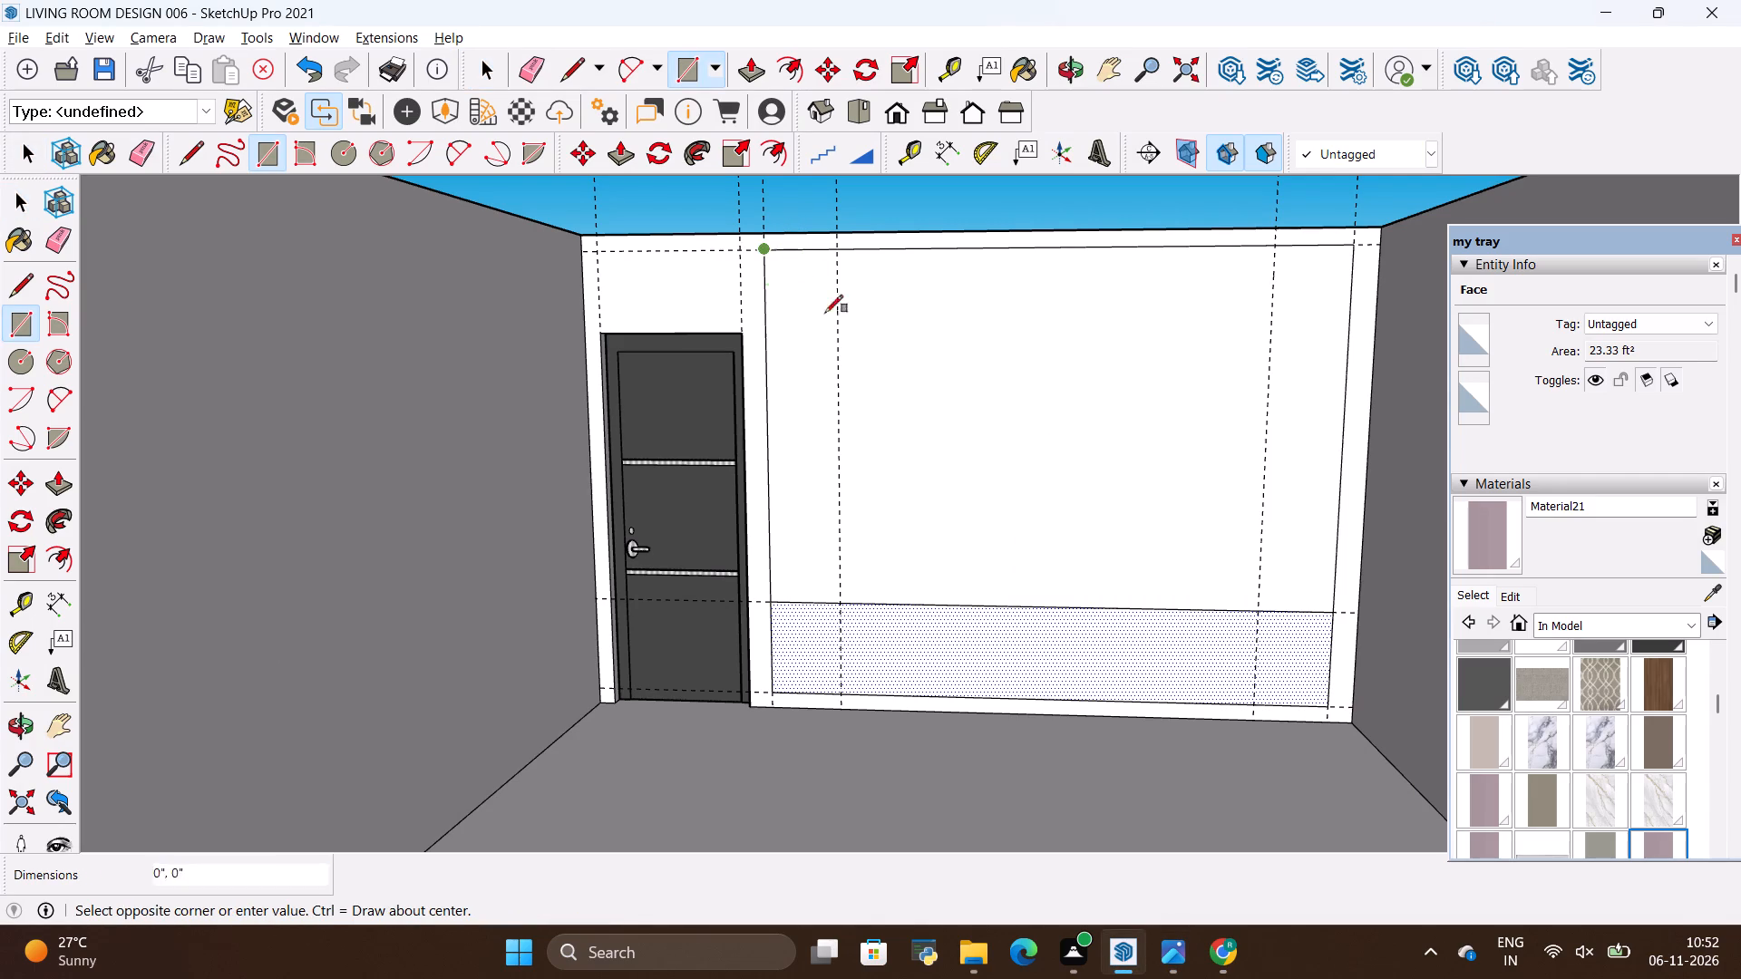
left_click(836, 606)
Draw the opposite shelf column's rectangle, starting where the far guide meets the panel's upper edge.
left_click(1272, 244)
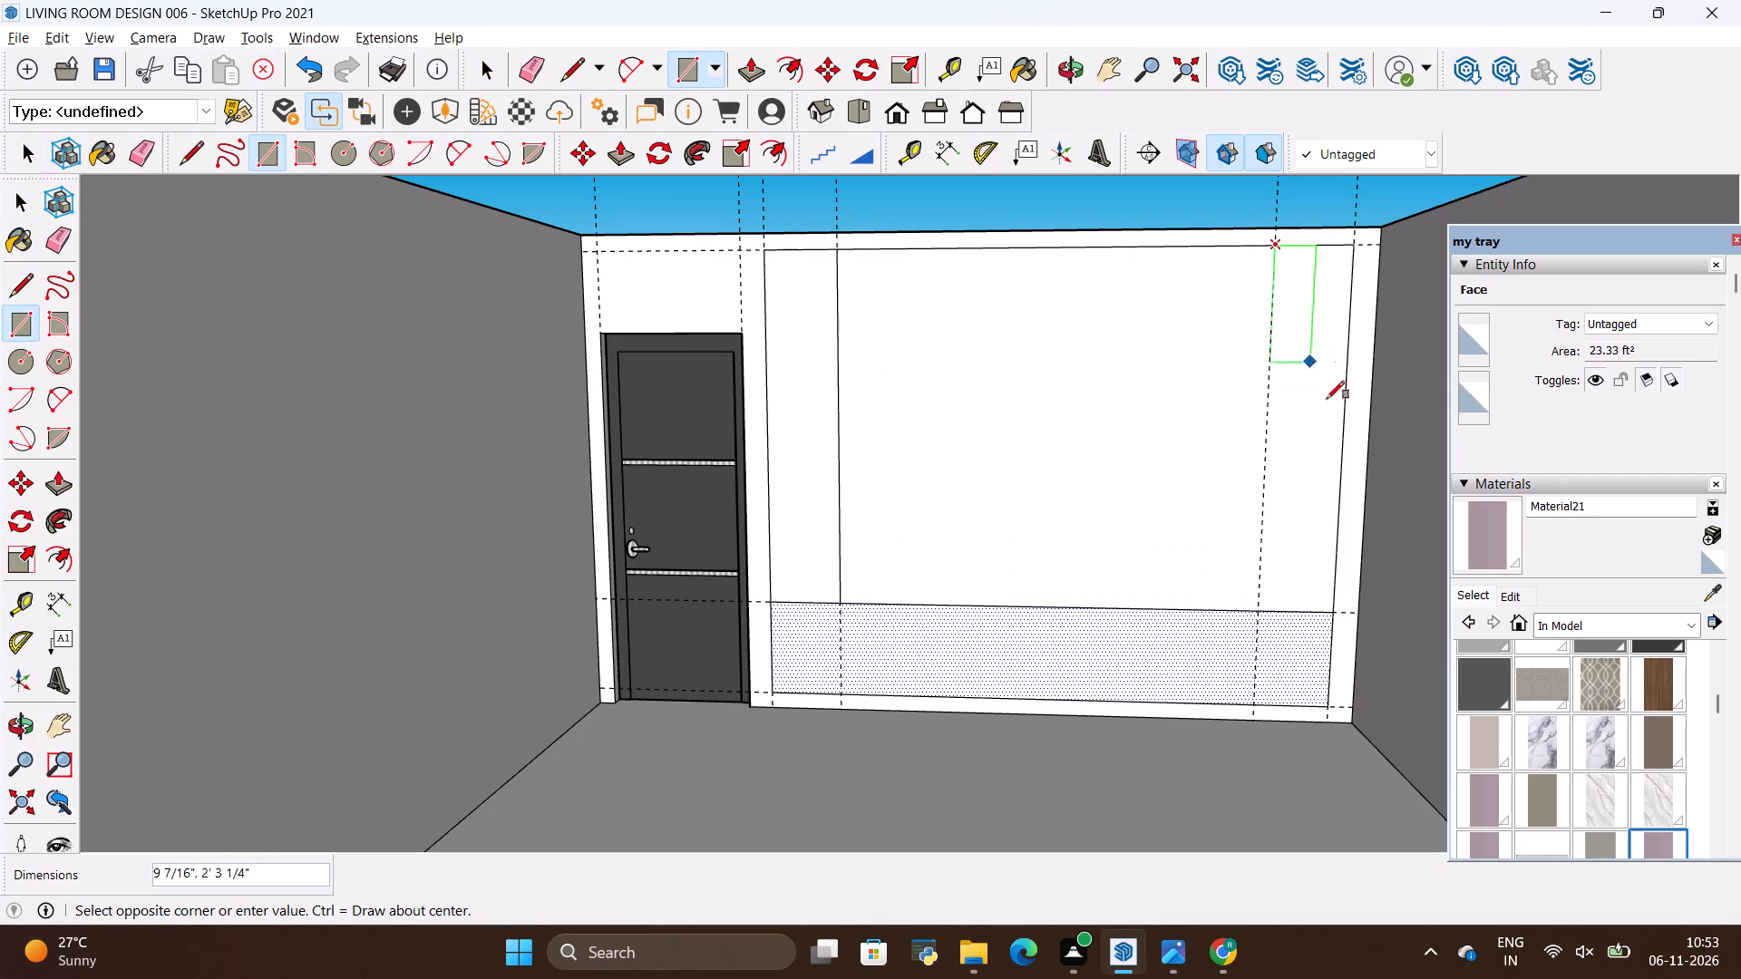
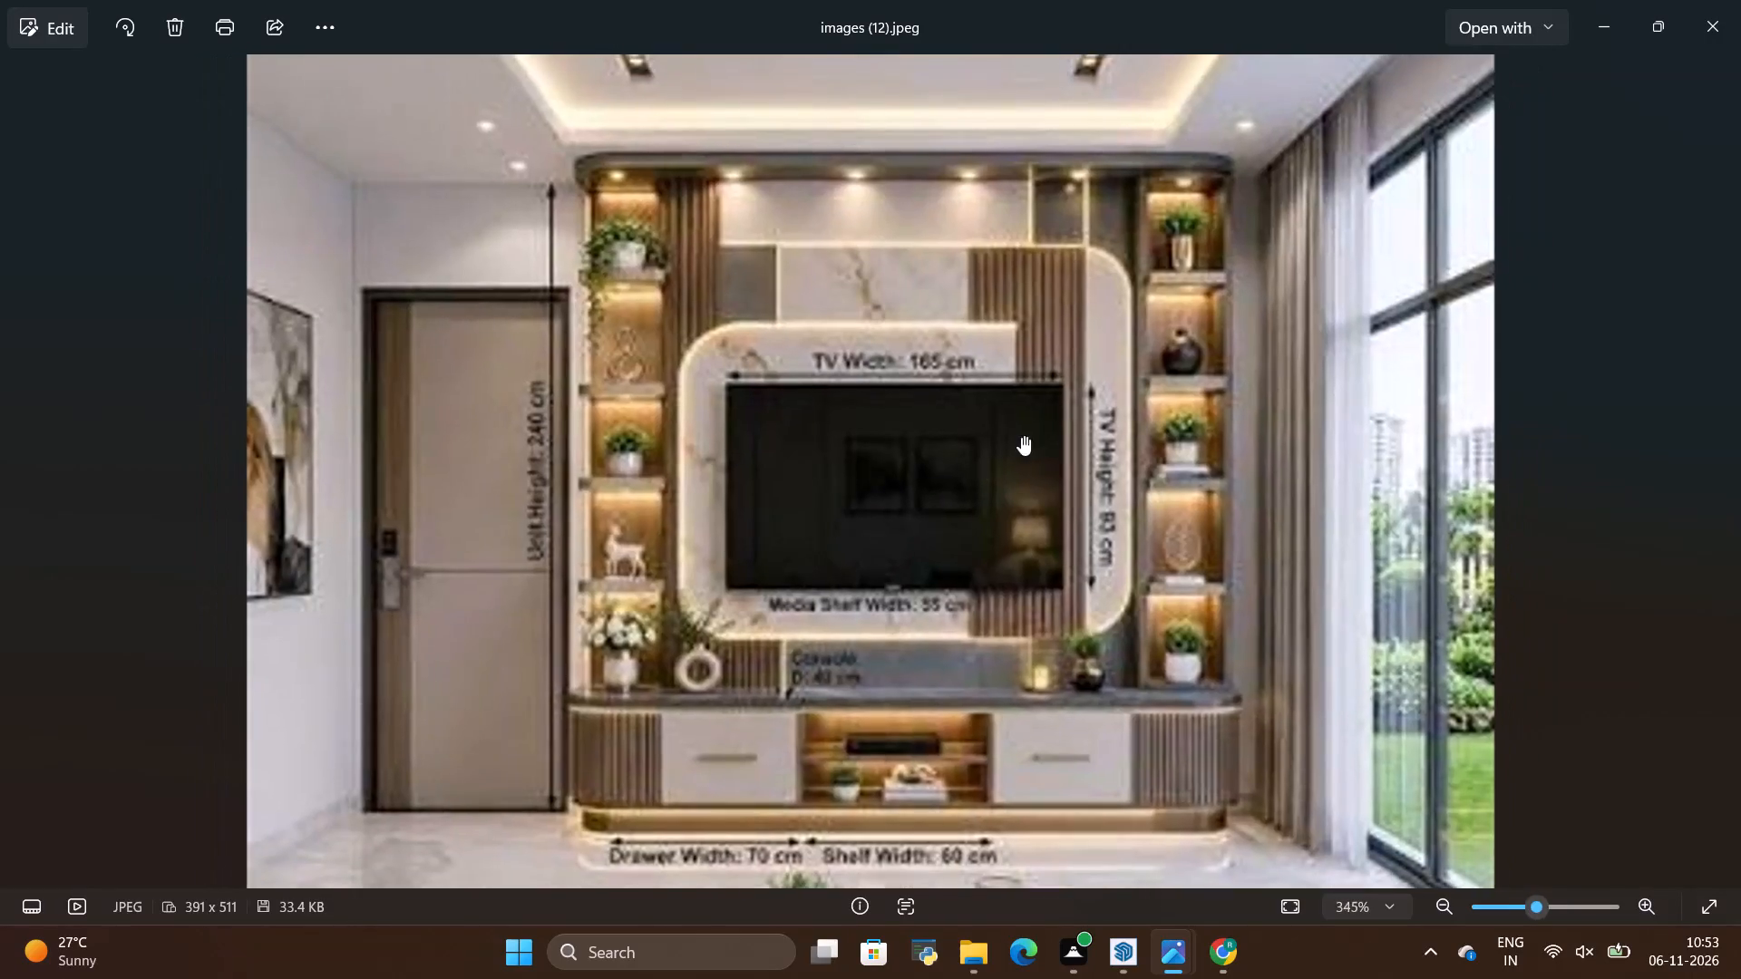
Compare the TV unit's upper band and side shelf columns in the reference photo with the outlines on the model's wall panel.
scroll(1068, 405, "up", 2)
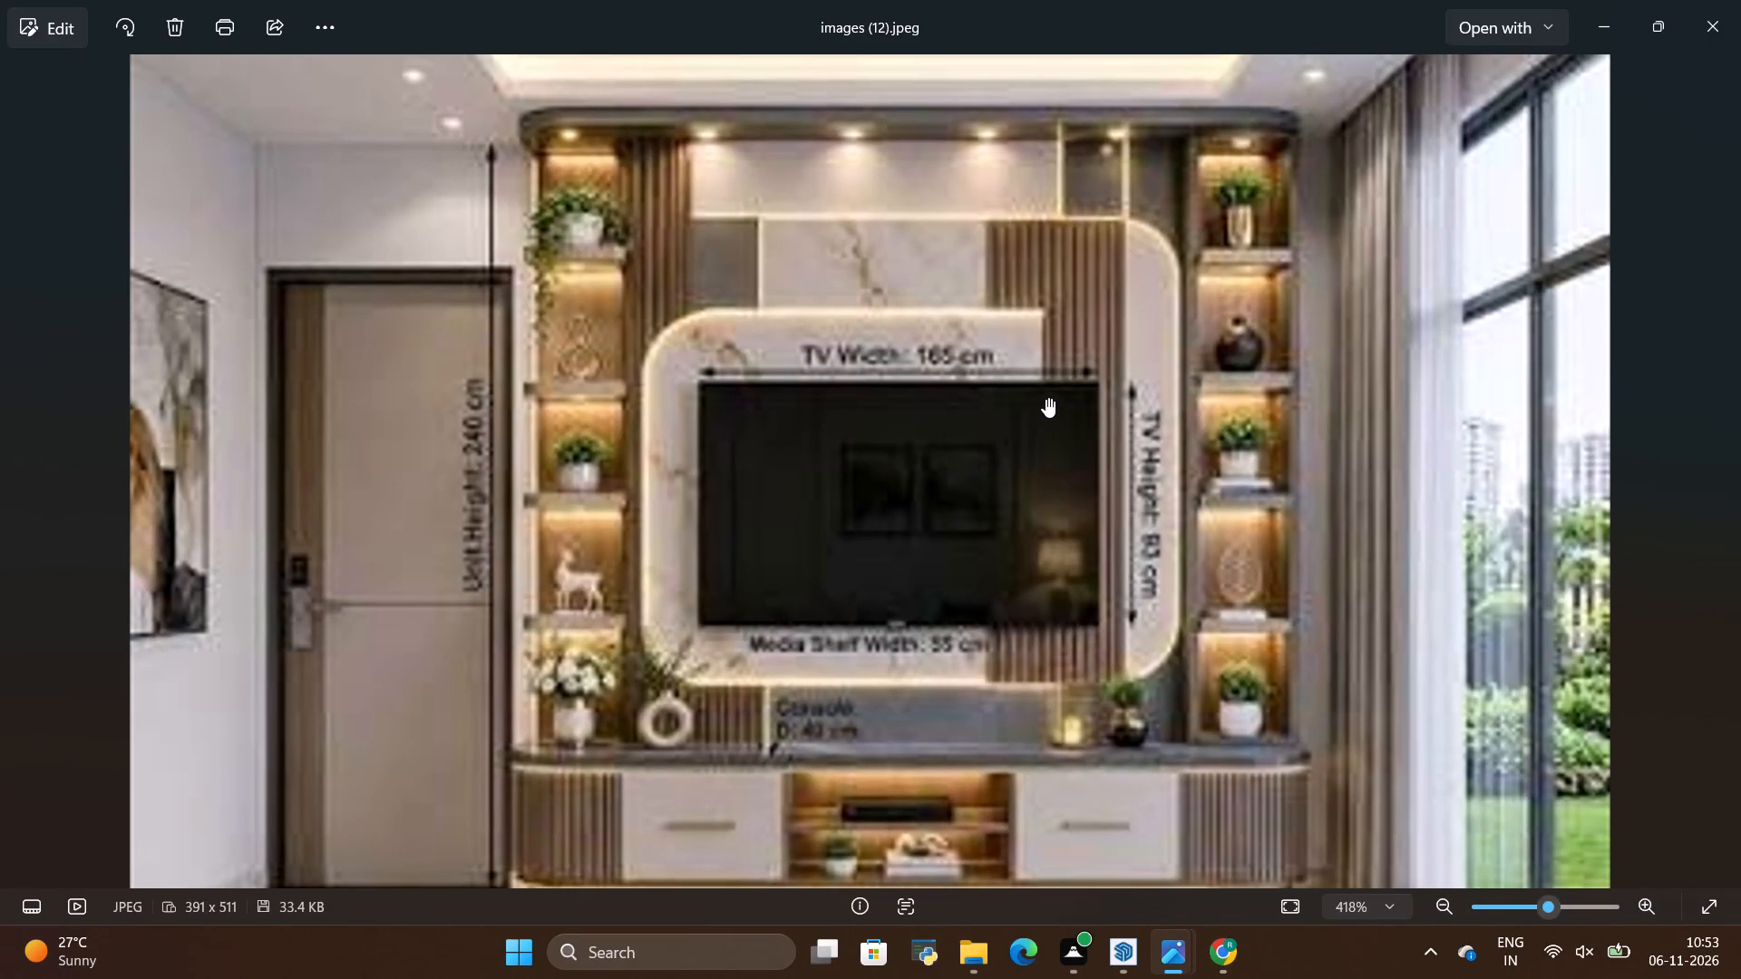
key("alt+Tab")
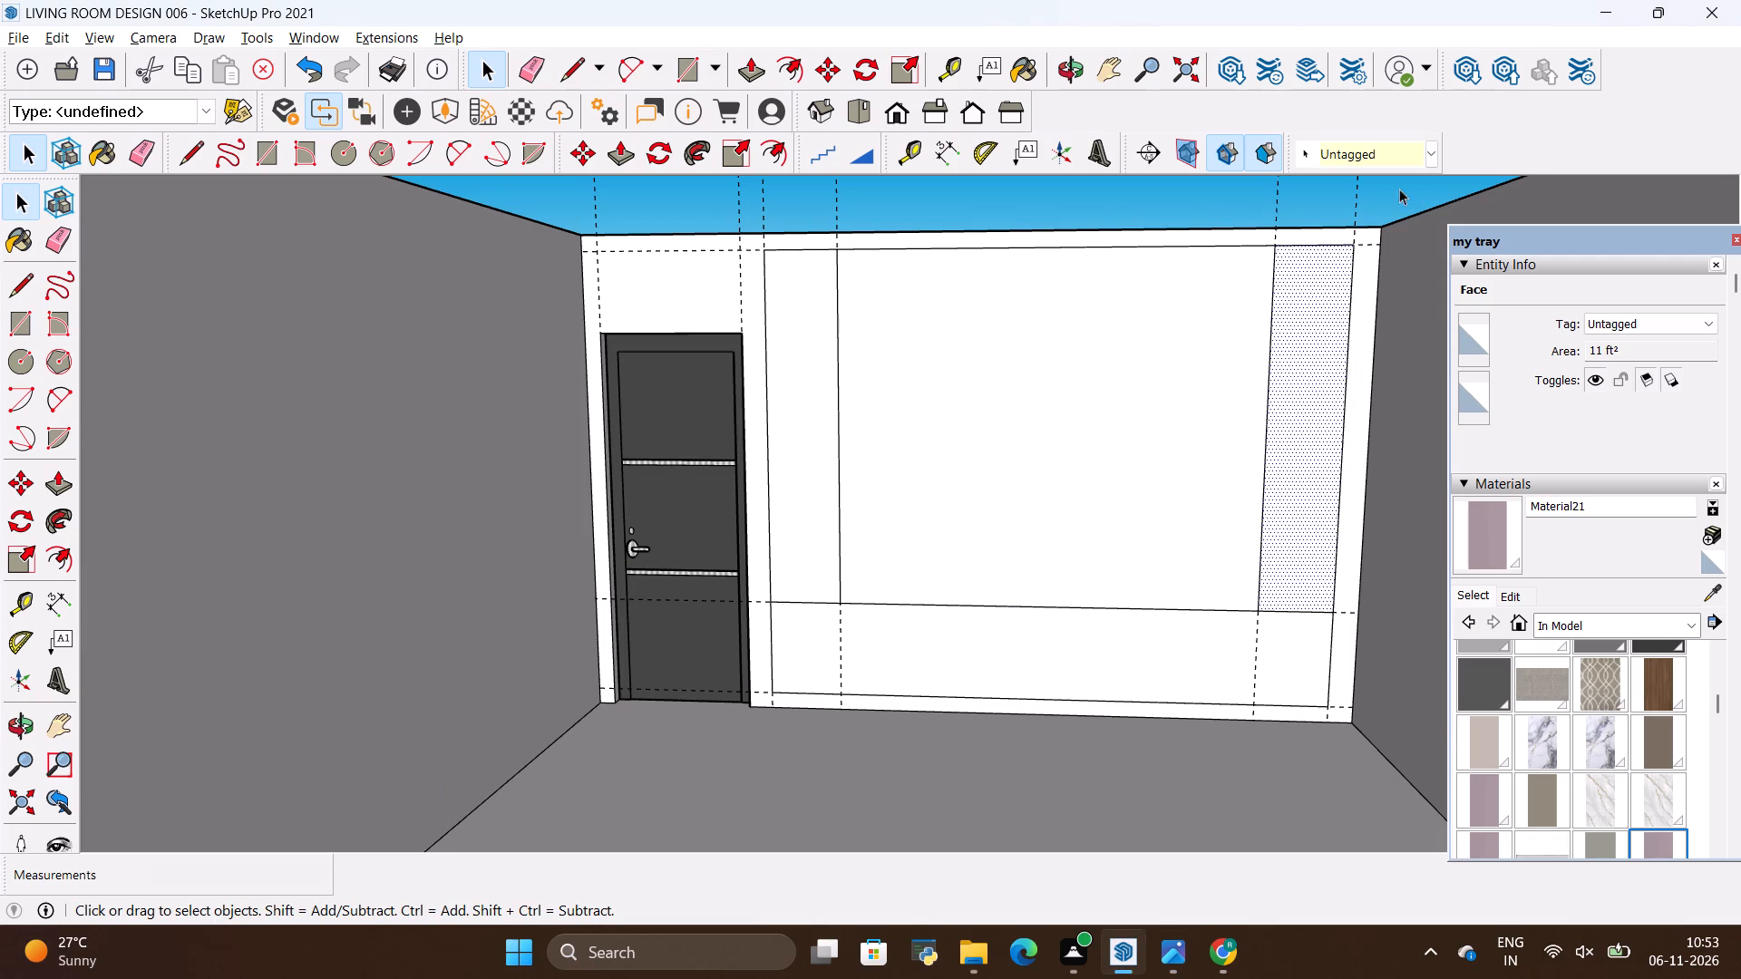
scroll(802, 460, "down", 2)
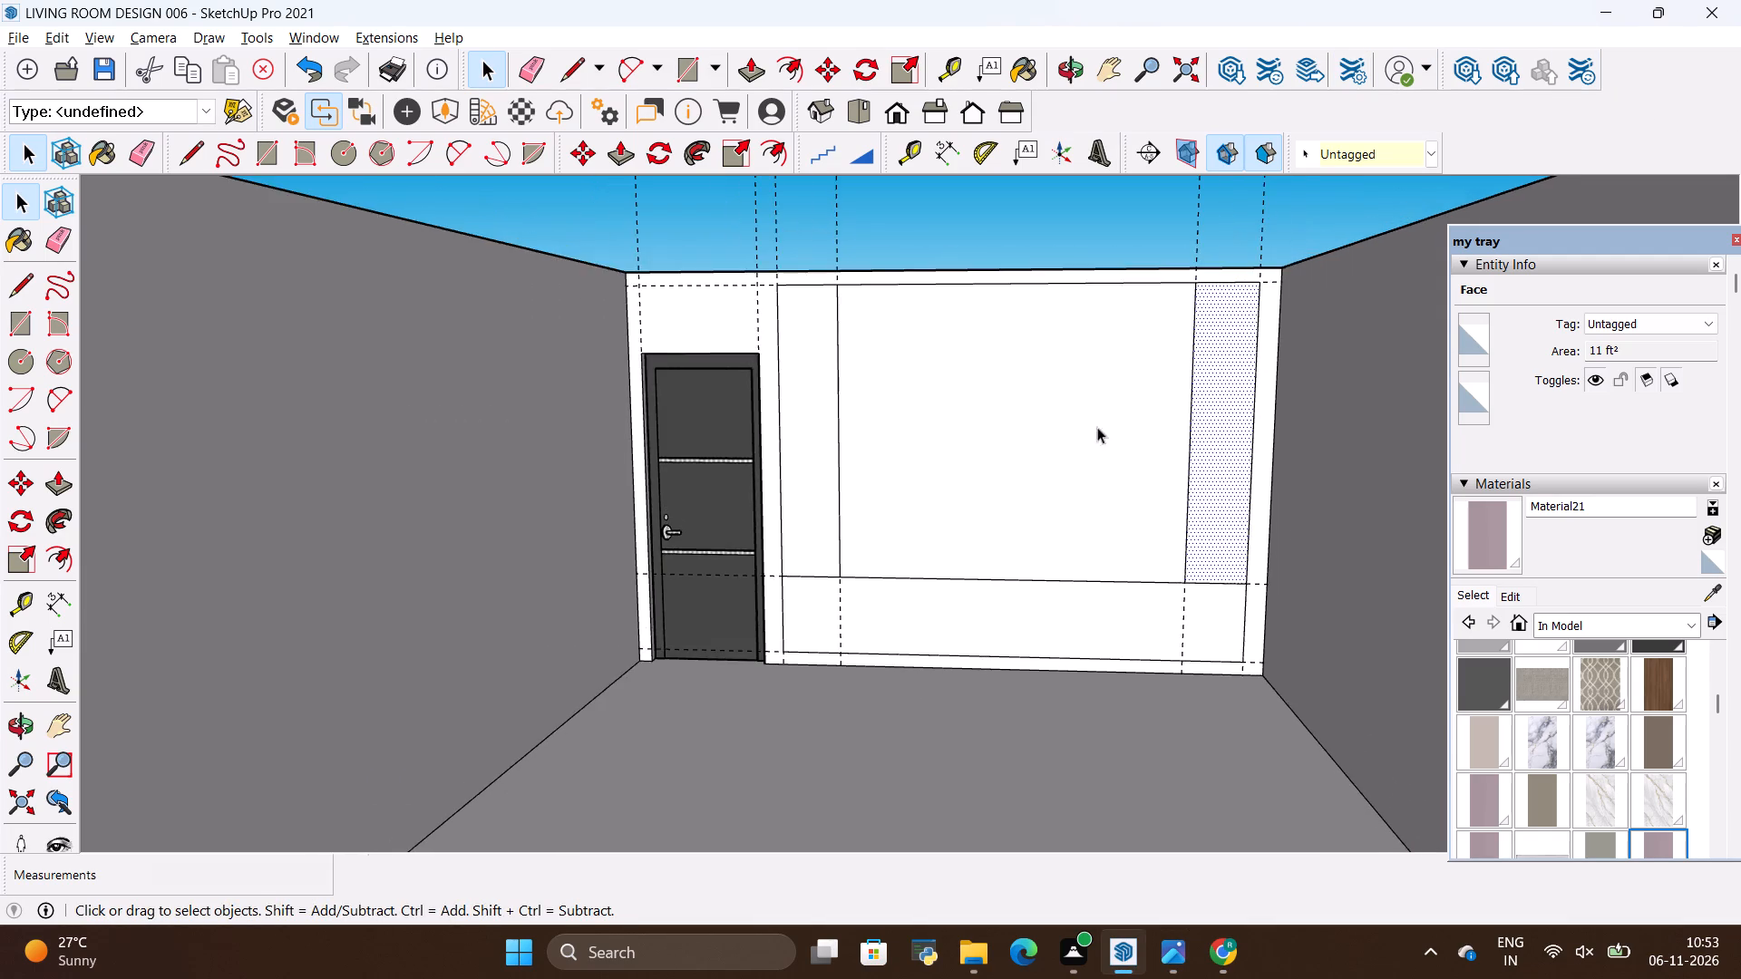
scroll(1097, 439, "up", 5)
key("alt+Tab")
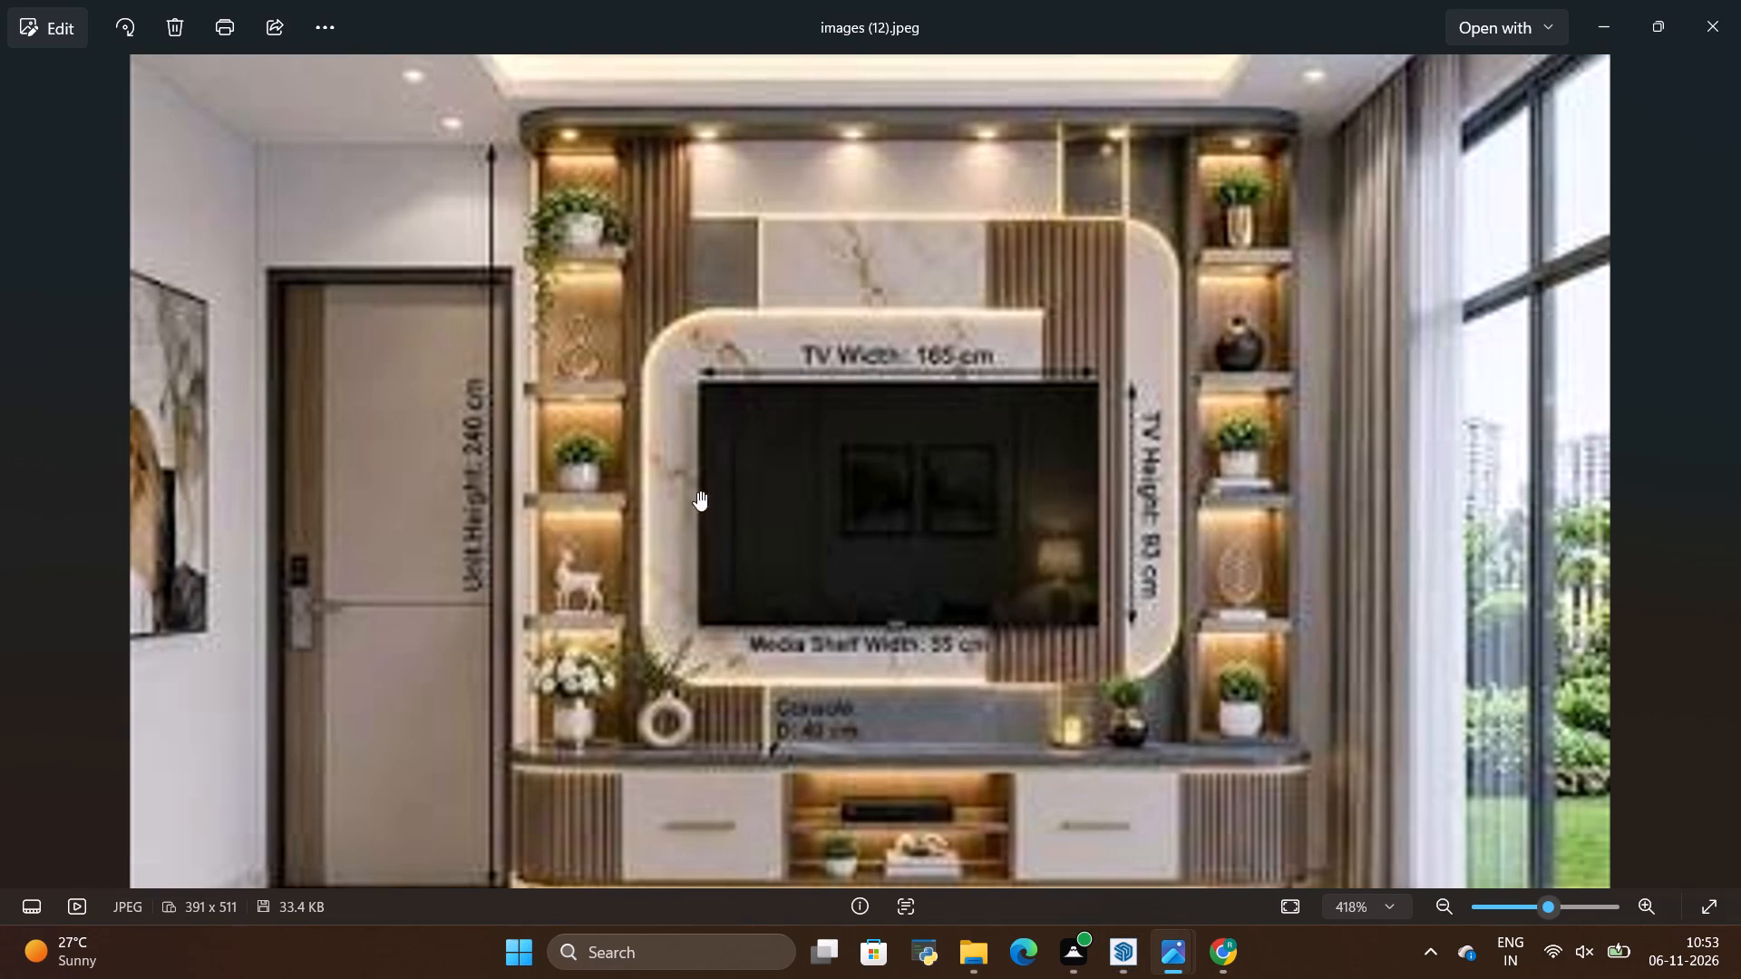
key("alt+Tab")
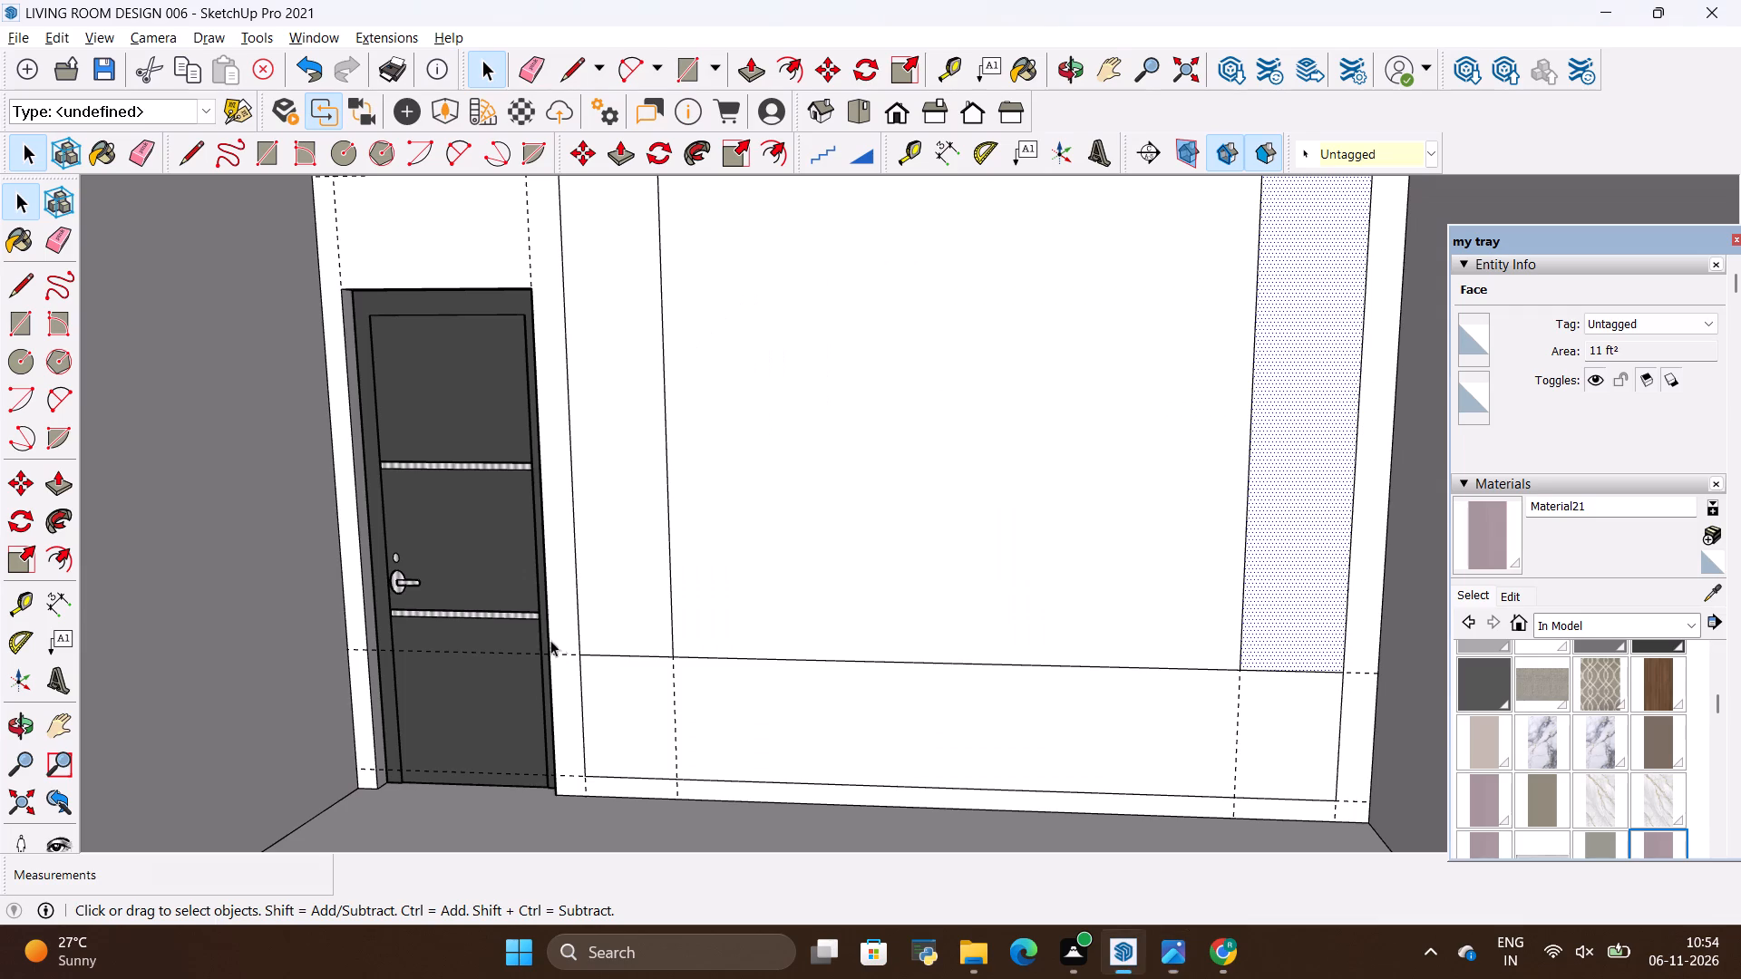
key("alt+Tab")
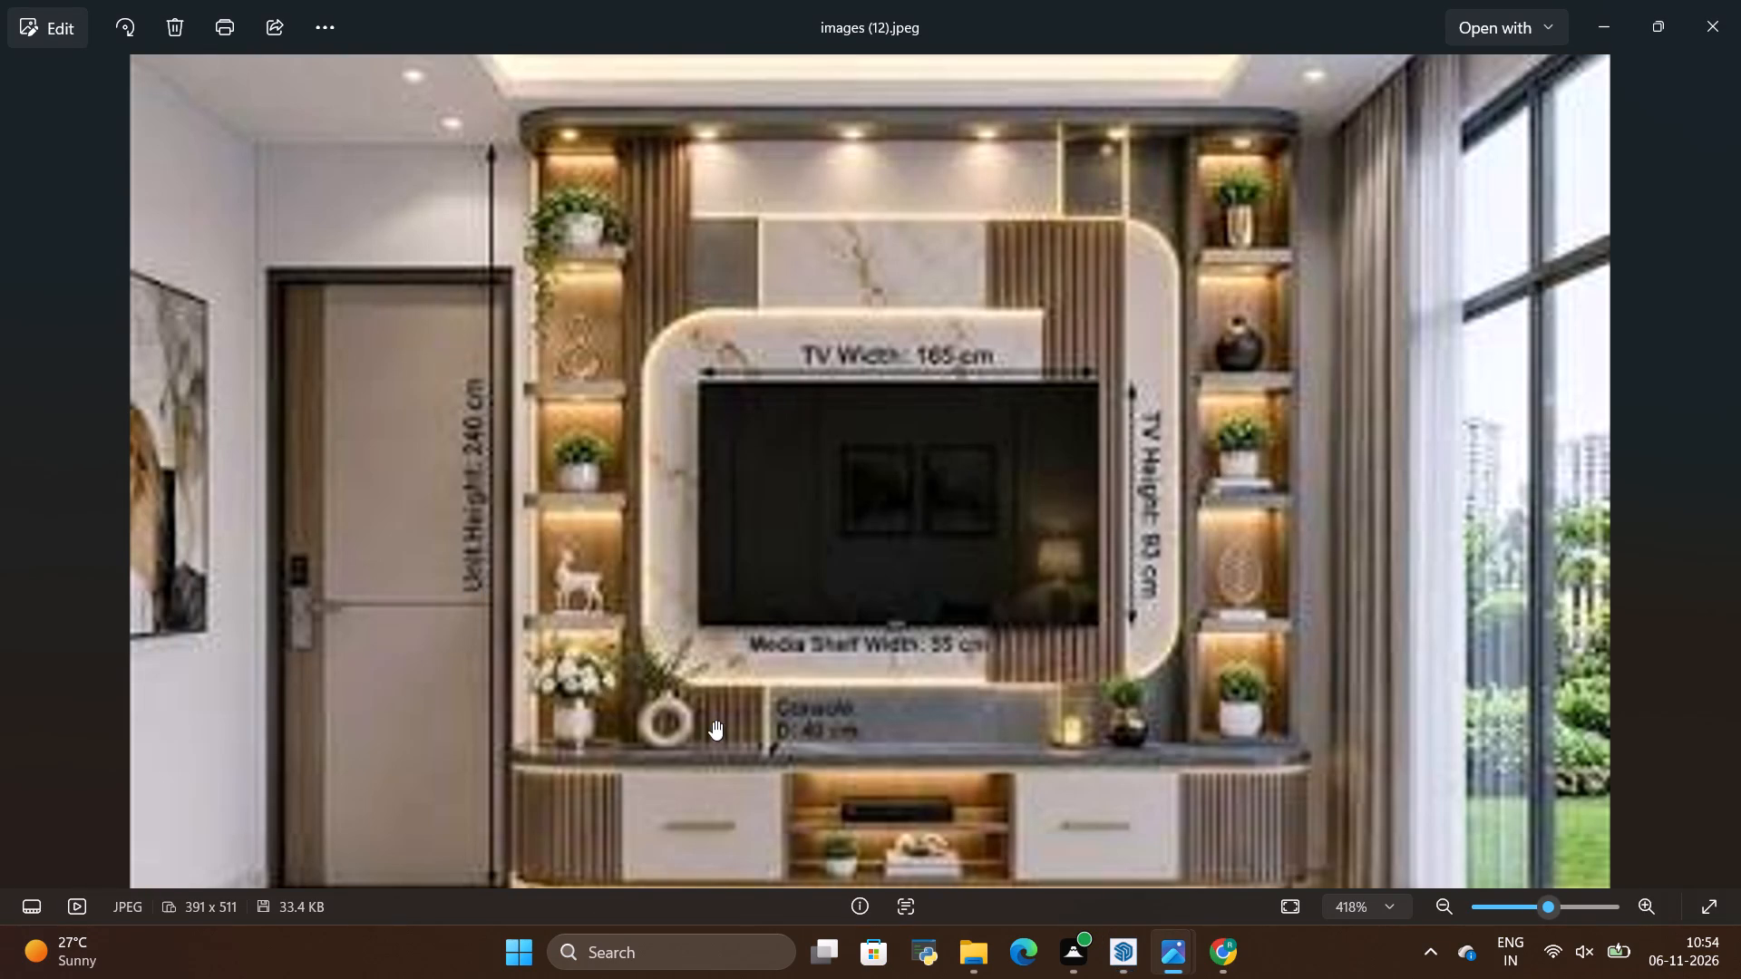
key("alt+Tab")
scroll(632, 702, "down", 3)
scroll(573, 214, "up", 3)
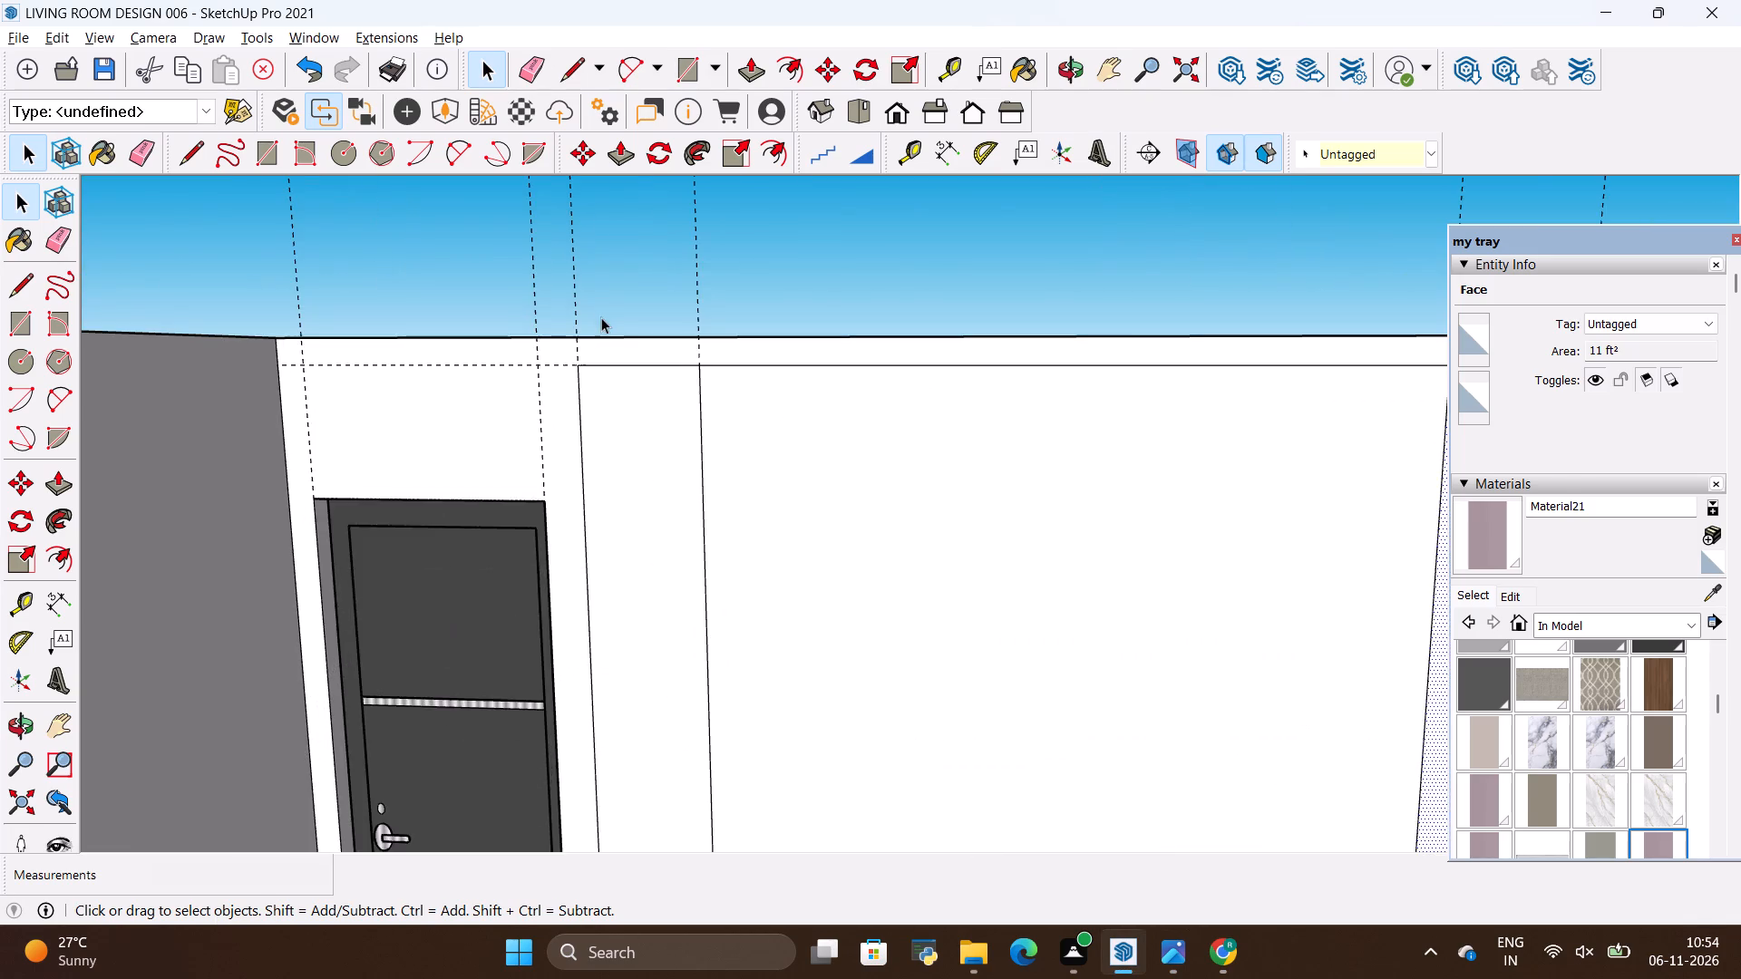
key("alt+Tab")
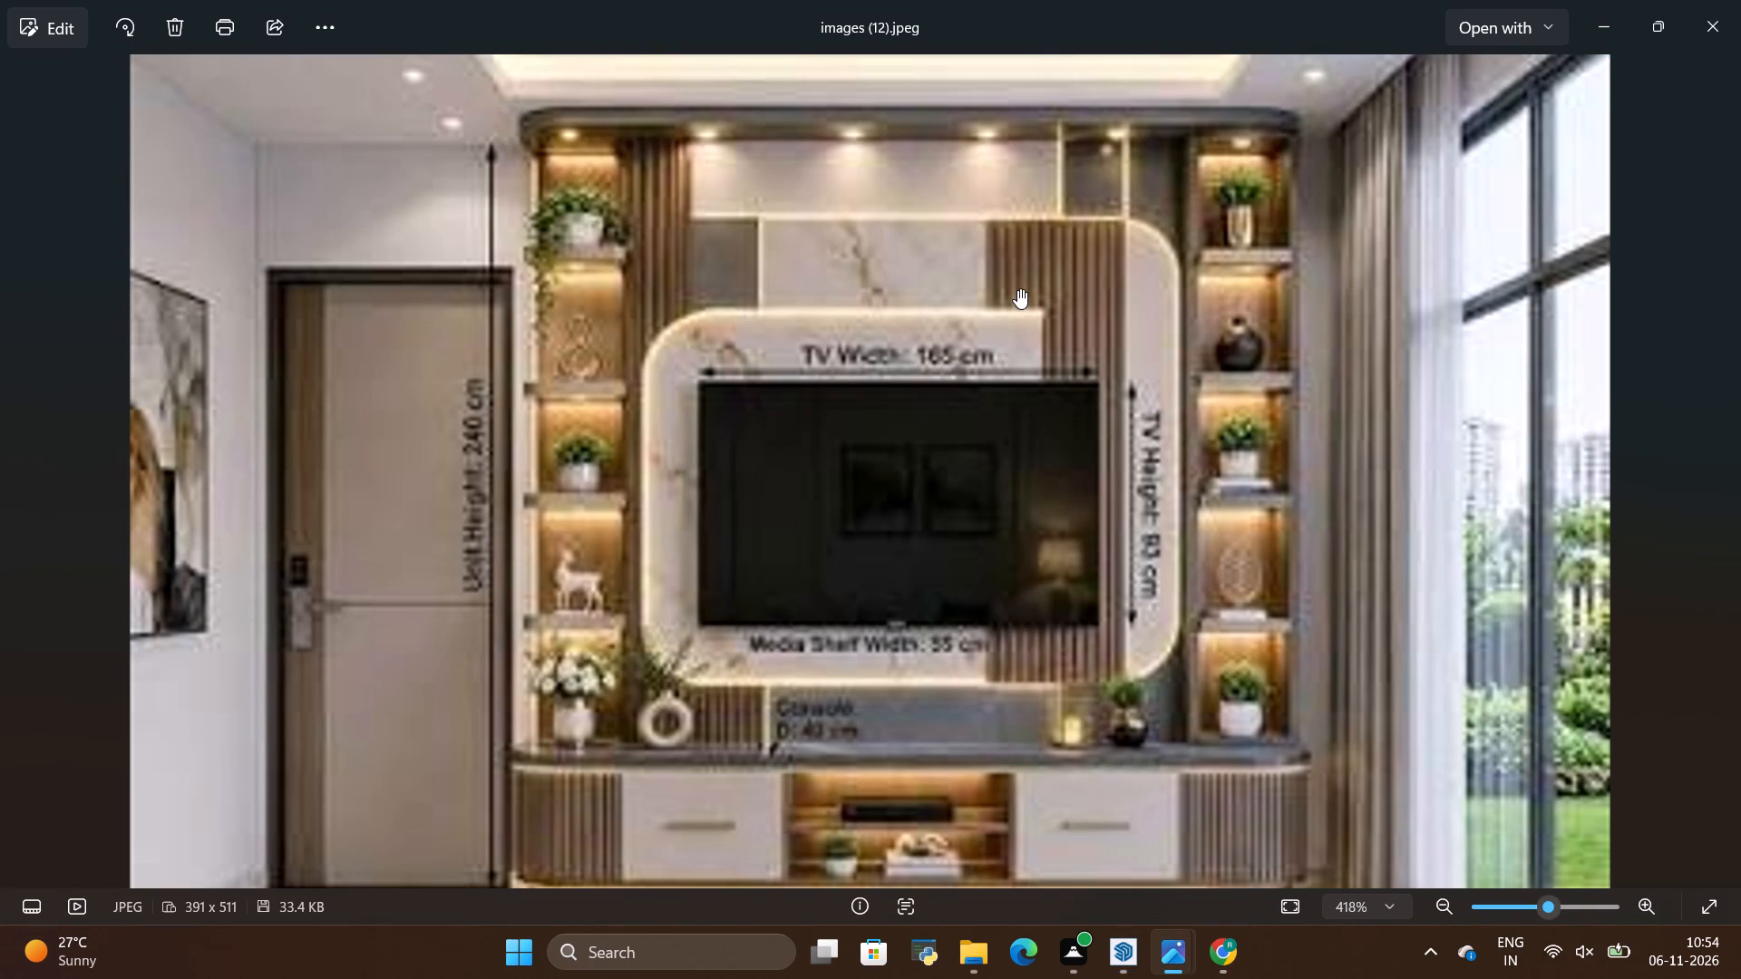
scroll(1017, 289, "down", 3)
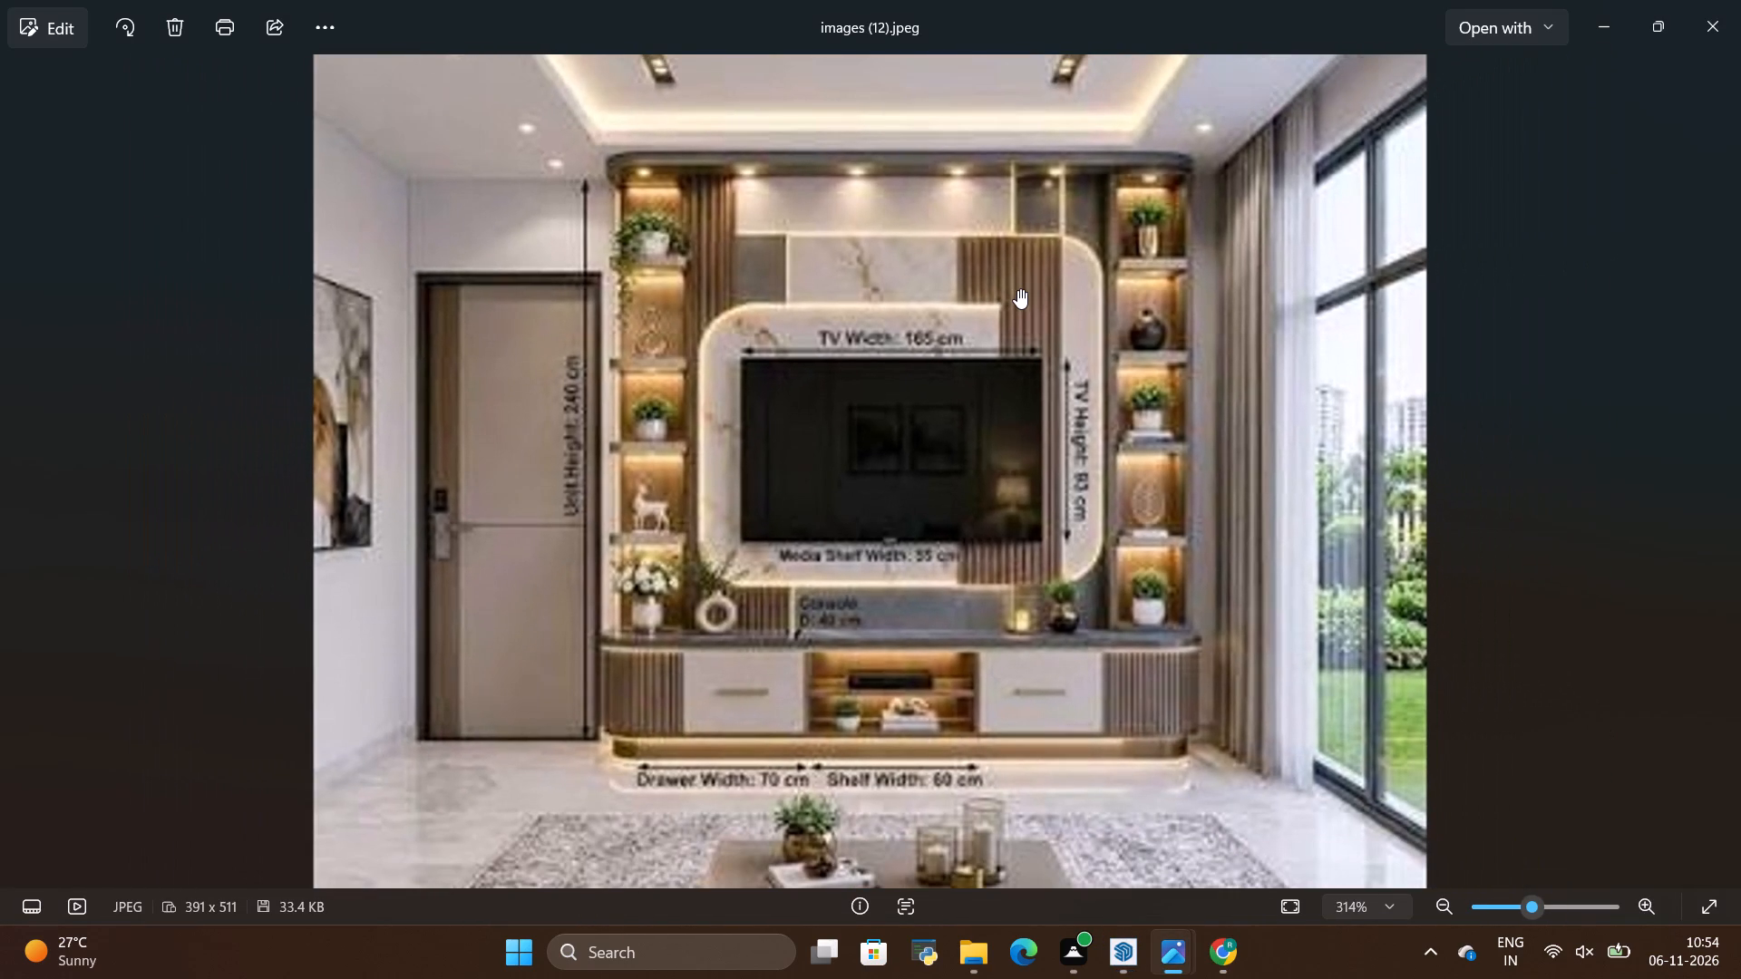
scroll(1017, 289, "up", 3)
key("alt+Tab")
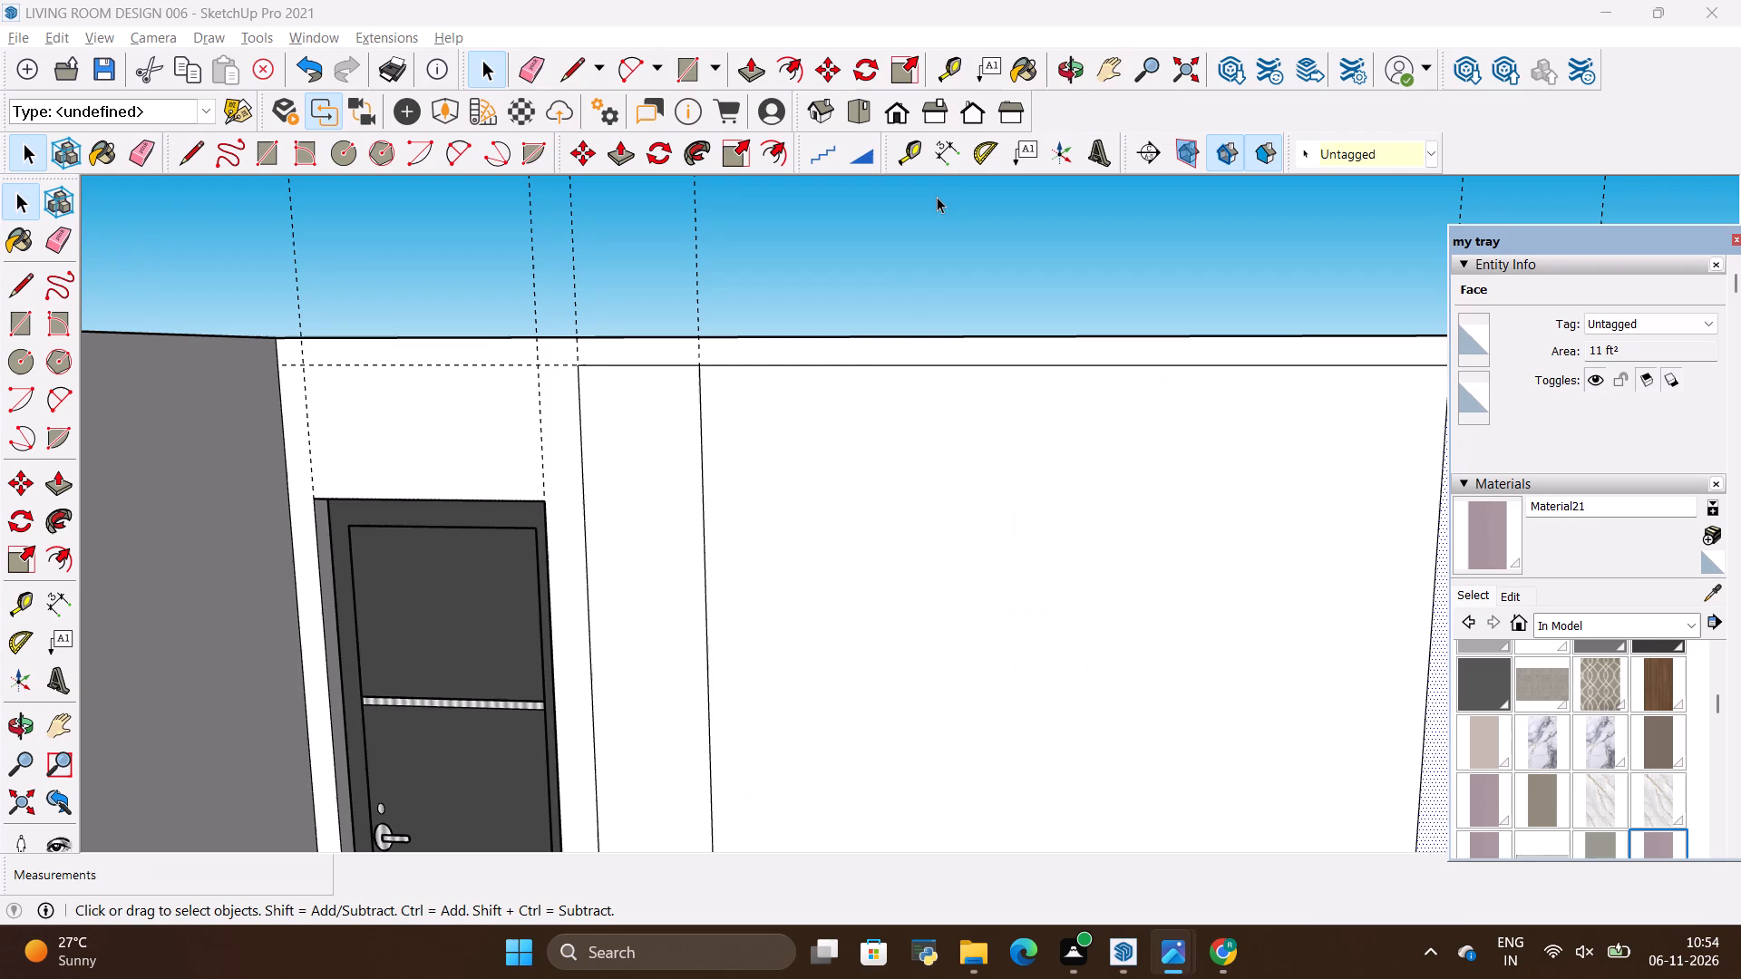
scroll(706, 363, "down", 3)
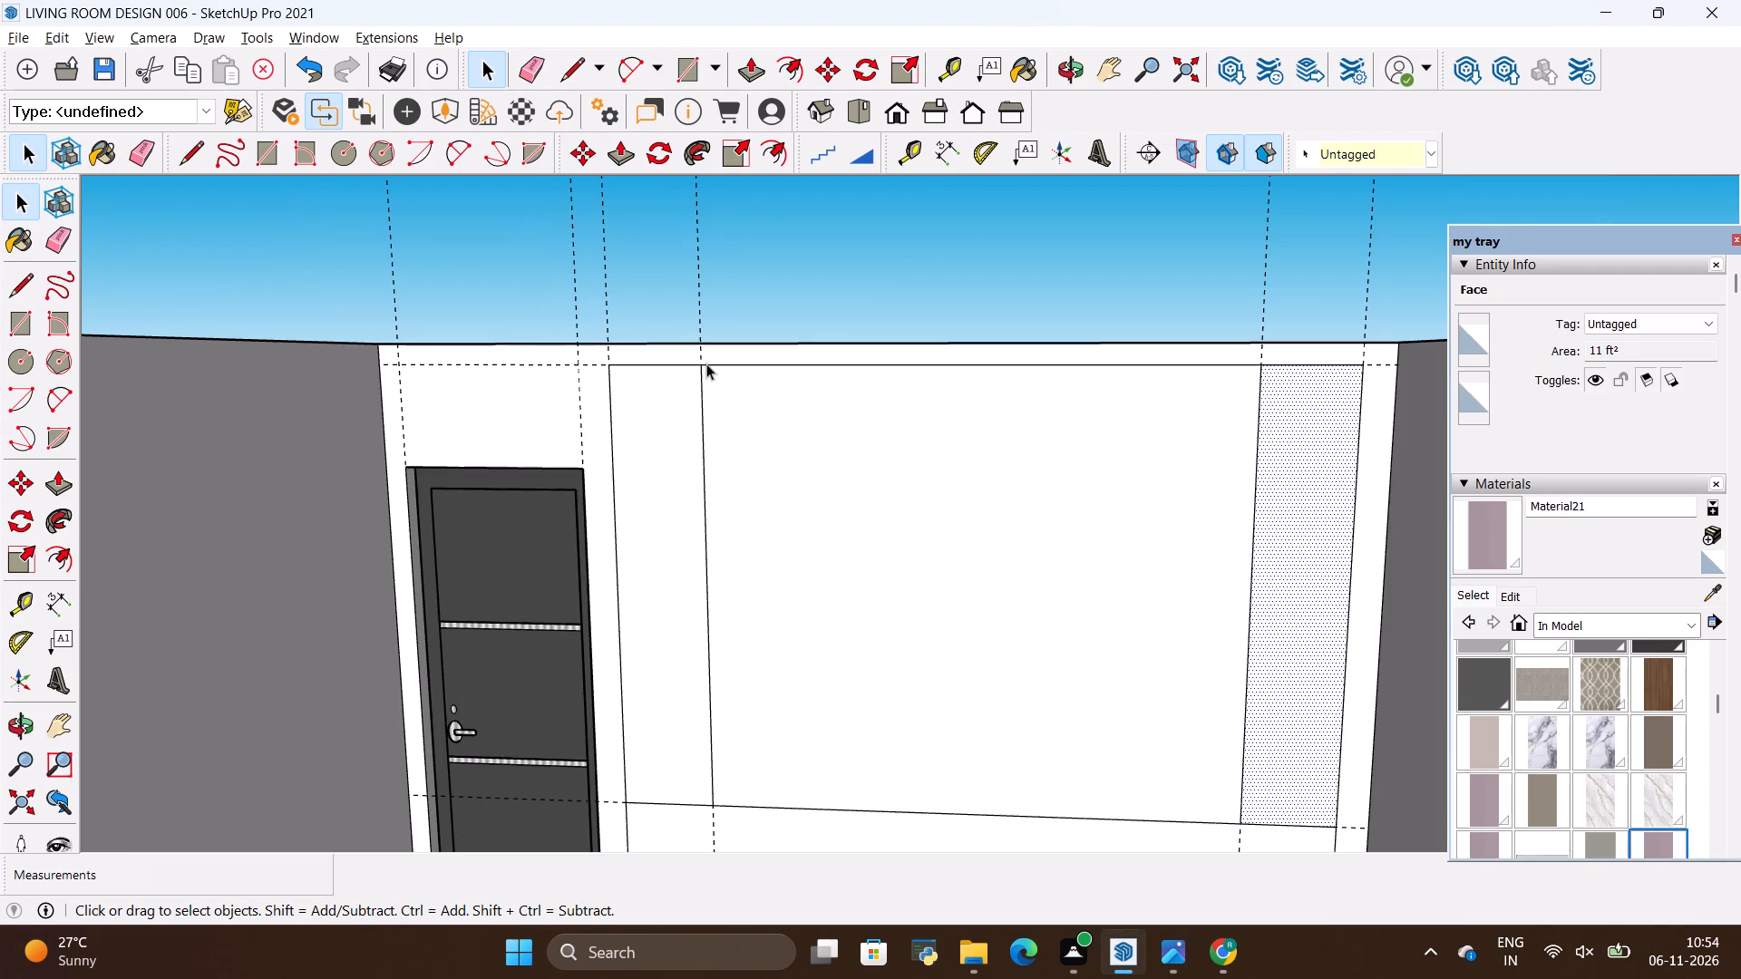
key("alt+Tab")
key("alt+Tab")
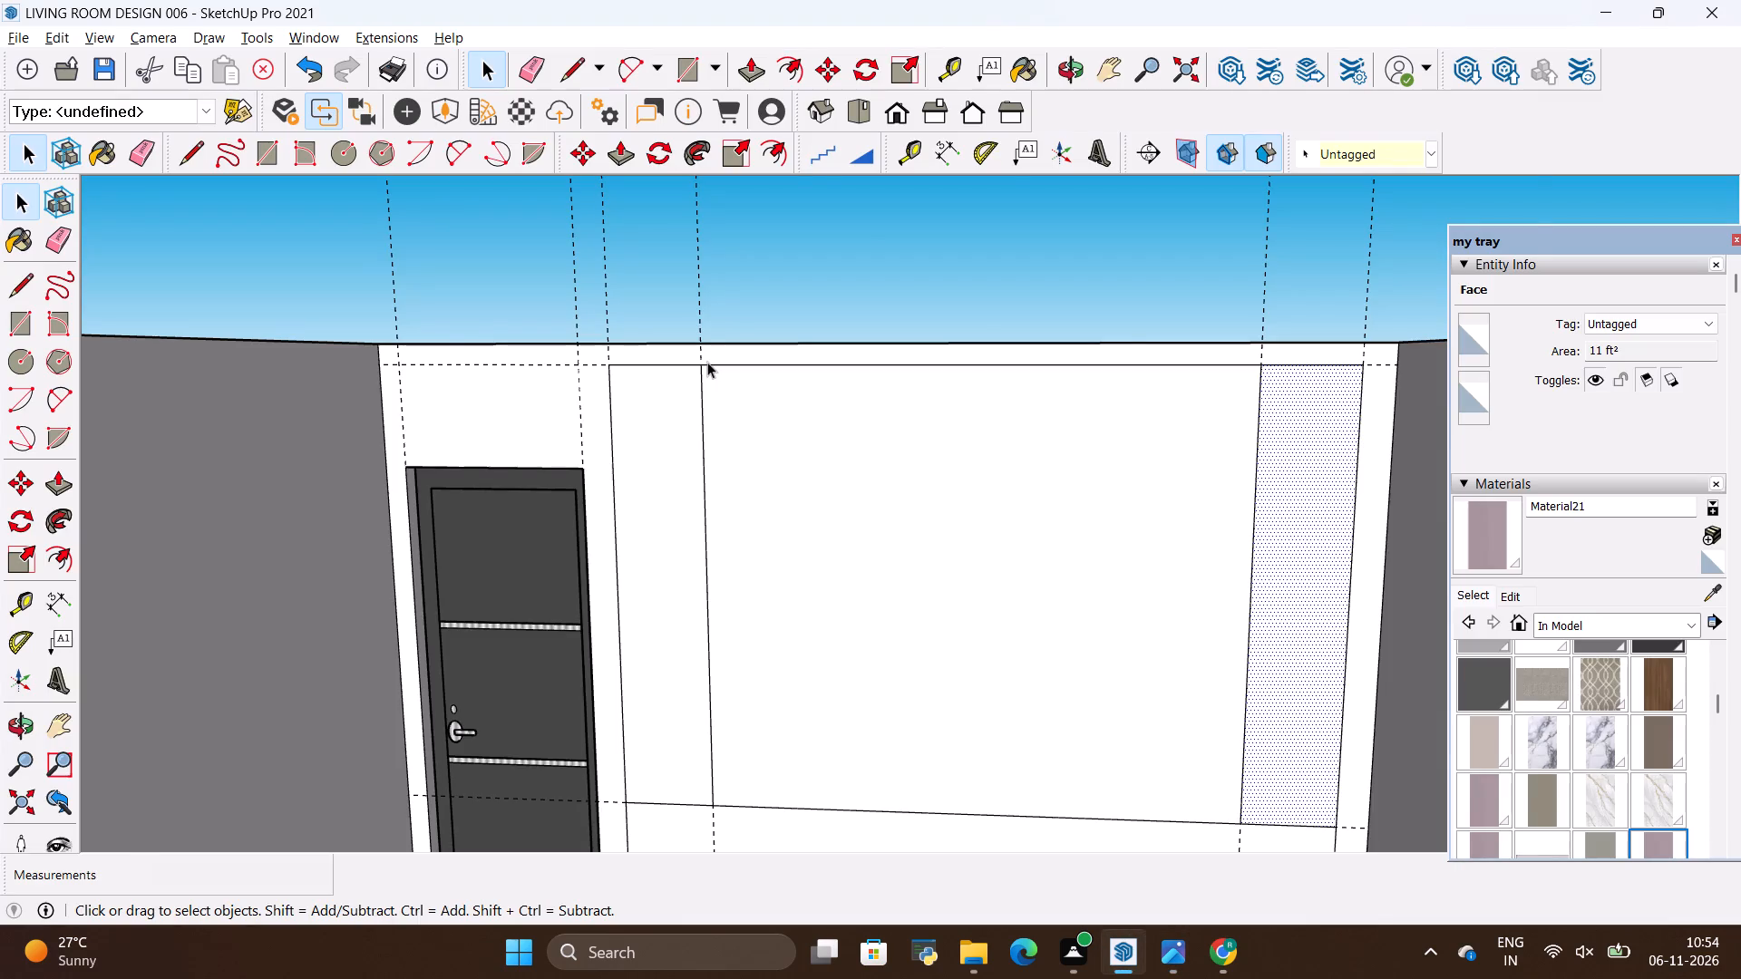
key("alt+Tab")
key("alt+Tab")
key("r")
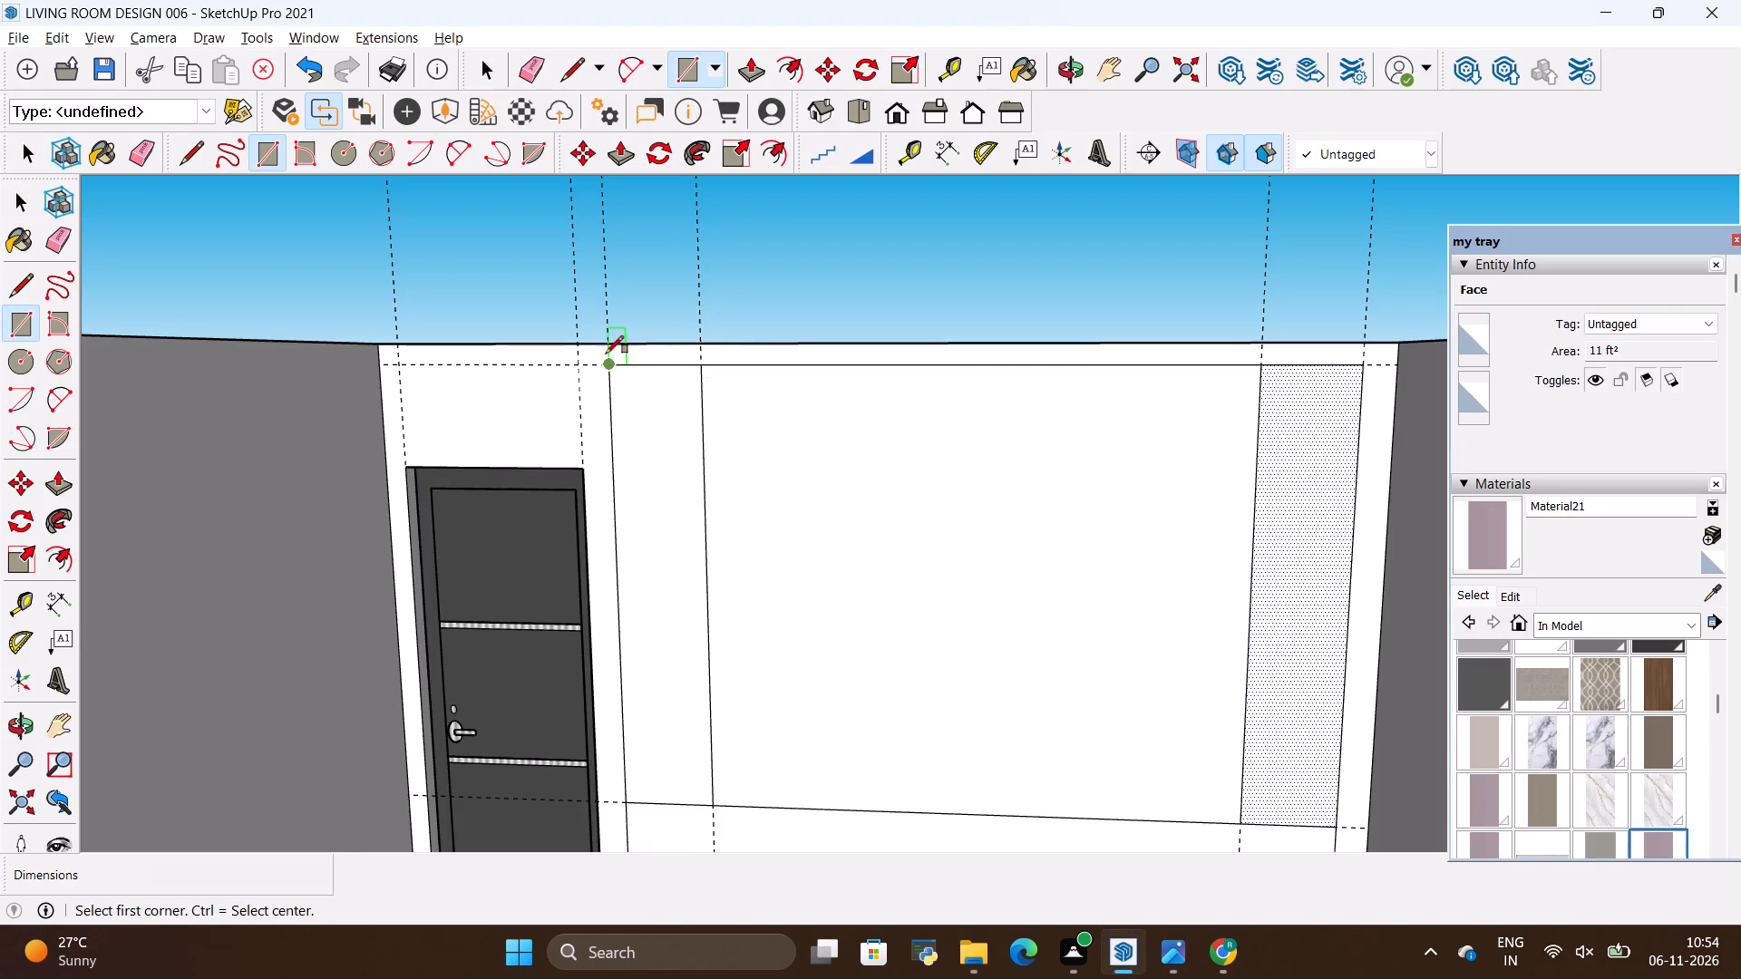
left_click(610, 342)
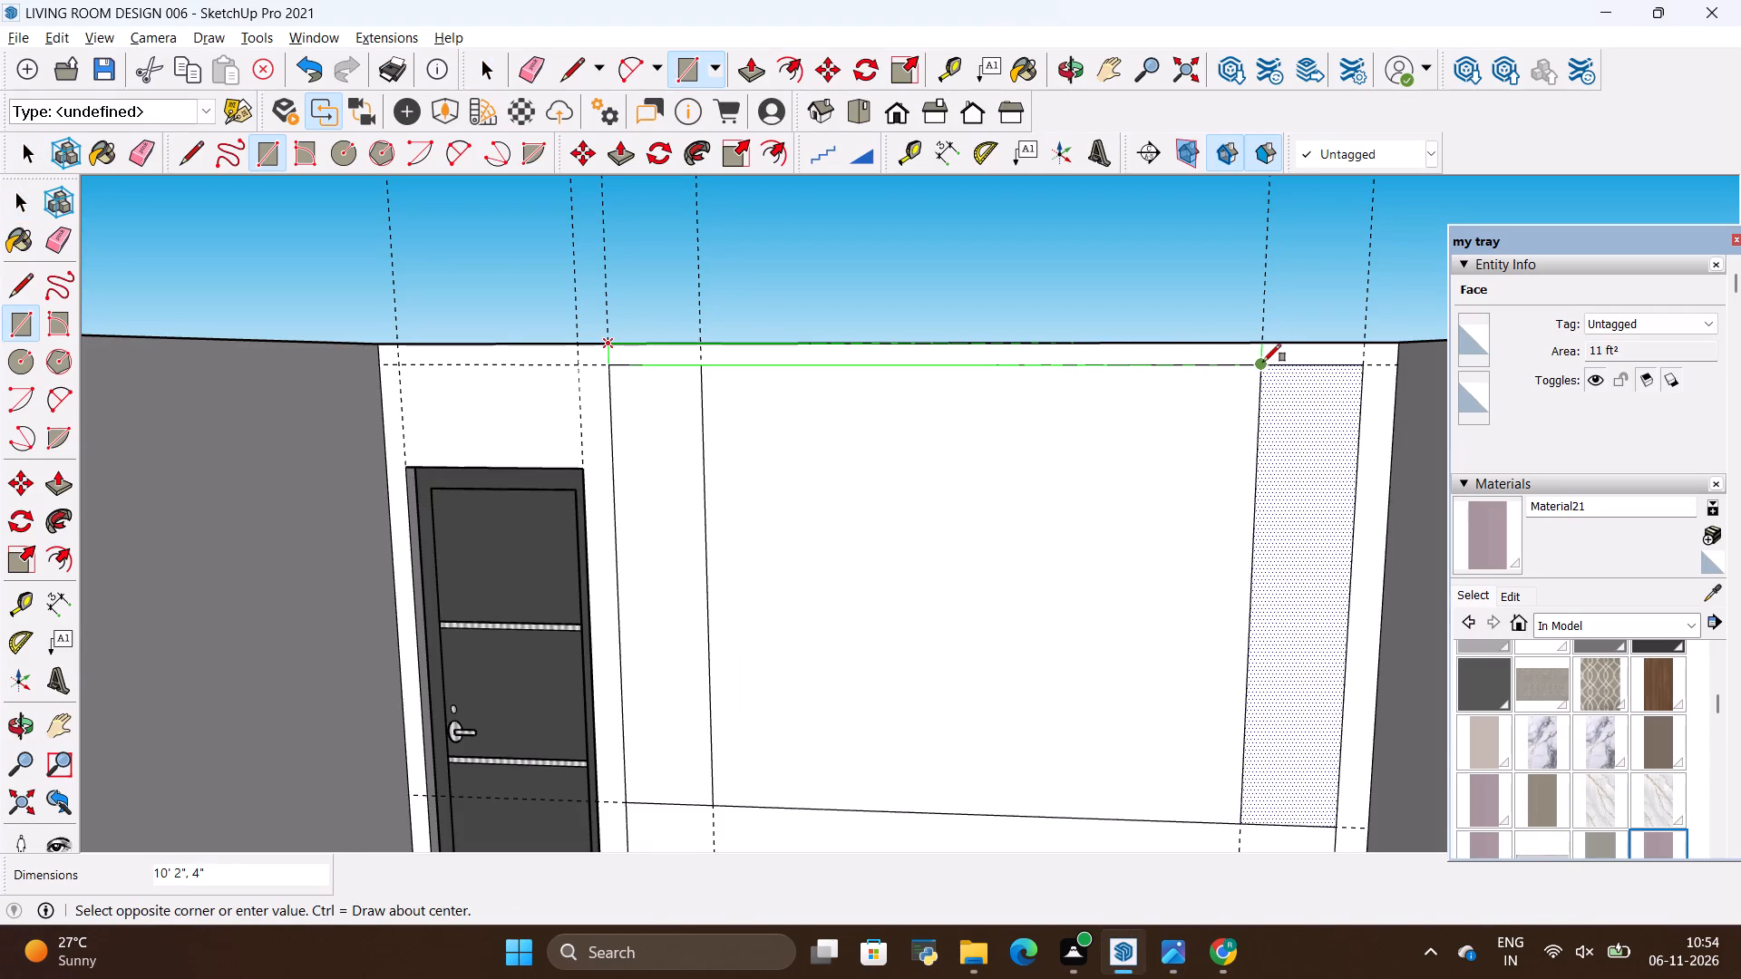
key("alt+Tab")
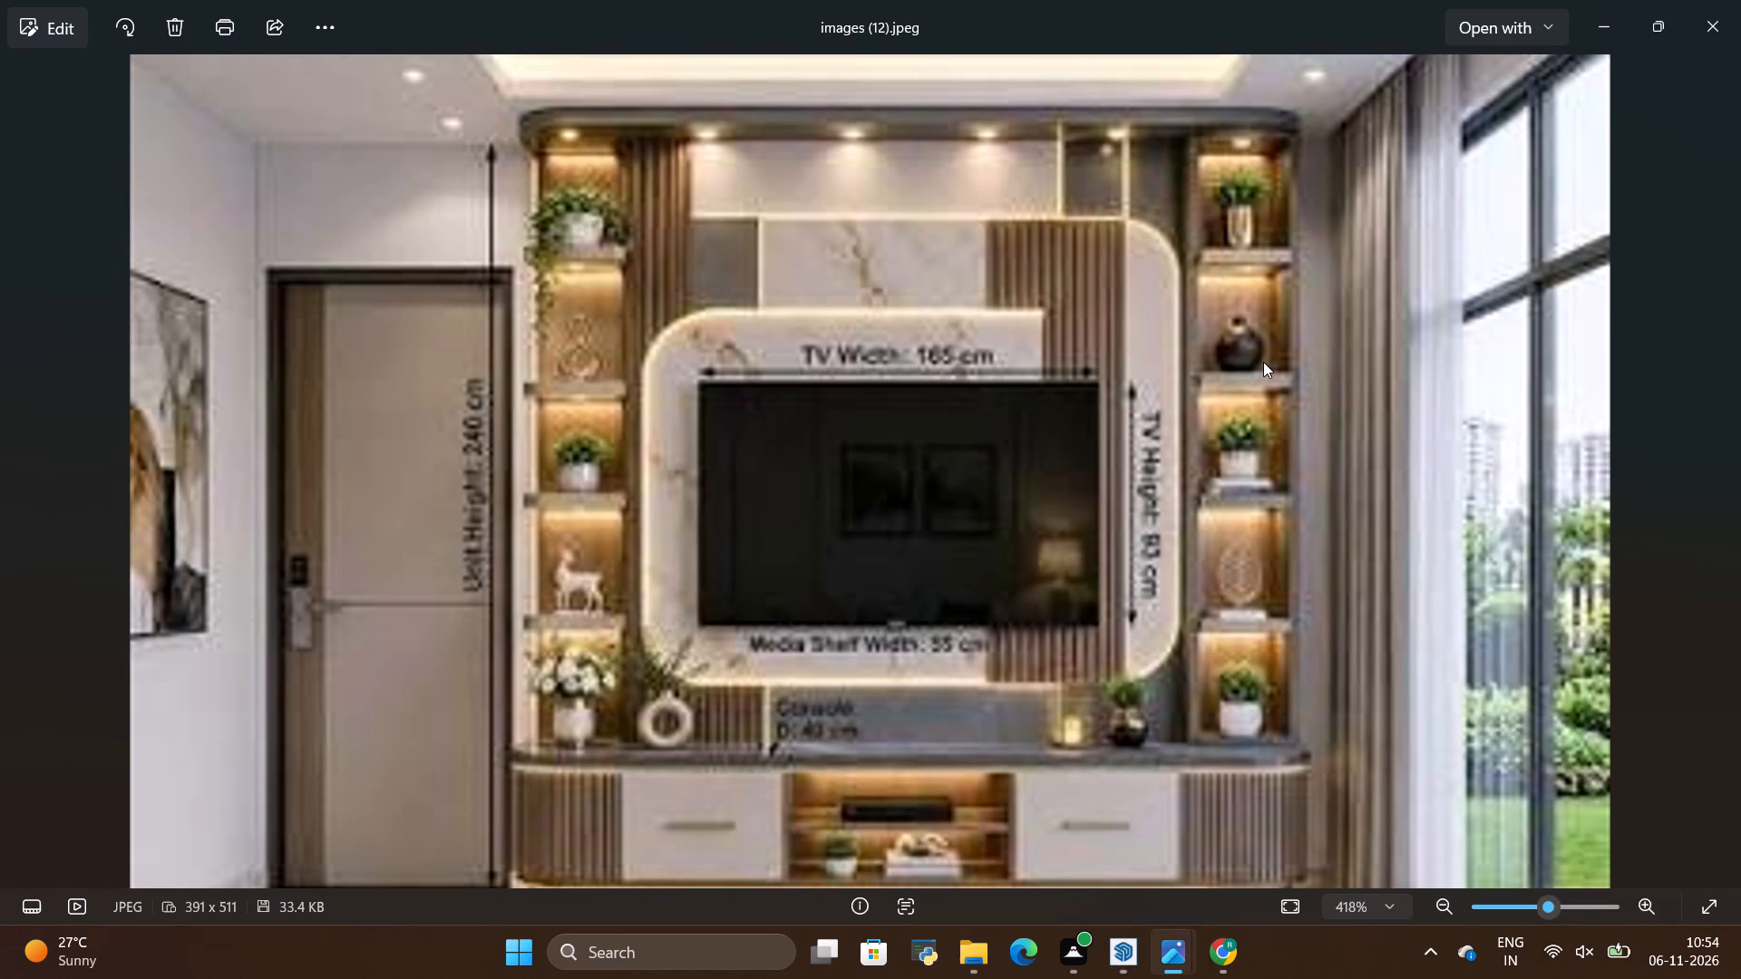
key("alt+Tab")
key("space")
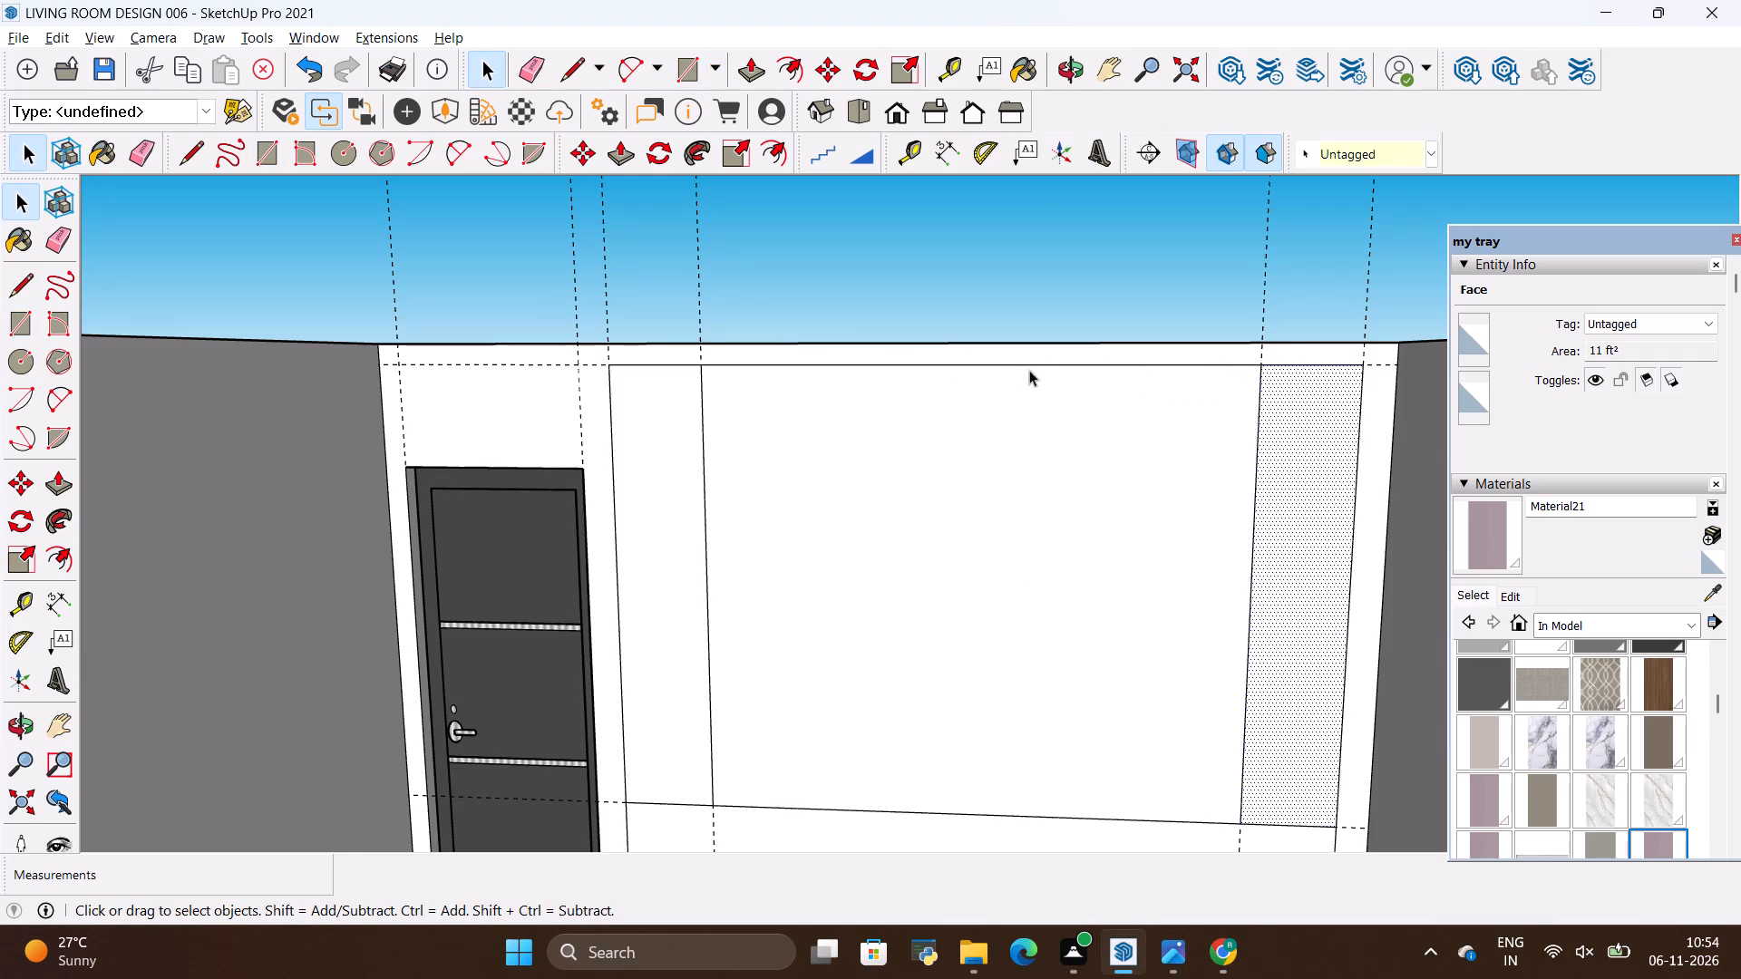
Place a horizontal guide on the wall panel 4" below its upper edge.
key("t")
left_click(1027, 365)
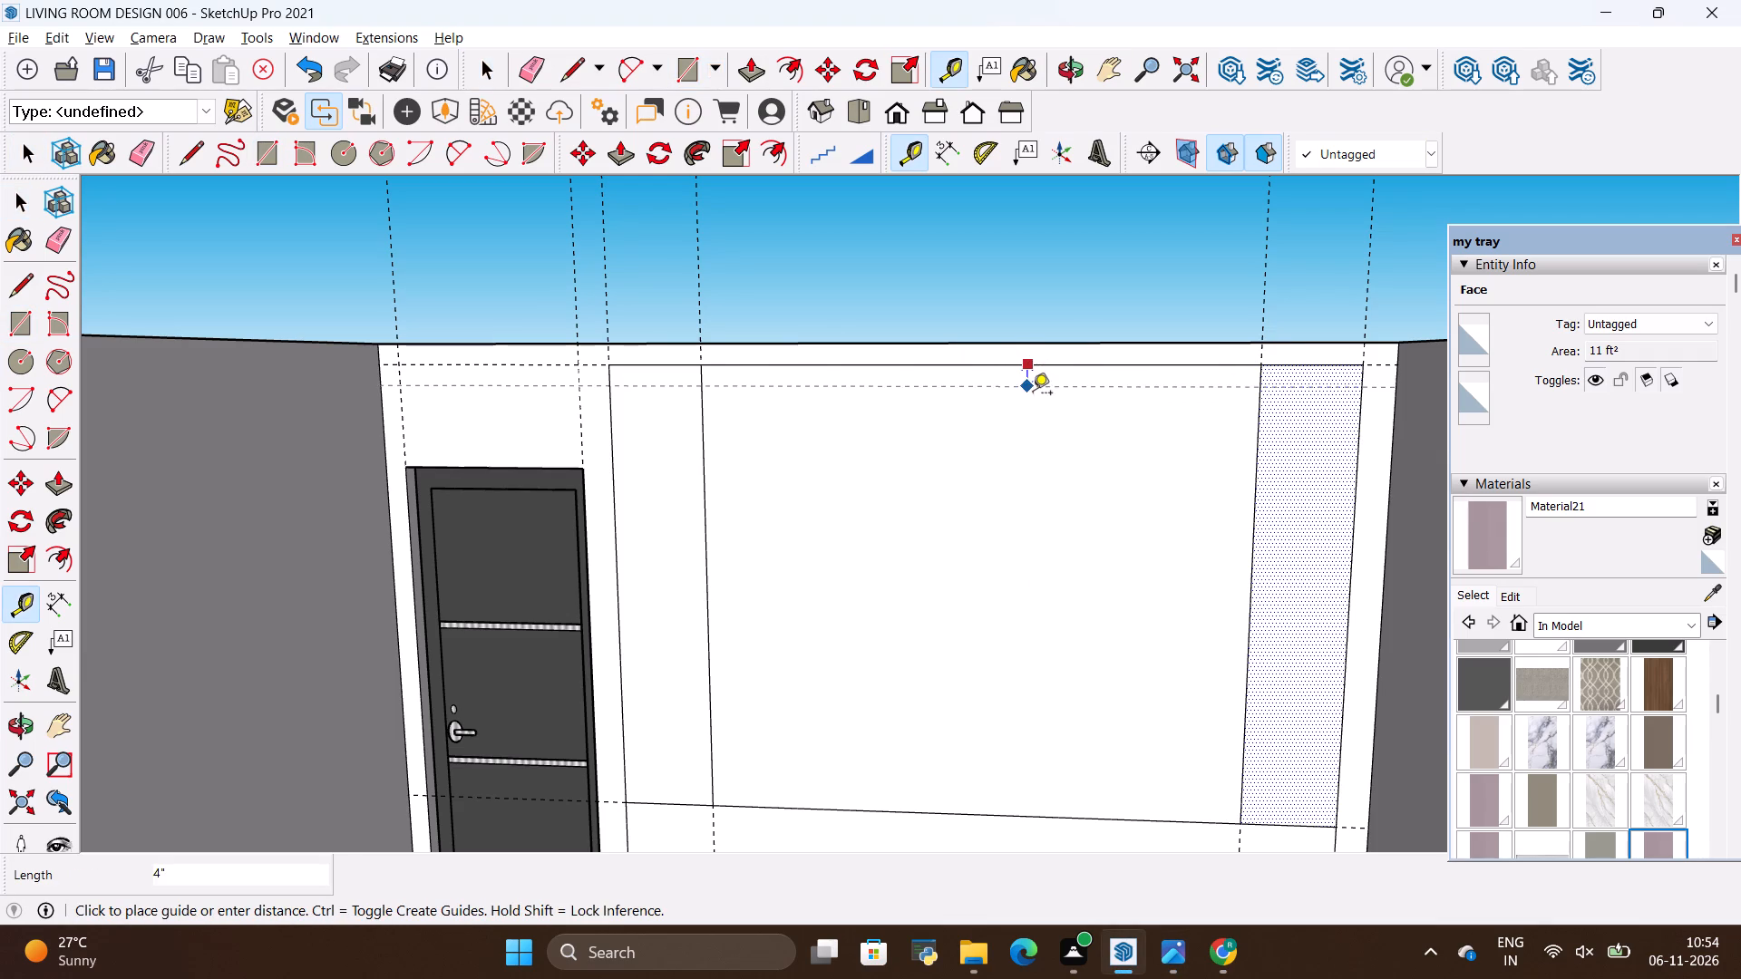
key("alt+Tab")
key("alt+Tab")
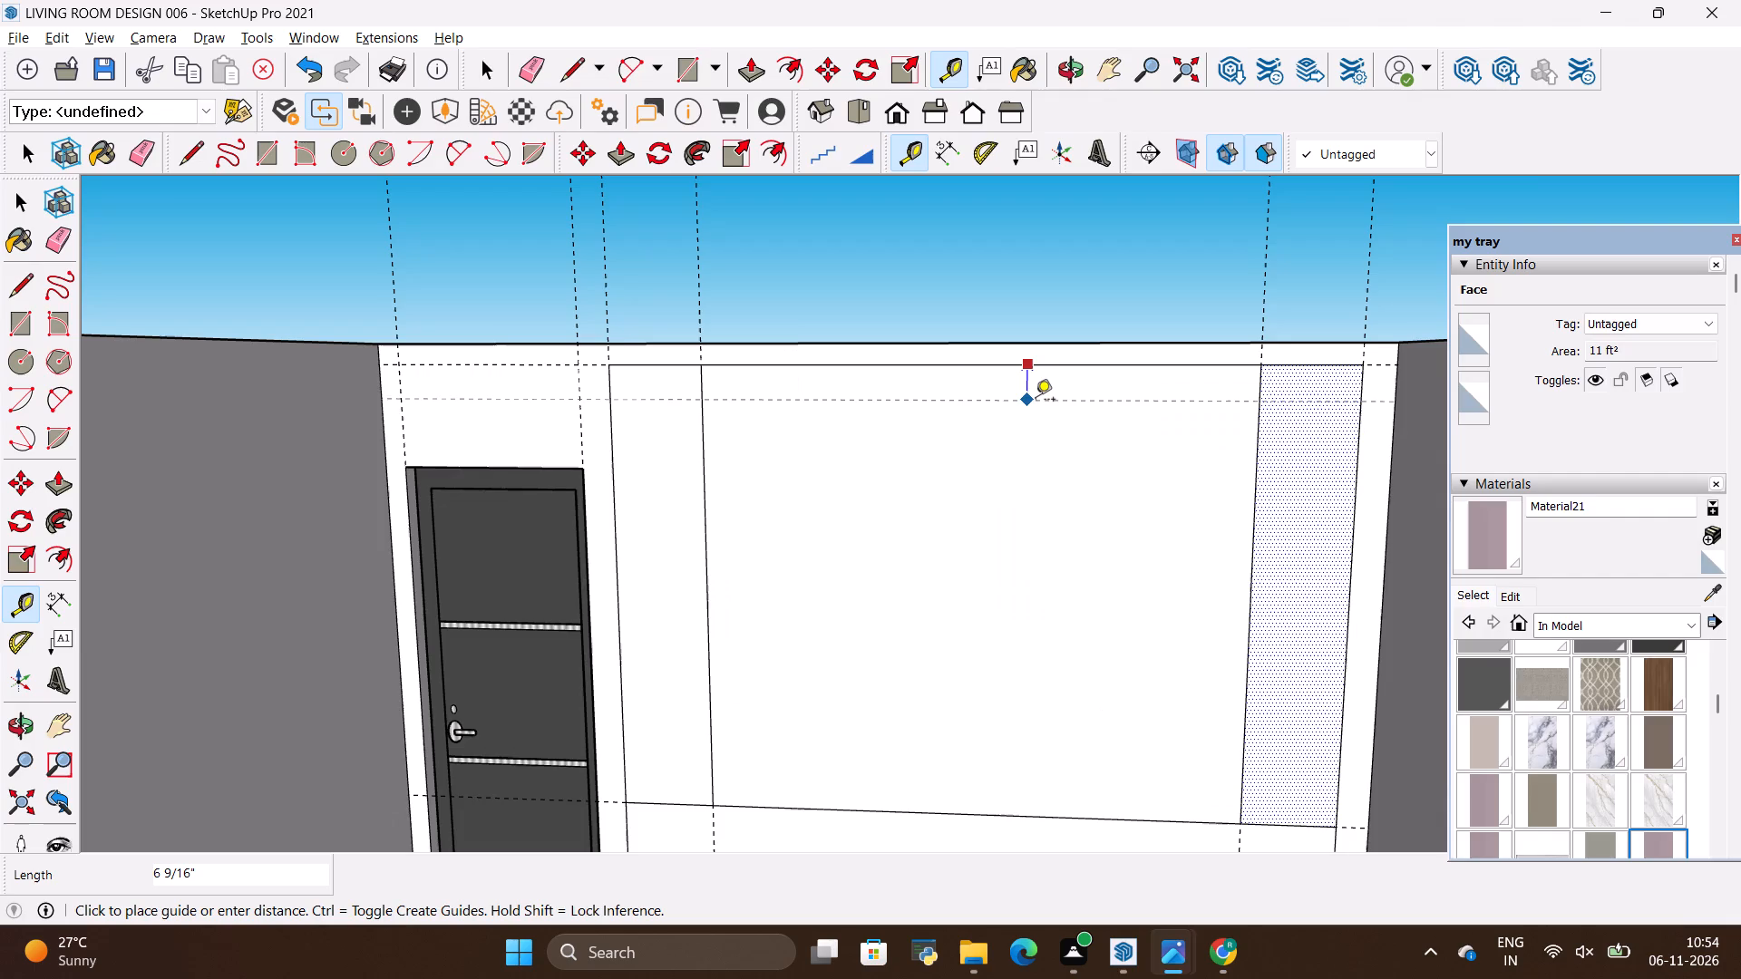
key("alt+Tab")
key("alt+Tab")
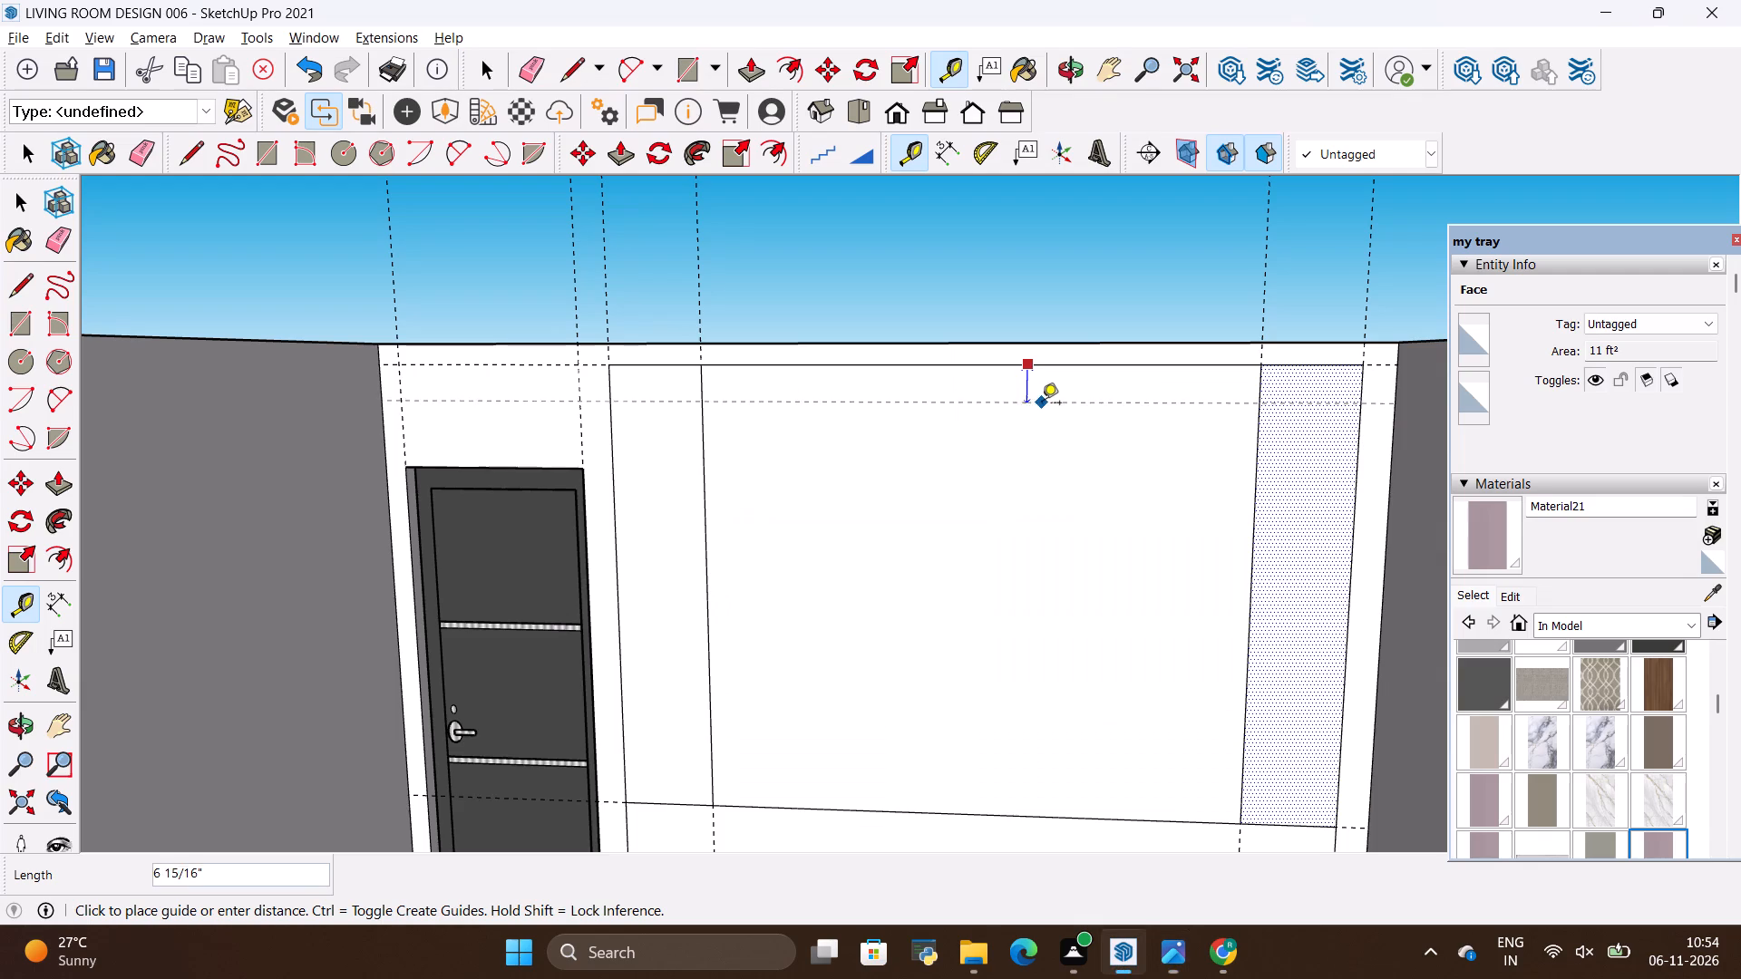
key("BackSpace")
key("4")
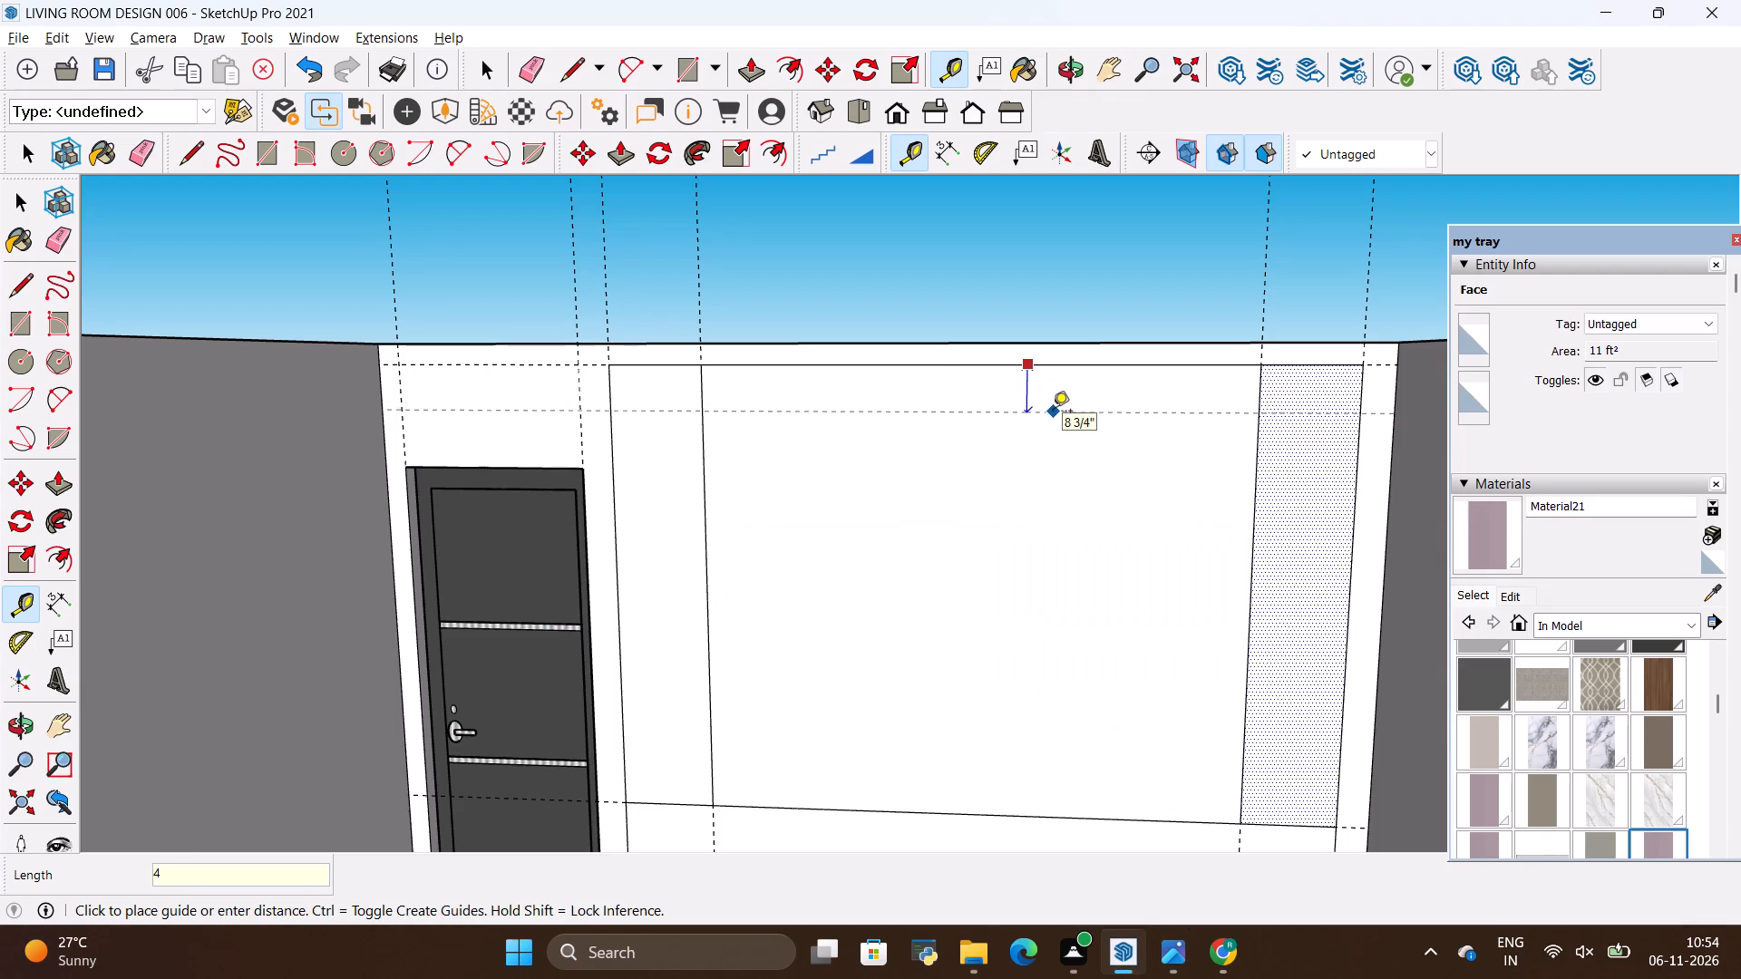
key("shift+quotedbl")
key("Return")
Draw the top band's rectangle from the panel's door-side upper corner to where the 4" guide meets the panel's far edge.
key("r")
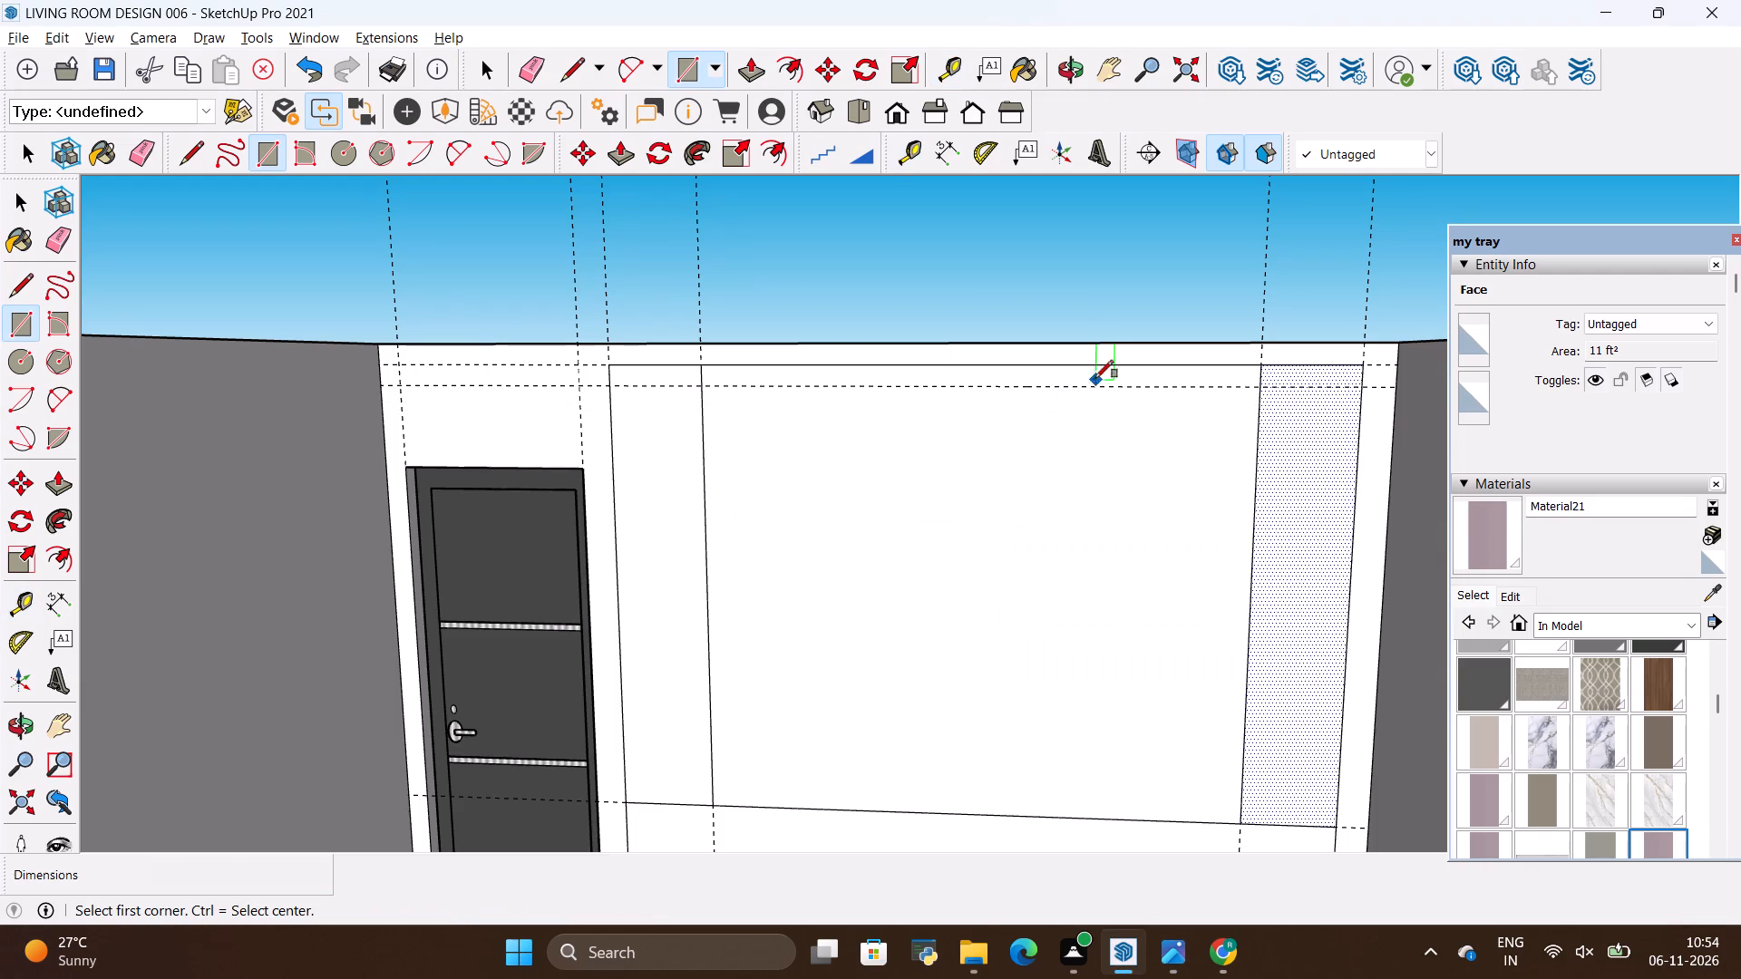
left_click(606, 366)
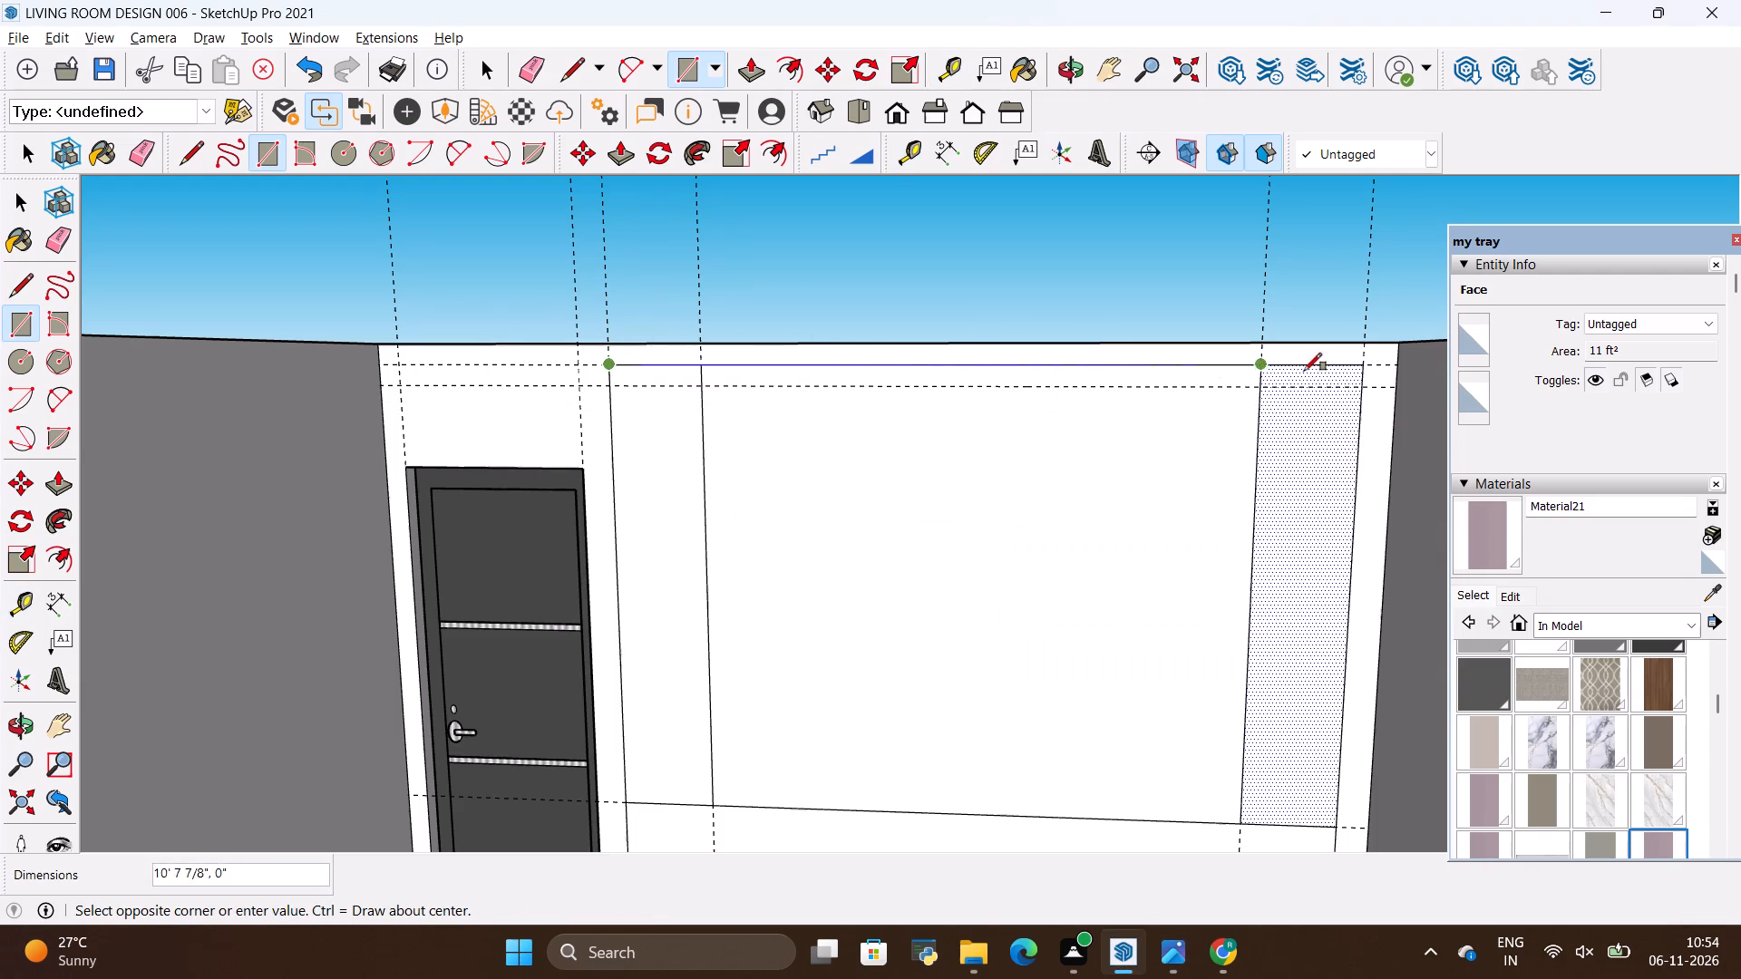
left_click(1360, 387)
key("space")
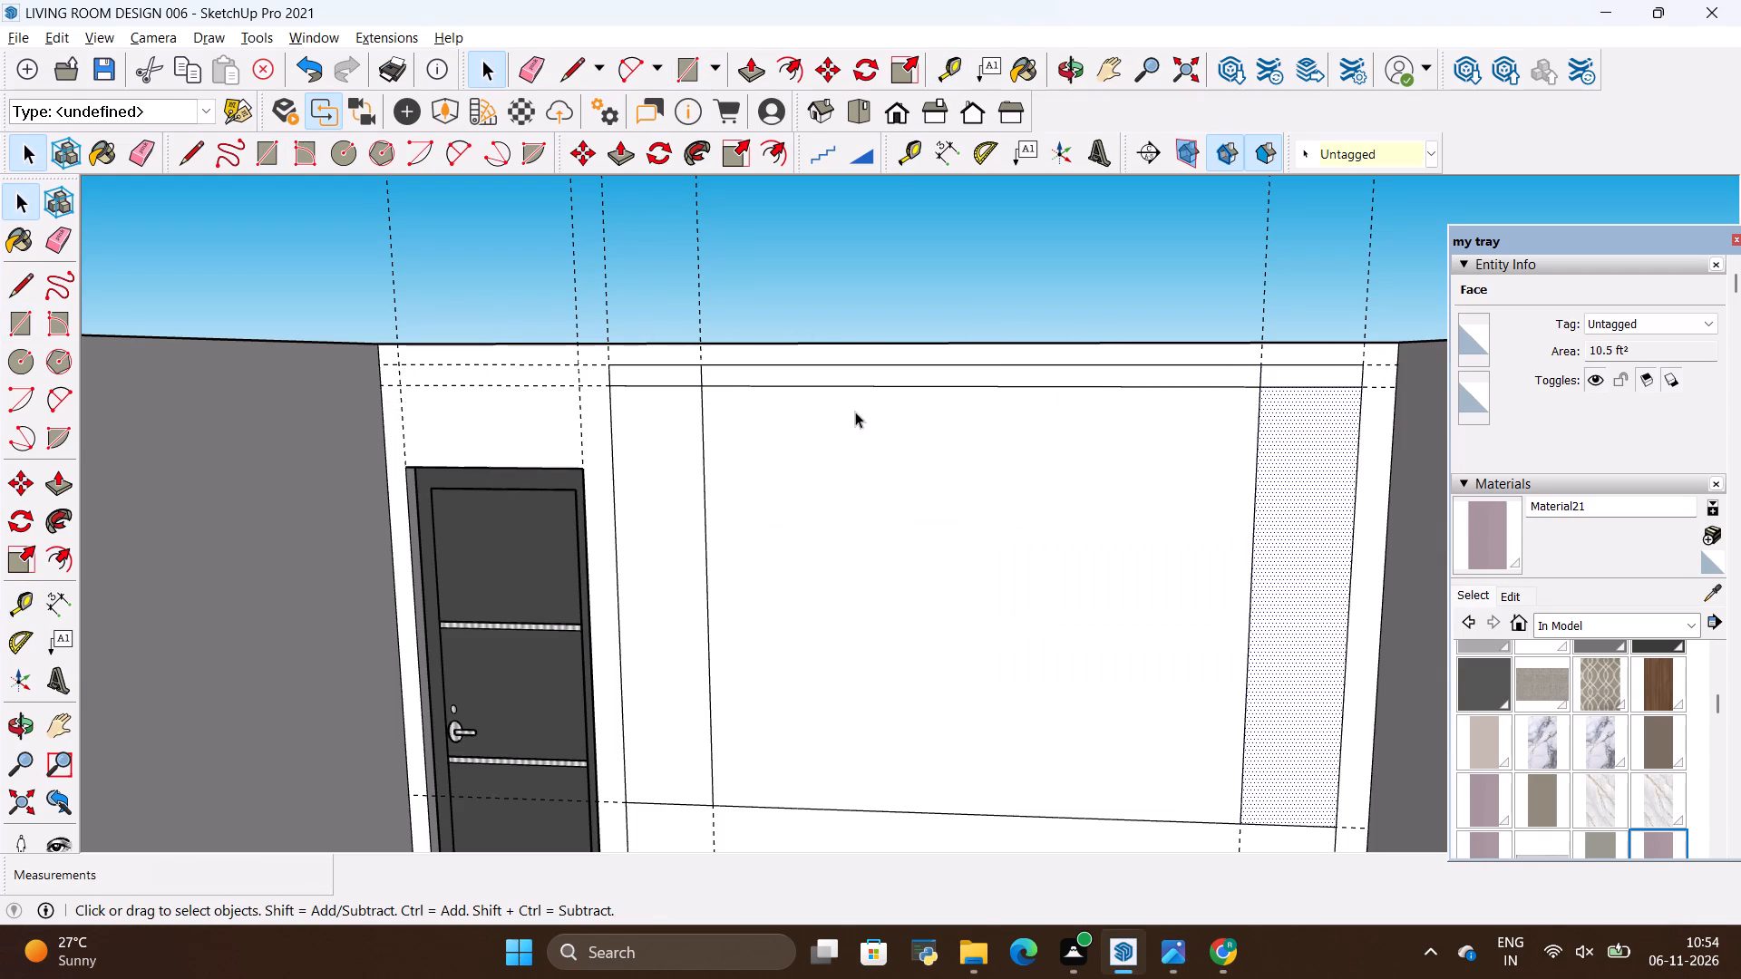
Erase the short pieces of both shelf columns' inner edges that cross the top band.
key("alt+Tab")
key("alt+Tab")
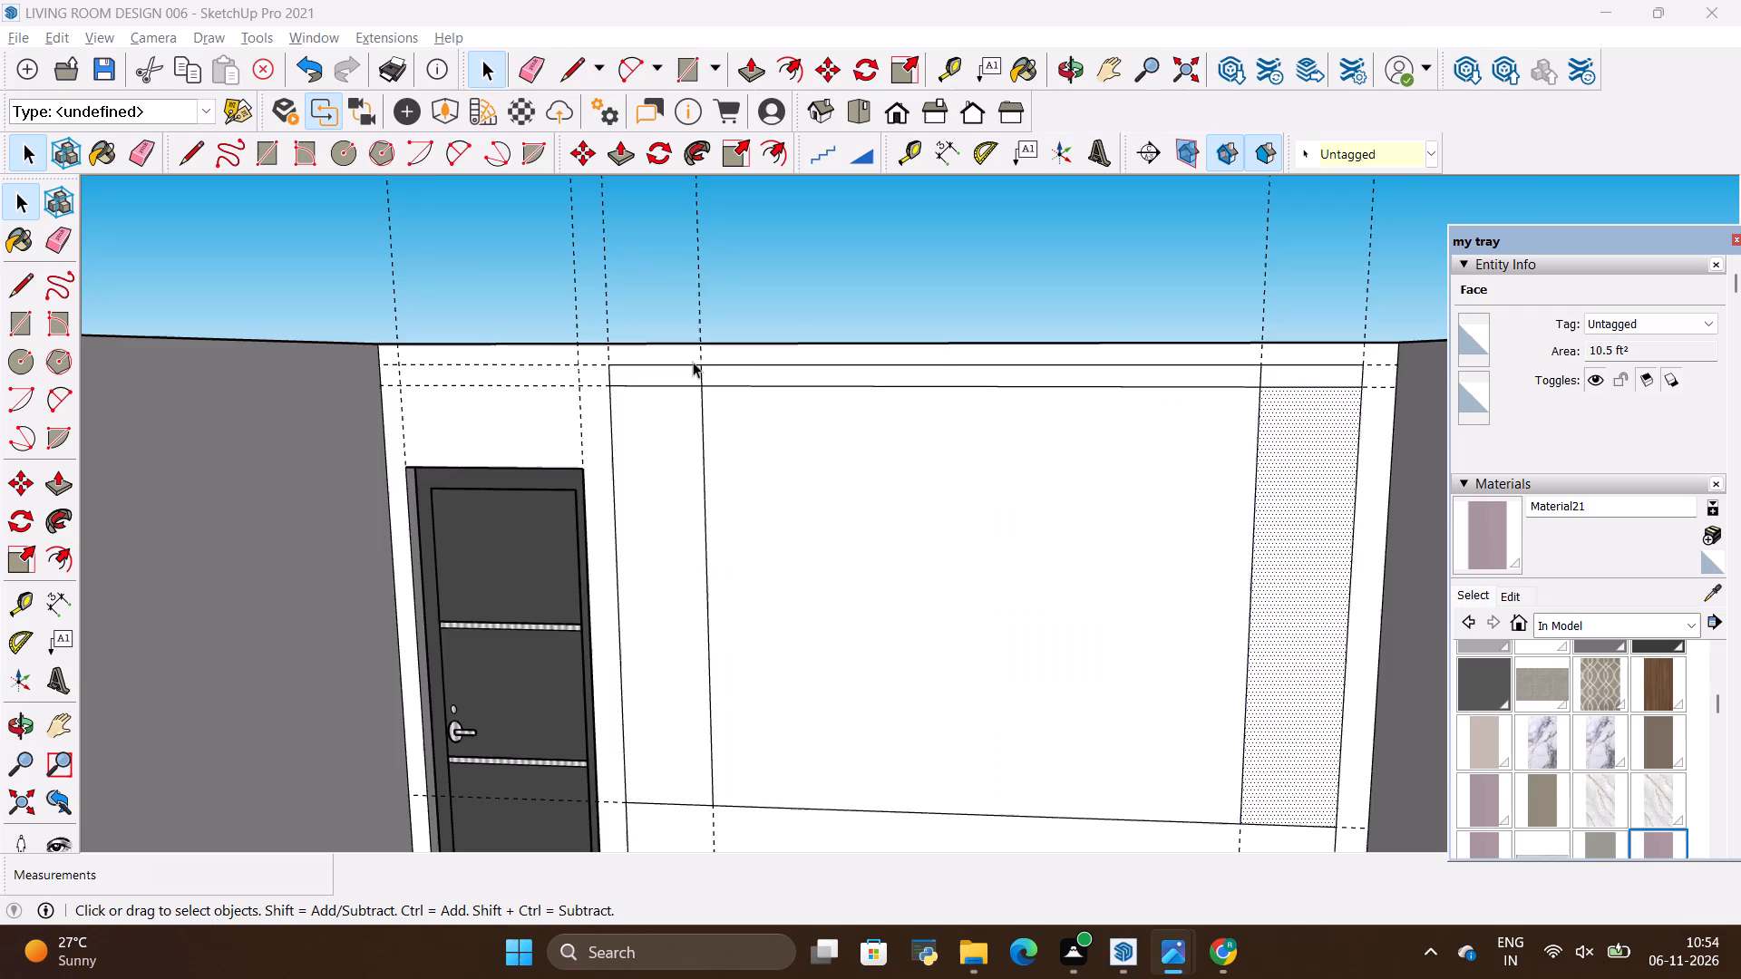
scroll(695, 361, "up", 13)
key("e")
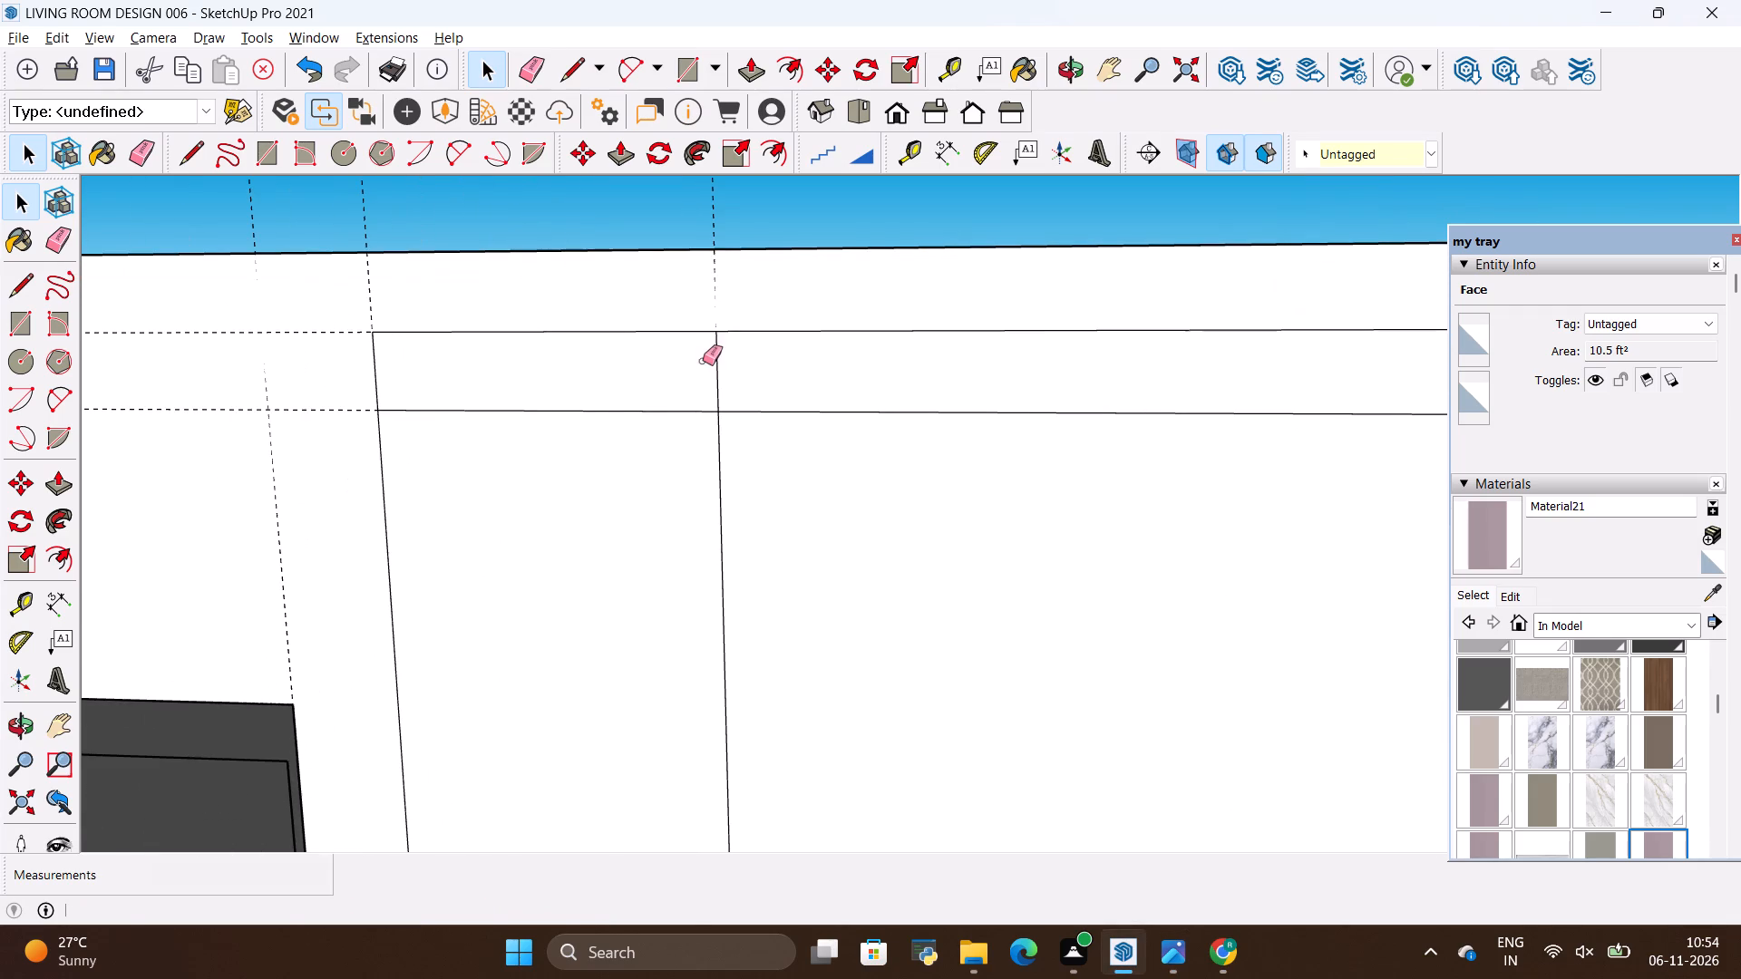
left_click_drag(704, 360, 723, 364)
scroll(549, 361, "down", 19)
scroll(998, 356, "up", 2)
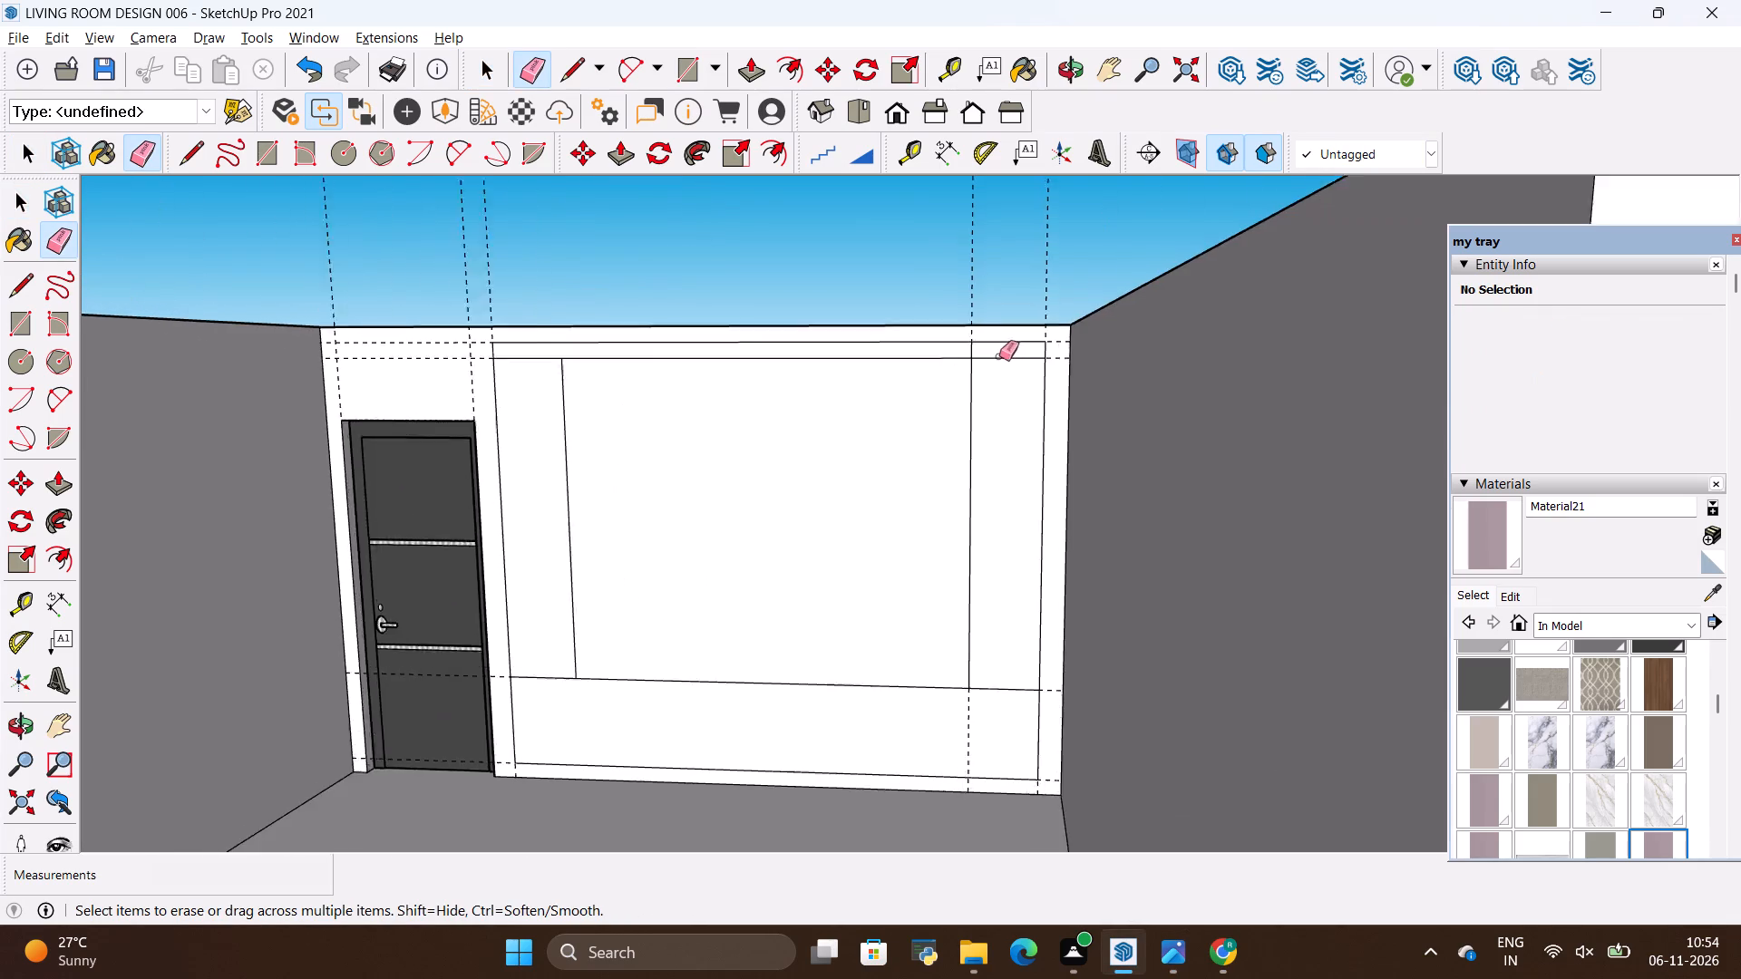
scroll(999, 356, "up", 11)
left_click_drag(972, 357, 991, 363)
key("space")
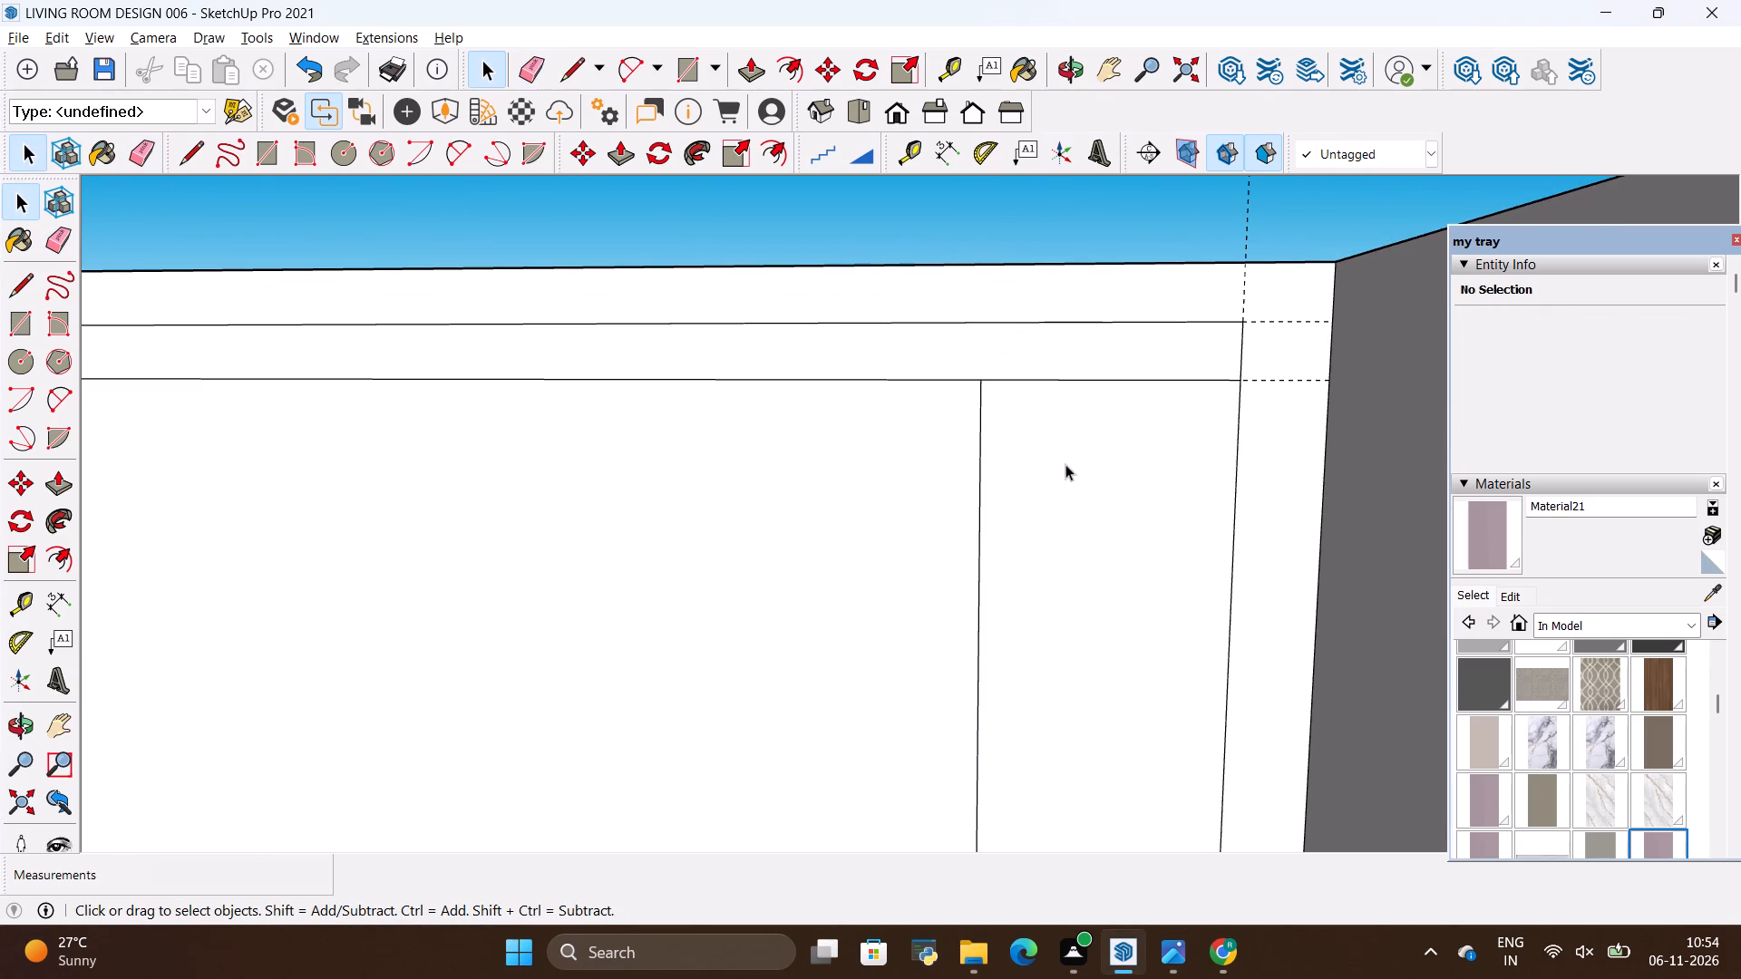
Examine the side shelf columns in the reference photo and compare them with the column faces in the model.
left_click(1065, 464)
scroll(1084, 441, "down", 15)
scroll(919, 621, "up", 4)
key("alt+Tab")
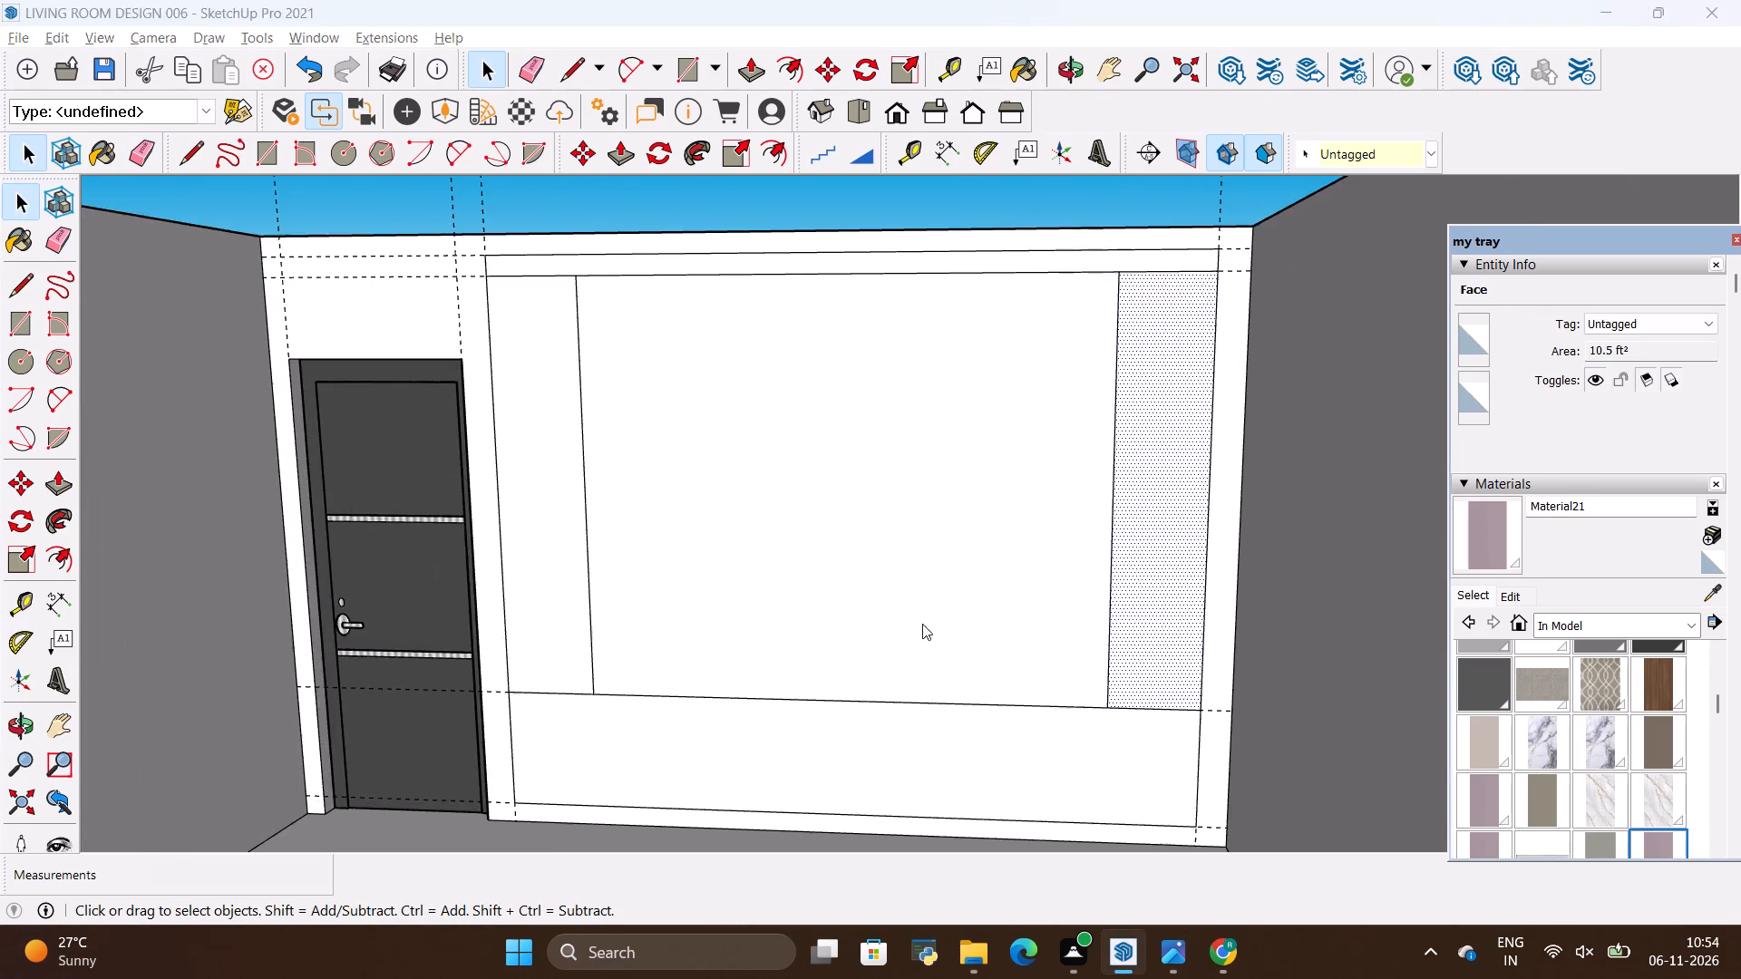
scroll(929, 622, "down", 2)
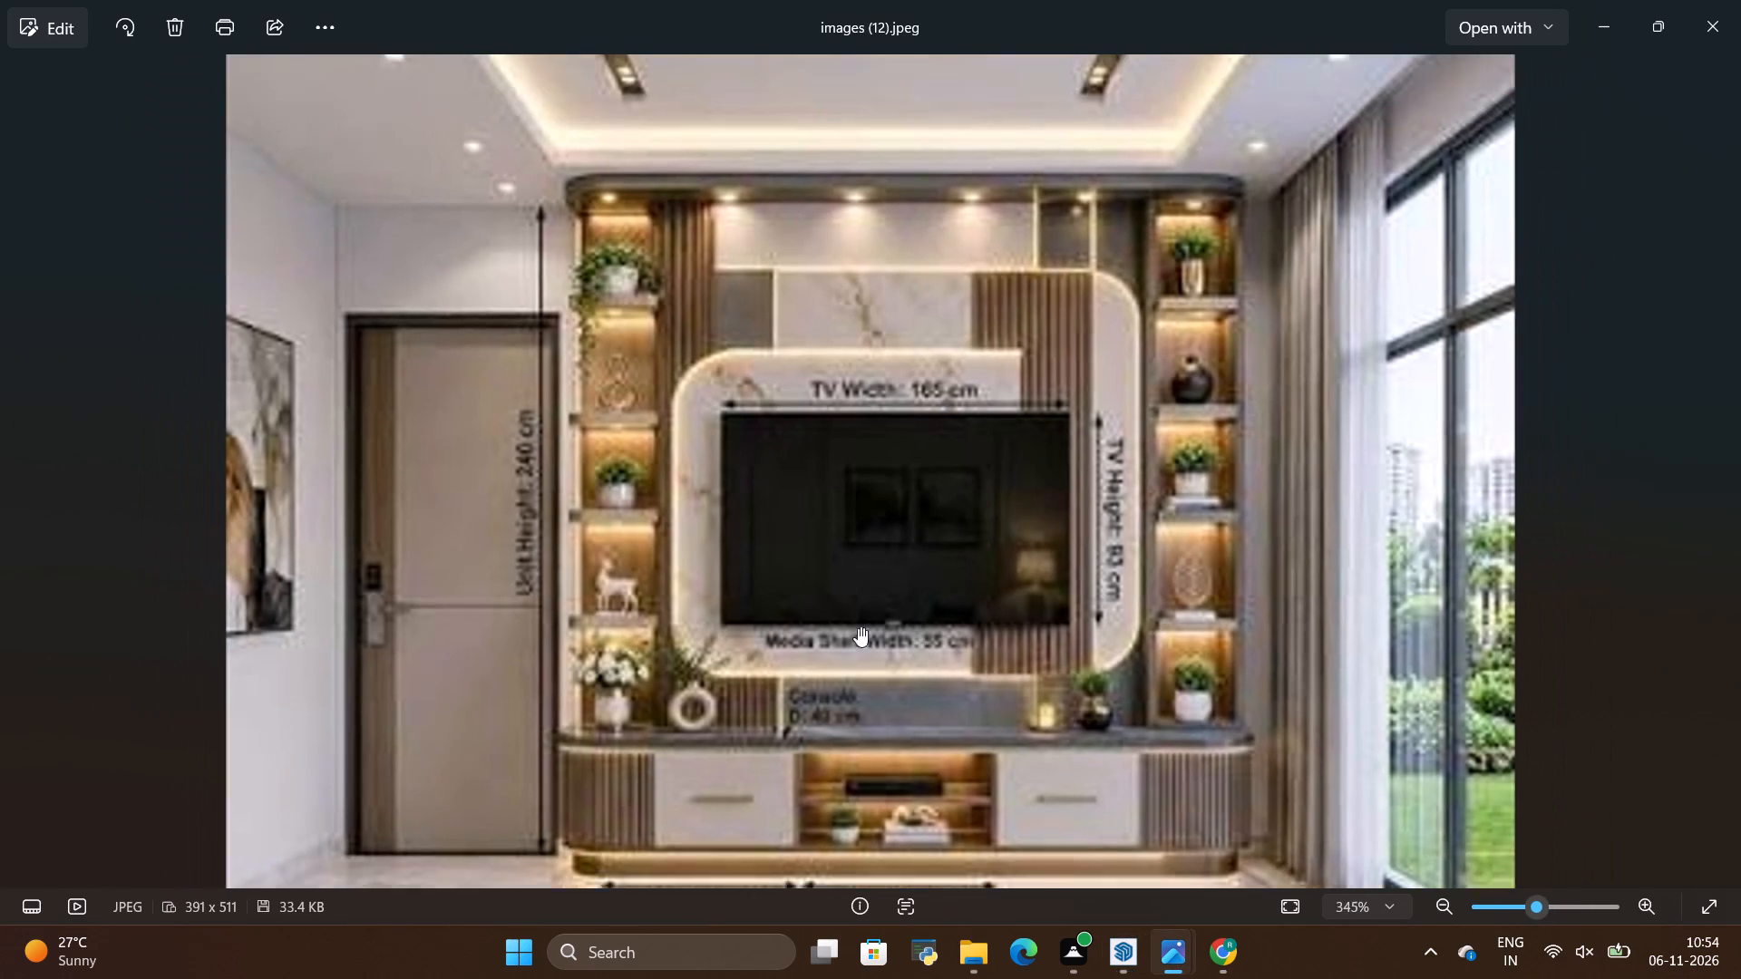
key("alt+Tab")
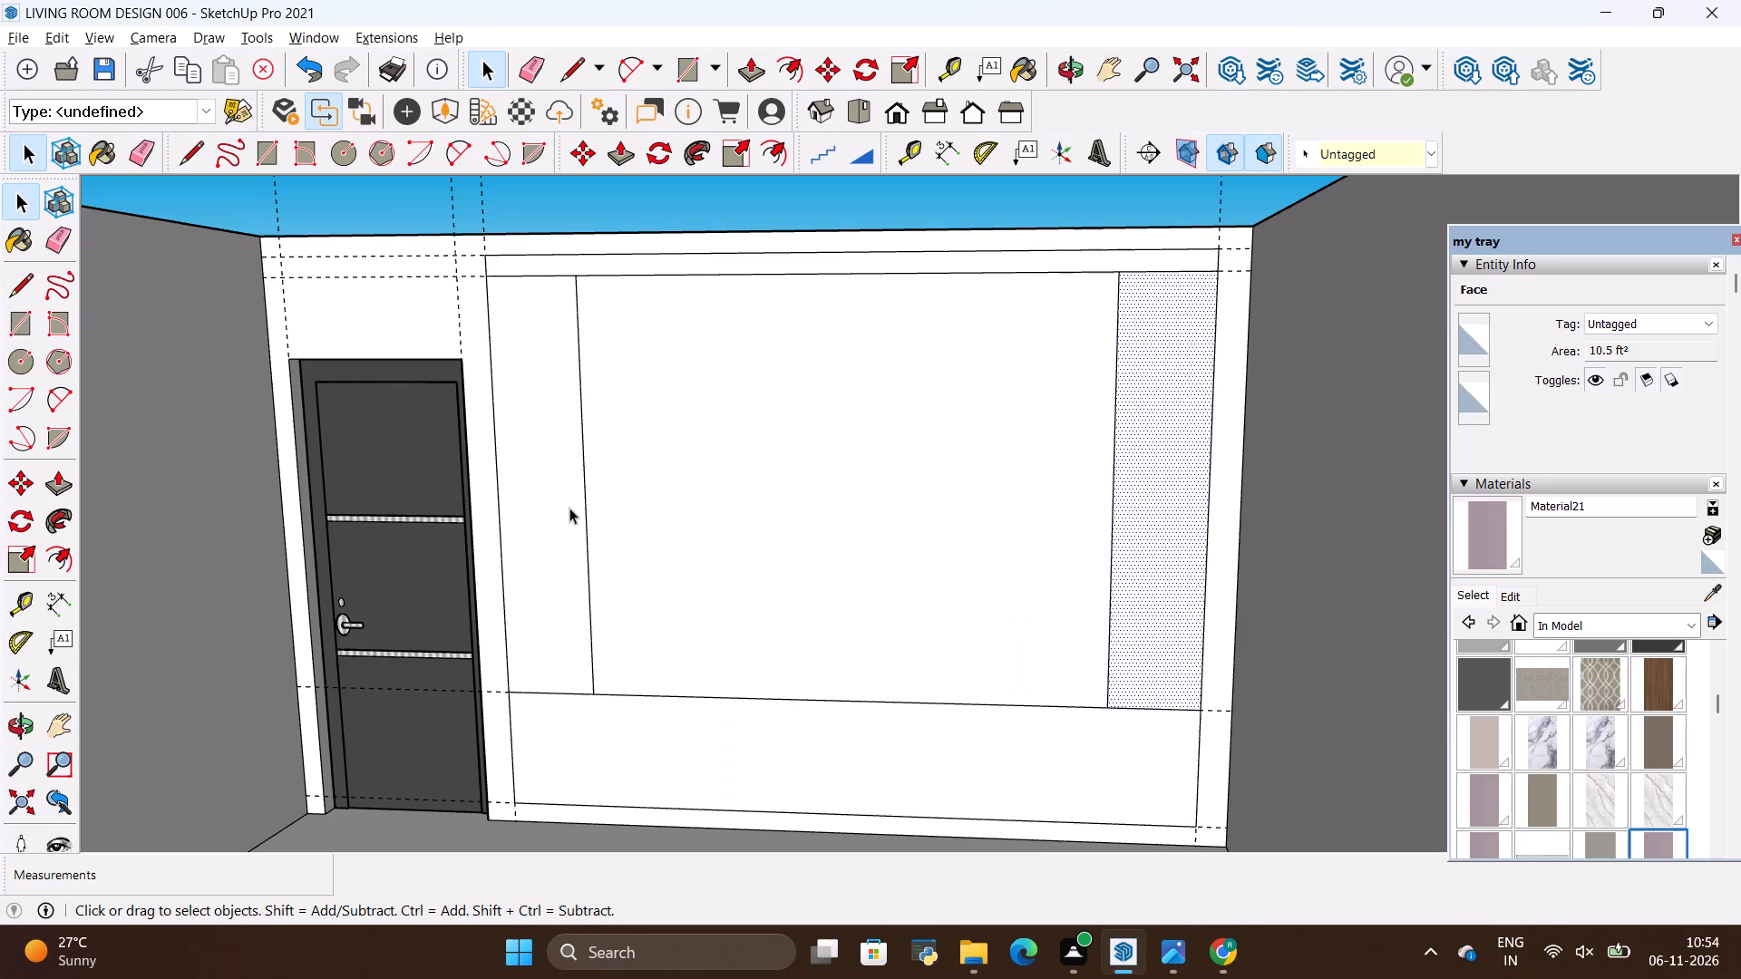
key("alt+Tab")
scroll(1176, 559, "down", 1)
key("alt+Tab")
scroll(1179, 555, "down", 3)
scroll(714, 416, "up", 5)
key("alt+Tab")
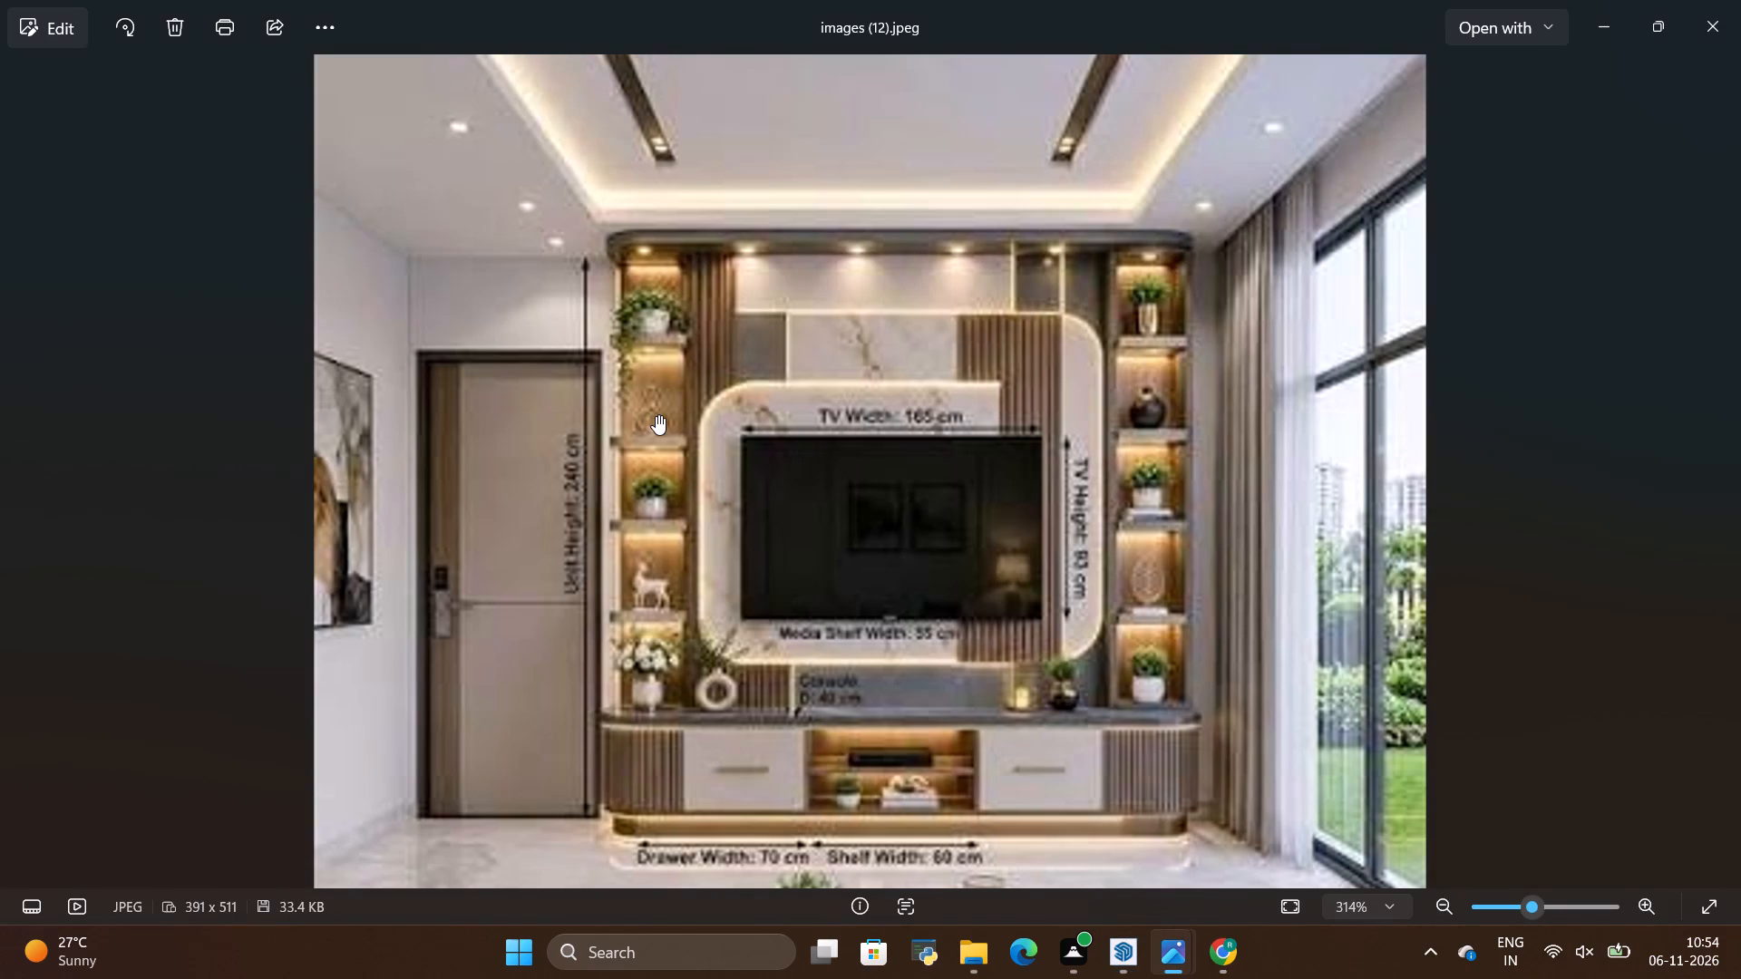
scroll(653, 418, "up", 5)
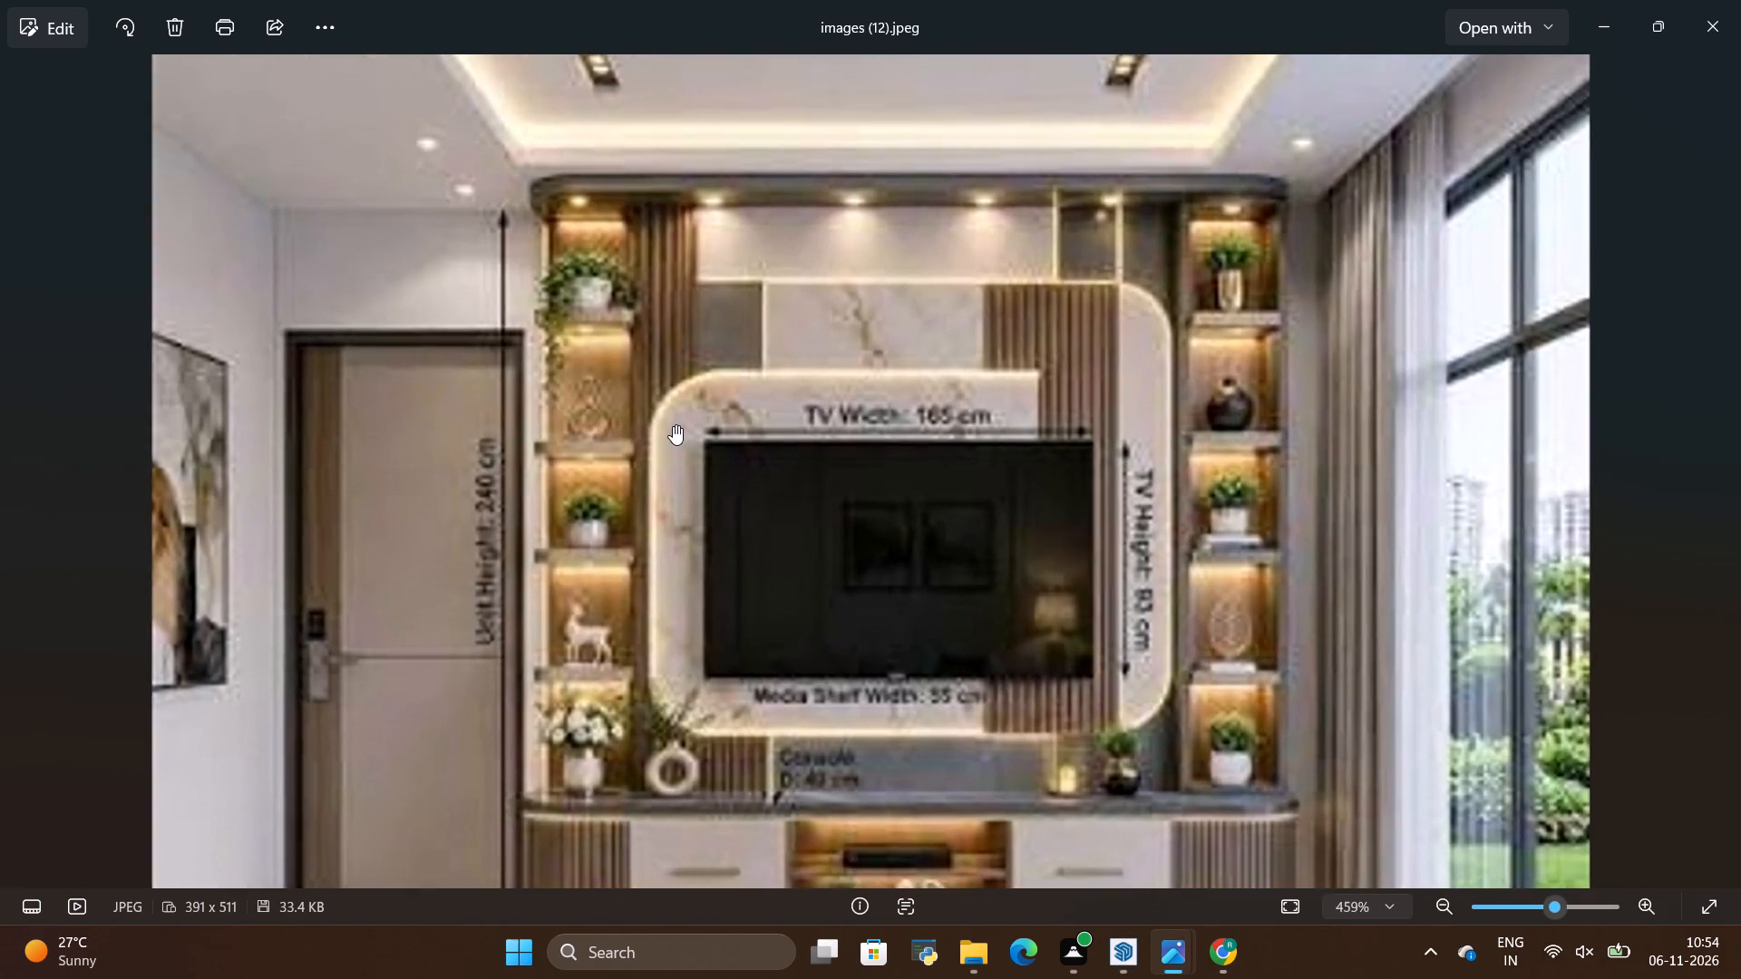
key("alt+Tab")
Offset the outline of the door-side shelf column's face inward by 1".
left_click(686, 422)
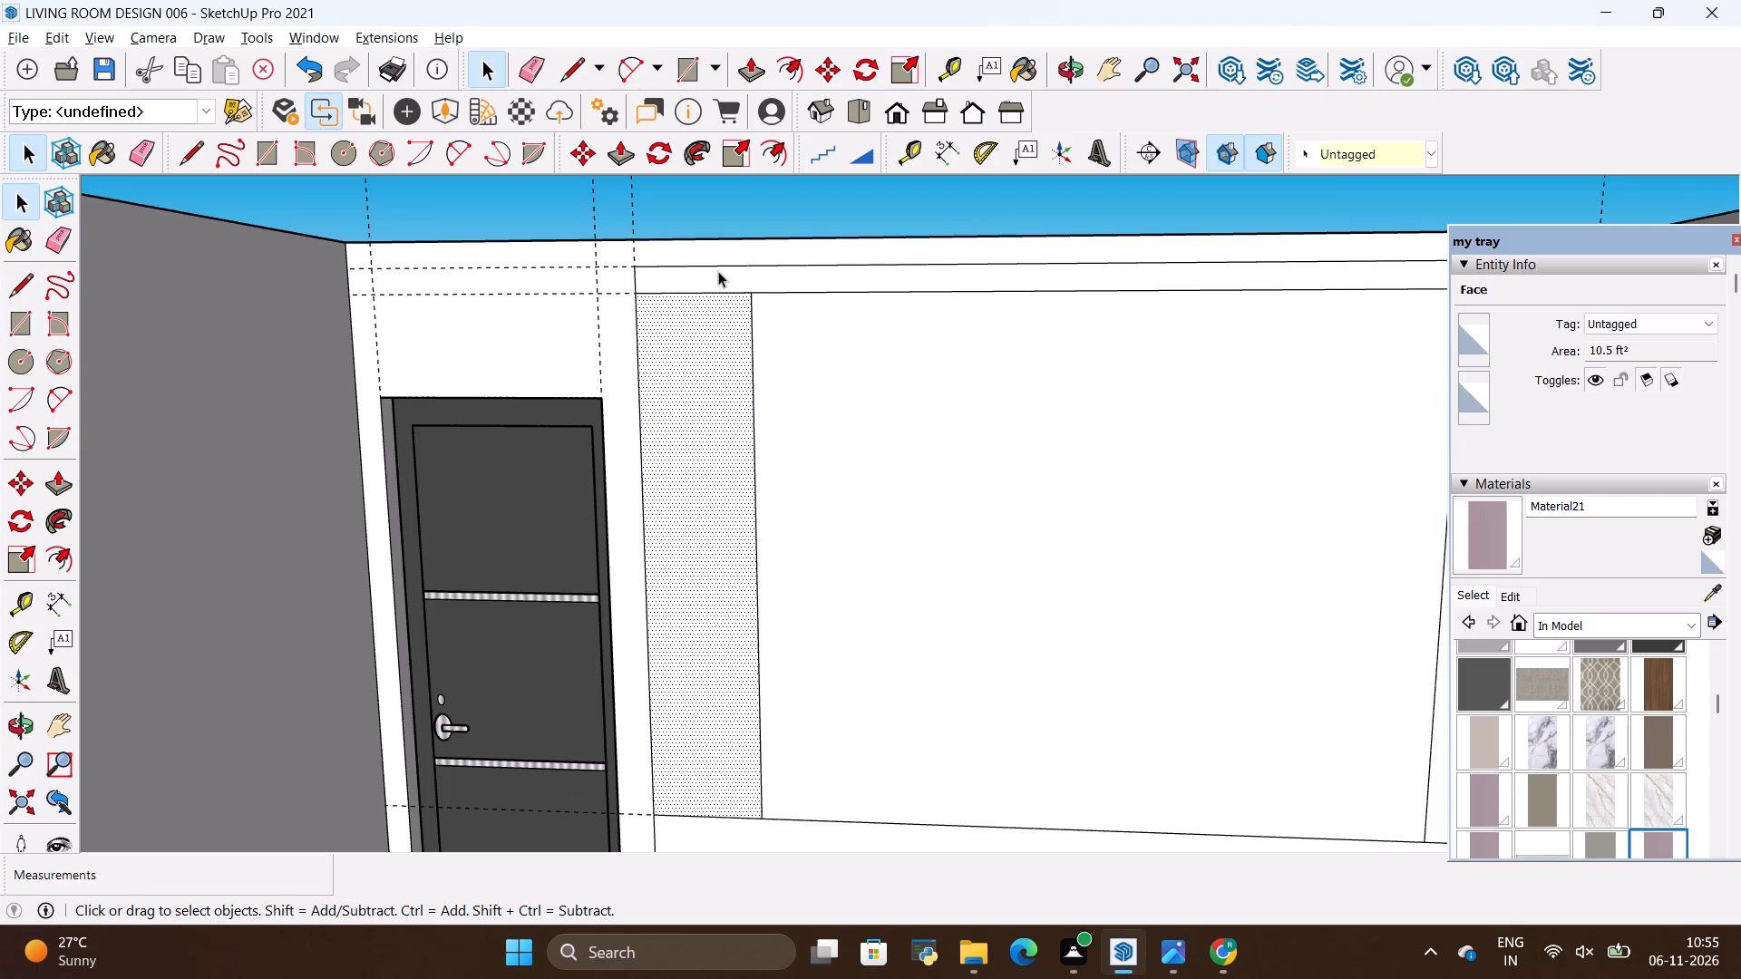
left_click(765, 160)
left_click(703, 387)
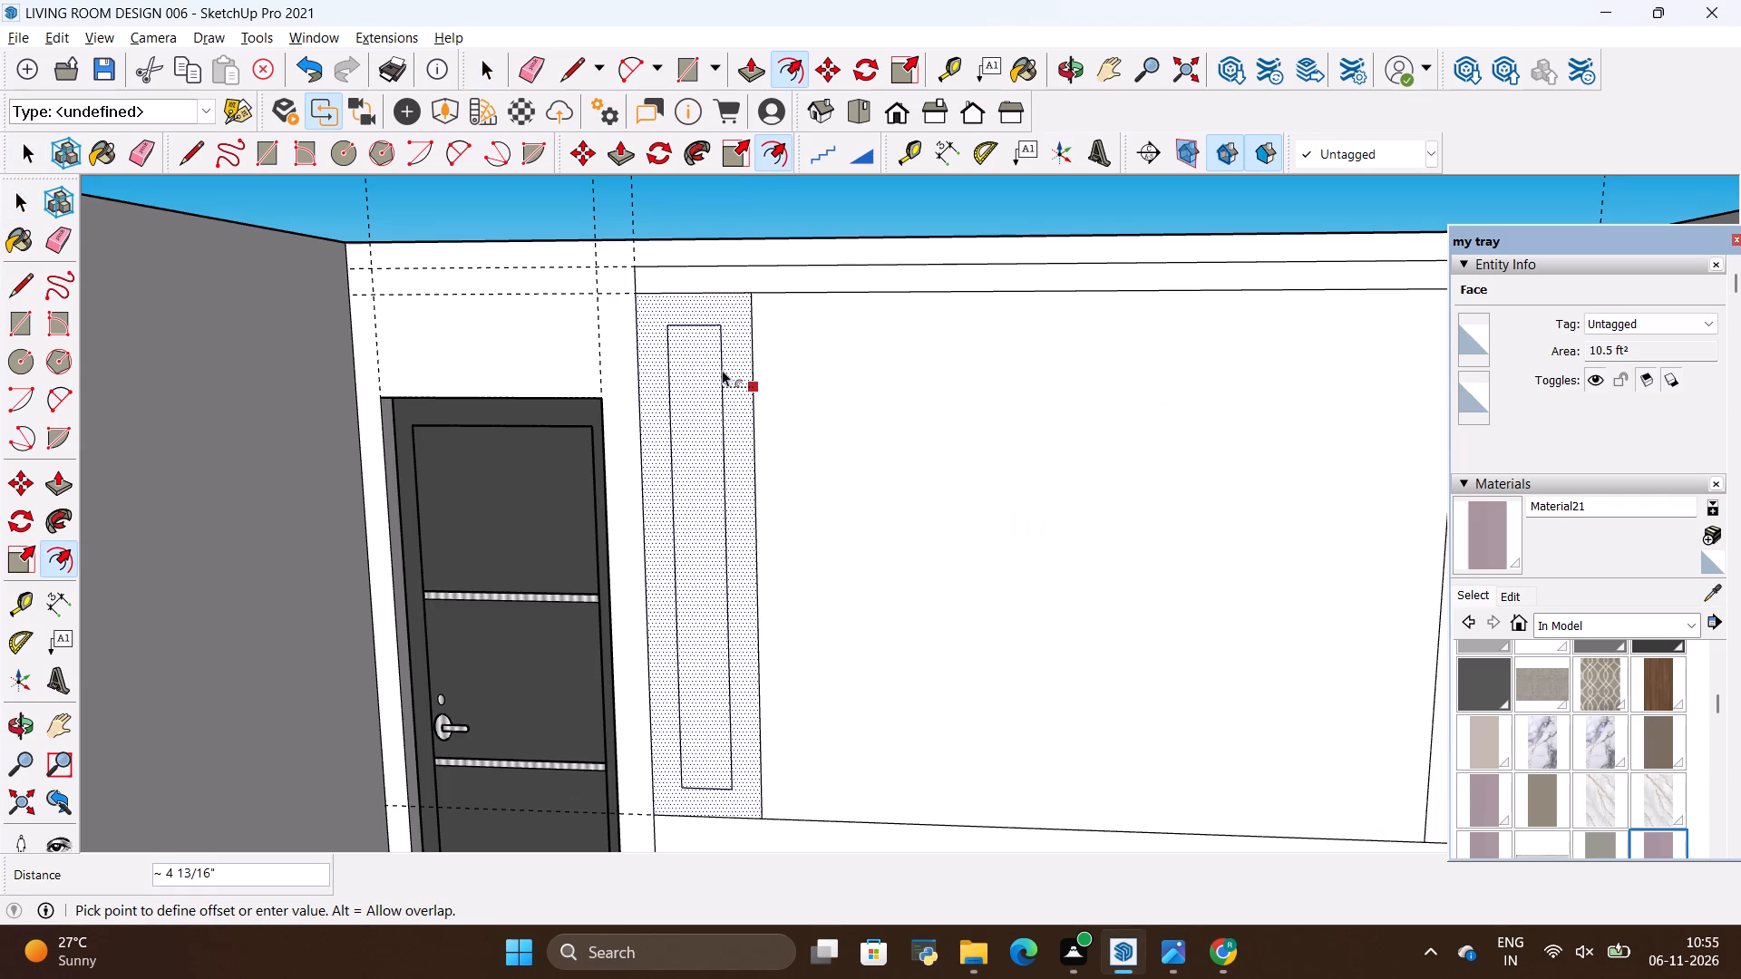
key("BackSpace")
type("1\"")
key("Return")
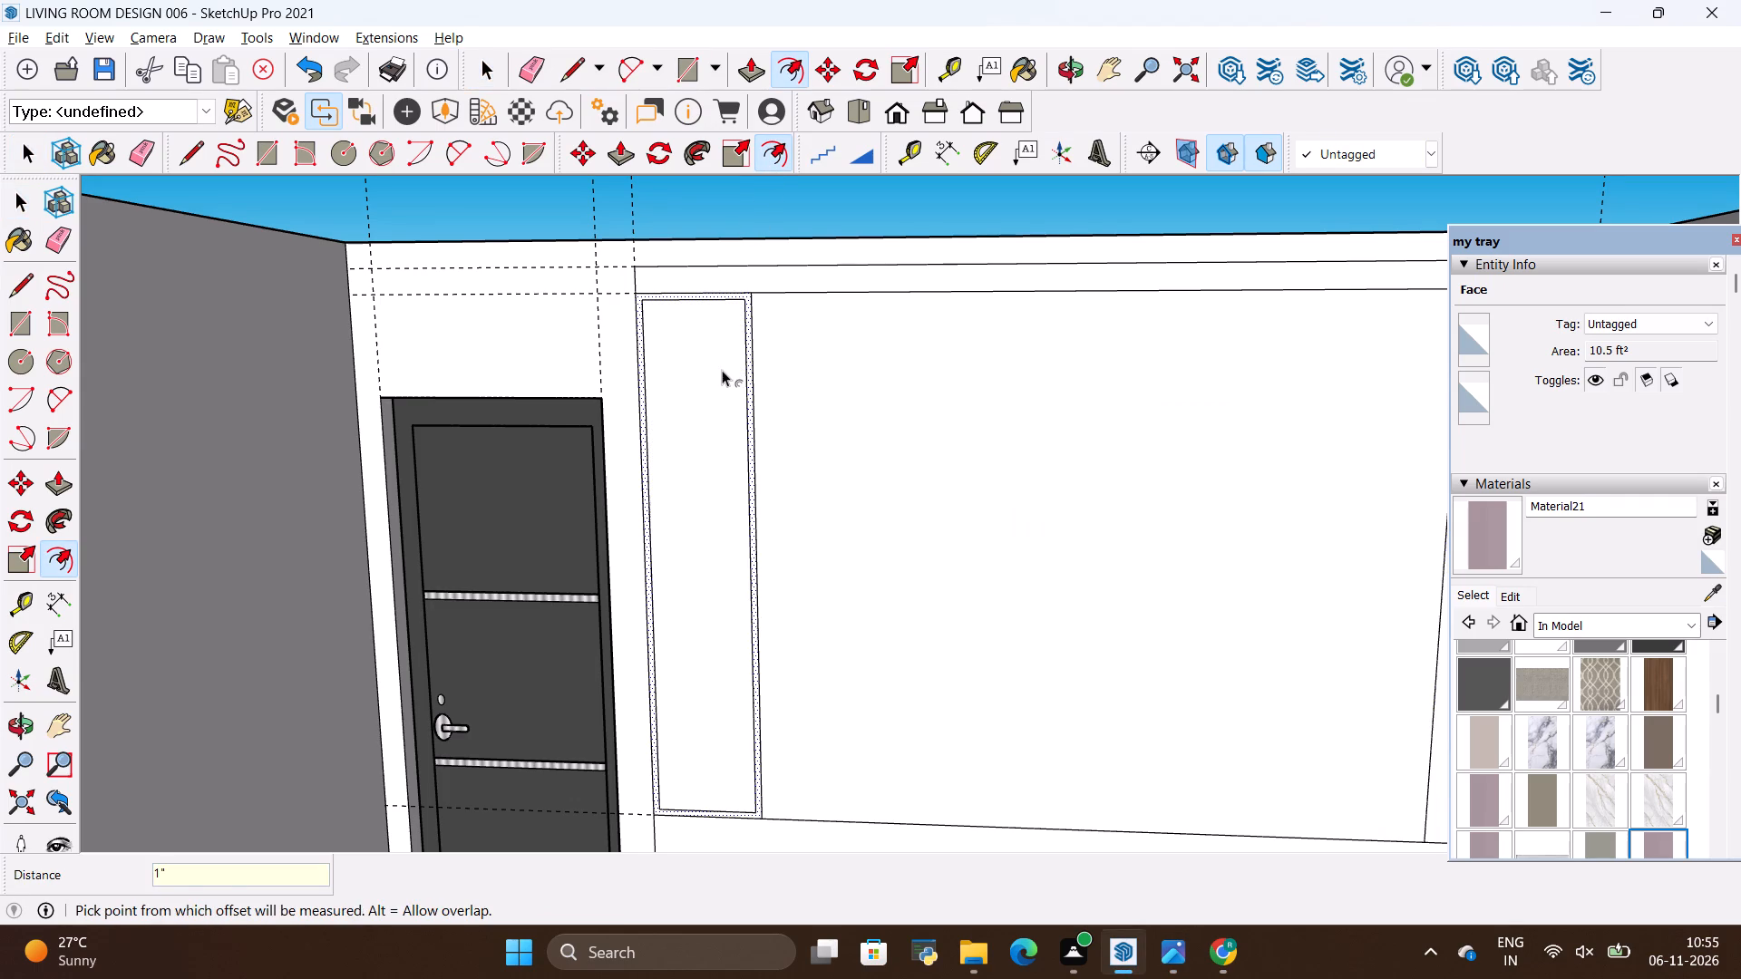
key("space")
Check the side columns in the reference photo and offset the far shelf column's face inward by 1".
key("alt+Tab")
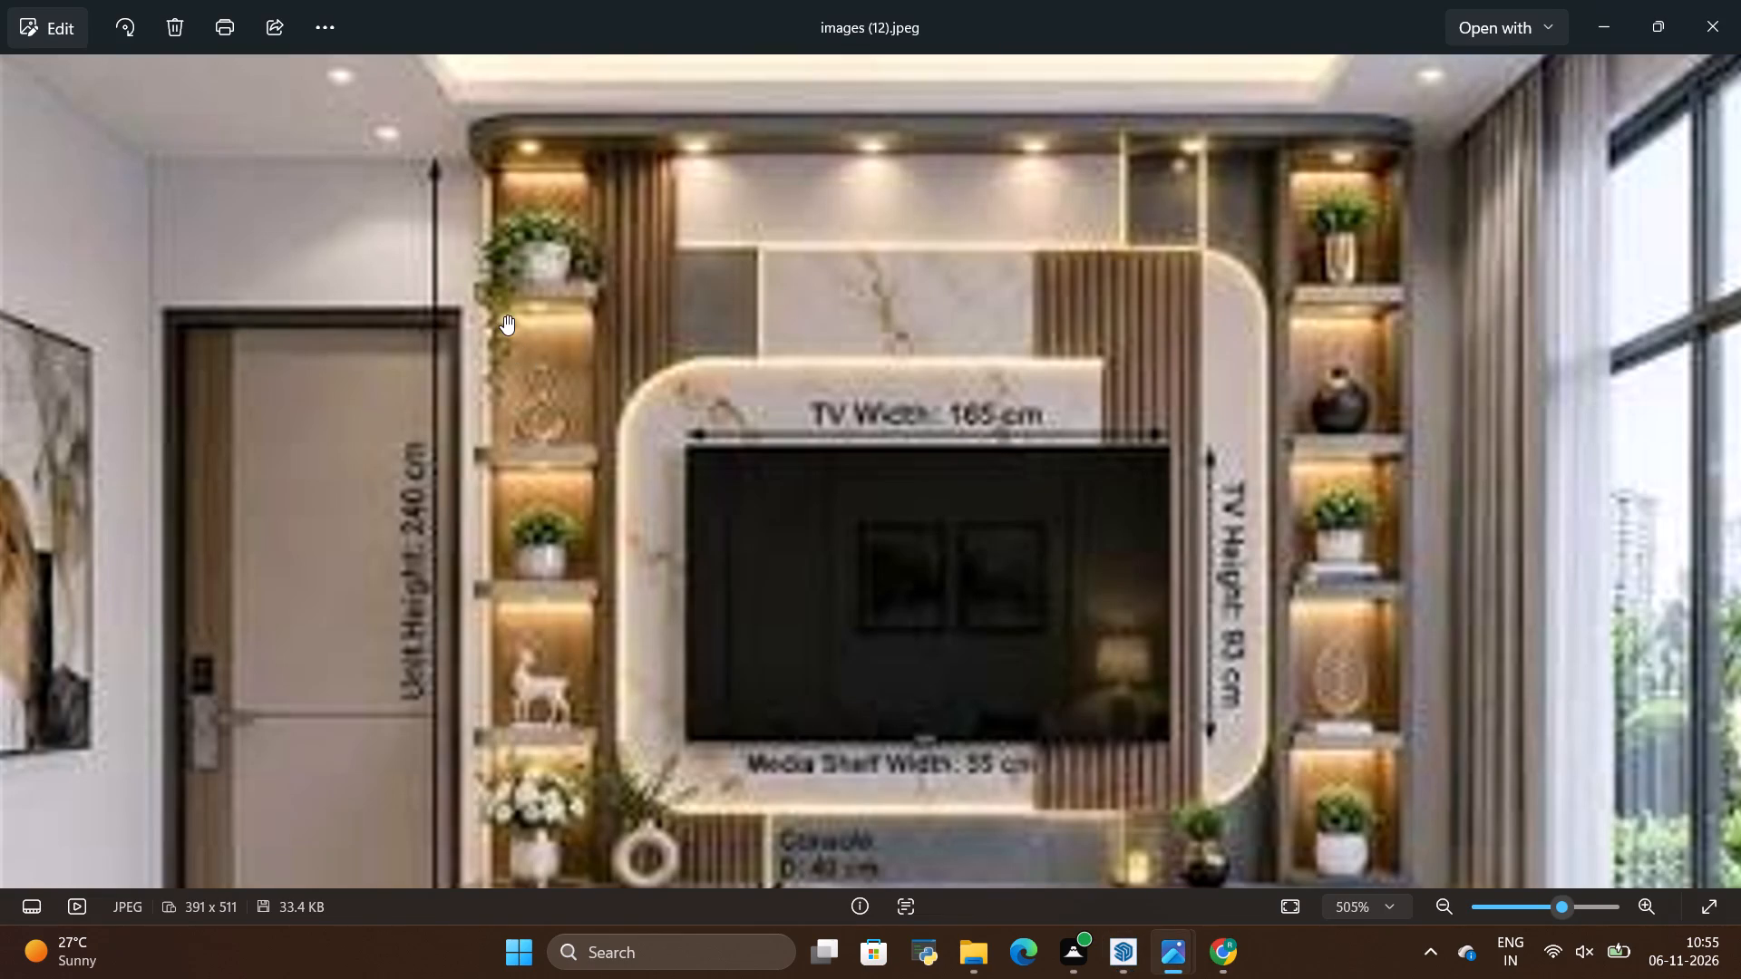
scroll(504, 314, "up", 2)
scroll(507, 322, "down", 5)
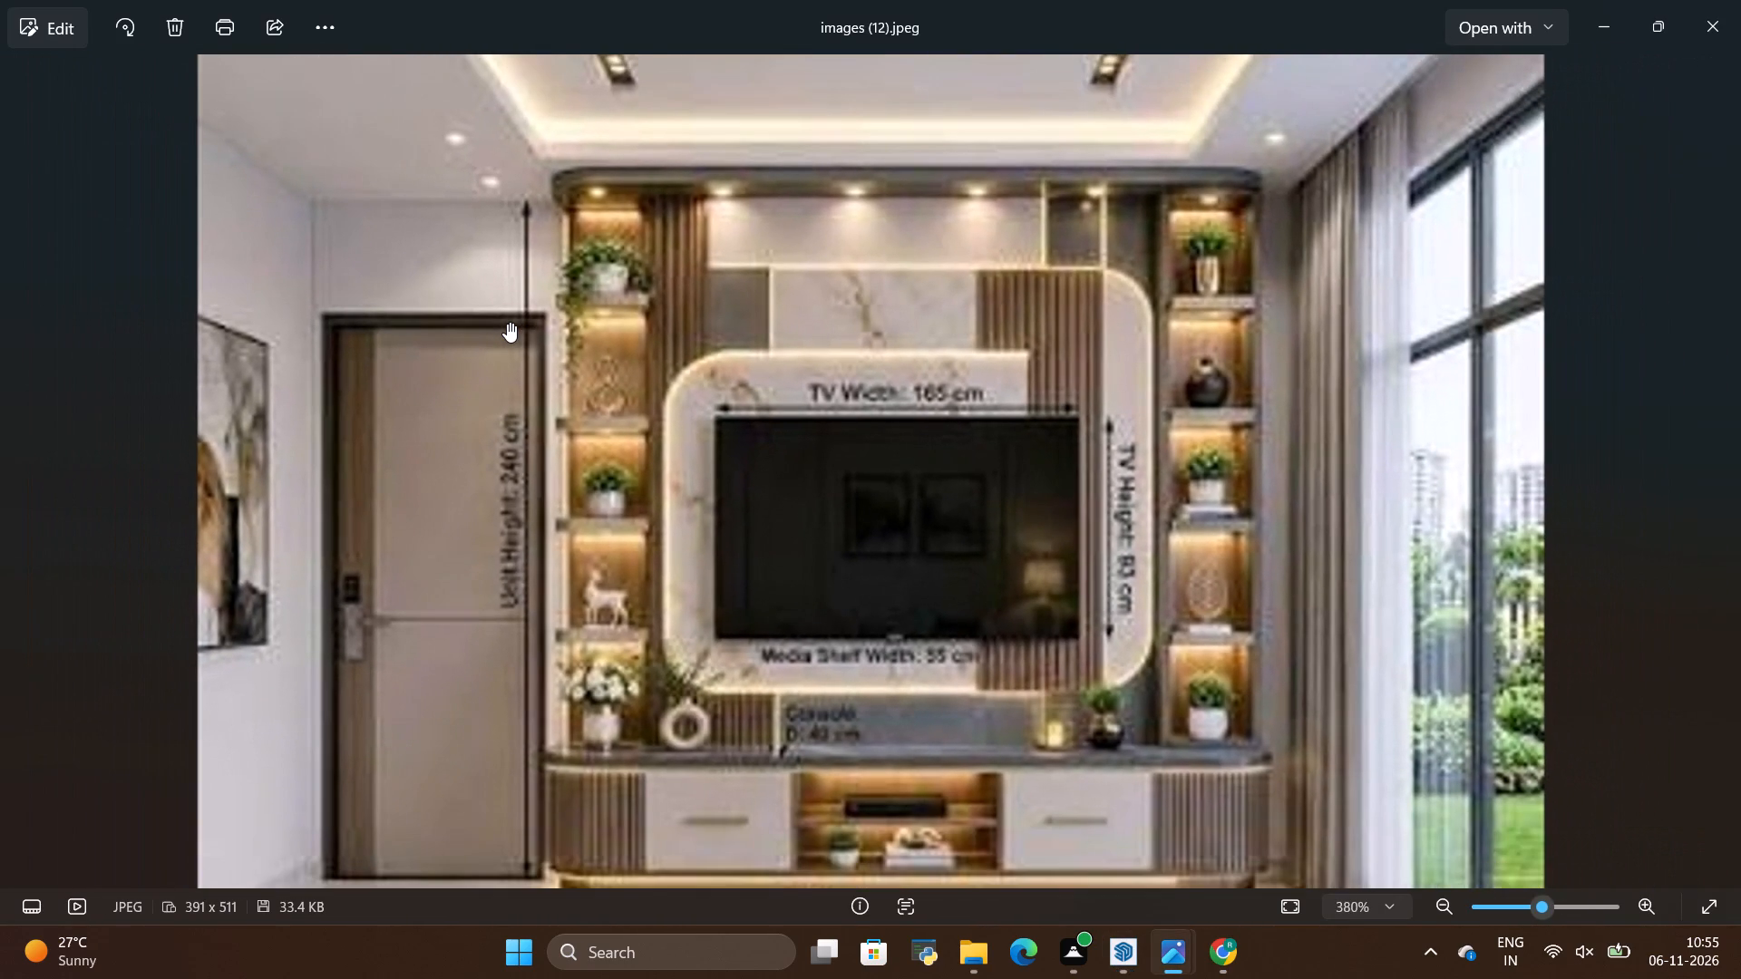
scroll(507, 323, "down", 1)
key("alt+Tab")
scroll(508, 321, "down", 4)
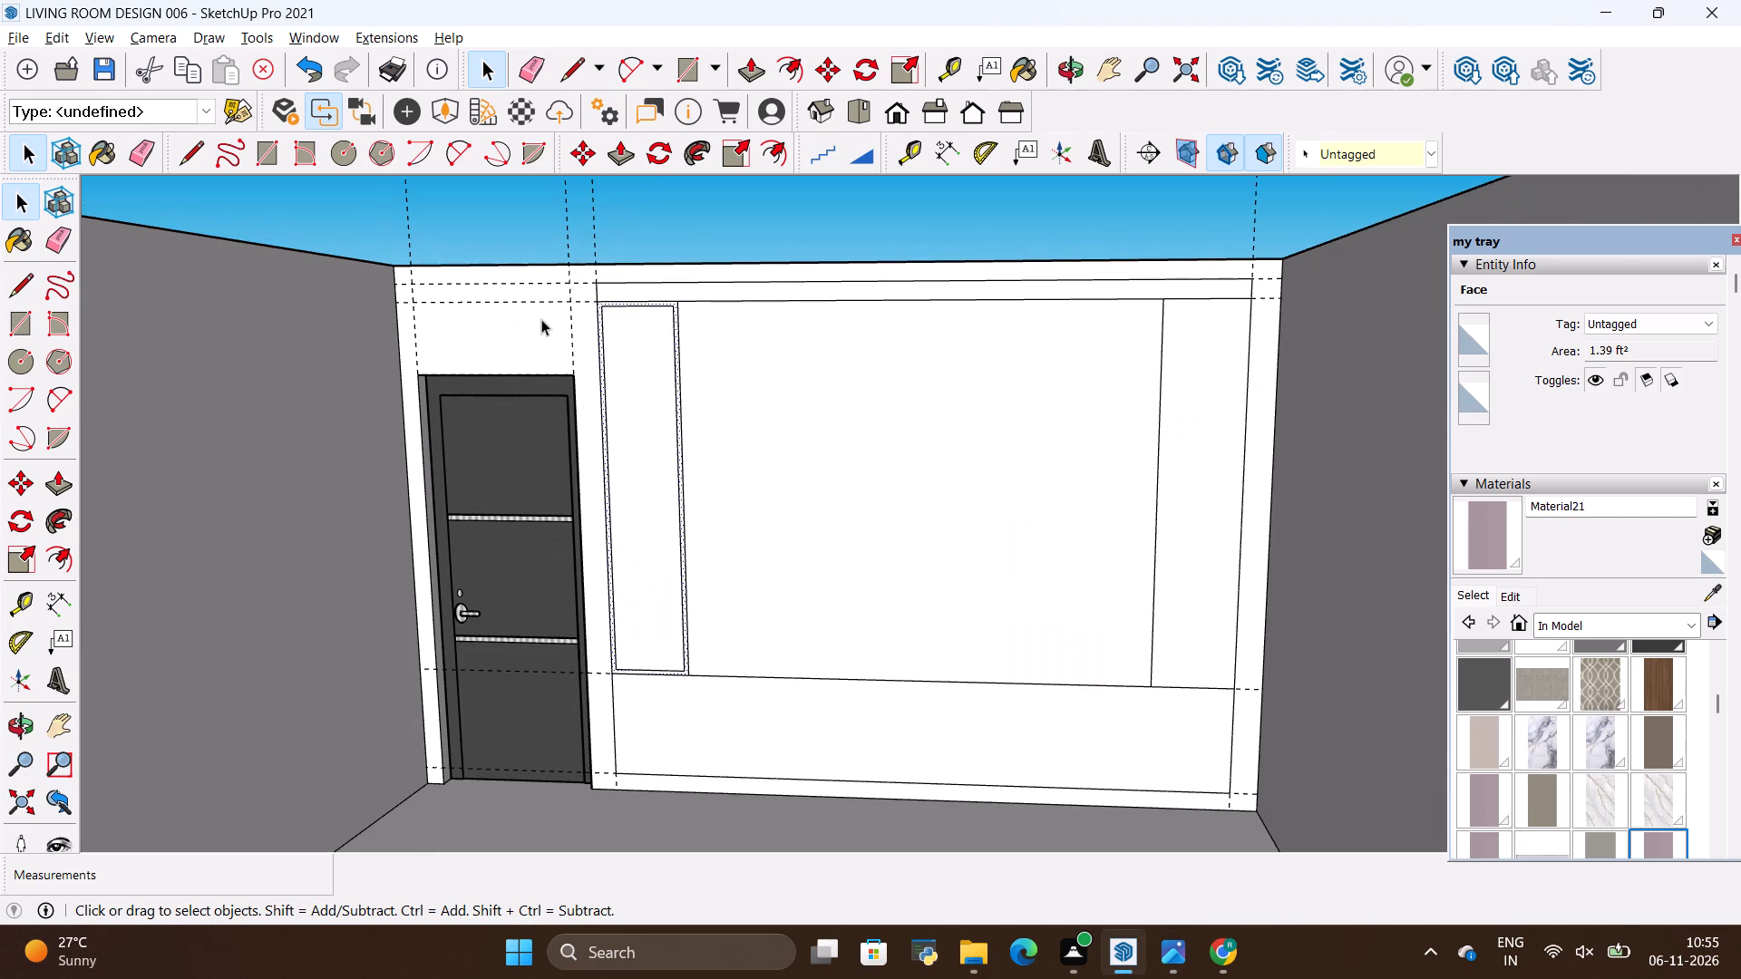
scroll(1235, 366, "down", 1)
scroll(1304, 431, "up", 4)
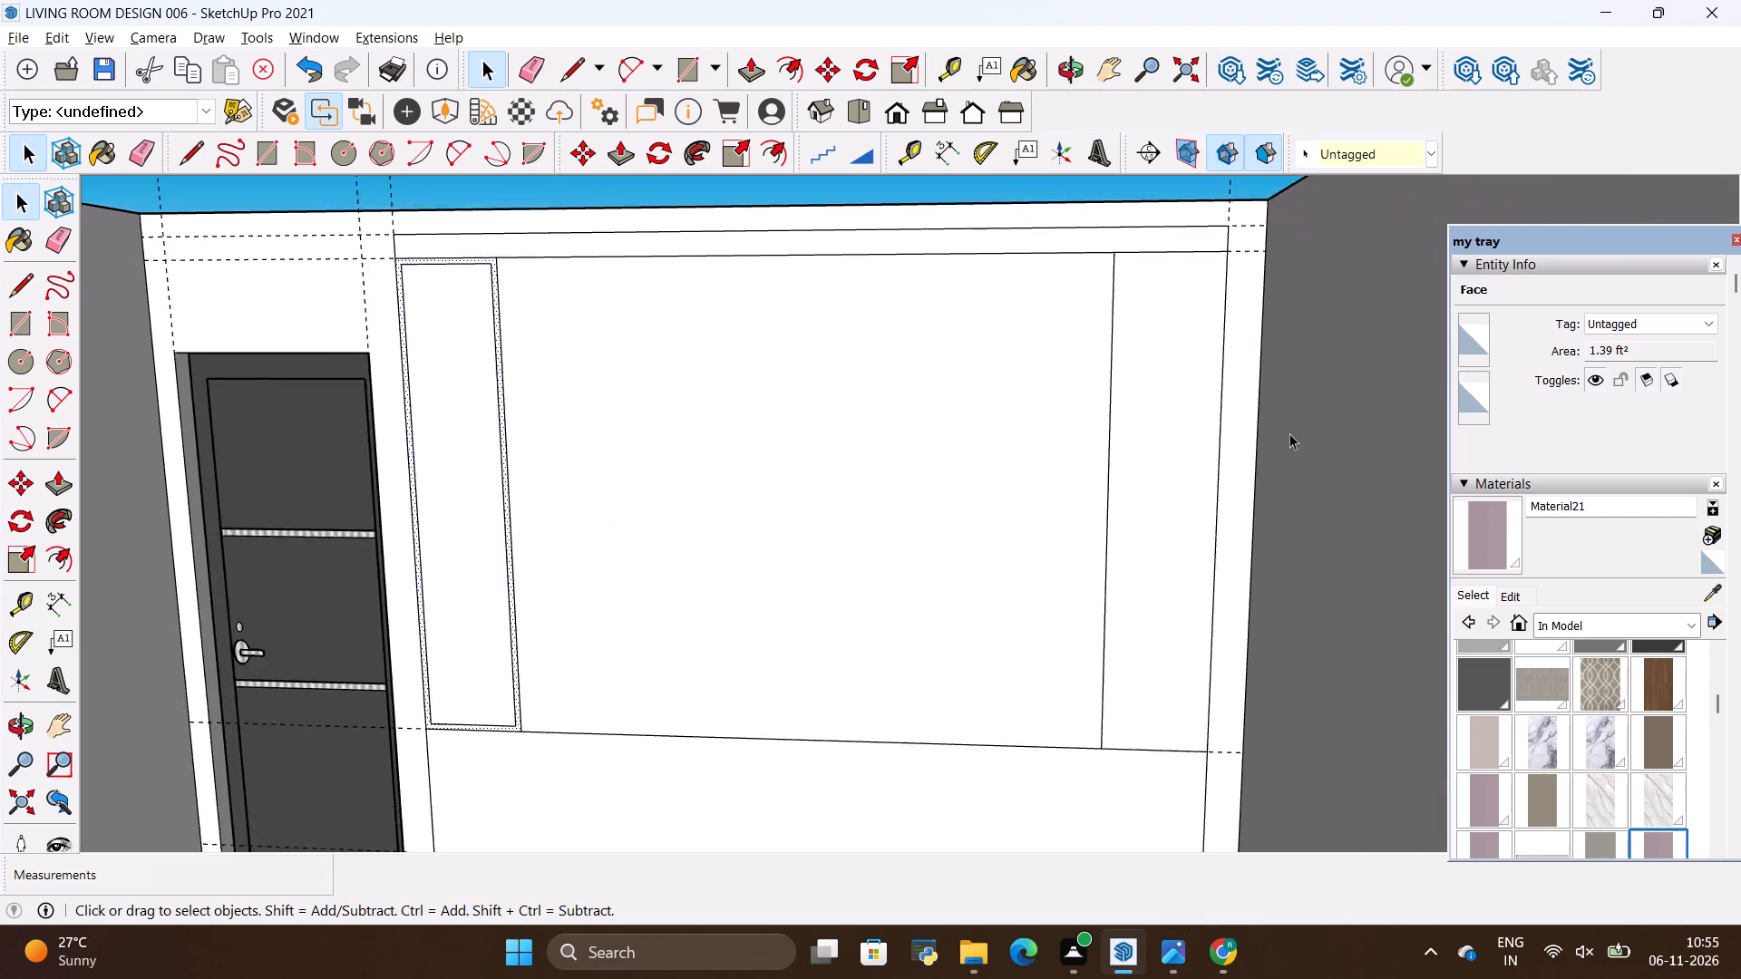
scroll(1289, 433, "up", 3)
left_click(1104, 384)
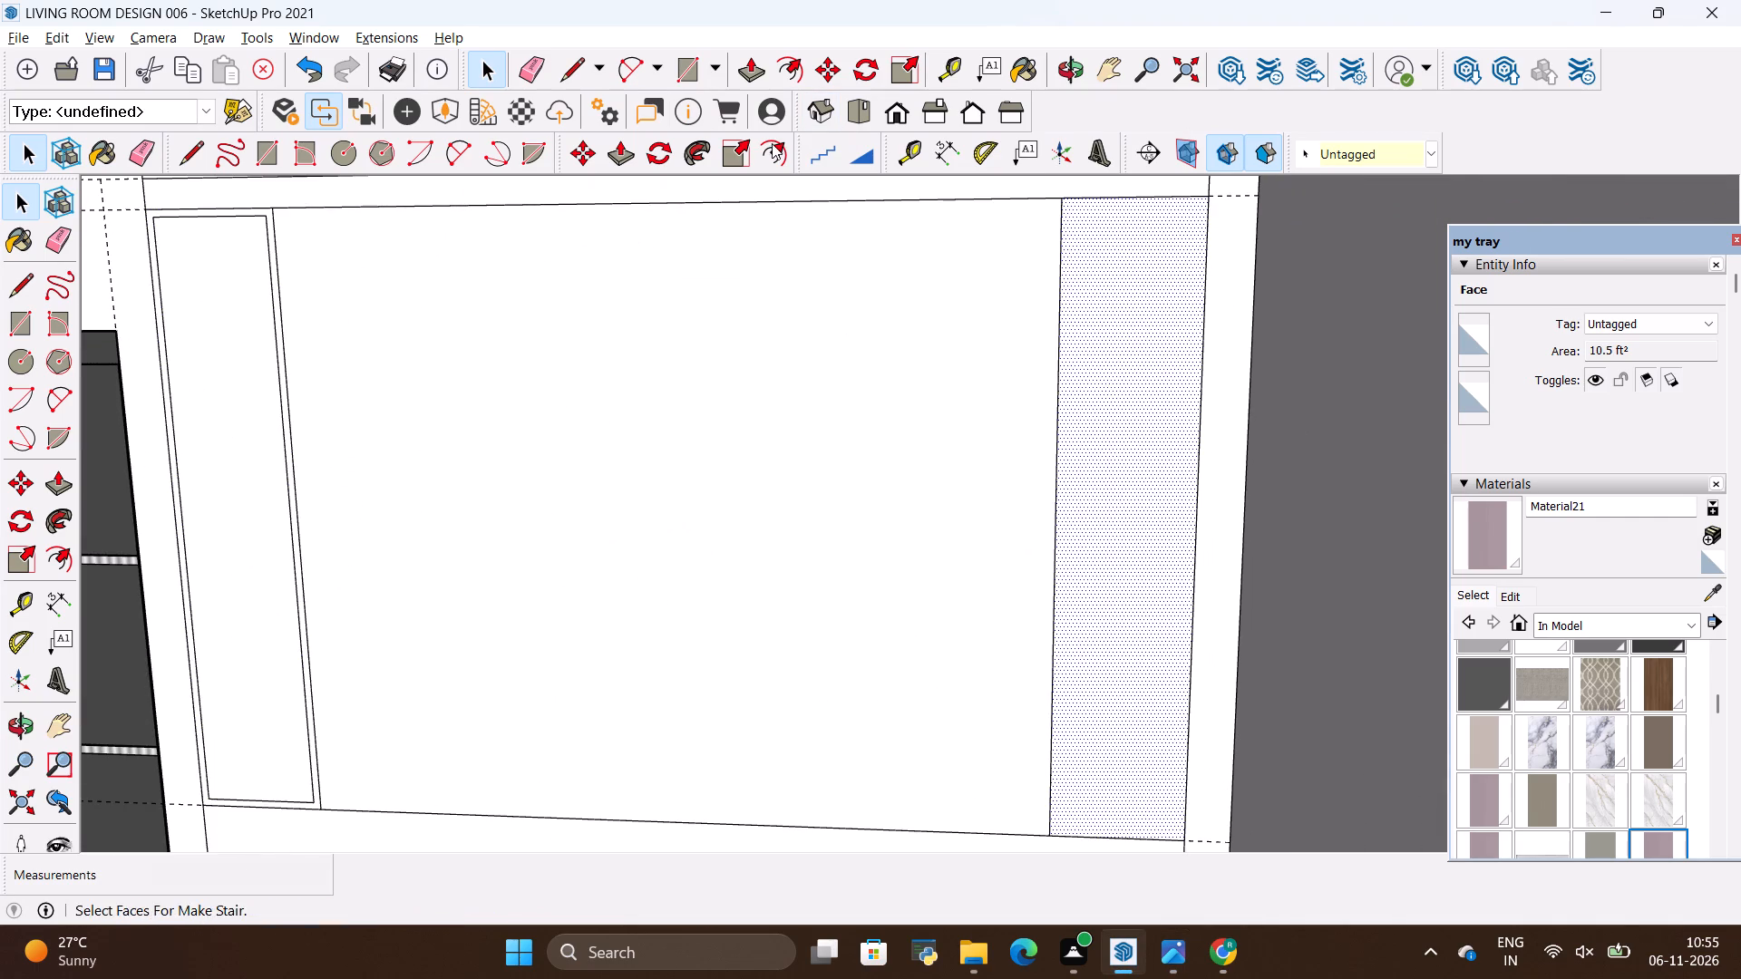
left_click(772, 144)
left_click(1121, 322)
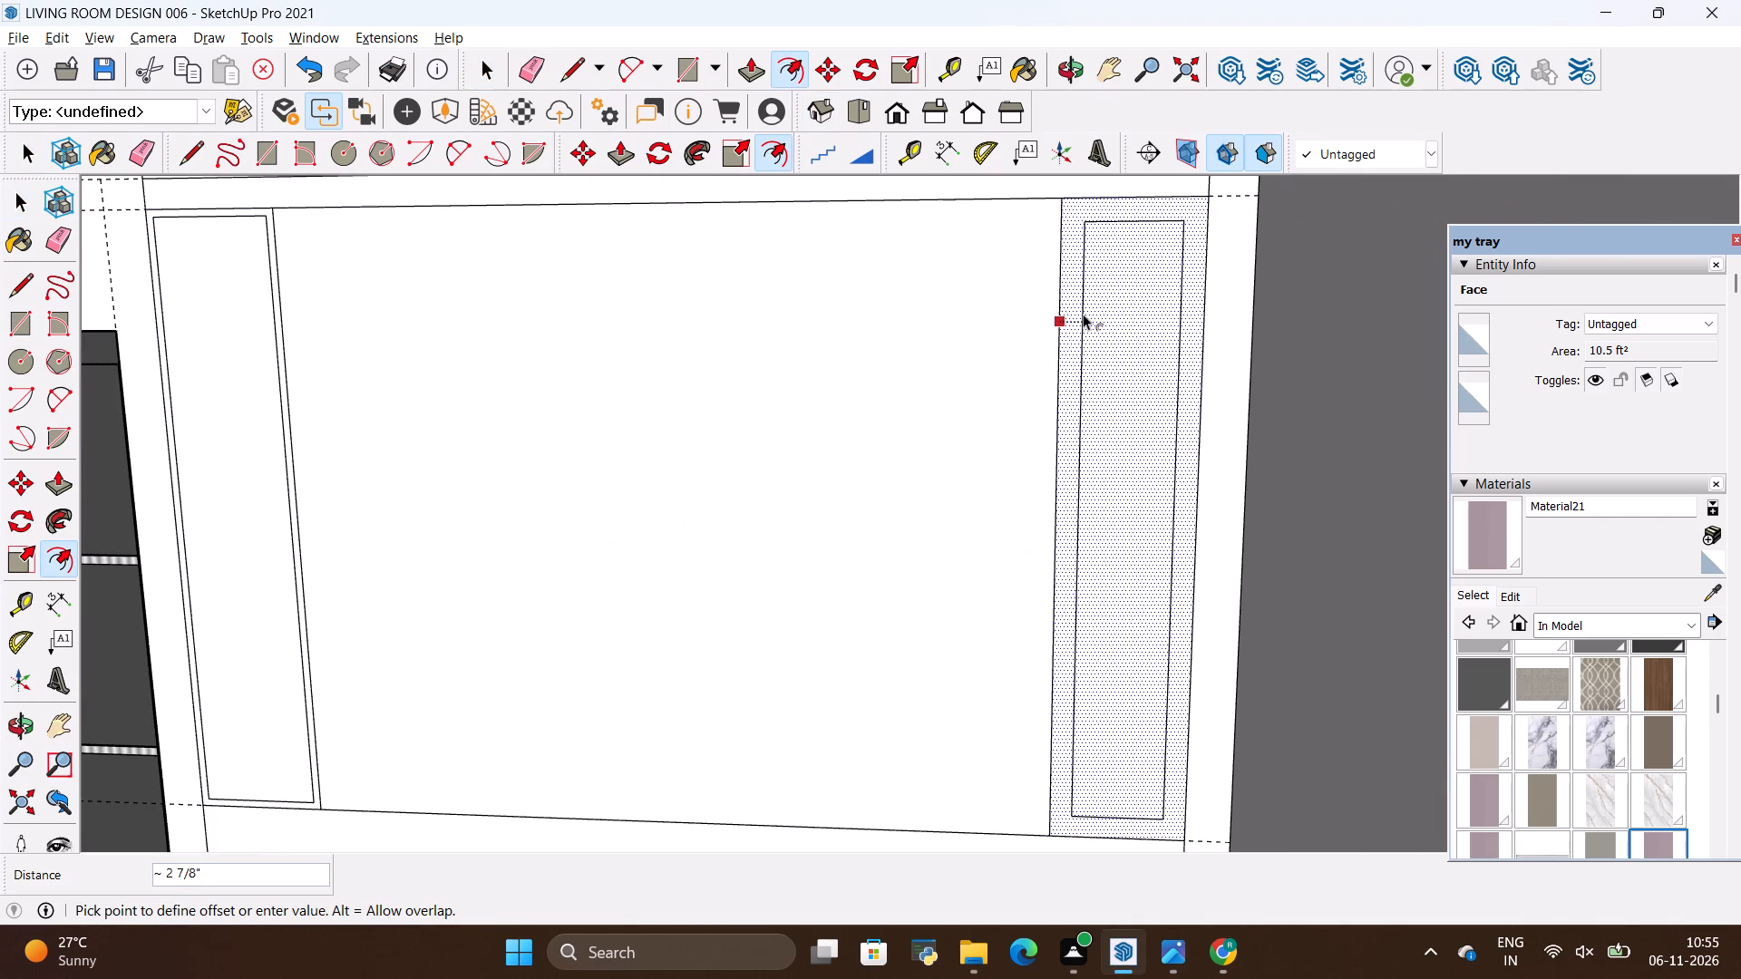
key("BackSpace")
key("1")
key("shift+quotedbl")
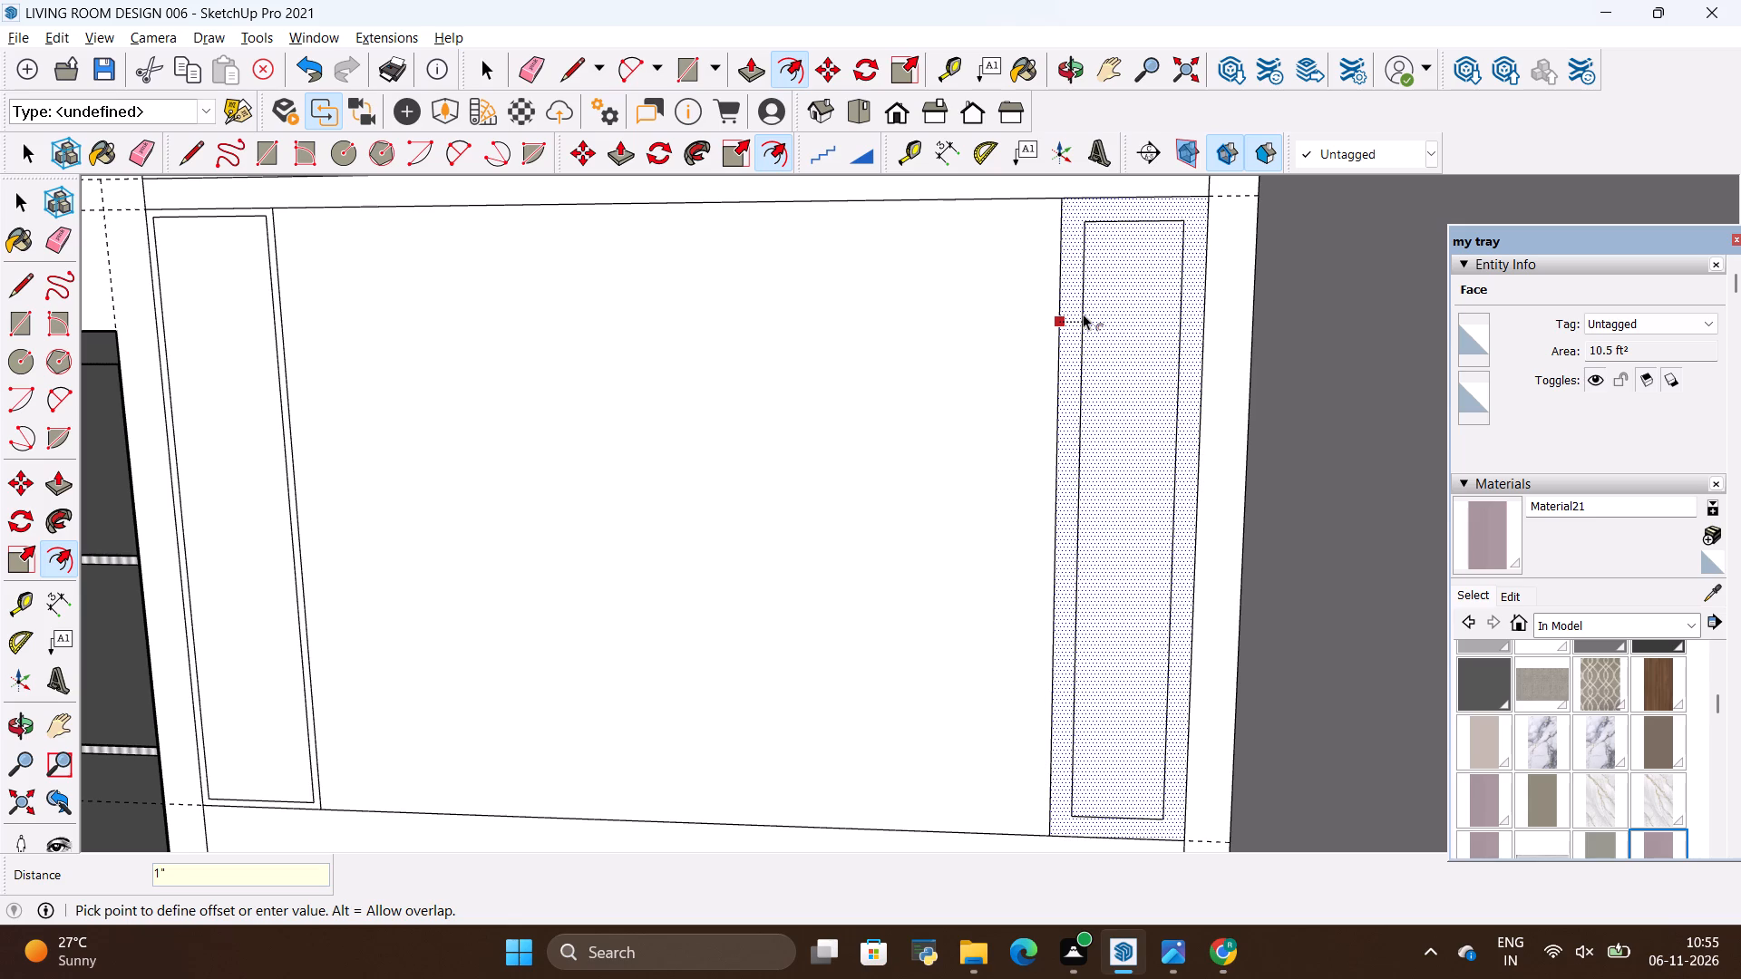
key("Return")
key("space")
Divide the inset frame's long edge nearest the door in the door-side column into 5 equal segments.
scroll(825, 390, "down", 3)
key("alt+Tab")
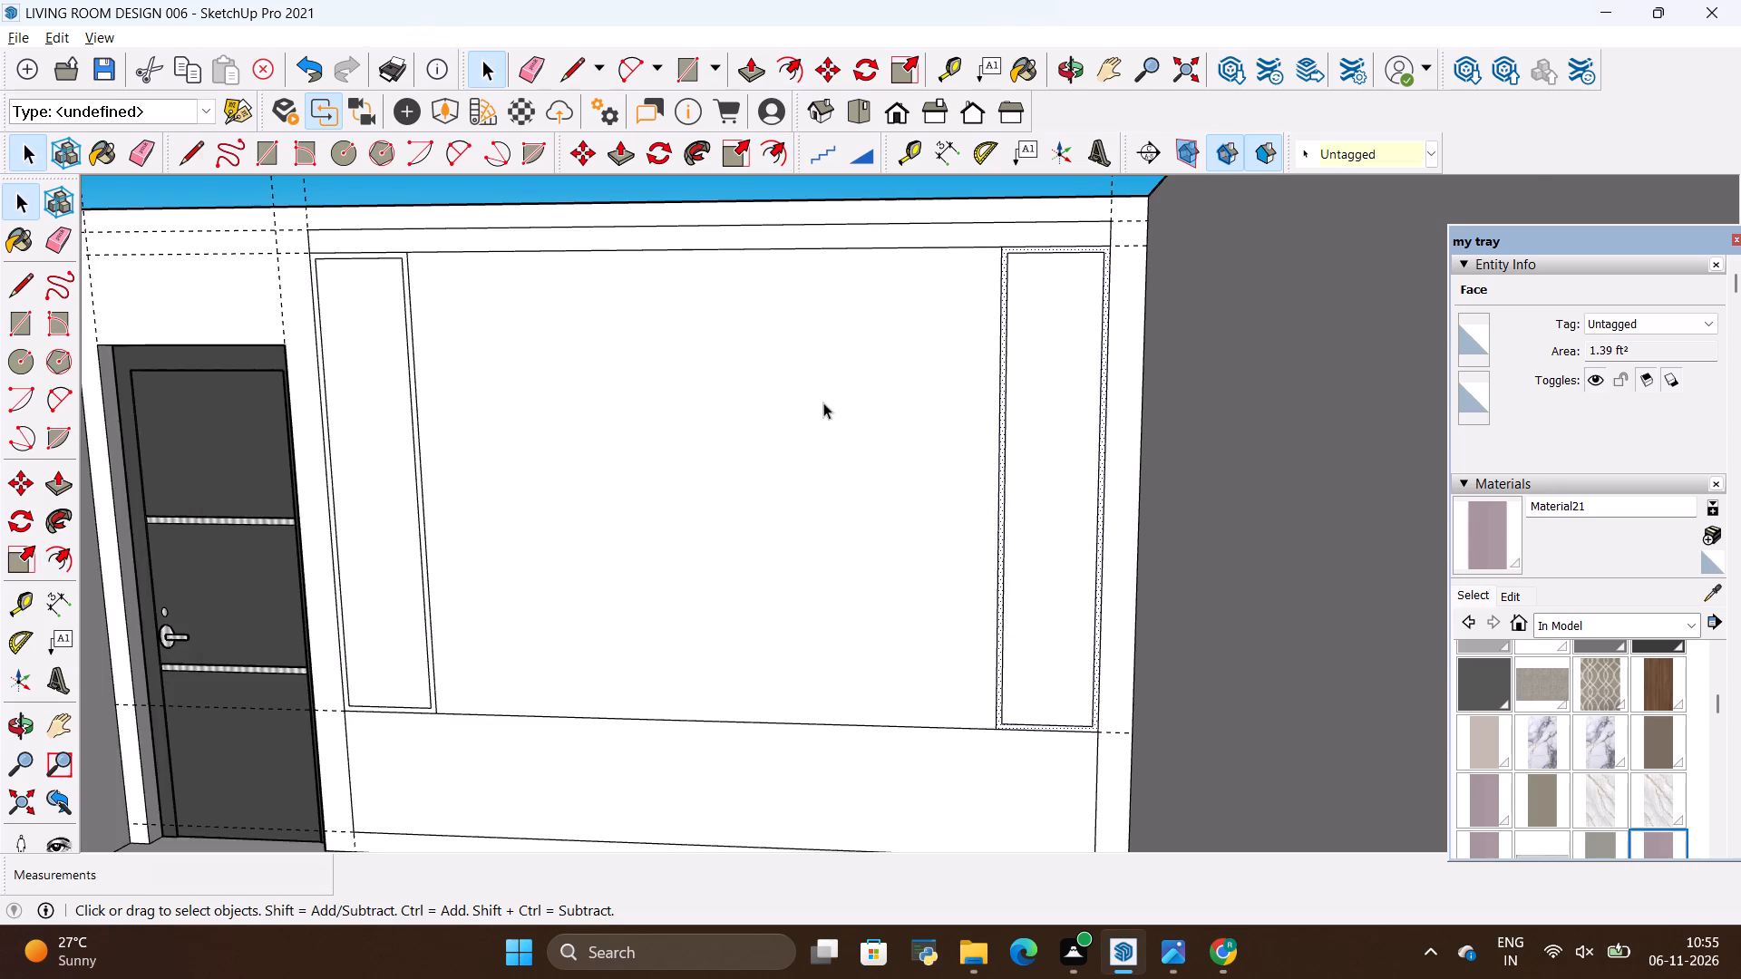
key("alt+Tab")
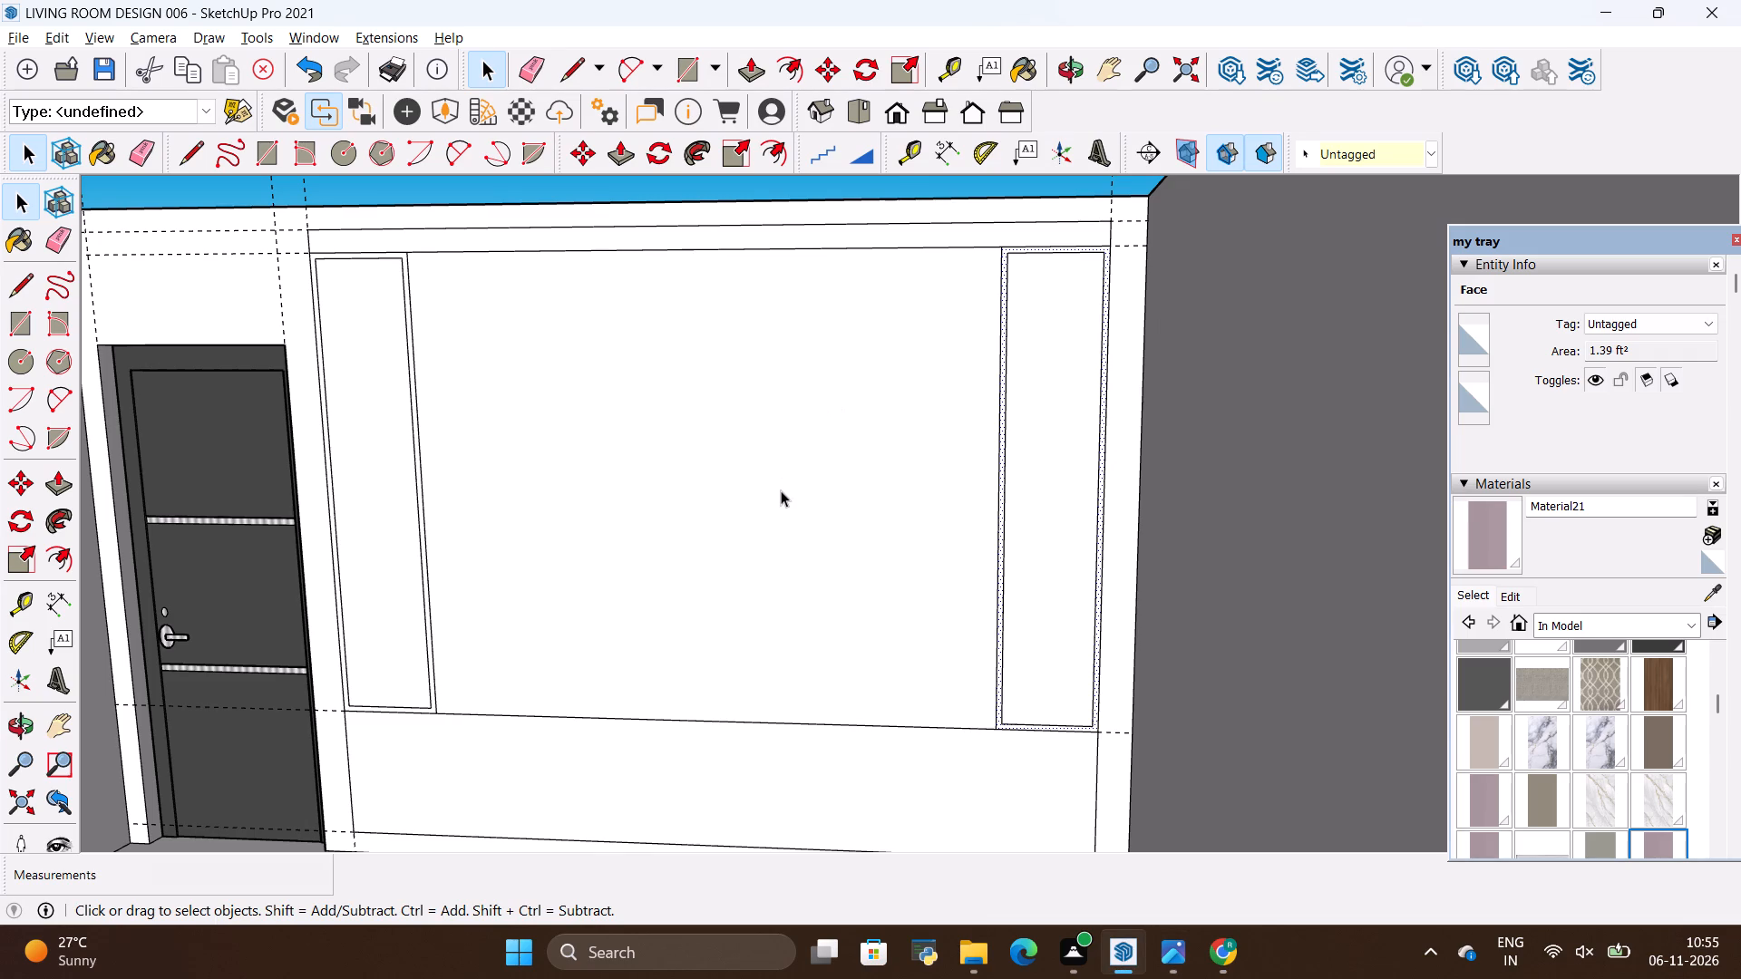
scroll(611, 520, "down", 3)
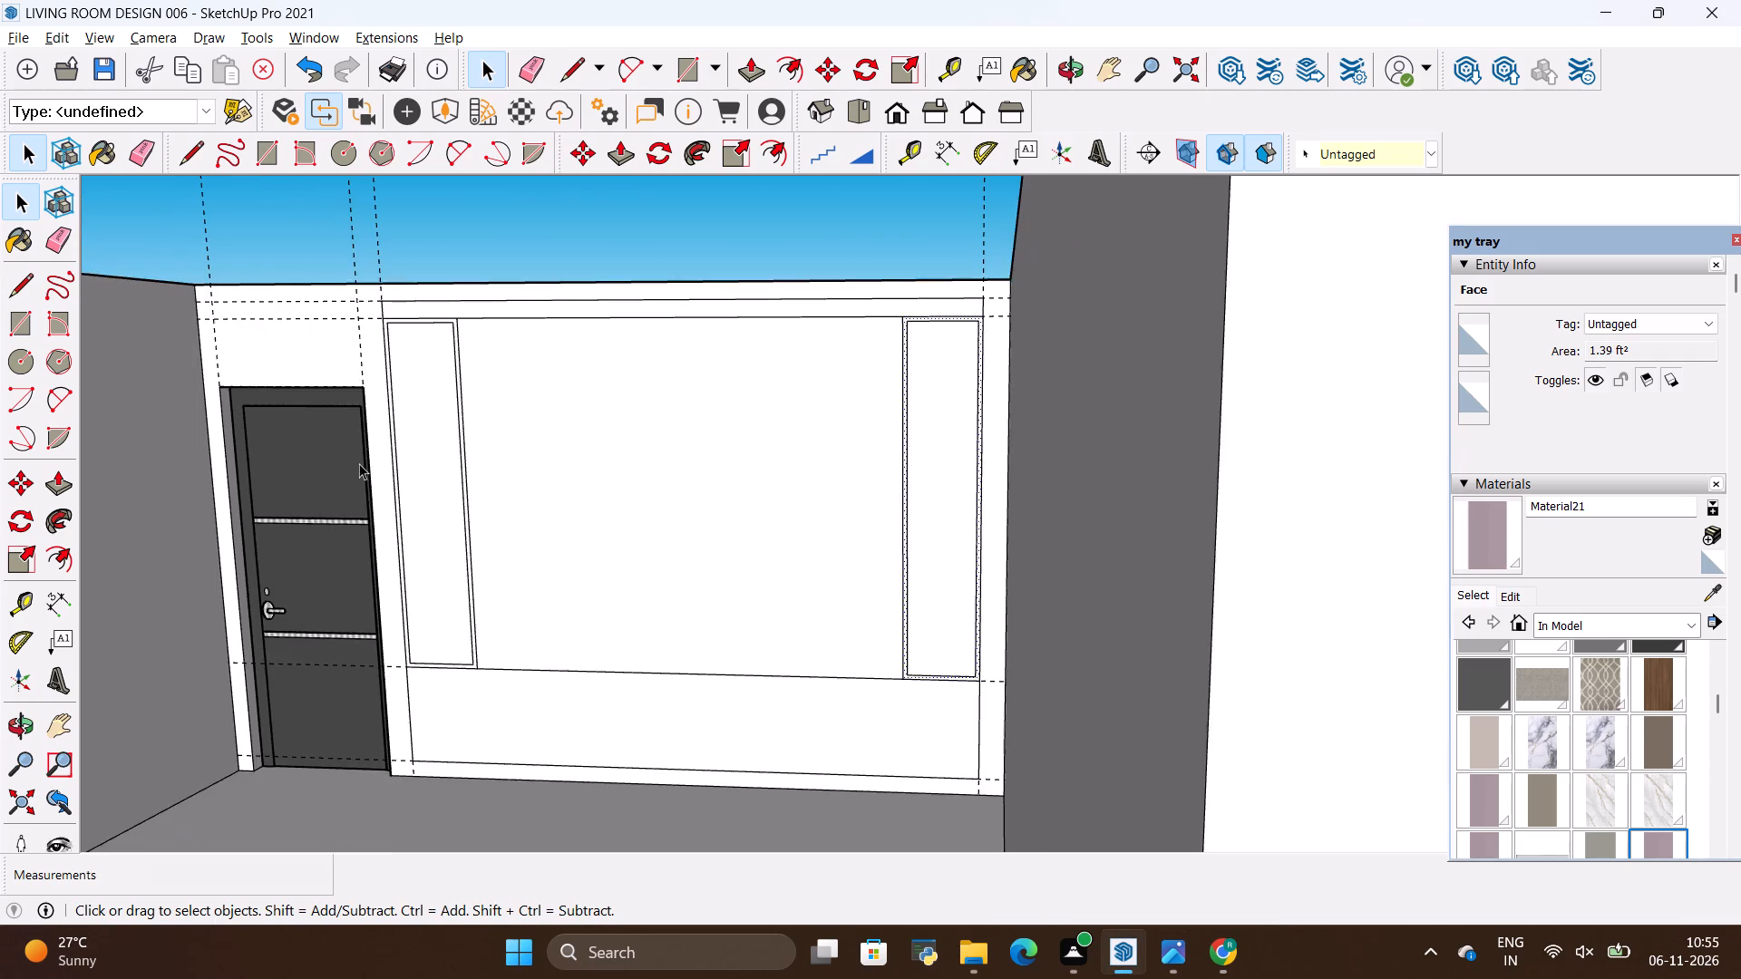
scroll(369, 430, "up", 4)
left_click(401, 402)
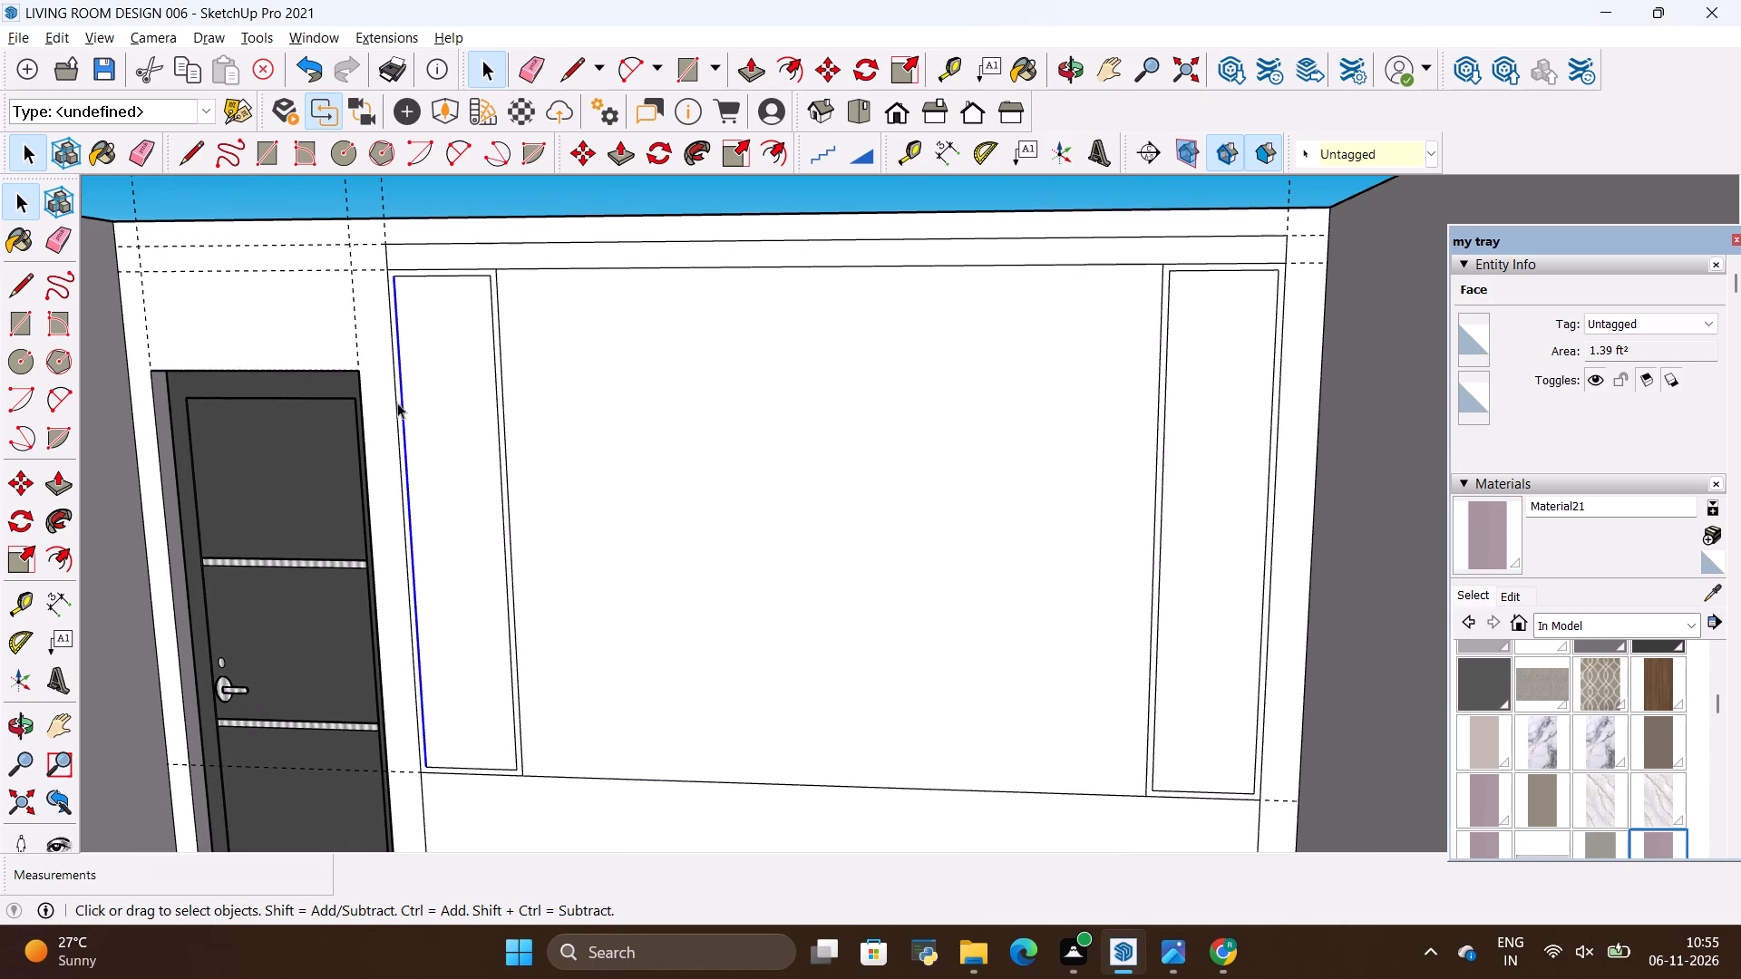
right_click(395, 403)
left_click(402, 373)
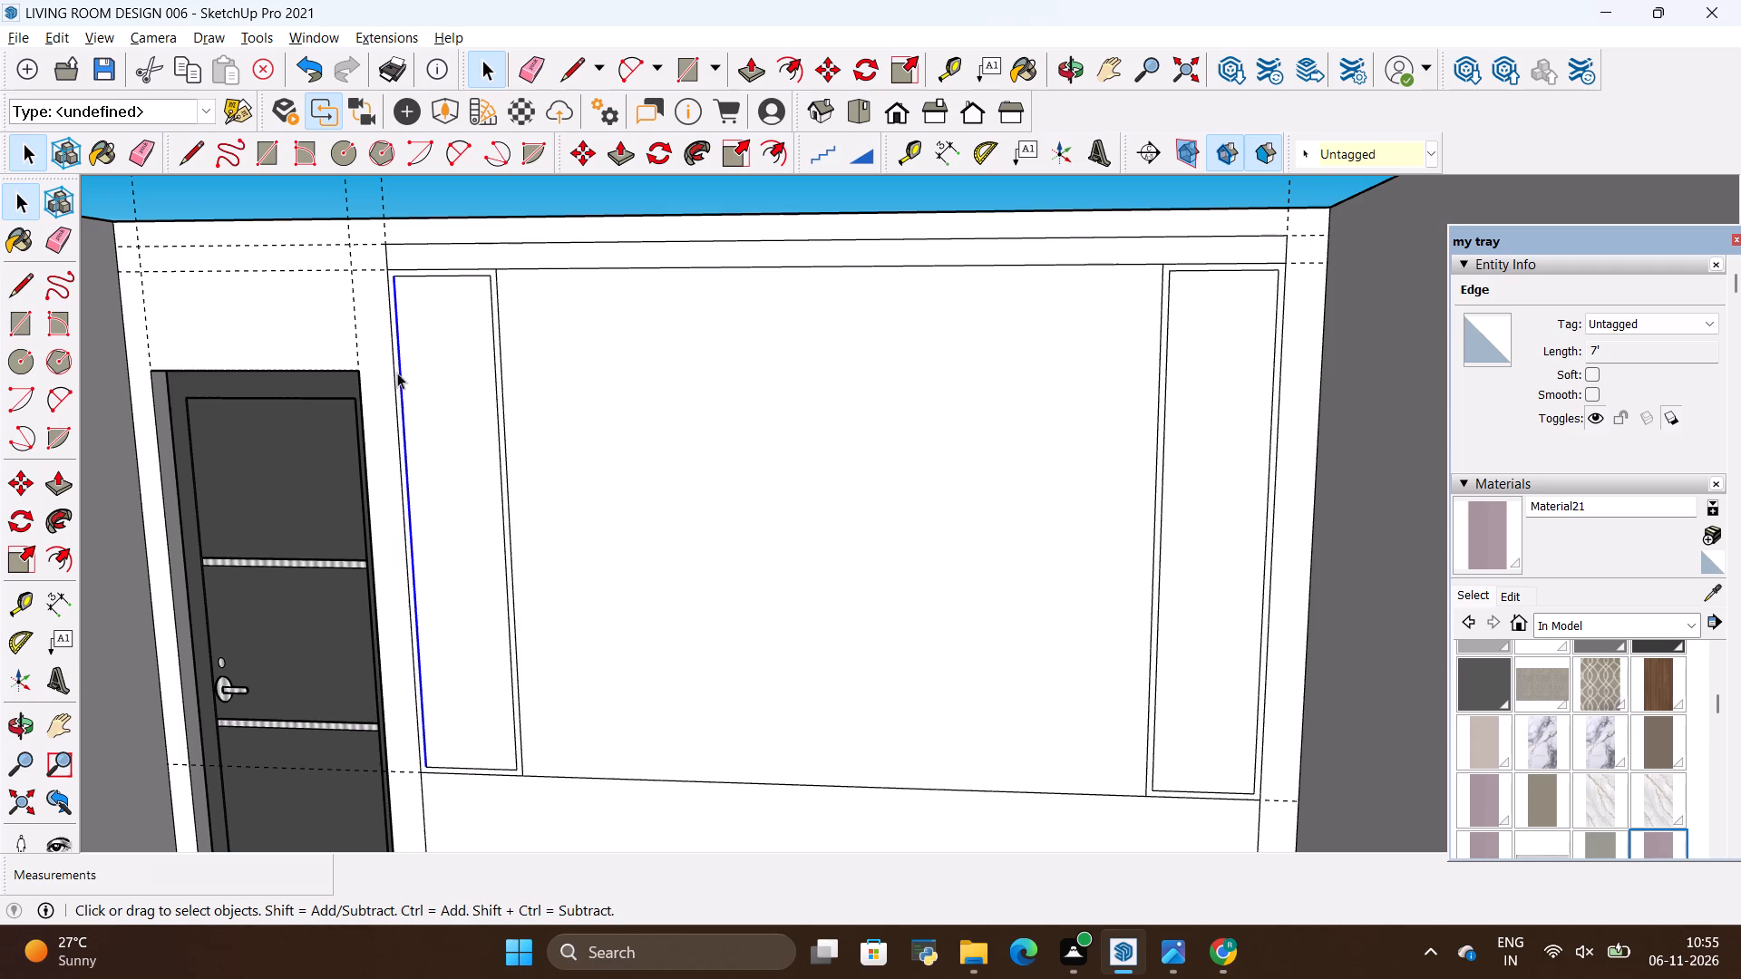
right_click(399, 373)
left_click(480, 513)
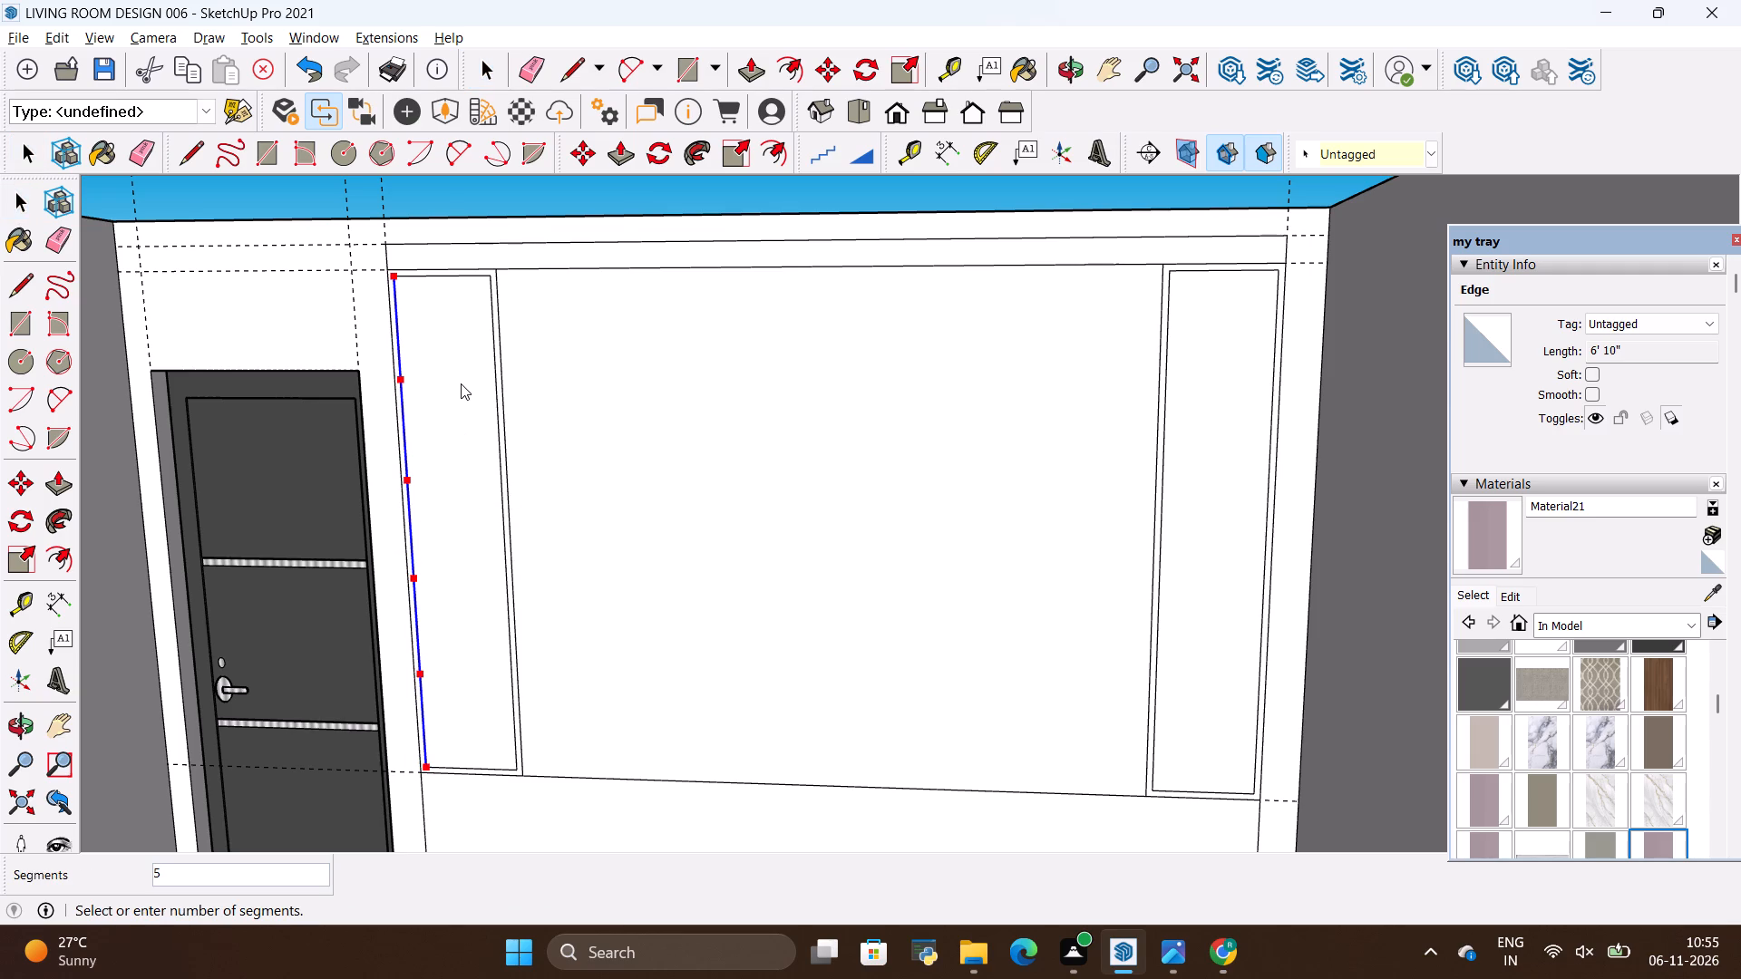
left_click(461, 381)
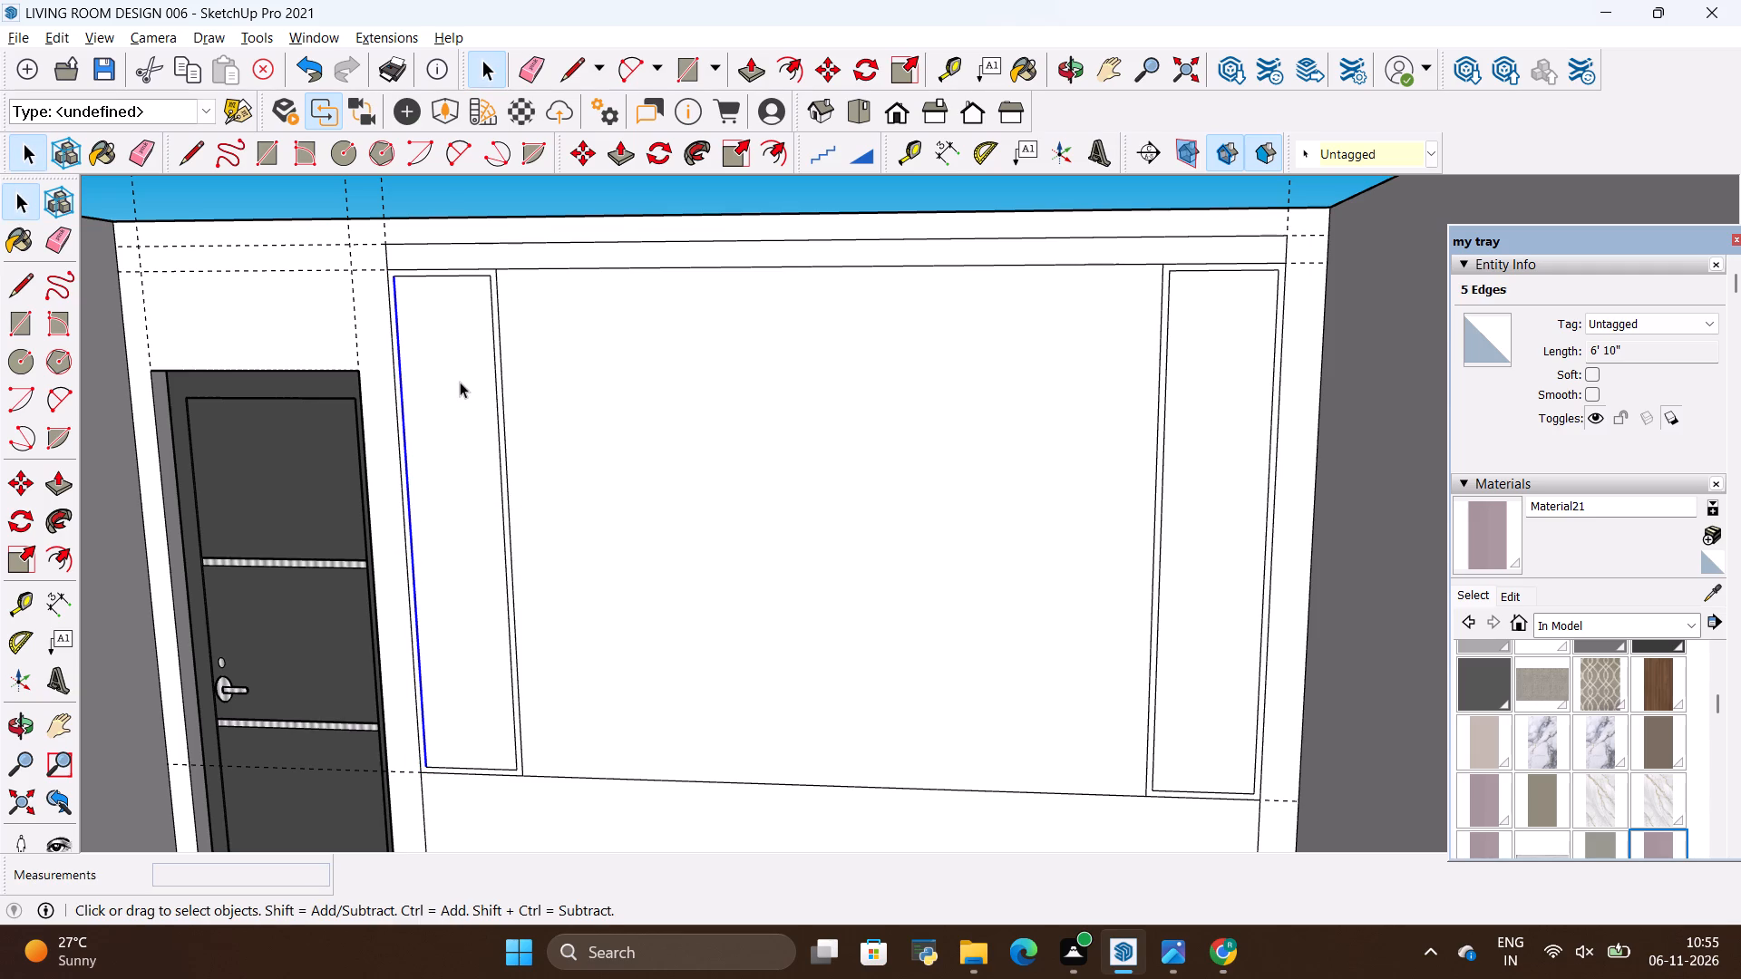
Draw four horizontal 11' 6" lines from the edge's division points across to the far column's outer inset edge.
key("l")
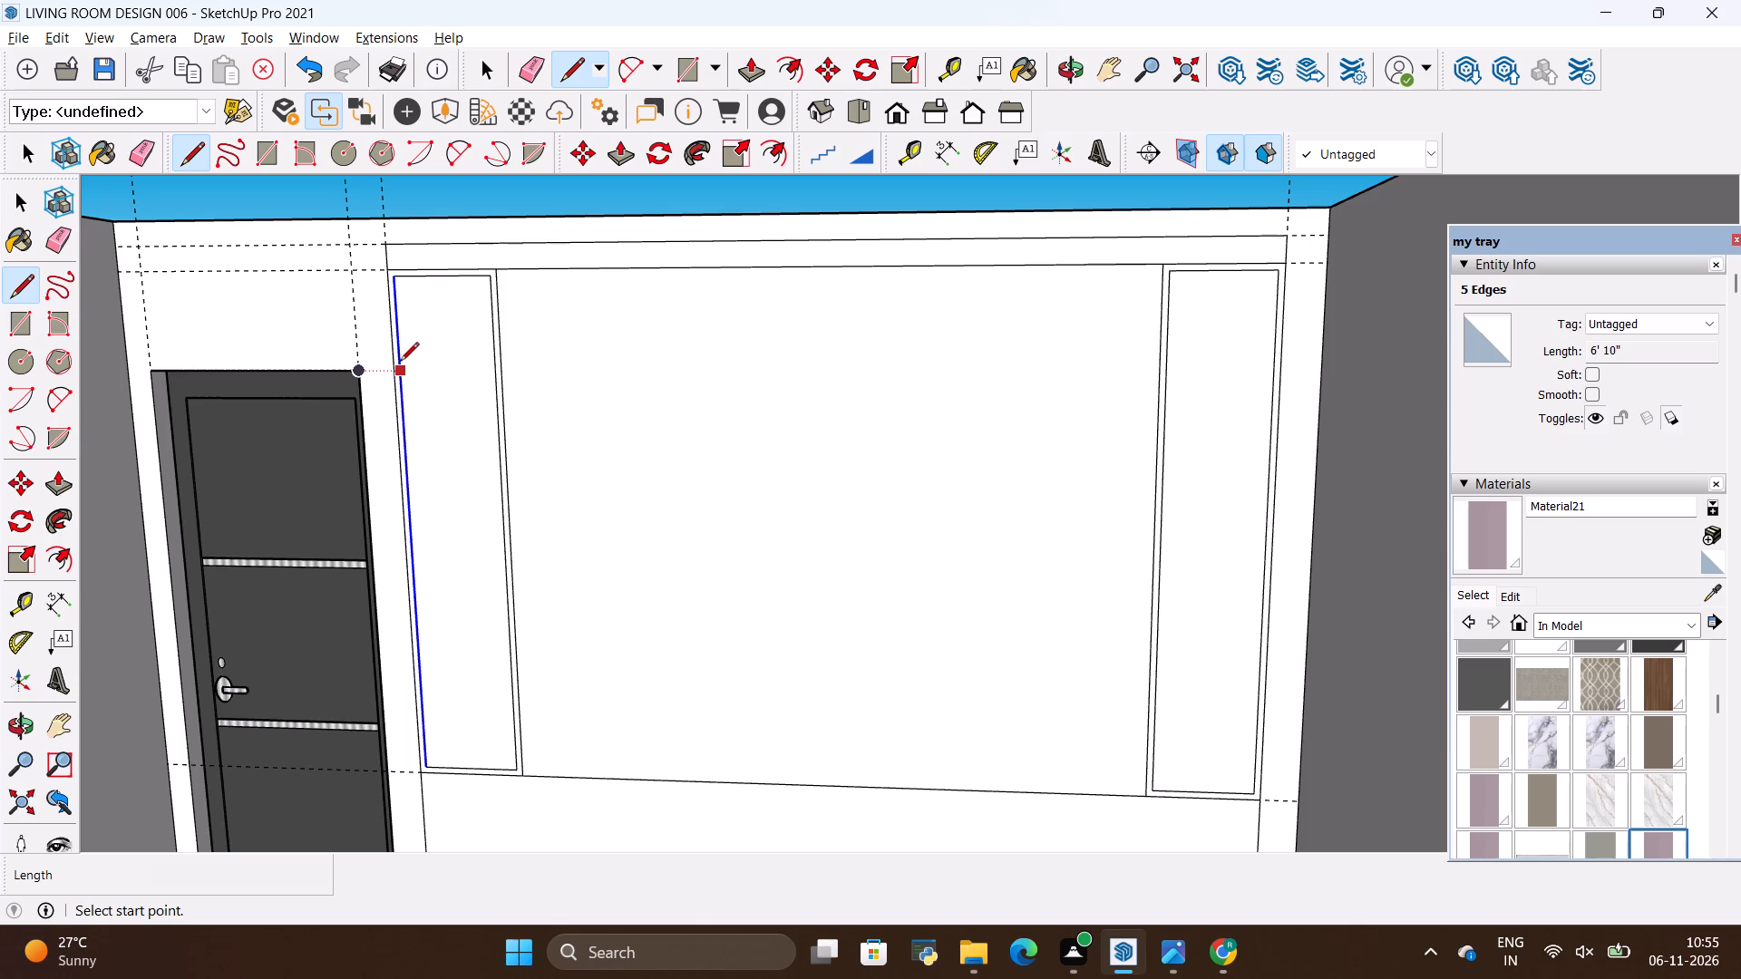
left_click(401, 379)
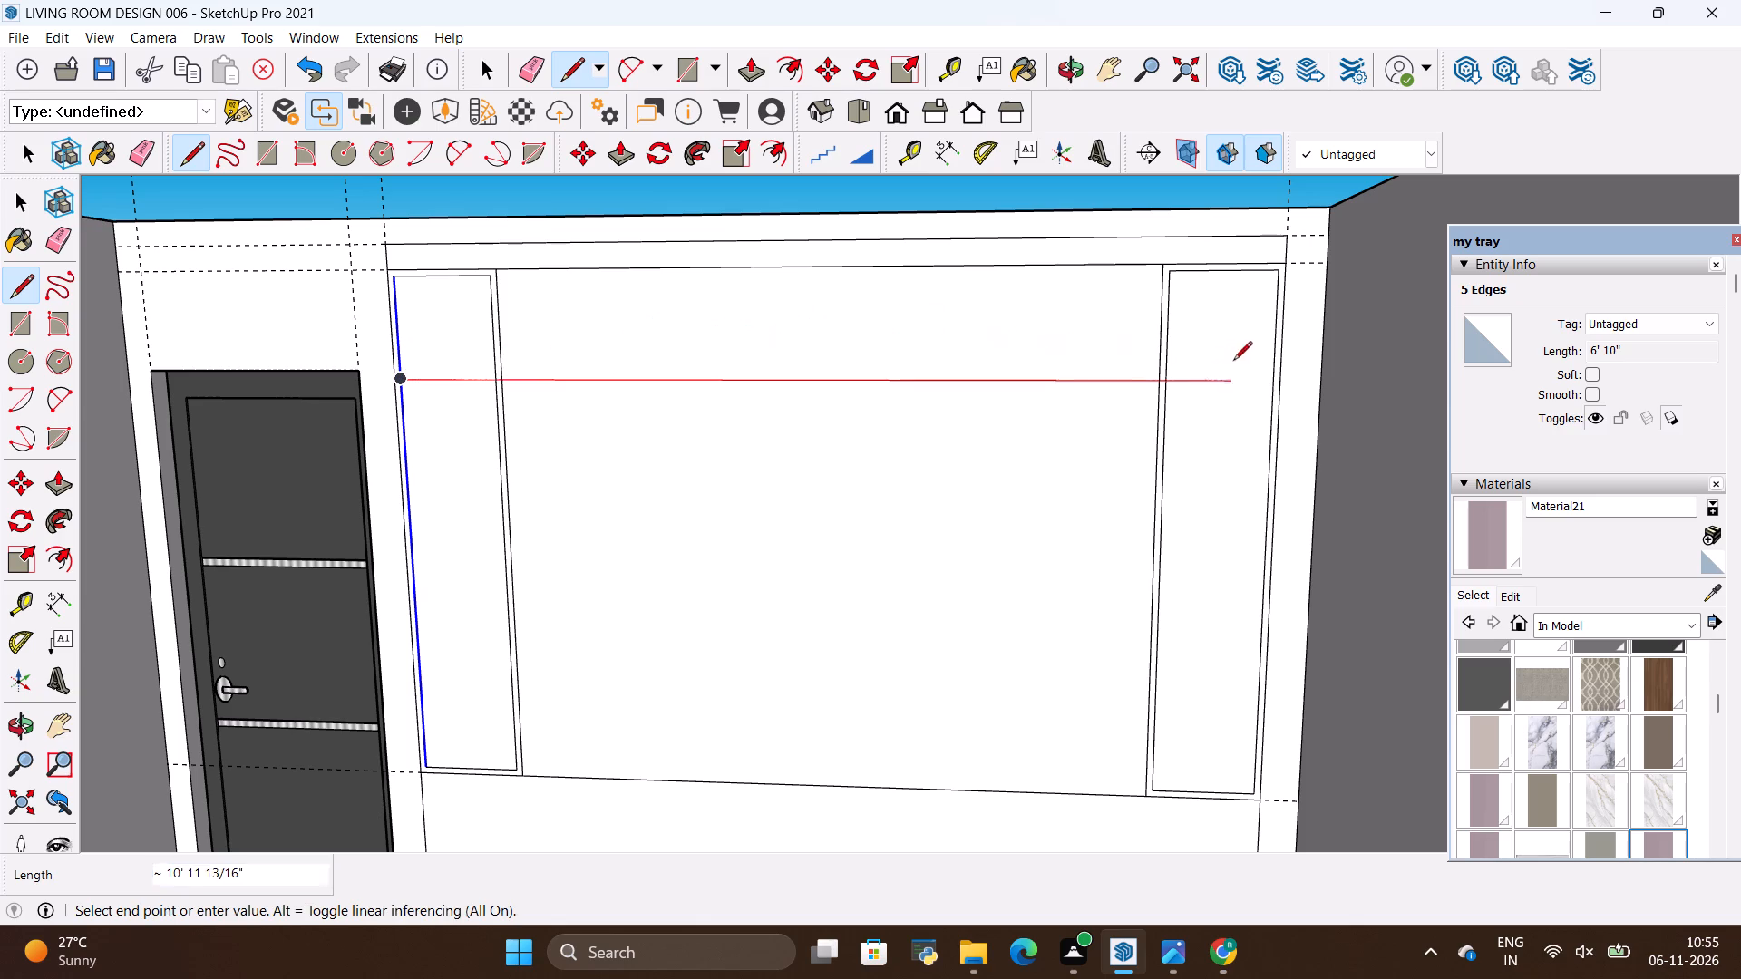
left_click(1273, 380)
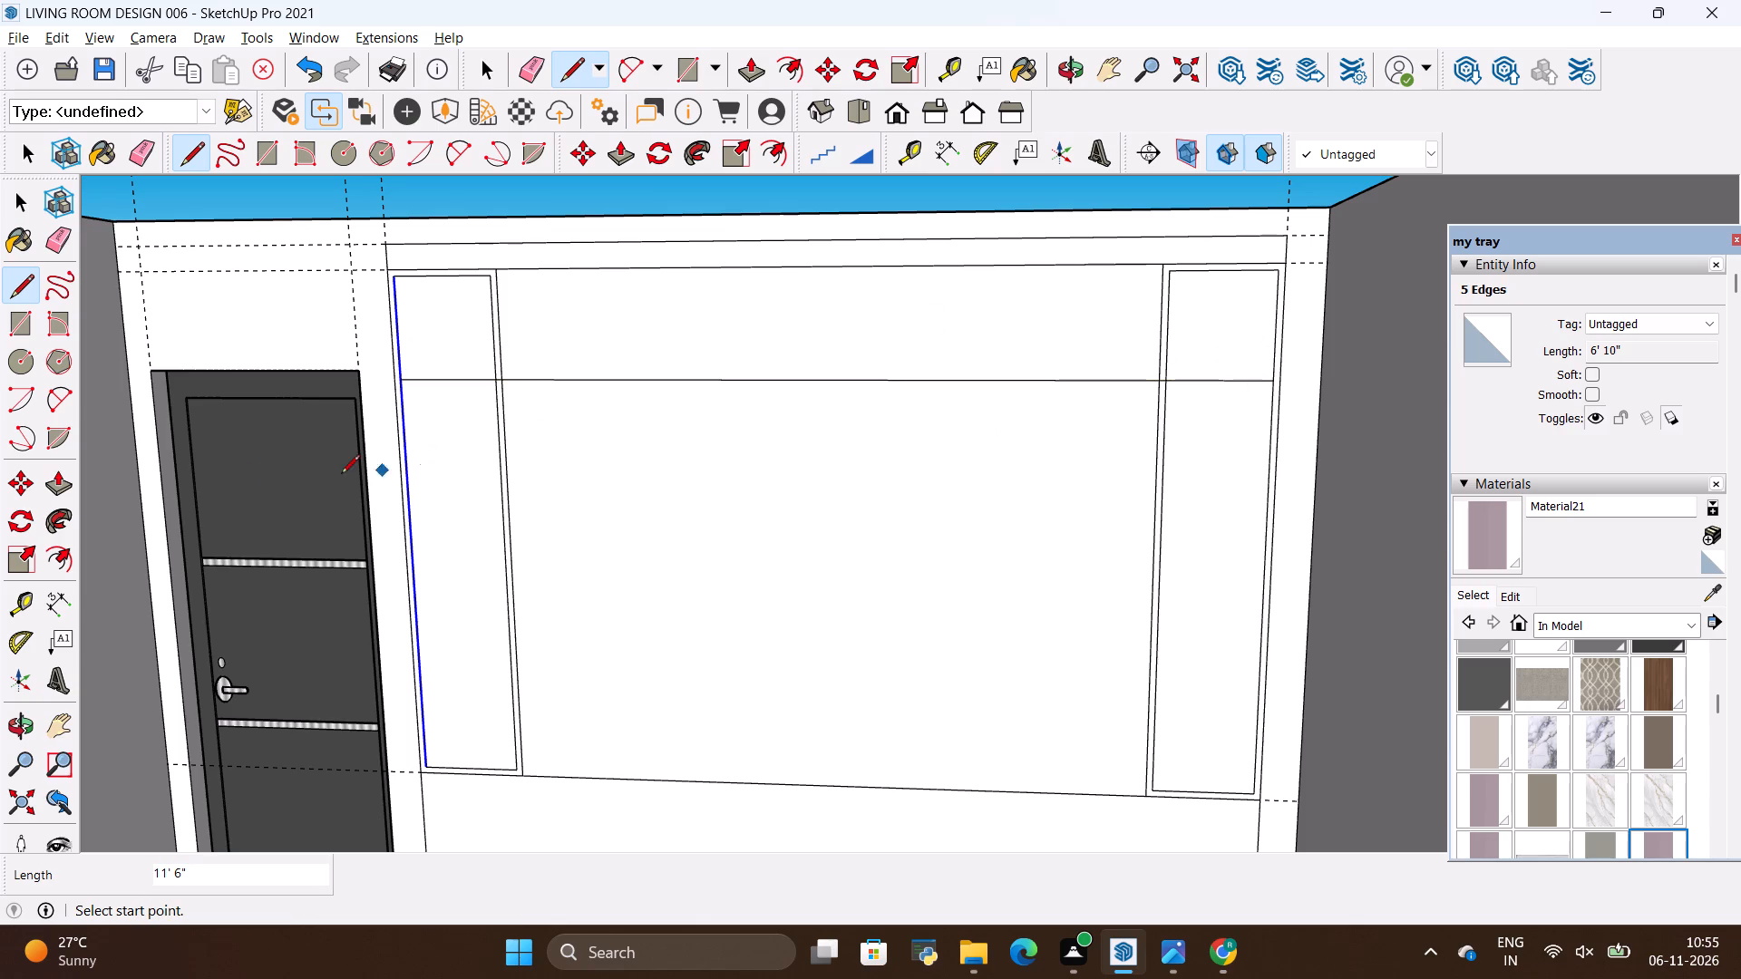
left_click(407, 478)
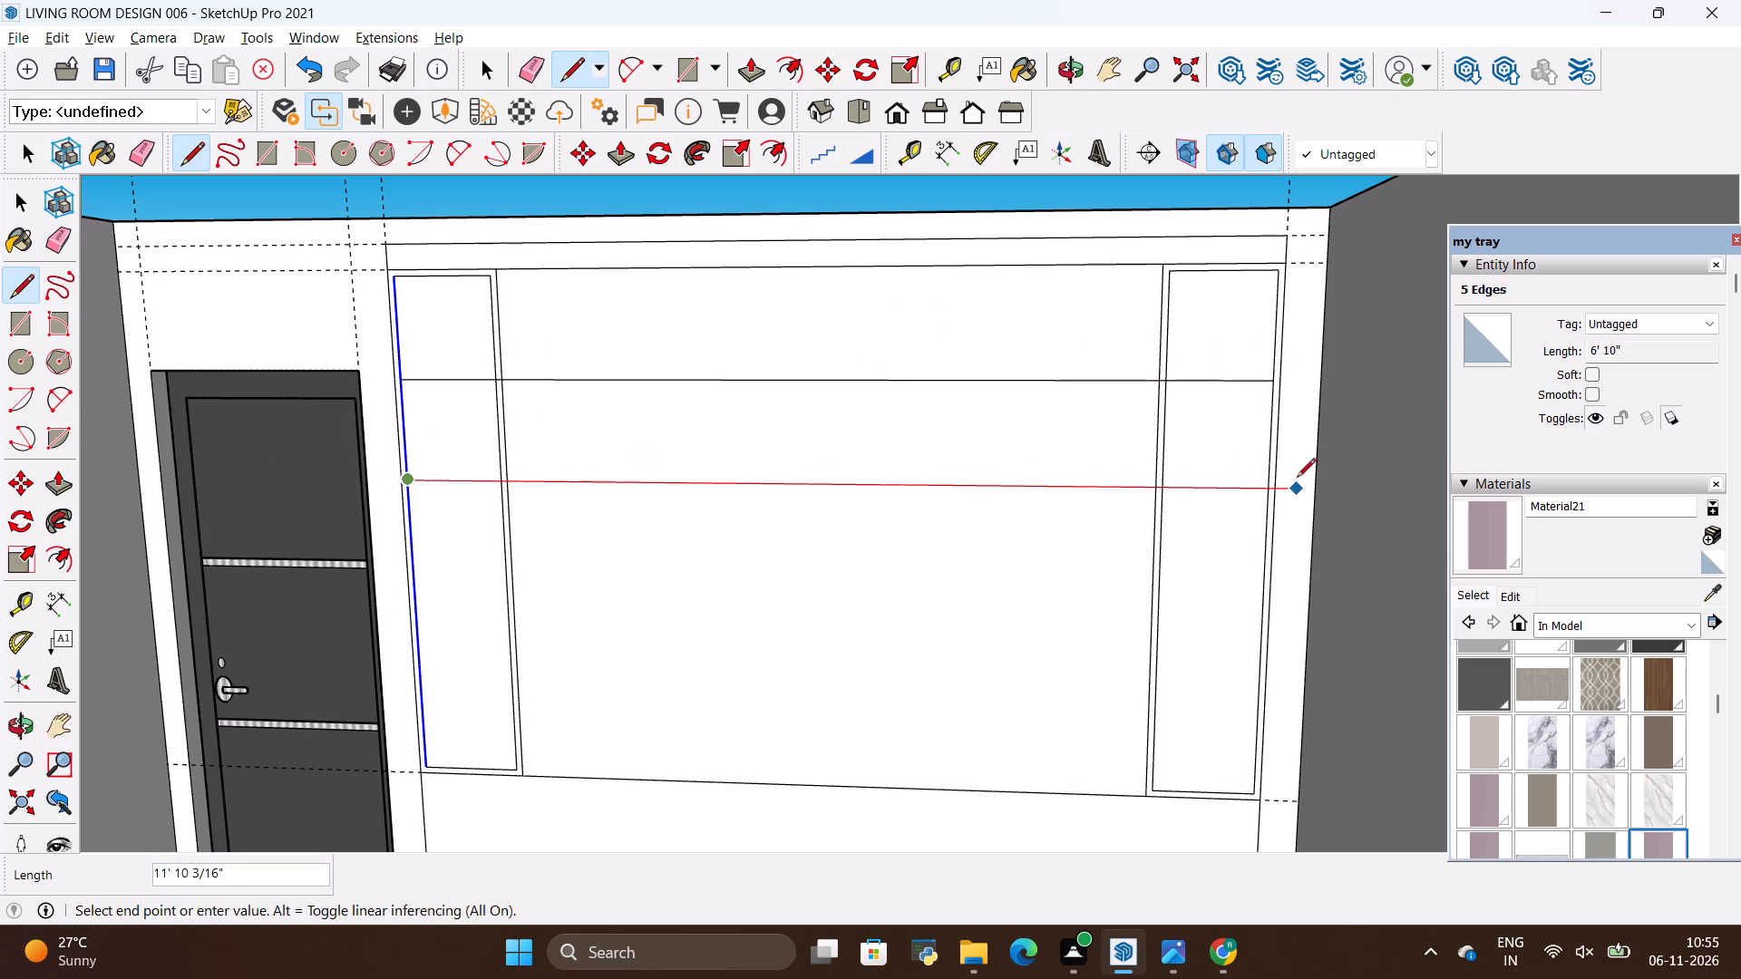
left_click(1268, 493)
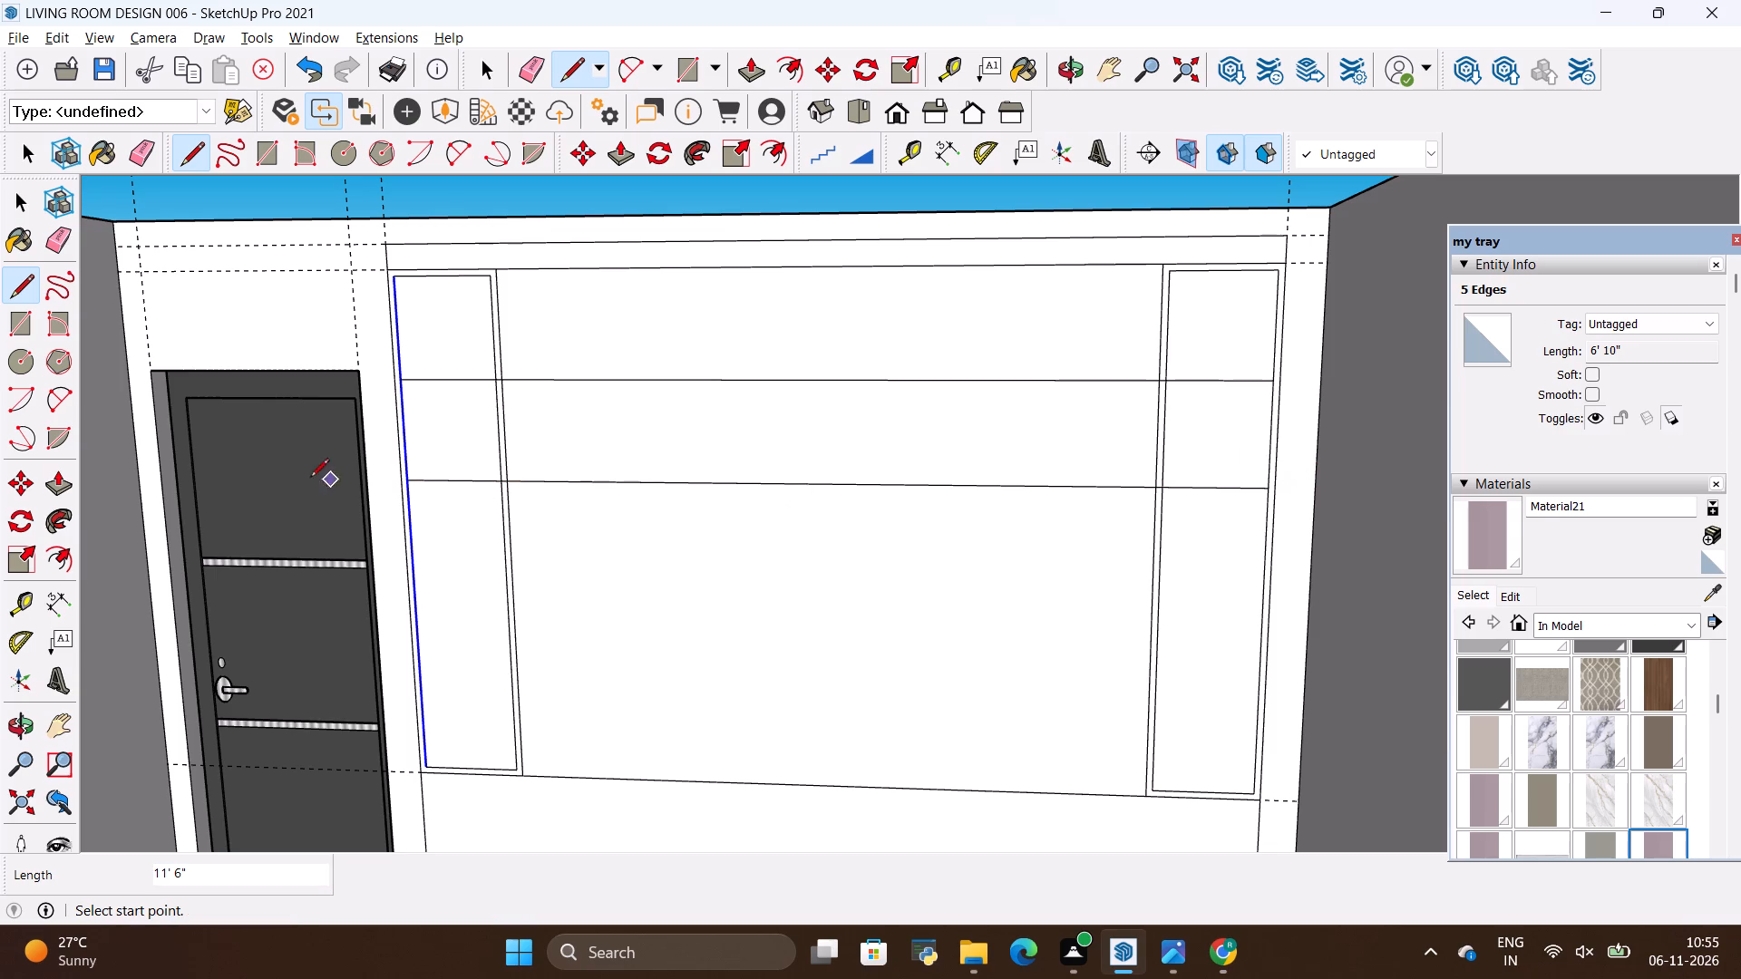
scroll(309, 482, "down", 2)
scroll(410, 571, "up", 2)
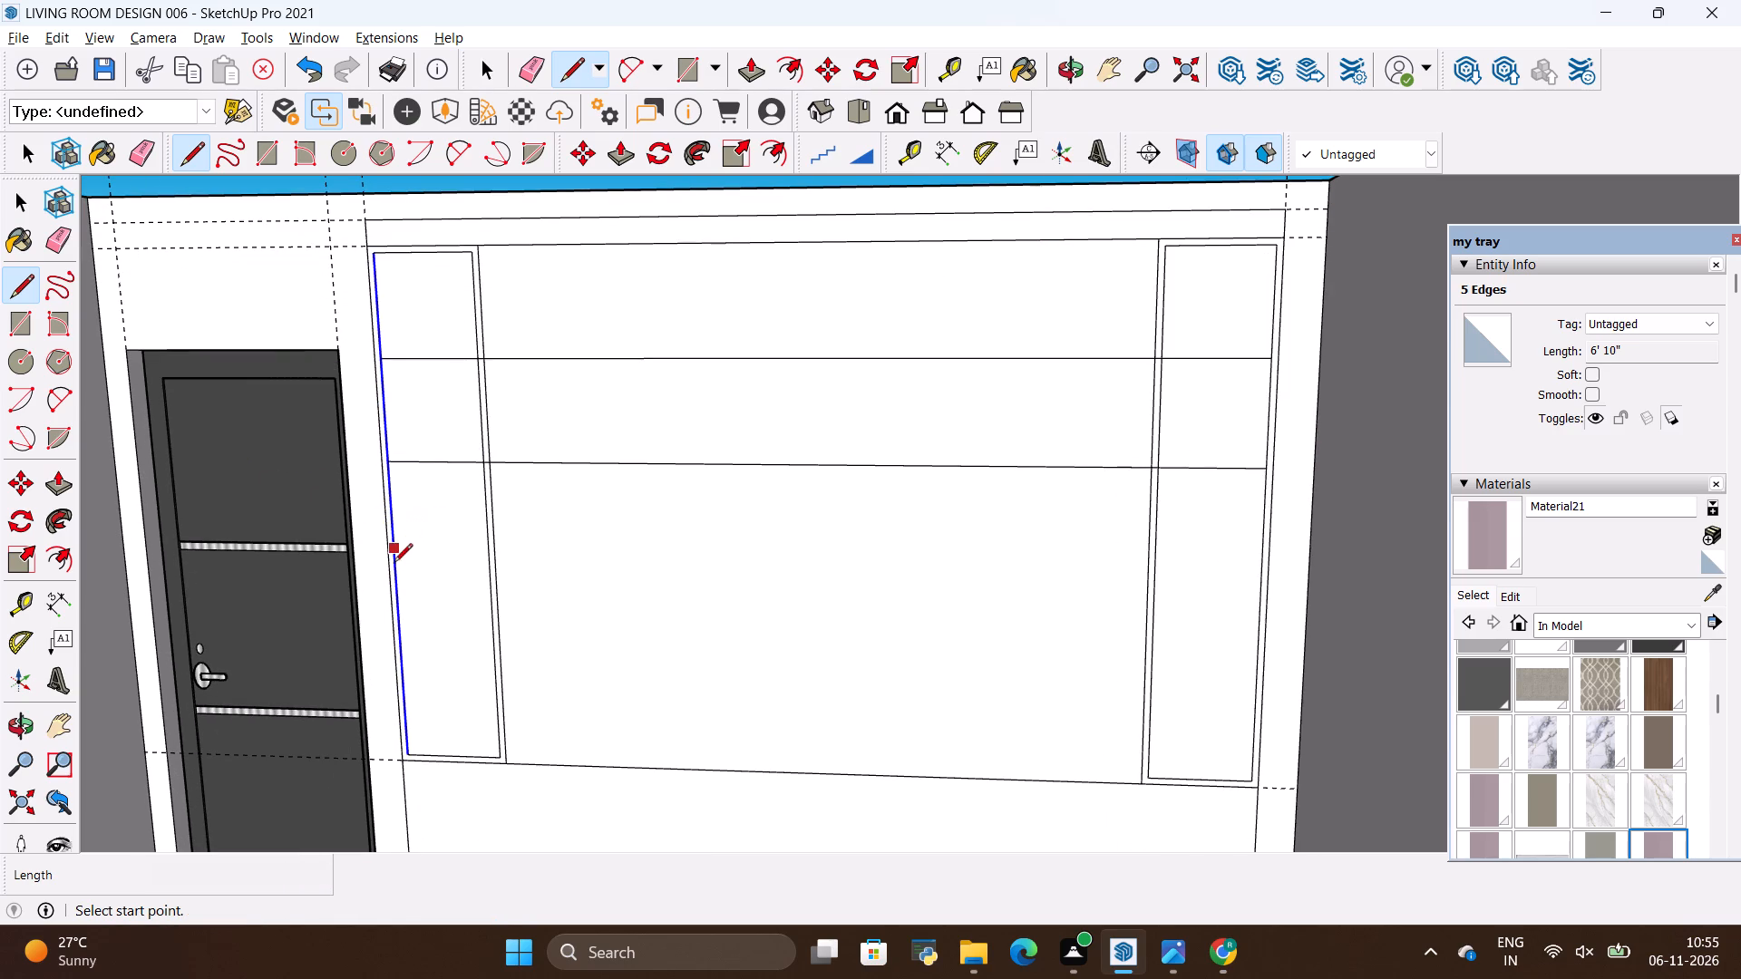
left_click(394, 564)
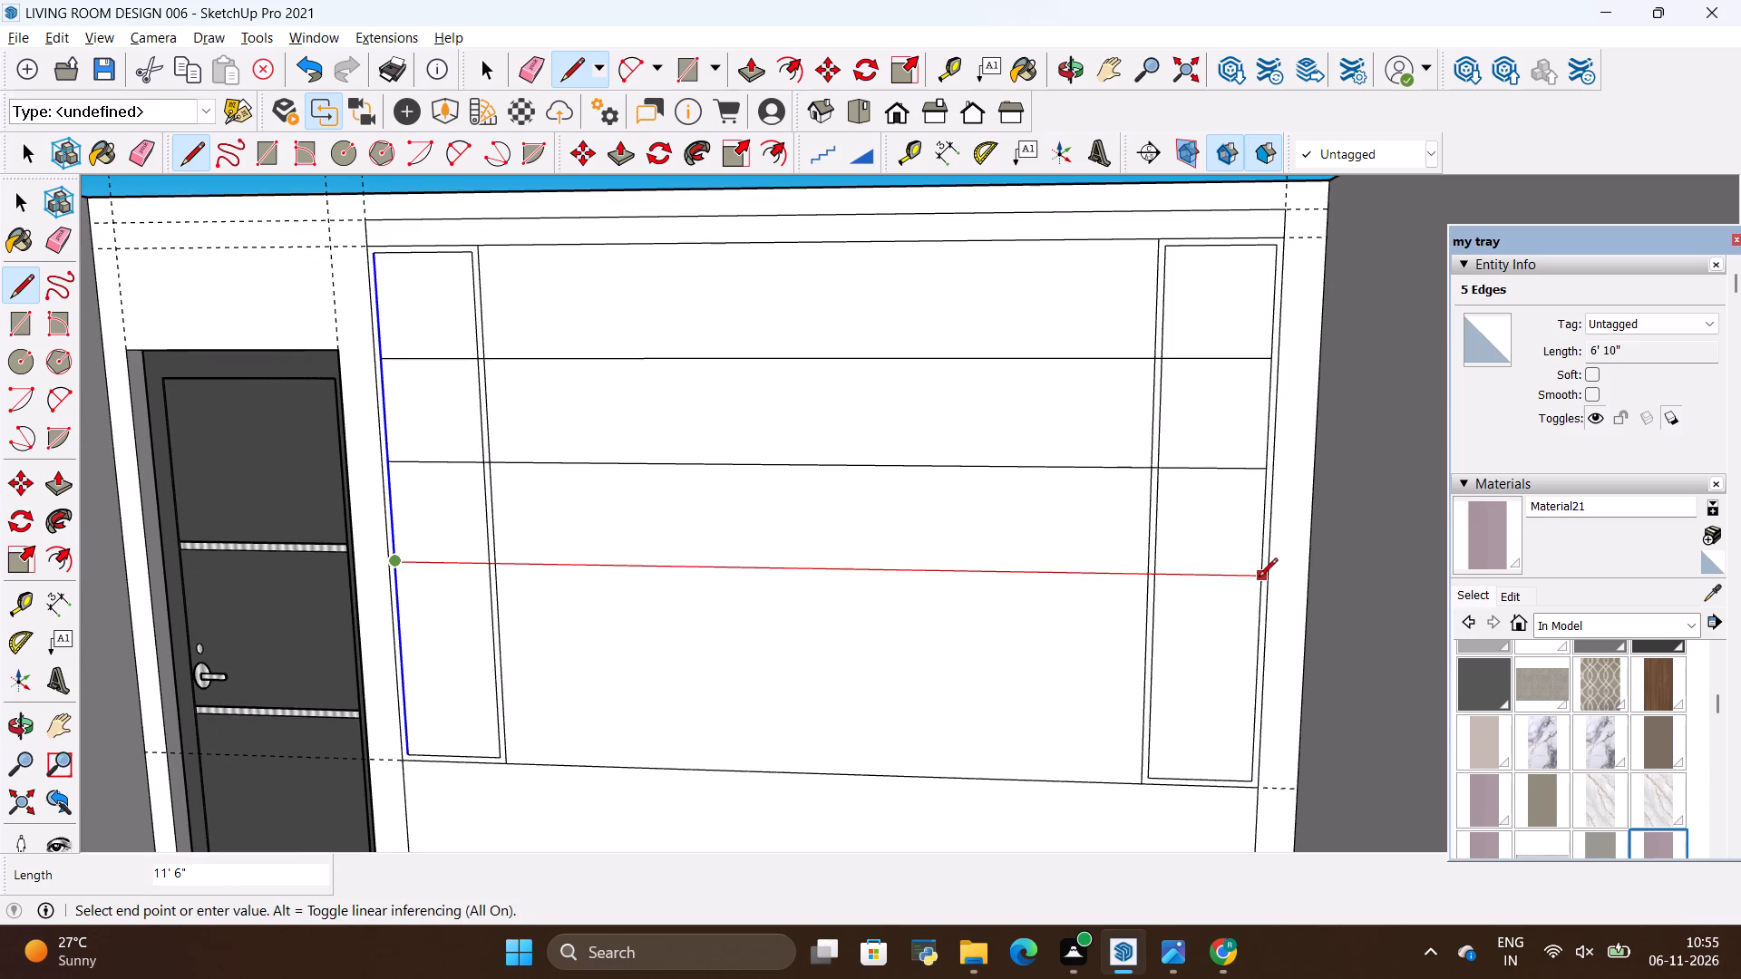
left_click(1259, 578)
scroll(374, 497, "down", 3)
scroll(424, 657, "up", 4)
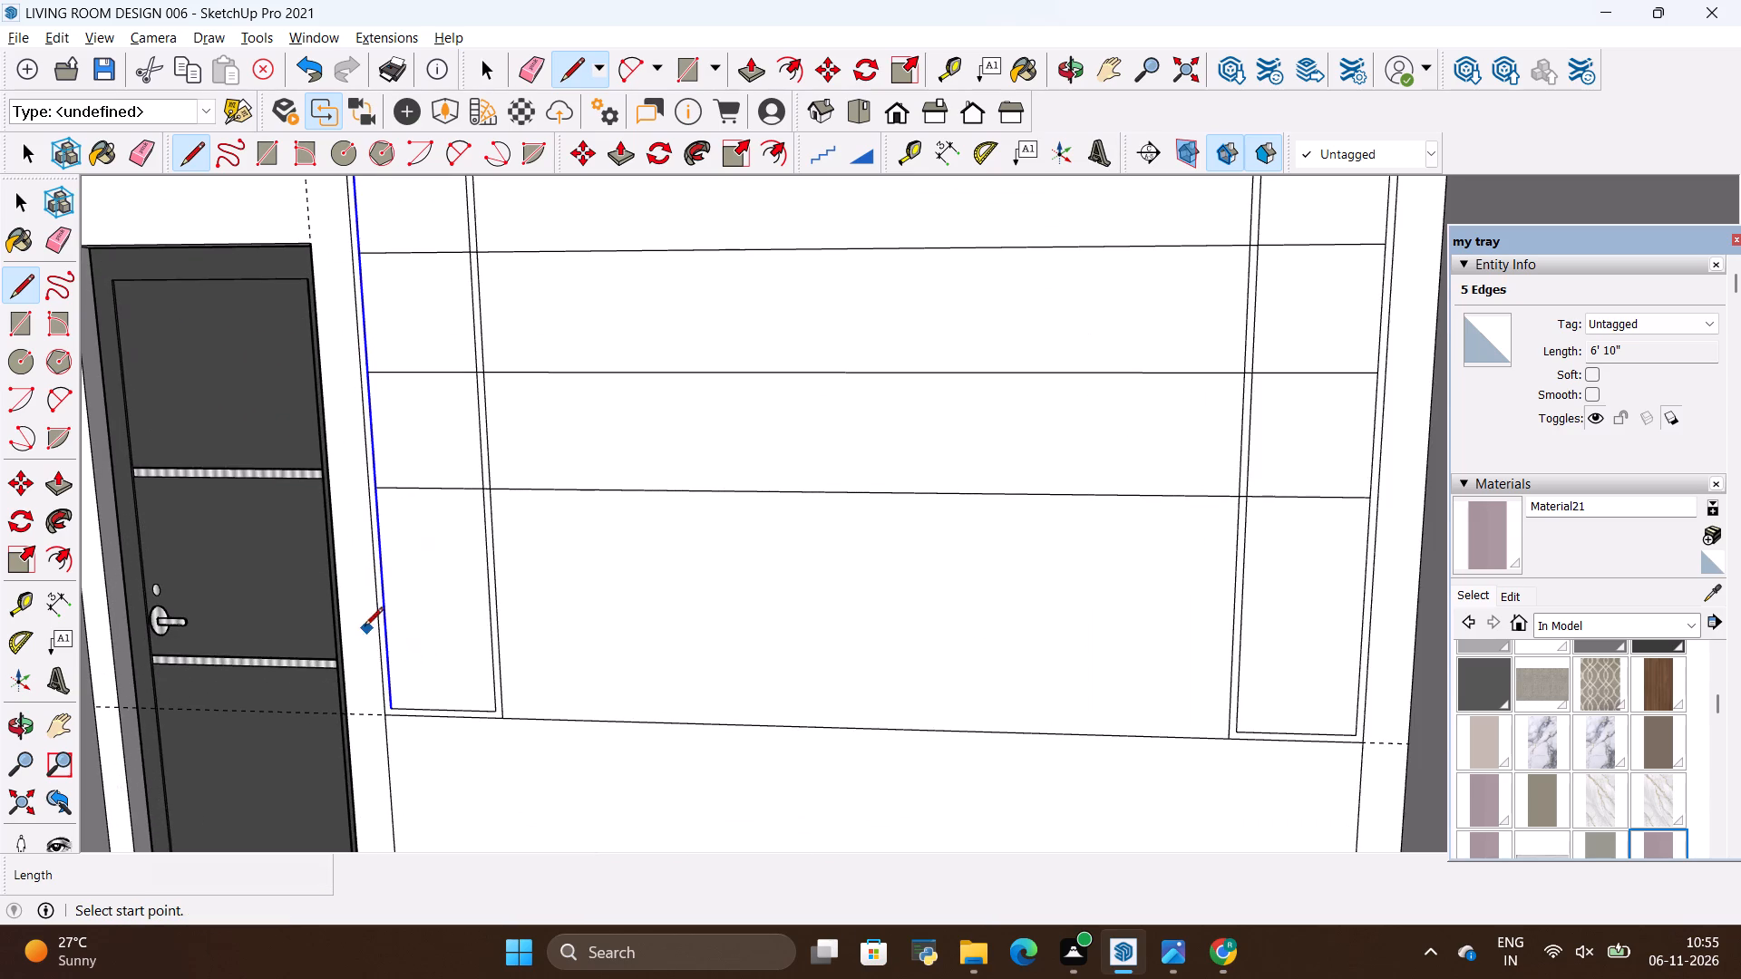
left_click(384, 605)
scroll(715, 570, "down", 3)
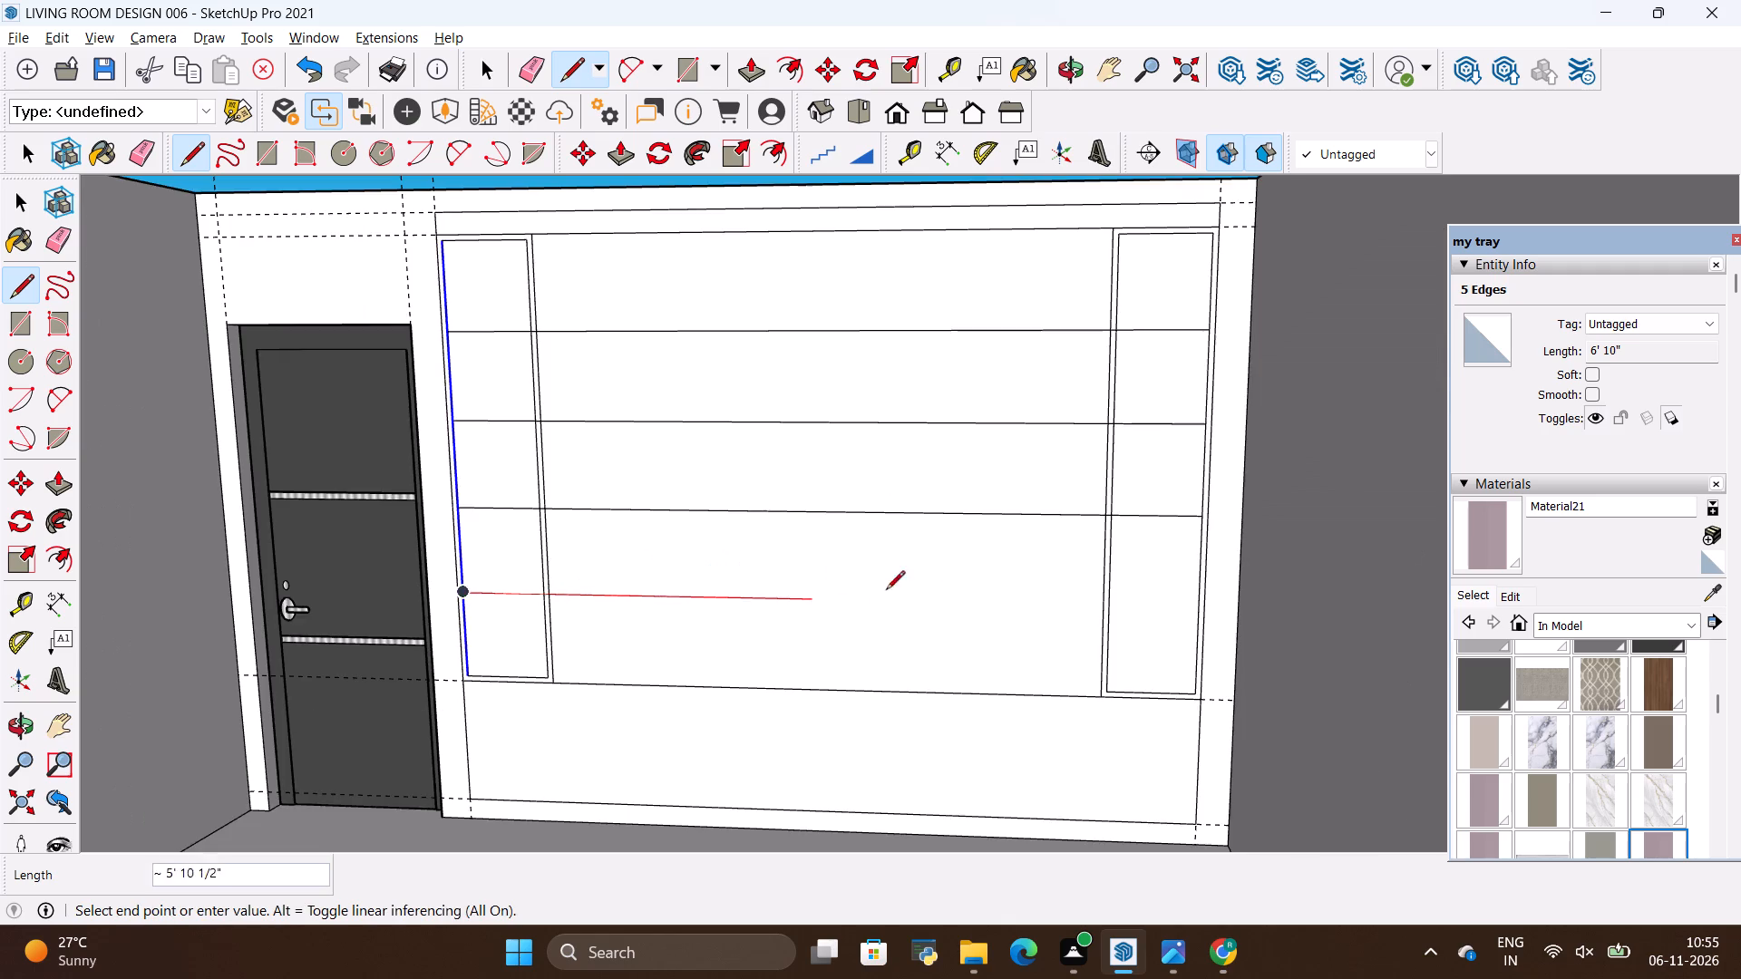
scroll(963, 596, "up", 1)
left_click(1219, 609)
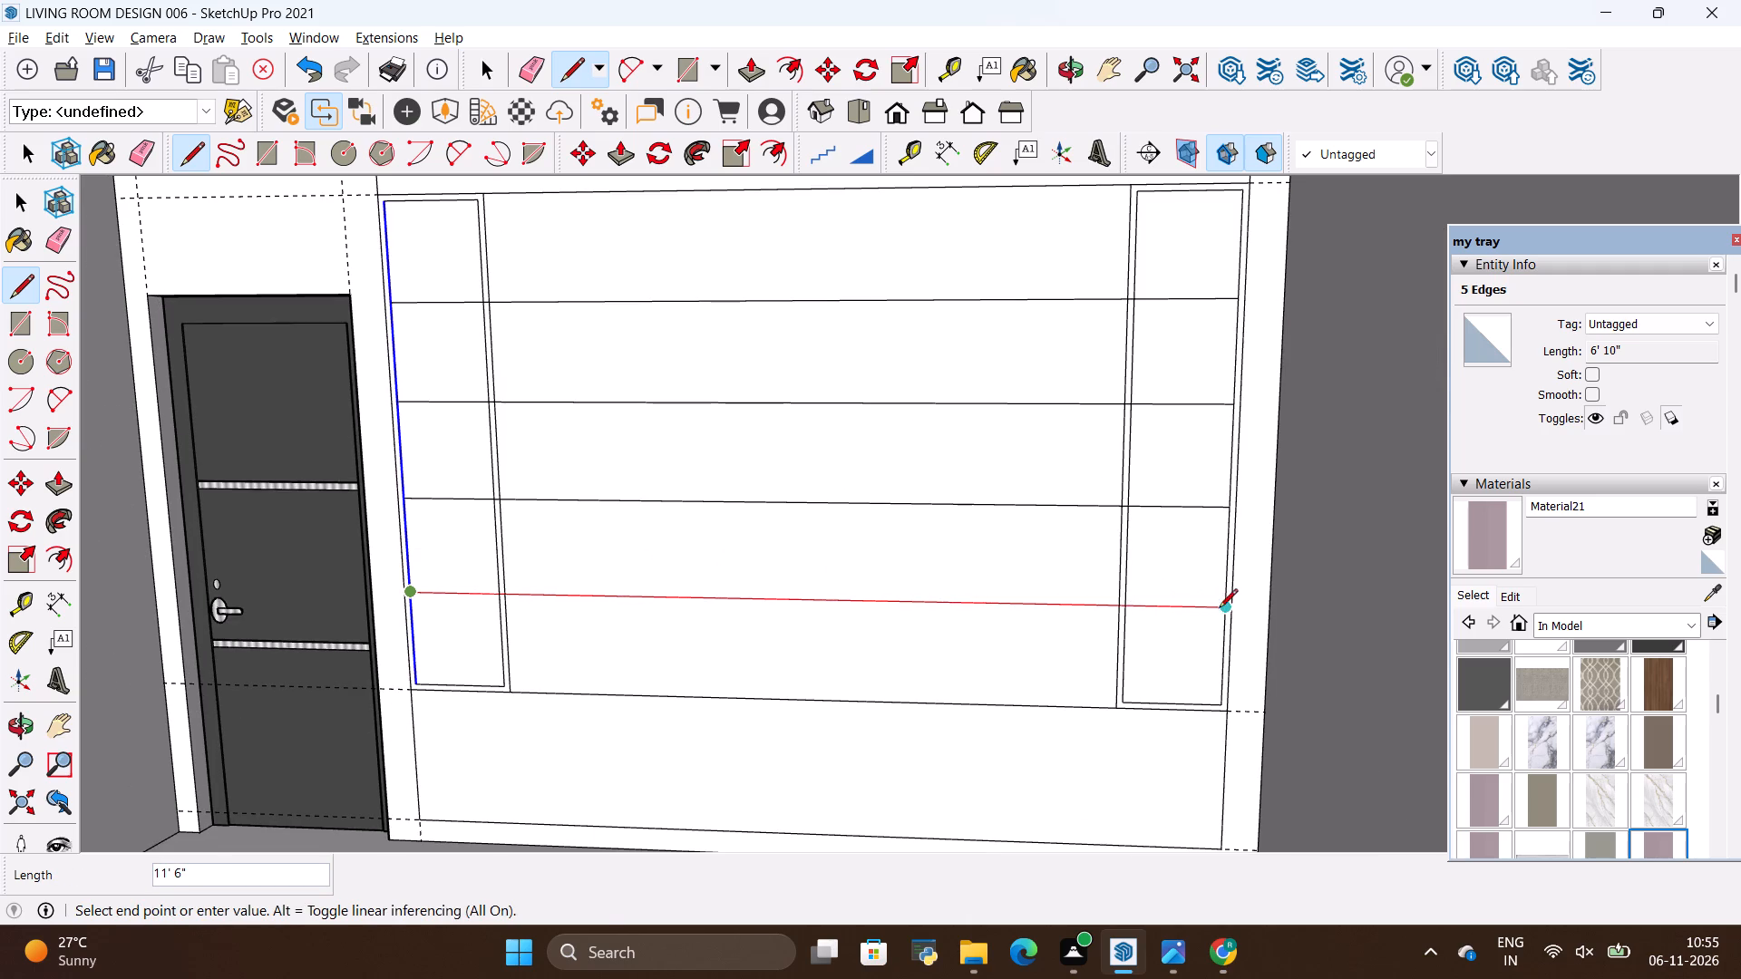
key("space")
Erase the pieces of the four shelf lines that cross the central panel between the two columns.
scroll(940, 699, "down", 2)
key("e")
left_click_drag(773, 354, 773, 383)
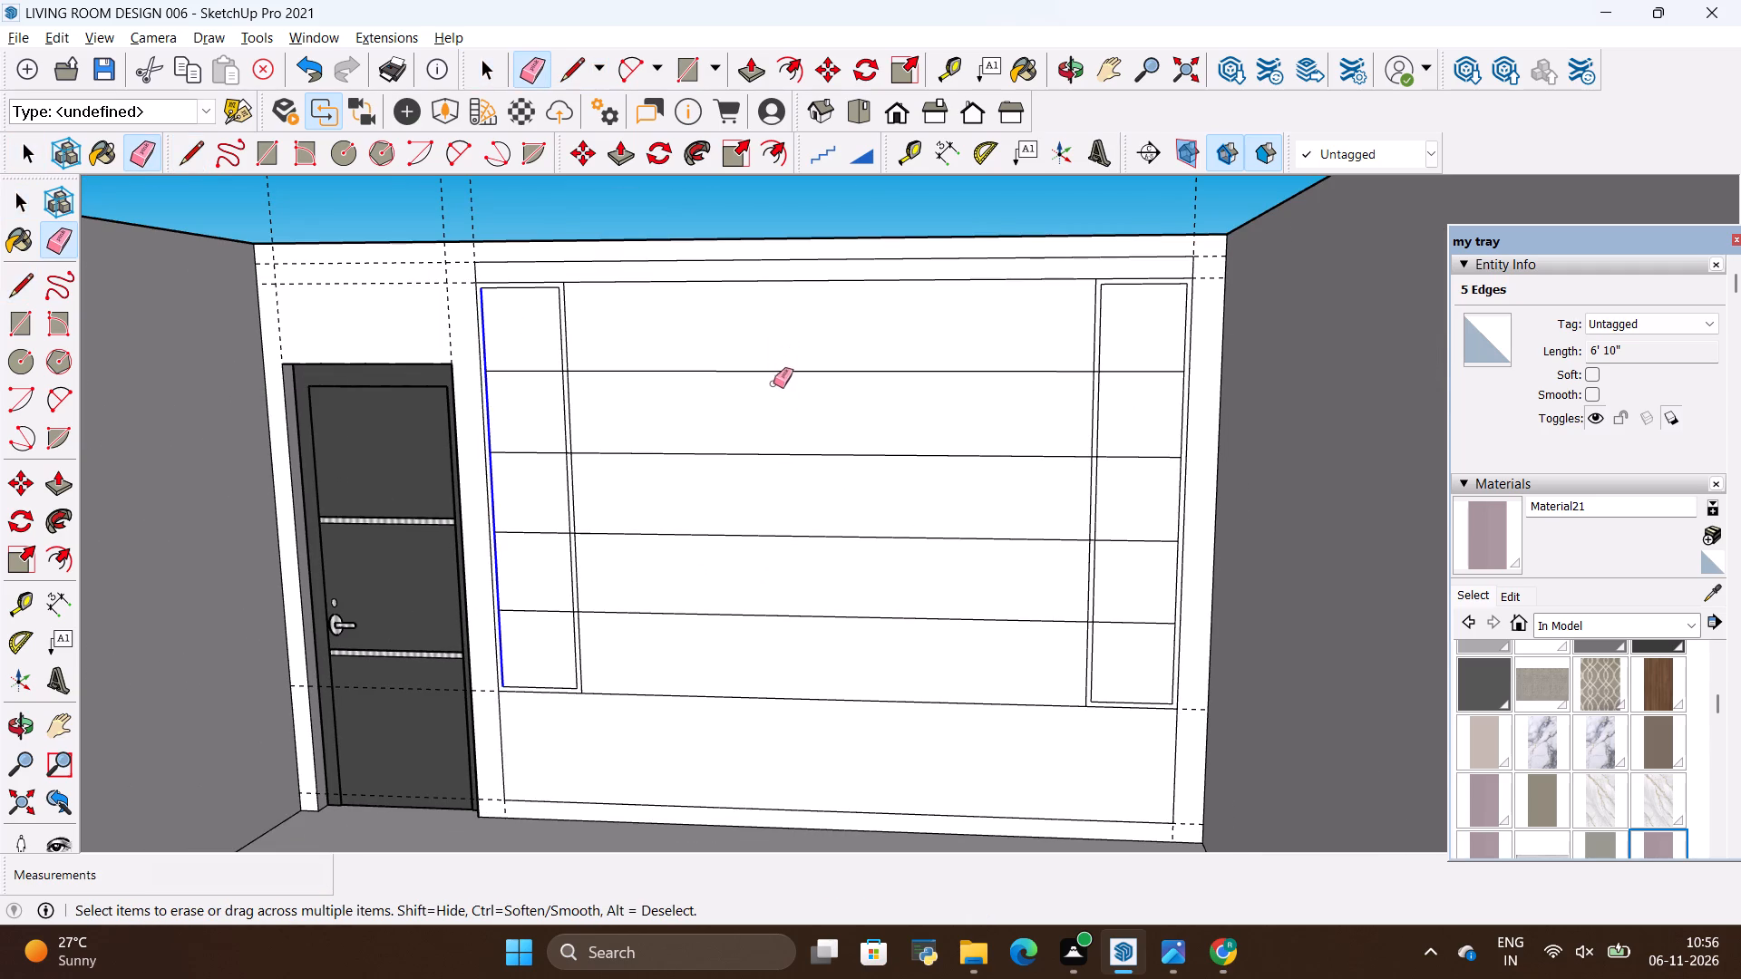
left_click_drag(773, 383, 794, 628)
Check the central panel in the reference photo and place a horizontal guide about 1' above the panel's bottom edge.
key("alt+Tab")
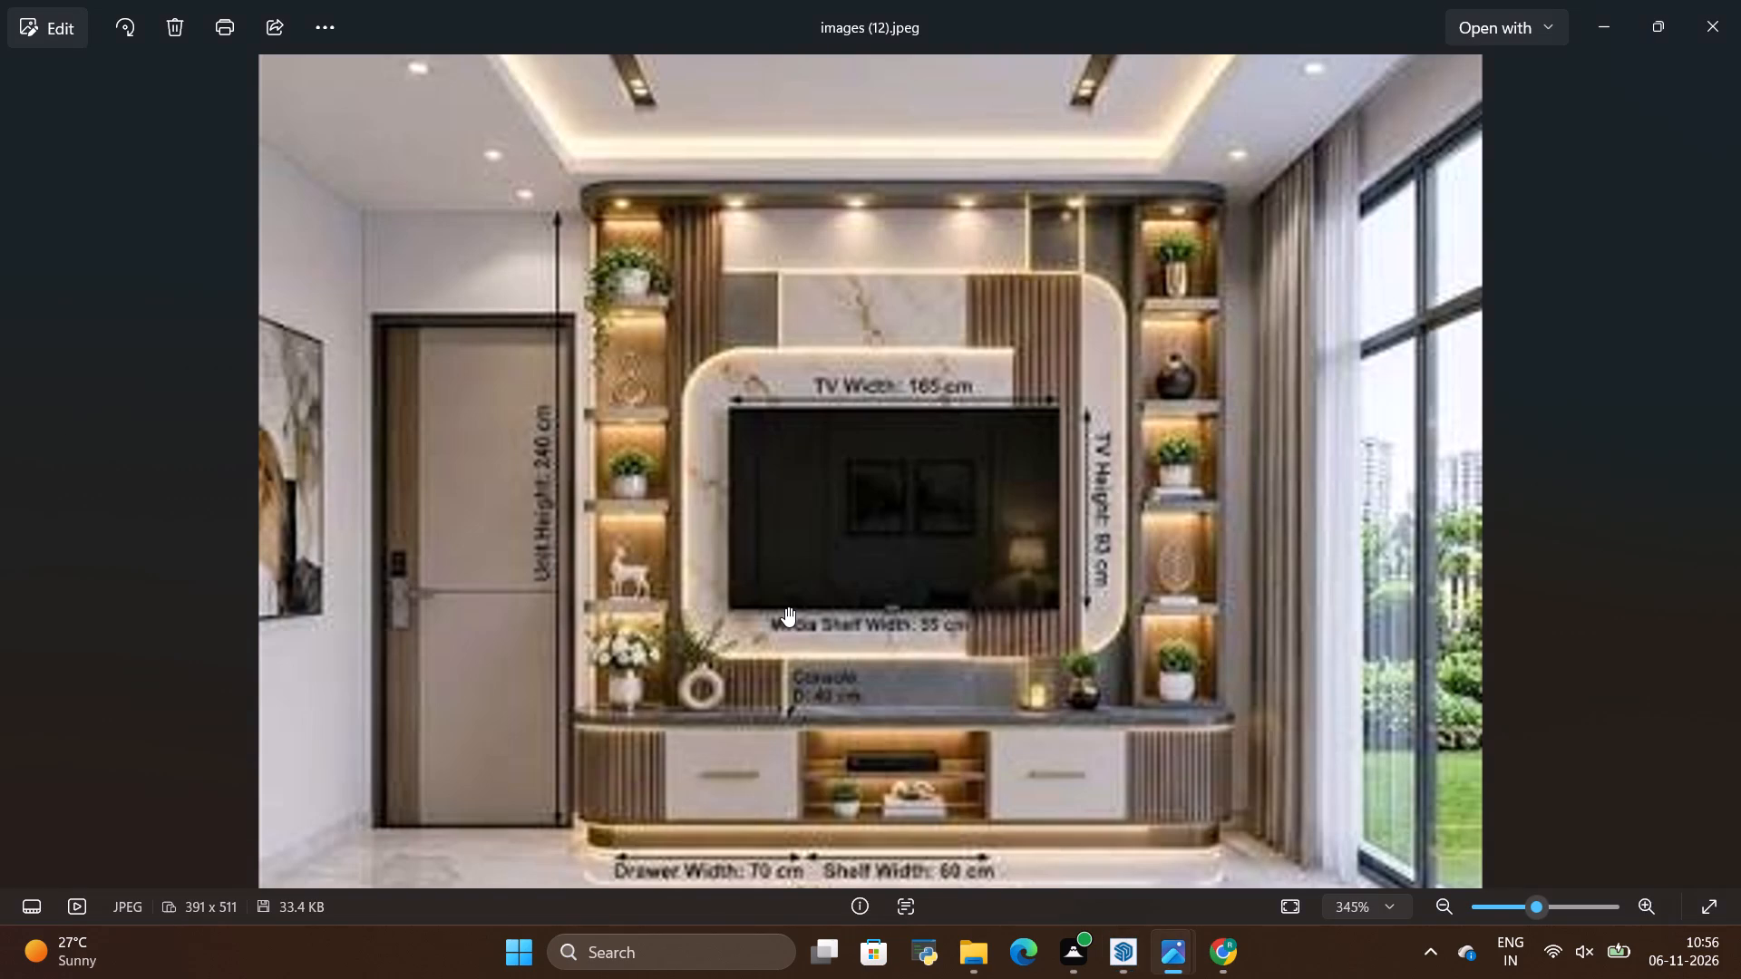
key("alt+Tab")
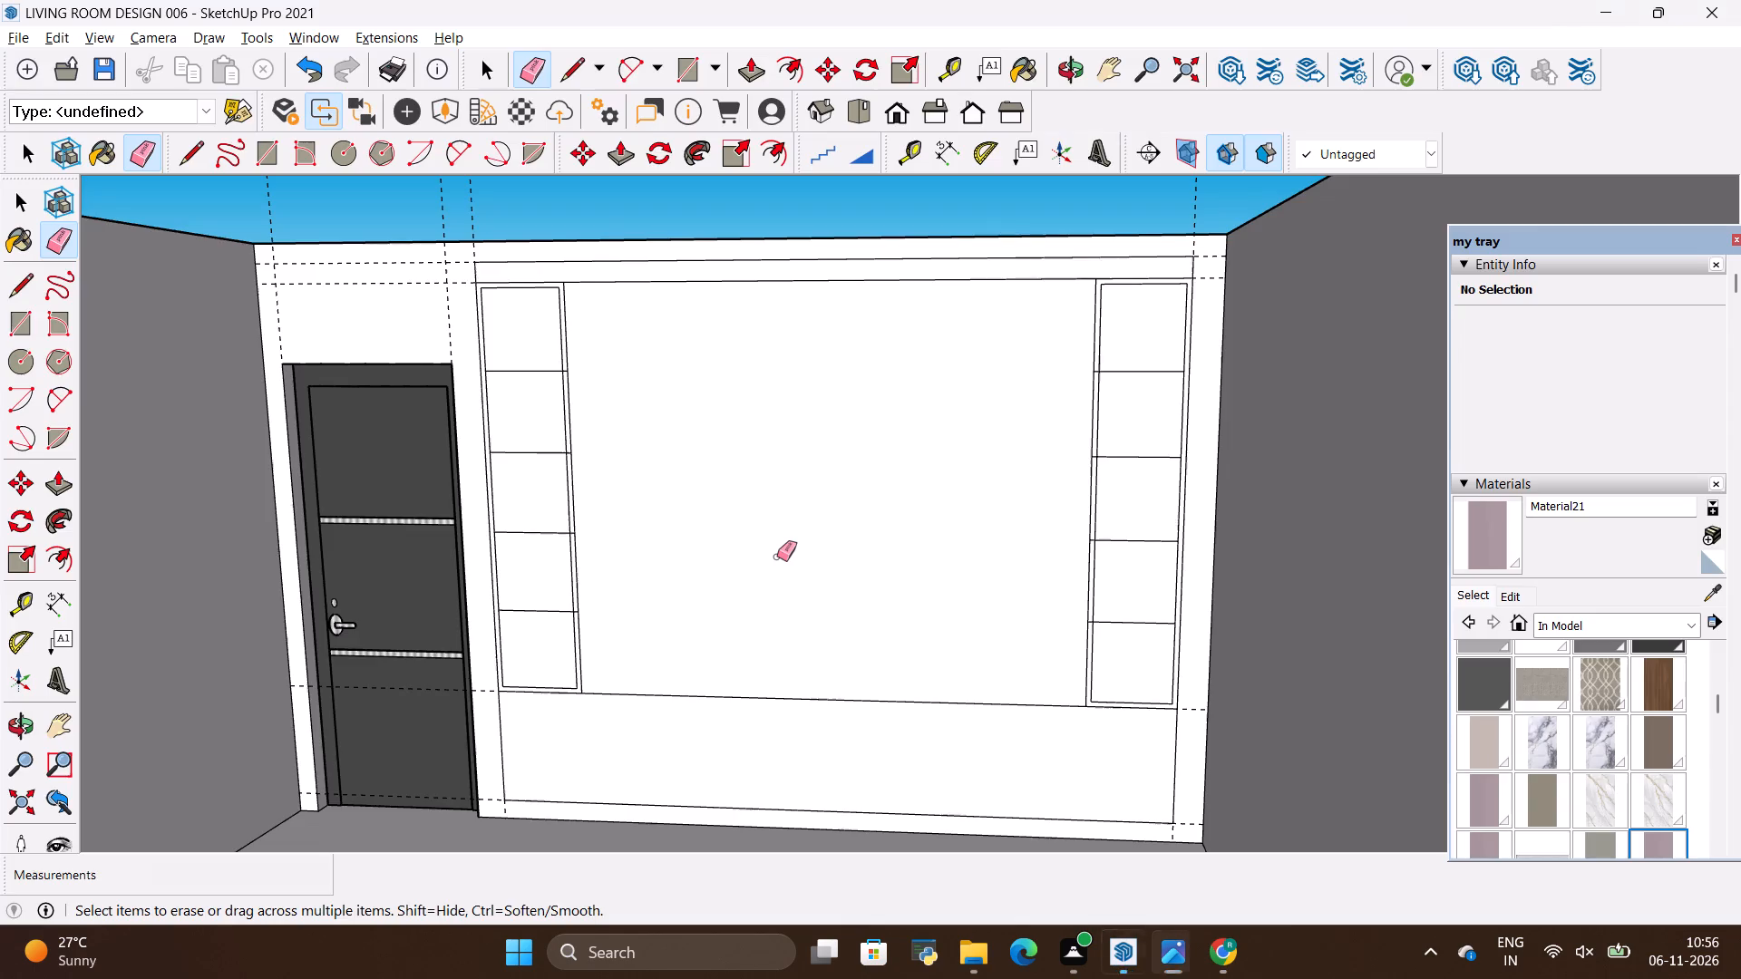
key("alt+Tab")
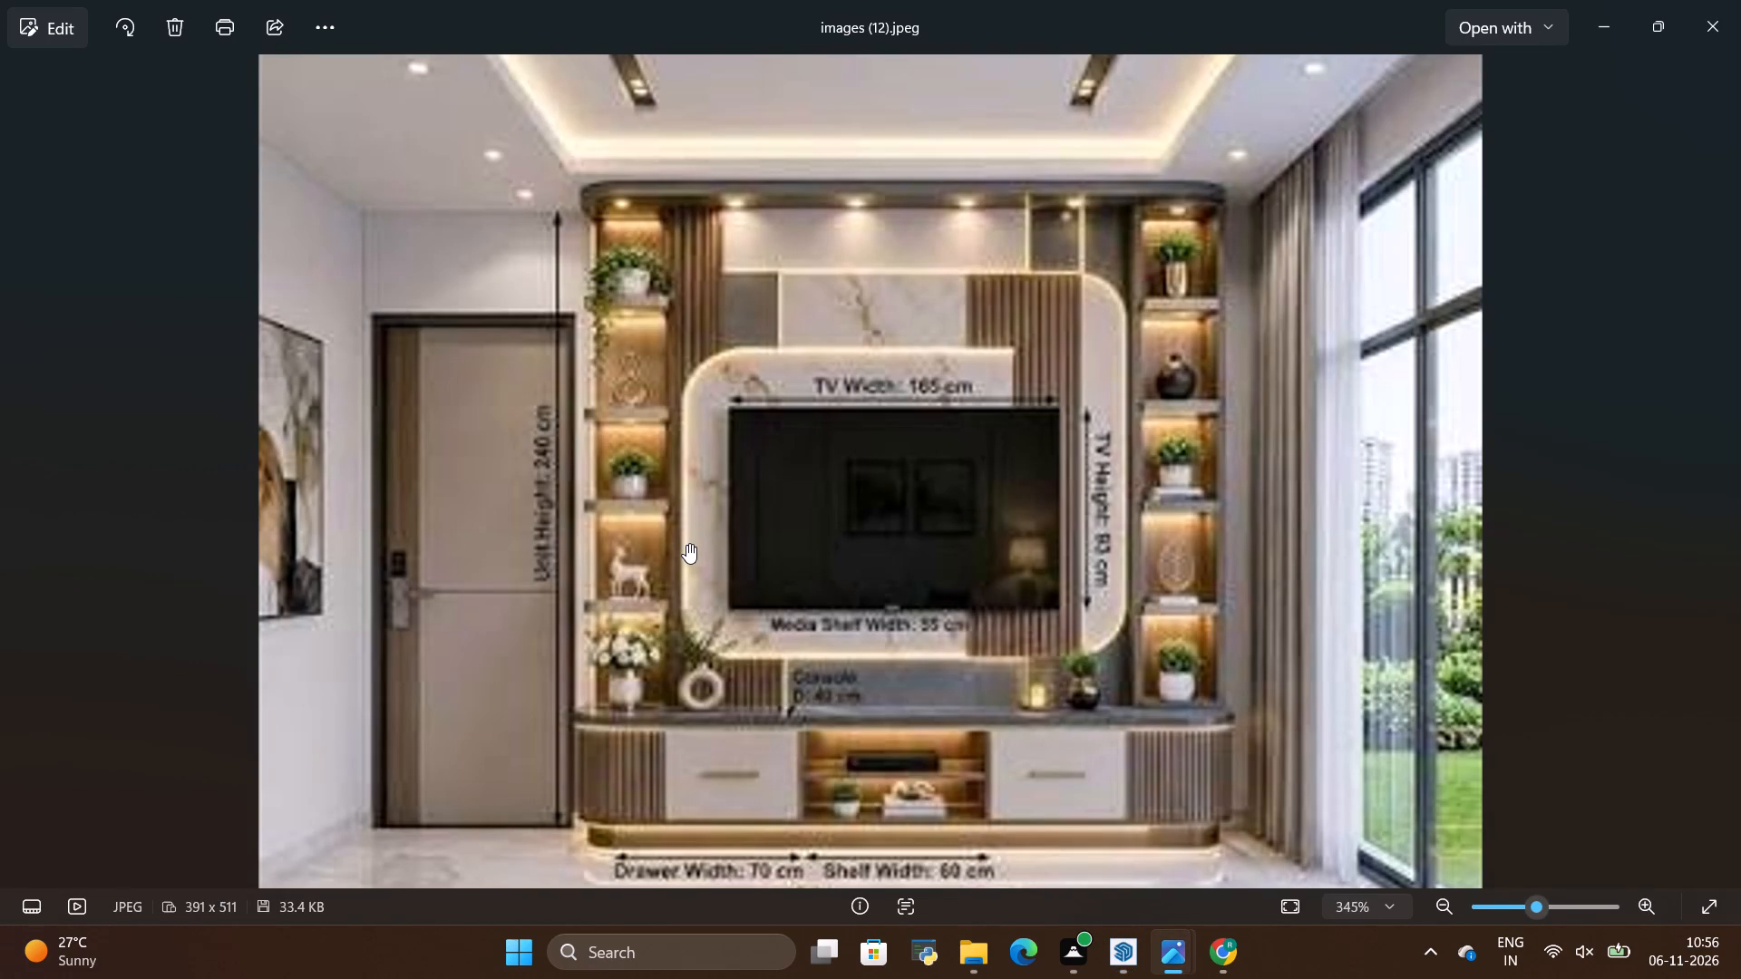
key("alt+Tab")
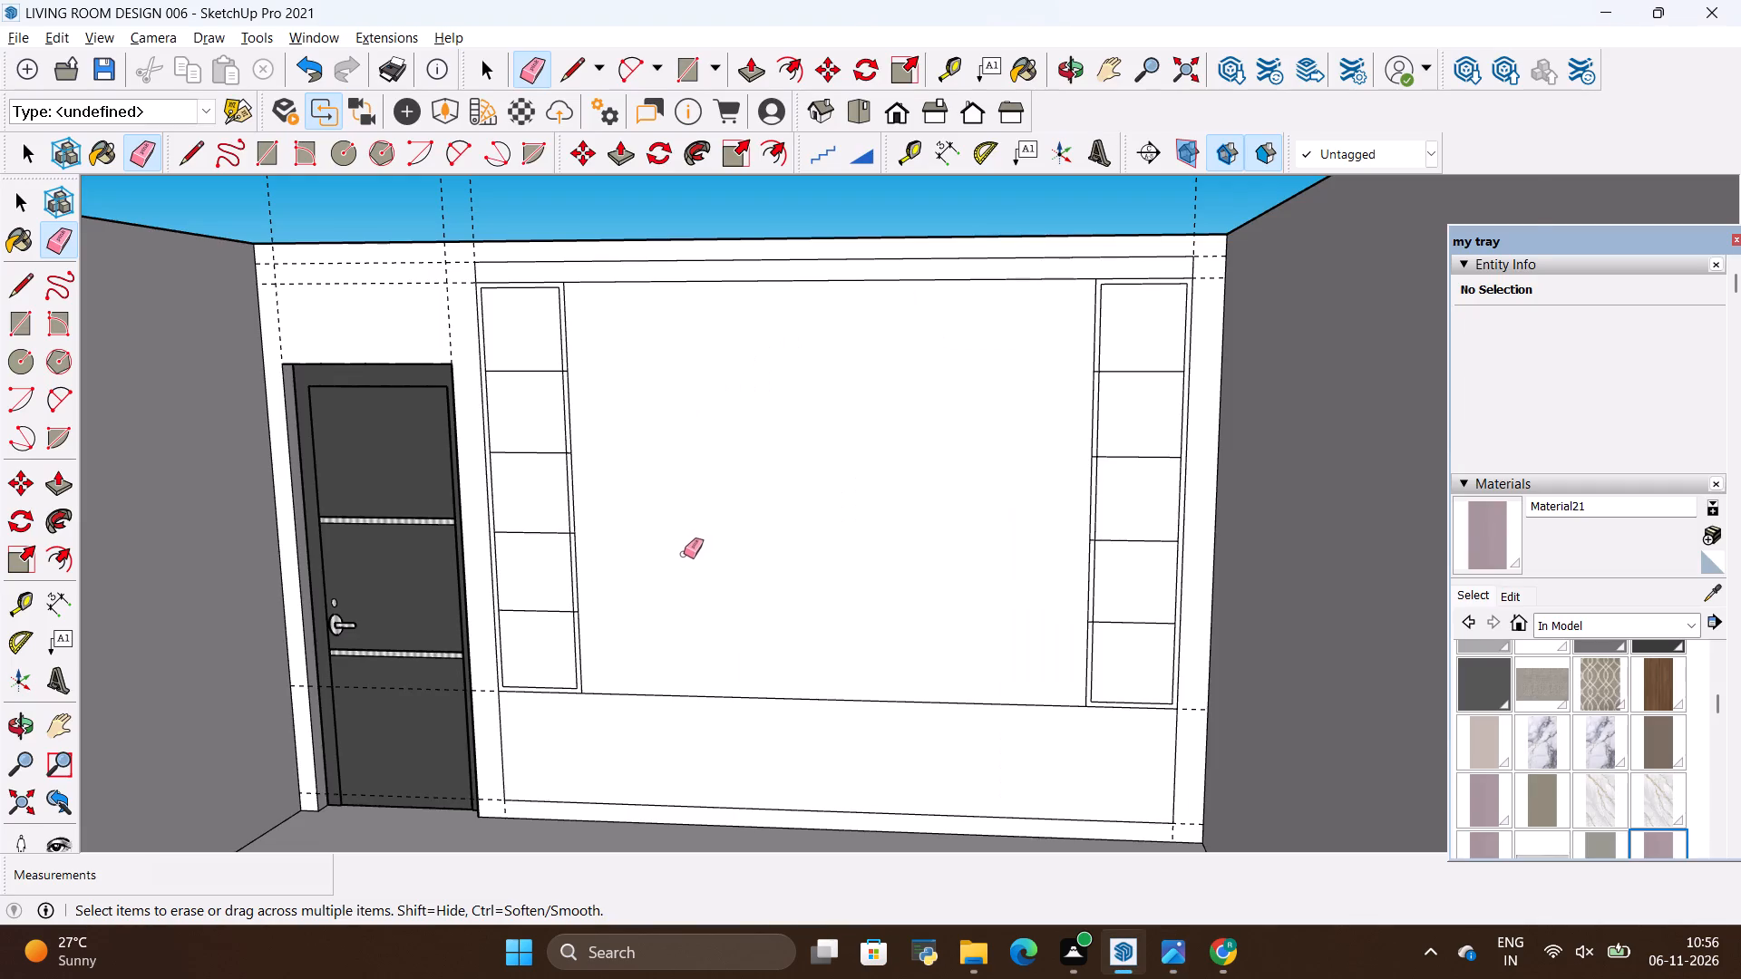
key("alt+Tab")
key("alt+Tab")
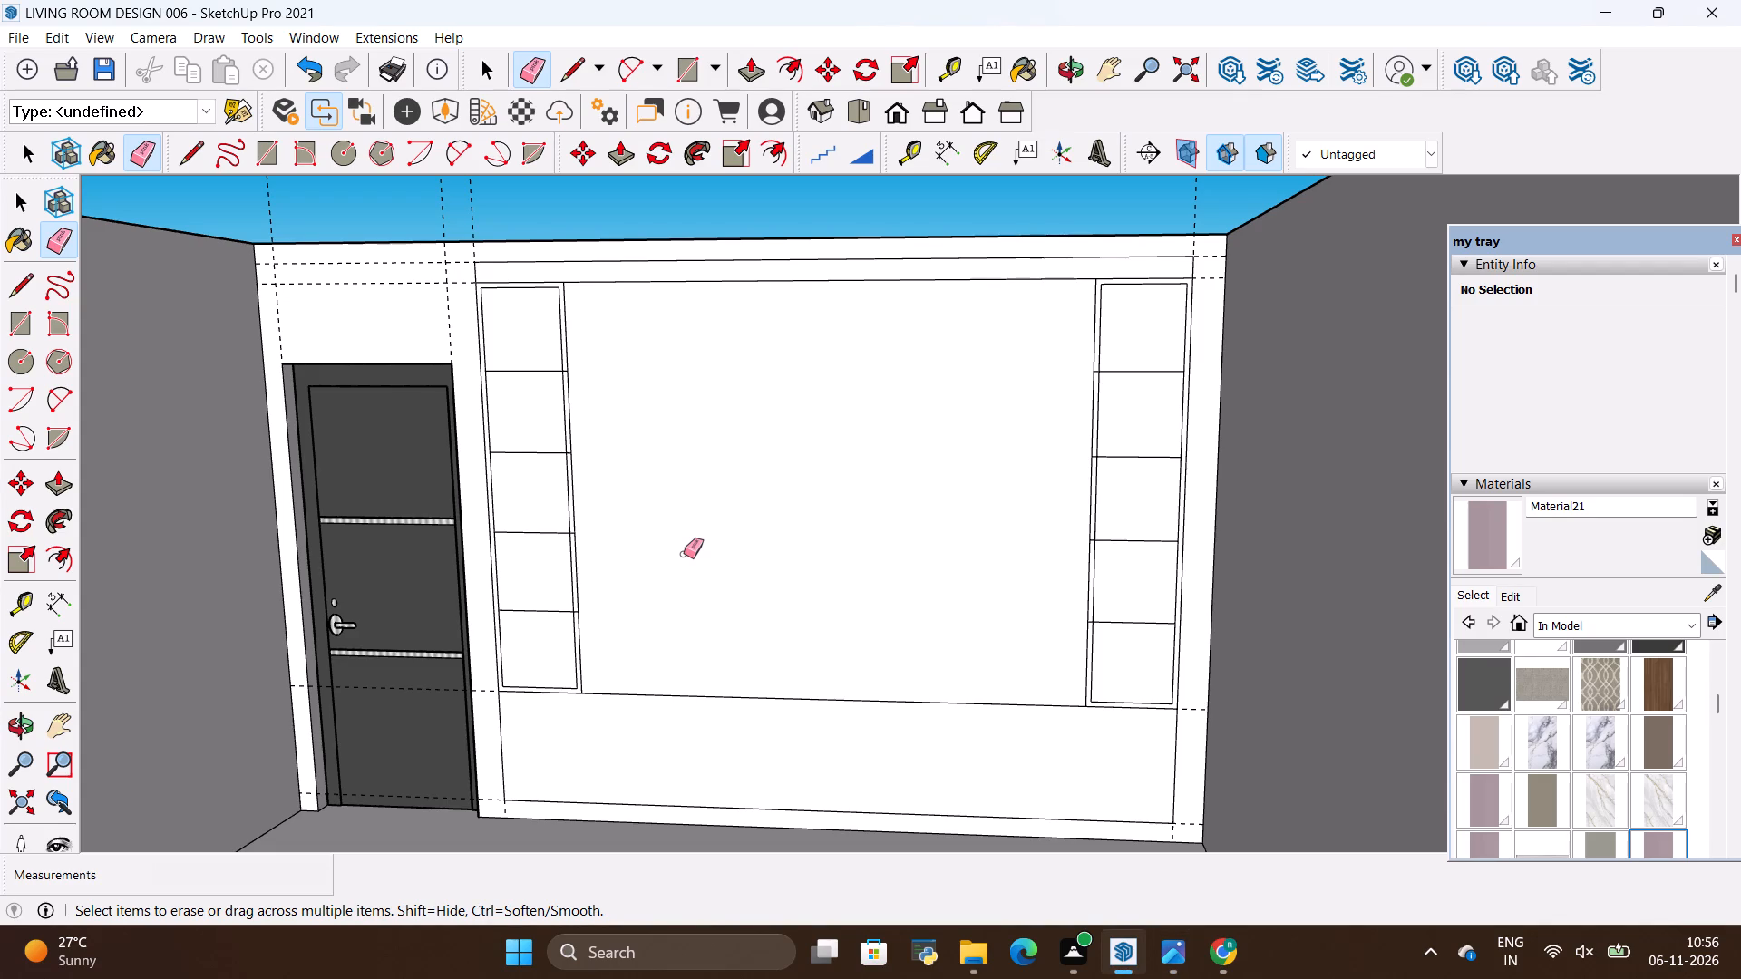
key("t")
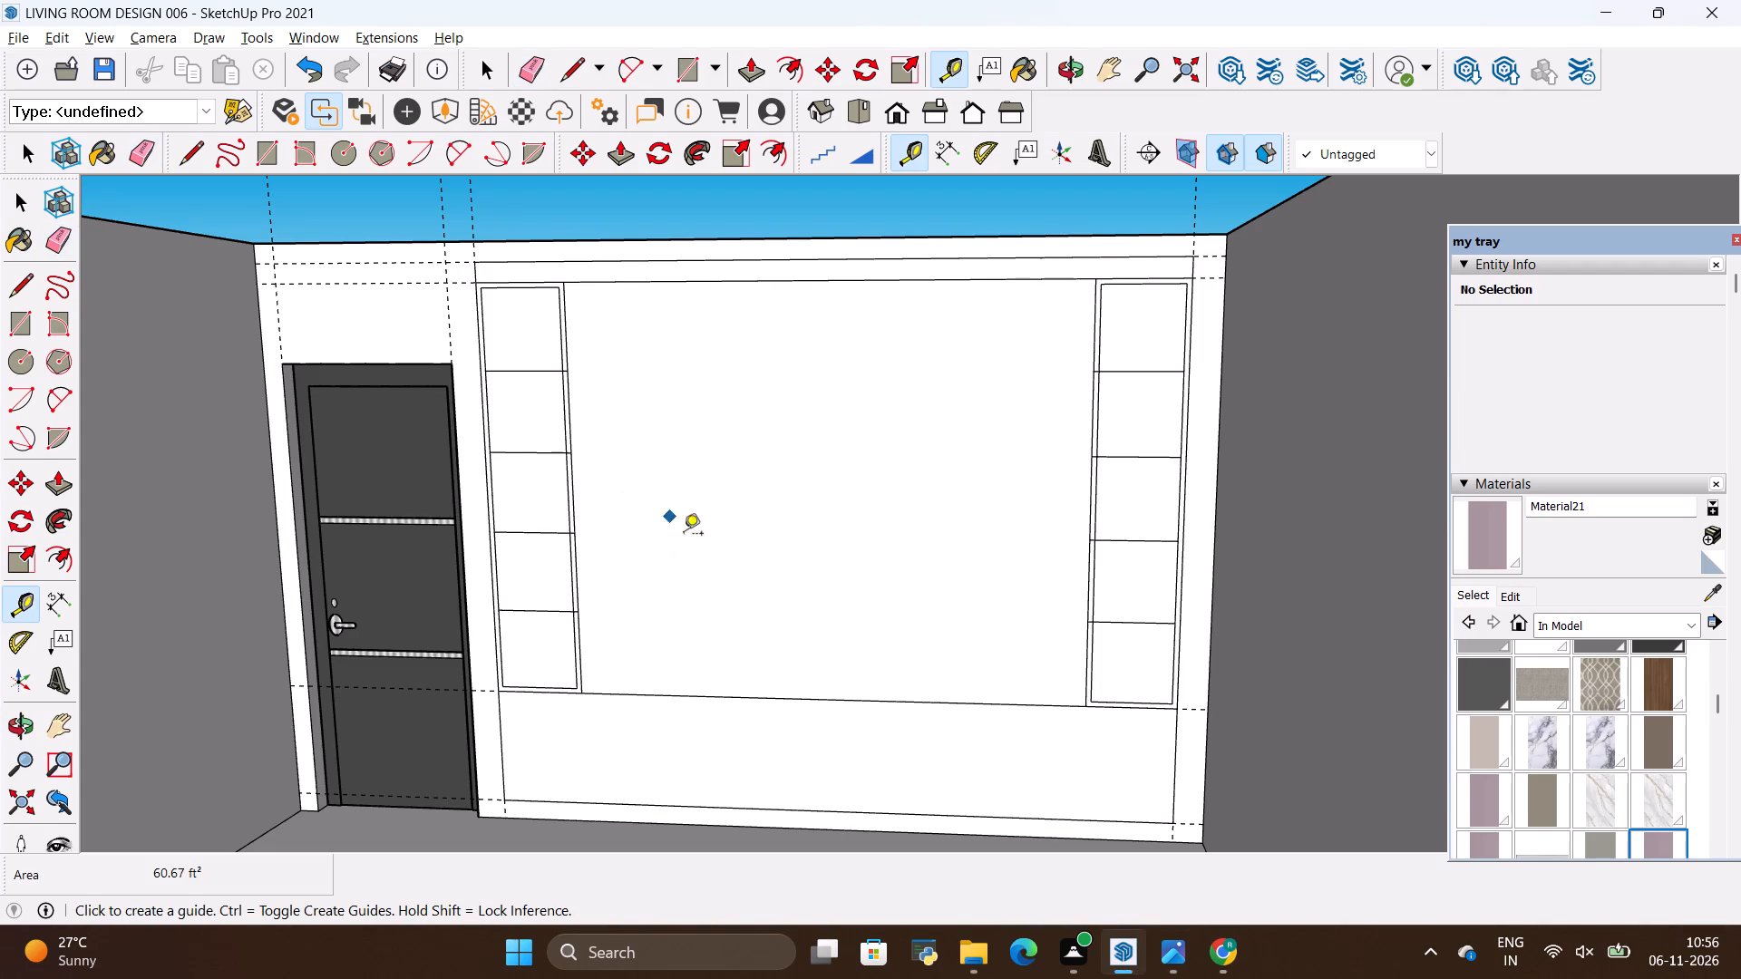
left_click(844, 704)
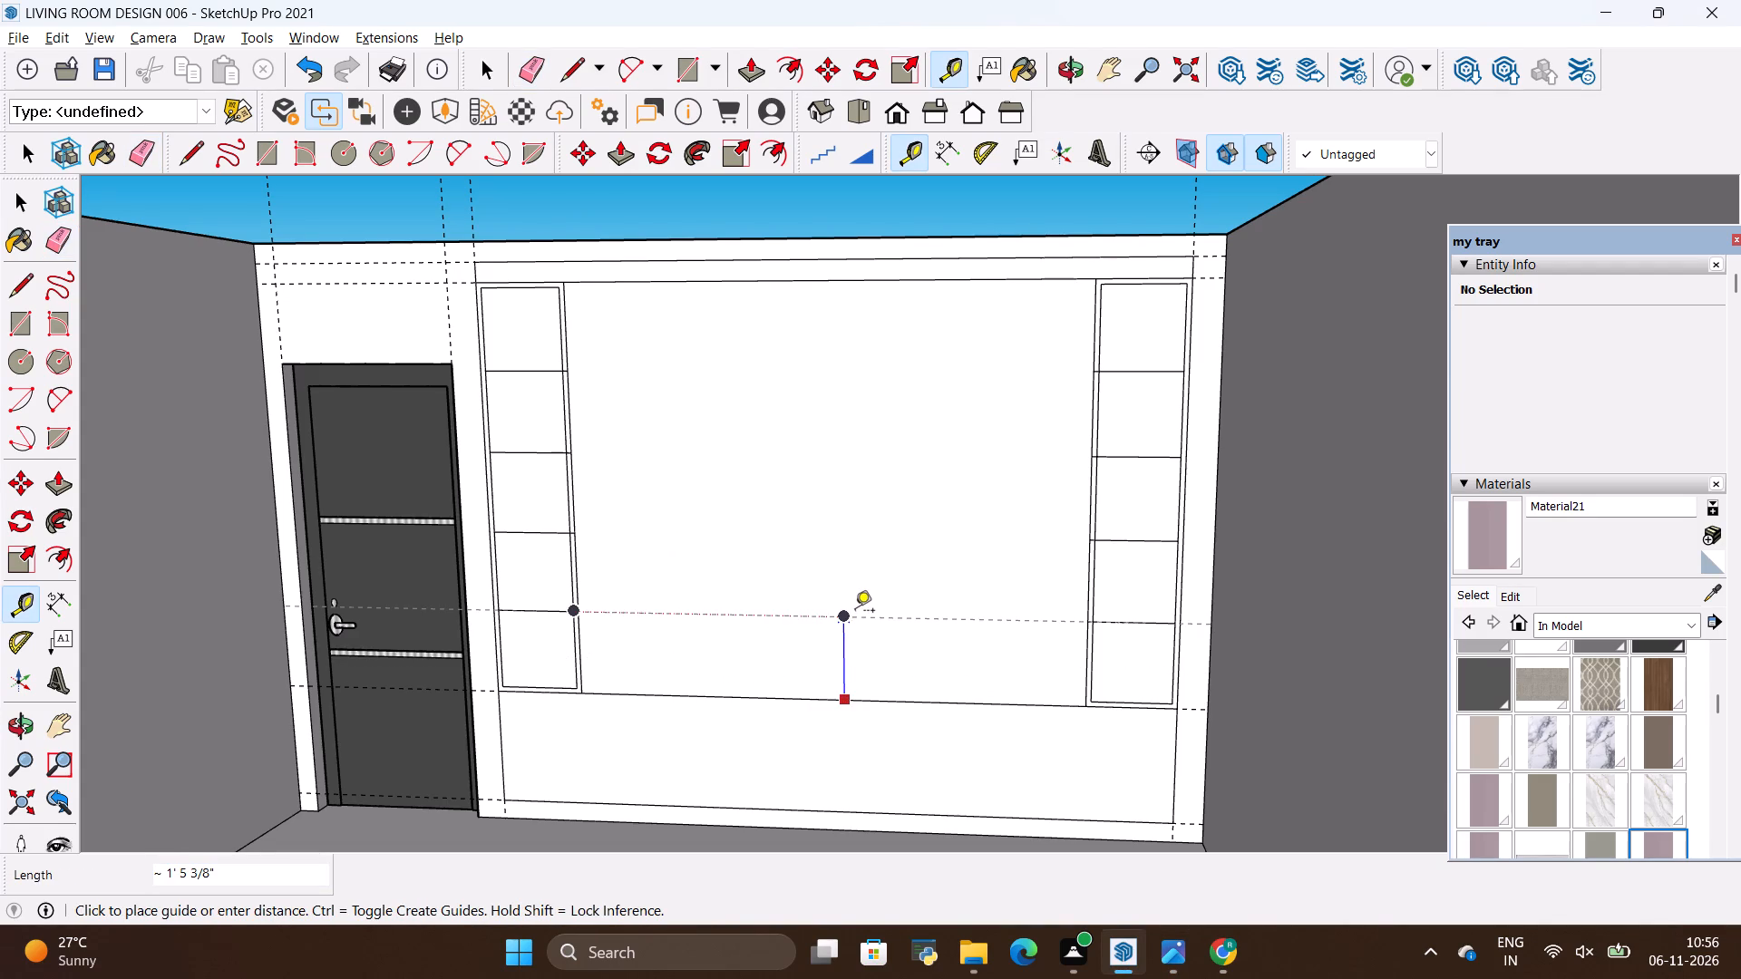
type("X`")
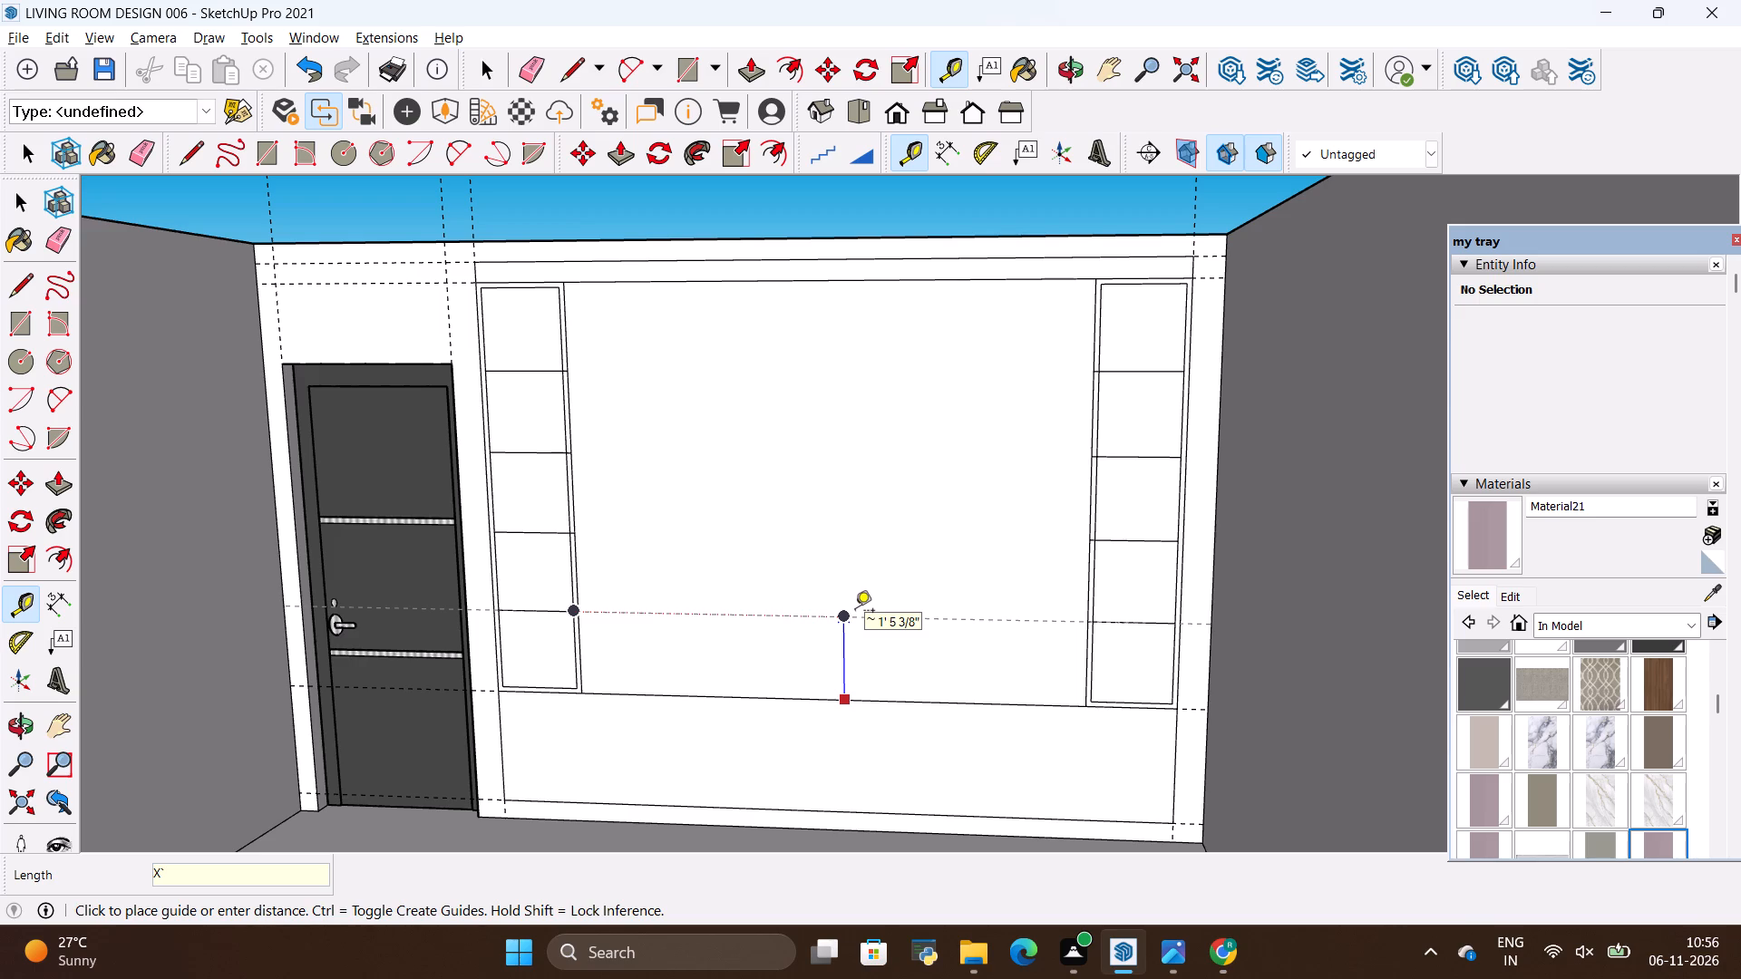
key("alt+Tab")
key("alt+Tab")
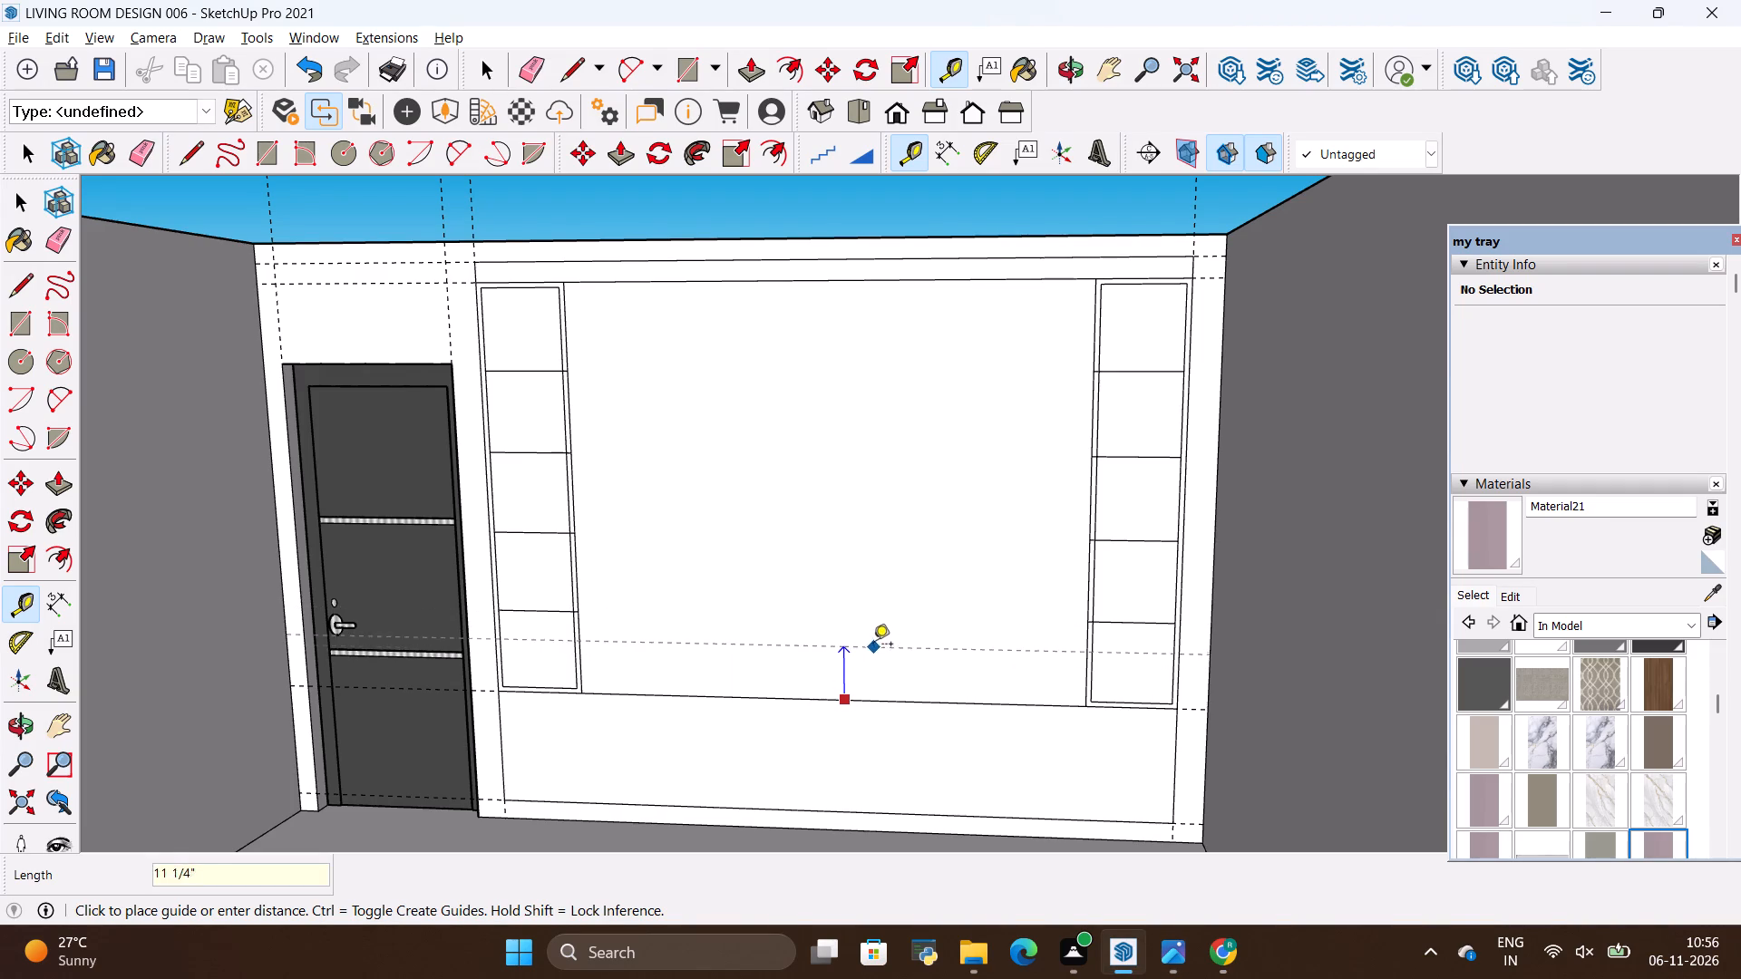
scroll(873, 649, "up", 3)
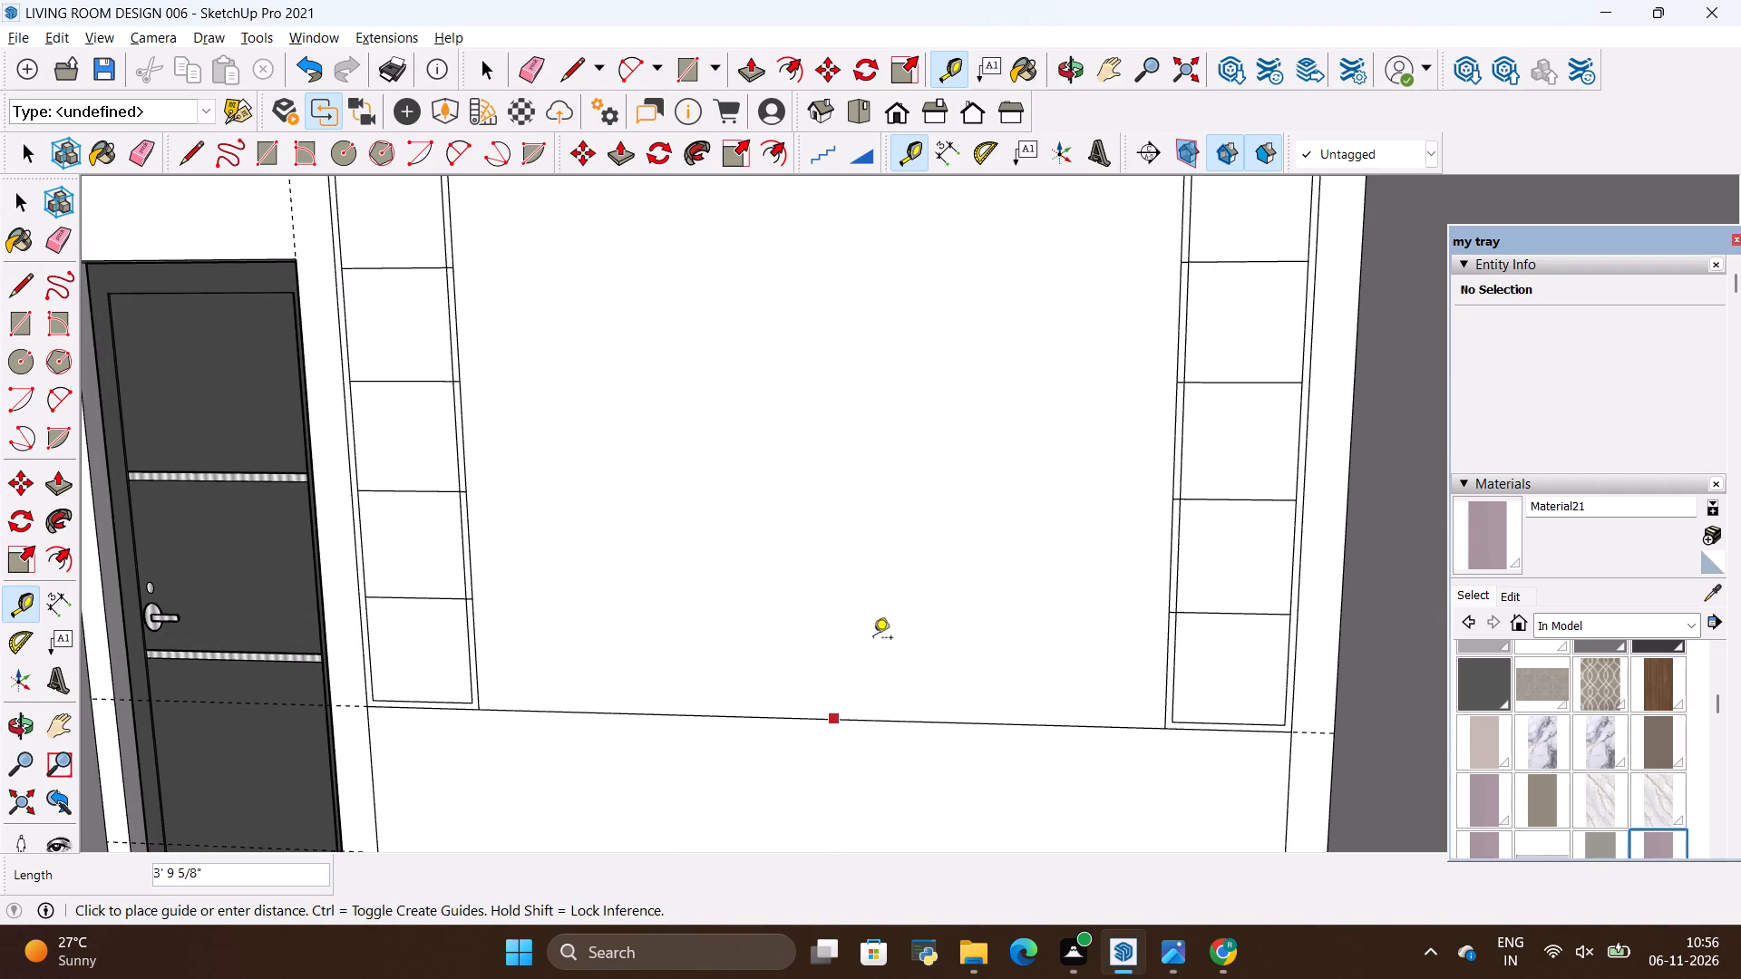
left_click(799, 640)
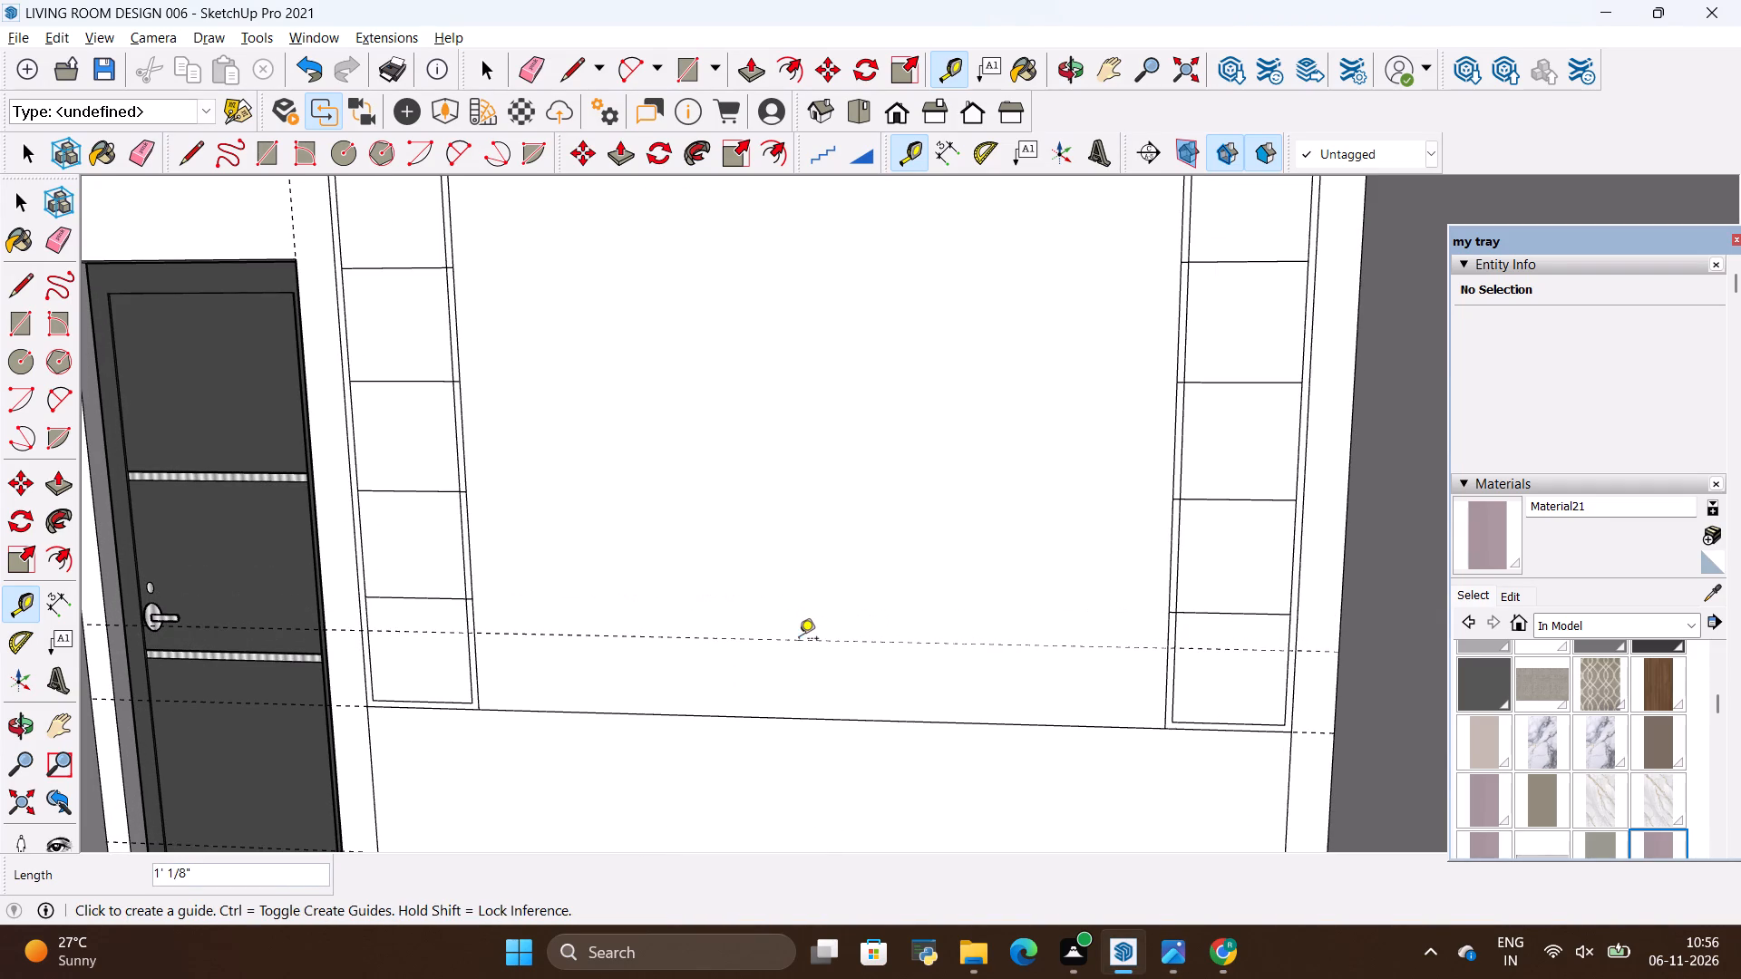
Place a vertical guide about 1' inside the panel's door-side edge and a horizontal guide about 10" below its top edge.
scroll(802, 712, "down", 4)
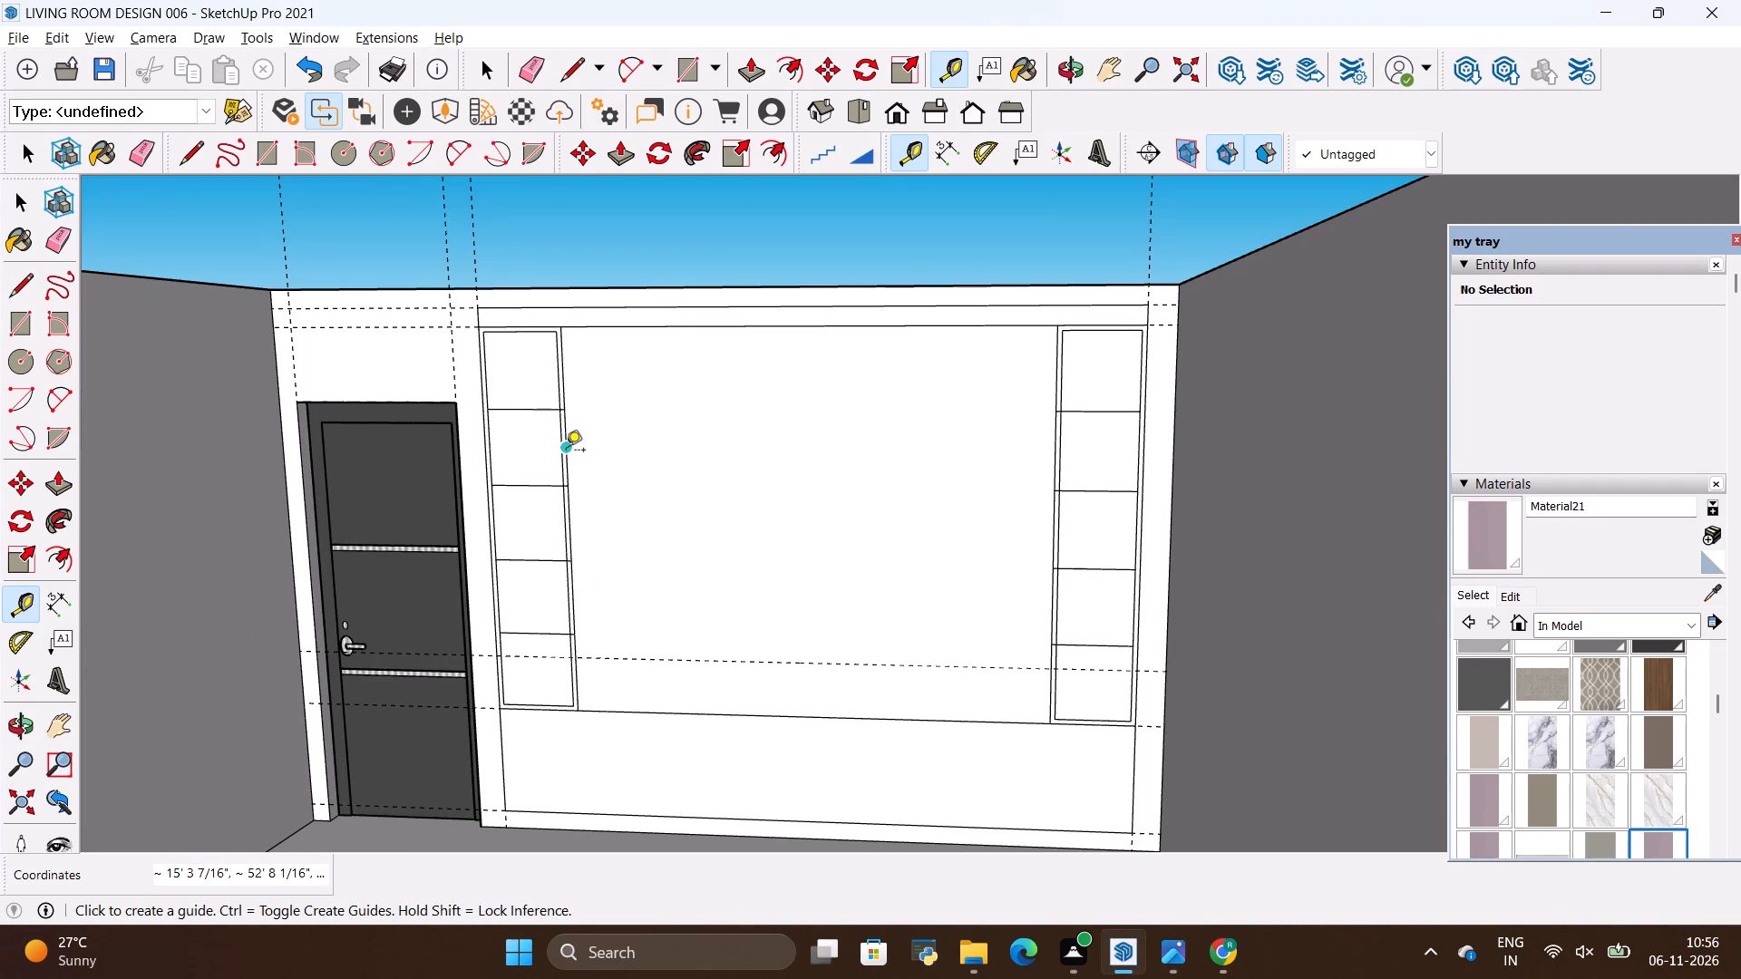
left_click(566, 451)
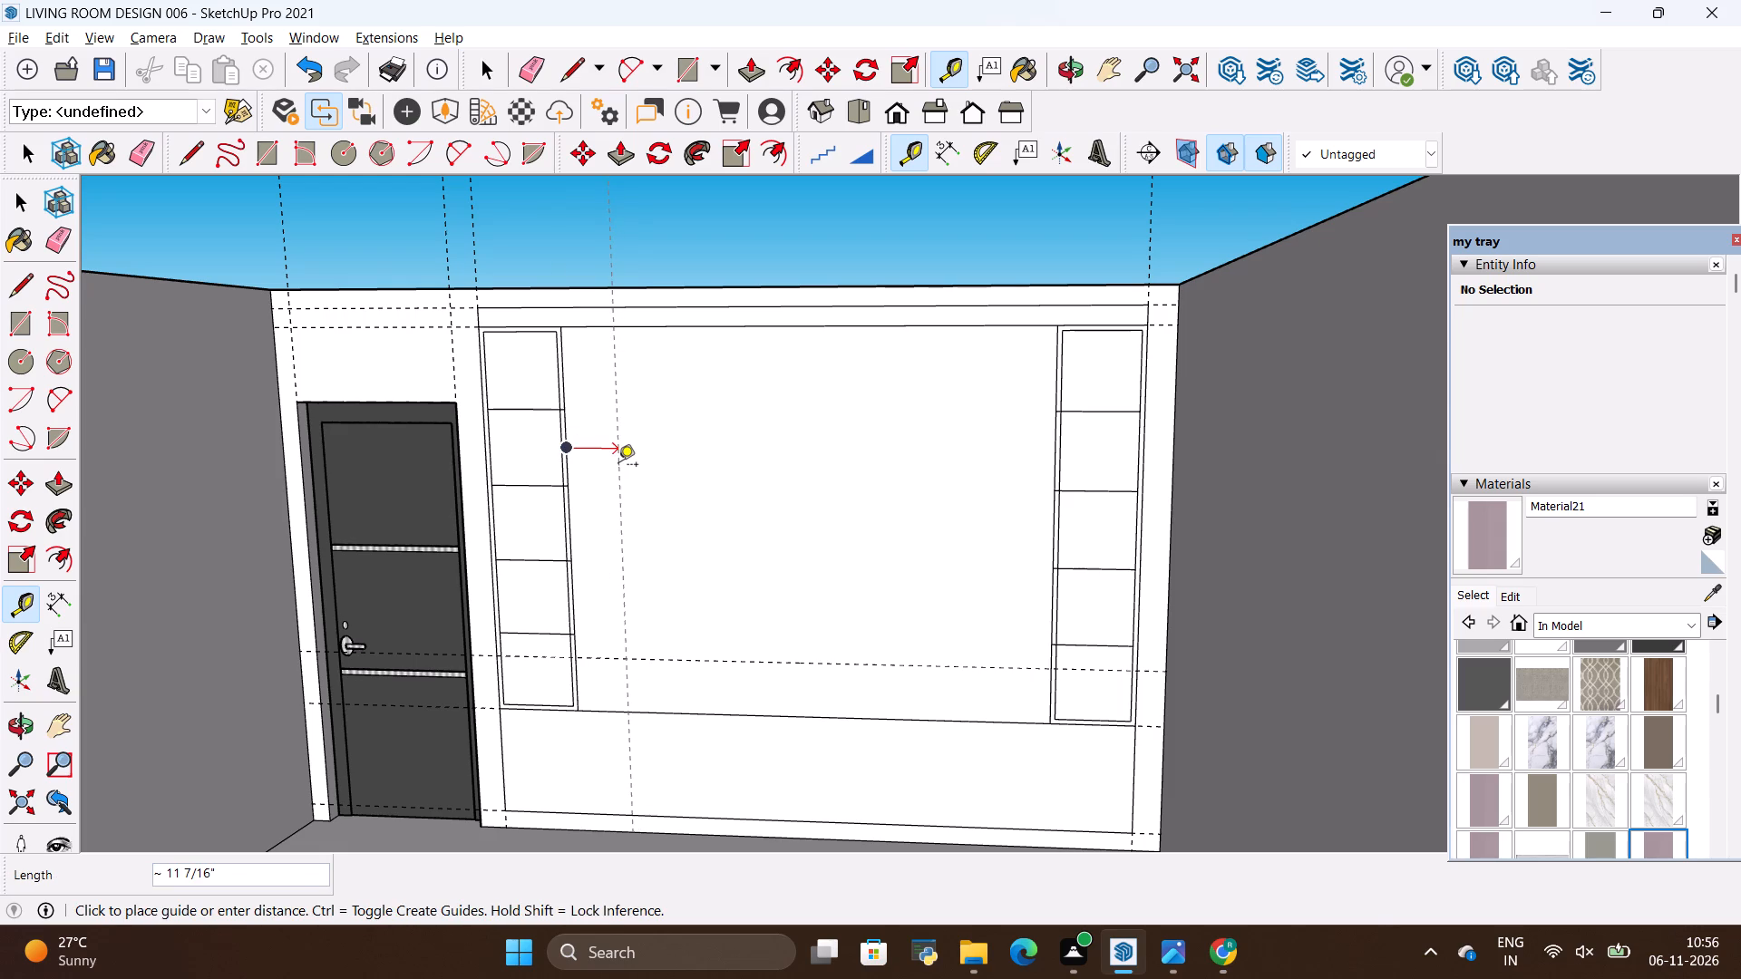
left_click(618, 466)
left_click(705, 329)
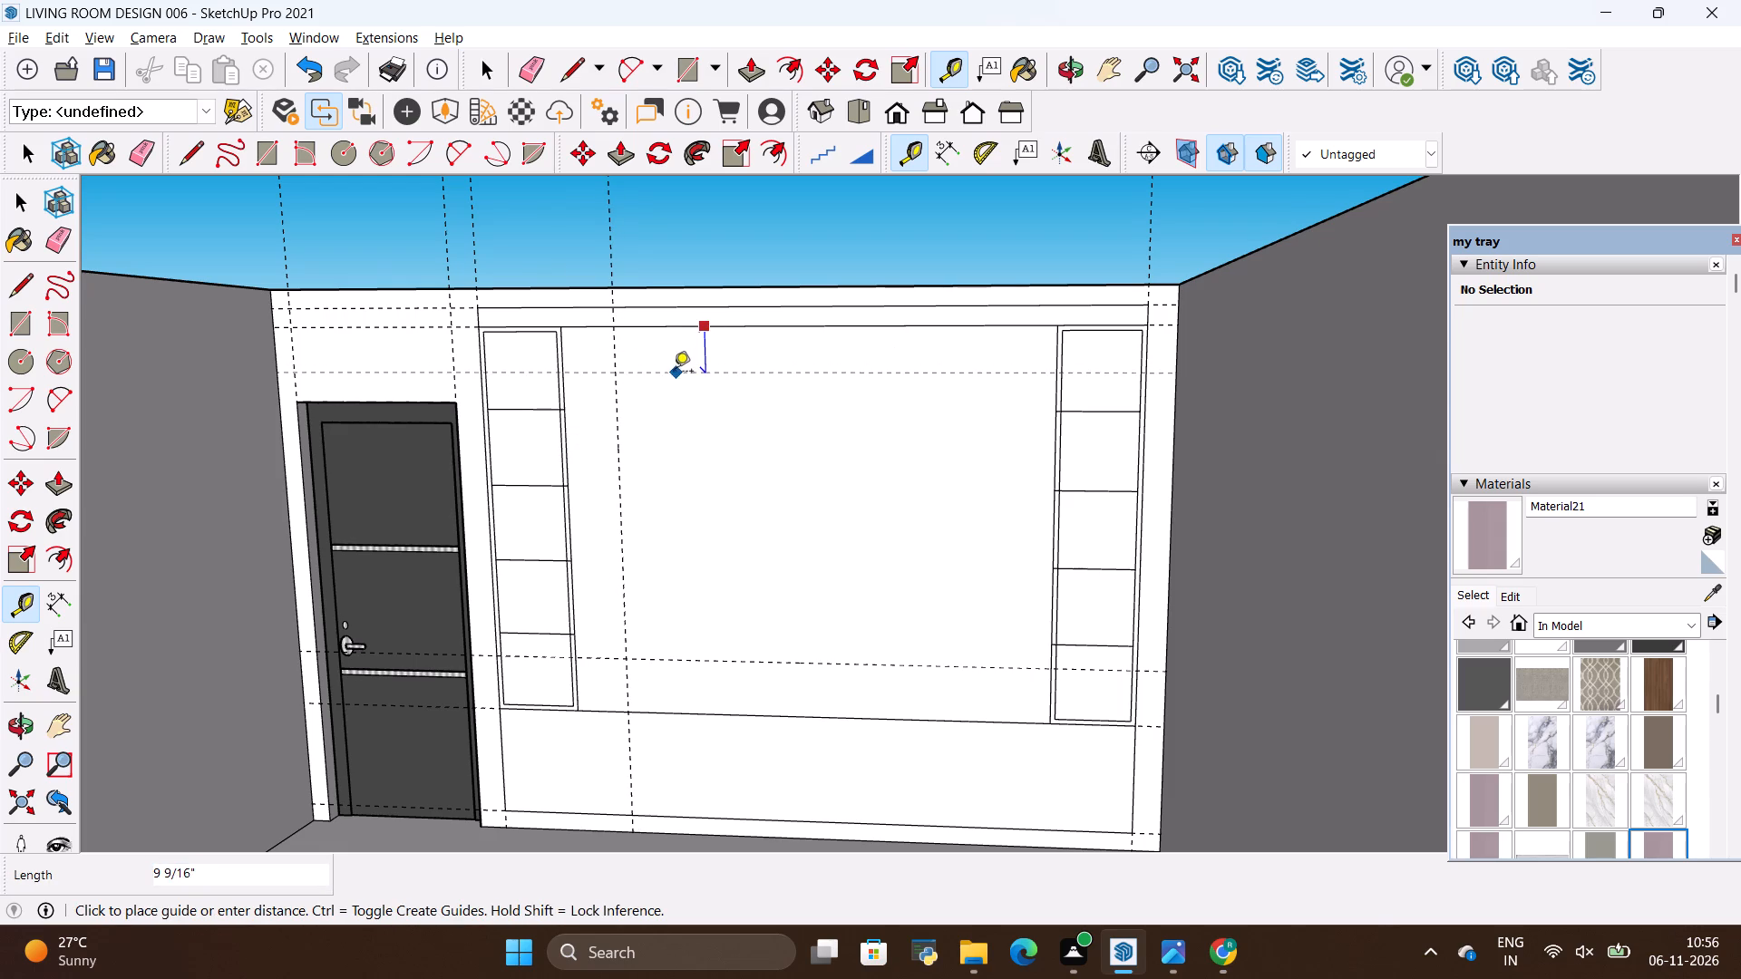
left_click(672, 373)
Compare with the reference photo and place a vertical guide in the central panel just inside the far shelf column.
key("alt+Tab")
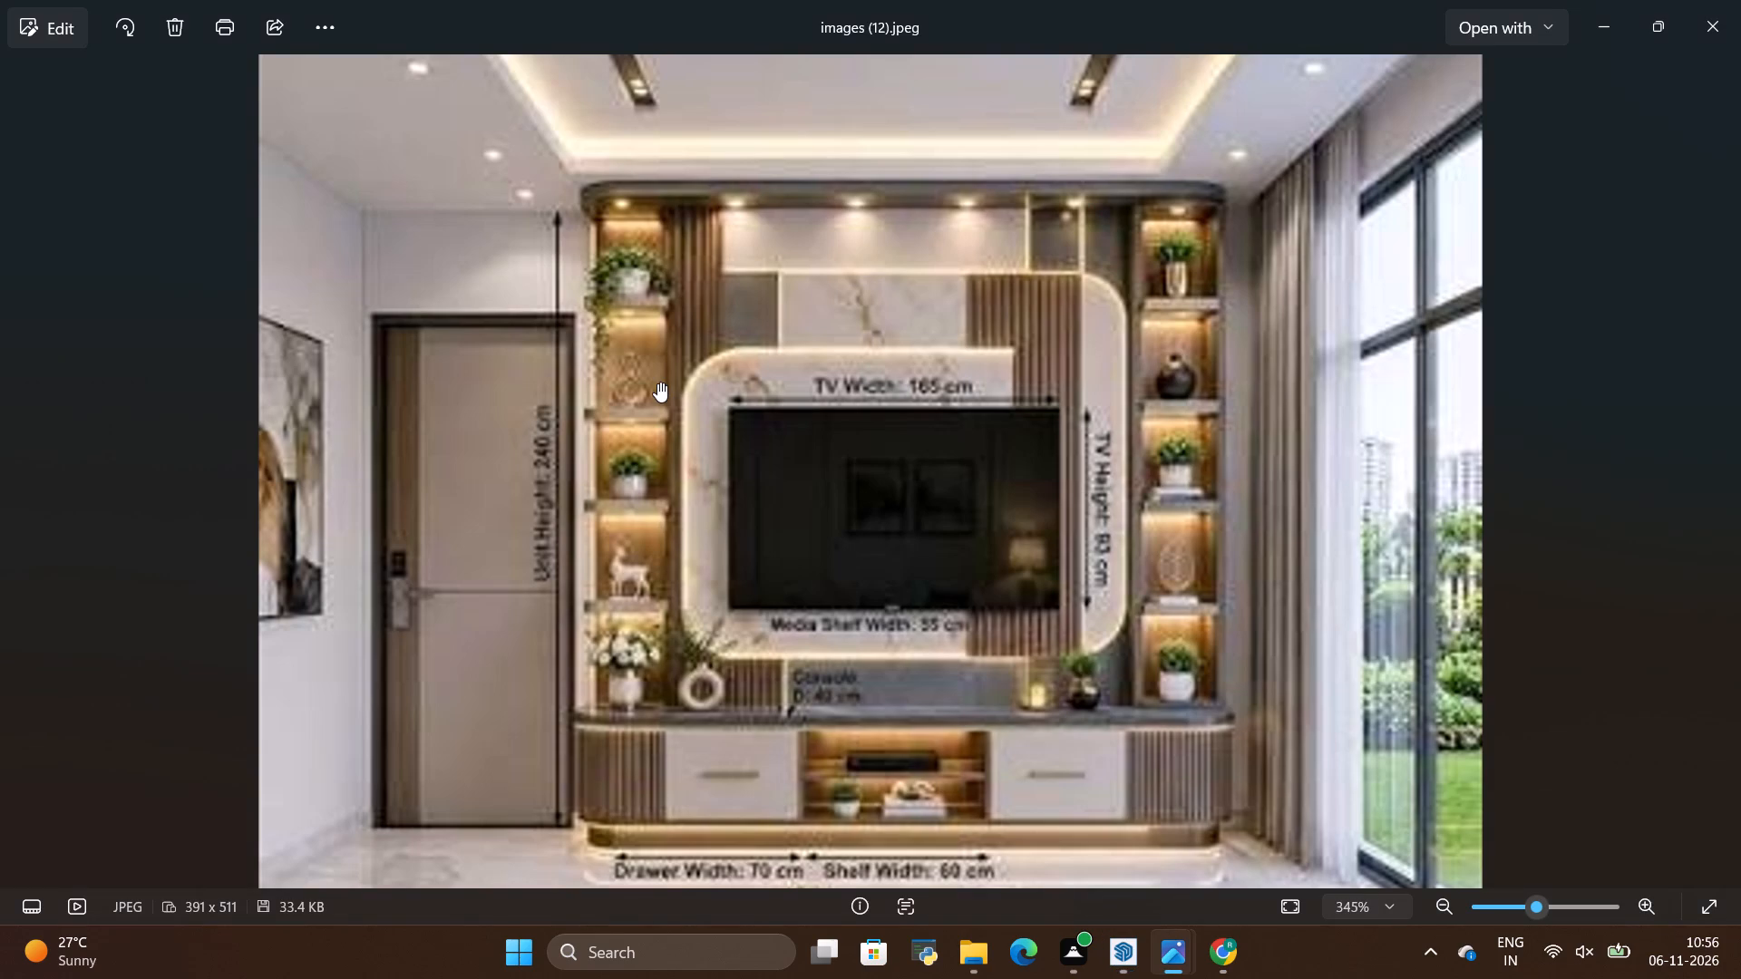
key("alt+Tab")
key("alt+Tab")
key("alt+Tab")
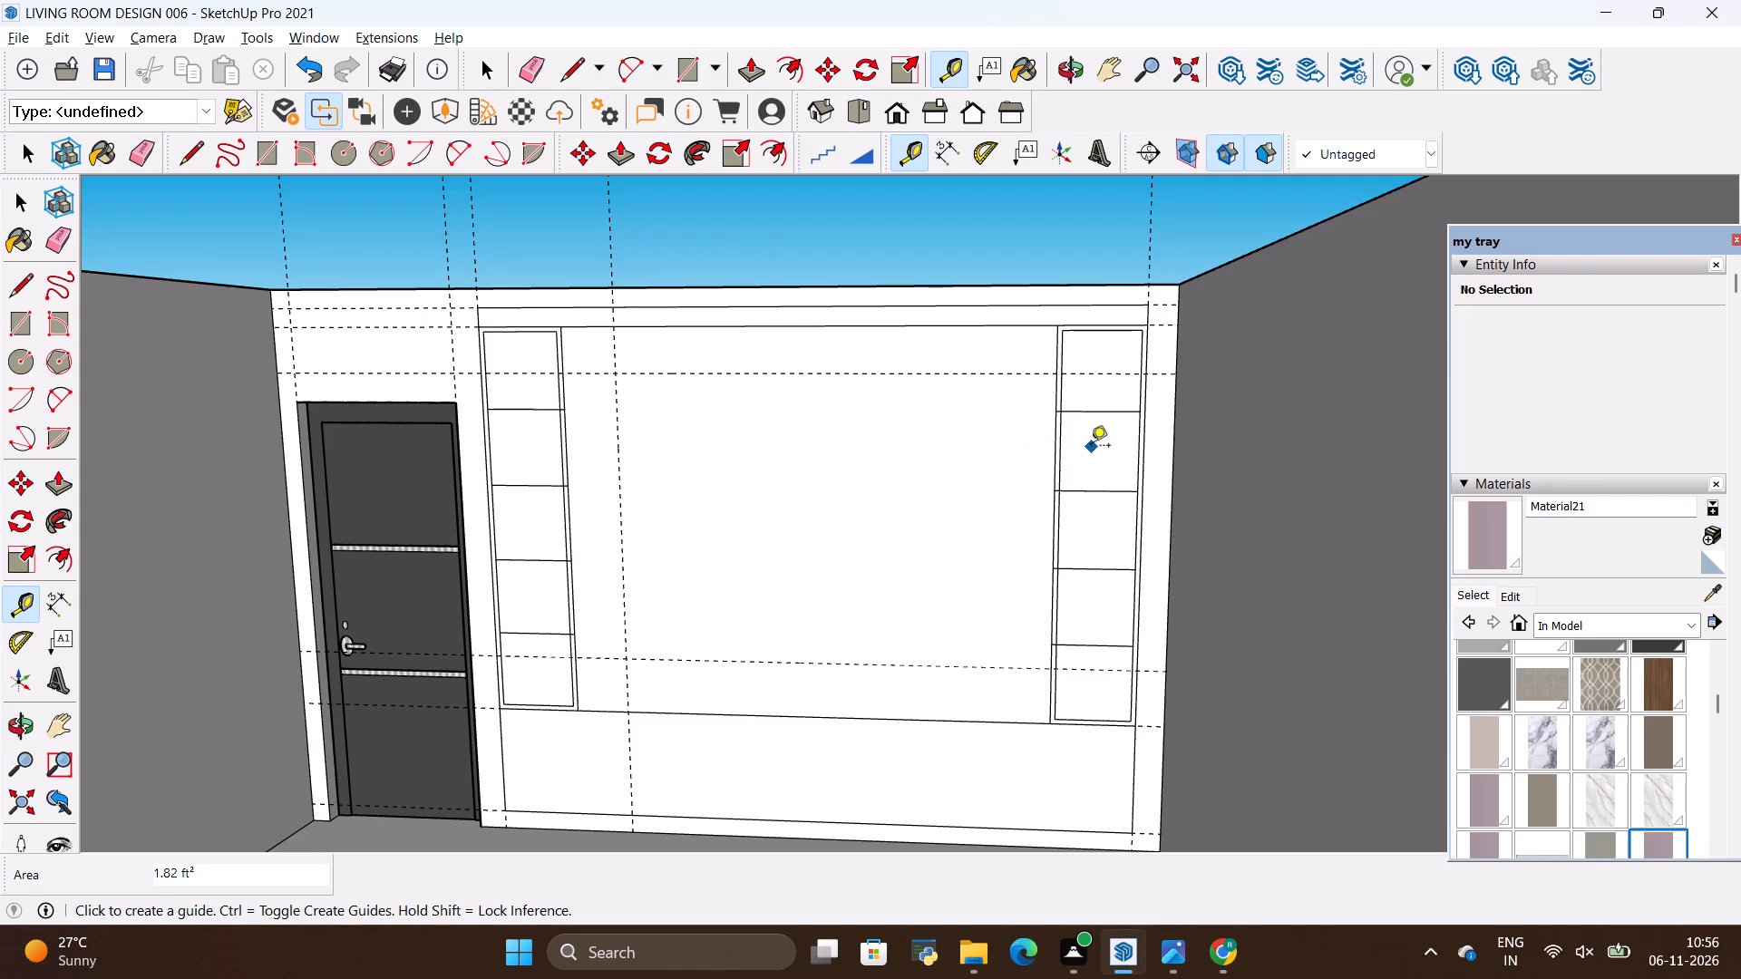
scroll(1091, 447, "up", 3)
left_click(1049, 470)
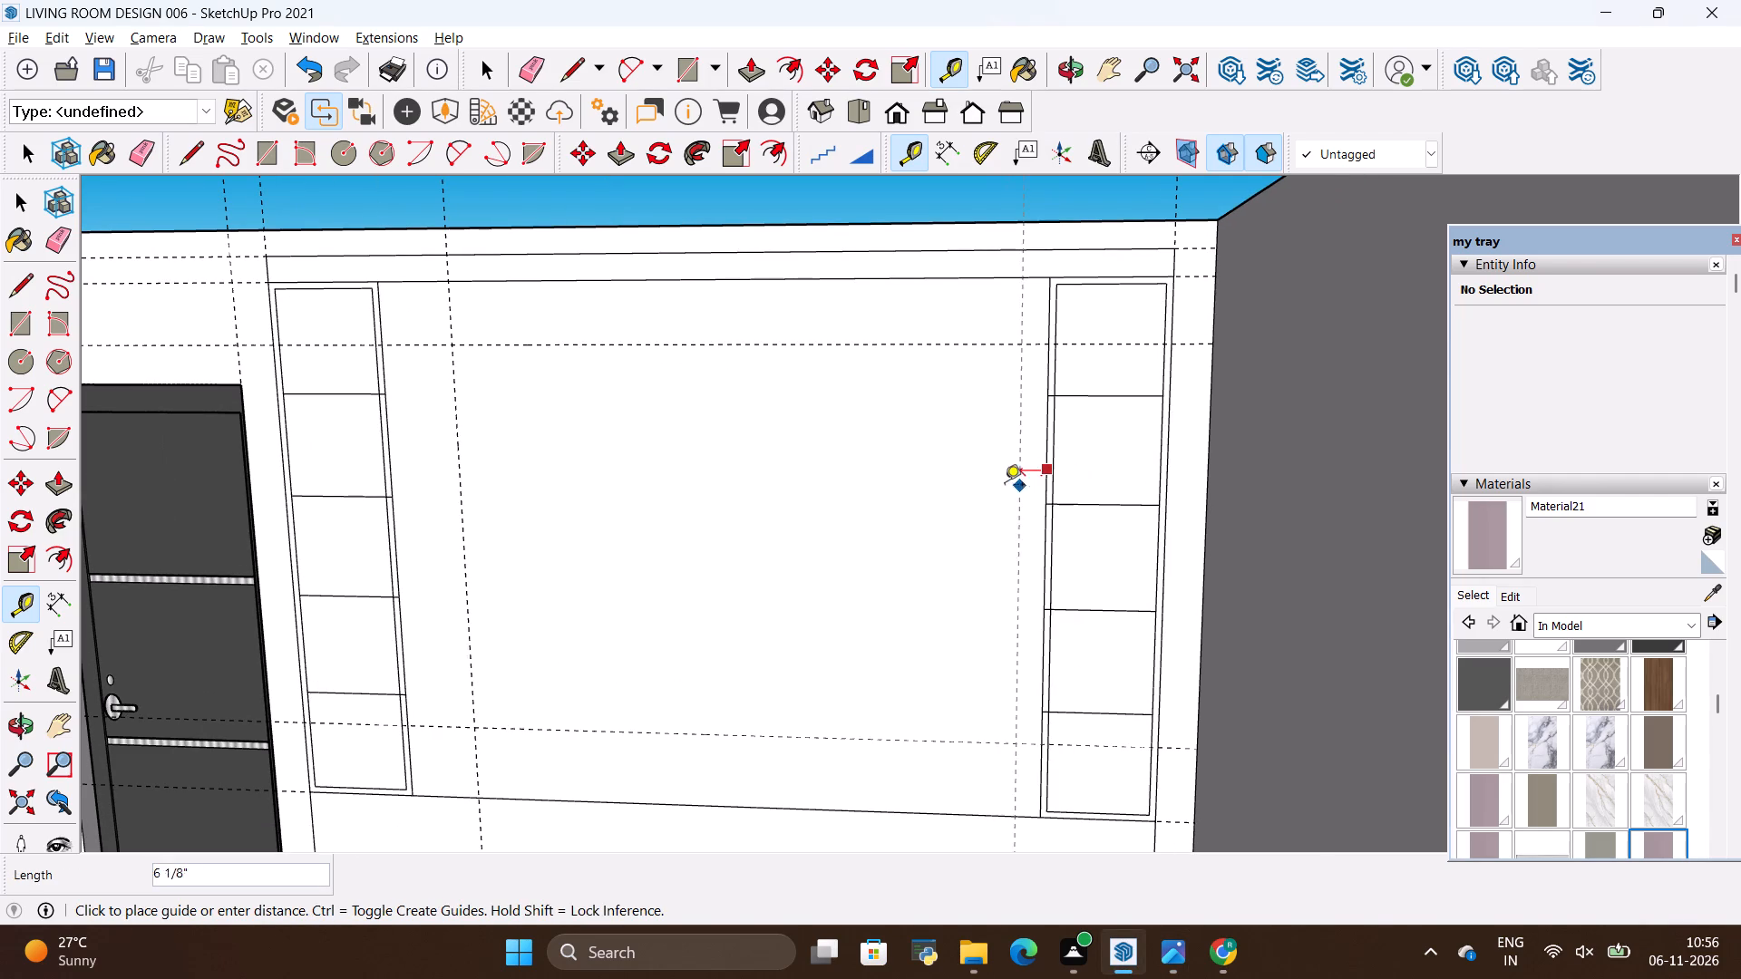
left_click(986, 489)
Draw a rectangle about 6' 11" wide between the four guides' intersections inside the central panel and select its face.
key("space")
left_click(828, 497)
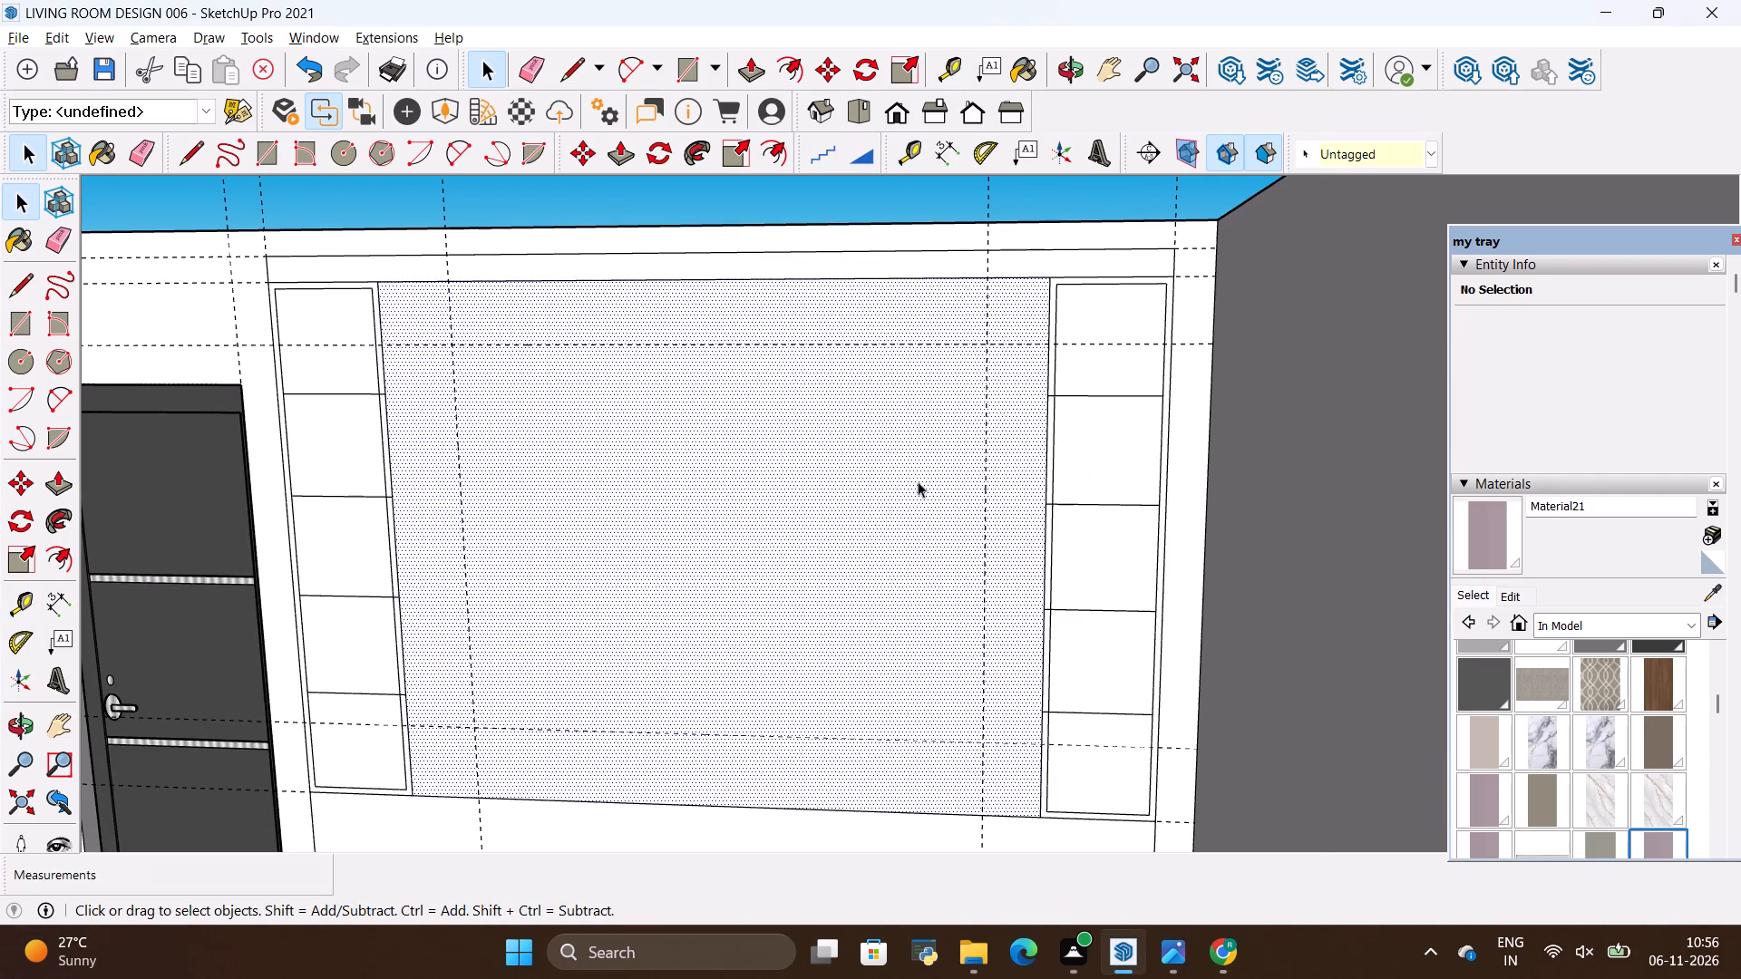
scroll(1102, 471, "down", 3)
key("alt+Tab")
key("alt+Tab")
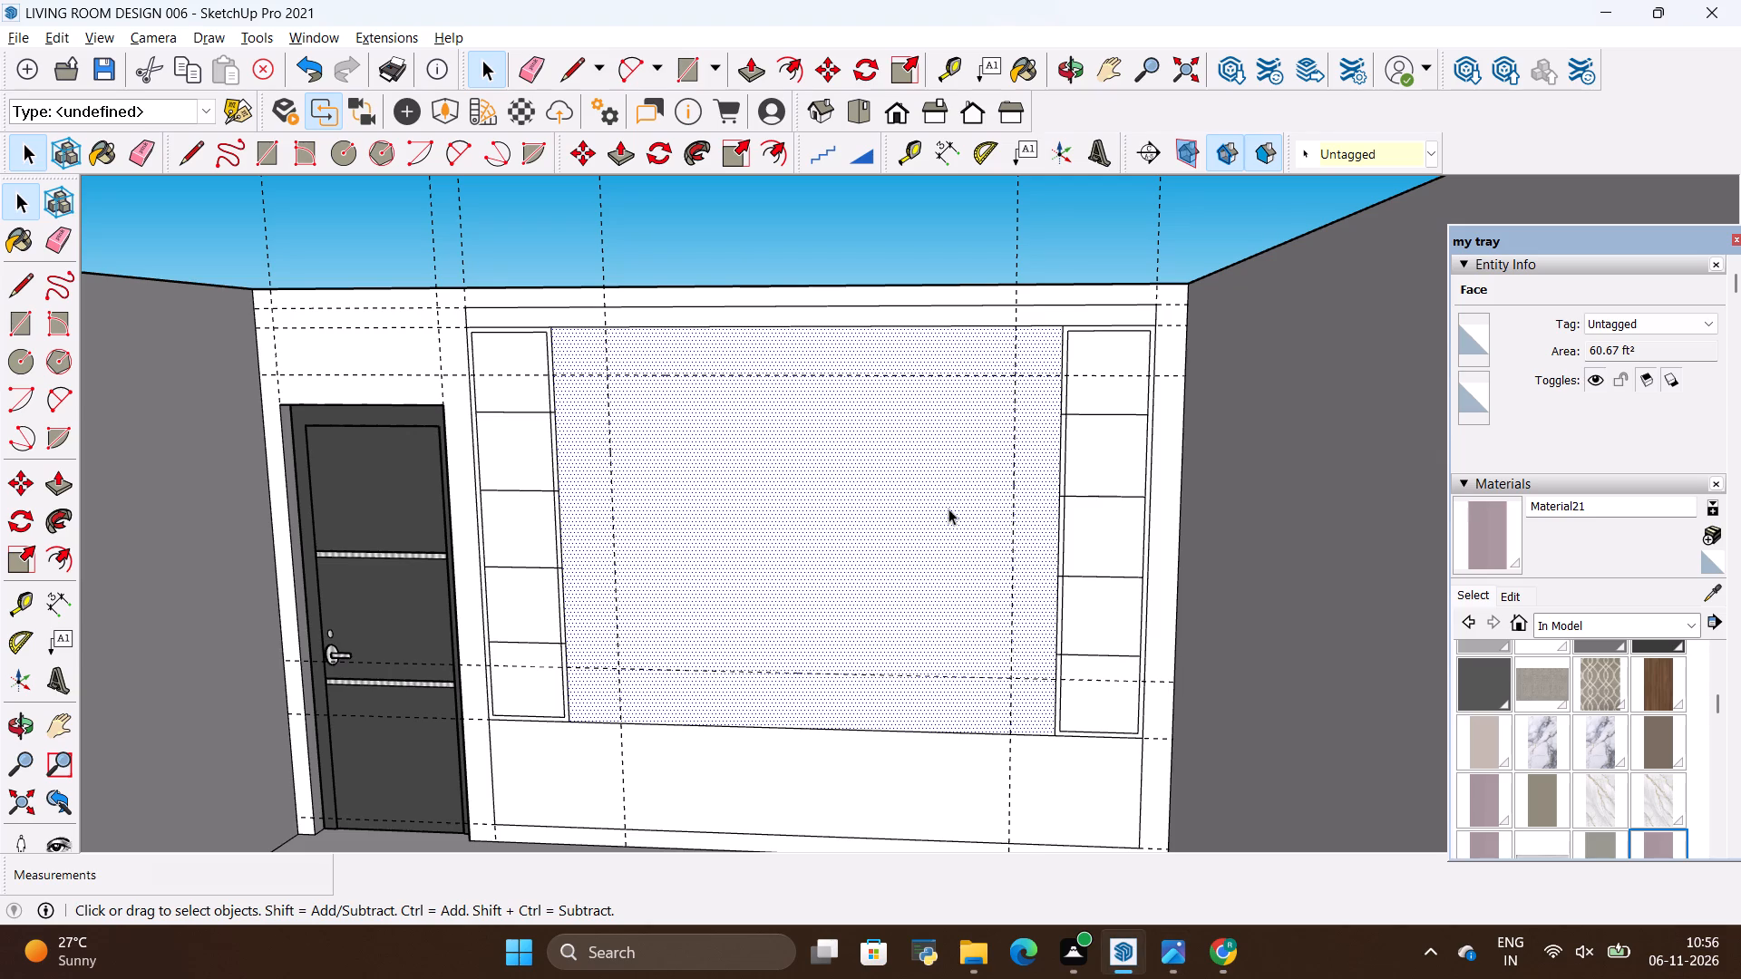
key("r")
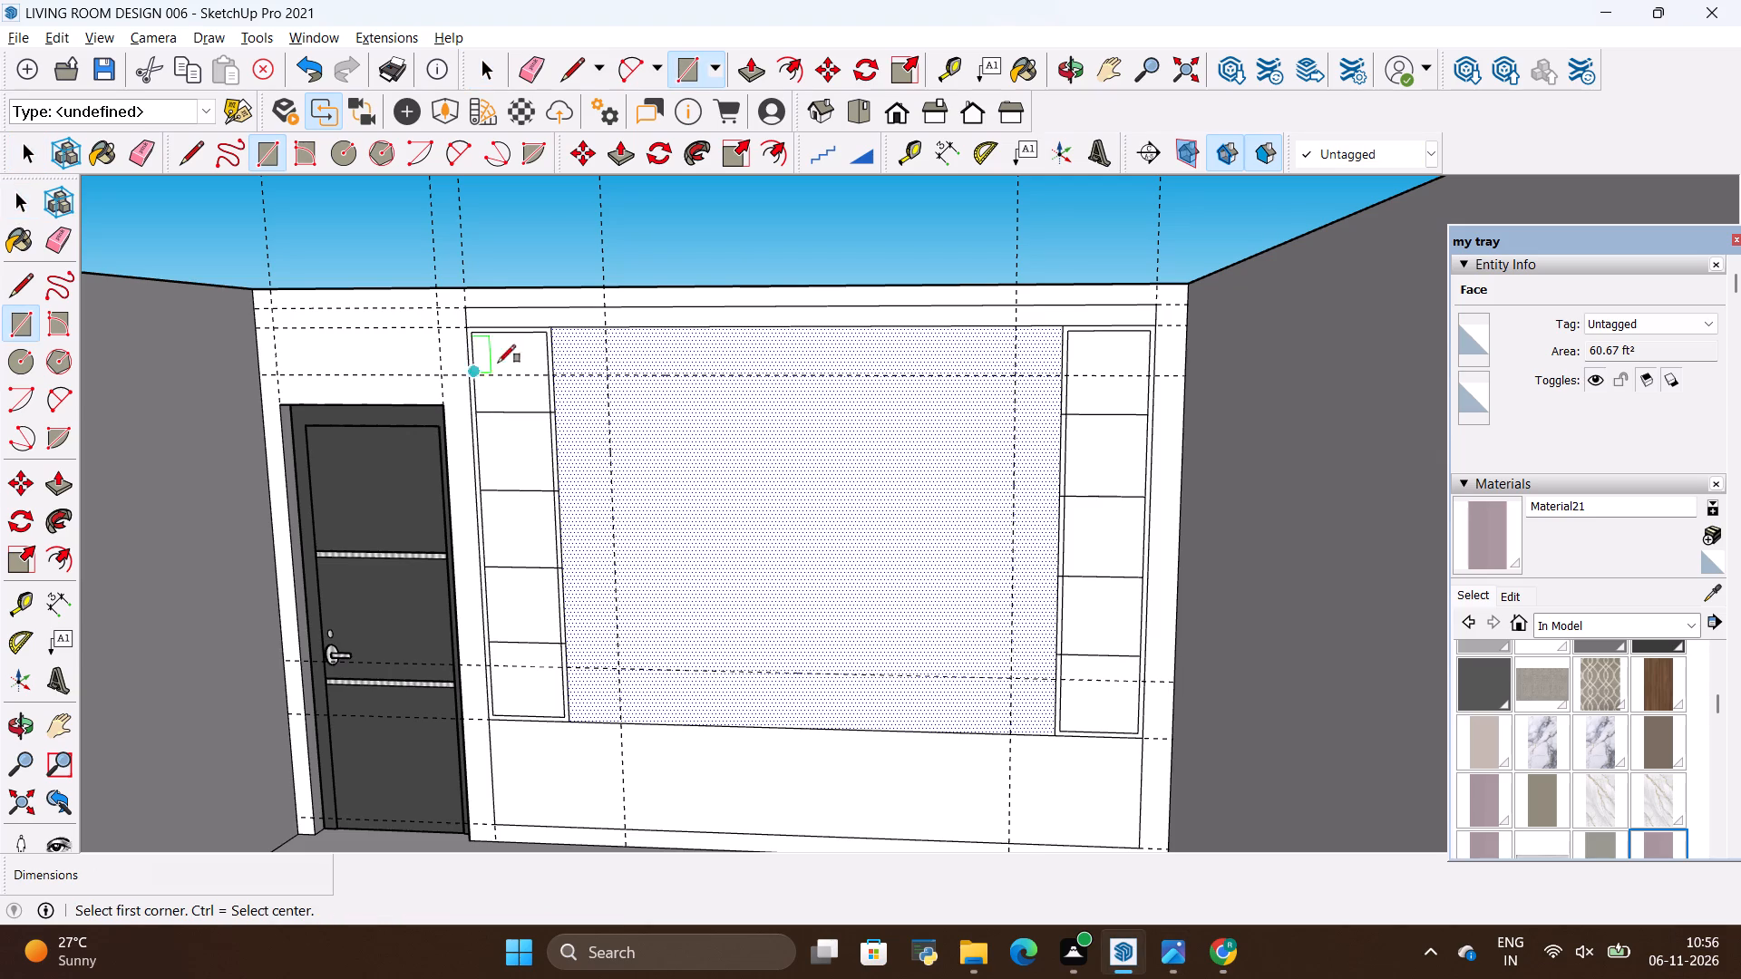
left_click(605, 373)
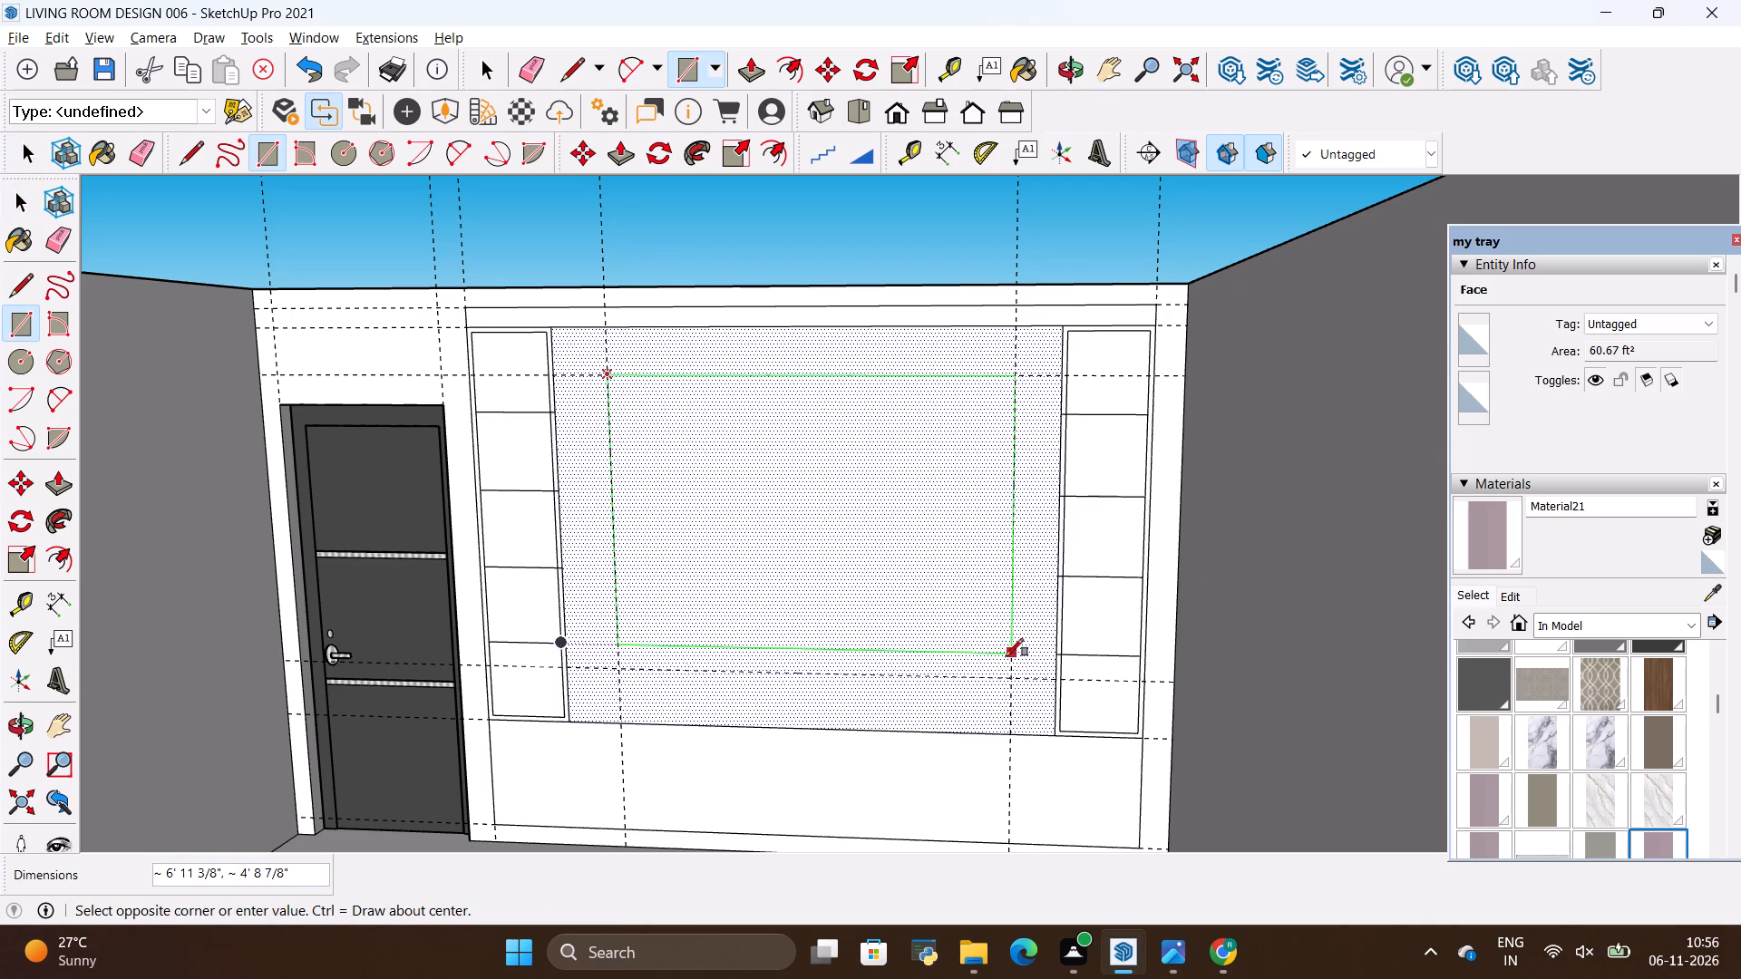
left_click(1010, 676)
key("space")
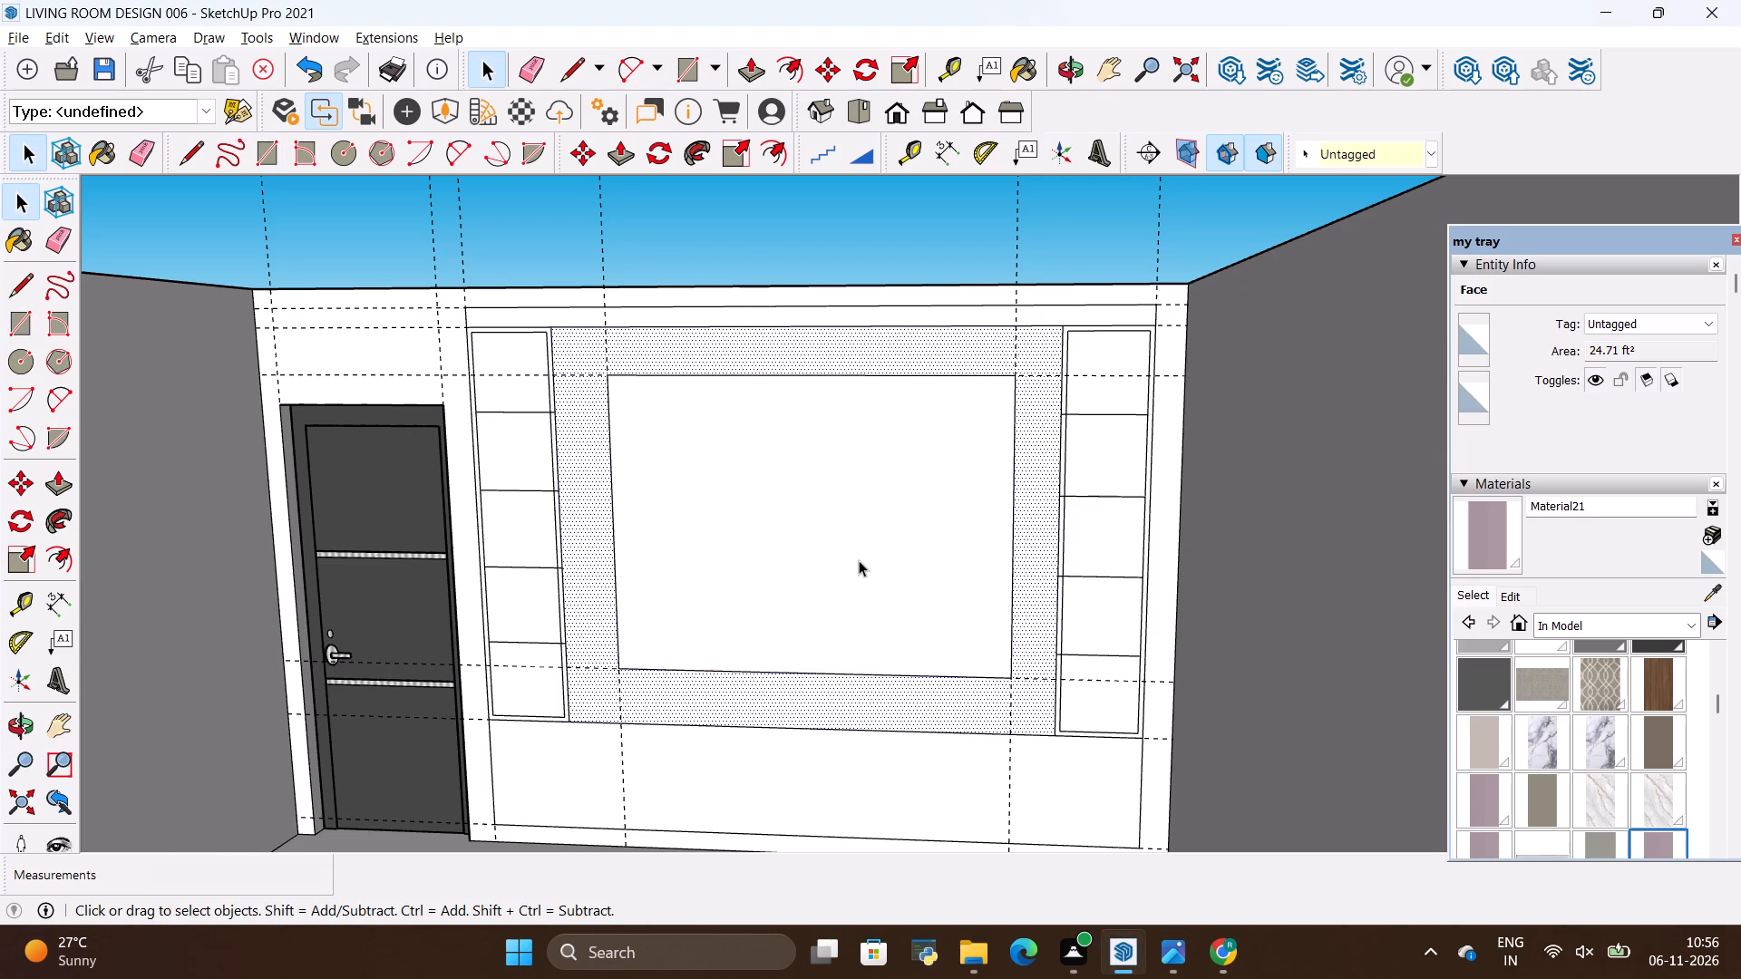
left_click(851, 542)
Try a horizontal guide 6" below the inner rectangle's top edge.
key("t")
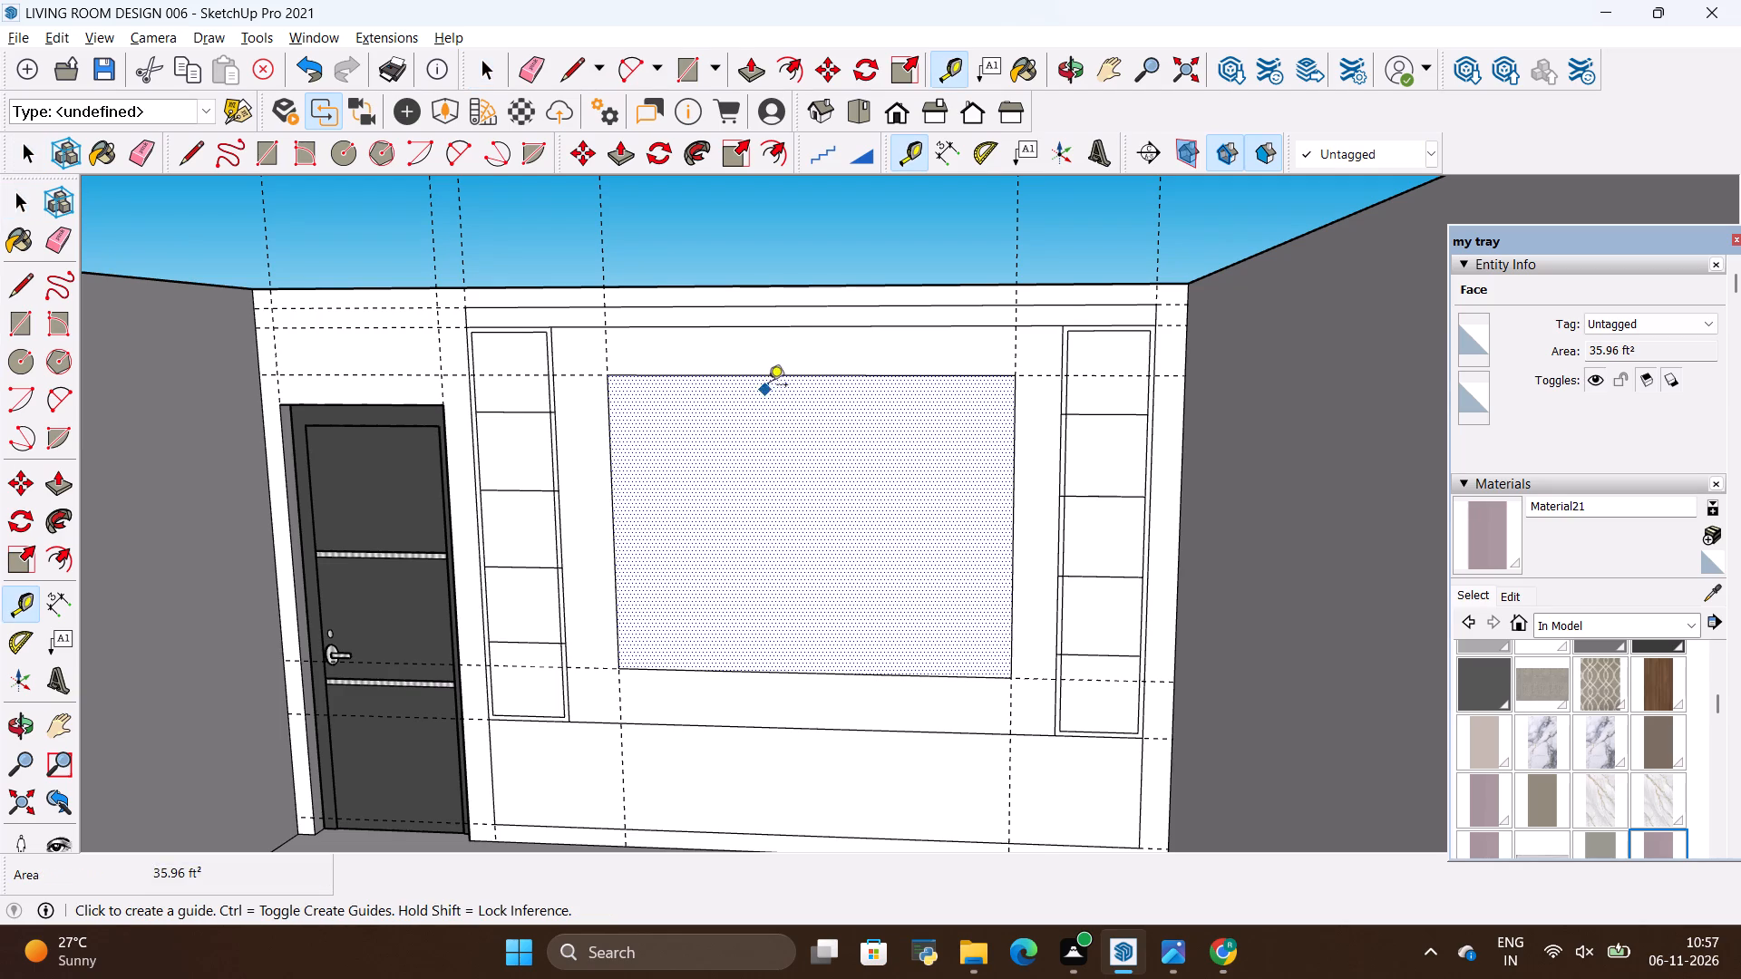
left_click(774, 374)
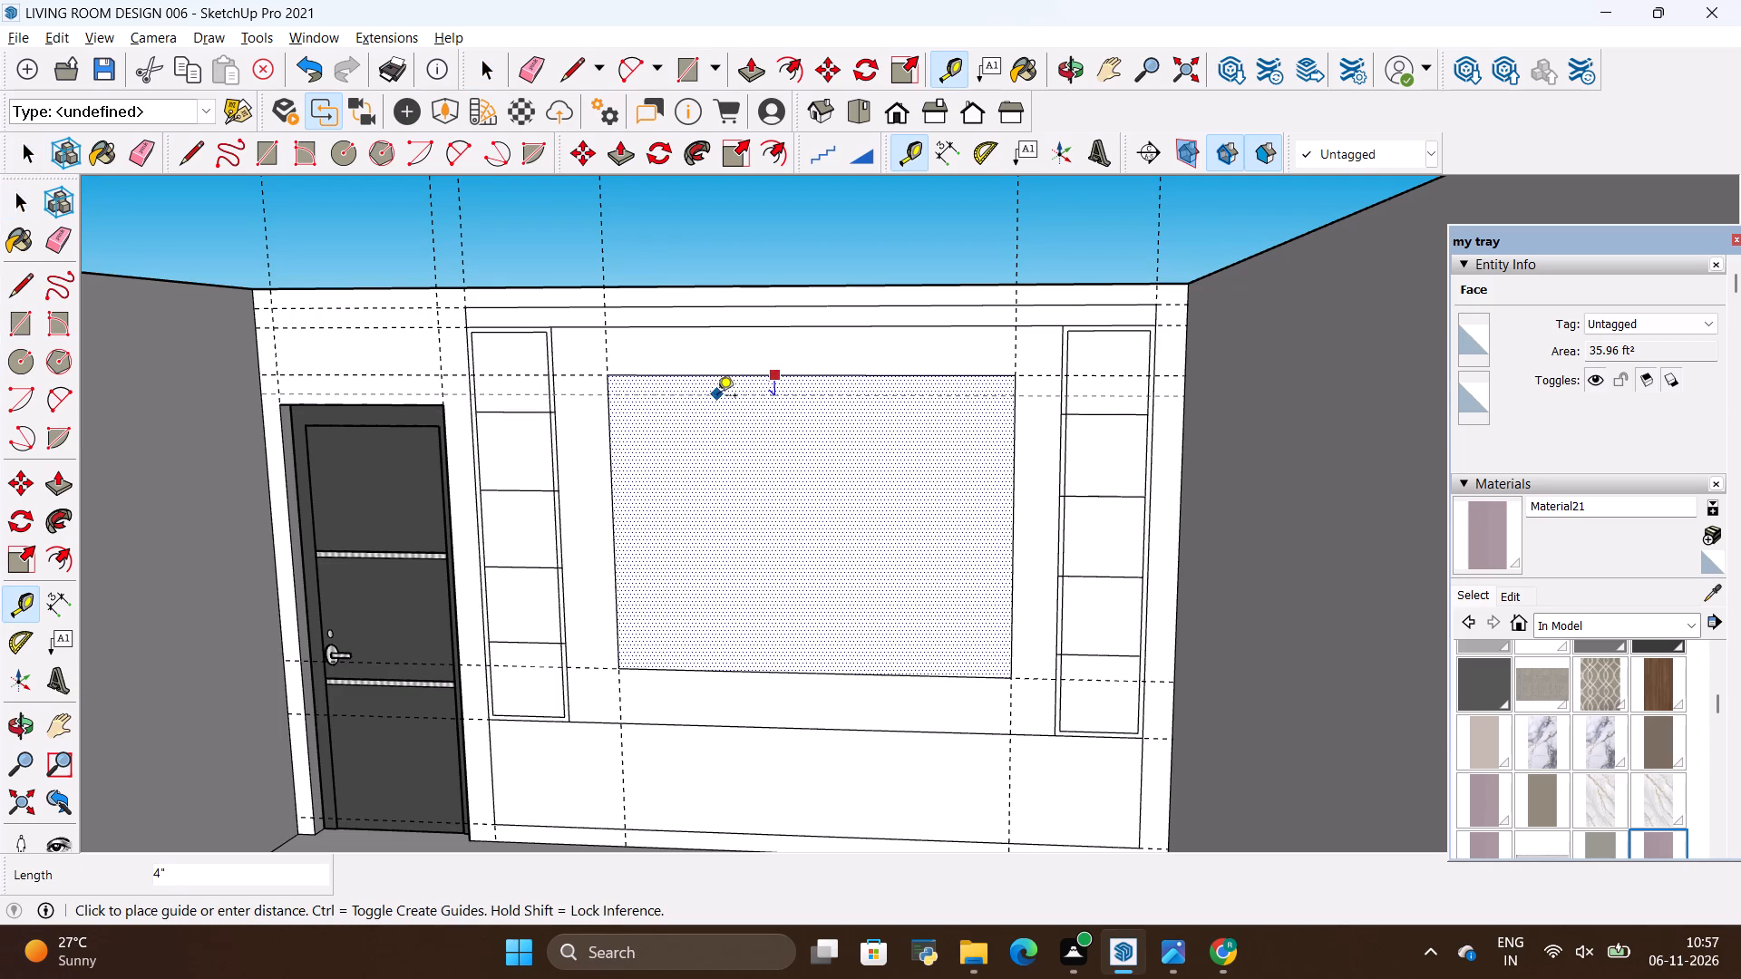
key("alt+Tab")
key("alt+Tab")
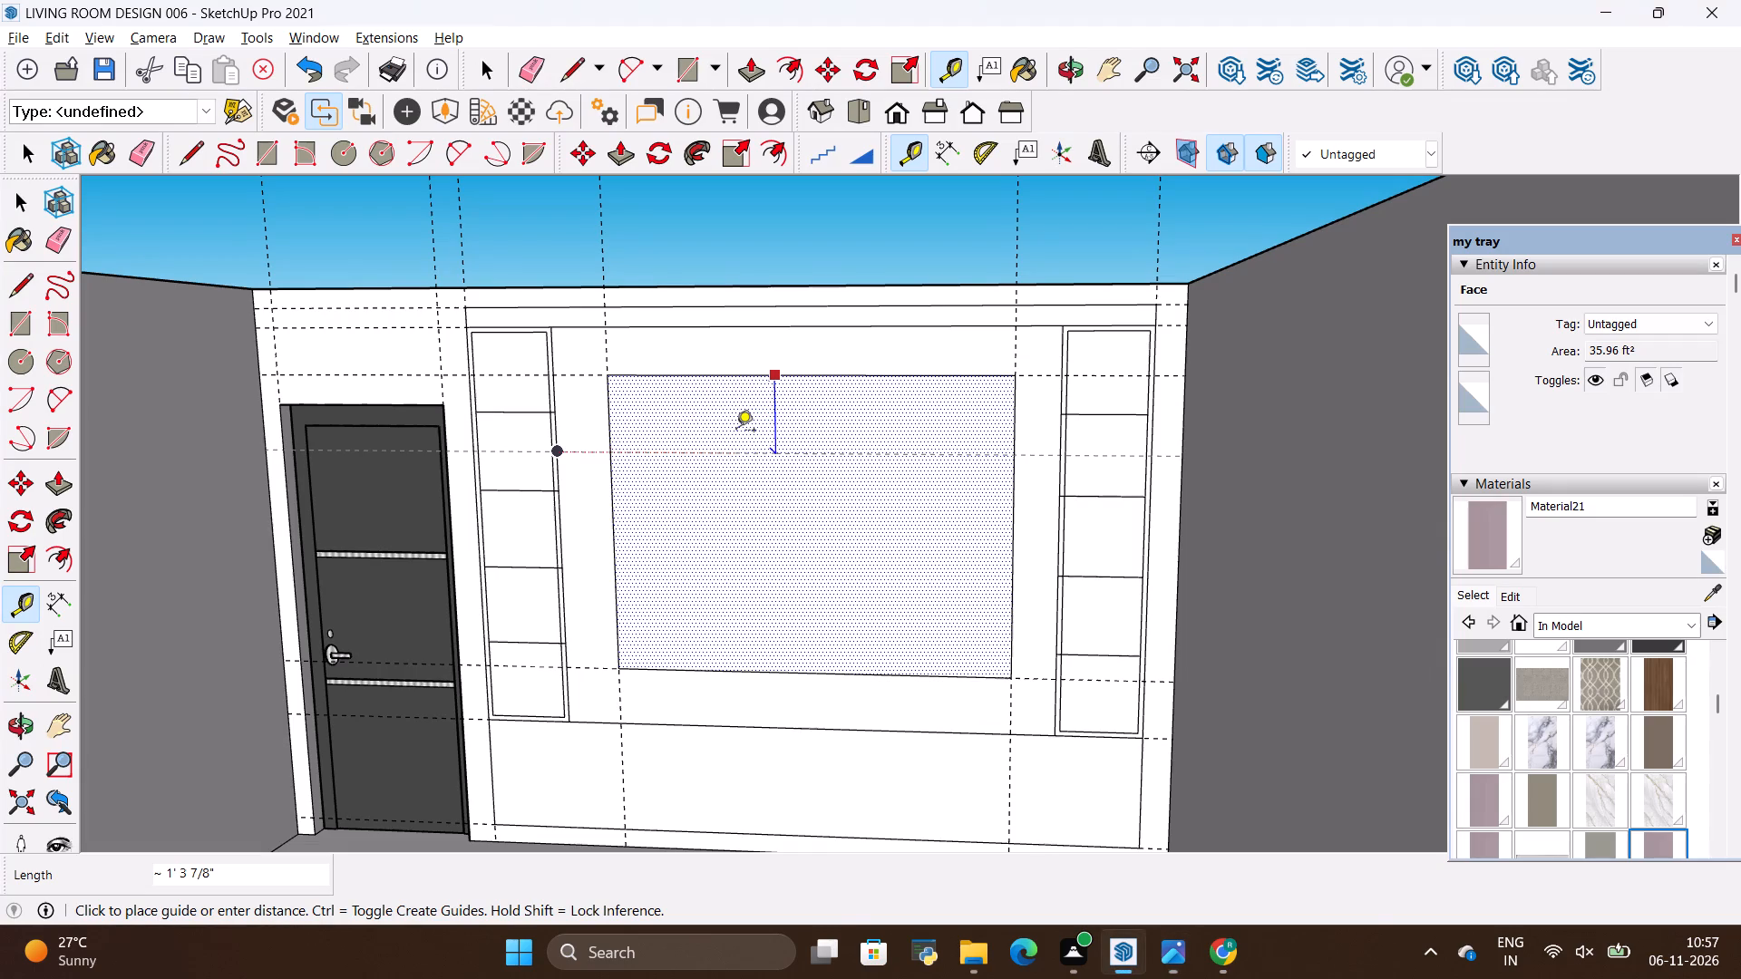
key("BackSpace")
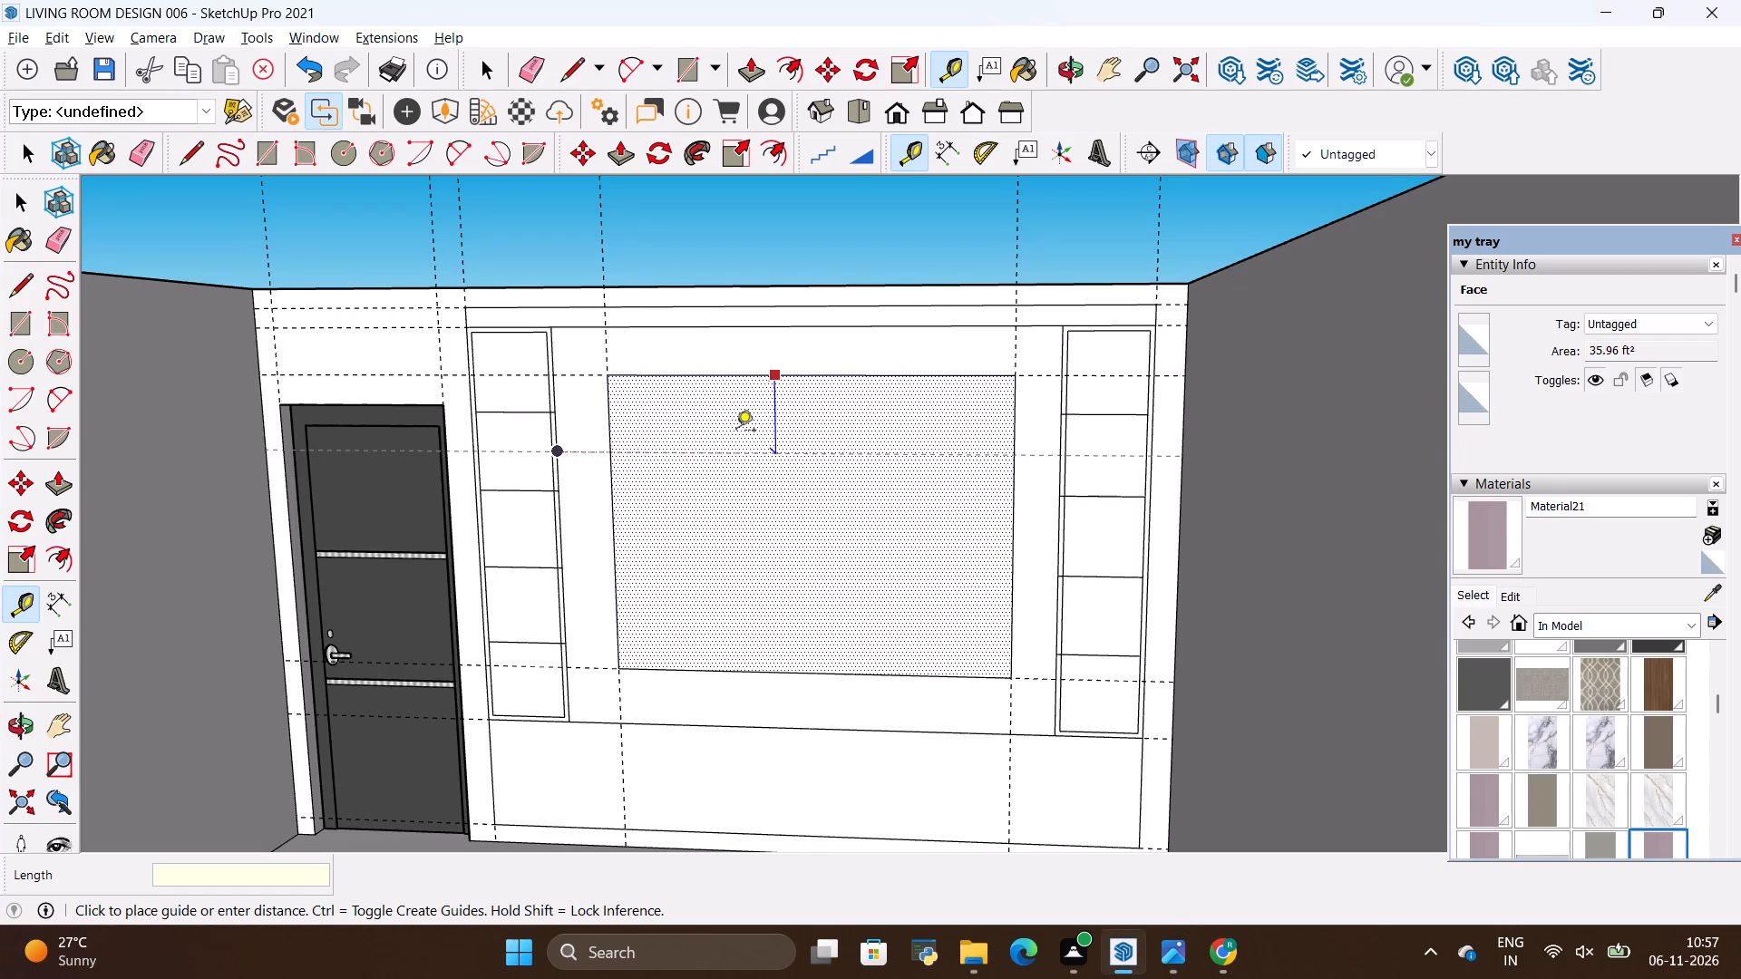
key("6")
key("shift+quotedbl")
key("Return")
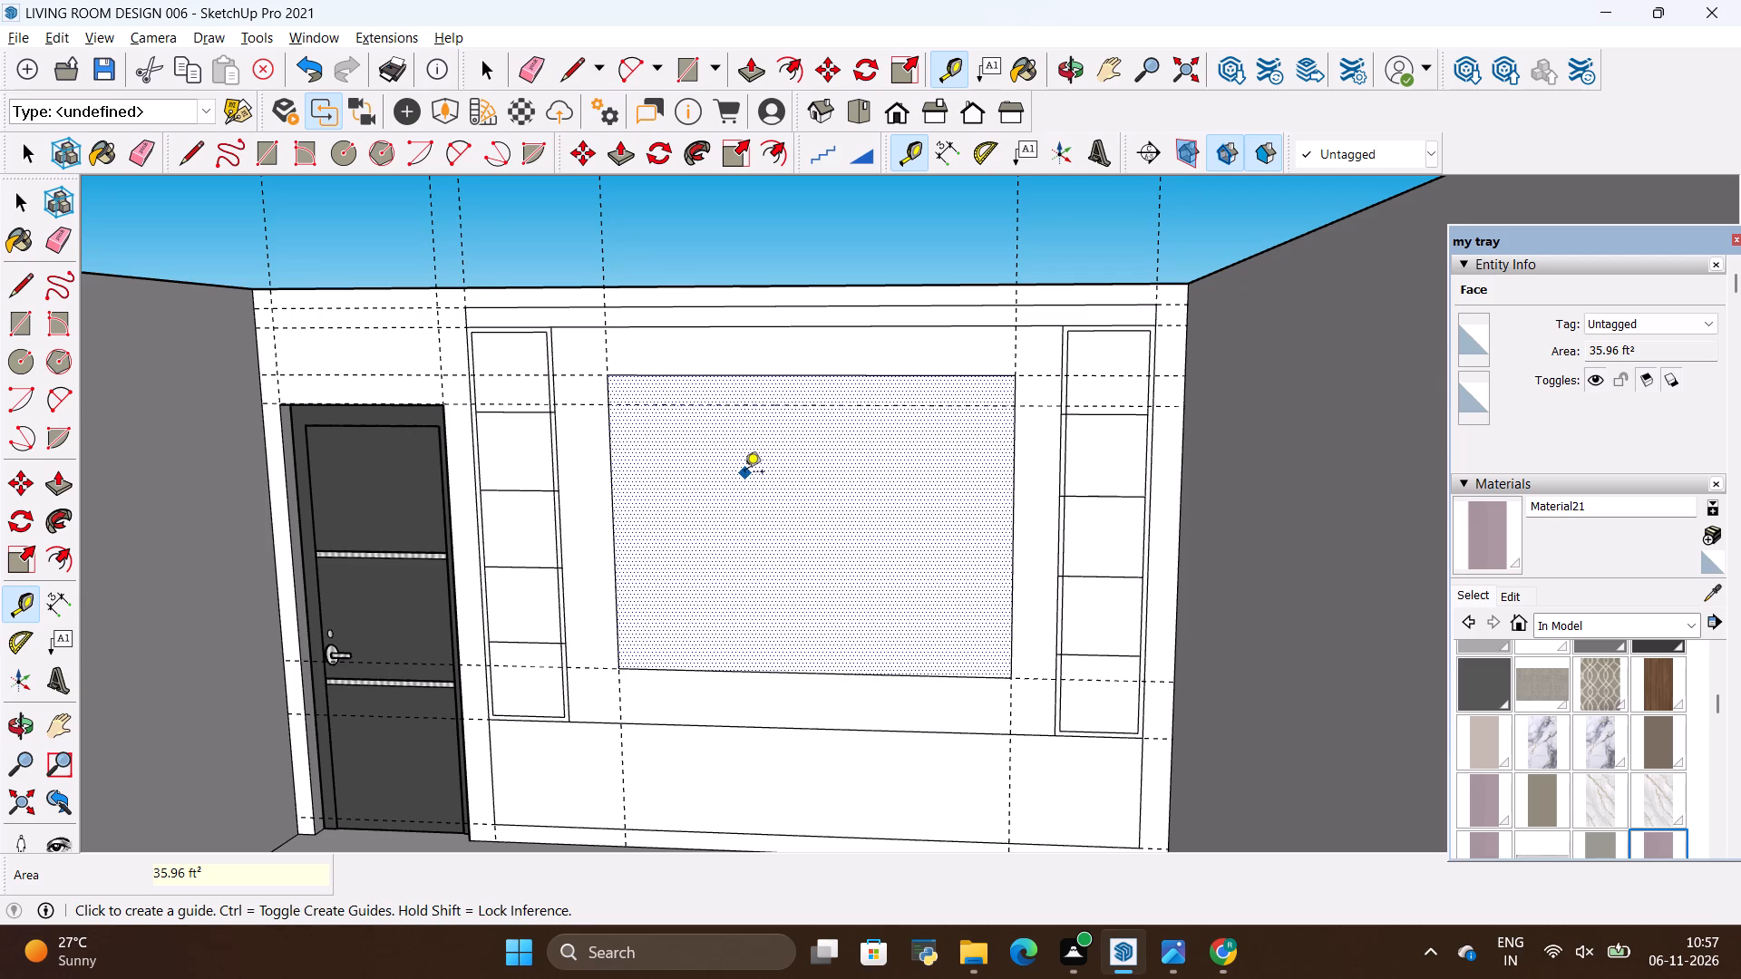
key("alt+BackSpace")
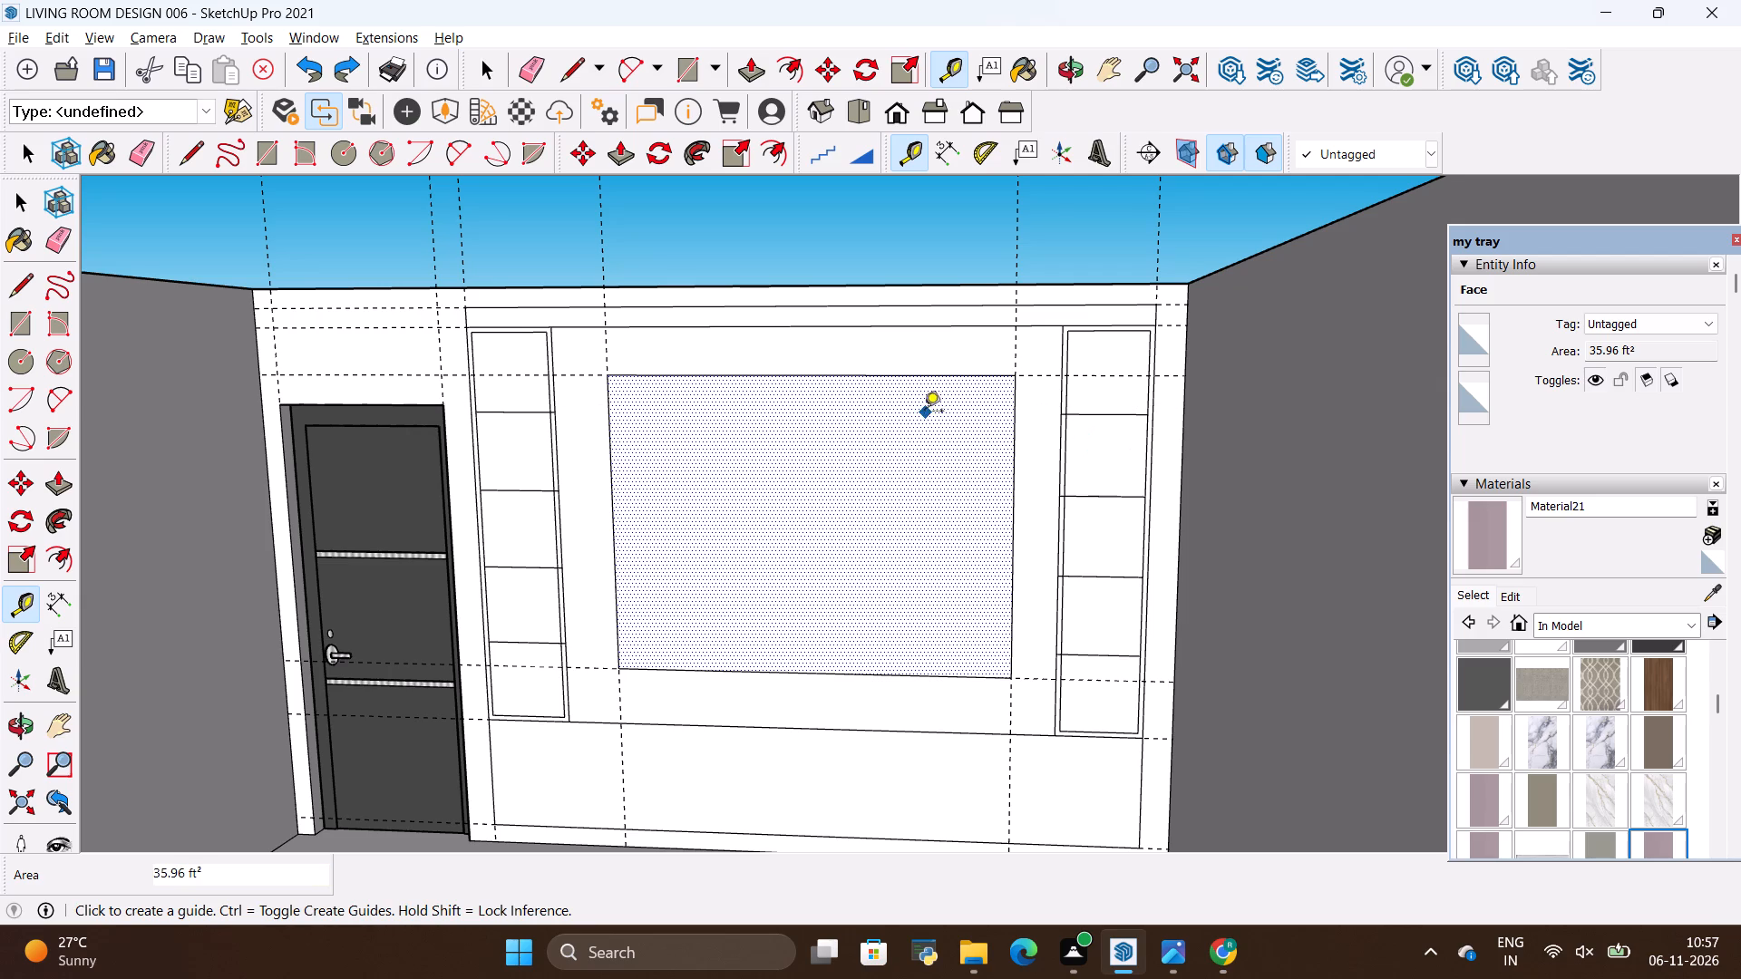
Place a horizontal guide 1' below the inner rectangle's top edge.
left_click(935, 373)
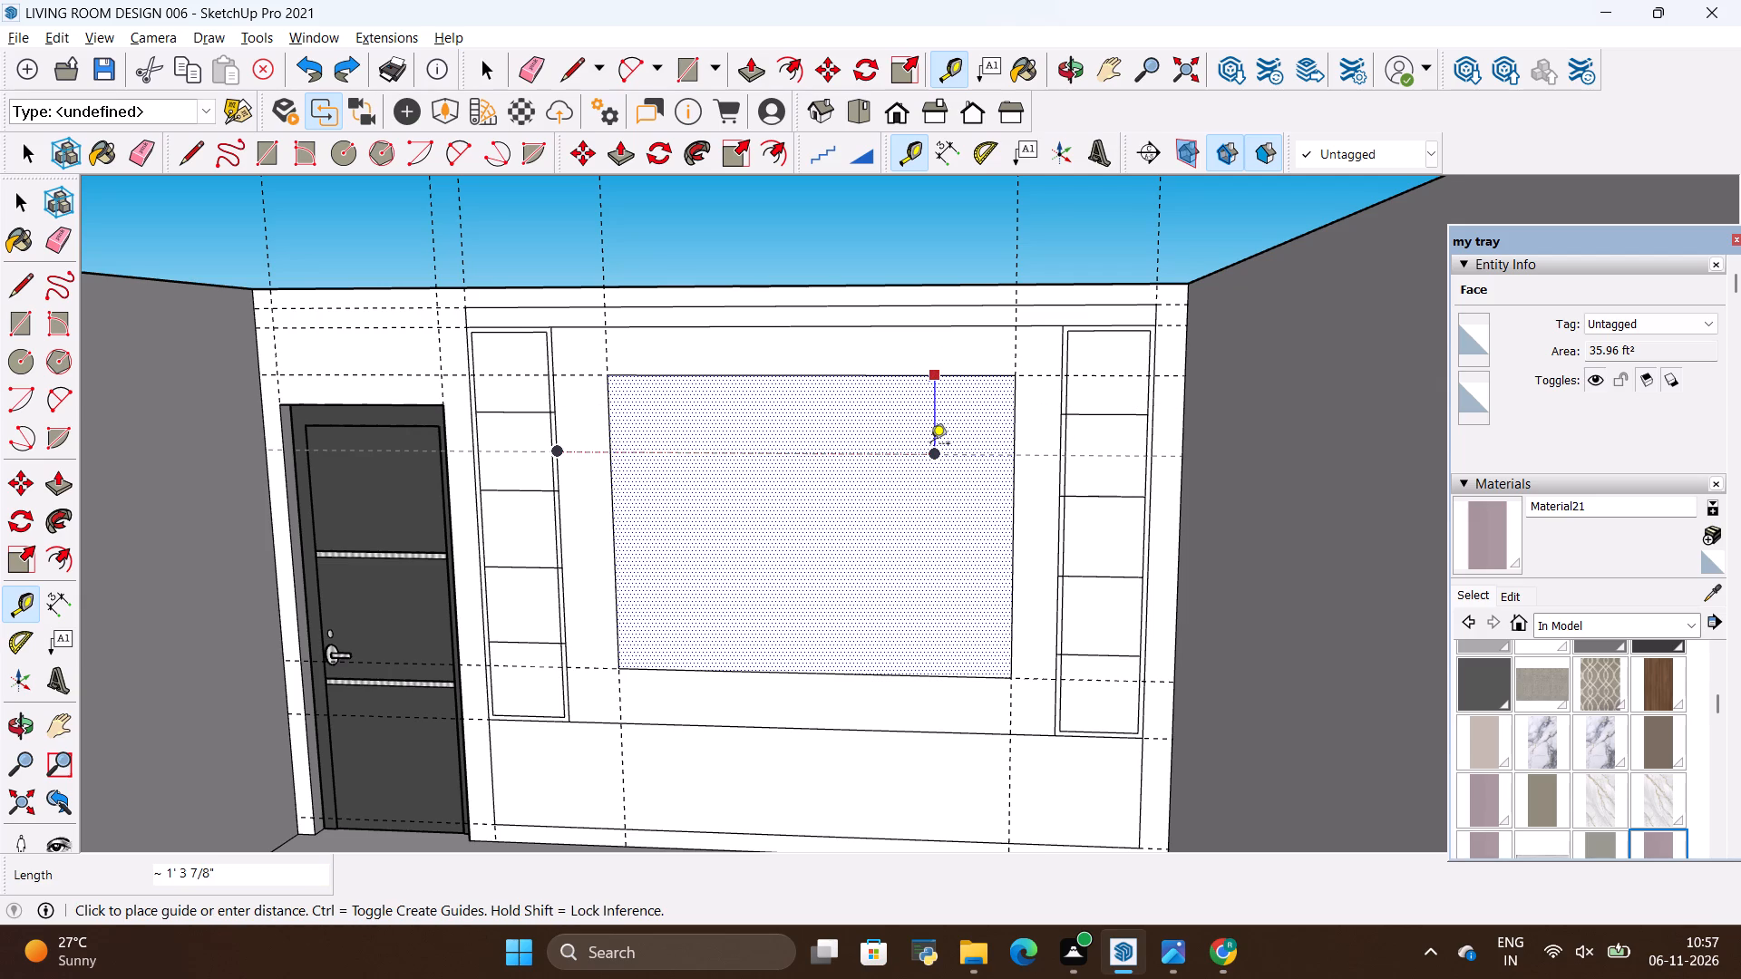
key("BackSpace")
type("1'")
key("Return")
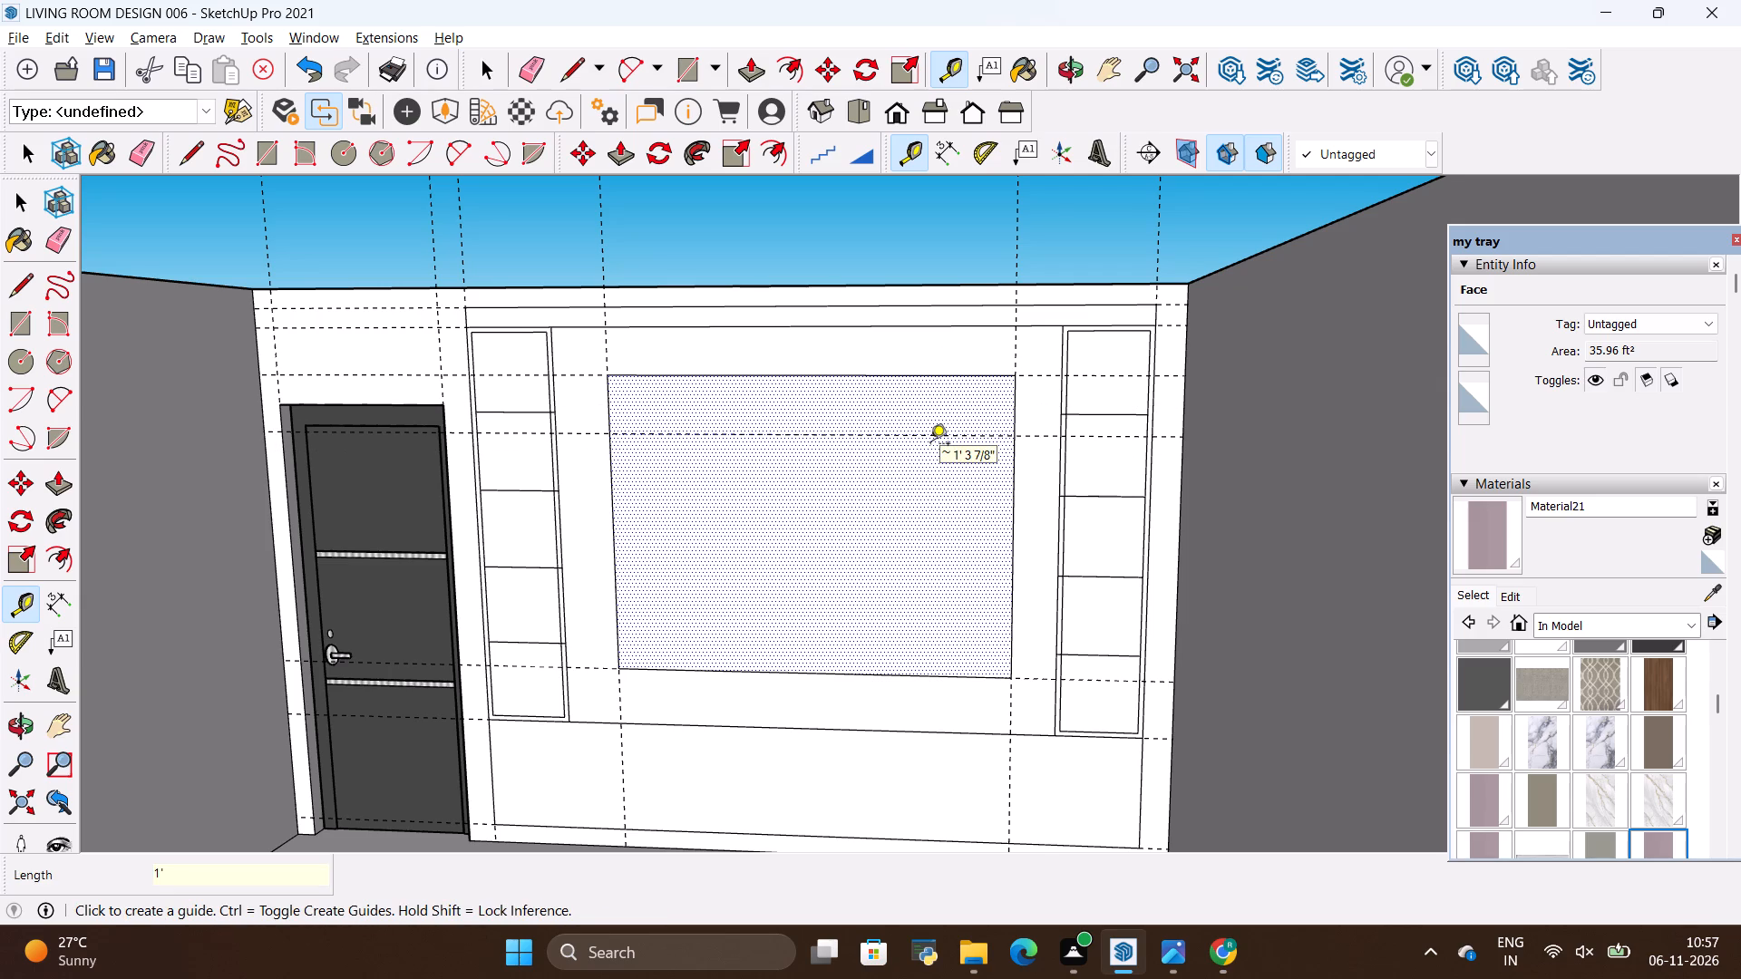
Place a vertical guide 1' inward from the inner rectangle's edge nearest the far shelf column.
left_click(1014, 484)
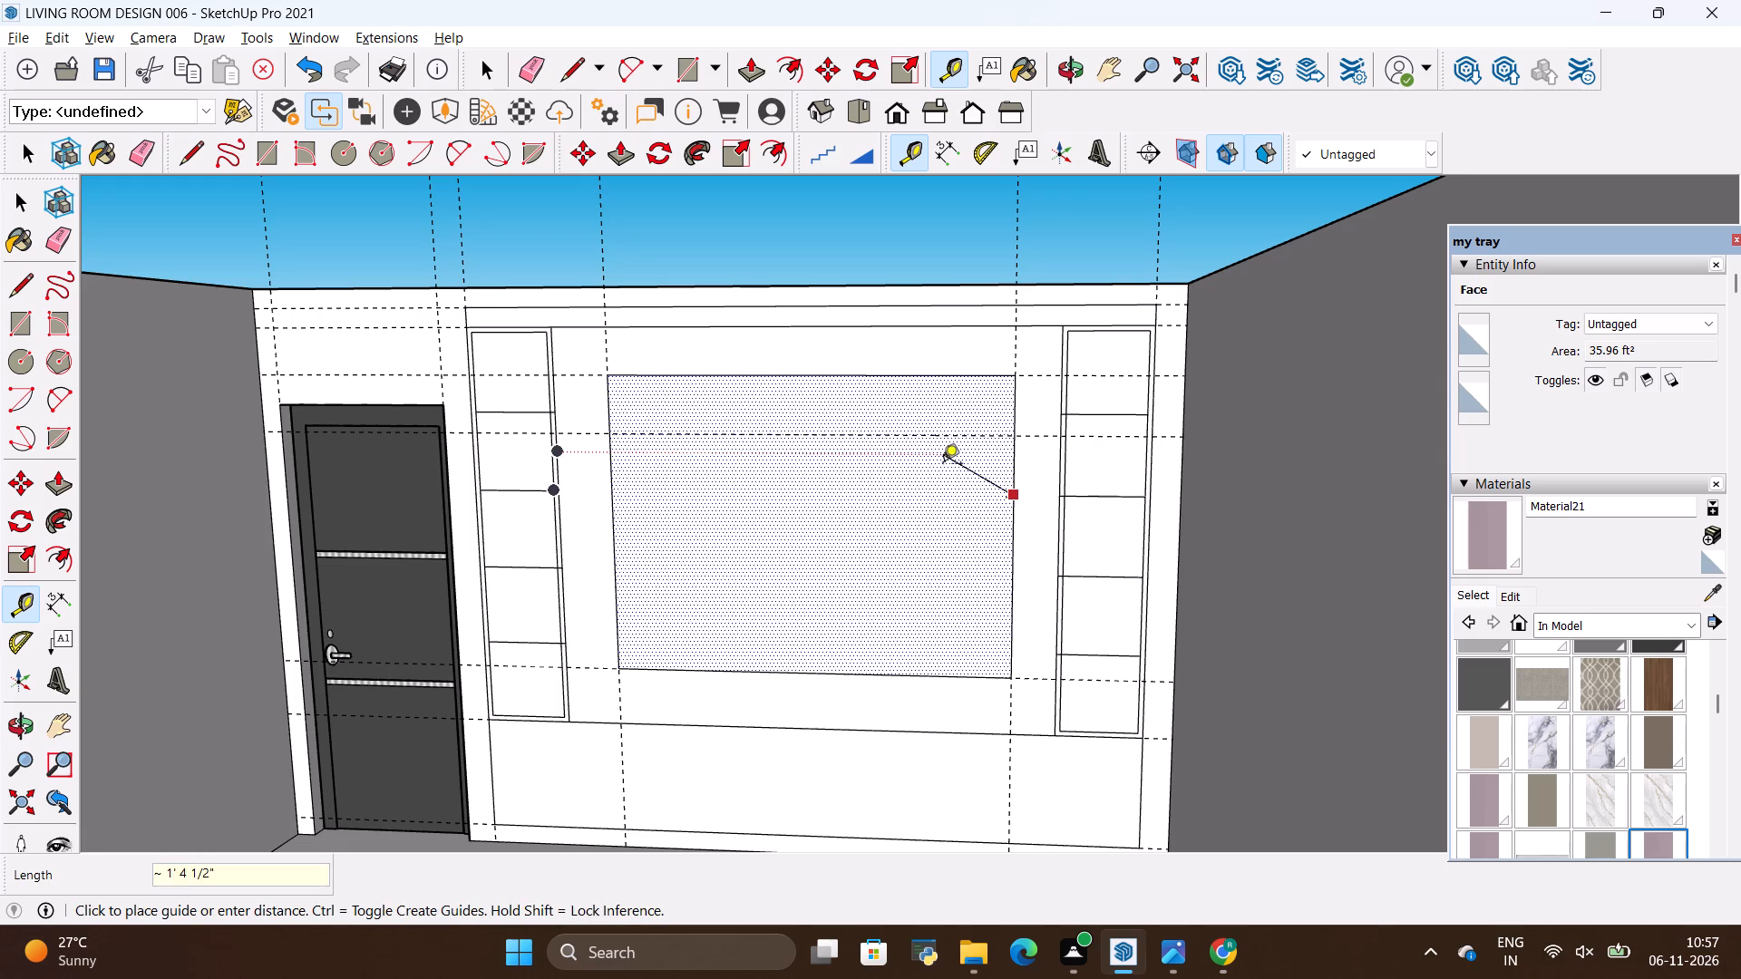
key("Escape")
left_click(1012, 467)
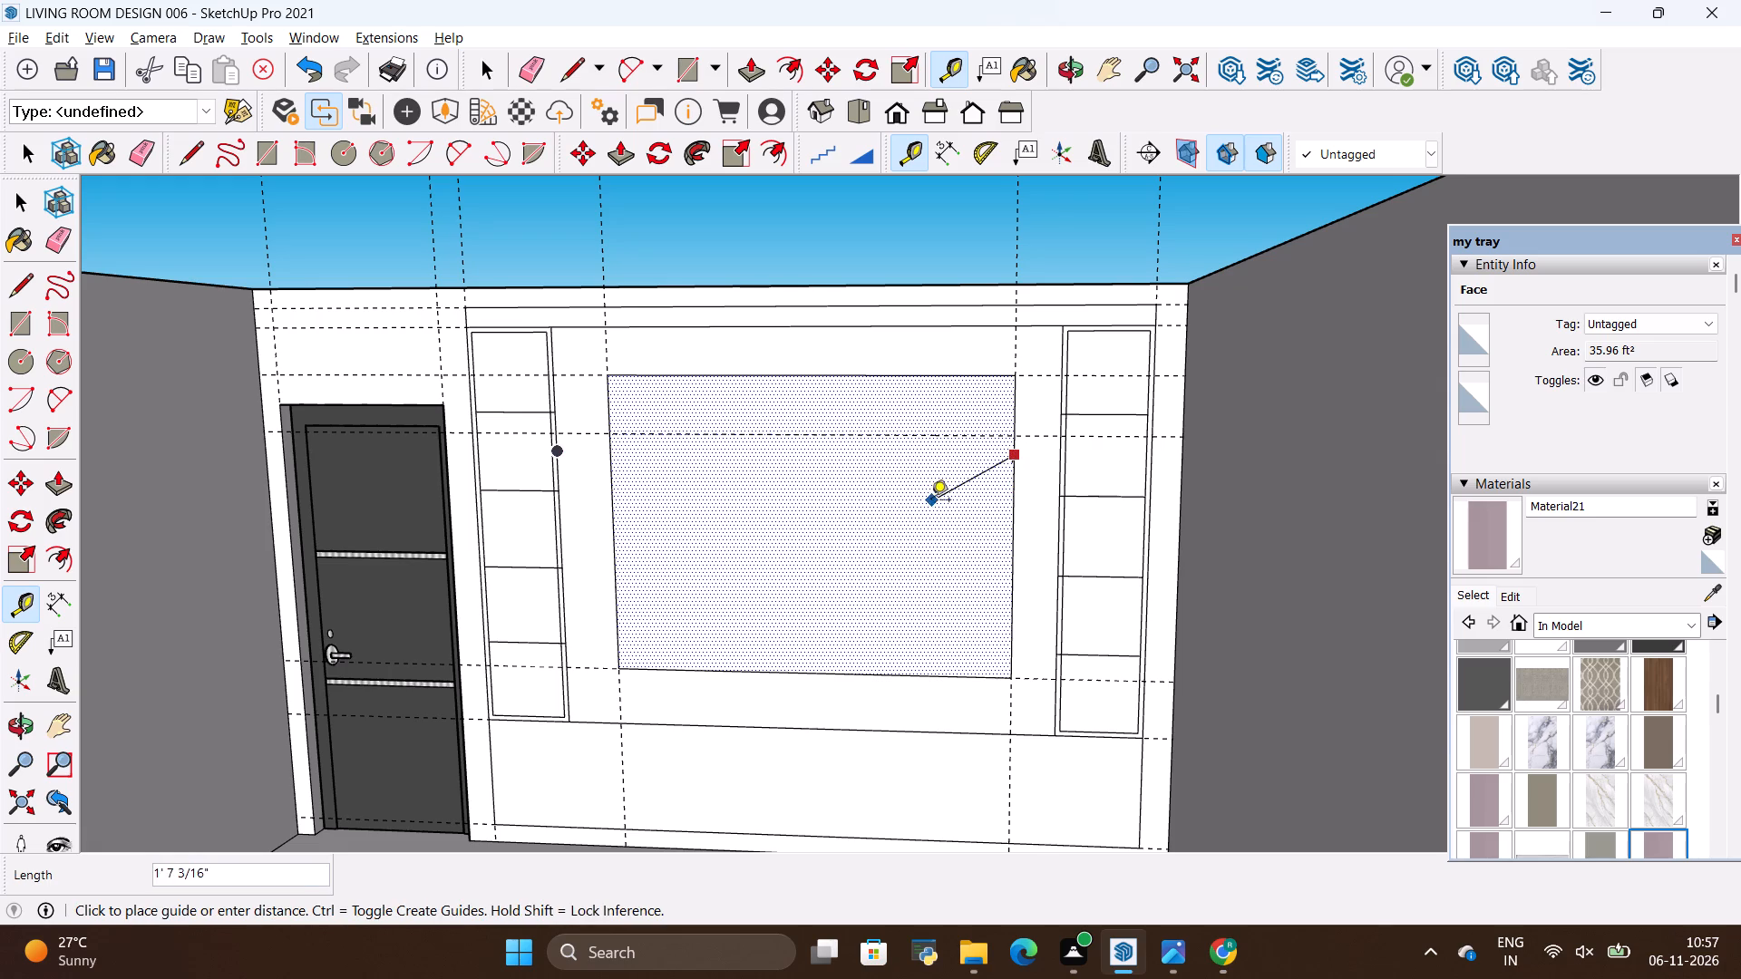
key("Escape")
left_click(1020, 404)
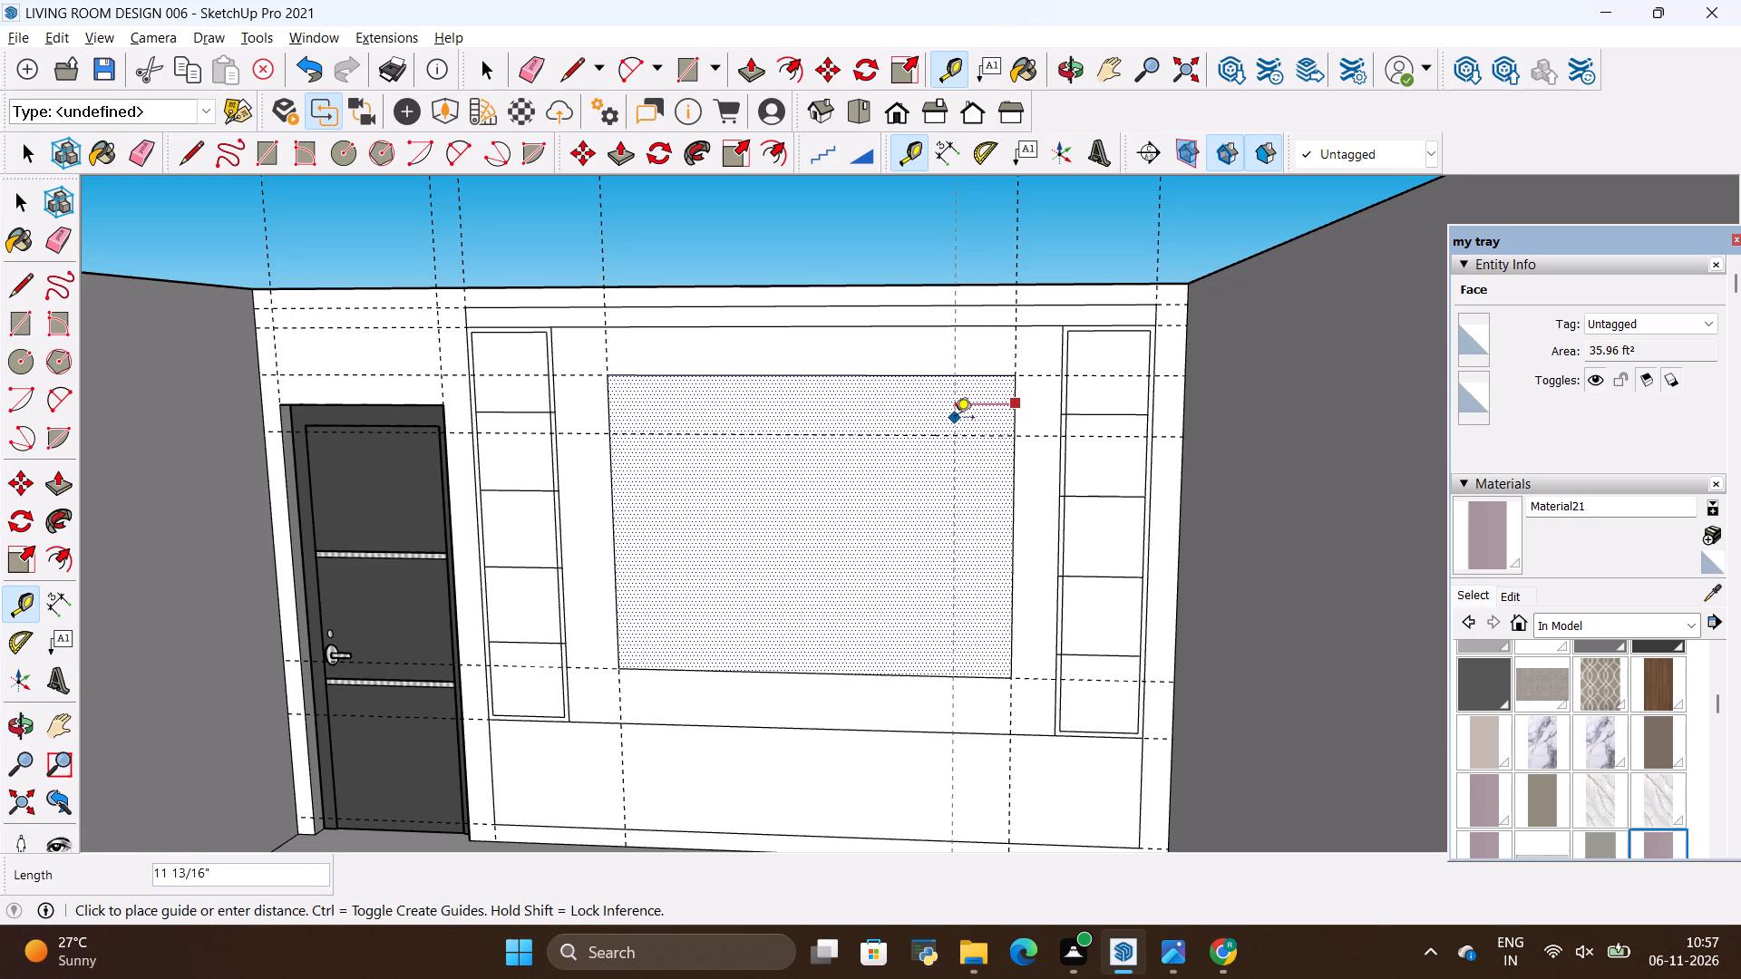
key("BackSpace")
type("1'")
key("Return")
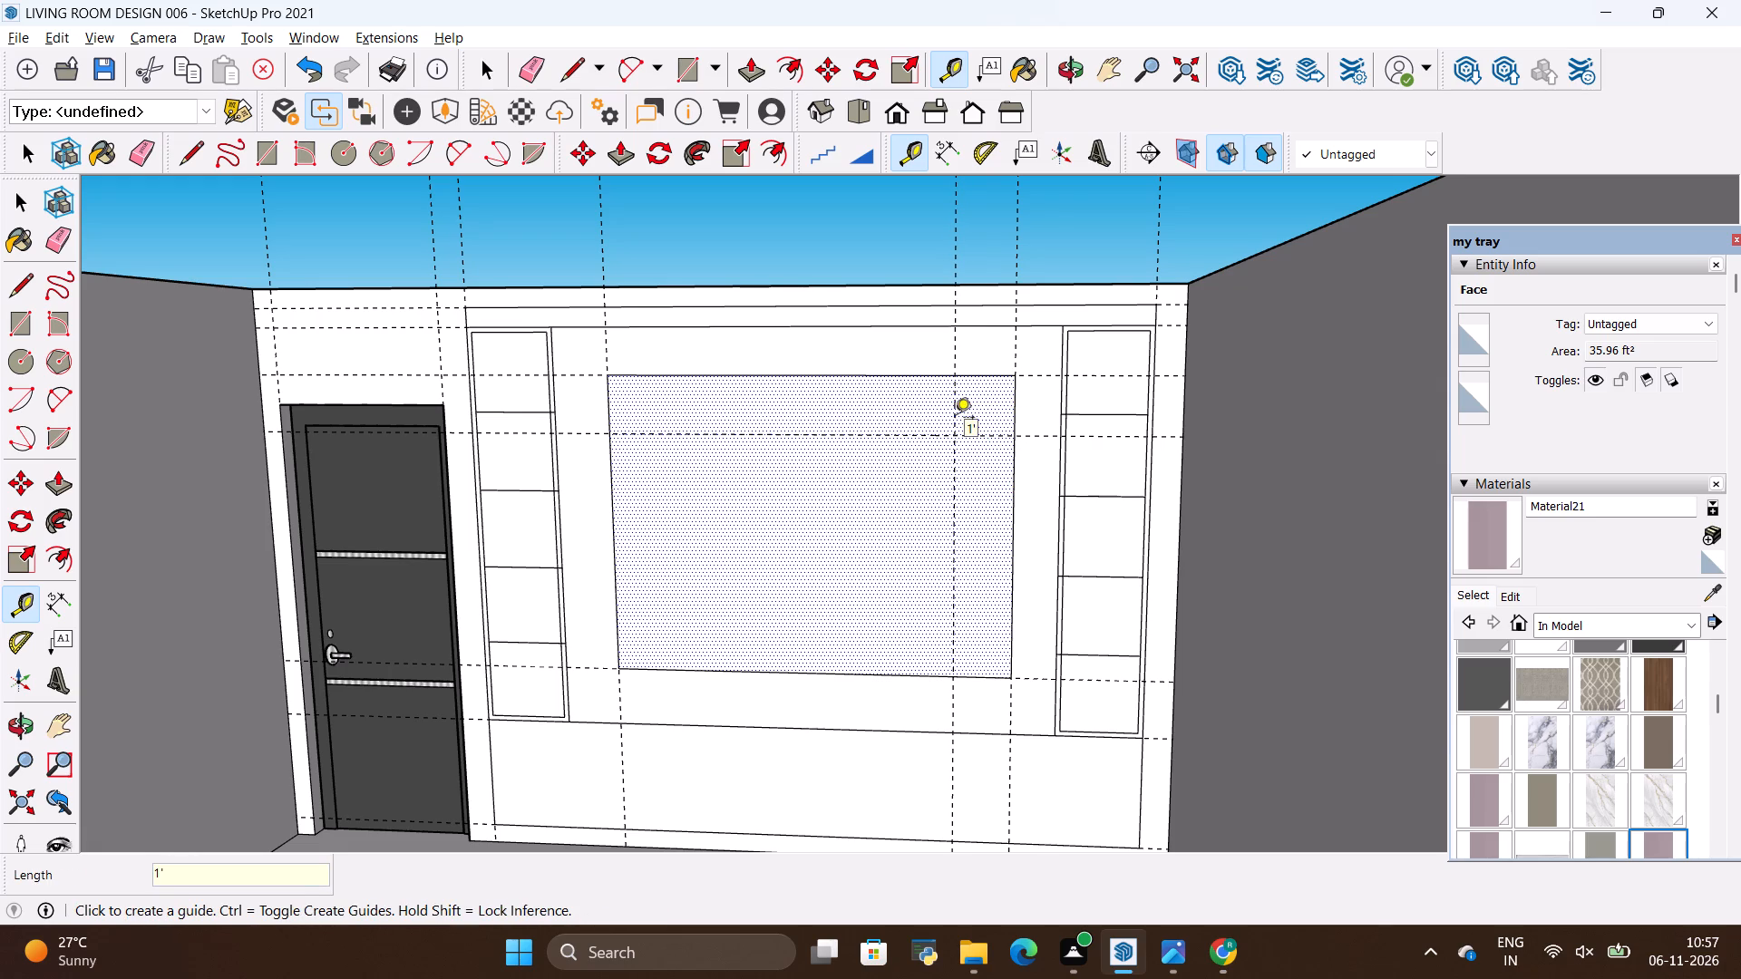
Place a vertical guide 1' inward from the inner rectangle's edge nearest the door-side shelf column.
left_click(610, 548)
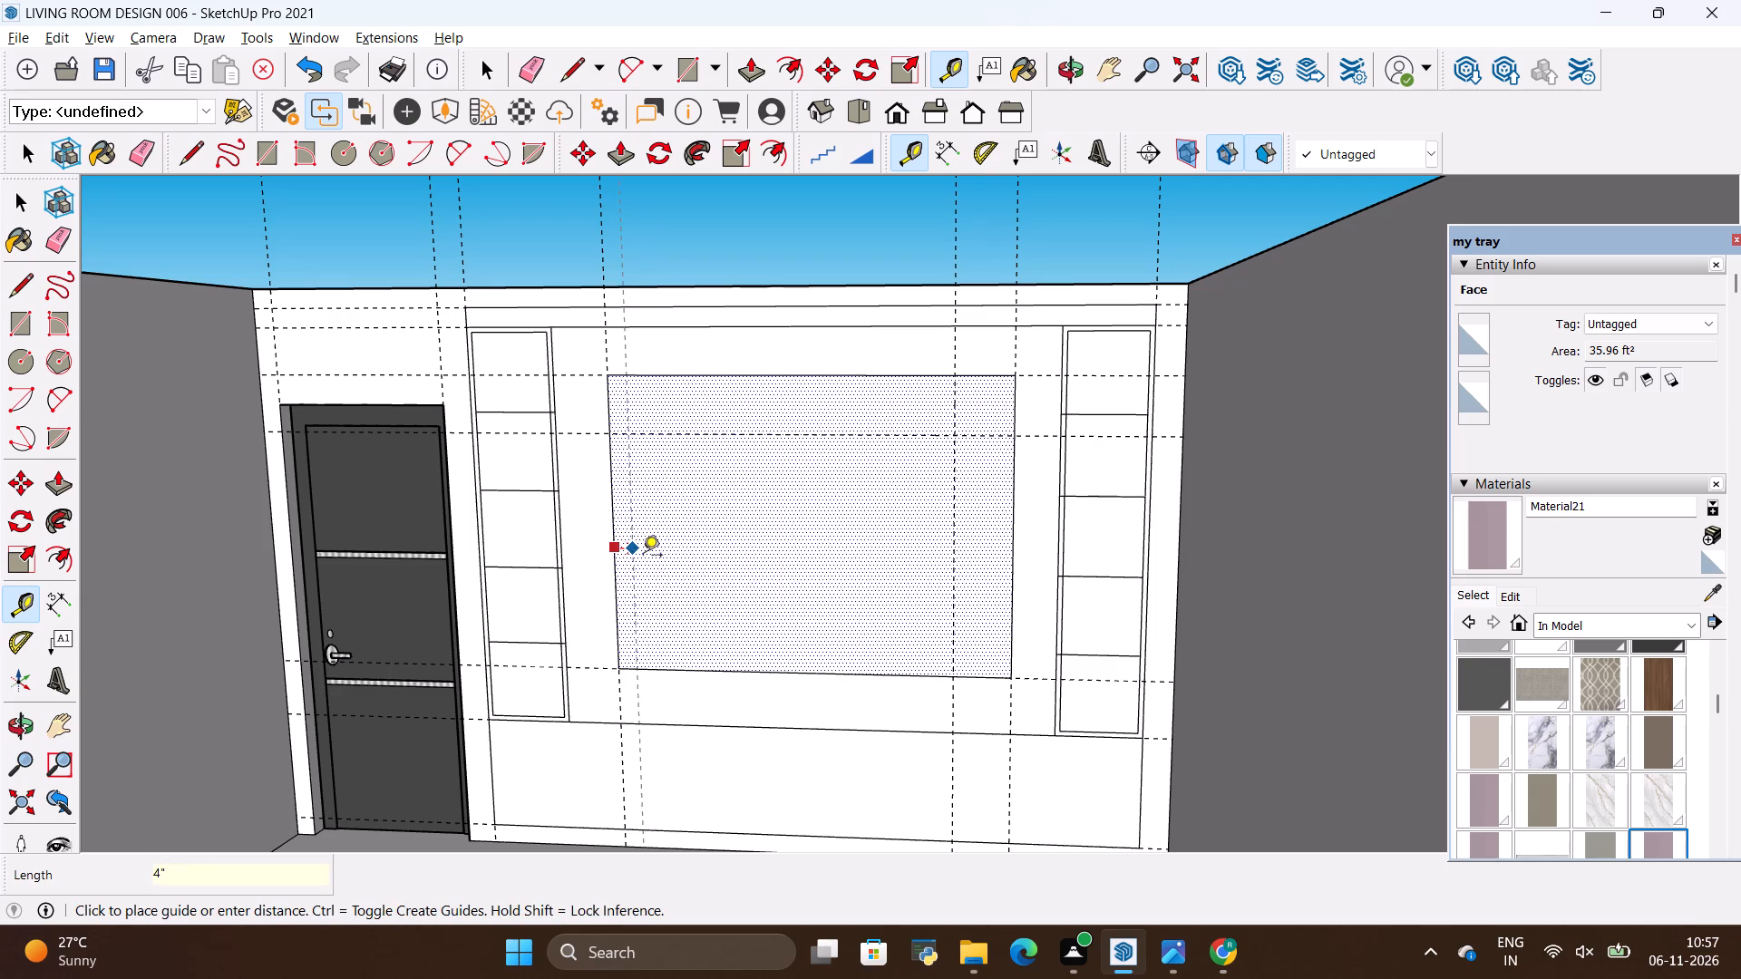
key("BackSpace")
type("1'")
key("Return")
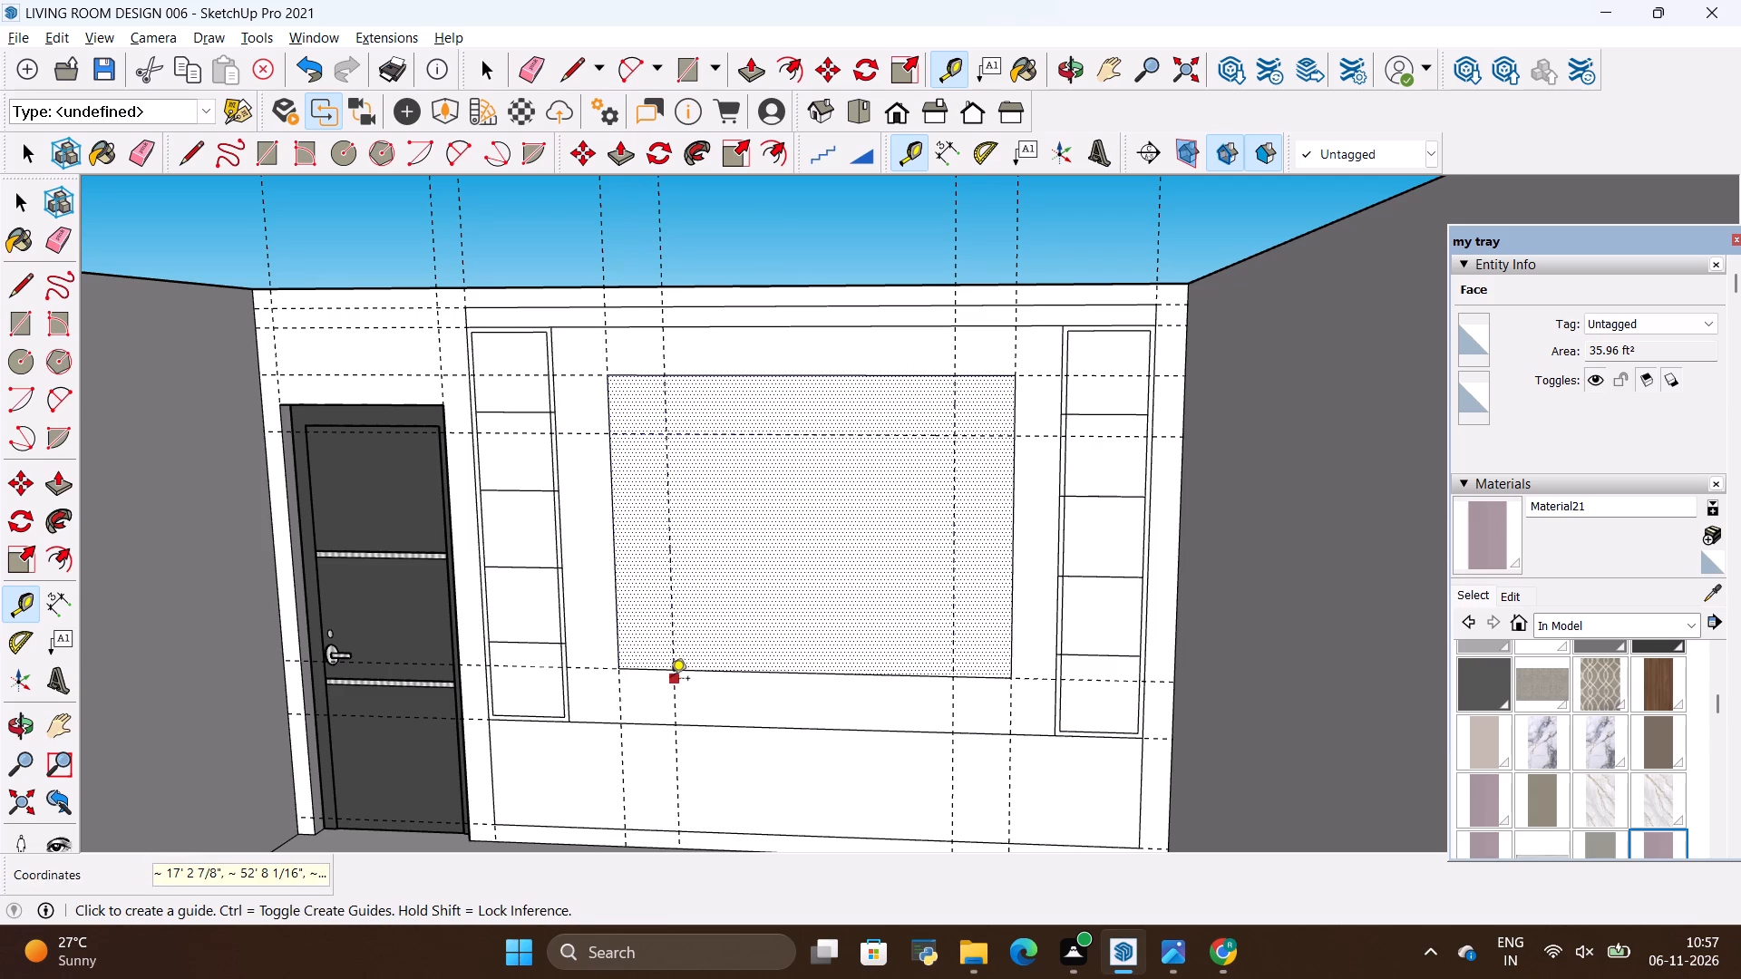
Place a horizontal guide 1' above the inner rectangle's bottom edge.
left_click(663, 676)
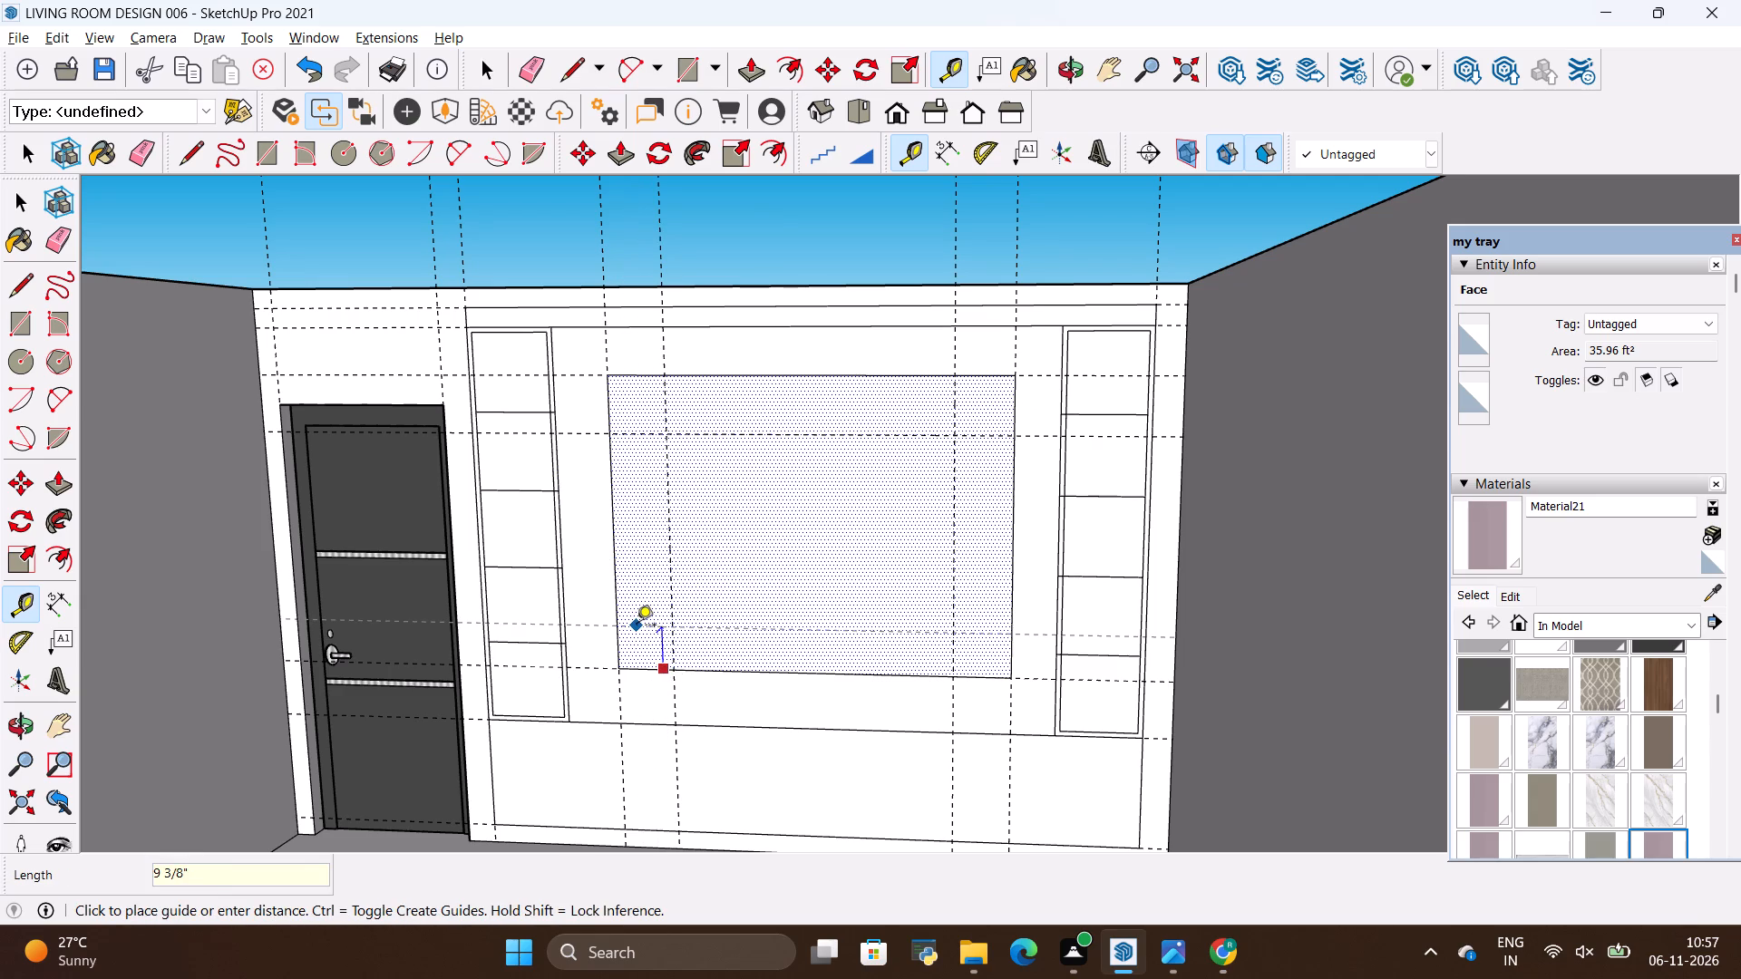
key("BackSpace")
type("1'")
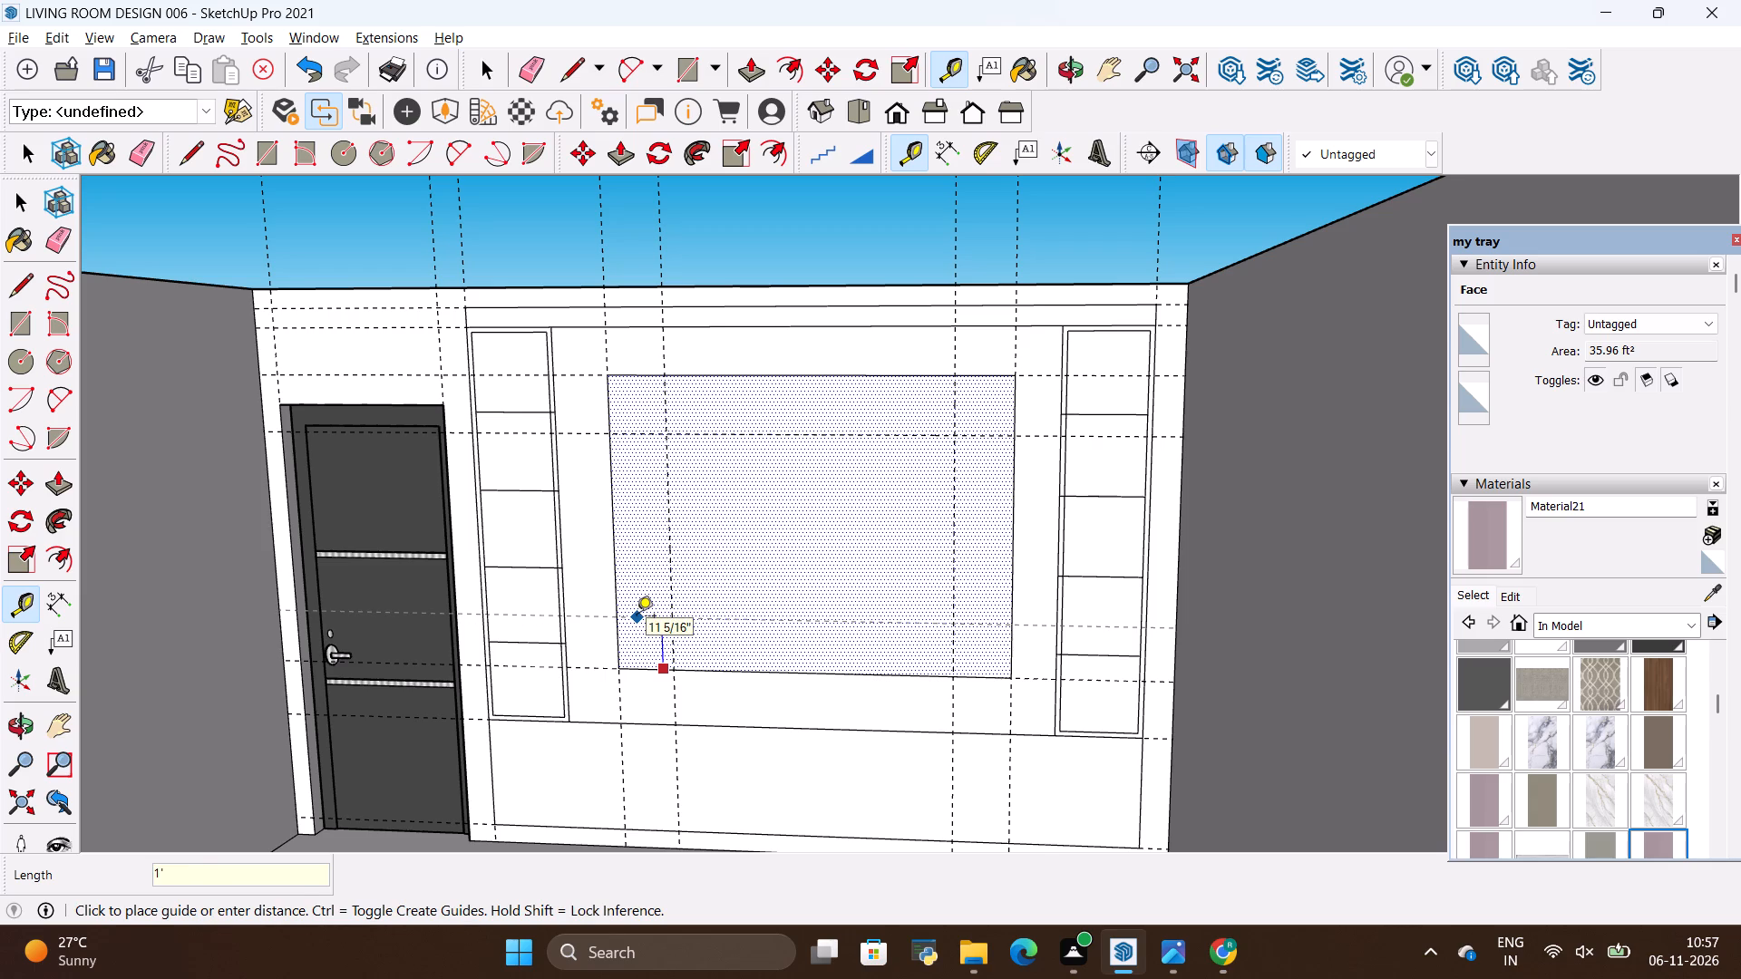
key("Return")
key("space")
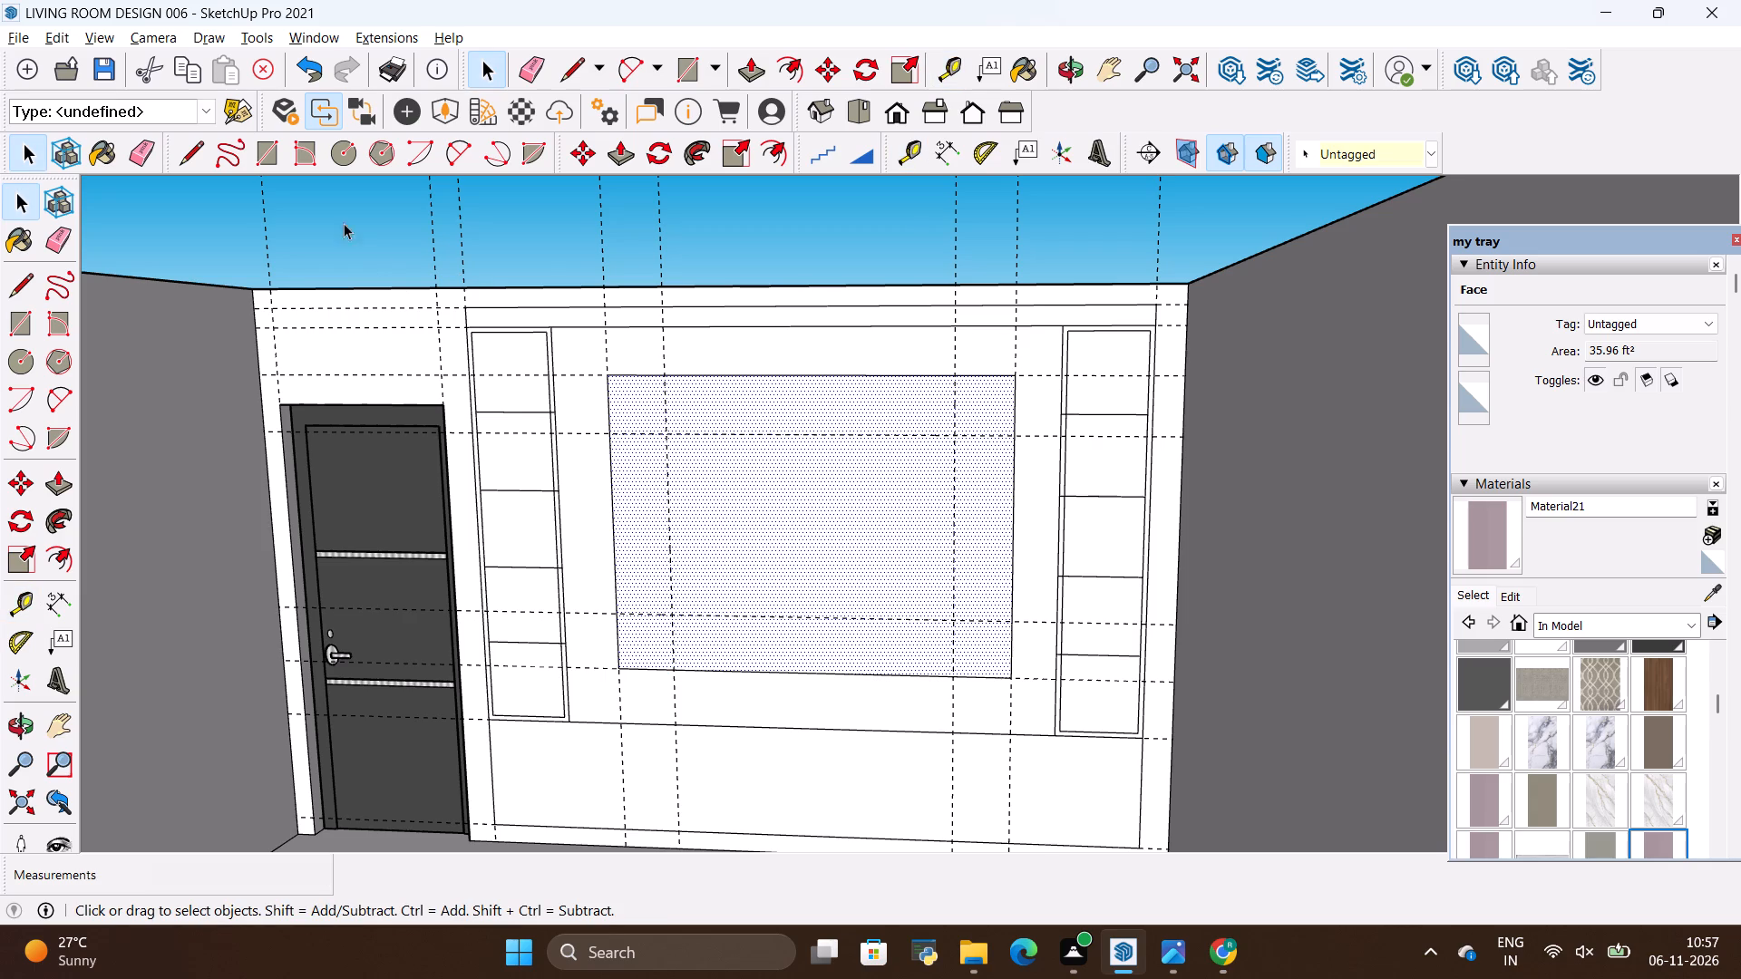
Round the inner rectangle's two upper corners with tangent arcs between the points where the 1' guides cross its edges.
left_click(448, 149)
scroll(432, 377, "down", 3)
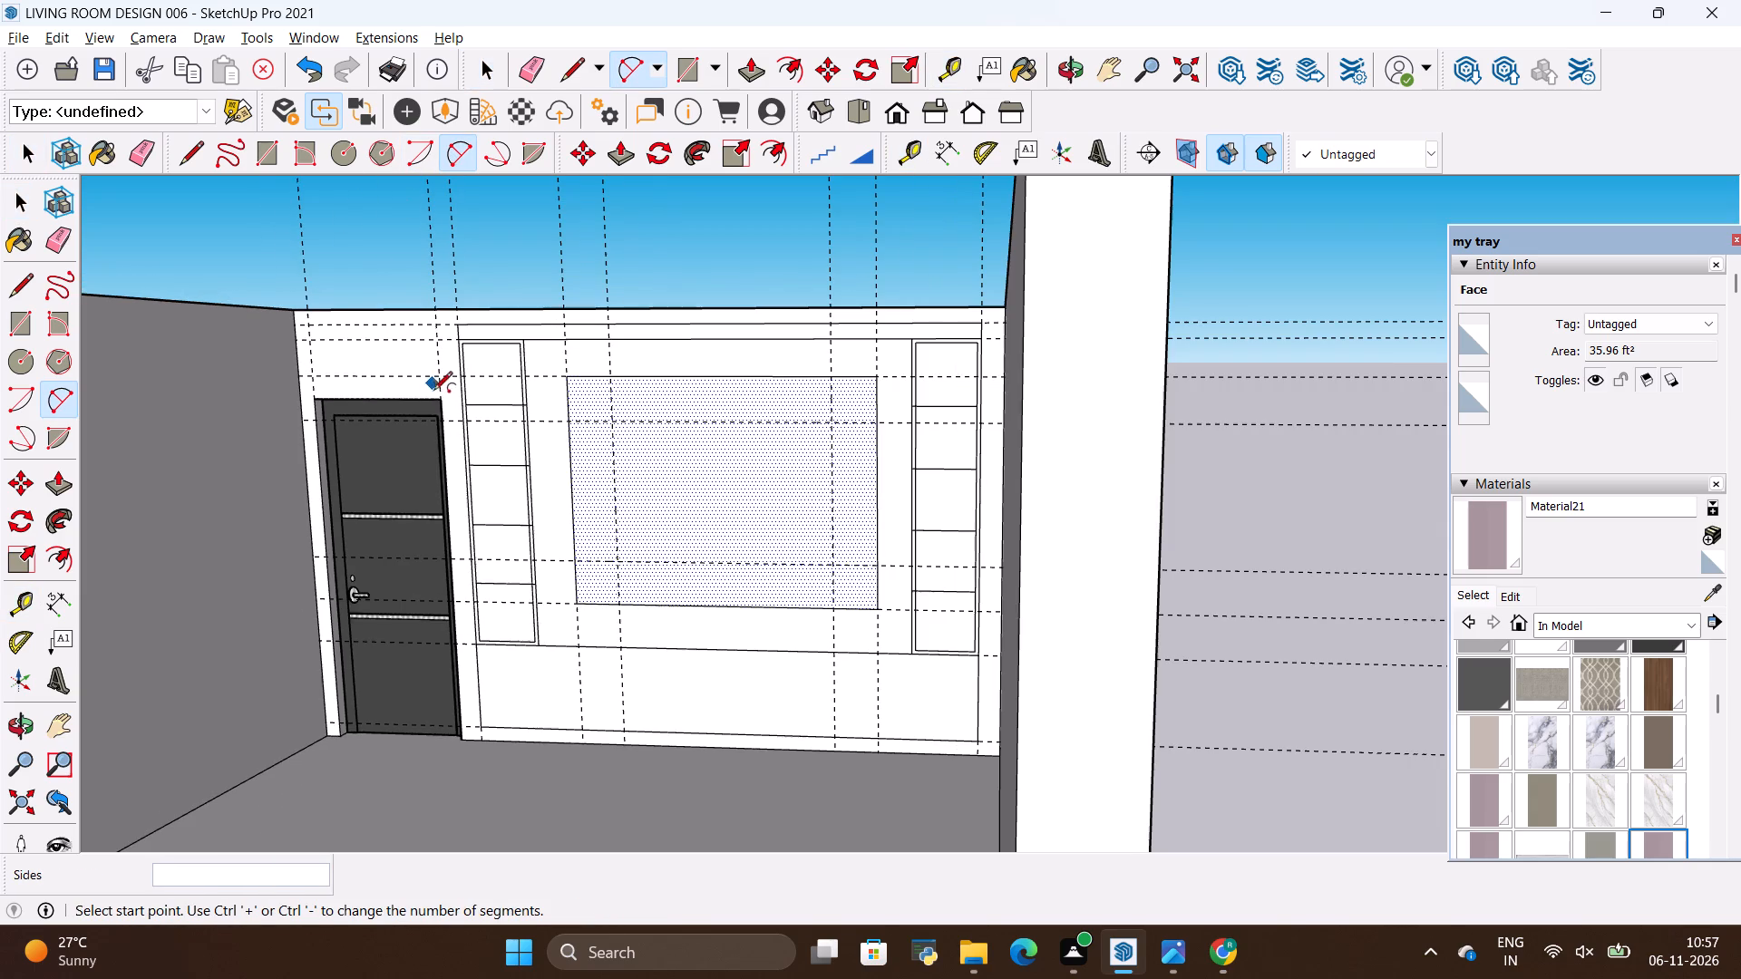
scroll(446, 392, "up", 3)
scroll(618, 421, "up", 3)
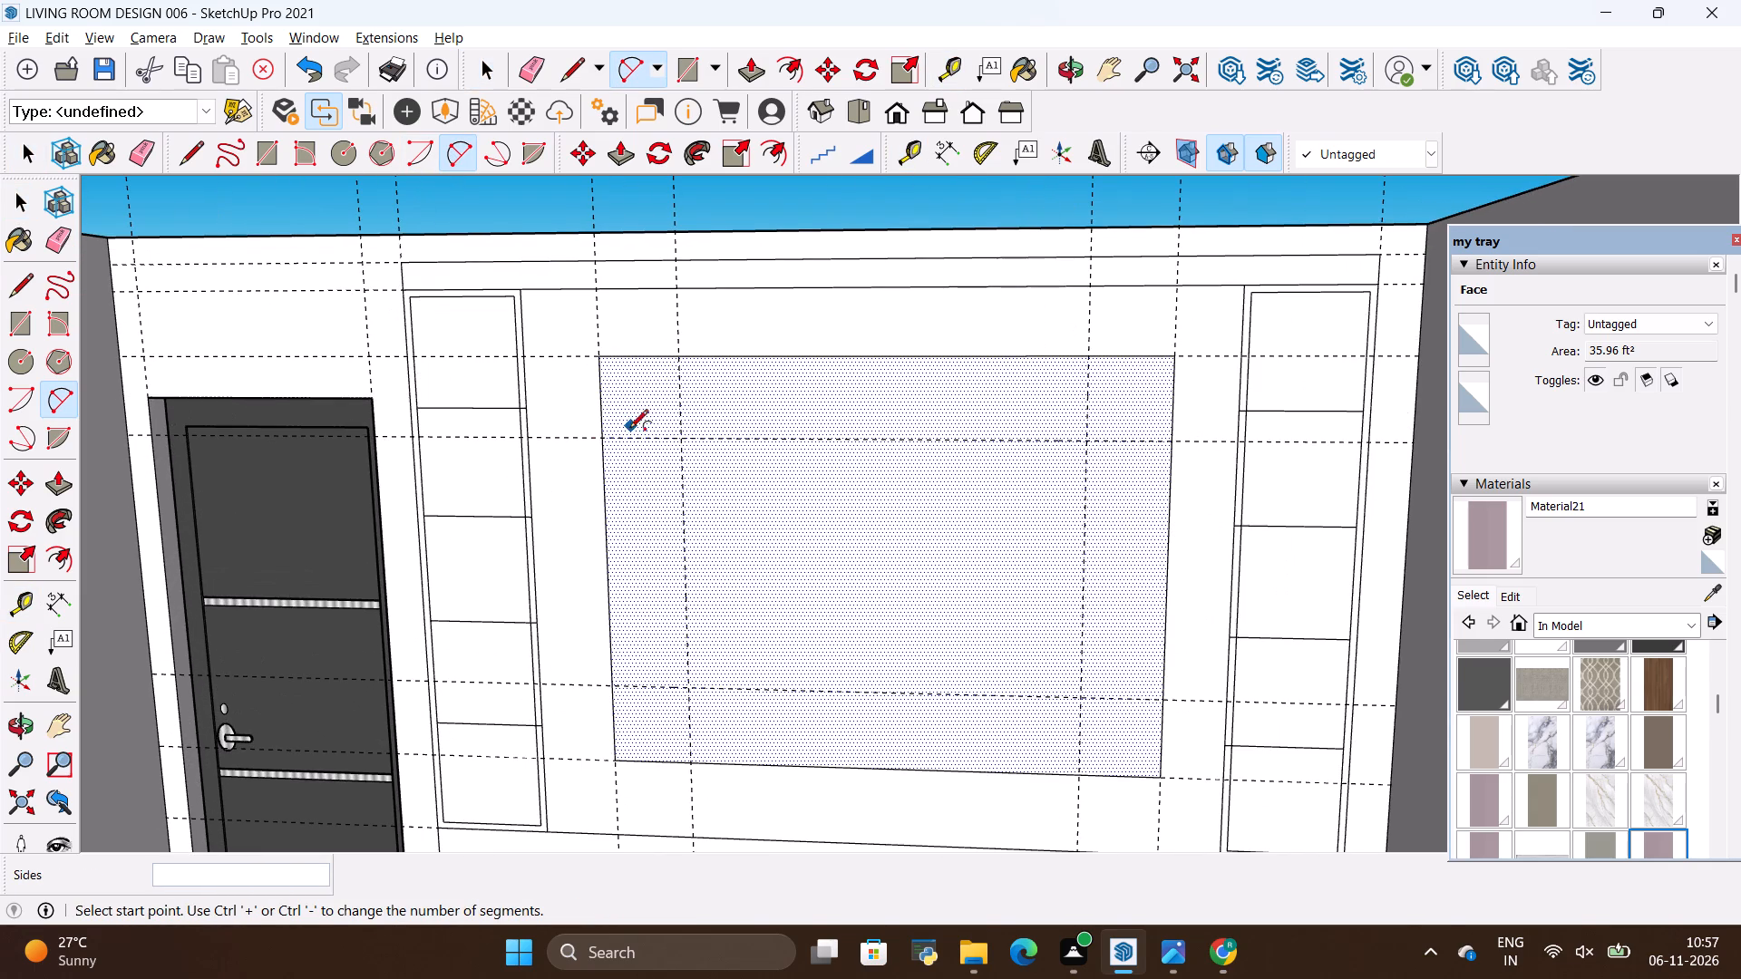
left_click(602, 437)
double_click(677, 361)
scroll(527, 509, "down", 4)
scroll(907, 426, "up", 3)
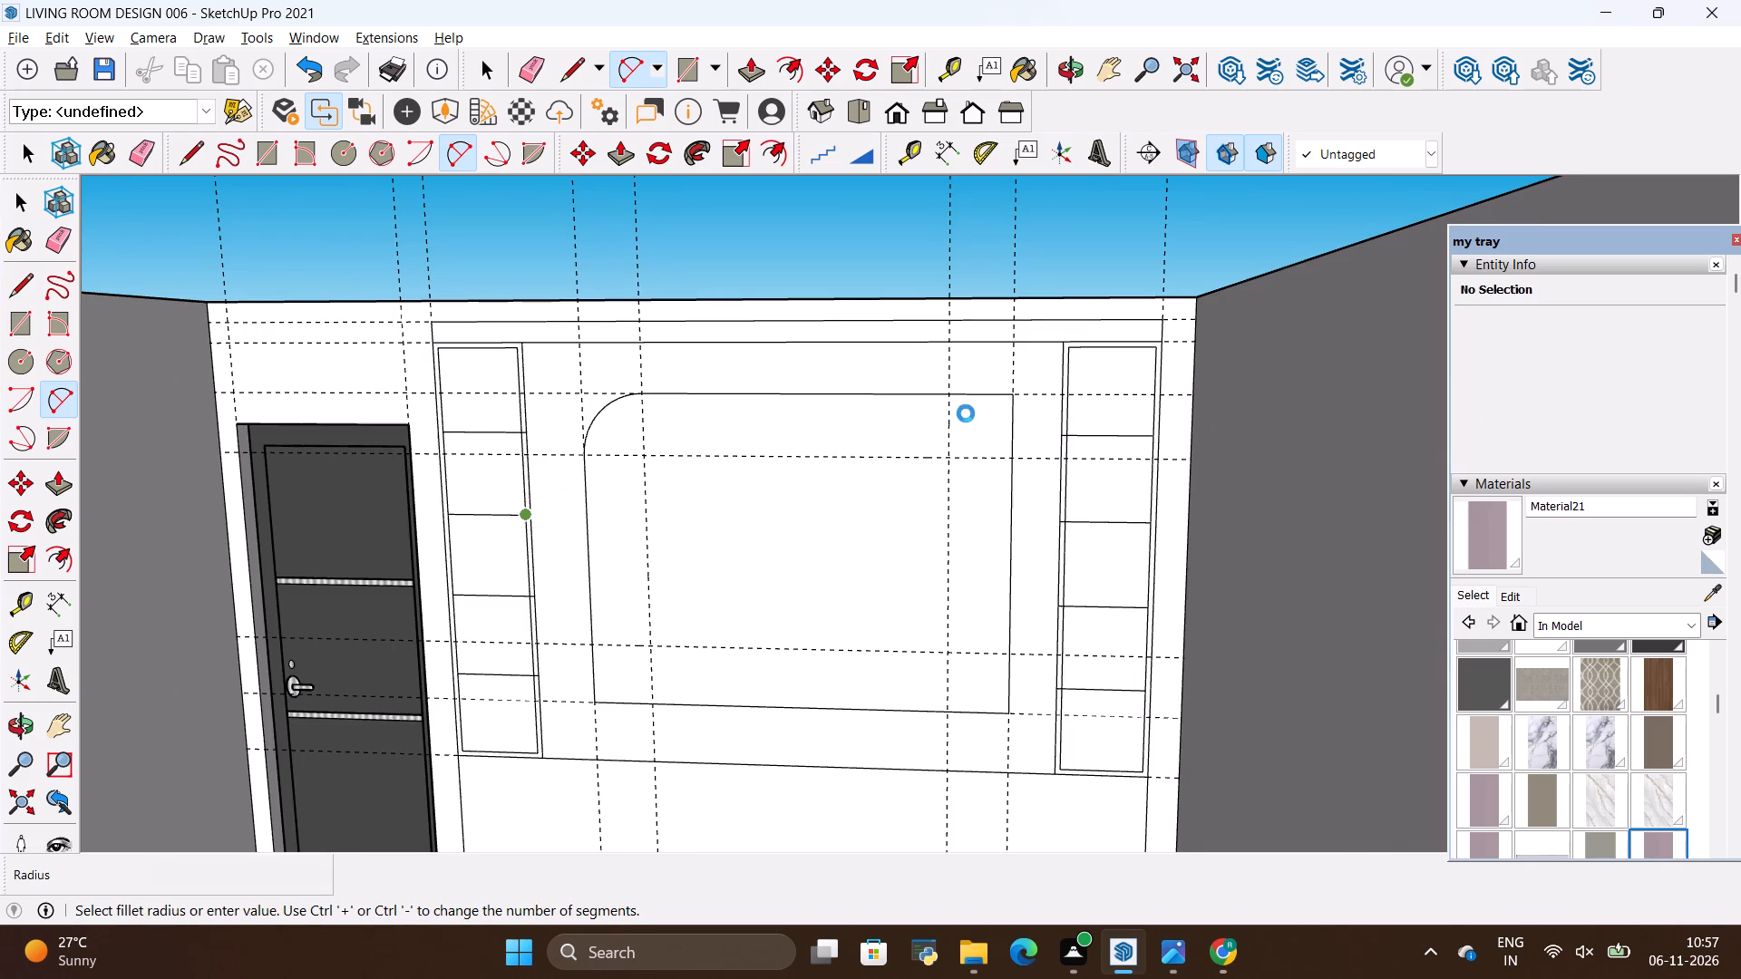
scroll(637, 450, "down", 3)
scroll(737, 460, "down", 2)
scroll(818, 455, "up", 7)
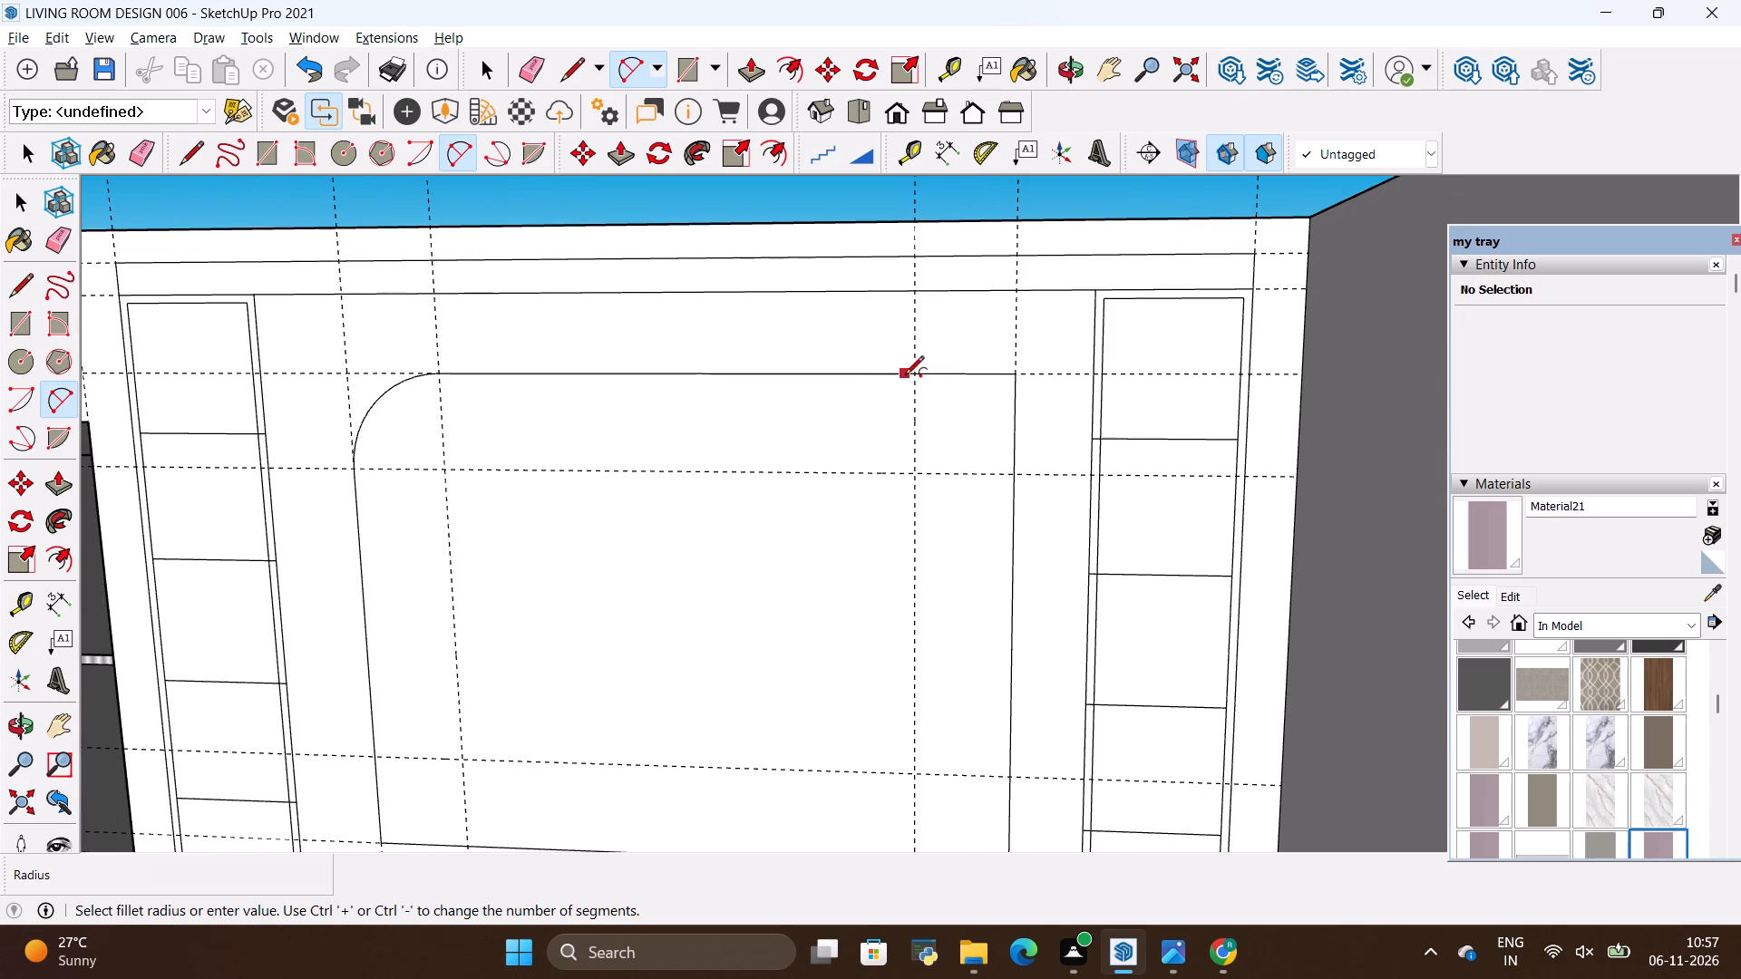
left_click(917, 376)
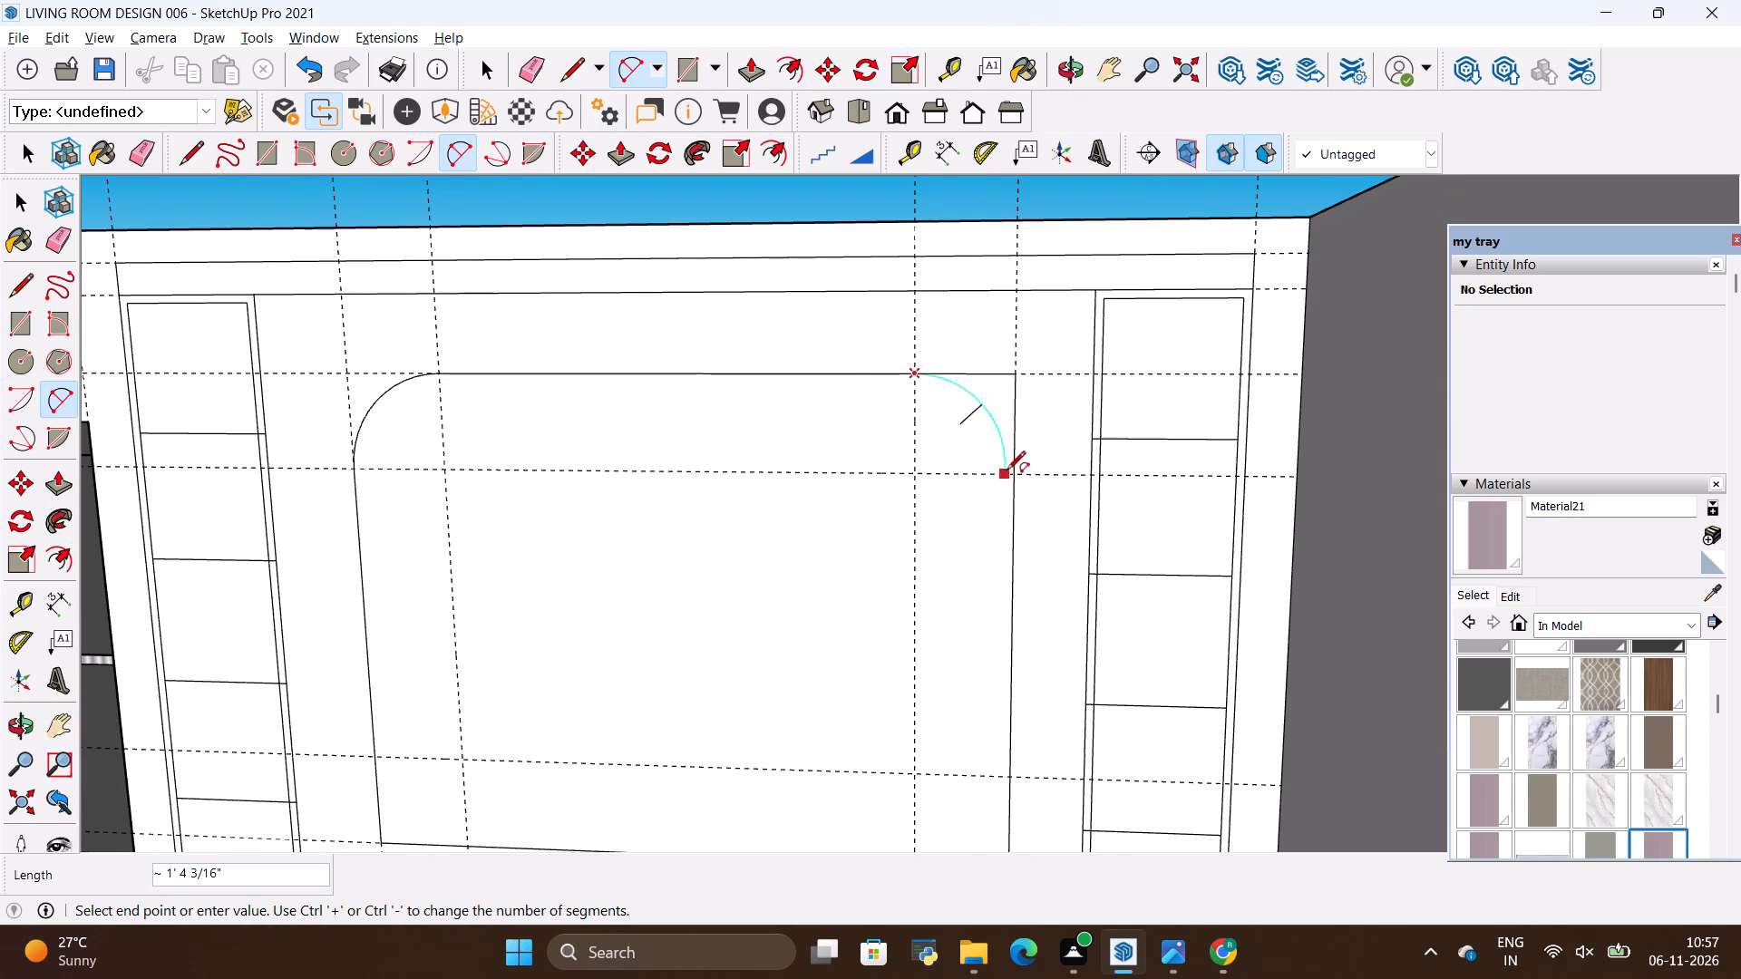
double_click(1013, 472)
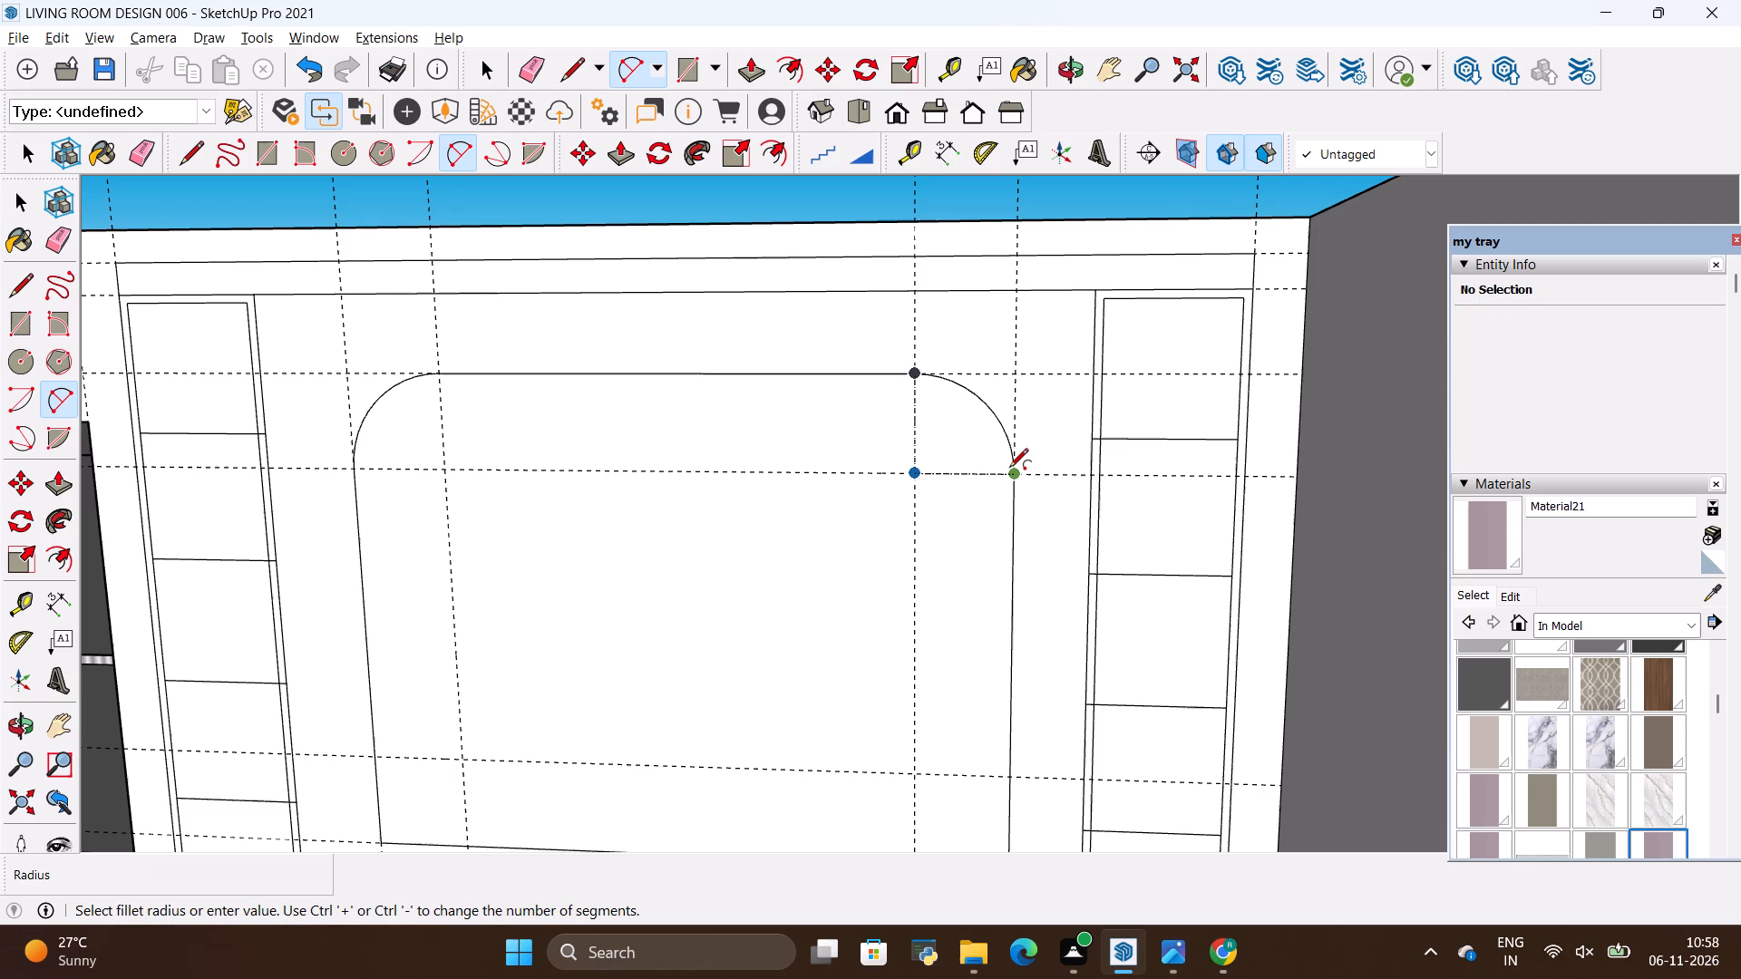
Round the inner rectangle's two lower corners with tangent arcs about 1' 5" across, ending where the 1' guides cross its edges.
scroll(623, 535, "down", 4)
scroll(513, 654, "up", 2)
scroll(483, 761, "up", 2)
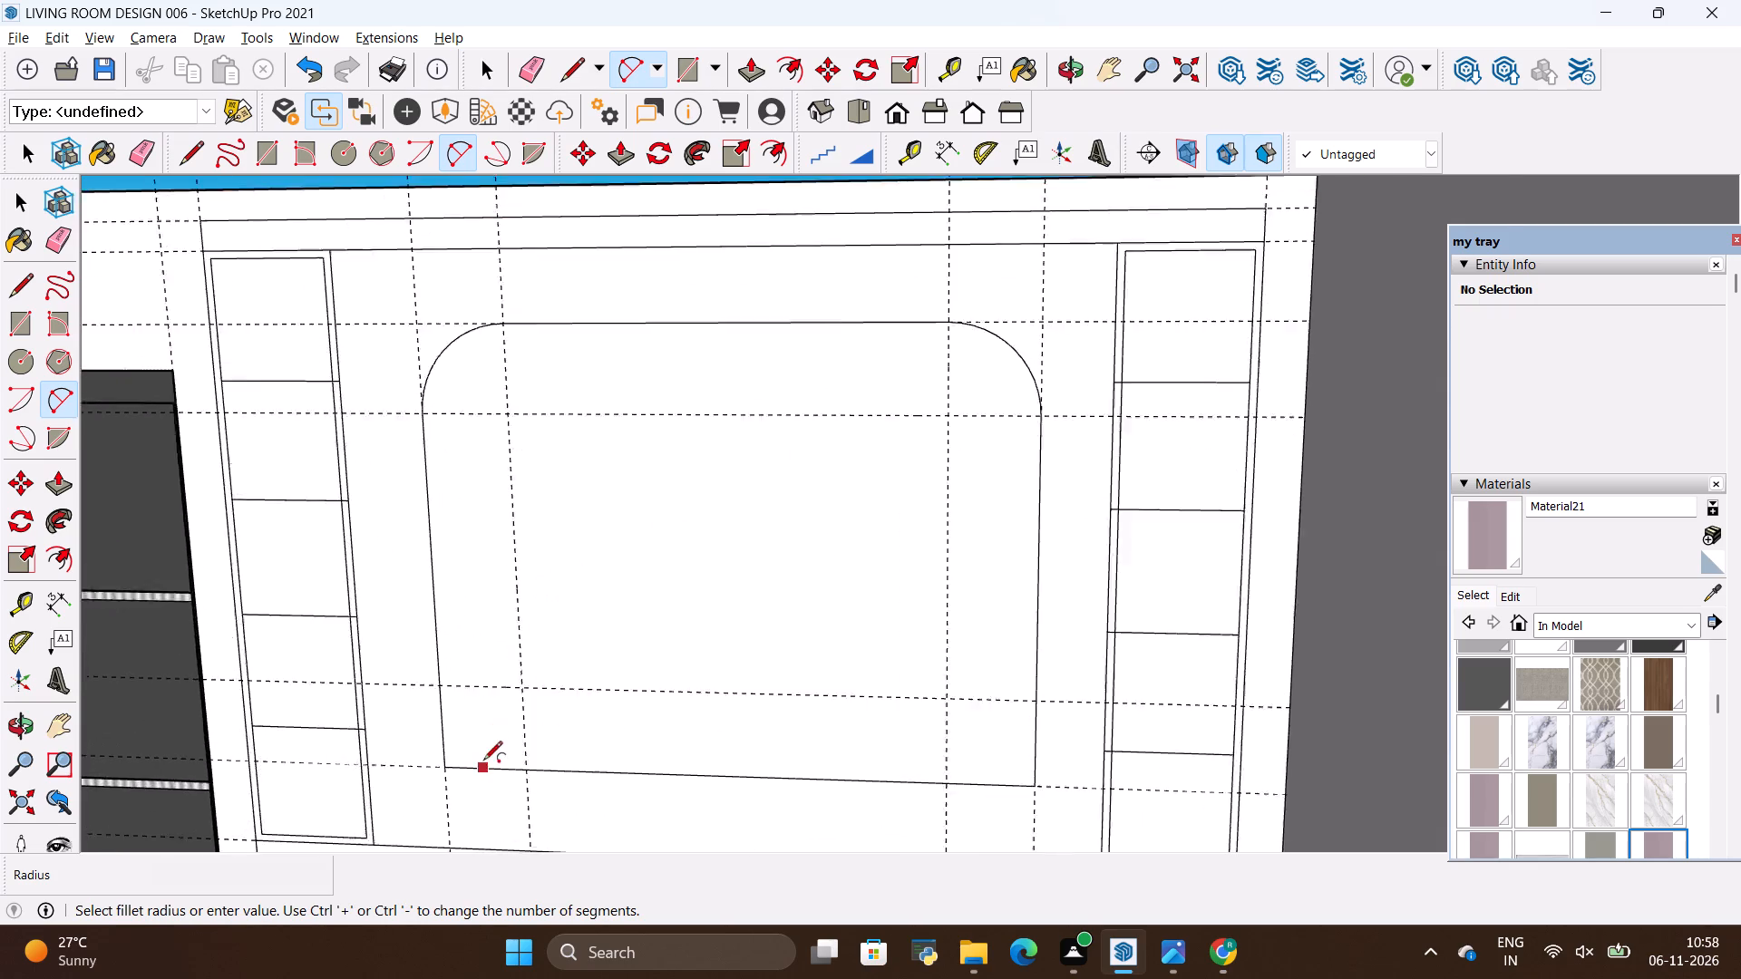
scroll(483, 761, "up", 1)
scroll(460, 451, "down", 4)
scroll(498, 638, "up", 4)
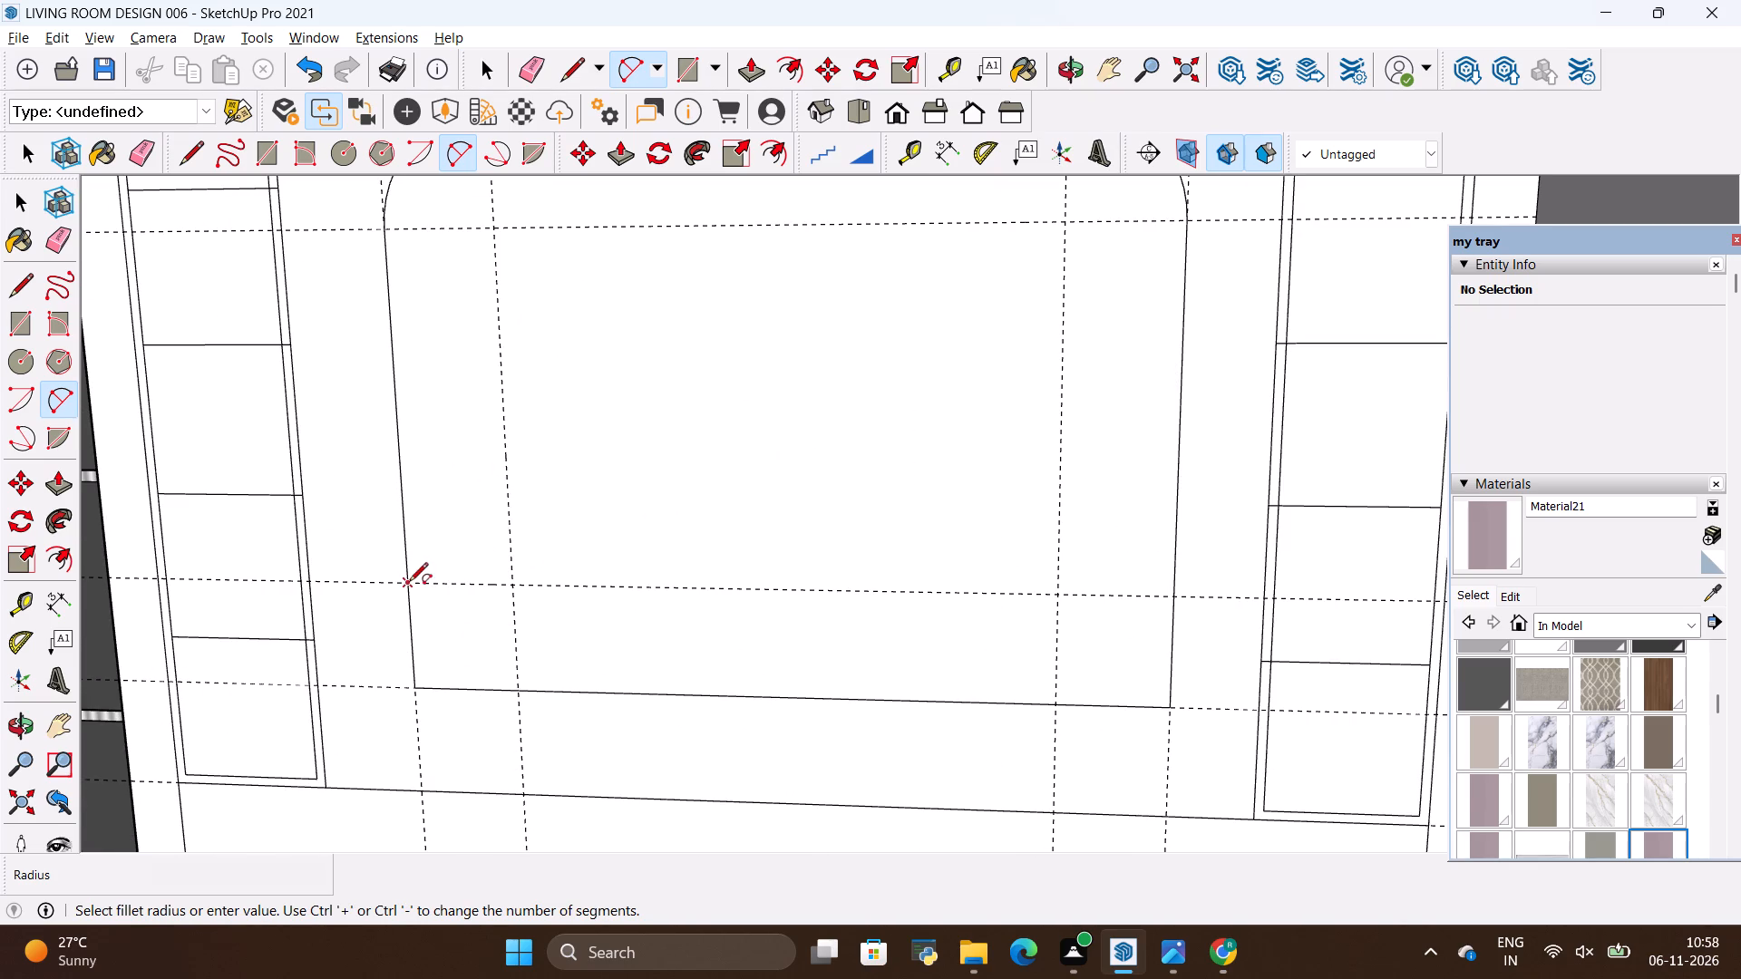
left_click(409, 583)
double_click(530, 685)
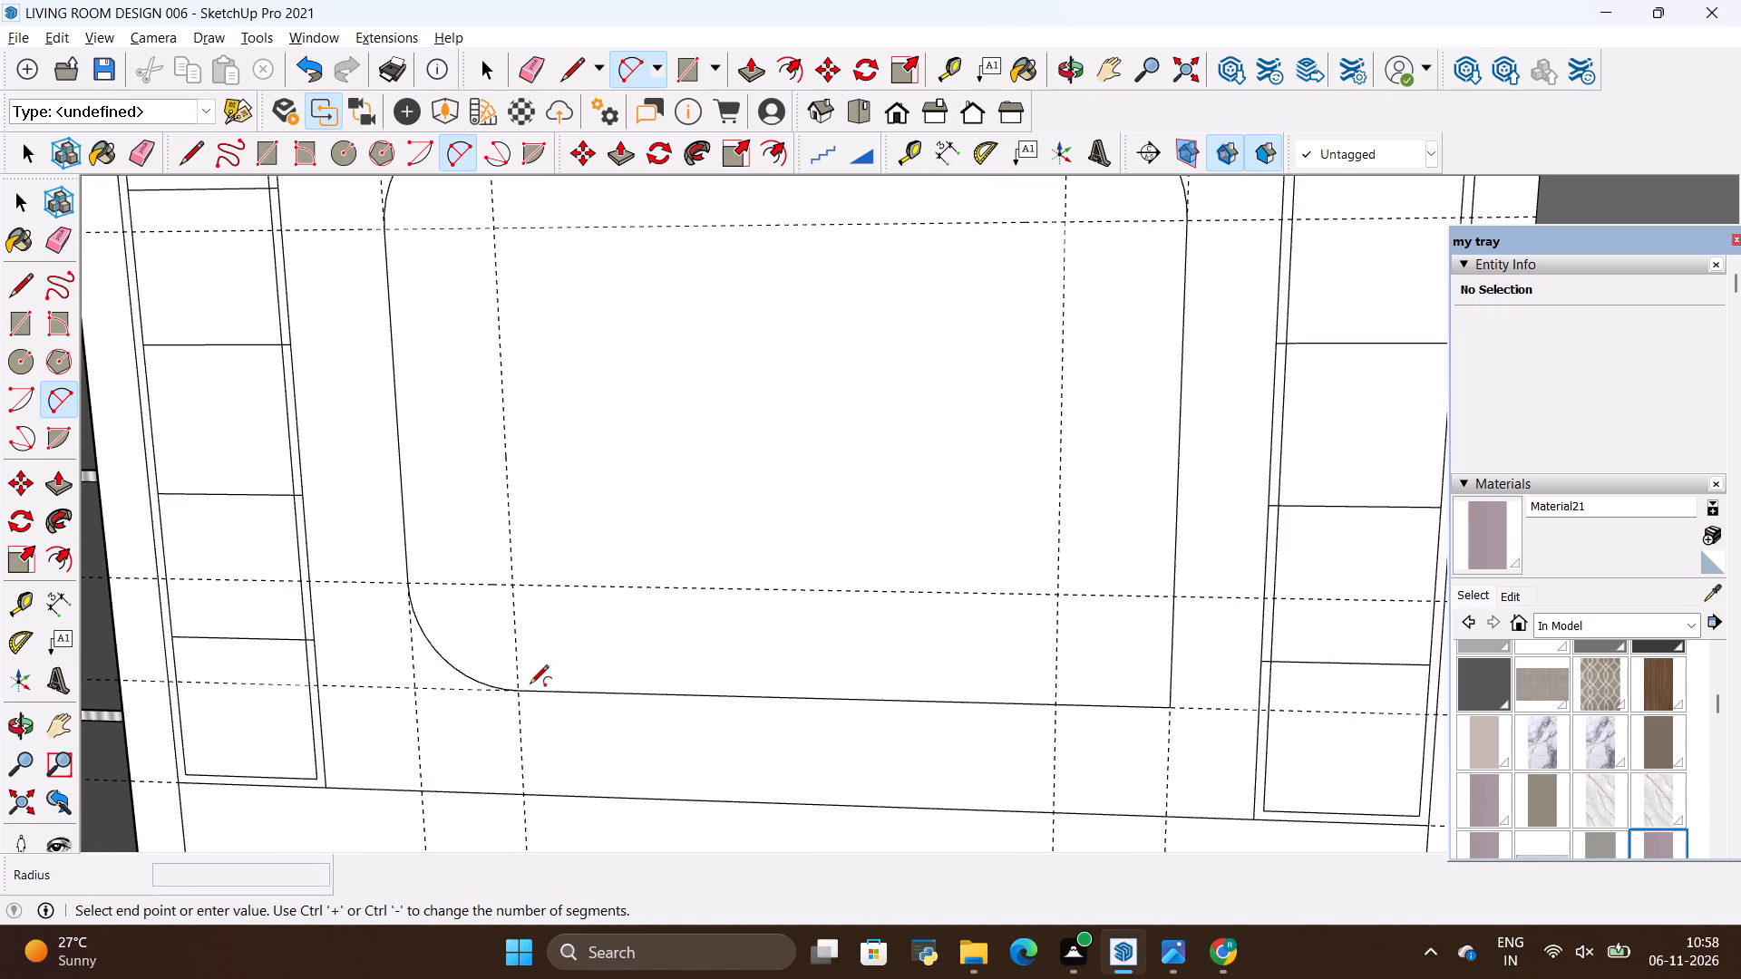
scroll(369, 668, "down", 3)
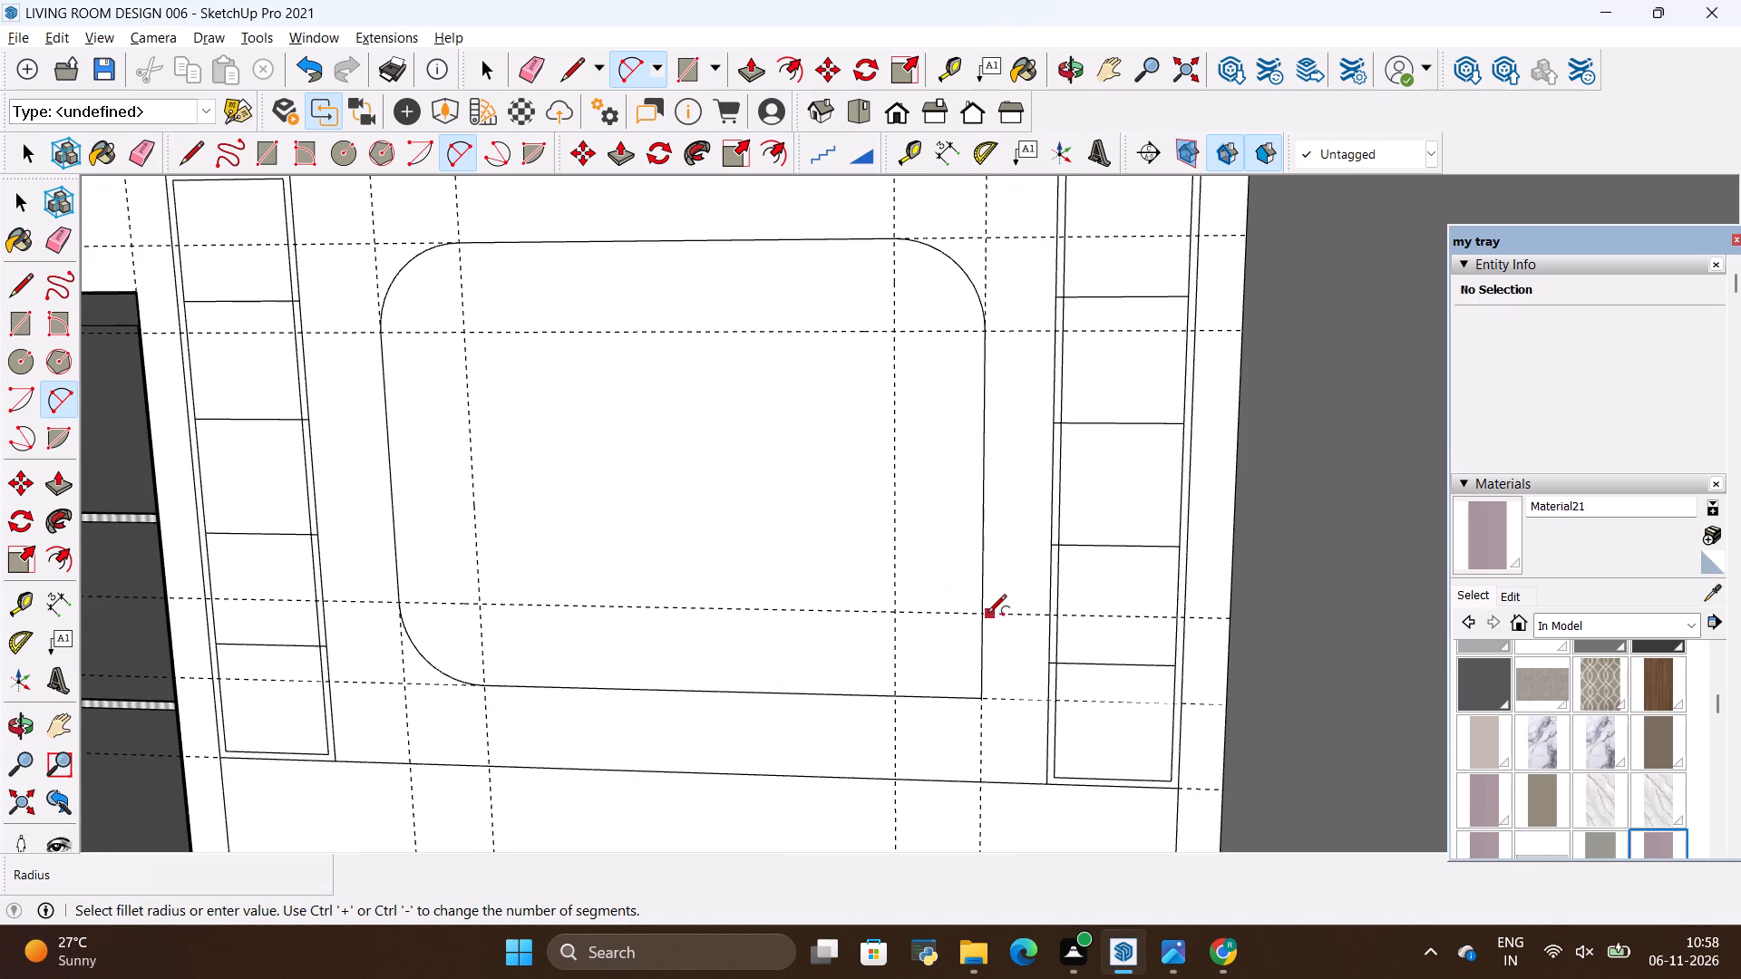
left_click(980, 616)
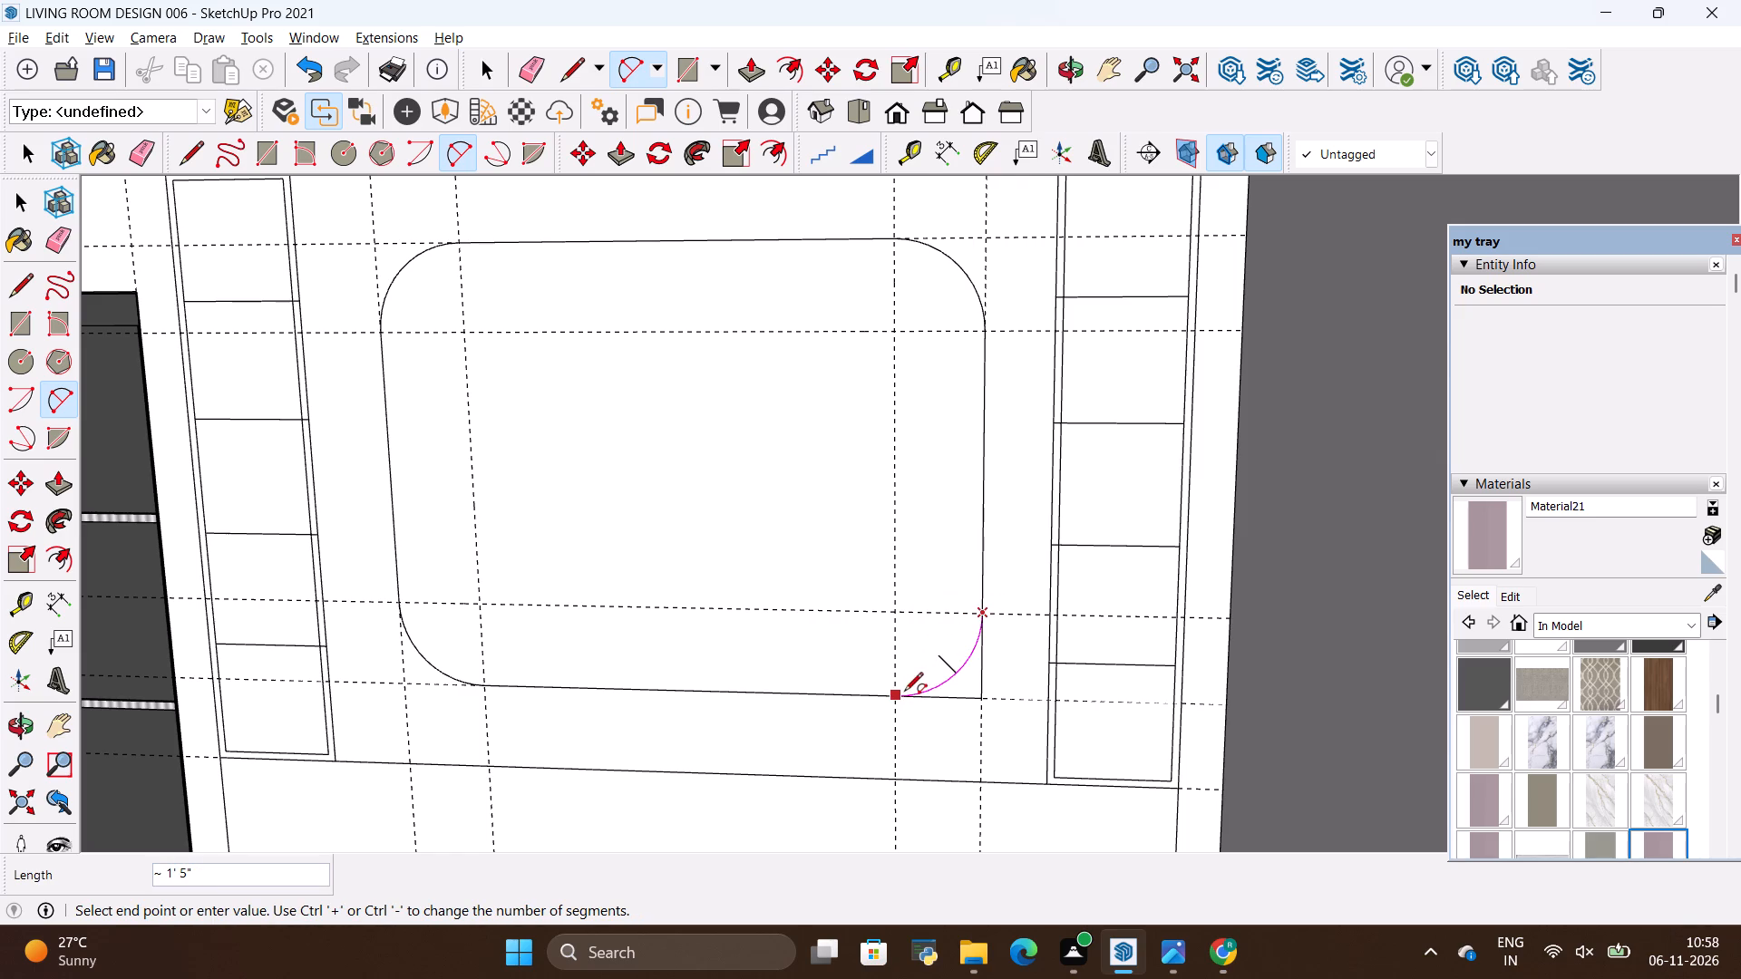
double_click(904, 693)
key("space")
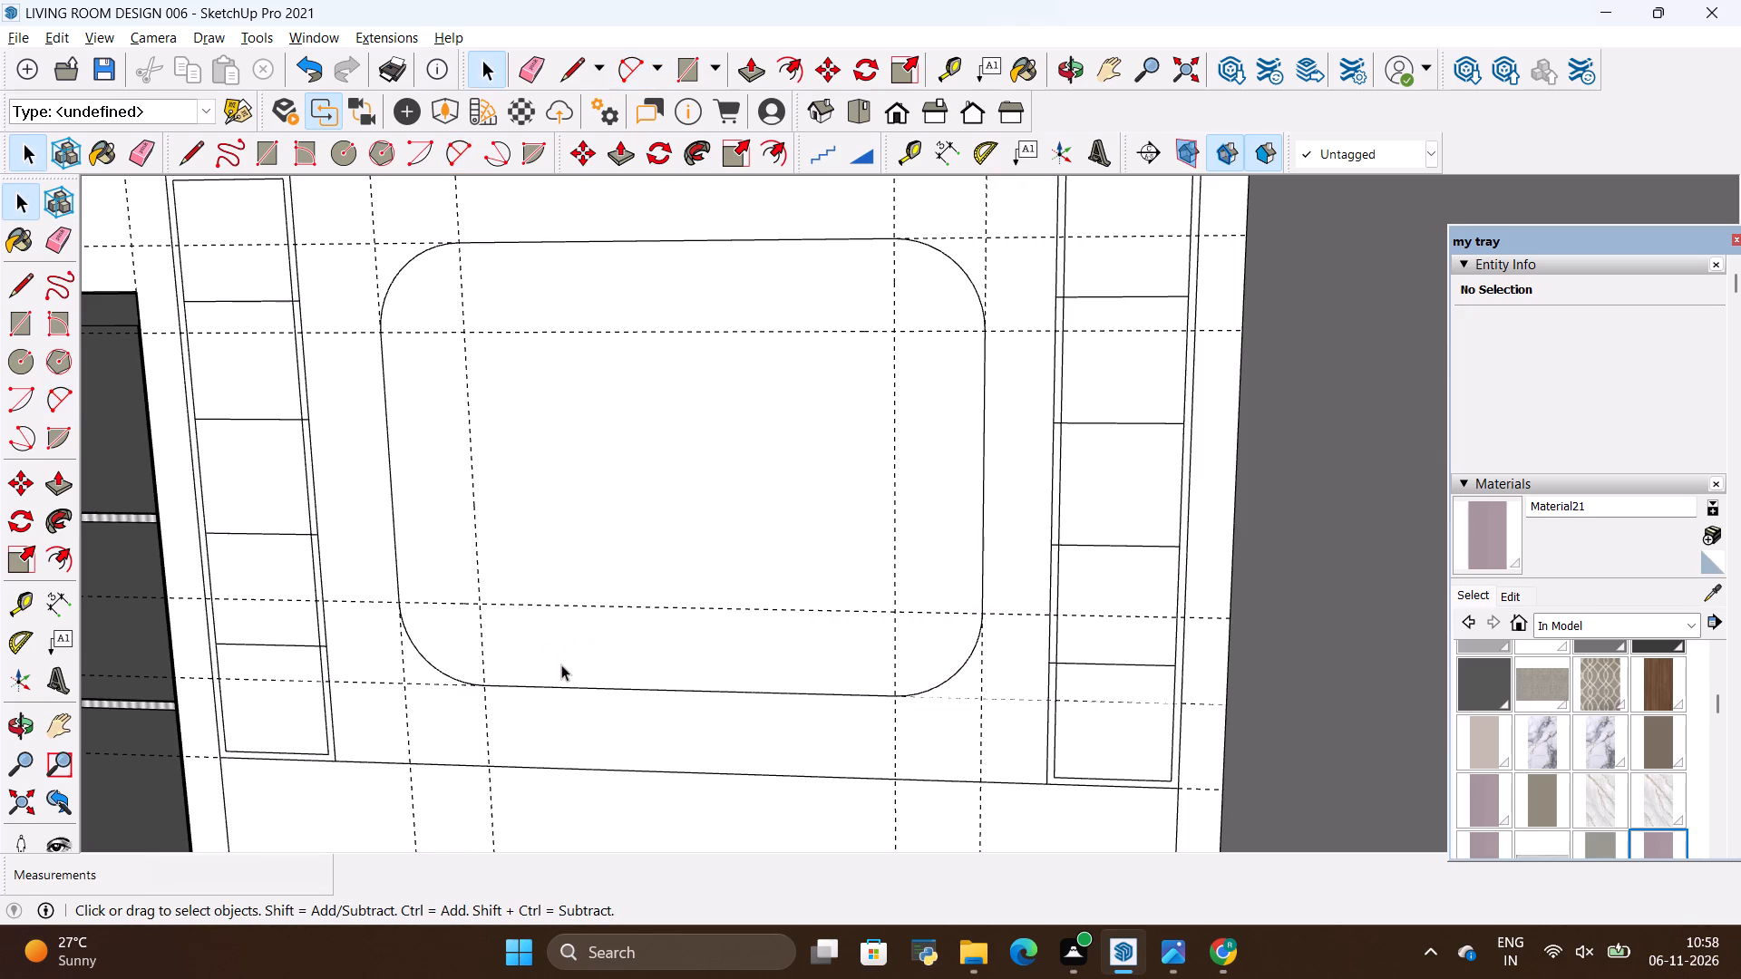
Switch to the reference image in Photos and examine the rounded panel around the TV, returning to the SketchUp model.
key("alt+Tab")
key("alt+Tab")
key("alt+Tab")
key("alt+Tab")
scroll(611, 653, "down", 2)
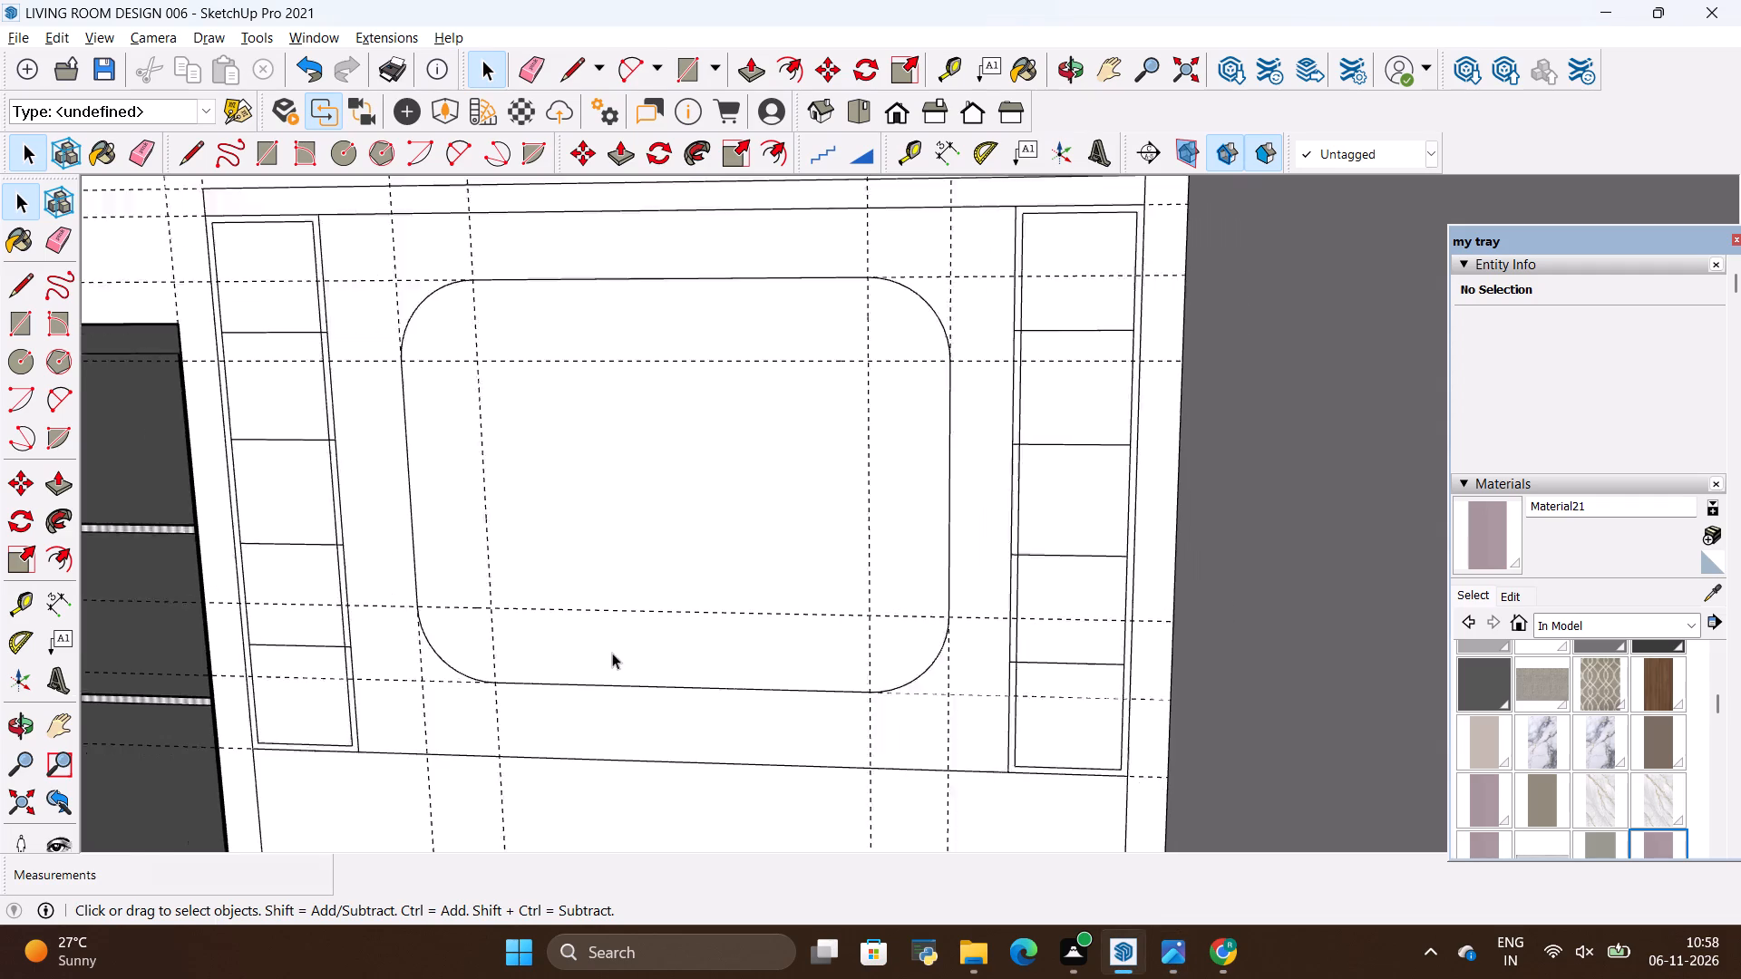
scroll(612, 653, "down", 2)
key("alt+Tab")
scroll(882, 710, "down", 2)
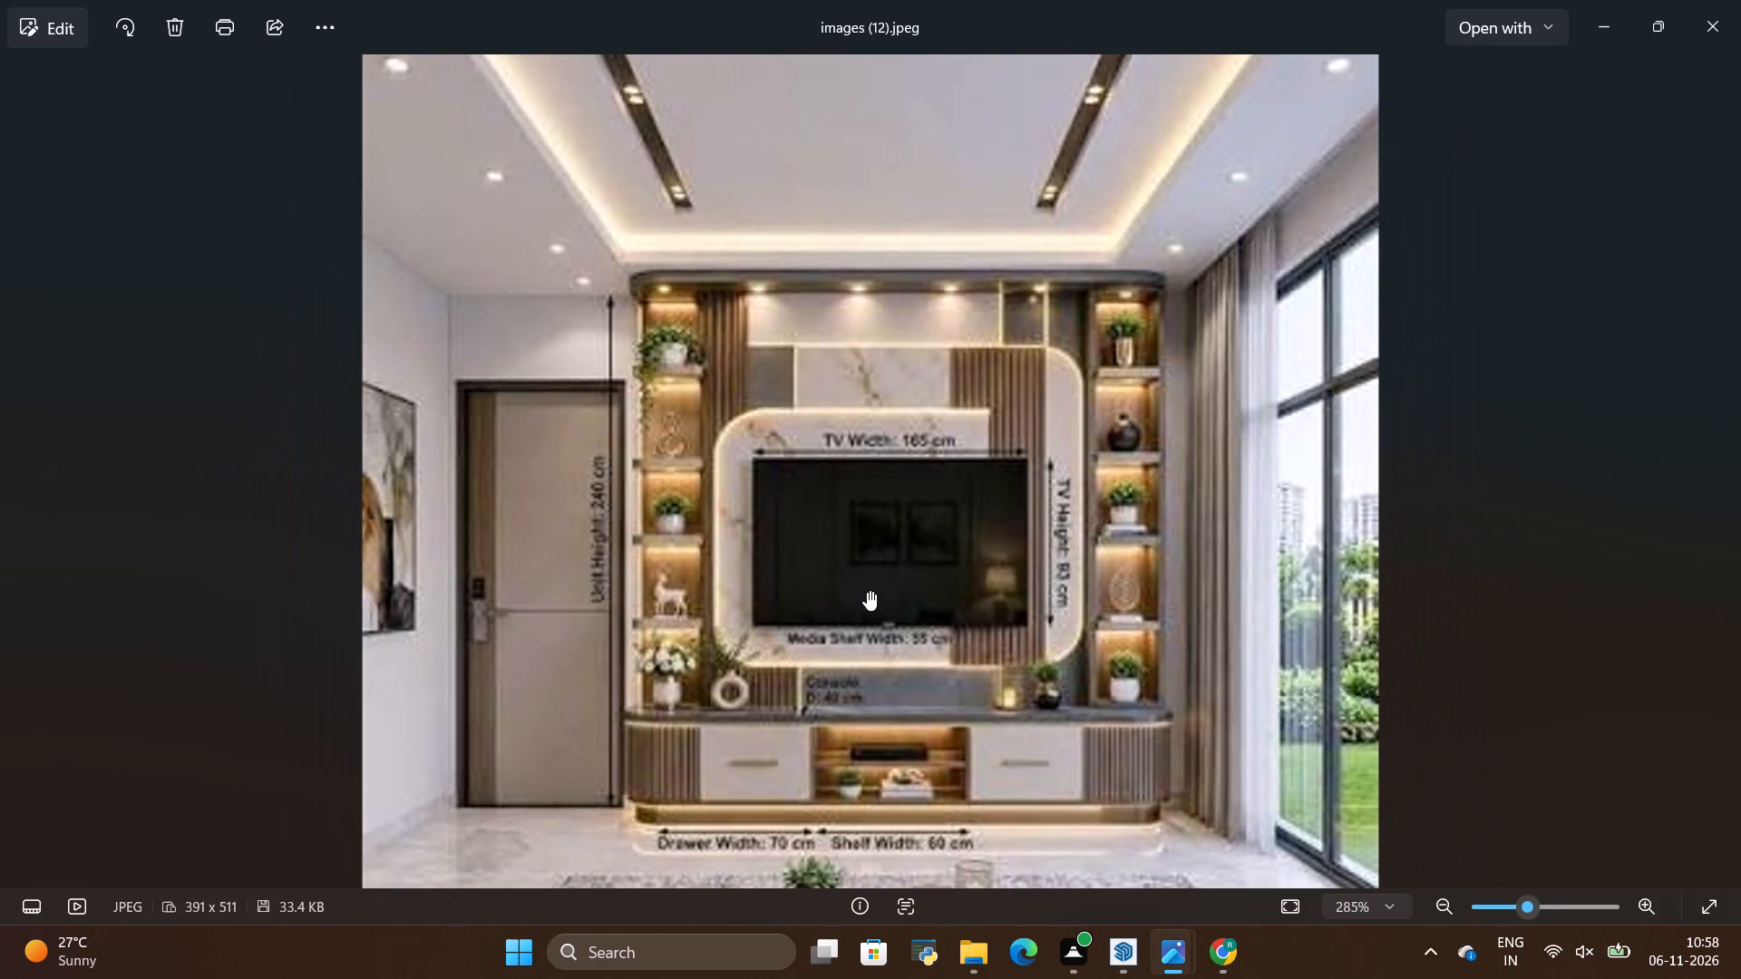
key("alt+Tab")
Push/Pull the rounded rectangle's face outward by 1" from the central panel.
scroll(809, 400, "up", 2)
scroll(977, 528, "down", 3)
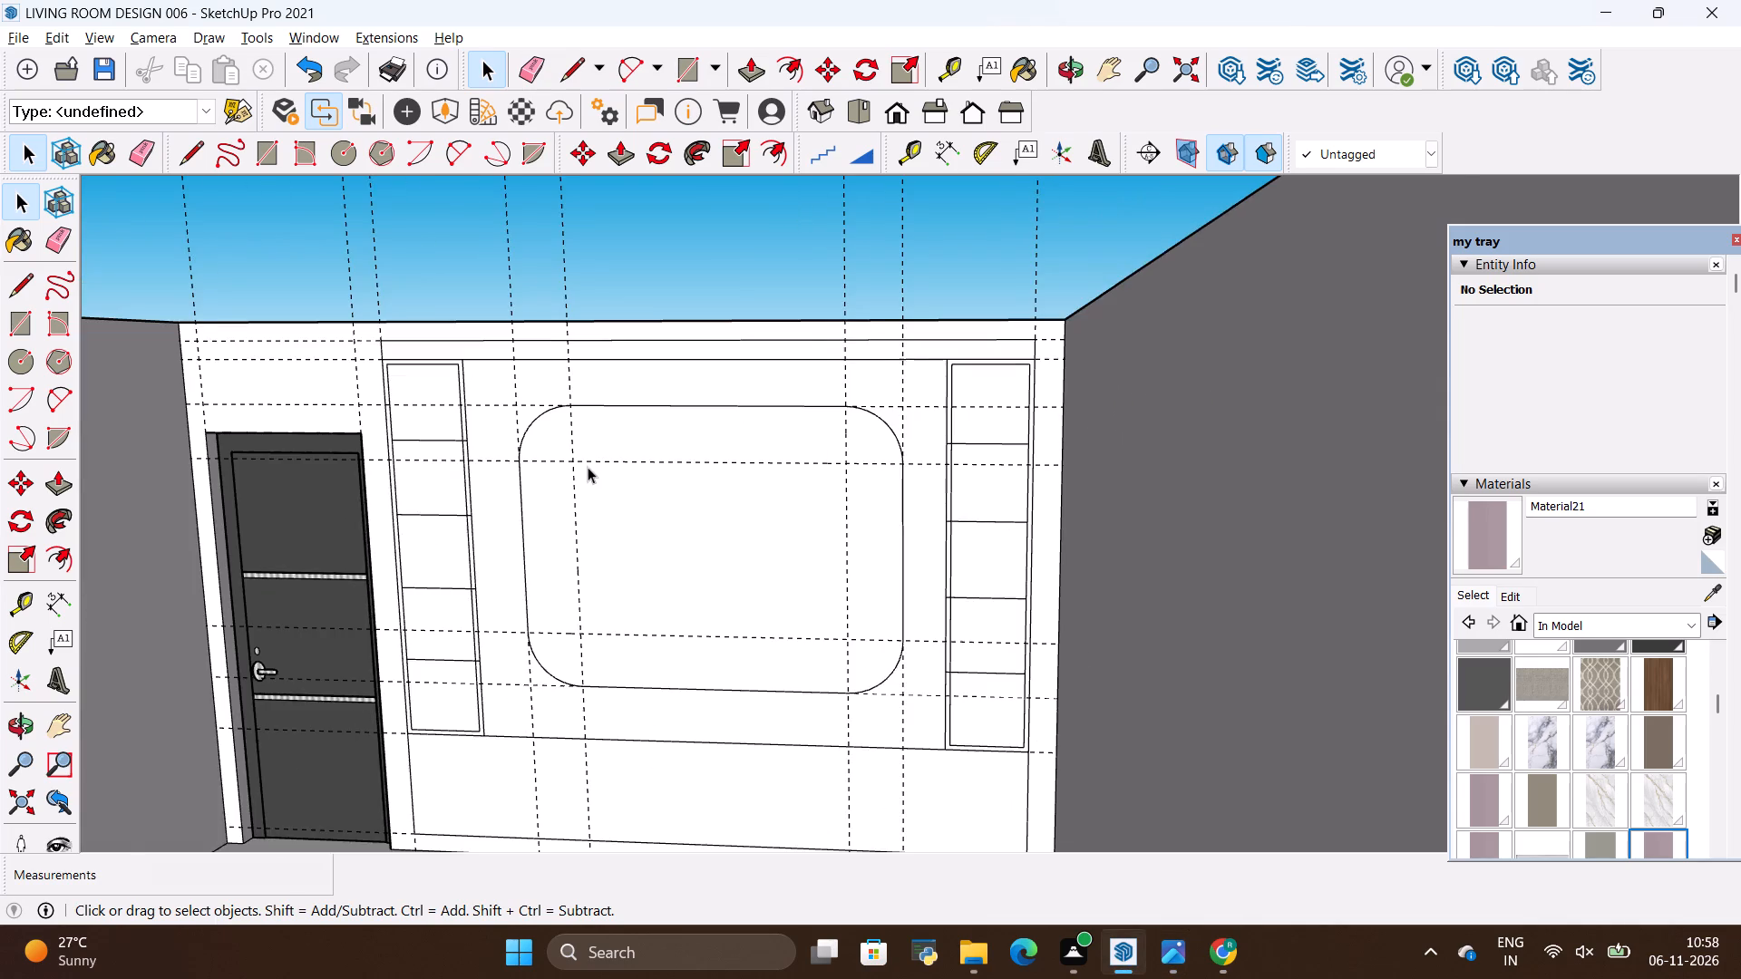
scroll(588, 467, "up", 3)
key("space")
left_click(674, 522)
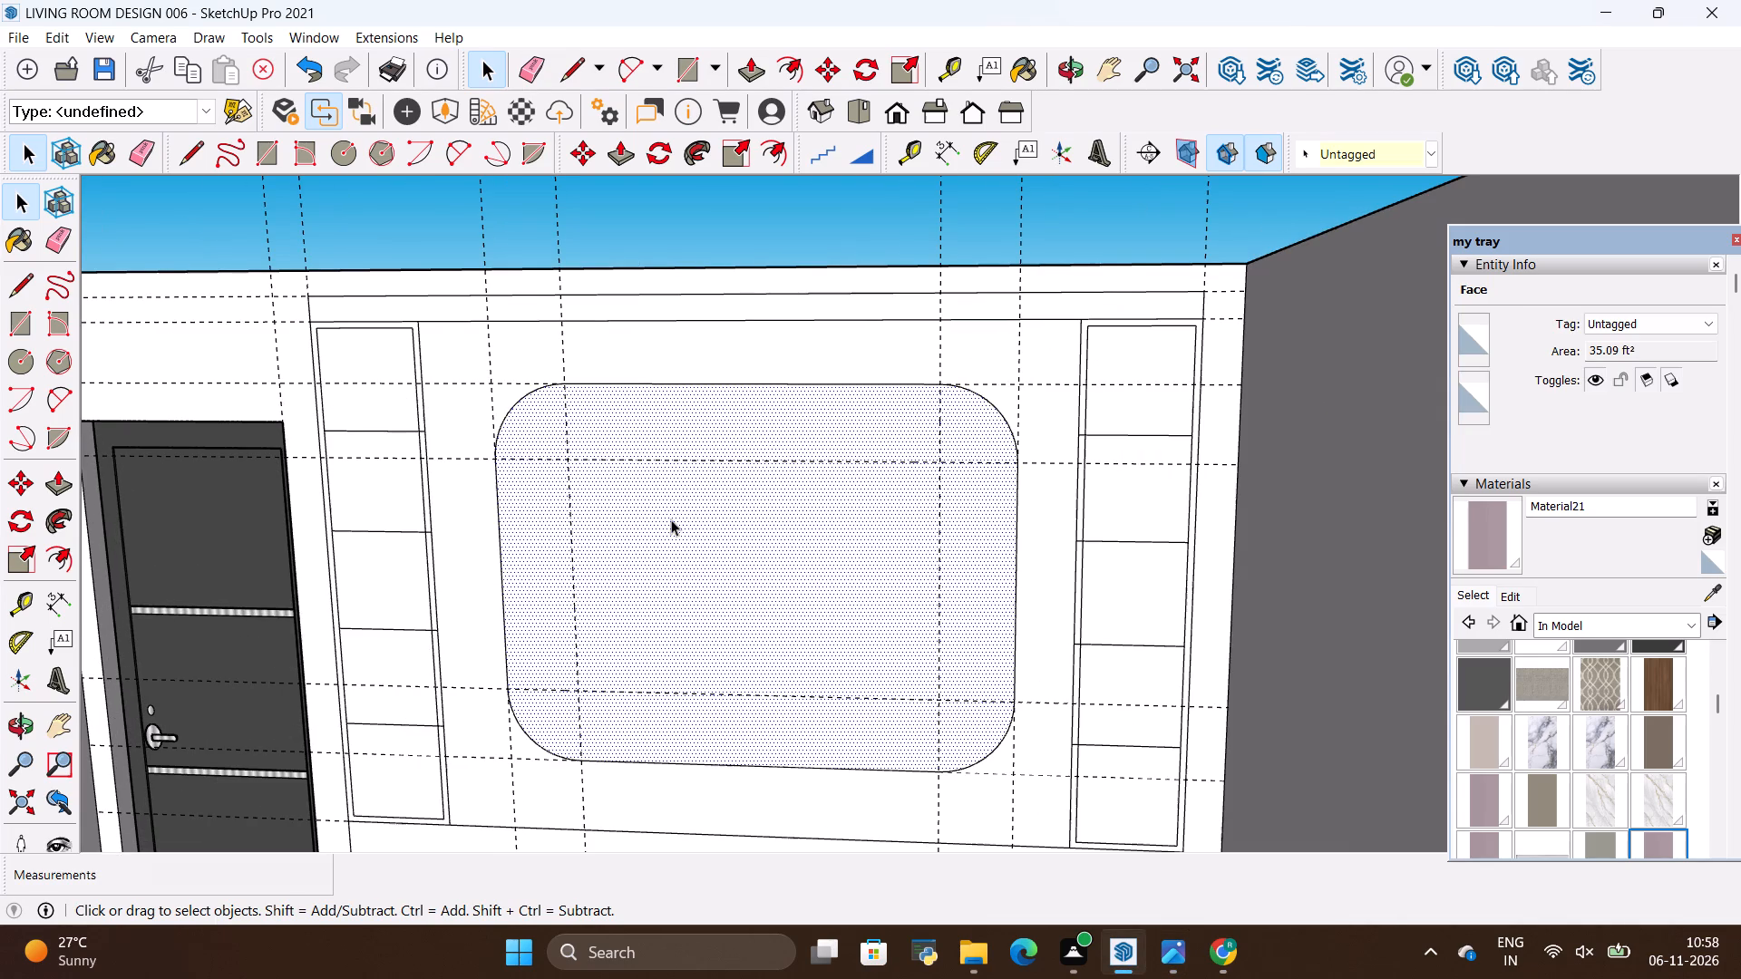
key("p")
left_click(671, 519)
key("BackSpace")
key("1")
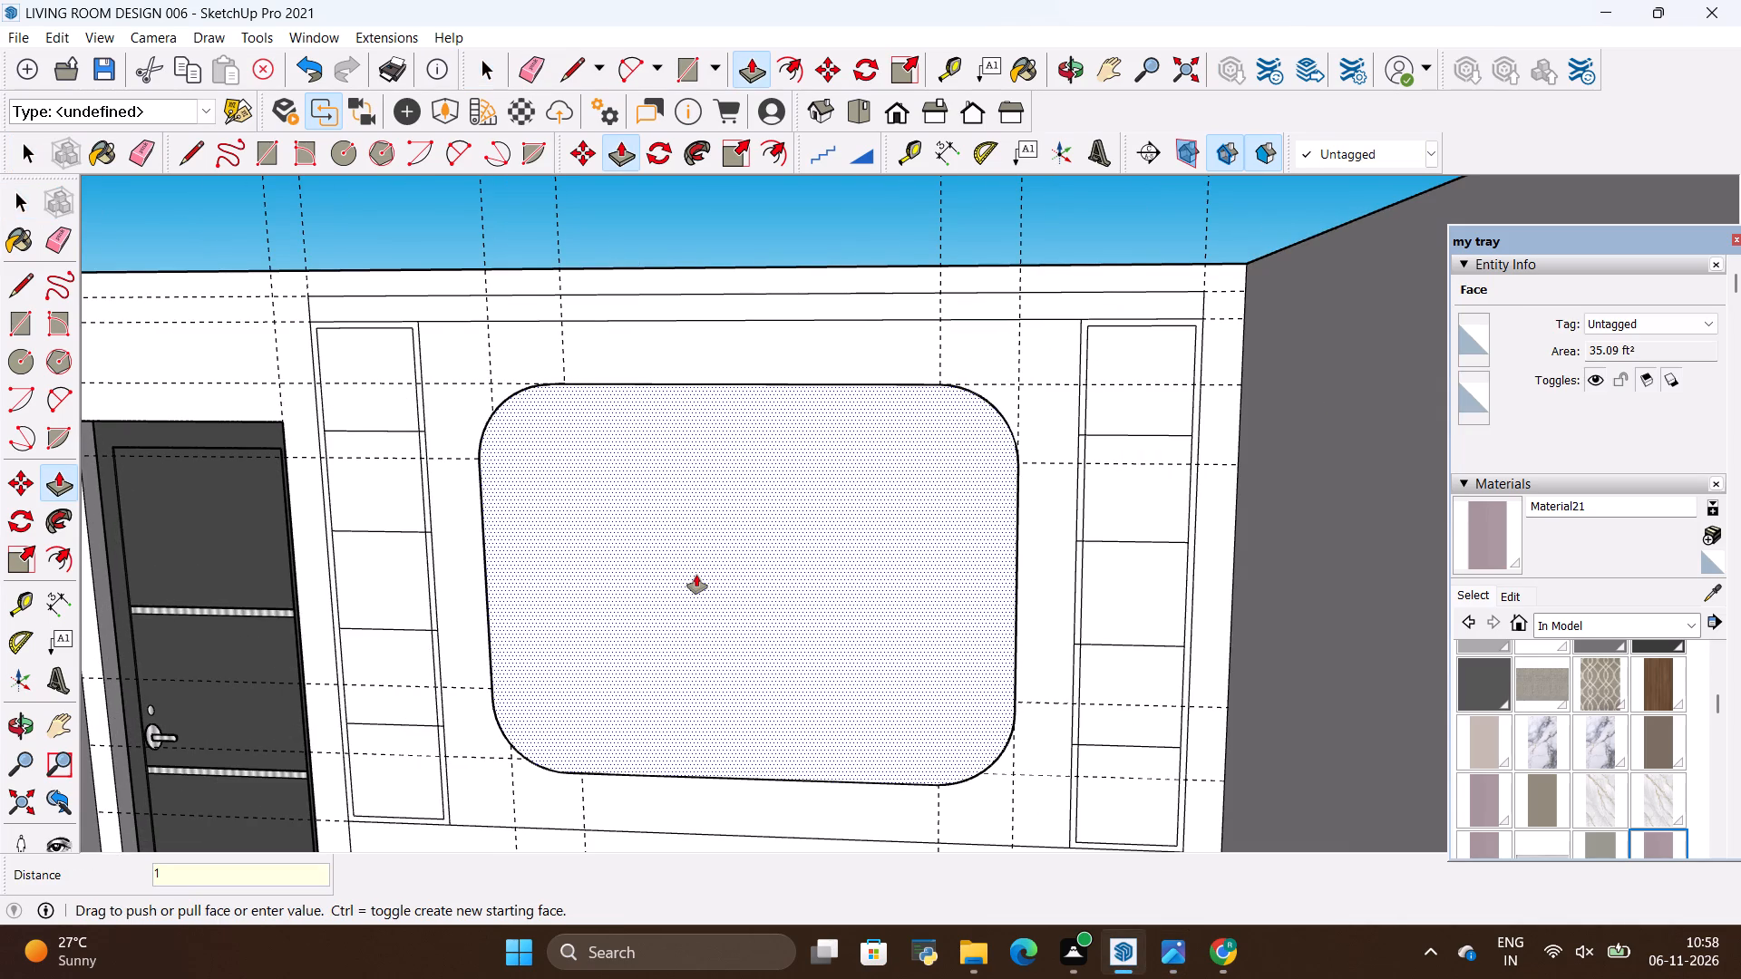
key("shift+quotedbl")
key("Return")
key("space")
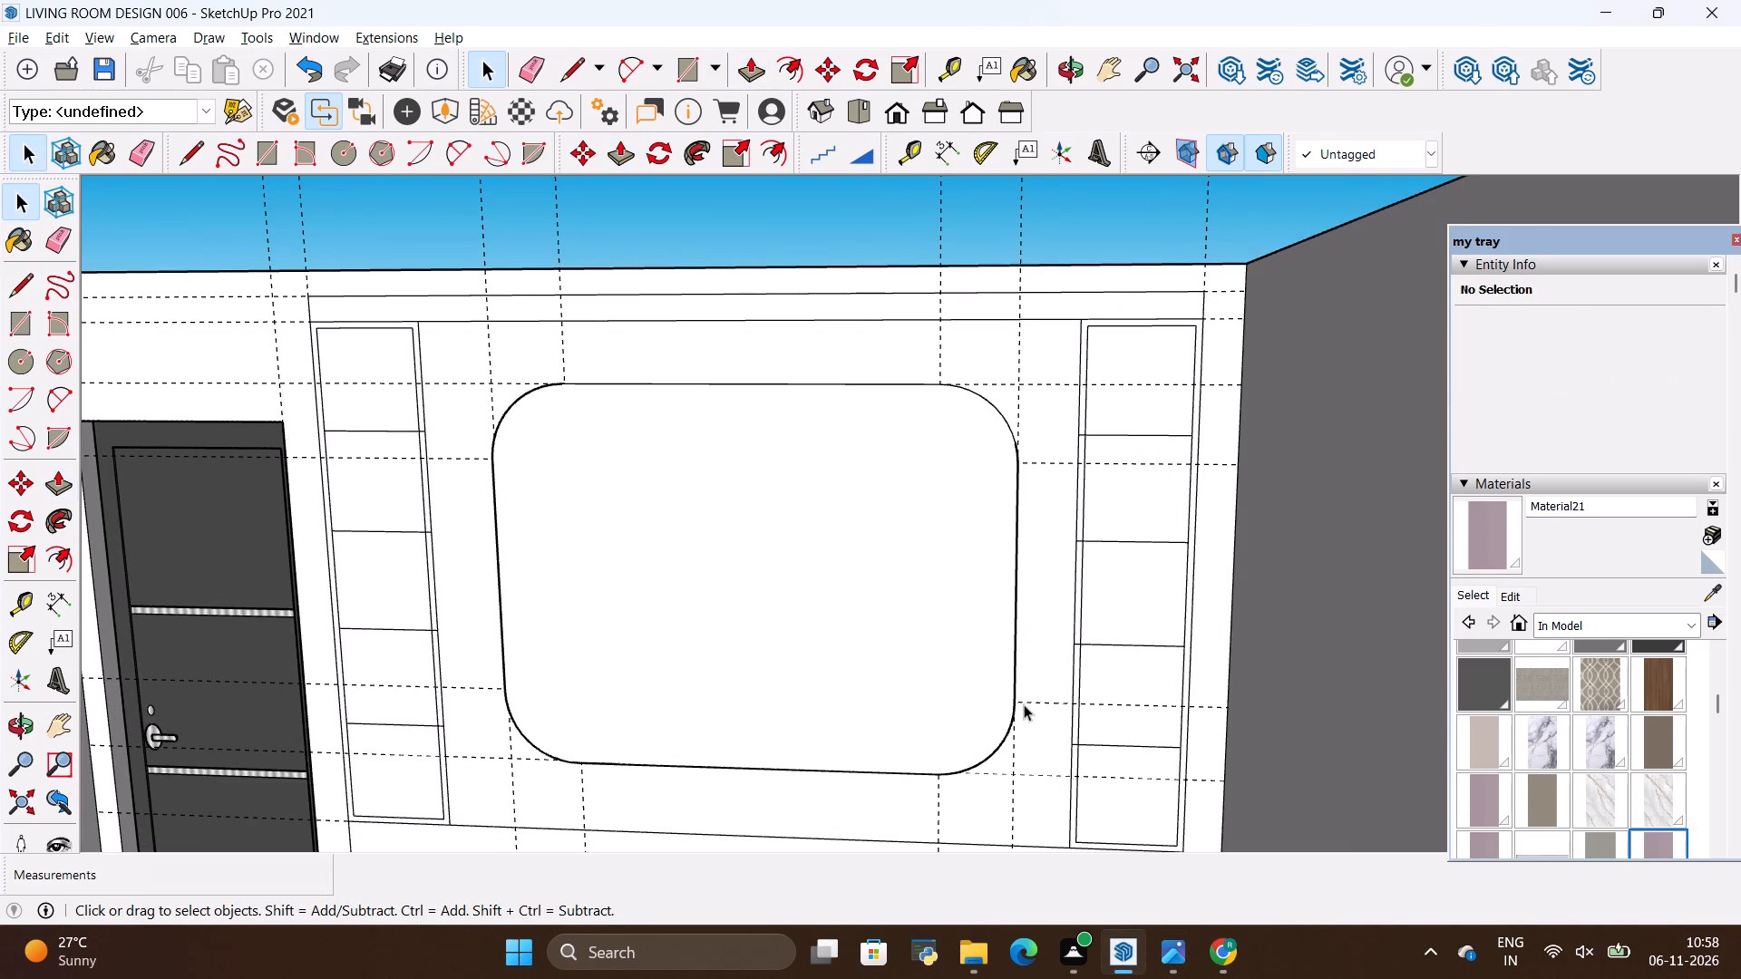
Check the reference image, and erase the construction guides around the rounded TV panel, including those crossing its edges and corners.
key("alt+Tab")
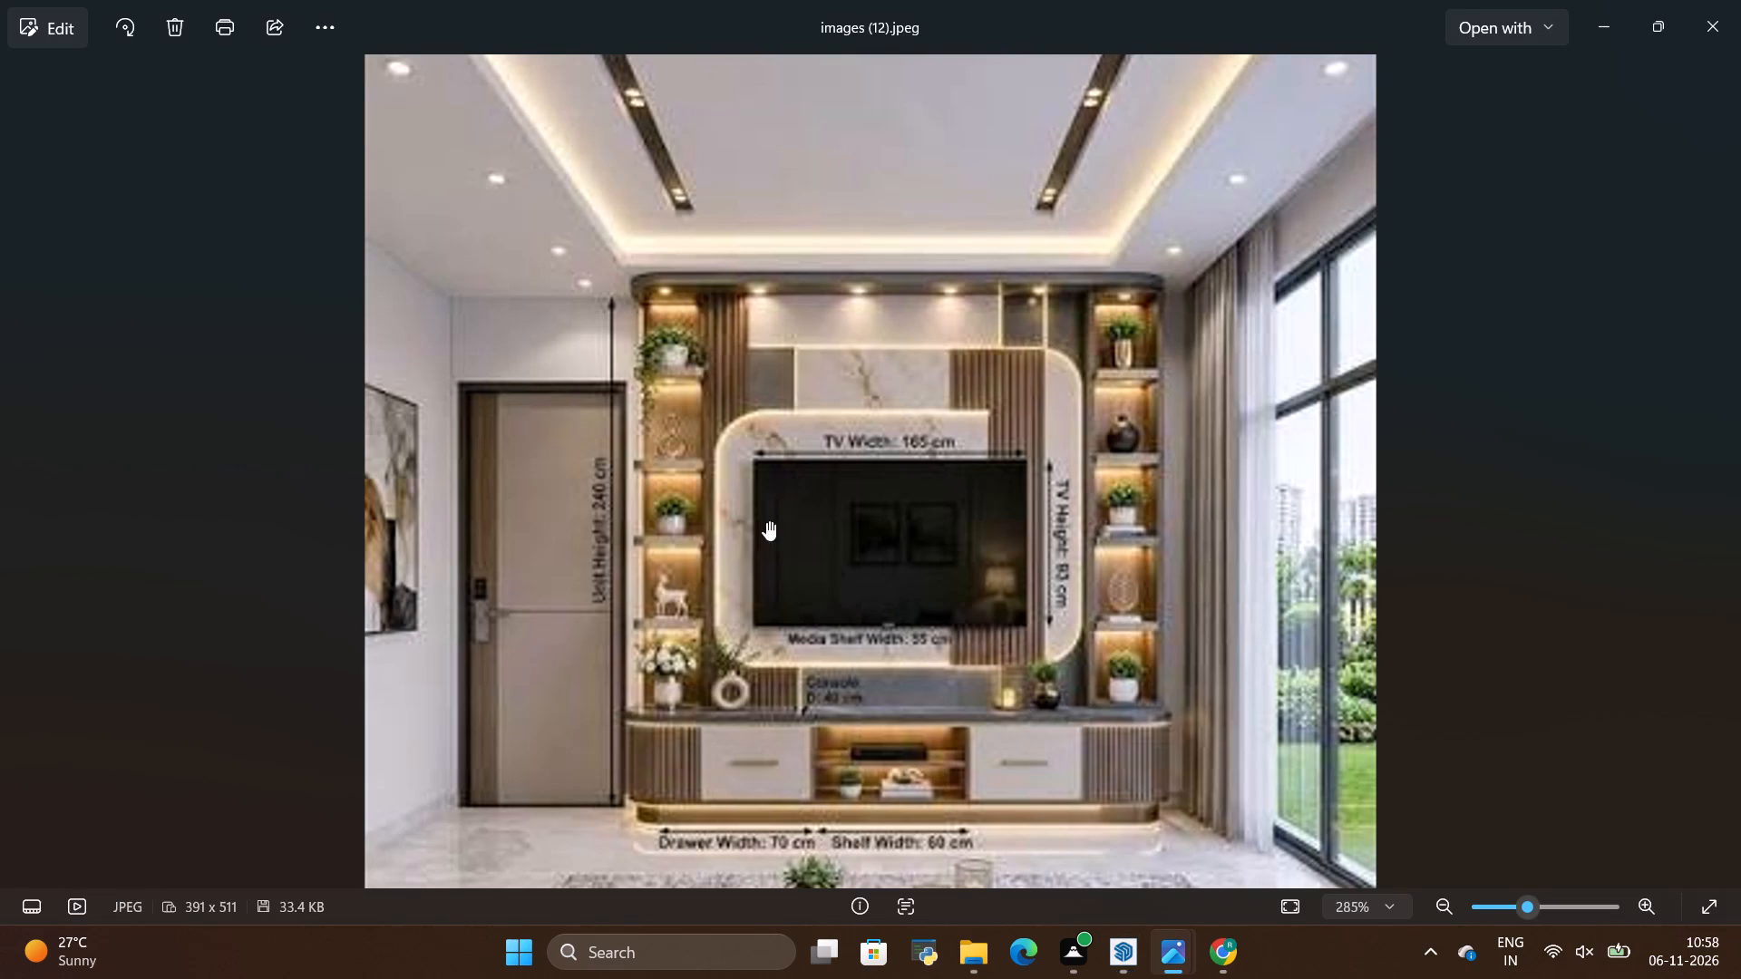
key("alt+Tab")
scroll(451, 446, "up", 2)
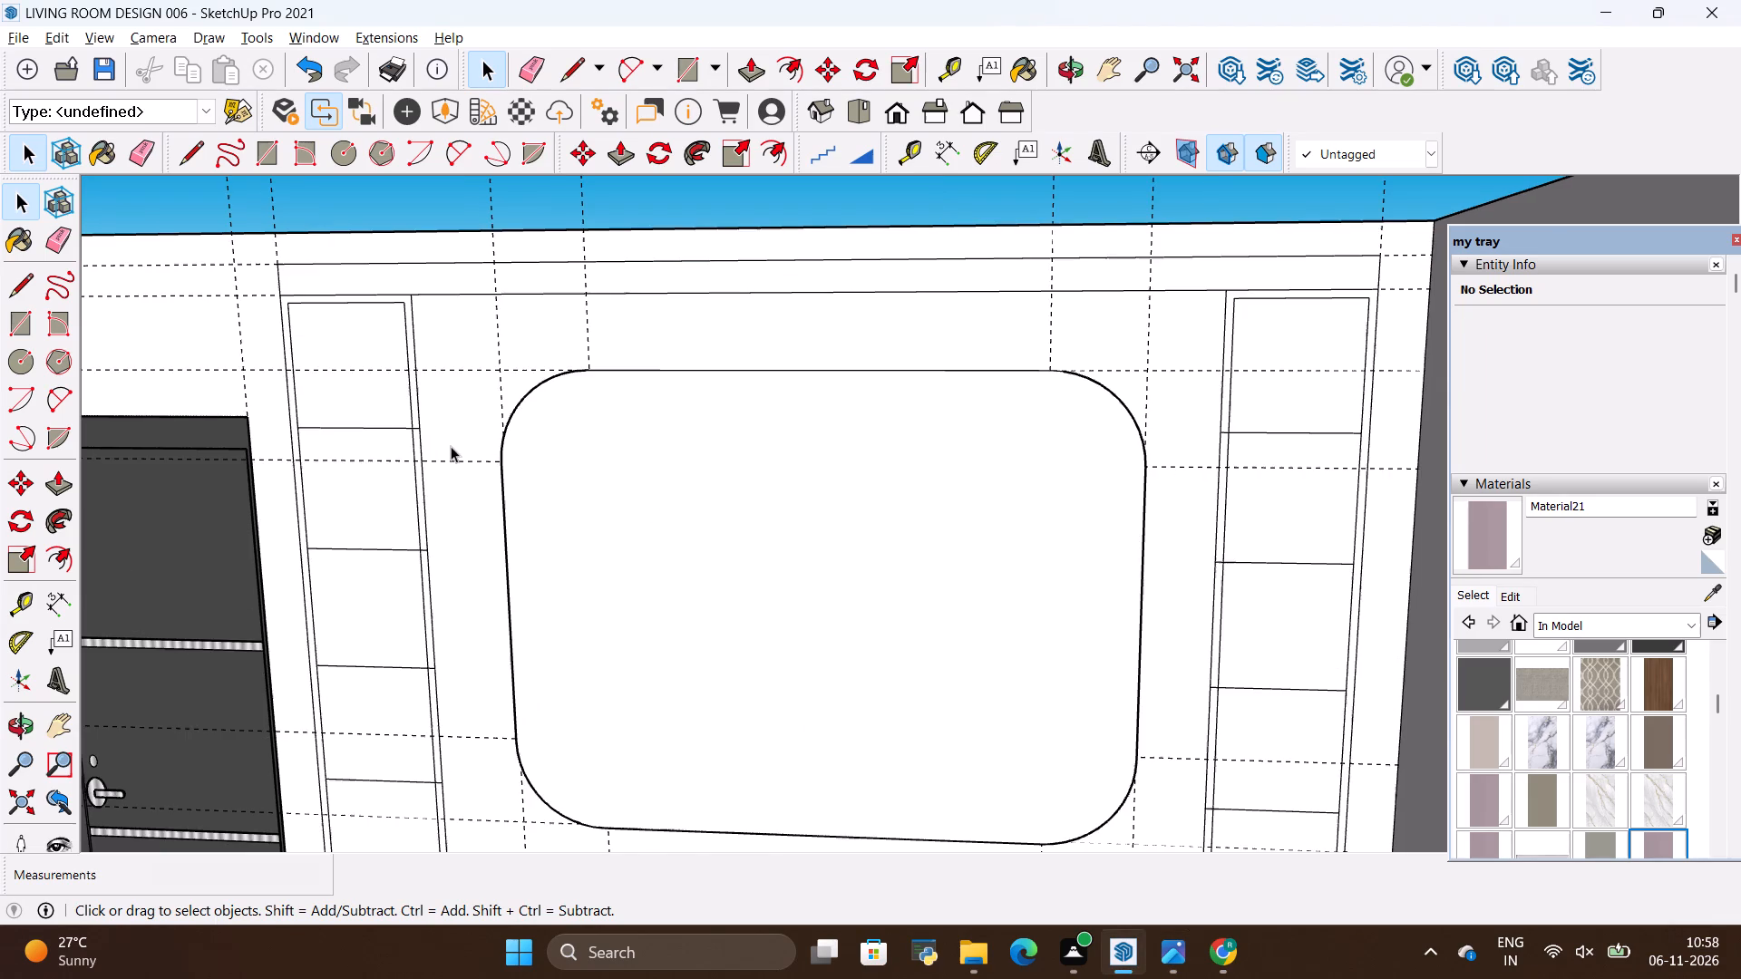
key("alt+Tab")
key("alt+Tab")
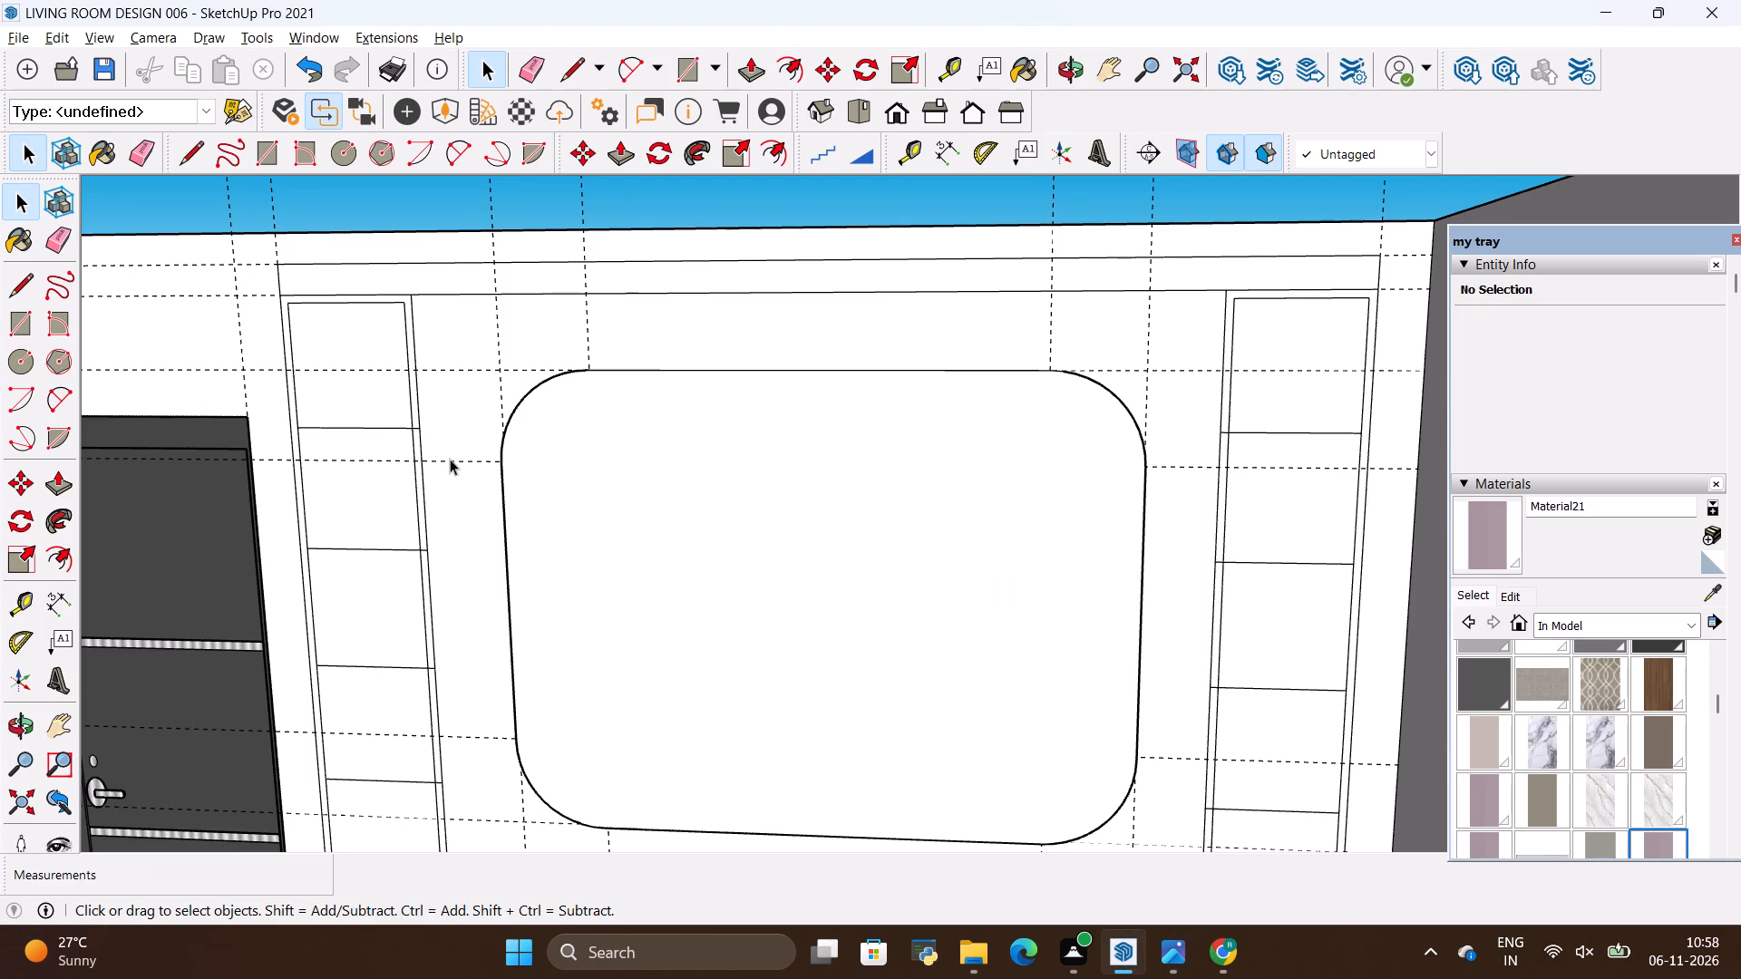
key("e")
left_click_drag(555, 324, 477, 422)
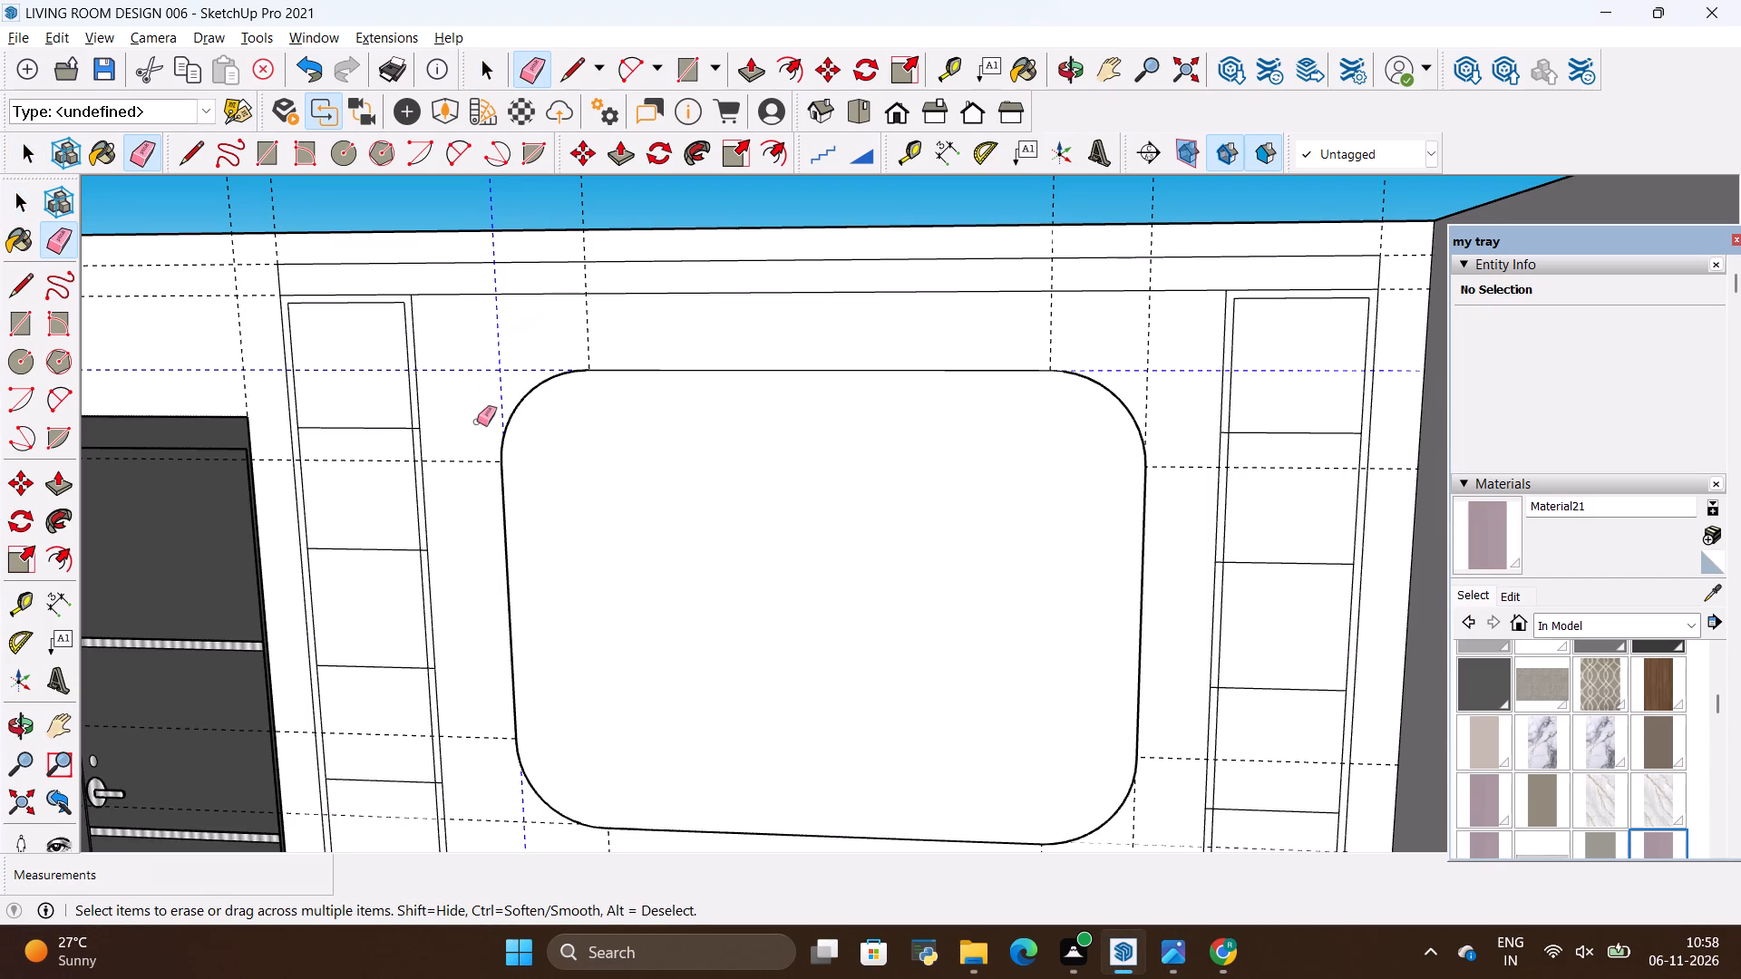
left_click_drag(477, 422, 471, 479)
left_click_drag(610, 331, 574, 351)
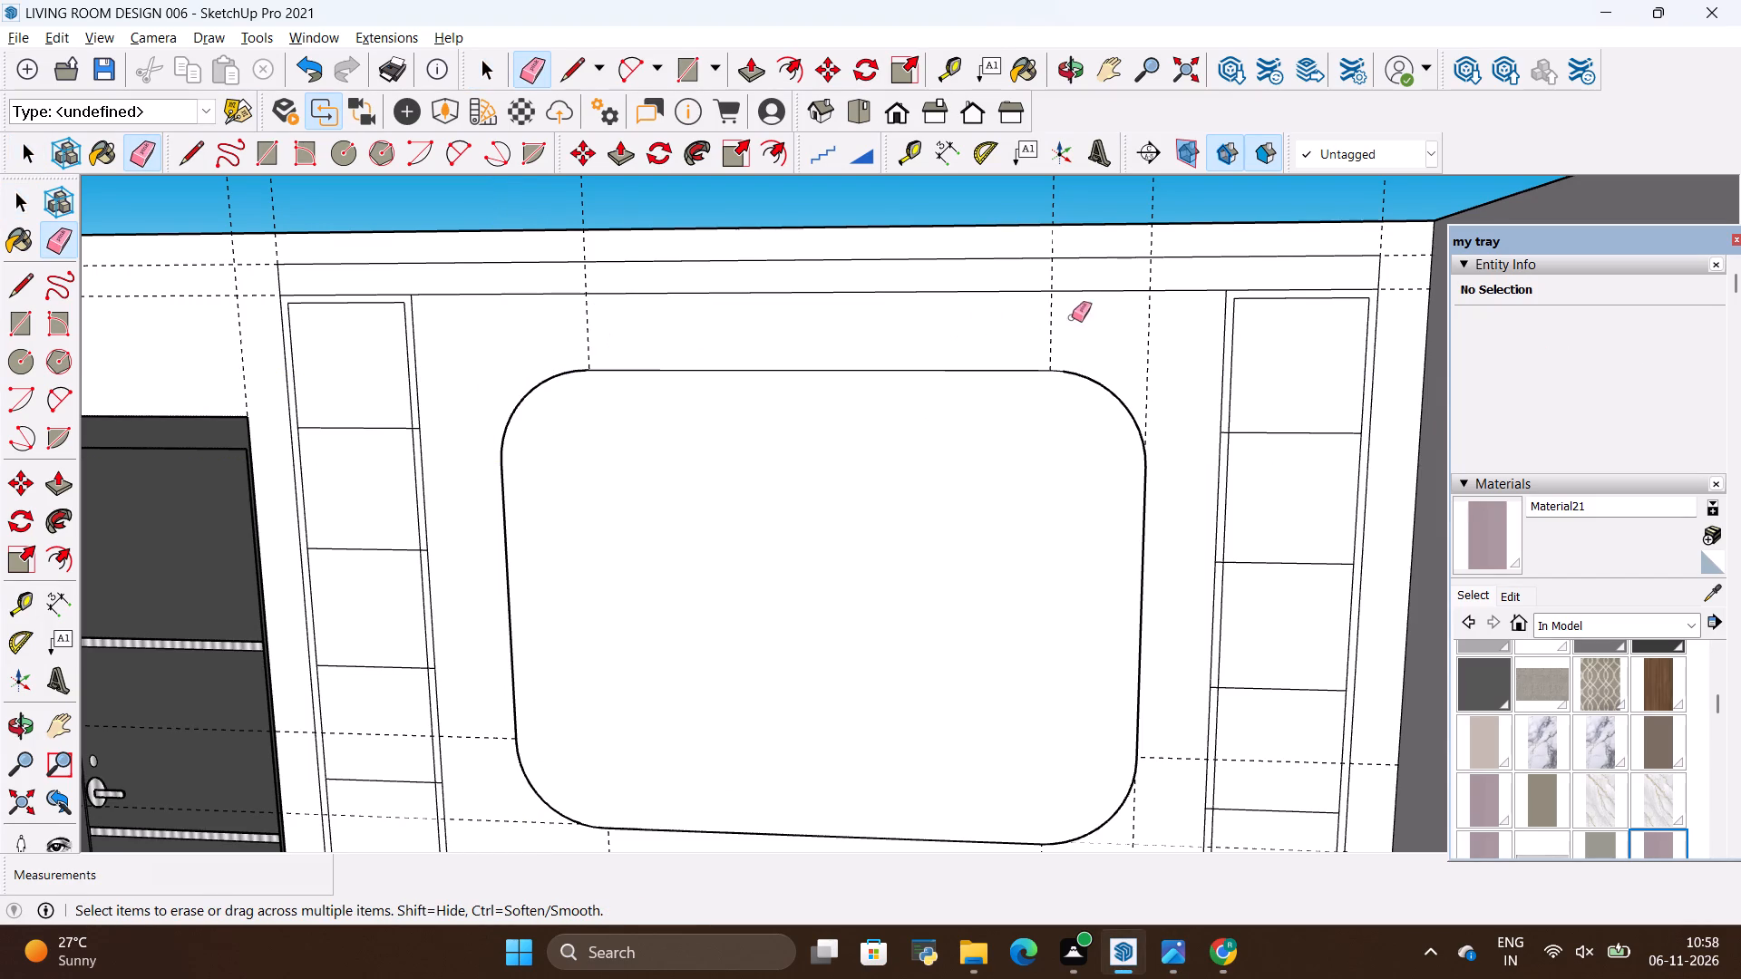
left_click_drag(1172, 307, 1026, 341)
scroll(1073, 303, "down", 4)
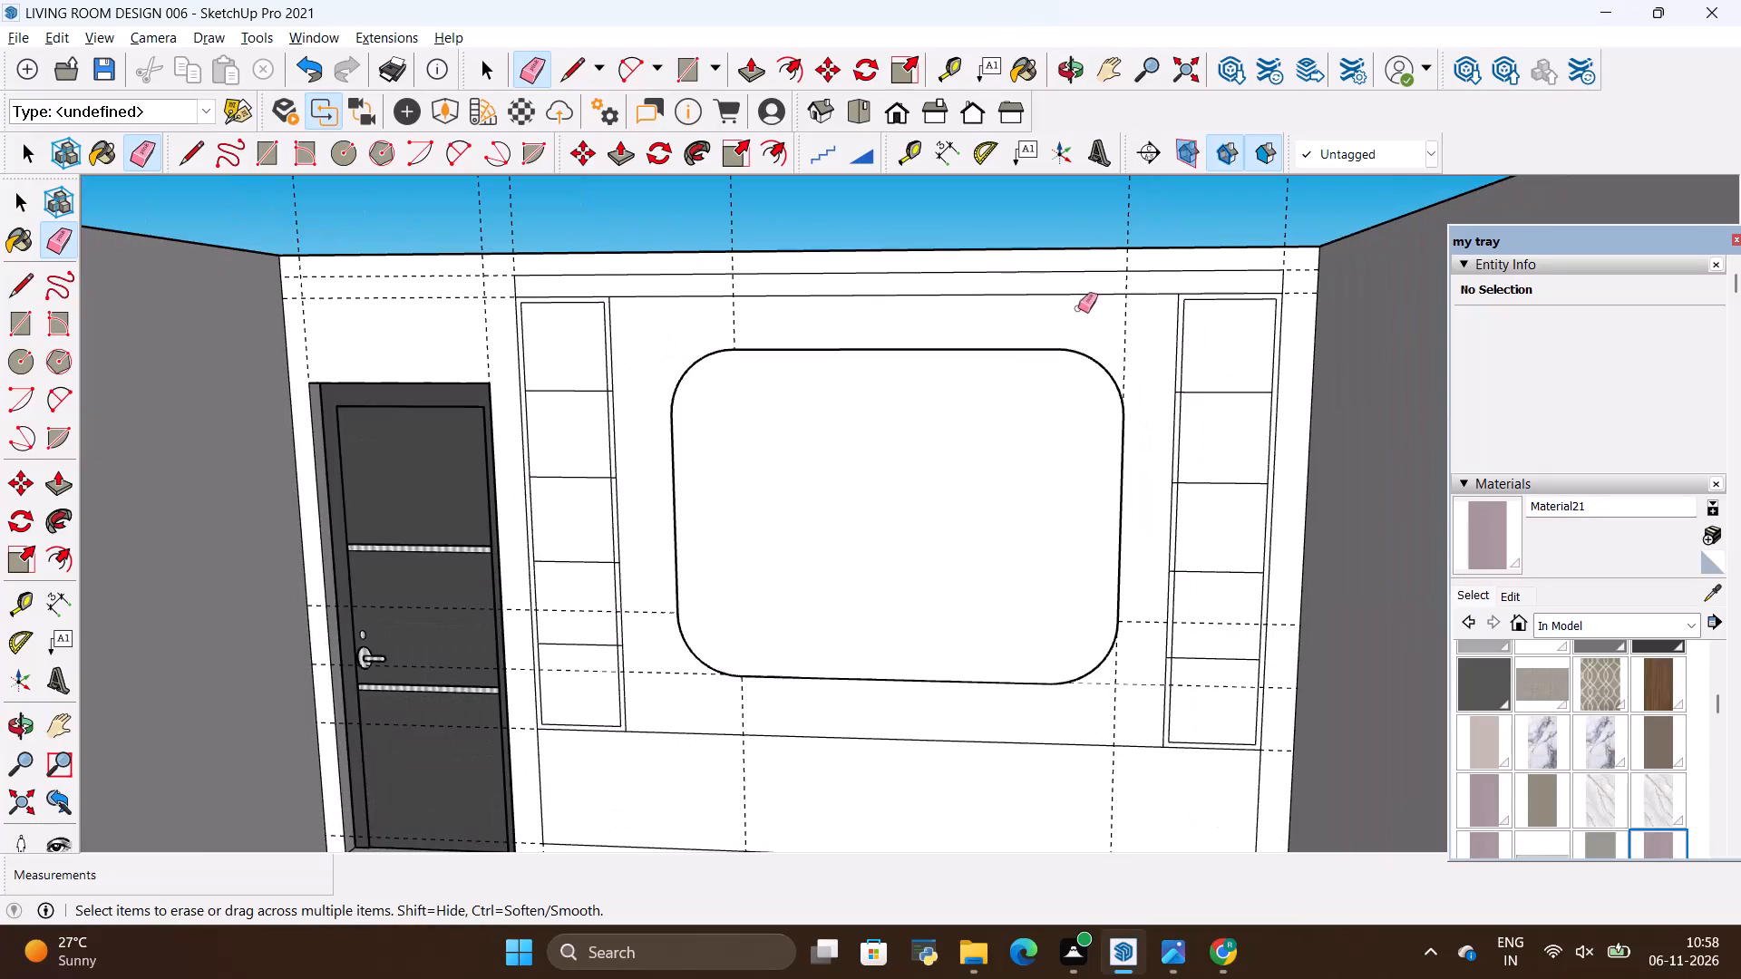
scroll(1143, 744, "up", 6)
left_click_drag(1097, 686, 1131, 501)
key("space")
key("e")
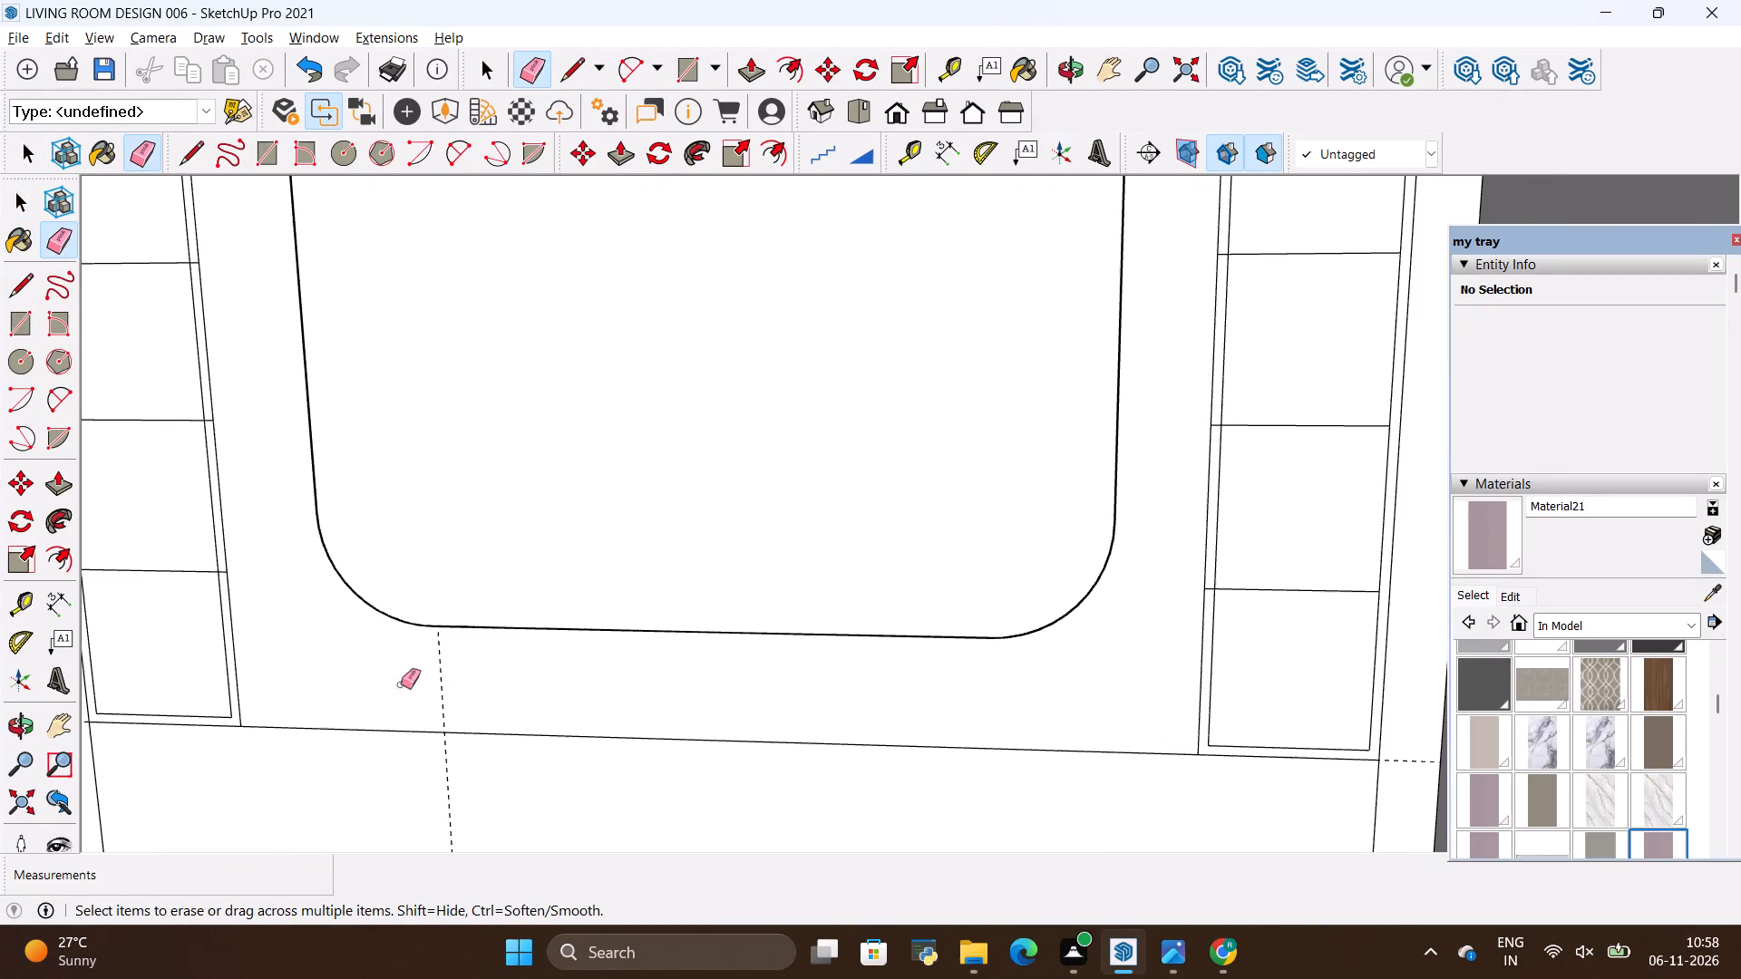
left_click_drag(443, 675, 433, 681)
key("space")
Erase the remaining vertical guide below the rounded TV panel's lower-left corner.
left_click(433, 681)
scroll(818, 833, "down", 4)
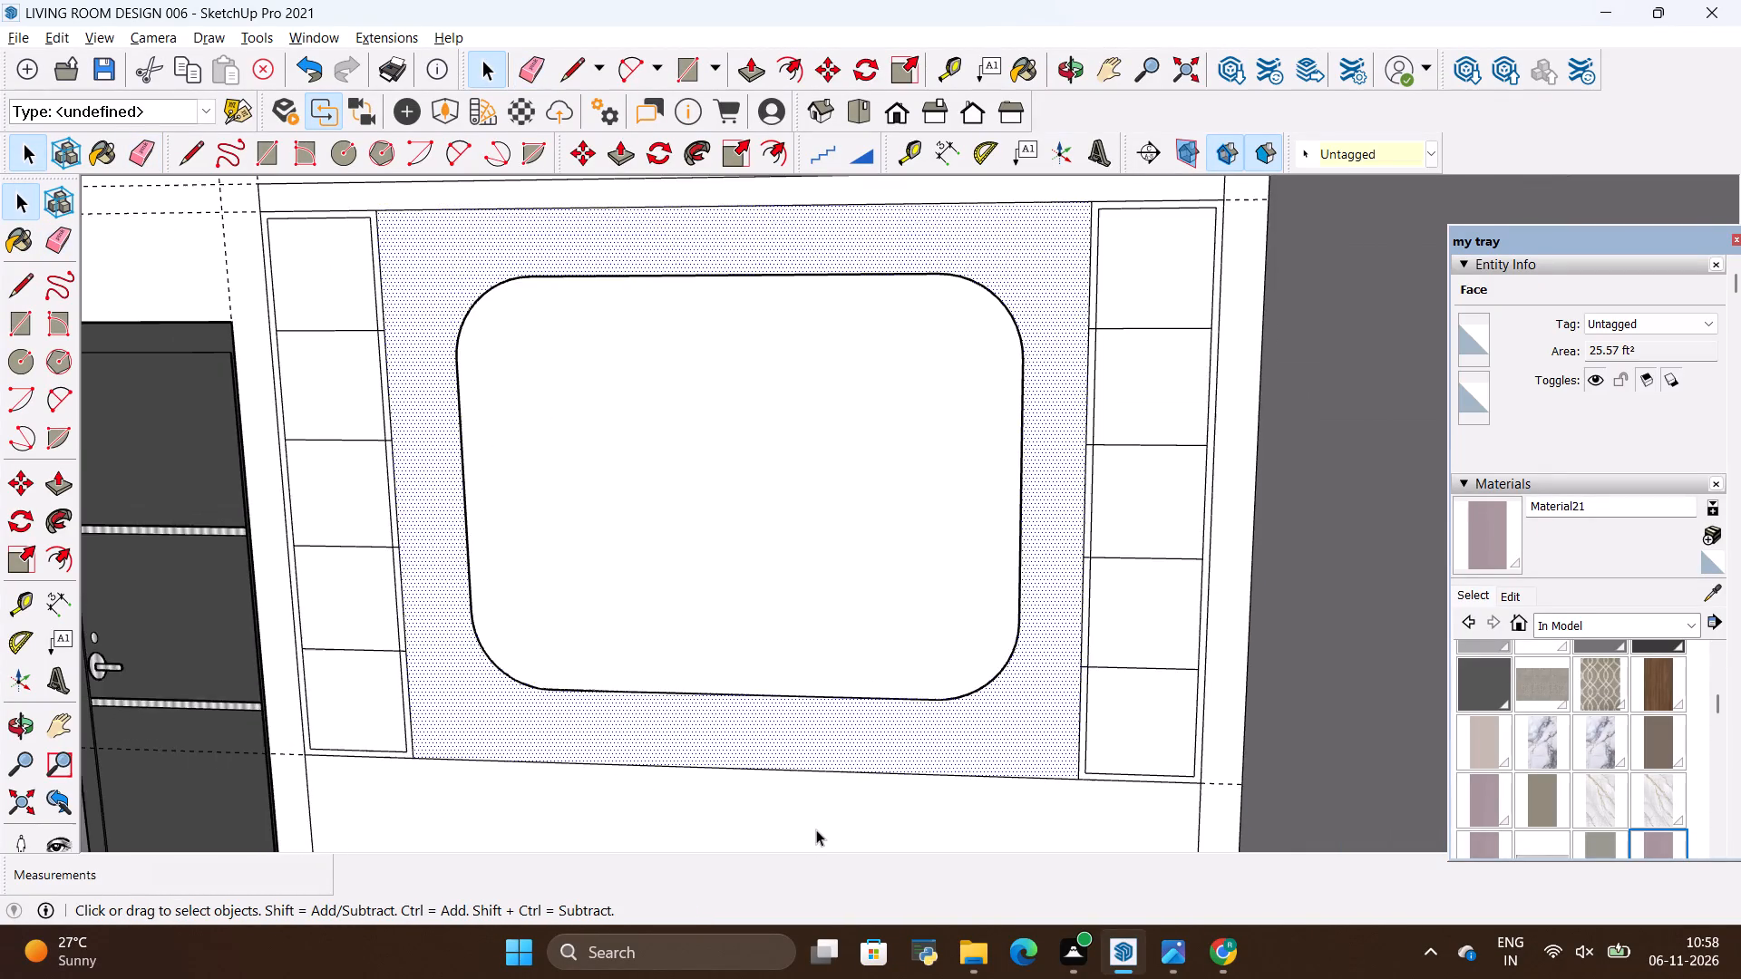
scroll(813, 828, "down", 3)
Compare the console area below the TV panel in the Photos reference image with the SketchUp model's lower wall.
key("alt+Tab")
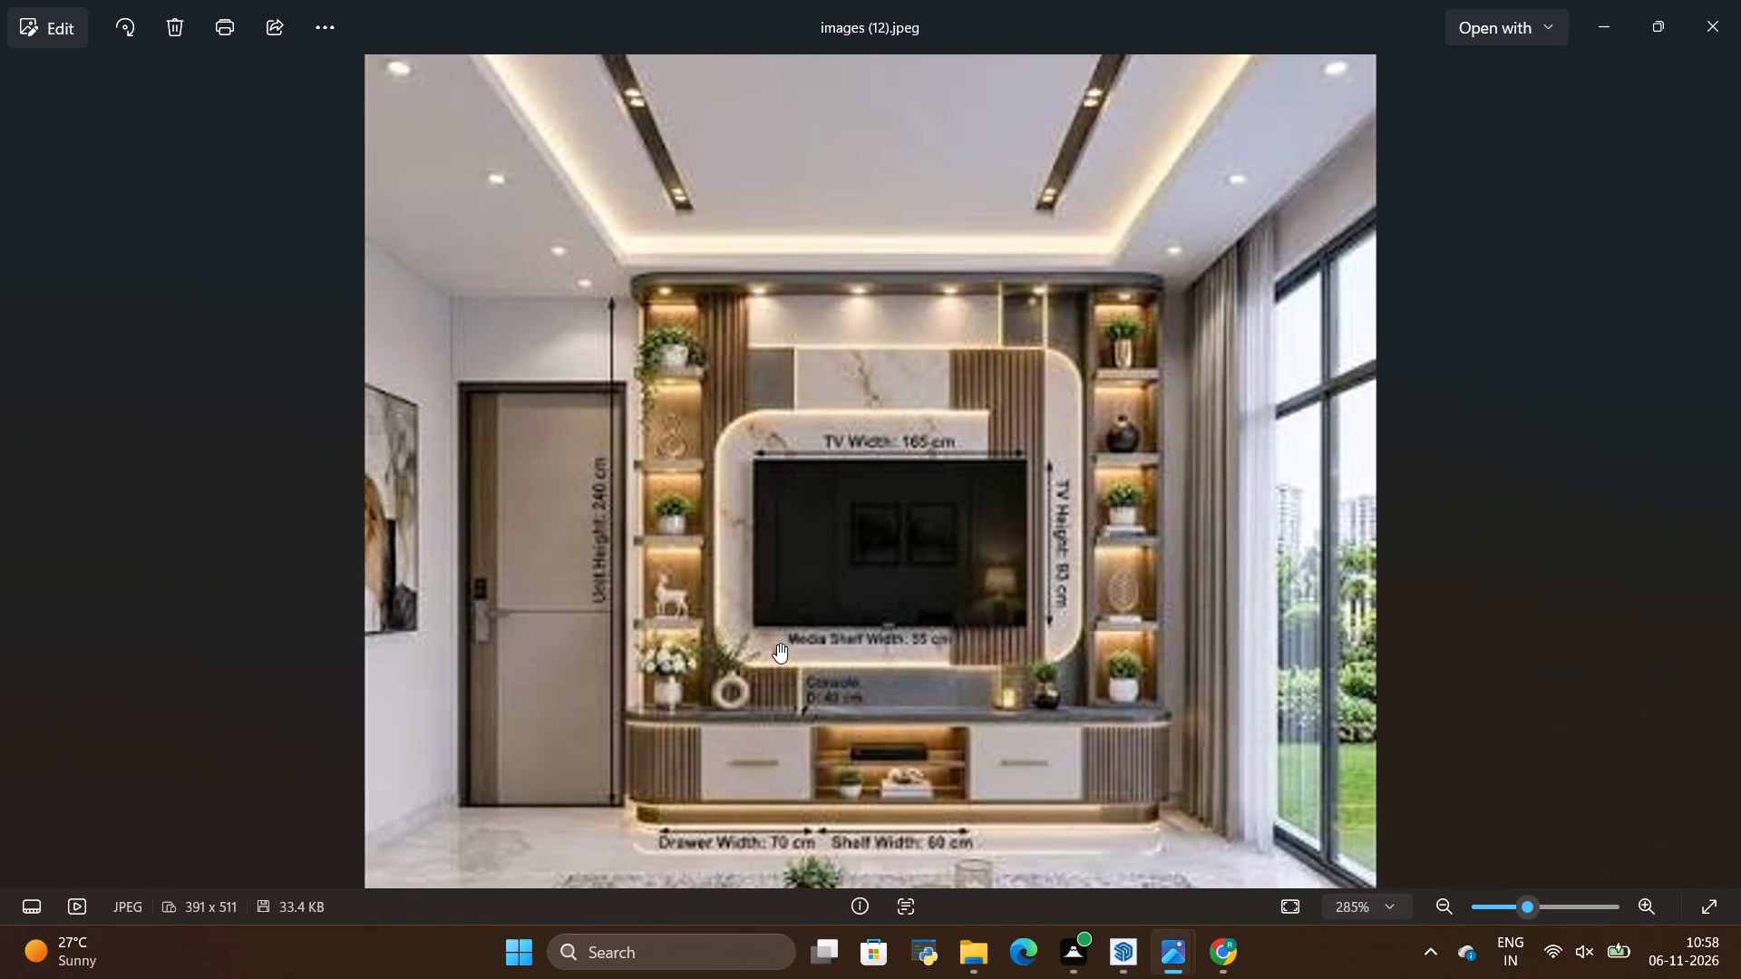
scroll(778, 643, "down", 6)
key("alt+Tab")
scroll(779, 643, "down", 9)
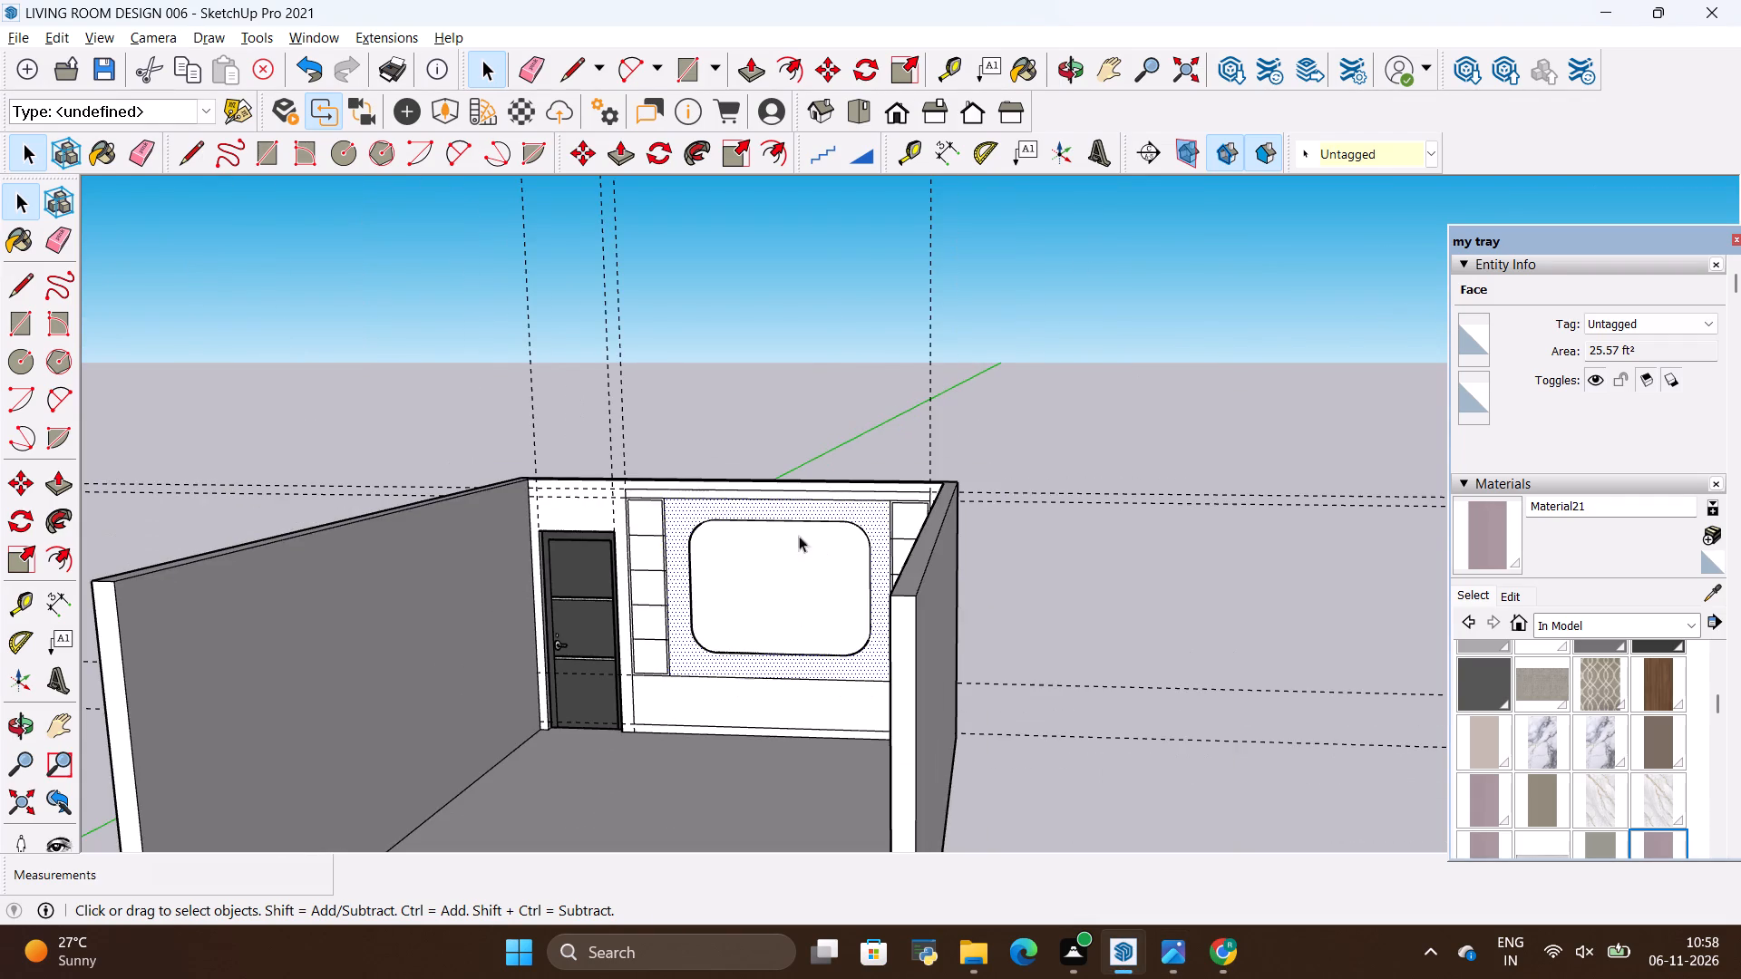
scroll(686, 702, "up", 5)
scroll(962, 553, "down", 5)
scroll(1124, 376, "down", 3)
scroll(1039, 480, "up", 8)
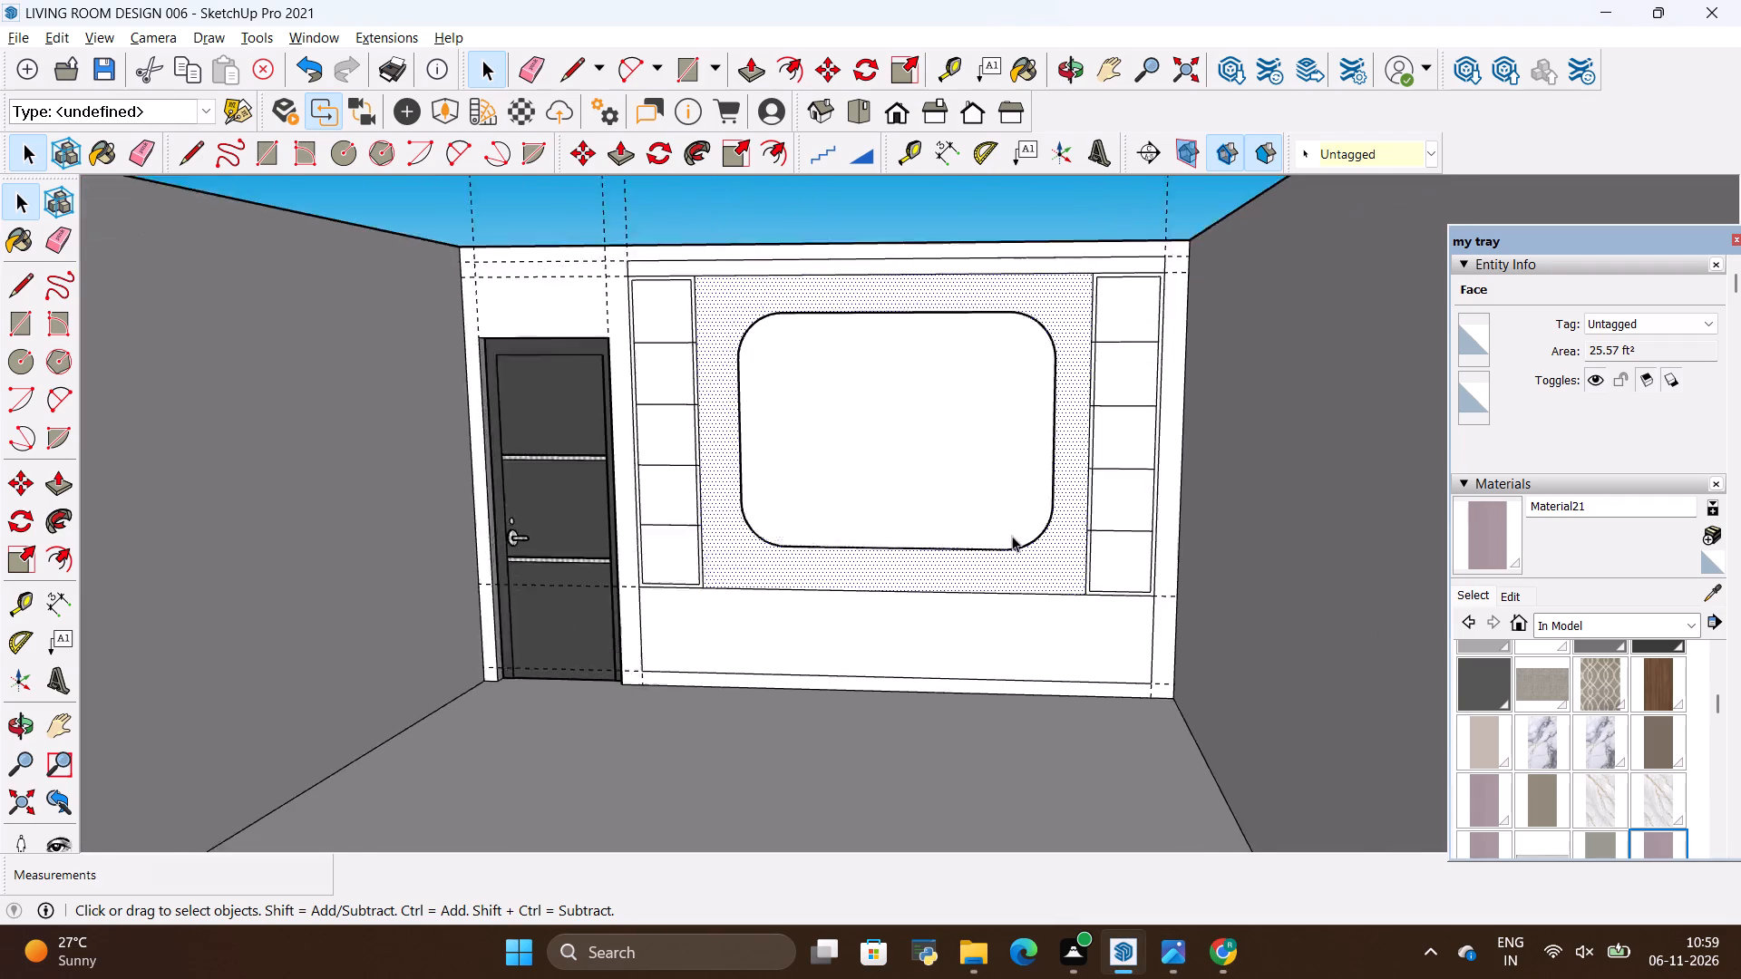
key("alt+Tab")
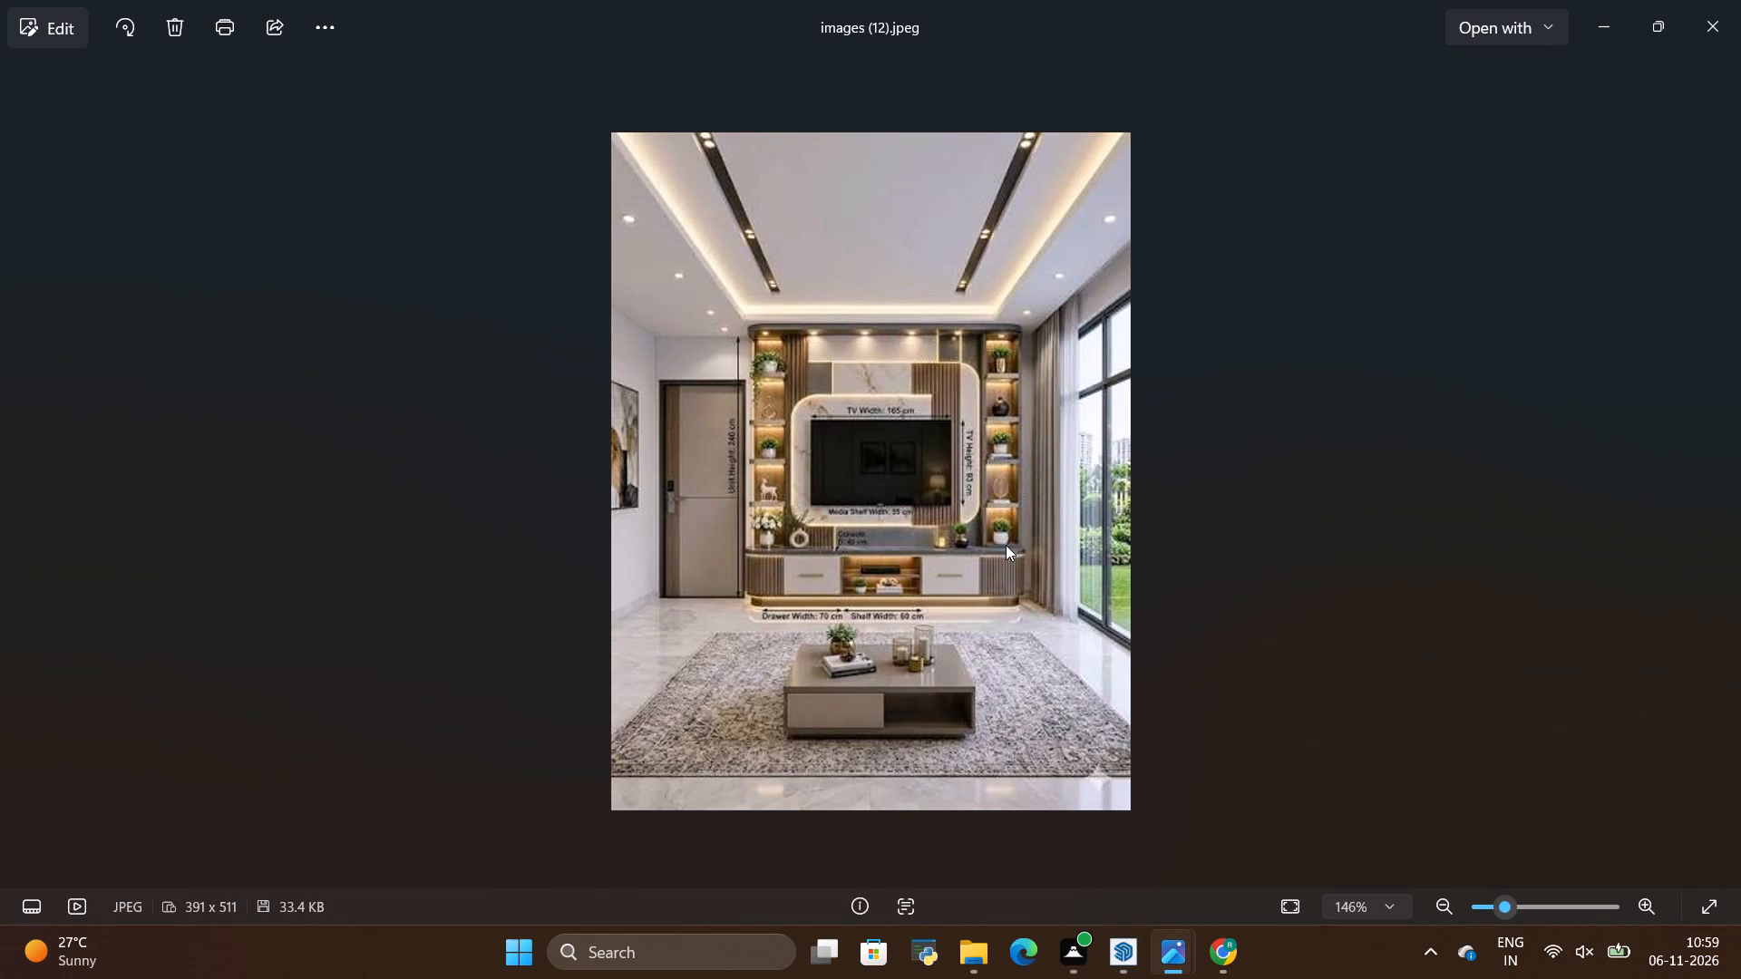
scroll(991, 575, "up", 4)
key("alt+Tab")
scroll(974, 515, "down", 2)
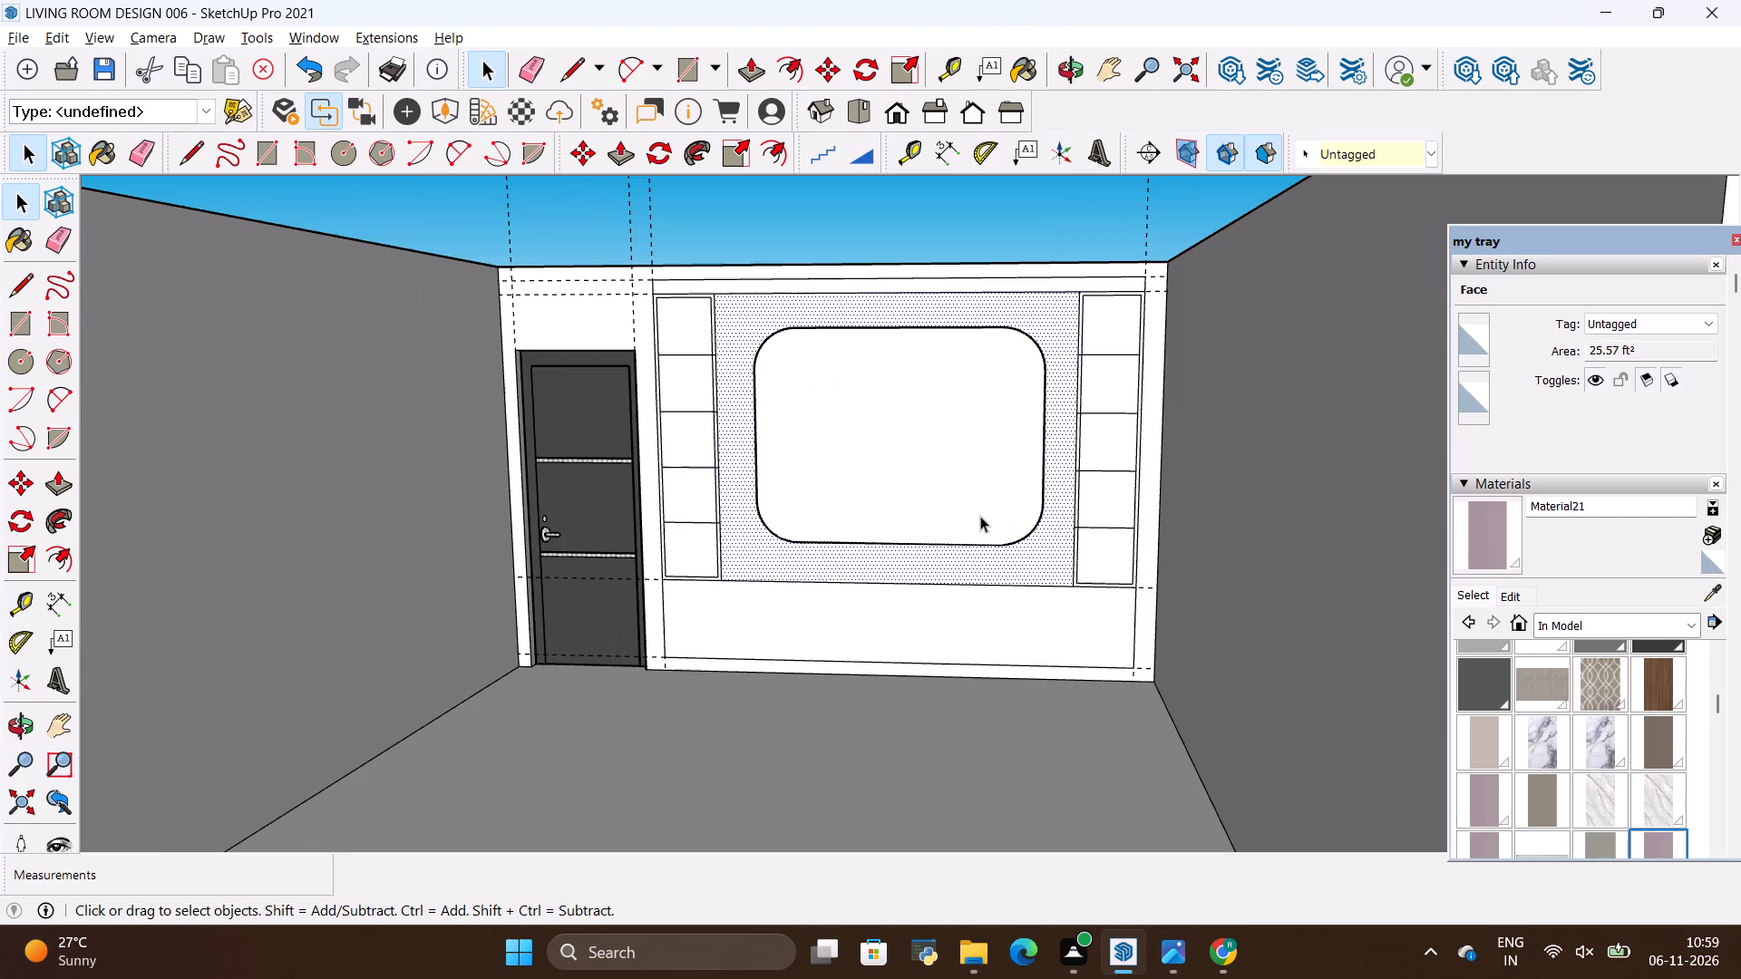
scroll(748, 433, "up", 1)
key("alt+Tab")
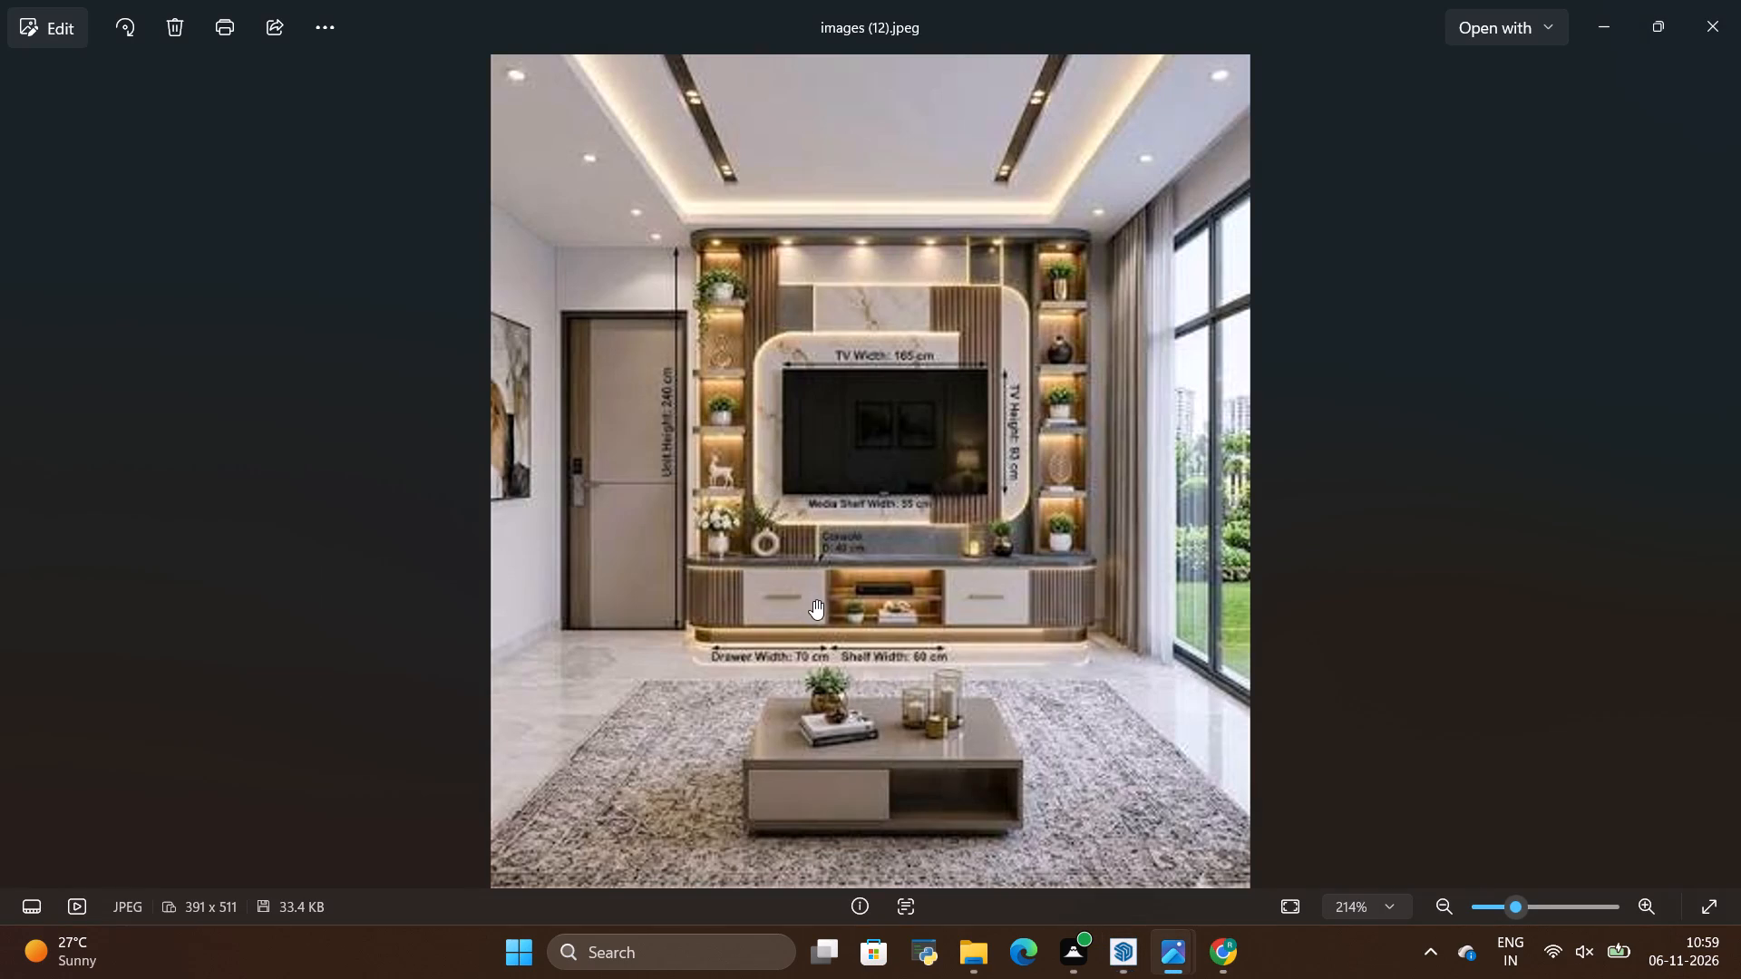
scroll(816, 605, "up", 4)
key("alt+Tab")
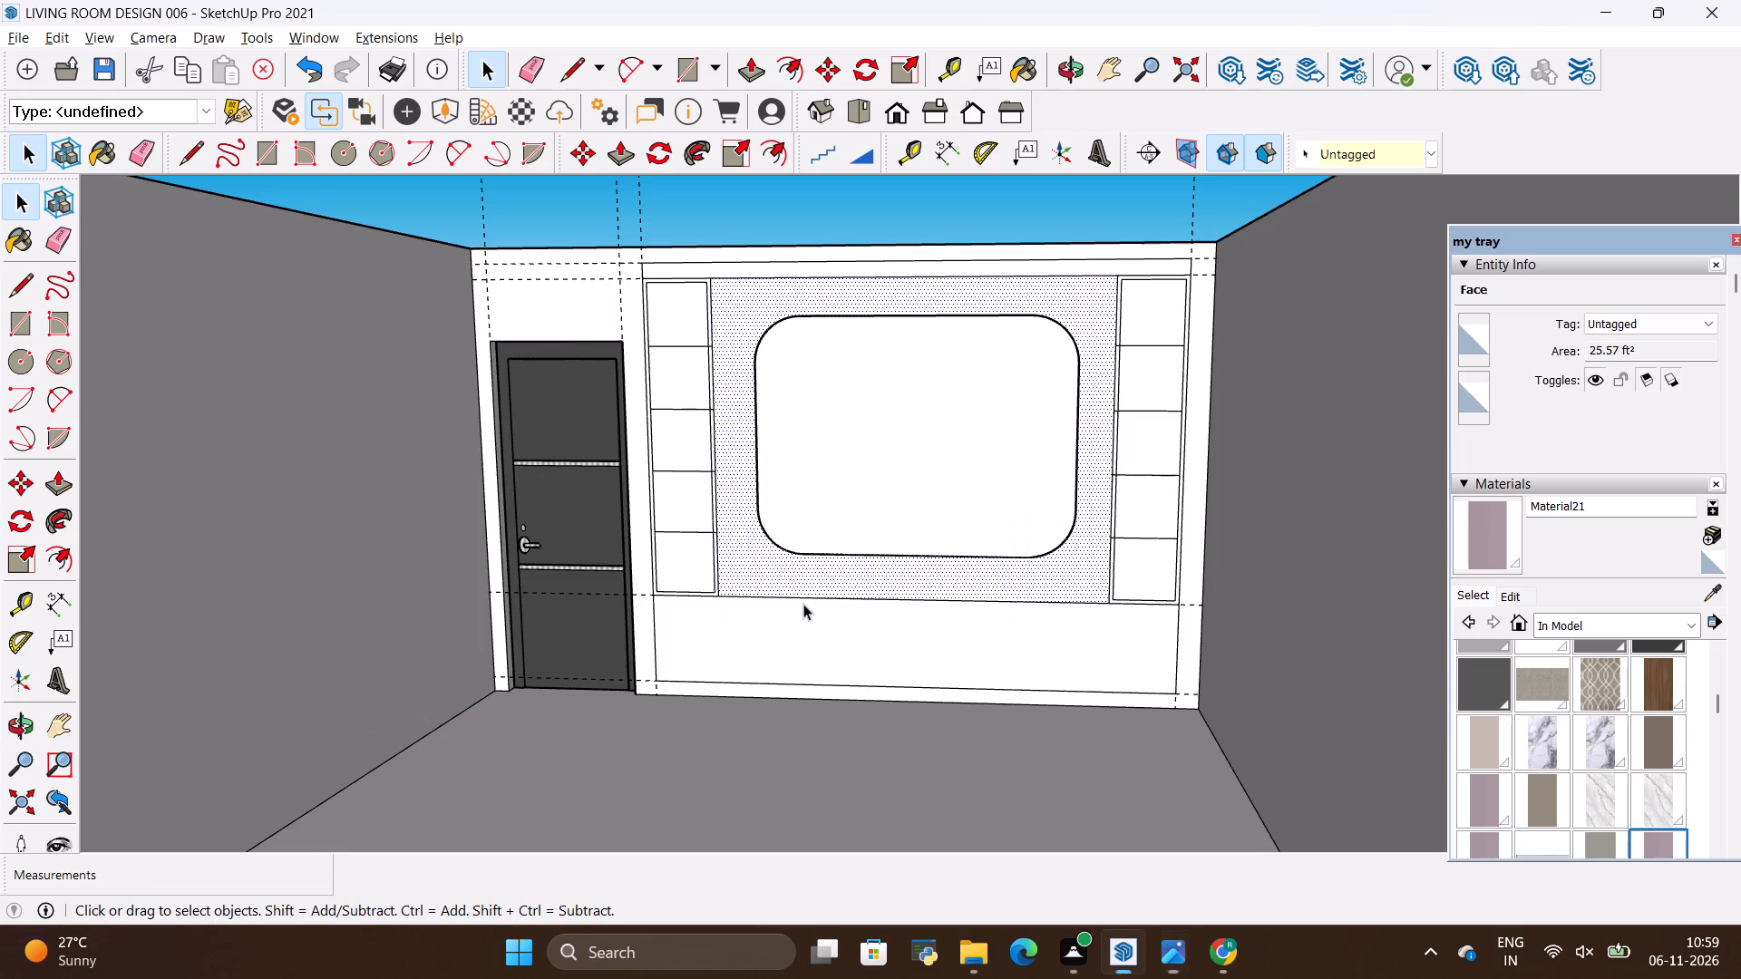
scroll(807, 614, "up", 2)
Check the reference image, and offset the outline of the console face below the TV panel inward by 1".
left_click(818, 626)
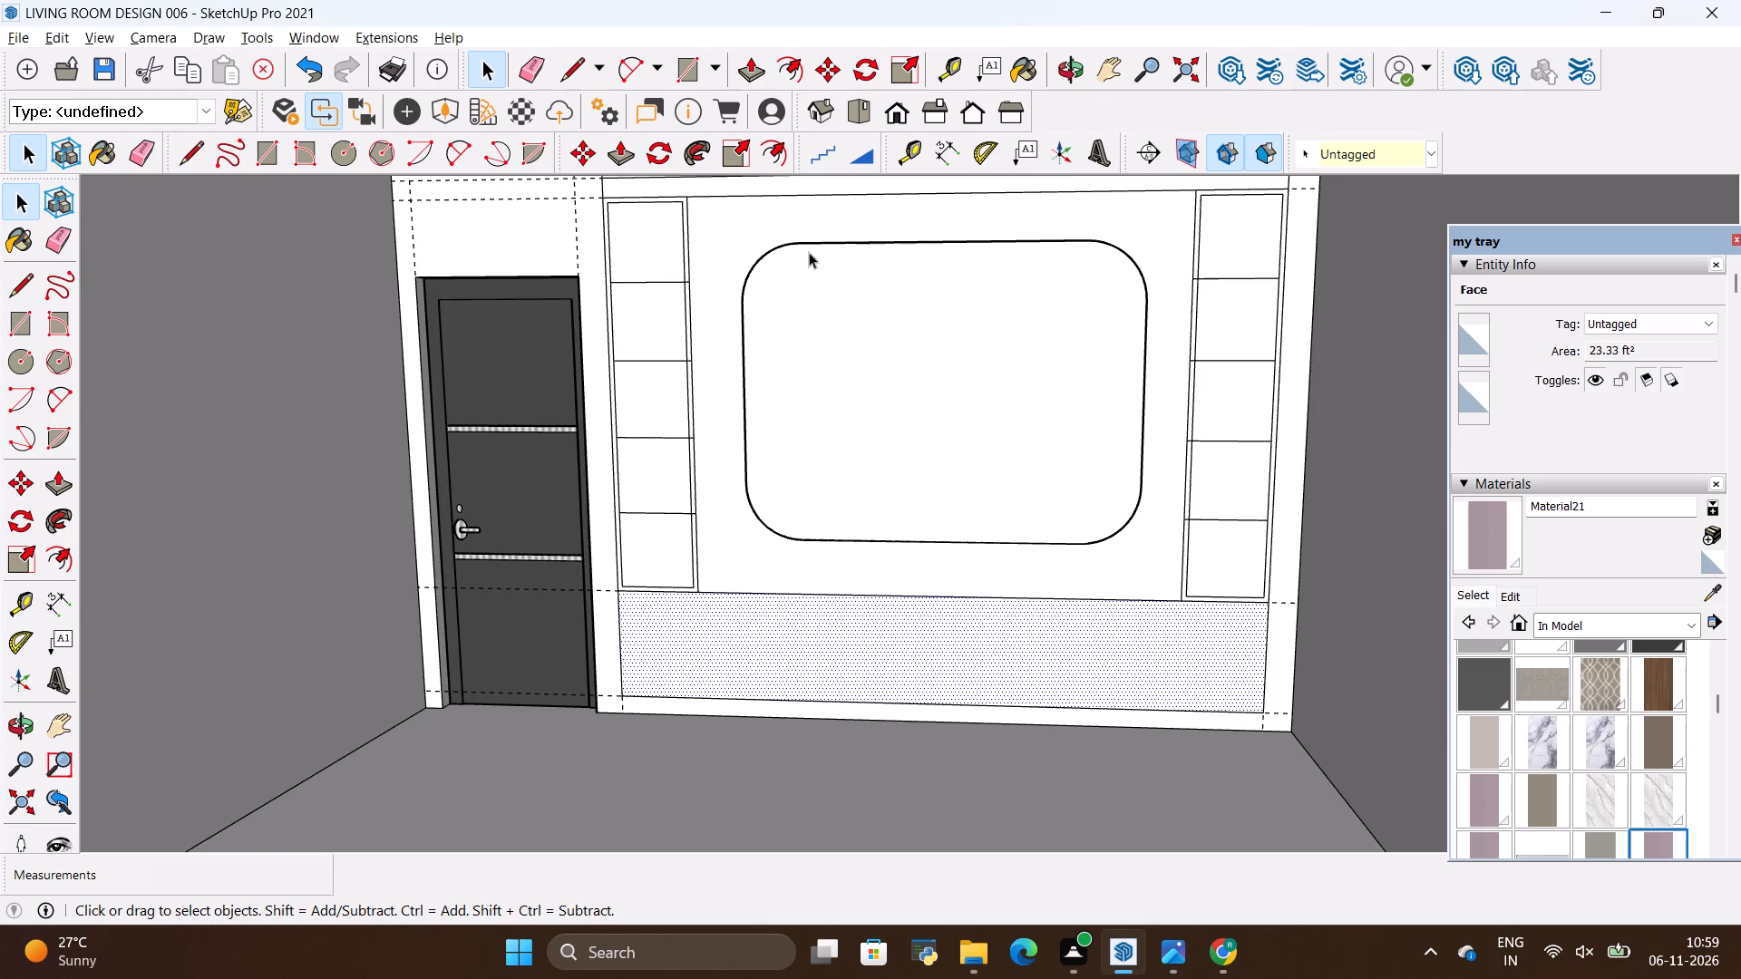
left_click(764, 150)
key("alt+Tab")
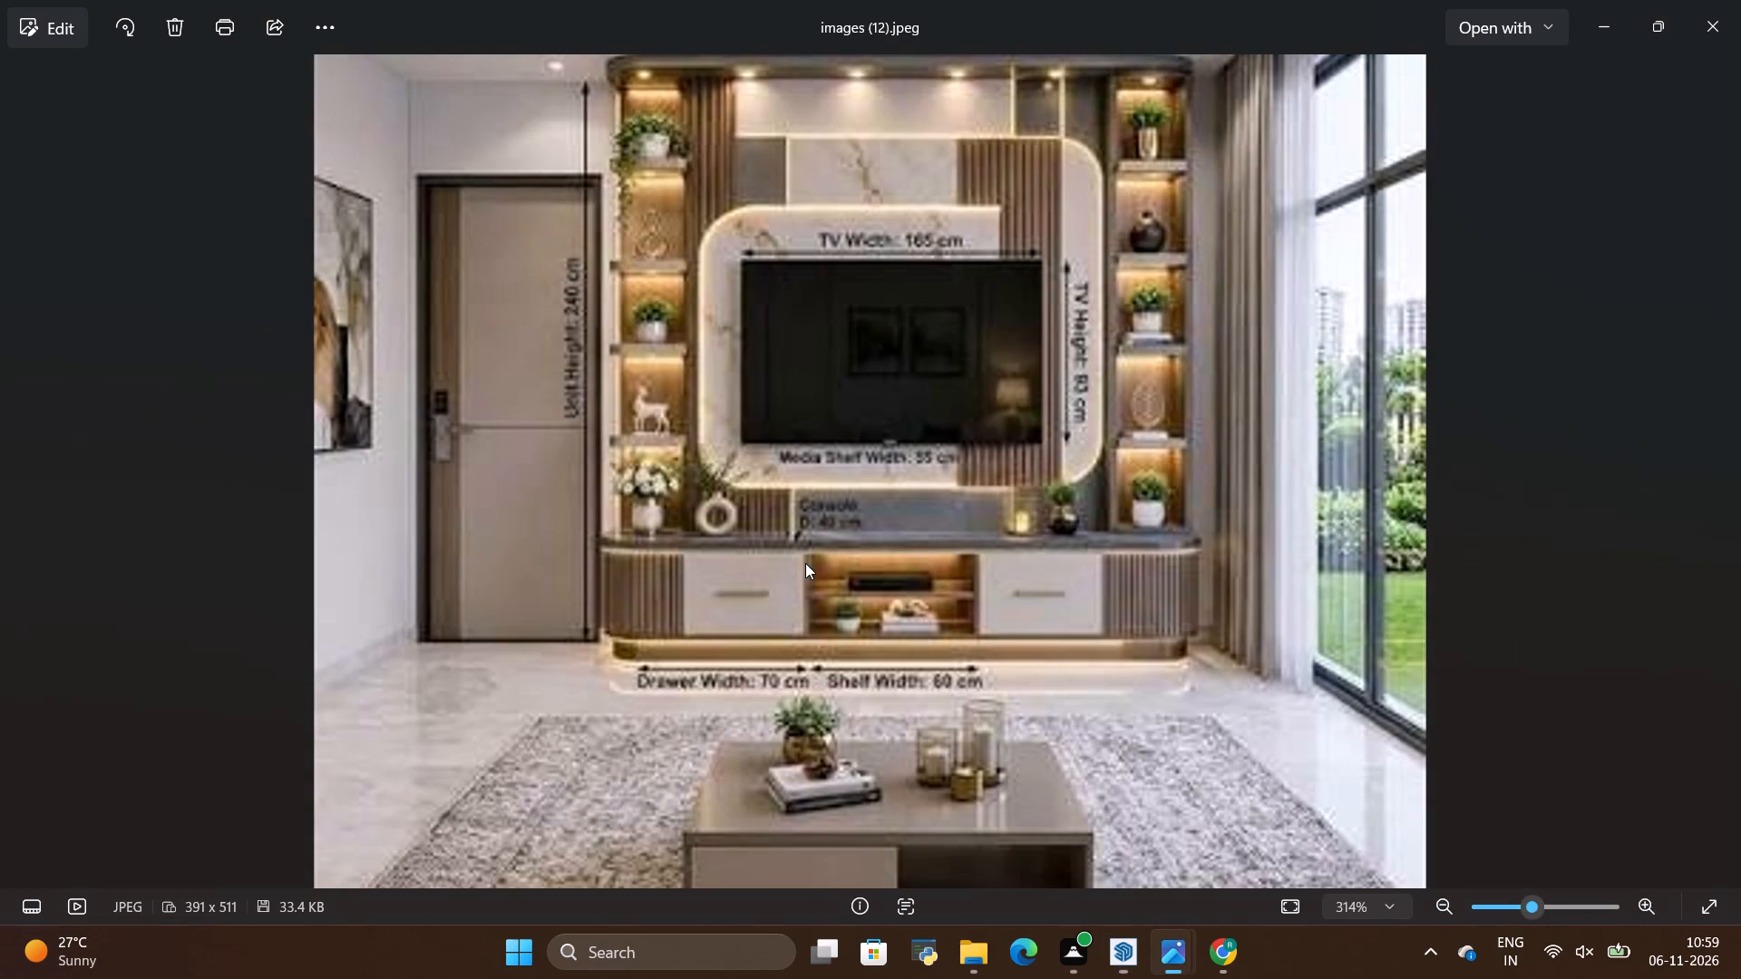
key("alt+Tab")
key("alt+Tab")
key("alt+Tab")
left_click(855, 636)
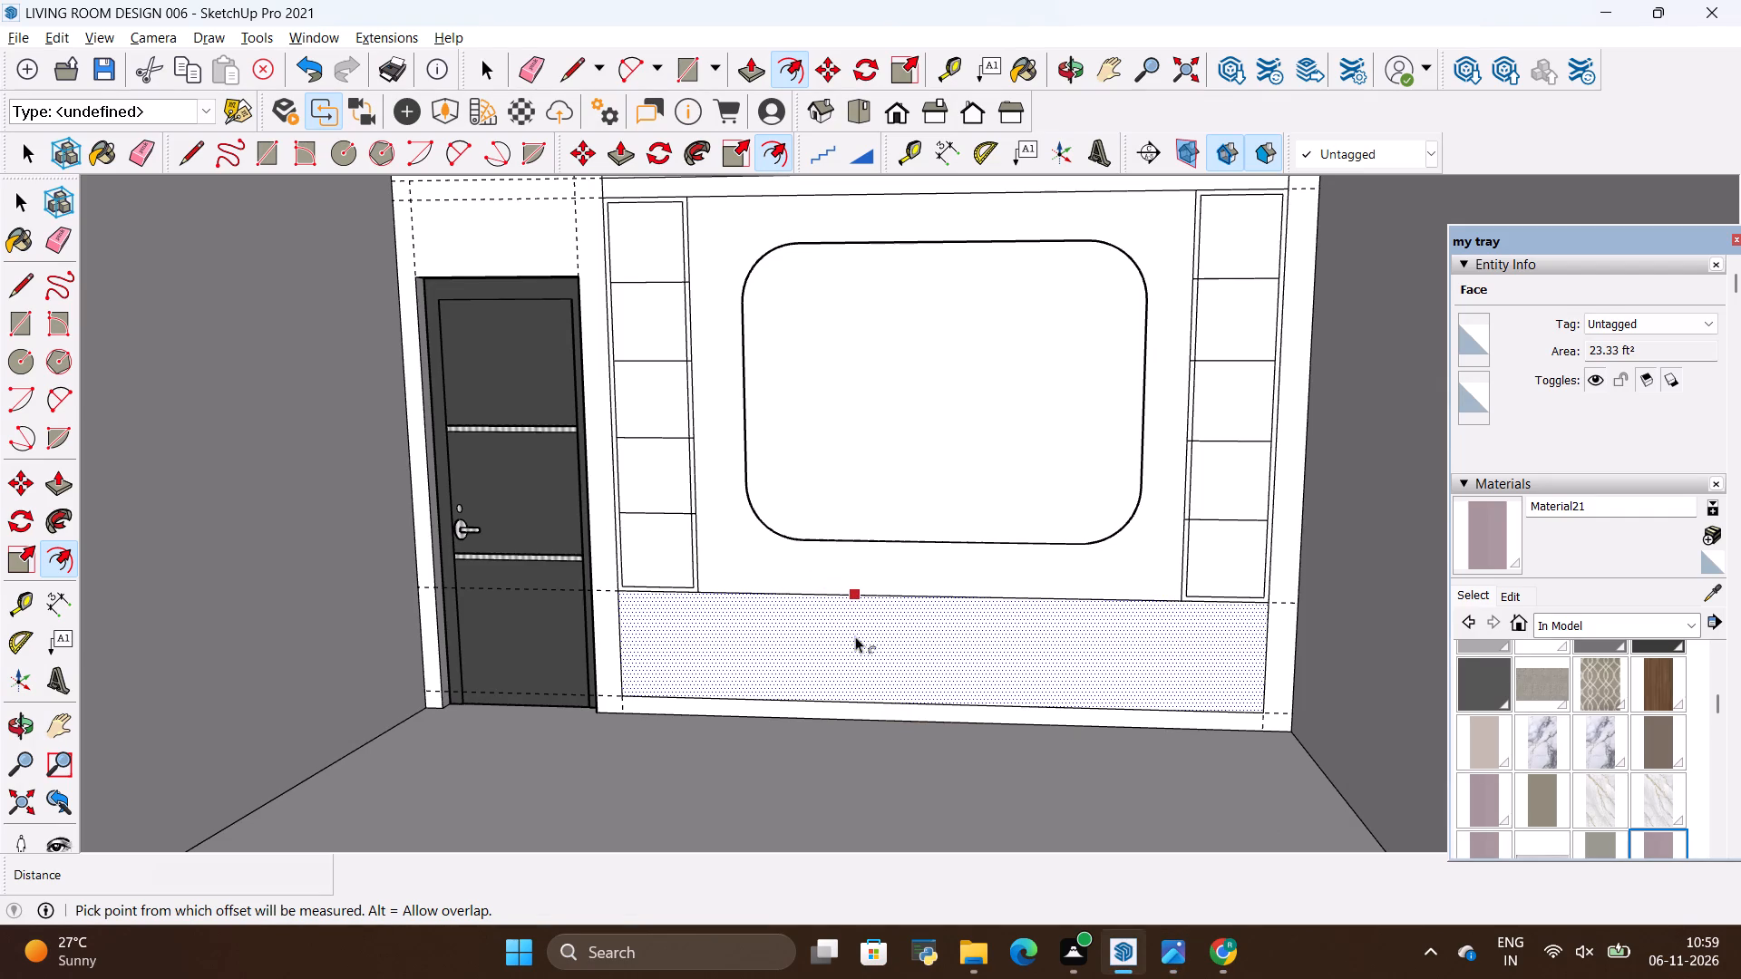
key("alt+BackSpace")
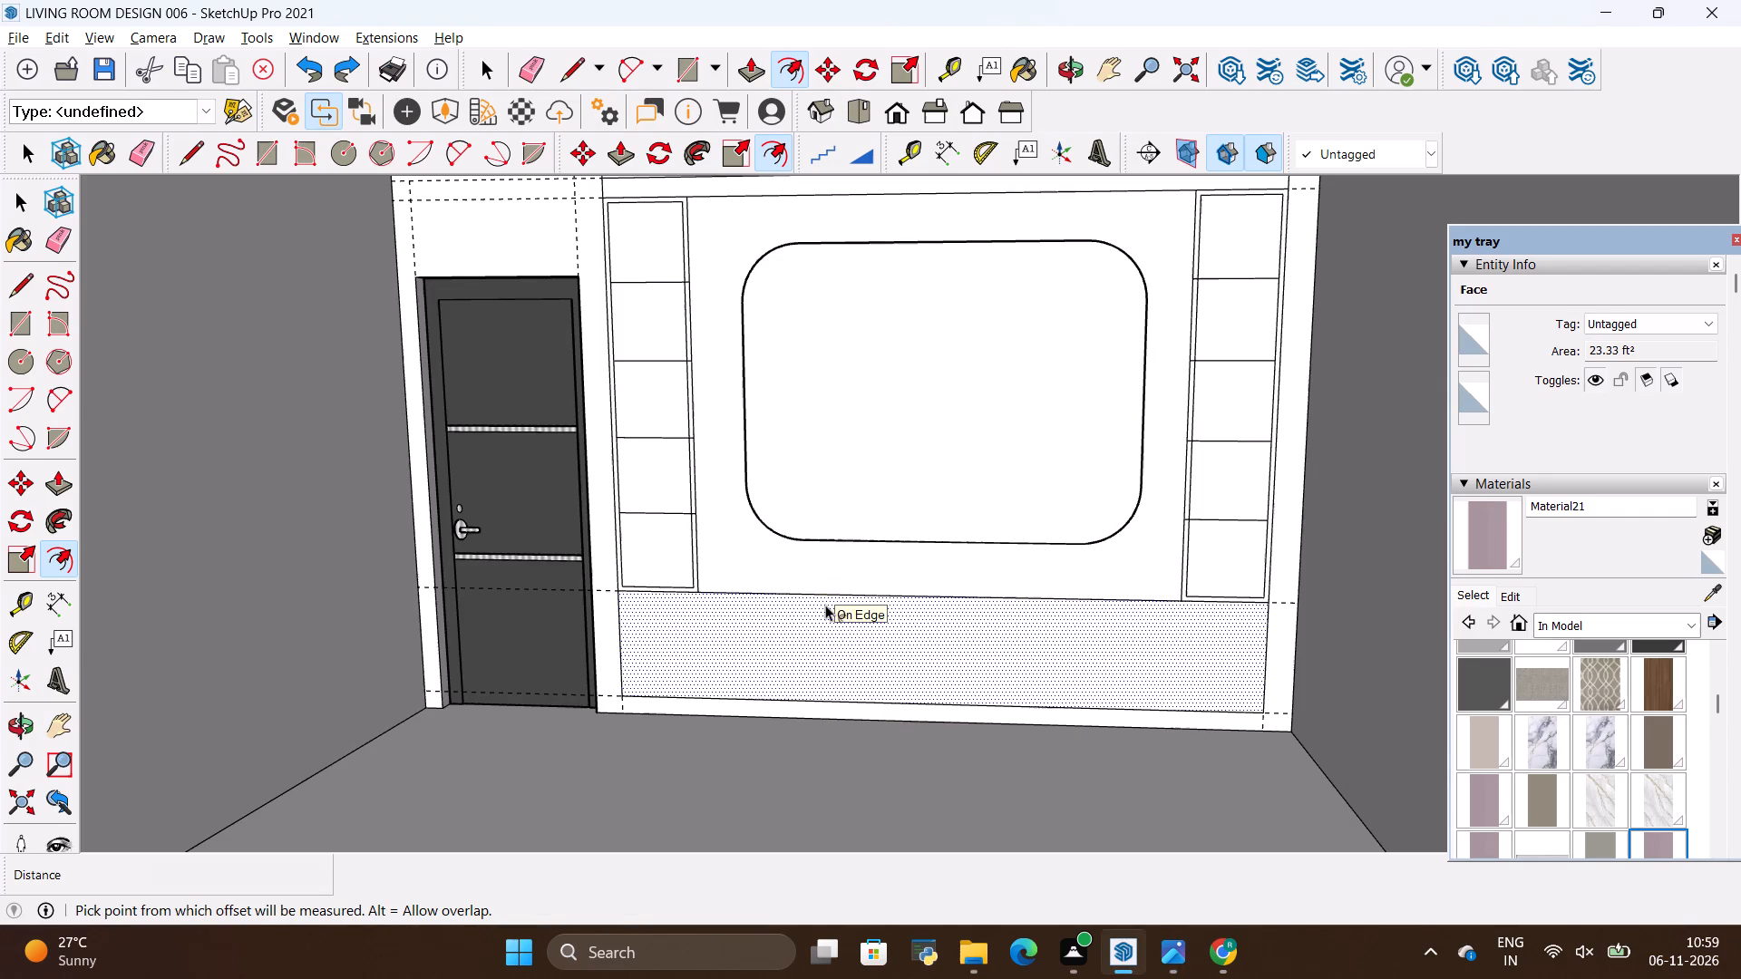
left_click(850, 638)
key("alt+BackSpace")
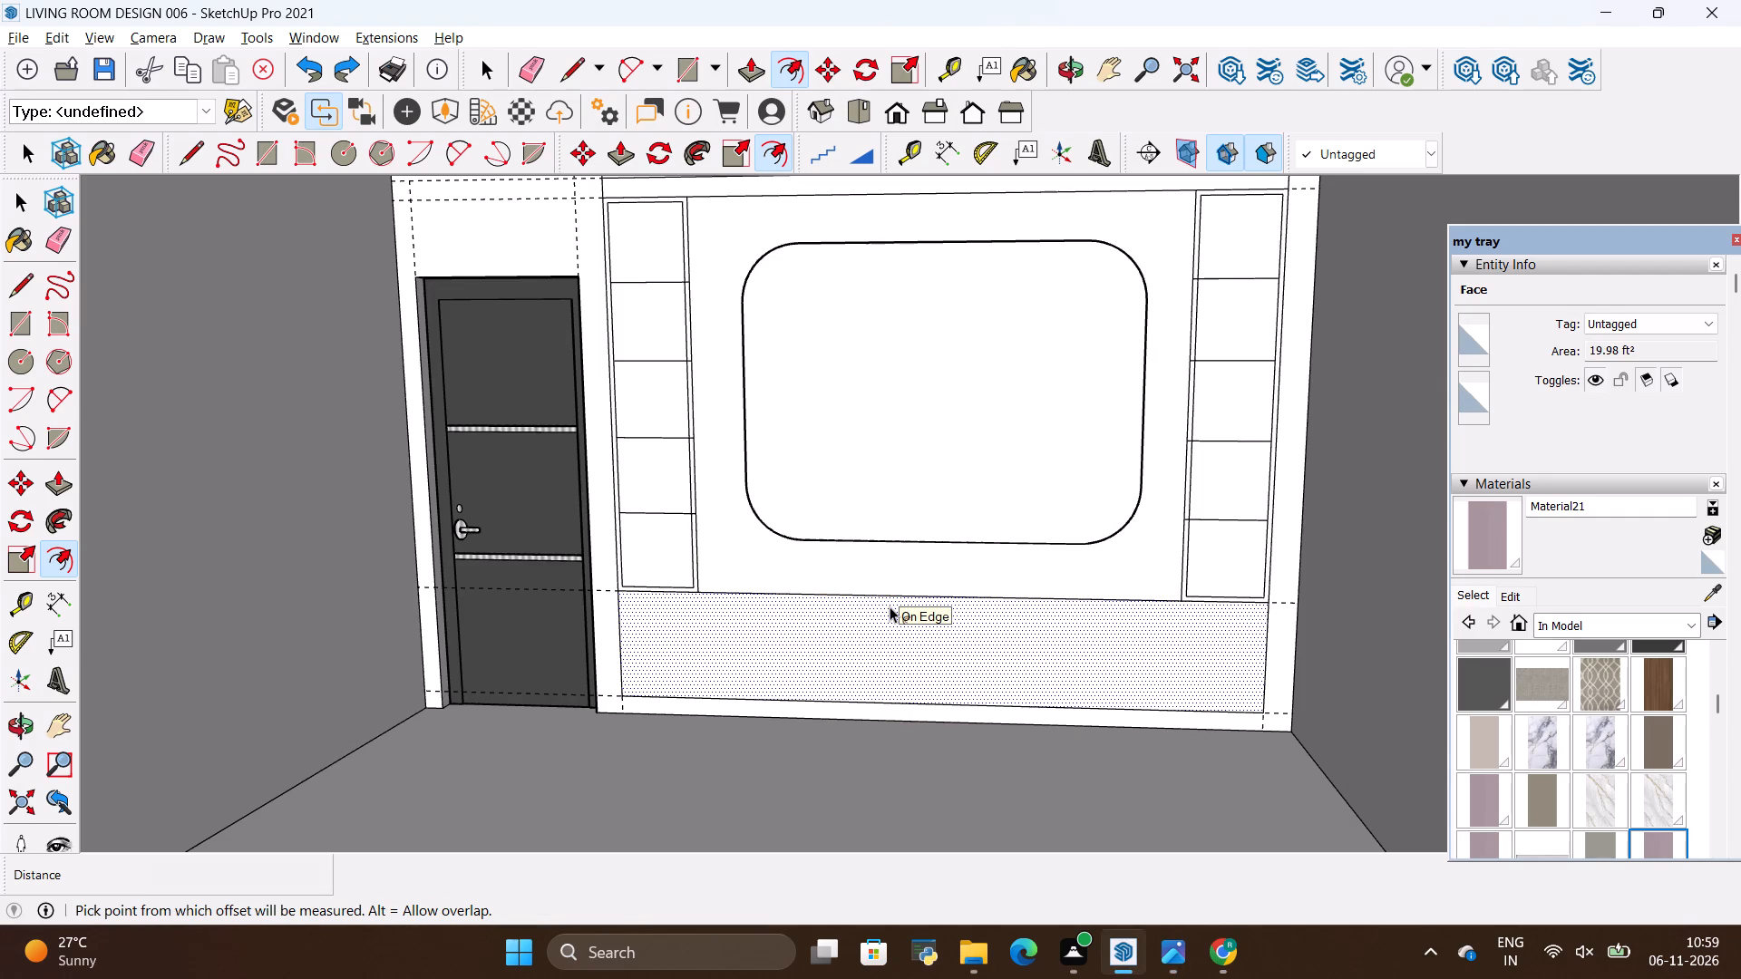
left_click(924, 648)
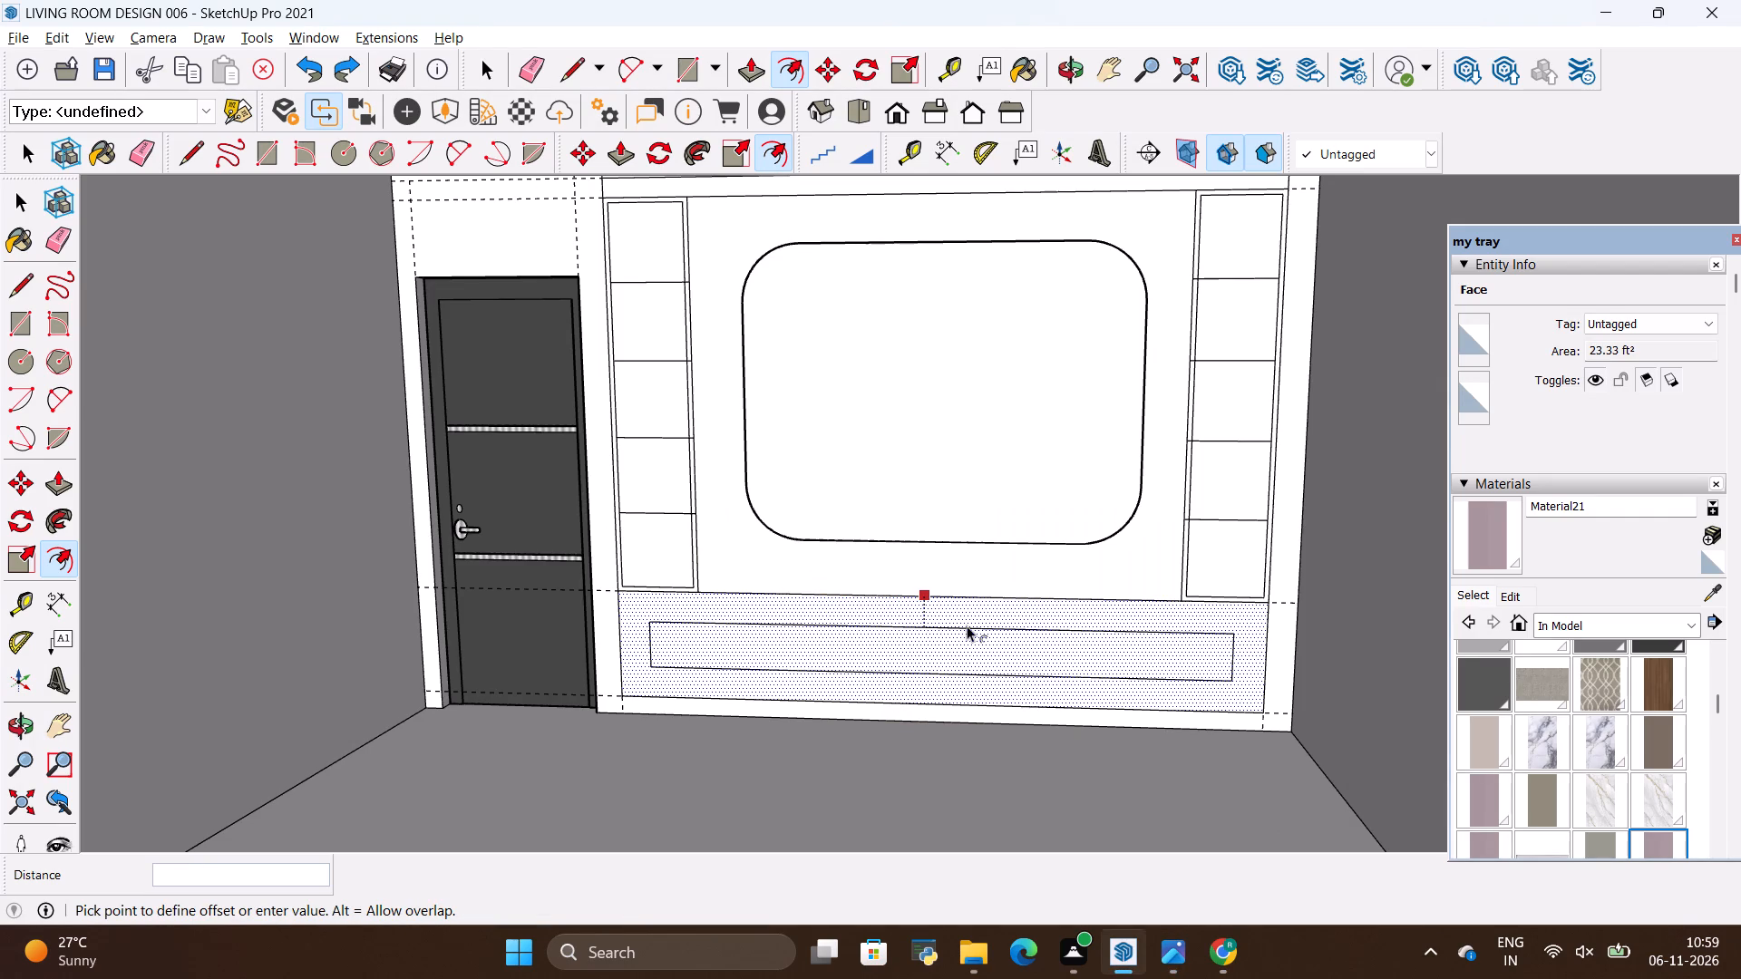
key("BackSpace")
key("1")
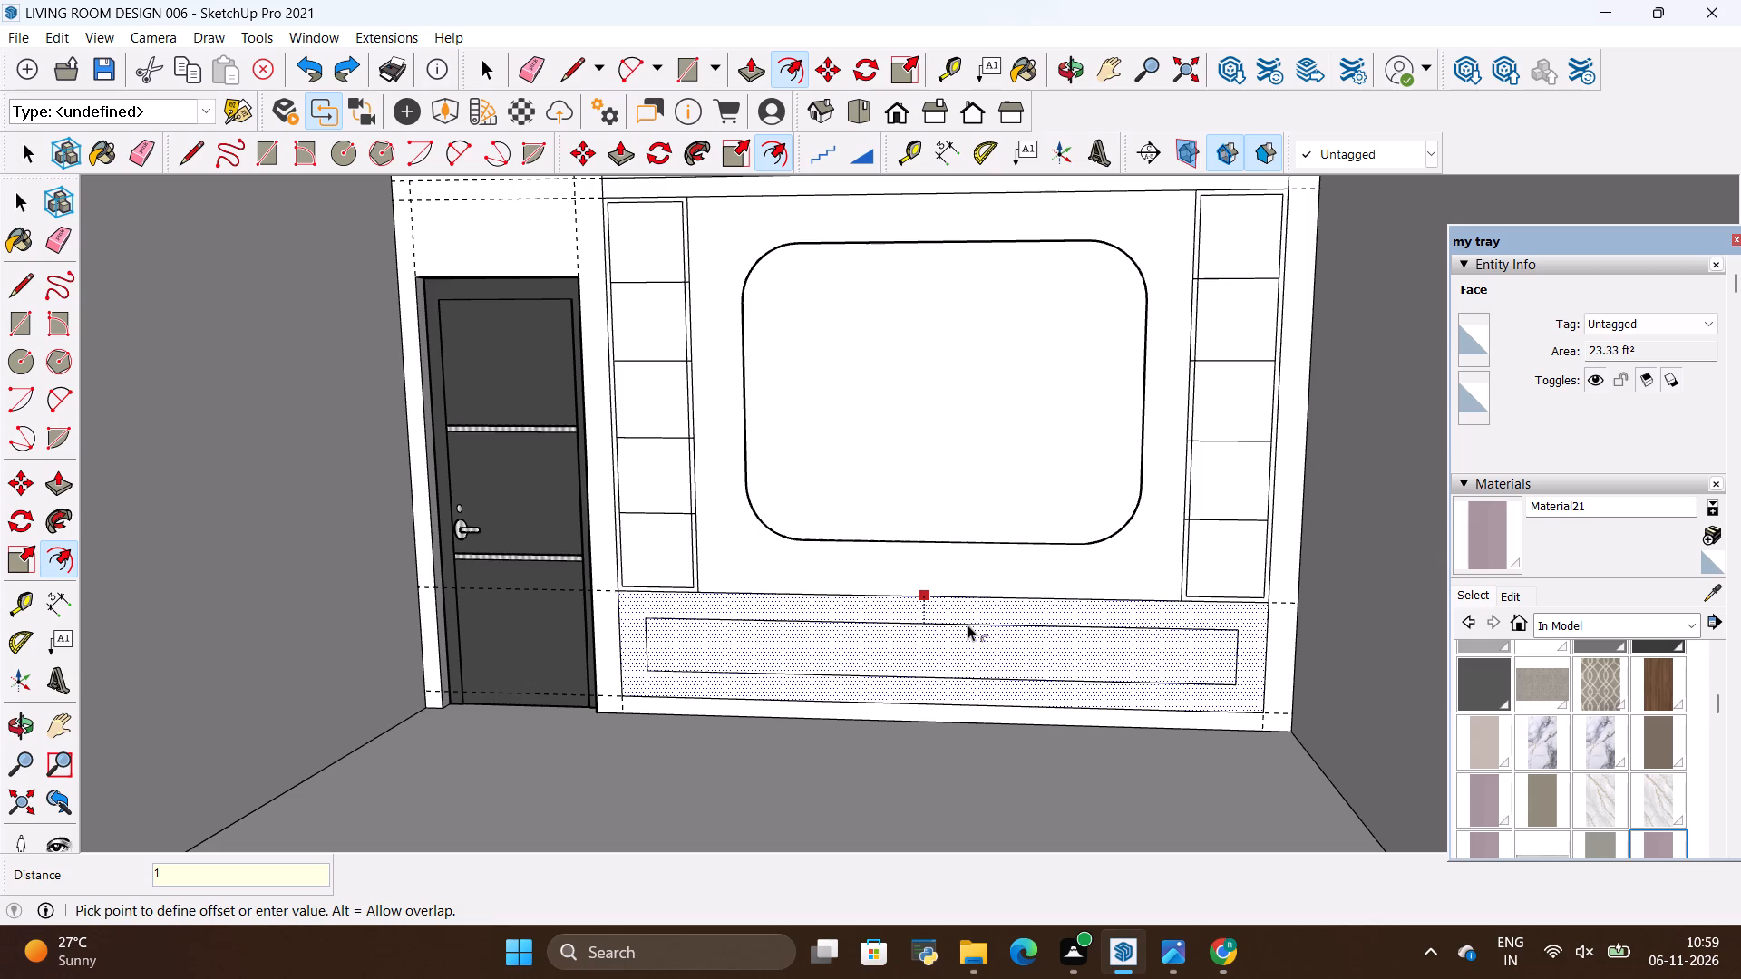
key("shift+quotedbl")
key("Return")
Check the reference image, and divide the console's inner top edge between the shelf columns into 3 equal segments.
key("alt+Tab")
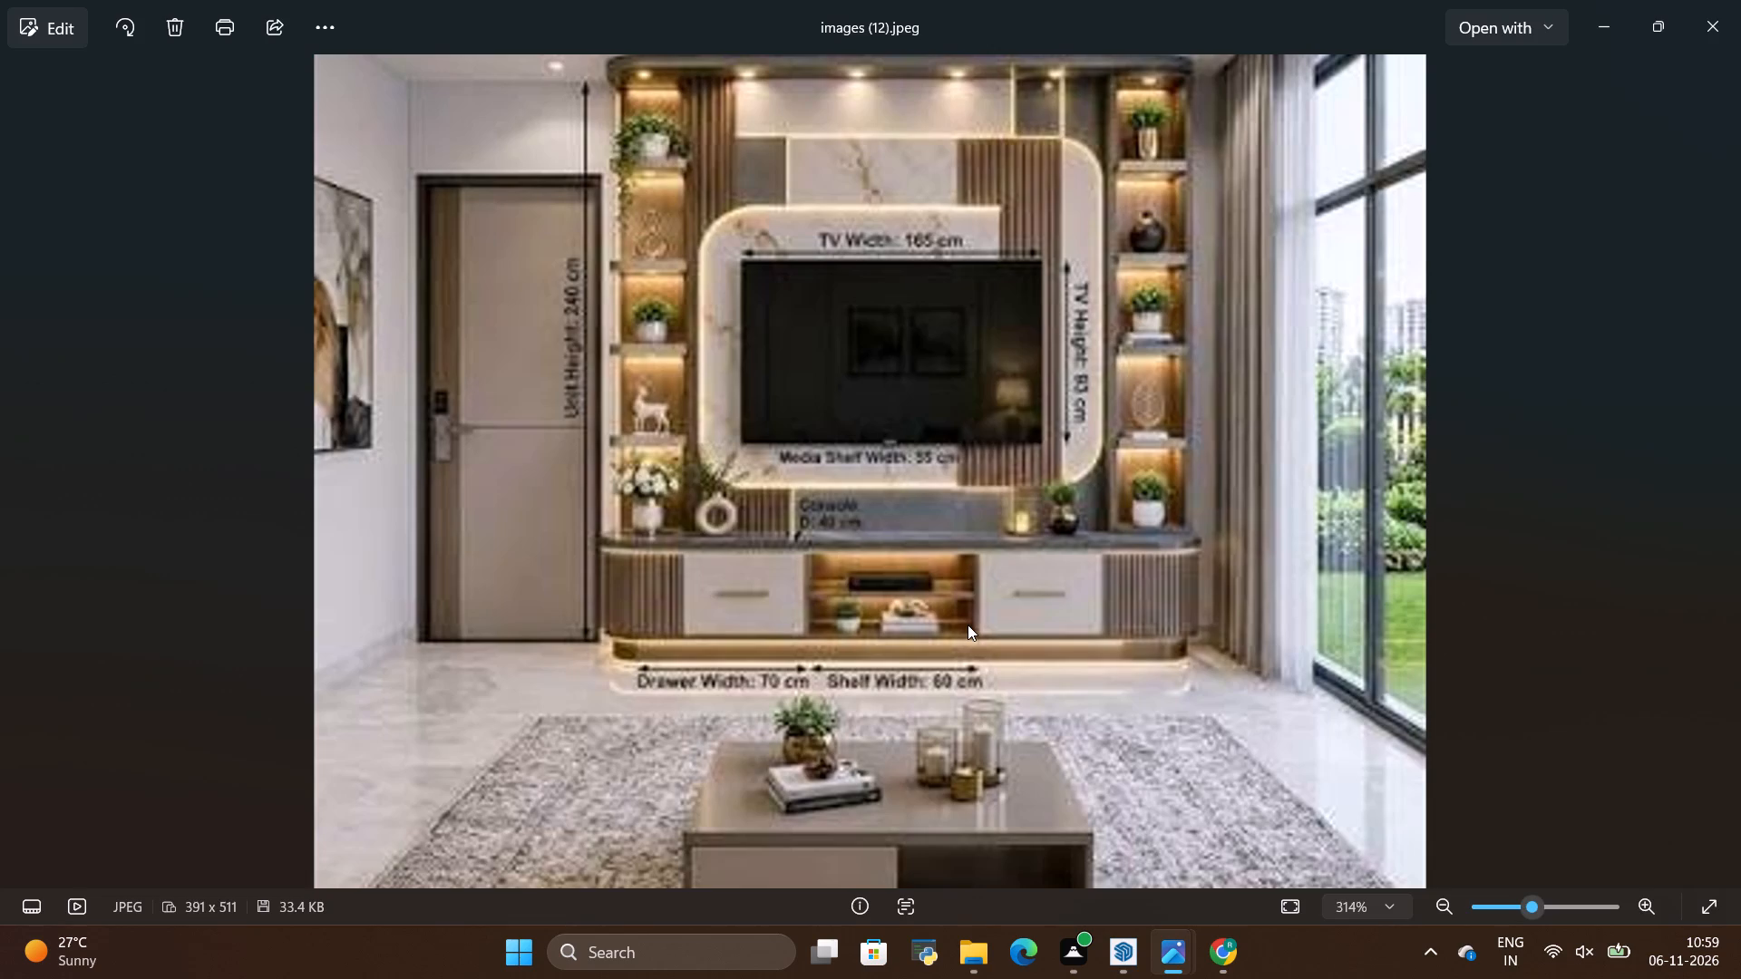
key("alt+Tab")
key("alt+Tab")
key("alt+Tab")
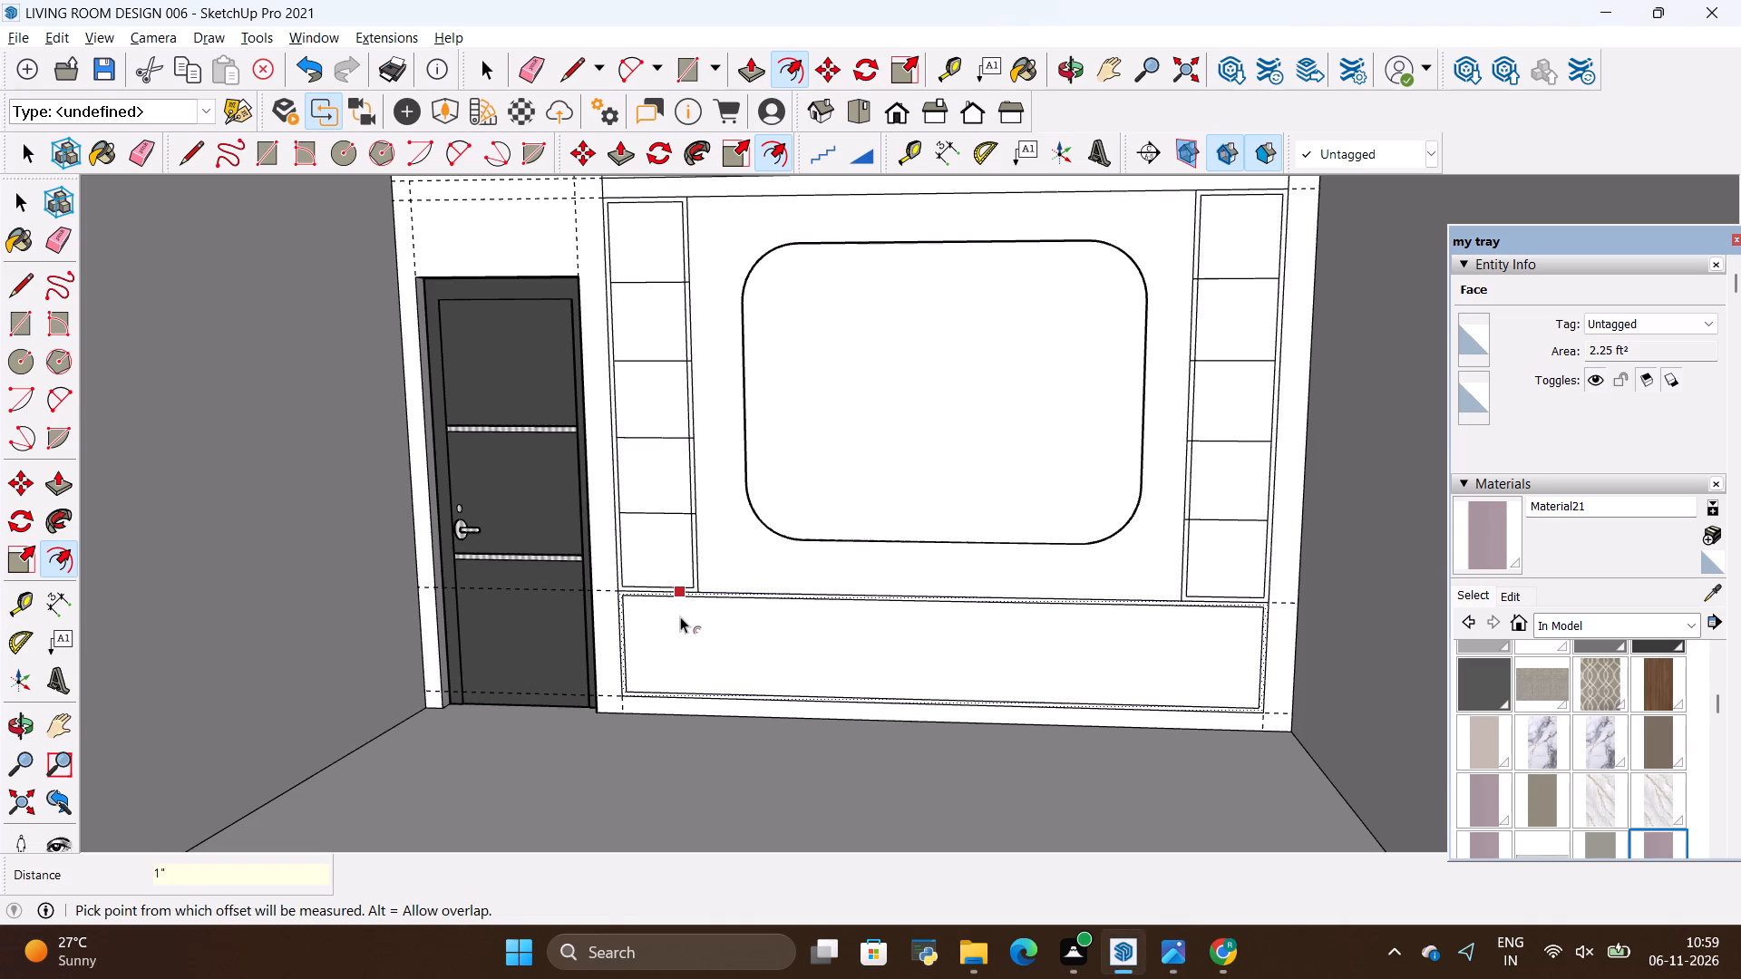
key("space")
scroll(747, 606, "up", 3)
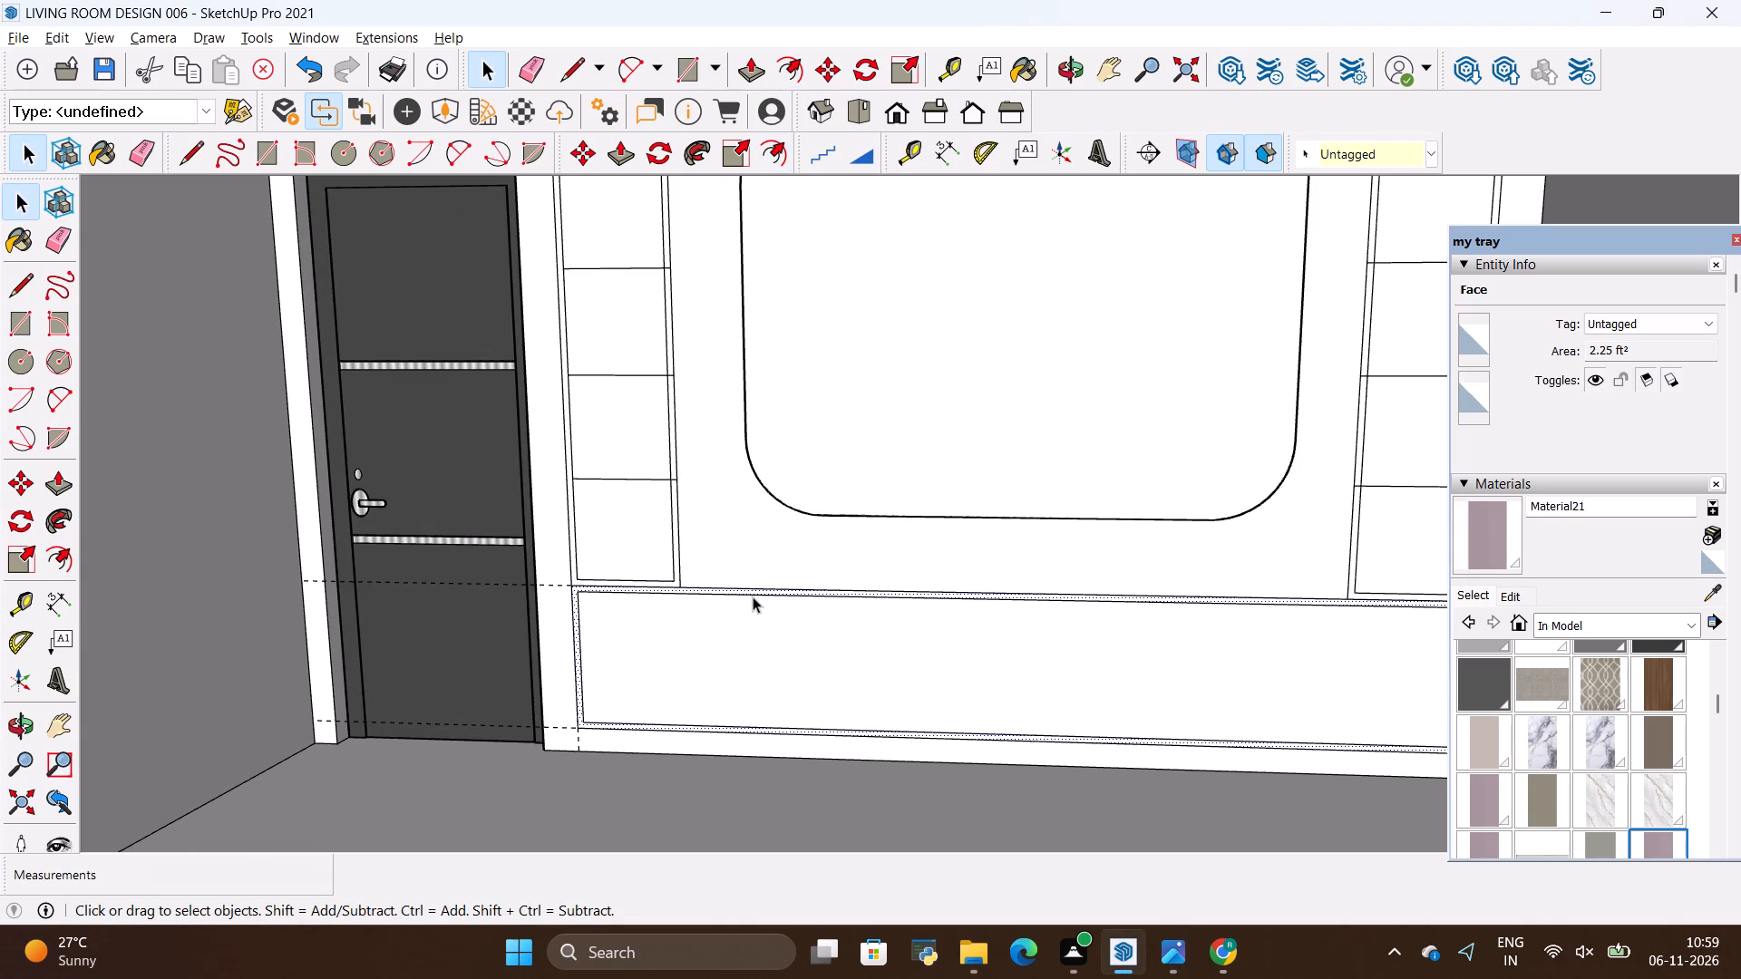
left_click(756, 596)
left_click(754, 600)
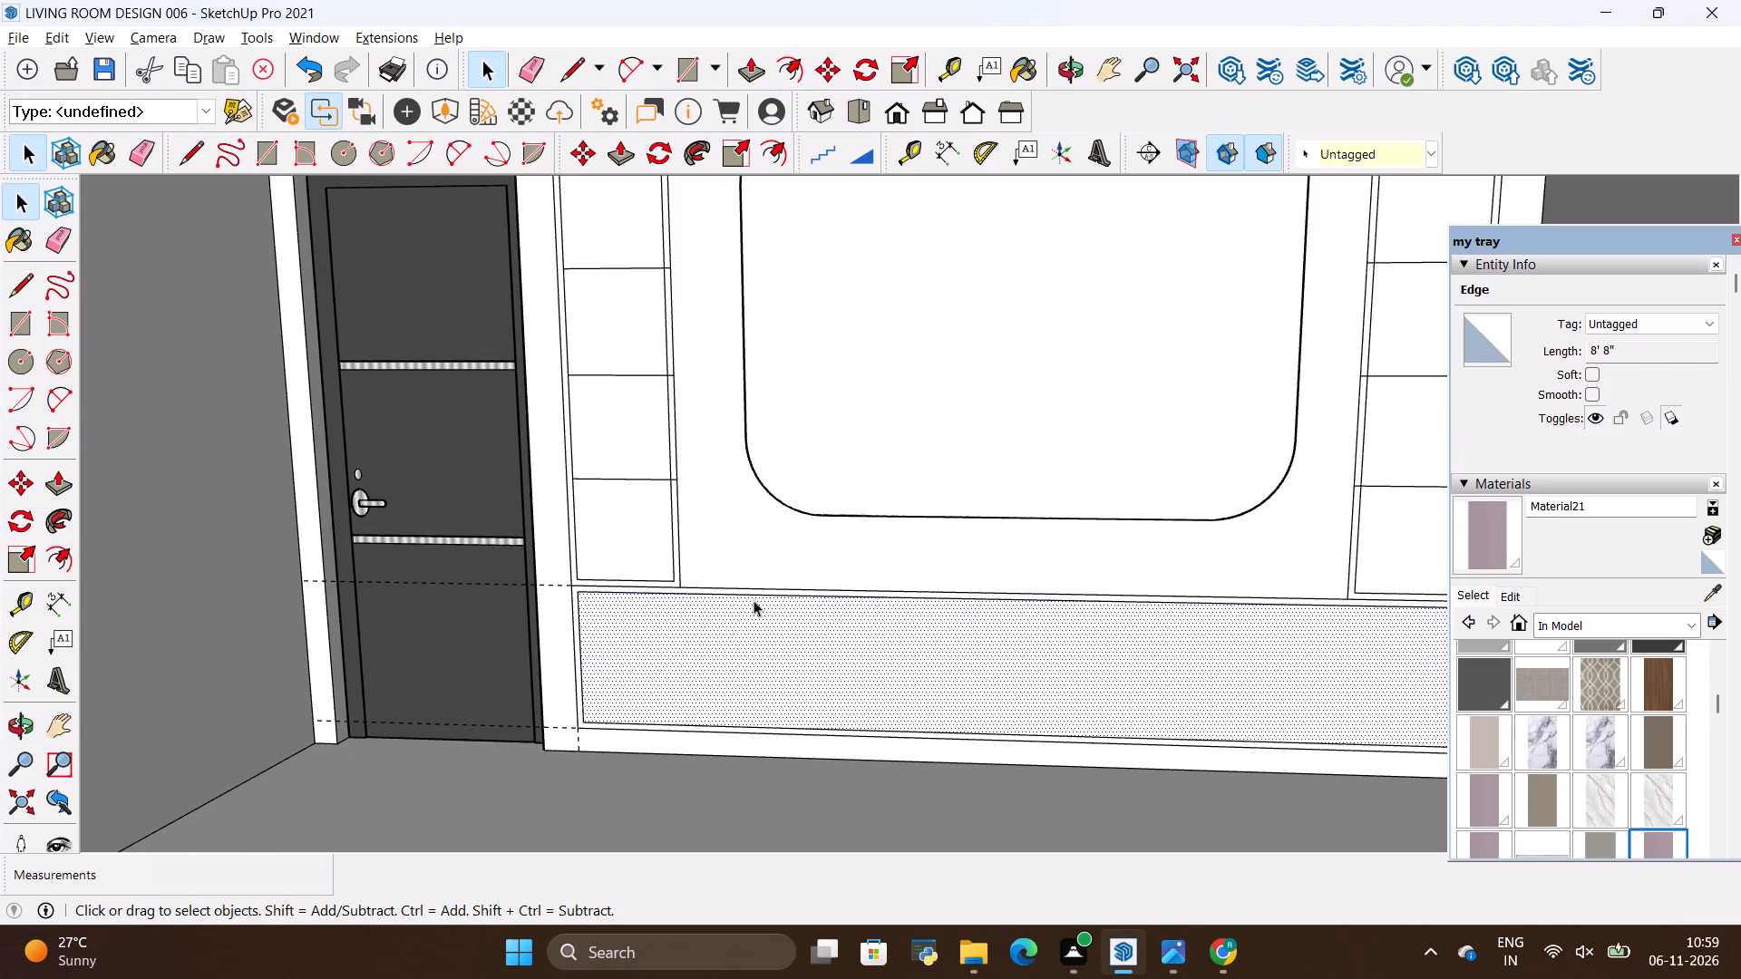
left_click(750, 595)
scroll(693, 581, "down", 4)
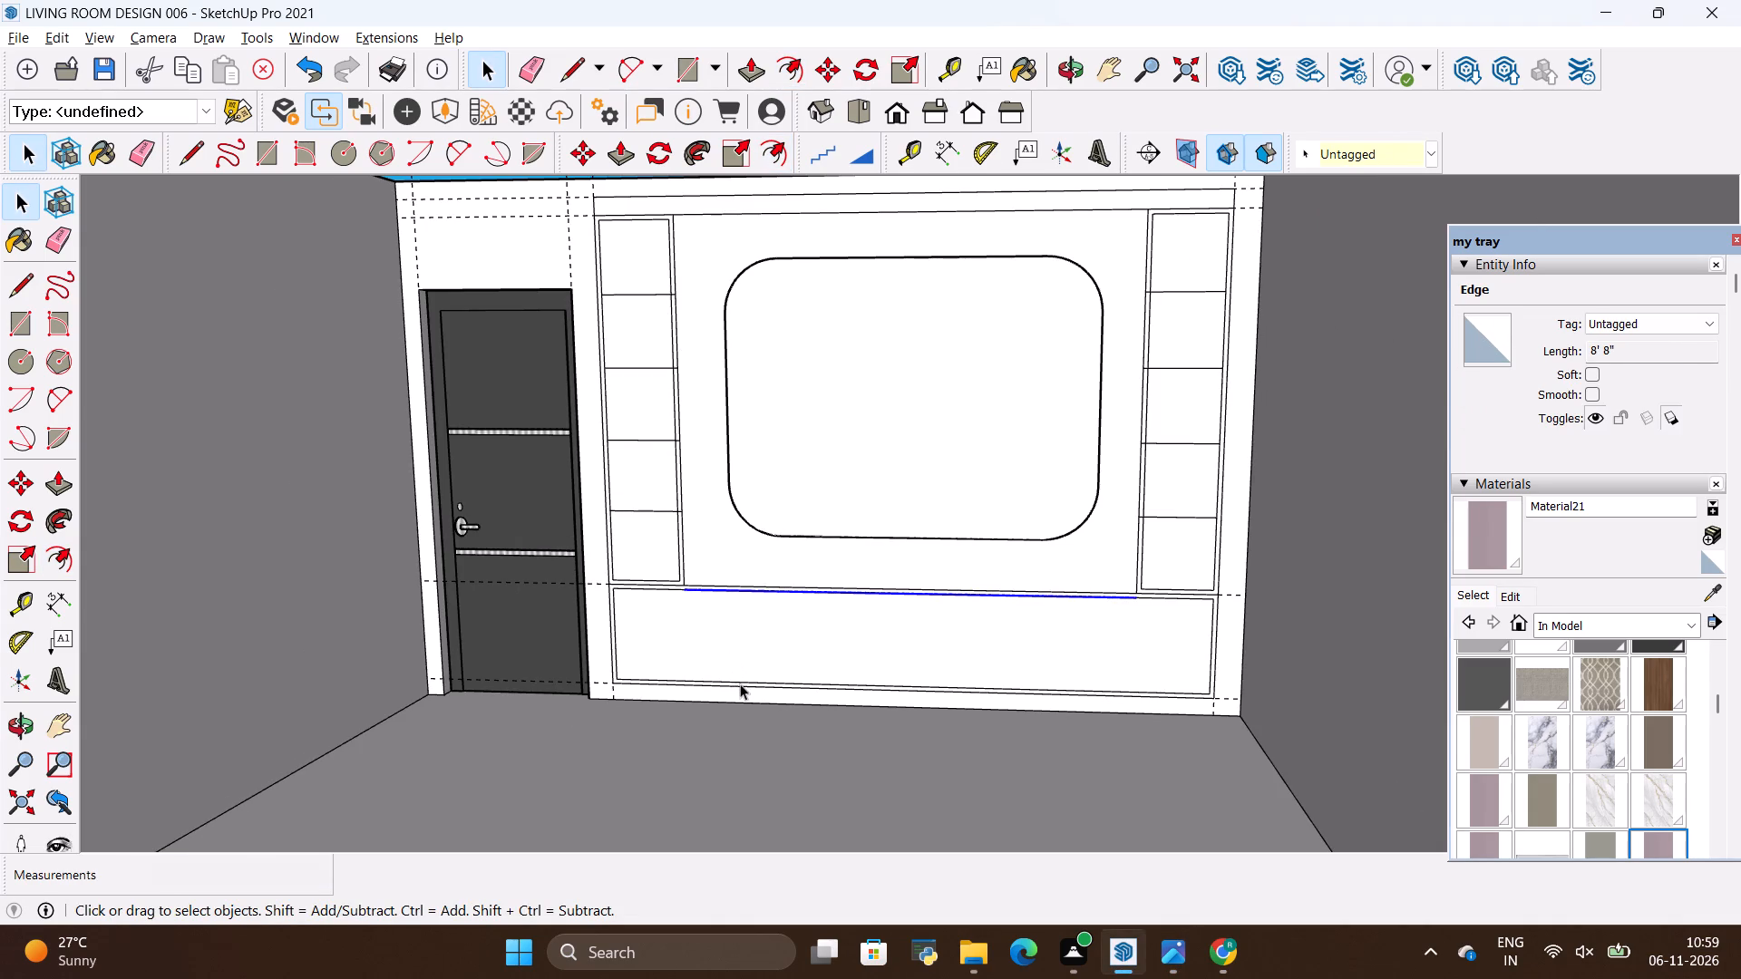
left_click(737, 677)
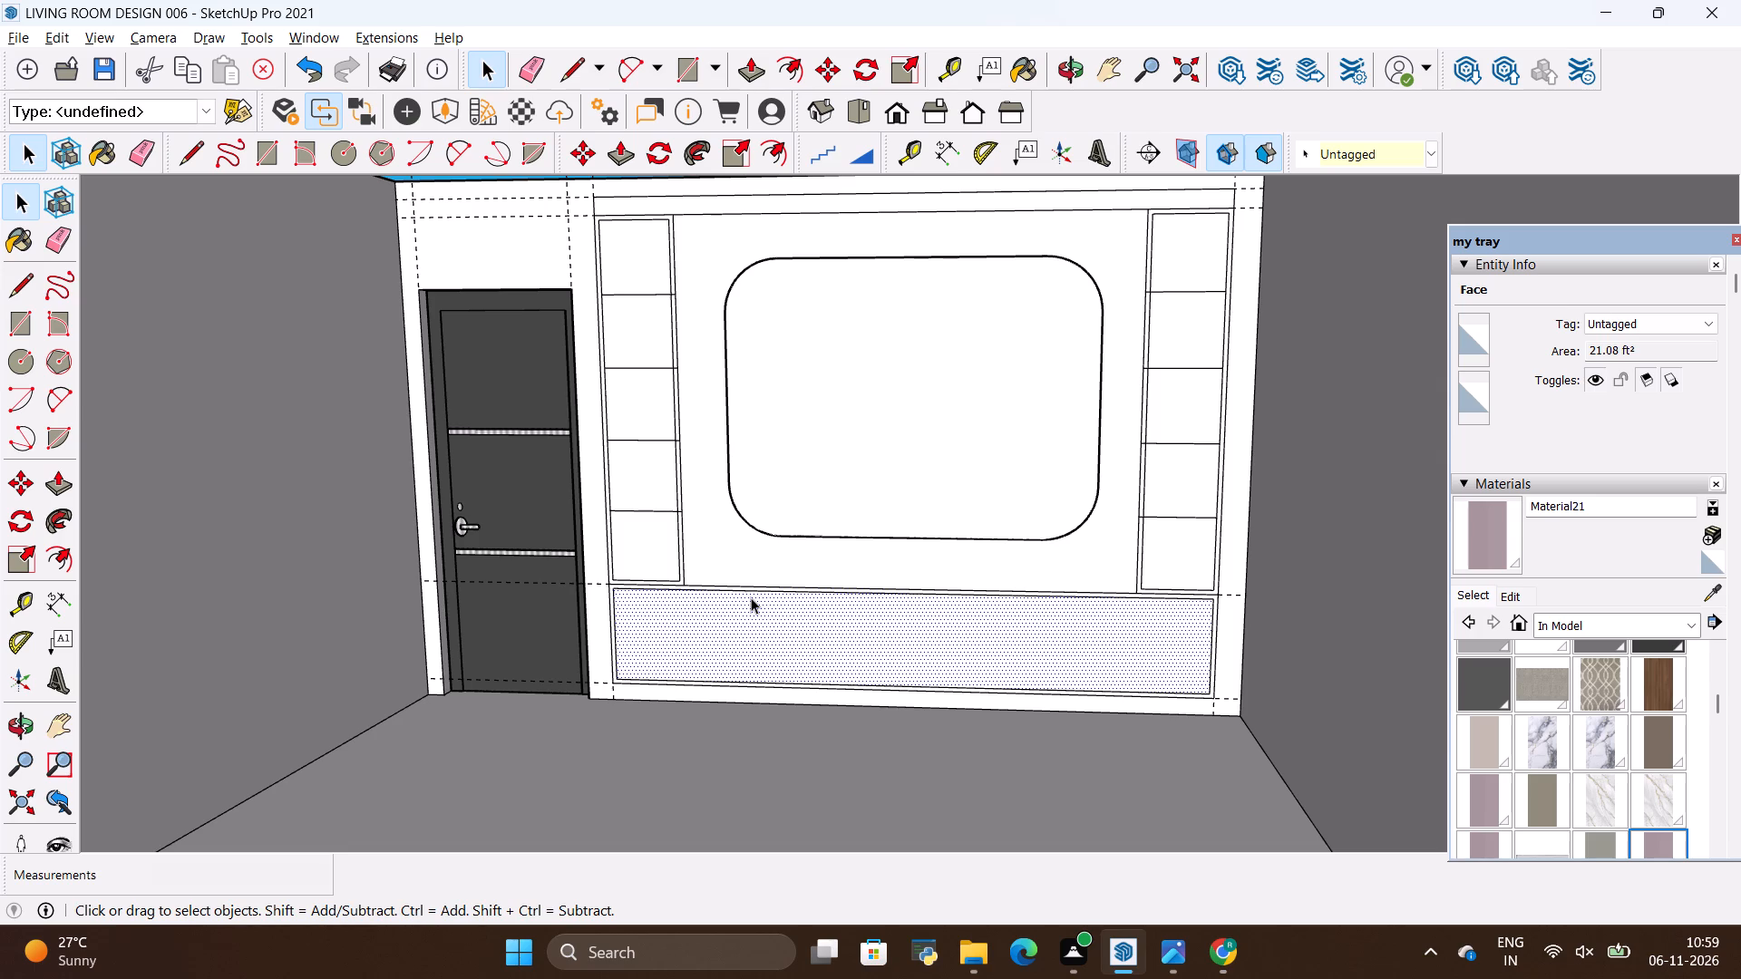
left_click(751, 596)
left_click(751, 593)
key("alt+Tab")
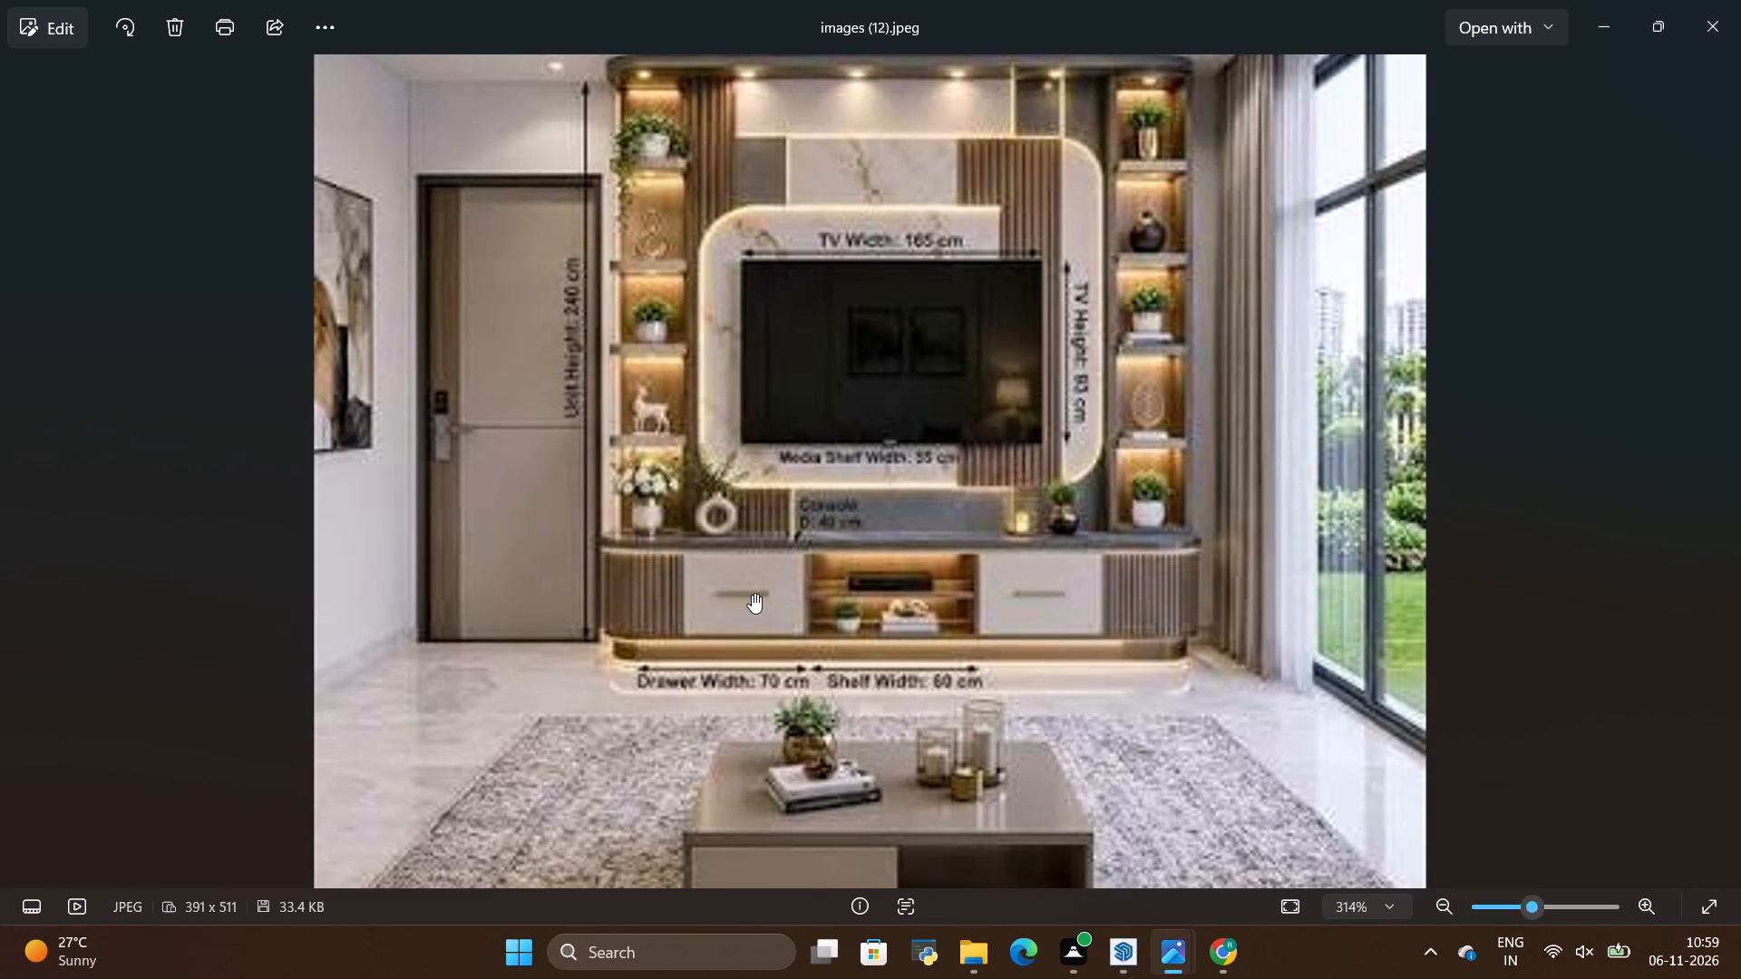
key("alt+Tab")
scroll(858, 606, "up", 3)
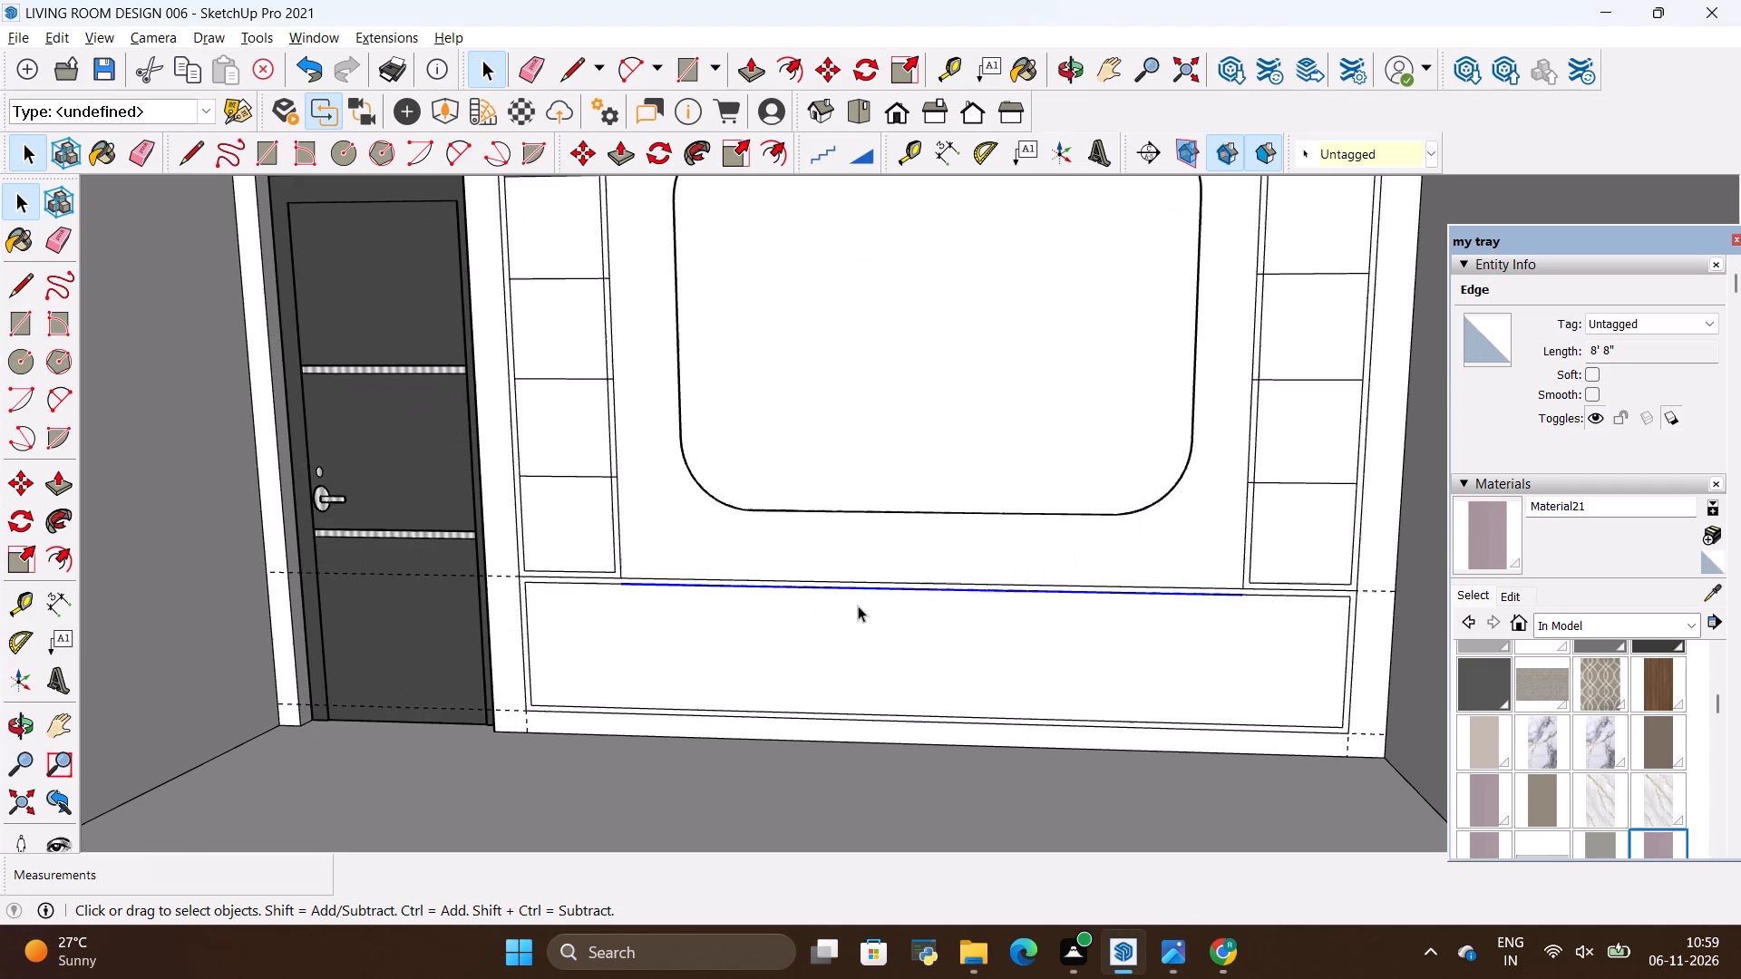
key("alt+Tab")
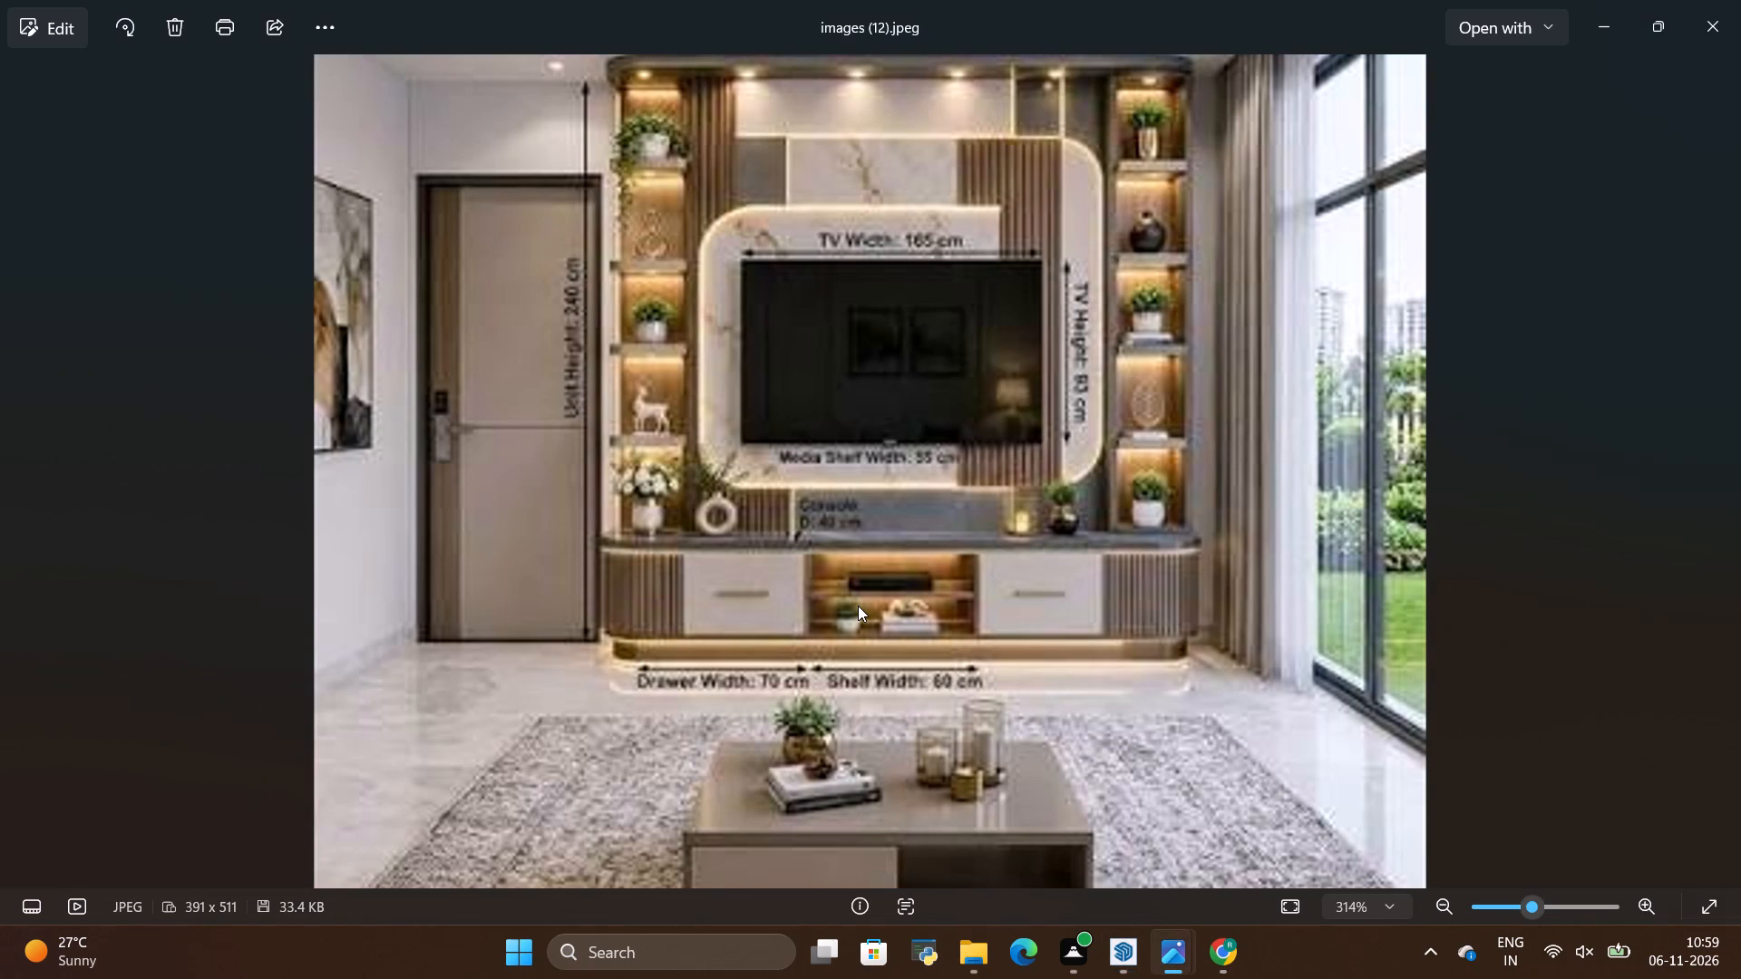
key("alt+Tab")
right_click(868, 590)
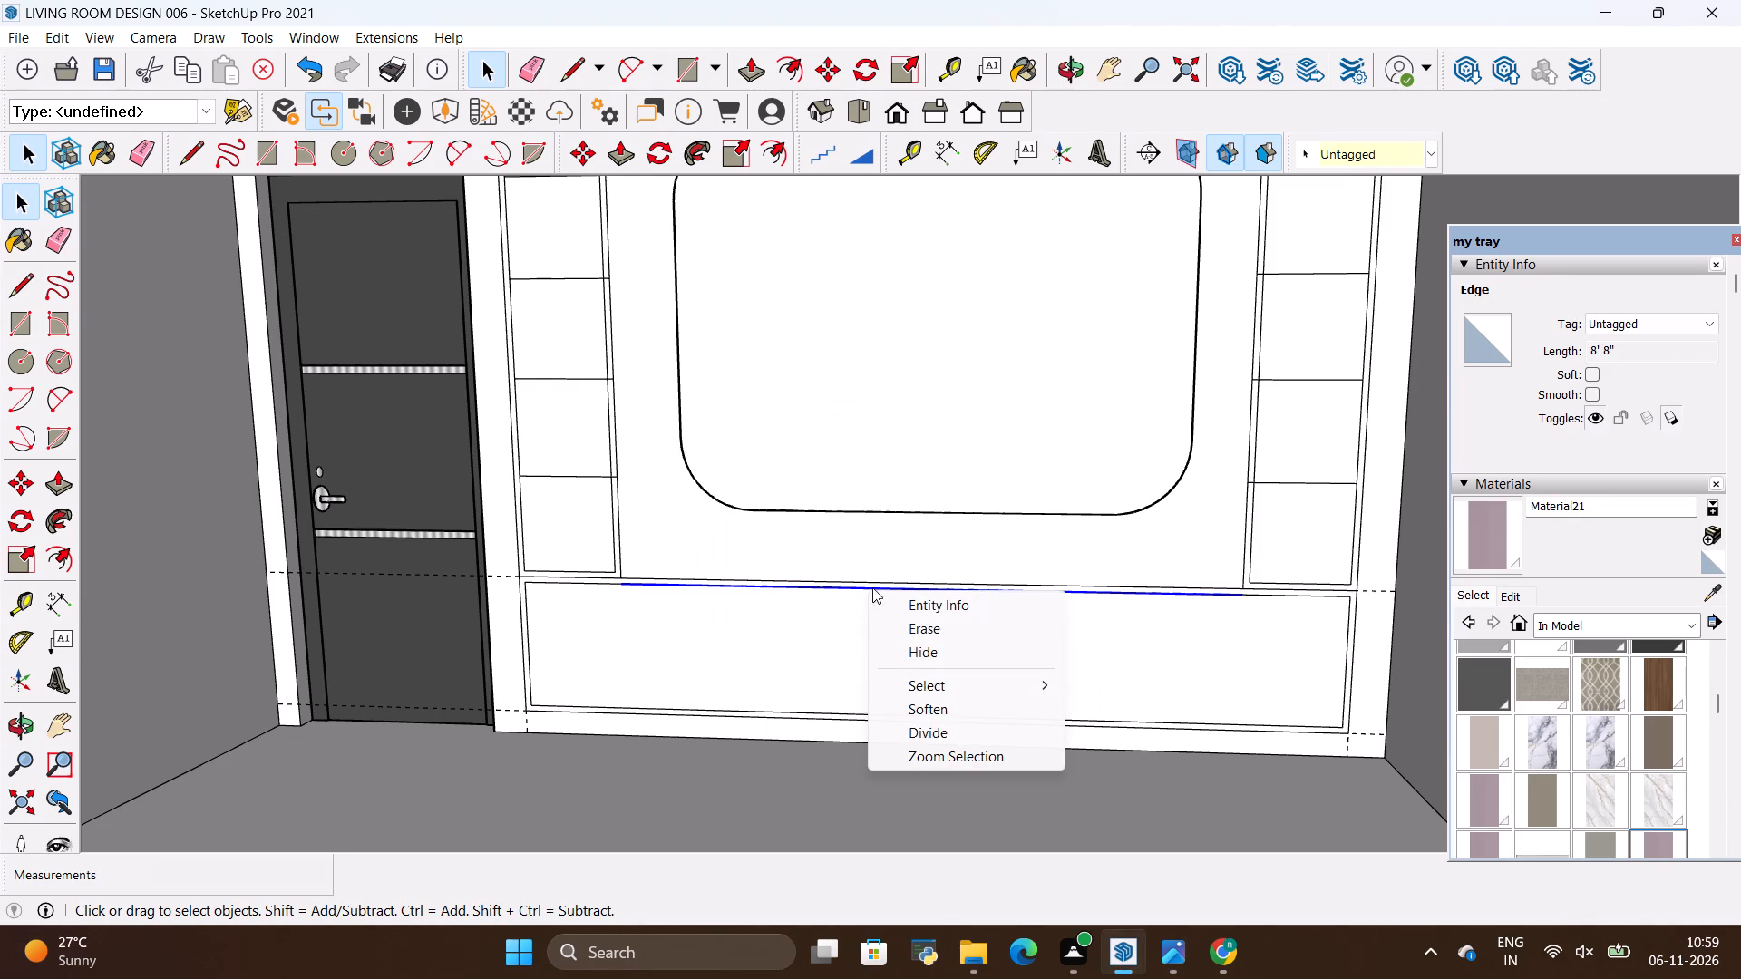
left_click(901, 727)
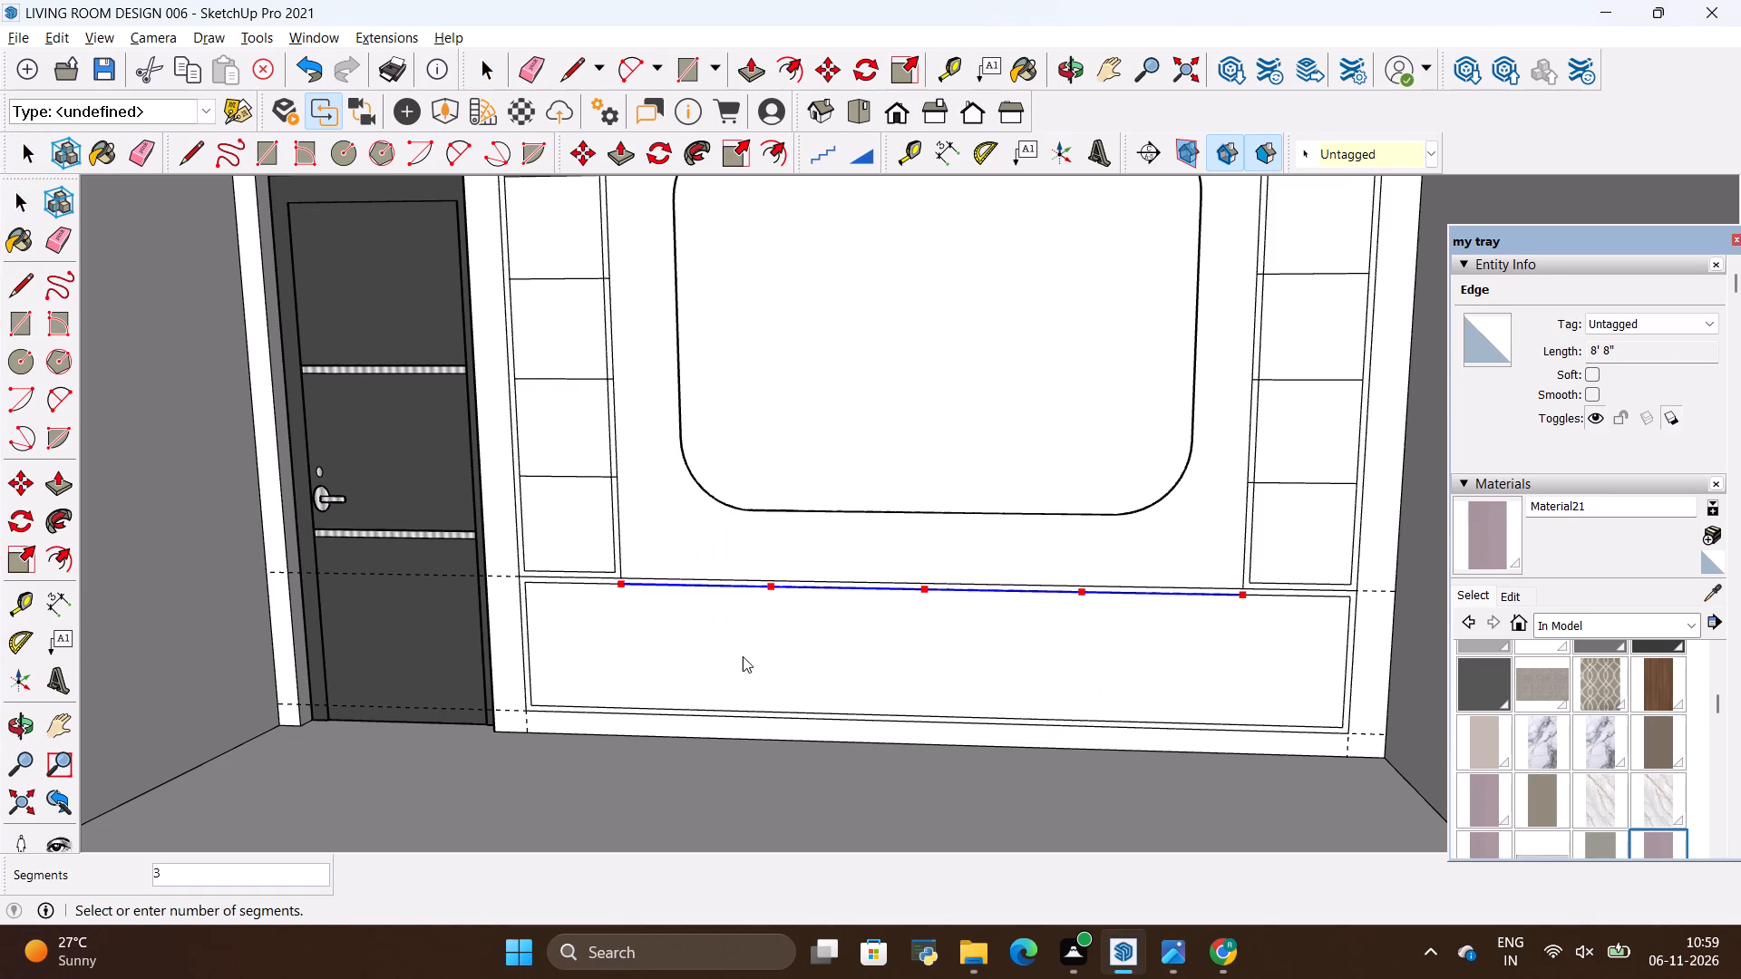
left_click(859, 640)
Draw vertical 1' 10" lines from both ends of the divided edge down to the console's inner bottom edge.
key("l")
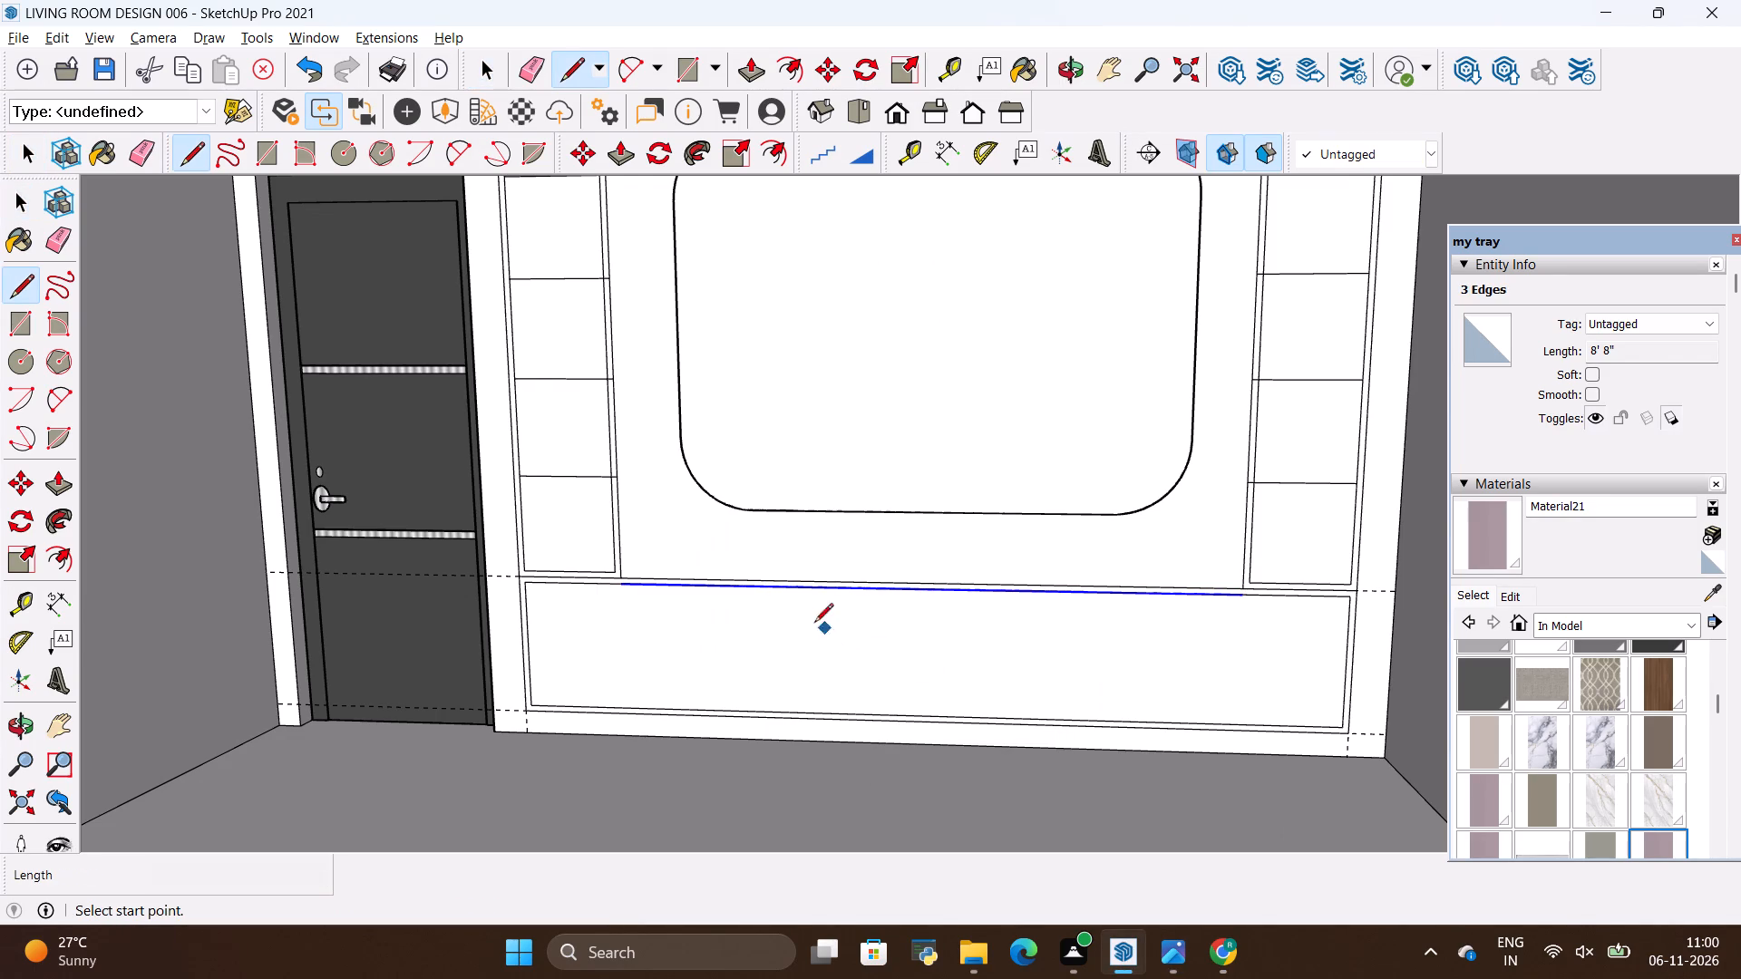
left_click(618, 586)
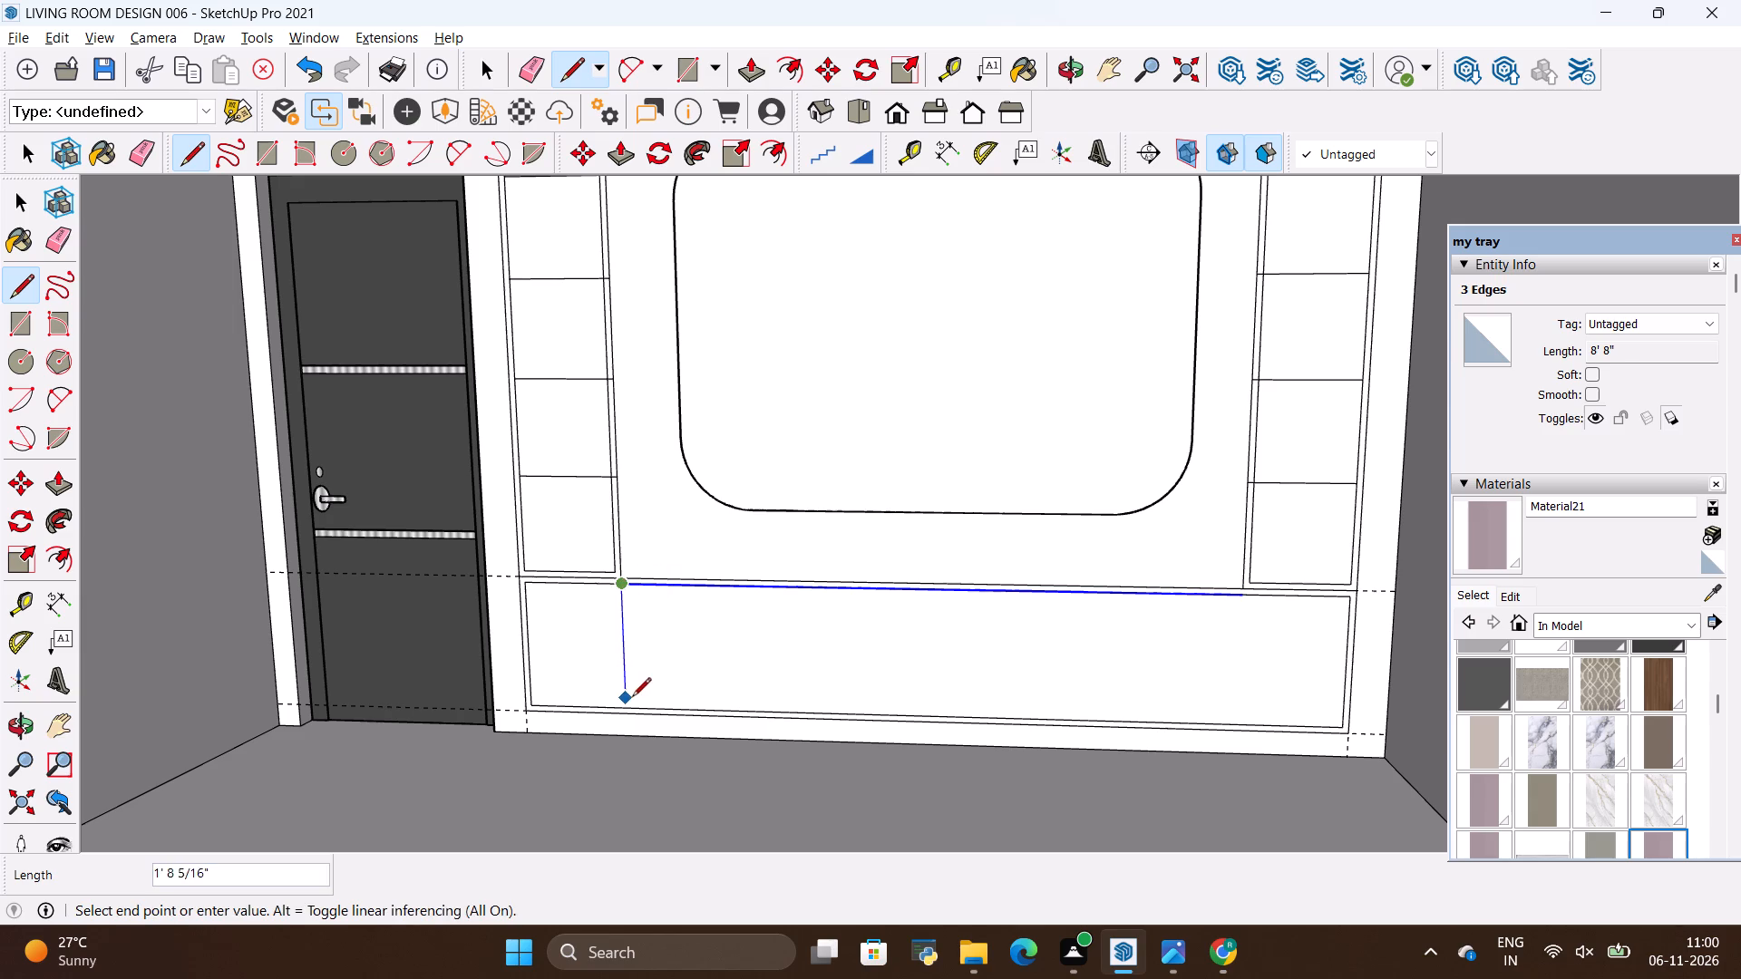
left_click(625, 704)
scroll(418, 724, "down", 2)
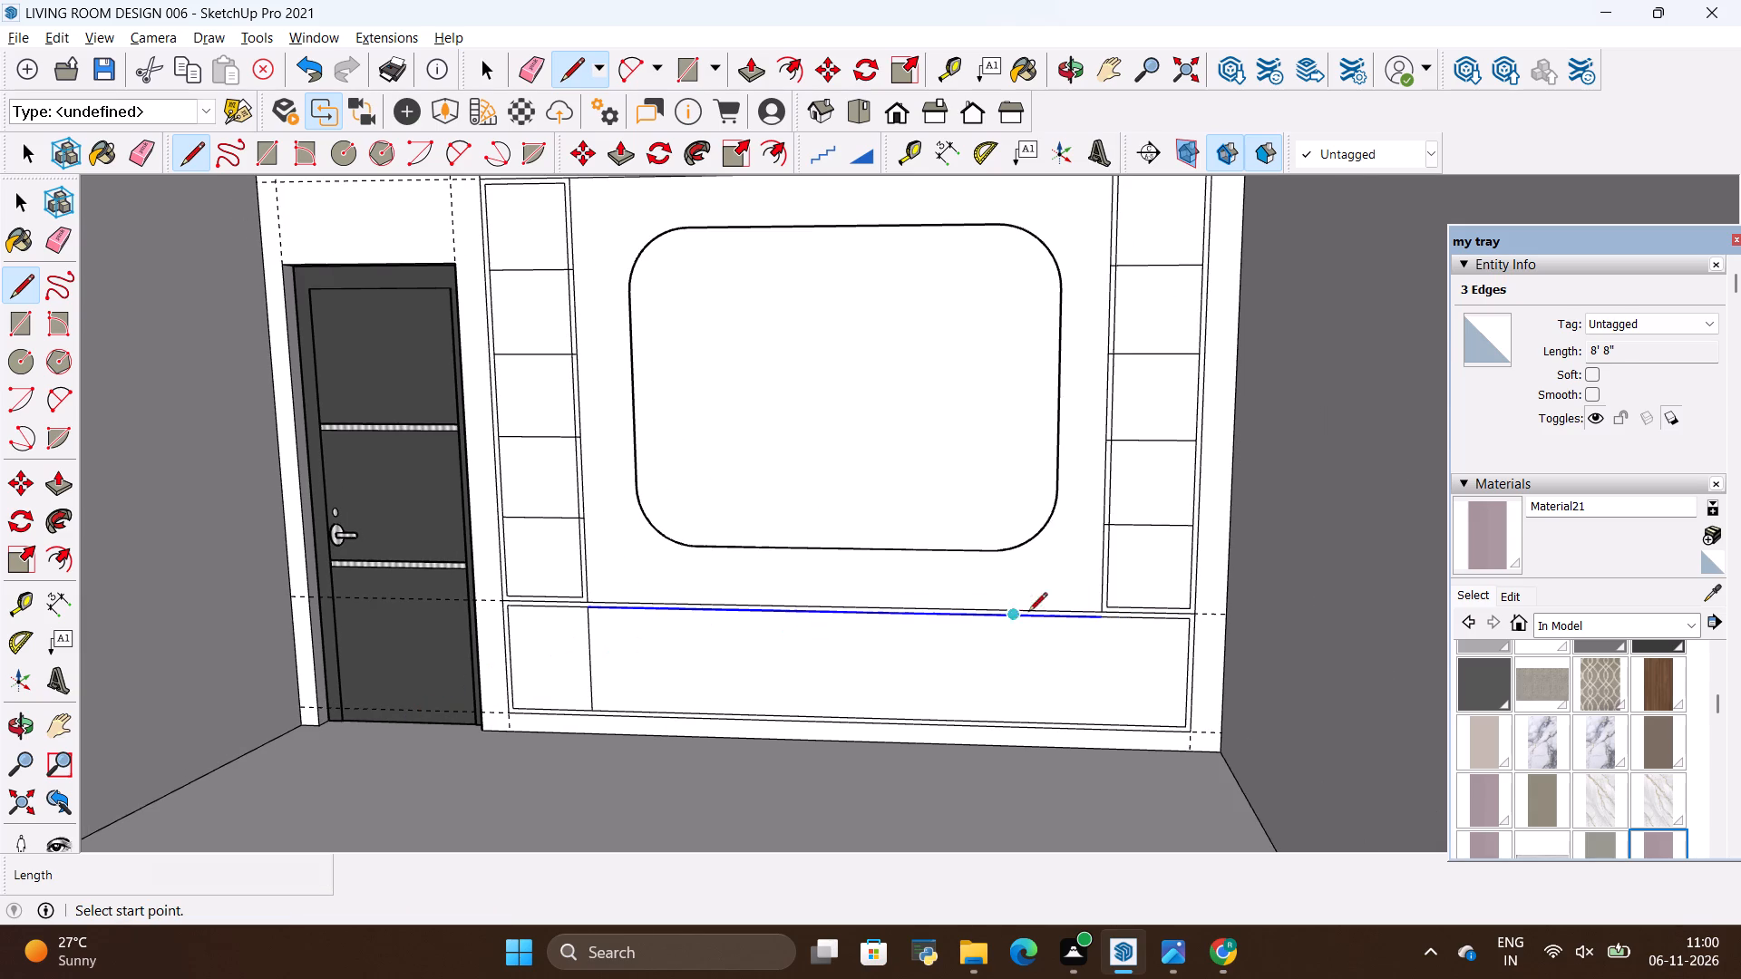
left_click(1098, 623)
left_click(1094, 726)
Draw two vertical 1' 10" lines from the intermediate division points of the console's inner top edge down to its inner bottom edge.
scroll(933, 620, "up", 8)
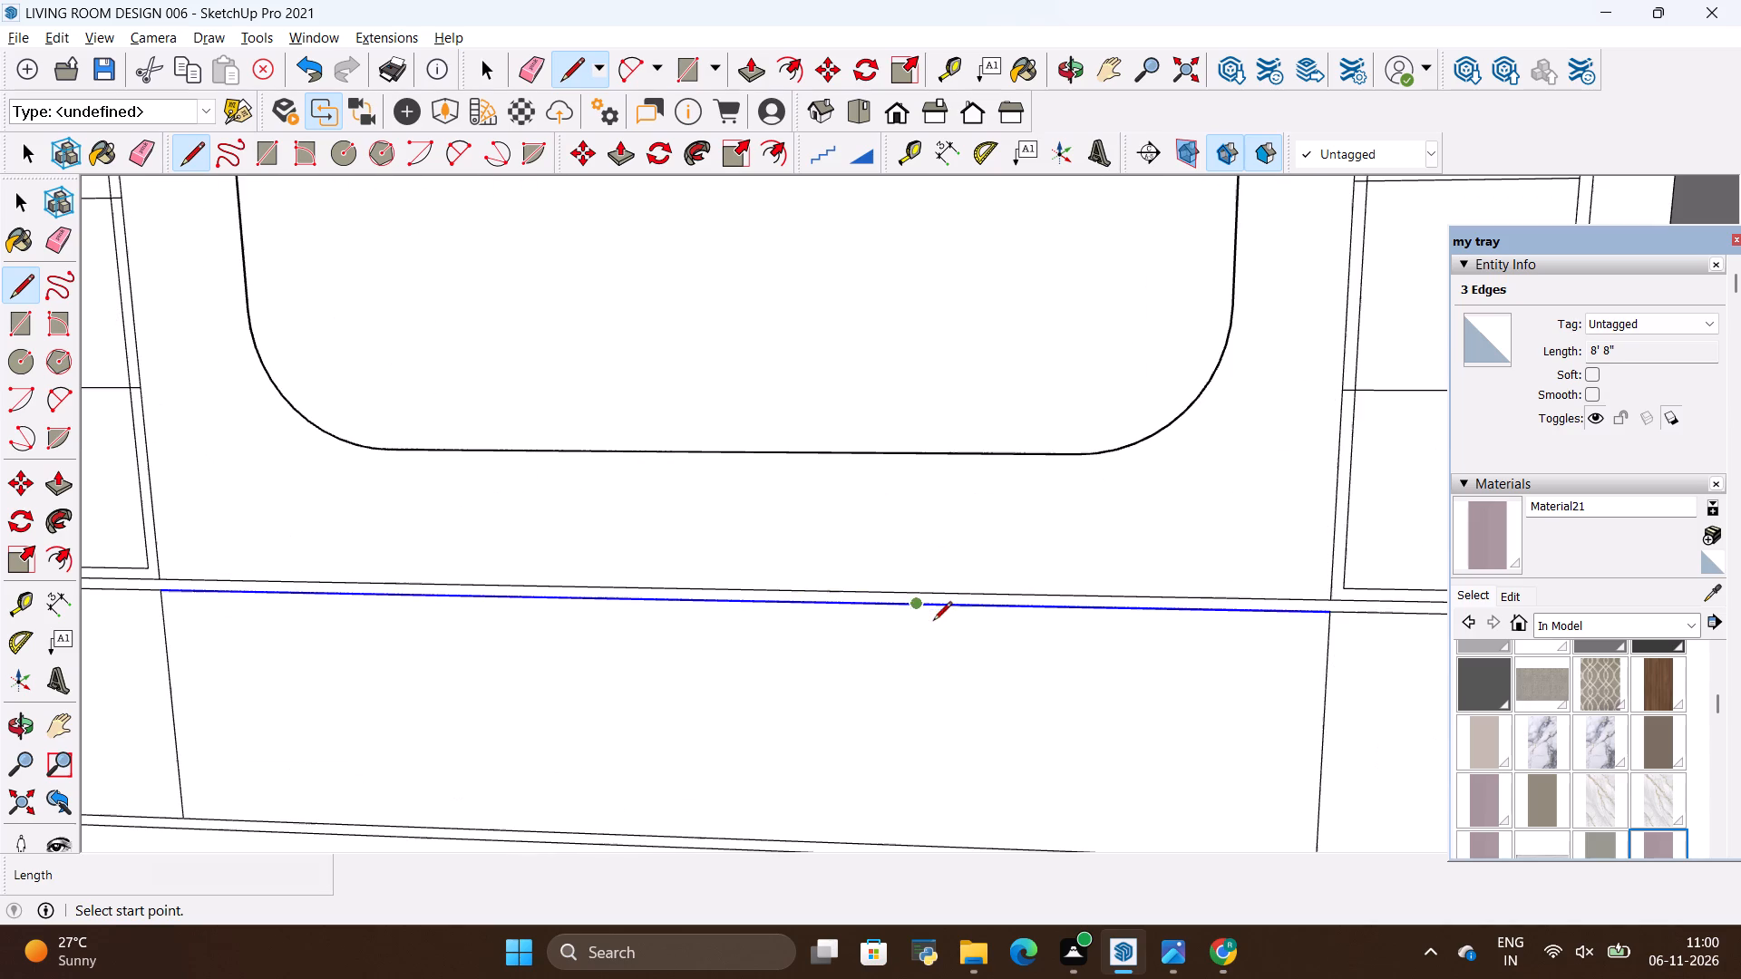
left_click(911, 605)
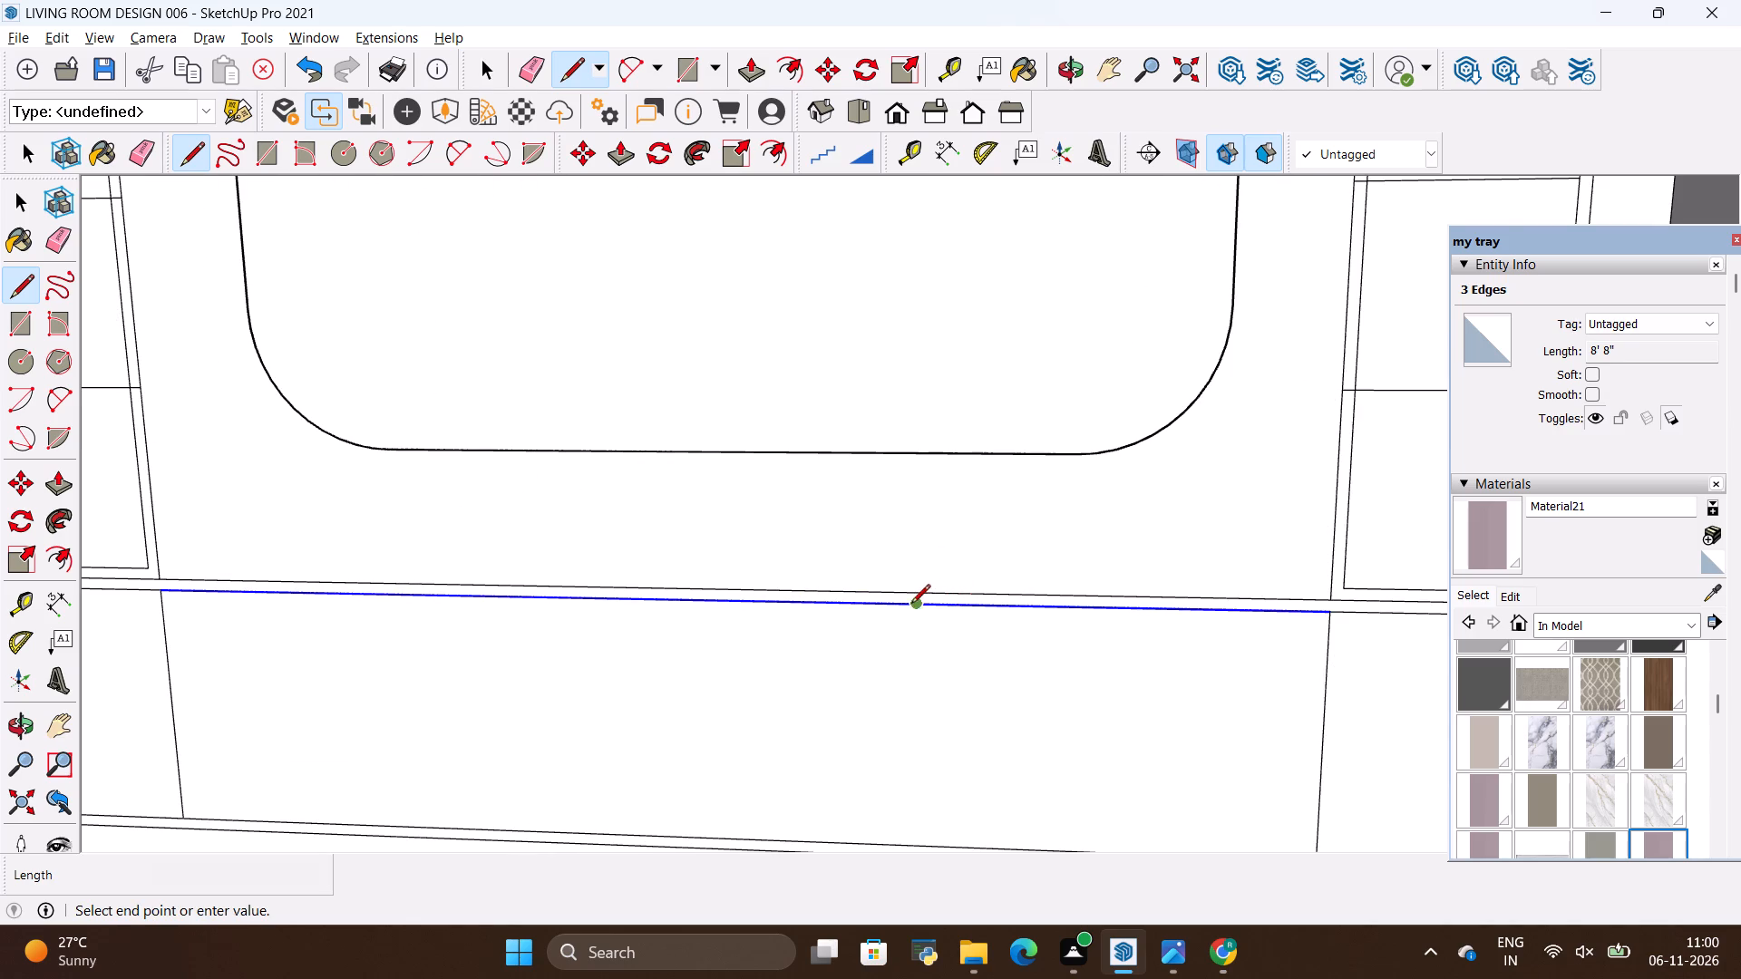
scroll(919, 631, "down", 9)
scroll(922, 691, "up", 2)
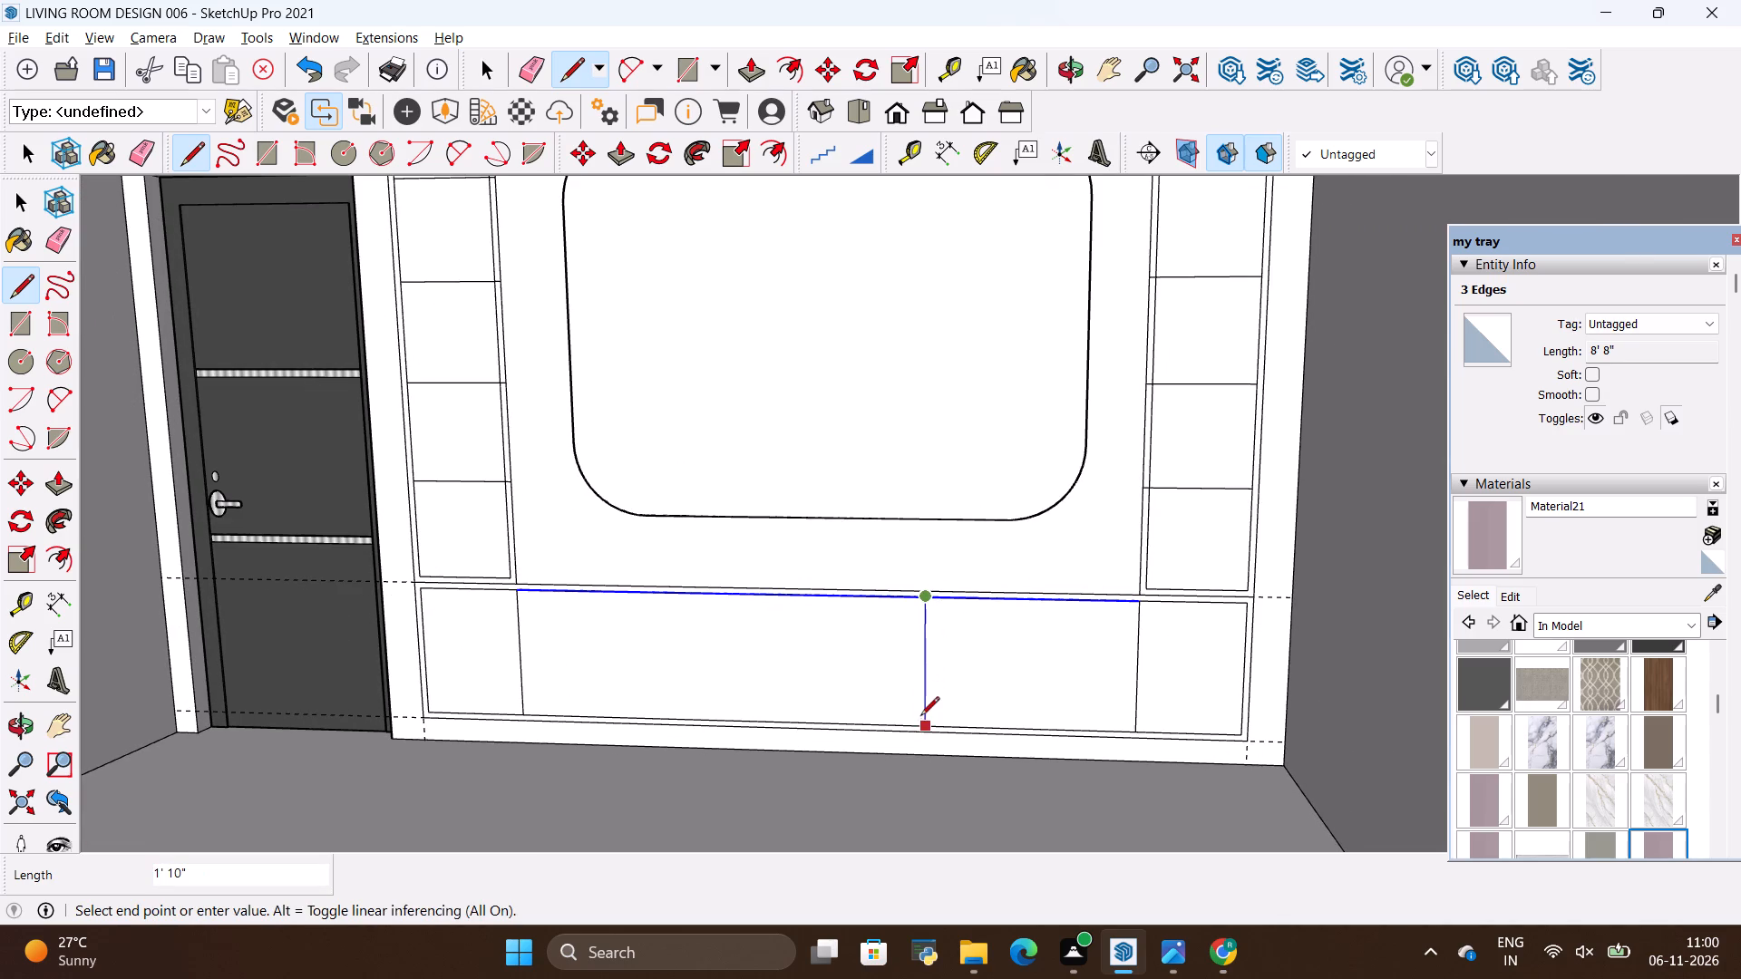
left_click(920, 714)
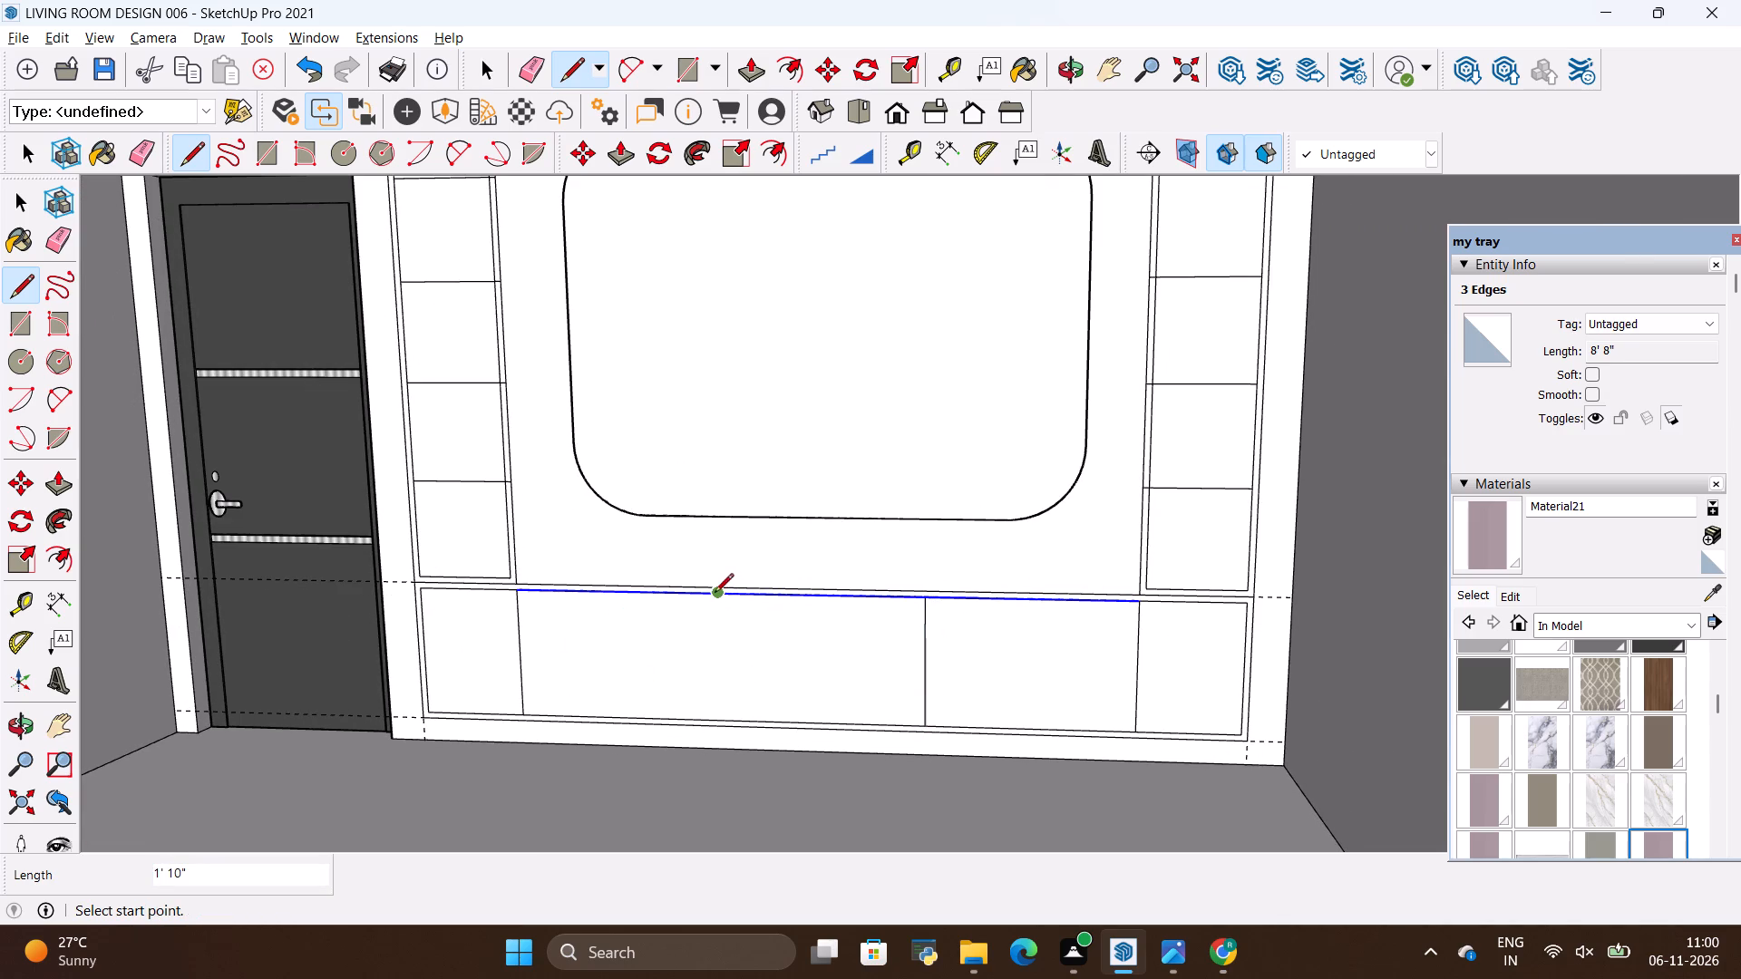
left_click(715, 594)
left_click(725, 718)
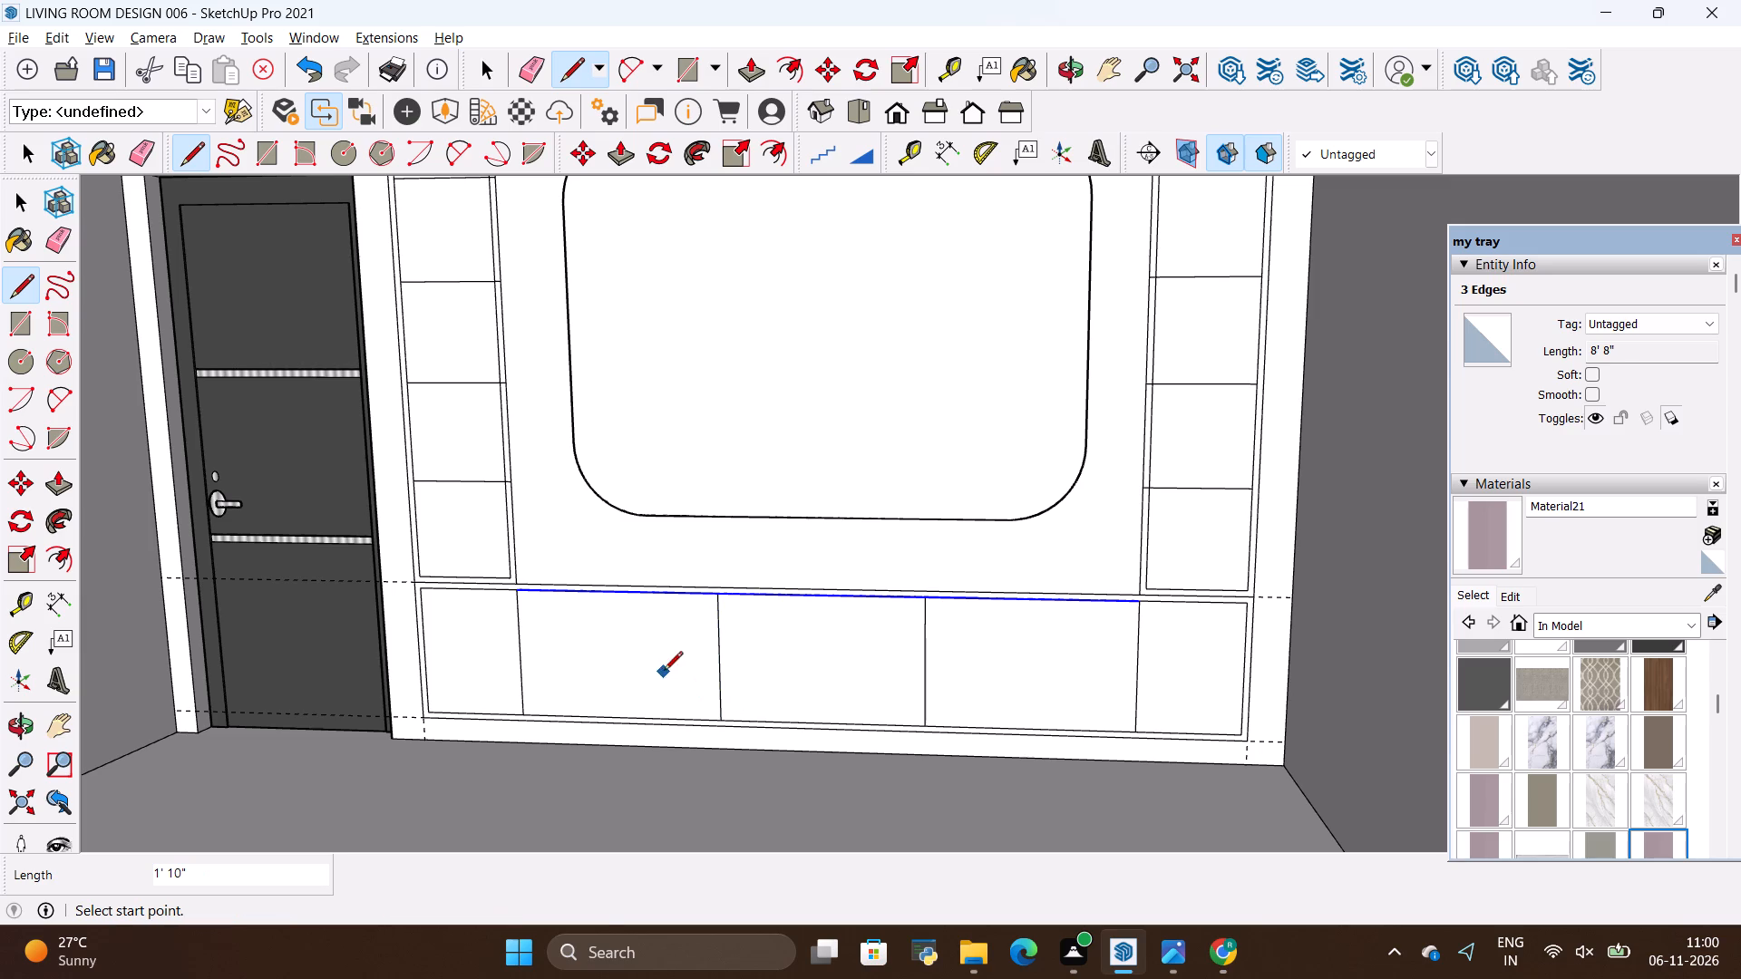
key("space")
Check the reference image, and pull the console's 1" border frame out from the wall by 18".
left_click(644, 664)
key("alt+Tab")
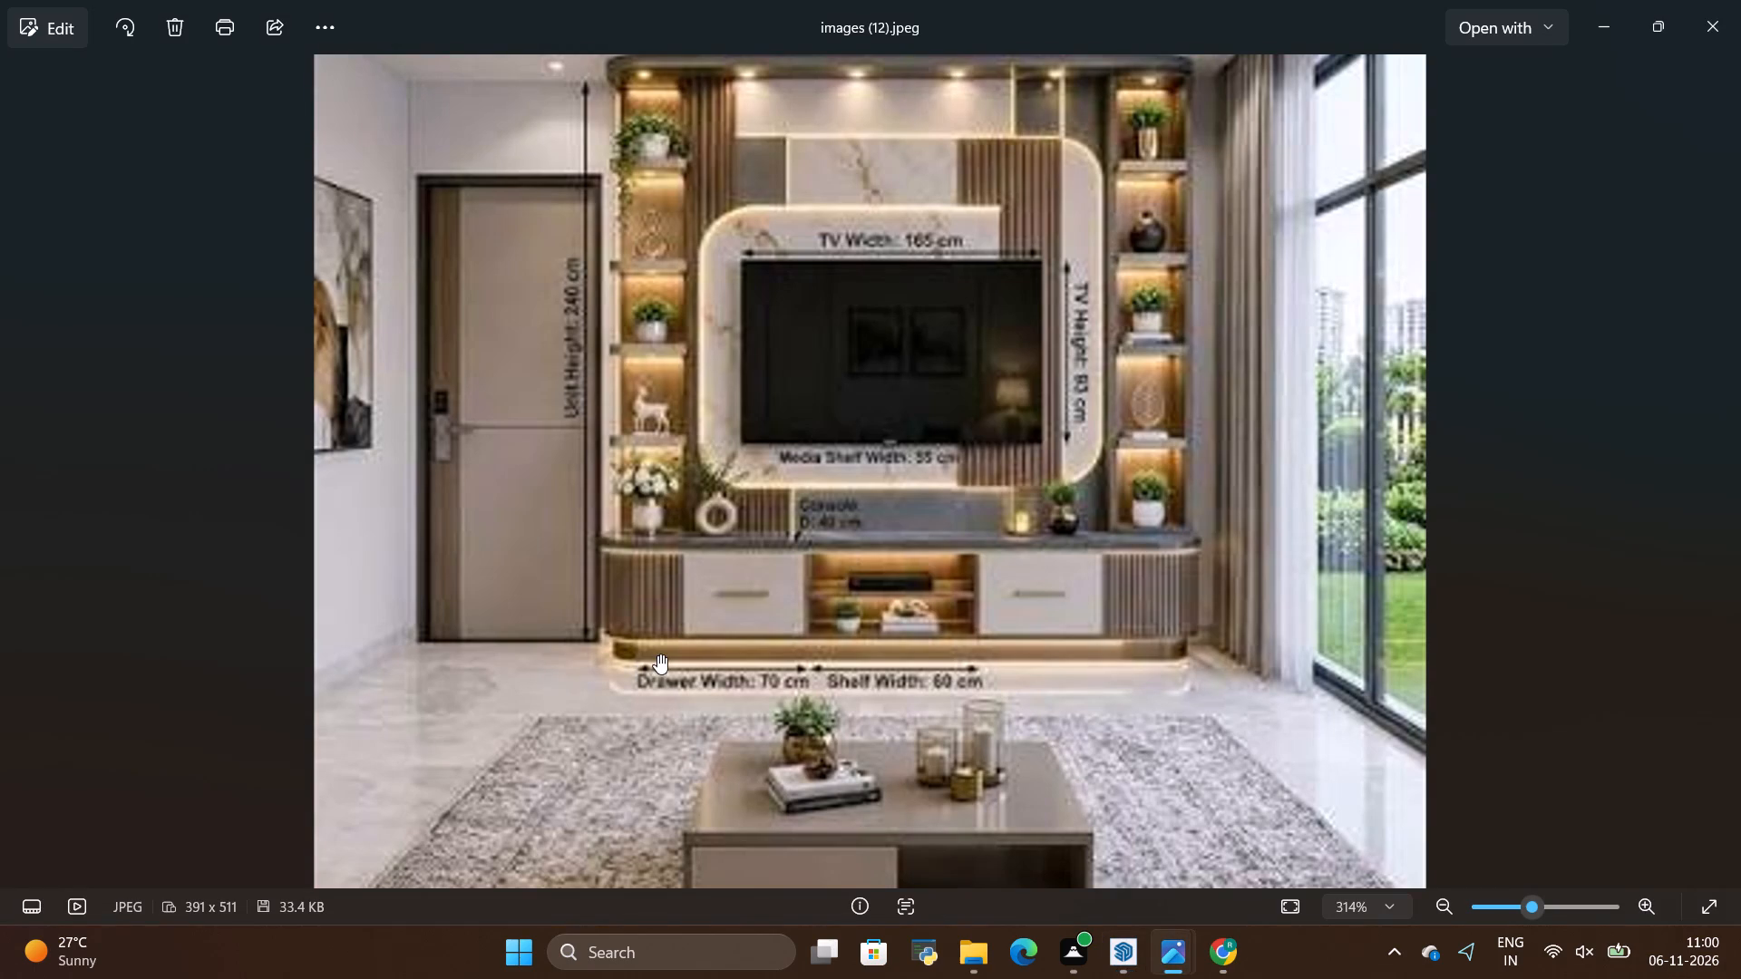
key("alt+Tab")
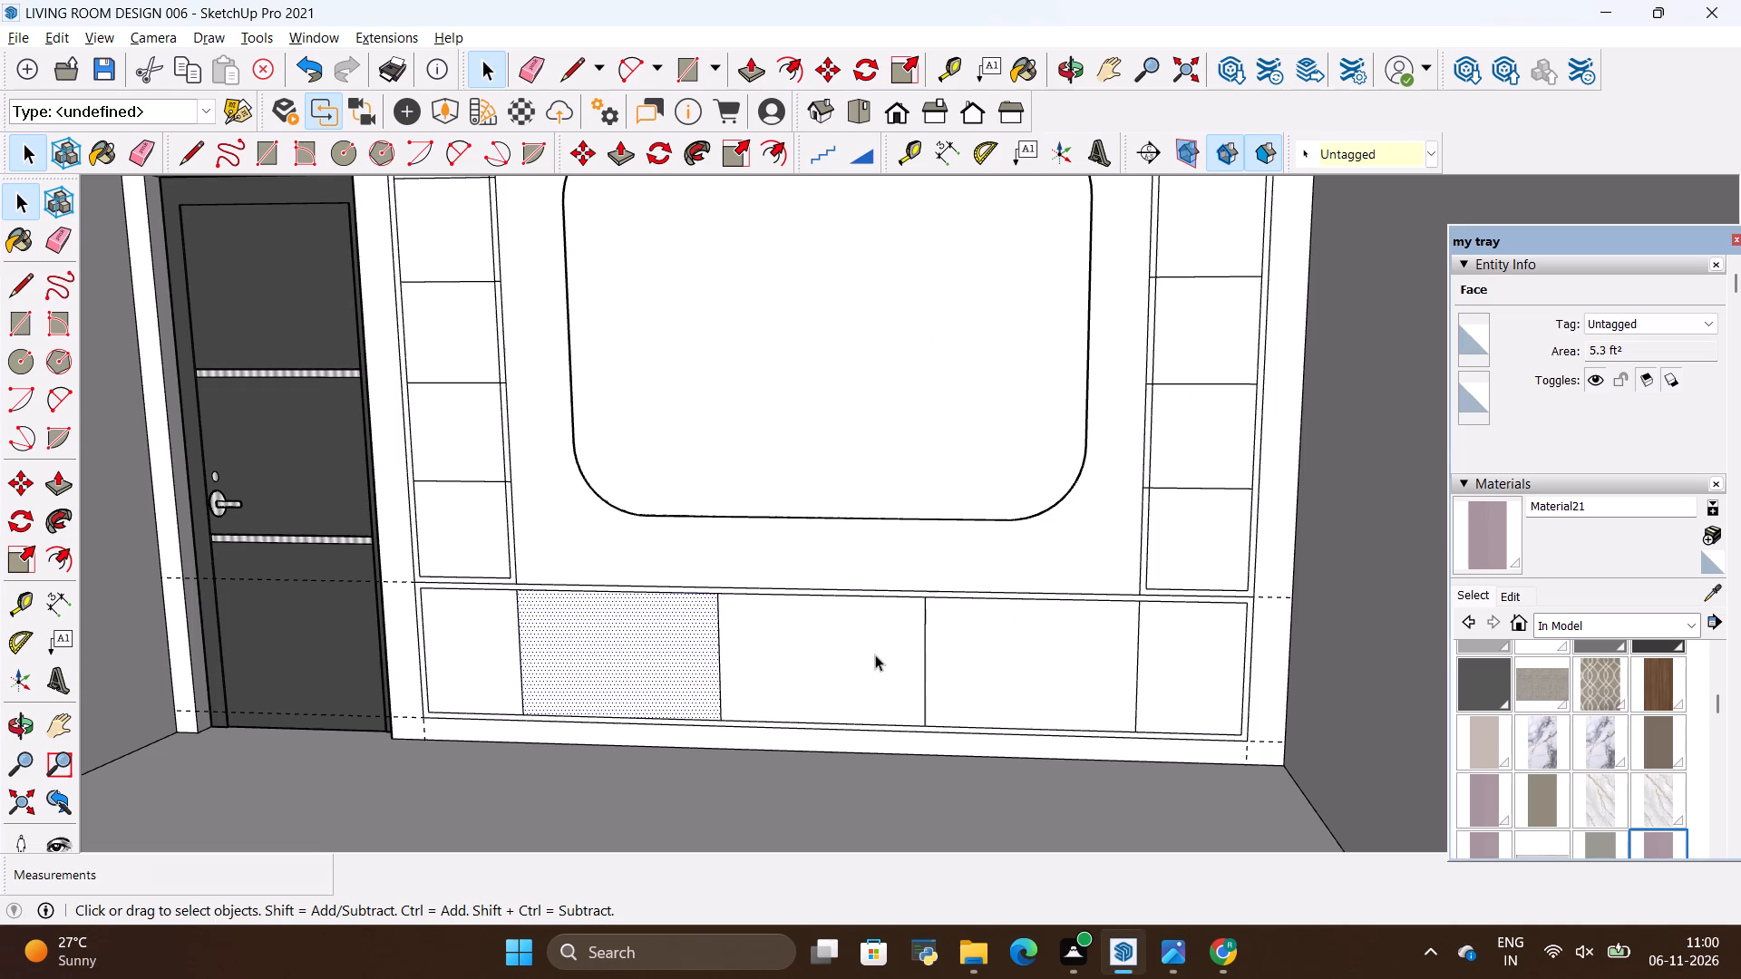
scroll(1039, 751, "down", 6)
scroll(812, 771, "up", 3)
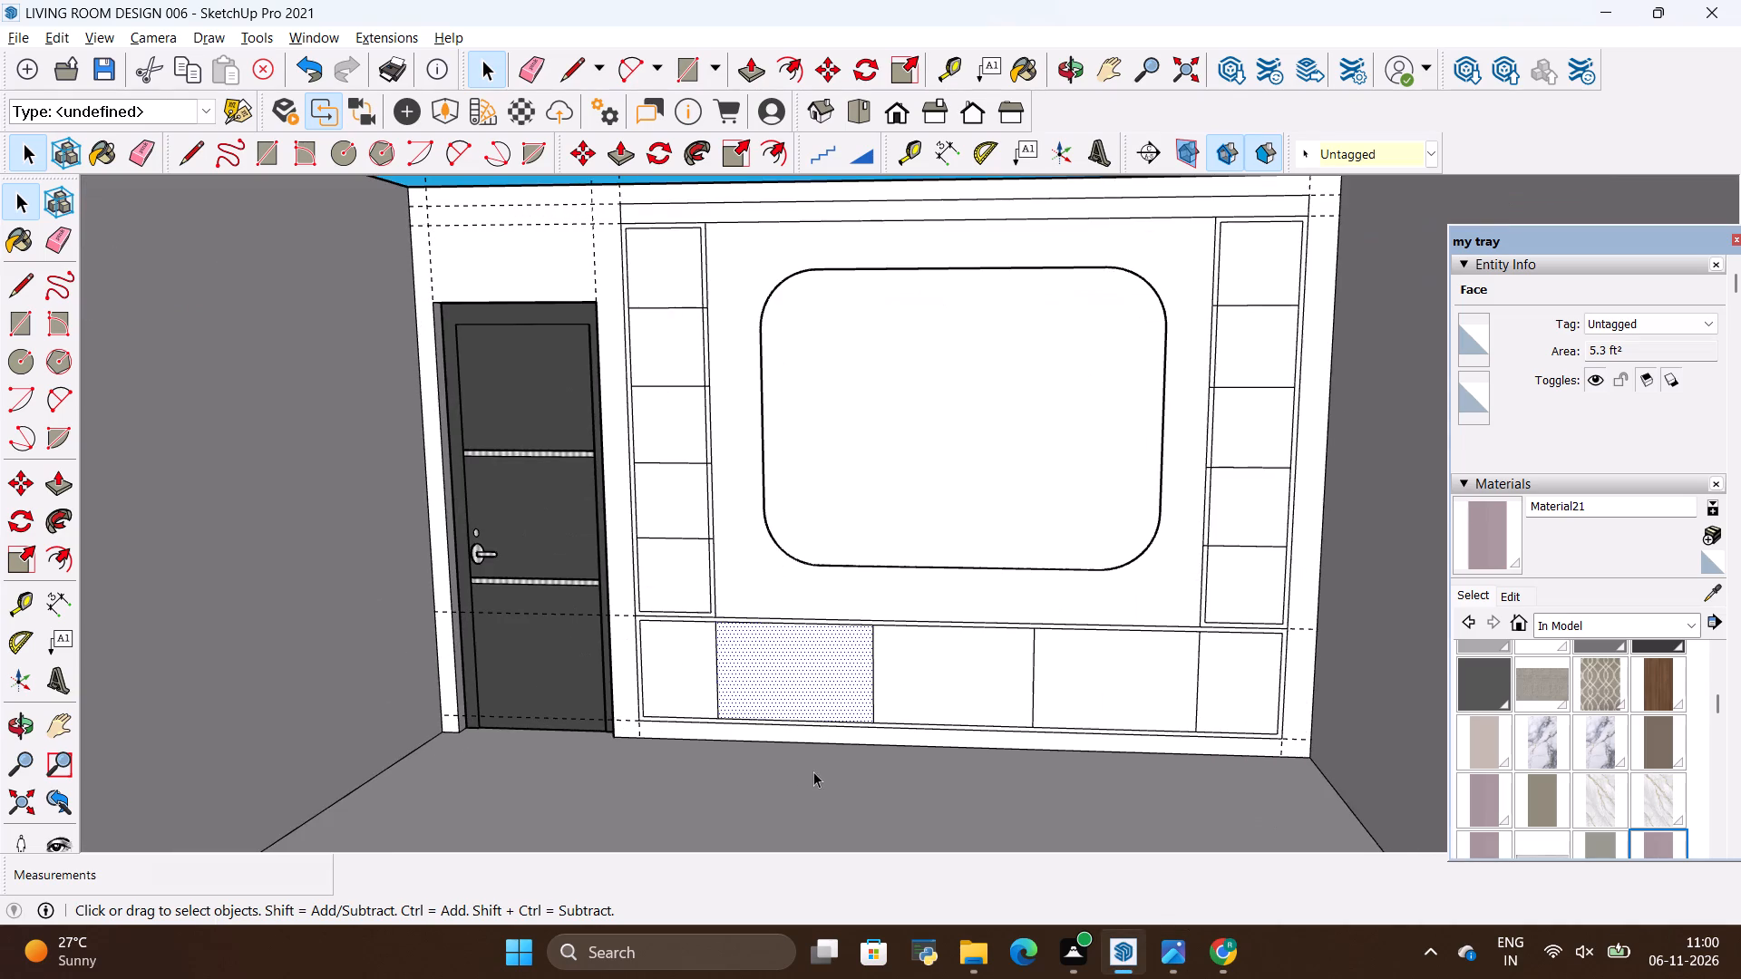
scroll(782, 760, "up", 1)
key("alt+Tab")
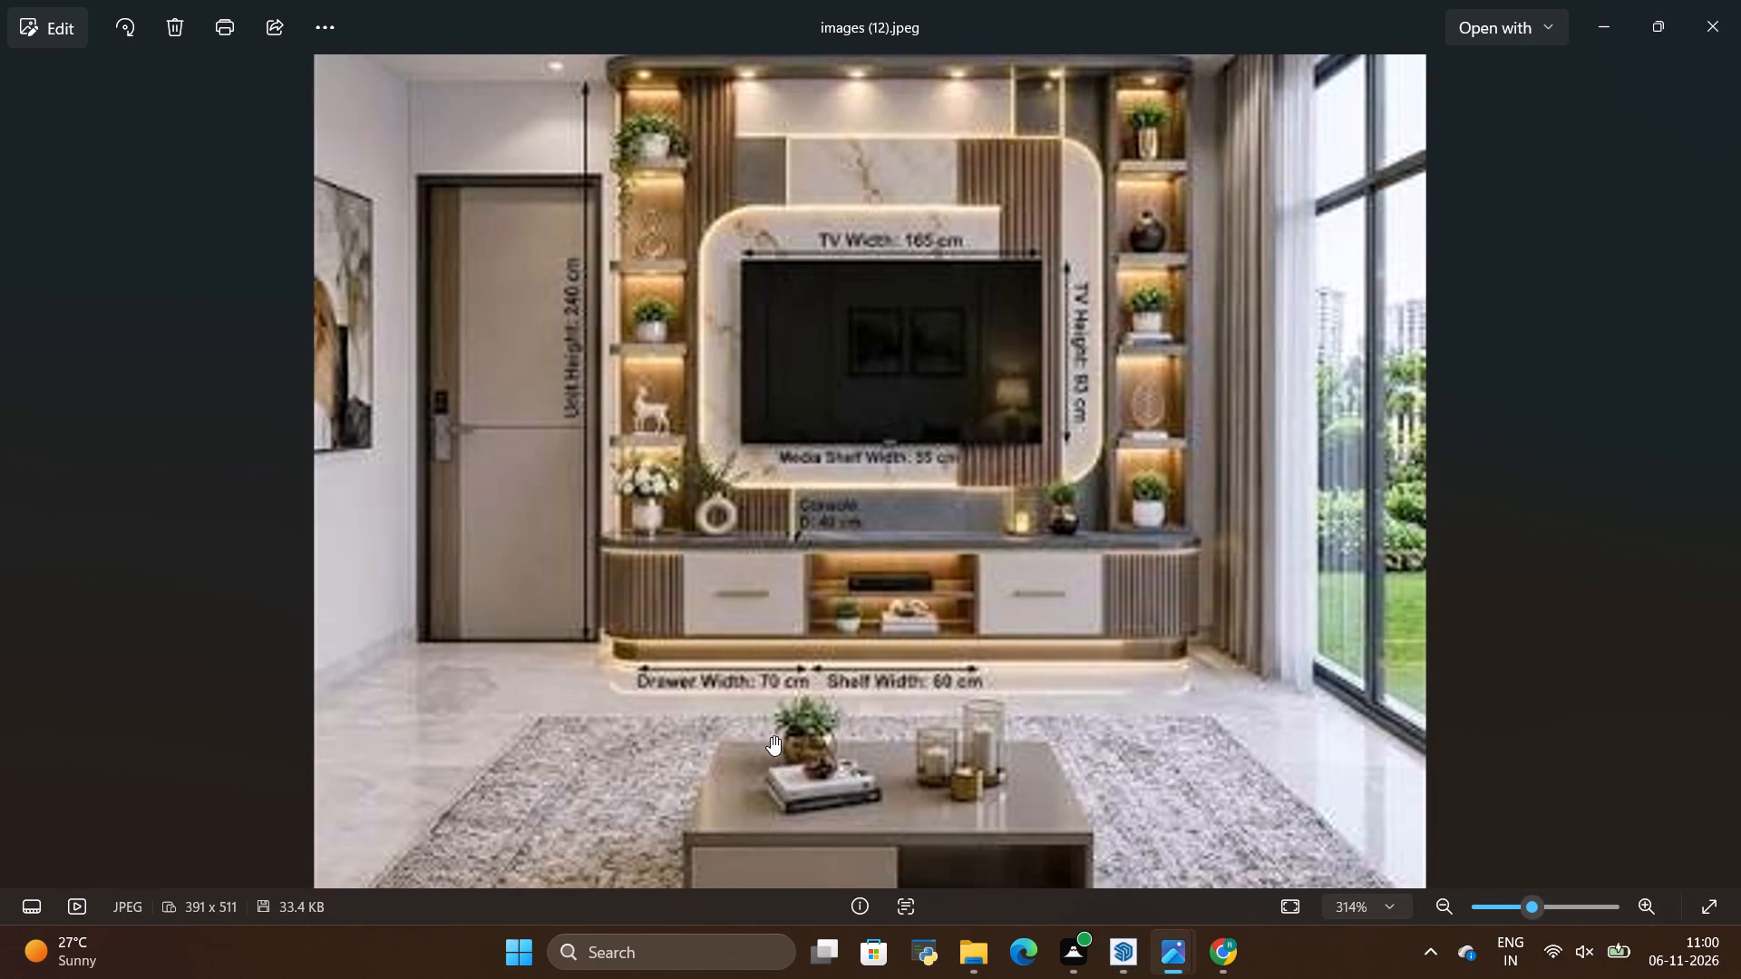
key("alt+Tab")
scroll(648, 675, "up", 11)
key("space")
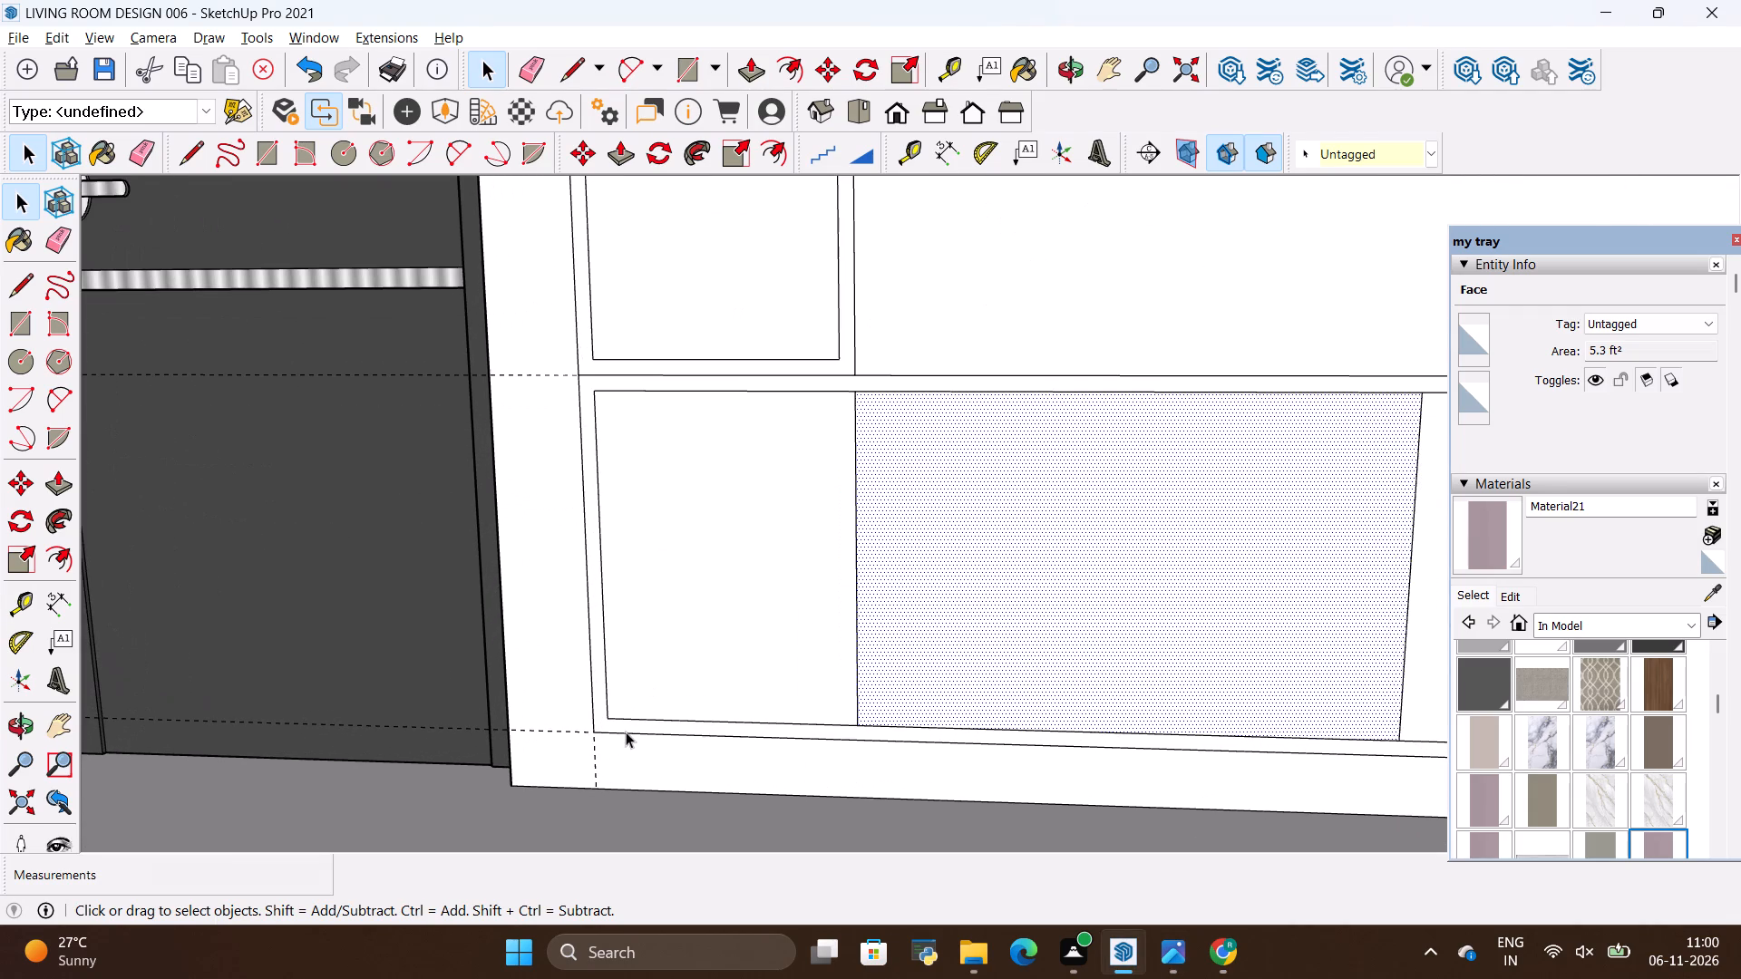
left_click(625, 731)
left_click(627, 728)
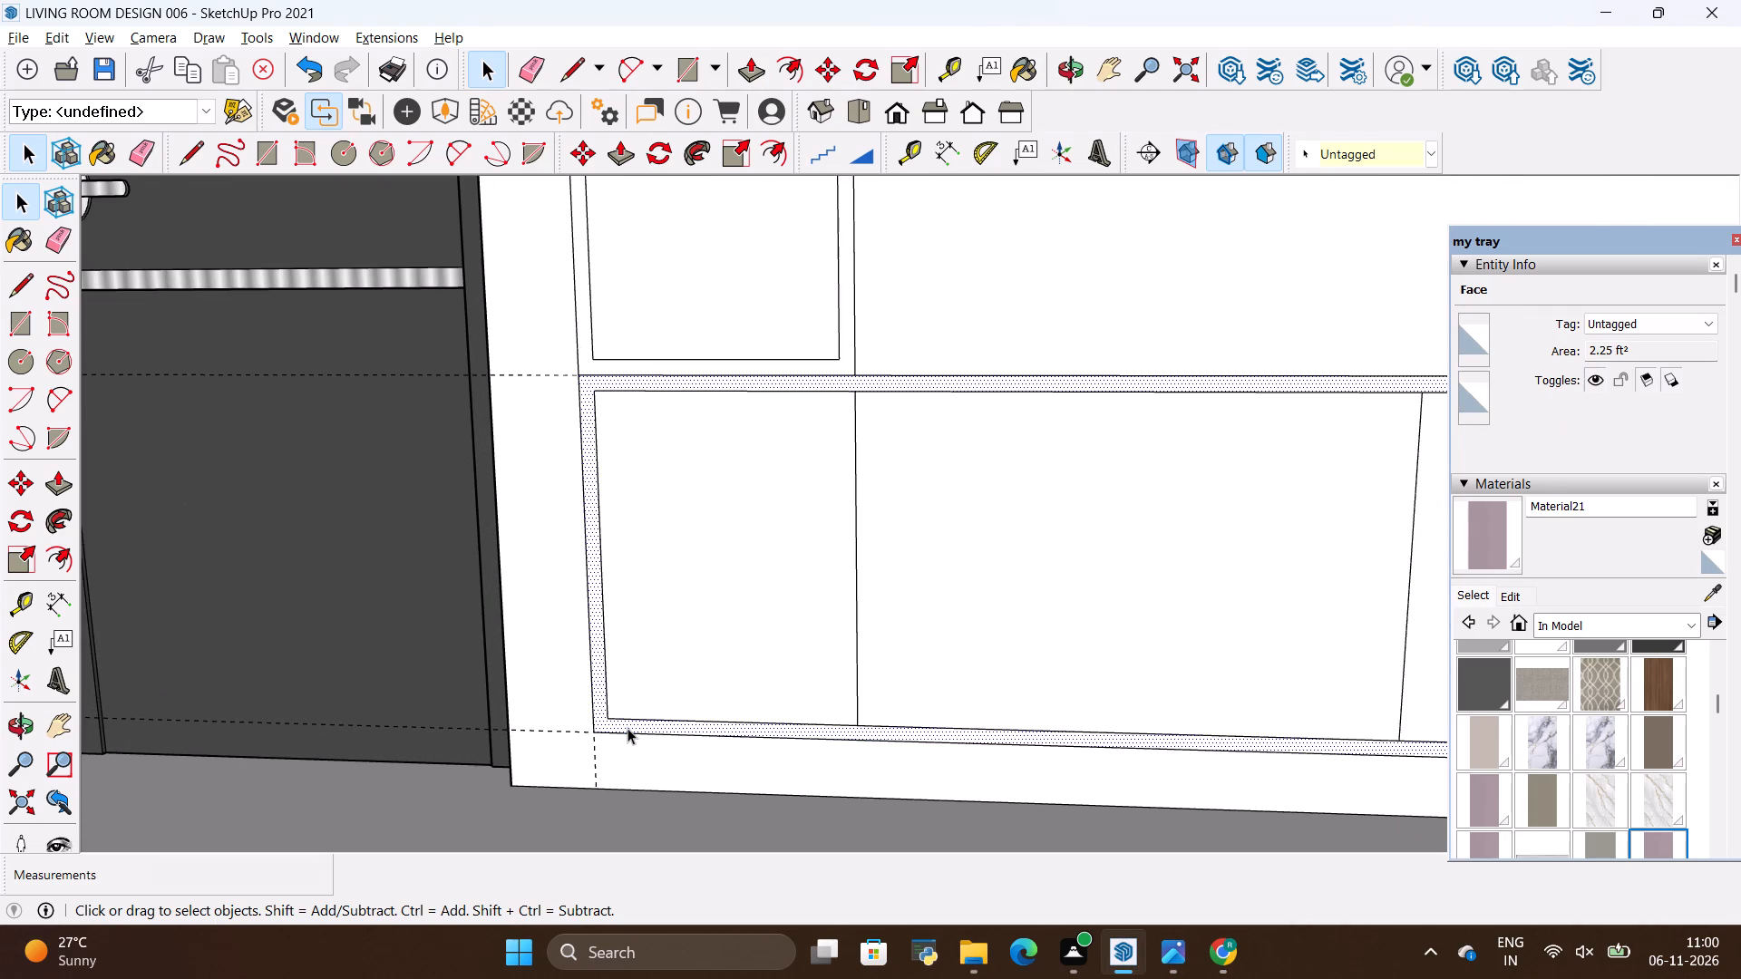
left_click(634, 728)
key("p")
left_click(639, 724)
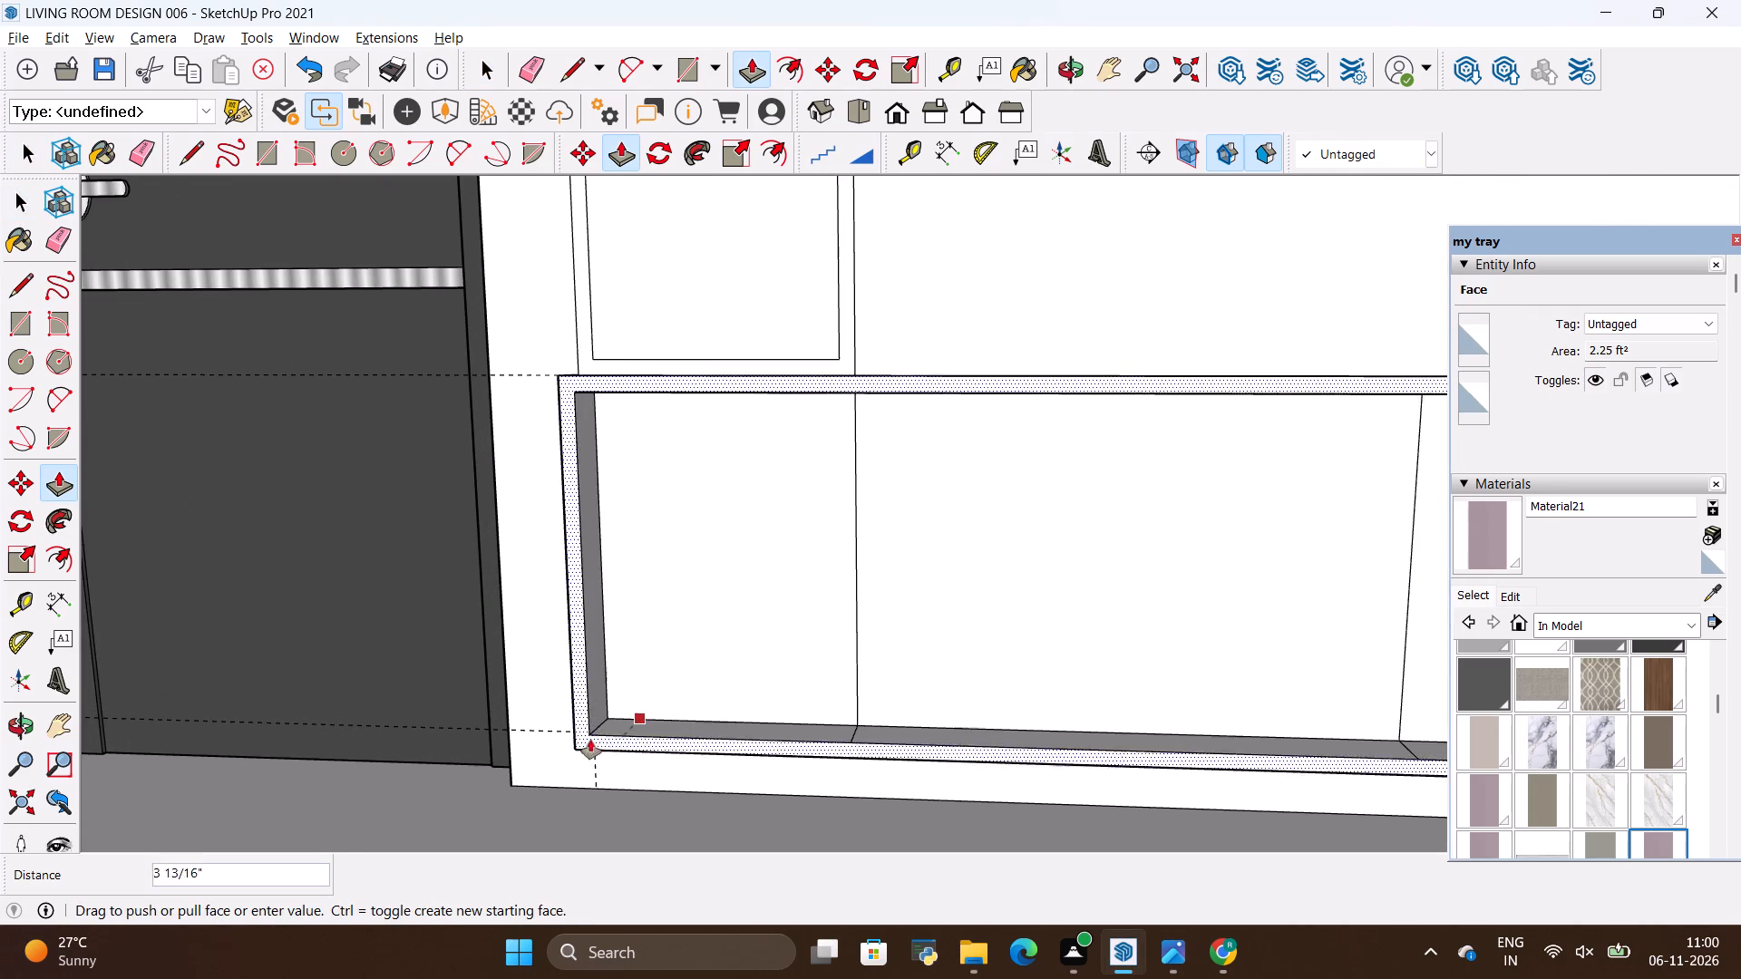
key("BackSpace")
type("18")
key("shift+quotedbl")
key("Return")
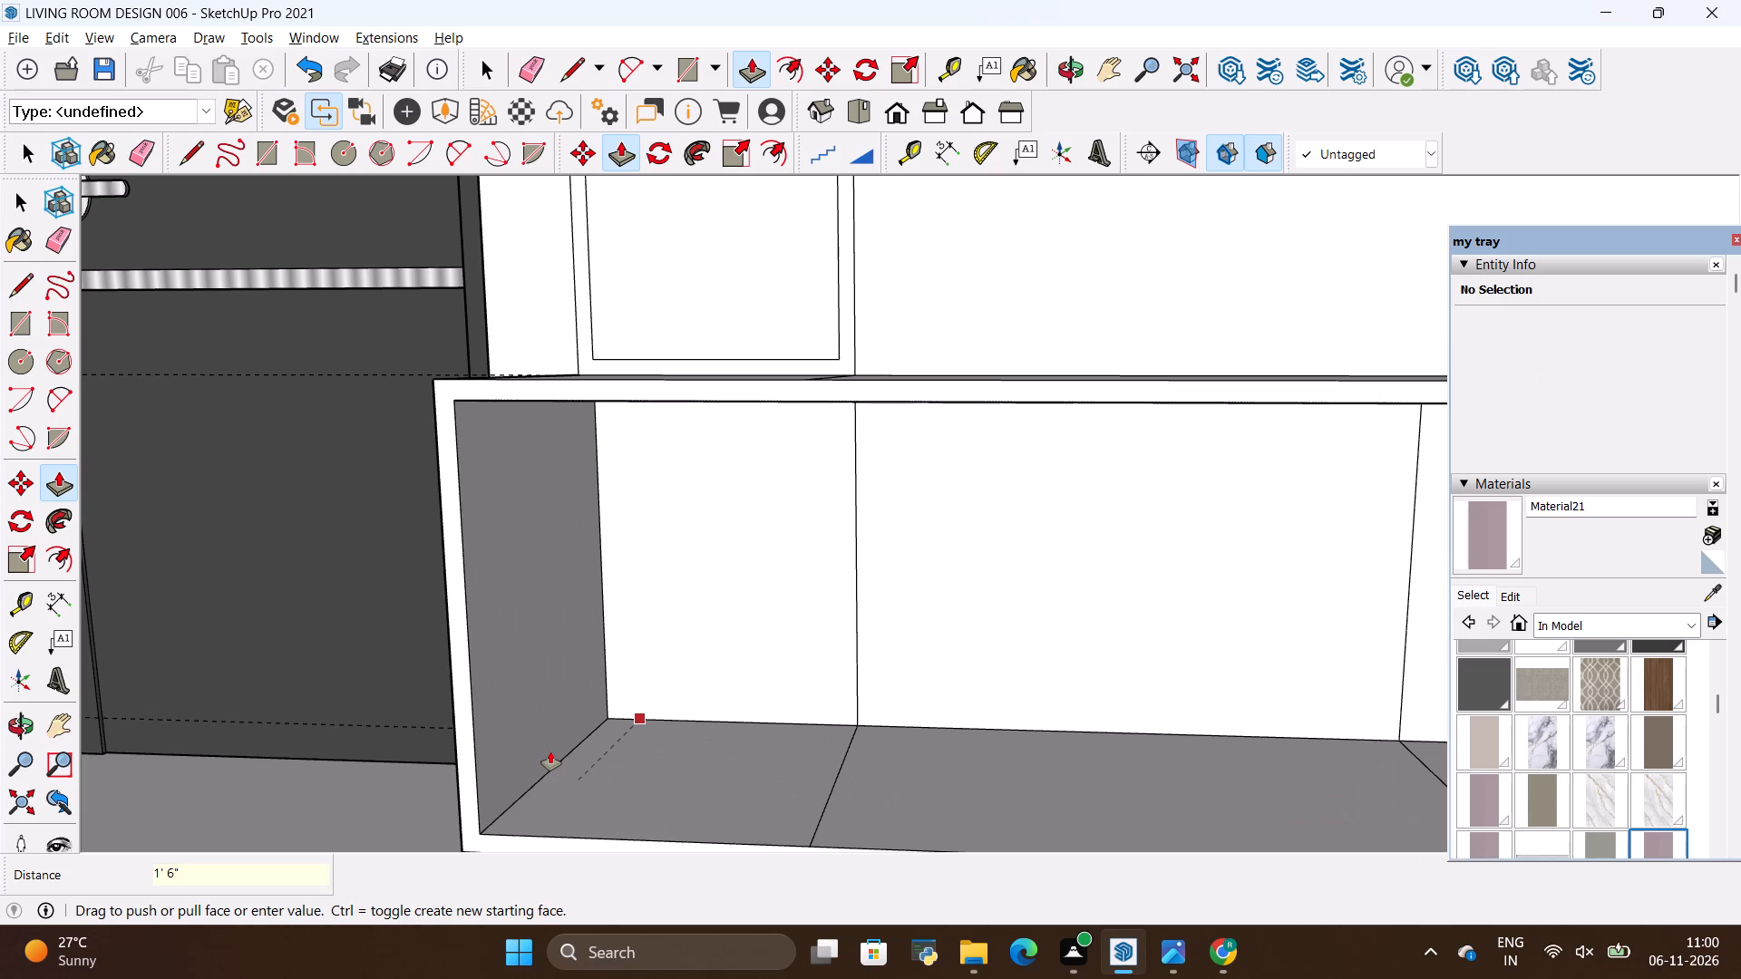
Check the reference image, and erase the four vertical divider lines on the console's recessed back face.
key("space")
scroll(693, 649, "down", 14)
key("alt+Tab")
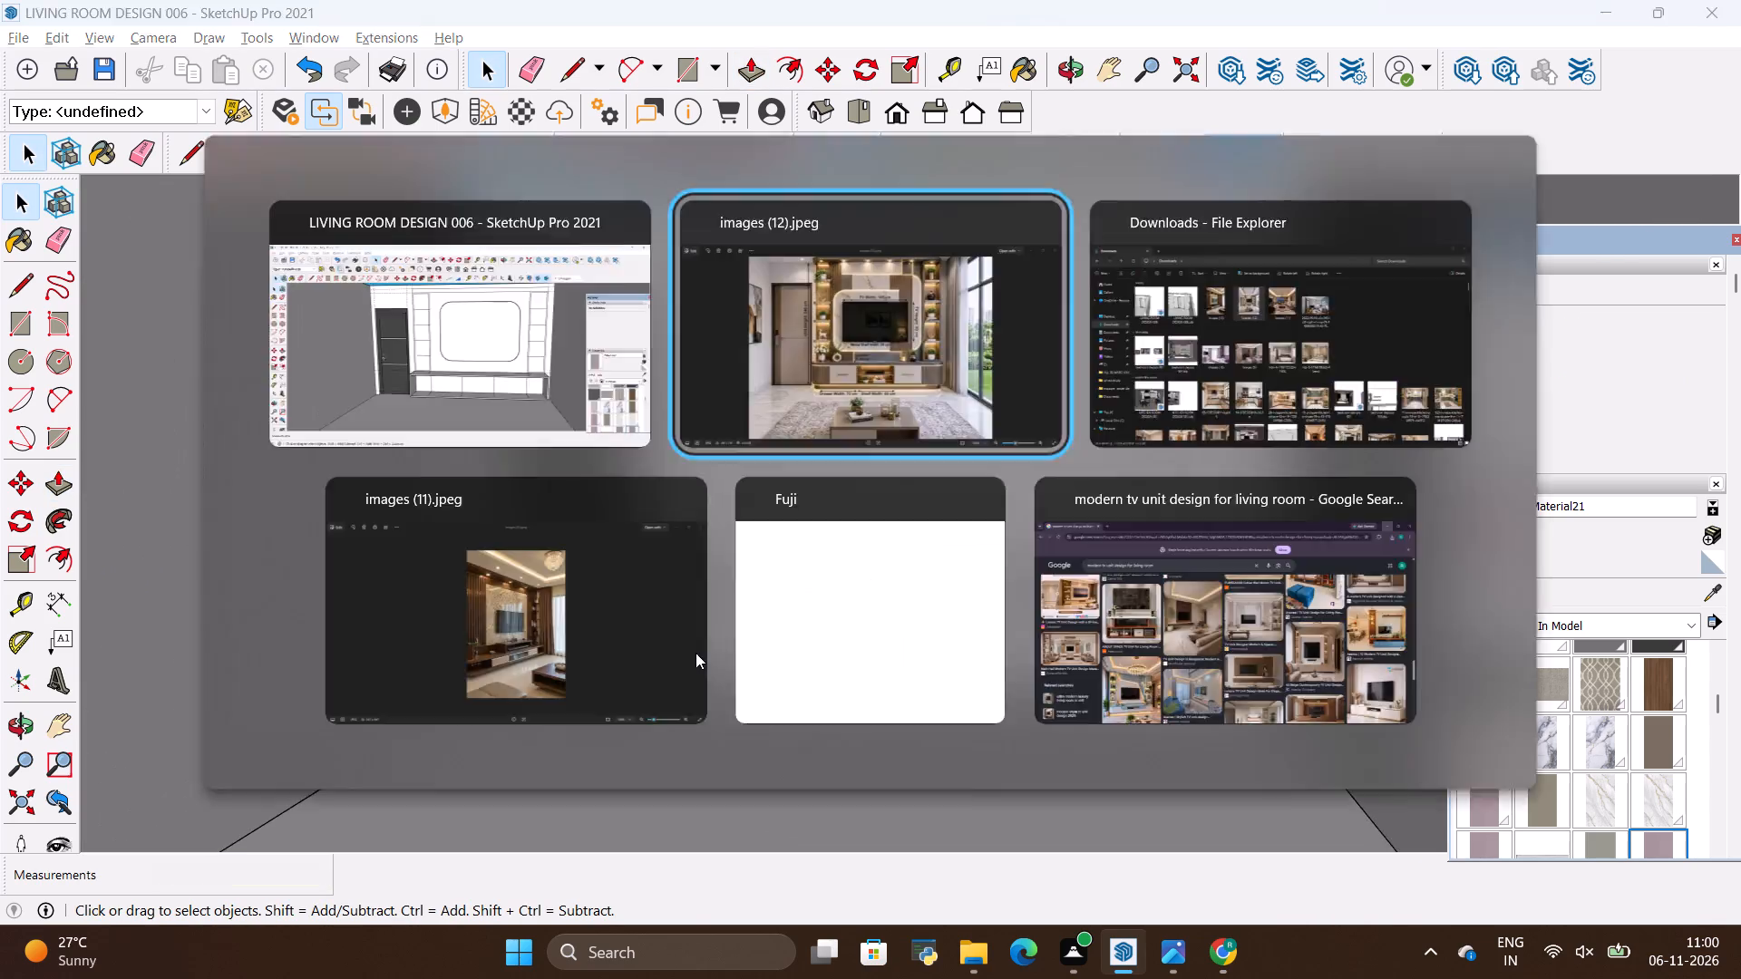
key("alt+Tab")
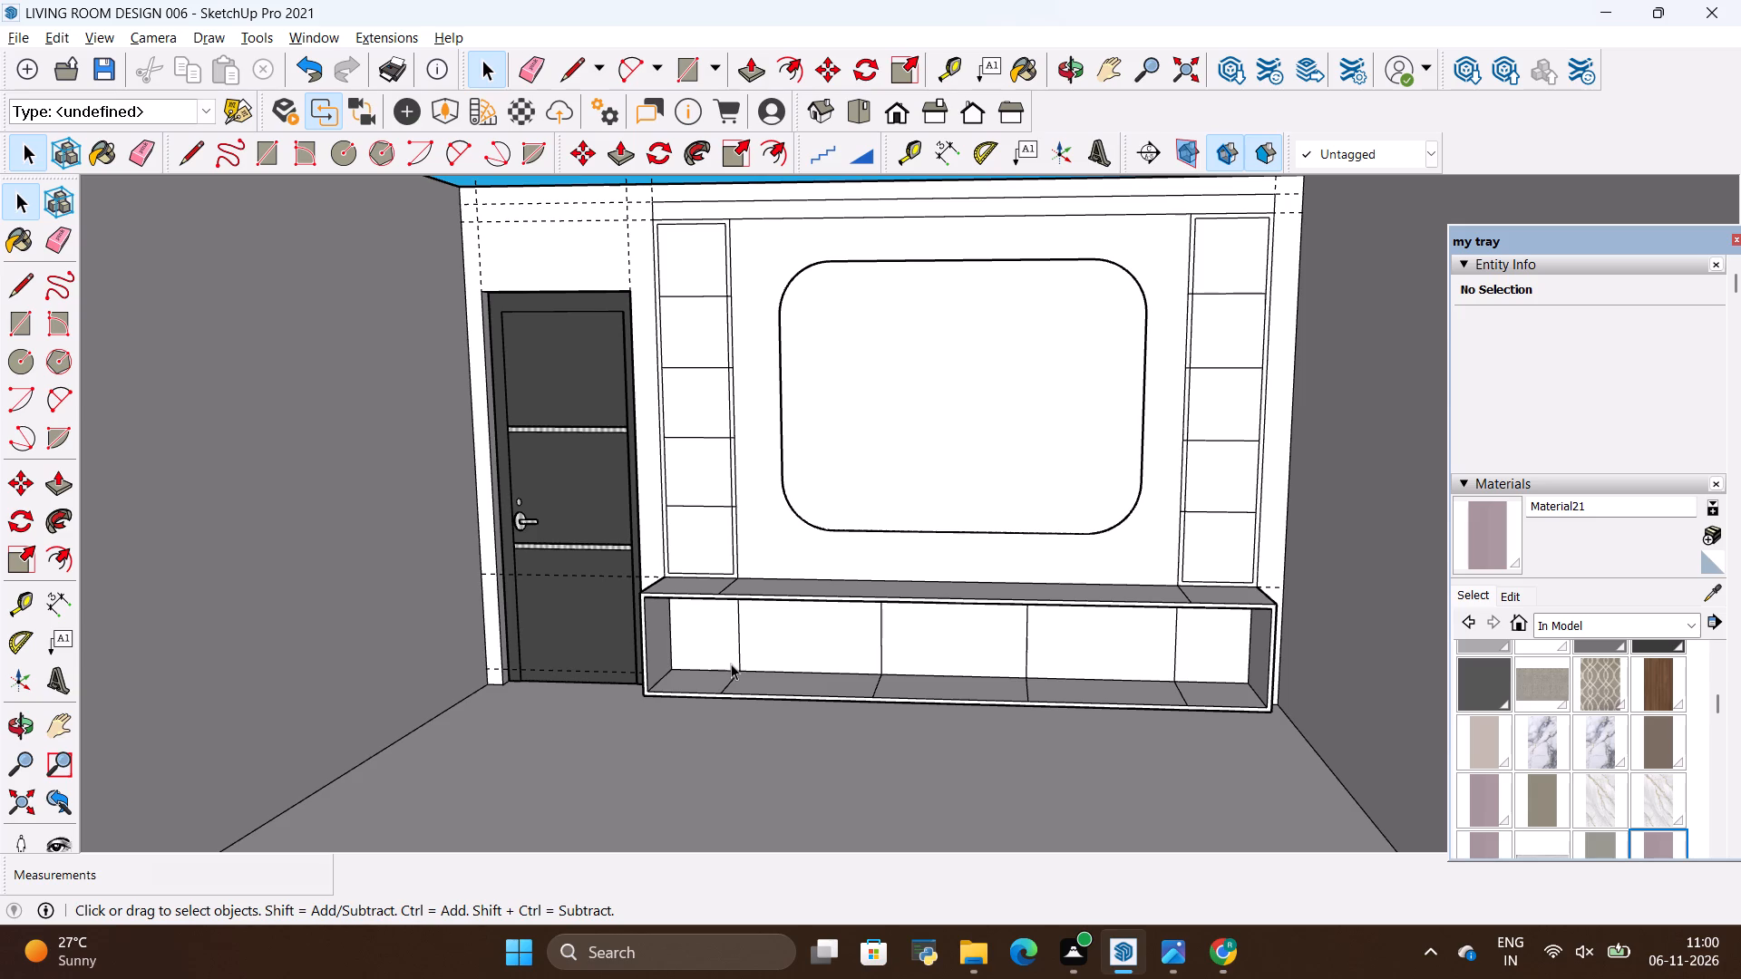
key("e")
left_click_drag(722, 638, 1048, 644)
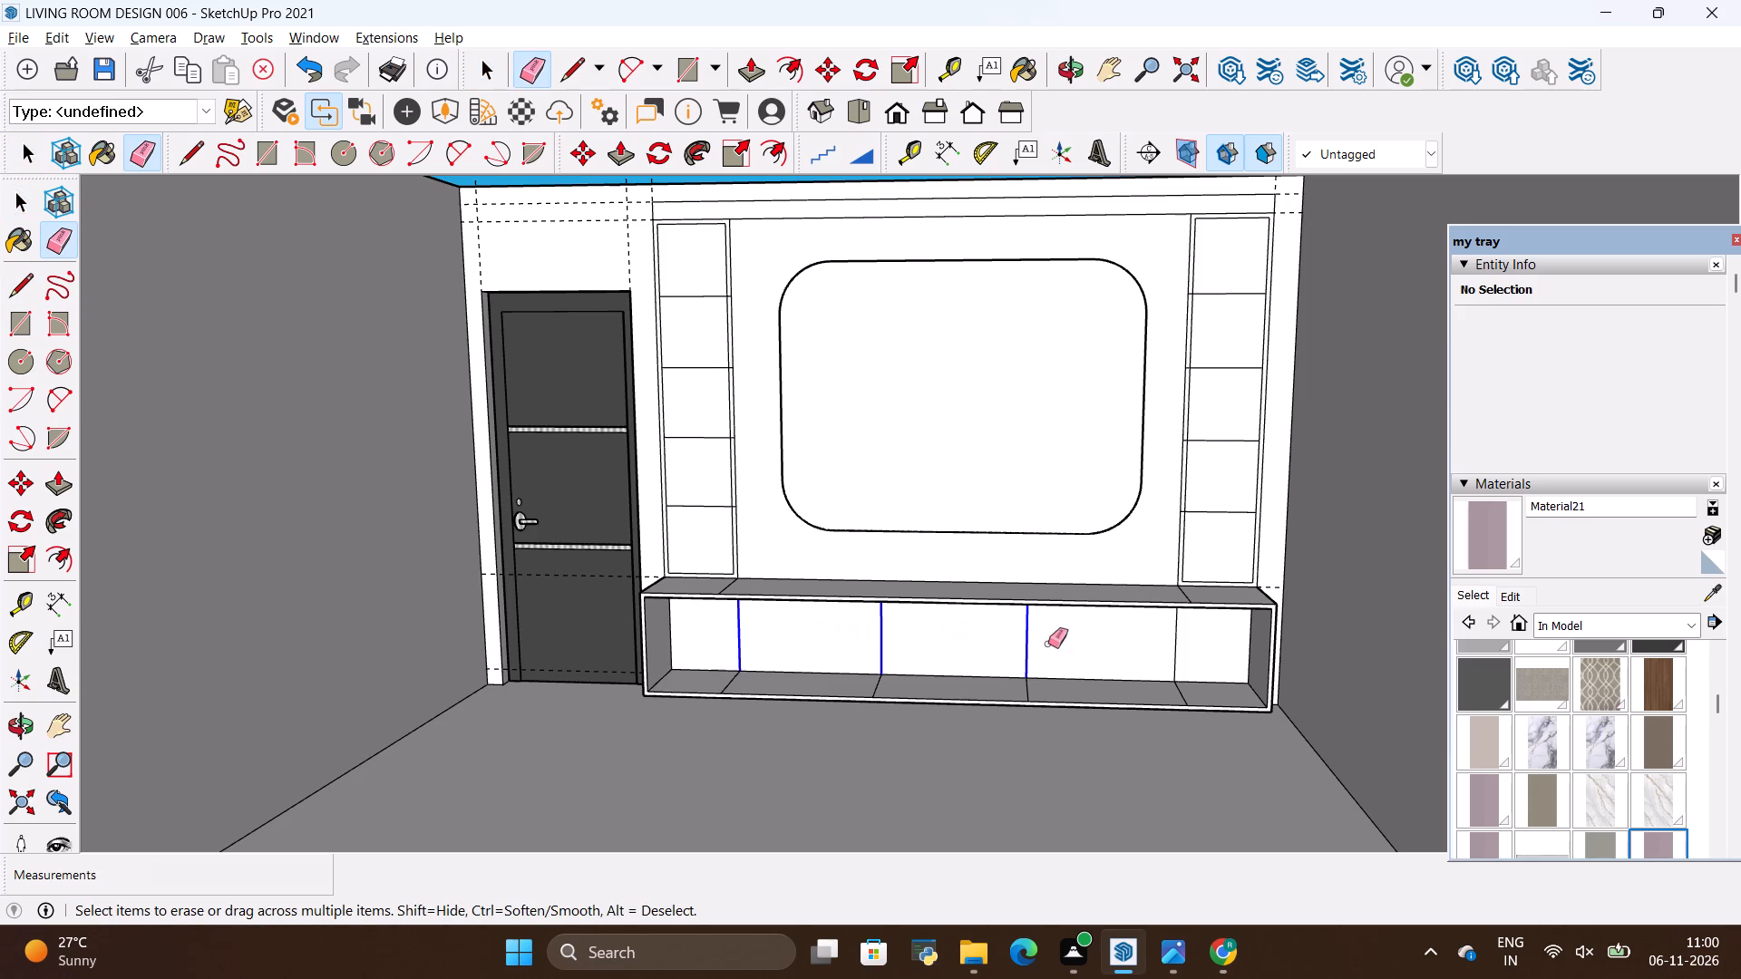
left_click_drag(1048, 644, 1182, 651)
key("space")
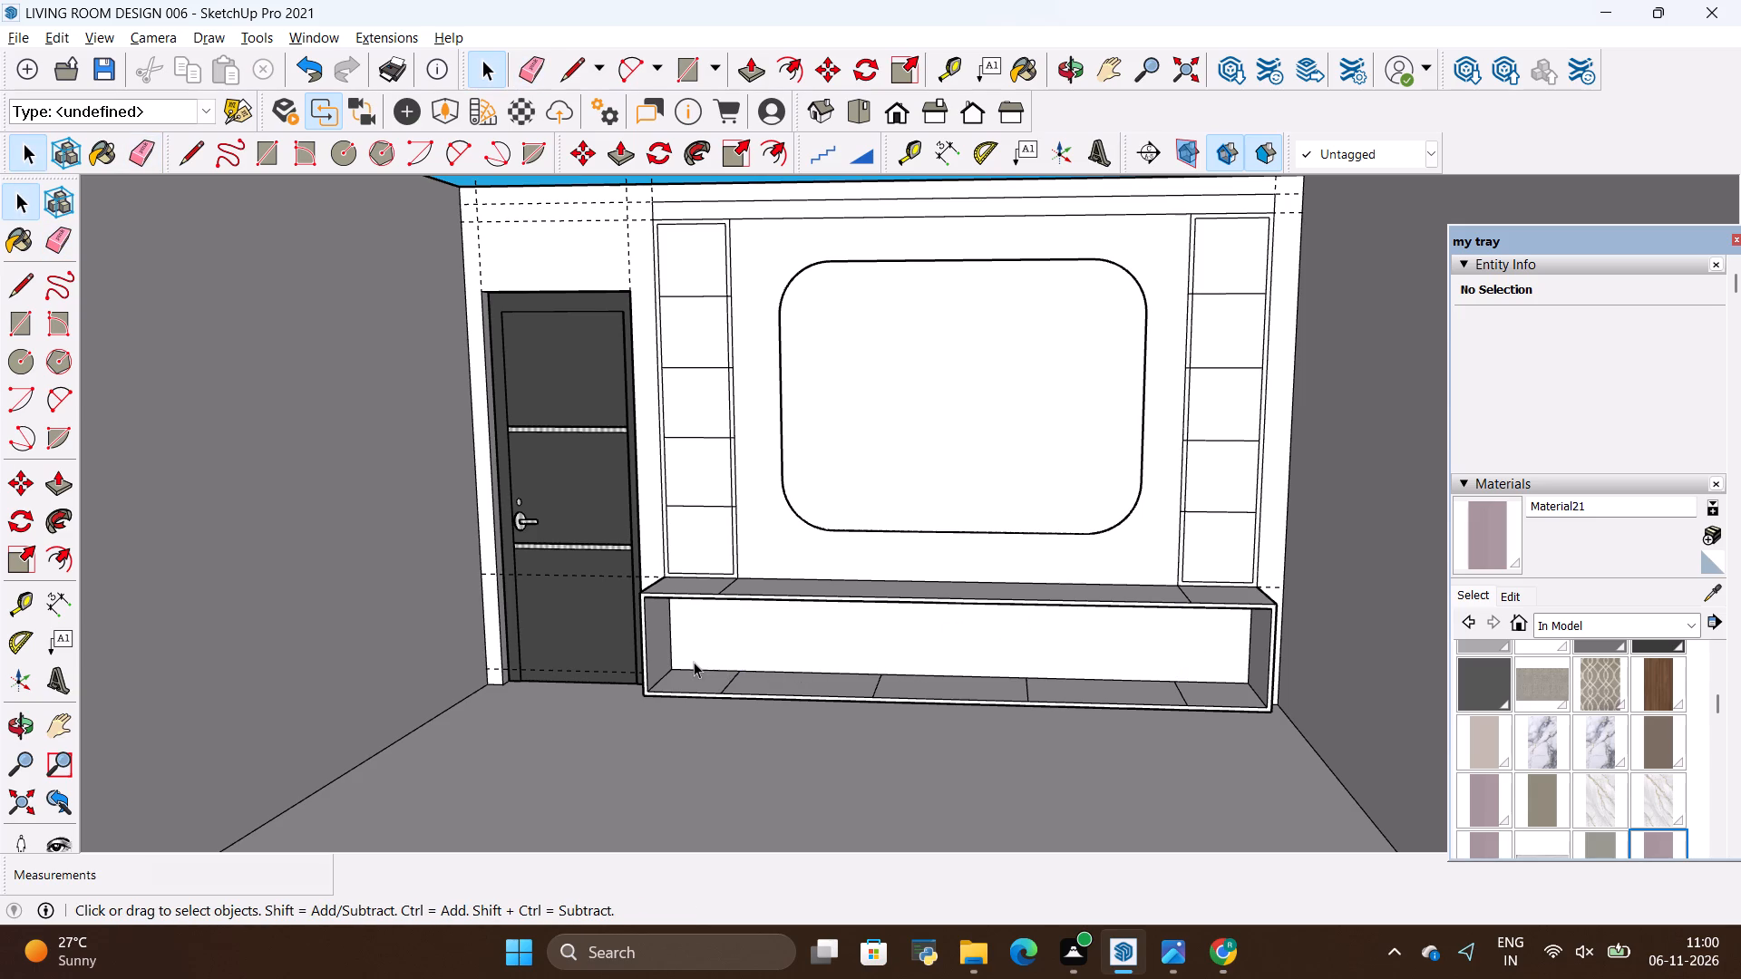
Pull the console's recessed back face out 1' 6", flush with the front of the border frame.
key("e")
left_click(705, 644)
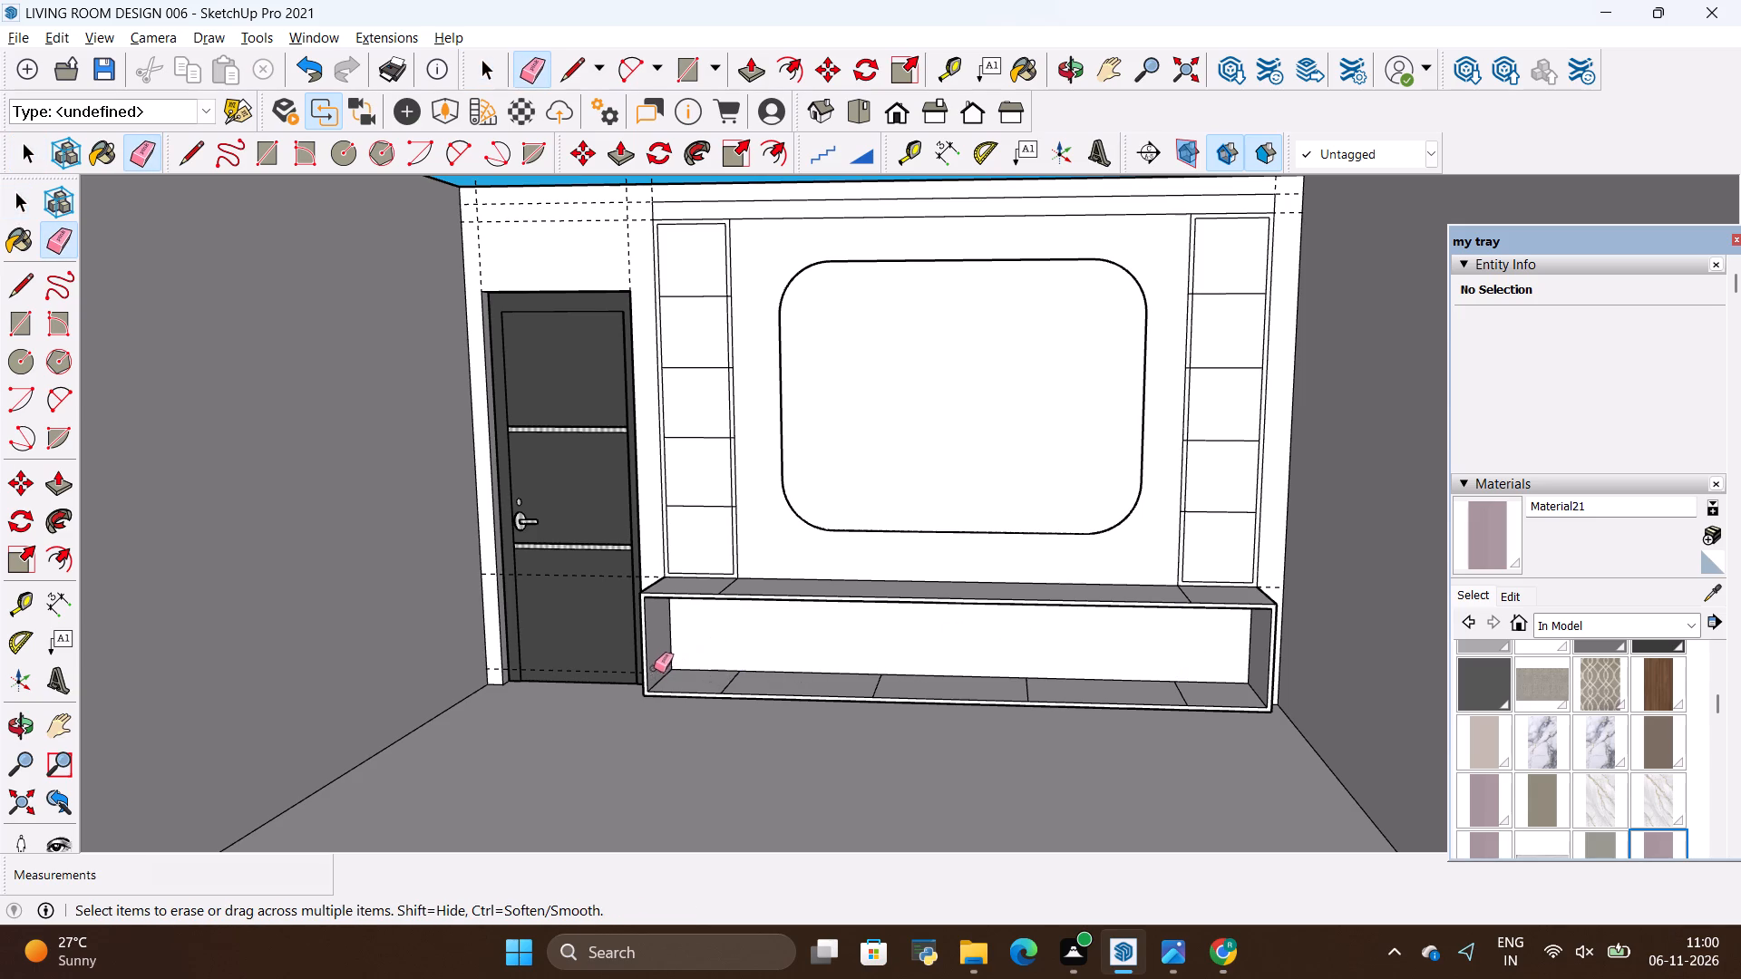
key("p")
left_click(703, 640)
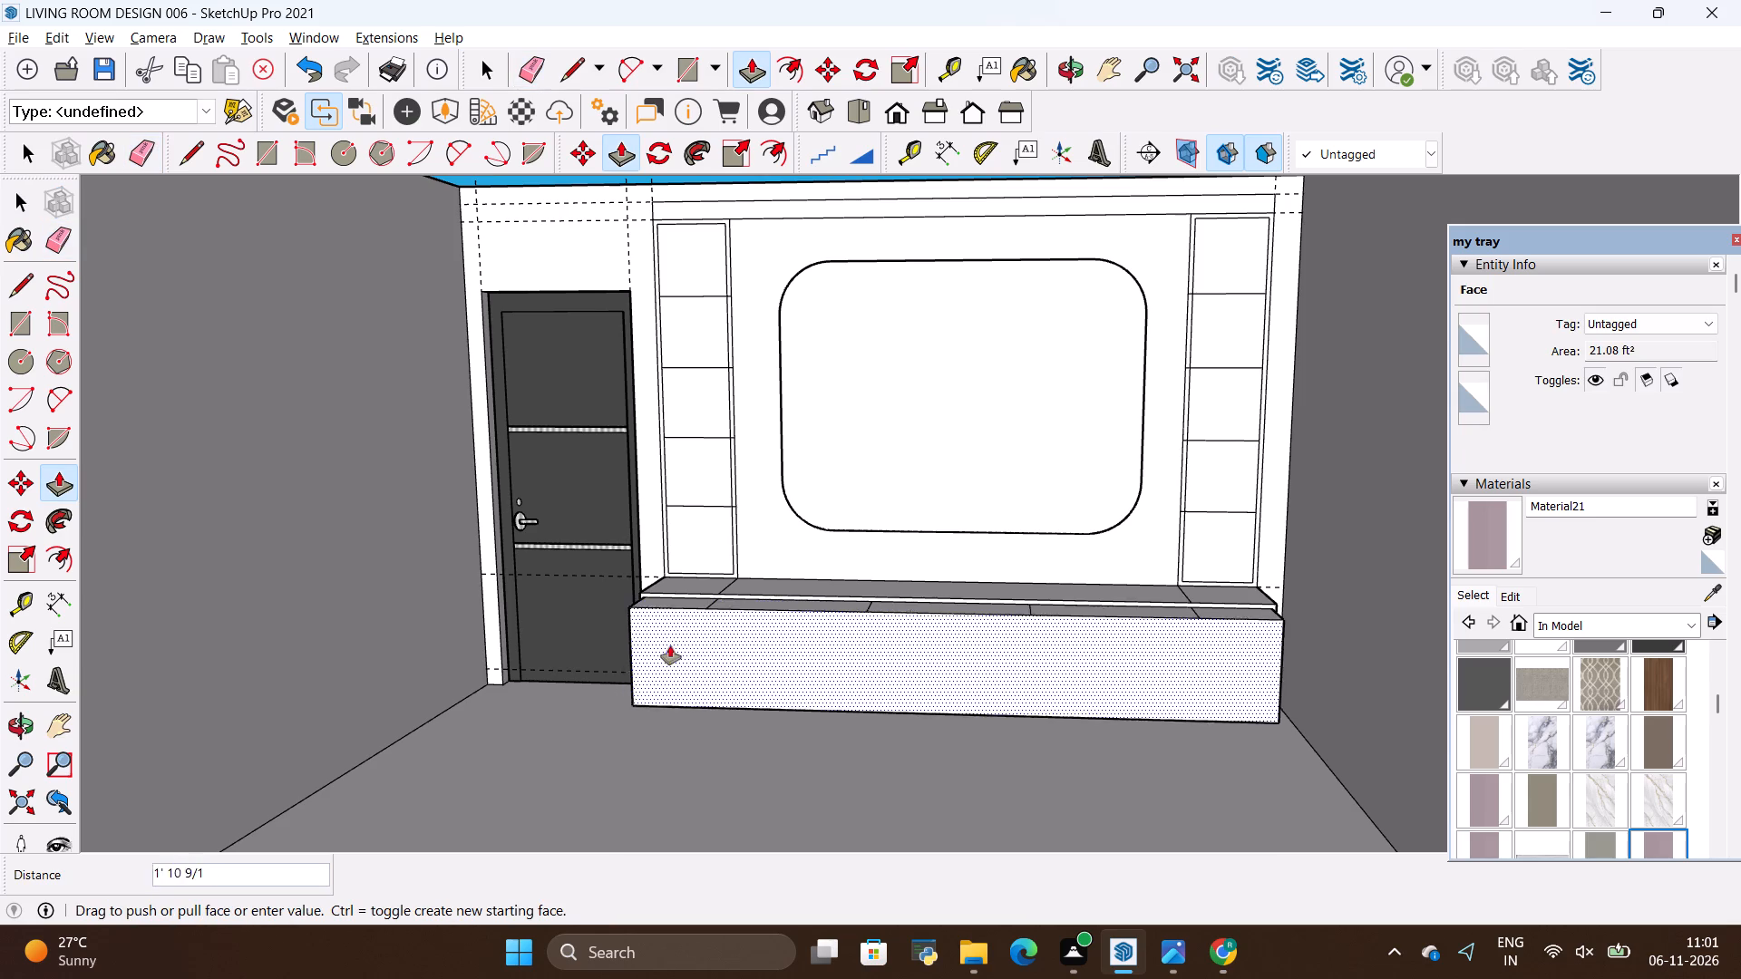
left_click(702, 605)
scroll(618, 612, "up", 1)
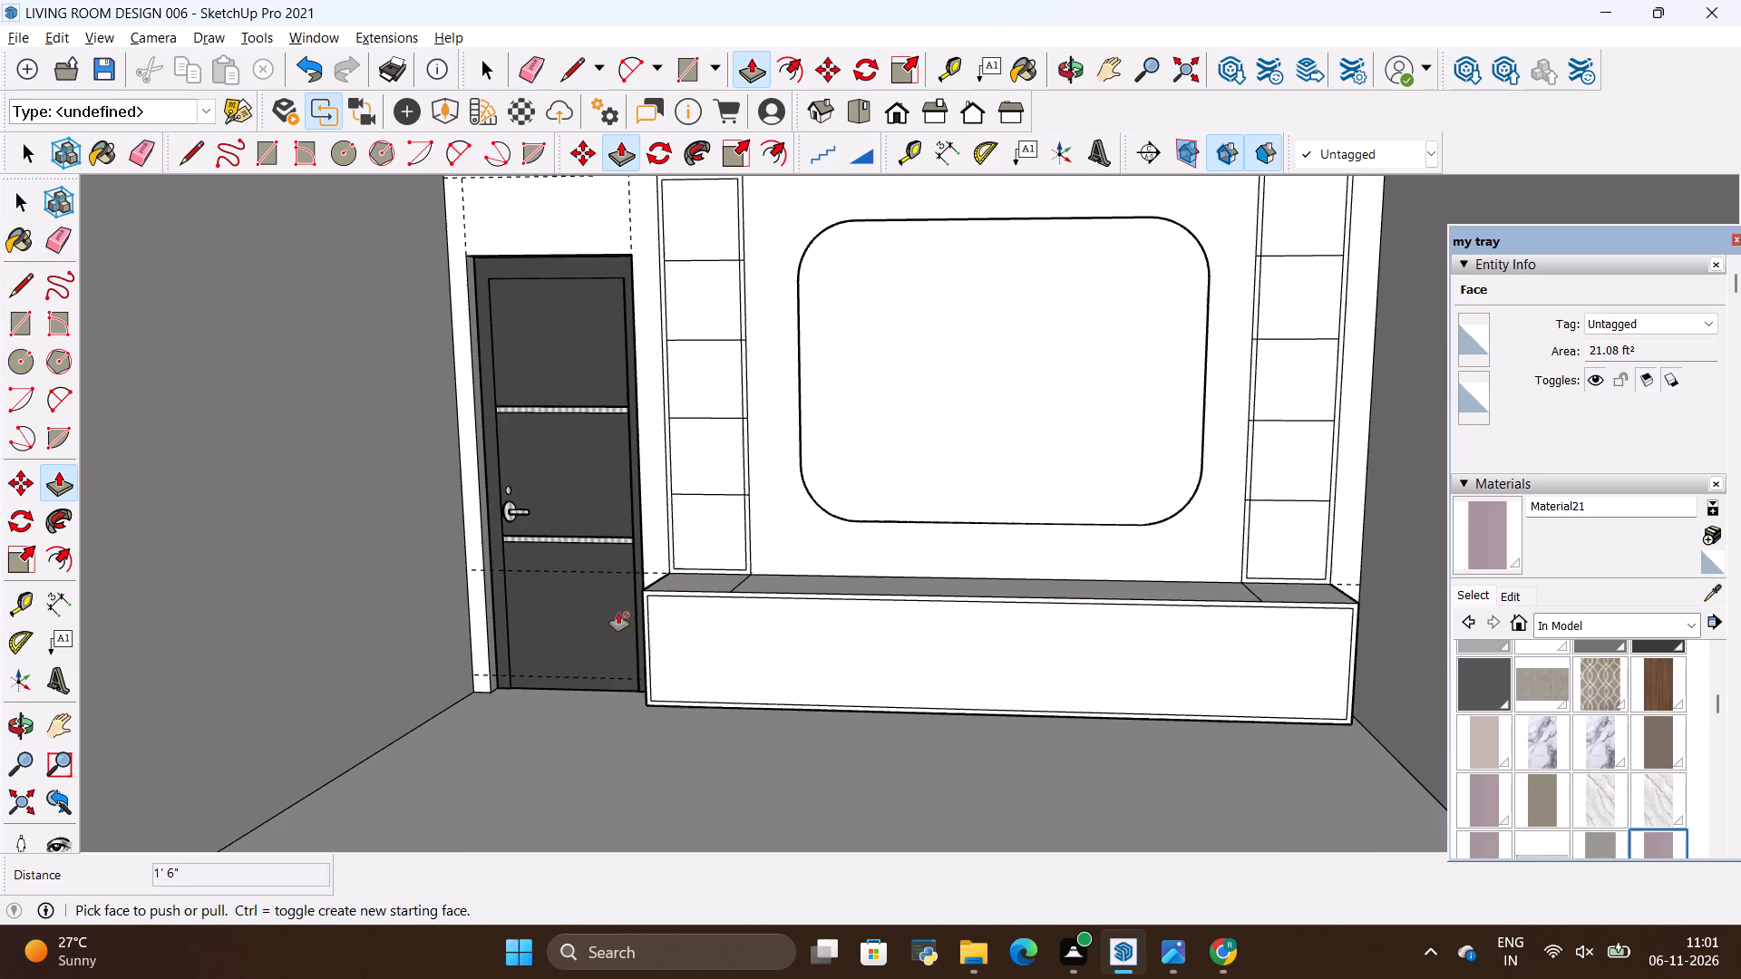
key("space")
Erase the line crossing the console's top surface below the shelf column nearest the door.
scroll(645, 597, "up", 11)
key("e")
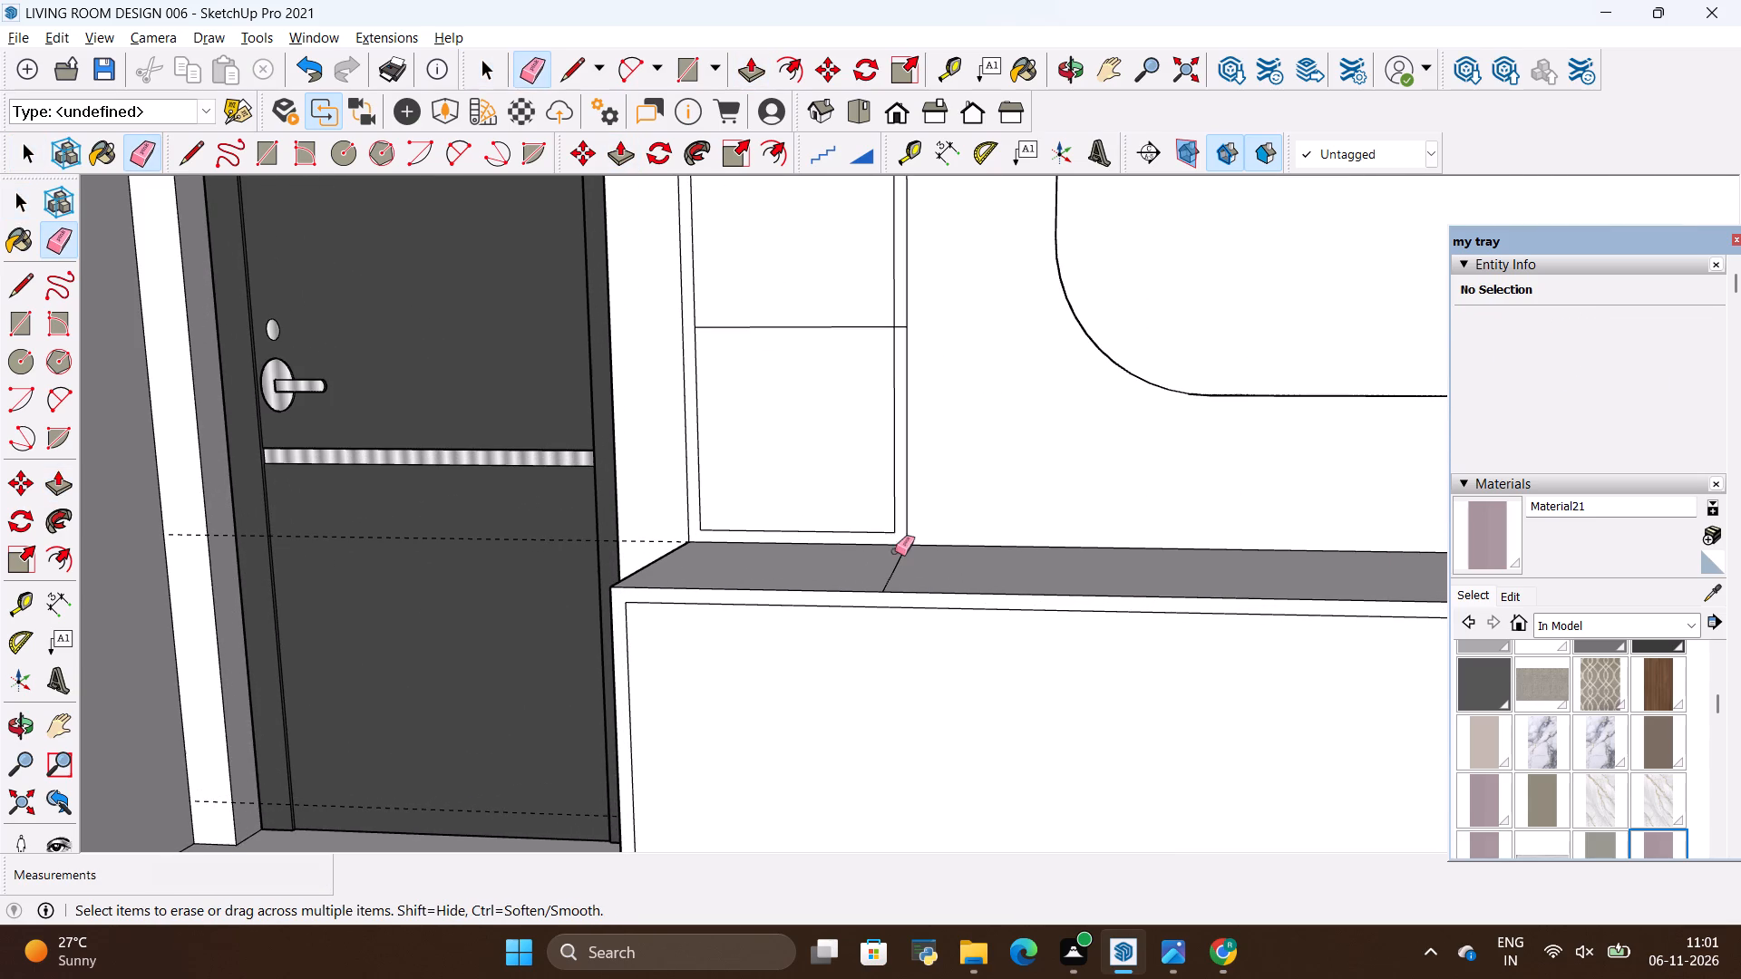
left_click_drag(882, 559, 912, 564)
Check the reference image, and erase the inner outline's door-side vertical edge and adjoining top segment on the console front.
key("alt+Tab")
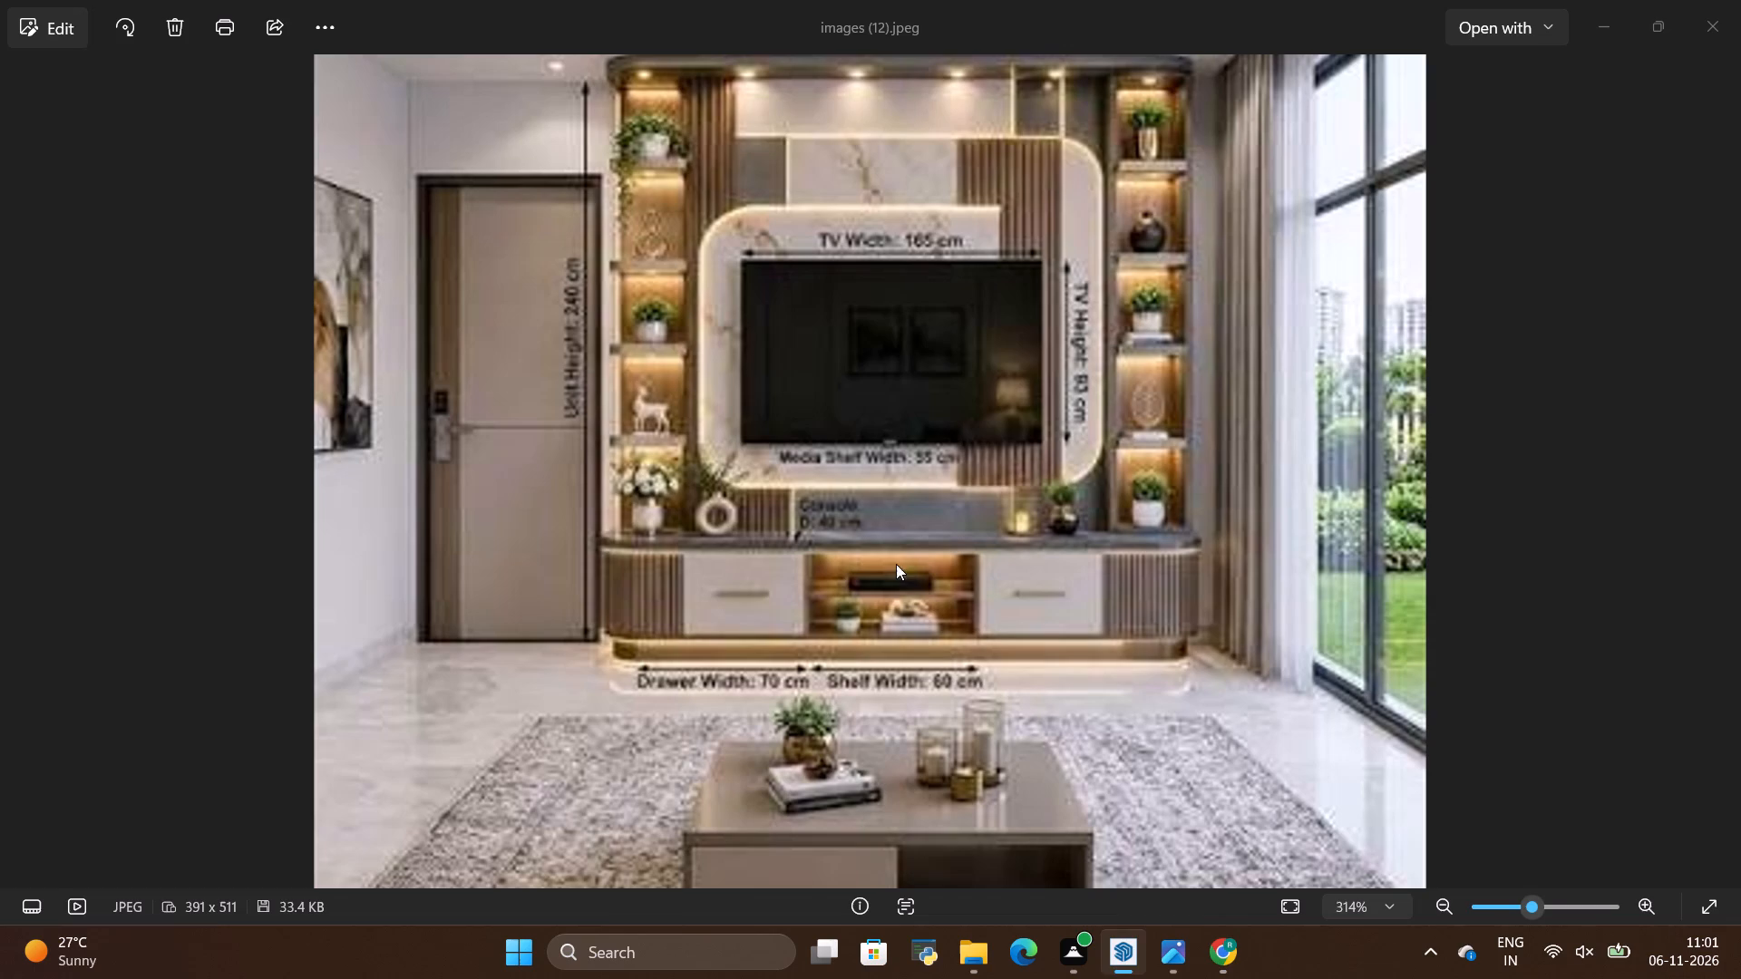
key("alt+Tab")
scroll(781, 649, "down", 2)
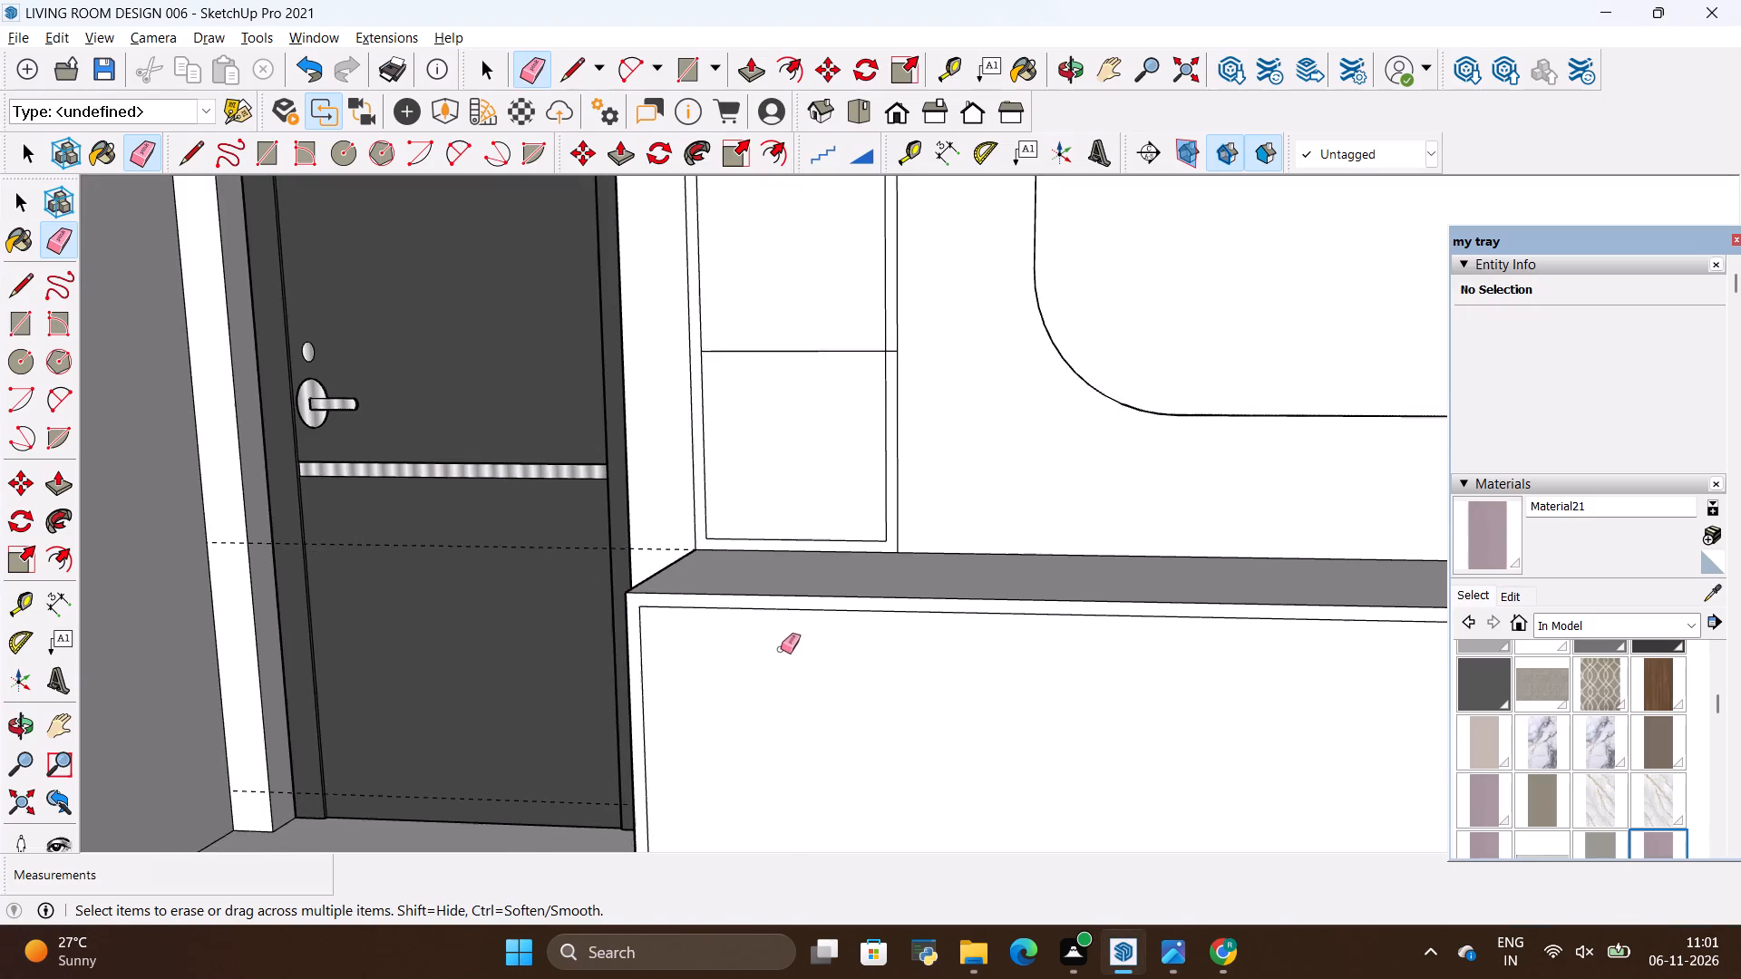
scroll(793, 635, "down", 3)
scroll(724, 680, "up", 2)
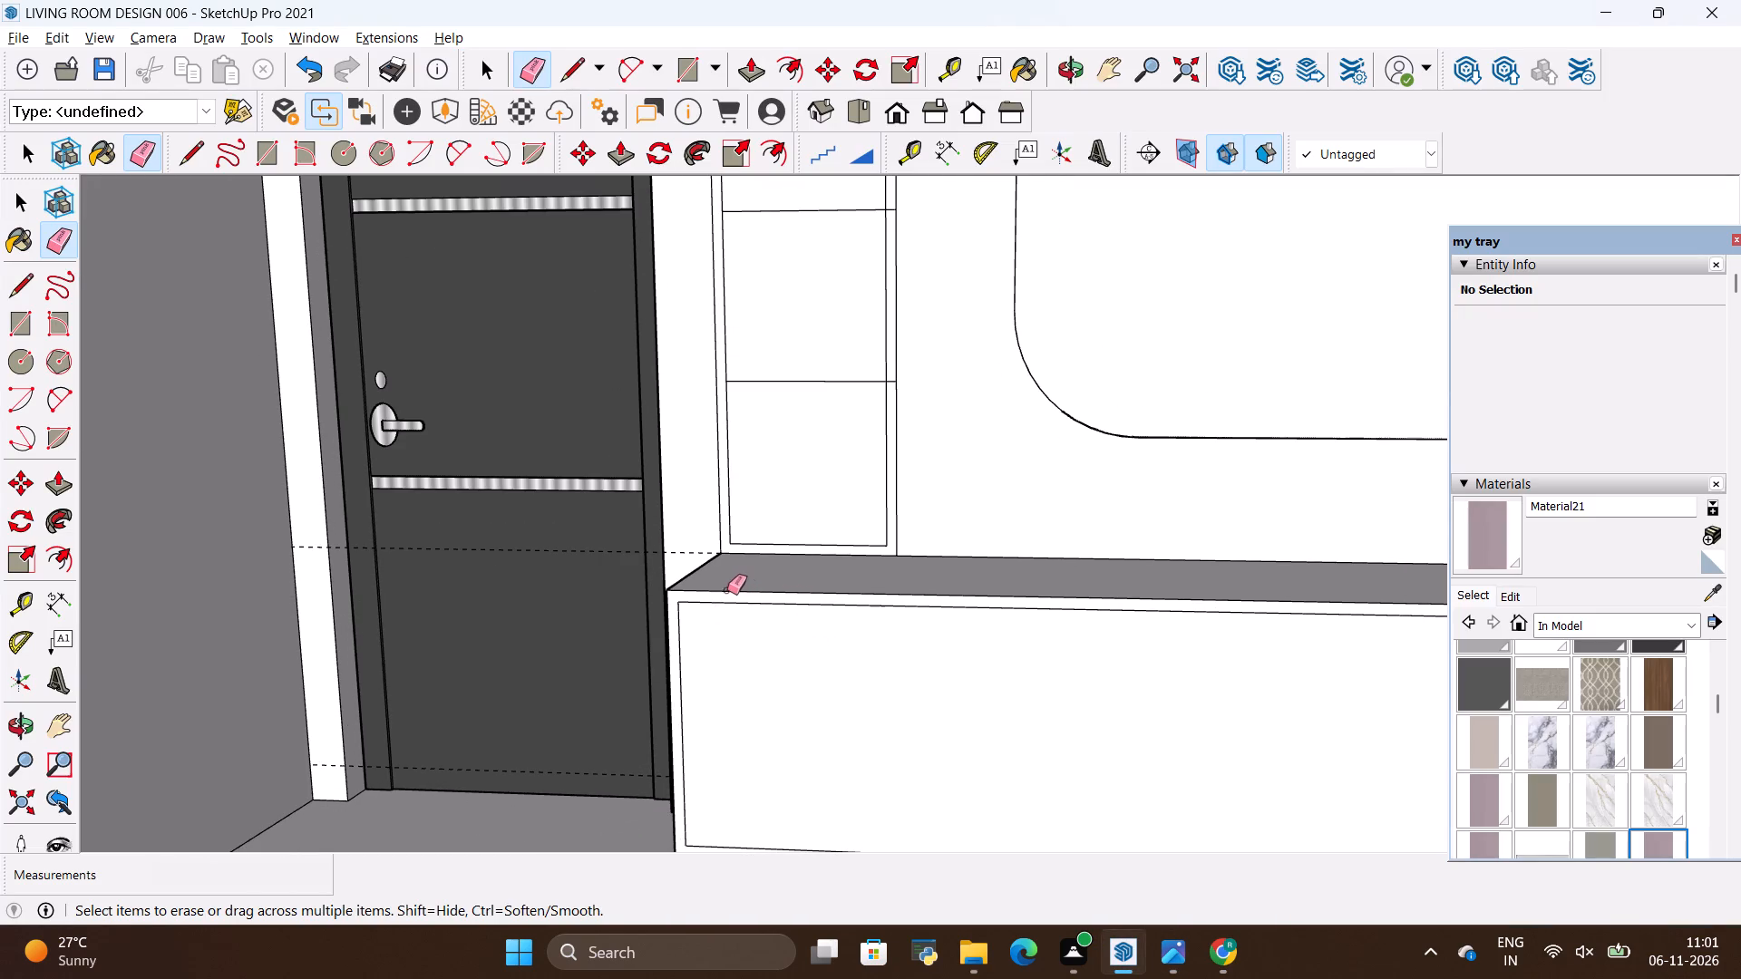
scroll(639, 248, "down", 3)
scroll(658, 537, "up", 1)
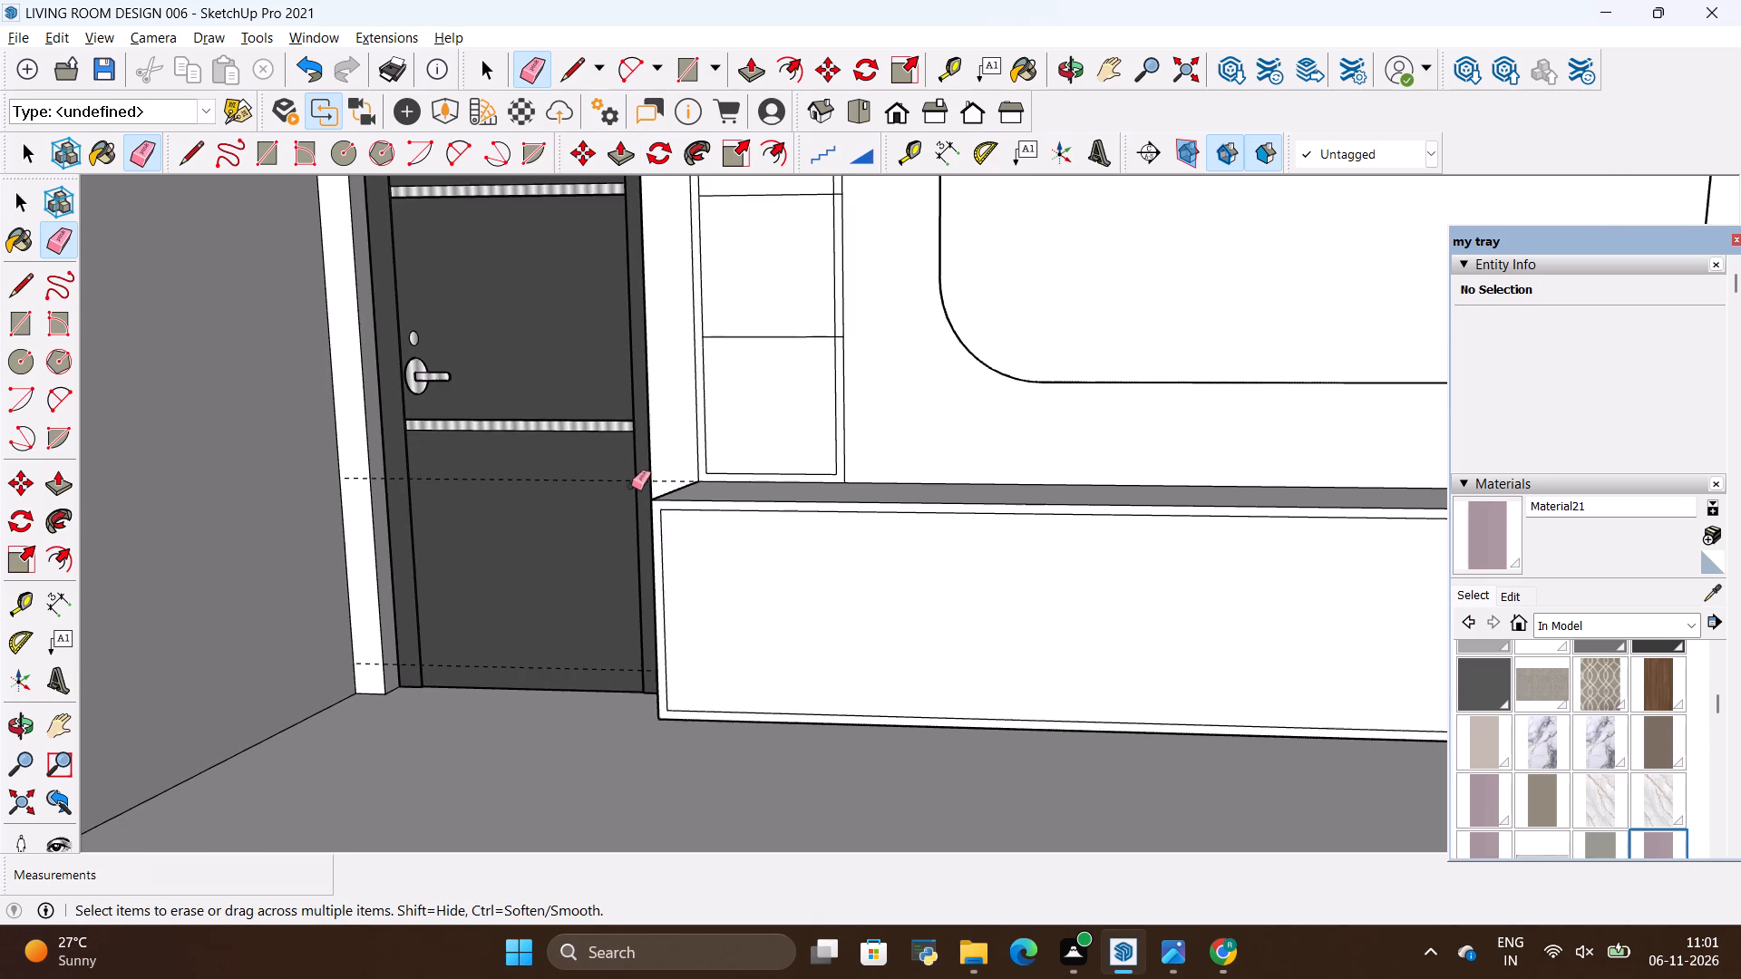
key("alt+Tab")
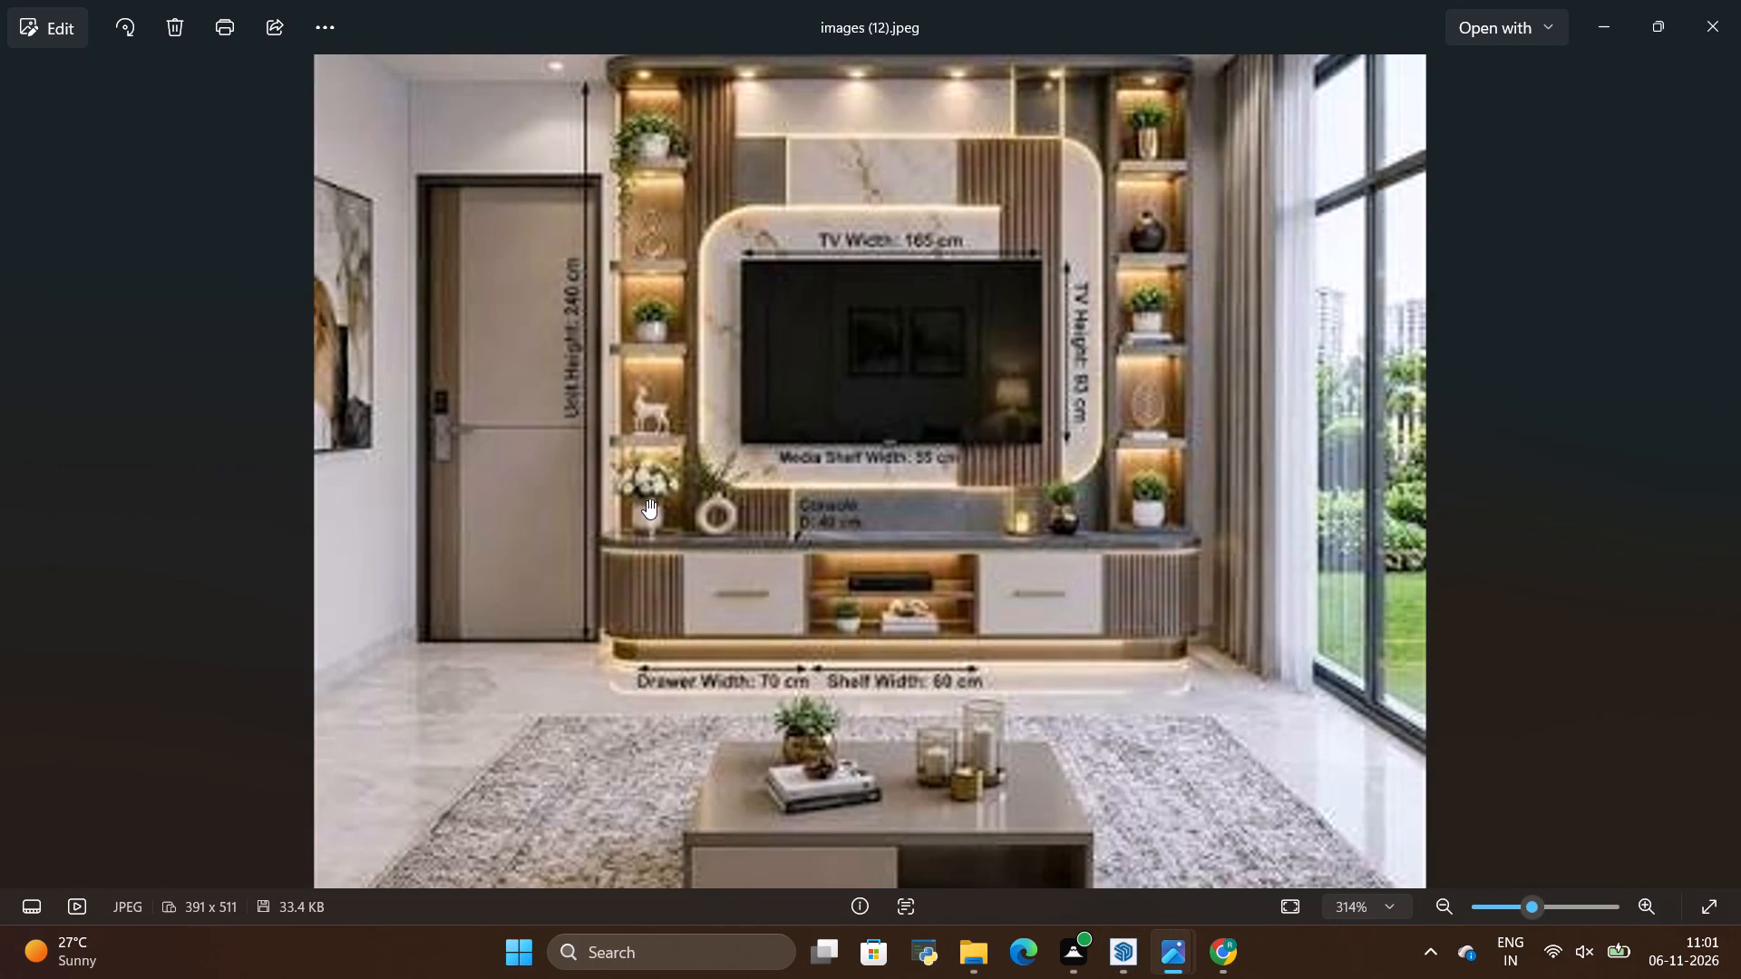
key("alt+Tab")
scroll(678, 529, "up", 5)
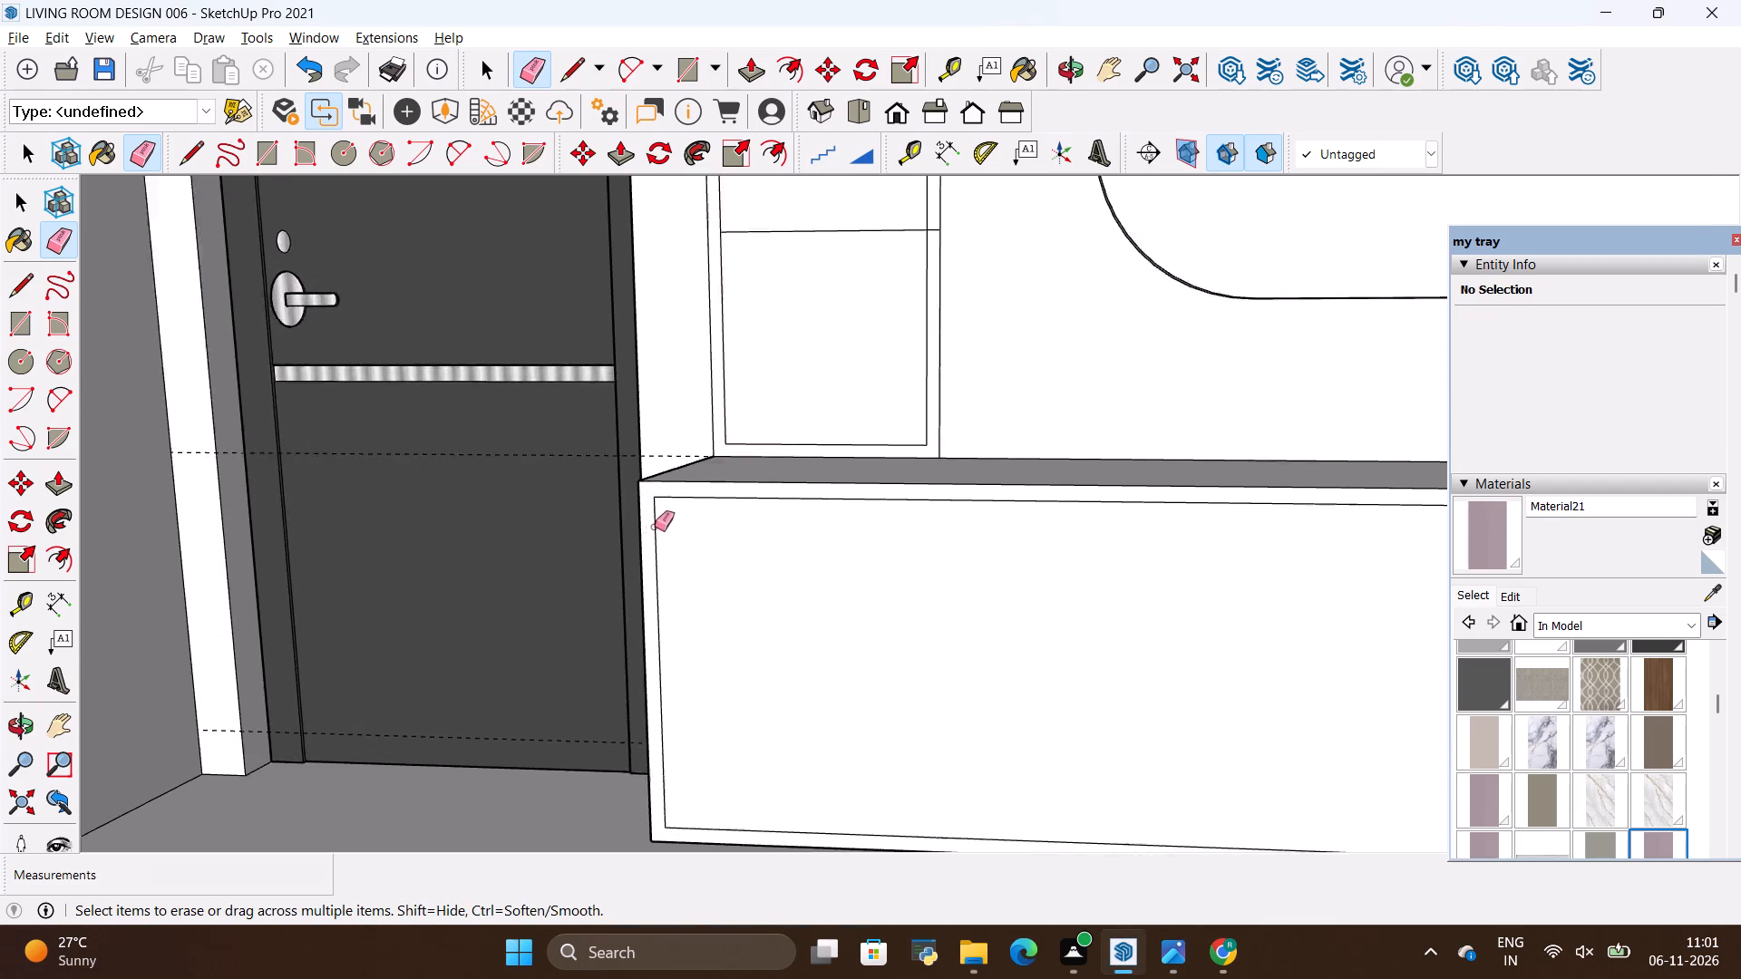
scroll(655, 527, "up", 6)
left_click_drag(679, 470, 654, 520)
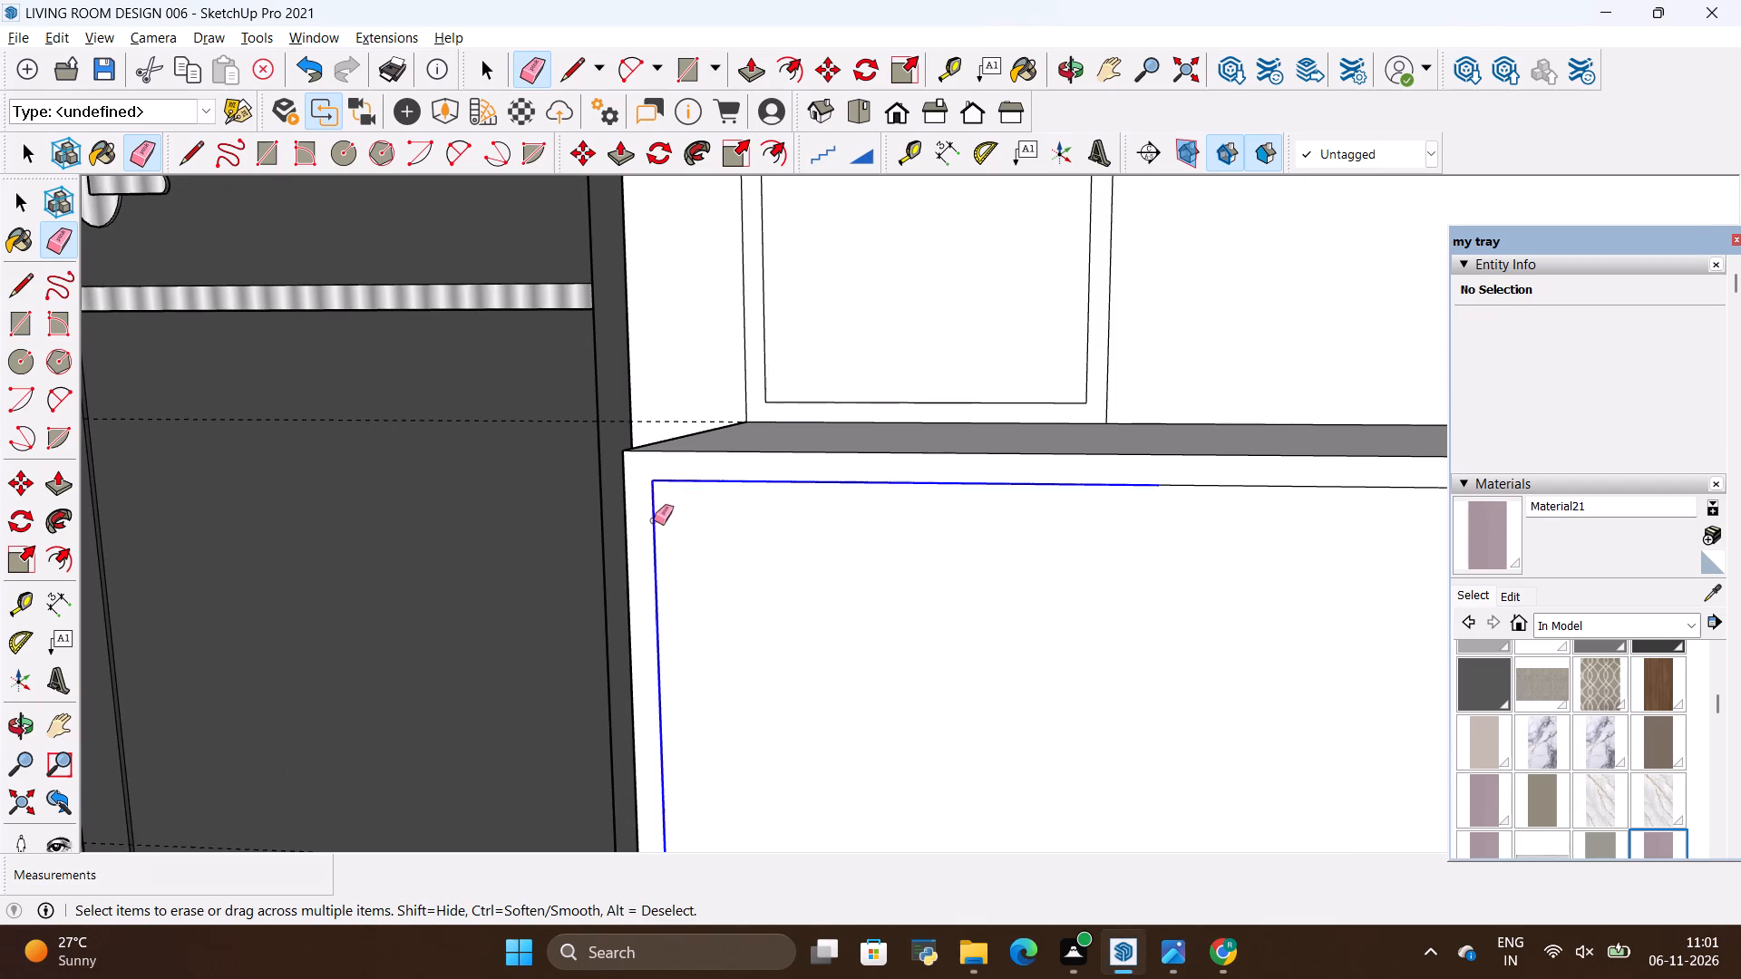
left_click_drag(654, 520, 654, 524)
Erase the inner outline's vertical edge at the end away from the door and its remaining top segments on the console front.
scroll(285, 377, "down", 10)
scroll(517, 572, "down", 10)
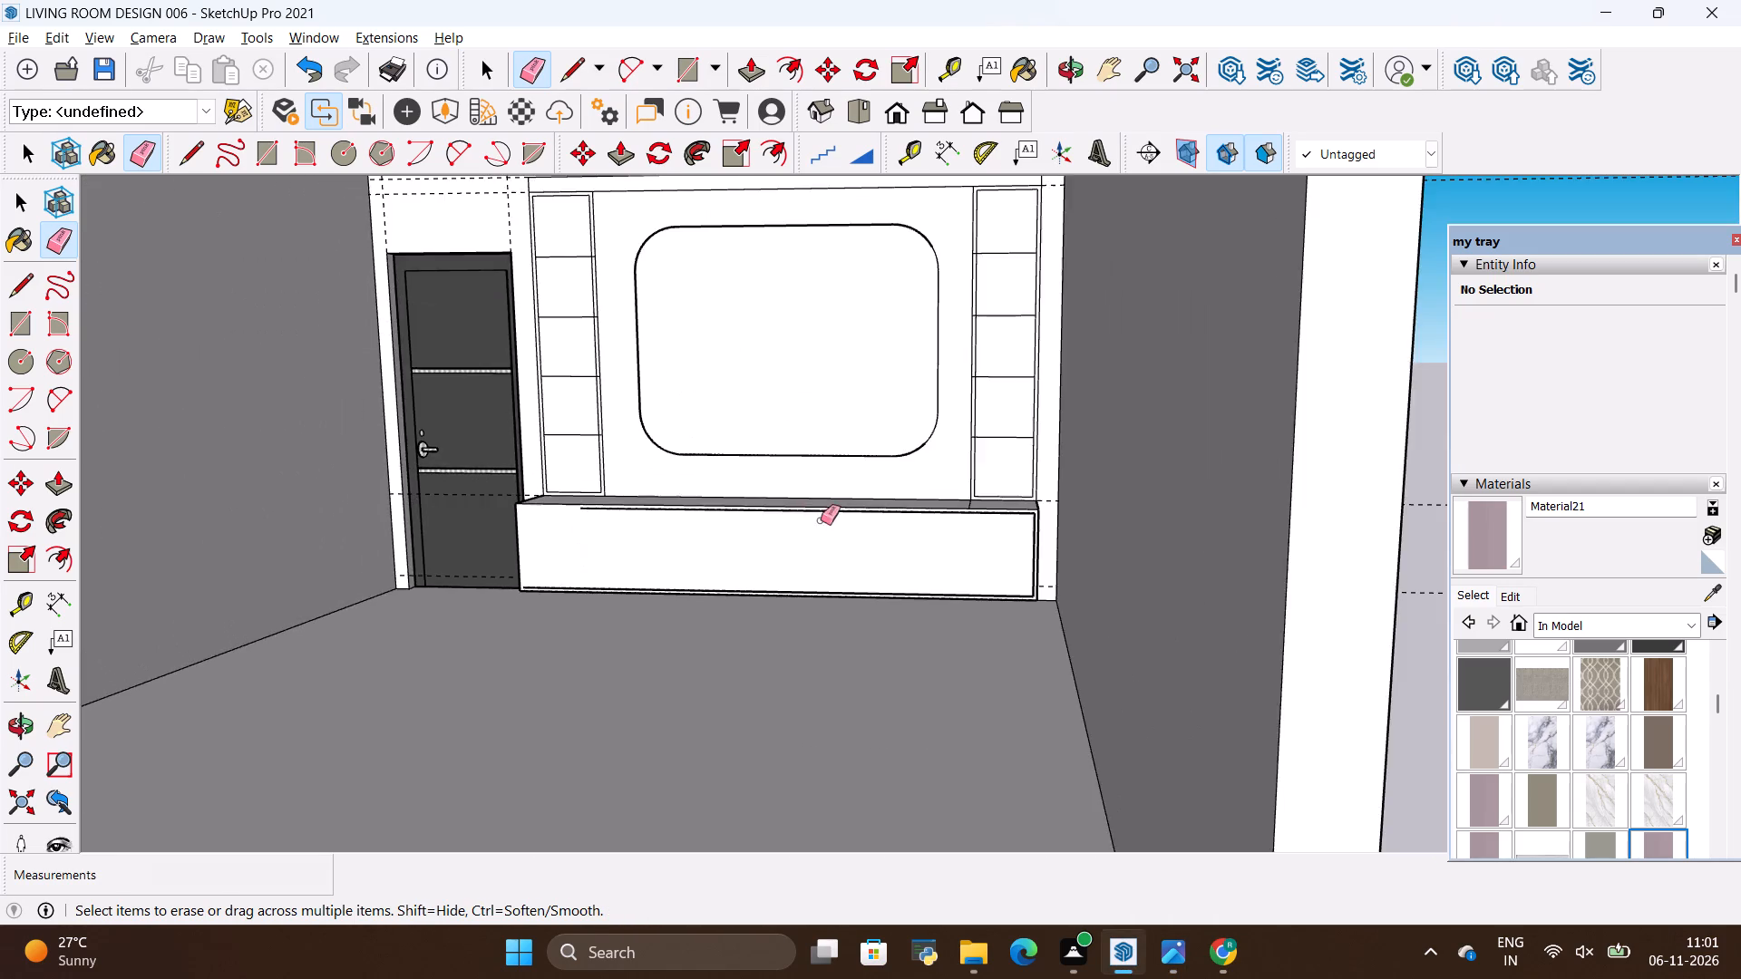
scroll(906, 530, "up", 4)
scroll(985, 653, "up", 4)
scroll(1151, 611, "up", 3)
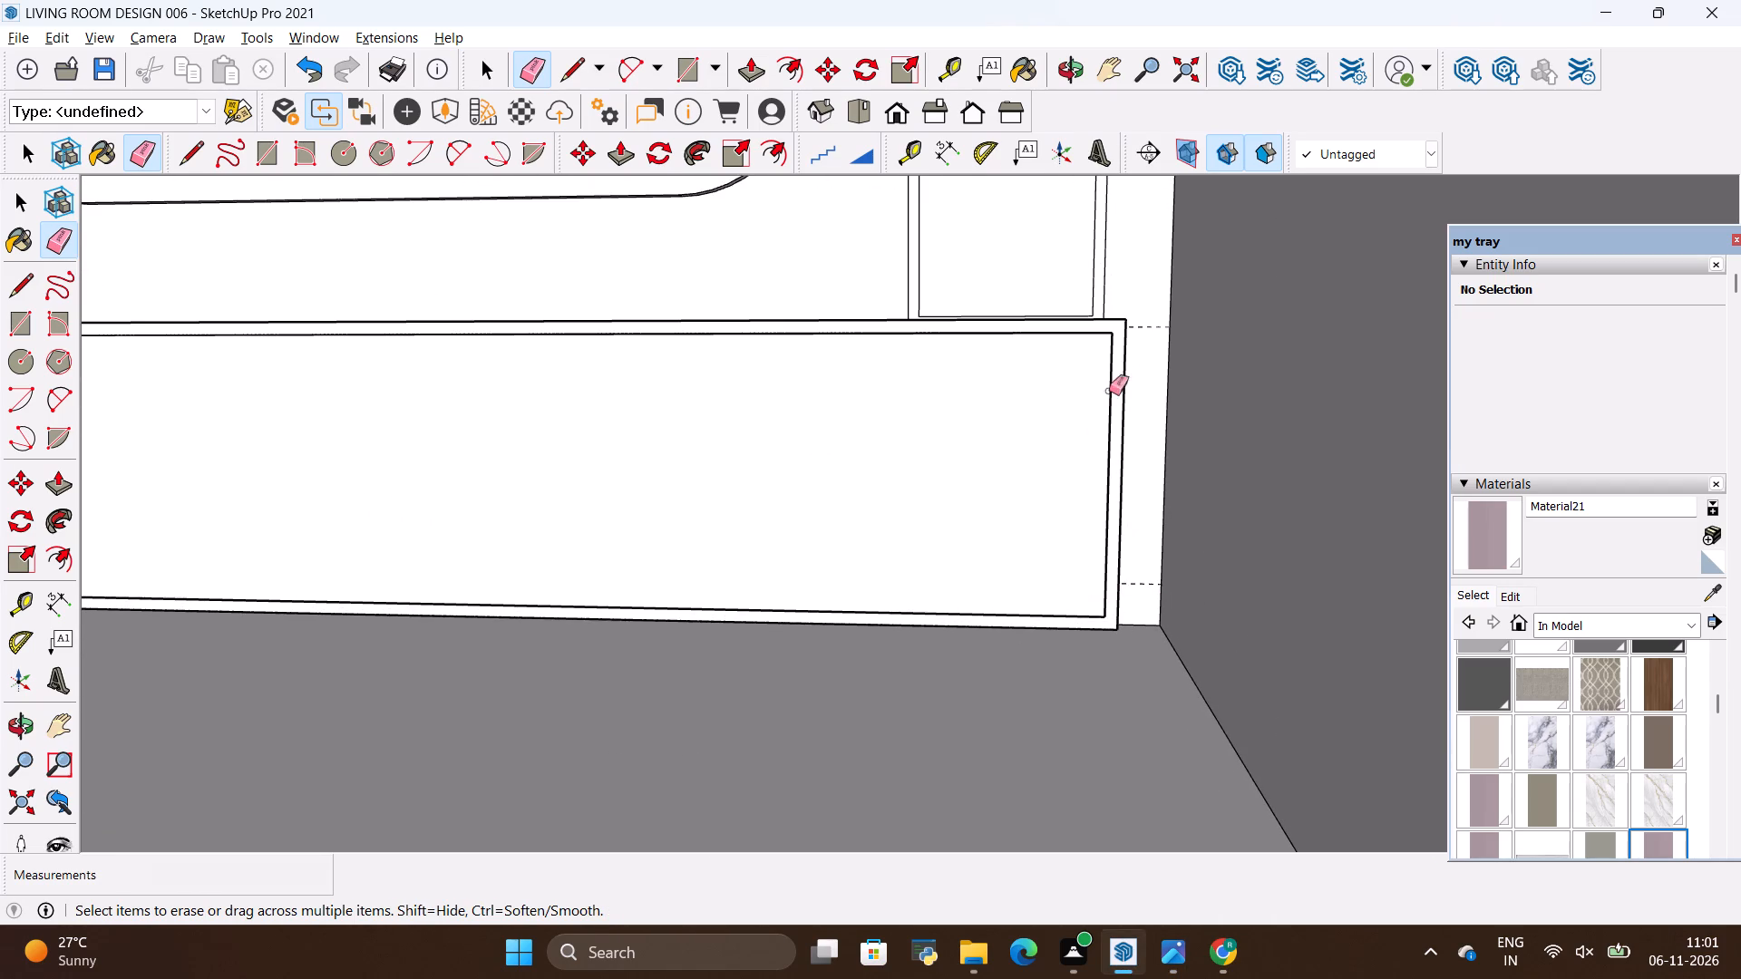
scroll(1110, 371, "up", 9)
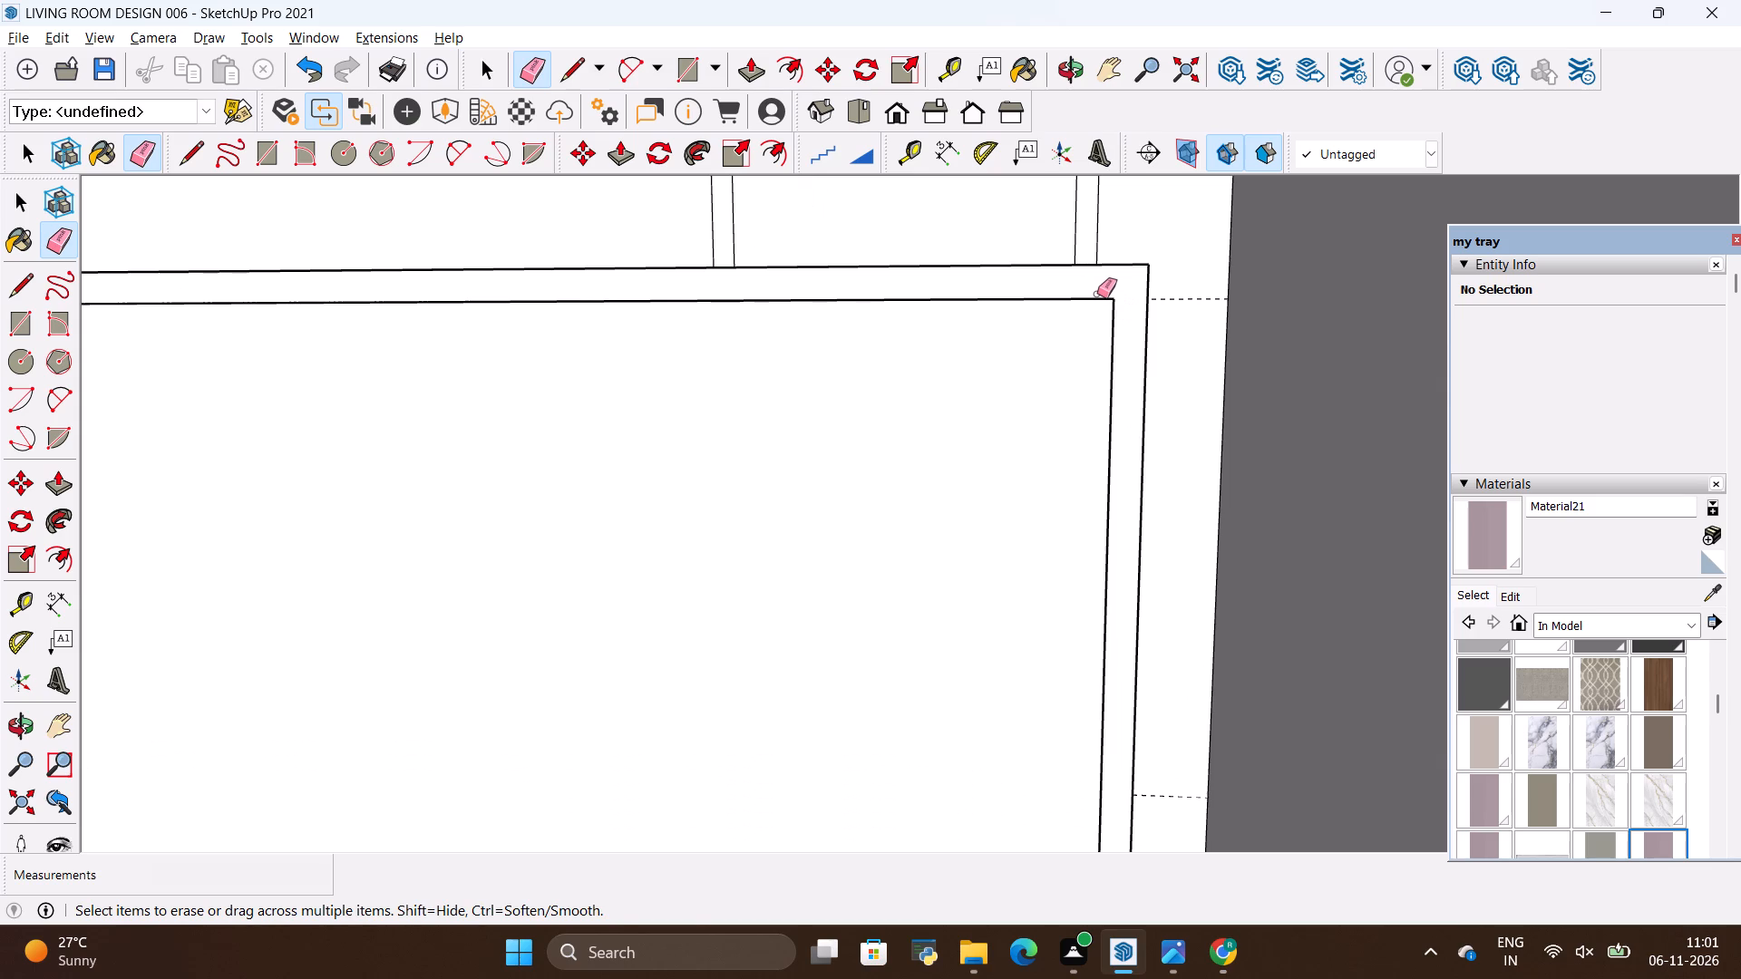
left_click_drag(1098, 293, 1114, 307)
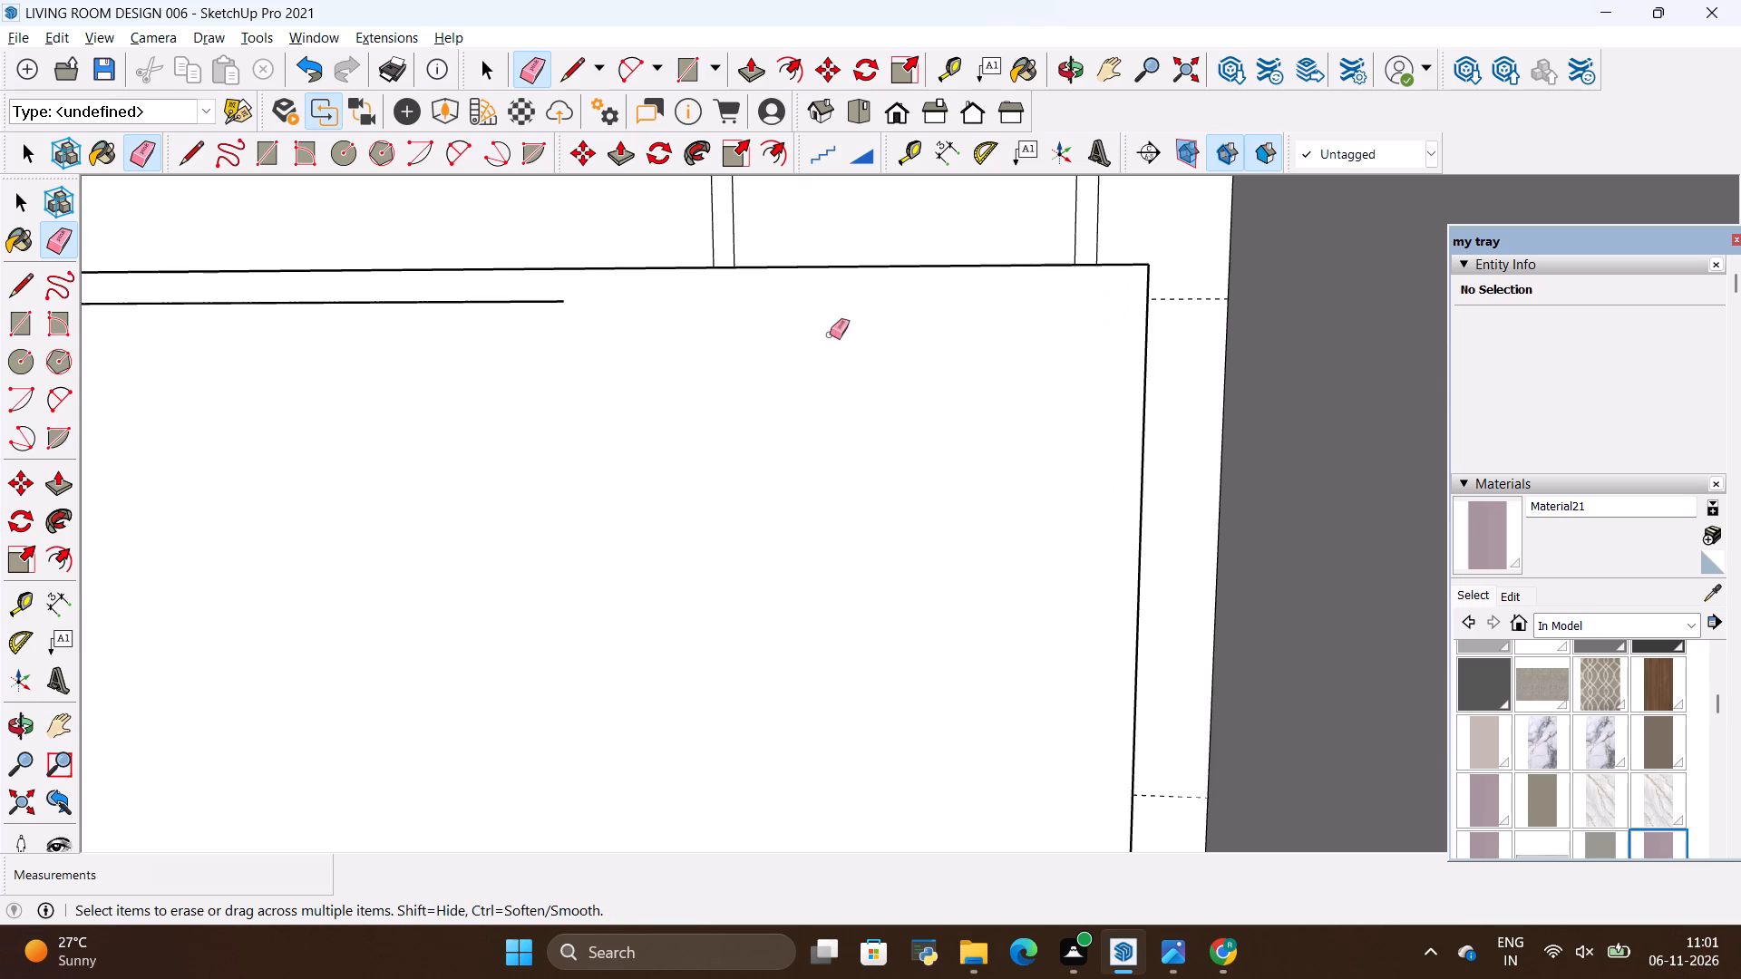
left_click_drag(529, 287, 544, 327)
scroll(958, 347, "down", 9)
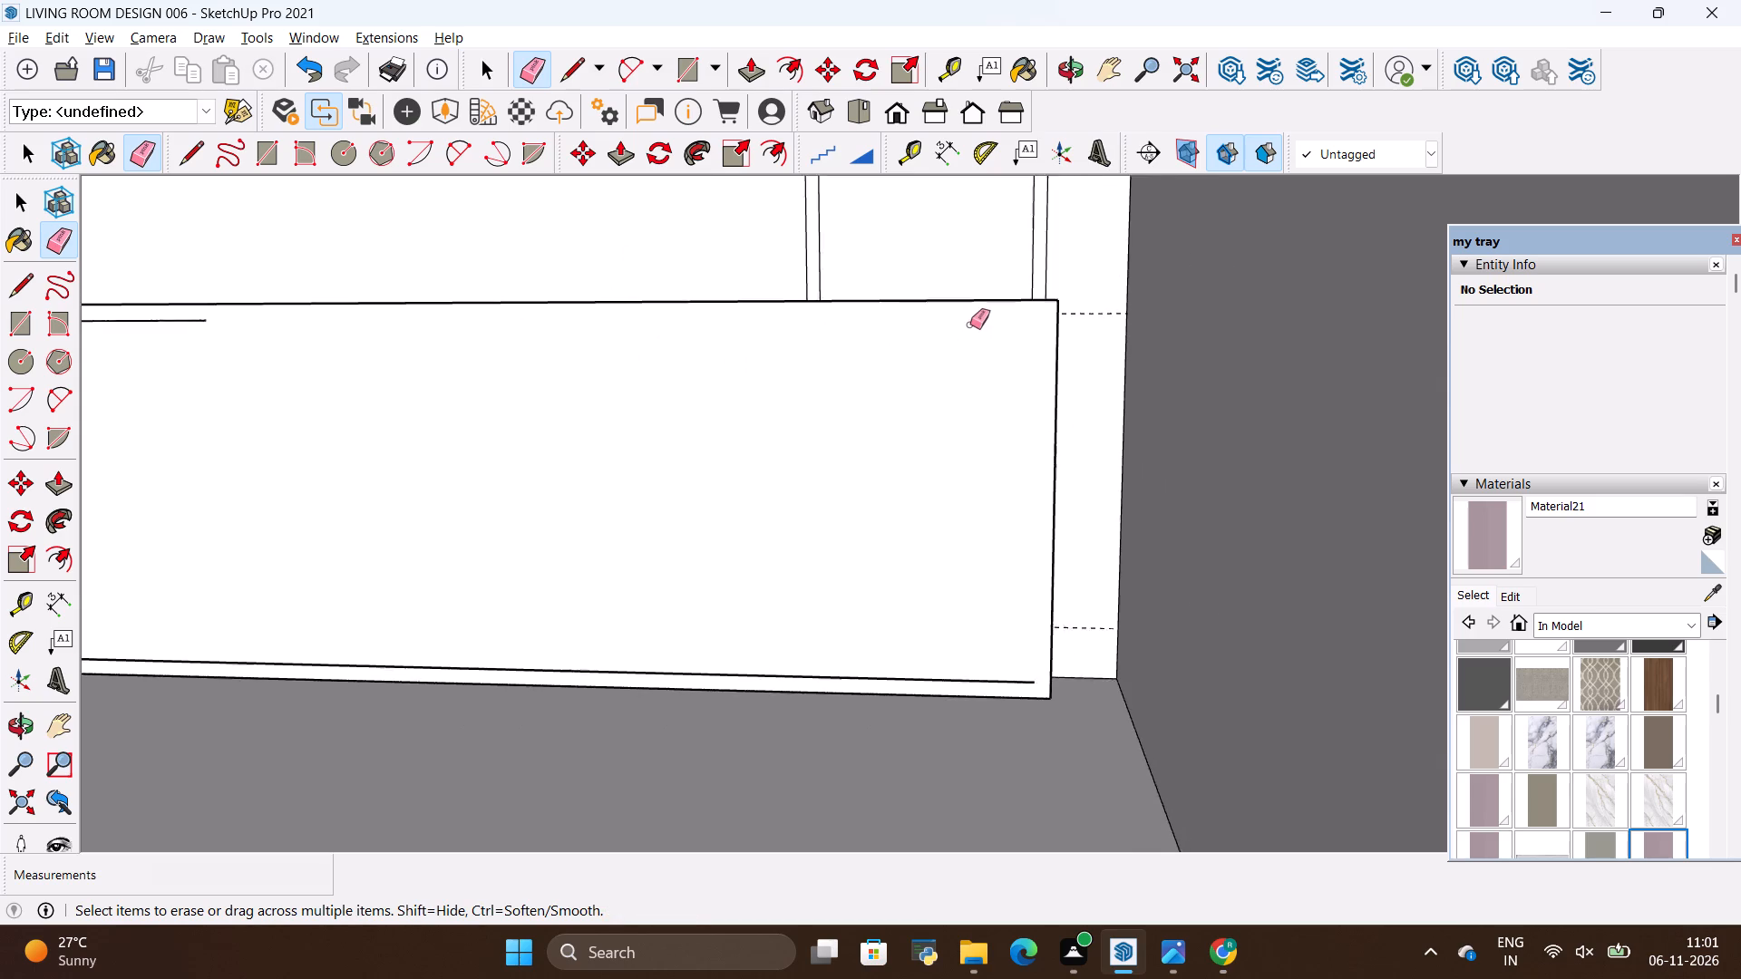
scroll(970, 325, "down", 2)
scroll(890, 335, "down", 7)
scroll(382, 325, "up", 9)
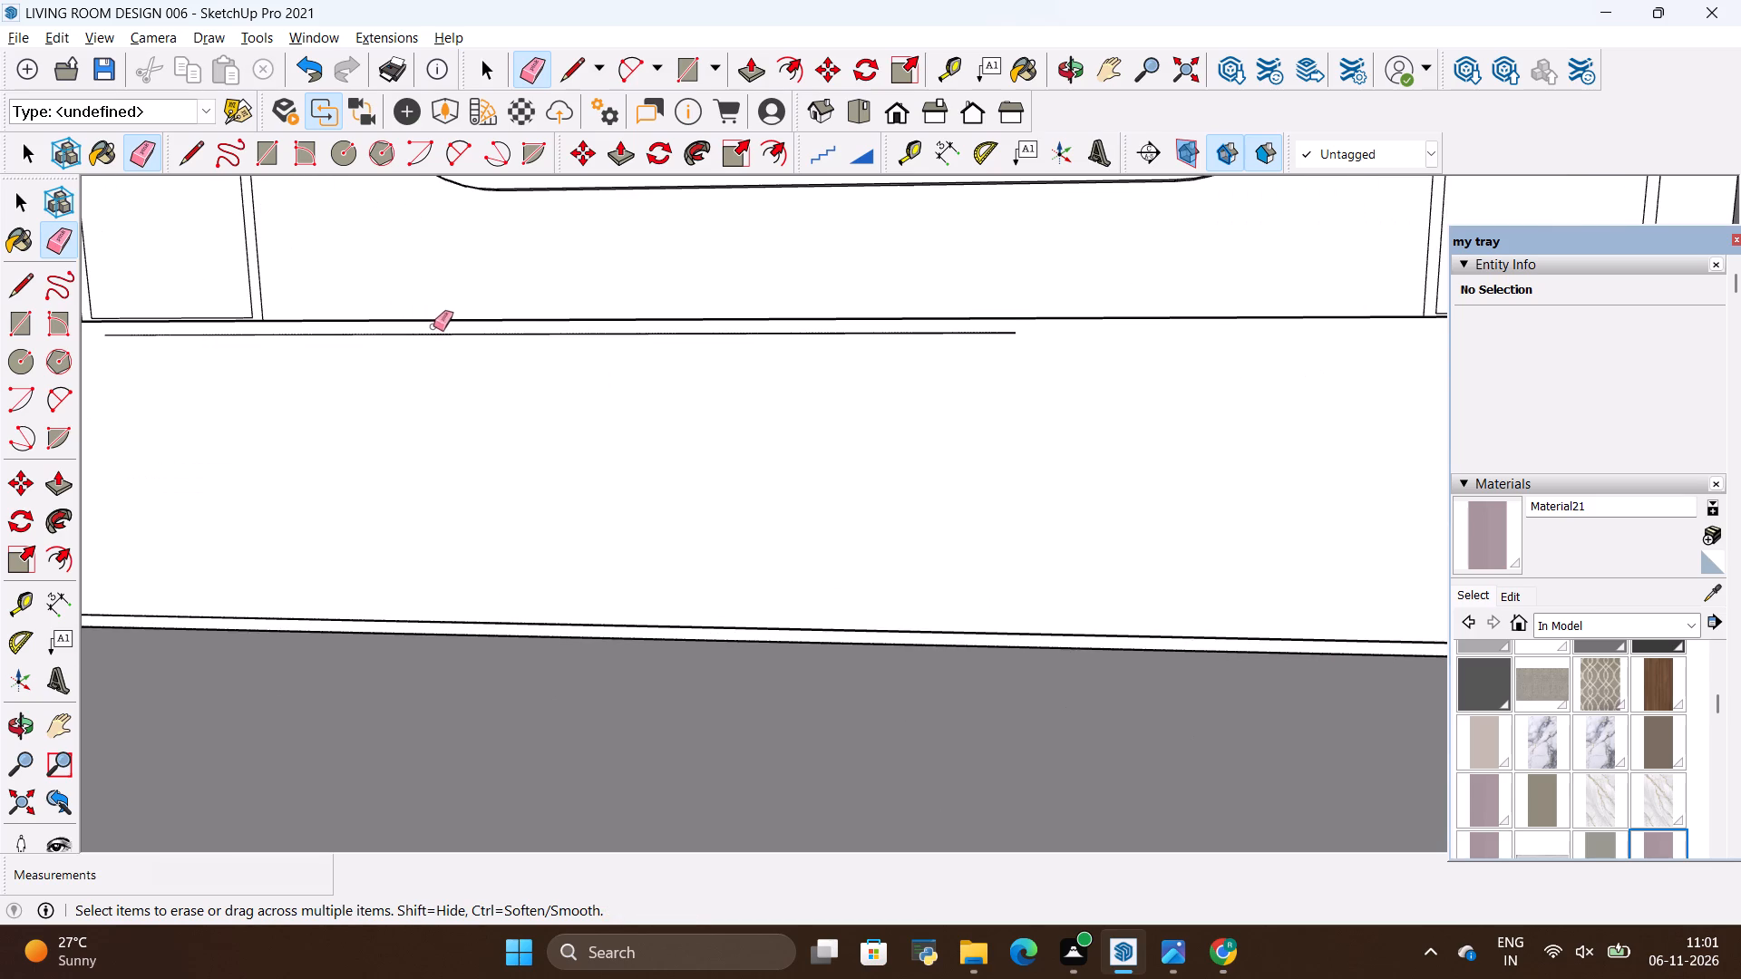
left_click_drag(436, 326, 451, 344)
left_click_drag(535, 325, 554, 340)
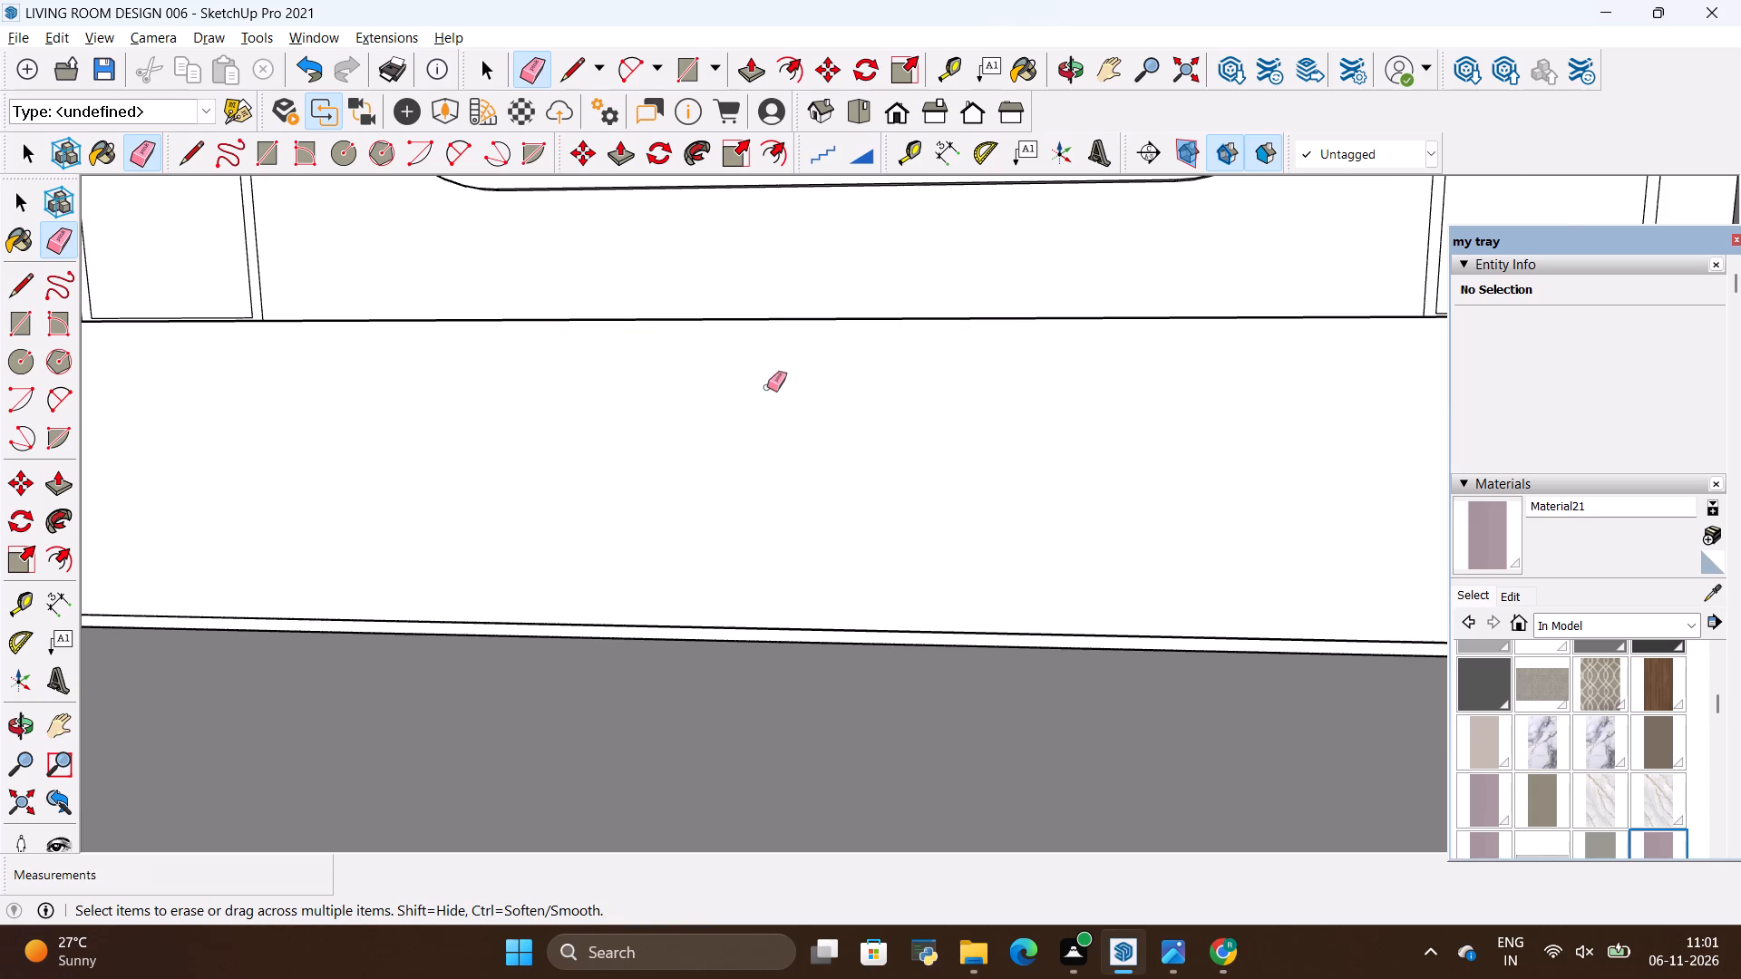
Erase the middle segments of the inner outline's bottom edge on the console front.
scroll(767, 387, "down", 4)
scroll(713, 589, "up", 6)
left_click_drag(775, 526, 785, 543)
scroll(779, 535, "down", 4)
left_click_drag(582, 519, 587, 528)
scroll(581, 520, "down", 4)
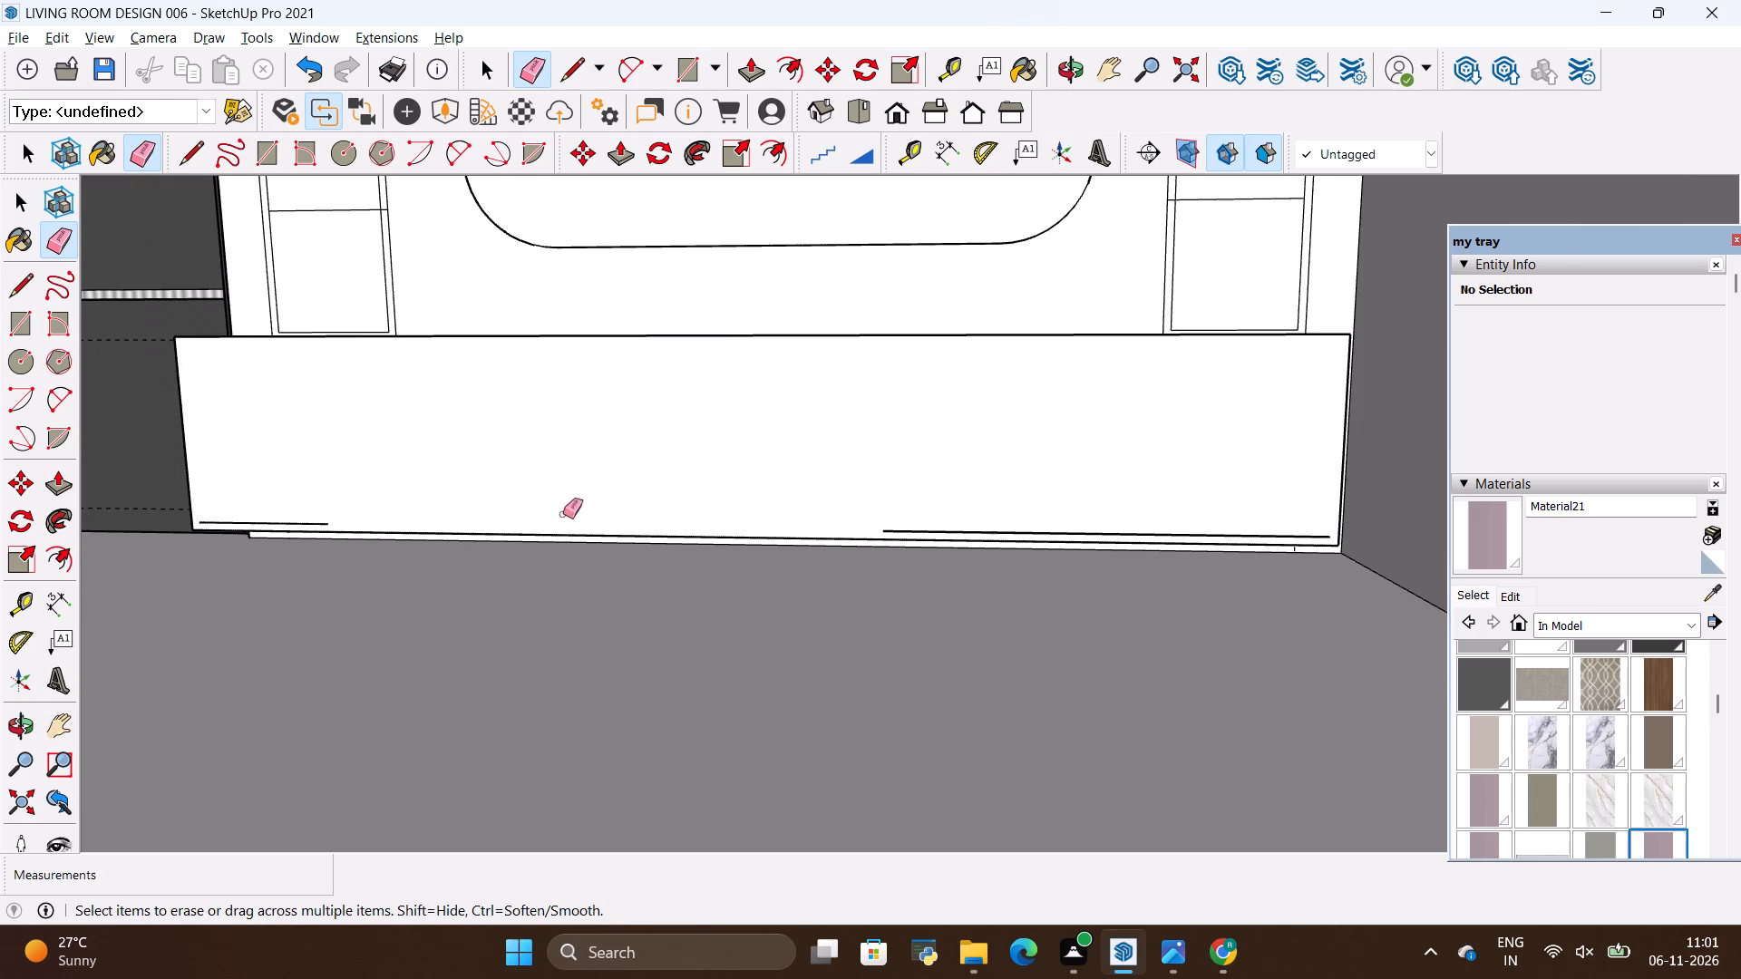
left_click(317, 520)
left_click_drag(315, 521, 312, 519)
left_click_drag(312, 519, 308, 508)
Erase the remaining bottom segments of the inner outline near both ends of the console front.
scroll(968, 524, "up", 8)
left_click_drag(965, 528, 969, 538)
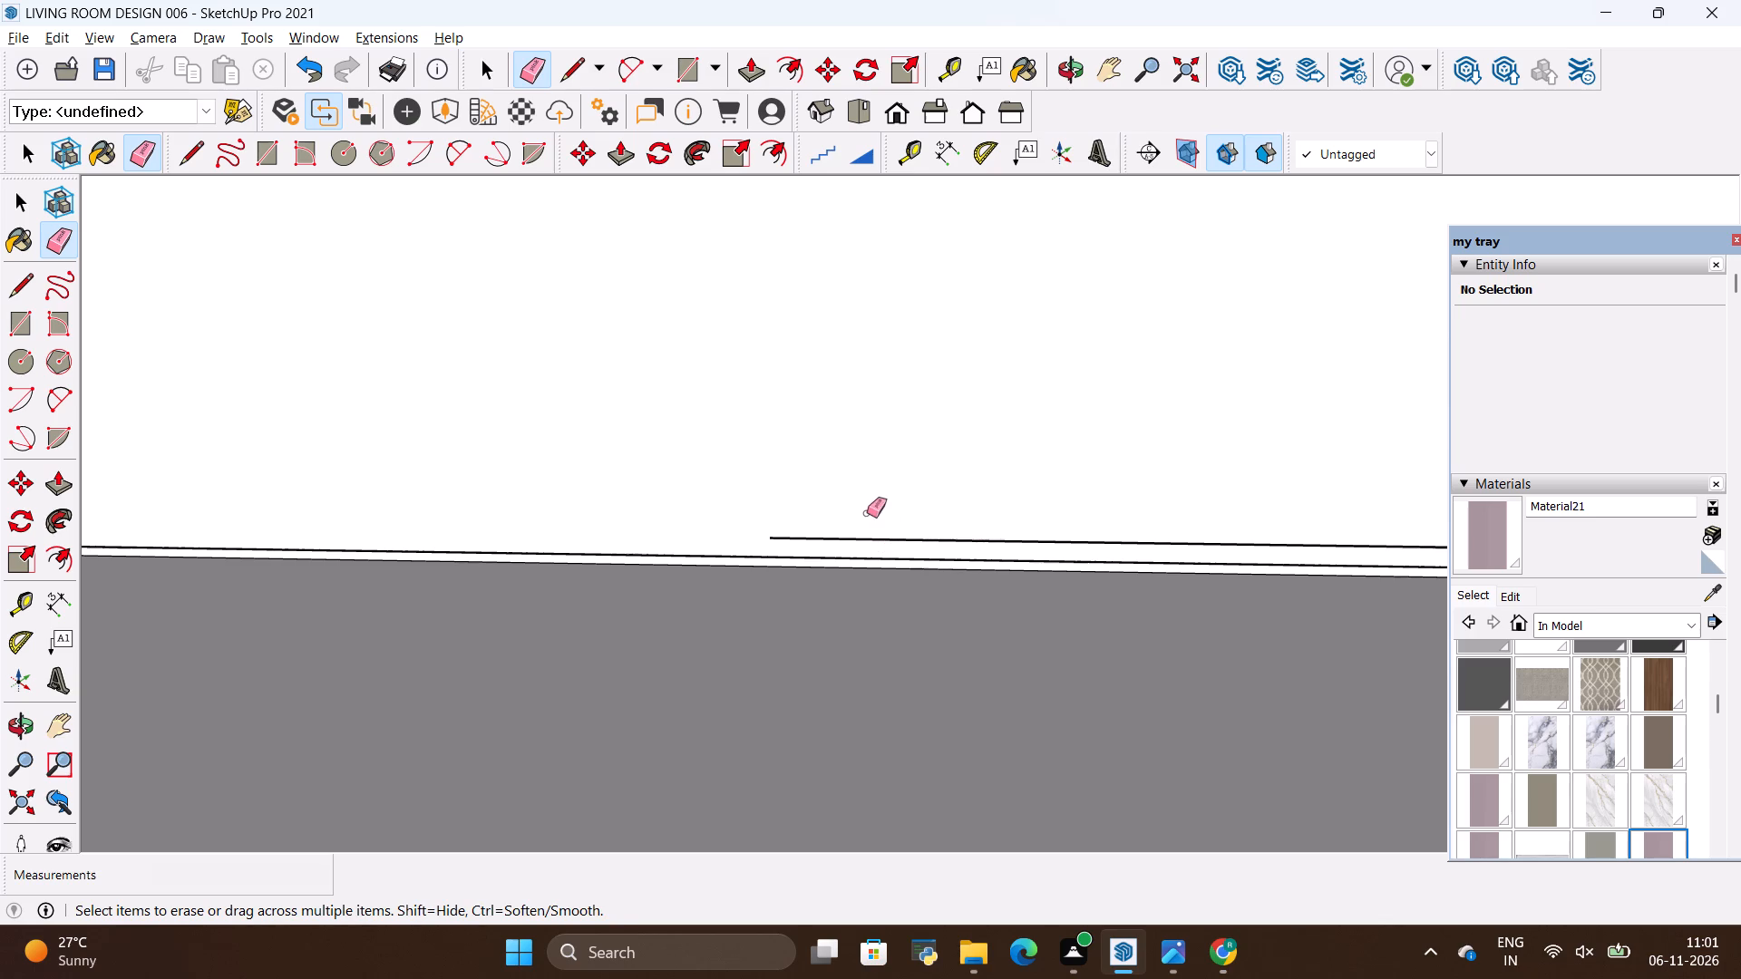
left_click_drag(868, 513, 886, 539)
scroll(877, 515, "down", 11)
scroll(1176, 506, "up", 7)
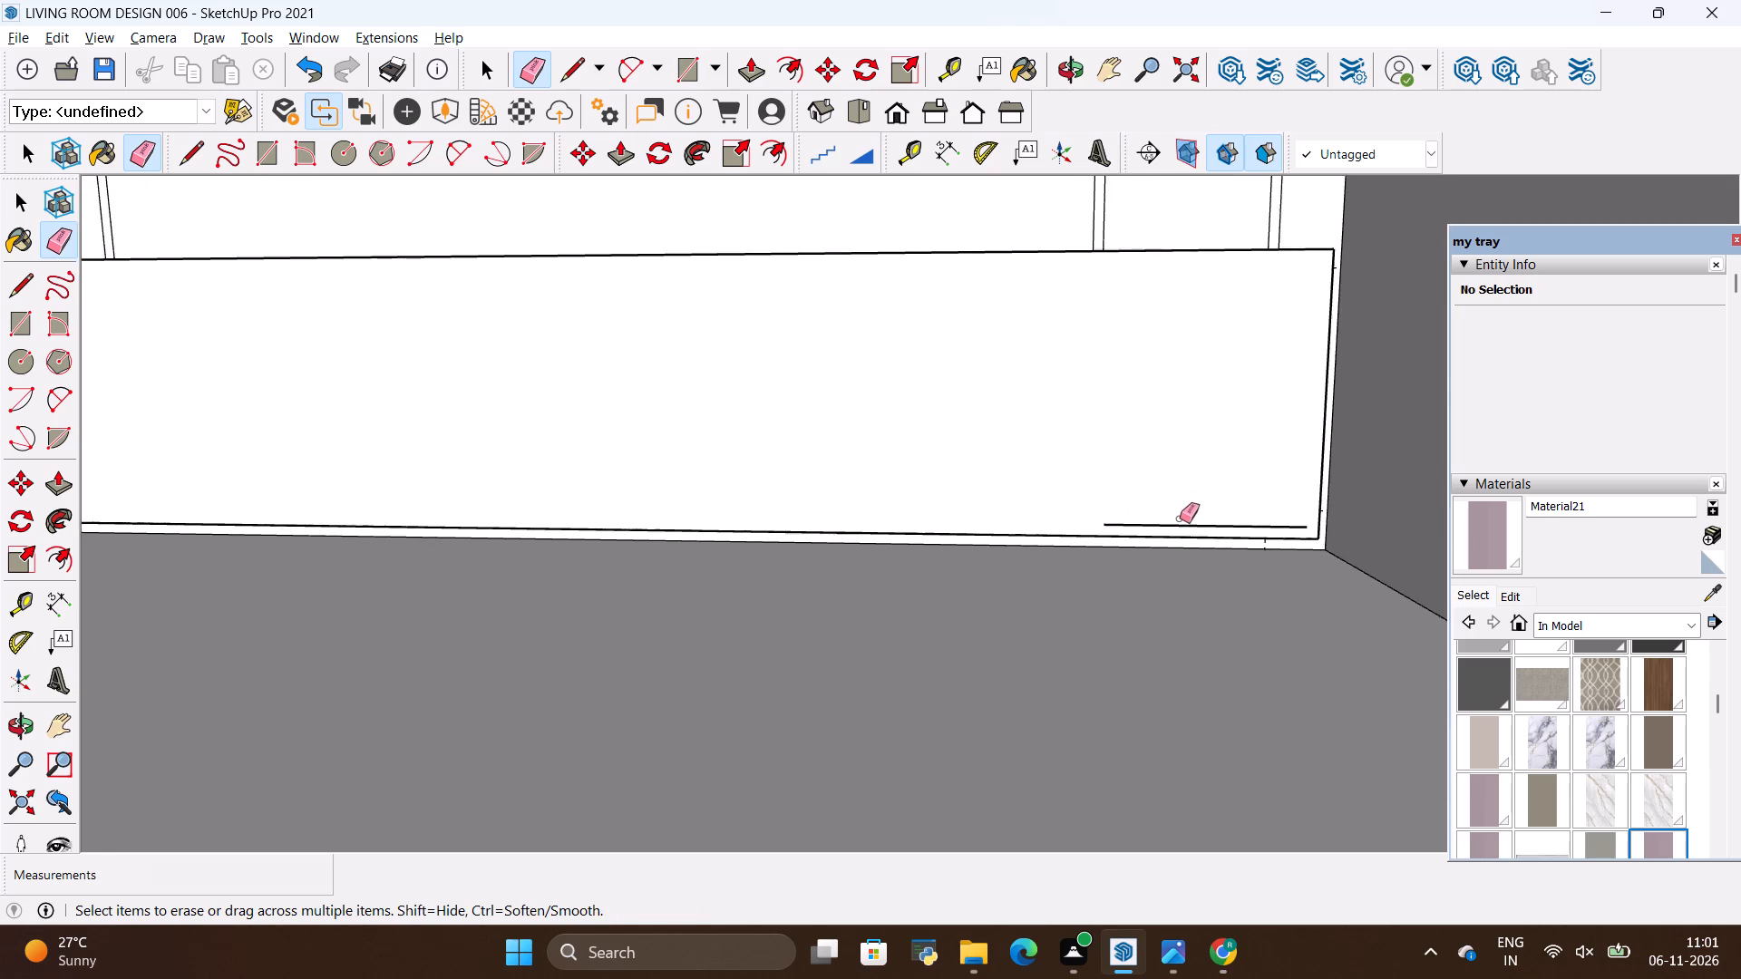
scroll(1180, 519, "up", 3)
left_click_drag(1180, 516, 1188, 541)
scroll(1236, 504, "down", 10)
scroll(389, 510, "up", 3)
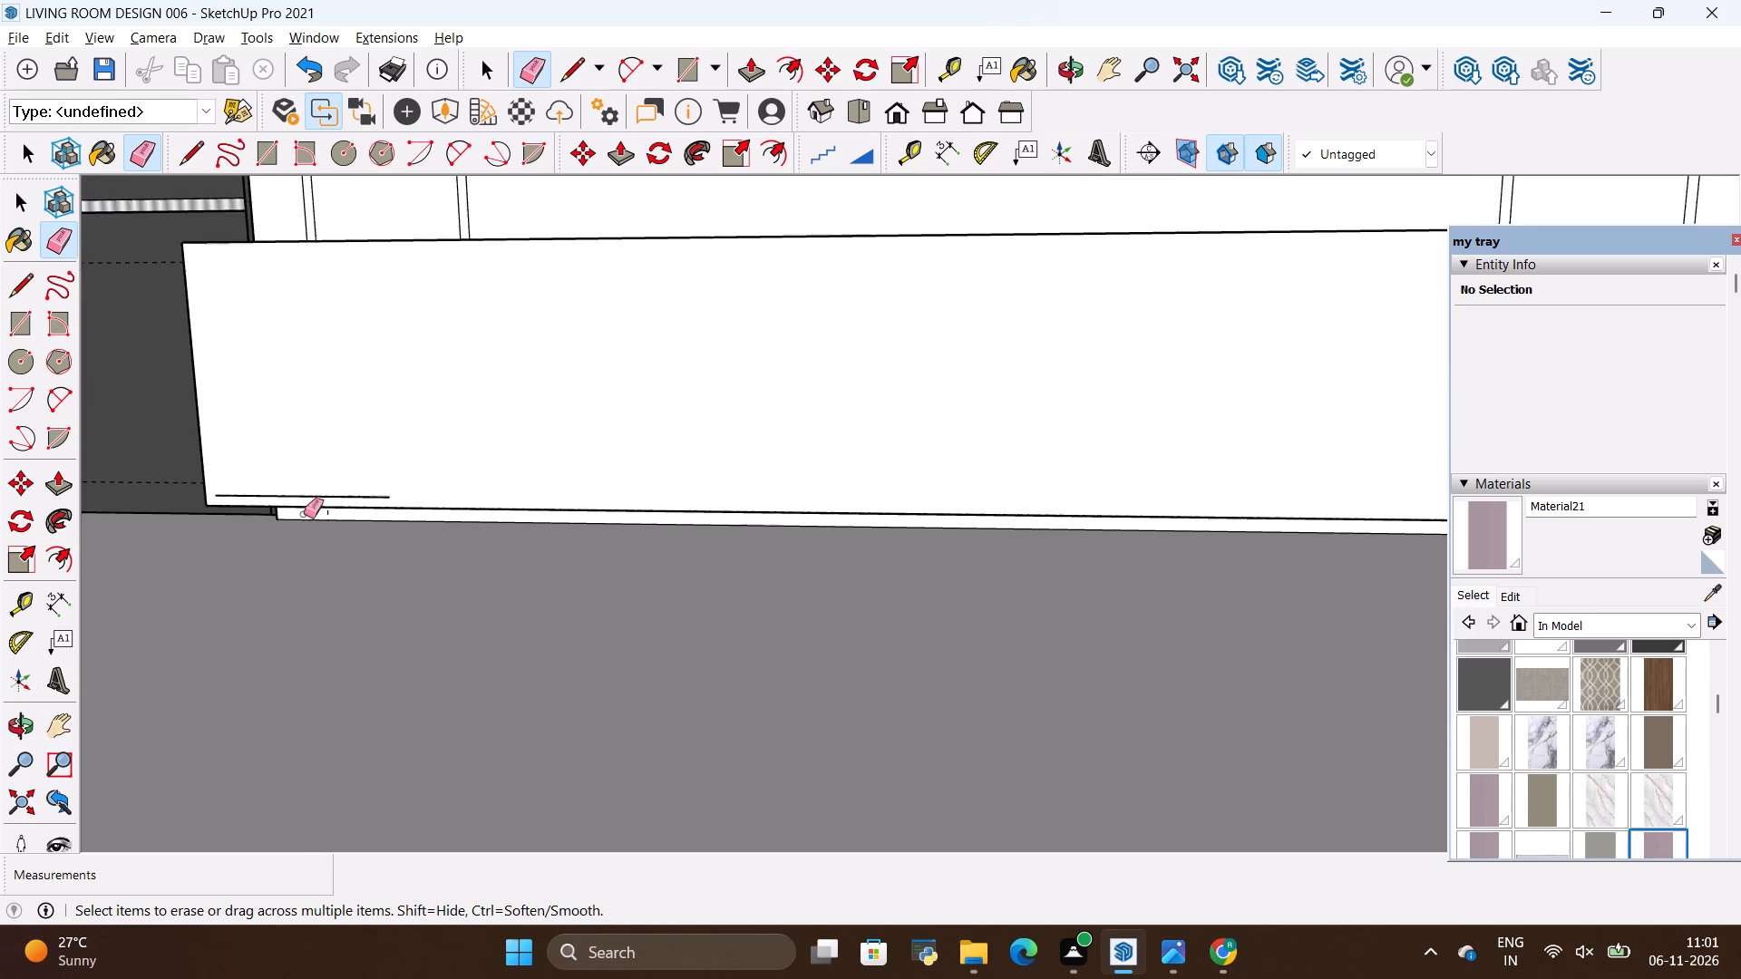
scroll(304, 514, "up", 9)
left_click_drag(340, 470, 349, 497)
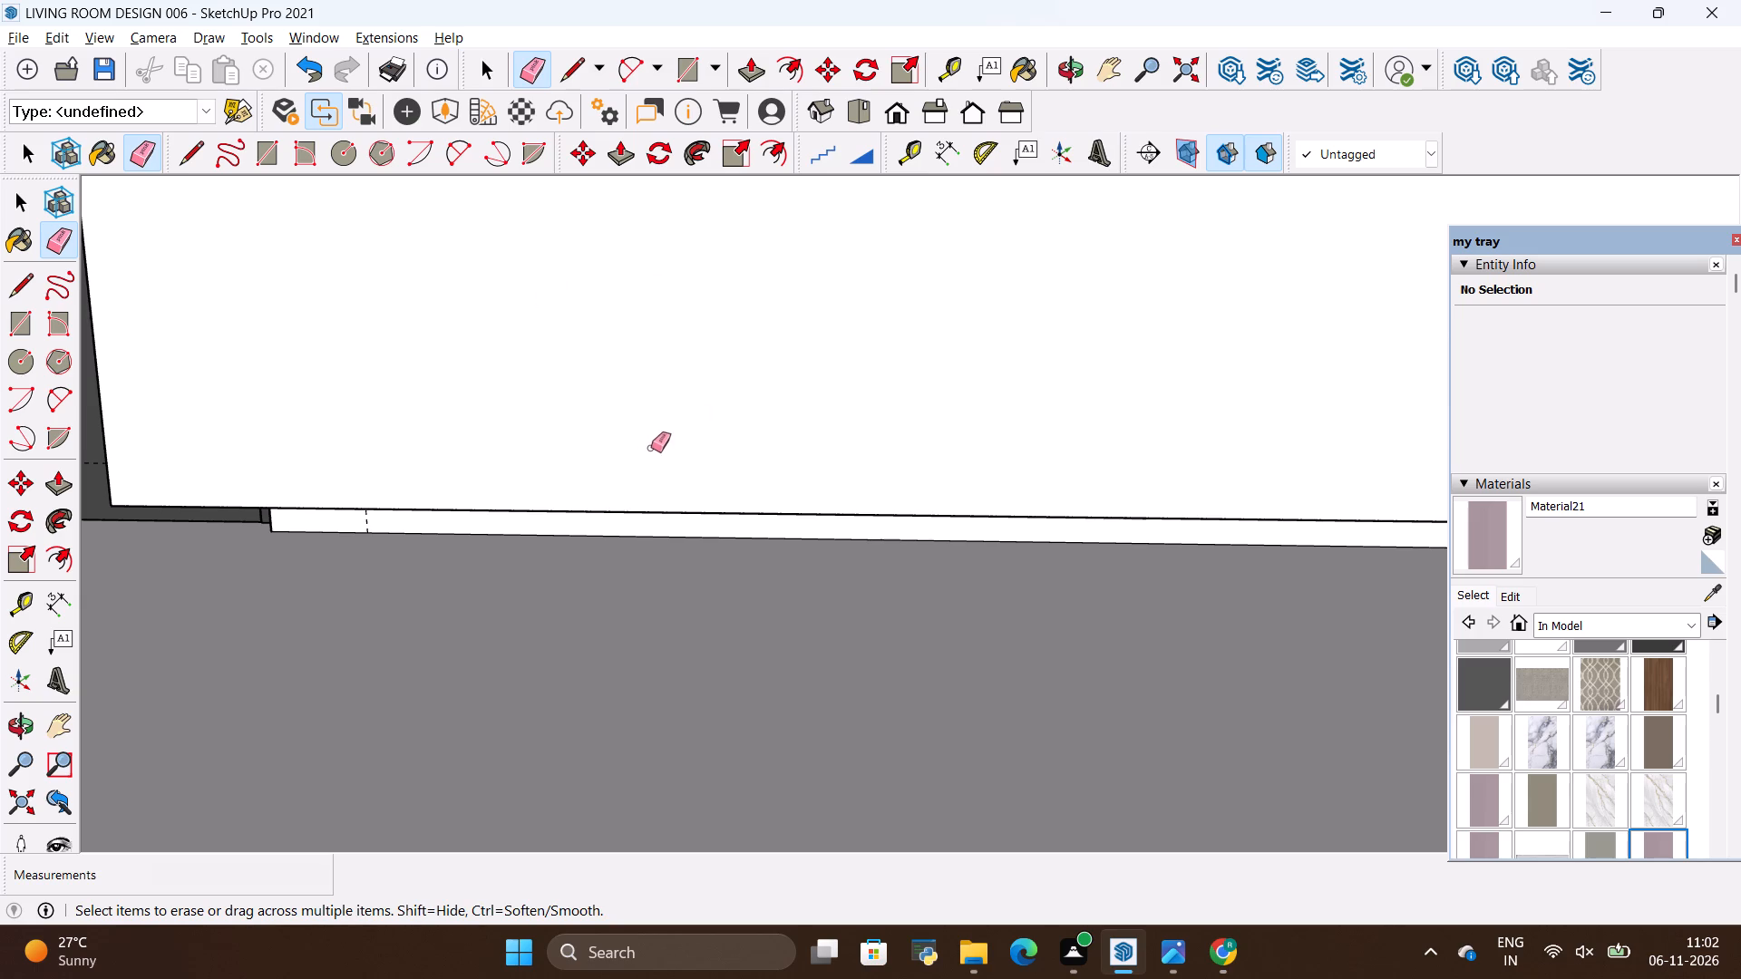
Examine the whole TV wall and console in the room and compare them with the reference image.
scroll(627, 461, "down", 2)
scroll(687, 521, "down", 20)
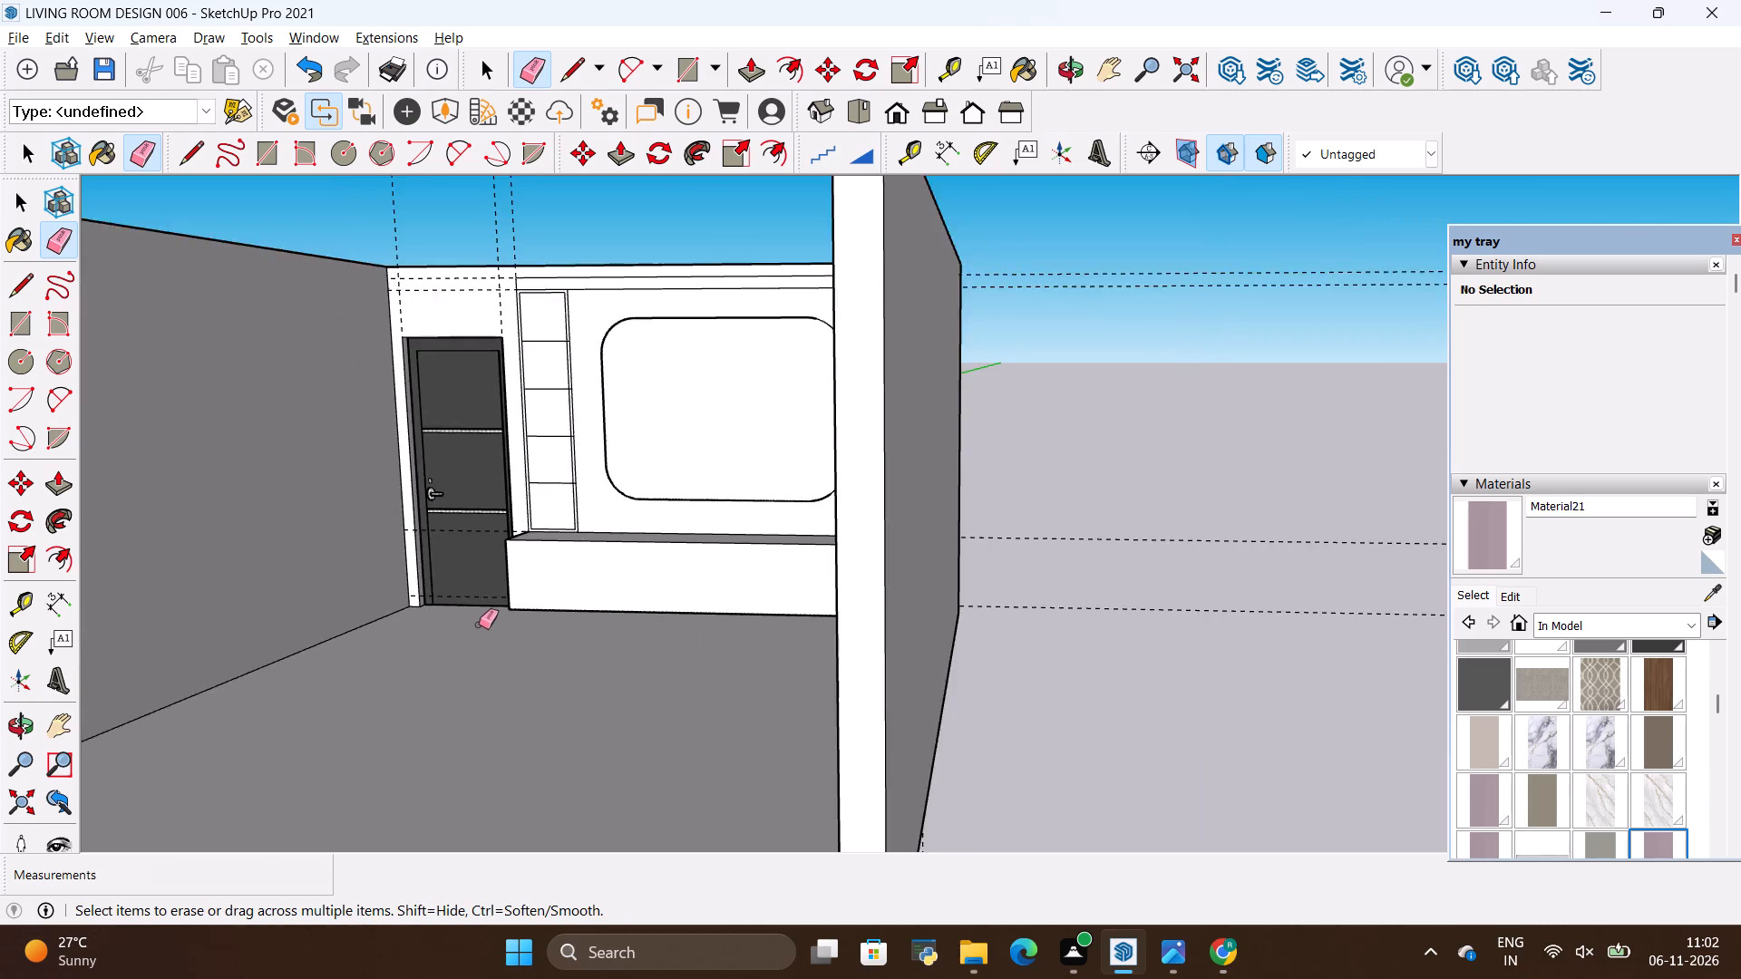
scroll(479, 625, "down", 4)
scroll(1130, 568, "down", 9)
scroll(802, 566, "up", 3)
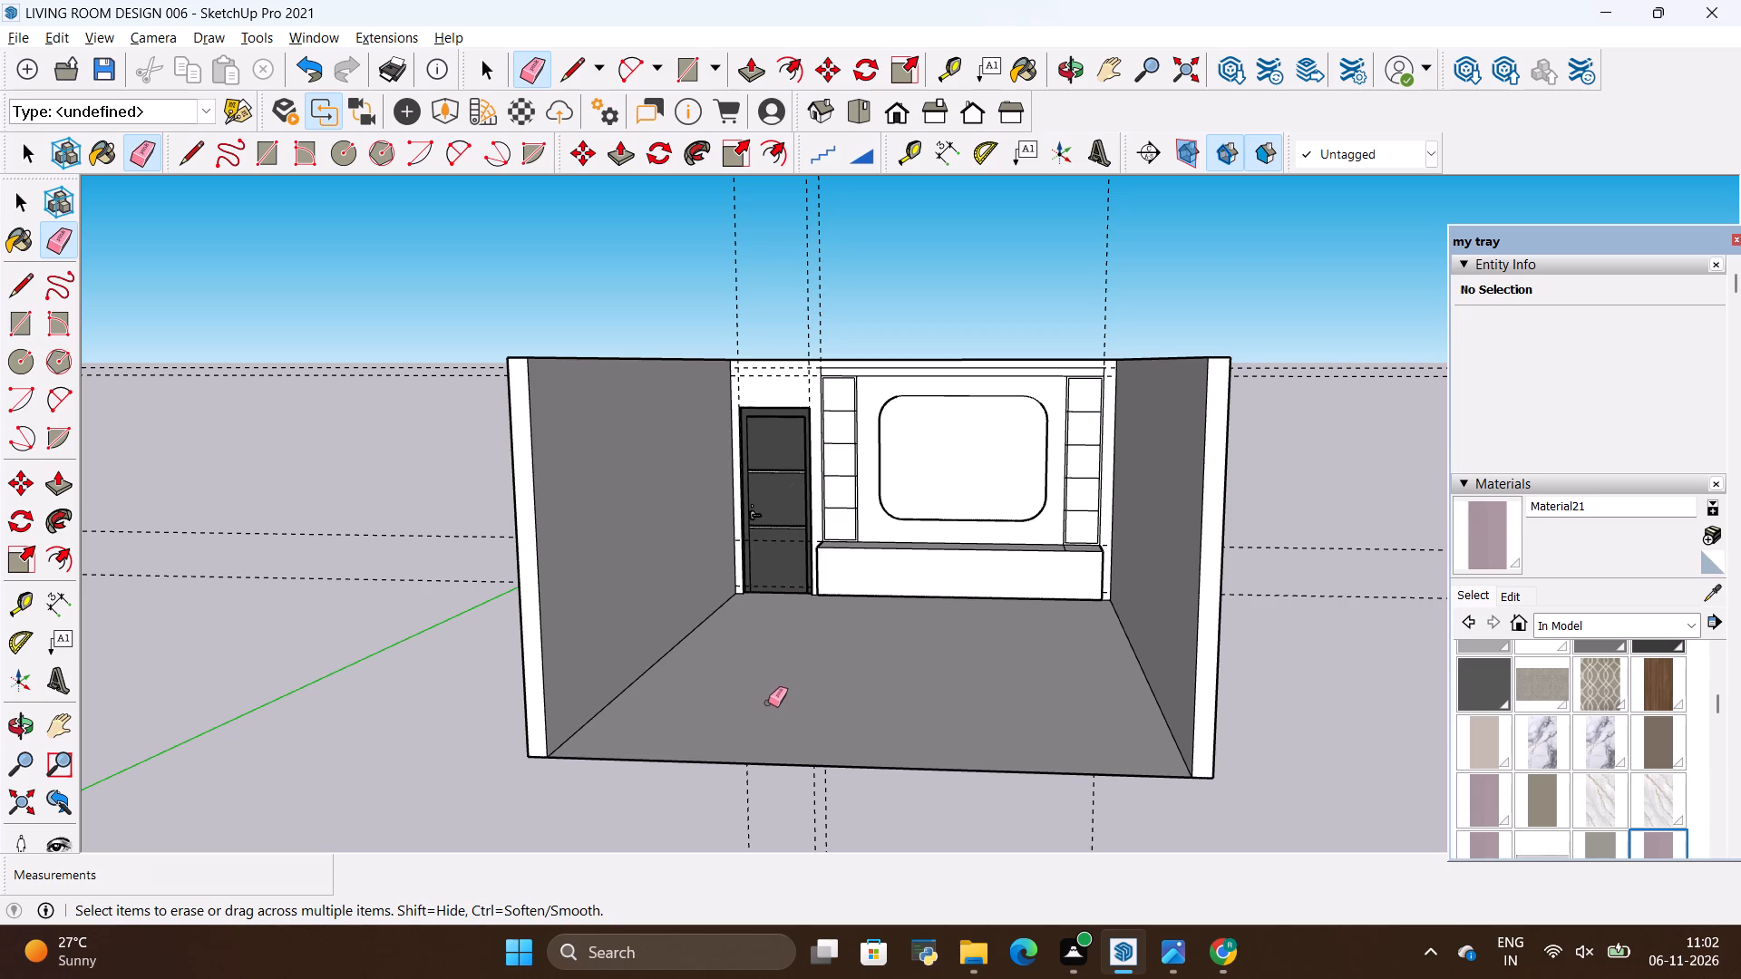
scroll(797, 669, "down", 1)
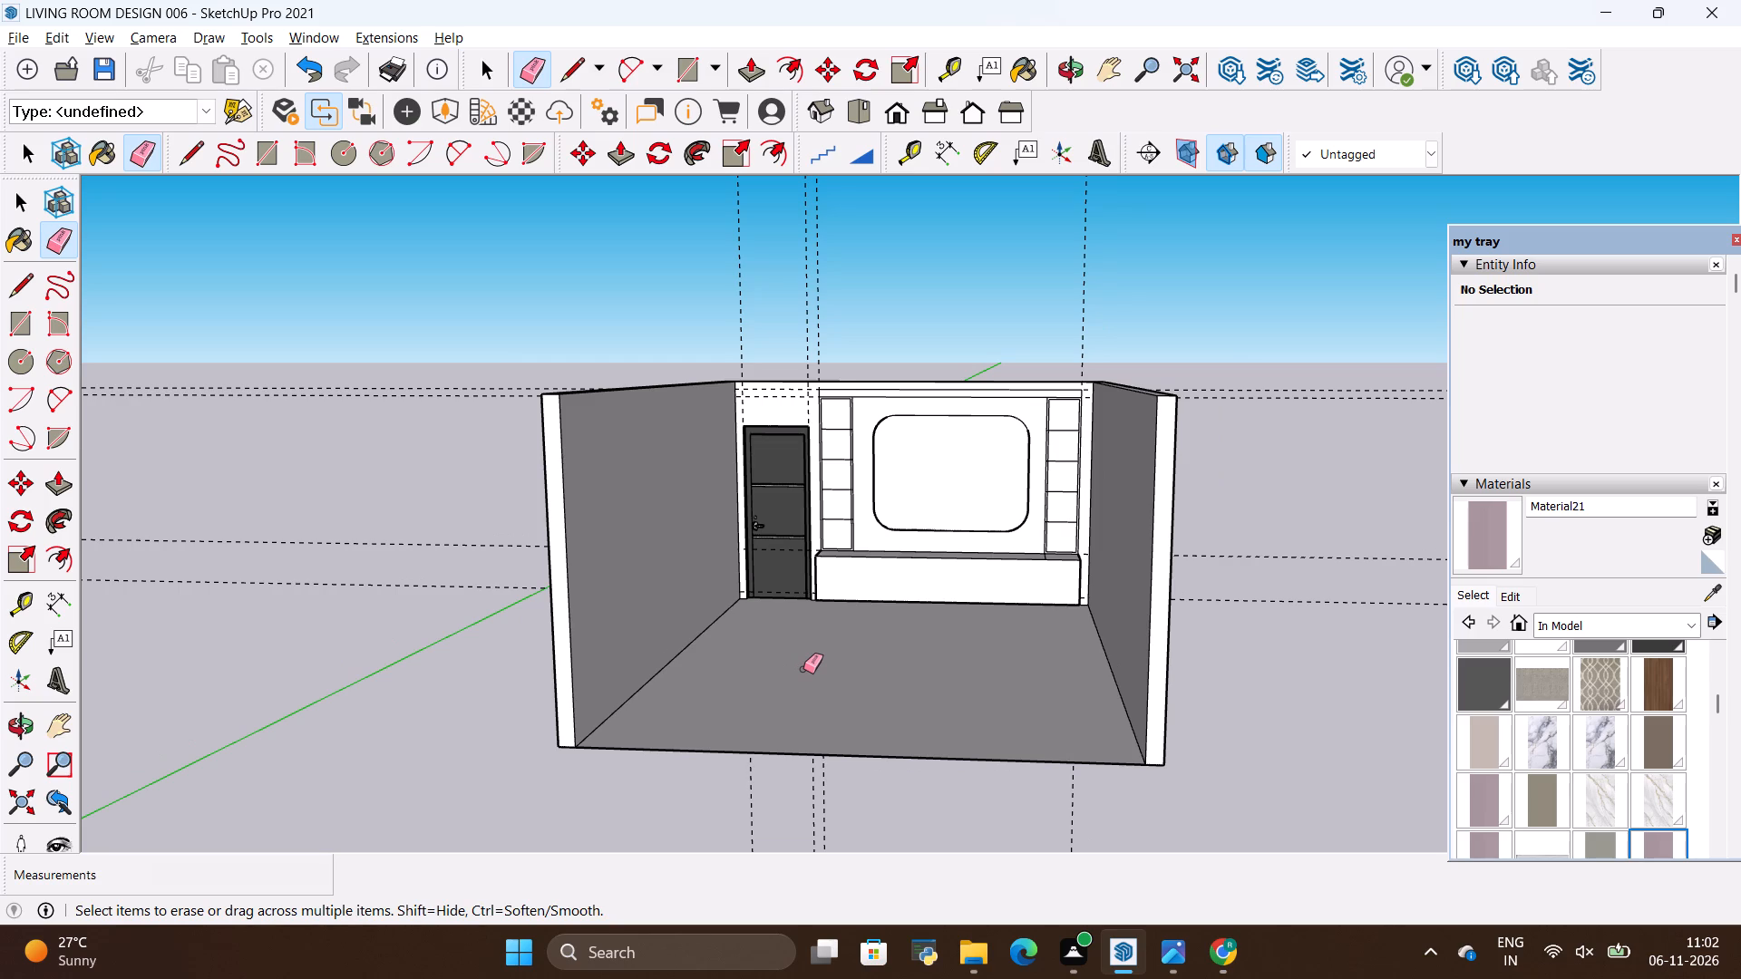
scroll(803, 669, "down", 9)
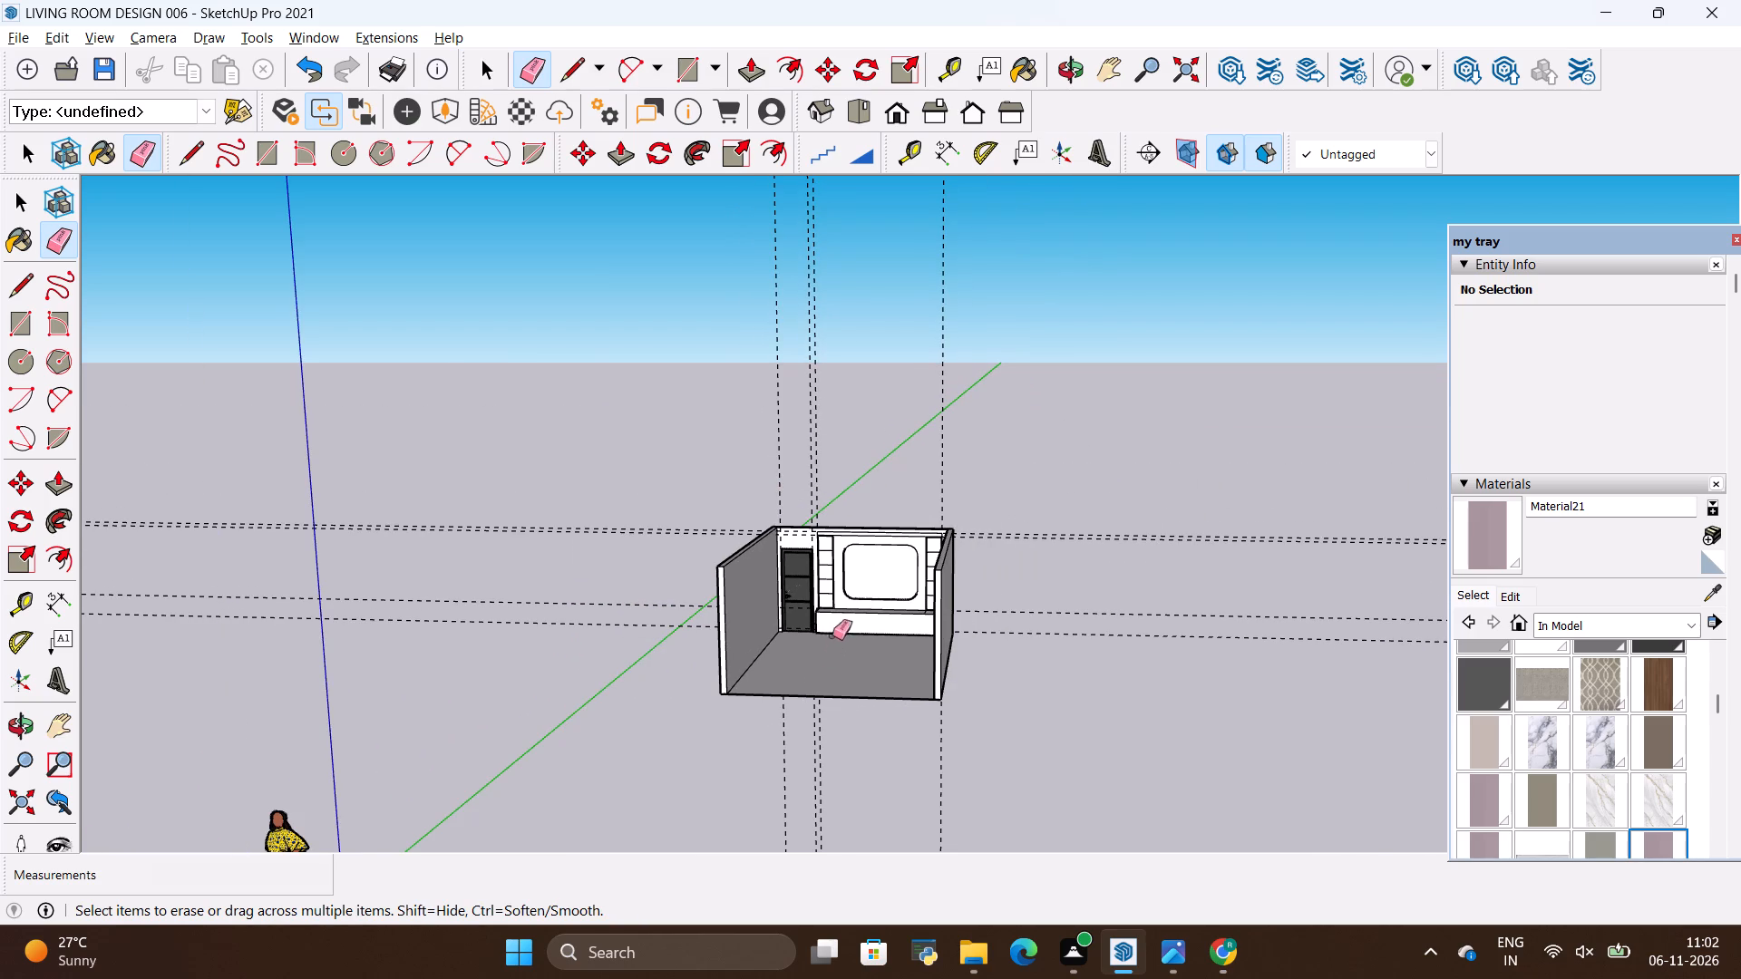
key("alt+Tab")
key("alt+Tab")
scroll(849, 616, "down", 4)
scroll(822, 663, "up", 2)
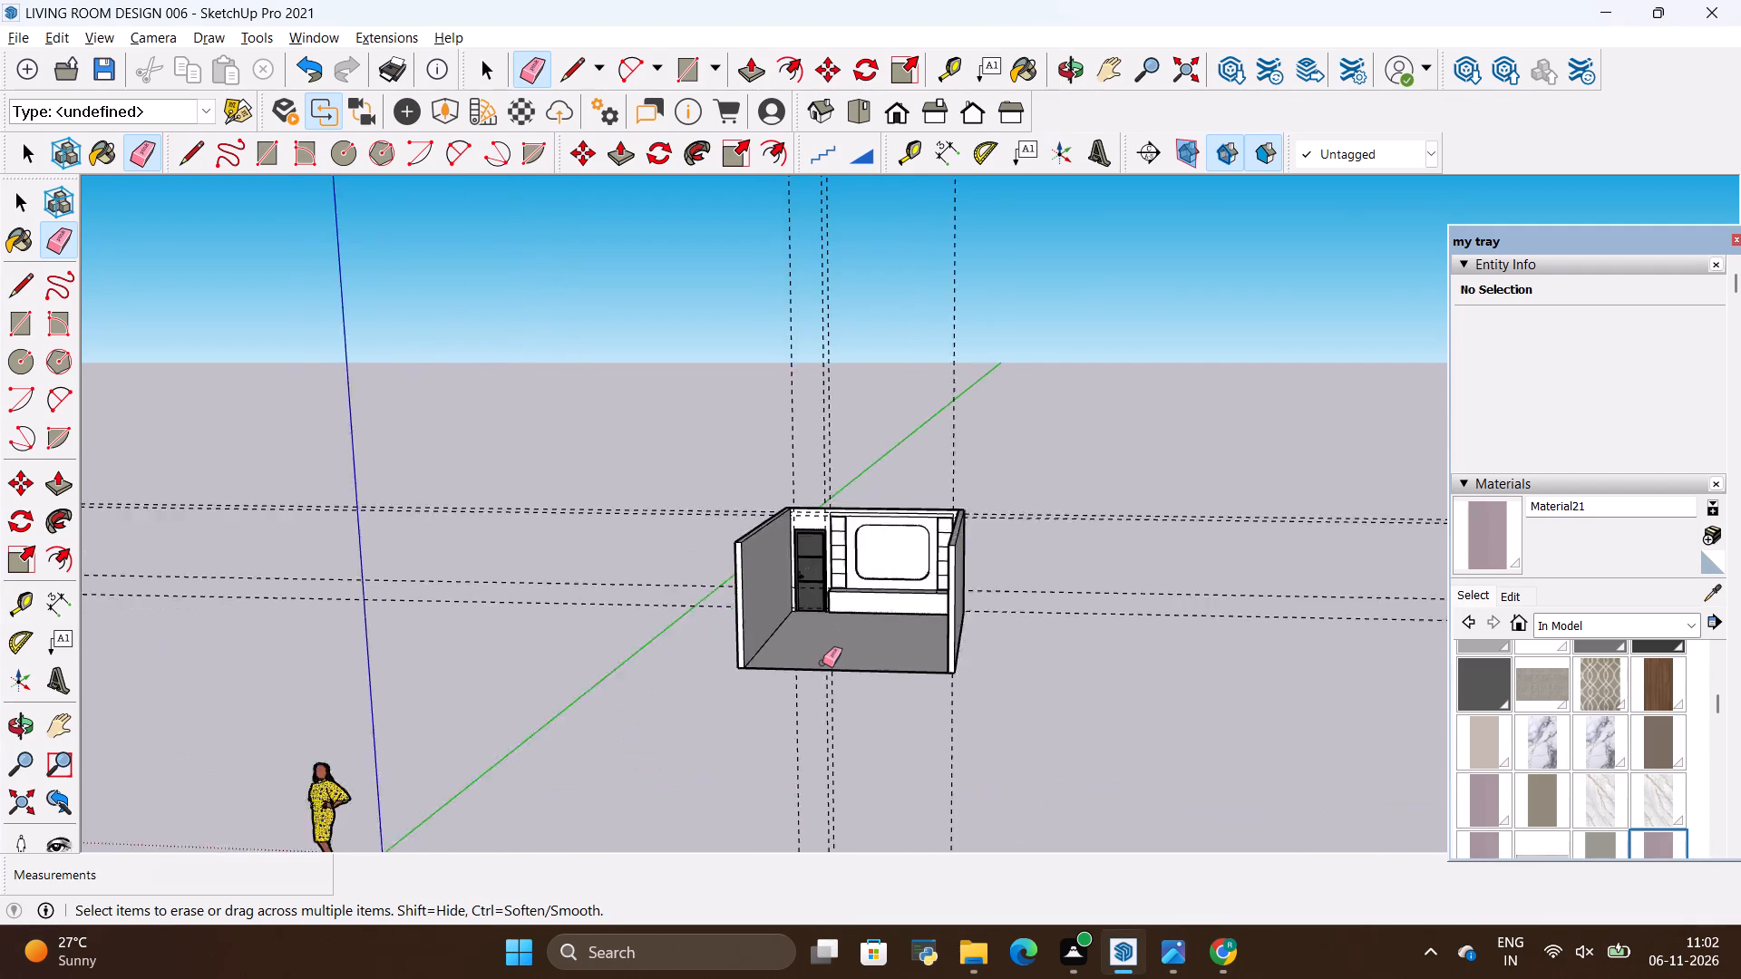
scroll(822, 663, "up", 9)
key("space")
scroll(856, 477, "up", 4)
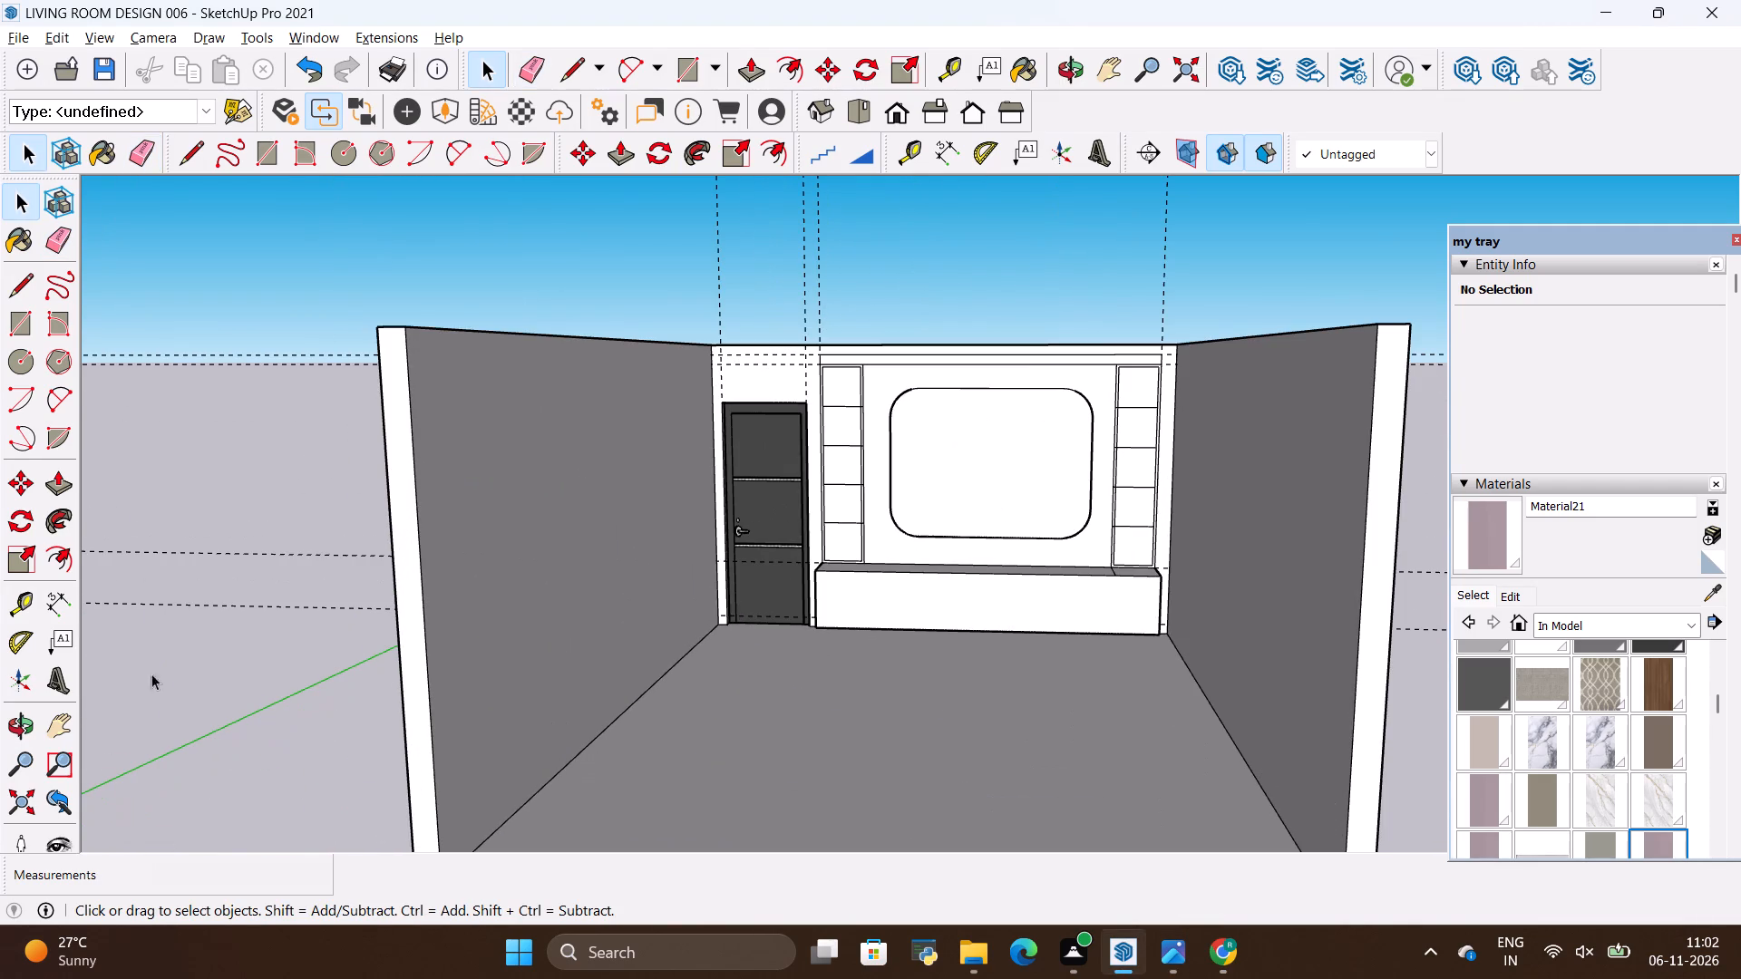
left_click(24, 720)
left_click_drag(428, 621, 413, 591)
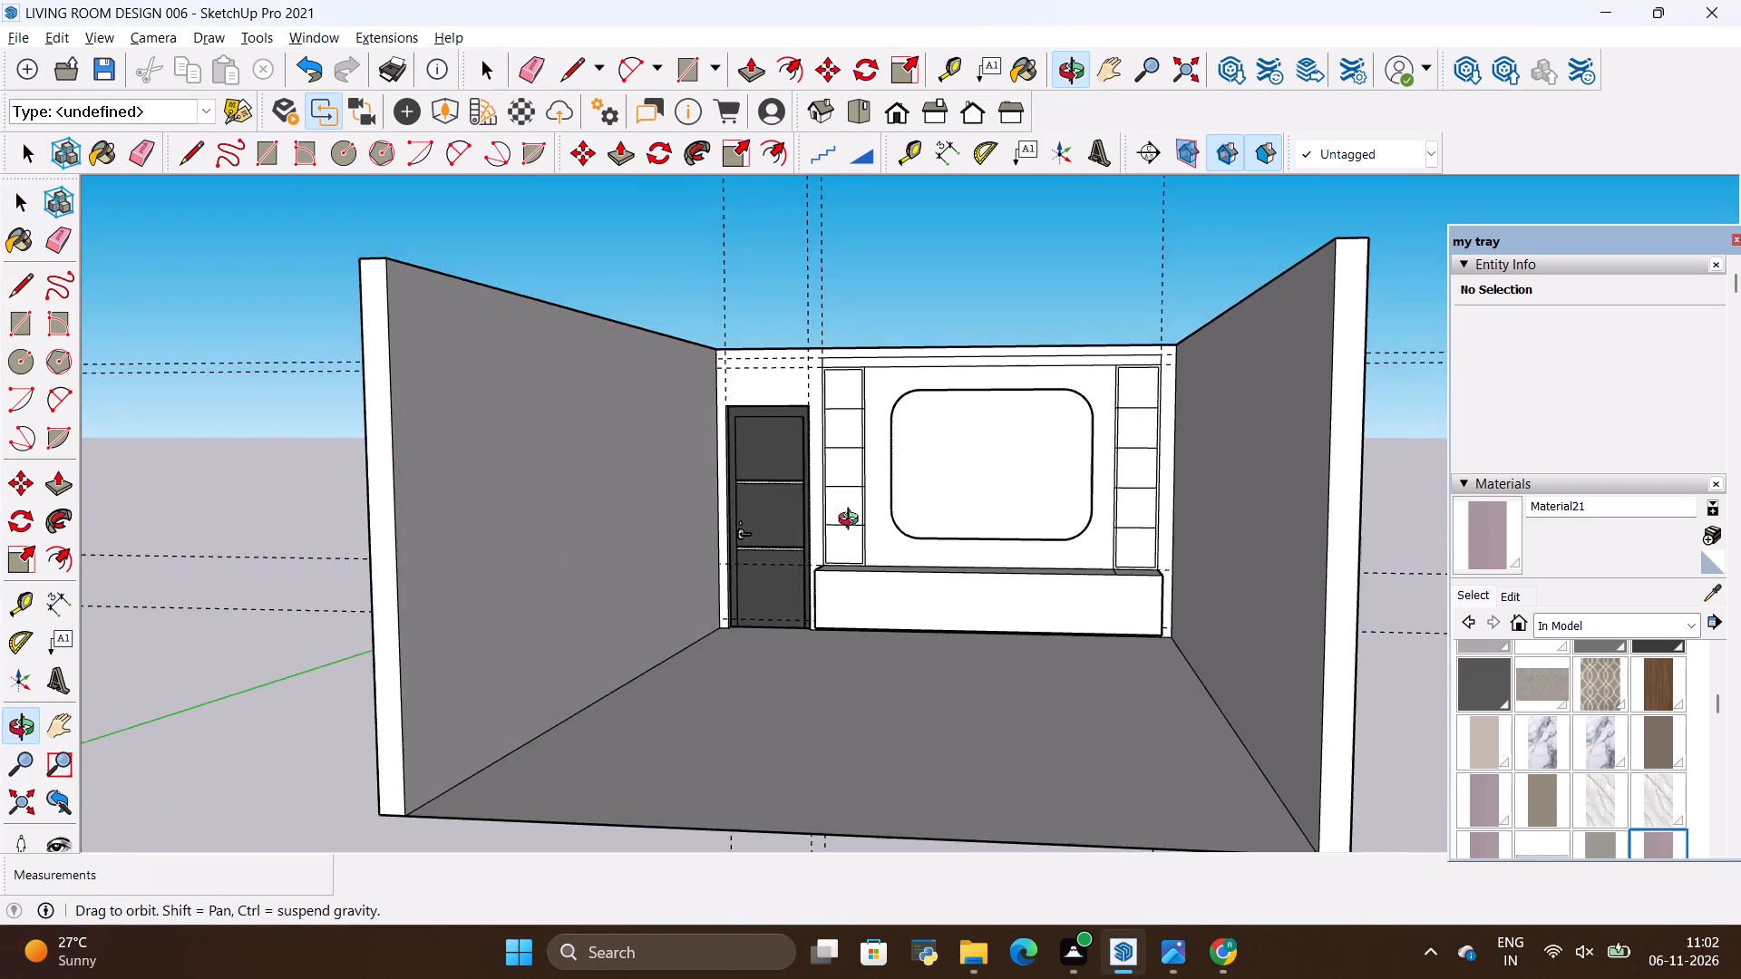
scroll(881, 501, "up", 7)
left_click_drag(1025, 523, 1148, 707)
scroll(613, 585, "down", 3)
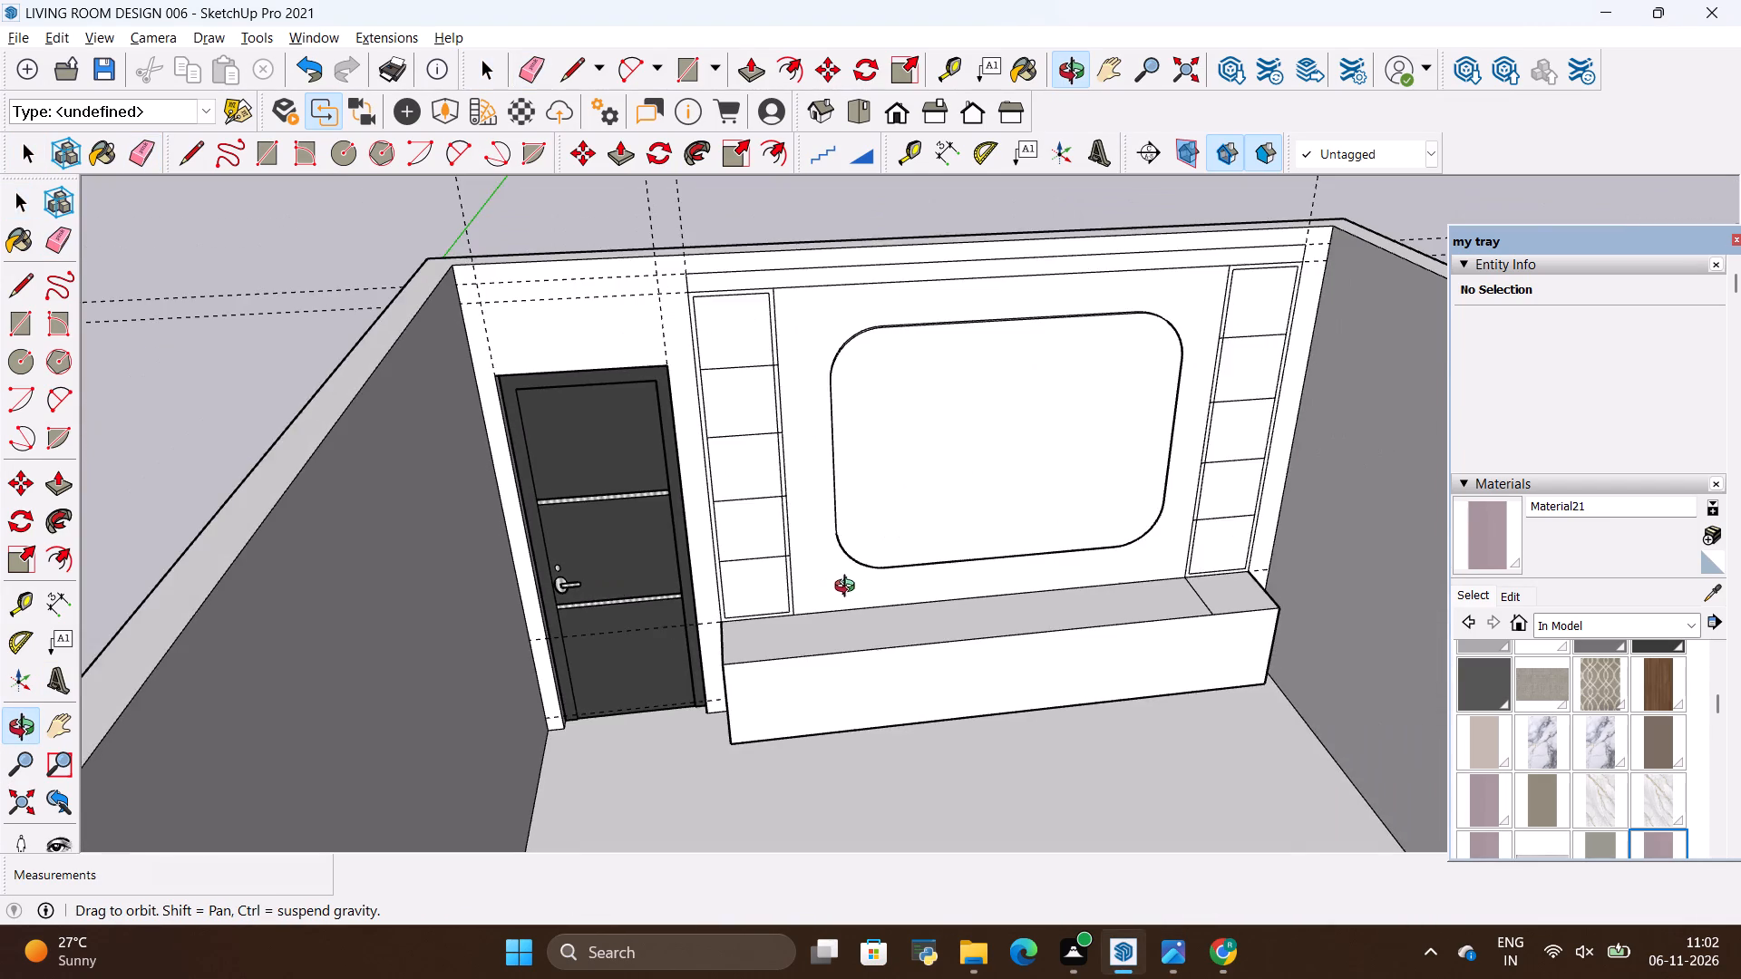
key("alt+Tab")
key("alt+Tab")
Erase the line crossing the console's top surface below the shelf column farthest from the door.
scroll(1164, 606, "up", 9)
key("e")
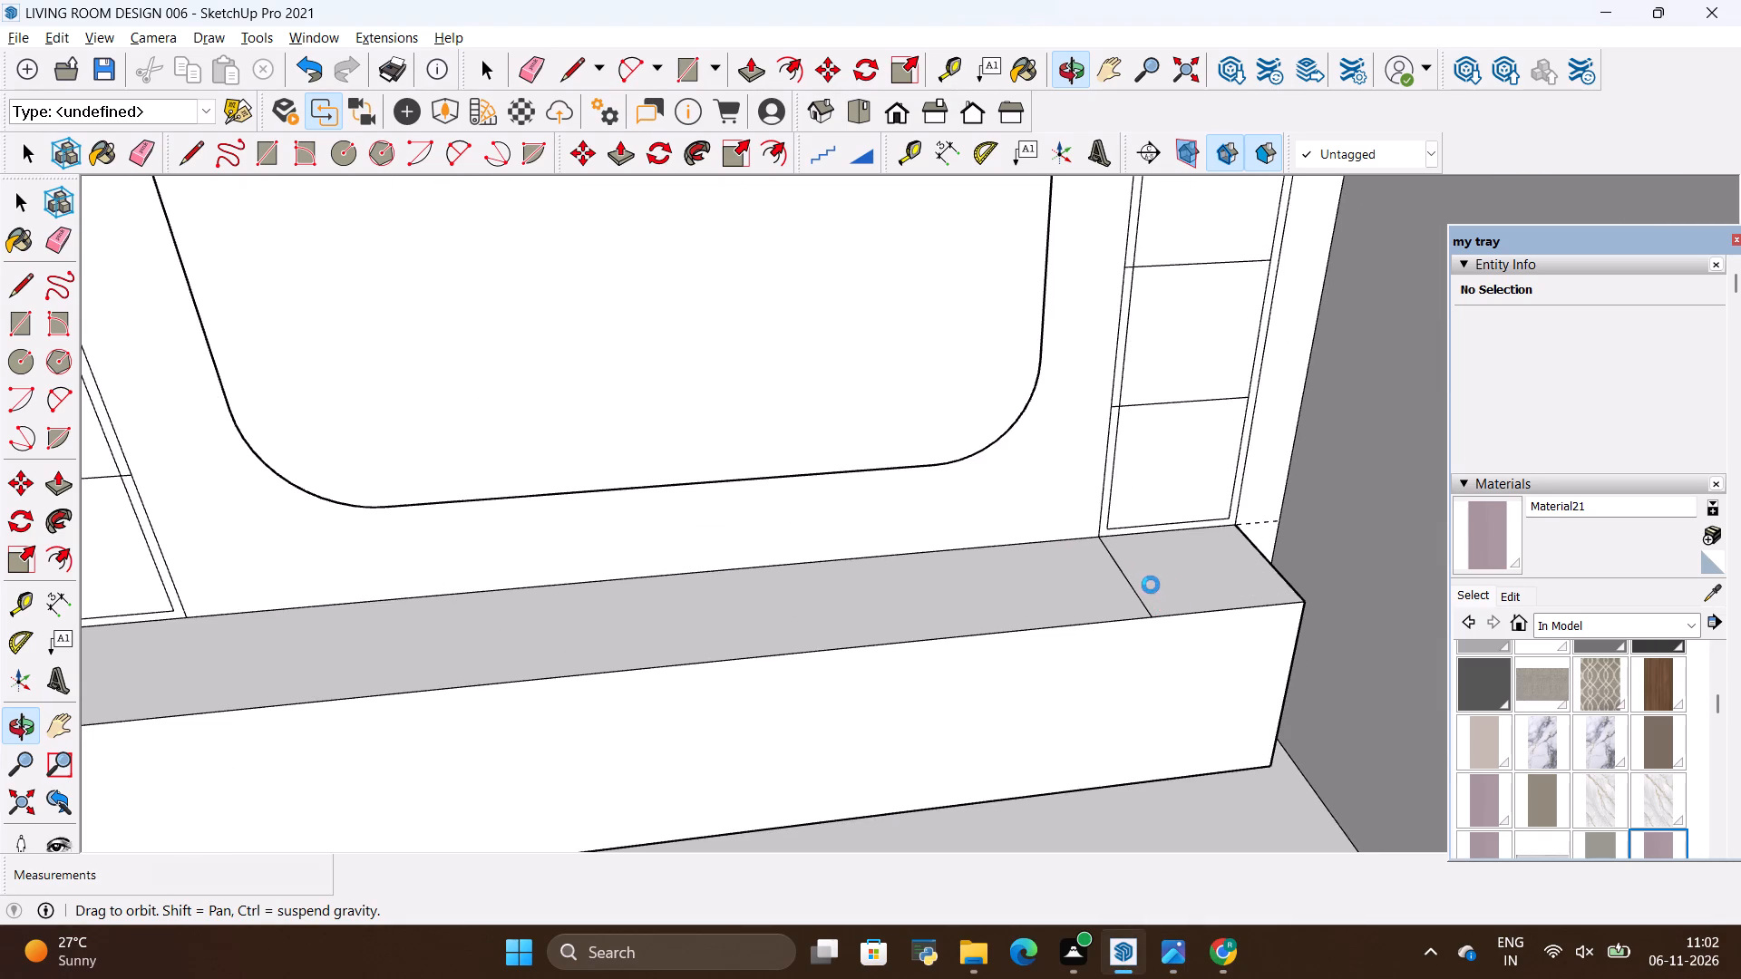
key("space")
scroll(997, 607, "down", 18)
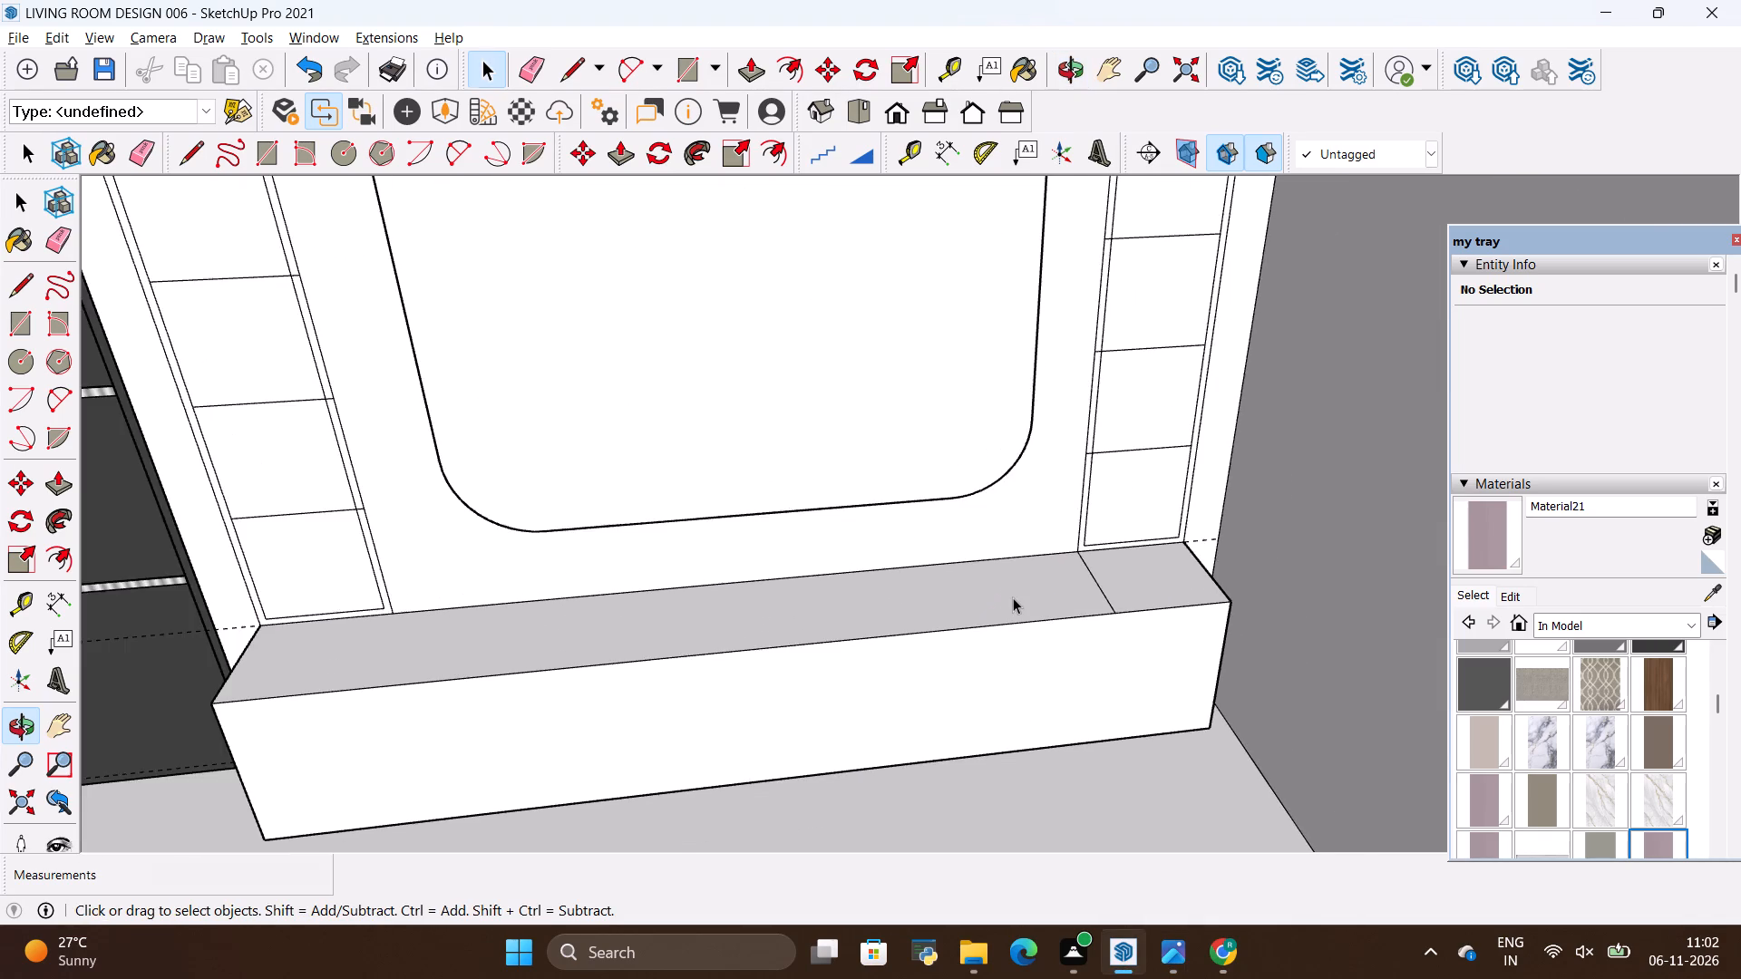
scroll(1014, 596, "down", 3)
scroll(1100, 598, "up", 4)
key("e")
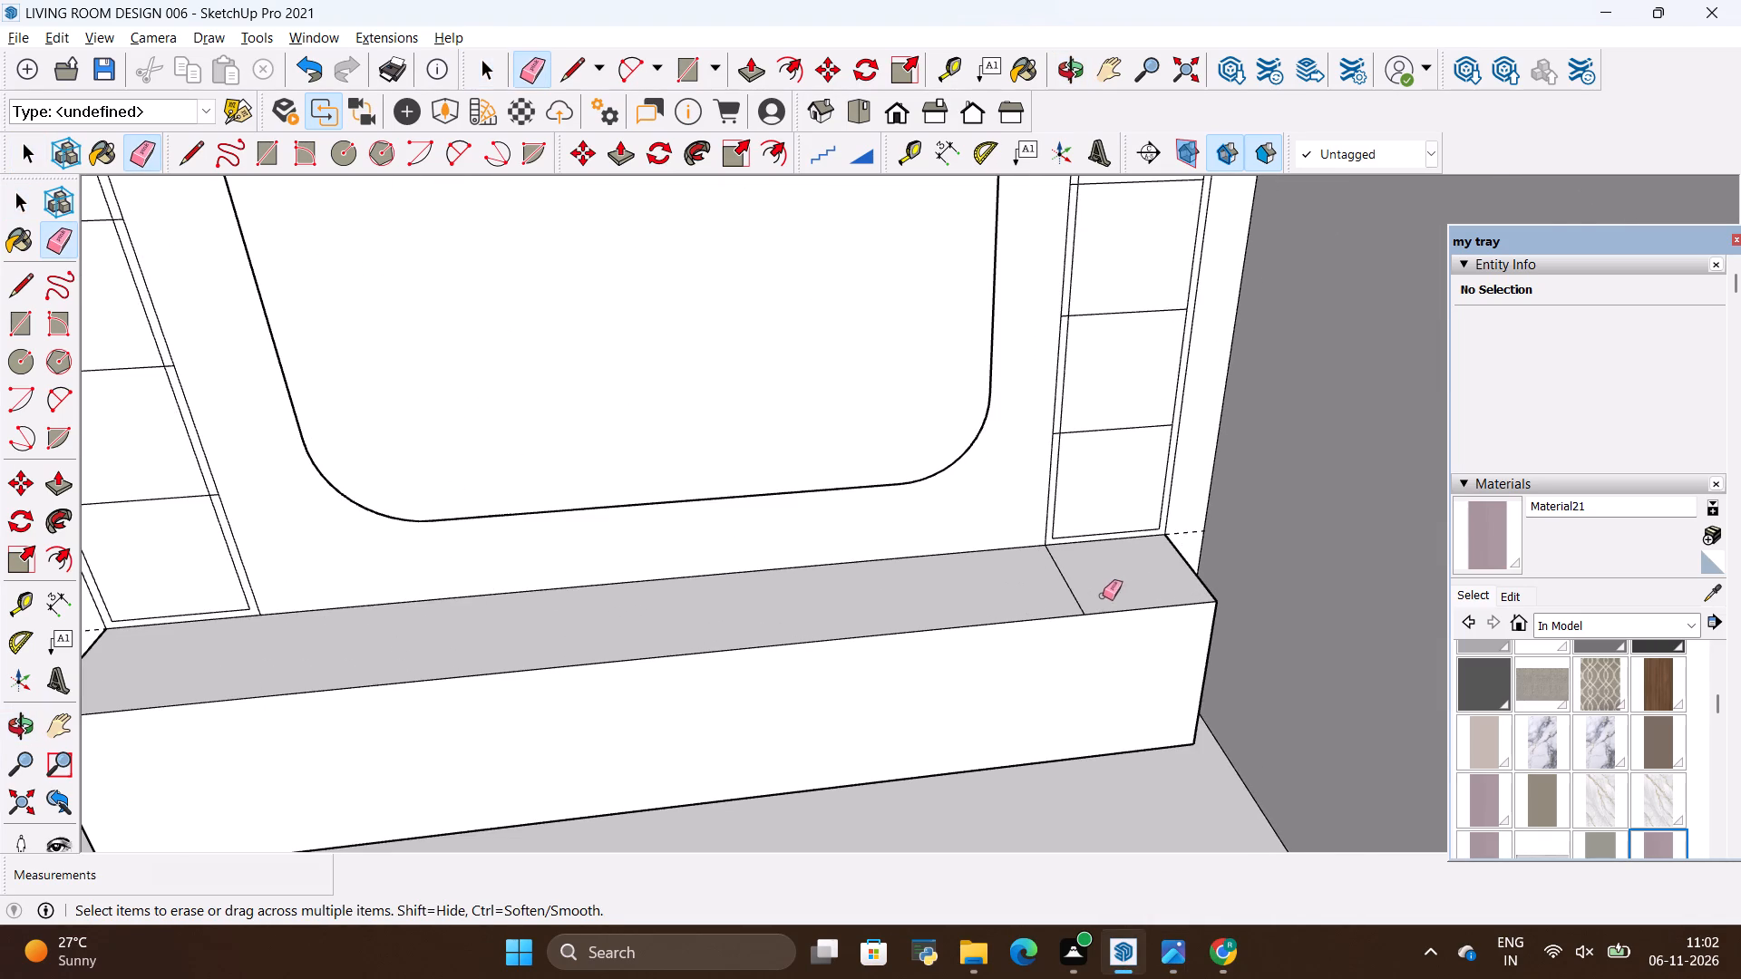
left_click_drag(1096, 585, 1052, 602)
key("space")
Examine the console in the reference image and inspect the modelled console from several angles for comparison.
key("alt+Tab")
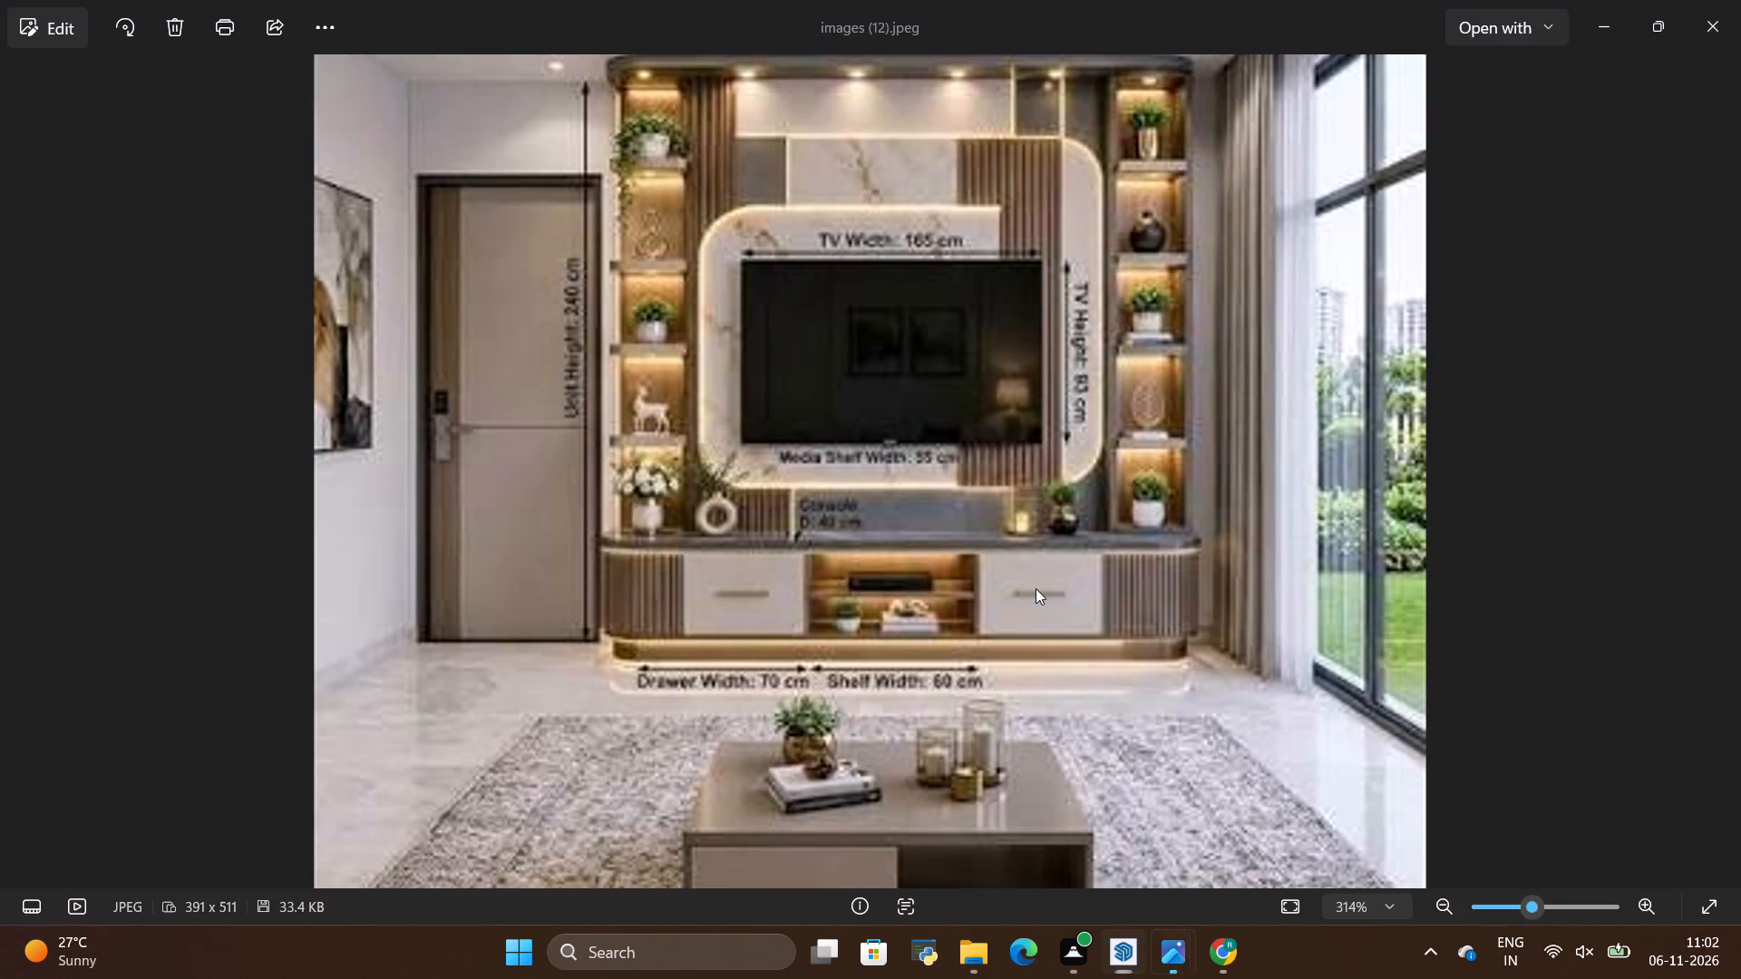
scroll(621, 607, "up", 4)
scroll(846, 602, "up", 3)
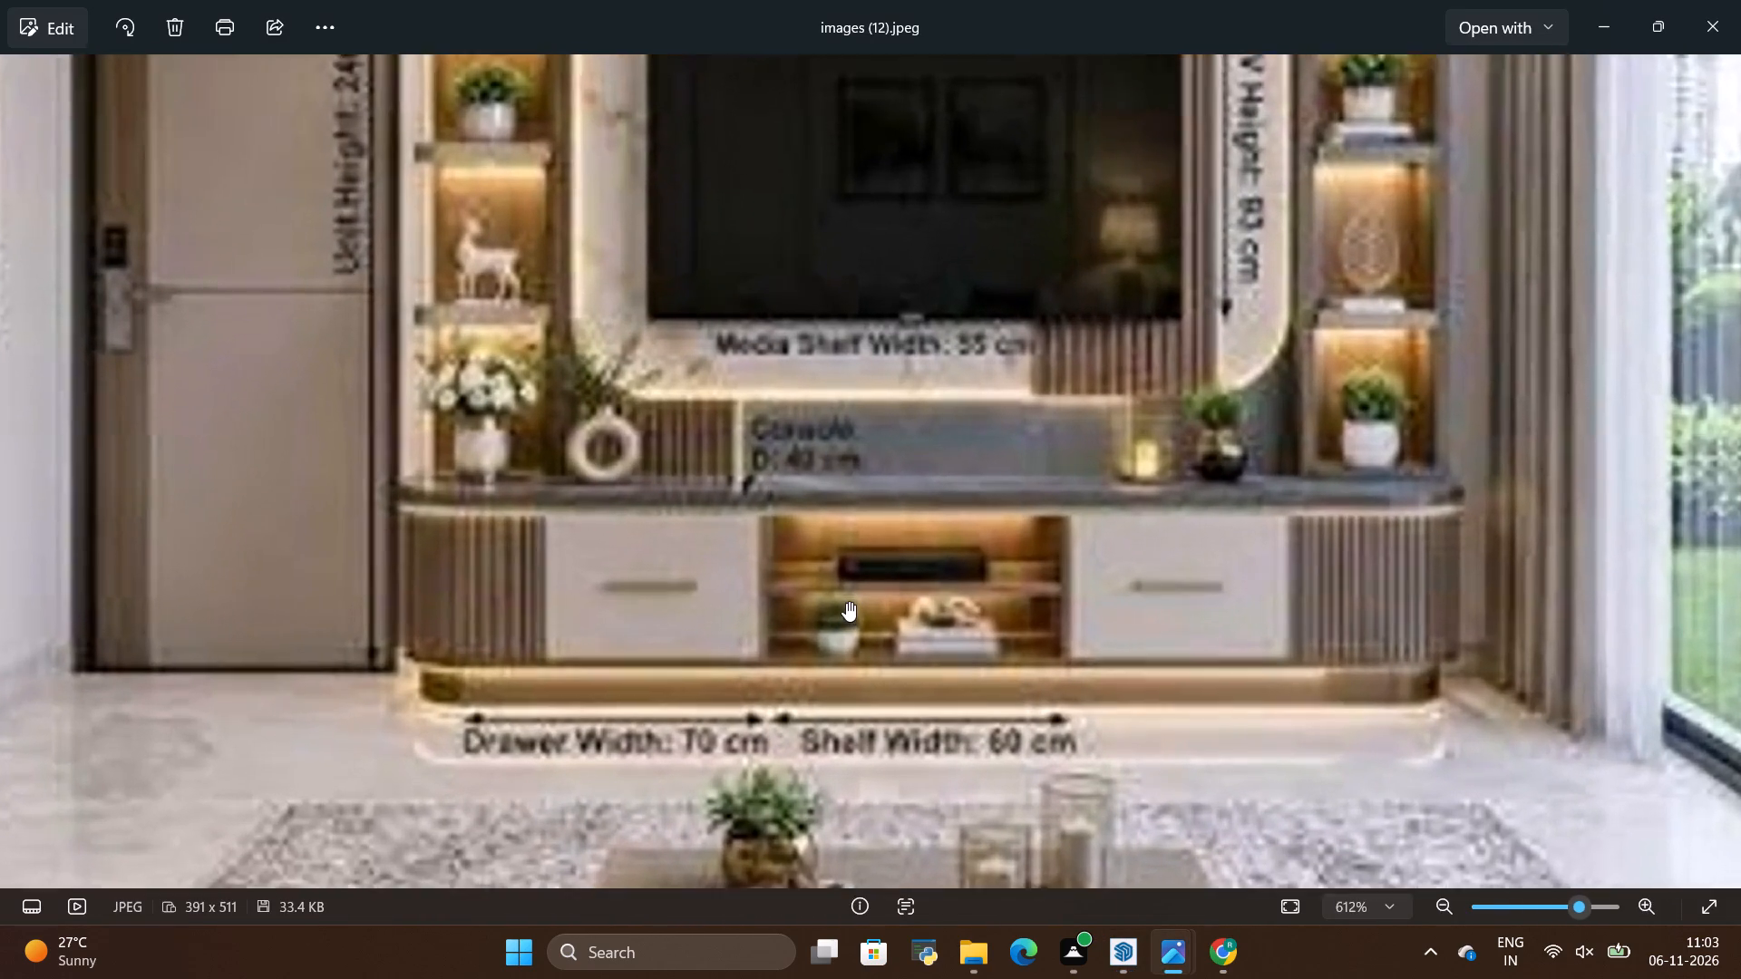
scroll(753, 612, "down", 3)
key("alt+Tab")
scroll(755, 609, "down", 4)
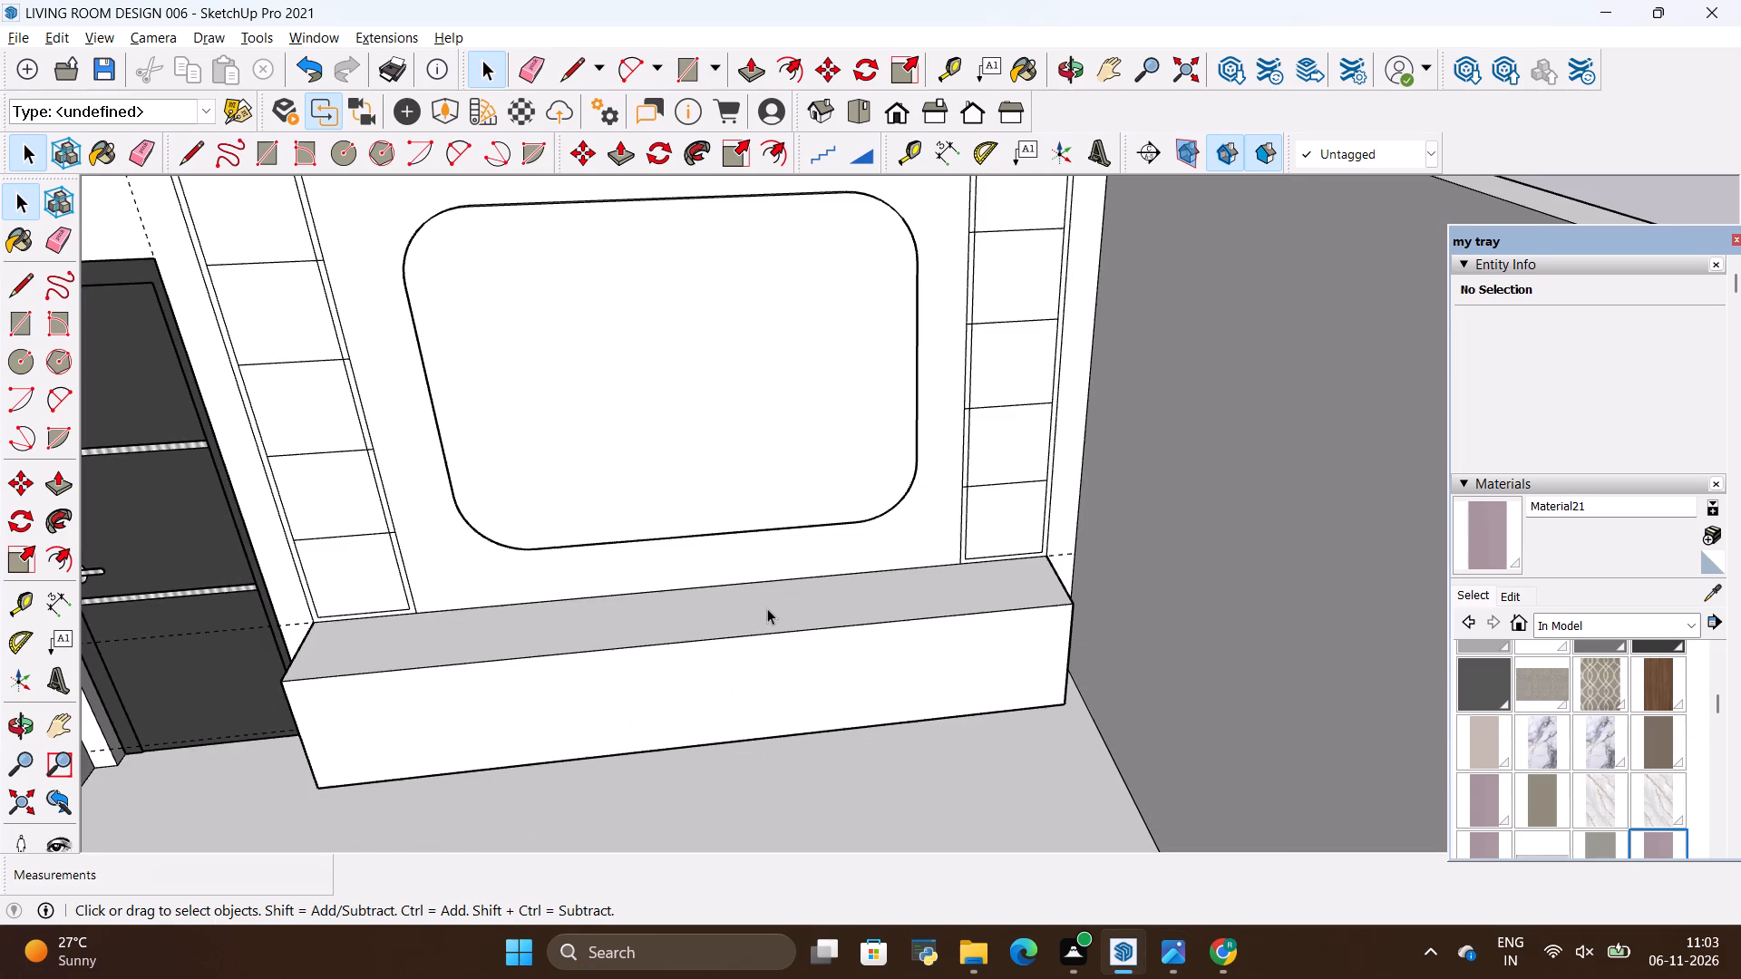
left_click(20, 728)
left_click_drag(135, 707, 244, 749)
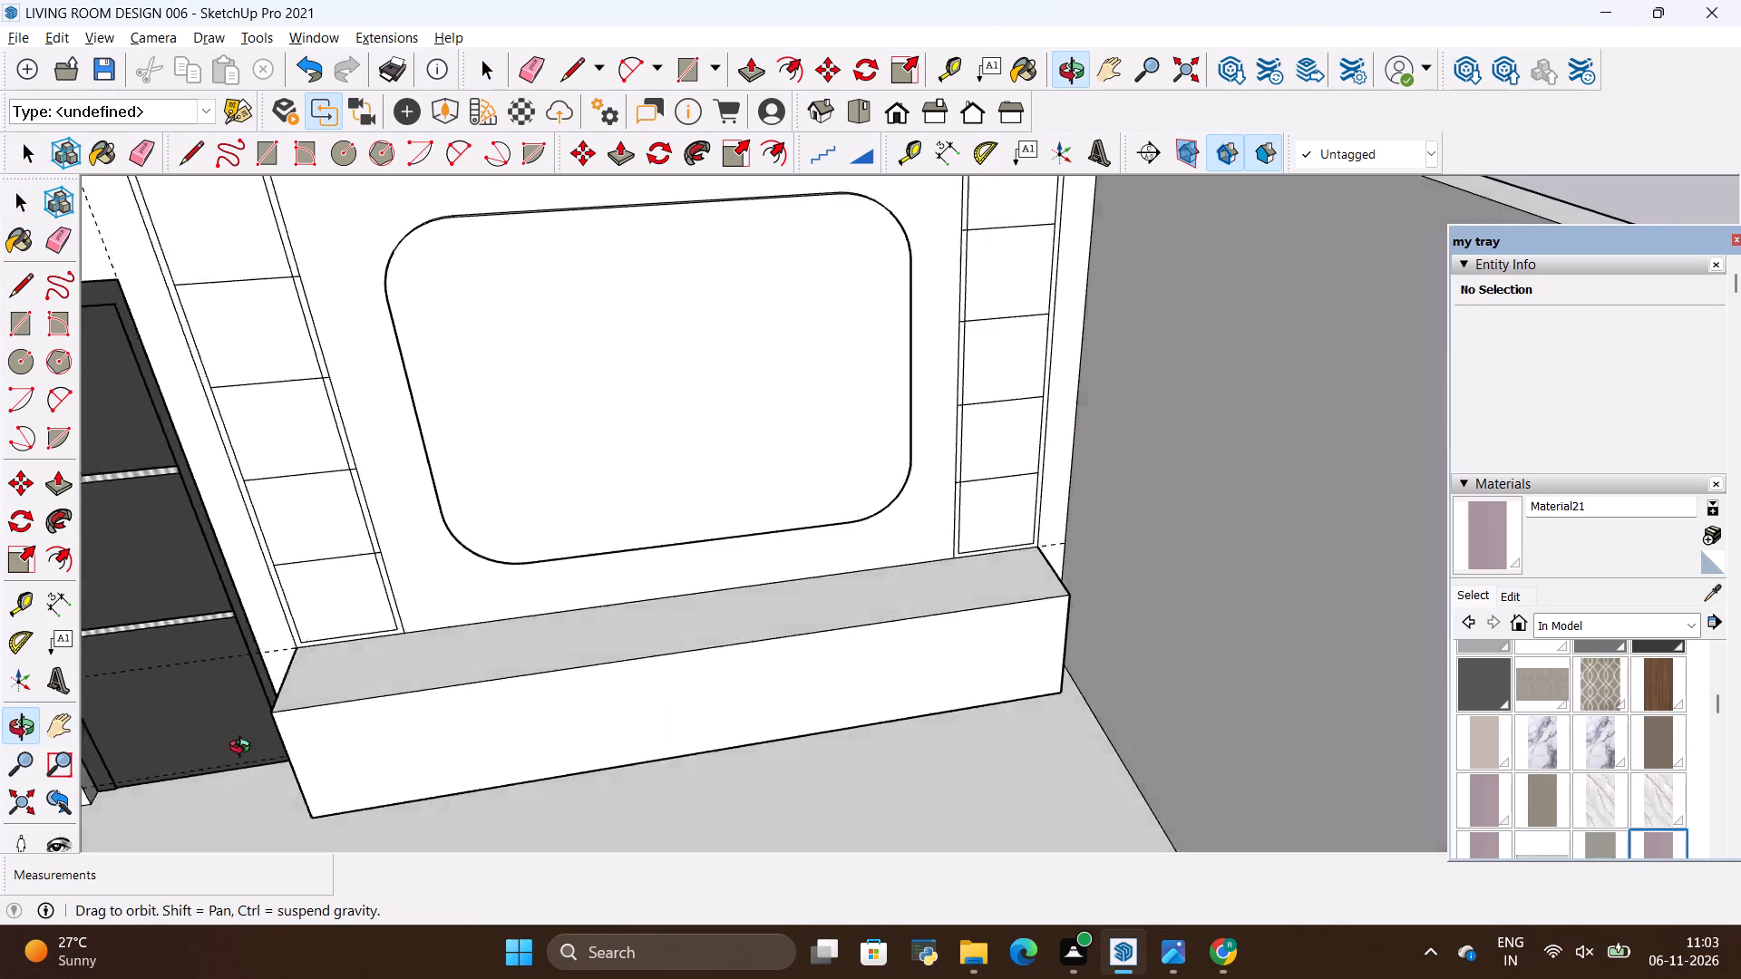
left_click_drag(244, 749, 915, 883)
left_click_drag(628, 566, 455, 774)
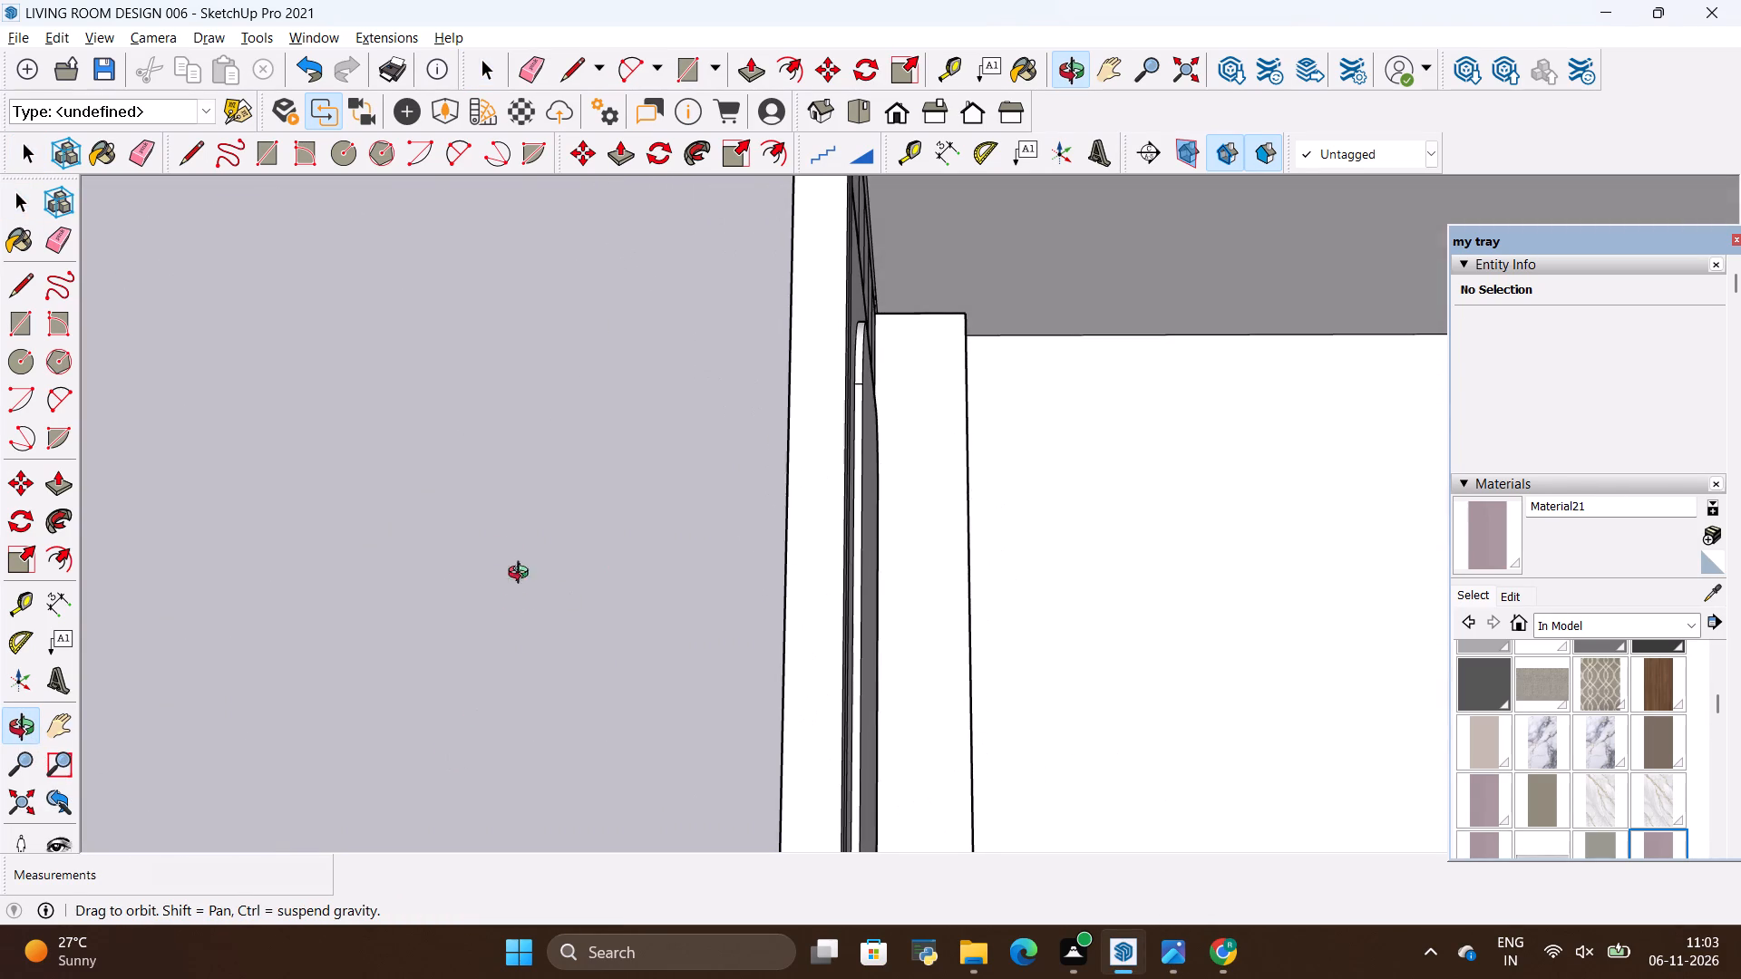
left_click_drag(468, 563, 1023, 717)
scroll(243, 570, "down", 10)
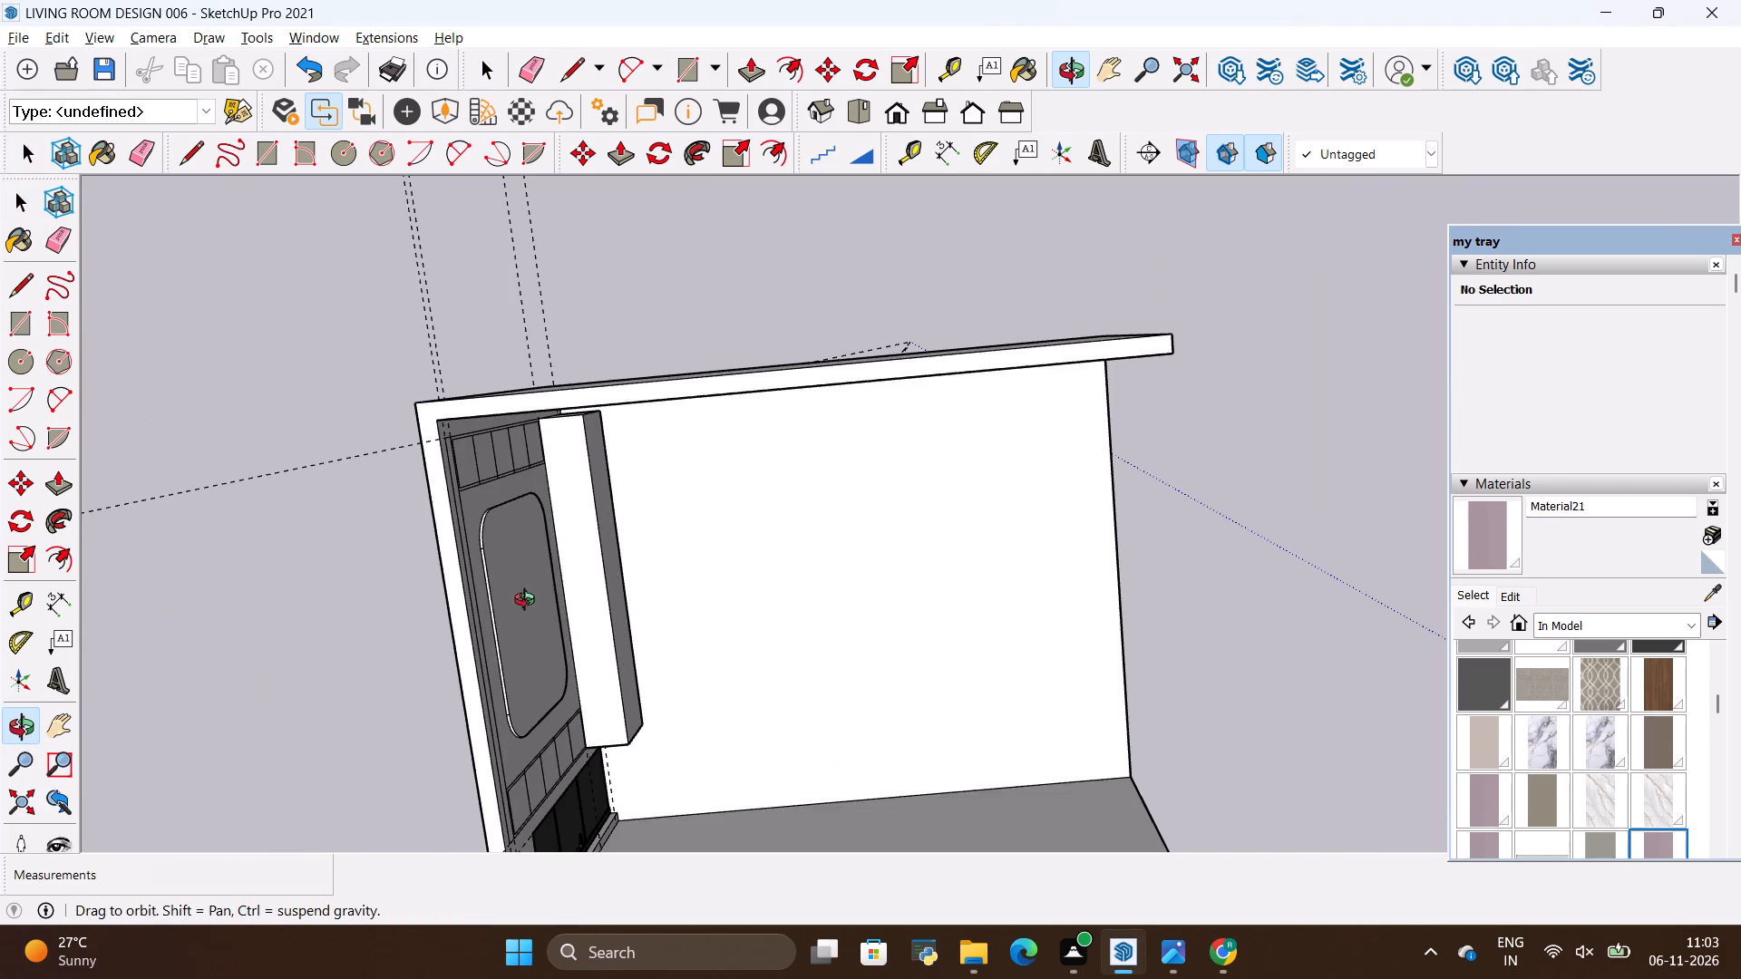
left_click_drag(563, 587, 417, 354)
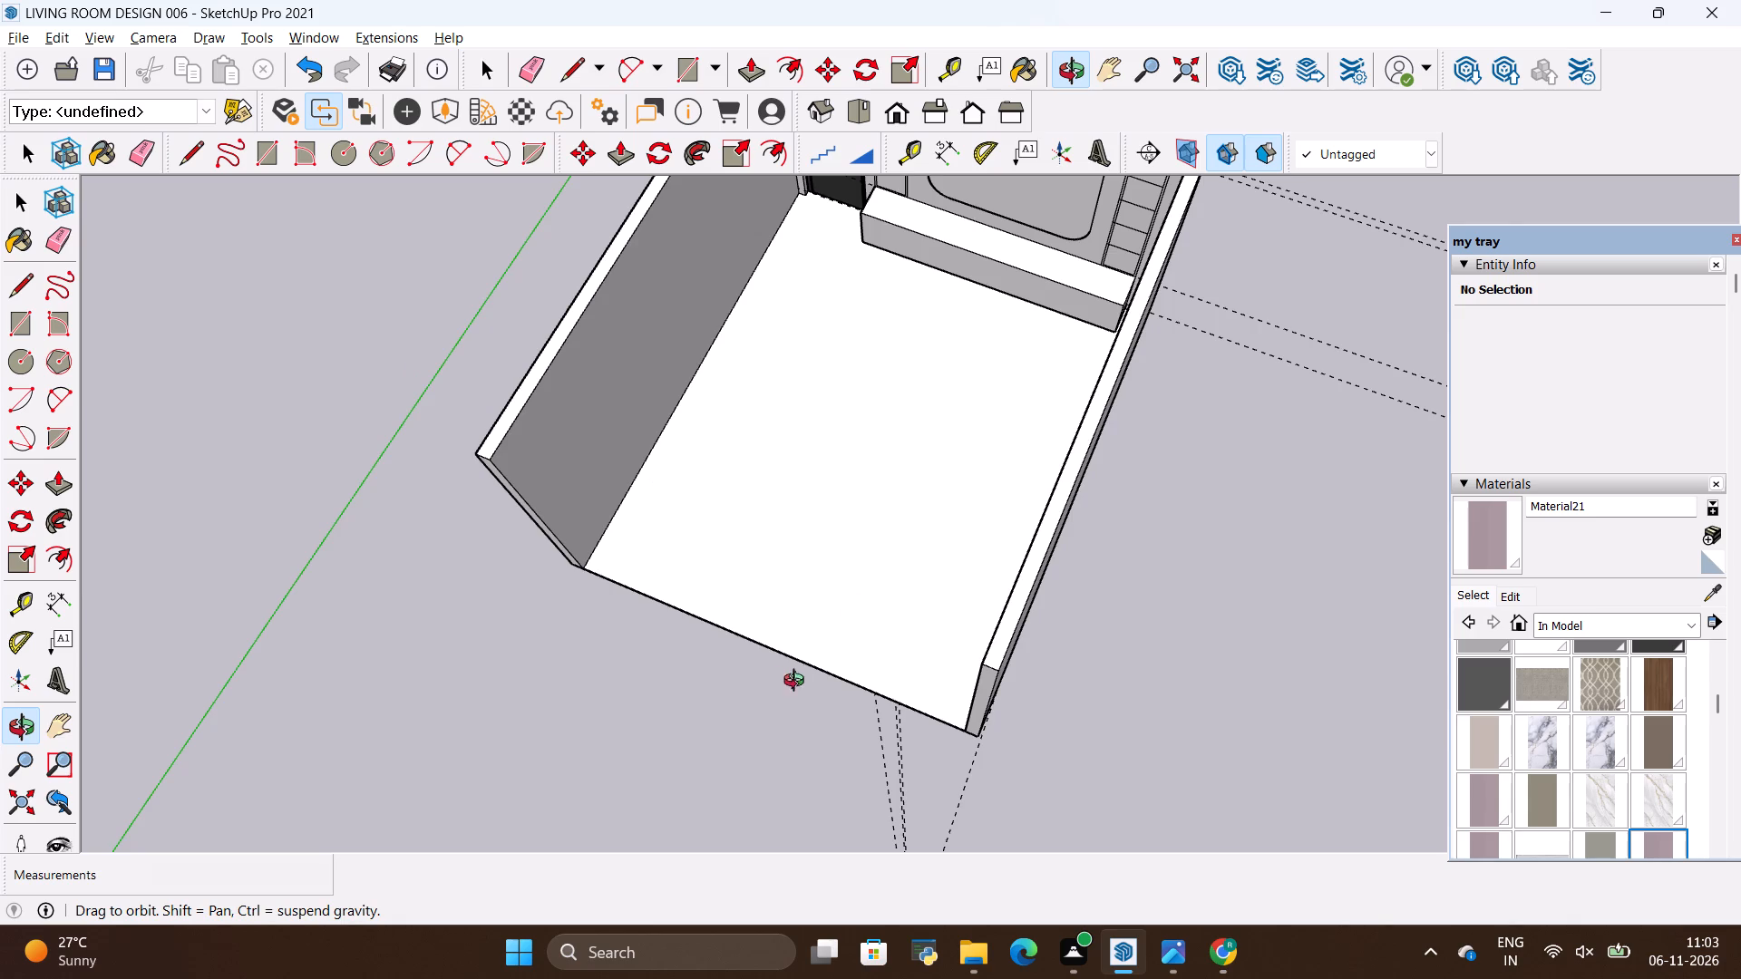
left_click_drag(915, 595, 1053, 419)
scroll(909, 272, "up", 11)
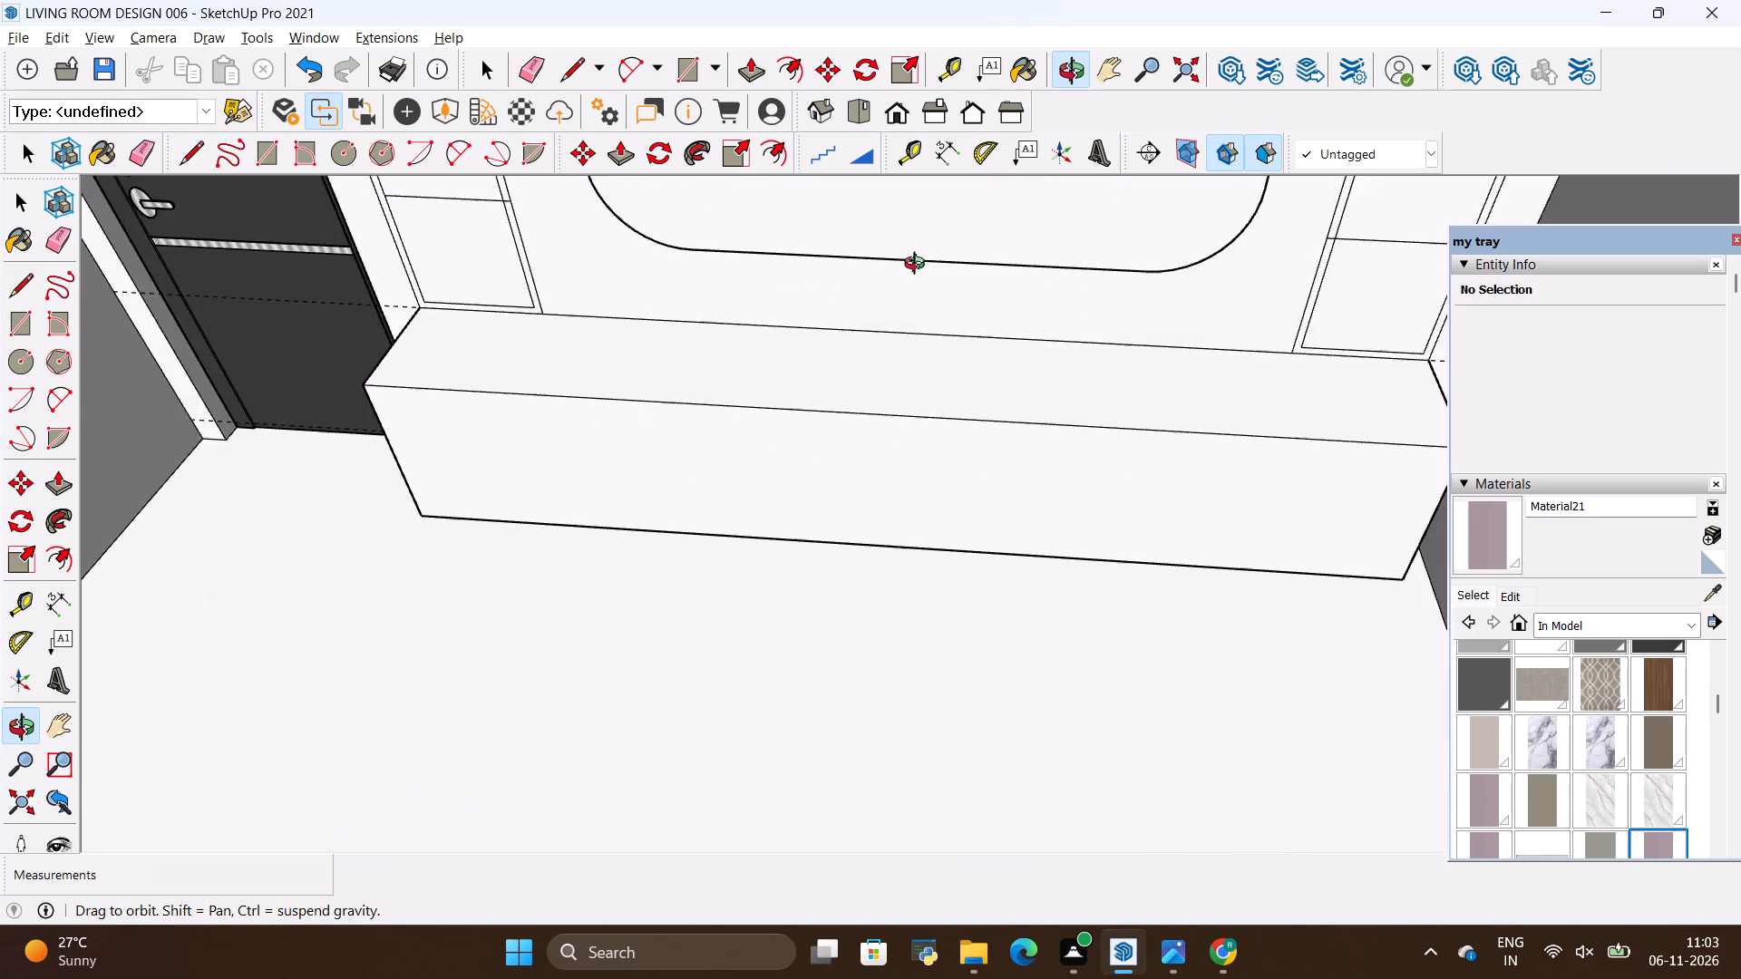
scroll(919, 266, "up", 5)
left_click_drag(1047, 414, 1121, 426)
left_click(1121, 425)
left_click_drag(1121, 425, 1104, 430)
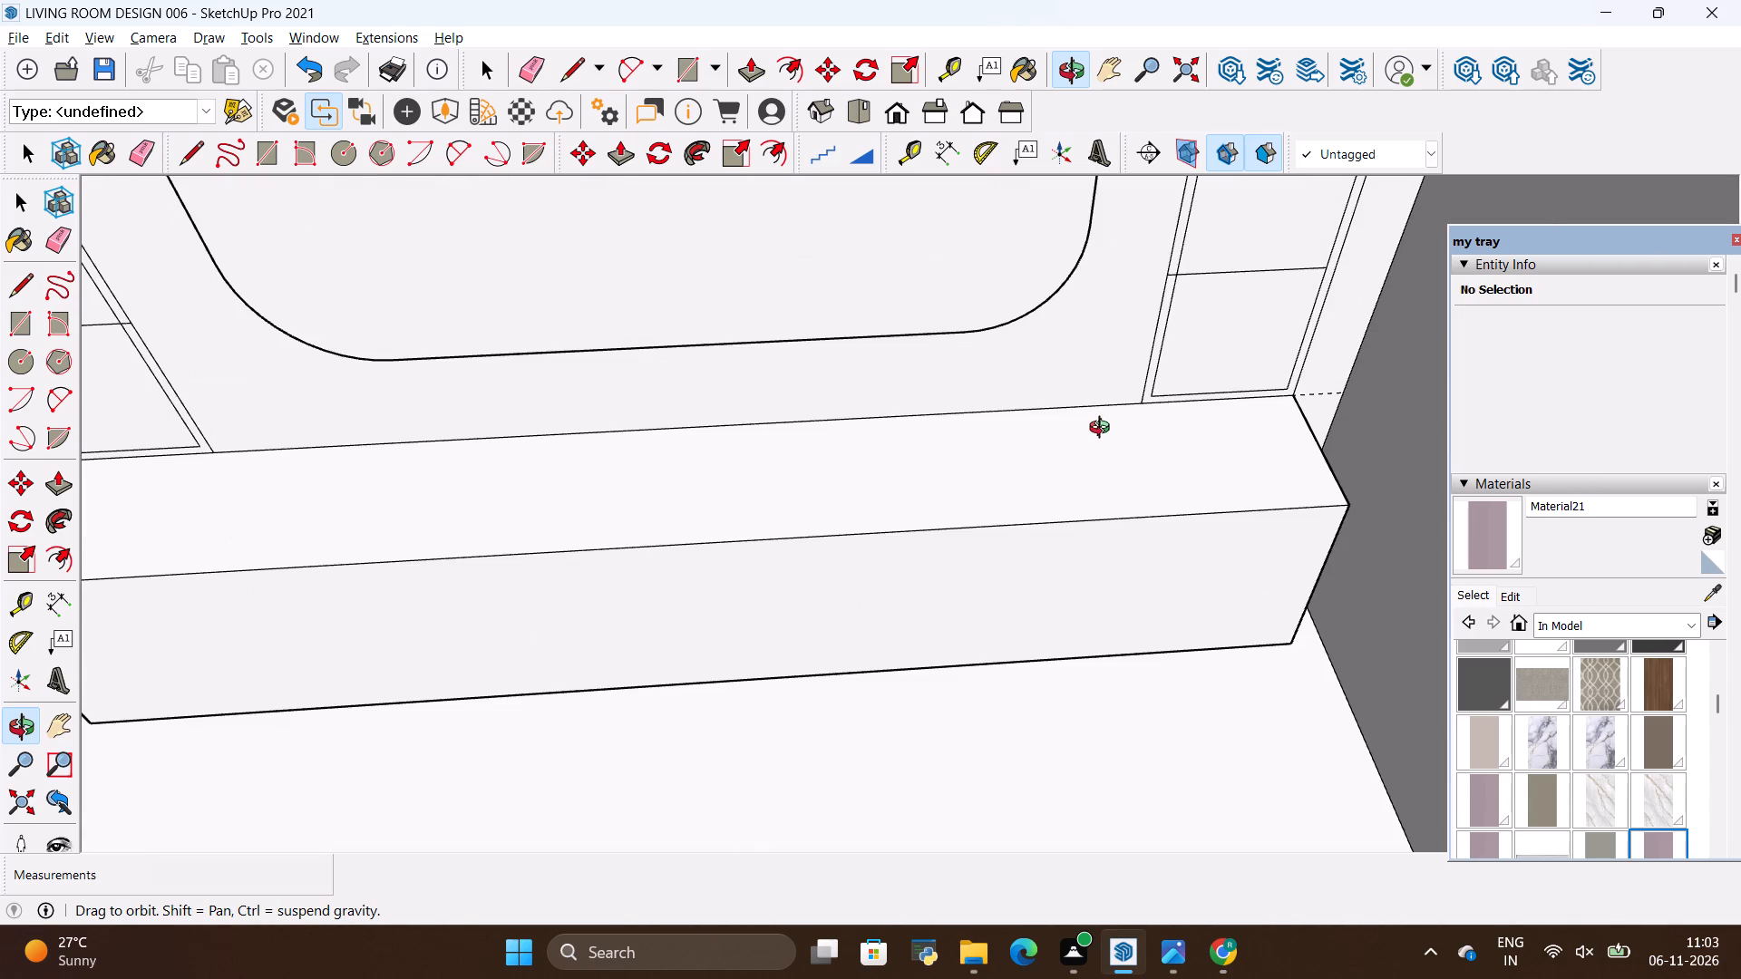
left_click_drag(1104, 430, 1076, 475)
scroll(1084, 463, "down", 11)
scroll(743, 439, "up", 3)
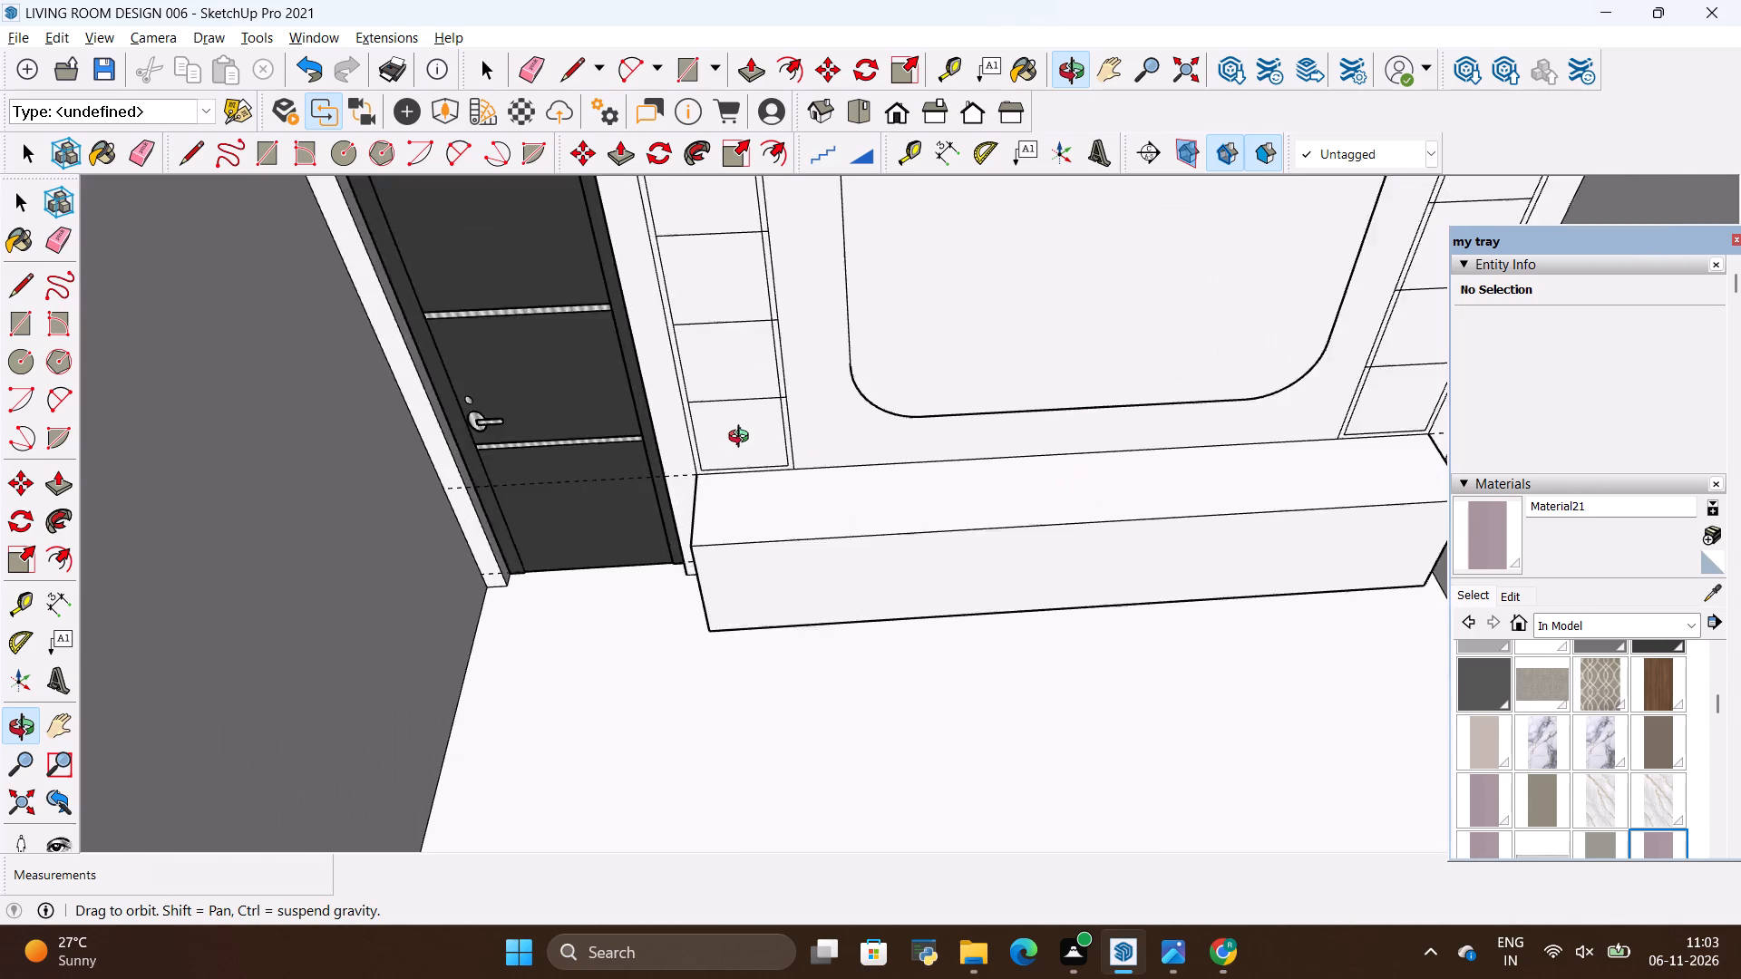
scroll(743, 439, "up", 6)
key("alt+Tab")
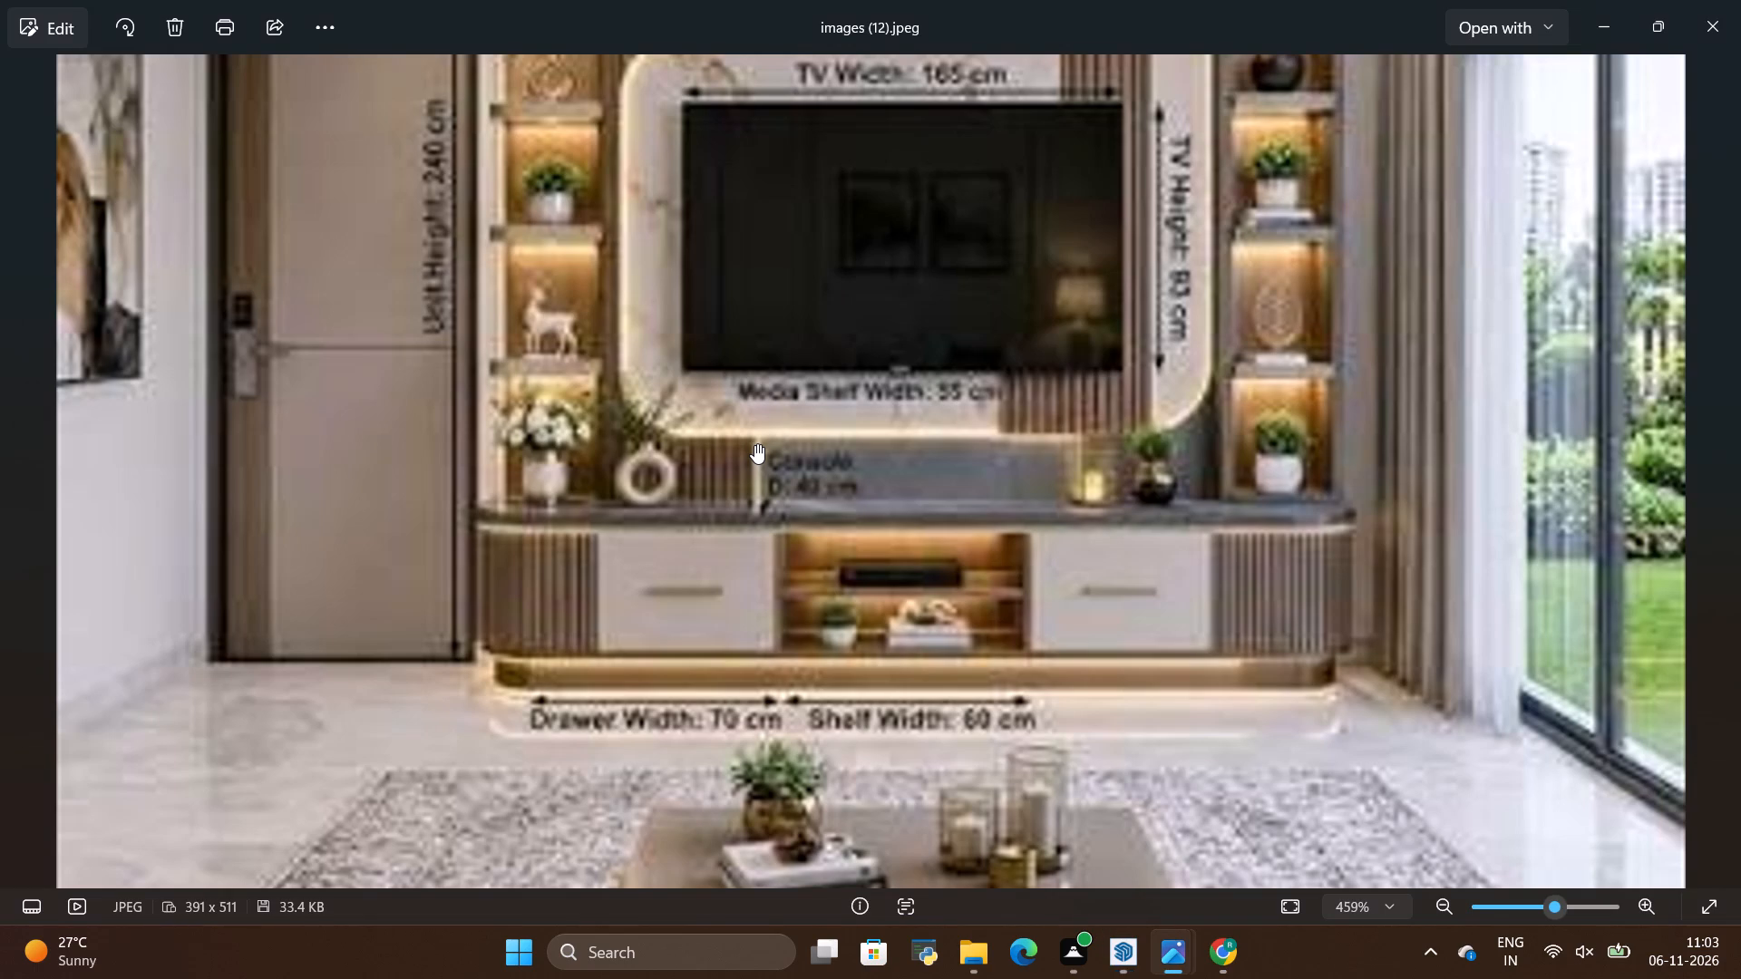
key("alt+Tab")
Place a guide on the console's top surface 10" back from its front edge.
scroll(744, 471, "up", 8)
scroll(674, 501, "down", 3)
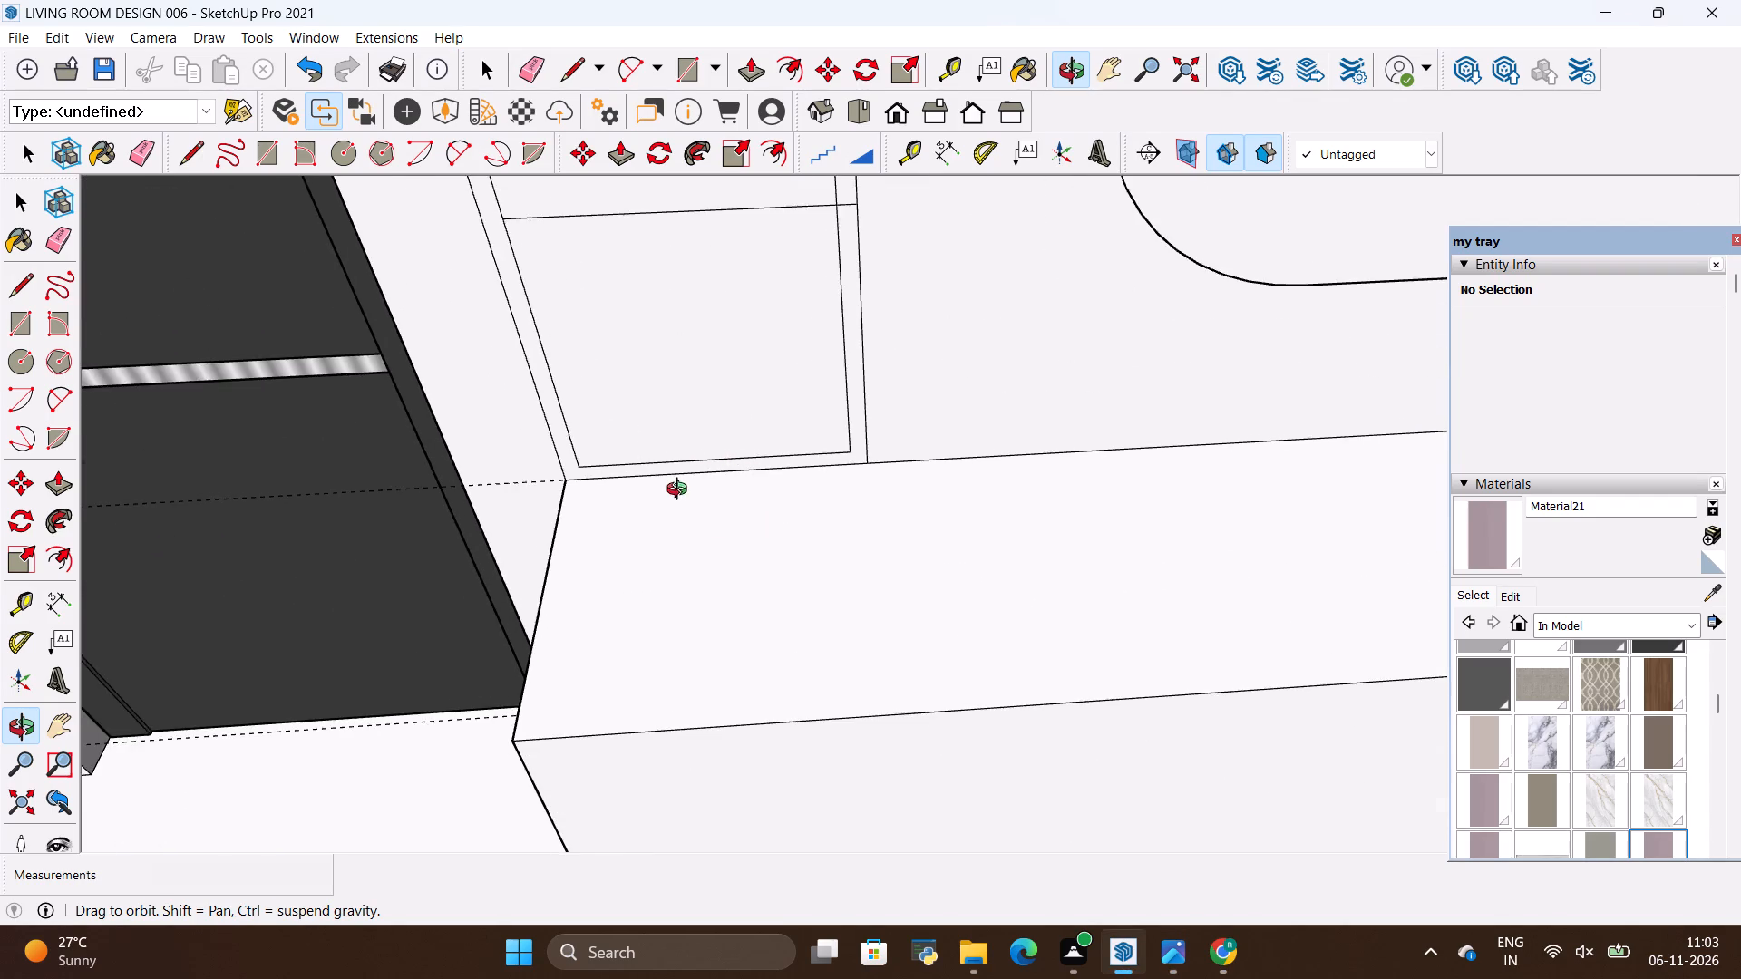
scroll(681, 491, "down", 4)
scroll(582, 570, "up", 5)
key("t")
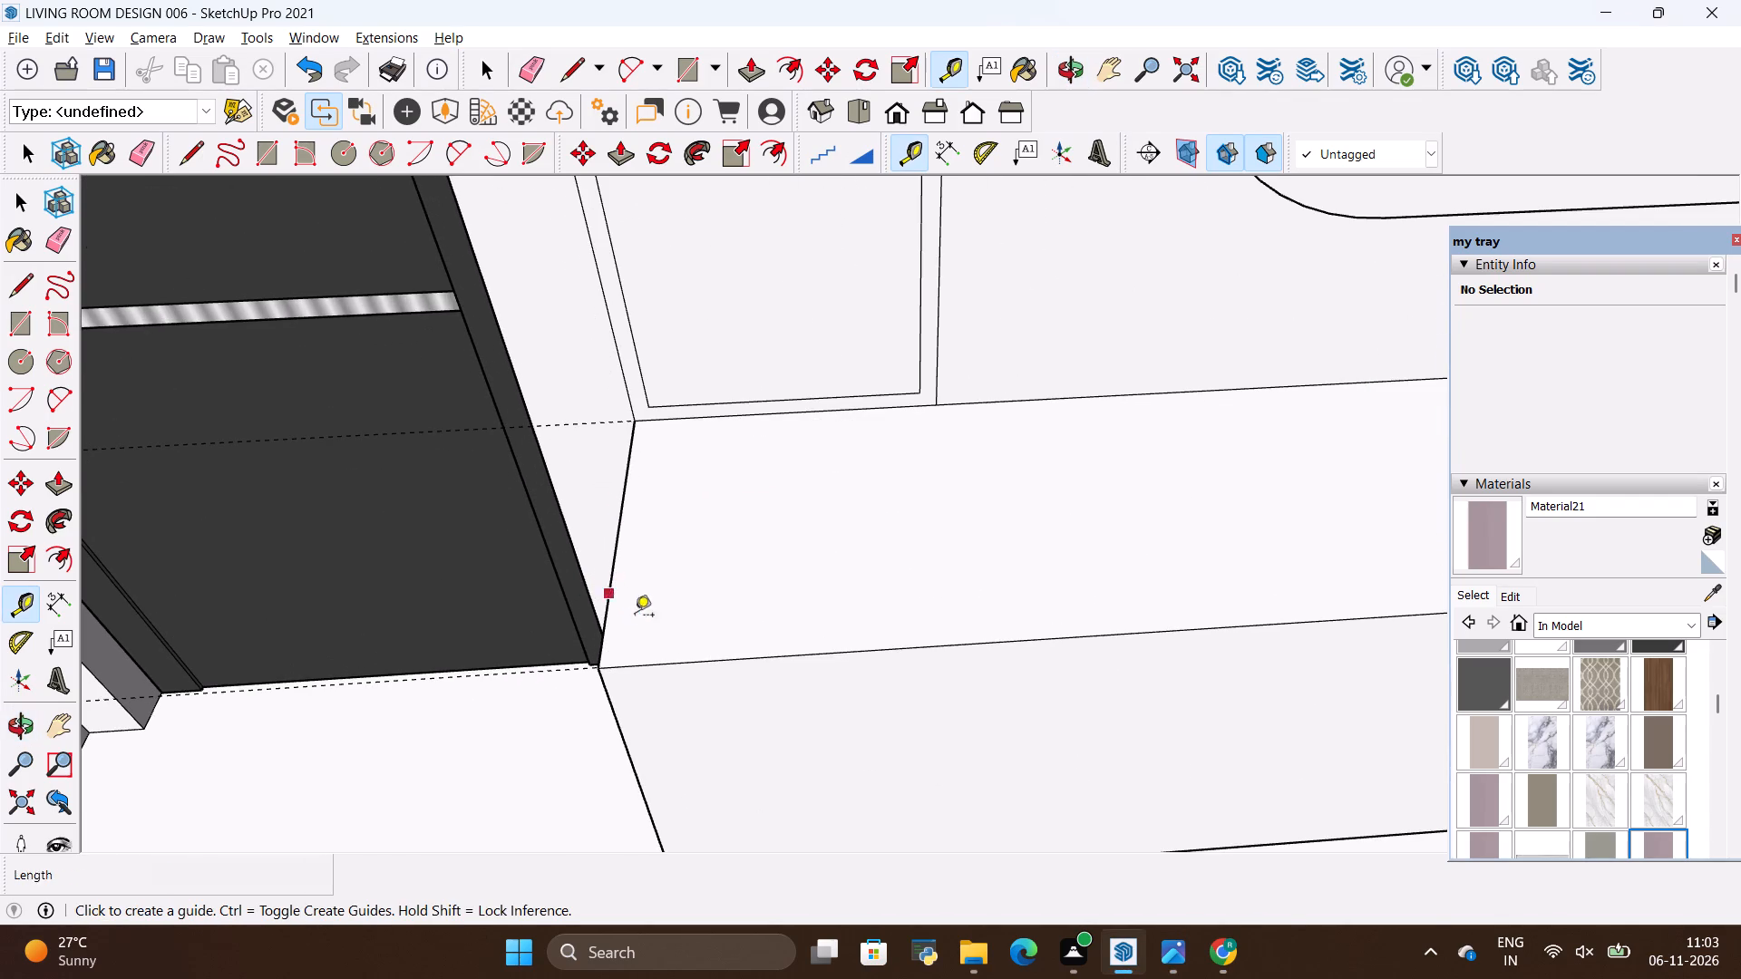
left_click(674, 664)
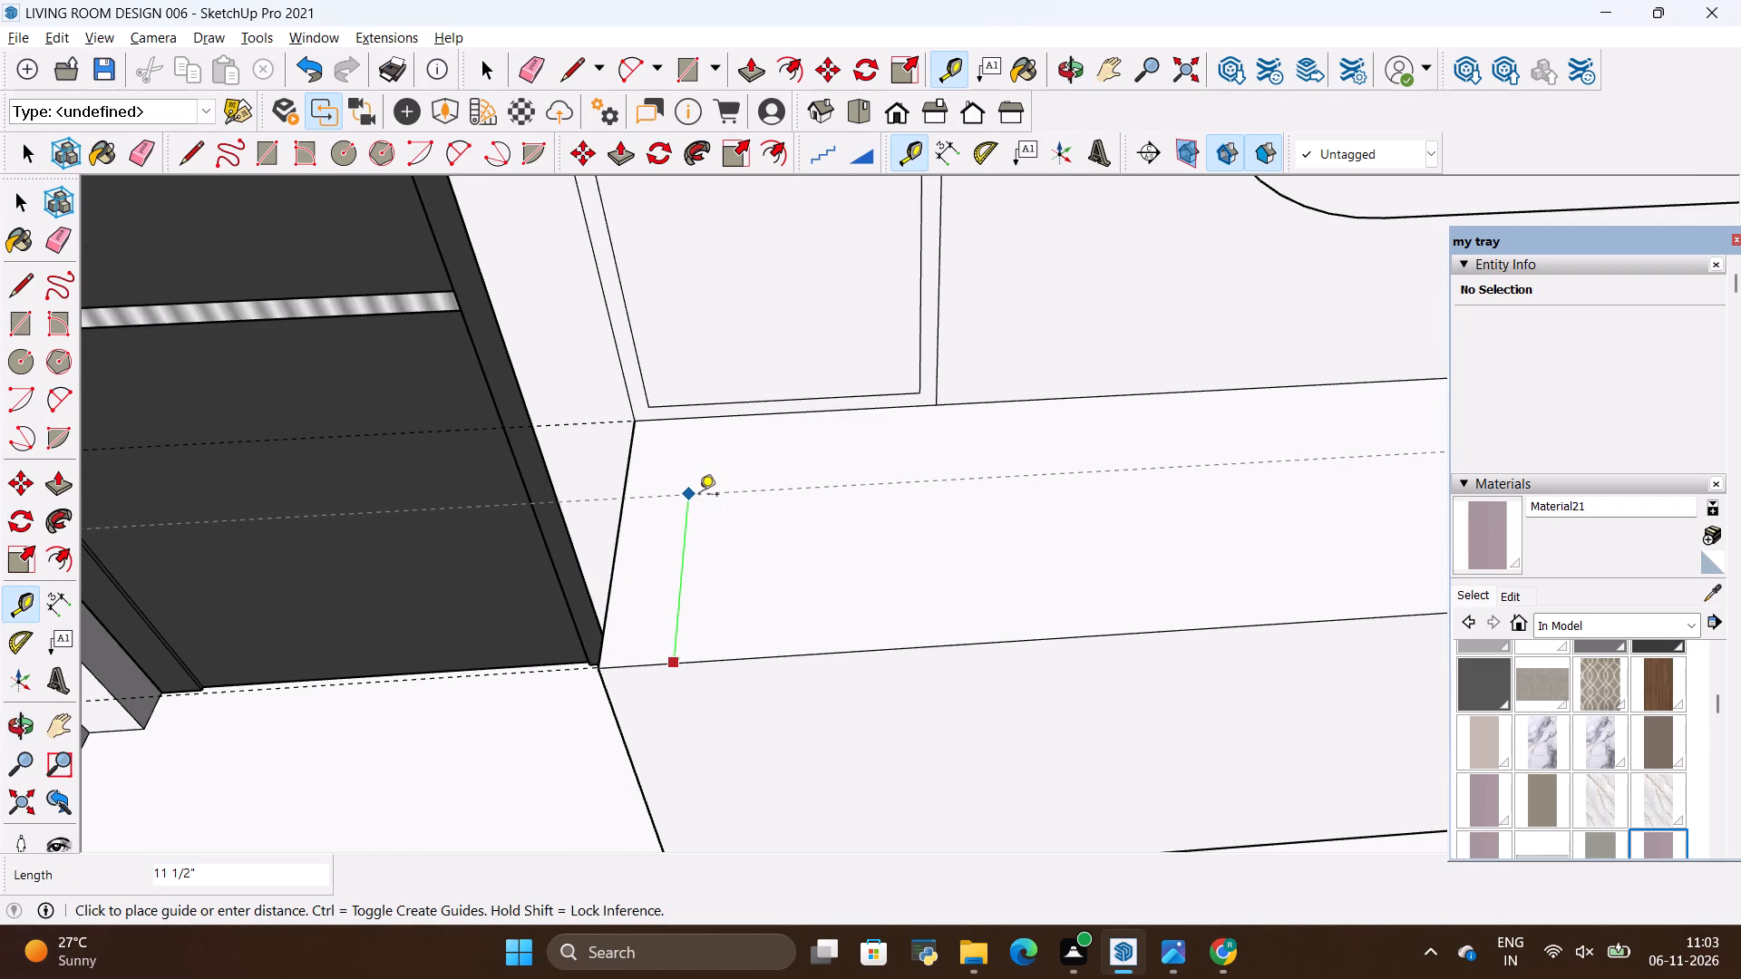
key("BackSpace")
type("10")
key("shift+quotedbl")
key("Return")
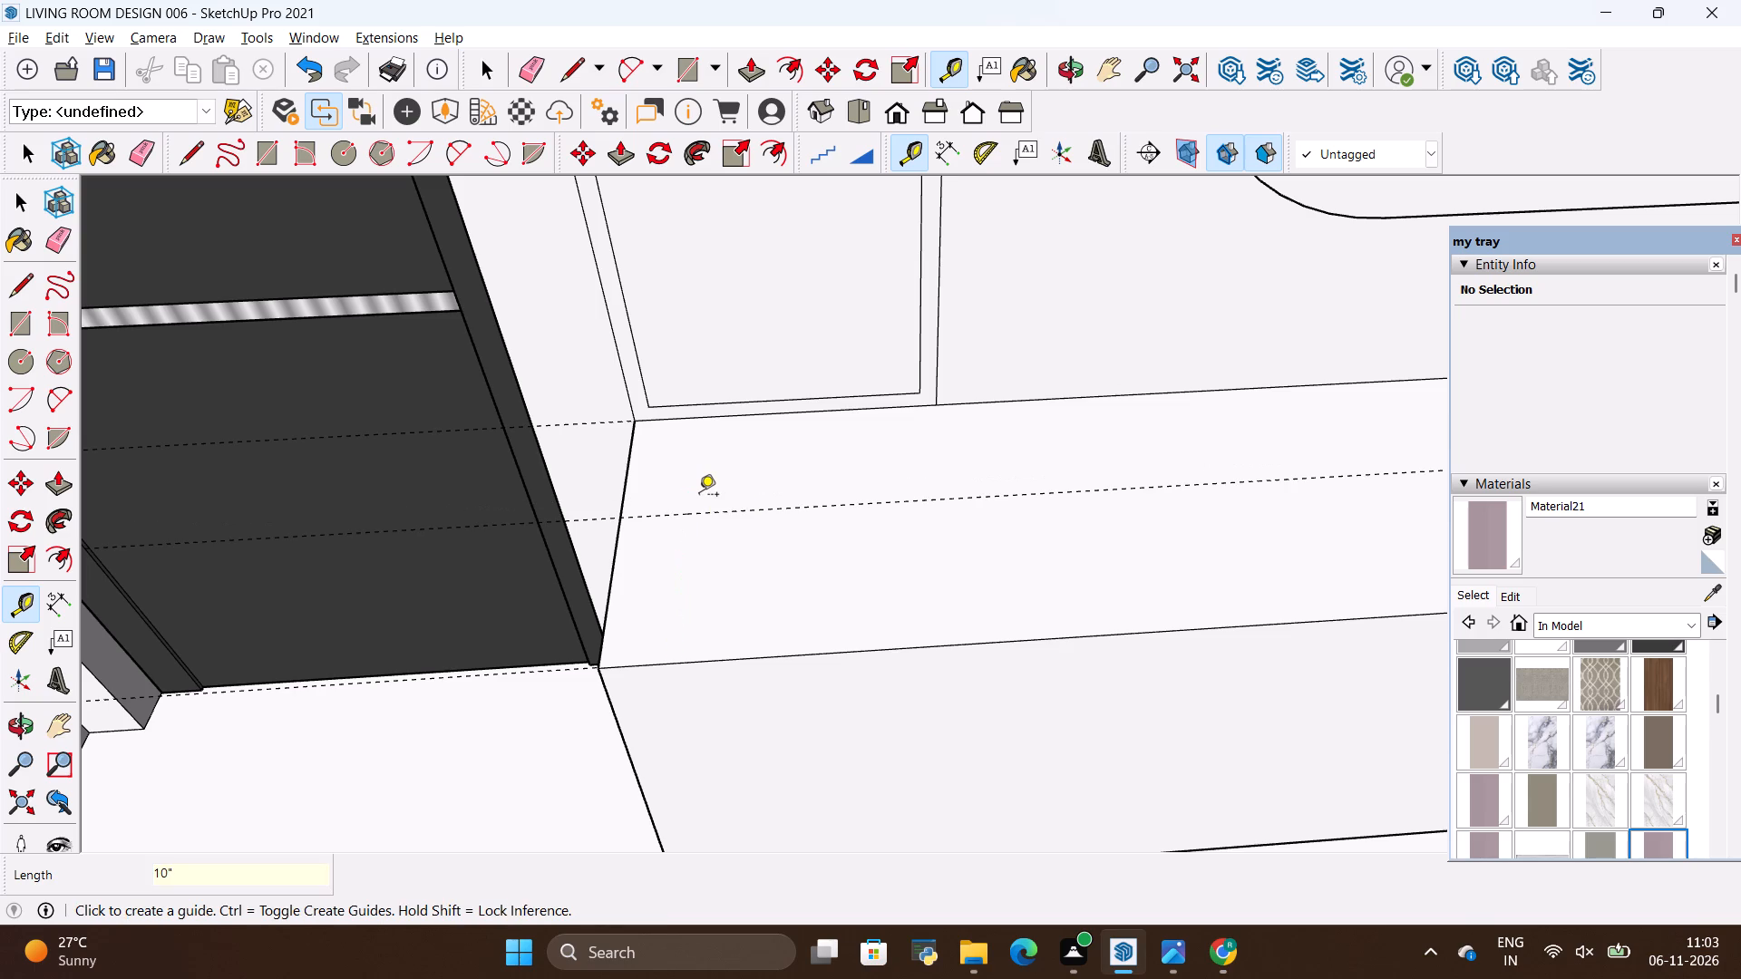
Place a guide on the console's top surface 10" in from its door-side end edge.
left_click(619, 460)
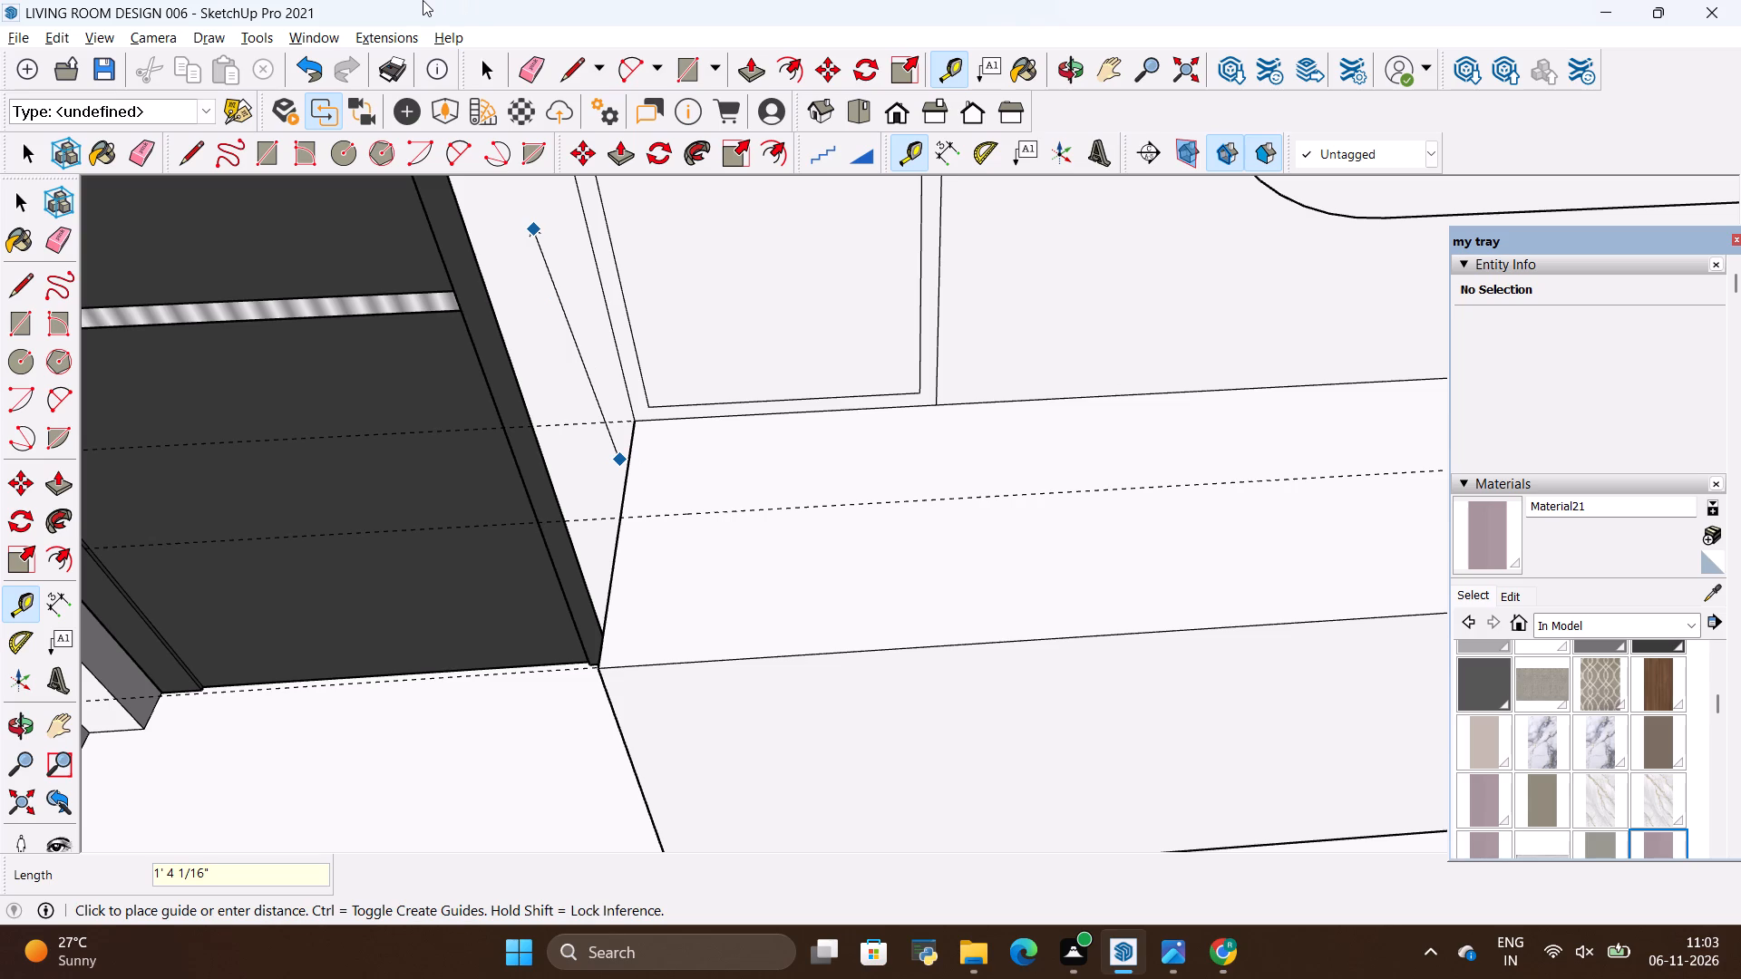
key("Escape")
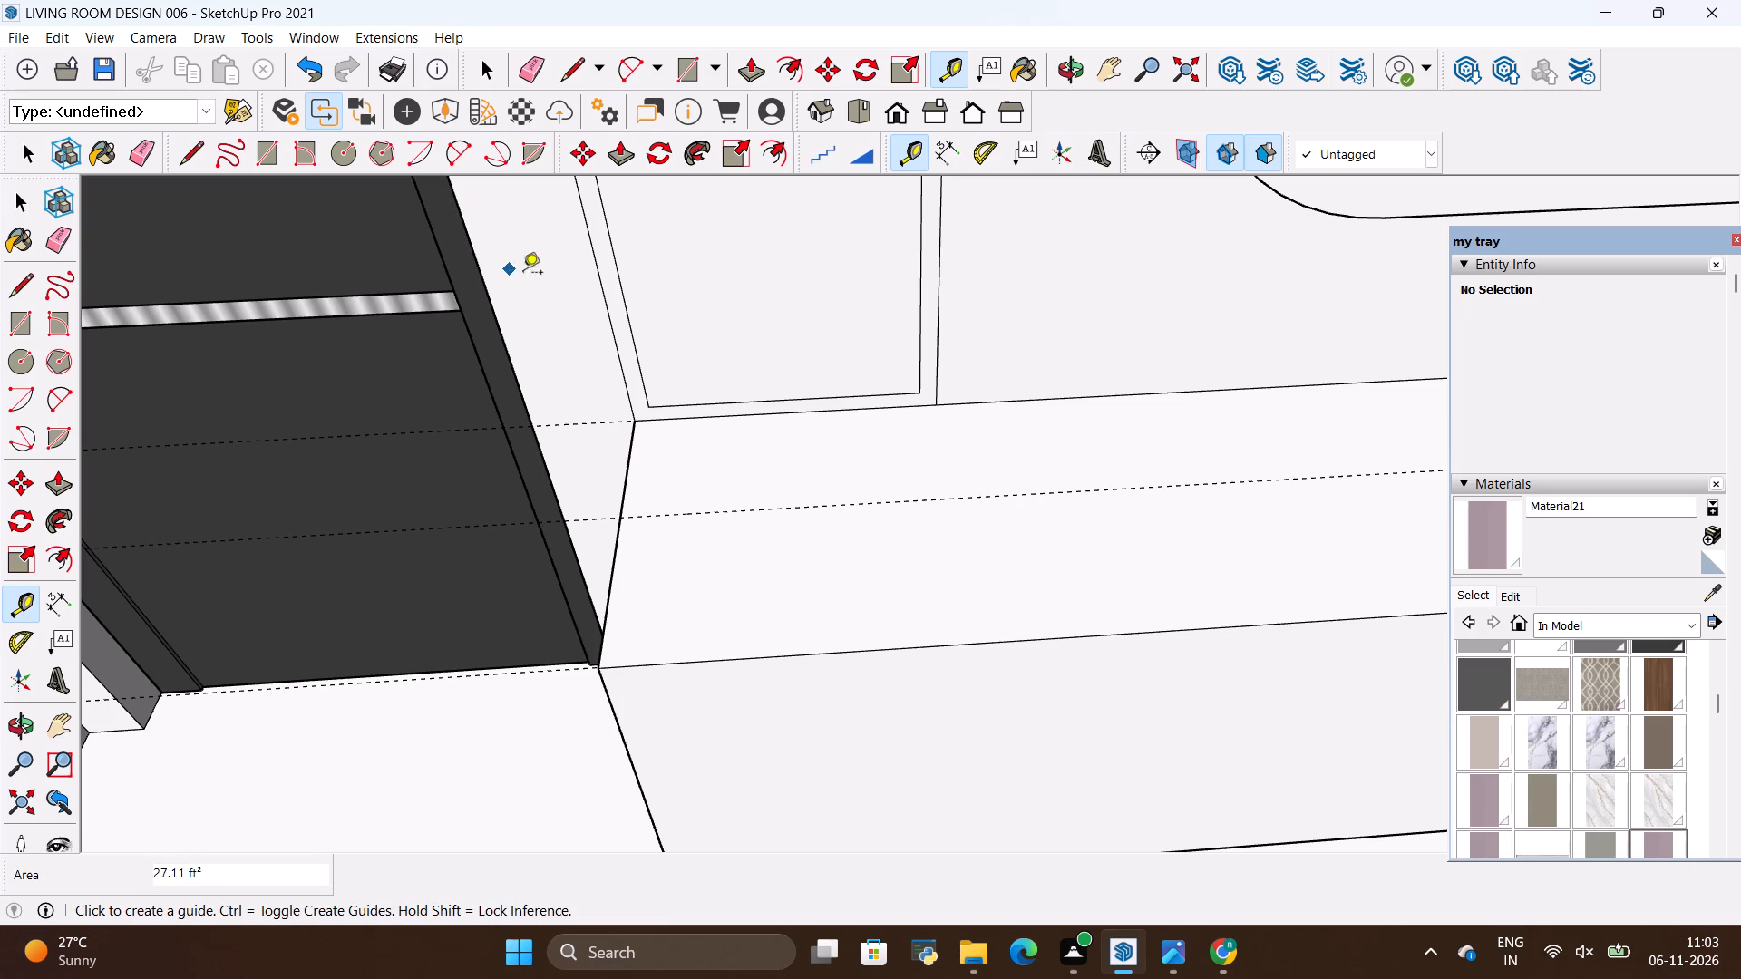
left_click(627, 490)
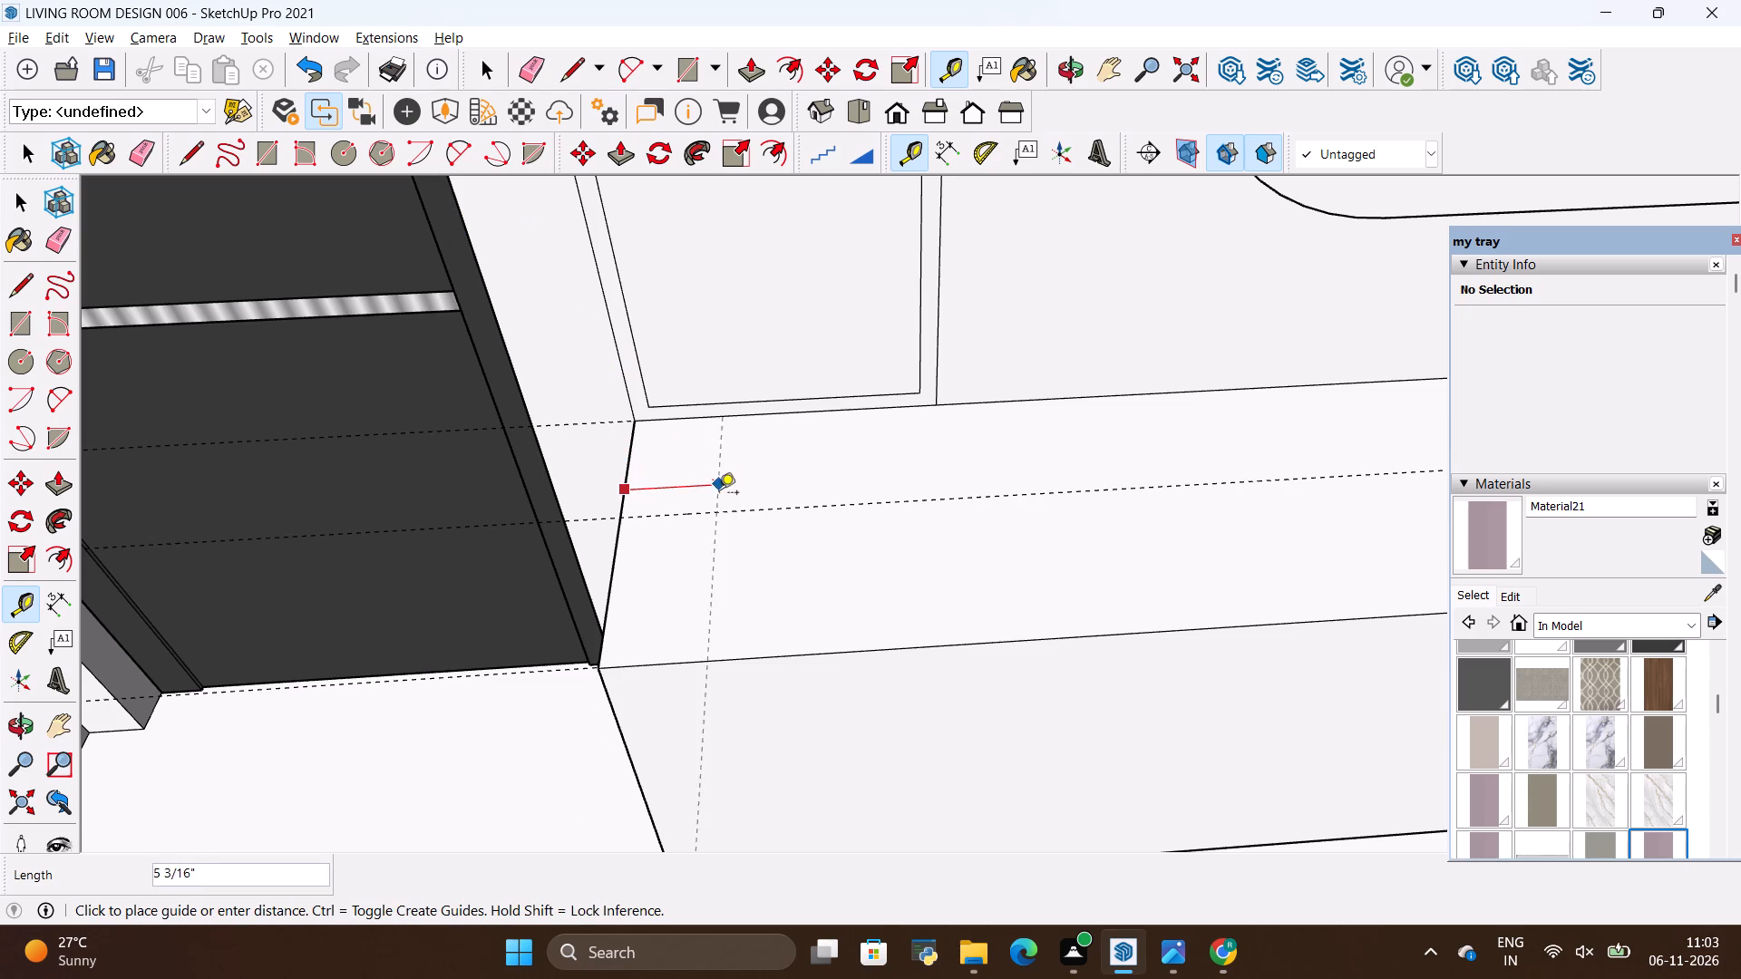
key("BackSpace")
type("10")
key("shift+quotedbl")
key("Return")
key("space")
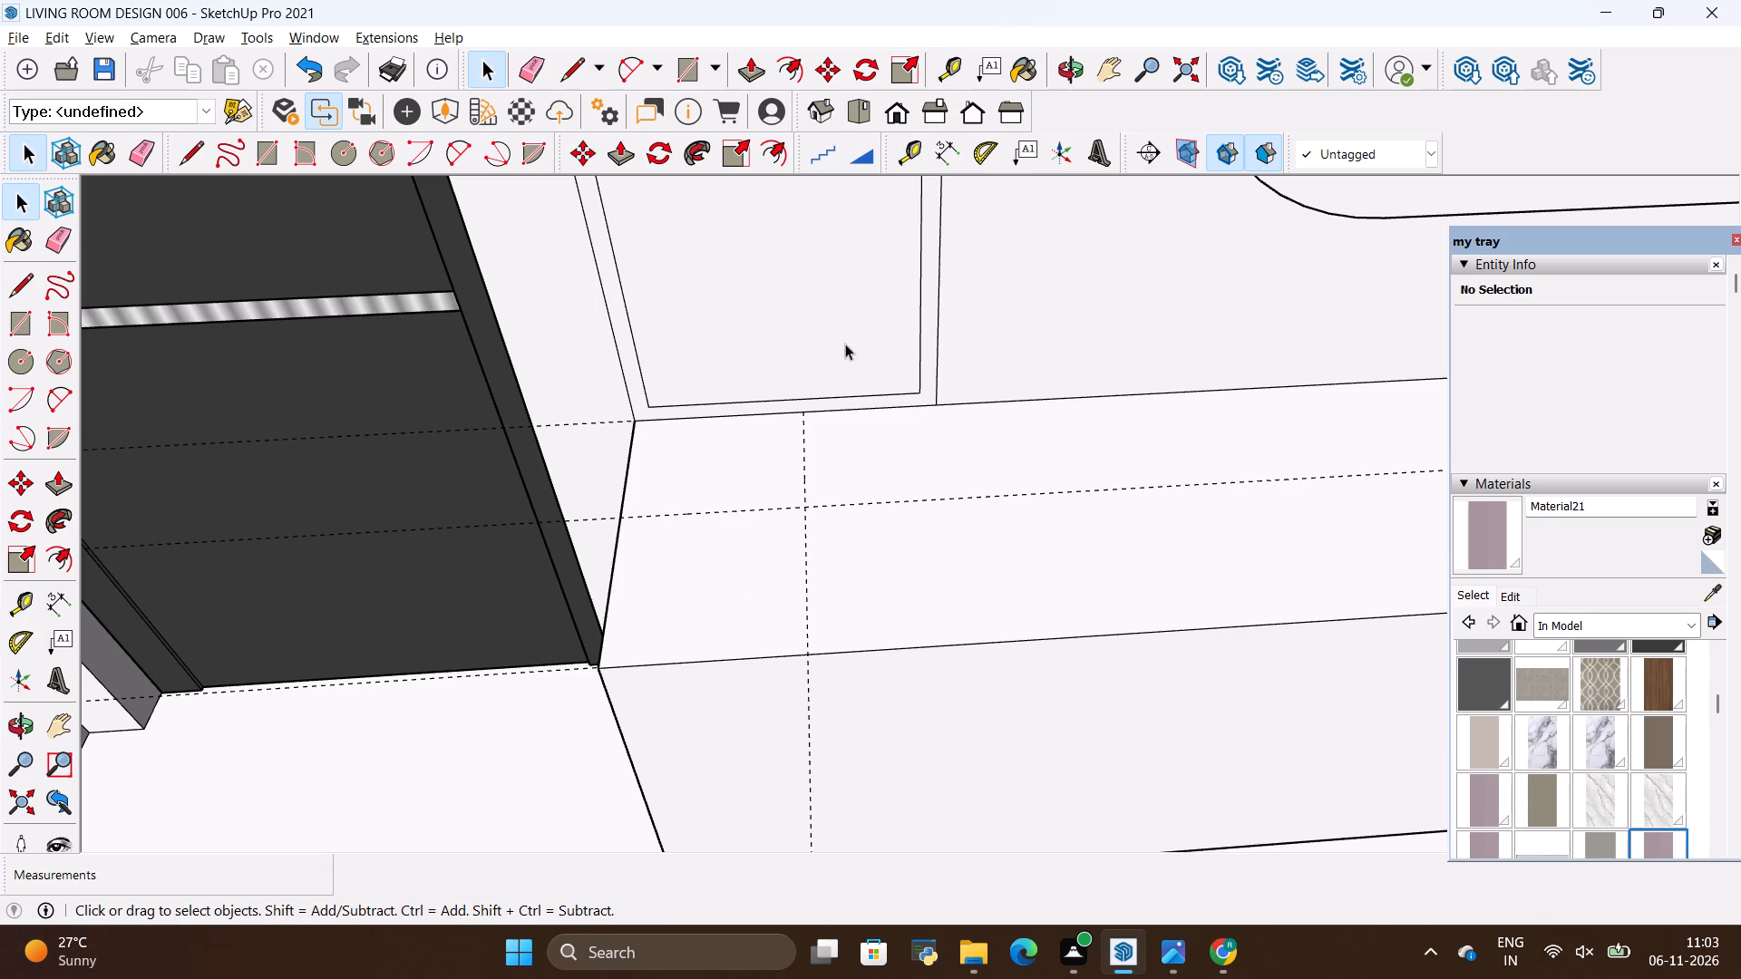
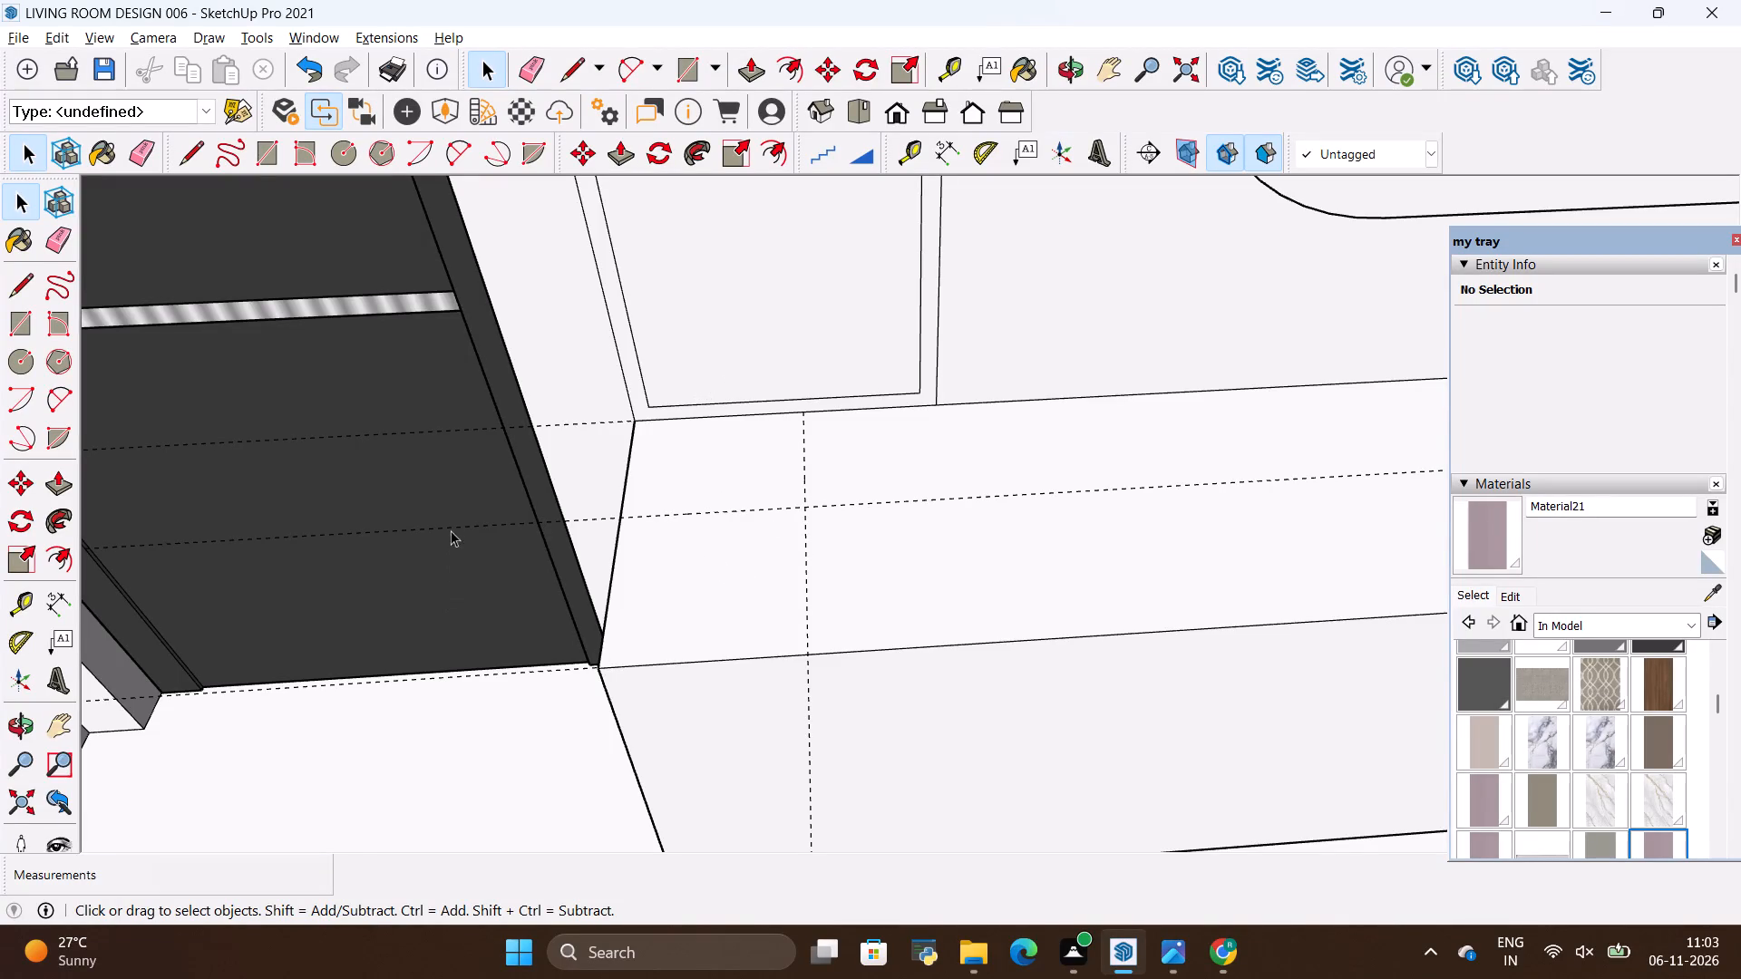
Draw a 10" radius tangent arc between the two guide intersections at the console top's door-side front corner.
left_click(457, 162)
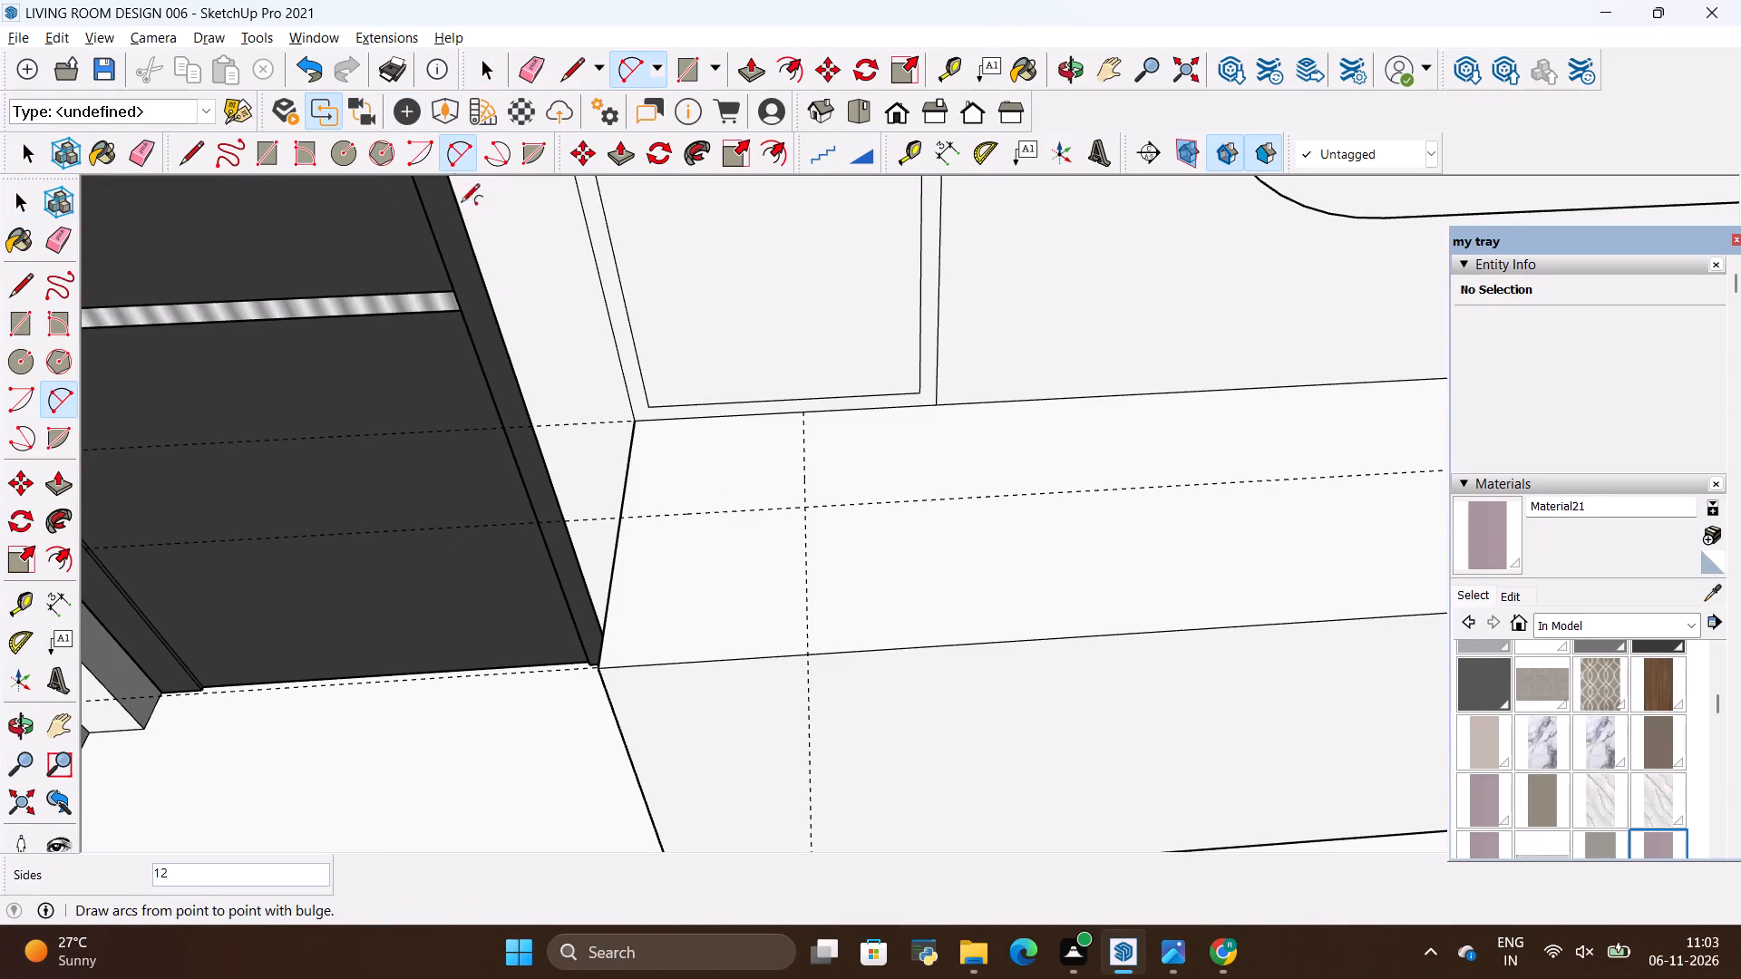
left_click(616, 517)
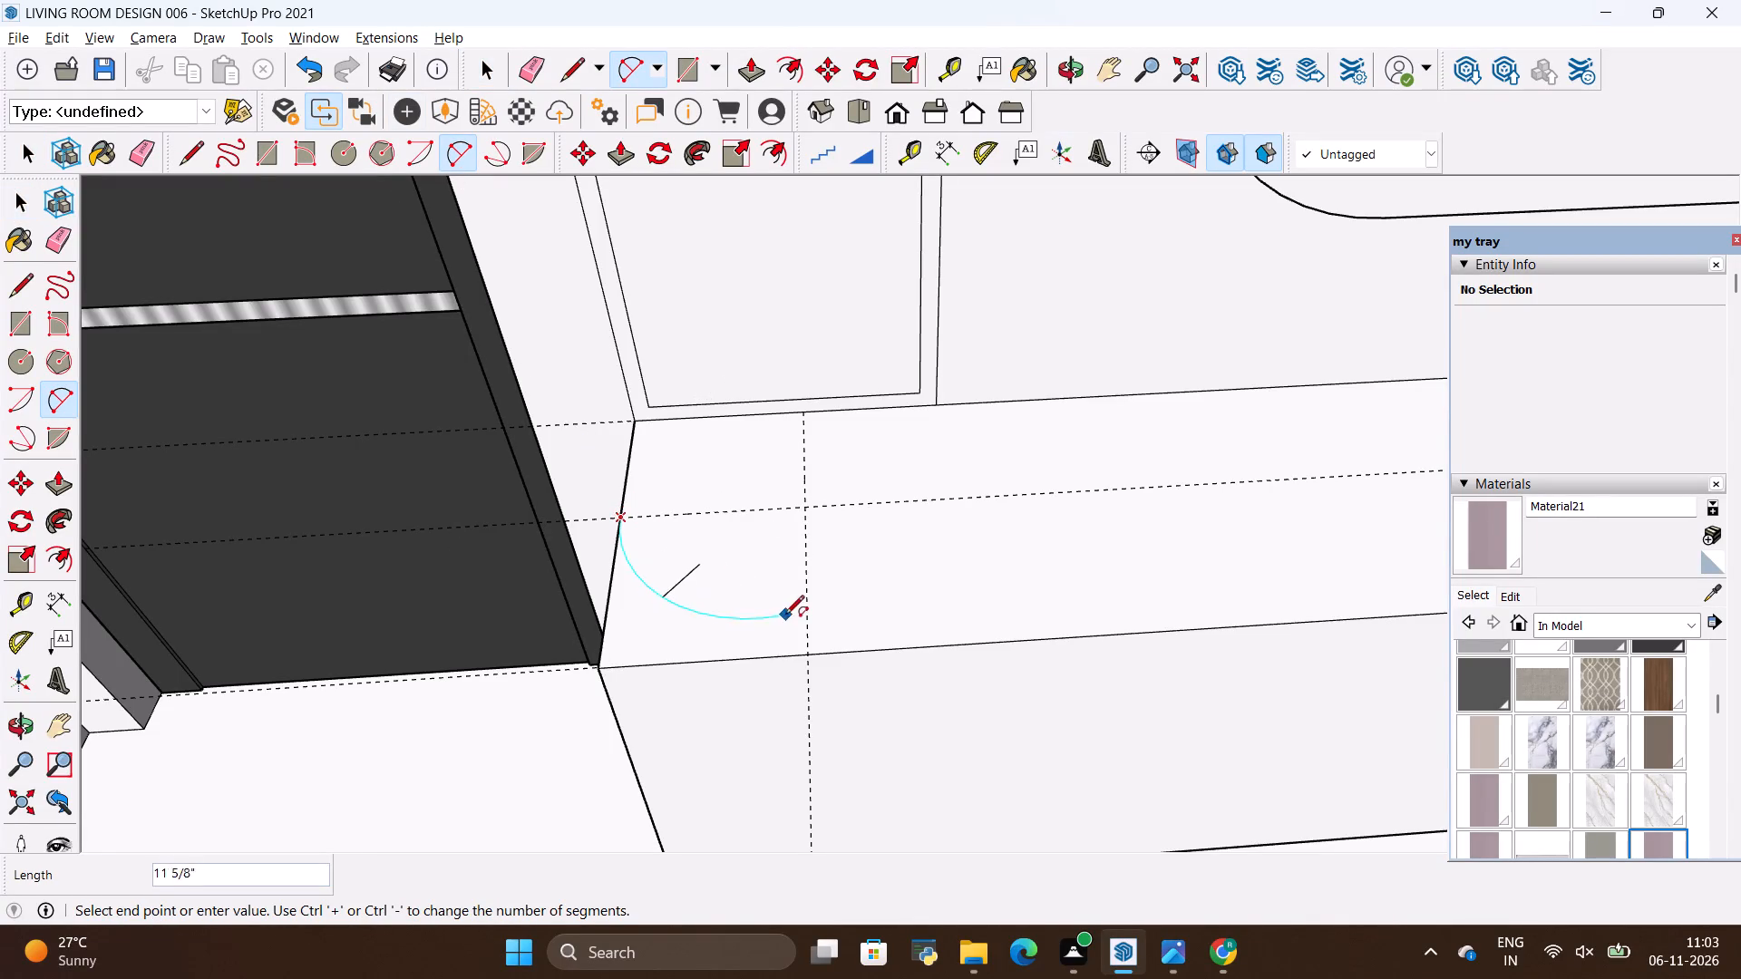
double_click(804, 654)
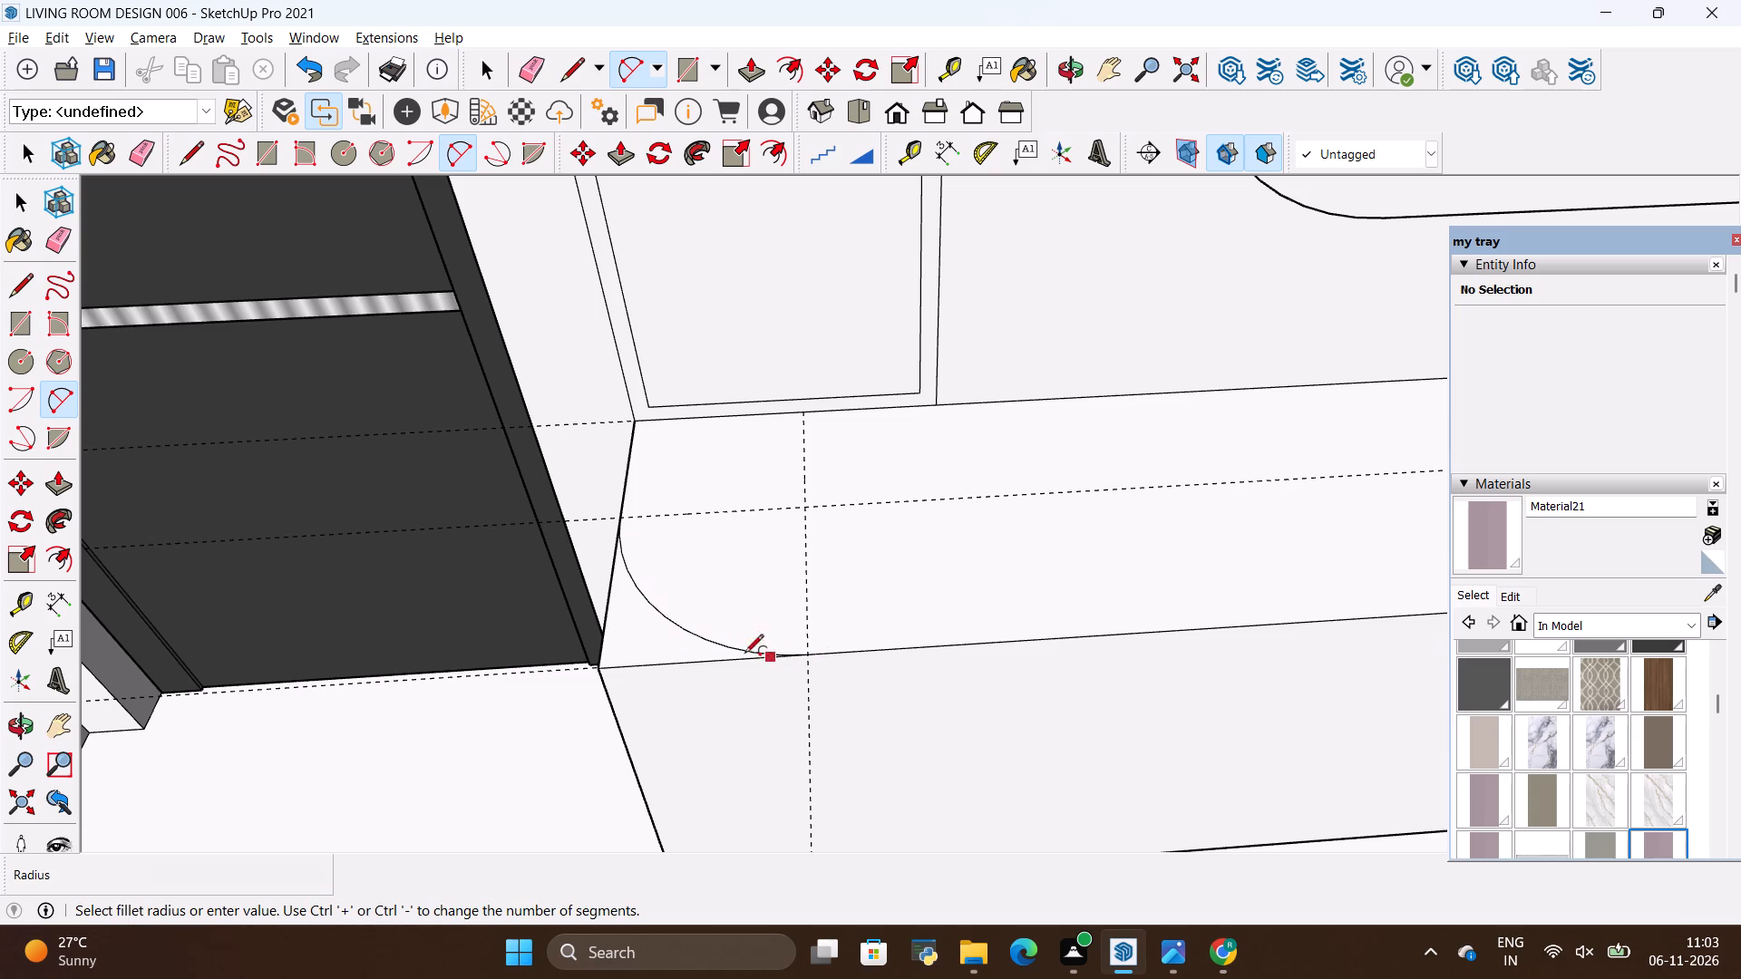
key("space")
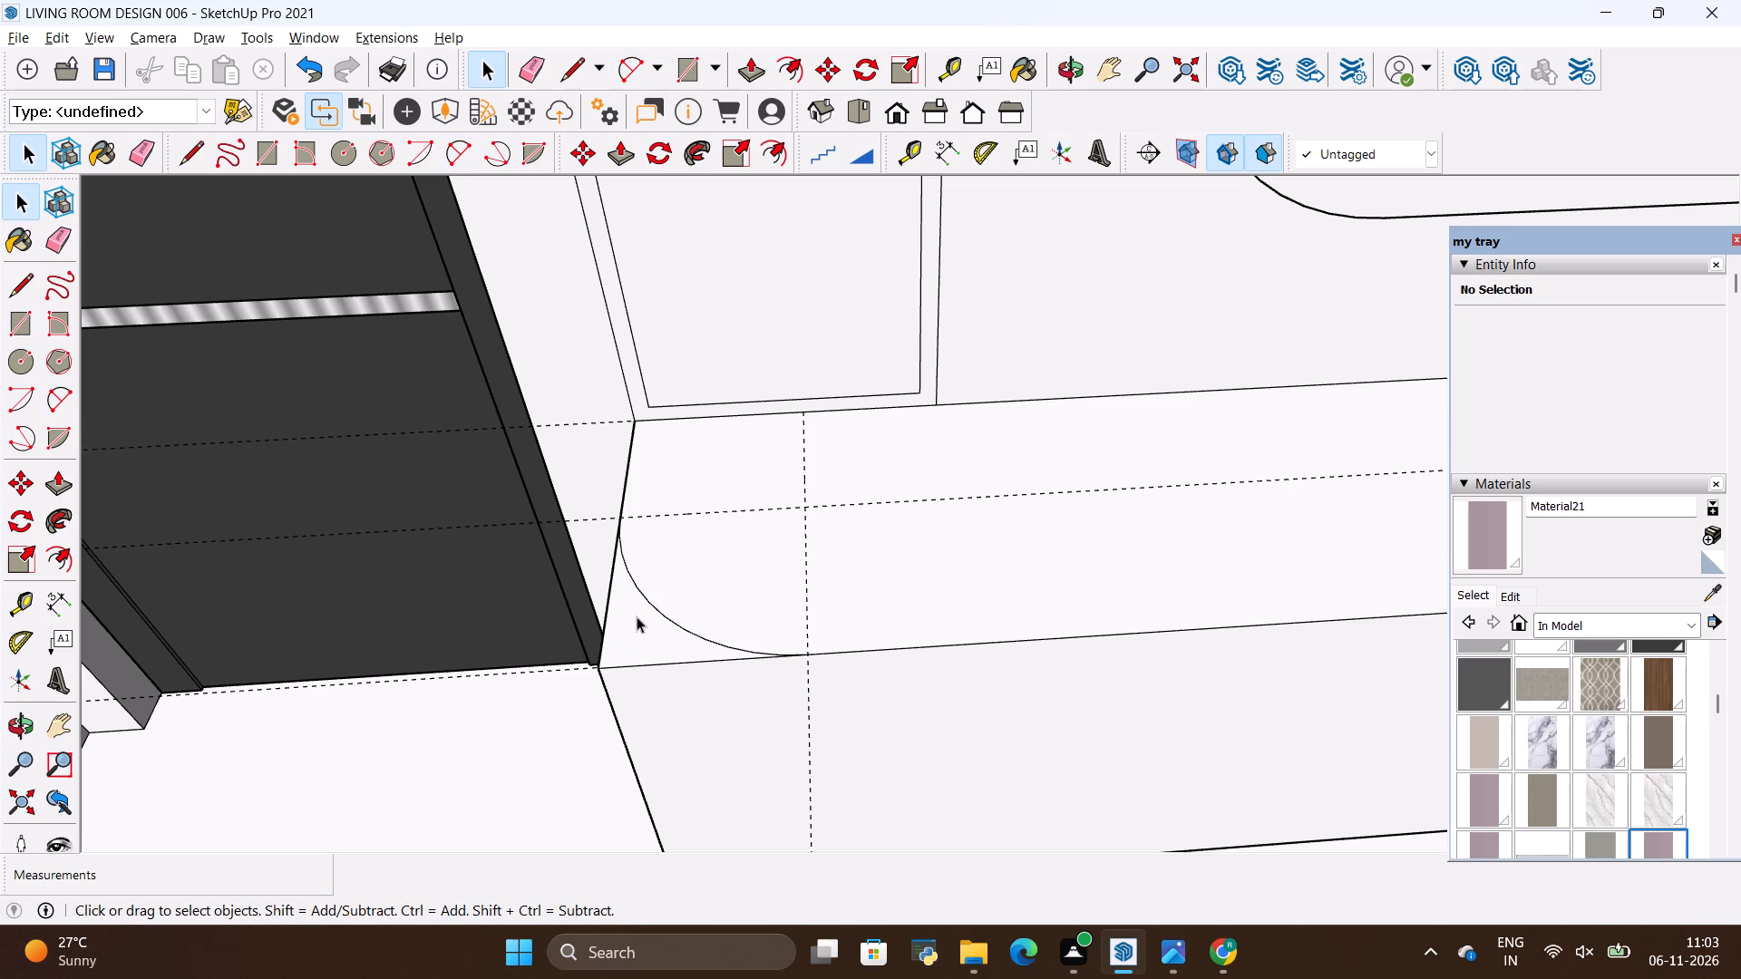
Set the door-side corner arc to 40 segments.
left_click(657, 613)
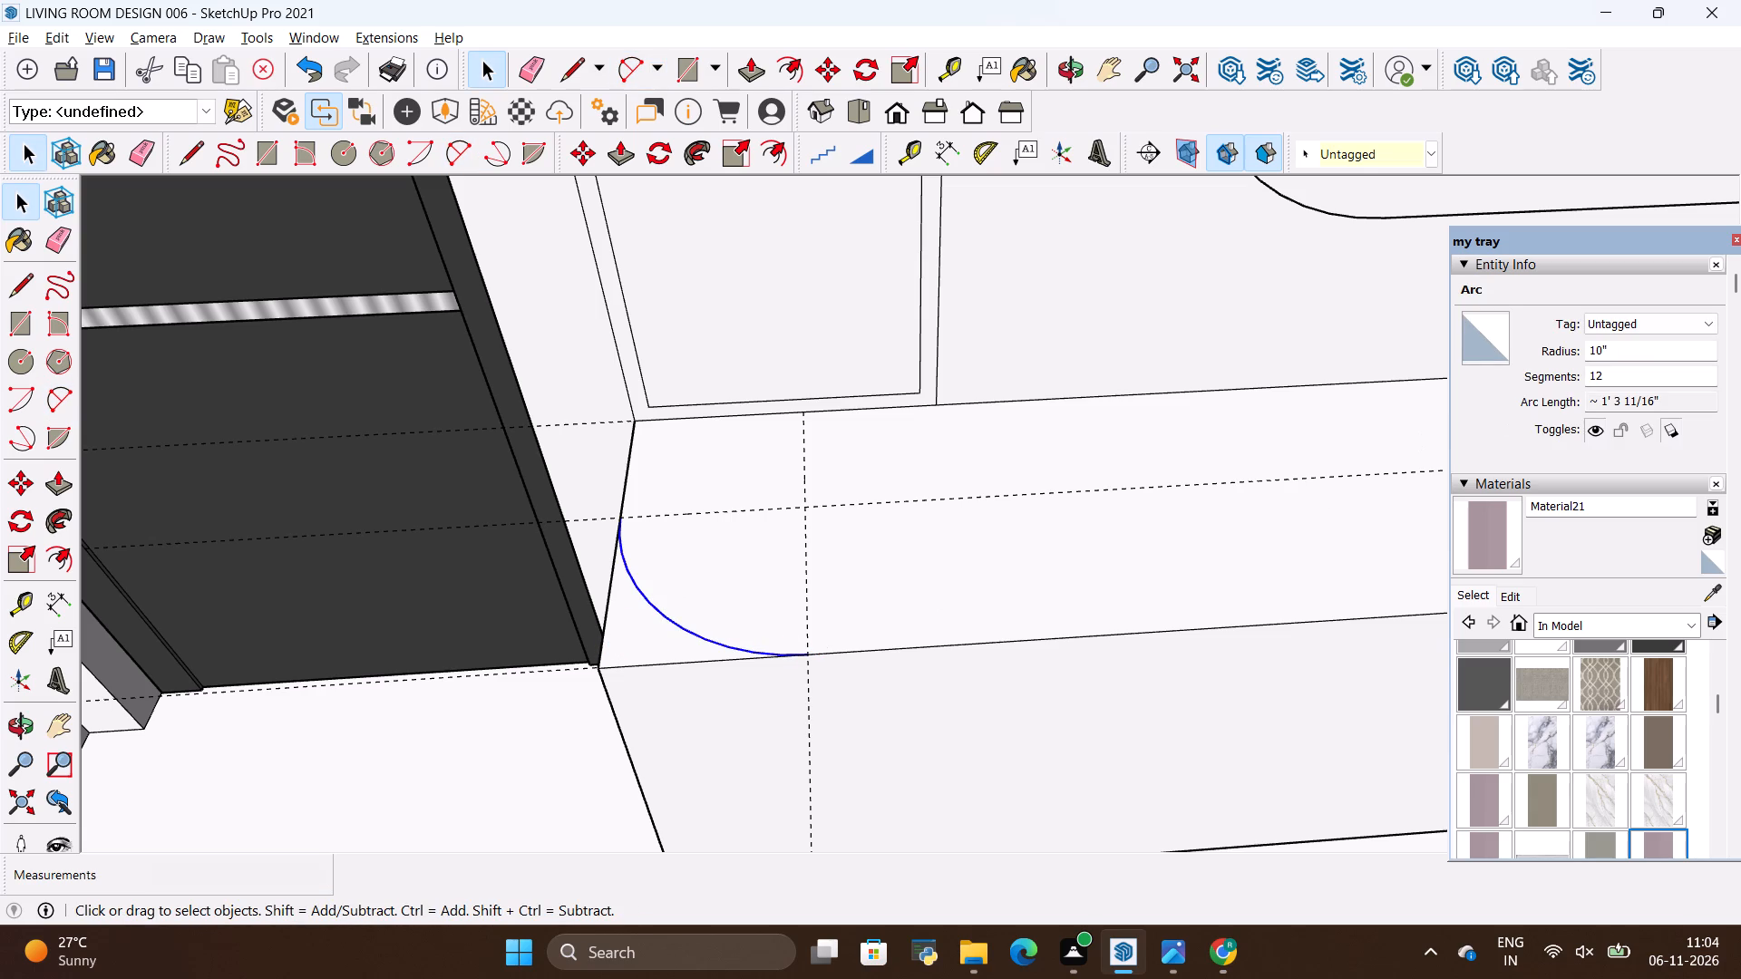
left_click(1619, 376)
key("BackSpace")
key("BackSpace")
key("BackSpace")
key("BackSpace")
type("40")
key("Return")
key("space")
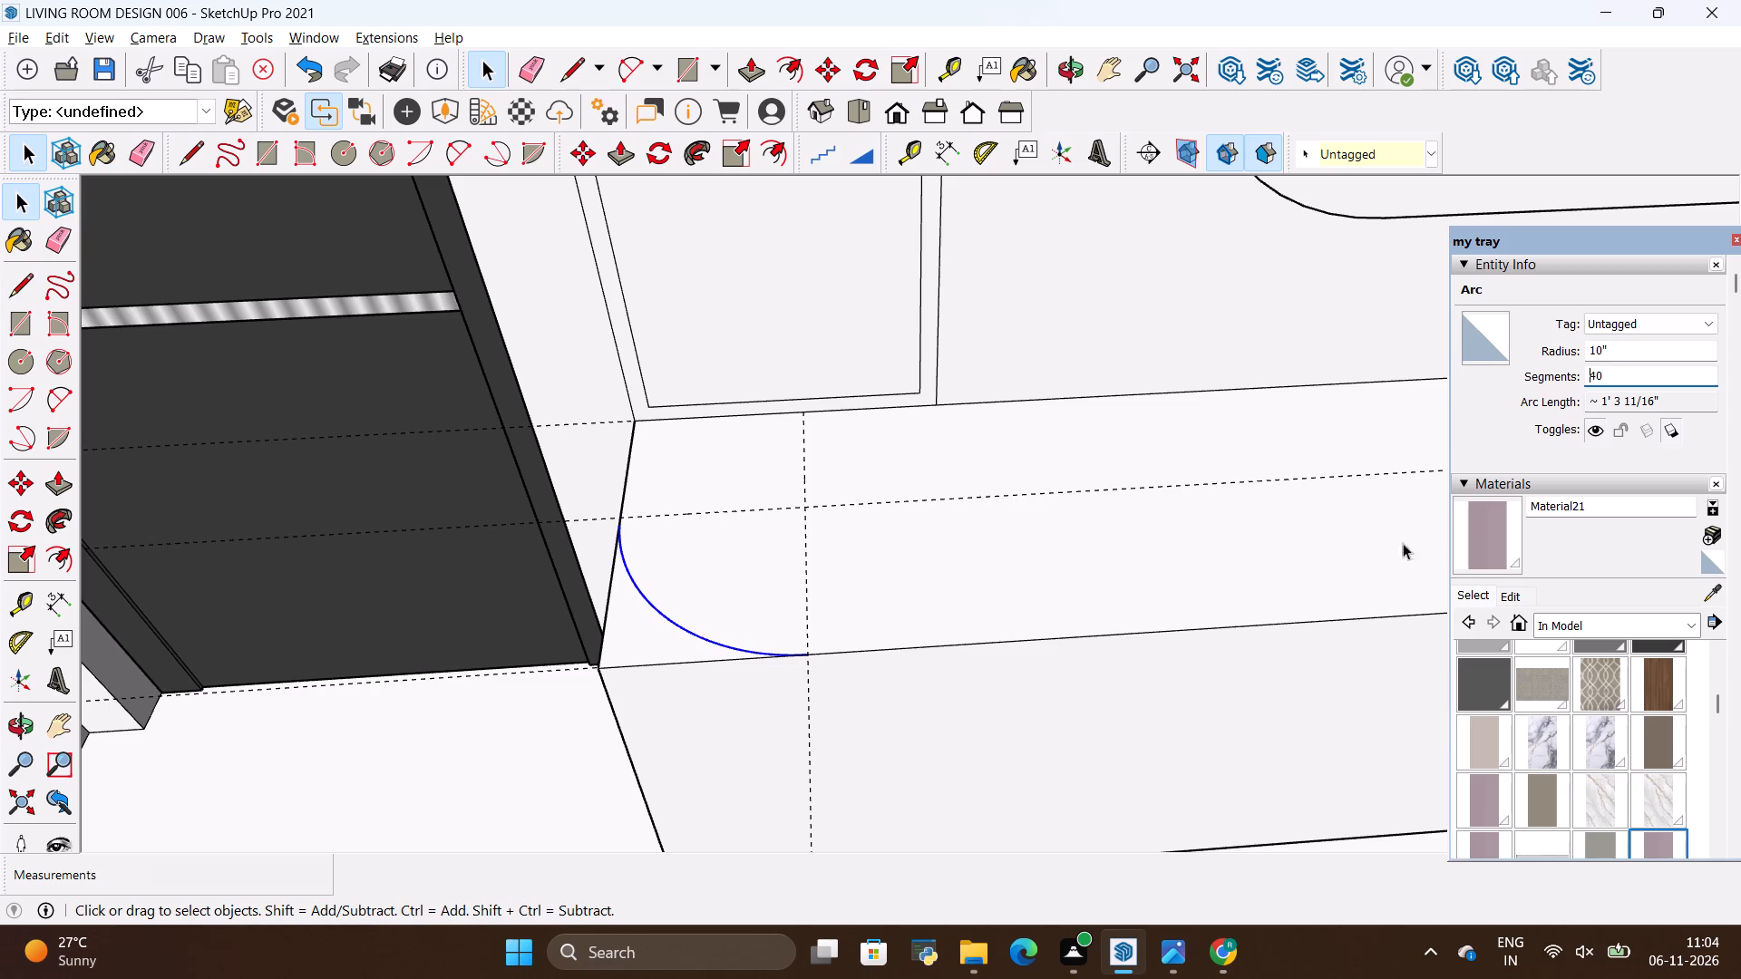
left_click(1054, 563)
Place a guide on the console's top surface 10" in from its end edge farthest from the door.
scroll(701, 541, "down", 16)
scroll(599, 638, "down", 2)
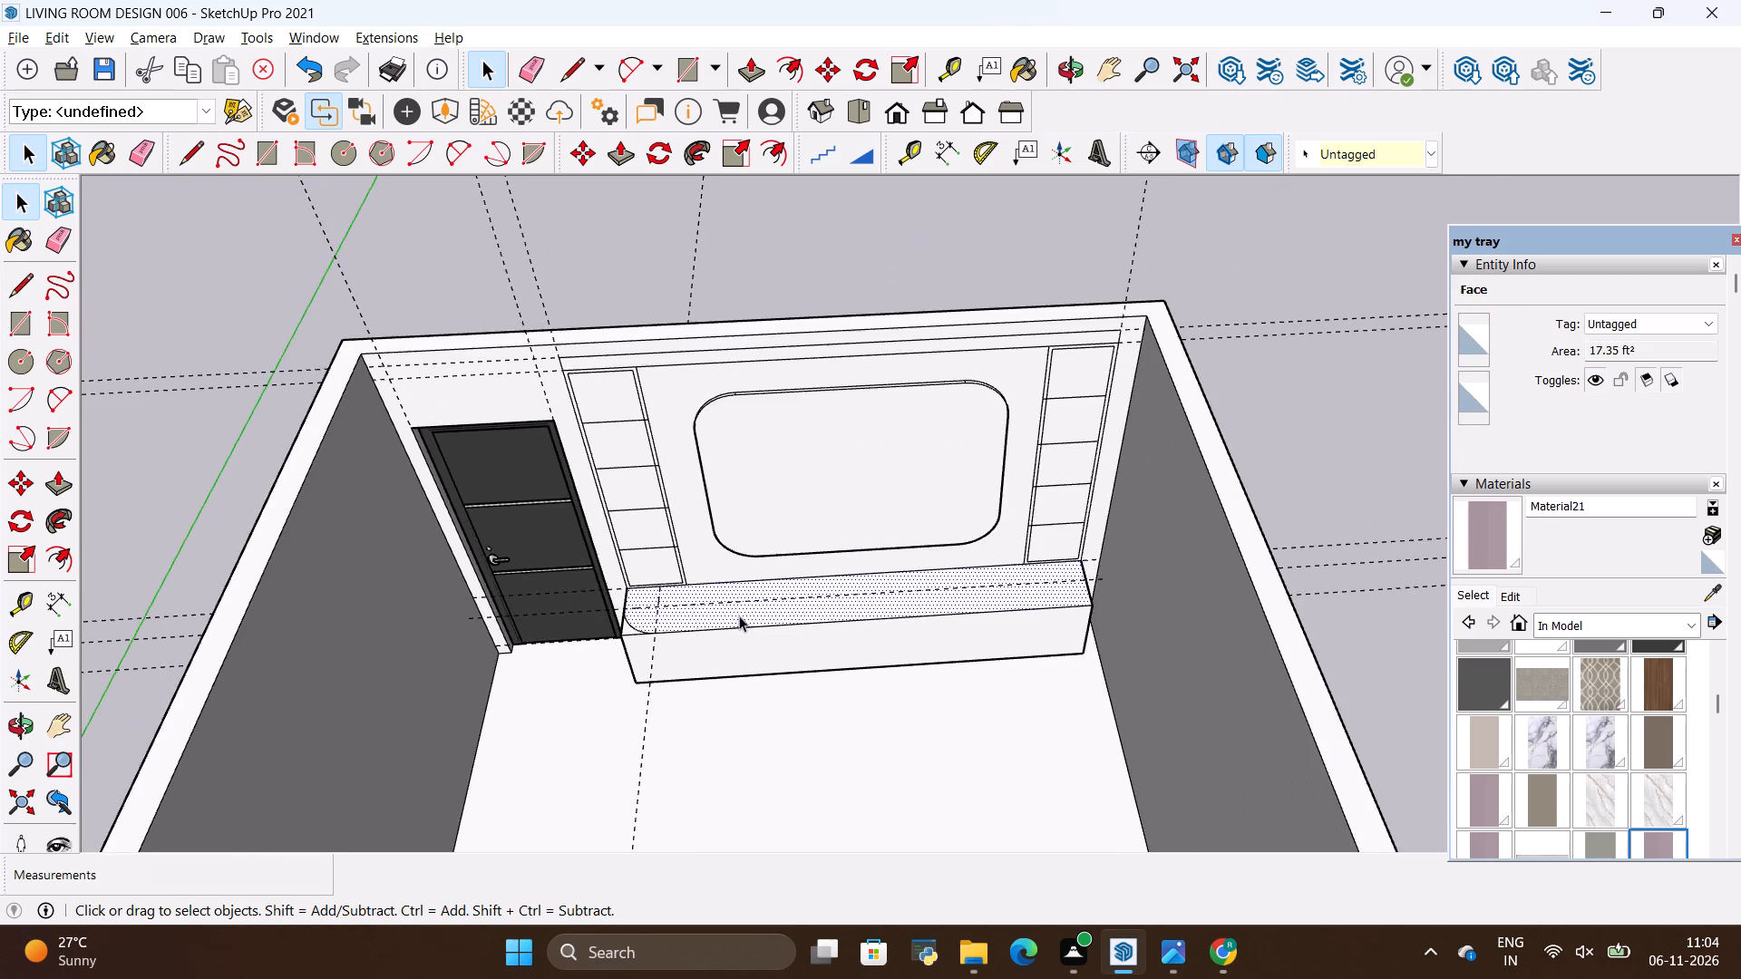
scroll(1075, 608, "up", 12)
key("t")
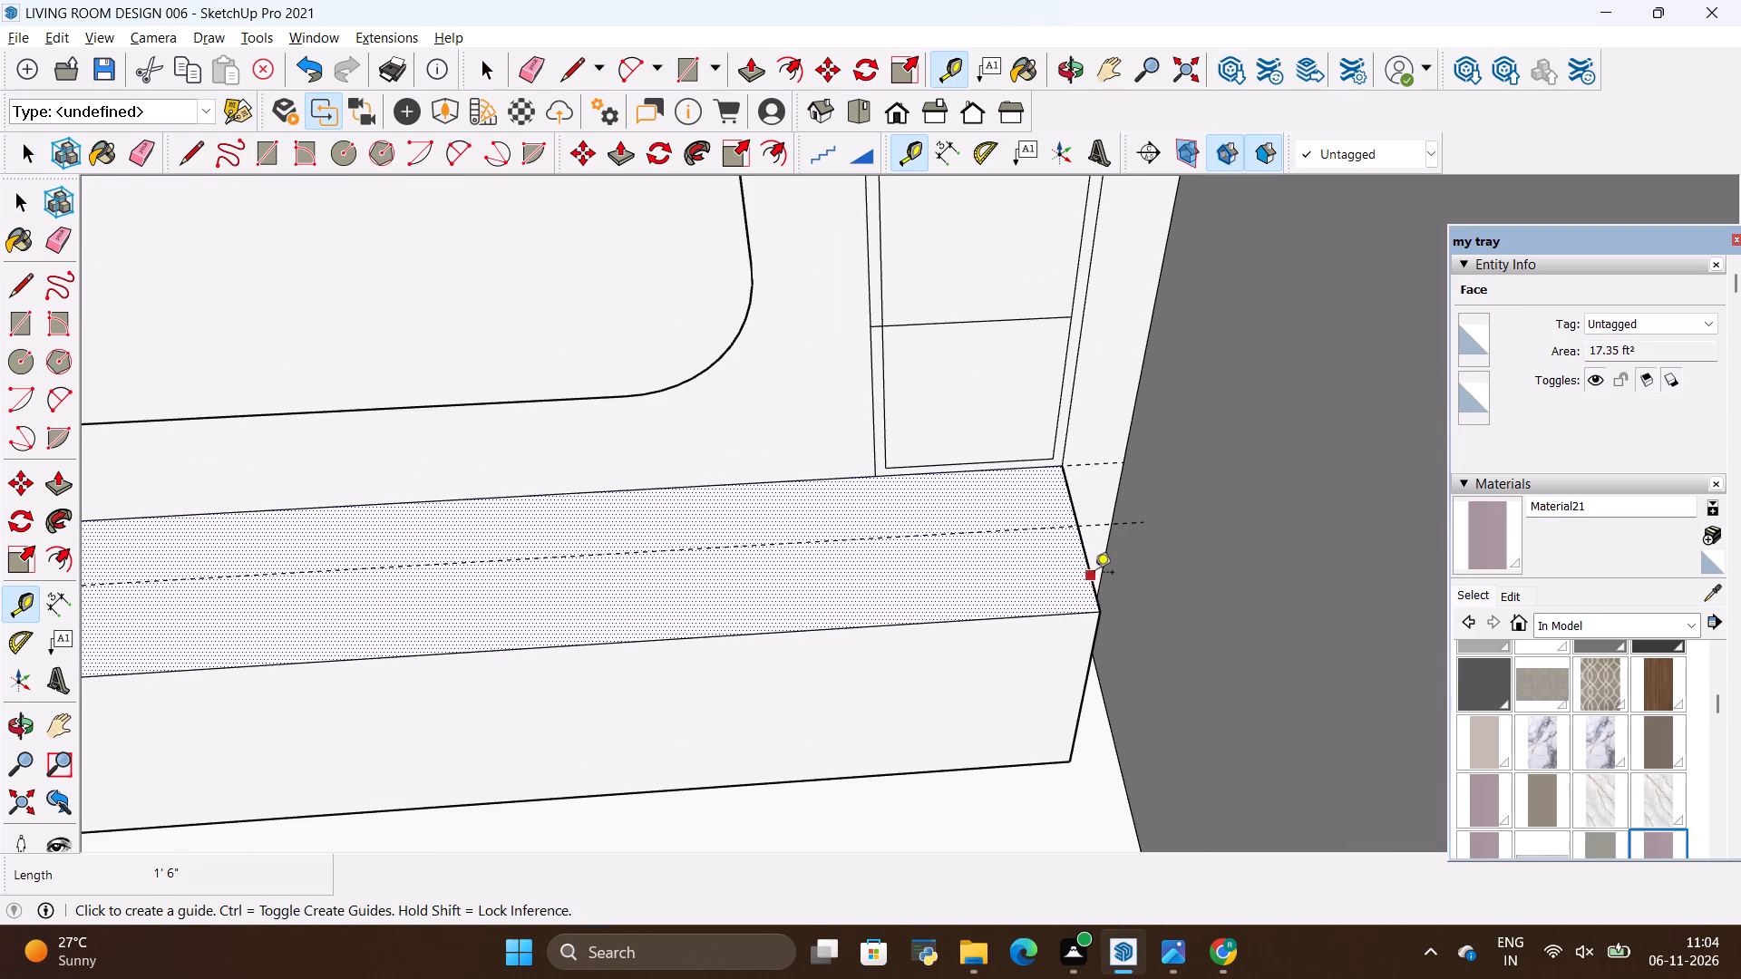
left_click(1090, 574)
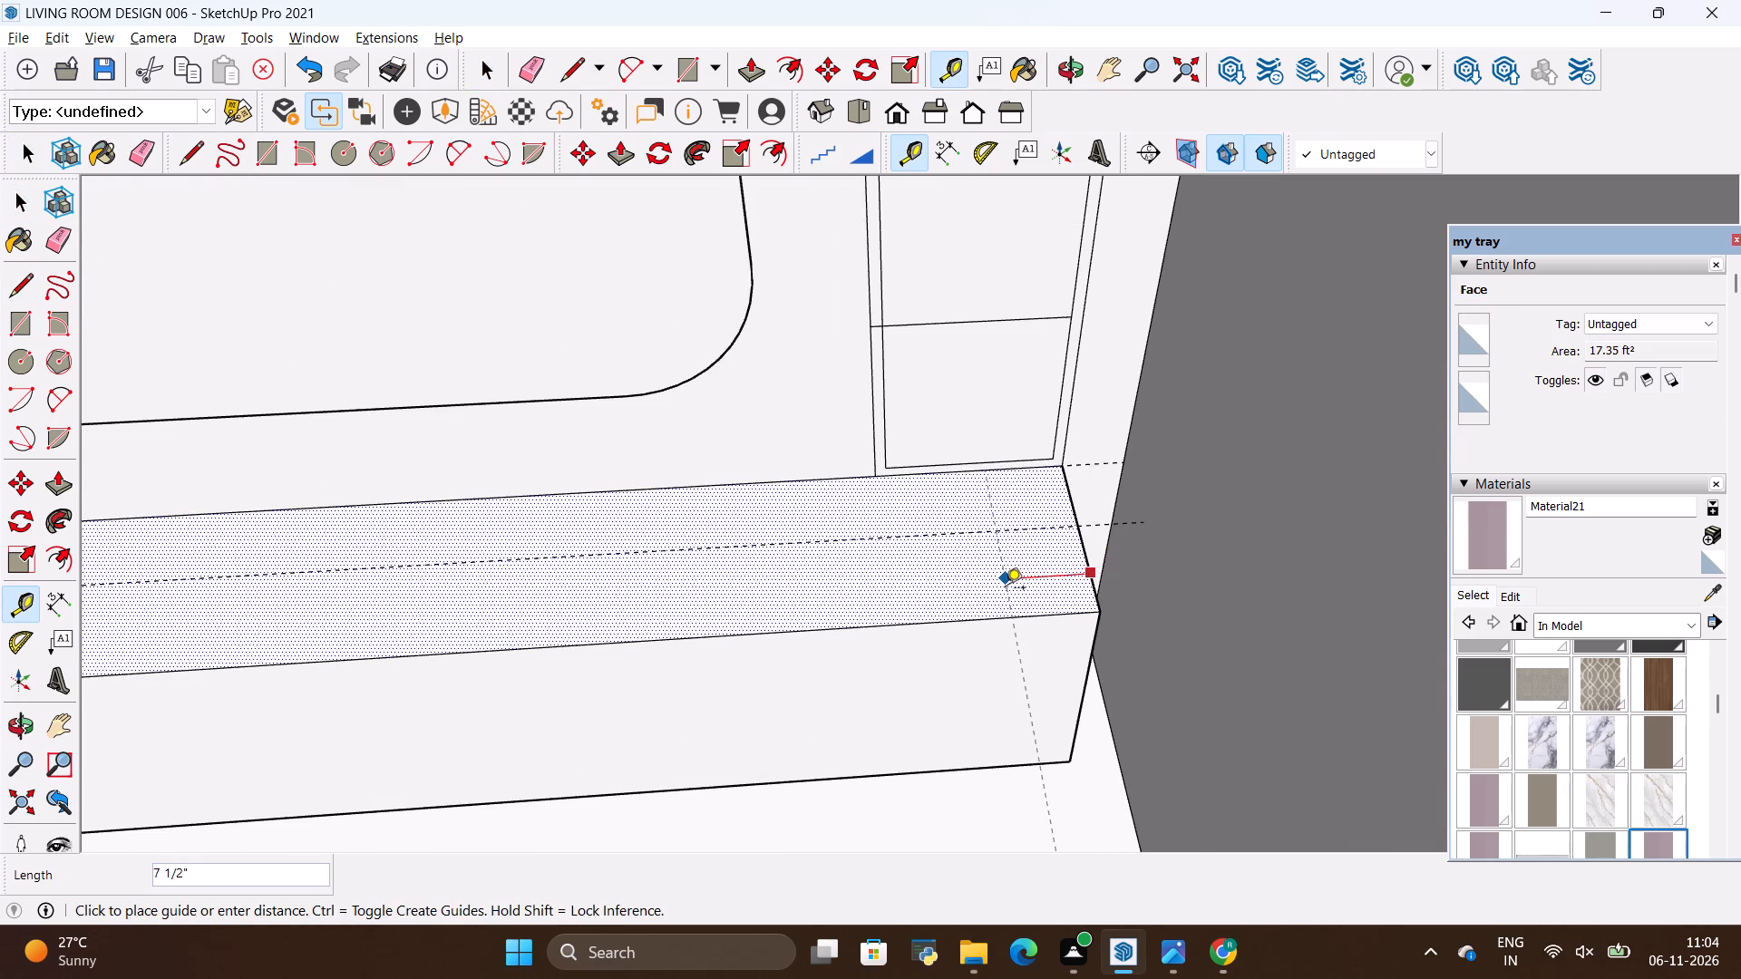
key("BackSpace")
type("10")
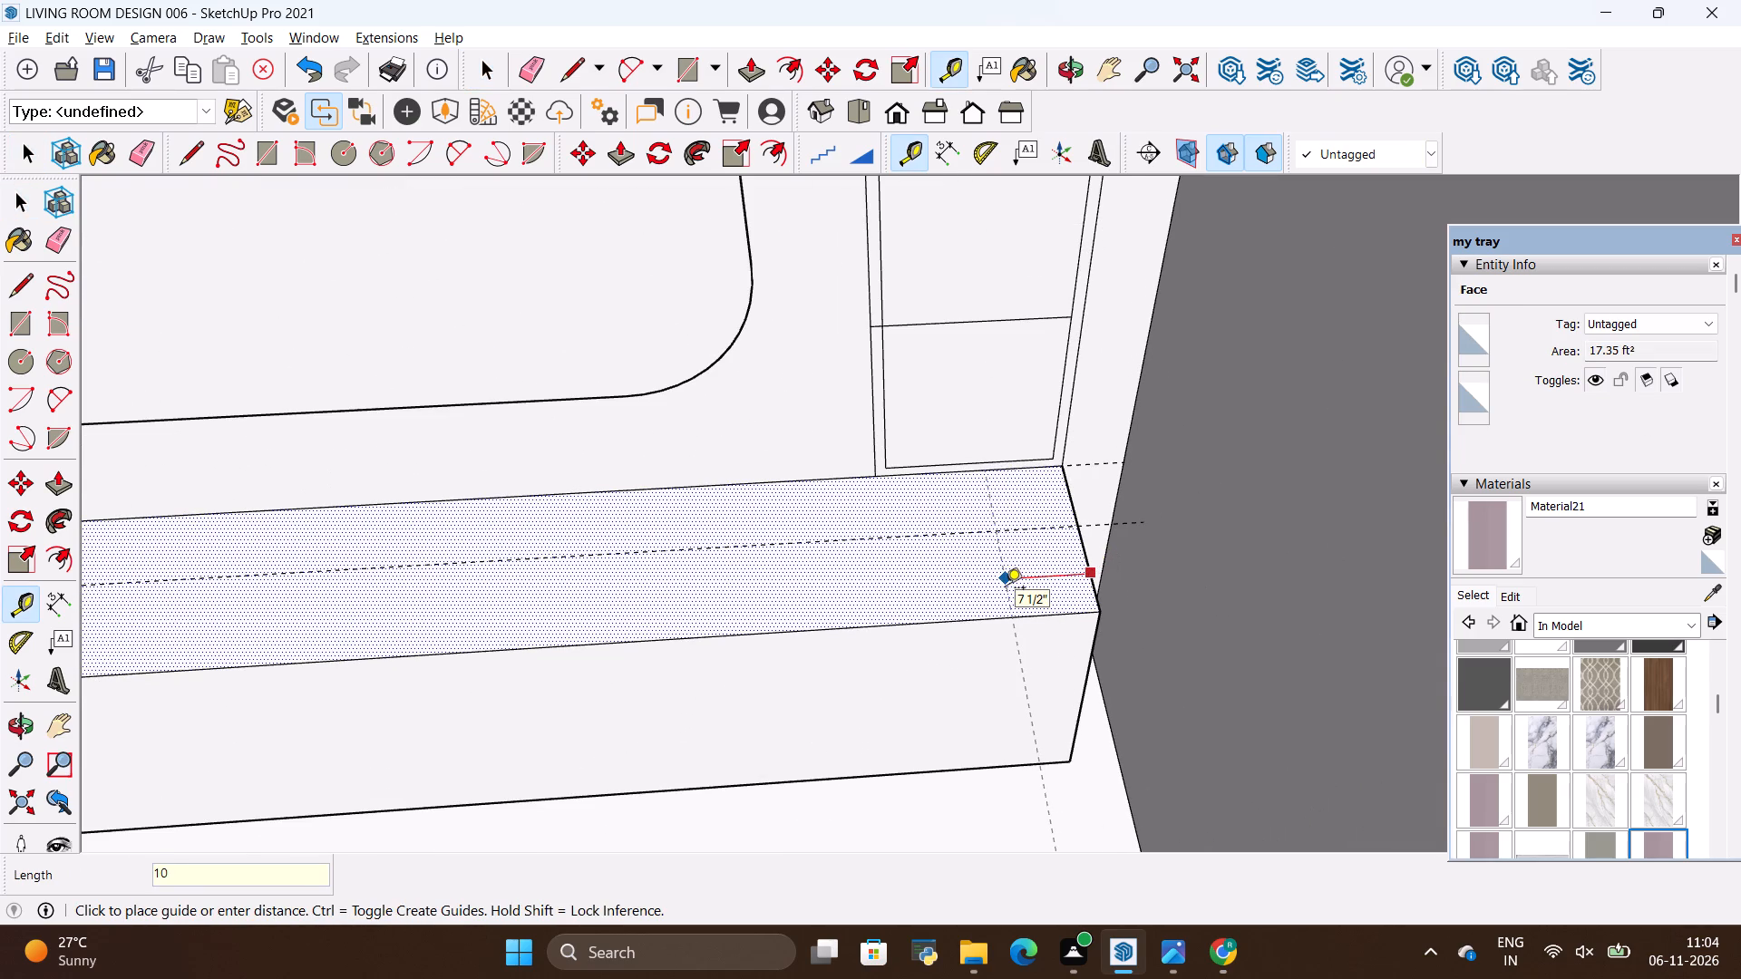
key("shift+quotedbl")
key("Return")
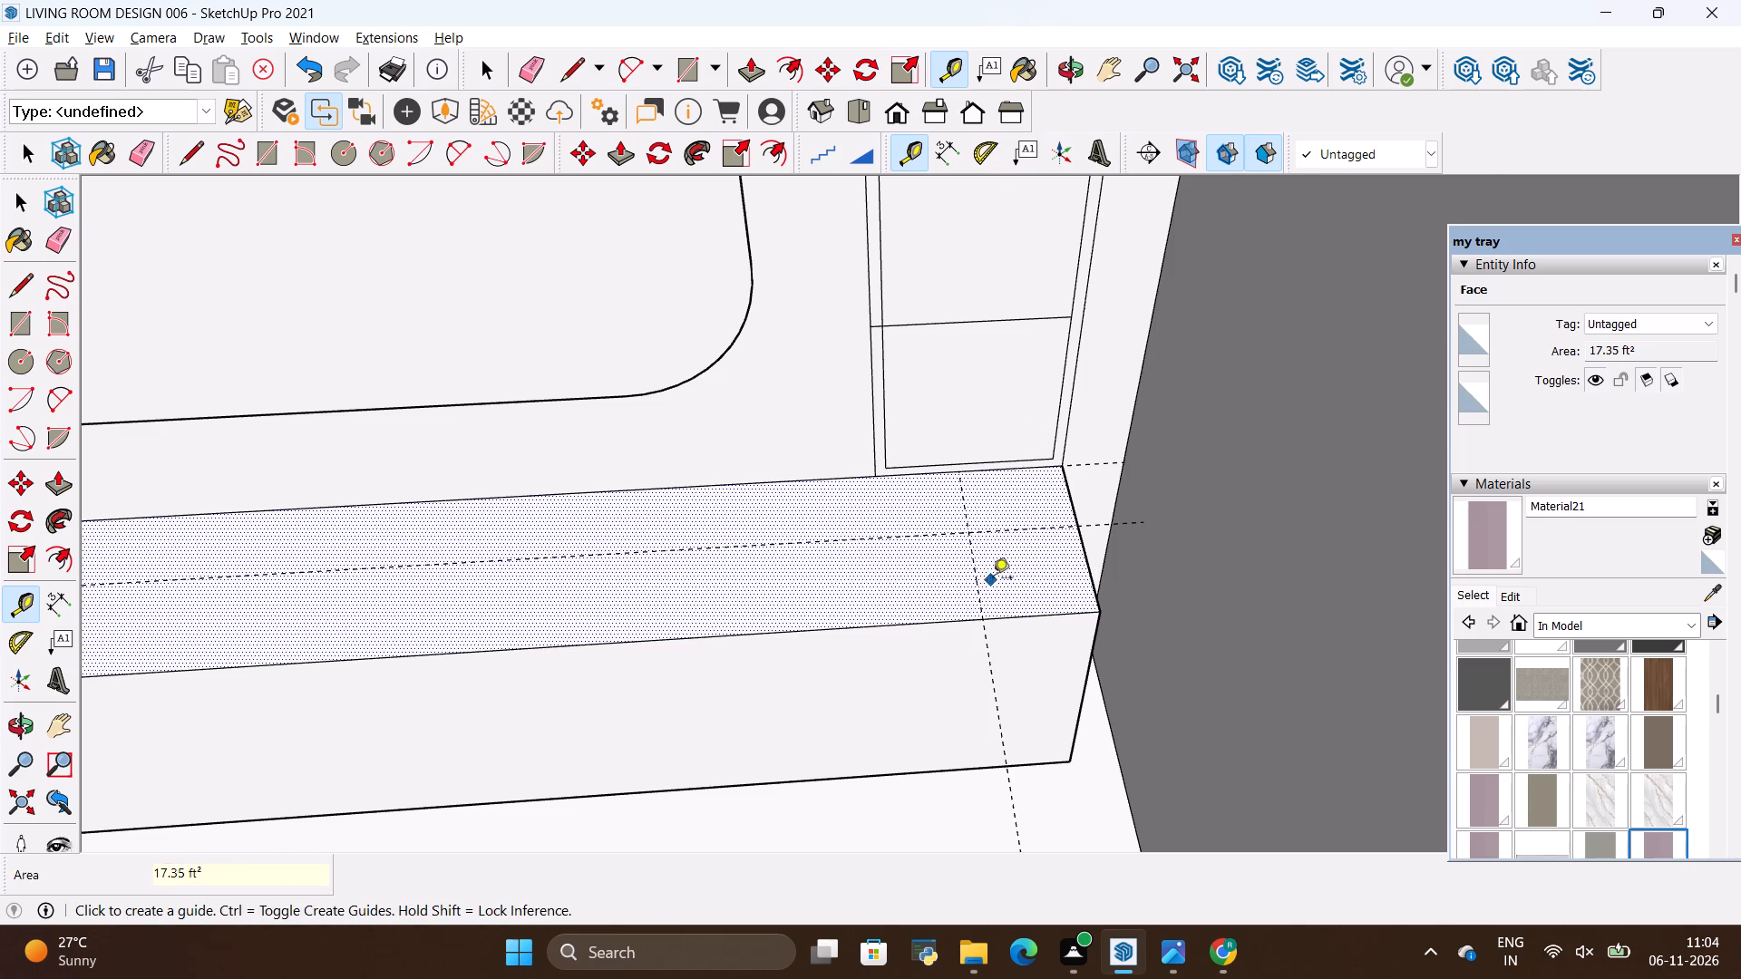
key("space")
Draw a 10" radius tangent arc between the guide intersections at the console top's front corner farthest from the door.
scroll(954, 587, "up", 4)
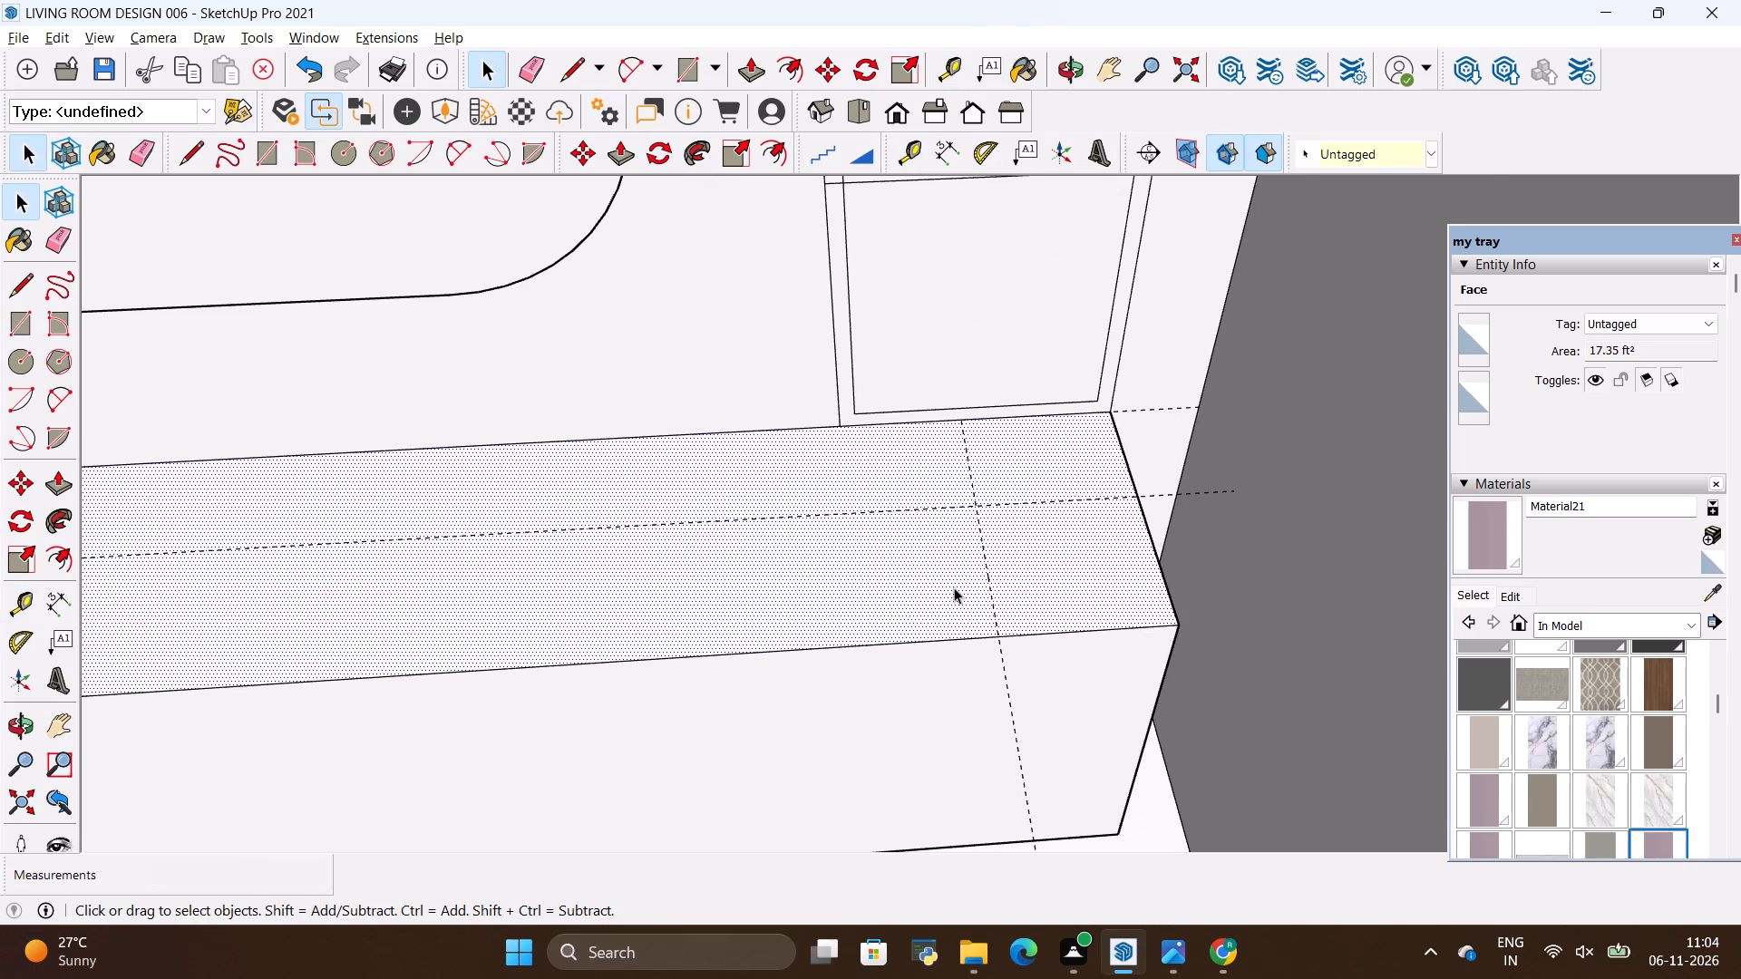
left_click(451, 160)
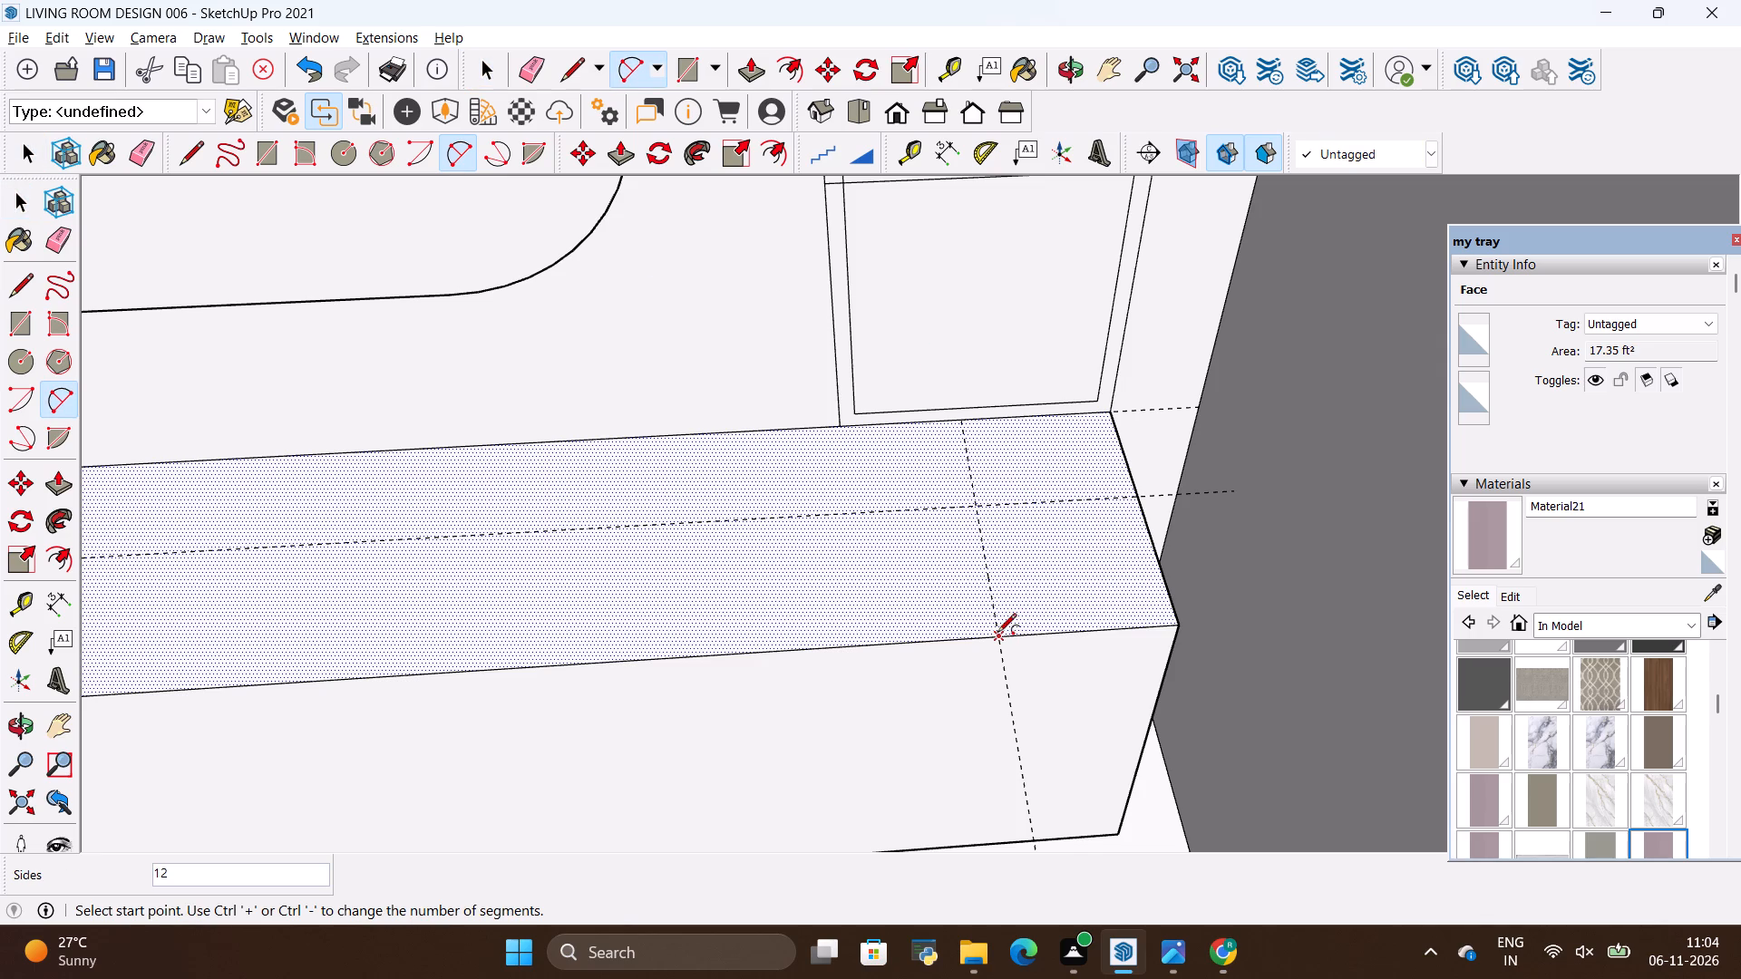
left_click(995, 634)
double_click(1144, 493)
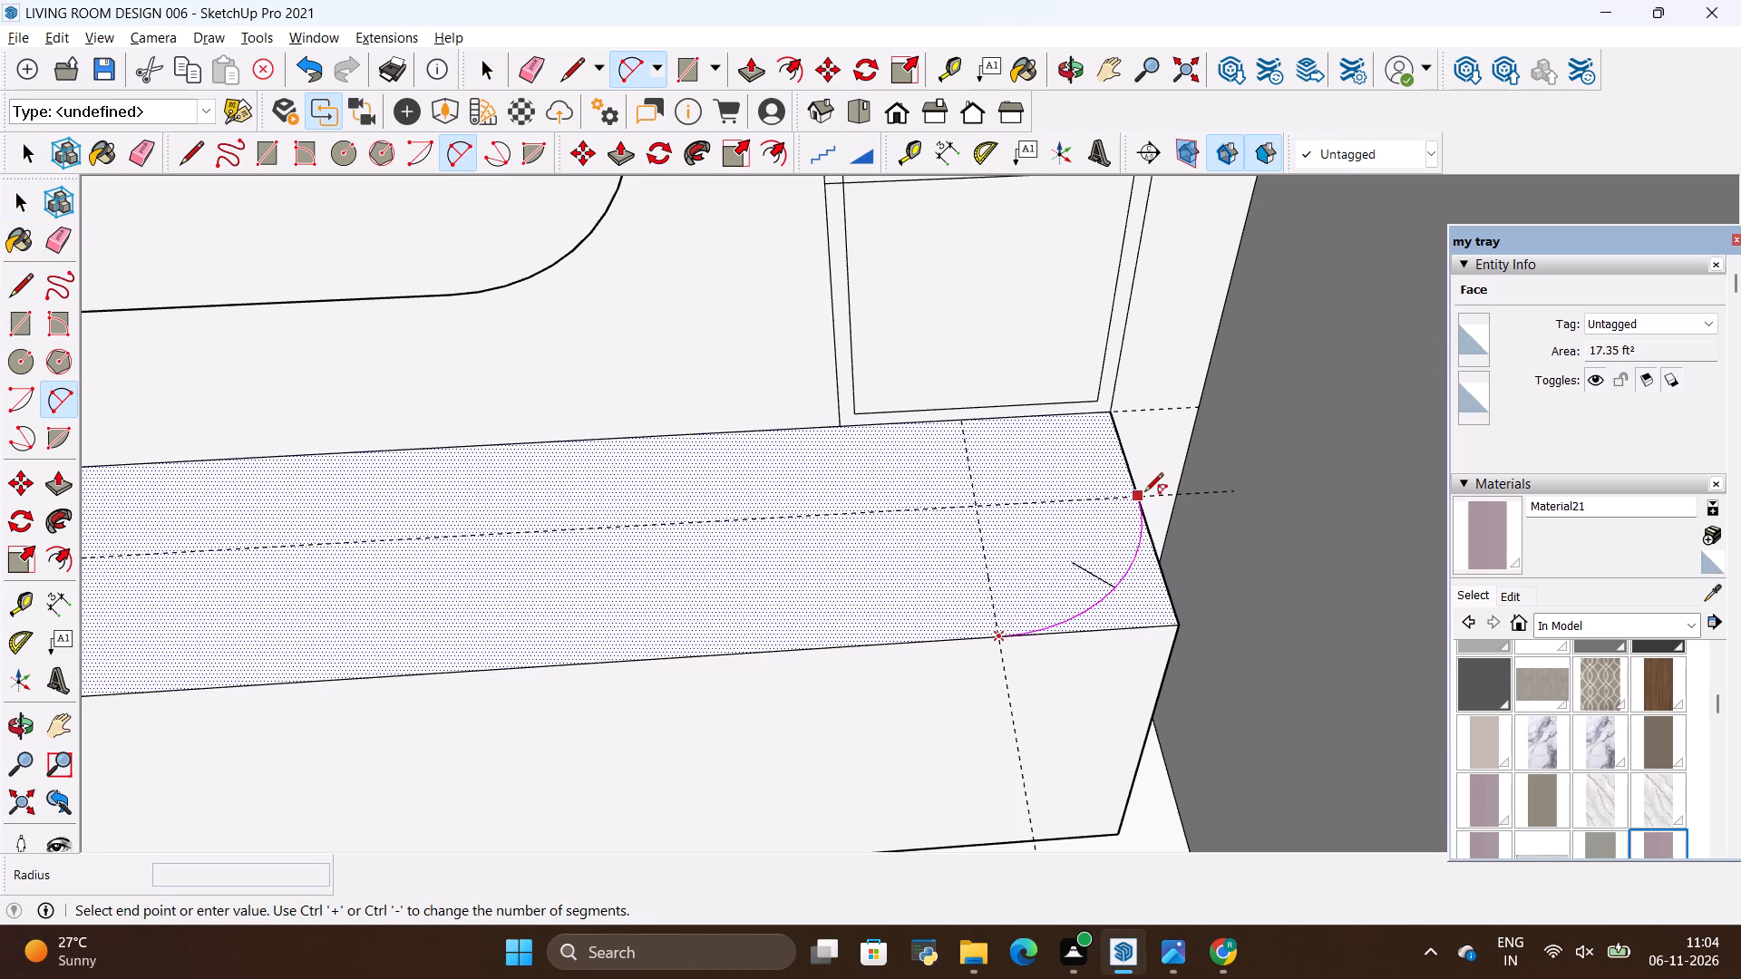
scroll(1152, 481, "down", 5)
scroll(1110, 589, "up", 4)
key("space")
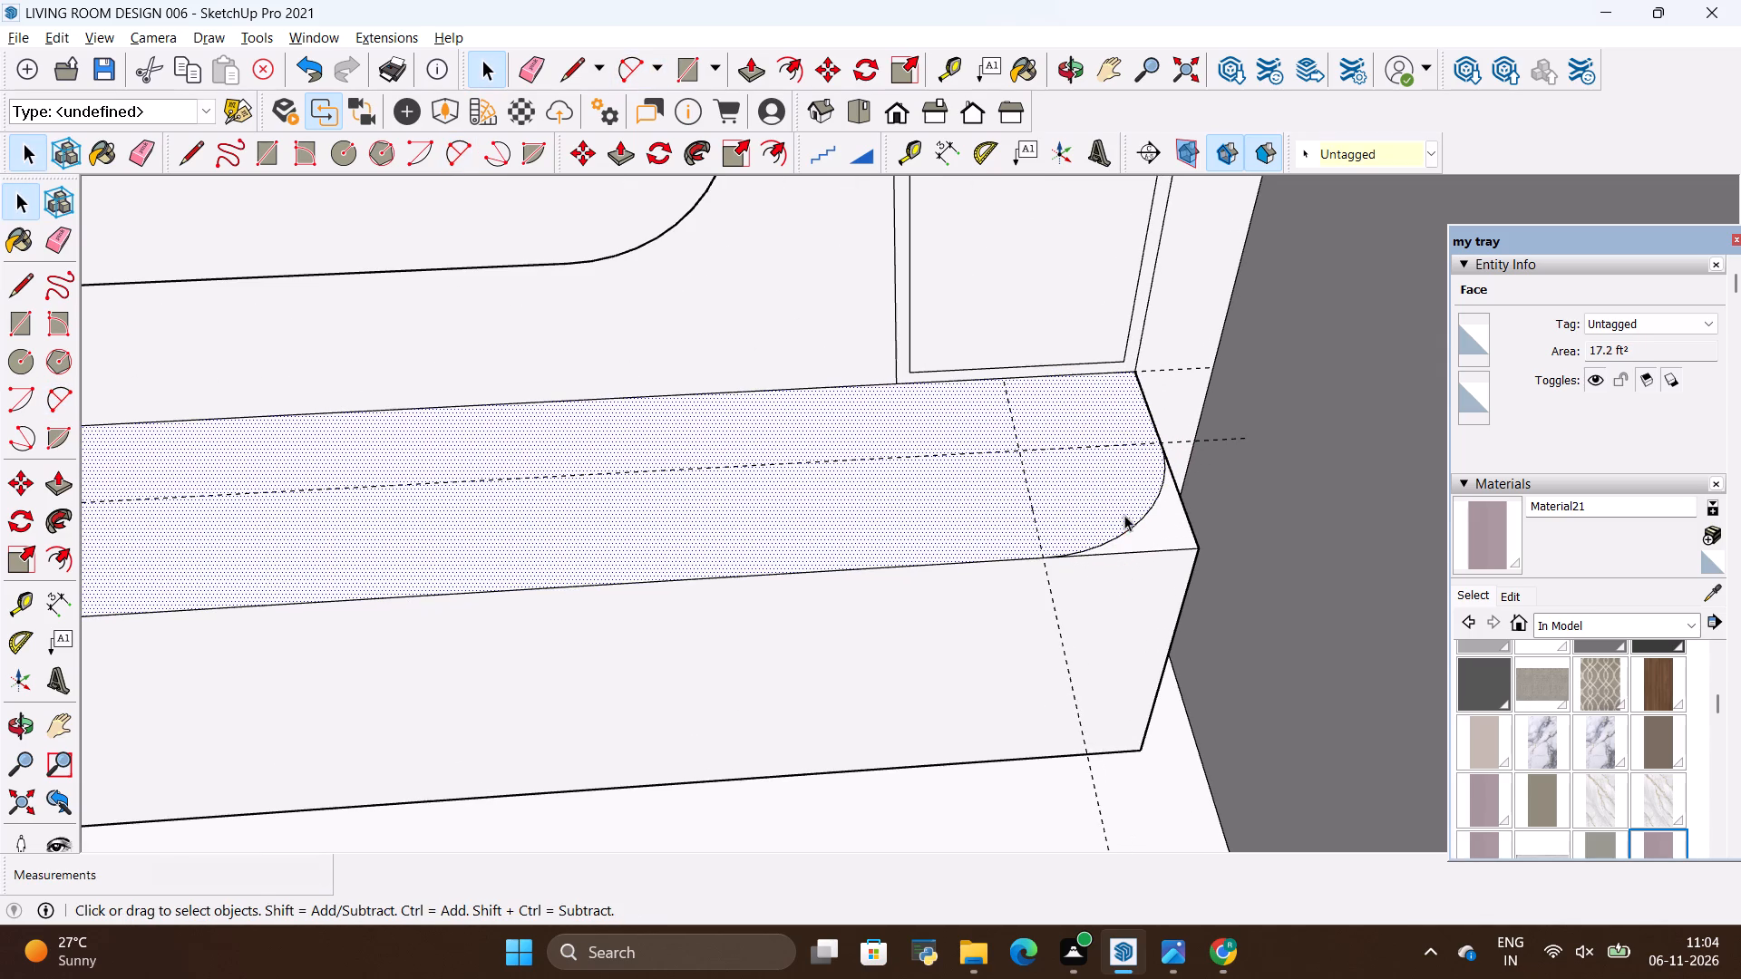
Set the arc at the corner farthest from the door to 40 segments.
left_click(1133, 519)
left_click(1135, 519)
left_click(1138, 519)
left_click(1616, 381)
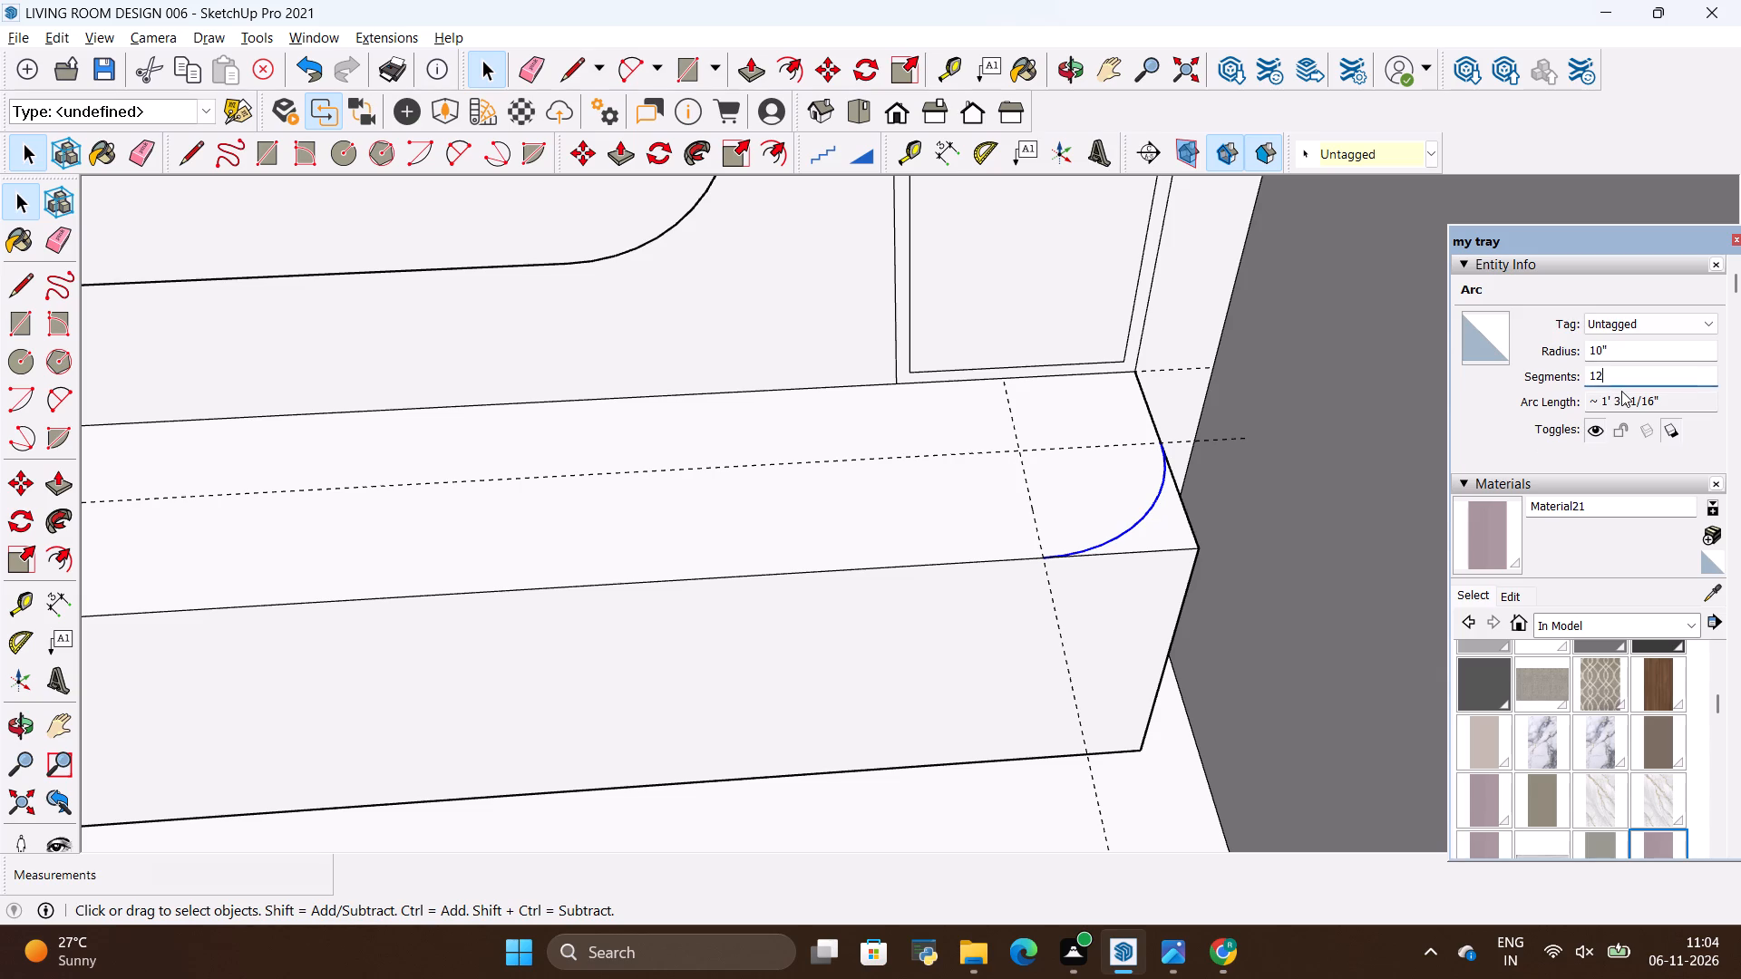
key("BackSpace")
key("BackSpace")
key("BackSpace")
key("BackSpace")
type("40")
key("Return")
key("space")
left_click(737, 548)
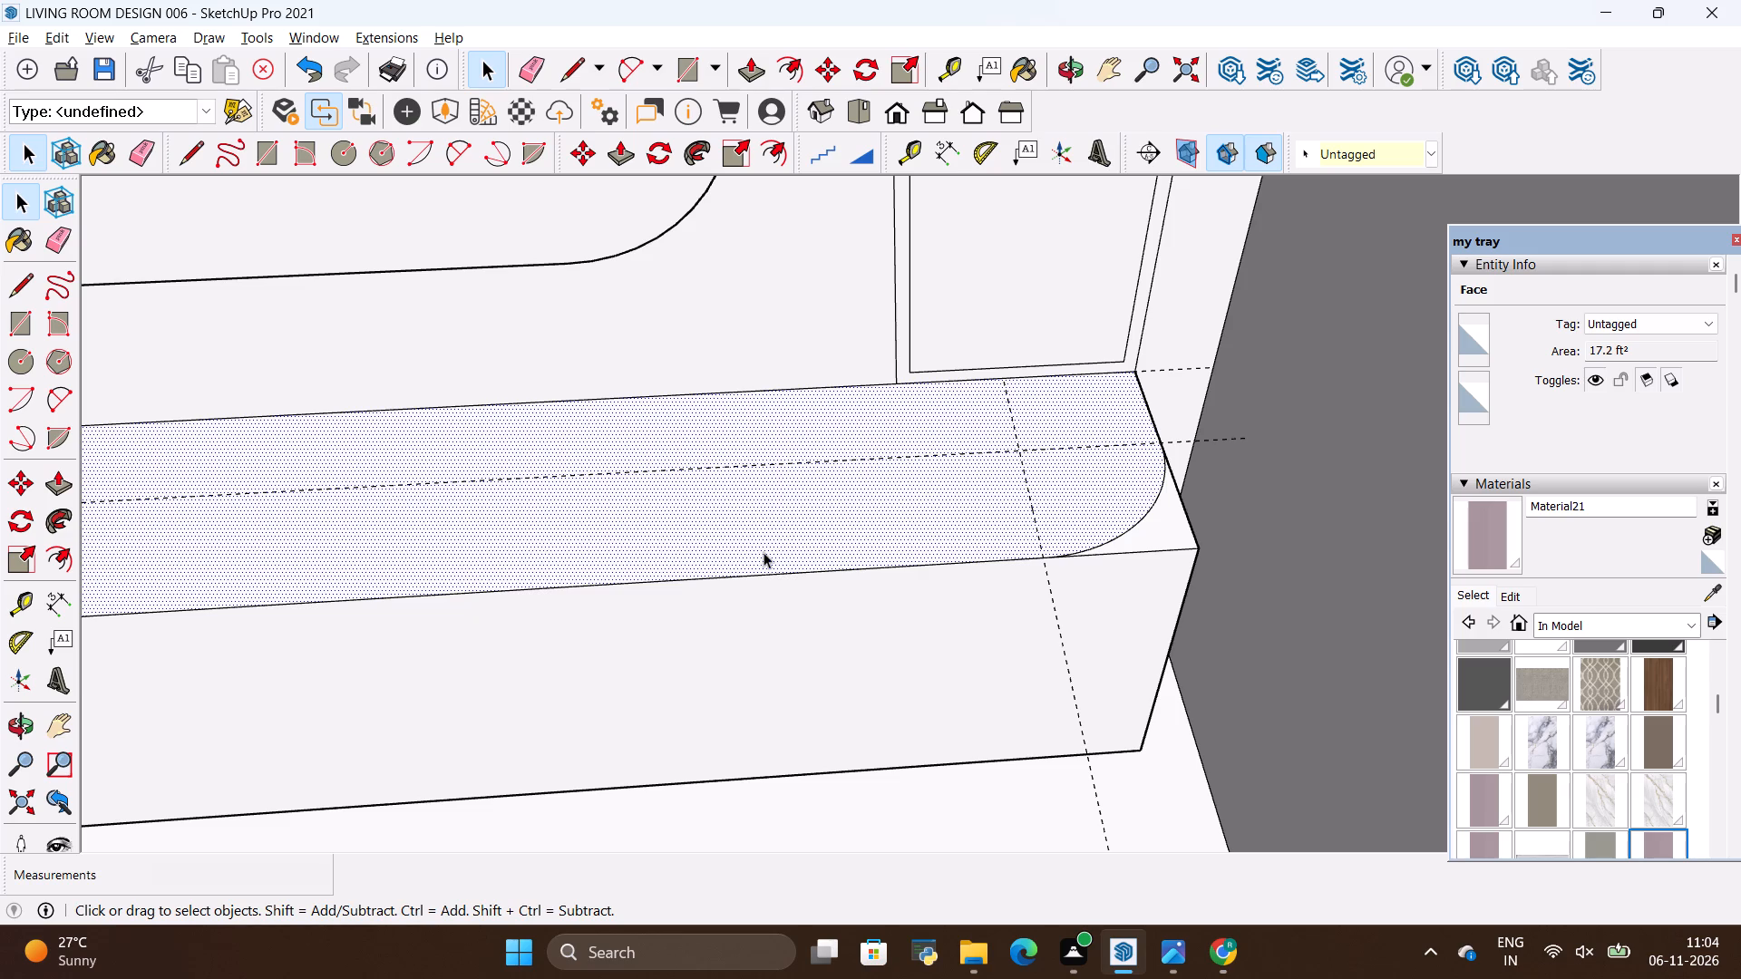
Push the leftover corner face outside the arc farthest from the door down 2' to the floor, rounding that console corner.
scroll(759, 557, "down", 1)
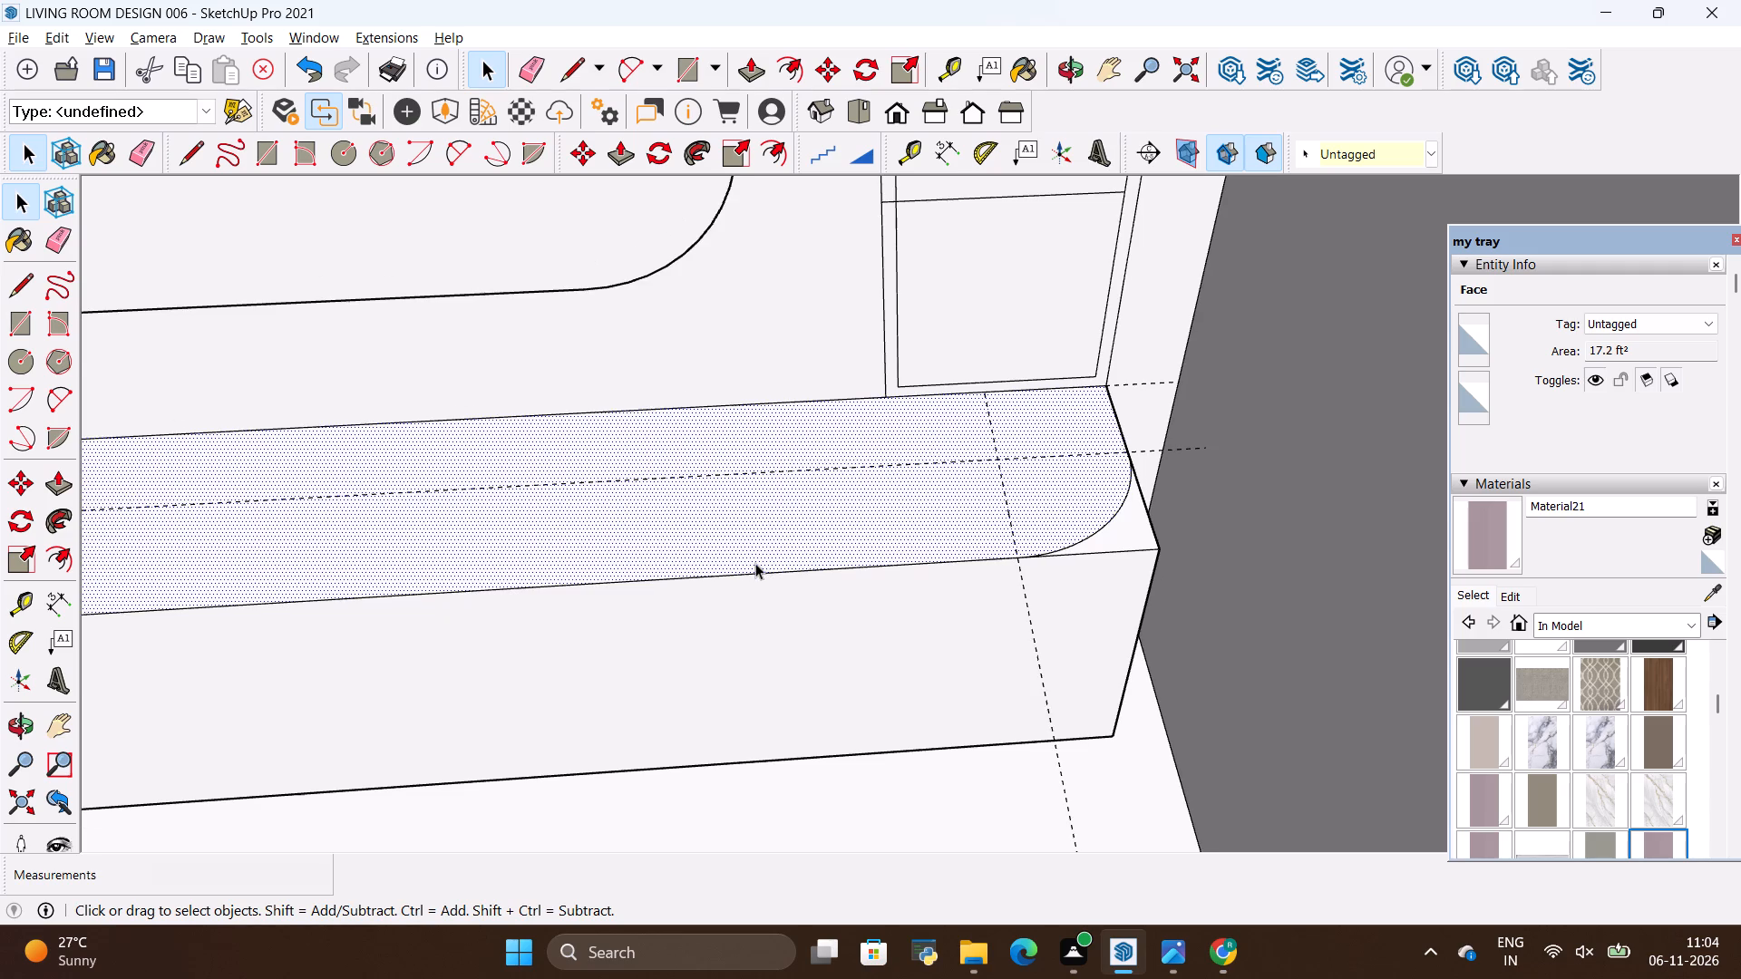
scroll(755, 563, "down", 5)
scroll(987, 513, "down", 9)
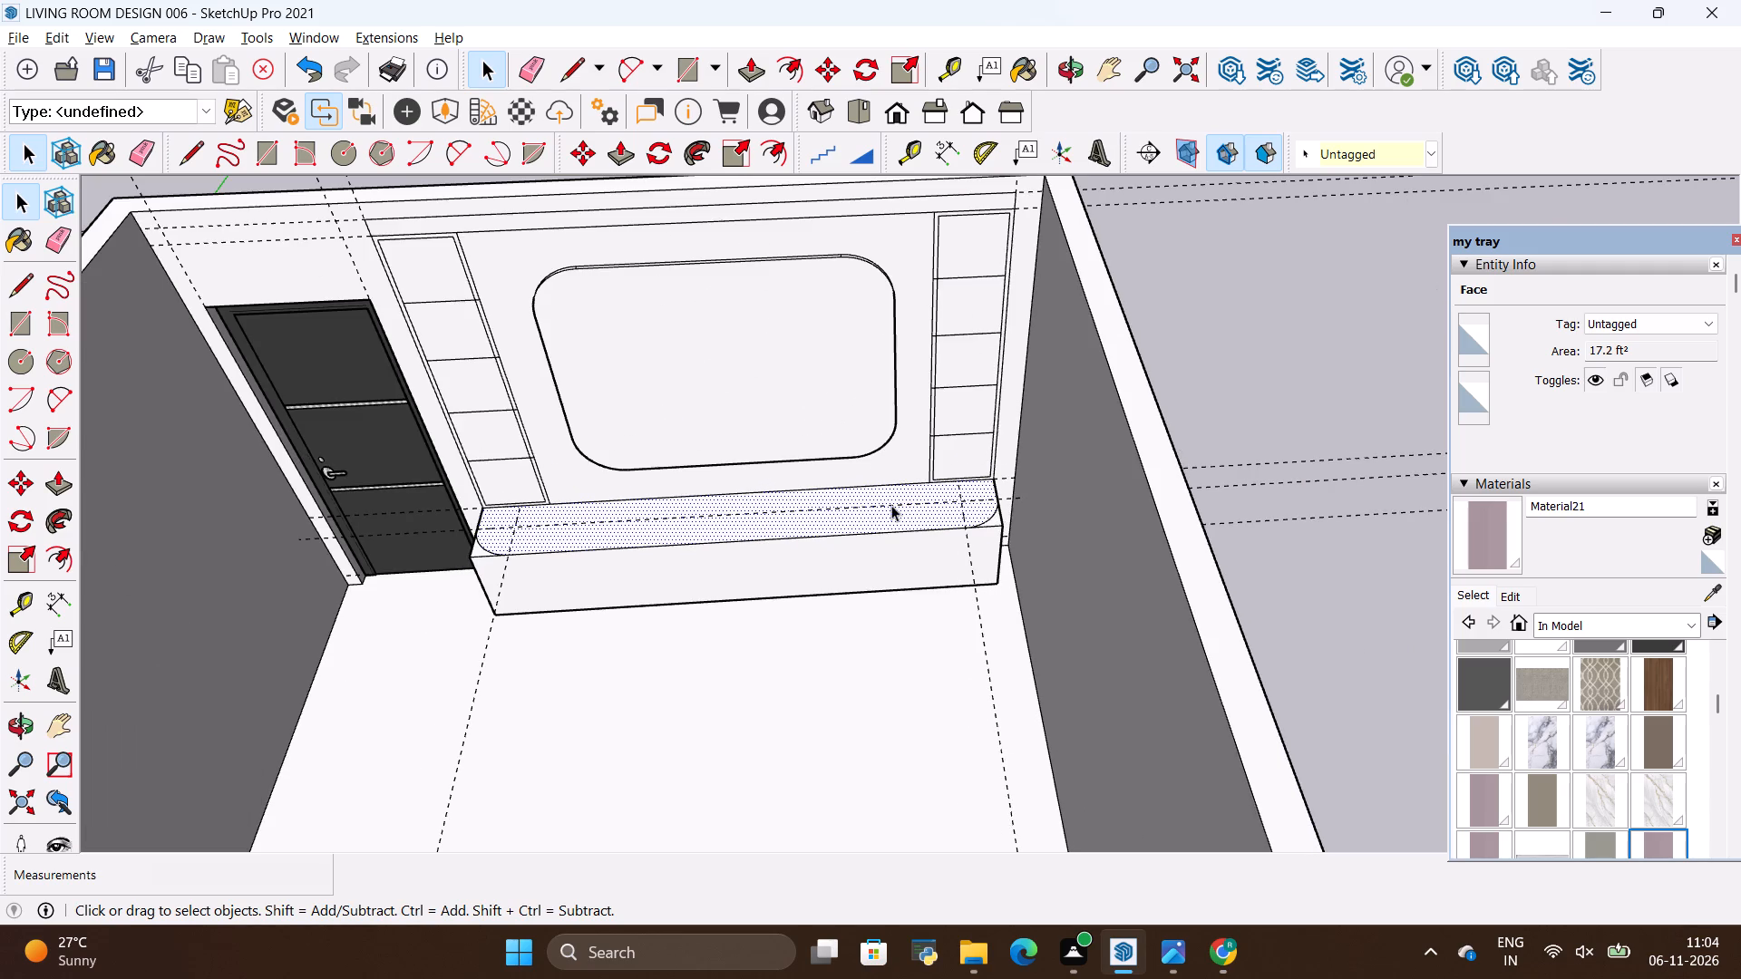
scroll(923, 493, "up", 9)
scroll(991, 524, "up", 3)
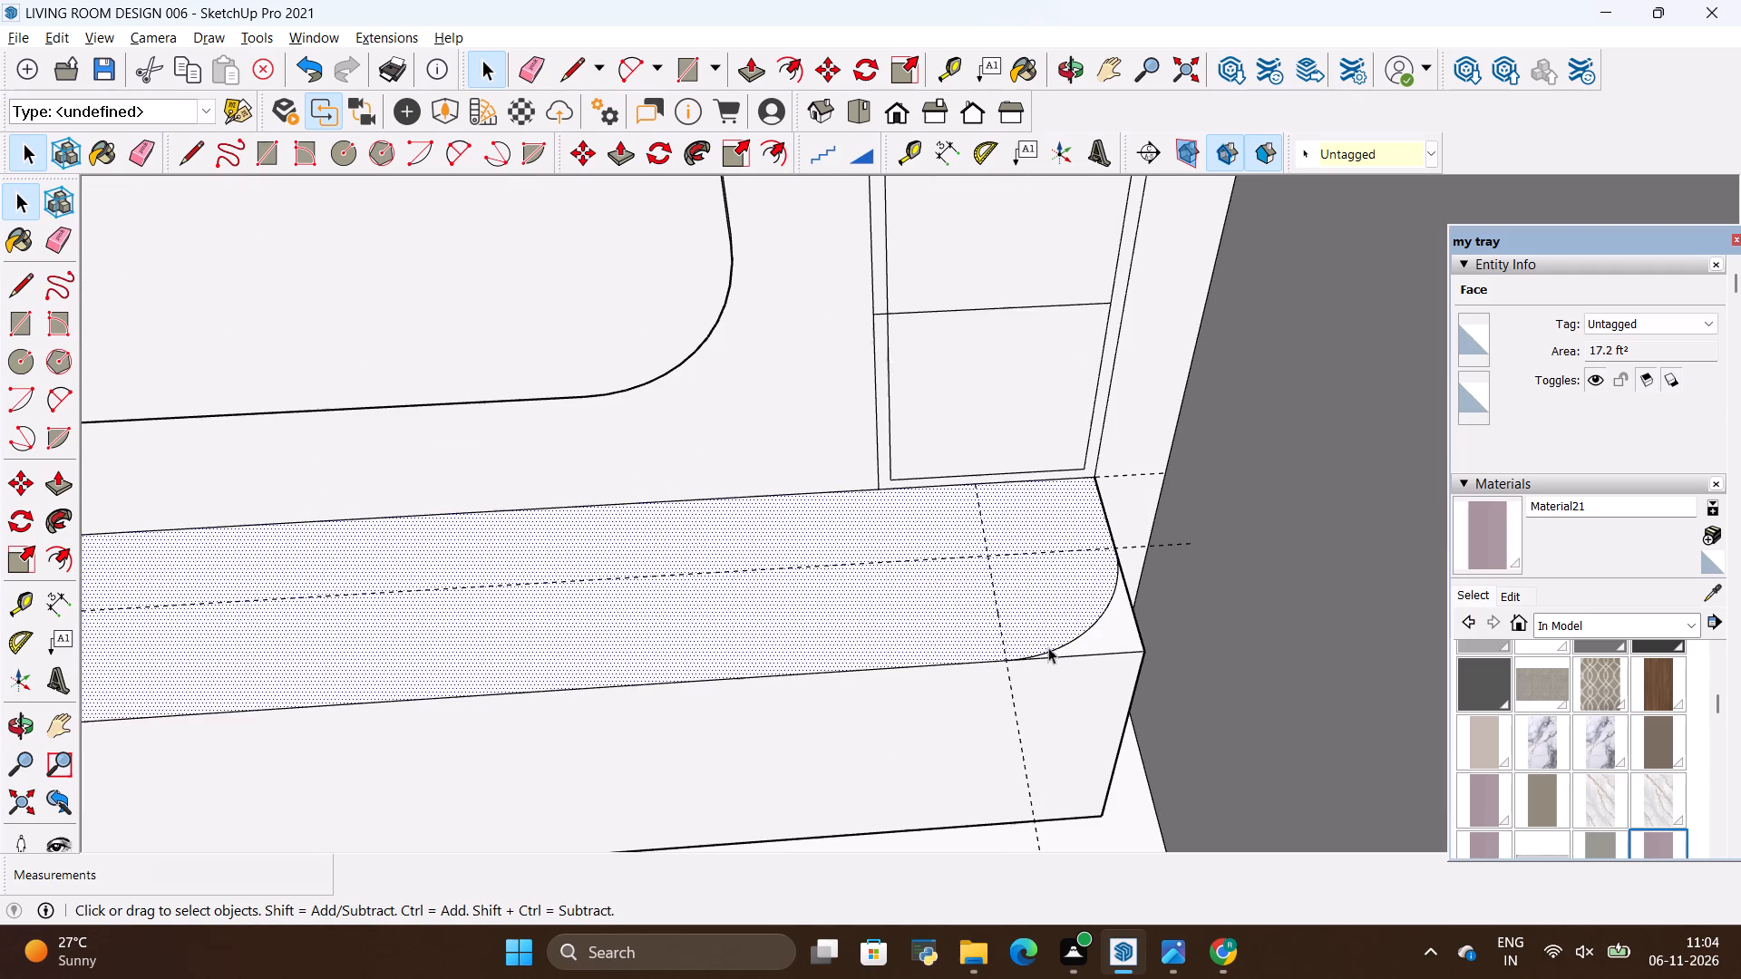
scroll(1061, 664, "down", 2)
key("space")
scroll(1076, 776, "up", 2)
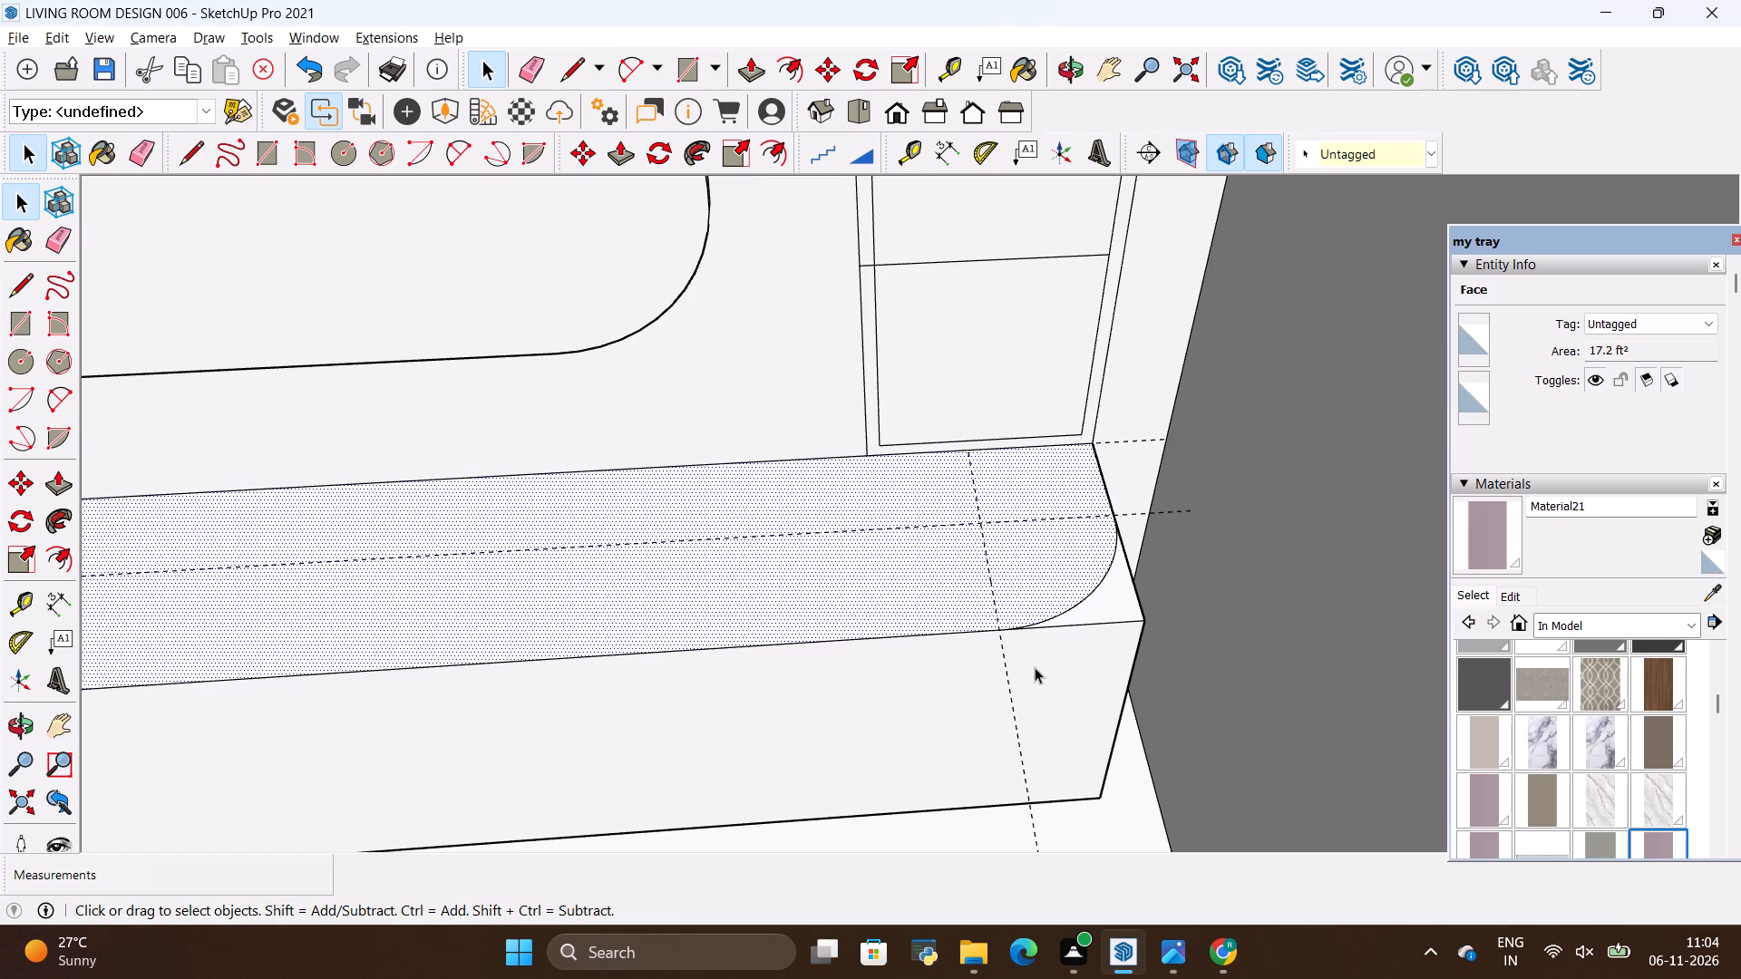
key("p")
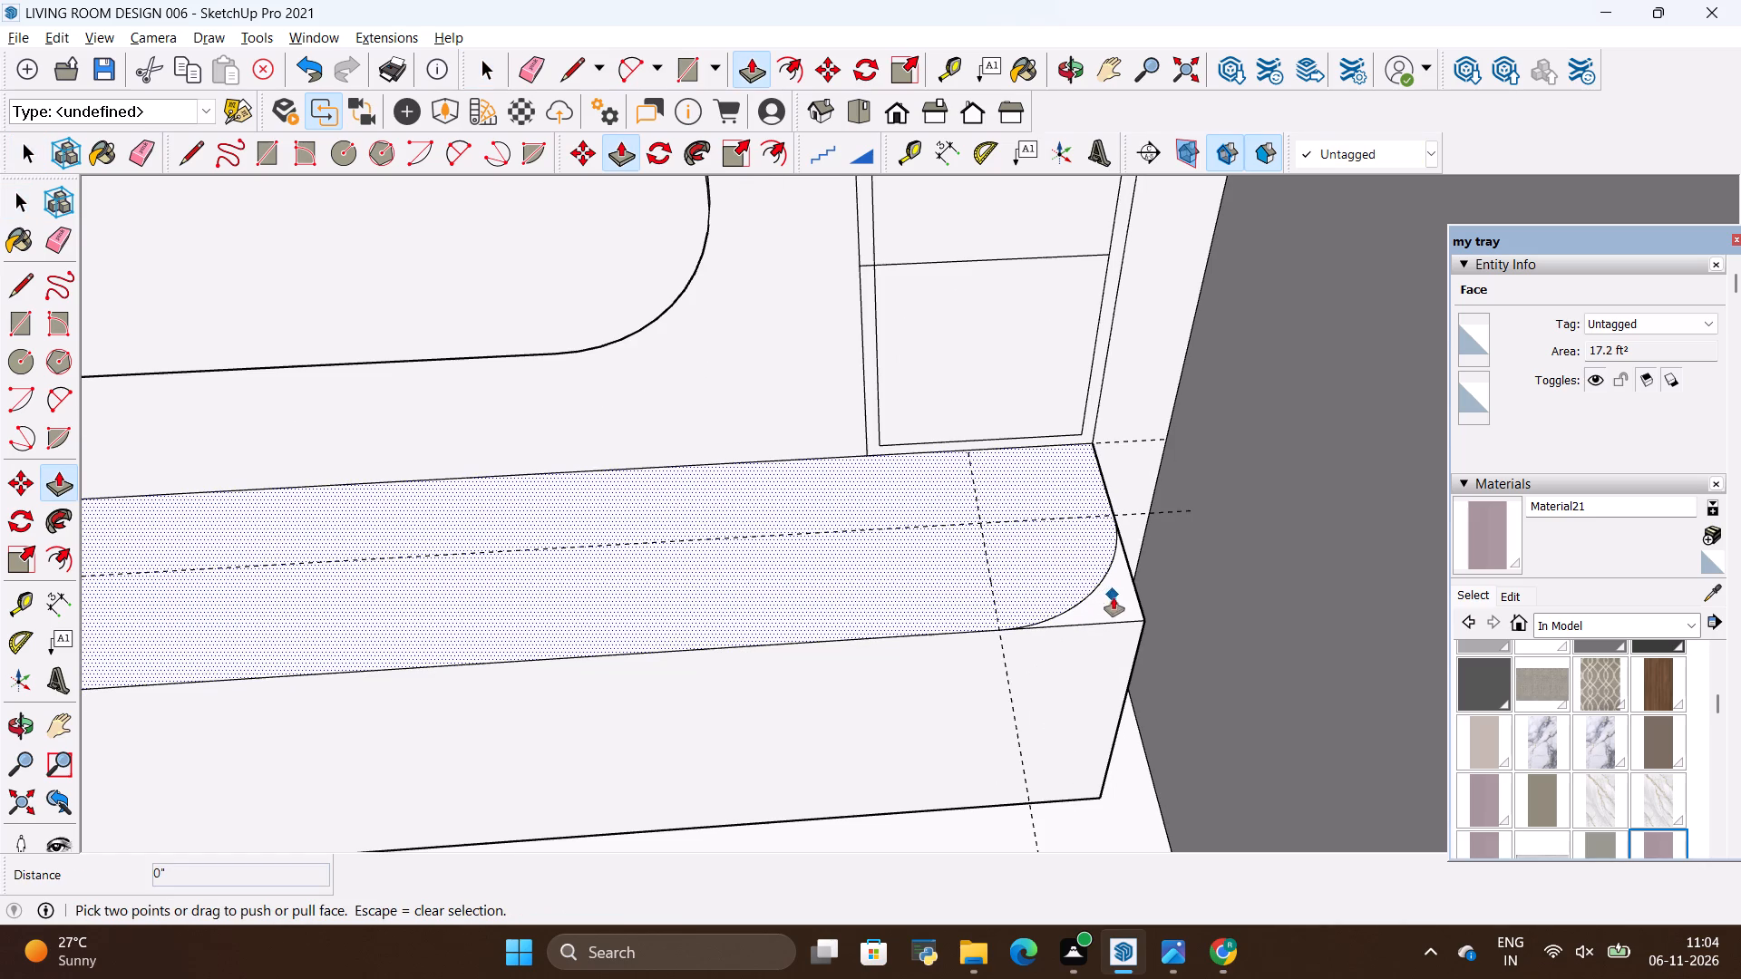
key("space")
left_click(1113, 601)
key("p")
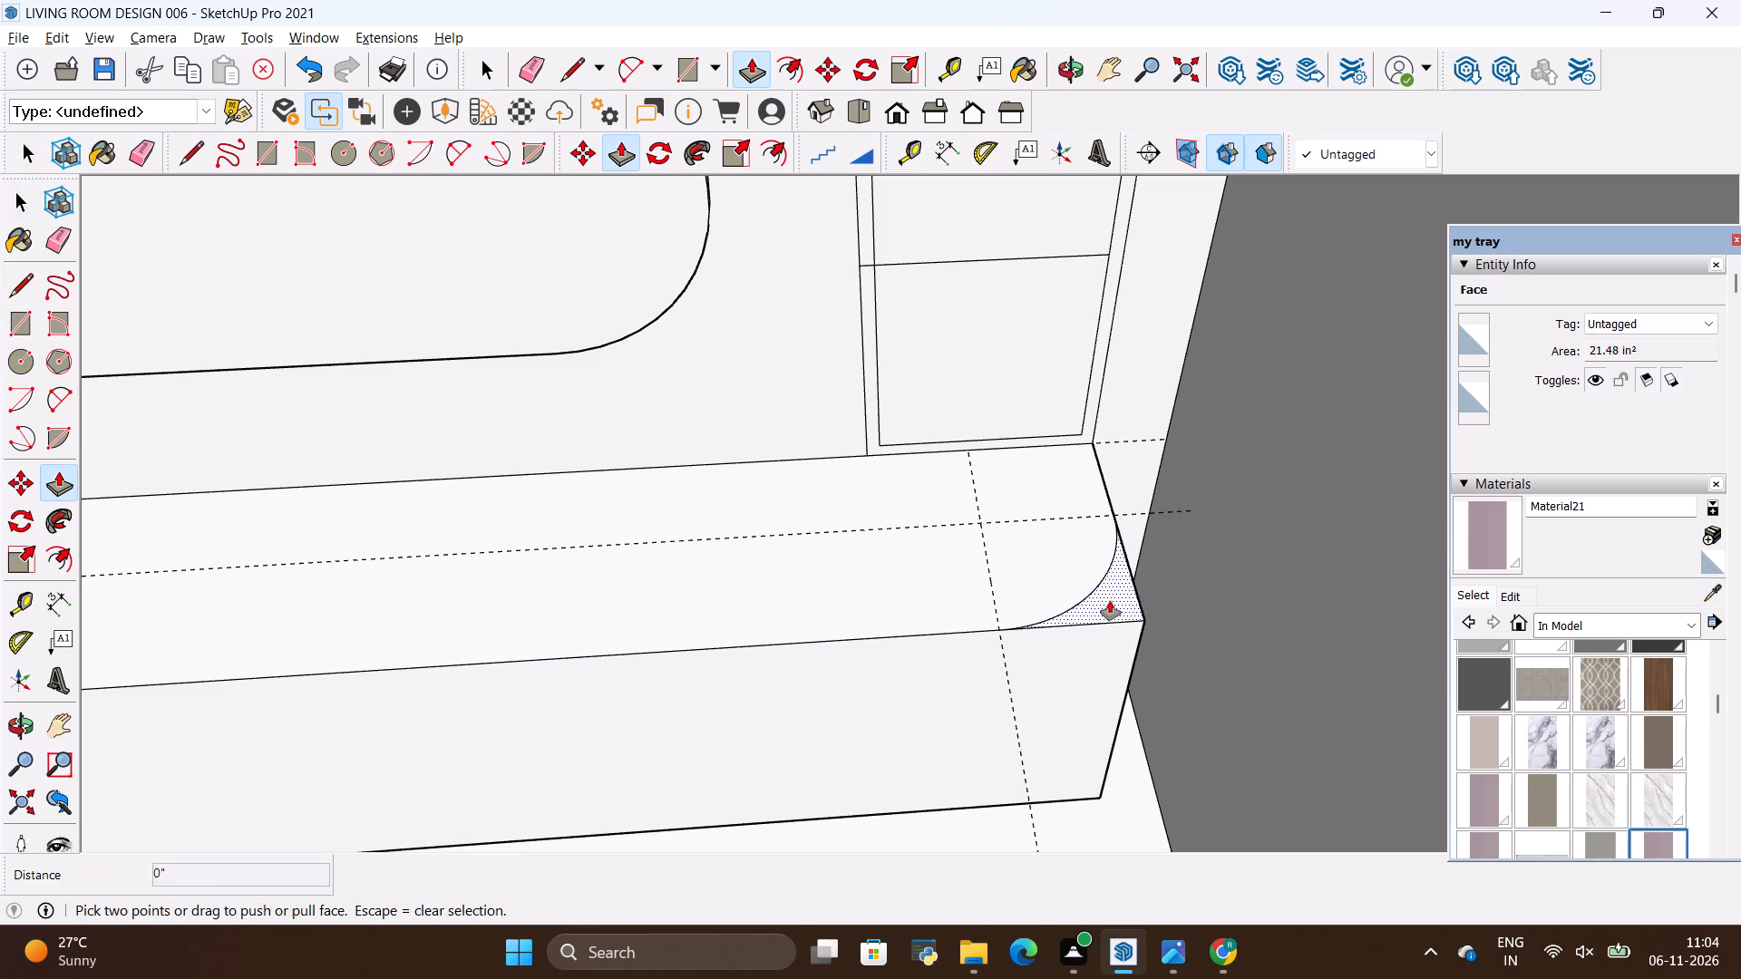
left_click(1110, 601)
left_click(1066, 799)
scroll(1147, 683, "down", 4)
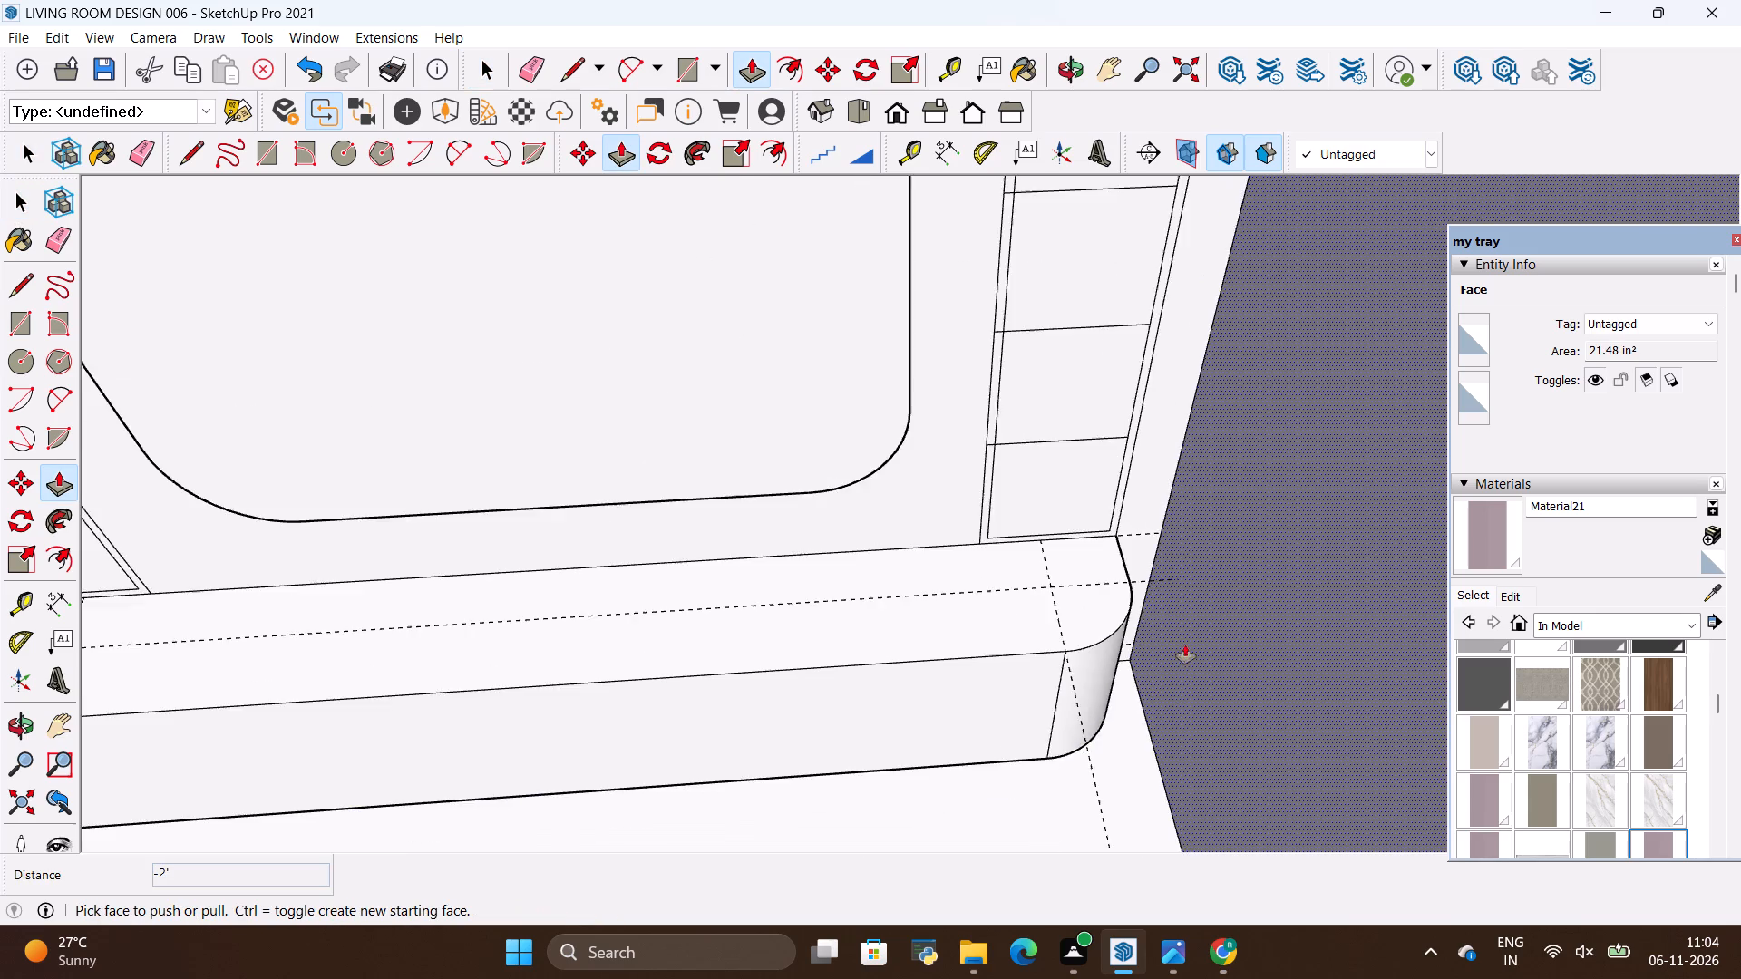
Push the leftover corner face outside the door-side arc down 2' to the floor, rounding that console corner.
scroll(1185, 645, "down", 12)
scroll(886, 678, "up", 4)
scroll(801, 700, "up", 7)
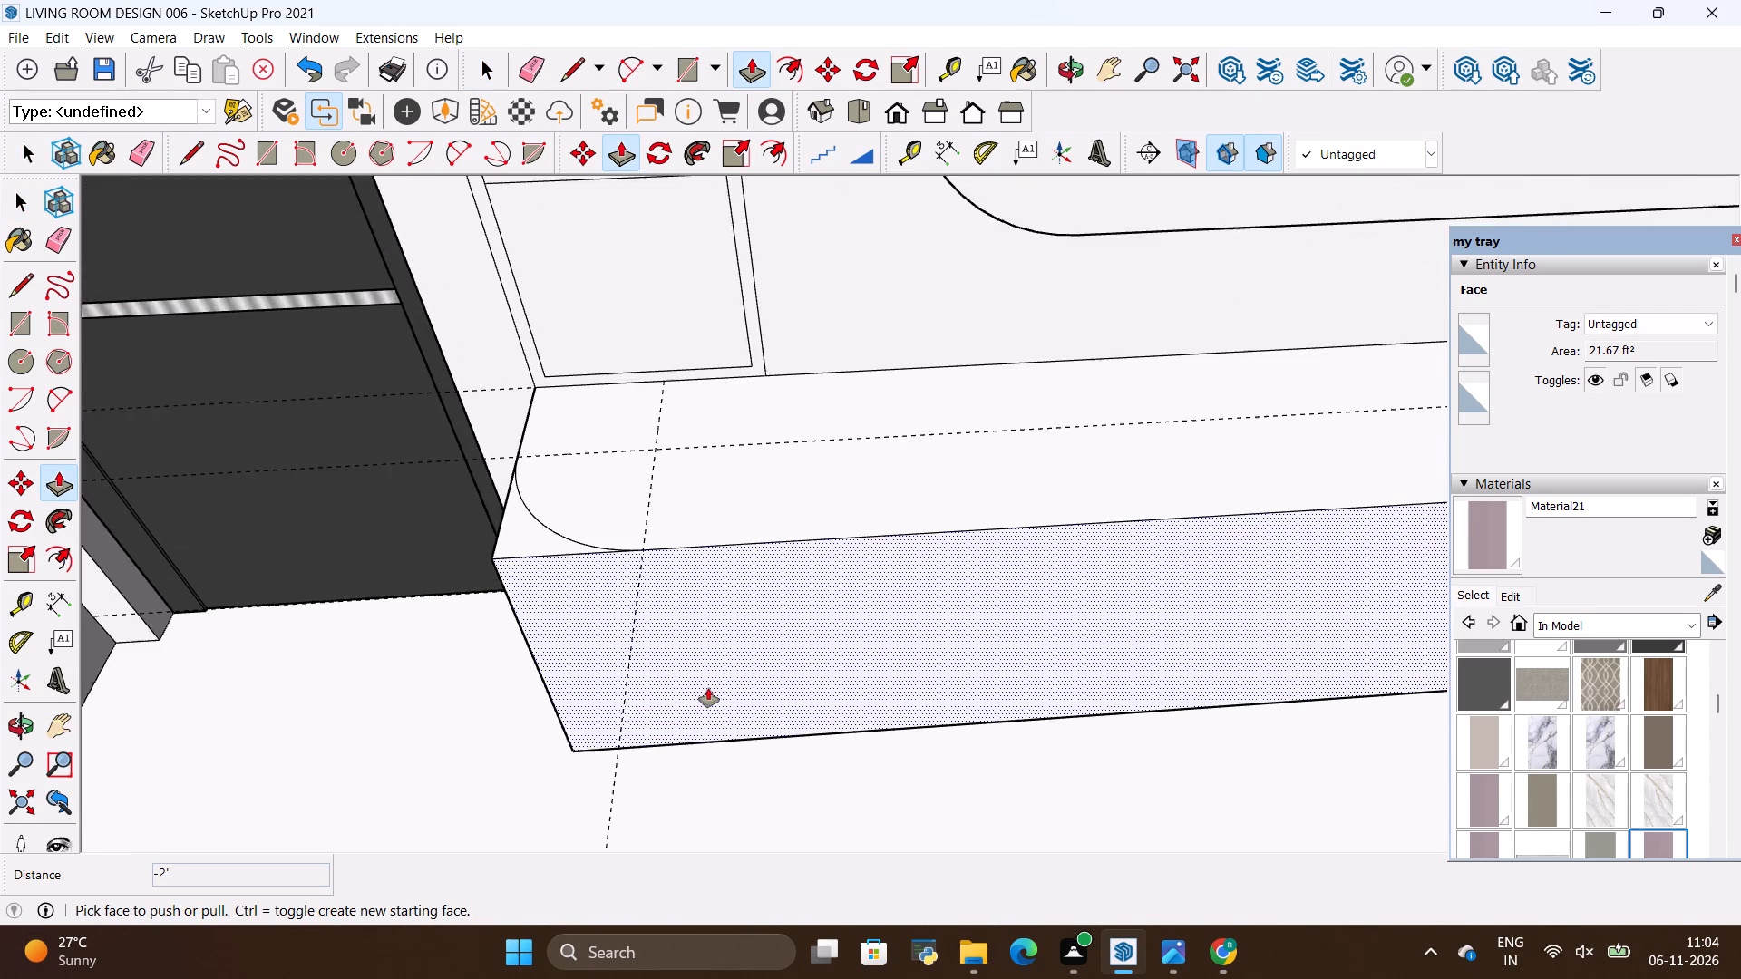
scroll(708, 688, "up", 4)
left_click(502, 525)
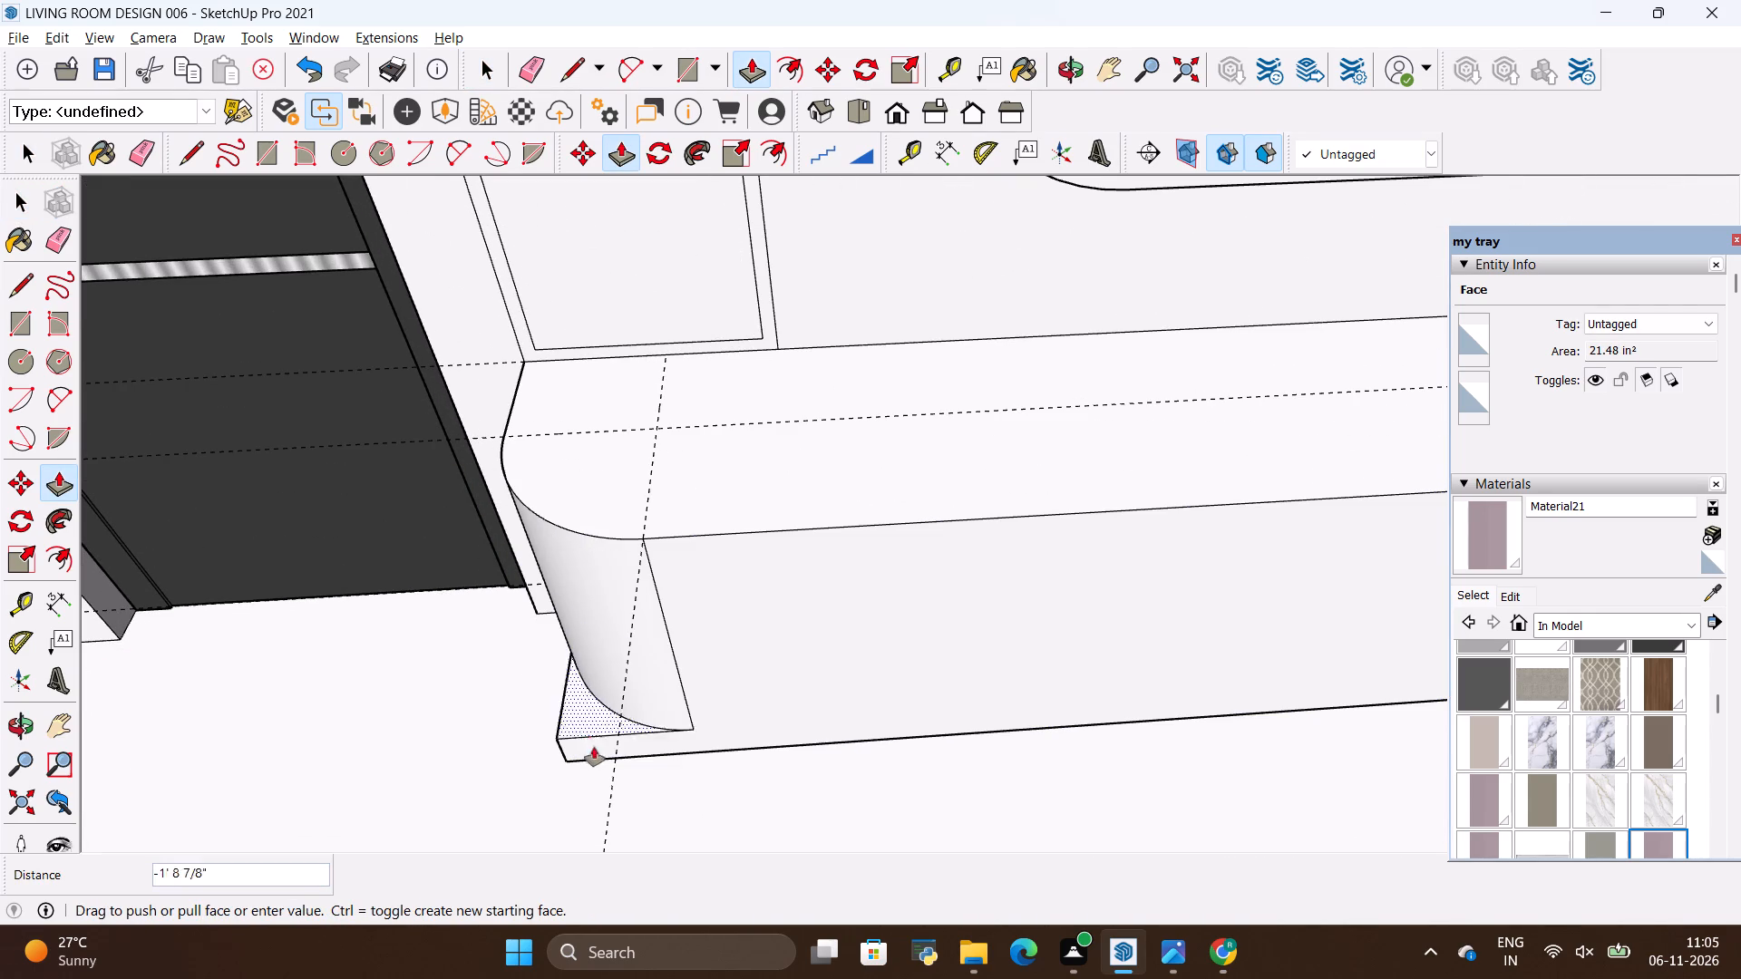
left_click(601, 759)
scroll(600, 759, "up", 1)
scroll(598, 759, "down", 15)
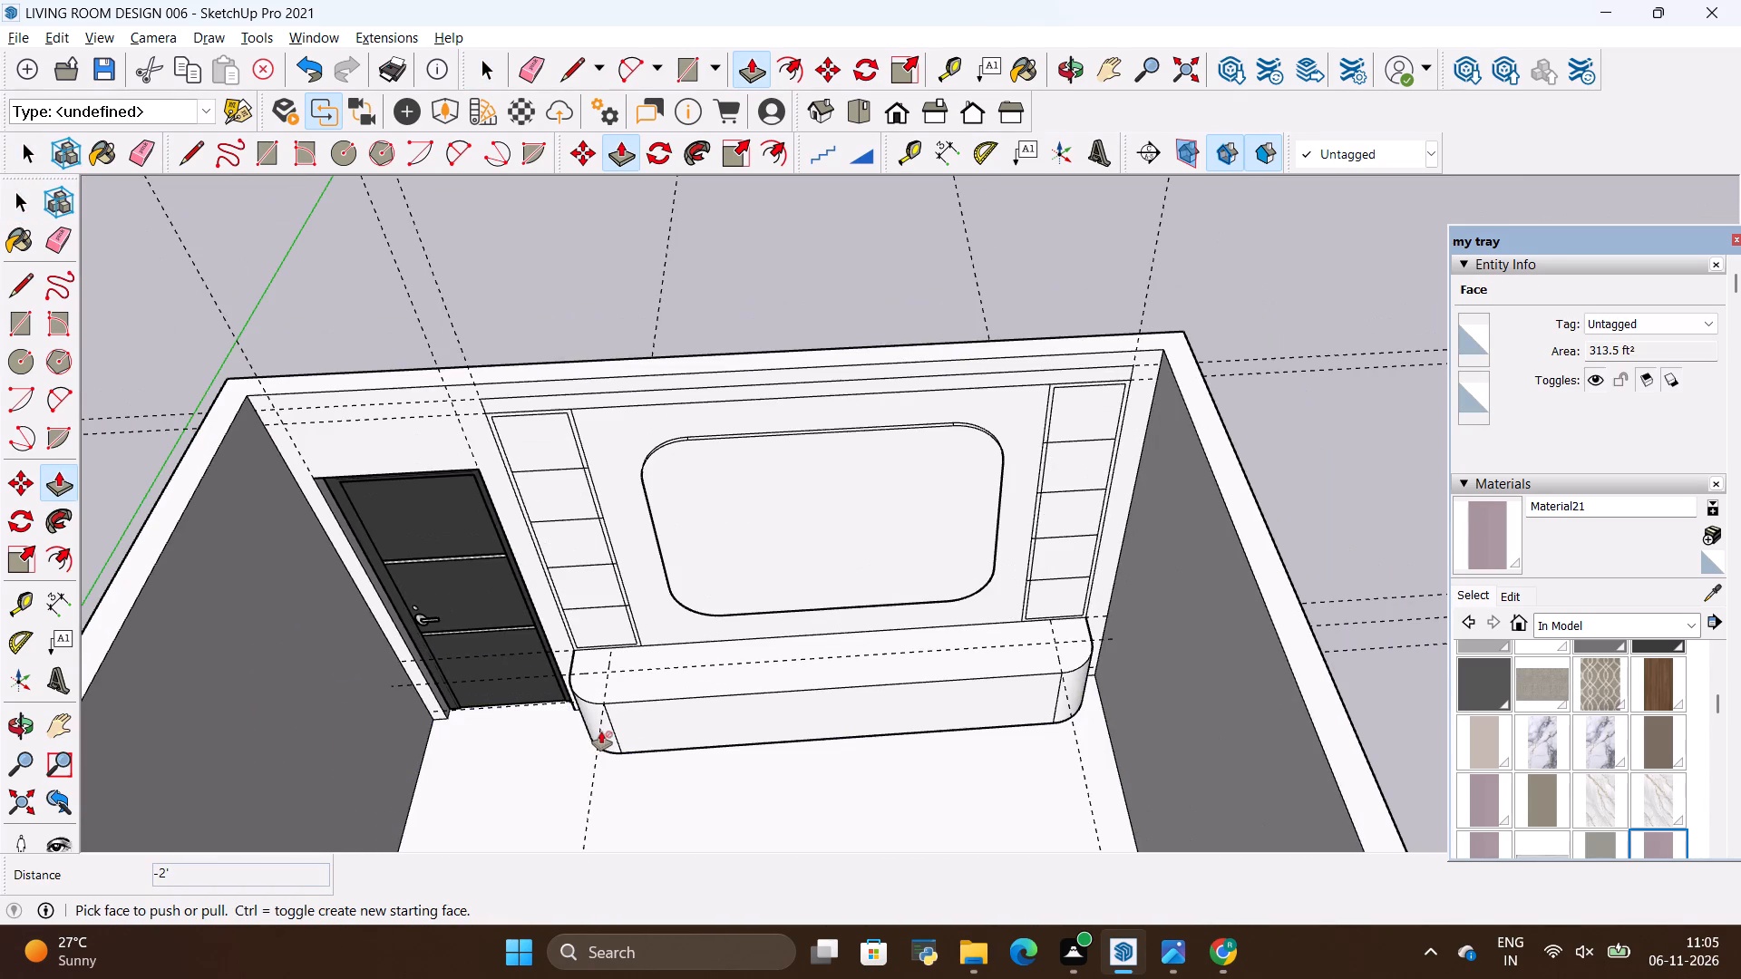
Copy the vertical edge at the console's door-side rounded corner 6" inward along the console front.
key("alt+Tab")
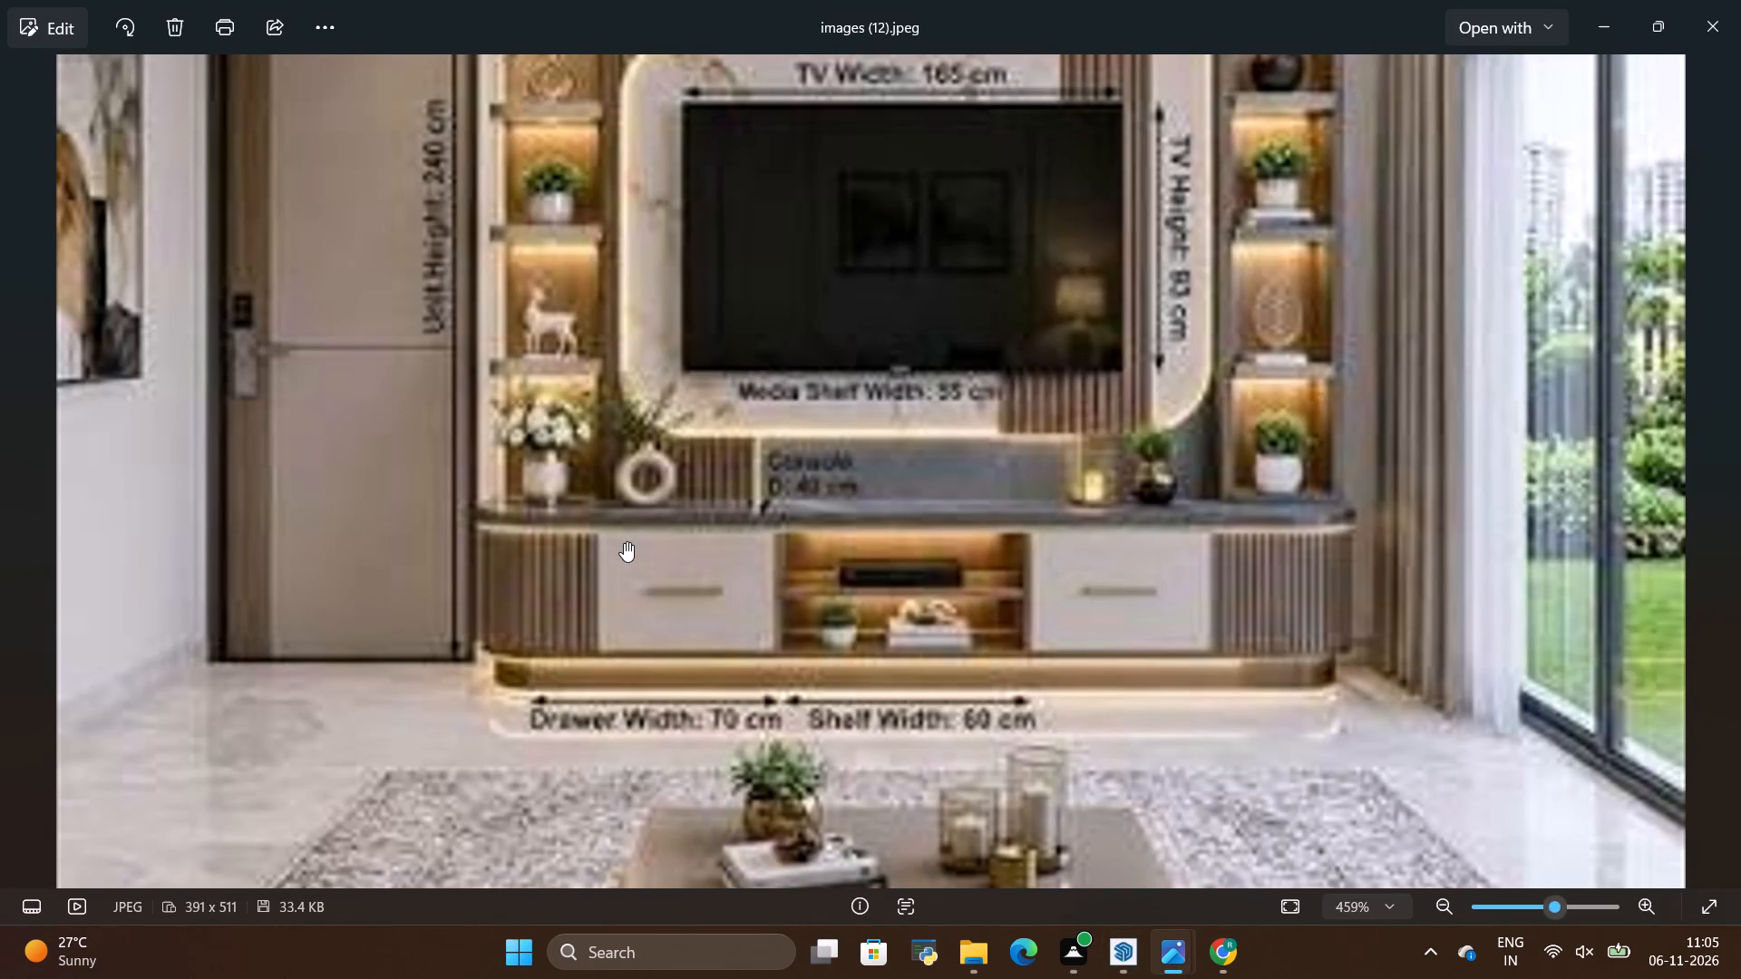
key("alt+Tab")
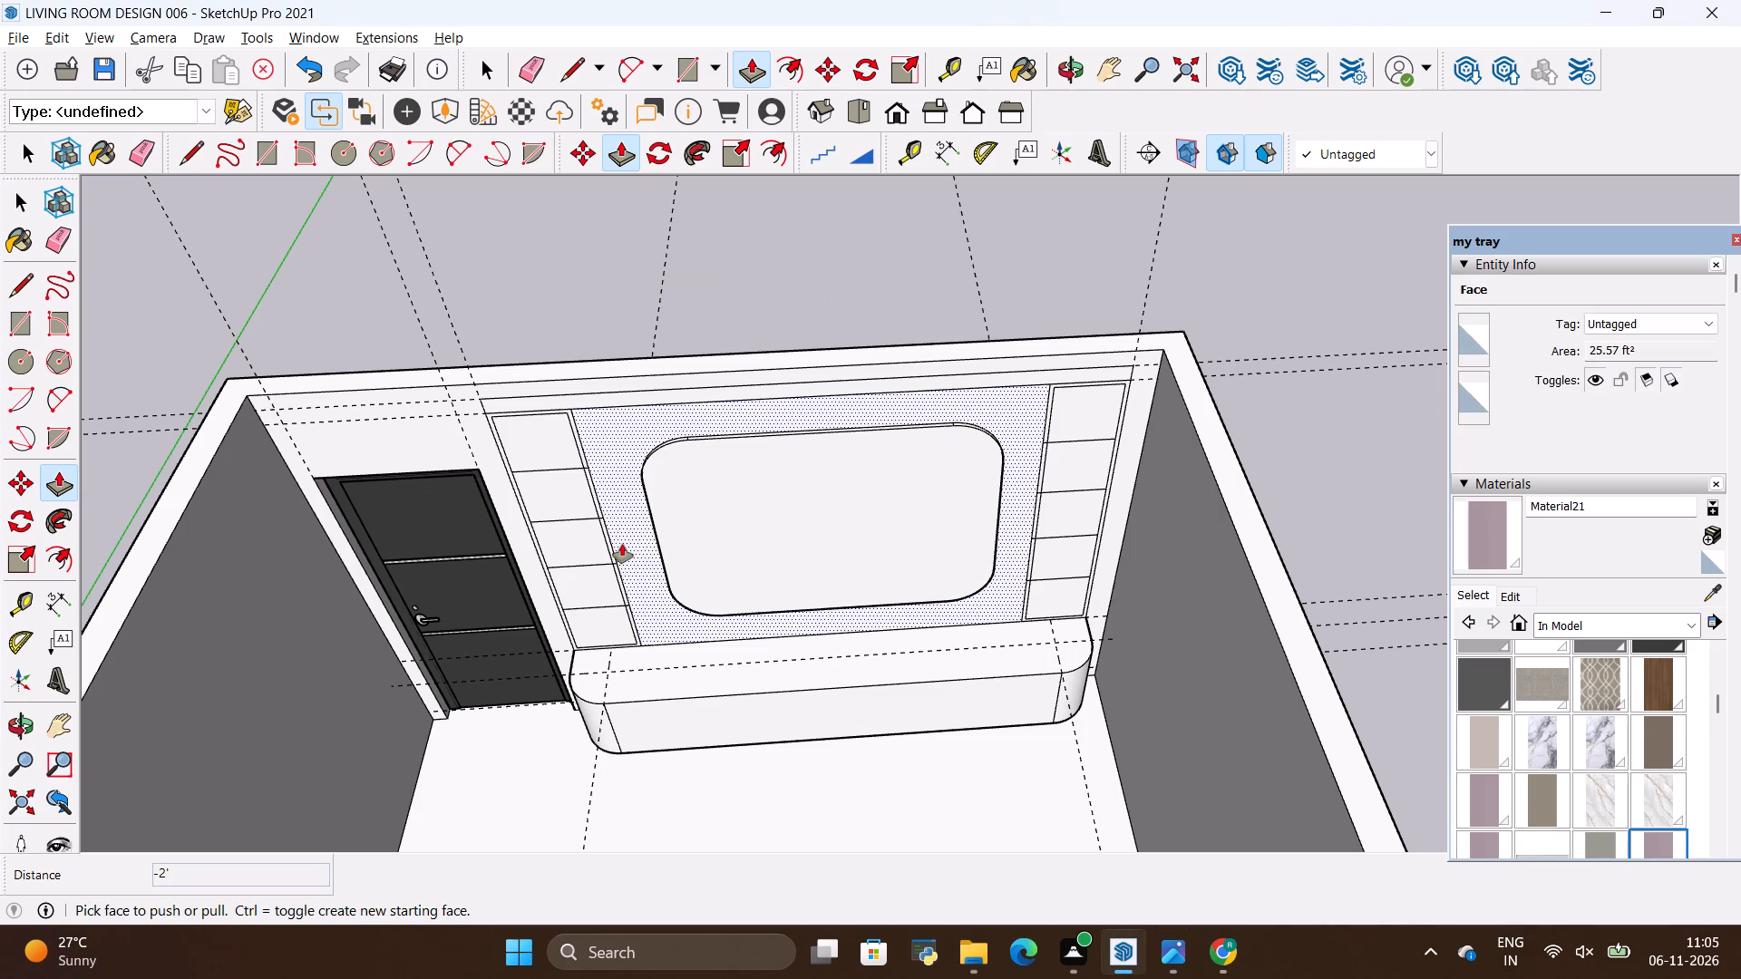
key("alt+Tab")
key("alt+Tab")
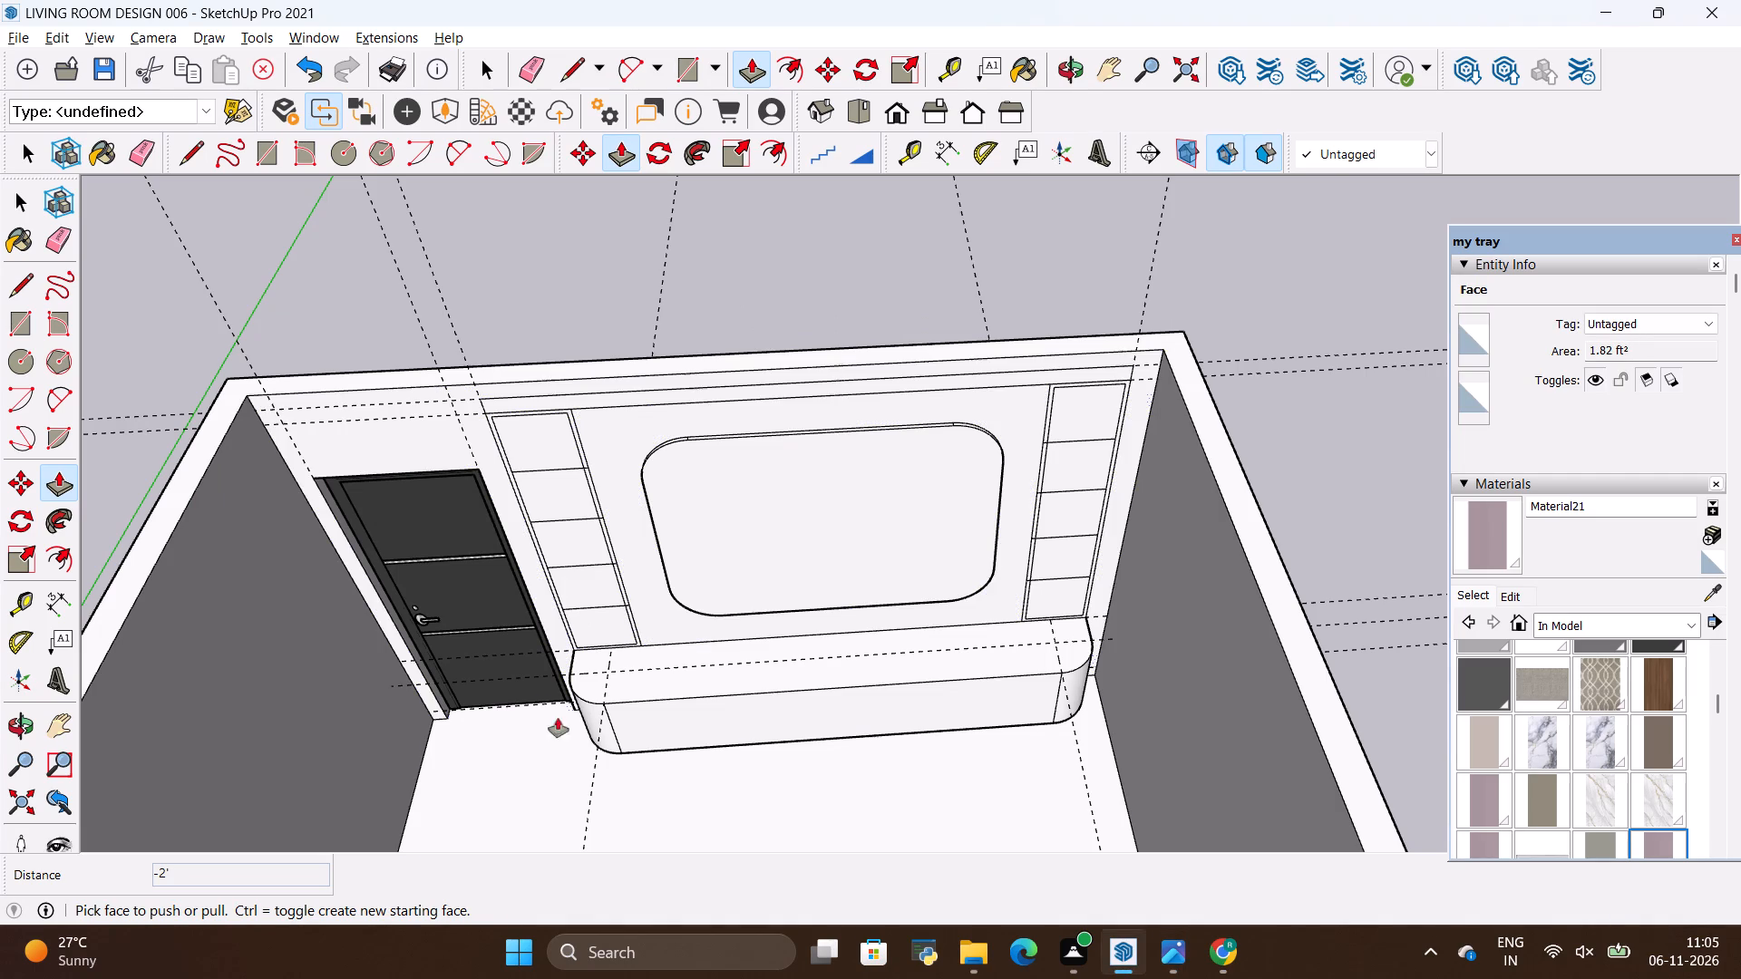
scroll(666, 780, "up", 9)
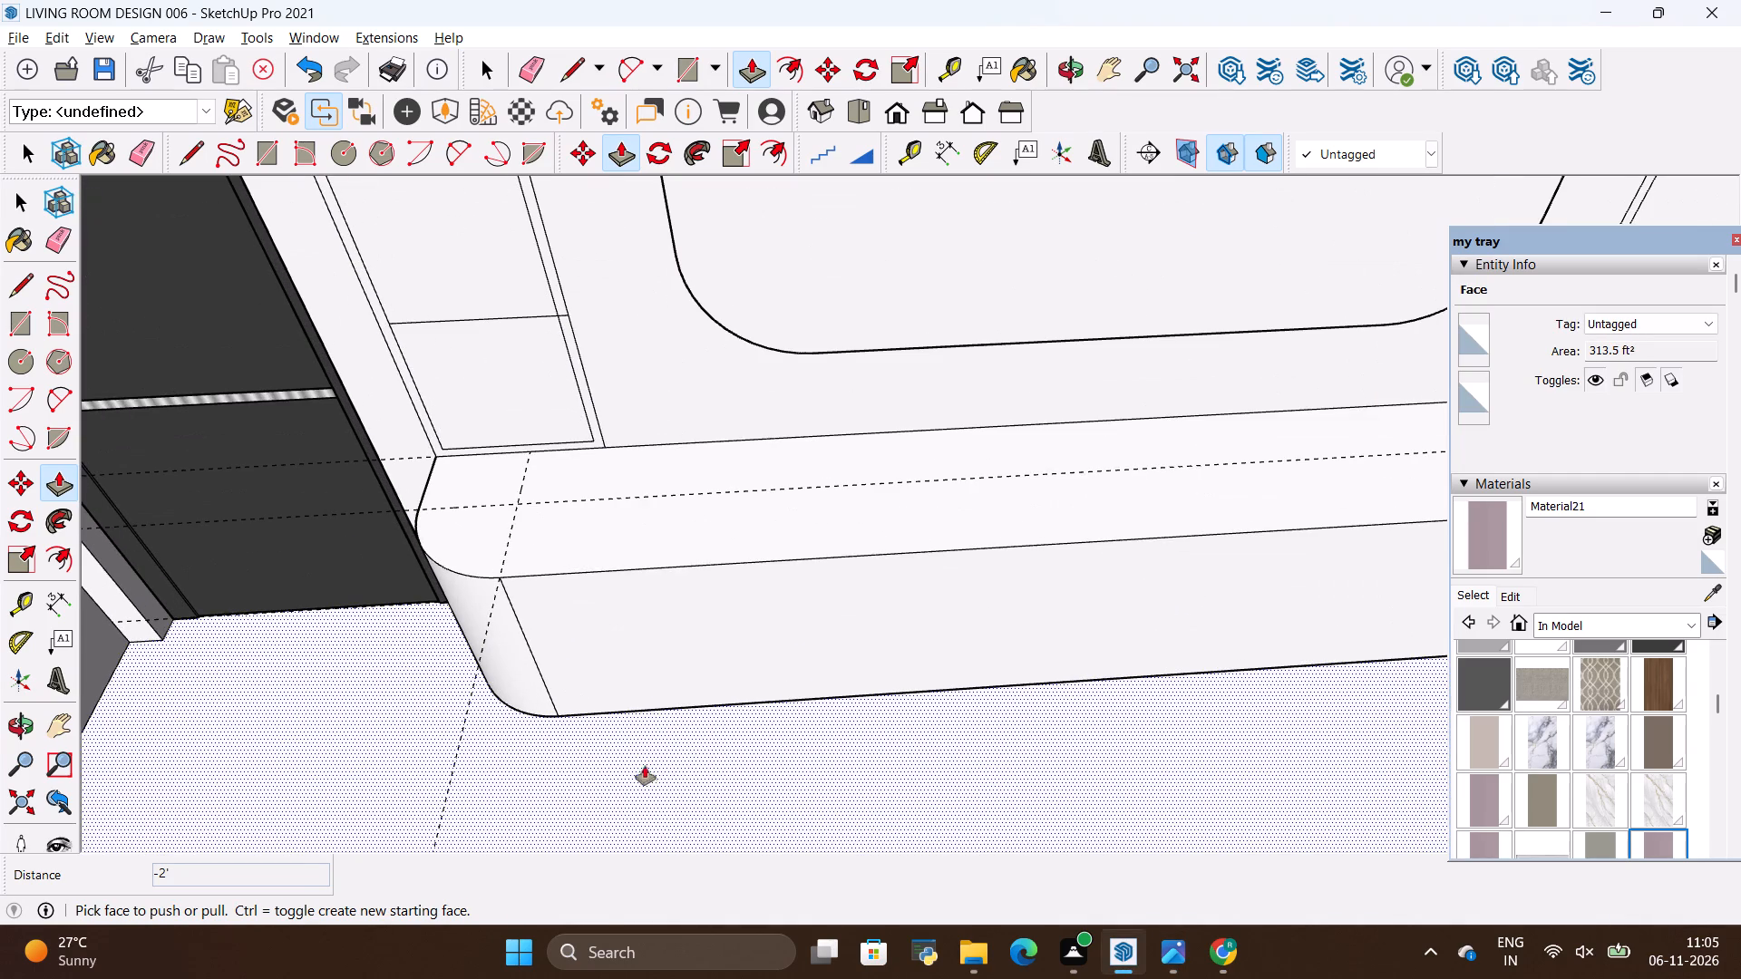
key("space")
left_click(543, 676)
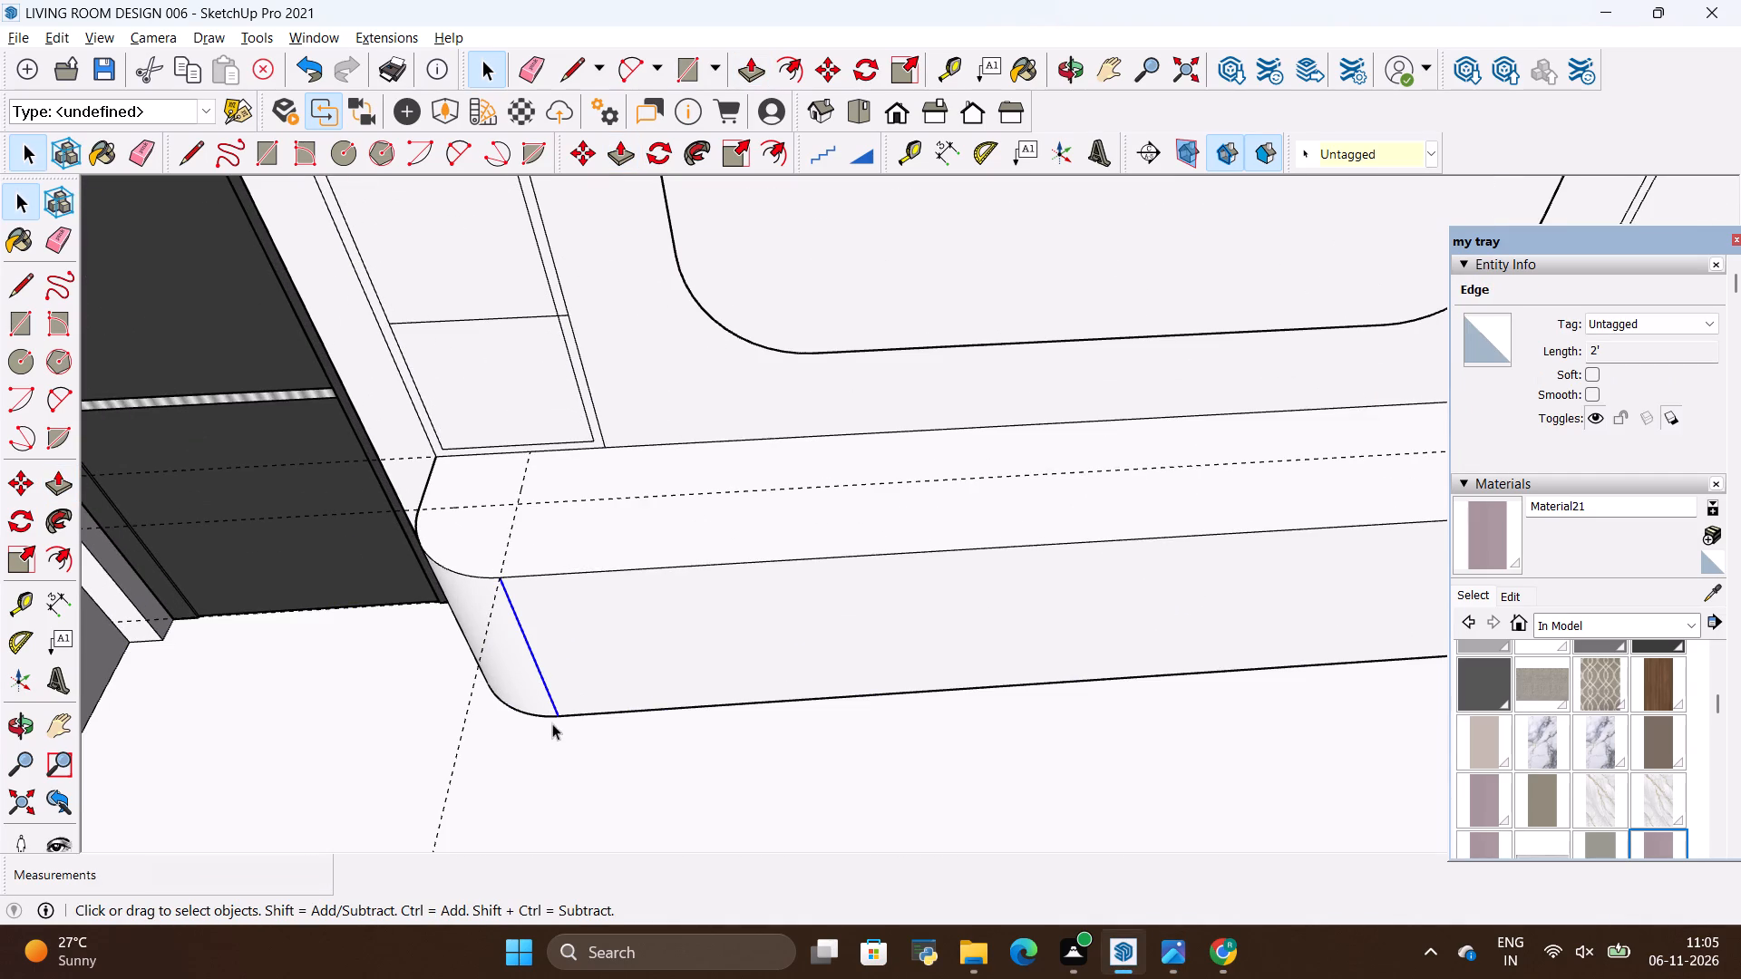
key("m")
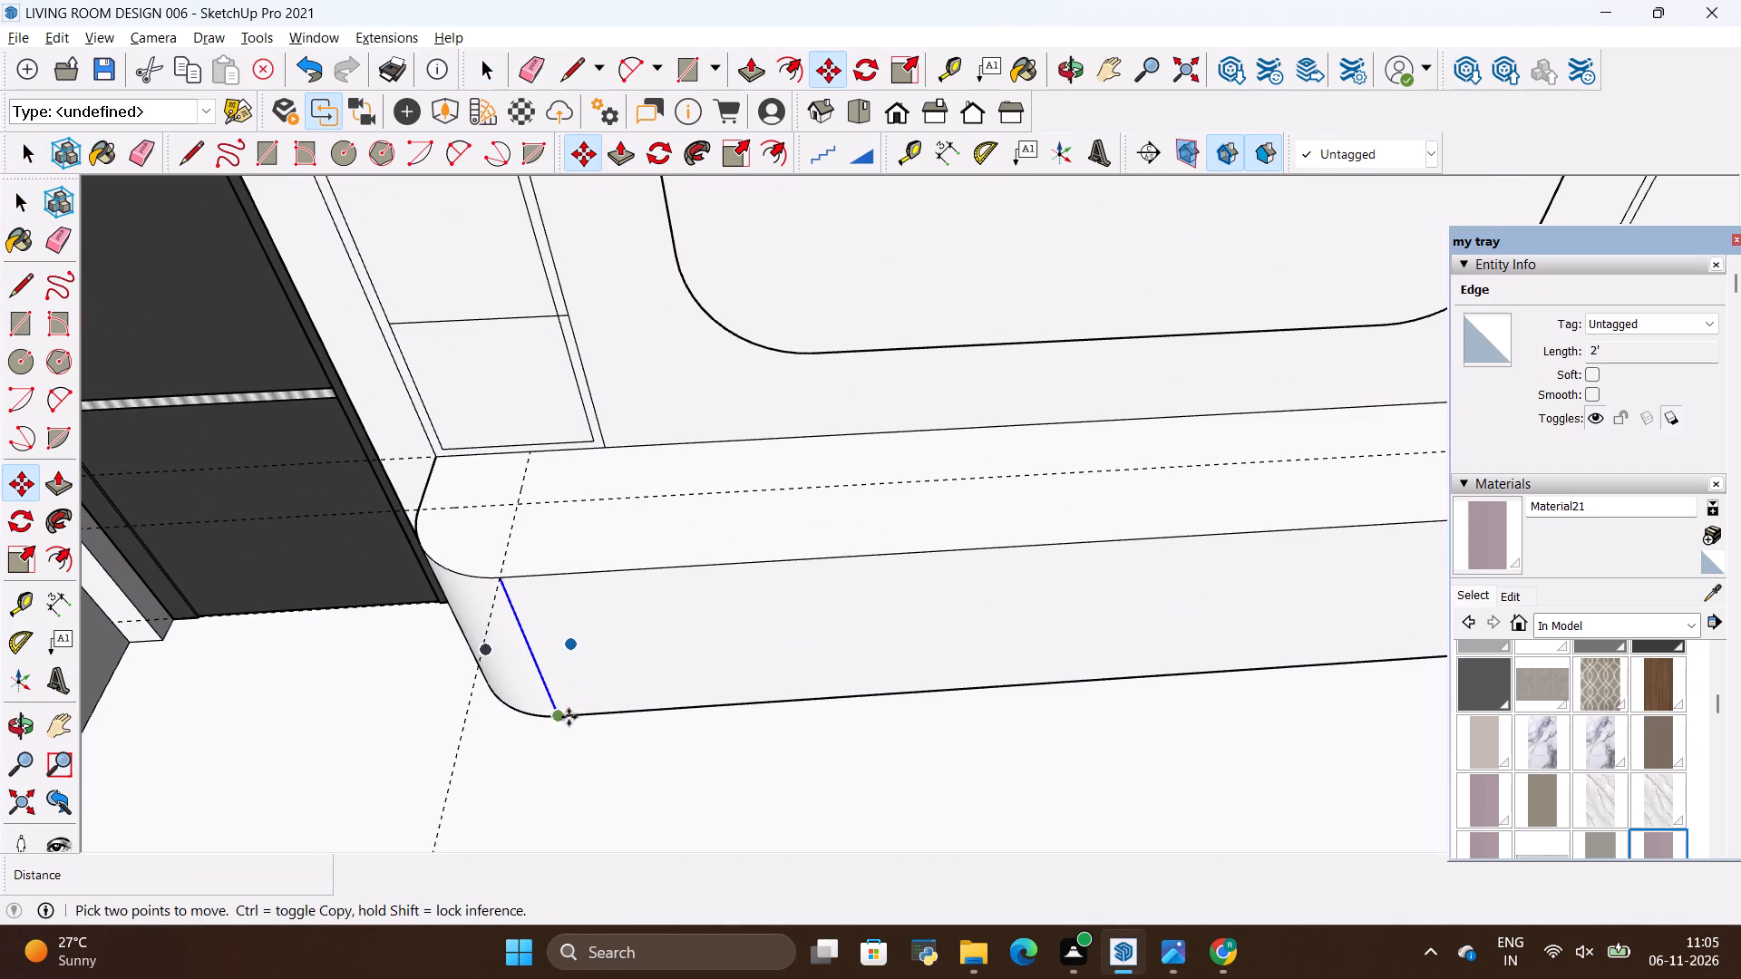
left_click(557, 712, "ctrl")
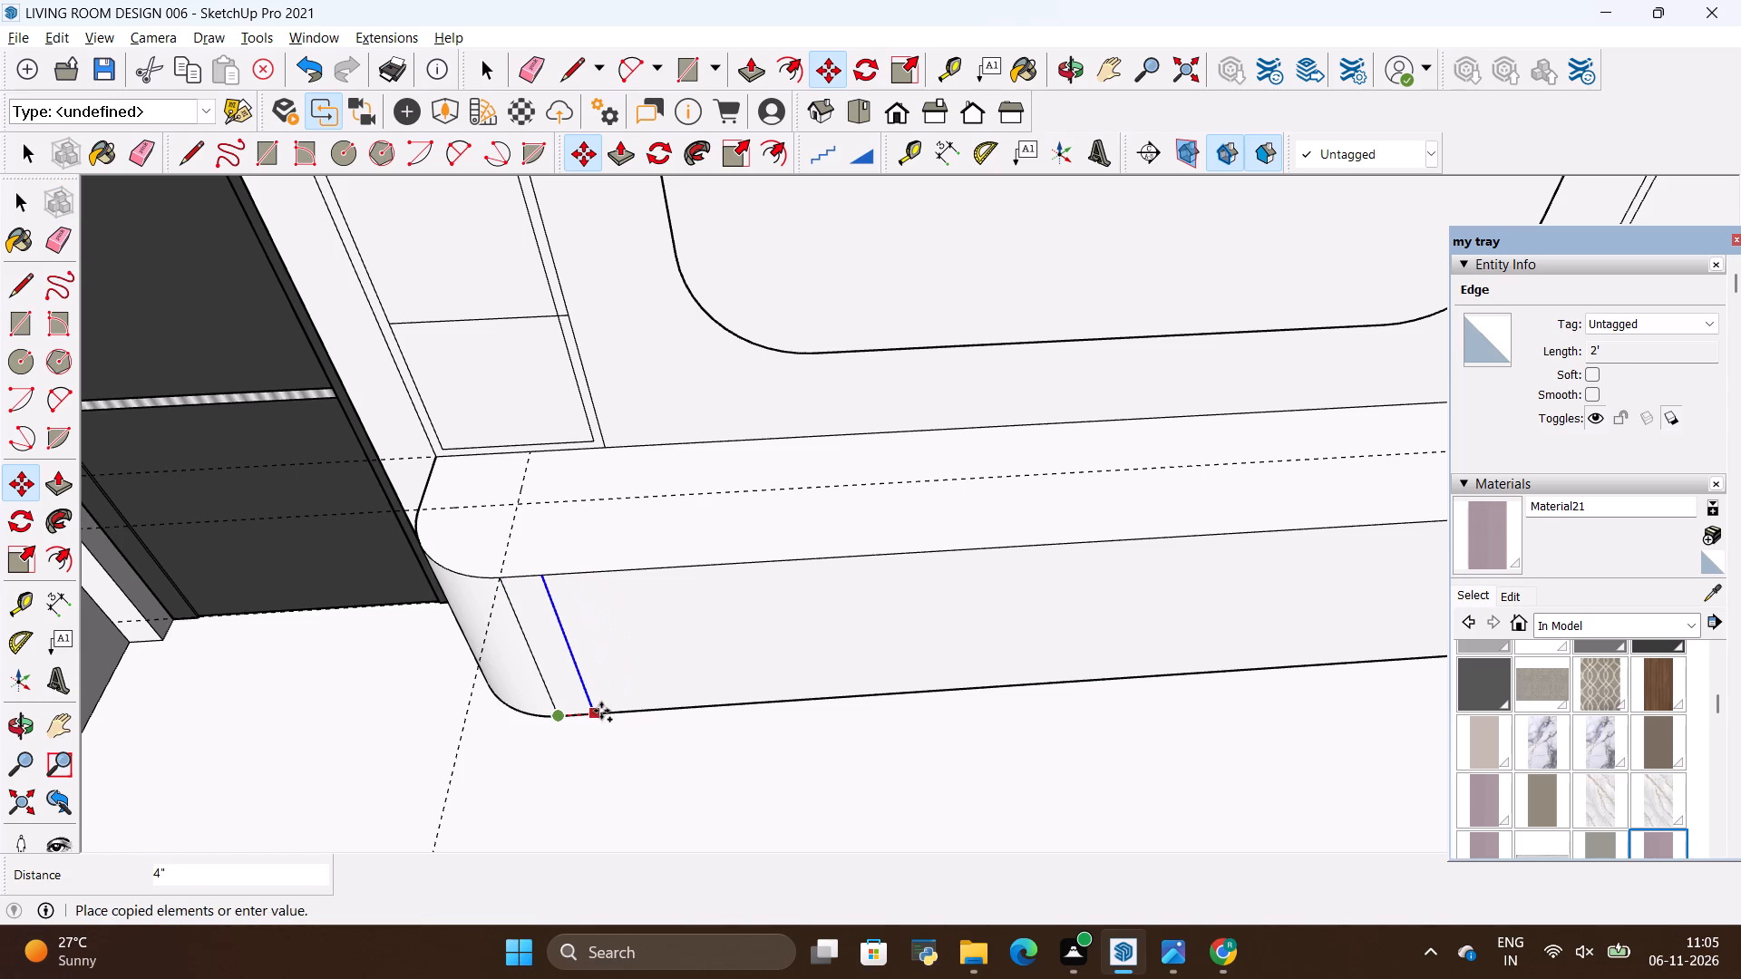
key("BackSpace")
key("6")
key("shift+quotedbl")
key("Return")
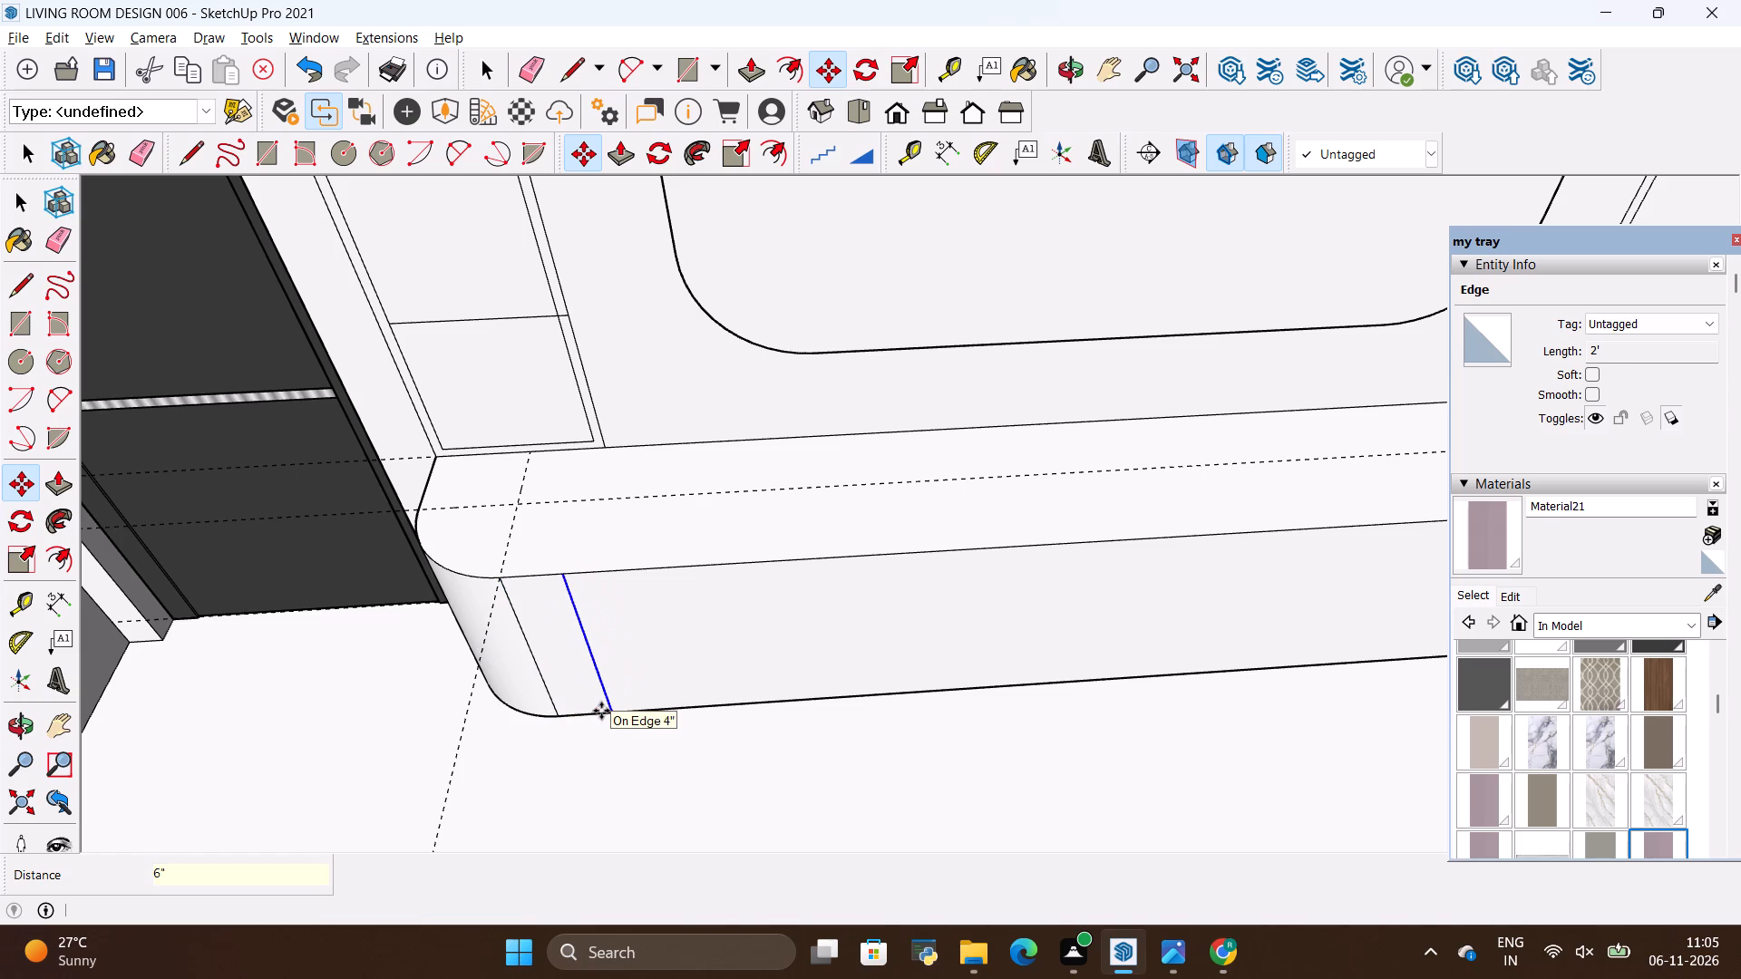
key("space")
left_click(524, 769)
Place a guide 6" inward on the console front from the vertical edge at the rounded corner farthest from the door.
scroll(333, 680, "down", 5)
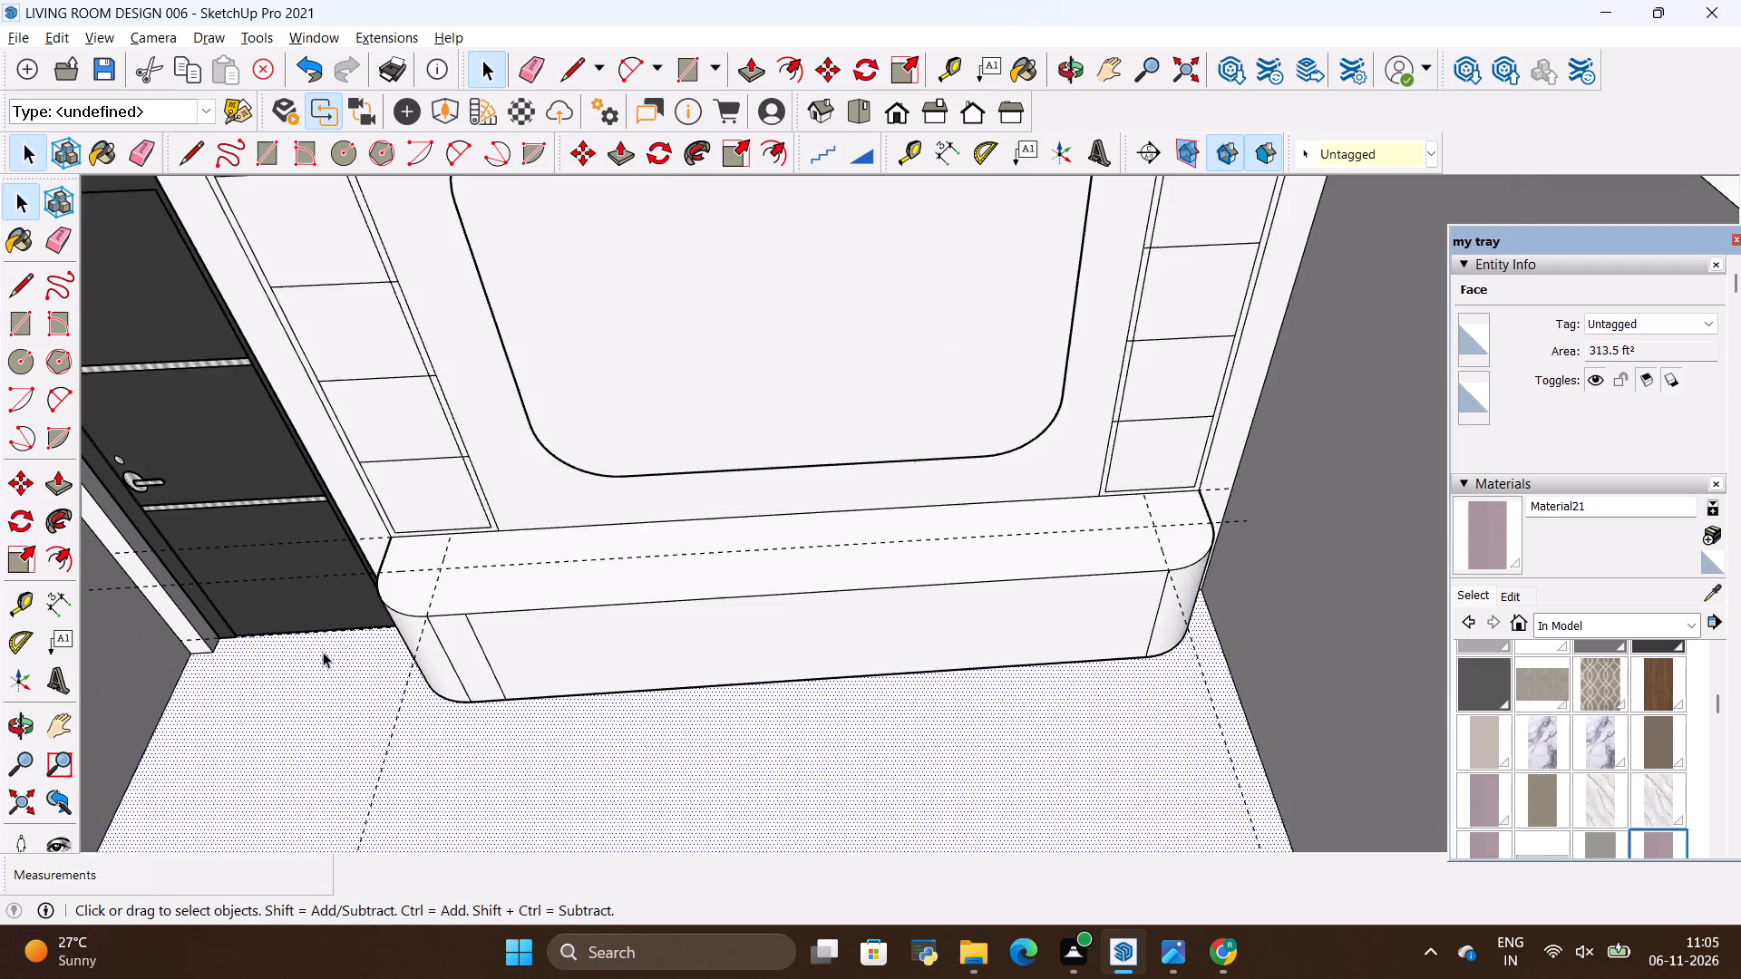
scroll(323, 652, "down", 2)
scroll(987, 571, "up", 9)
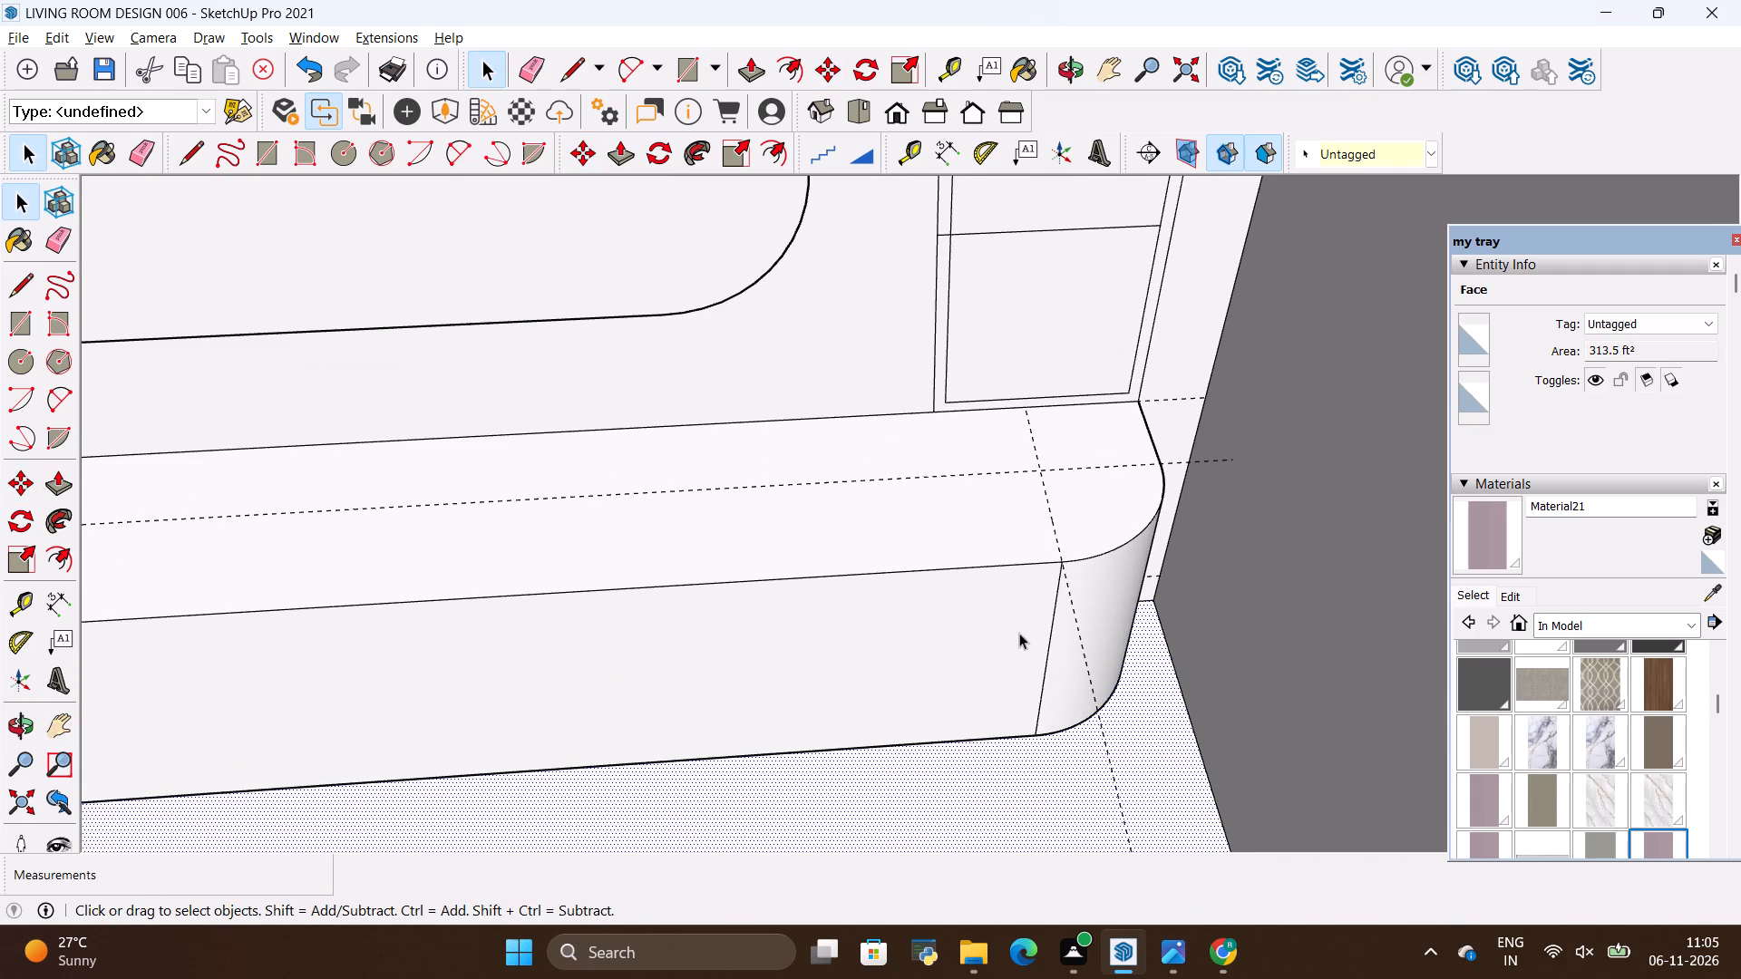
key("t")
left_click(1054, 649)
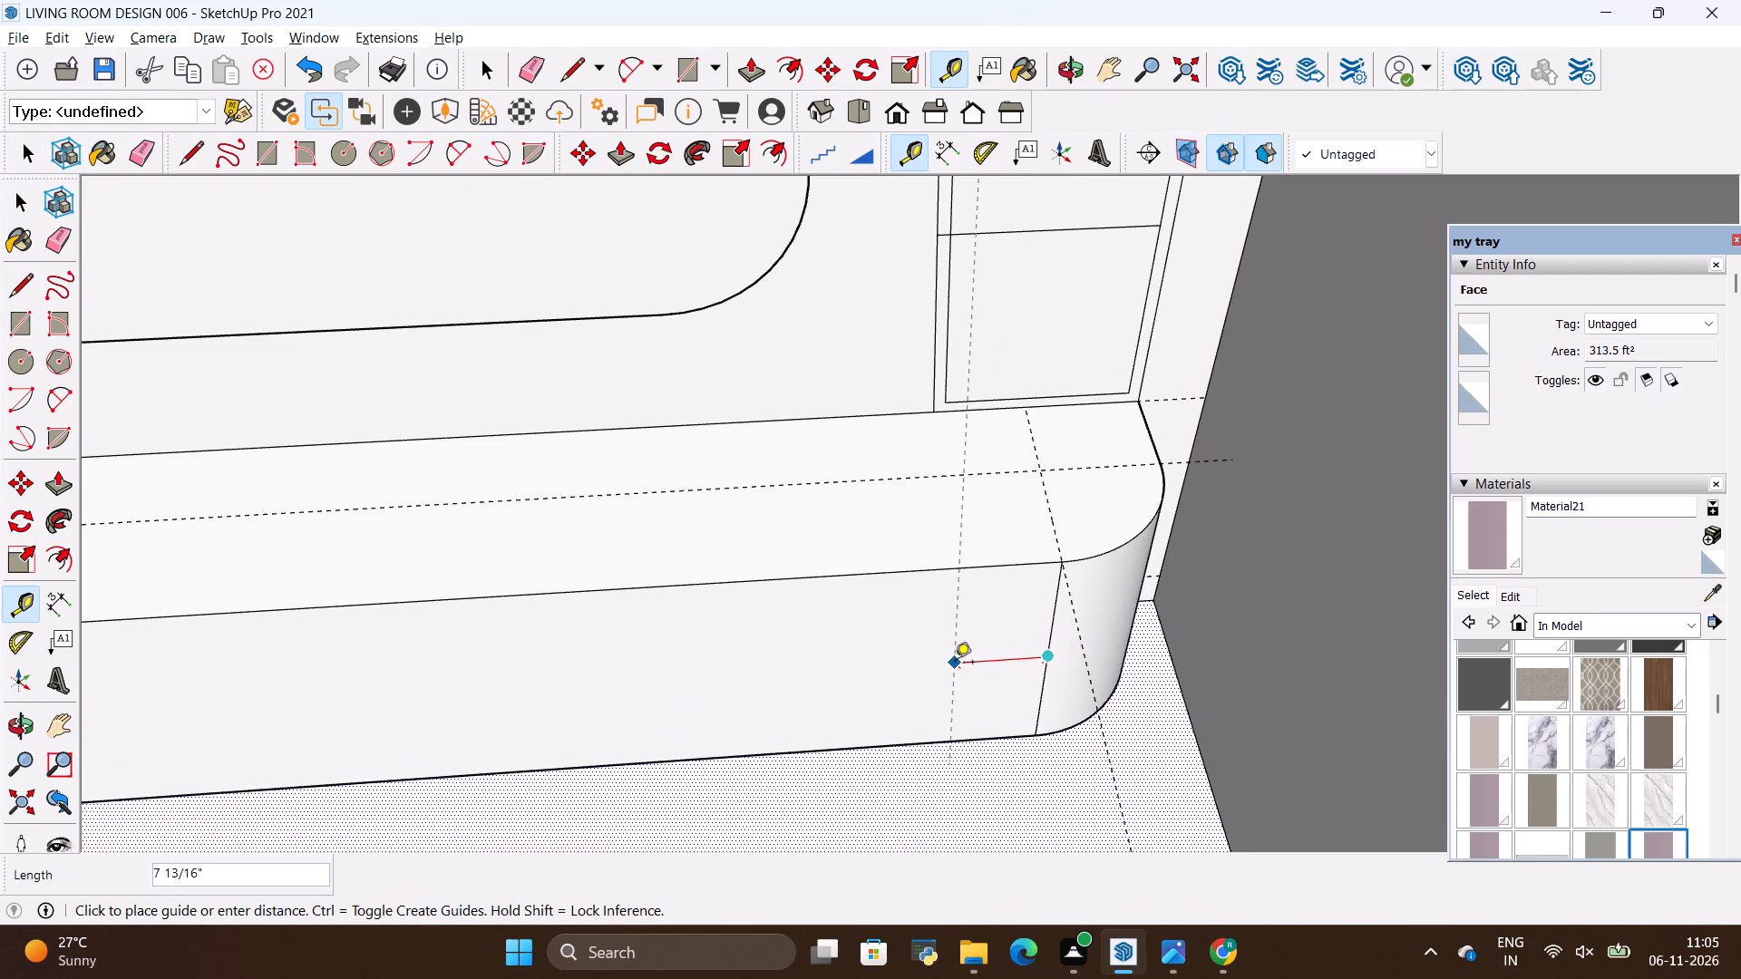
key("BackSpace")
key("6")
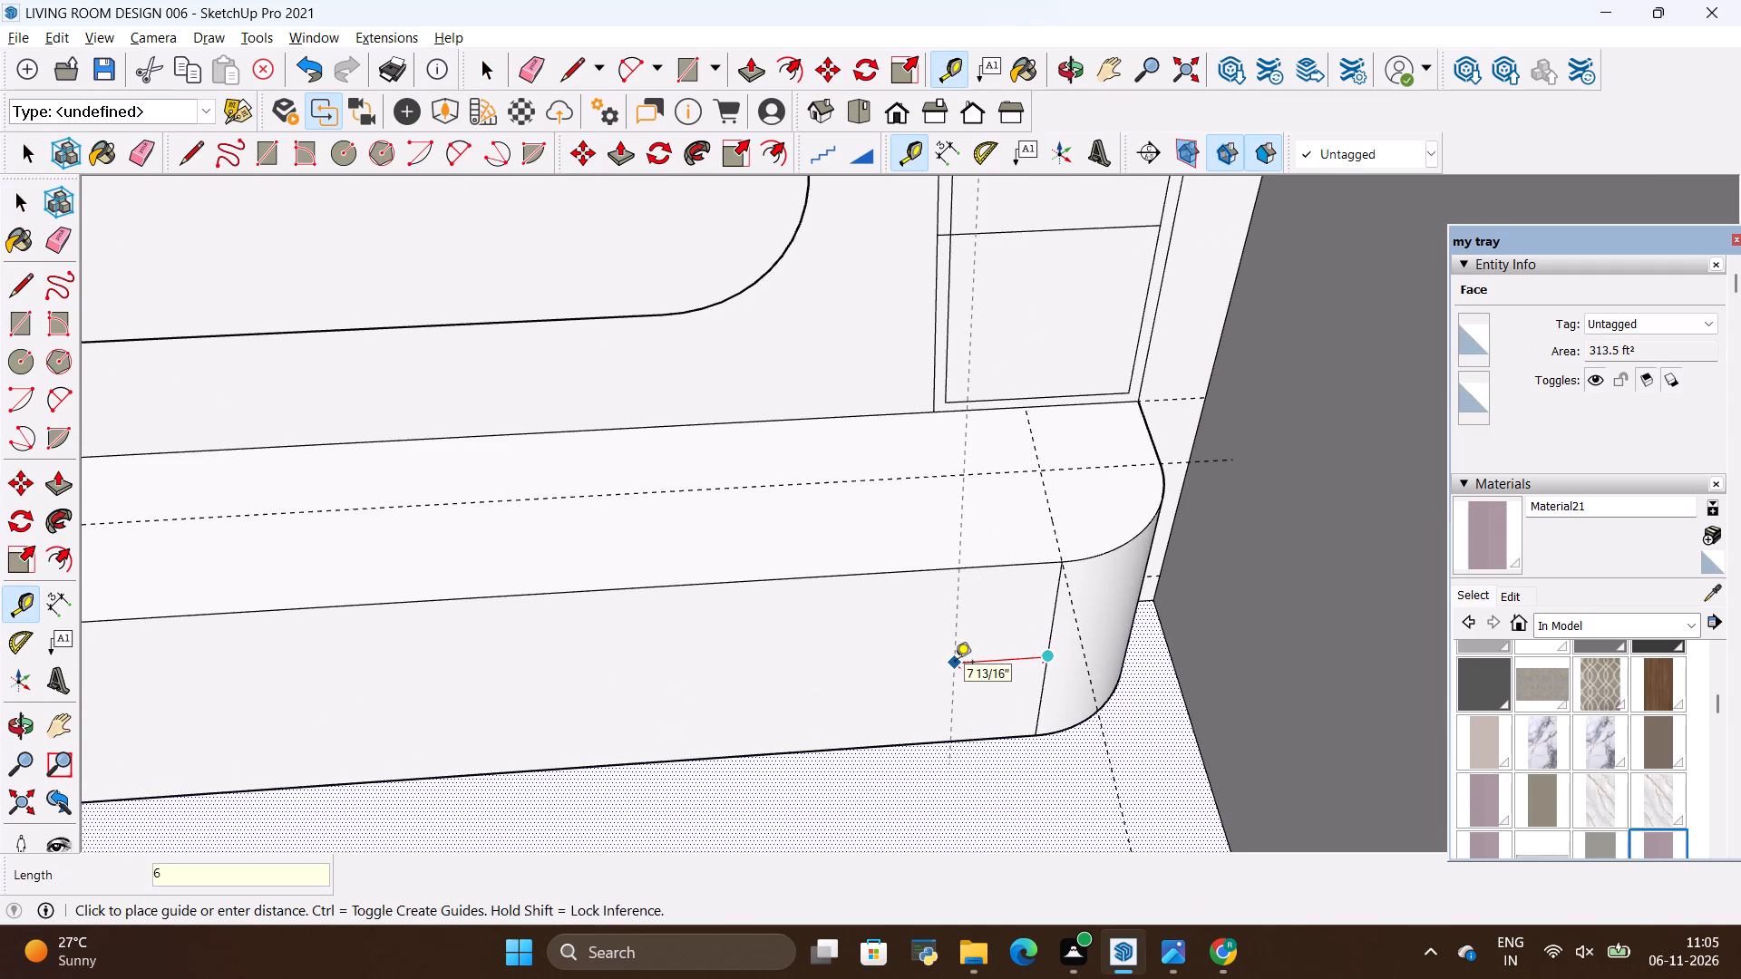
key("shift+quotedbl")
key("Return")
Draw a 6" by 2' rectangle on the console front between the guide and the vertical edge farthest from the door.
key("r")
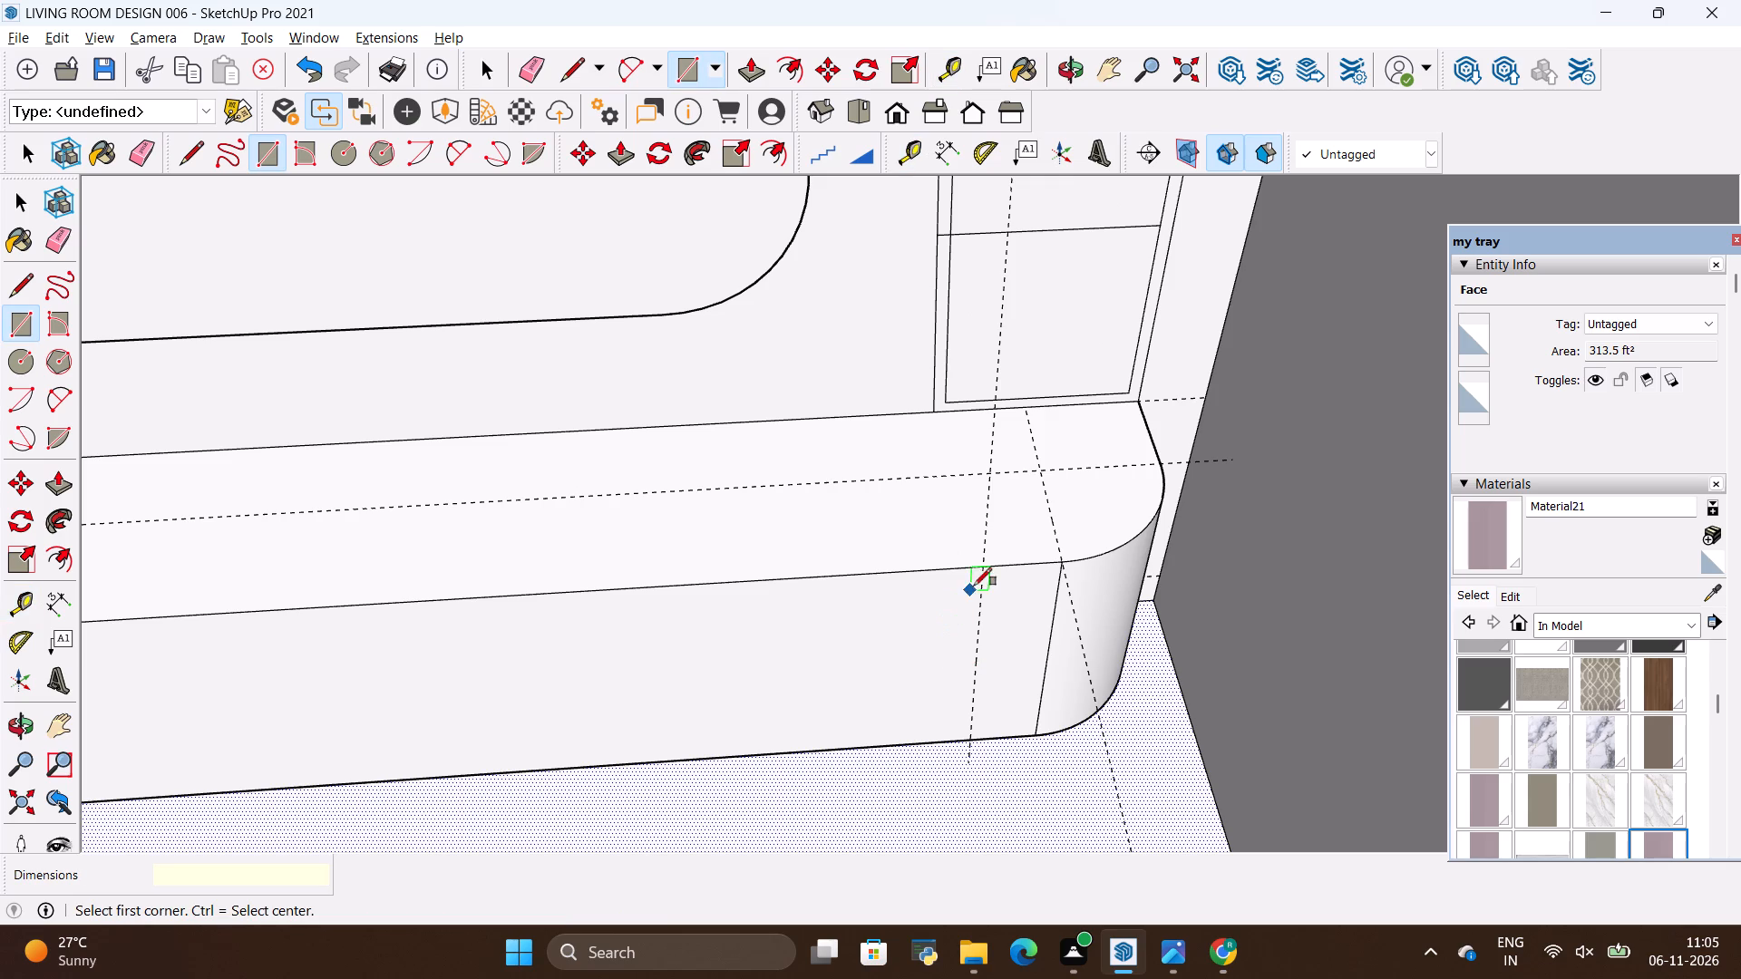
left_click(977, 564)
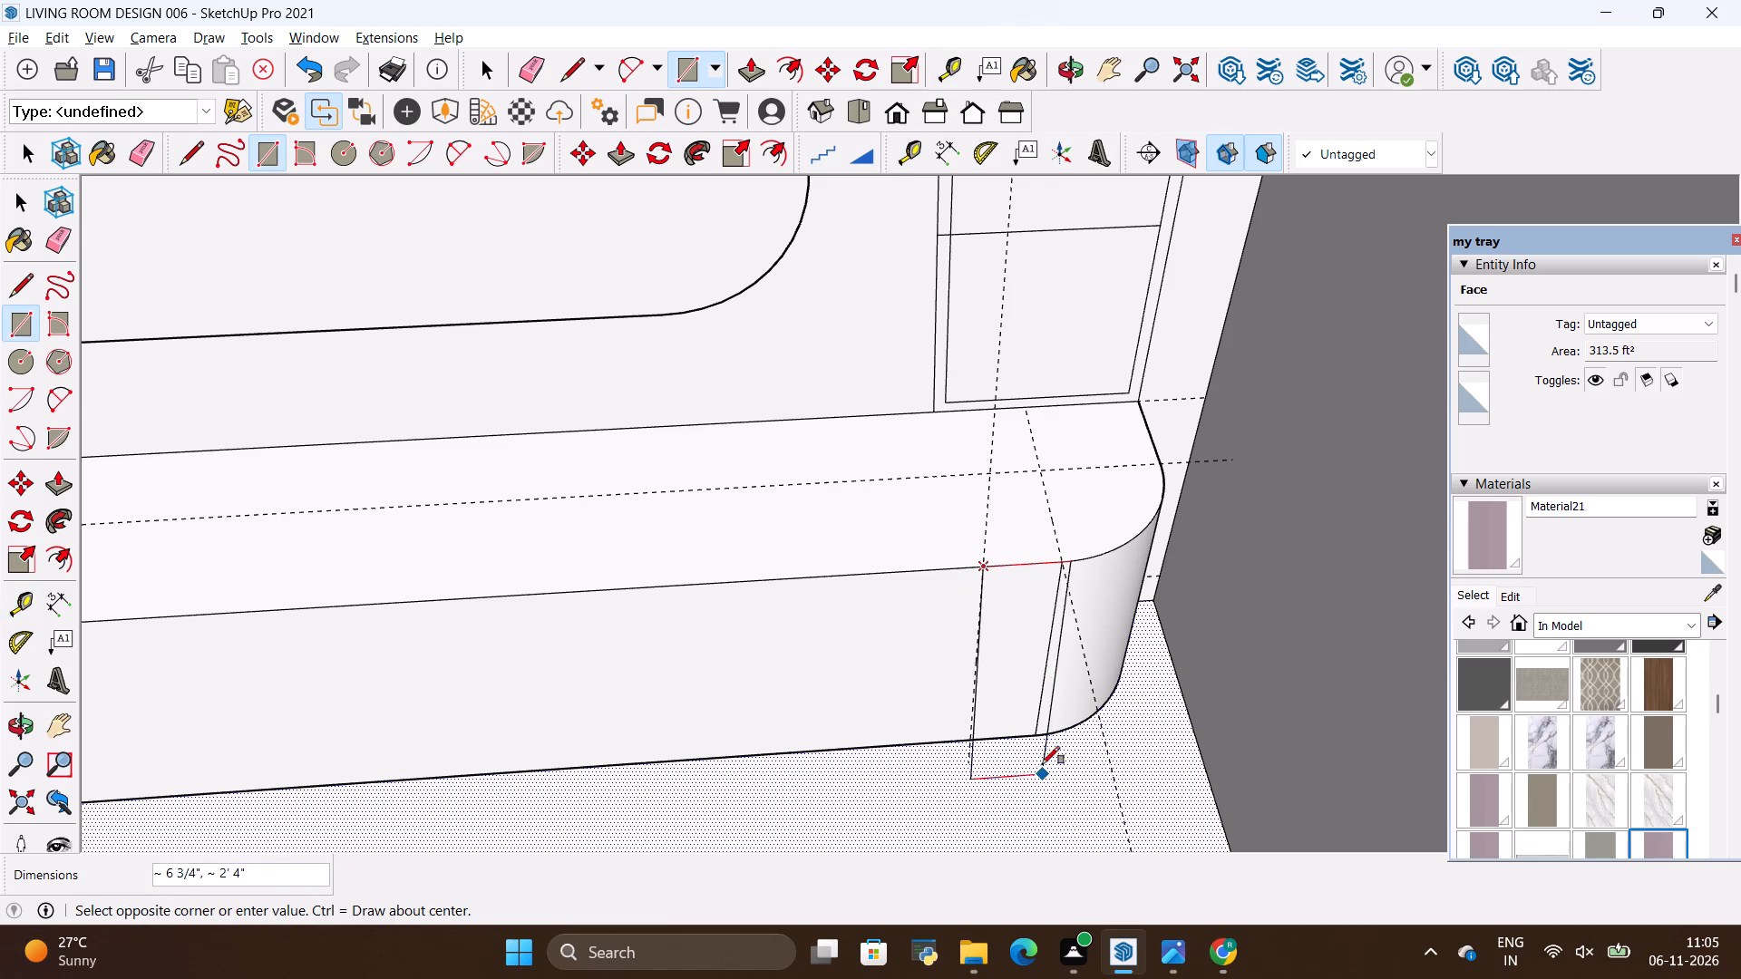
left_click(1037, 741)
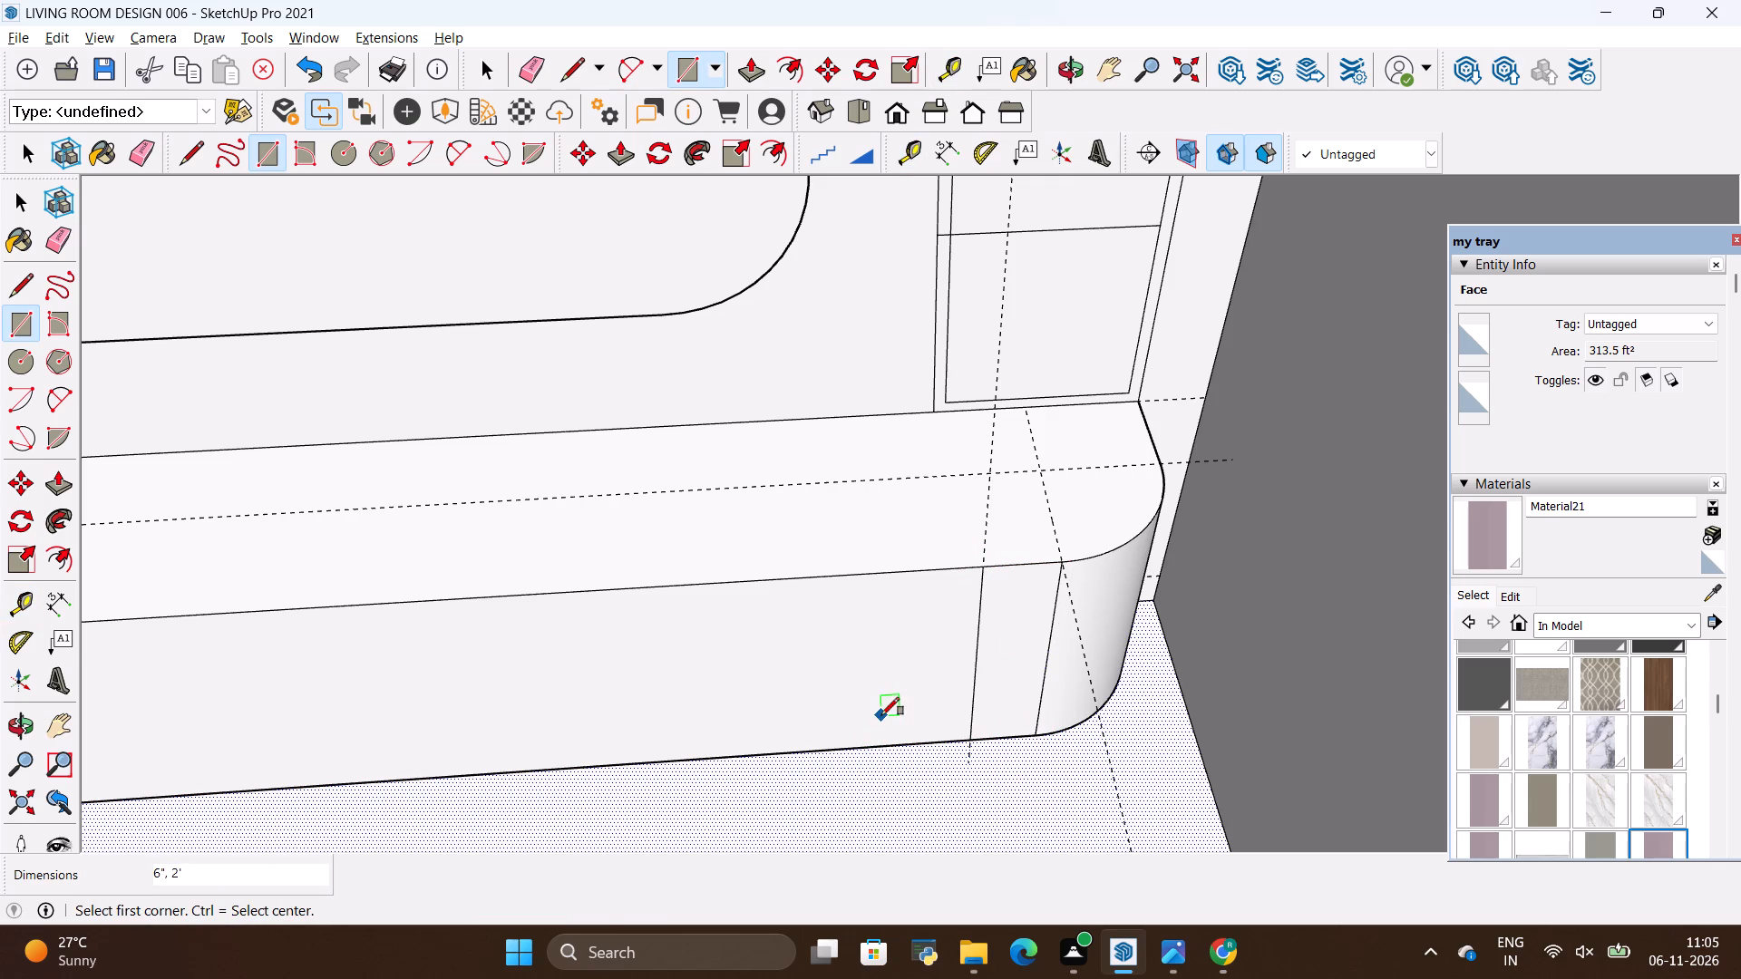
key("space")
Erase the vertical guide used to mark the 6" strip on the console front.
key("e")
left_click_drag(986, 494, 958, 528)
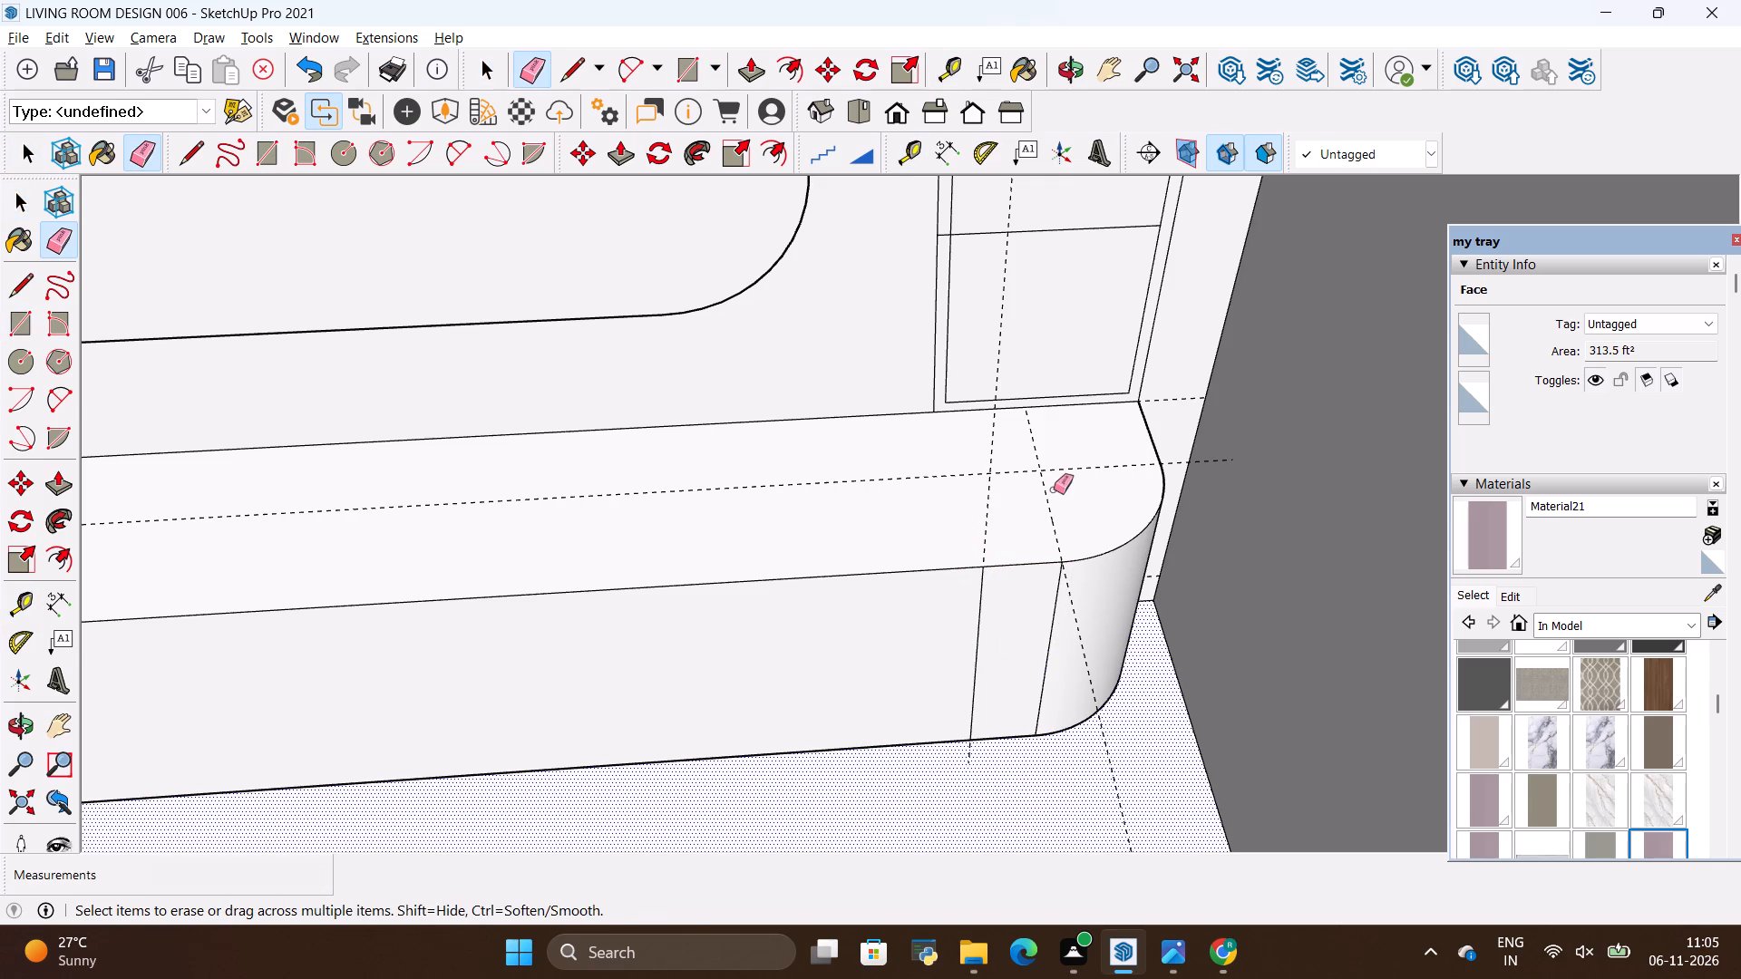
left_click_drag(991, 504, 977, 530)
scroll(1031, 536, "down", 5)
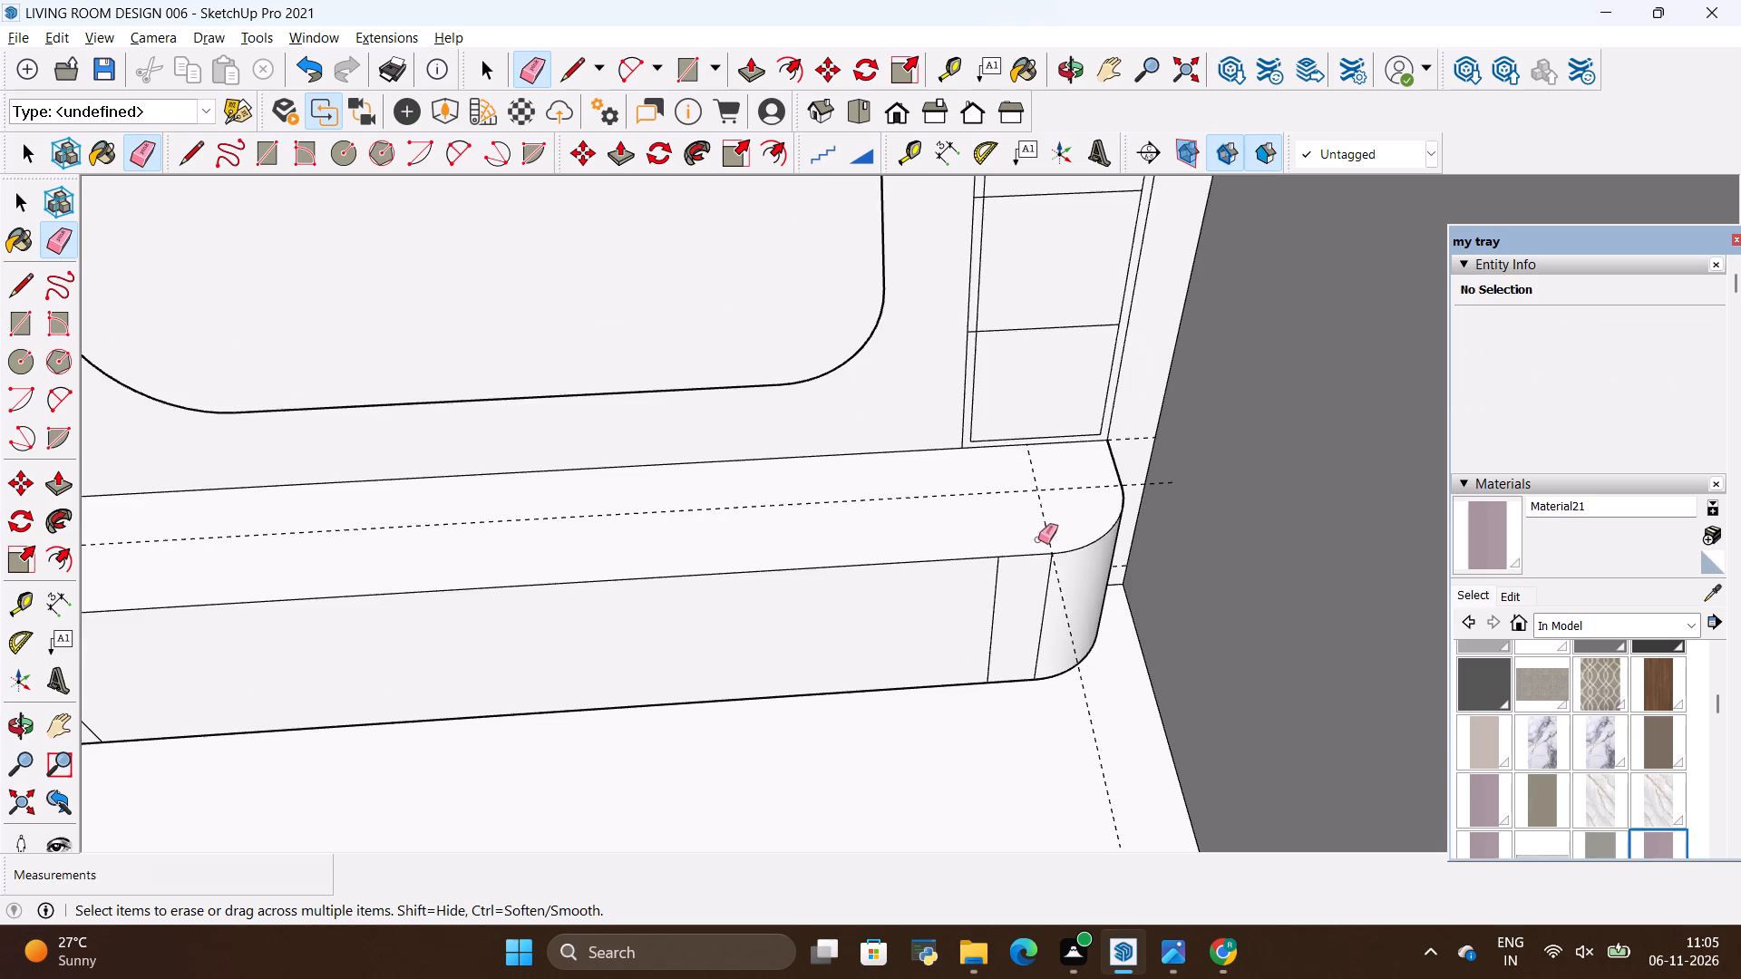
scroll(1038, 539, "down", 3)
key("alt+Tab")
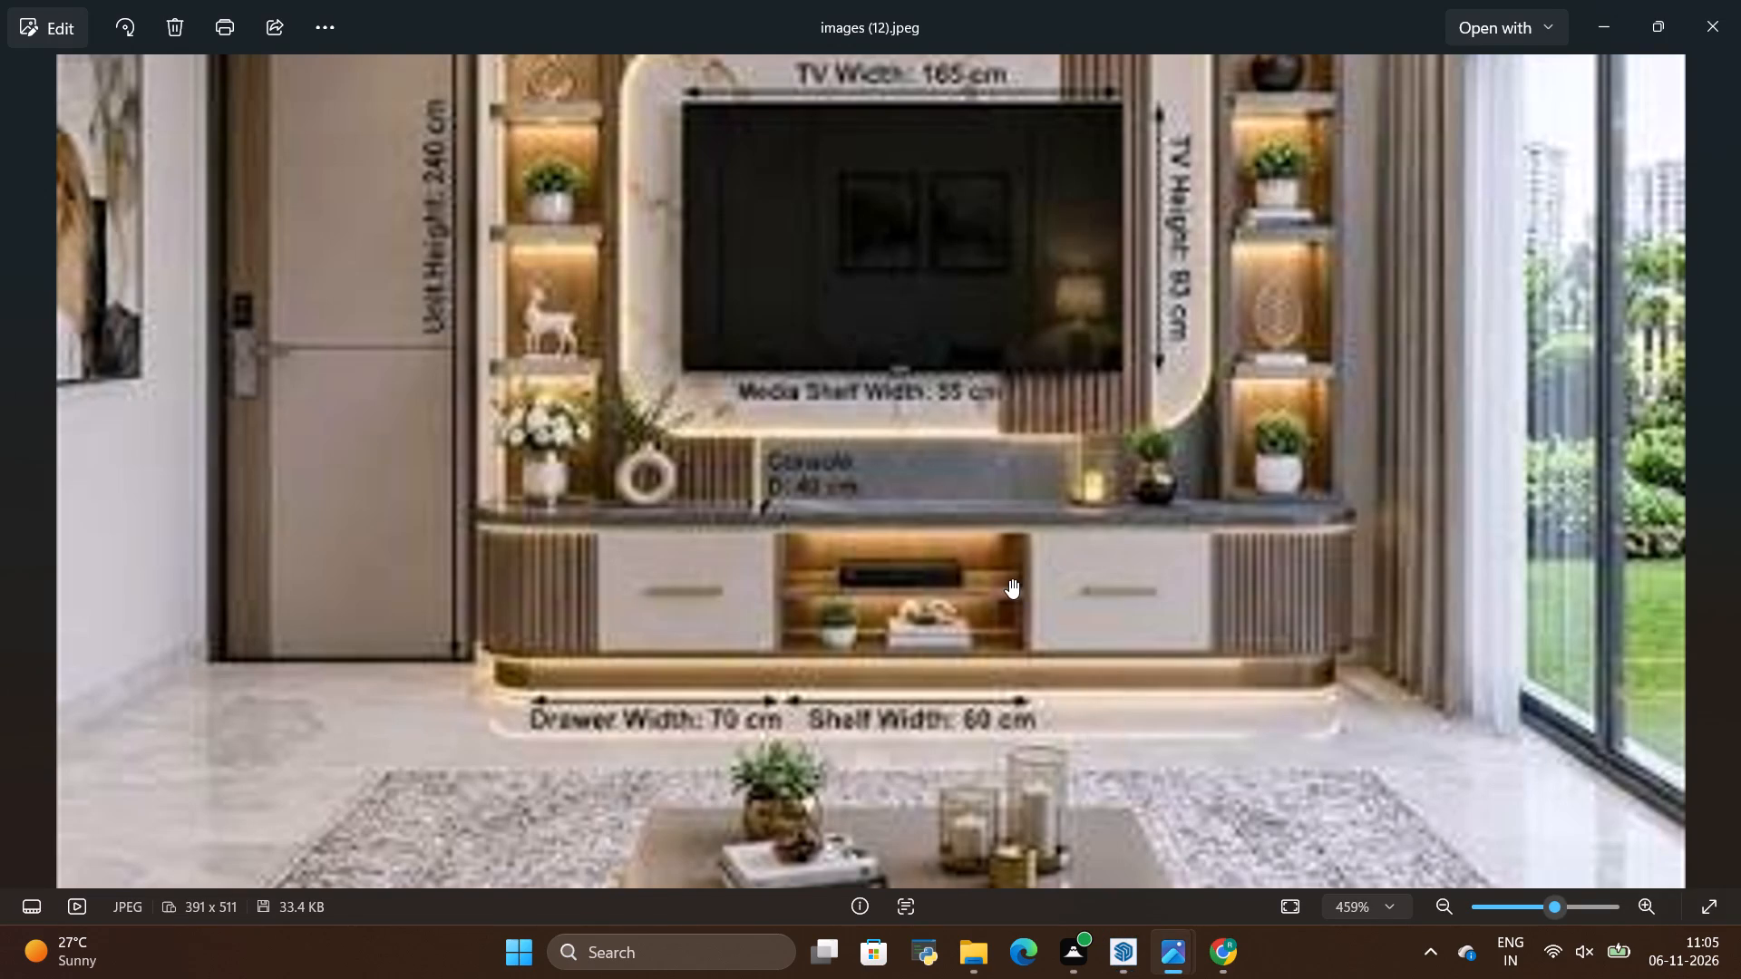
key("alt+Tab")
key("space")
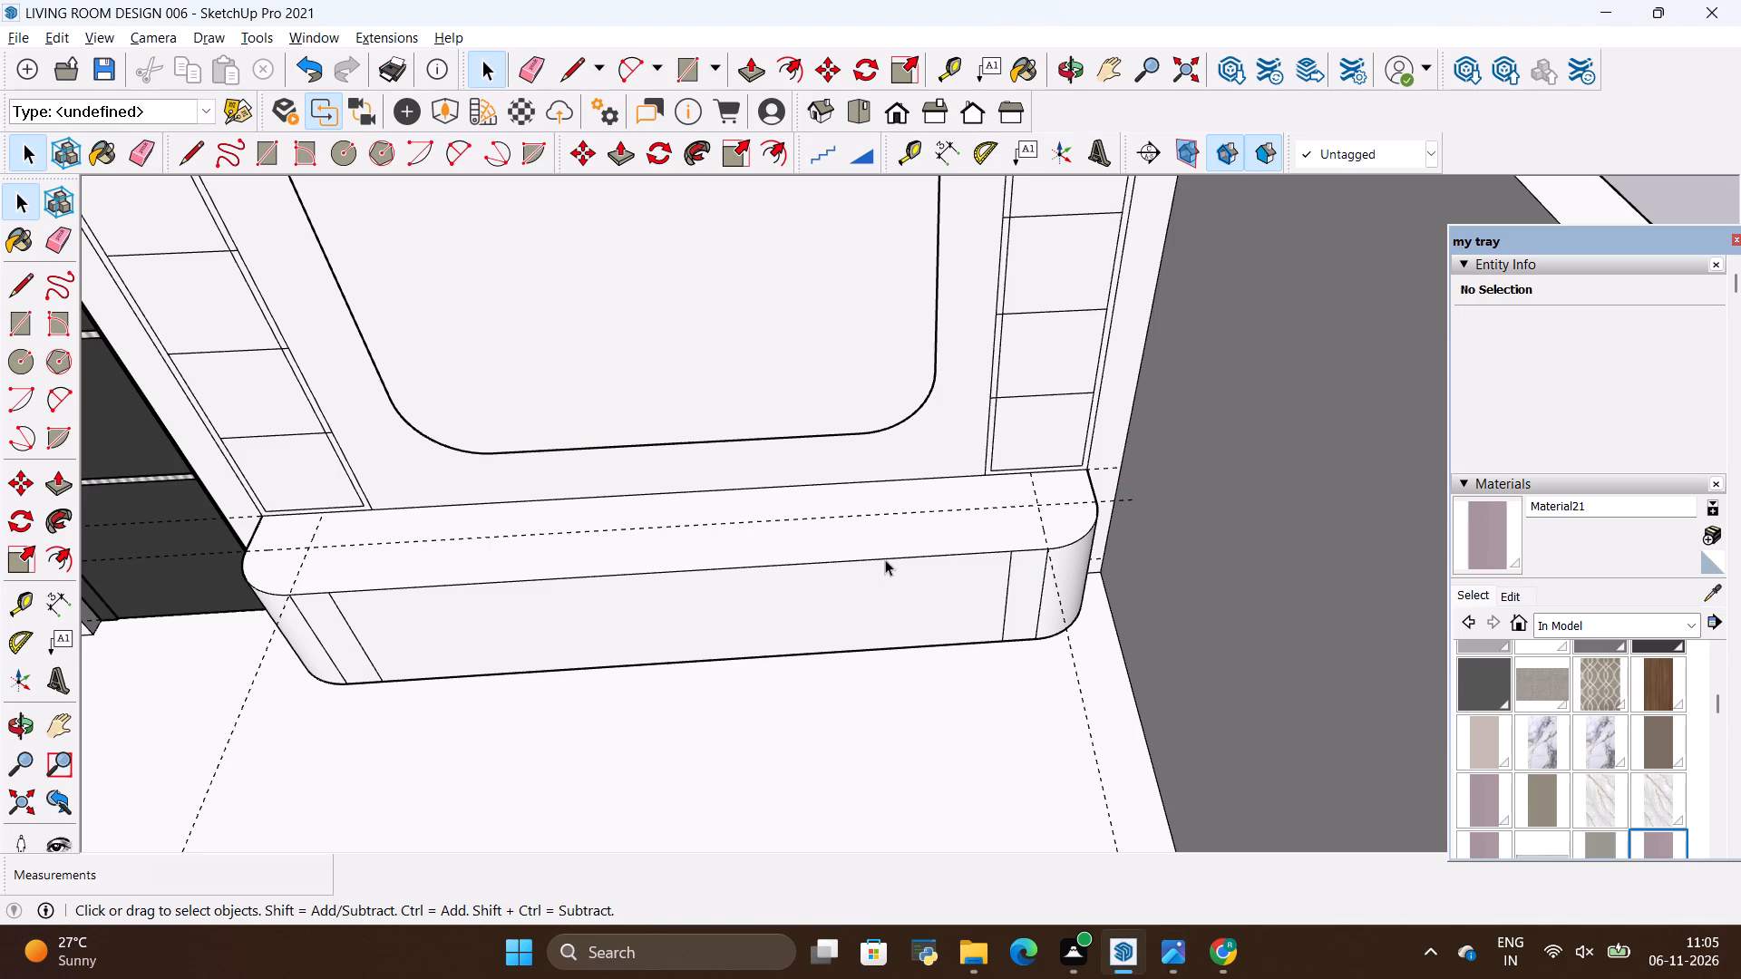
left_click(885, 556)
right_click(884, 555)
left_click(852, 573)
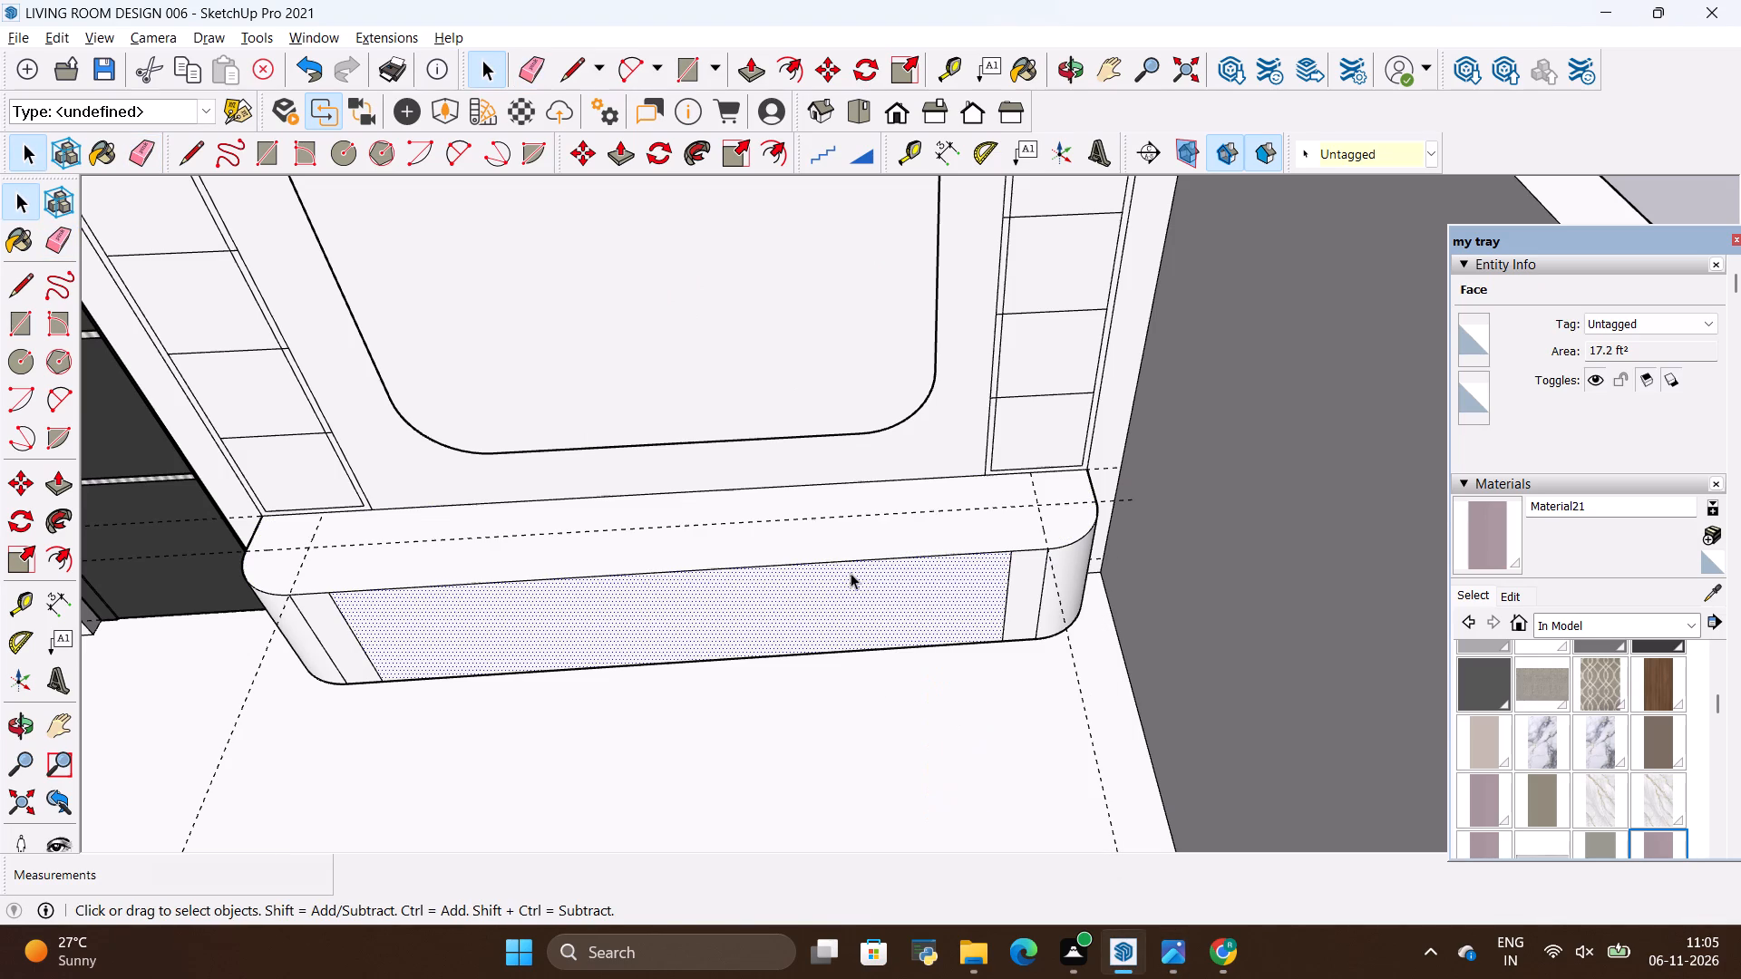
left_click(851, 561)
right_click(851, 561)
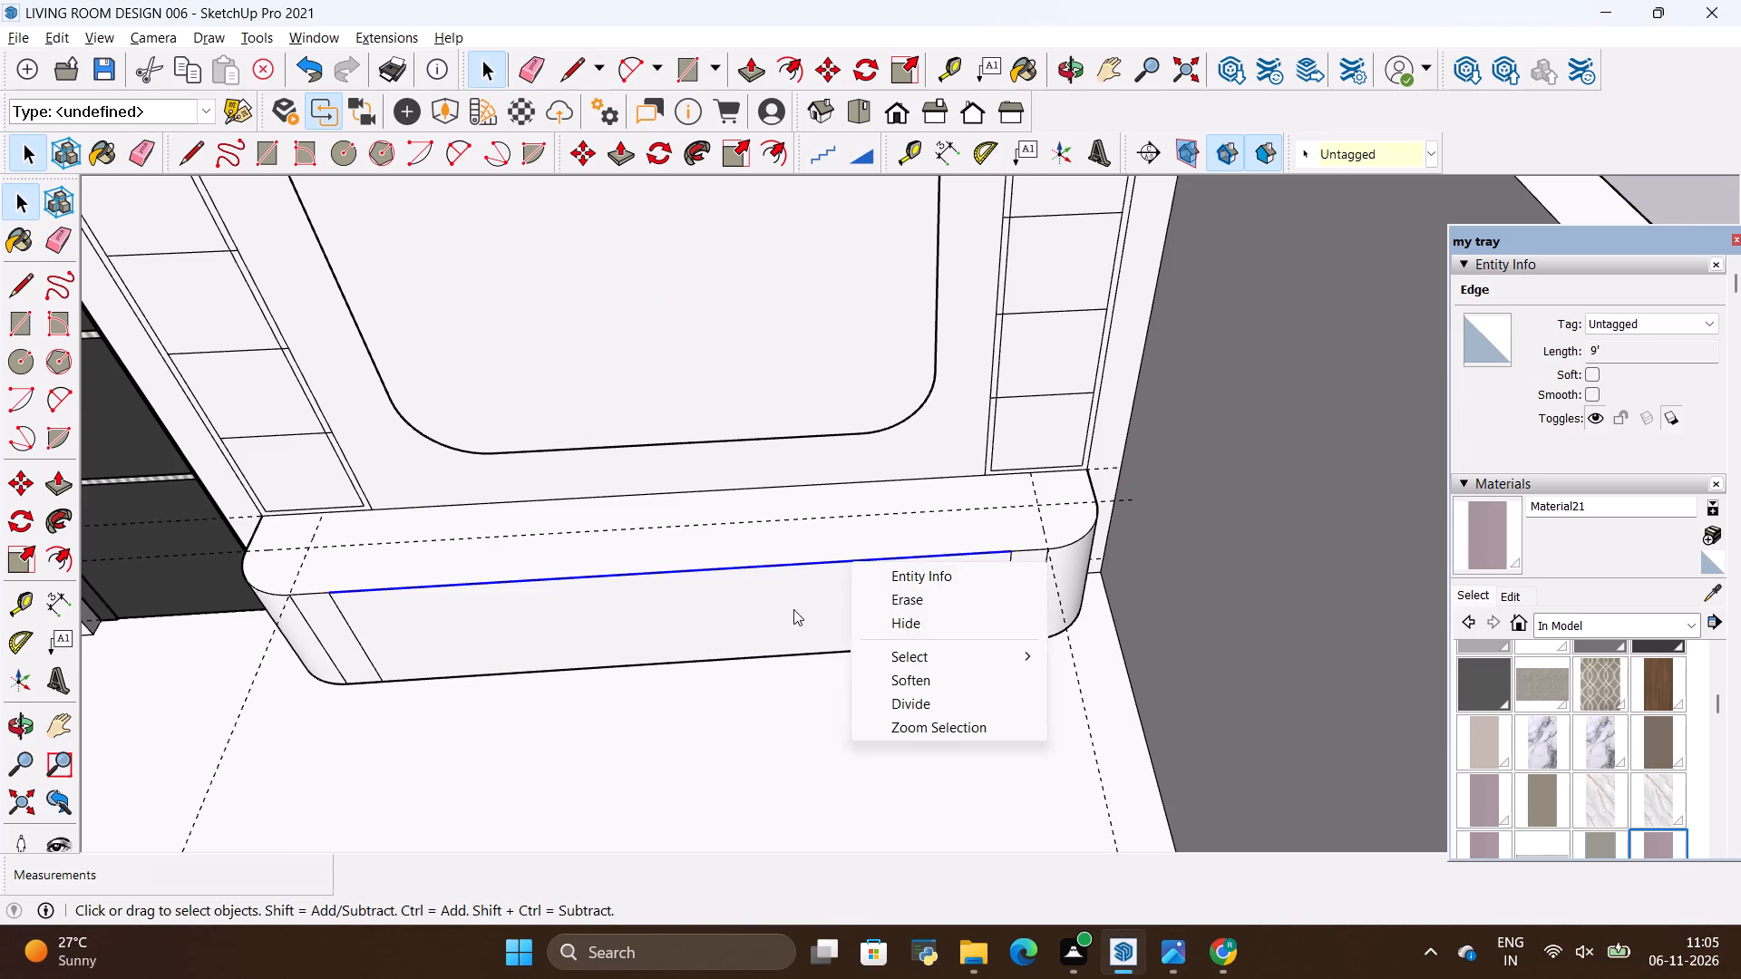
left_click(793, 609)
Examine the console's drawers, open shelf and base in the reference image against the modelled console front.
key("alt+Tab")
key("alt+Tab")
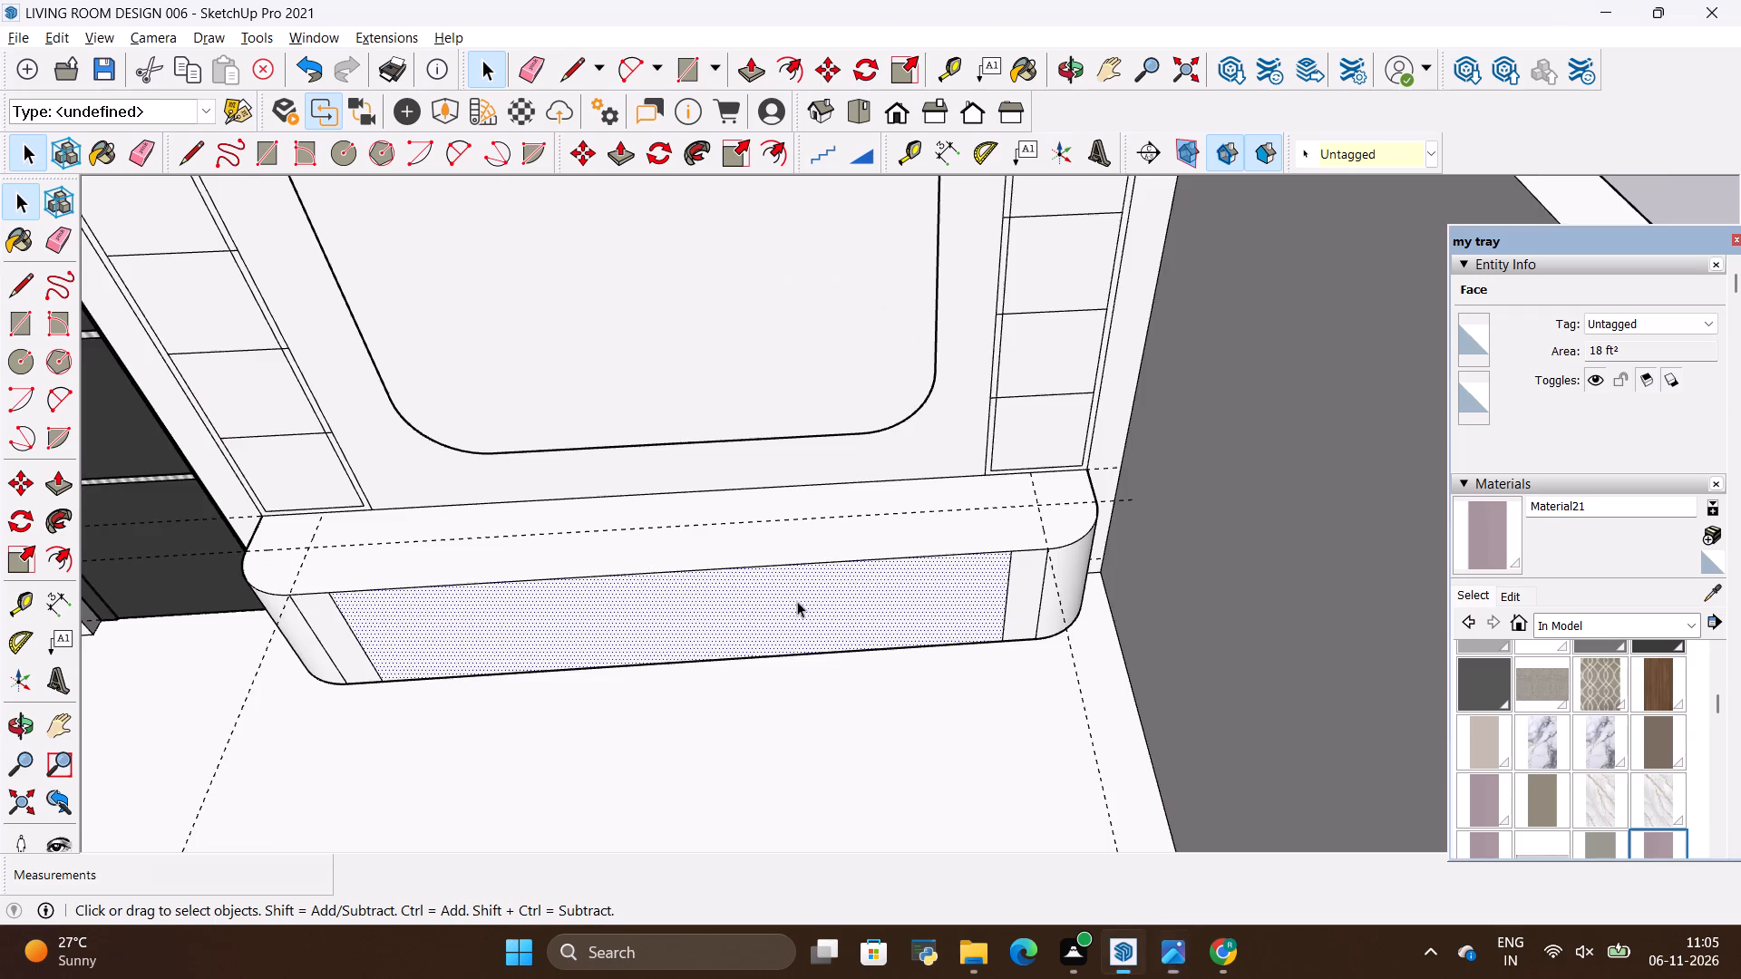
scroll(799, 601, "down", 4)
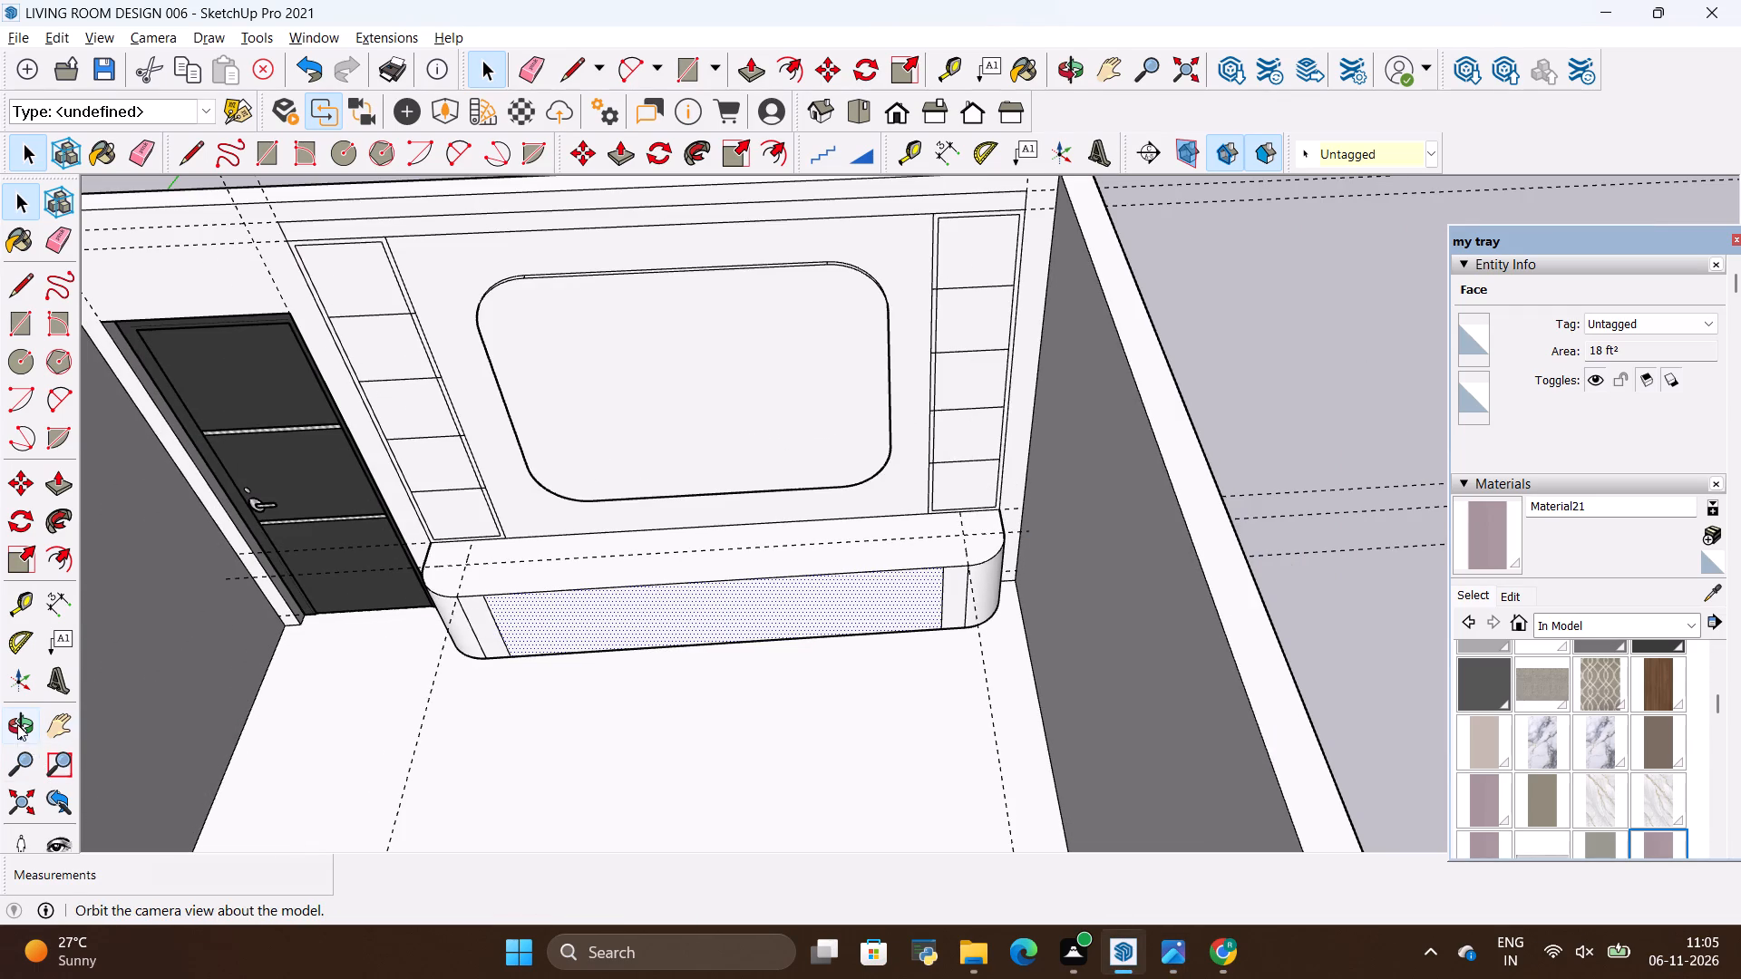
left_click(17, 724)
left_click_drag(605, 674, 630, 386)
scroll(614, 683, "up", 3)
scroll(796, 641, "up", 1)
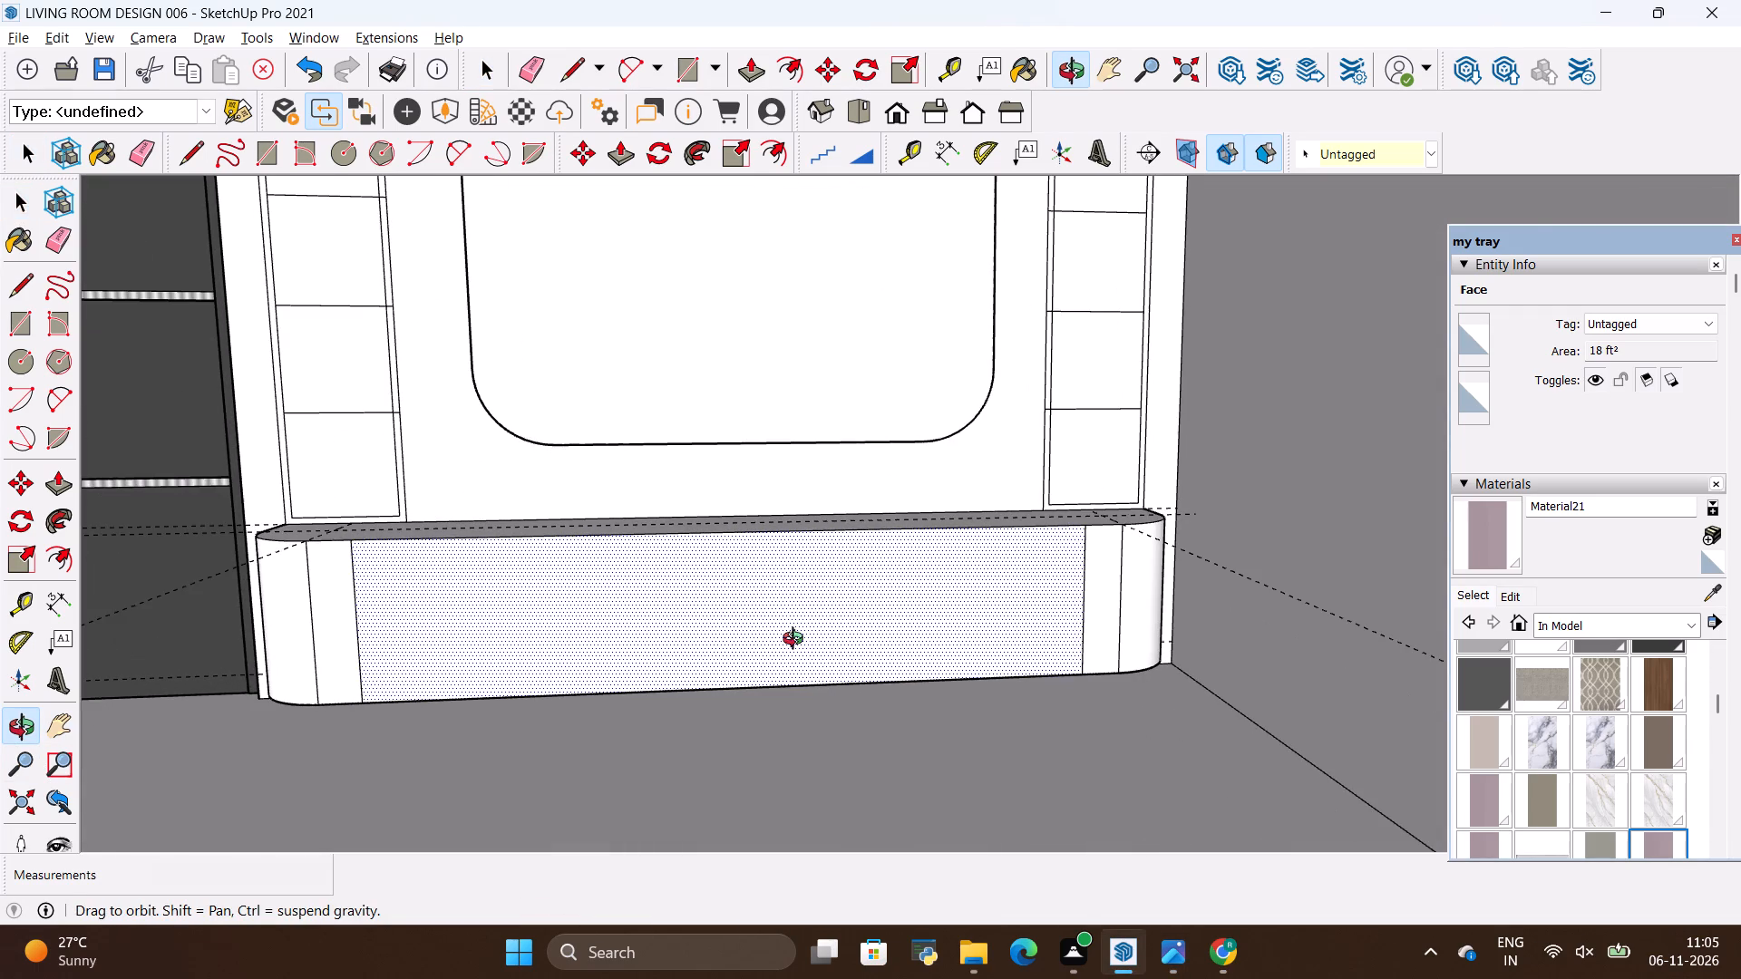
key("alt+Tab")
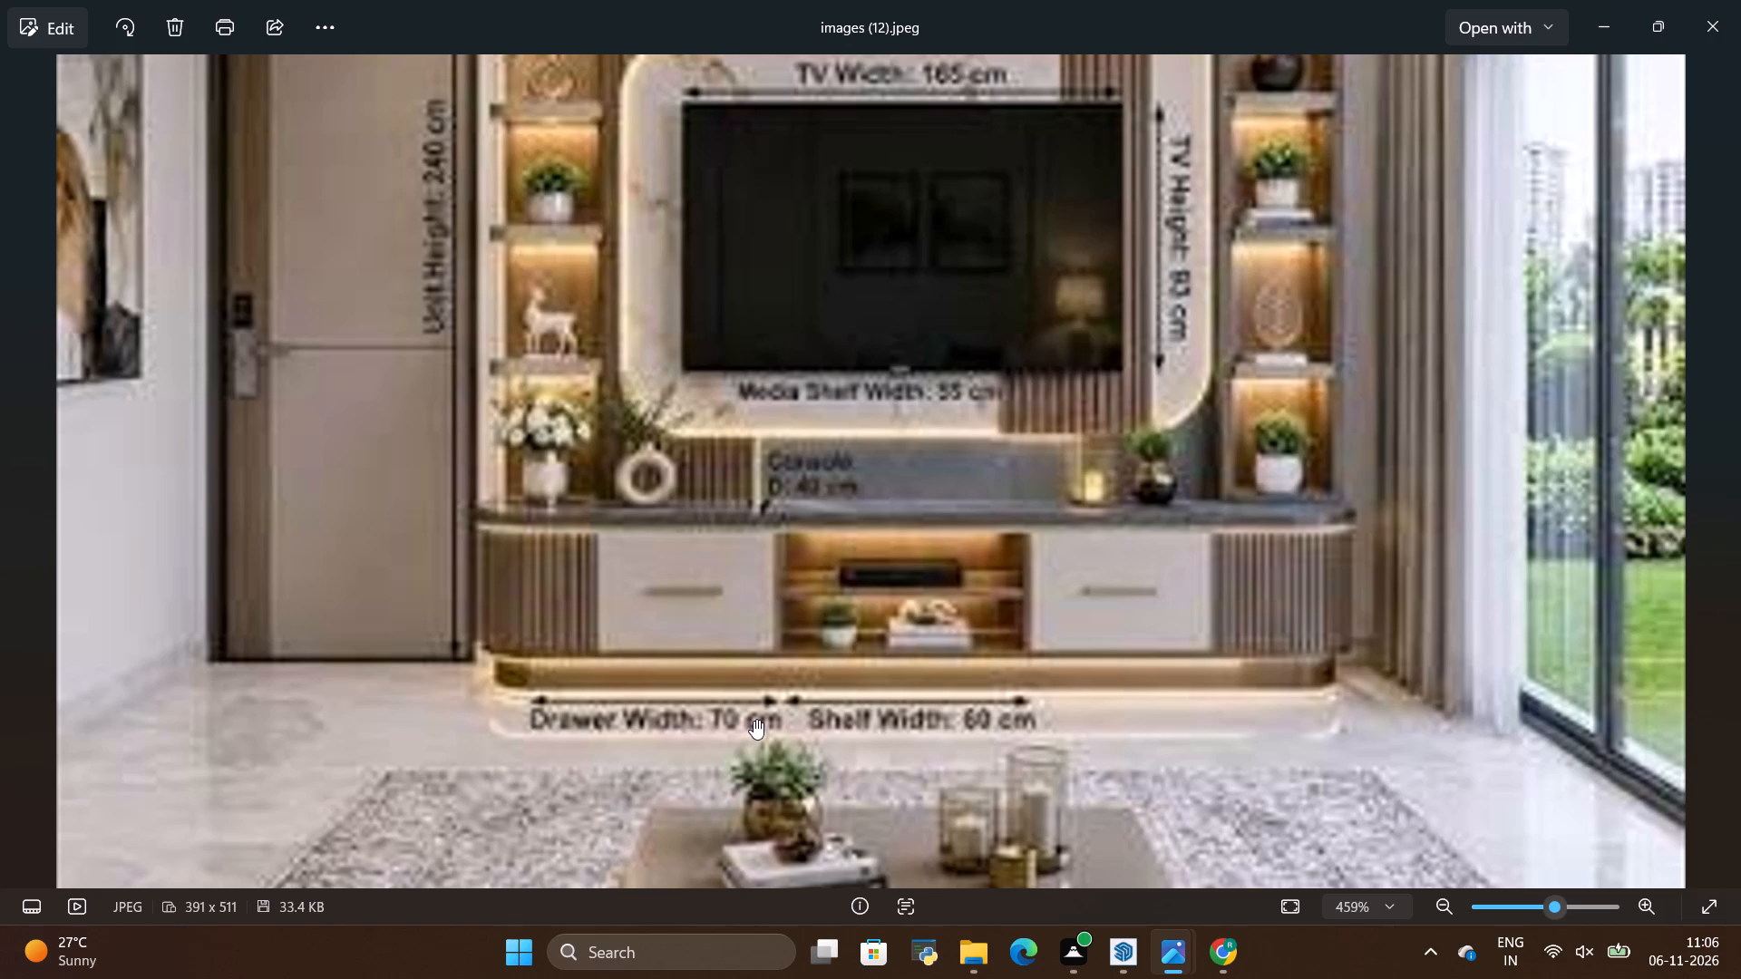
key("alt+Tab")
scroll(768, 772, "down", 1)
scroll(336, 544, "up", 3)
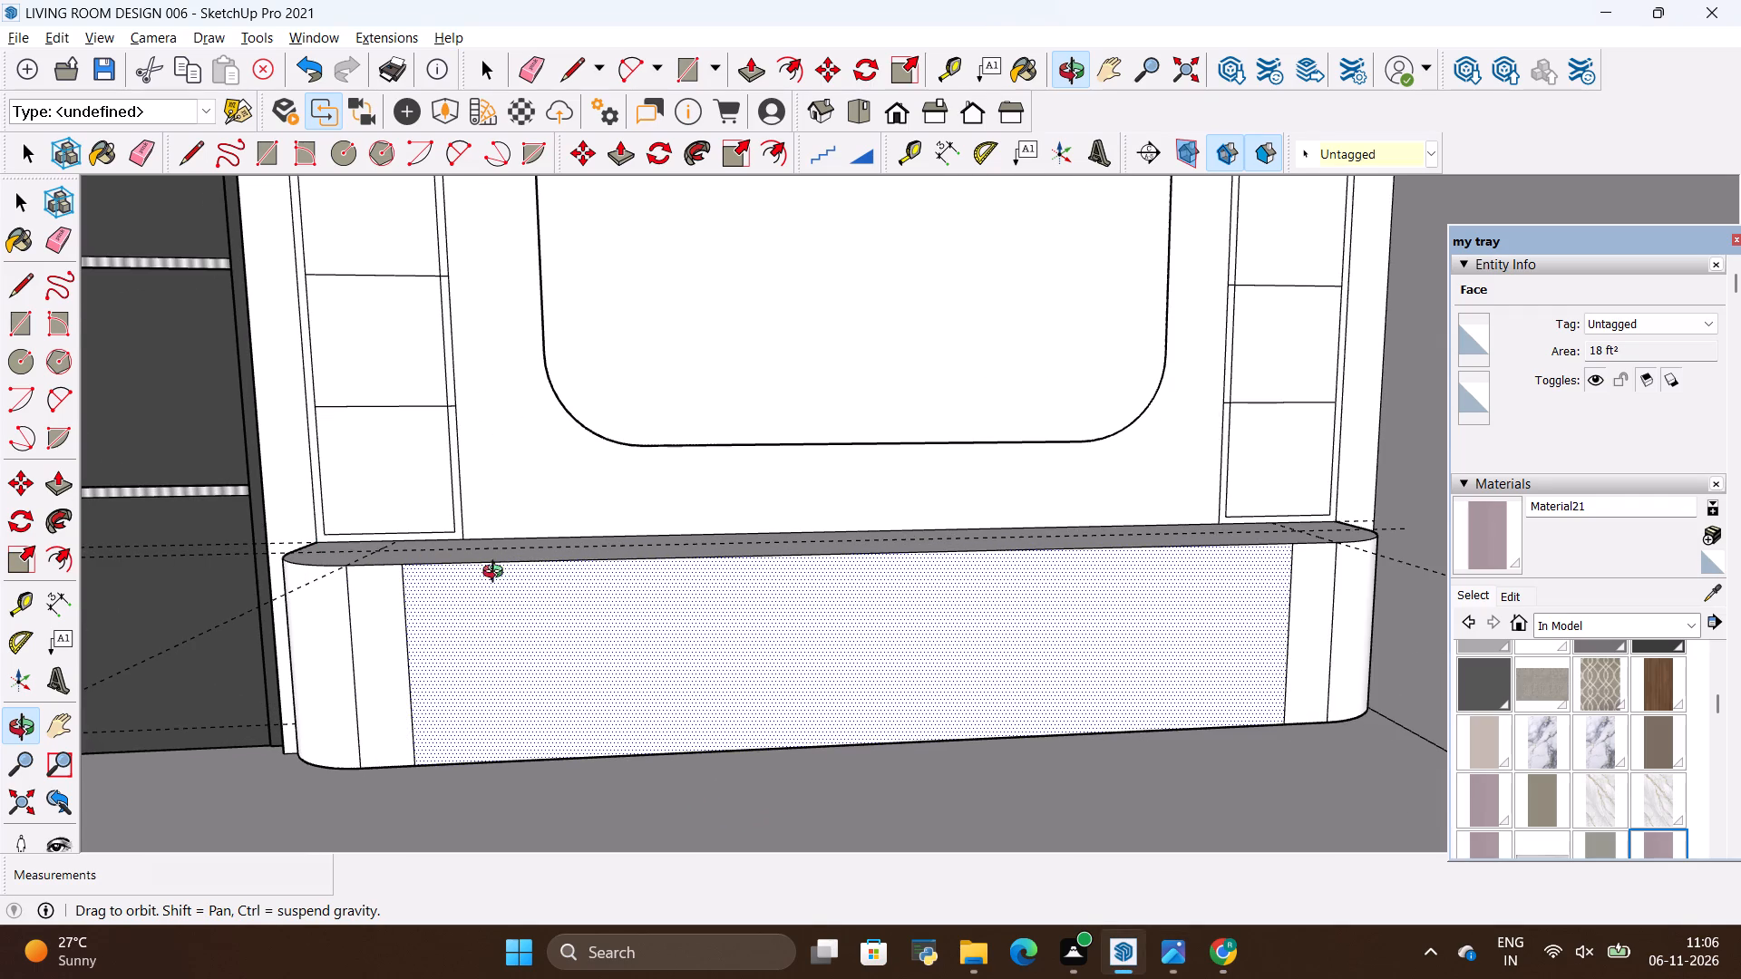
Push the console's top face down 23" as a new starting face, marking a dividing line around the console near the floor.
left_click(15, 713)
left_click_drag(523, 528, 509, 648)
key("space")
scroll(521, 574, "up", 3)
left_click(531, 558)
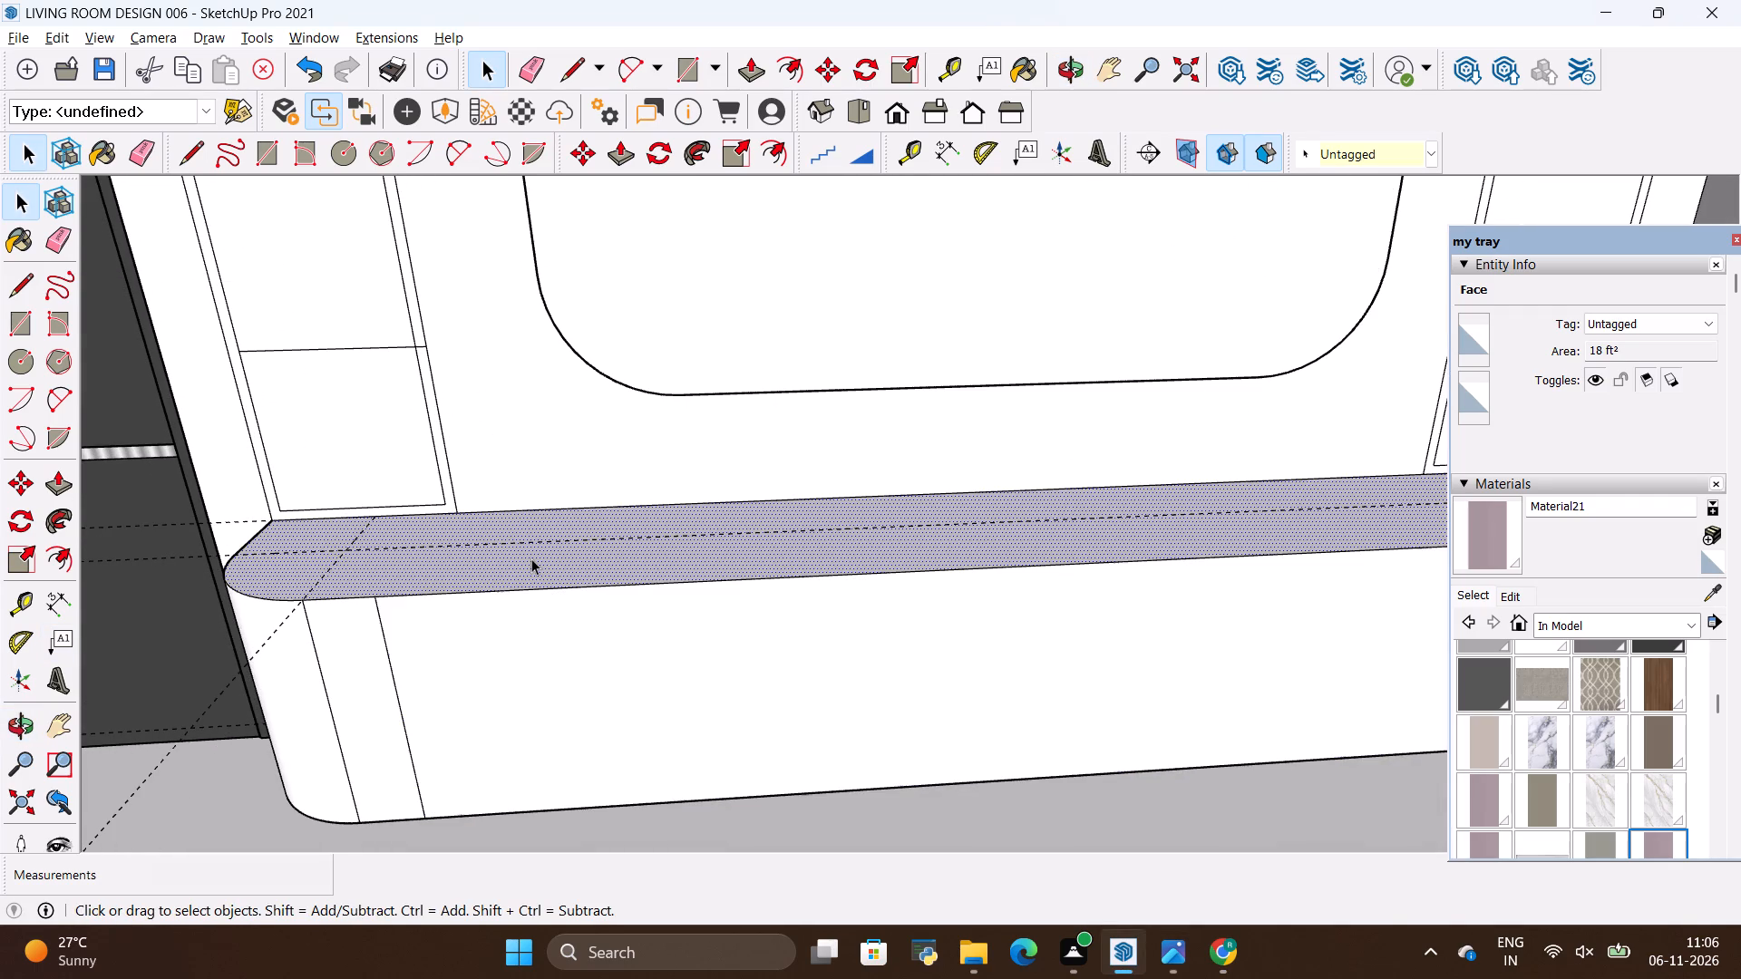
key("p")
left_click(531, 558)
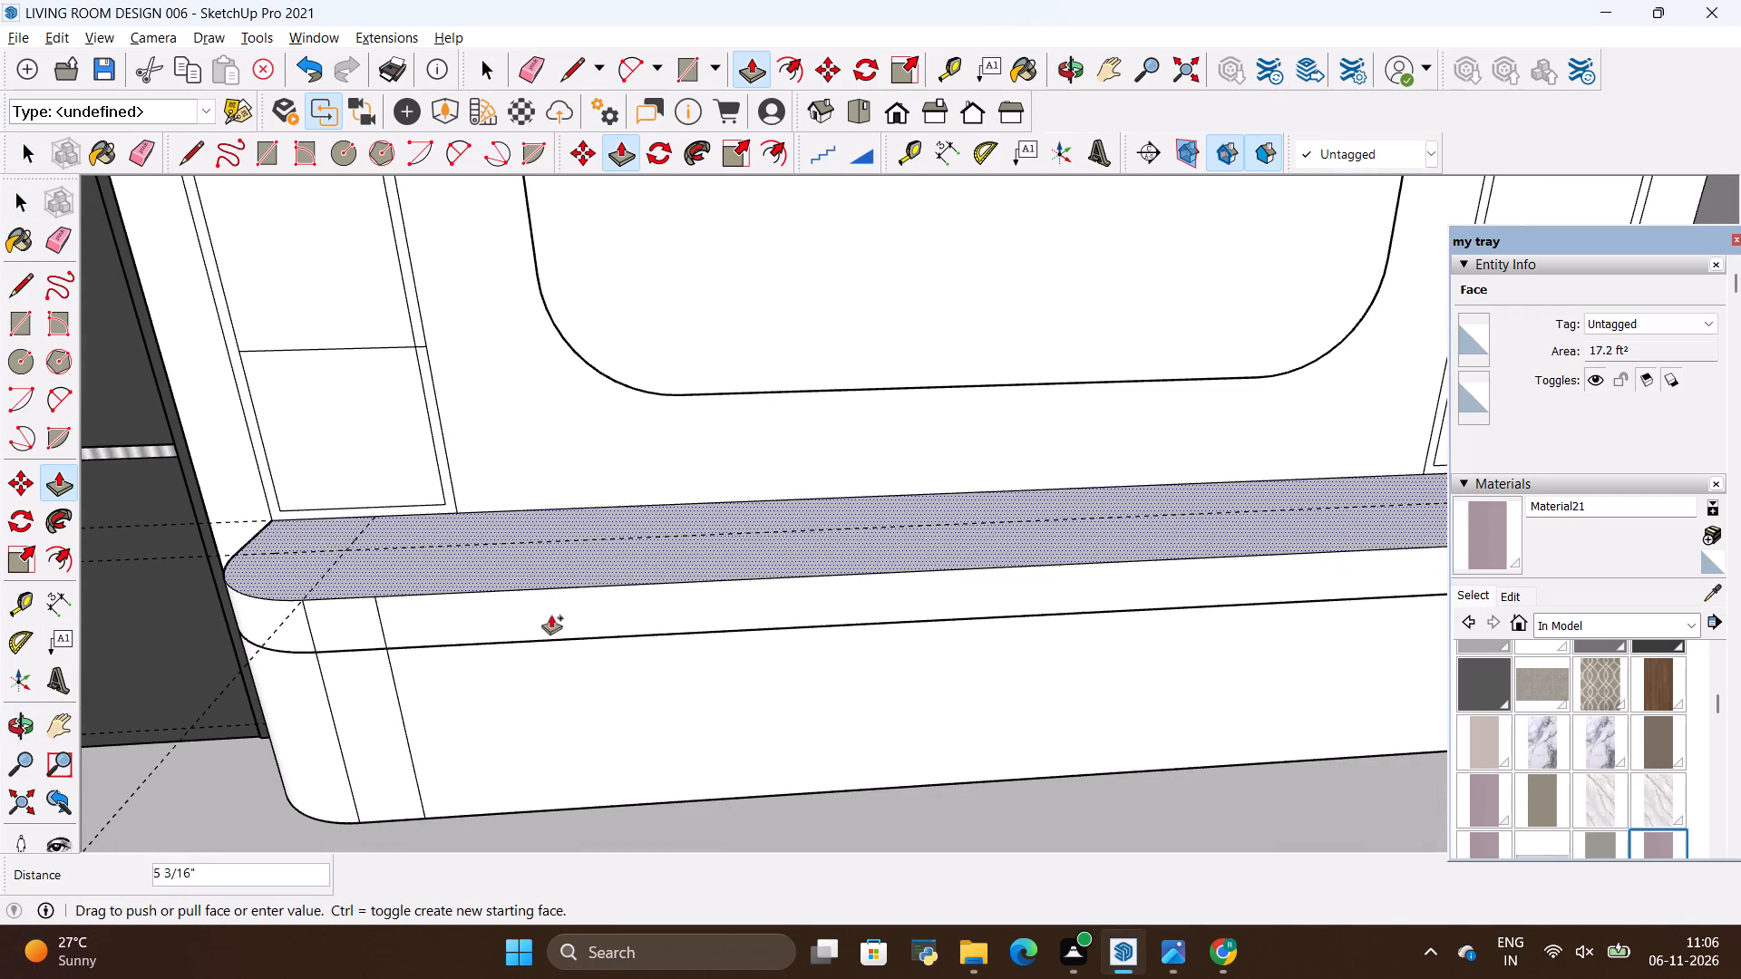
key("BackSpace")
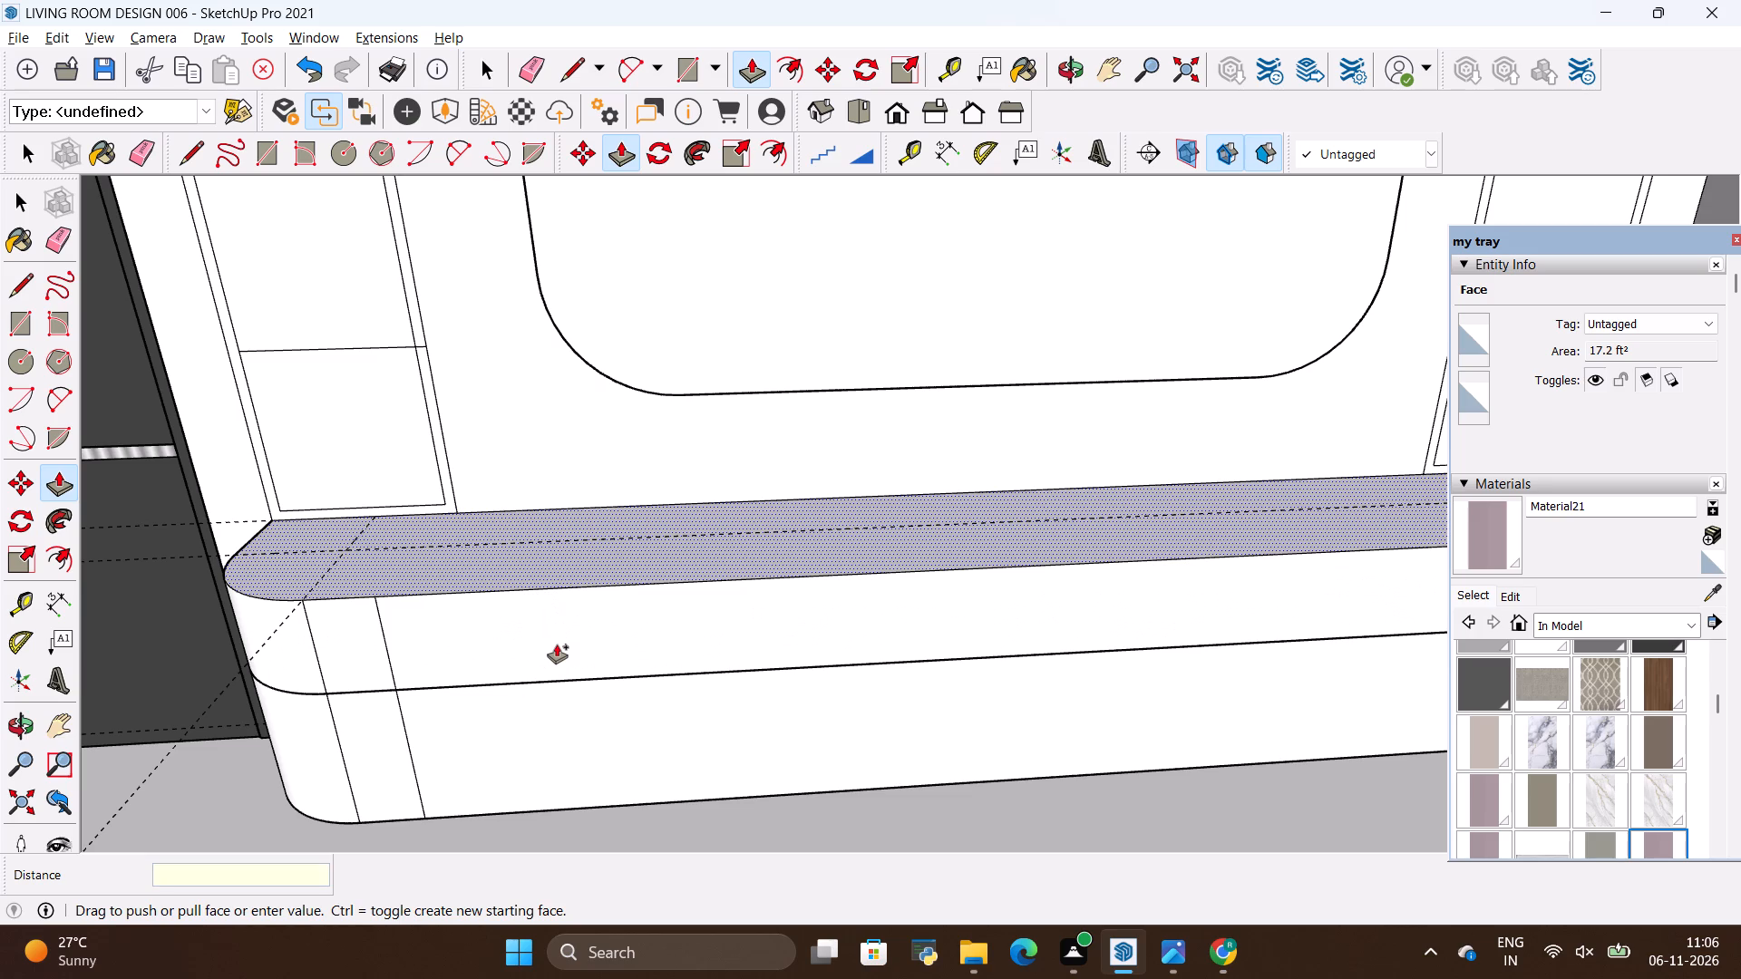
key("BackSpace")
key("BackSpace")
key("BackSpace")
type("23")
key("shift+quotedbl")
key("Return")
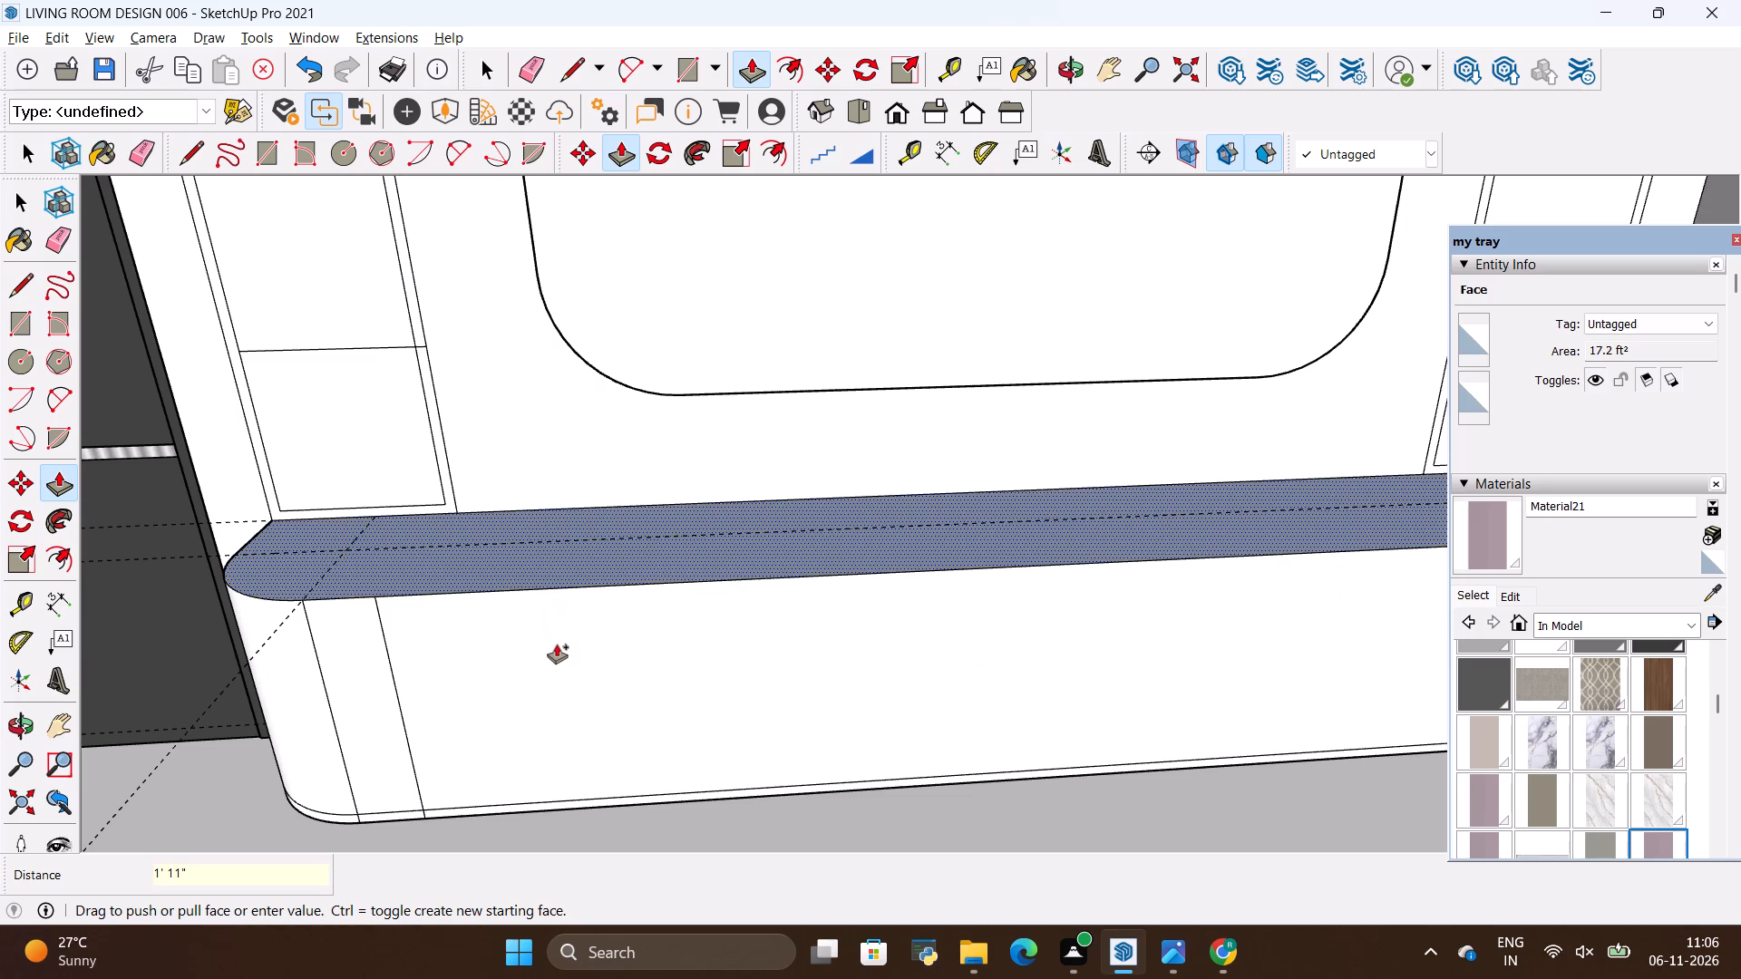
key("space")
Push the console's top face down 1" as a new starting face, marking a thin band just below the top edge.
left_click(529, 554)
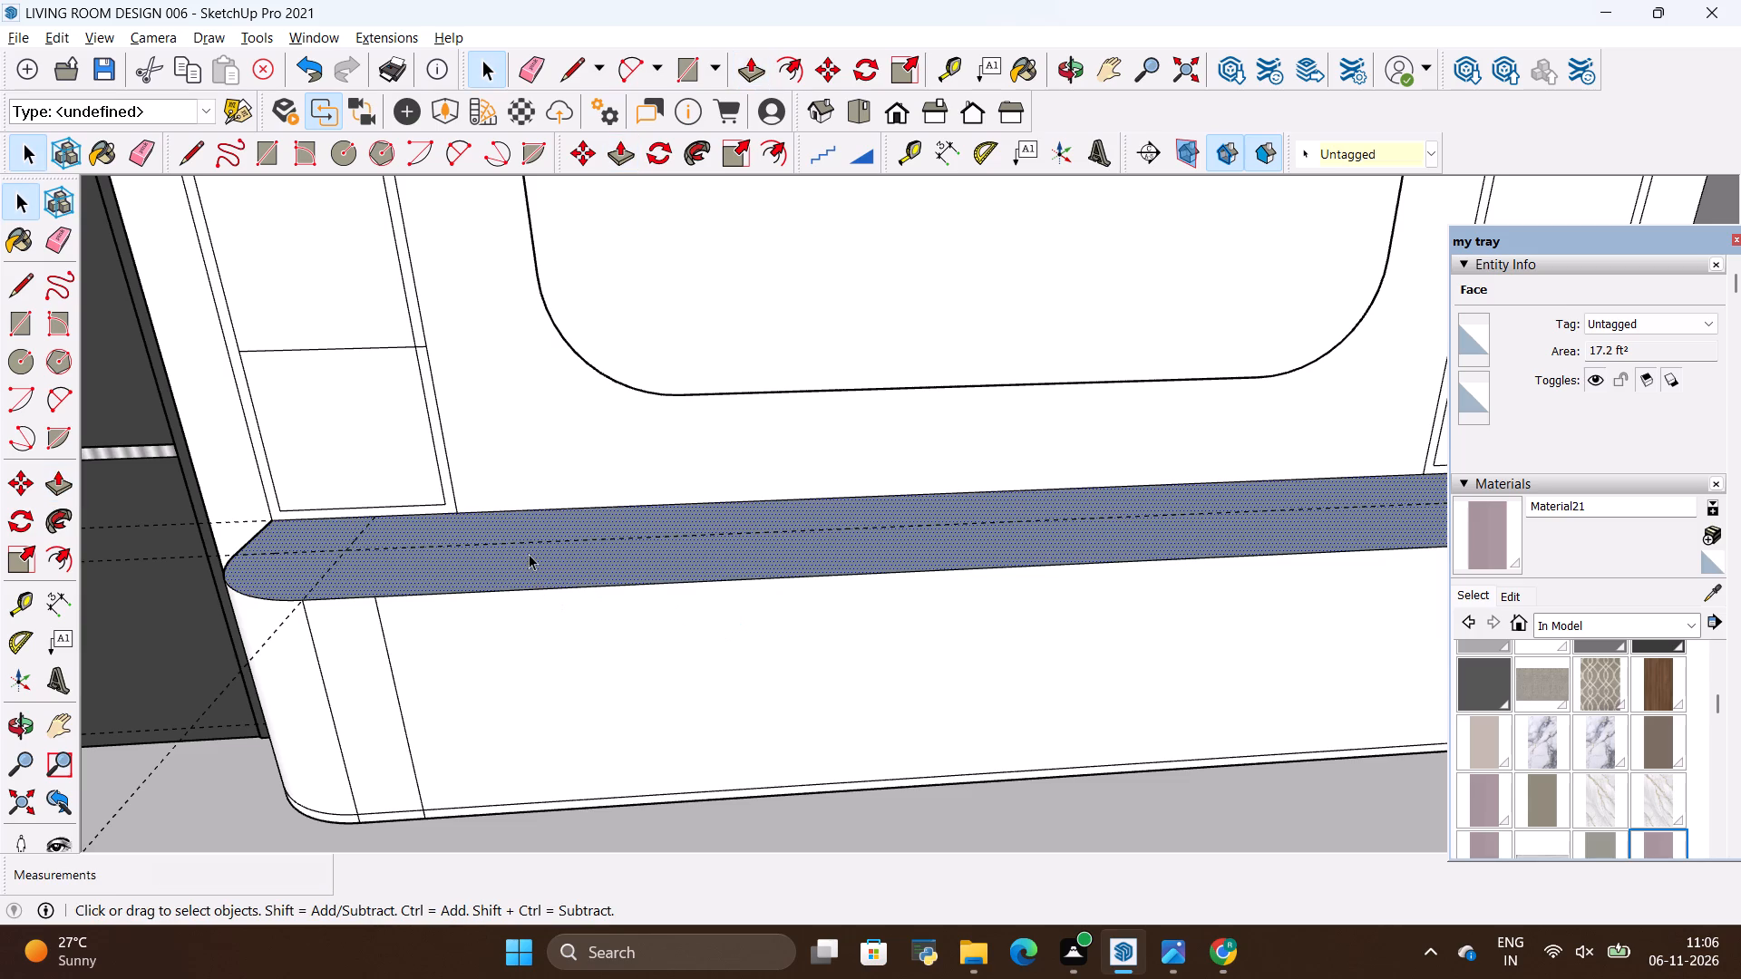
key("p")
left_click(529, 554)
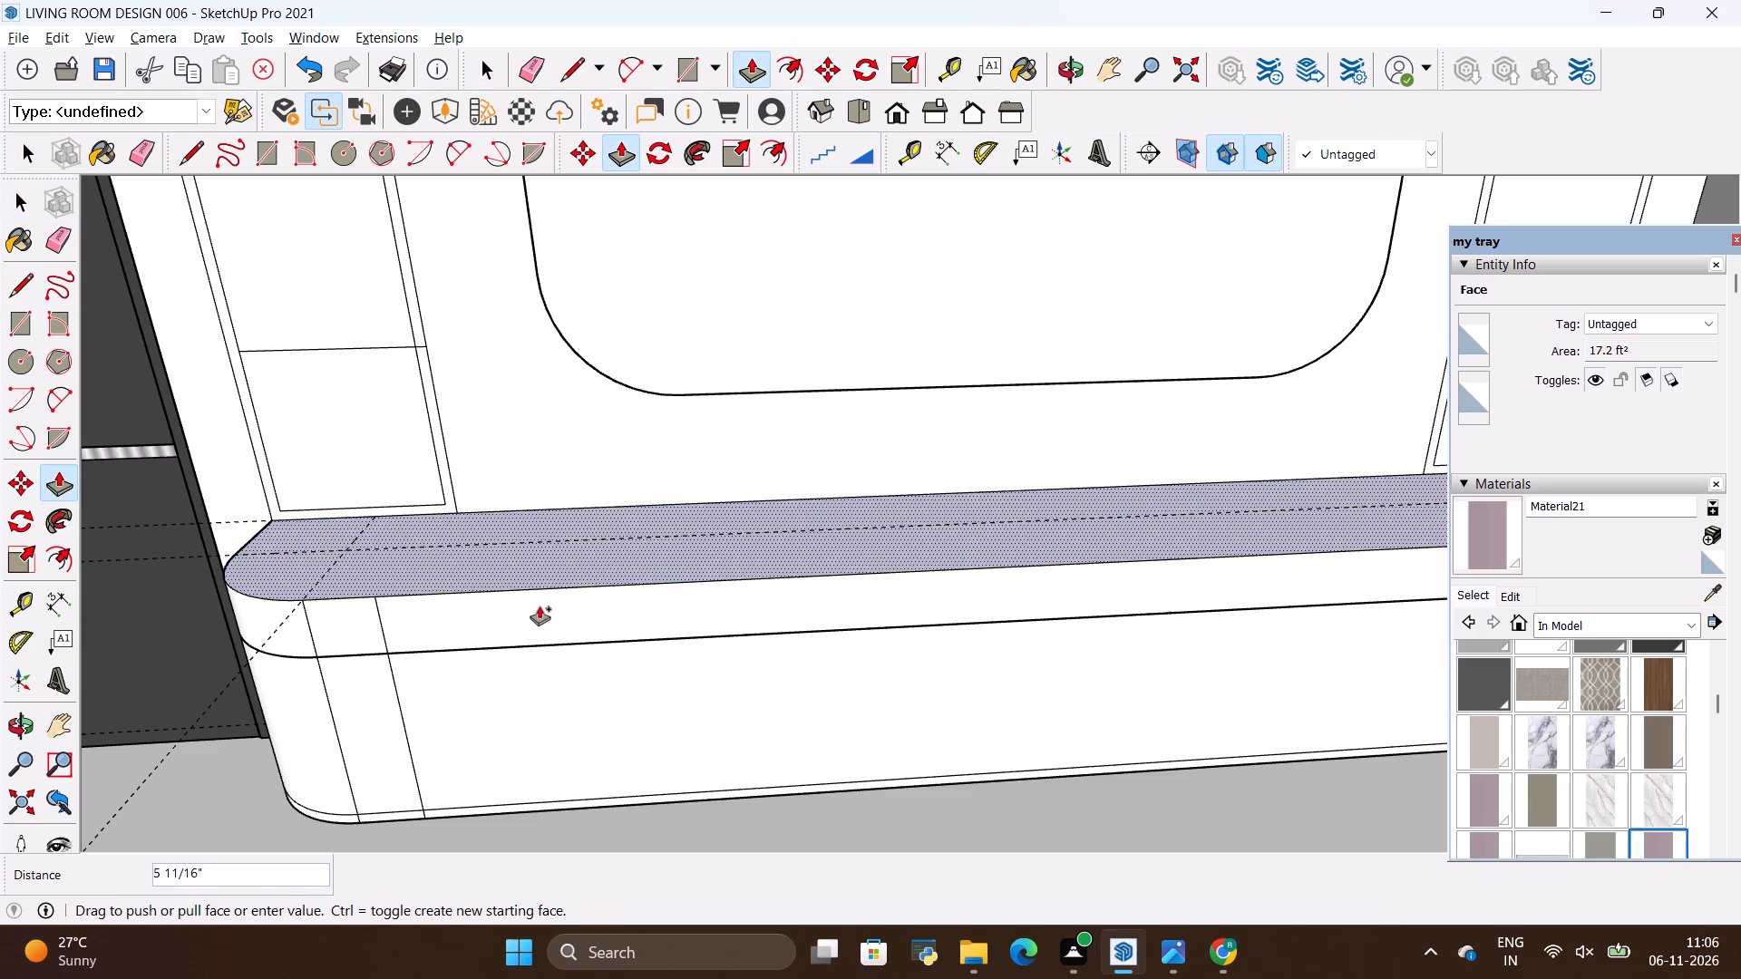
key("BackSpace")
type("1\"")
key("Return")
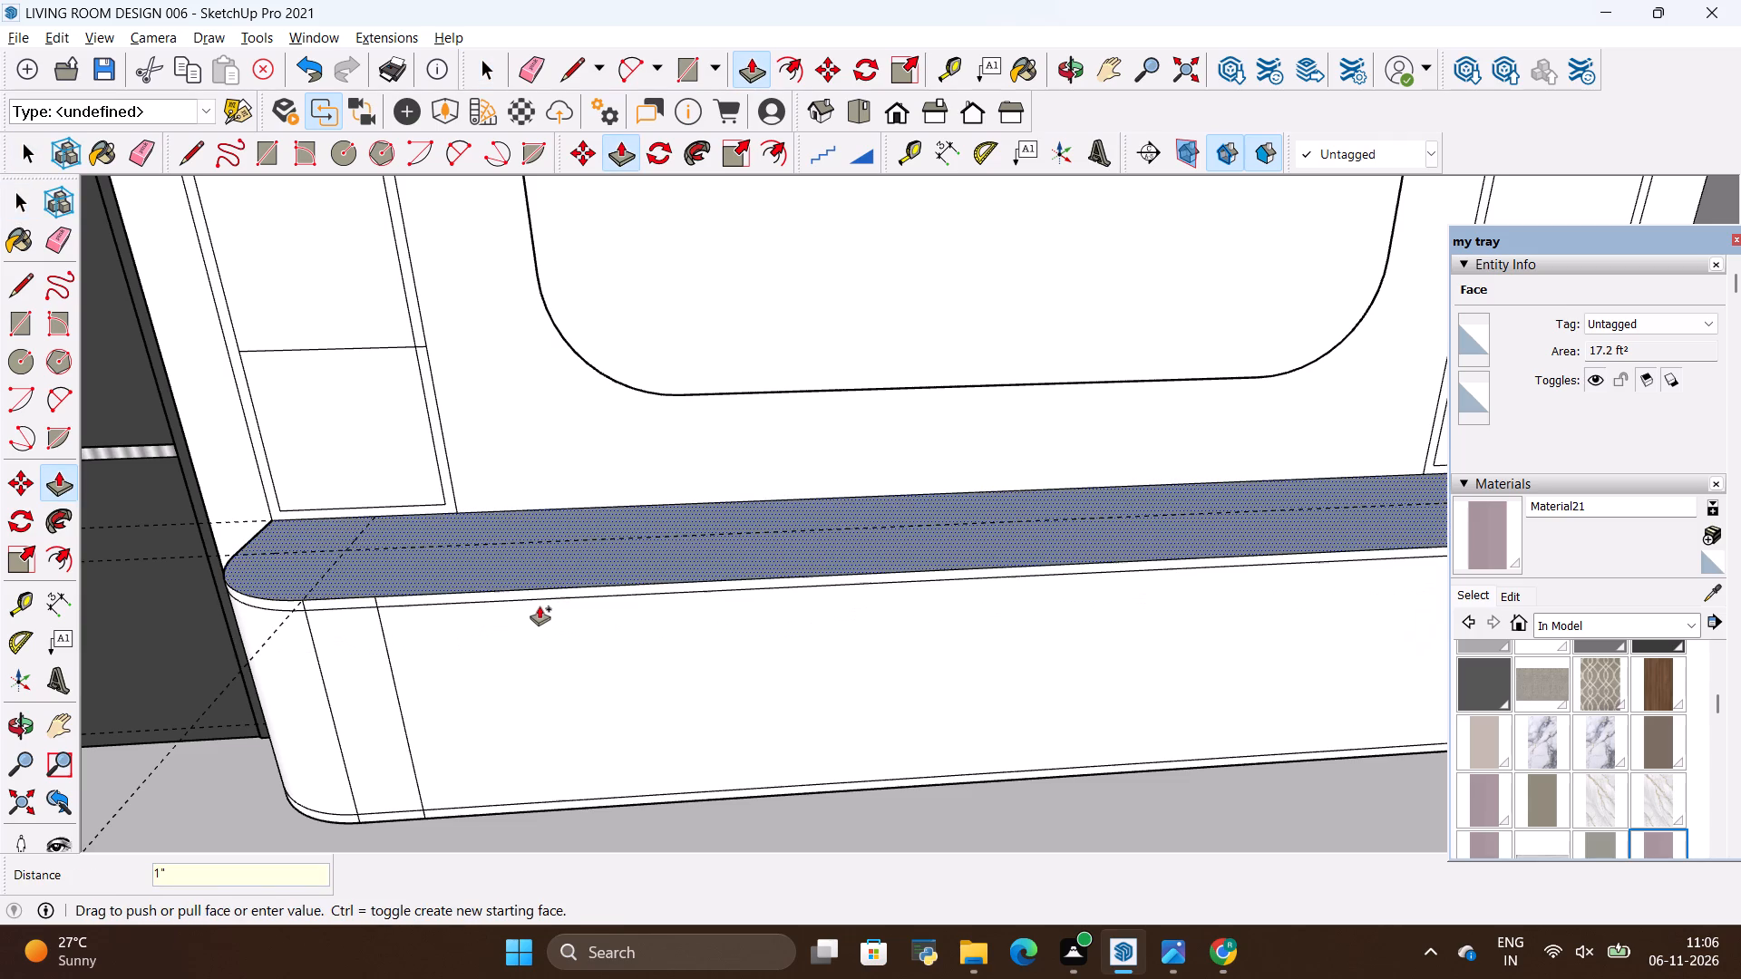
key("space")
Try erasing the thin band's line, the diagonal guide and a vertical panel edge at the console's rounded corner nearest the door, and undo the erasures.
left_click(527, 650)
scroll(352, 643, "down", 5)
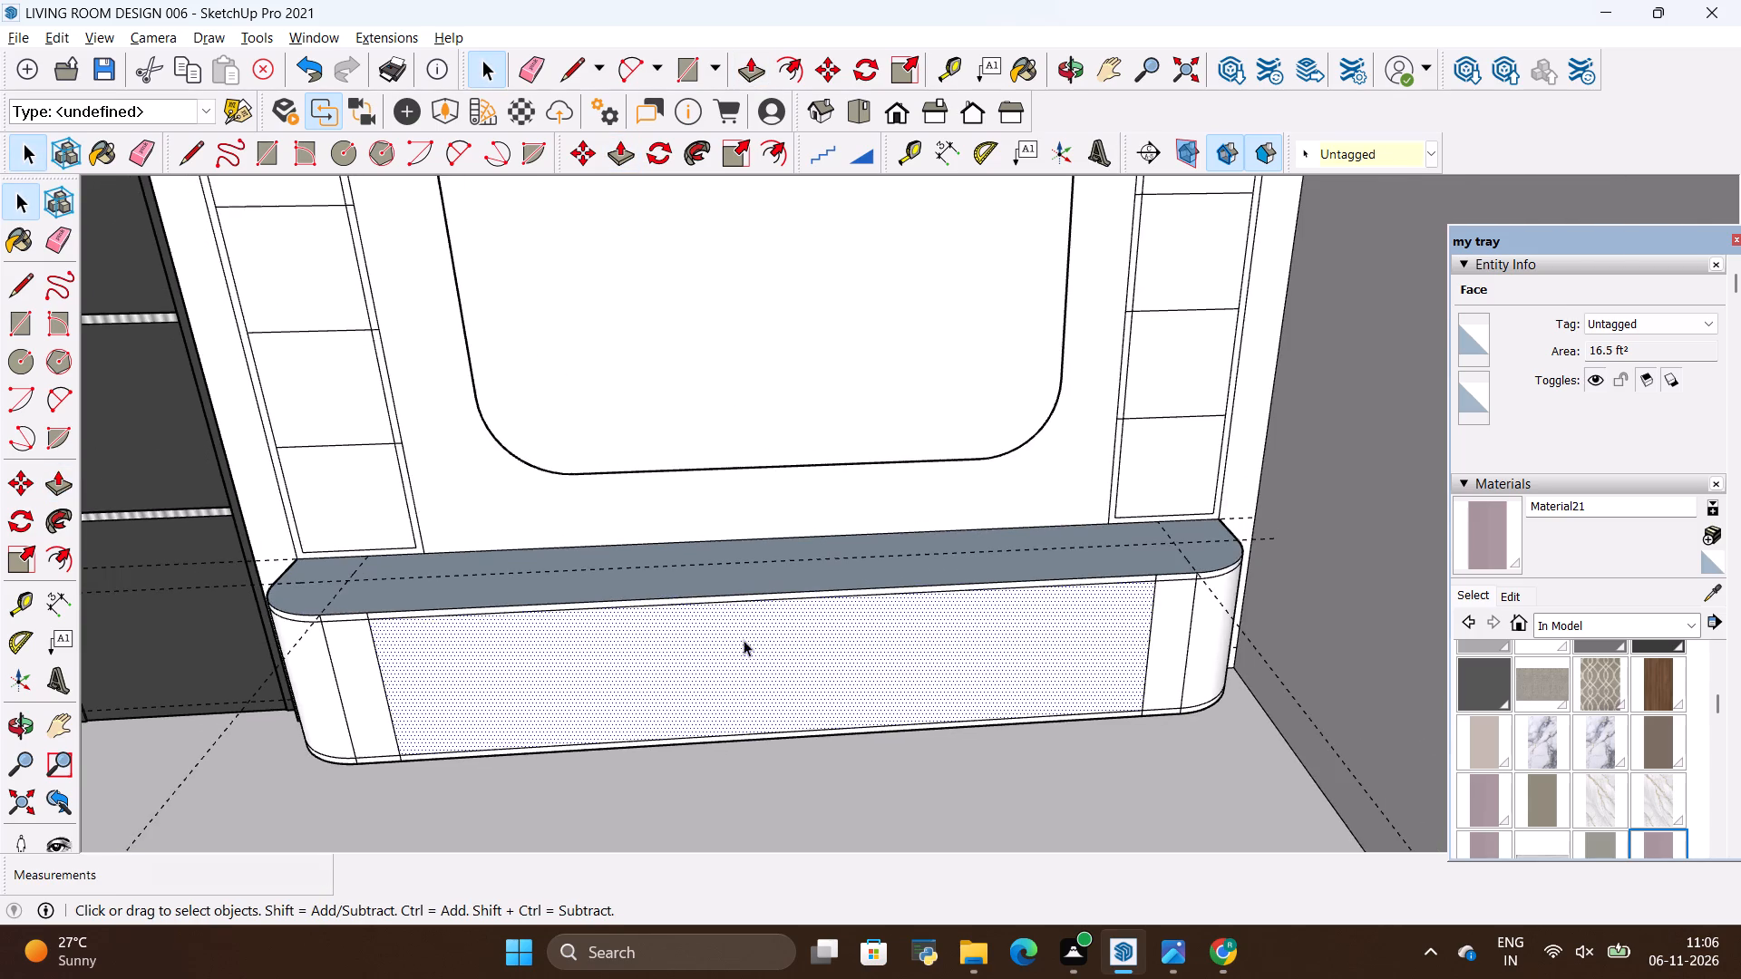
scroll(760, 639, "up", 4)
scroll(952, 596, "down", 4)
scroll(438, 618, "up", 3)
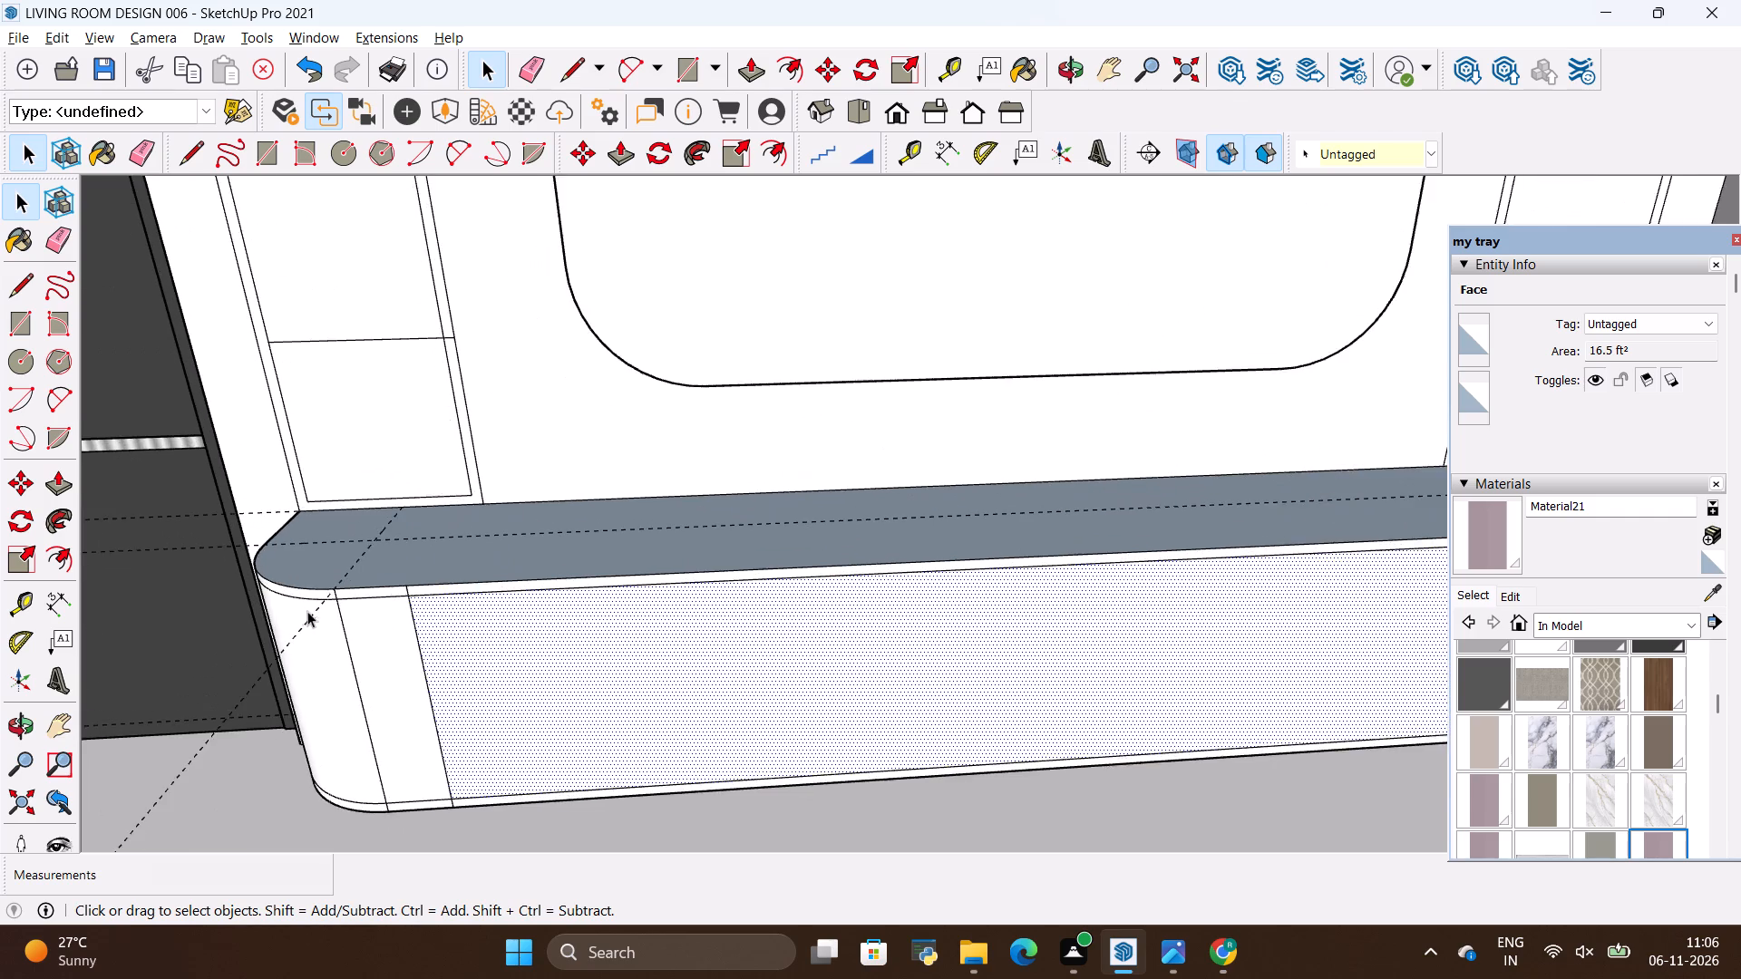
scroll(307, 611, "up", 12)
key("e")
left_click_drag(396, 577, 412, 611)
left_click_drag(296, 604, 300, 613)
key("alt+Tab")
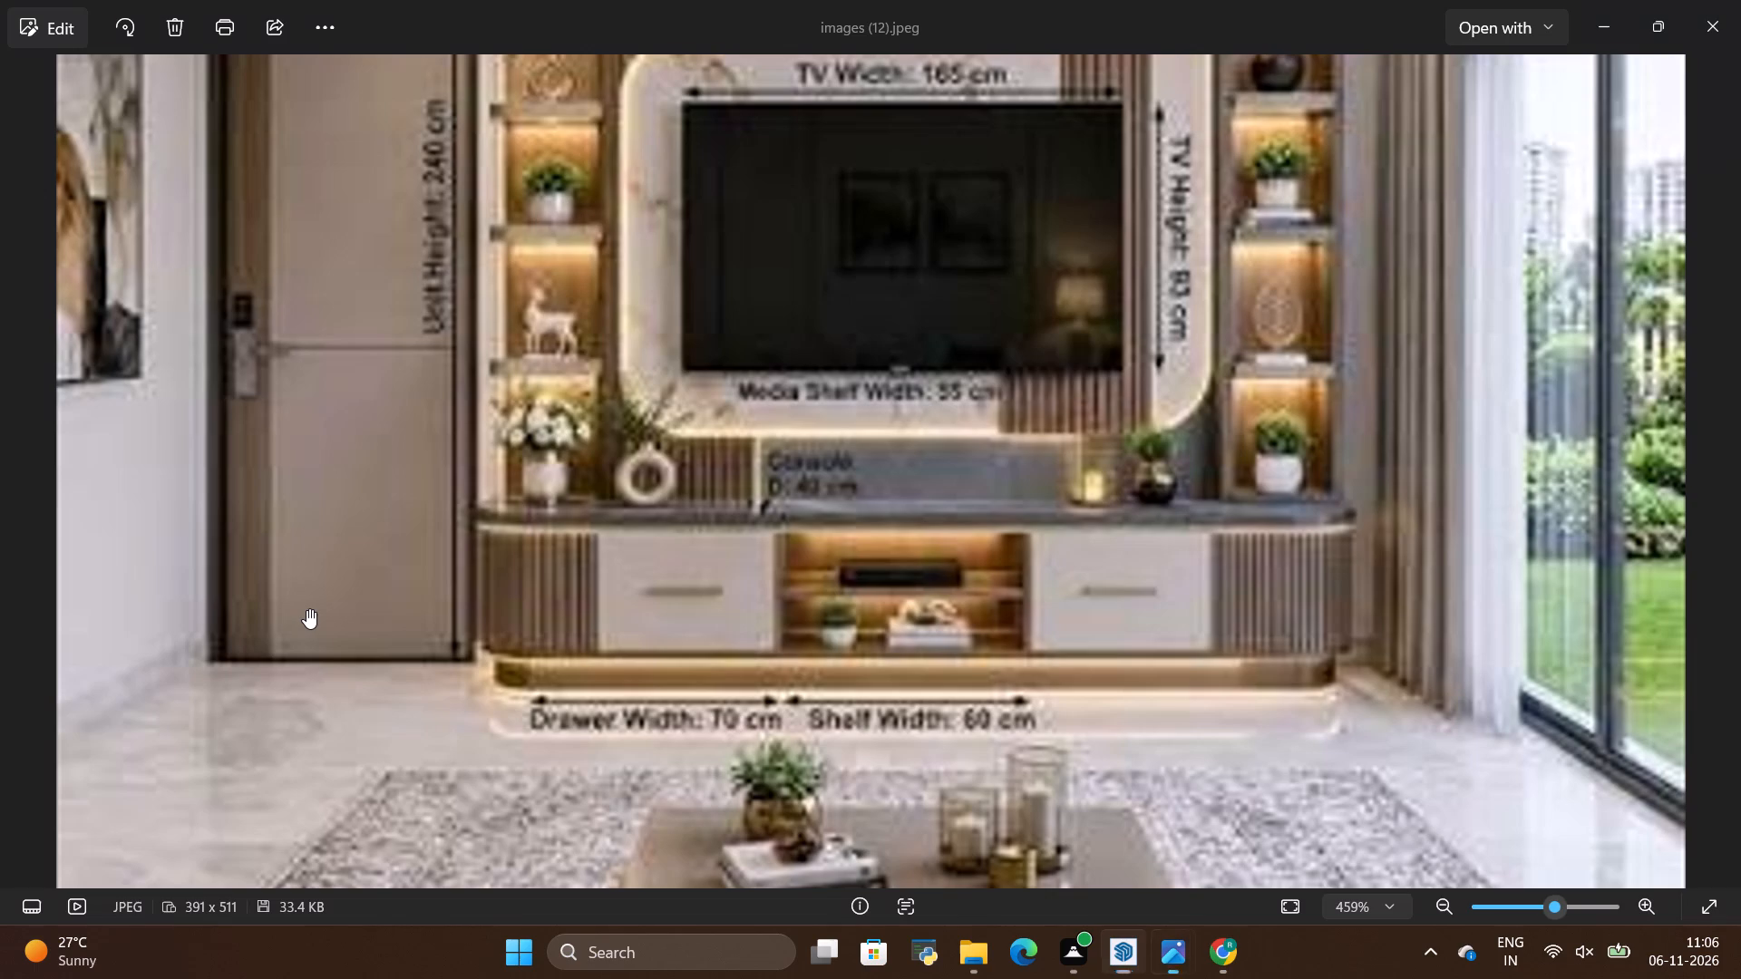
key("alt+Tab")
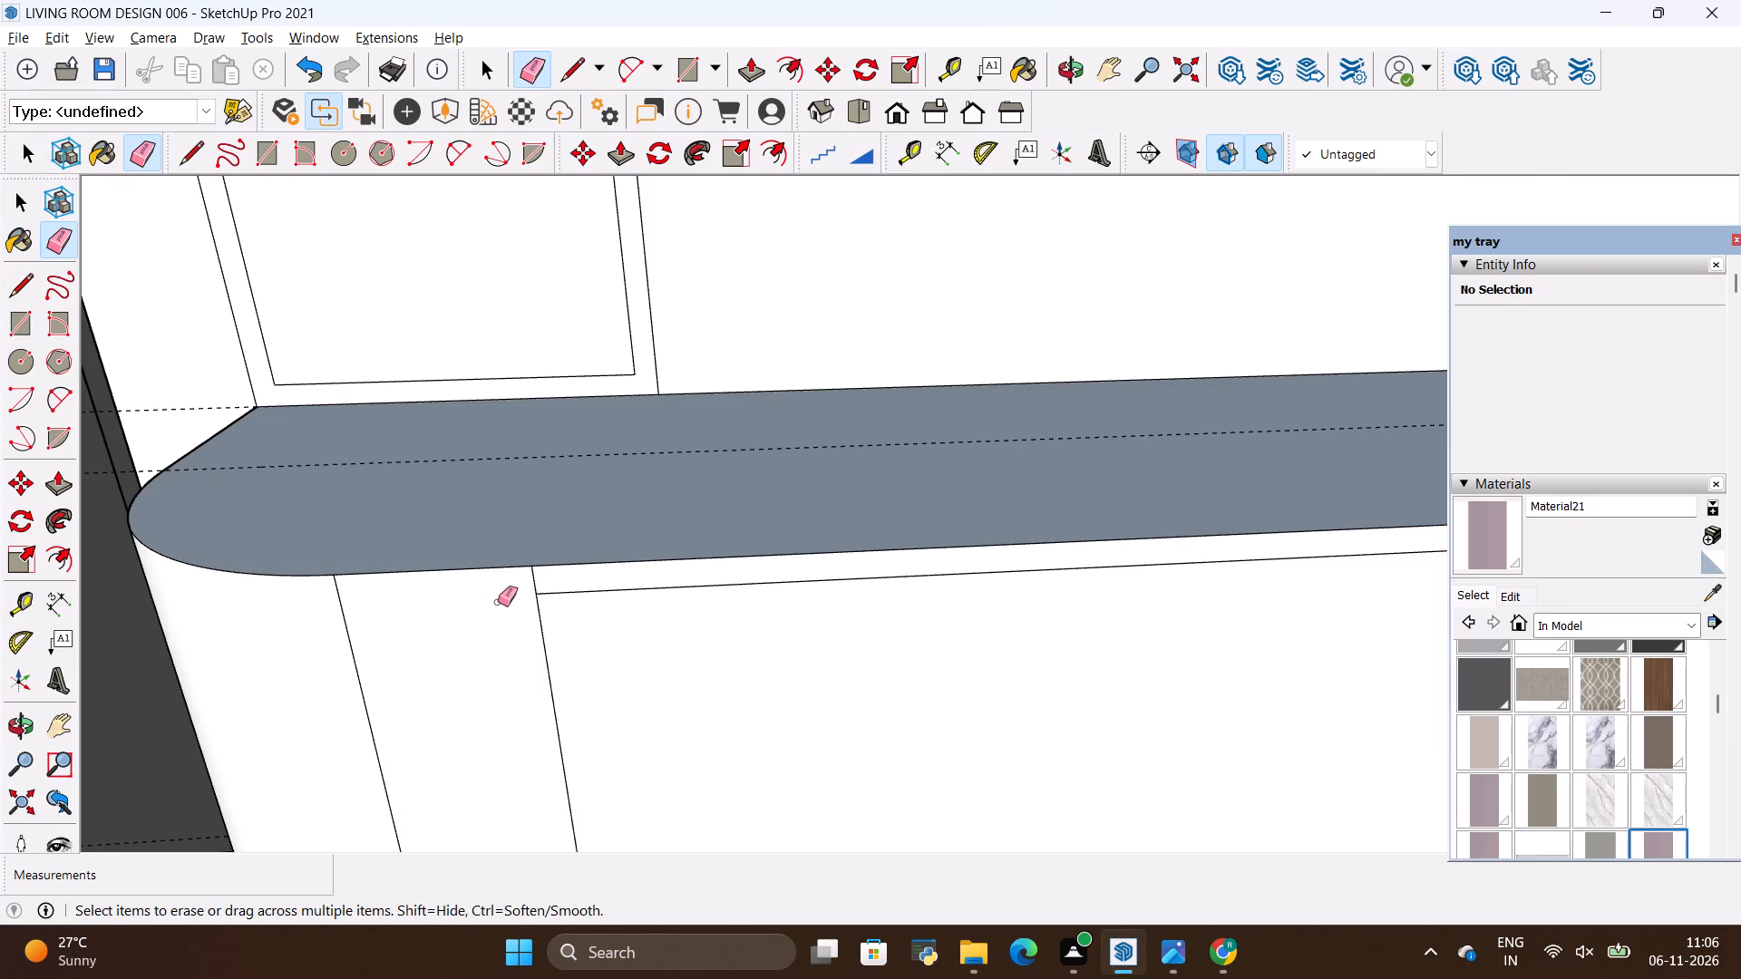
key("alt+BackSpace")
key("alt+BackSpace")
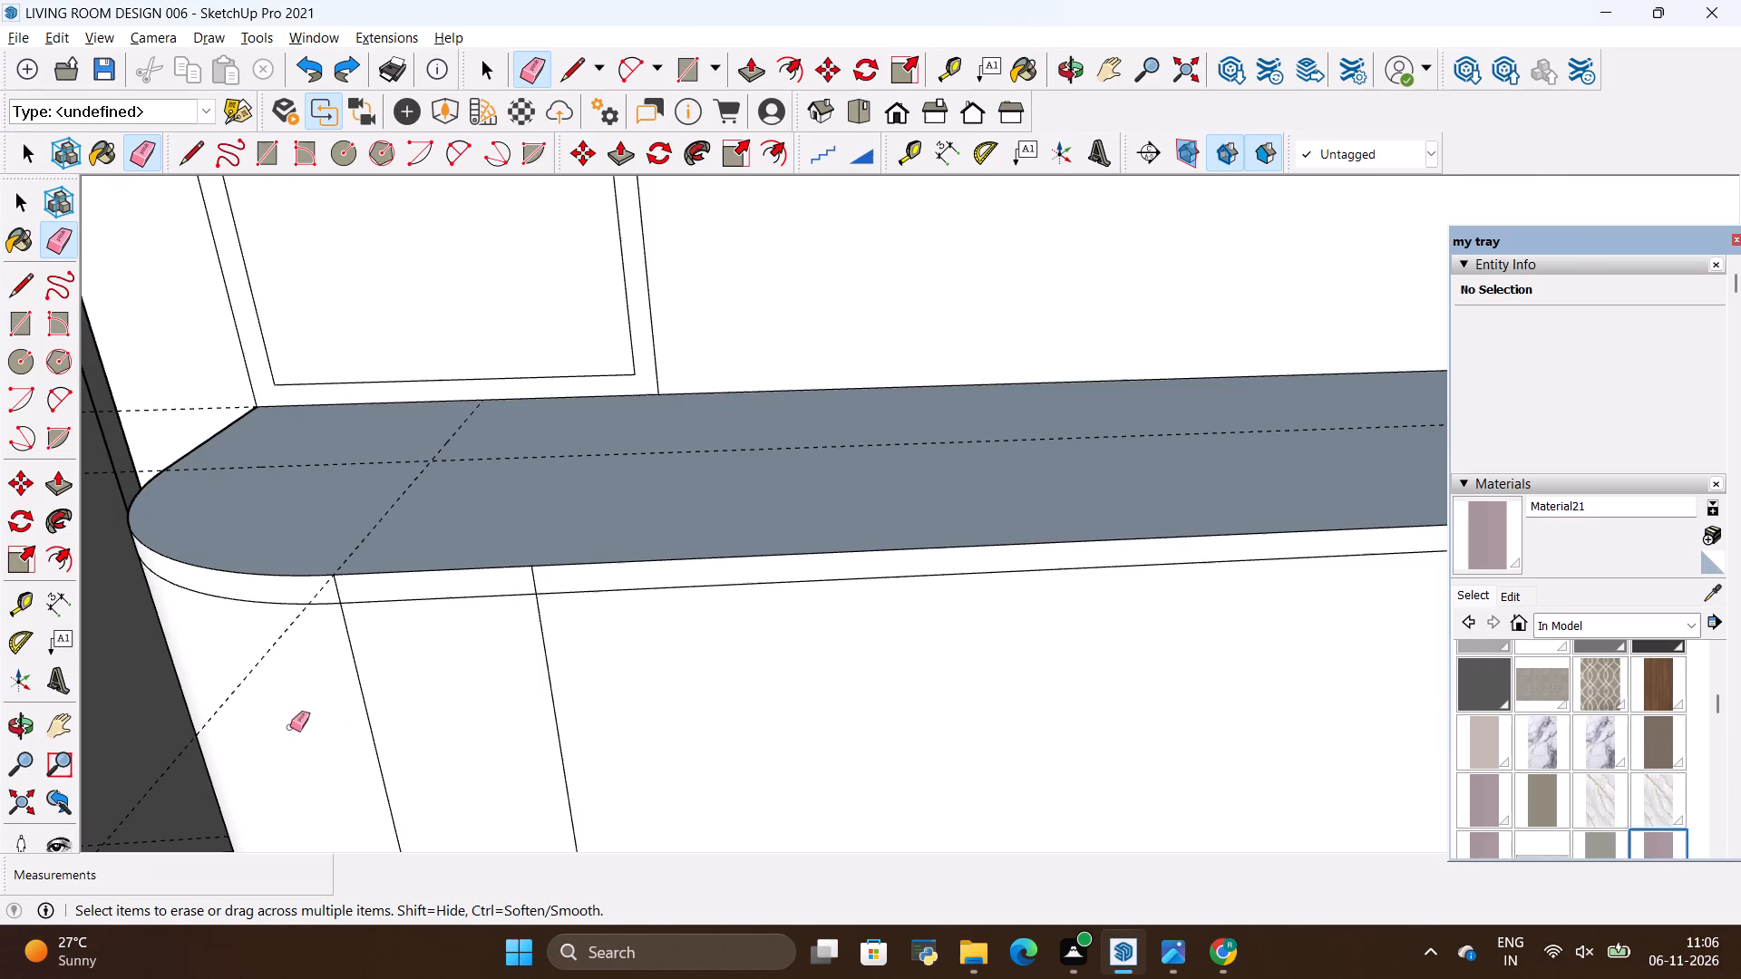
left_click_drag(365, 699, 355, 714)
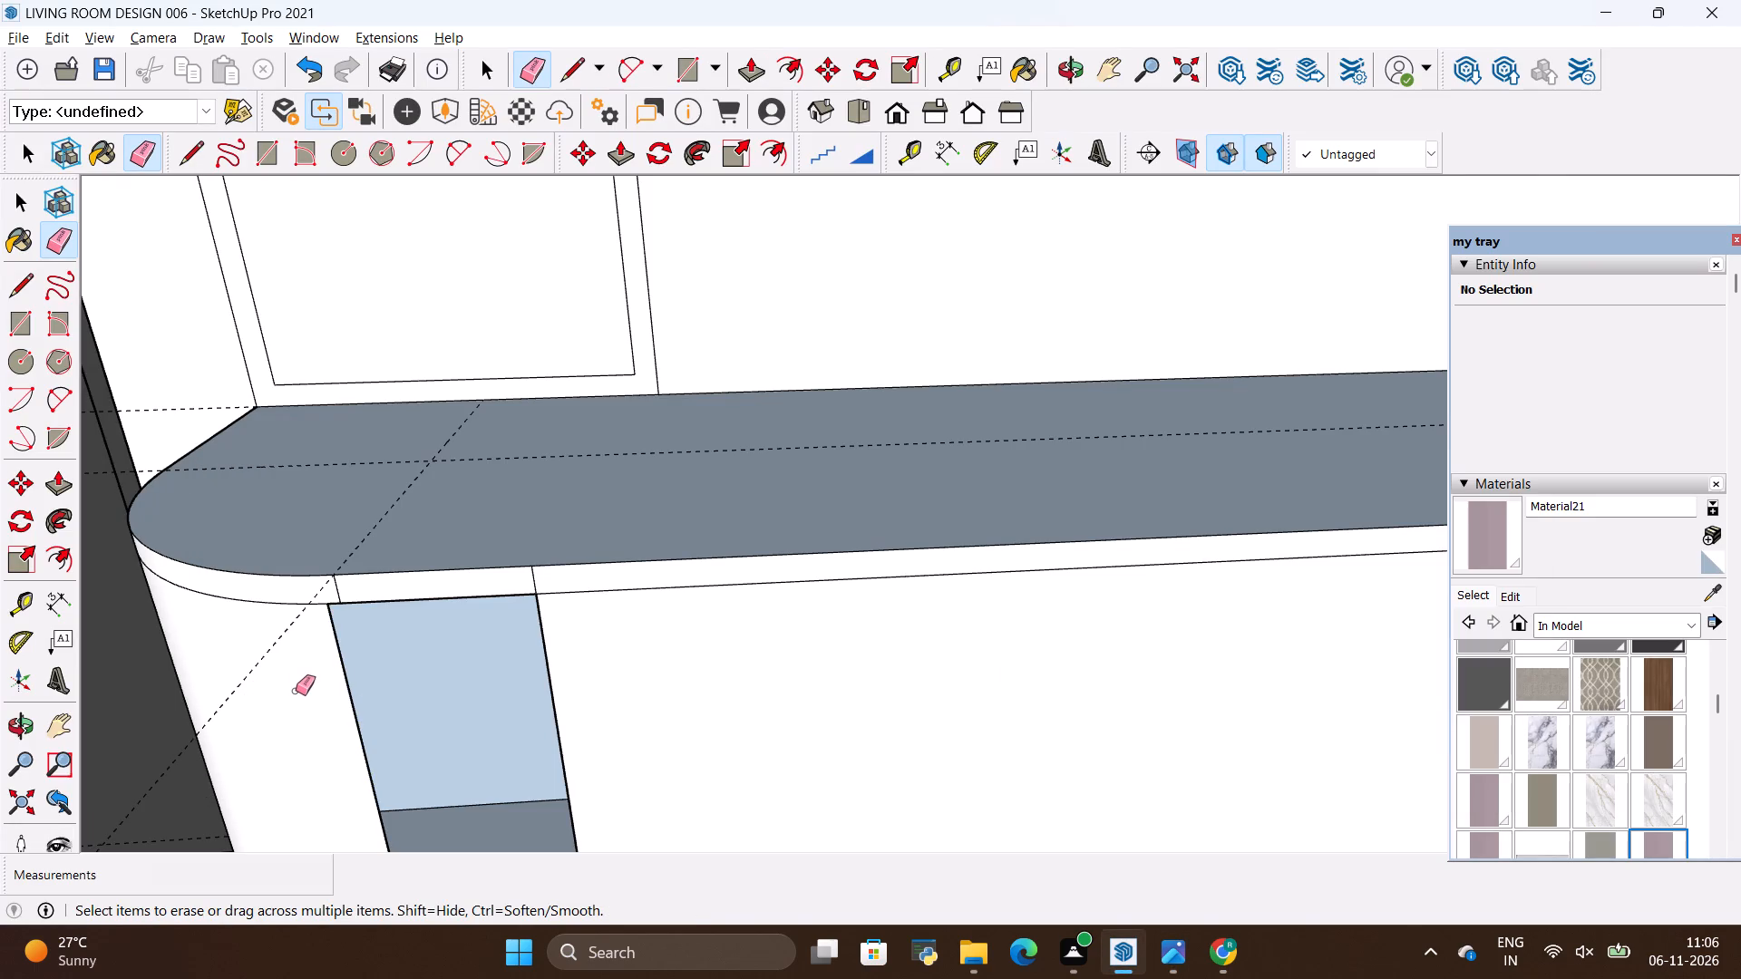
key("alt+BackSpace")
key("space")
Reverse the console's top face so its front side points outward.
scroll(330, 610, "down", 12)
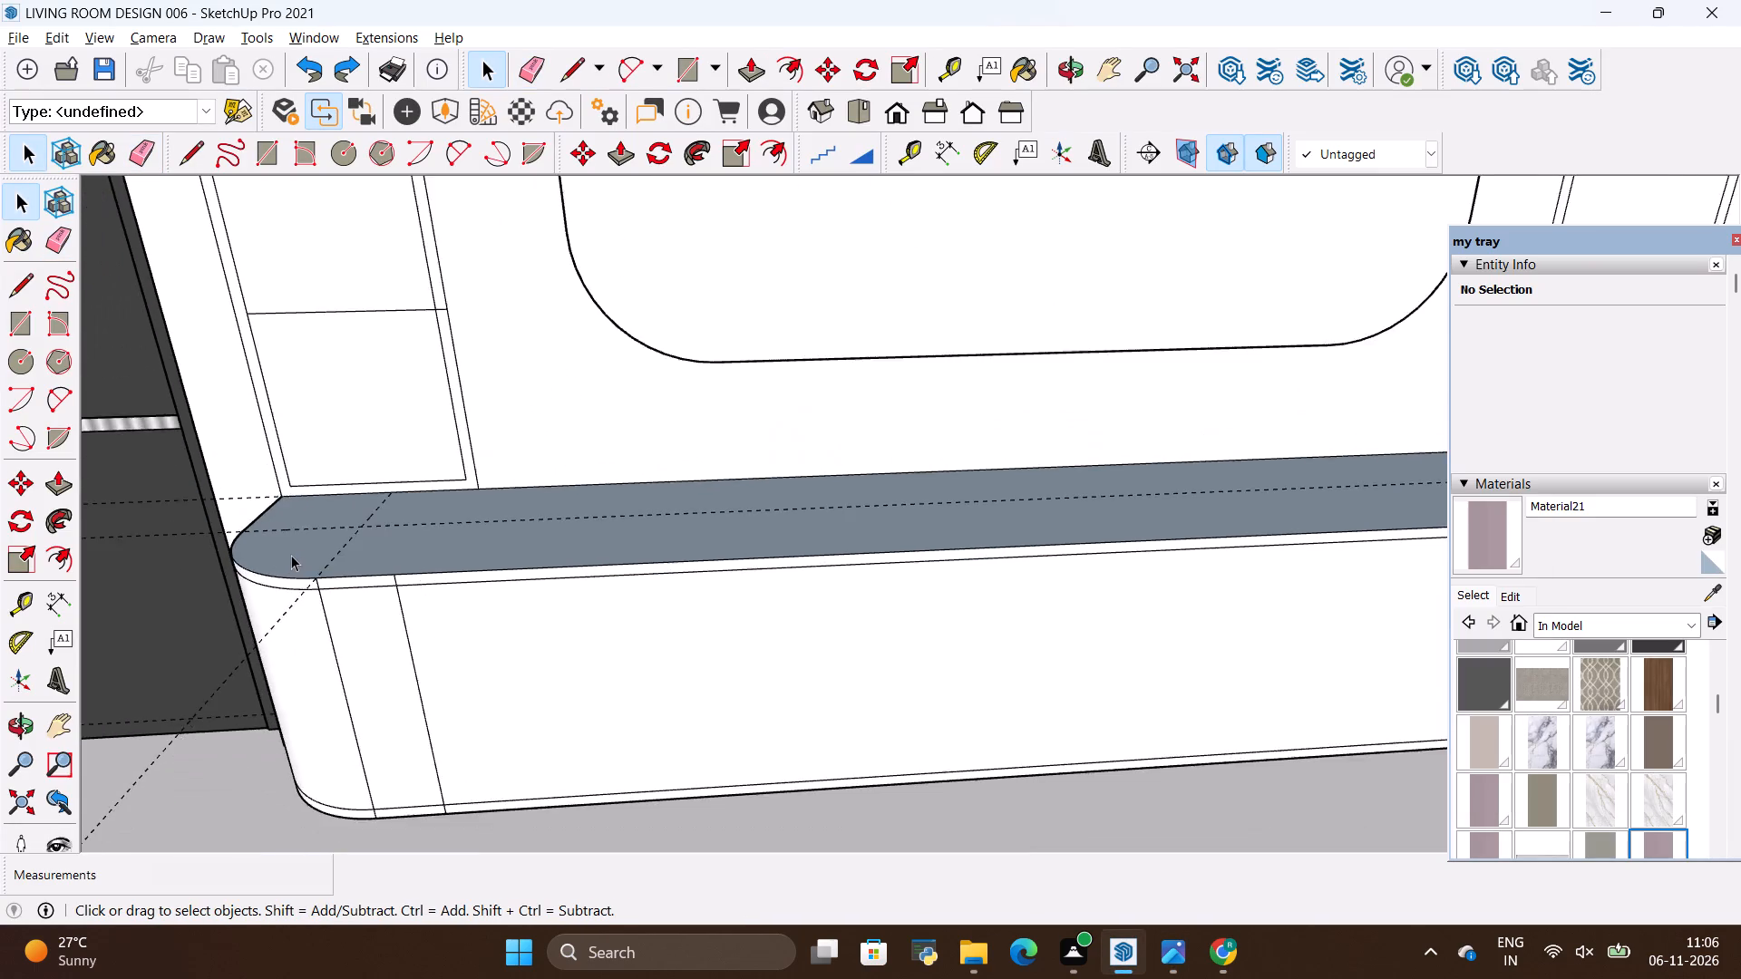
scroll(291, 555, "down", 5)
scroll(468, 562, "up", 4)
scroll(674, 483, "up", 6)
key("space")
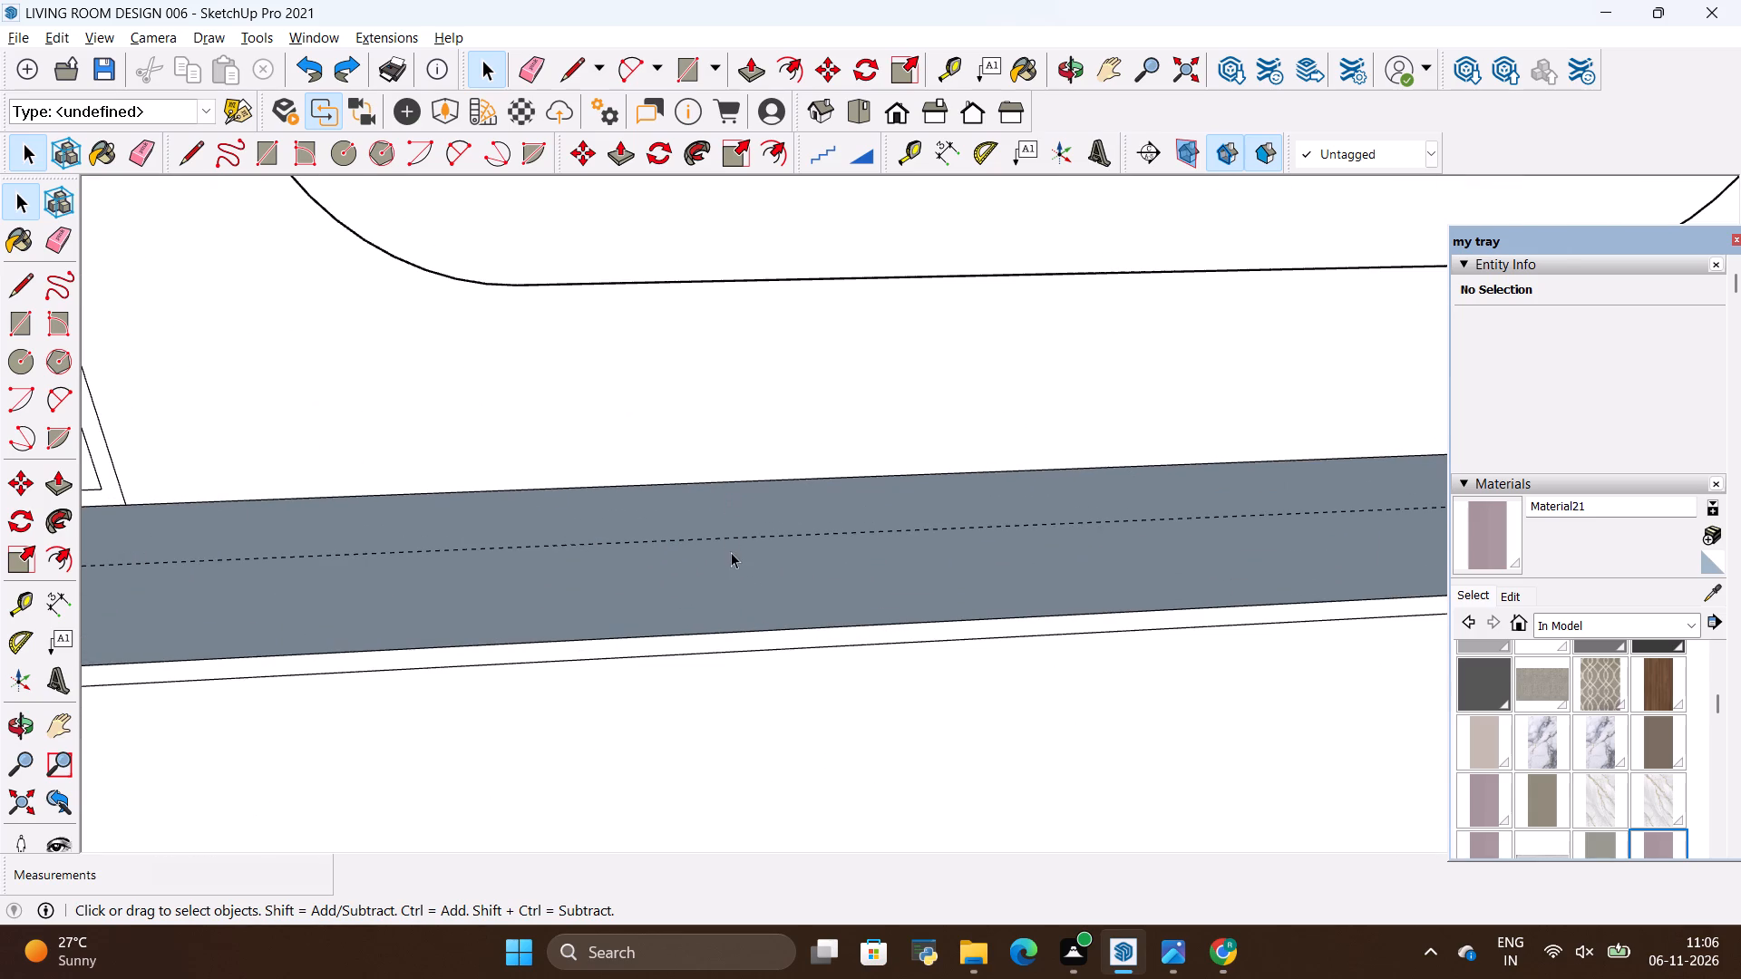
right_click(731, 552)
left_click(806, 757)
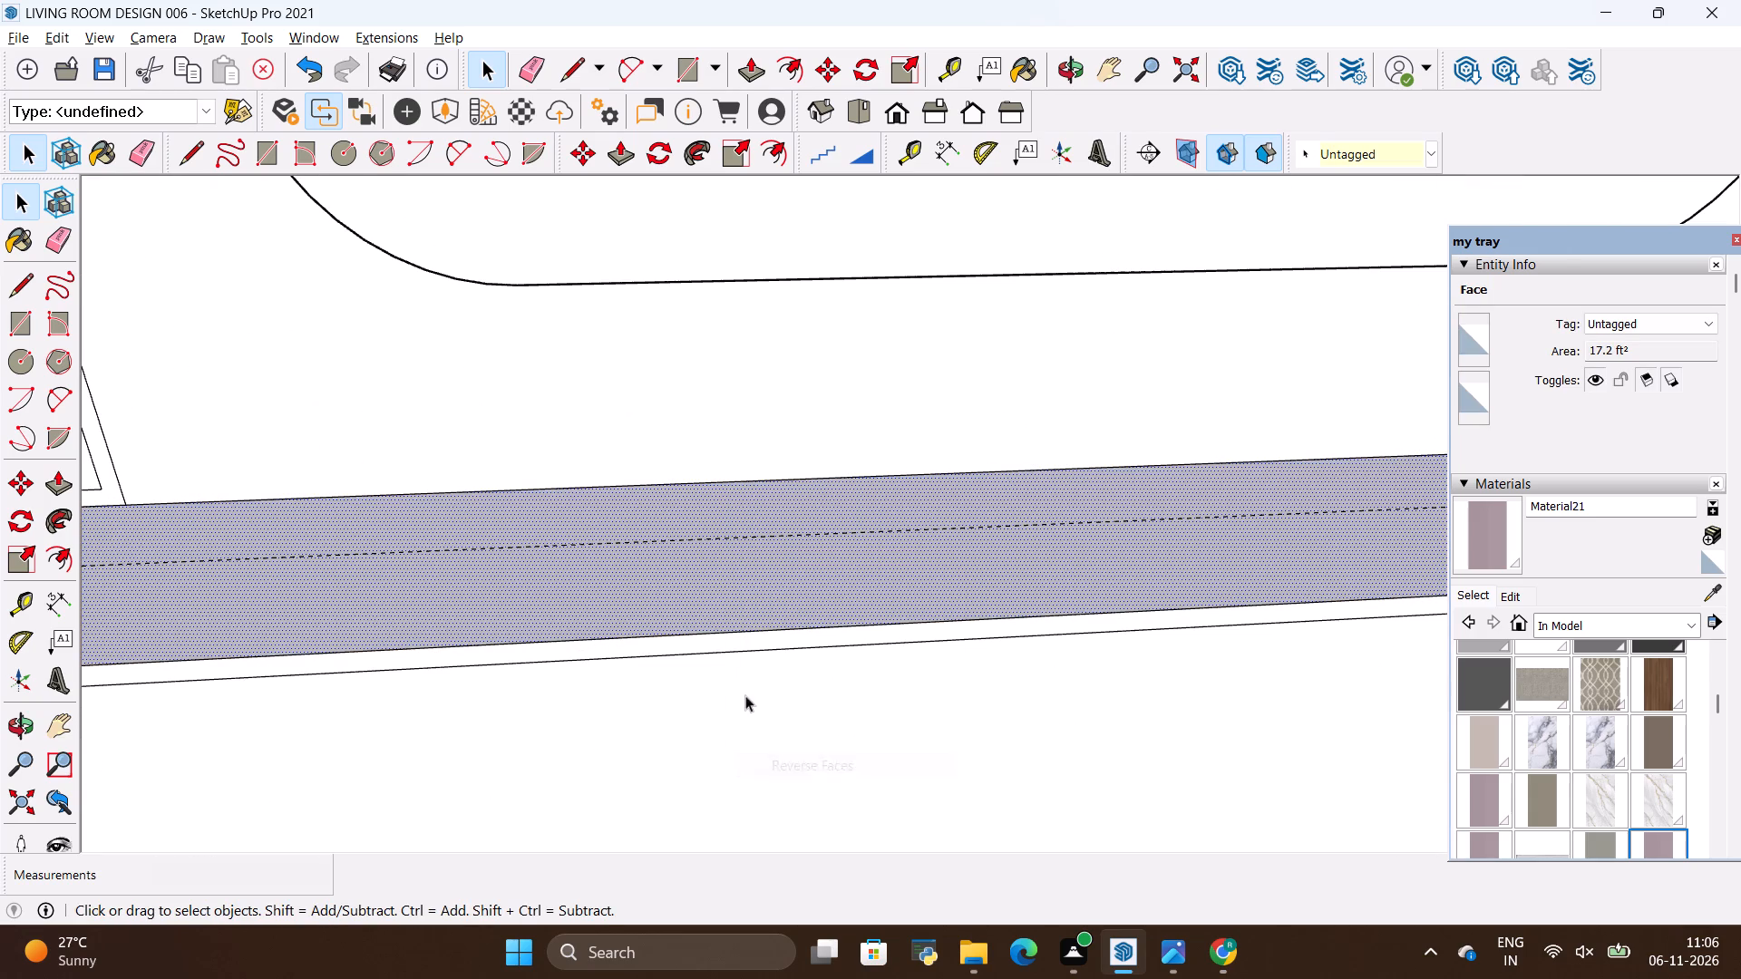
key("space")
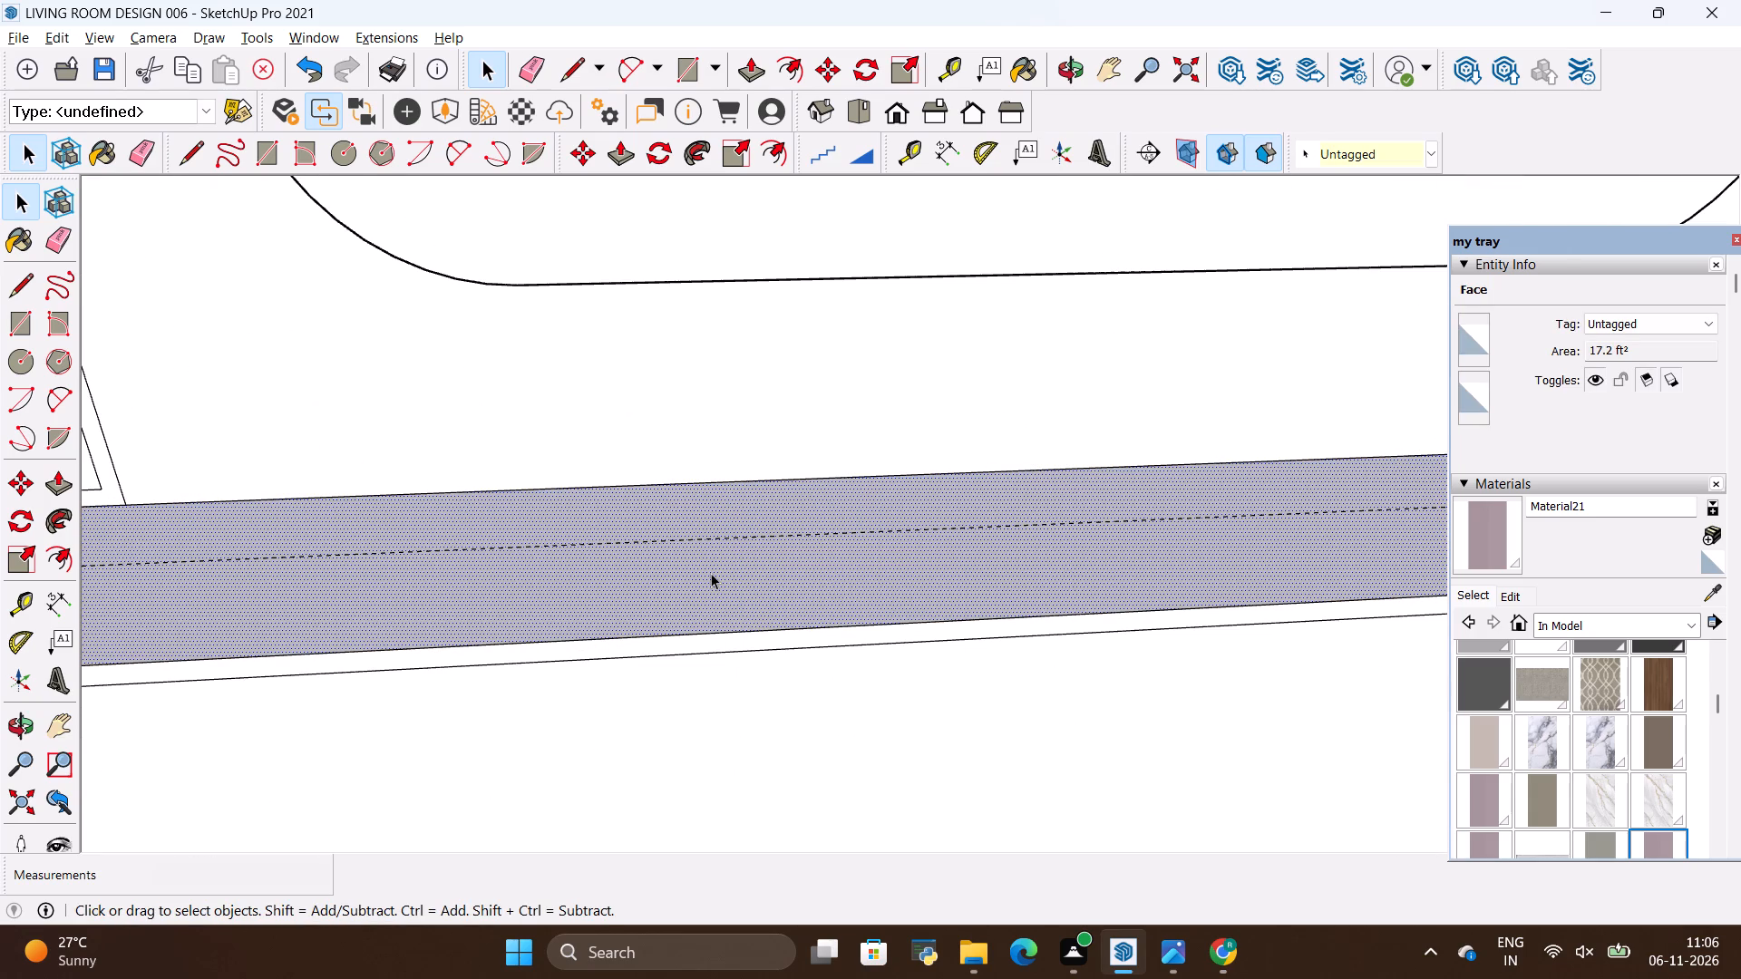
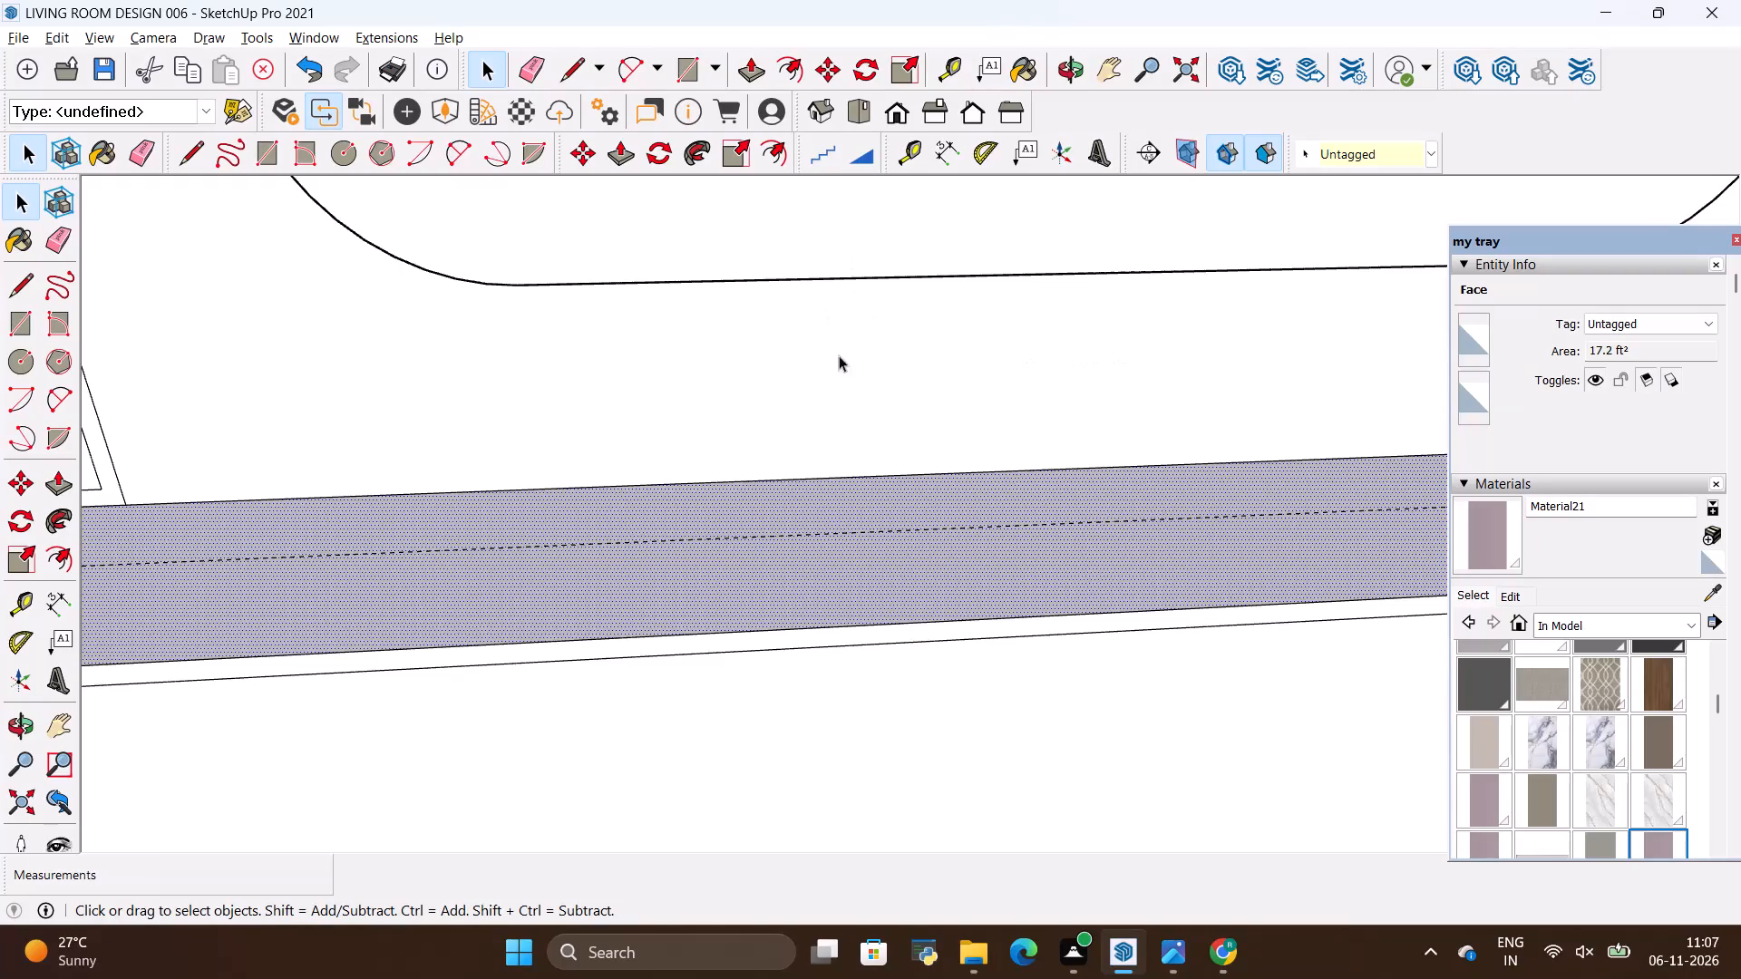
Examine the console and TV wall from several angles and check the console's front layout in the reference image.
scroll(835, 431, "down", 2)
scroll(757, 458, "down", 3)
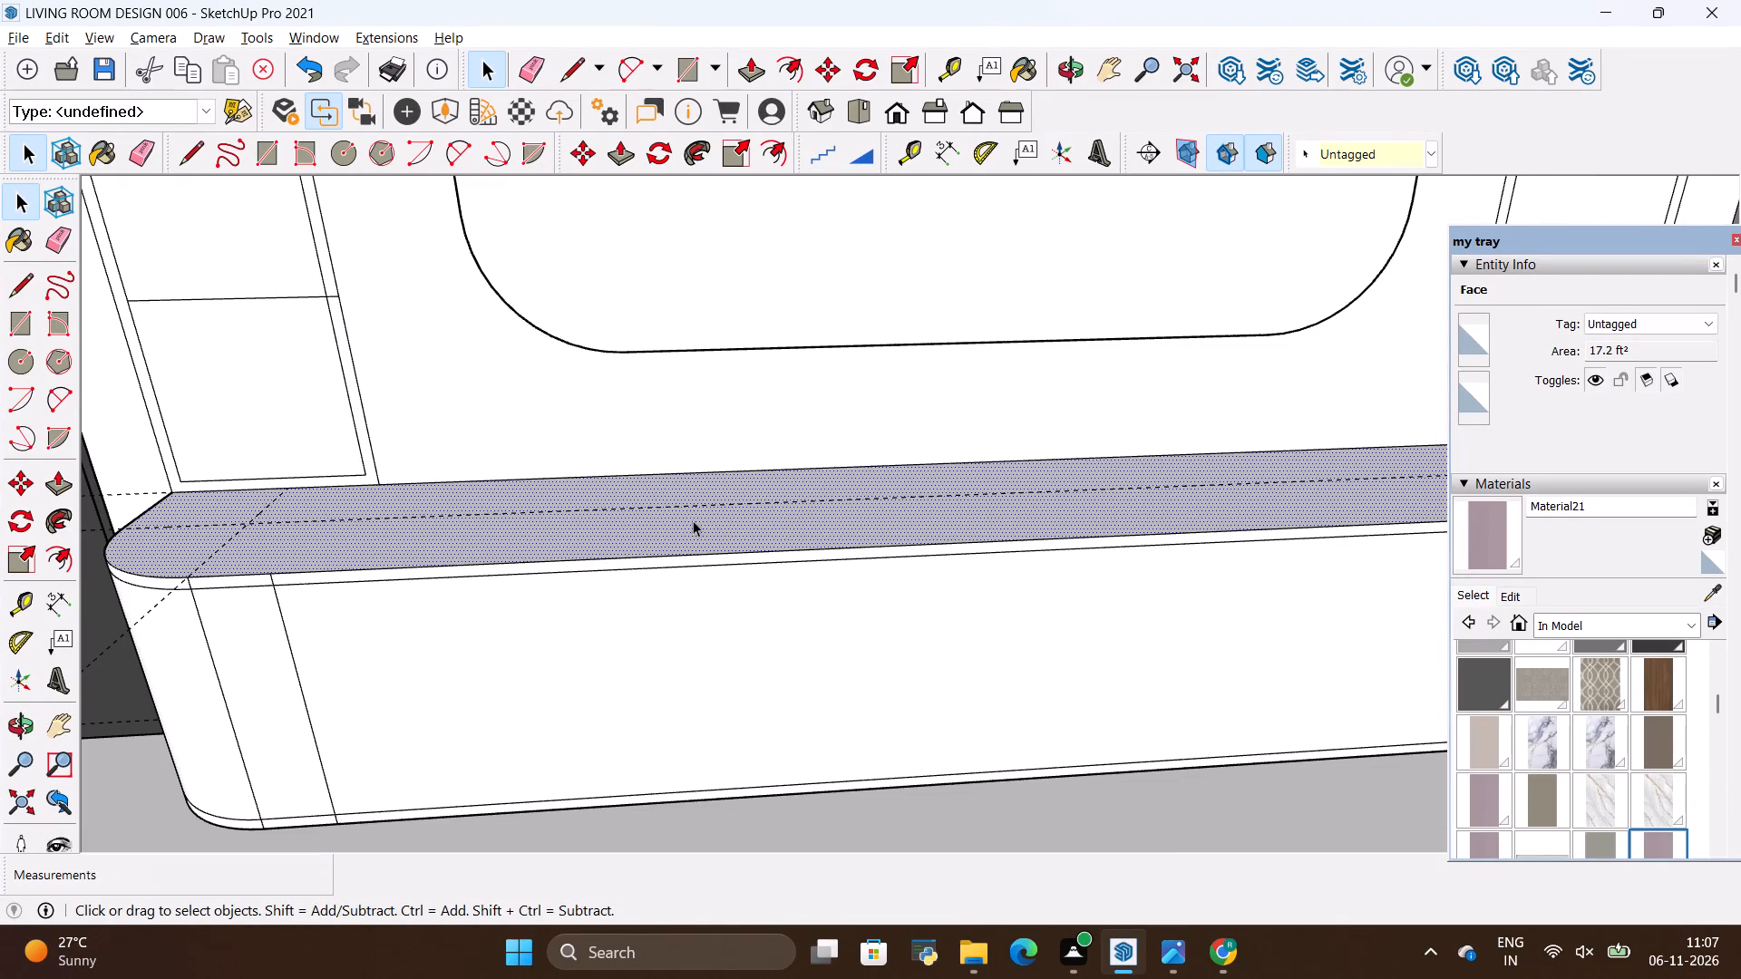
left_click_drag(695, 525, 691, 501)
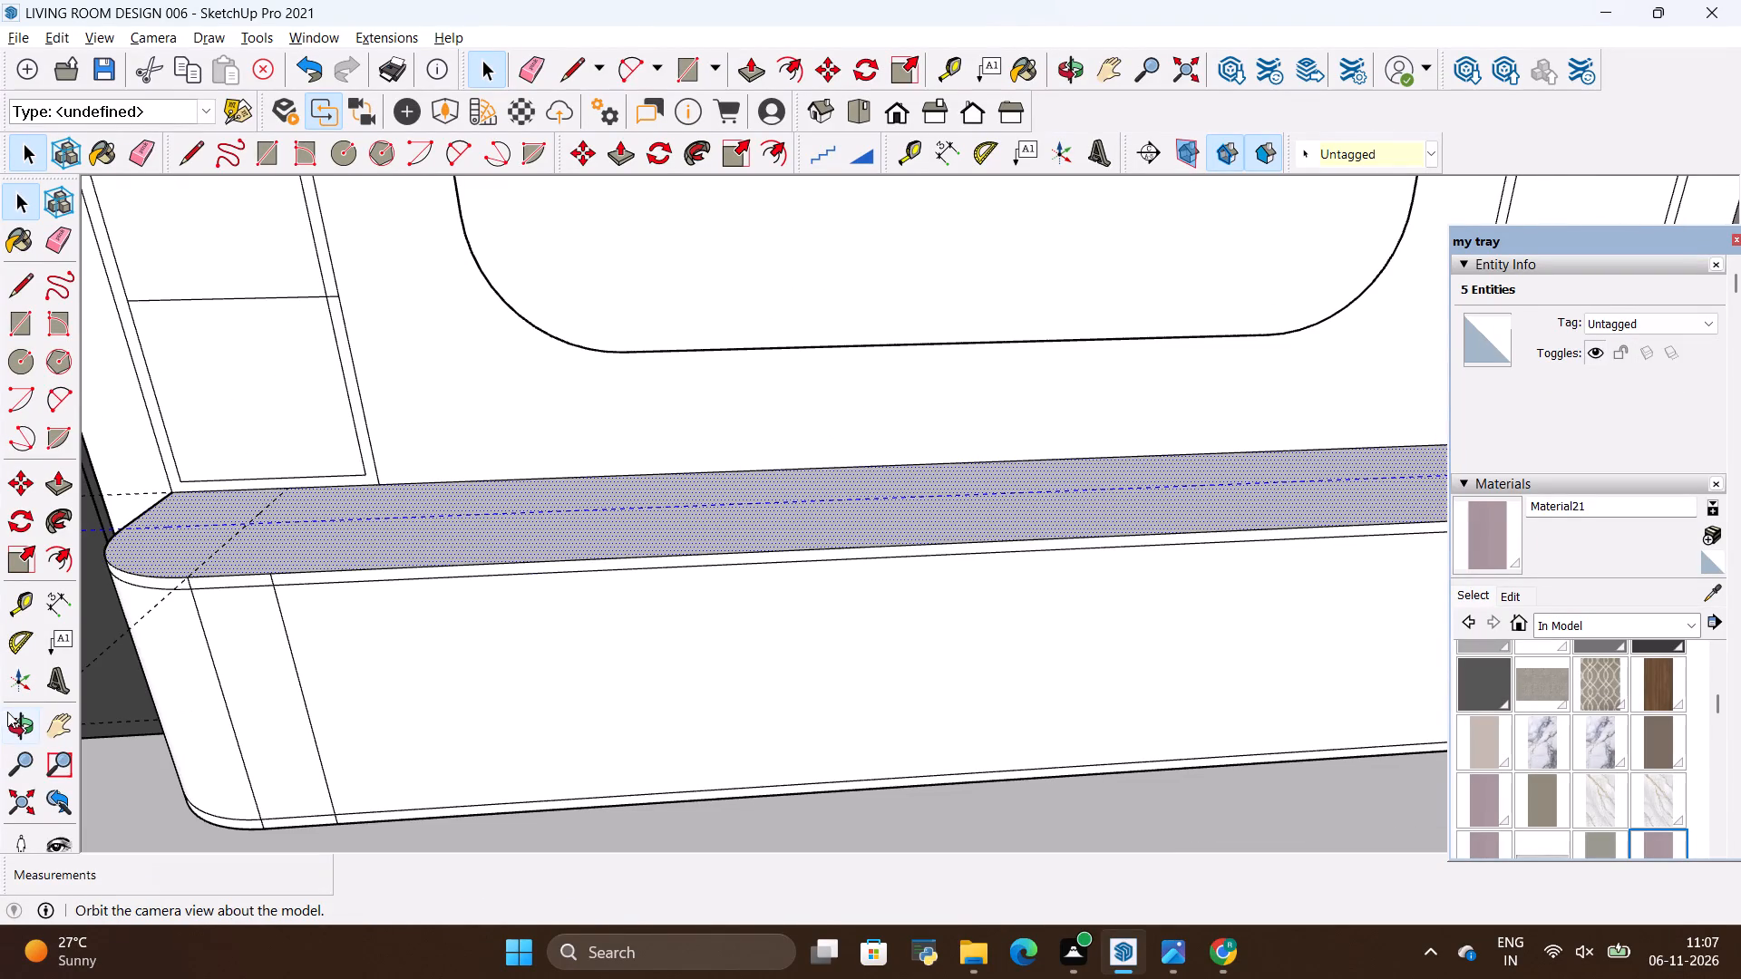
left_click(16, 714)
left_click_drag(411, 681, 433, 660)
scroll(754, 636, "down", 8)
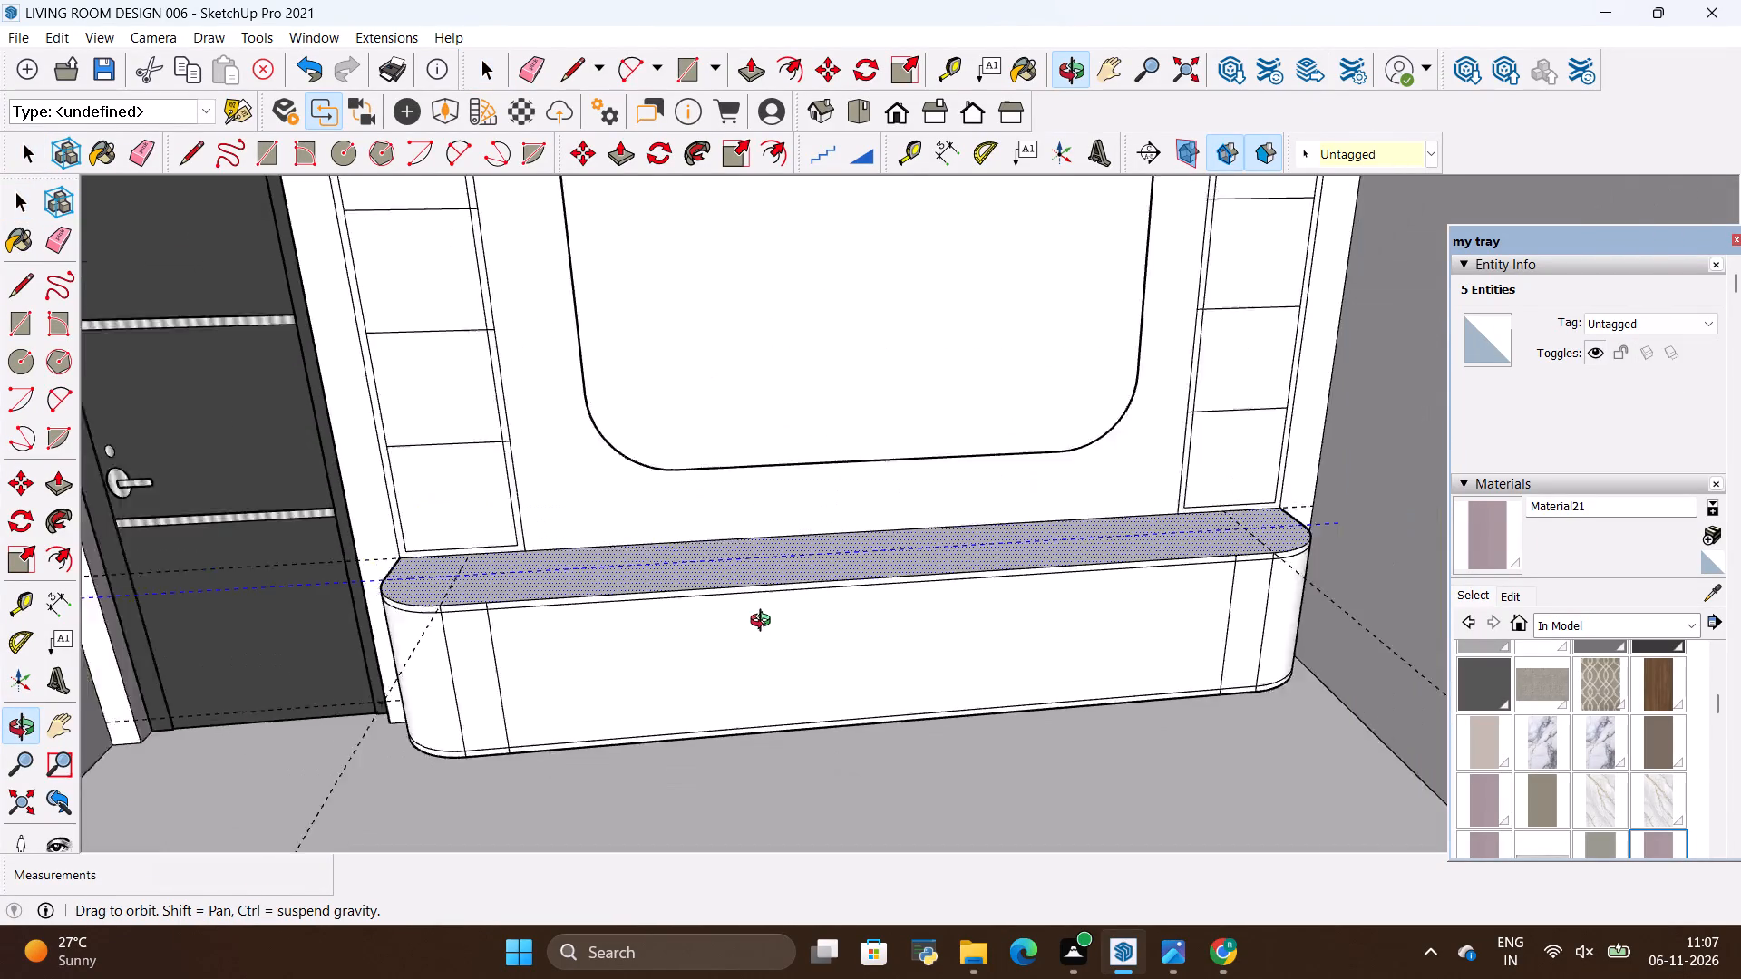
scroll(764, 623, "down", 13)
left_click_drag(877, 687, 871, 547)
scroll(824, 586, "up", 3)
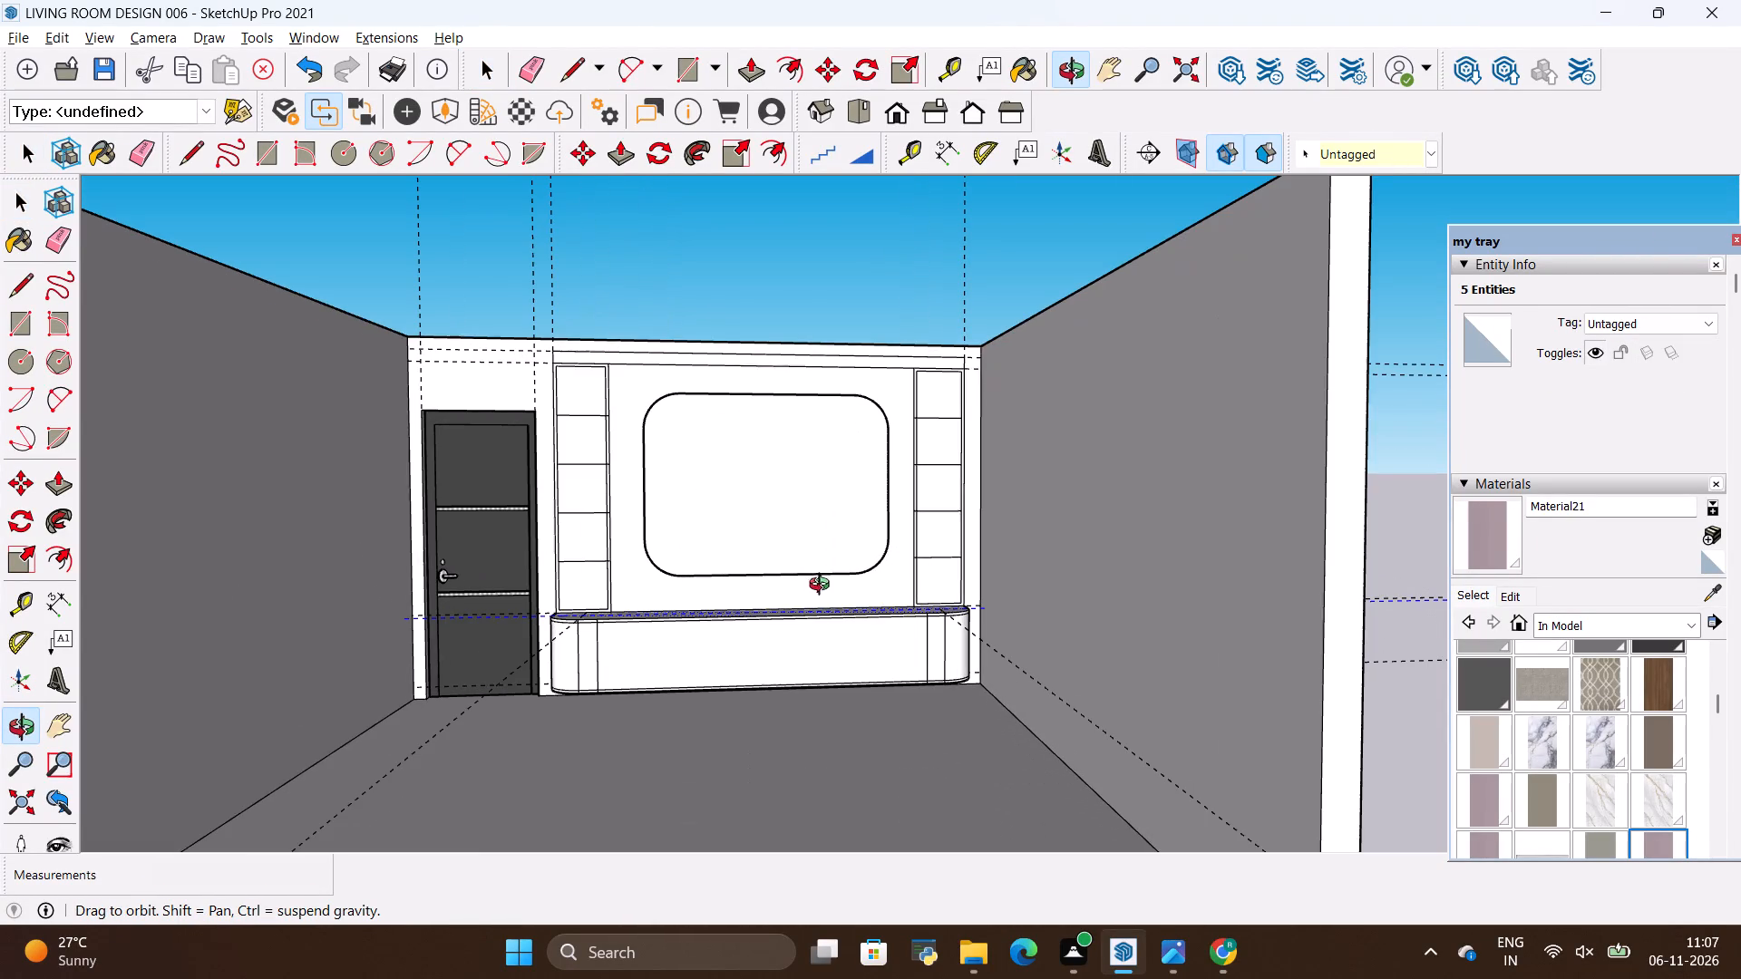
scroll(823, 586, "up", 6)
scroll(715, 596, "up", 6)
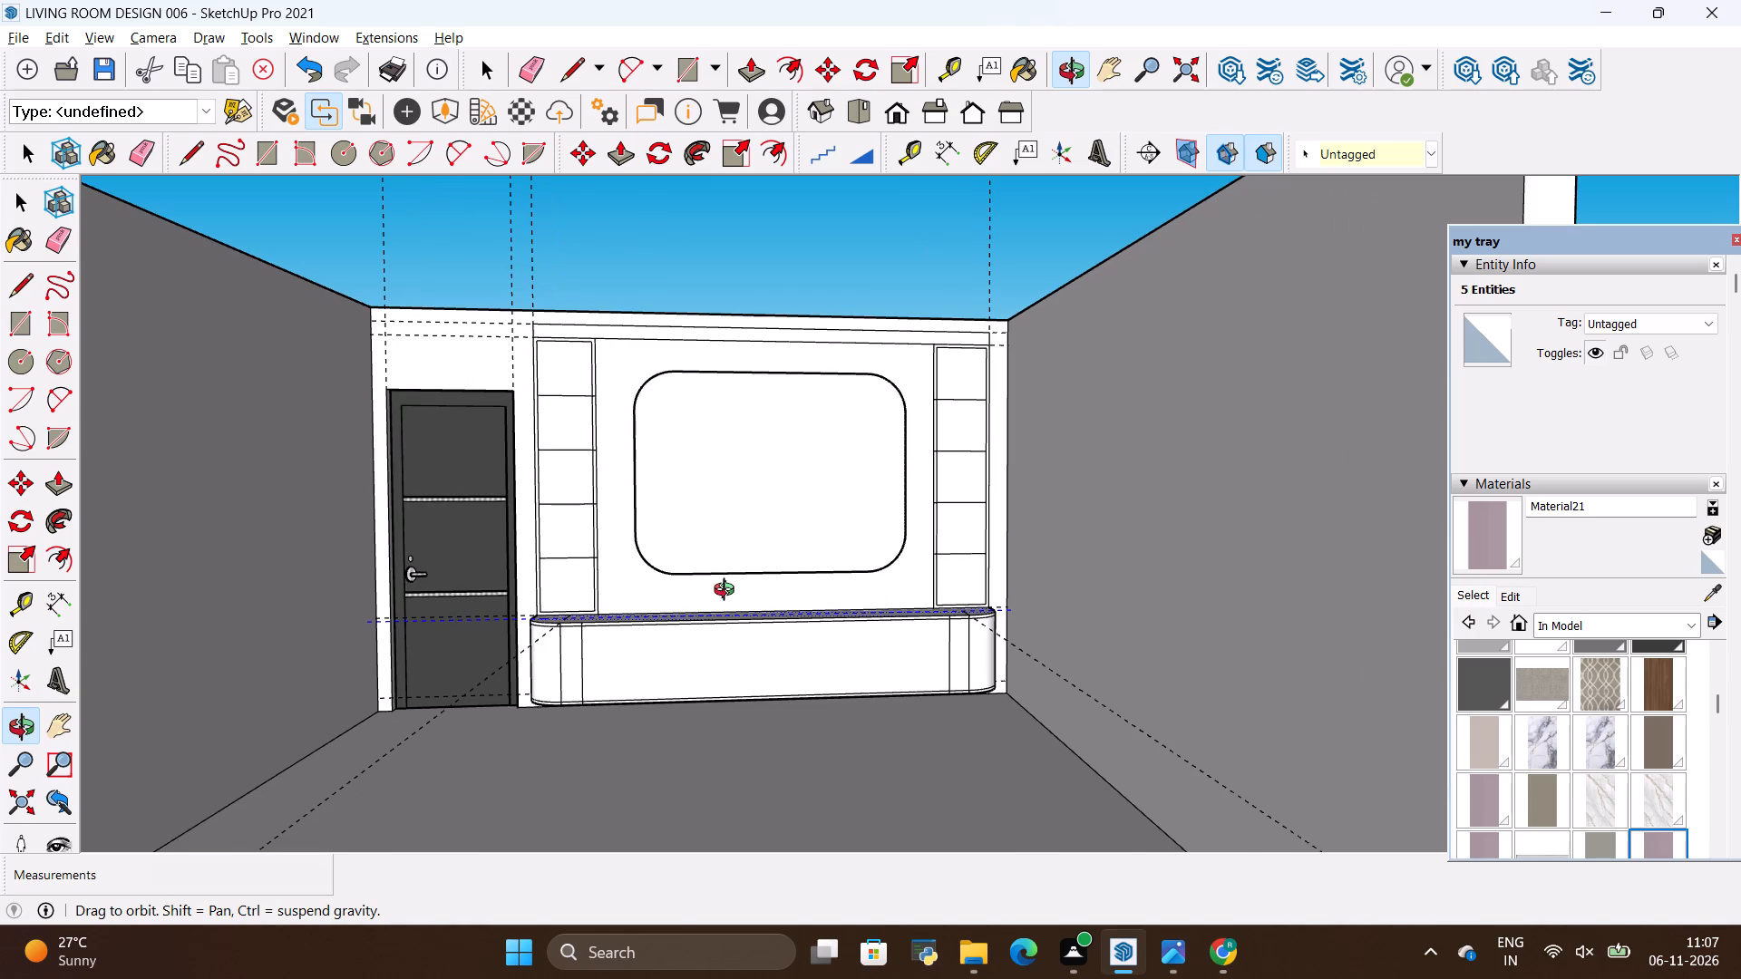
scroll(729, 589, "up", 9)
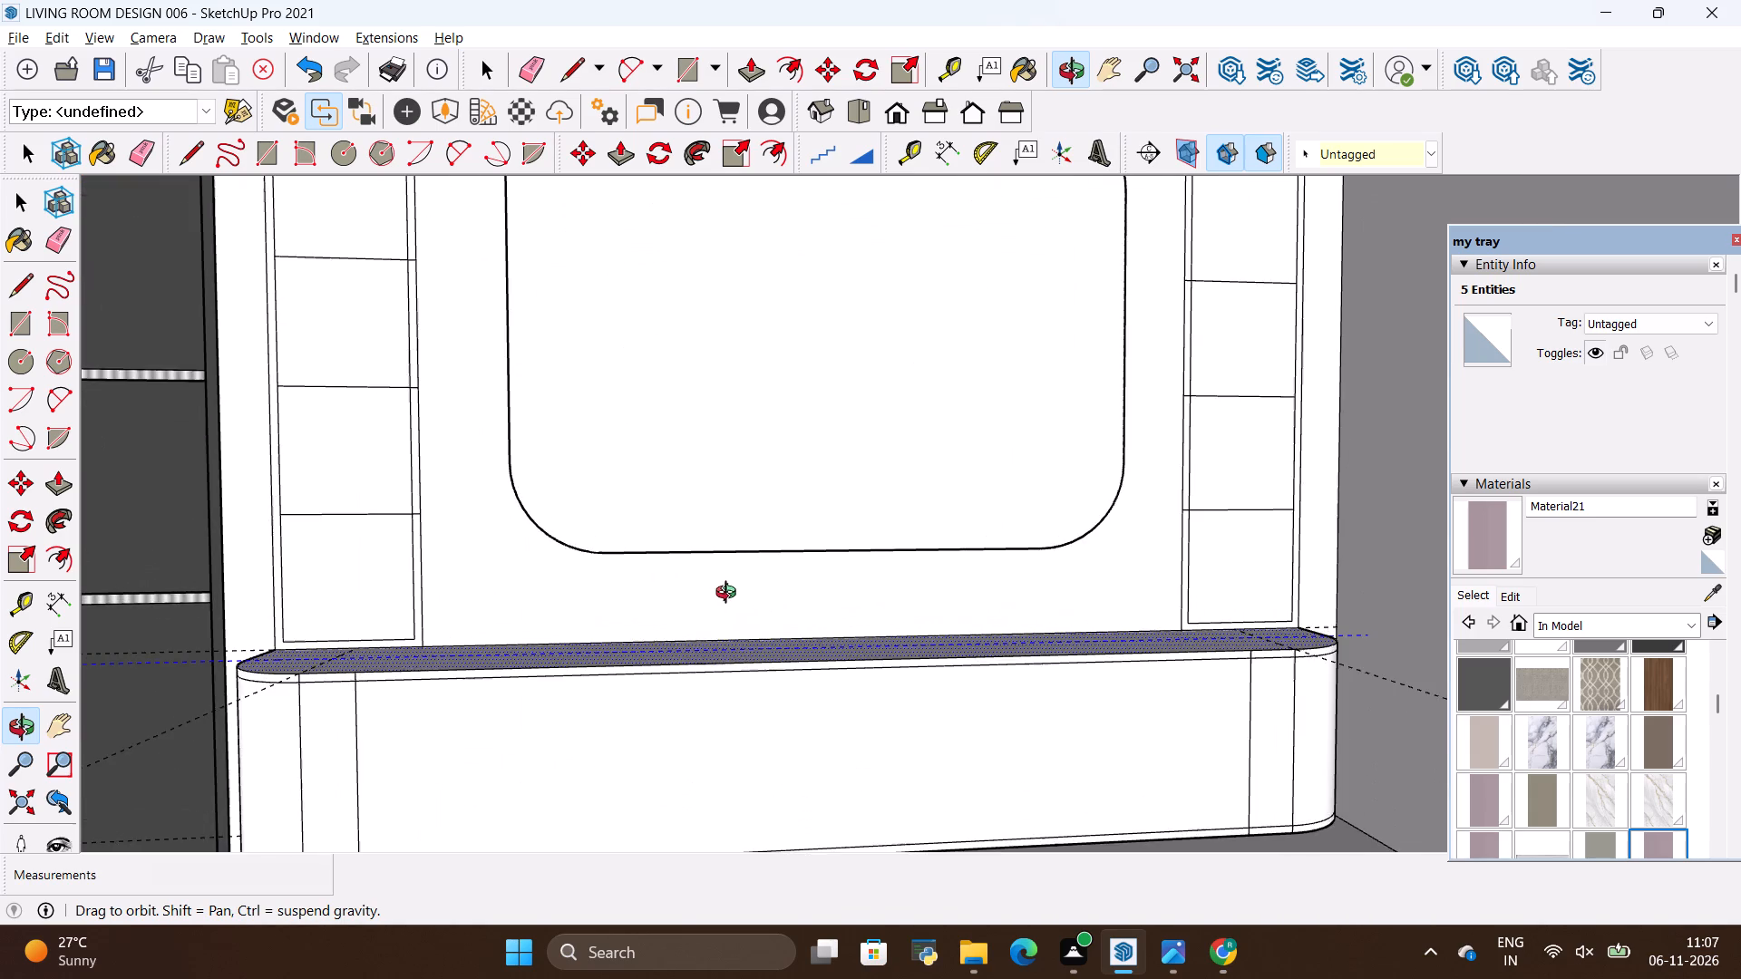
scroll(735, 589, "down", 8)
left_click_drag(739, 590, 734, 653)
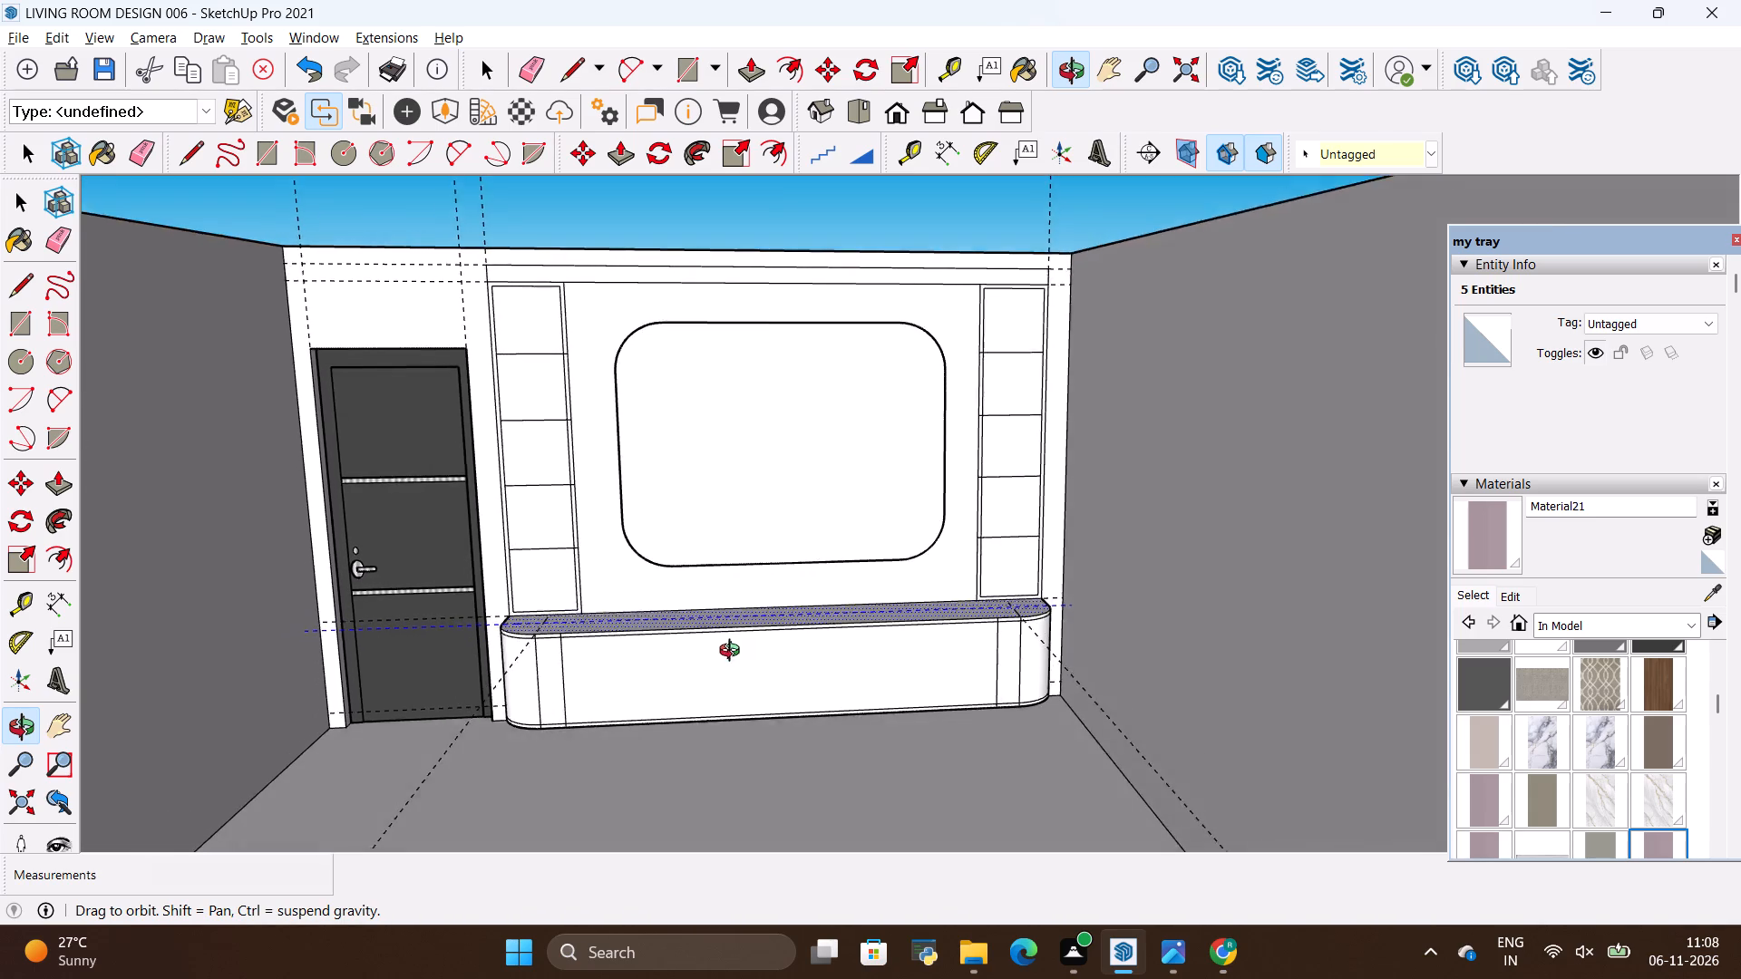
left_click_drag(734, 653, 703, 690)
scroll(725, 646, "down", 6)
scroll(738, 709, "up", 4)
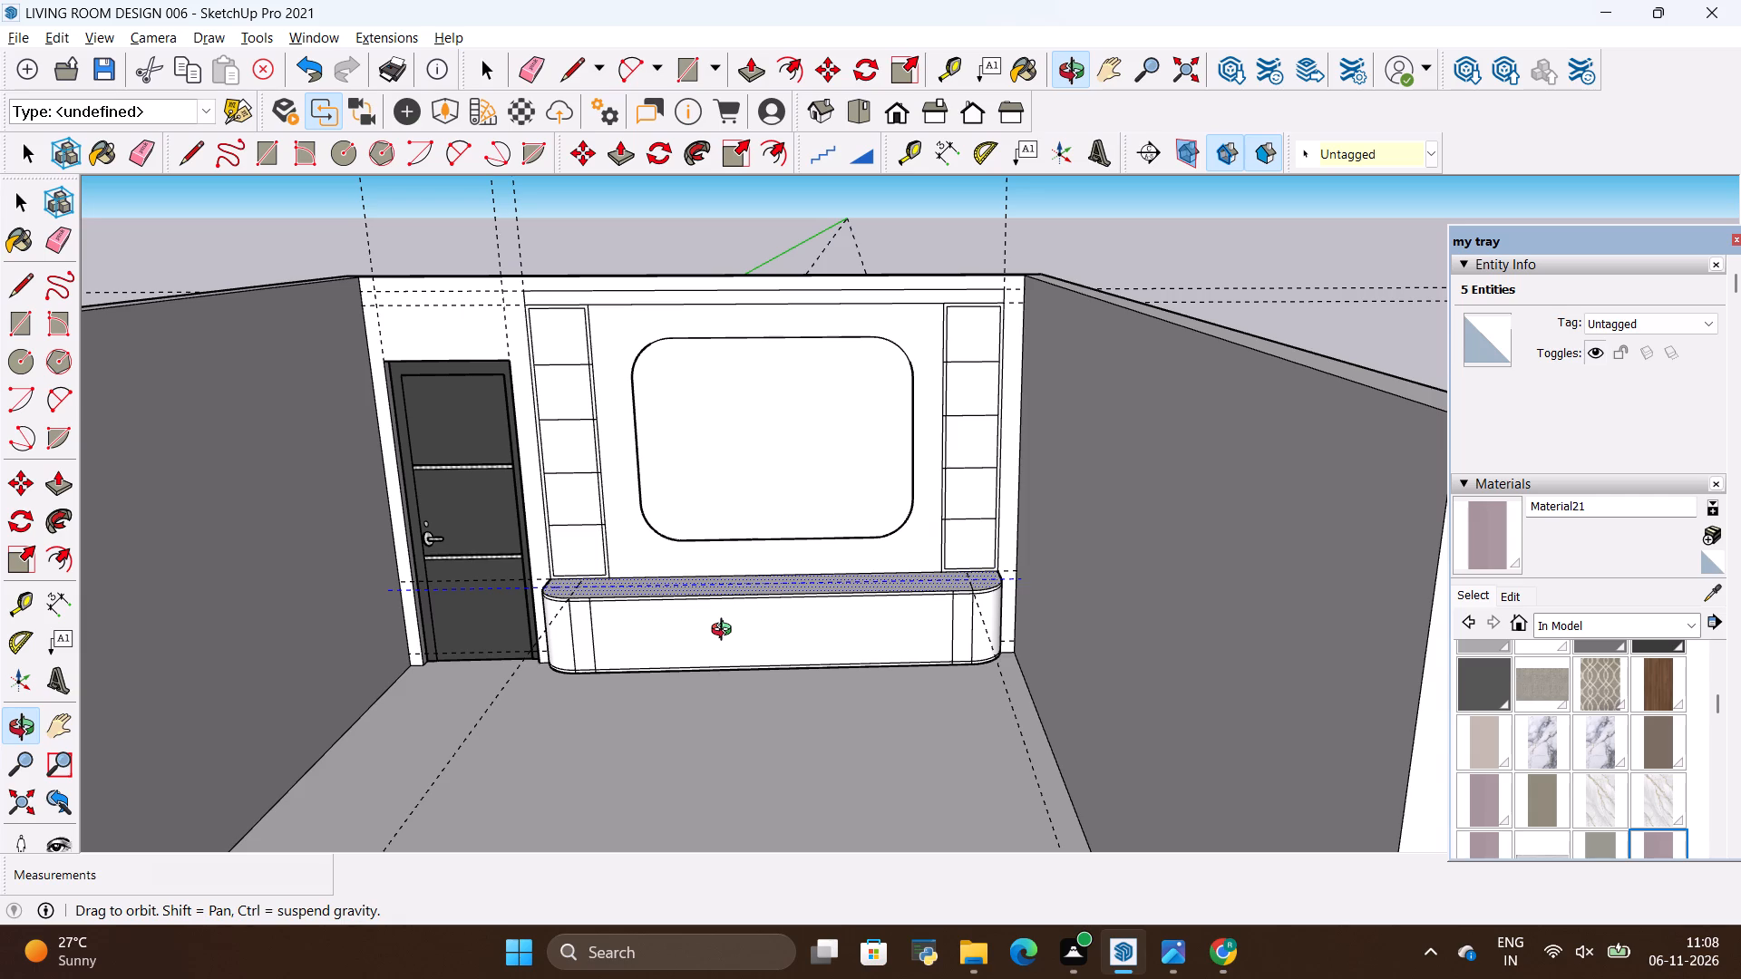
scroll(770, 515, "up", 5)
left_click_drag(753, 586, 753, 441)
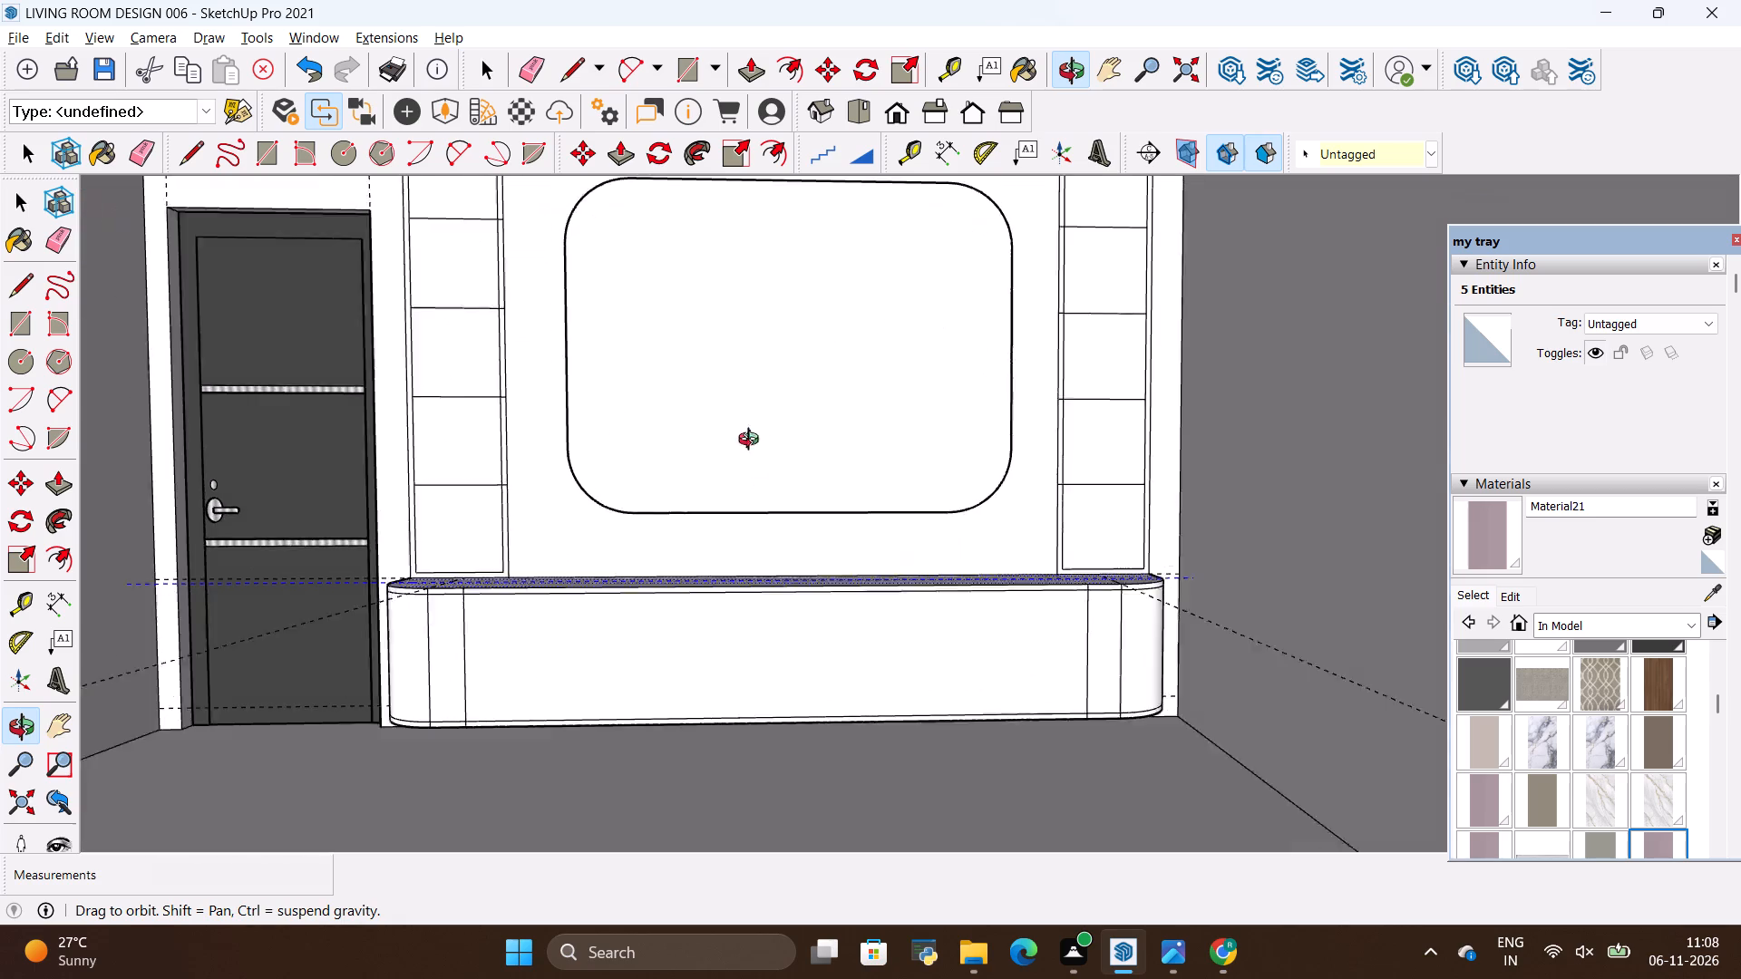
left_click_drag(753, 441, 754, 564)
scroll(751, 546, "down", 5)
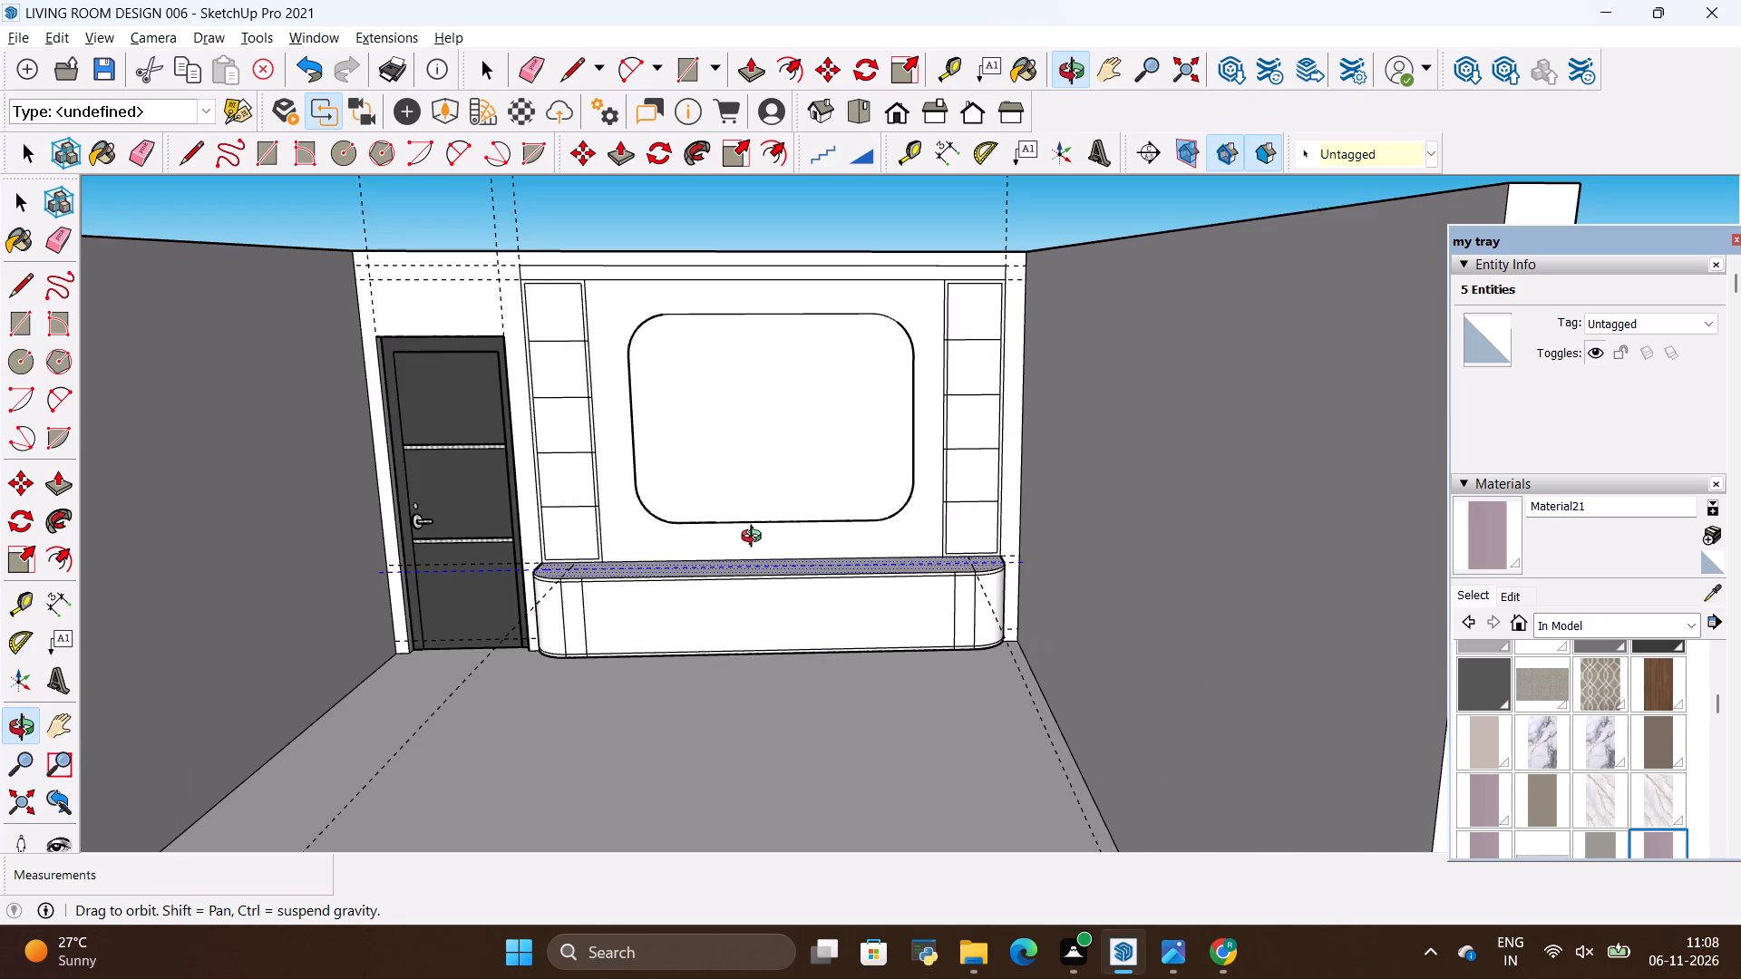
left_click_drag(761, 553, 760, 575)
scroll(714, 596, "up", 8)
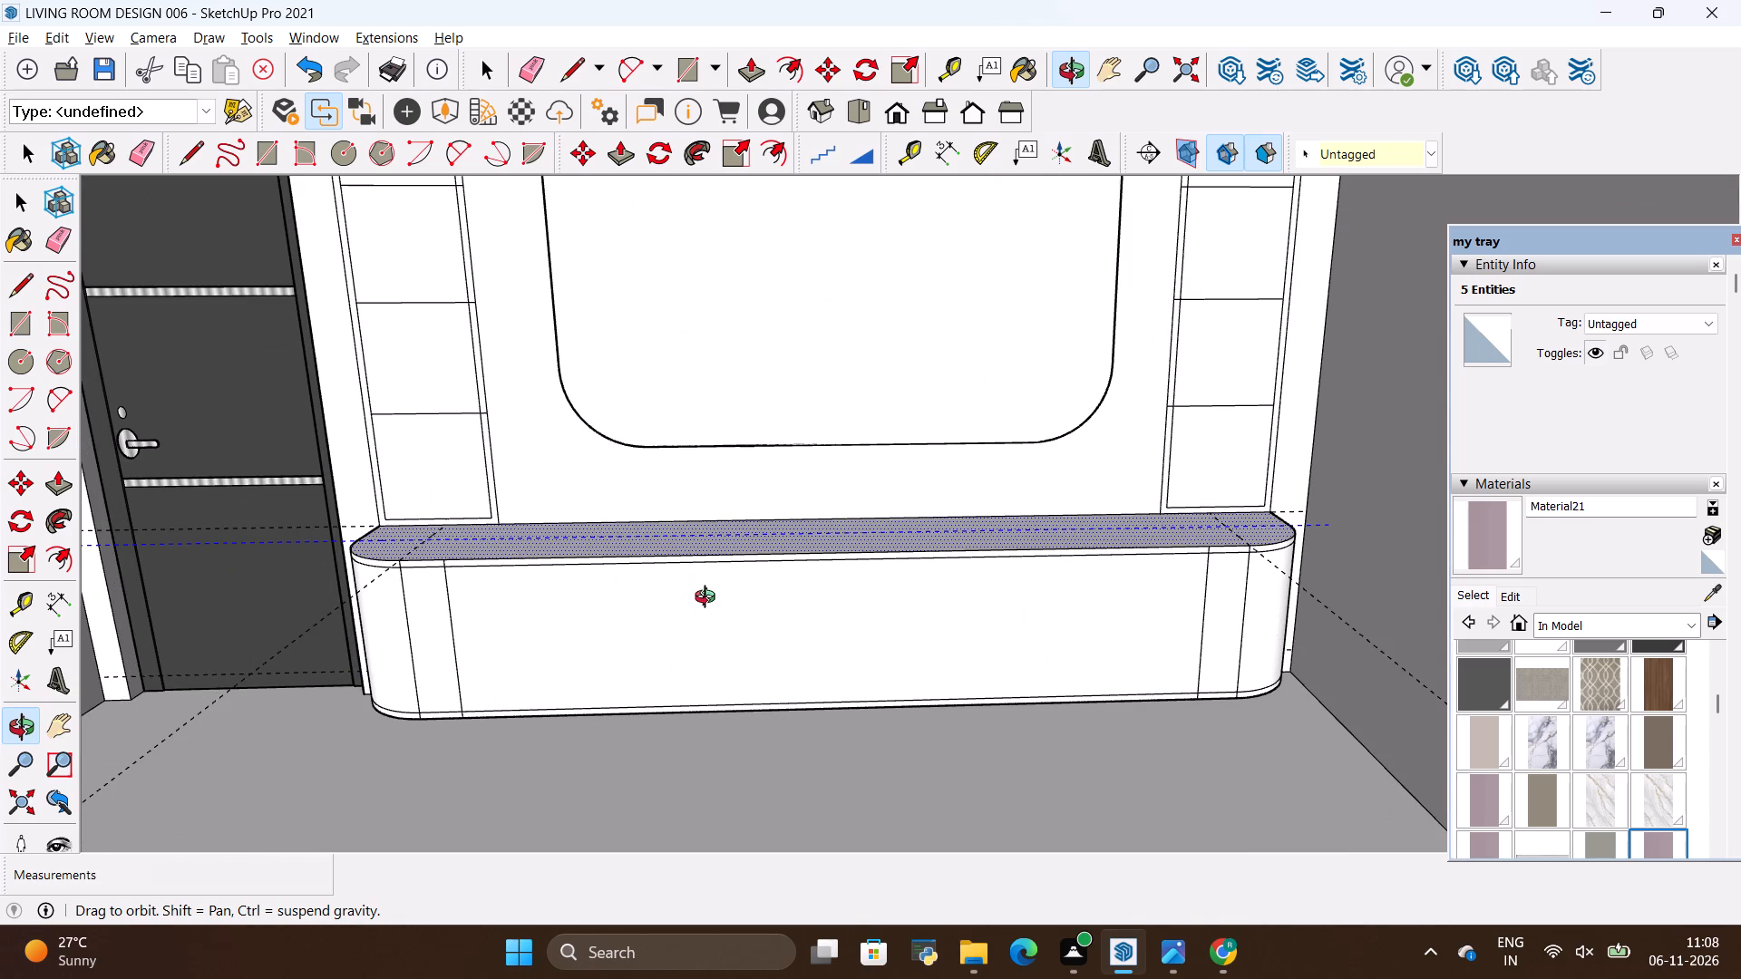
key("alt+Tab")
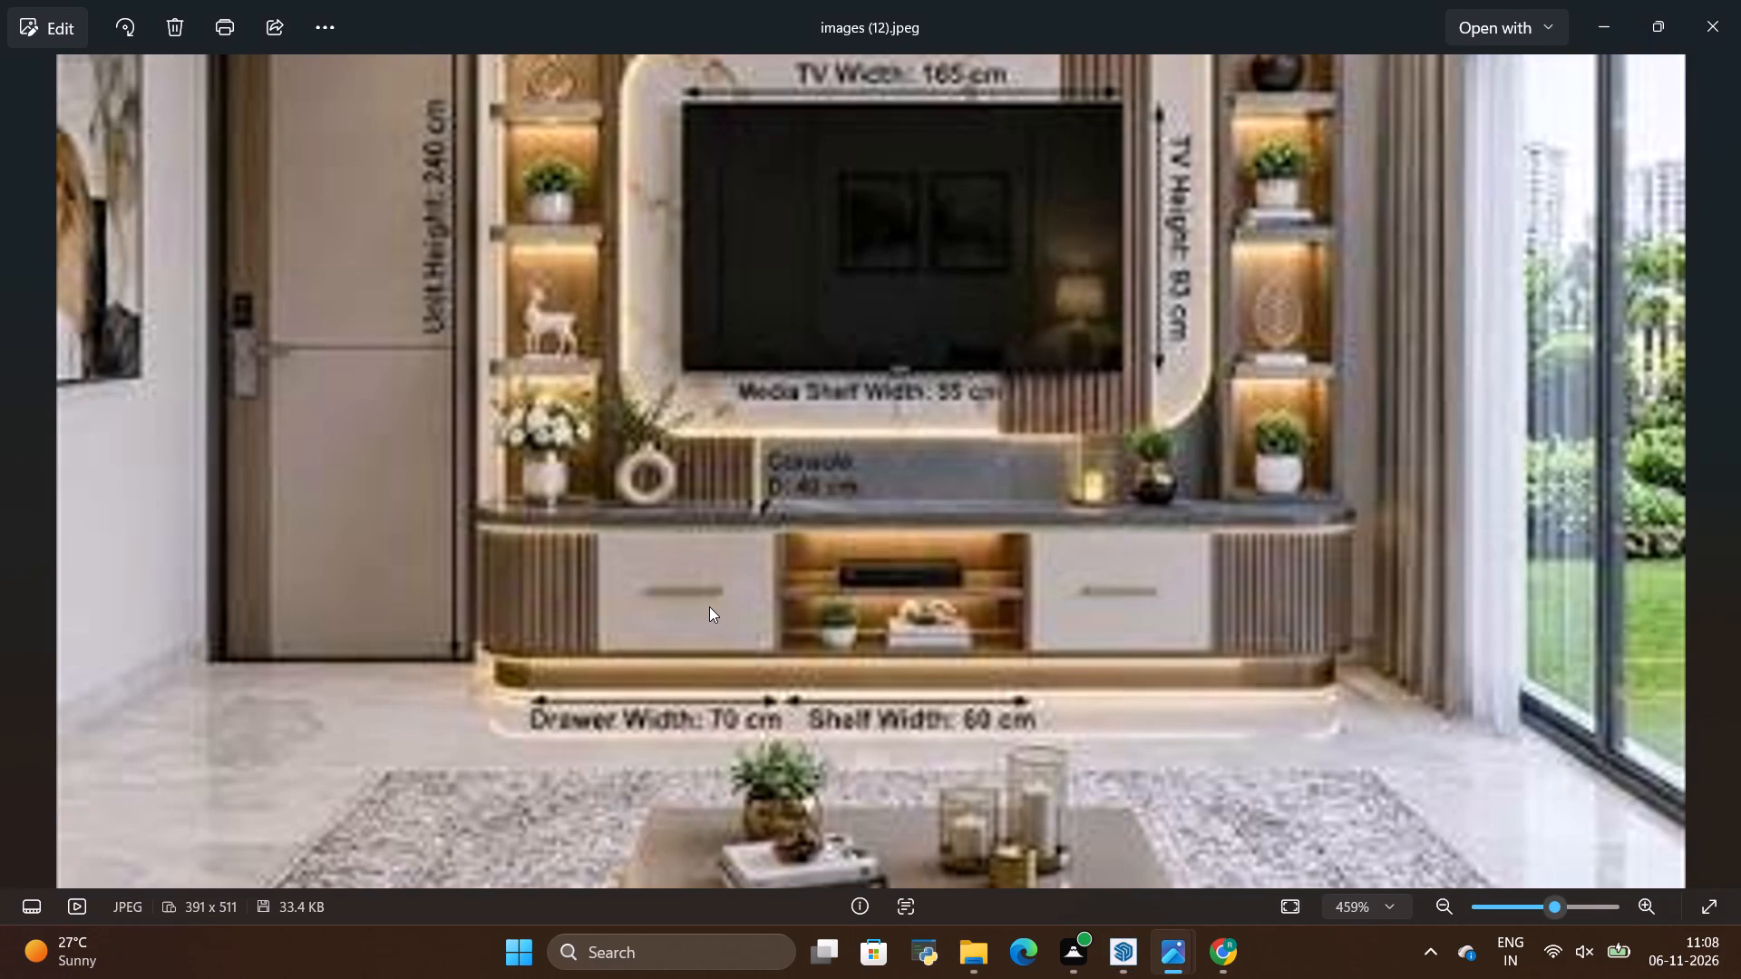
key("alt+Tab")
Divide the long horizontal edge just below the console's top slab into three equal segments.
scroll(713, 606, "up", 3)
key("space")
left_click(747, 542)
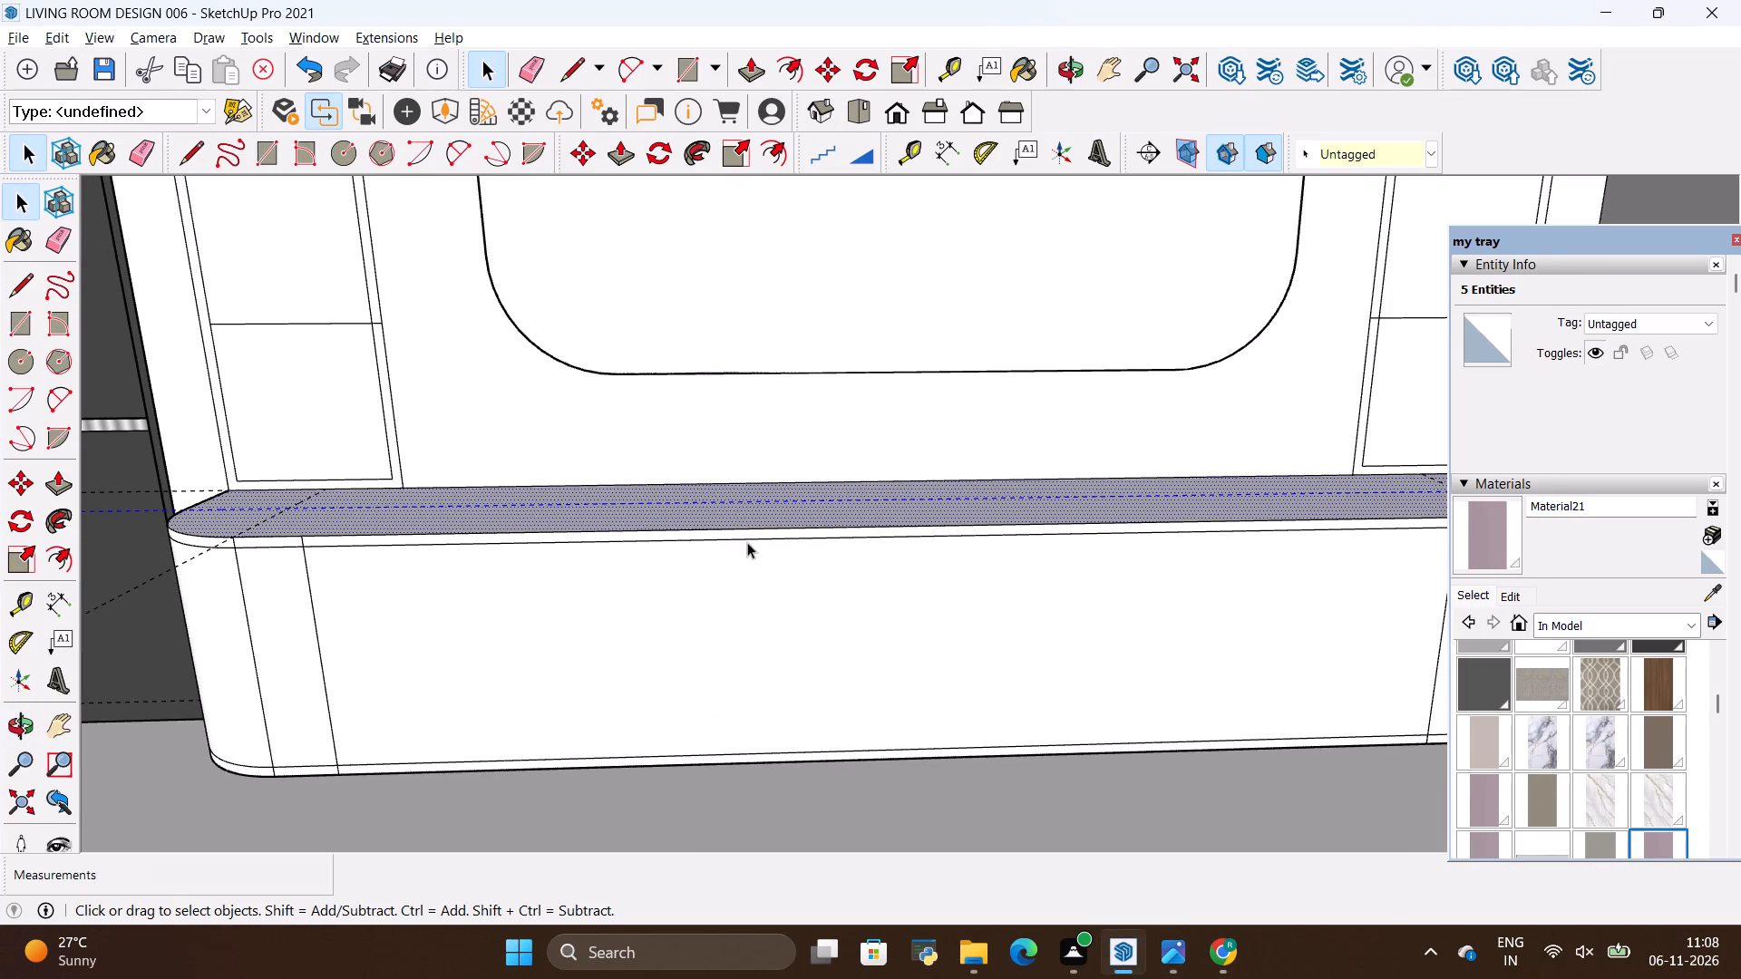
right_click(747, 542)
left_click(793, 673)
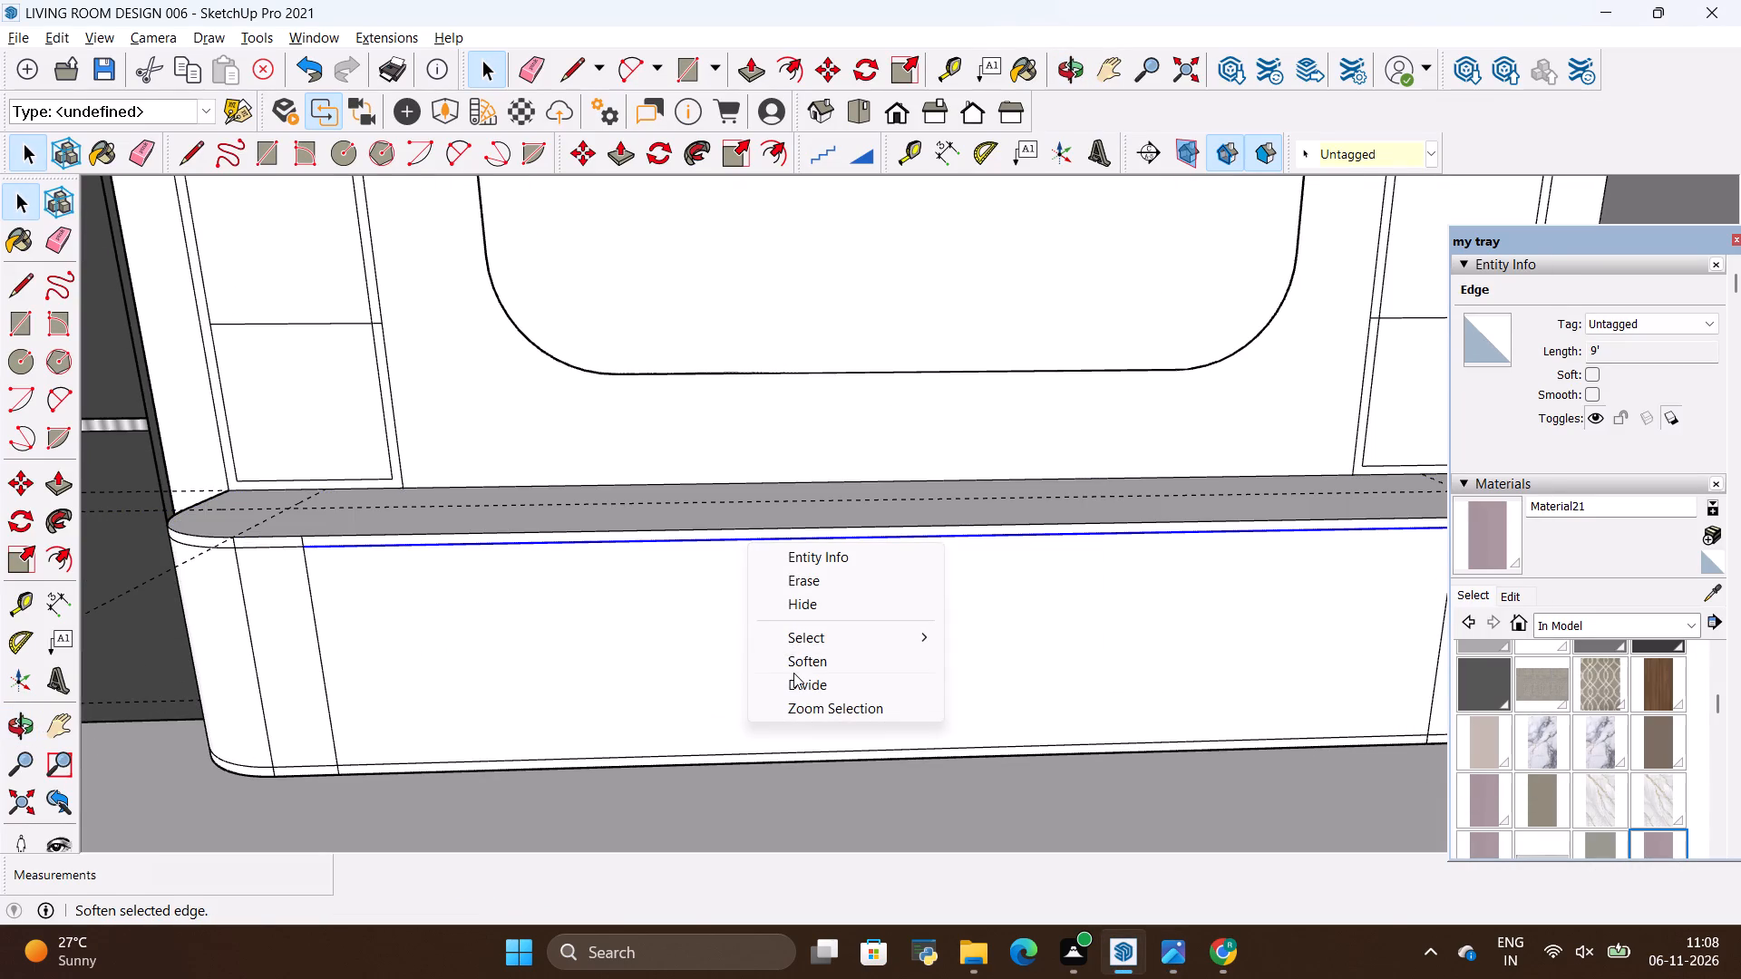
scroll(734, 652, "down", 4)
left_click(740, 608)
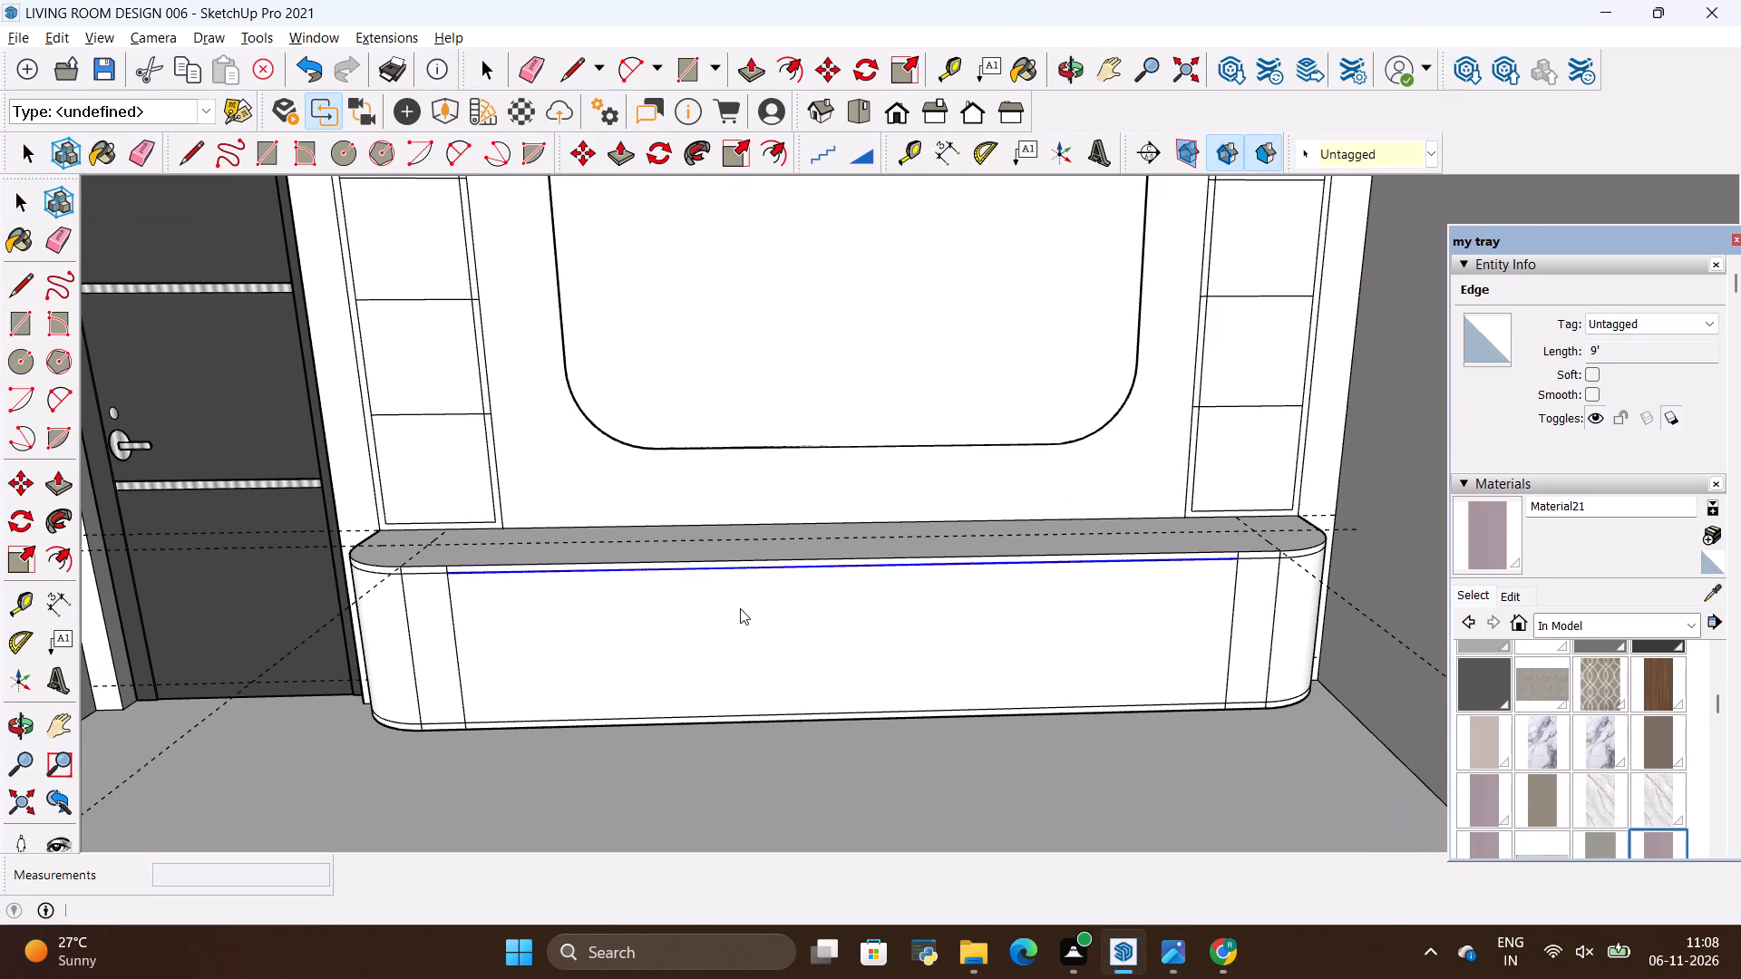
Draw two vertical lines about 1' 10" long down the console front from the edge's division points to the base band.
key("l")
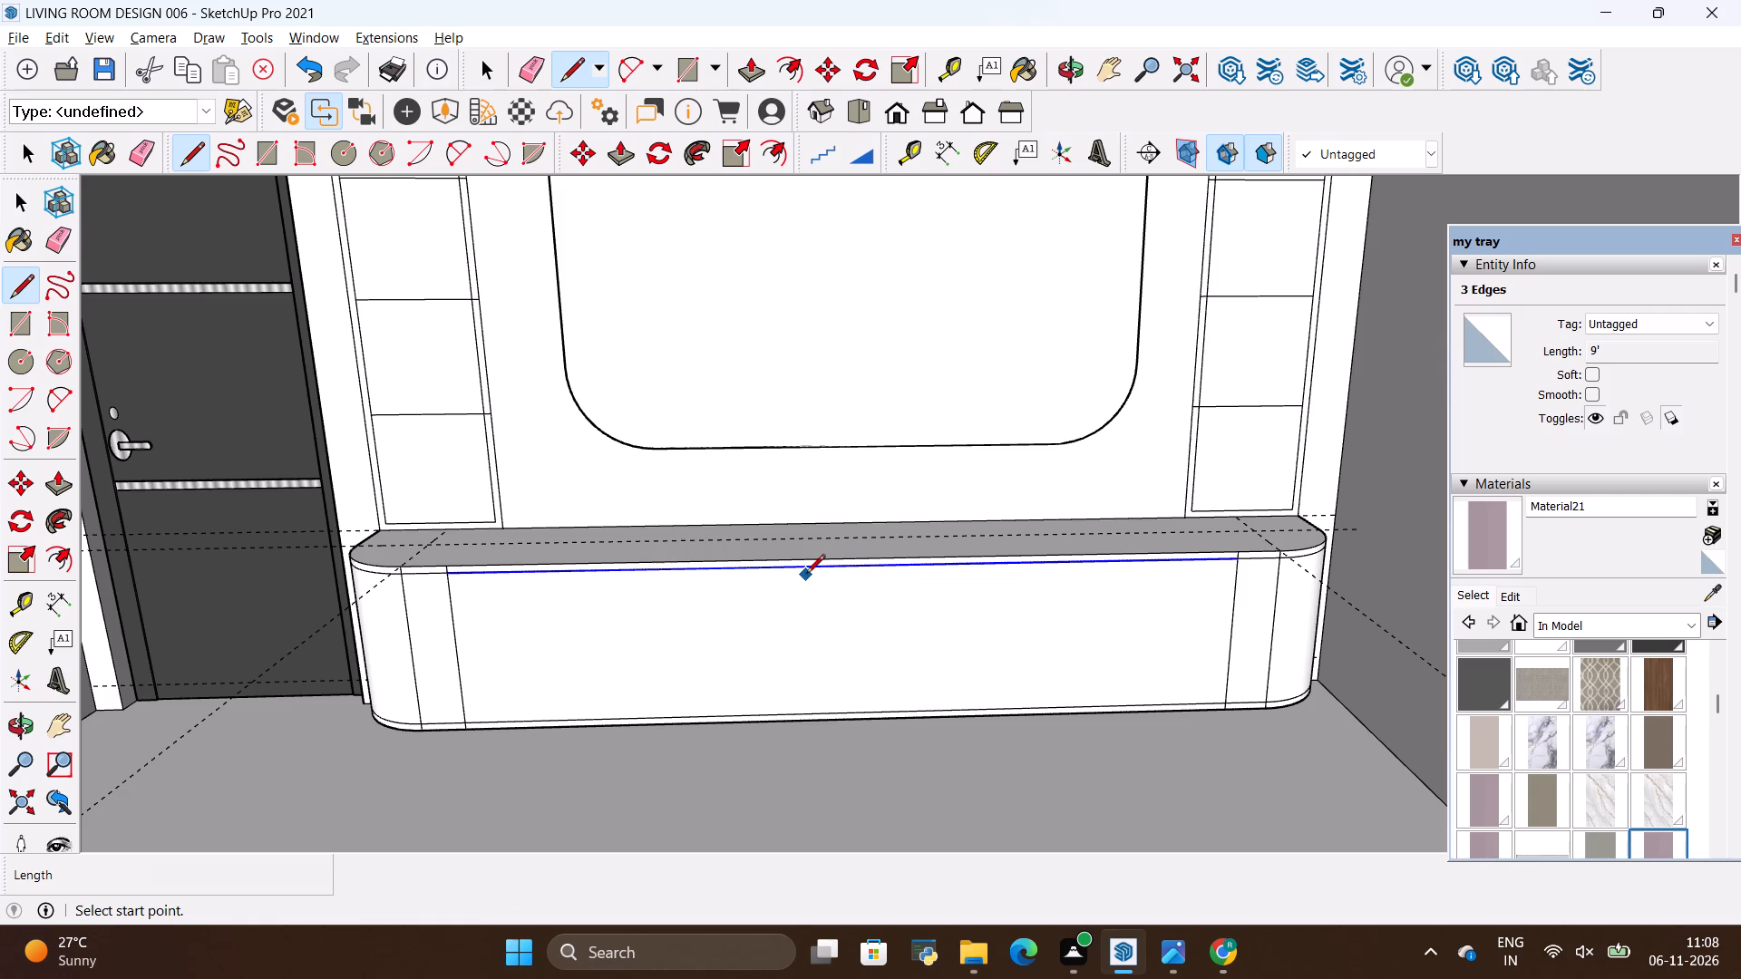
left_click(975, 567)
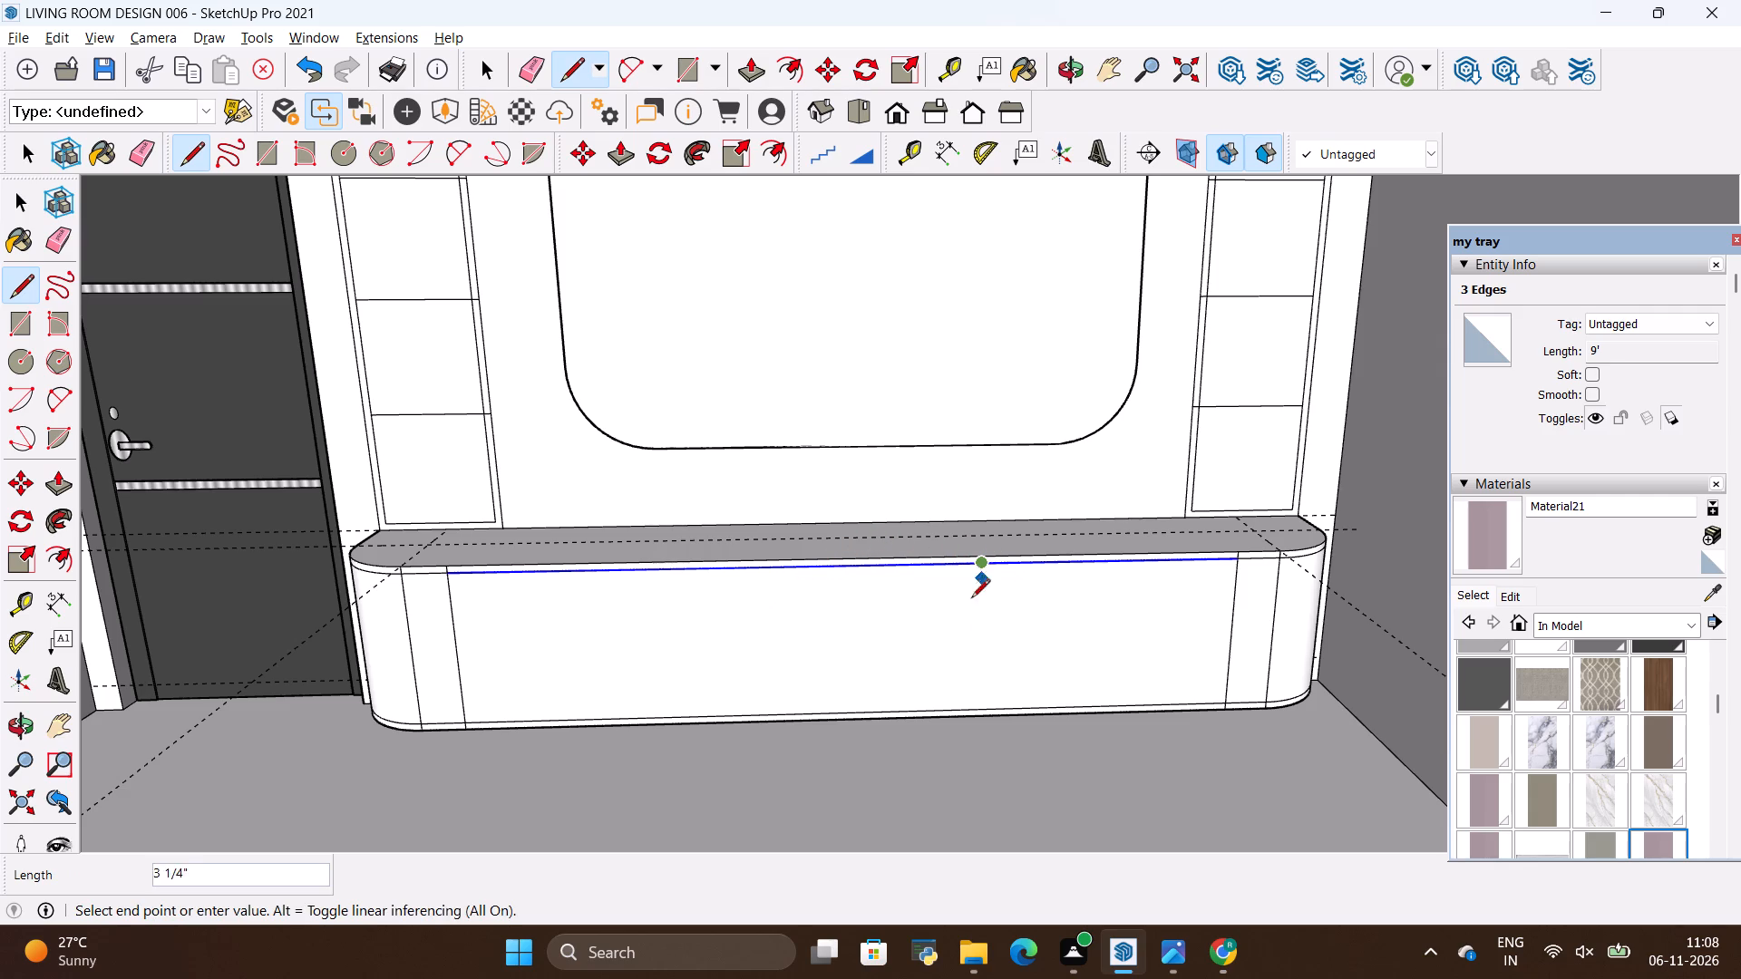
left_click(978, 706)
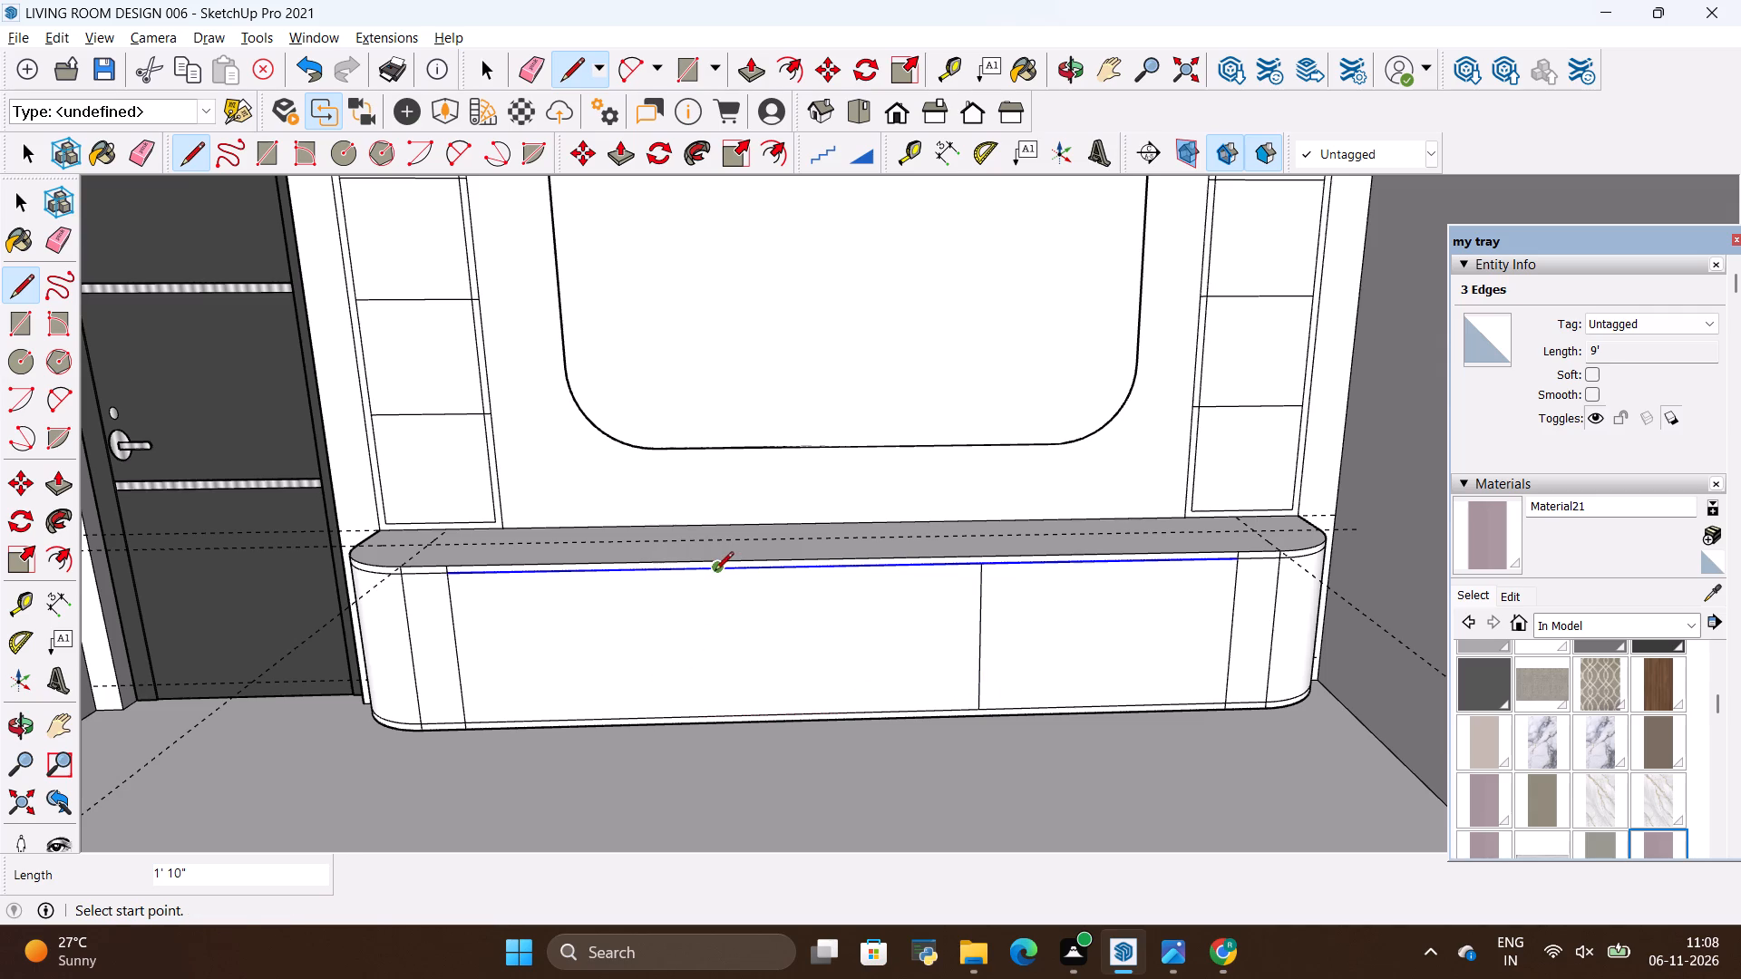
left_click(715, 572)
left_click(717, 709)
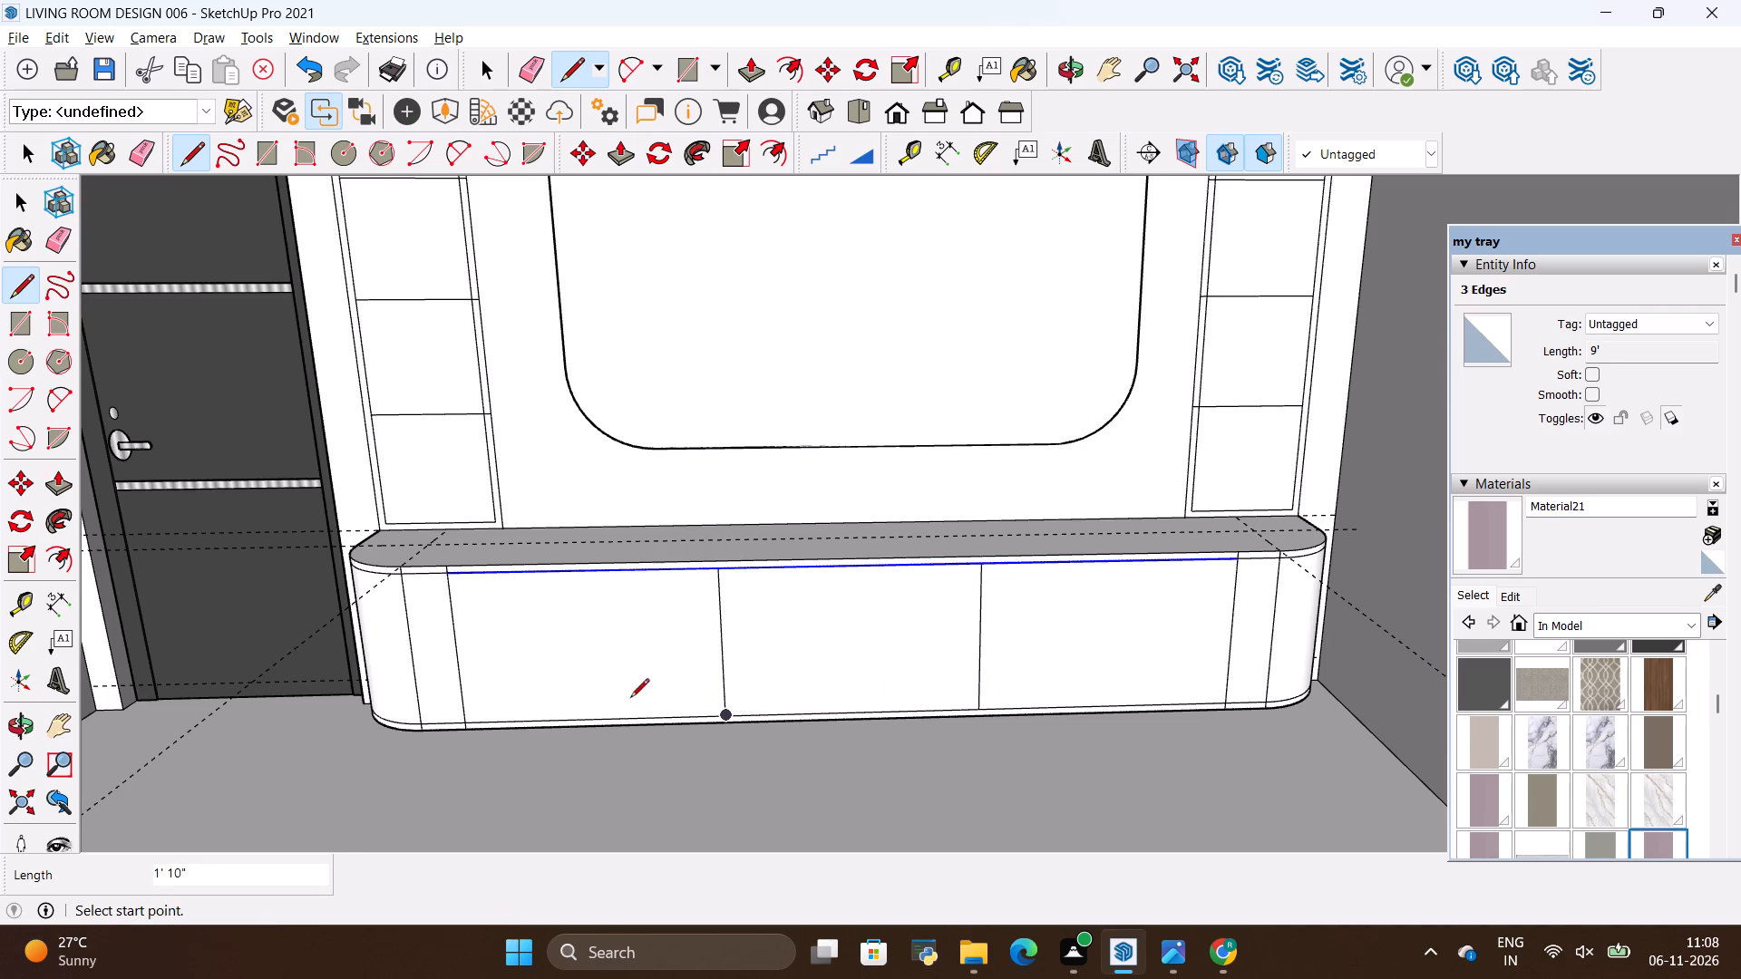
key("space")
left_click(630, 699)
Compare the modelled console and wall unit with the whole reference image.
key("alt+Tab")
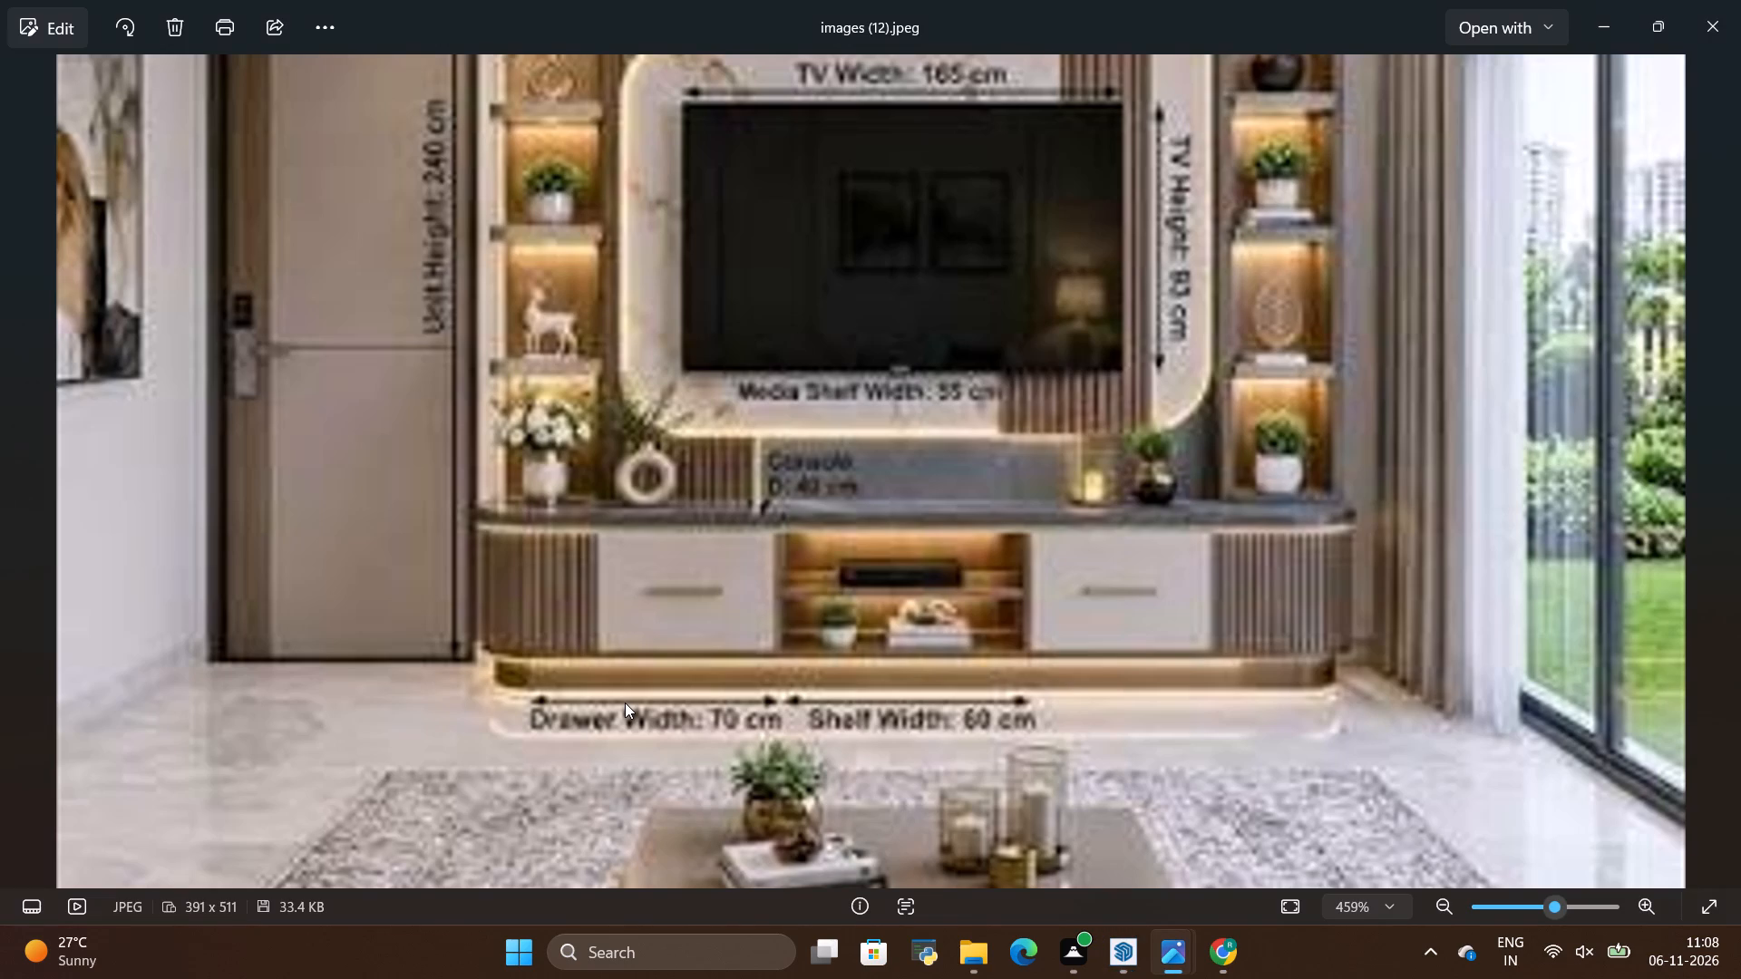
scroll(676, 662, "down", 5)
scroll(756, 532, "down", 5)
scroll(868, 321, "up", 3)
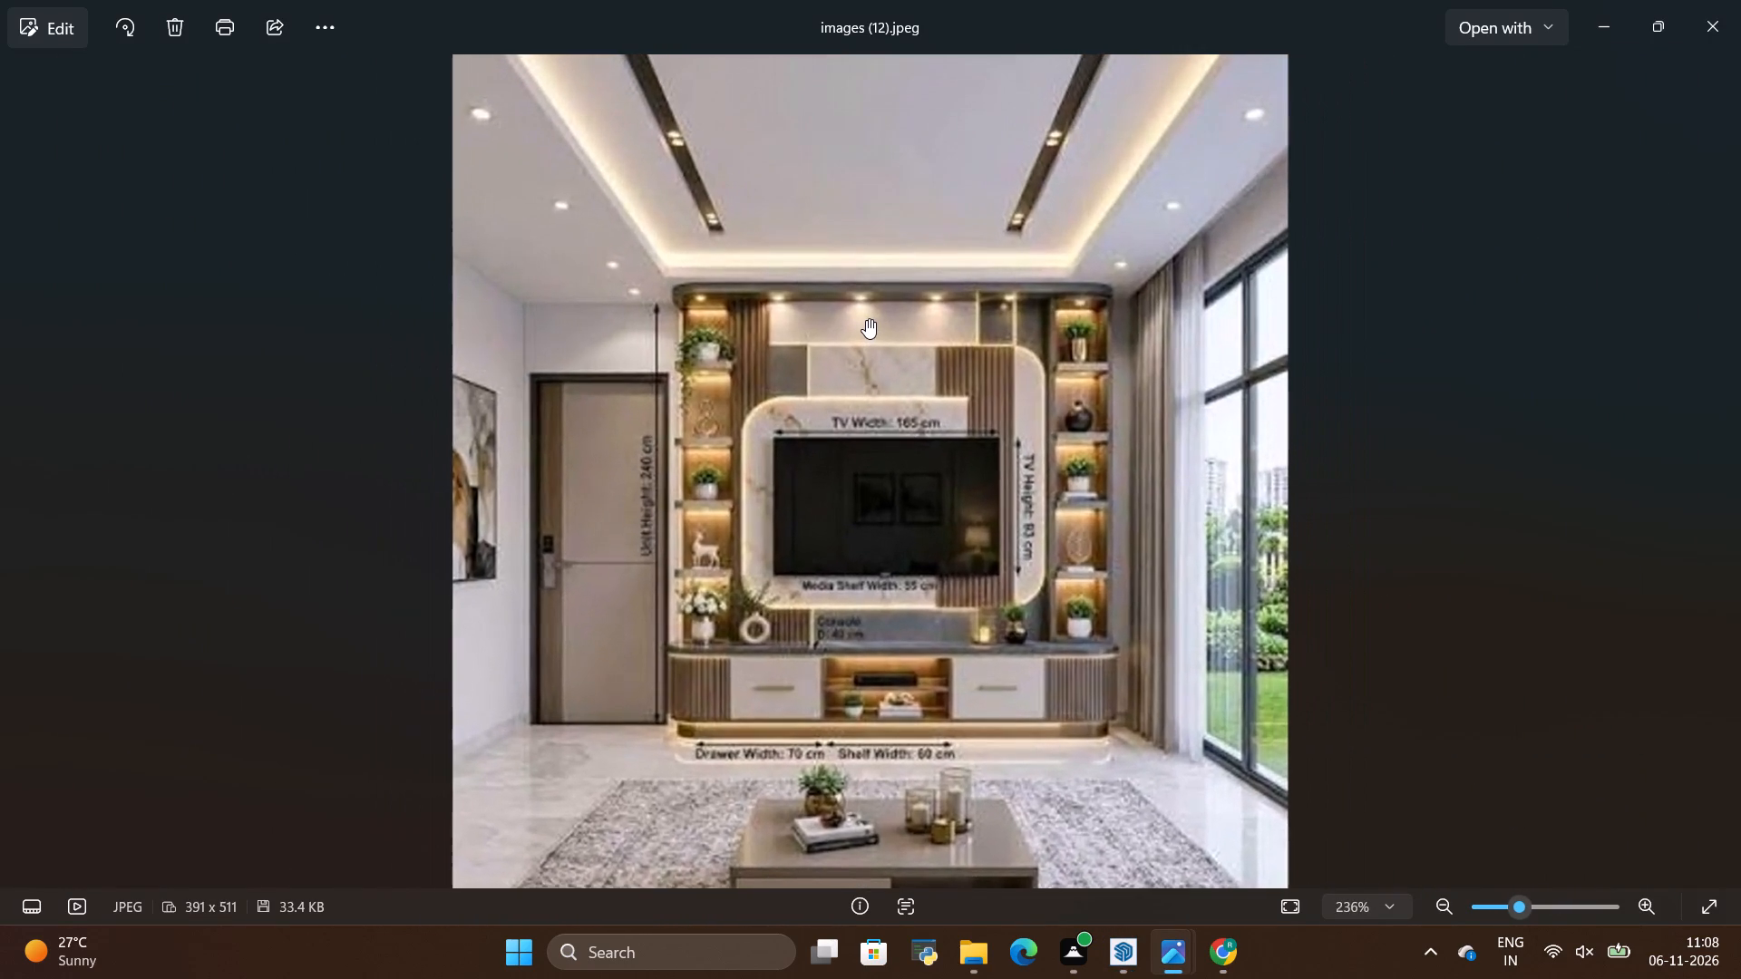
key("alt+Tab")
scroll(763, 645, "down", 8)
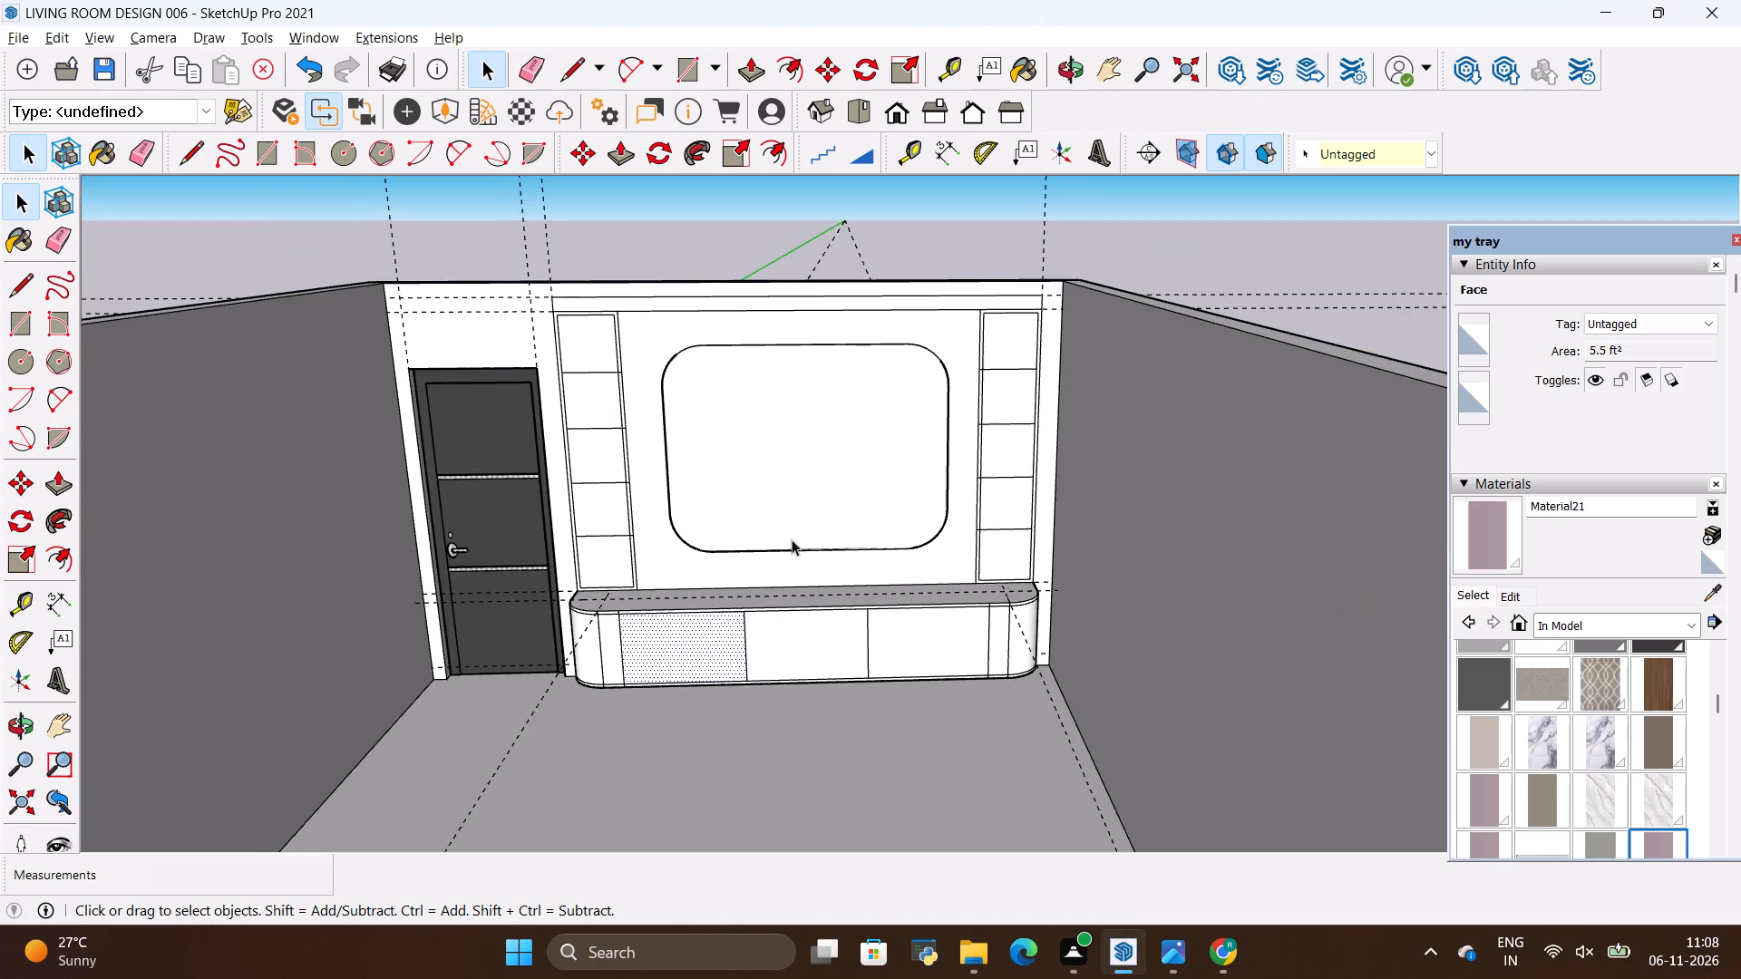
scroll(792, 539, "up", 3)
key("alt+Tab")
key("alt+Tab")
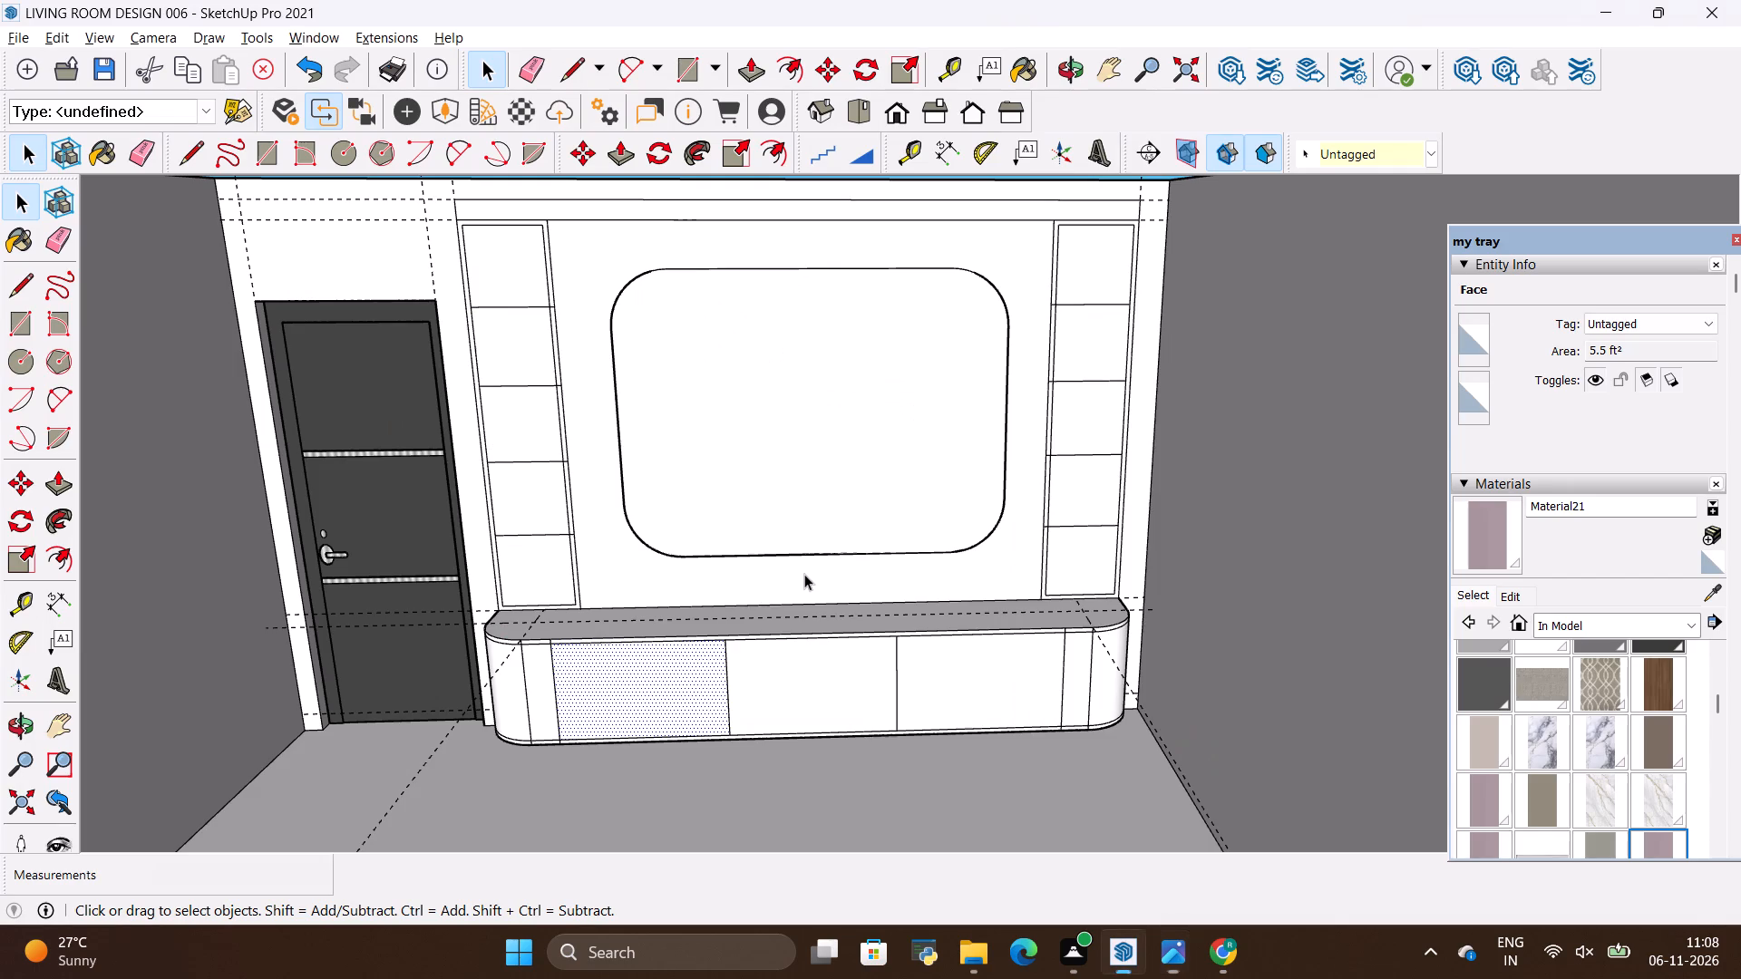
key("alt+Tab")
key("alt+Tab")
scroll(814, 586, "down", 1)
scroll(797, 762, "up", 1)
key("alt+Tab")
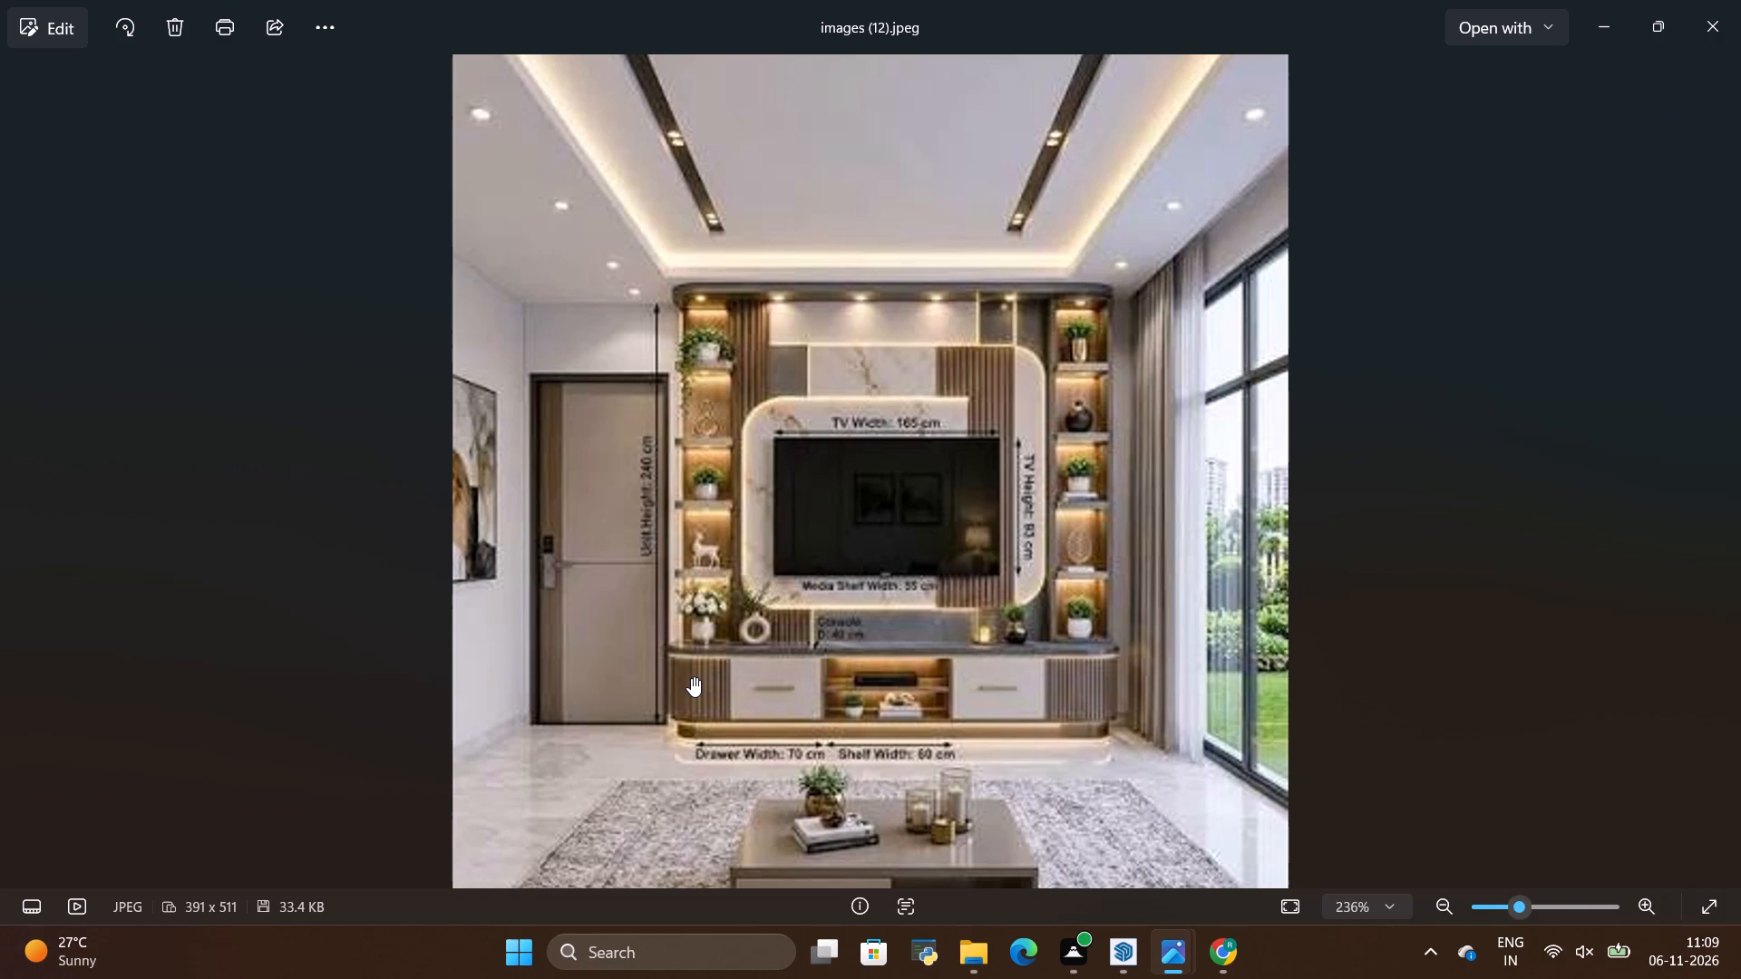
key("alt+Tab")
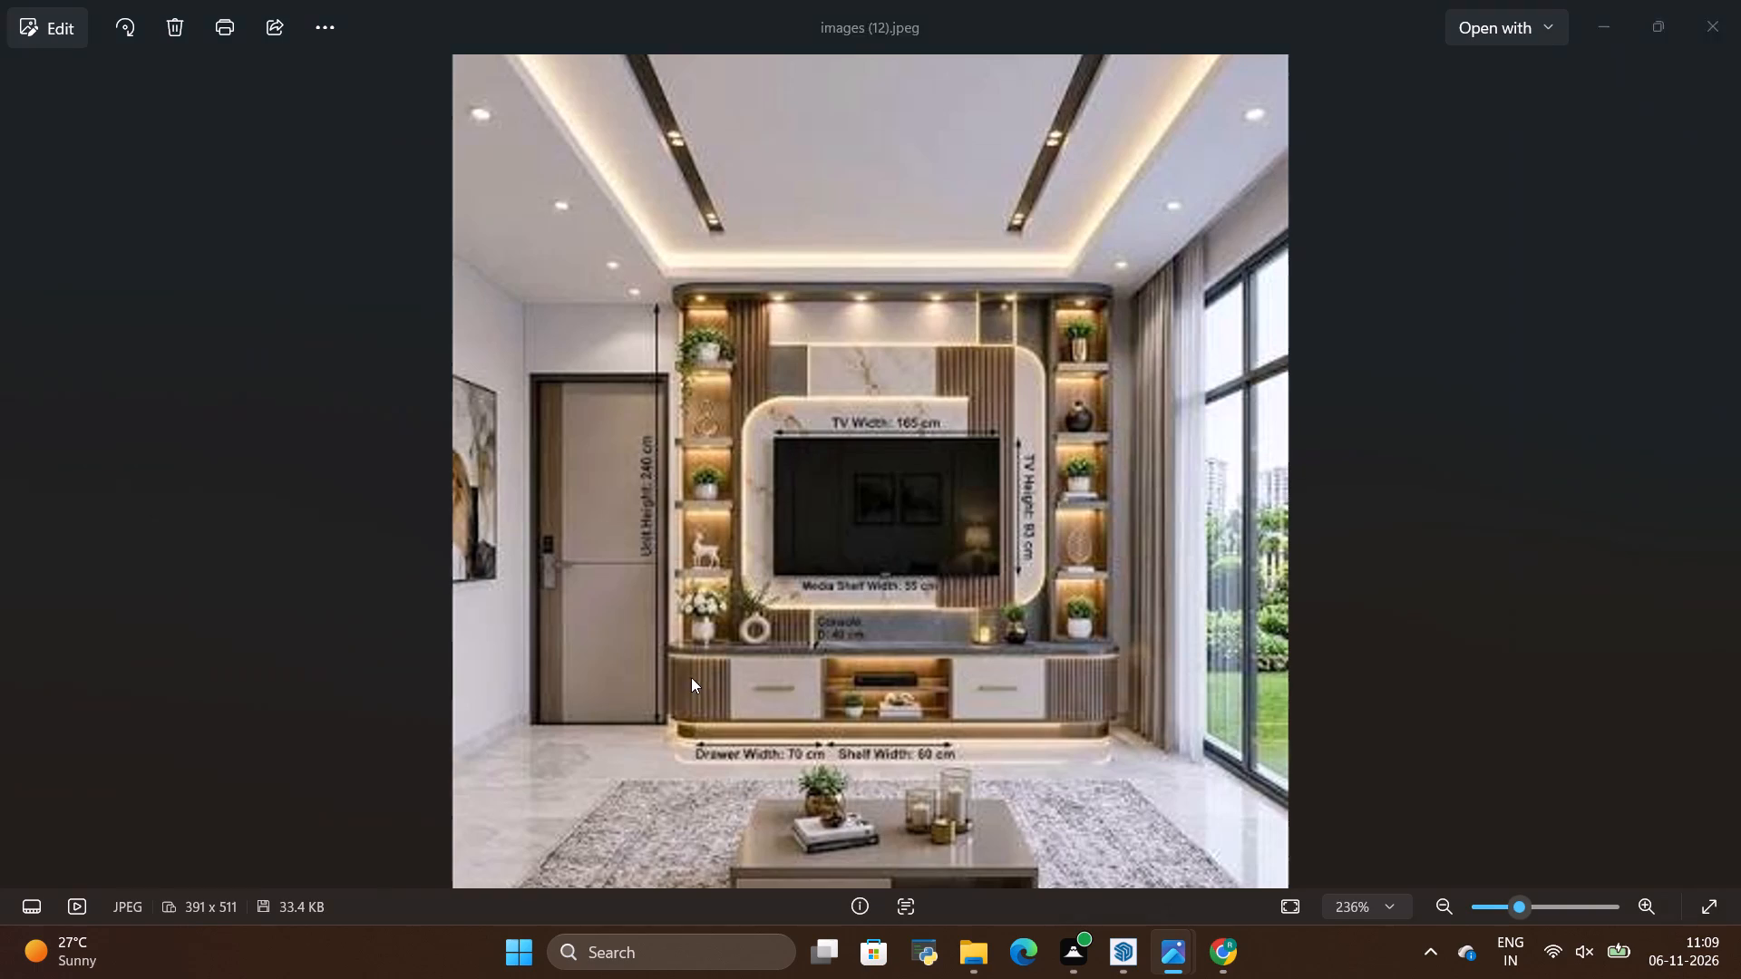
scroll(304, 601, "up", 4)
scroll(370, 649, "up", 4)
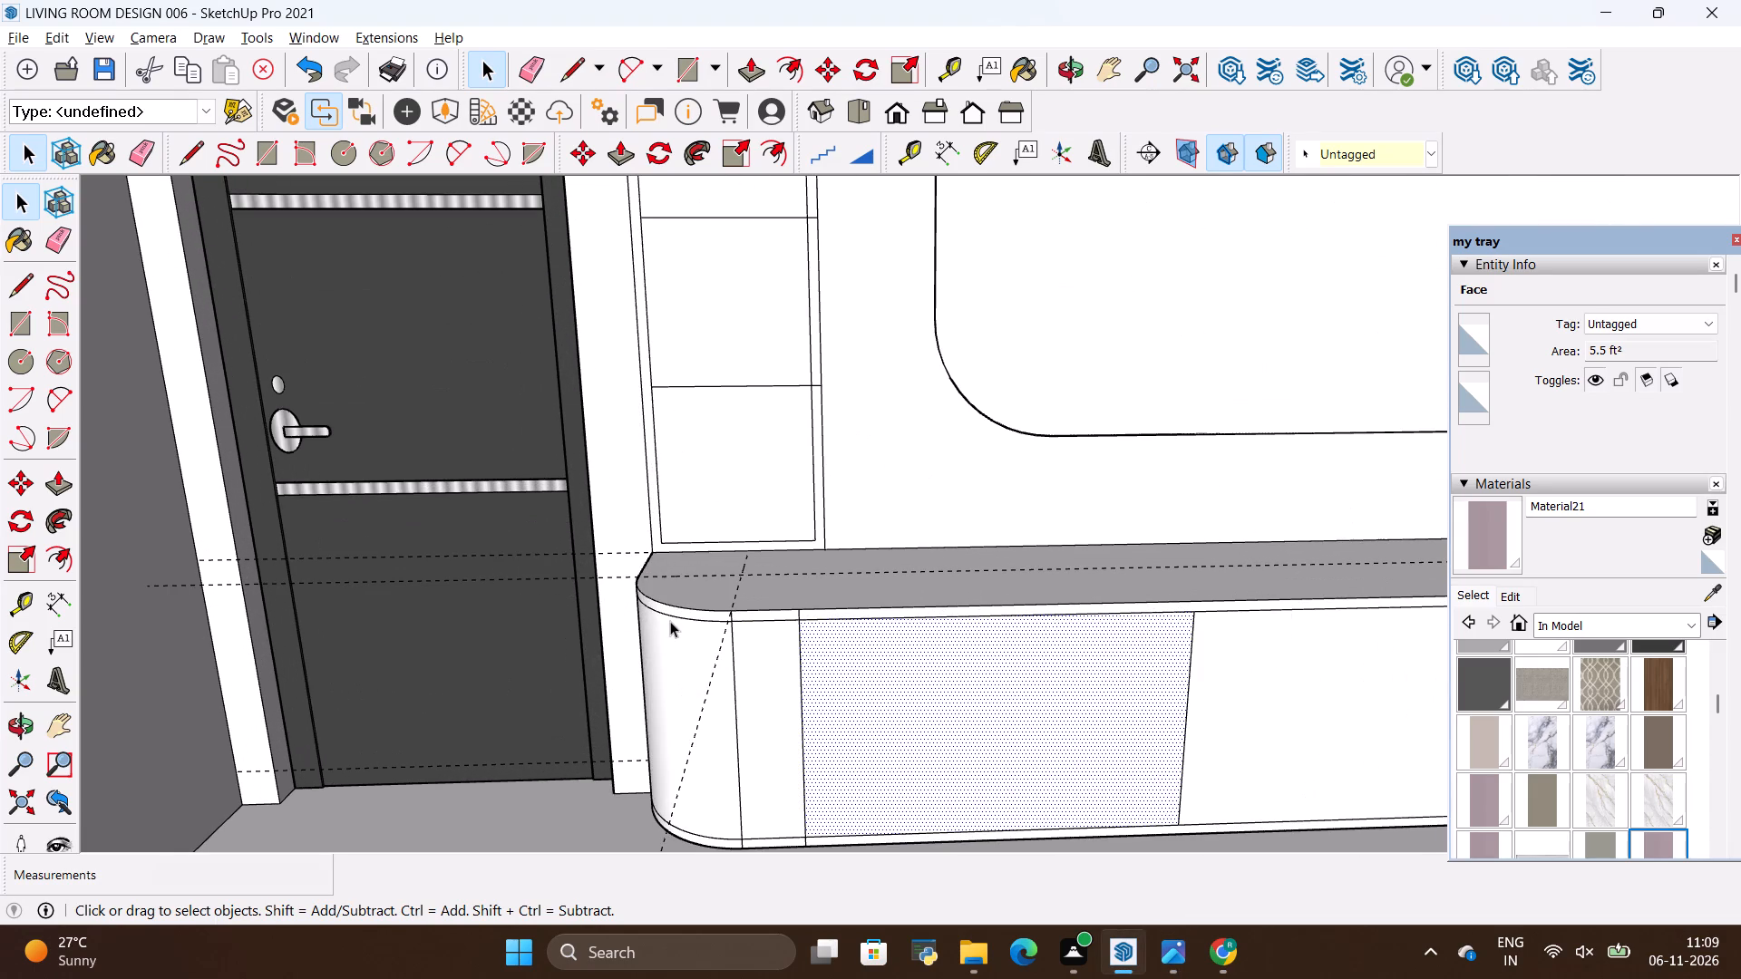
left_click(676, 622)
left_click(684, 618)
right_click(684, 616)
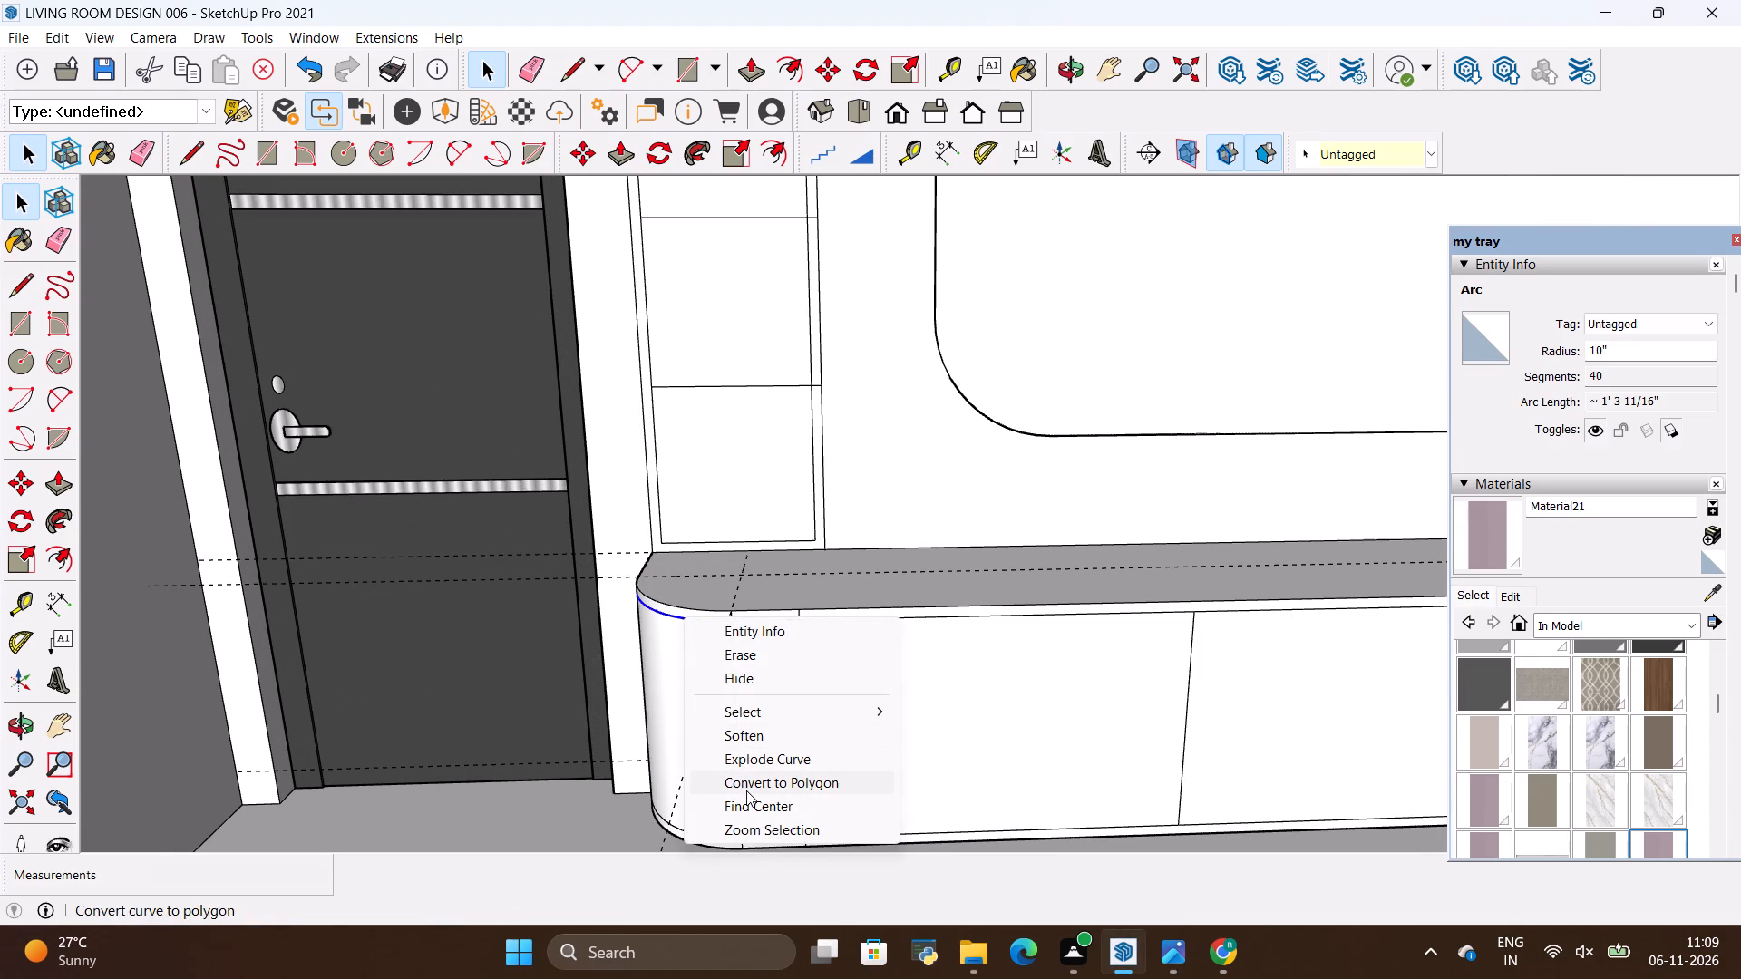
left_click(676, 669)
Erase the guide line crossing the floor in front of the console's door-side end.
scroll(809, 682, "down", 3)
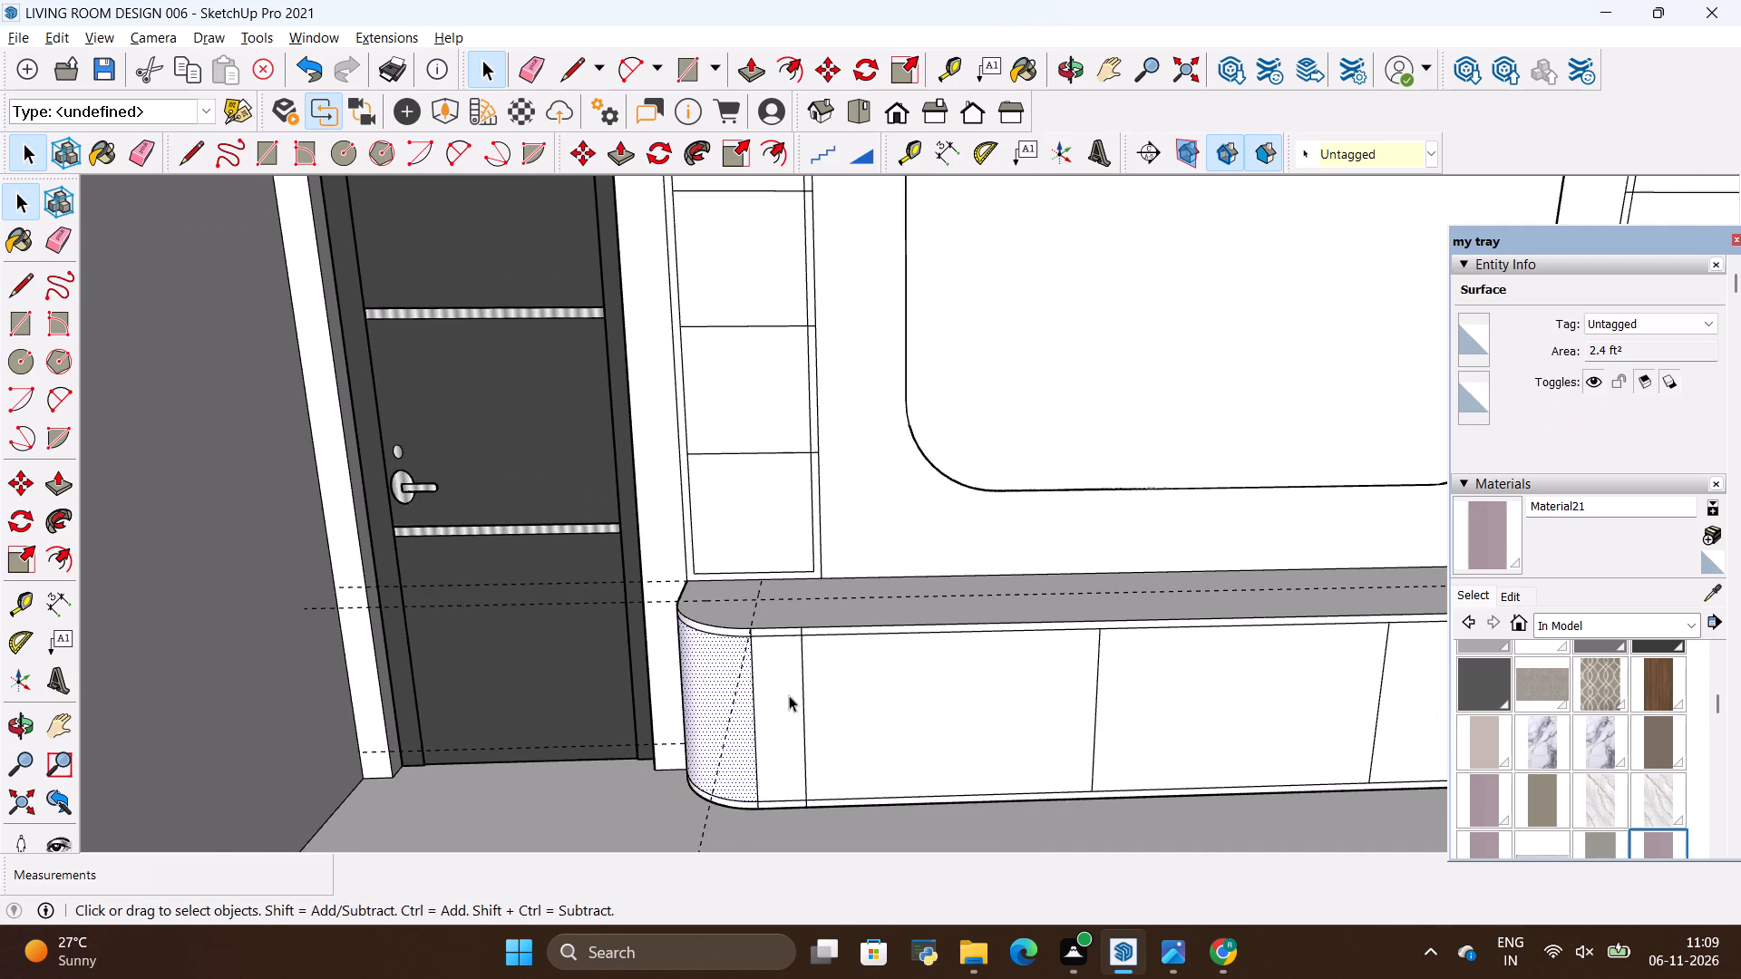
scroll(782, 709, "down", 3)
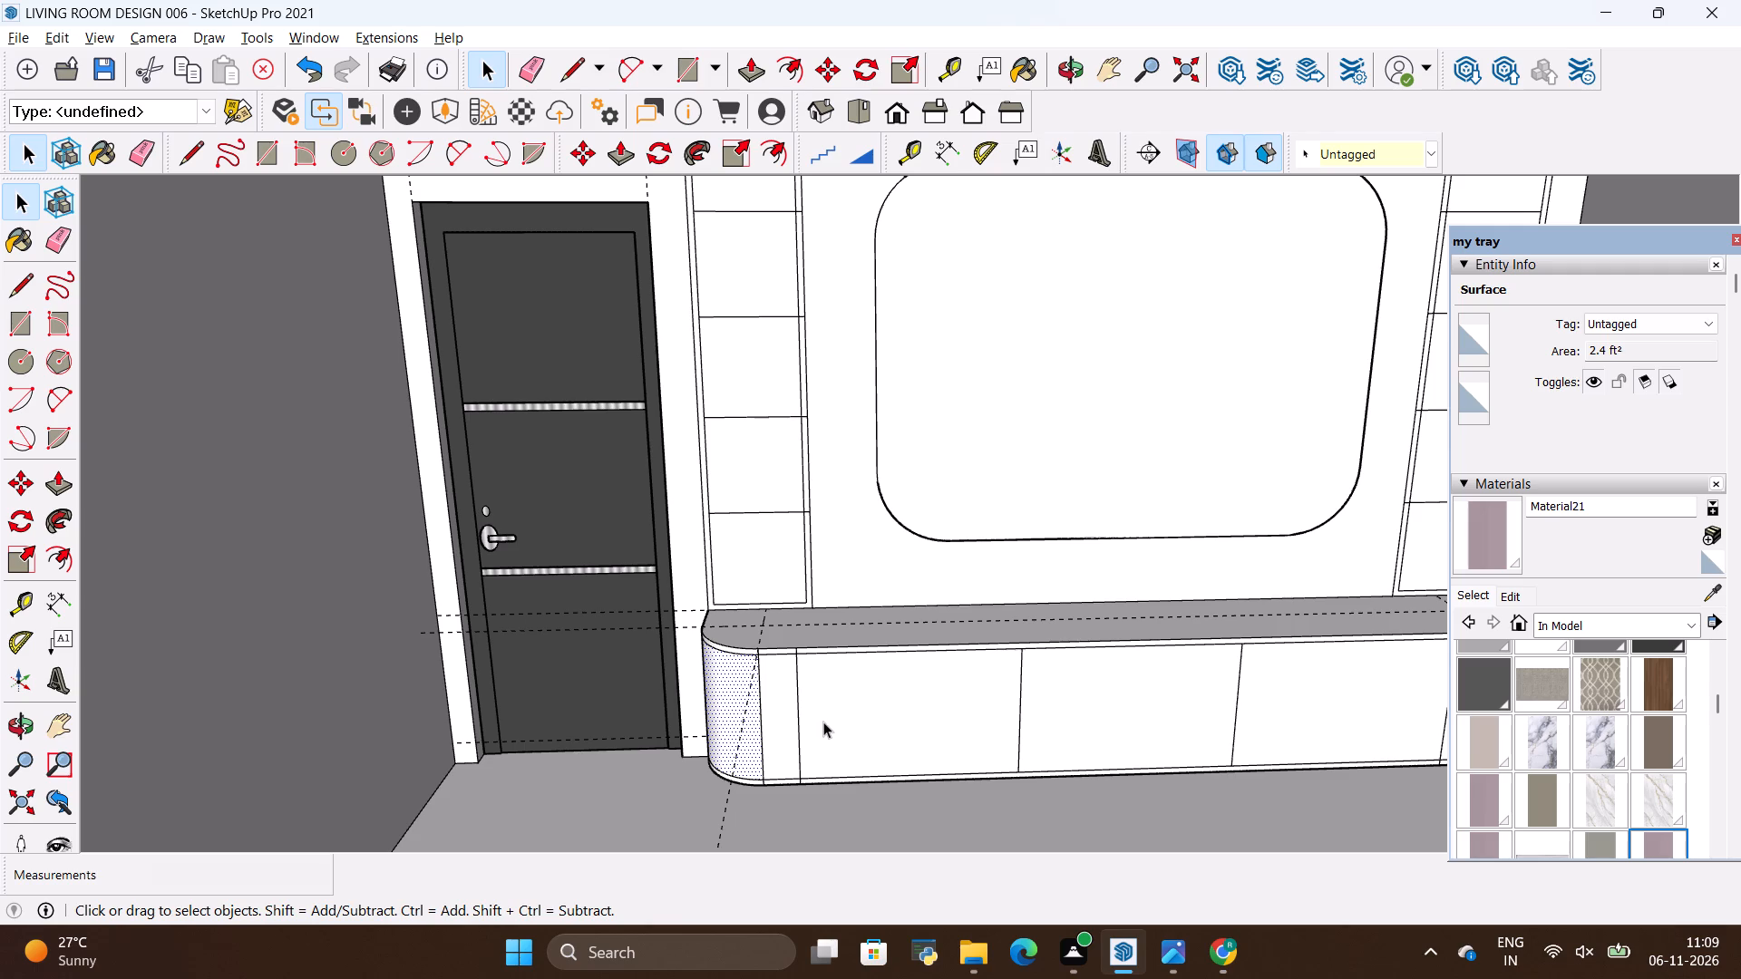
scroll(947, 750, "down", 9)
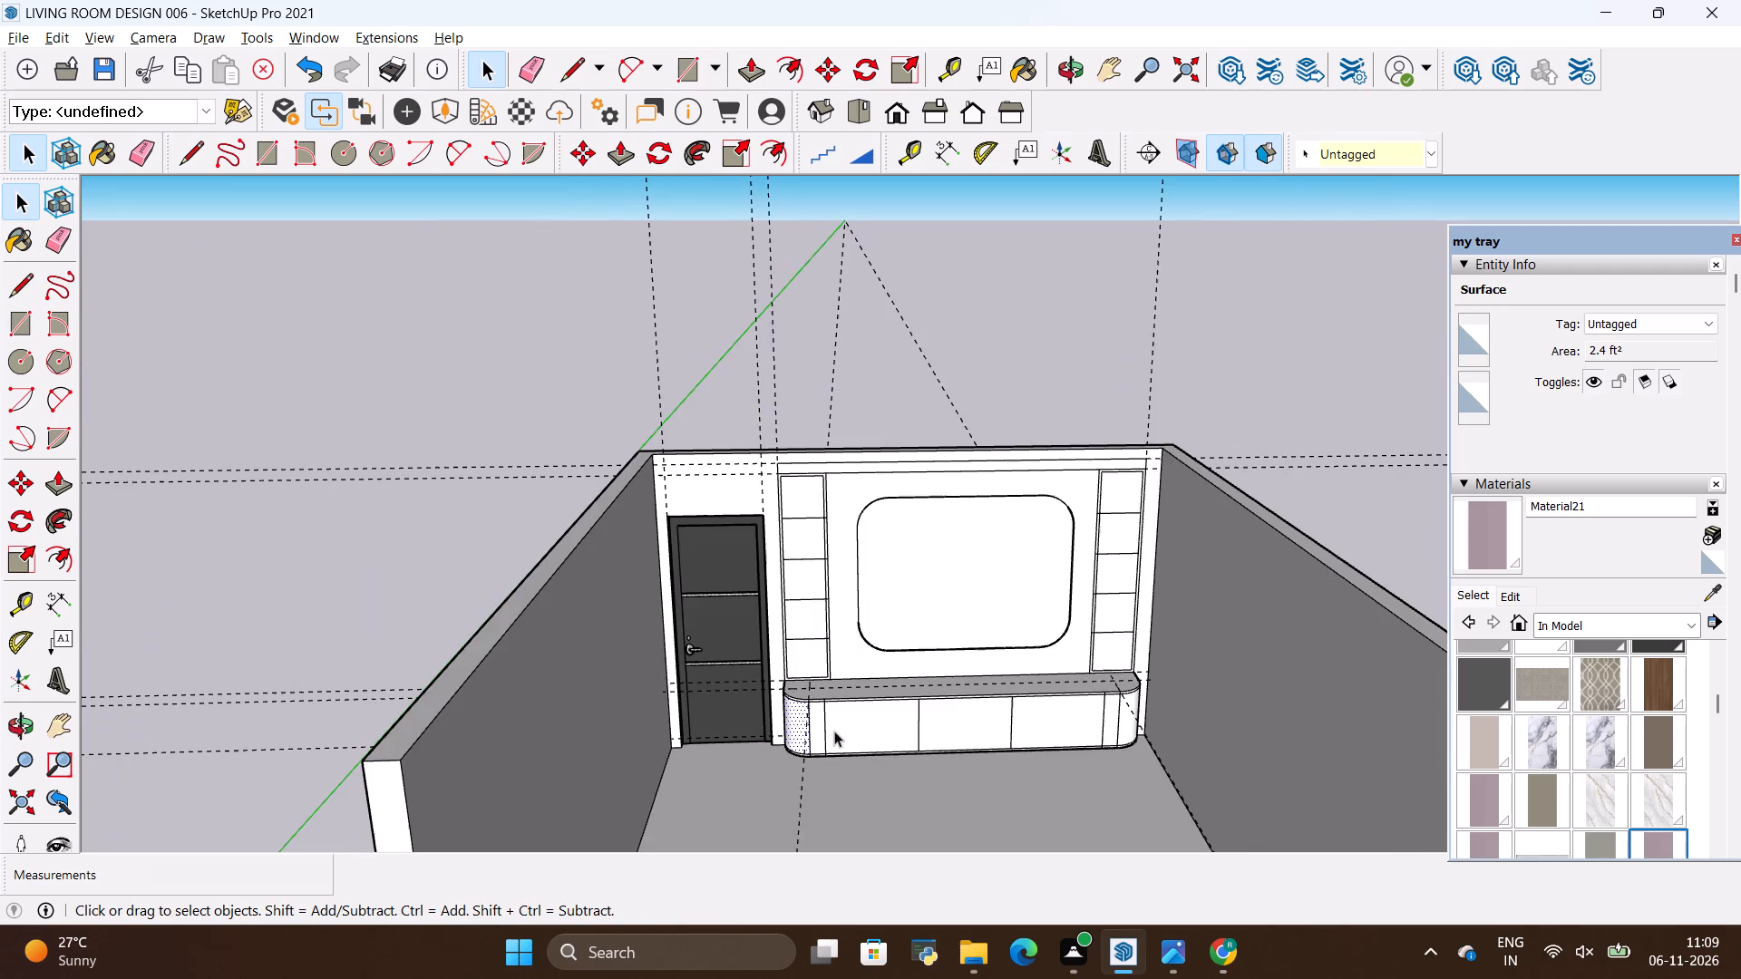
scroll(1016, 751, "up", 3)
scroll(1242, 751, "up", 4)
scroll(1094, 761, "down", 4)
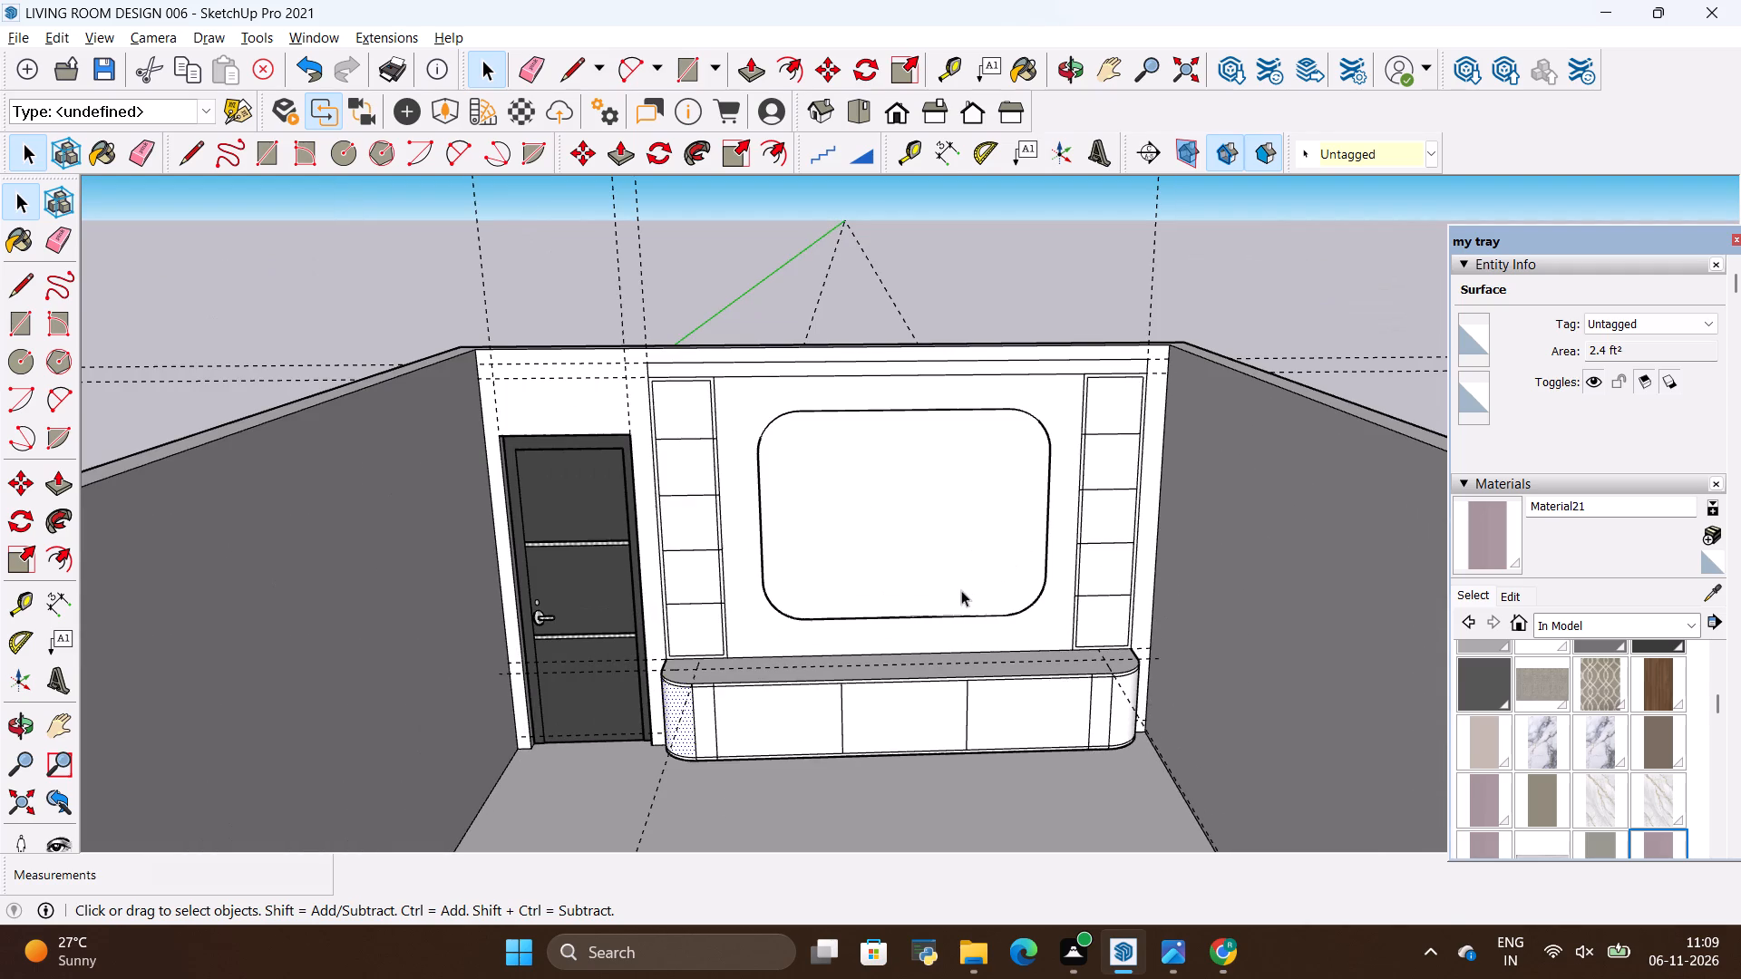
scroll(626, 579, "down", 2)
left_click(21, 726)
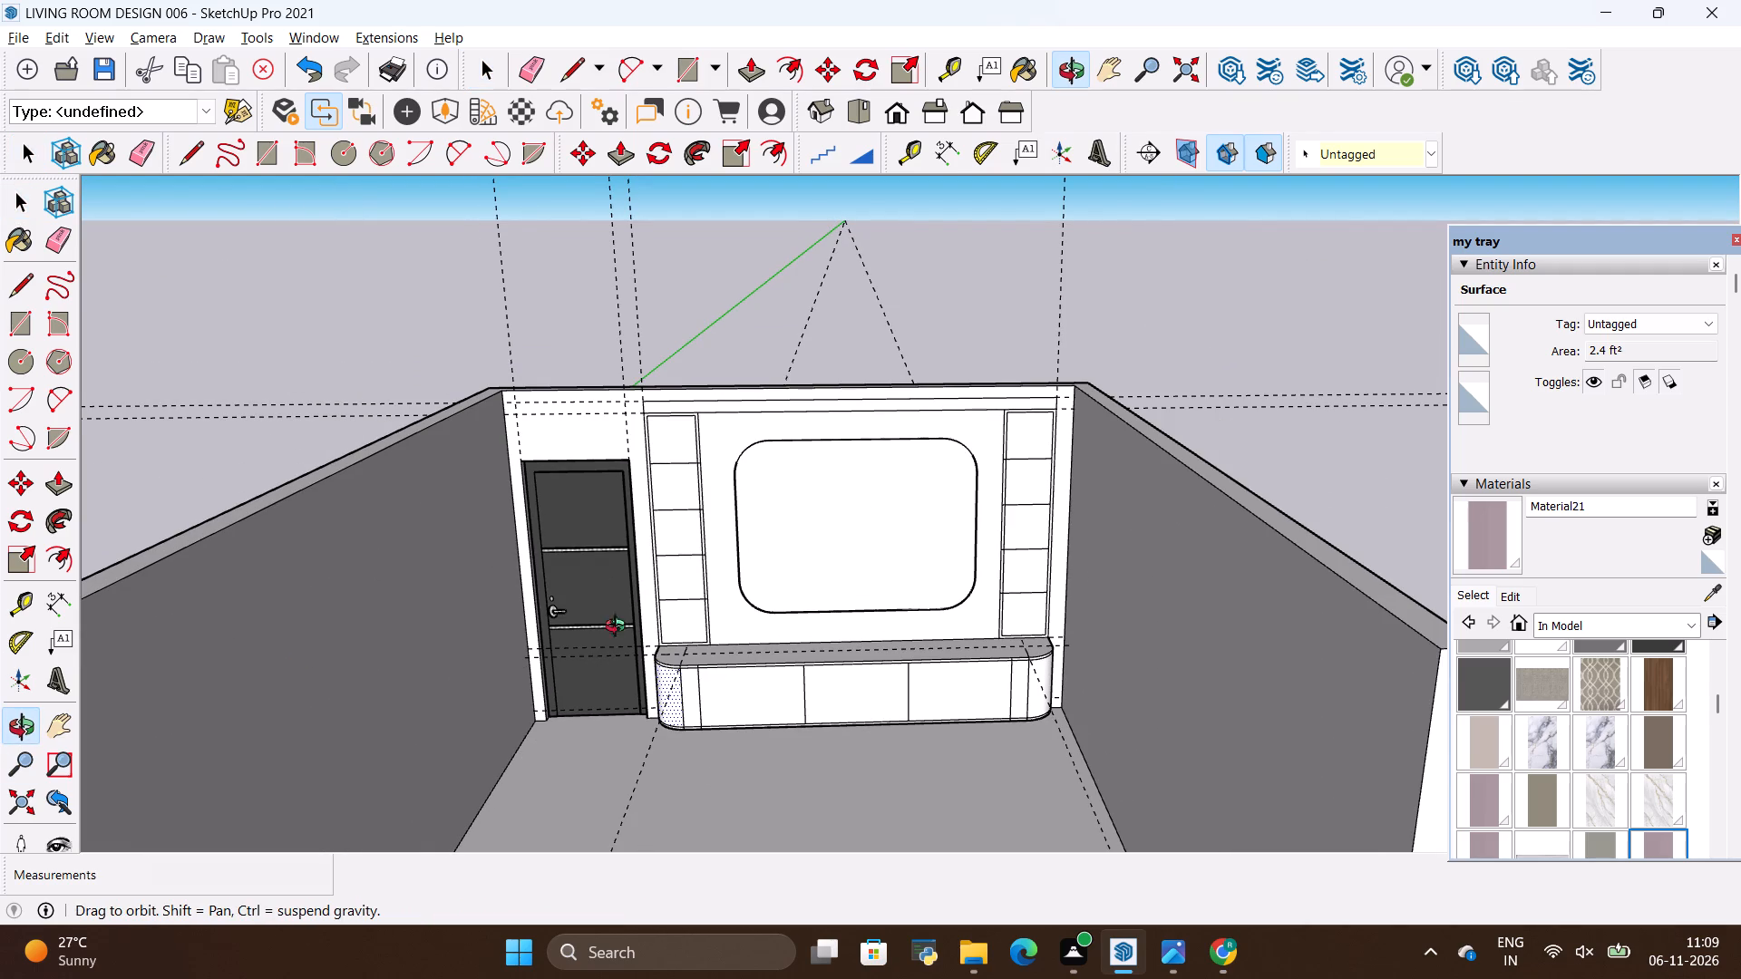
left_click_drag(630, 627, 592, 736)
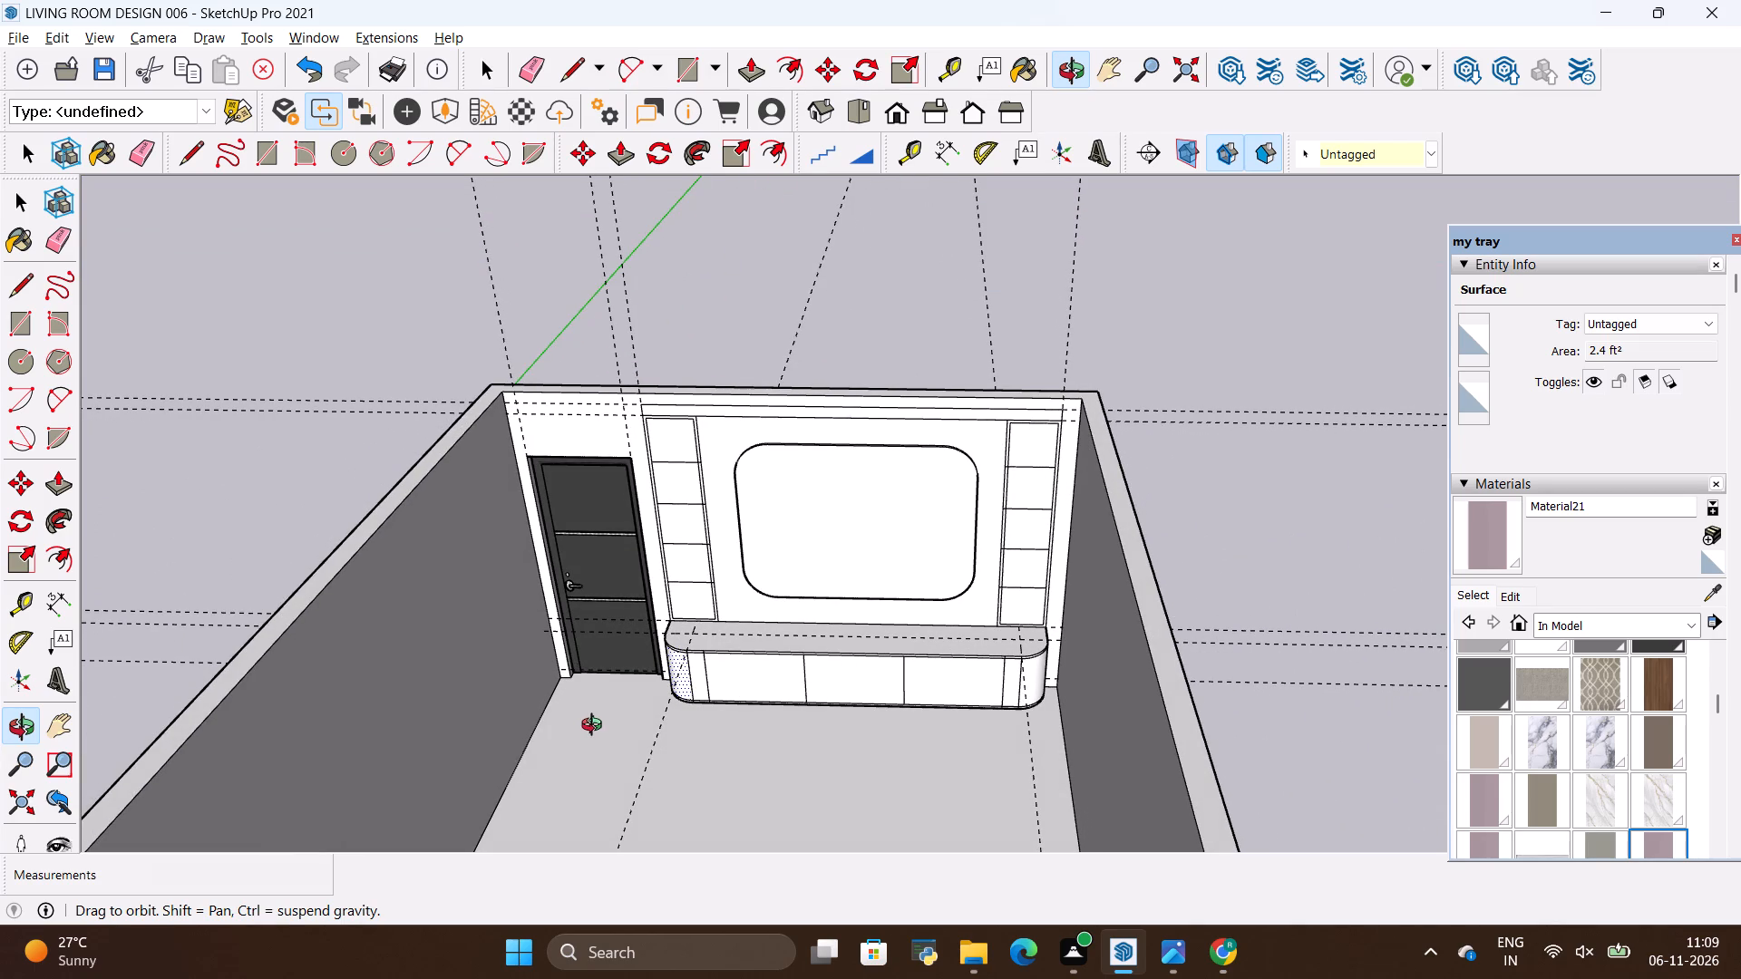
key("e")
left_click_drag(633, 731, 679, 742)
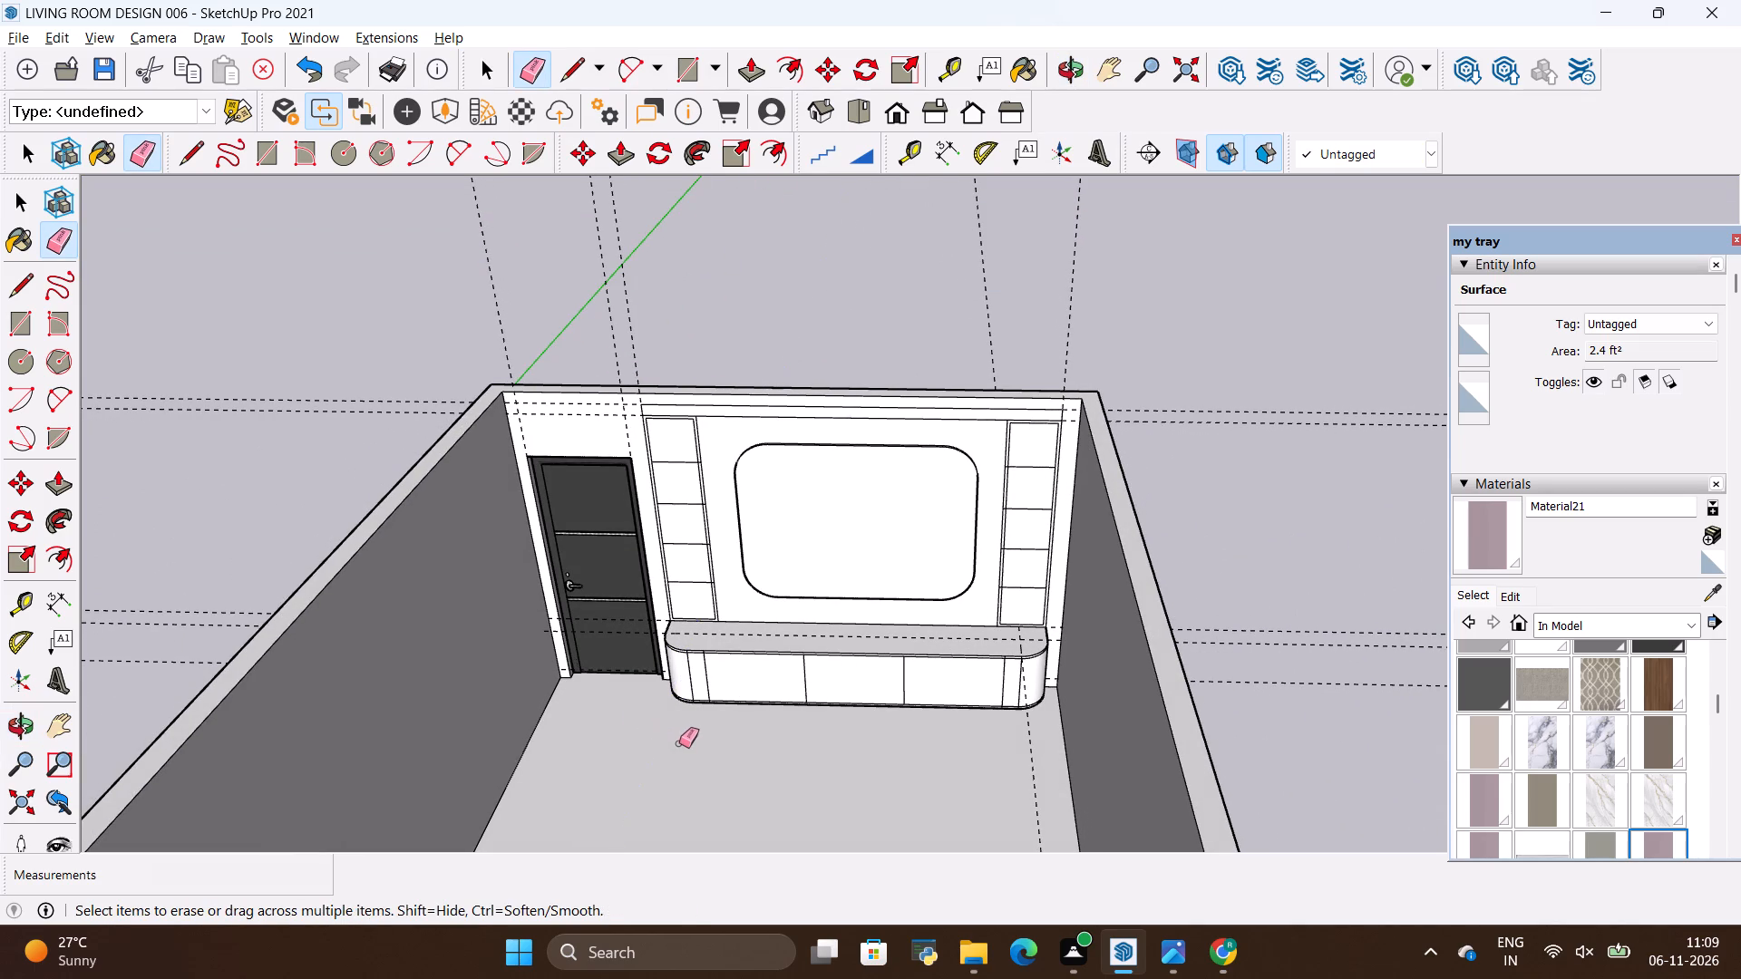
Erase the five vertical guide lines extending above the TV wall and the upper horizontal guide along the wall's top.
key("space")
left_click_drag(711, 316, 540, 320)
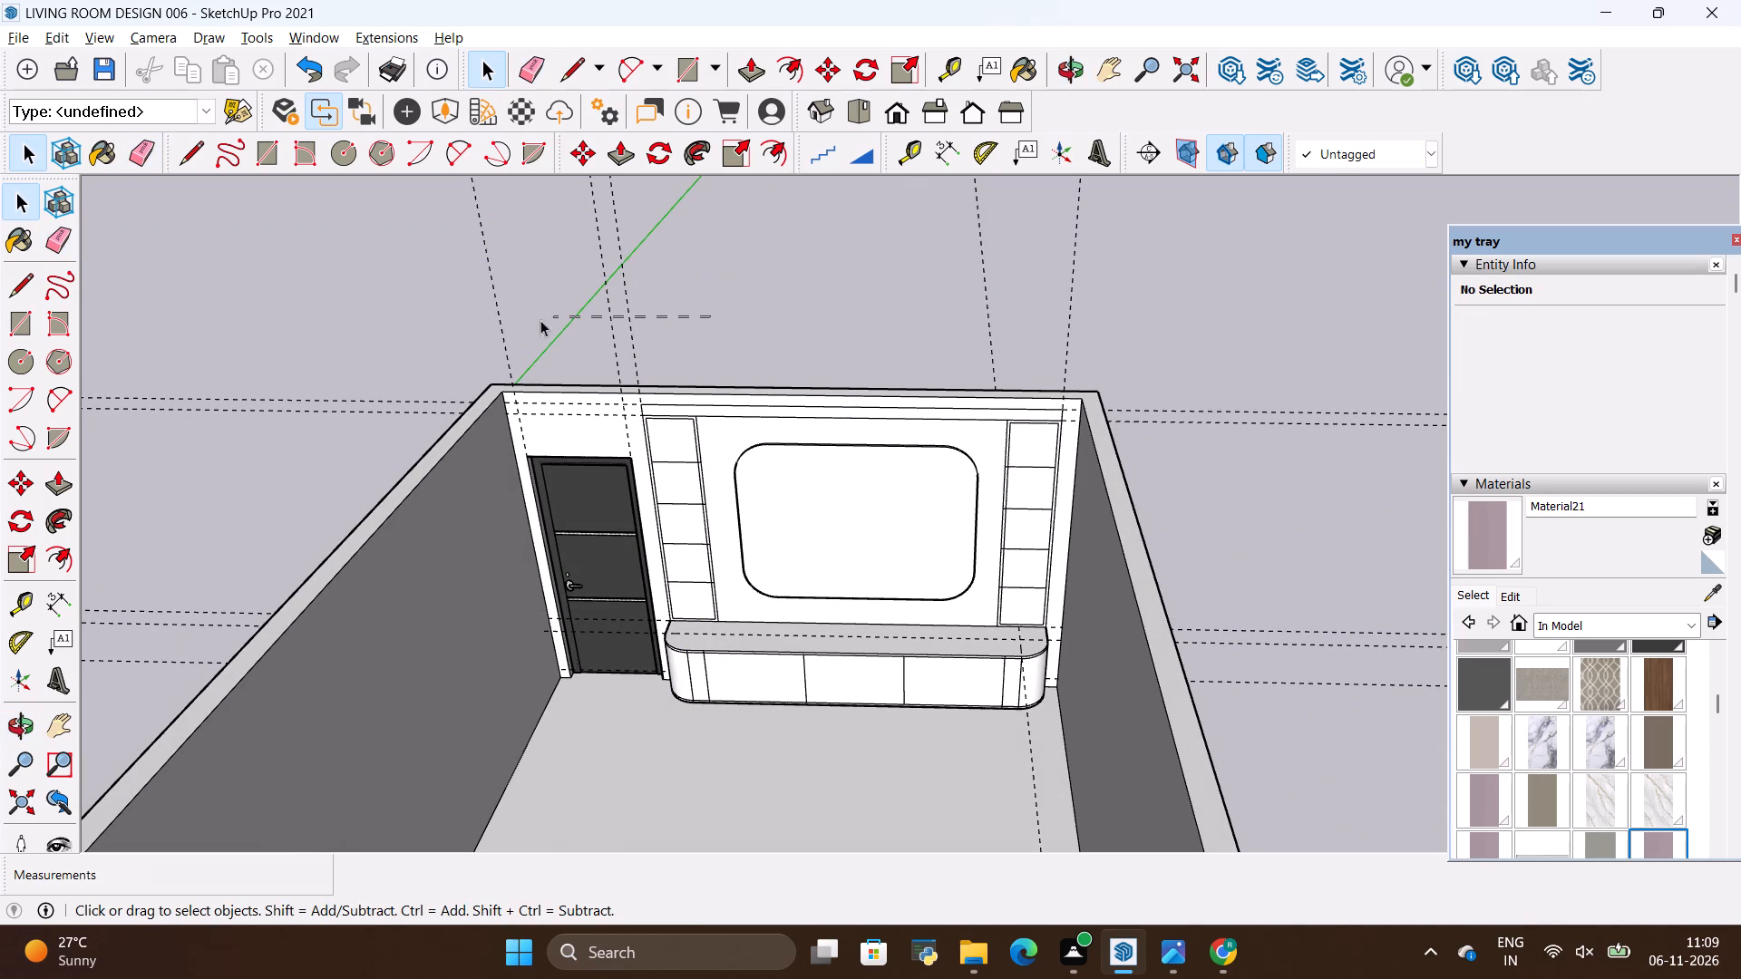
left_click_drag(540, 320, 500, 326)
key("e")
left_click_drag(713, 335, 369, 439)
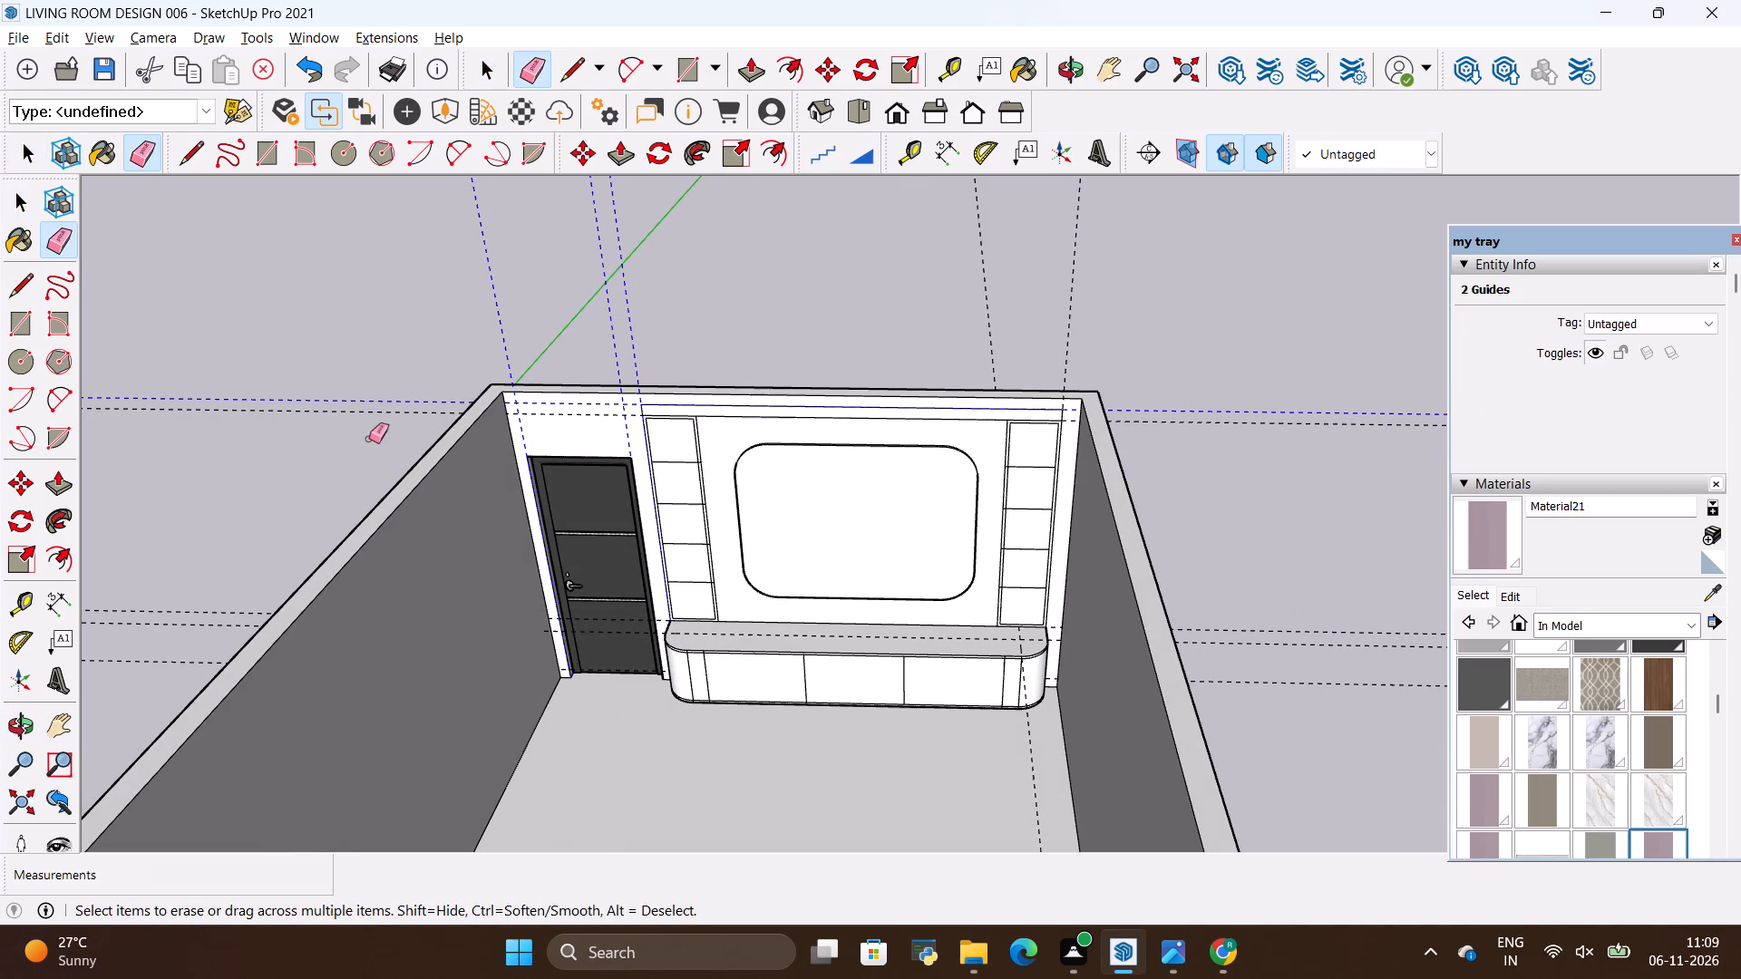
left_click_drag(369, 439, 367, 440)
left_click_drag(946, 294, 1116, 301)
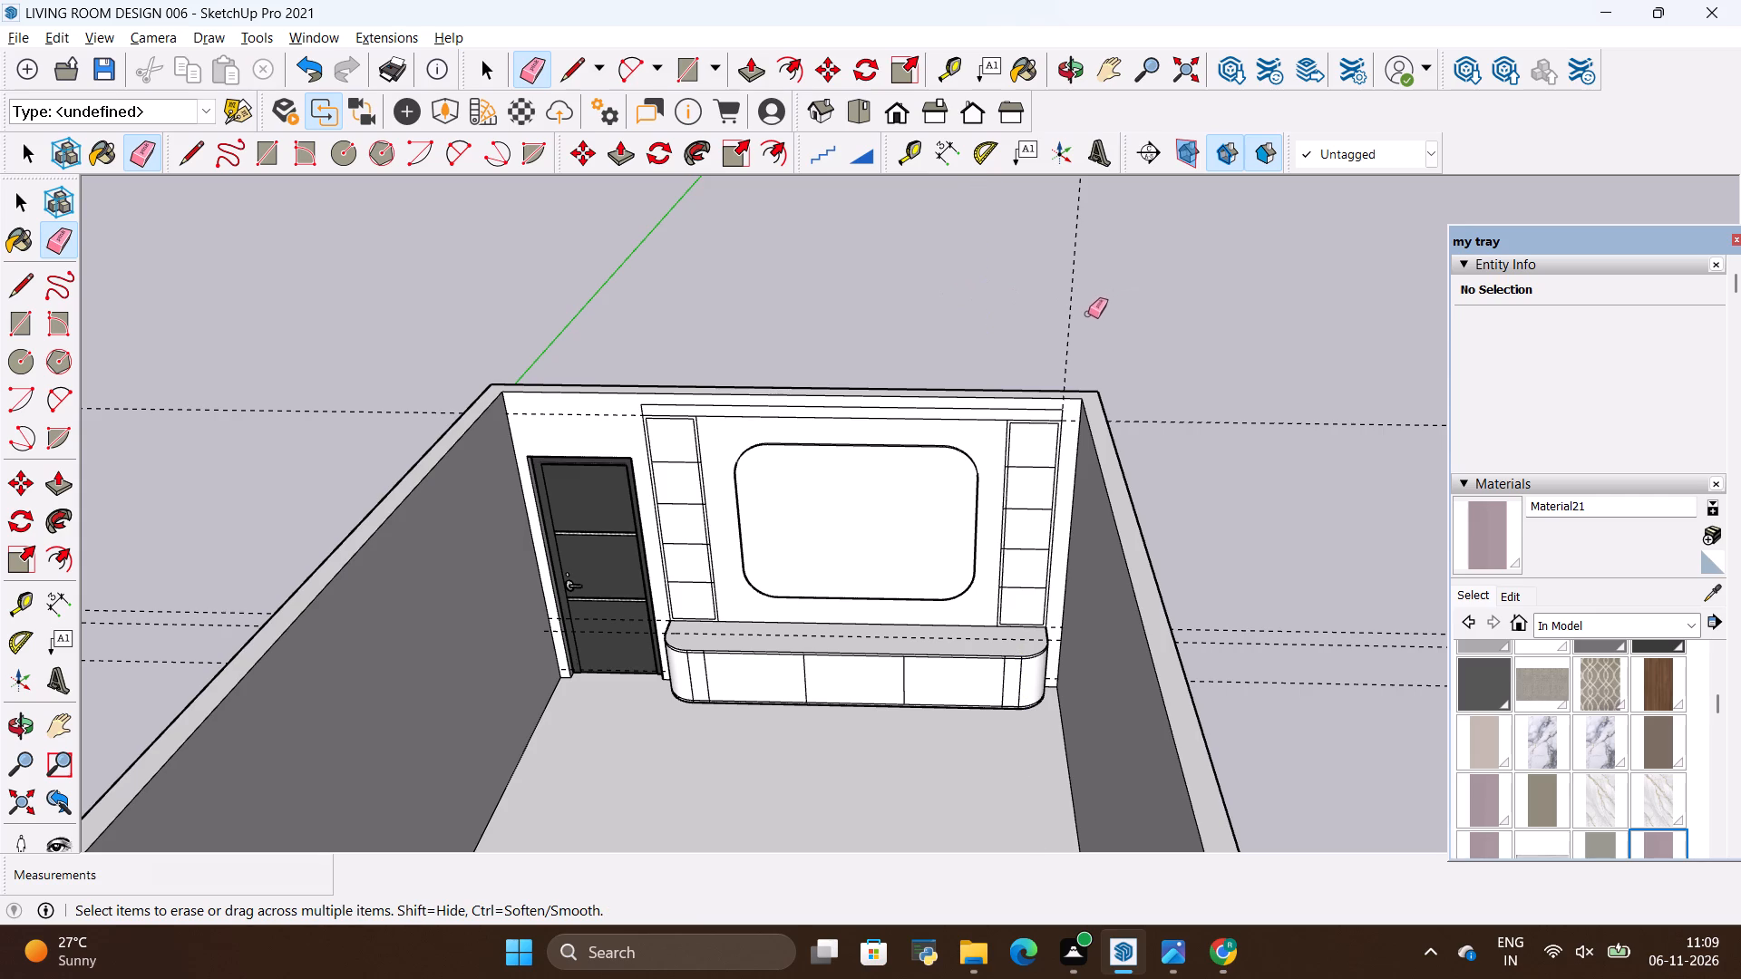
left_click_drag(1089, 312, 1055, 331)
key("space")
Examine the TV wall and console from the front and compare them with the reference image.
scroll(1009, 332, "down", 5)
scroll(928, 507, "up", 2)
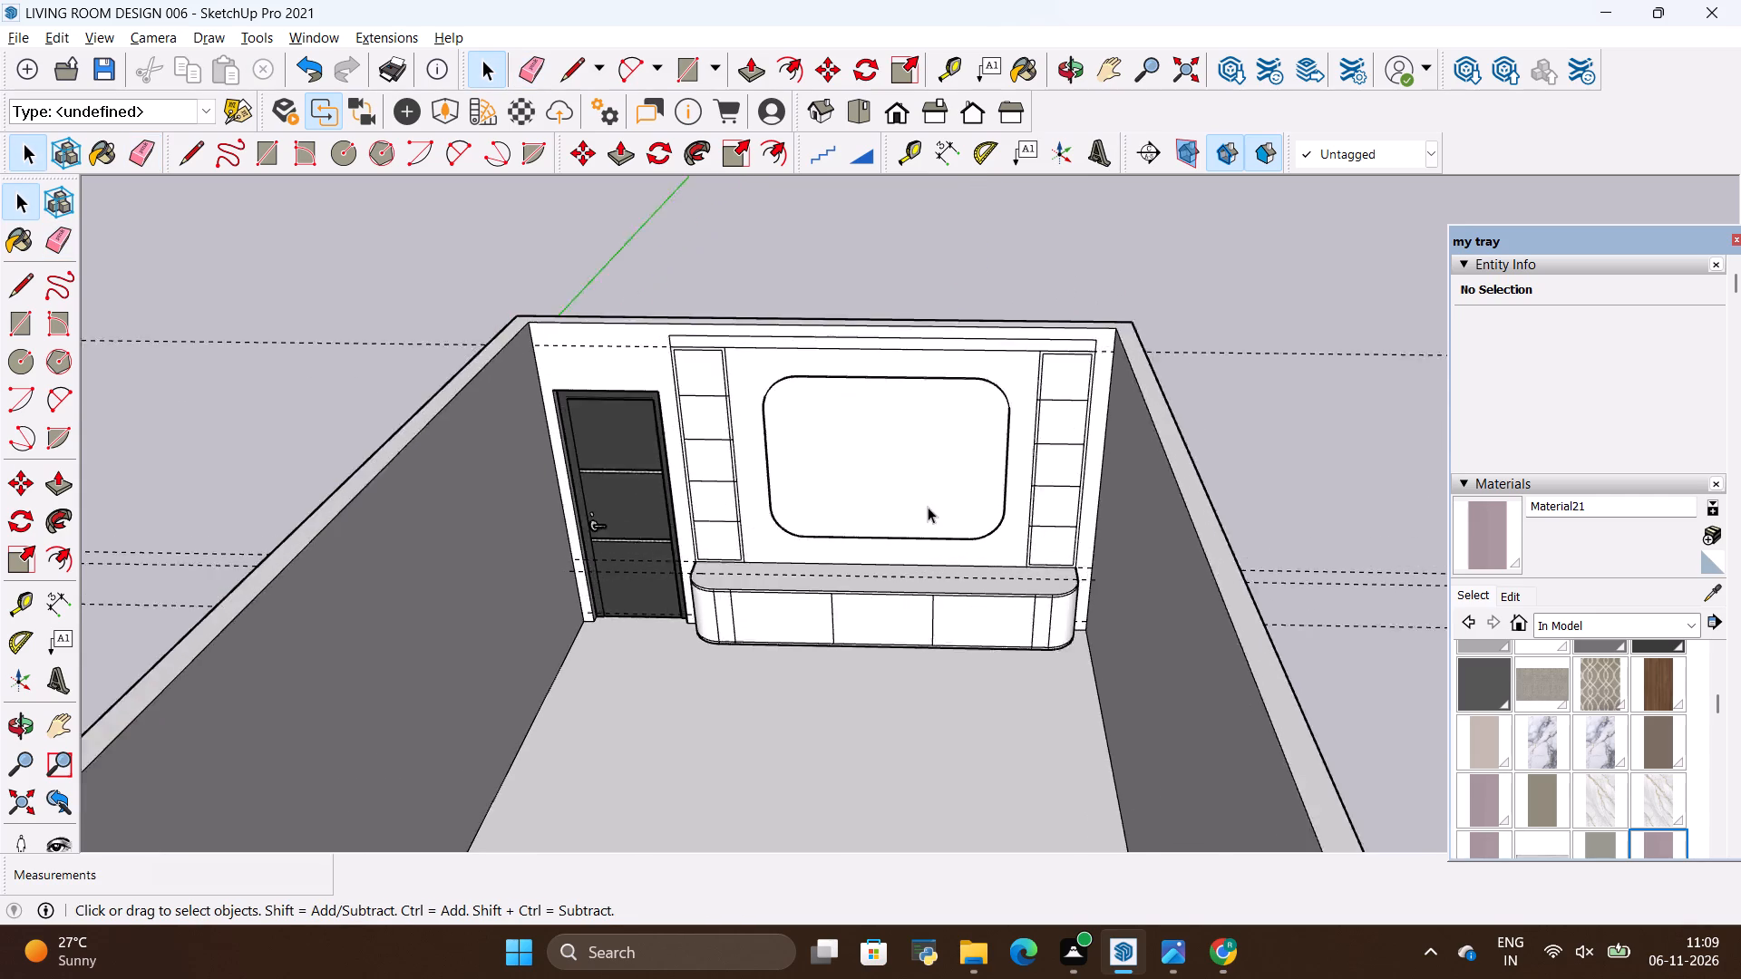
scroll(928, 507, "up", 6)
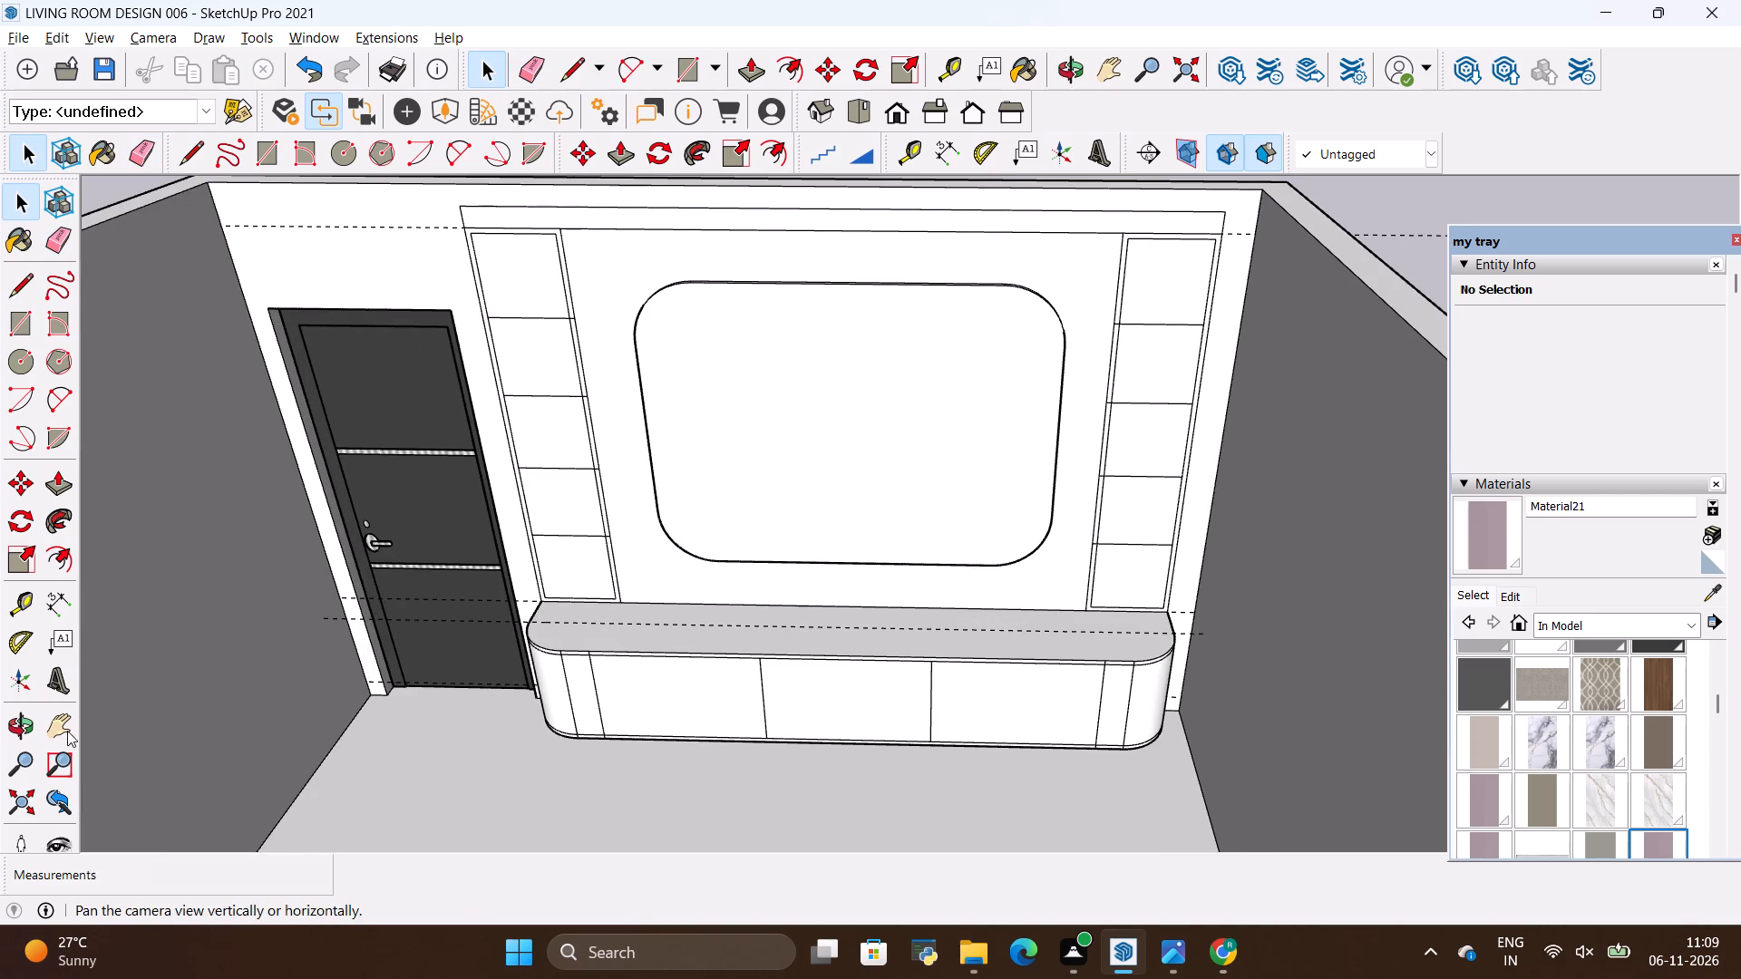
left_click(31, 731)
left_click_drag(444, 616, 479, 451)
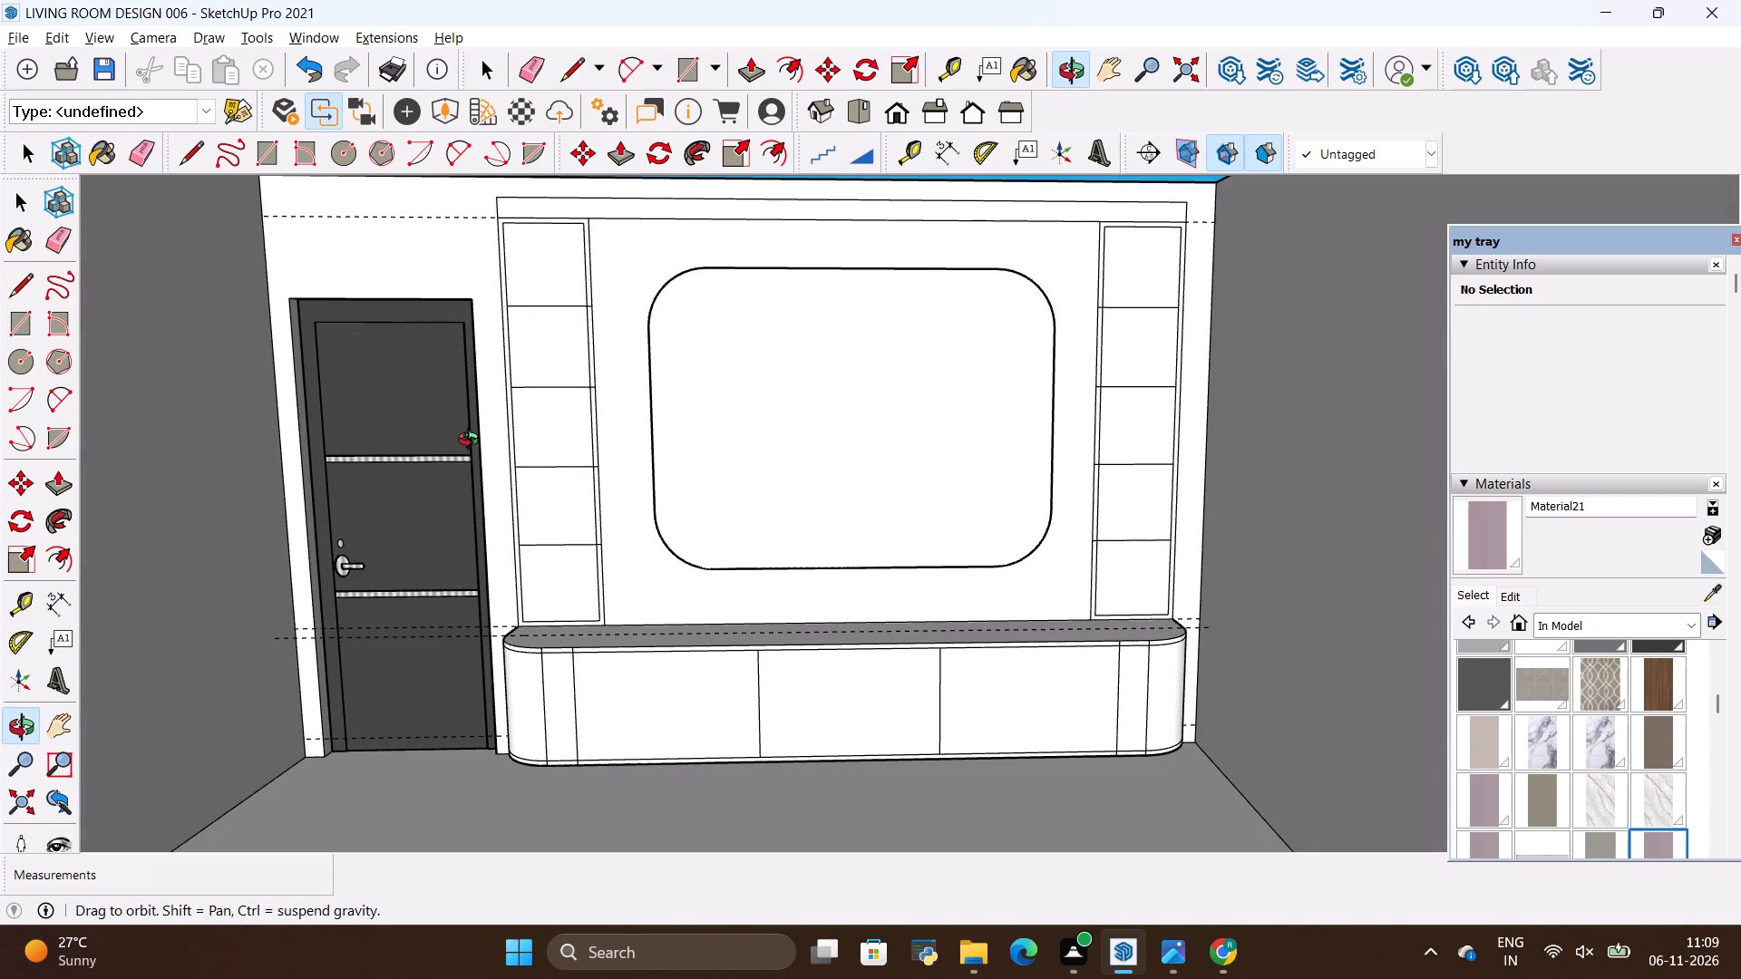
scroll(477, 538, "down", 1)
scroll(631, 520, "up", 2)
key("alt+Tab")
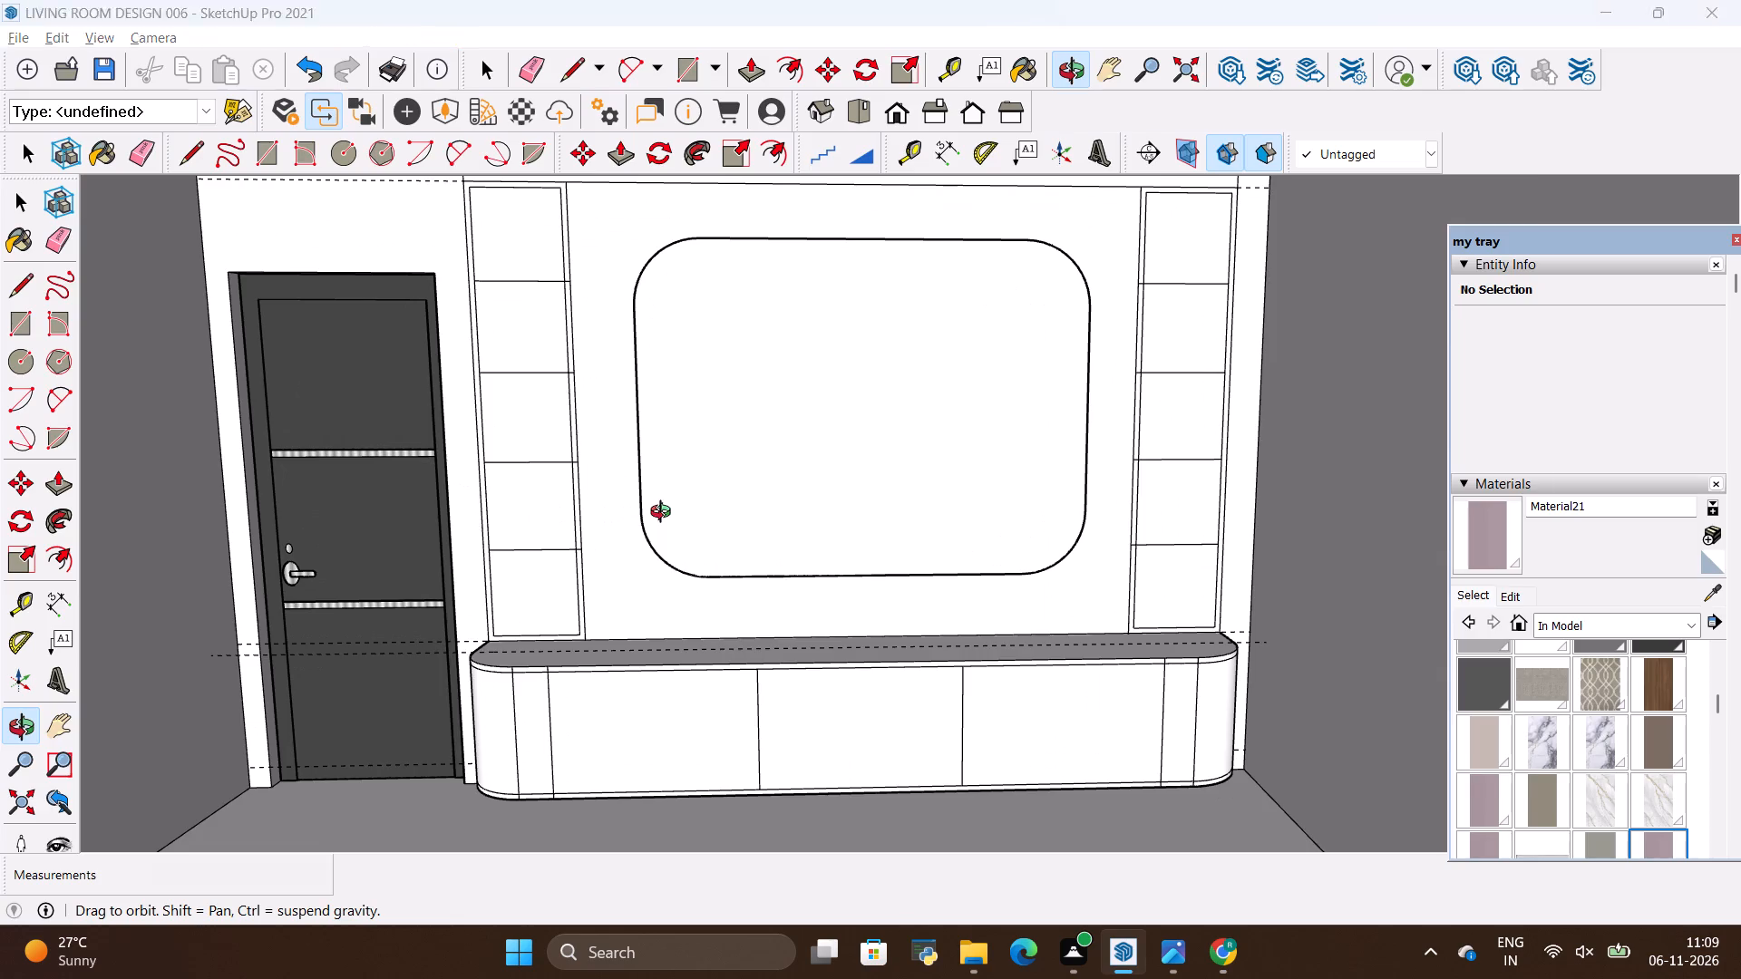
key("alt+Tab")
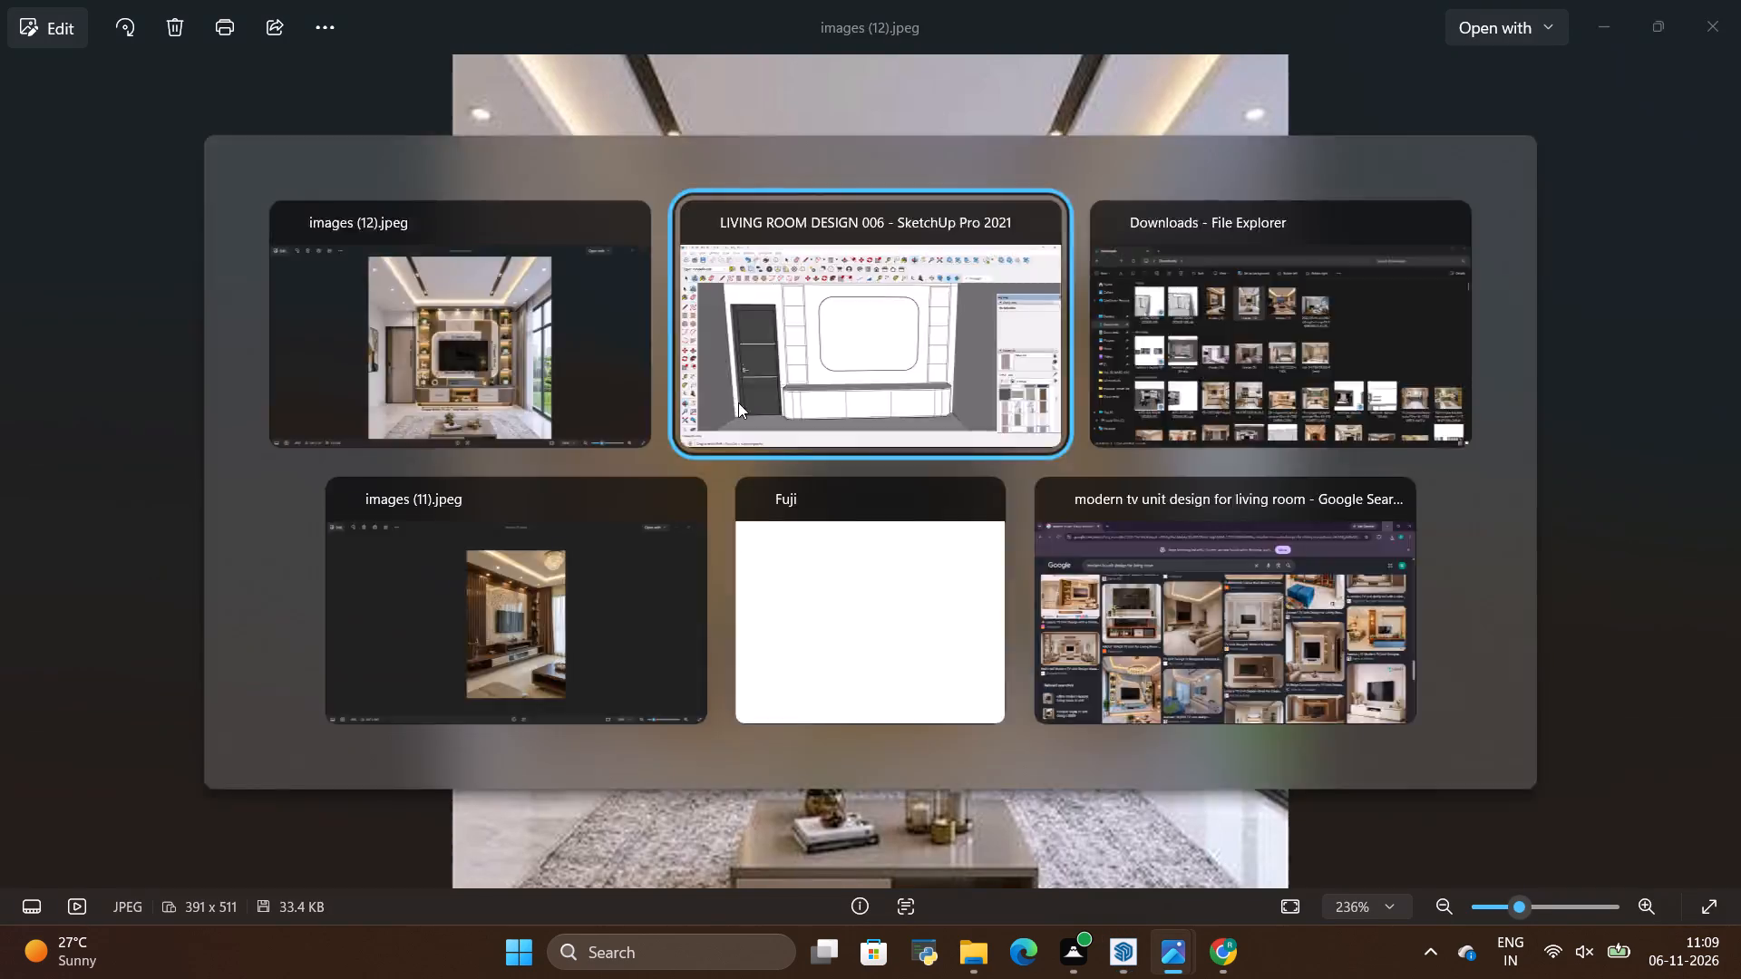
scroll(652, 466, "down", 1)
left_click_drag(654, 456, 643, 487)
scroll(645, 471, "down", 4)
left_click_drag(629, 480, 637, 490)
scroll(602, 518, "up", 3)
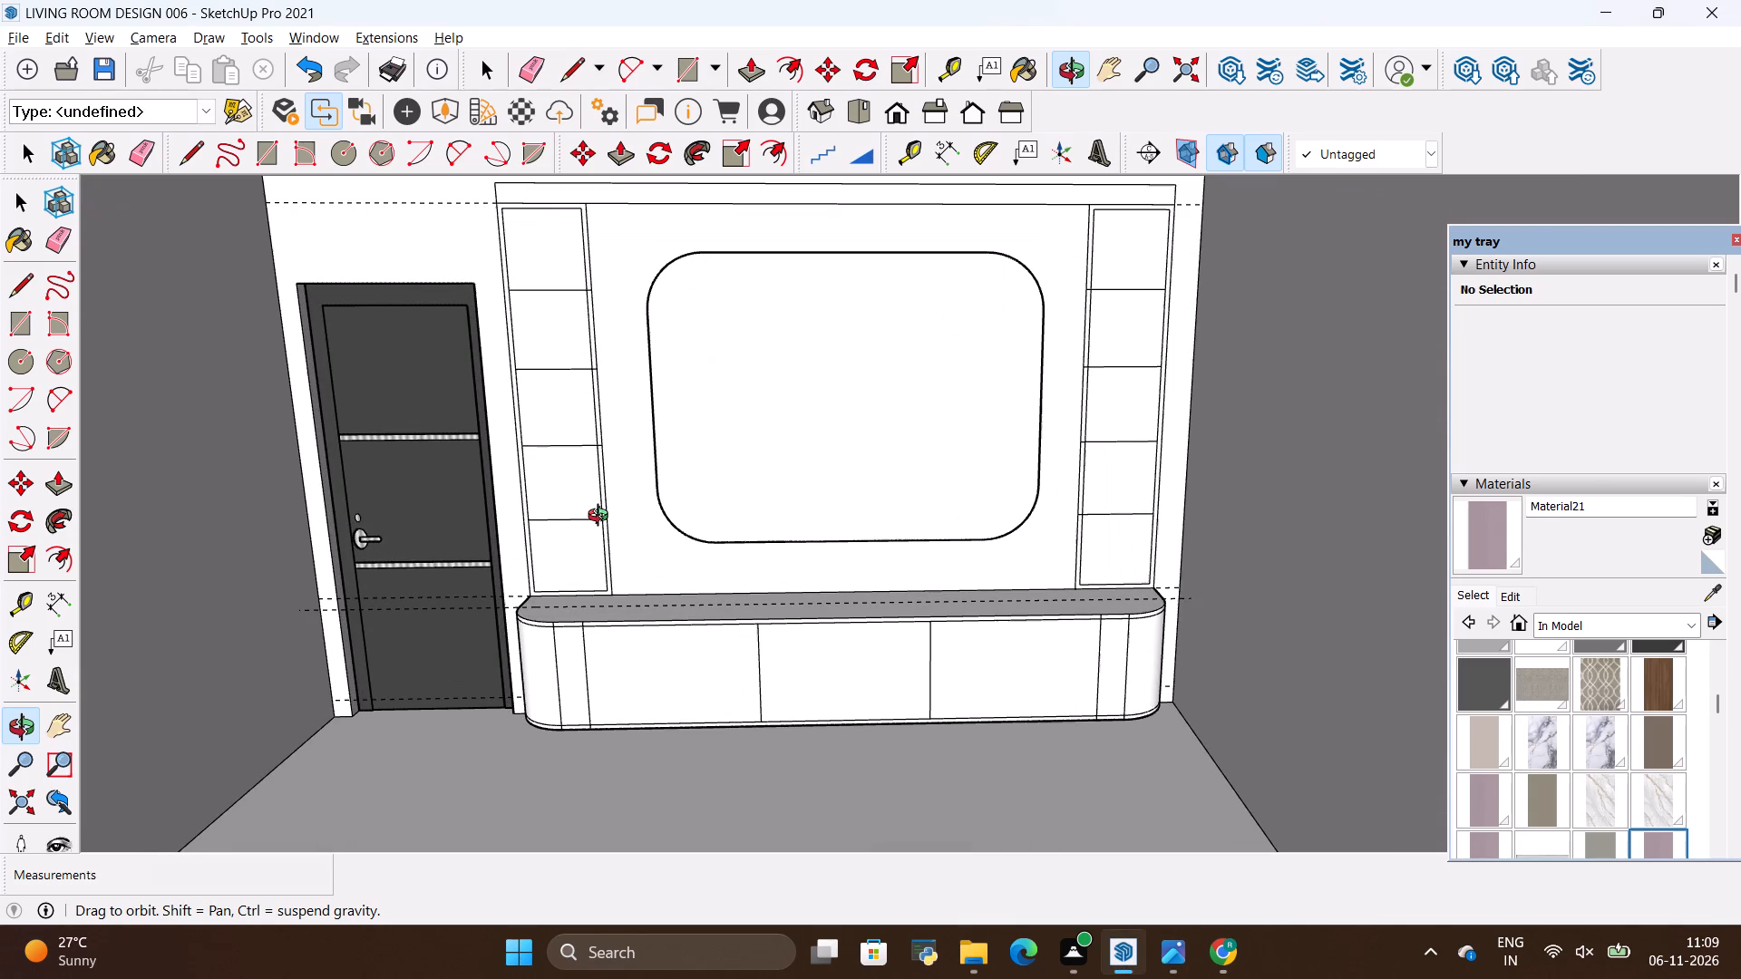
key("alt+Tab")
key("alt+Tab")
Erase the guide line running lengthwise across the console's top slab.
scroll(736, 606, "up", 3)
scroll(631, 626, "up", 2)
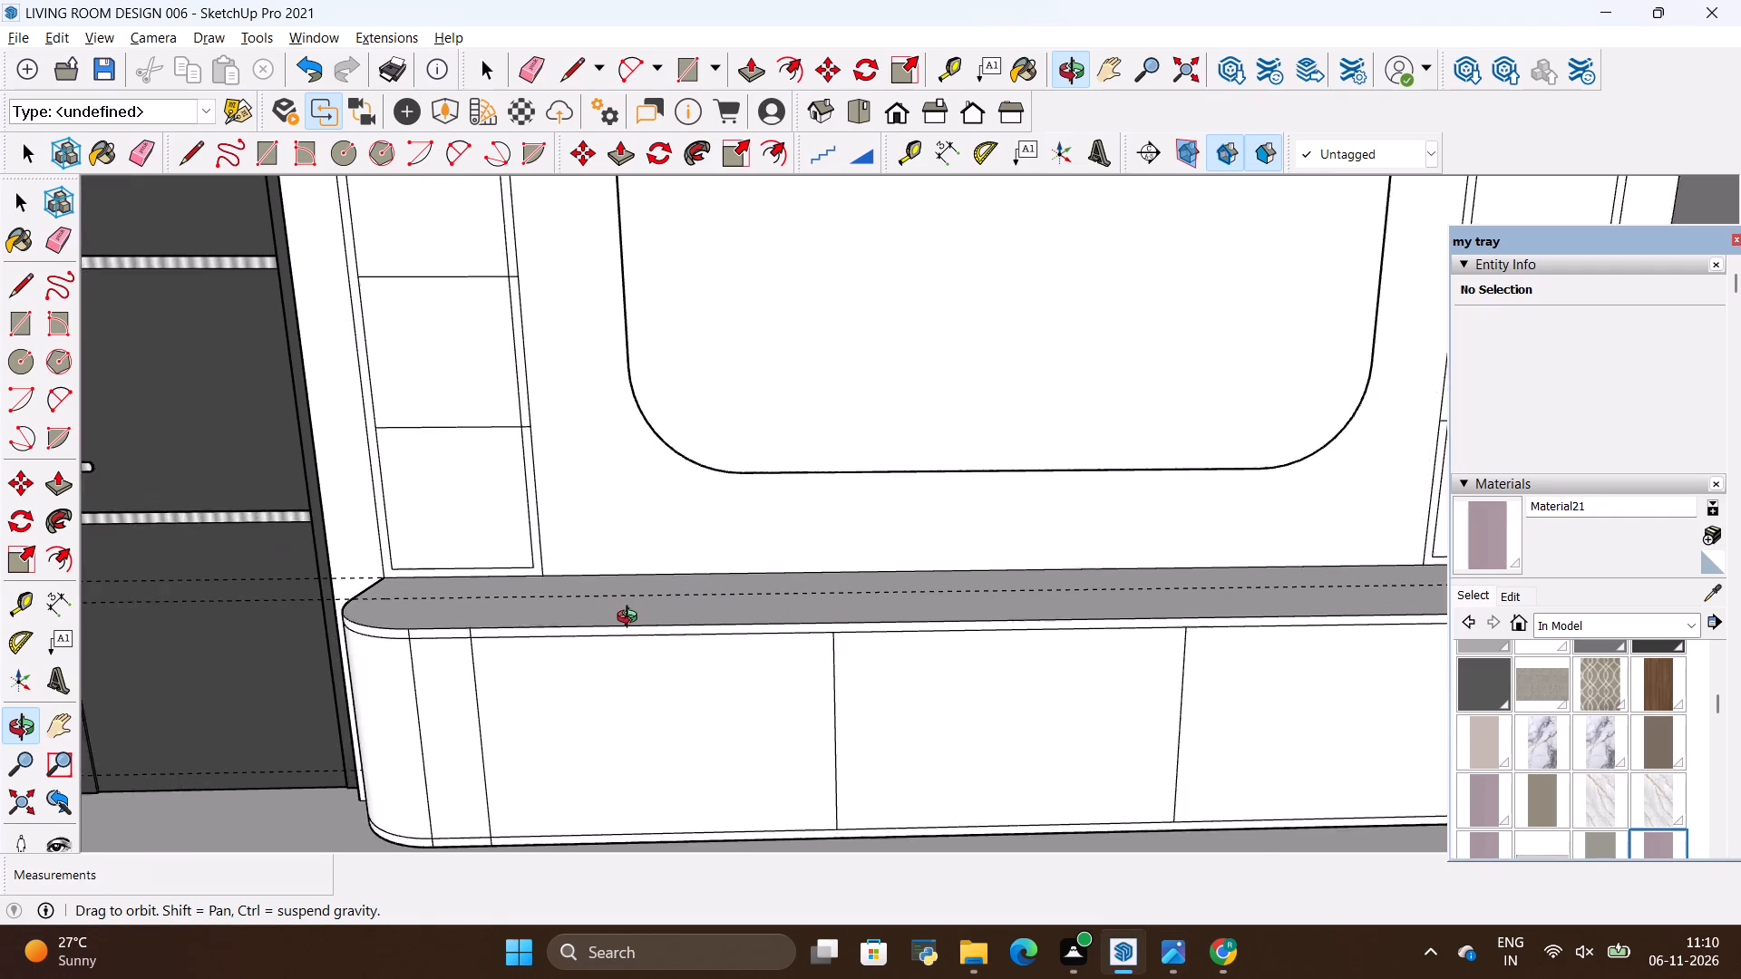
scroll(631, 619, "up", 4)
key("e")
left_click_drag(664, 573, 676, 598)
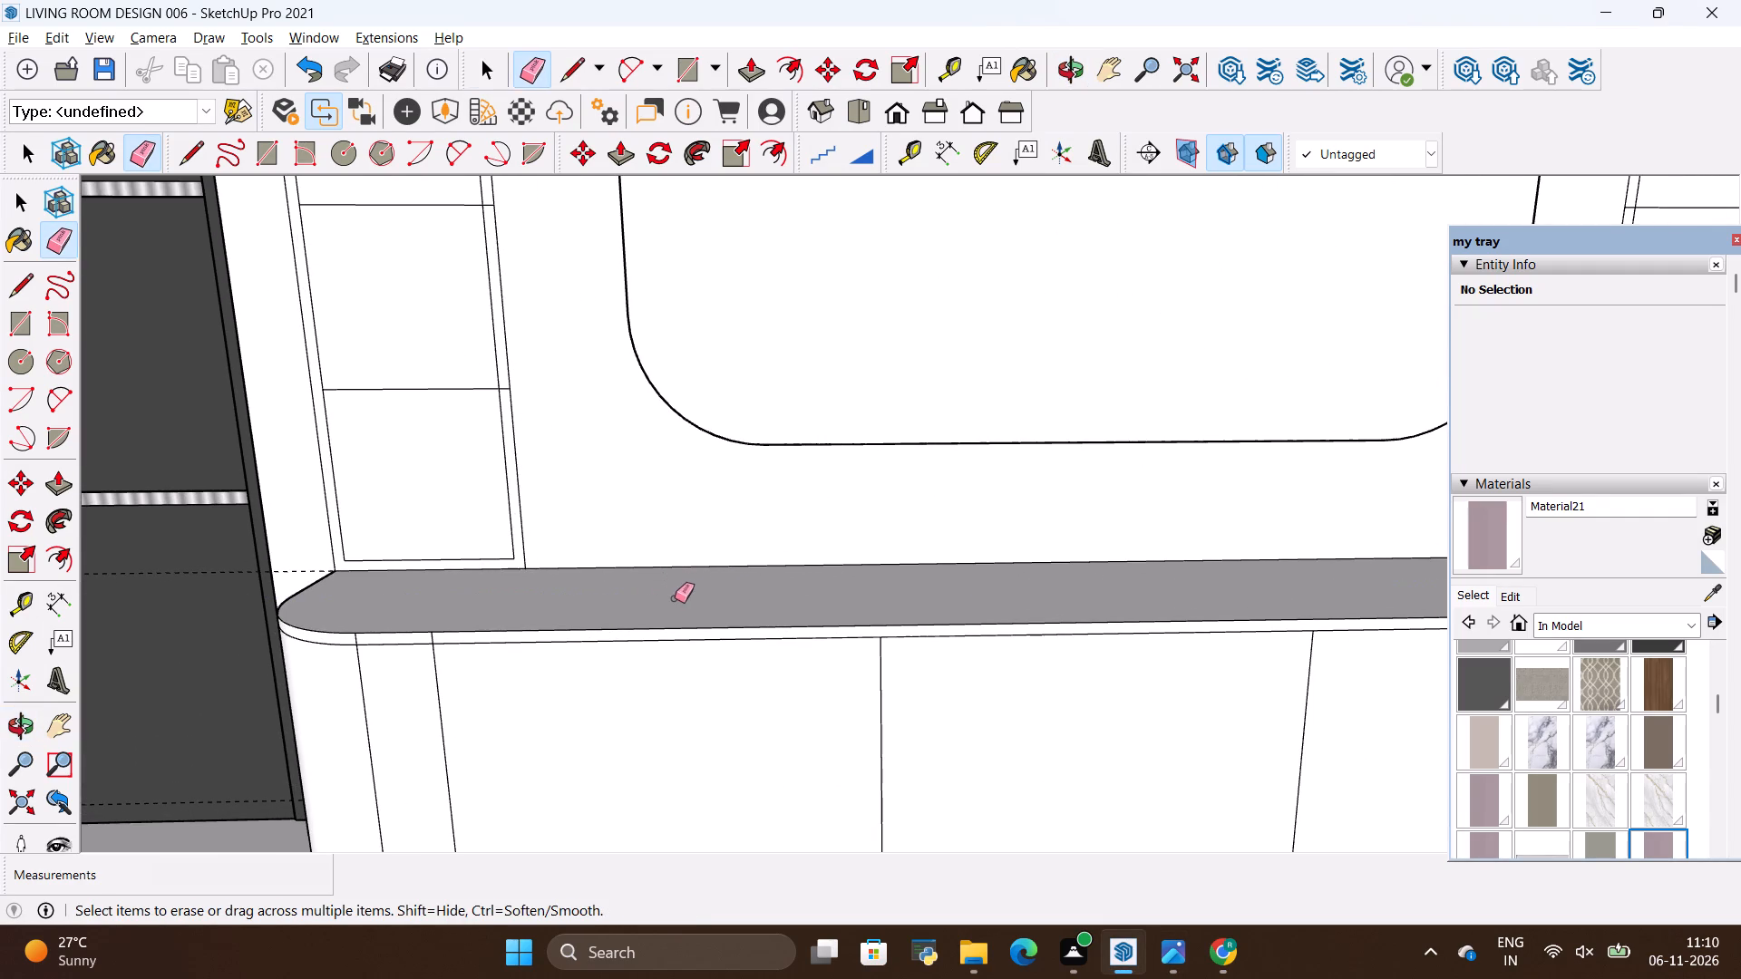
key("space")
Select the console's top slab face and check the whole wall unit against the reference image.
left_click(666, 596)
scroll(661, 637, "down", 11)
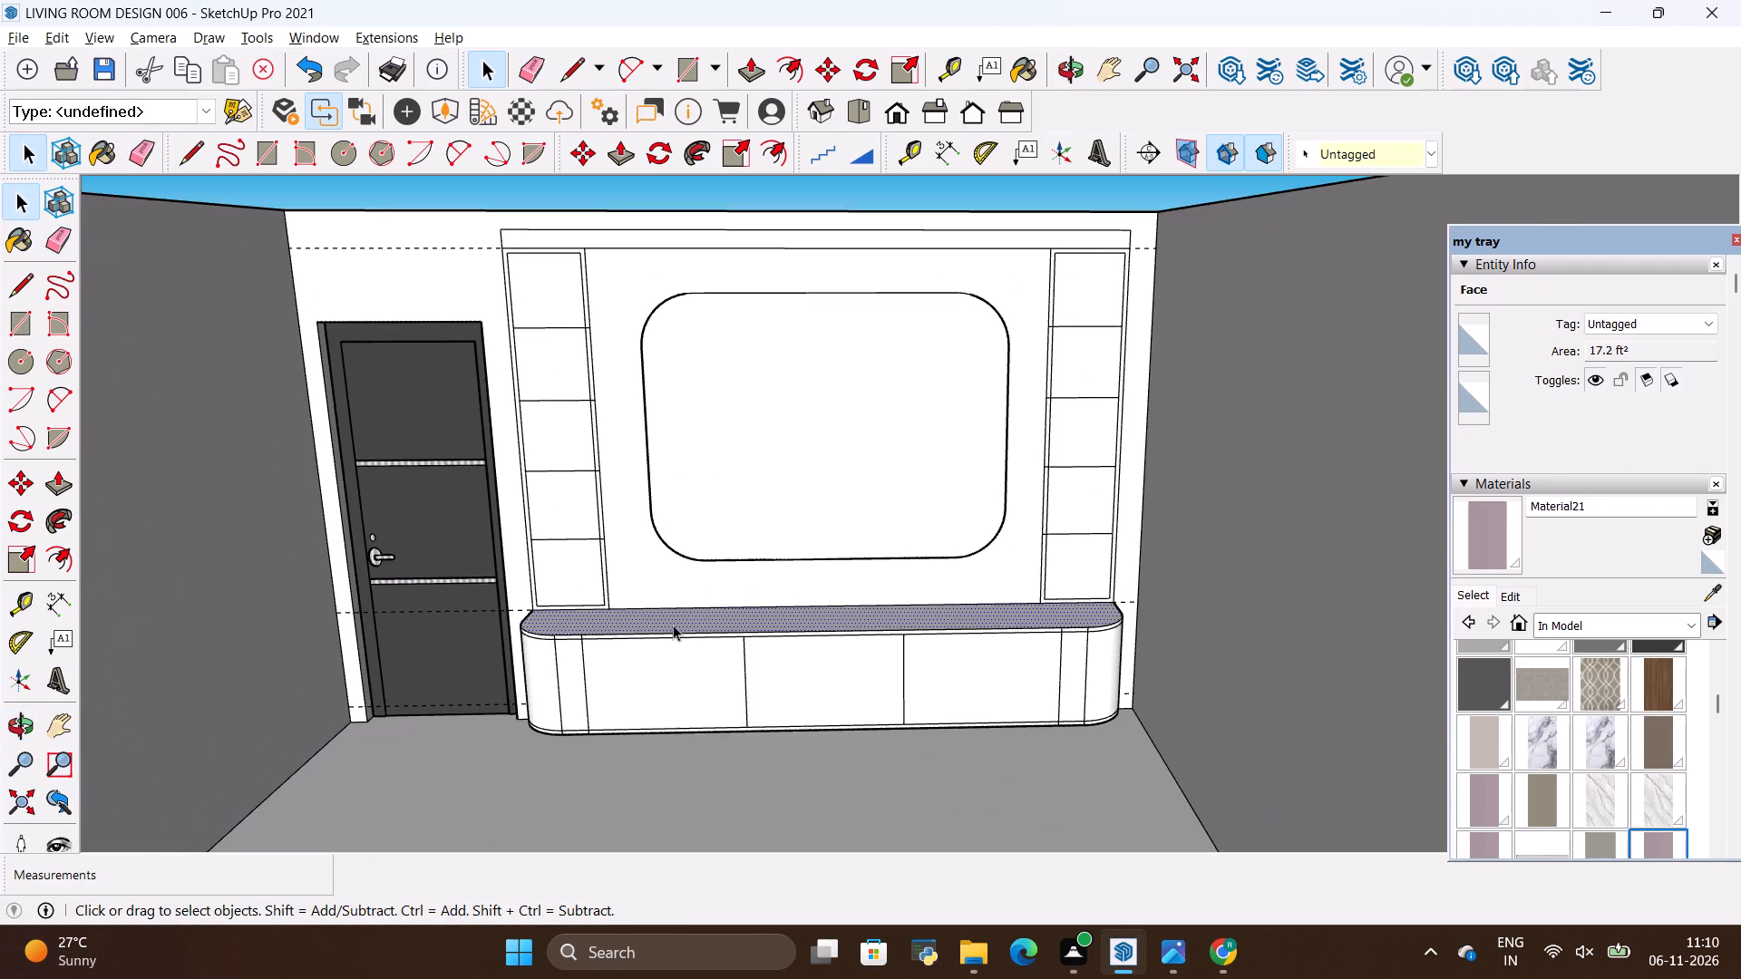
scroll(673, 623, "up", 1)
key("alt+Tab")
key("alt+Tab")
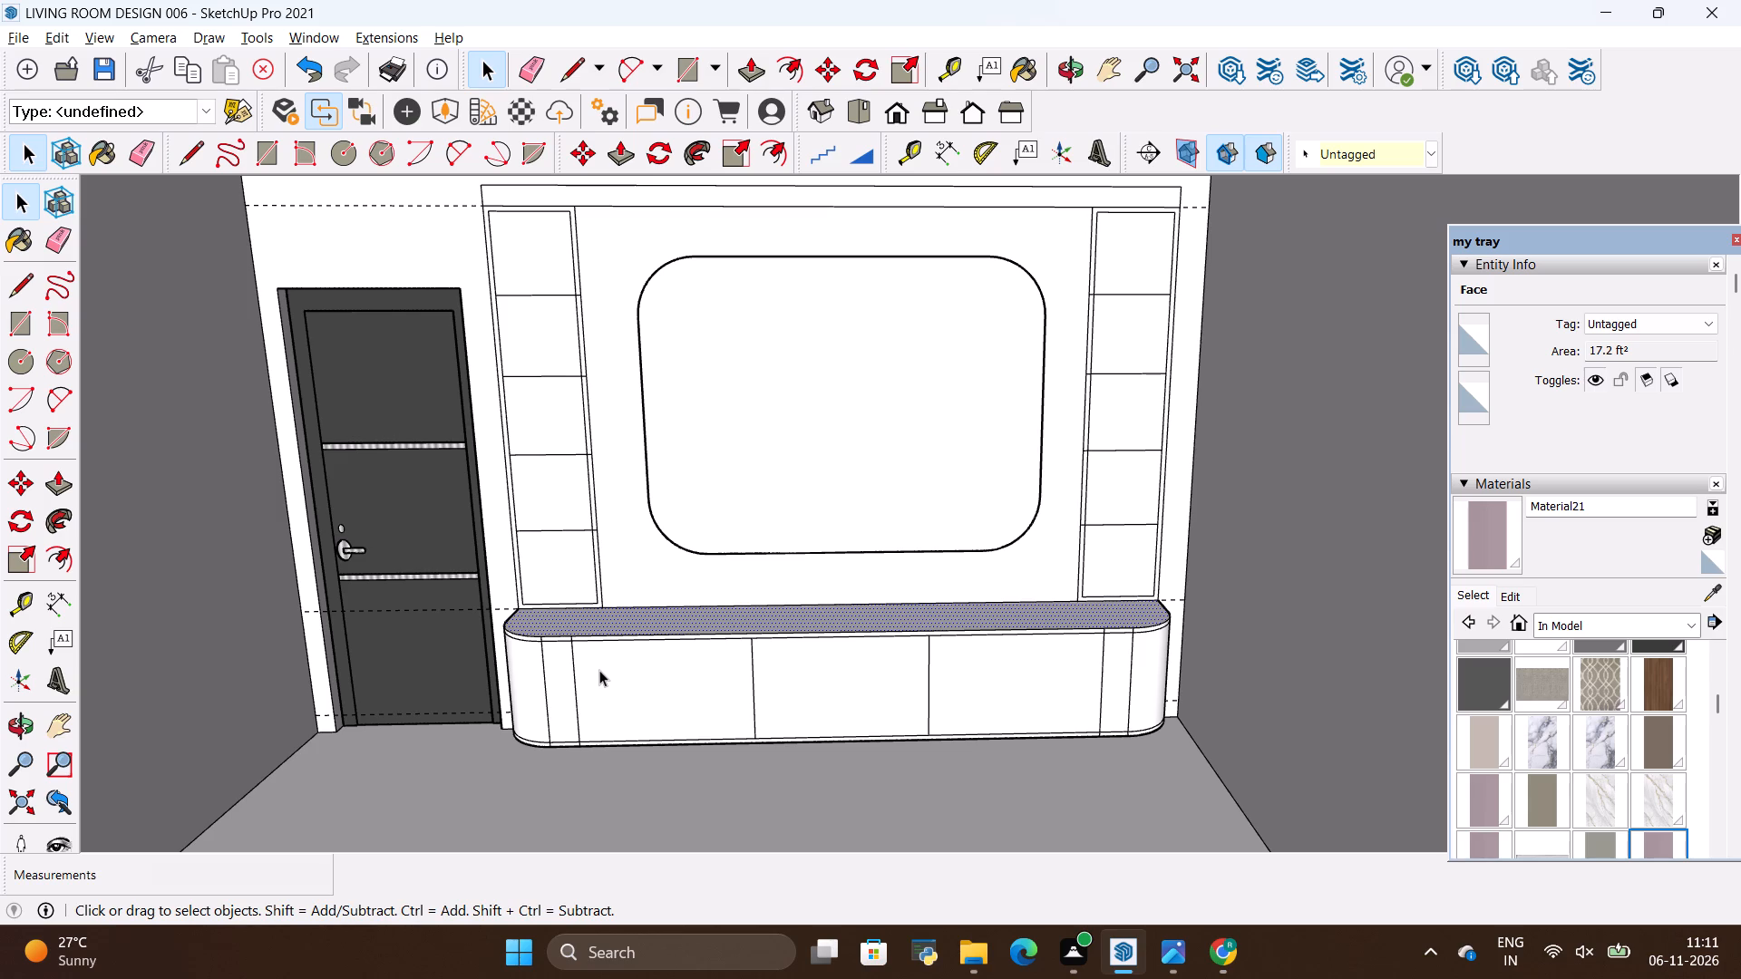
scroll(597, 868, "down", 2)
scroll(668, 729, "down", 5)
scroll(637, 641, "up", 5)
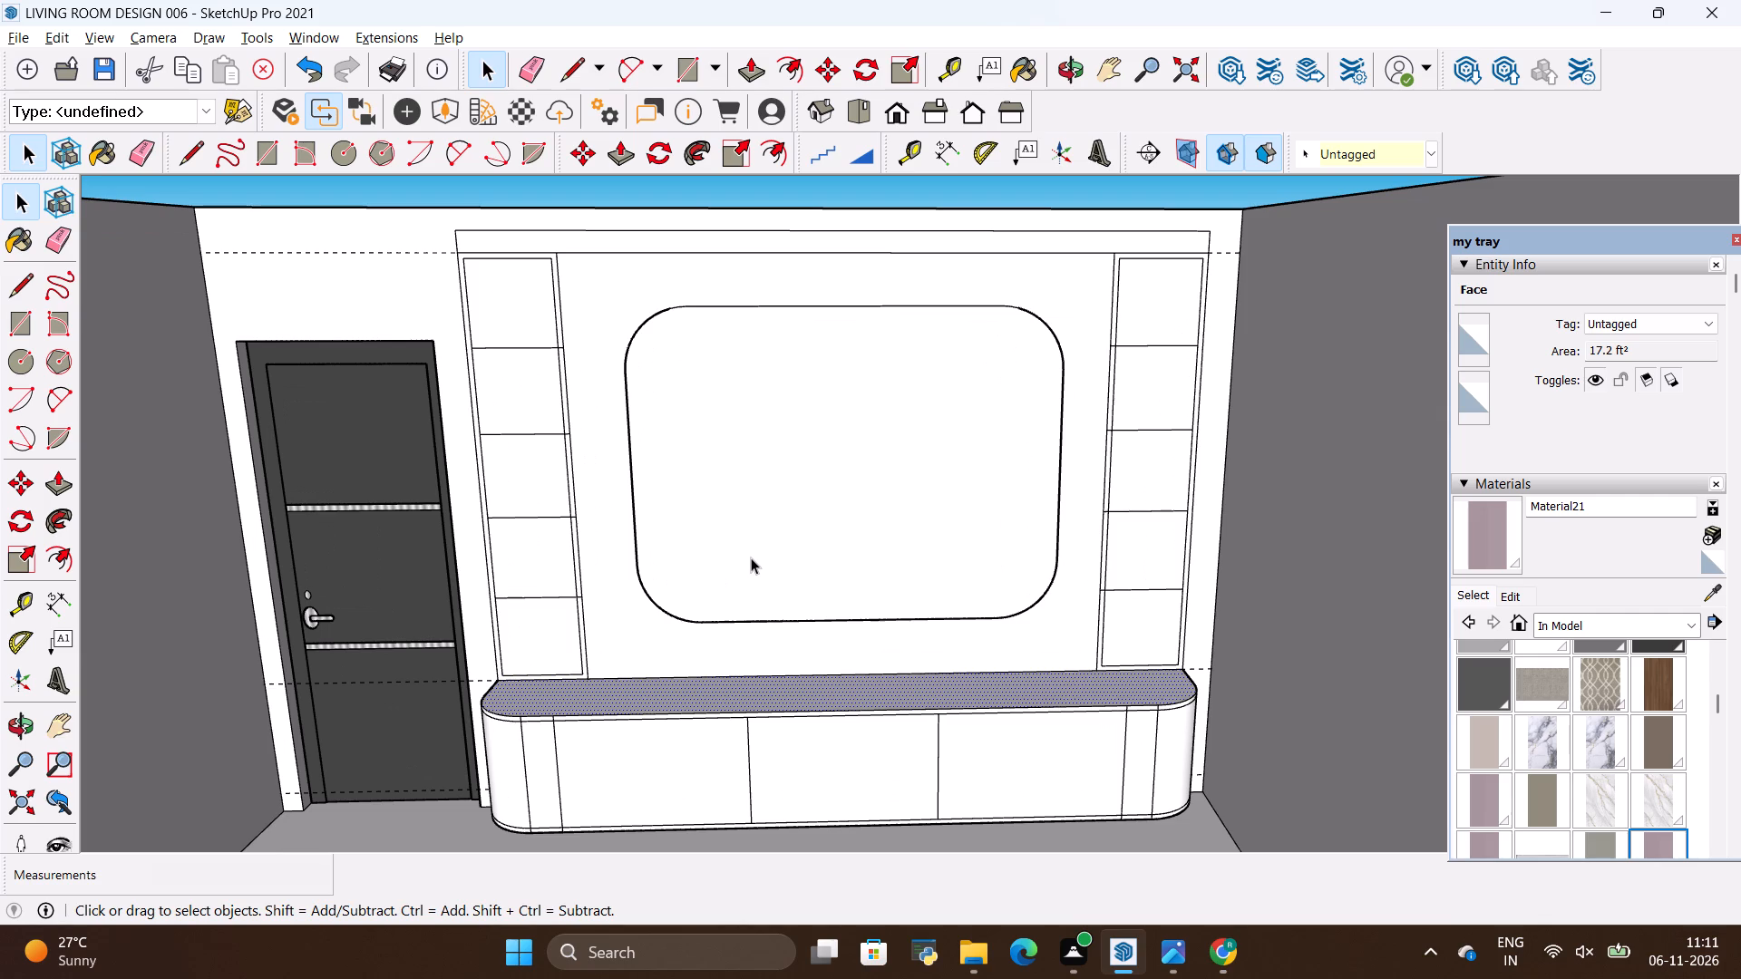
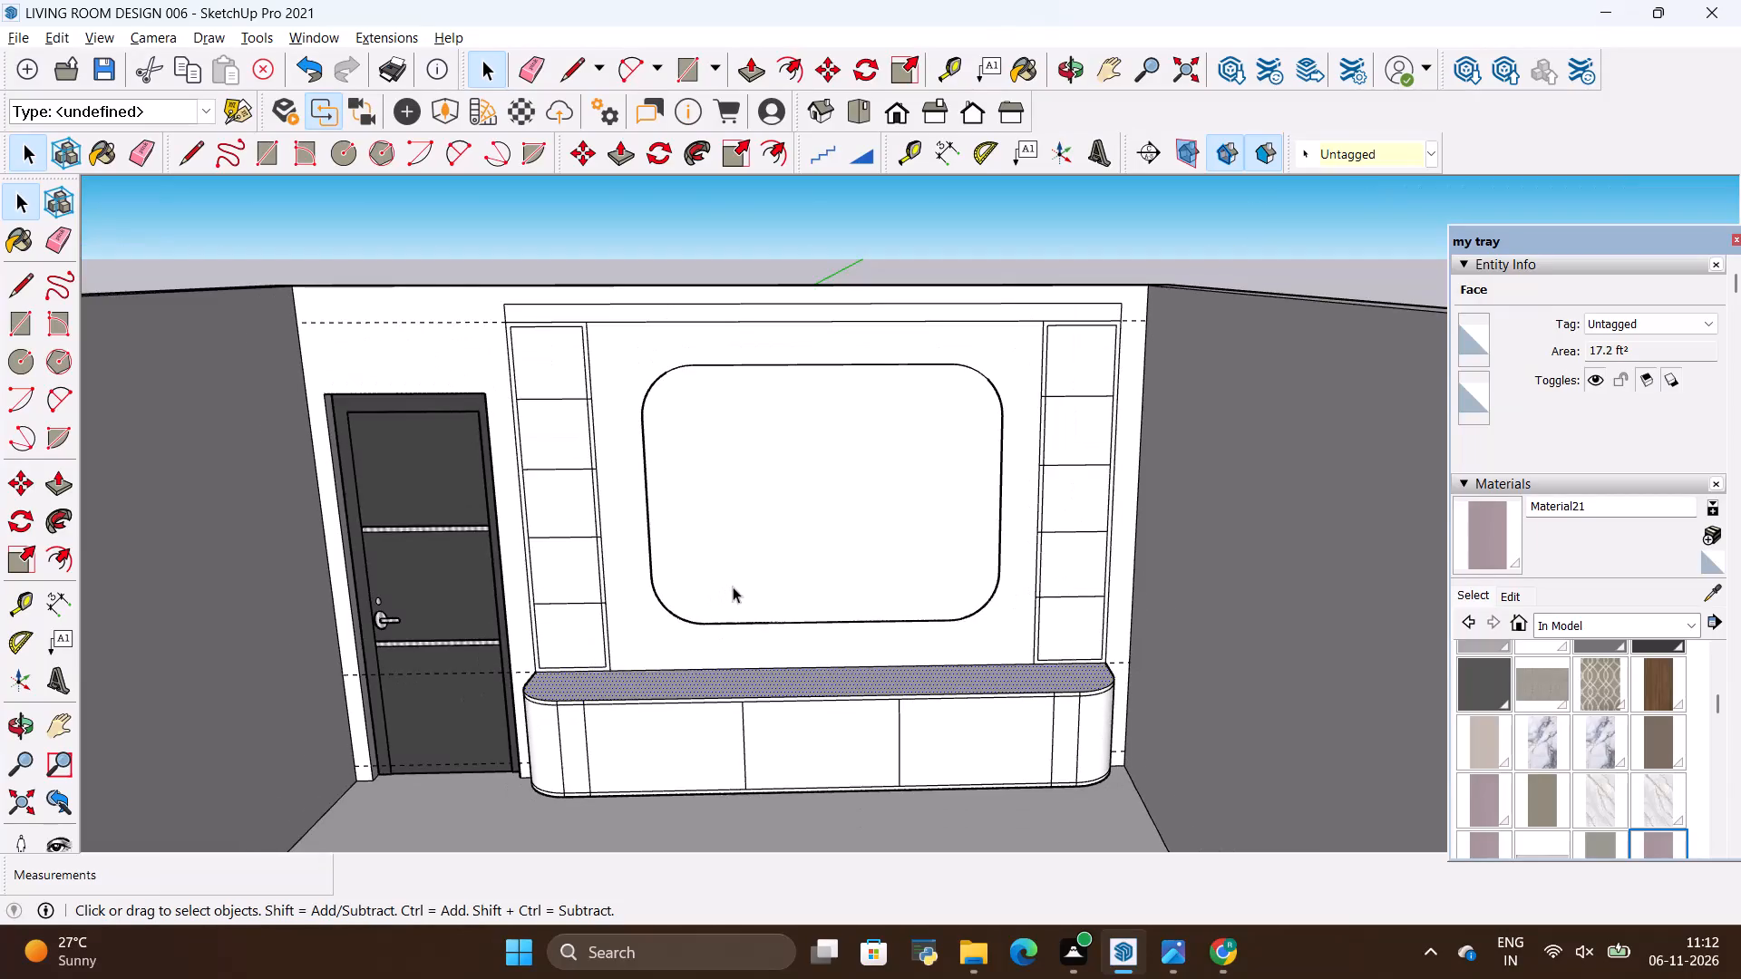
Compare the modelled TV wall, side shelves and console with the reference image.
scroll(734, 586, "up", 2)
scroll(743, 589, "down", 2)
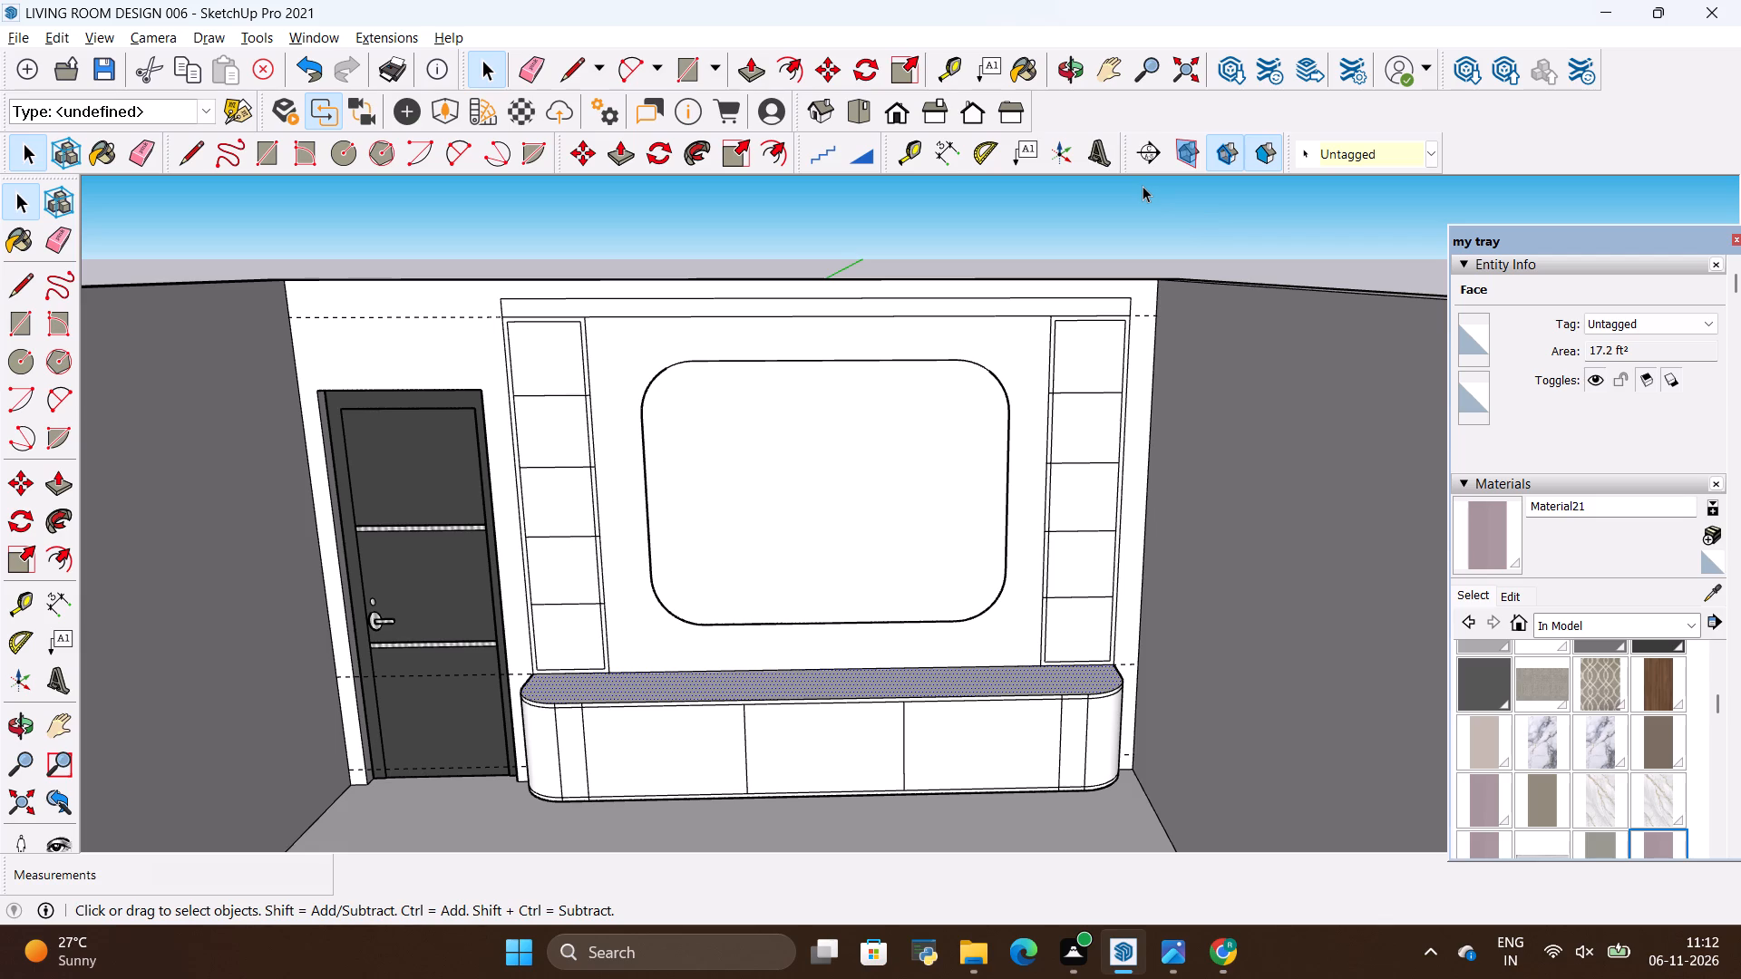
key("alt+Tab")
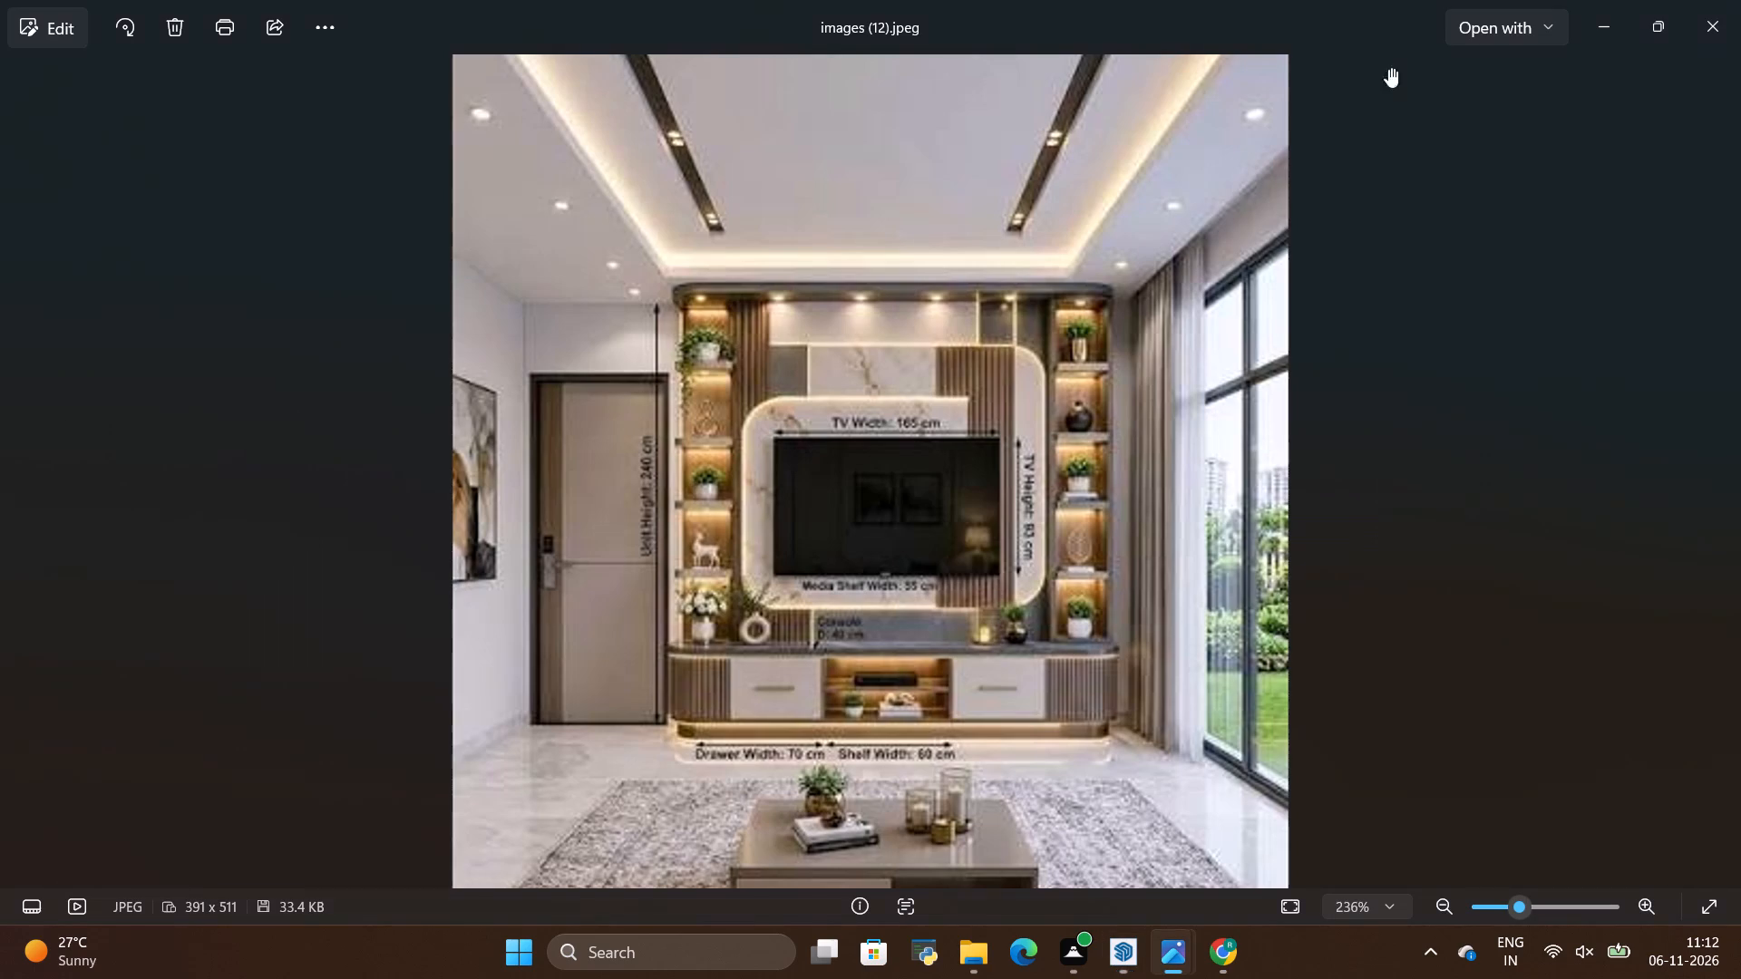
scroll(1025, 600, "up", 2)
scroll(1094, 517, "up", 4)
key("alt+Tab")
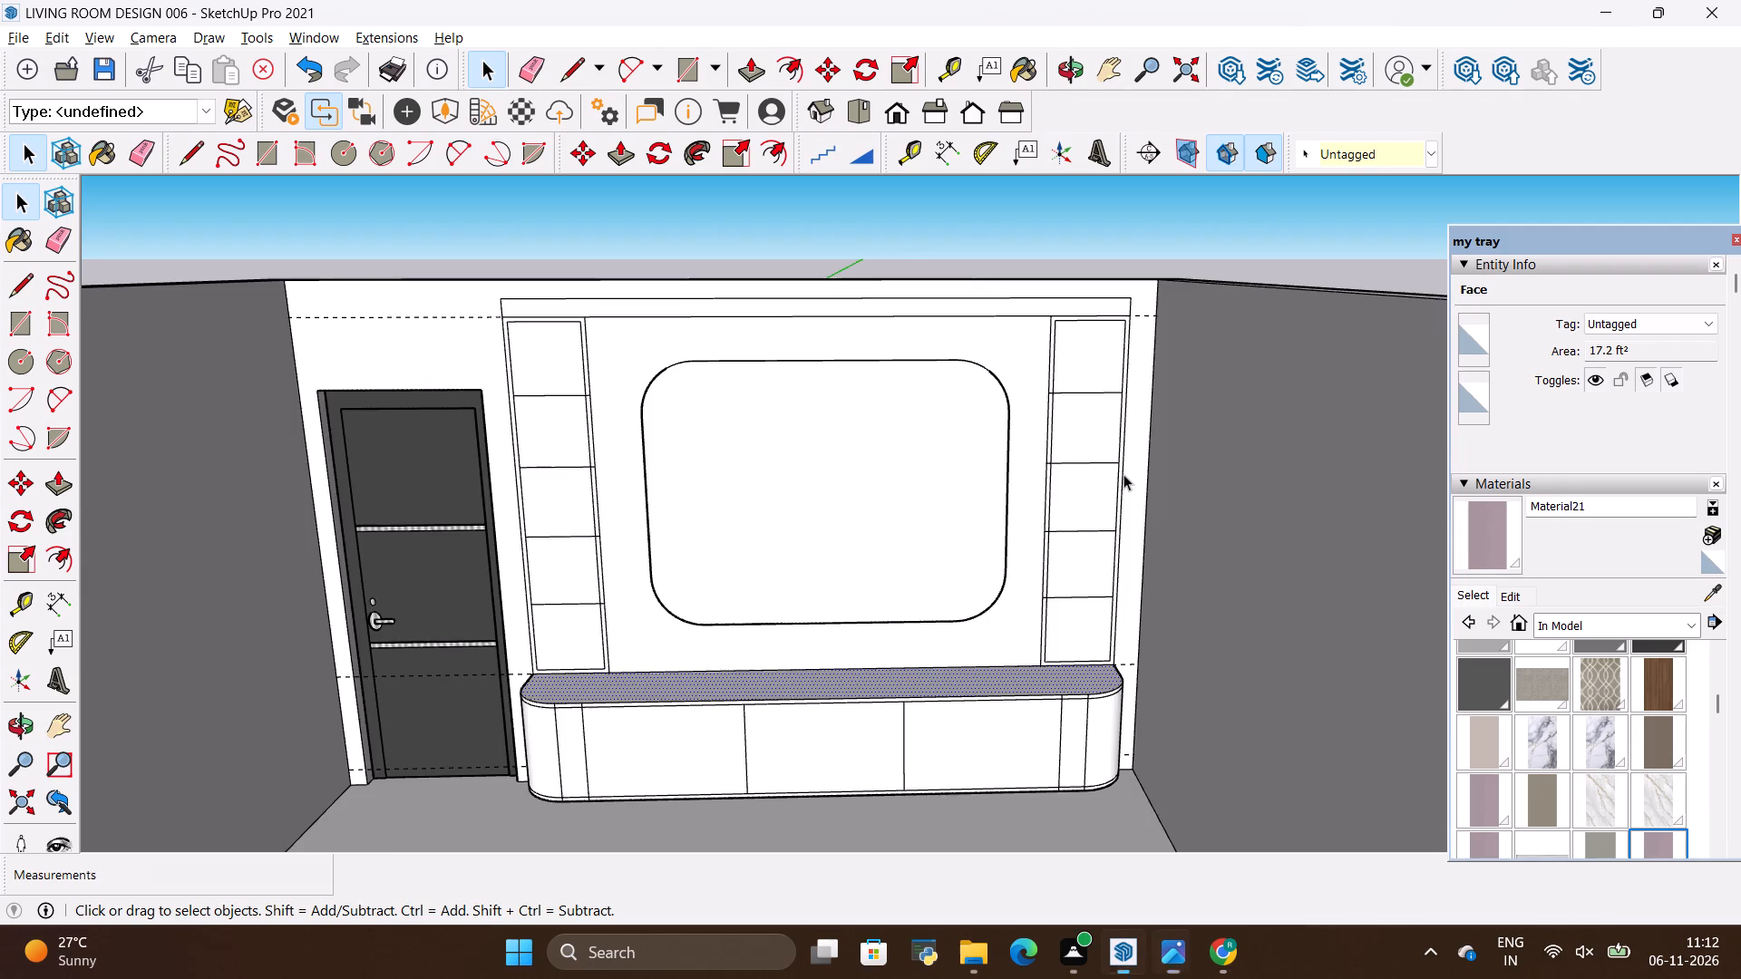
scroll(1123, 474, "down", 3)
scroll(944, 507, "up", 4)
key("alt+Tab")
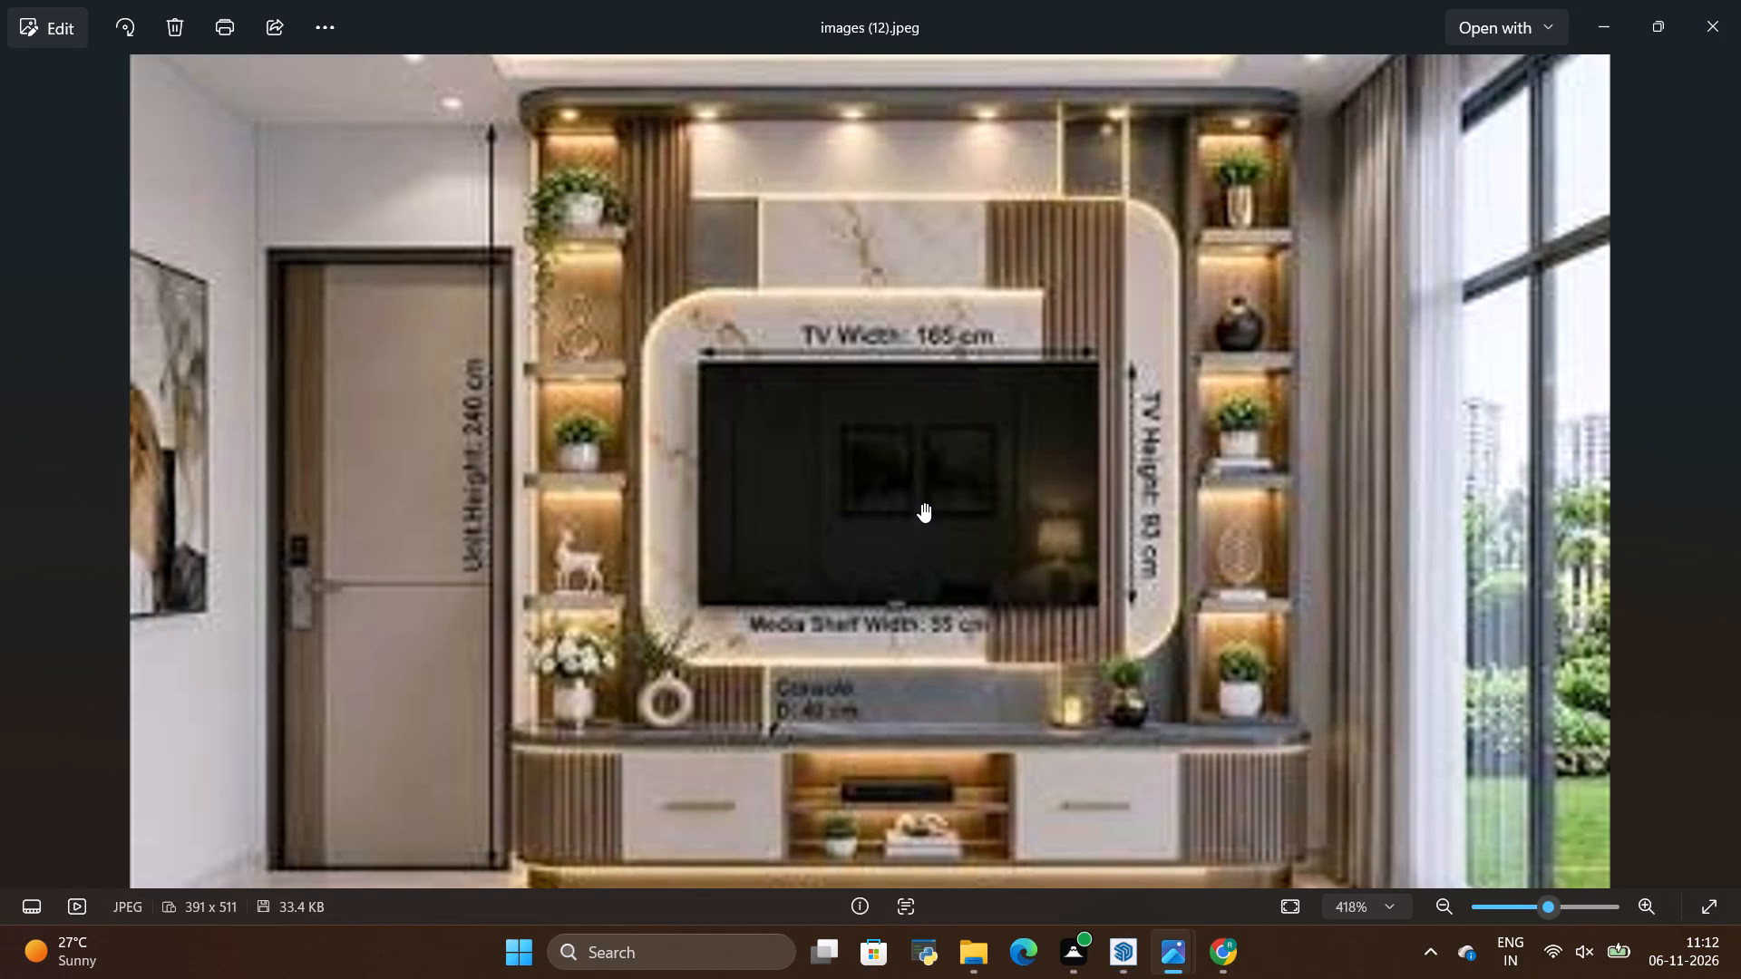
key("alt+Tab")
key("alt+Tab")
key("alt+Tab")
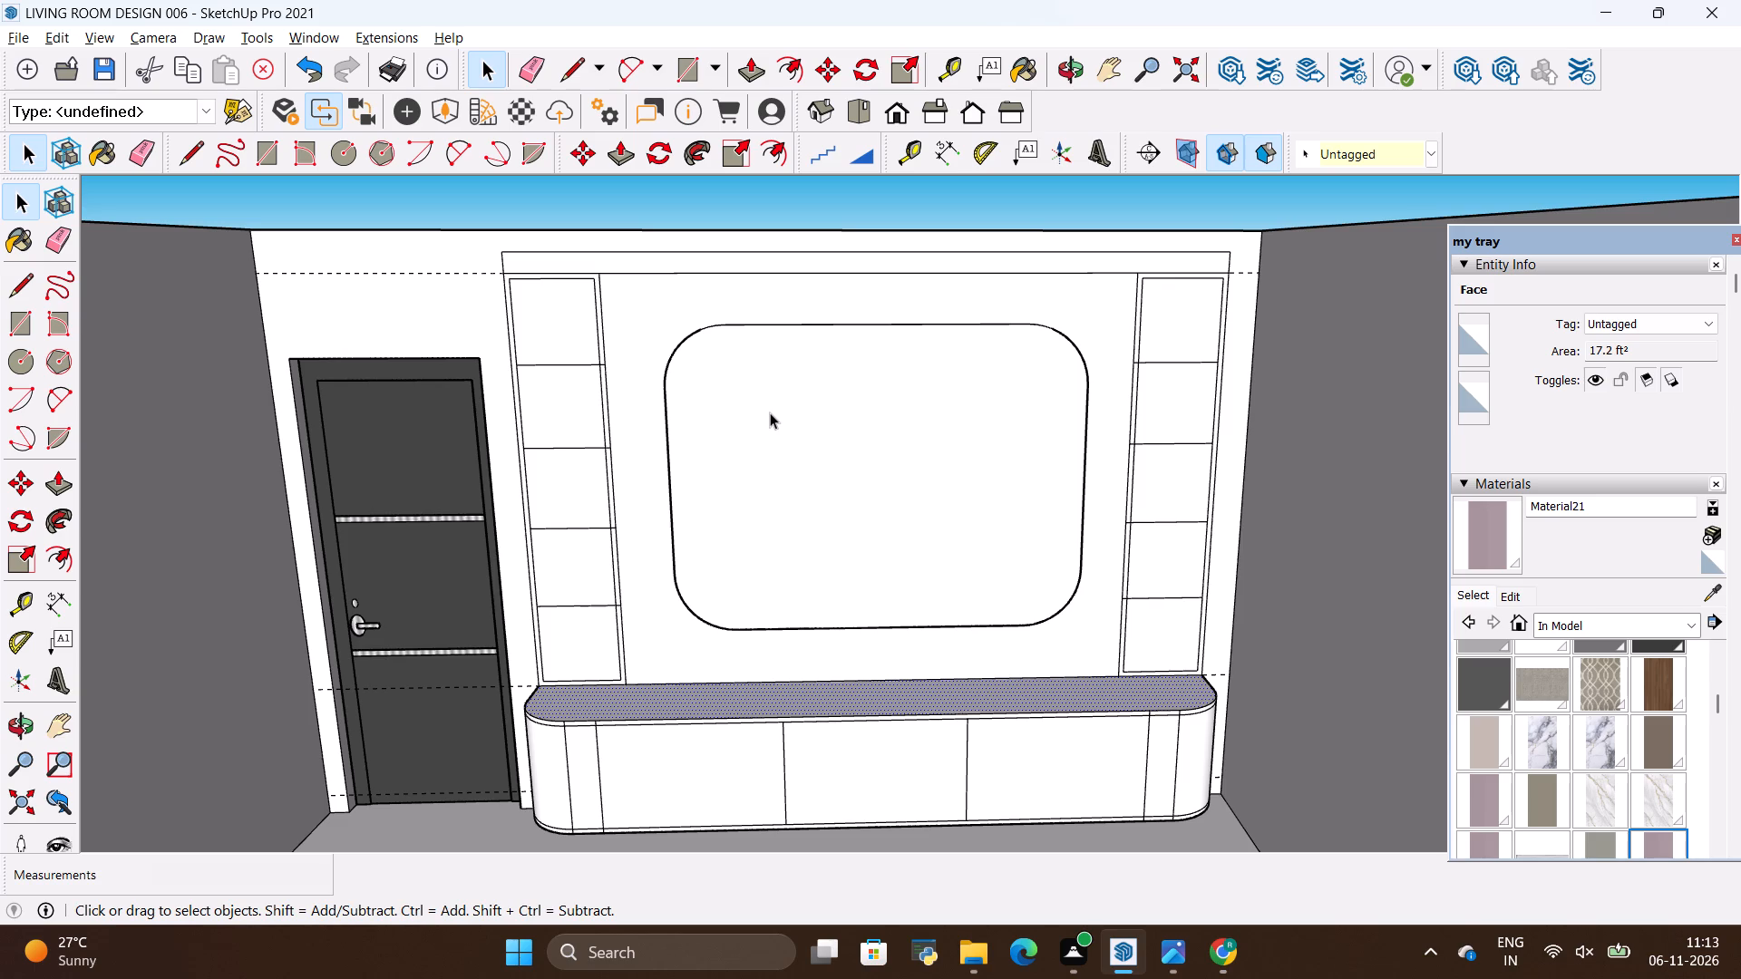
key("alt+Tab")
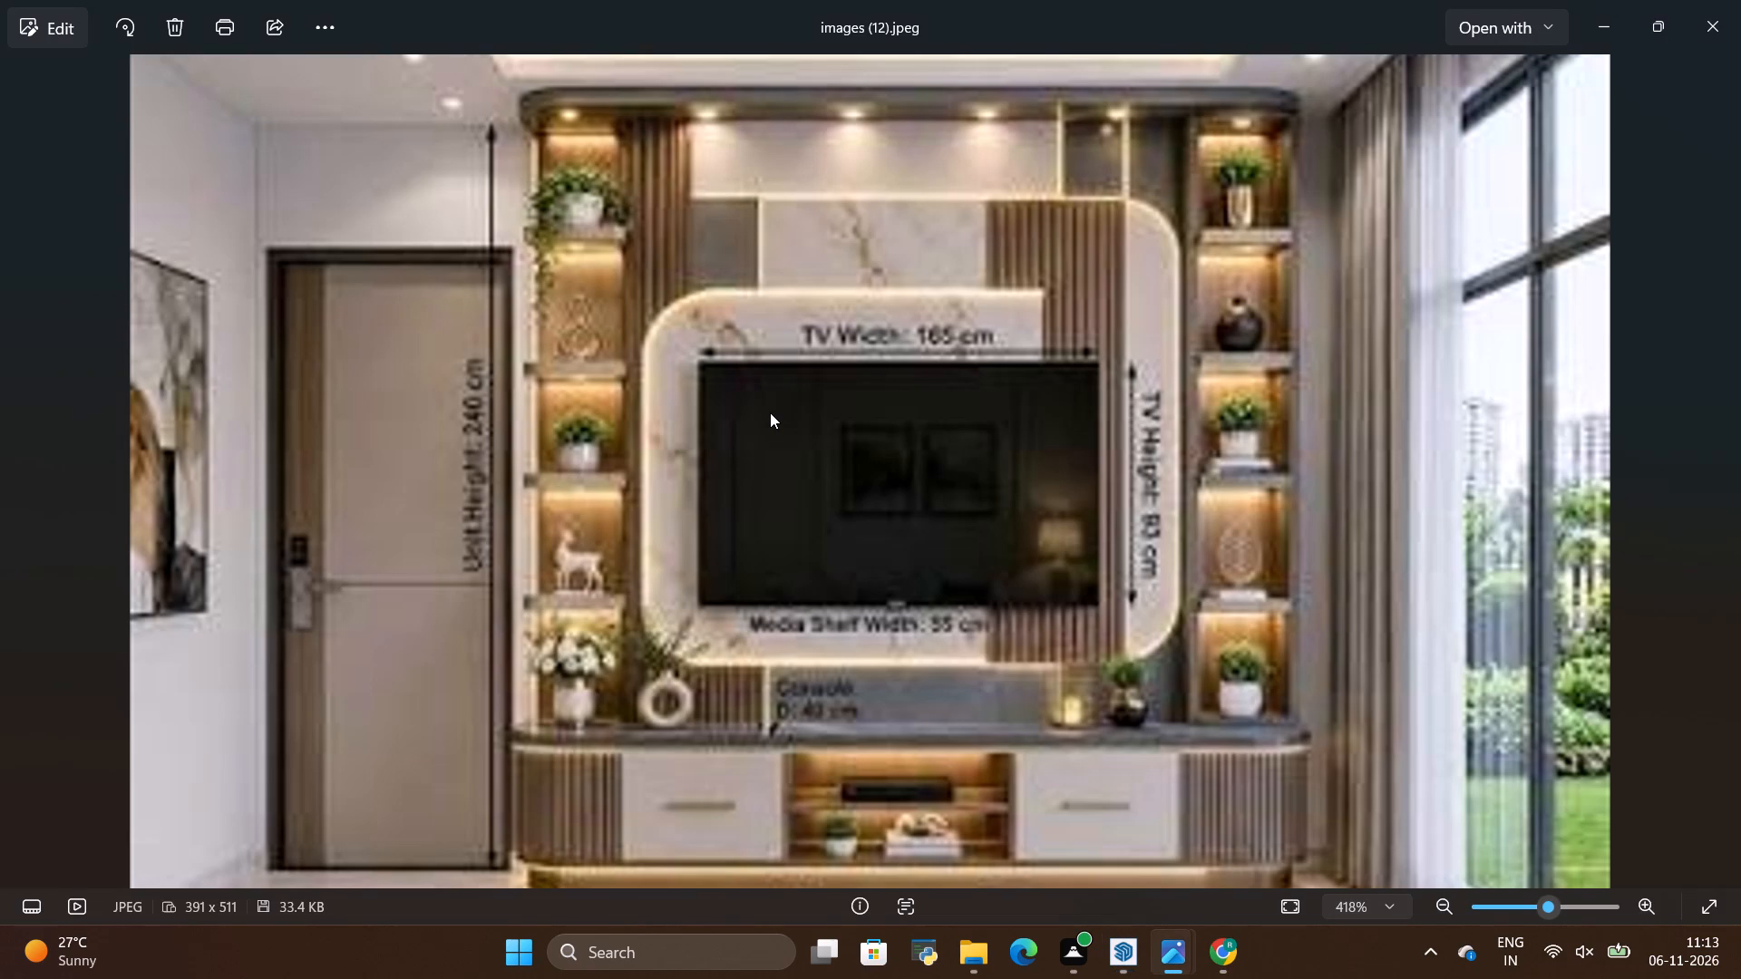
key("alt+Tab")
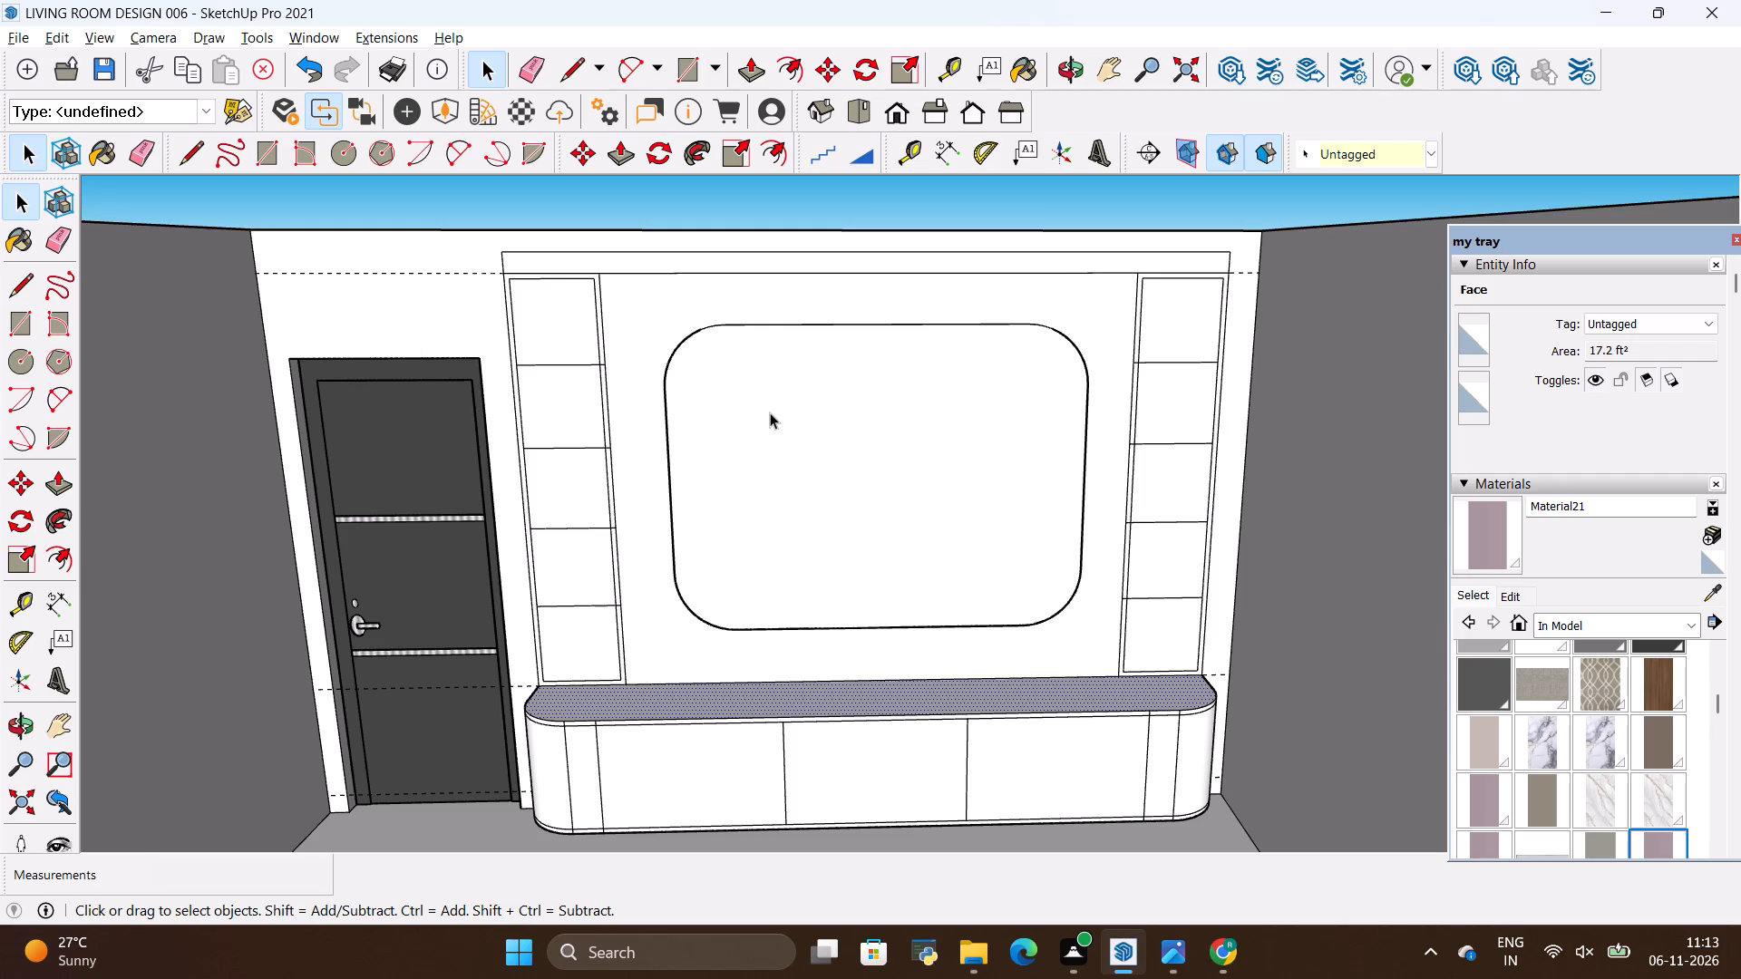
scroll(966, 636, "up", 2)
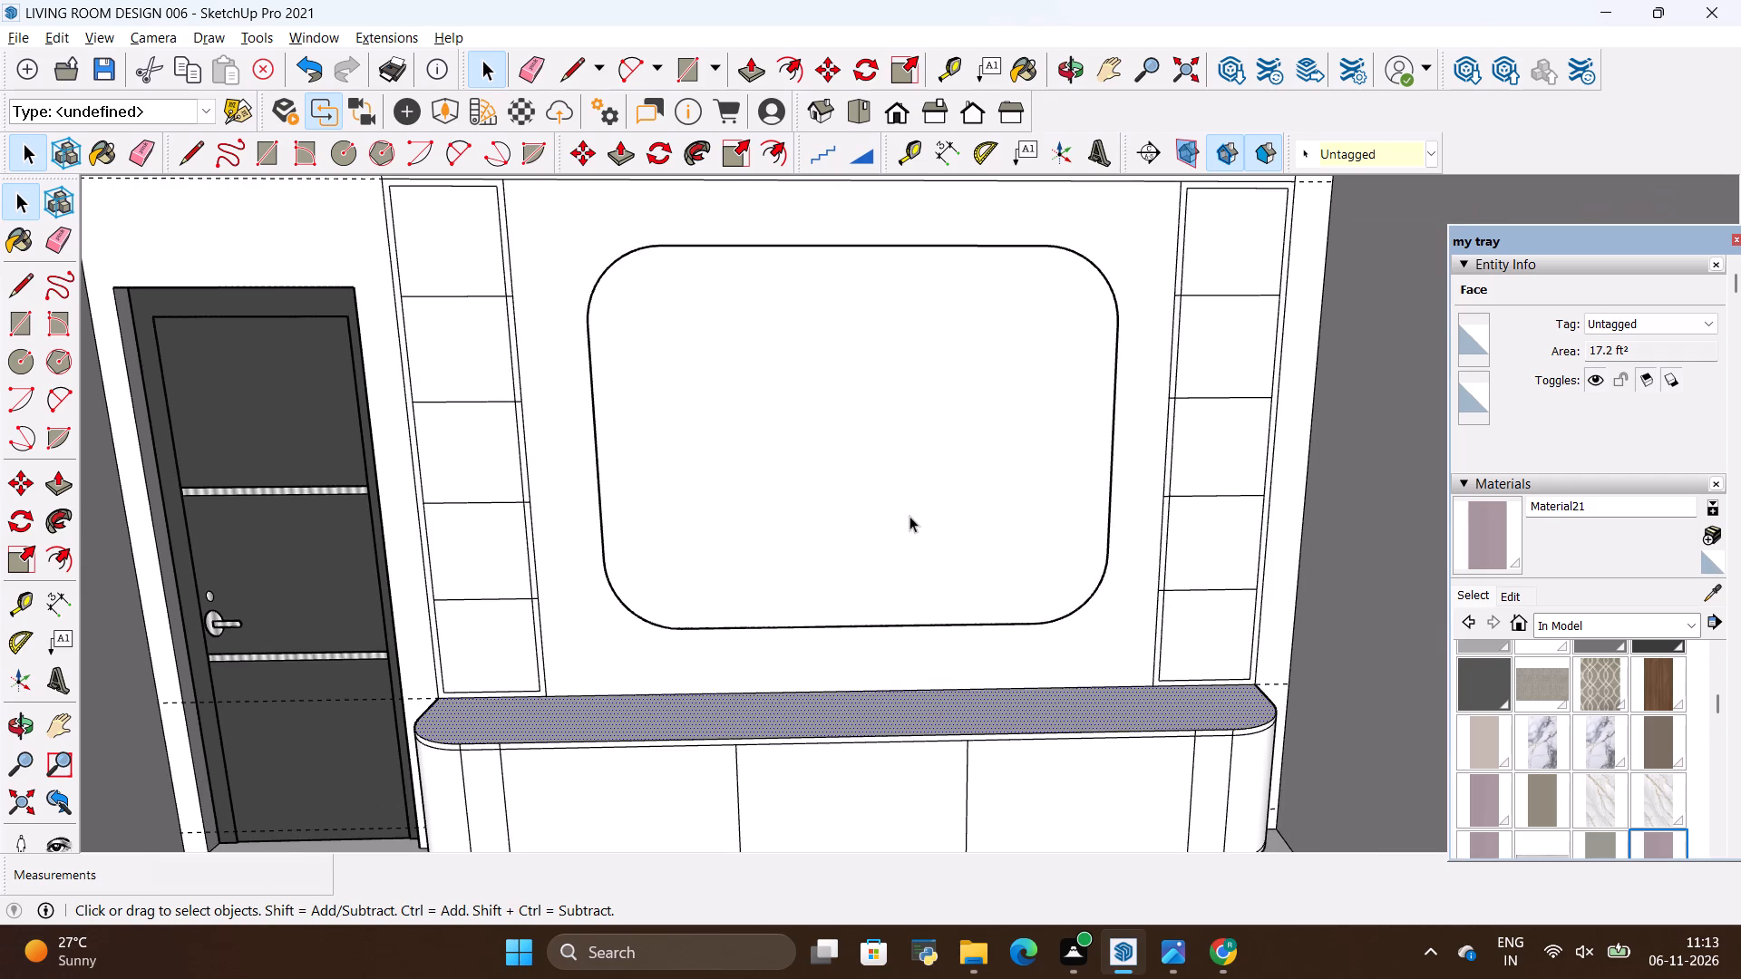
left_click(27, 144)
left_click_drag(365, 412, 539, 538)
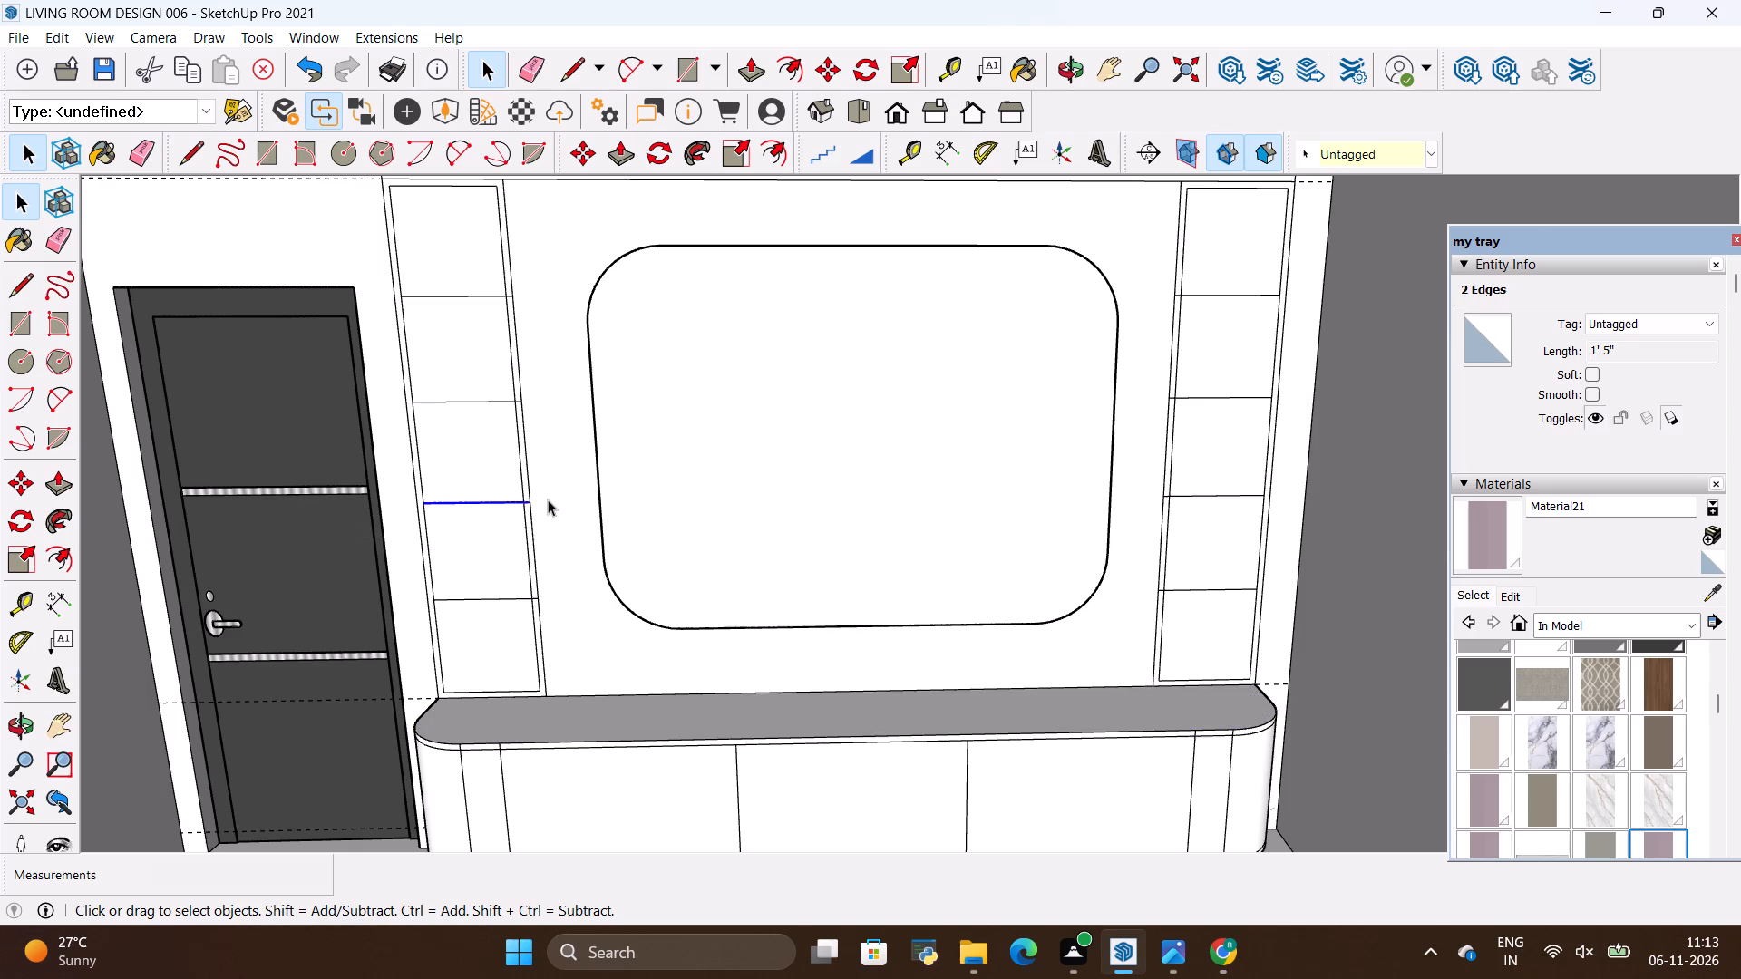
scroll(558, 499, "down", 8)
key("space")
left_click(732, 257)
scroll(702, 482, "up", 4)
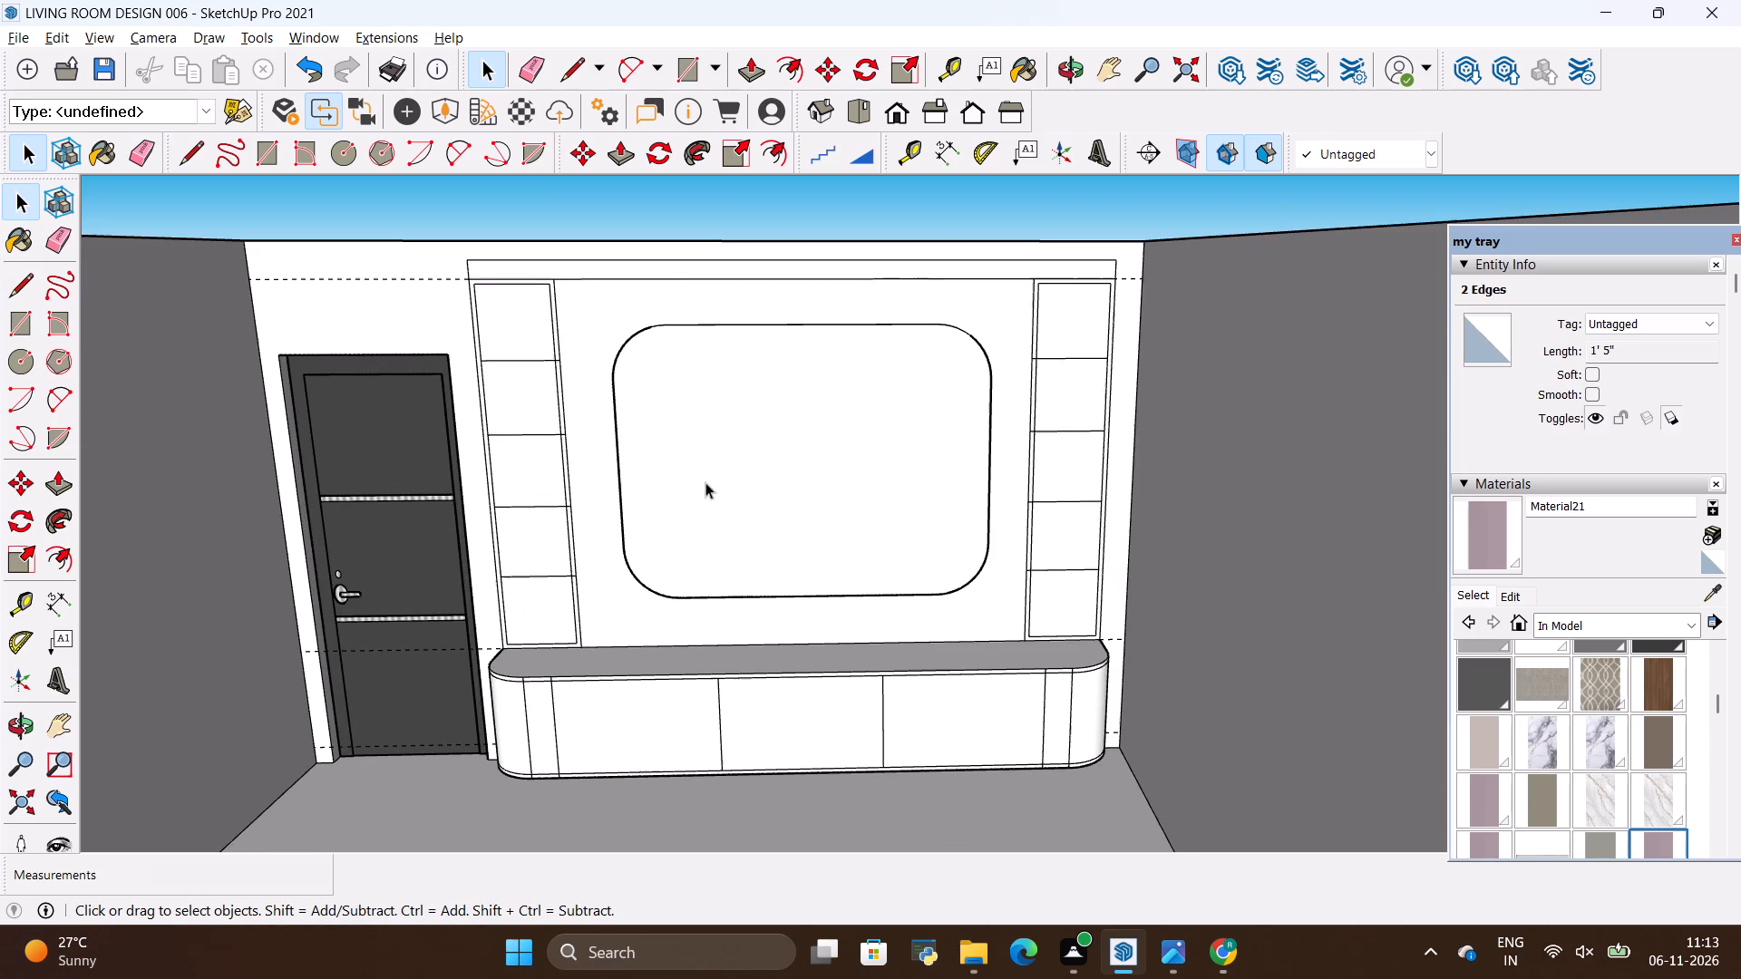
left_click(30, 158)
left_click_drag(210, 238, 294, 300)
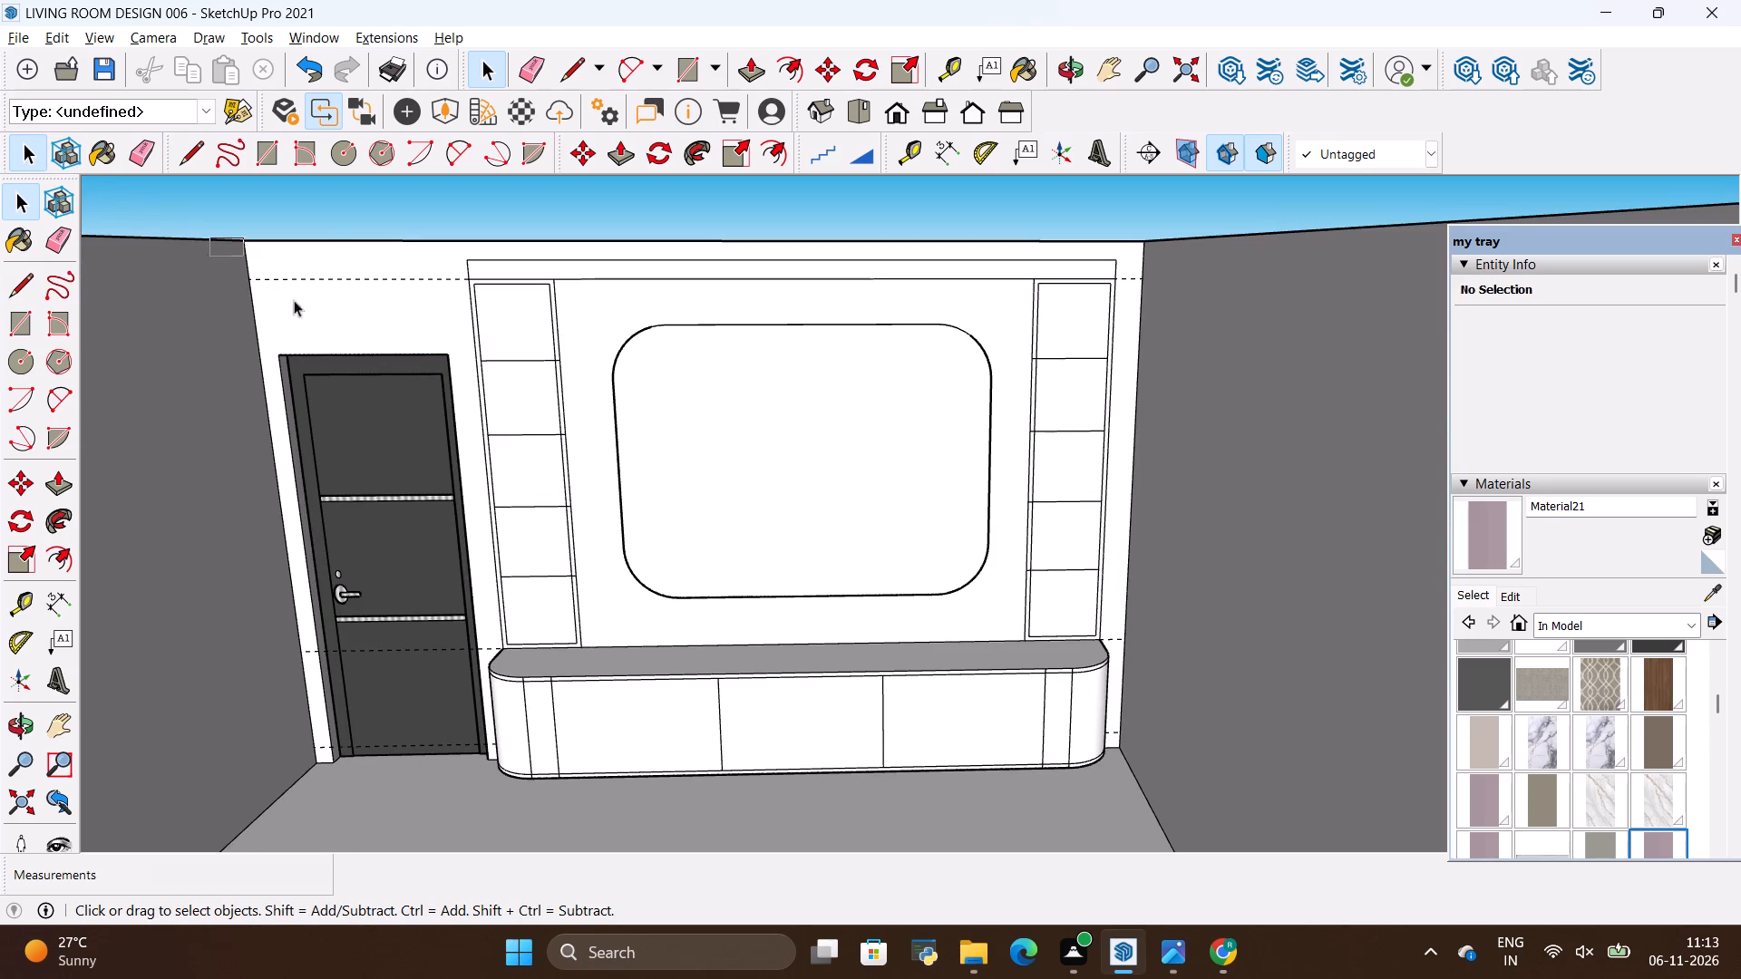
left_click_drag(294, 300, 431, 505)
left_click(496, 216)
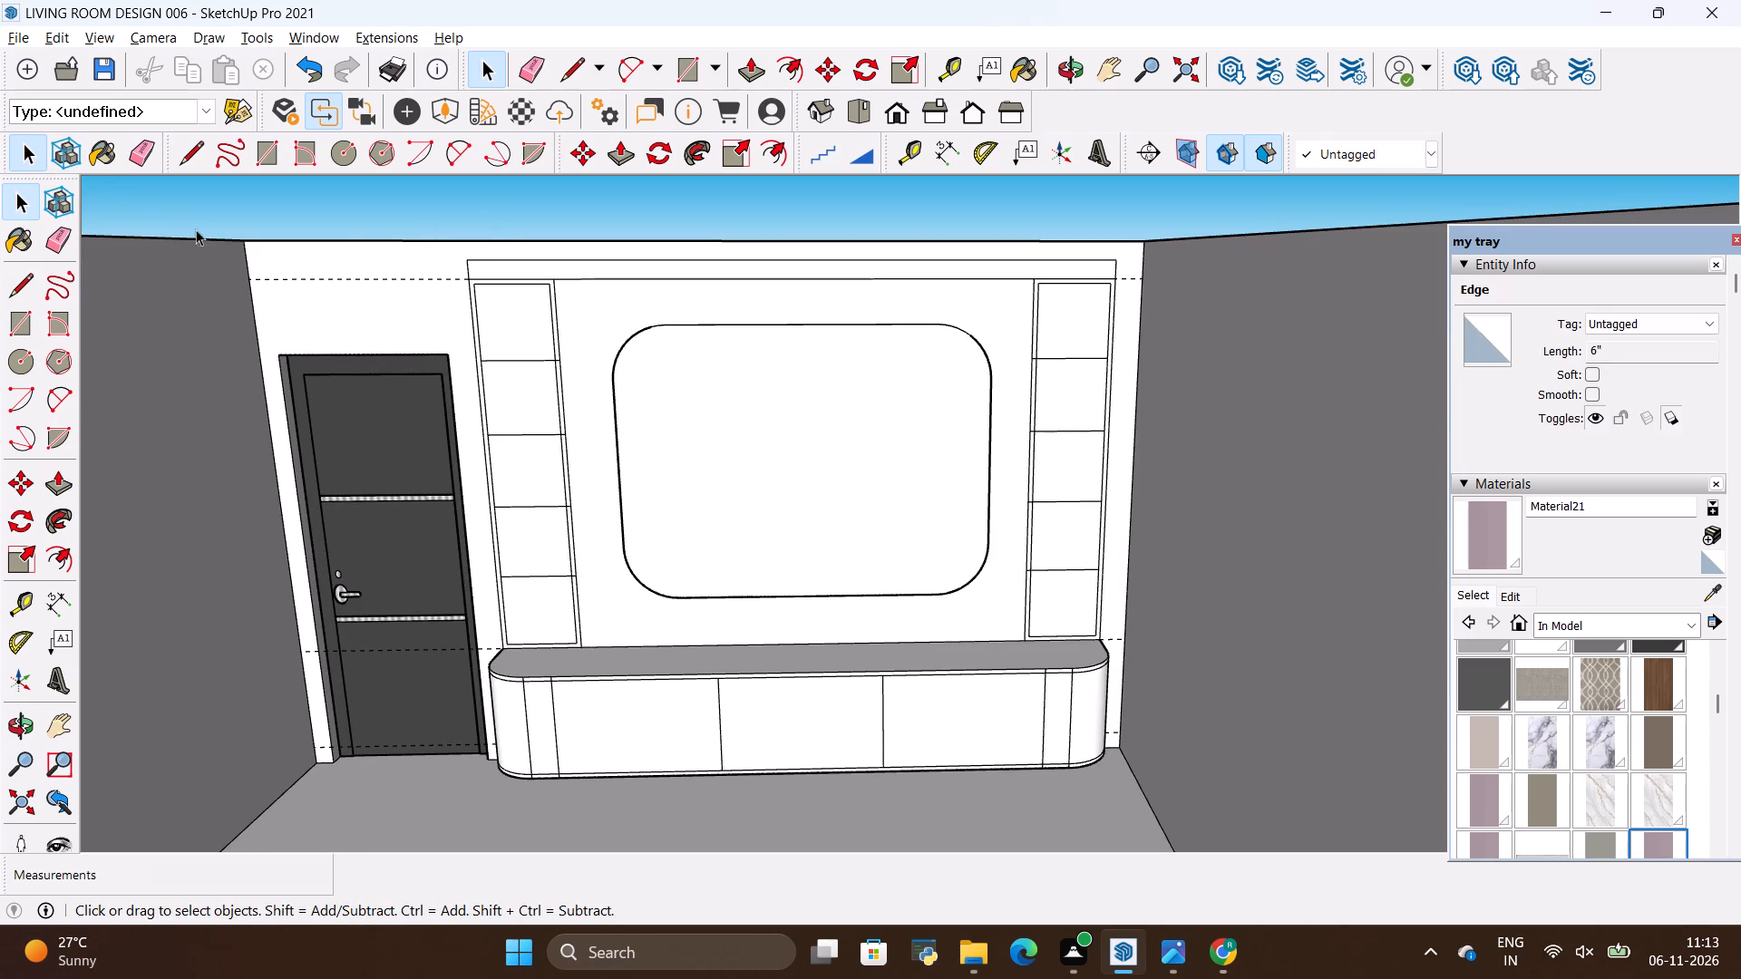
Examine the TV wall's rounded panel and the console, comparing their layout with the reference image.
left_click(12, 724)
left_click_drag(336, 567, 392, 674)
scroll(975, 515, "down", 5)
left_click_drag(919, 559, 908, 500)
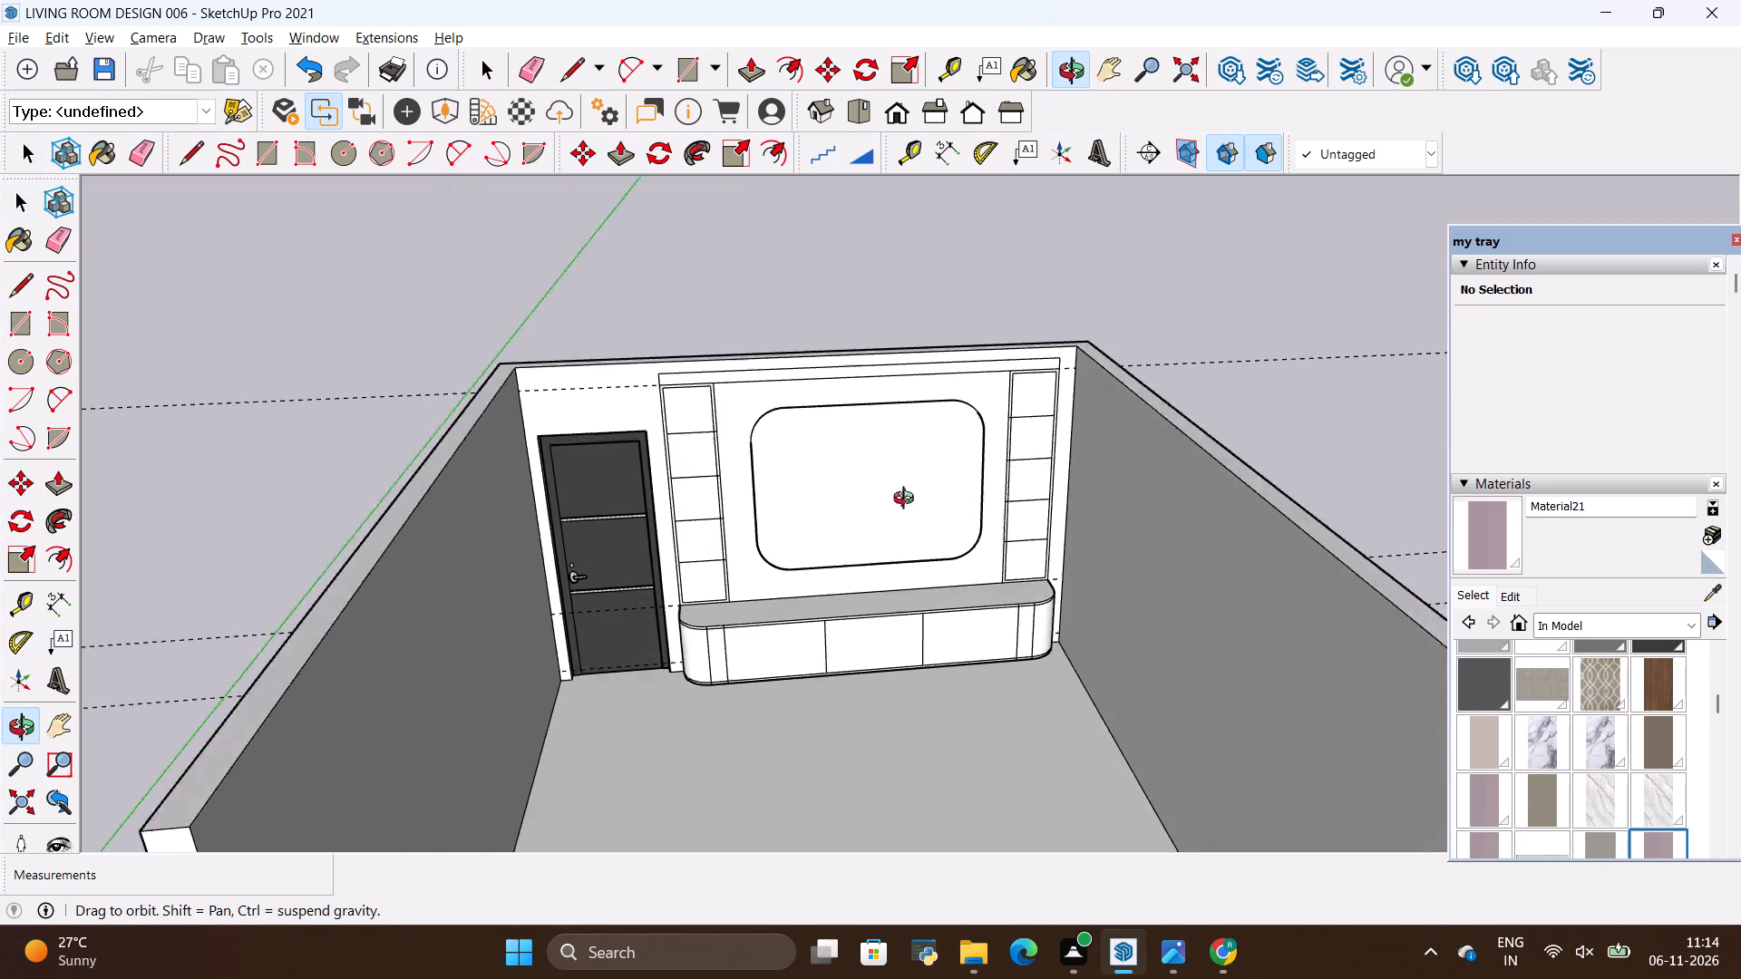
left_click_drag(908, 500, 907, 467)
scroll(912, 503, "up", 3)
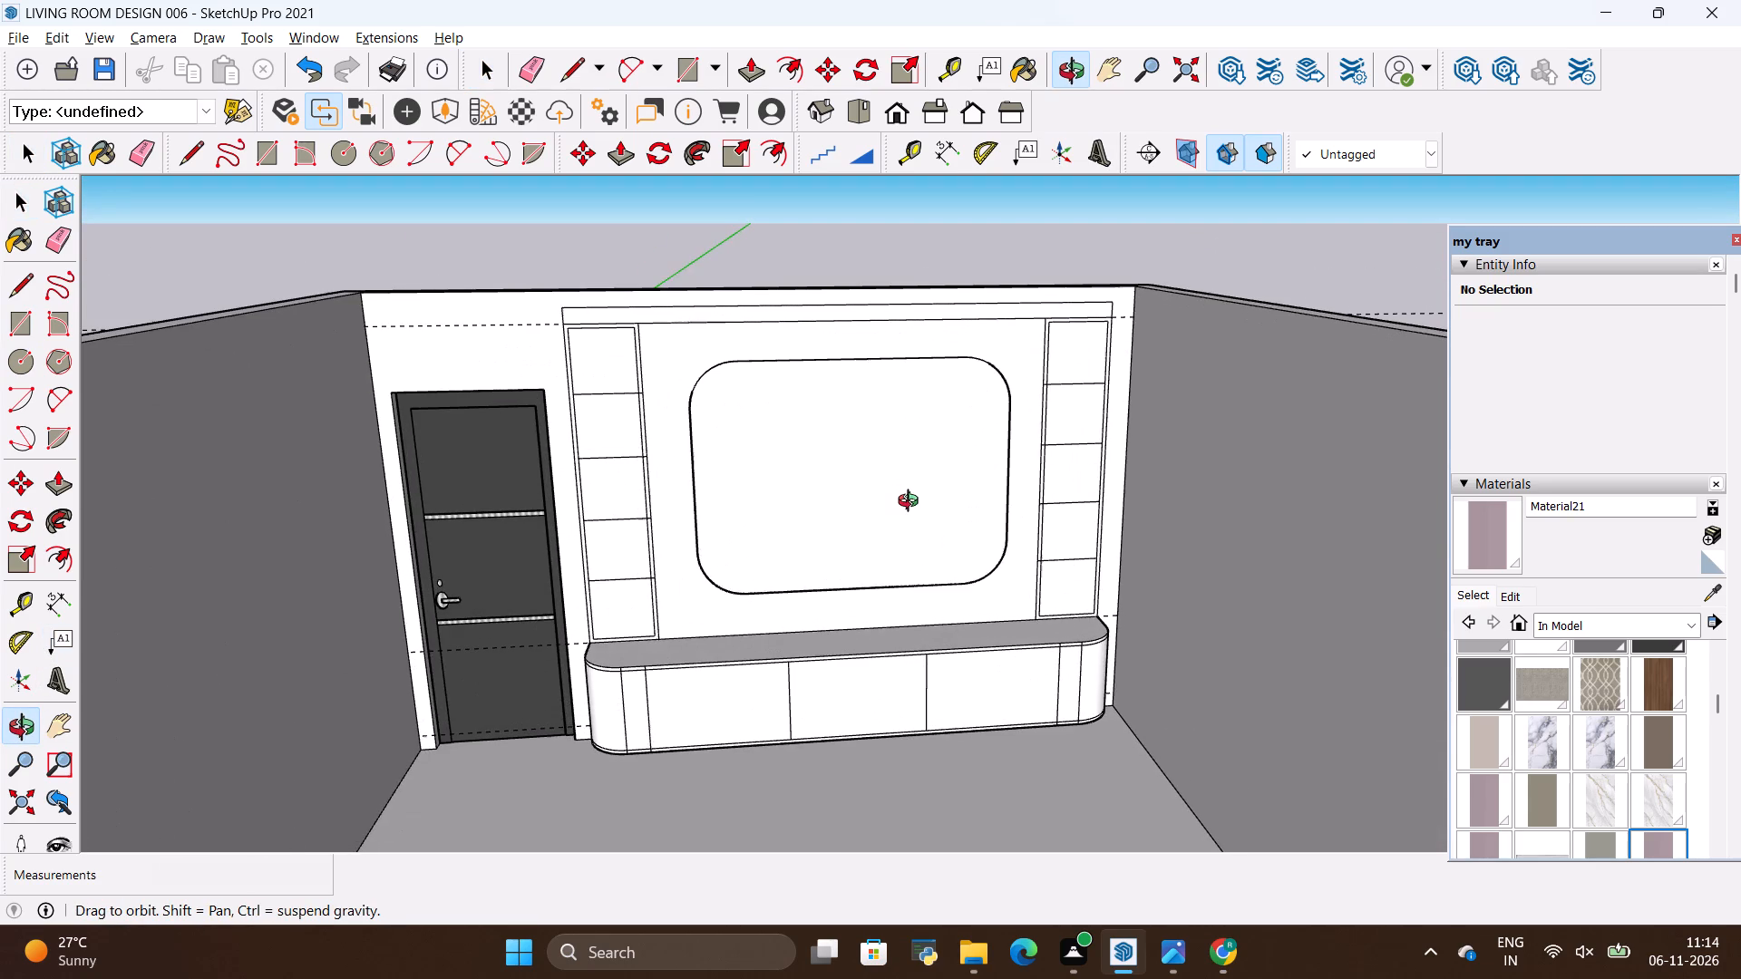
scroll(912, 503, "up", 3)
scroll(912, 503, "down", 4)
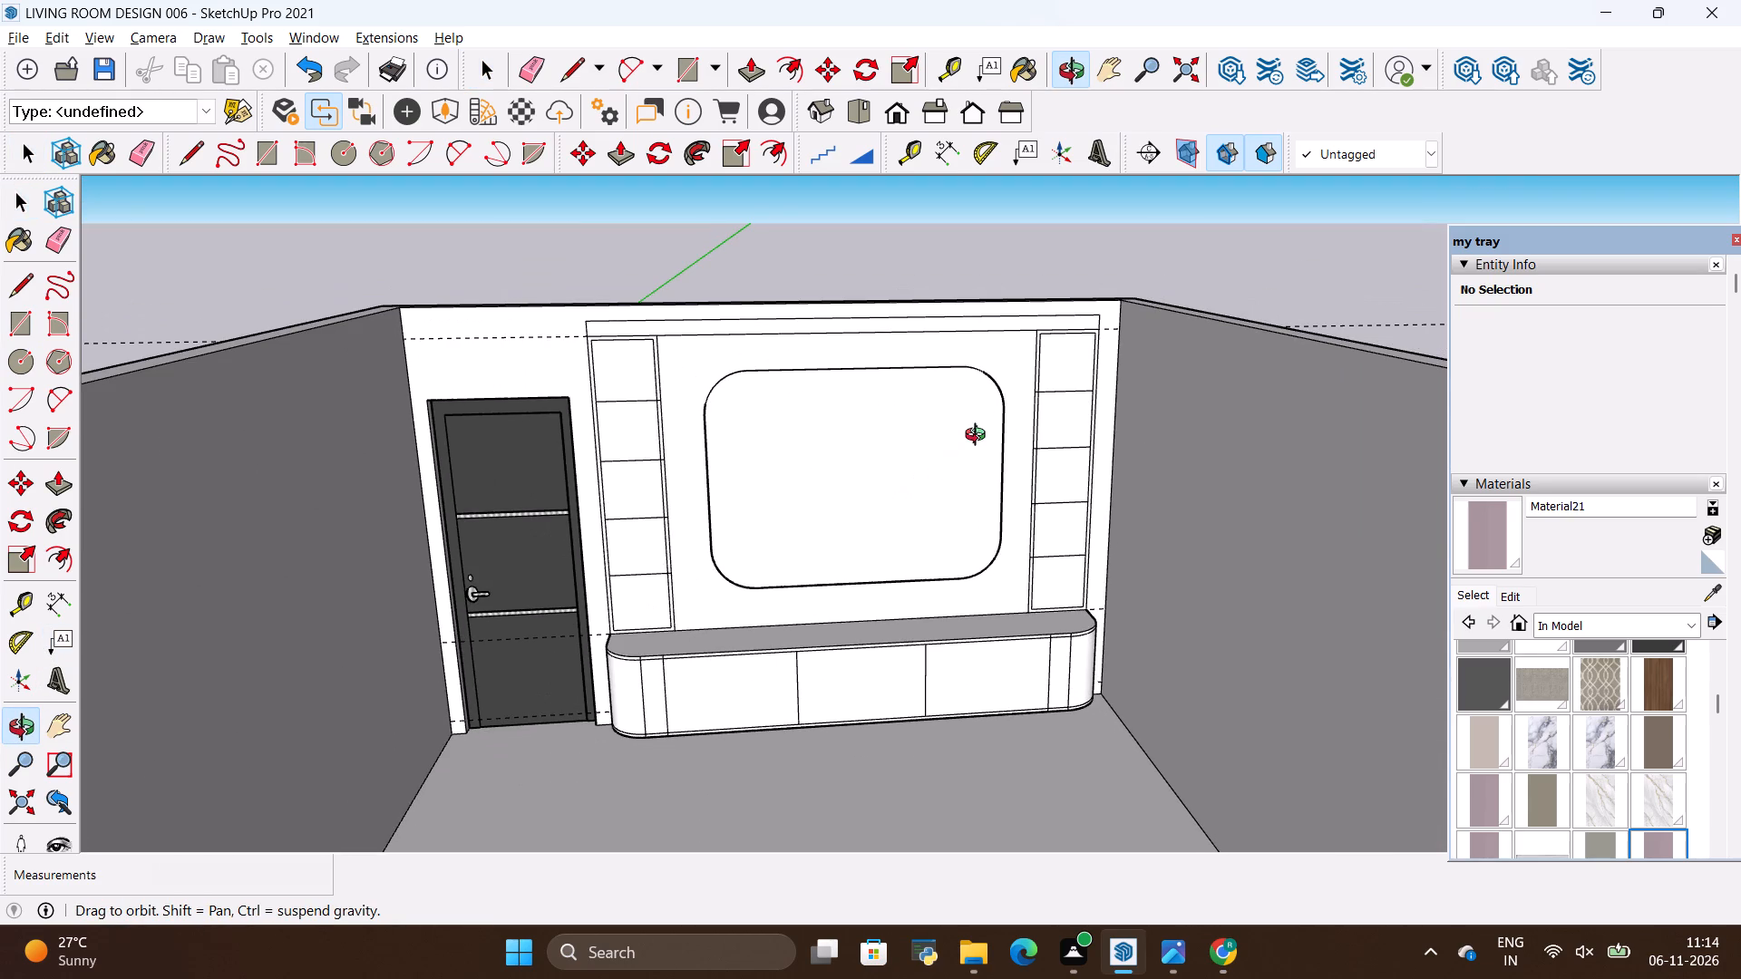
left_click_drag(983, 433, 973, 451)
scroll(888, 470, "up", 4)
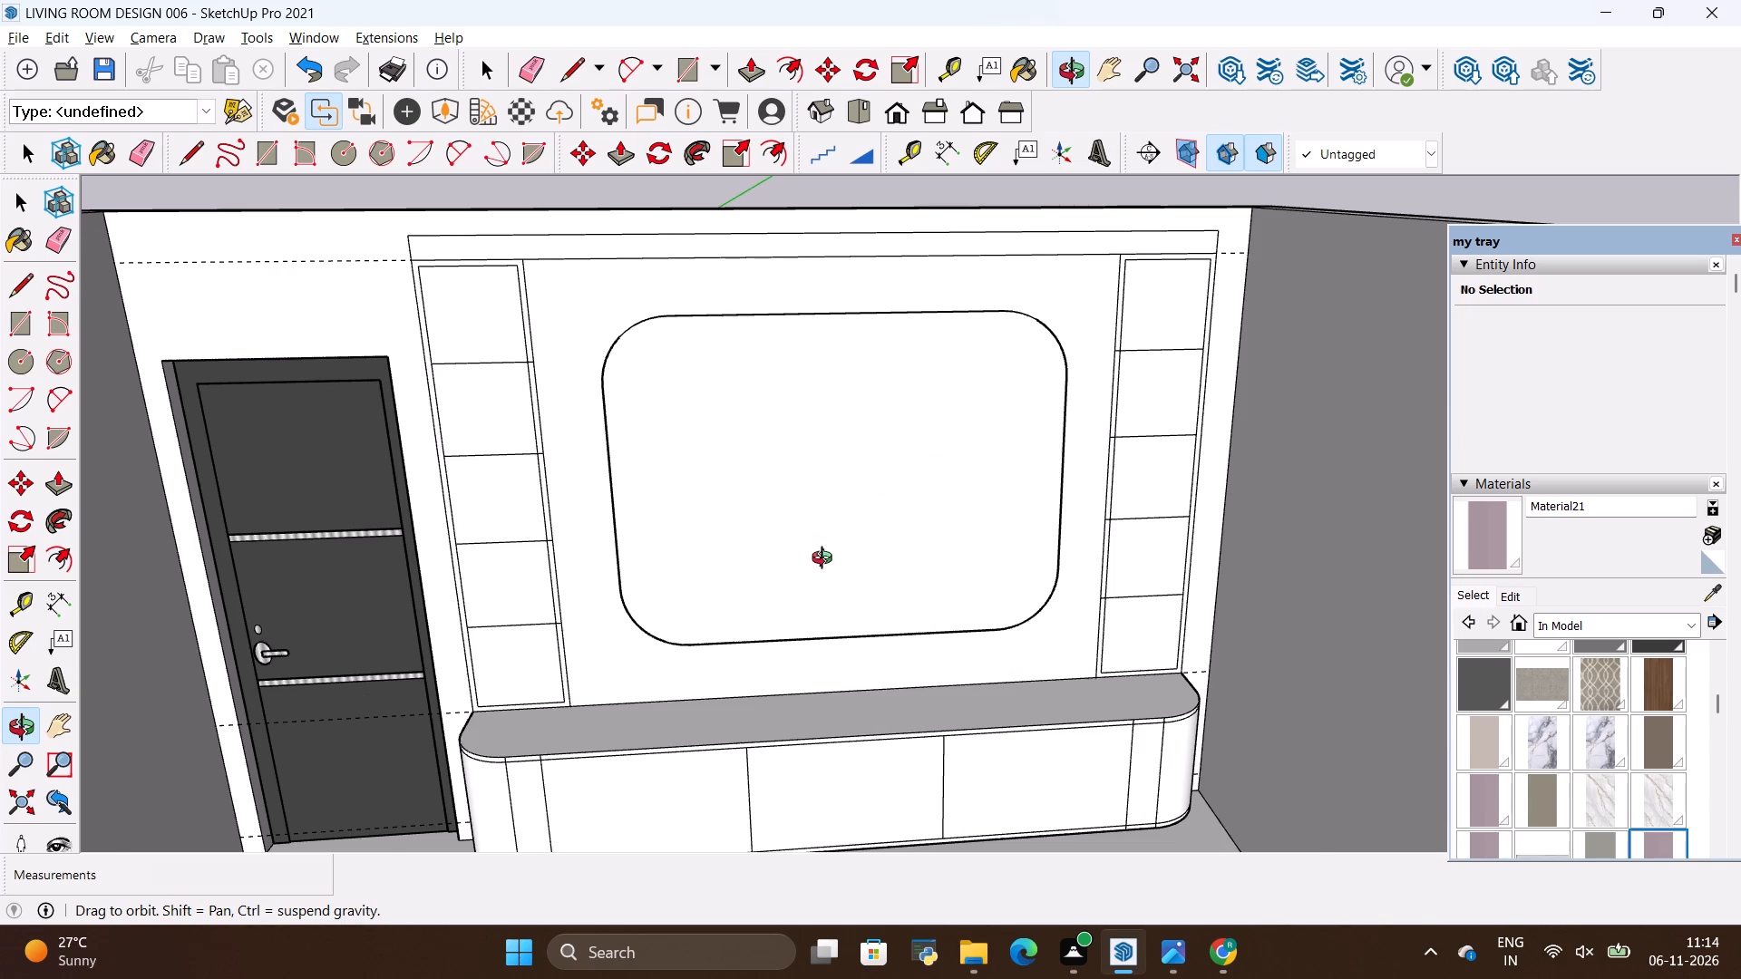
scroll(827, 560, "up", 3)
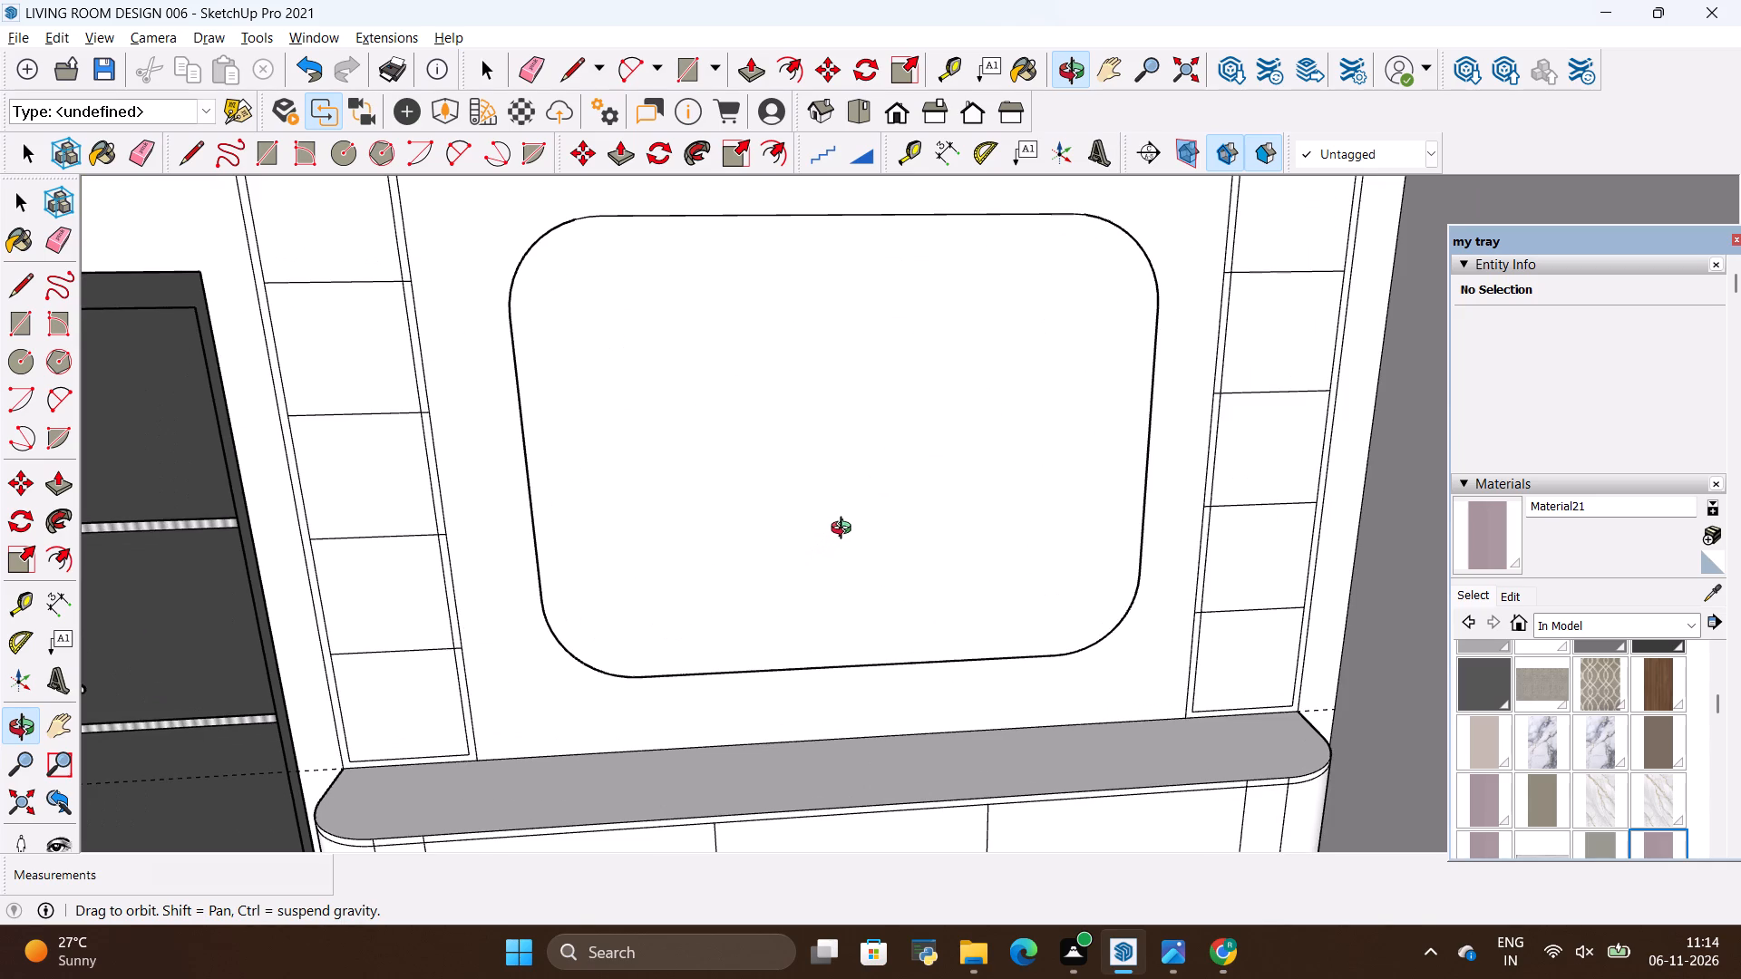
key("alt+Tab")
key("alt+Tab")
scroll(841, 510, "down", 3)
key("alt+Tab")
scroll(841, 510, "down", 3)
key("alt+Tab")
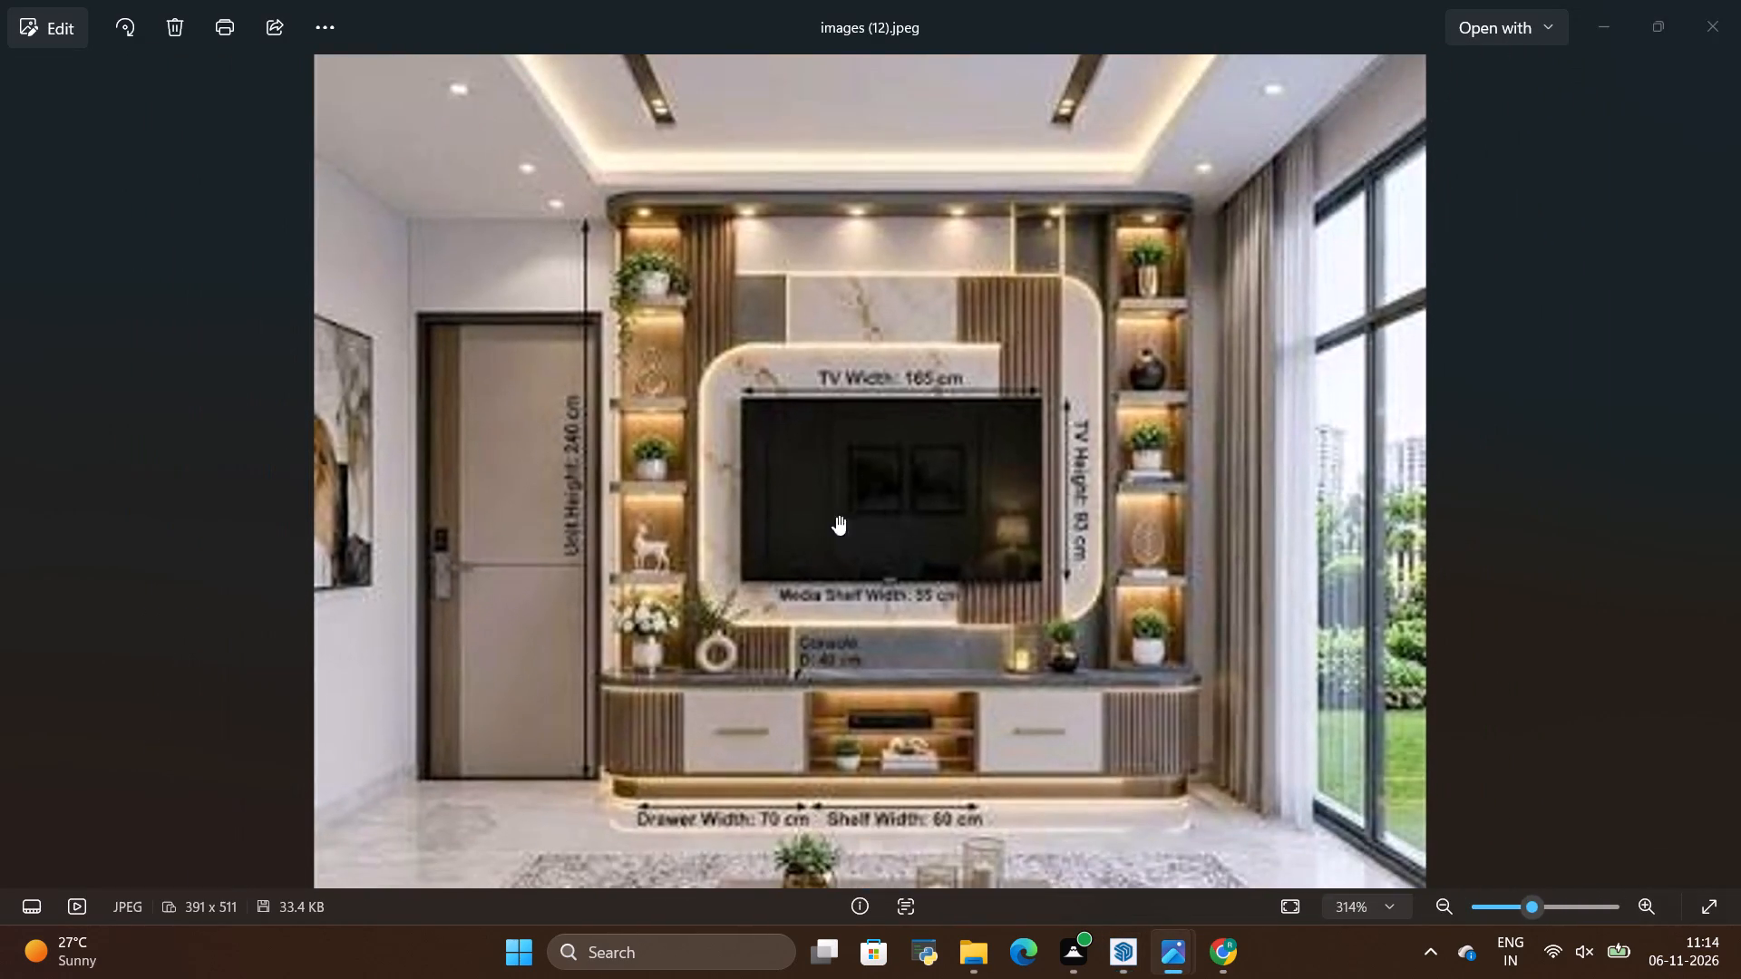
scroll(804, 539, "down", 5)
scroll(795, 693, "up", 6)
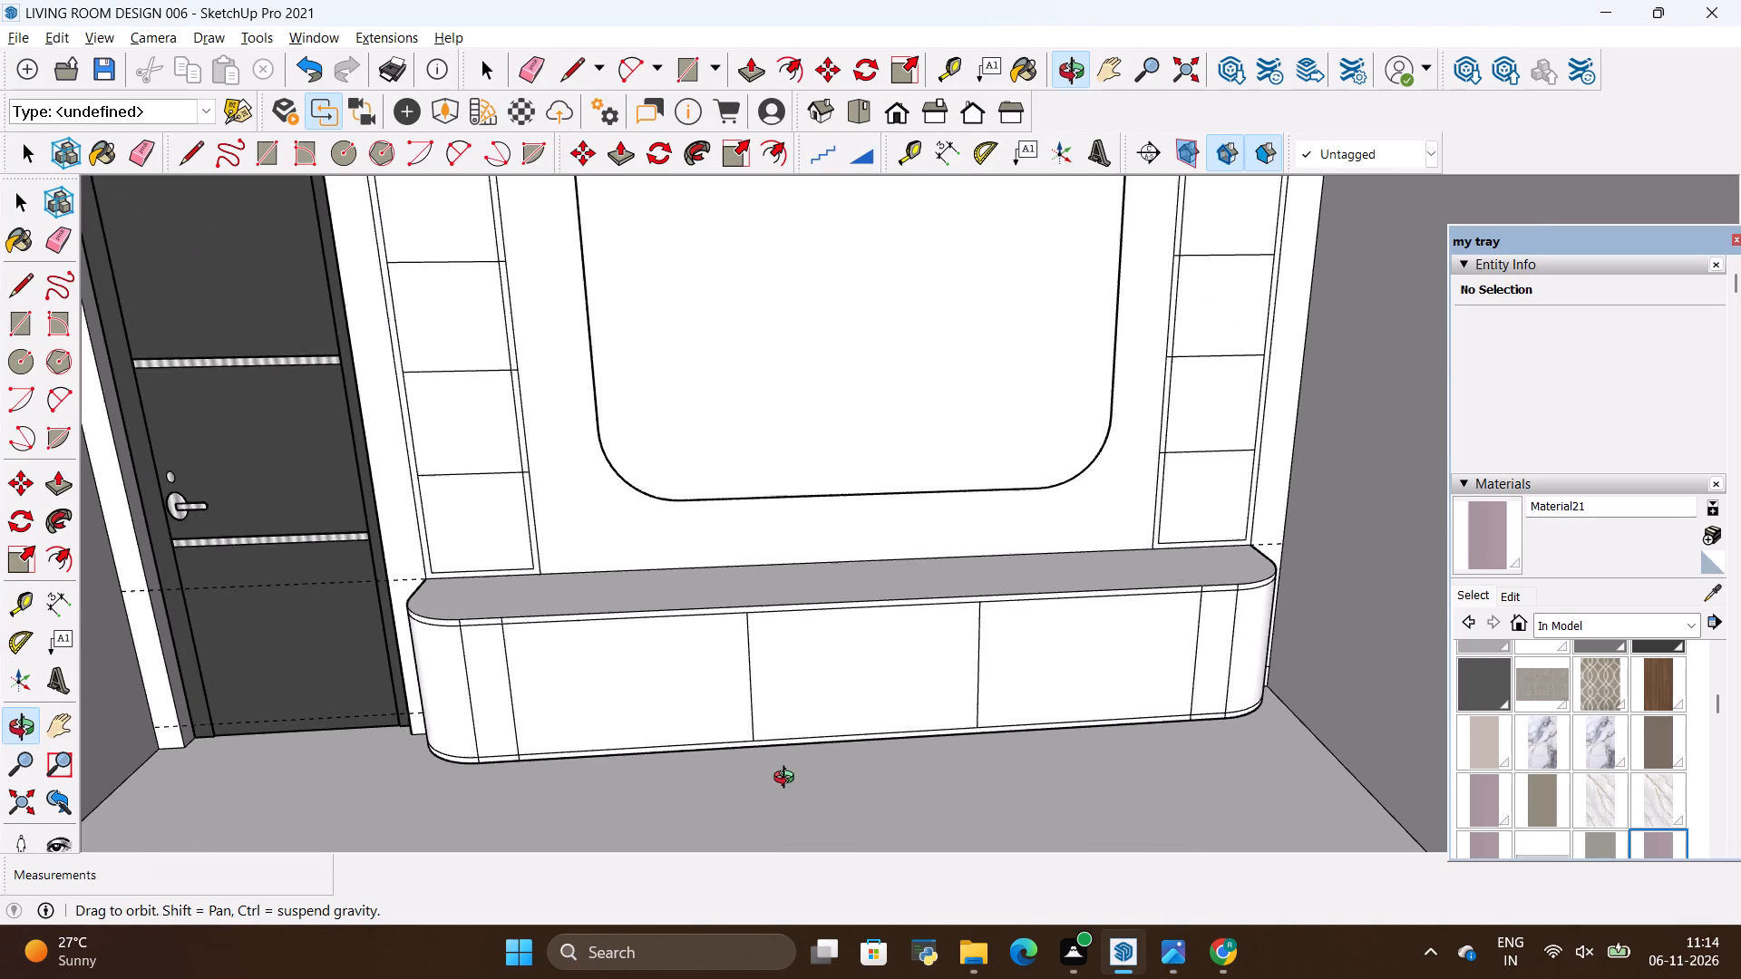
Select the console's centre front panel and compare it with the open shelf section in the reference image.
key("alt+Tab")
scroll(778, 763, "up", 7)
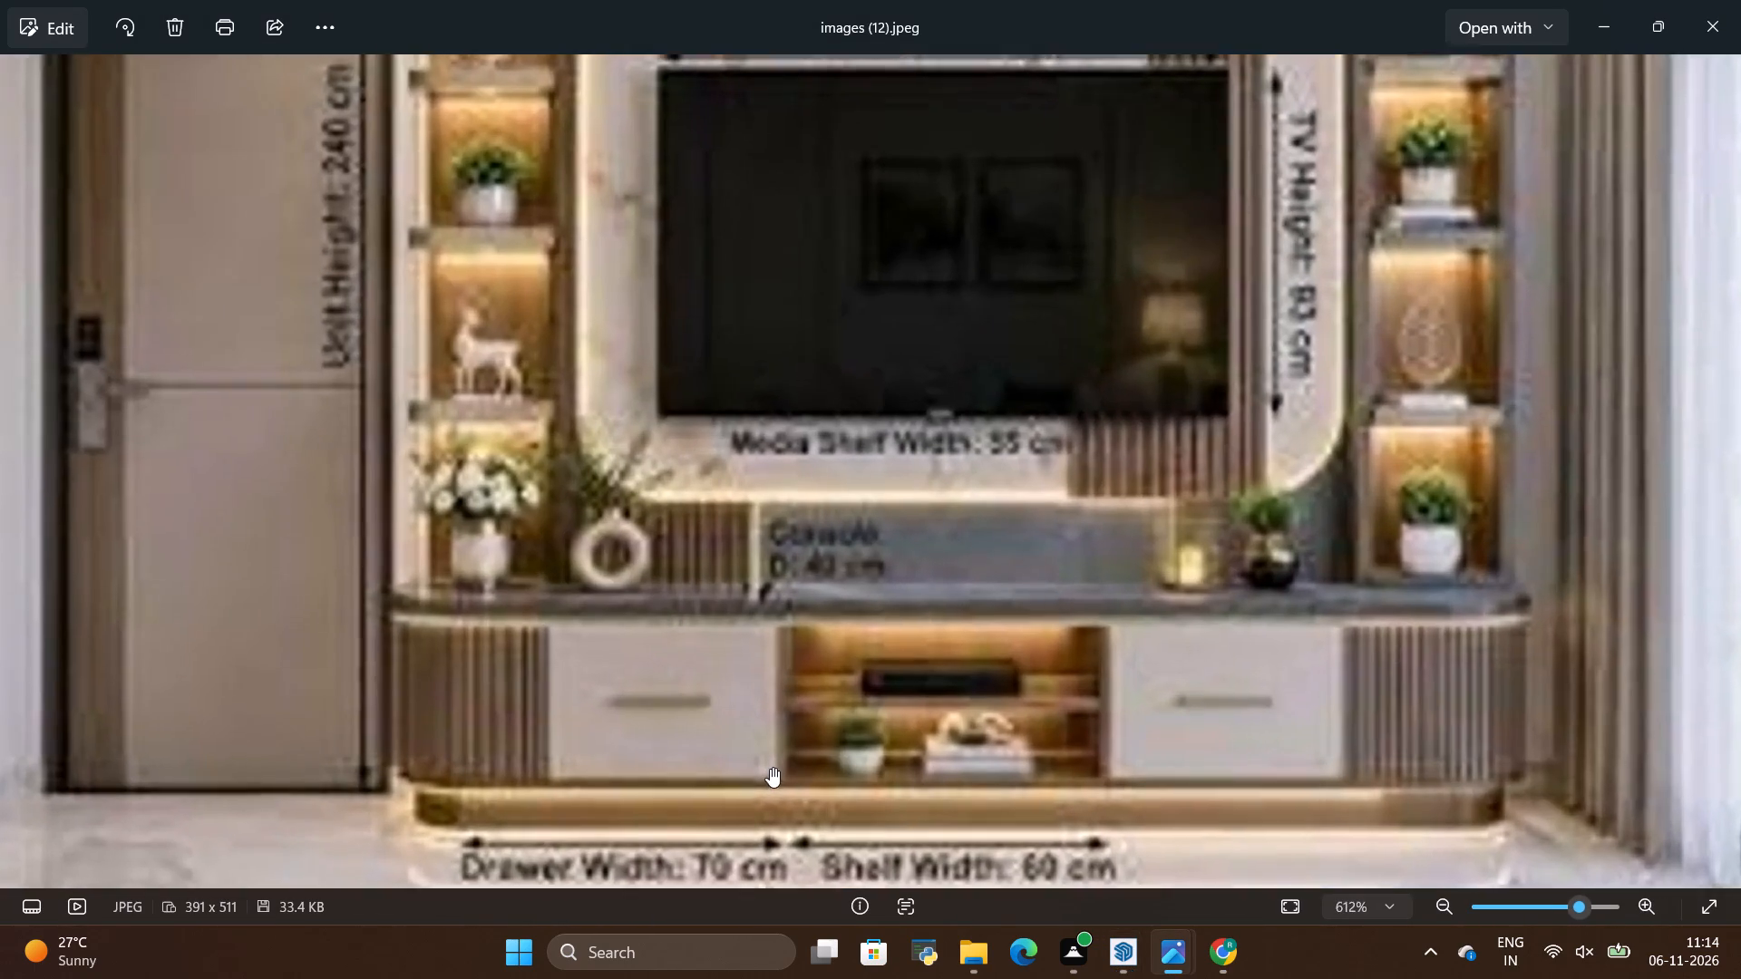
scroll(770, 768, "up", 2)
key("alt+Tab")
scroll(768, 745, "down", 3)
scroll(823, 713, "up", 2)
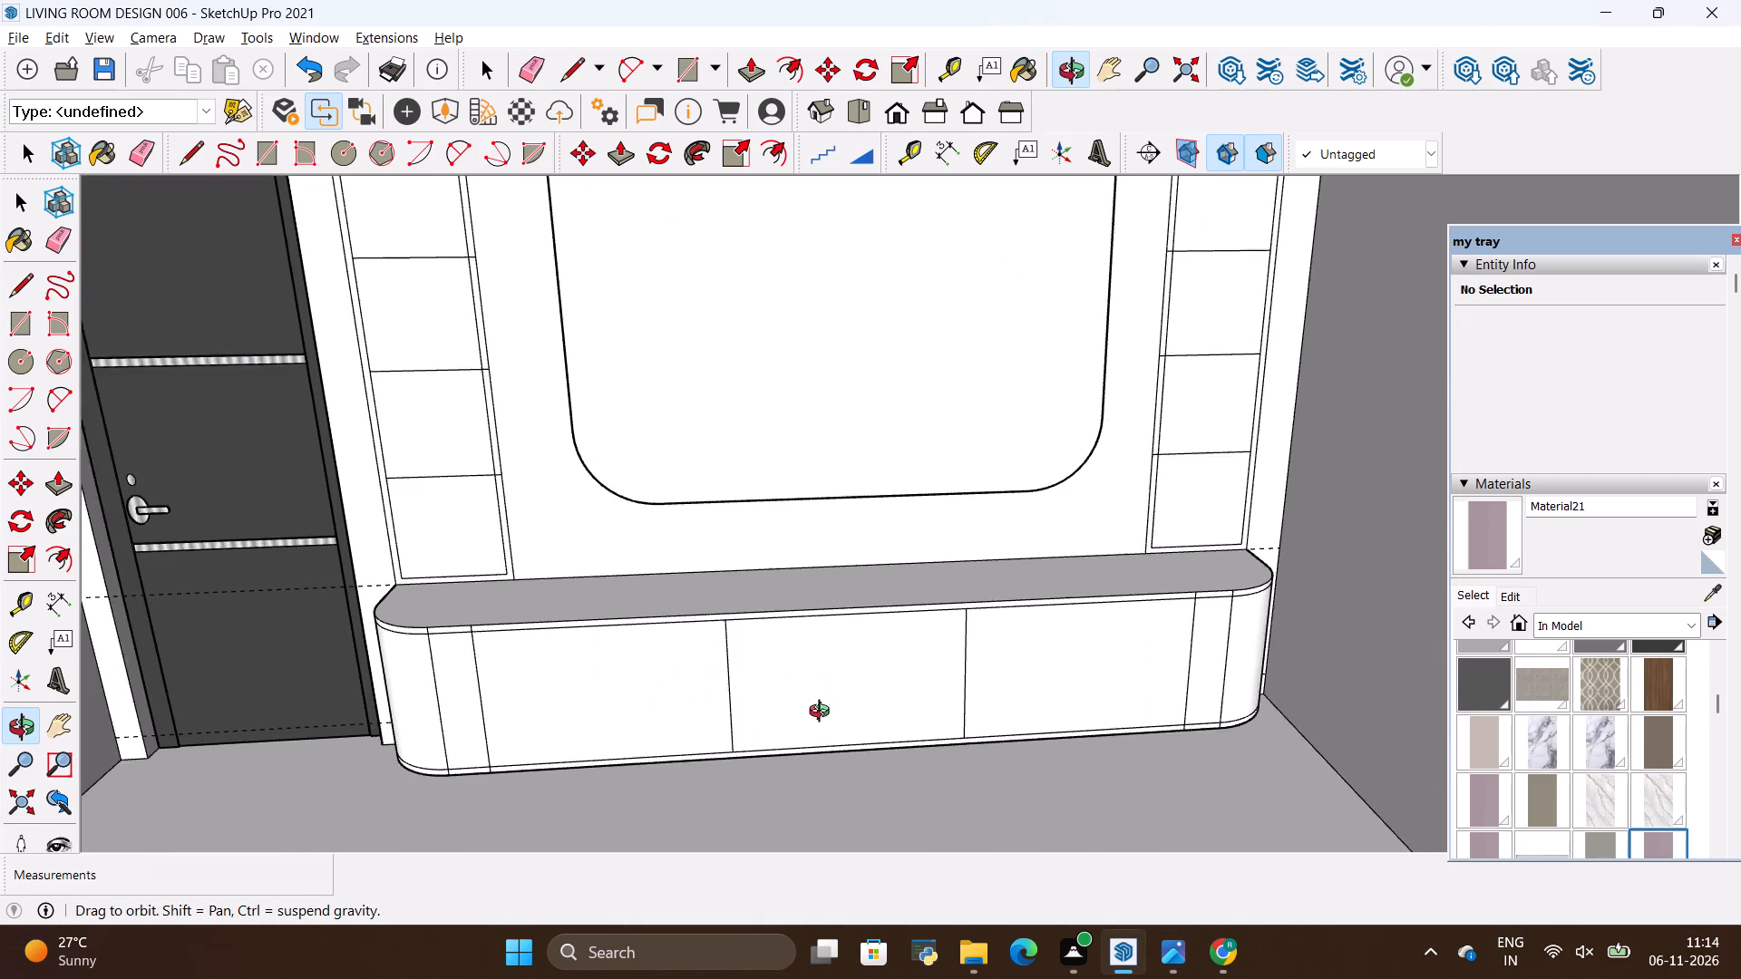
scroll(823, 713, "up", 3)
key("space")
left_click(862, 708)
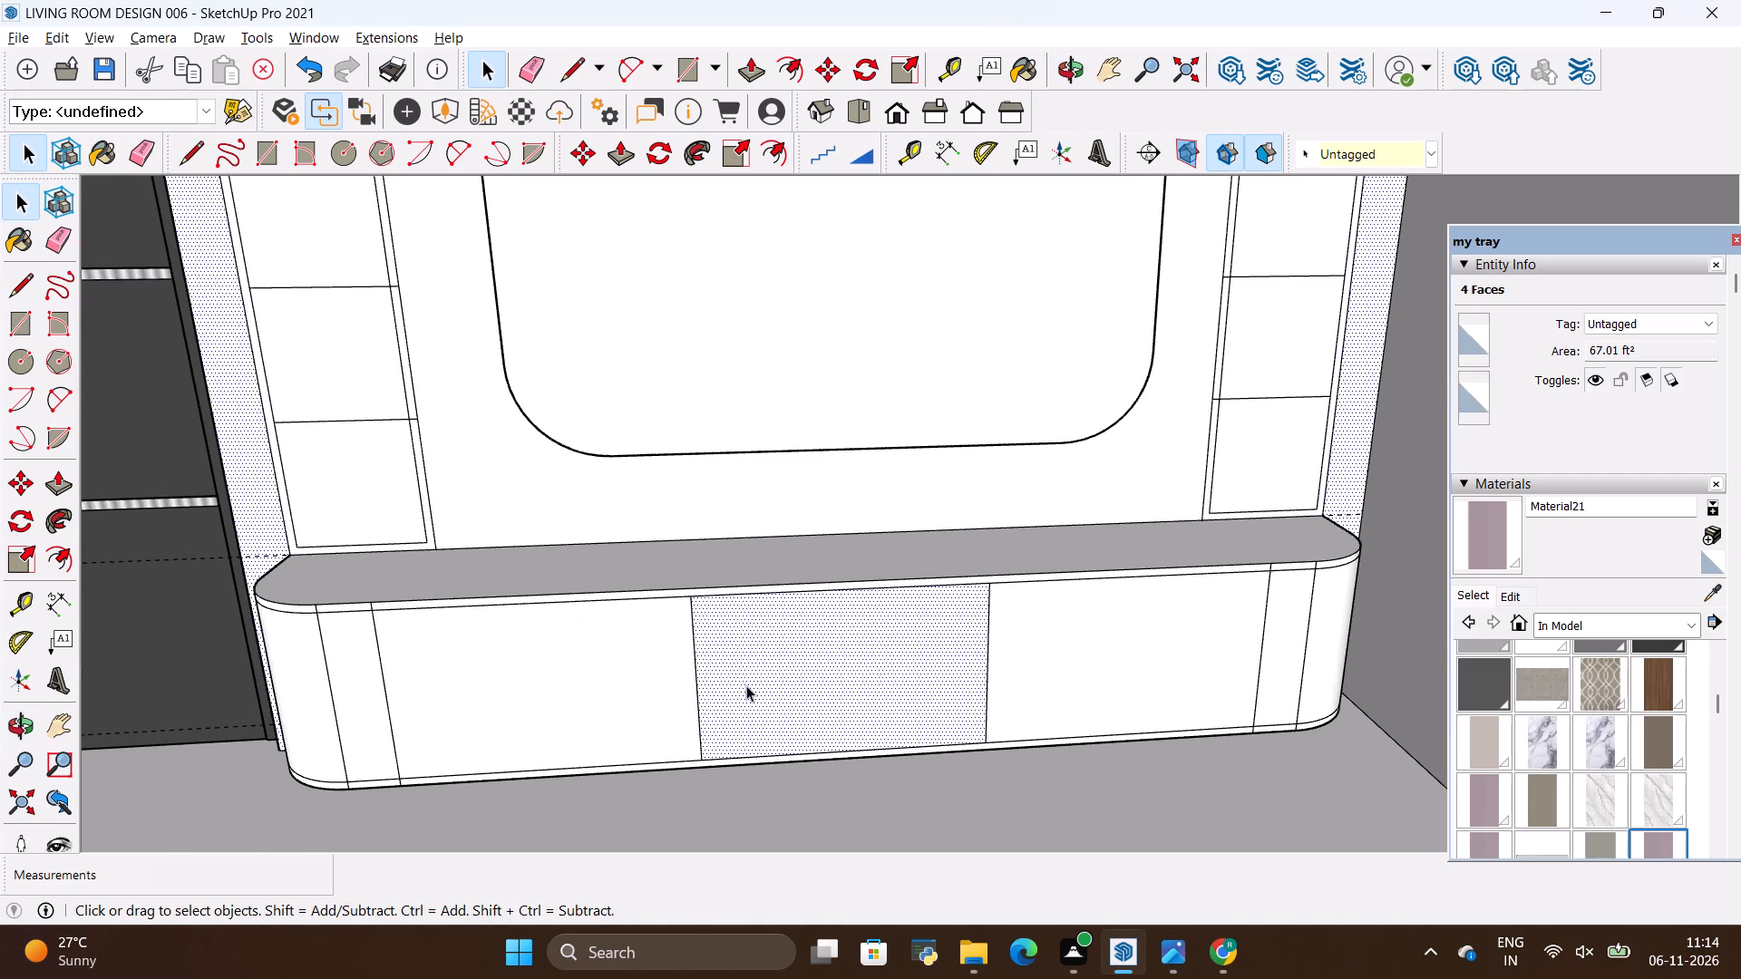
key("alt+Tab")
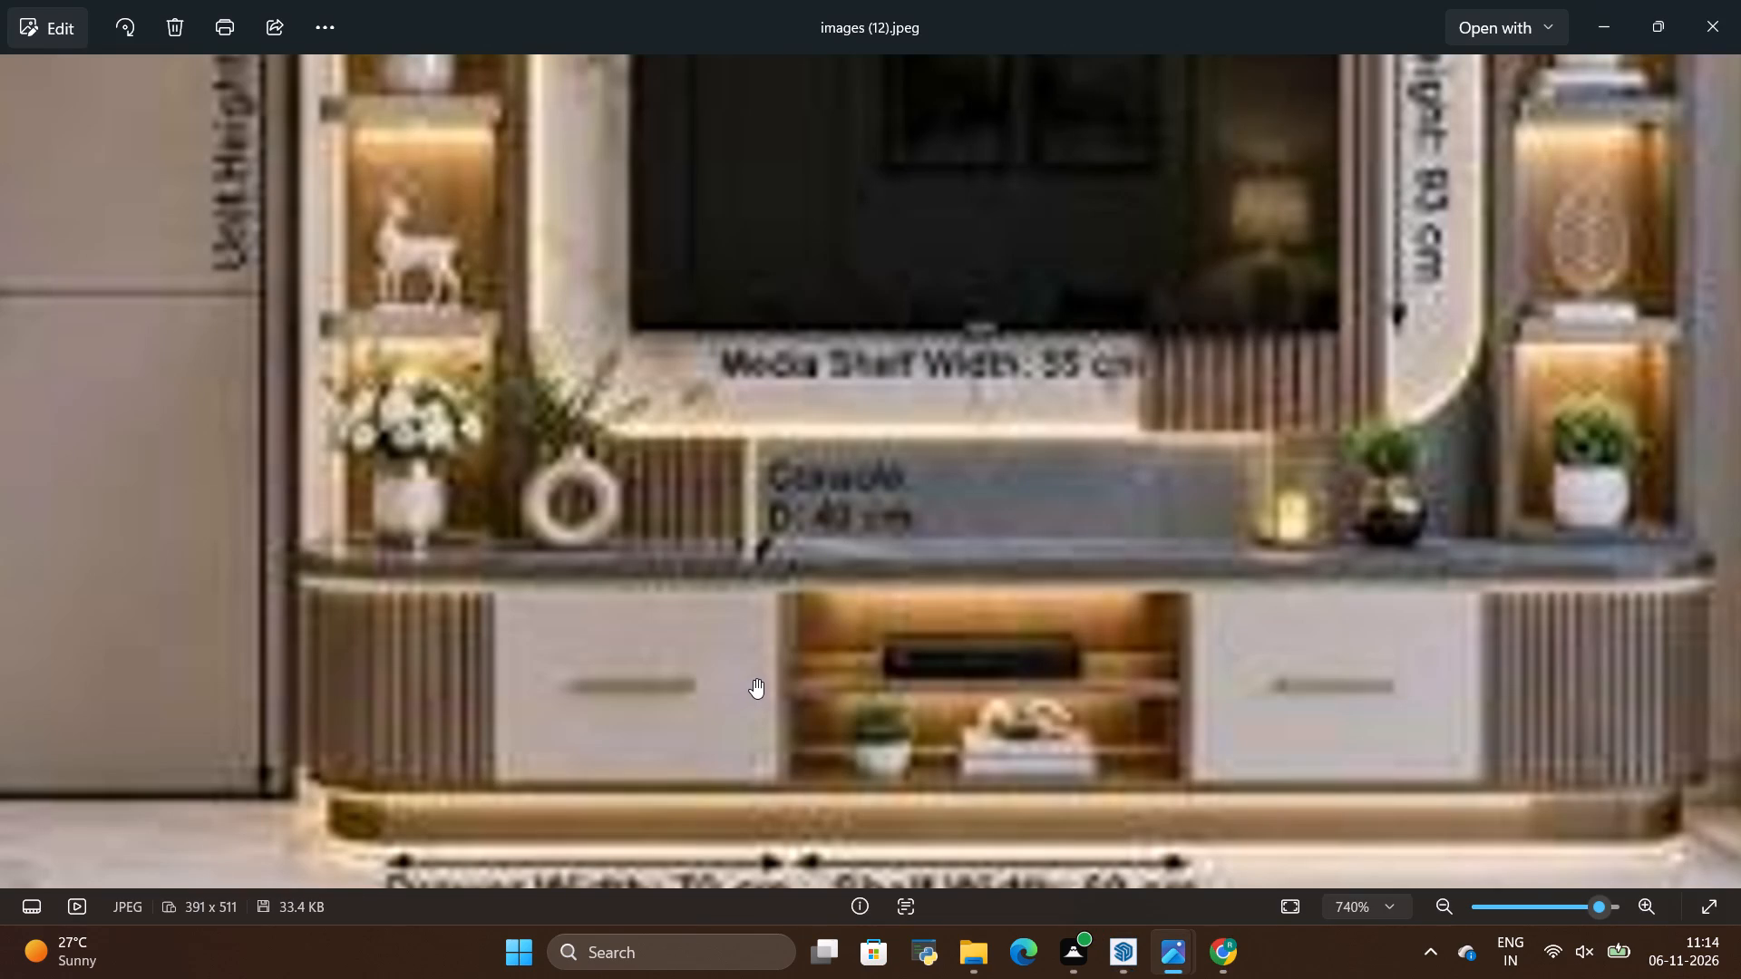
key("alt+Tab")
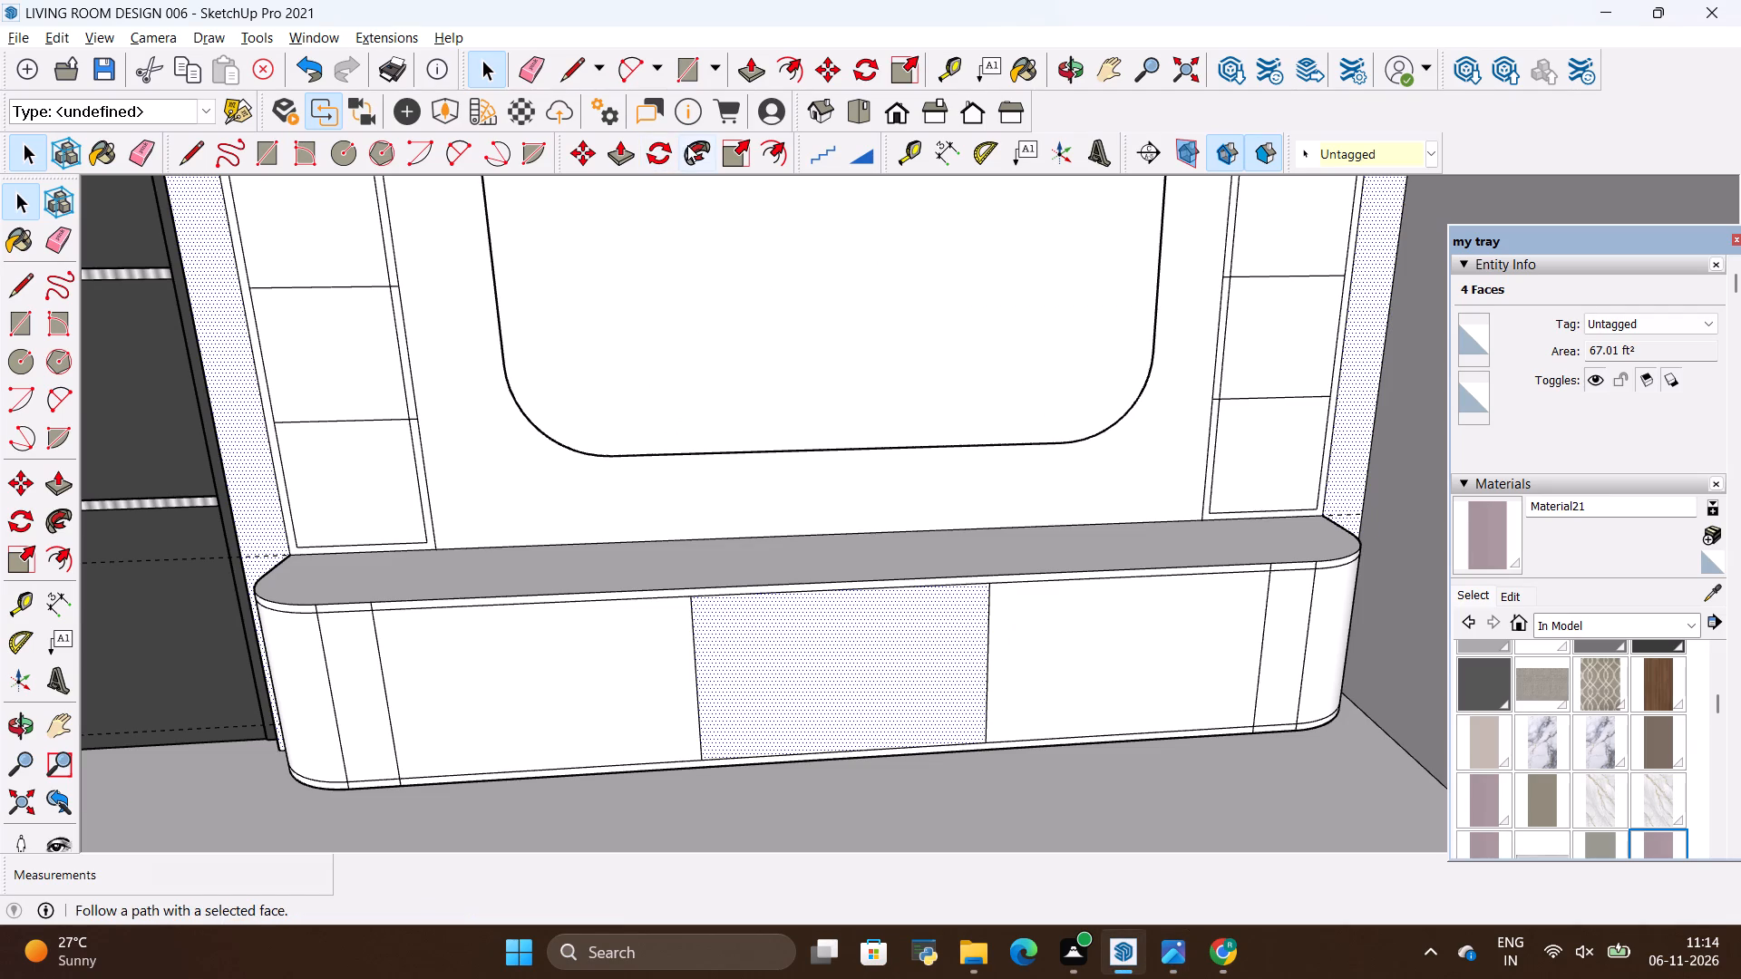
Place vertical guides 1" inside both side edges of the console's centre front panel.
scroll(812, 703, "up", 3)
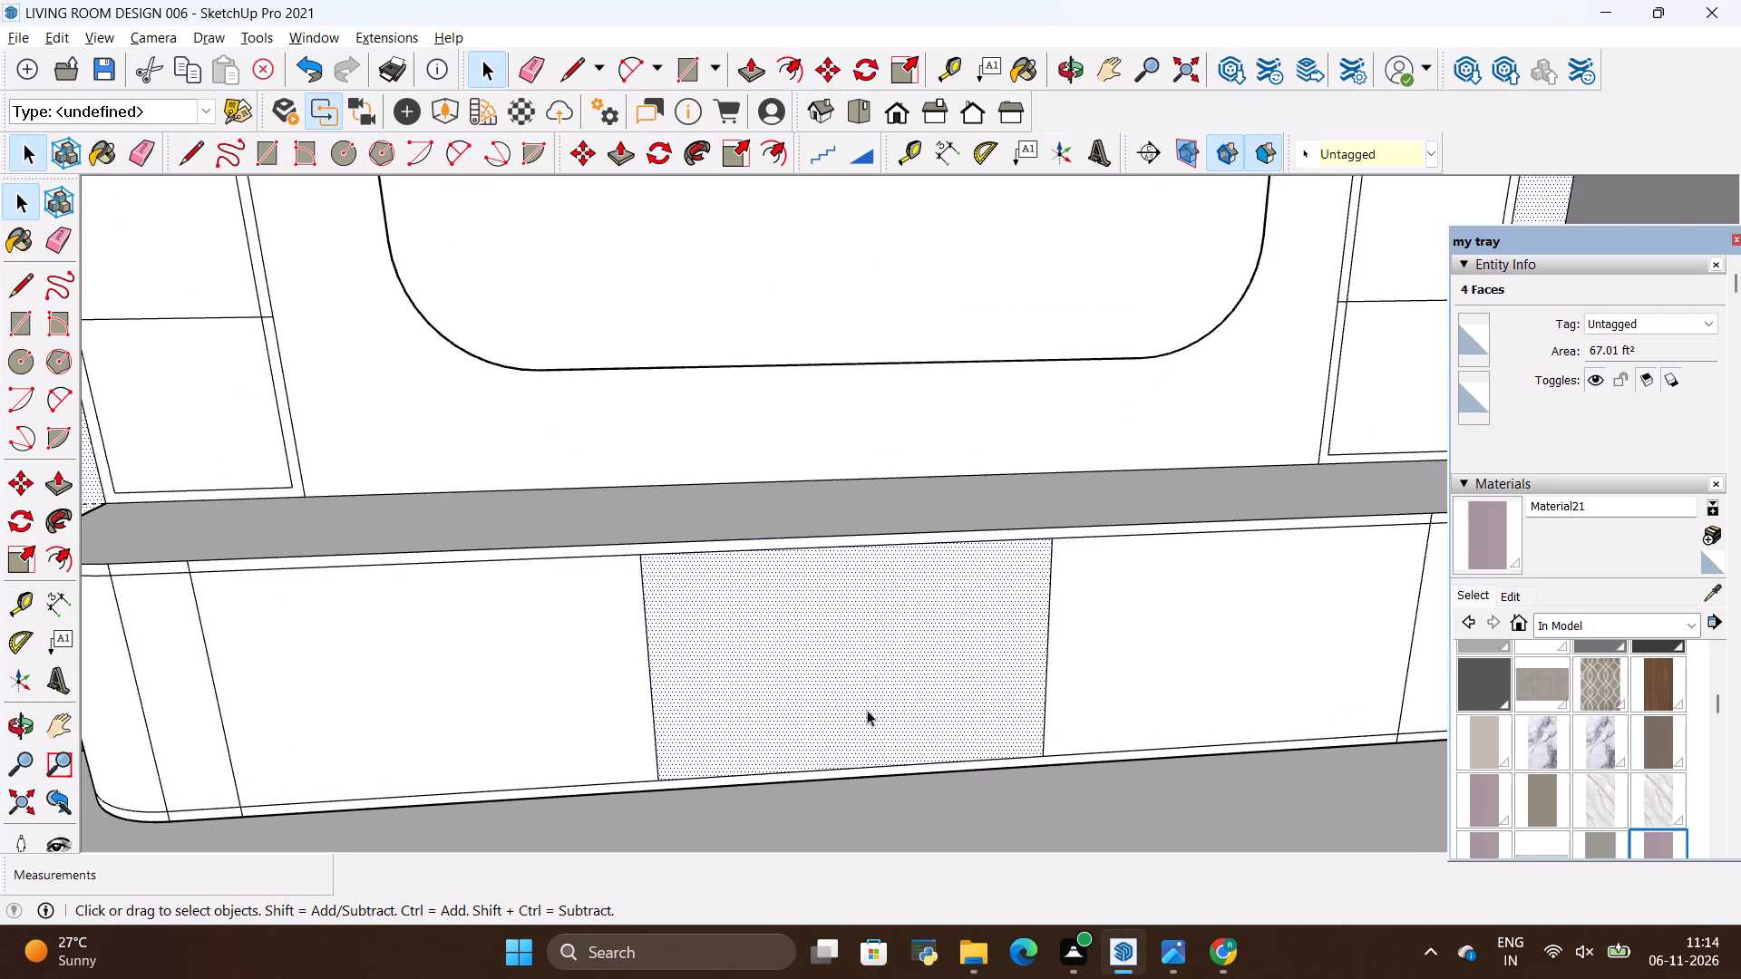
scroll(867, 708, "up", 2)
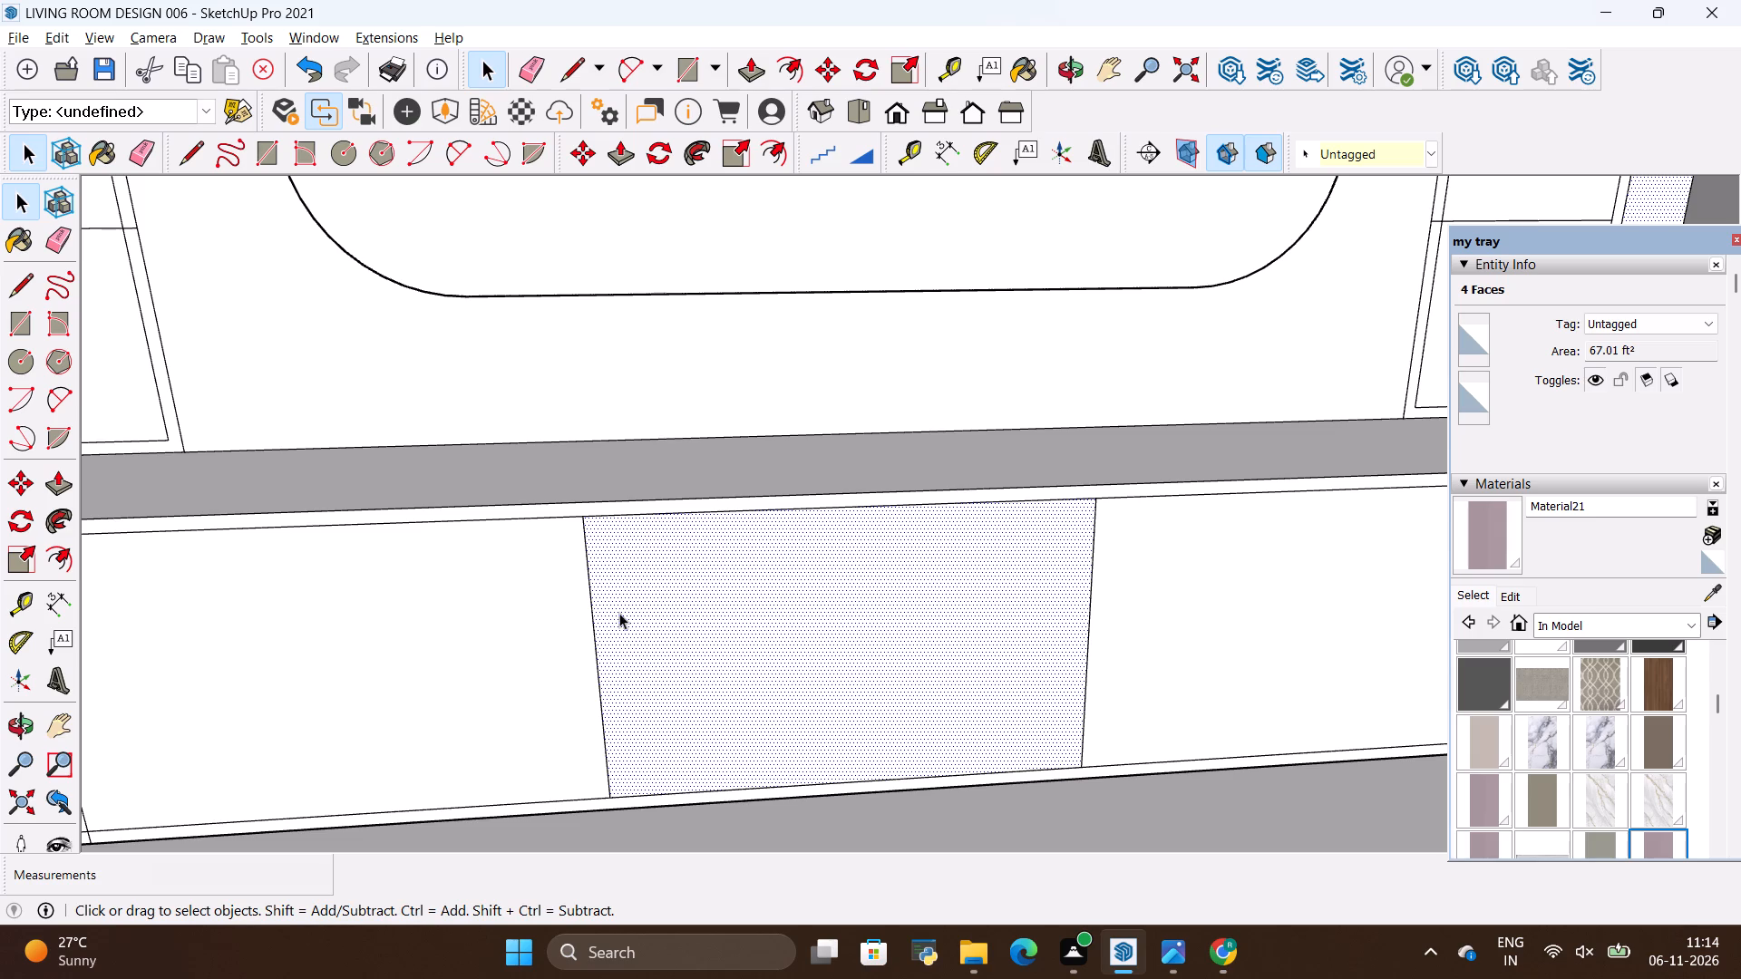
key("t")
left_click(586, 618)
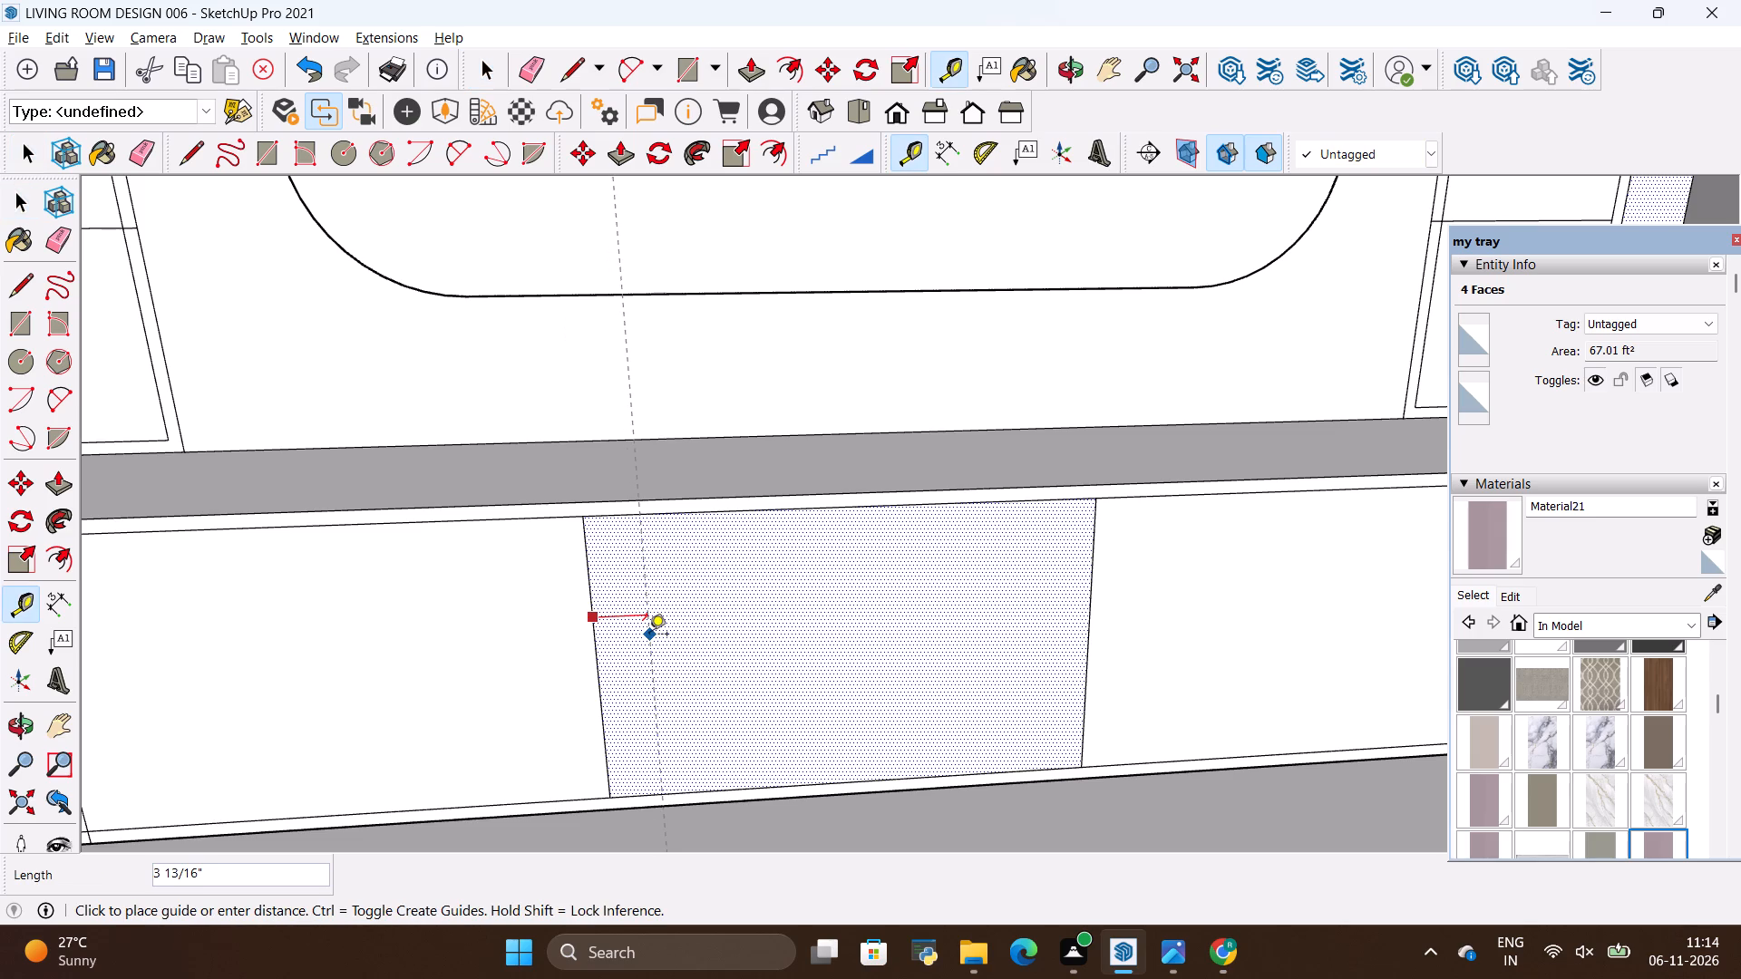
key("BackSpace")
key("1")
key("shift+quotedbl")
key("Return")
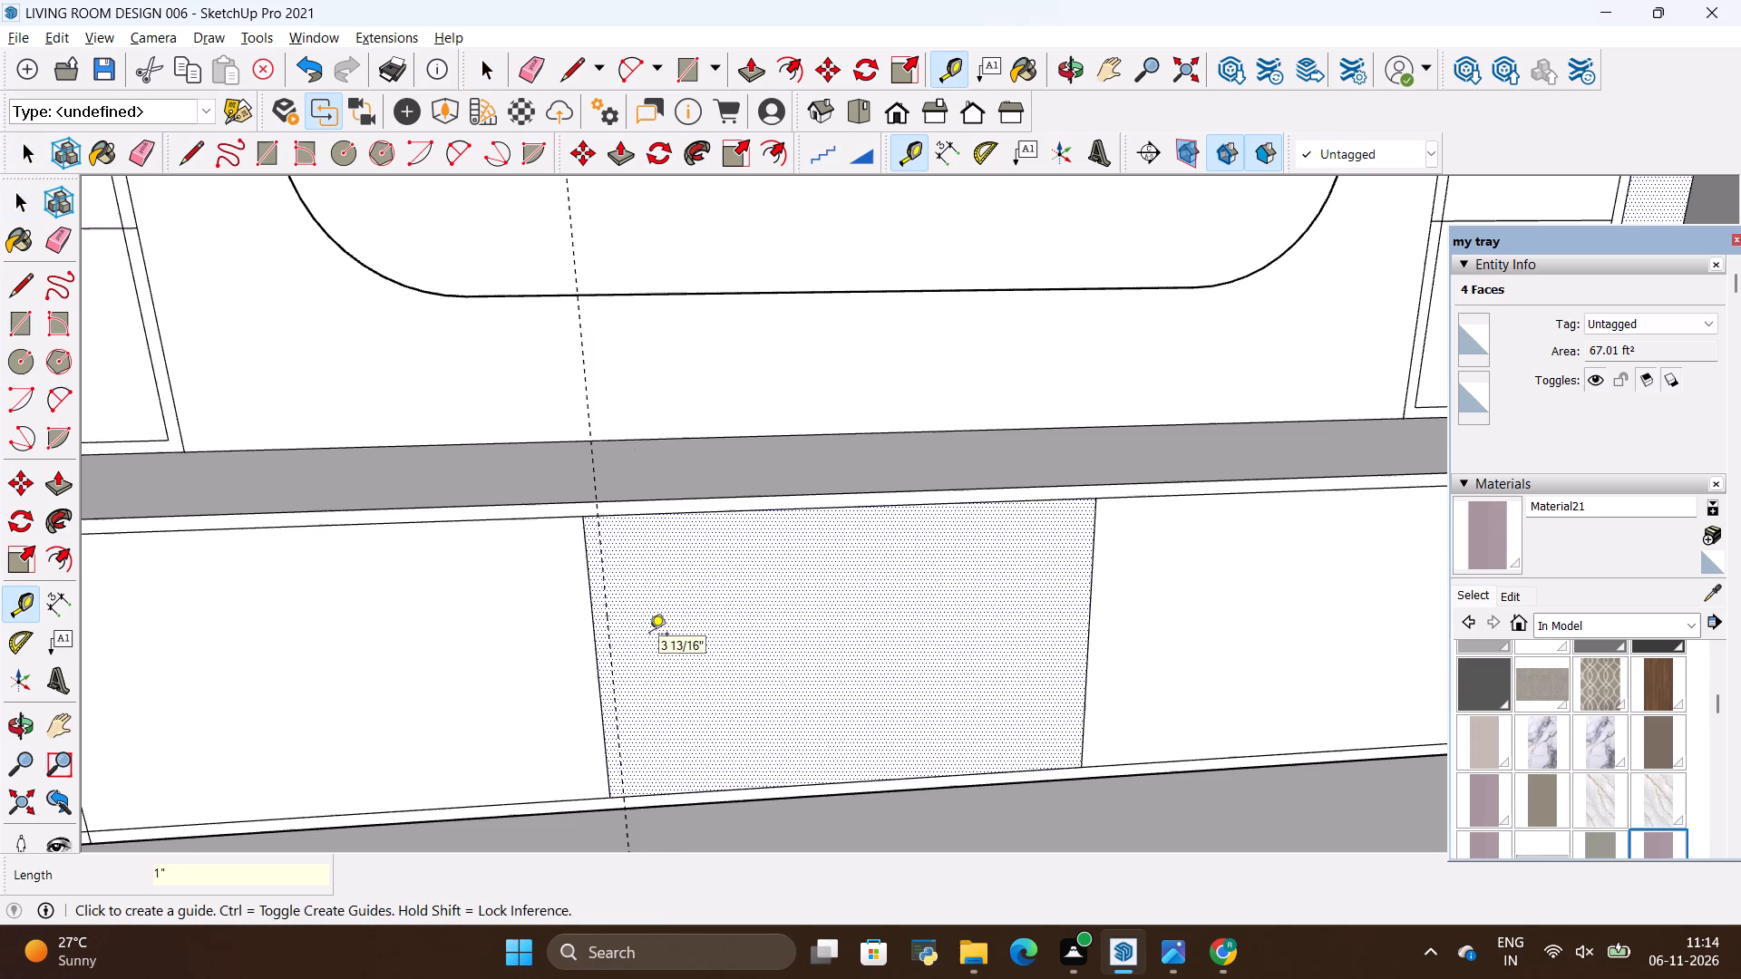
left_click(1095, 575)
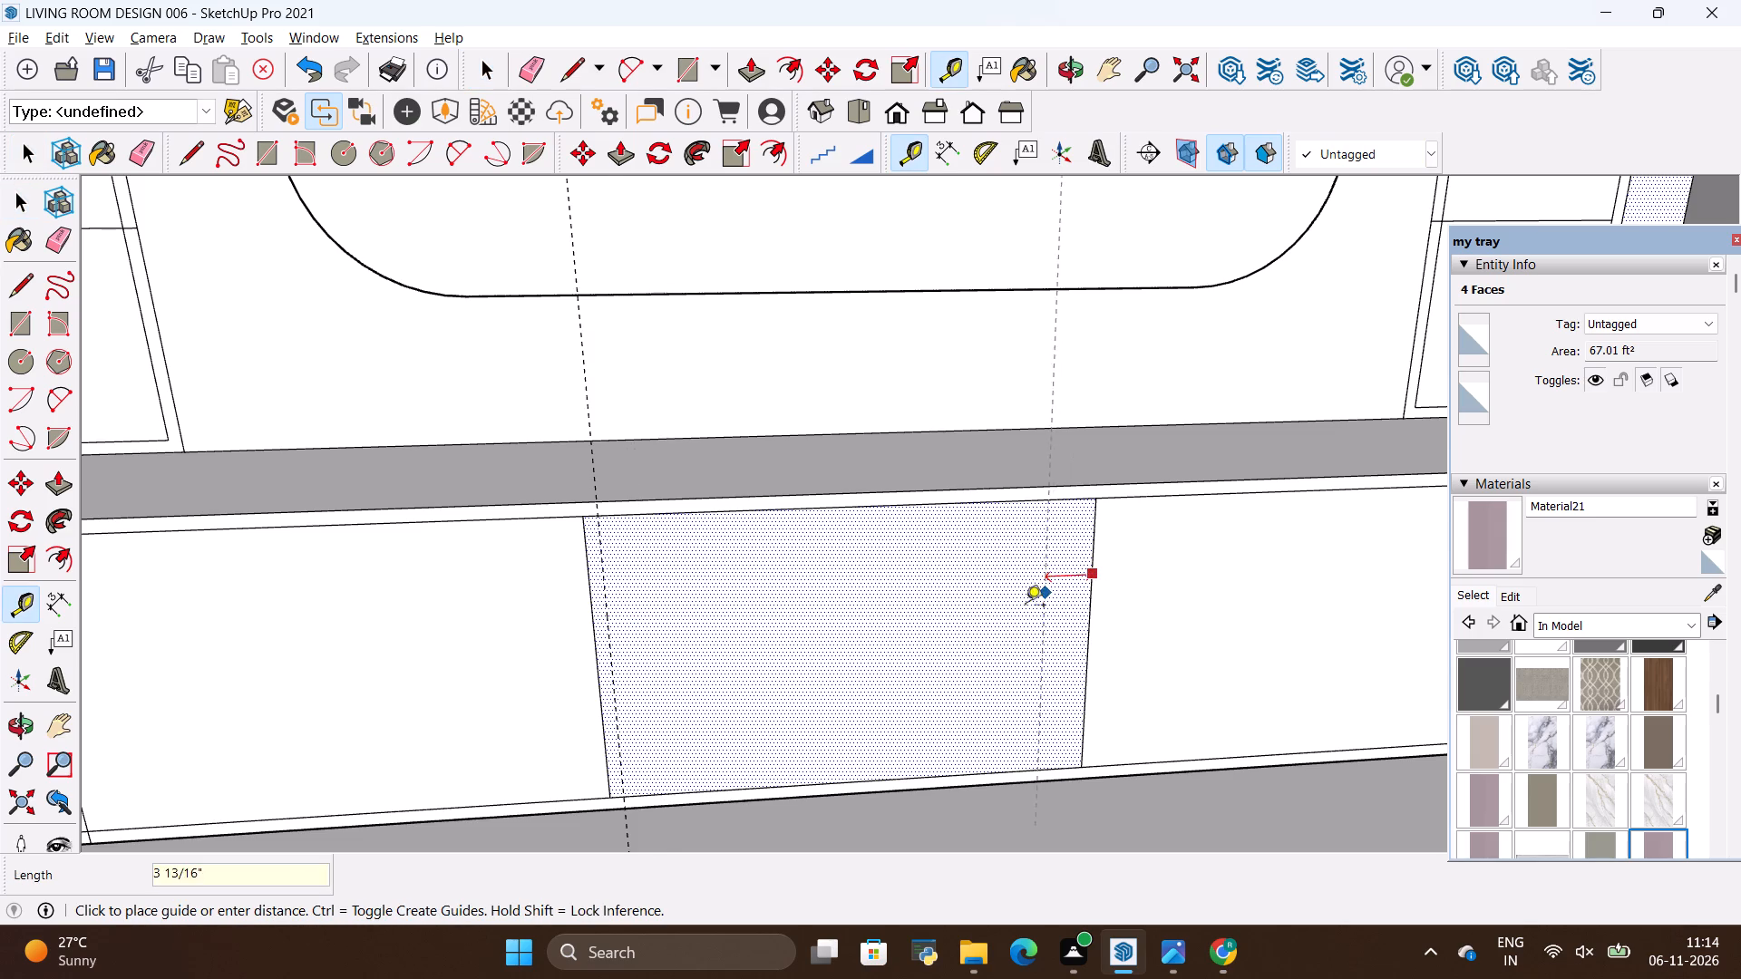
key("BackSpace")
key("1")
key("shift+quotedbl")
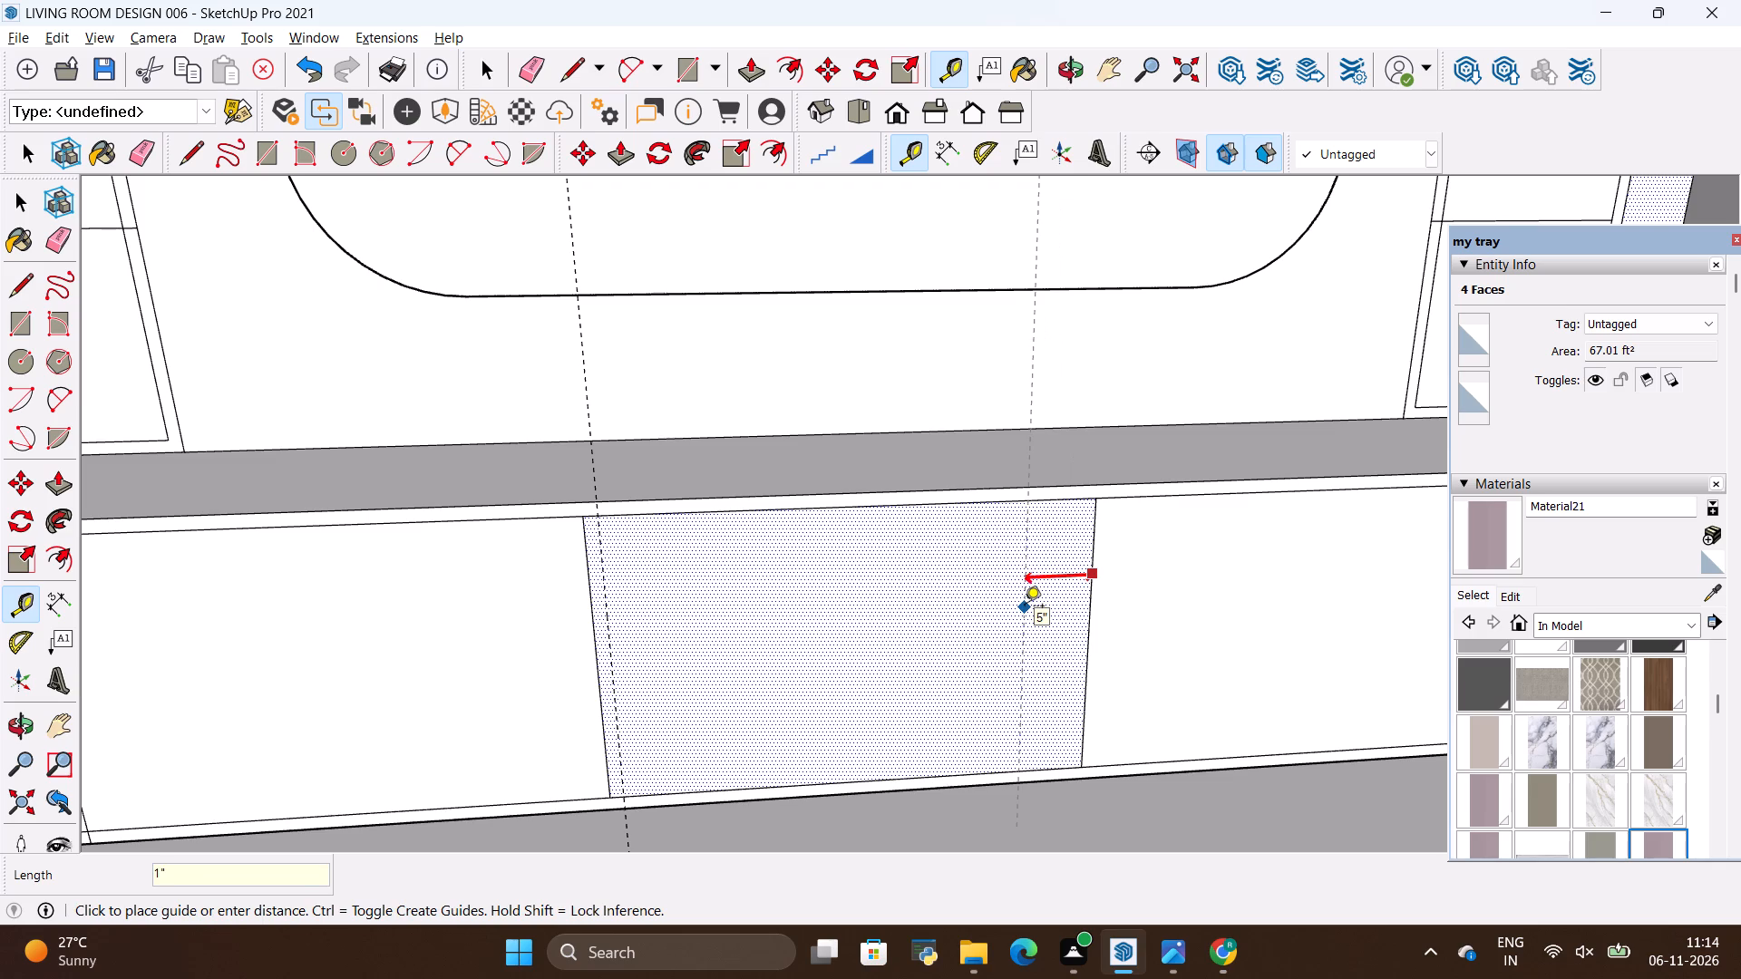
key("Return")
Draw a full-height rectangle between the two vertical guides on the console's centre front panel.
key("space")
left_click(1025, 608)
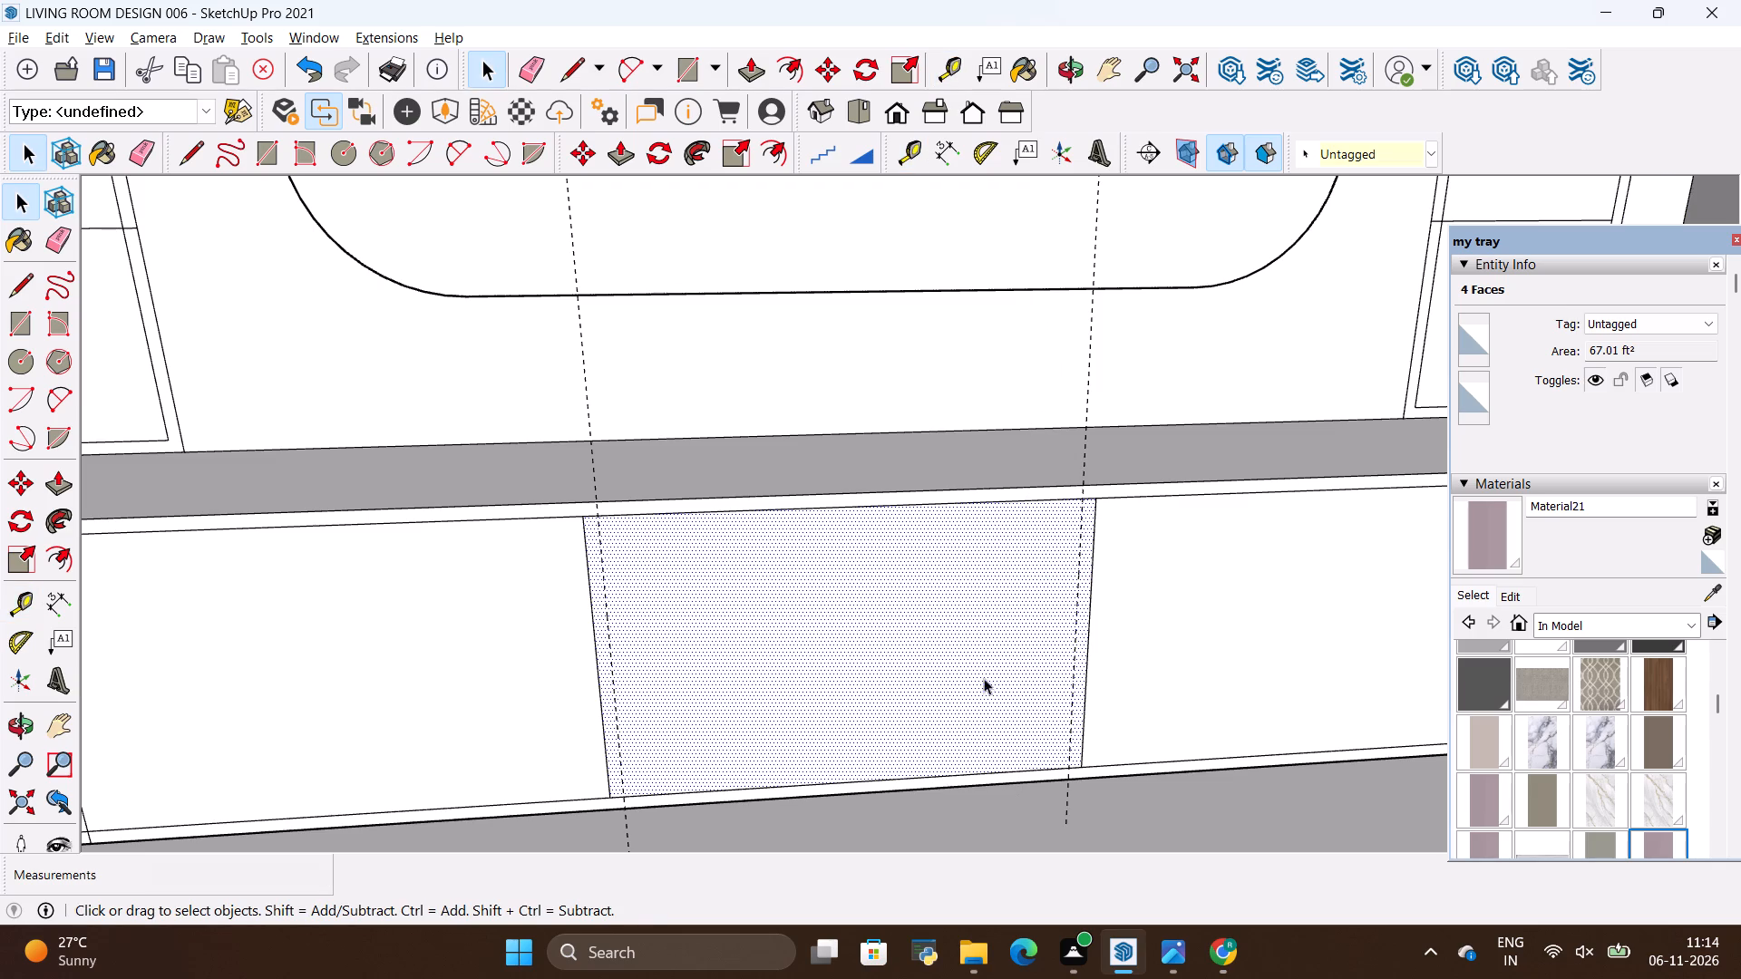
key("r")
scroll(588, 550, "up", 3)
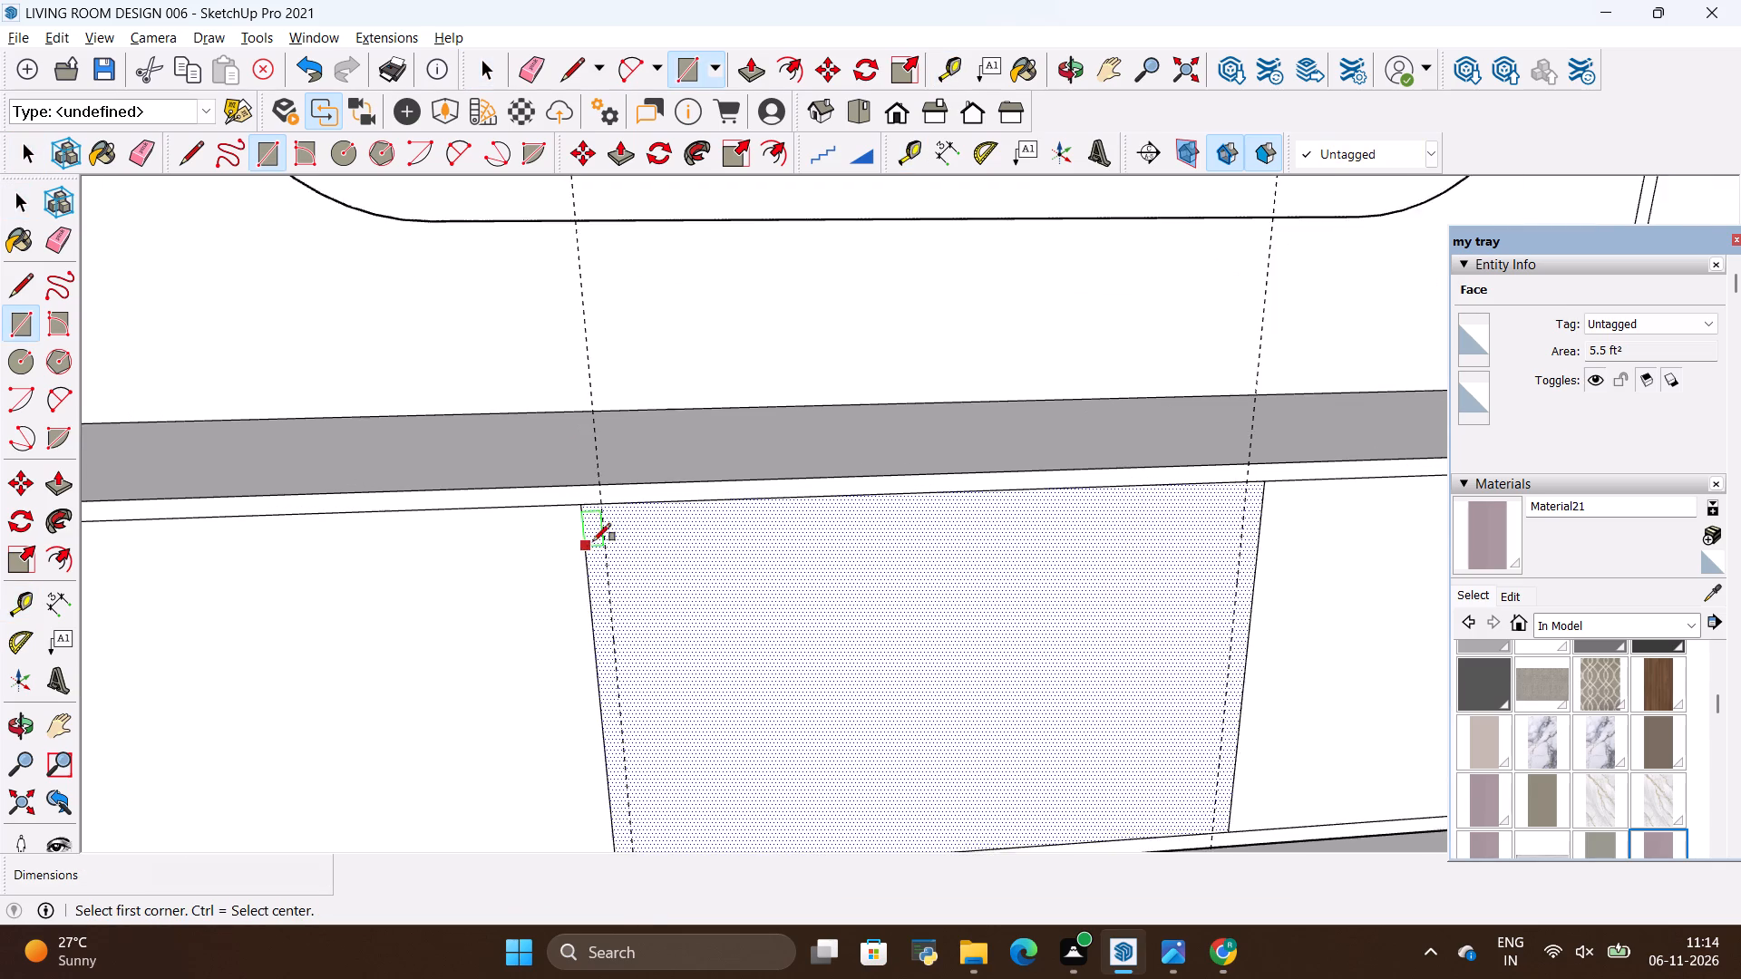
scroll(593, 541, "up", 2)
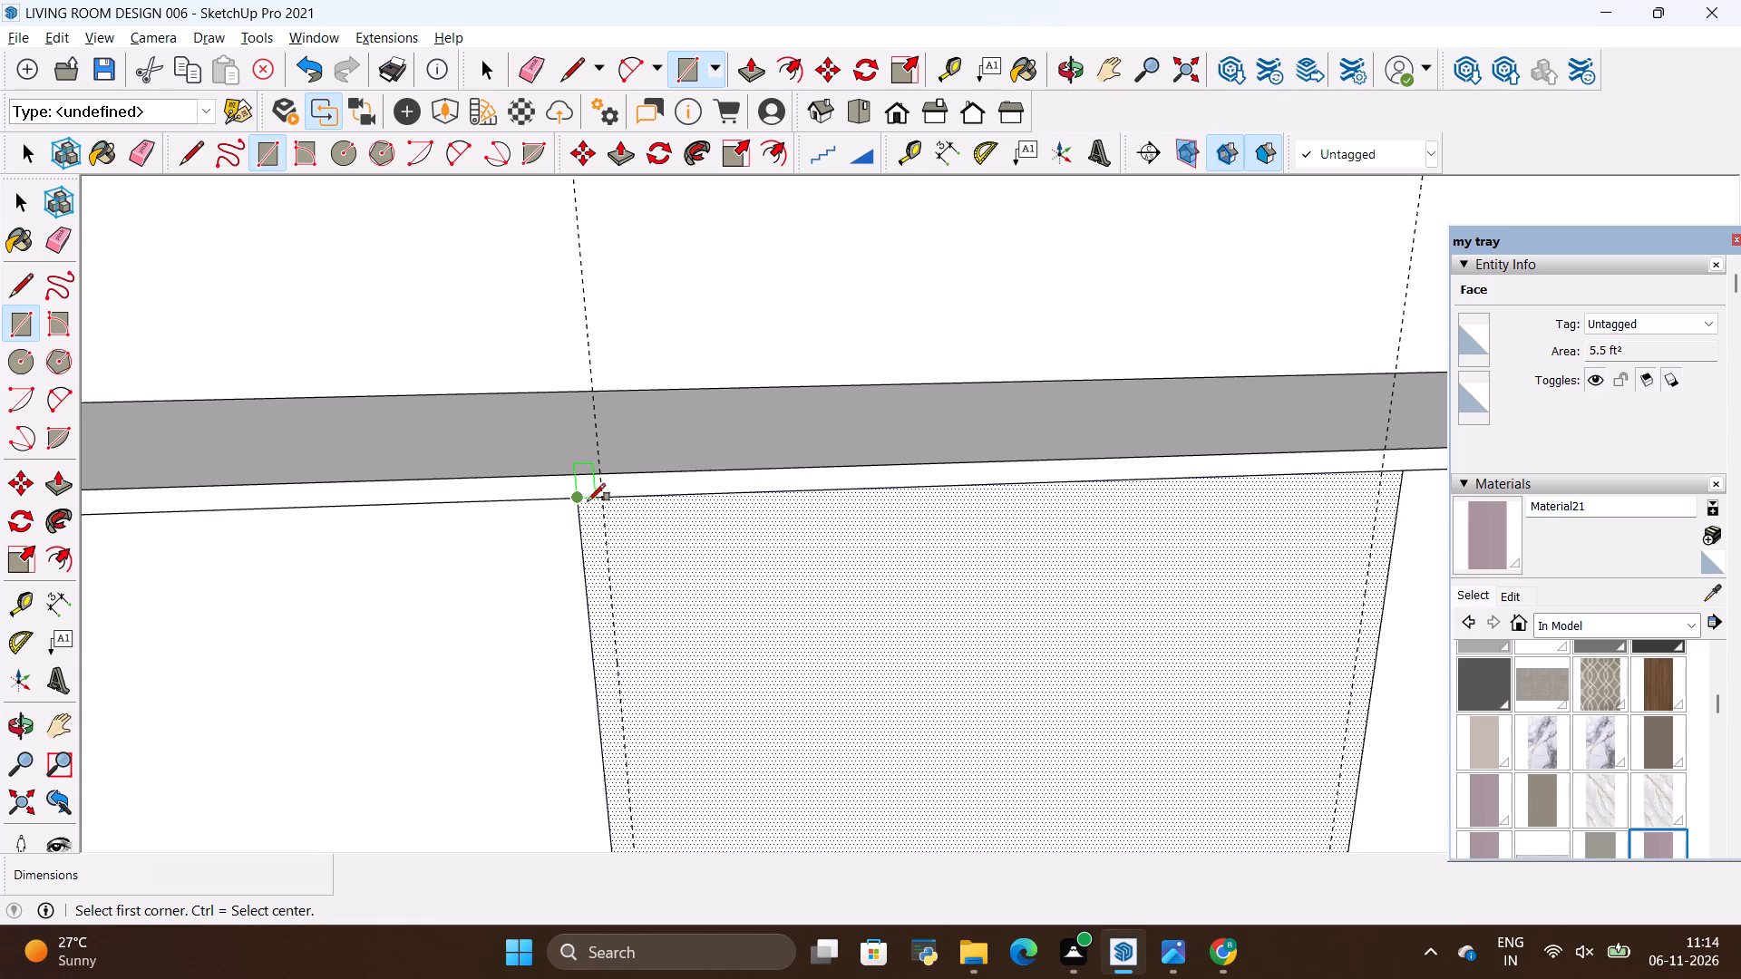
scroll(583, 499, "down", 4)
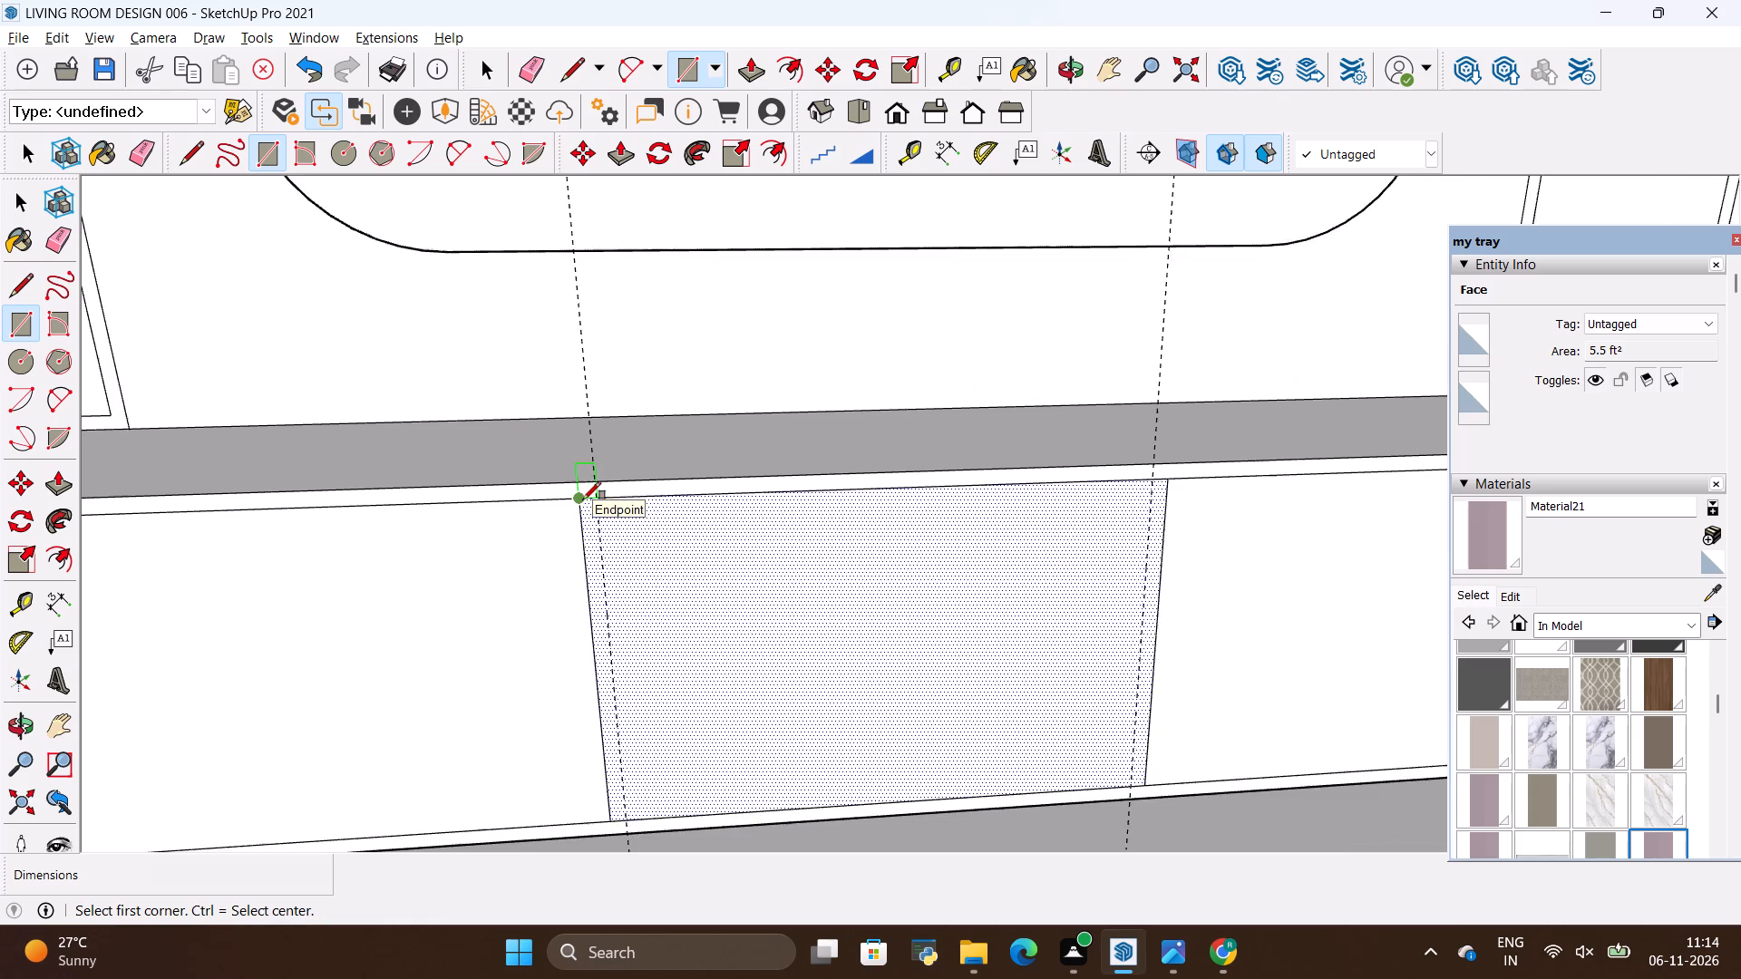
scroll(583, 499, "down", 3)
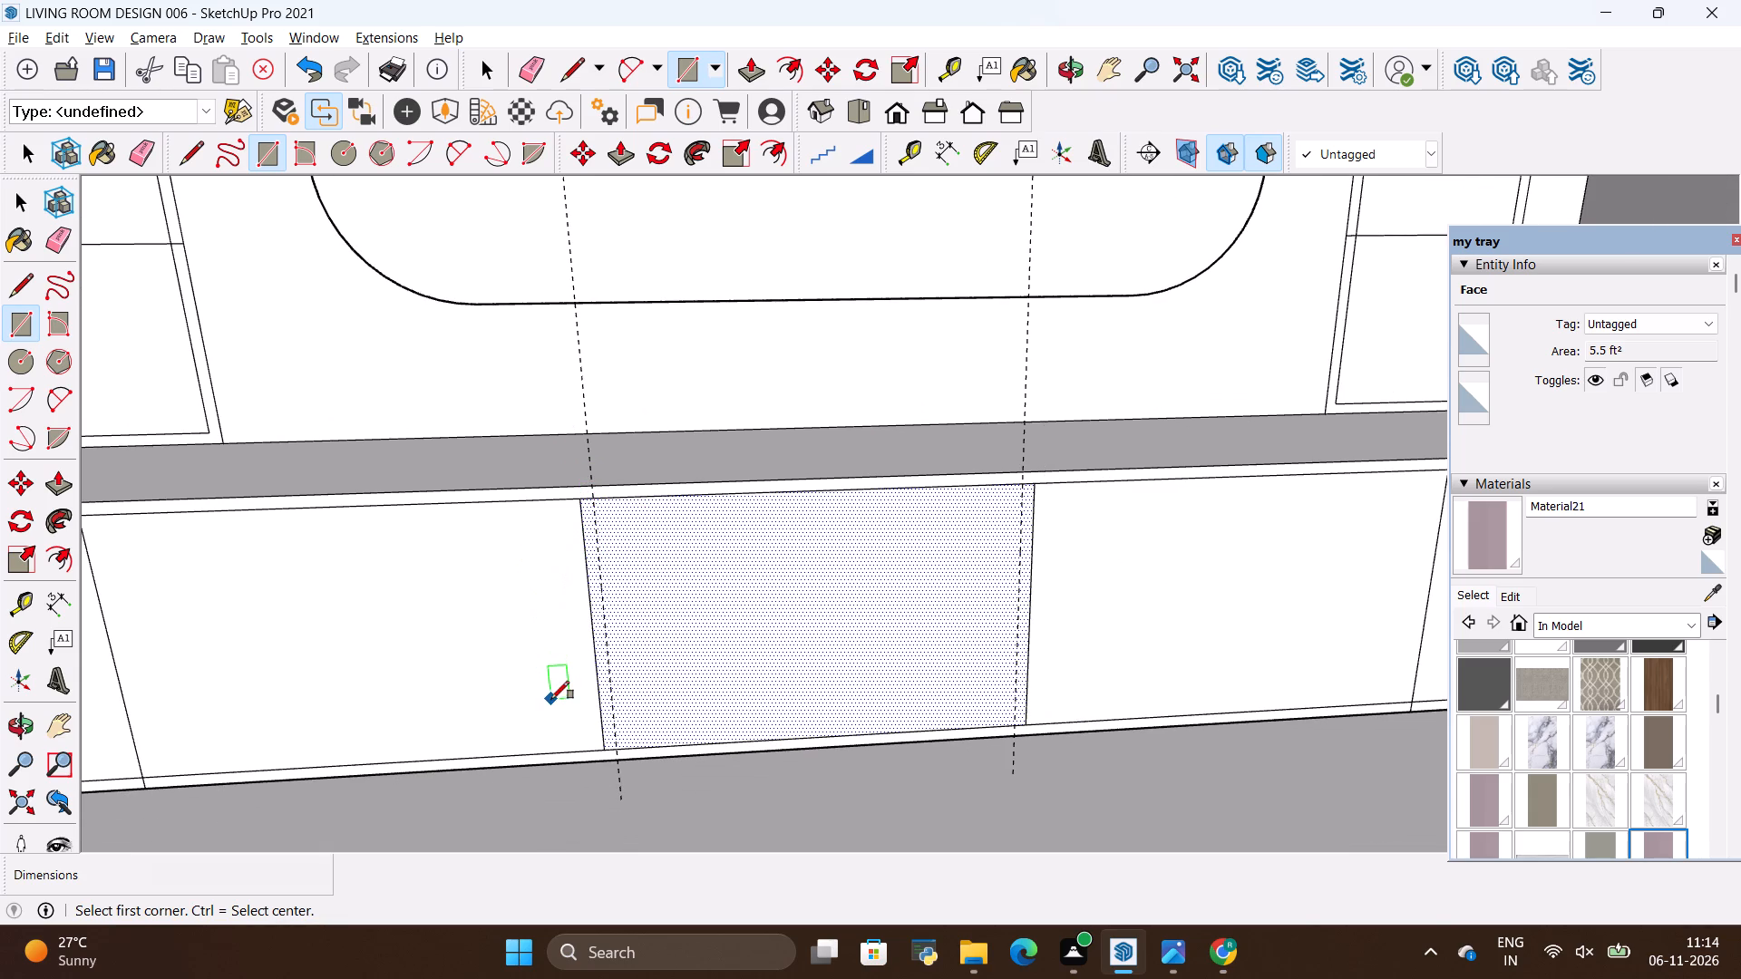
key("alt+Tab")
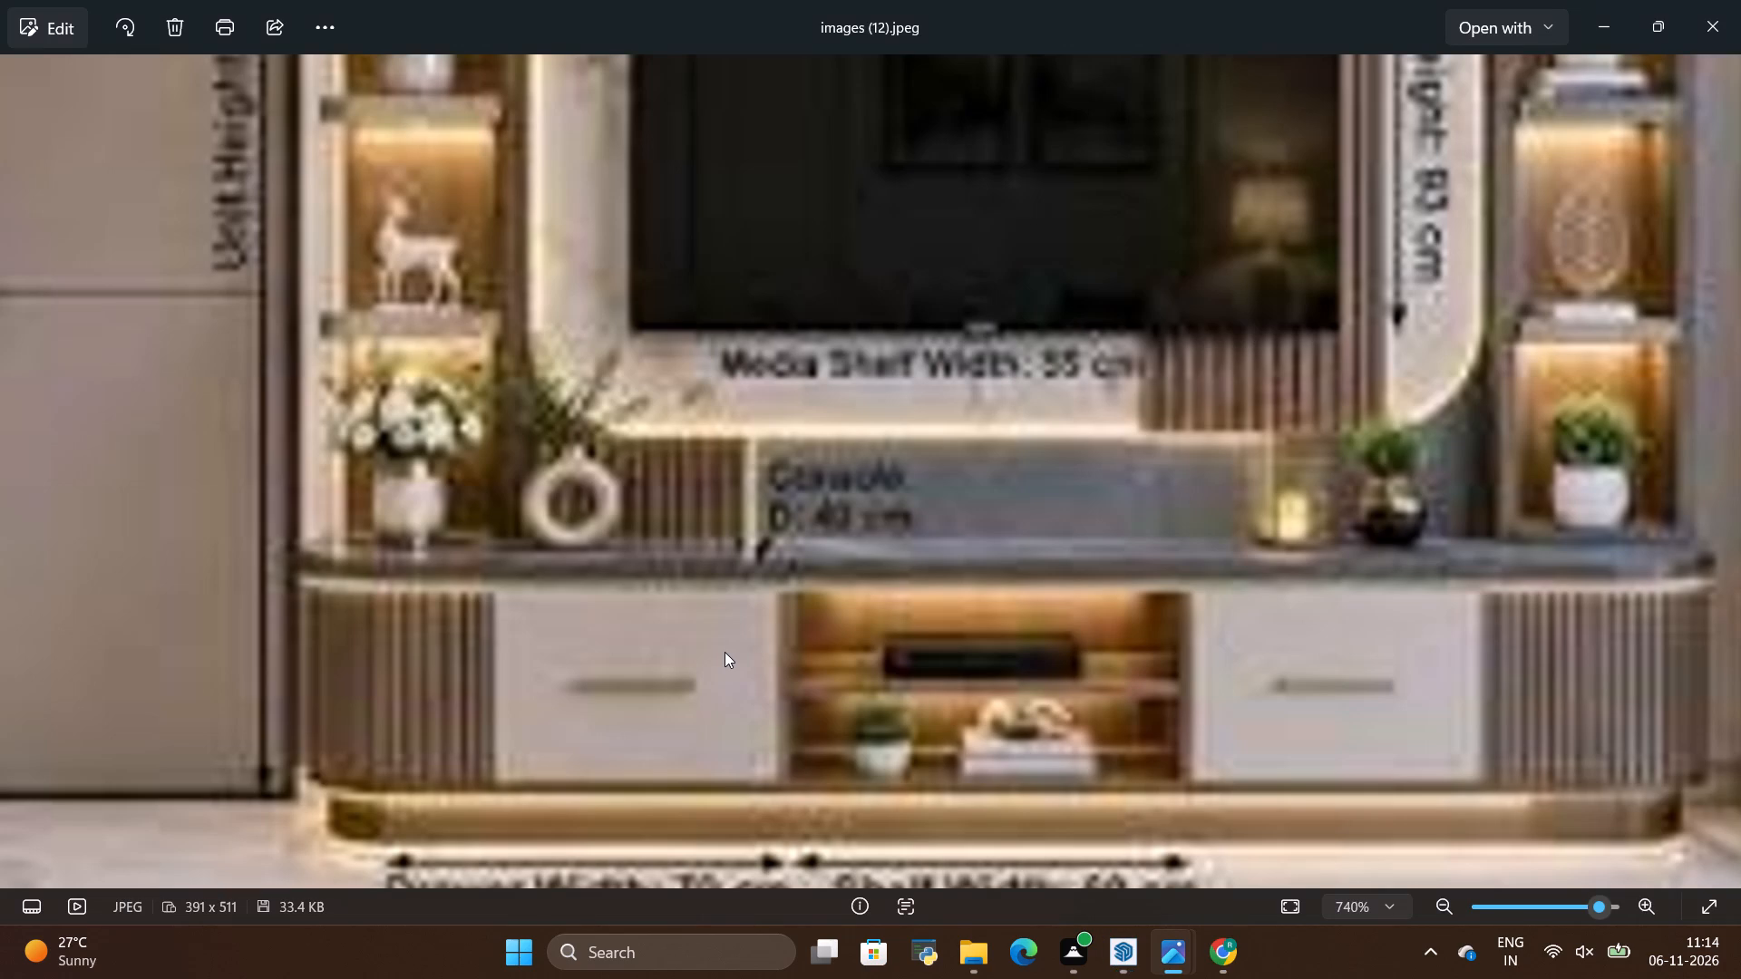
key("alt+Tab")
scroll(864, 645, "down", 1)
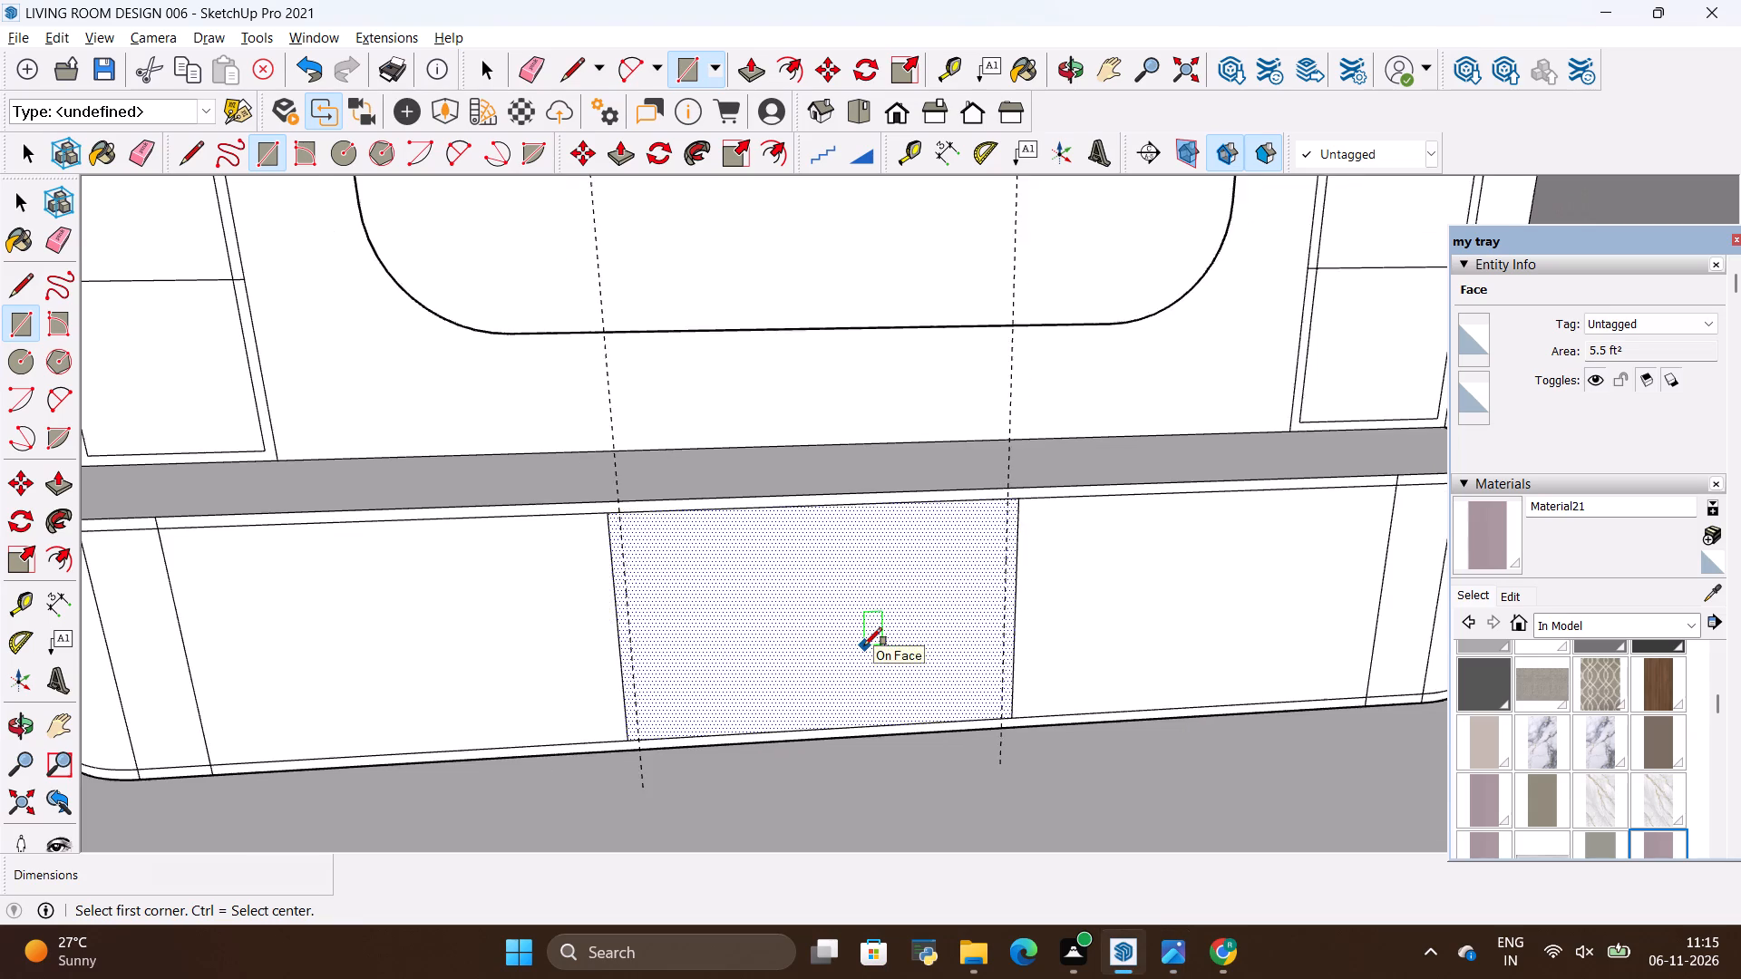
scroll(864, 645, "down", 1)
scroll(690, 611, "up", 7)
scroll(642, 606, "down", 4)
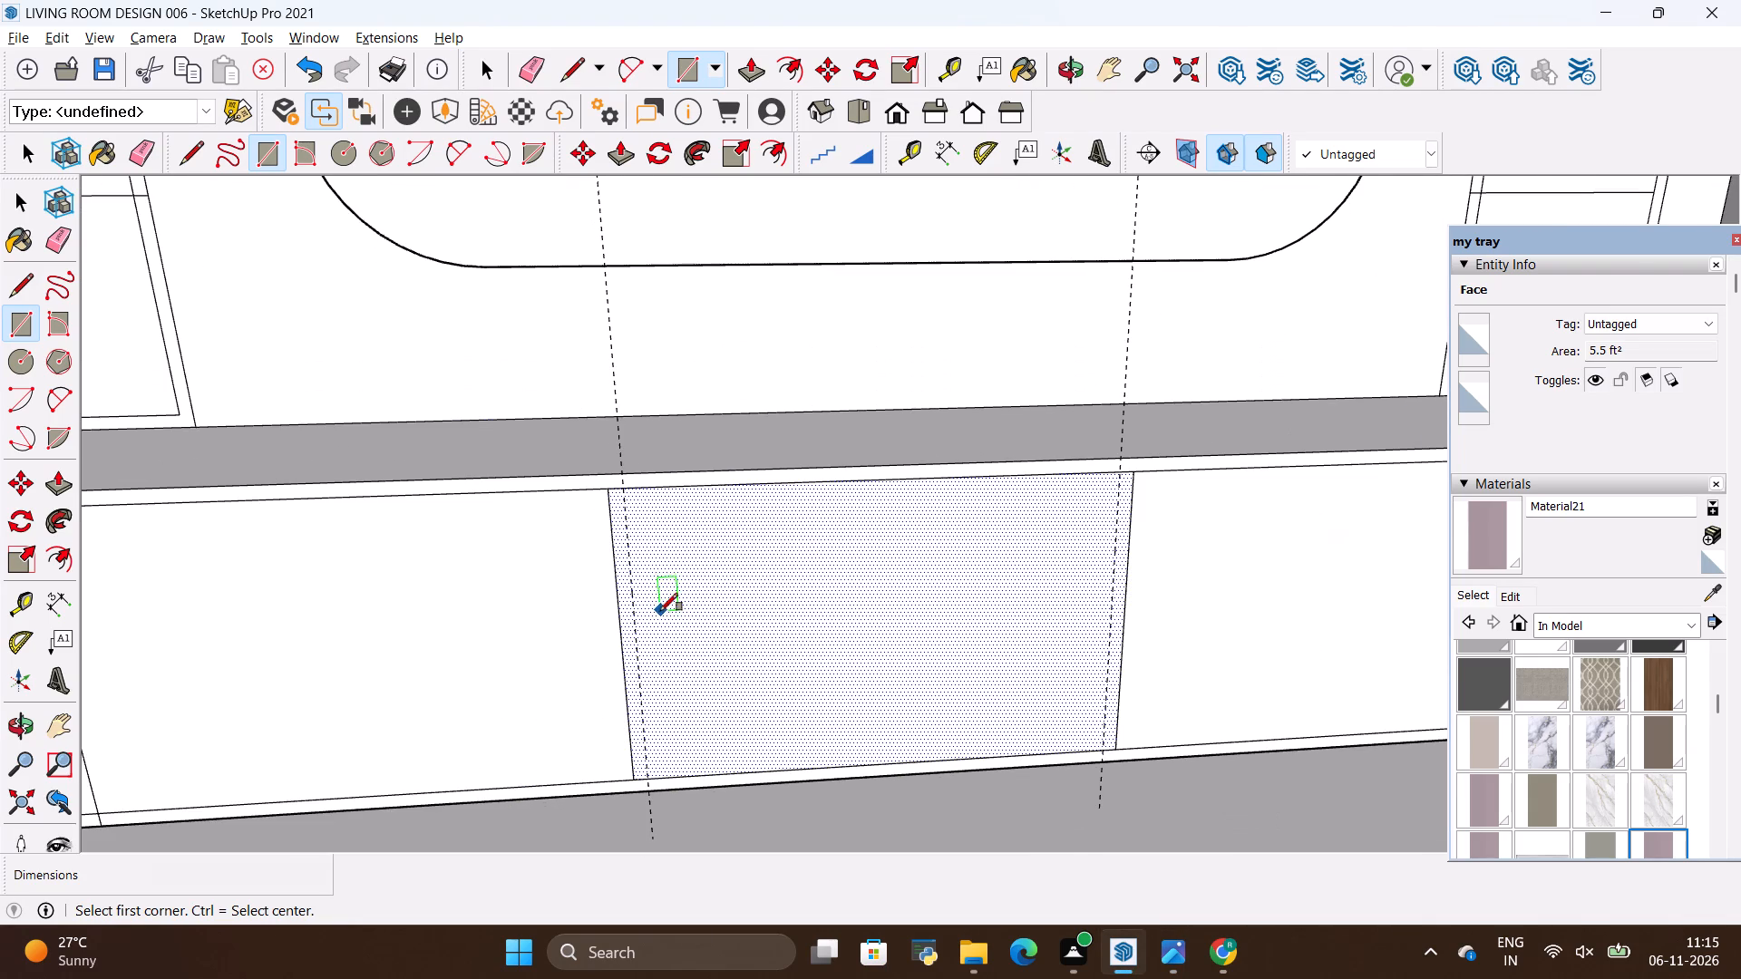
left_click(621, 493)
left_click(1103, 750)
key("space")
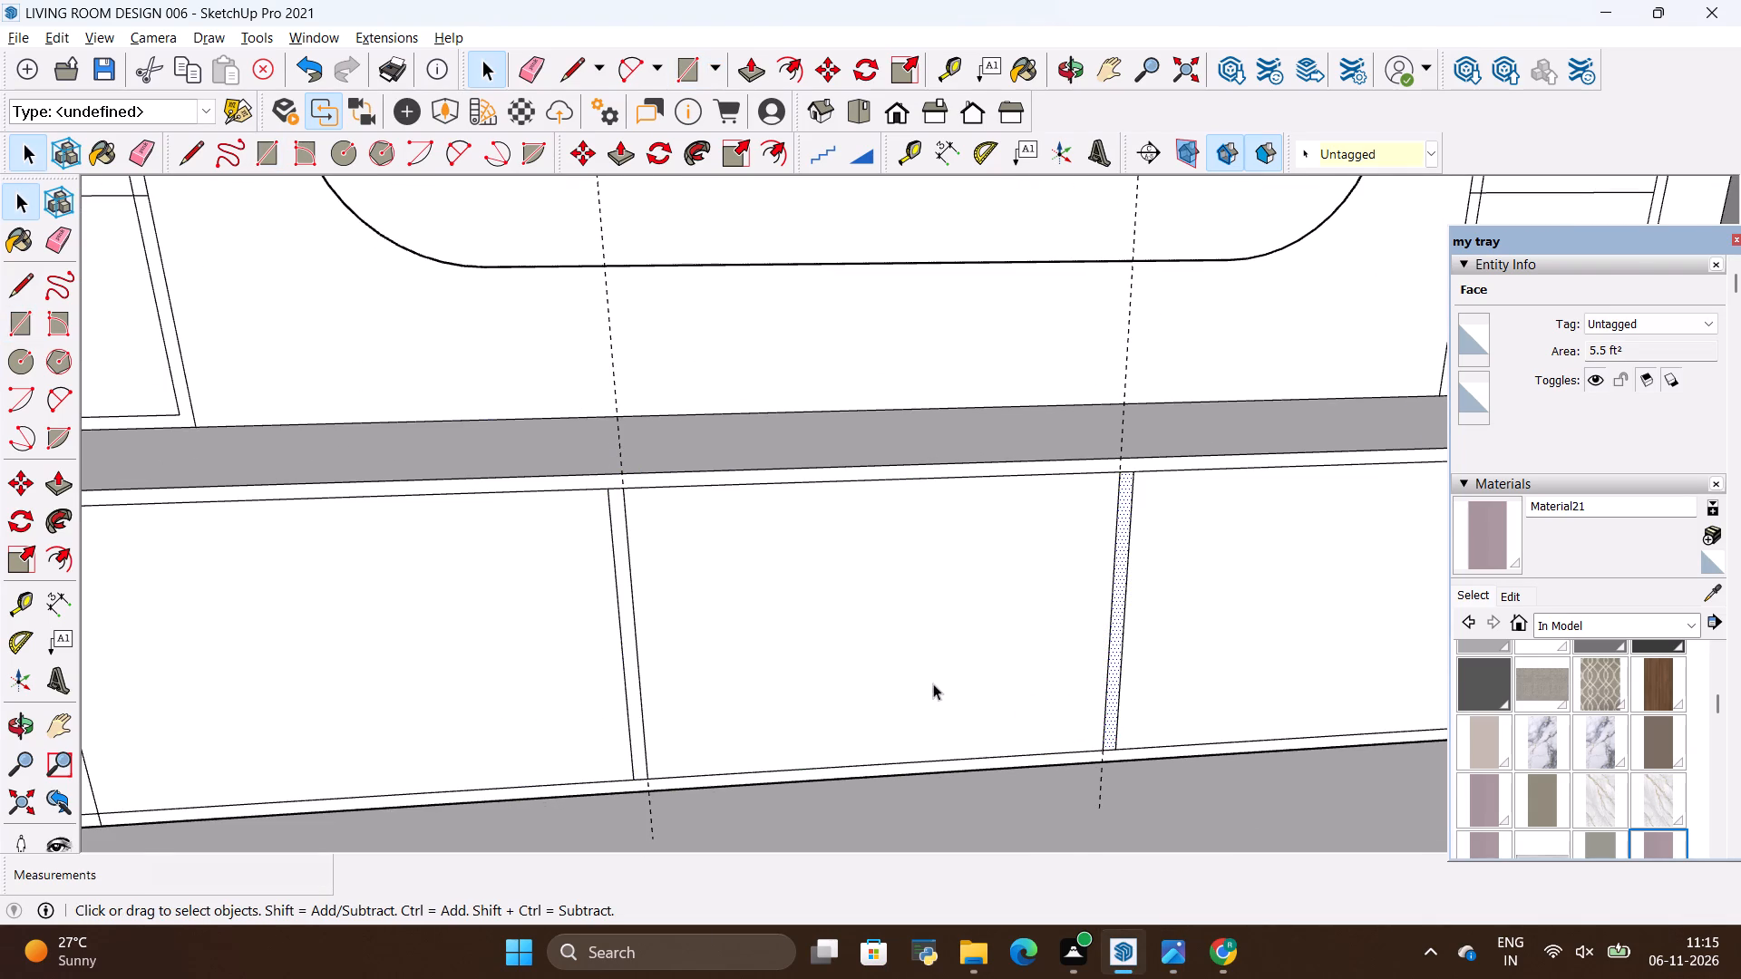
Draw a horizontal 2' 10" line across the mid-height of the centre panel between its two side strips.
left_click(933, 683)
key("alt+Tab")
key("alt+Tab")
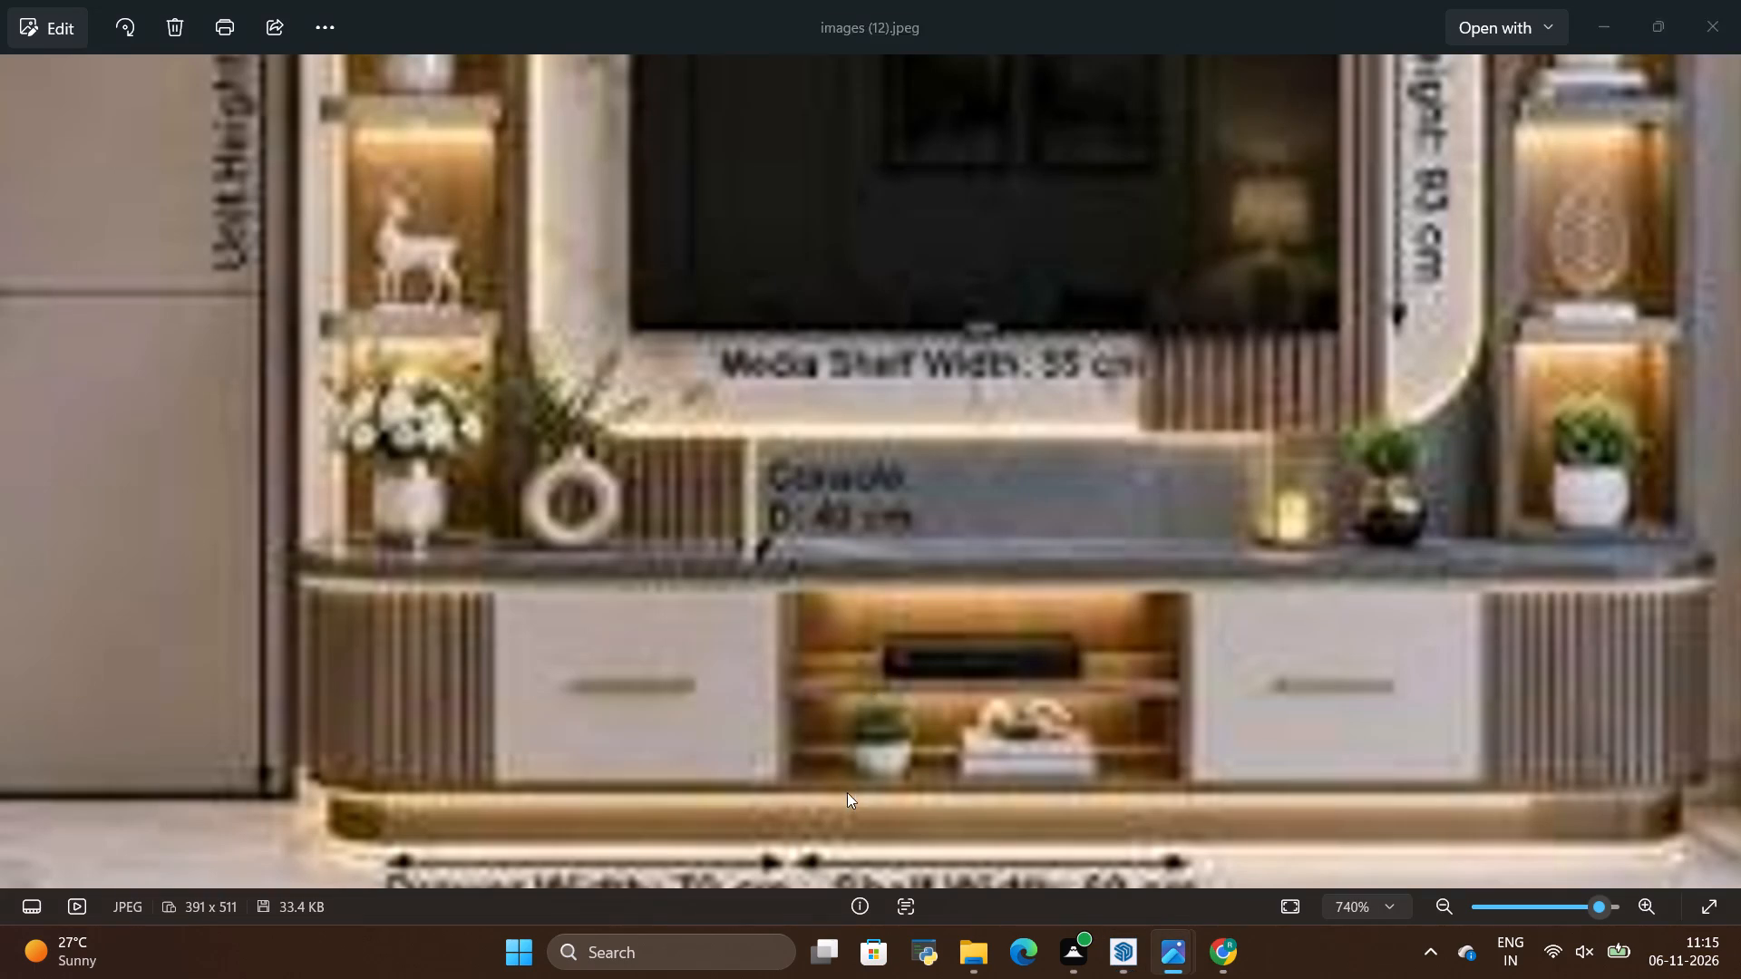
key("l")
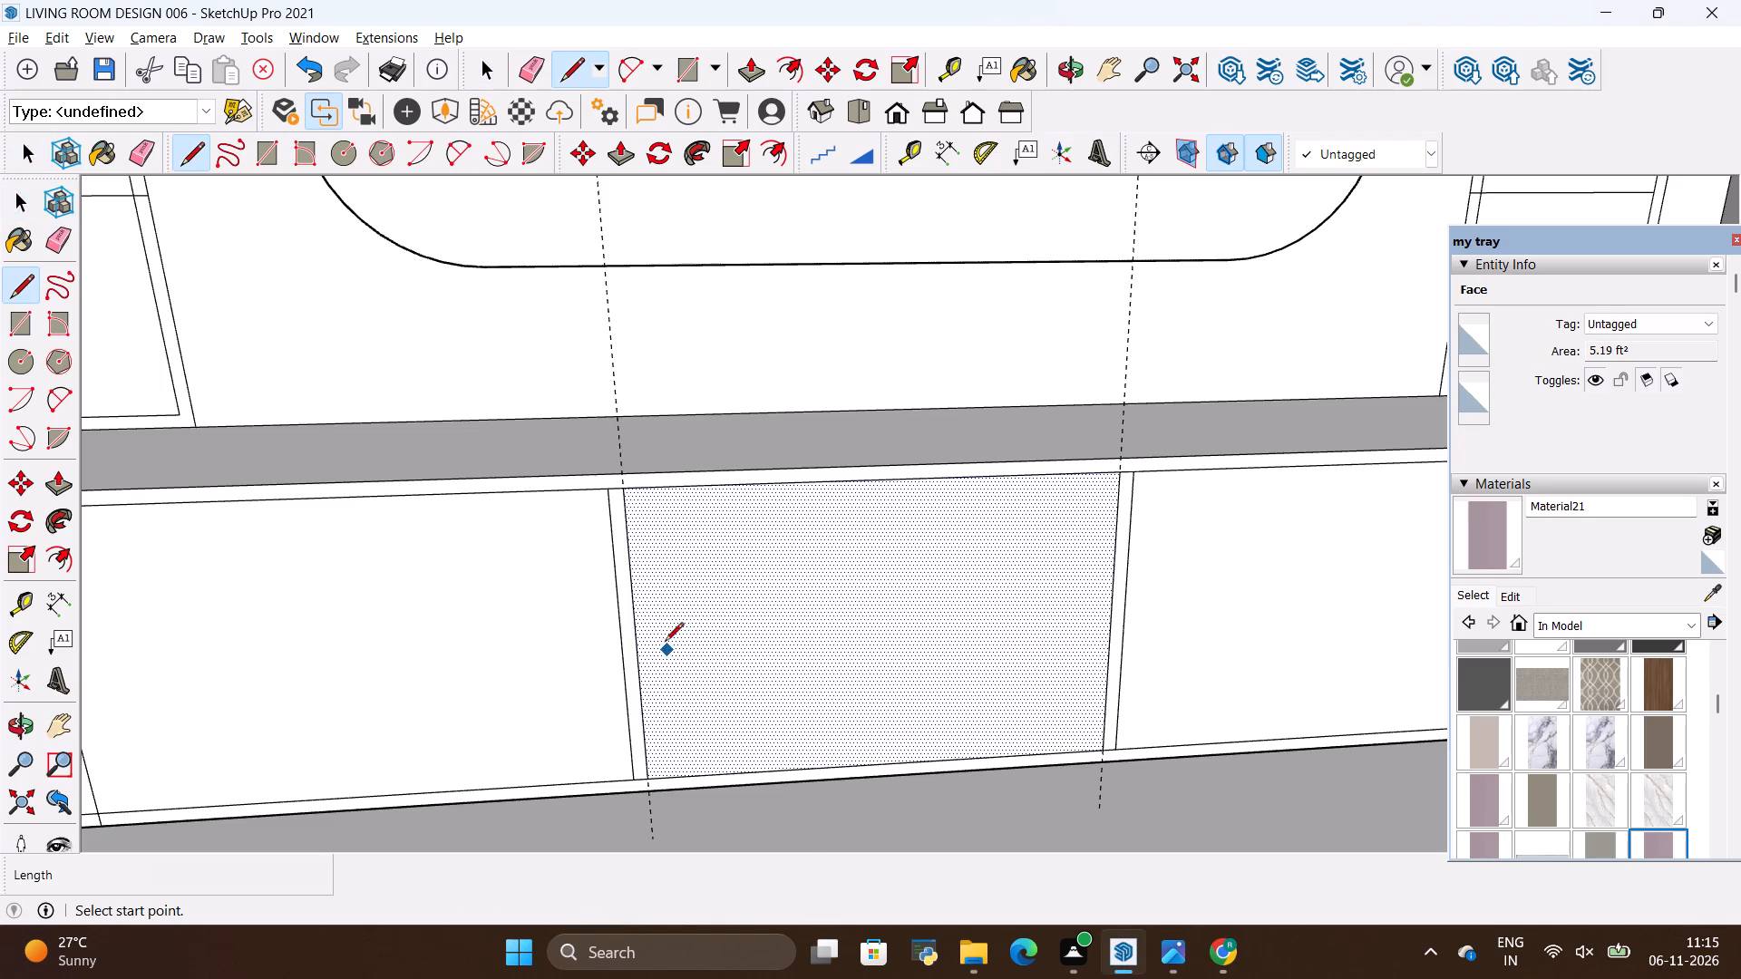
left_click(635, 633)
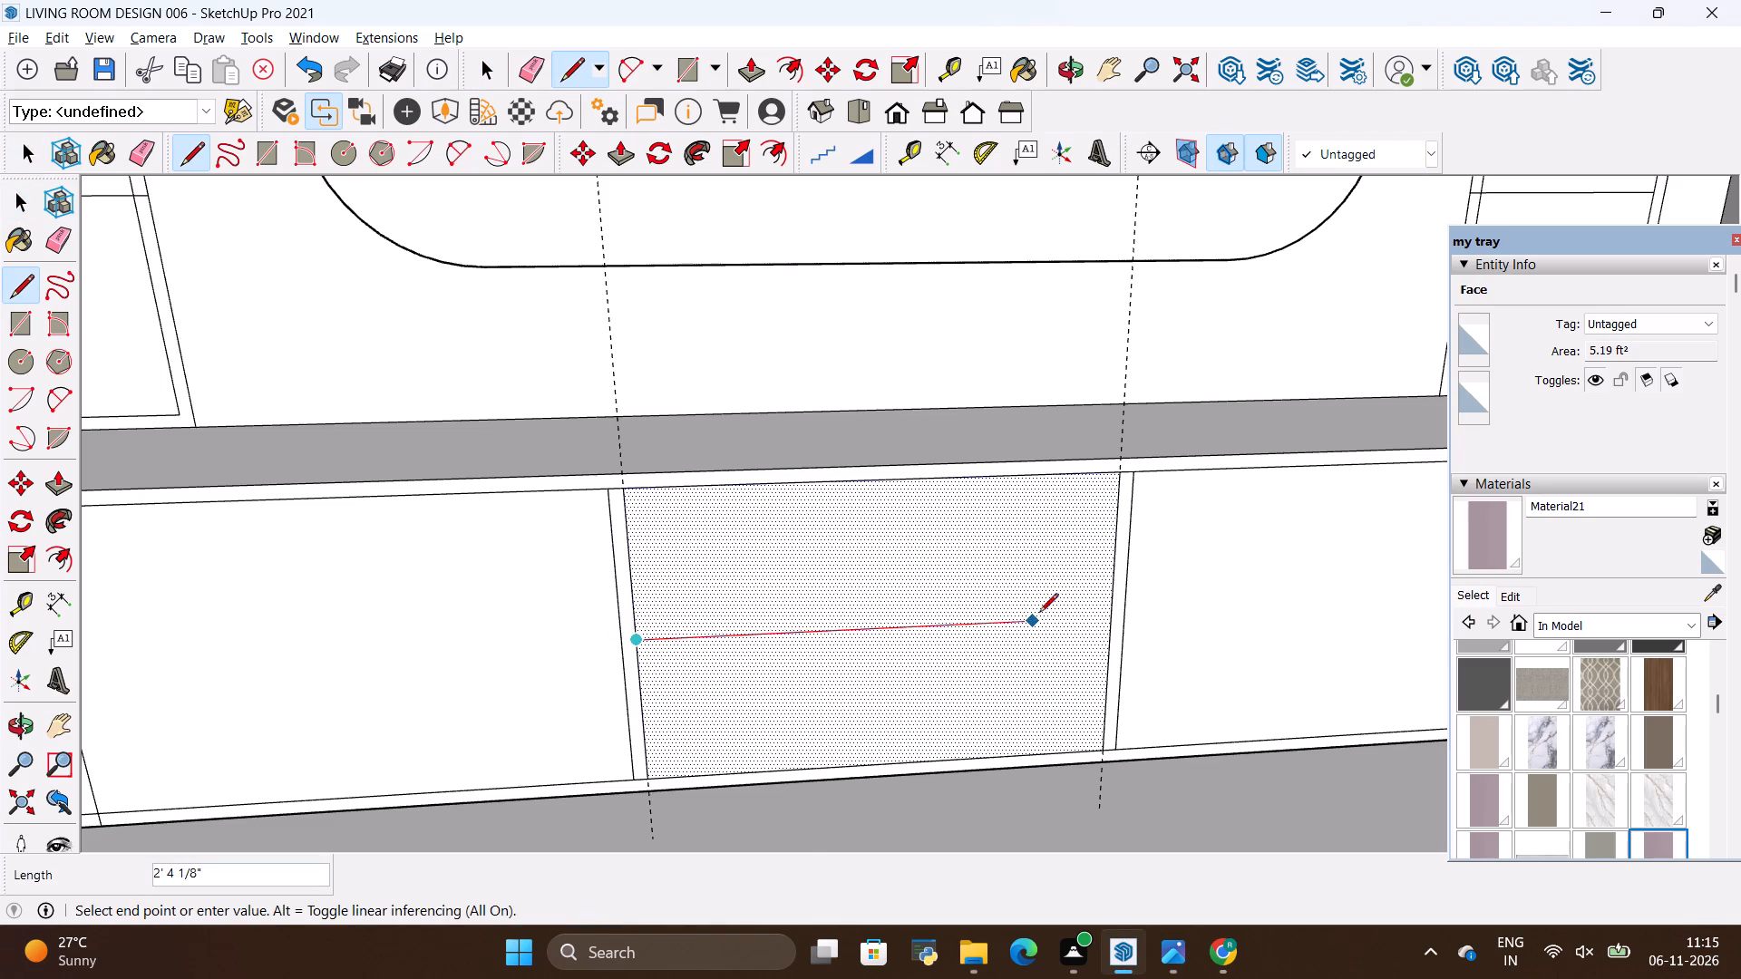
left_click(1106, 608)
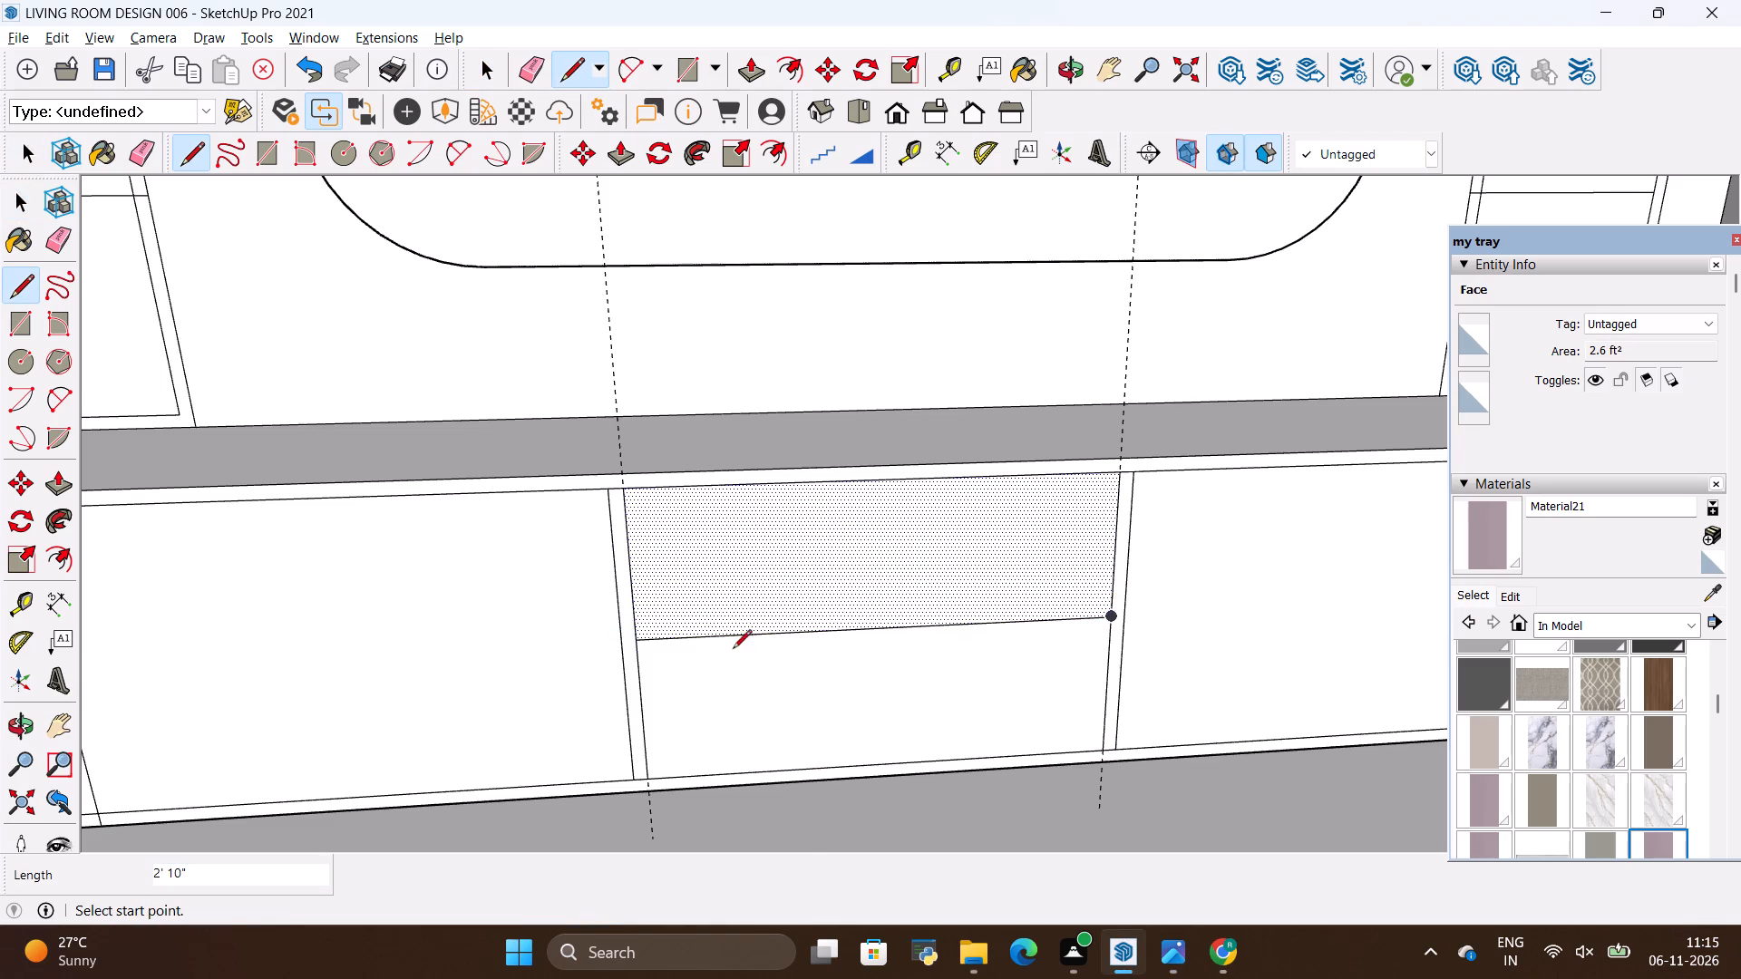
Copy the horizontal midline 0.5" upward, and copy that new edge 1" downward to outline the shelf board's thickness.
key("space")
left_click(661, 639)
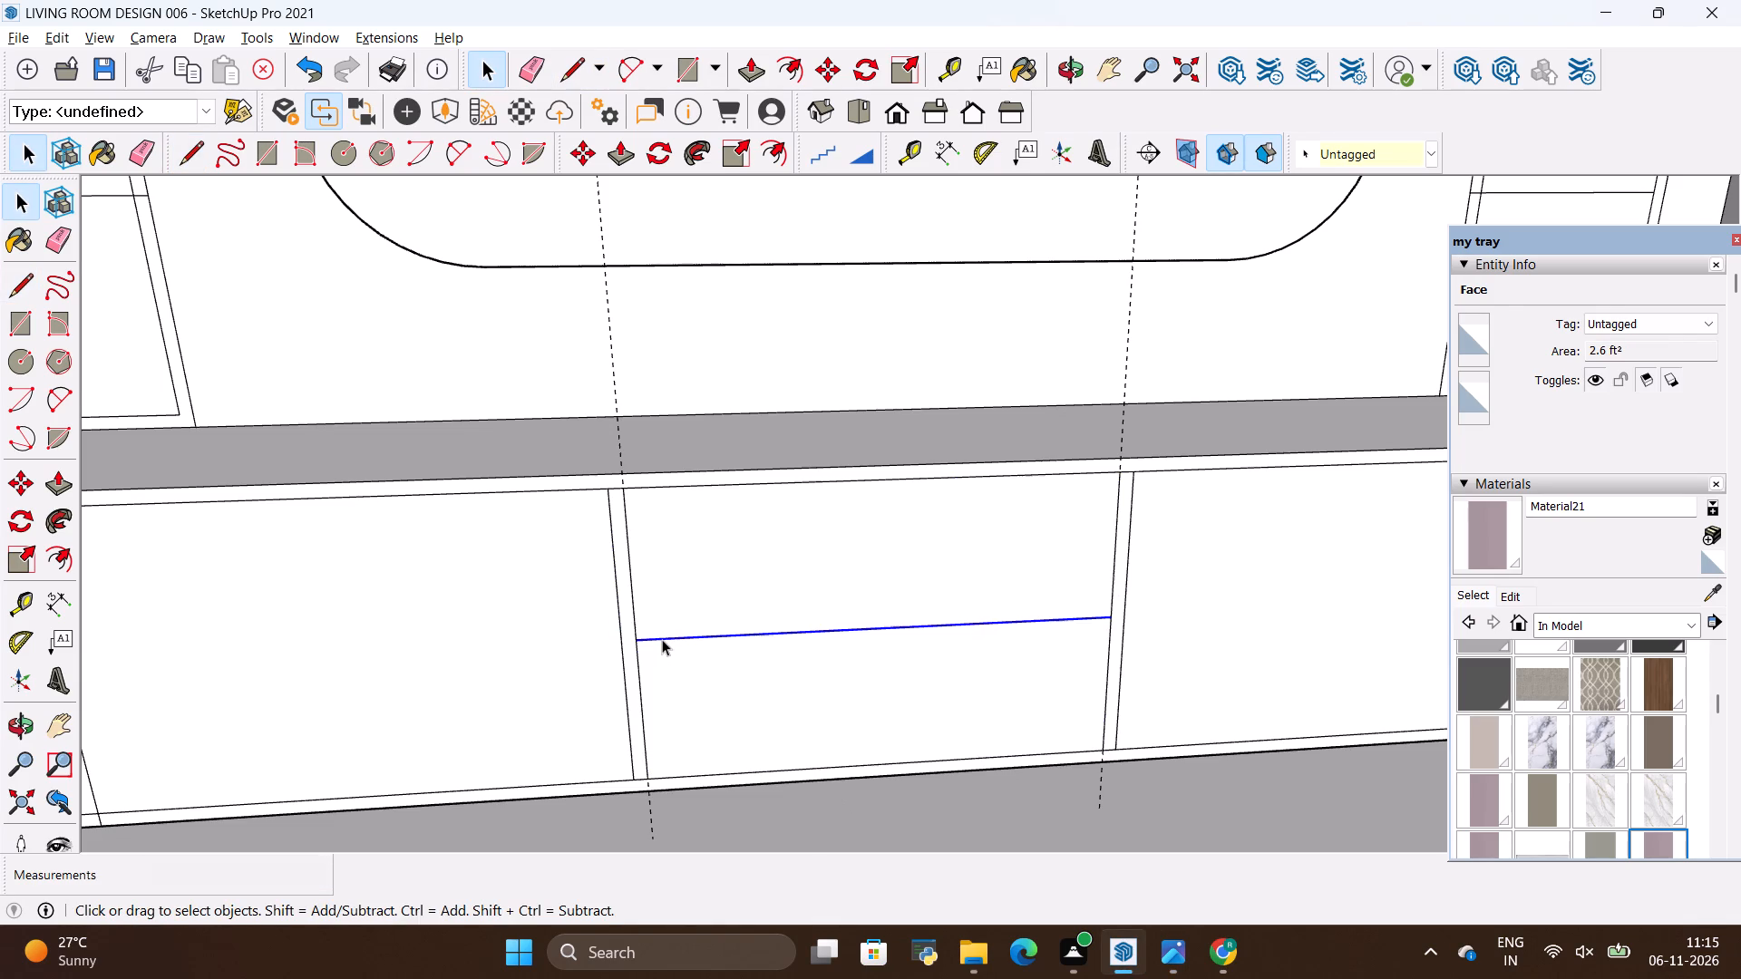
key("m")
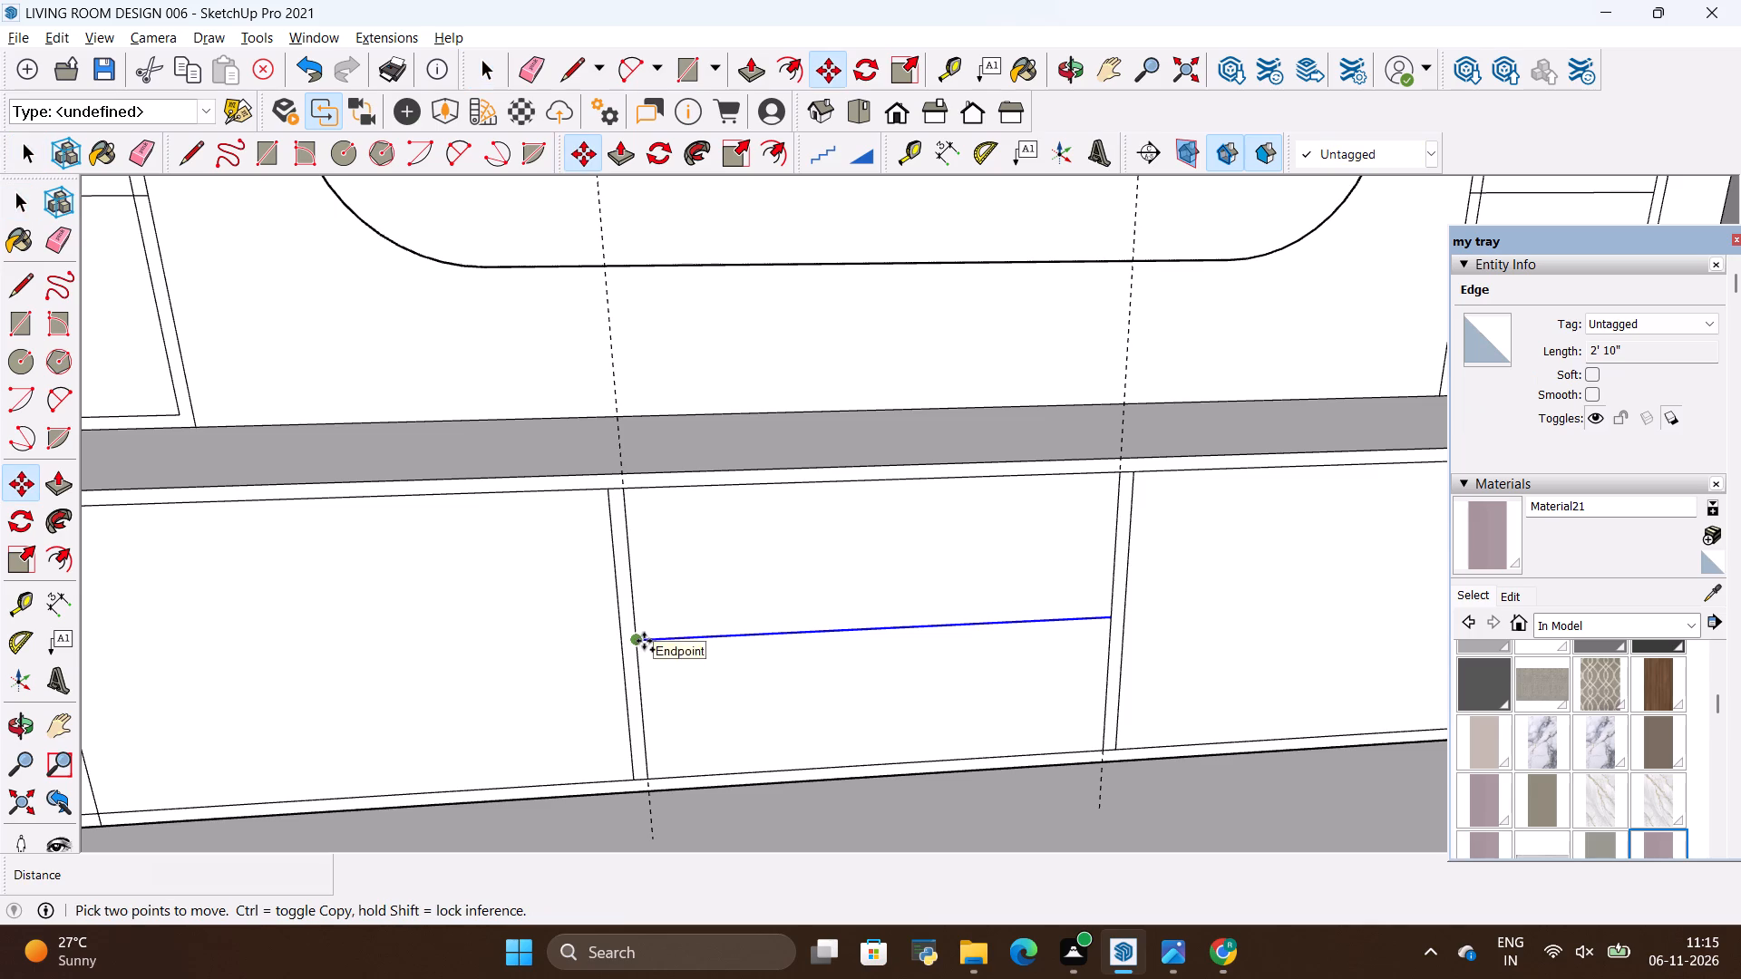
left_click(644, 641, "ctrl")
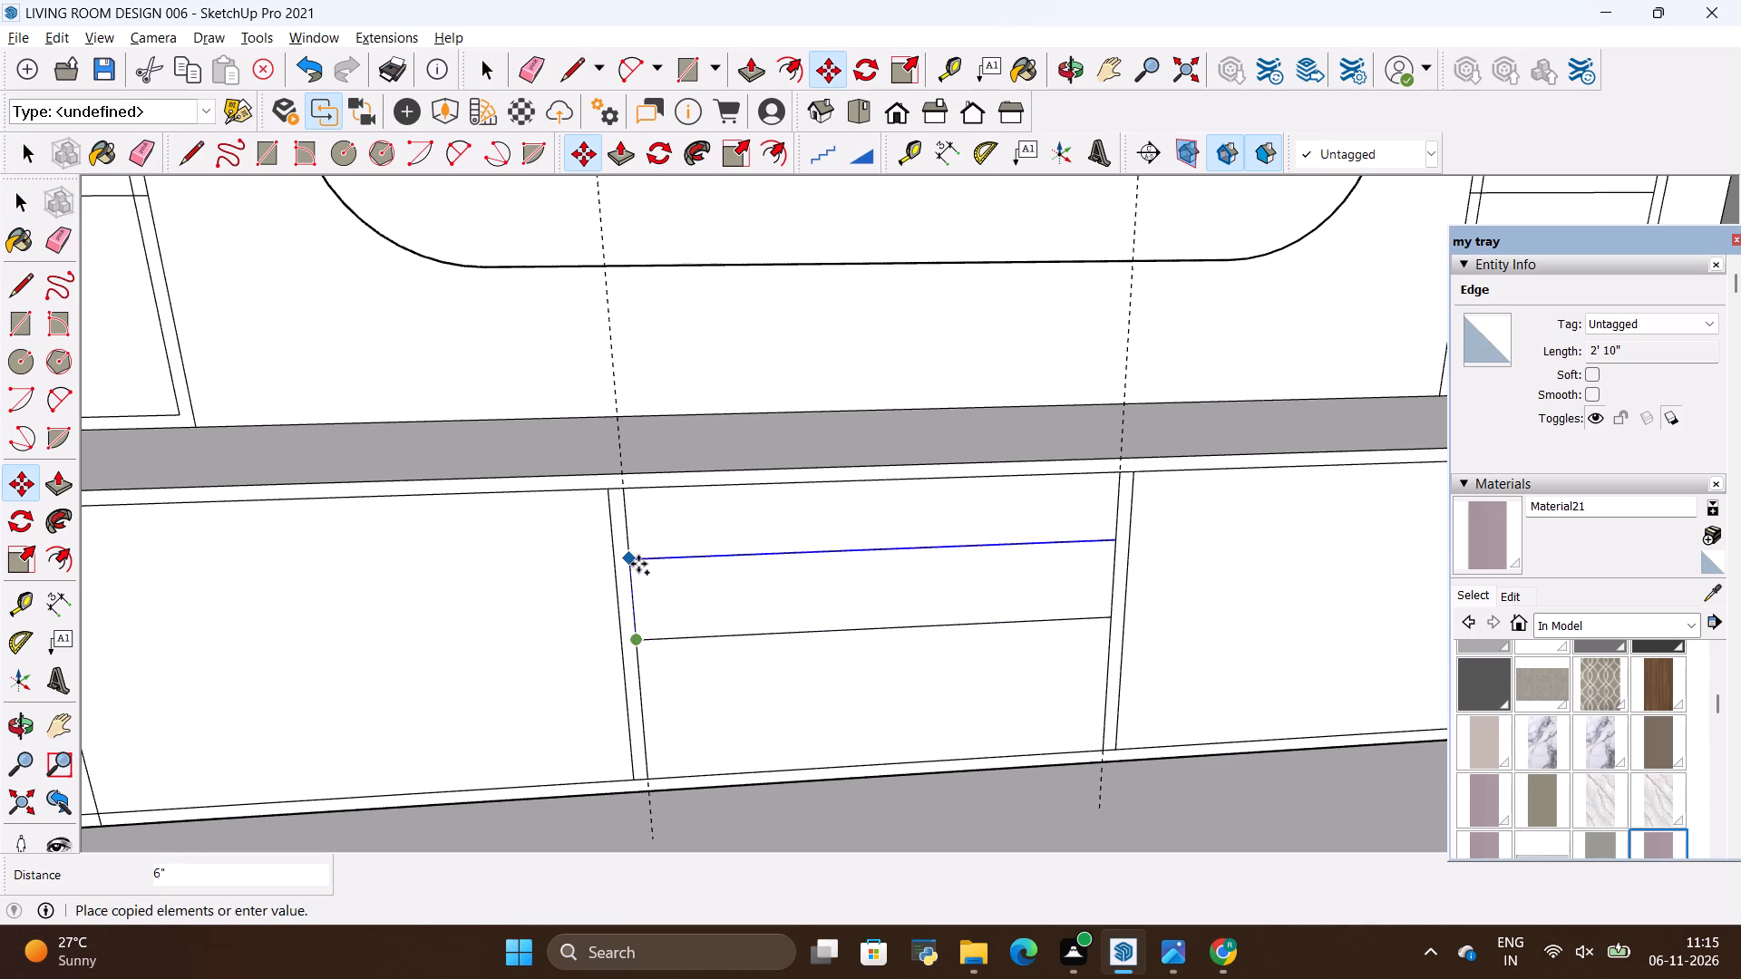
key("BackSpace")
type(".5")
key("shift+quotedbl")
key("Return")
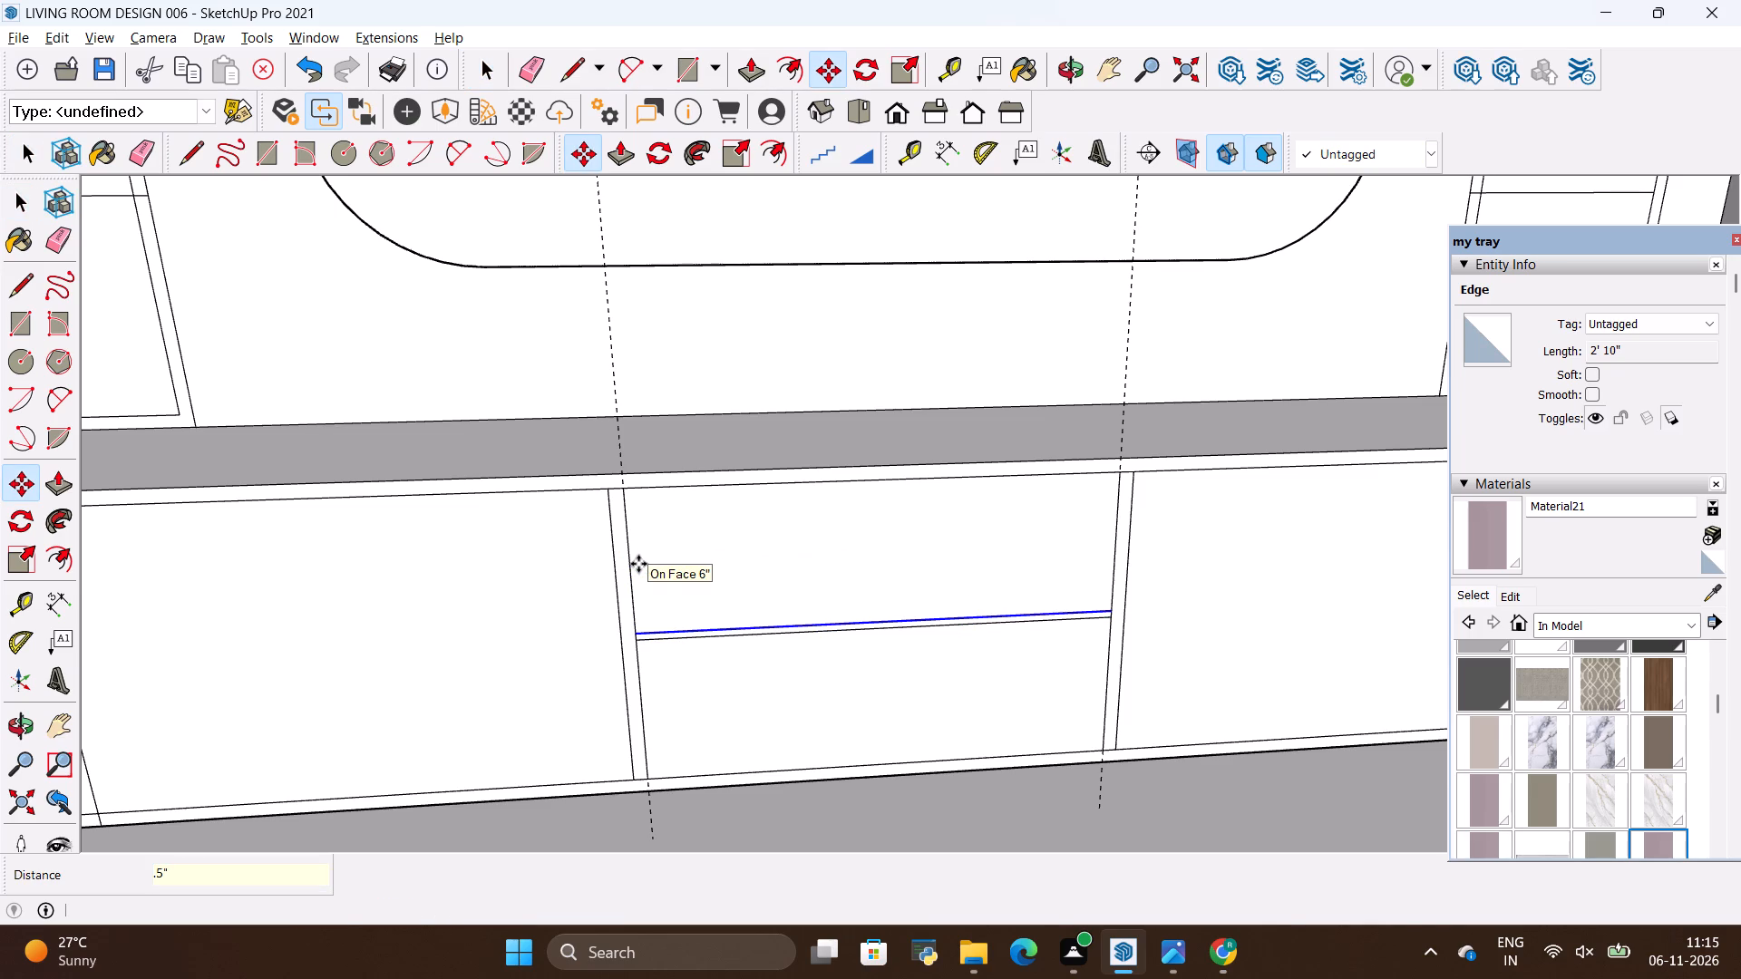
scroll(530, 834, "up", 11)
left_click(686, 553, "ctrl")
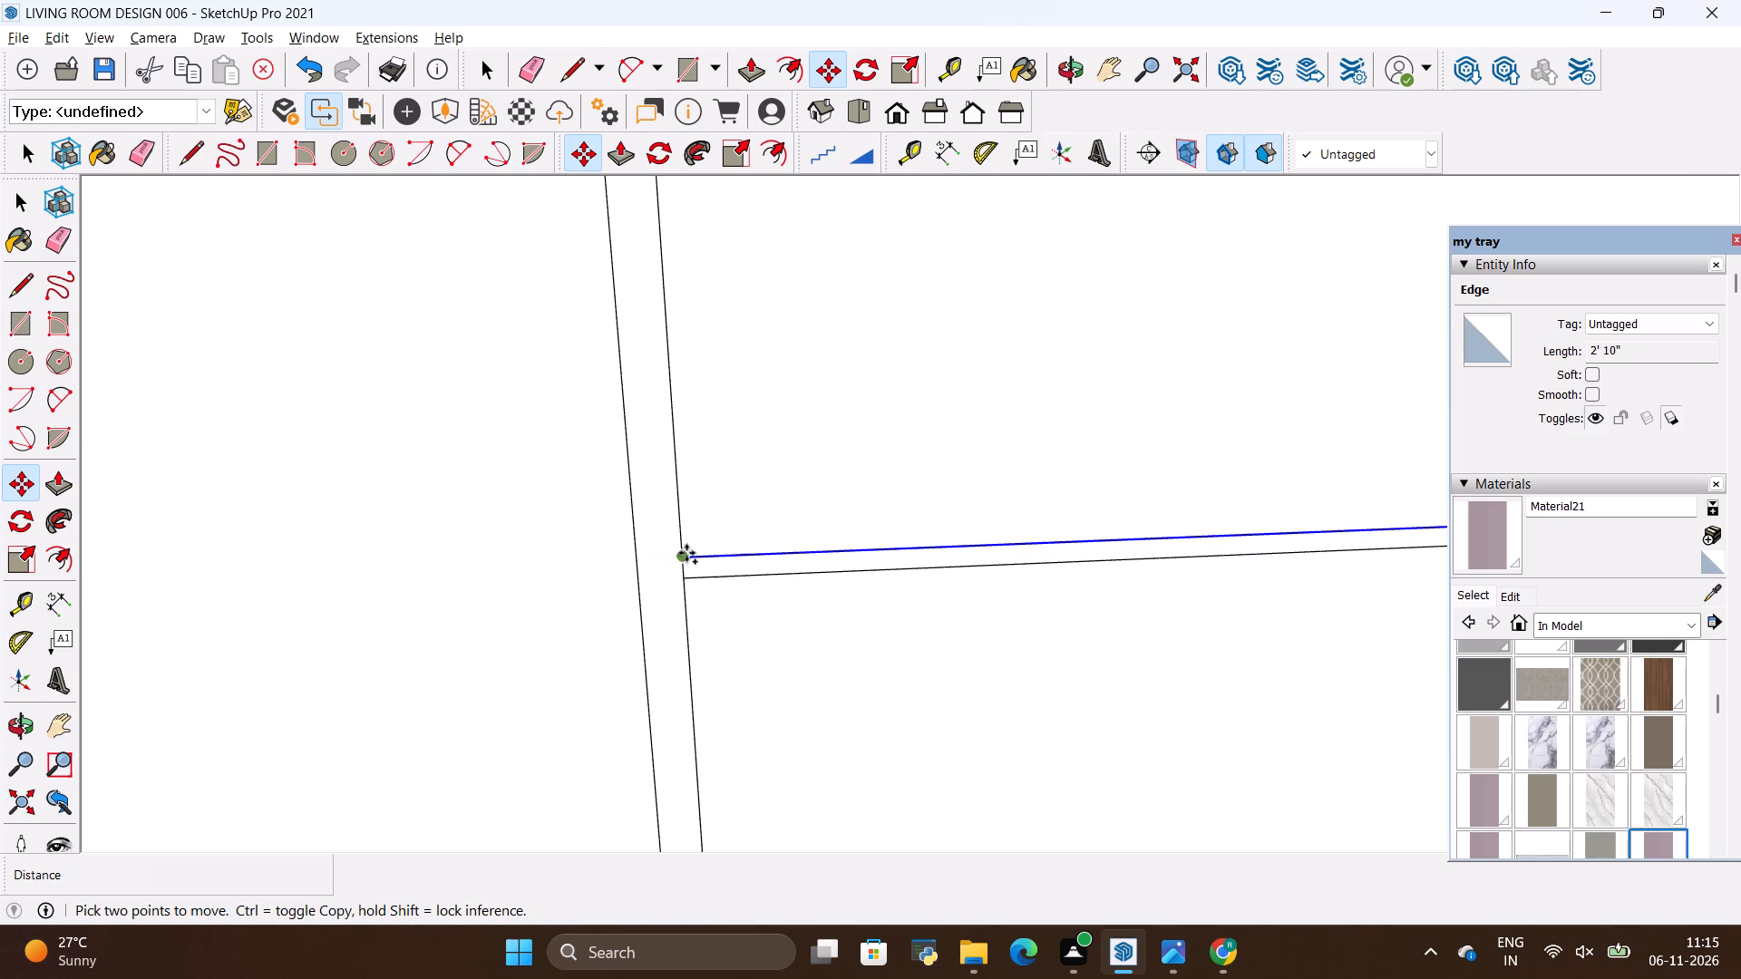
key("BackSpace")
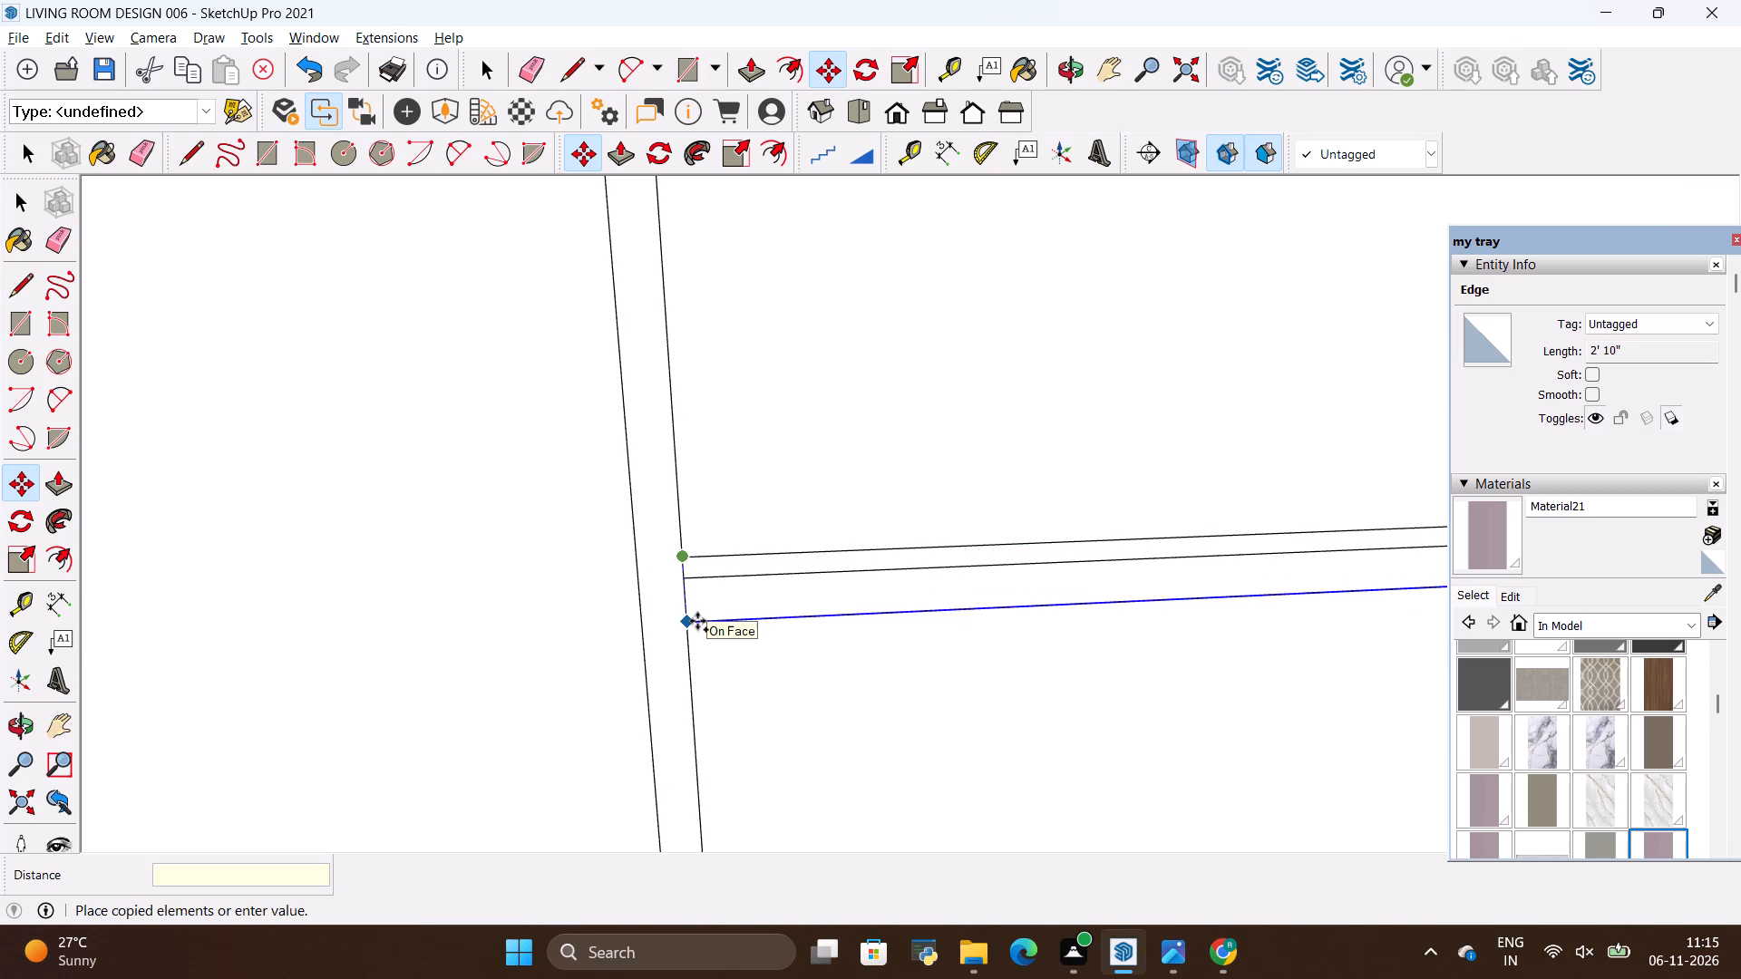
type("1\"")
key("Return")
key("space")
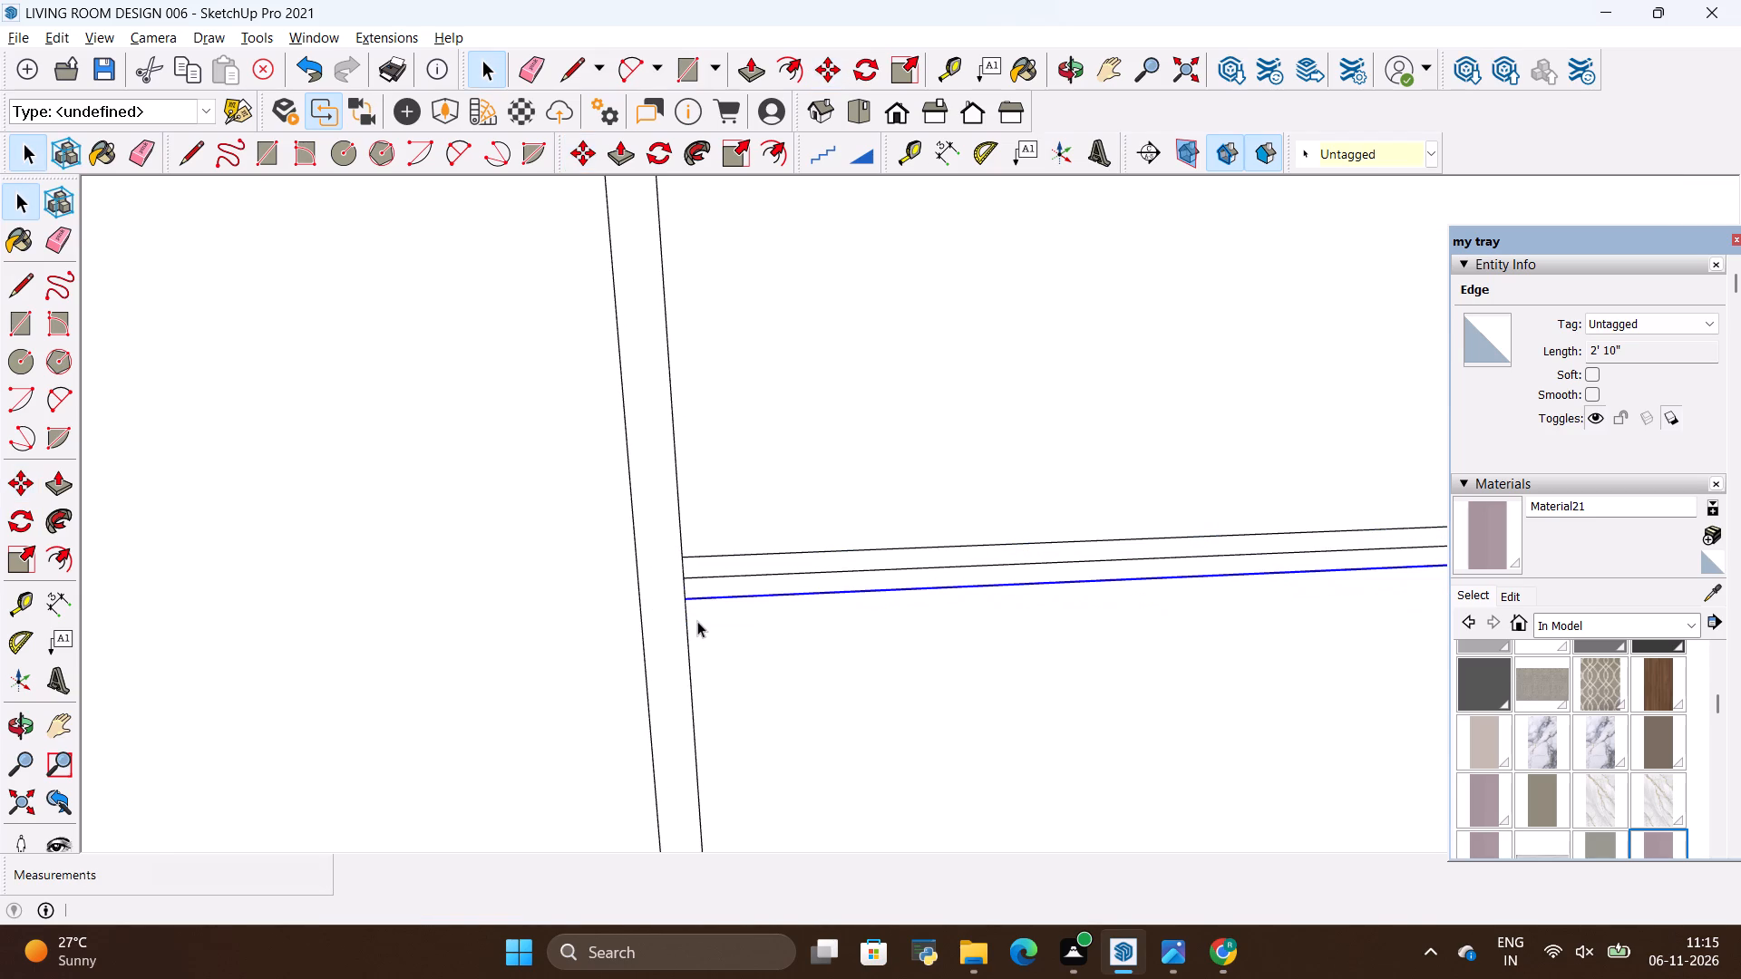
Erase the original midline between the two shelf edges, leaving a single 1" shelf strip.
scroll(798, 567, "up", 12)
key("e")
left_click_drag(795, 569, 801, 585)
left_click(799, 583)
key("space")
left_click(815, 498)
Compare the whole modelled TV wall and console with the reference image, checking the centre shelf section and wall panel layout.
scroll(815, 497, "down", 6)
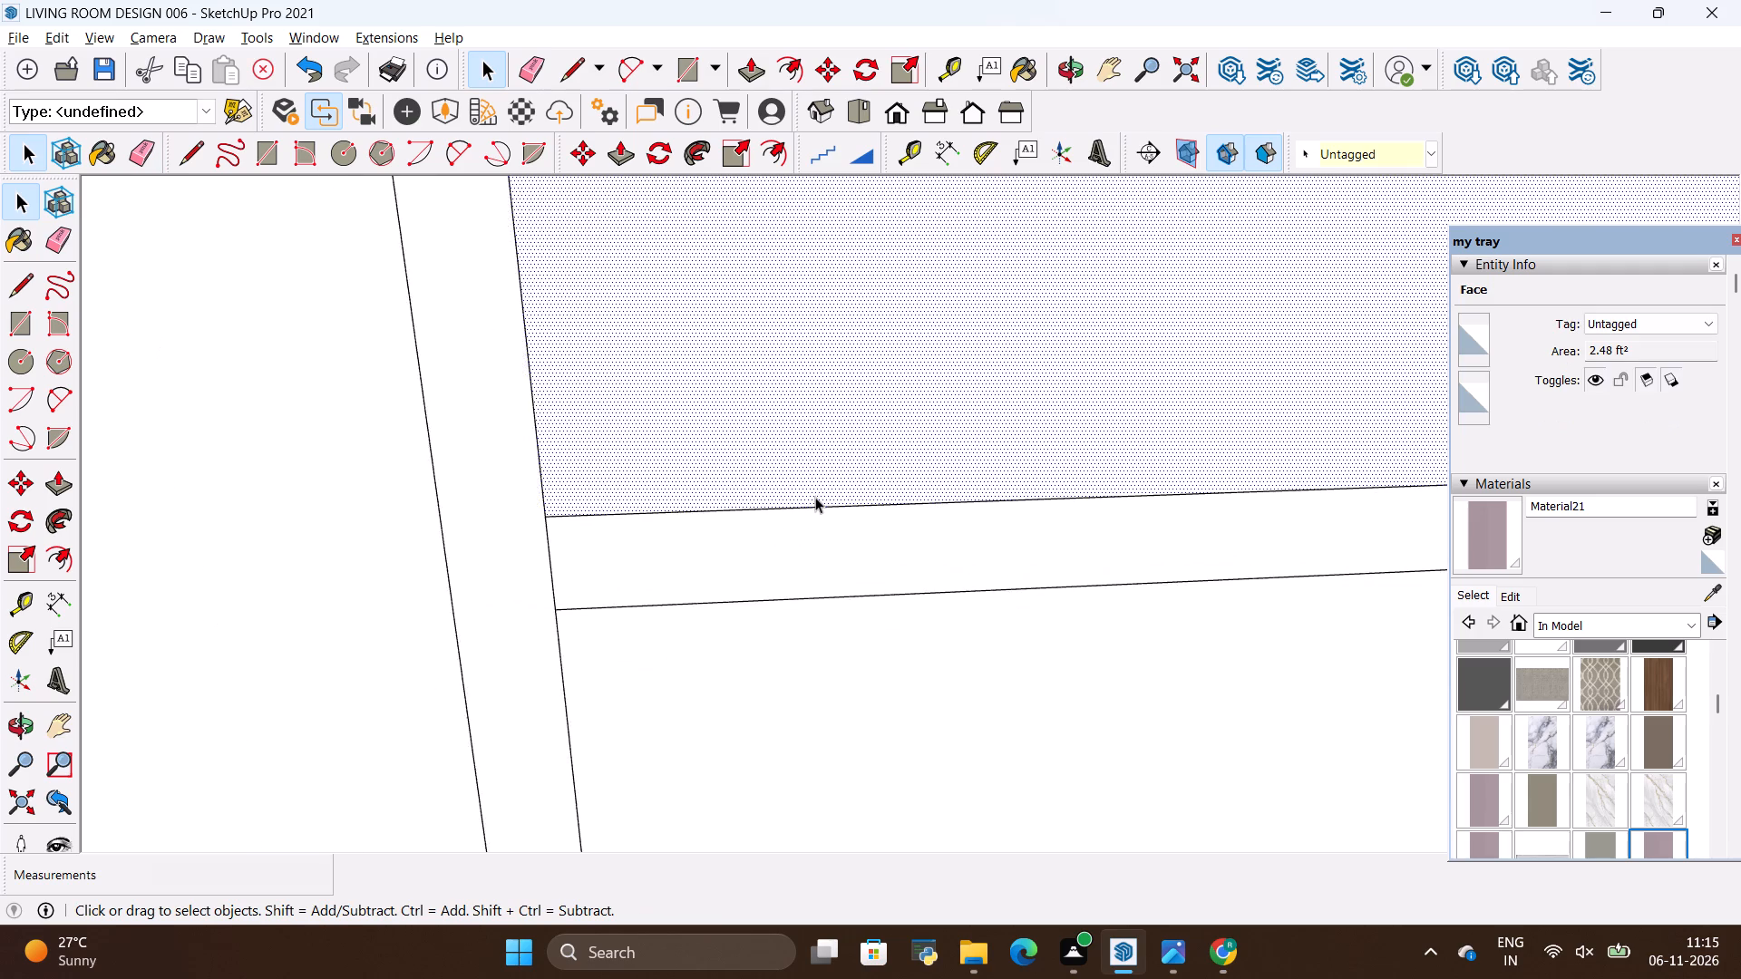
scroll(815, 497, "down", 2)
scroll(696, 693, "down", 20)
scroll(696, 693, "down", 2)
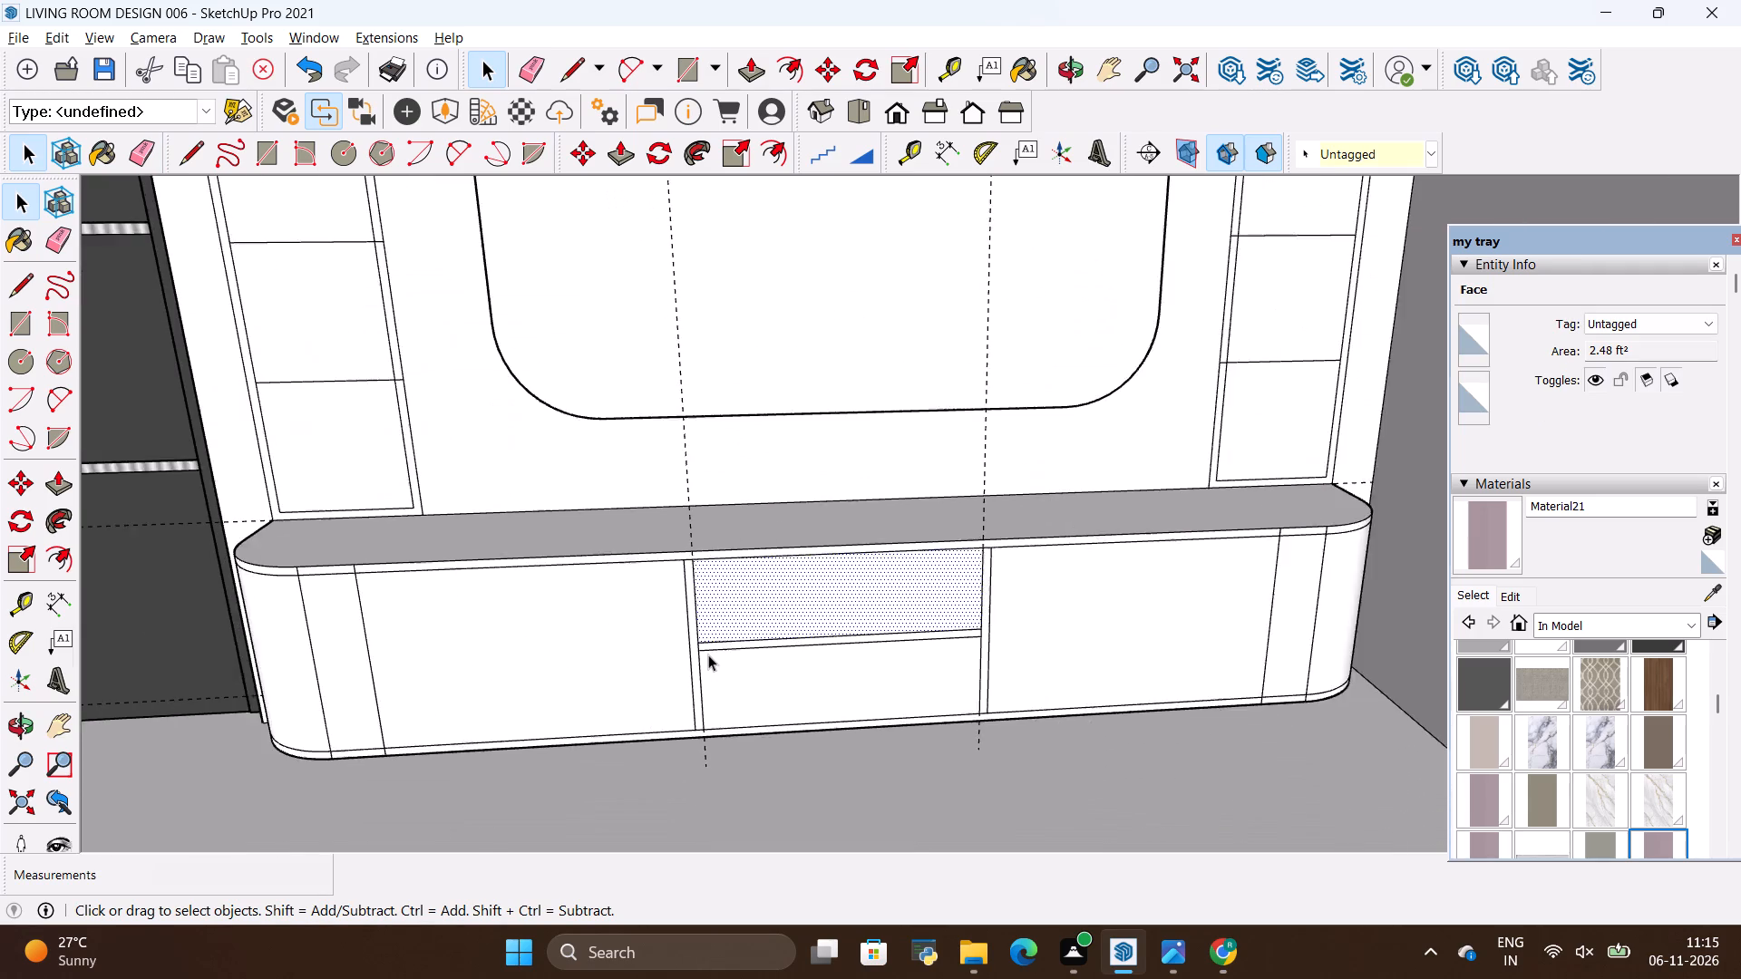
scroll(708, 654, "down", 10)
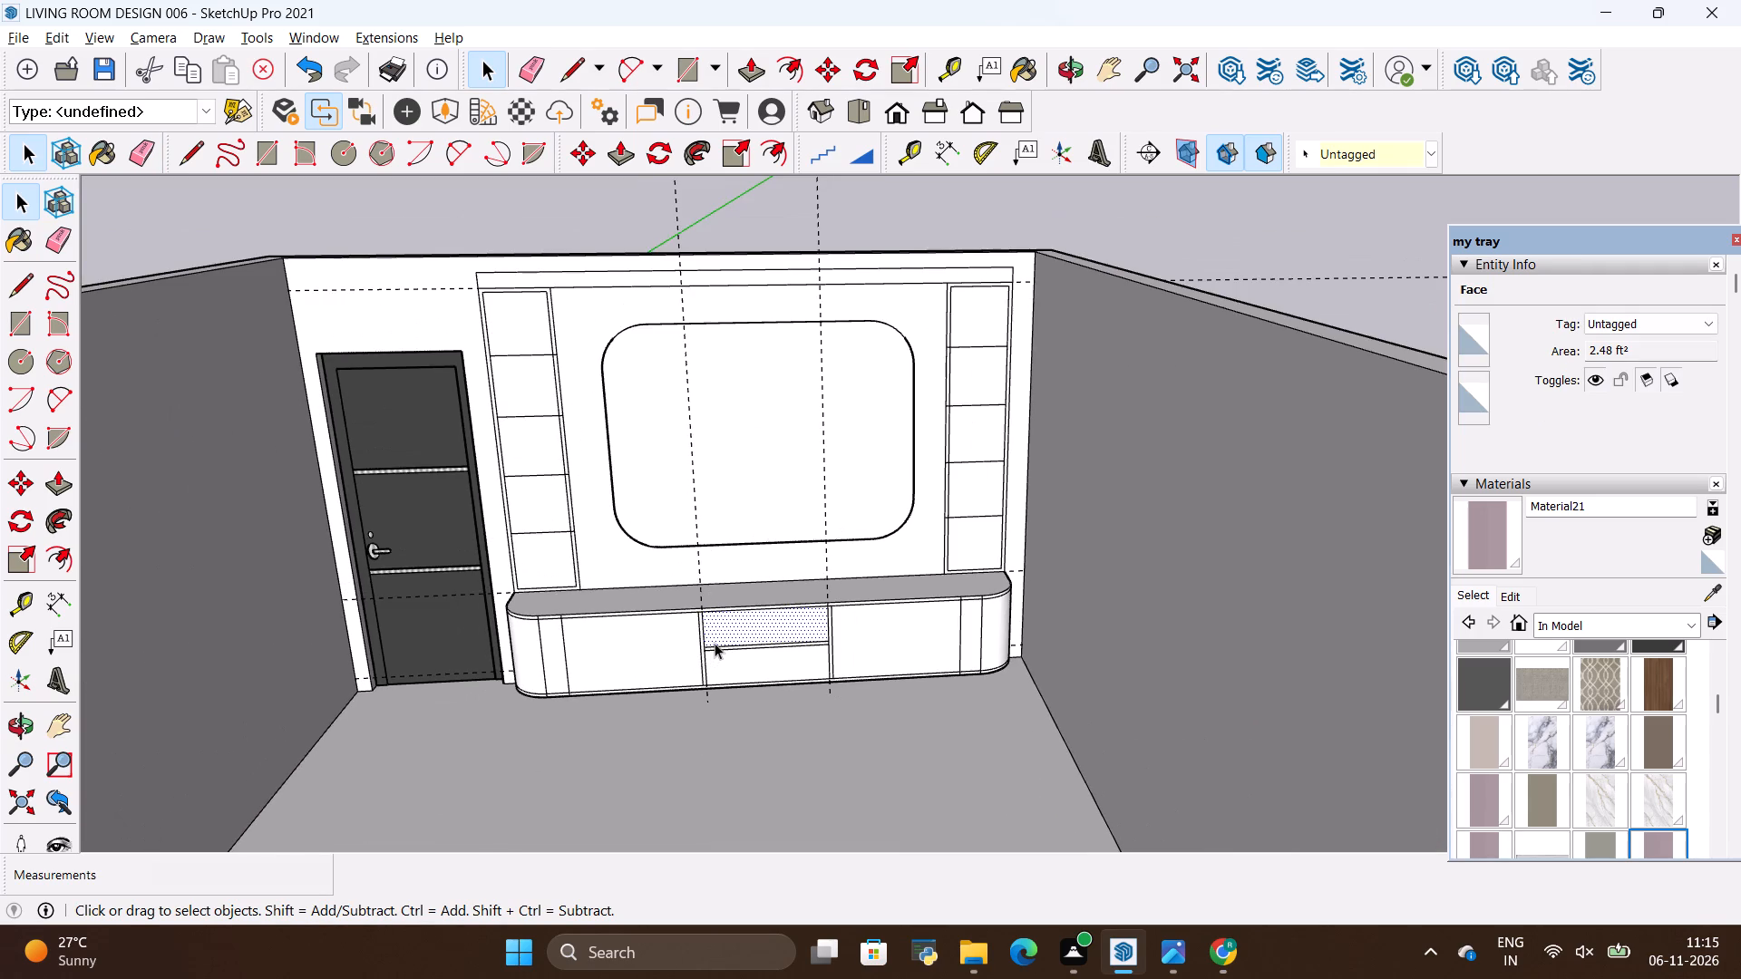
key("alt+Tab")
scroll(715, 643, "down", 8)
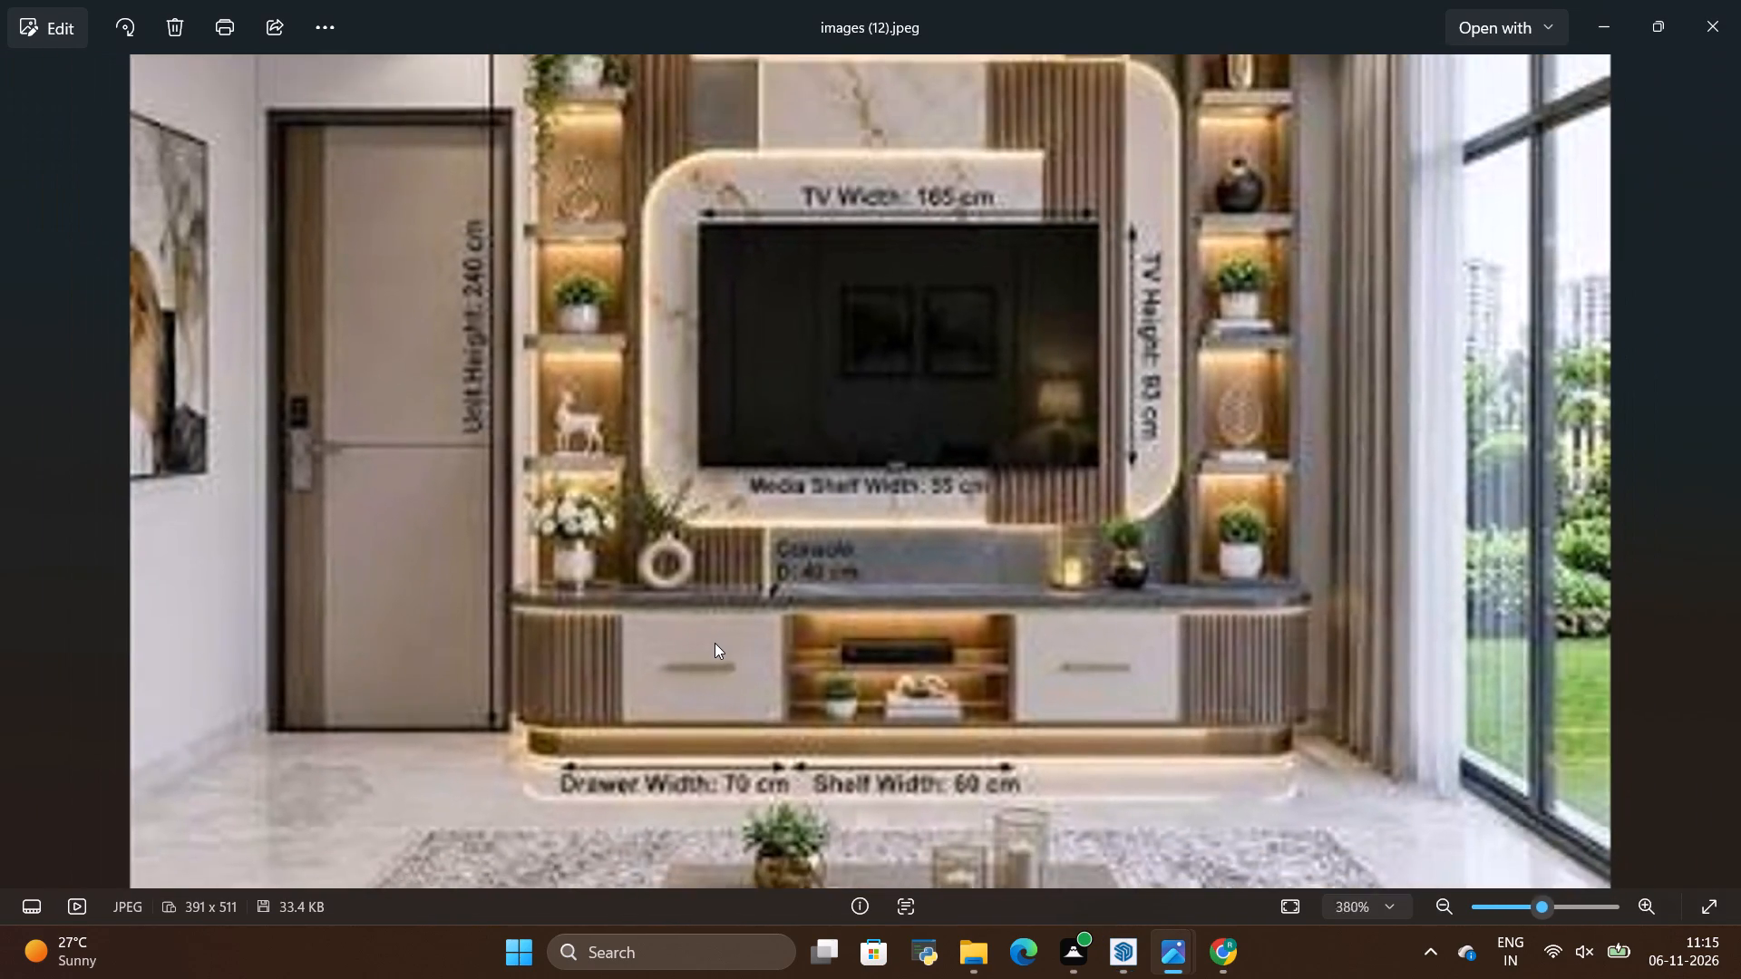
scroll(715, 643, "down", 2)
scroll(880, 354, "up", 2)
key("alt+Tab")
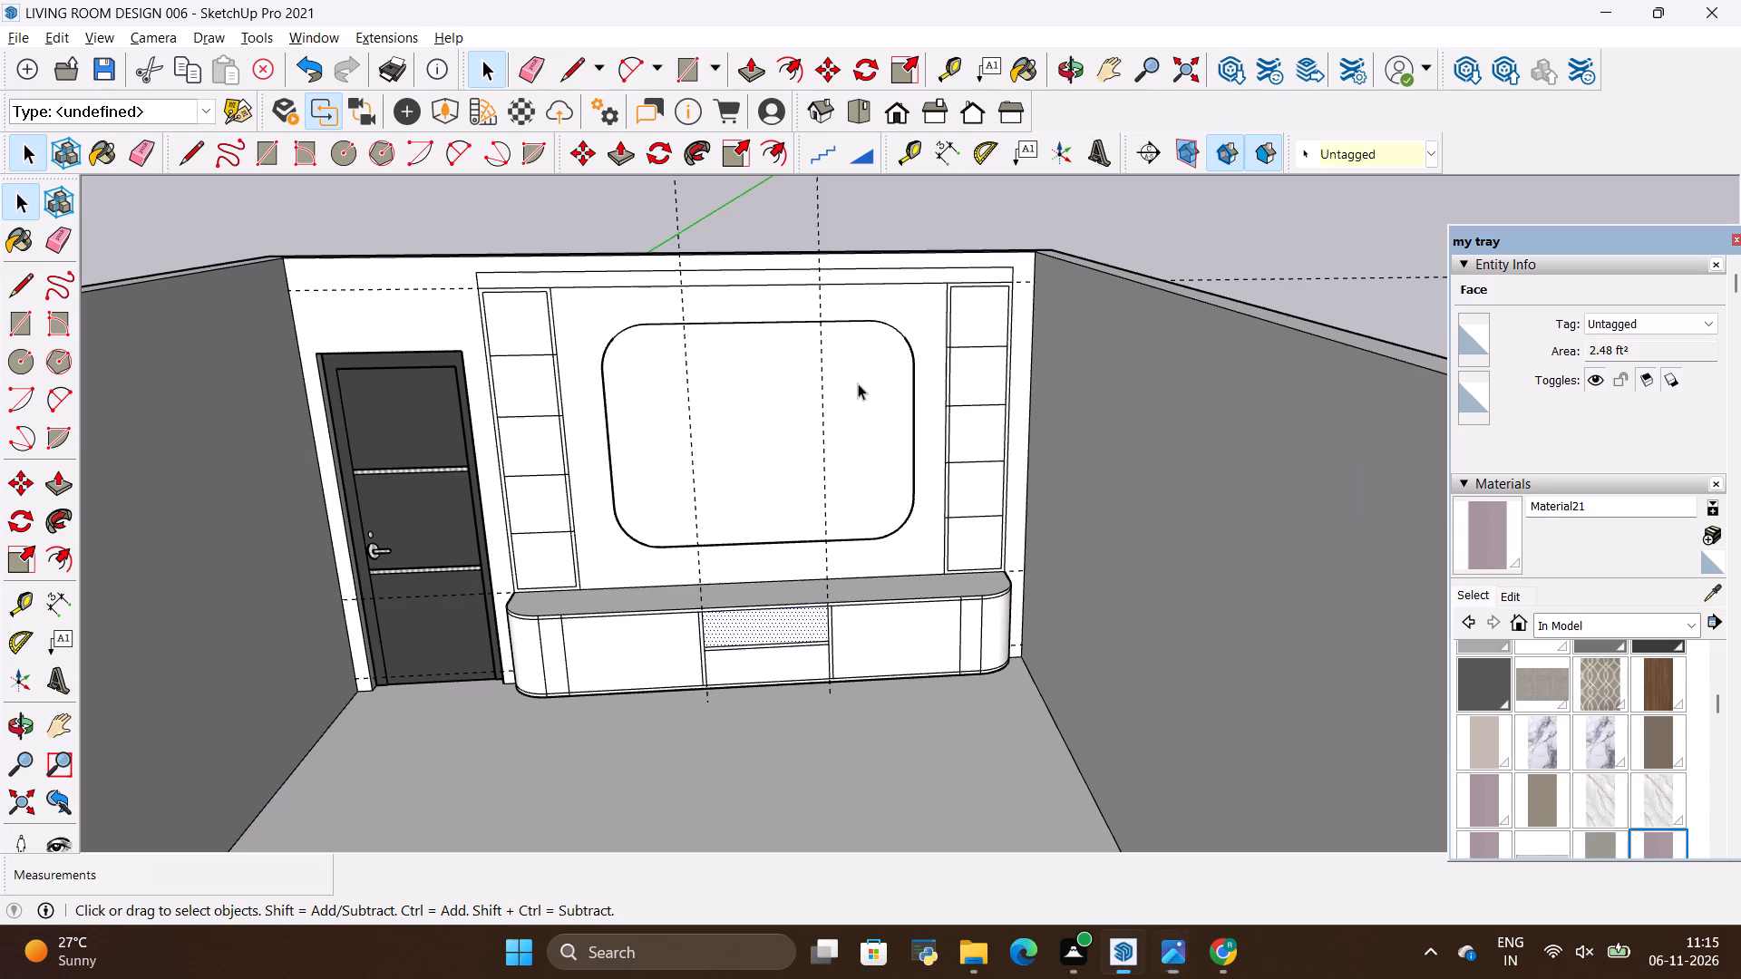
scroll(809, 549, "down", 3)
scroll(728, 420, "up", 2)
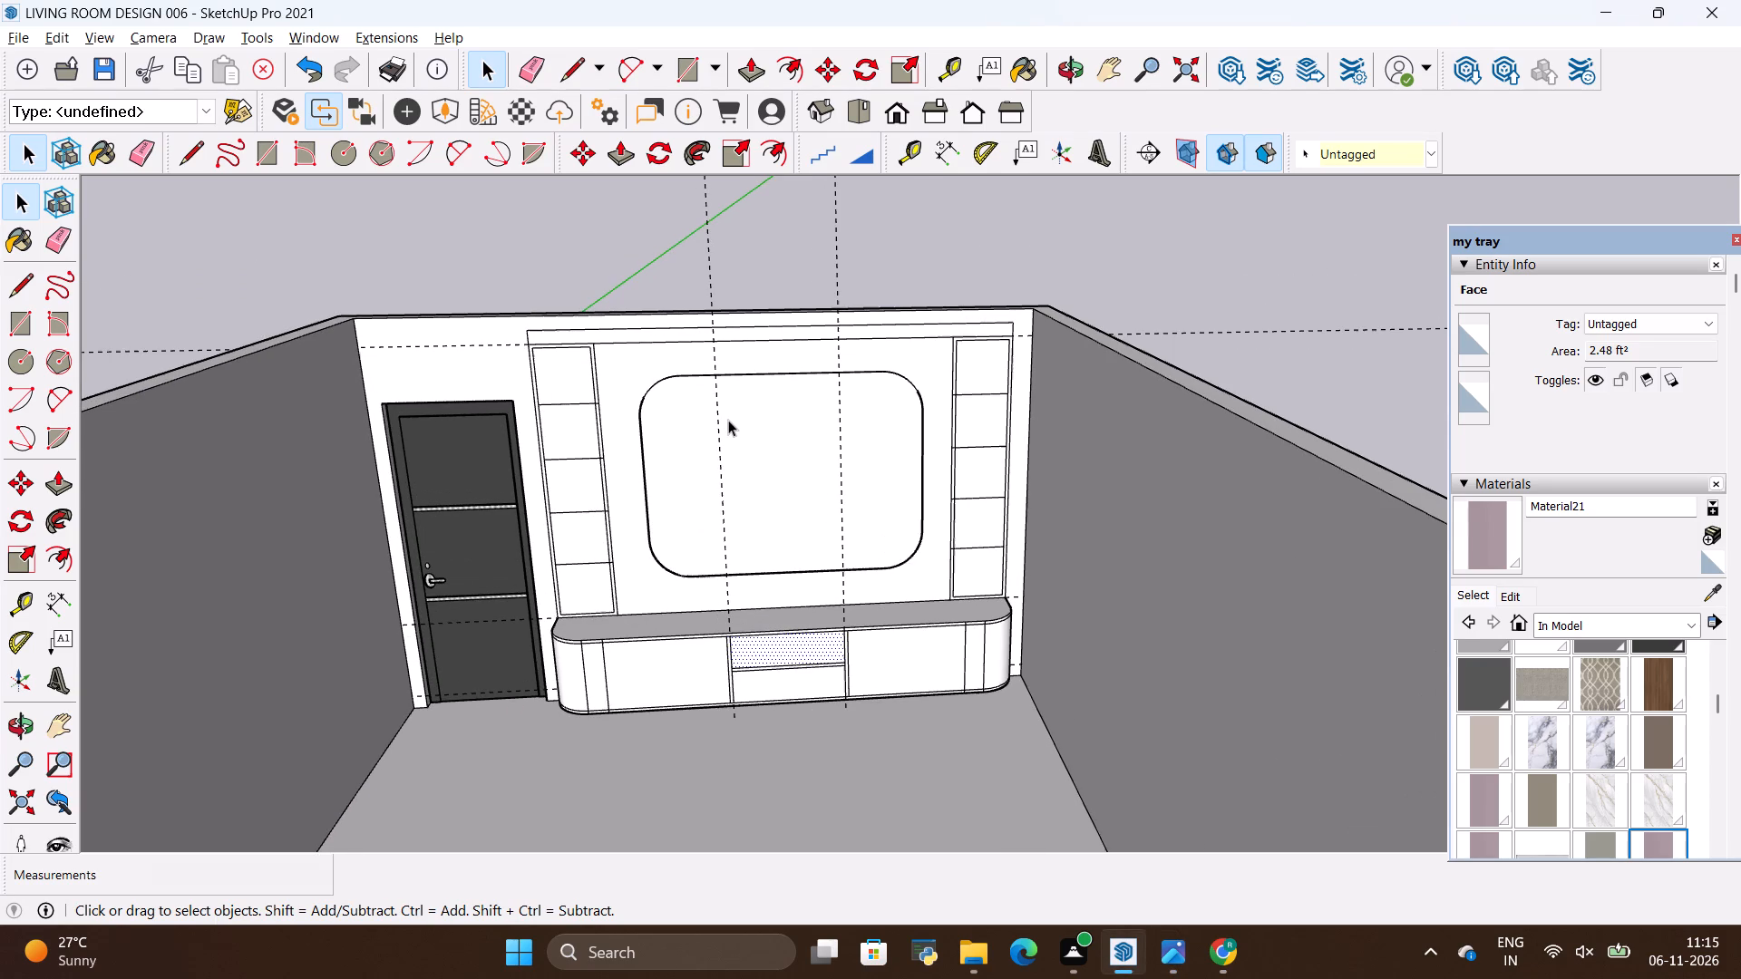
key("alt+Tab")
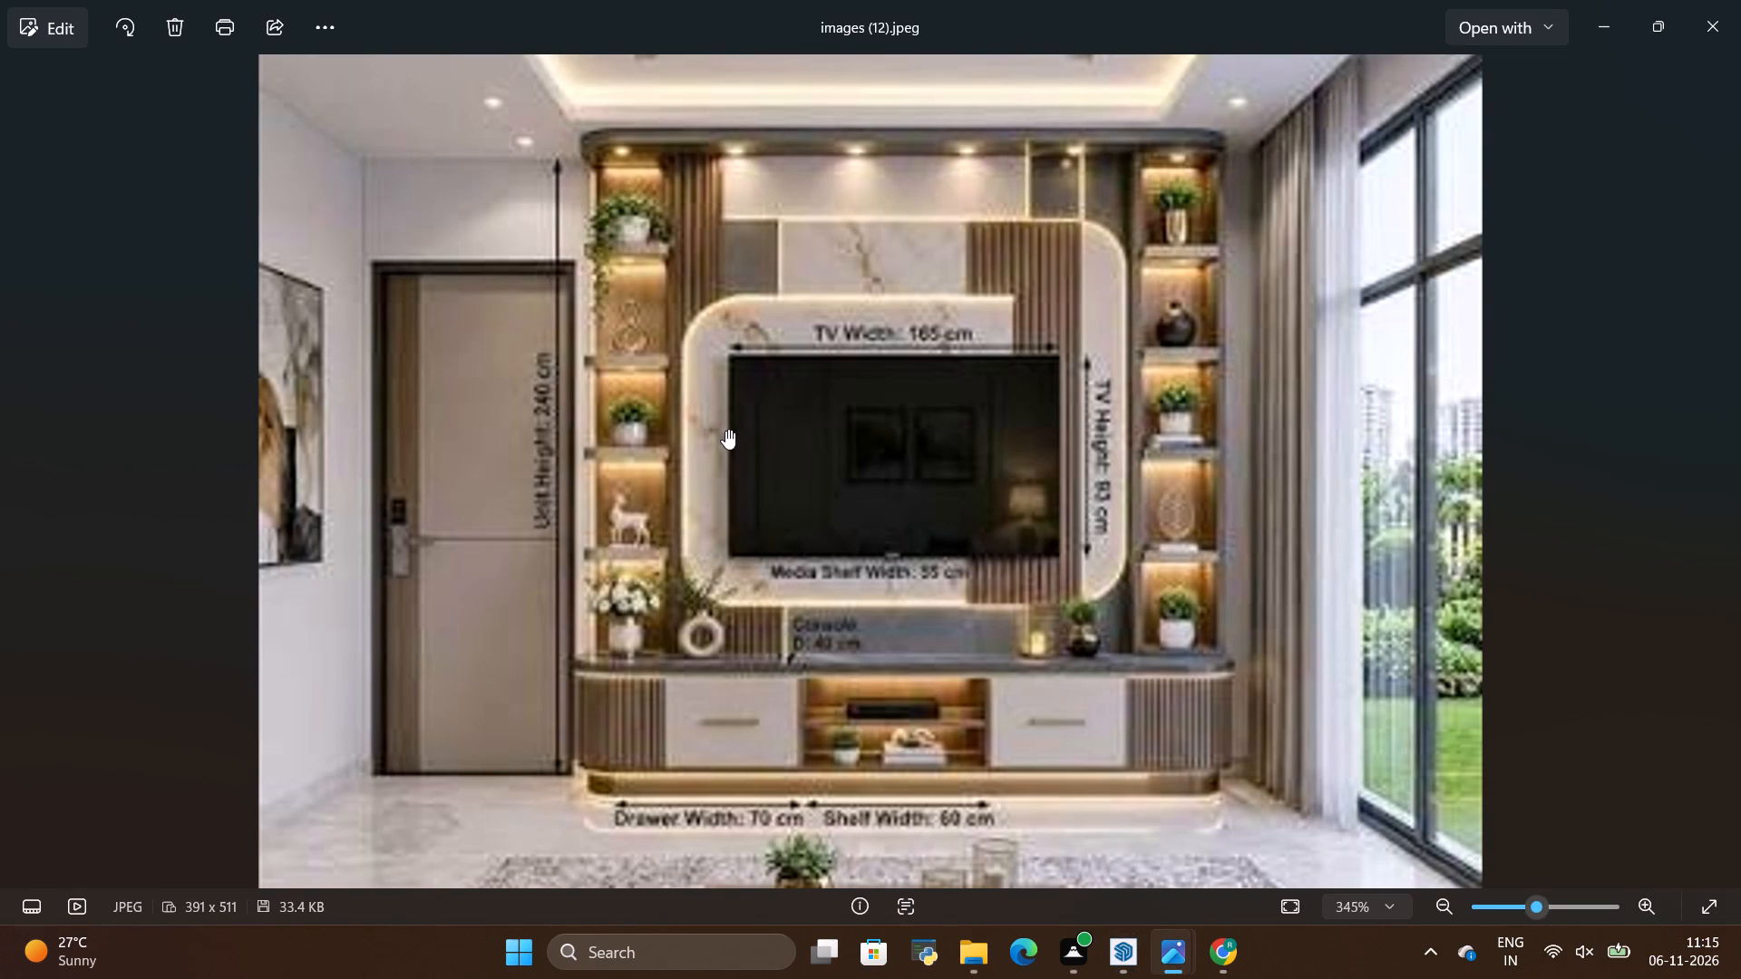
key("alt+Tab")
key("alt+Tab")
key("alt+Tab")
key("alt+Tab")
key("alt+Tab")
key("alt+Tab")
key("alt+Tab")
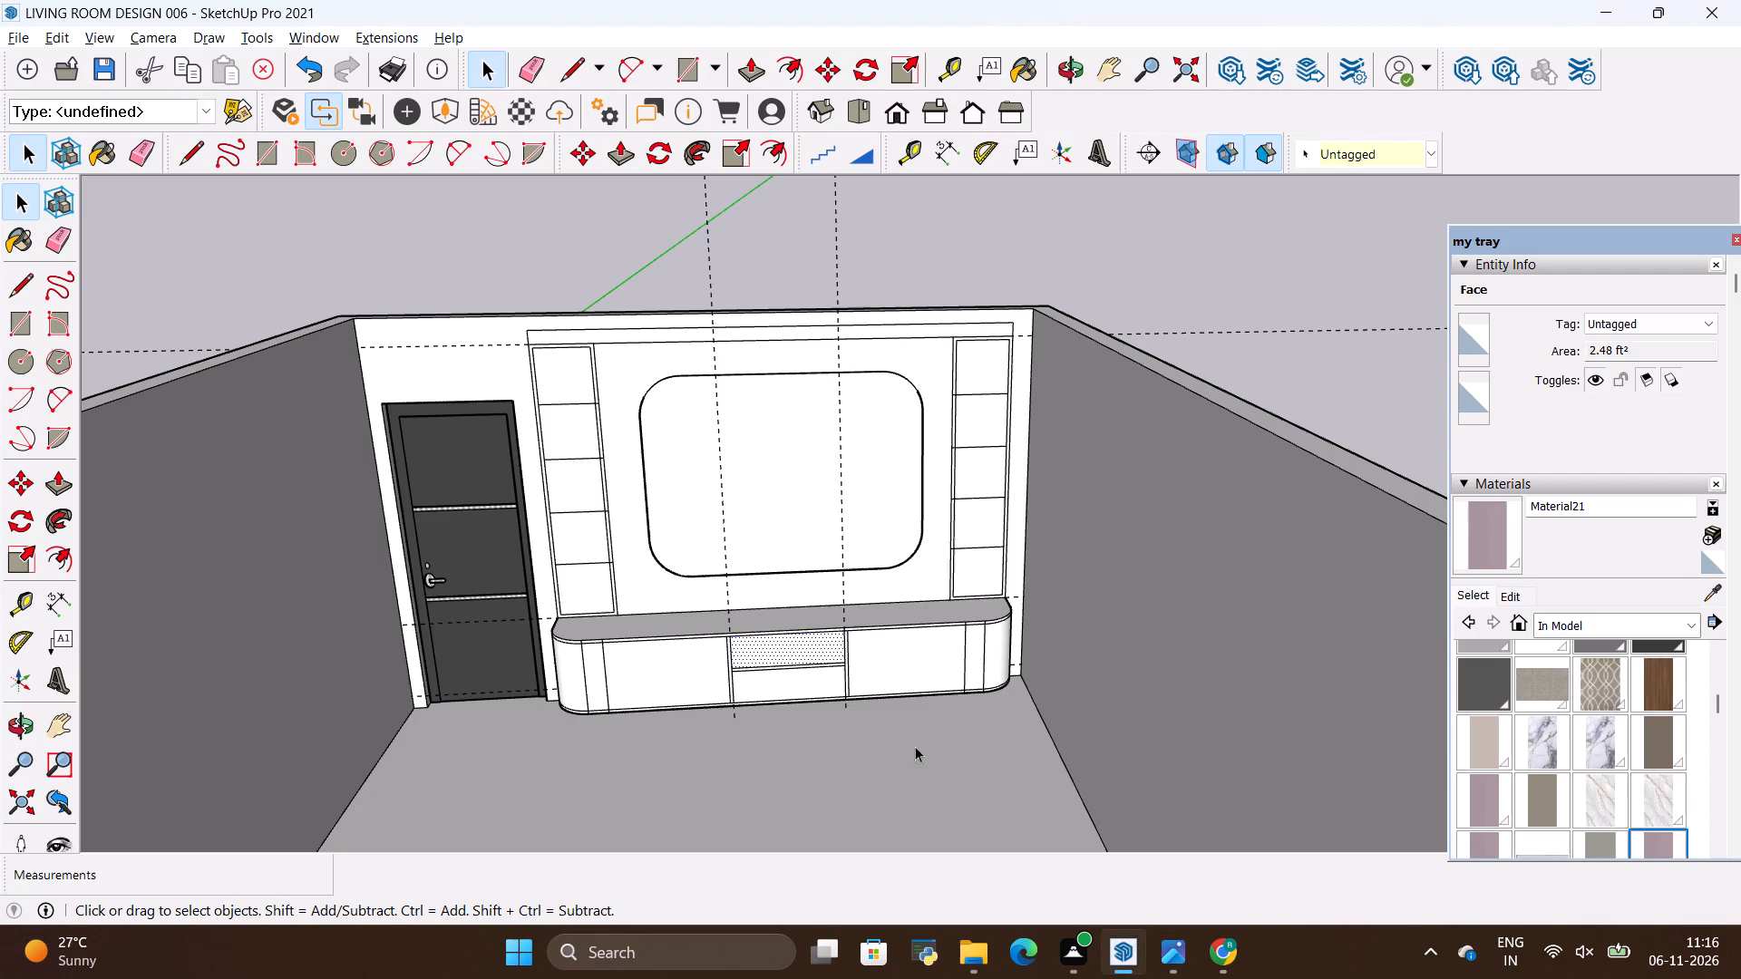
key("alt+Tab")
key("alt+Tab")
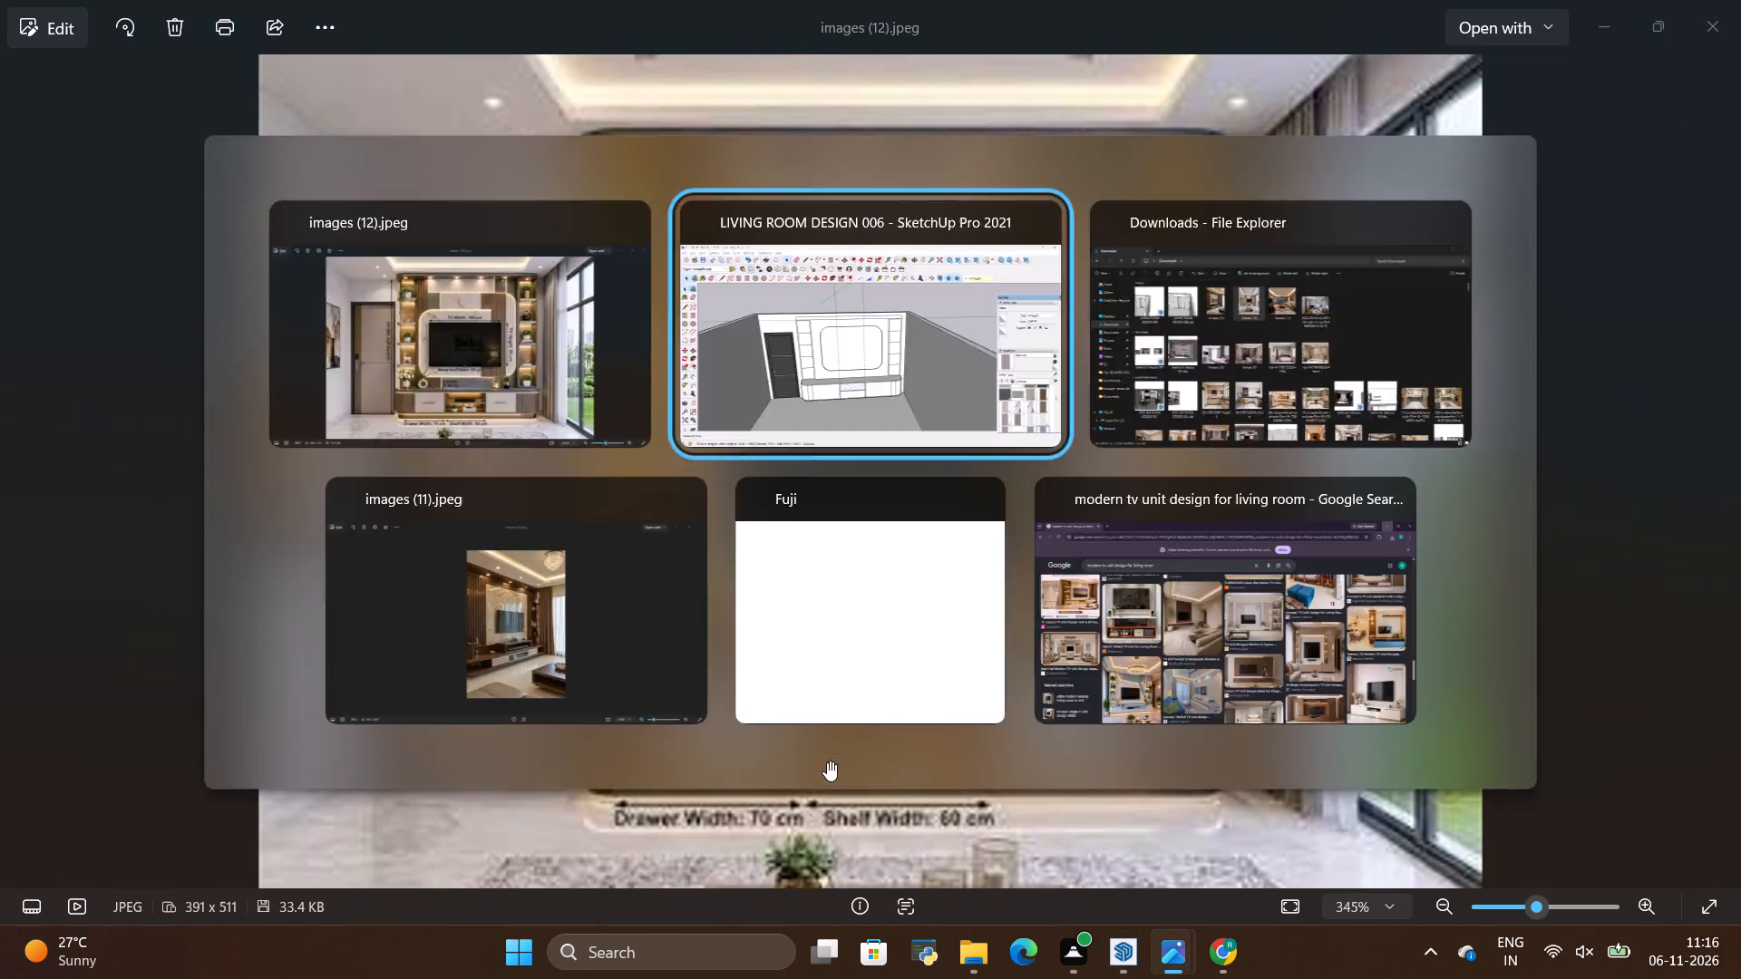
key("alt+Tab")
scroll(807, 799, "up", 4)
scroll(786, 816, "down", 3)
key("alt+Tab")
Push the upper and lower compartment faces in the console's centre back 1' 6" to the wall, leaving the shelf board between them.
scroll(690, 635, "up", 4)
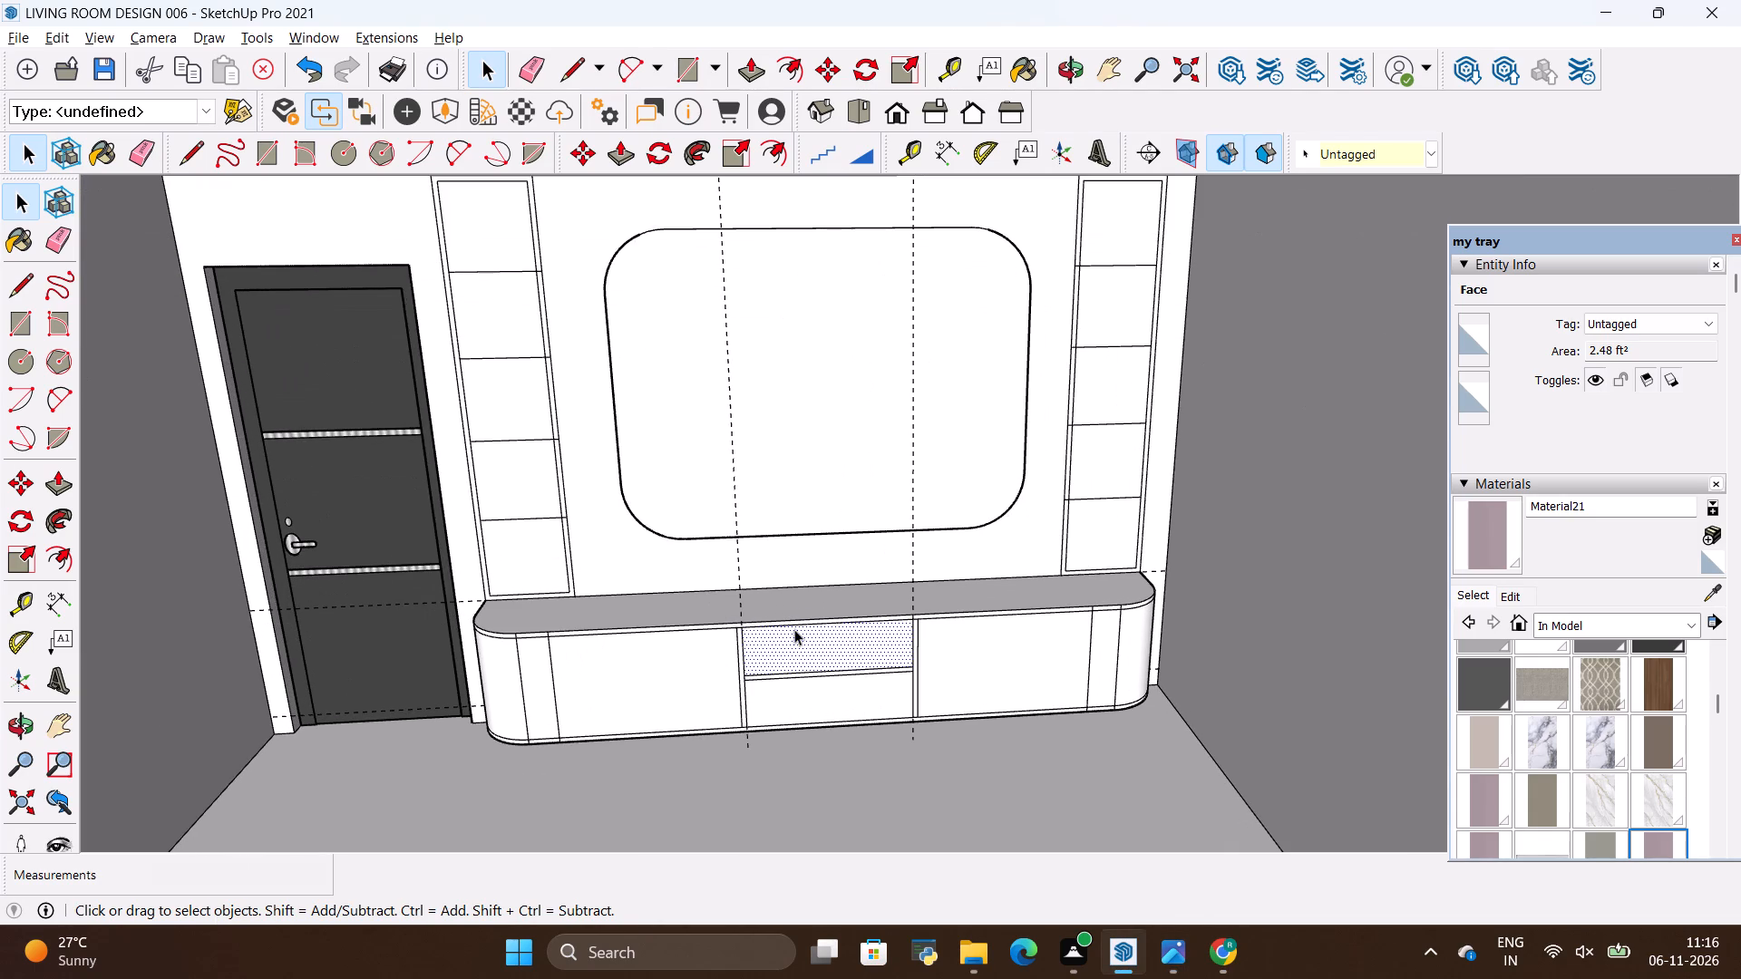
key("space")
left_click(795, 631)
key("p")
left_click(785, 642)
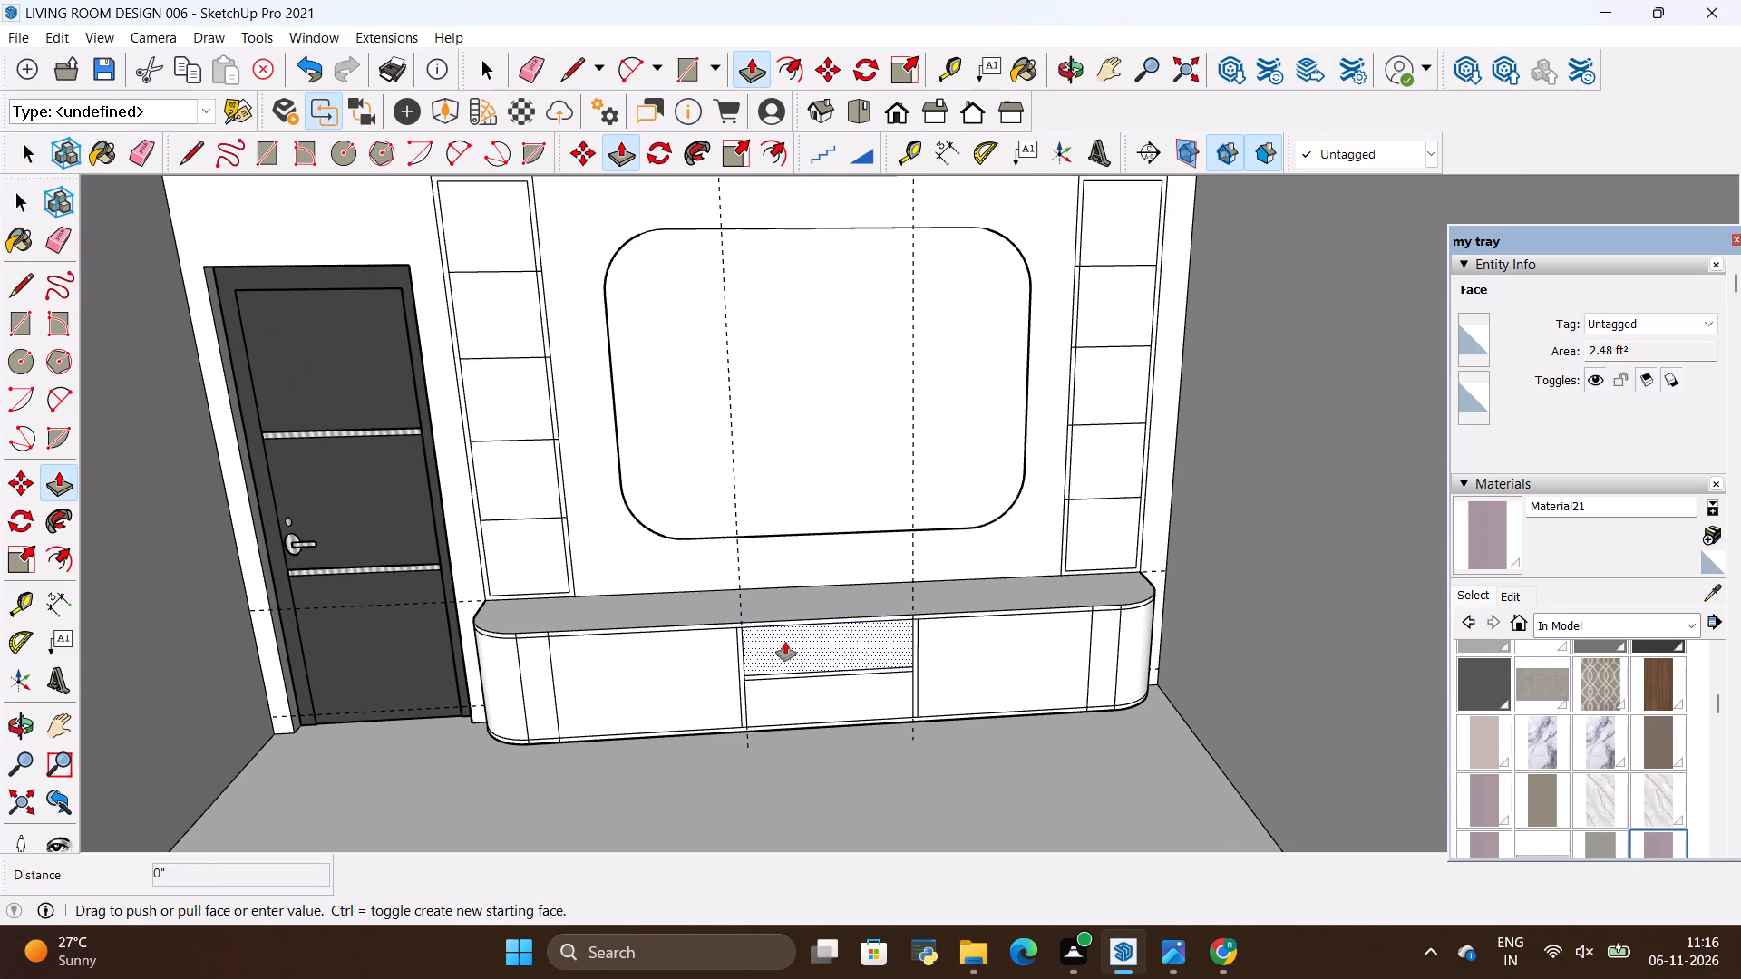
left_click(614, 561)
left_click(766, 696)
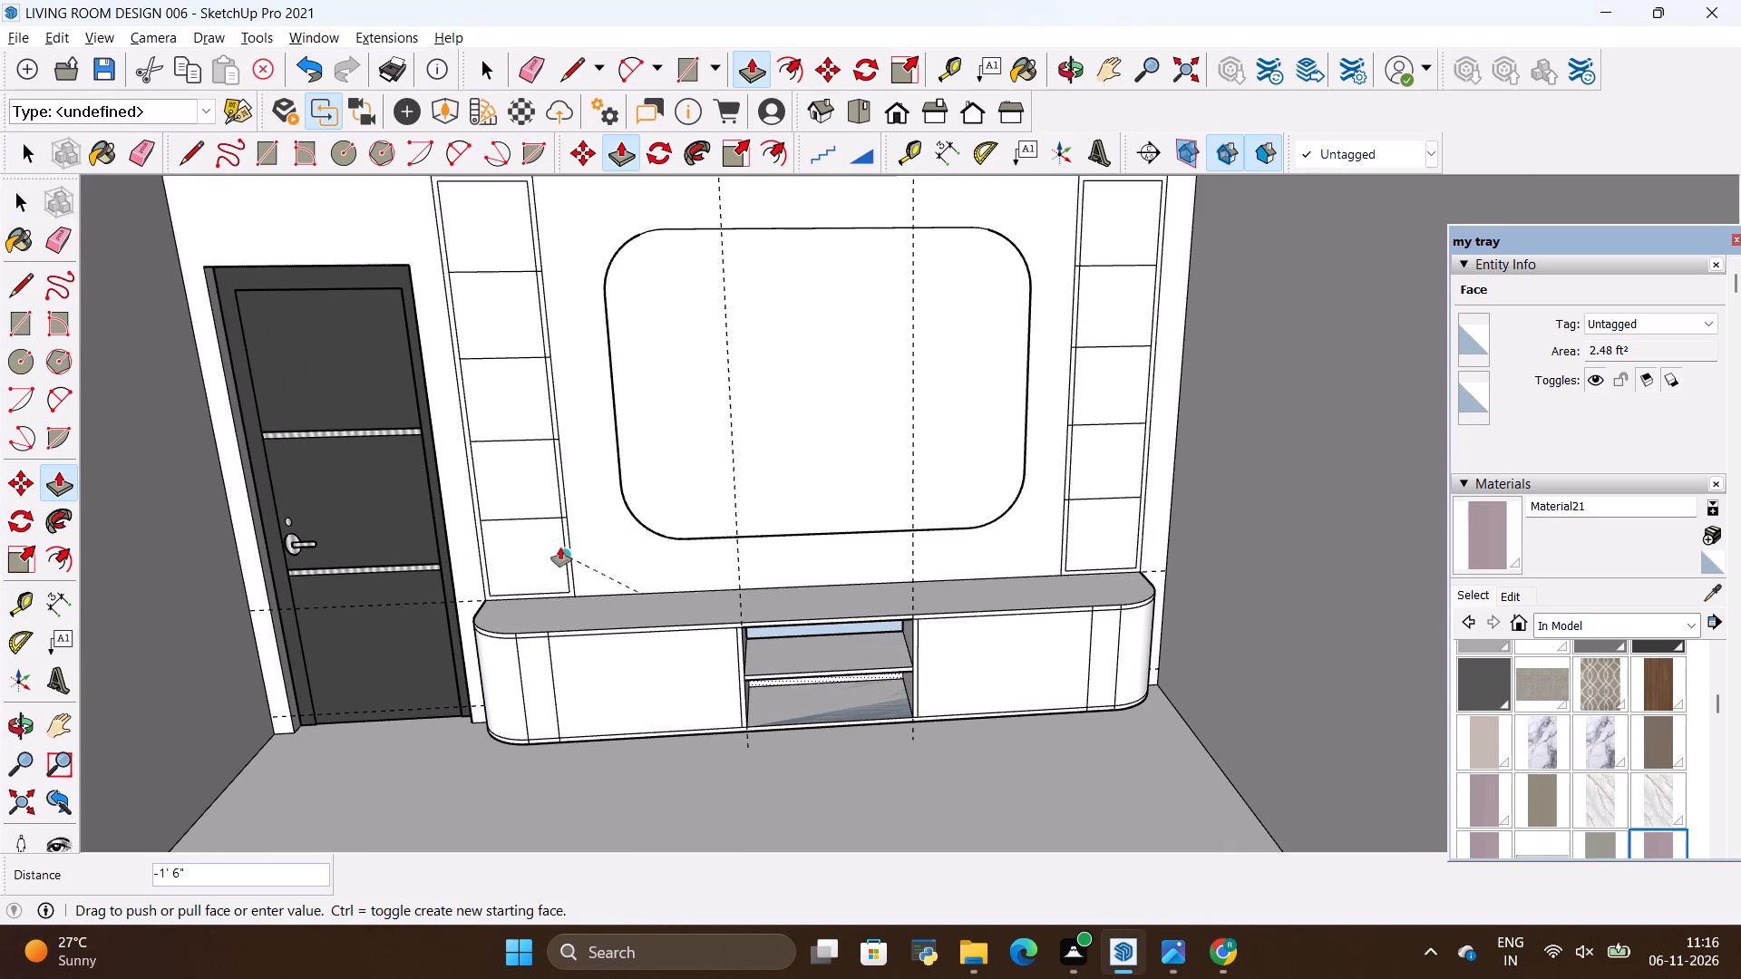
left_click(594, 542)
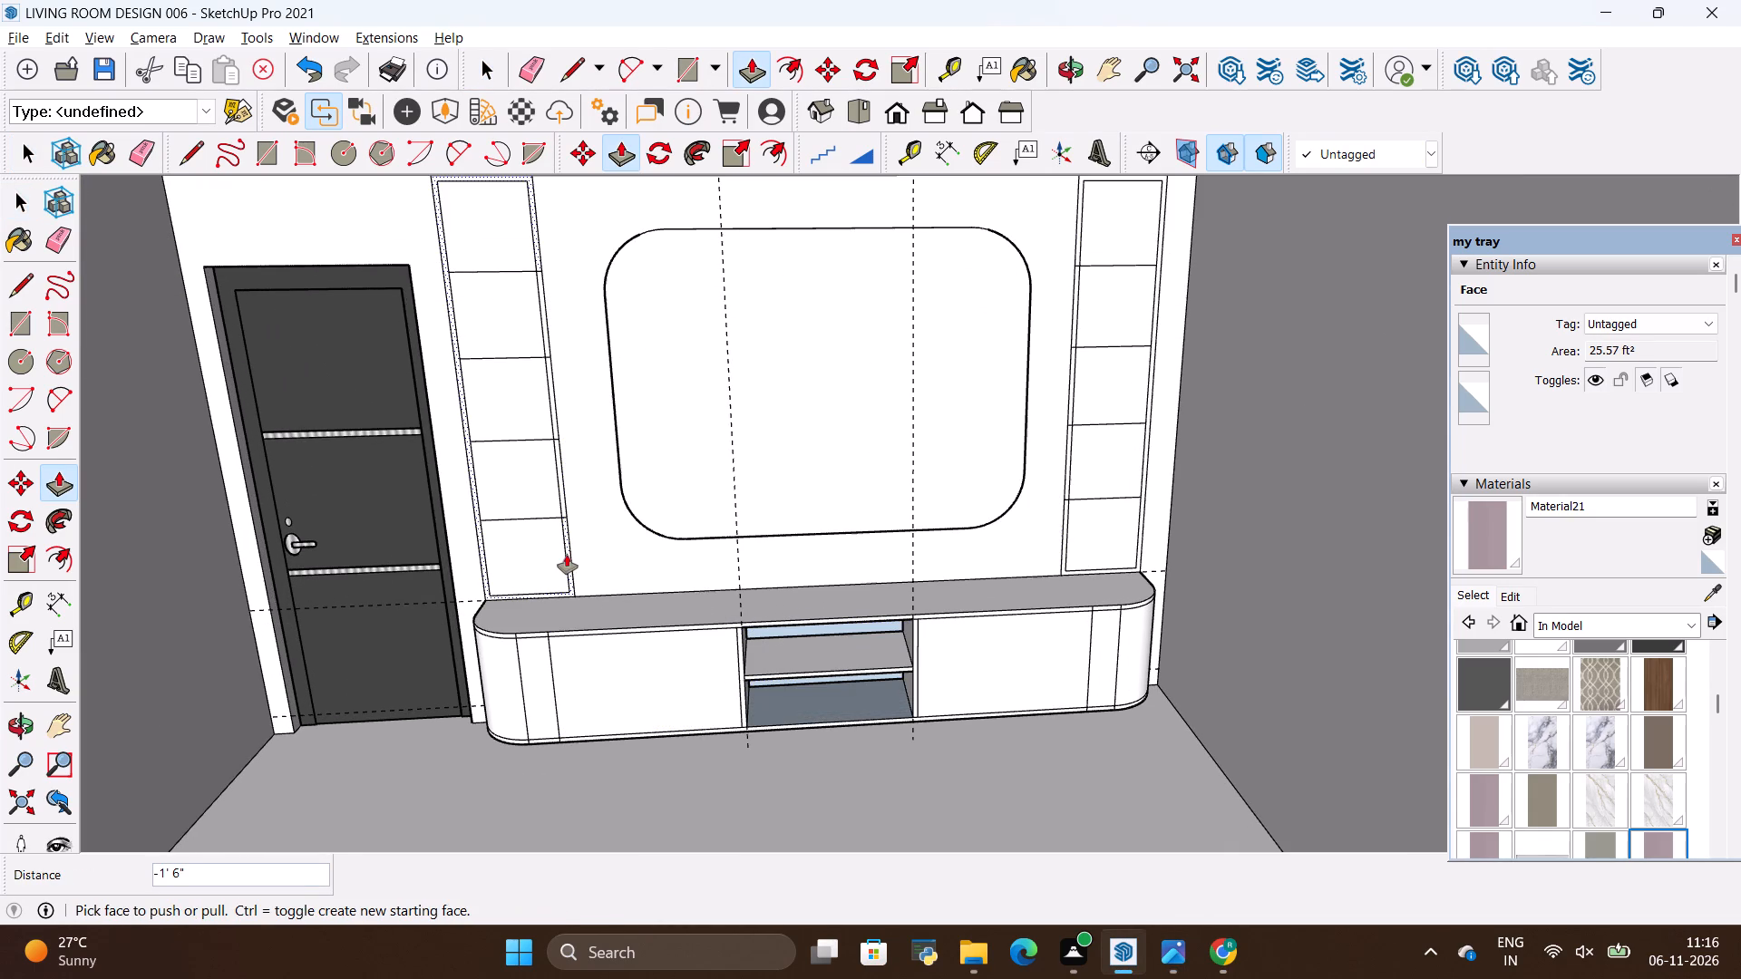
key("space")
left_click(584, 548)
Reverse the blue back-side faces inside the open compartments: the lower compartment's floor and the wall face behind both shelves.
scroll(875, 761, "up", 7)
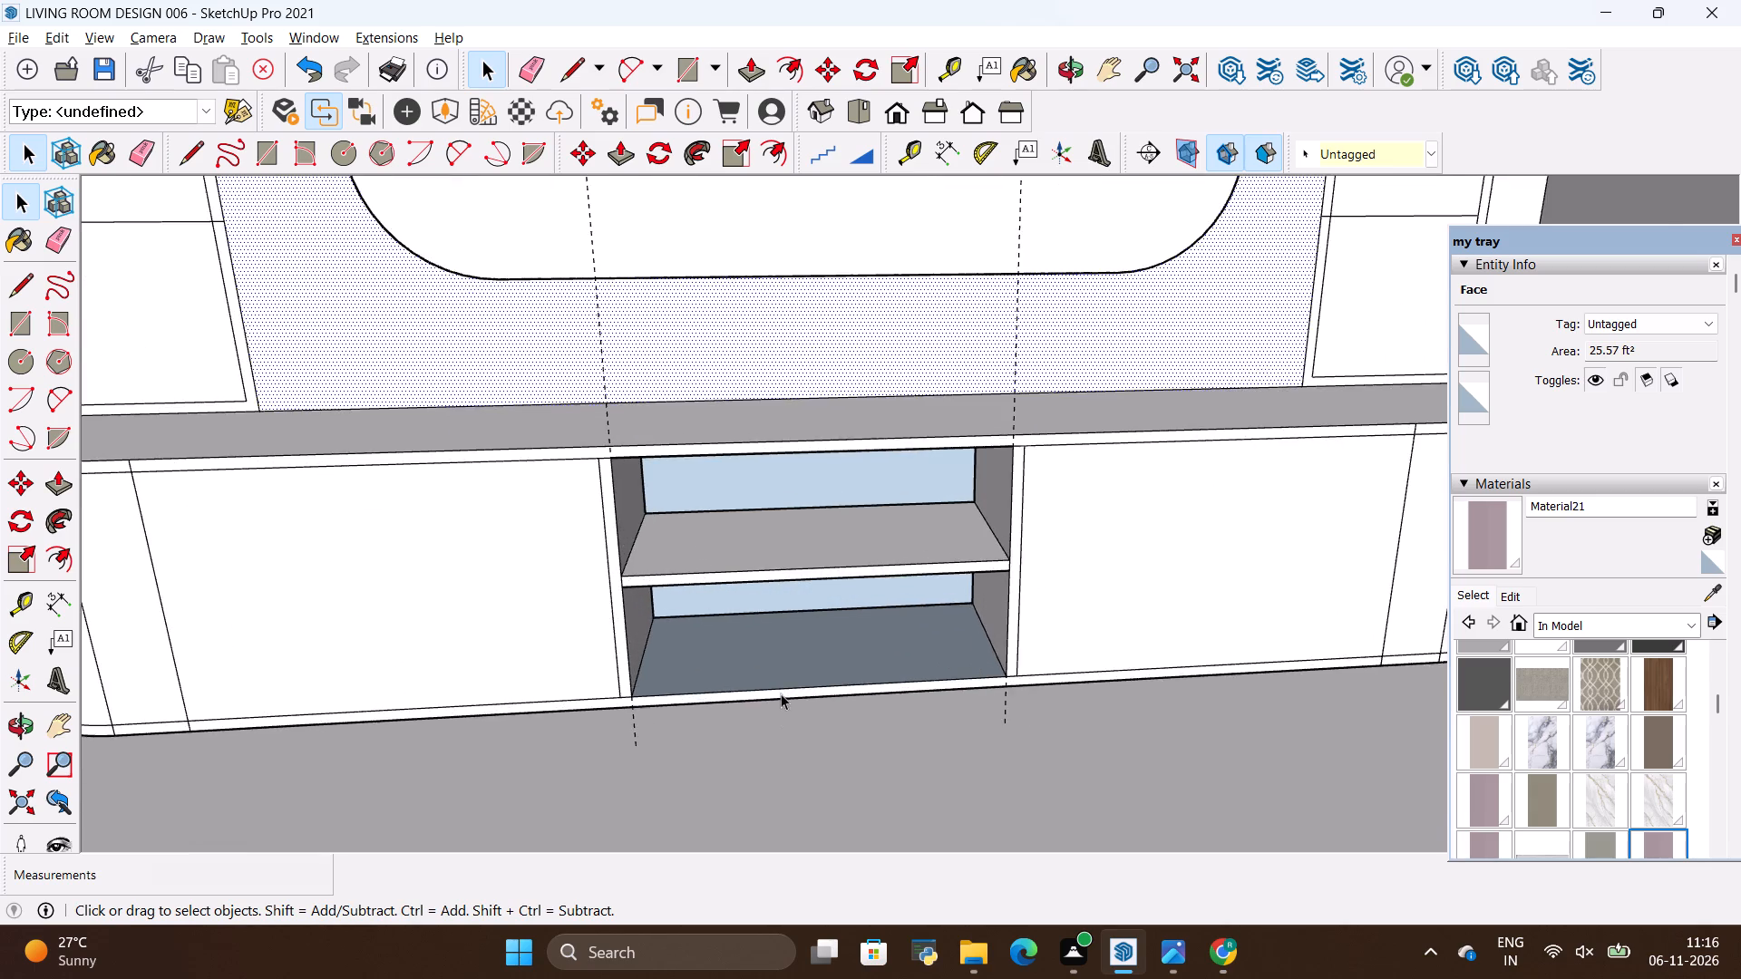
scroll(781, 693, "up", 5)
right_click(787, 613)
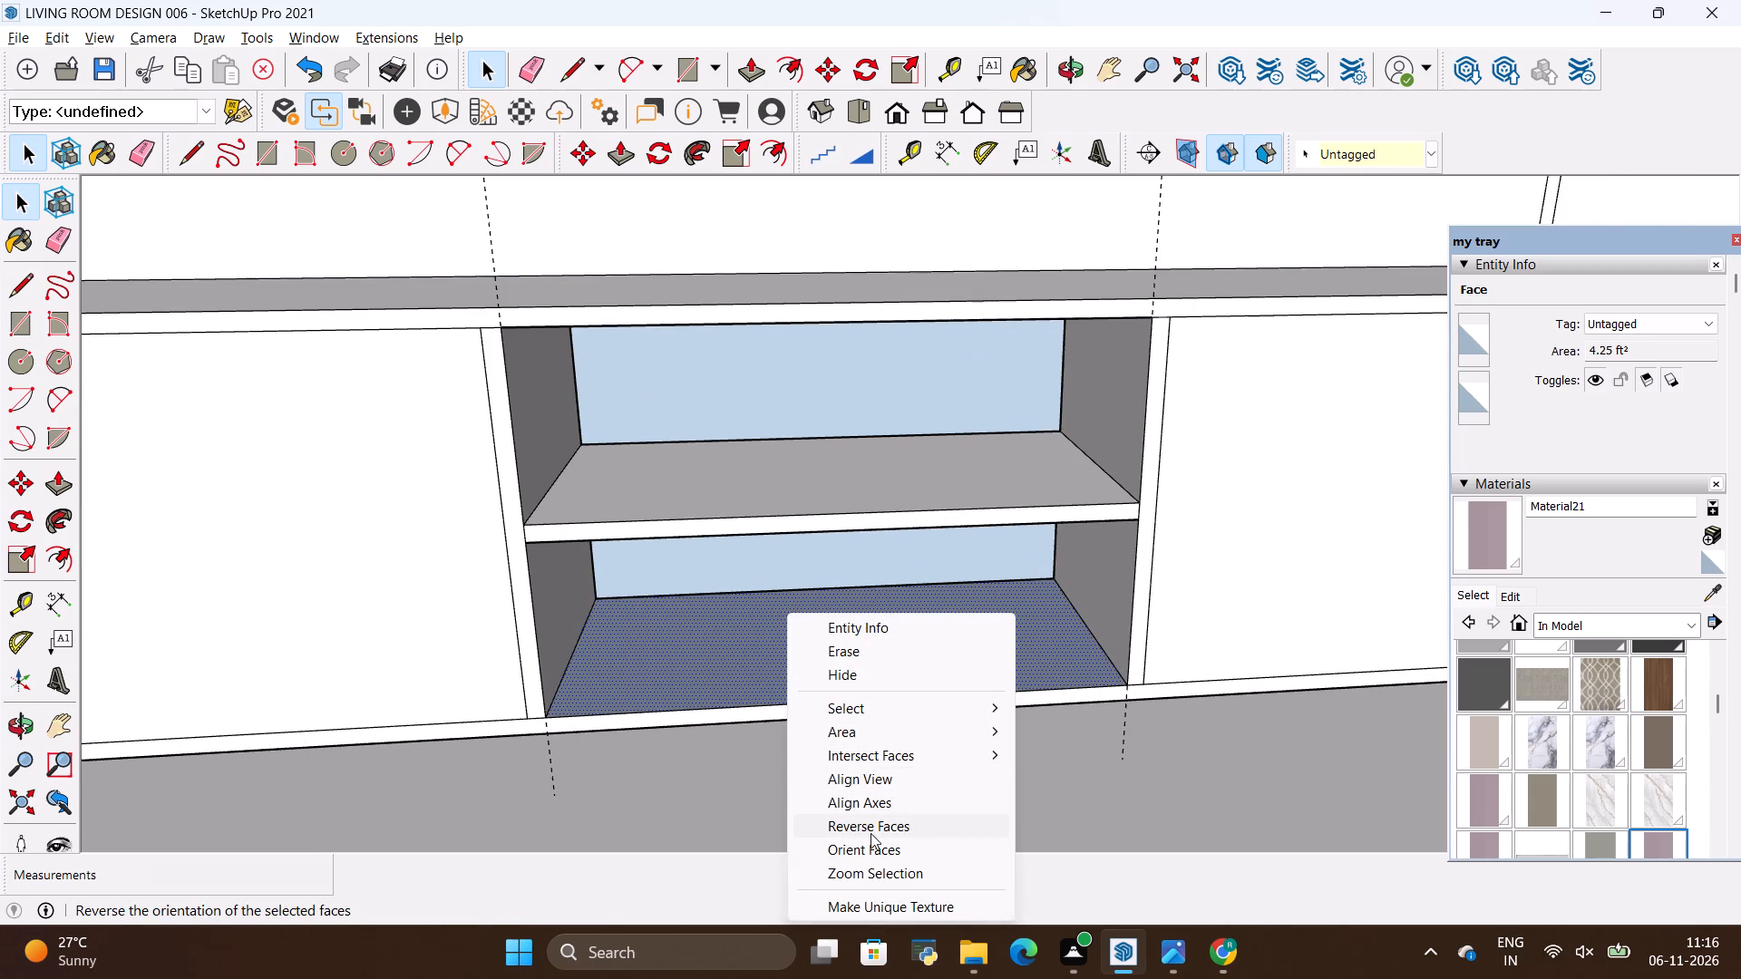
left_click(870, 833)
right_click(826, 564)
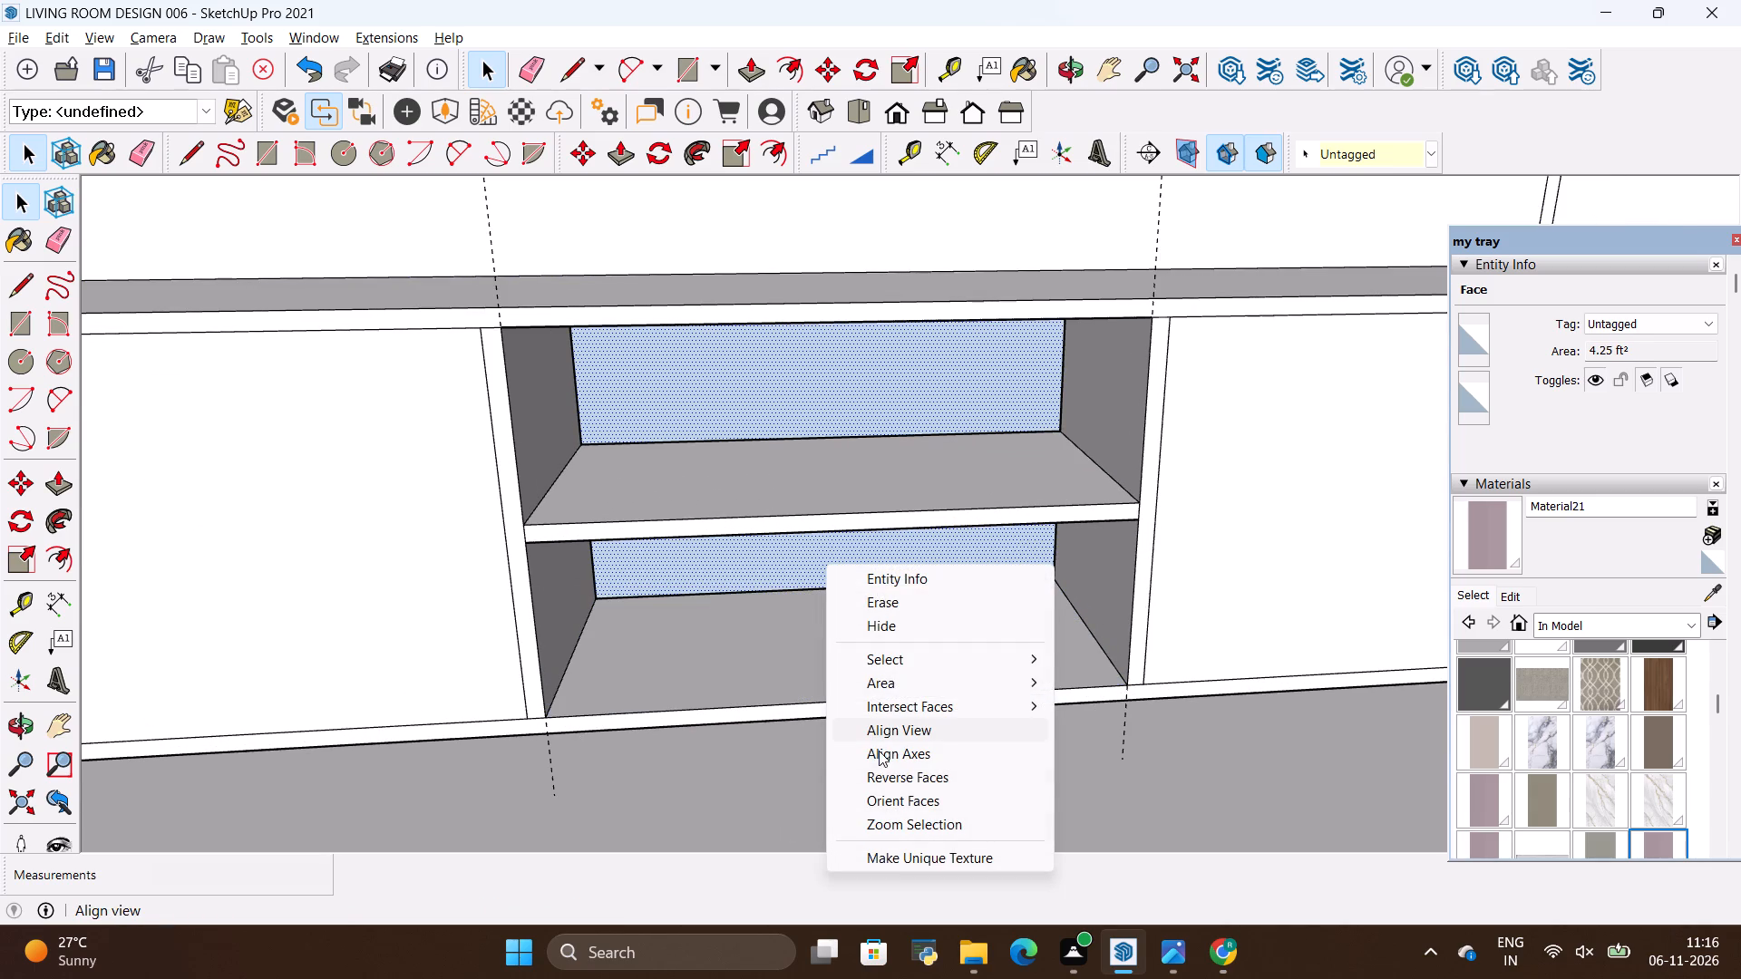
left_click(882, 781)
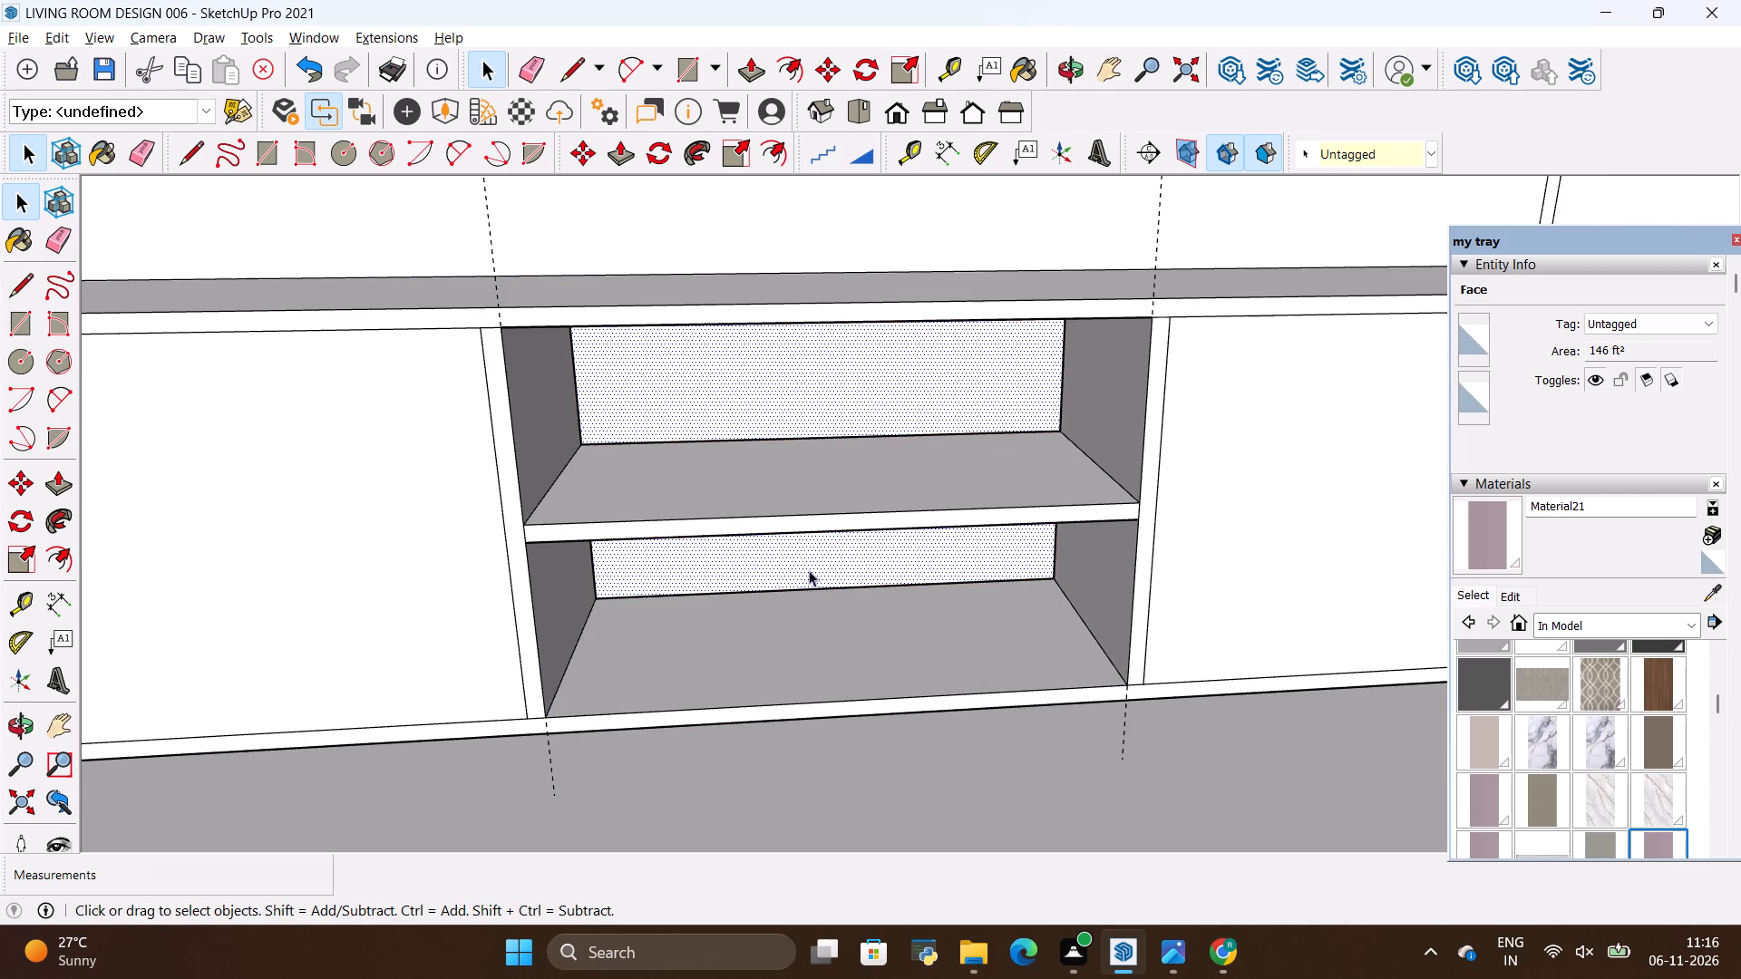
key("space")
left_click(868, 791)
scroll(870, 789, "down", 15)
scroll(882, 529, "up", 4)
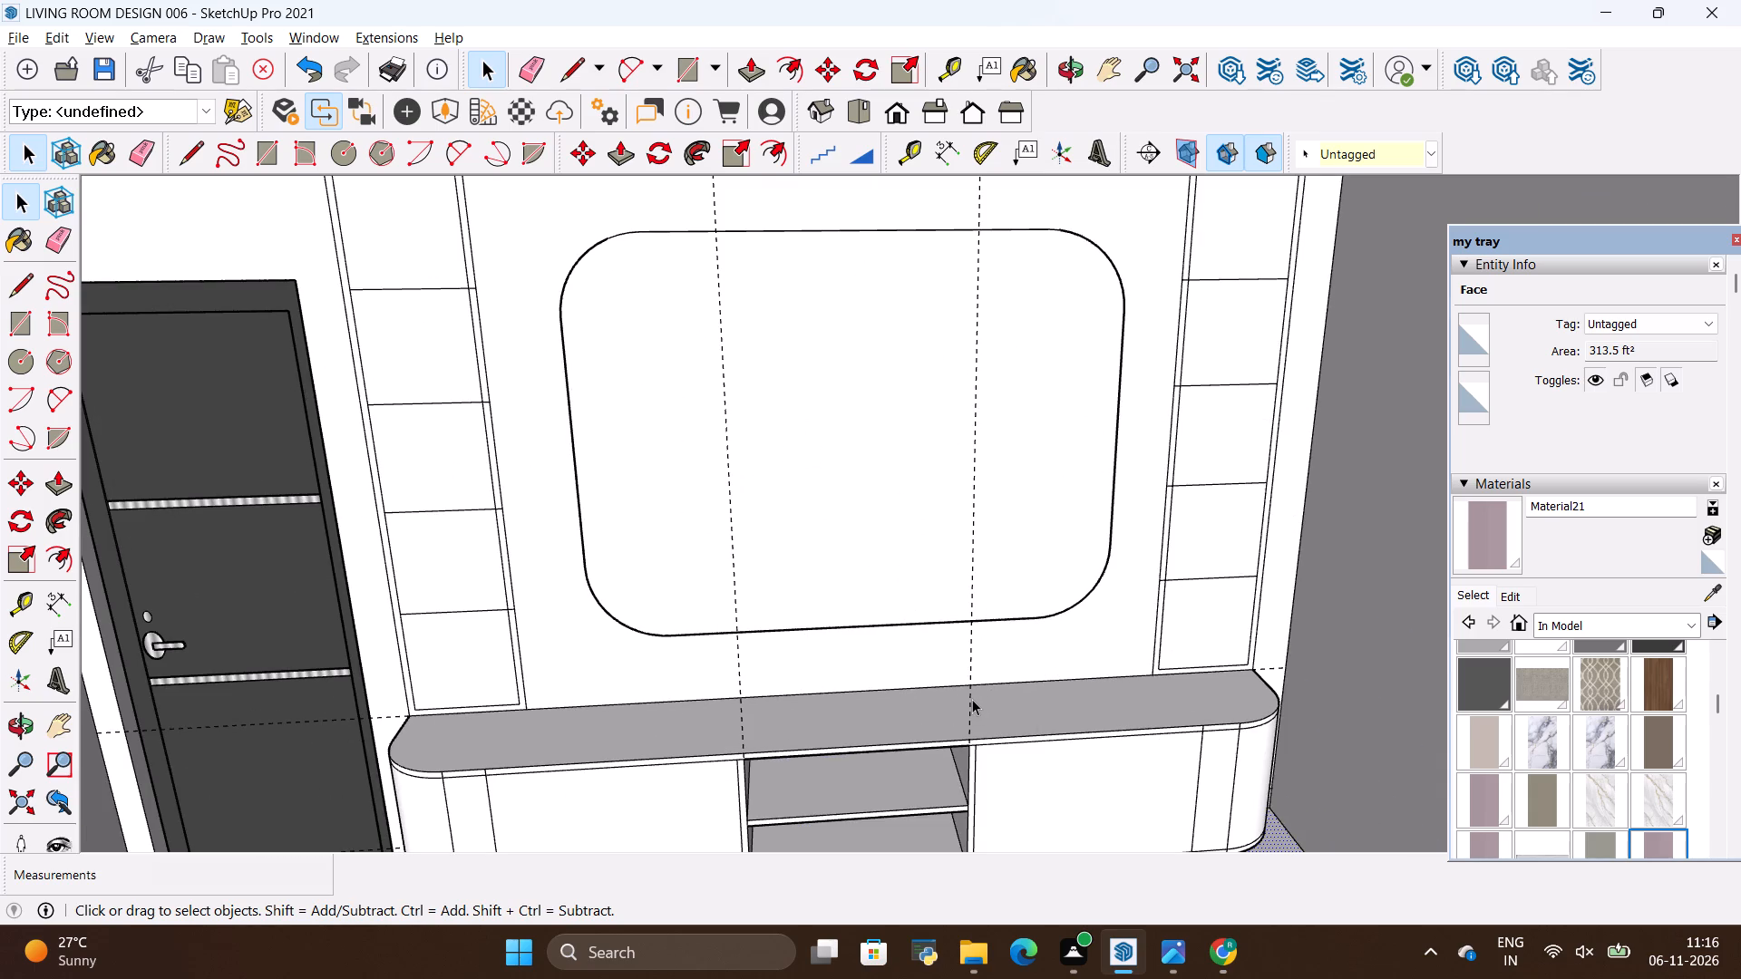
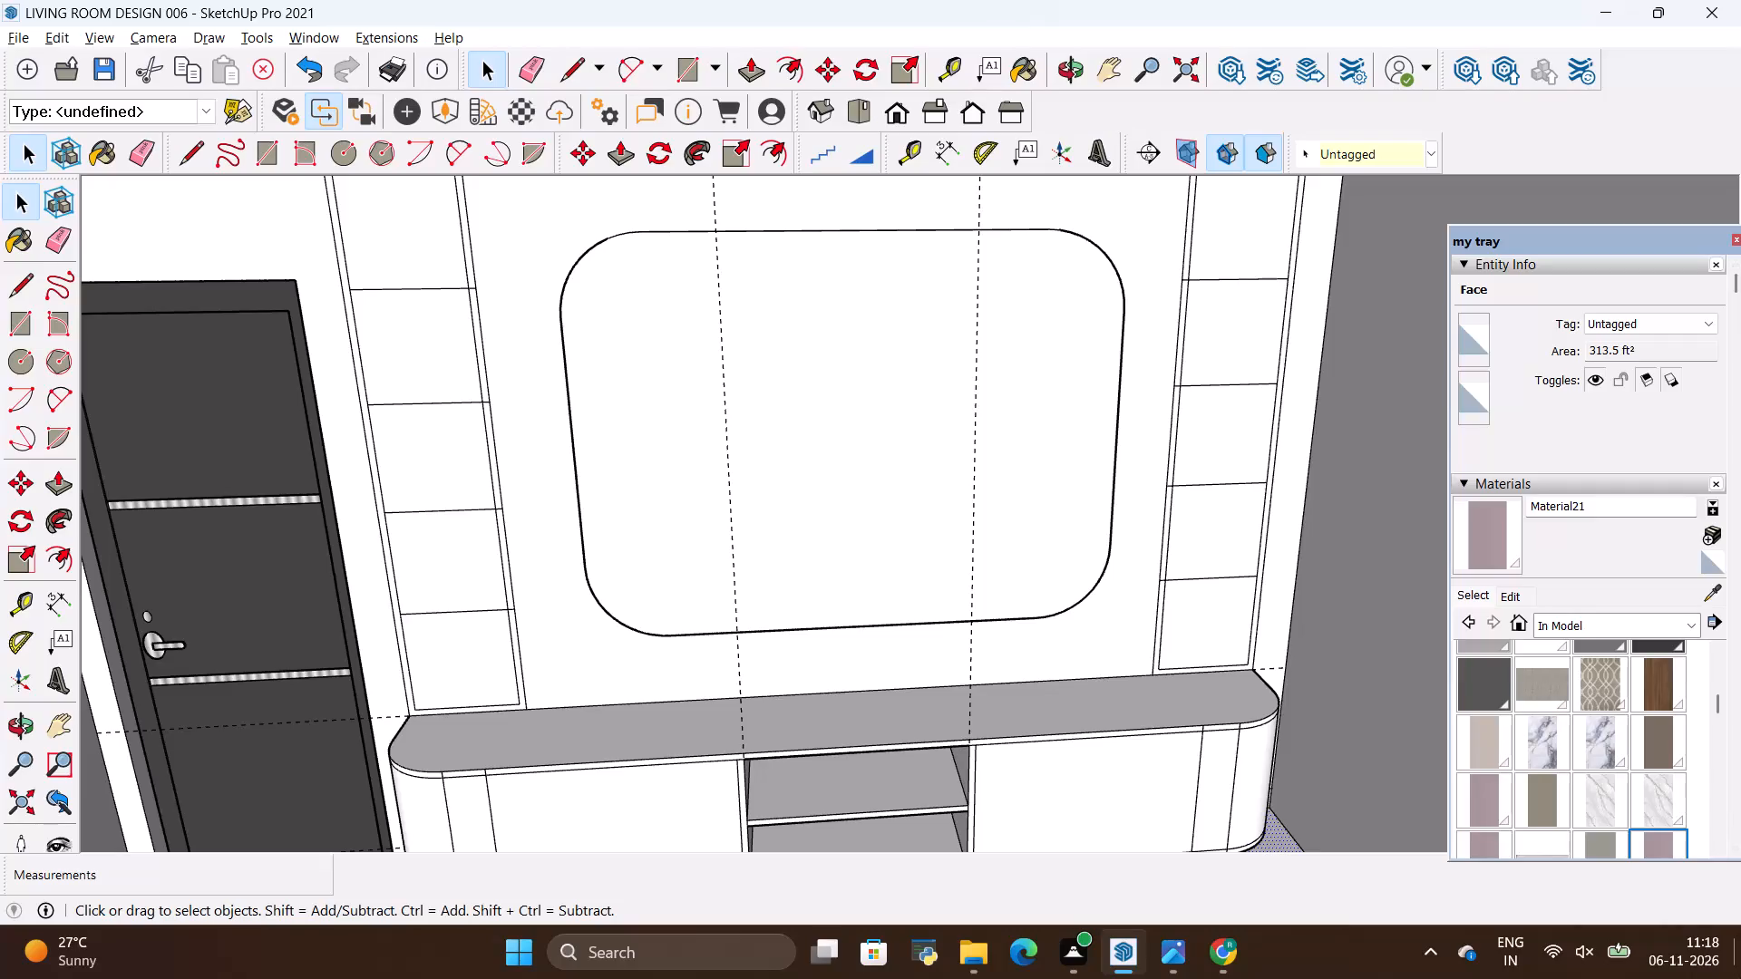
Compare the modelled TV wall with the reference image, examining the side shelf columns, their framing and the central TV panel.
scroll(985, 524, "down", 2)
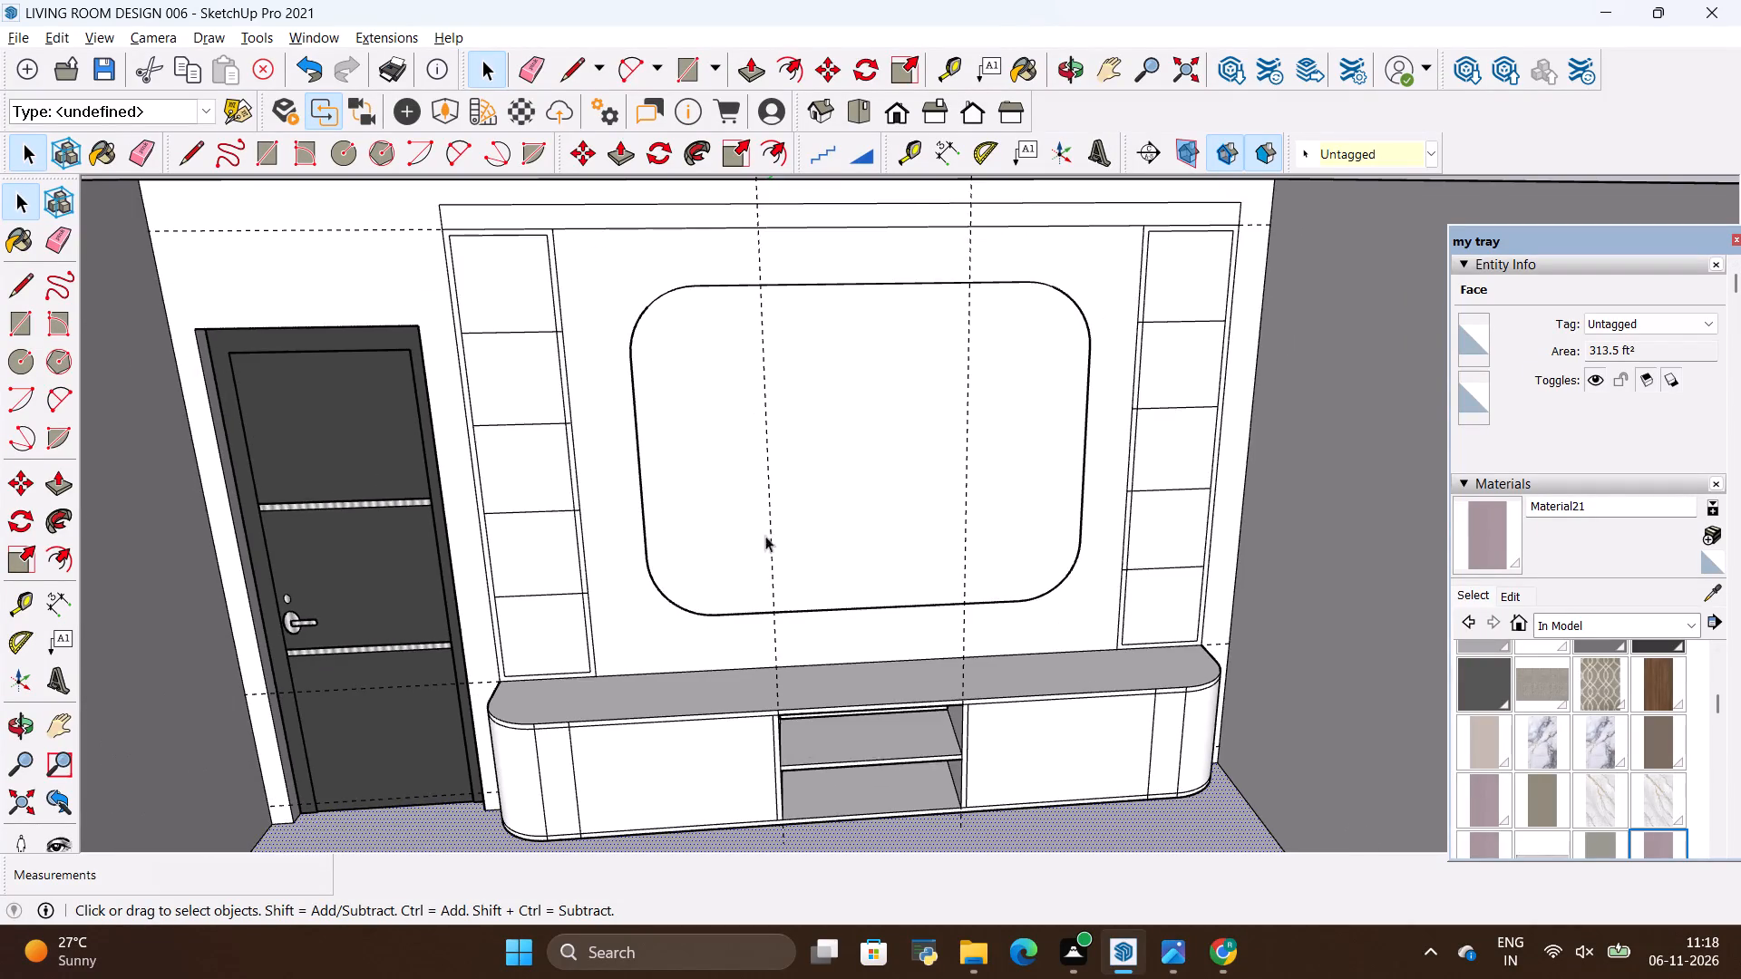
scroll(718, 590, "down", 3)
scroll(832, 583, "up", 3)
left_click_drag(832, 543, 793, 573)
key("space")
key("alt+Tab")
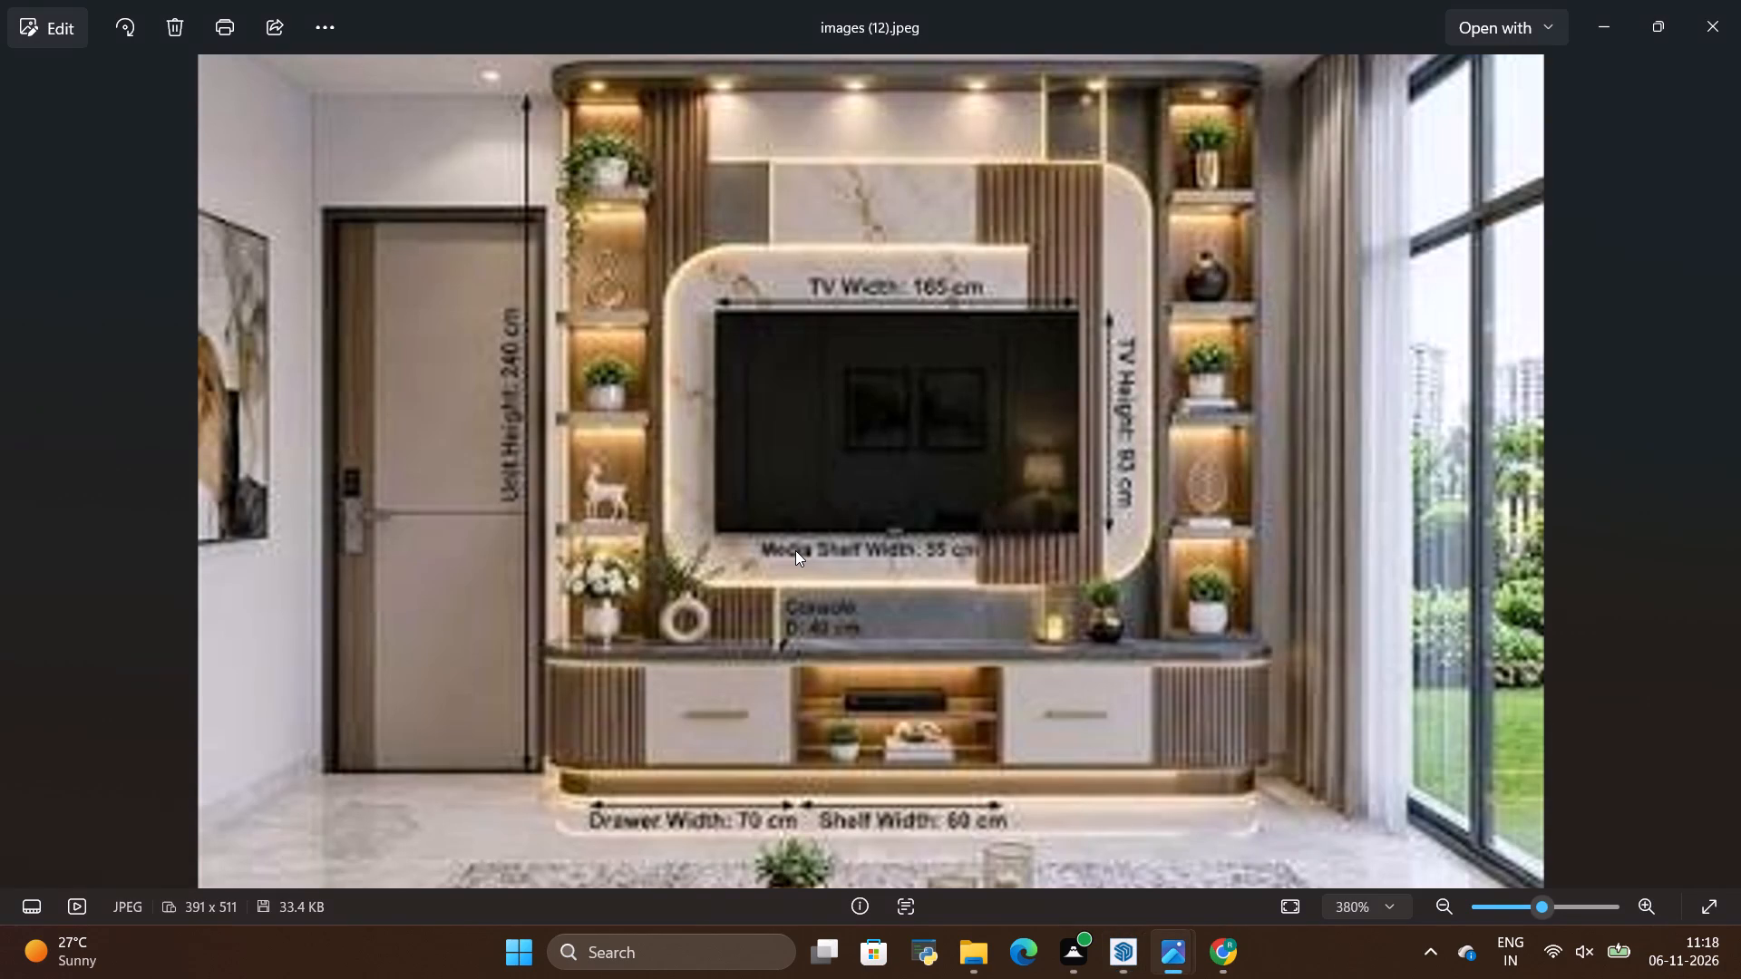
key("alt+Tab")
key("alt+Tab")
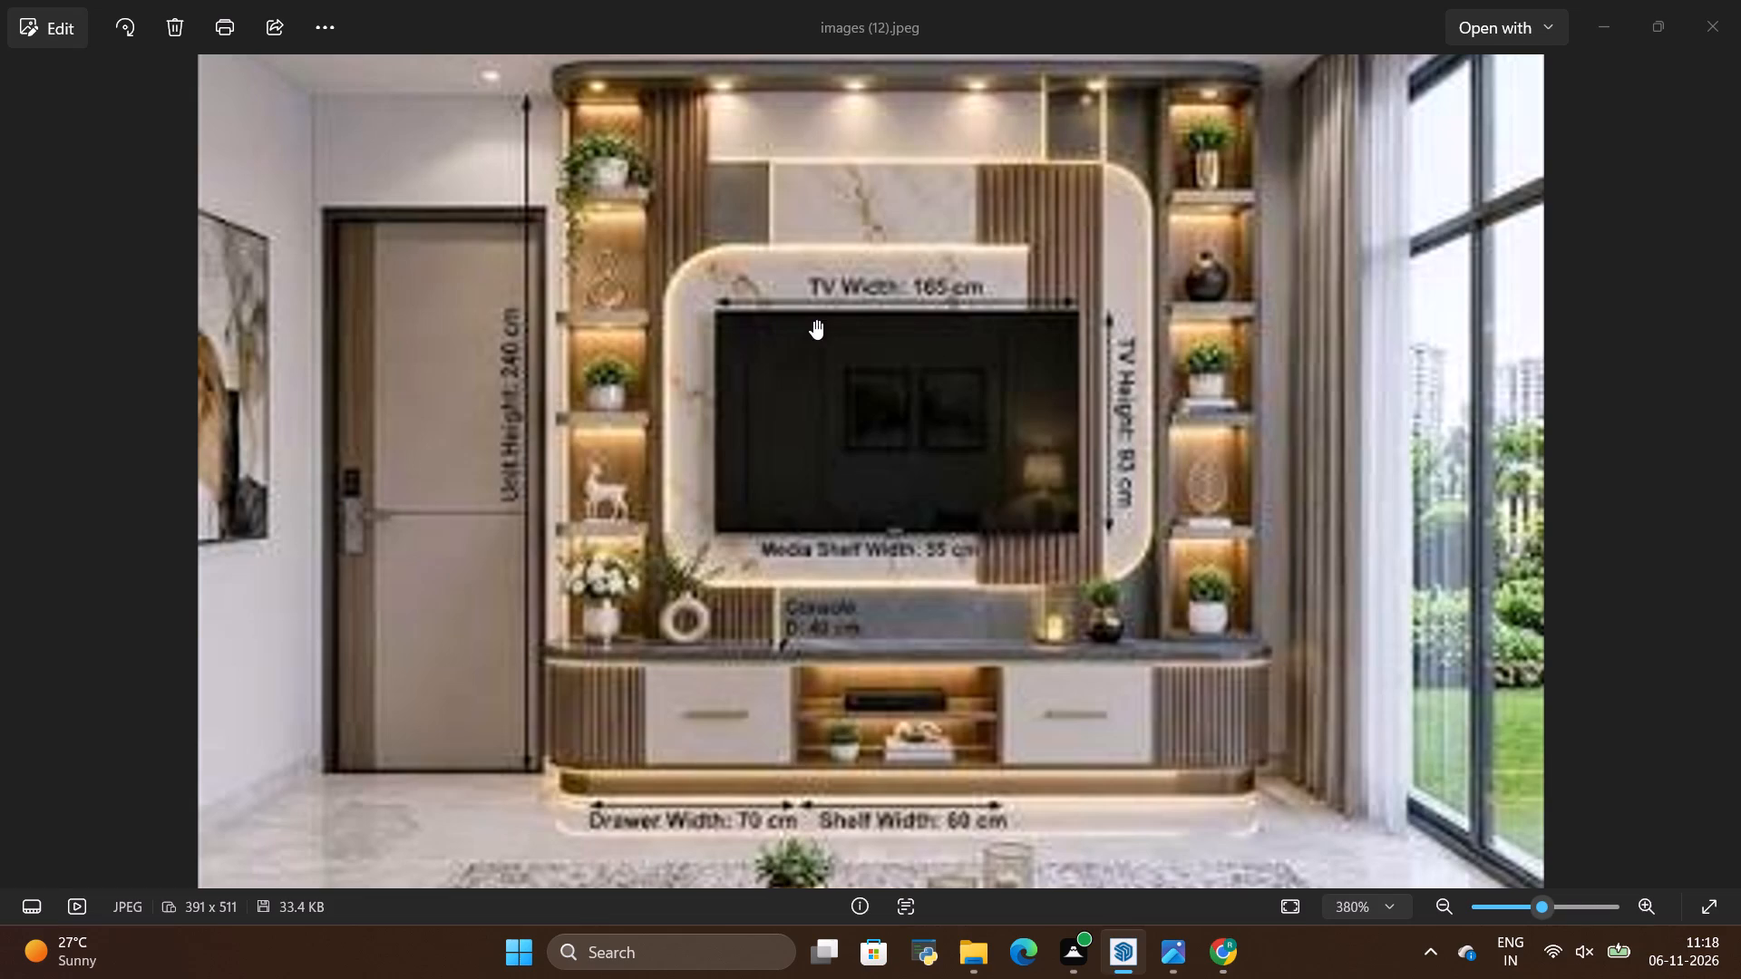
scroll(772, 582, "down", 3)
key("alt+Tab")
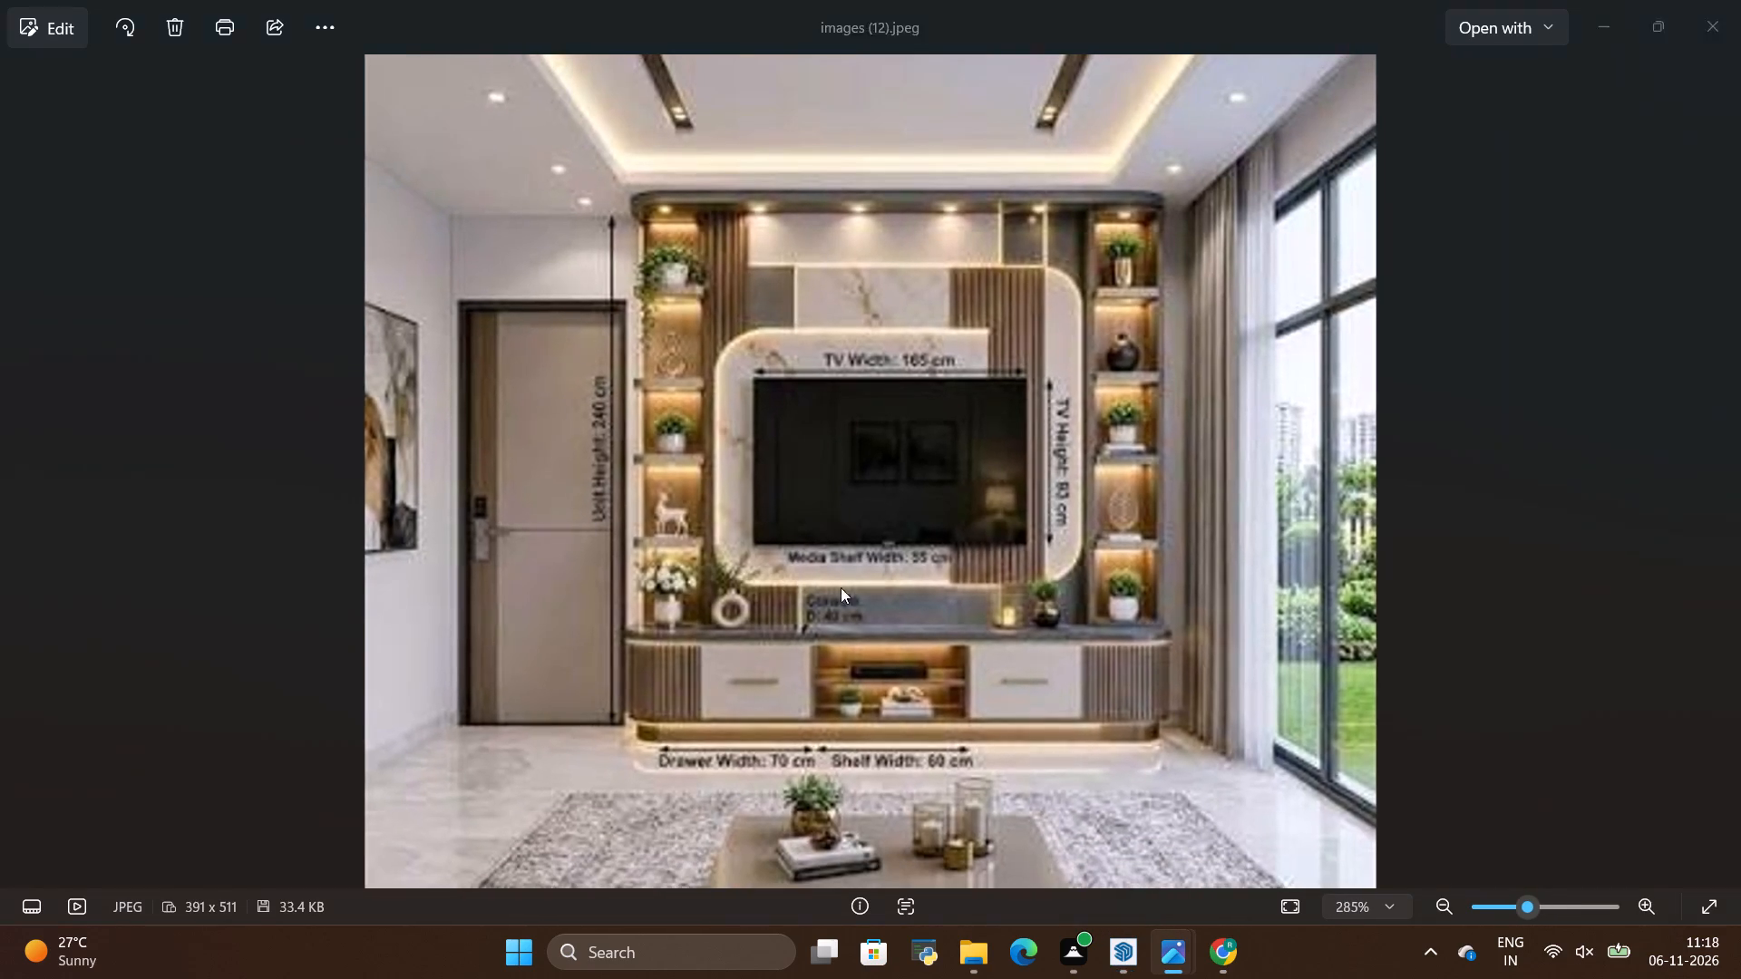
scroll(842, 610, "down", 4)
scroll(733, 551, "down", 4)
scroll(783, 726, "up", 4)
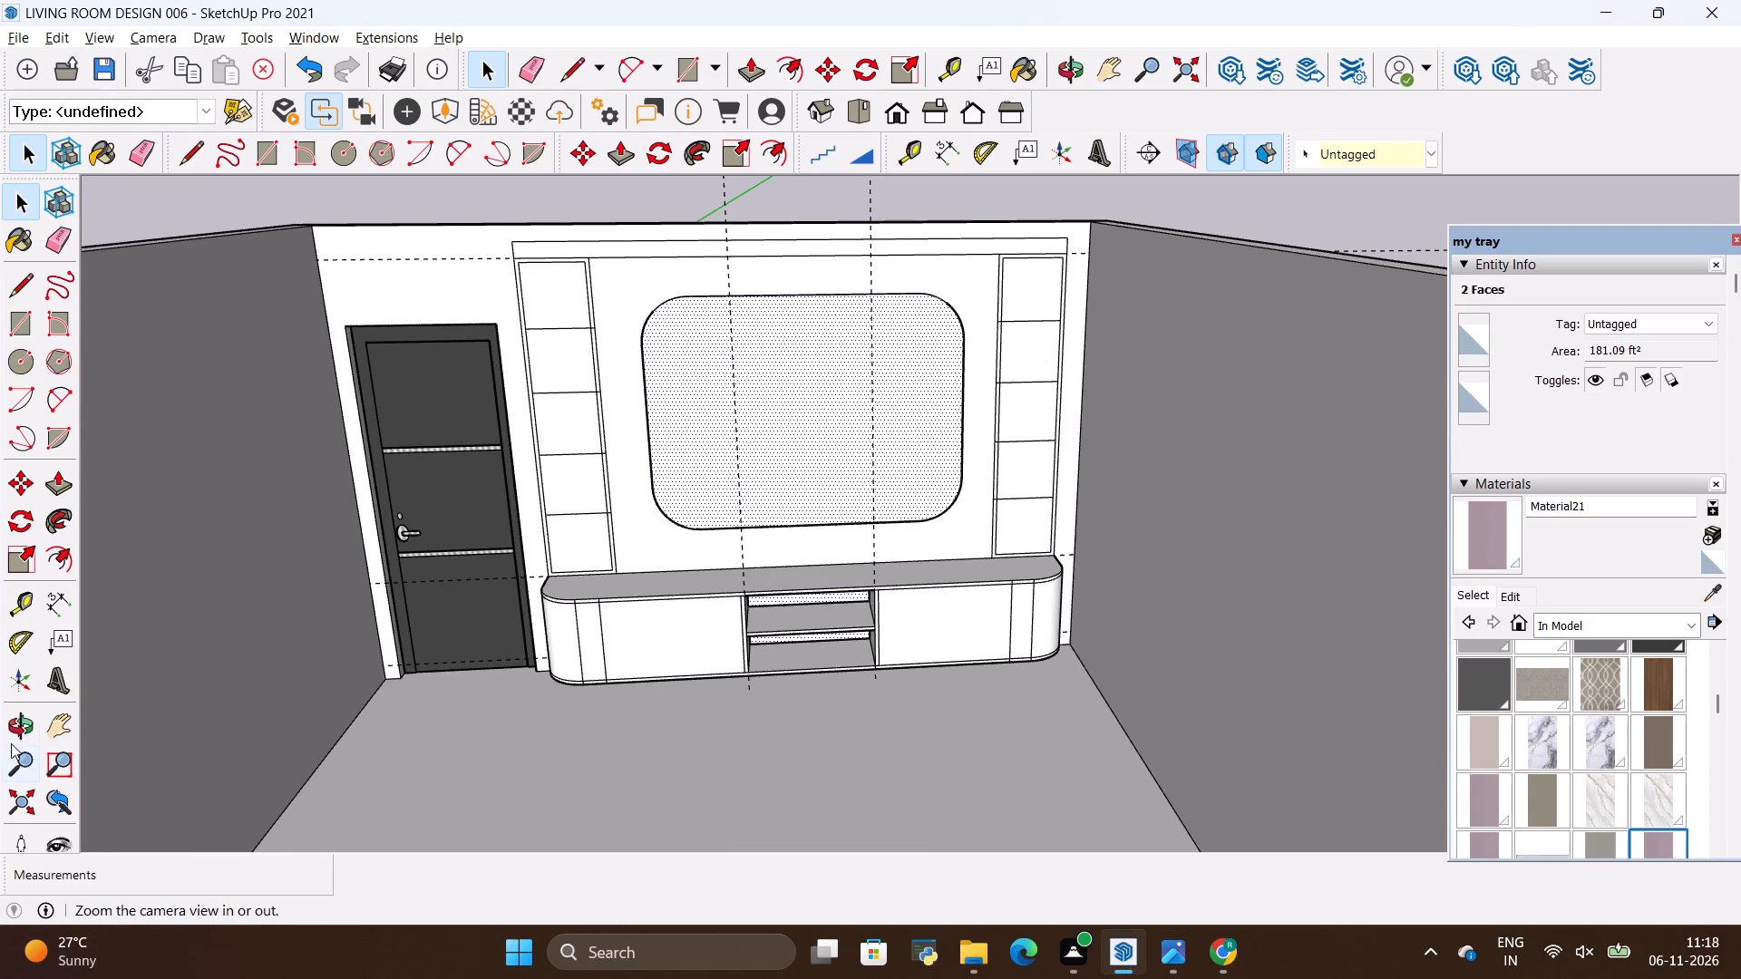
left_click(27, 723)
left_click_drag(540, 579, 482, 476)
scroll(626, 566, "up", 4)
left_click_drag(809, 389, 850, 497)
scroll(787, 556, "down", 6)
scroll(824, 476, "up", 5)
key("alt+Tab")
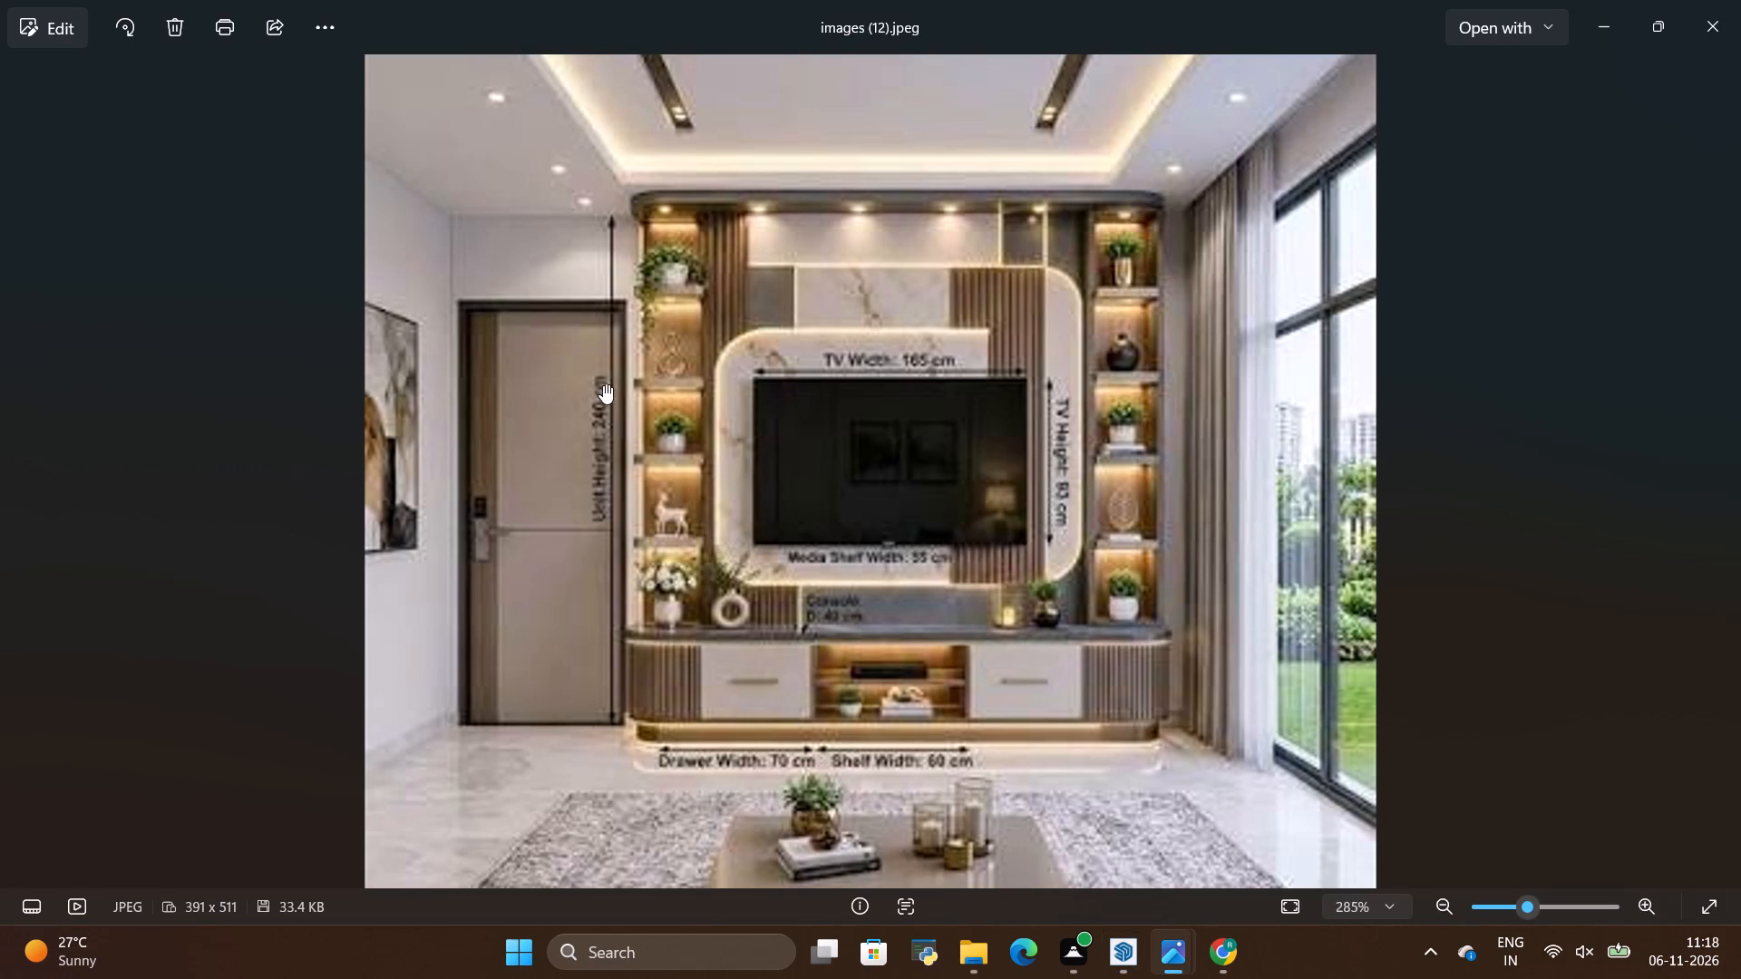
key("alt+Tab")
scroll(958, 611, "down", 3)
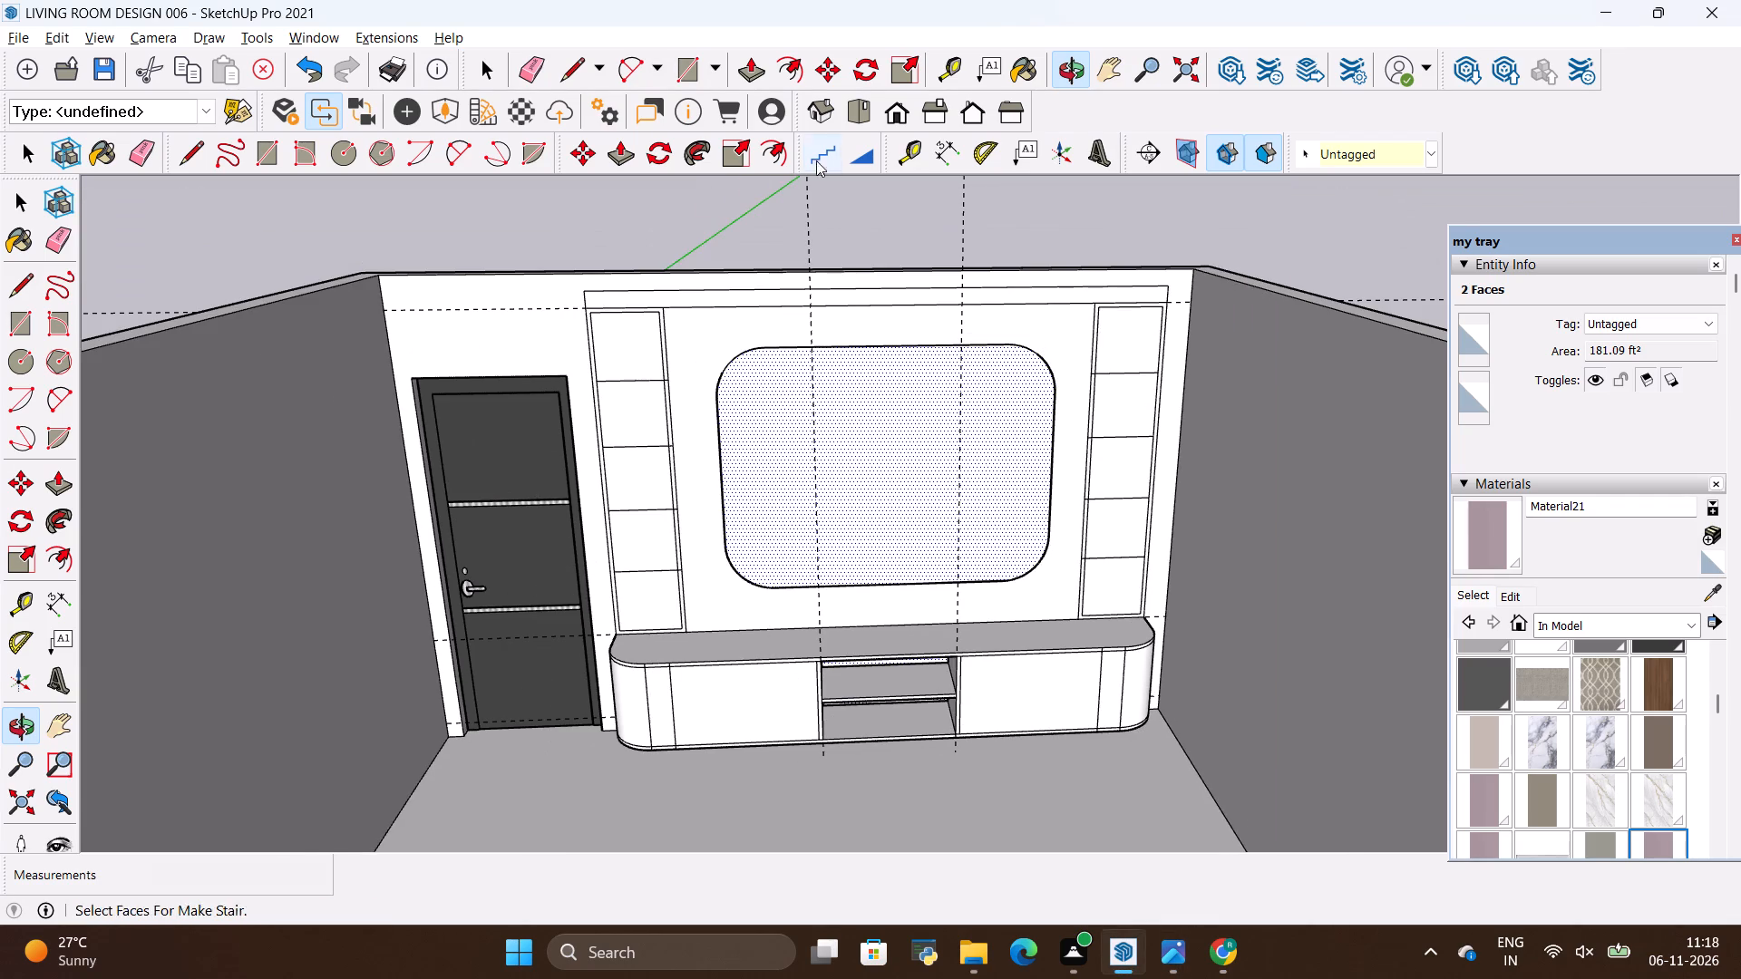
scroll(687, 353, "up", 6)
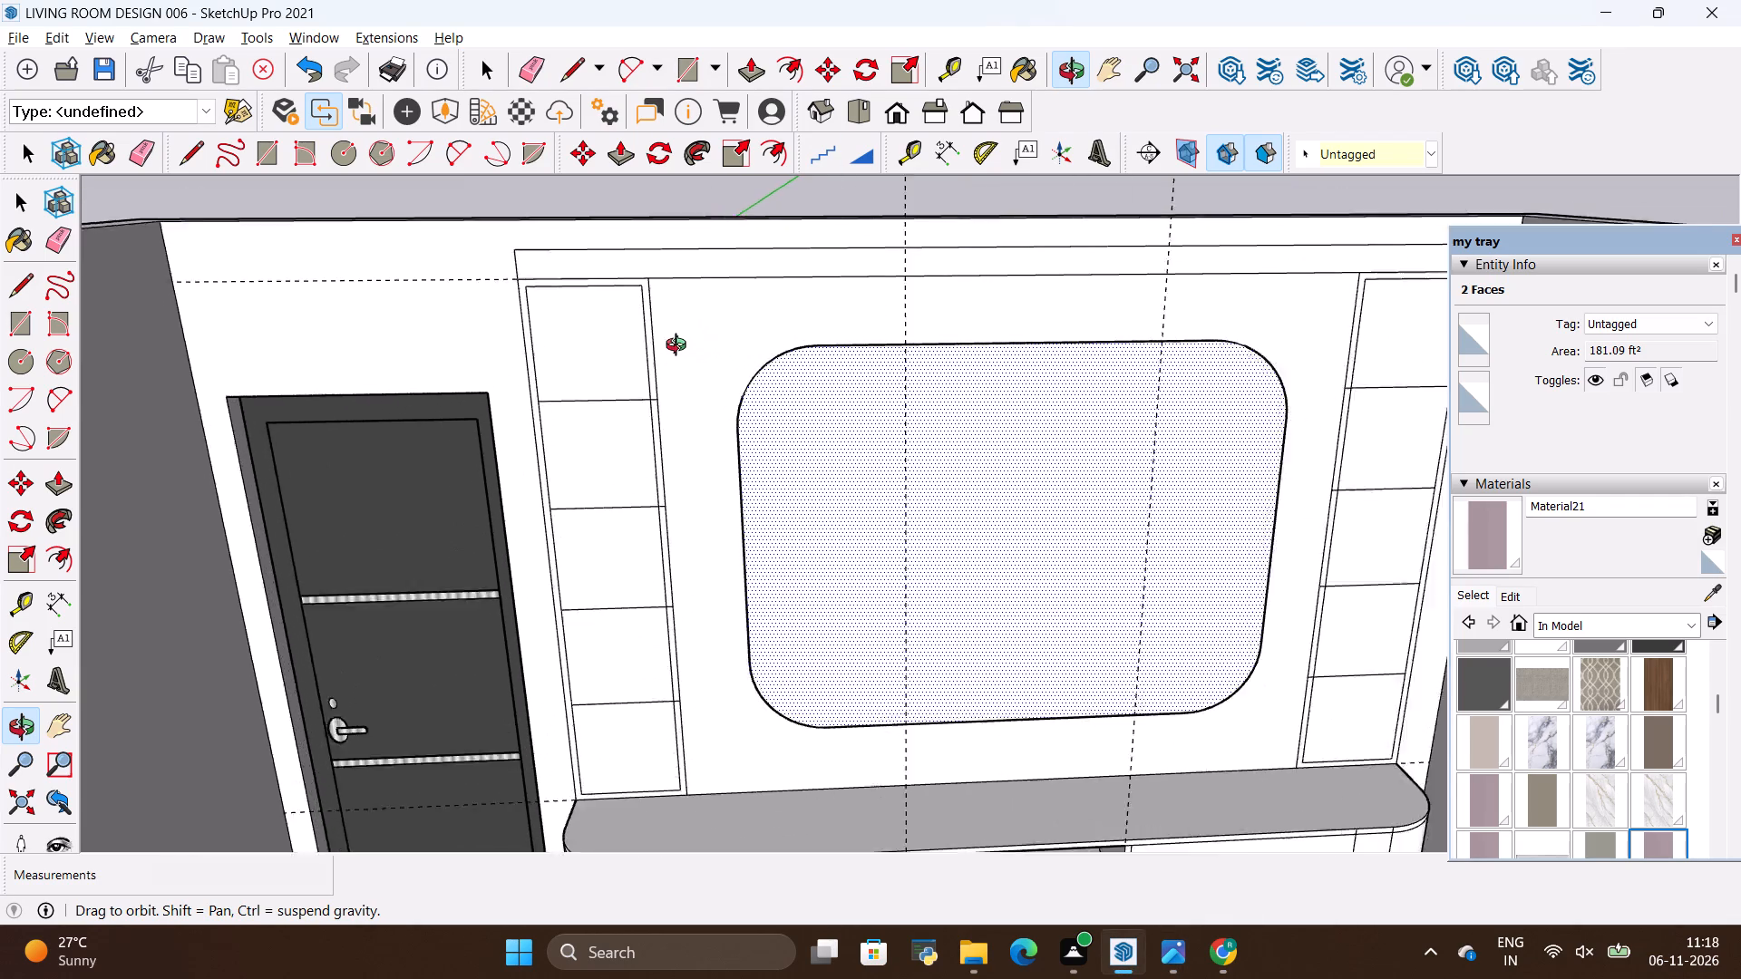
scroll(680, 347, "up", 1)
scroll(611, 305, "up", 2)
key("r")
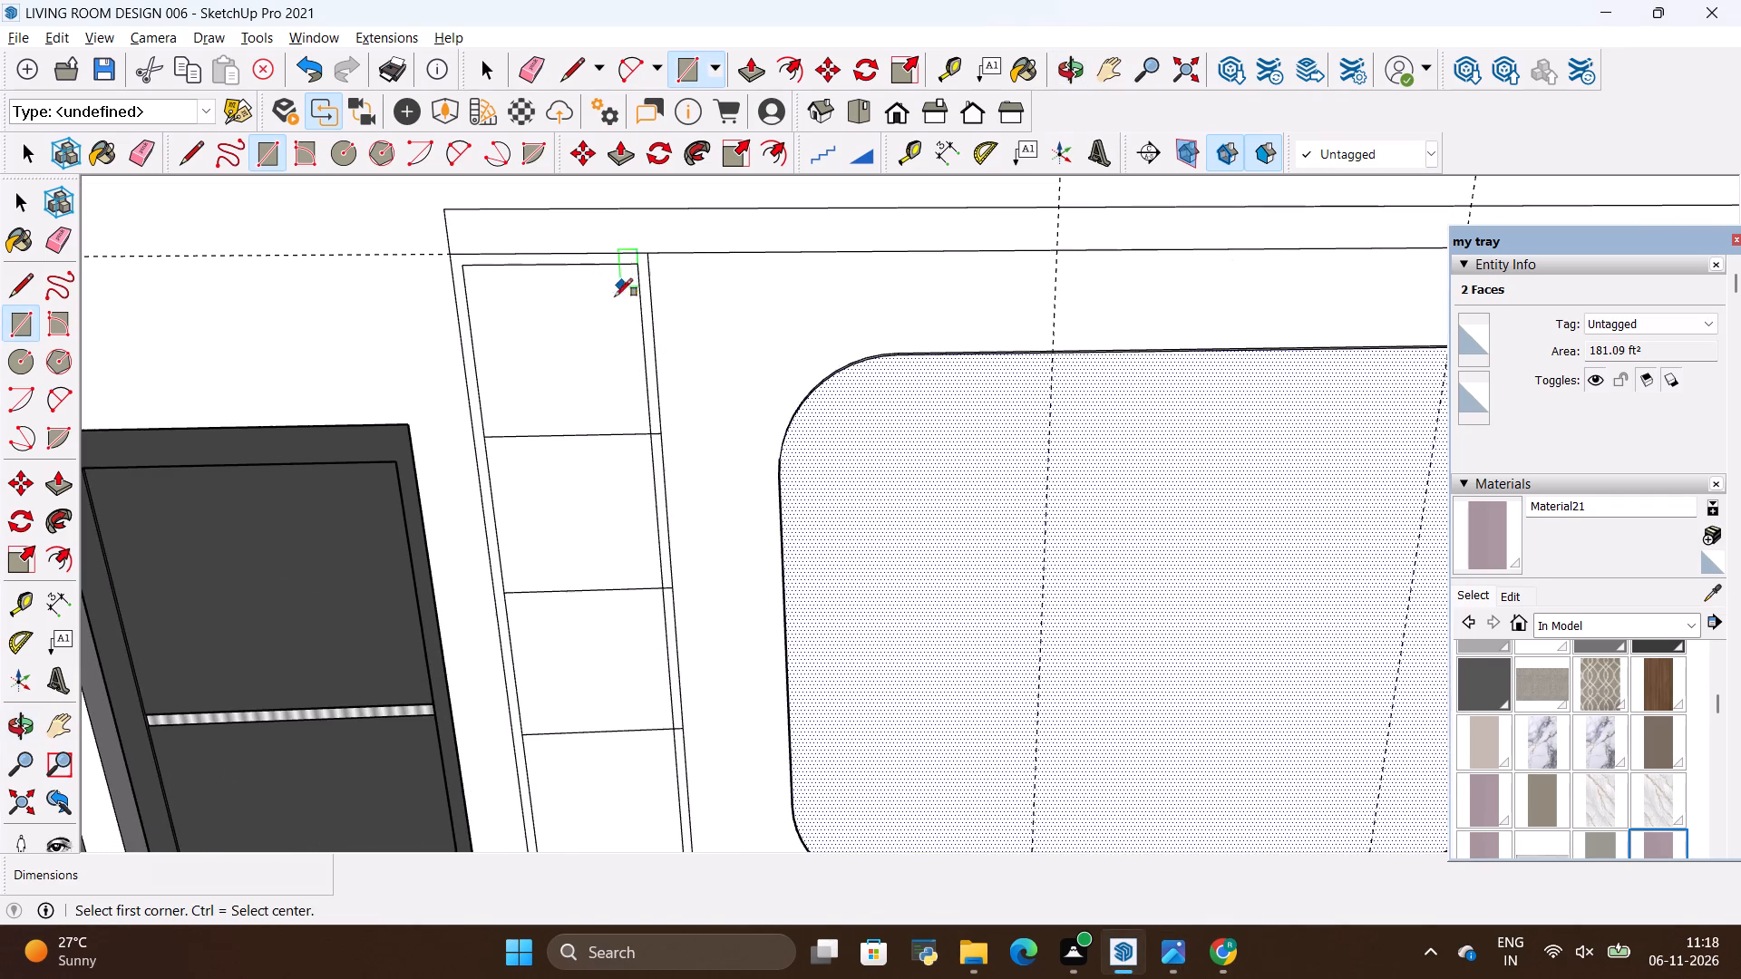
key("alt+Tab")
key("alt+Tab")
scroll(733, 441, "down", 4)
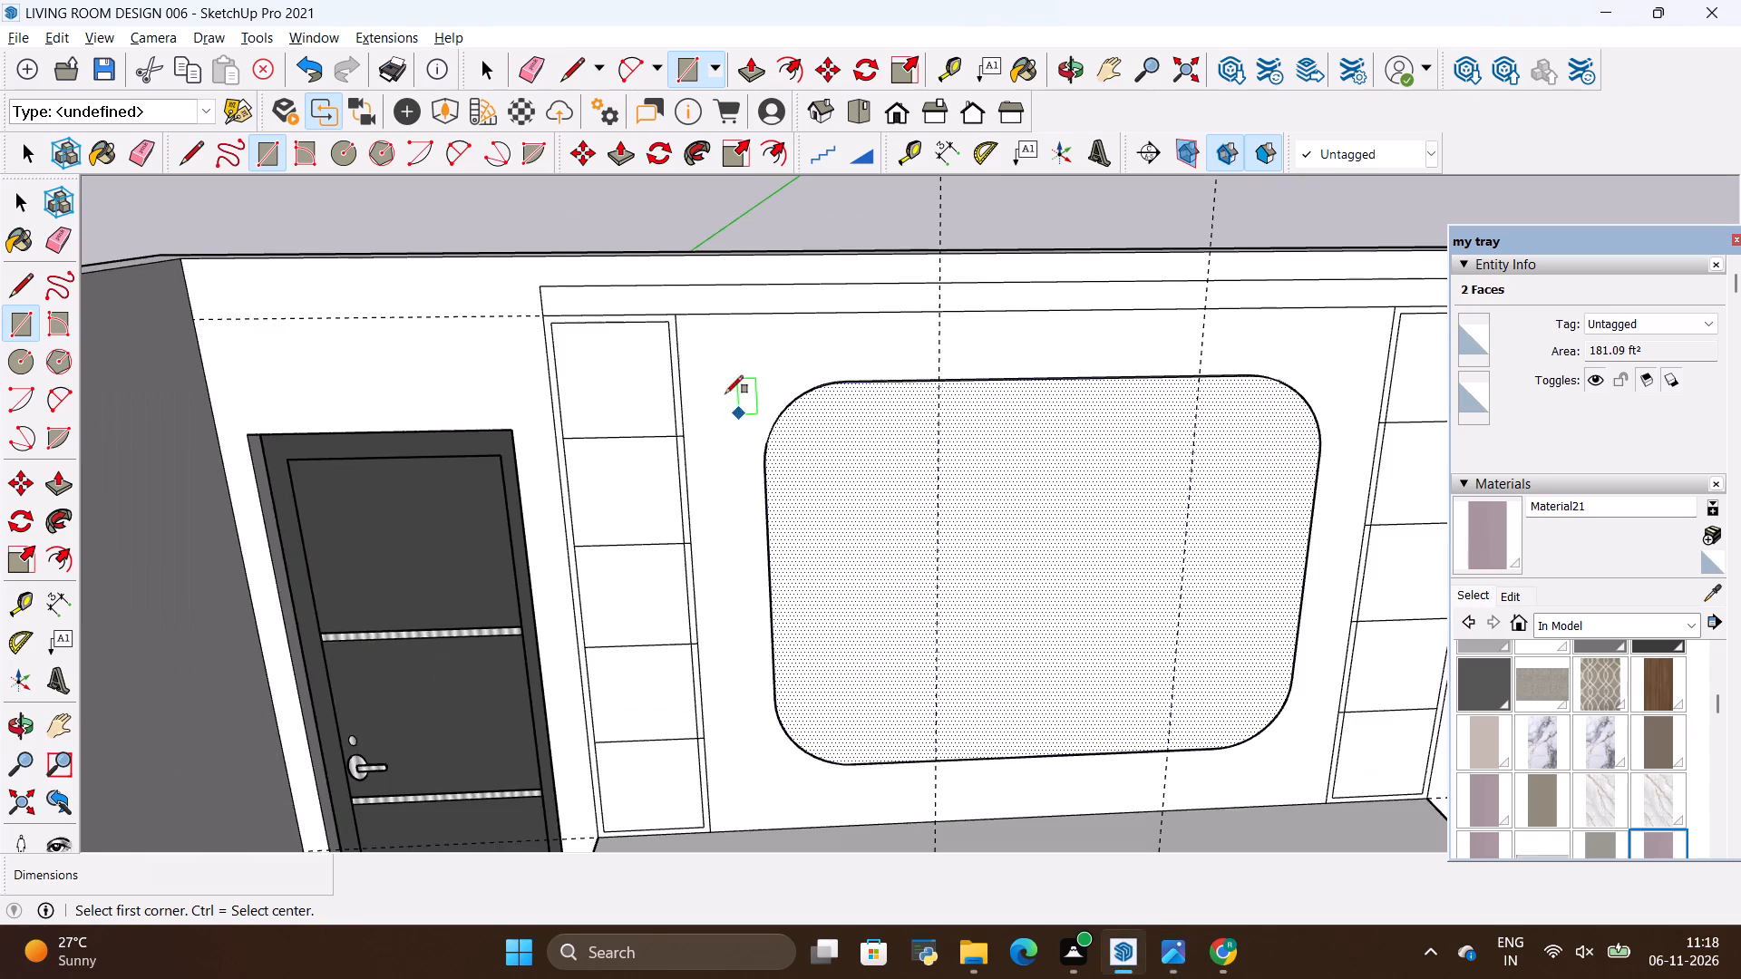
scroll(665, 299, "down", 3)
scroll(651, 319, "up", 3)
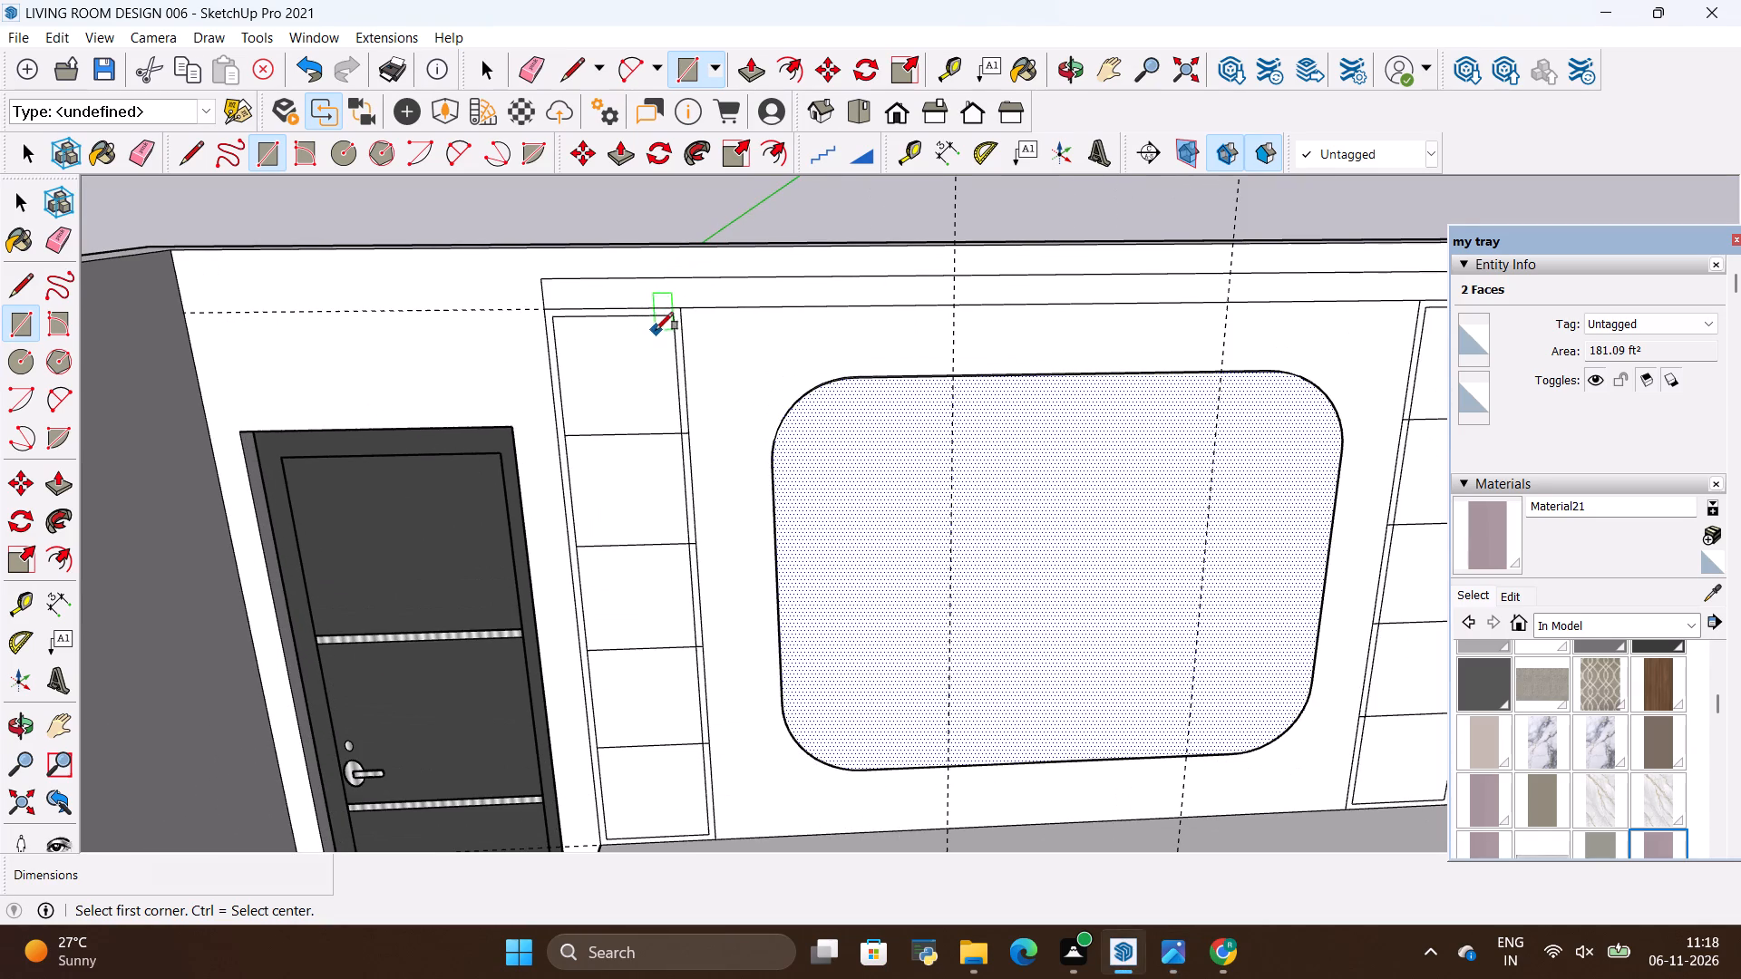
key("alt+Tab")
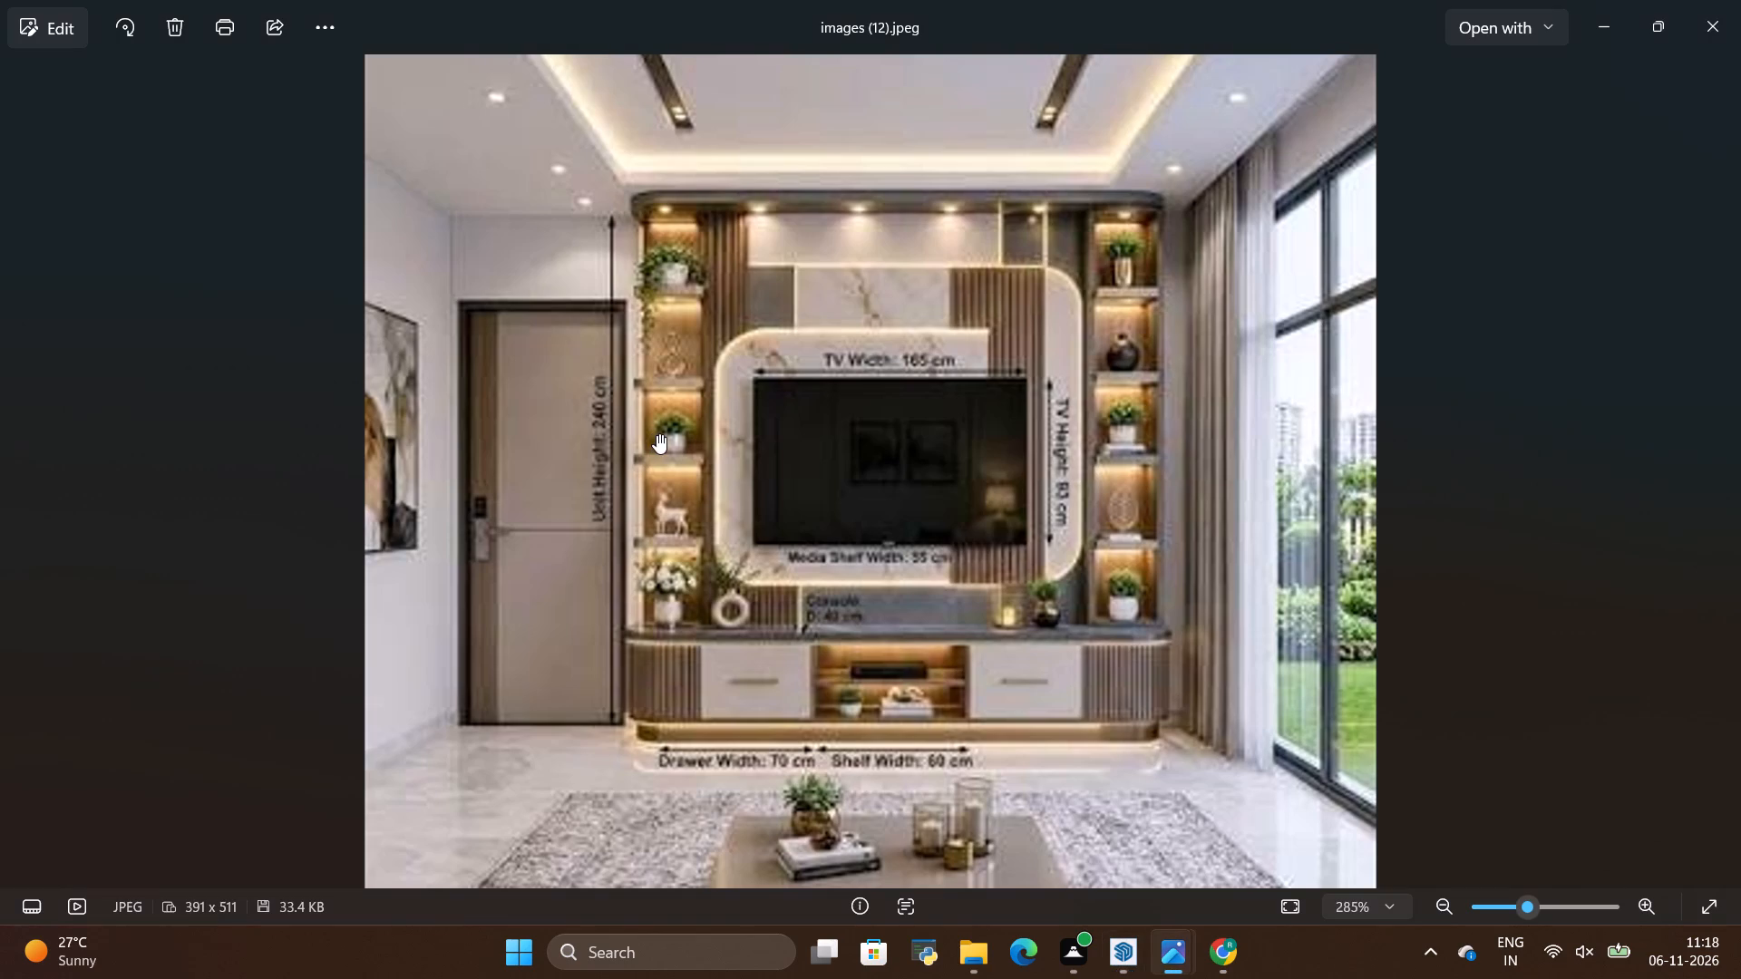
key("alt+Tab")
key("alt+Tab")
key("alt+Tab")
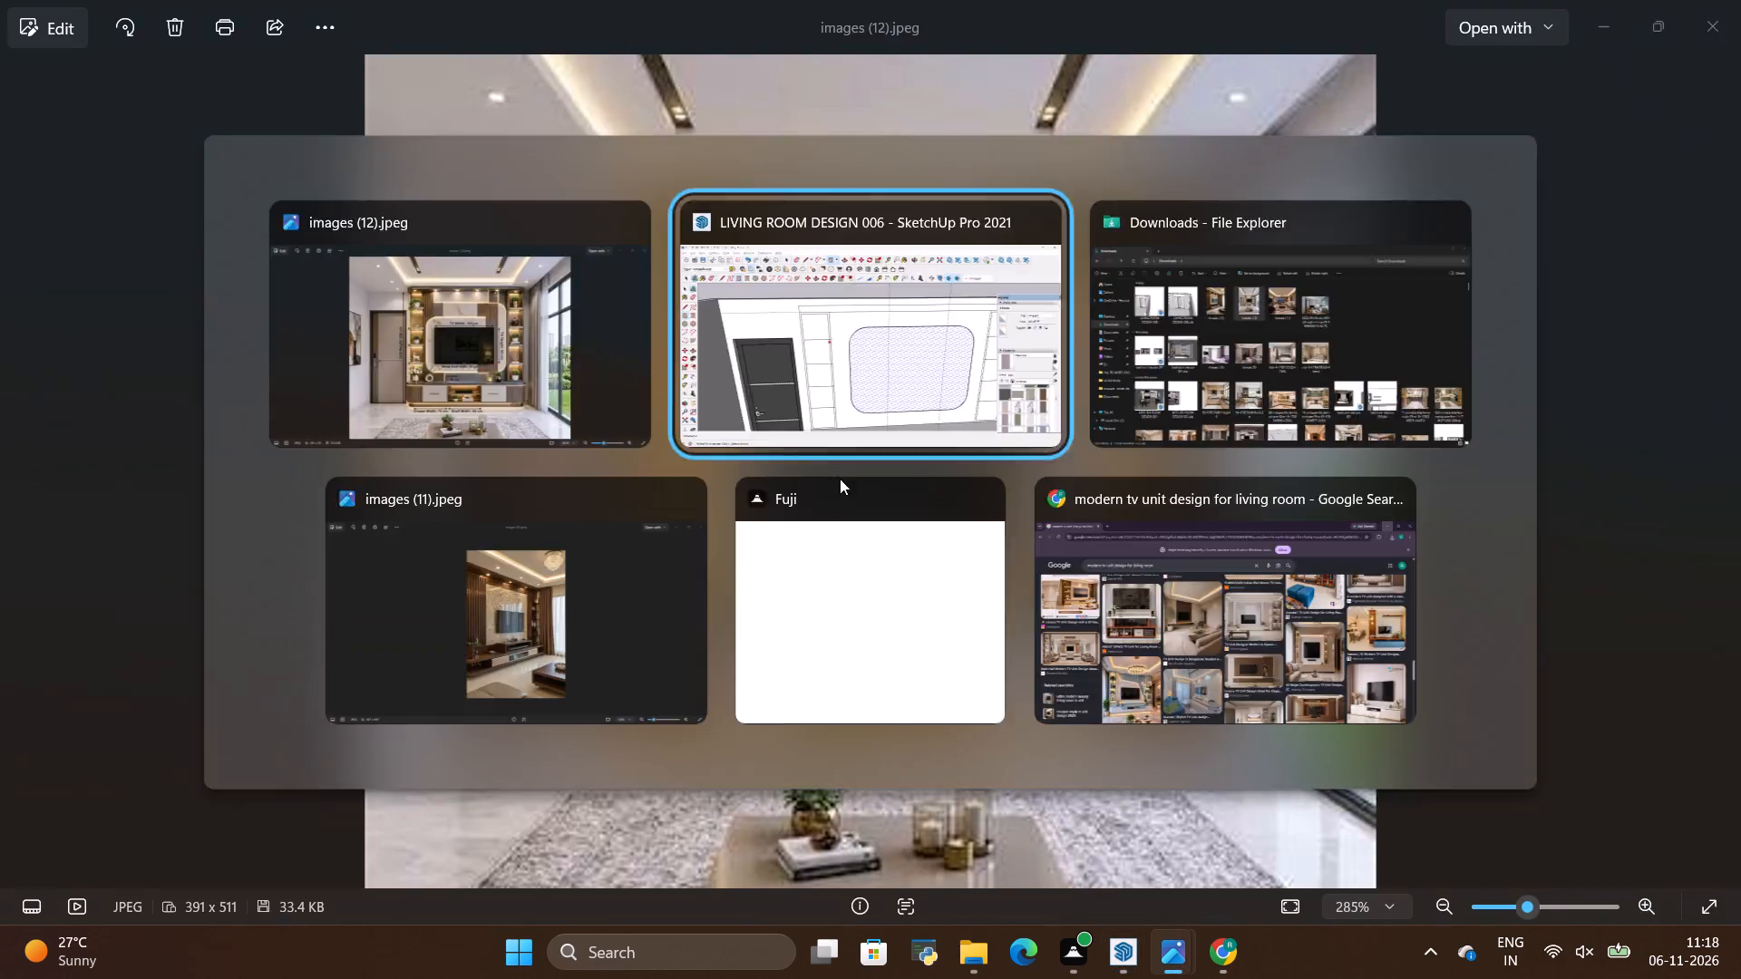
key("alt+Tab")
scroll(1185, 366, "up", 3)
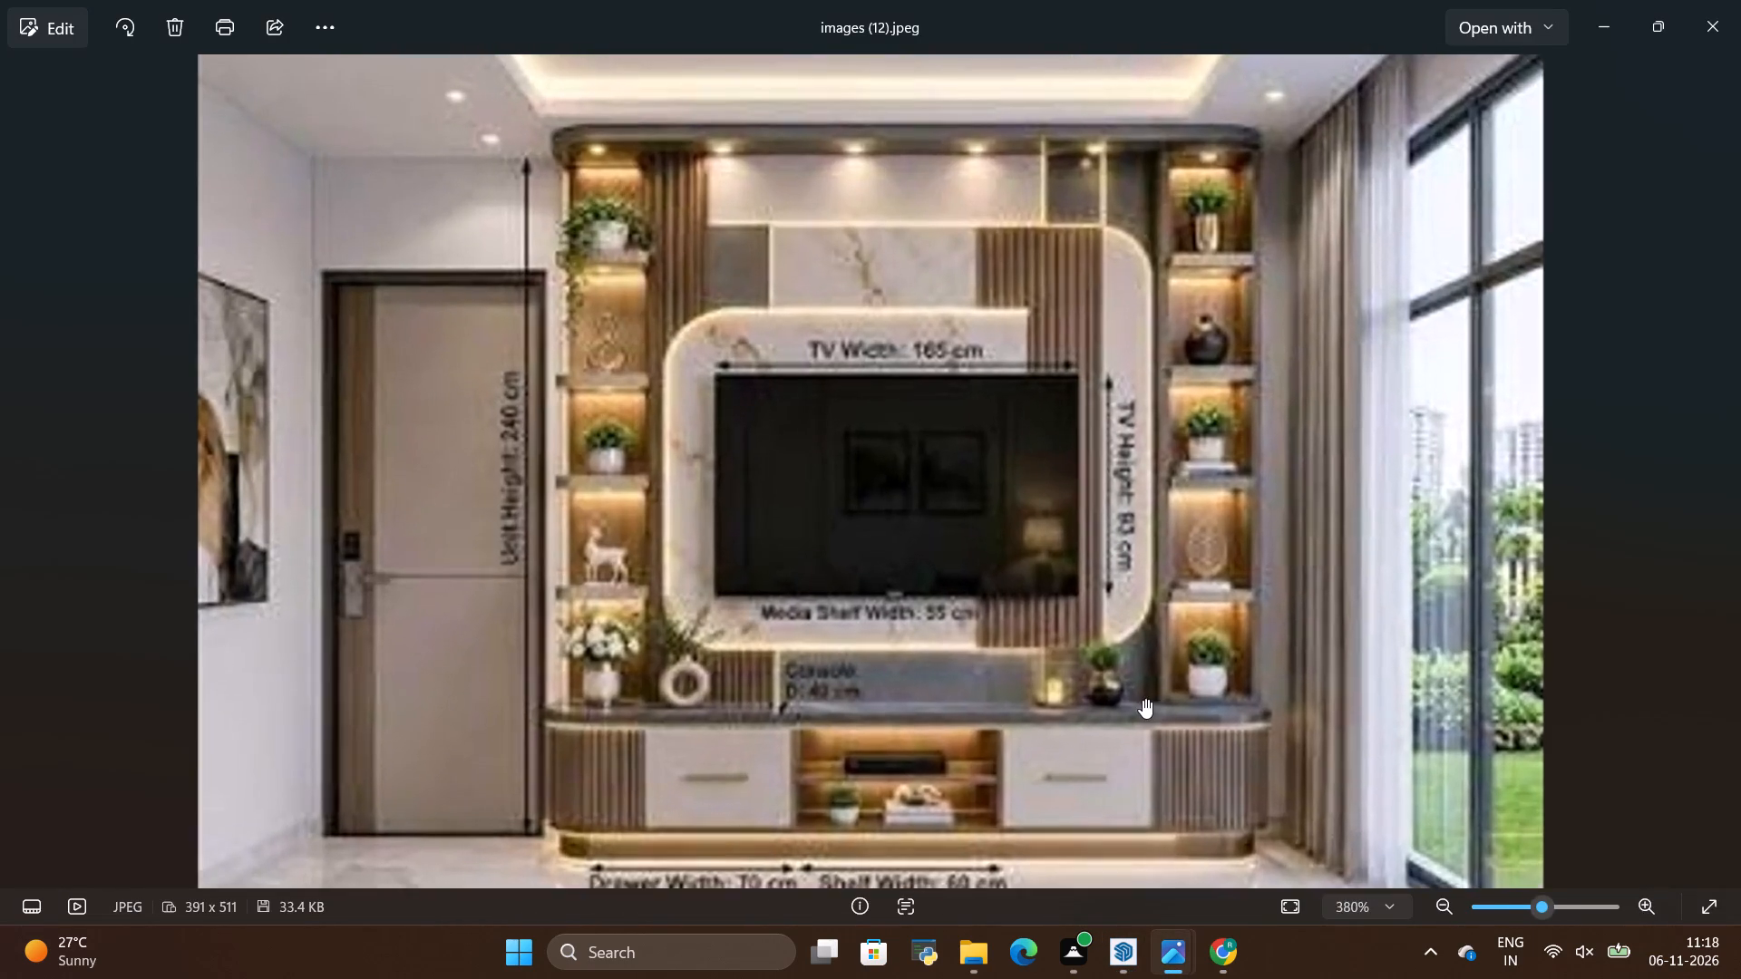
scroll(1143, 699, "up", 5)
scroll(1162, 707, "down", 5)
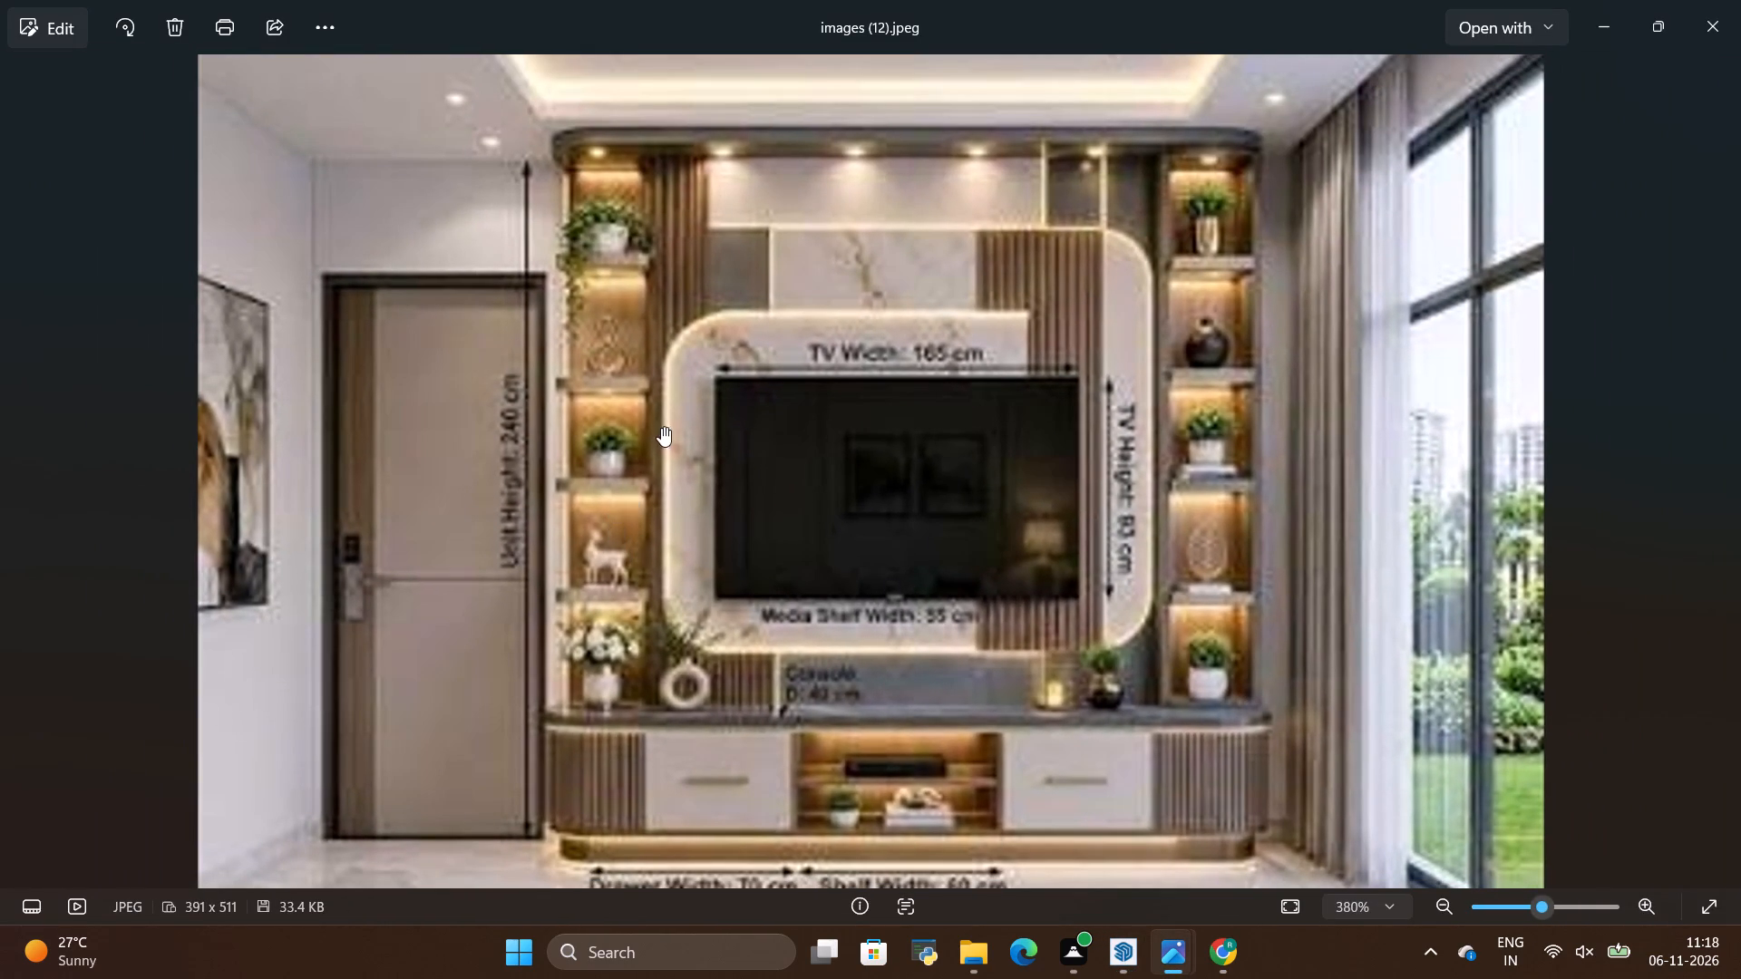
key("alt+Tab")
Erase the four short shelf-line segments crossing the frame strip on the TV-panel side of the shelf column beside the door.
scroll(681, 431, "up", 7)
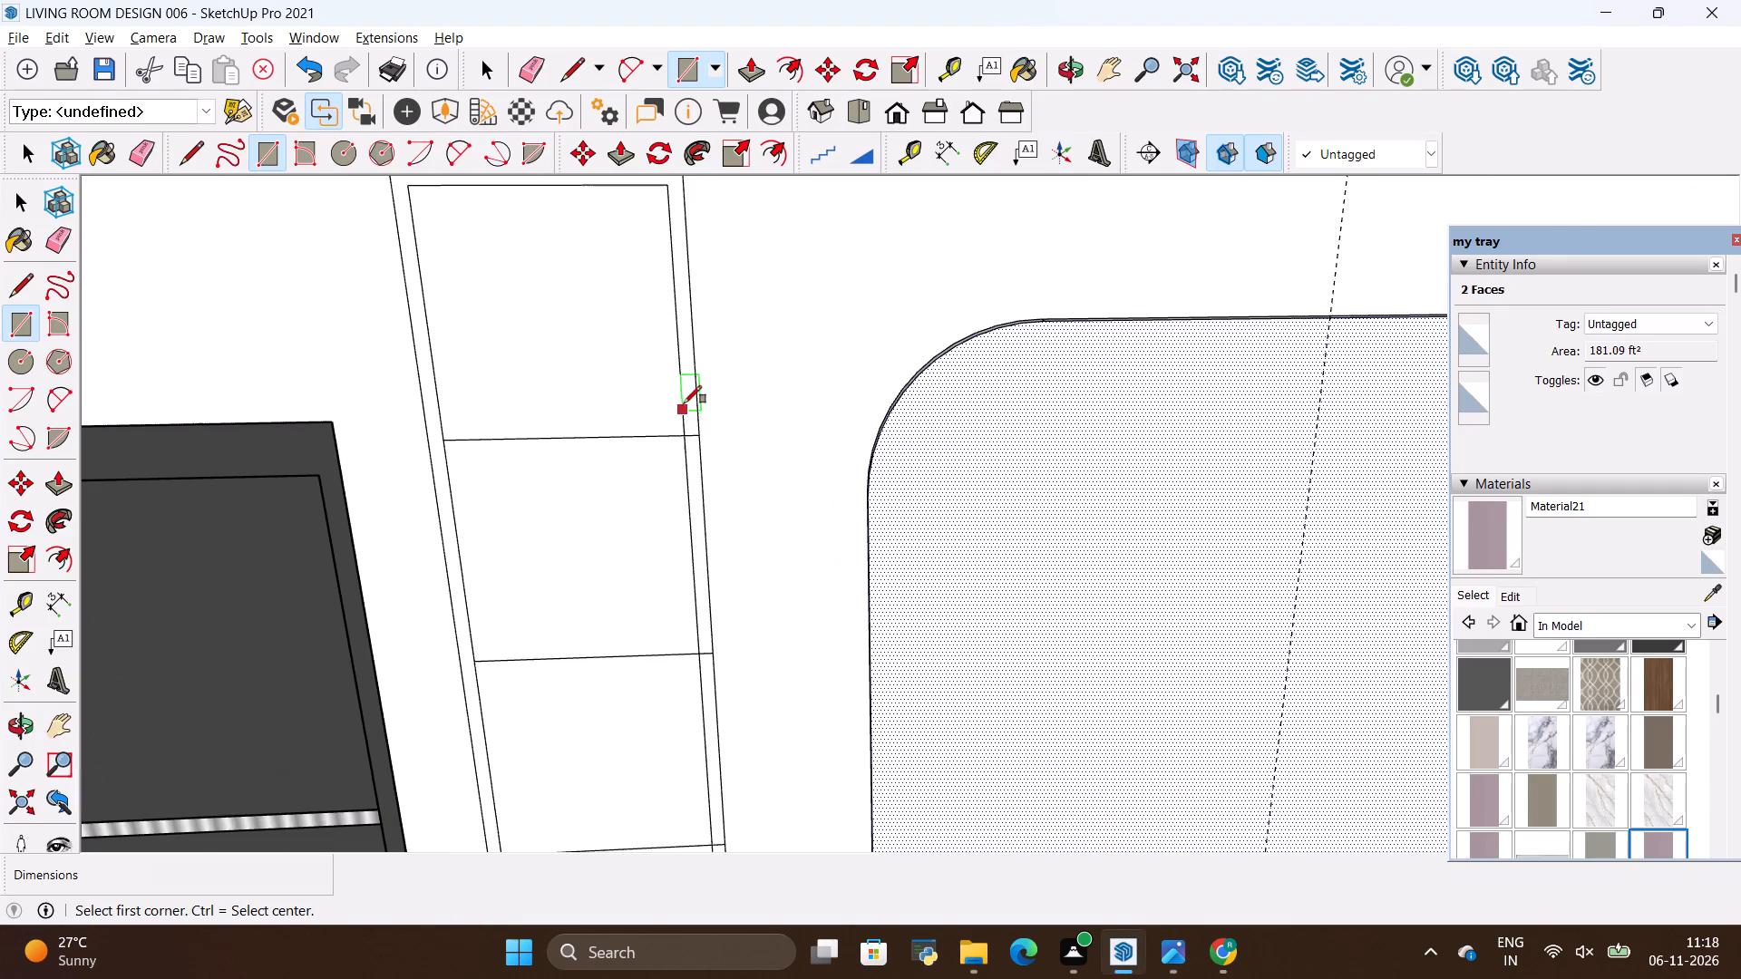
scroll(683, 455, "up", 14)
key("e")
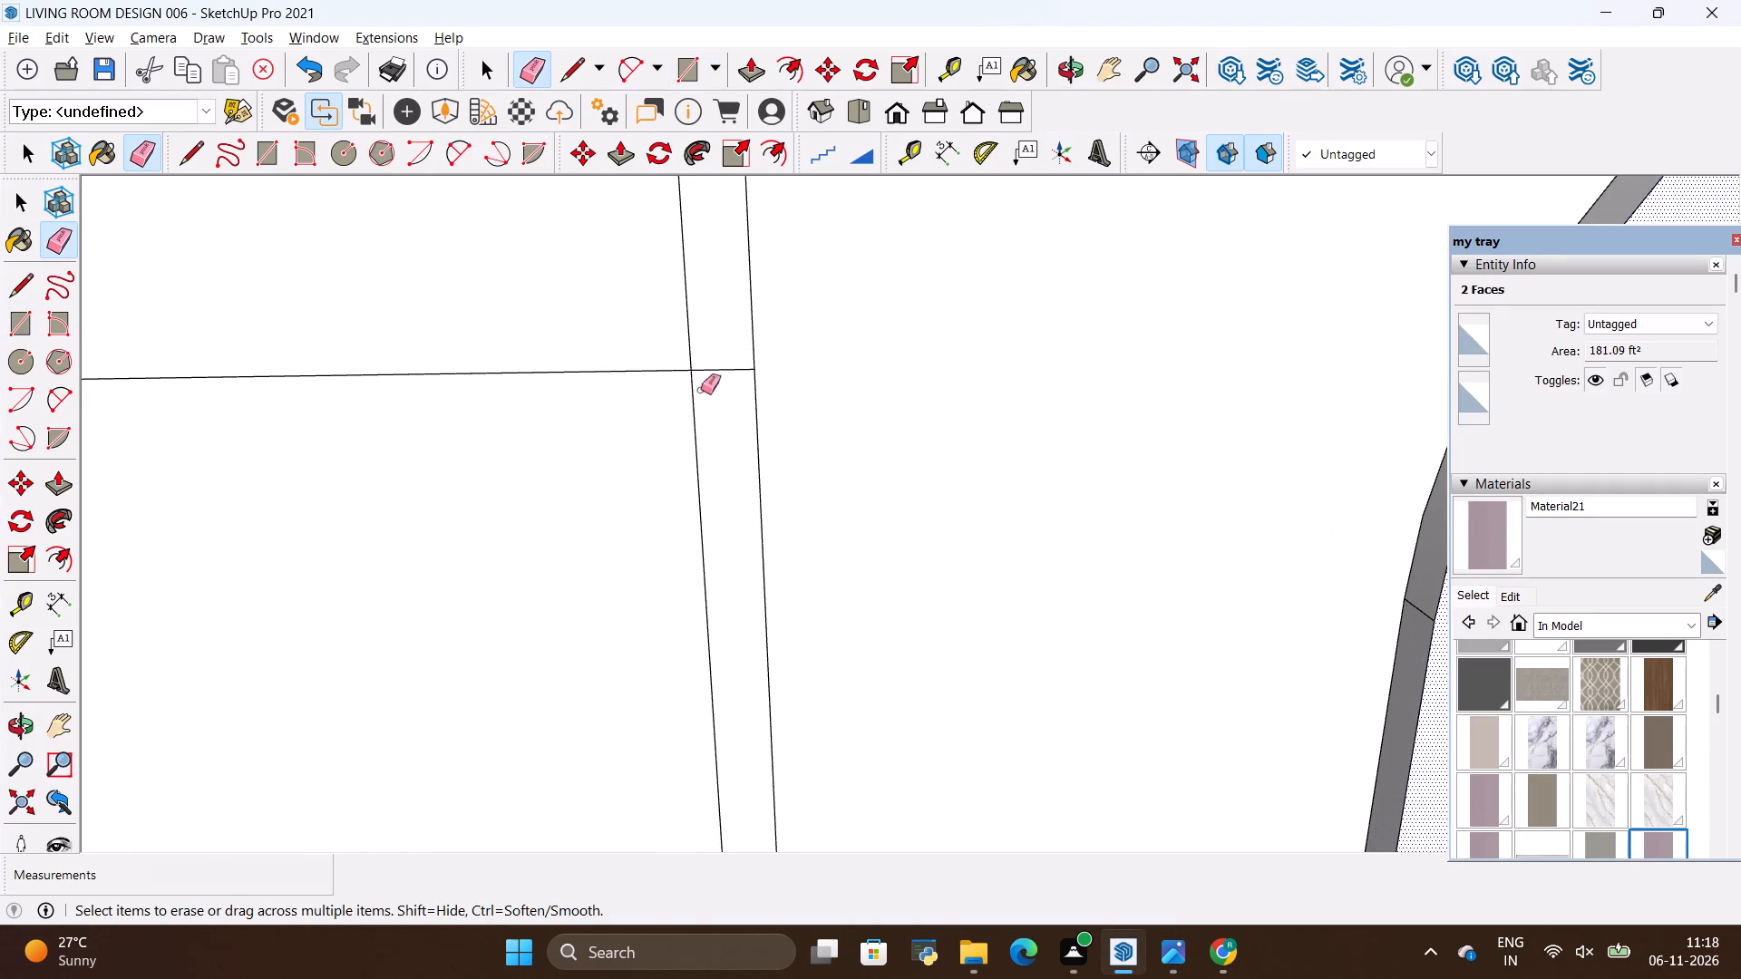
left_click_drag(717, 362, 731, 434)
scroll(741, 383, "down", 16)
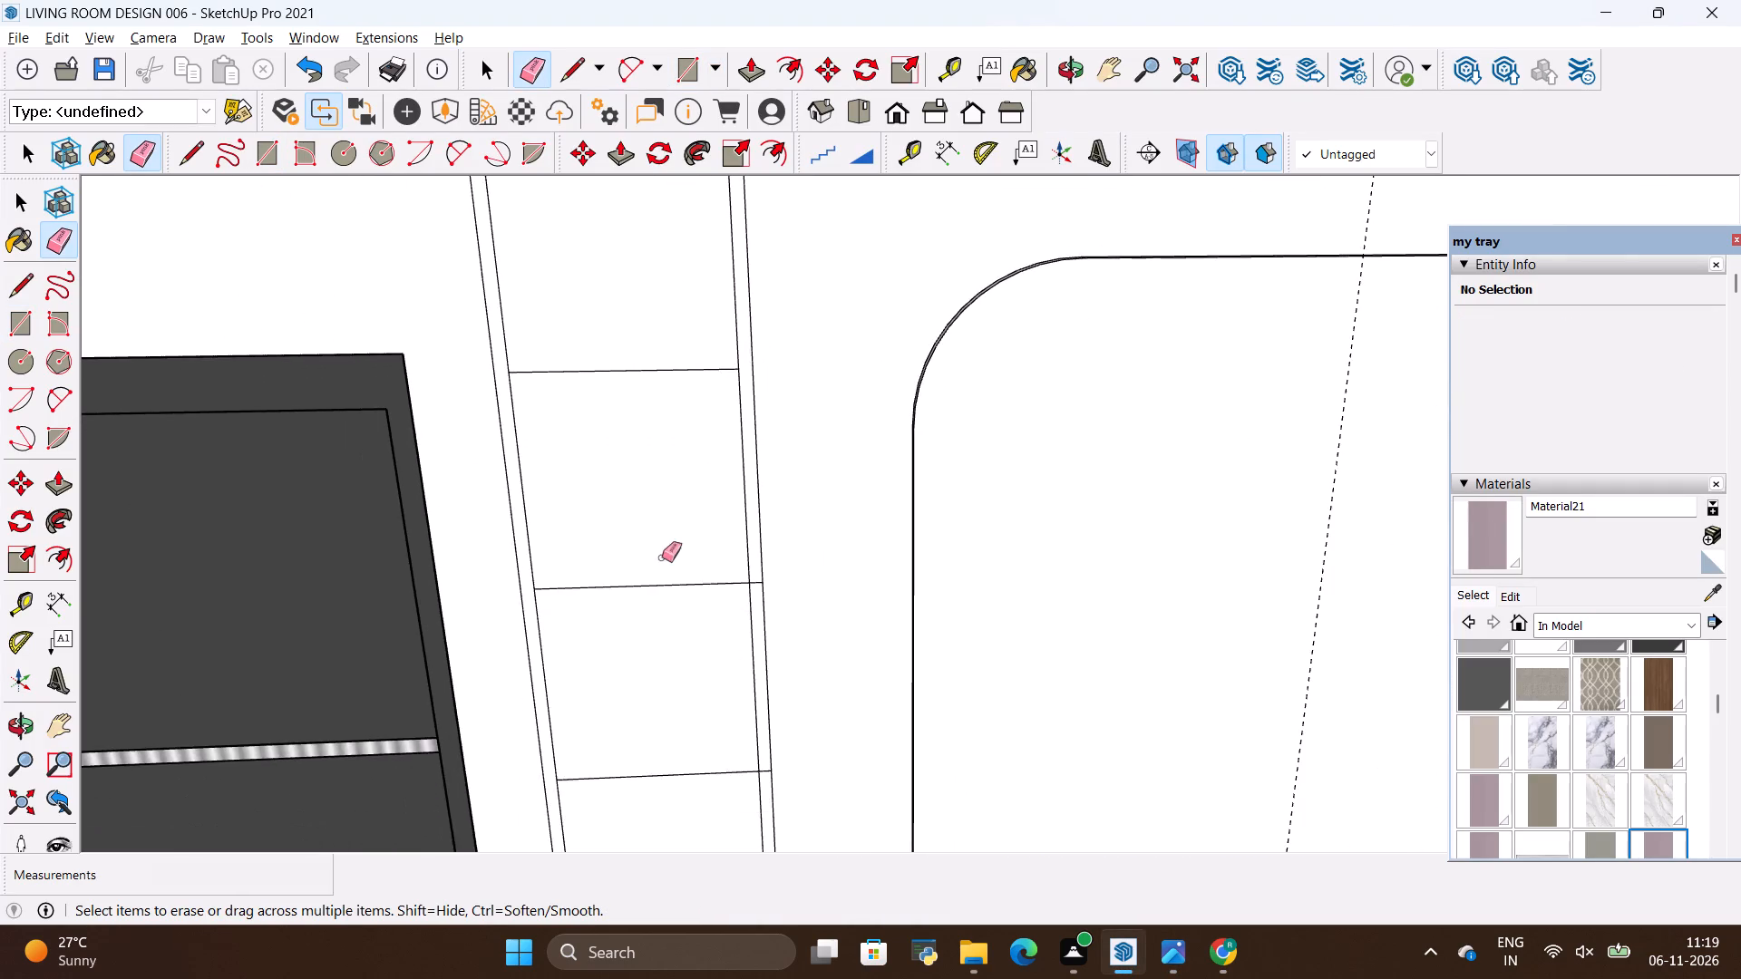
scroll(755, 685, "up", 16)
left_click_drag(763, 394, 775, 437)
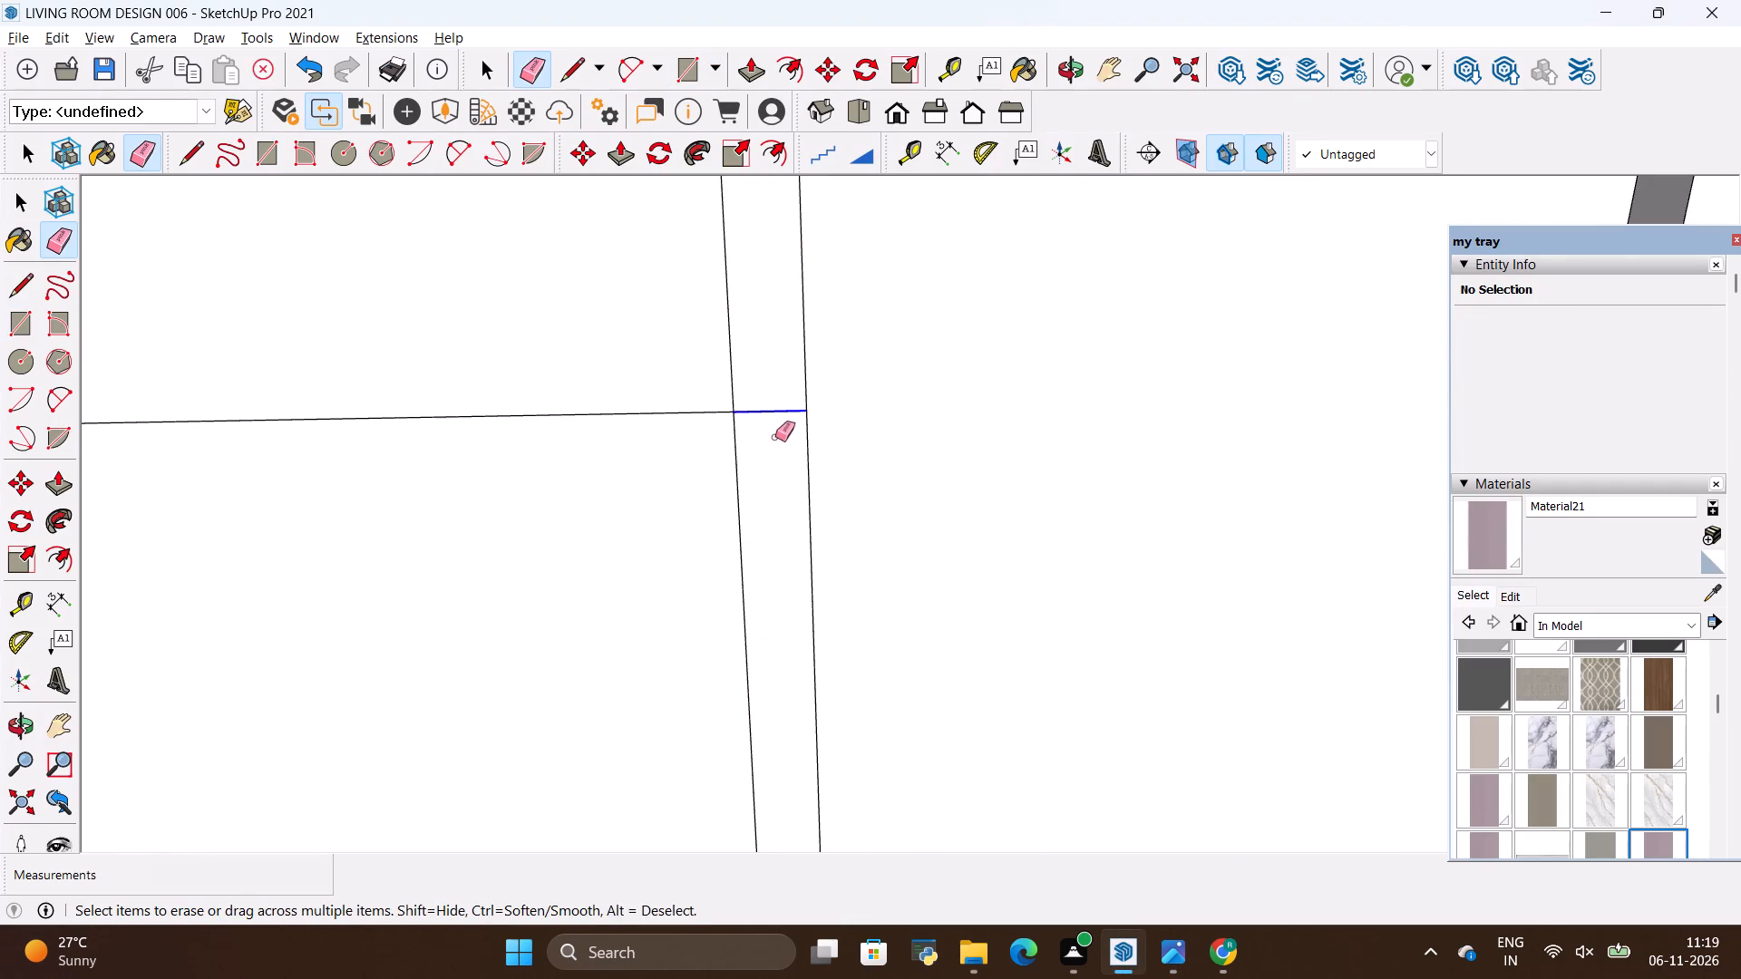
left_click_drag(775, 437, 775, 438)
scroll(779, 384, "down", 17)
scroll(767, 733, "up", 8)
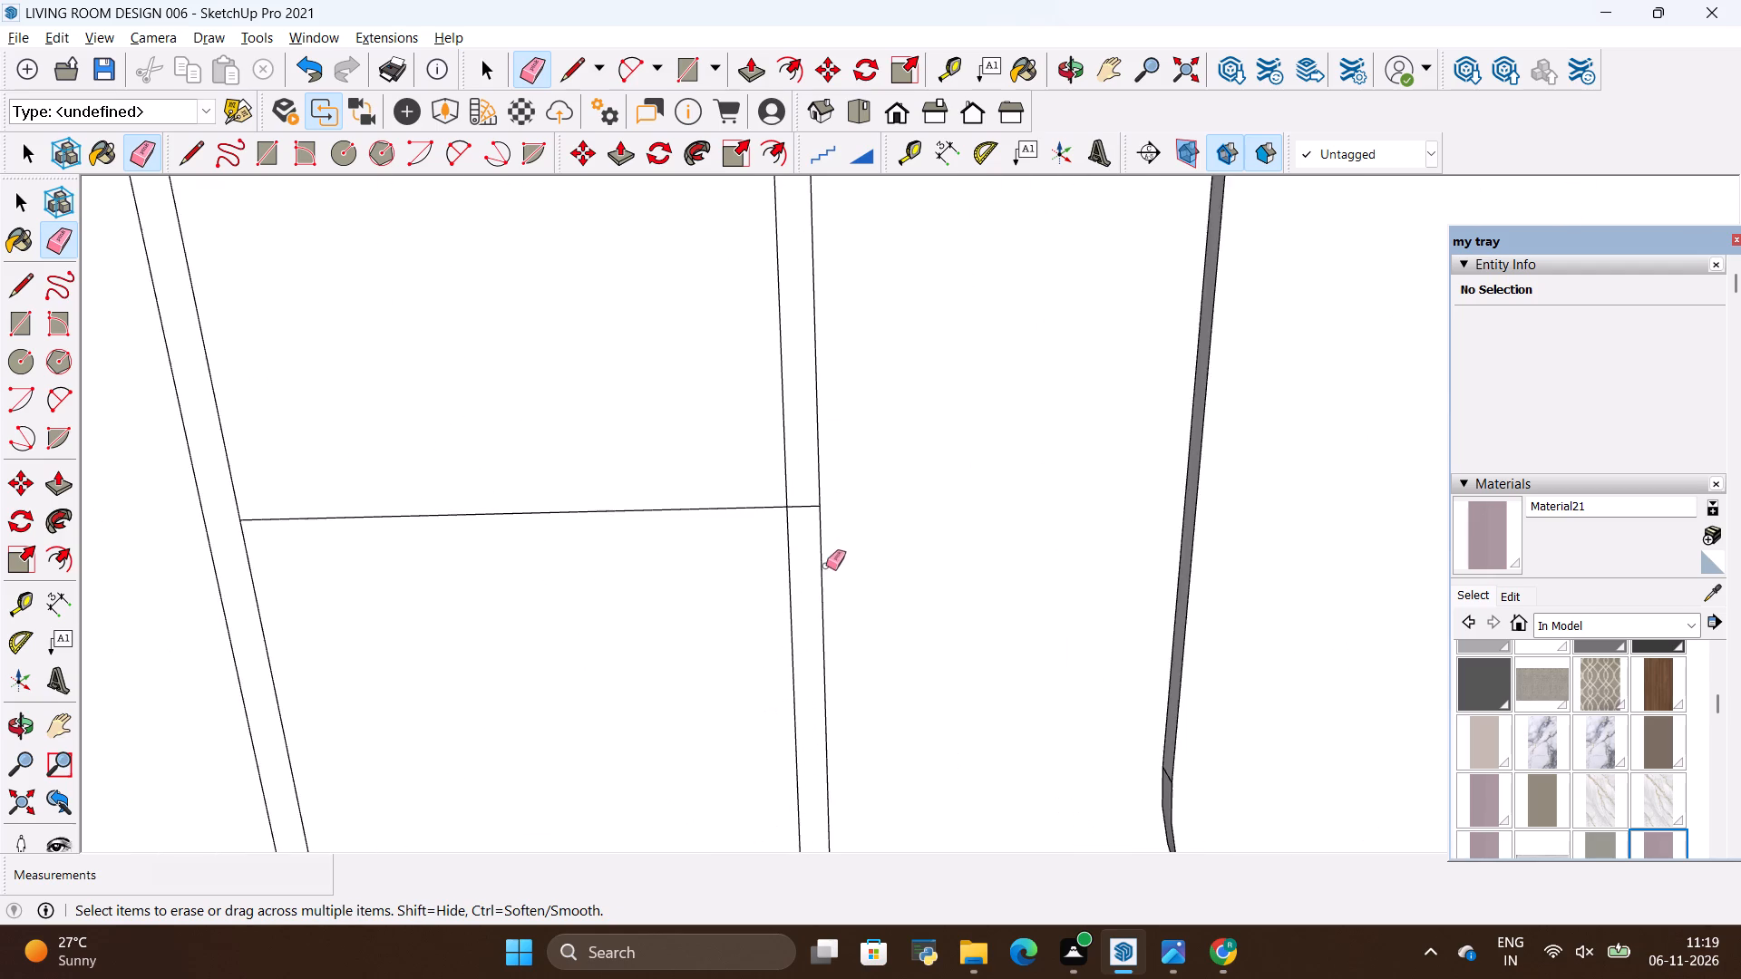
scroll(801, 546, "up", 8)
left_click_drag(813, 470, 822, 510)
scroll(829, 412, "down", 19)
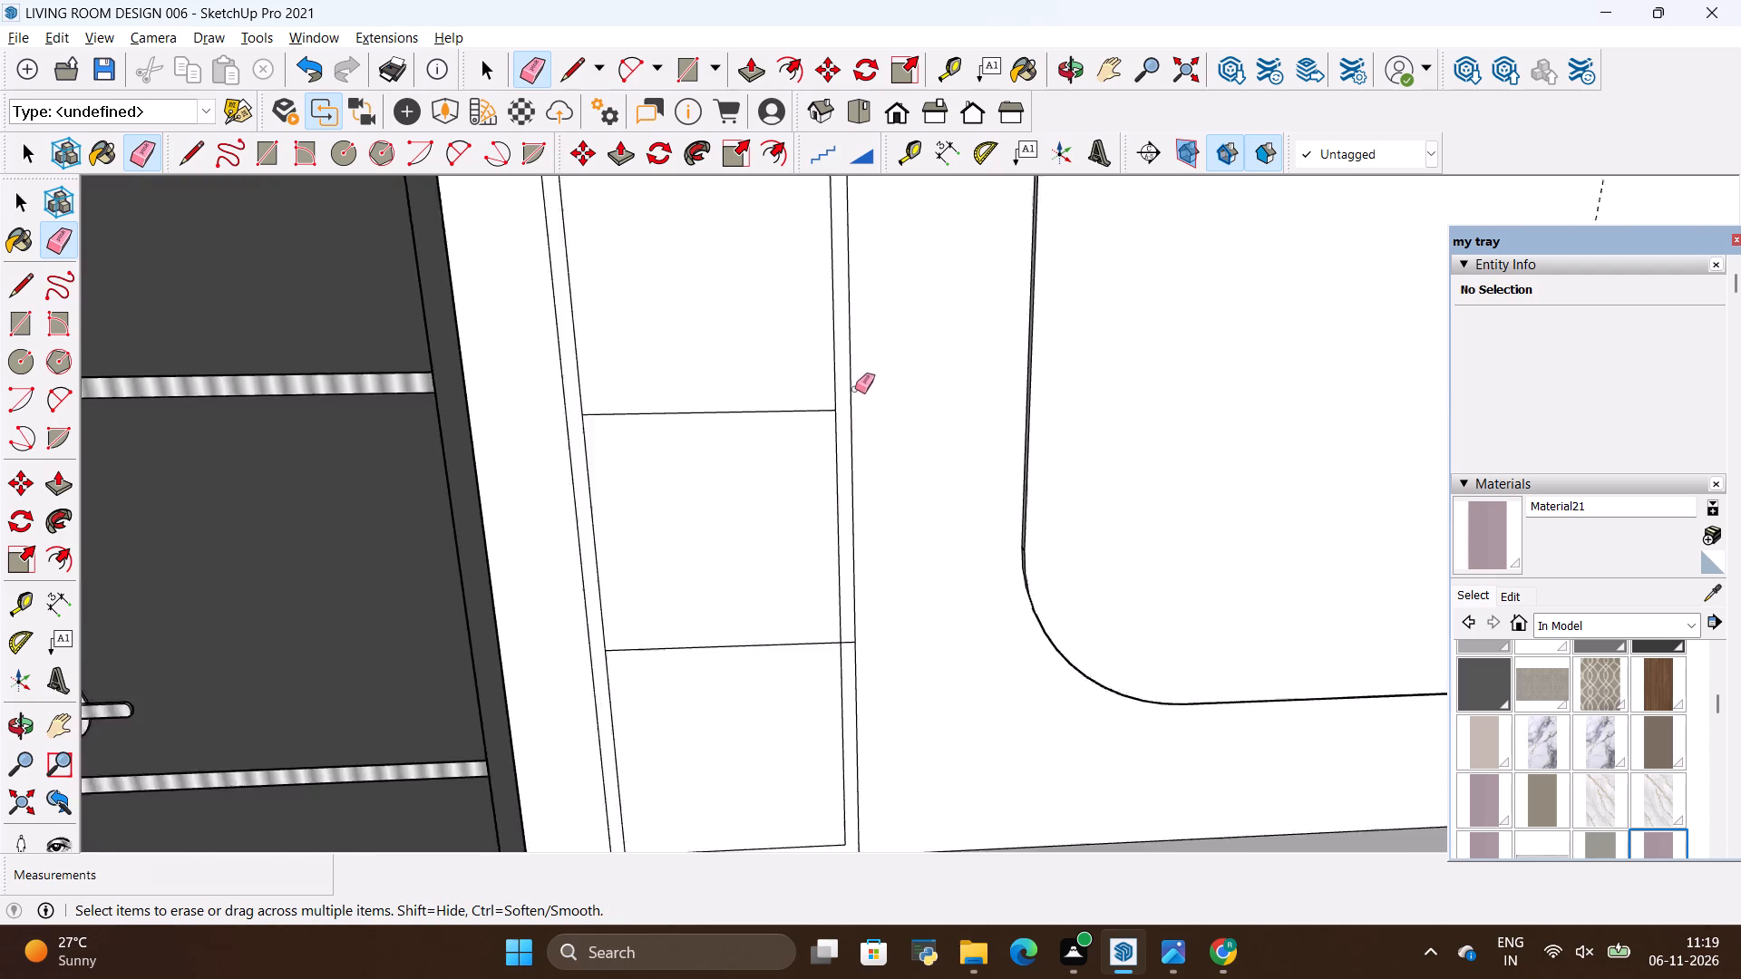
scroll(799, 605, "up", 15)
left_click_drag(906, 520, 906, 548)
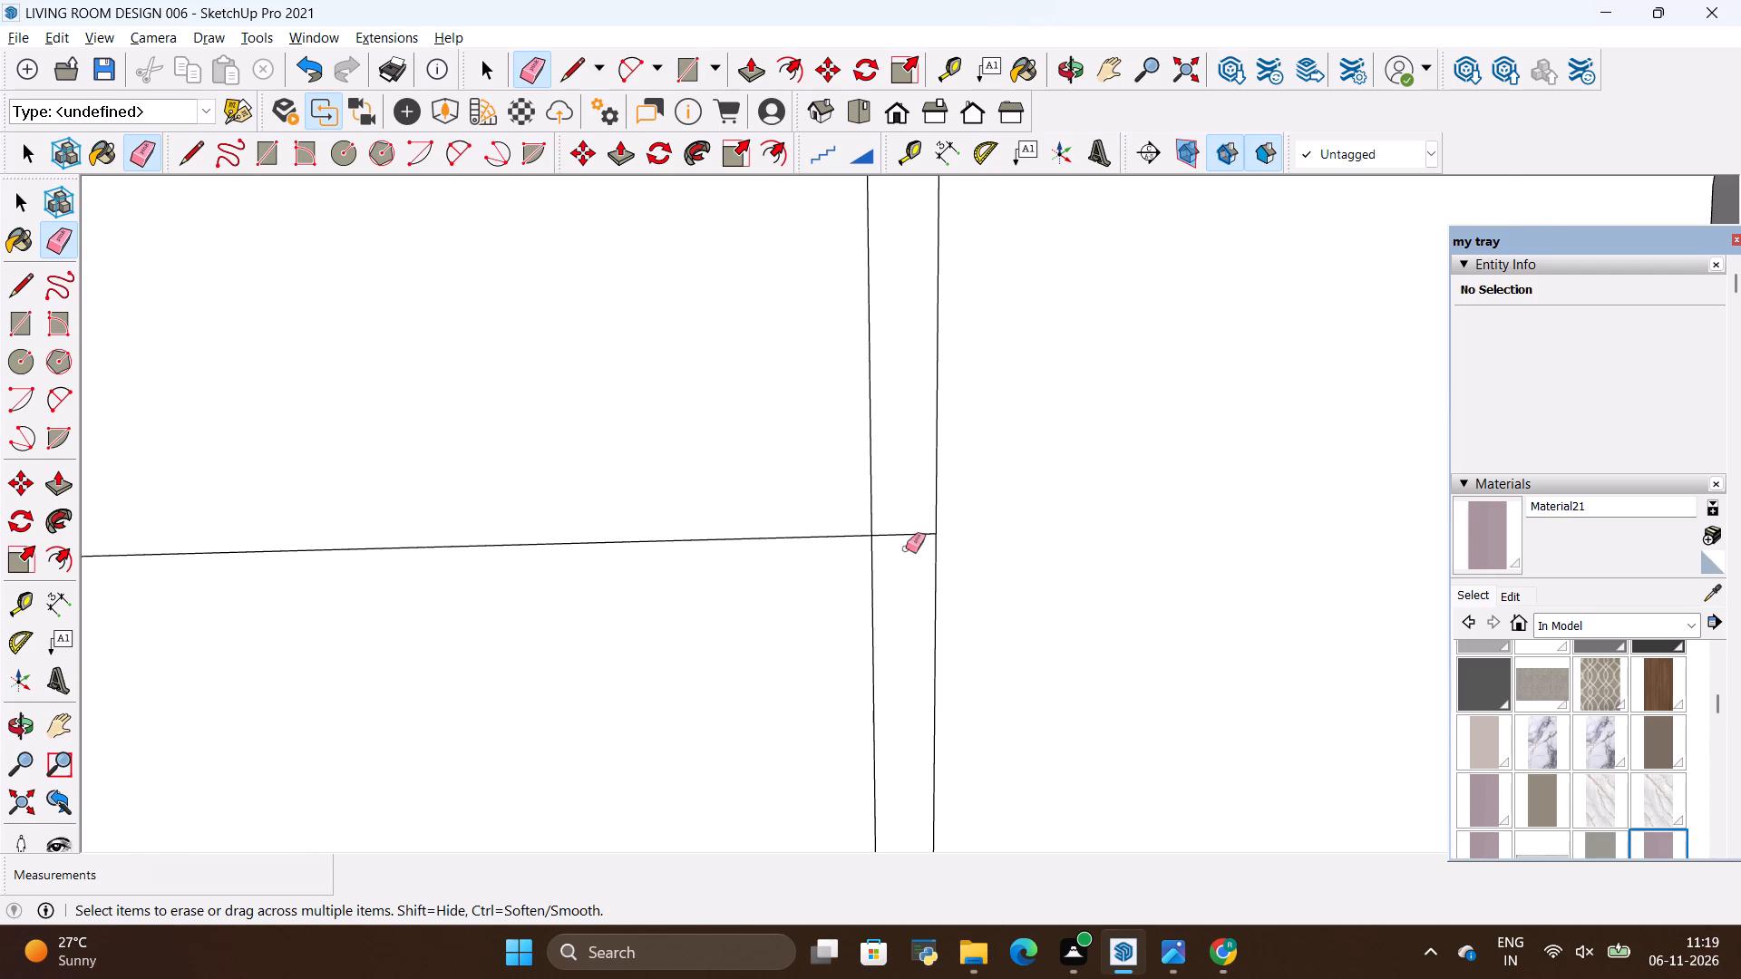
left_click_drag(906, 548, 904, 589)
left_click(900, 588)
Pull the frame face of the shelf column beside the door out from the wall by about 8 5/16".
key("space")
left_click(900, 588)
key("p")
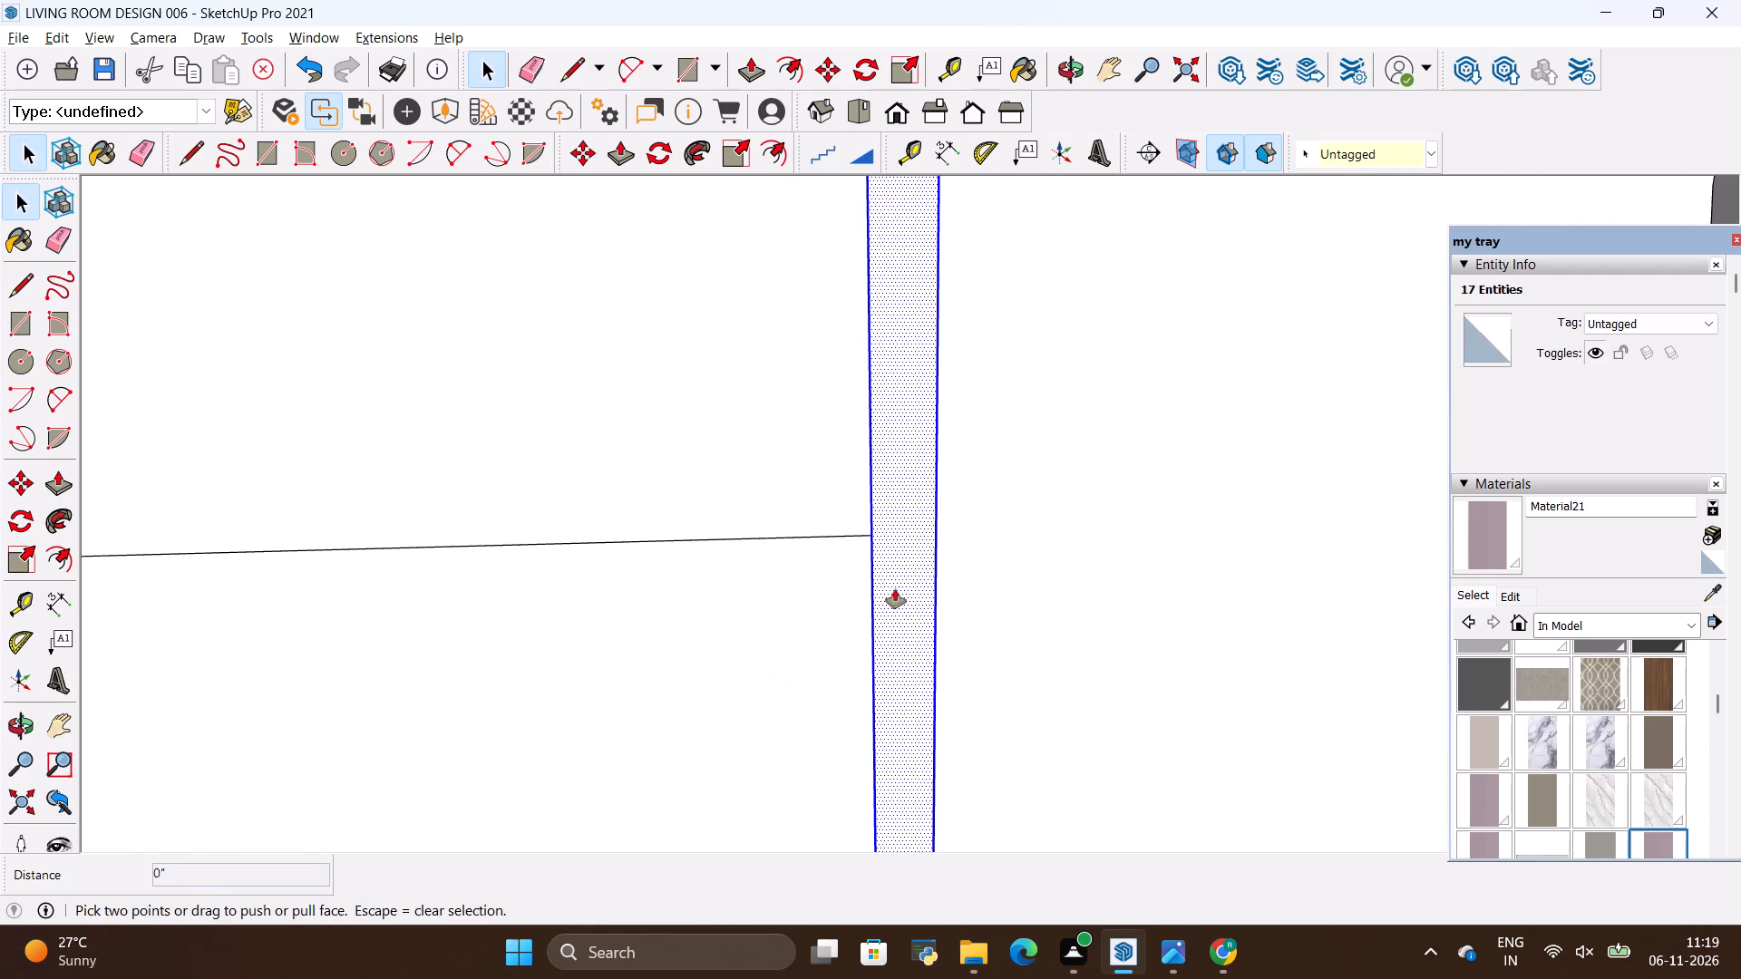
left_click(895, 589)
scroll(919, 693, "down", 12)
scroll(925, 607, "down", 6)
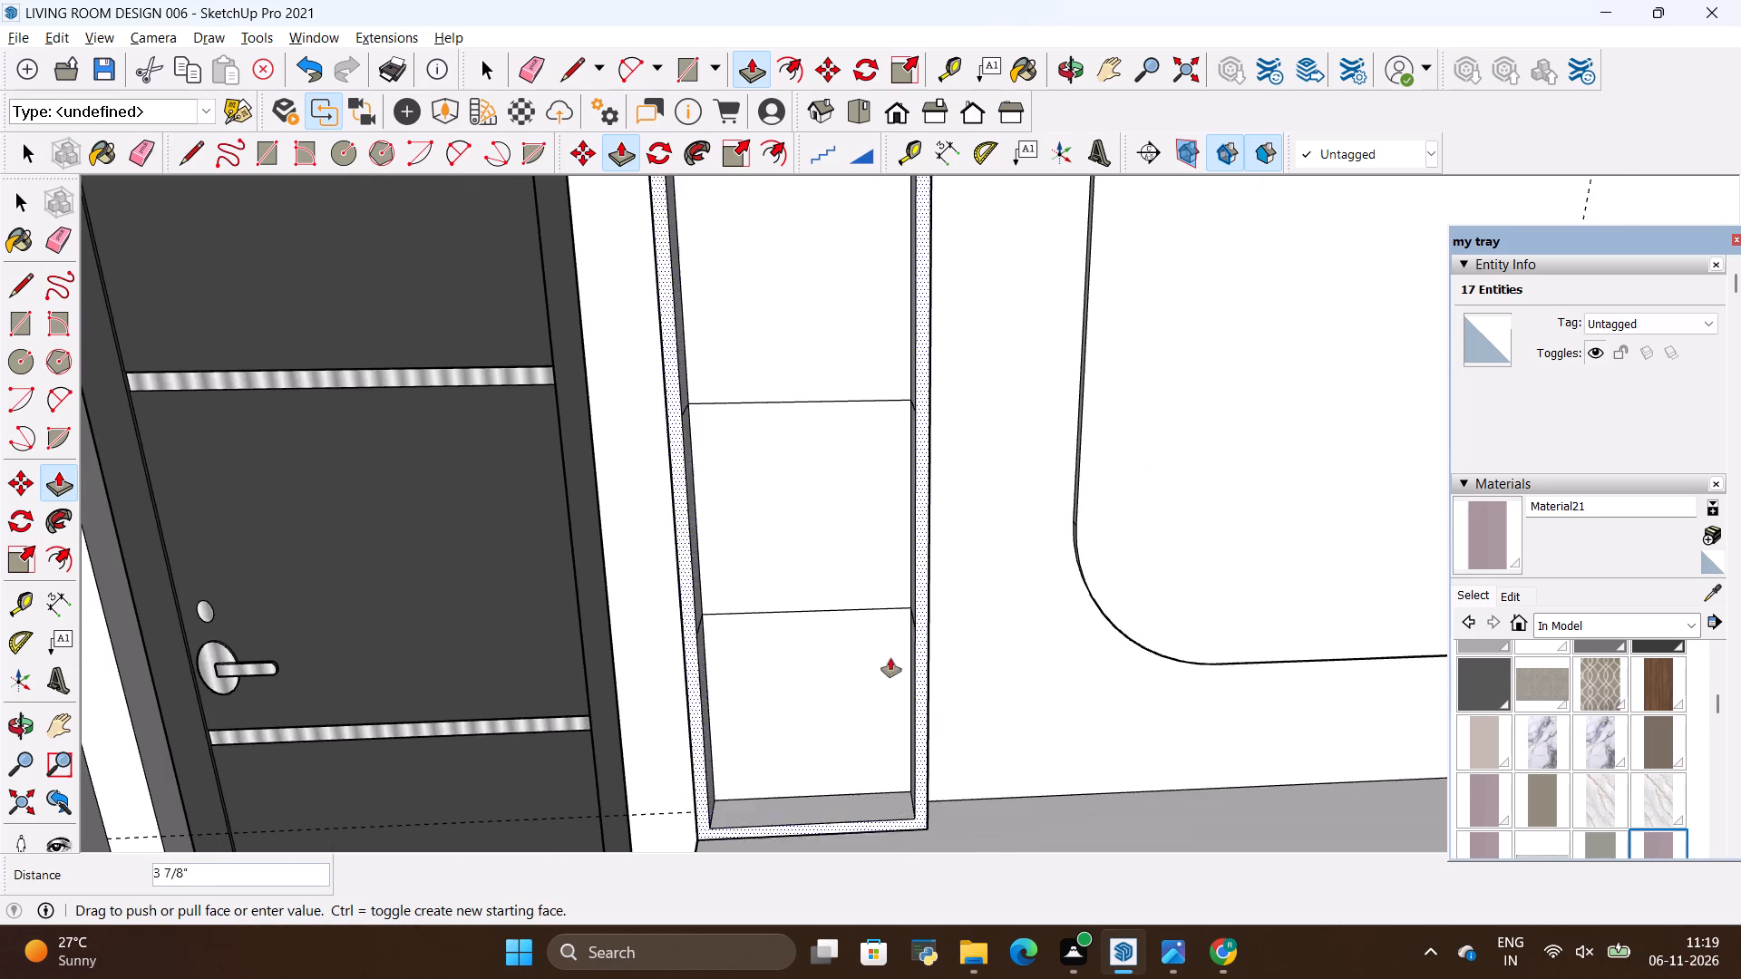
scroll(887, 664, "down", 11)
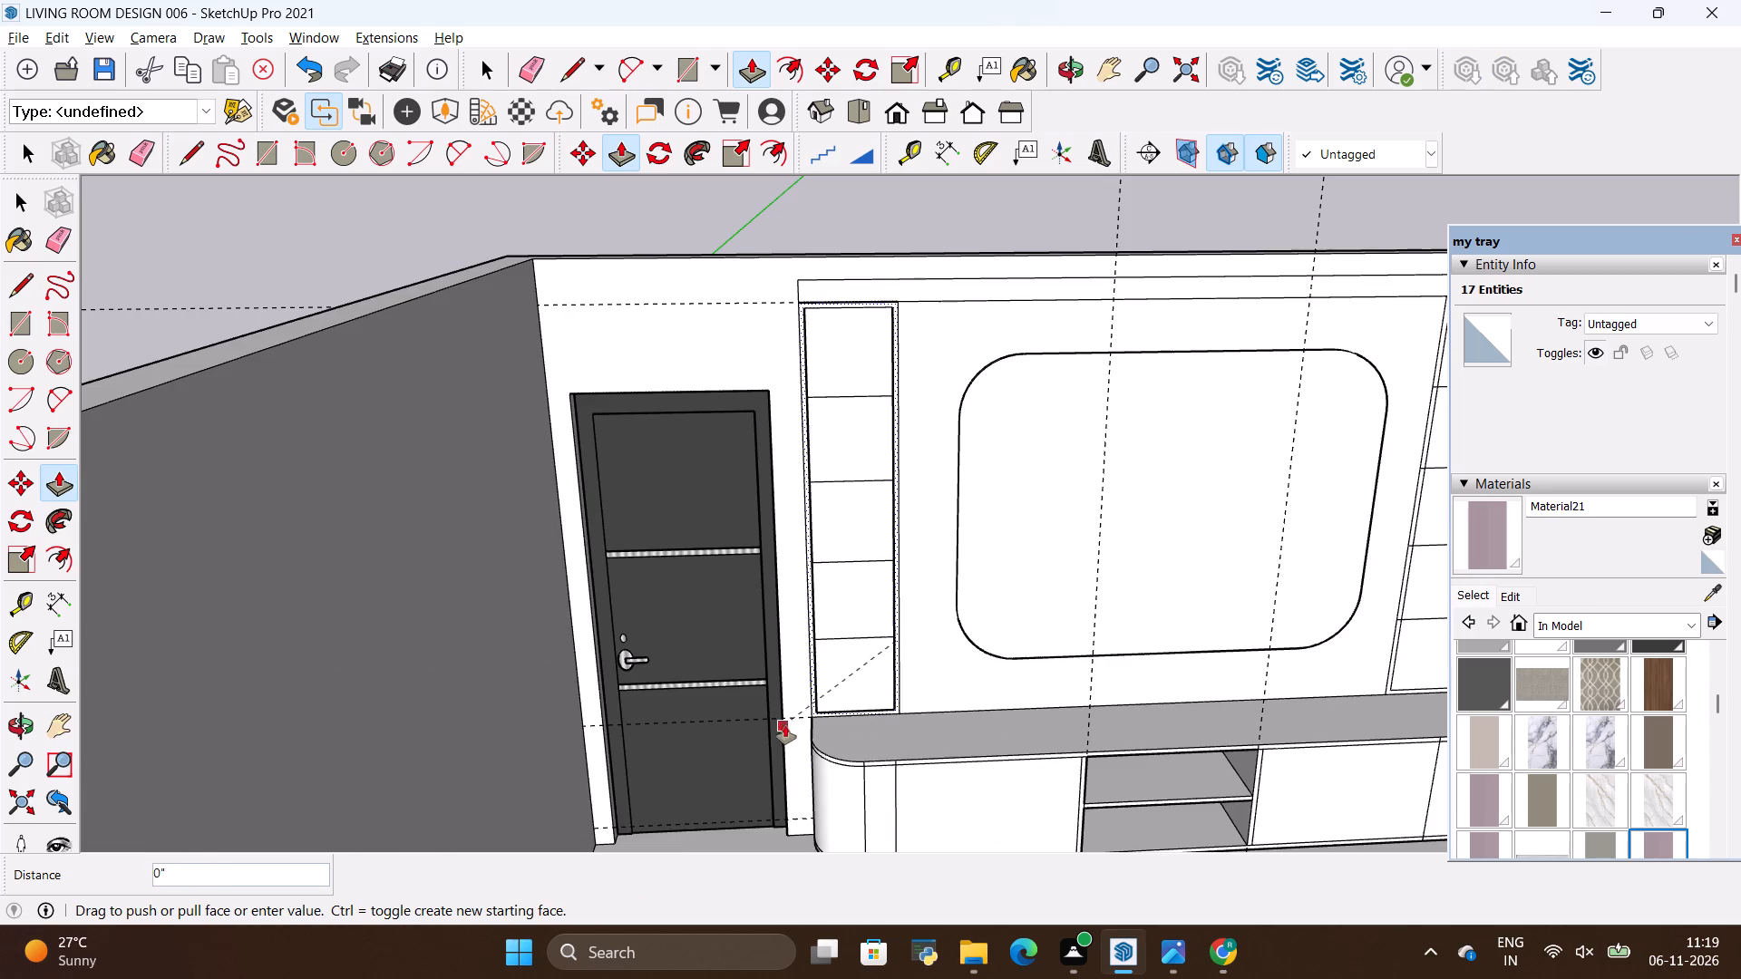
scroll(798, 727, "up", 3)
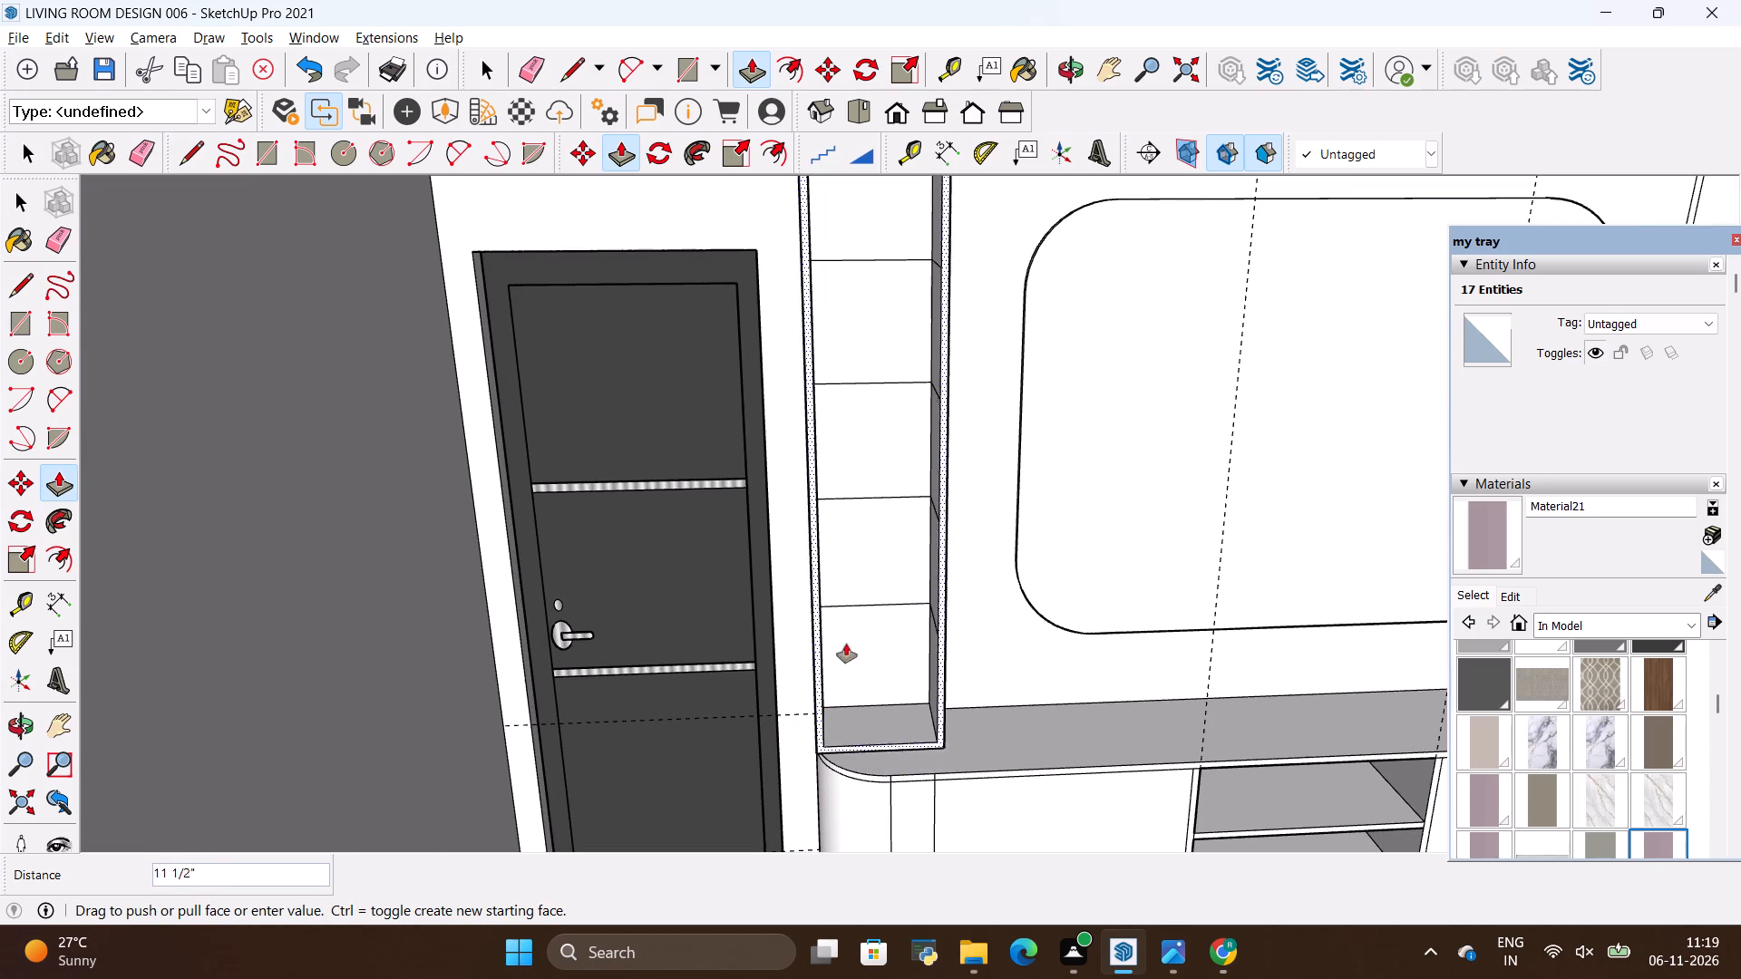
left_click(833, 636)
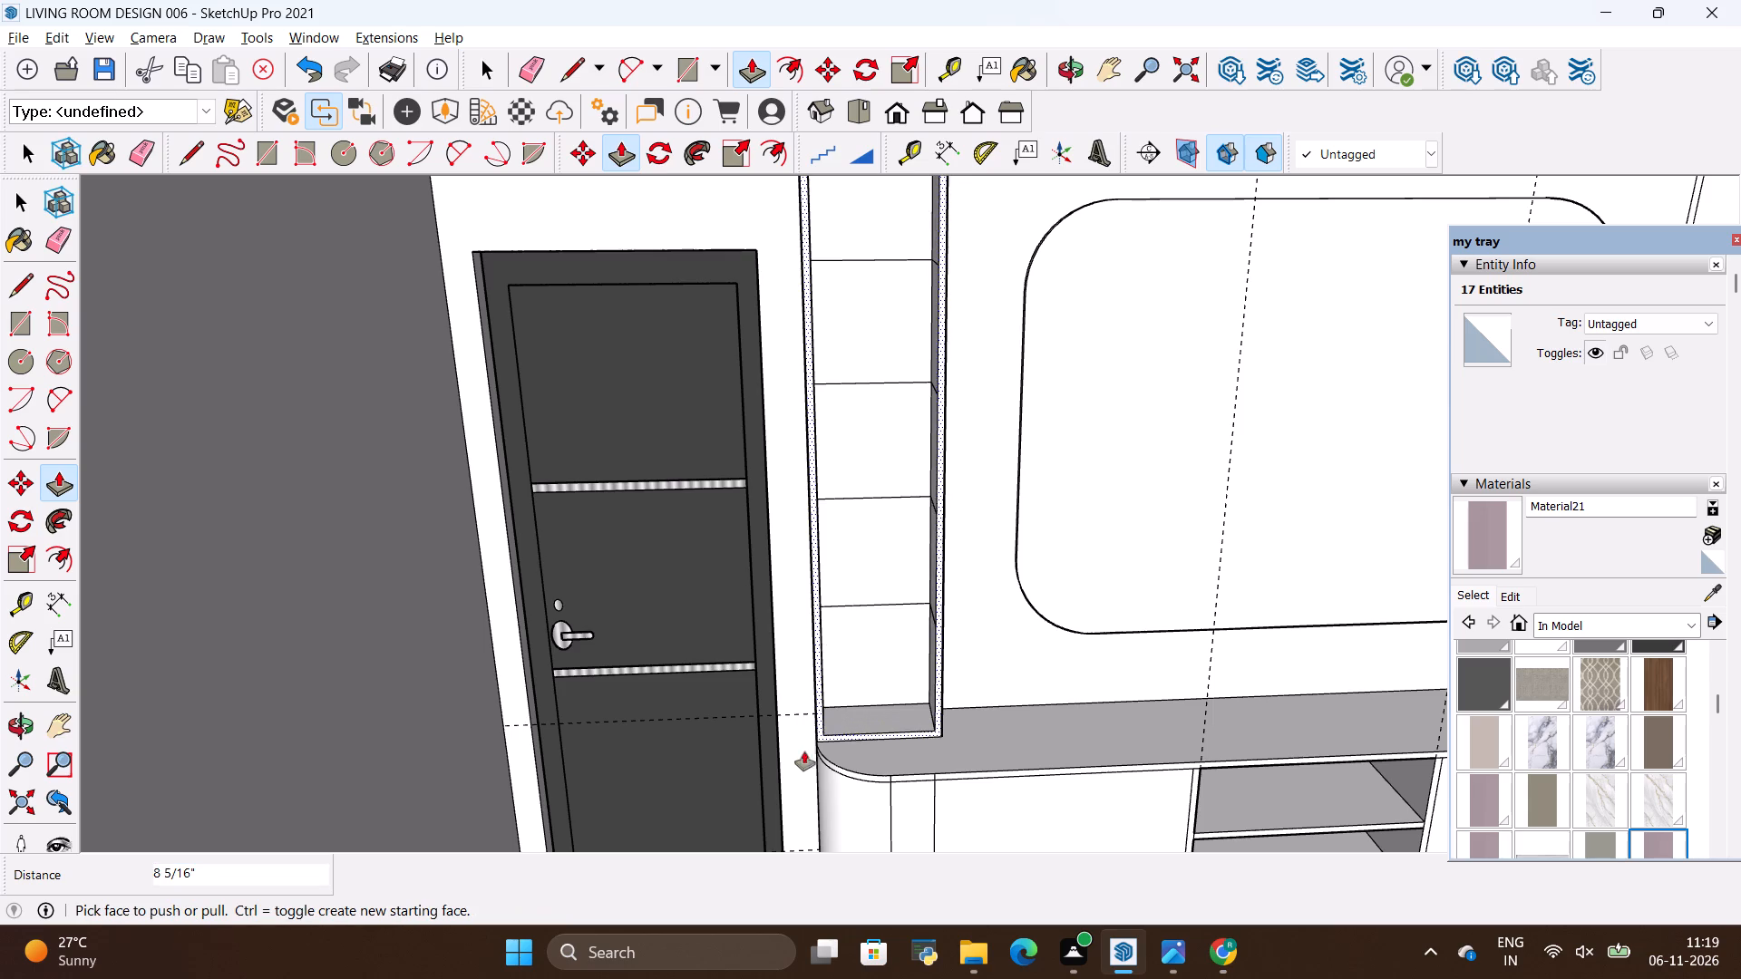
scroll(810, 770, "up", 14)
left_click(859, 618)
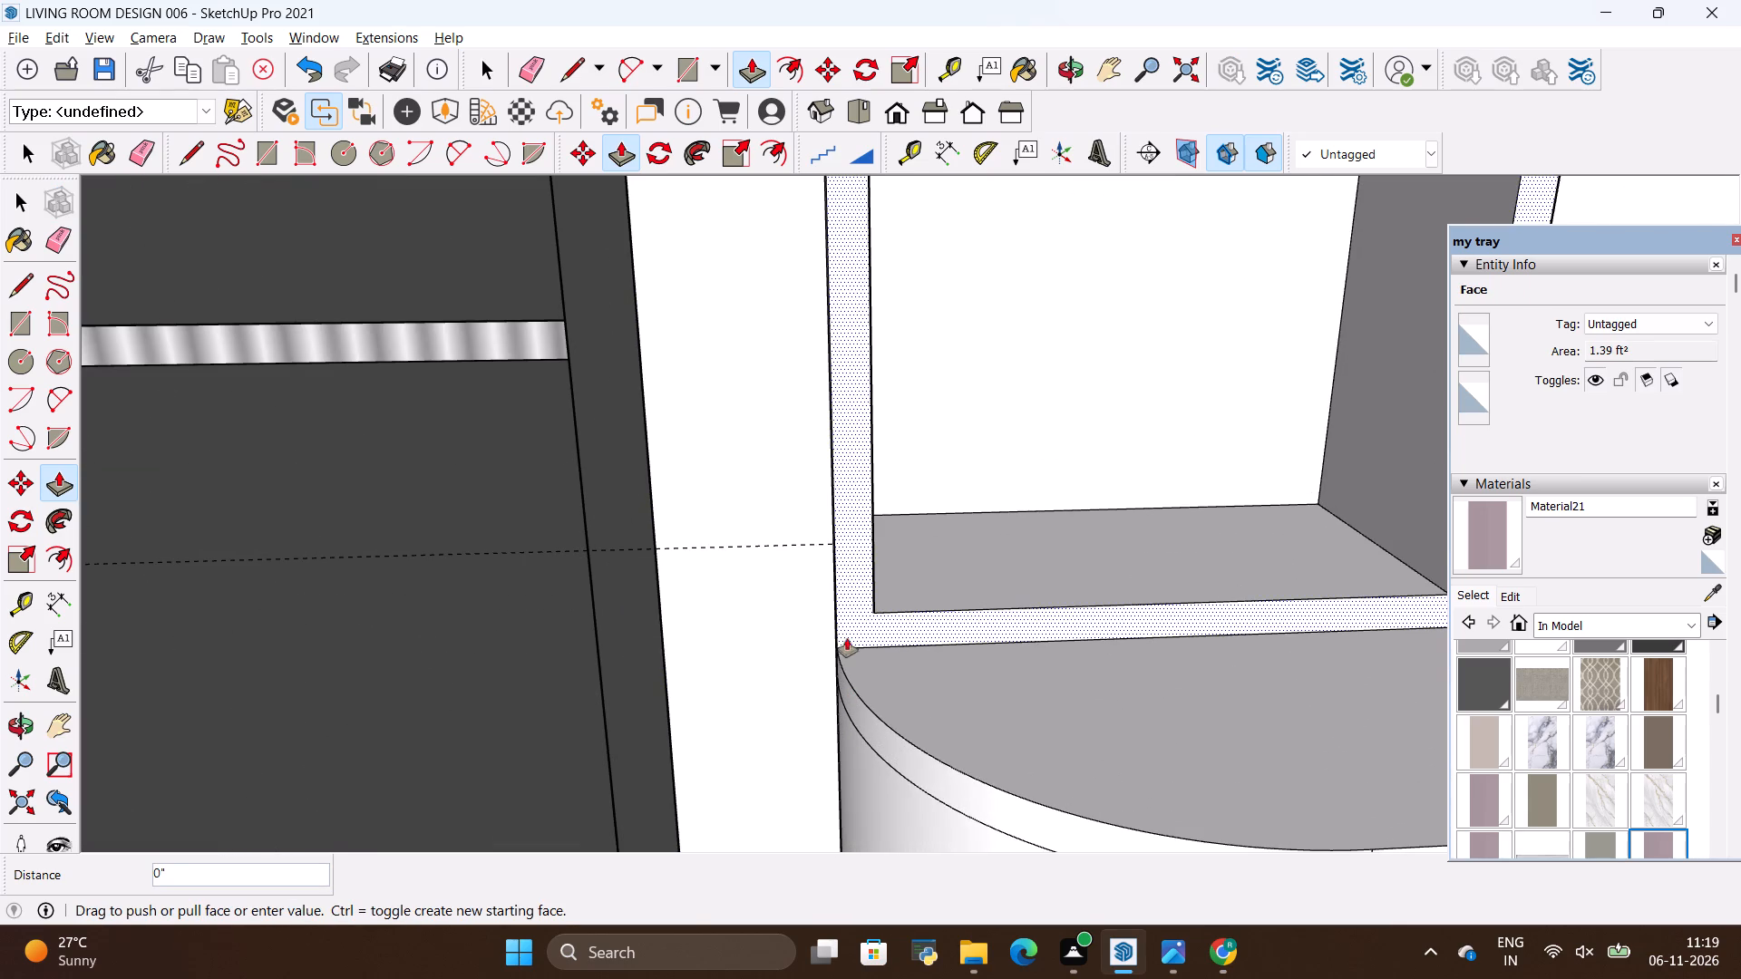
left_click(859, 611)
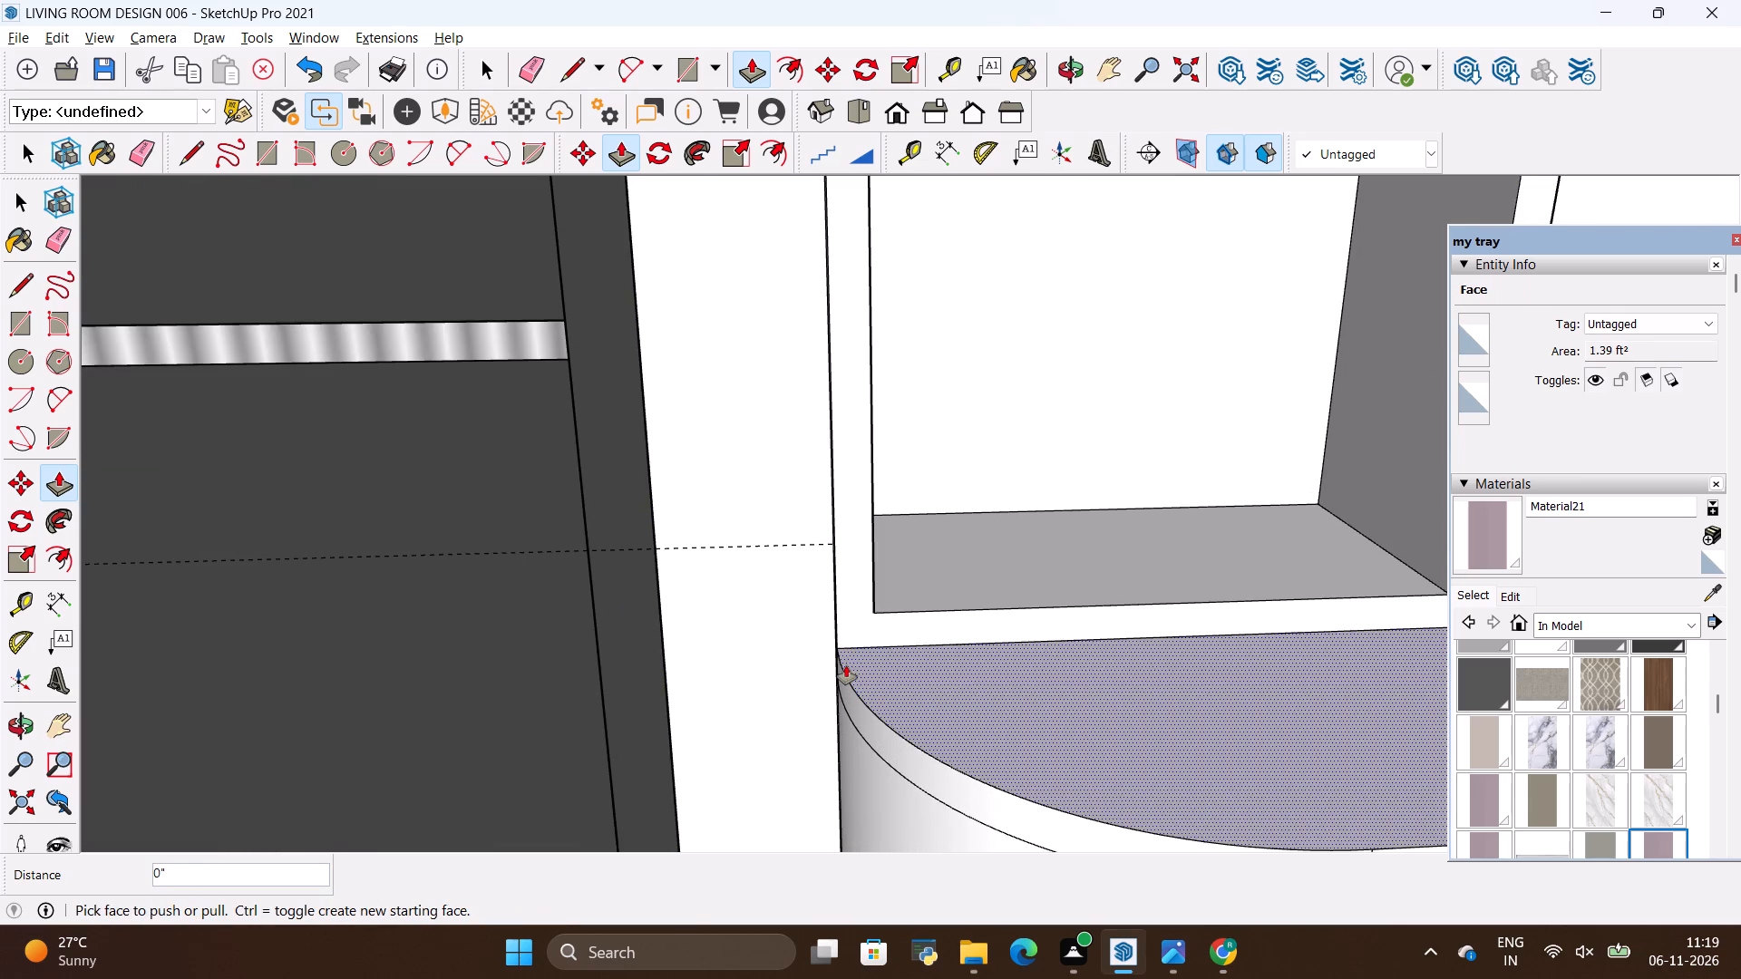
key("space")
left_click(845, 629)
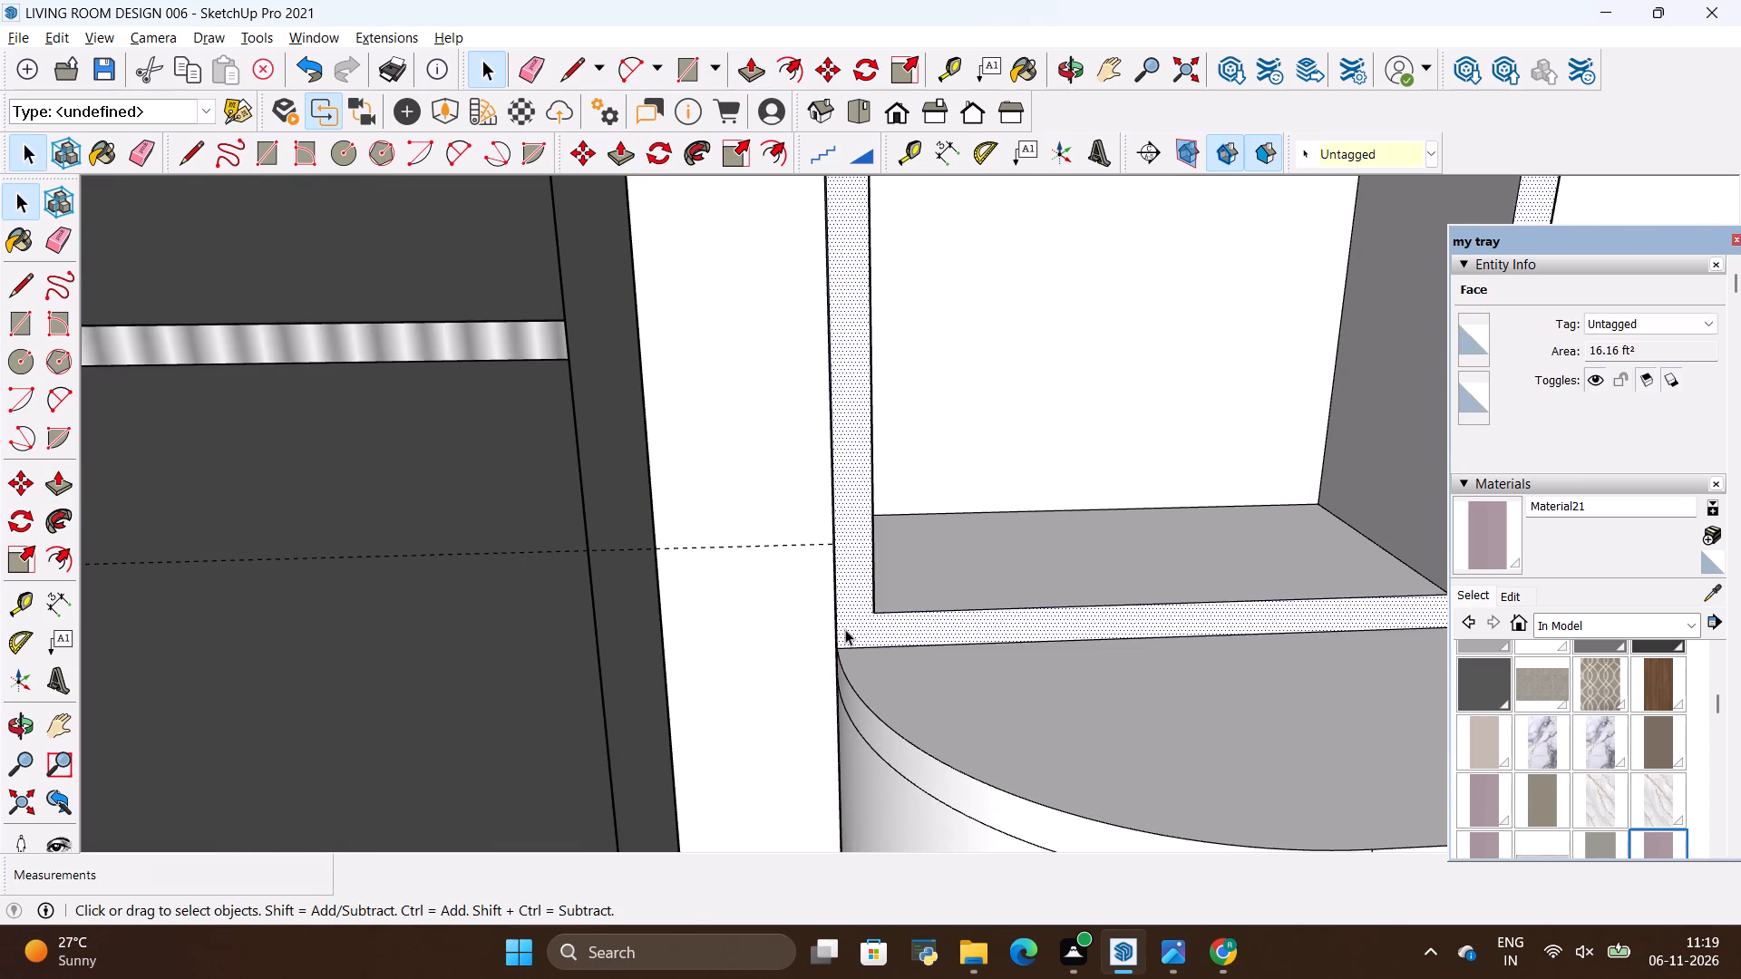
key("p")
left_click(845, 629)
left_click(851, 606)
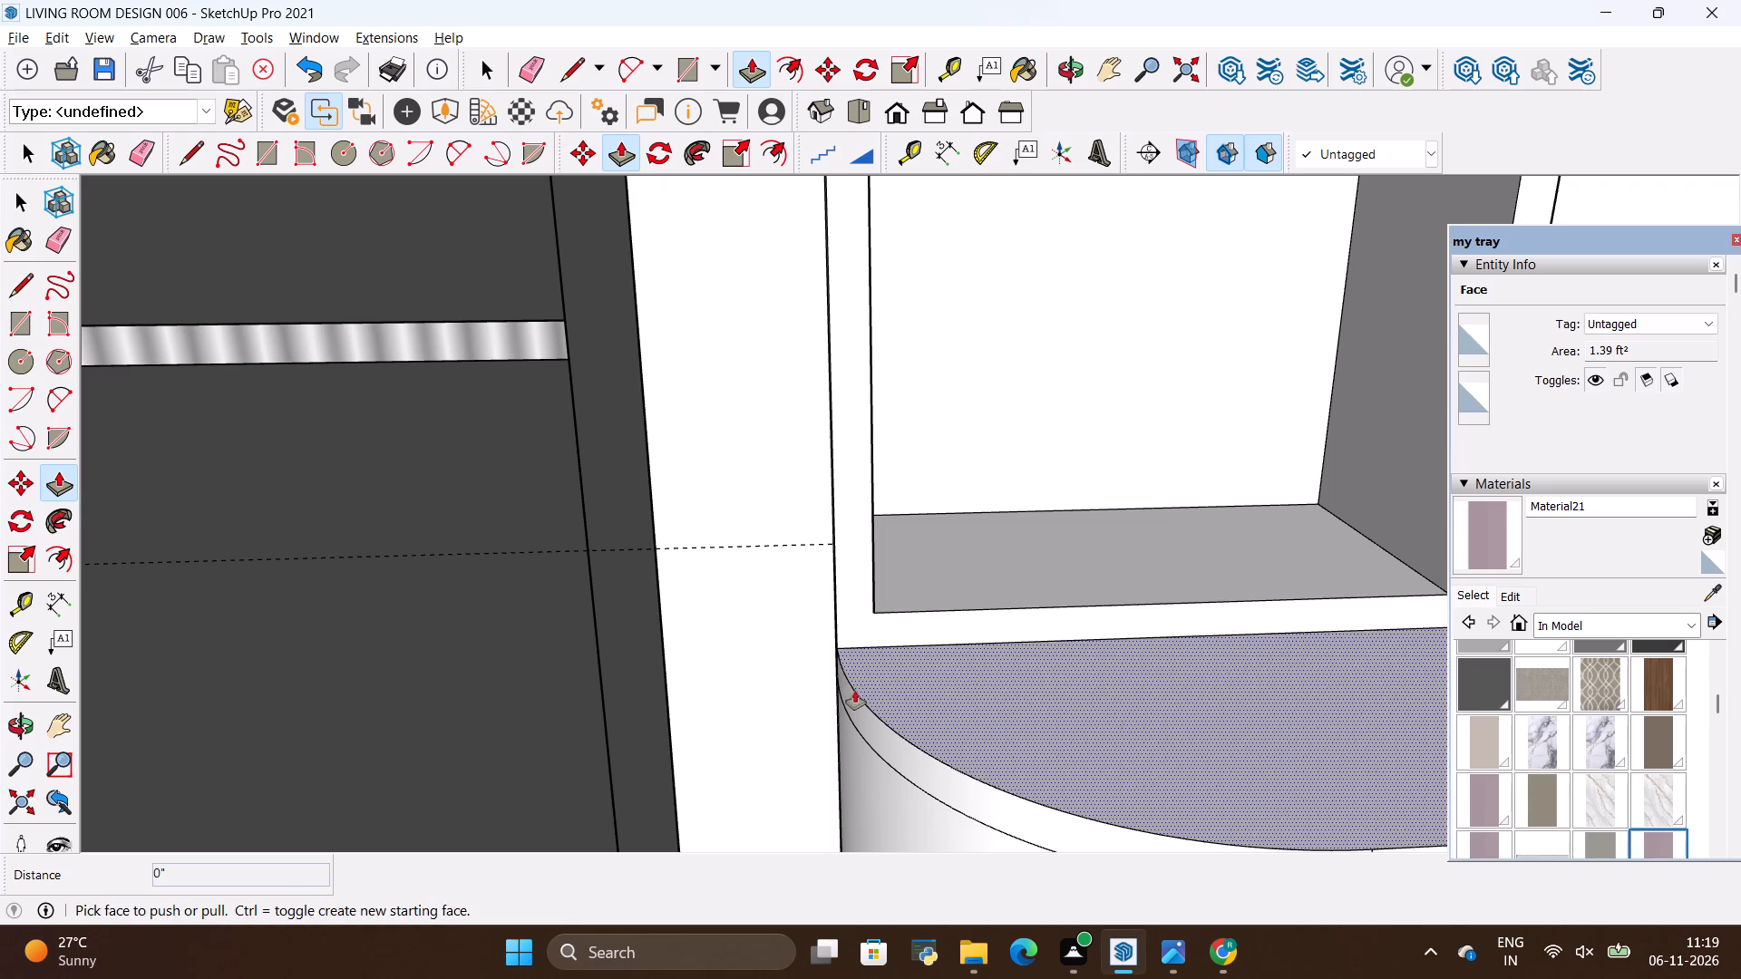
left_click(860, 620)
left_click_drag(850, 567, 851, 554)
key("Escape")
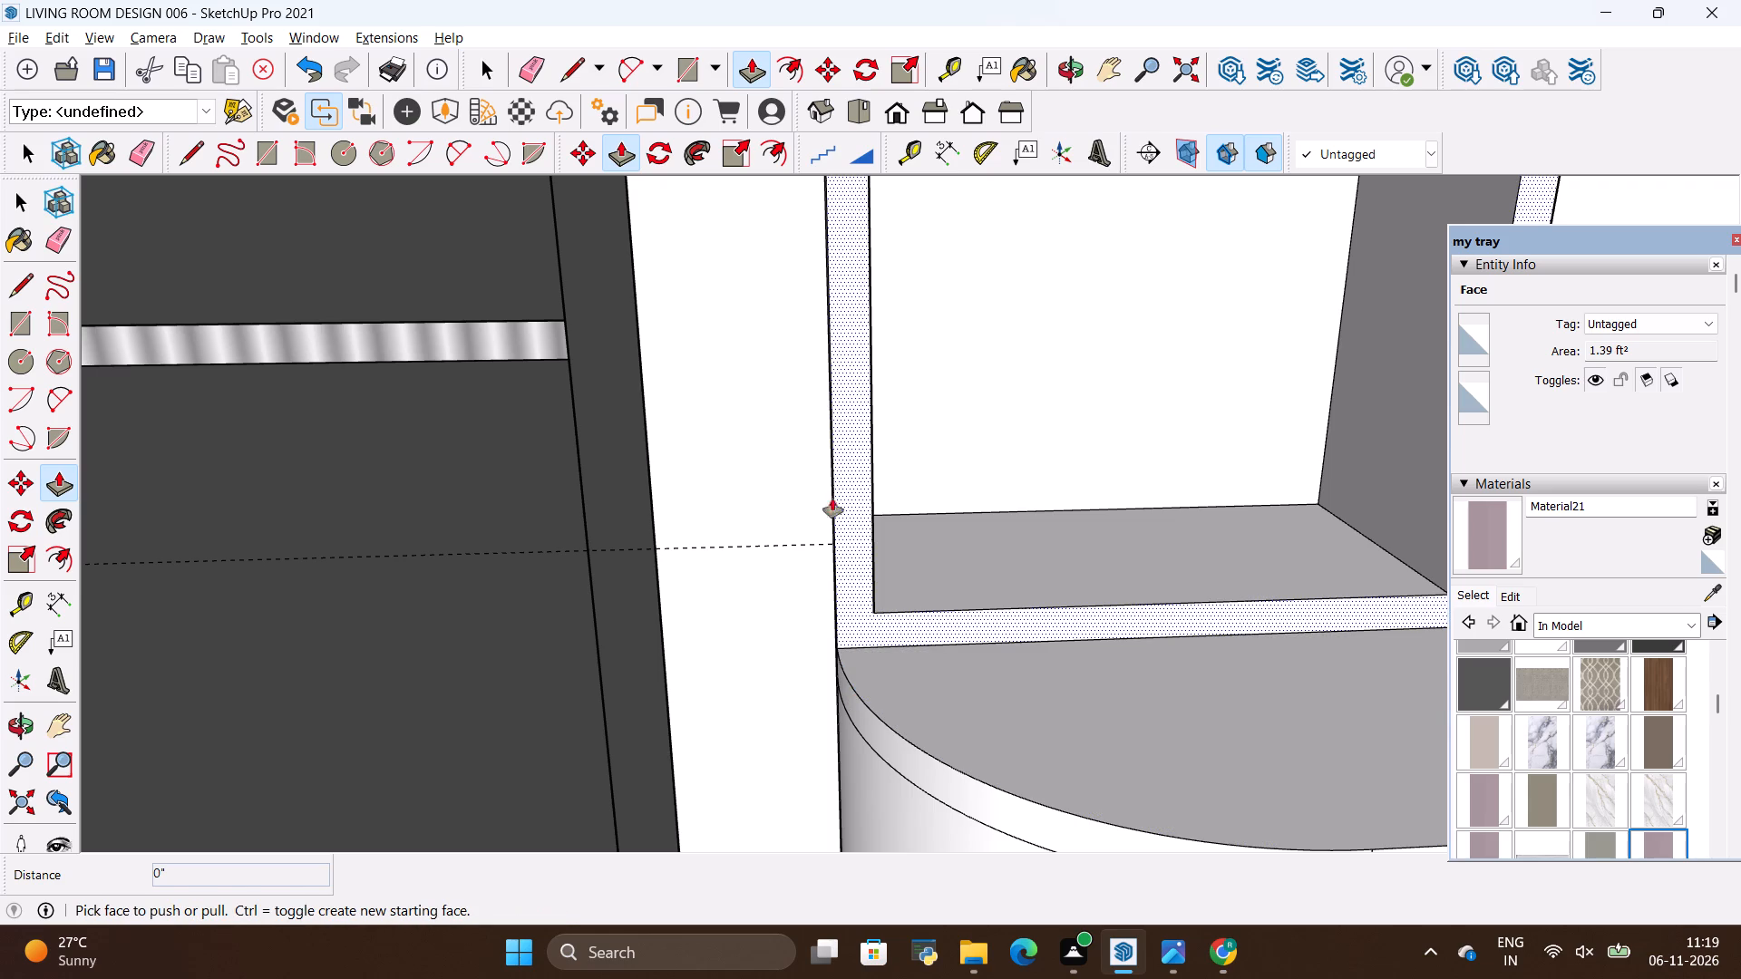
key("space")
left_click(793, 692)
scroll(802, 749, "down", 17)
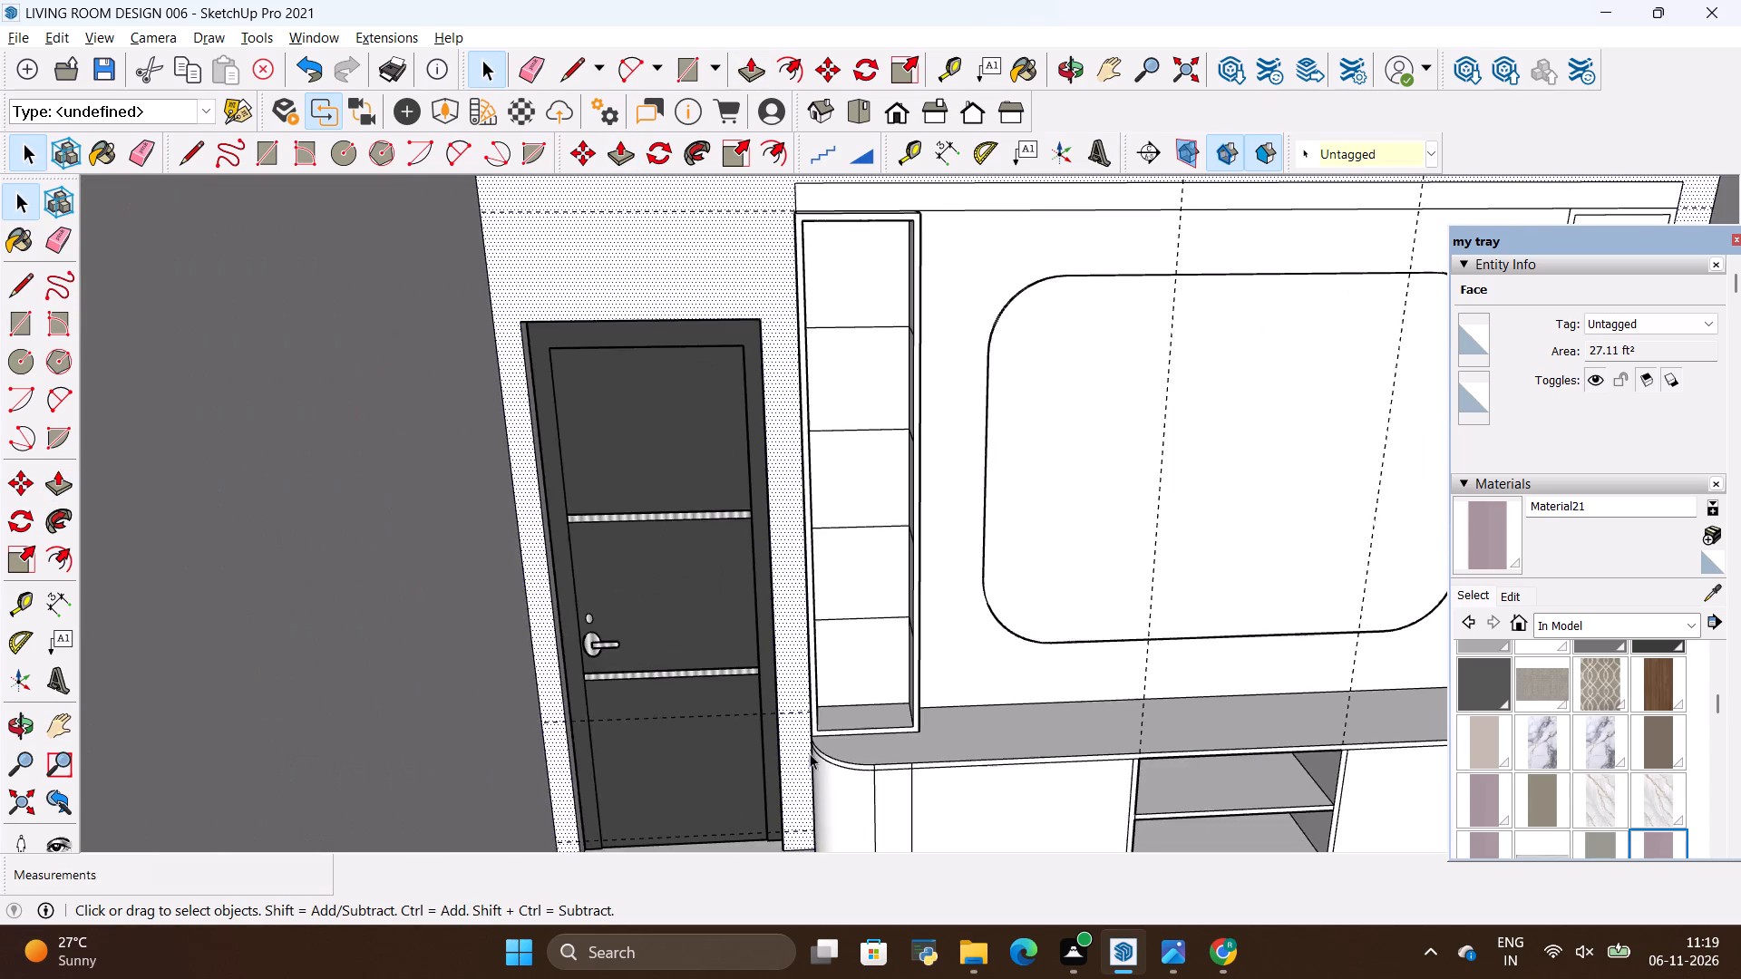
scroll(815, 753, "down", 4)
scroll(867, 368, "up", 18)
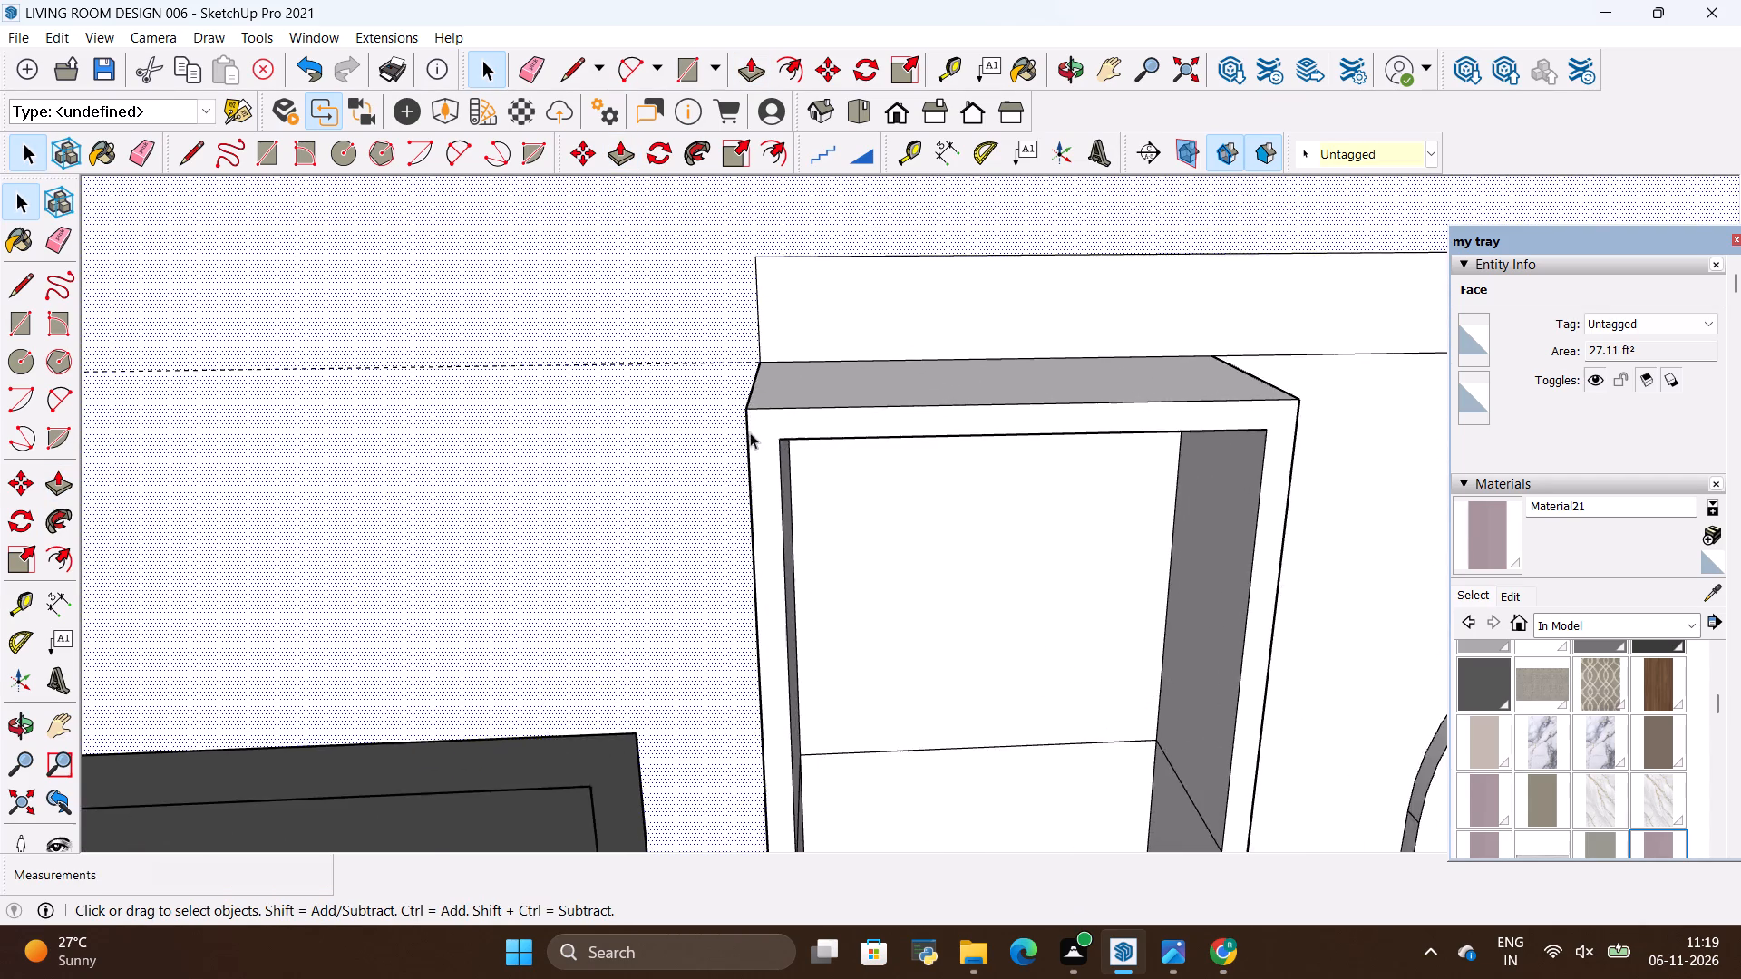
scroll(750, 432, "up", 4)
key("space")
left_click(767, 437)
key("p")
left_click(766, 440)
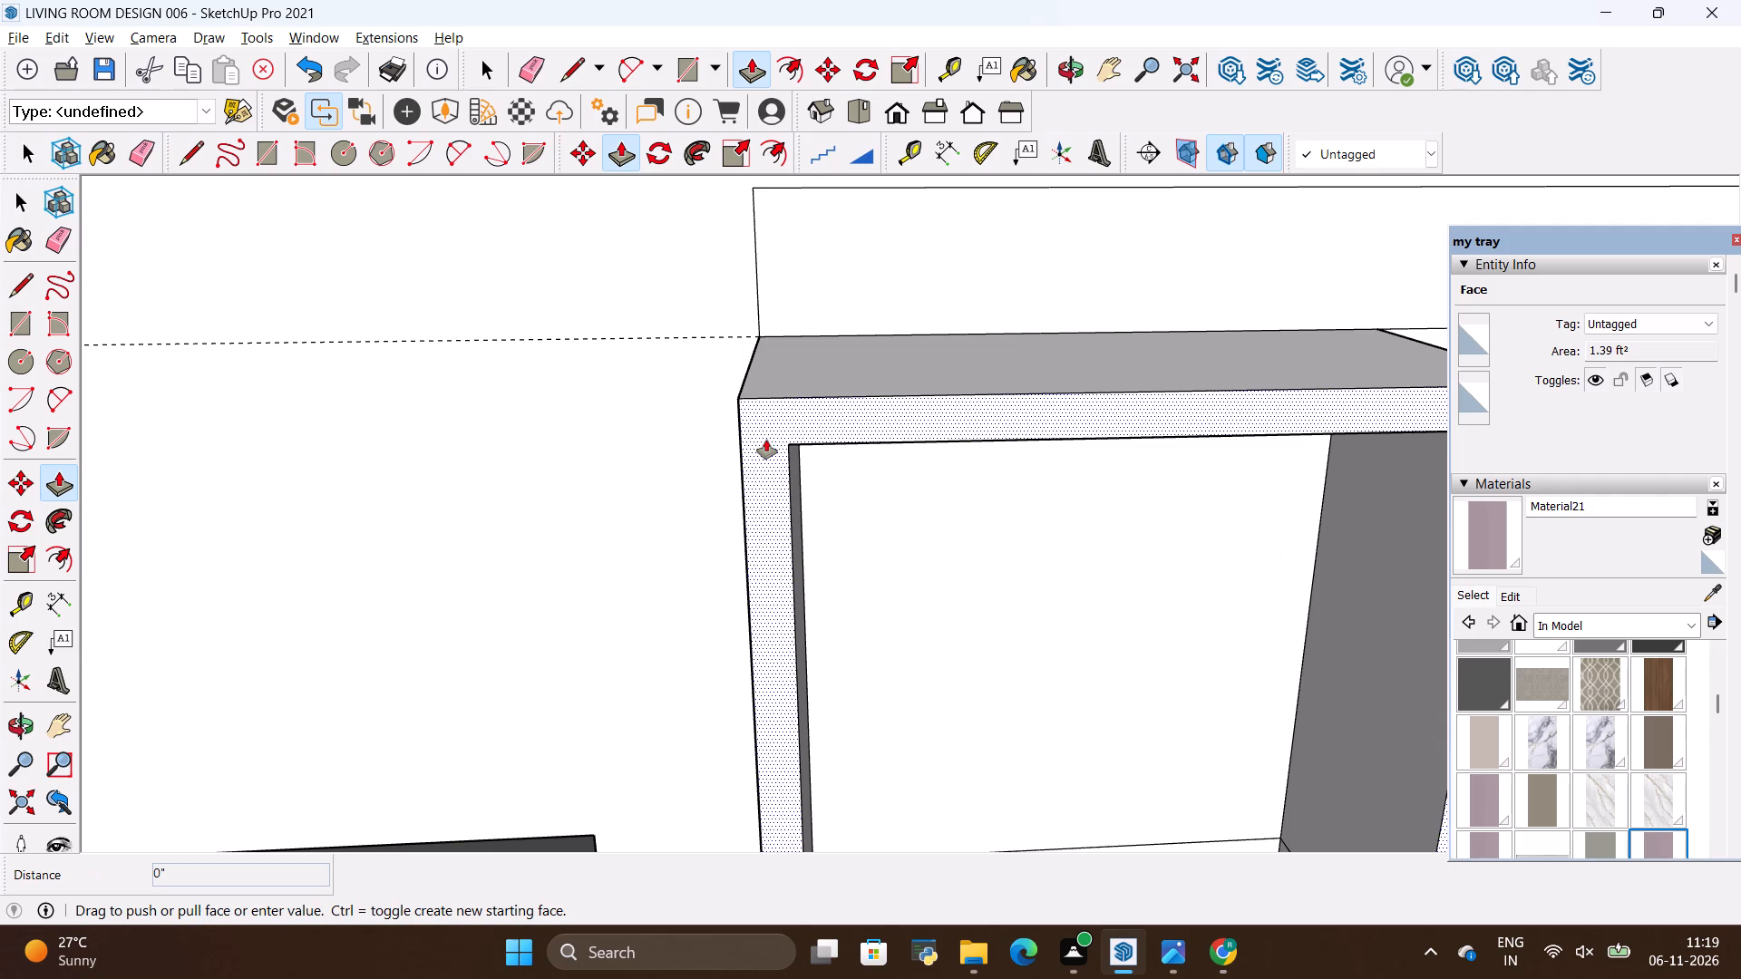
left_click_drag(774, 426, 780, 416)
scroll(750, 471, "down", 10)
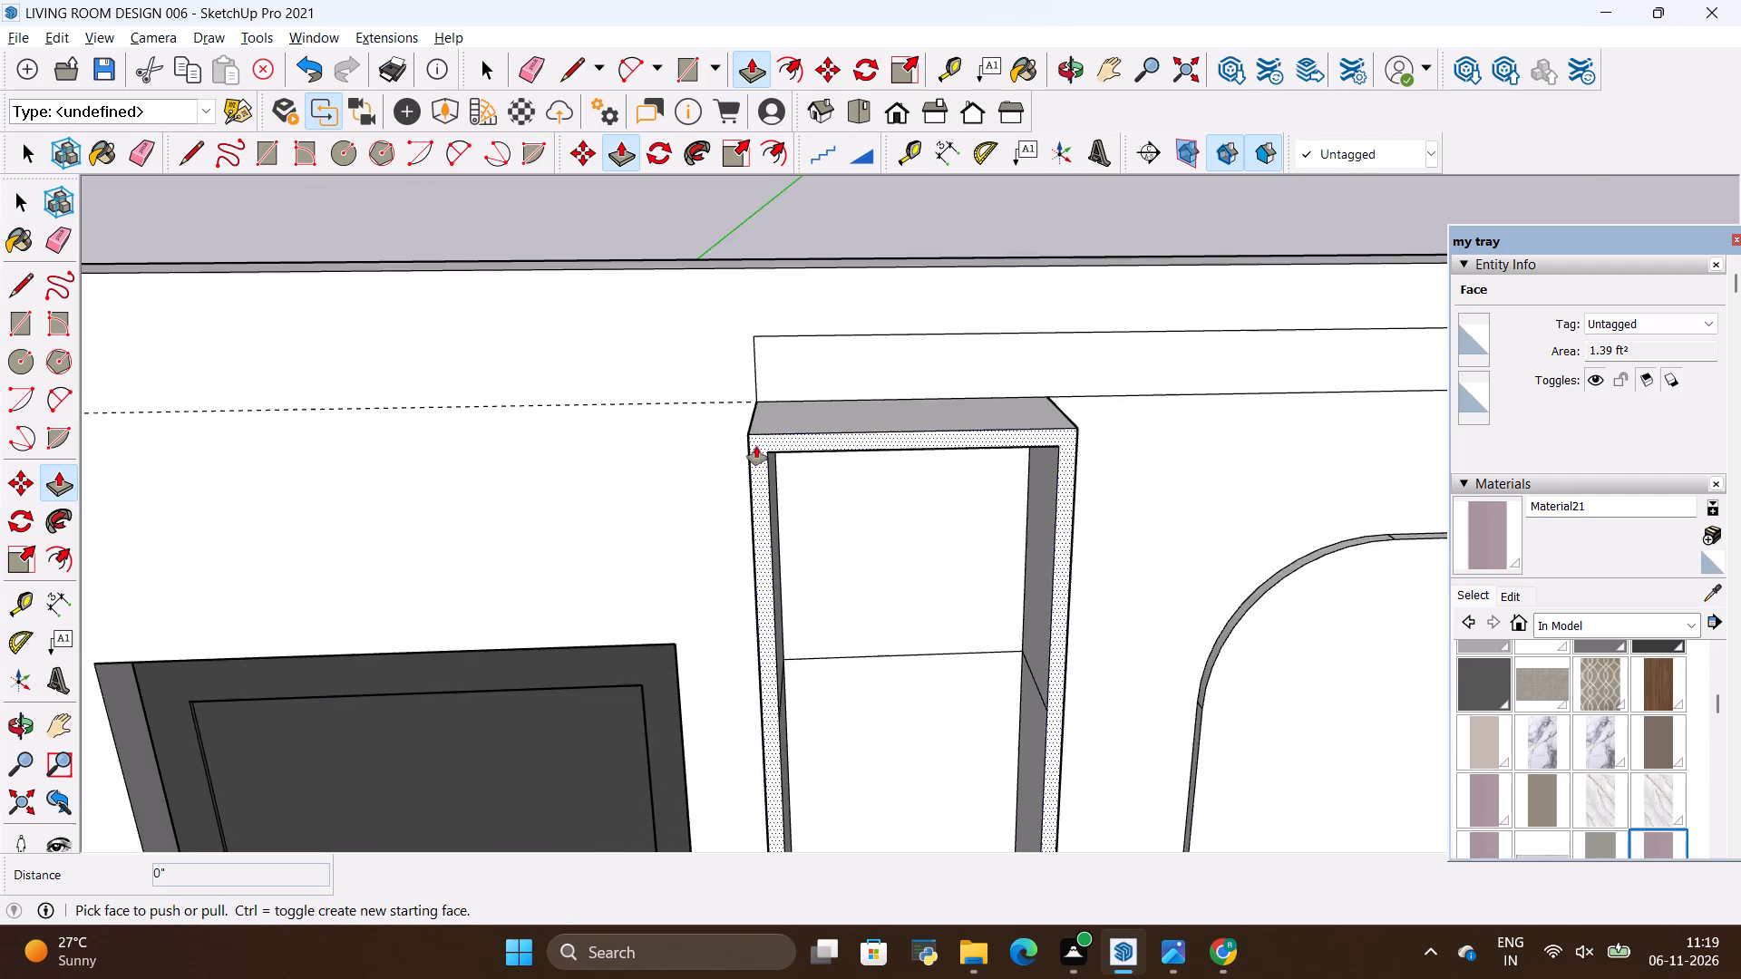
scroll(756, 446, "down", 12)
Undo the pull of the frame face on the shelf column beside the door, back to the flat frame outline.
key("alt+BackSpace")
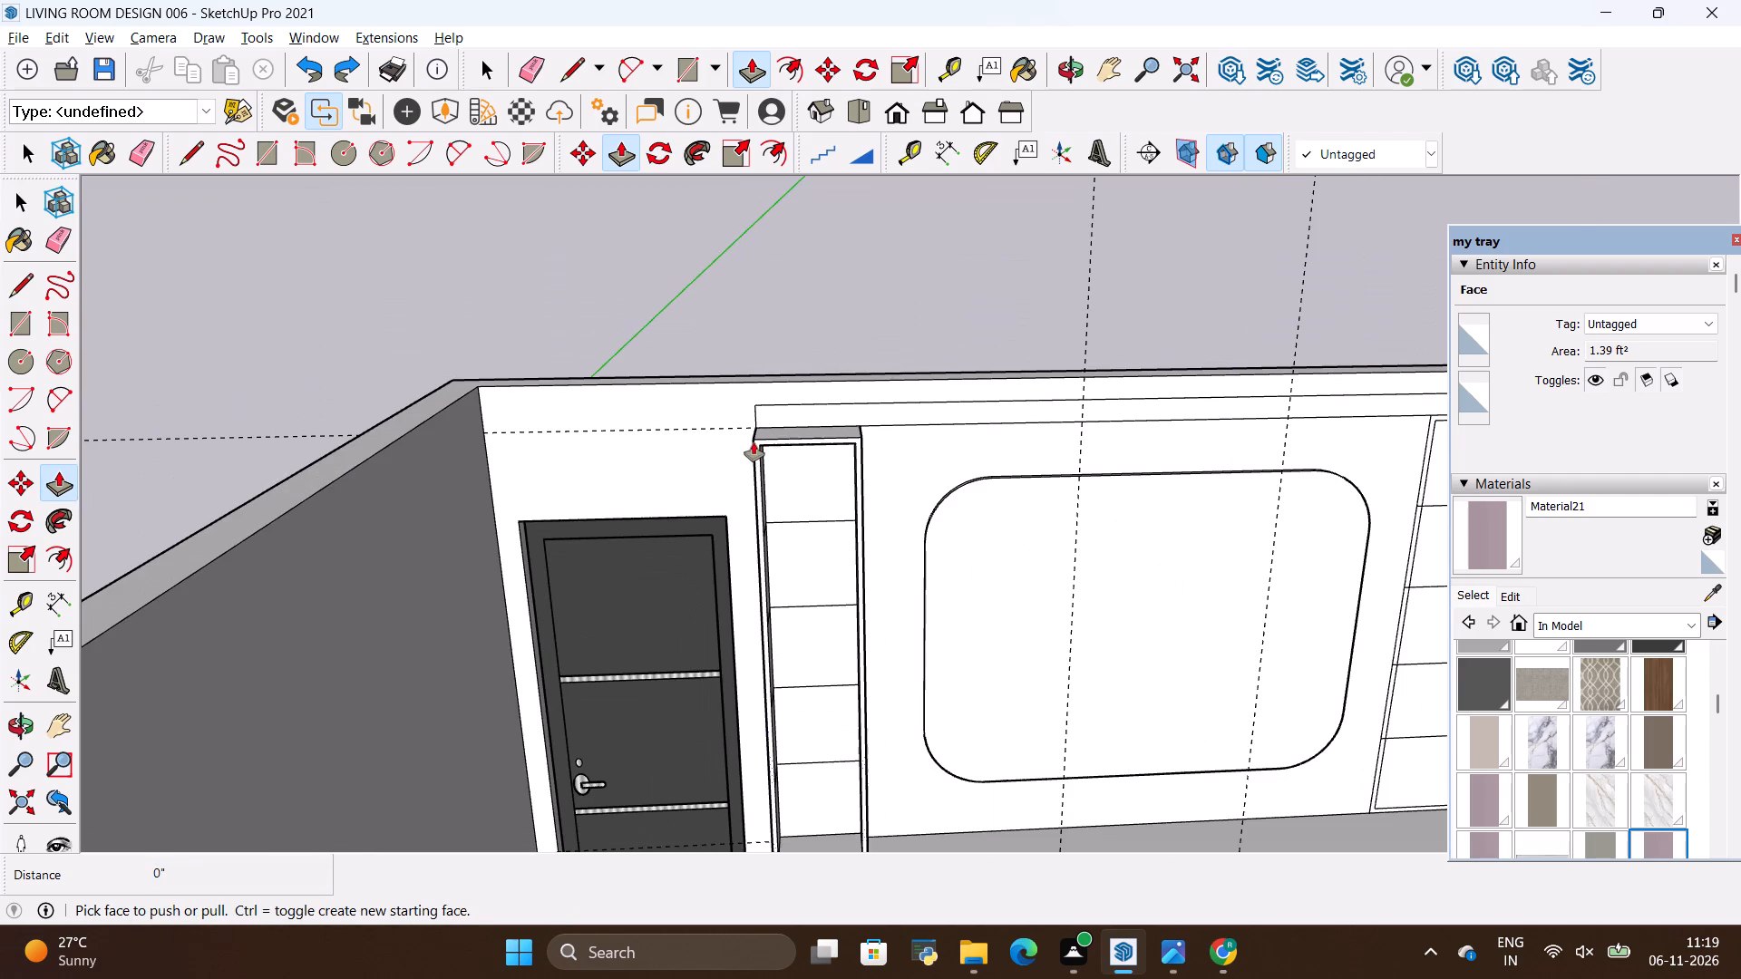
key("alt+BackSpace")
key("alt+BackSpace")
key("alt+BackSpace")
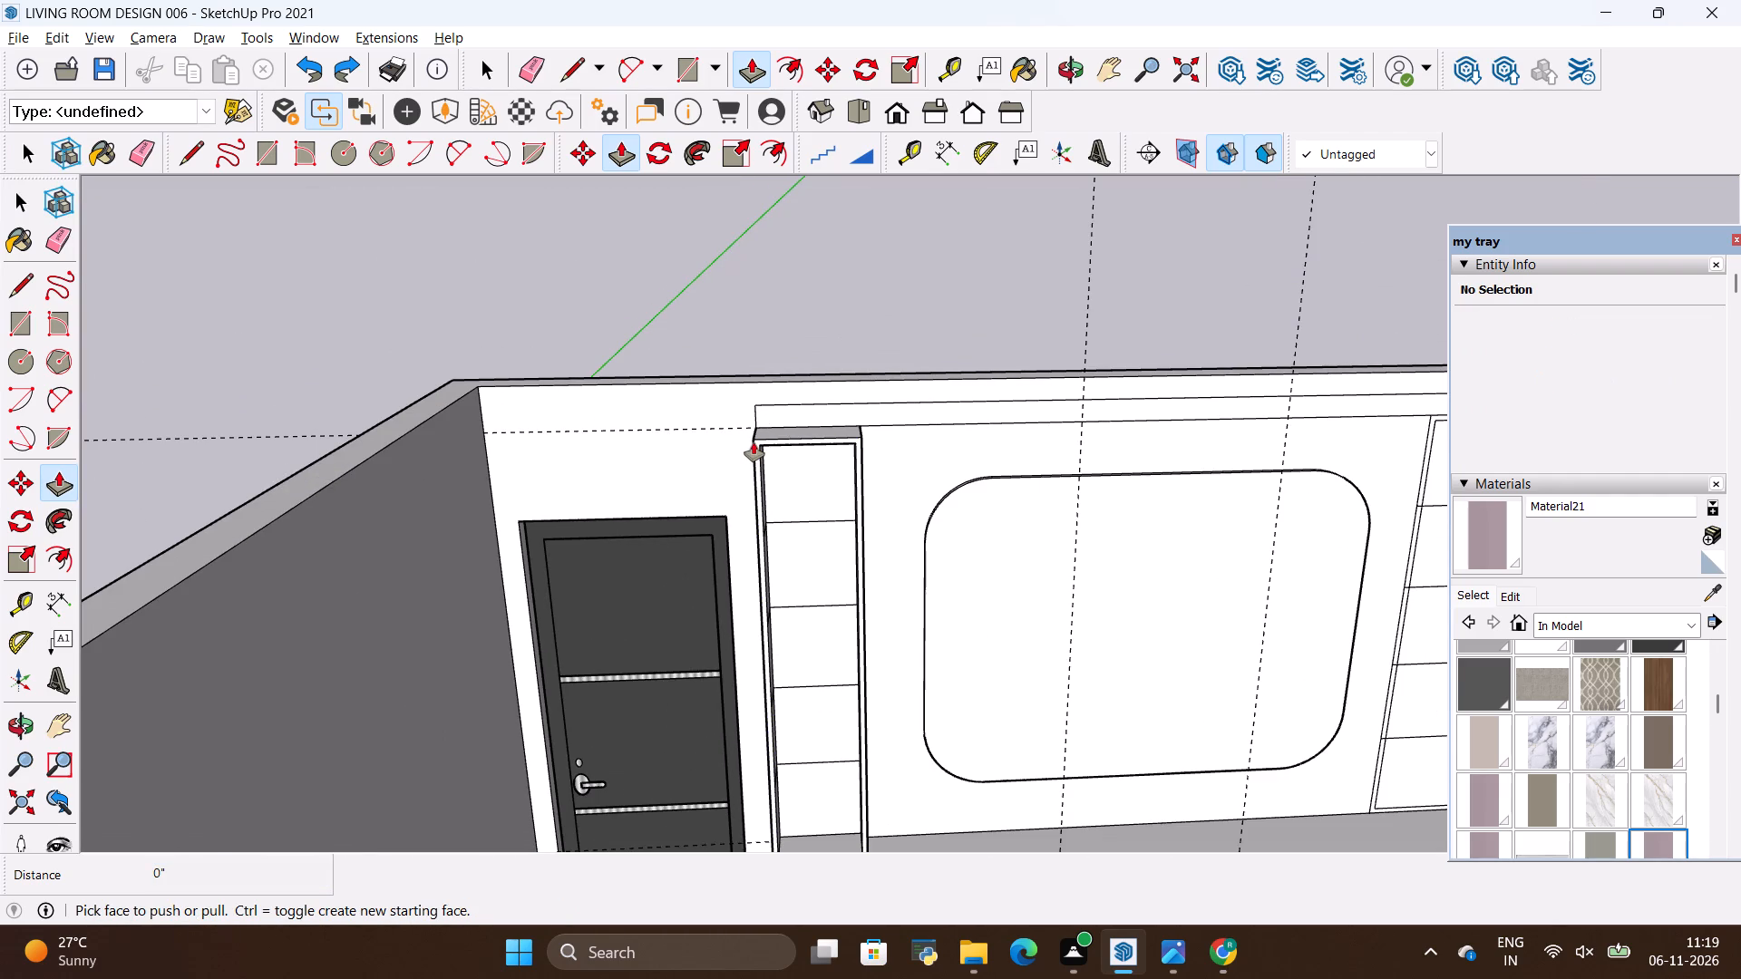
scroll(1639, 212, "down", 3)
scroll(935, 335, "up", 2)
key("space")
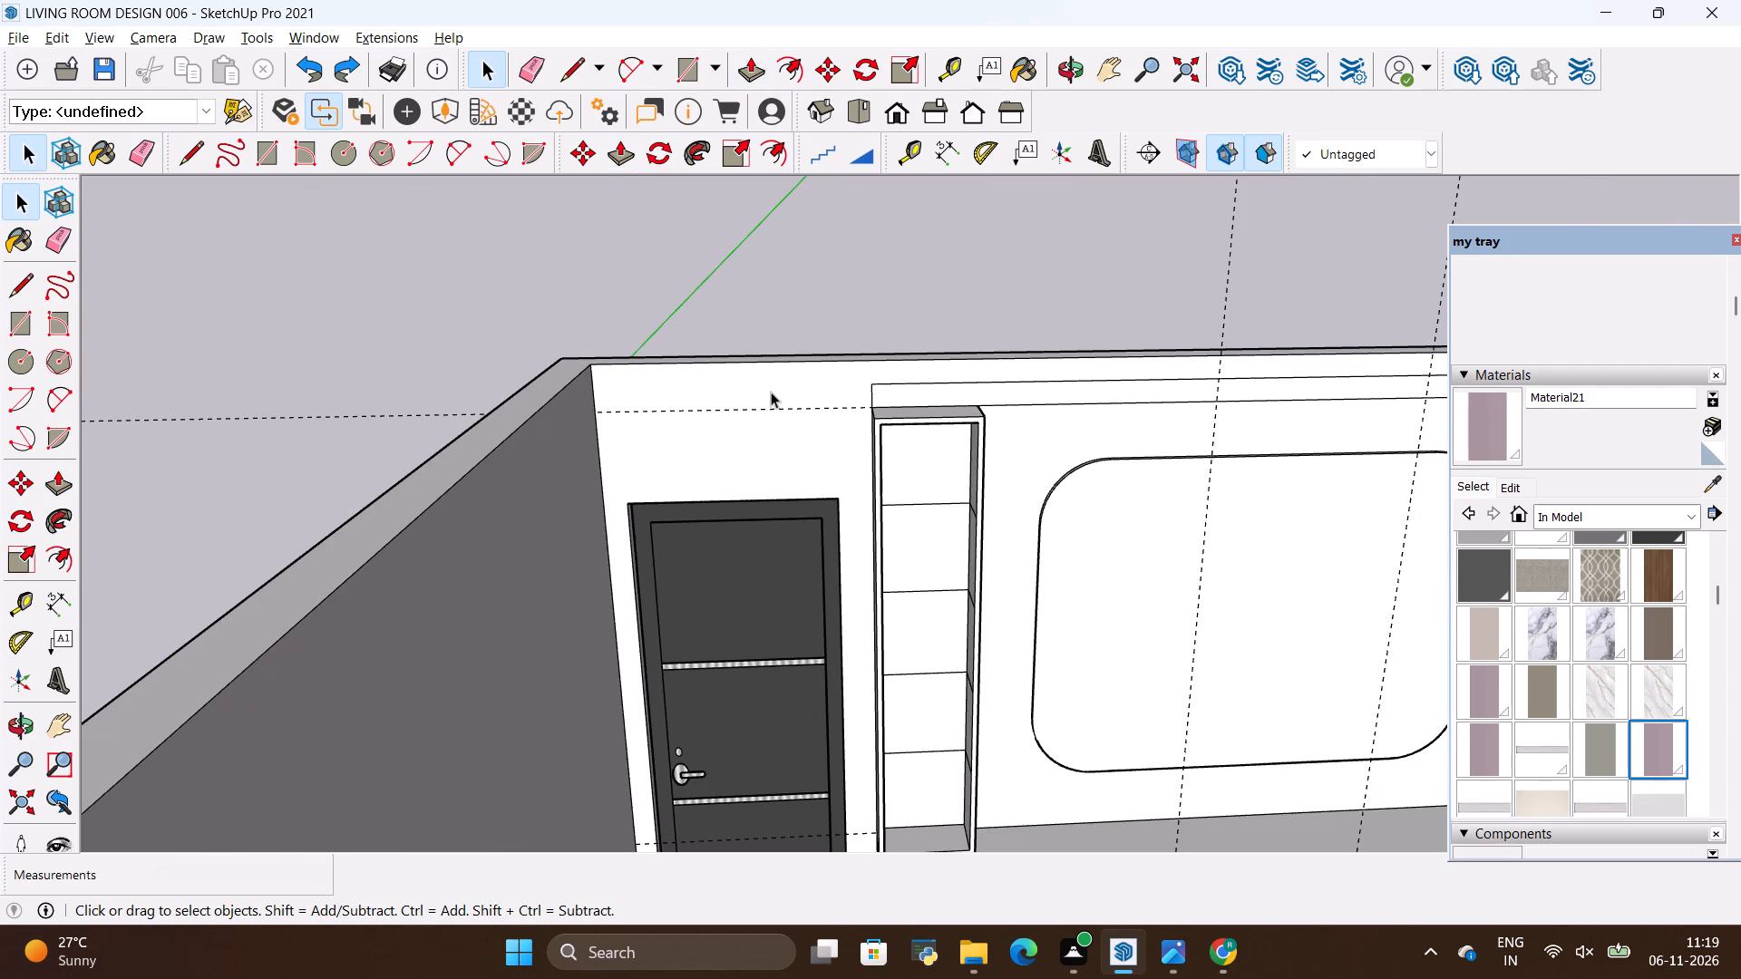
key("alt+BackSpace")
key("alt+BackSpace")
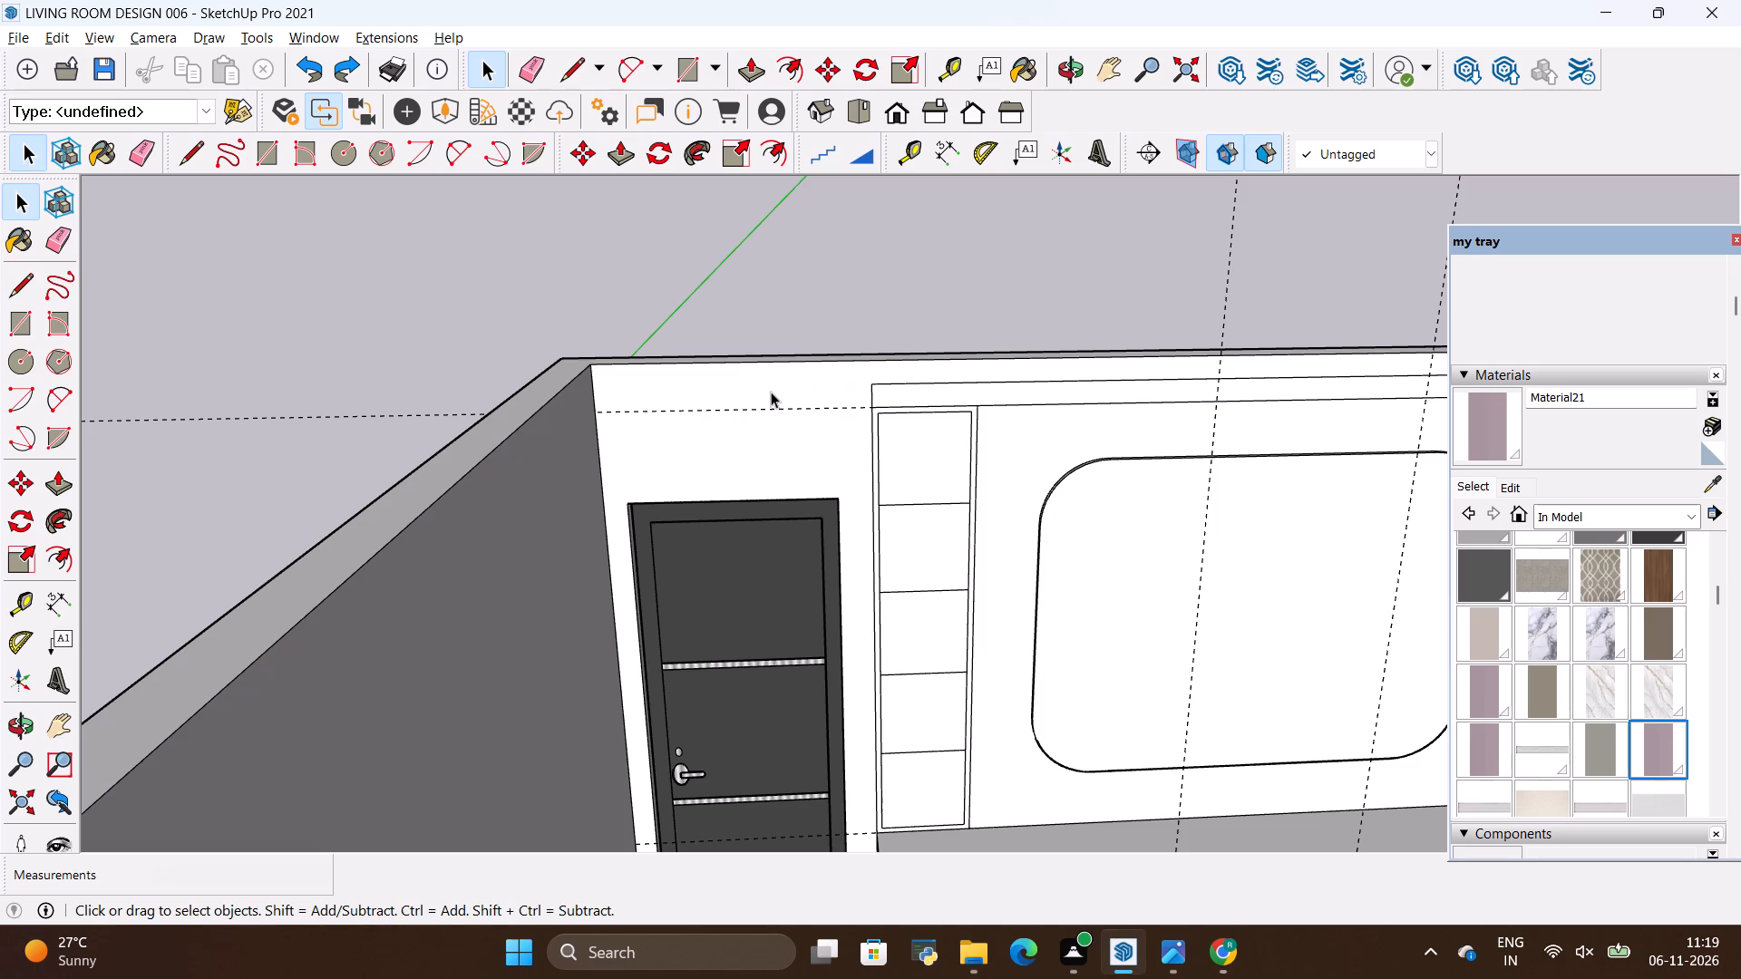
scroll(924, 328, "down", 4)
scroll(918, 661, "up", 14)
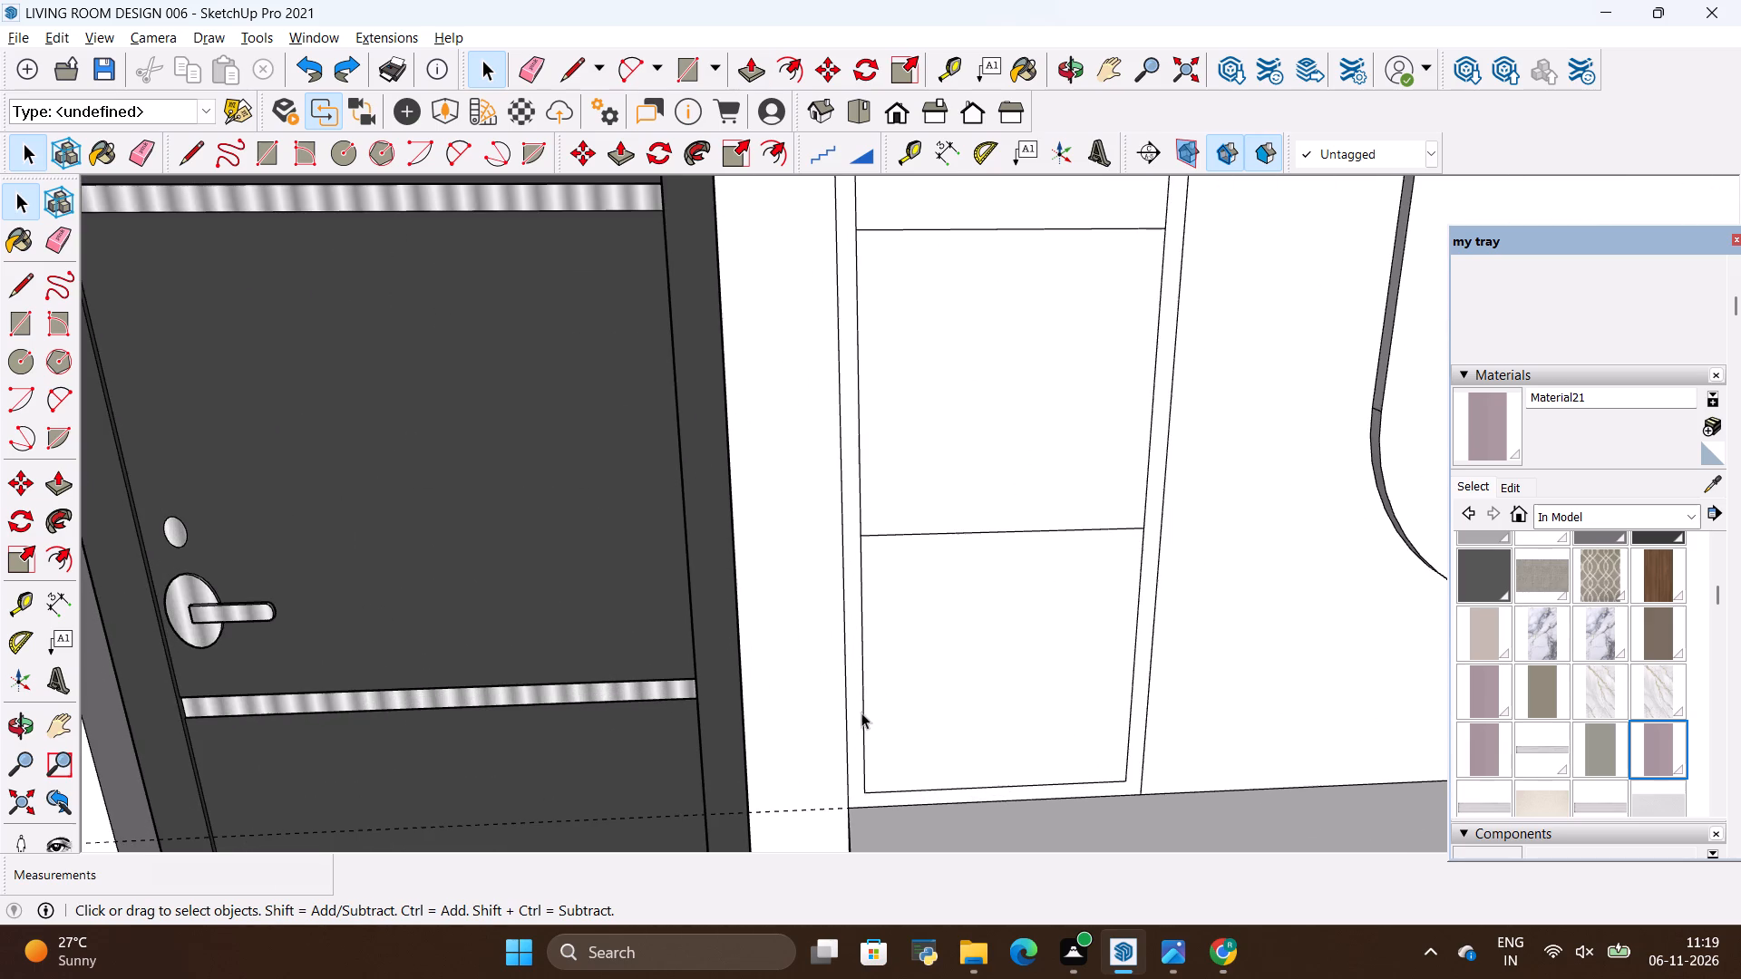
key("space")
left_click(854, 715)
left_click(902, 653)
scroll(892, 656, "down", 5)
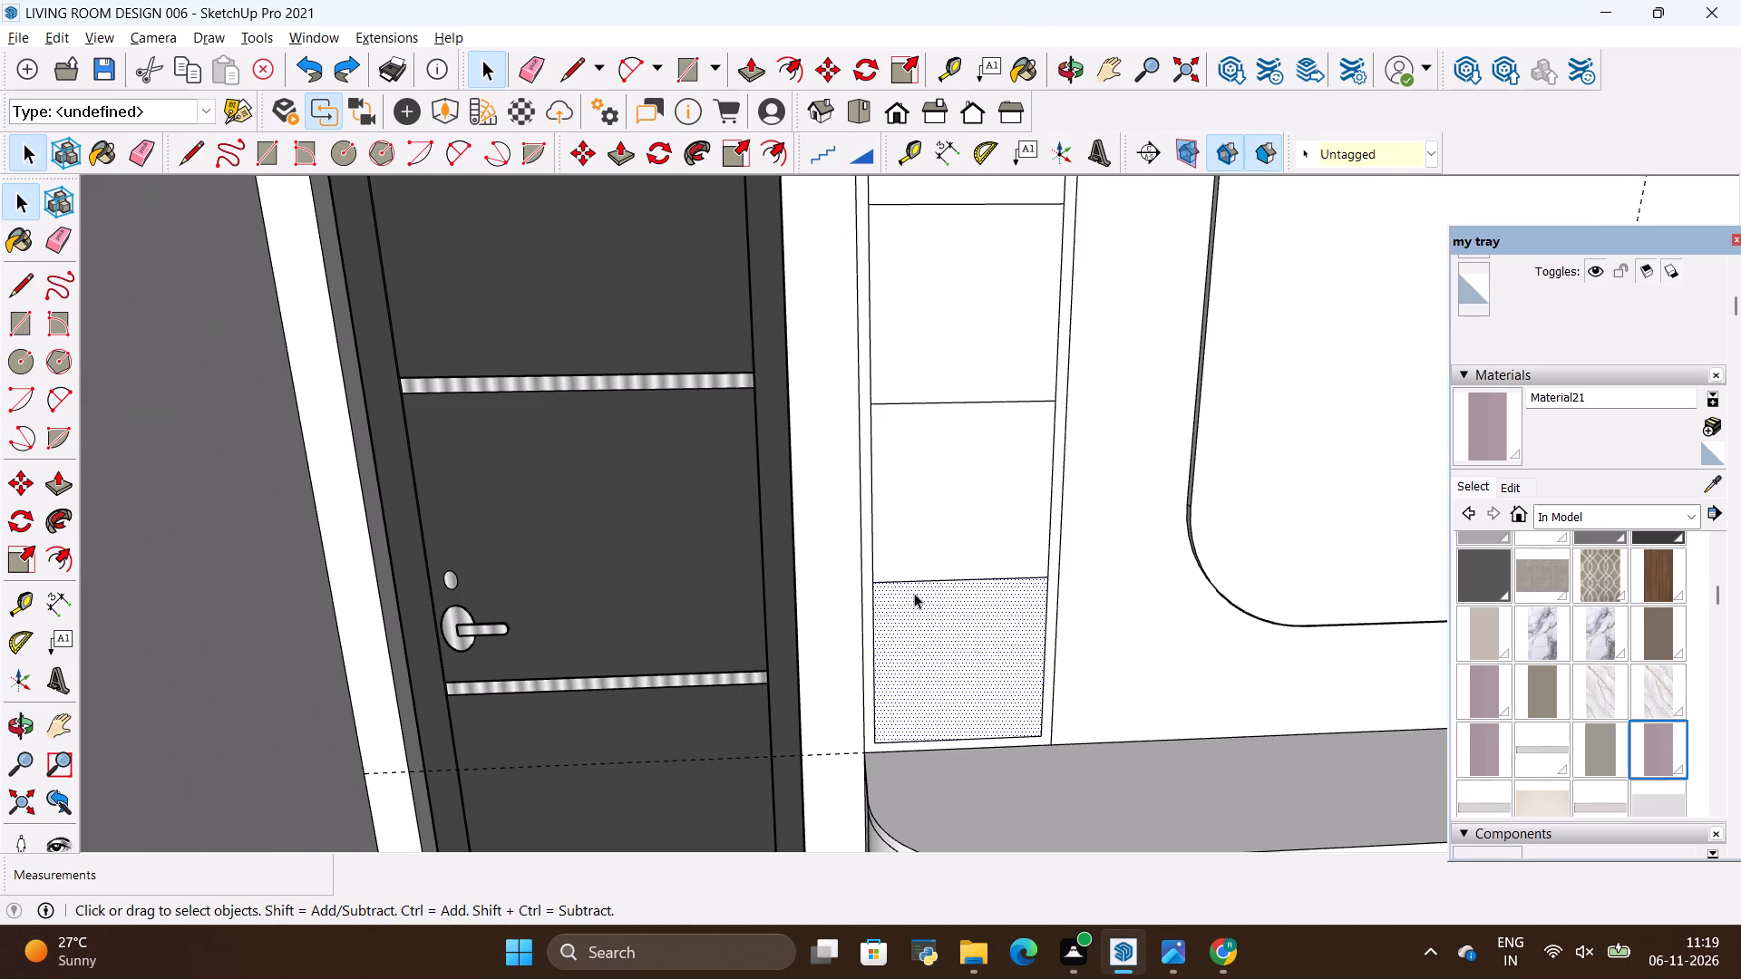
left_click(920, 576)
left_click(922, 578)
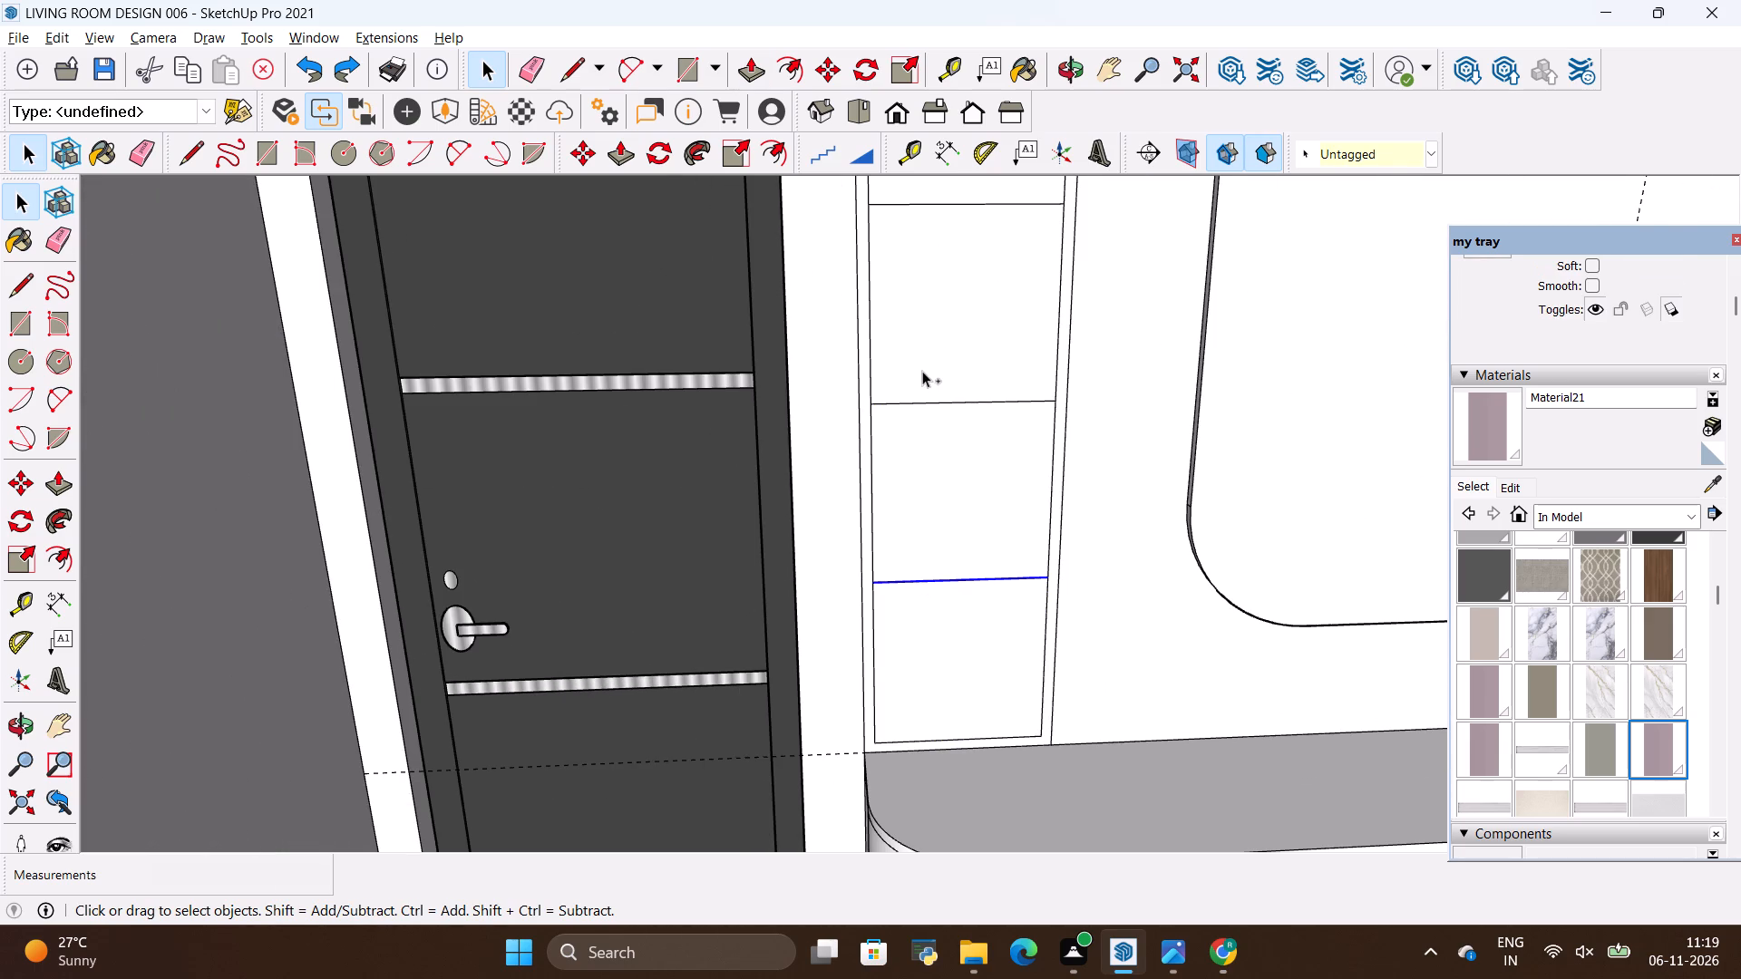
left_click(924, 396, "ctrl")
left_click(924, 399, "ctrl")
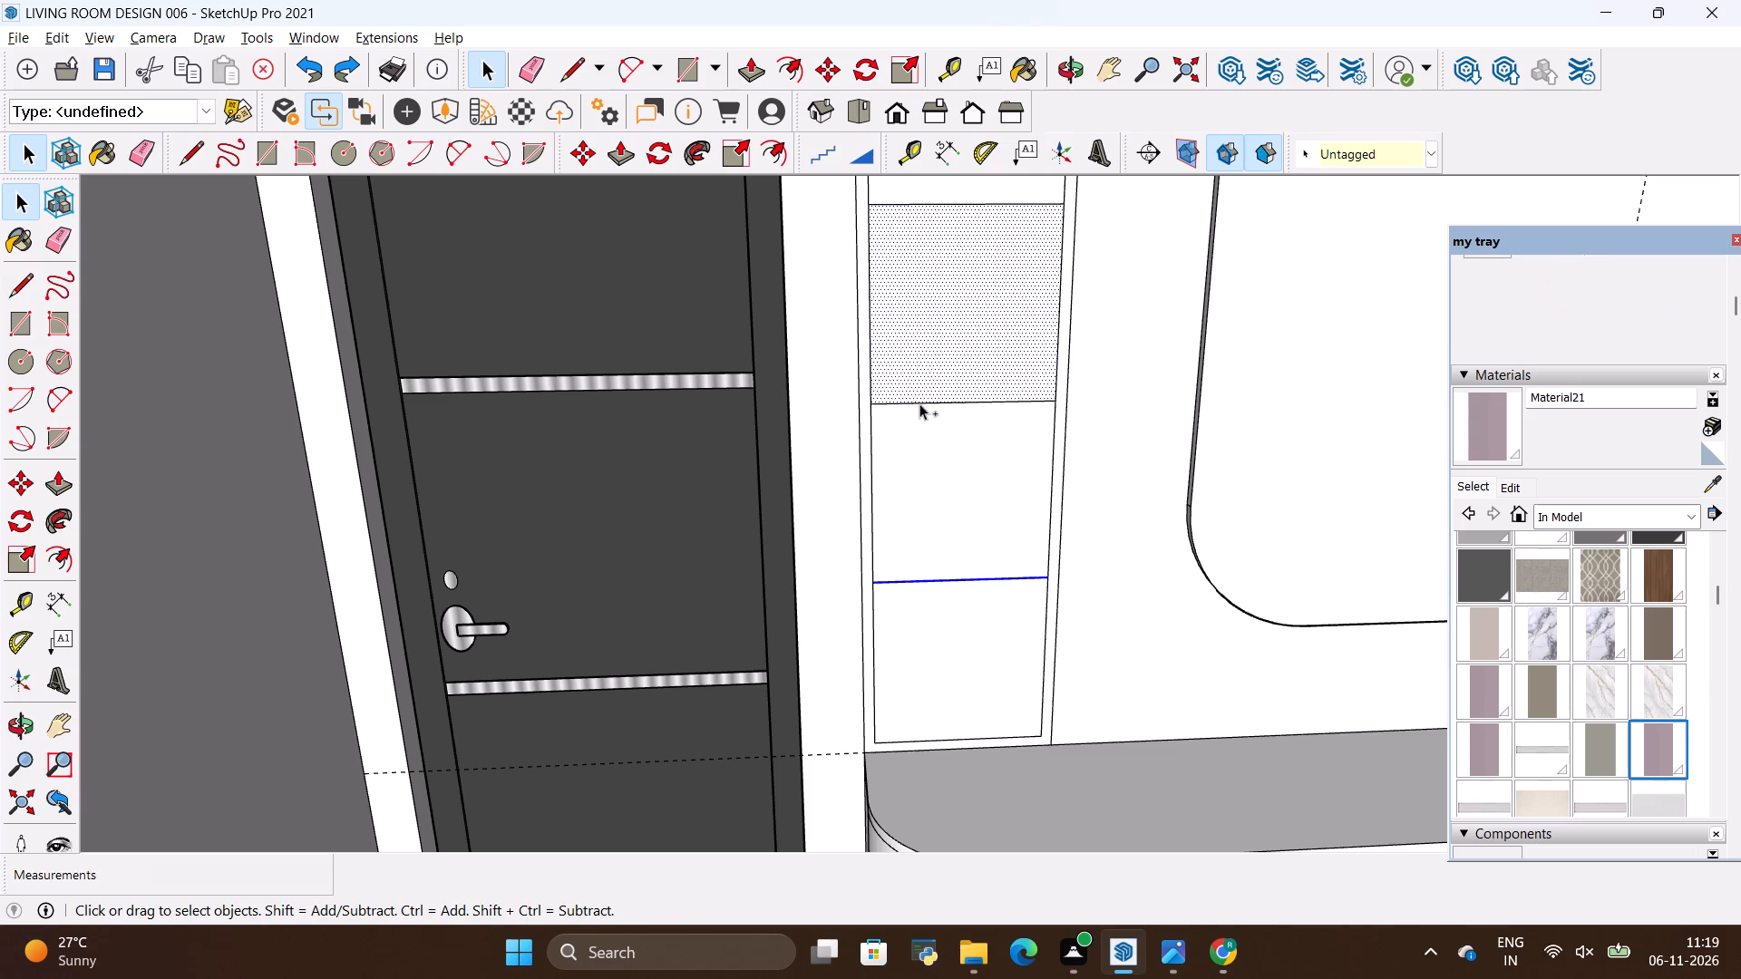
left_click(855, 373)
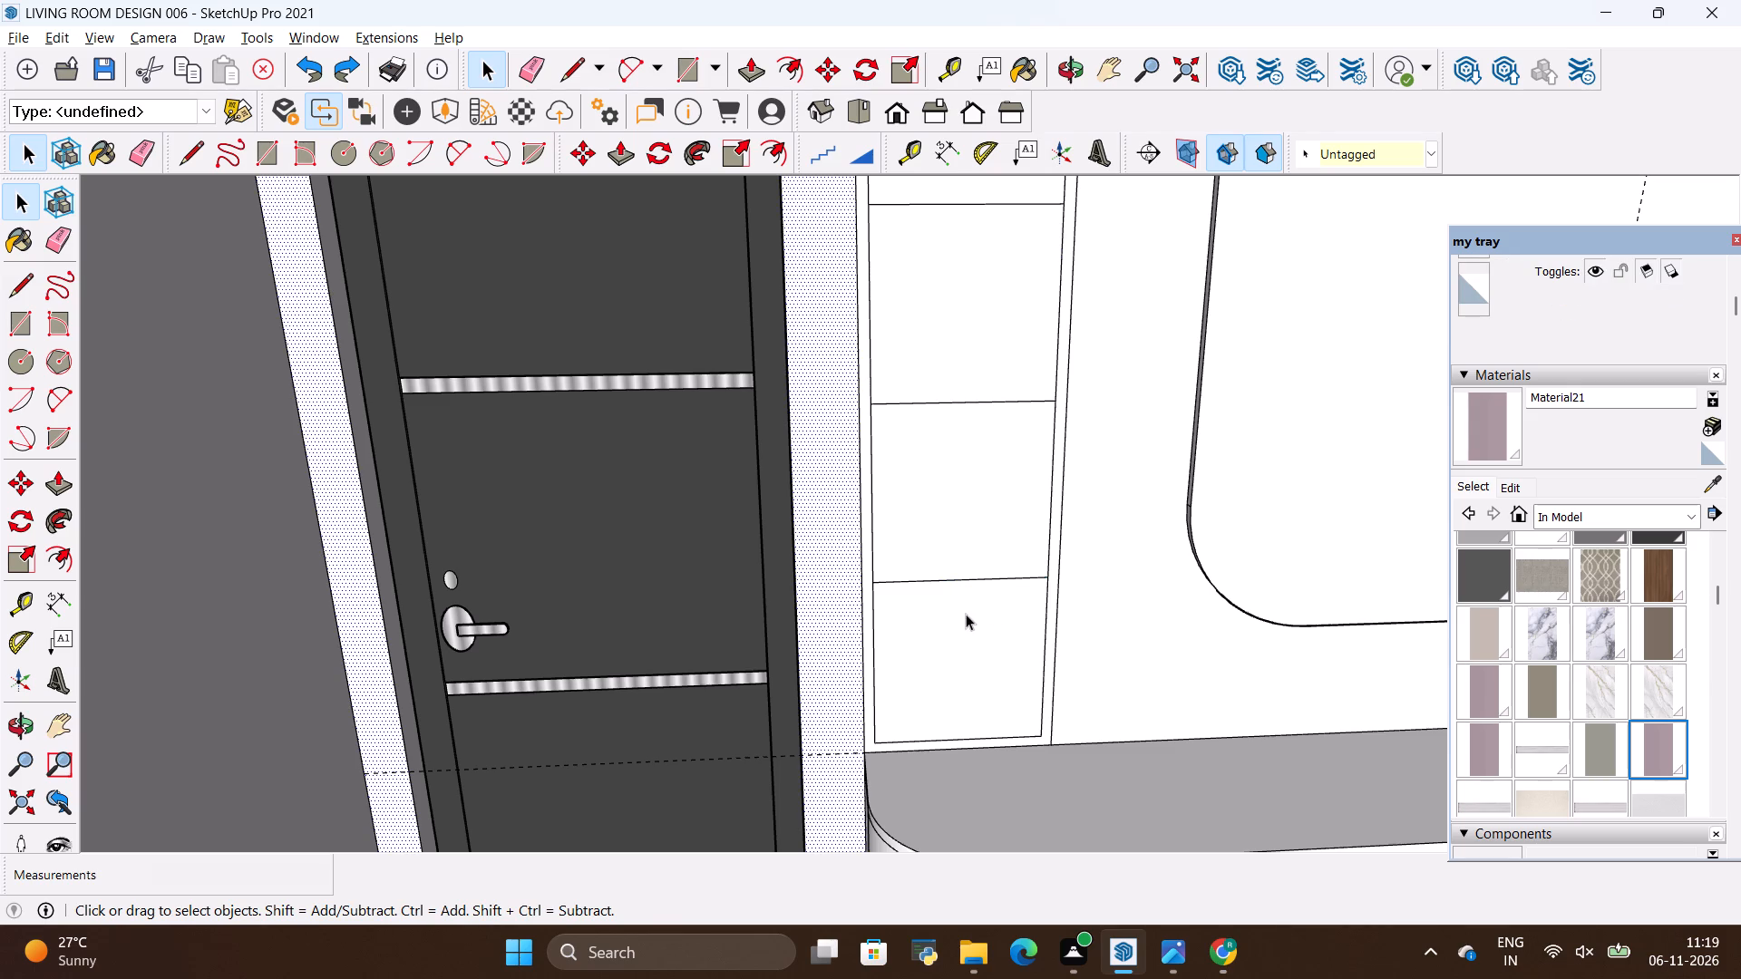
Copy the four horizontal shelf lines of the column beside the door 0.5" upward along the frame's inner edge.
left_click(970, 581)
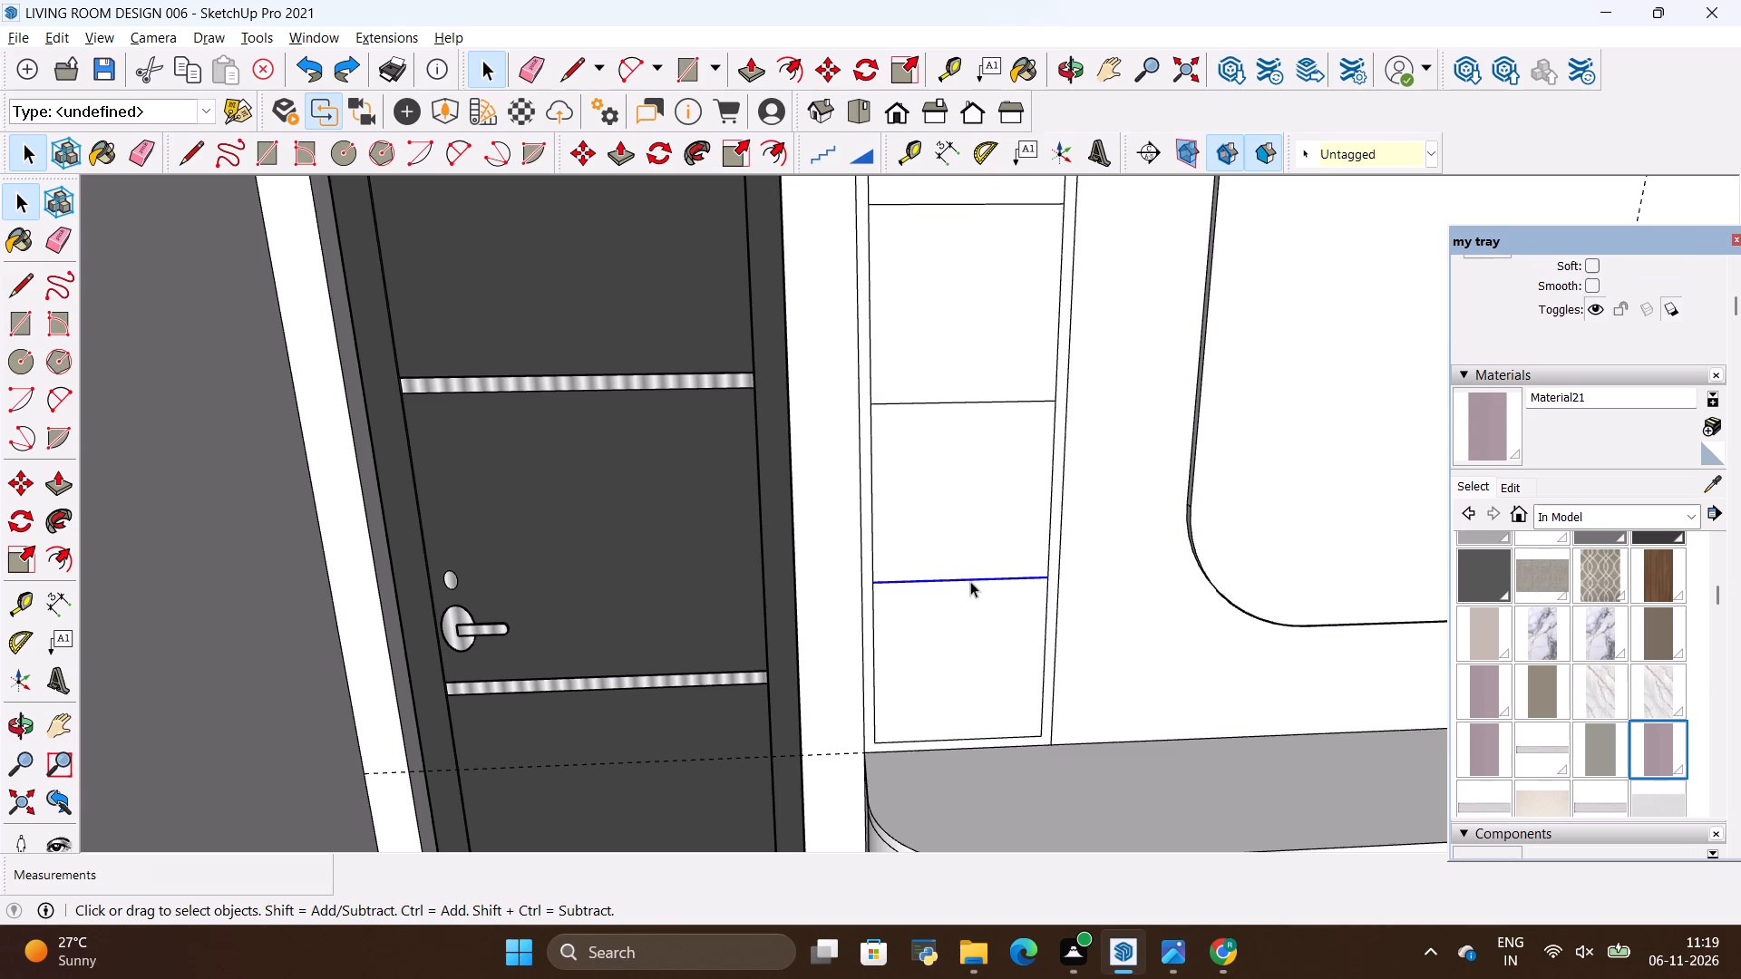
scroll(970, 581, "down", 3)
scroll(952, 434, "up", 4)
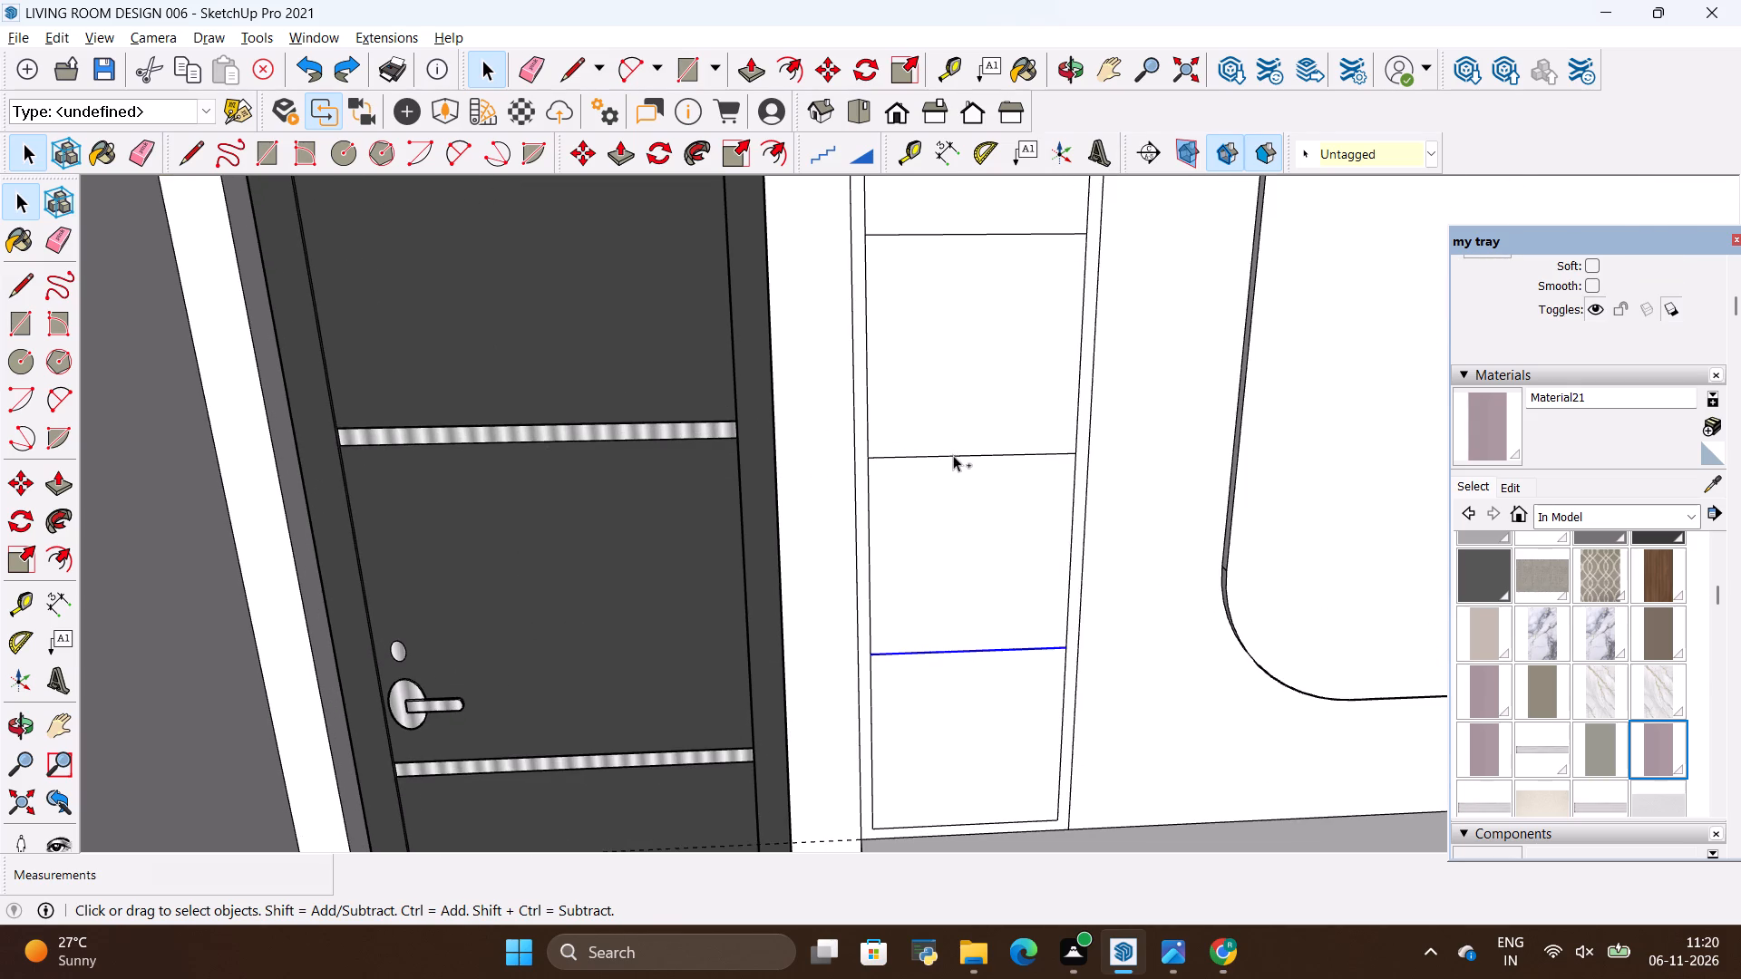
left_click(954, 456, "ctrl")
scroll(952, 529, "down", 10, "ctrl")
scroll(903, 354, "up", 3, "ctrl")
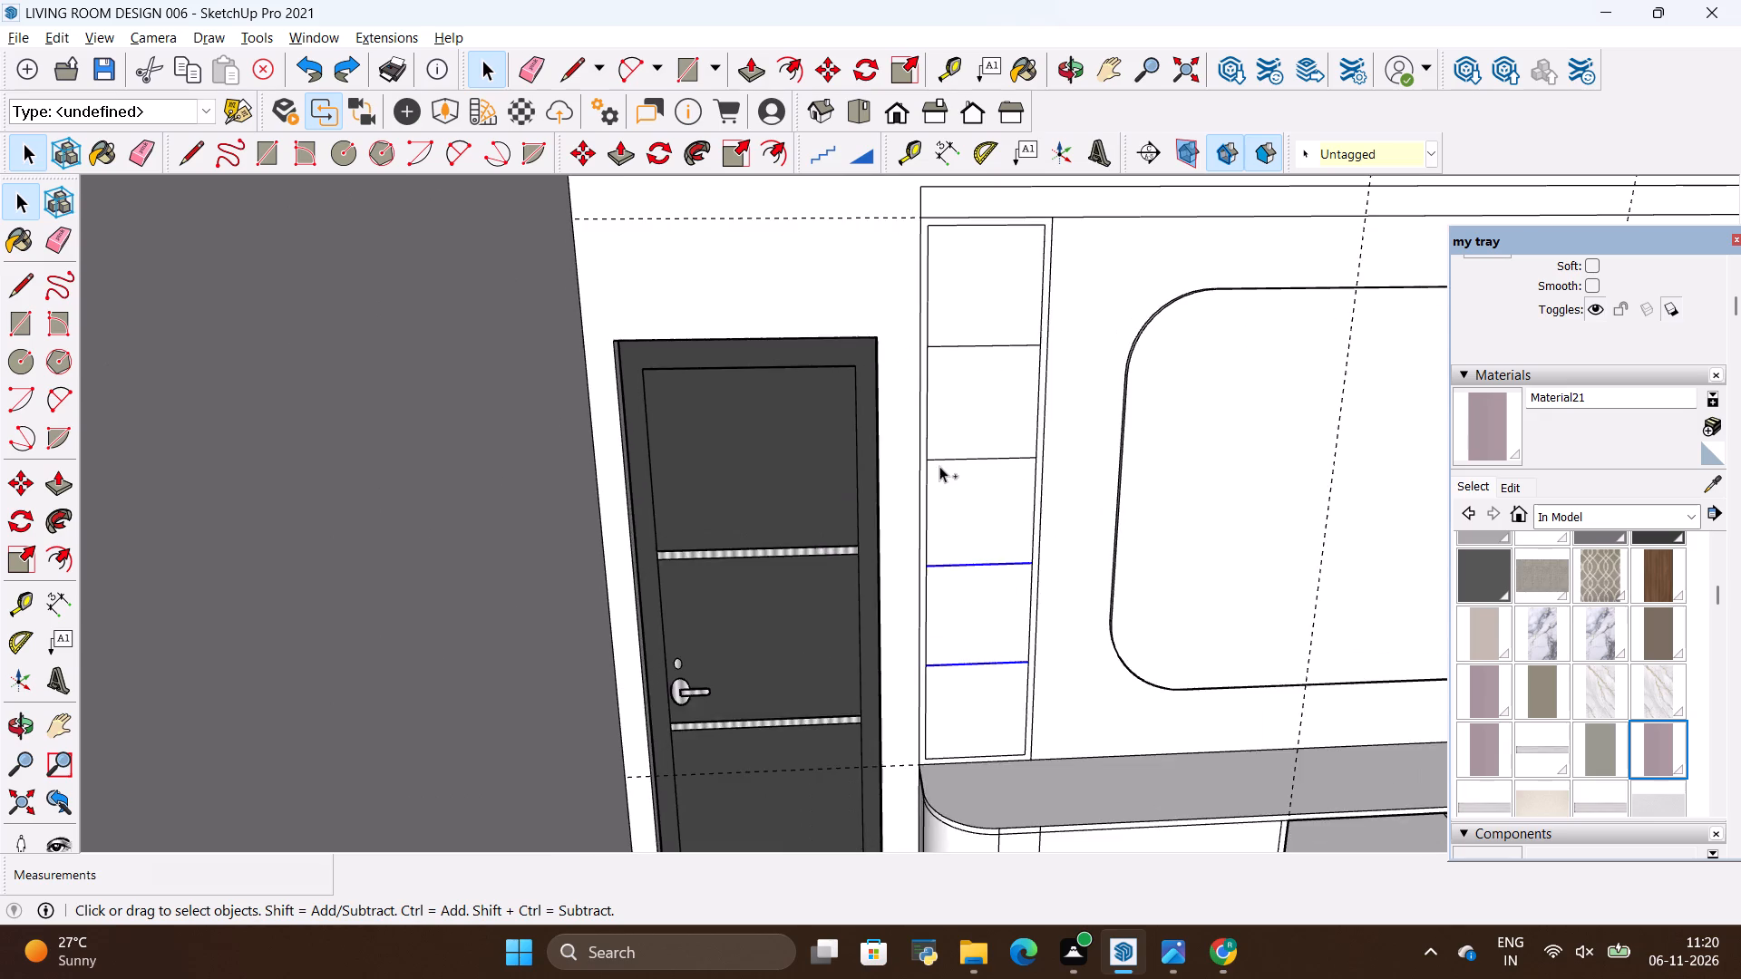
scroll(939, 467, "up", 4, "ctrl")
left_click(948, 455, "ctrl")
scroll(929, 494, "down", 4, "ctrl")
scroll(1011, 311, "up", 3, "ctrl")
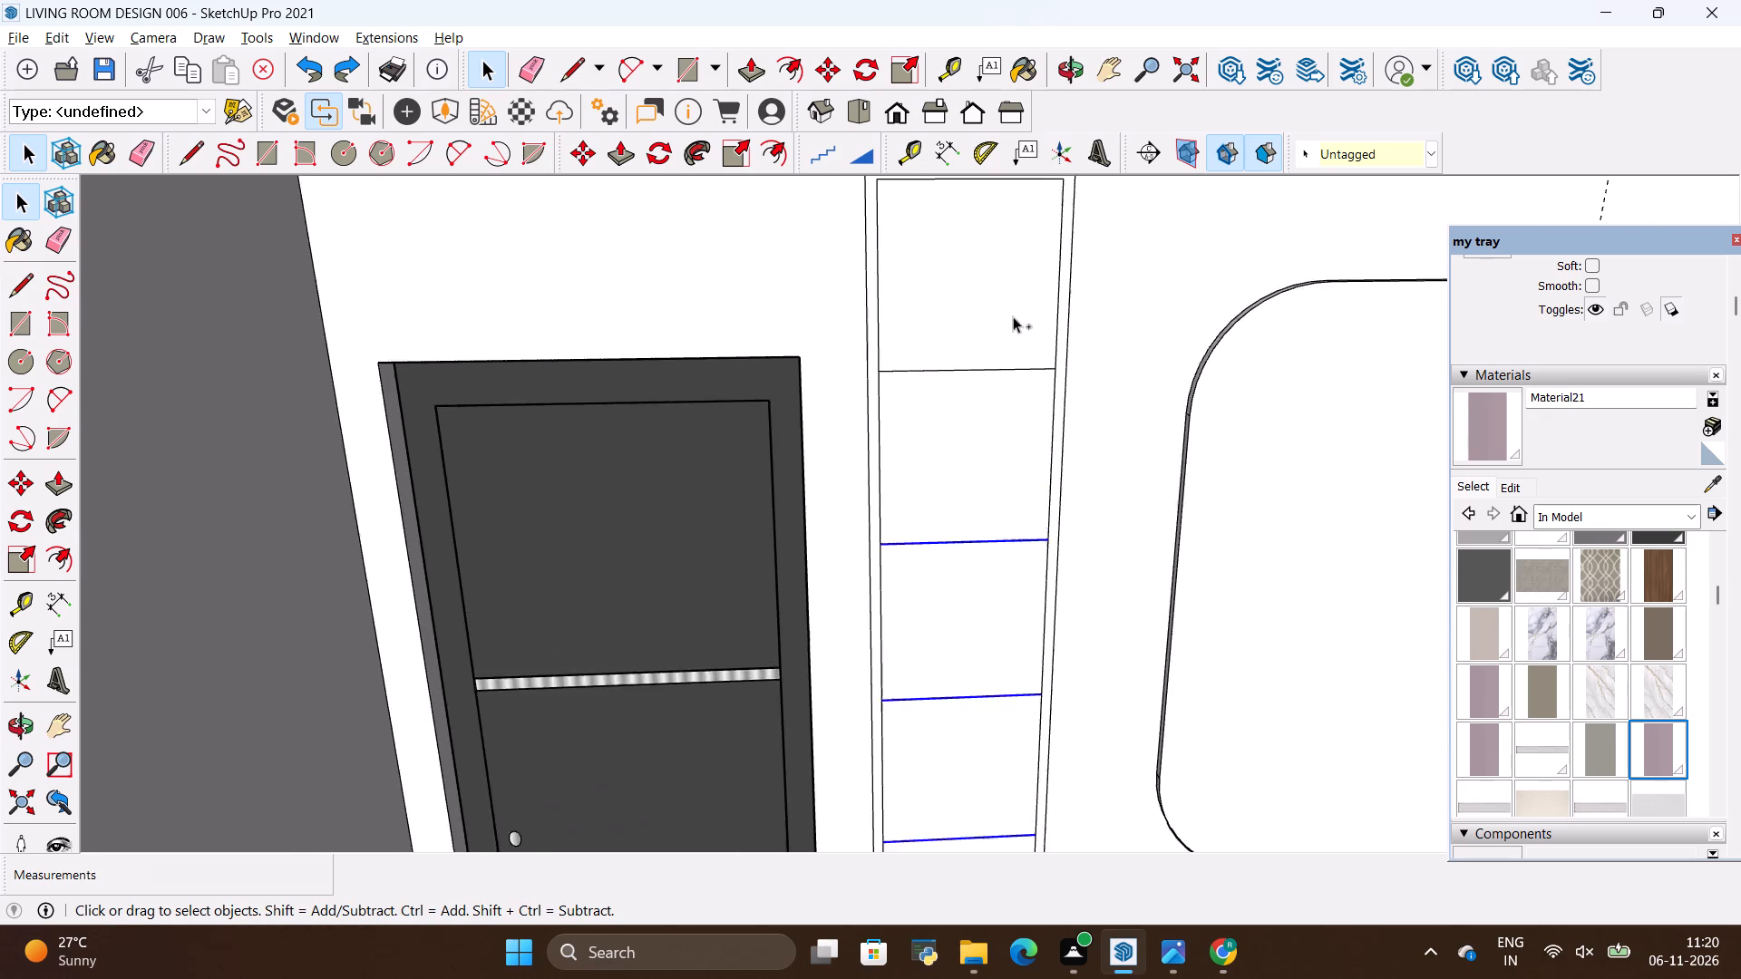
scroll(1013, 316, "up", 4, "ctrl")
left_click(1004, 376, "ctrl")
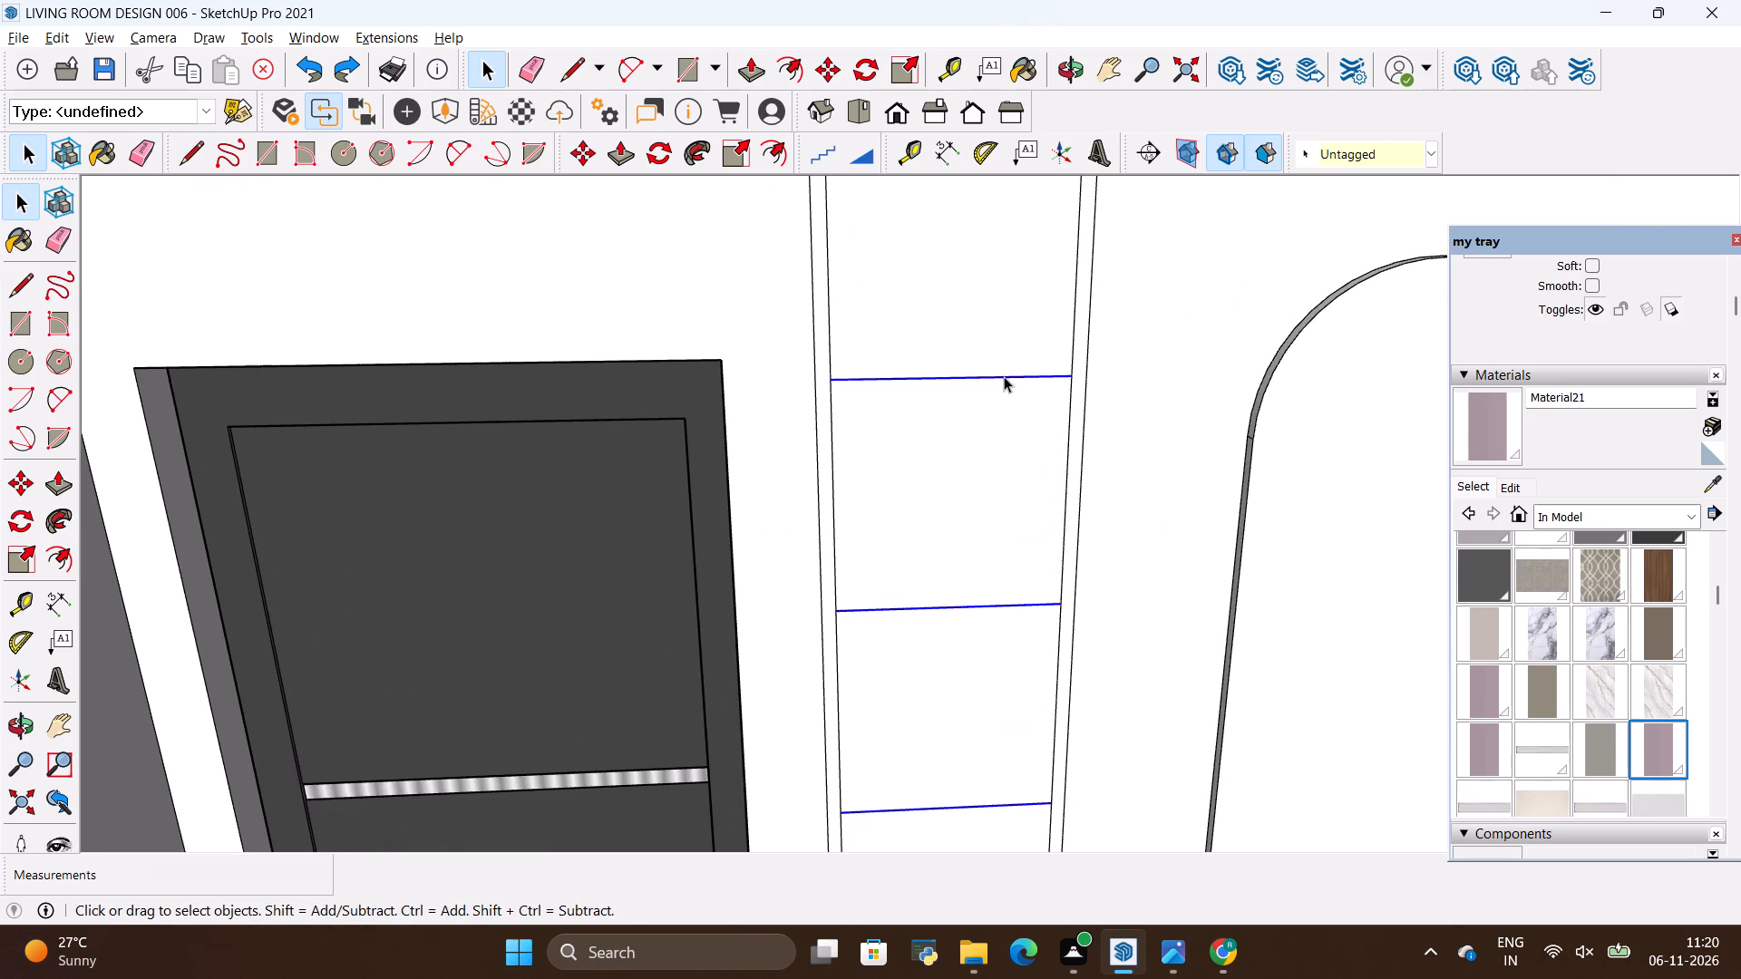
key("m")
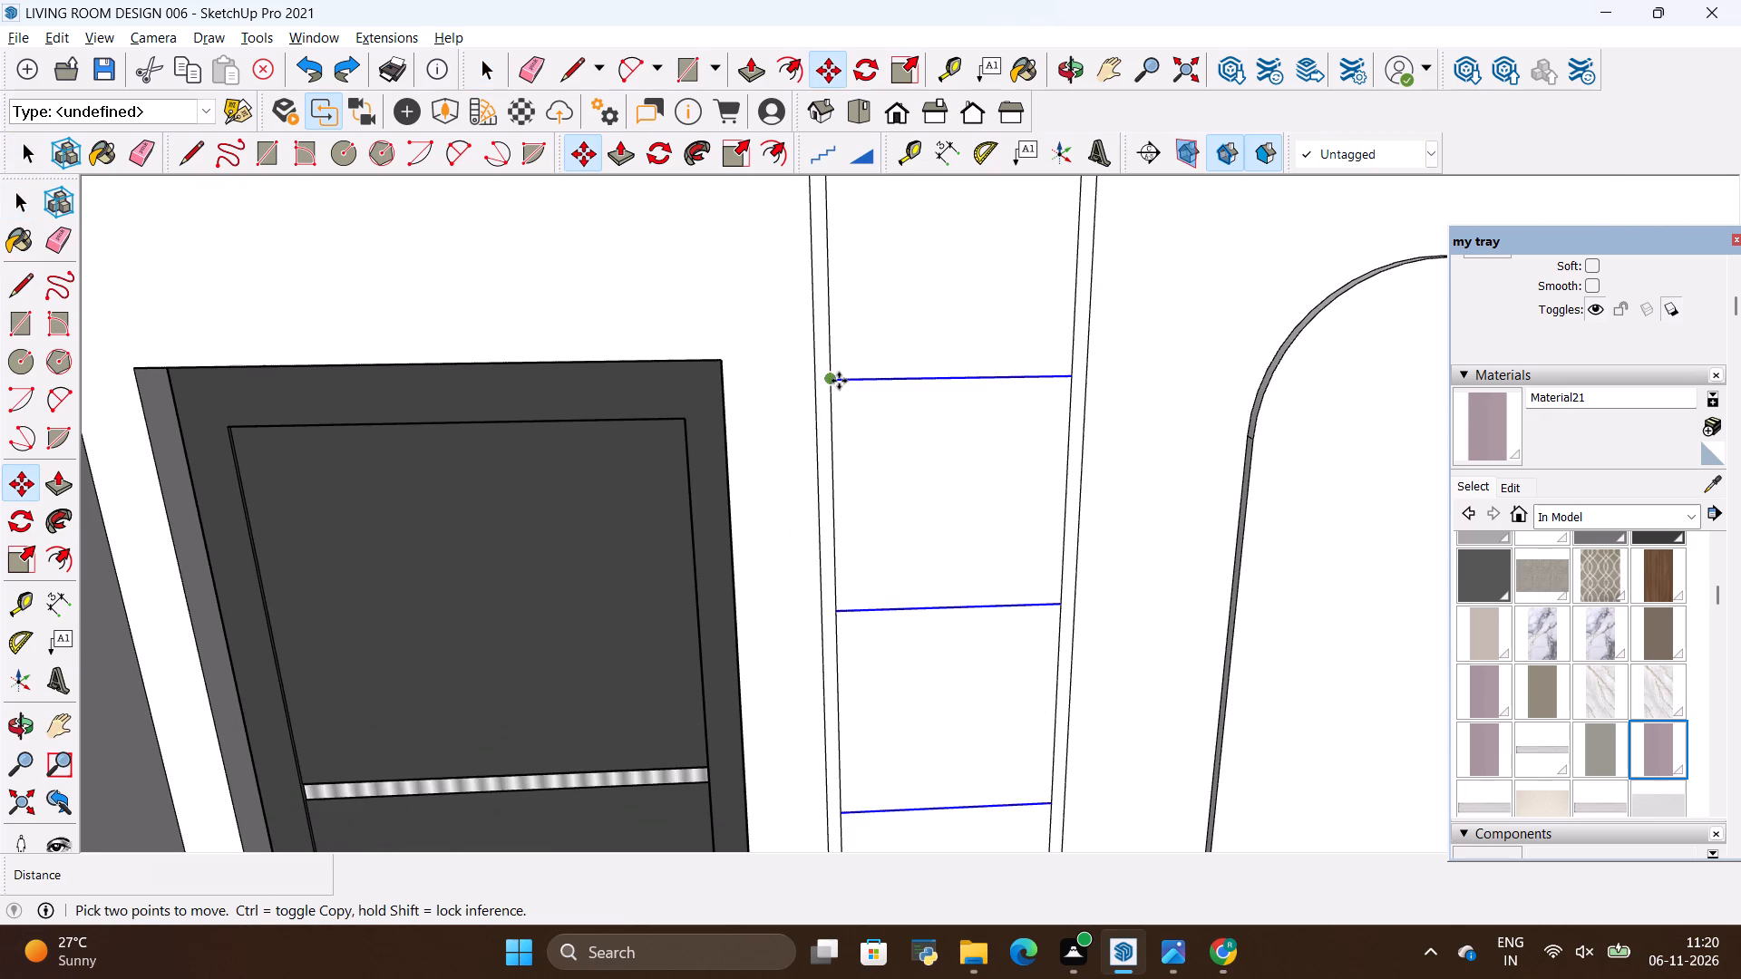
left_click(837, 381, "ctrl")
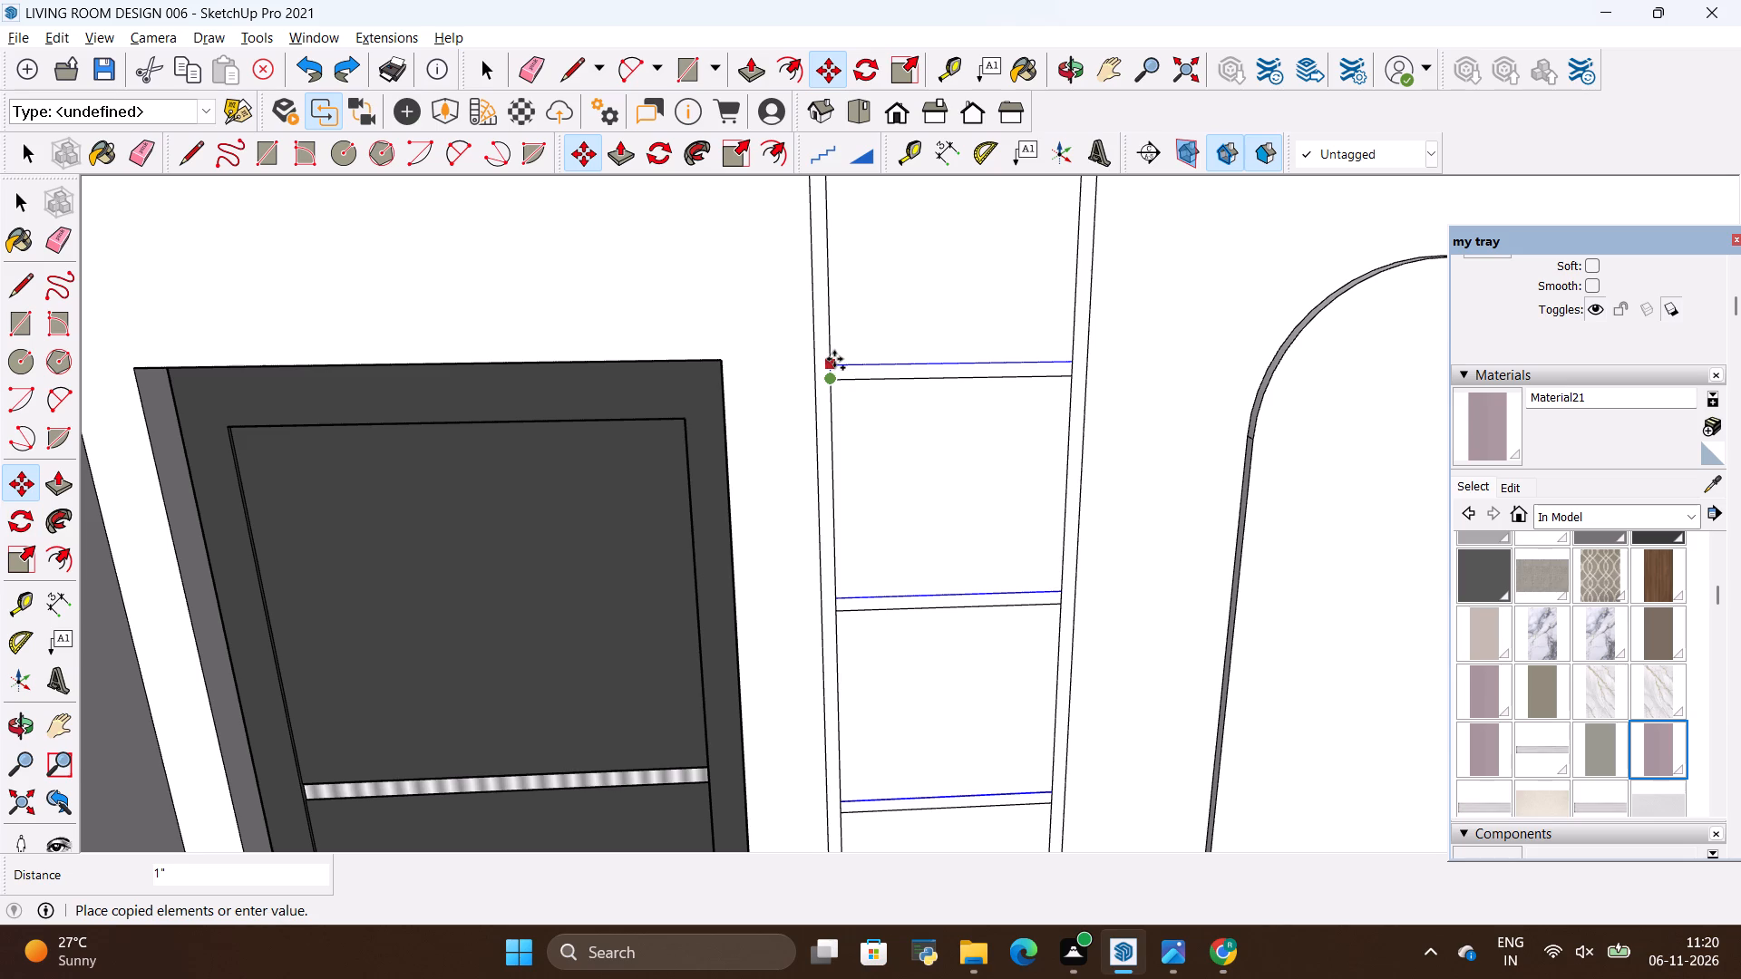
scroll(834, 359, "up", 1)
key("BackSpace")
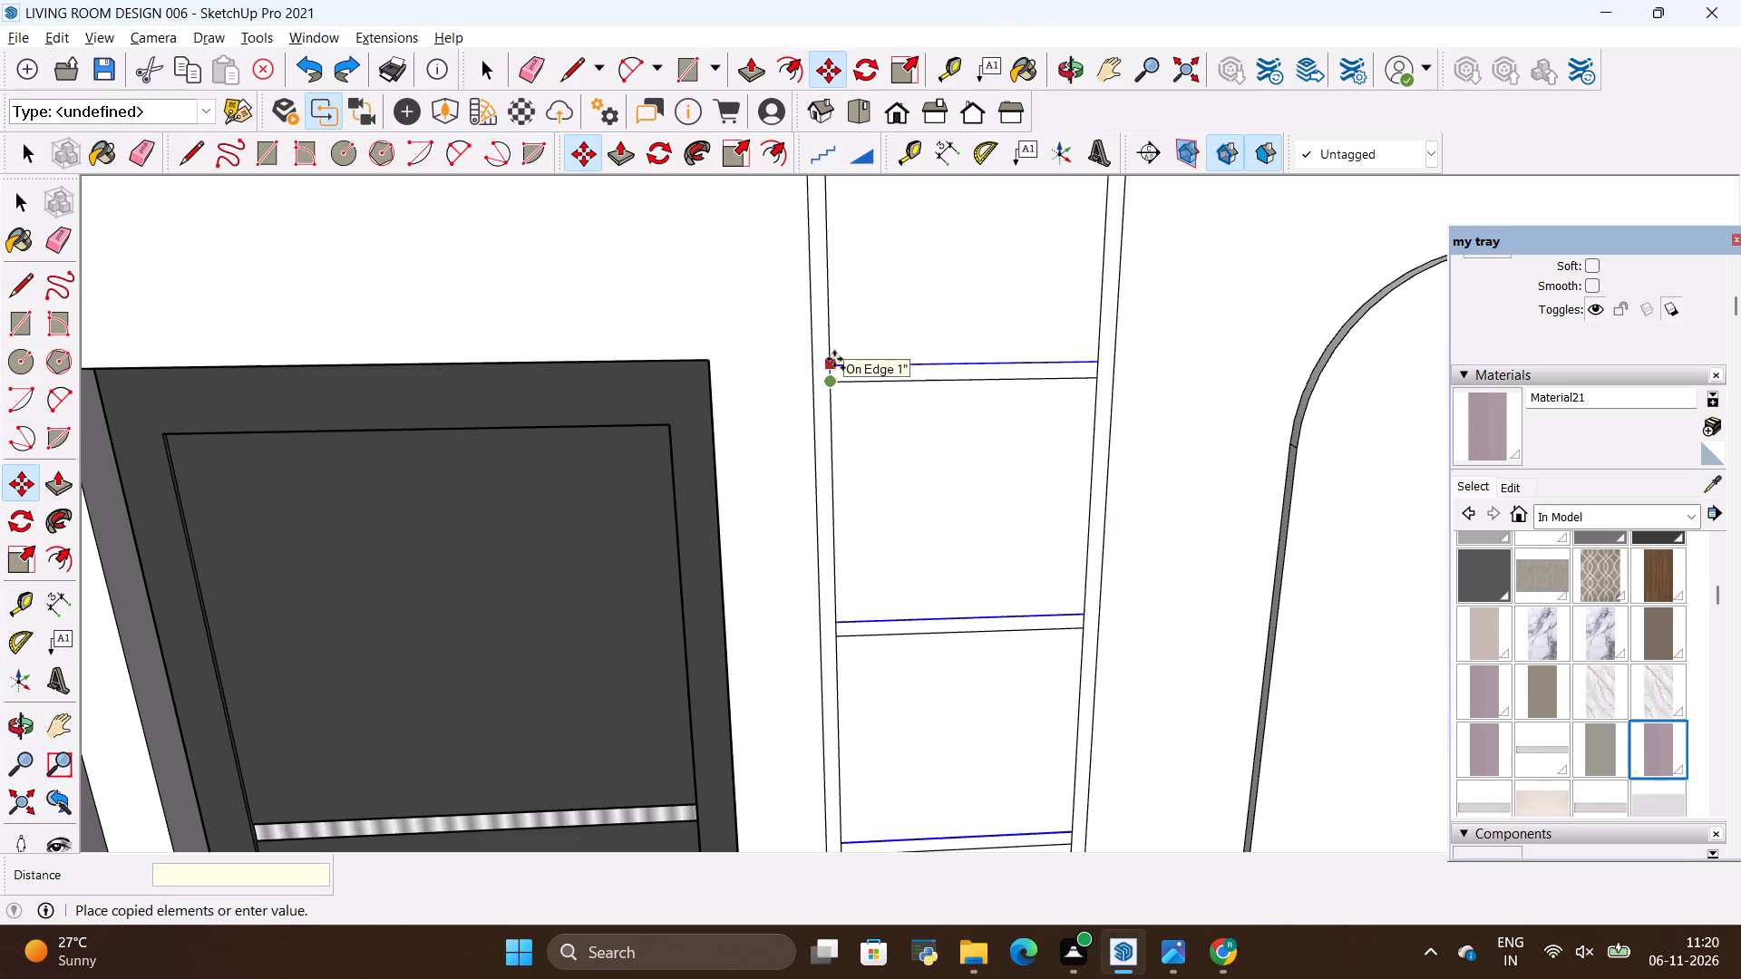
type(".5")
key("shift+quotedbl")
key("Return")
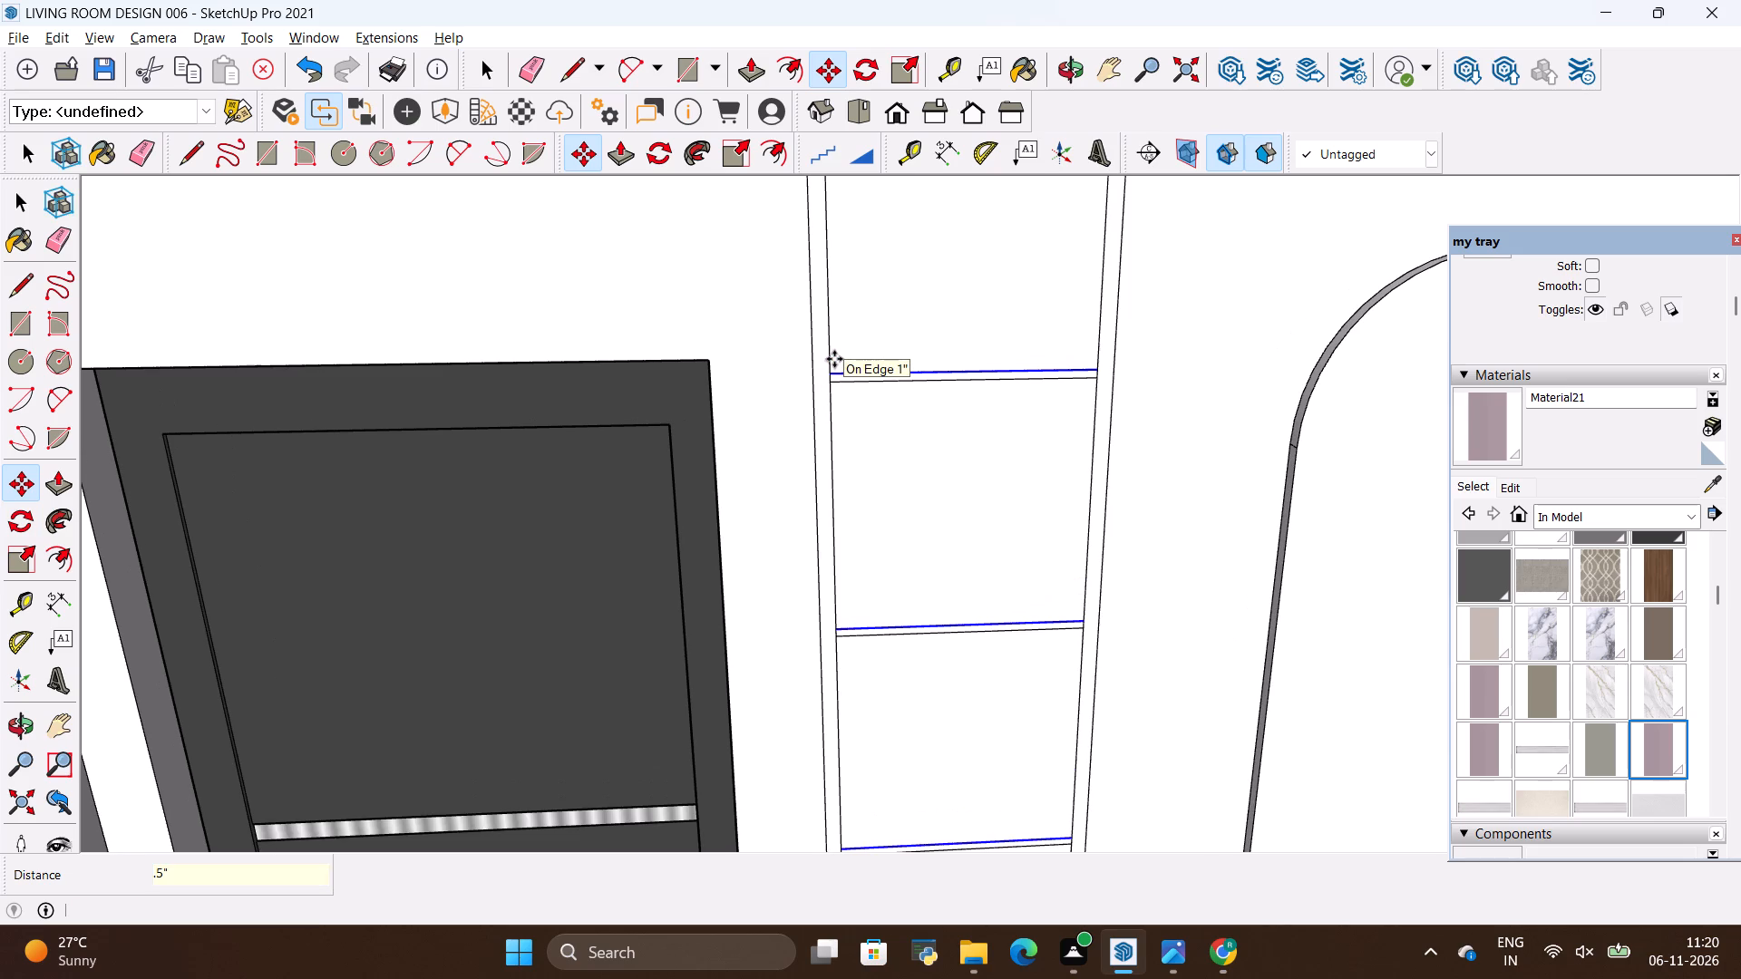
Copy the four upper shelf lines 1" downward to form the lower edge of each shelf.
scroll(832, 410, "up", 4)
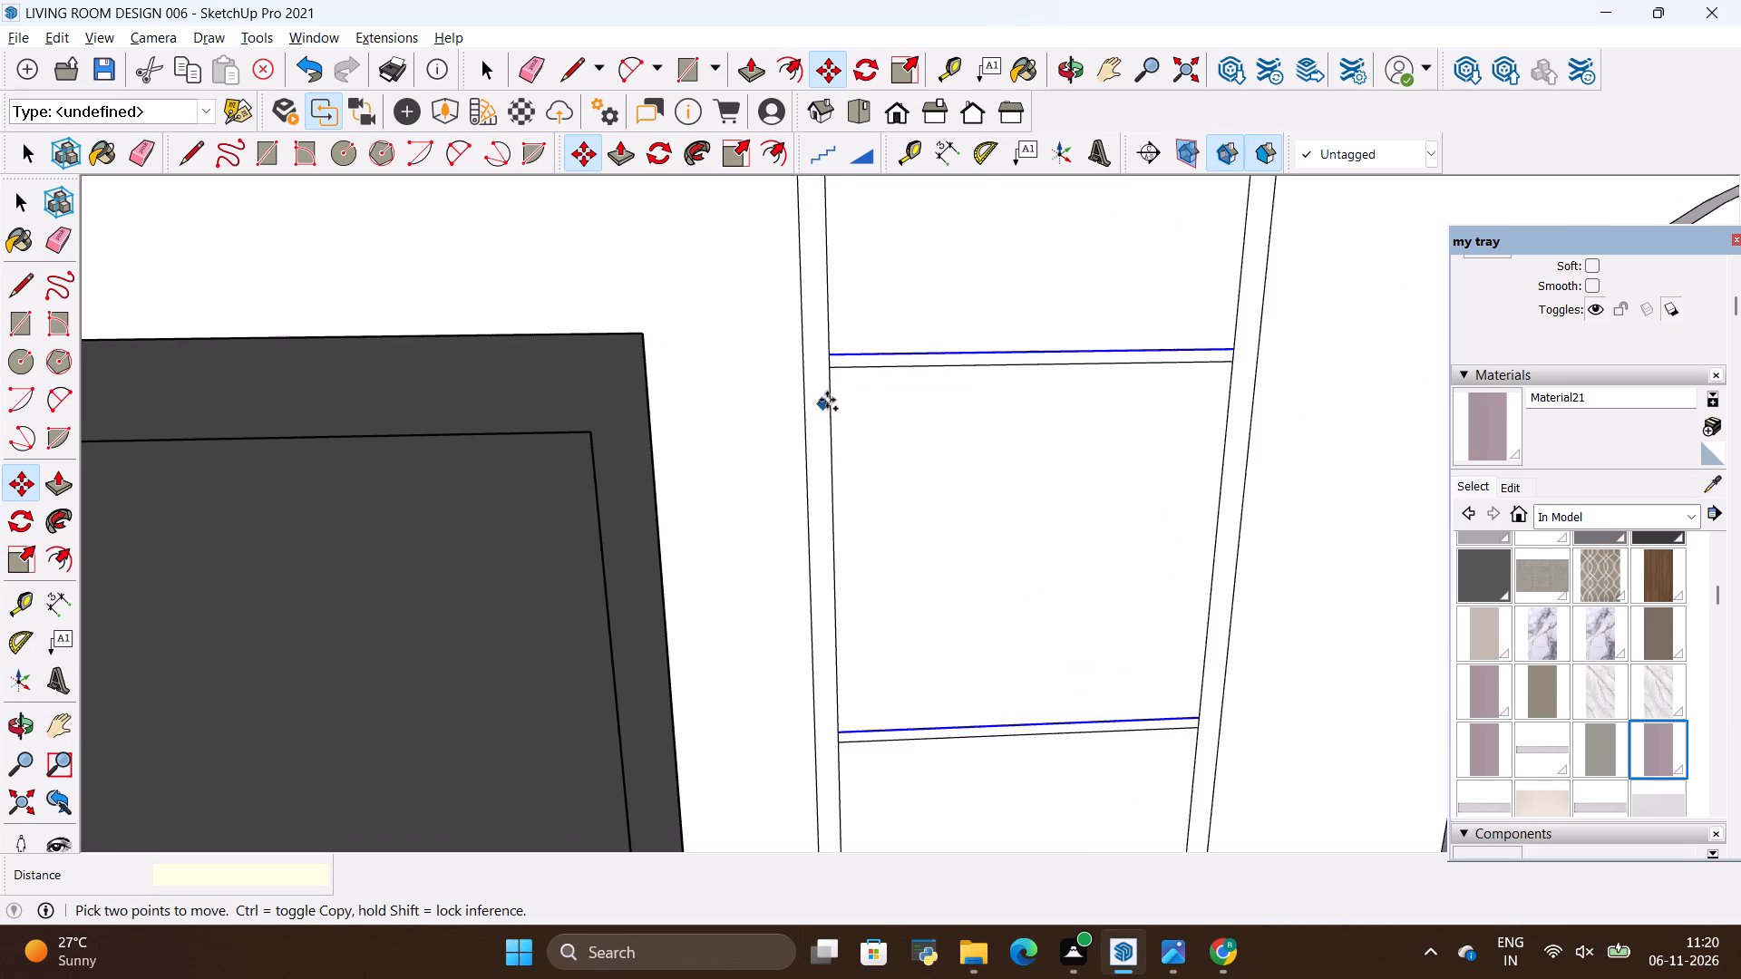
left_click(832, 352, "ctrl")
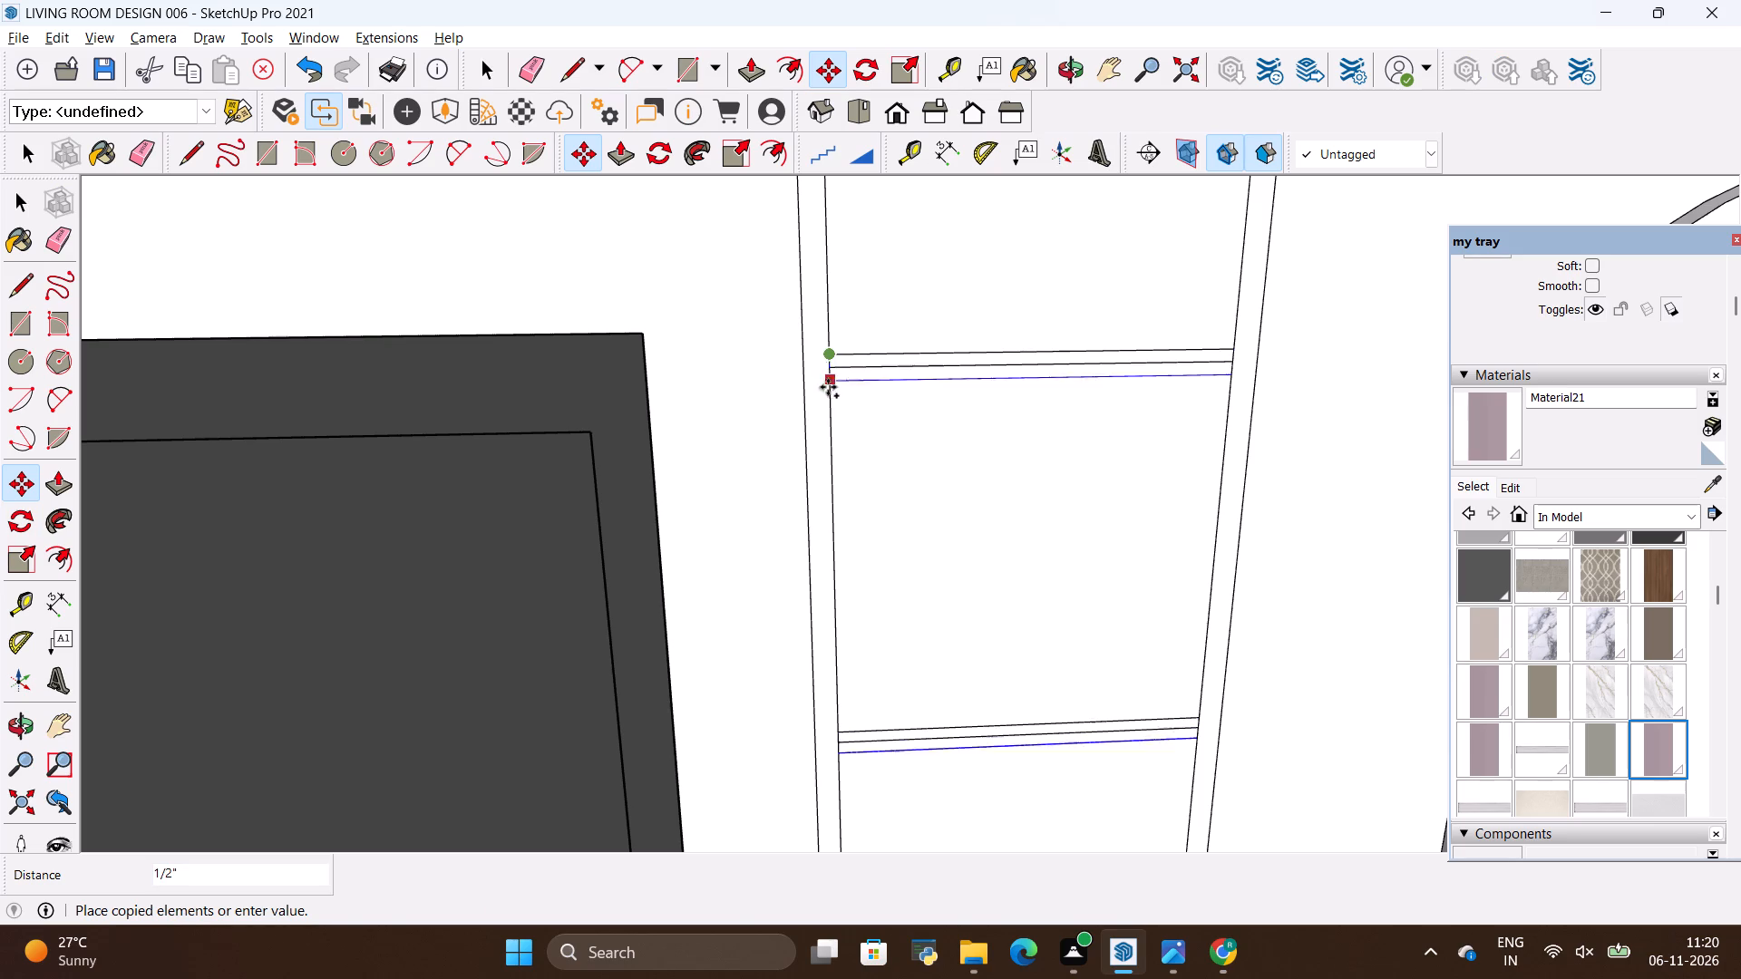
key("BackSpace")
key("1")
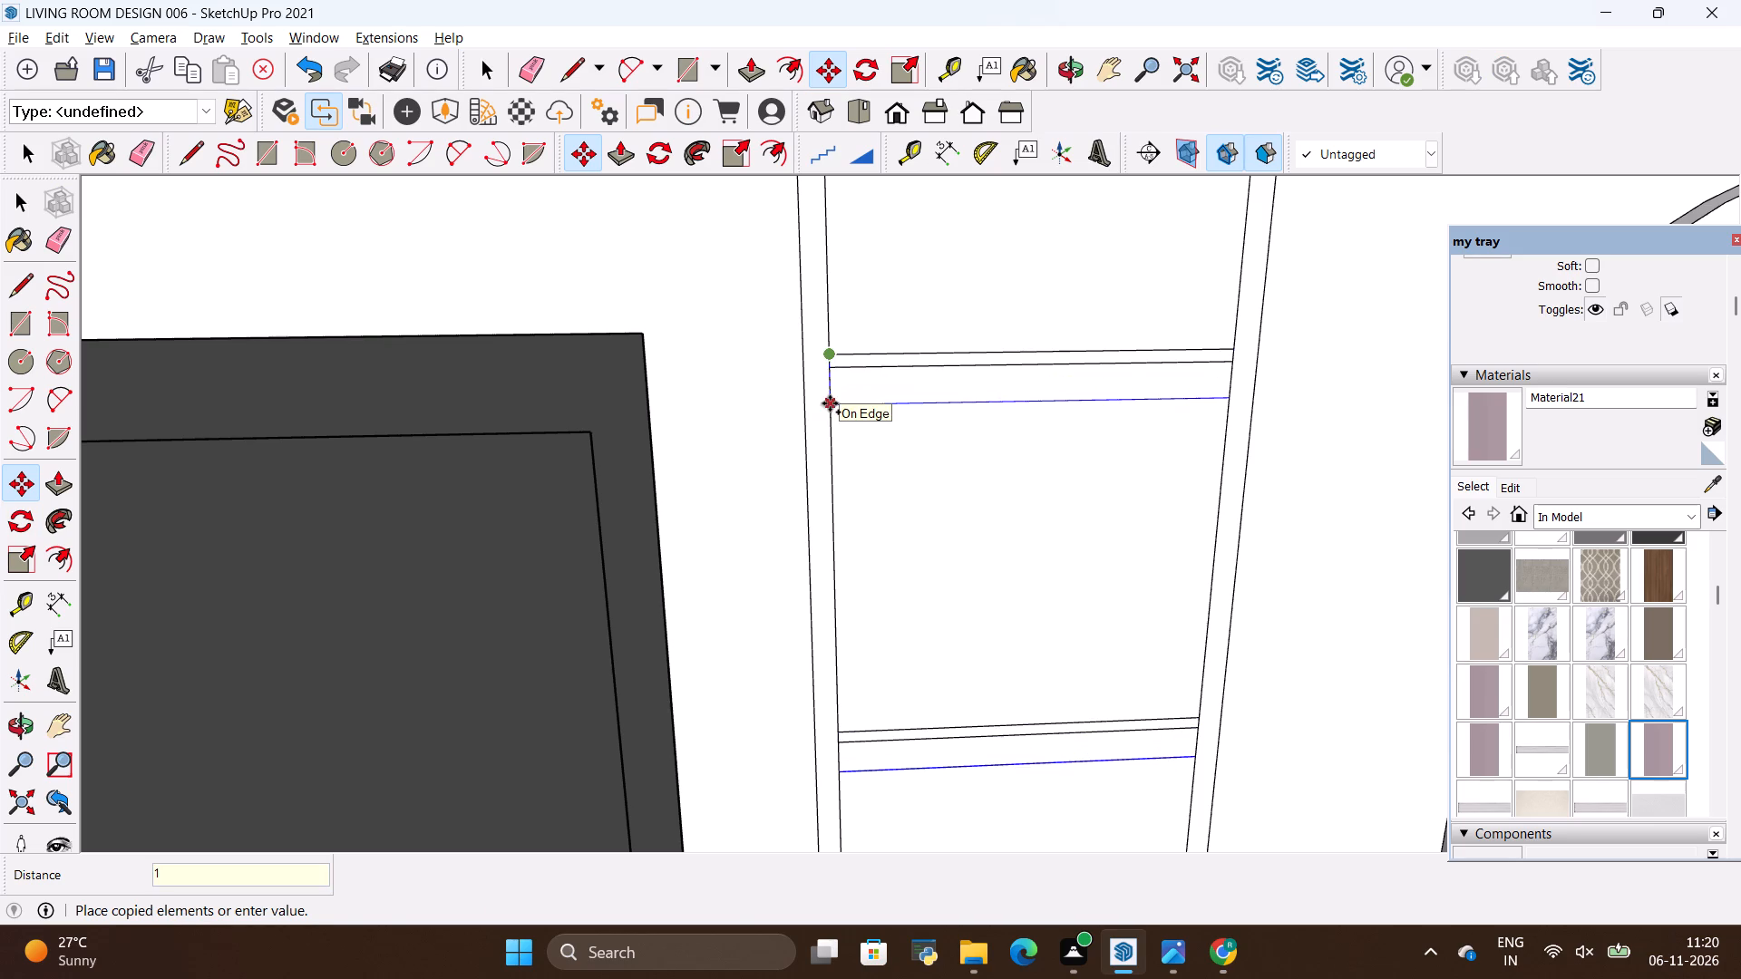
key("shift+quotedbl")
key("Return")
key("space")
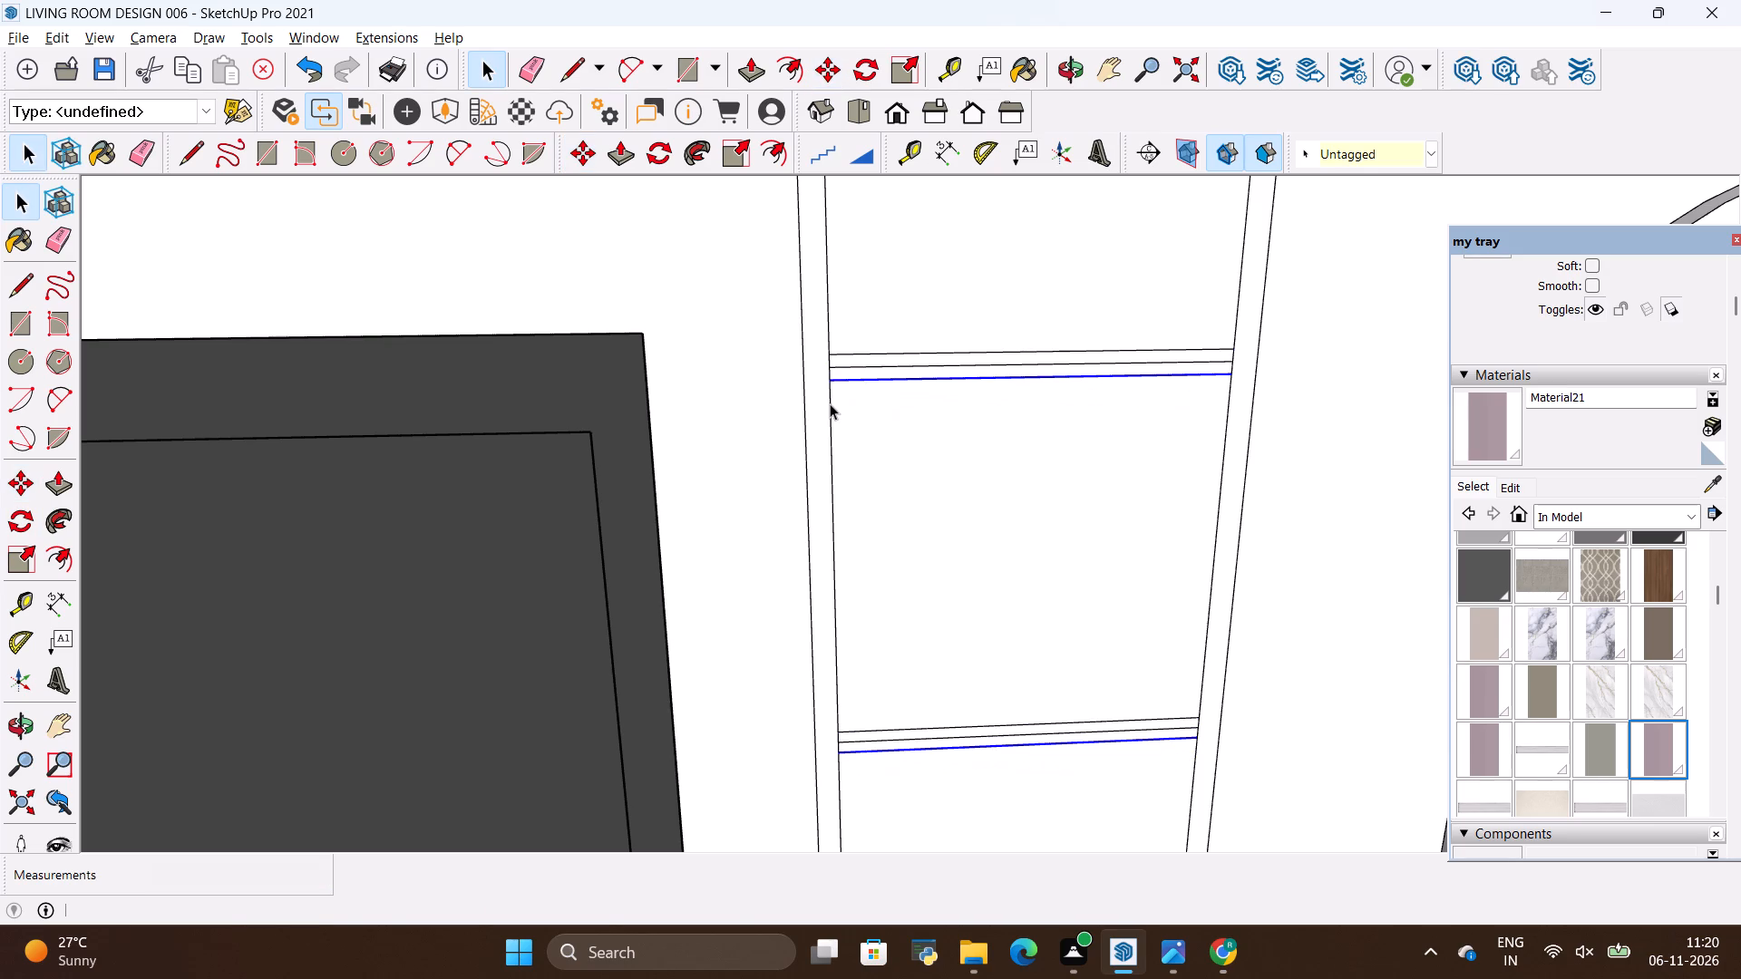
Erase the original middle line within each of the four shelf strips in the column beside the door.
scroll(834, 395, "up", 9)
key("e")
left_click_drag(889, 367, 896, 377)
scroll(849, 363, "down", 3)
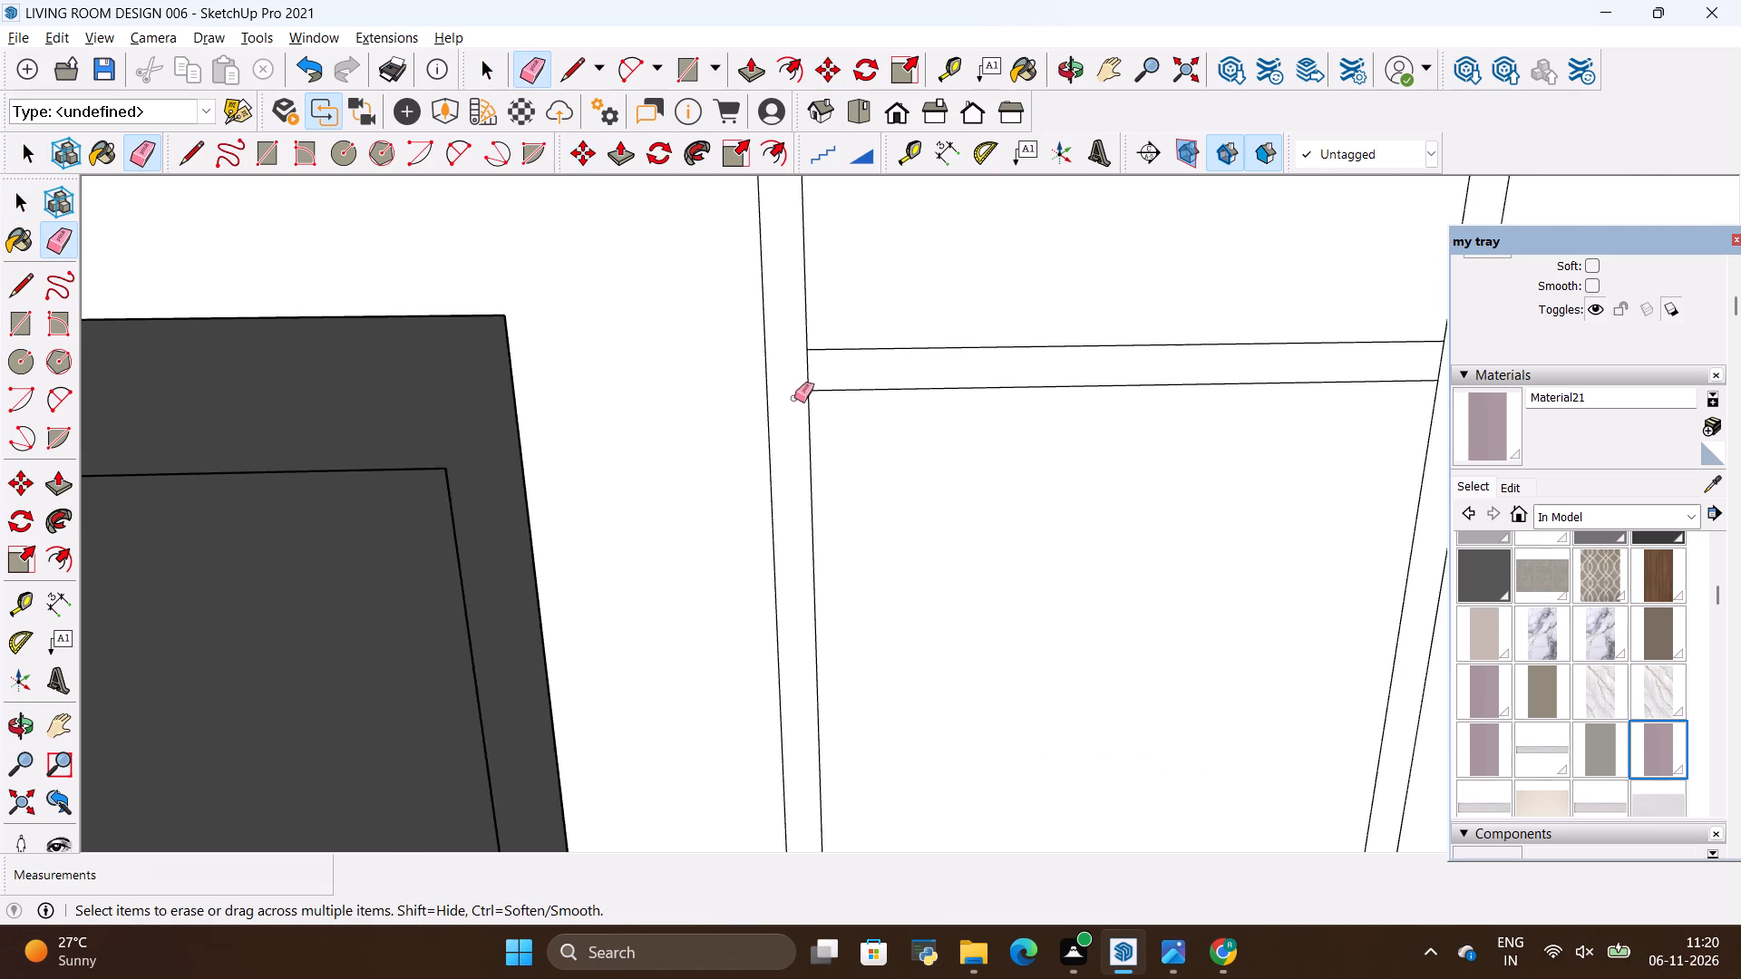
scroll(794, 398, "down", 16)
scroll(832, 608, "up", 10)
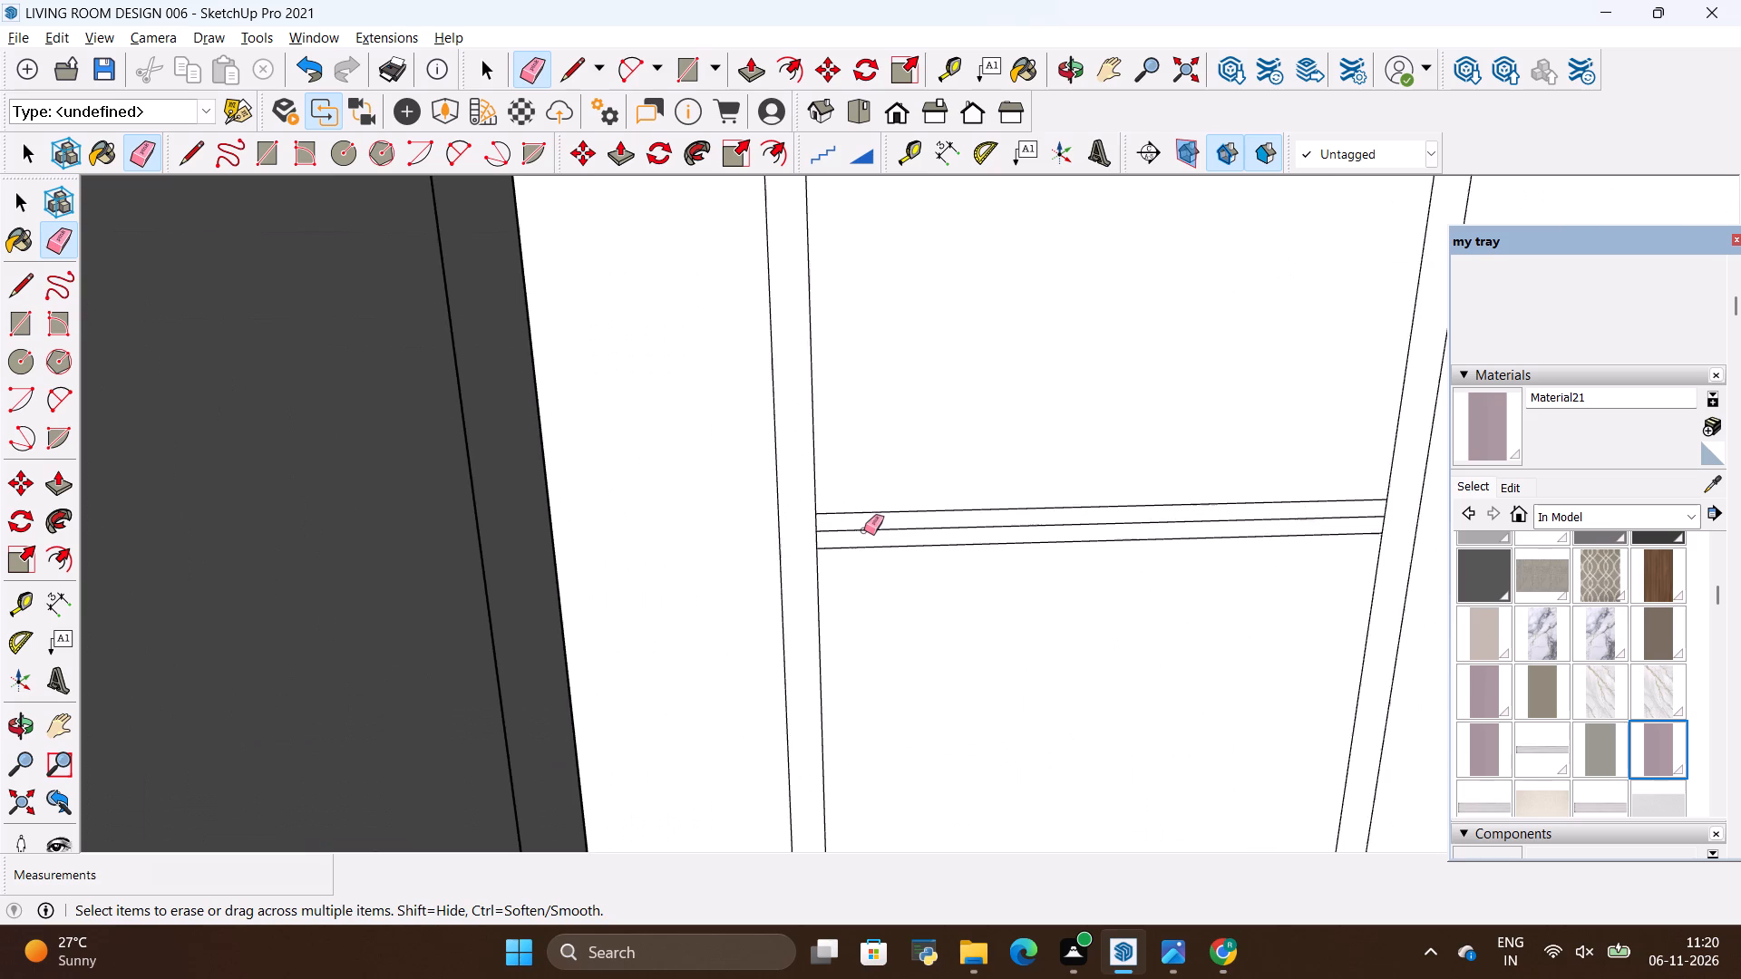
scroll(864, 530, "up", 4)
left_click_drag(882, 523, 890, 528)
scroll(878, 490, "down", 10)
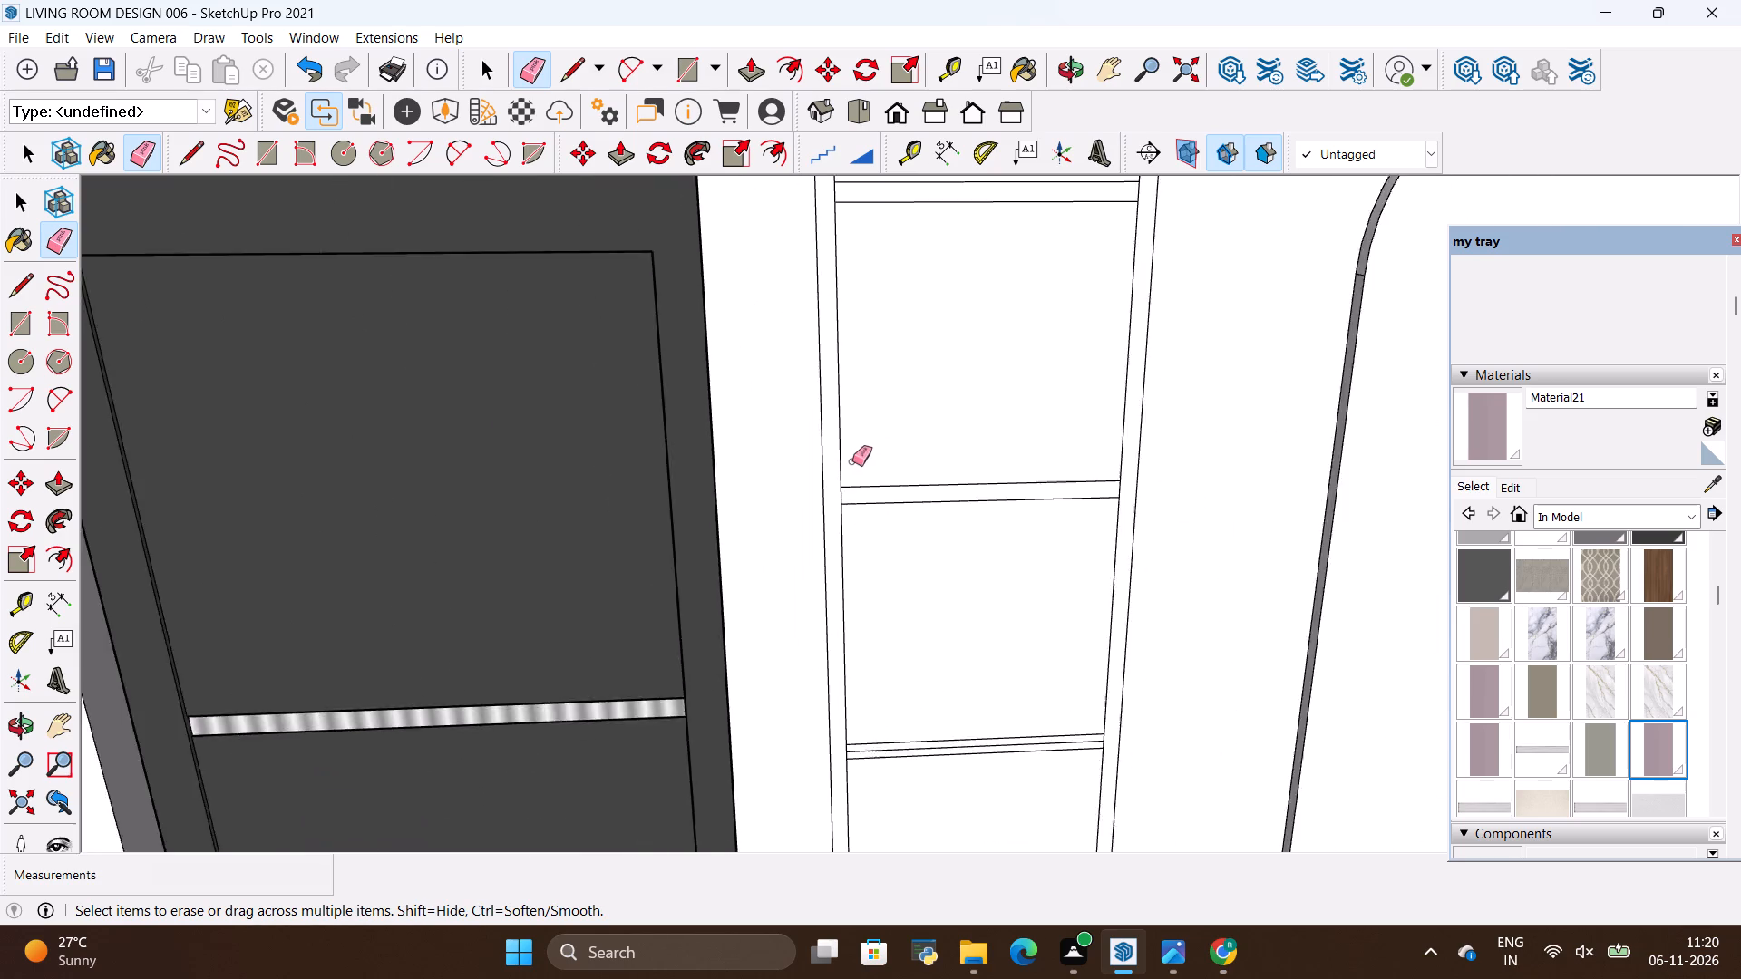
scroll(852, 461, "down", 9)
scroll(773, 710, "up", 15)
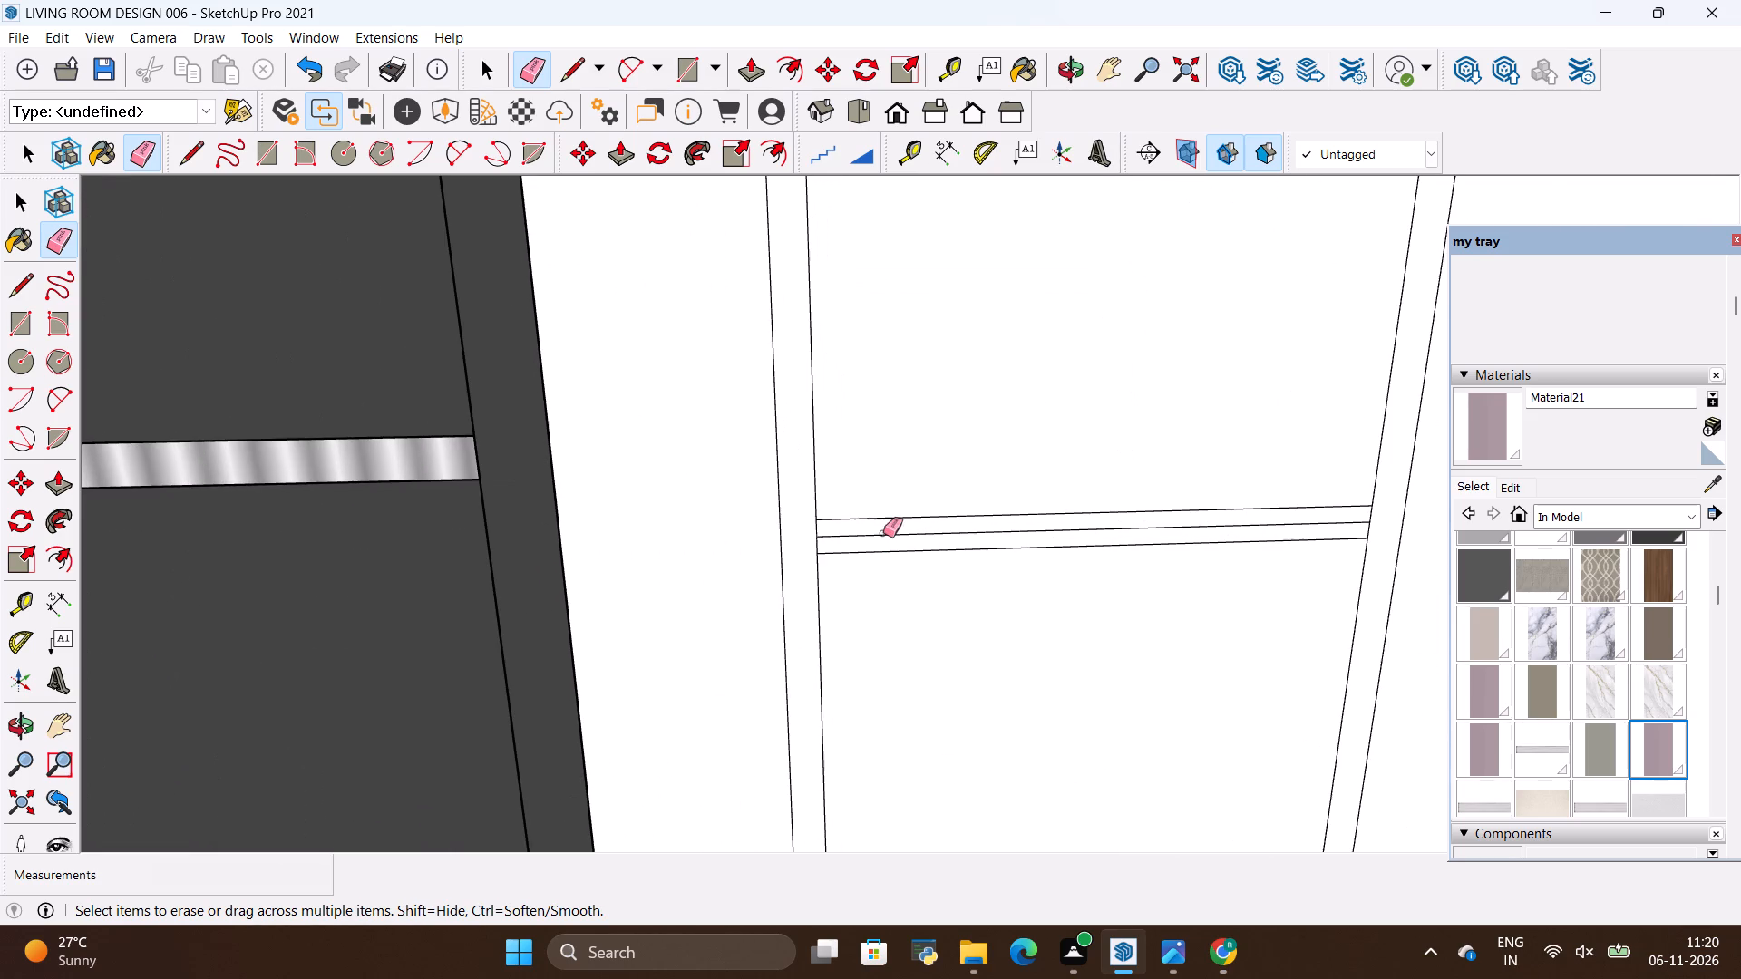
left_click_drag(893, 530, 906, 535)
scroll(906, 529, "down", 16)
scroll(850, 685, "up", 2)
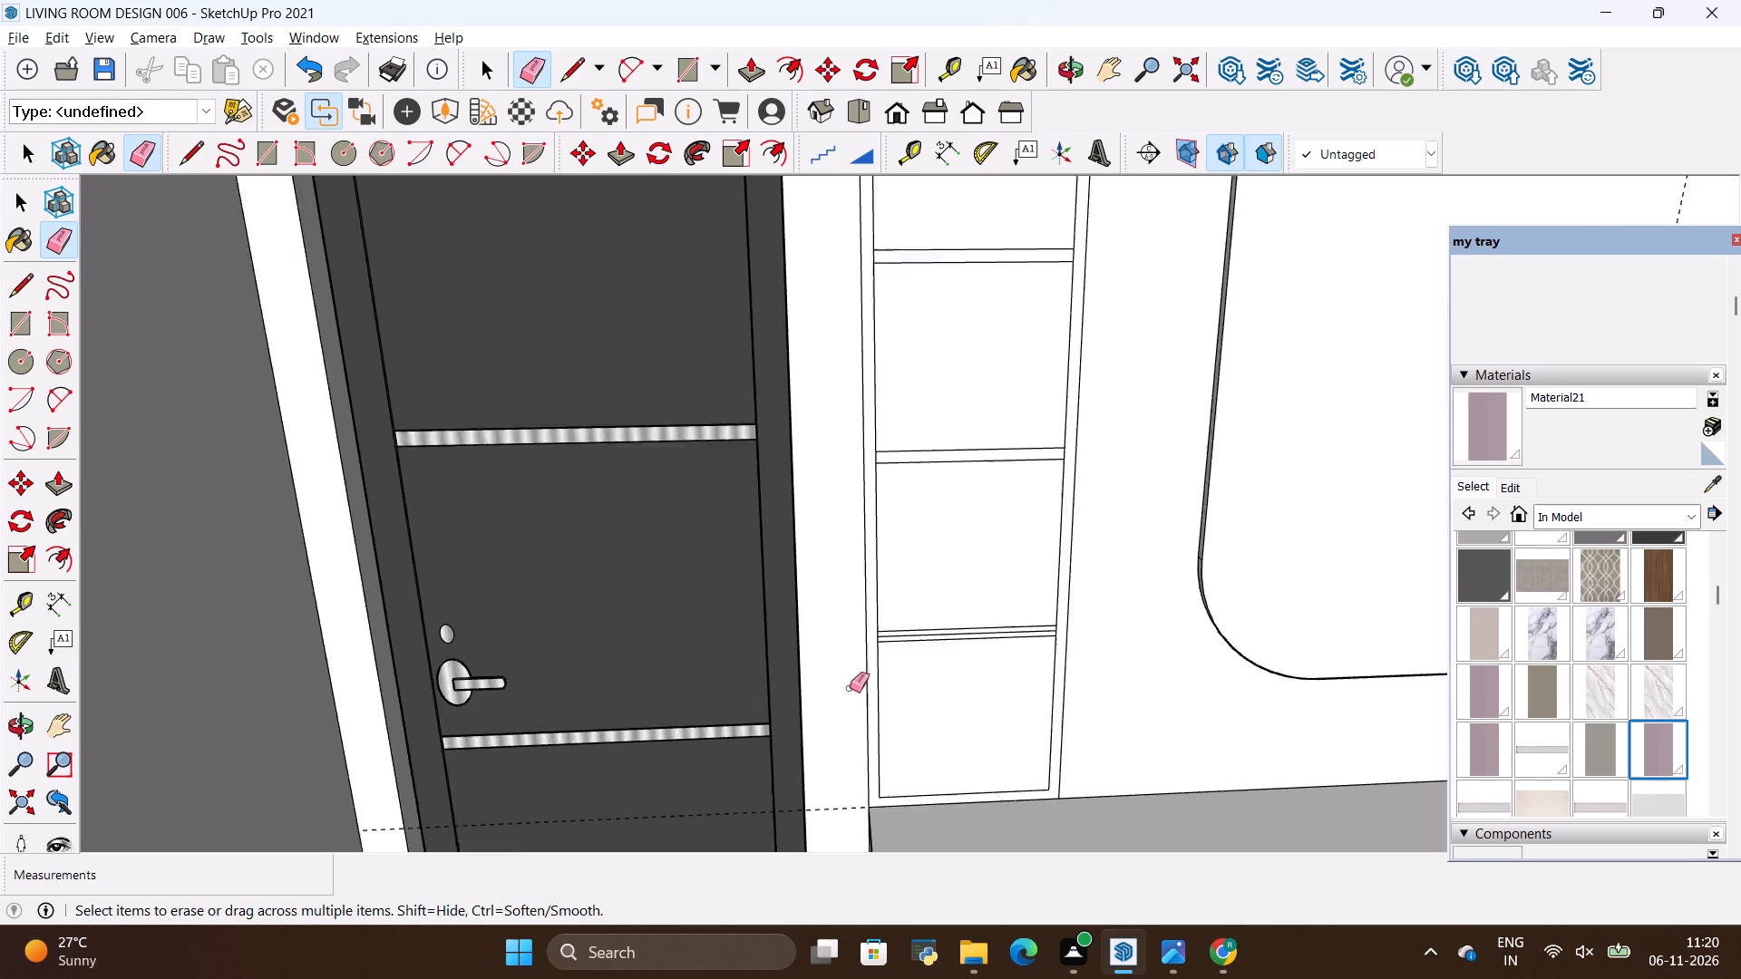
scroll(850, 688, "up", 20)
left_click_drag(958, 587, 964, 606)
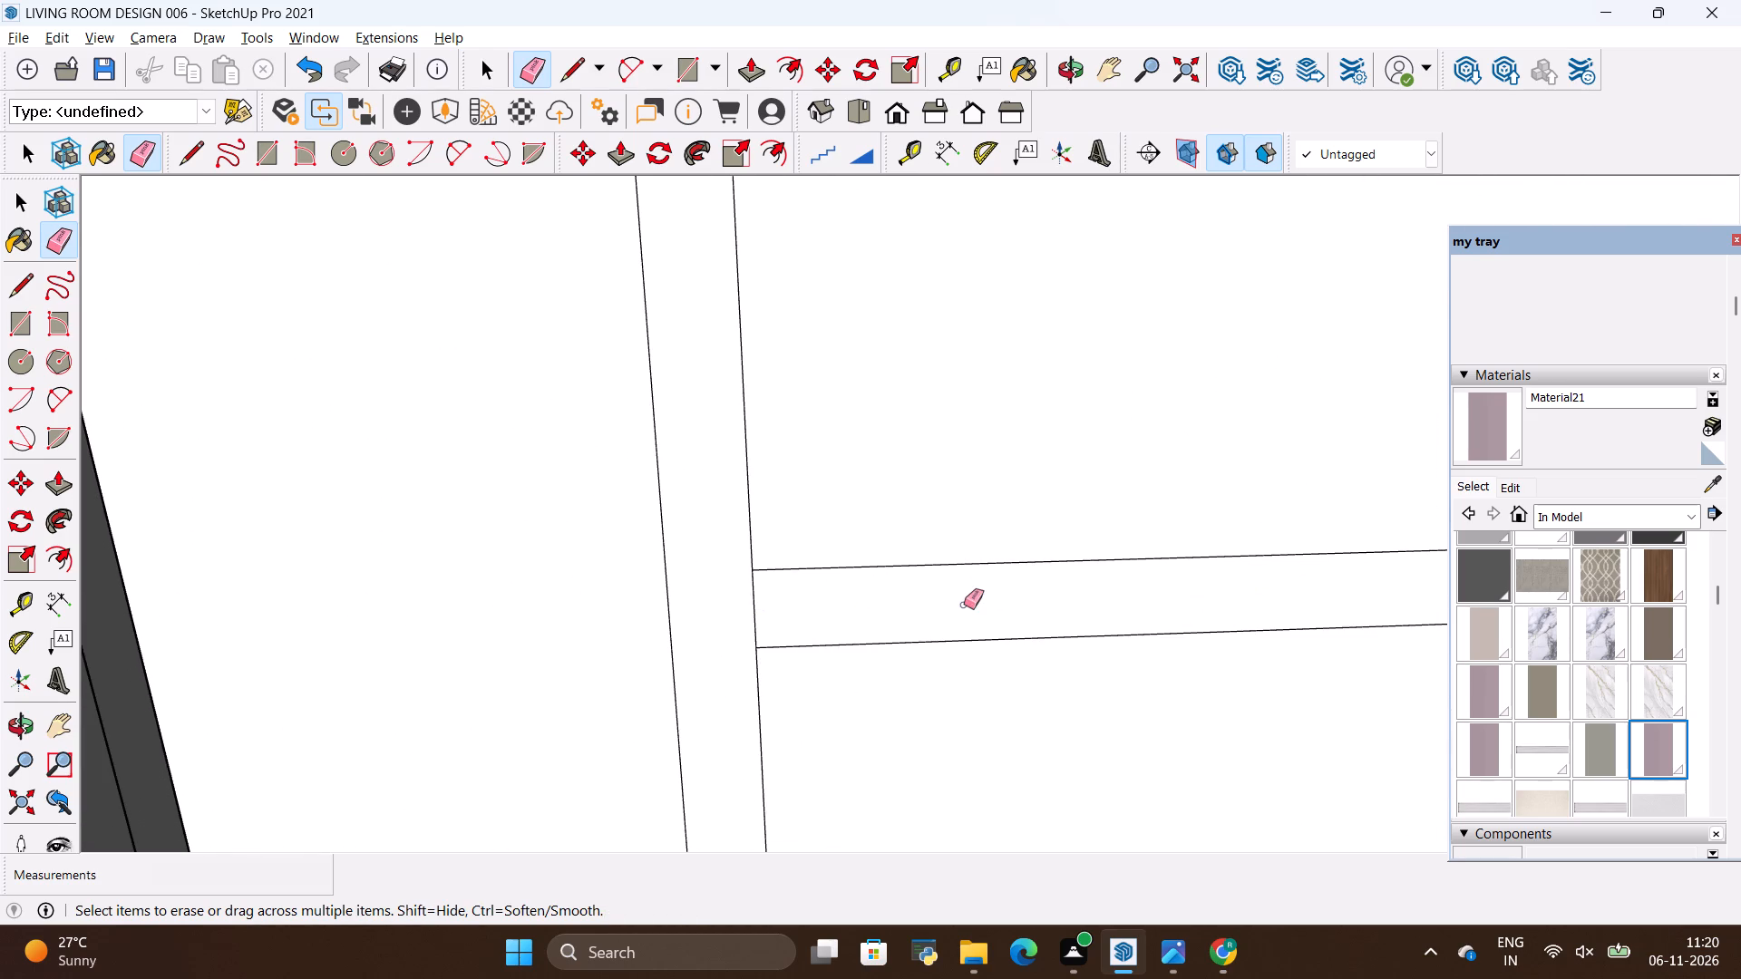
Compare the modelled shelf columns on both sides of the TV panel with the reference image, examining their shelves.
key("space")
left_click(951, 605)
scroll(934, 621, "down", 20)
scroll(934, 621, "down", 6)
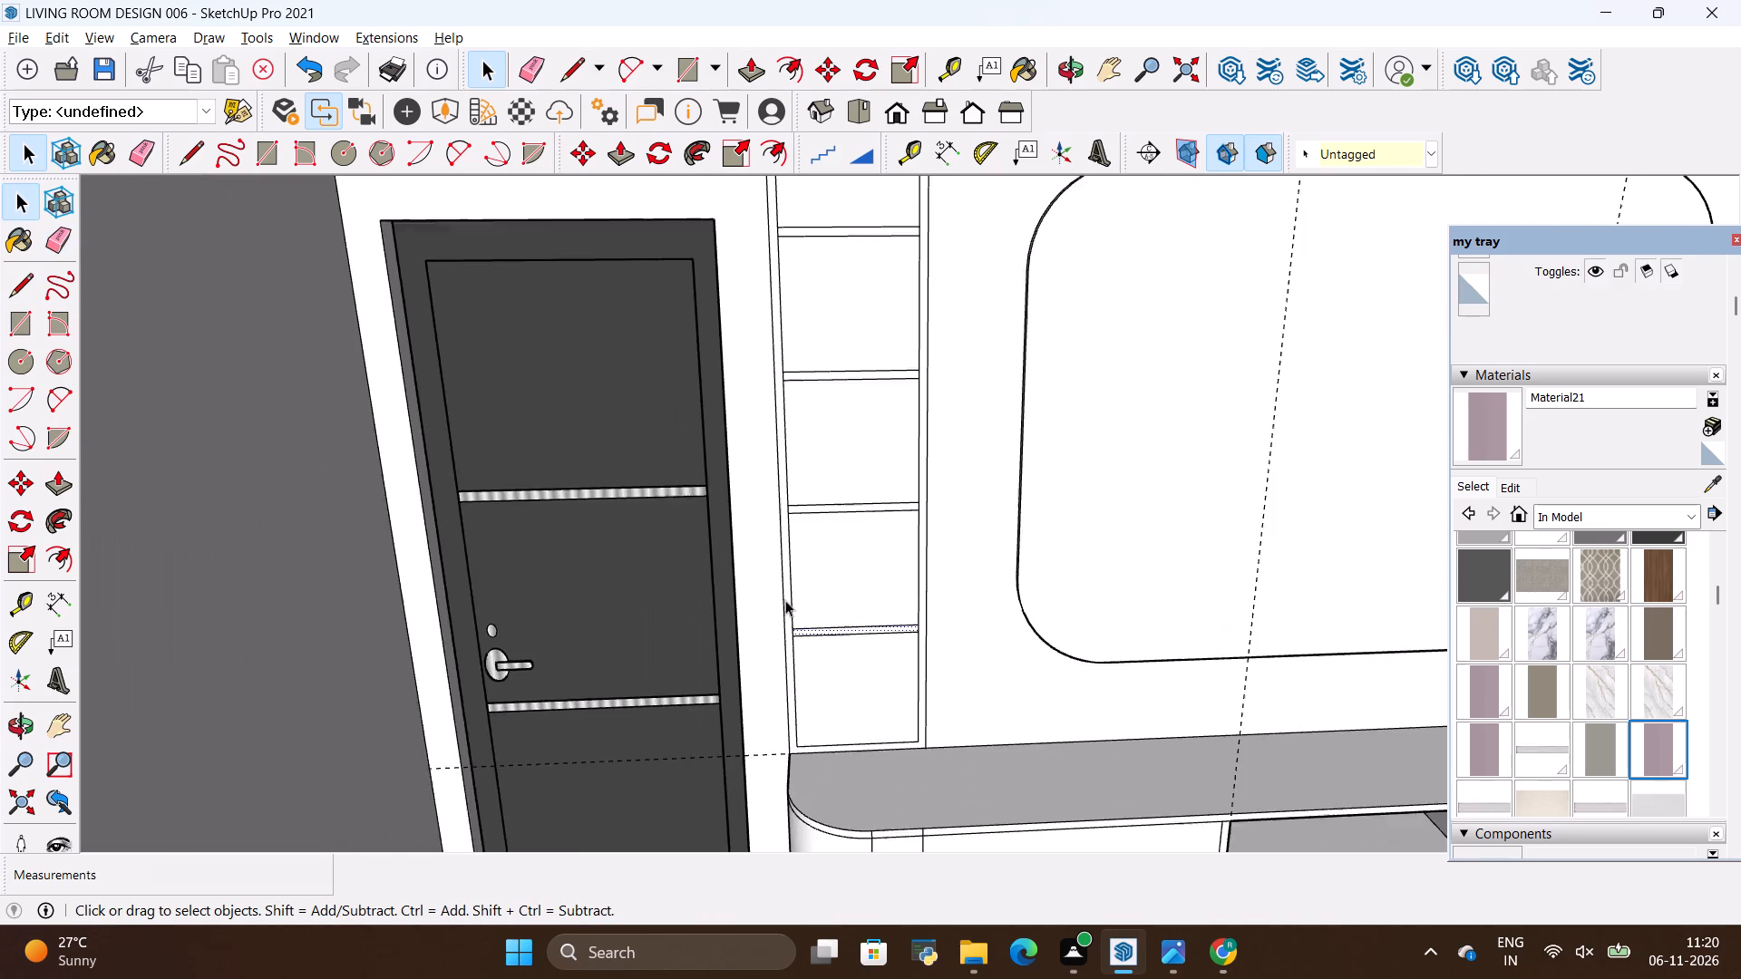
scroll(785, 600, "down", 4)
key("alt+Tab")
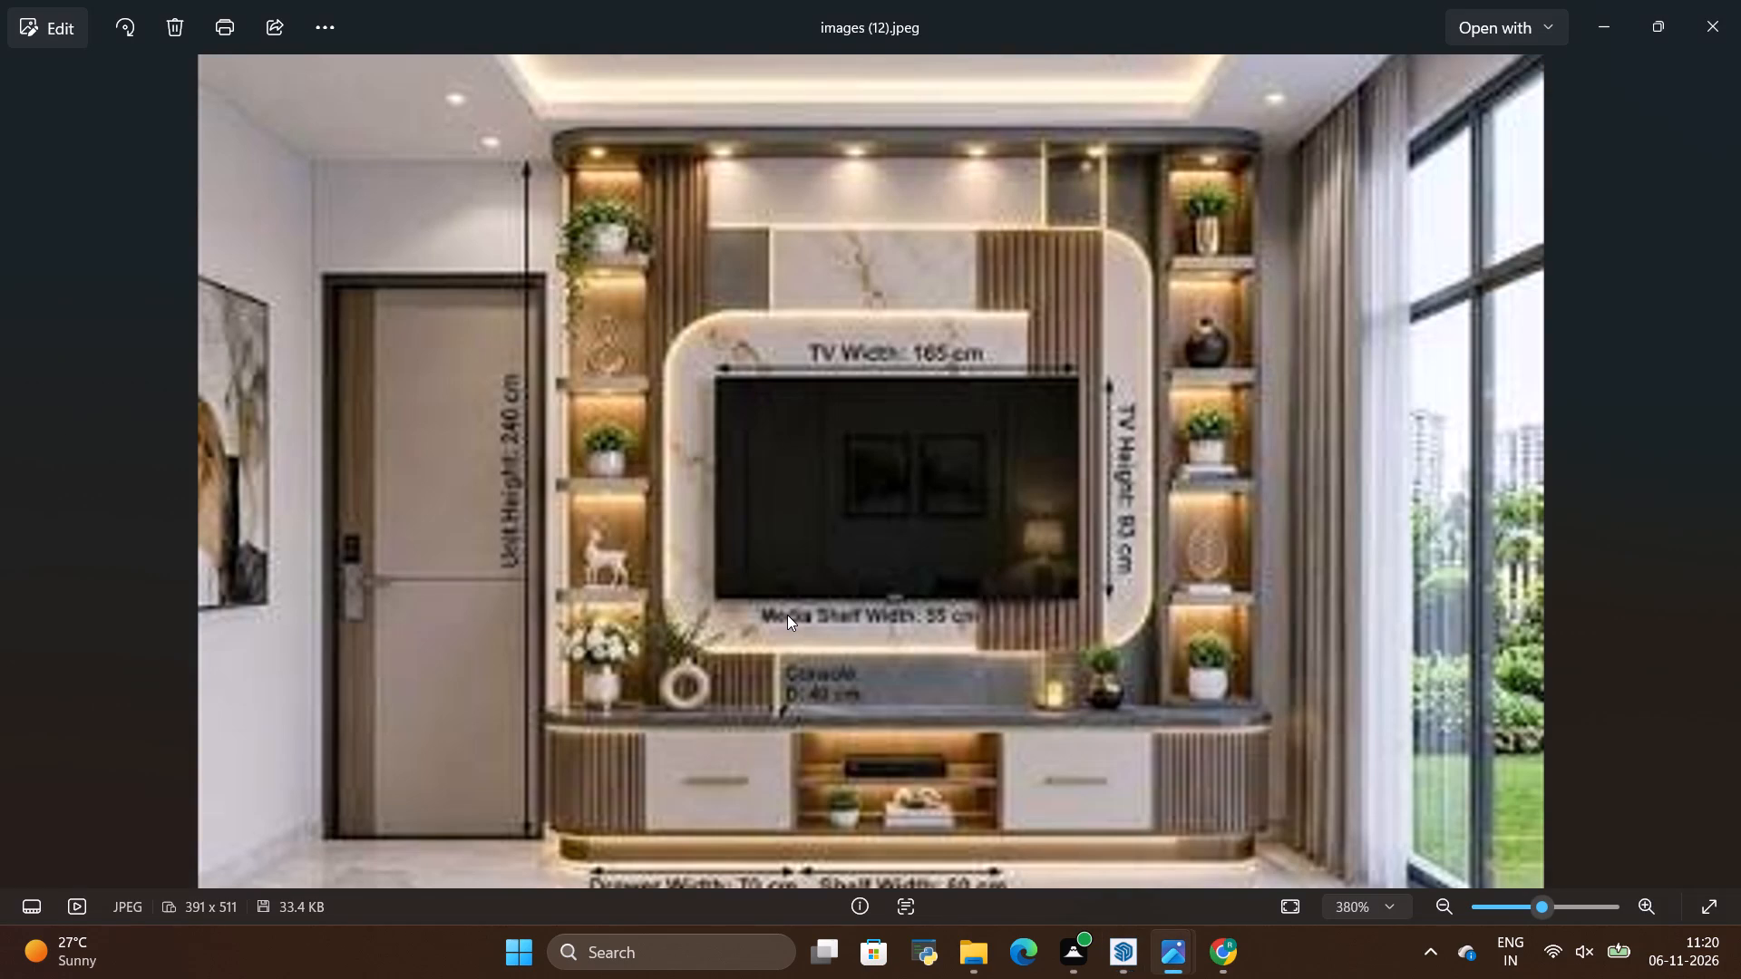
key("alt+Tab")
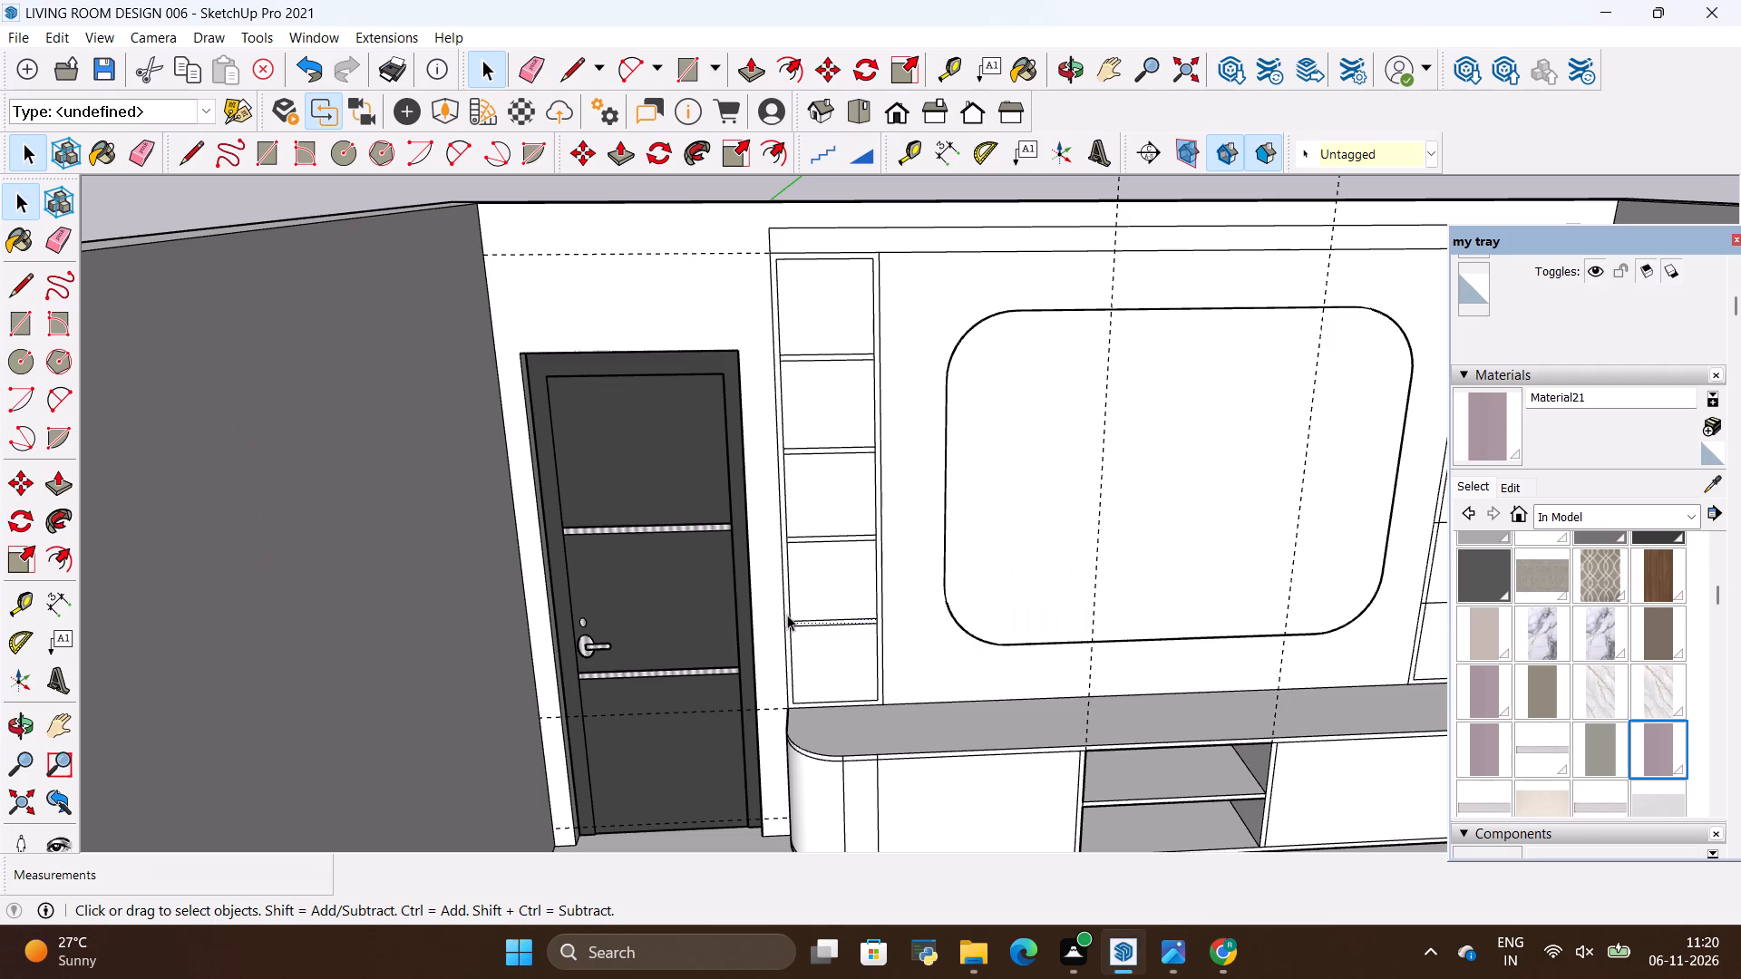
scroll(529, 455, "down", 1)
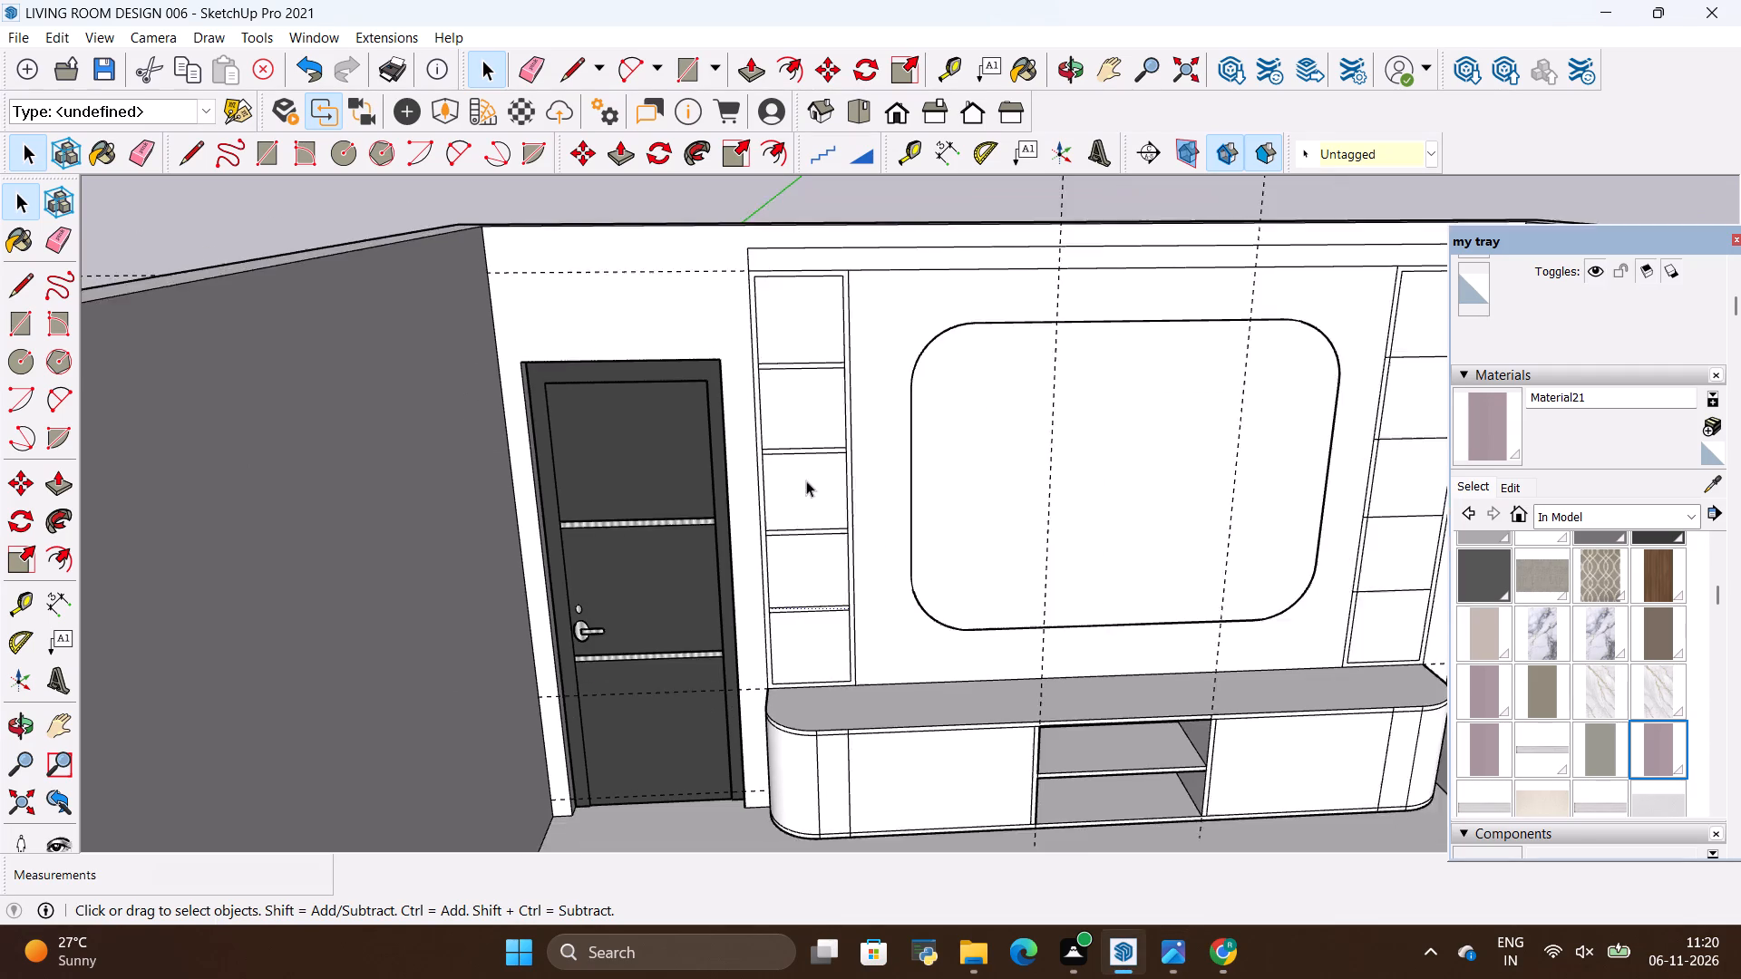
scroll(806, 480, "down", 1)
scroll(525, 590, "down", 4)
scroll(1152, 474, "up", 7)
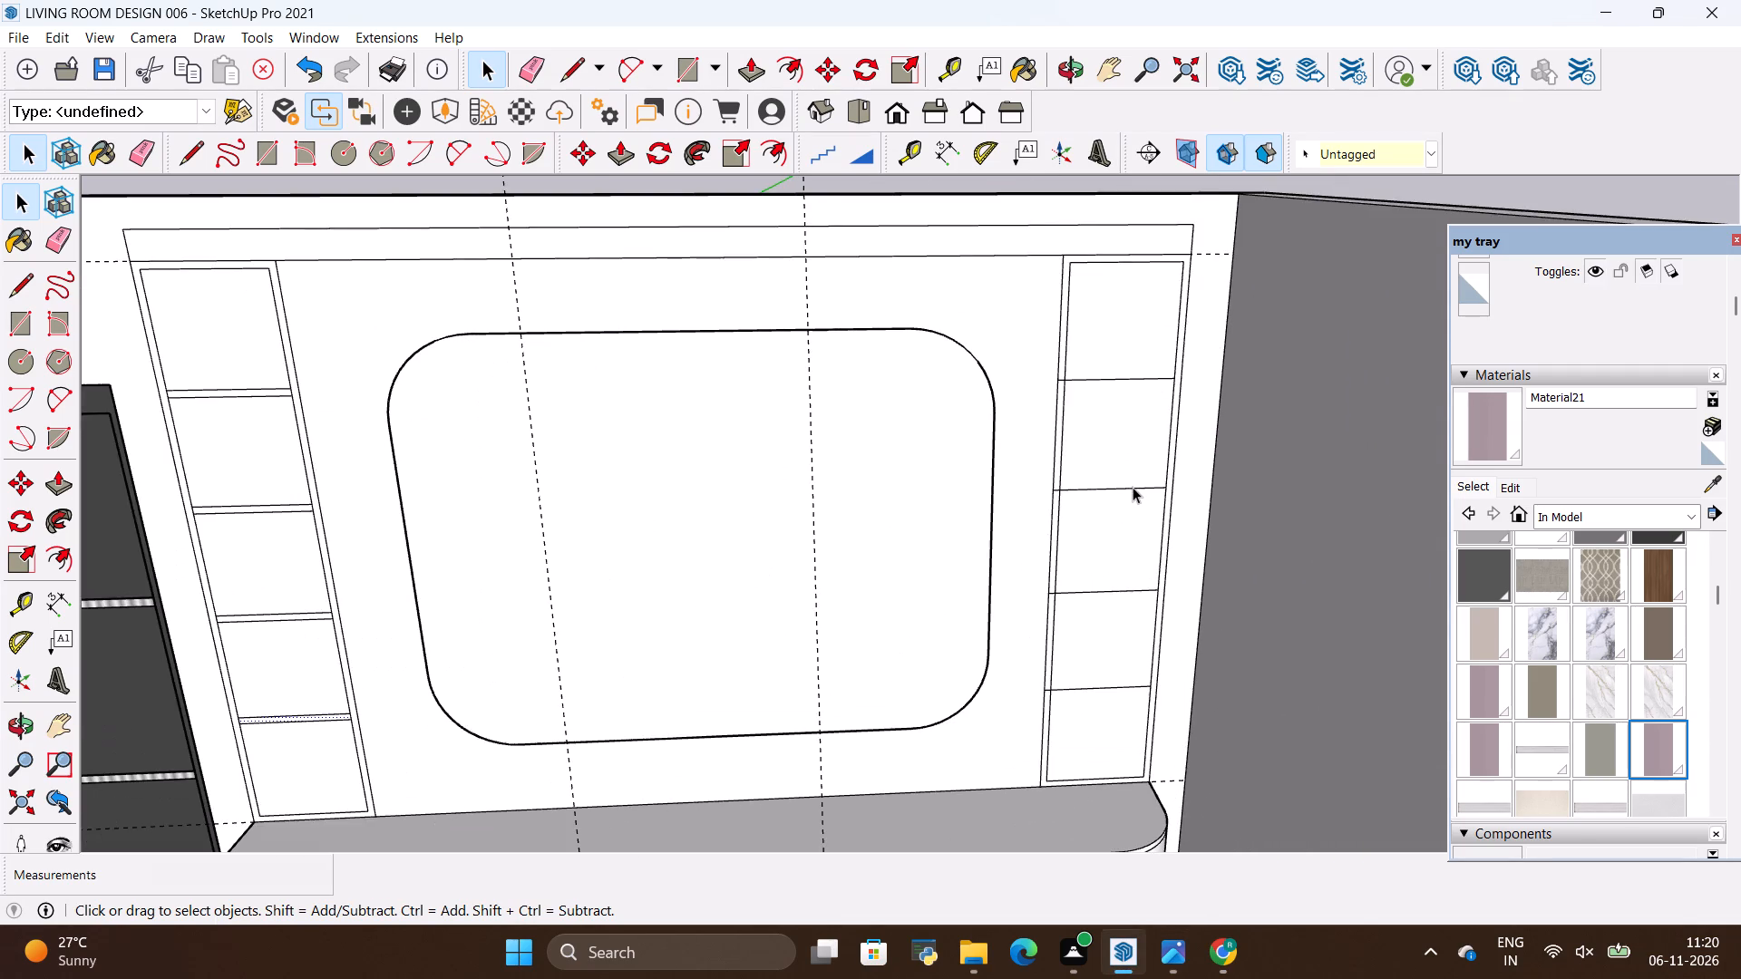
Copy the four horizontal shelf lines of the column farther from the door 0.5" upward along the frame's inner edge.
scroll(1133, 487, "up", 3)
left_click(1104, 336)
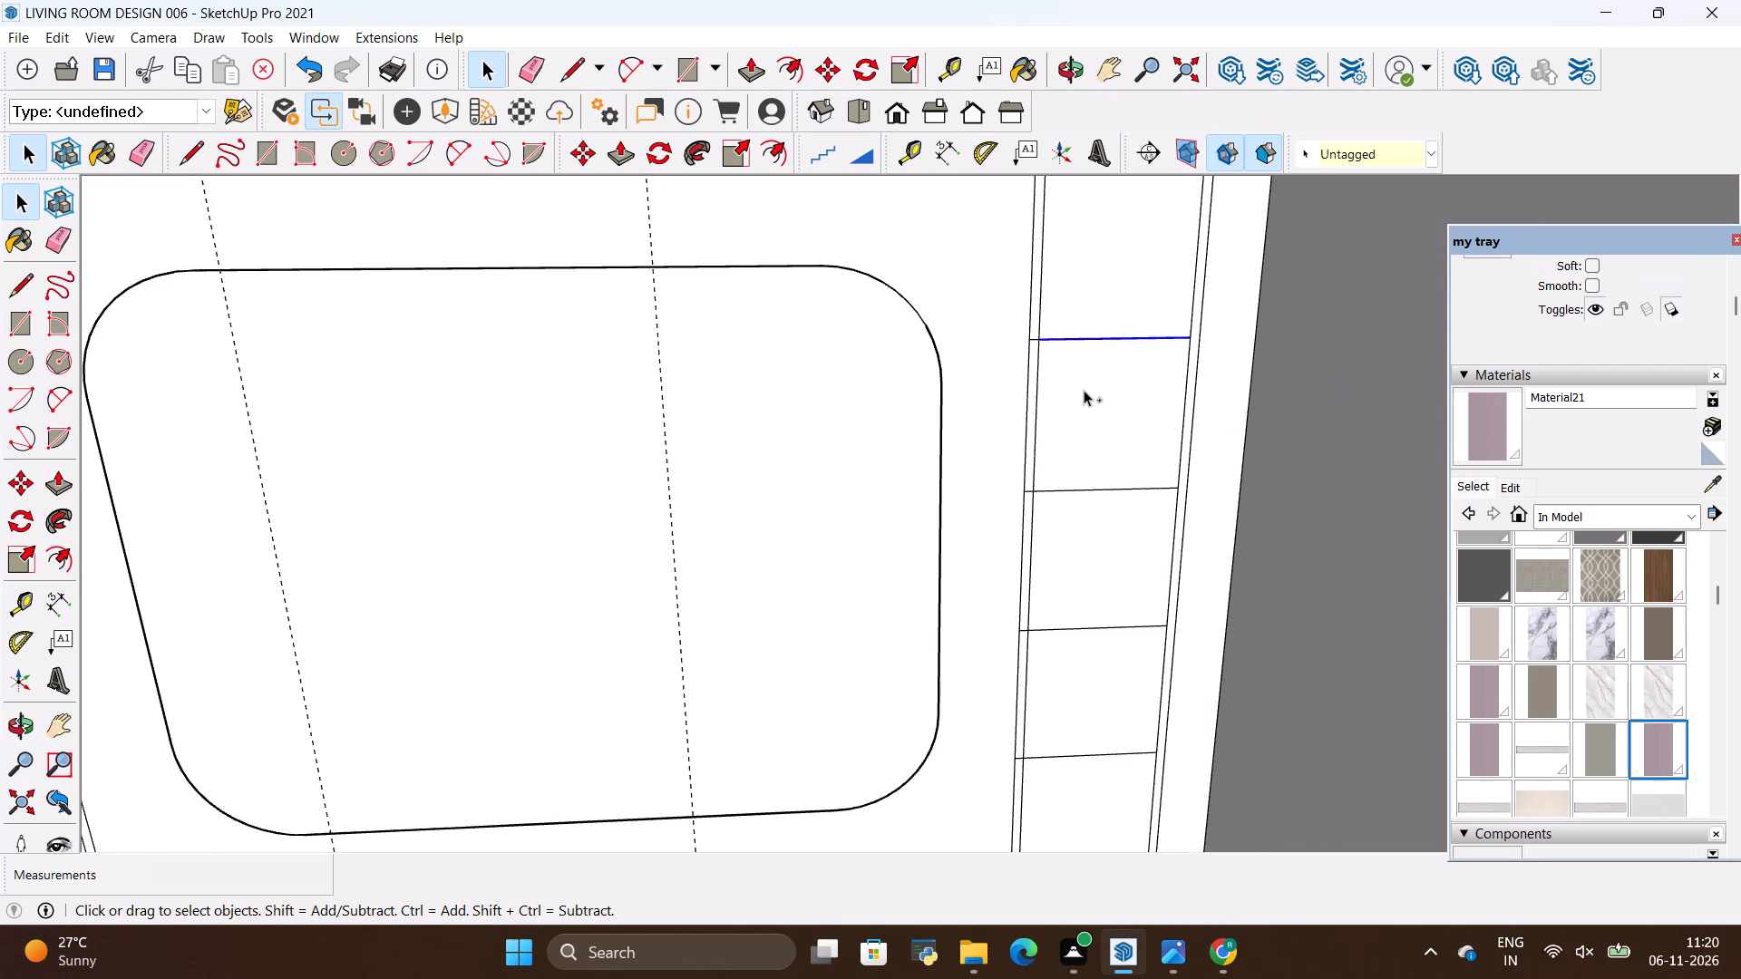
left_click(1075, 488, "ctrl")
scroll(1077, 412, "down", 5, "ctrl")
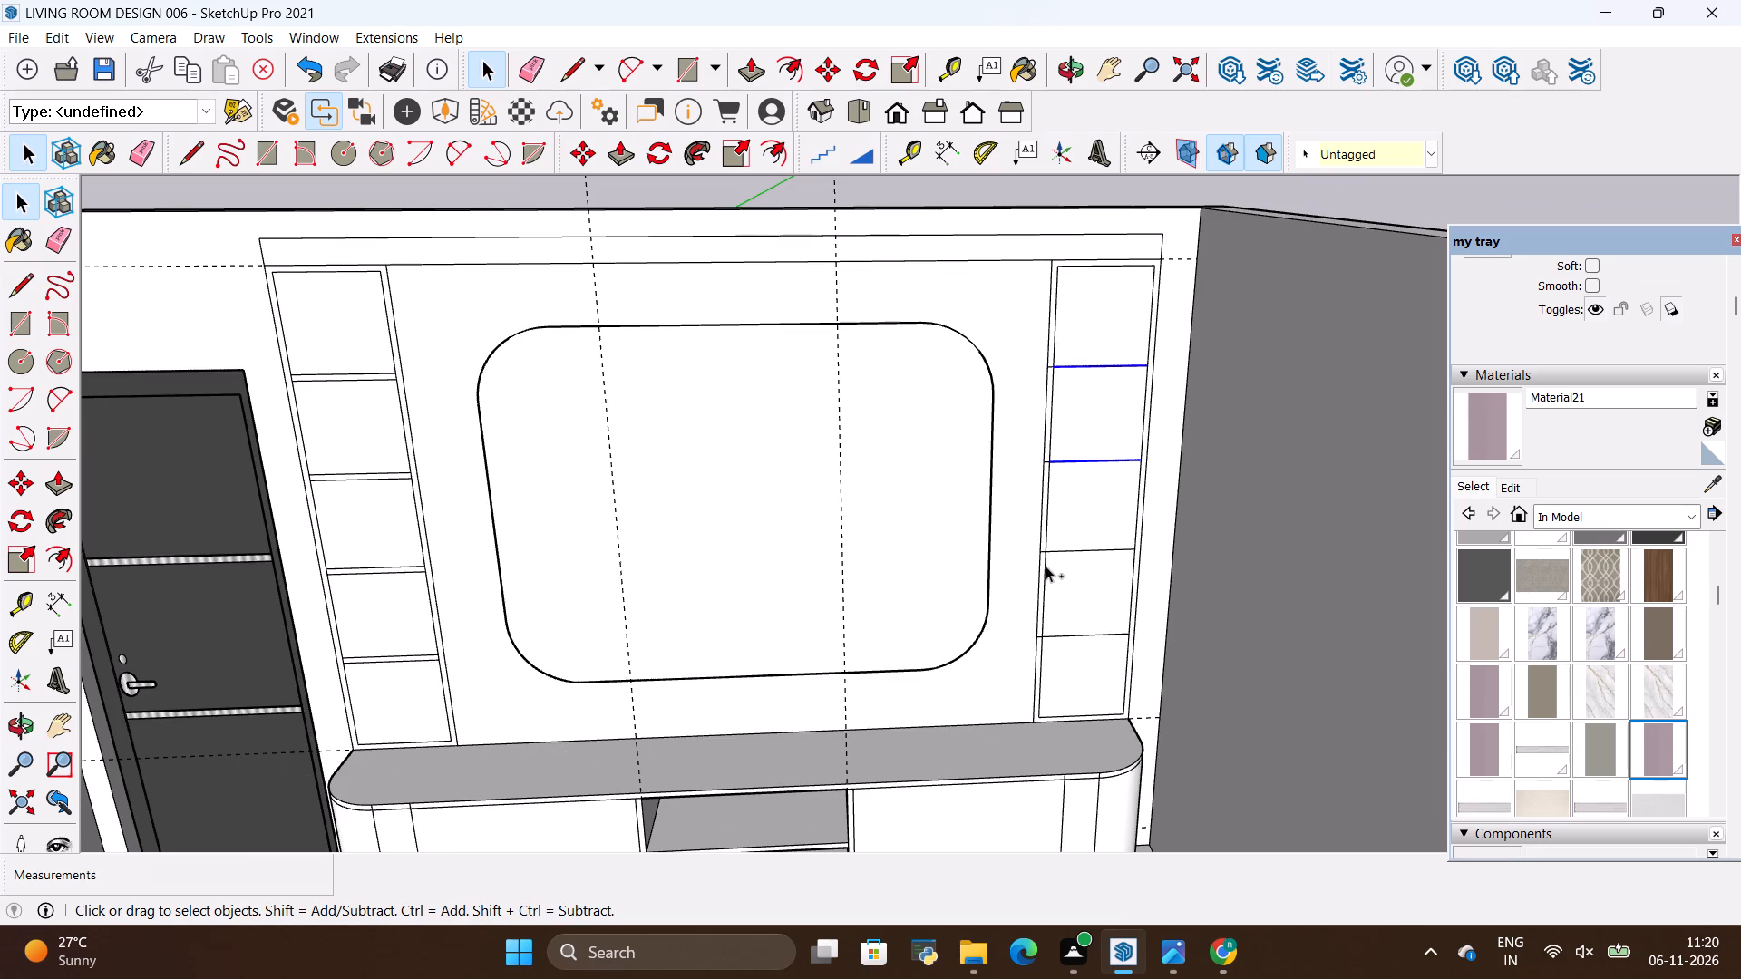
left_click(1055, 551, "ctrl")
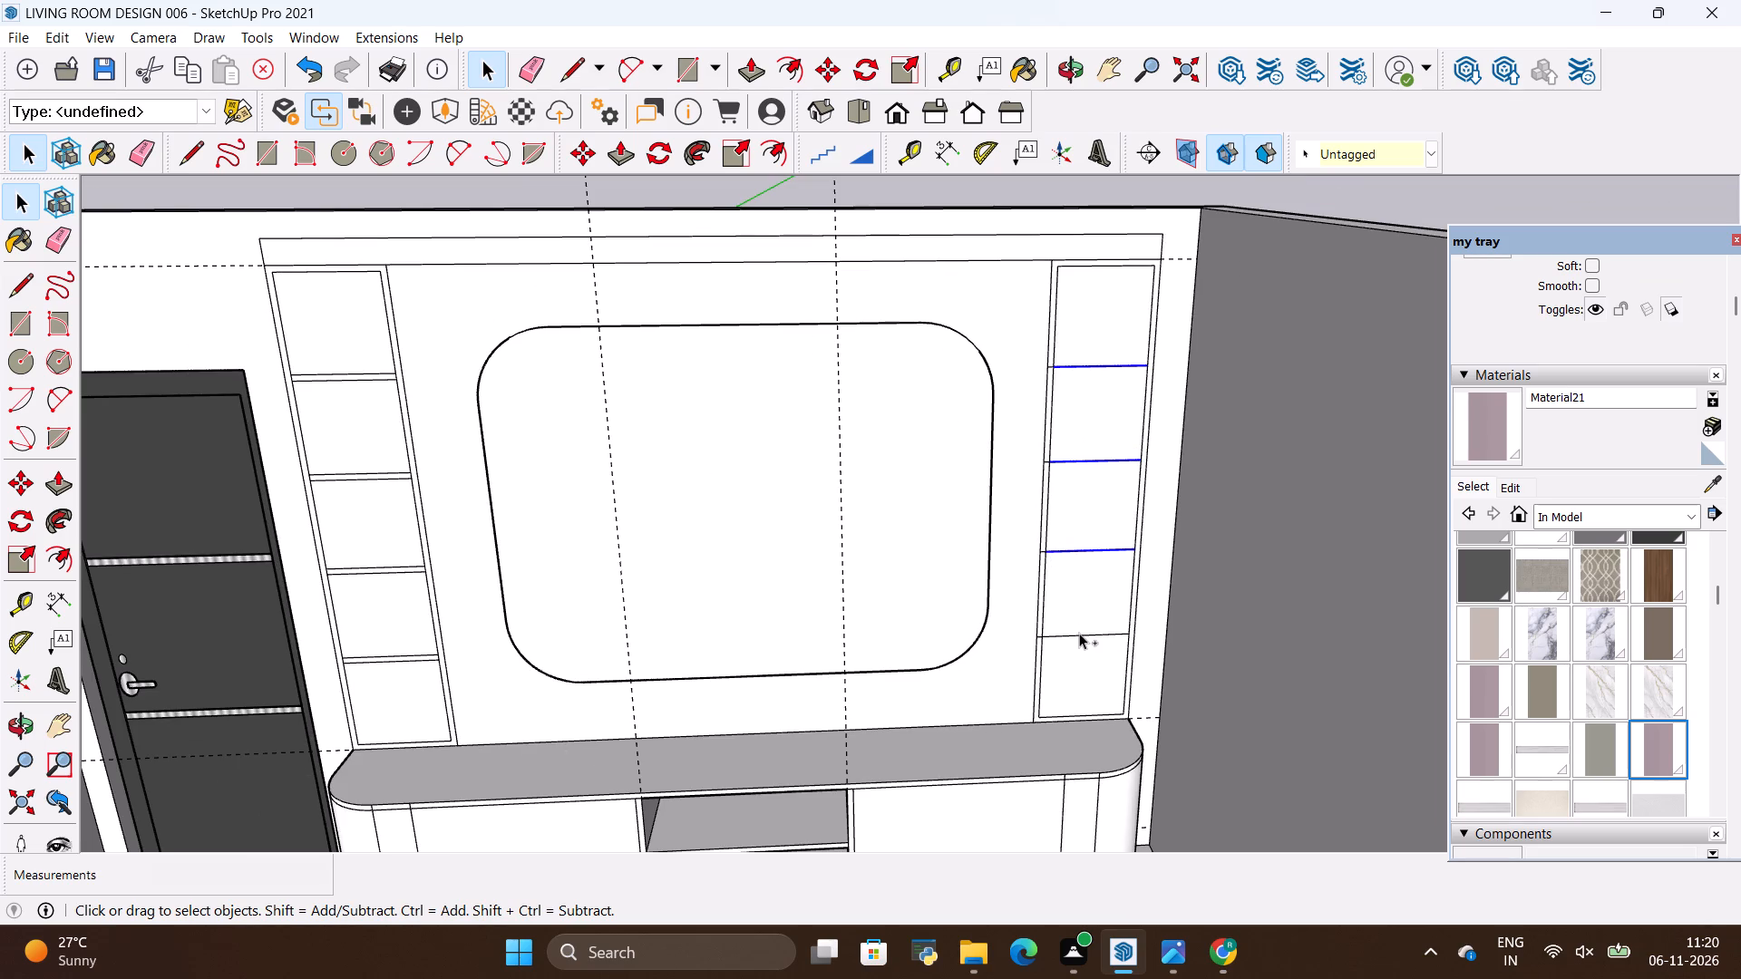
left_click(1079, 634, "ctrl")
key("m")
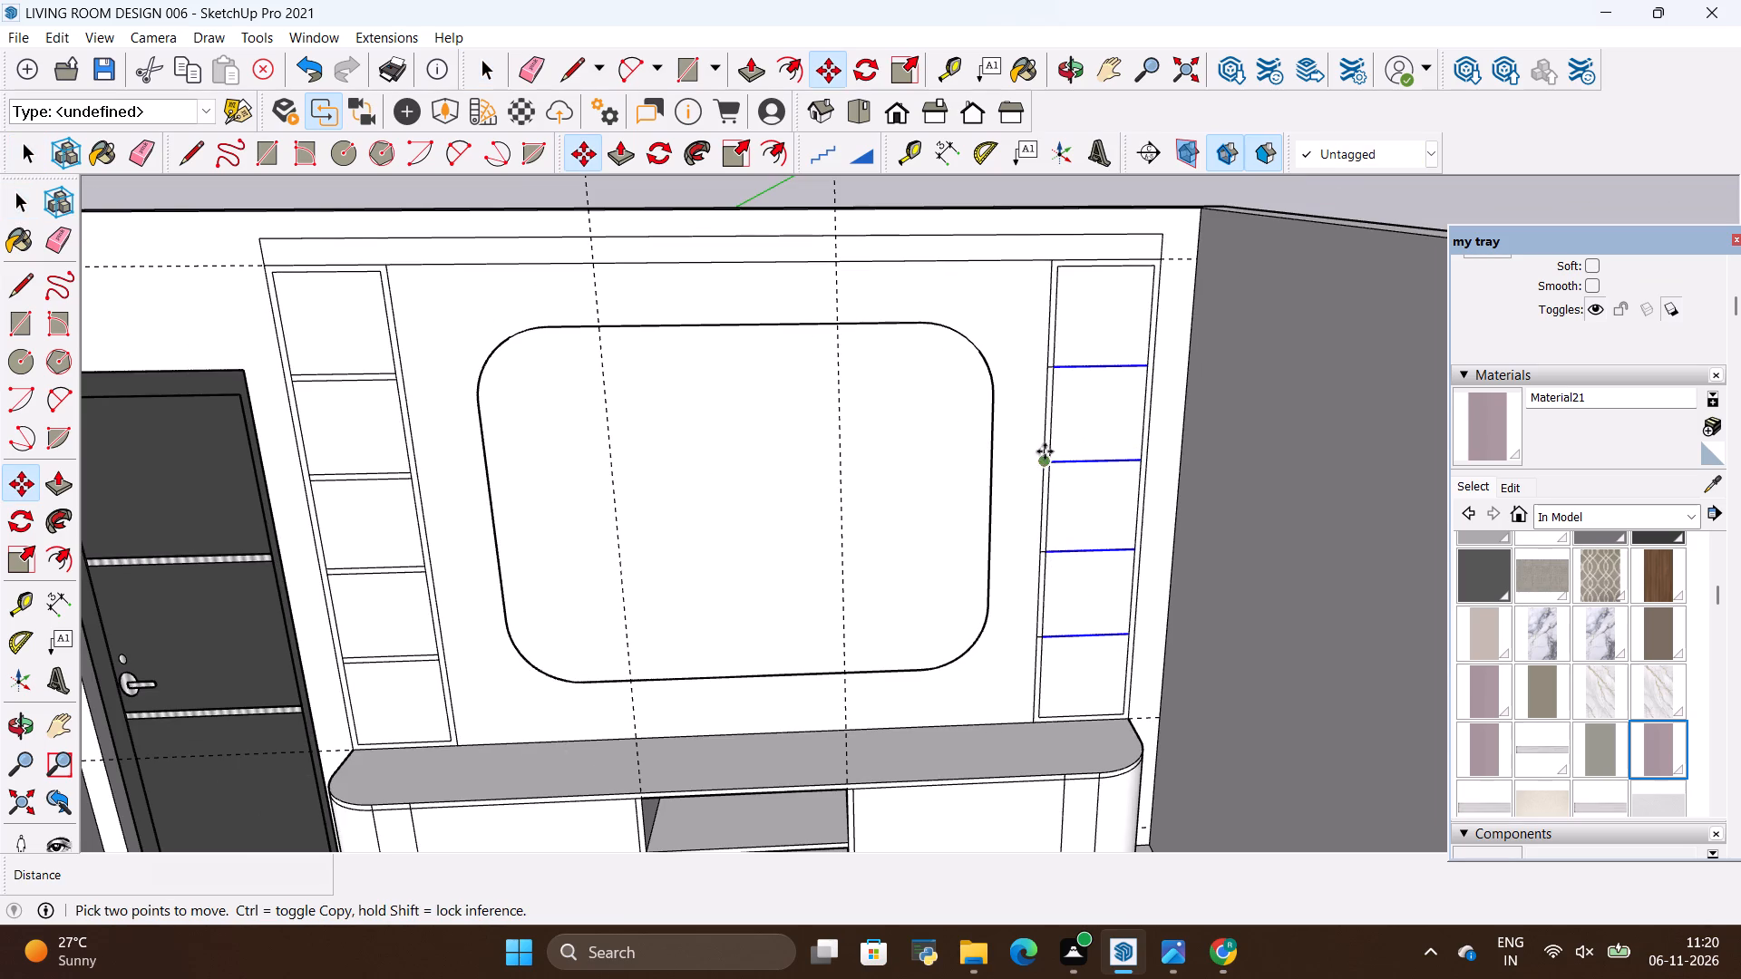
scroll(1084, 391, "up", 20)
scroll(1084, 391, "up", 2)
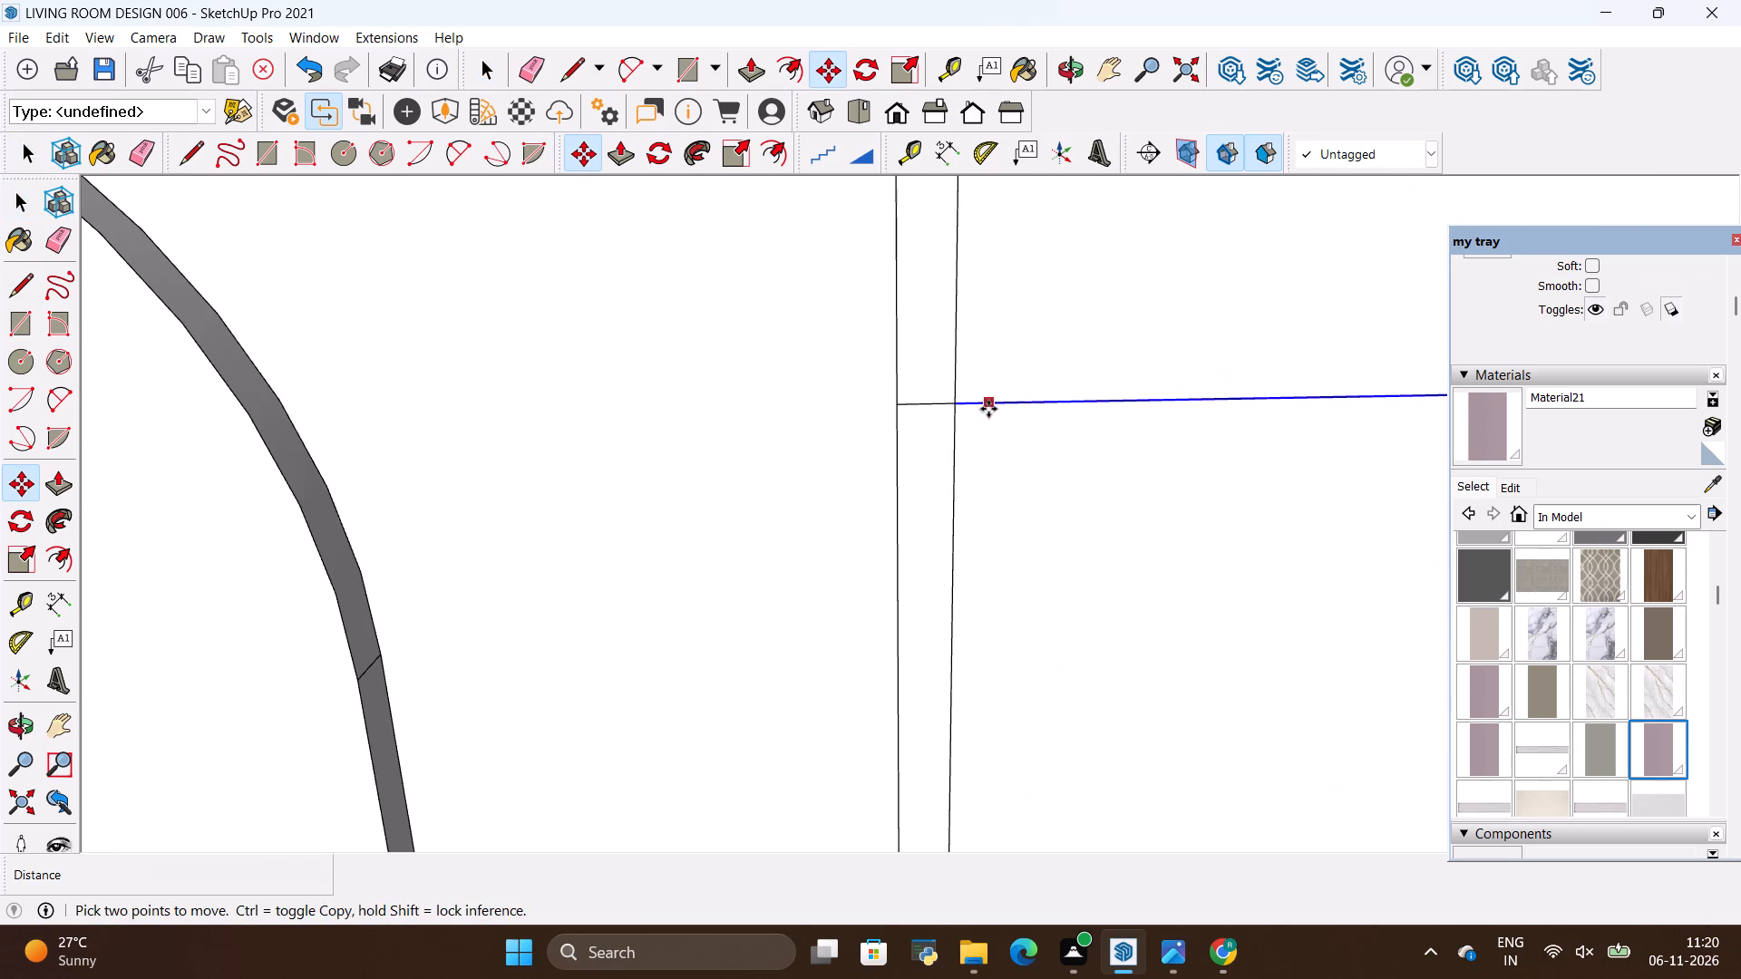
left_click(957, 407, "ctrl")
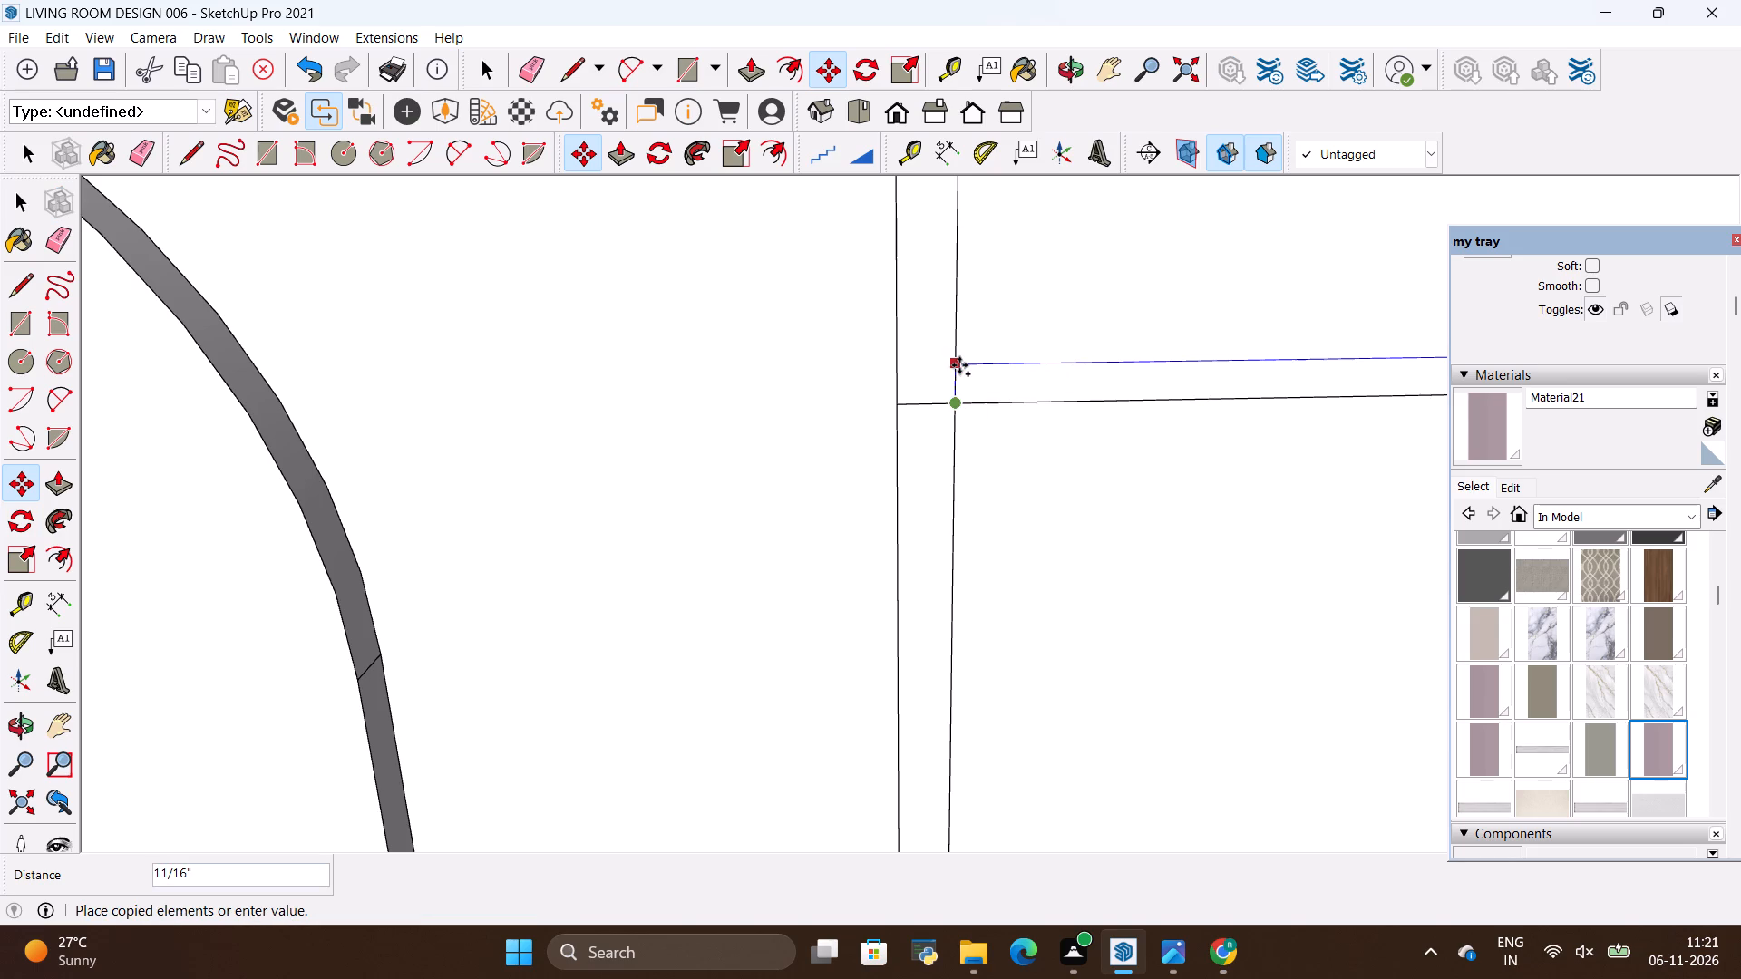
key("BackSpace")
type(".5")
key("shift+quotedbl")
key("Return")
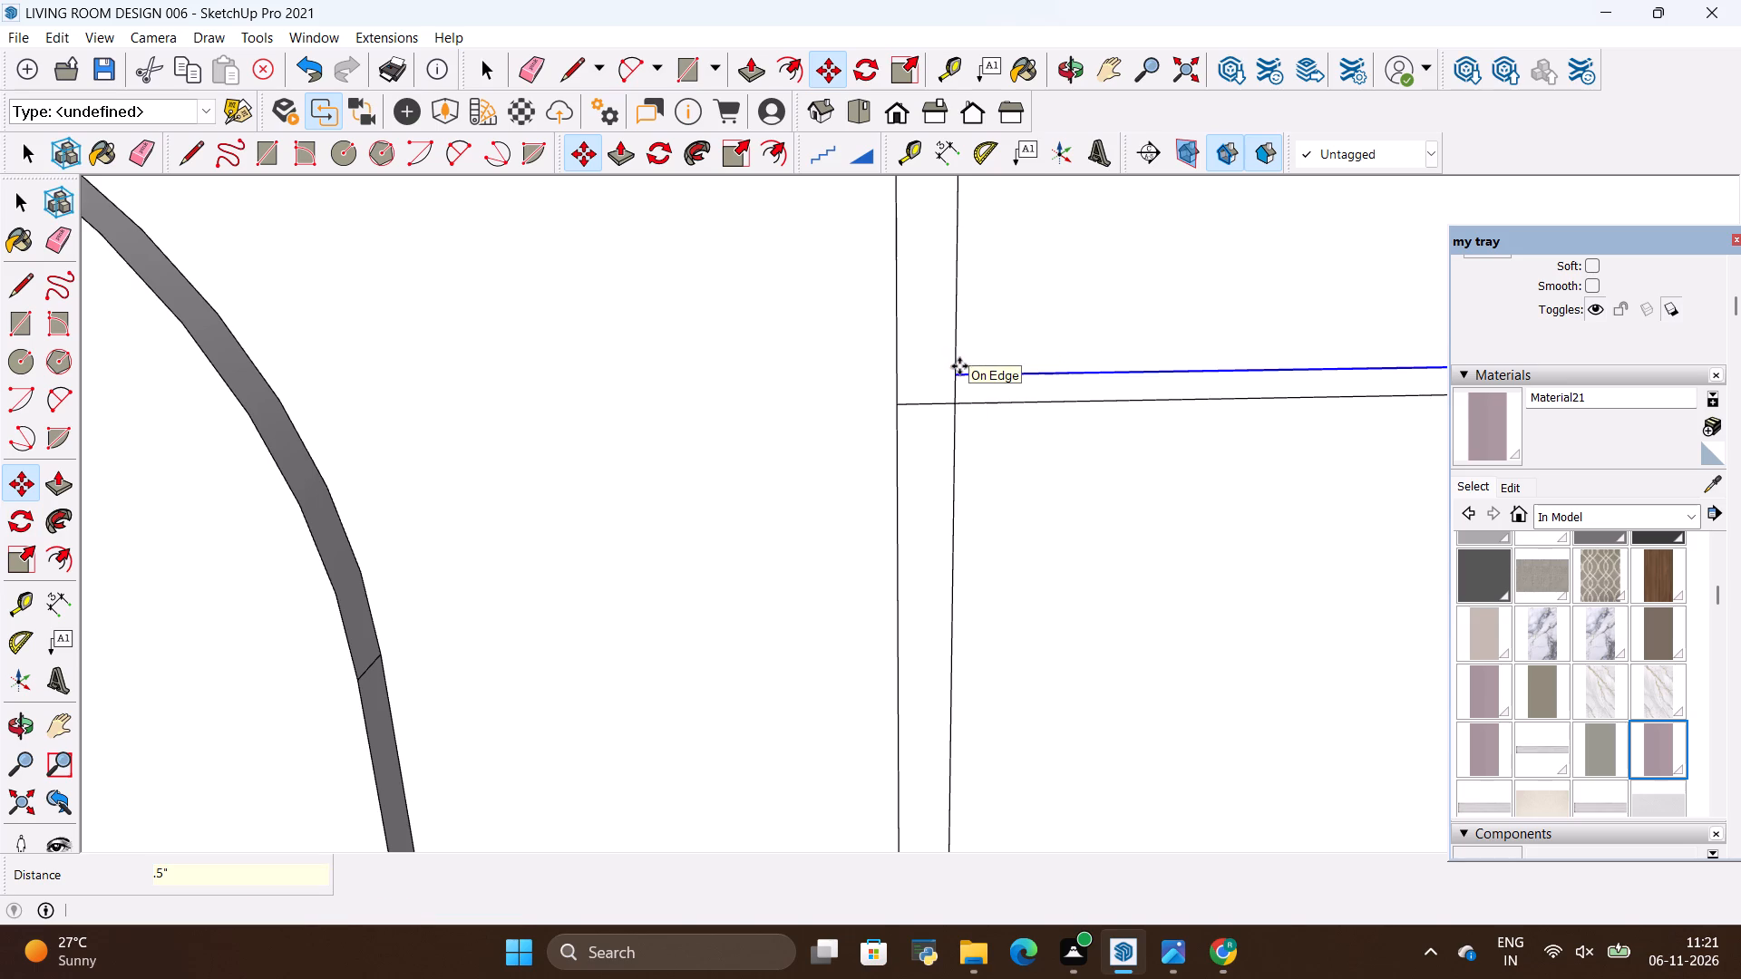
Copy the four upper shelf lines of that column 1" downward to form each shelf's lower edge.
left_click(952, 370, "ctrl")
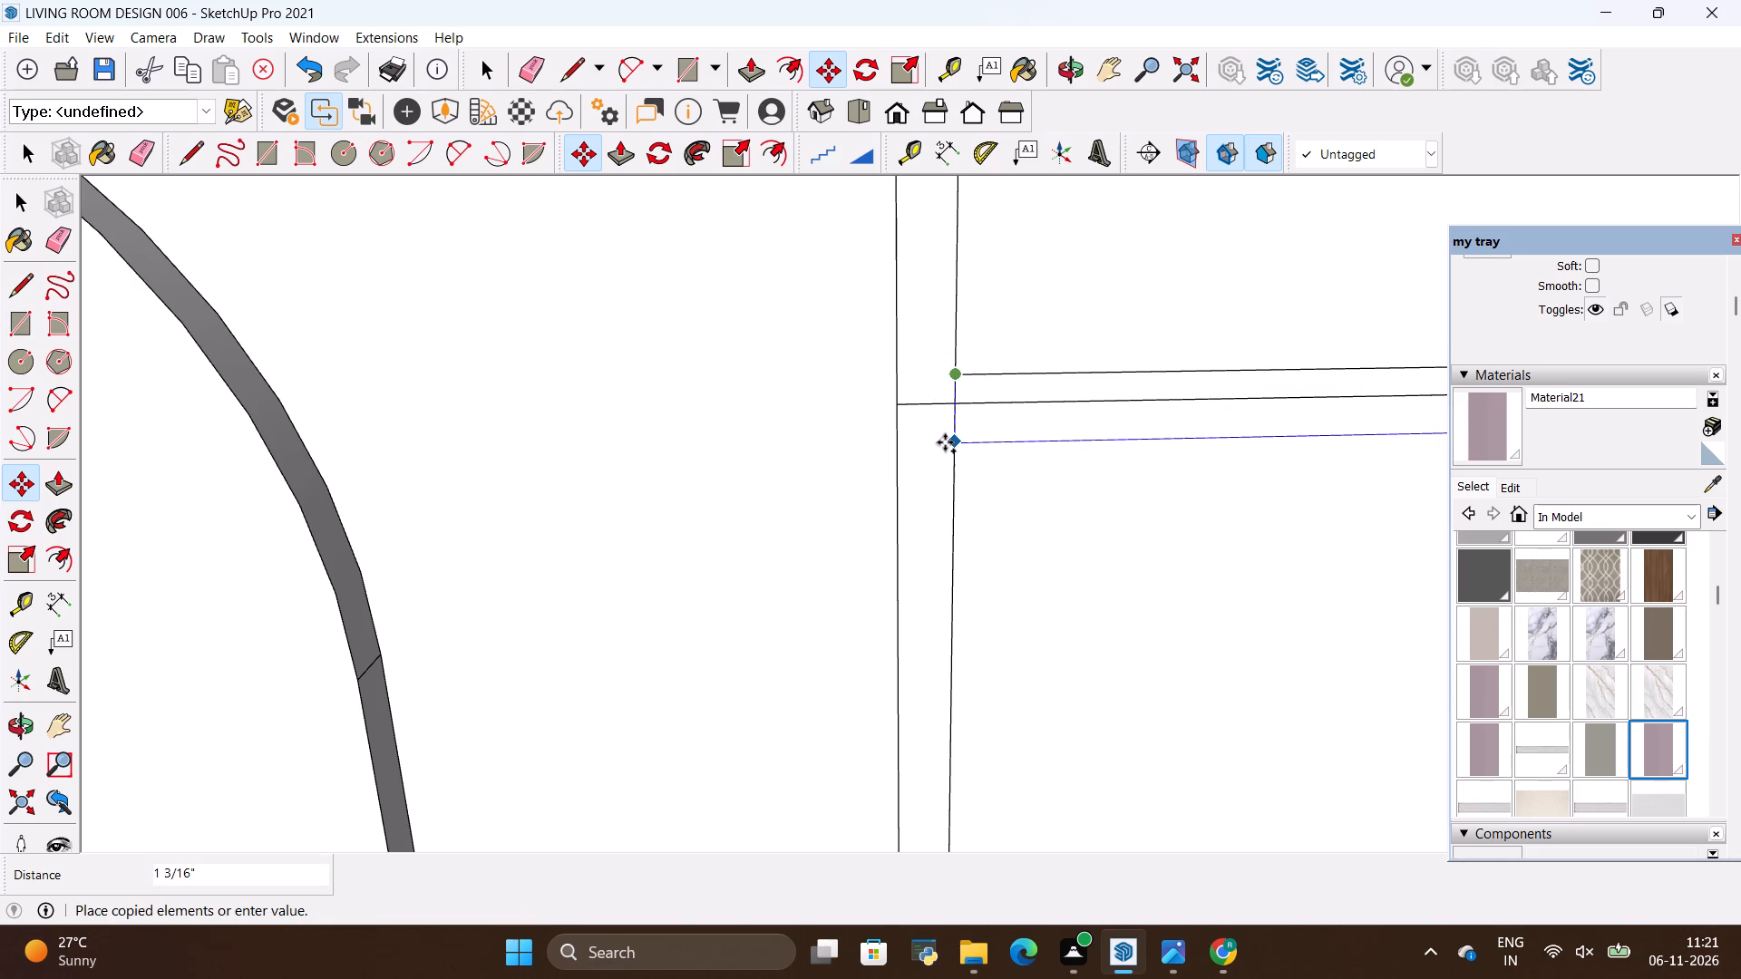
key("BackSpace")
type("1\"")
key("Return")
key("space")
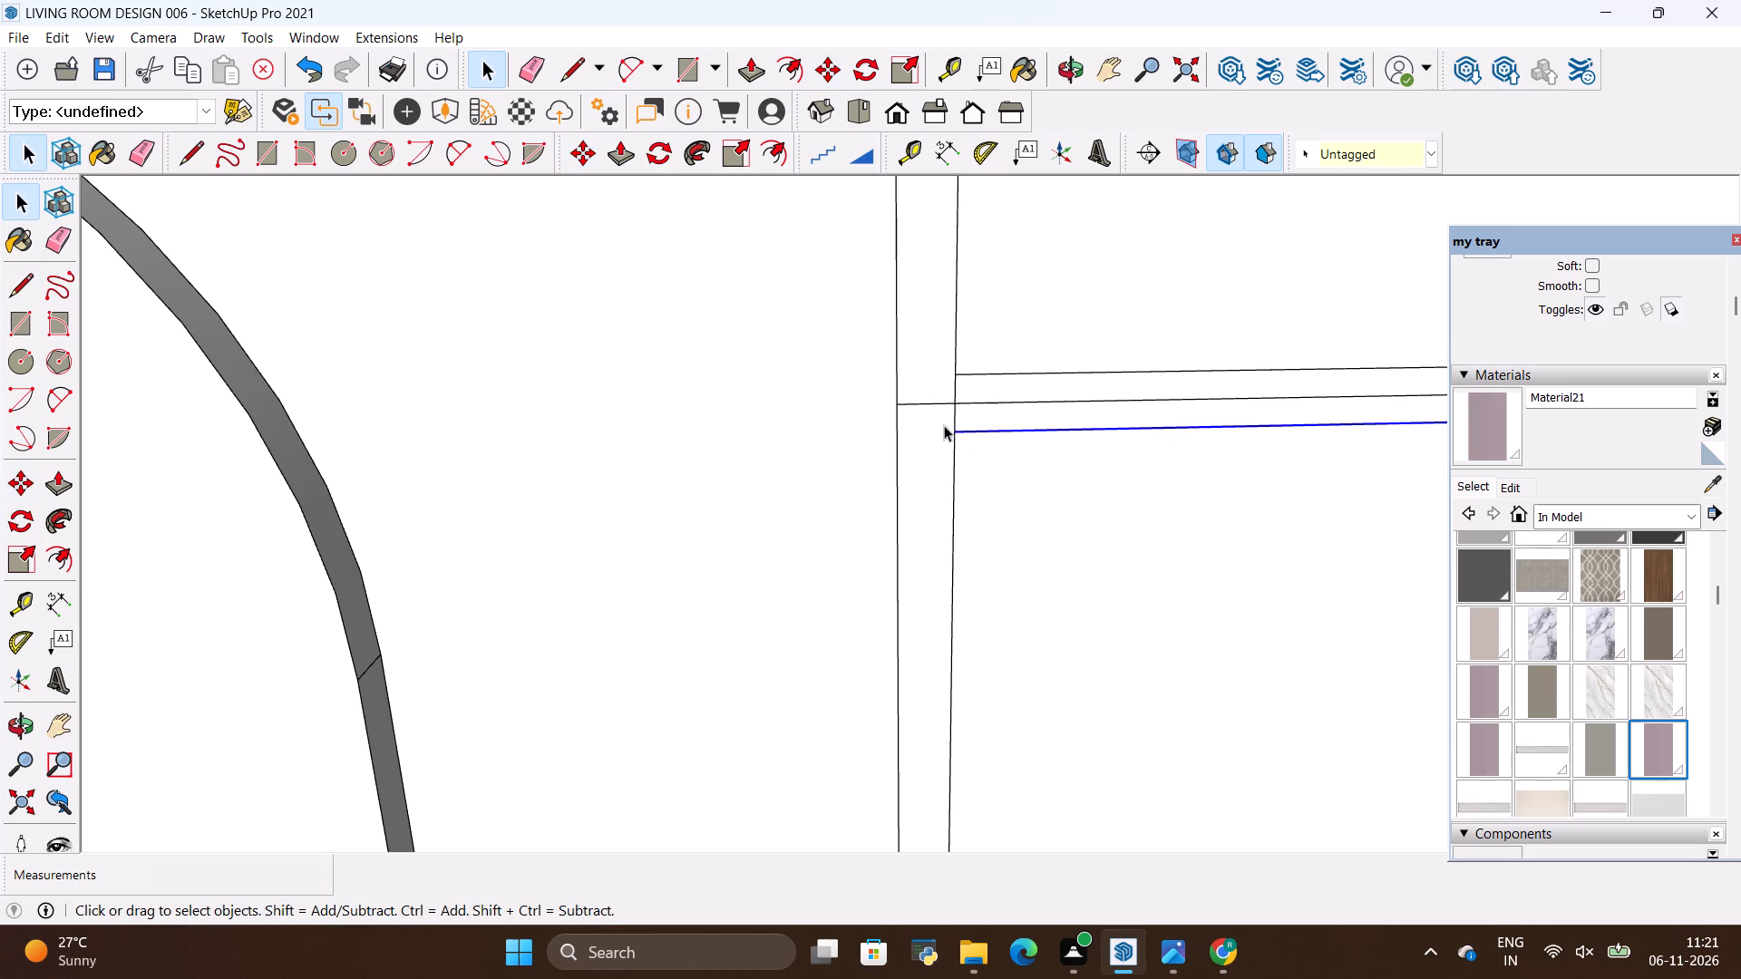
Erase the original middle line in each of the column's four shelf strips, including the short stubs crossing the frame.
scroll(933, 419, "up", 6)
key("e")
left_click_drag(915, 380, 929, 448)
left_click_drag(1016, 388, 1029, 413)
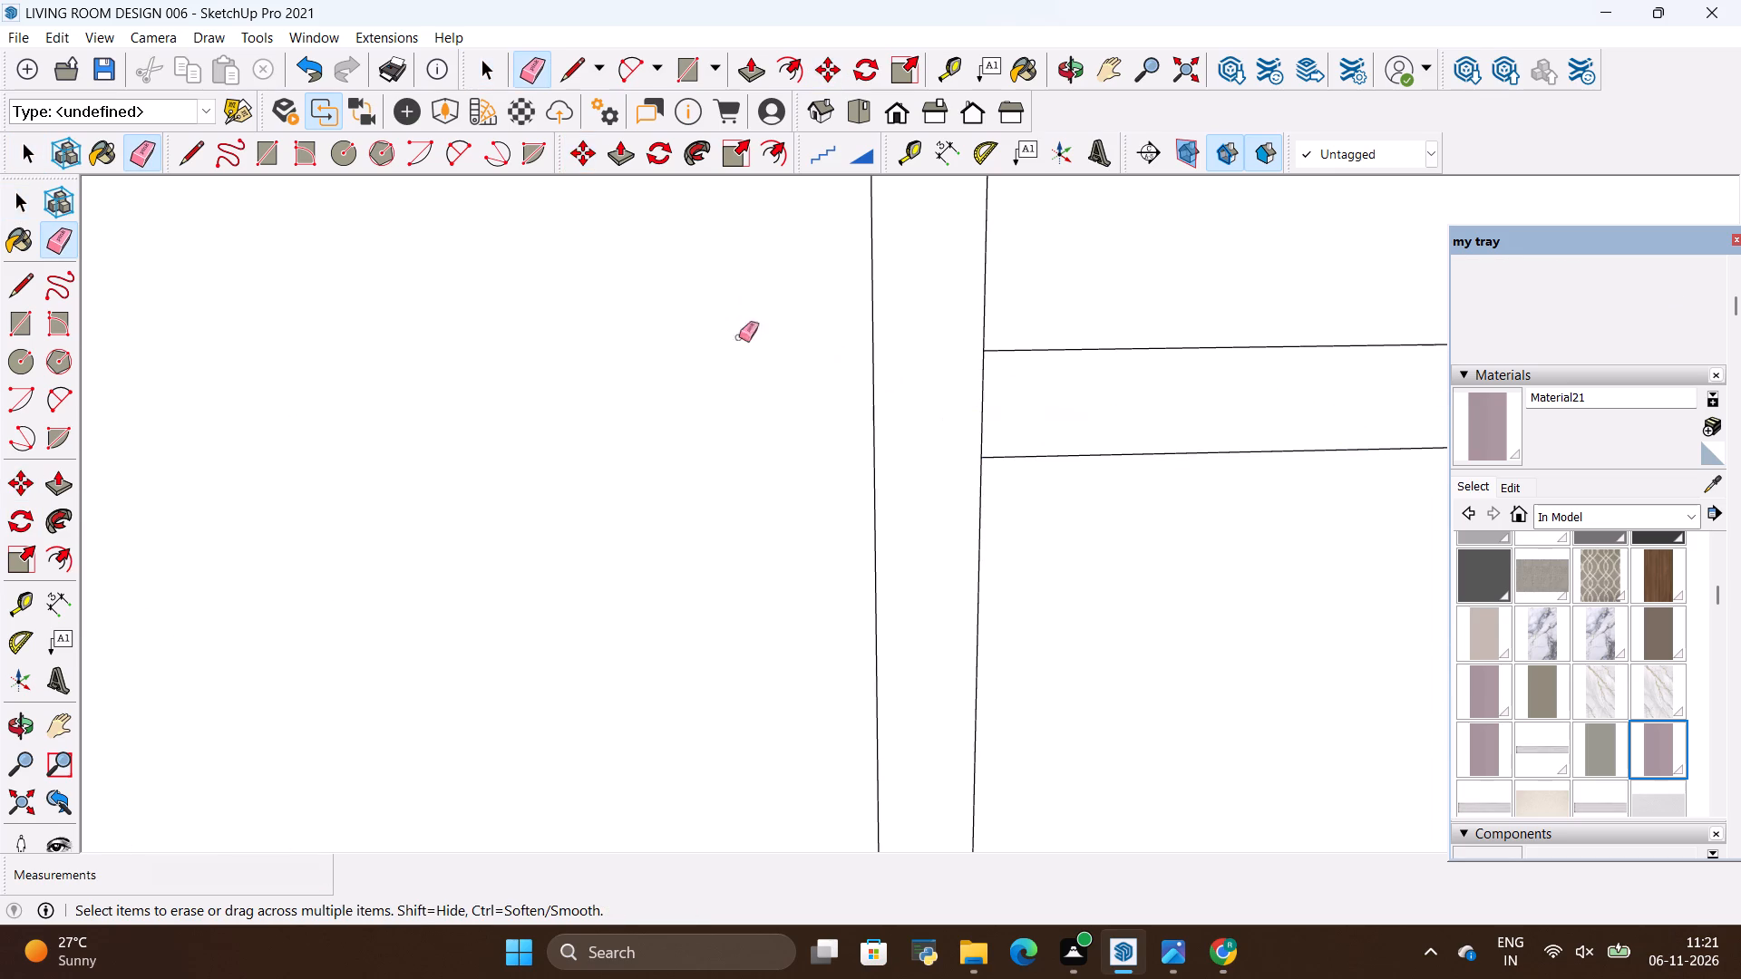
scroll(754, 405, "down", 17)
scroll(973, 456, "down", 9)
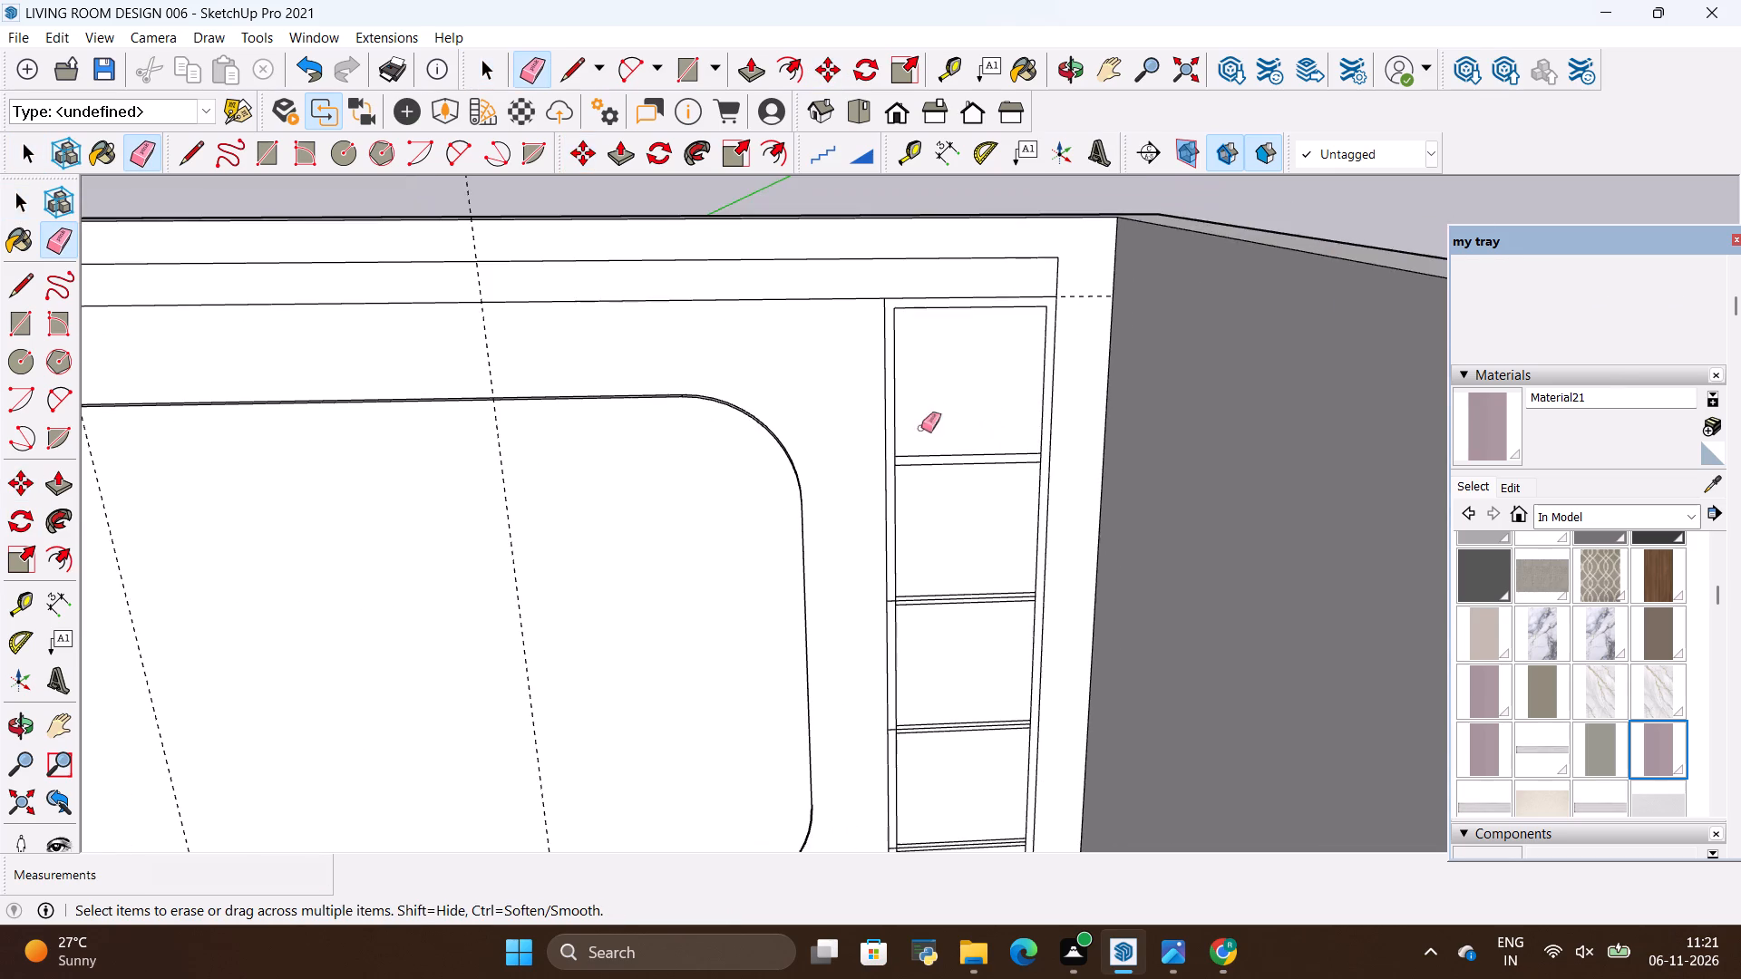
scroll(890, 746, "up", 4)
scroll(890, 510, "up", 16)
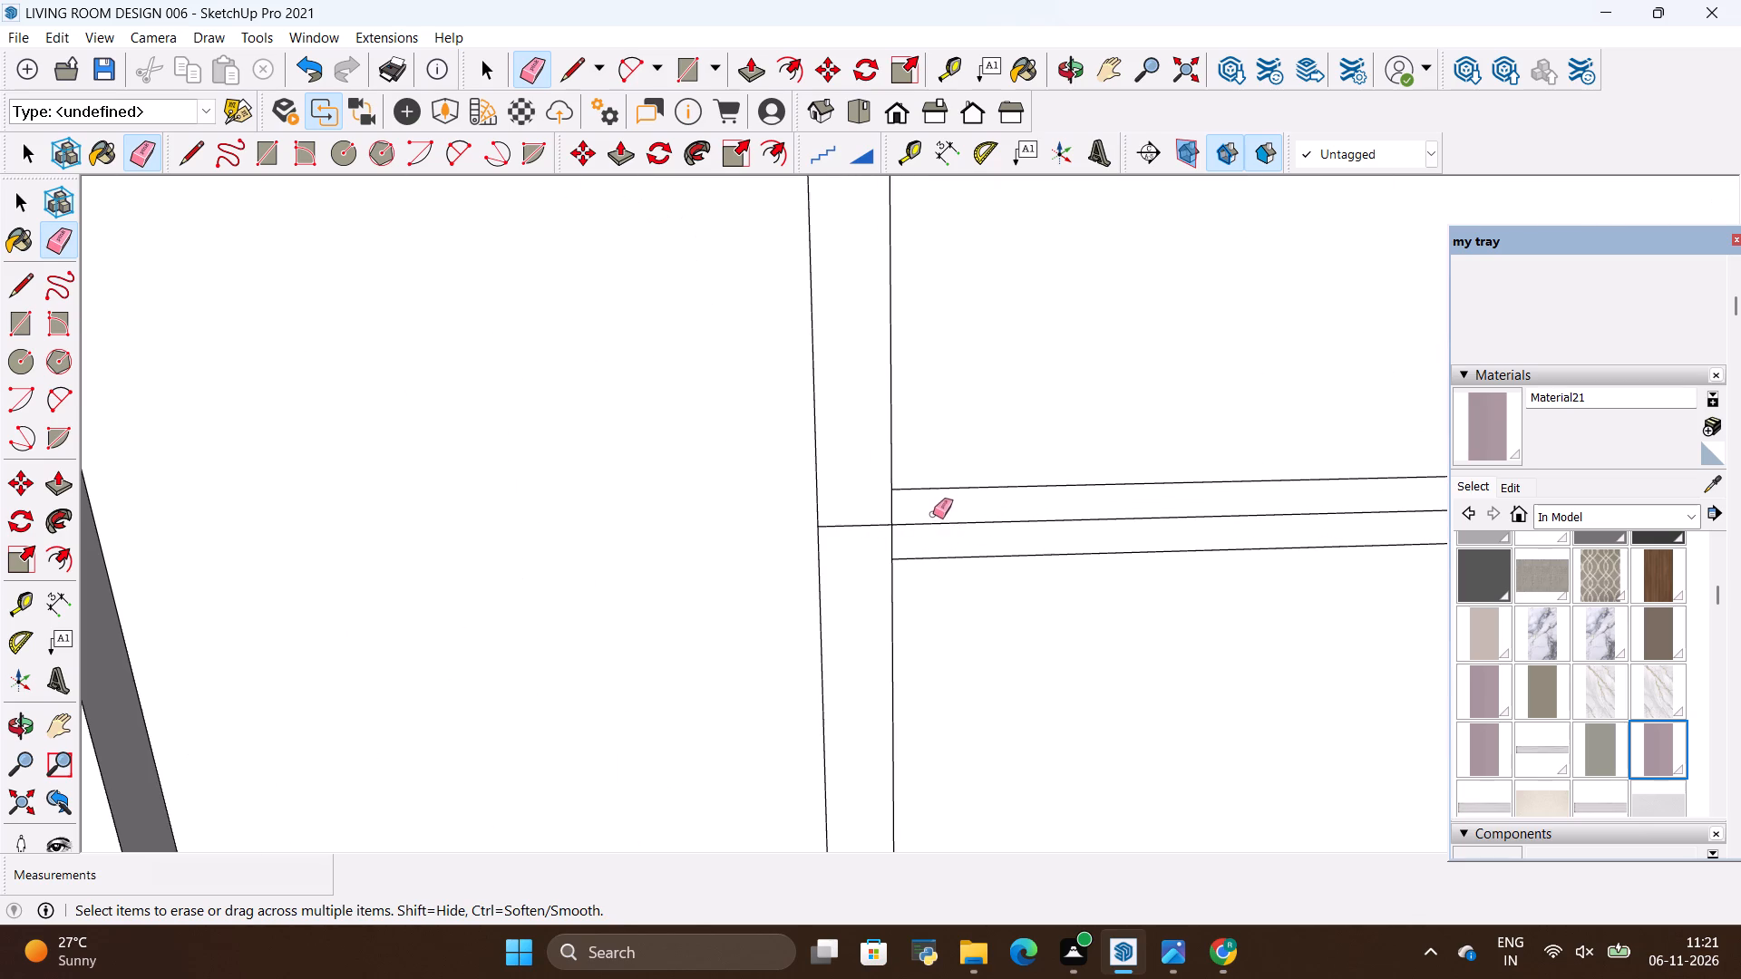
left_click_drag(939, 518, 945, 537)
left_click_drag(858, 522, 865, 536)
scroll(870, 506, "down", 11)
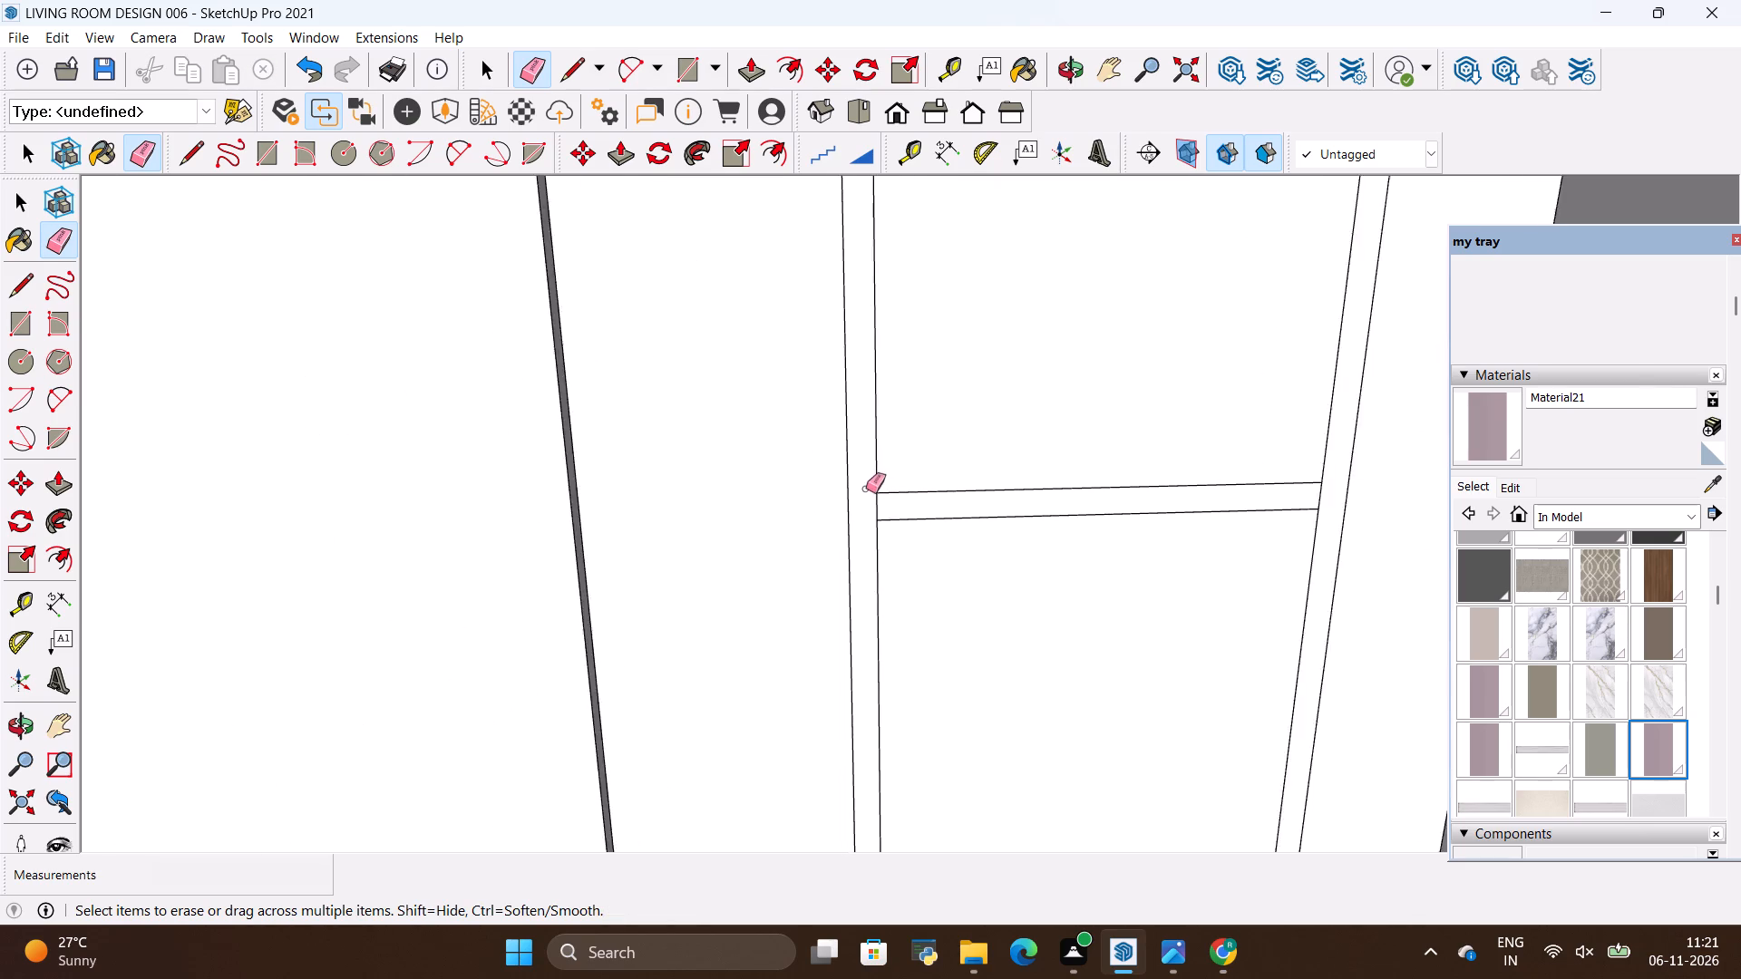
scroll(866, 489, "down", 10)
scroll(869, 610, "up", 19)
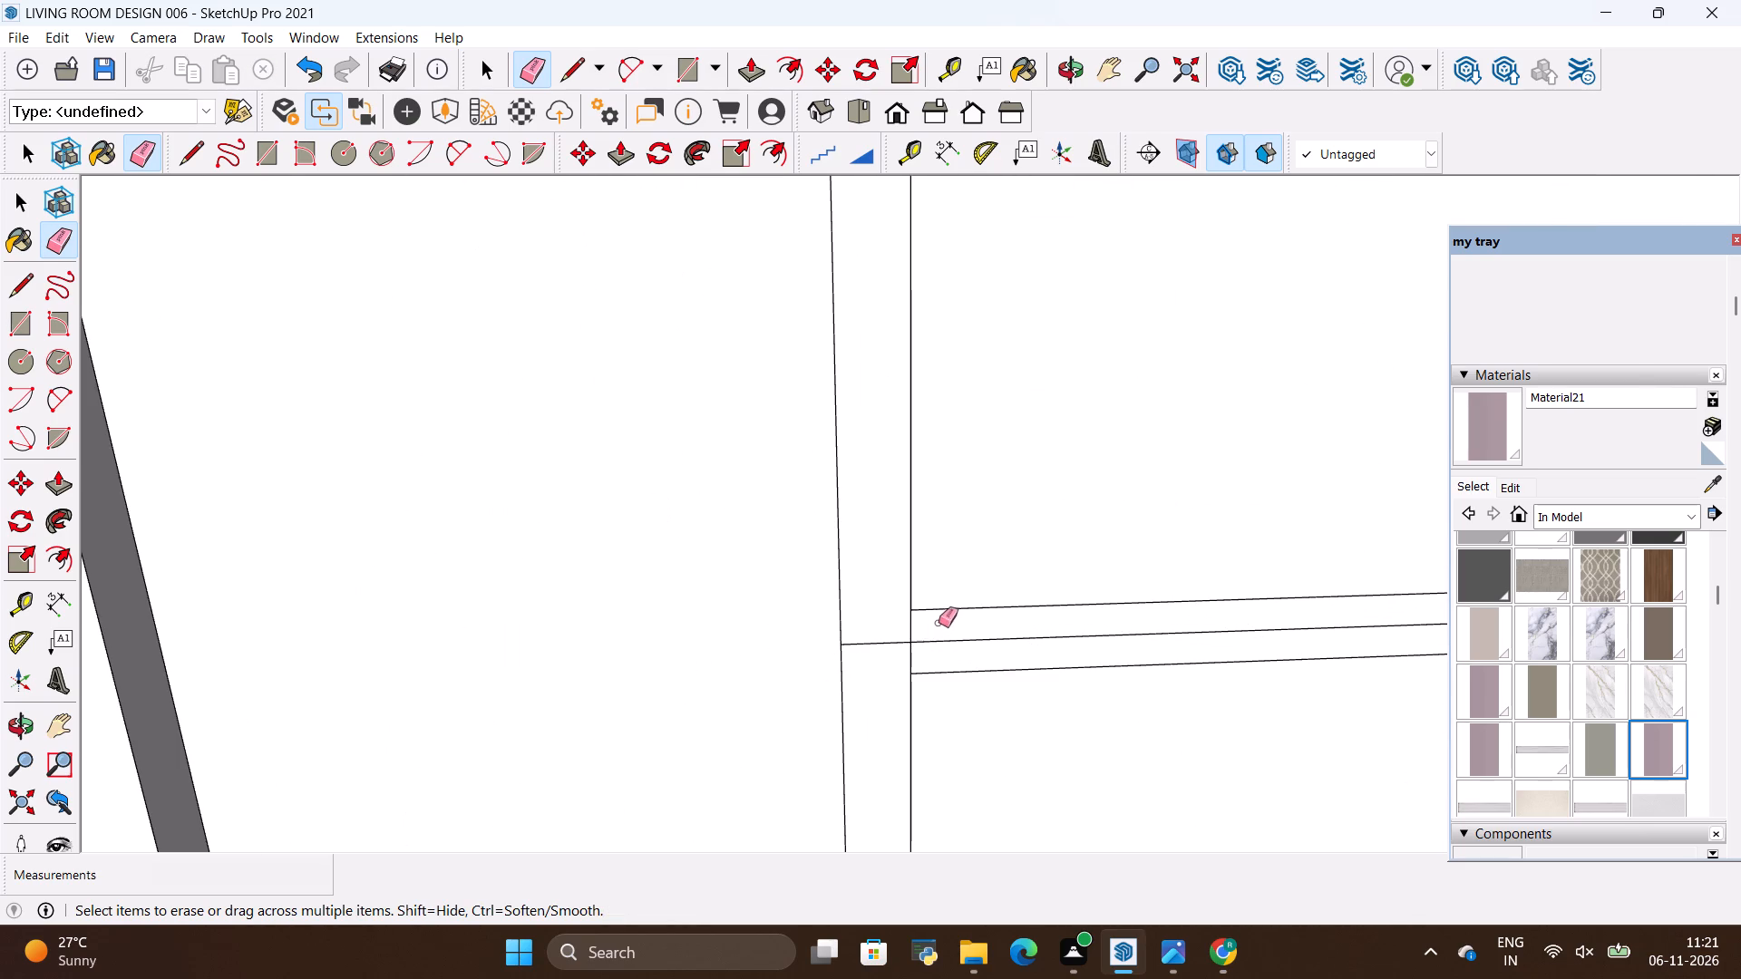
left_click_drag(941, 623, 942, 653)
left_click_drag(865, 632, 868, 660)
scroll(851, 571, "down", 11)
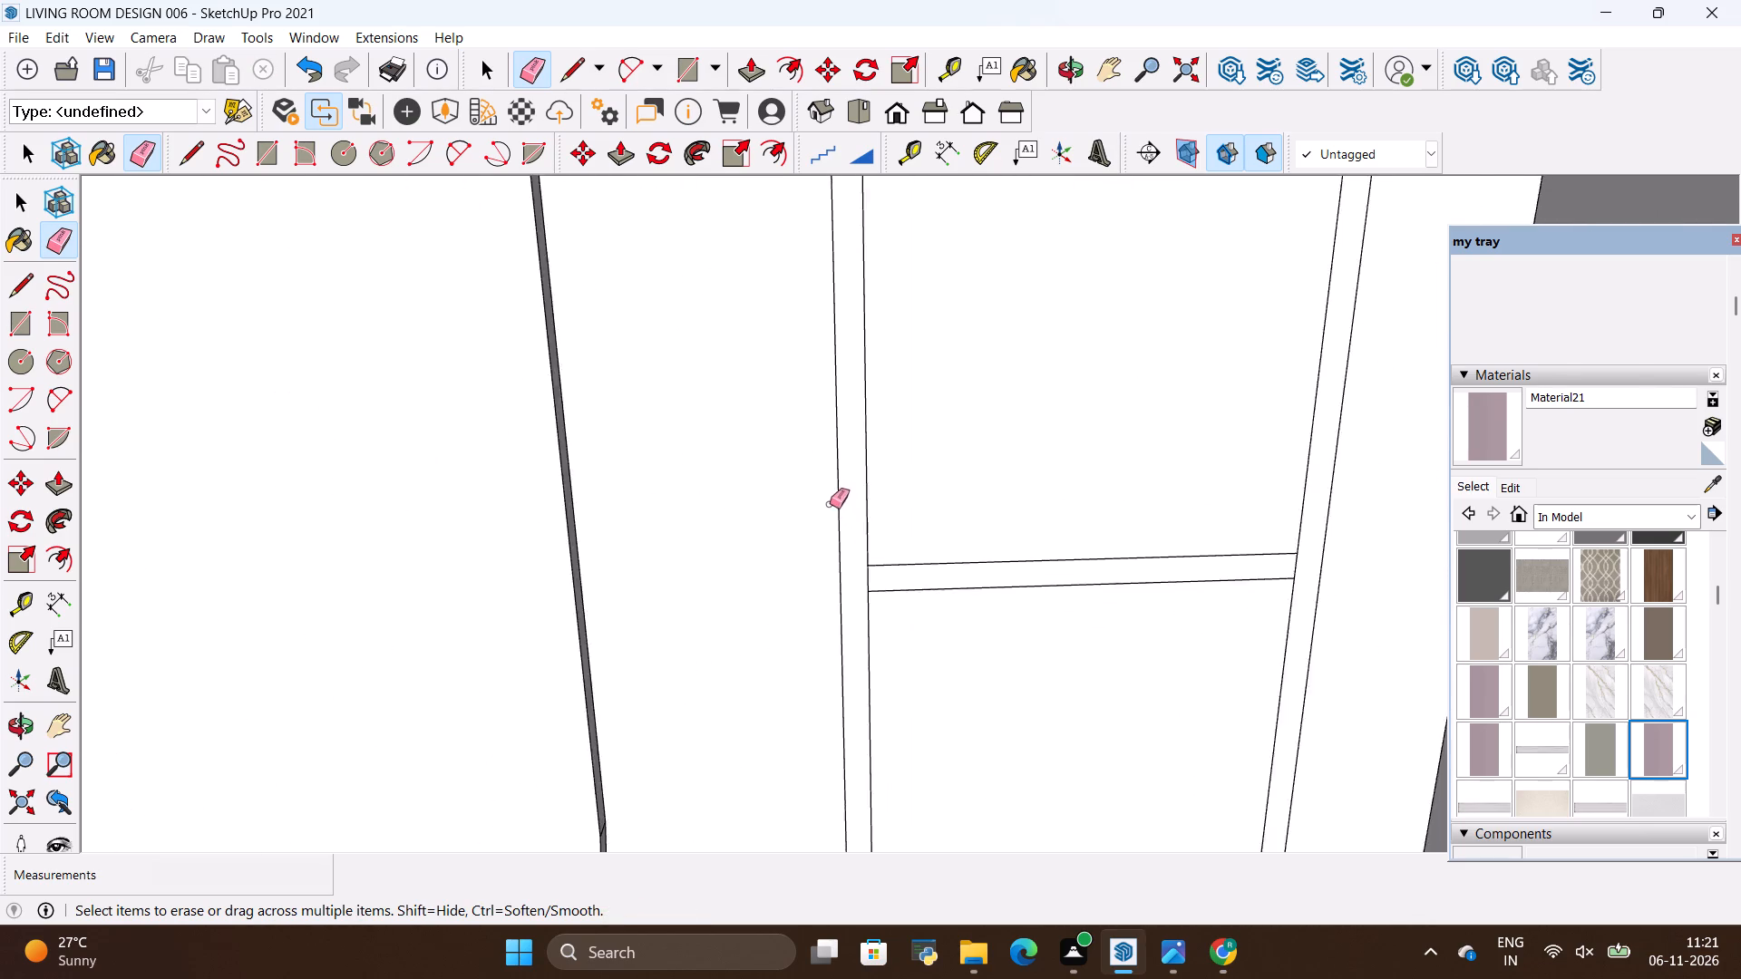
scroll(830, 504, "down", 14)
scroll(822, 647, "up", 18)
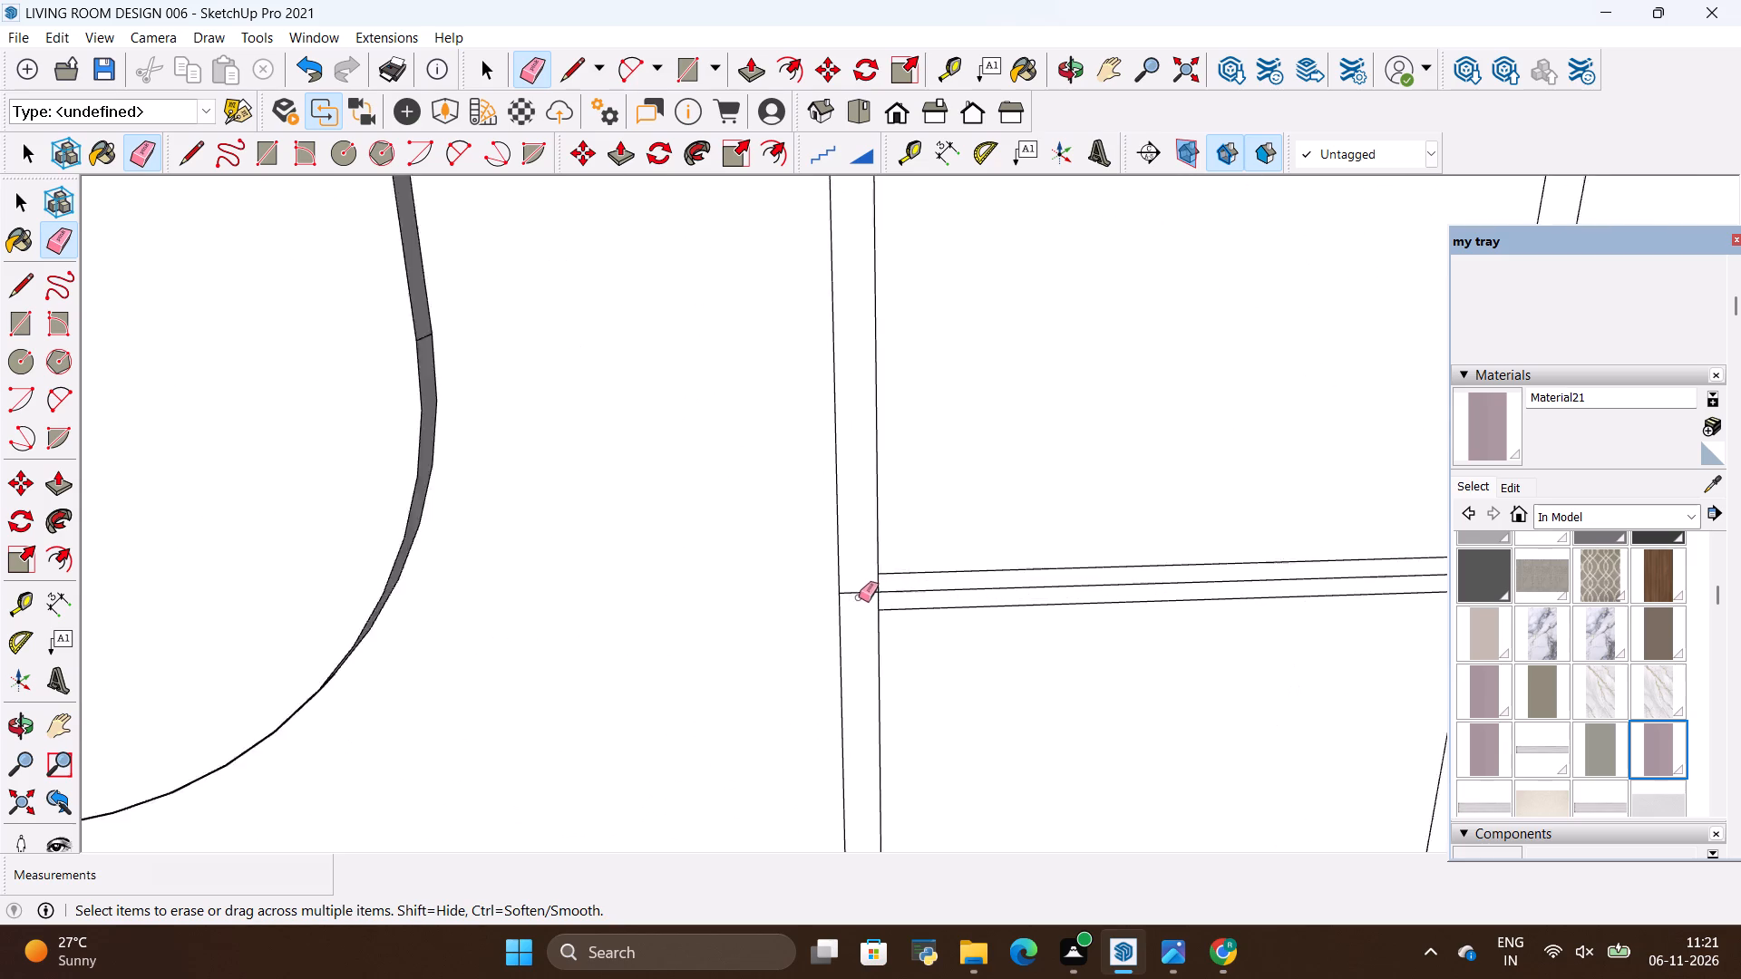
scroll(859, 597, "up", 5)
left_click_drag(851, 572, 861, 608)
left_click_drag(952, 574, 960, 587)
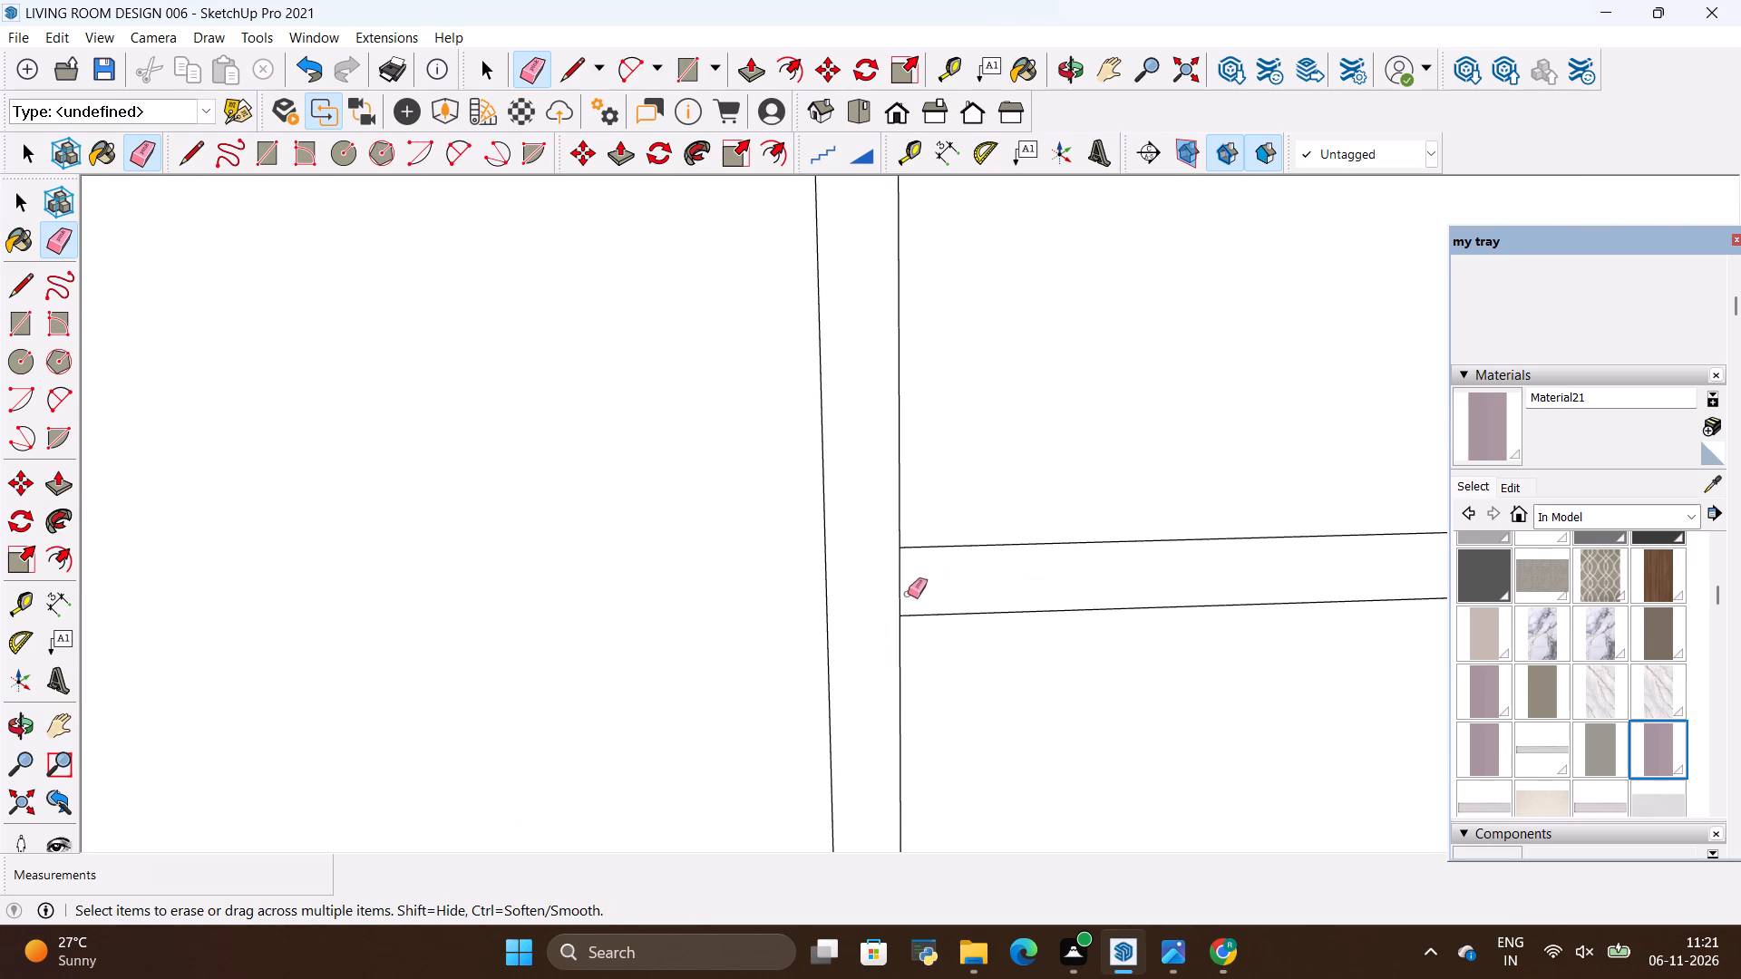
key("space")
left_click(847, 599)
Erase the two vertical guide lines crossing the TV panel and the horizontal guide line near the unit's top.
scroll(849, 610, "down", 20)
scroll(848, 605, "down", 4)
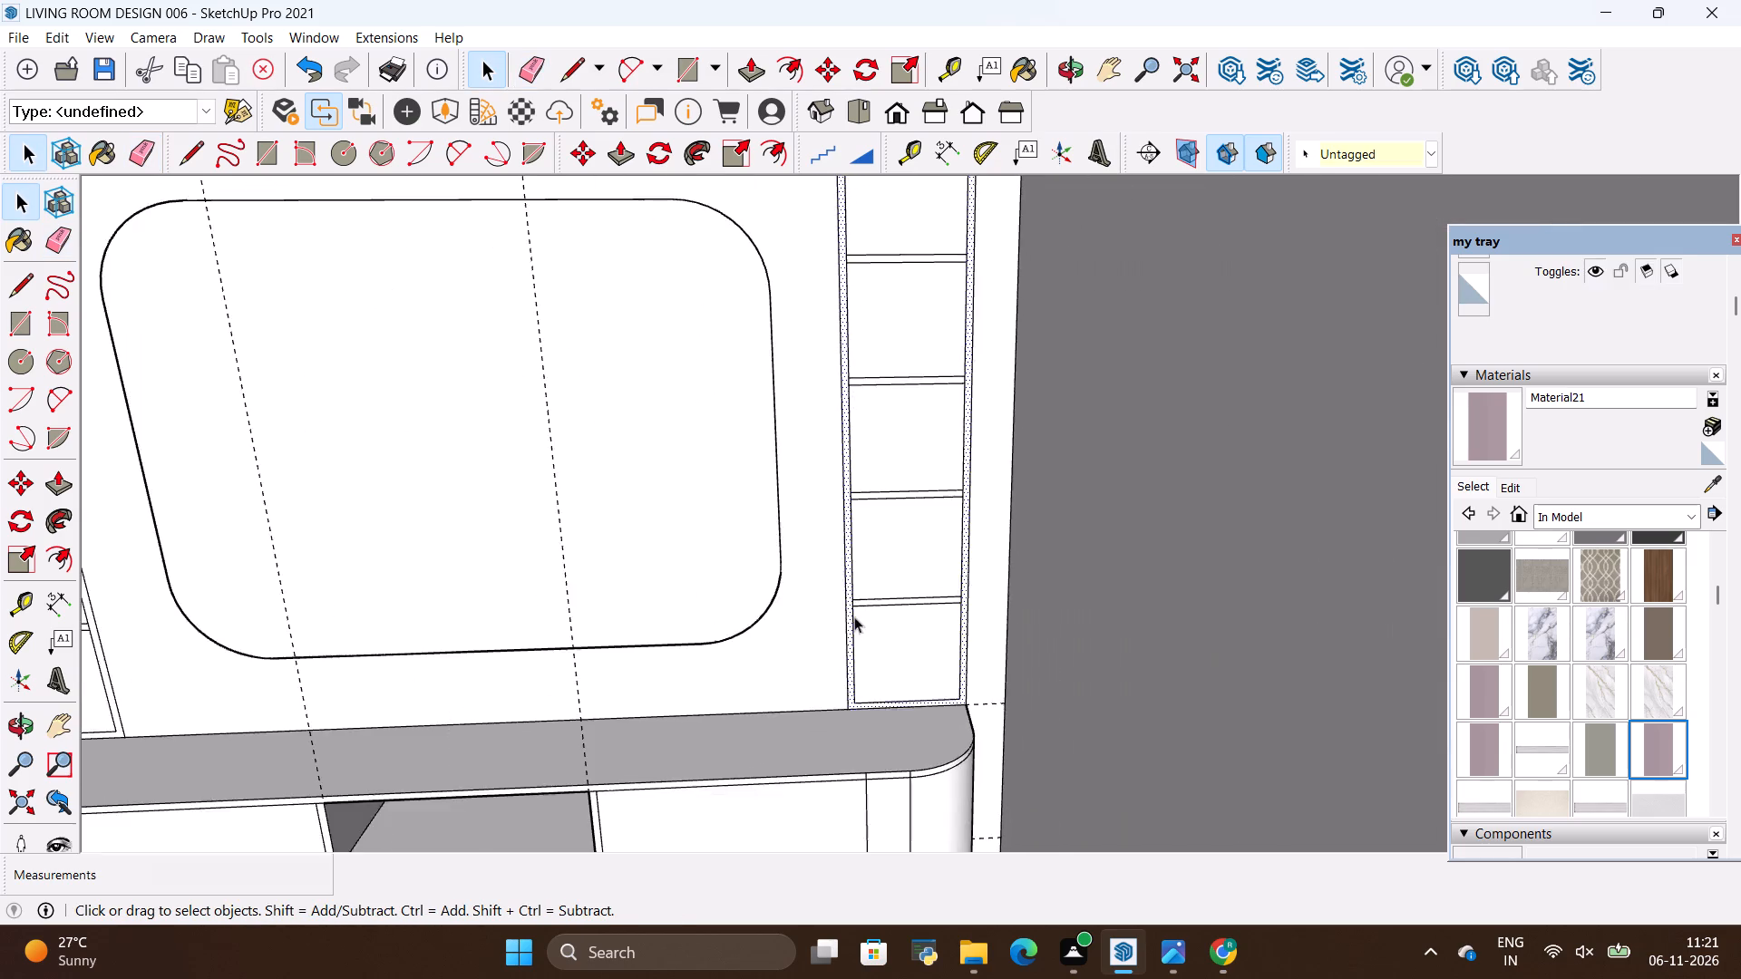
scroll(854, 616, "down", 15)
scroll(929, 519, "down", 1)
scroll(832, 612, "up", 6)
key("e")
left_click_drag(597, 216, 681, 227)
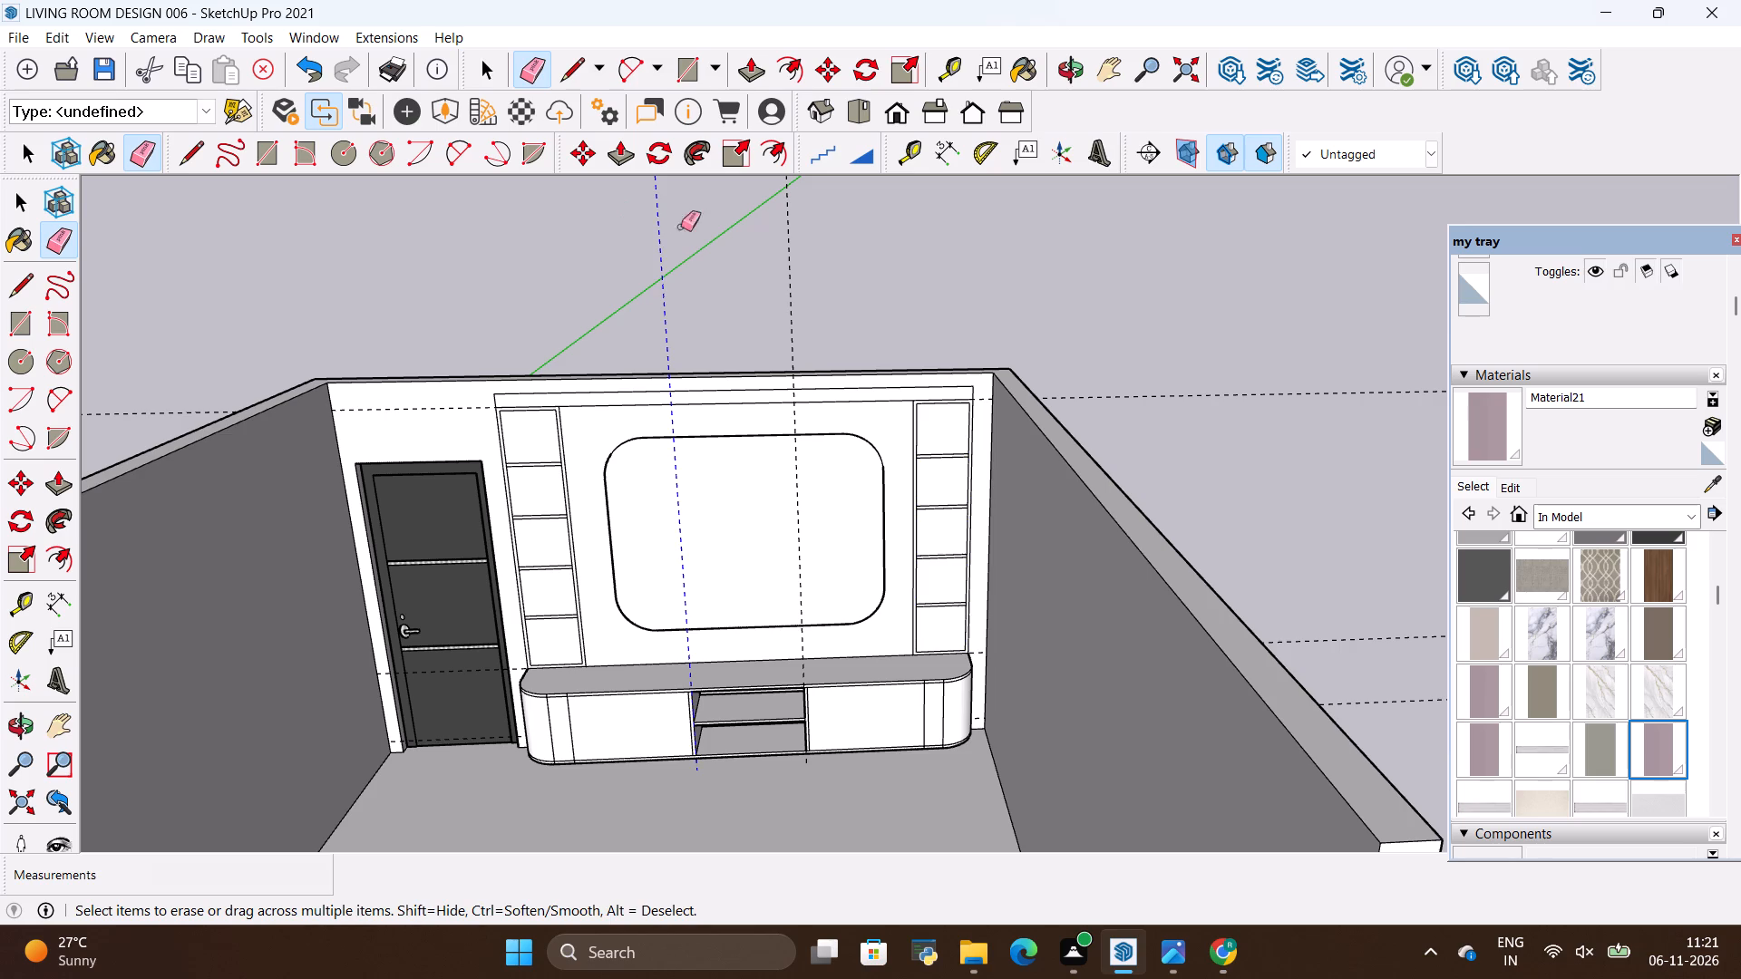
left_click_drag(681, 227, 773, 282)
left_click_drag(1161, 368, 1193, 450)
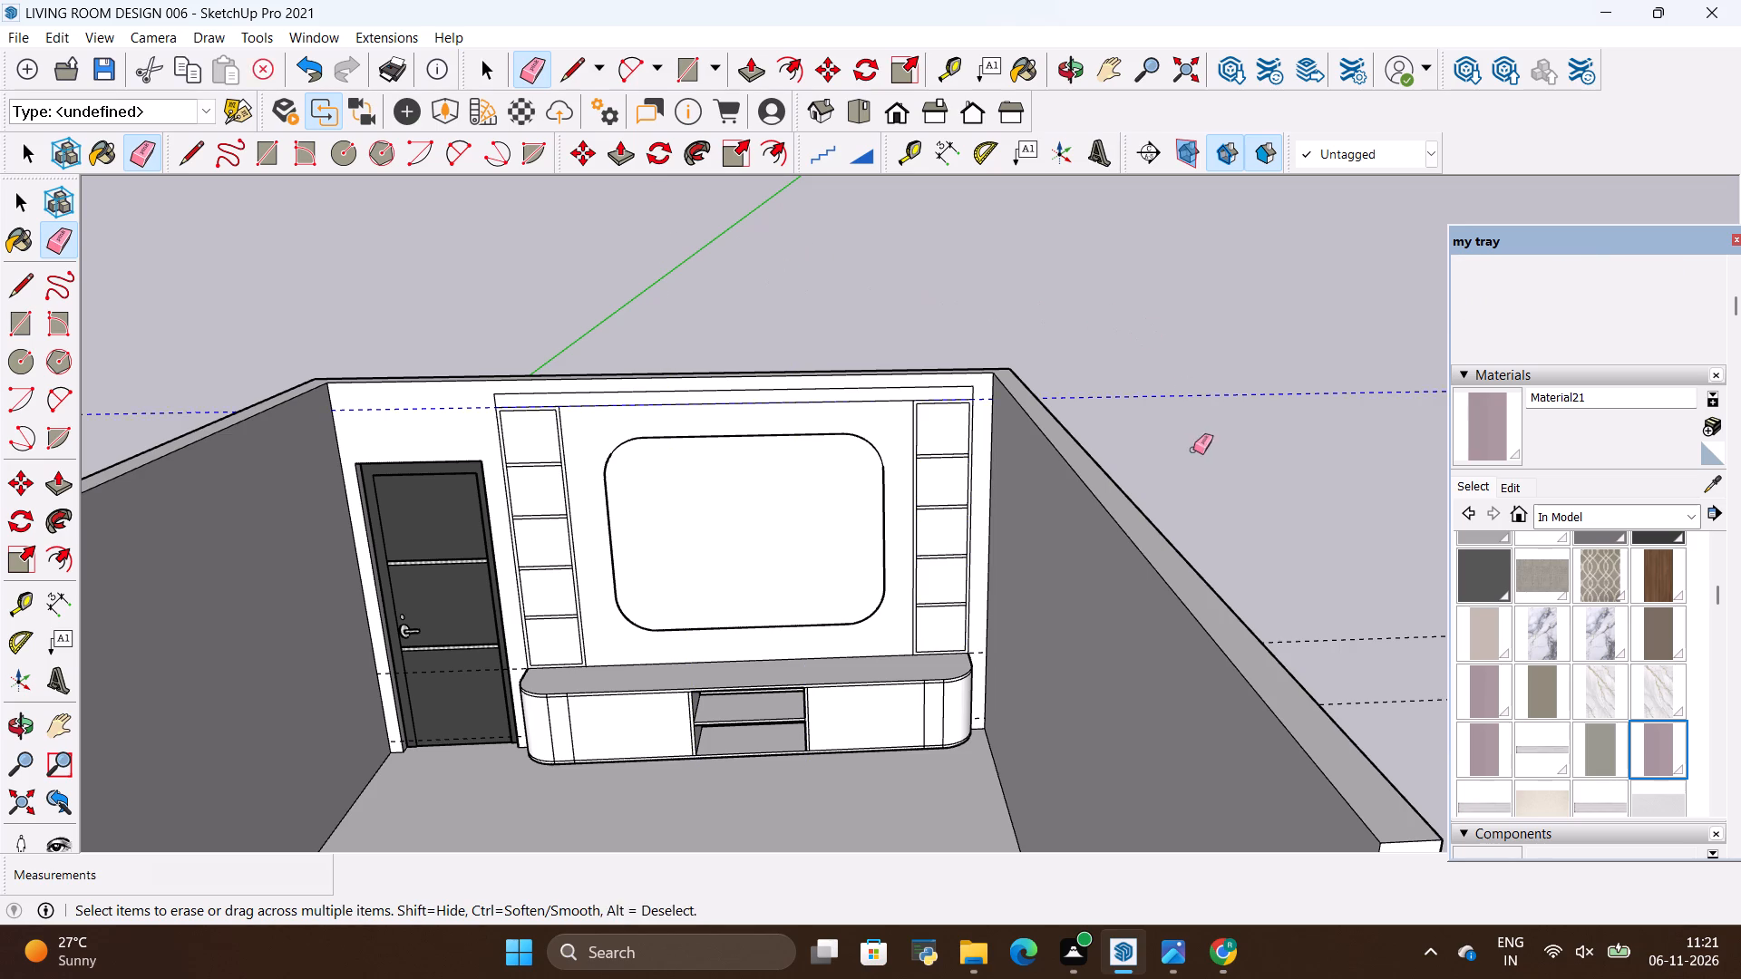
left_click_drag(1193, 450, 1191, 446)
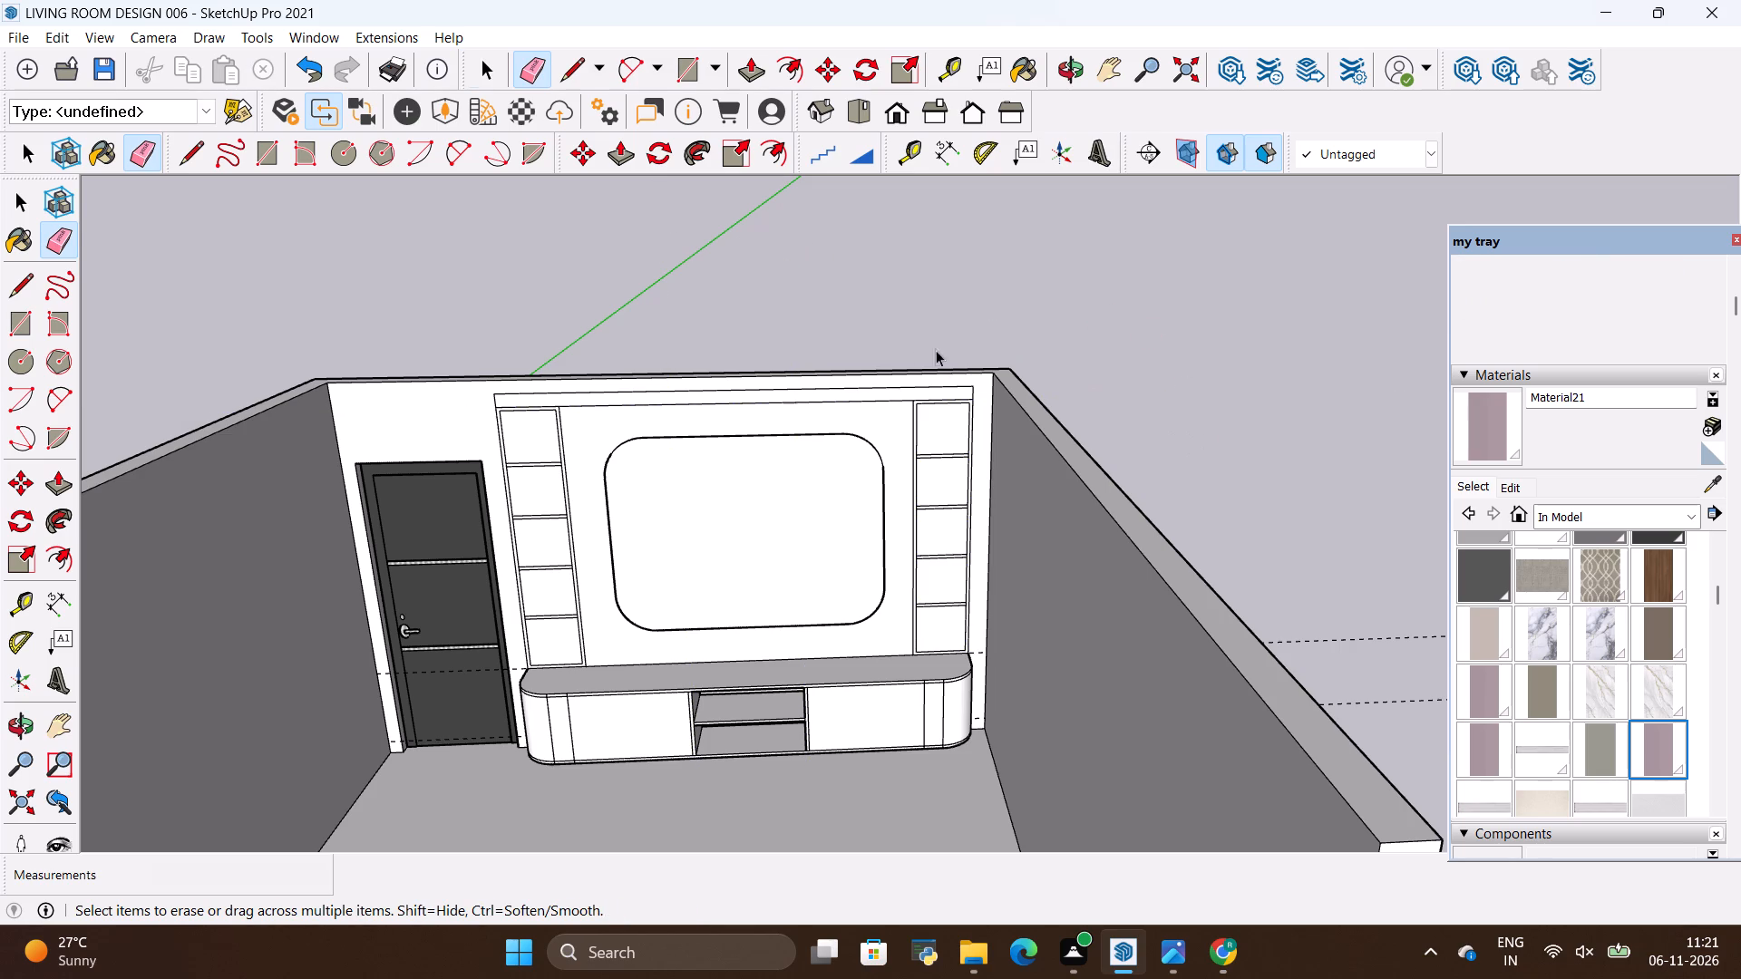
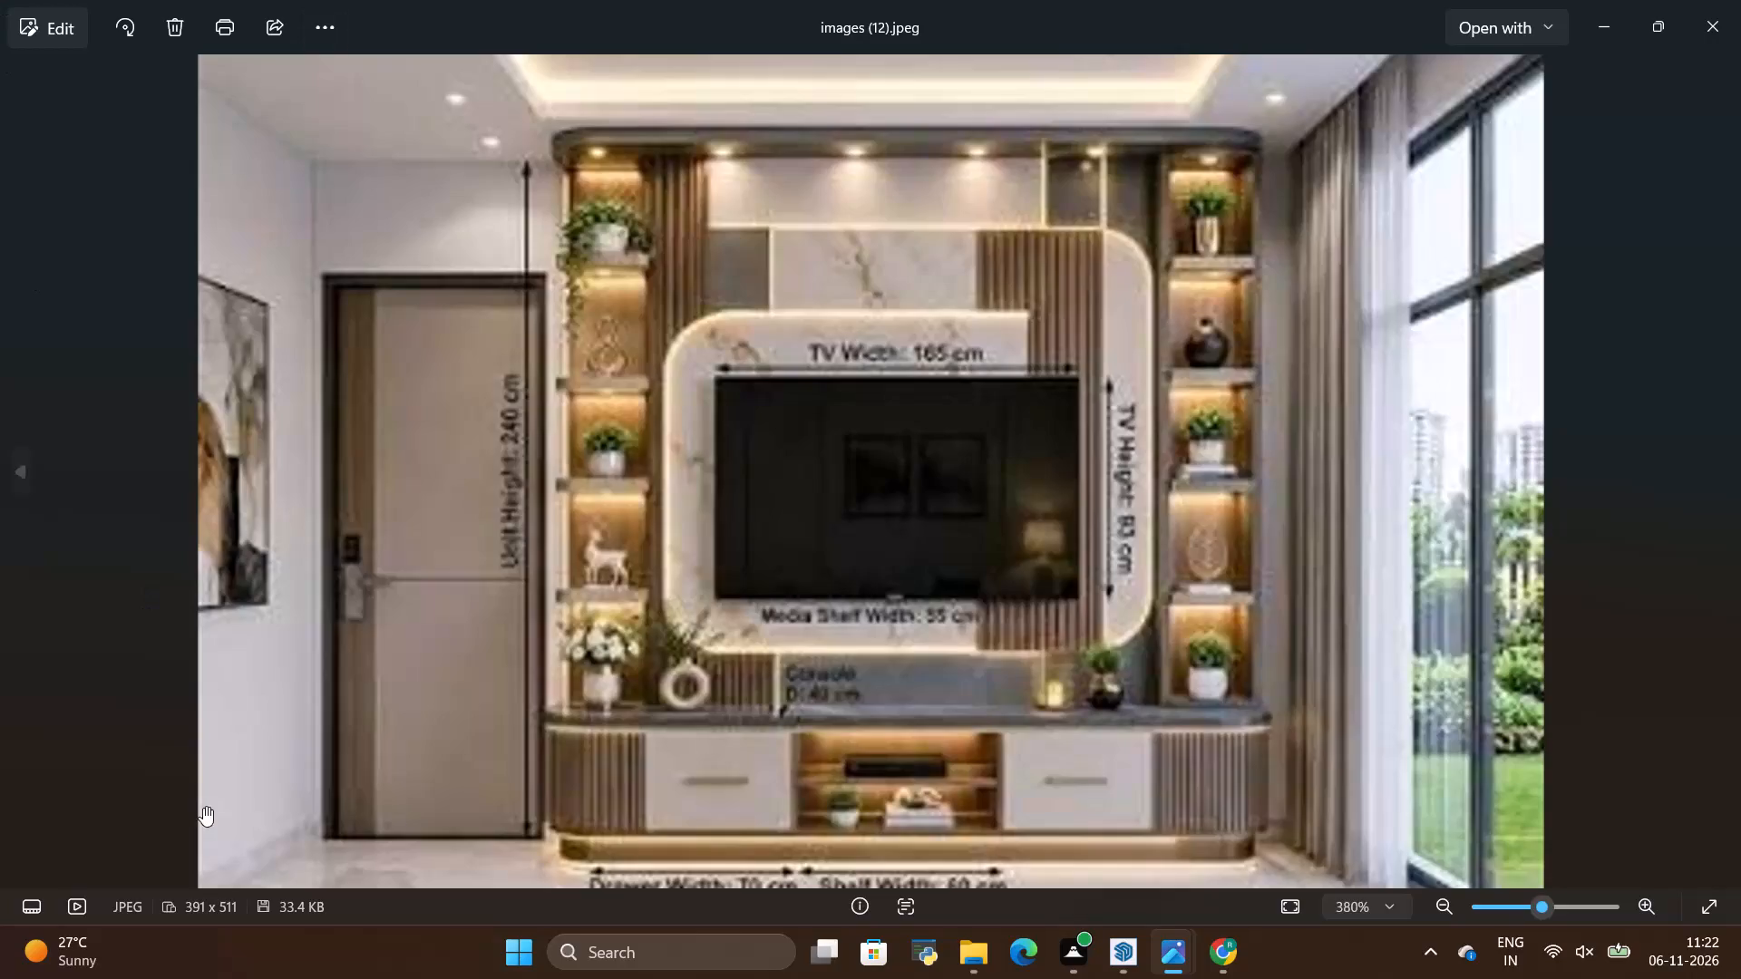
Study the reference image of the TV wall unit, from the shelf columns and TV panel down to the console.
scroll(545, 667, "down", 4)
scroll(492, 590, "up", 4)
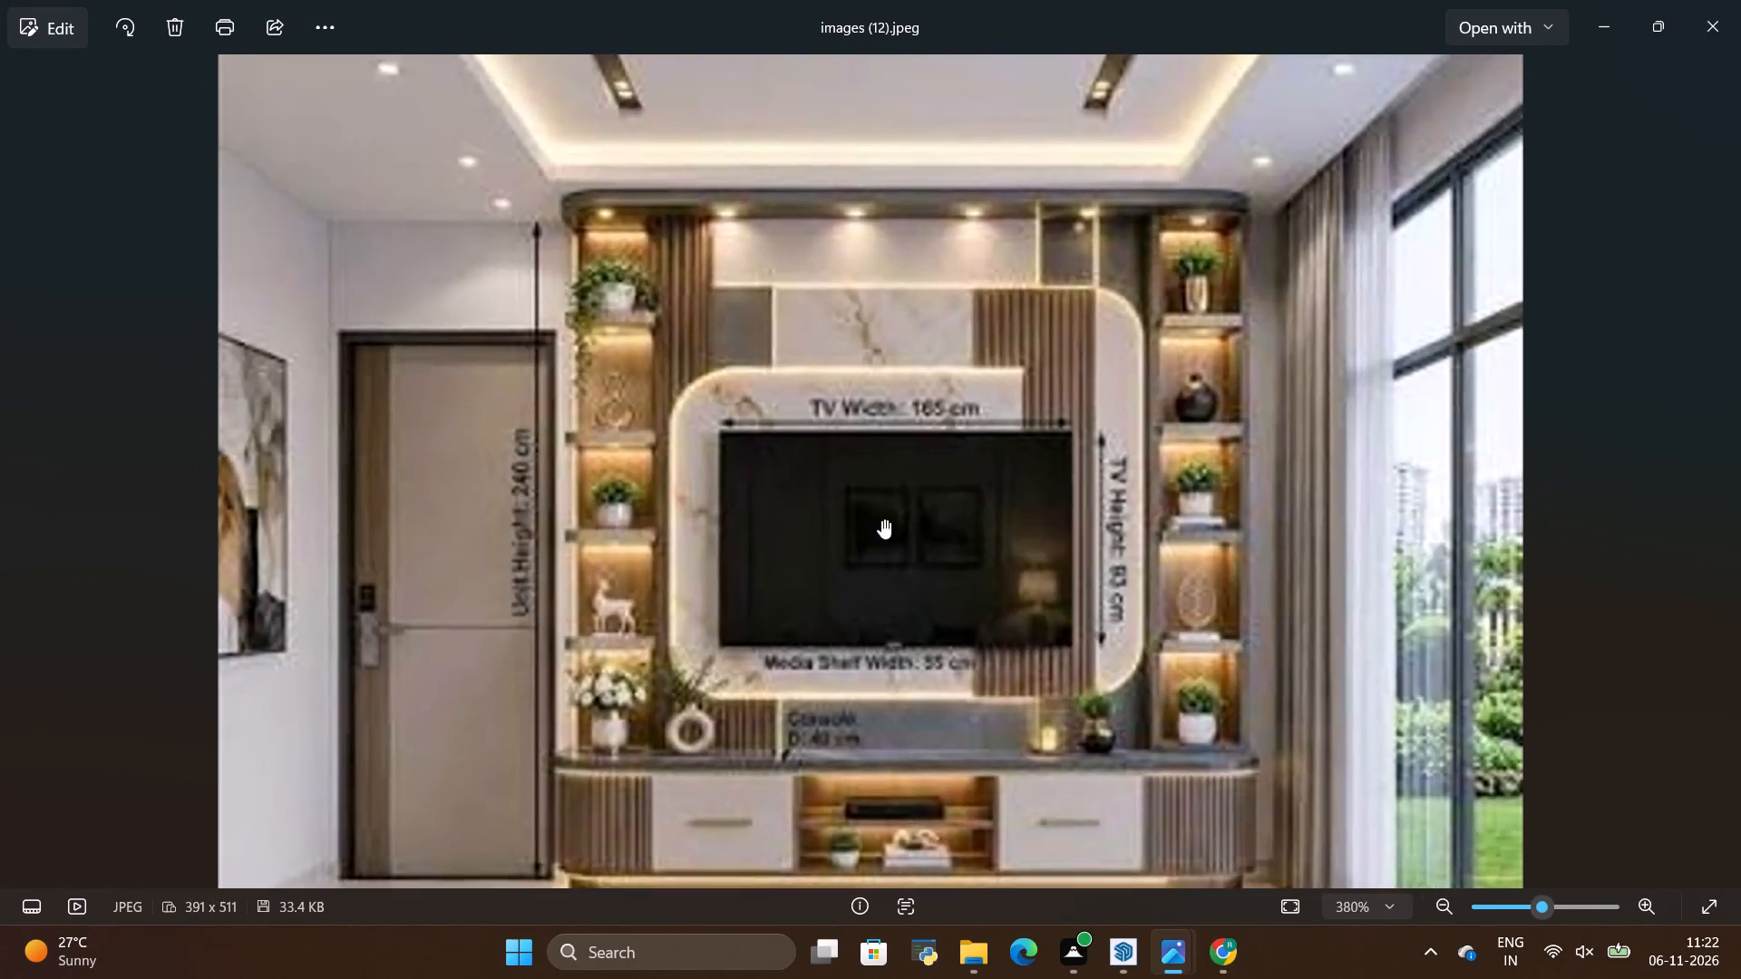
scroll(923, 539, "up", 3)
scroll(786, 610, "down", 4)
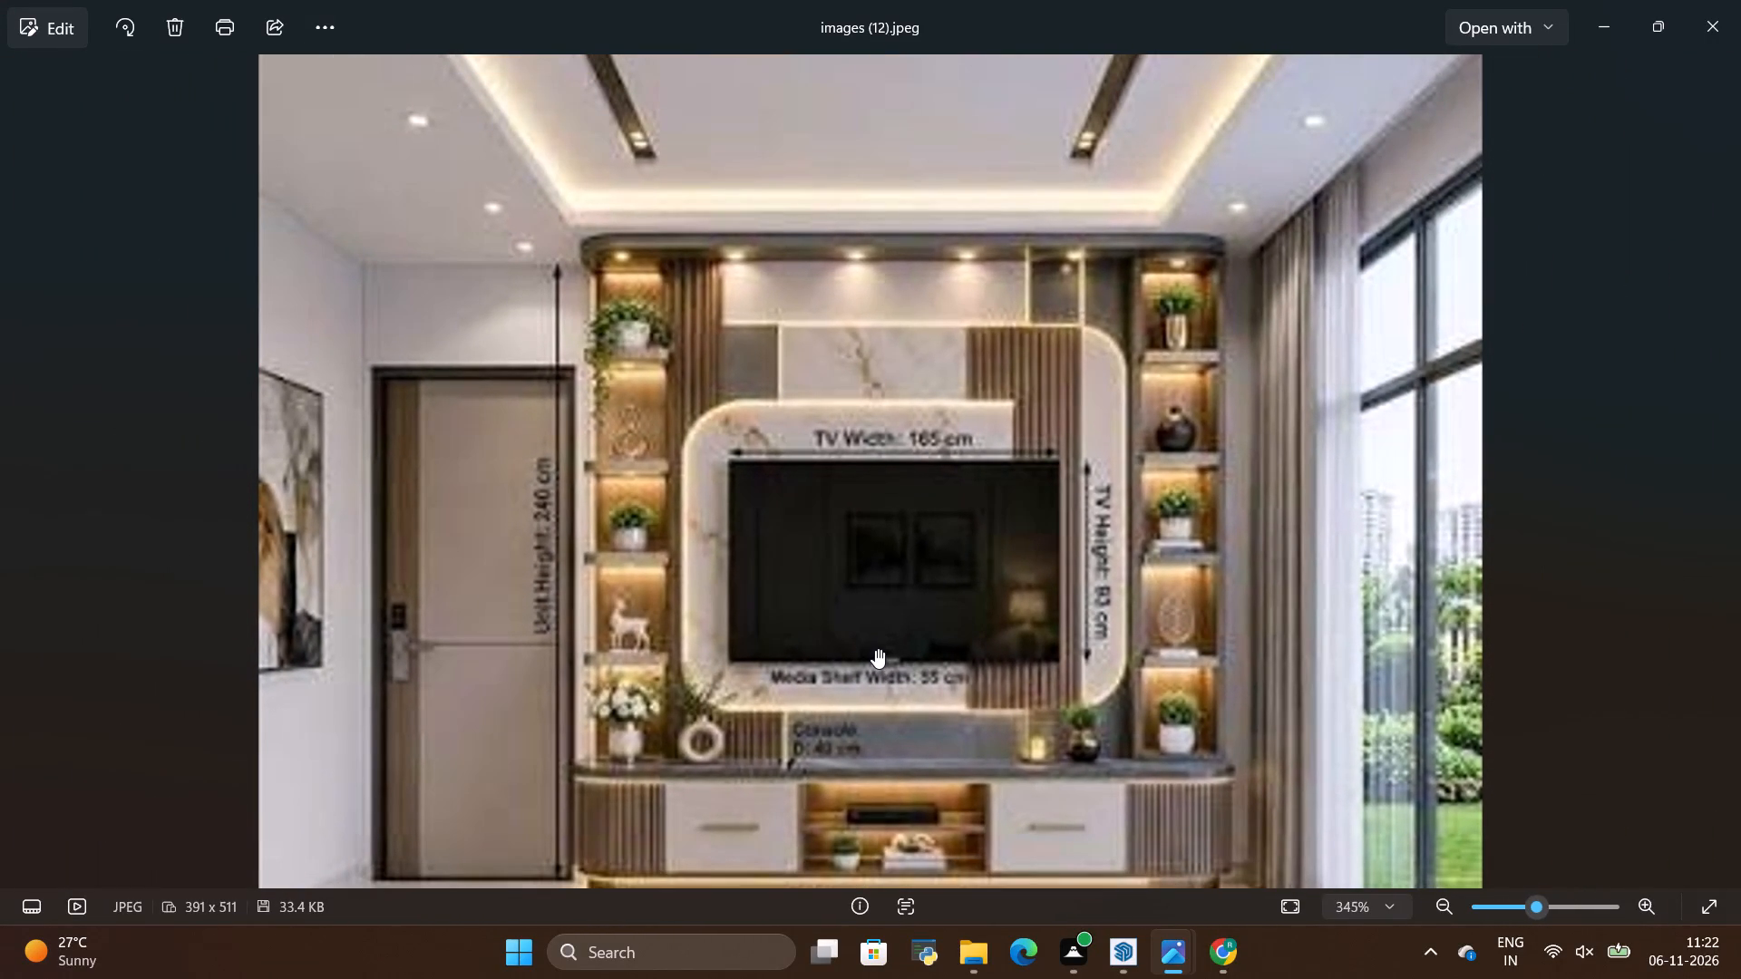
scroll(846, 467, "up", 1)
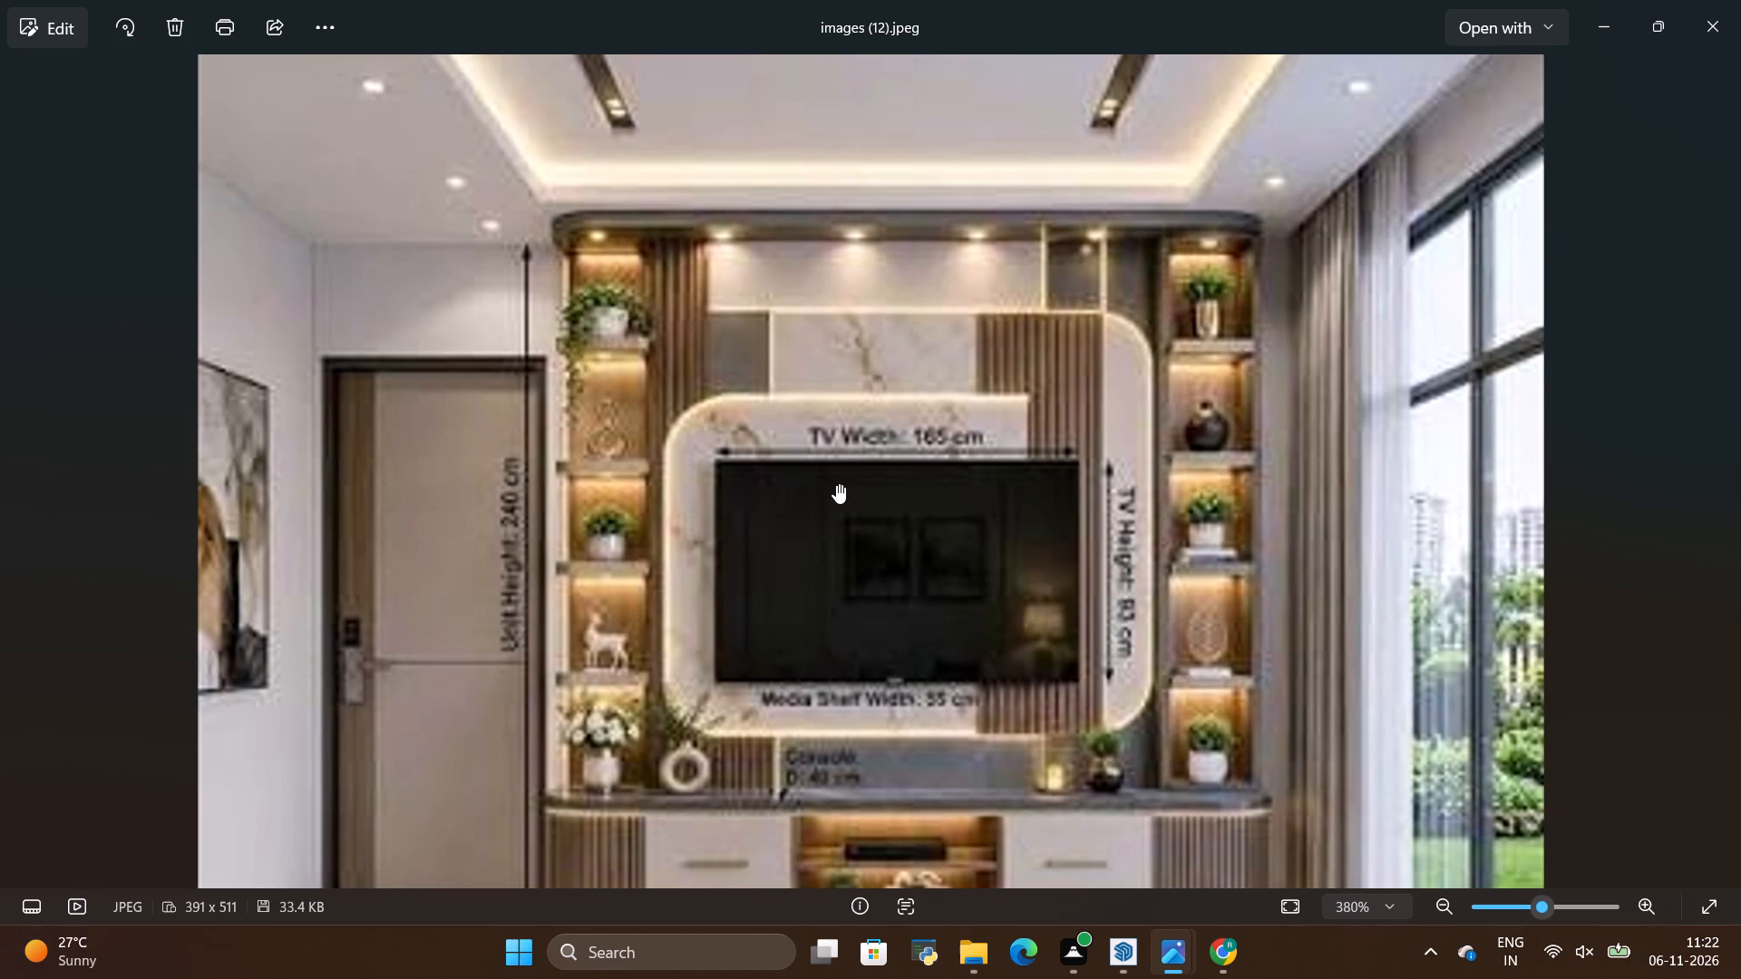
key("alt+Tab")
key("alt+Tab")
scroll(951, 506, "down", 4)
scroll(910, 575, "down", 3)
scroll(918, 646, "up", 4)
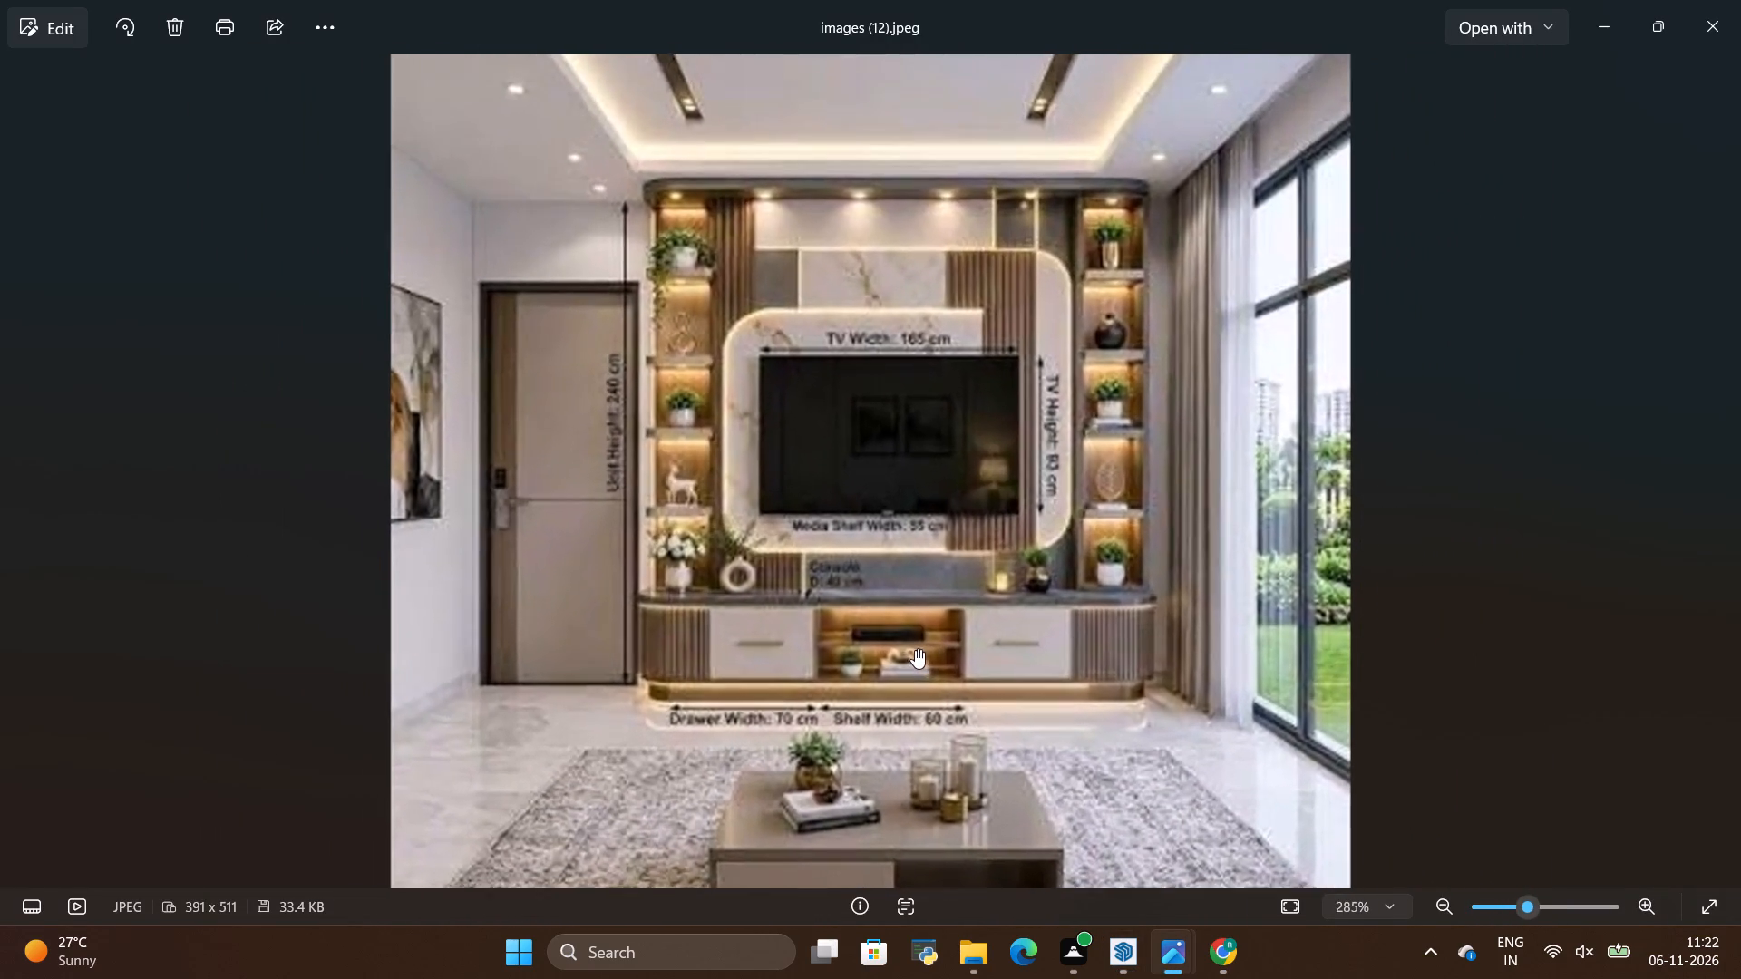
key("alt+Tab")
Erase the two long horizontal guide lines running across the room at console height.
scroll(858, 618, "down", 4)
scroll(875, 499, "down", 5)
scroll(763, 711, "up", 5)
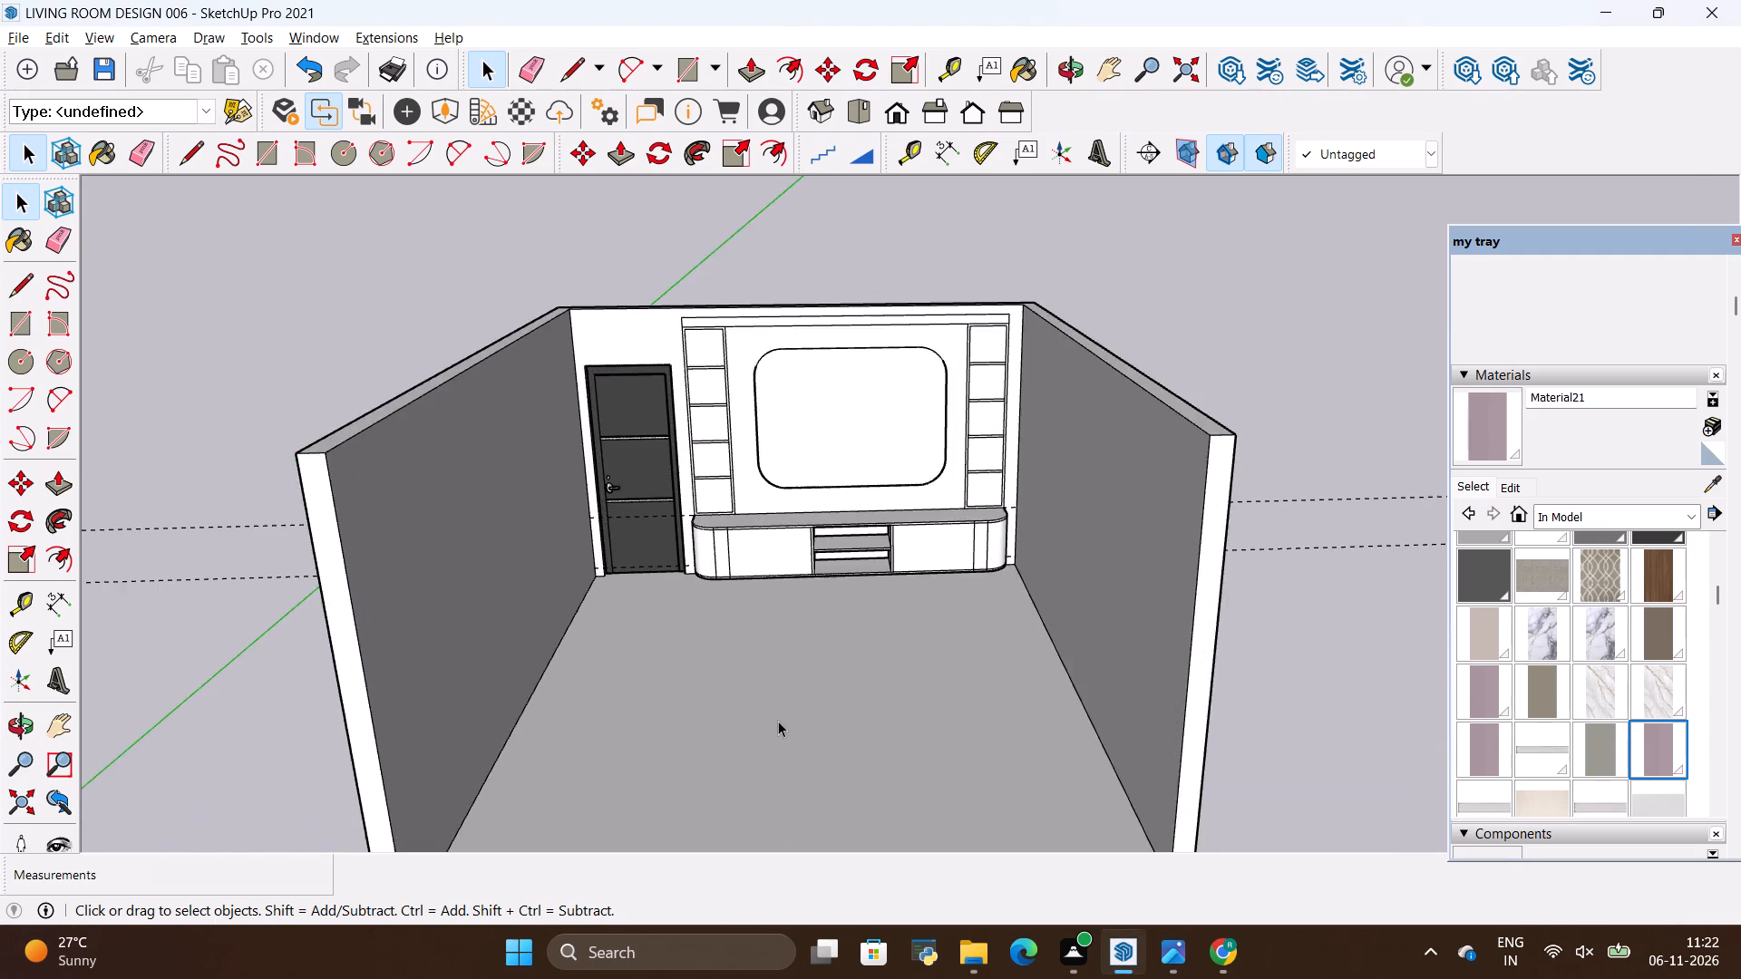
scroll(778, 721, "up", 5)
scroll(779, 699, "down", 10)
key("e")
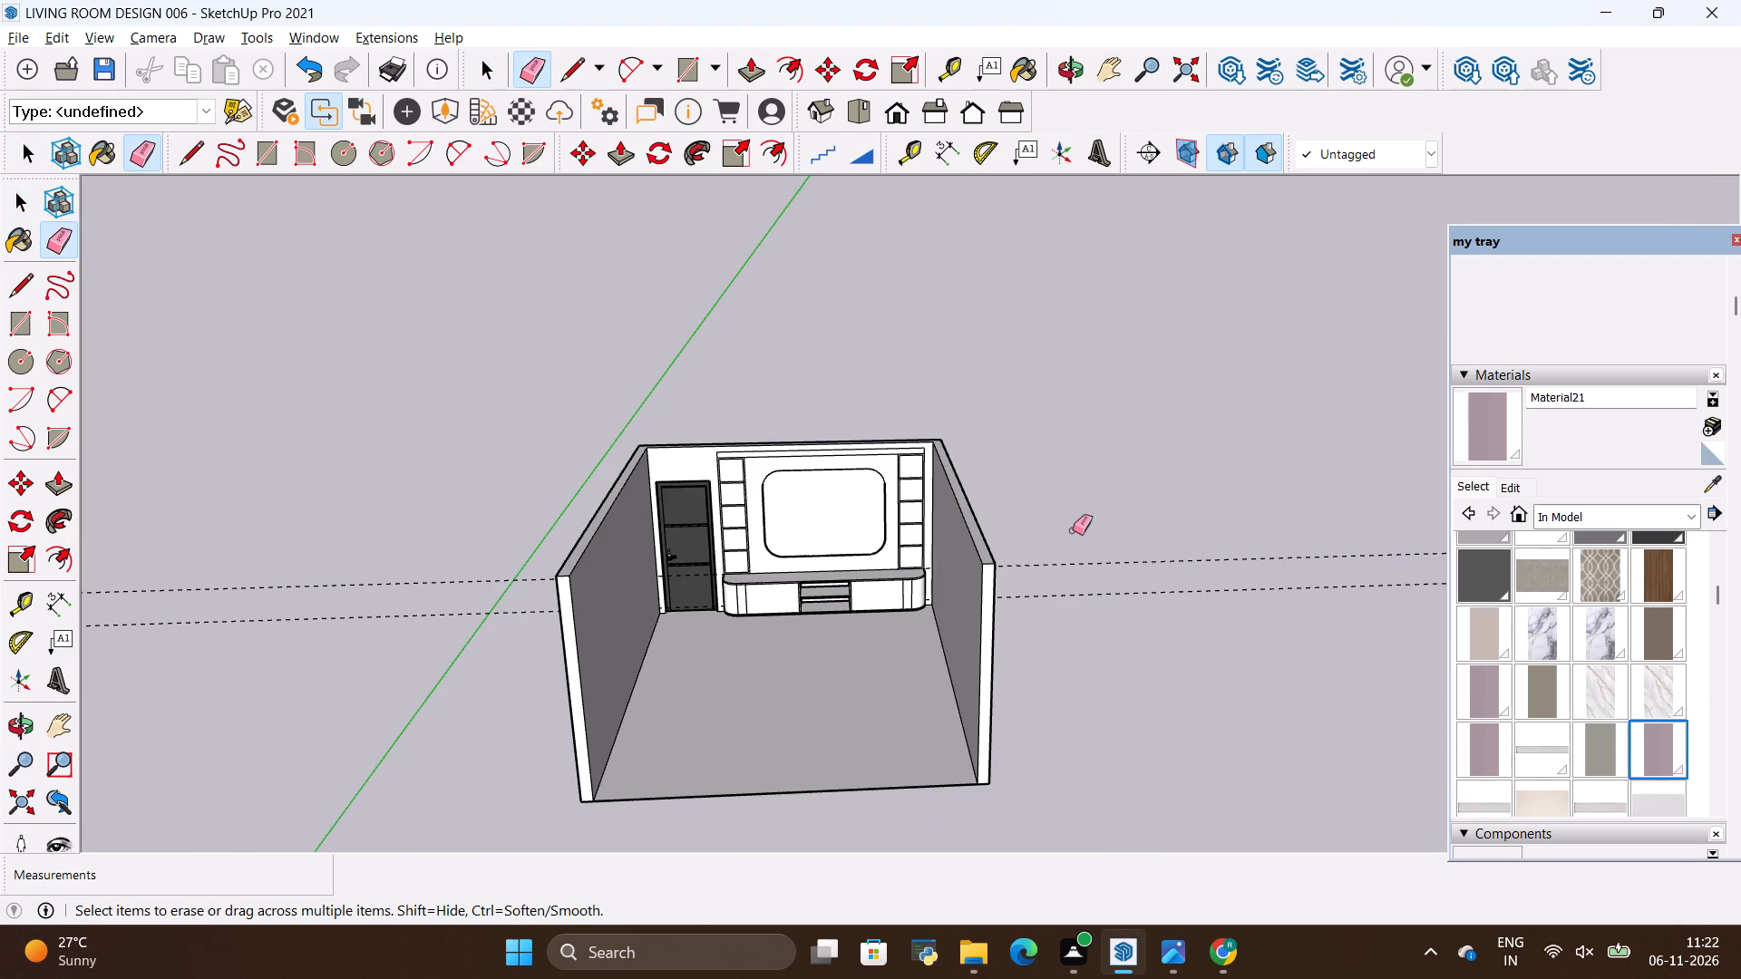
left_click_drag(1073, 530, 1103, 622)
Copy the inner vertical edge line of the column nearer the door 1" toward the TV panel and select the strip between them.
scroll(796, 577, "up", 10)
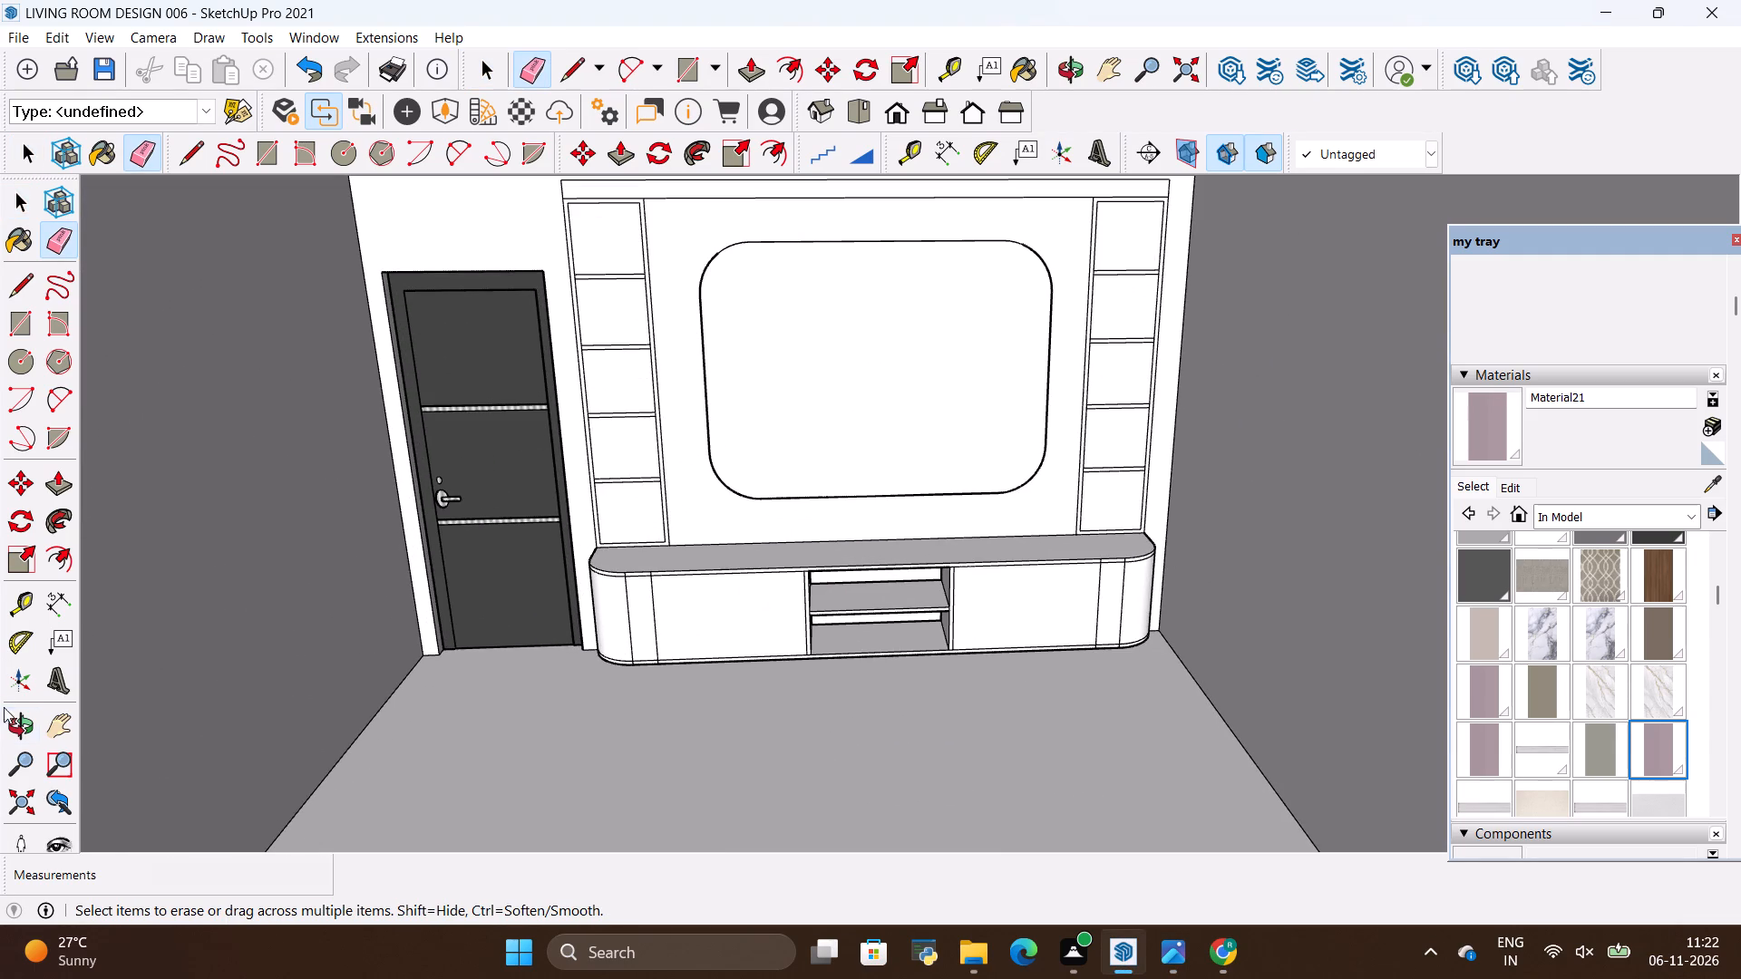
left_click(13, 716)
left_click_drag(565, 640, 593, 586)
key("alt+Tab")
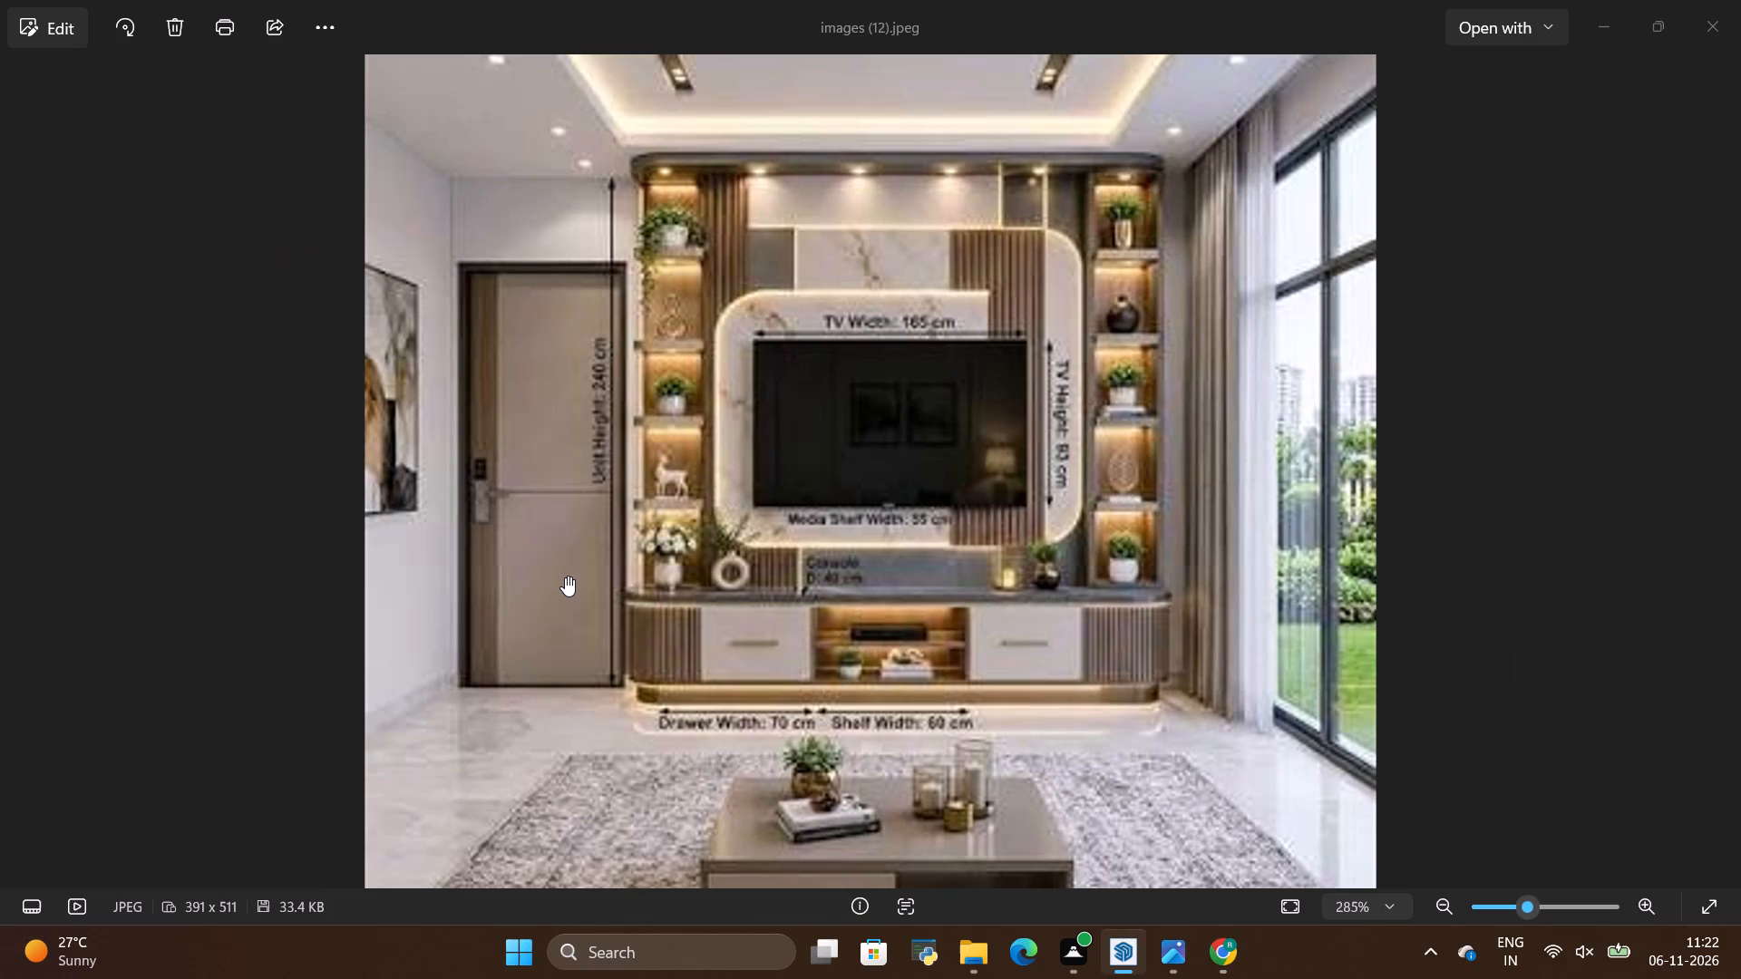
key("alt+Tab")
scroll(739, 654, "down", 4)
scroll(677, 375, "up", 7)
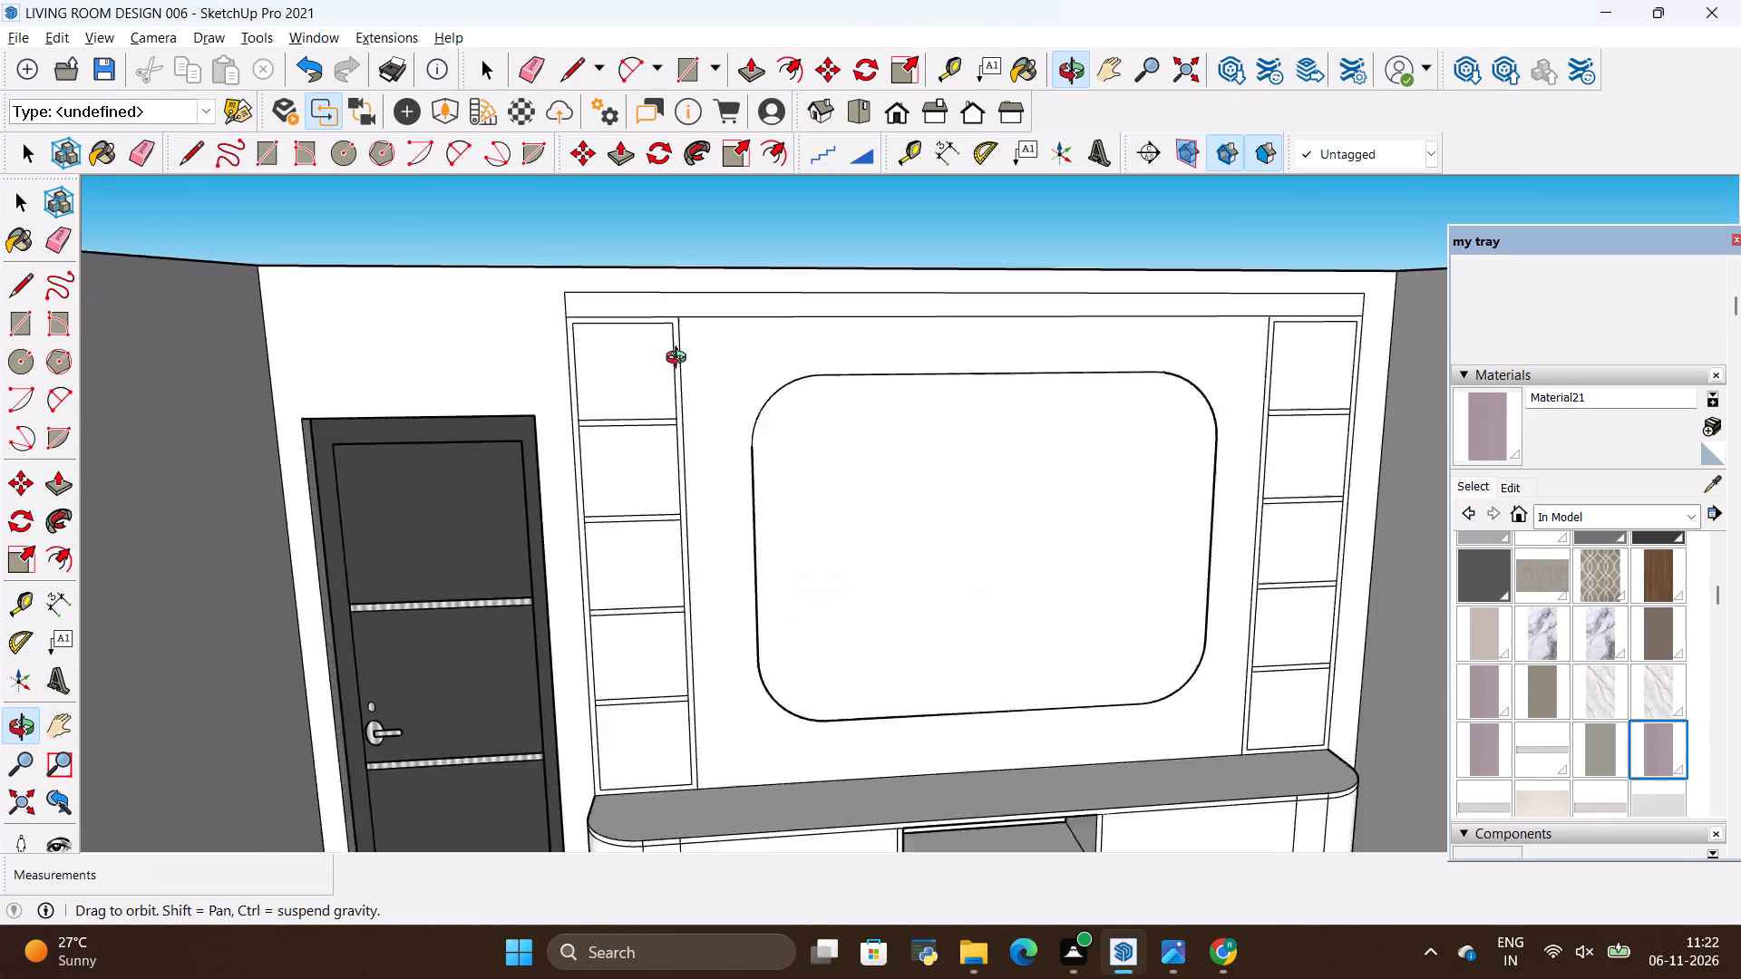
scroll(680, 360, "up", 10)
scroll(663, 301, "down", 4)
scroll(675, 300, "up", 7)
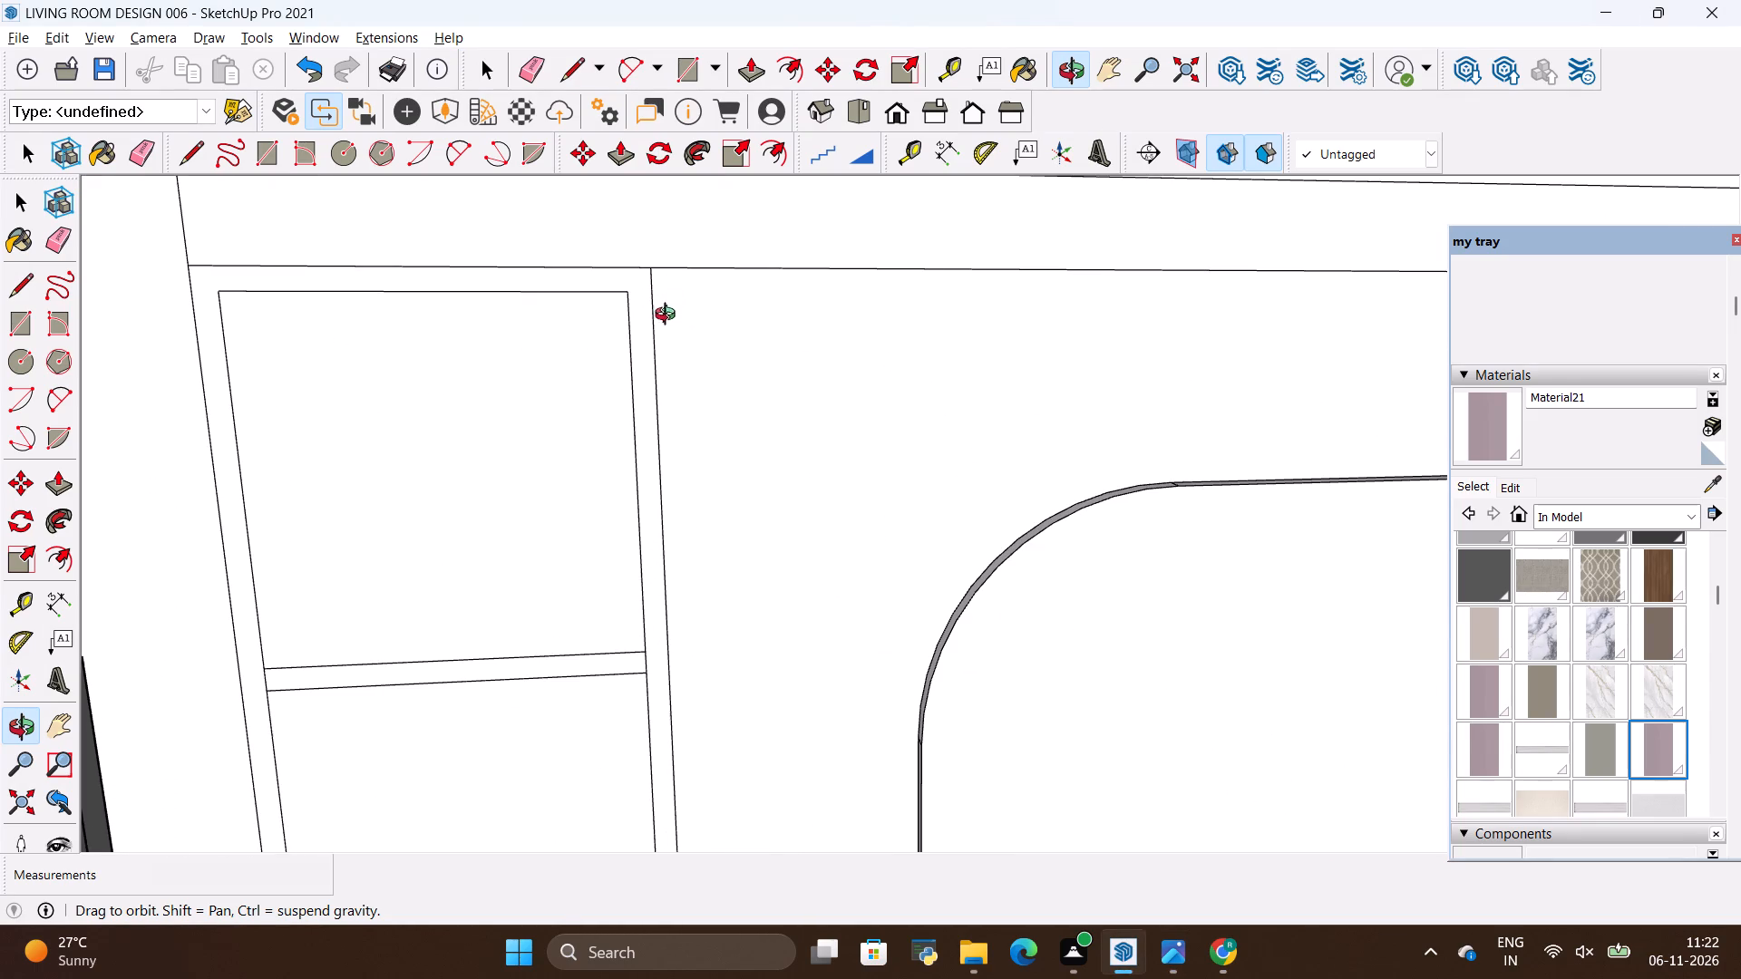
key("t")
left_click(658, 341)
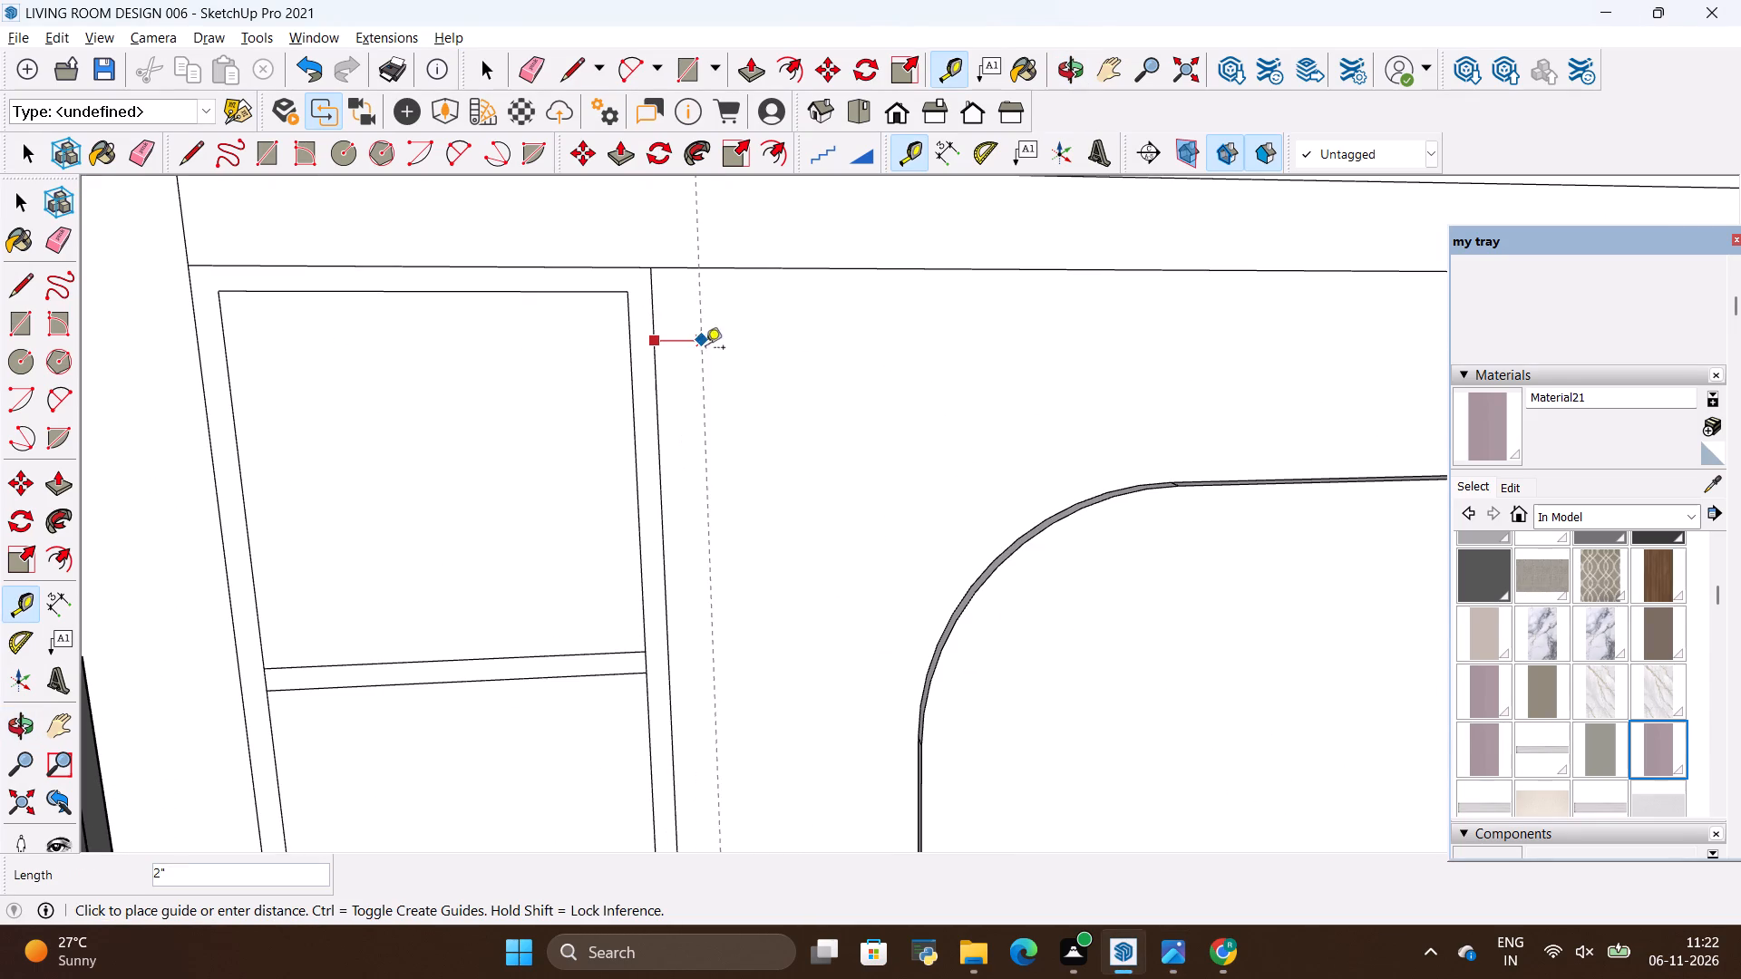
key("space")
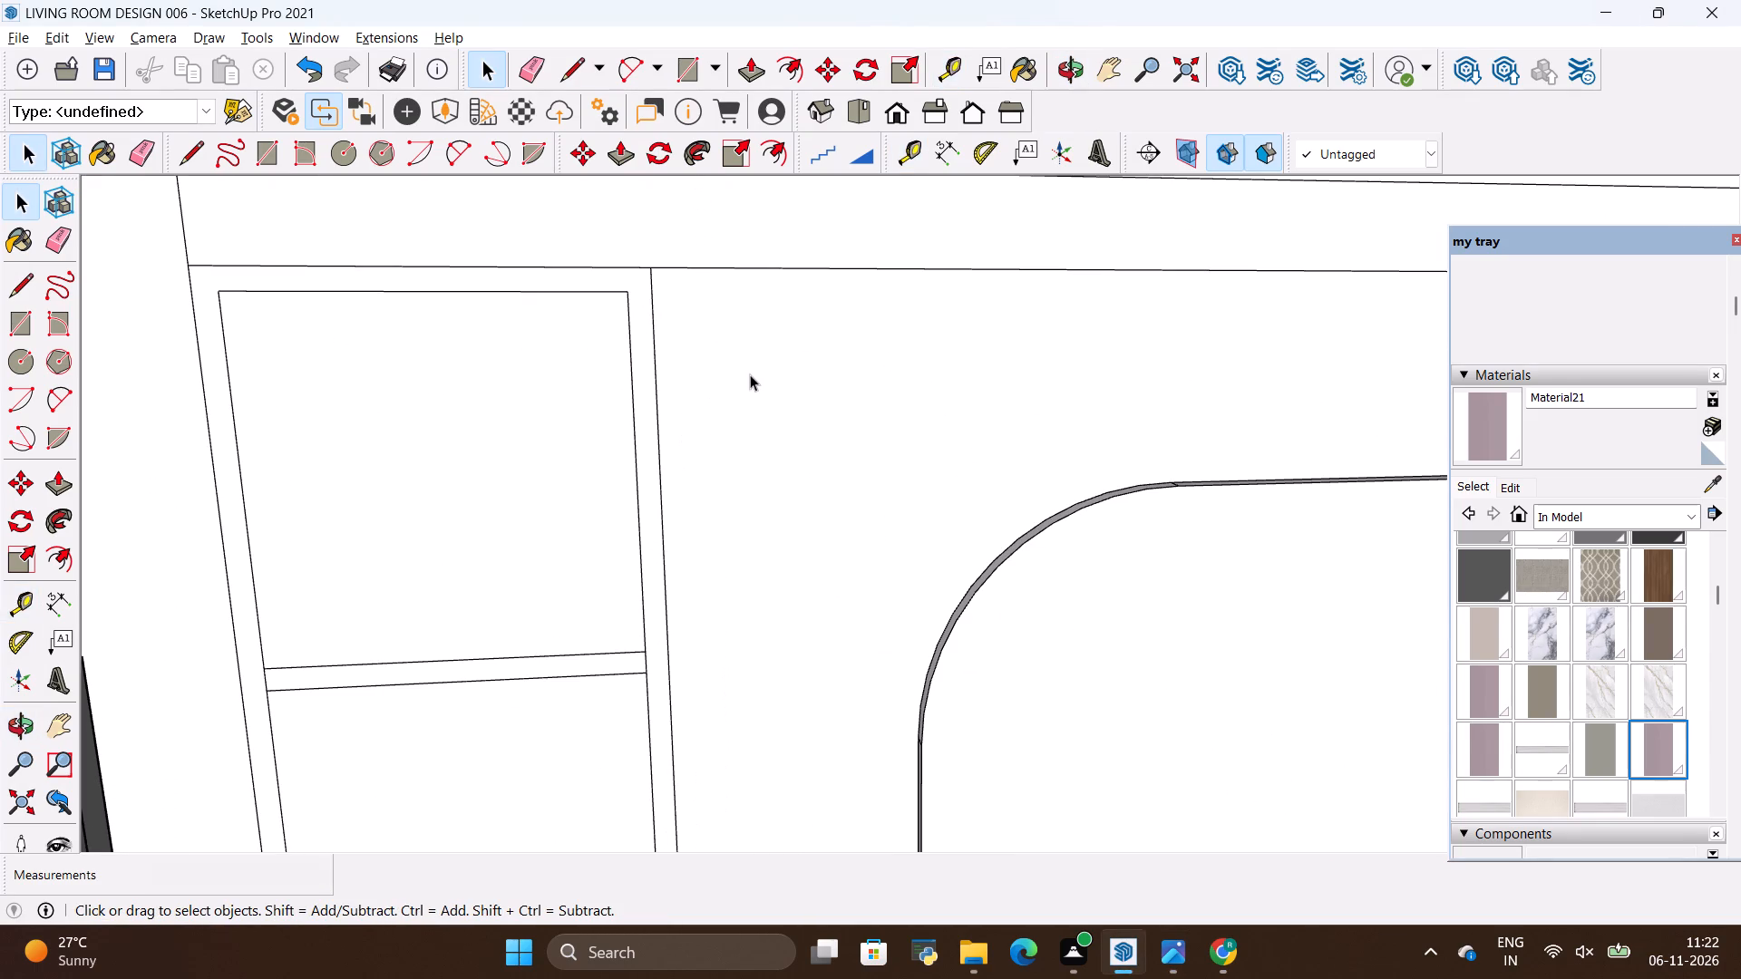
left_click(660, 463)
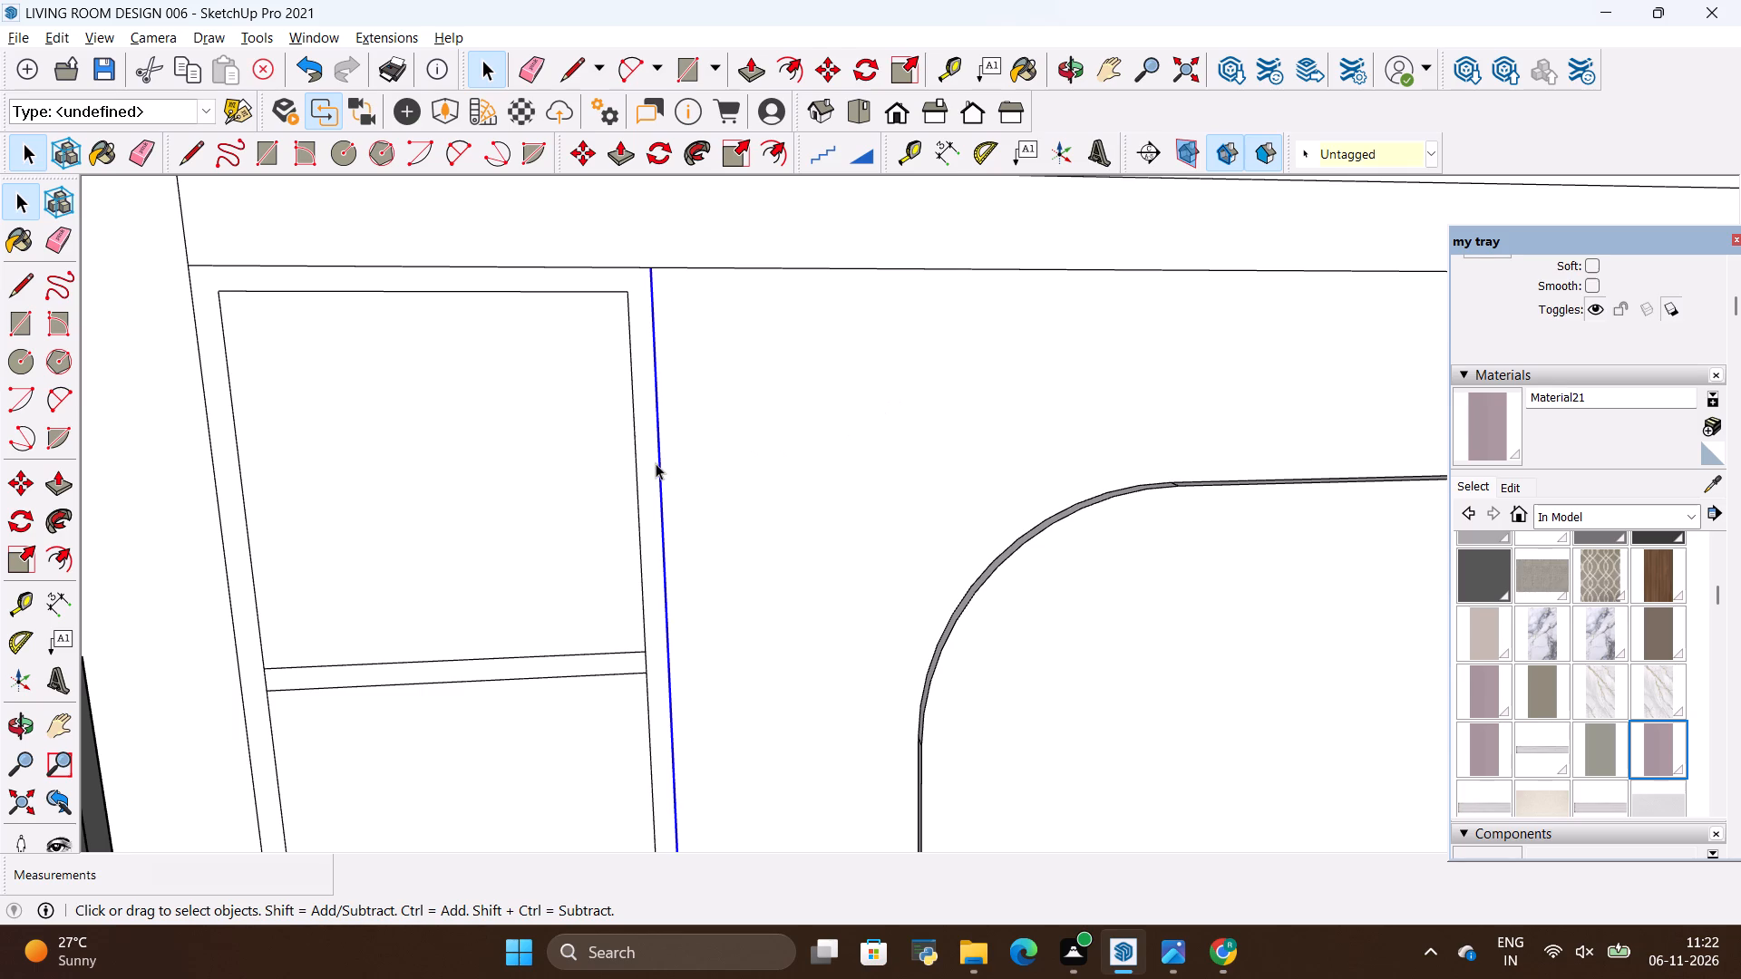
key("m")
left_click(655, 275, "ctrl")
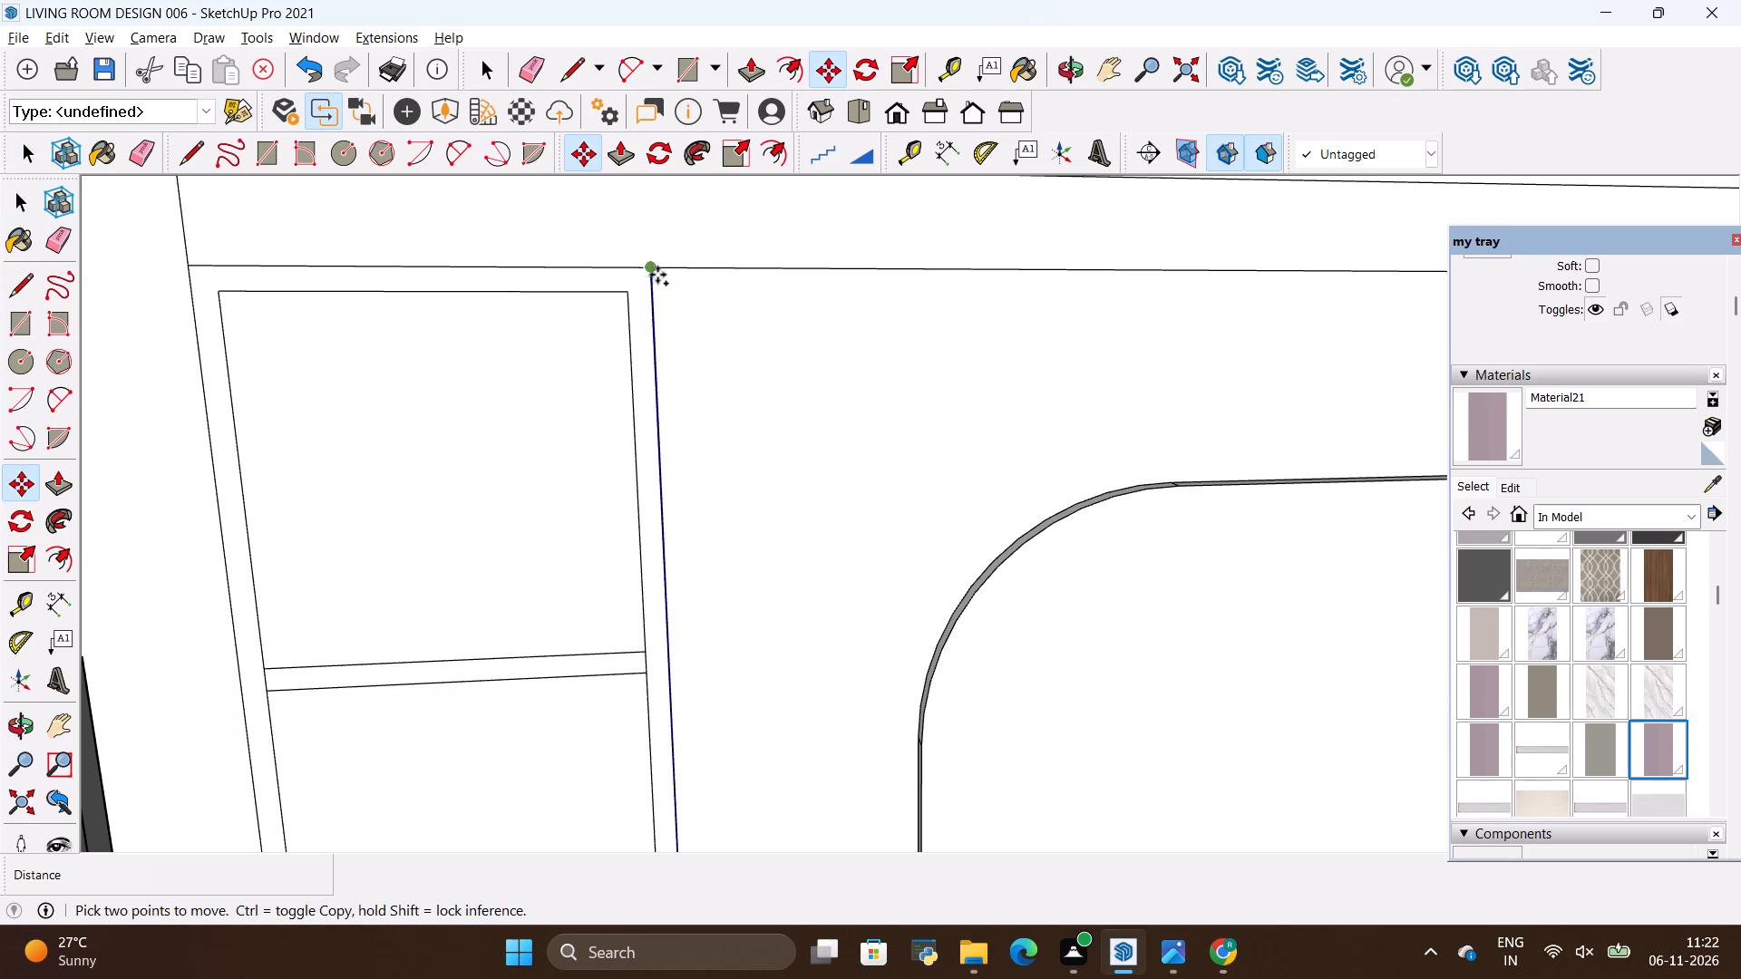
key("BackSpace")
type("1\"")
key("Return")
key("space")
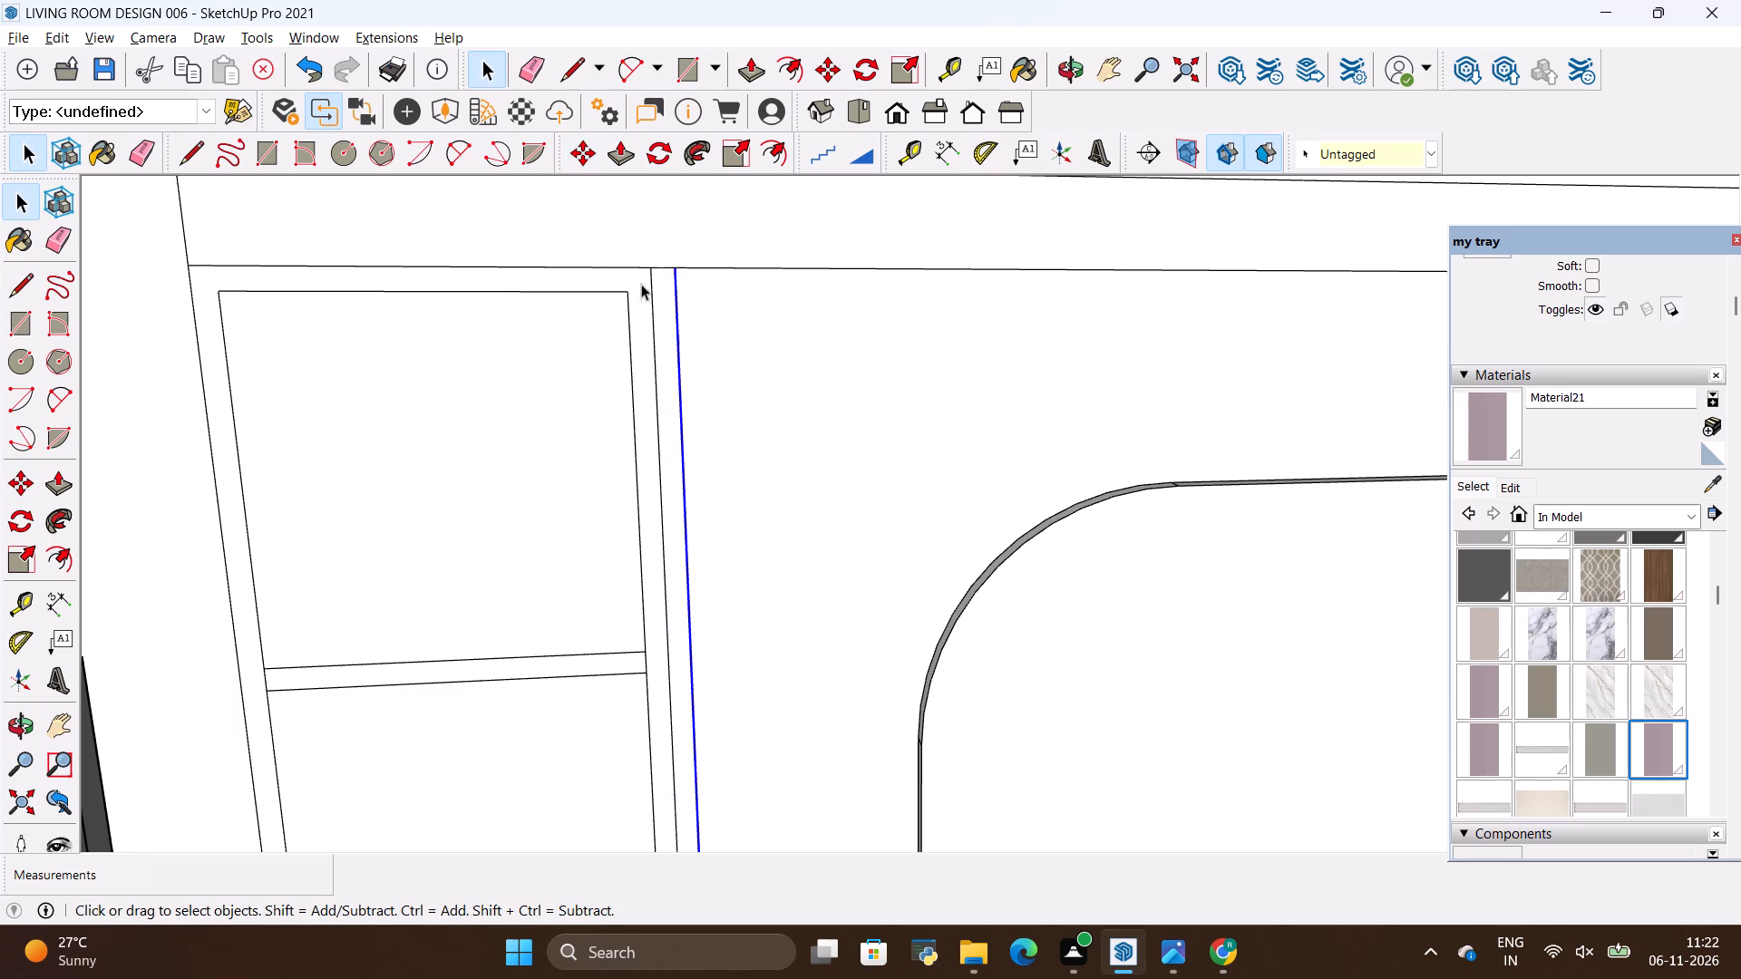
double_click(658, 298)
Examine the fluted panel beside the door-side shelf column in the reference image and compare it with the model.
key("alt+Tab")
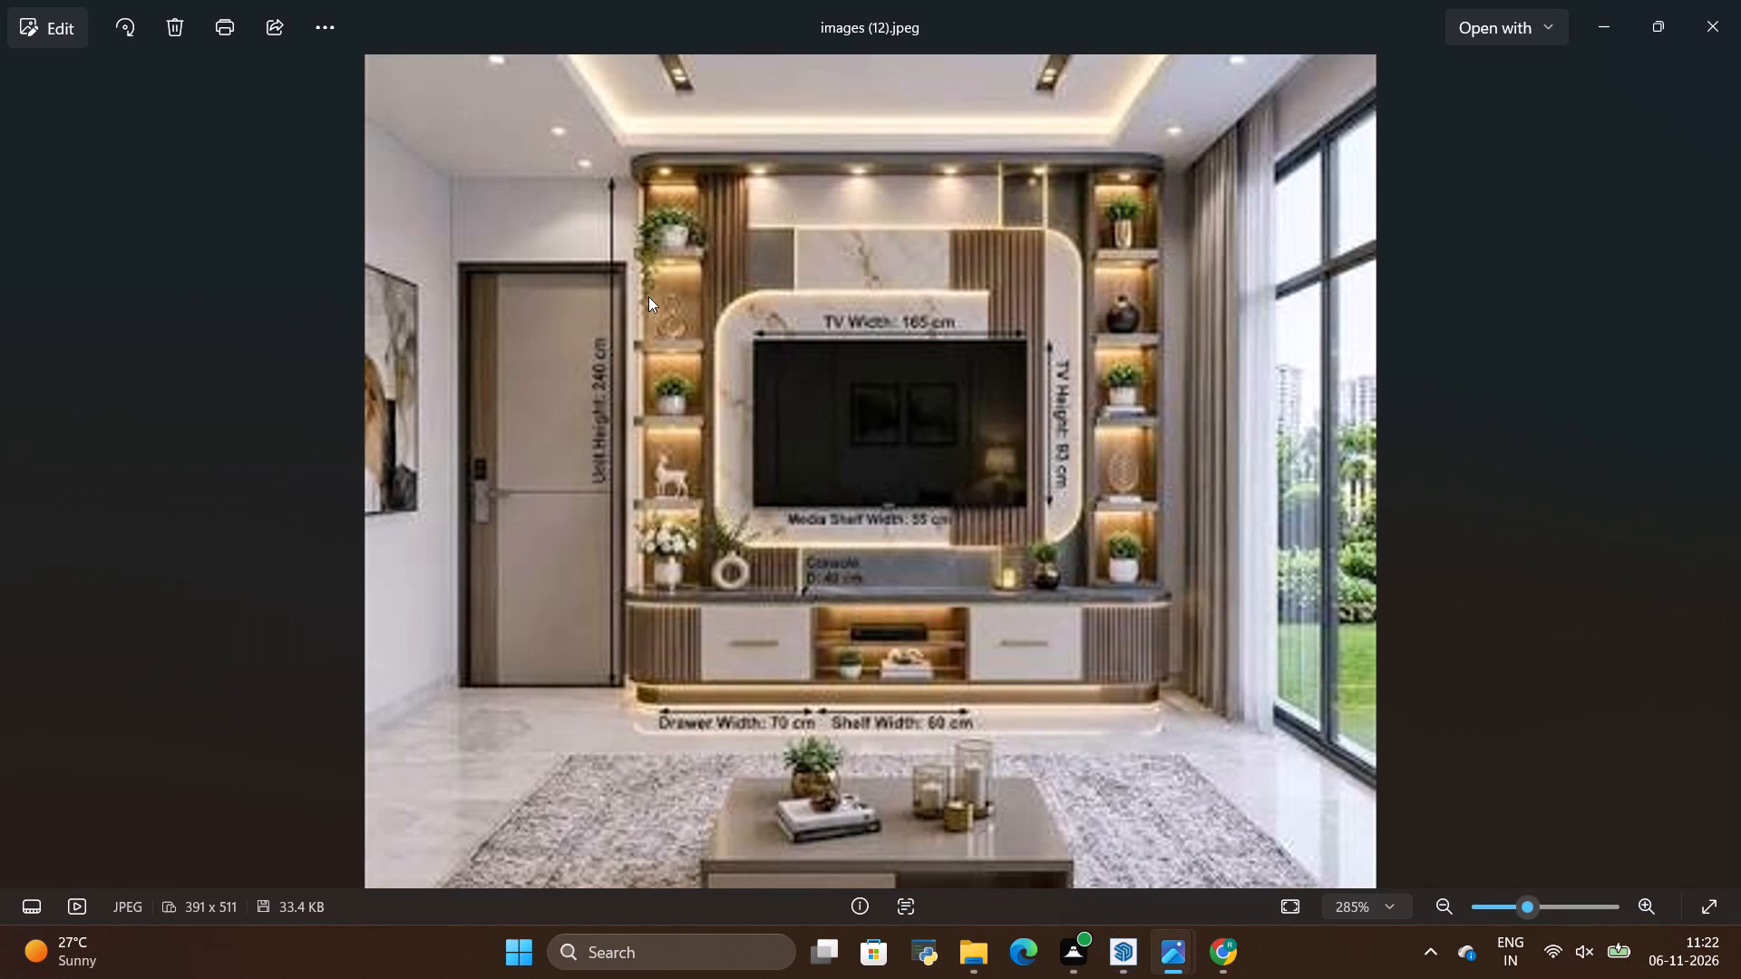
scroll(735, 286, "up", 3)
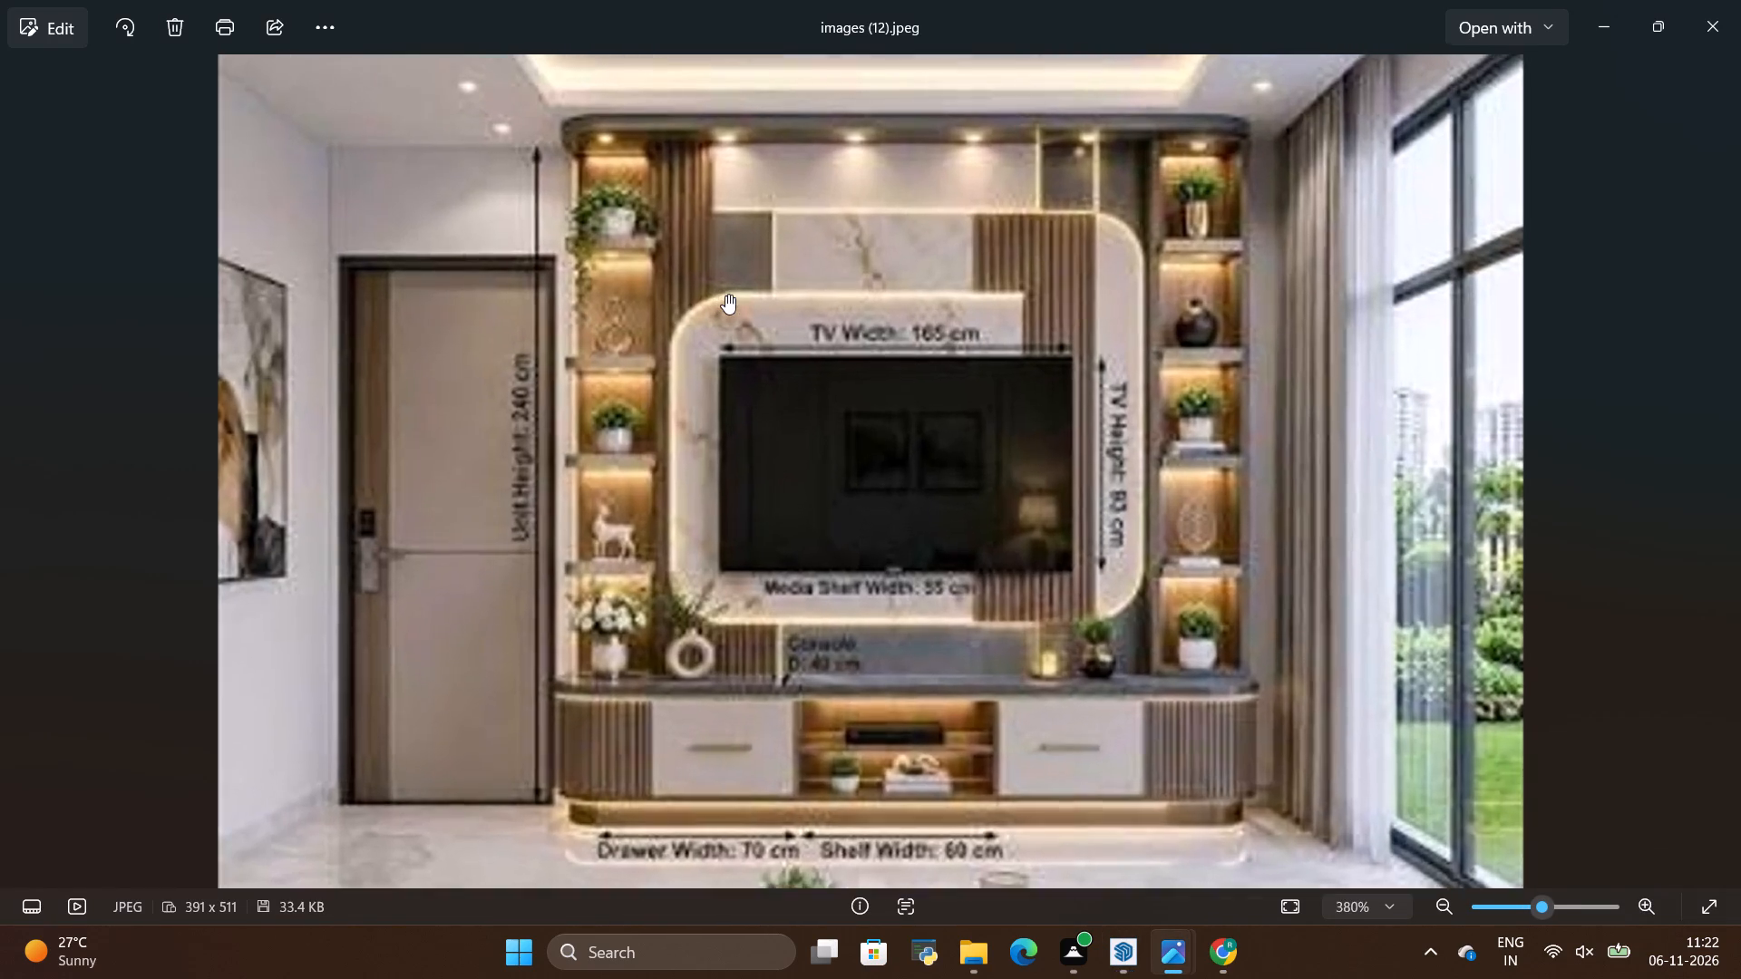
scroll(725, 295, "up", 2)
scroll(715, 315, "down", 2)
scroll(729, 449, "up", 2)
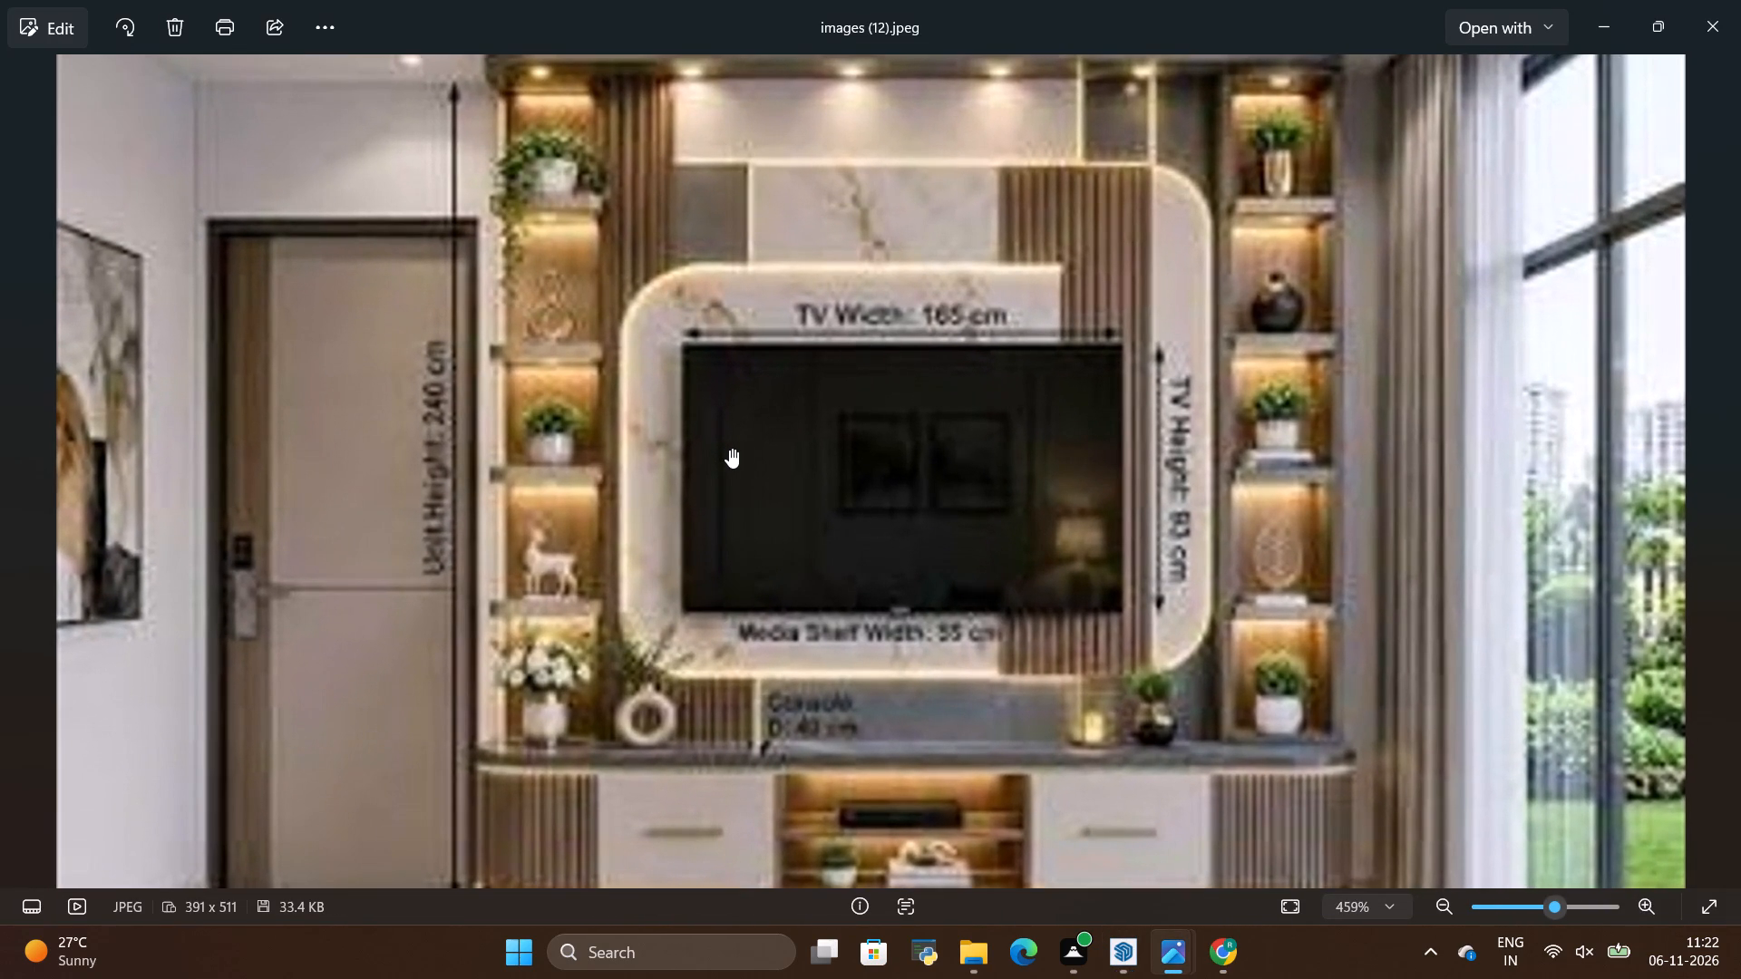
key("alt+Tab")
key("alt+Tab")
key("alt+Tab")
key("alt+Tab")
key("alt+Tab")
left_click(1167, 945)
left_click(1167, 945)
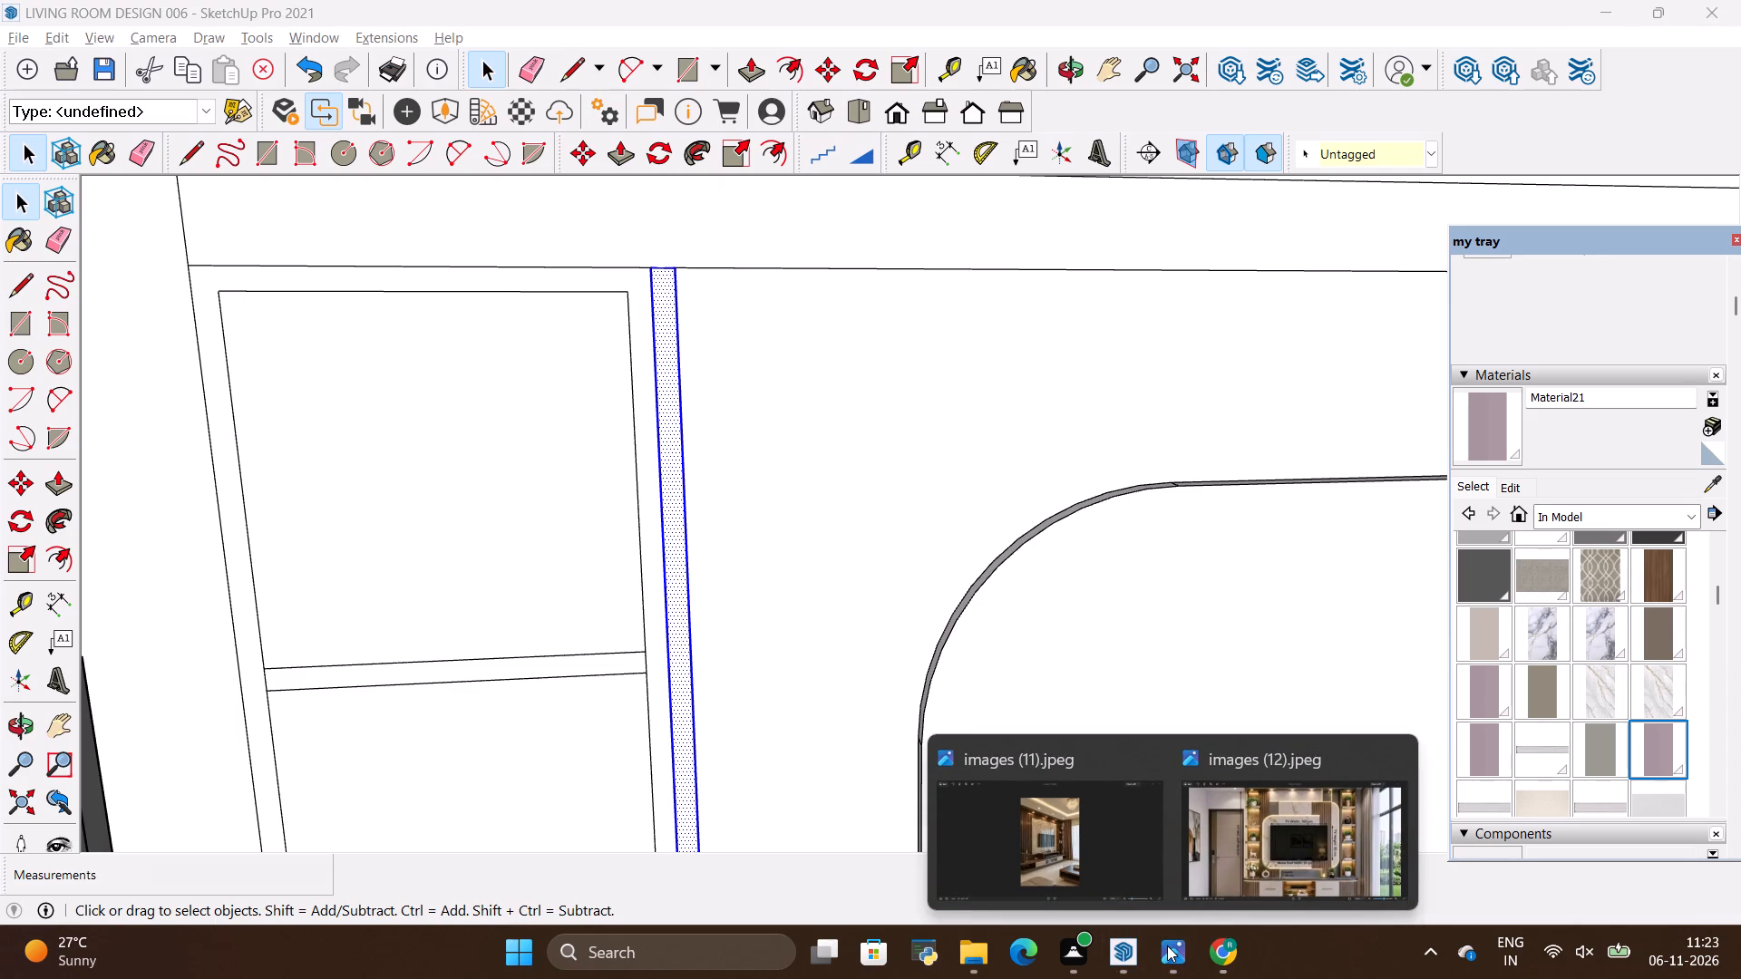
scroll(505, 481, "down", 2)
key("alt+Tab")
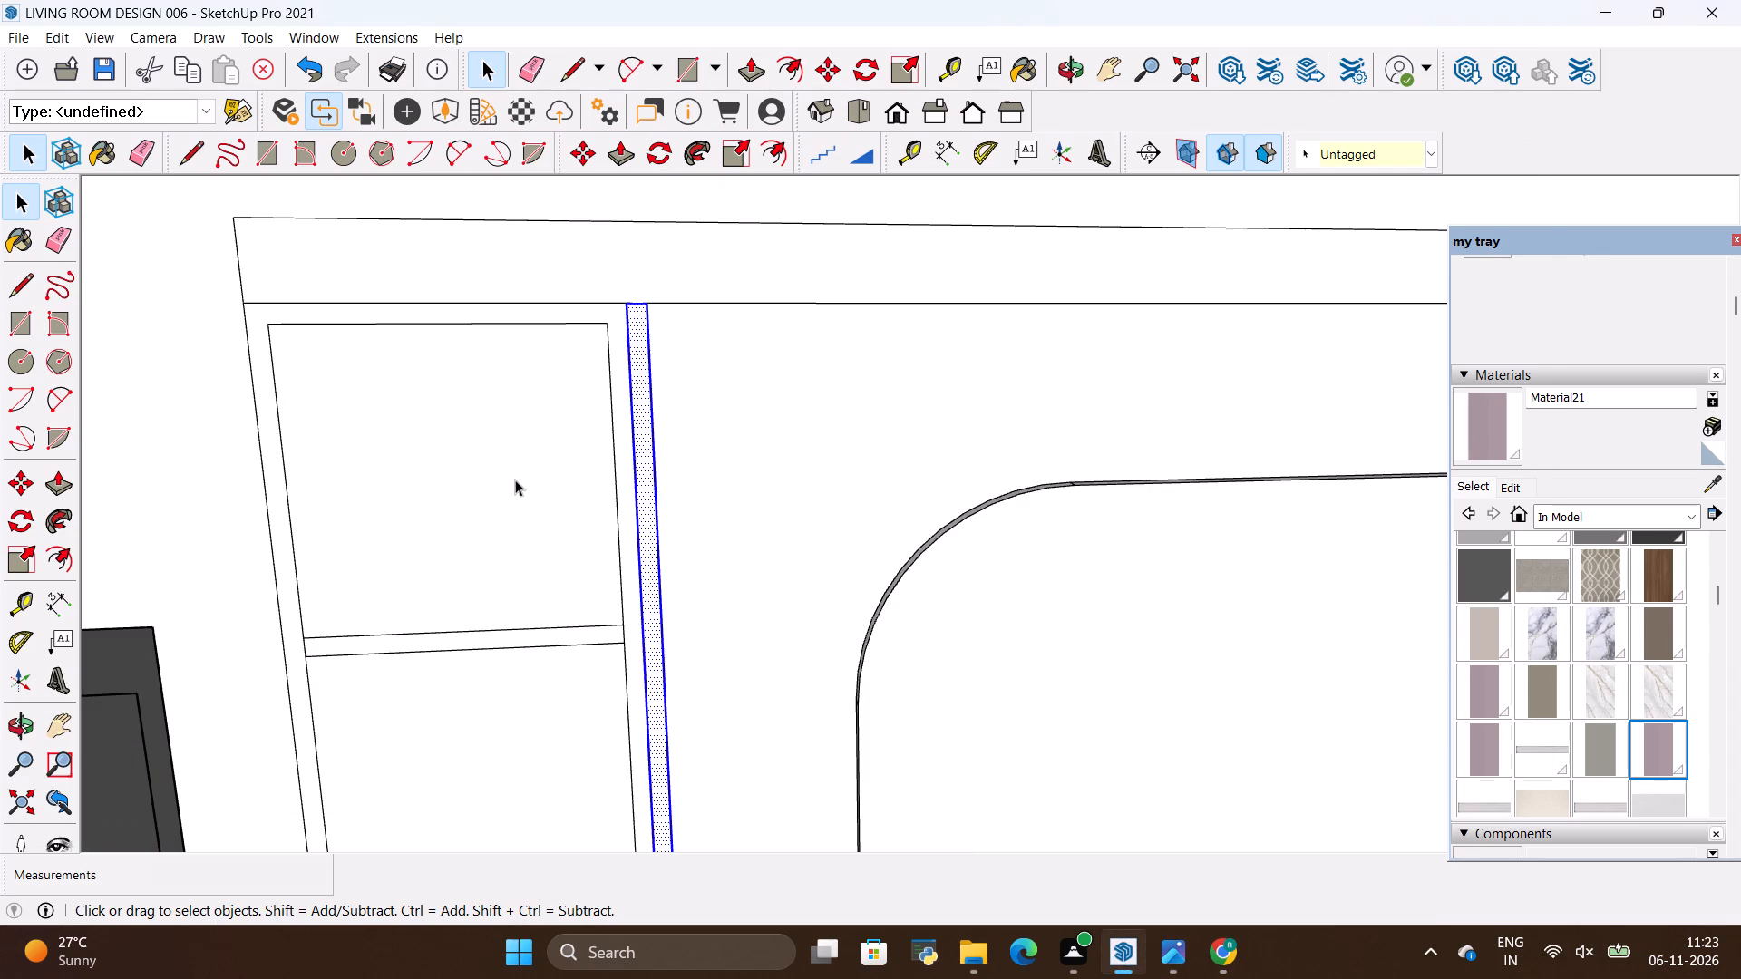
key("alt+Tab")
key("alt+Tab")
Group the selected 1" vertical strip and convert the group into a component with the default settings.
scroll(604, 271, "up", 7)
right_click(647, 354)
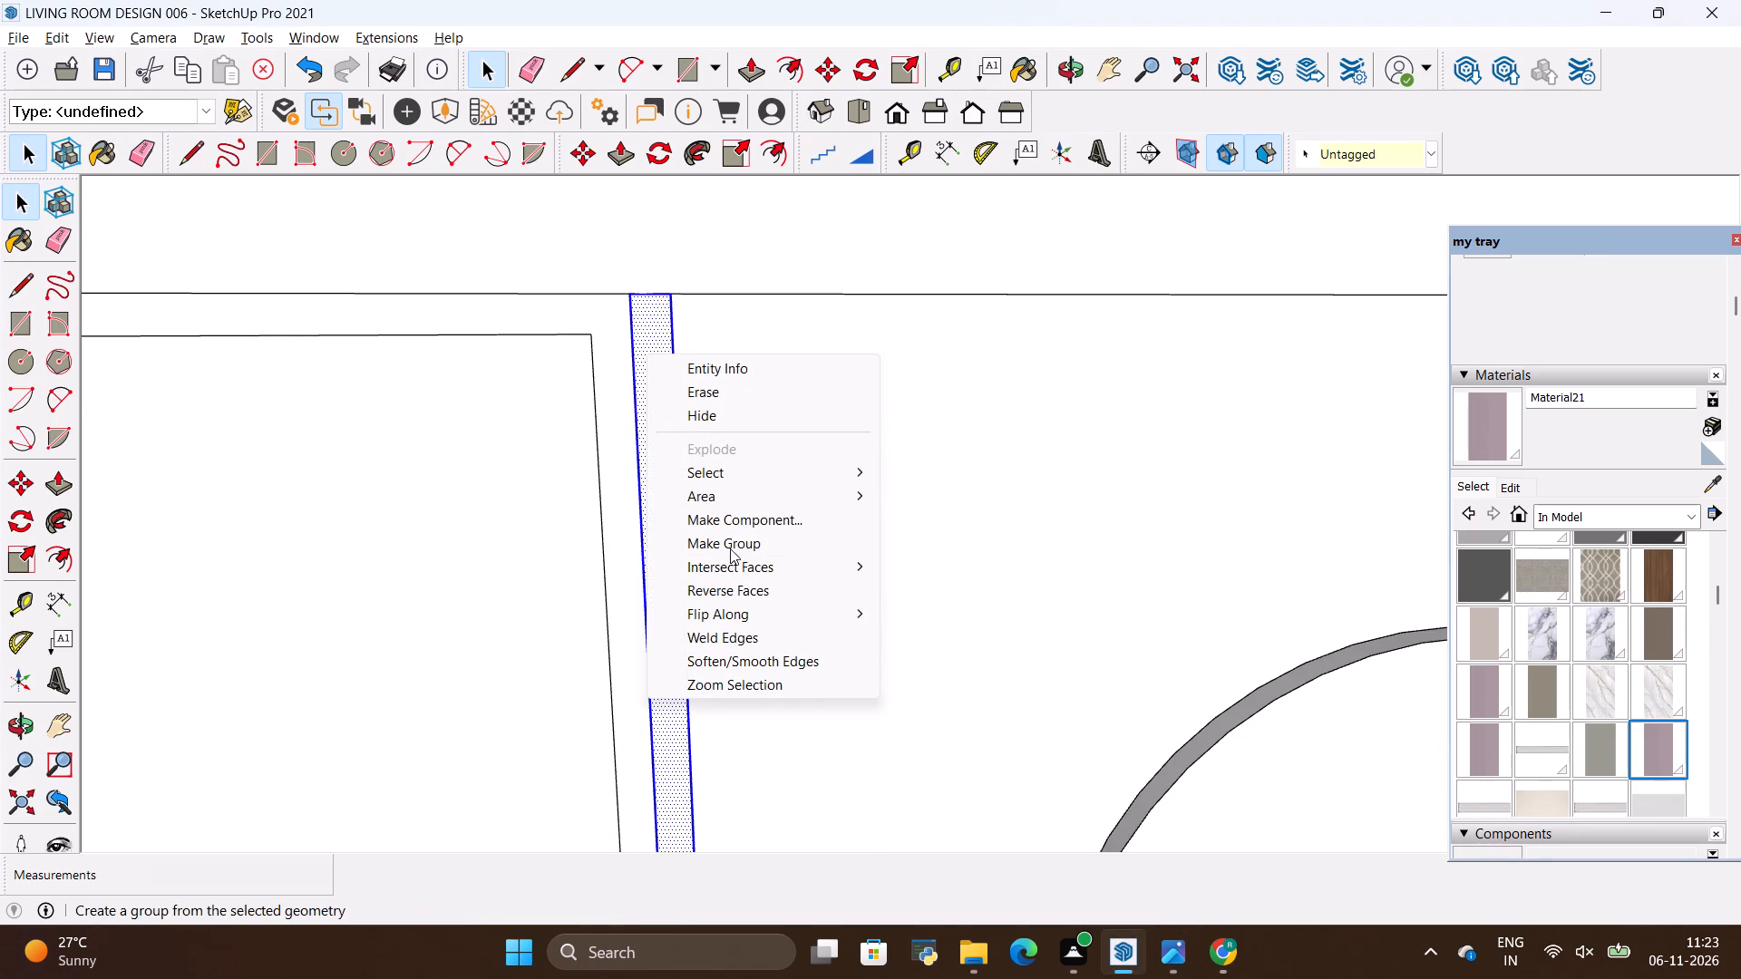
left_click(734, 537)
right_click(653, 490)
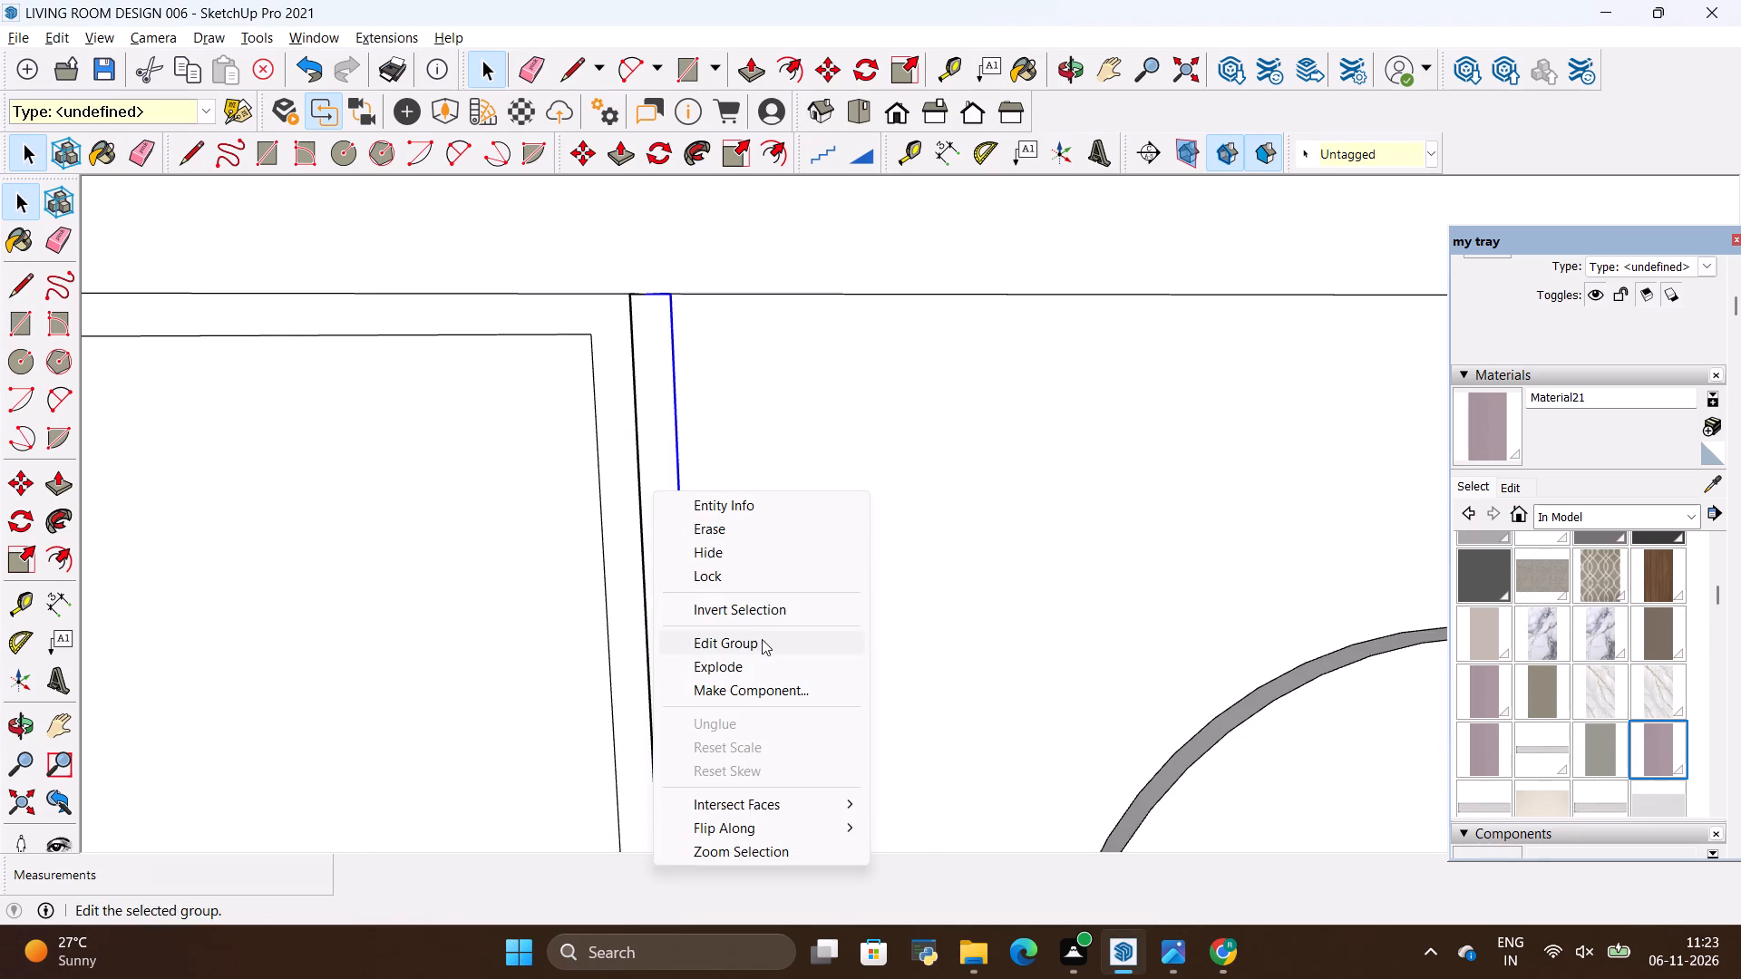
left_click(759, 681)
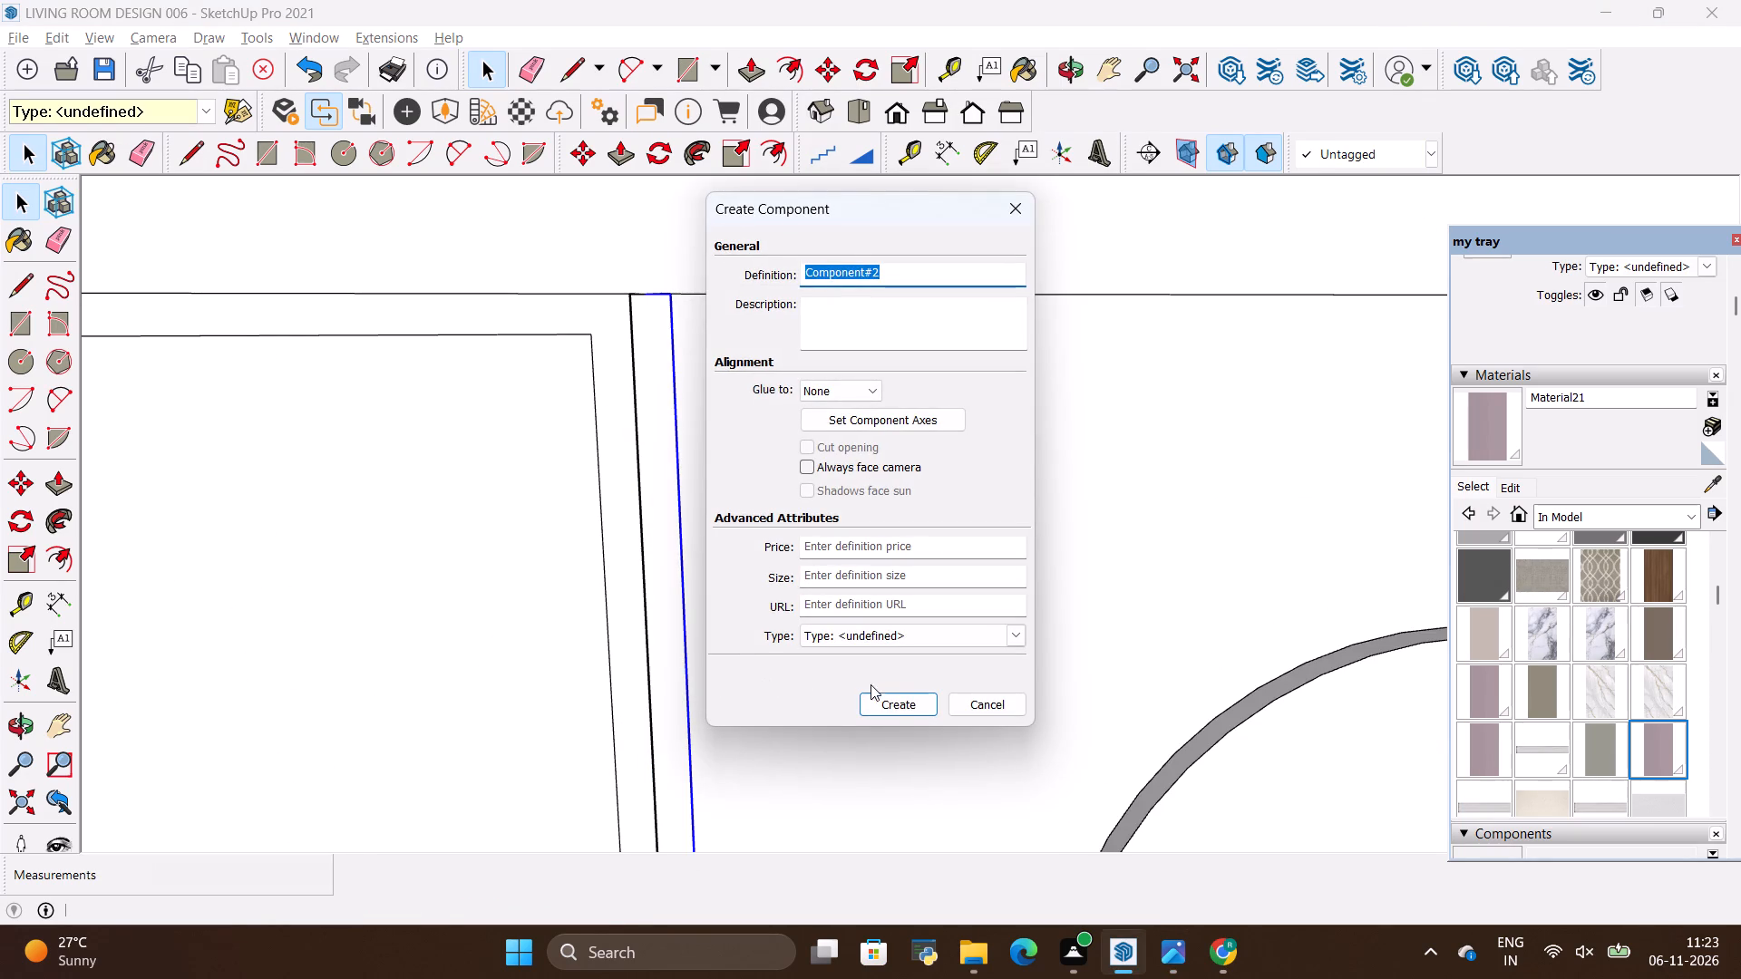
left_click(890, 696)
Open the strip component for editing and extrude its face 1" outward from the wall.
scroll(886, 702, "down", 5)
scroll(750, 524, "down", 5)
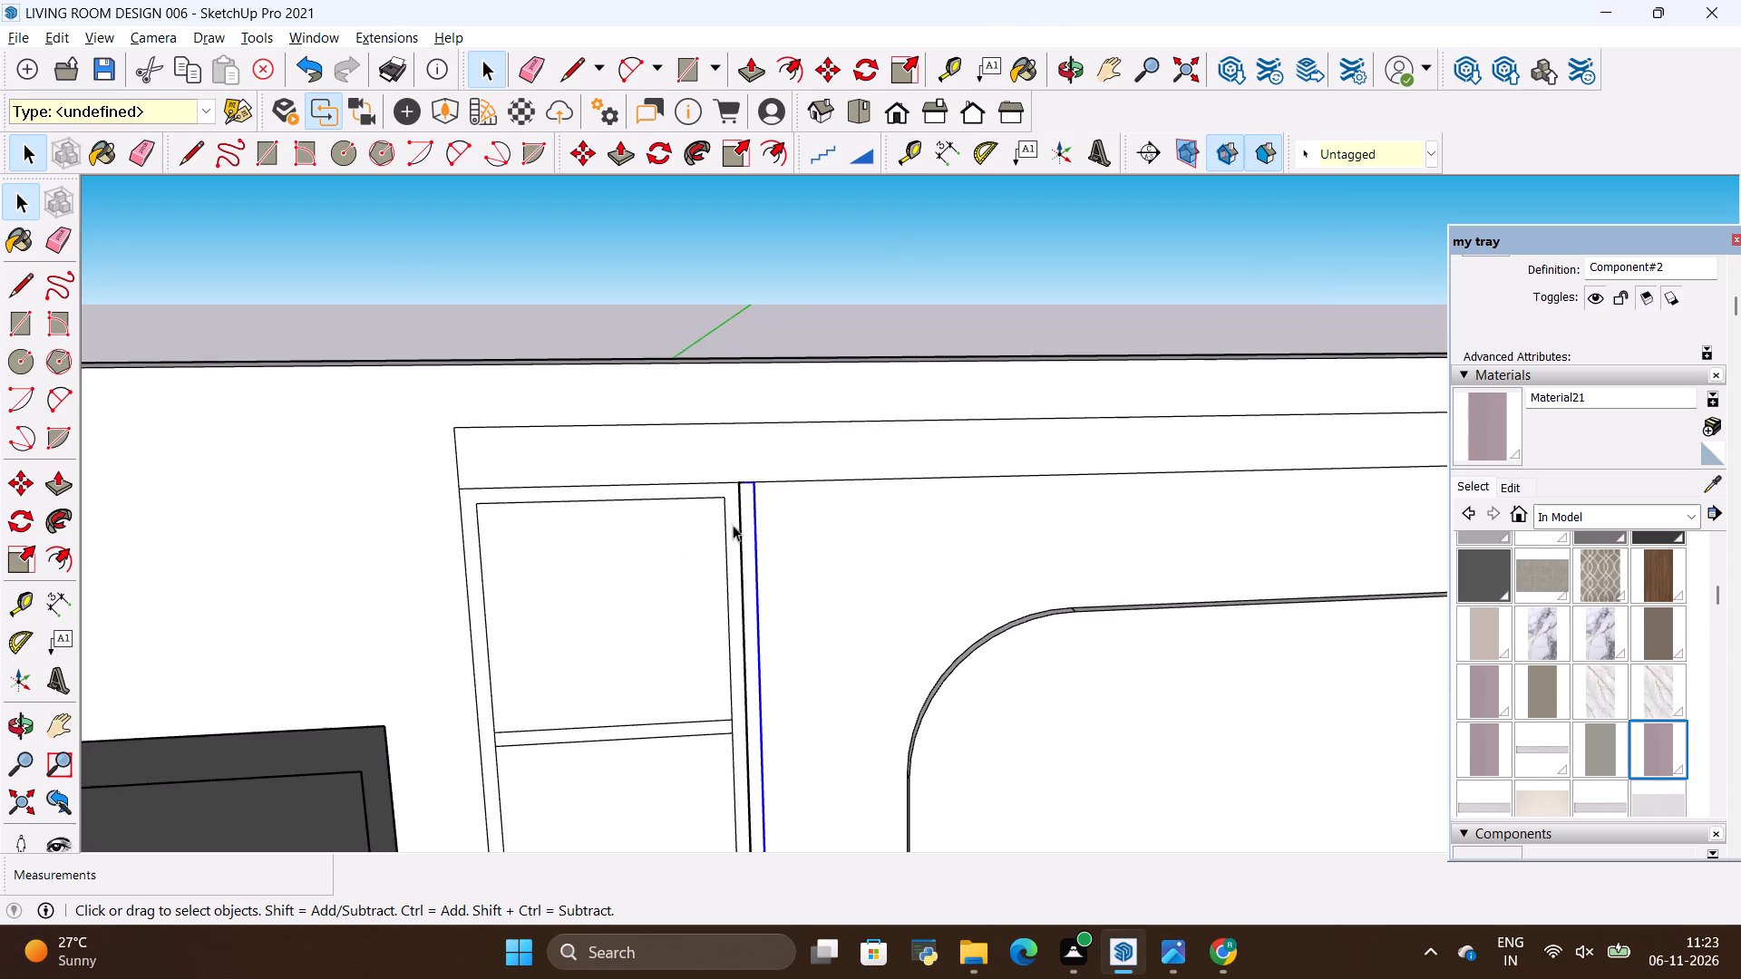
scroll(692, 517, "up", 13)
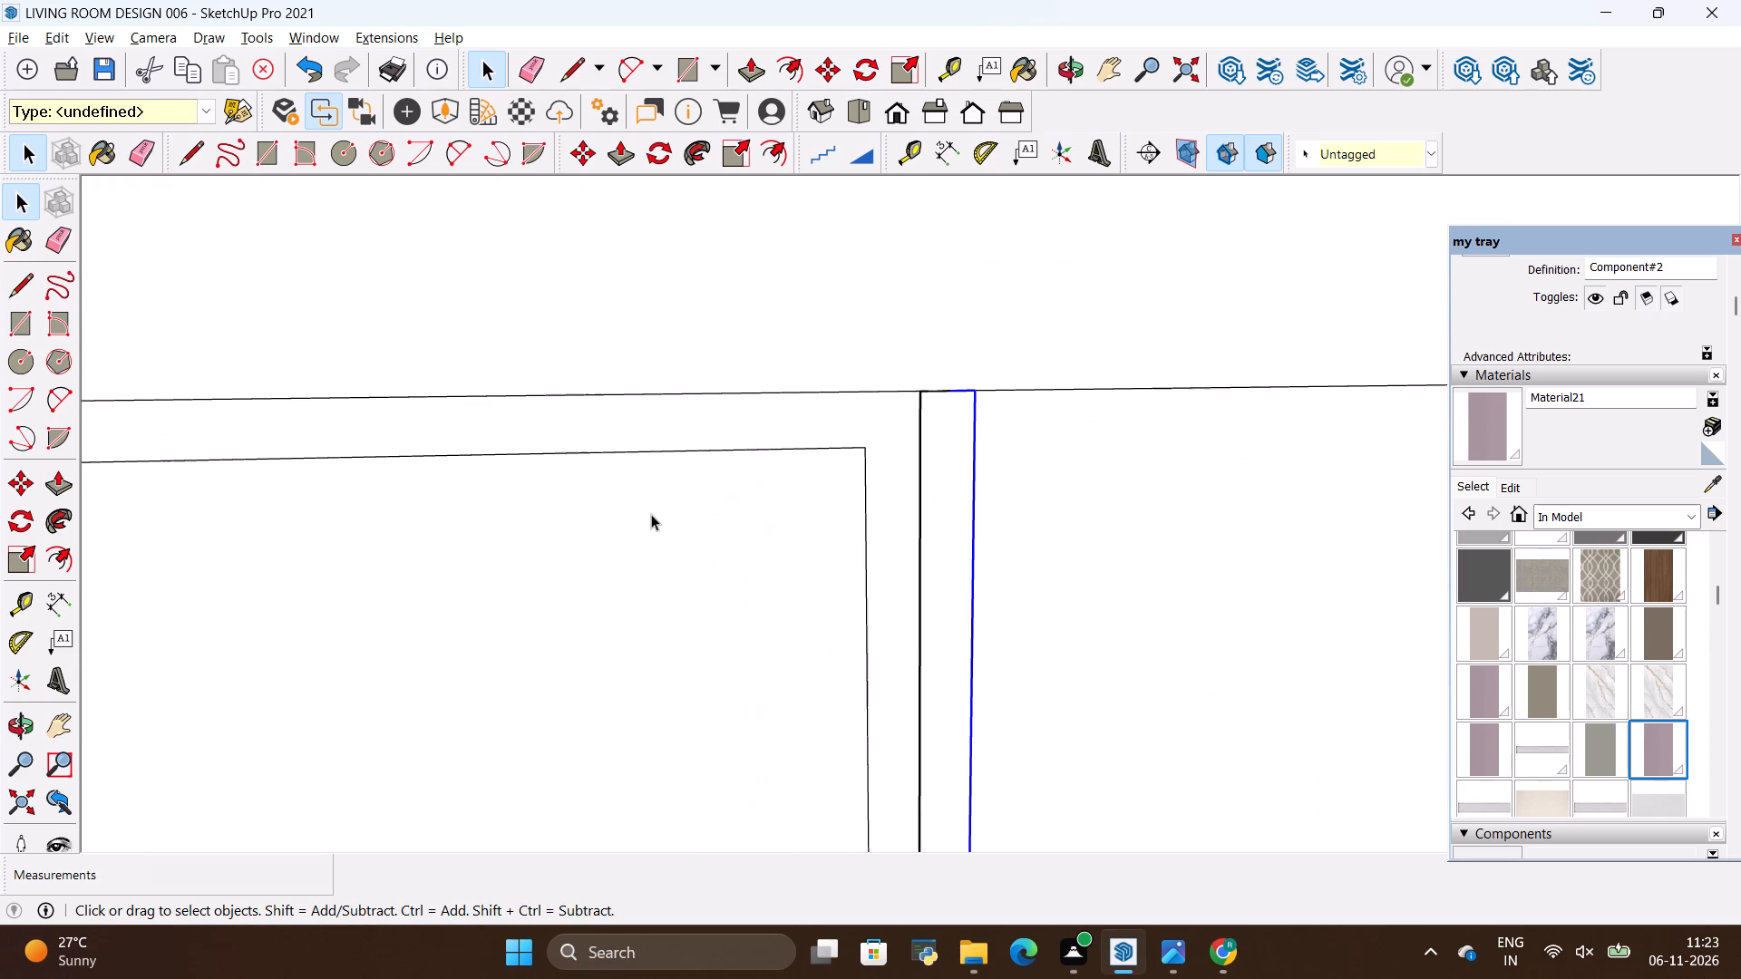
scroll(651, 515, "down", 3)
scroll(887, 499, "up", 8)
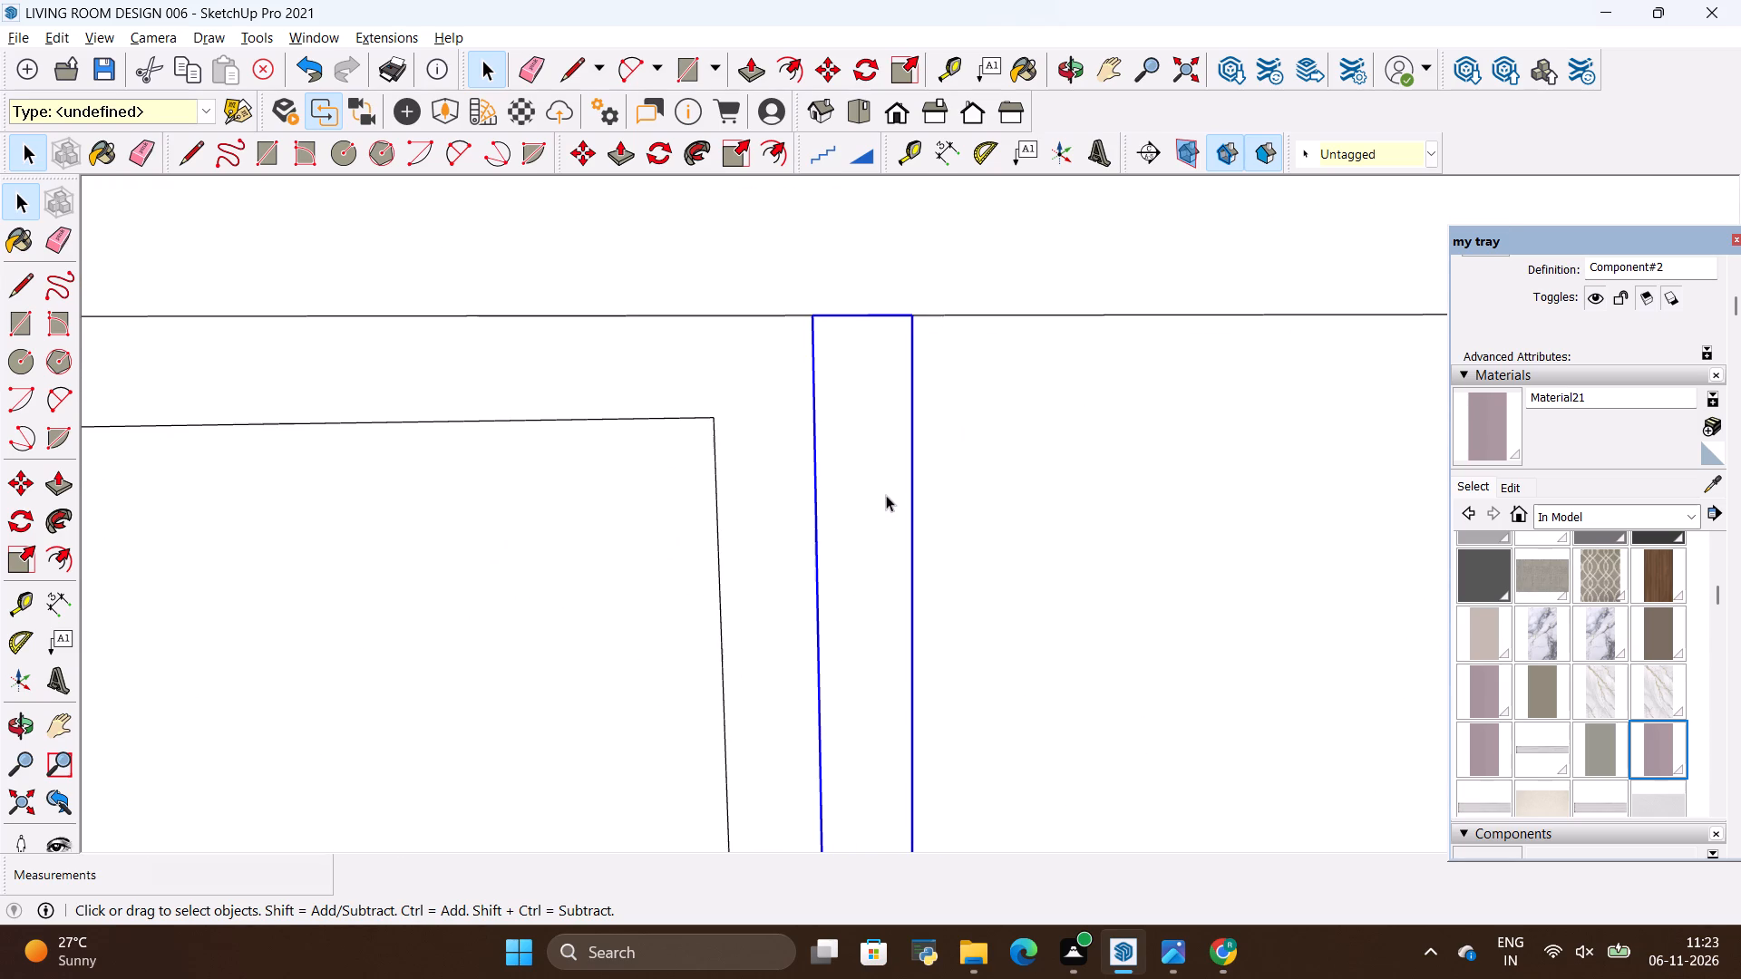
key("space")
double_click(858, 484)
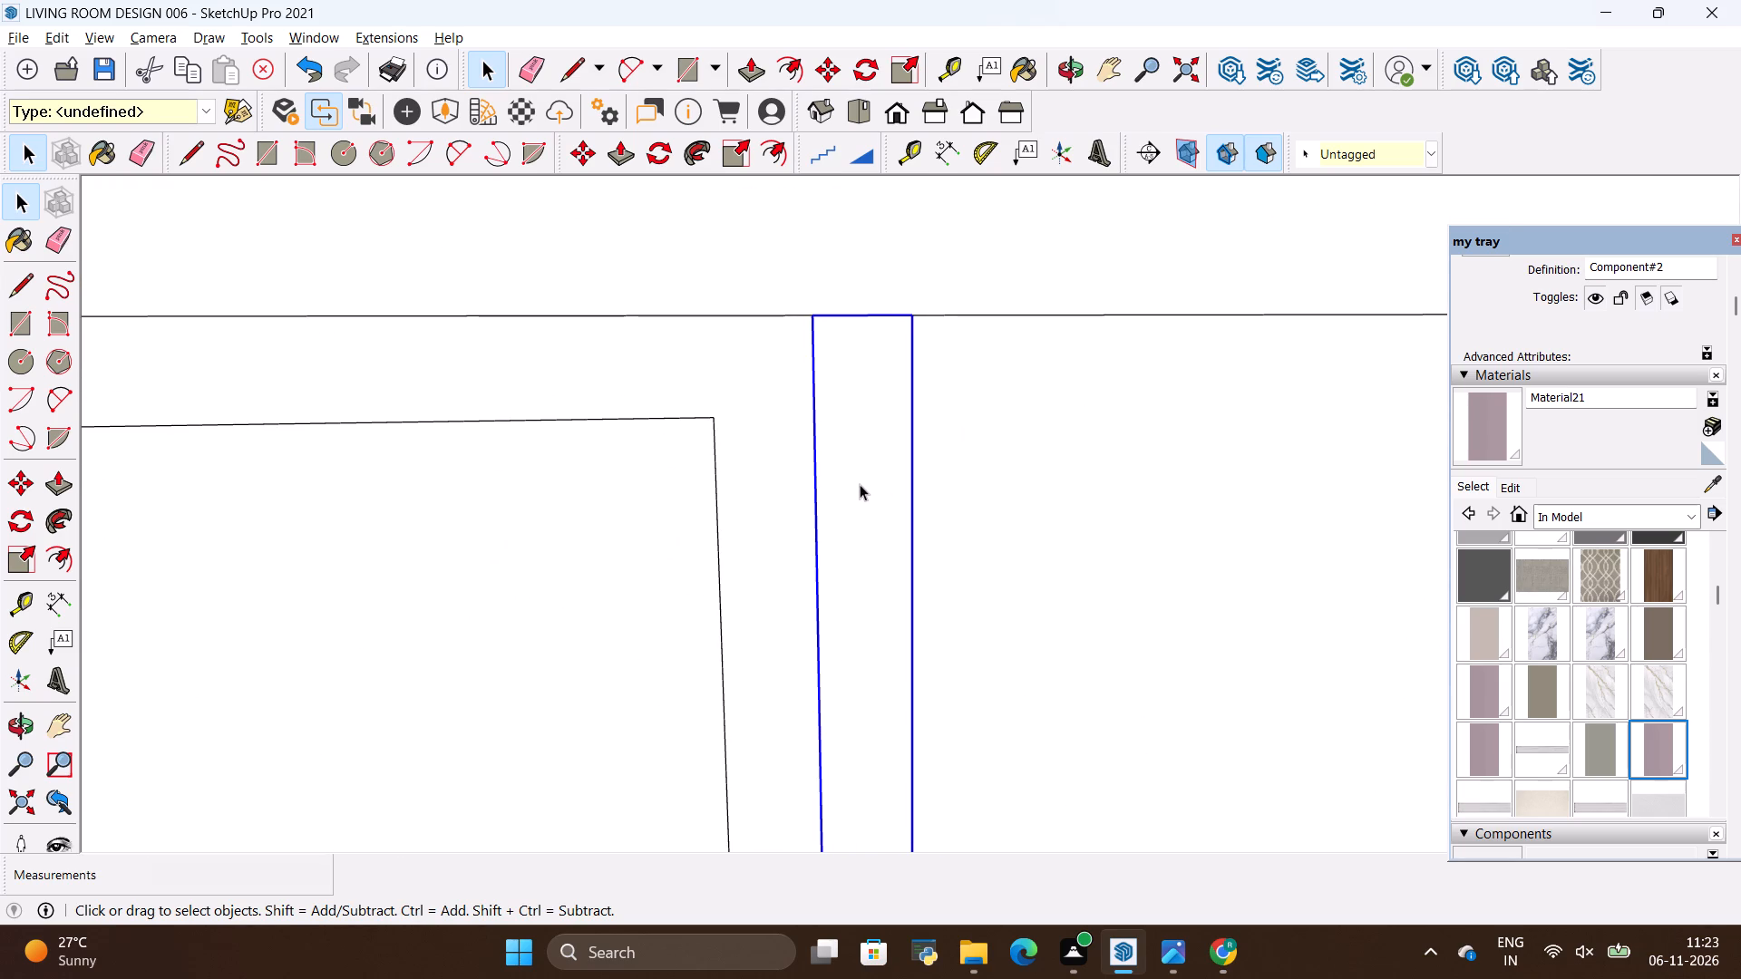
key("space")
double_click(860, 484)
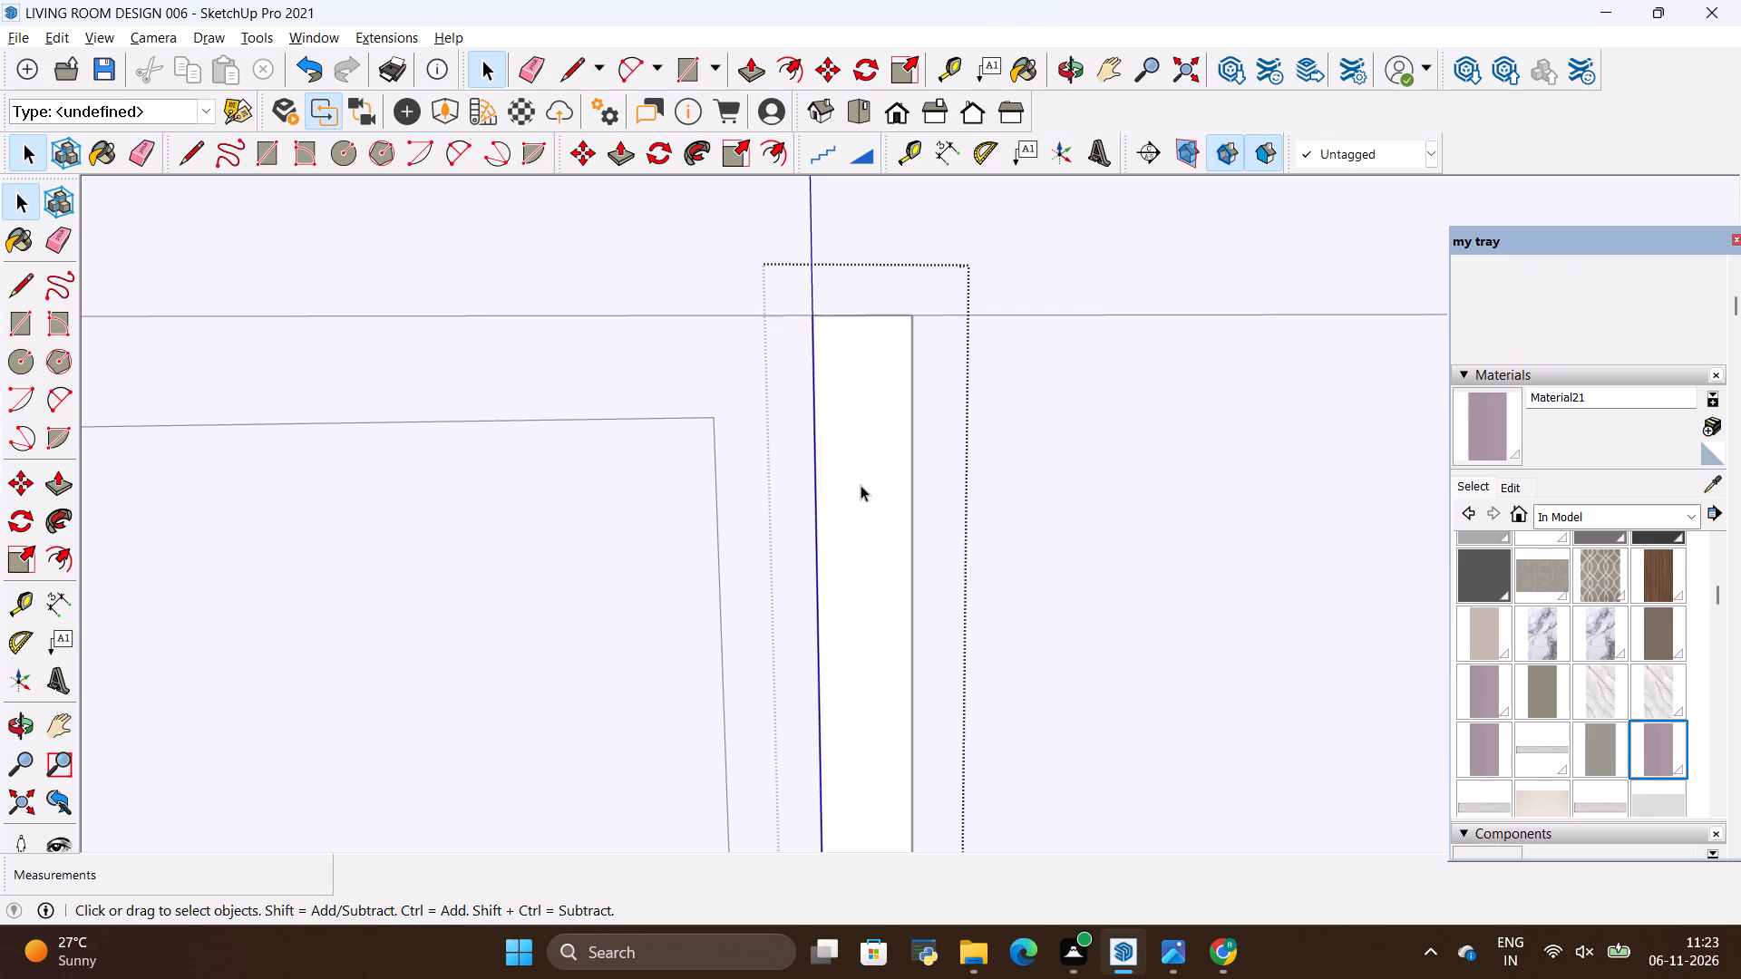
key("p")
left_click(861, 485)
key("BackSpace")
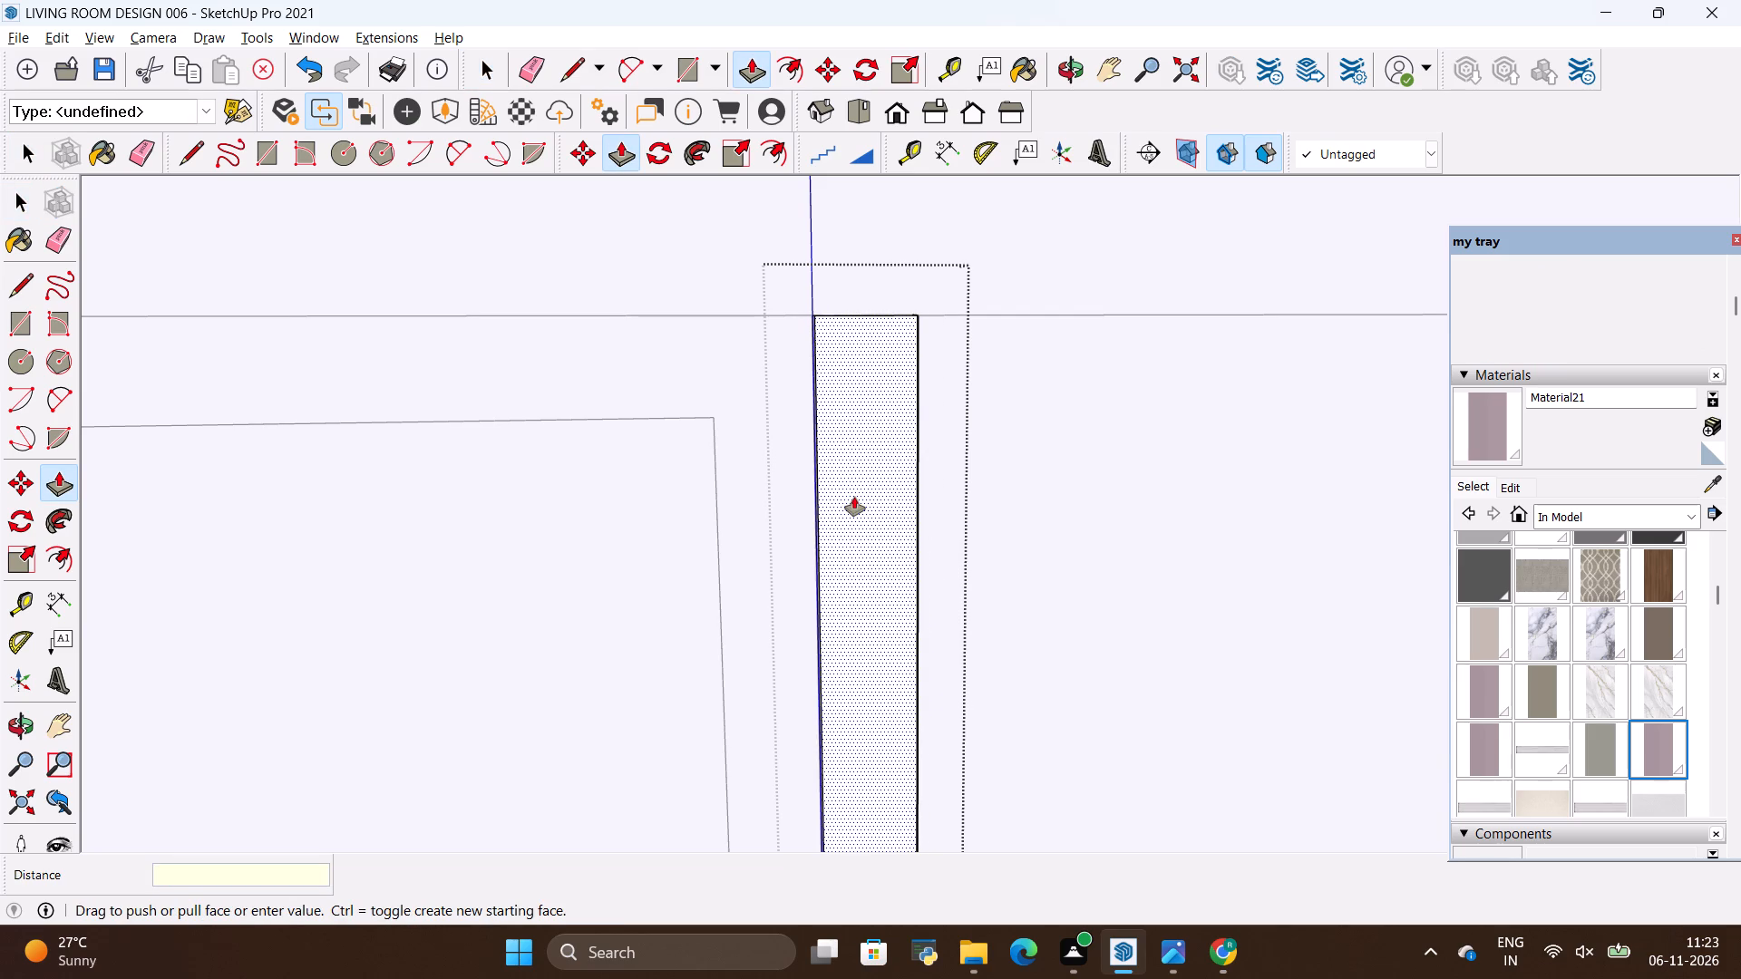
type("1\"")
key("Return")
key("space")
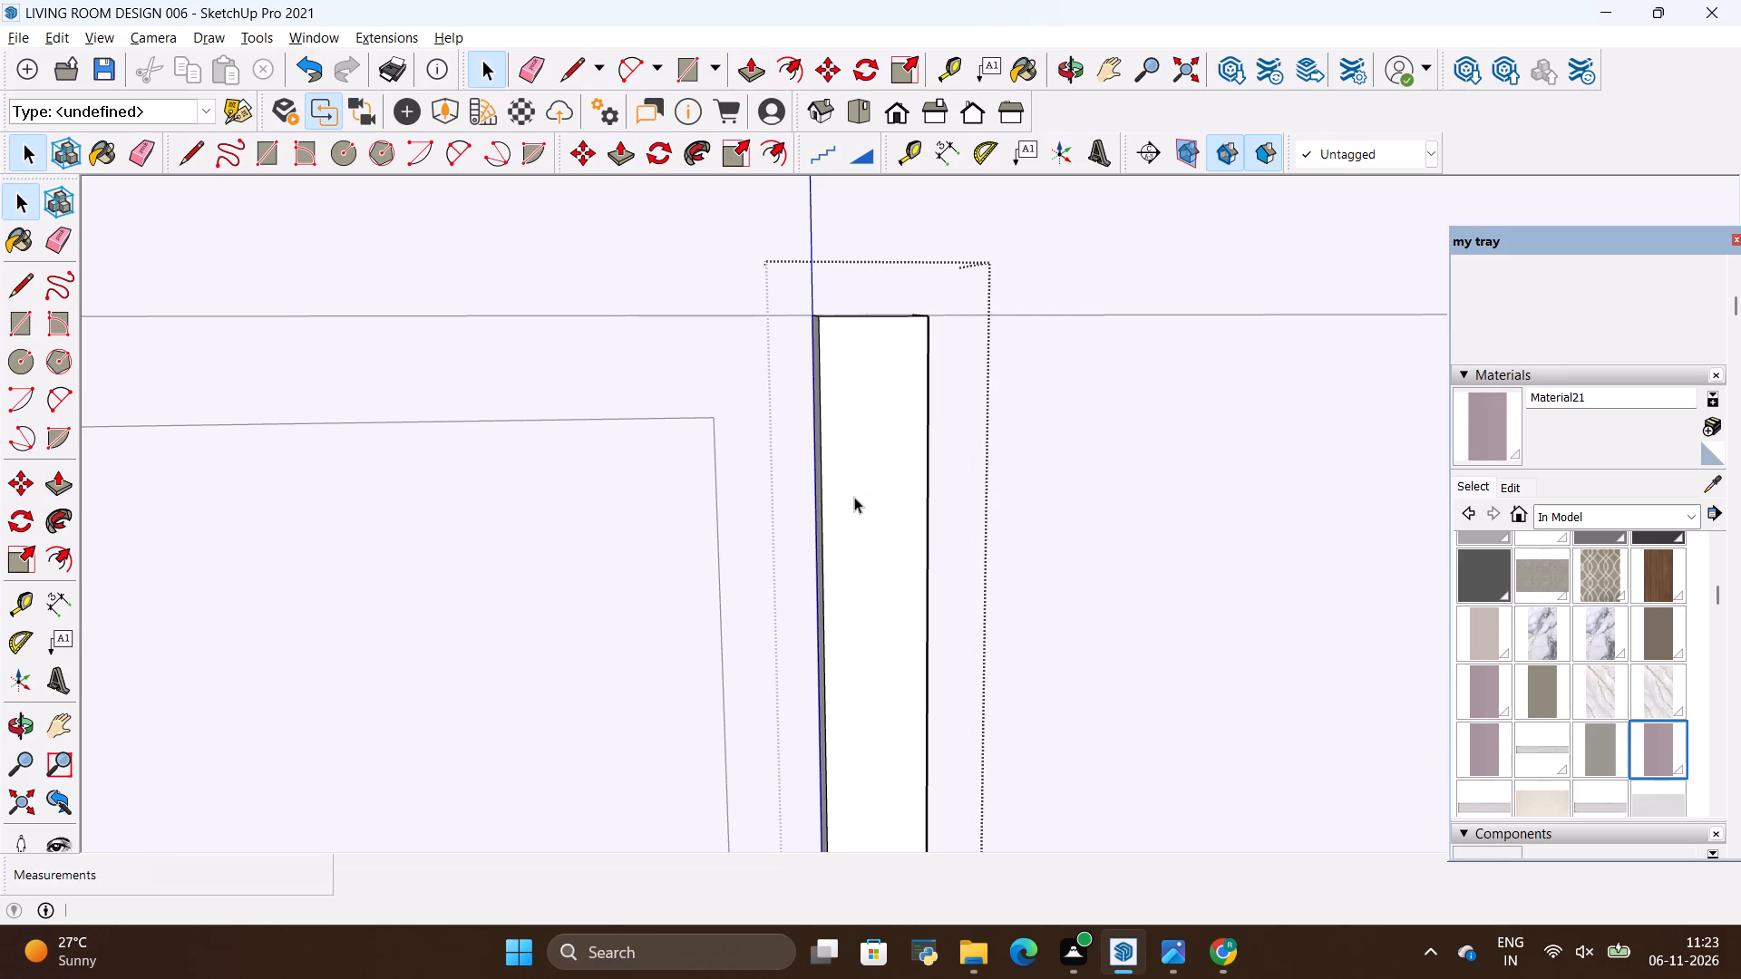
Close the strip component and copy it 1.2" toward the TV panel, repeated as an array of 20 copies.
scroll(1034, 725, "down", 8)
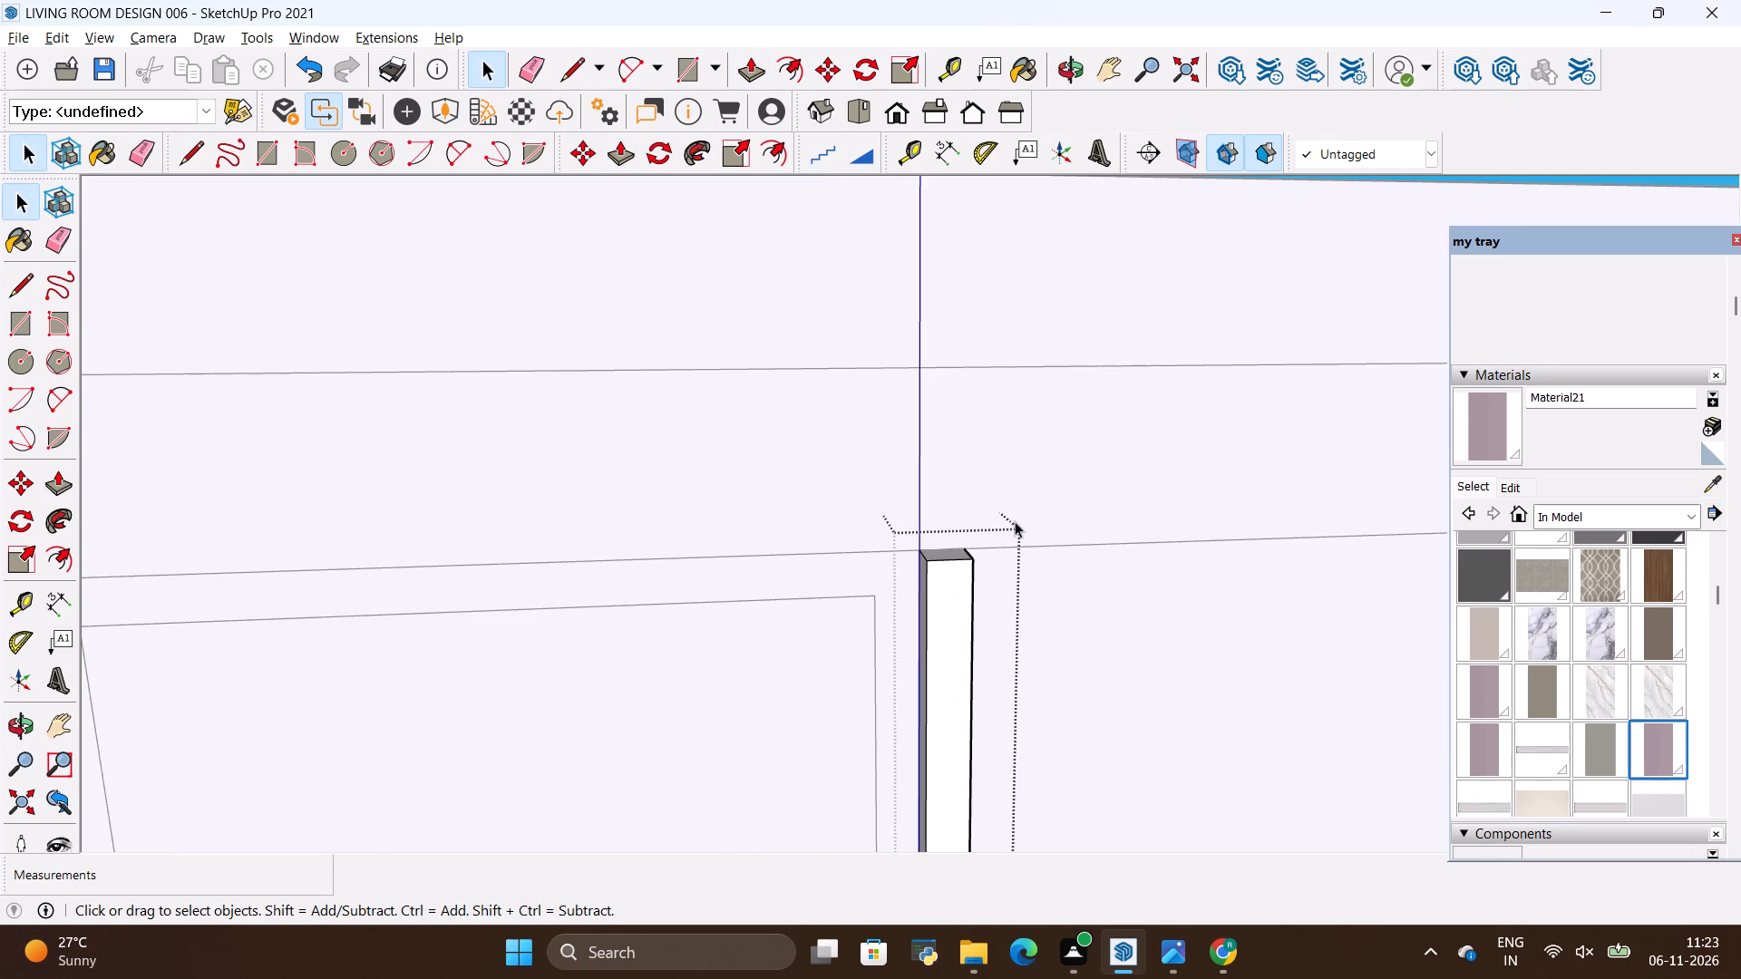
scroll(1015, 518, "up", 11)
scroll(497, 614, "down", 10)
key("space")
left_click(924, 505)
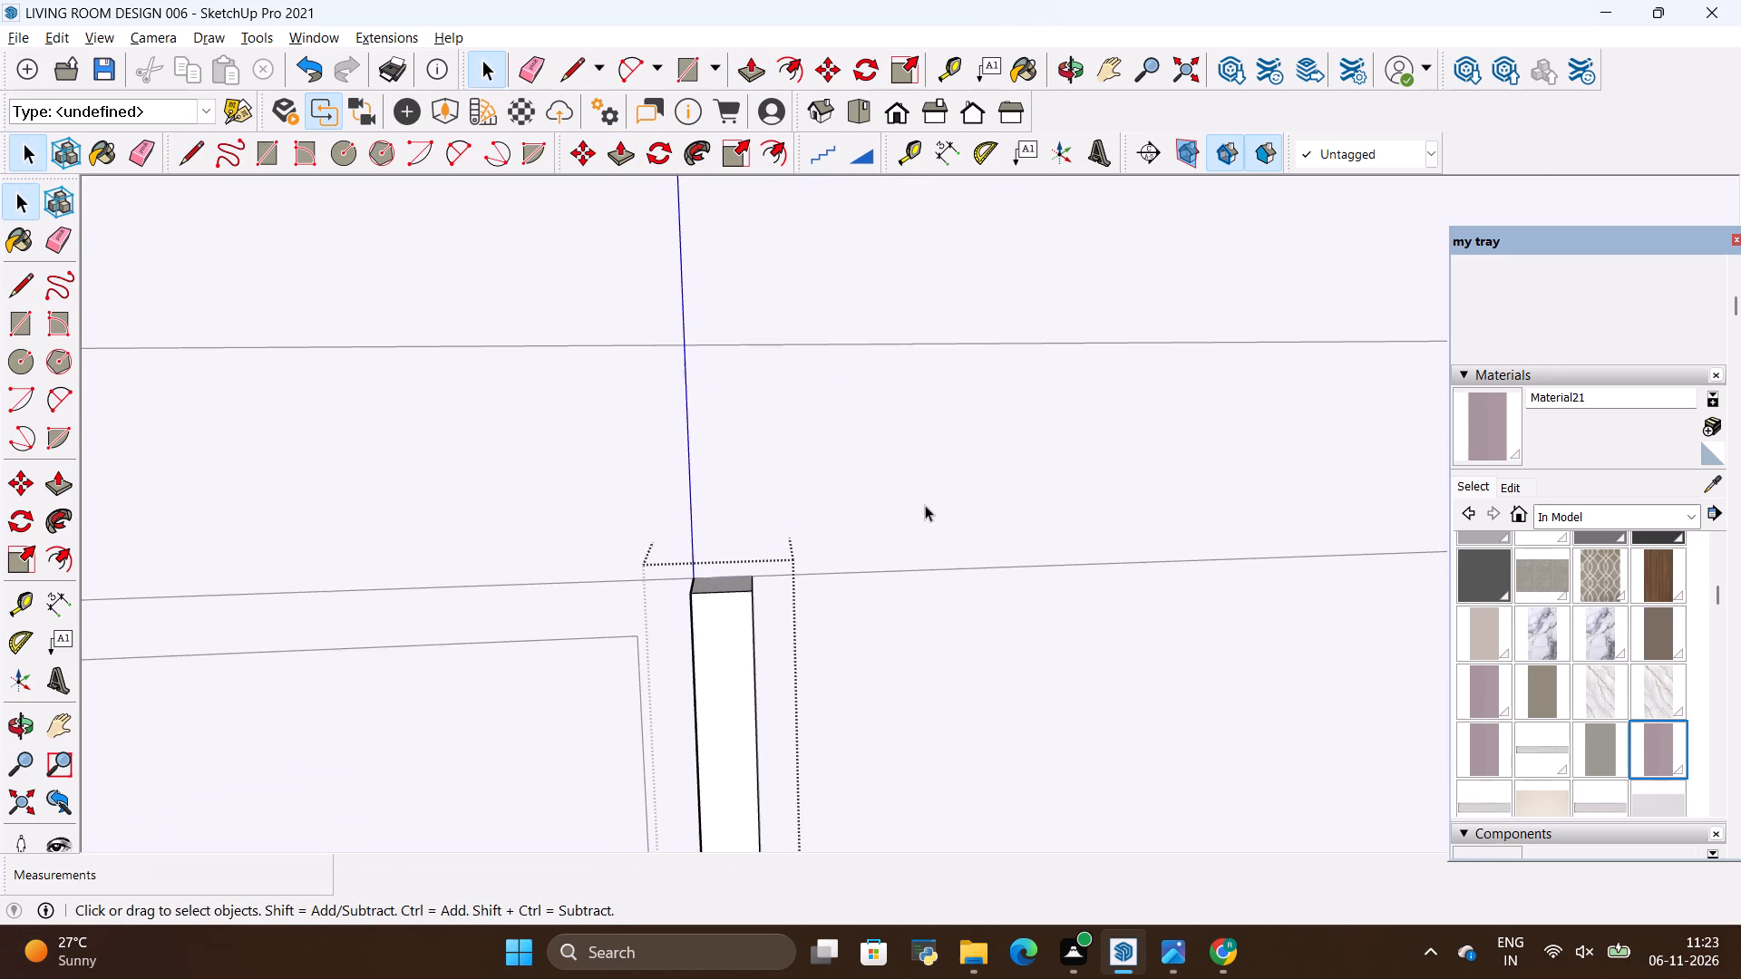
scroll(646, 509, "down", 11)
left_click(665, 553)
scroll(656, 528, "up", 8)
key("m")
scroll(664, 545, "up", 8)
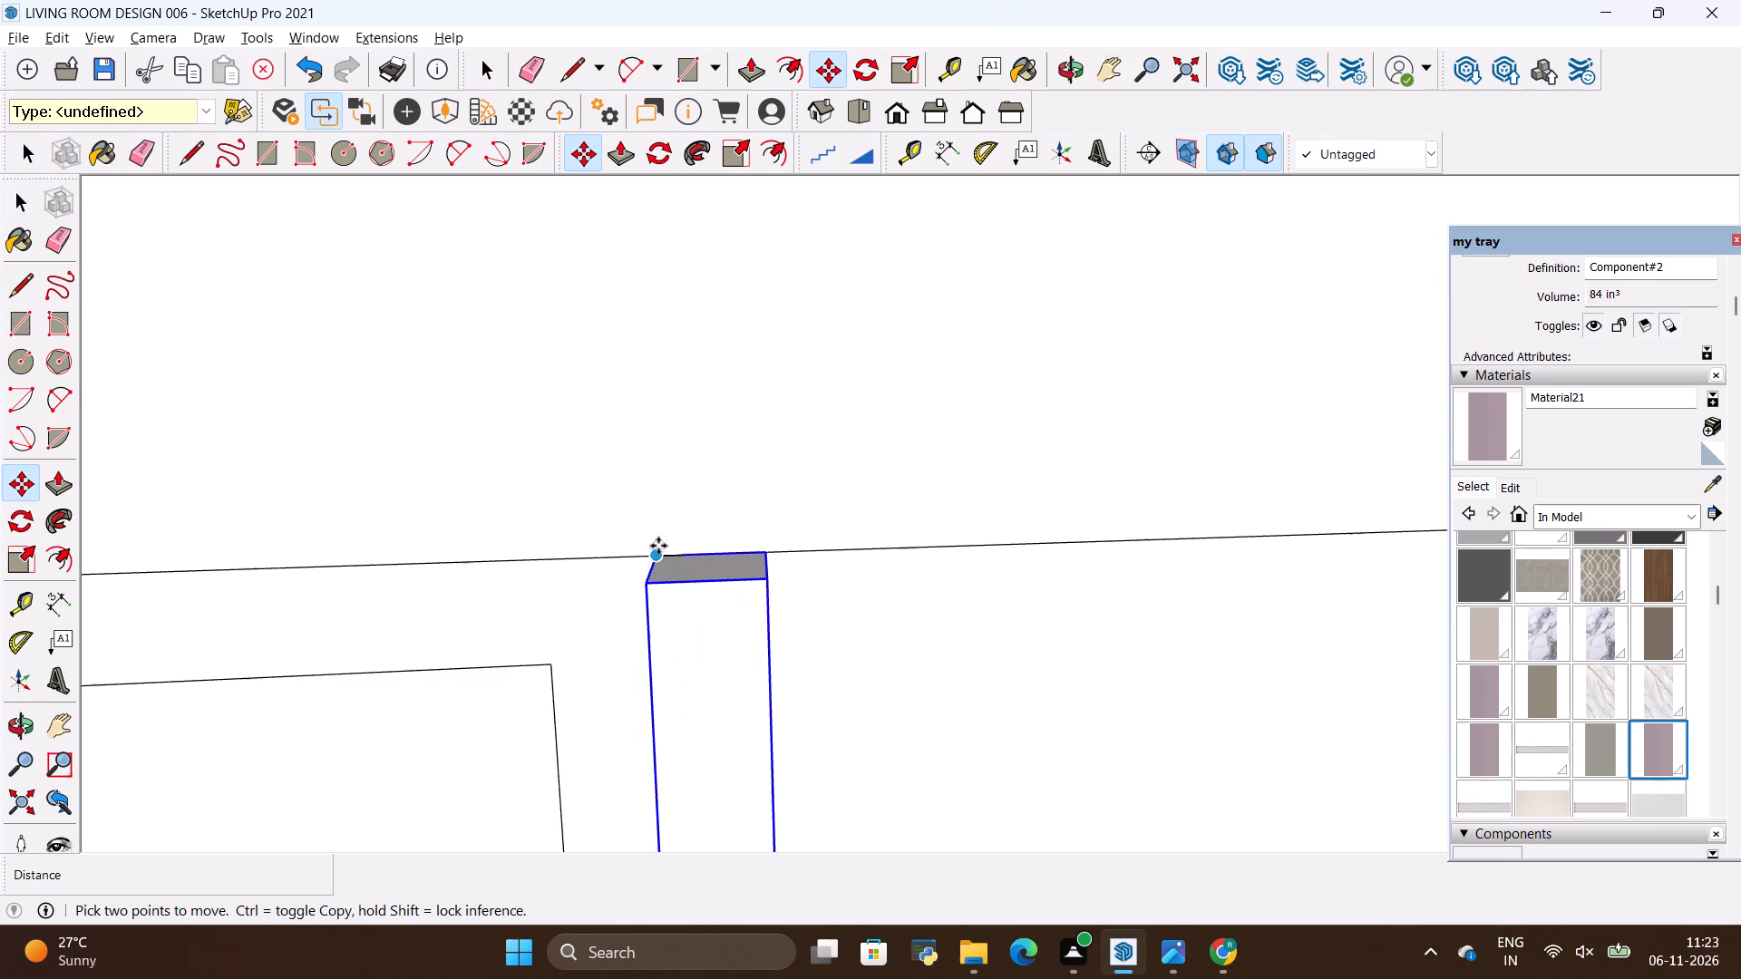
left_click(655, 552, "ctrl")
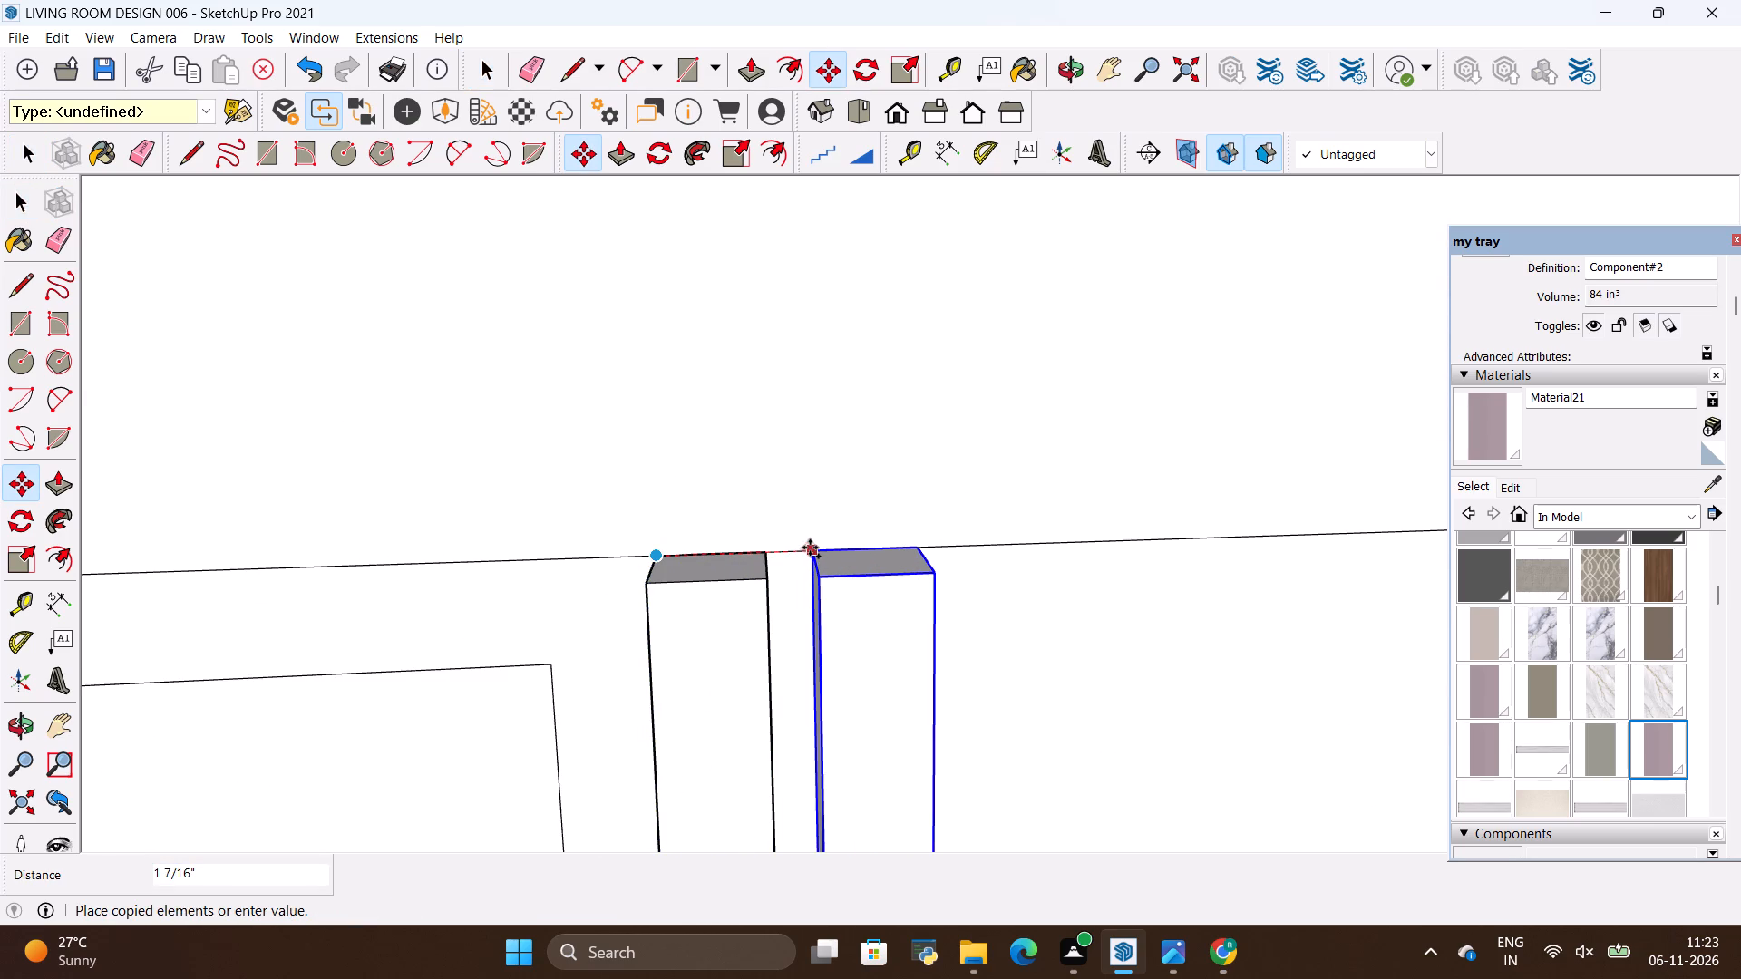
key("BackSpace")
type("1.32")
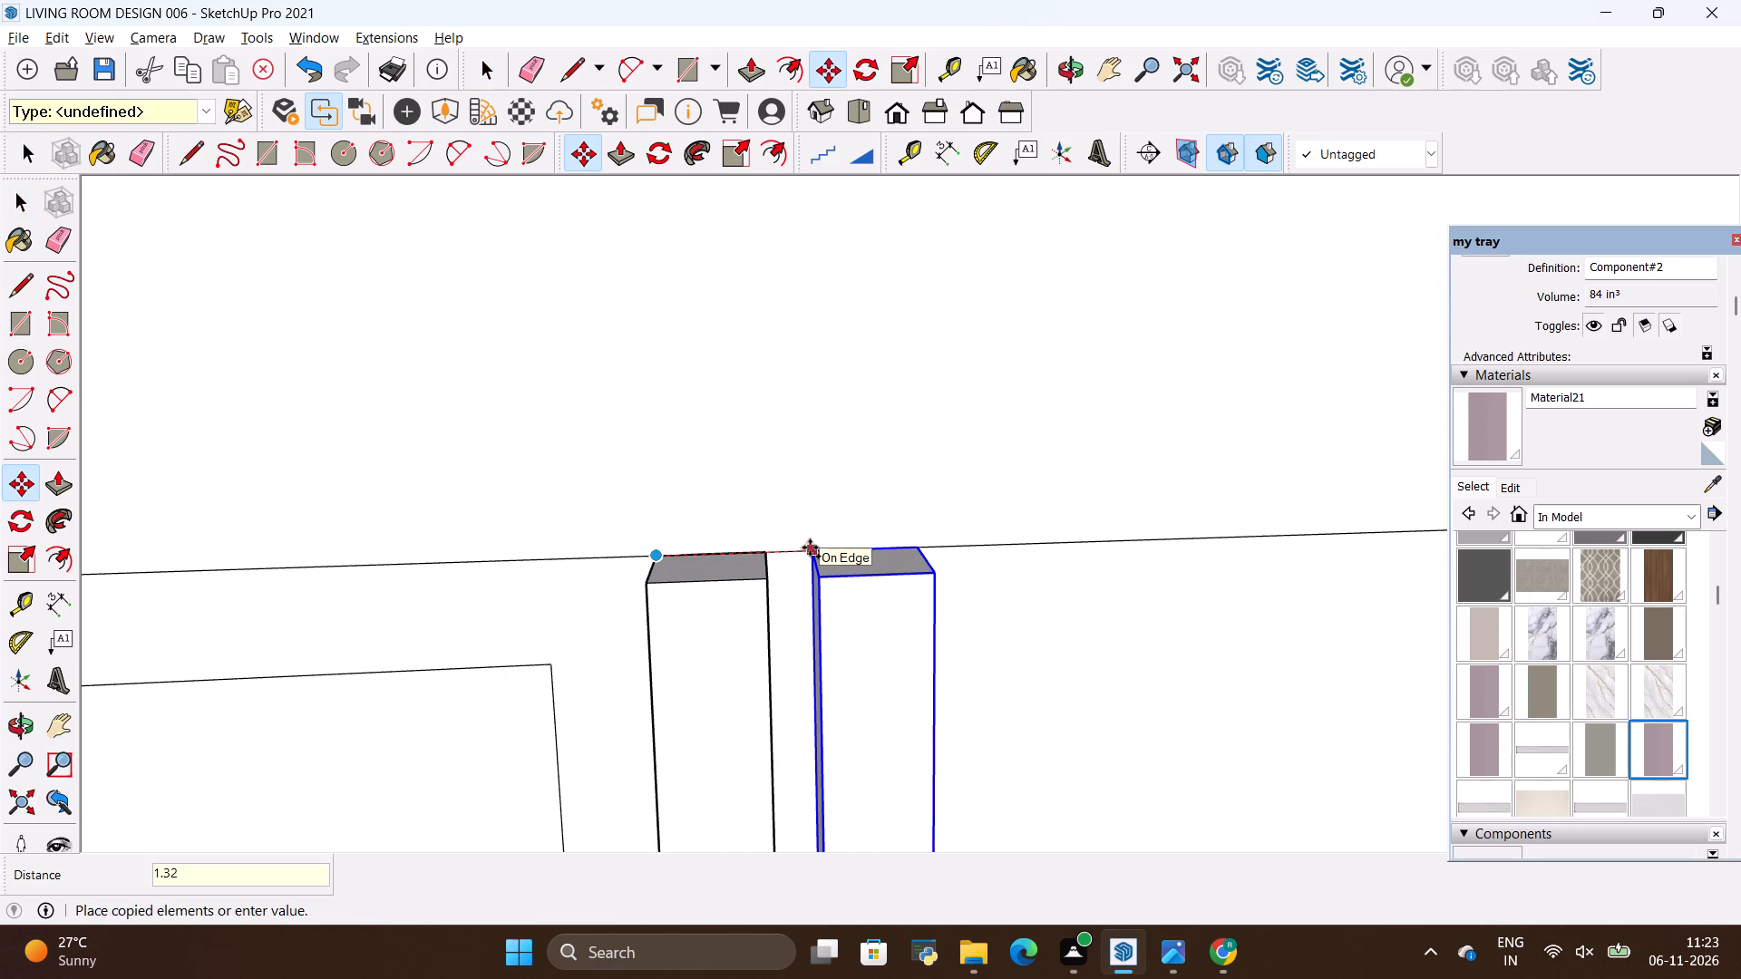
key("BackSpace")
key("BackSpace")
key("BackSpace")
key("BackSpace")
type("1.2\"")
key("Return")
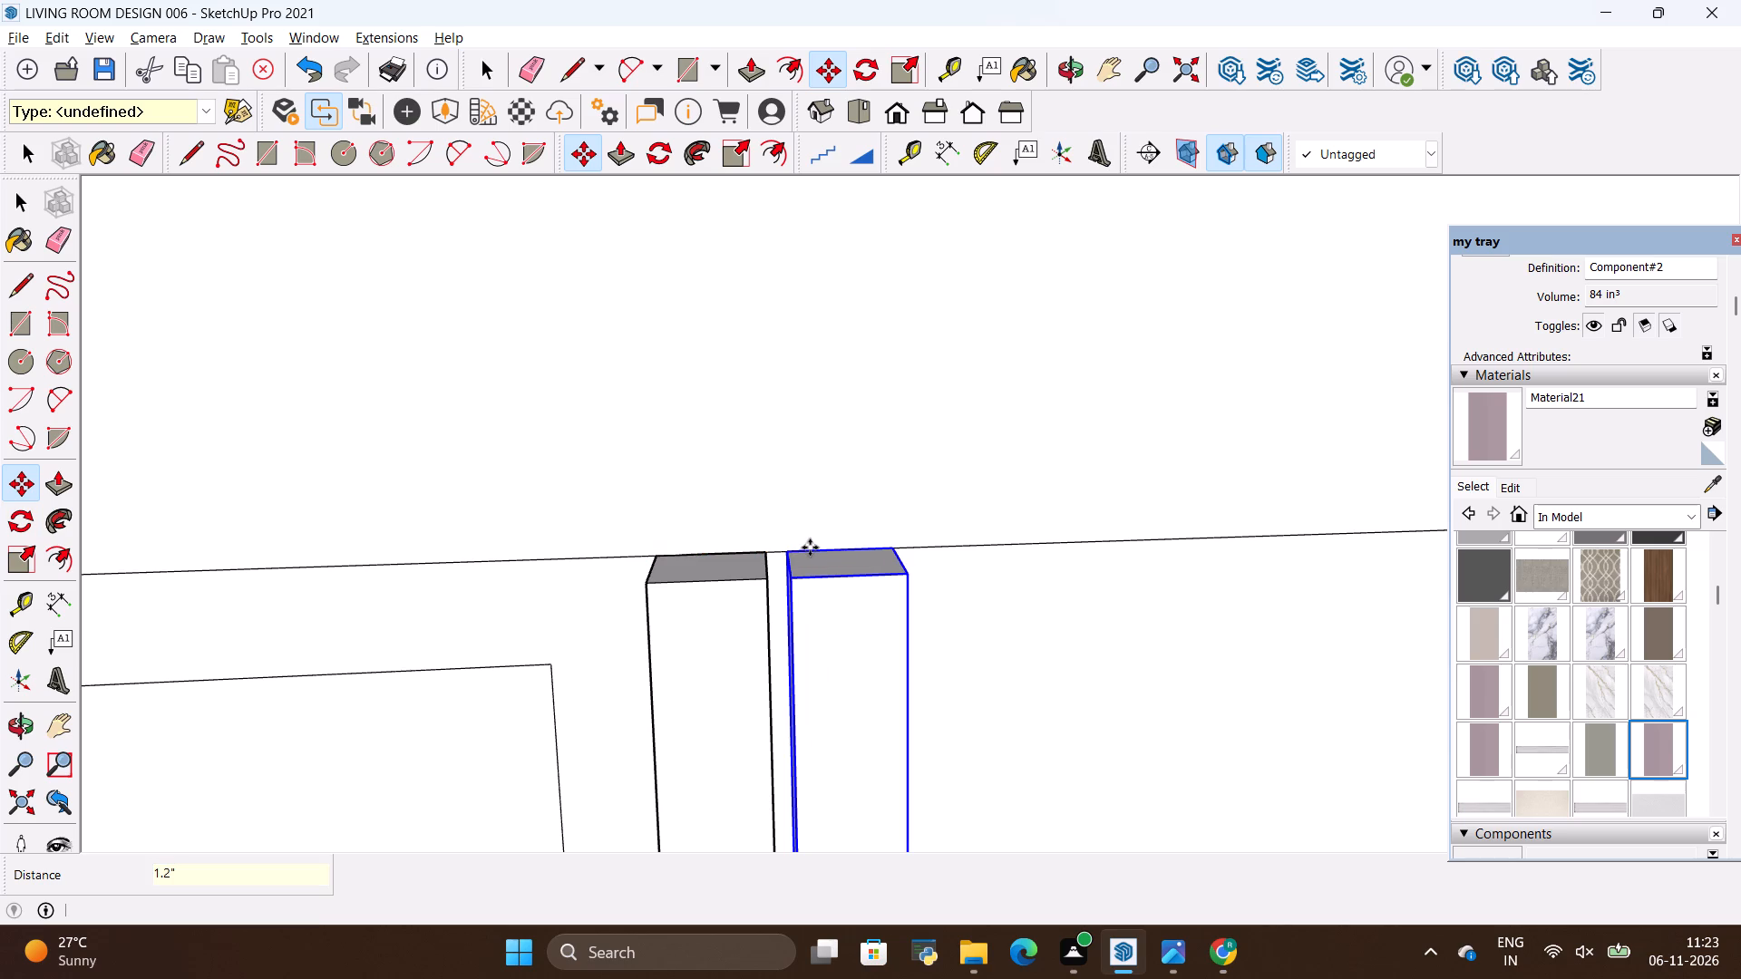
type("*20")
key("Return")
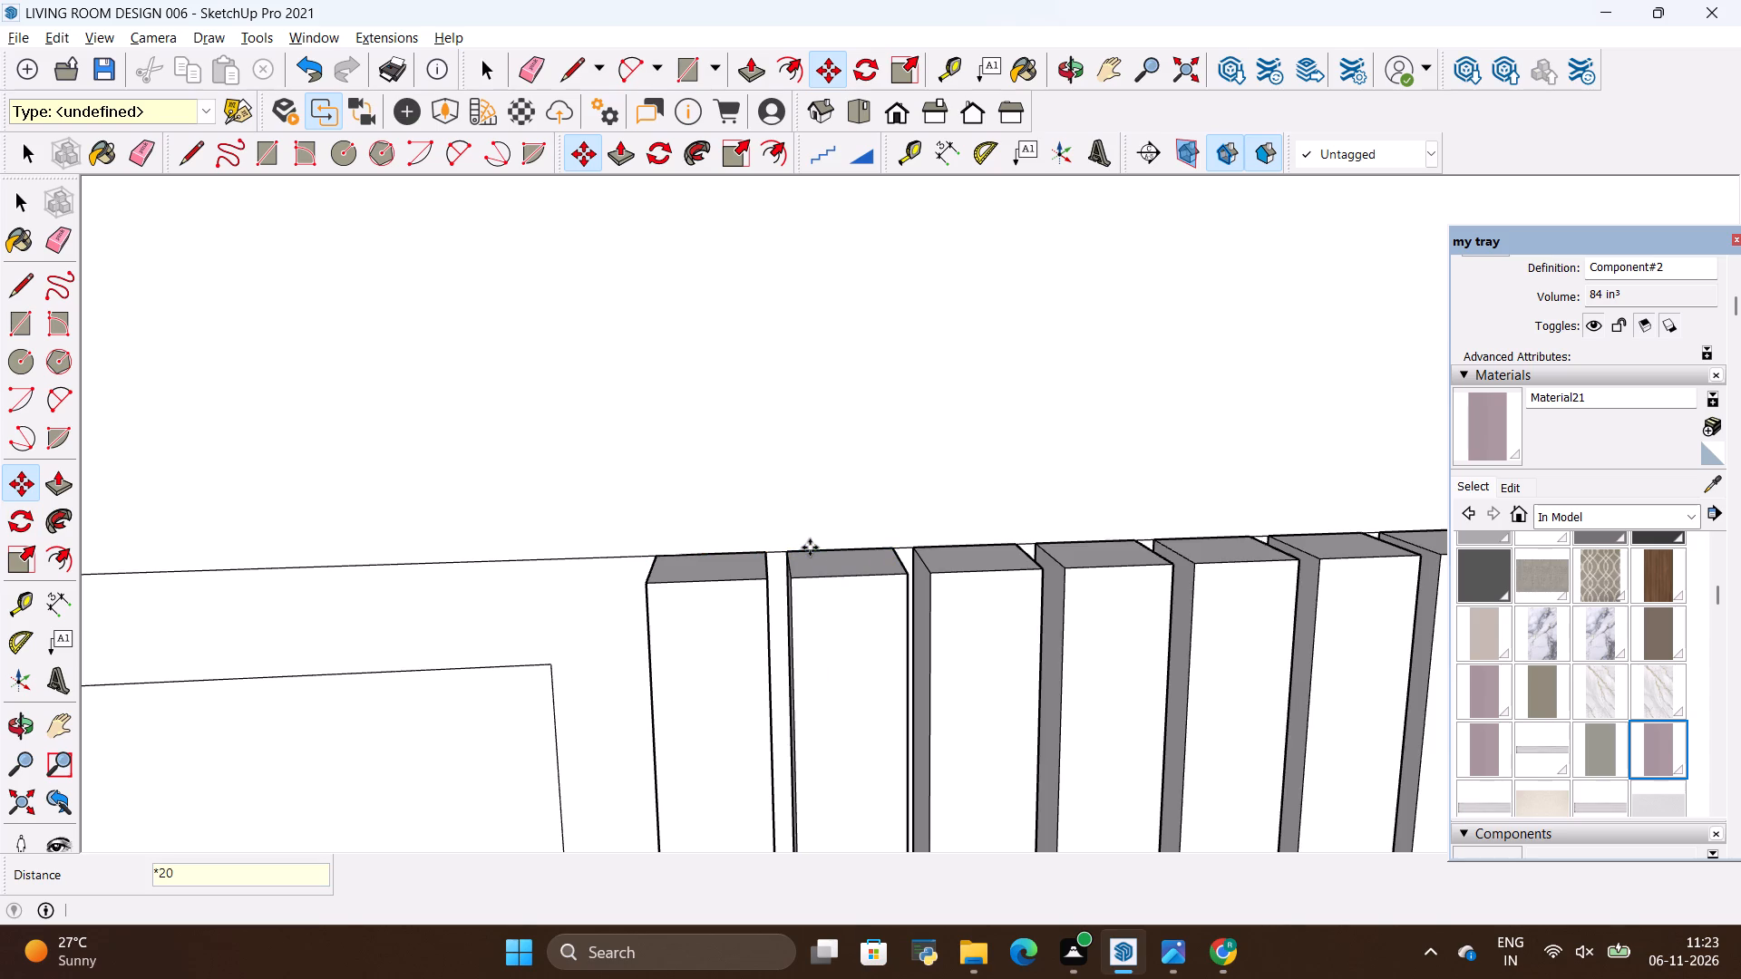
Compare the fluted strips with the reference image and set the strip array to 15 copies.
scroll(426, 483, "up", 1)
scroll(322, 695, "down", 10)
scroll(444, 586, "down", 10)
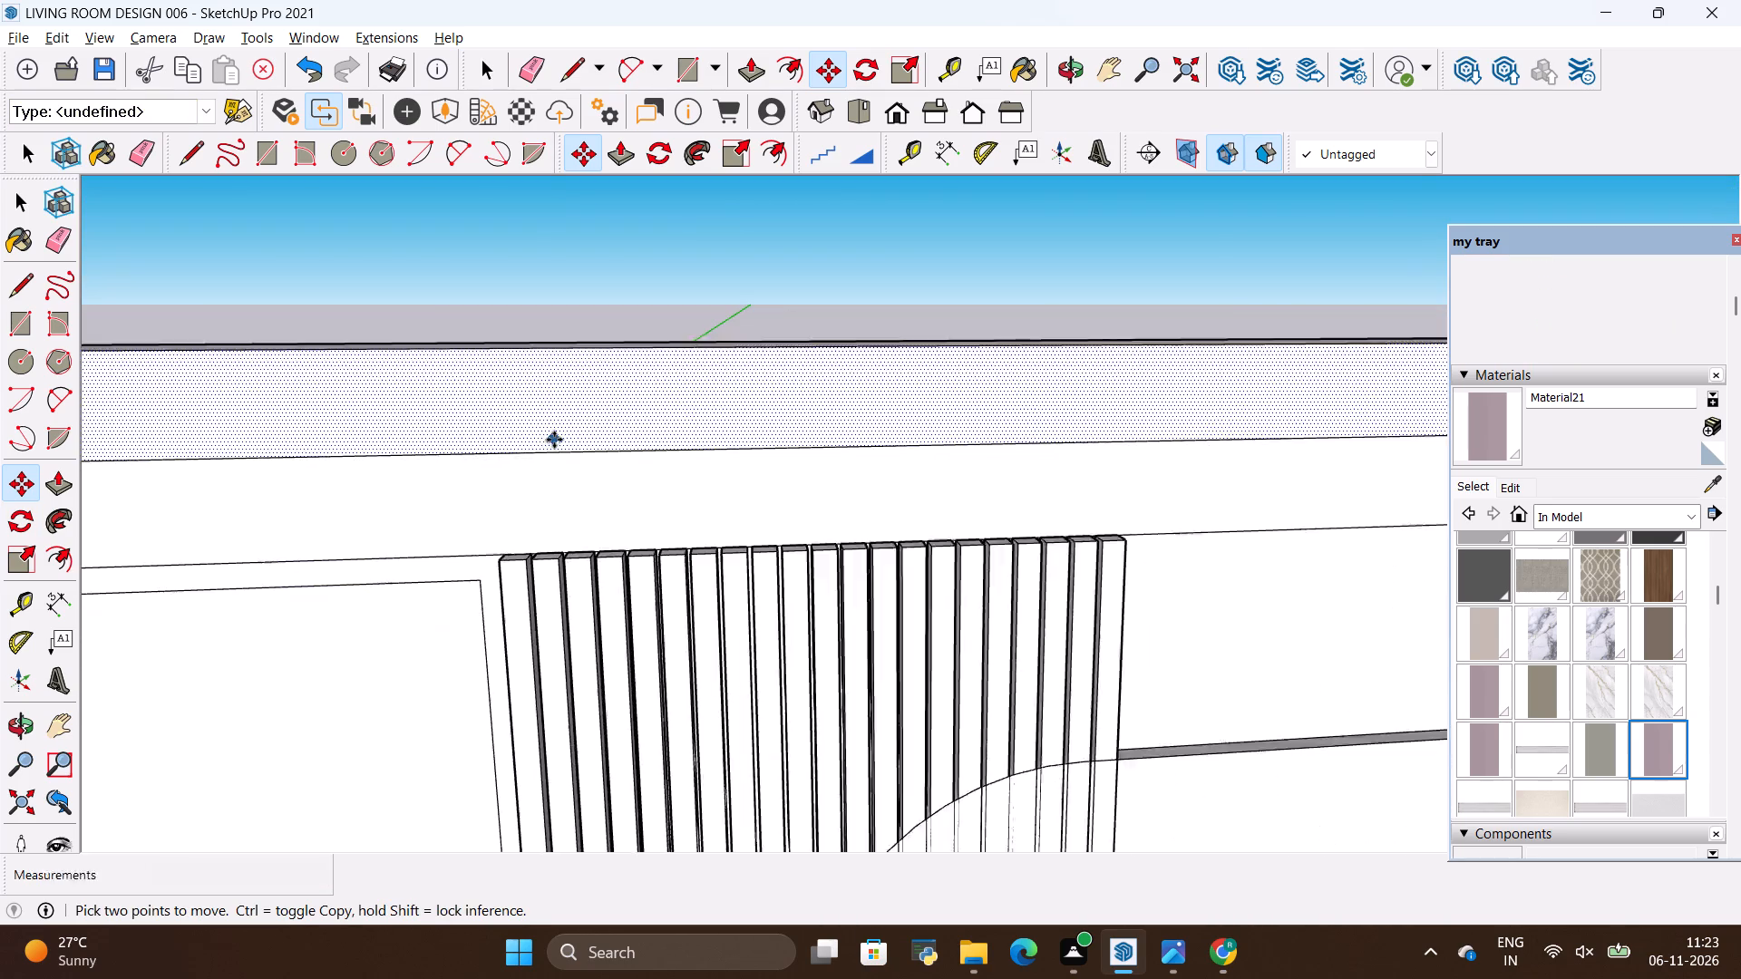
scroll(554, 440, "down", 8)
scroll(644, 529, "down", 10)
key("alt+Tab")
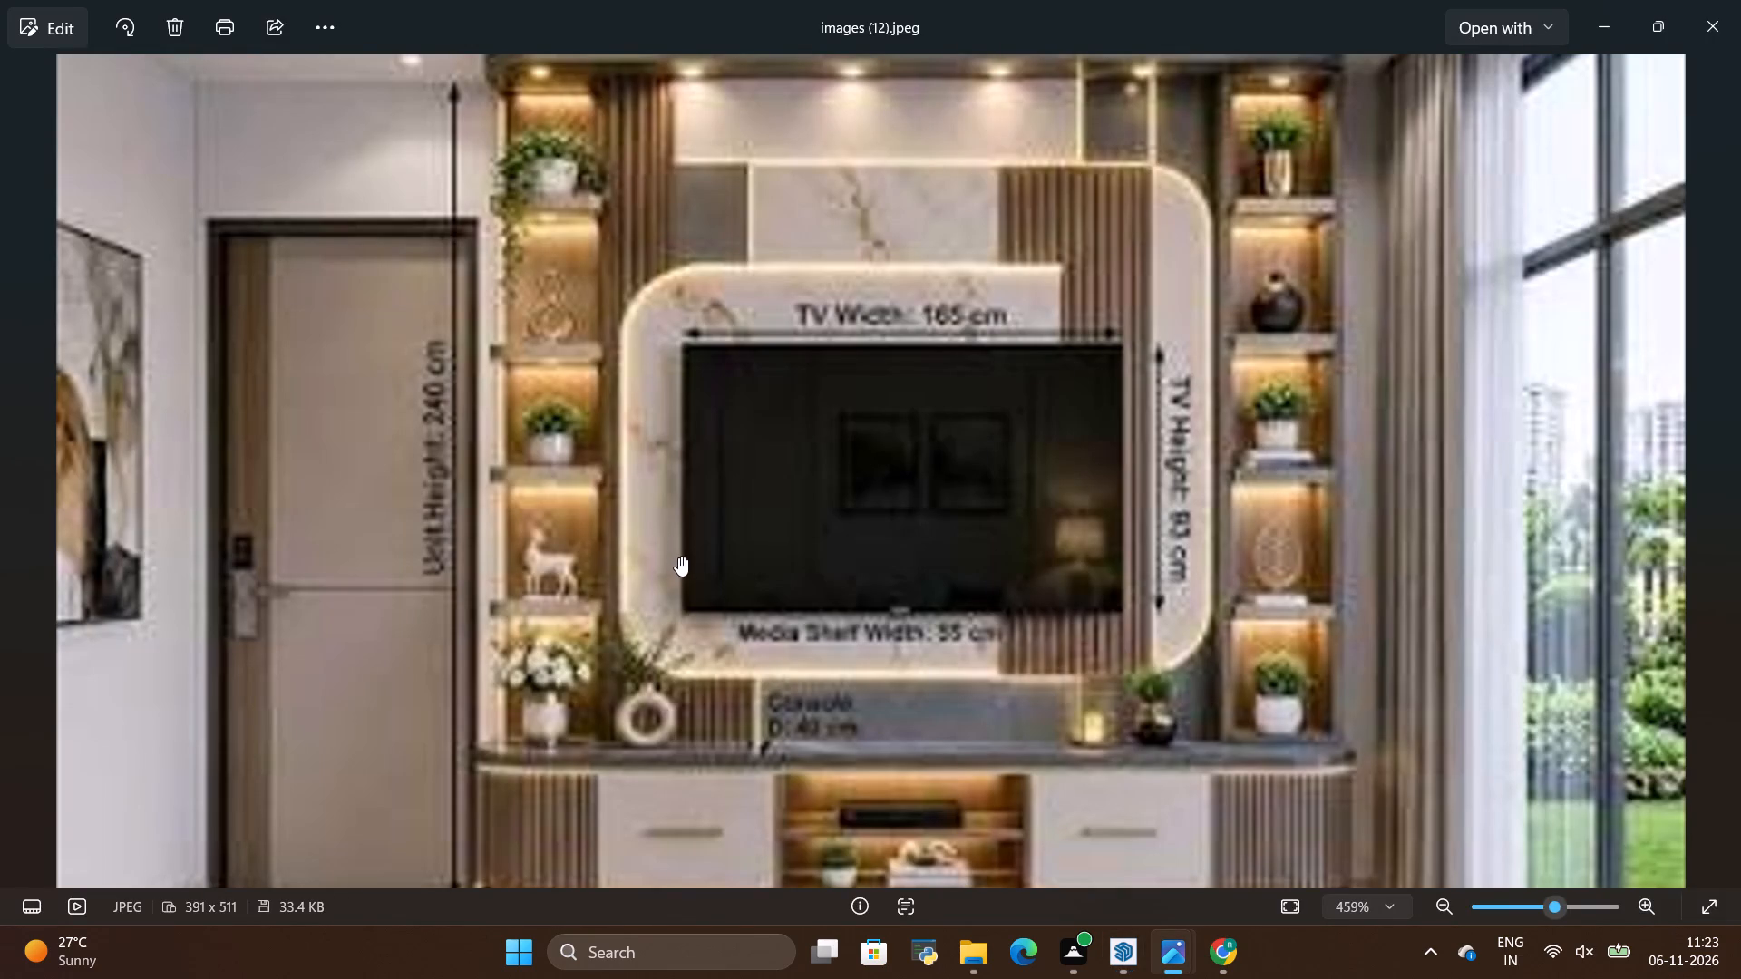
key("alt+Tab")
scroll(624, 571, "down", 5)
scroll(671, 561, "up", 4)
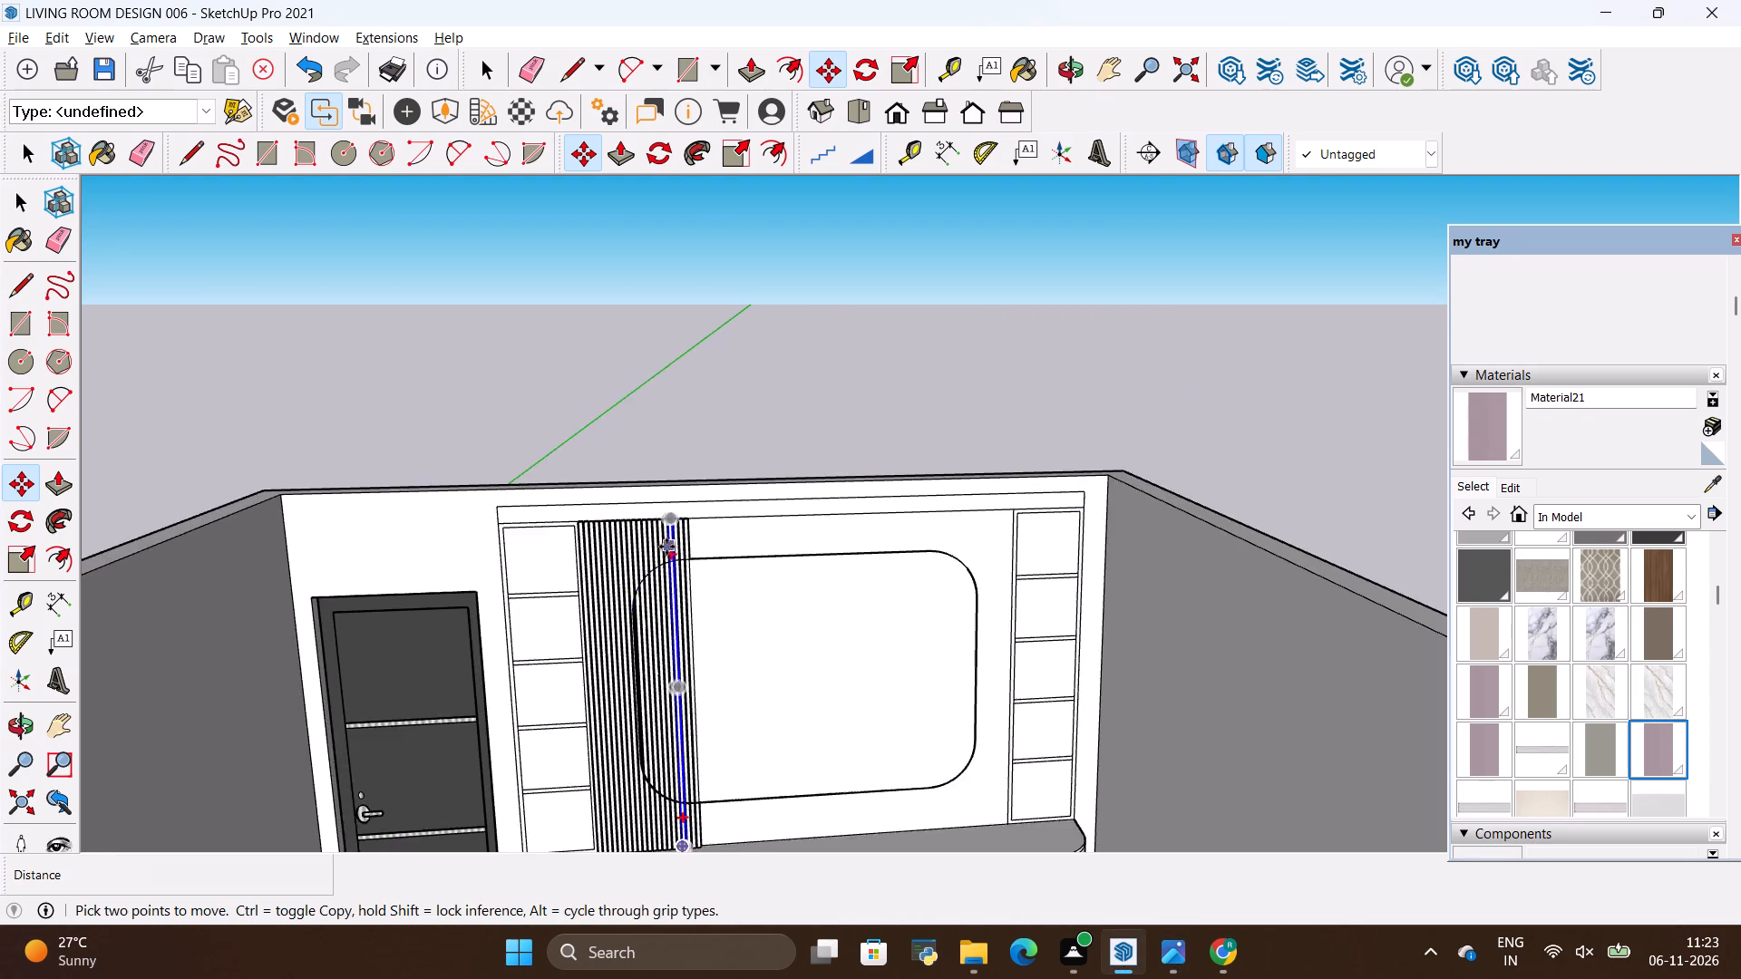
scroll(666, 547, "up", 14)
scroll(774, 574, "down", 3)
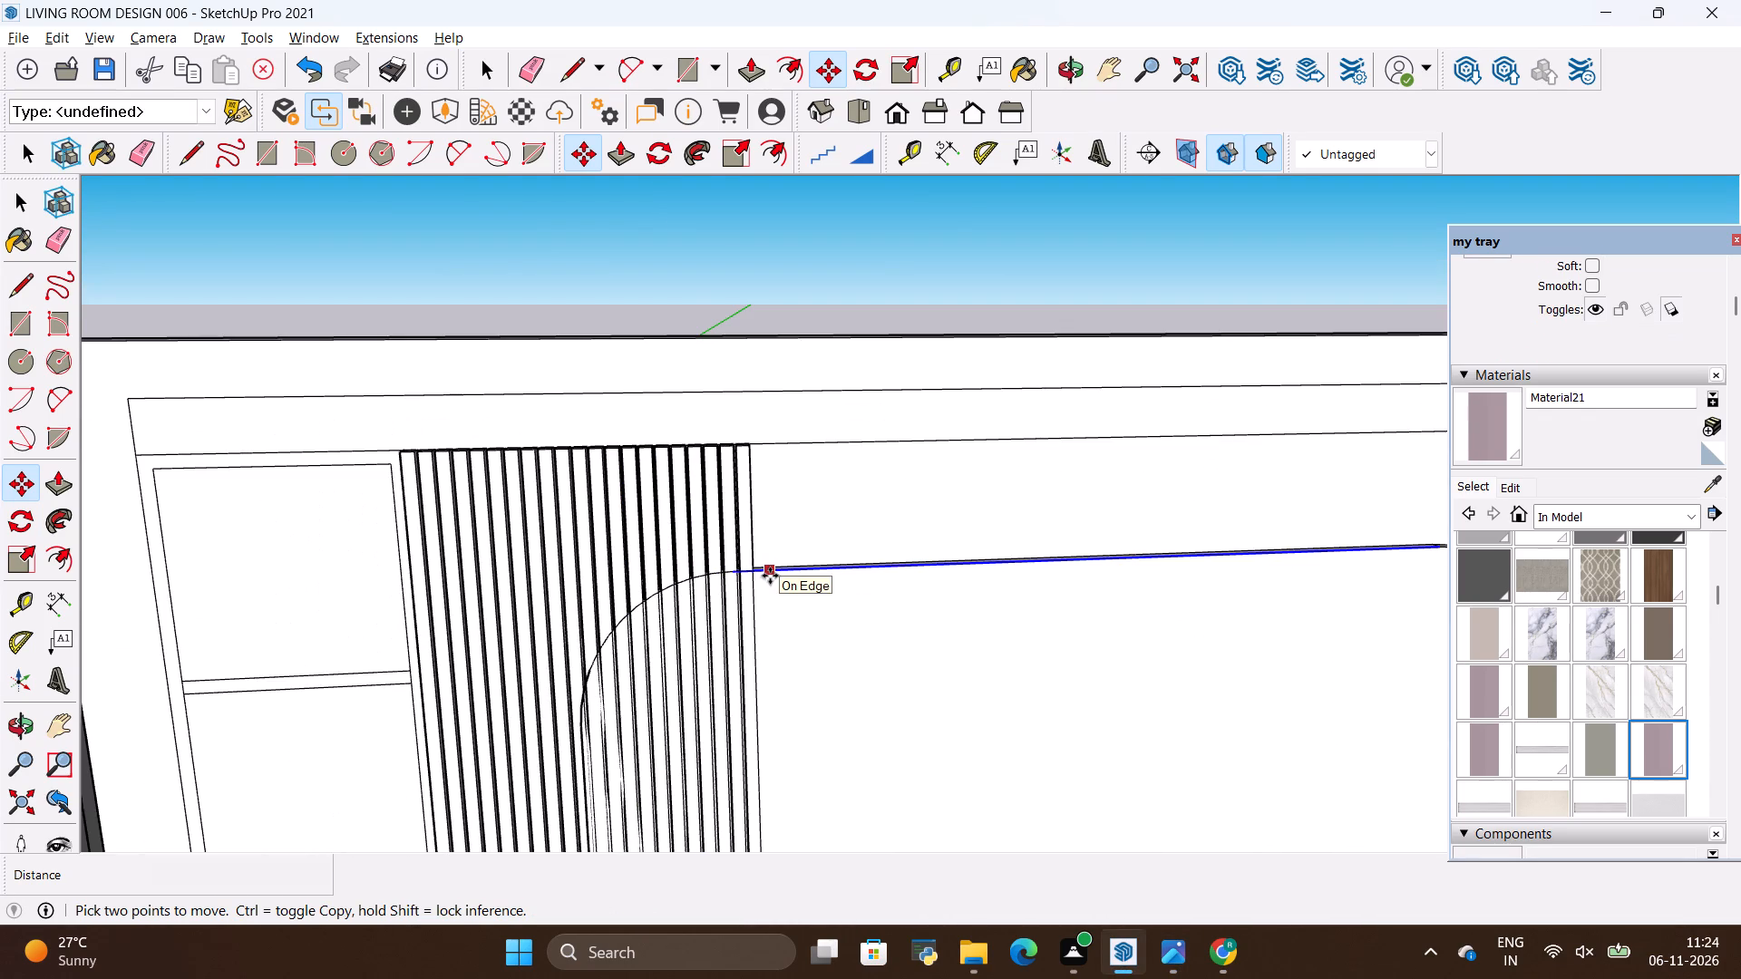
key("shift+asterisk")
type("15")
key("Return")
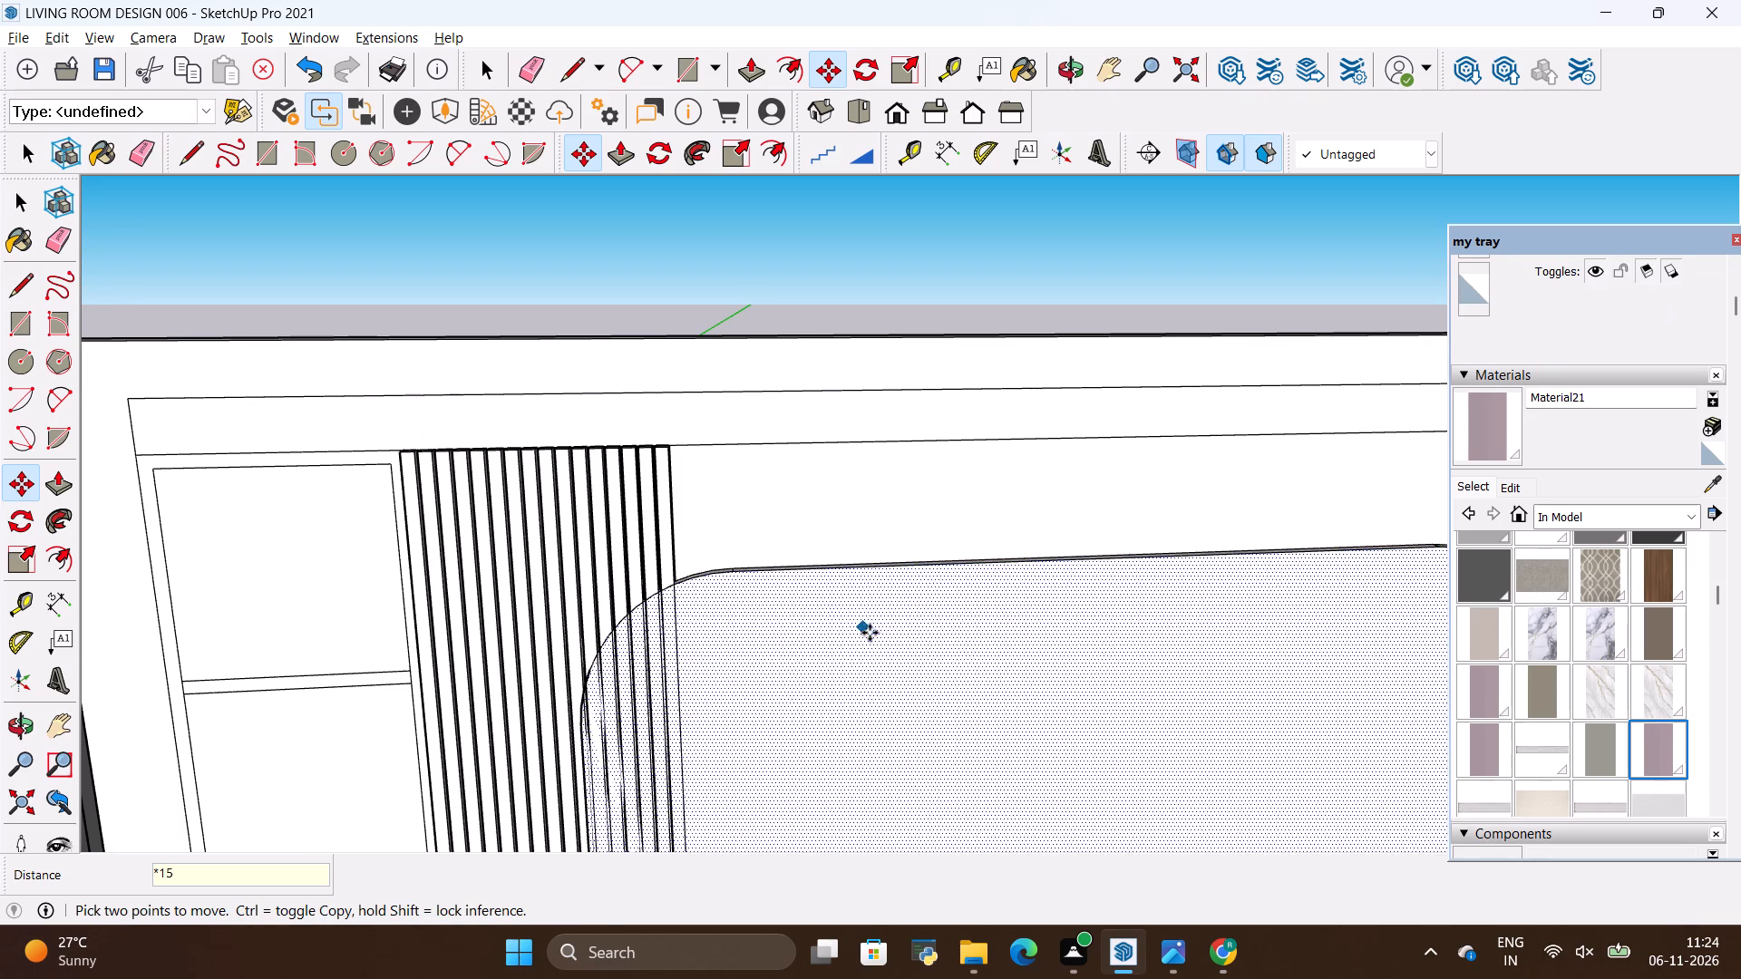
key("space")
Copy the last strip of the array about 4' 3 3/4" along the top edge line toward the far shelf column.
scroll(697, 487, "down", 10)
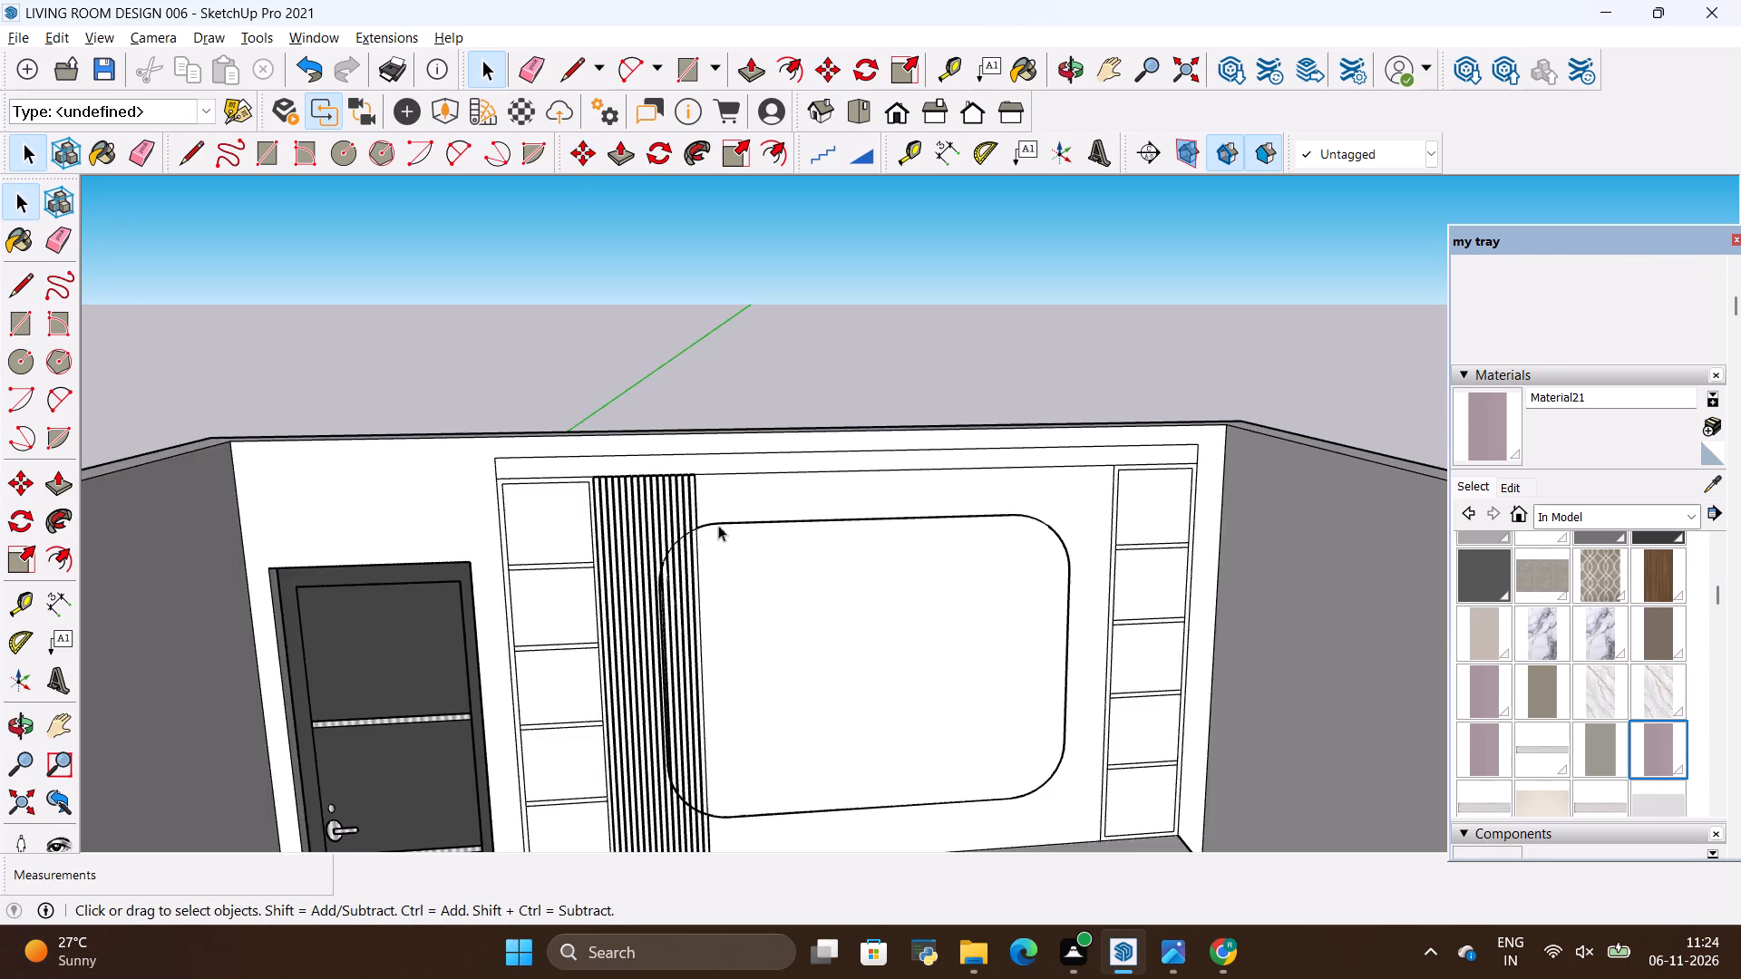
scroll(738, 568, "down", 4)
scroll(722, 630, "up", 2)
scroll(693, 412, "up", 11)
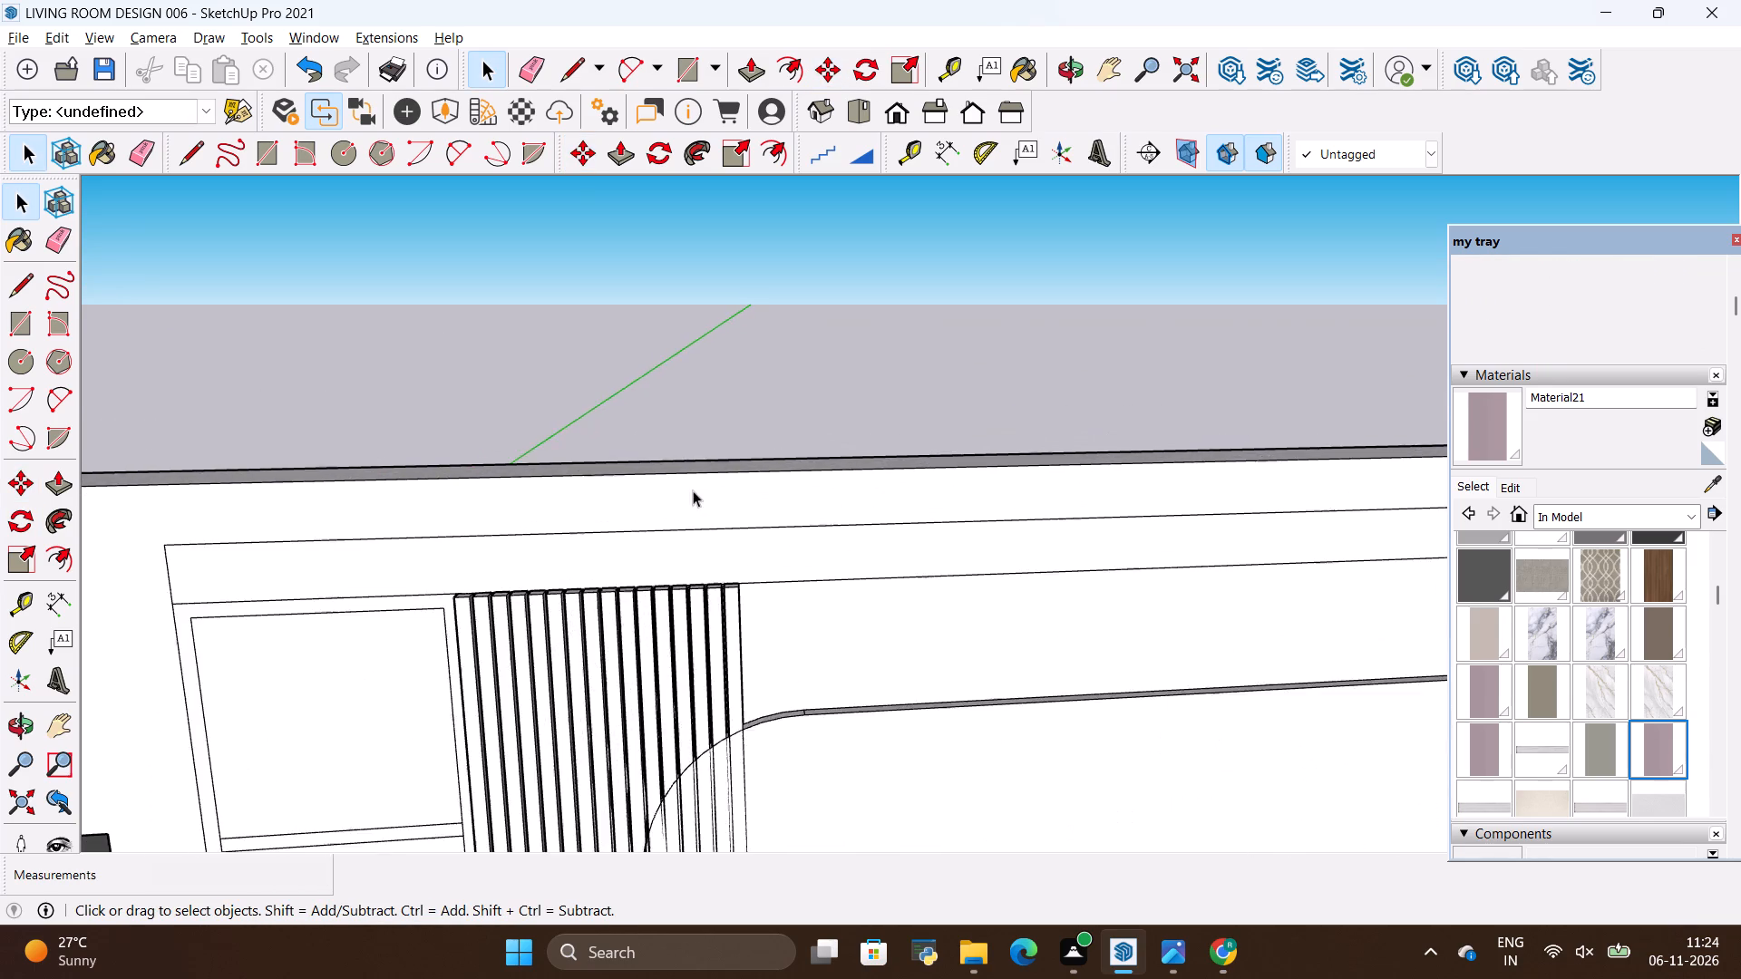
scroll(693, 490, "up", 5)
left_click(732, 598)
key("m")
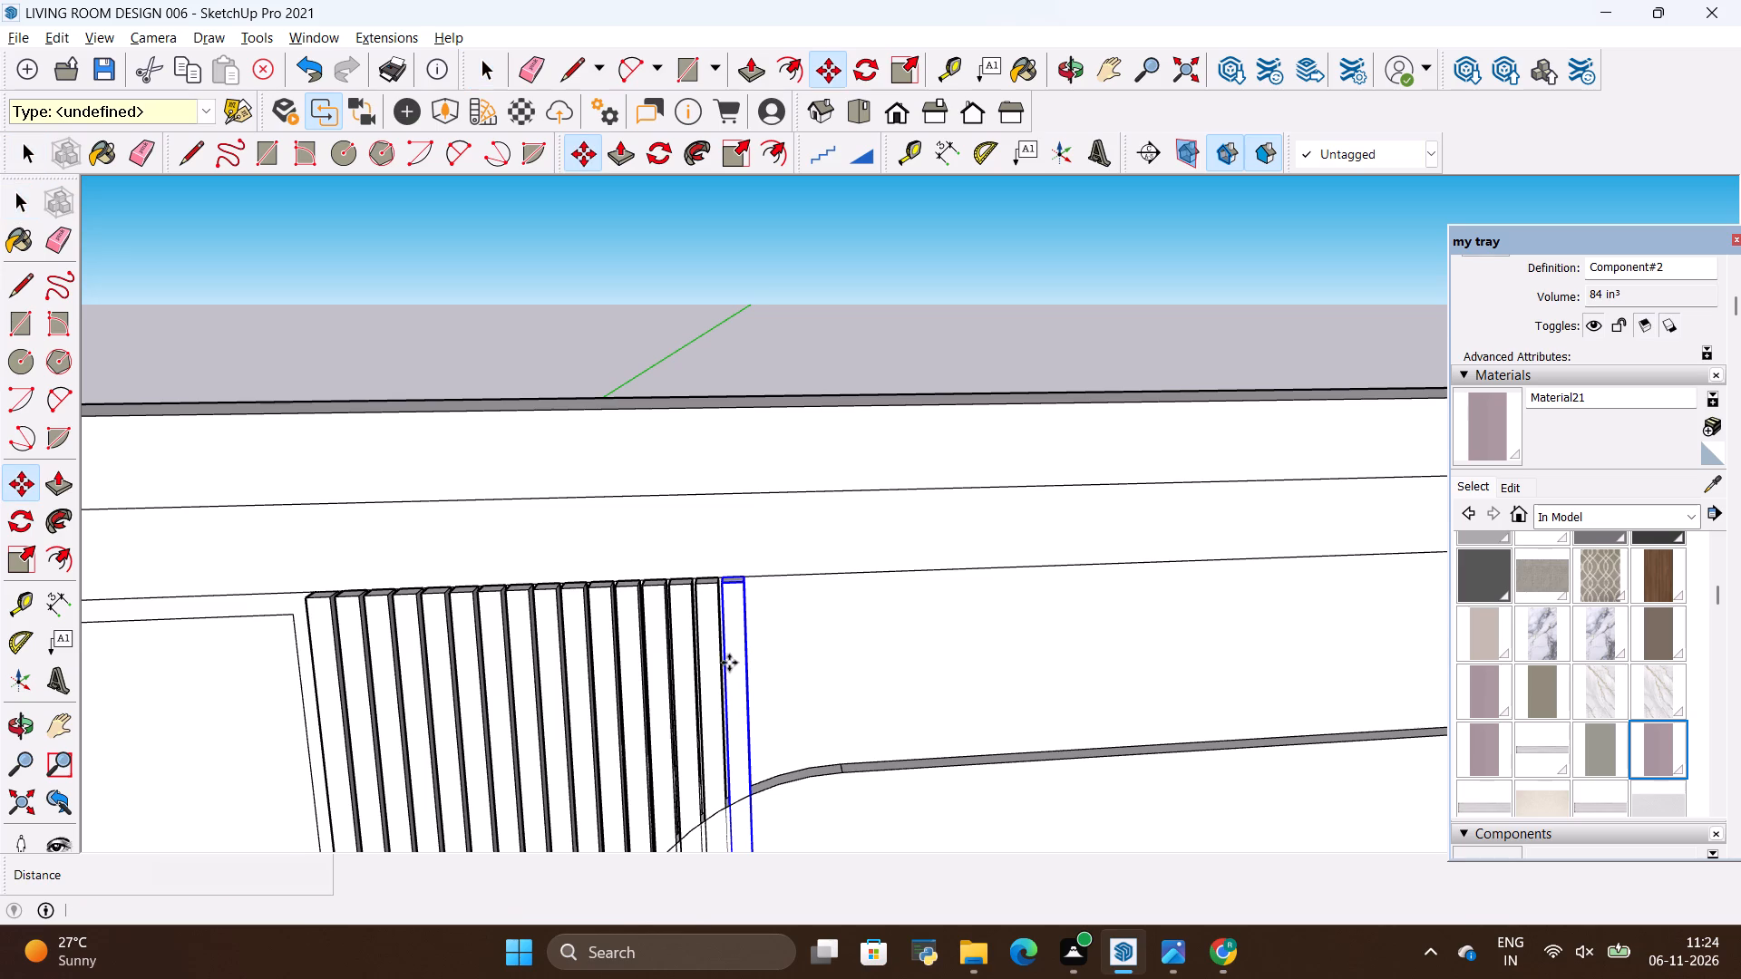
scroll(730, 532, "up", 10)
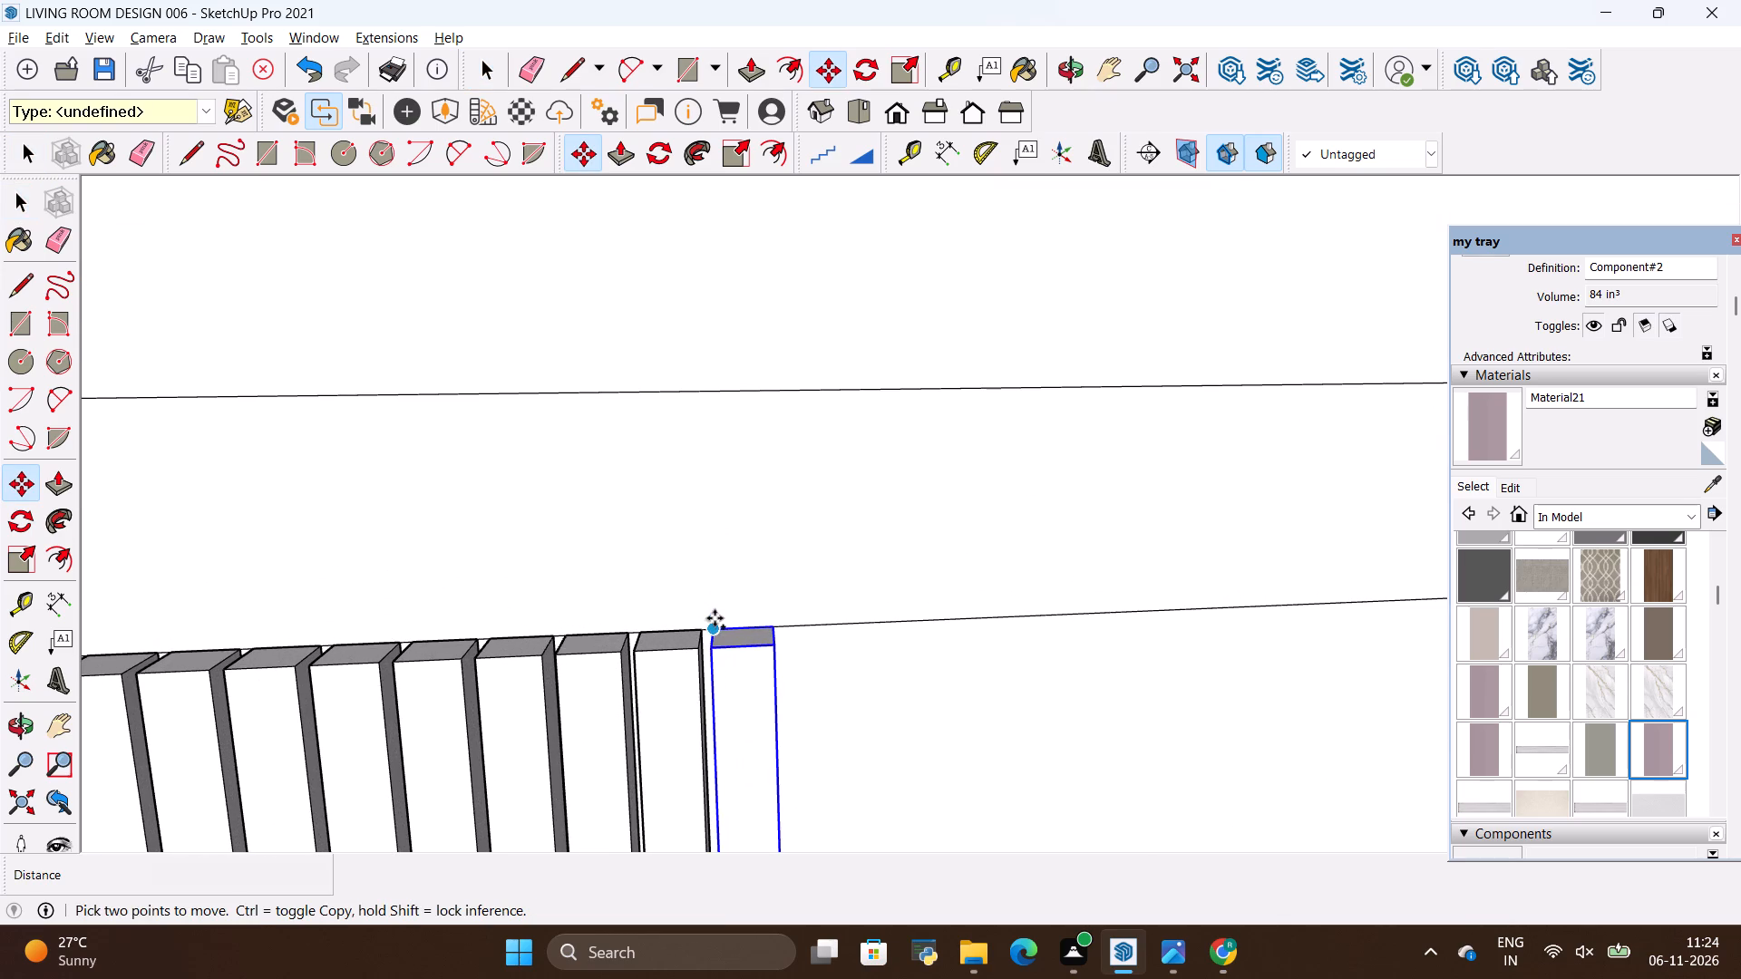
left_click(715, 618, "ctrl")
scroll(863, 629, "down", 20)
scroll(863, 629, "down", 4)
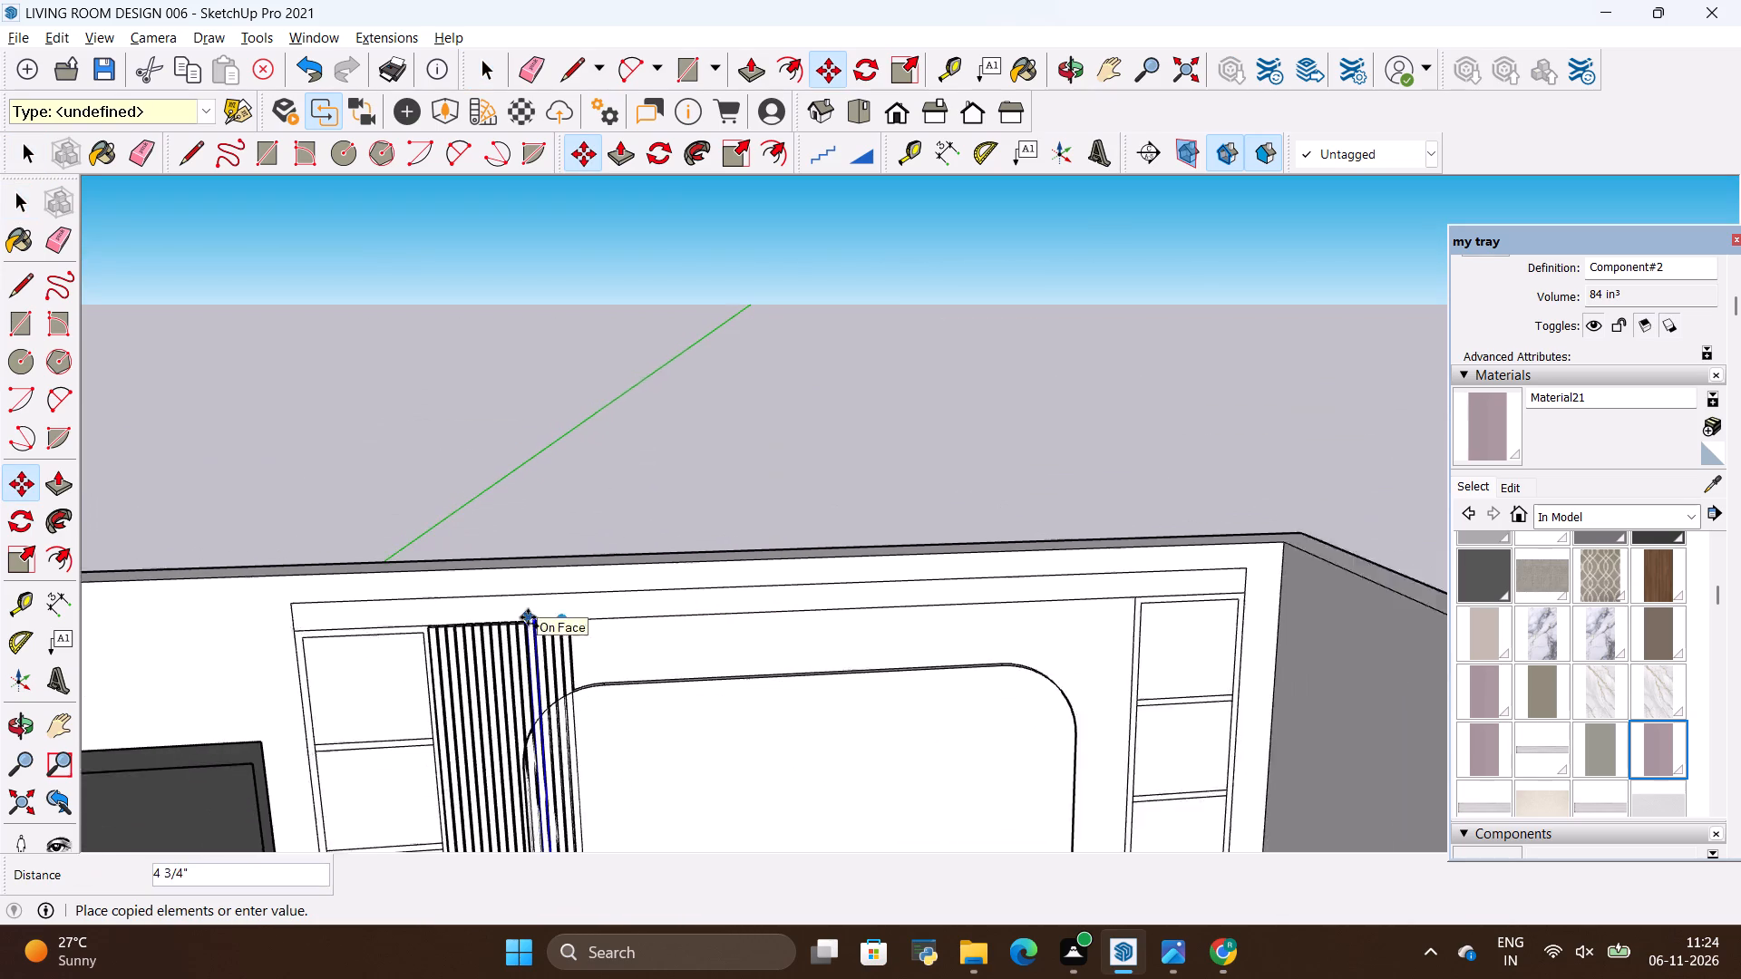
scroll(528, 617, "down", 2)
key("alt+Tab")
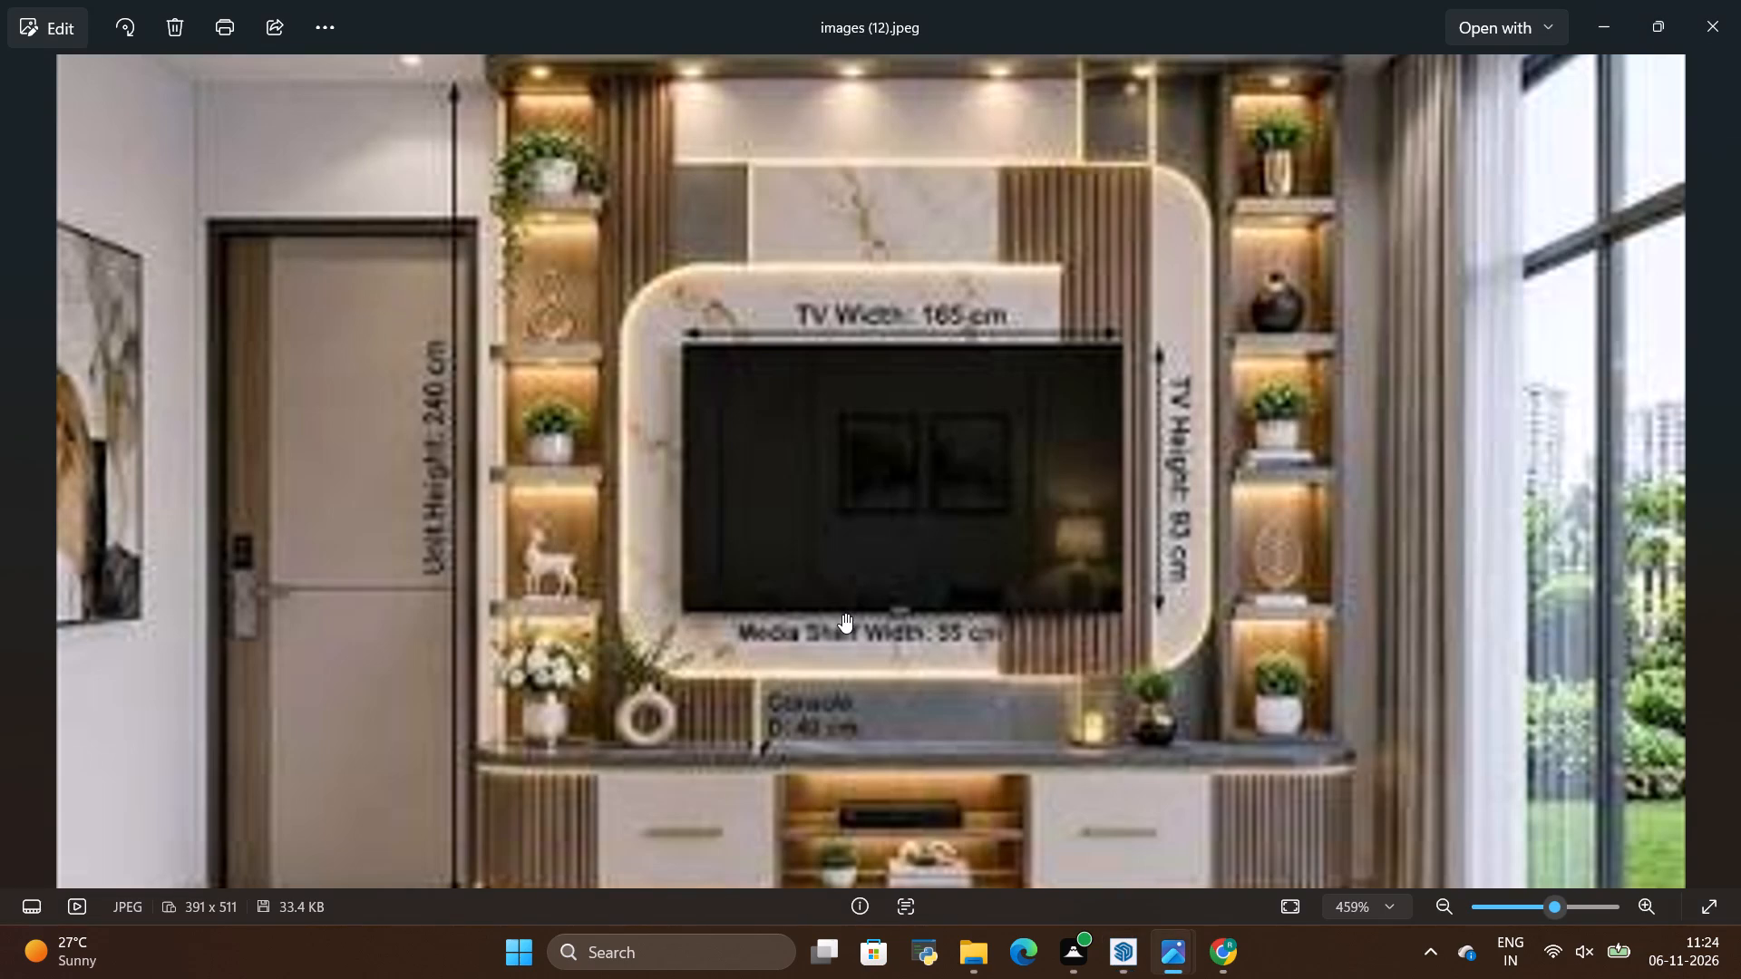
key("alt+Tab")
scroll(856, 612, "down", 7)
key("alt+Tab")
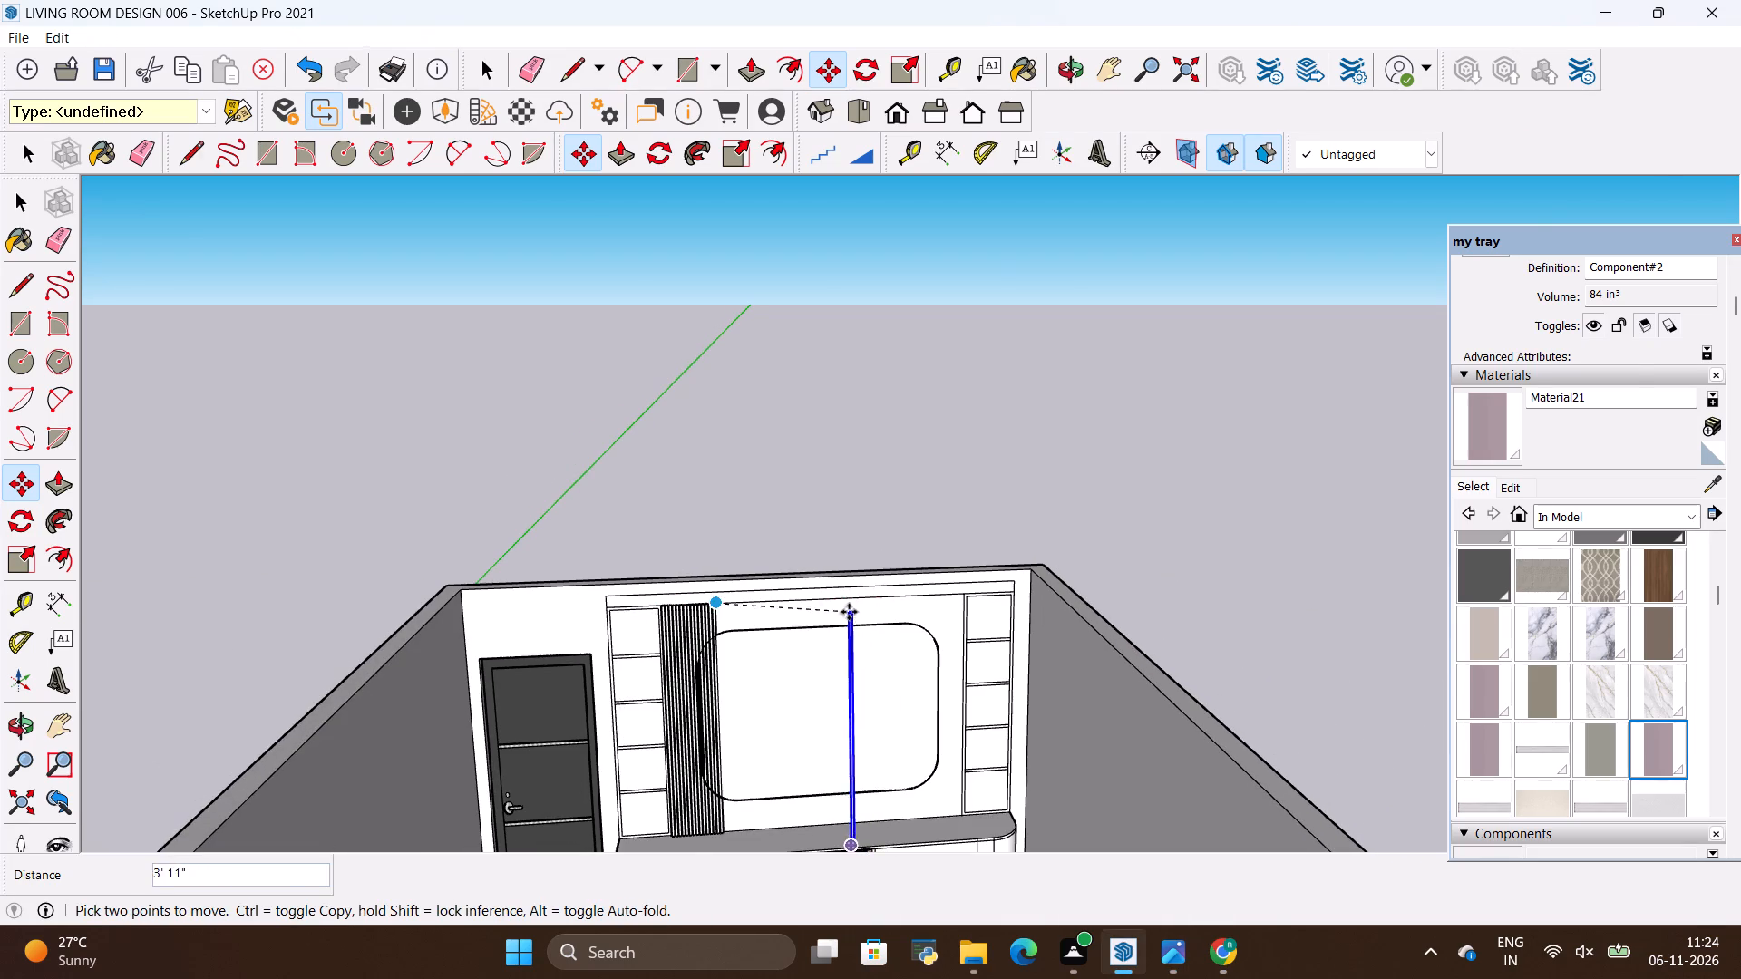
key("alt+Tab")
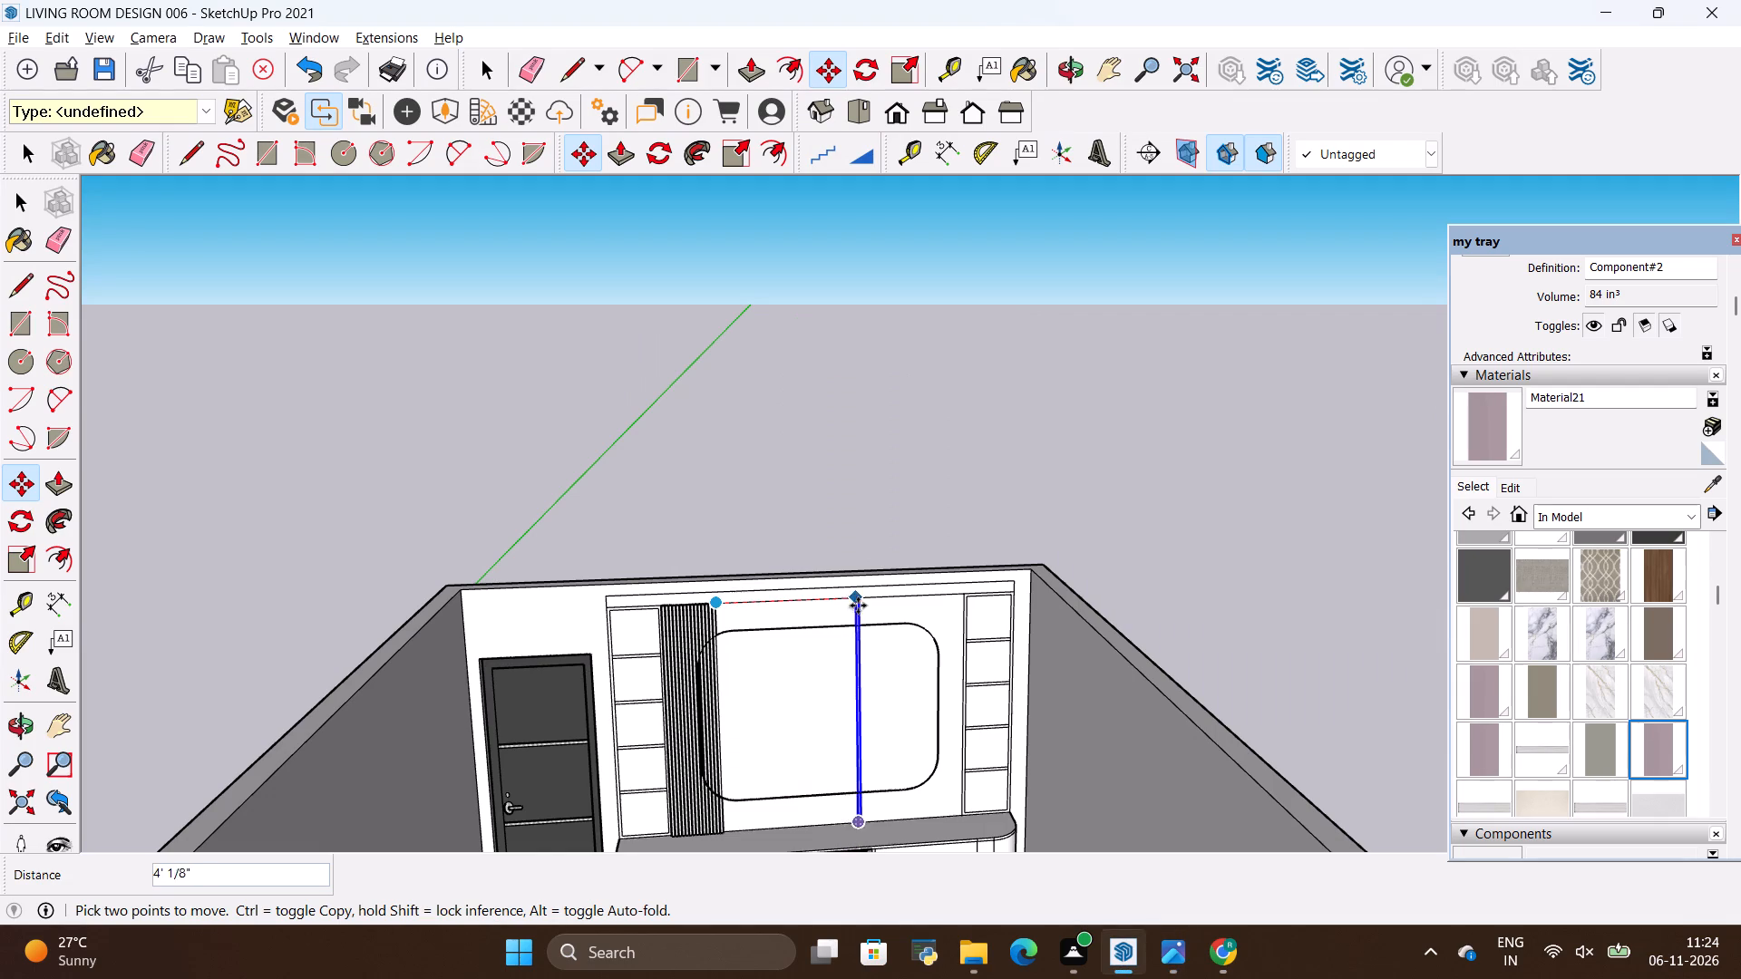
scroll(858, 605, "up", 4)
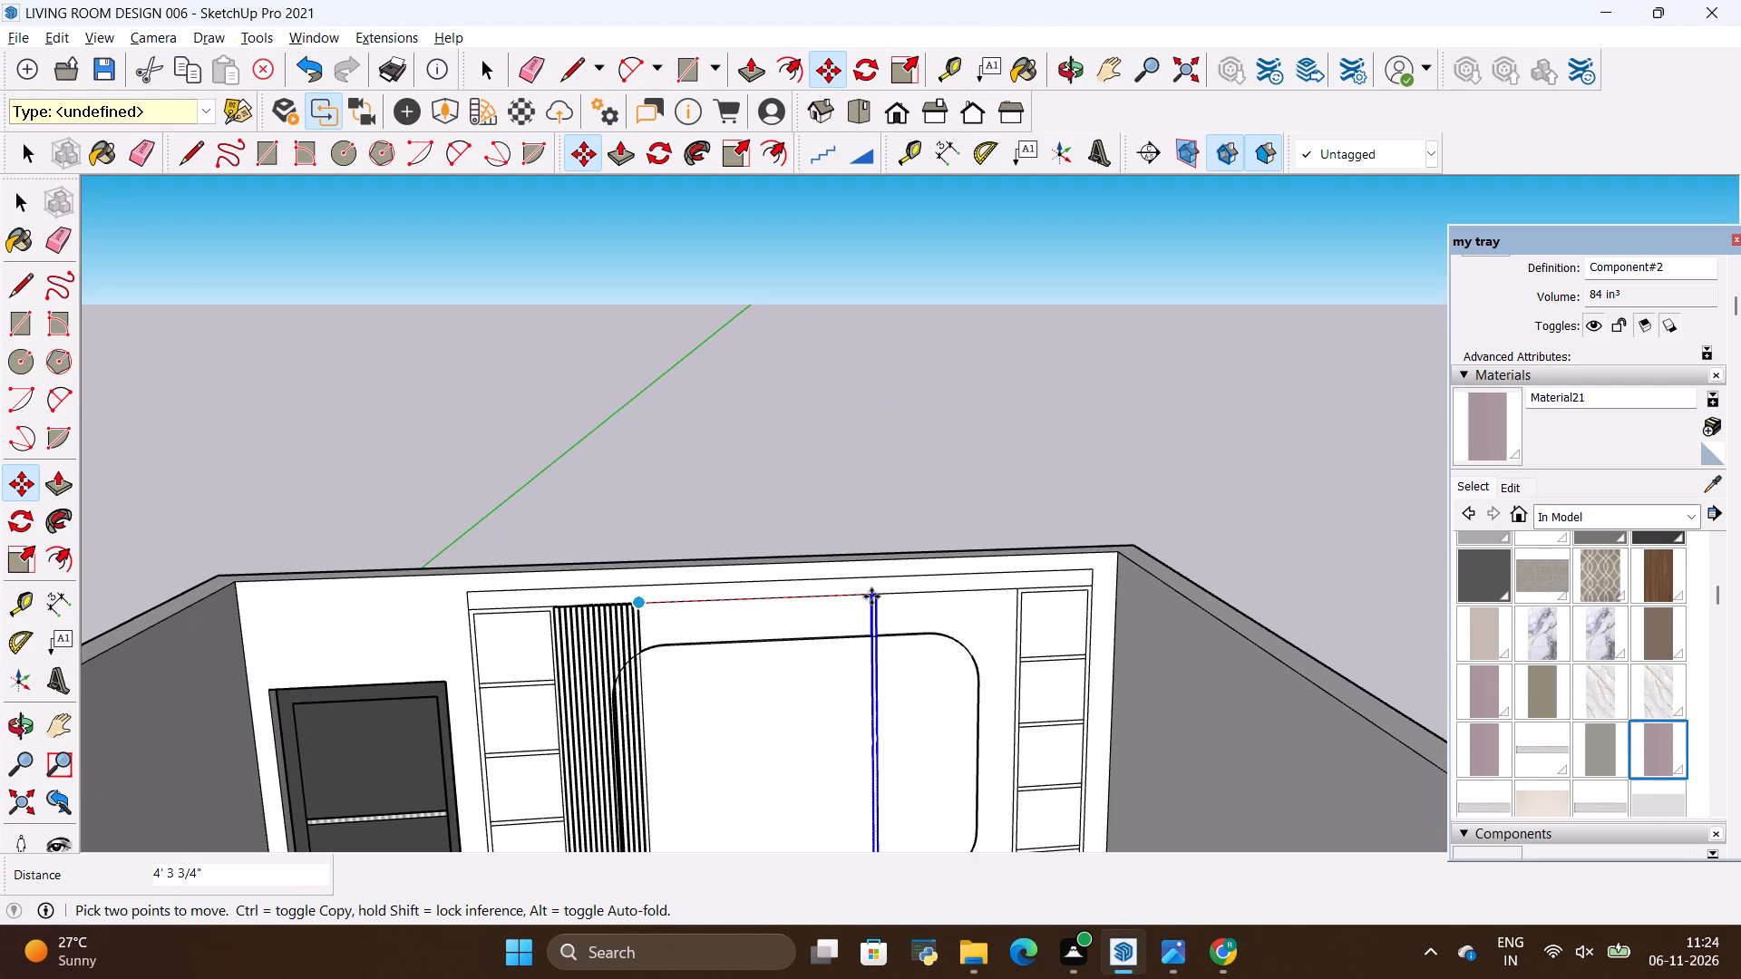
left_click(871, 596)
key("space")
Copy the newly placed strip 1.2" toward the far shelf column, repeated as an array of 10 copies.
scroll(891, 587, "up", 9)
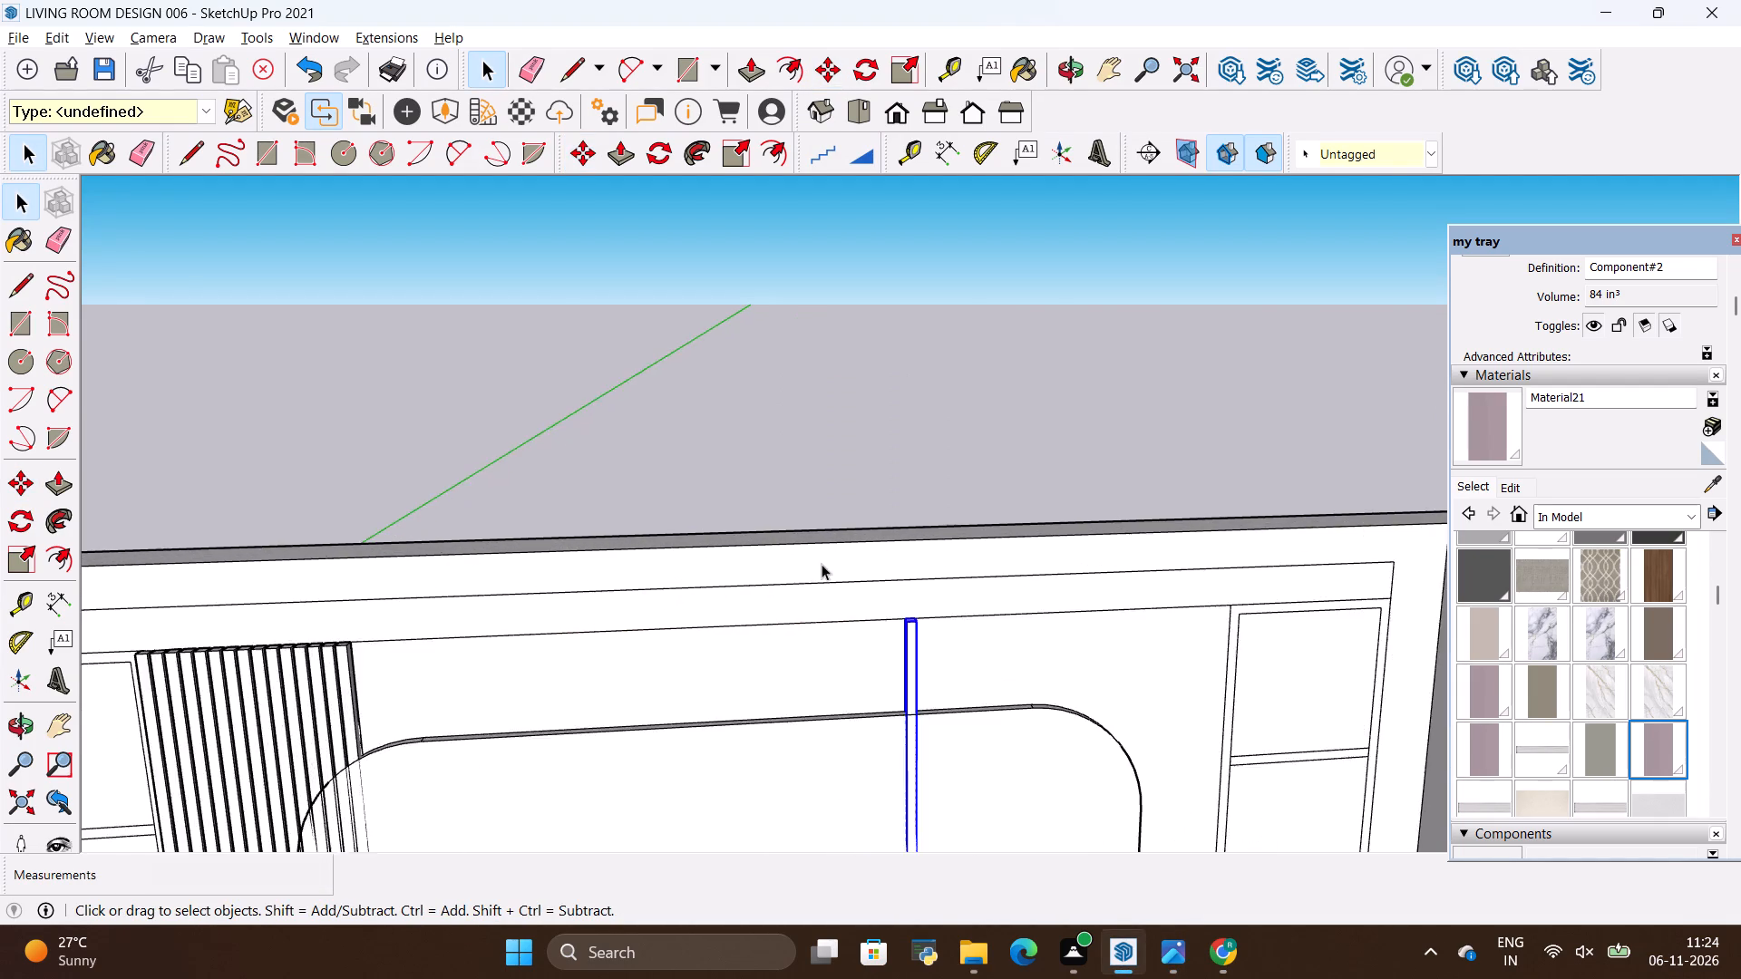
scroll(822, 564, "up", 2)
scroll(894, 623, "up", 7)
left_click(944, 678)
left_click(974, 668)
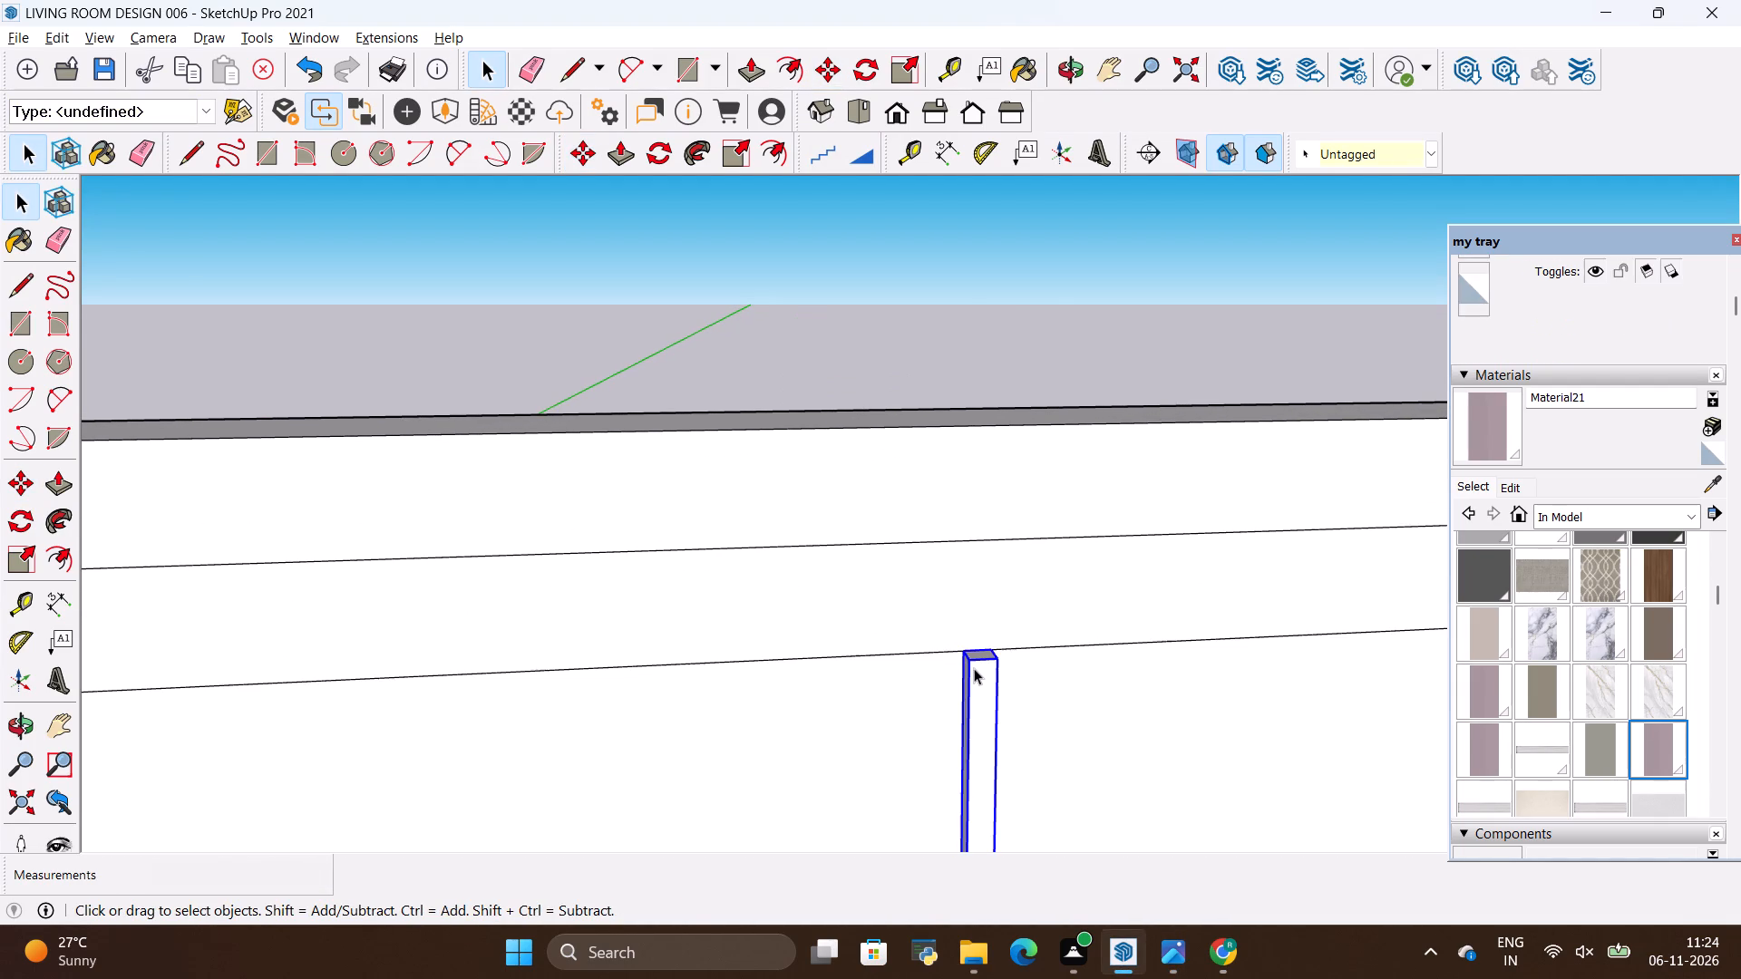
scroll(974, 672, "up", 2)
key("m")
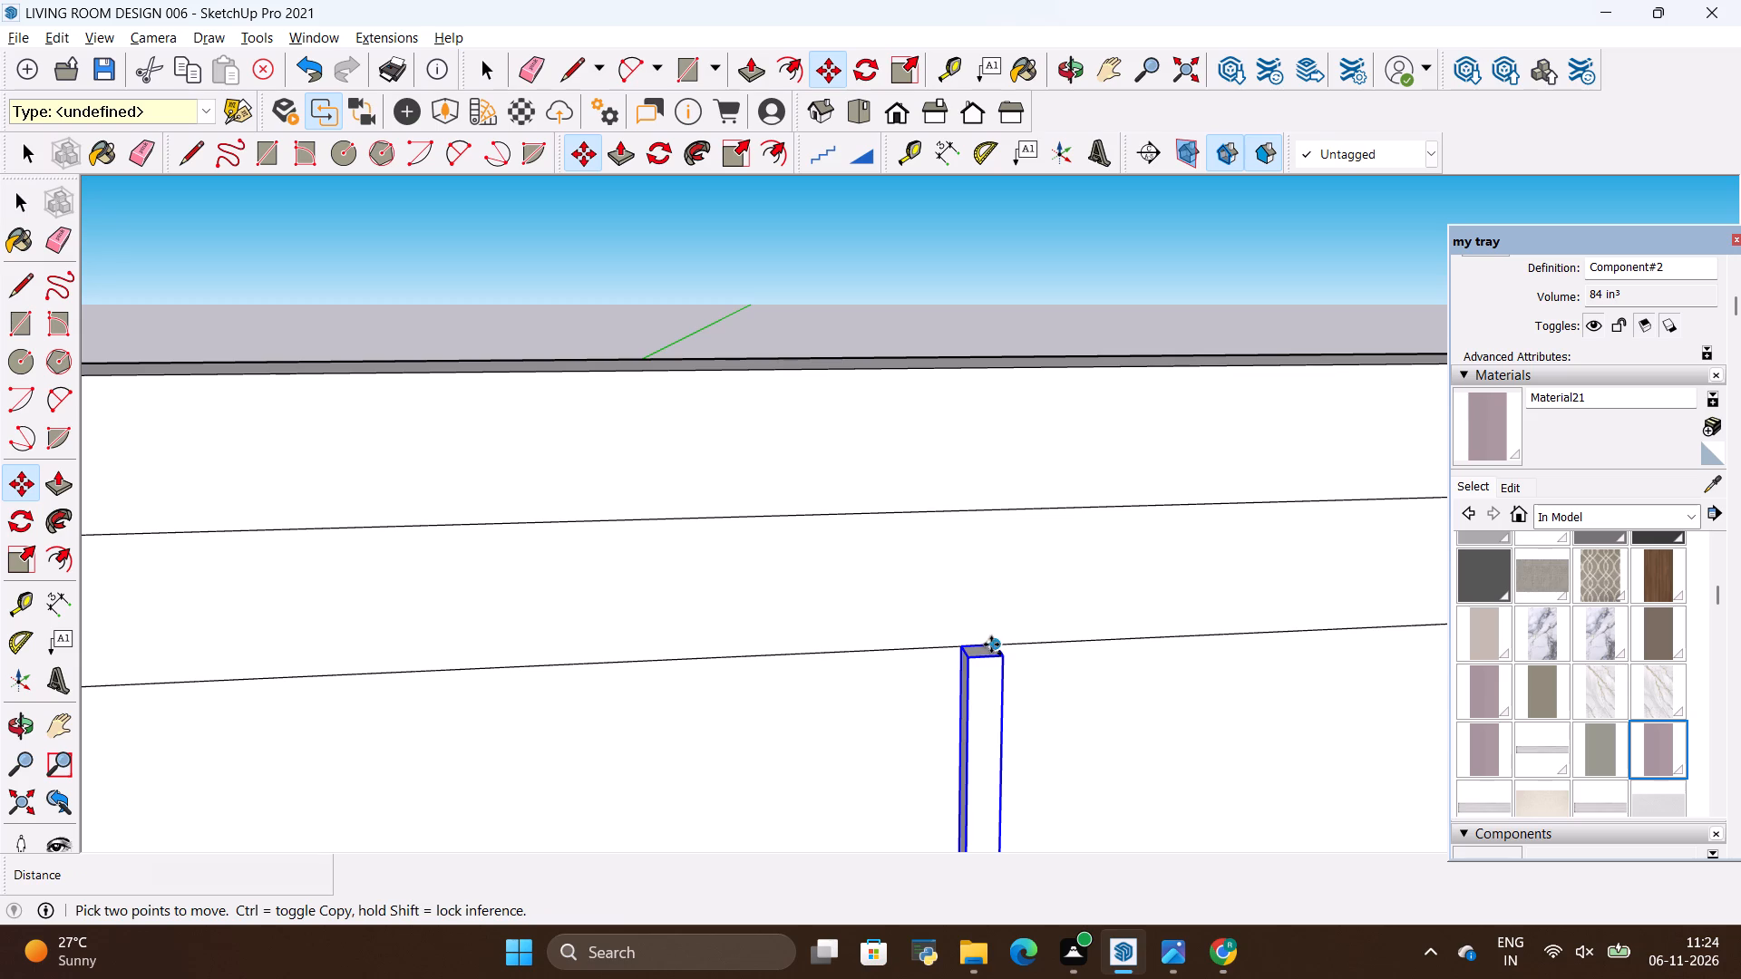
left_click(991, 645, "ctrl")
key("BackSpace")
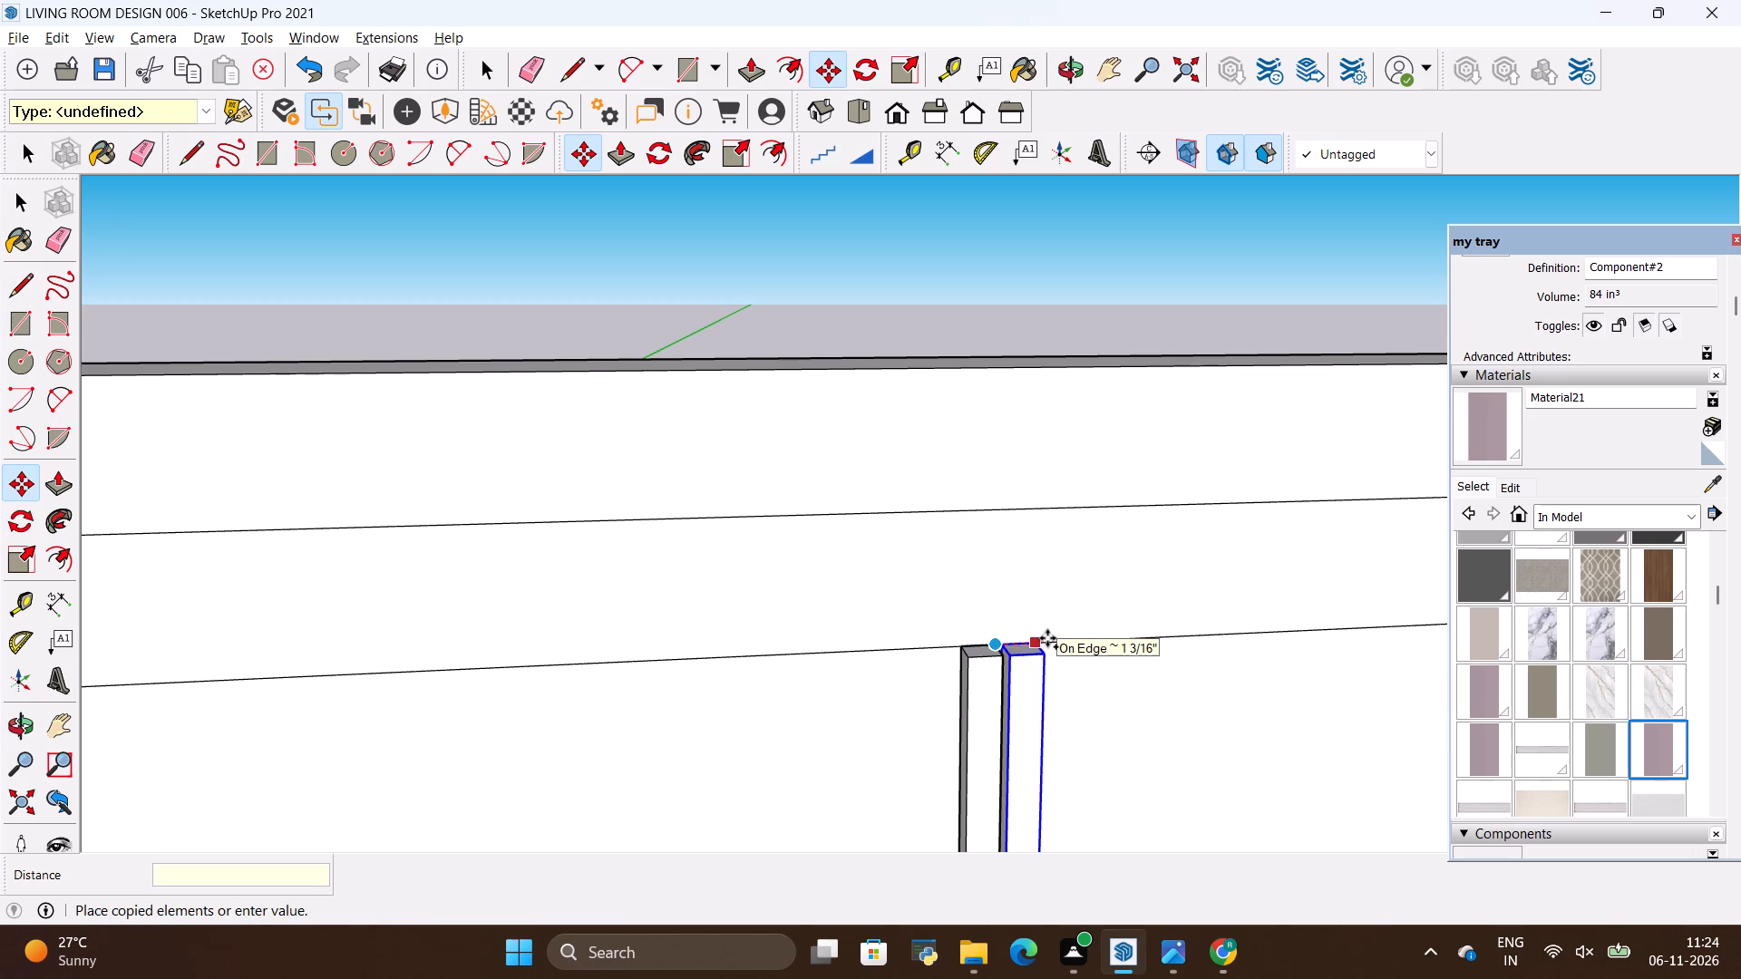
type("1.2\"")
key("Return")
key("shift+asterisk")
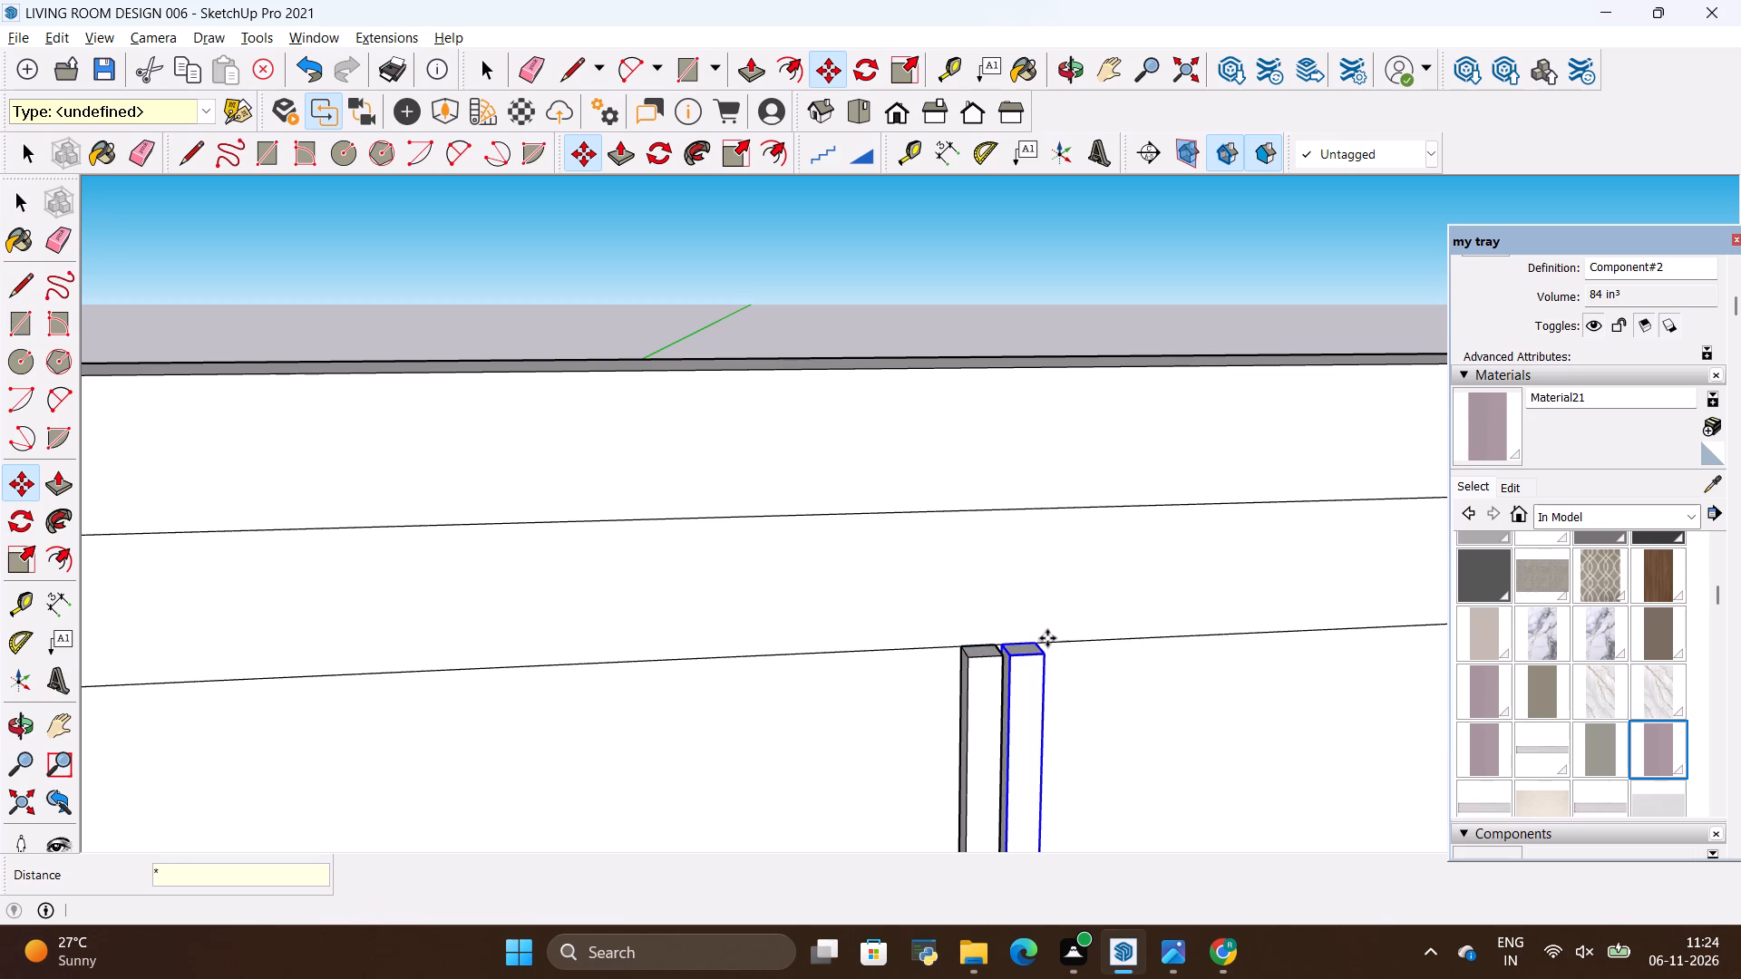
type("10")
key("Return")
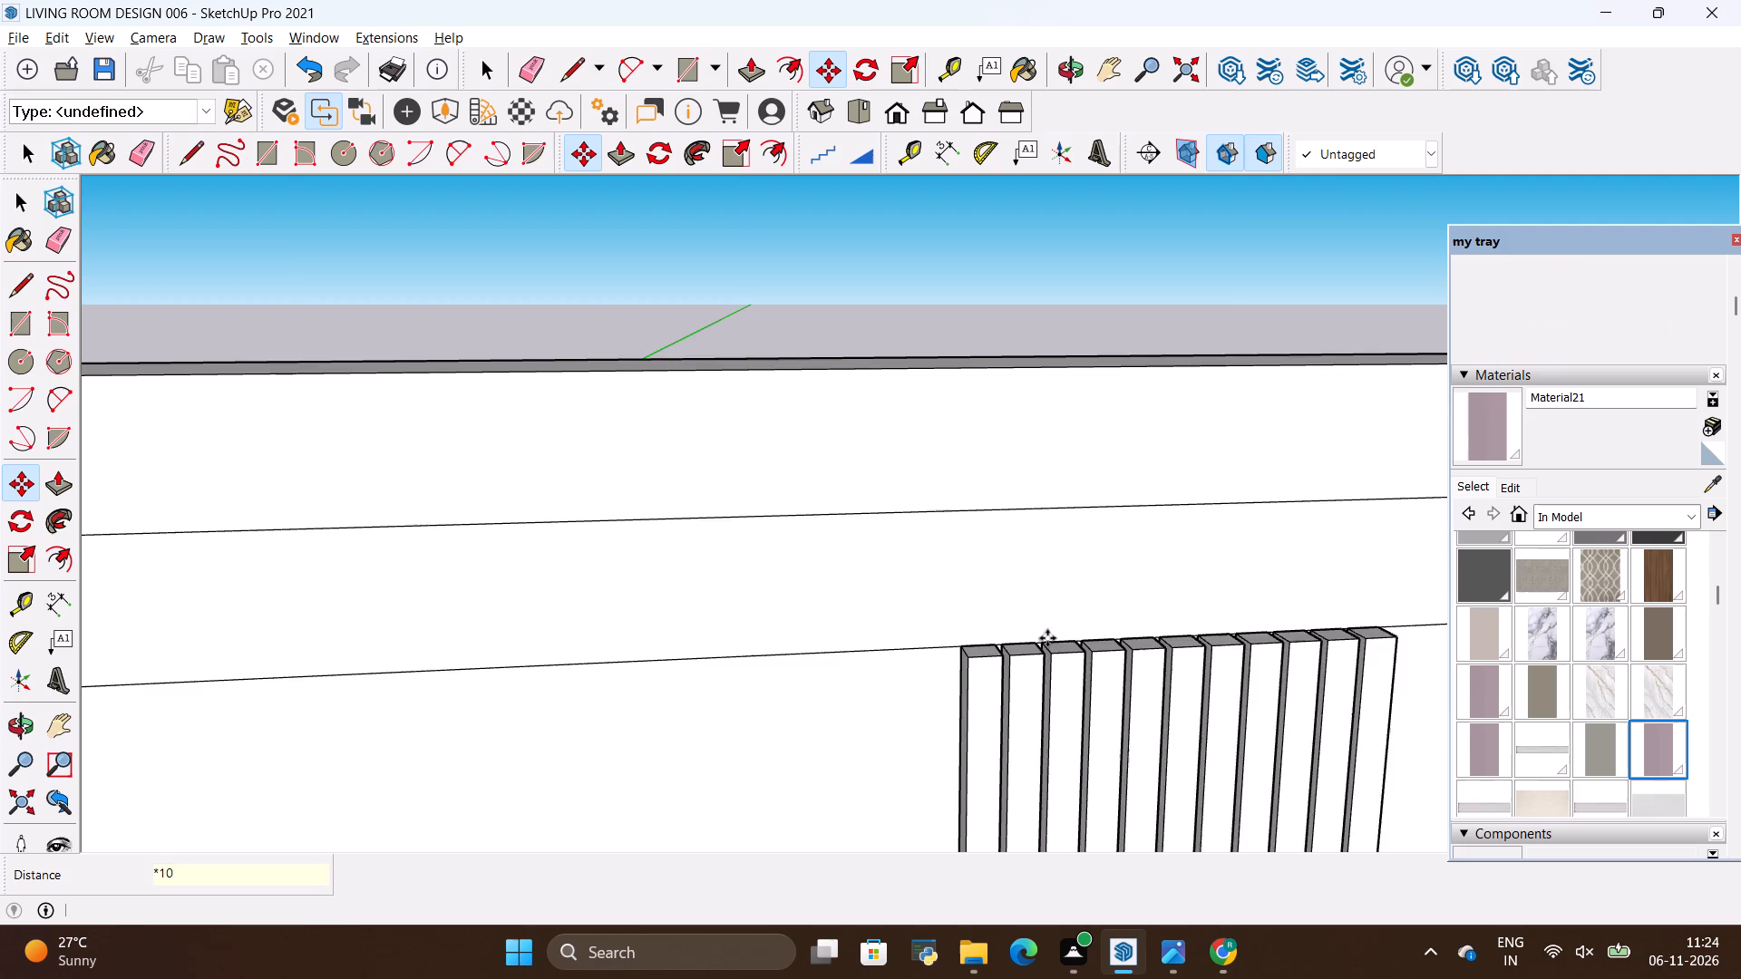
Set the second strip array to 15 copies and compare both fluted panels with the reference image.
scroll(1026, 627, "down", 2)
scroll(1001, 521, "down", 16)
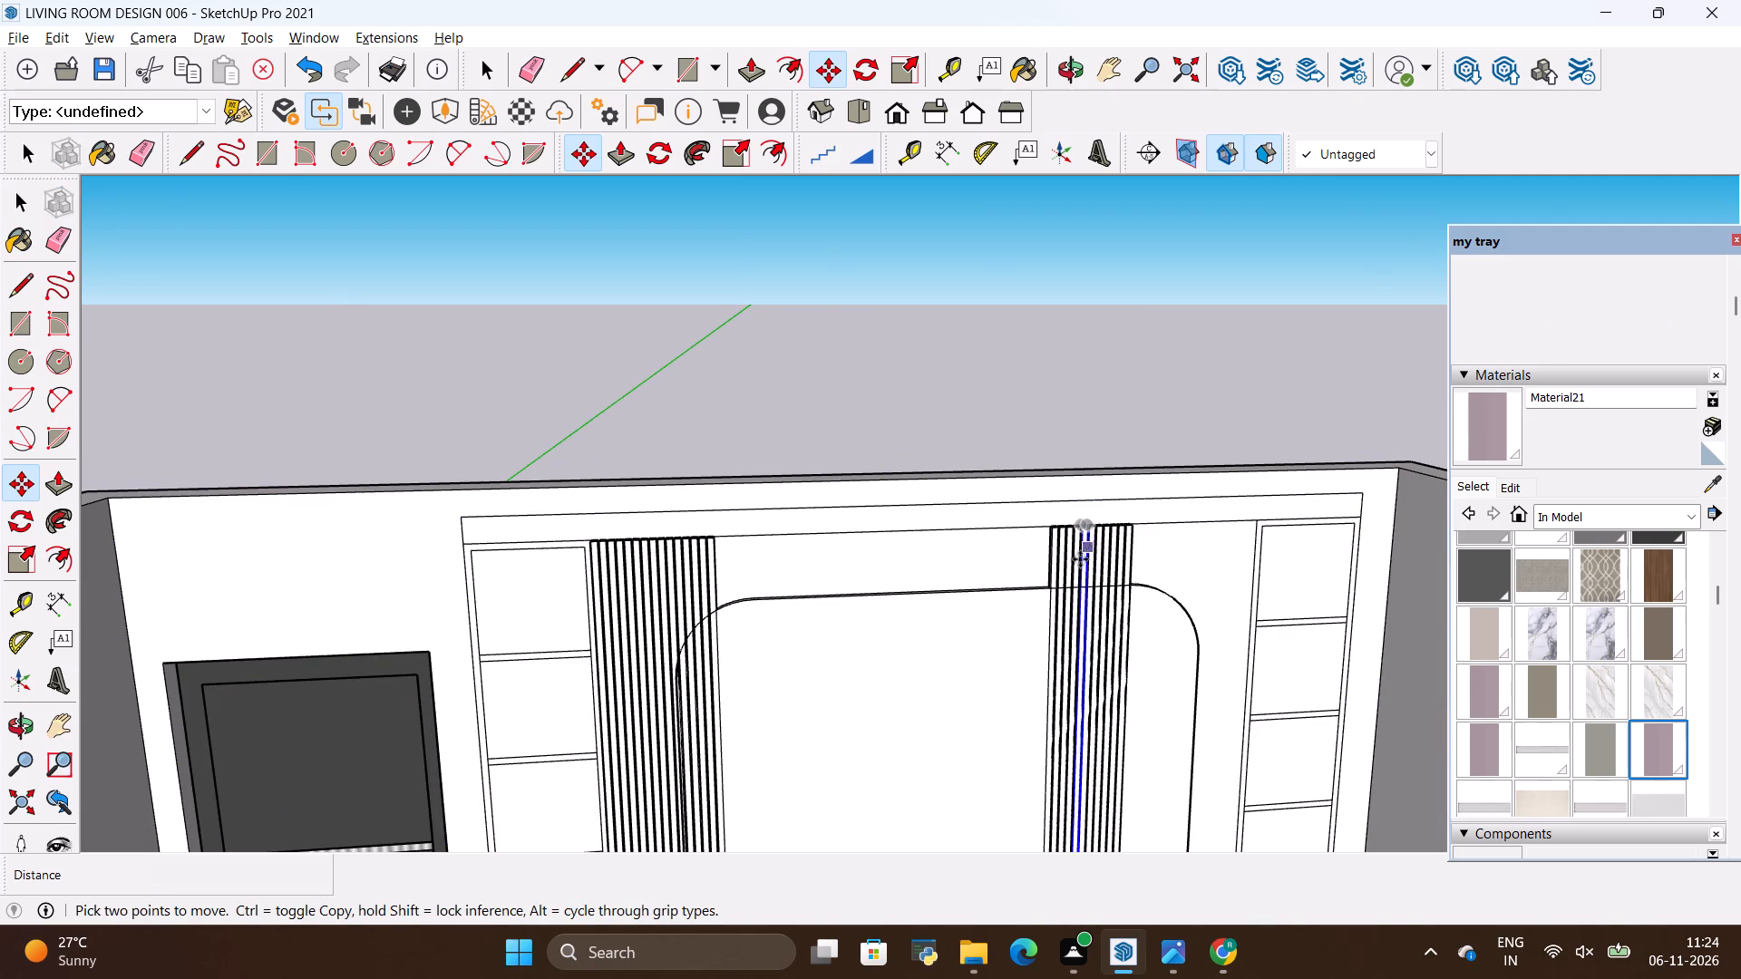
key("alt+Tab")
key("alt+Tab")
scroll(1056, 634, "down", 10)
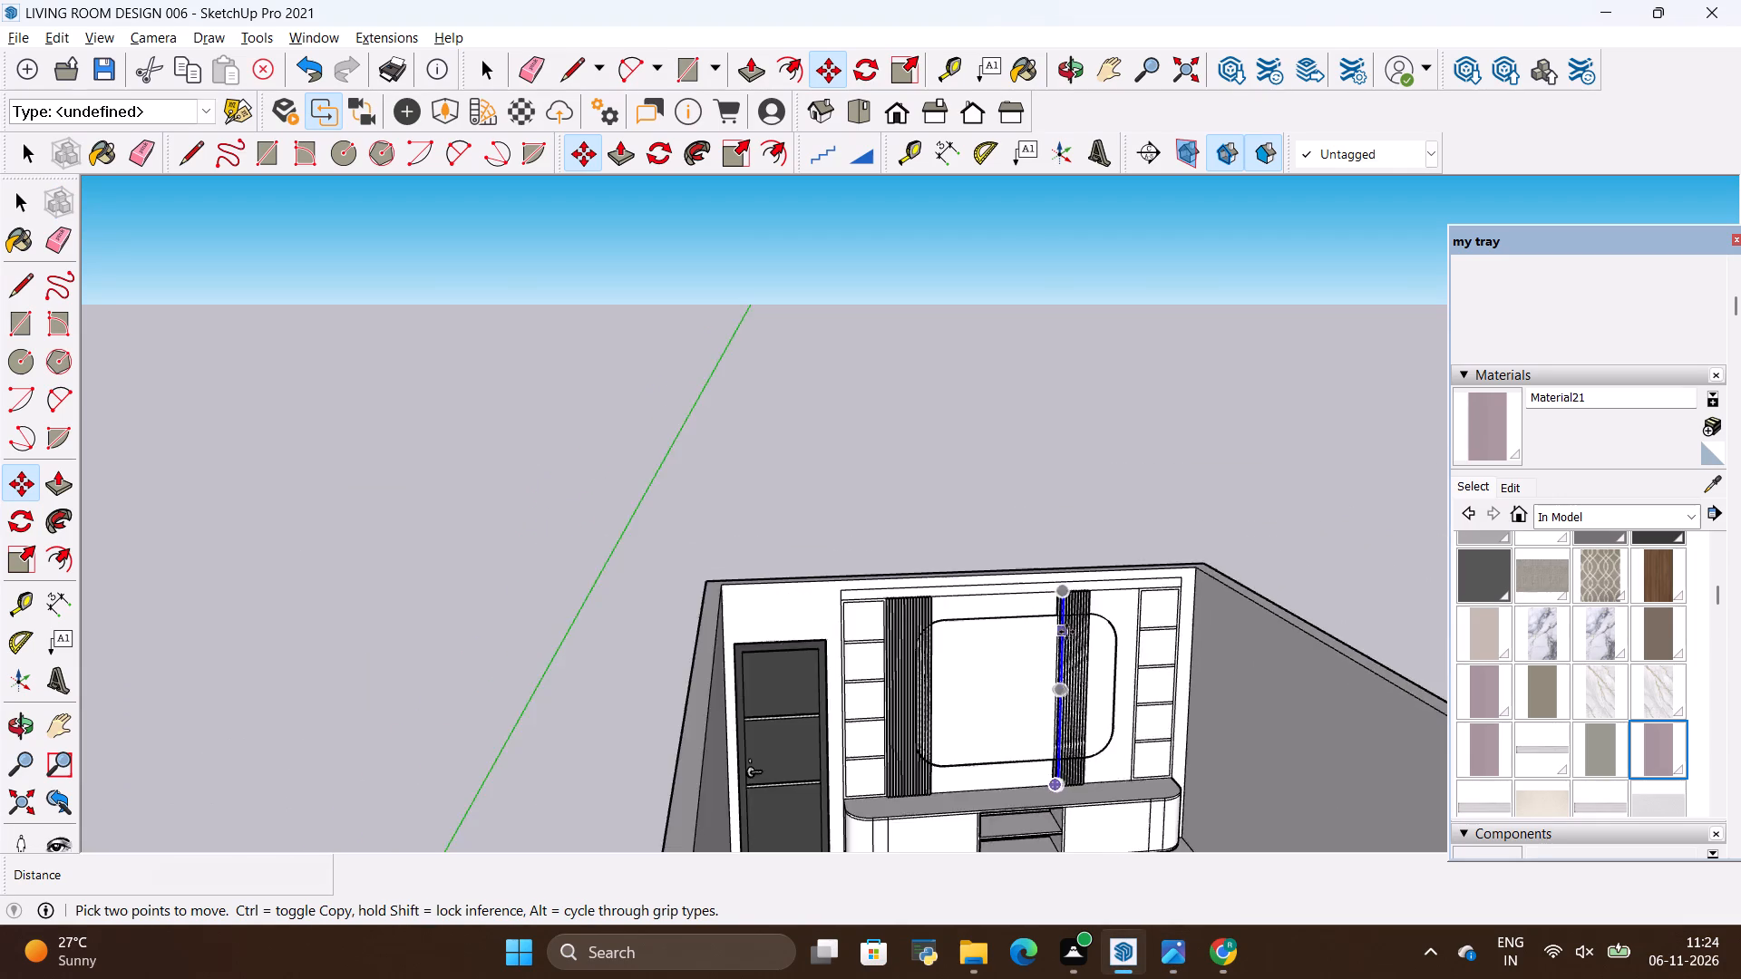
scroll(1070, 637, "up", 13)
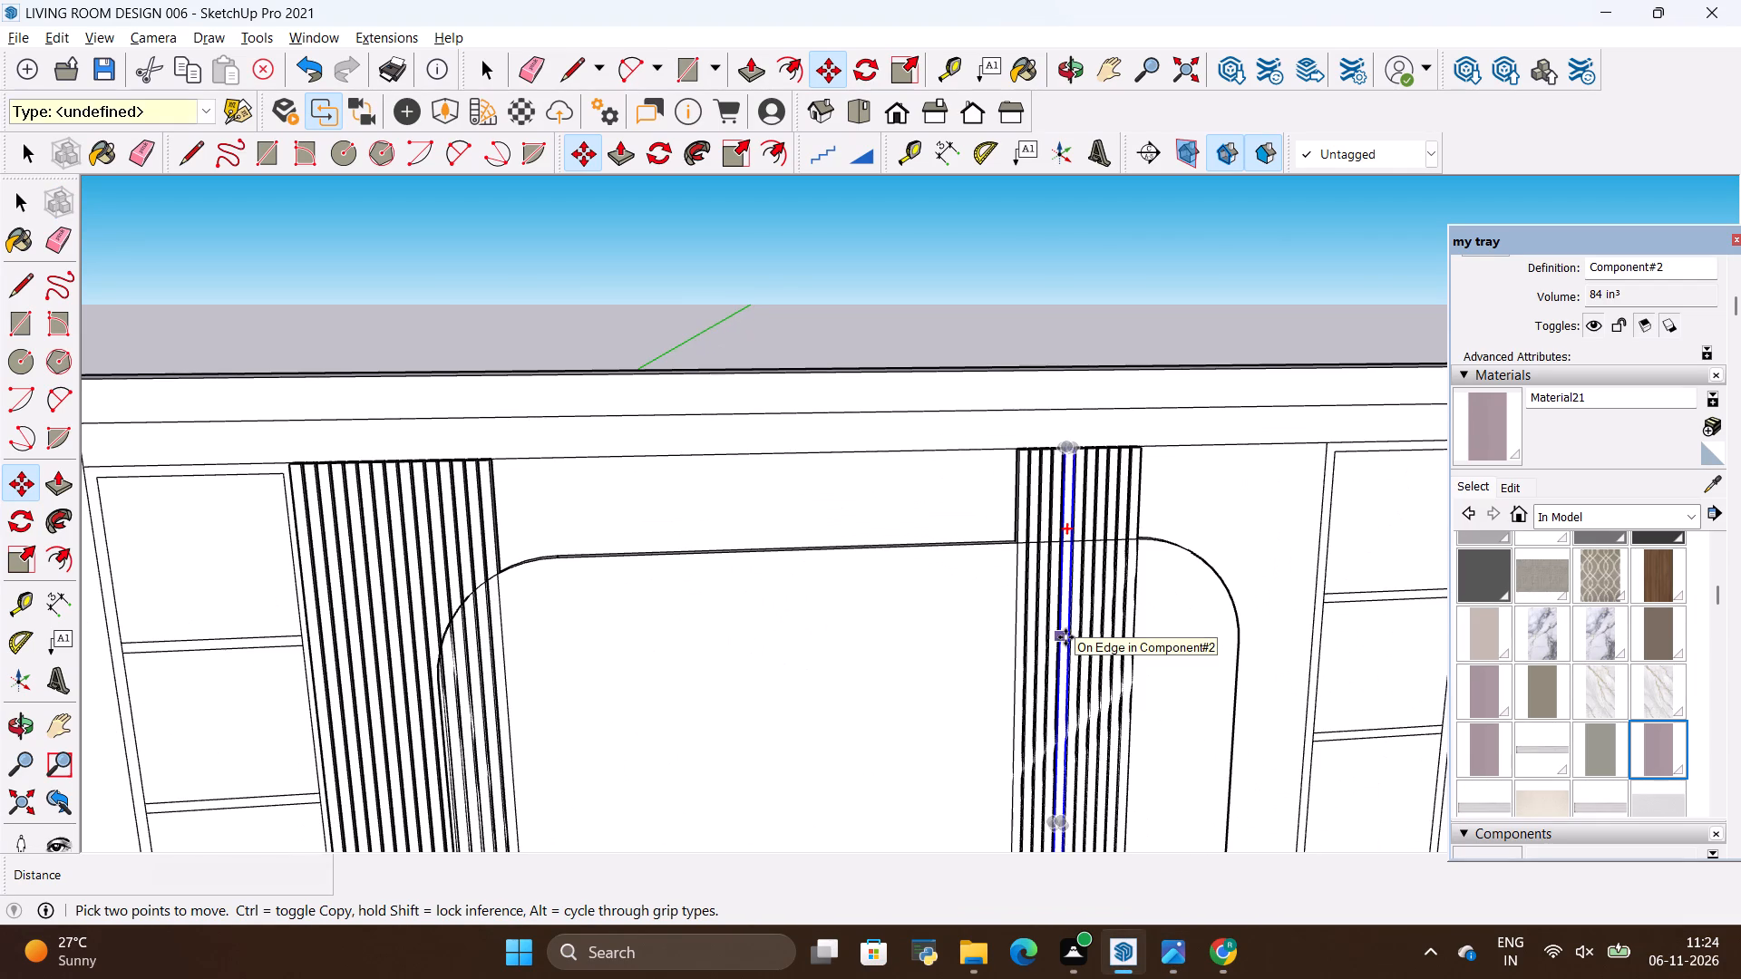
type("*15'")
key("Return")
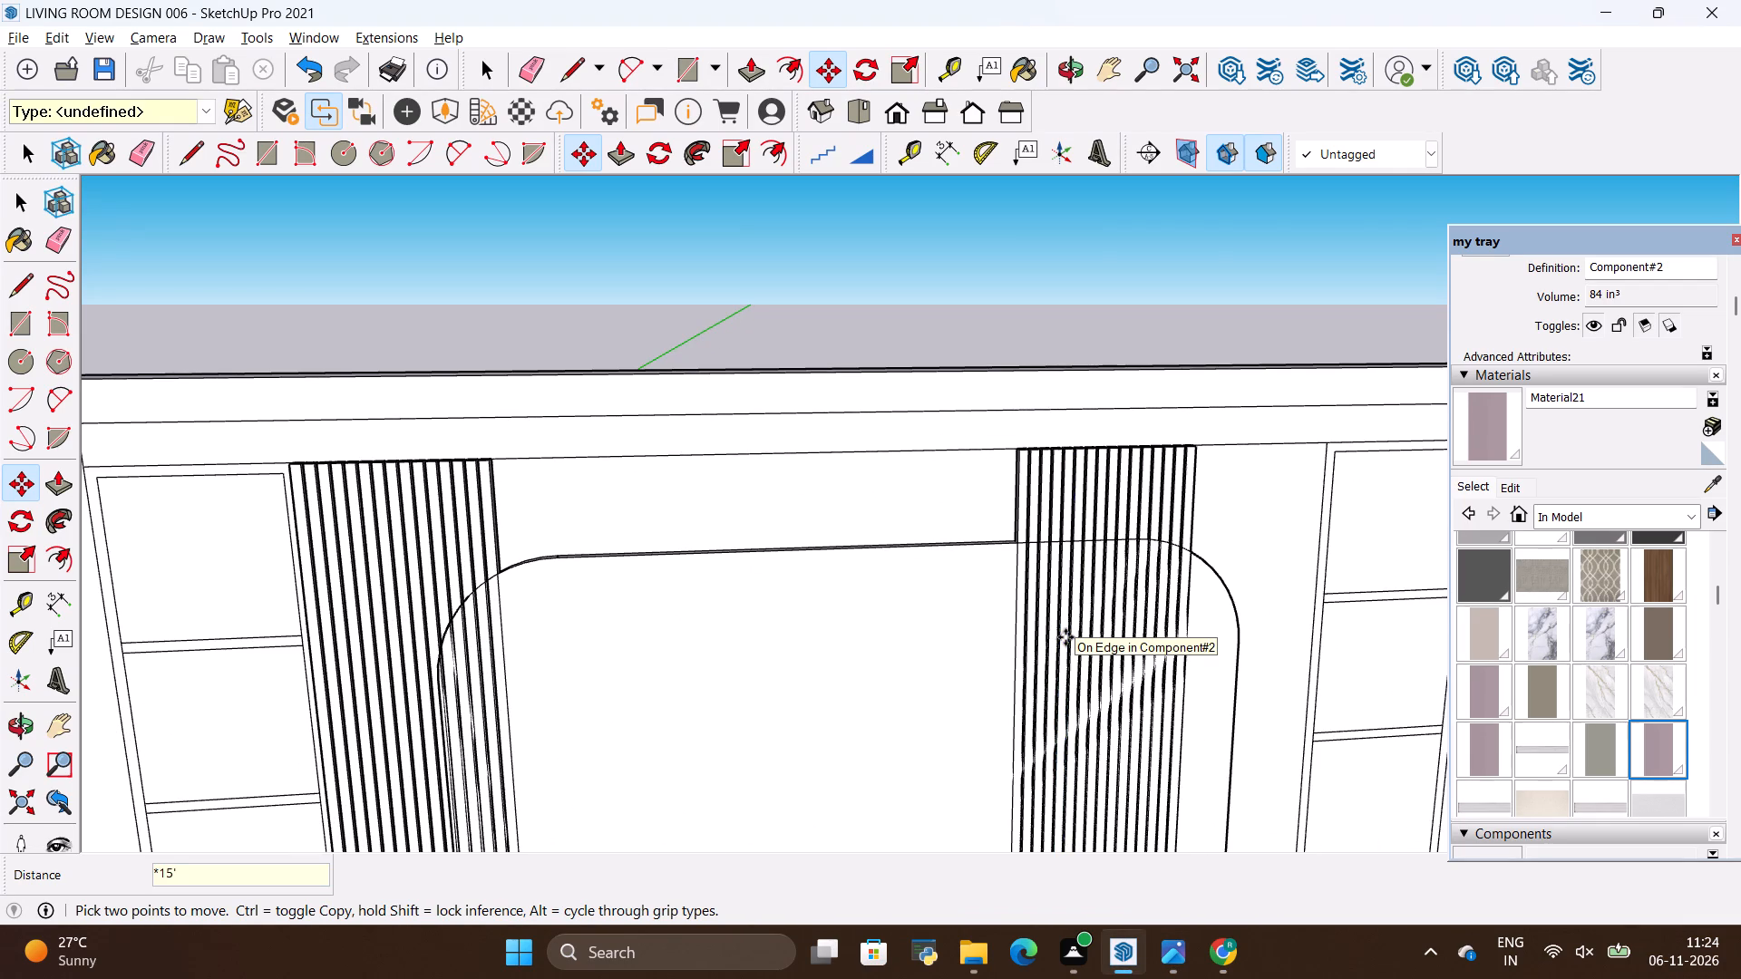
key("space")
key("alt+Tab")
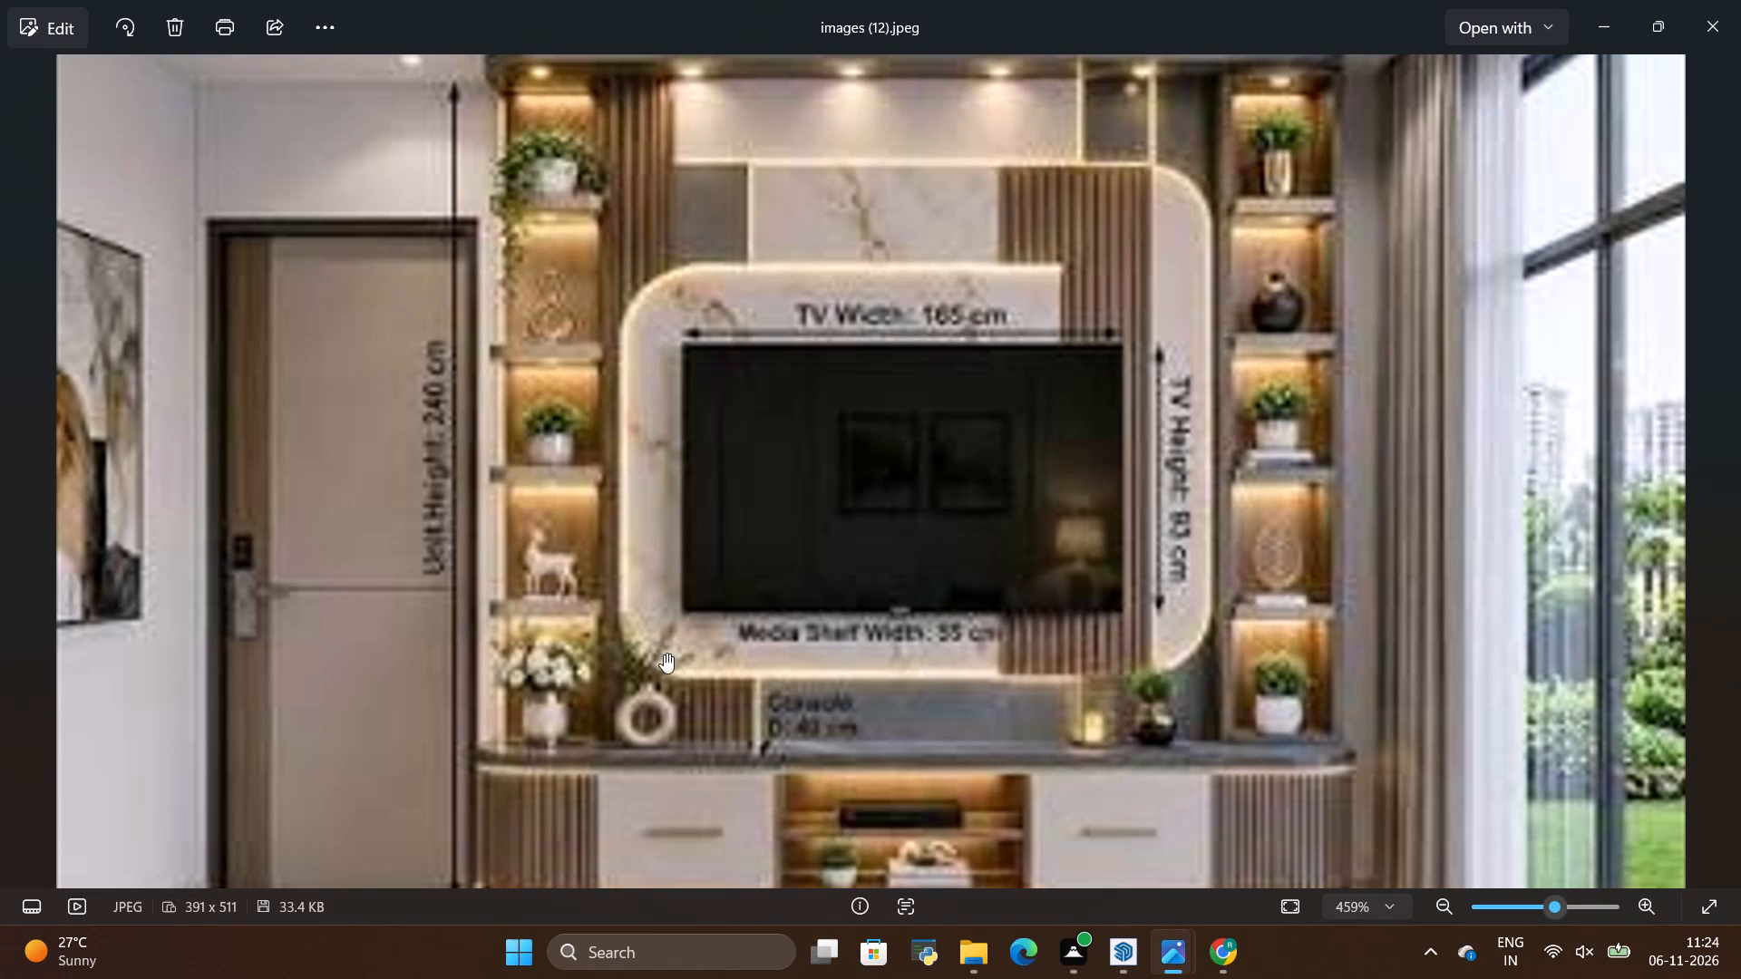
key("alt+Tab")
Select all strips of the second fluted panel, nearest the far shelf column, and make them a unique component.
key("space")
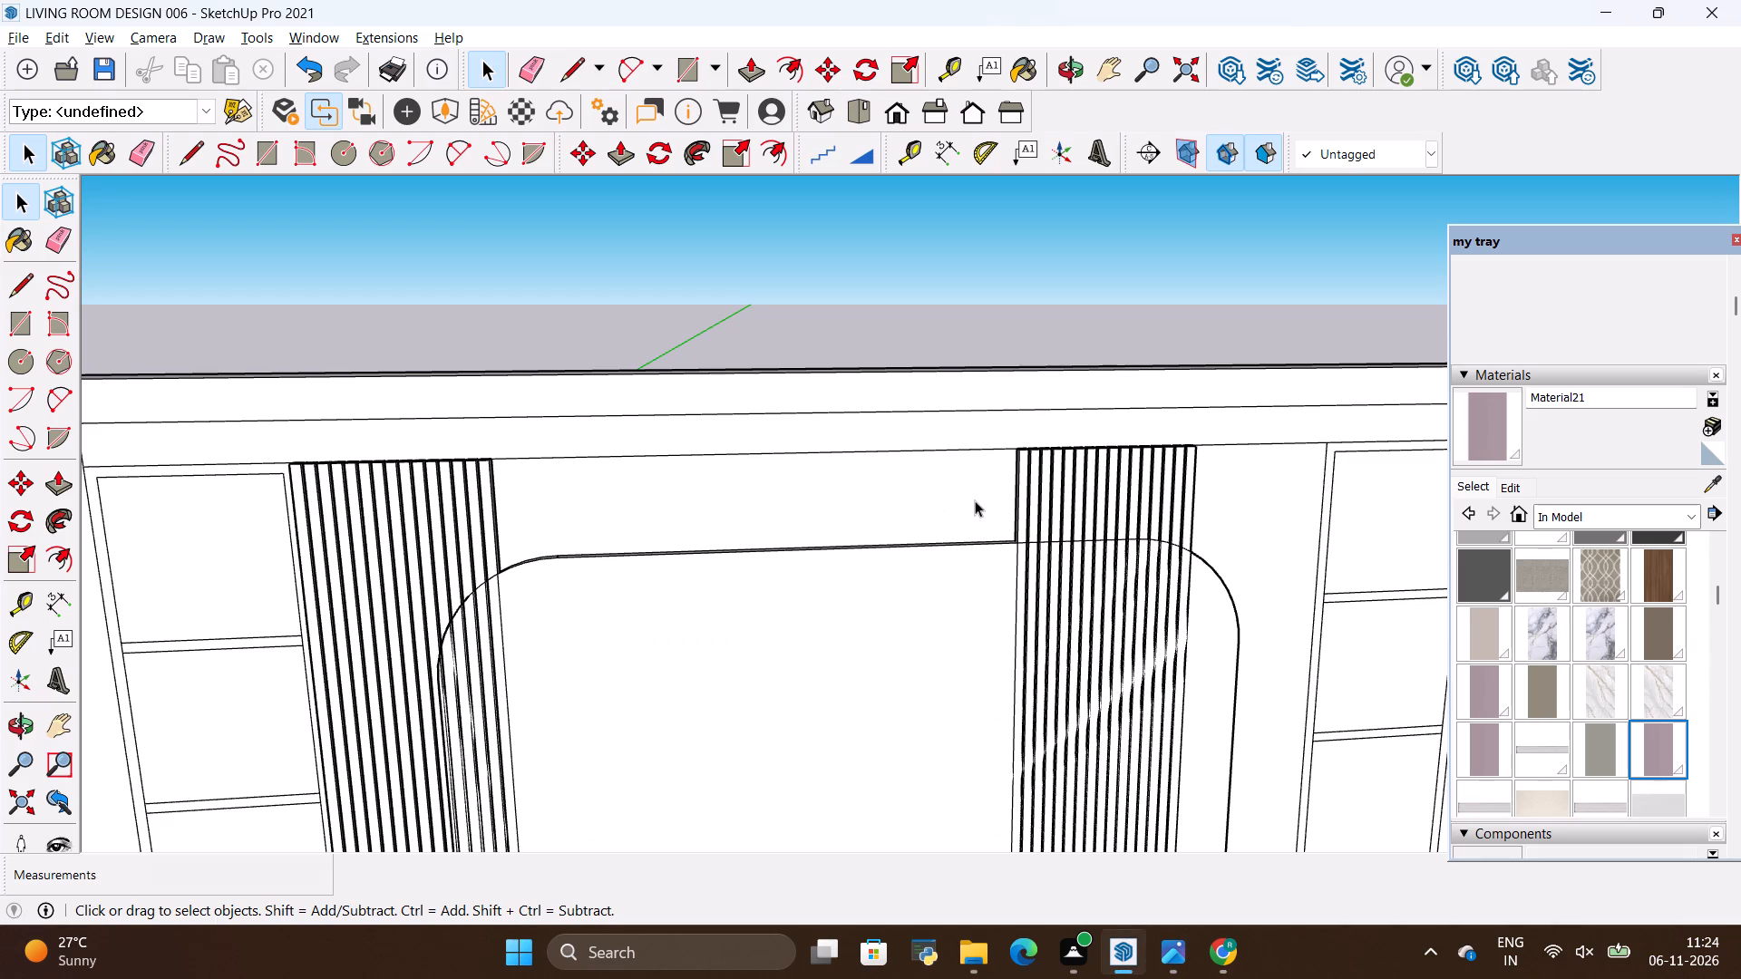
scroll(1099, 503, "up", 3)
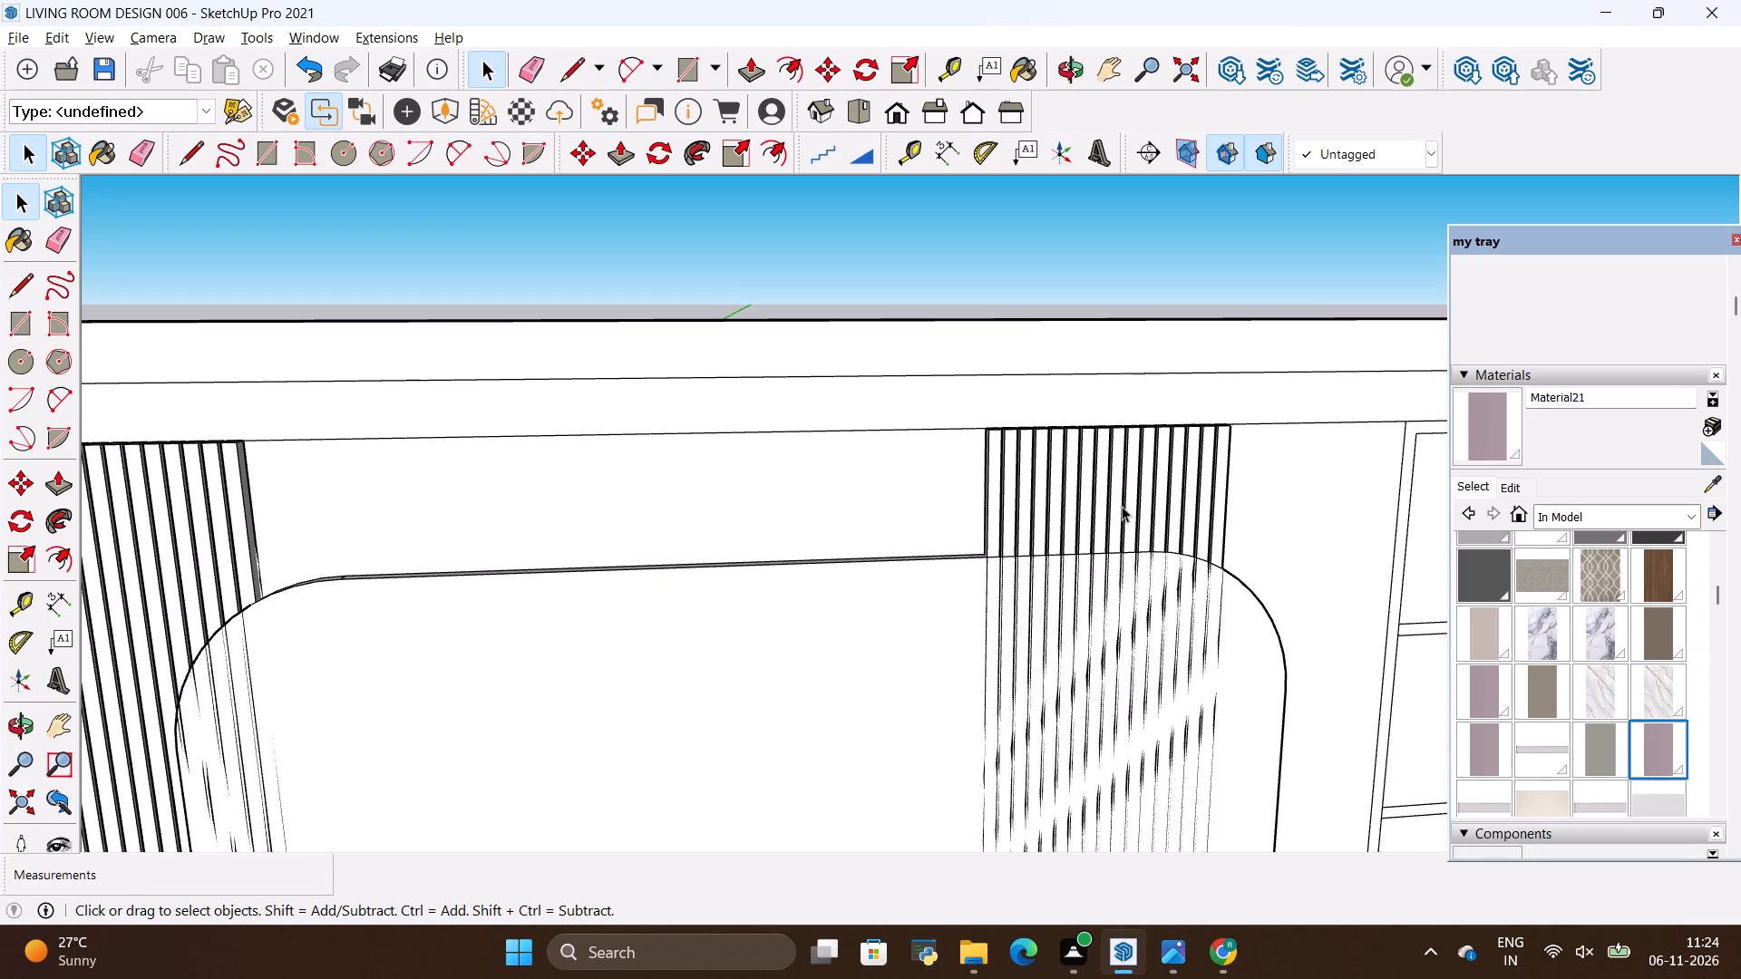
key("space")
scroll(1122, 506, "up", 2)
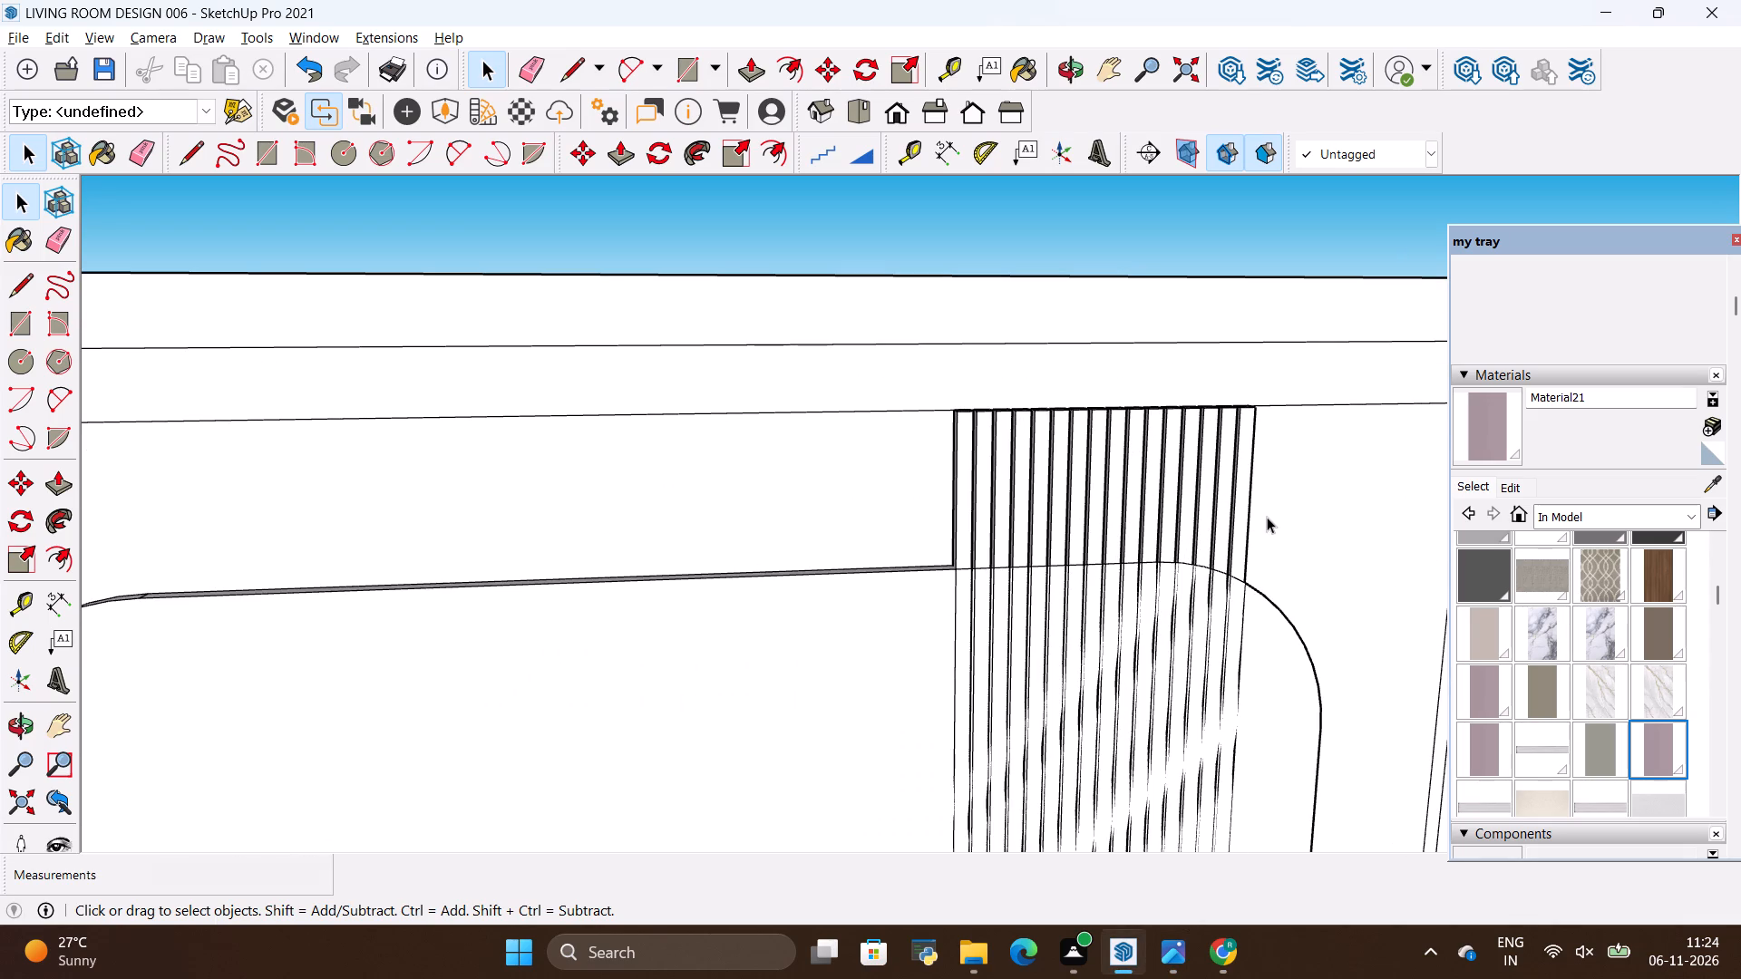
left_click_drag(1265, 526, 910, 480)
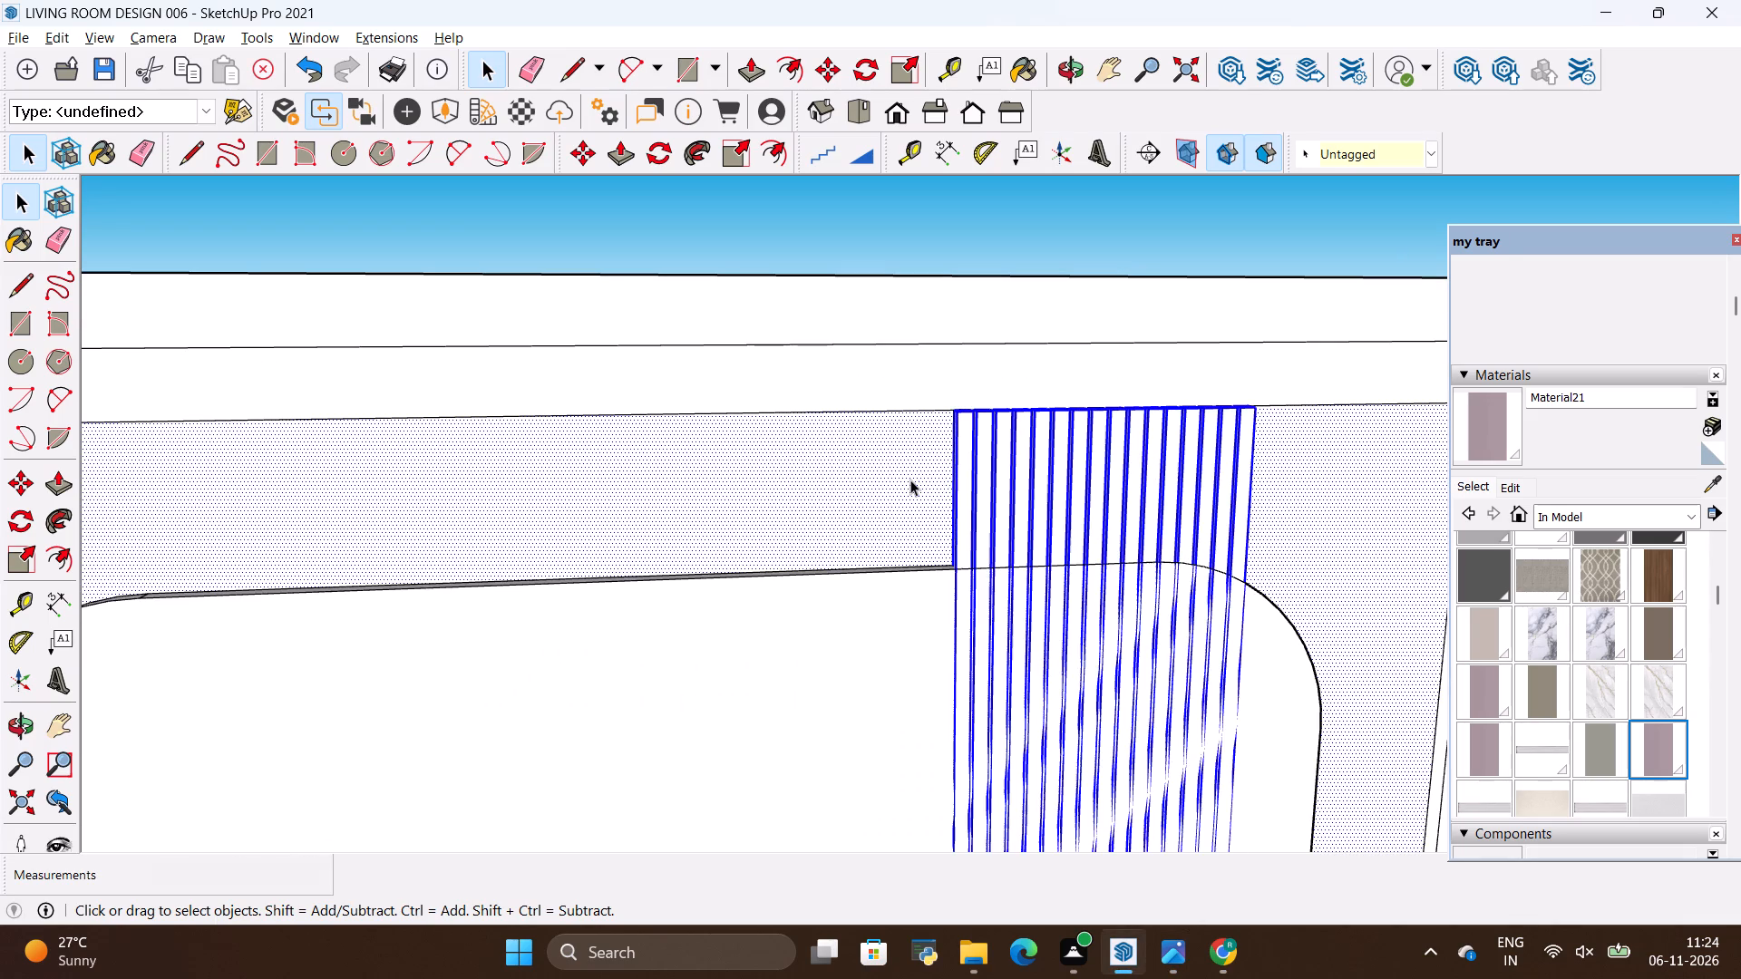
scroll(1084, 485, "down", 16)
scroll(1084, 489, "up", 3)
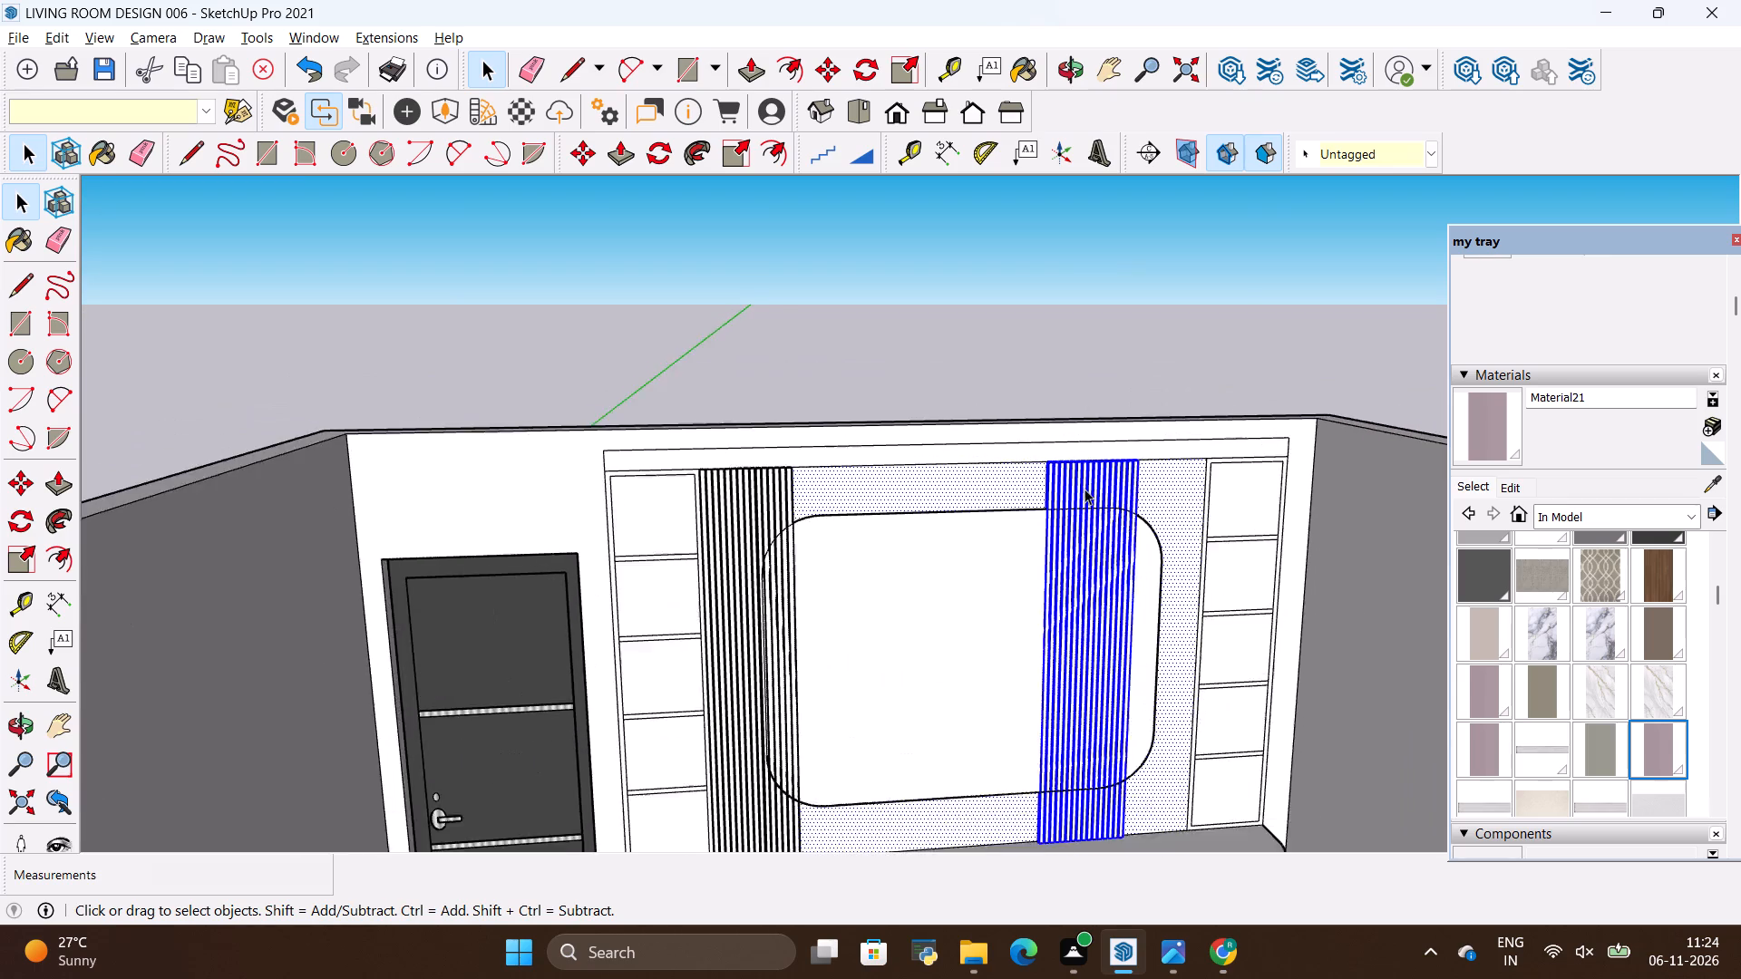
scroll(1084, 489, "up", 5)
right_click(1083, 490)
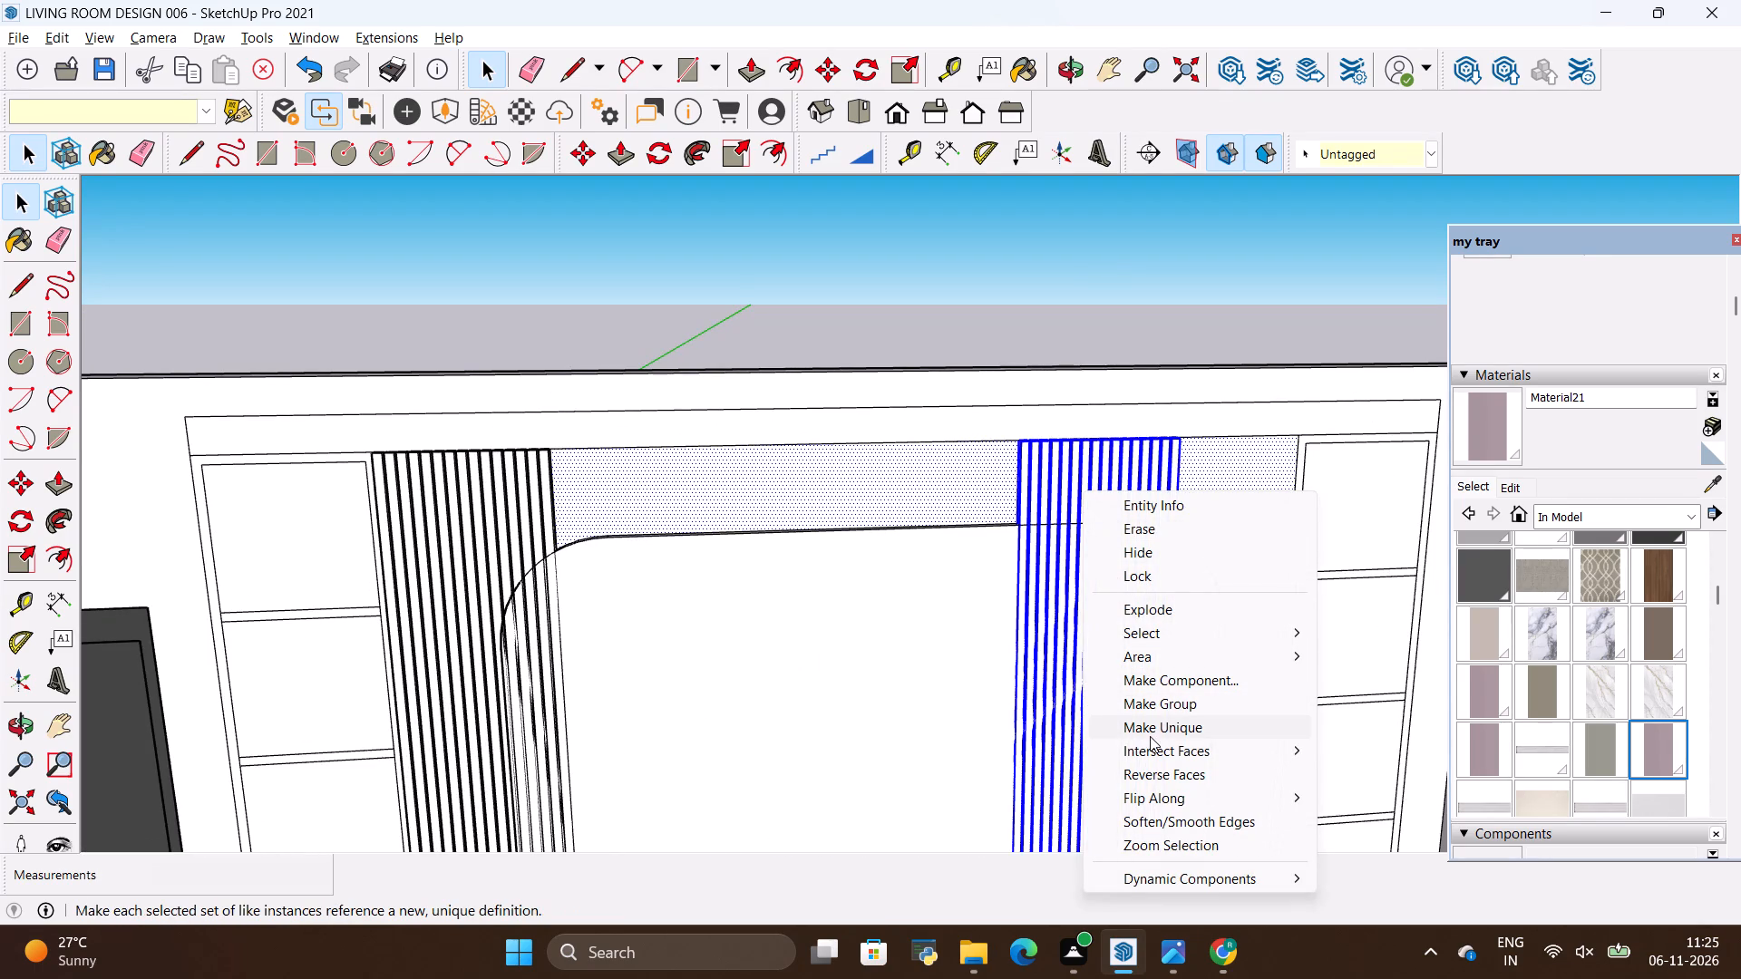
left_click(1144, 733)
Push the unique strips' top face down 9 3/4" to the top edge of the rounded TV panel.
scroll(973, 357, "up", 12)
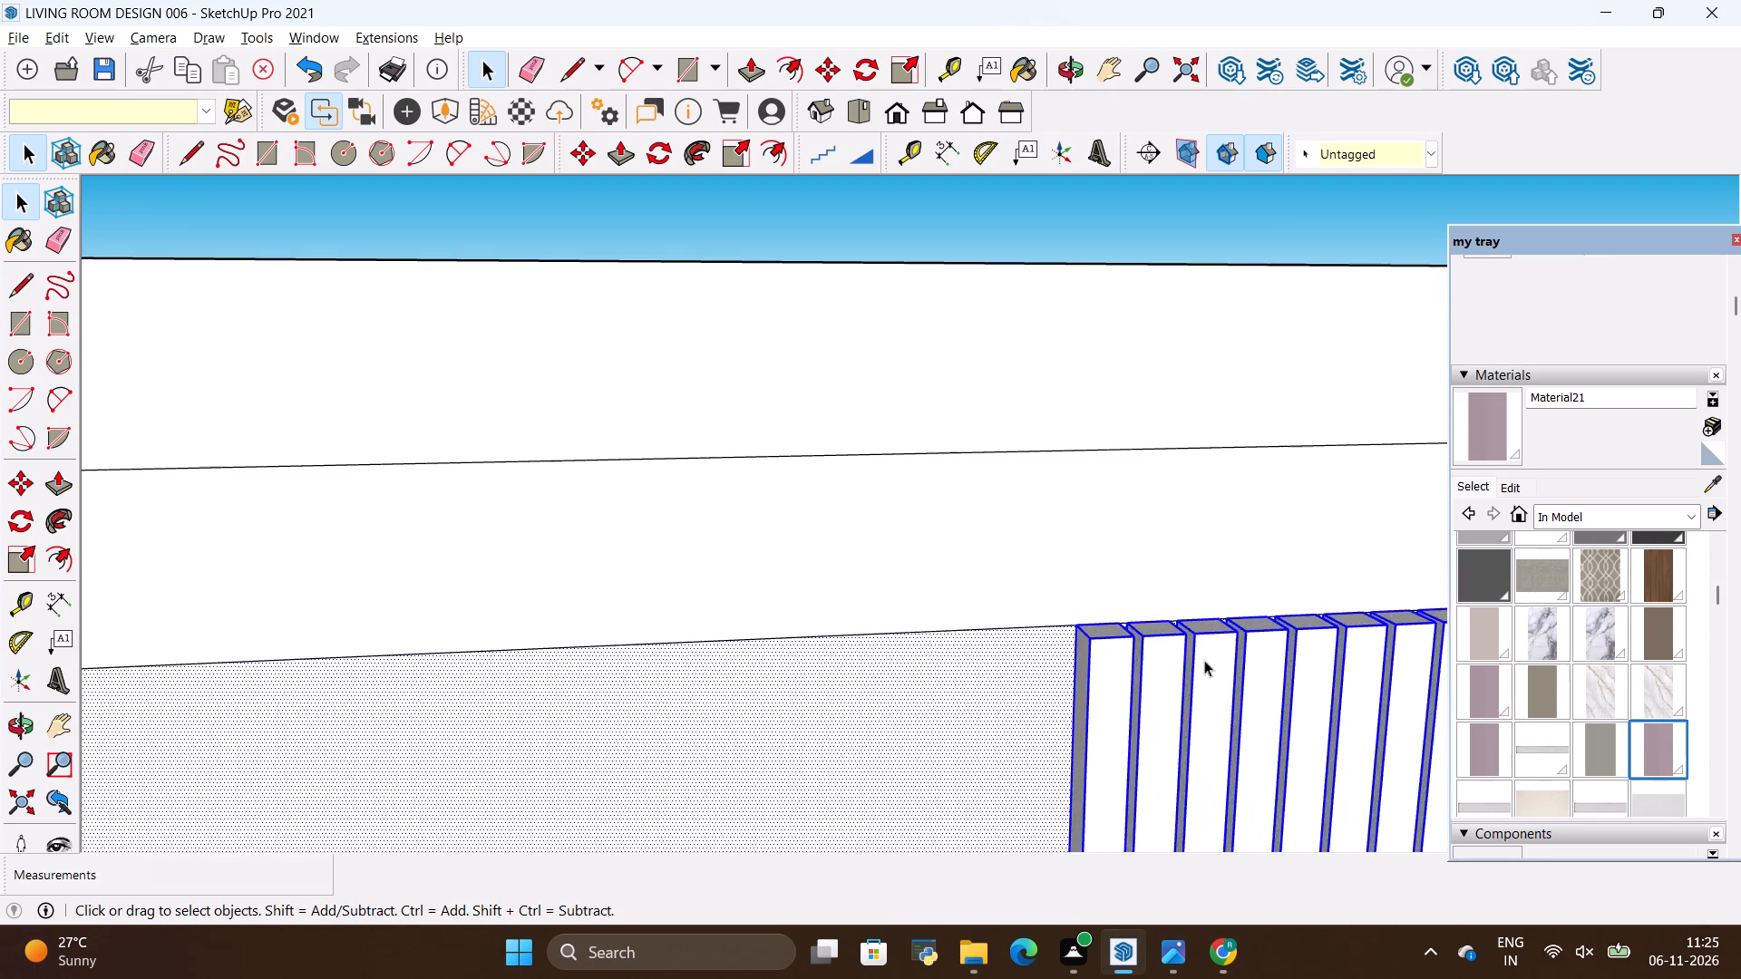
scroll(1204, 660, "up", 8)
scroll(1133, 603, "up", 4)
key("space")
double_click(1133, 572)
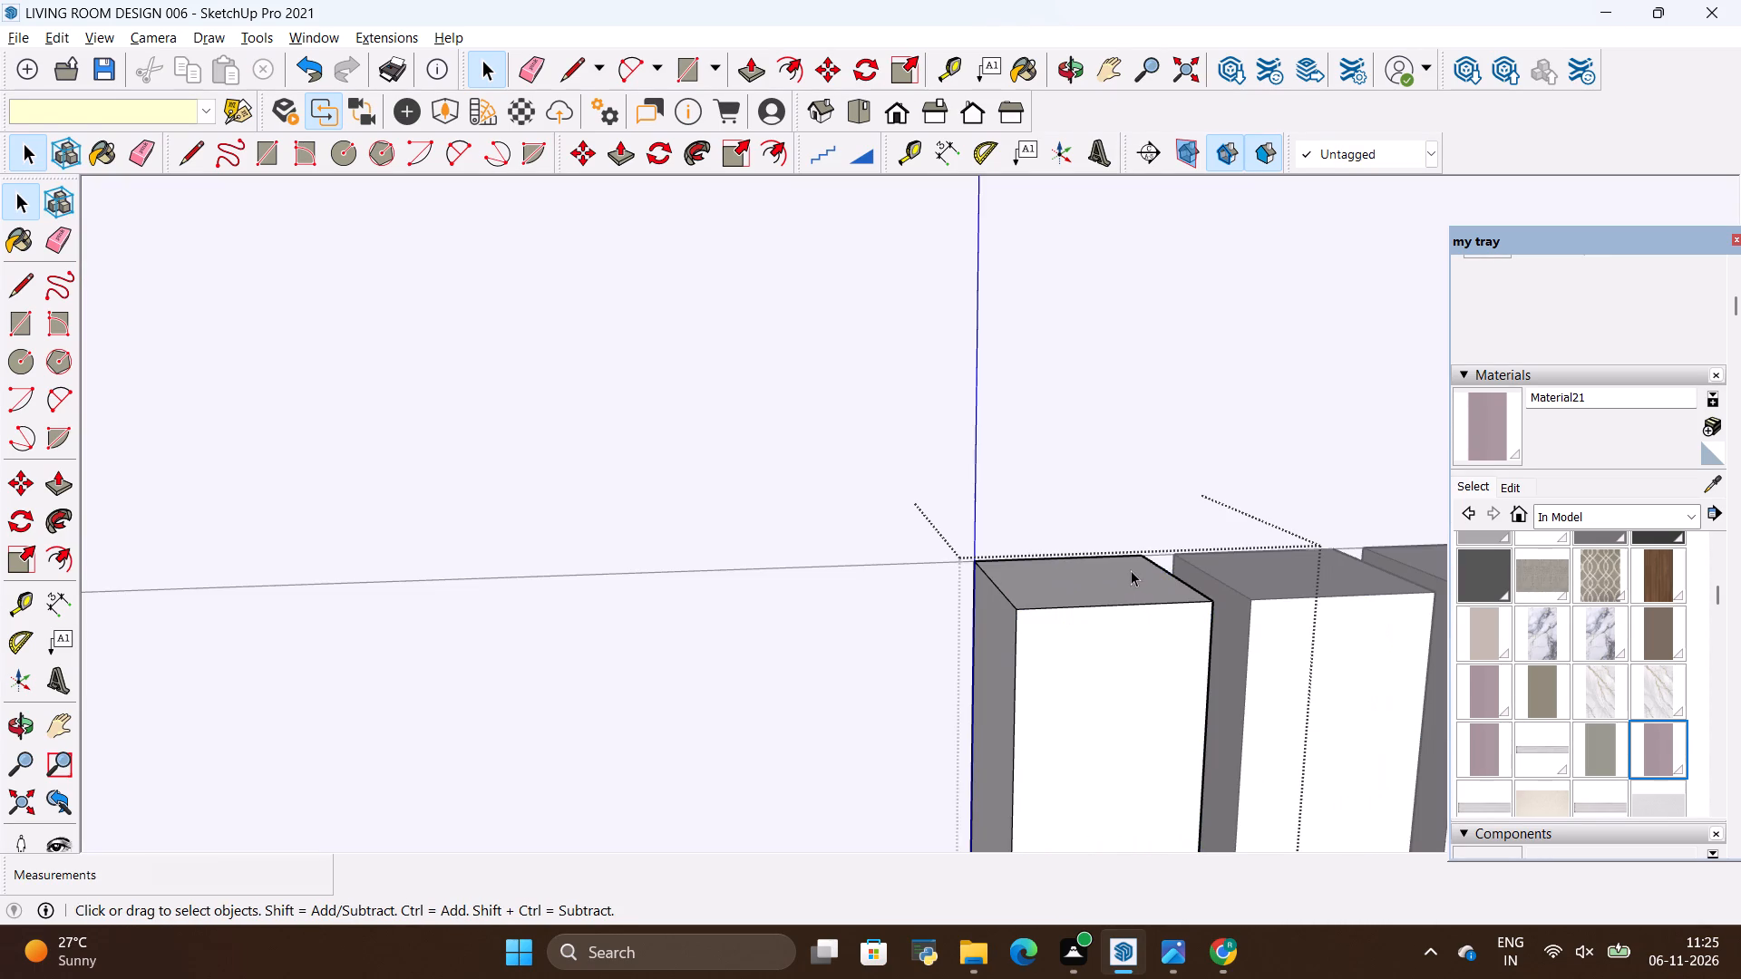
key("p")
left_click(1127, 571)
scroll(1055, 588, "down", 14)
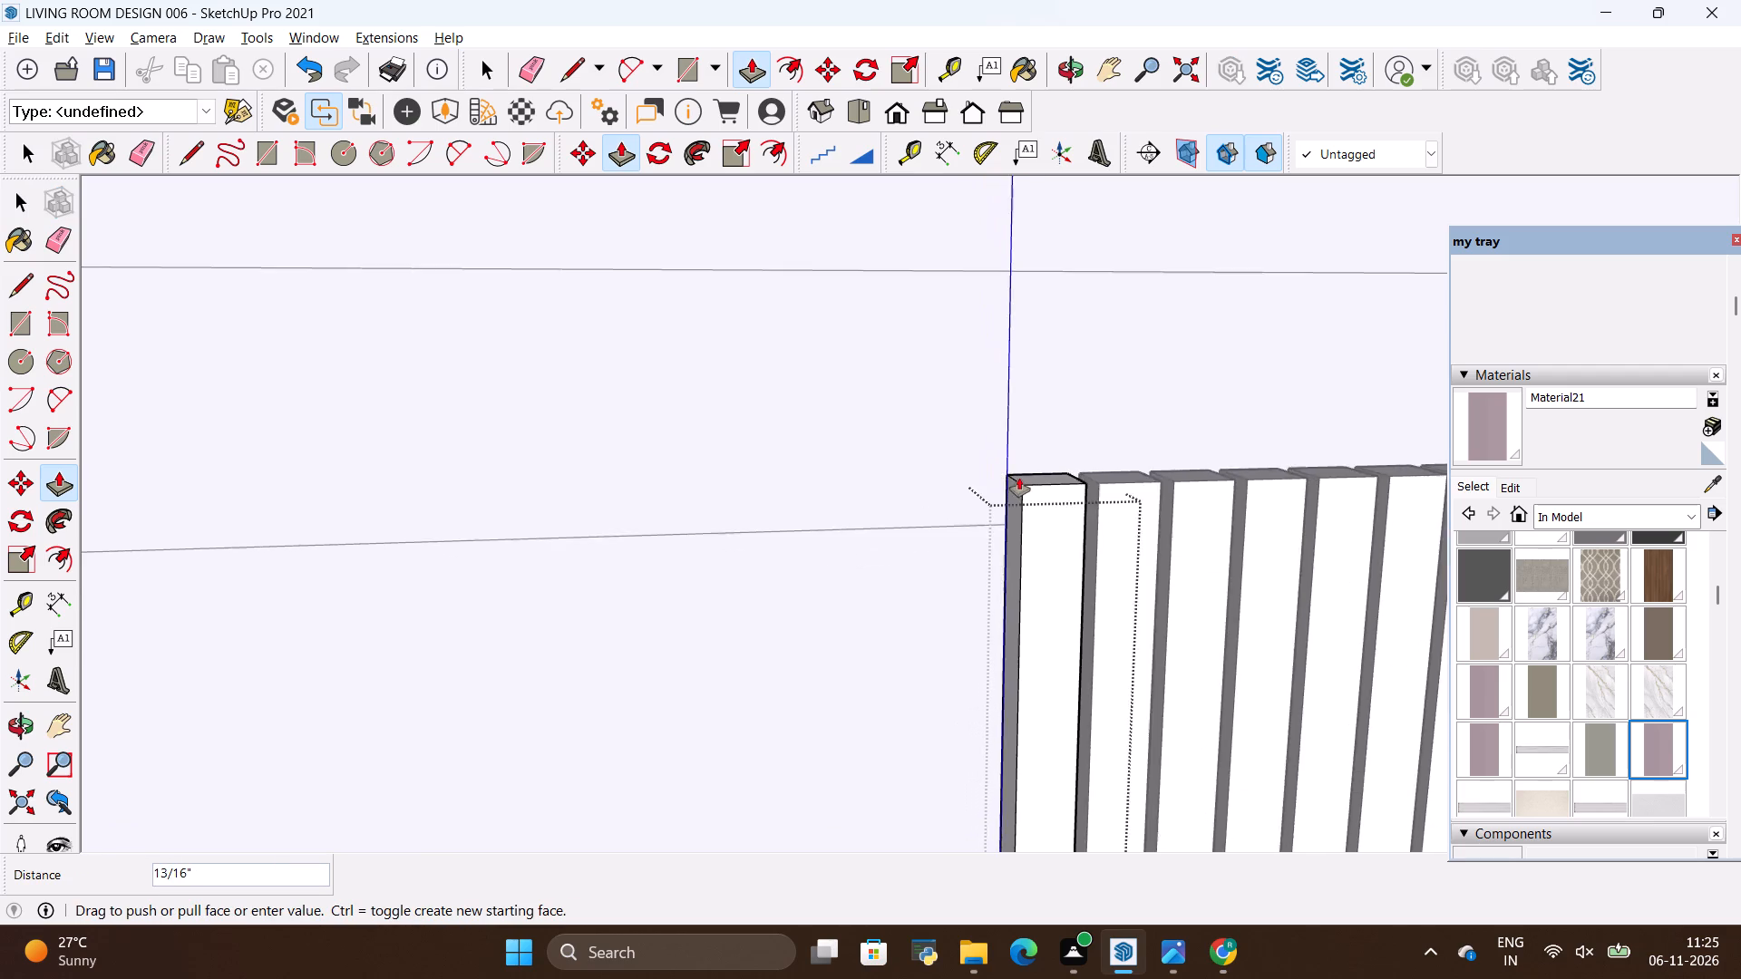
scroll(1019, 478, "down", 11)
left_click(1001, 659)
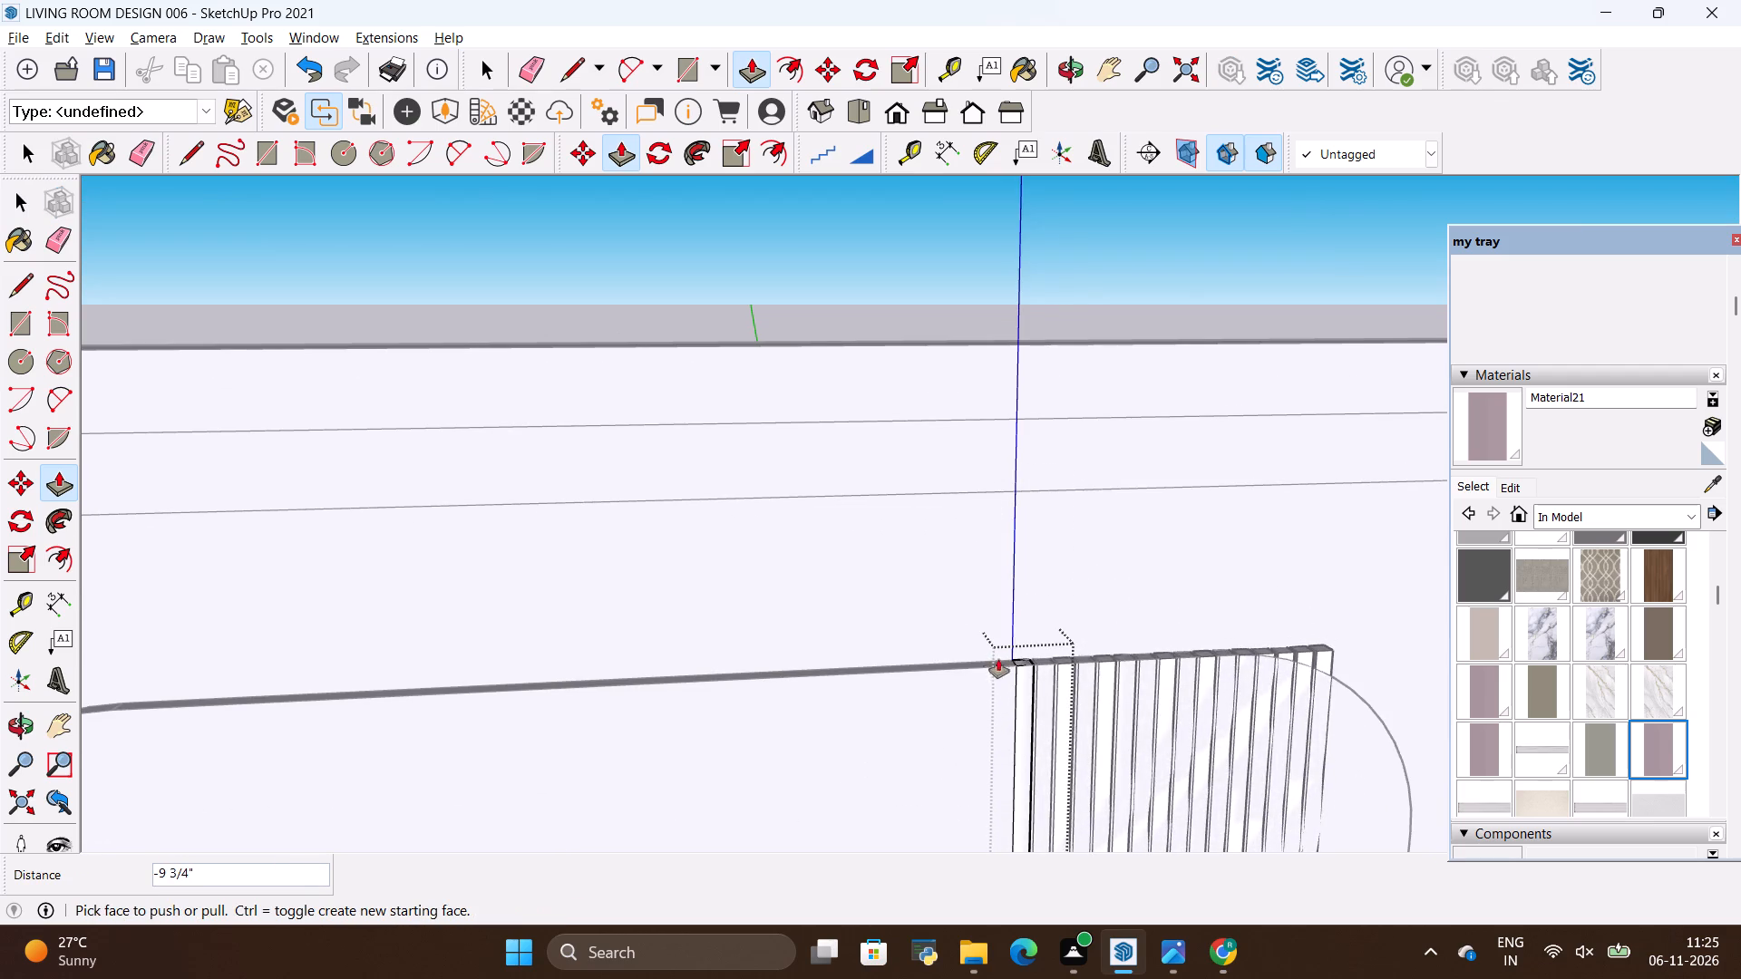
Examine the shortened strips' upper ends and where their lower ends meet the console top.
scroll(937, 490, "down", 17)
scroll(1067, 480, "up", 15)
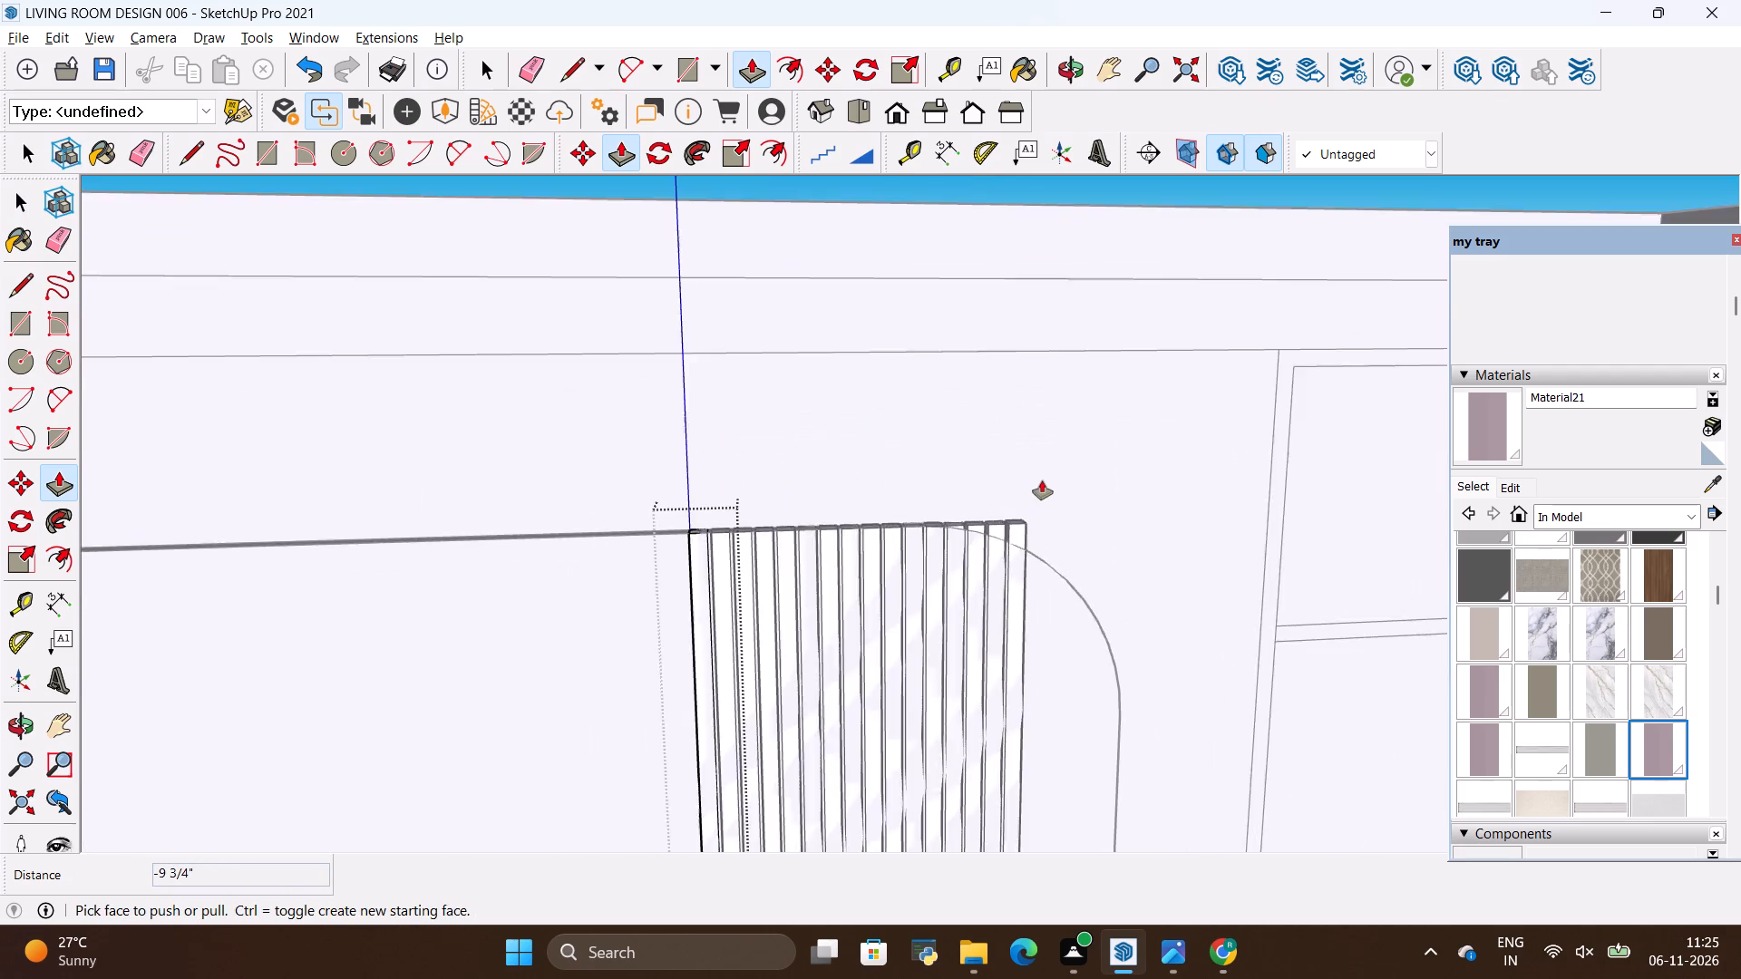
scroll(1042, 480, "up", 7)
scroll(1026, 495, "down", 20)
scroll(1026, 495, "down", 7)
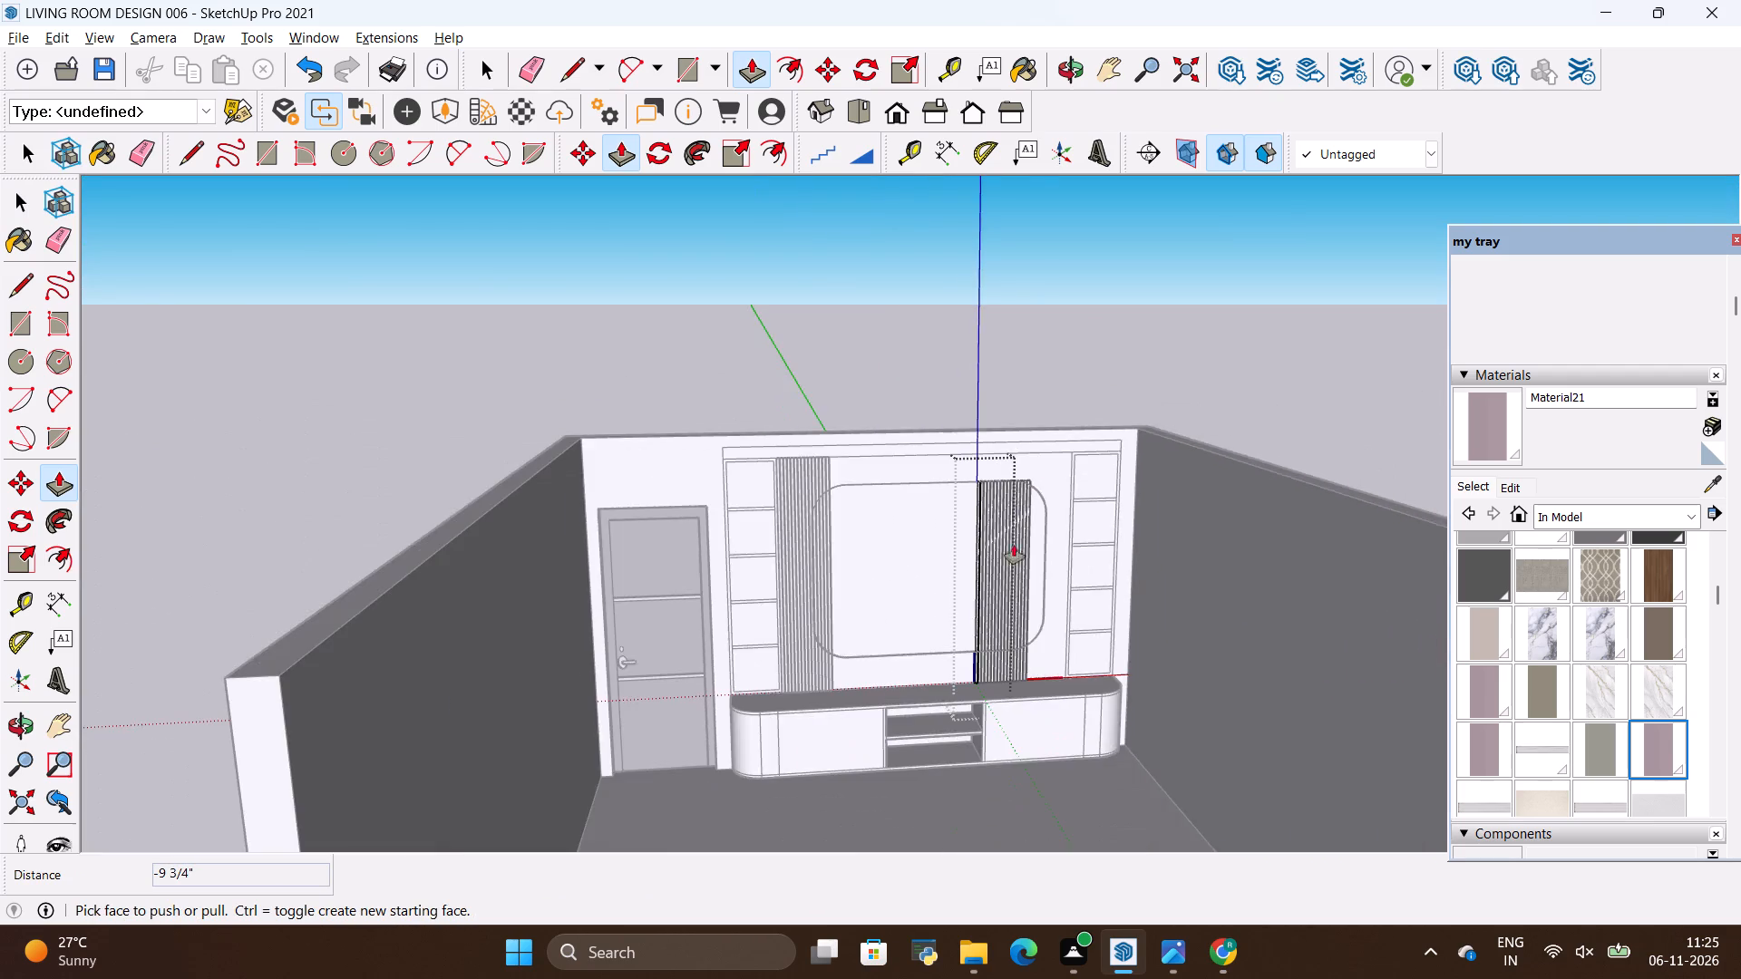
scroll(1020, 657, "up", 20)
scroll(1020, 657, "up", 7)
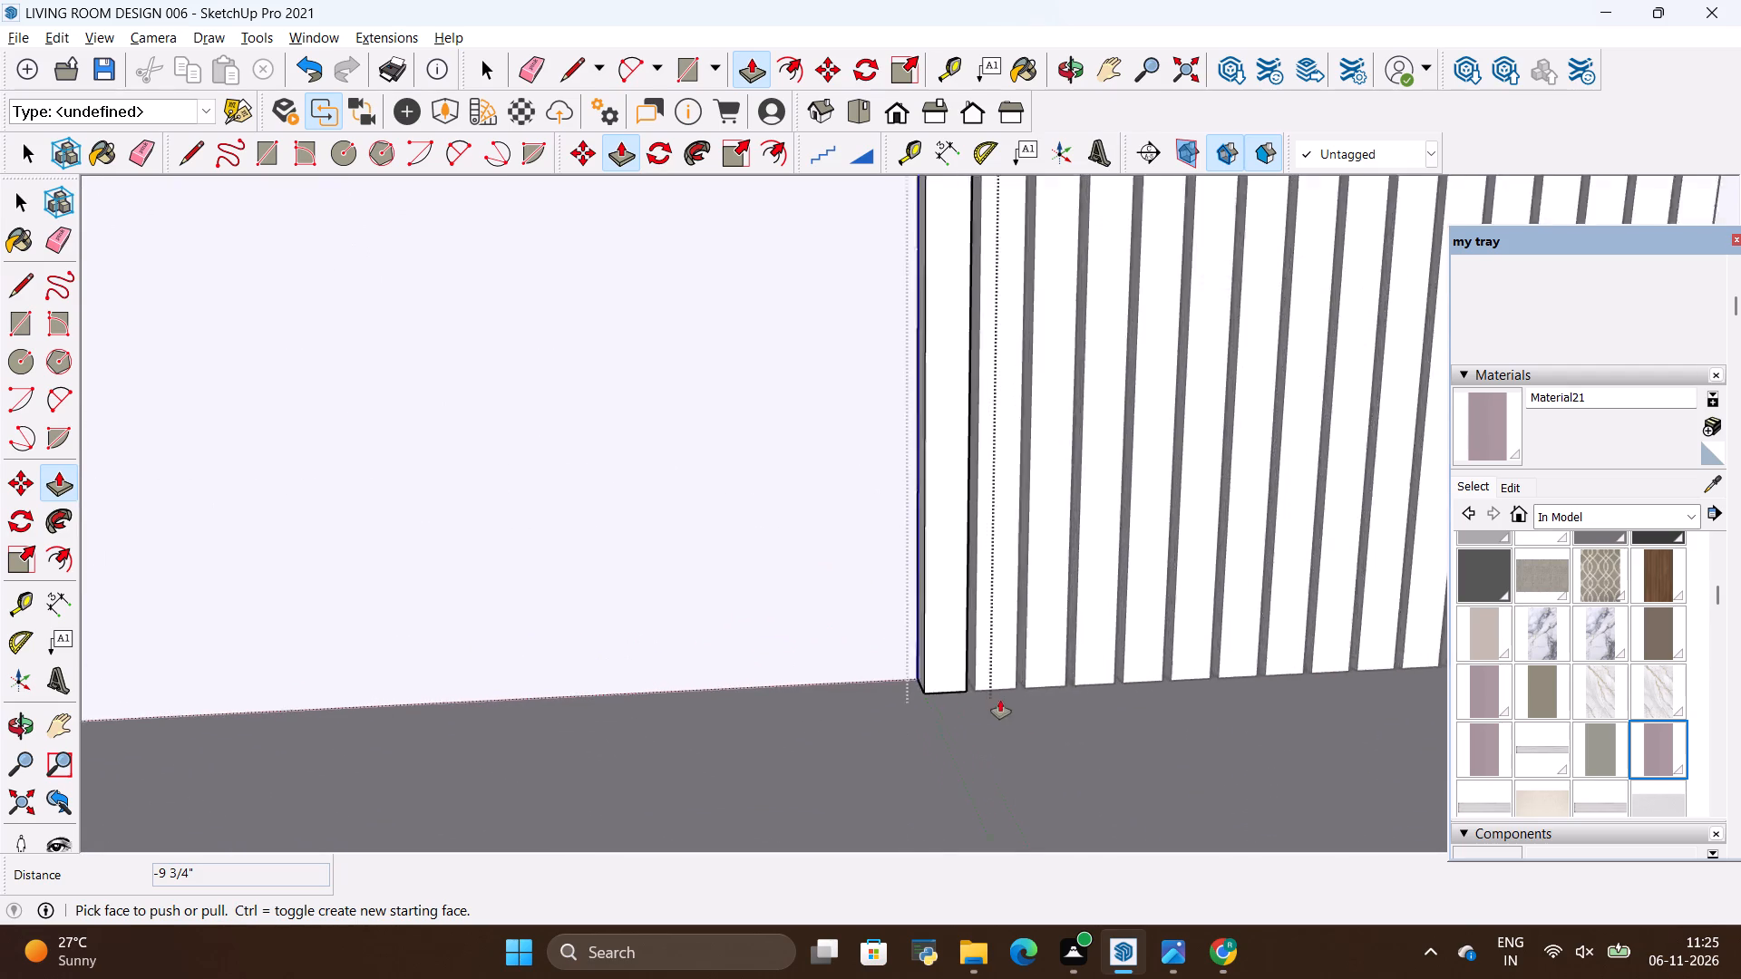
scroll(1000, 700, "up", 20)
scroll(1000, 700, "up", 11)
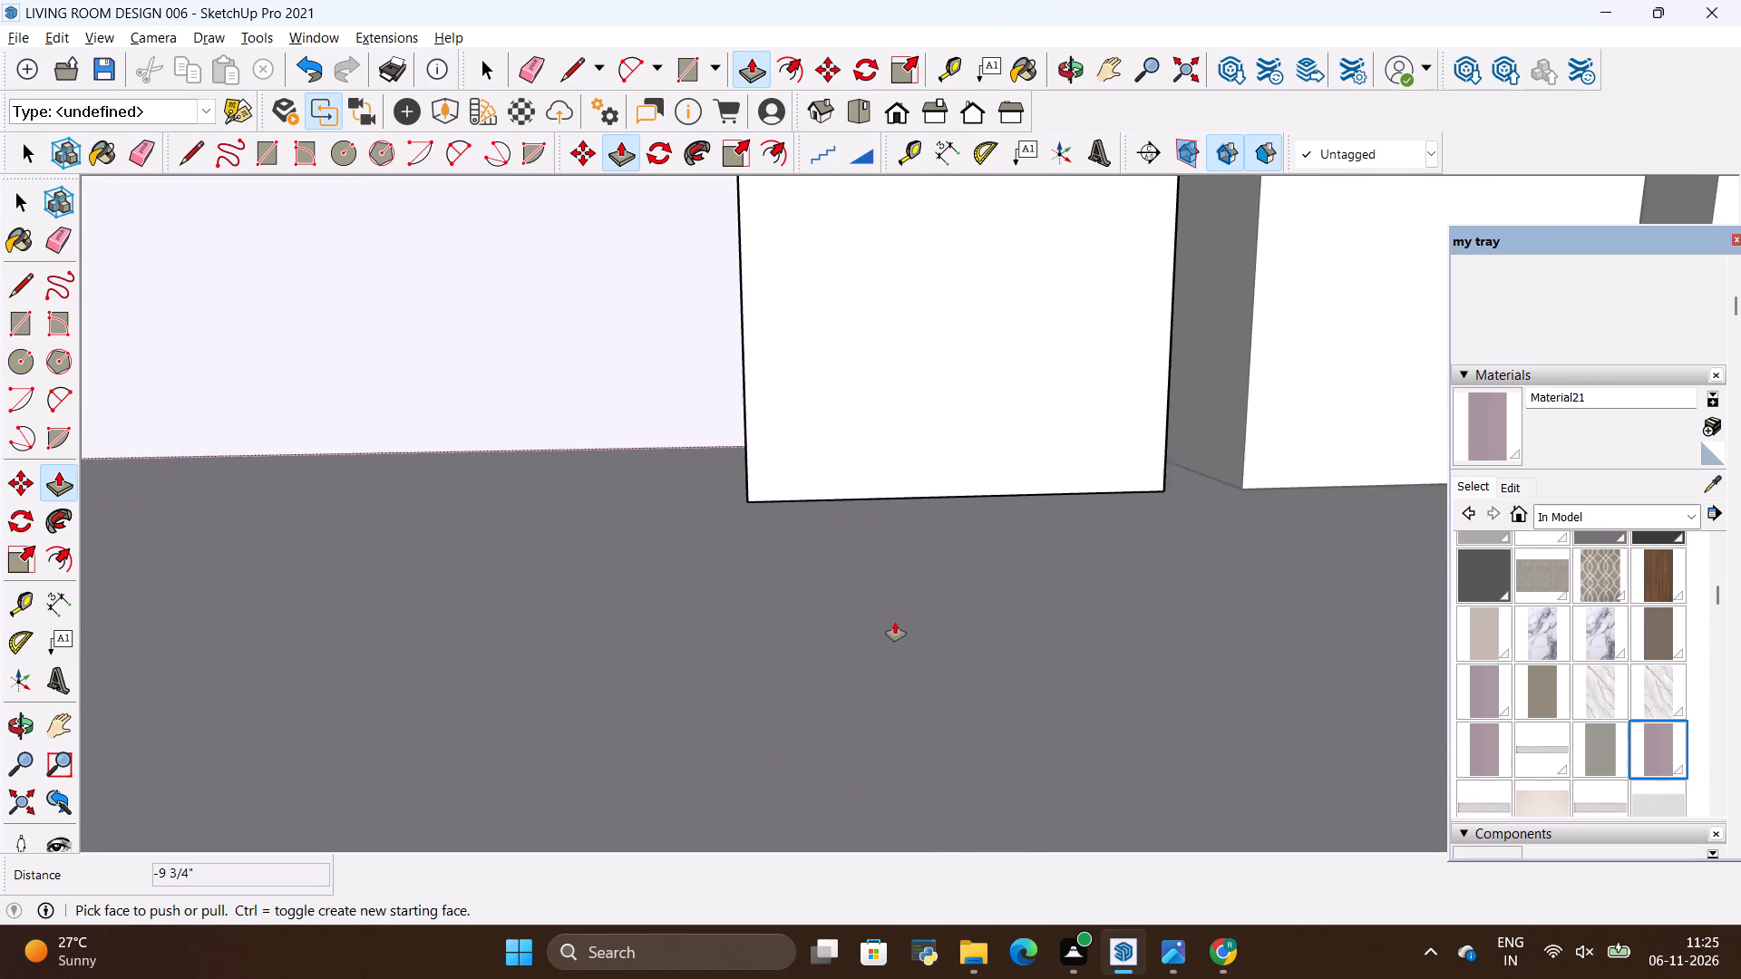
scroll(895, 622, "up", 2)
scroll(915, 494, "up", 16)
scroll(928, 527, "down", 4)
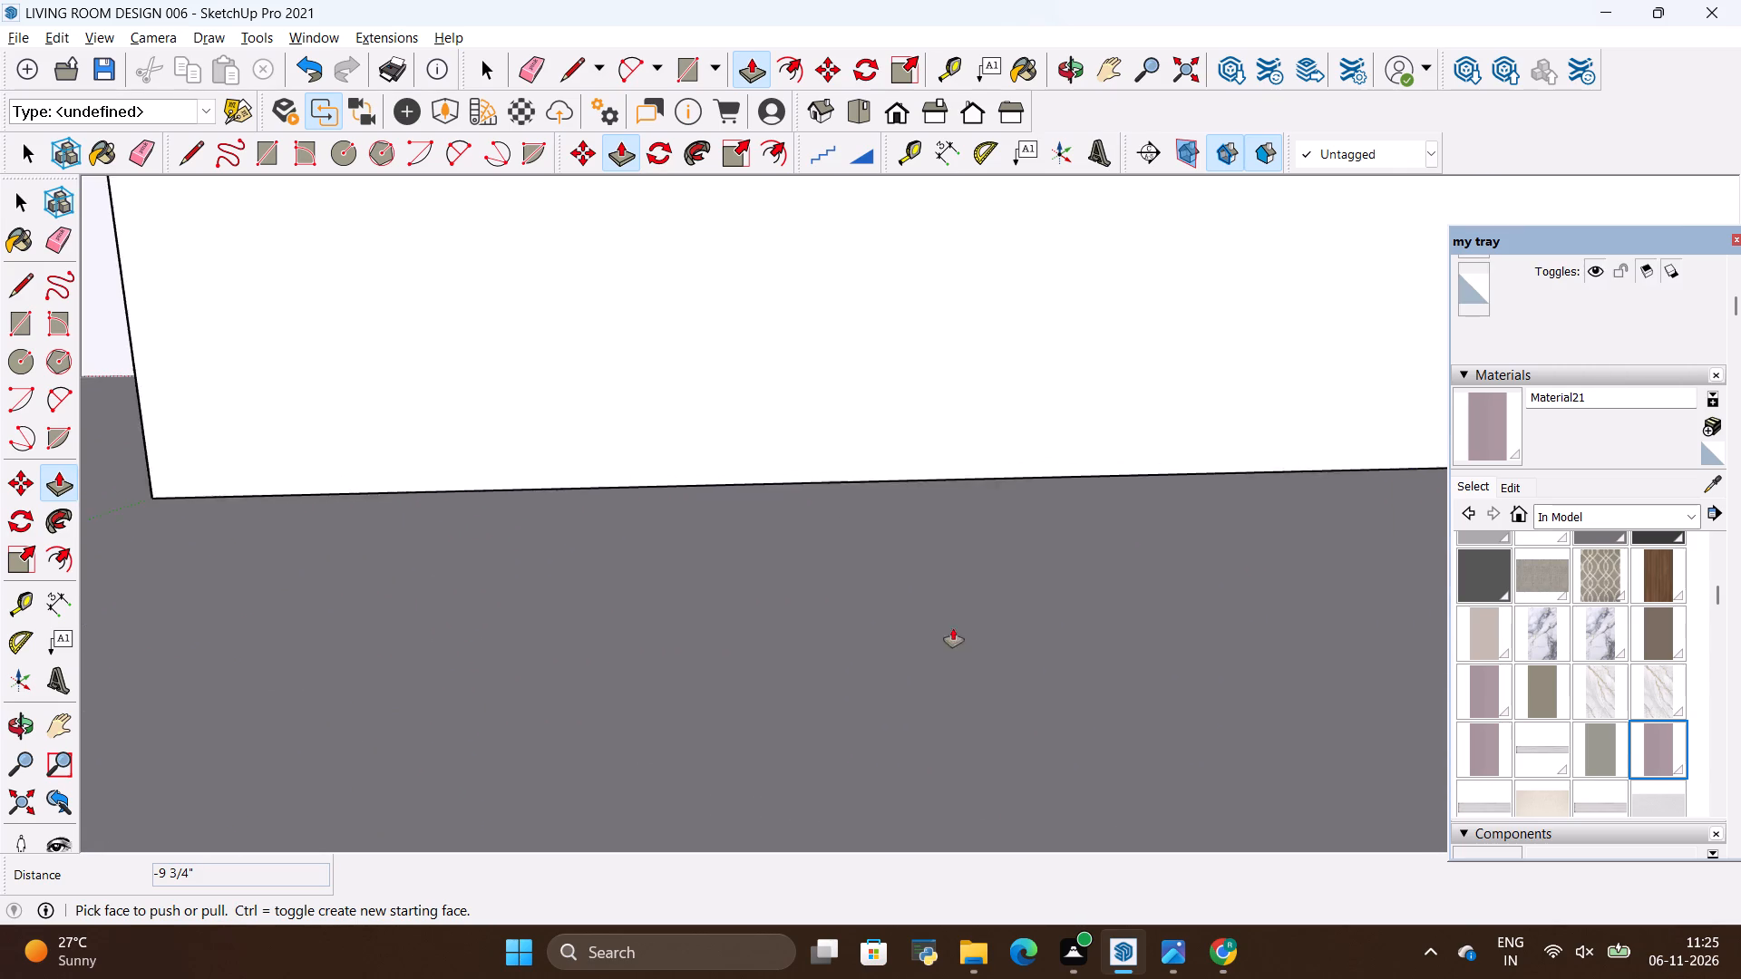
scroll(953, 628, "down", 20)
scroll(953, 628, "down", 13)
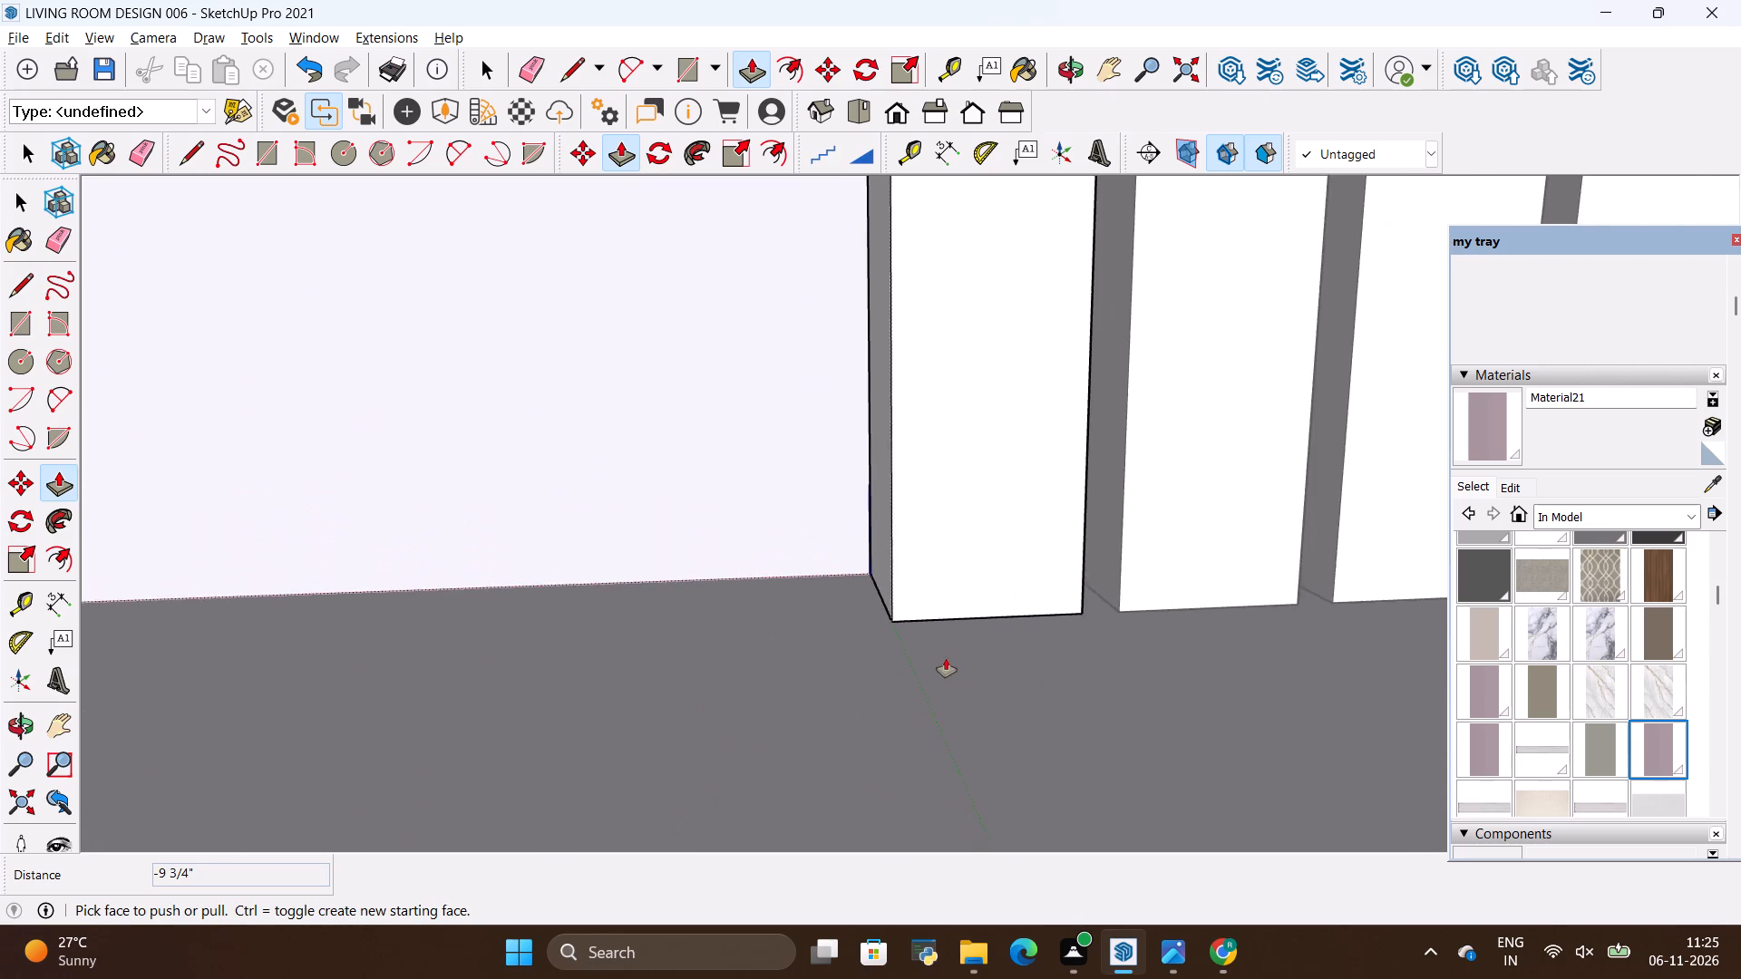
scroll(946, 658, "down", 20)
scroll(946, 658, "down", 13)
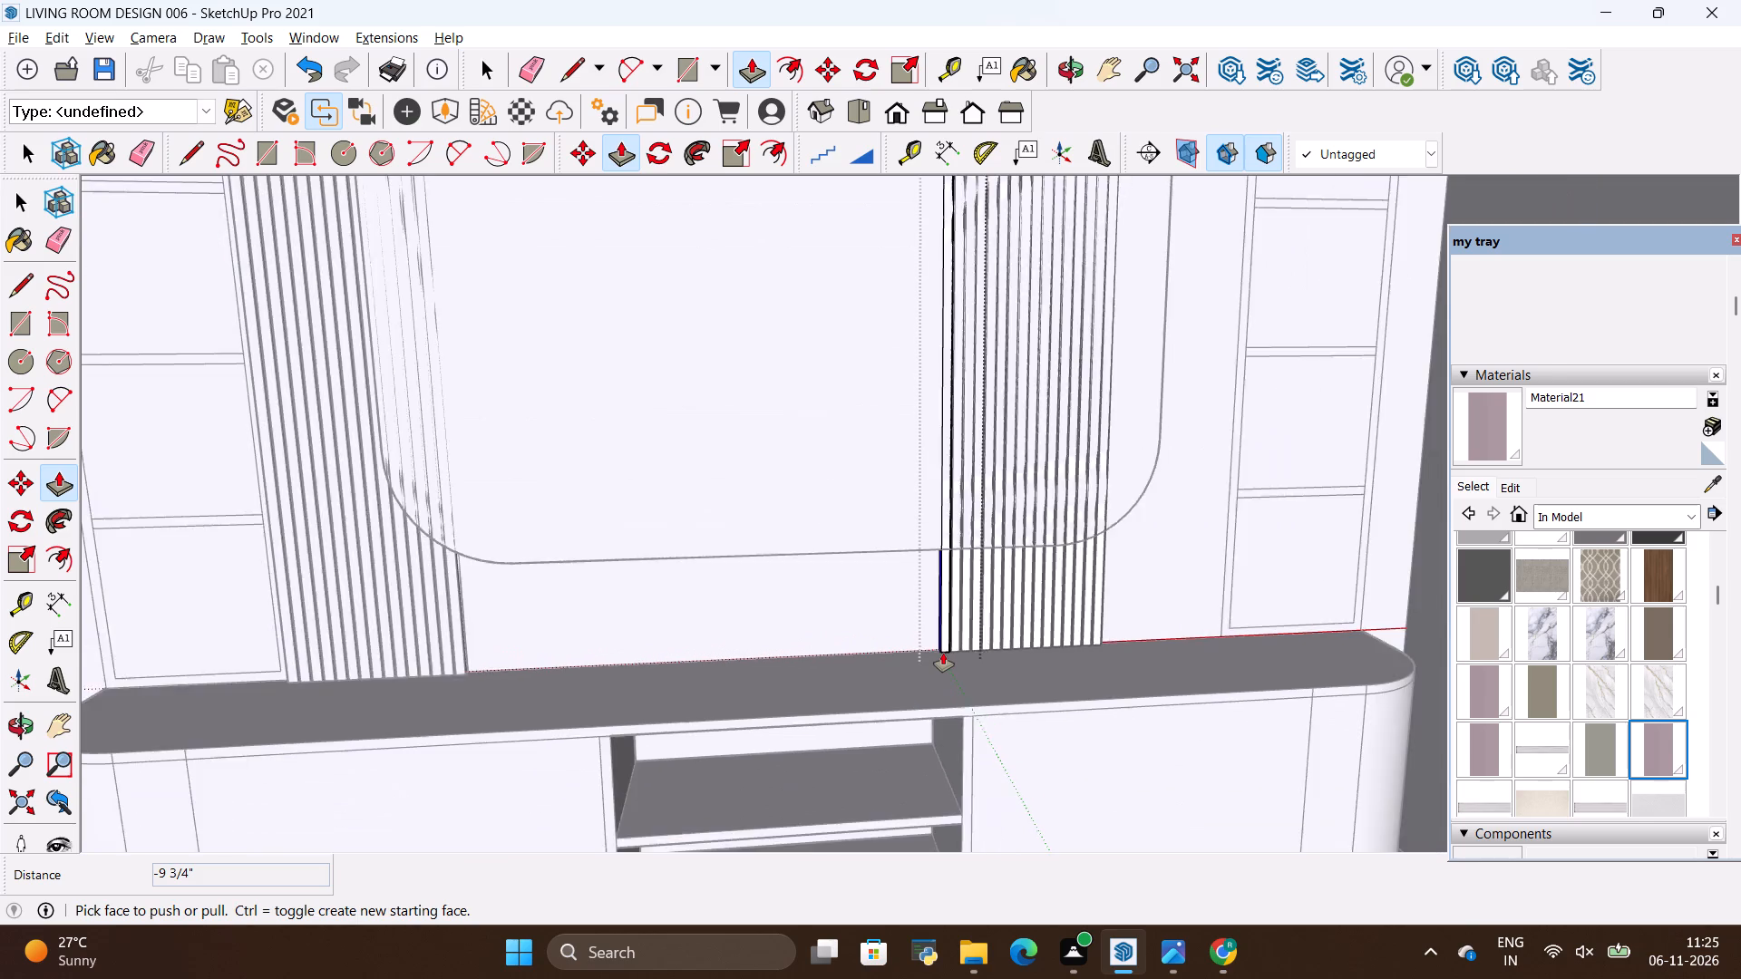
scroll(943, 653, "down", 4)
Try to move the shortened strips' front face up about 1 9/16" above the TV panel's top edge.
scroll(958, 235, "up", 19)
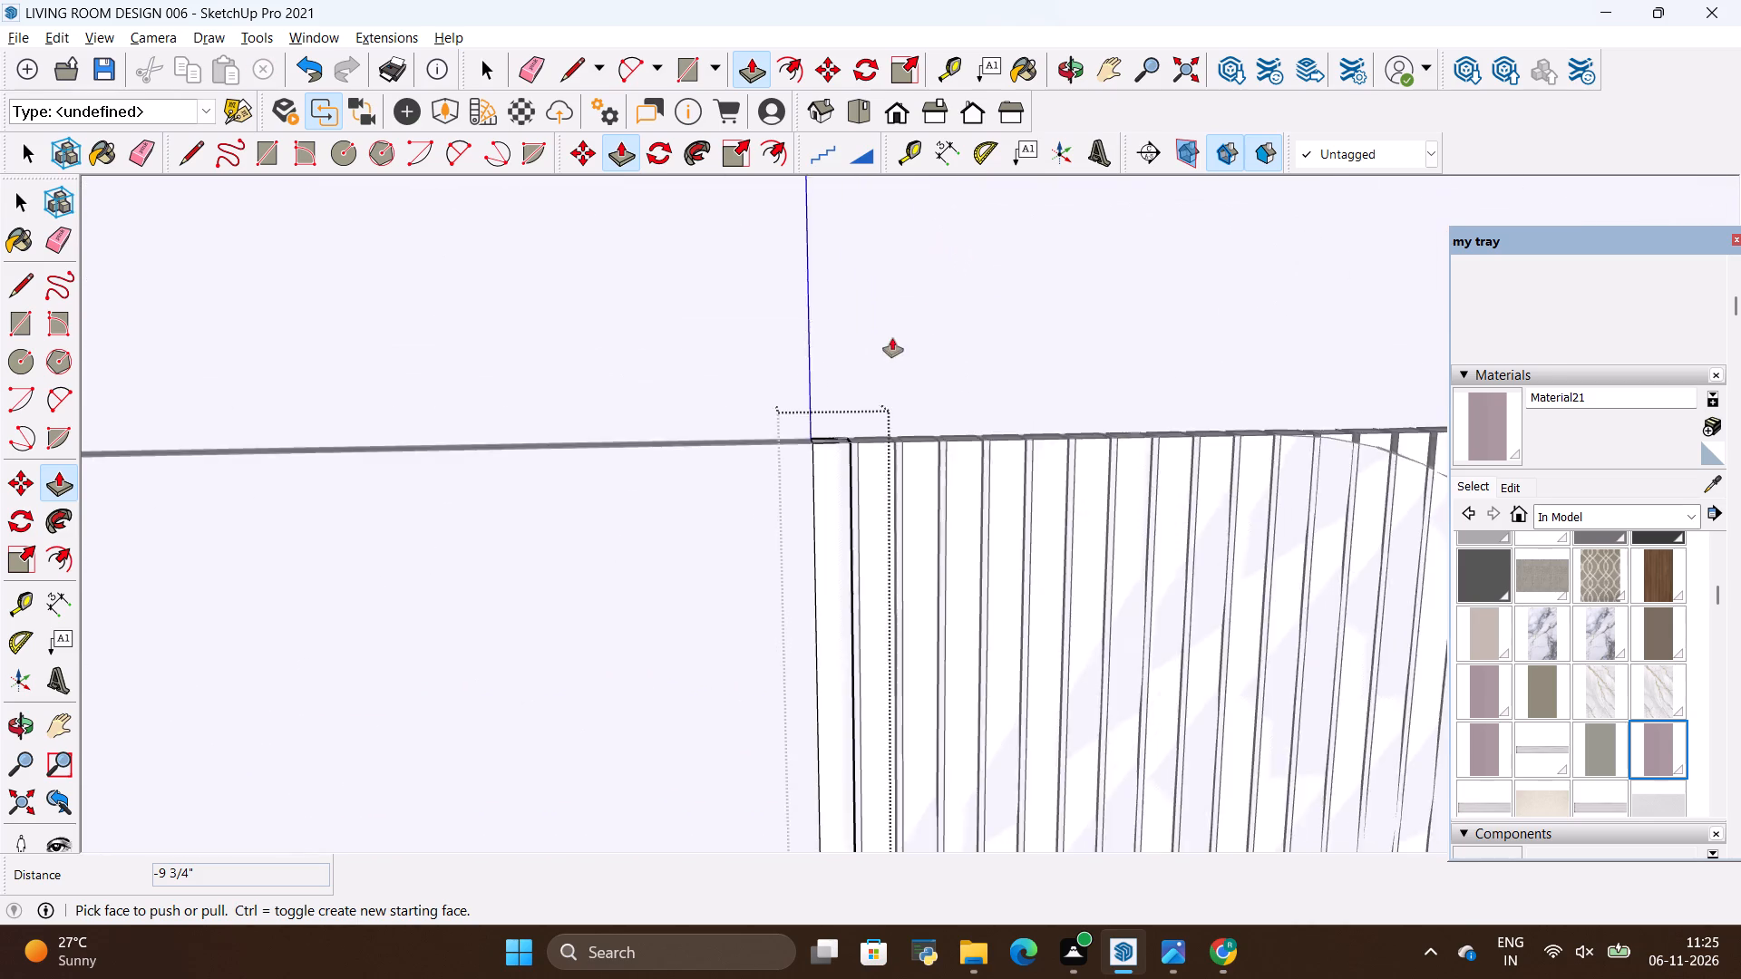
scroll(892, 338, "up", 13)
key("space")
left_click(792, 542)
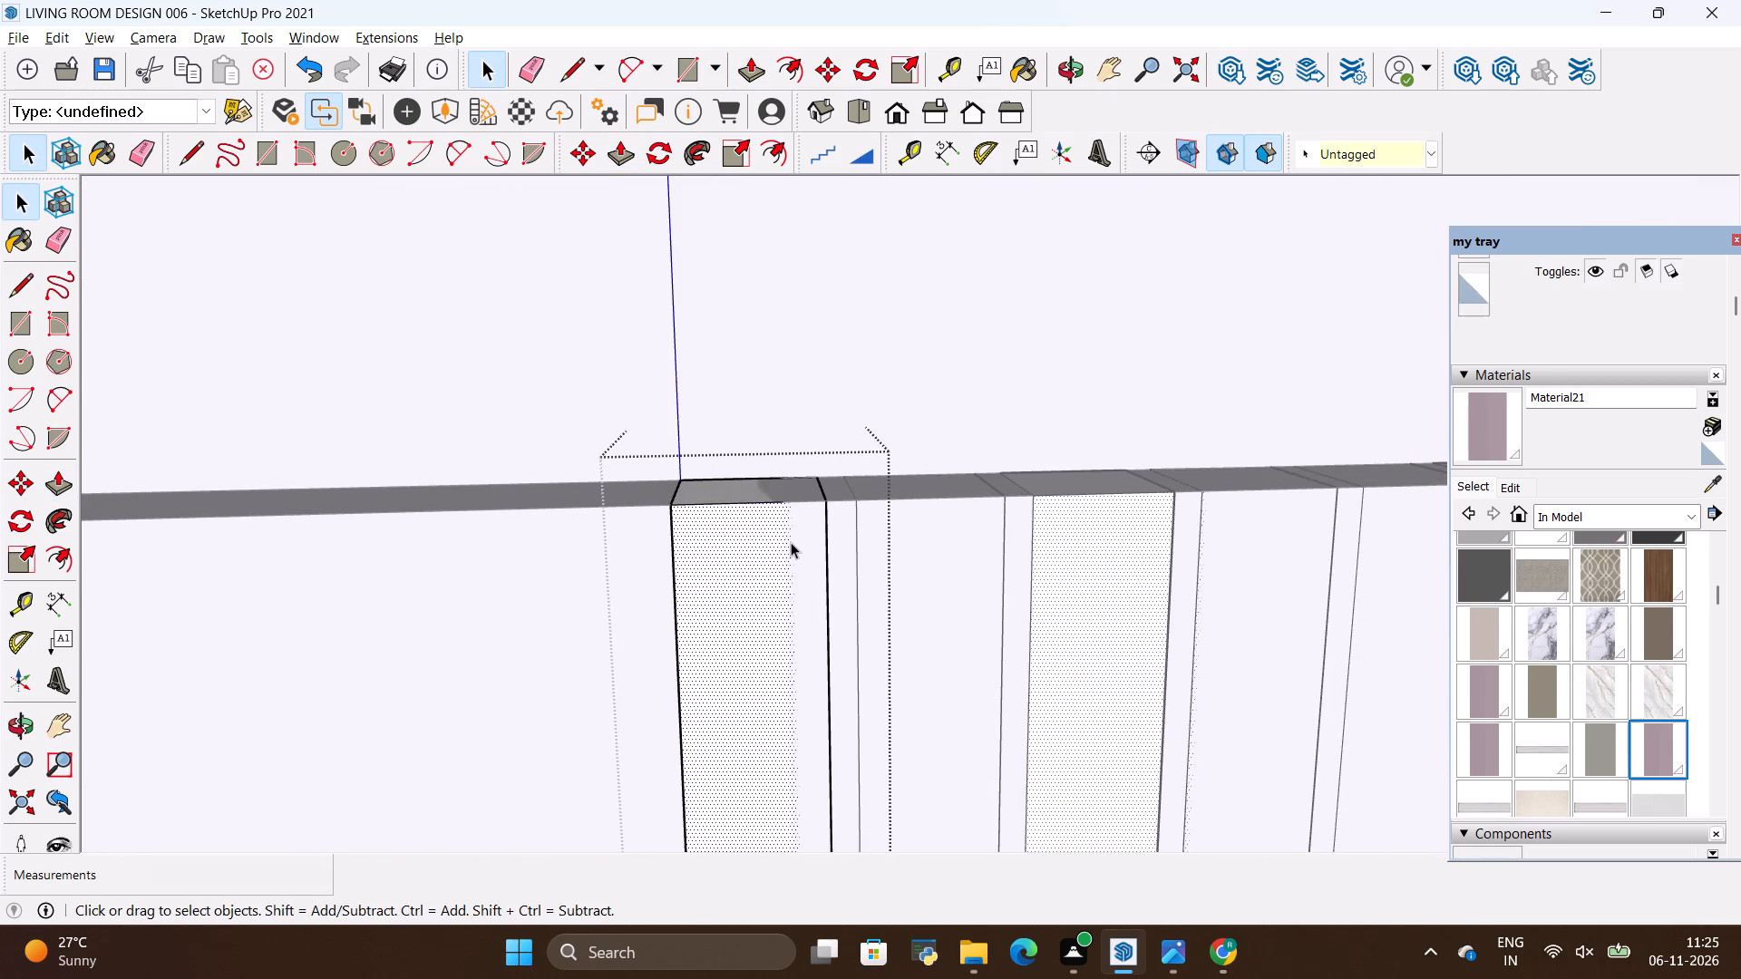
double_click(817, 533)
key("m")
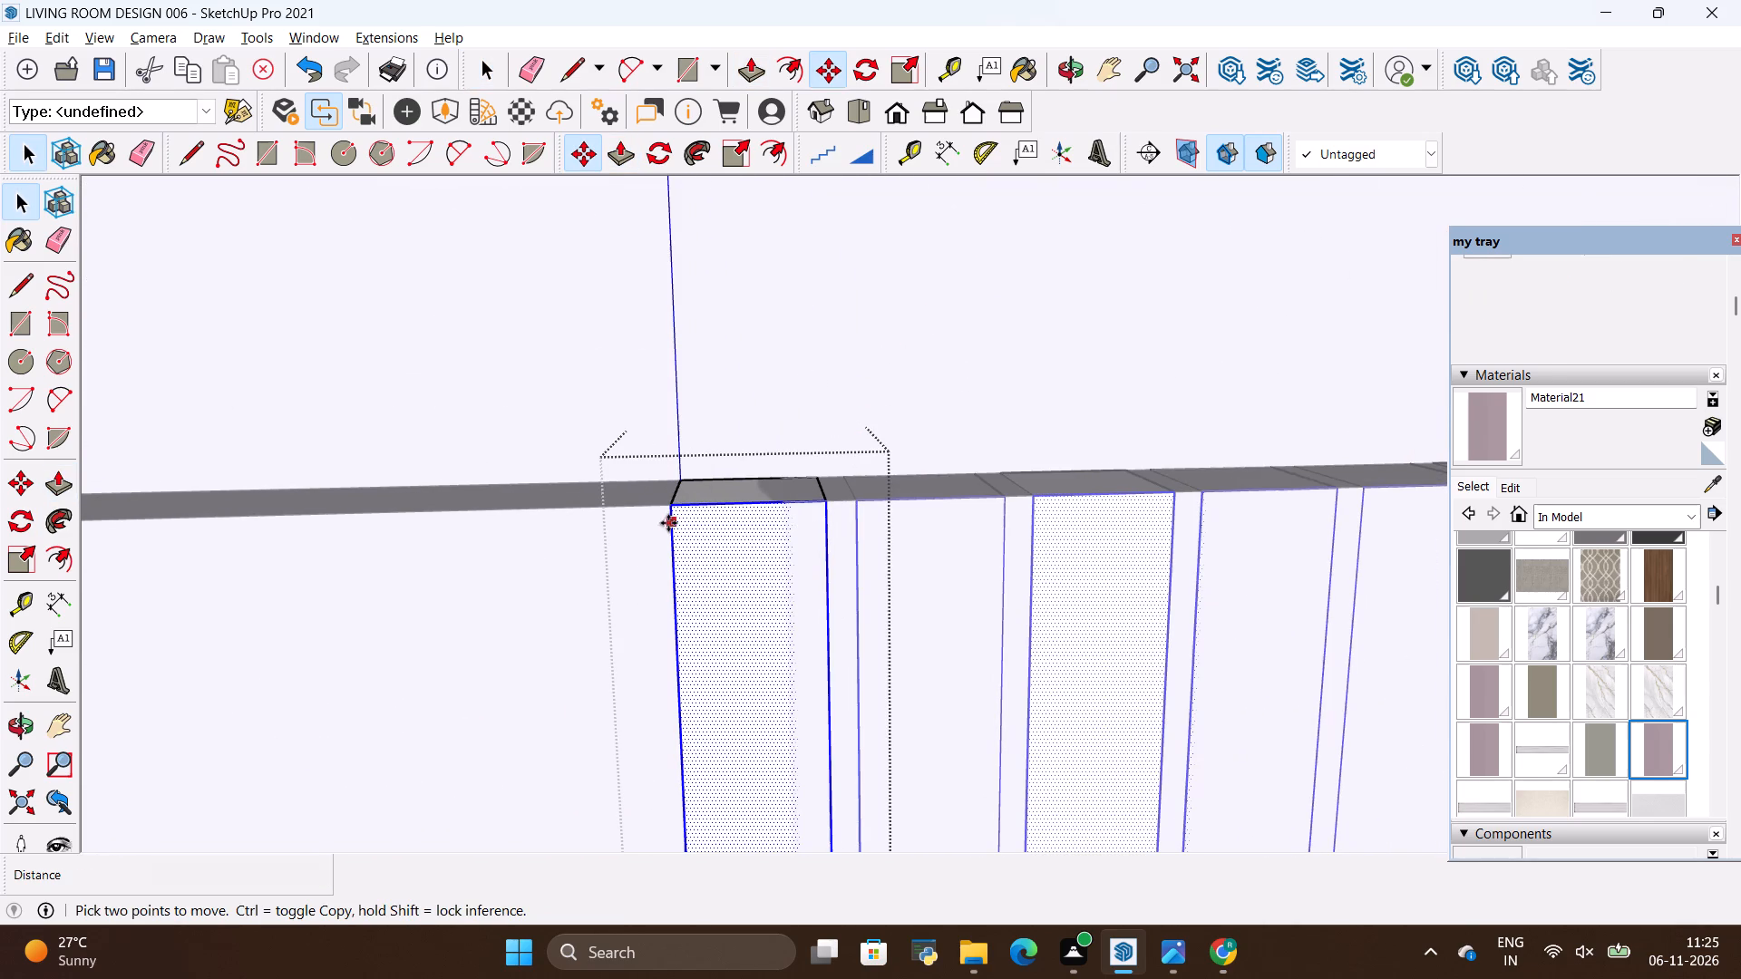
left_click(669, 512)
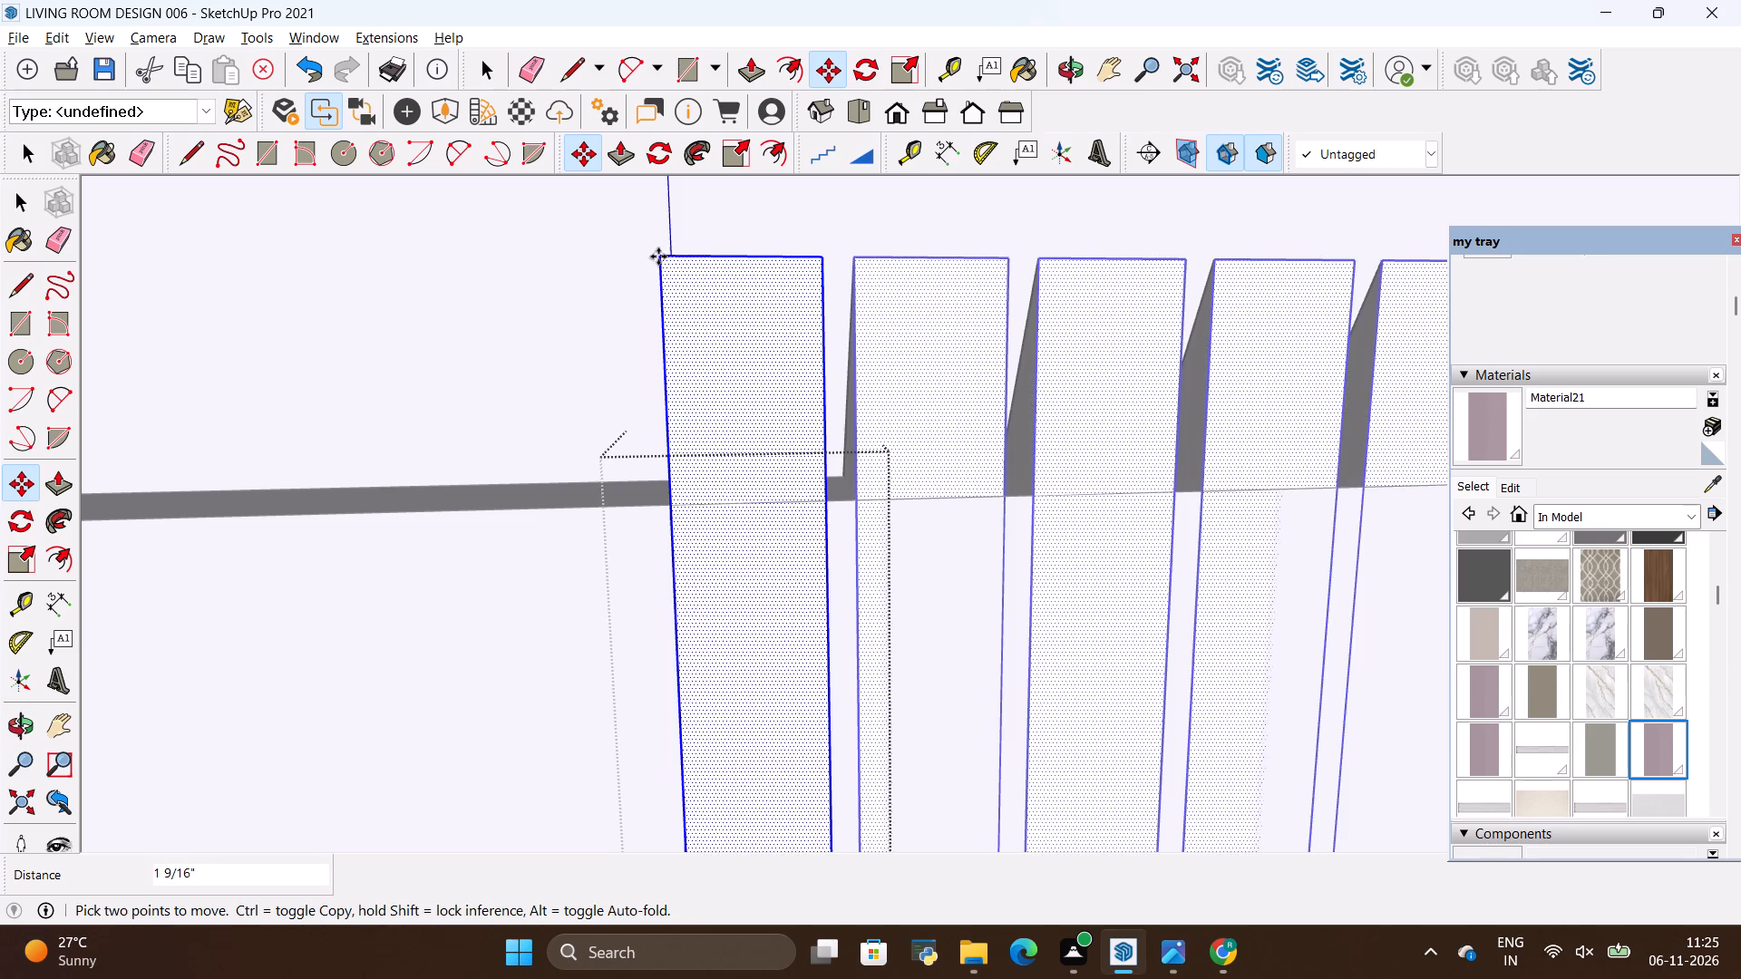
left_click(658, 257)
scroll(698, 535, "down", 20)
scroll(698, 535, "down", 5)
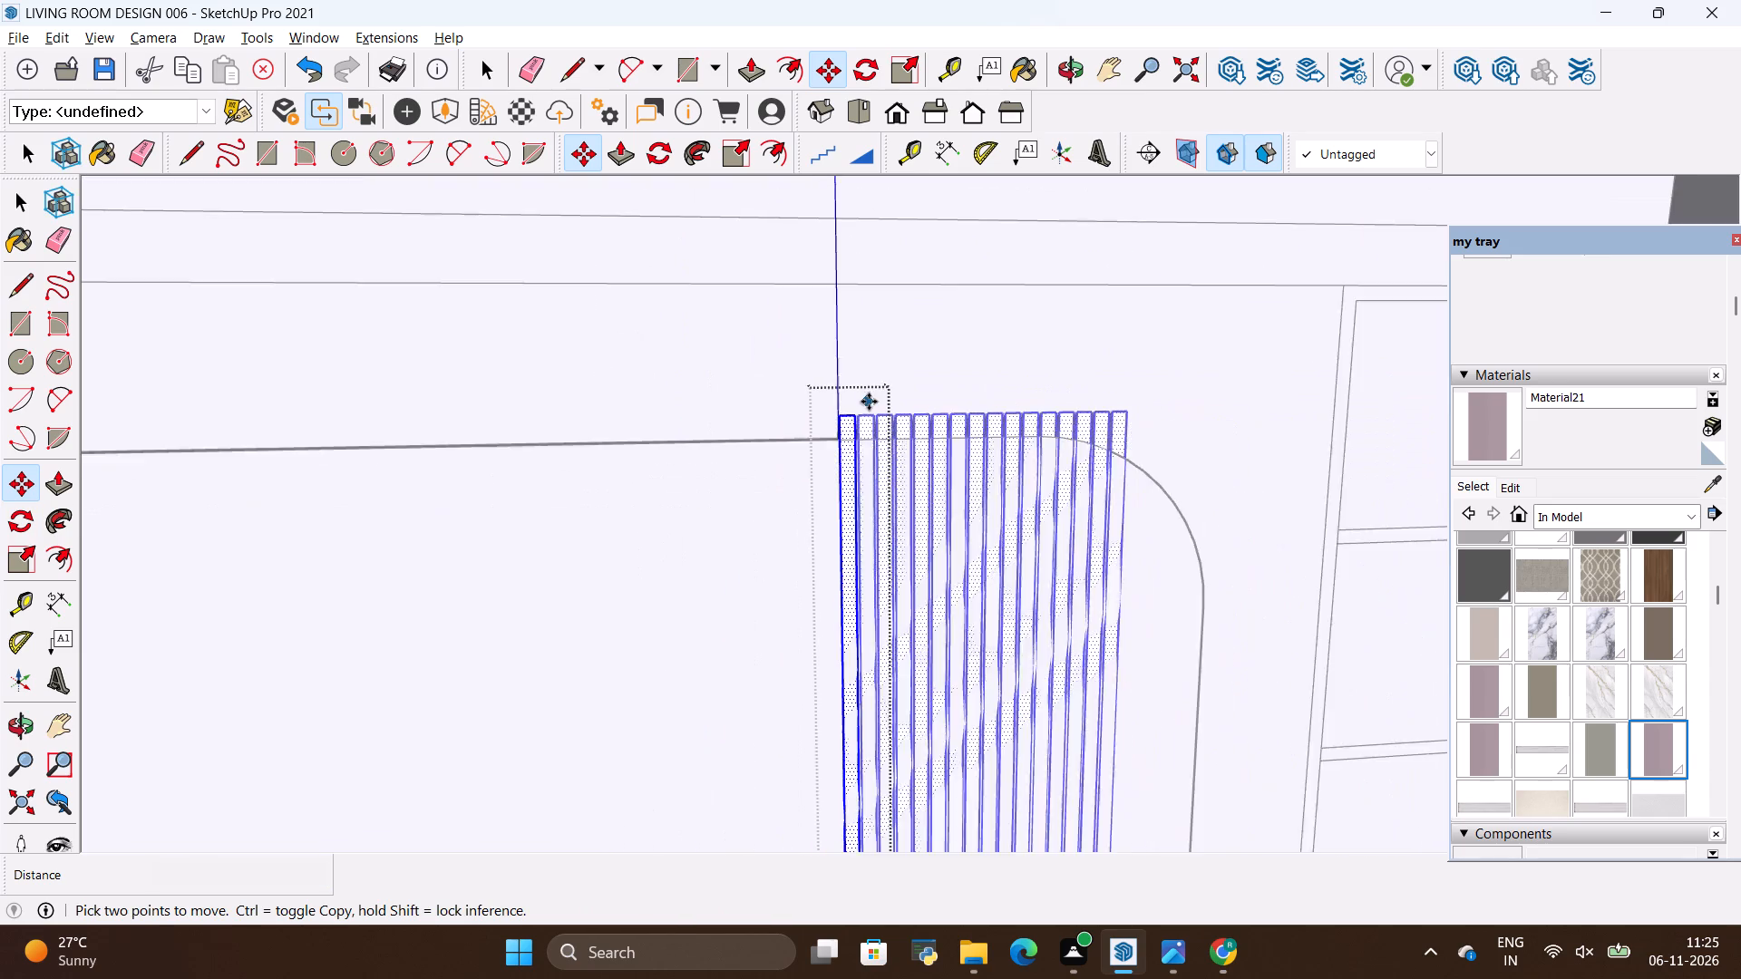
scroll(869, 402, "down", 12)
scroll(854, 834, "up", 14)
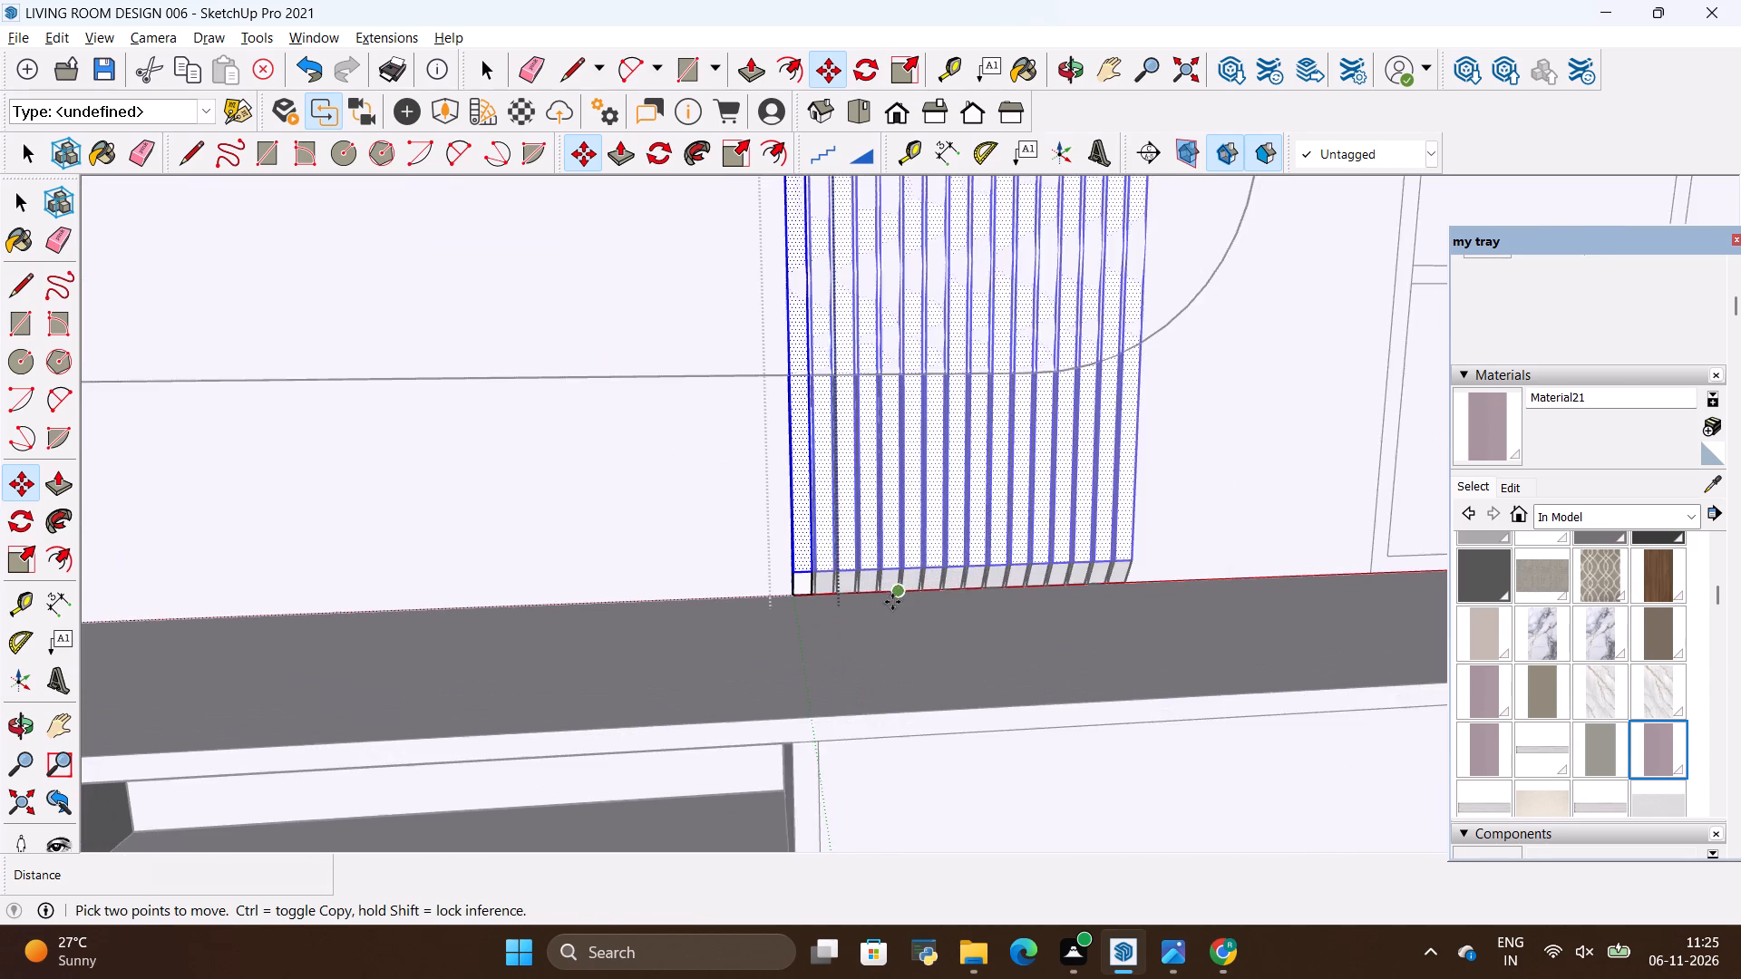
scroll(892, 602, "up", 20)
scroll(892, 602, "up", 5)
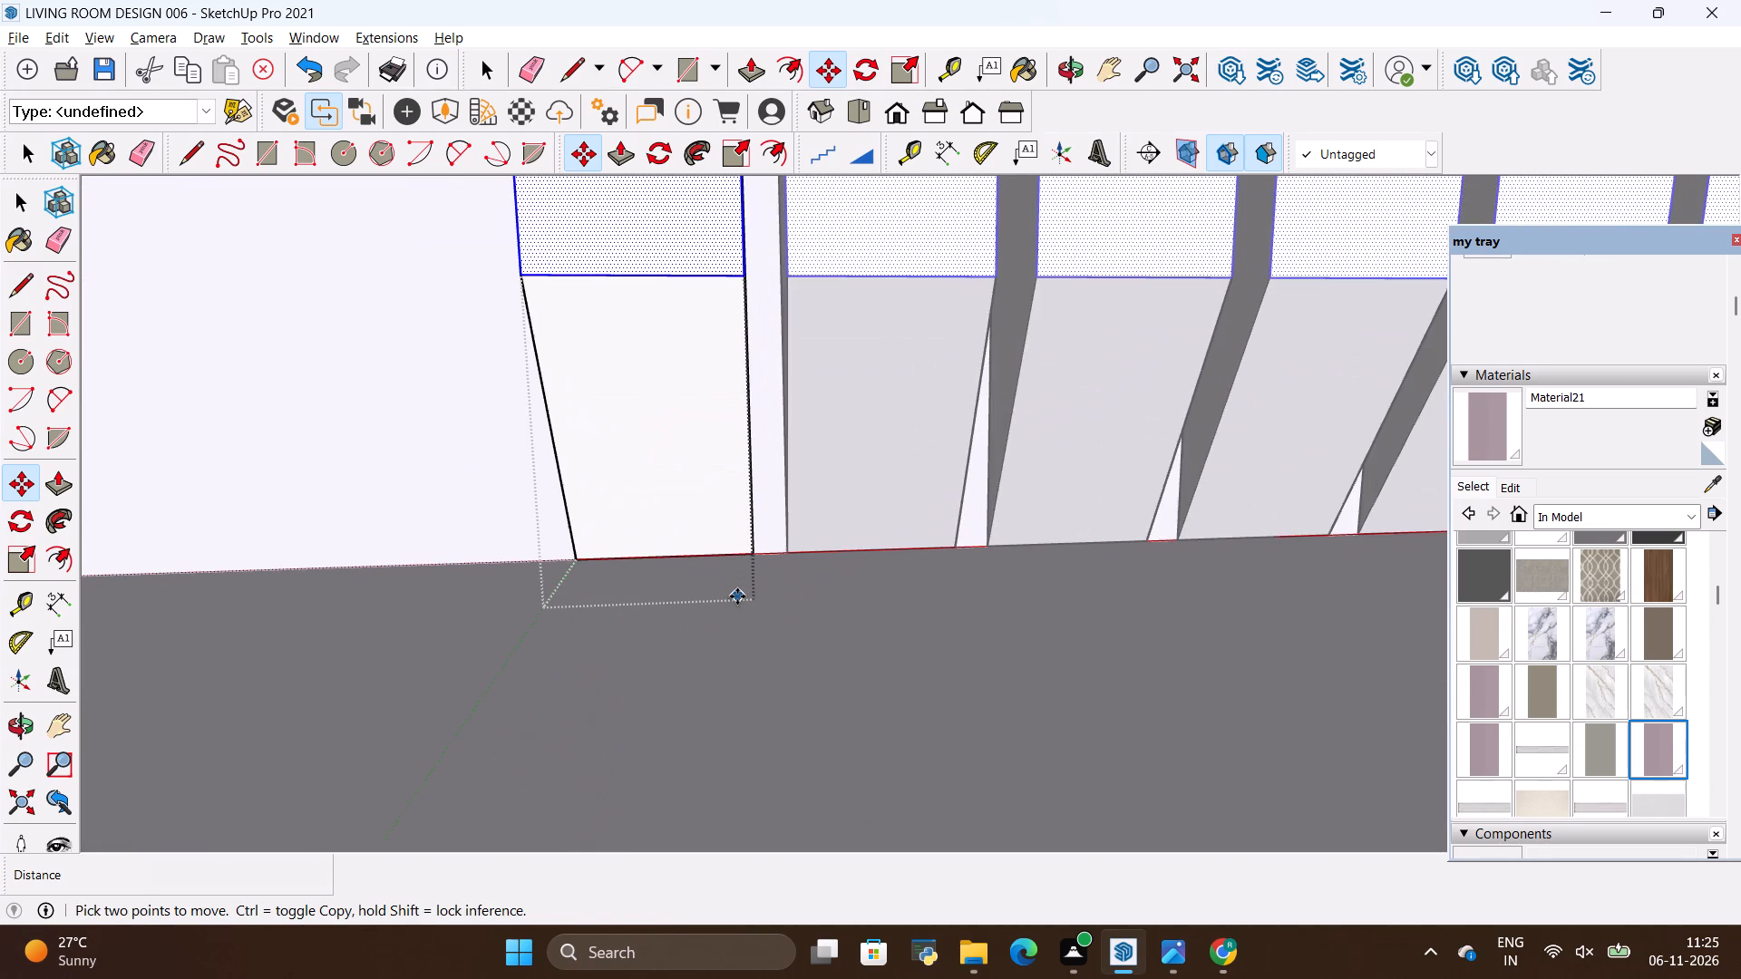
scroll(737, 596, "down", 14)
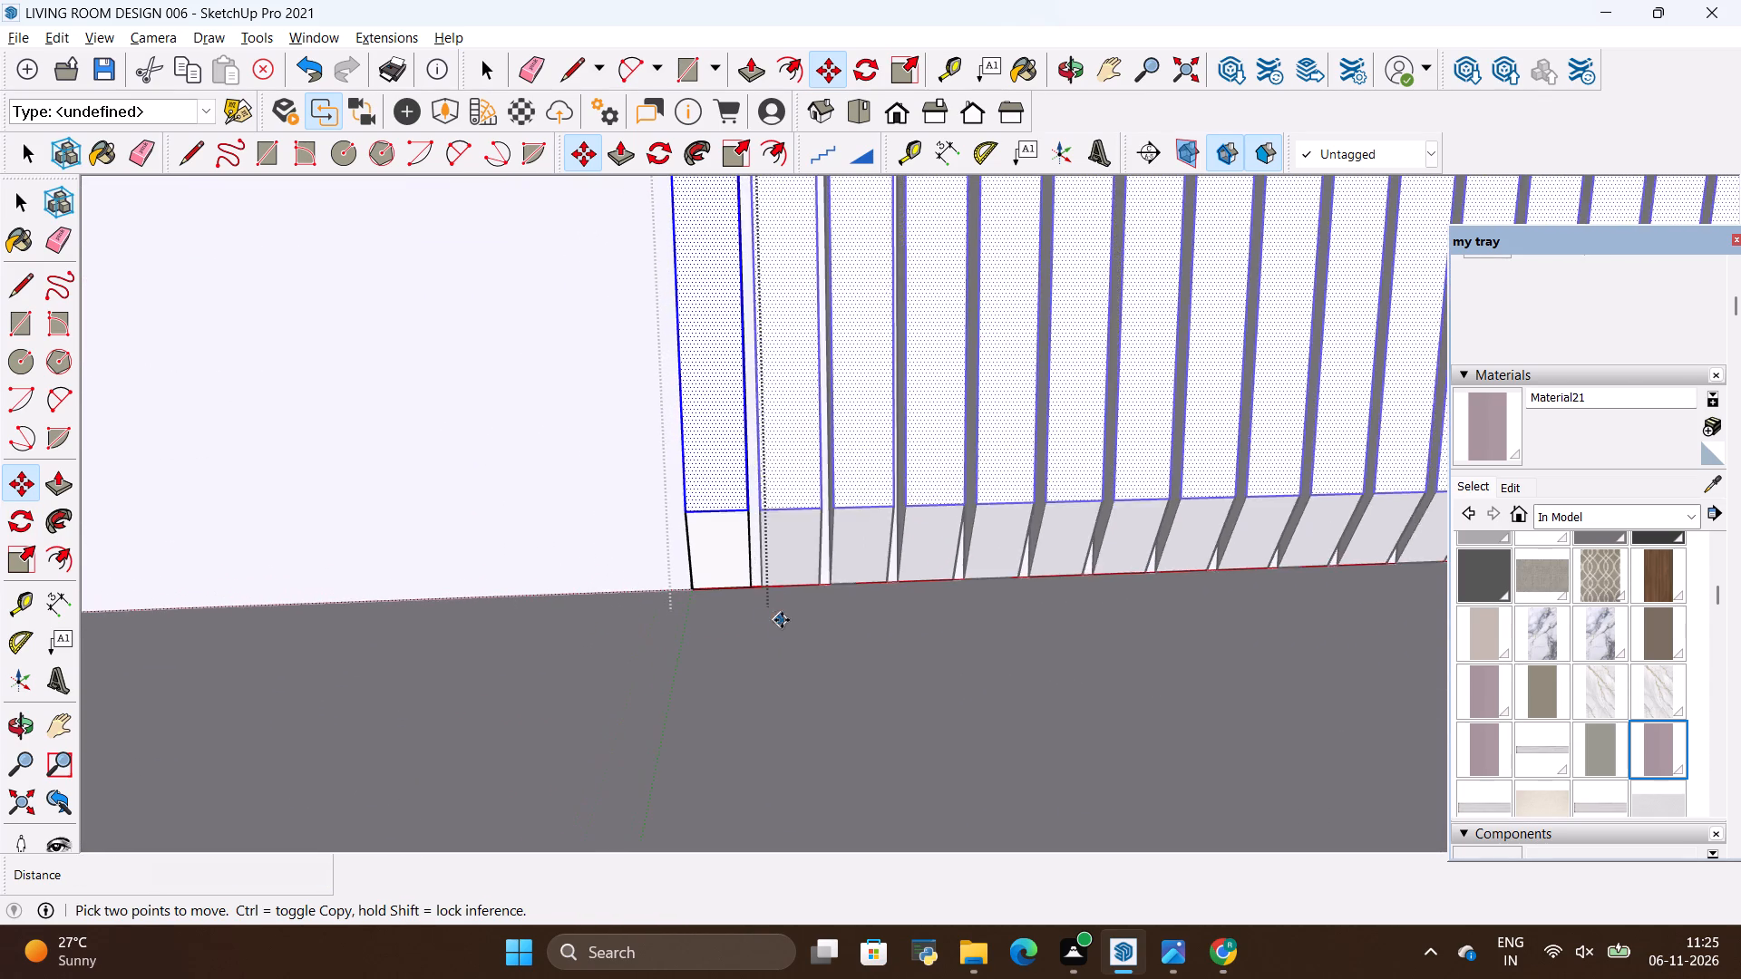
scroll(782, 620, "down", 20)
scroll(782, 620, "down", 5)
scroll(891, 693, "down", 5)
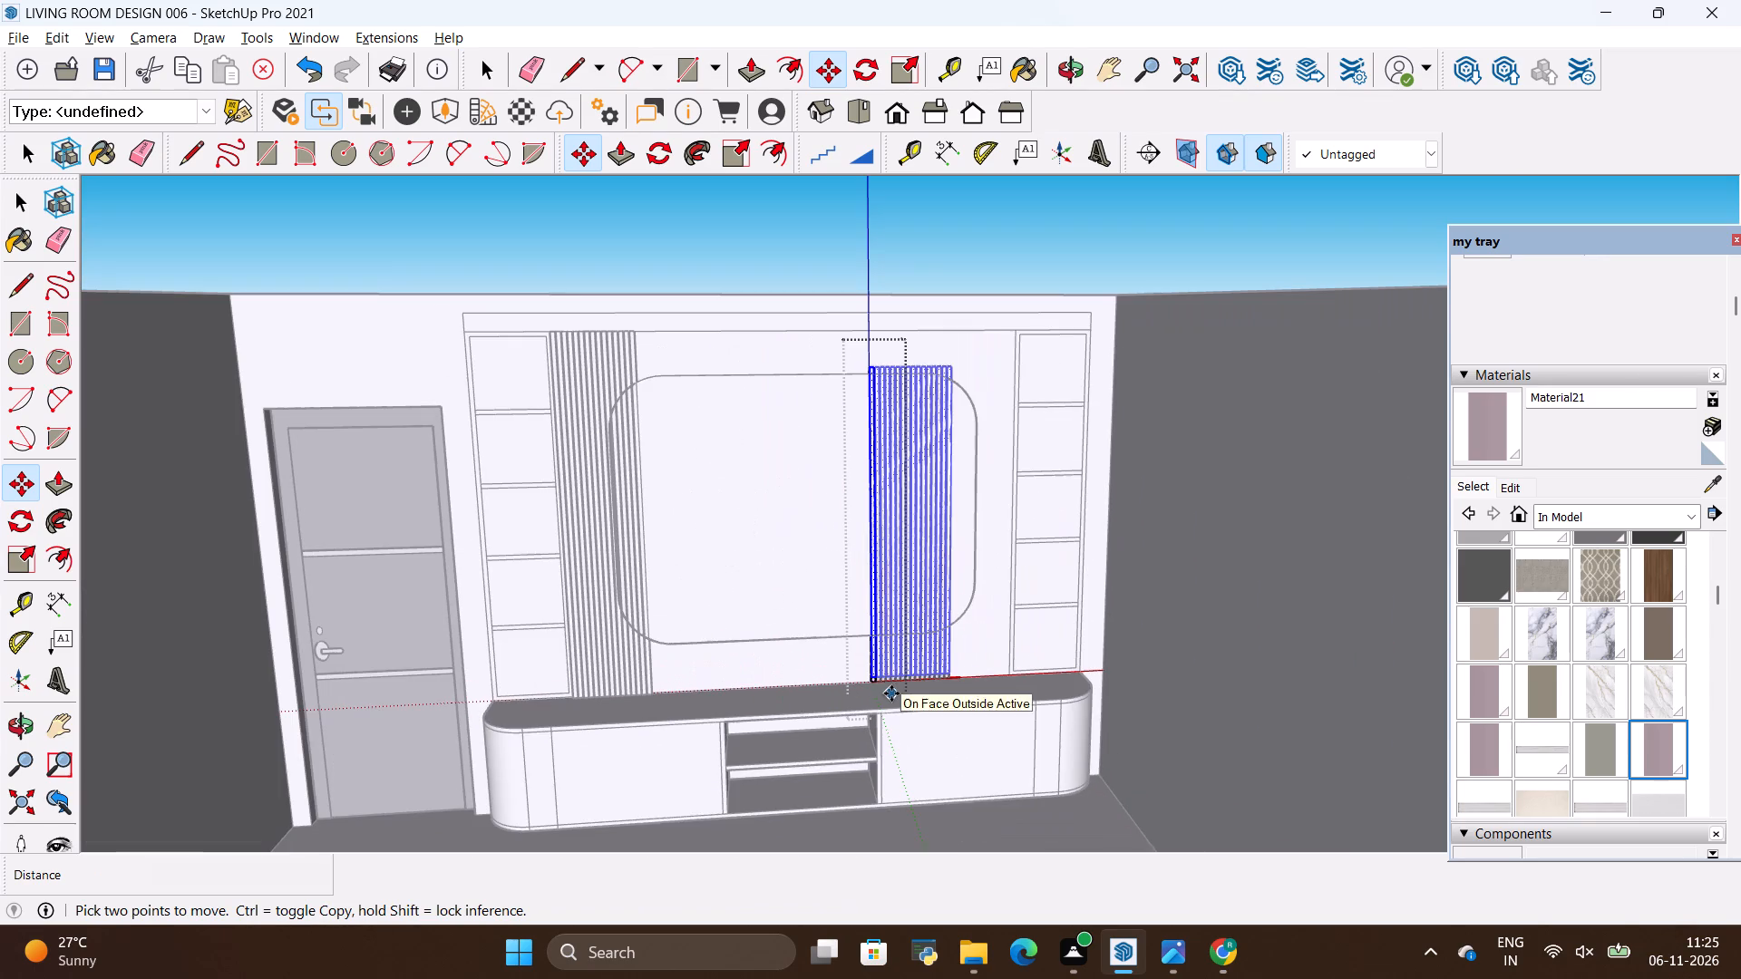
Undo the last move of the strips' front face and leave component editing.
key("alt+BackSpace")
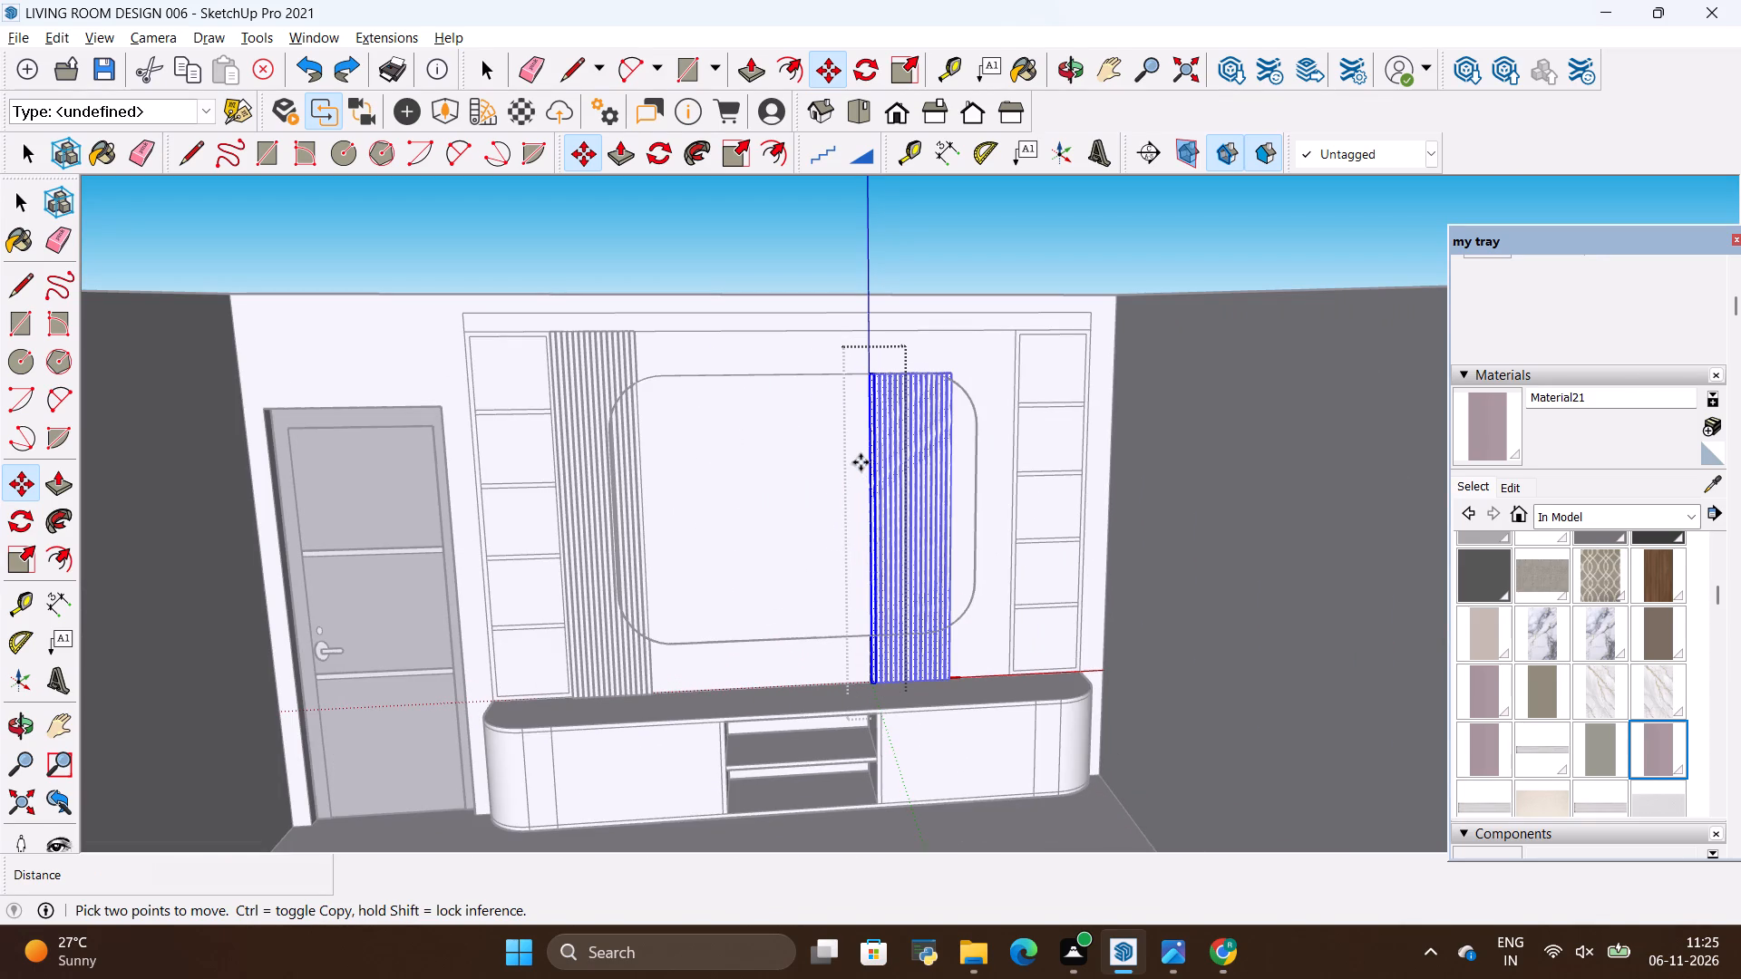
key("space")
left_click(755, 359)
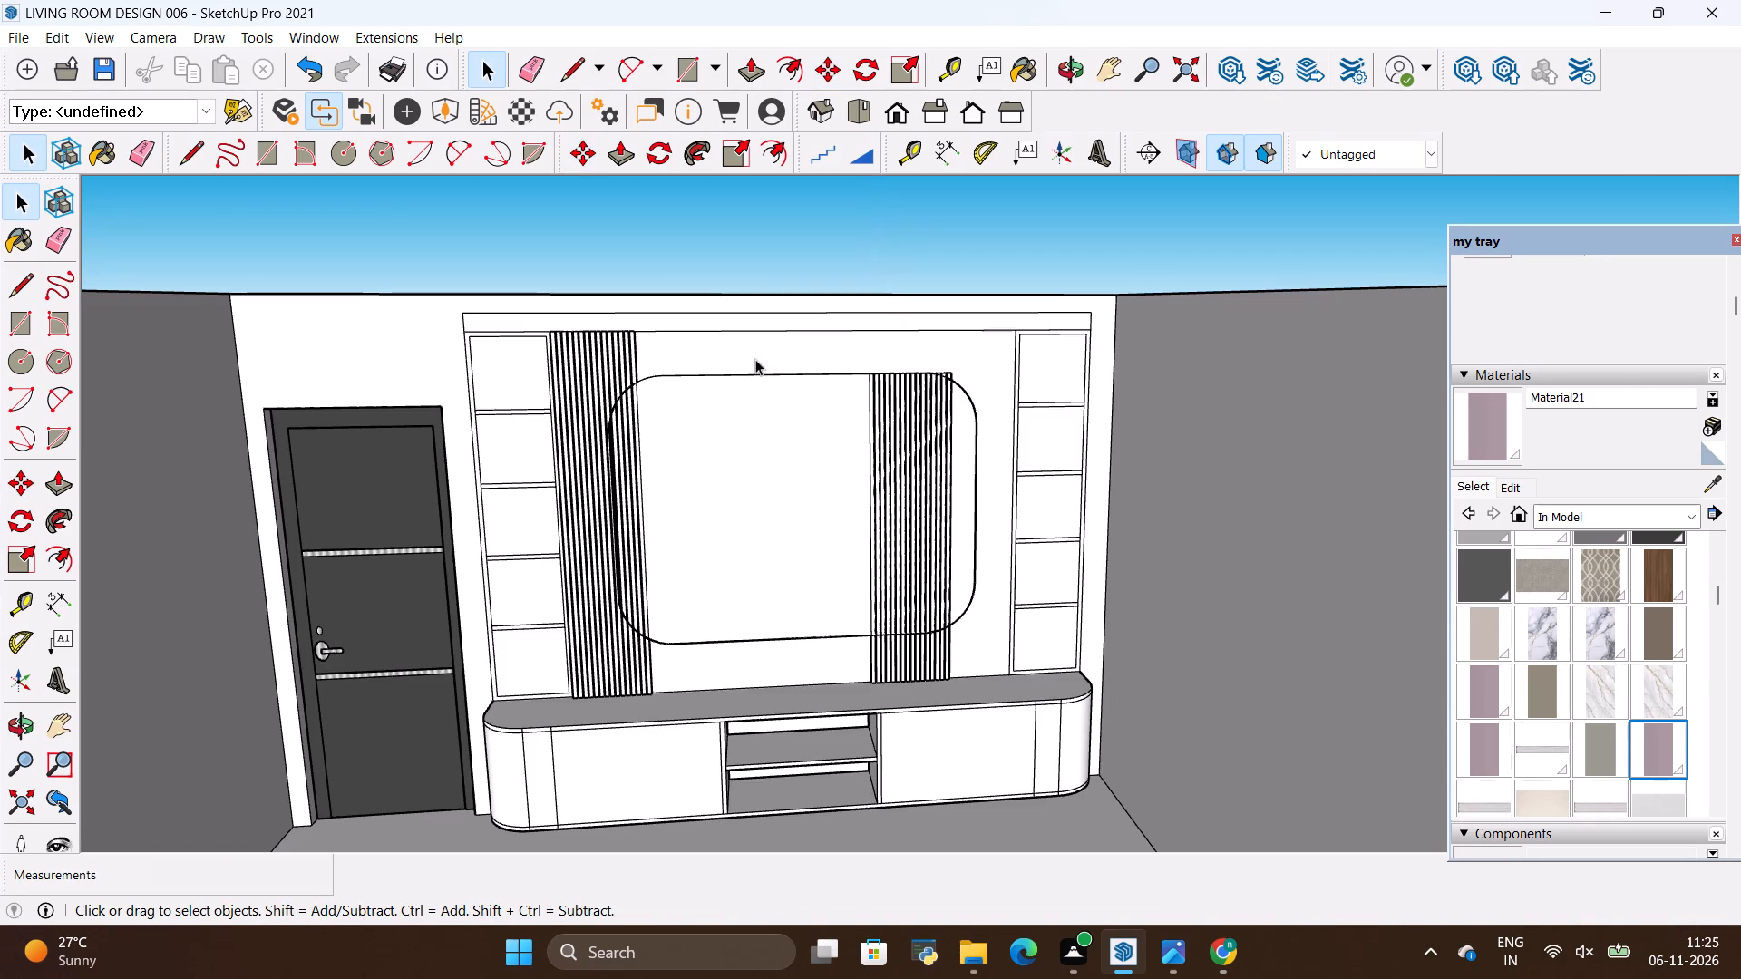
Erase the three outermost strips of the second fluted panel on the side facing the far shelf column.
scroll(997, 678, "up", 7)
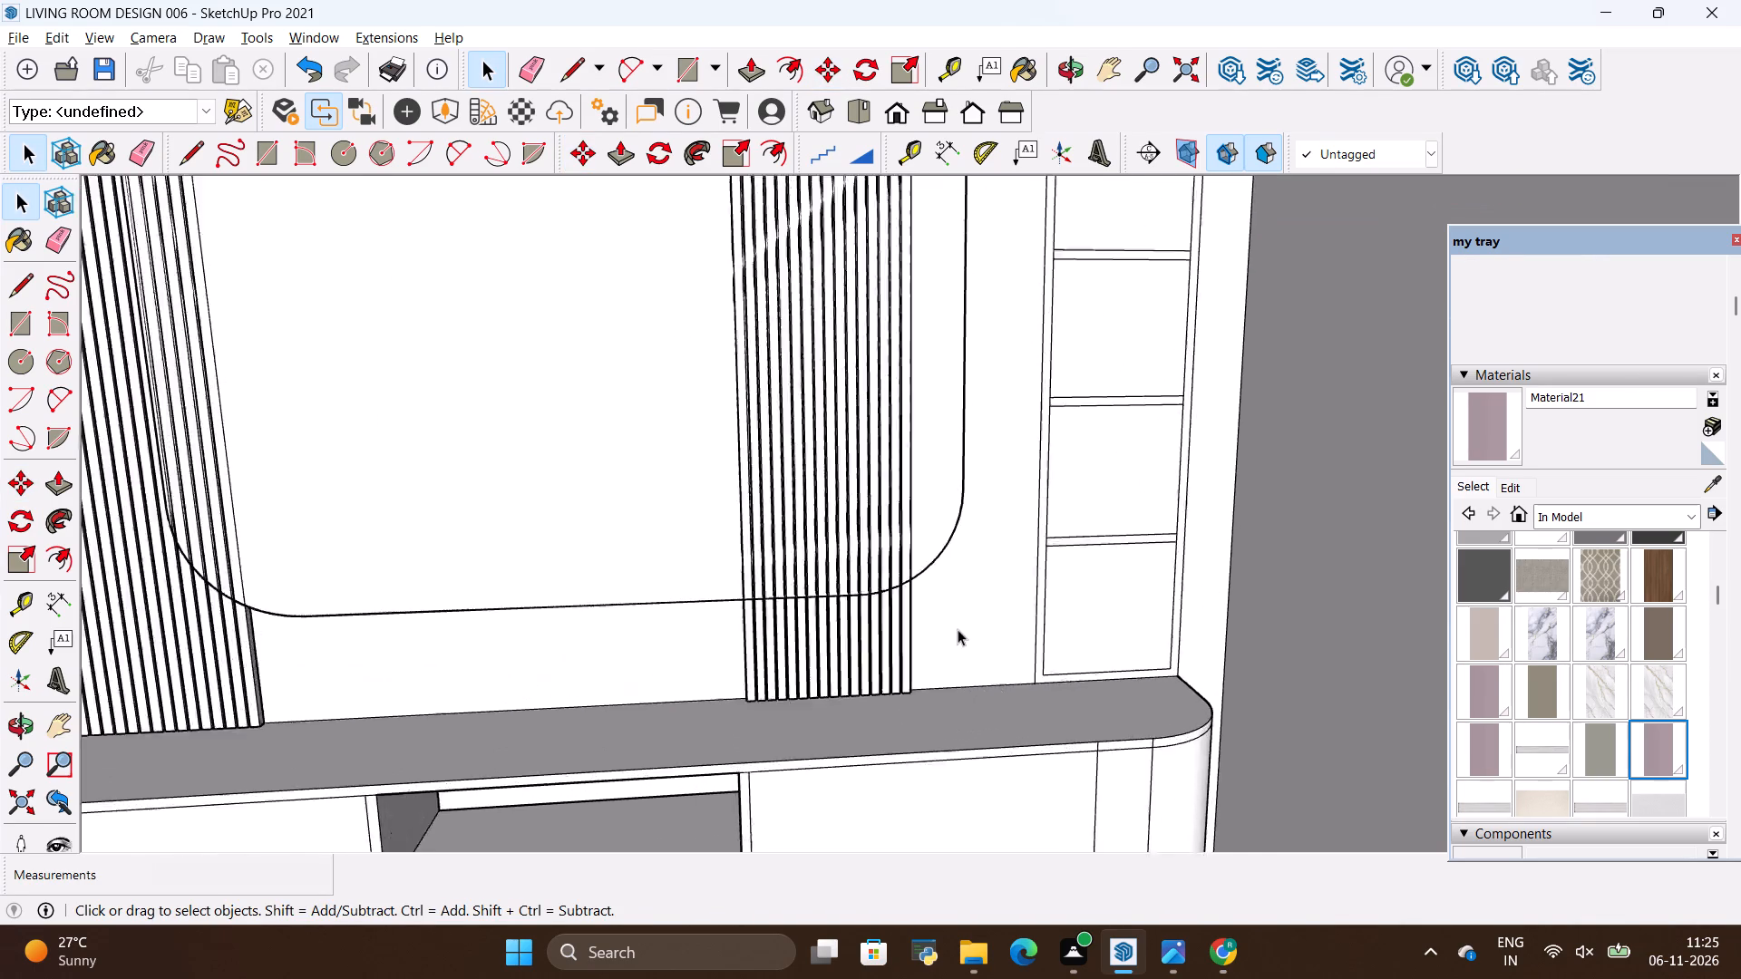
scroll(958, 629, "up", 6)
scroll(687, 632, "up", 3)
scroll(579, 568, "up", 3)
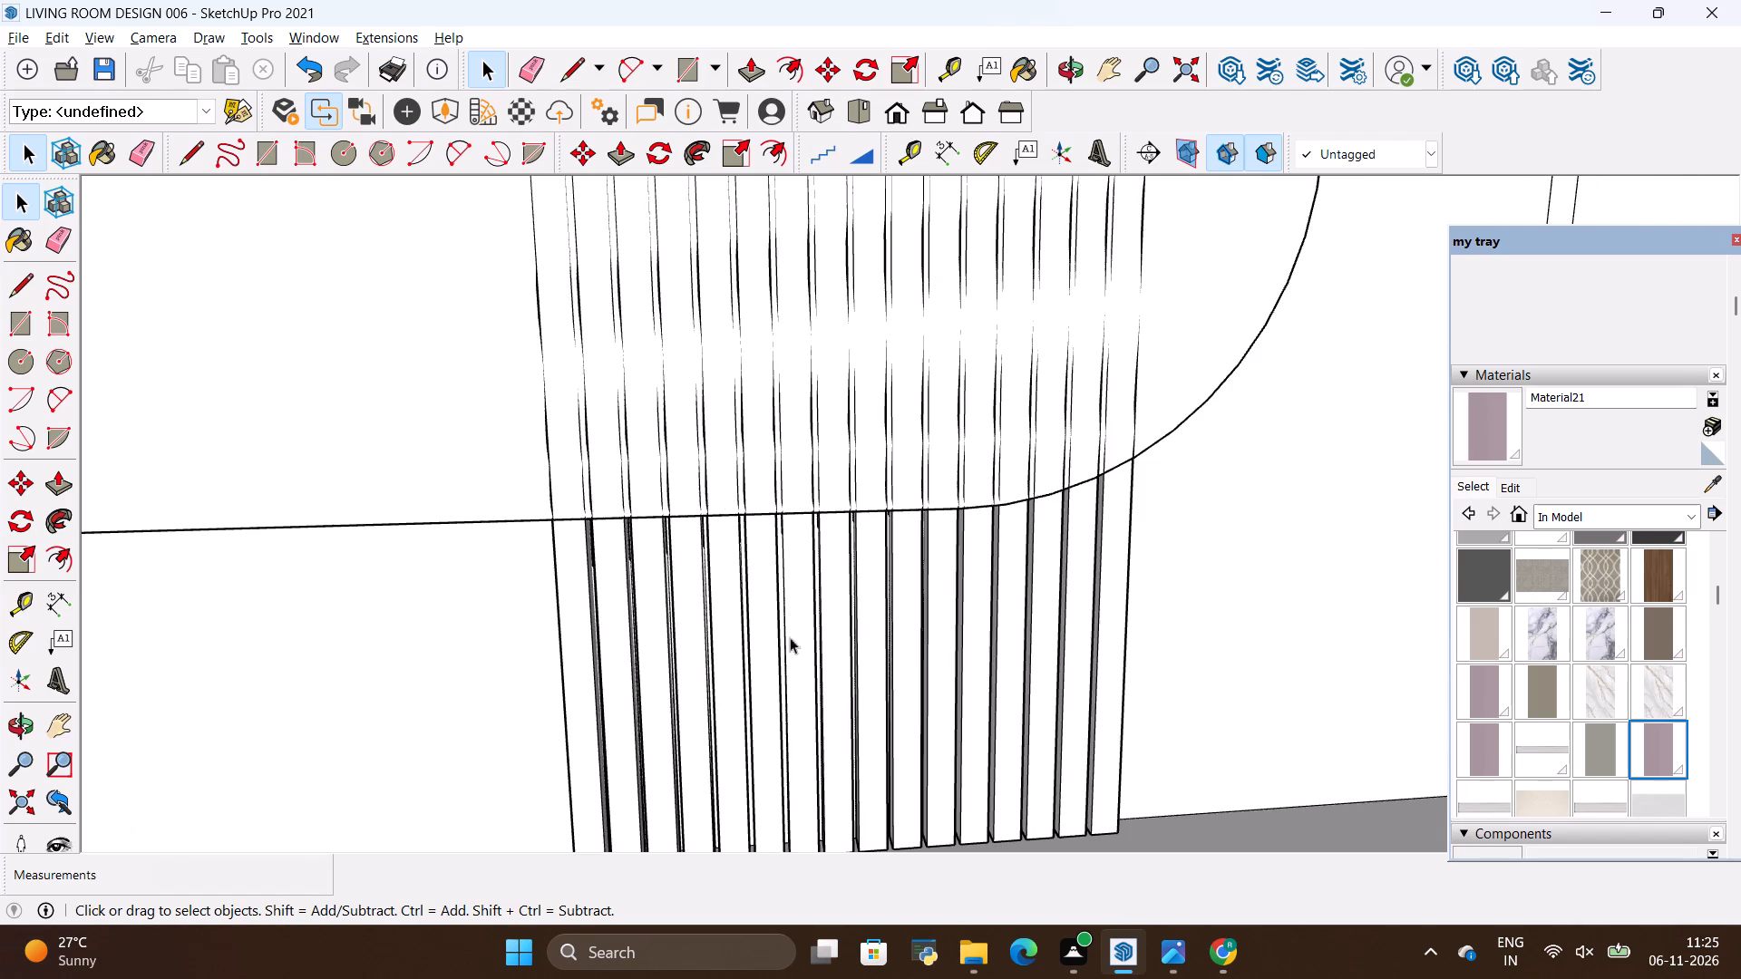
scroll(1000, 638, "down", 4)
scroll(1136, 506, "up", 6)
key("space")
left_click(1045, 598)
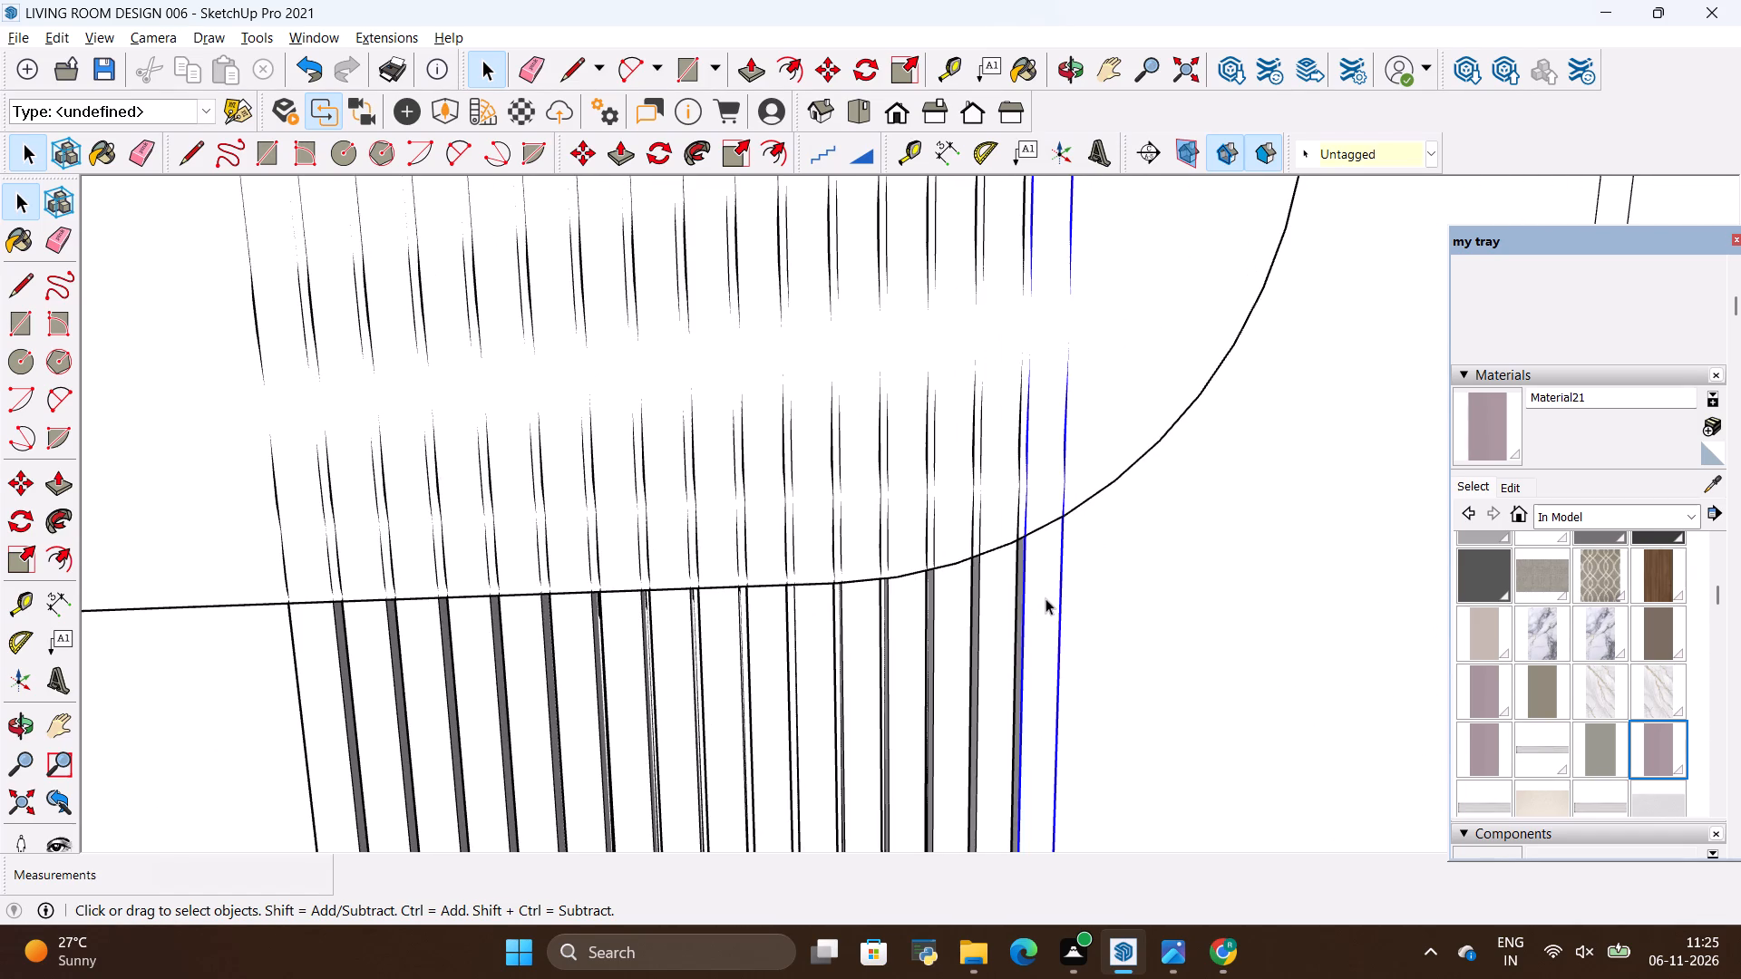
left_click(1005, 616)
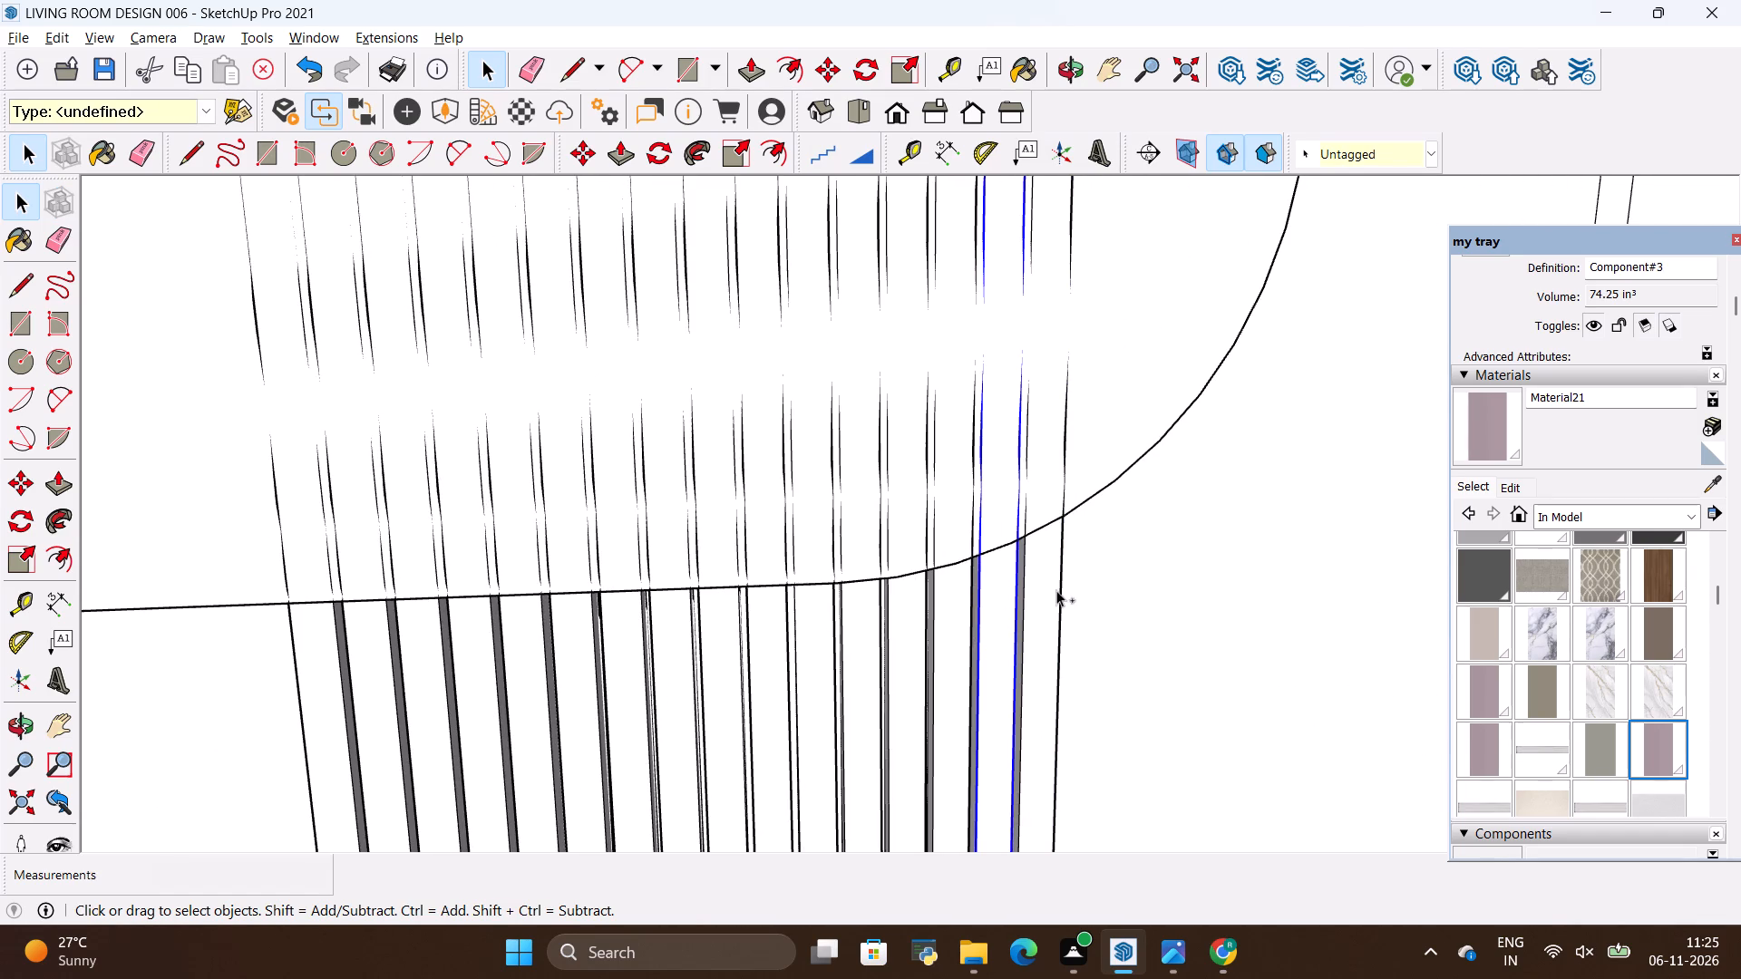
left_click(1059, 591, "ctrl")
left_click(962, 627, "ctrl")
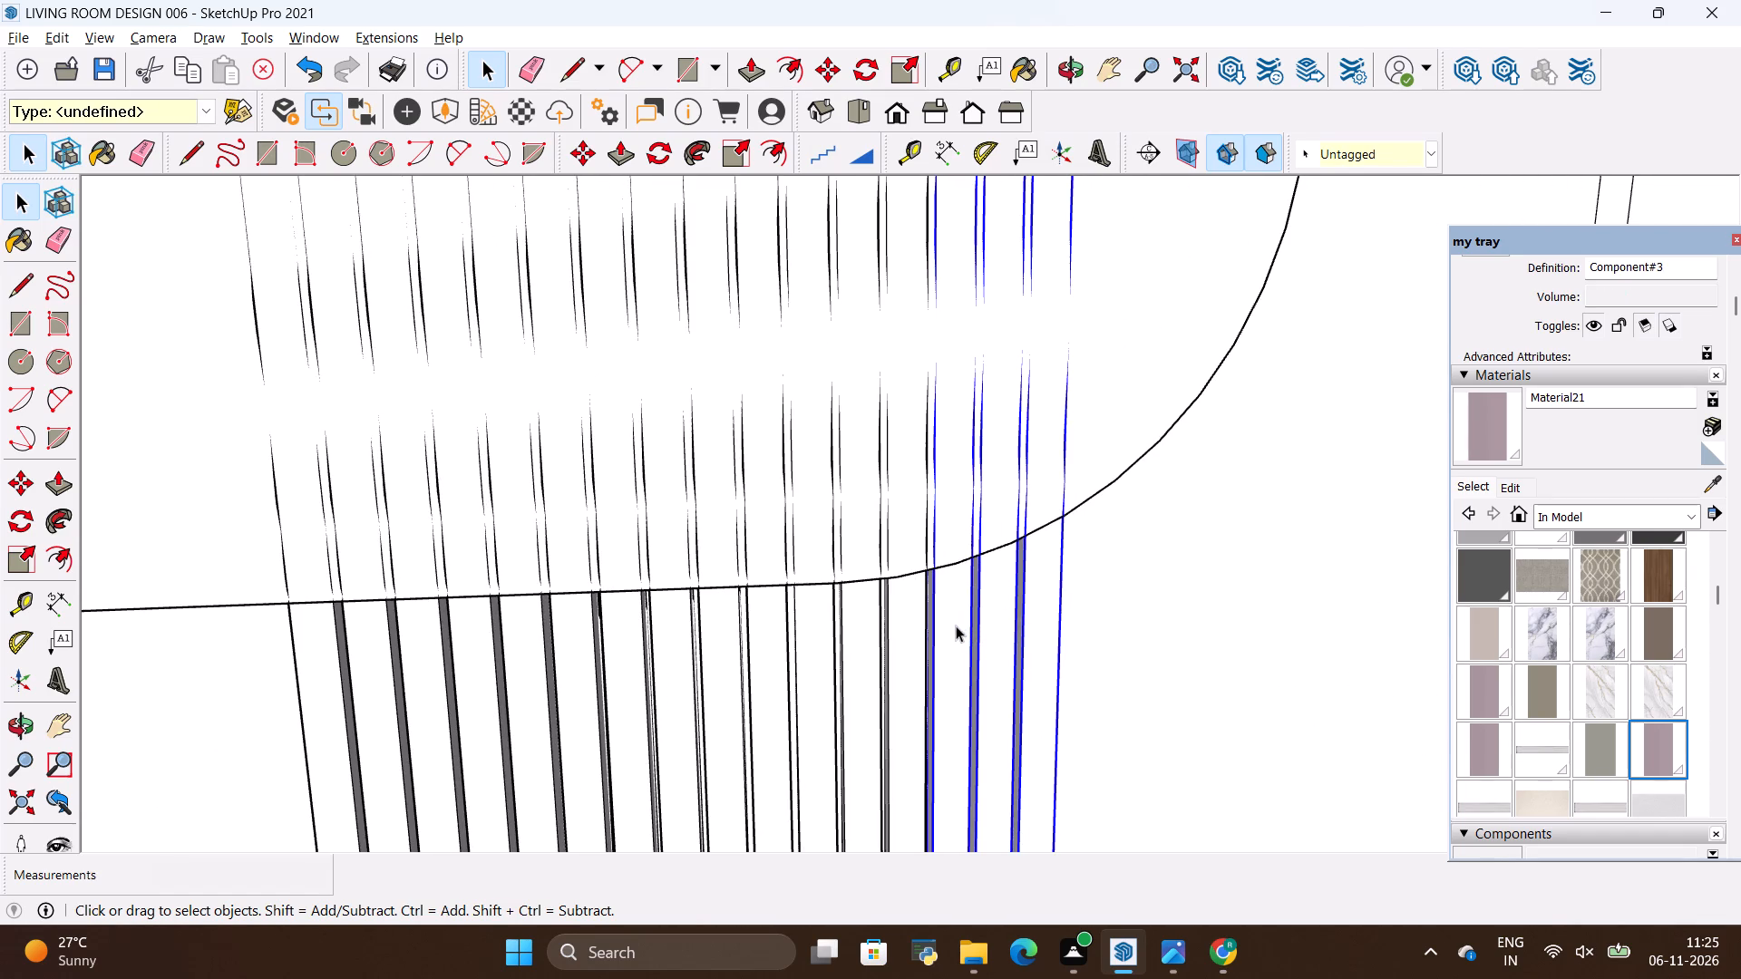
right_click(956, 625)
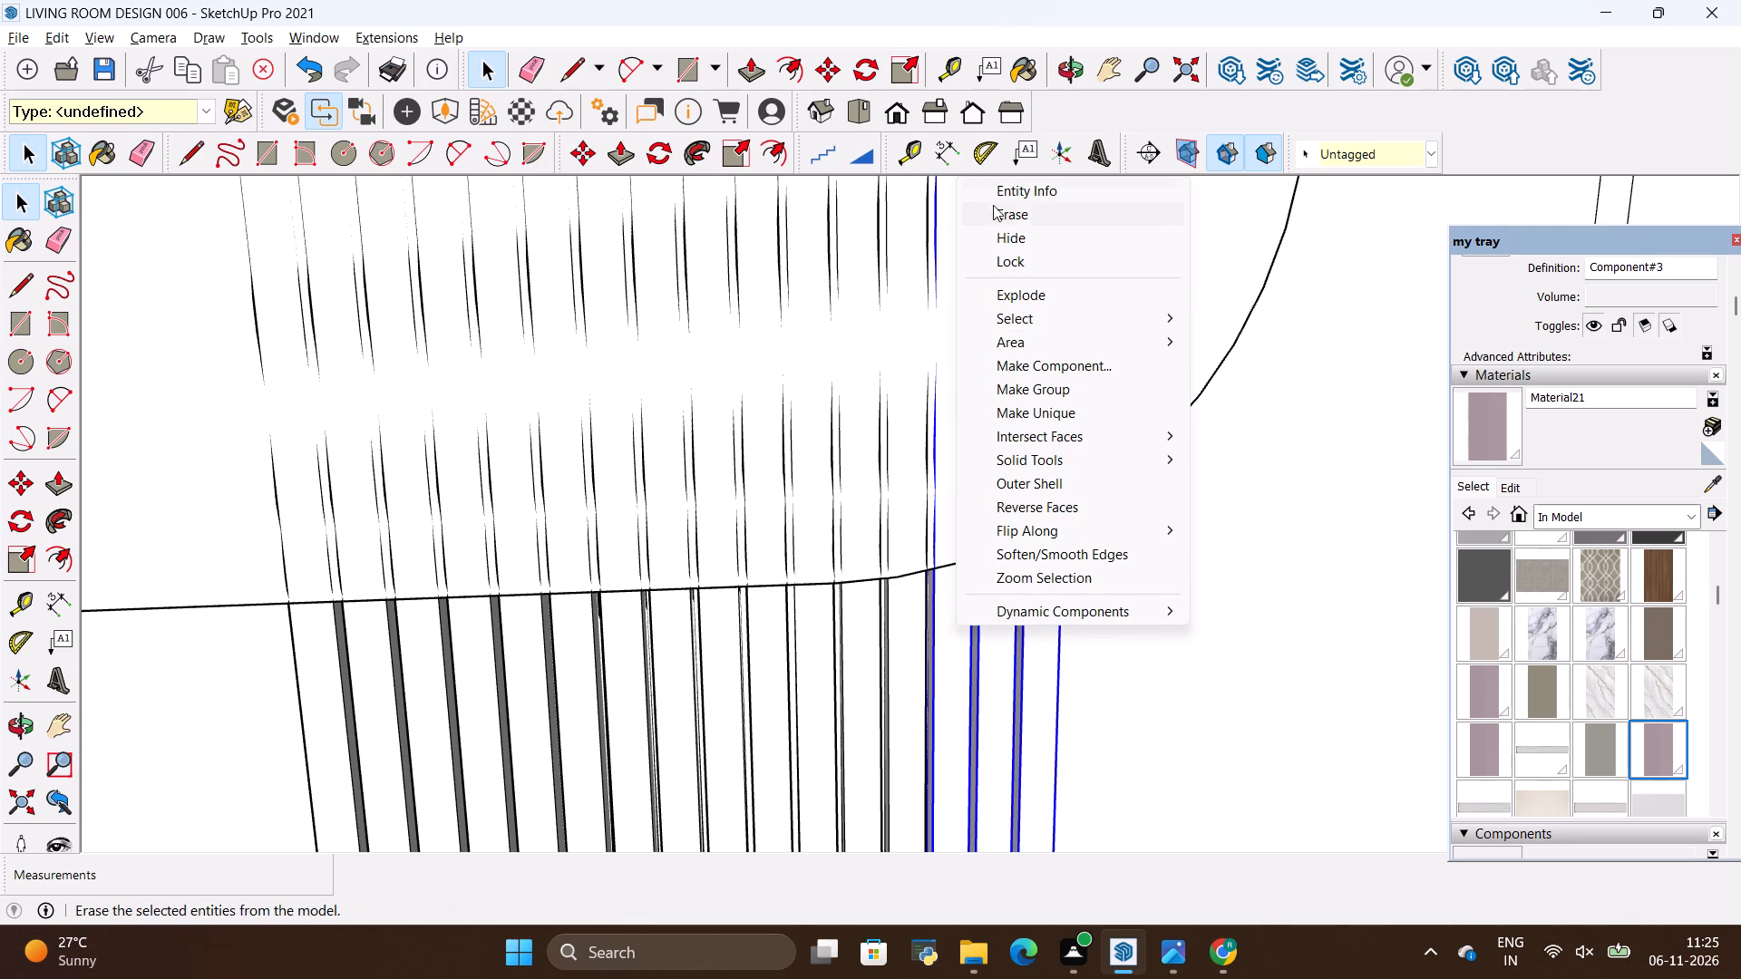
left_click(993, 215)
Erase one more outermost strip of the second fluted panel on the side facing the far shelf column.
scroll(1070, 653, "down", 8)
scroll(1042, 689, "up", 4)
left_click(968, 664, "ctrl")
right_click(964, 659)
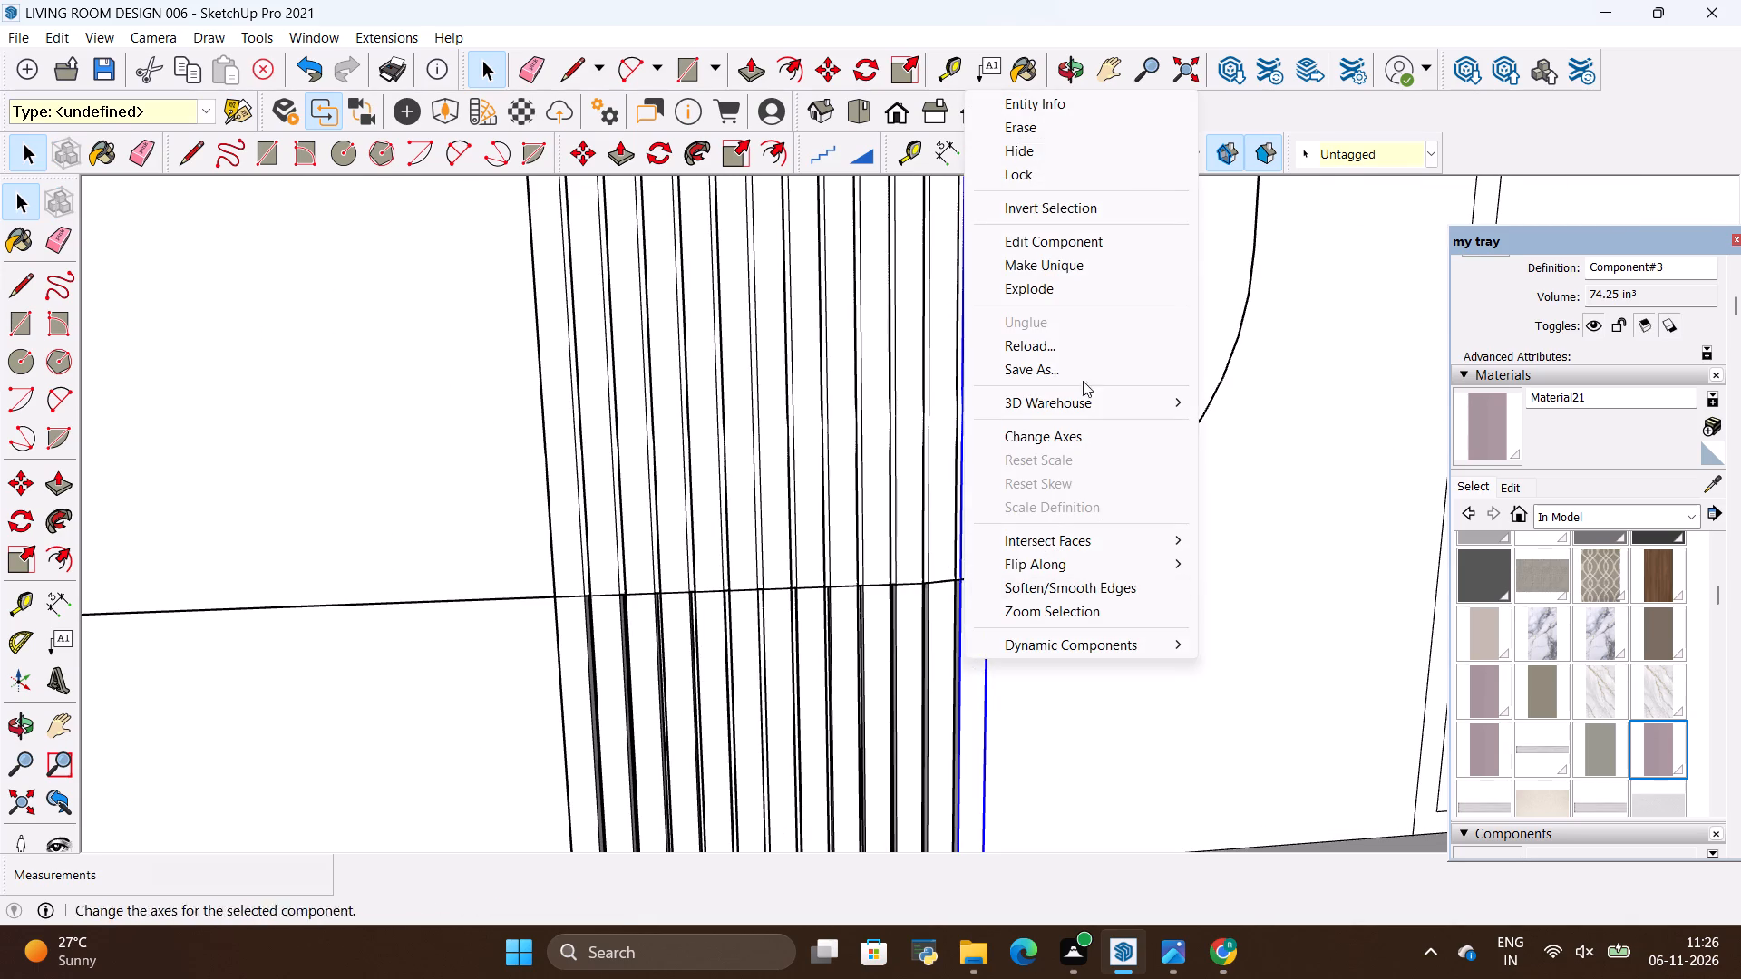
left_click(1033, 134)
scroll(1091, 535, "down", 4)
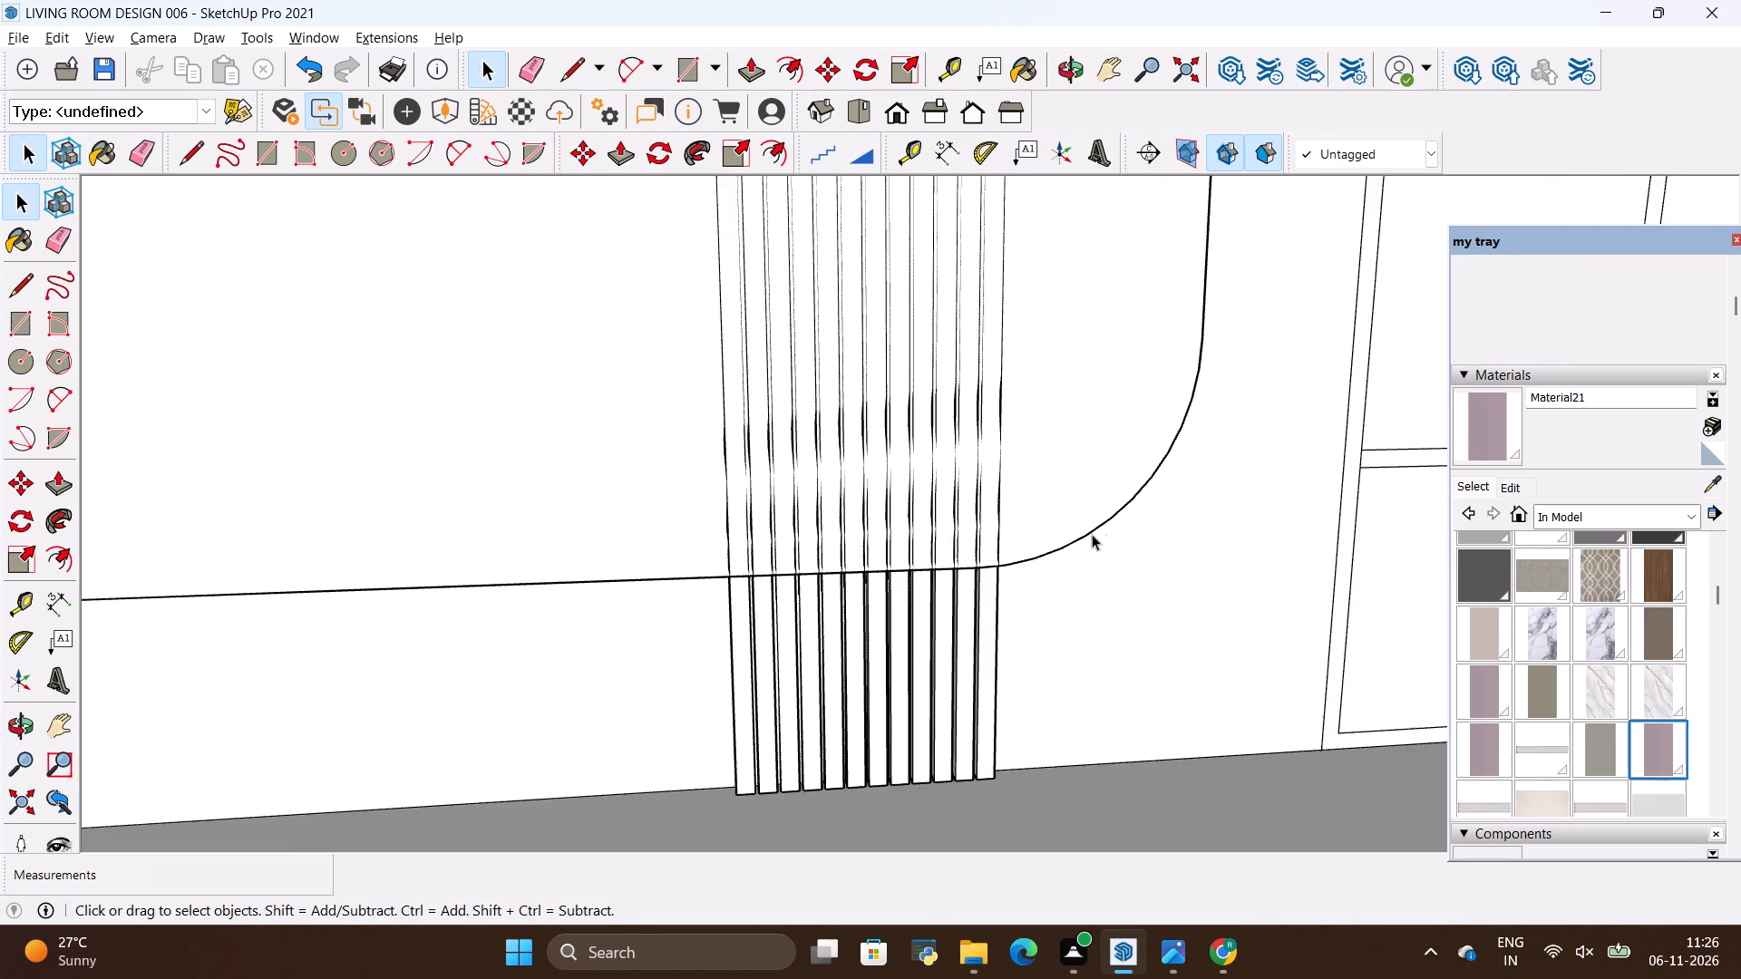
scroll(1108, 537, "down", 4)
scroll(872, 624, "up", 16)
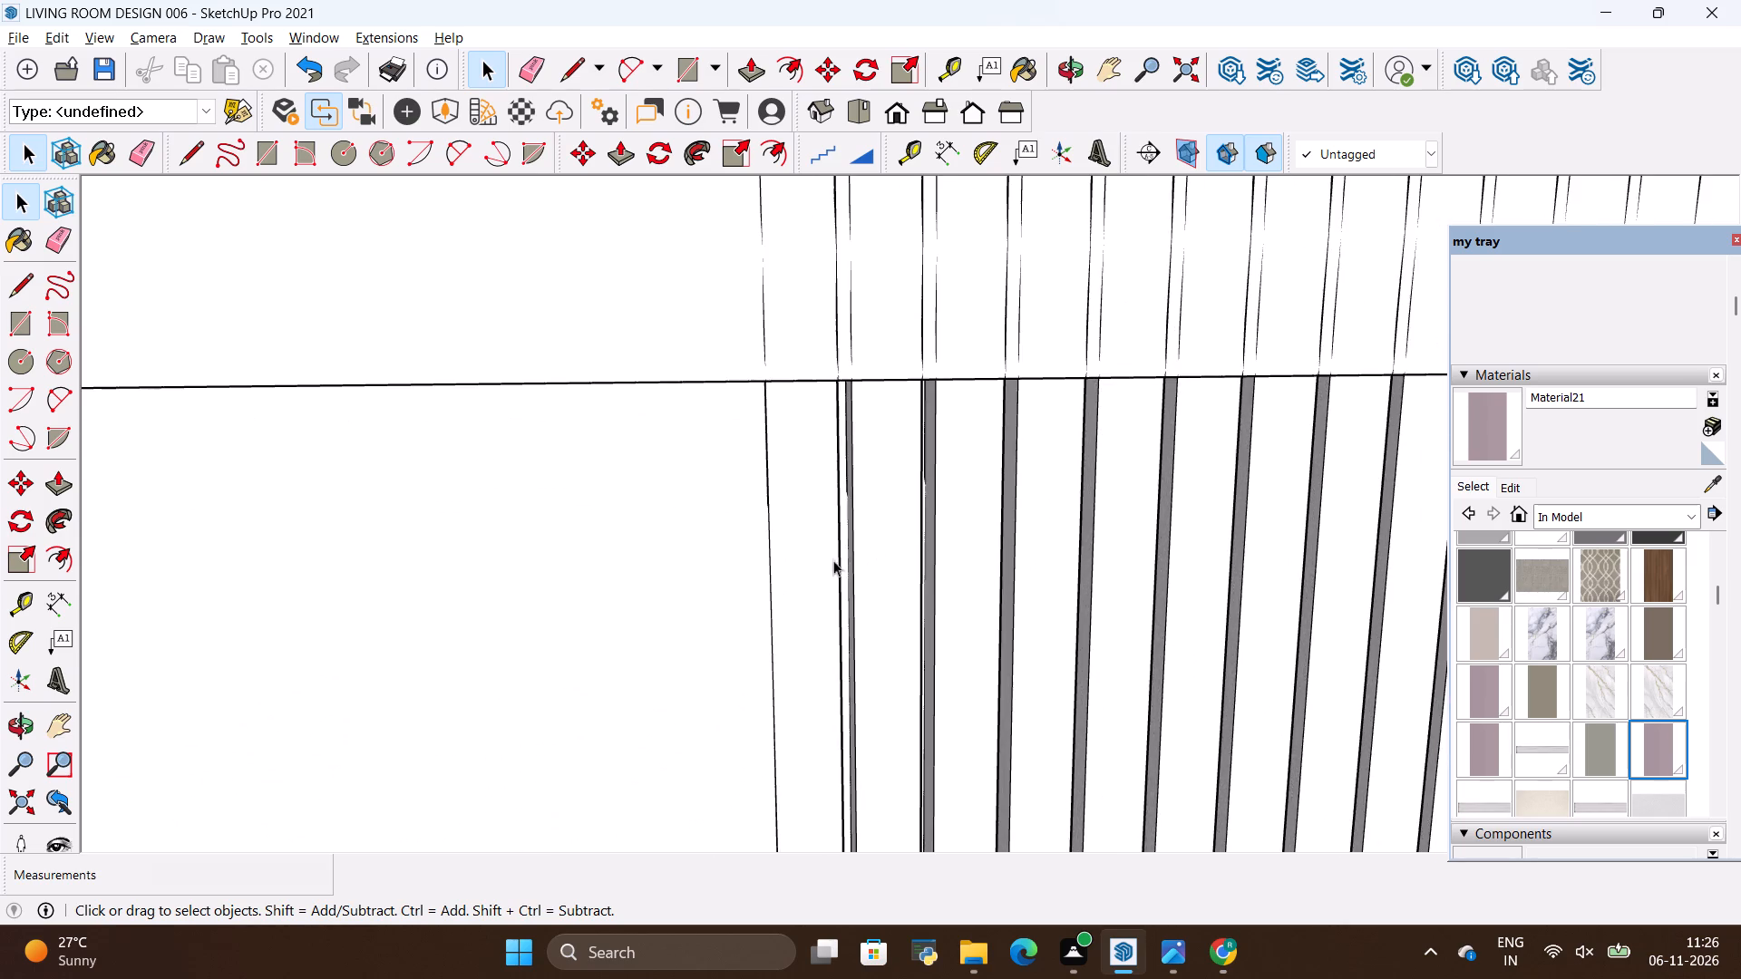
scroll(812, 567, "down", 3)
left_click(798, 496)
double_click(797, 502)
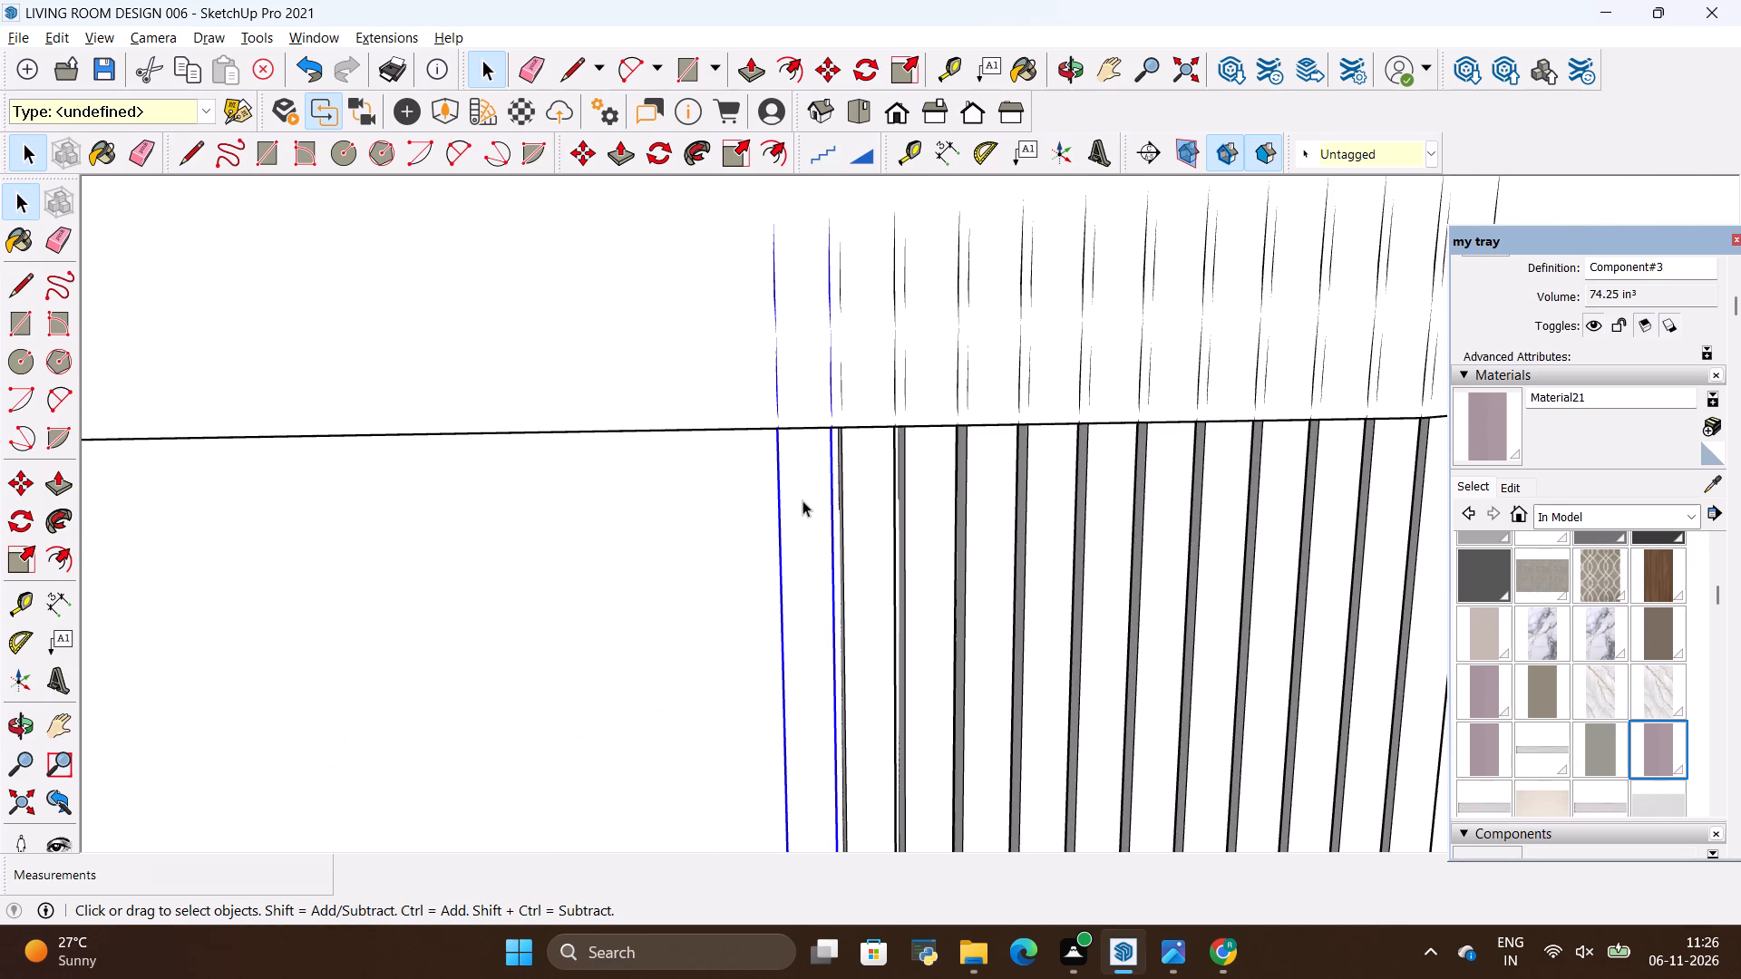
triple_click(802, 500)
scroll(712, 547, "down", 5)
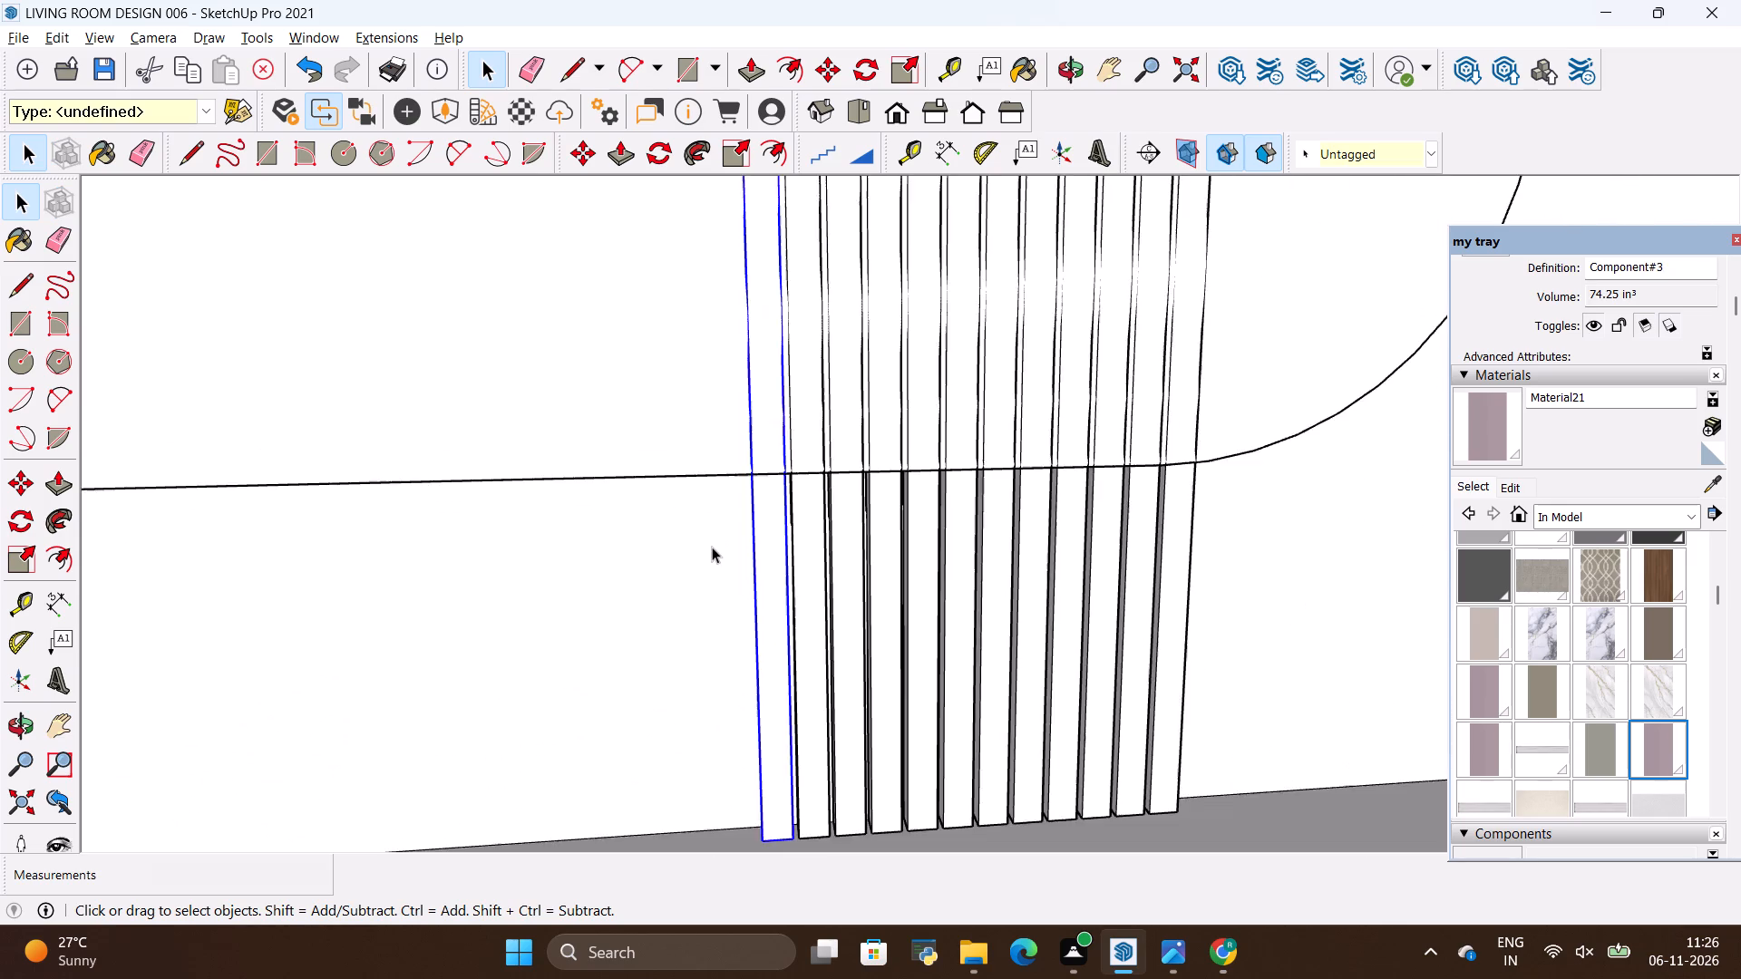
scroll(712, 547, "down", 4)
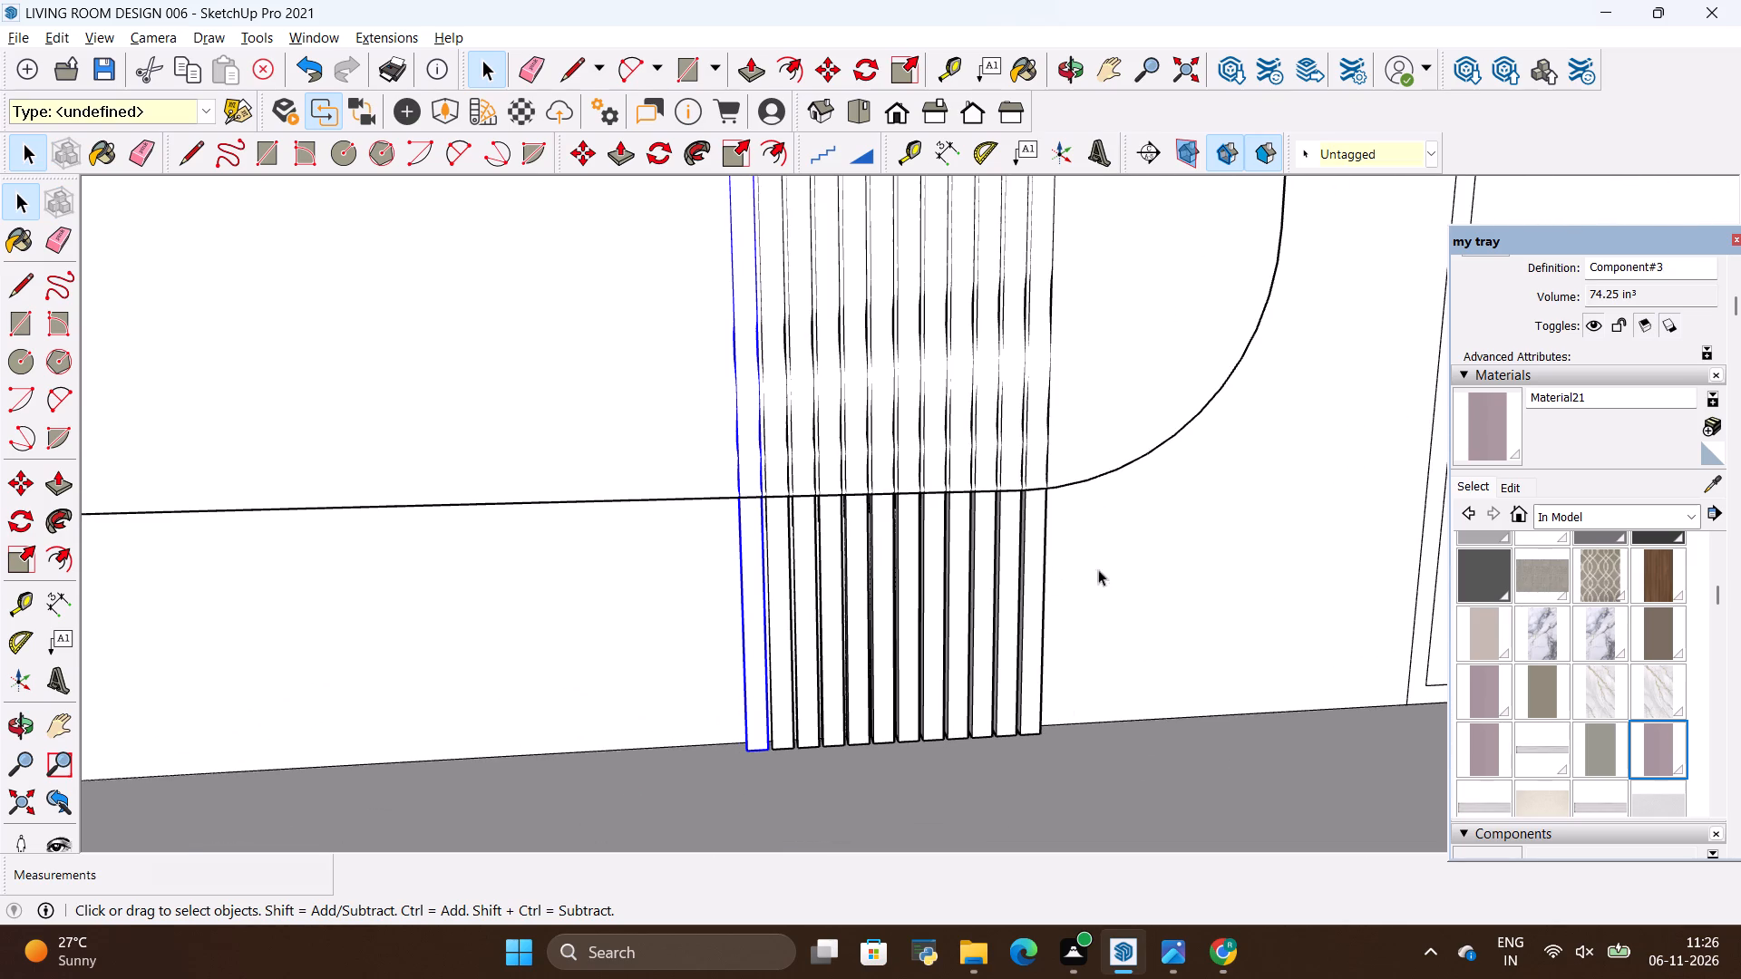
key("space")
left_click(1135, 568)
Examine the narrowed second fluted panel against the first panel, the rounded TV panel and the whole wall unit.
scroll(1120, 704, "down", 11)
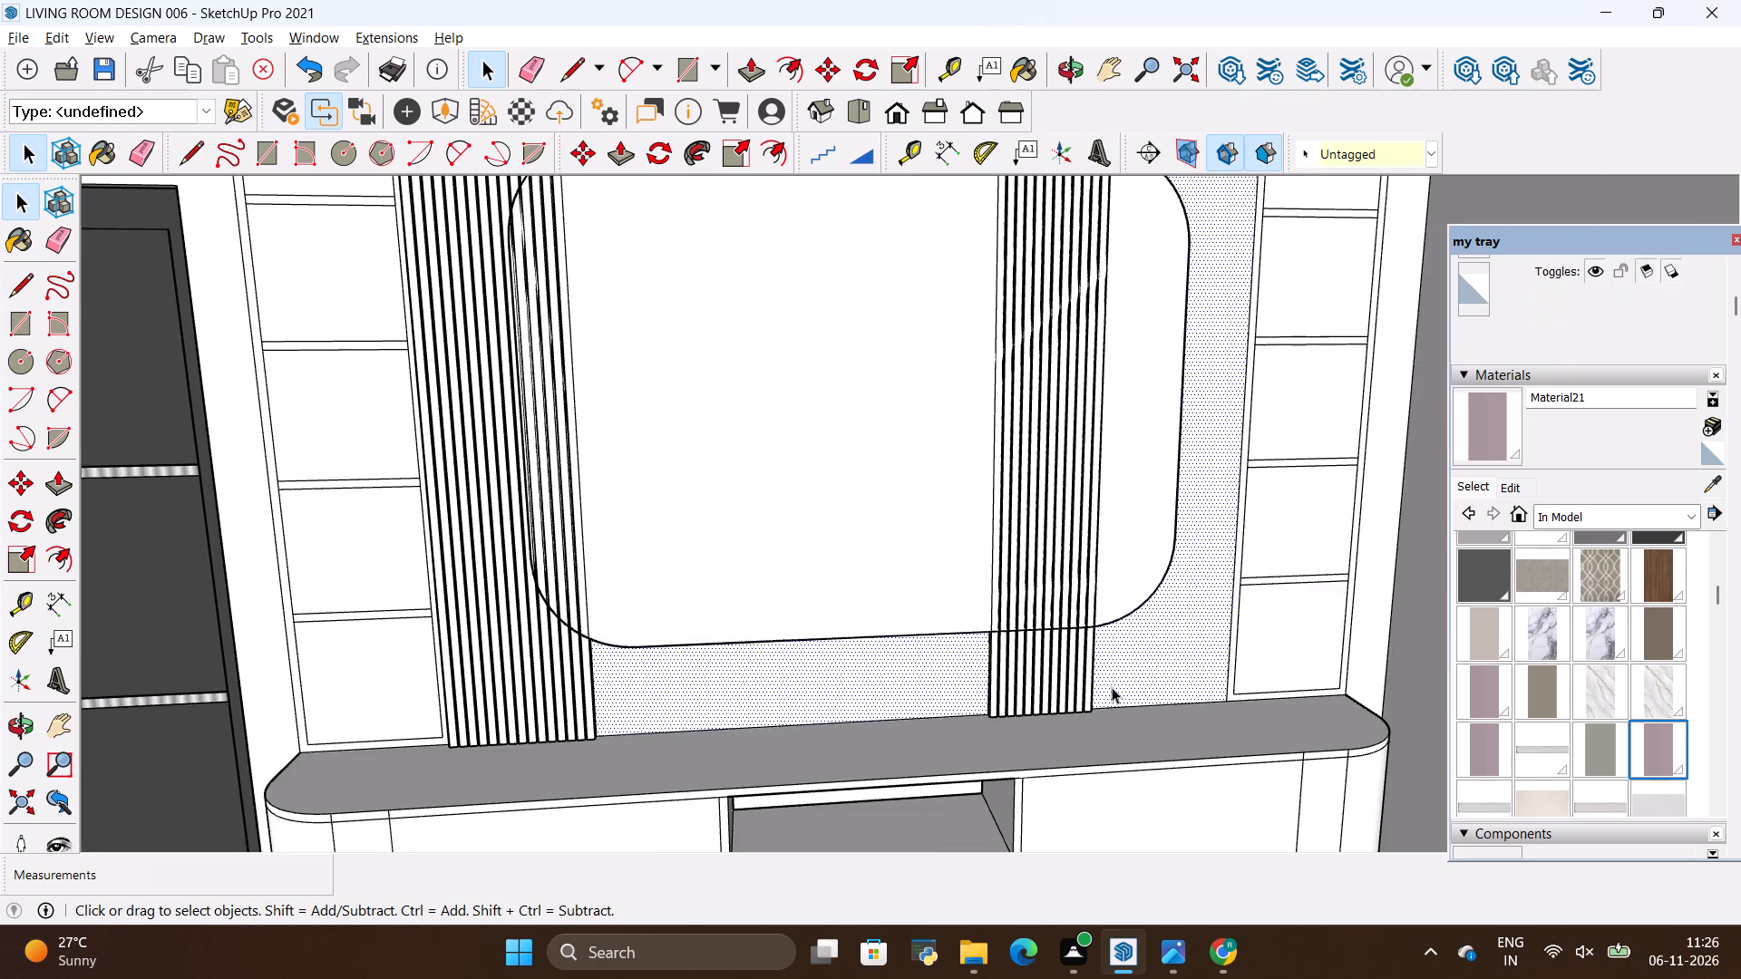
scroll(1112, 689, "down", 4)
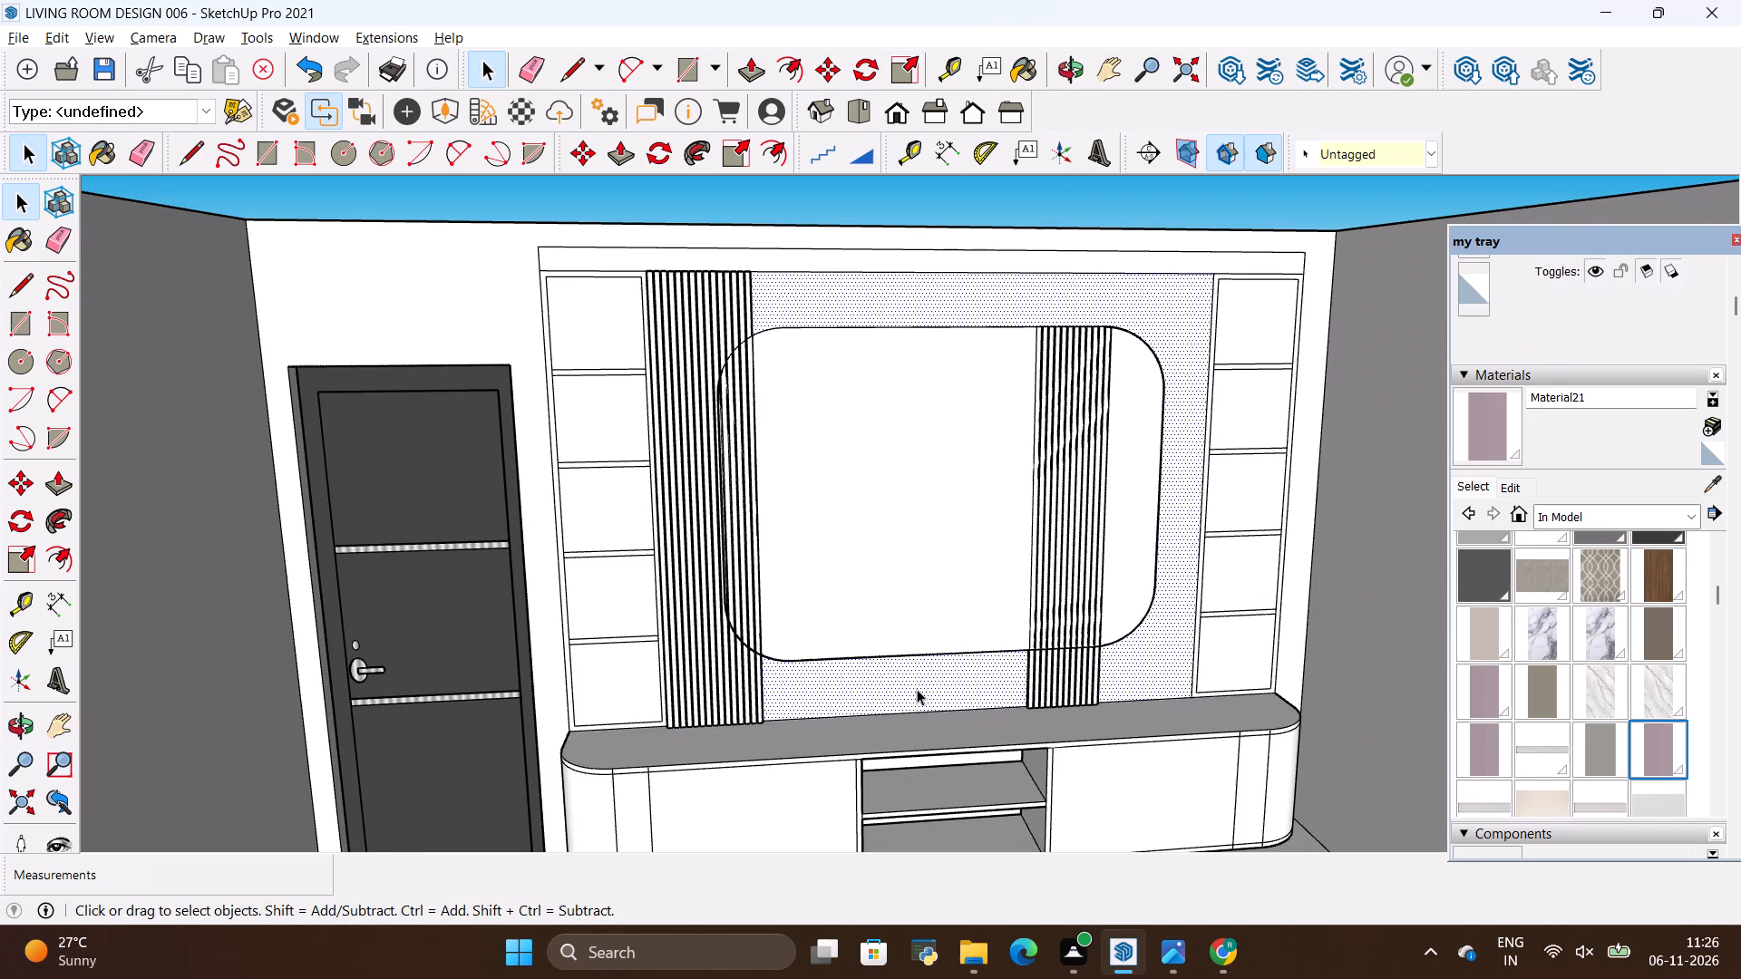
scroll(919, 687, "down", 3)
scroll(807, 736, "up", 4)
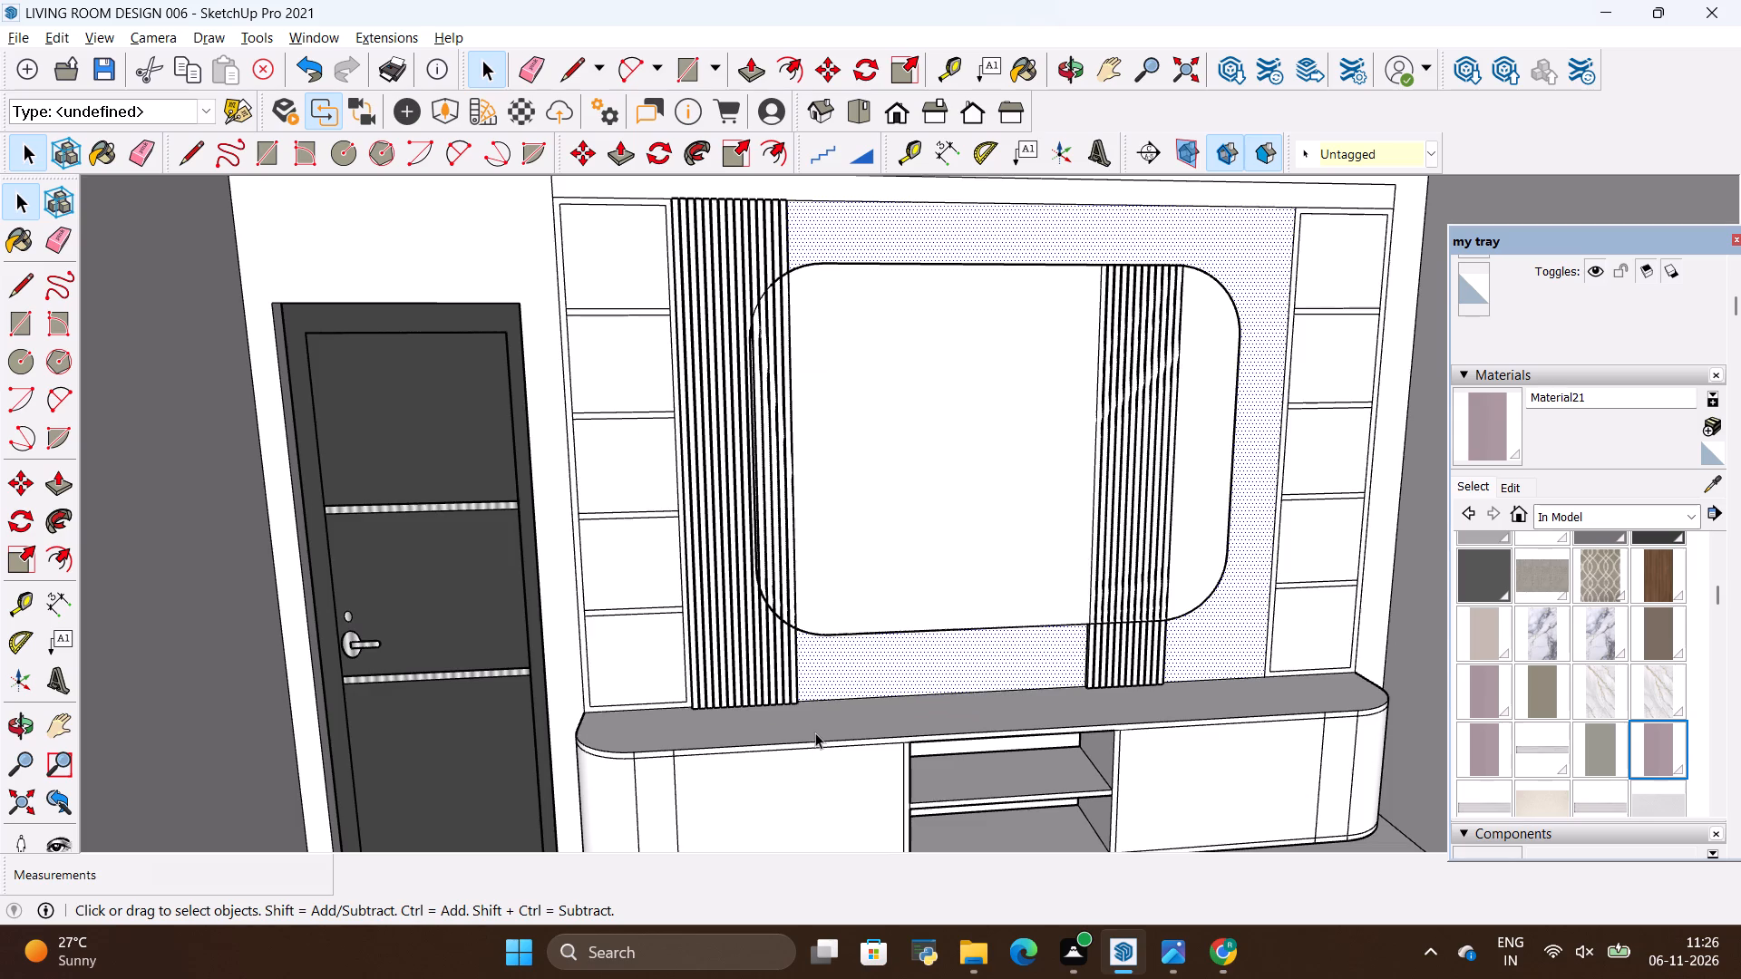
scroll(854, 723, "down", 3)
scroll(1009, 650, "down", 3)
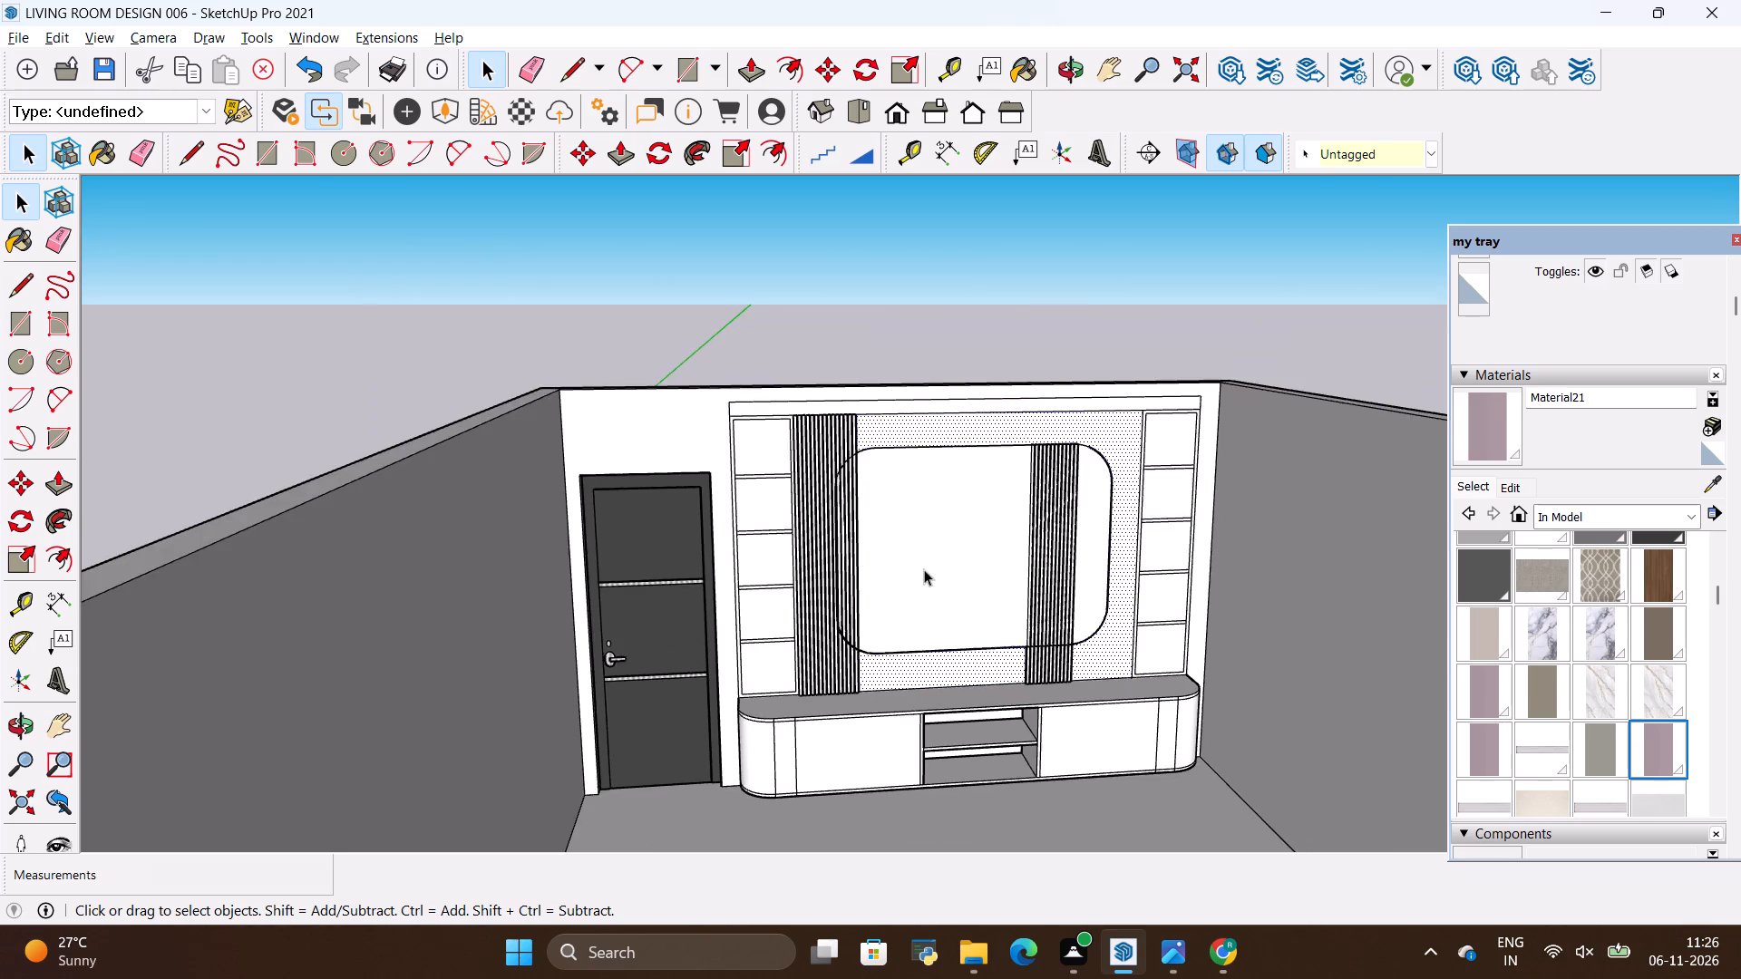
scroll(990, 689, "up", 5)
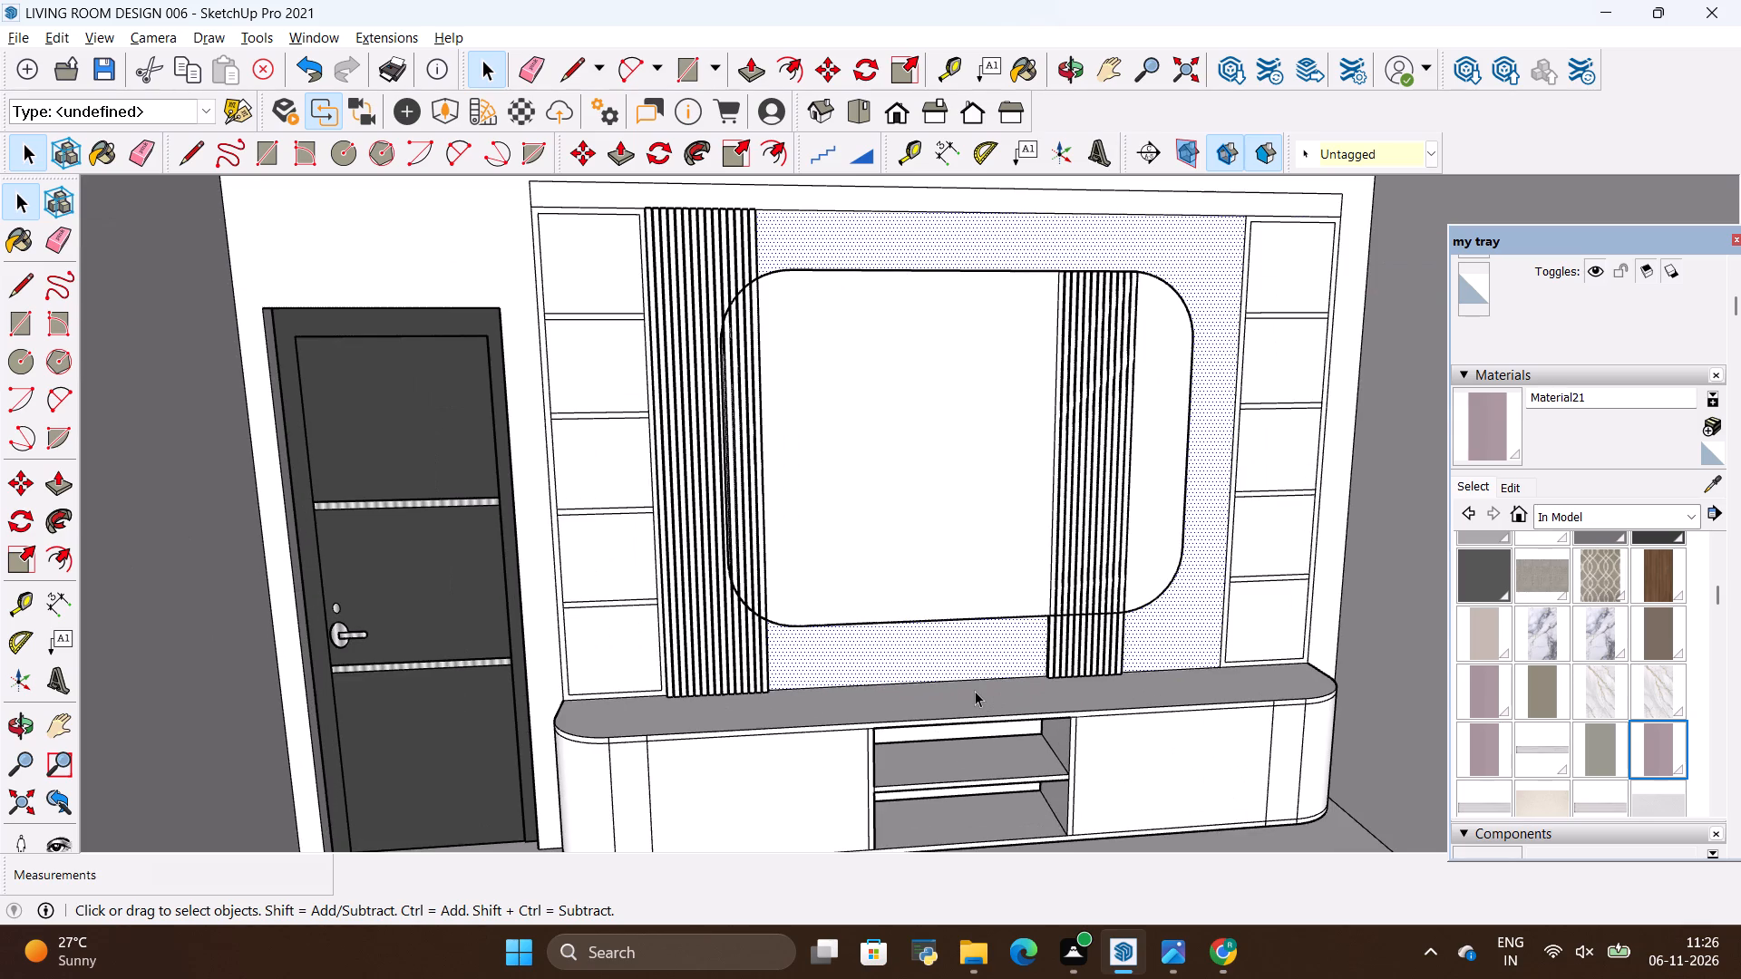
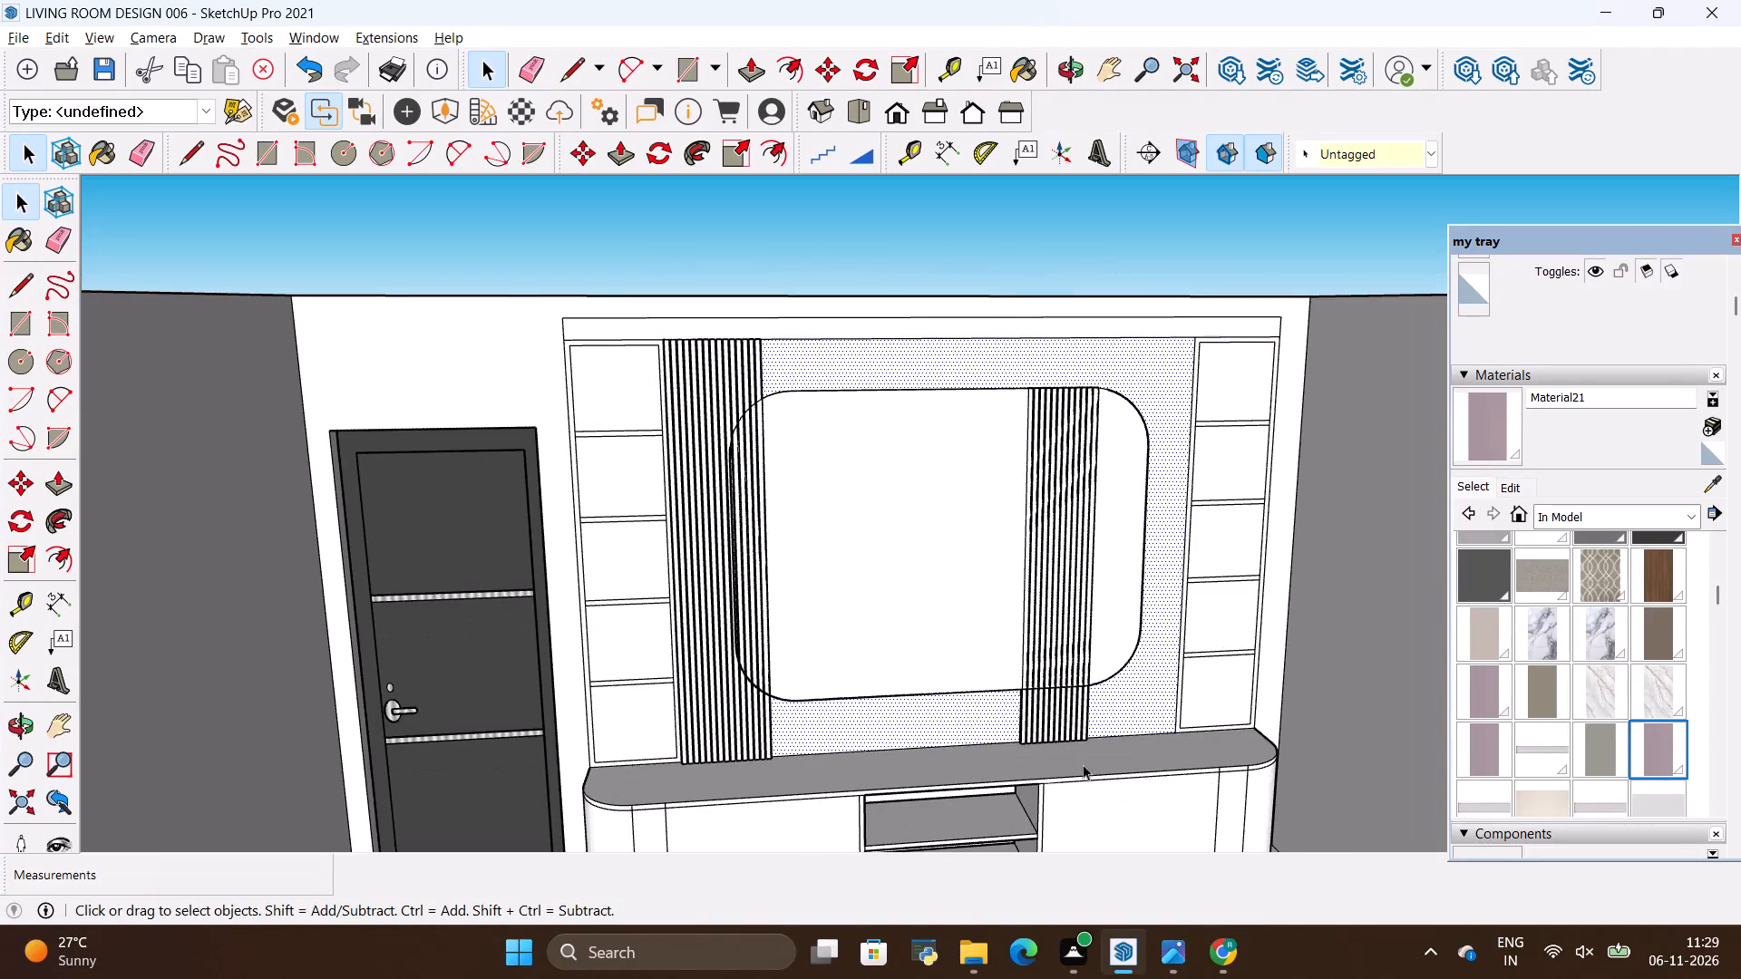
Open the second fluted panel's strip component and draw a 1-inch line across its front face along the rounded TV panel's bottom edge.
scroll(1097, 798, "up", 2)
scroll(1025, 726, "up", 4)
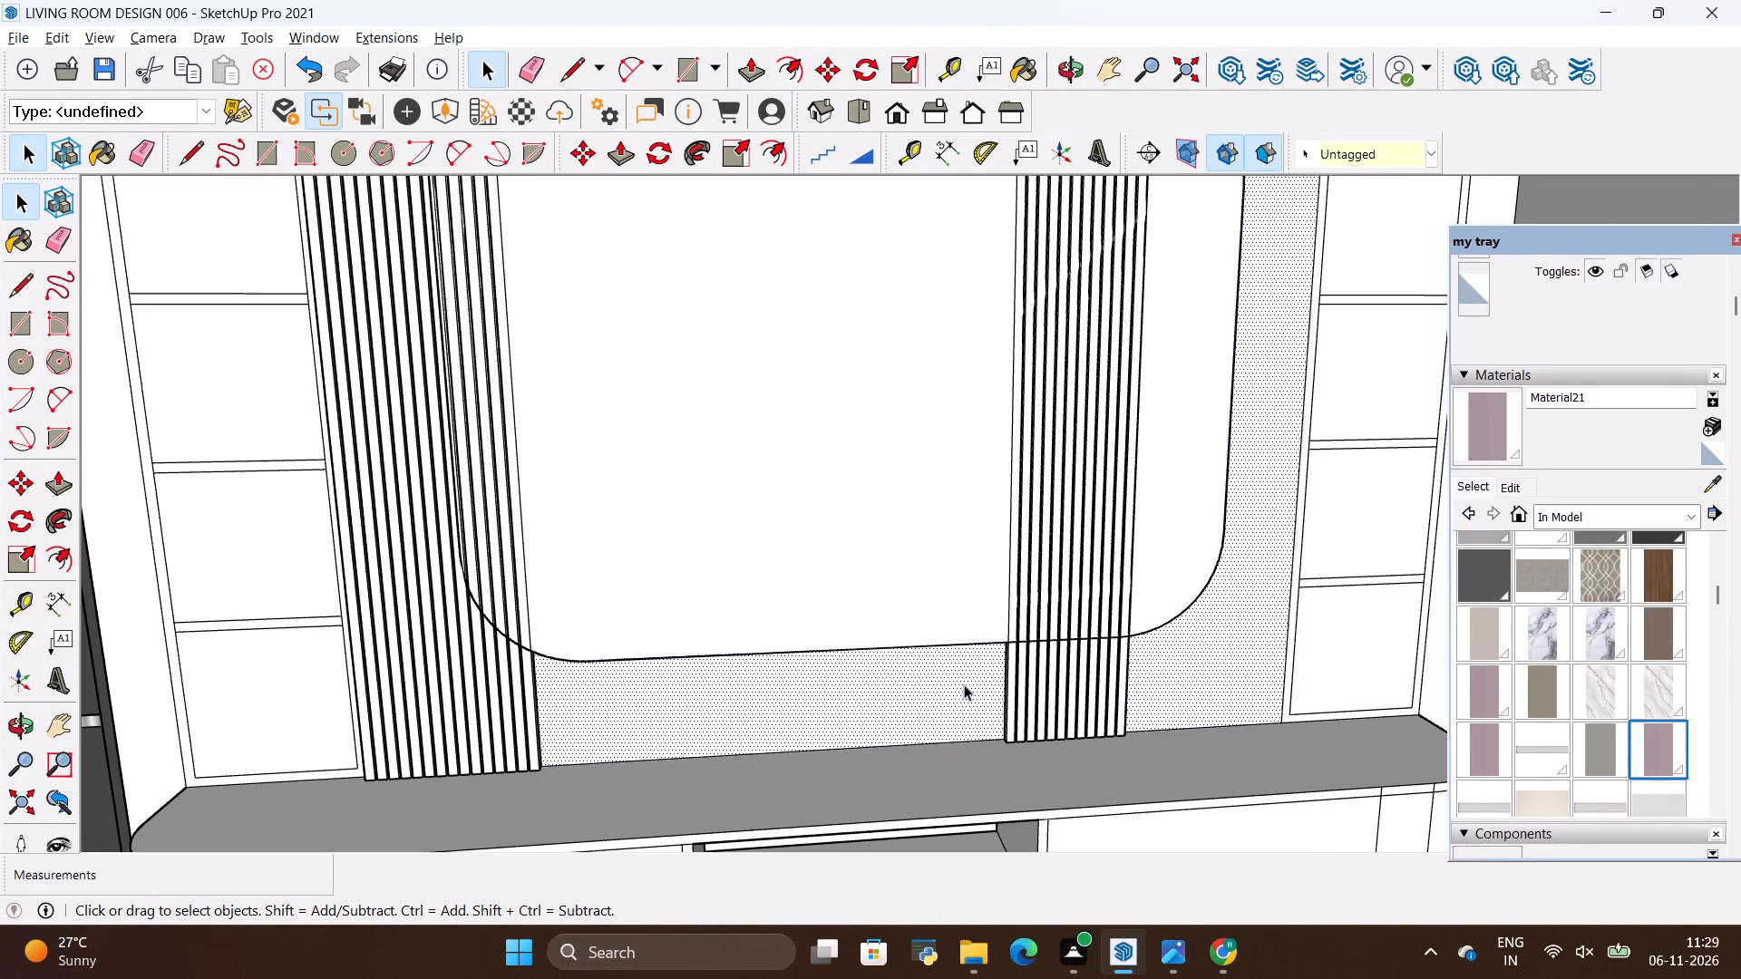
scroll(961, 681, "up", 15)
scroll(1075, 648, "up", 2)
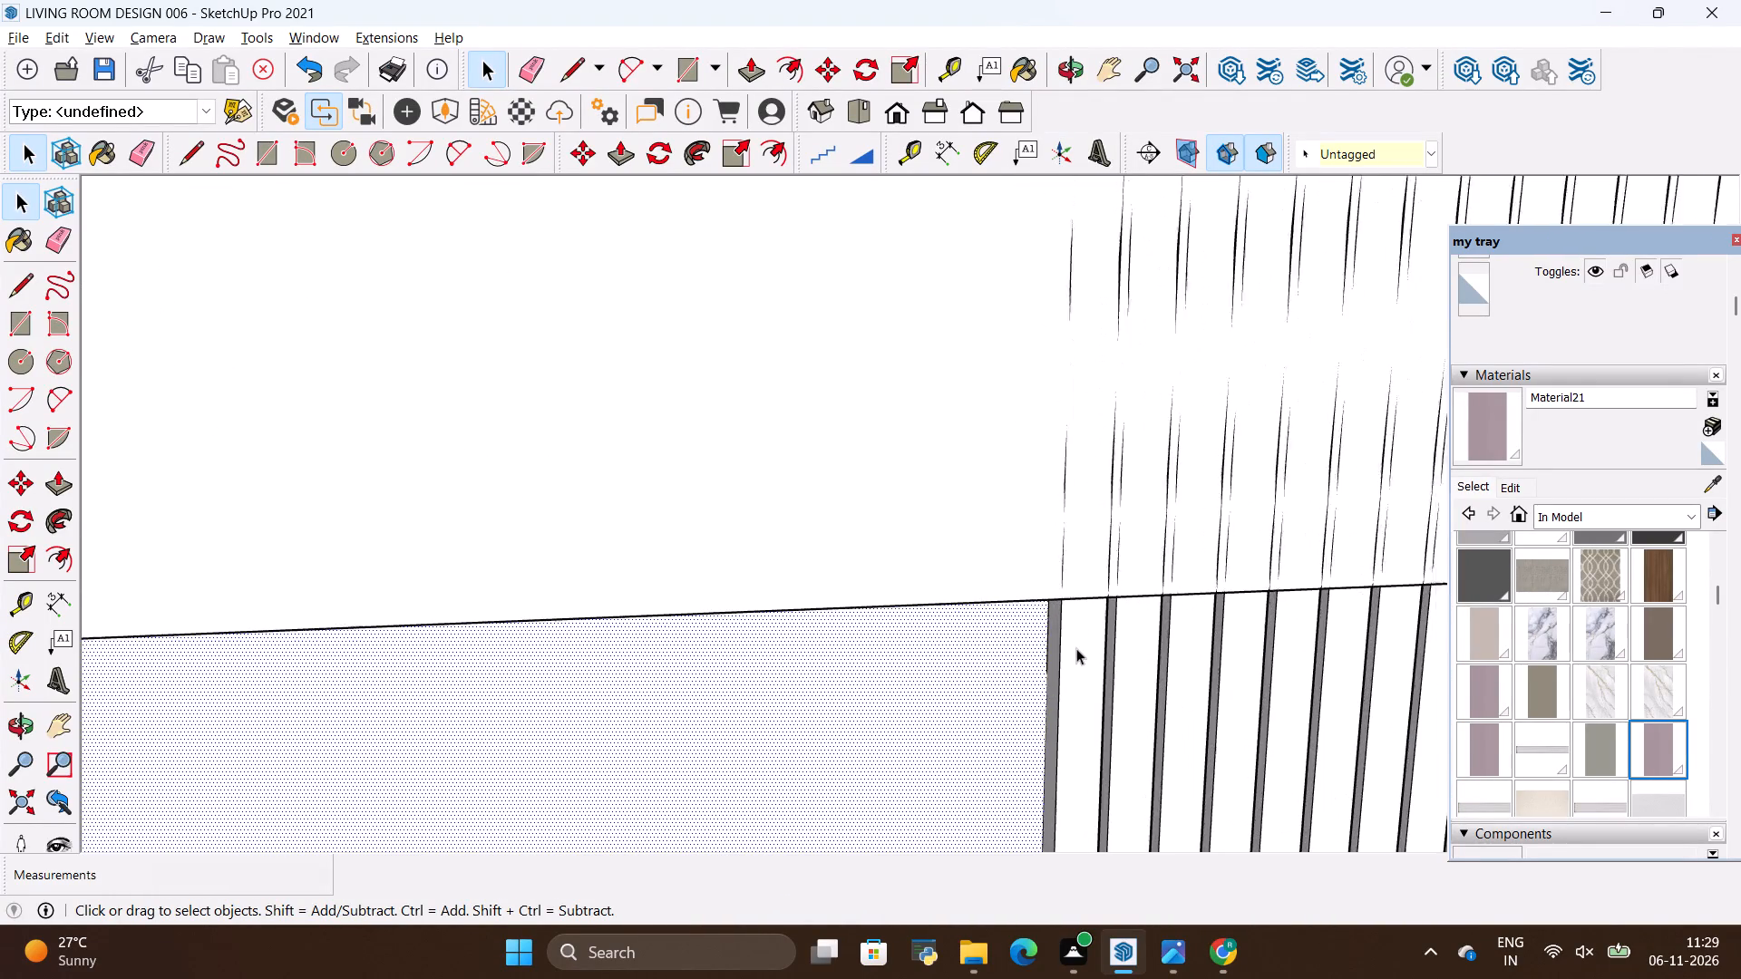
scroll(1076, 648, "up", 4)
key("space")
triple_click(1094, 634)
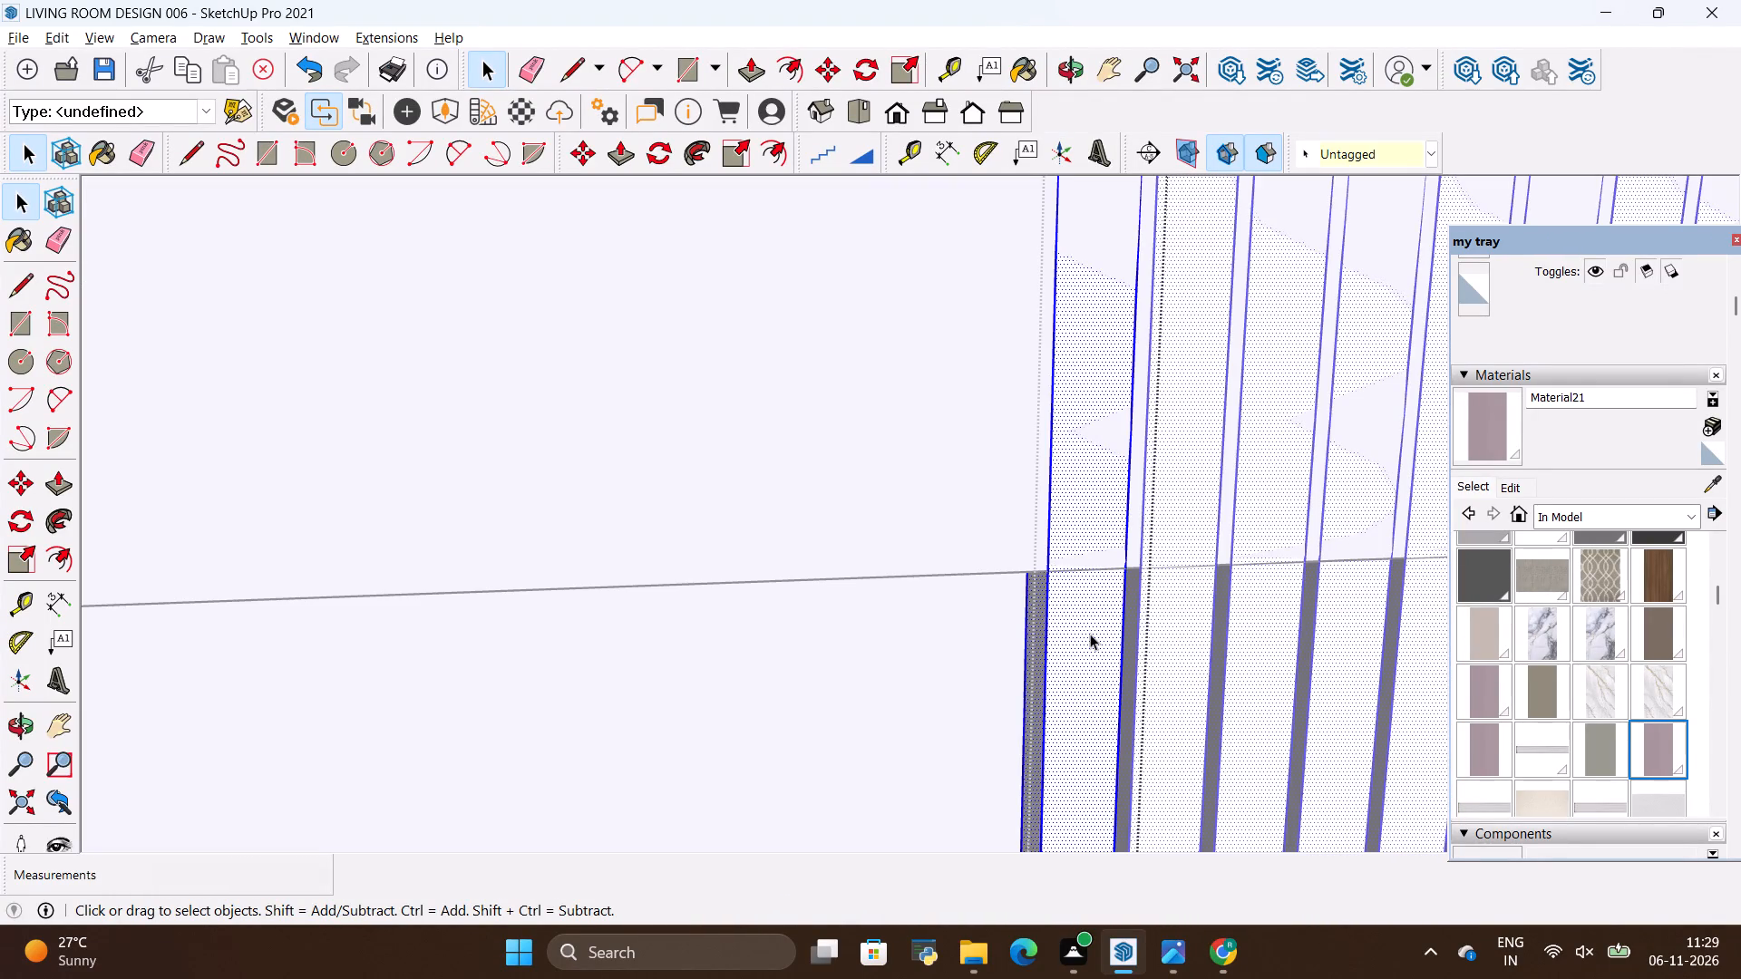
left_click(1089, 634)
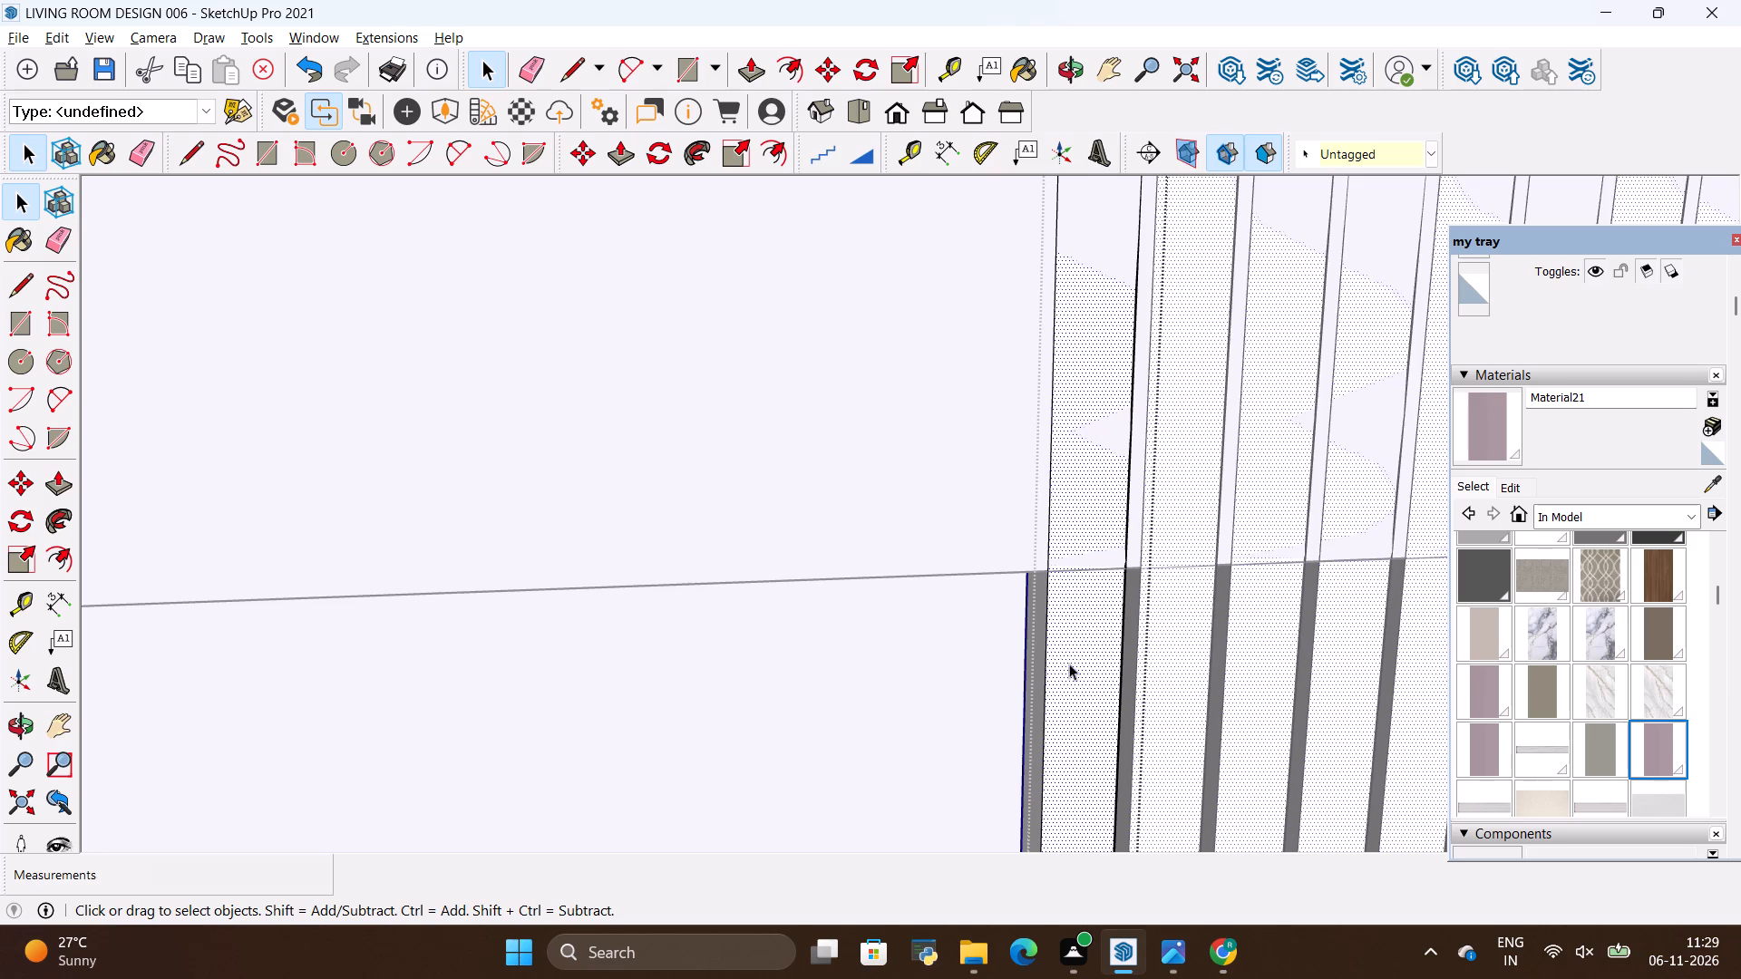
key("l")
scroll(1043, 576, "up", 7)
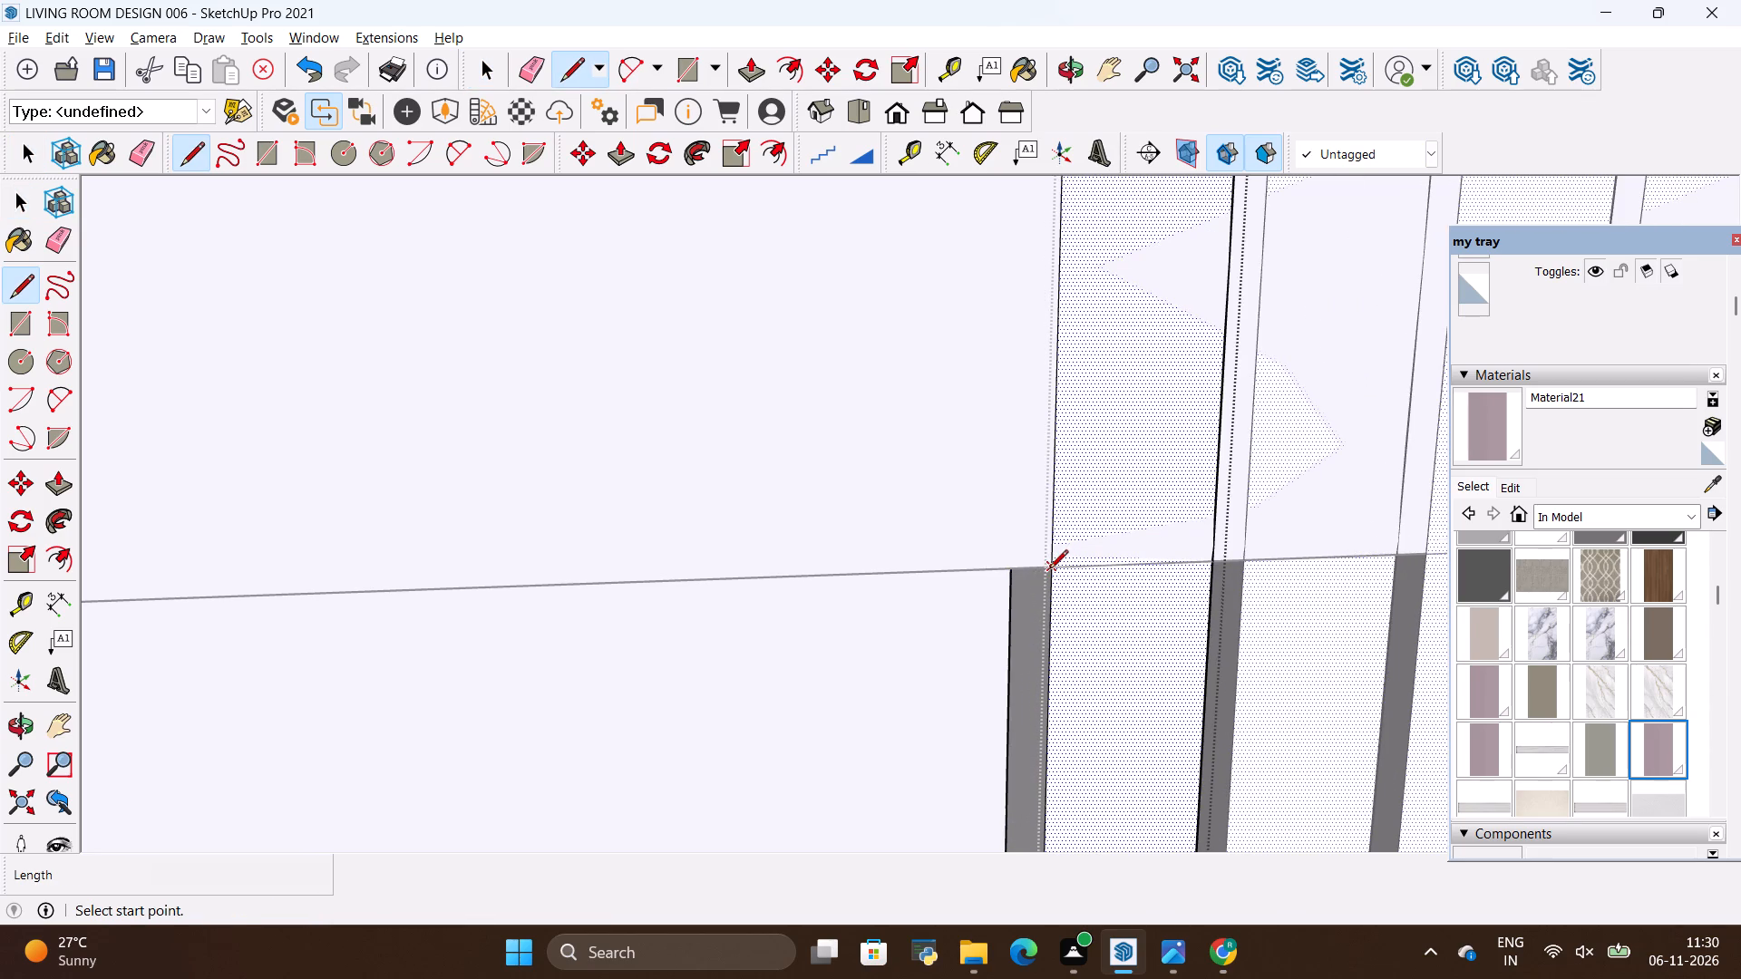
left_click(1049, 570)
key("l")
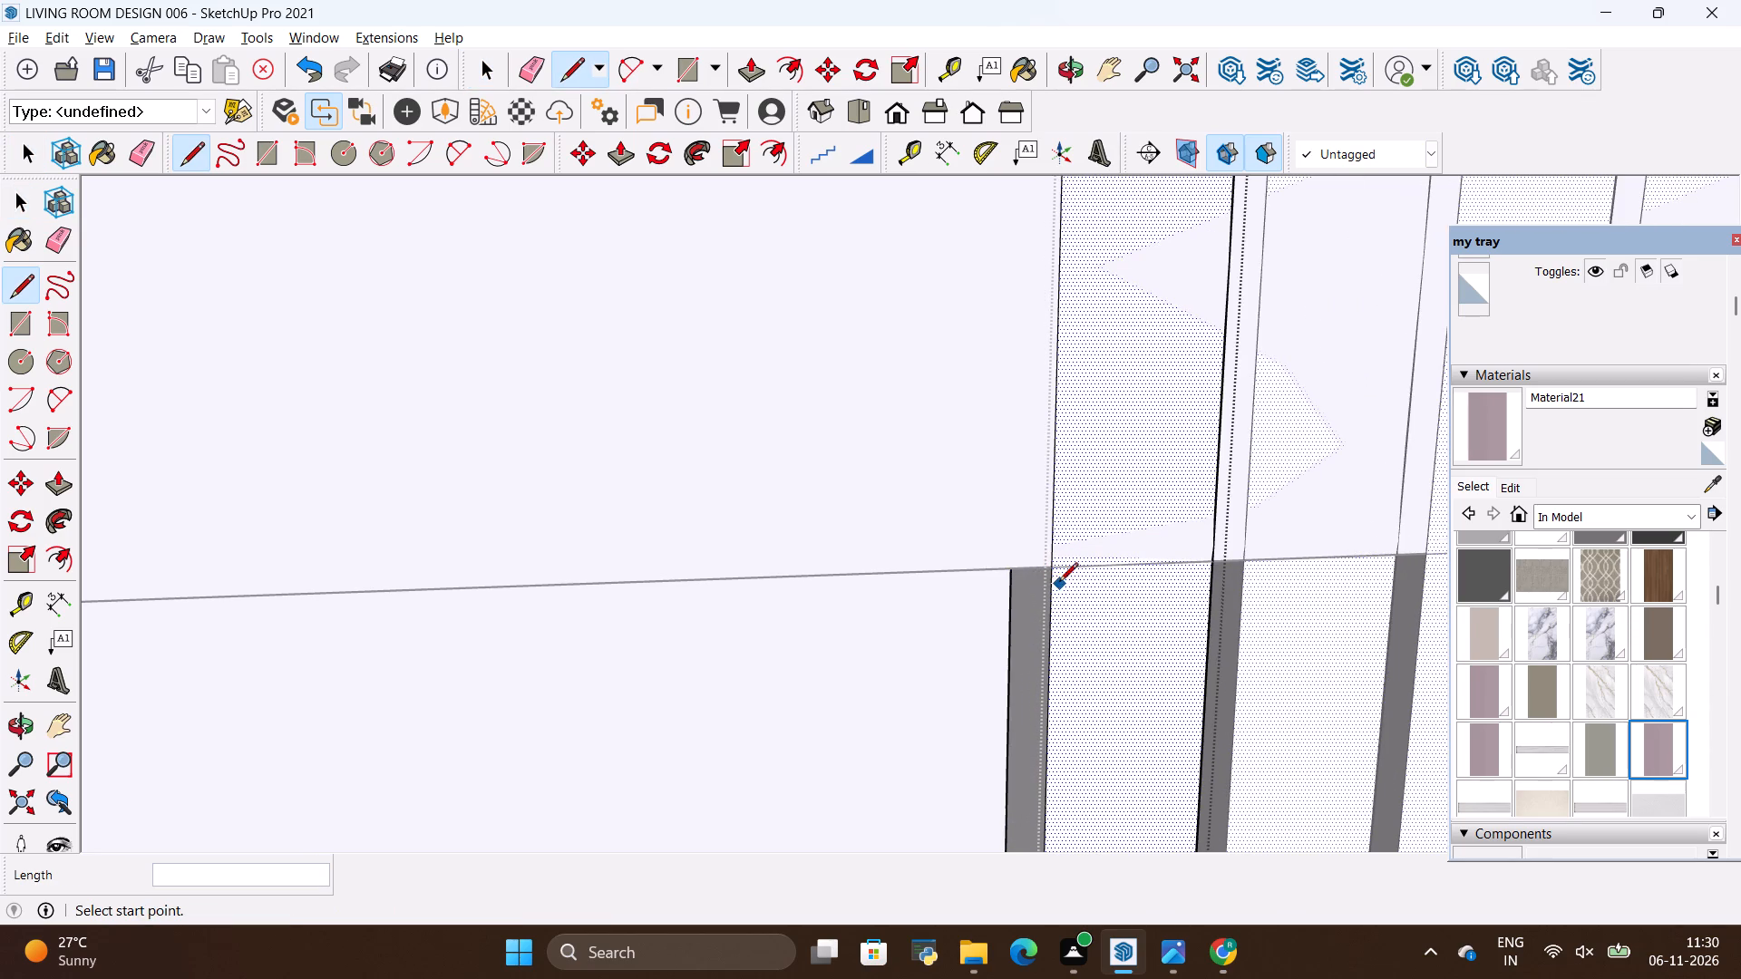
left_click(1054, 572)
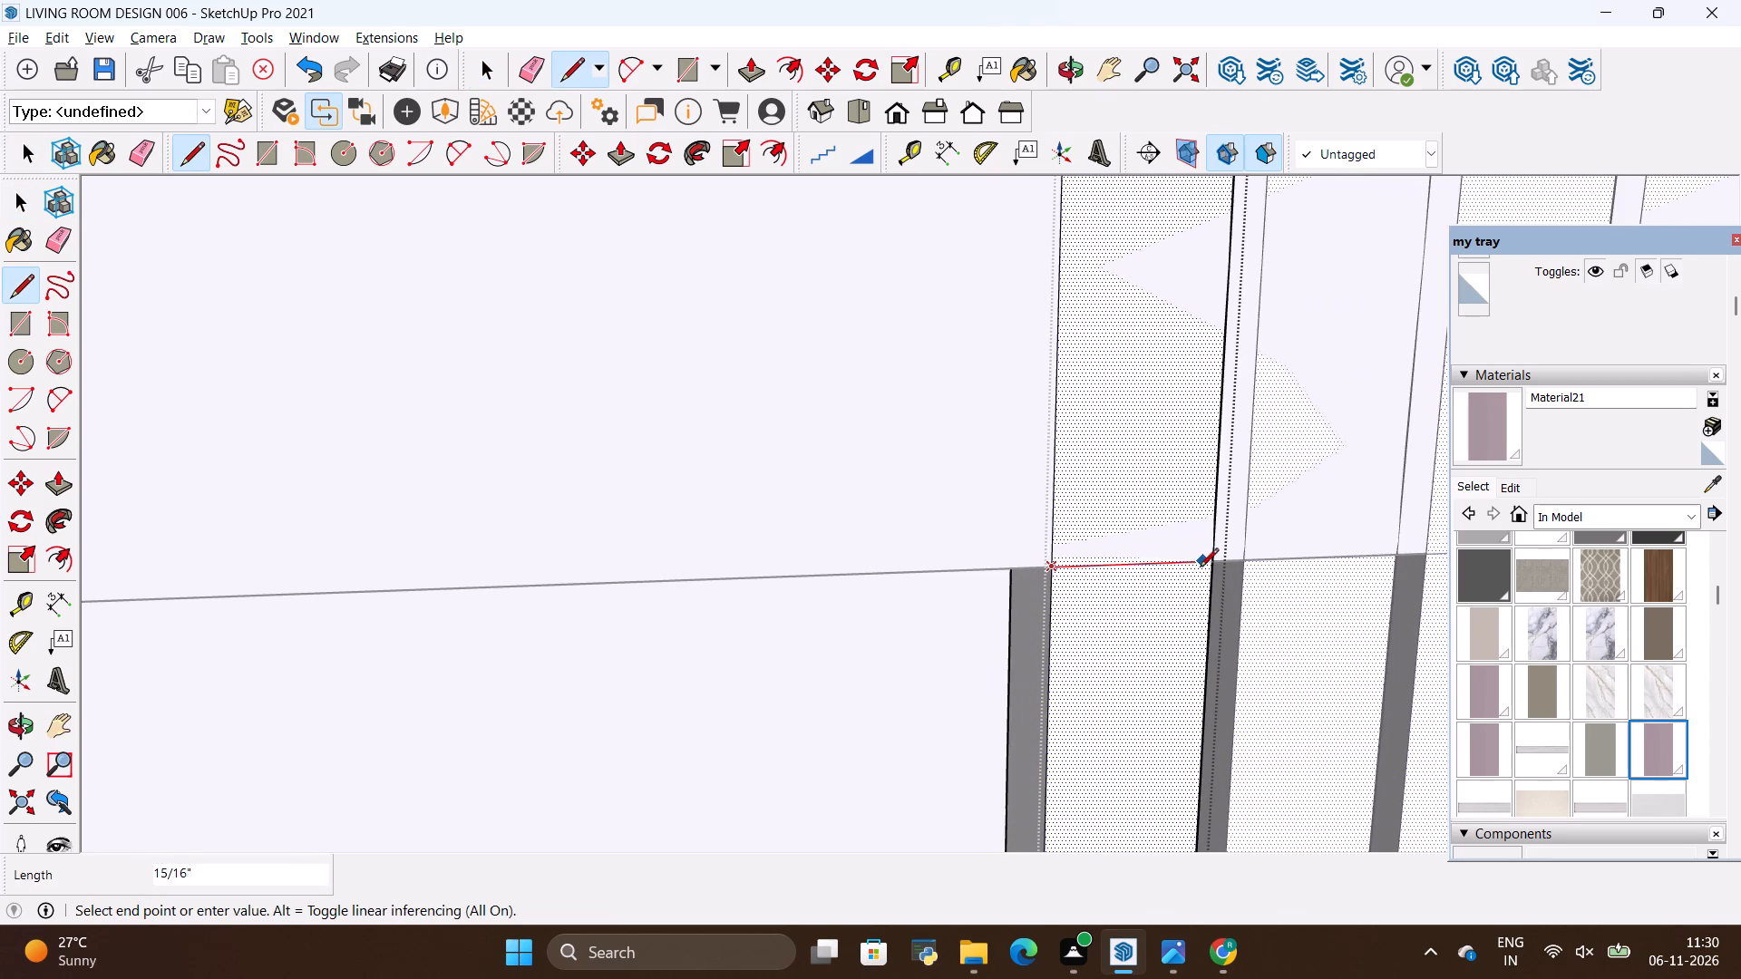
left_click(1213, 568)
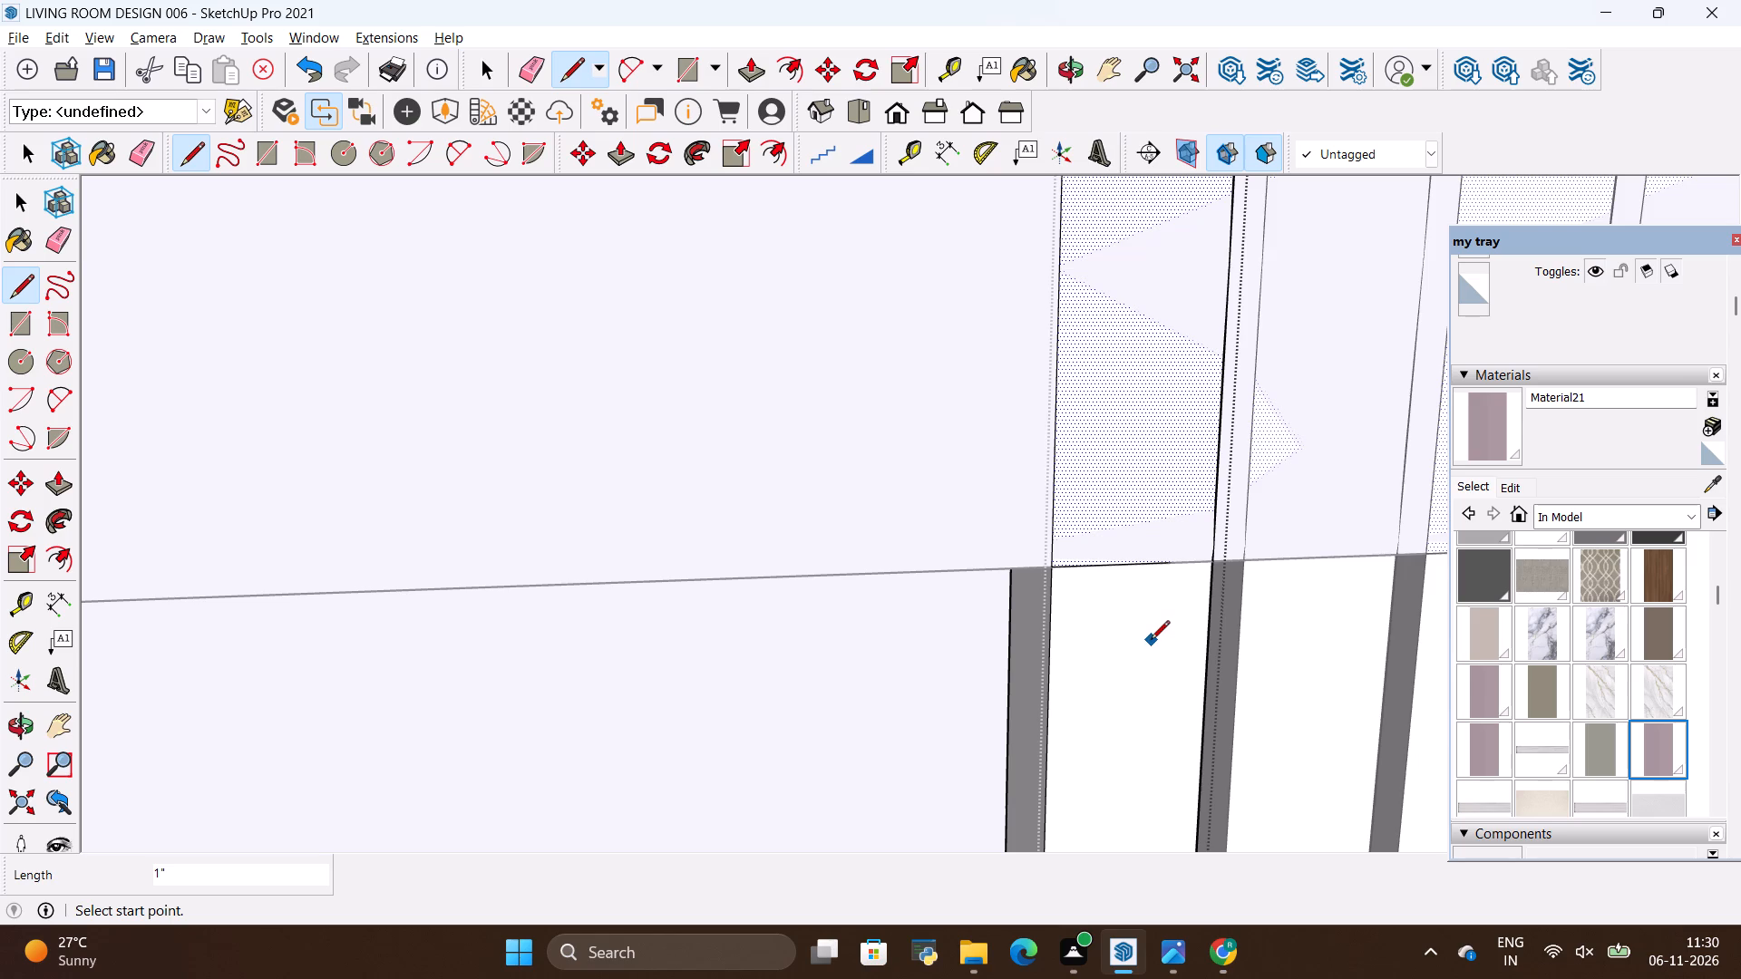
Push the strip portion below the rounded TV panel's bottom edge back 1 inch to remove it, and leave the component.
key("space")
left_click(1151, 641)
left_click(1151, 641)
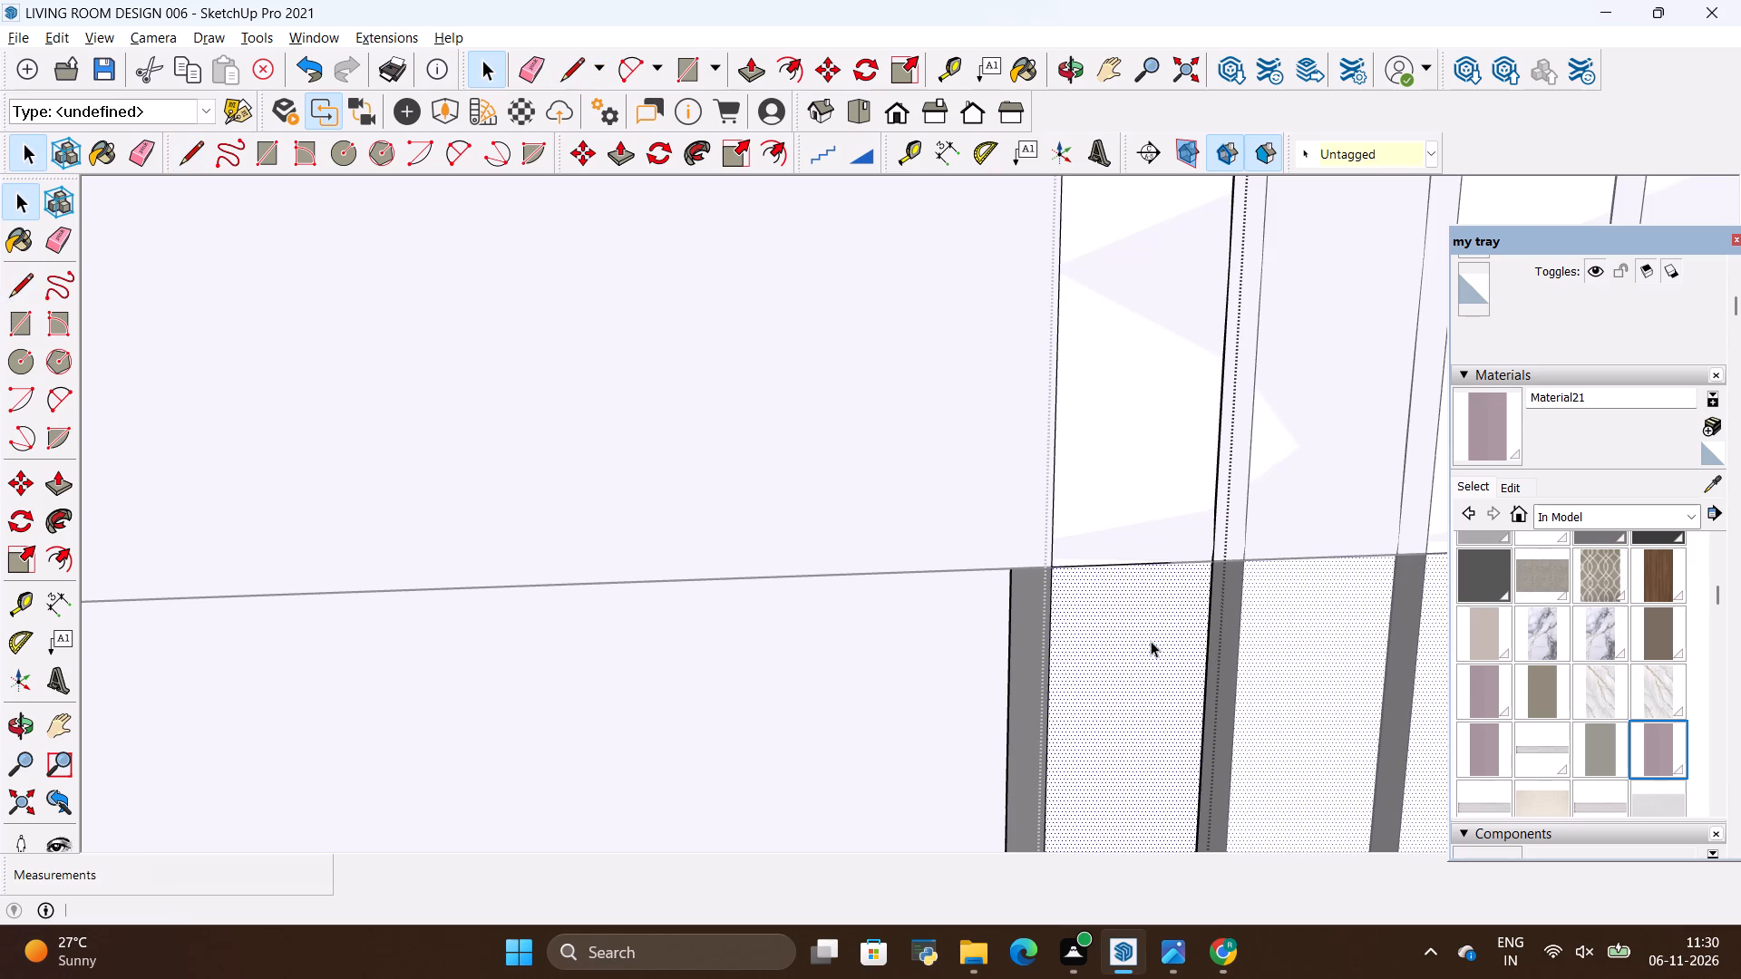
key("p")
left_click(1151, 641)
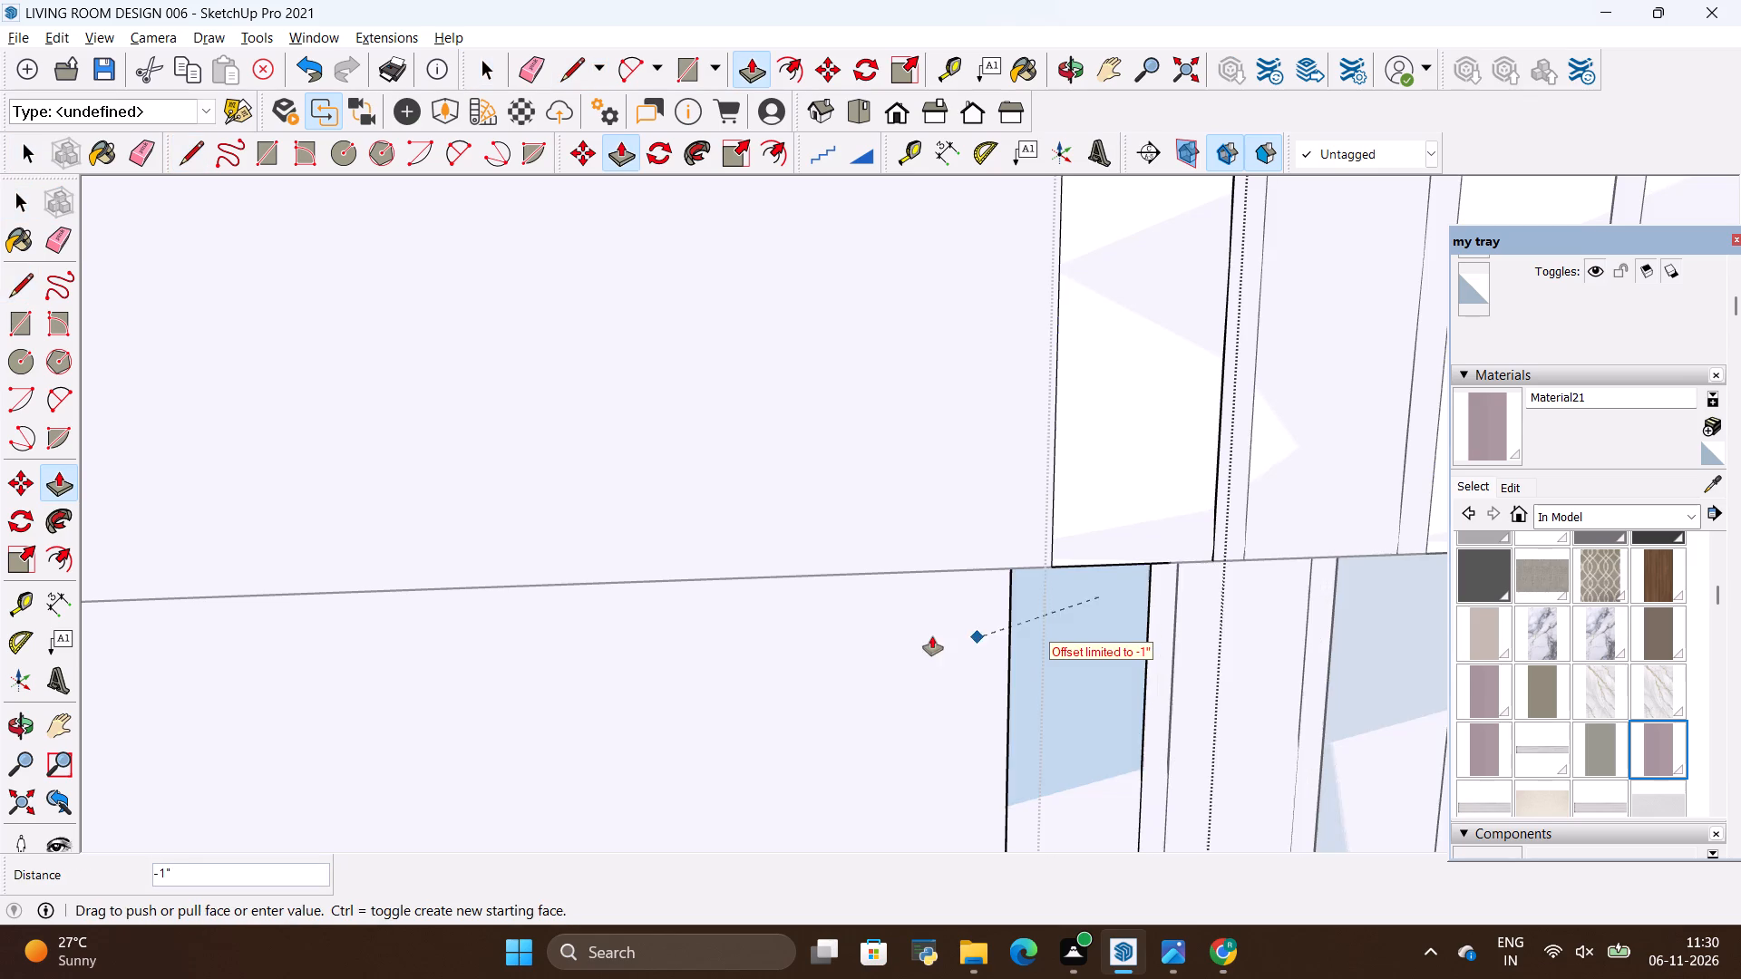
left_click(915, 637)
scroll(873, 711, "down", 17)
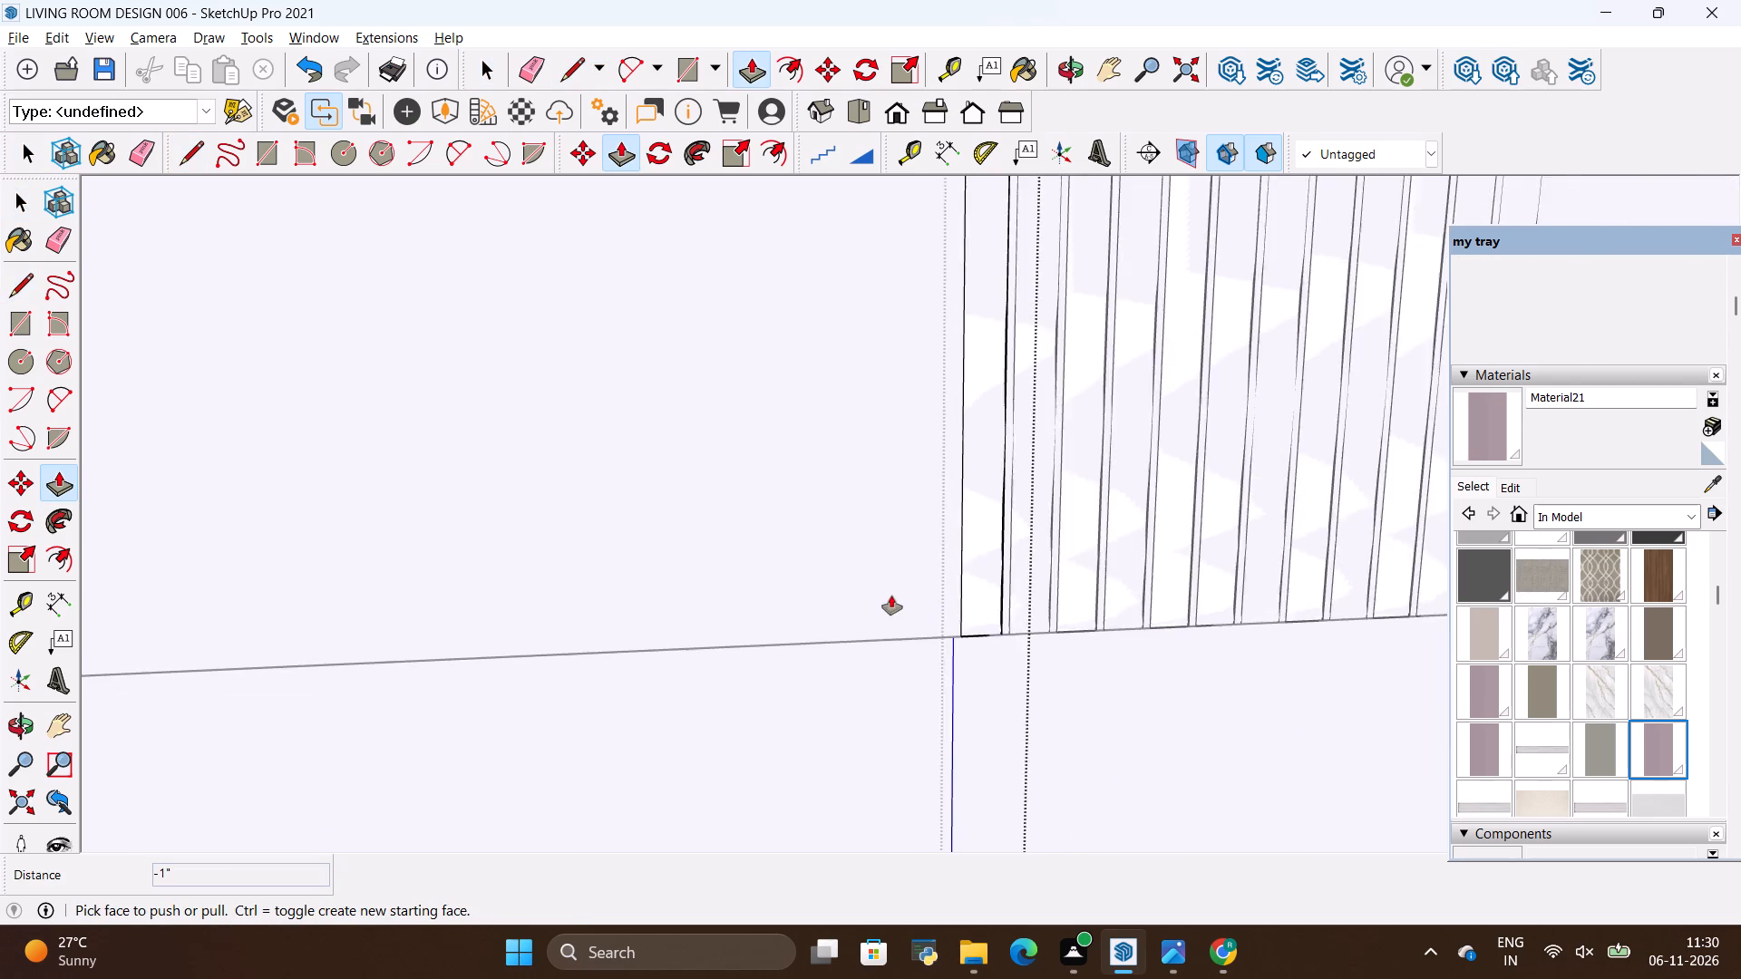
scroll(891, 596, "down", 18)
key("space")
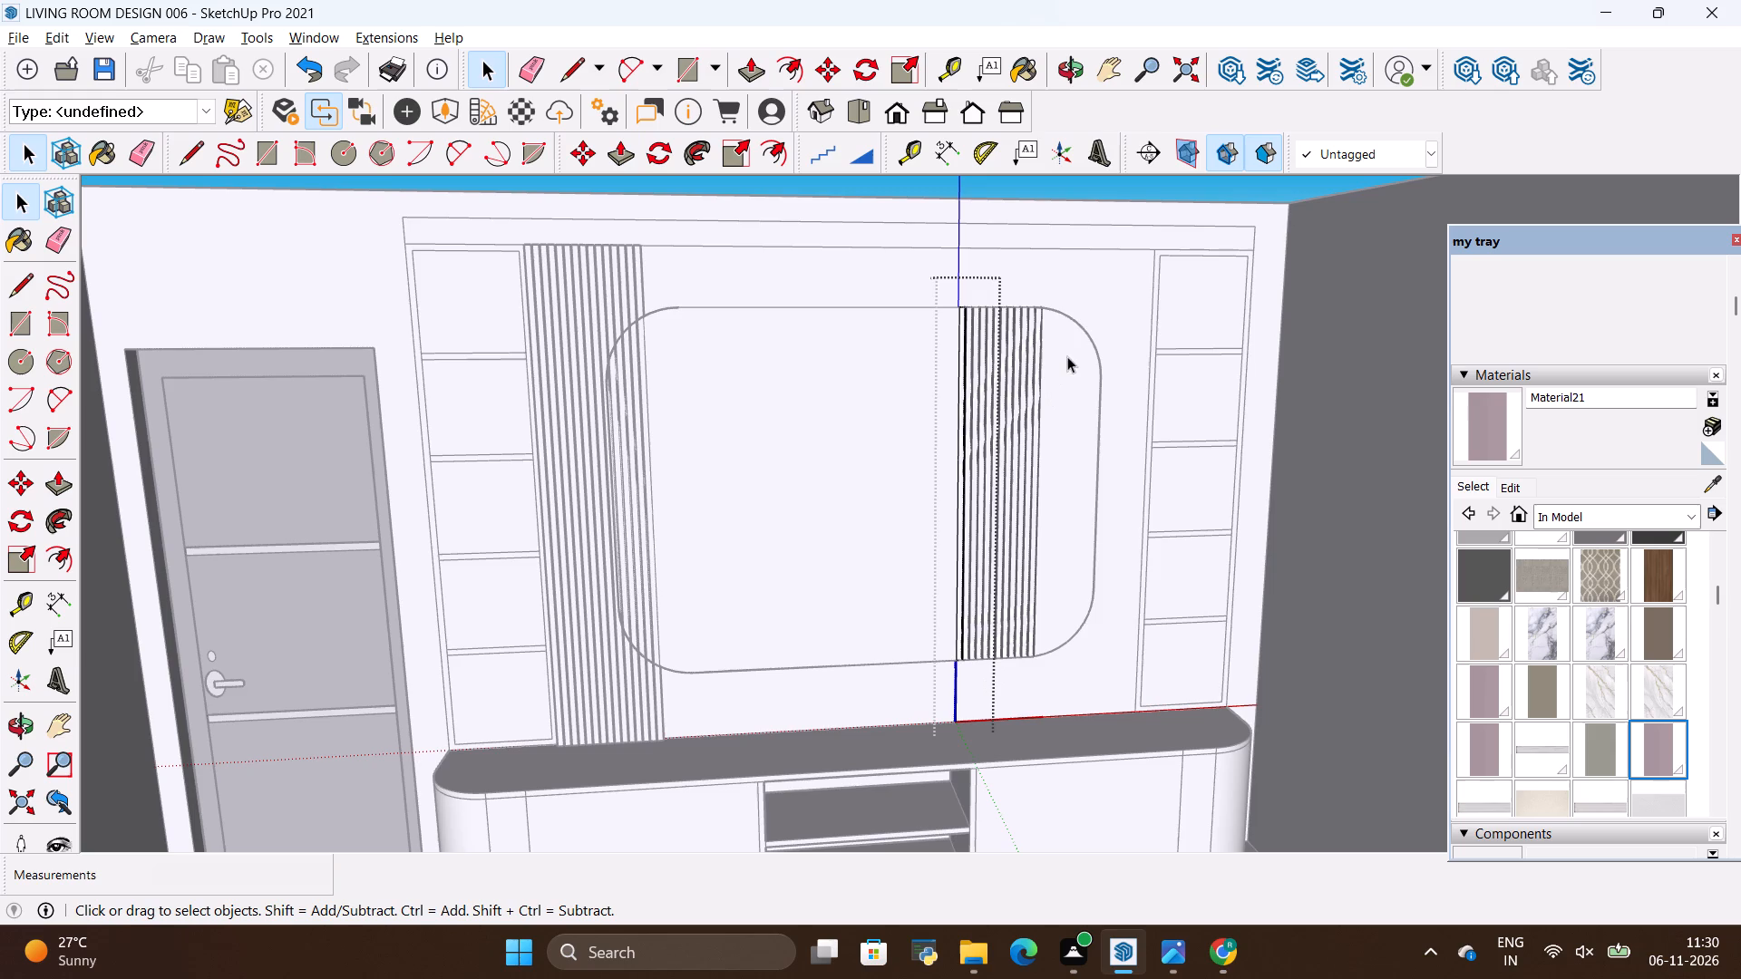
left_click(1078, 299)
Check the reference image and examine how the second fluted panel's strips meet the top edge of the rounded TV panel.
scroll(975, 330, "up", 8)
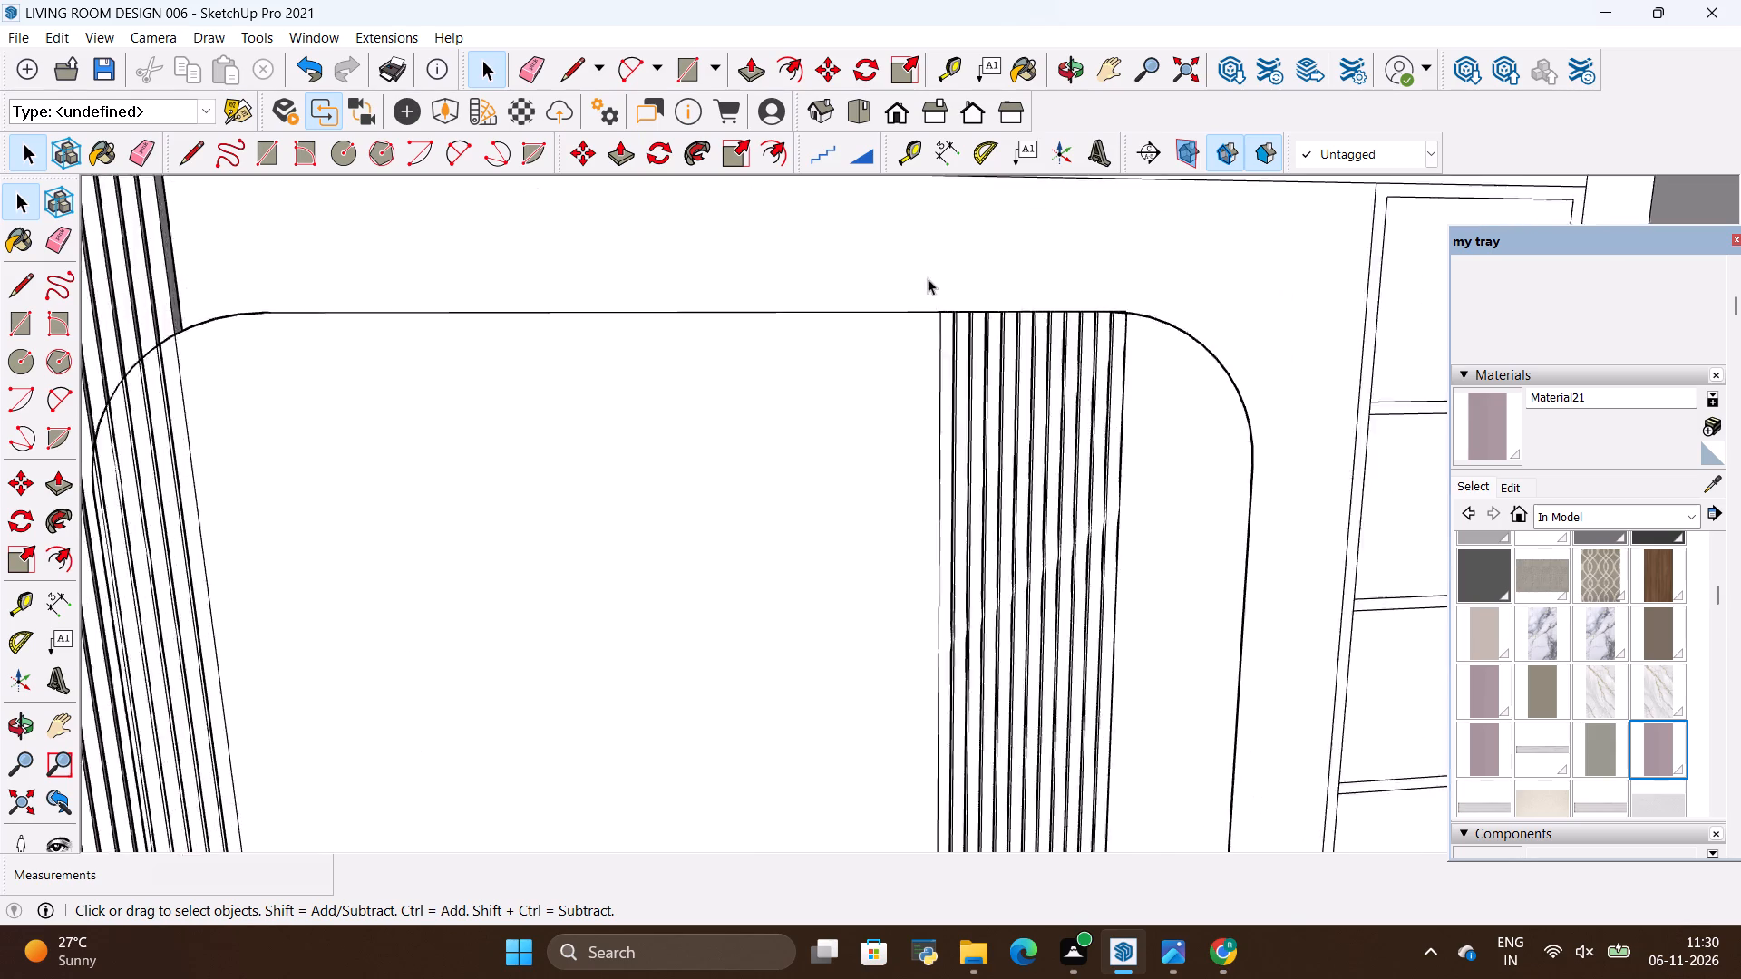
scroll(928, 278, "up", 4)
key("alt+Tab")
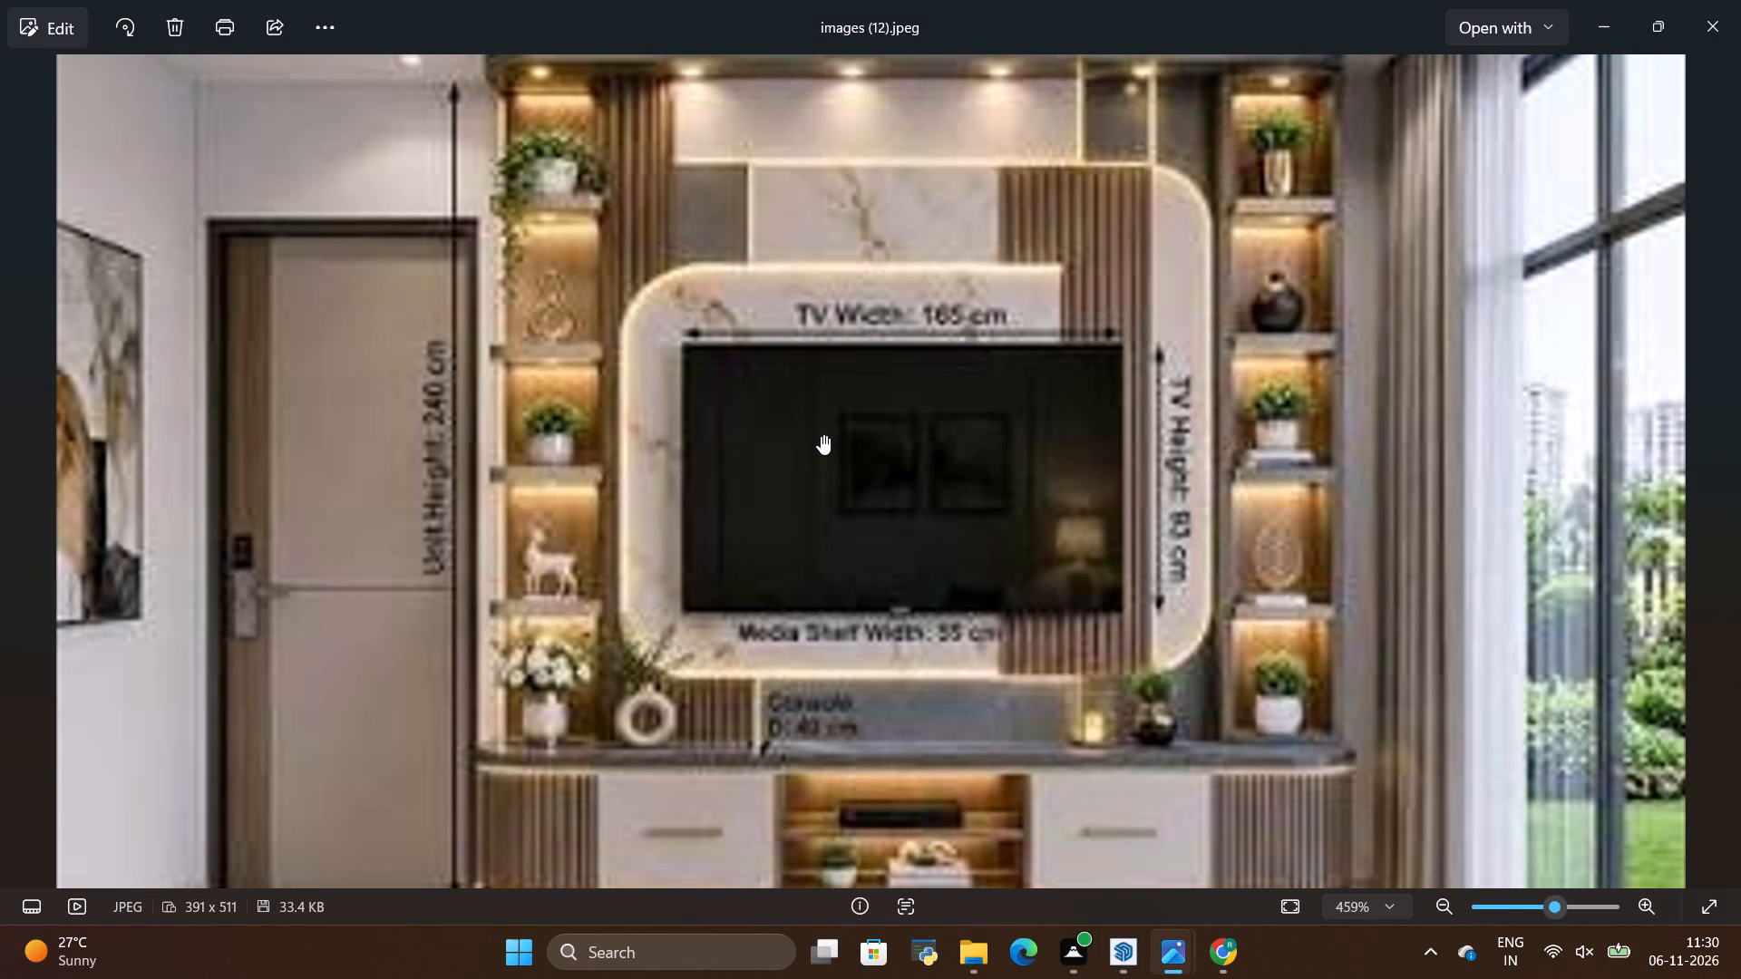
key("alt+Tab")
scroll(892, 329, "up", 8)
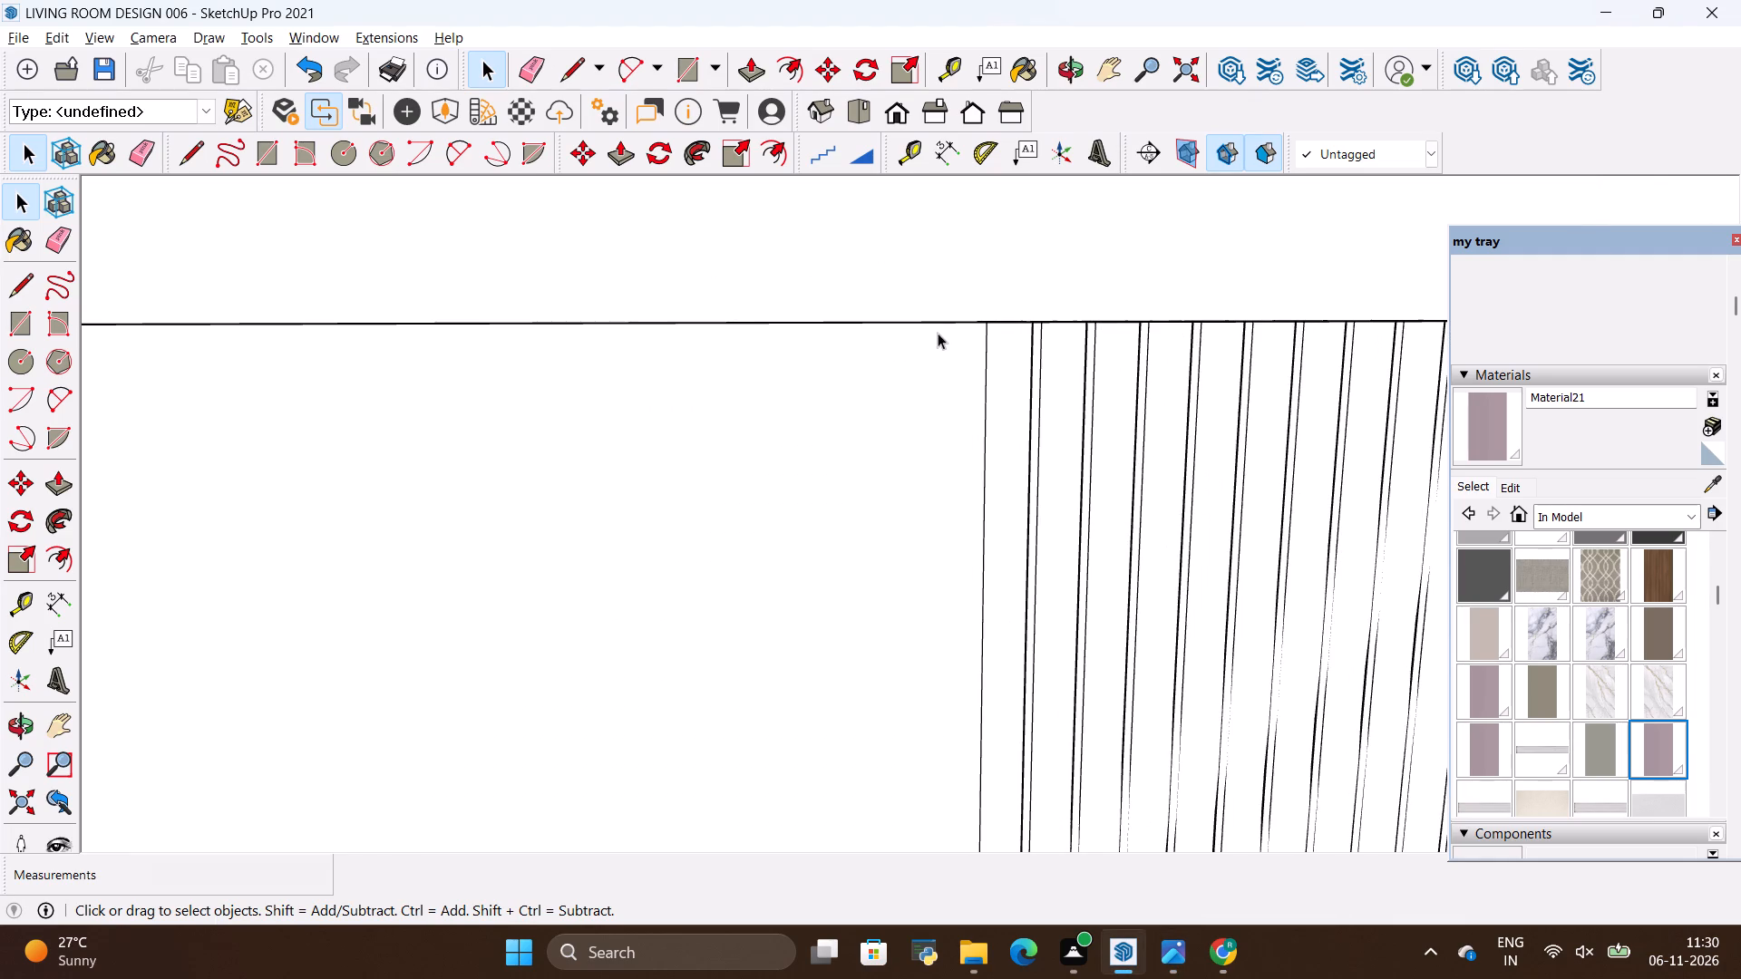
left_click(5, 710)
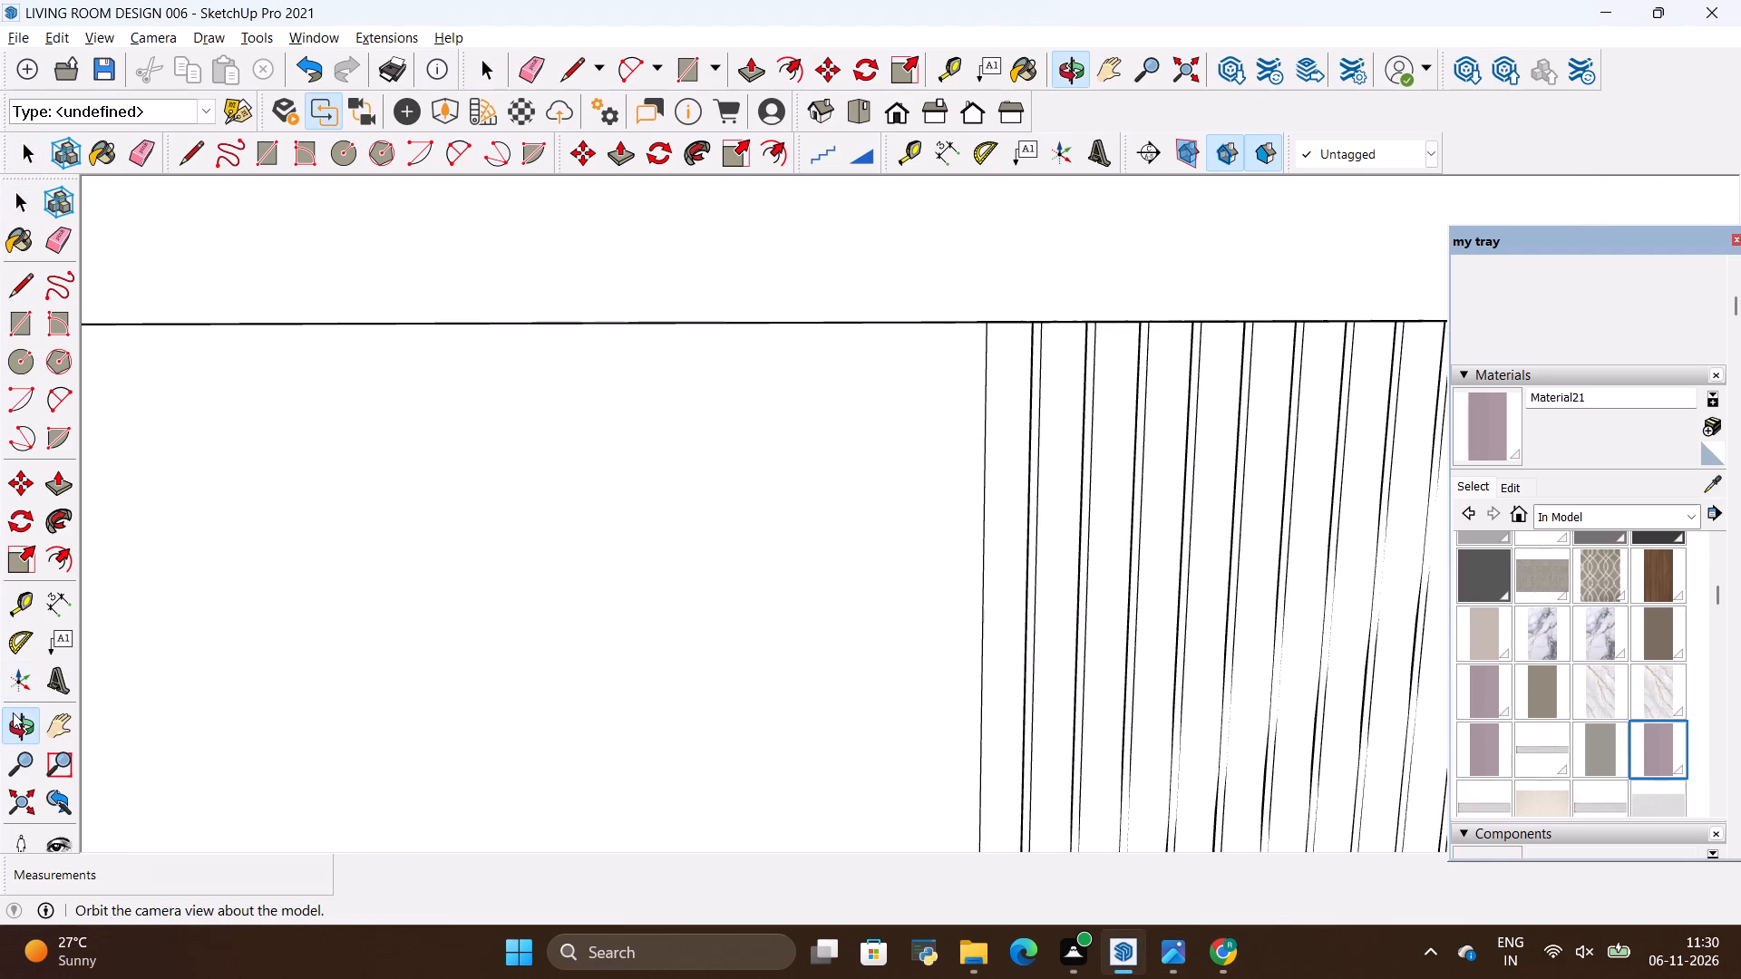
left_click(13, 712)
left_click_drag(732, 348, 772, 522)
scroll(757, 344, "down", 6)
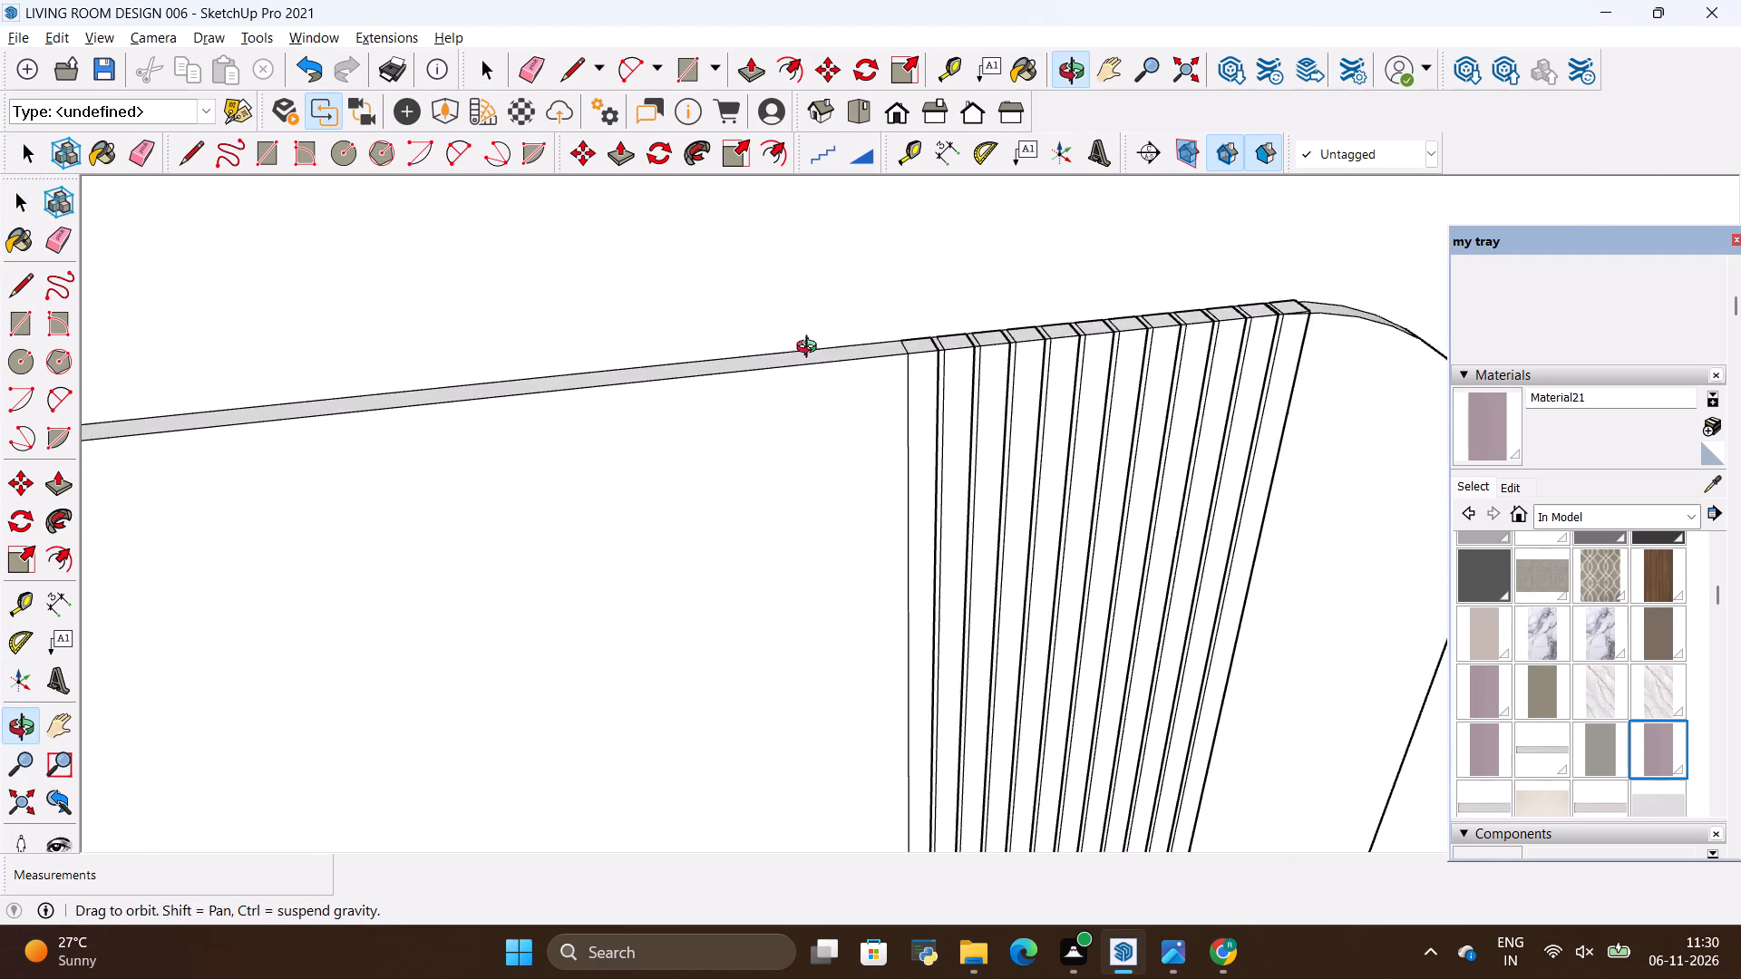
scroll(811, 349, "down", 16)
scroll(1029, 388, "up", 6)
scroll(1029, 388, "down", 4)
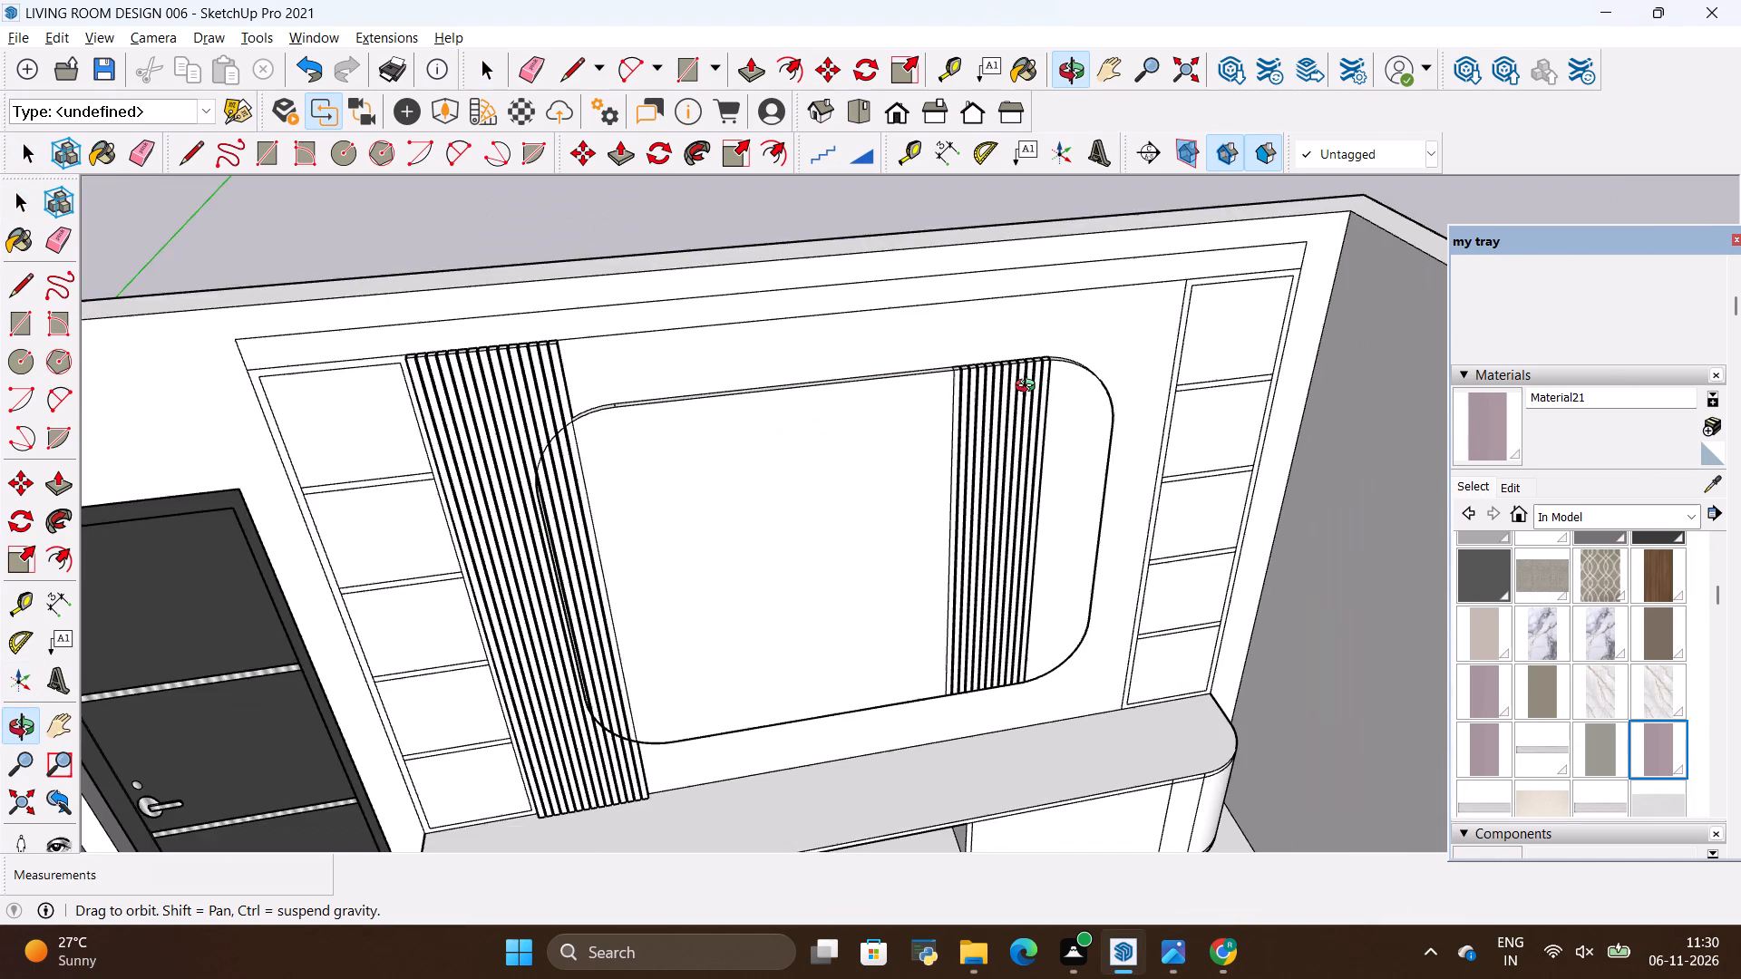
scroll(1029, 388, "down", 1)
scroll(1018, 387, "up", 3)
scroll(930, 349, "up", 19)
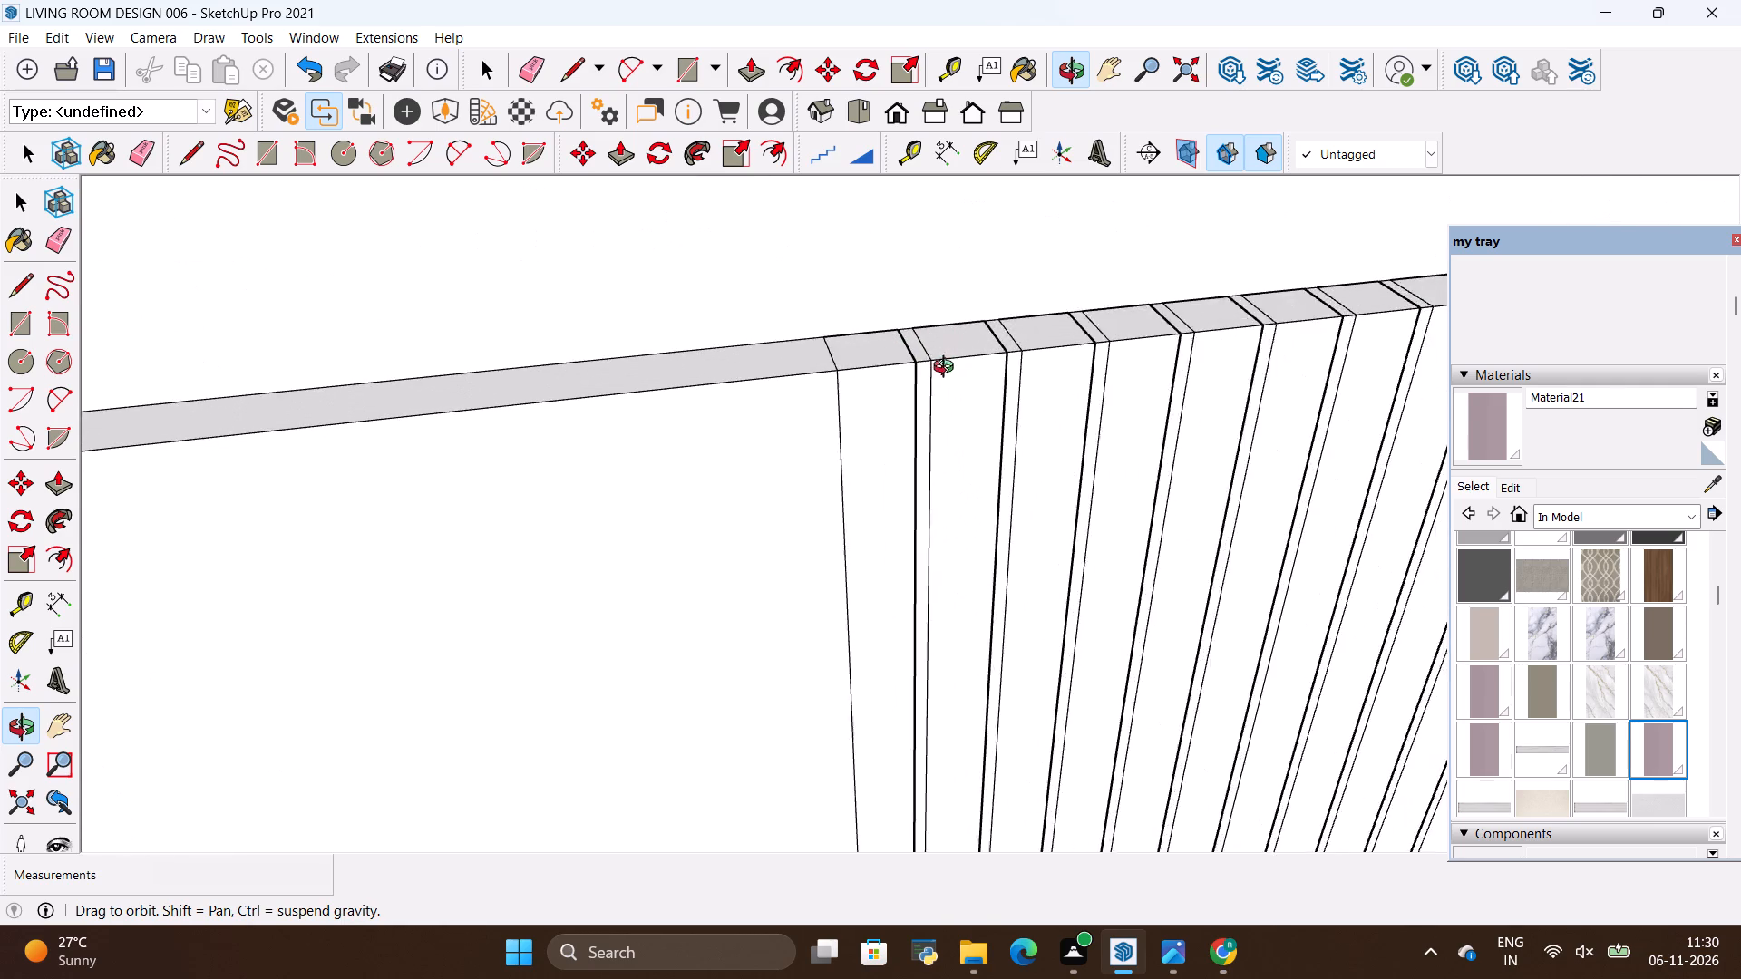
scroll(948, 369, "up", 5)
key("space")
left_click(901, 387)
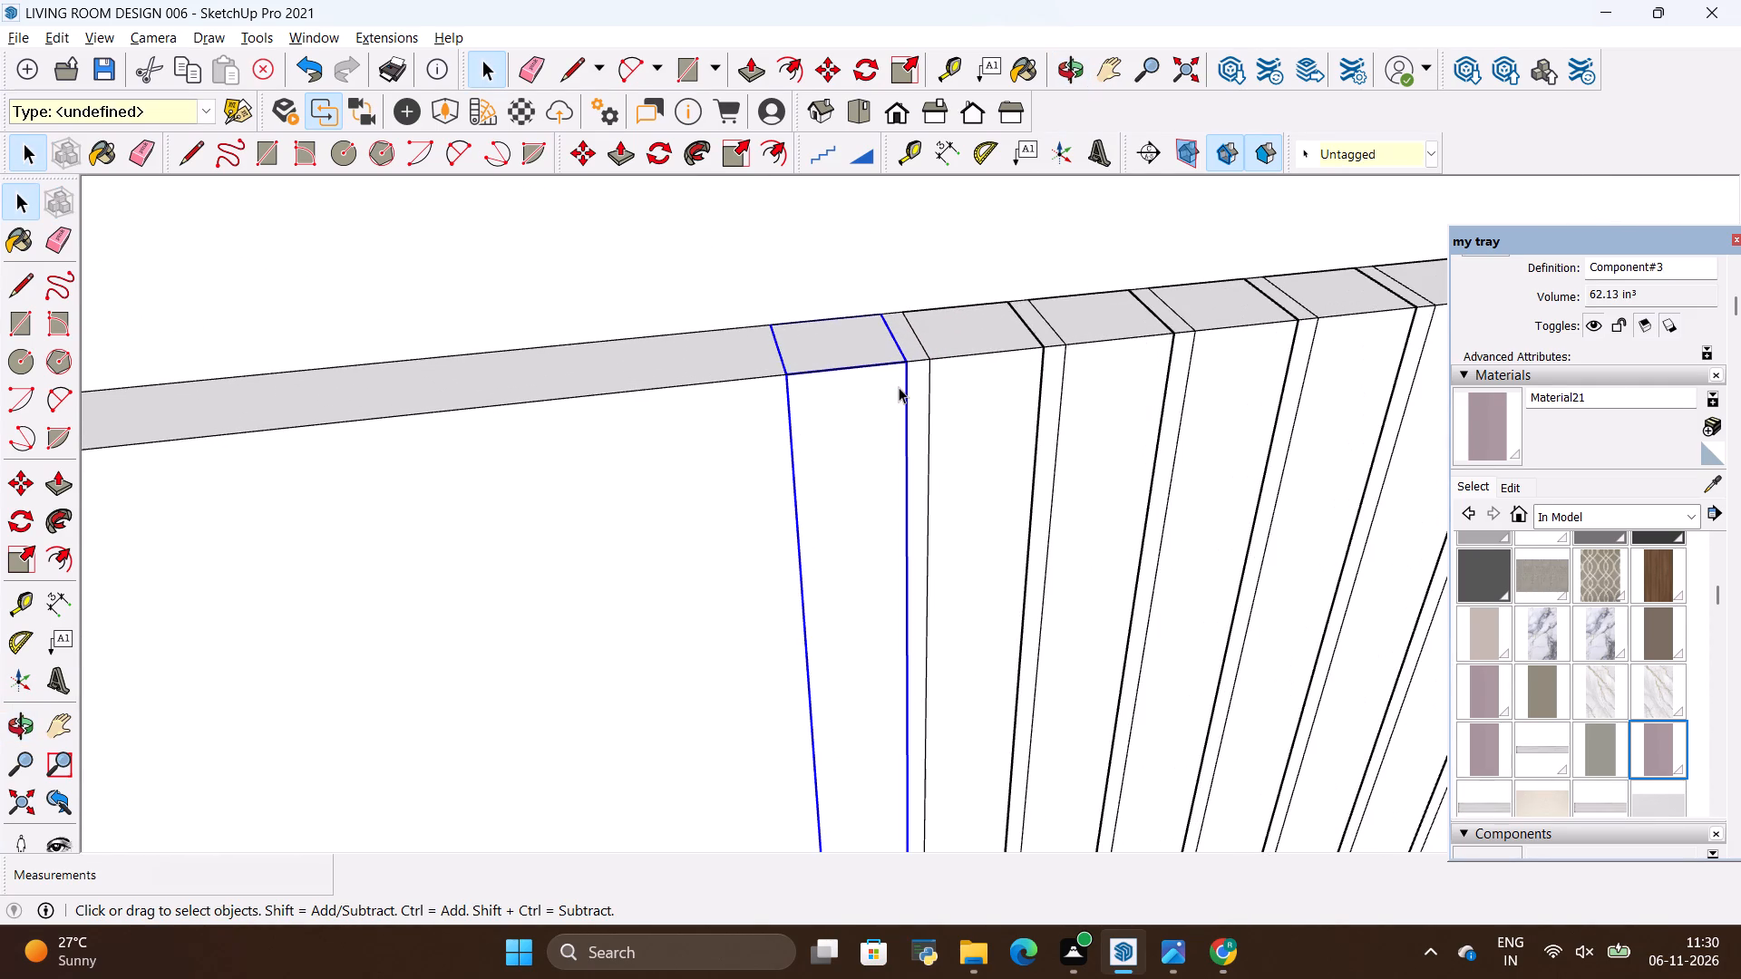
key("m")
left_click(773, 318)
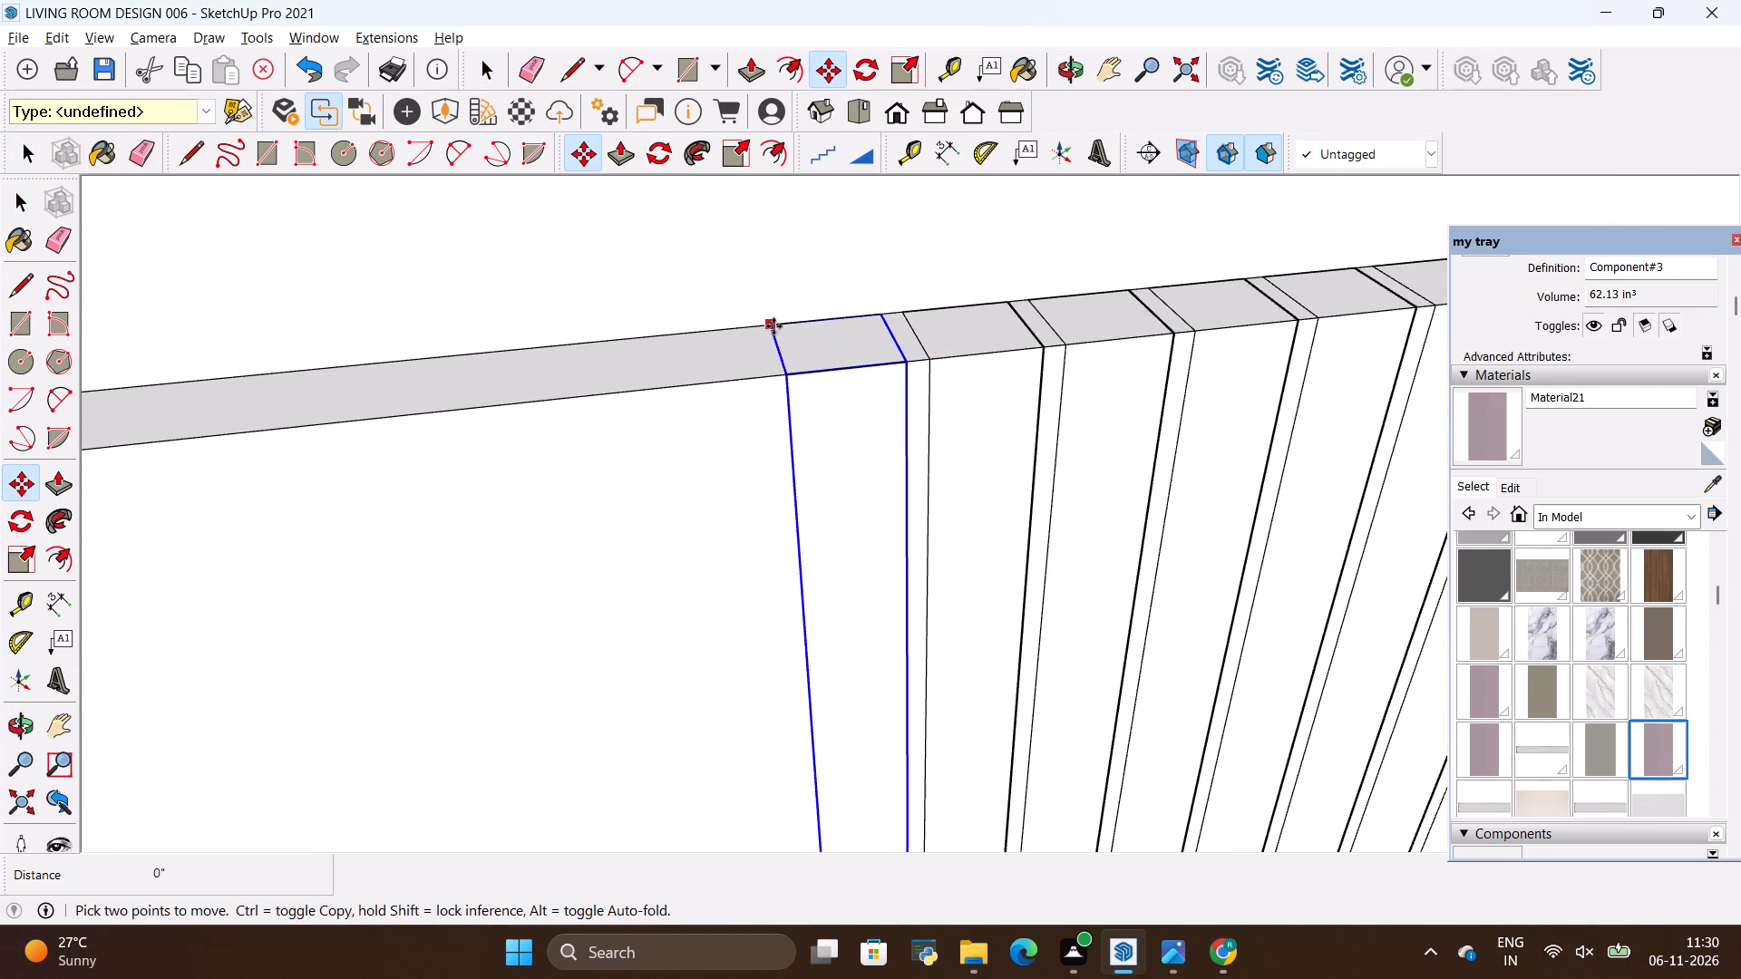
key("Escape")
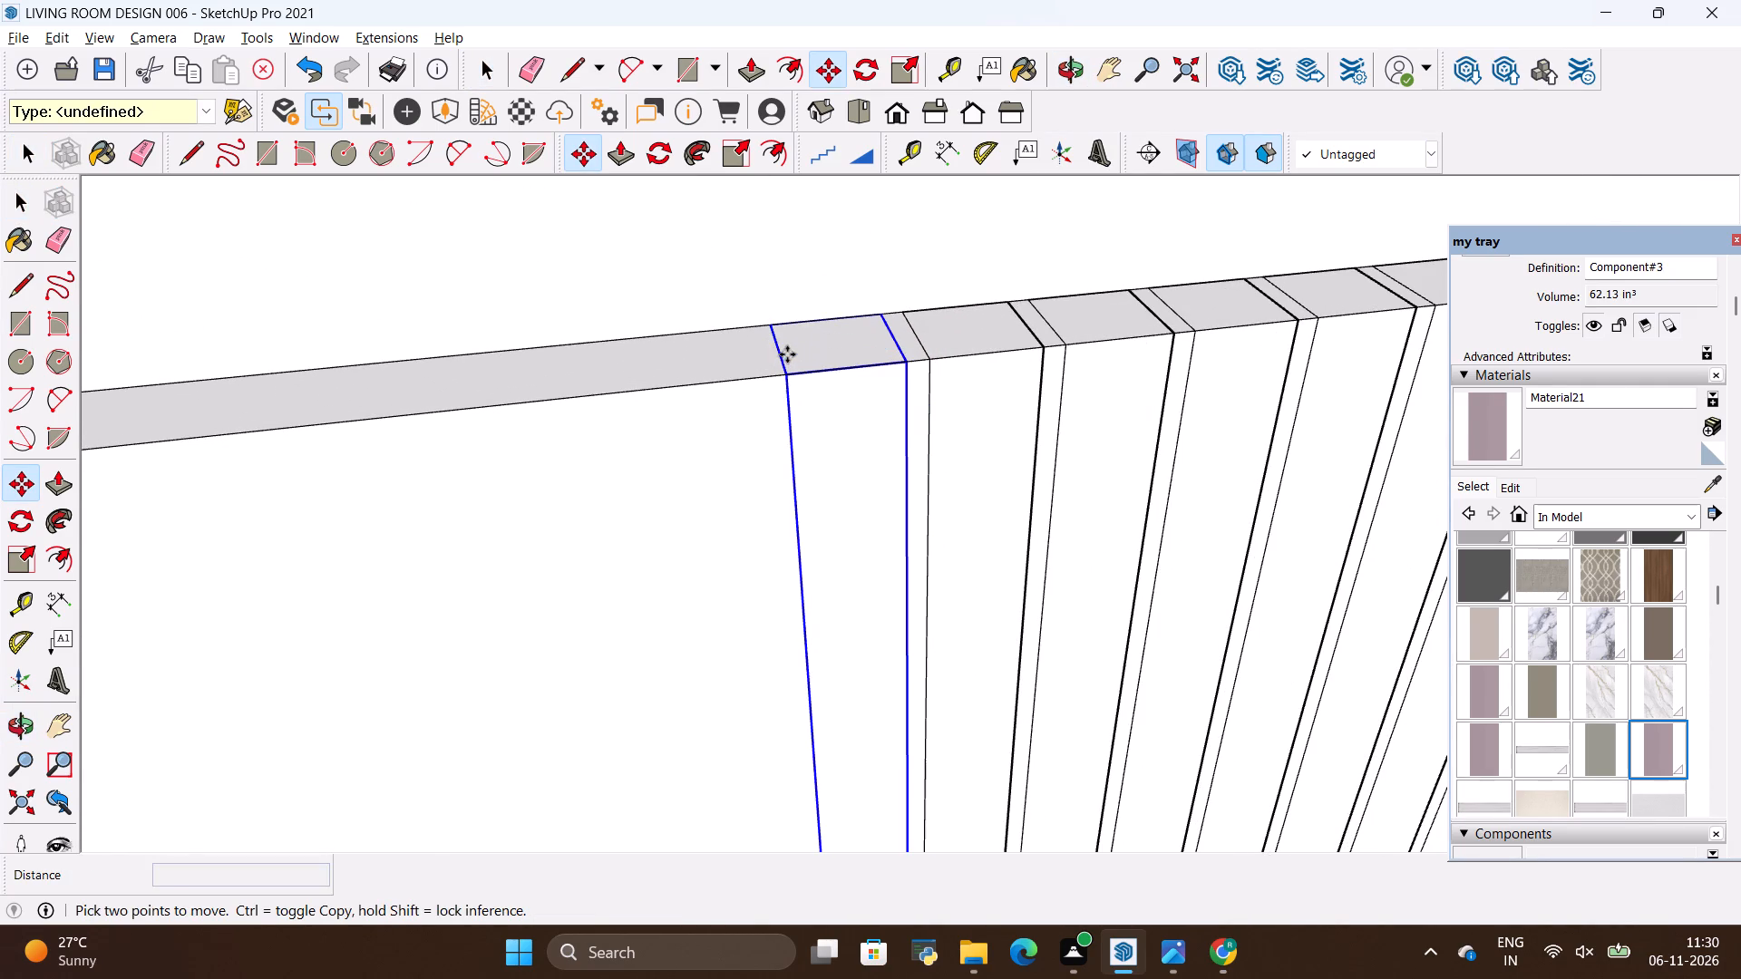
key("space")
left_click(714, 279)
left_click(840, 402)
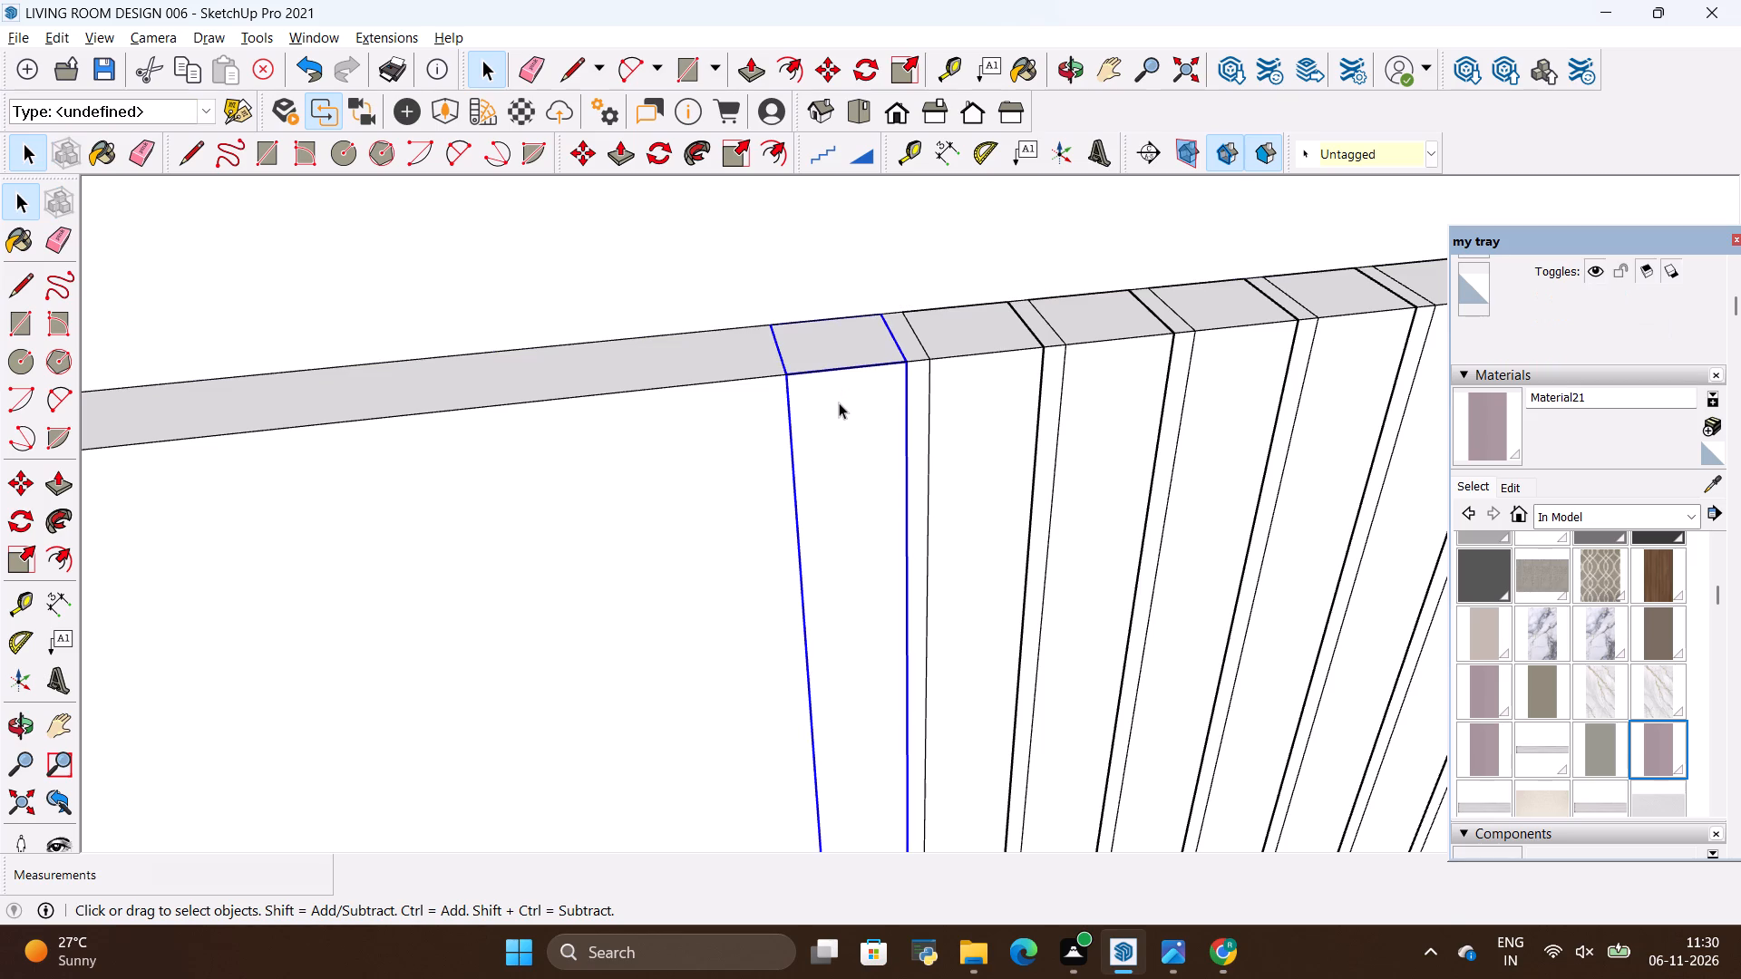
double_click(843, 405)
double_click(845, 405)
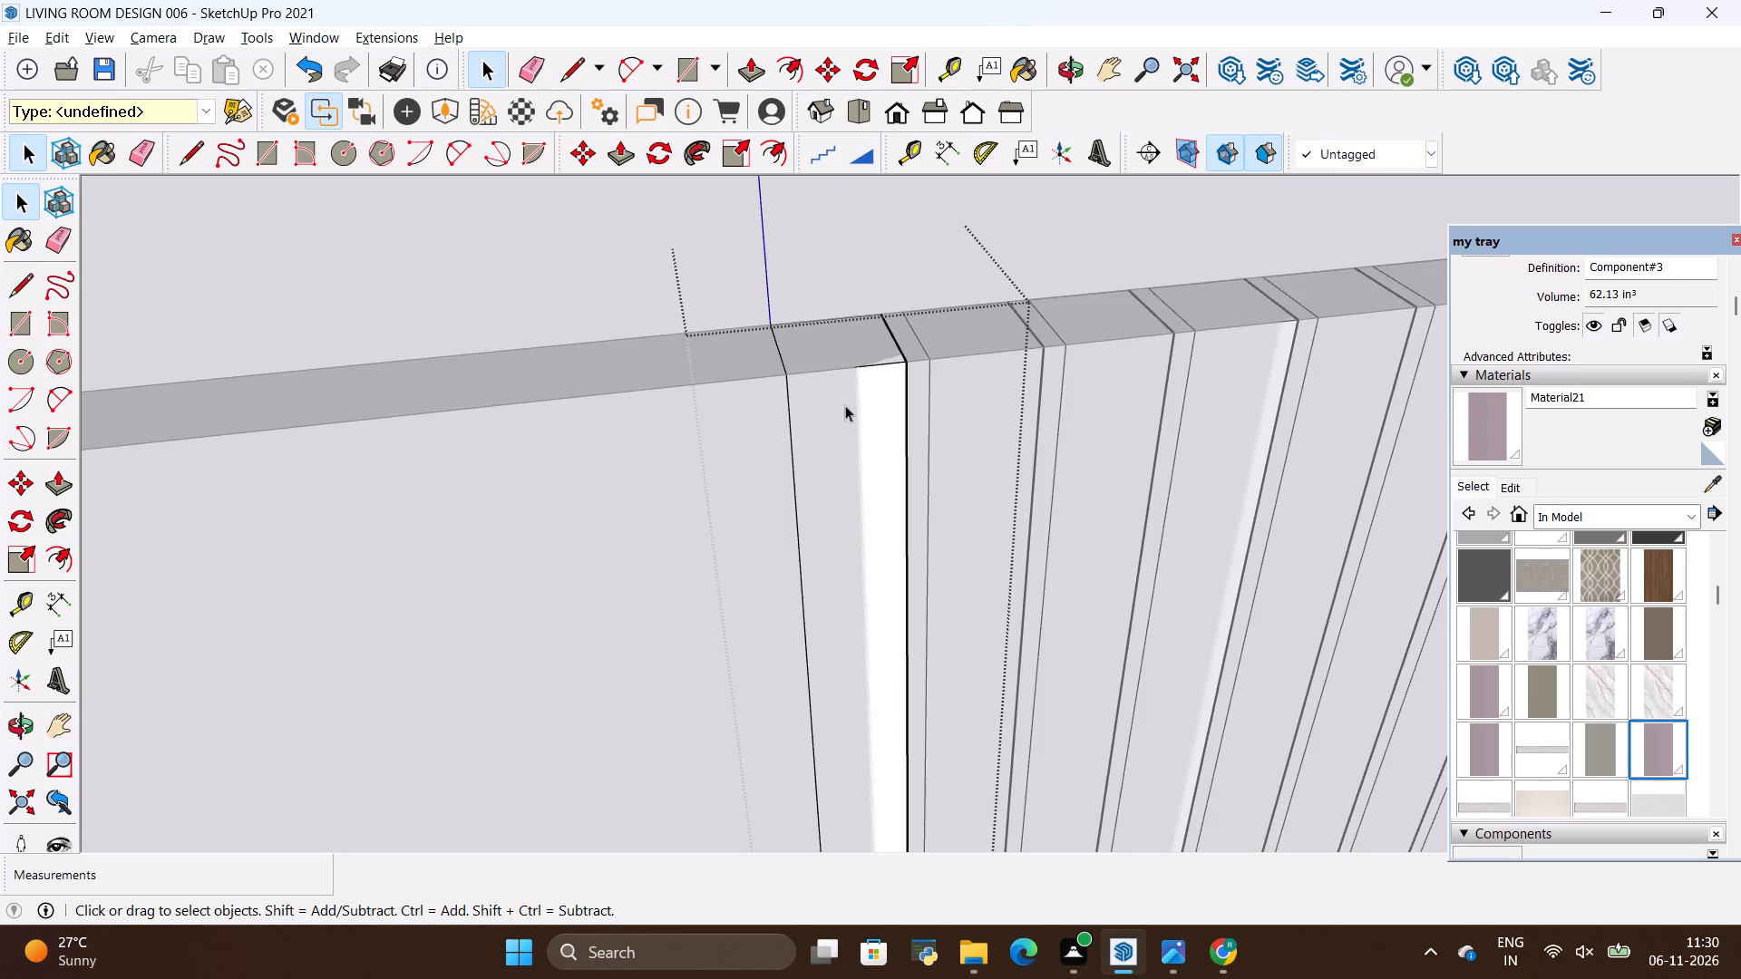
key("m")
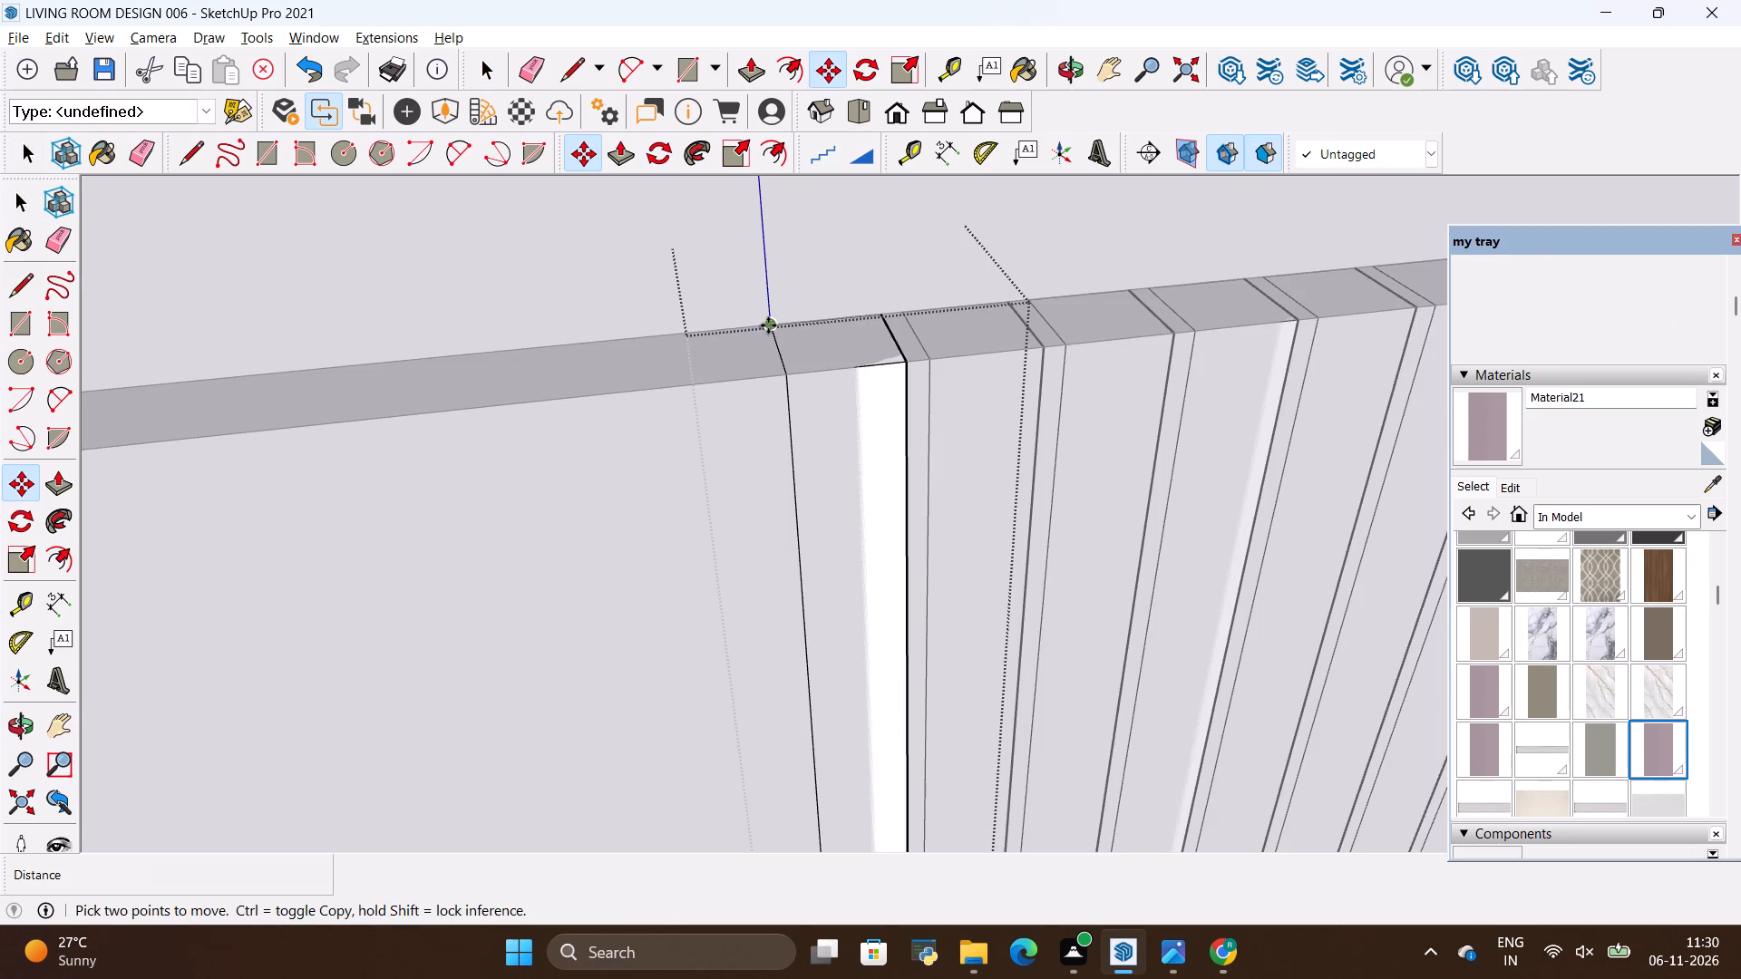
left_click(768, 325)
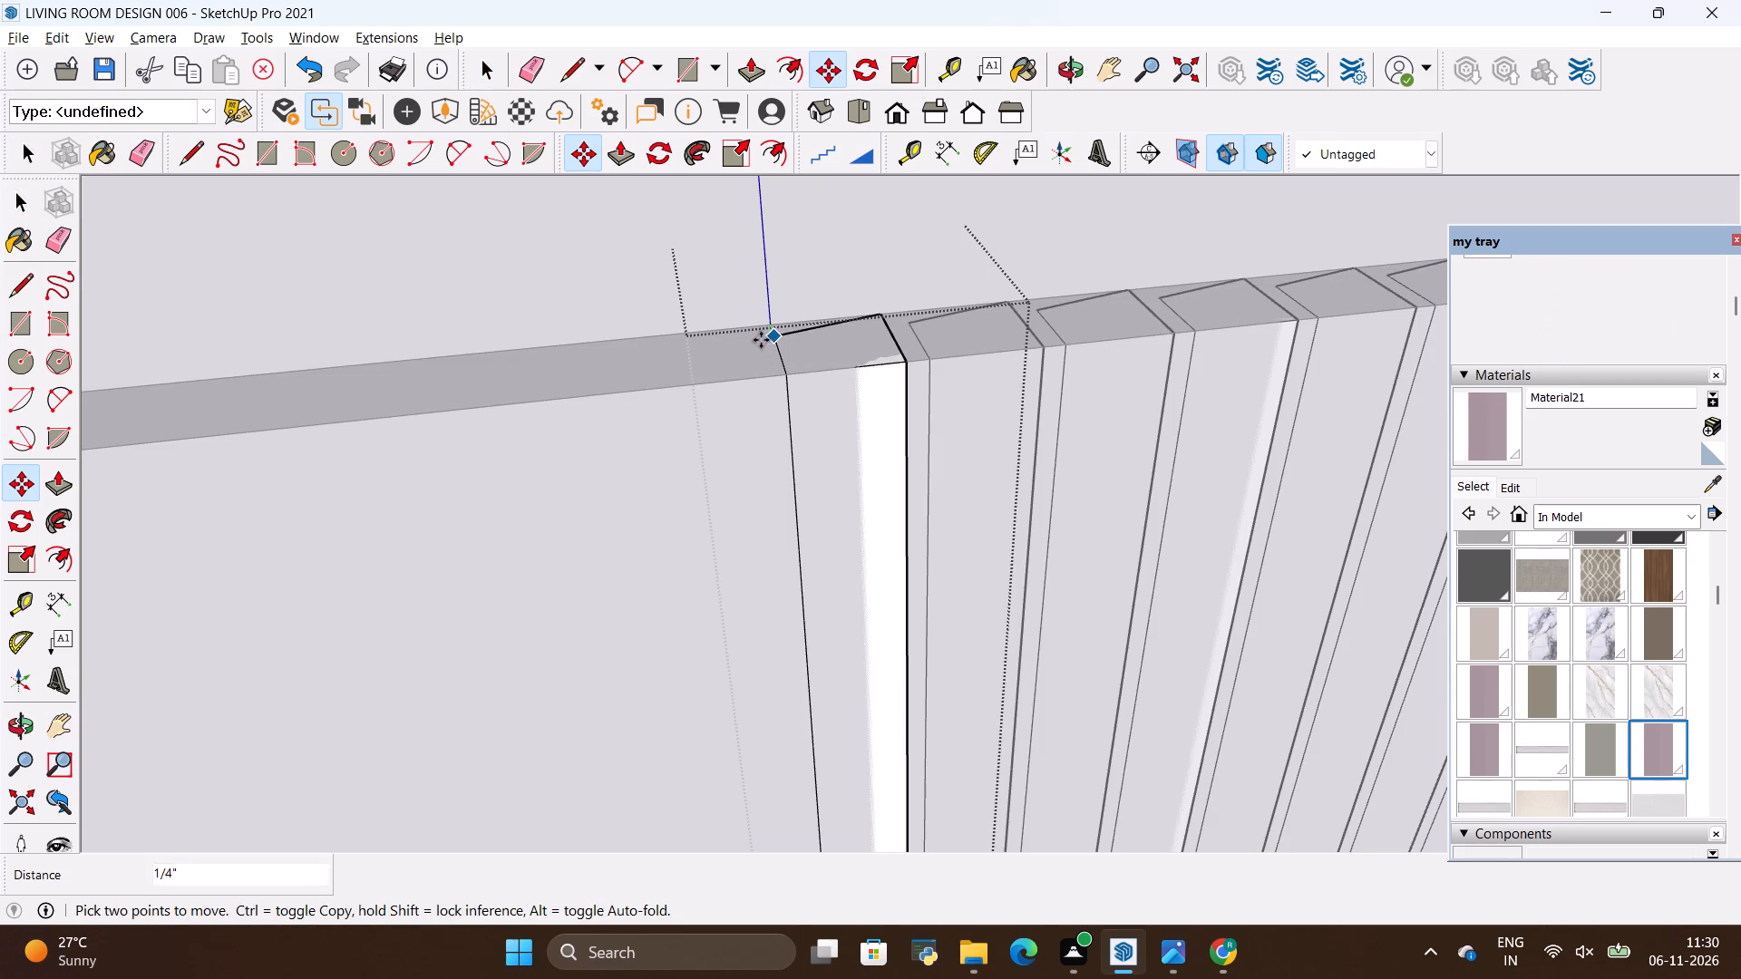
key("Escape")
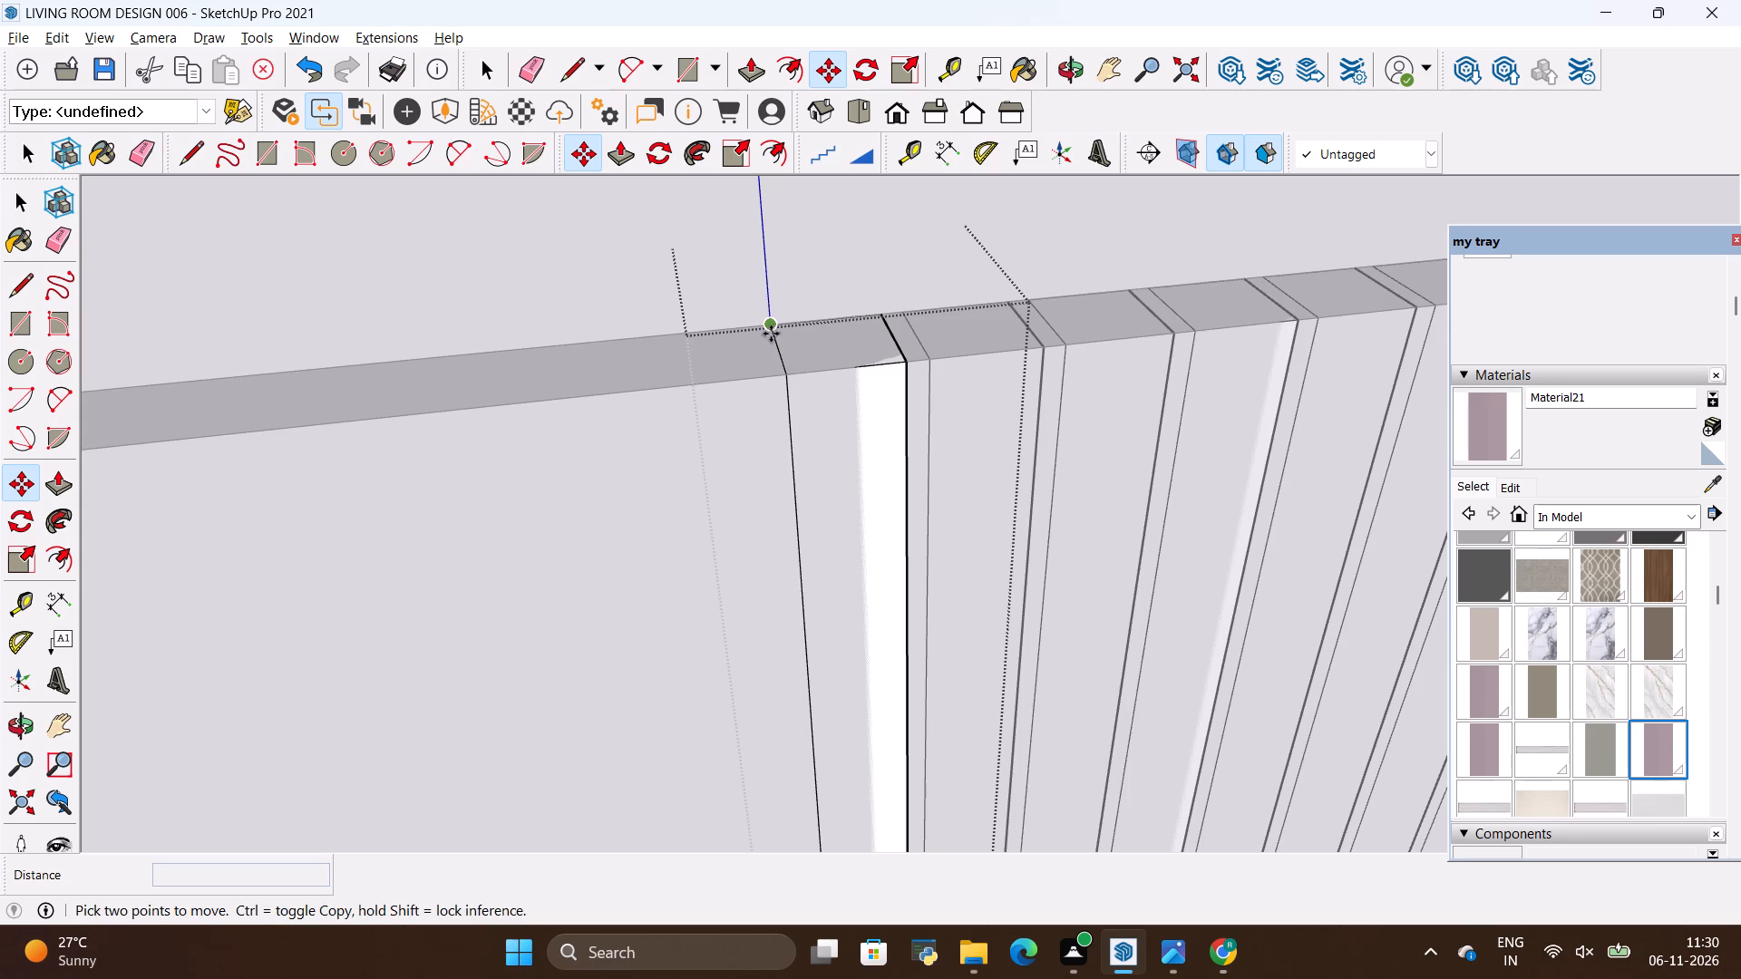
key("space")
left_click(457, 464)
Select all strips of the second fluted panel and move them forward onto the rounded TV panel's front face.
left_click(877, 423)
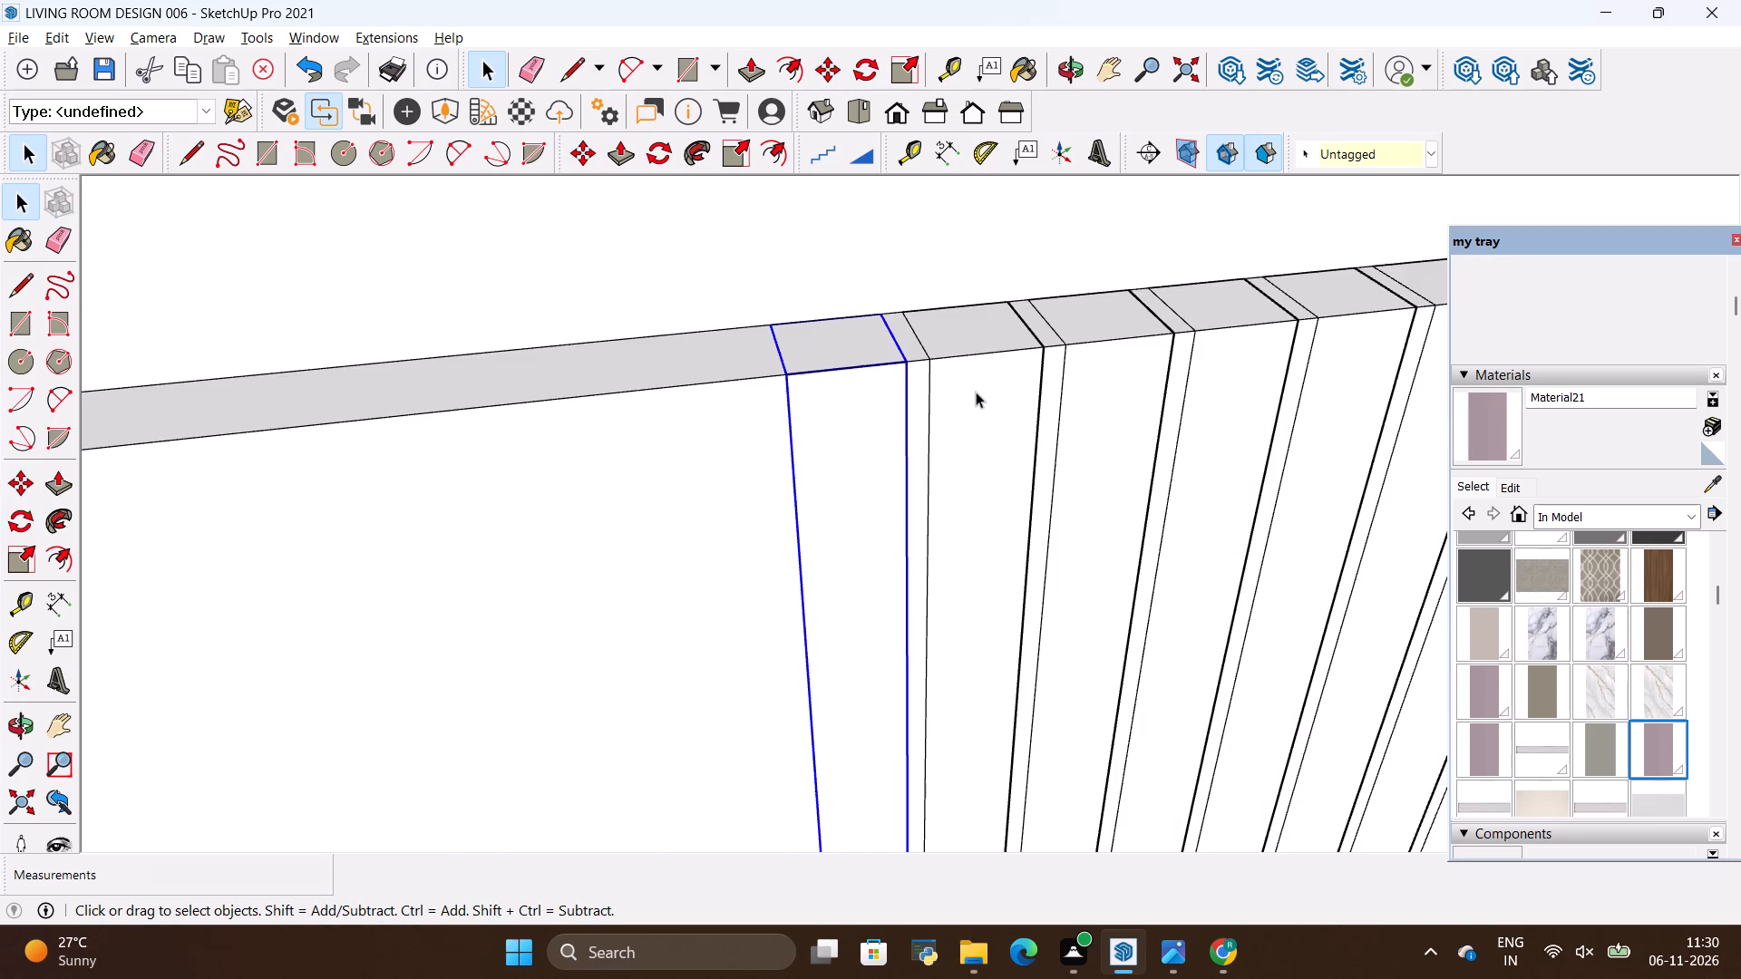
left_click(991, 389)
scroll(938, 436, "down", 4)
left_click(882, 436, "ctrl")
left_click(1044, 416, "ctrl")
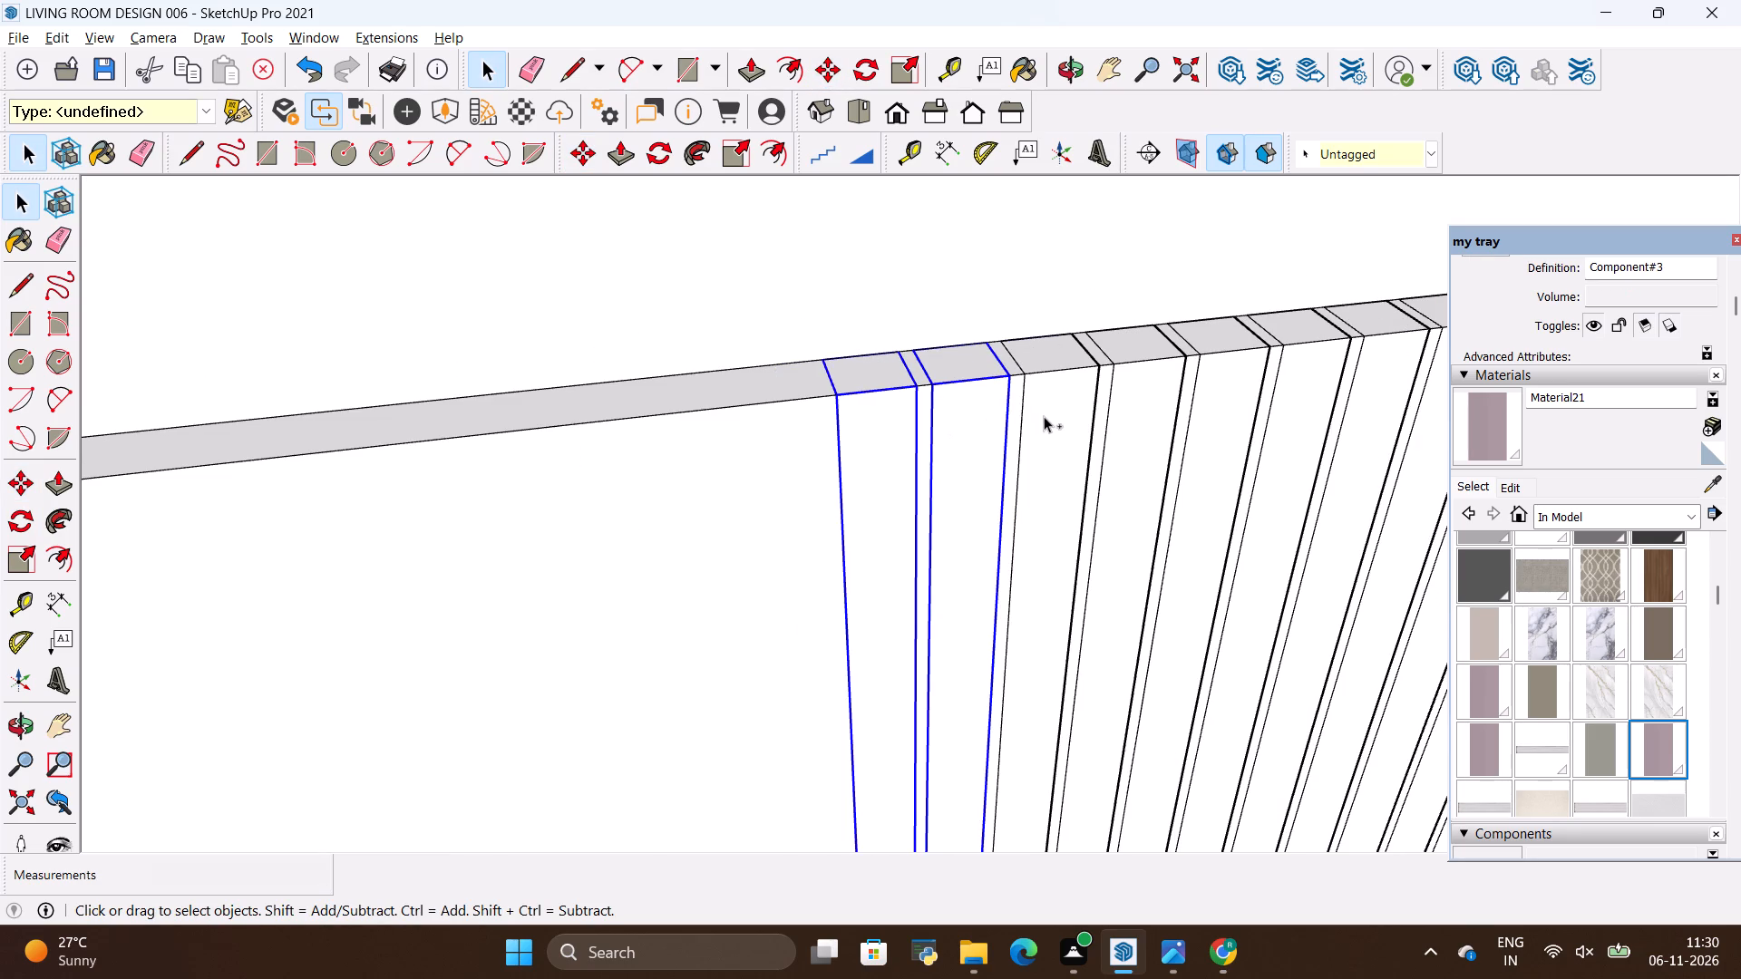
left_click(1143, 404, "ctrl")
left_click(1223, 404, "ctrl")
scroll(458, 434, "down", 9, "ctrl")
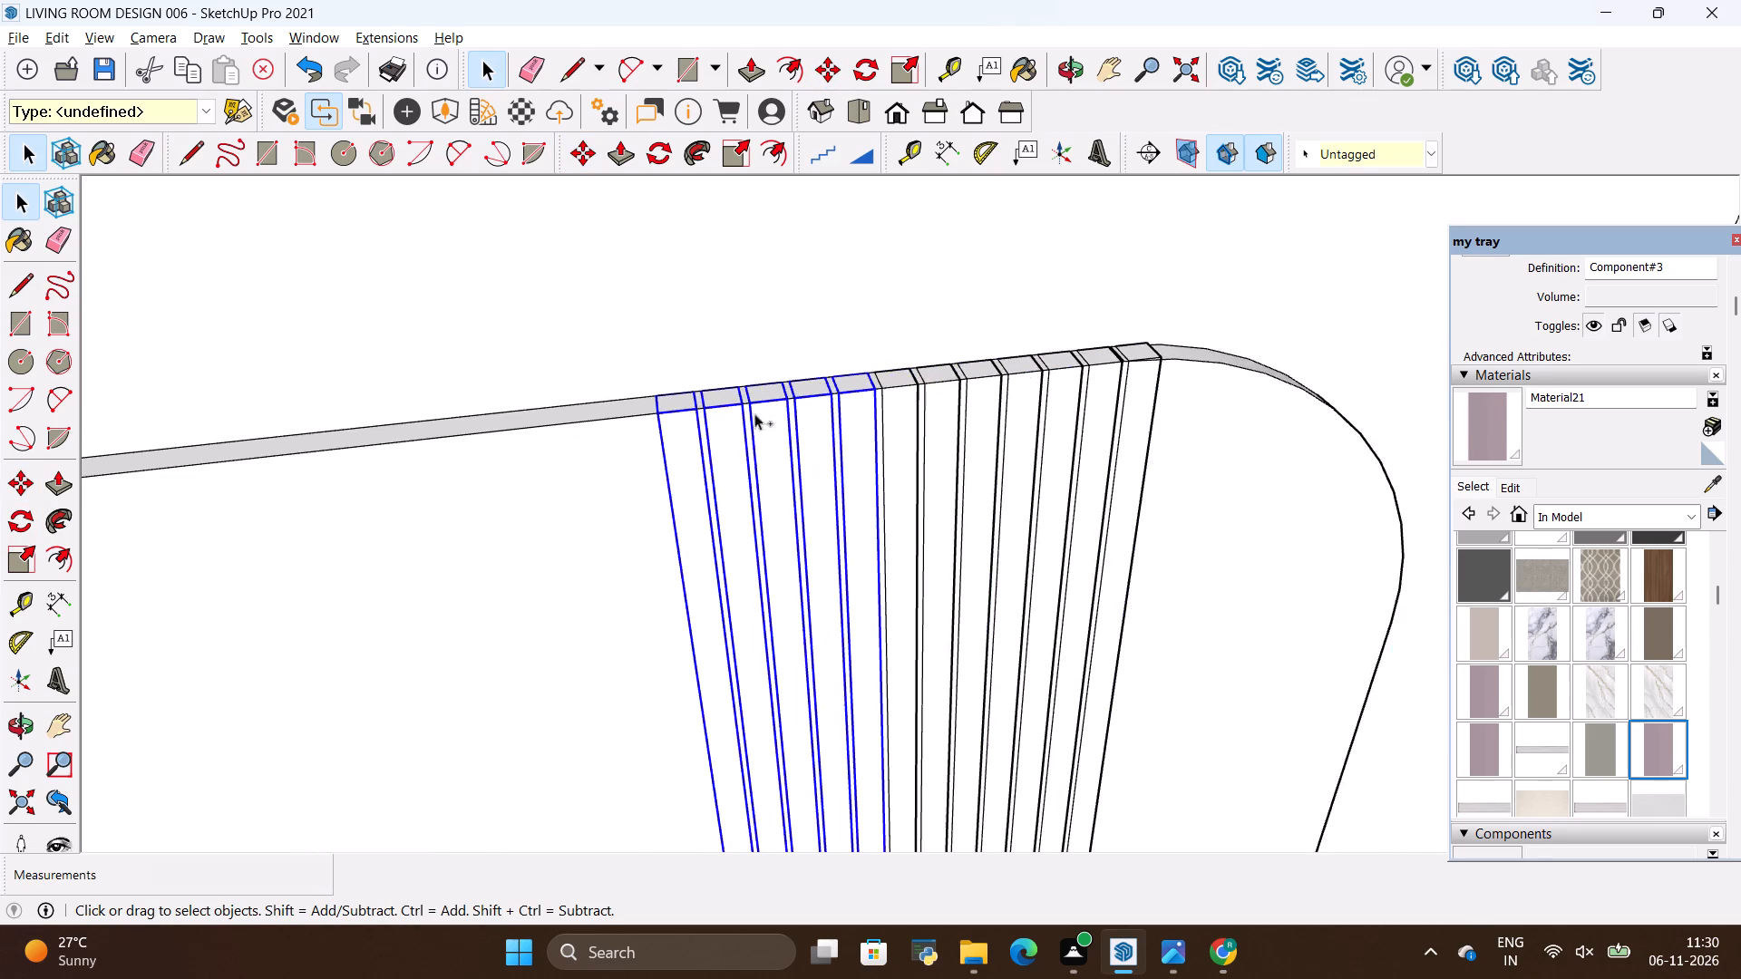
scroll(821, 415, "up", 4, "ctrl")
left_click(925, 391, "ctrl")
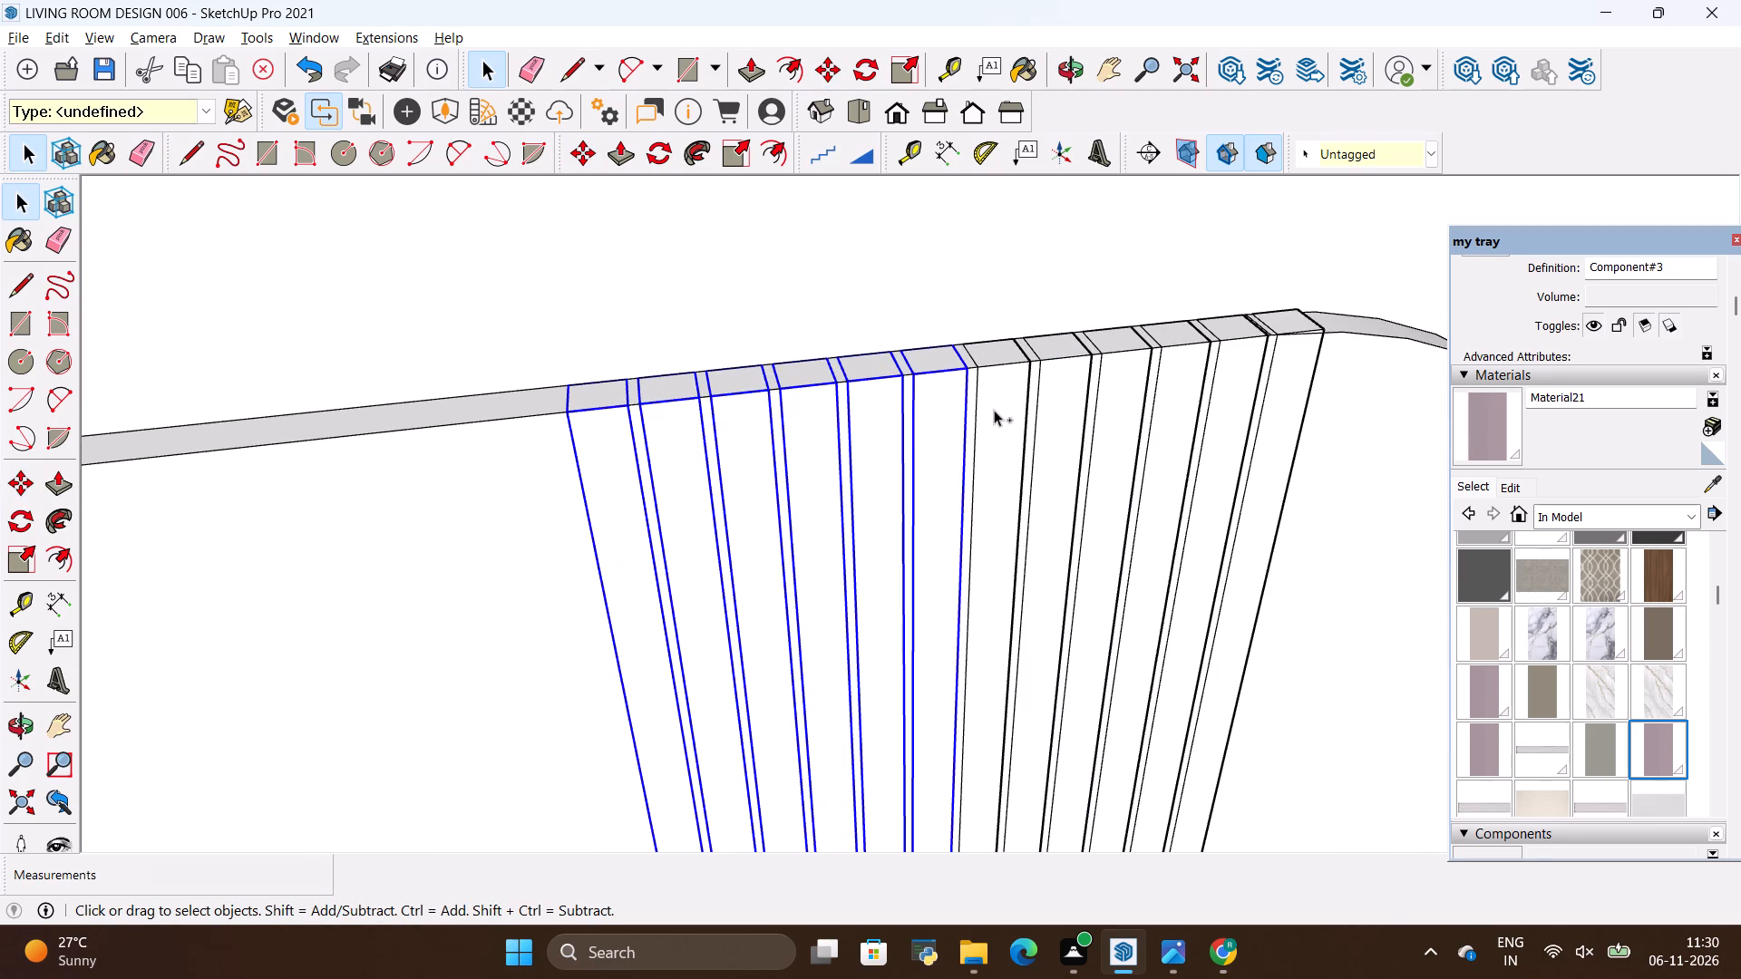
left_click(999, 409, "ctrl")
left_click(1064, 394, "ctrl")
left_click(1103, 392, "ctrl")
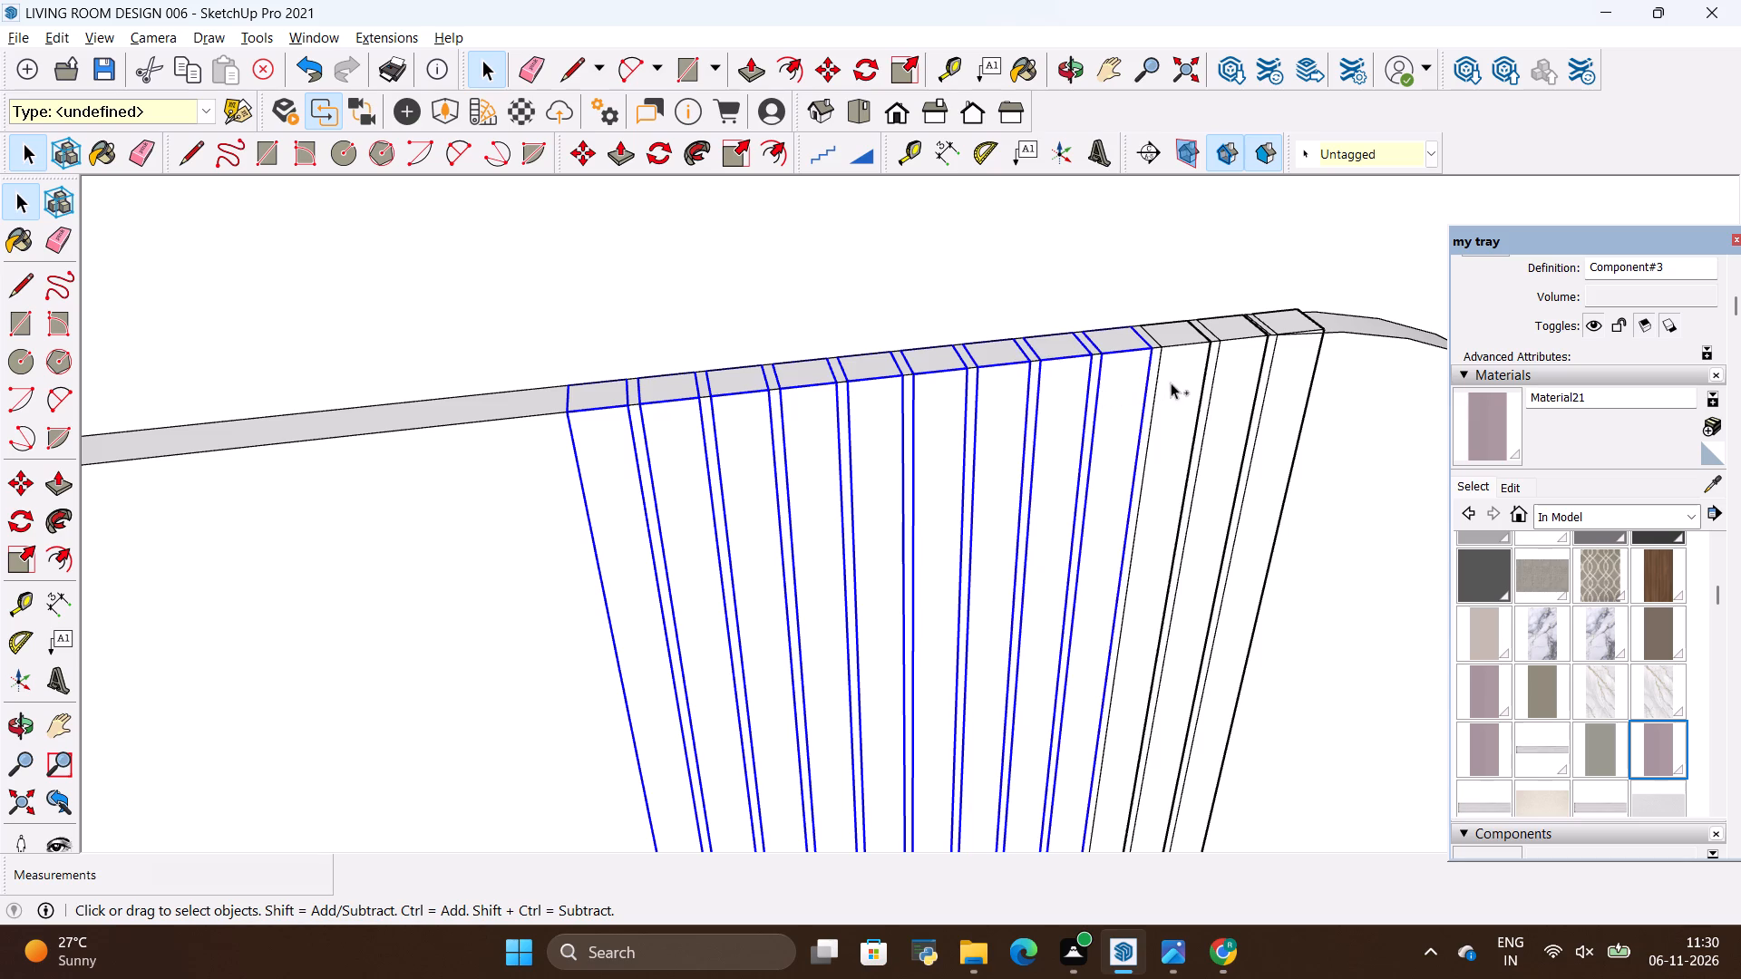
left_click(1171, 383, "ctrl")
left_click(1241, 383, "ctrl")
left_click(1303, 363, "ctrl")
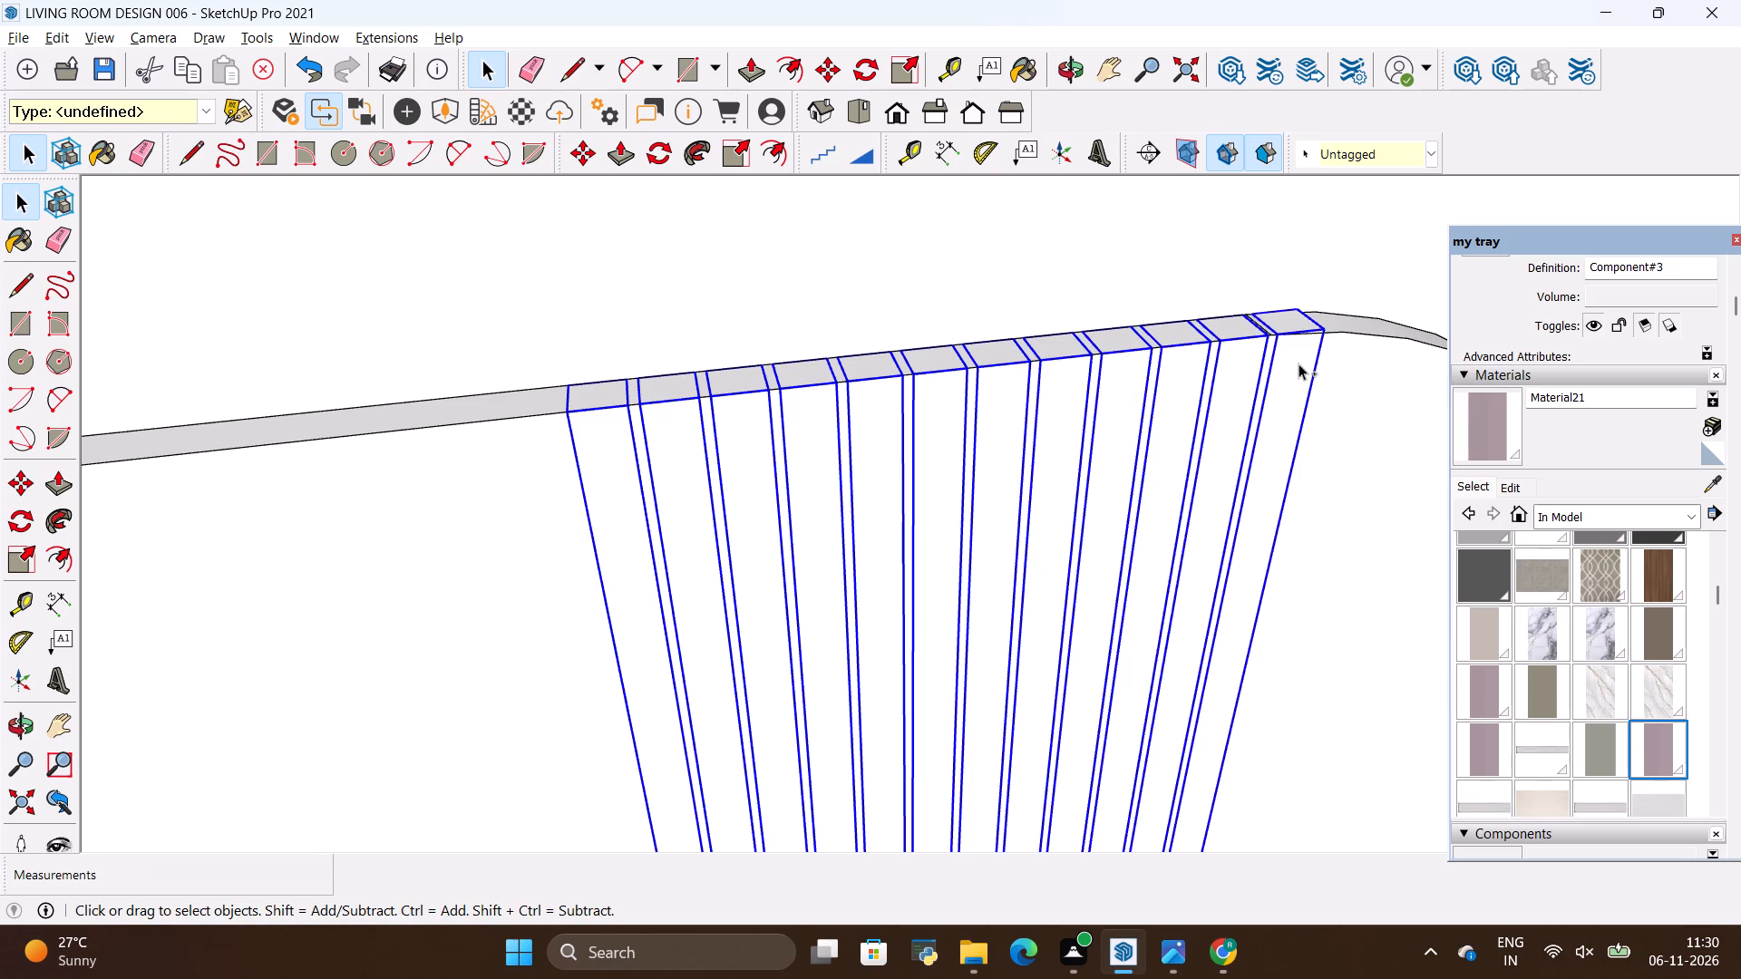
key("m")
scroll(402, 305, "up", 7)
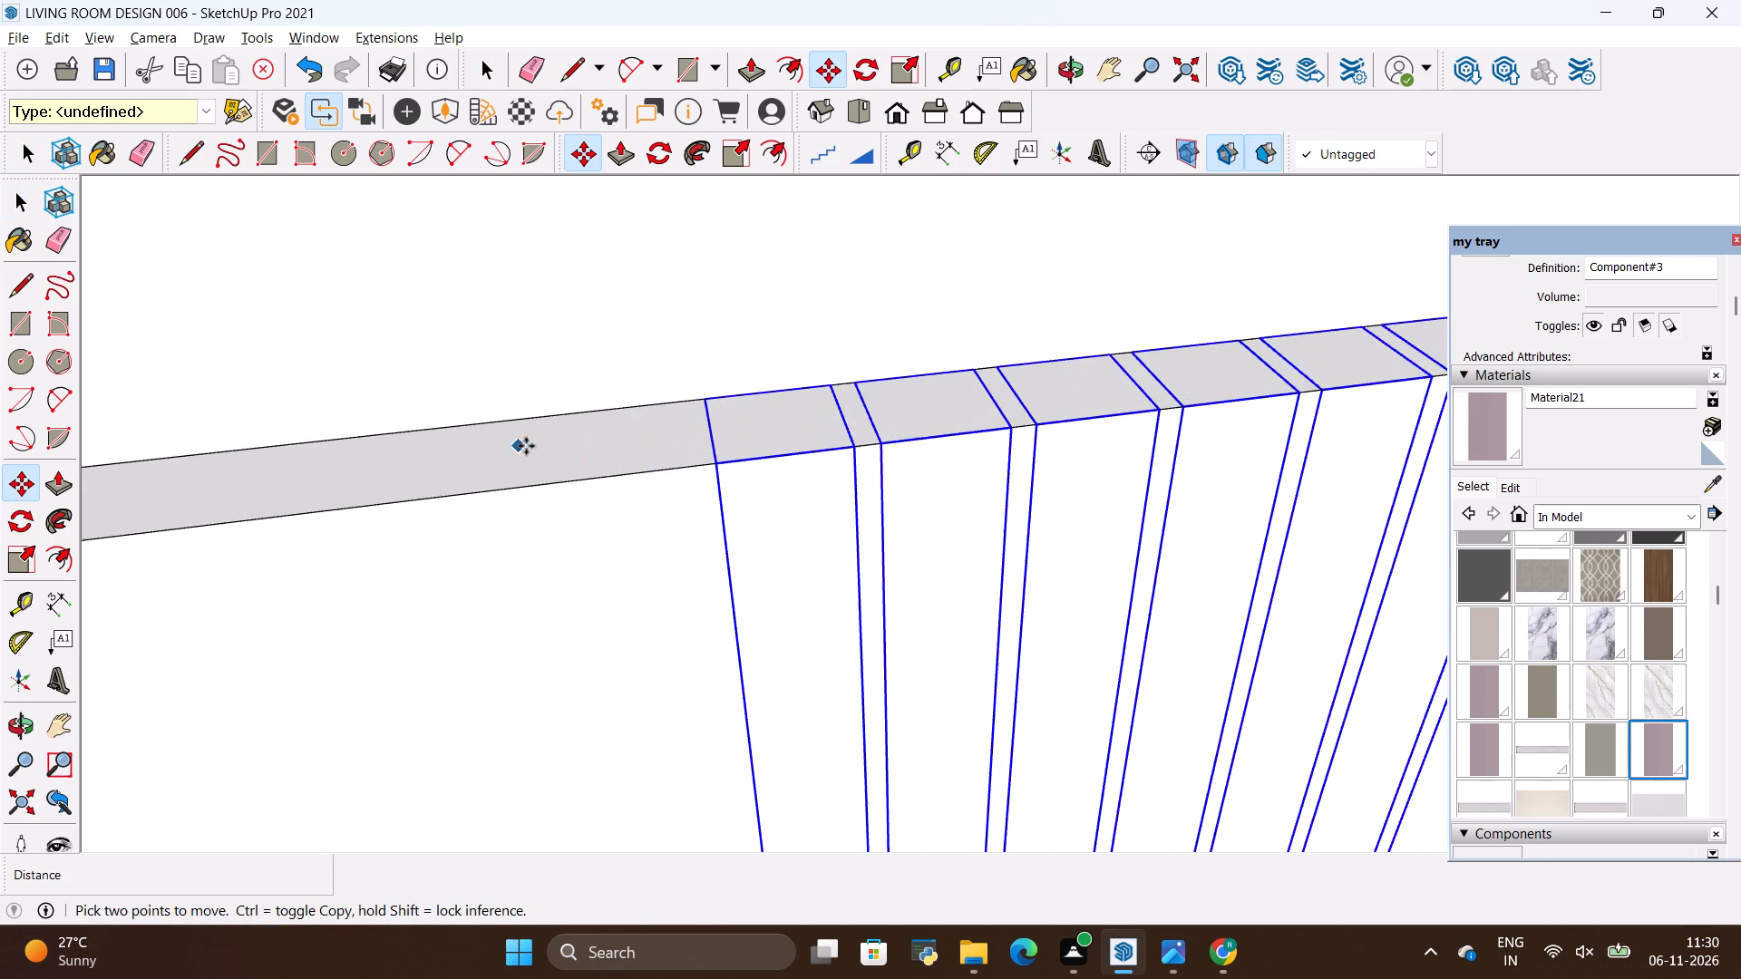
scroll(526, 446, "up", 6)
left_click(694, 385)
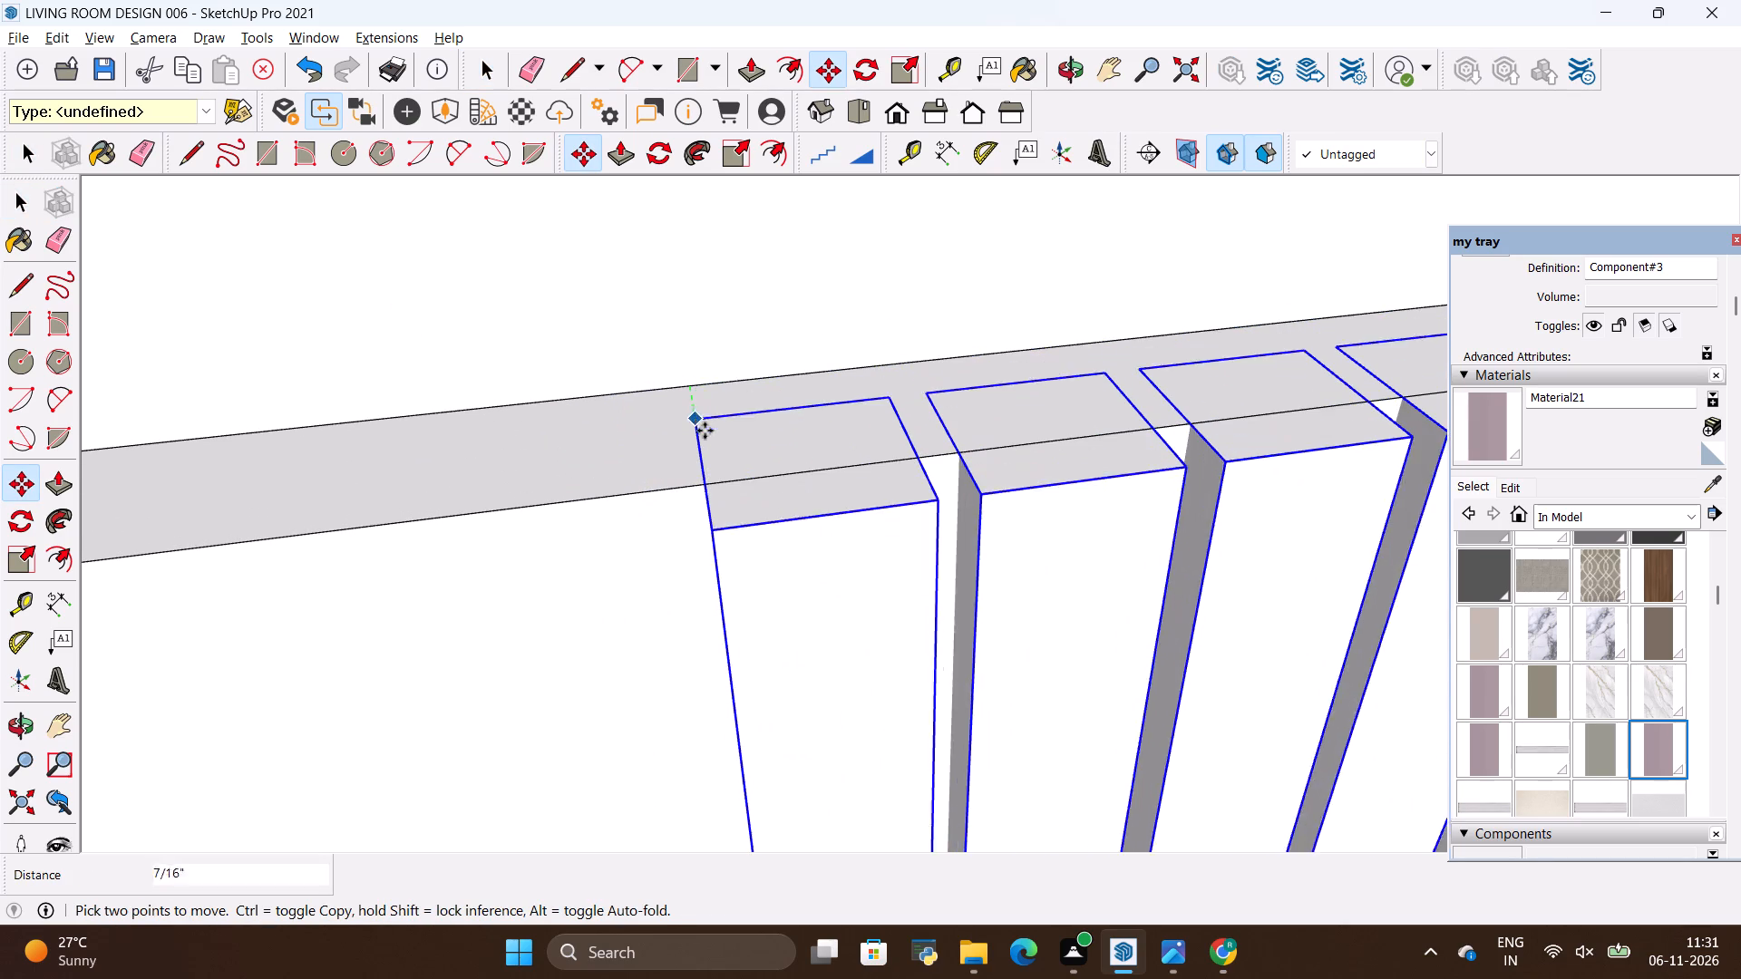
left_click(710, 486)
key("space")
left_click(714, 436)
scroll(724, 422, "down", 4)
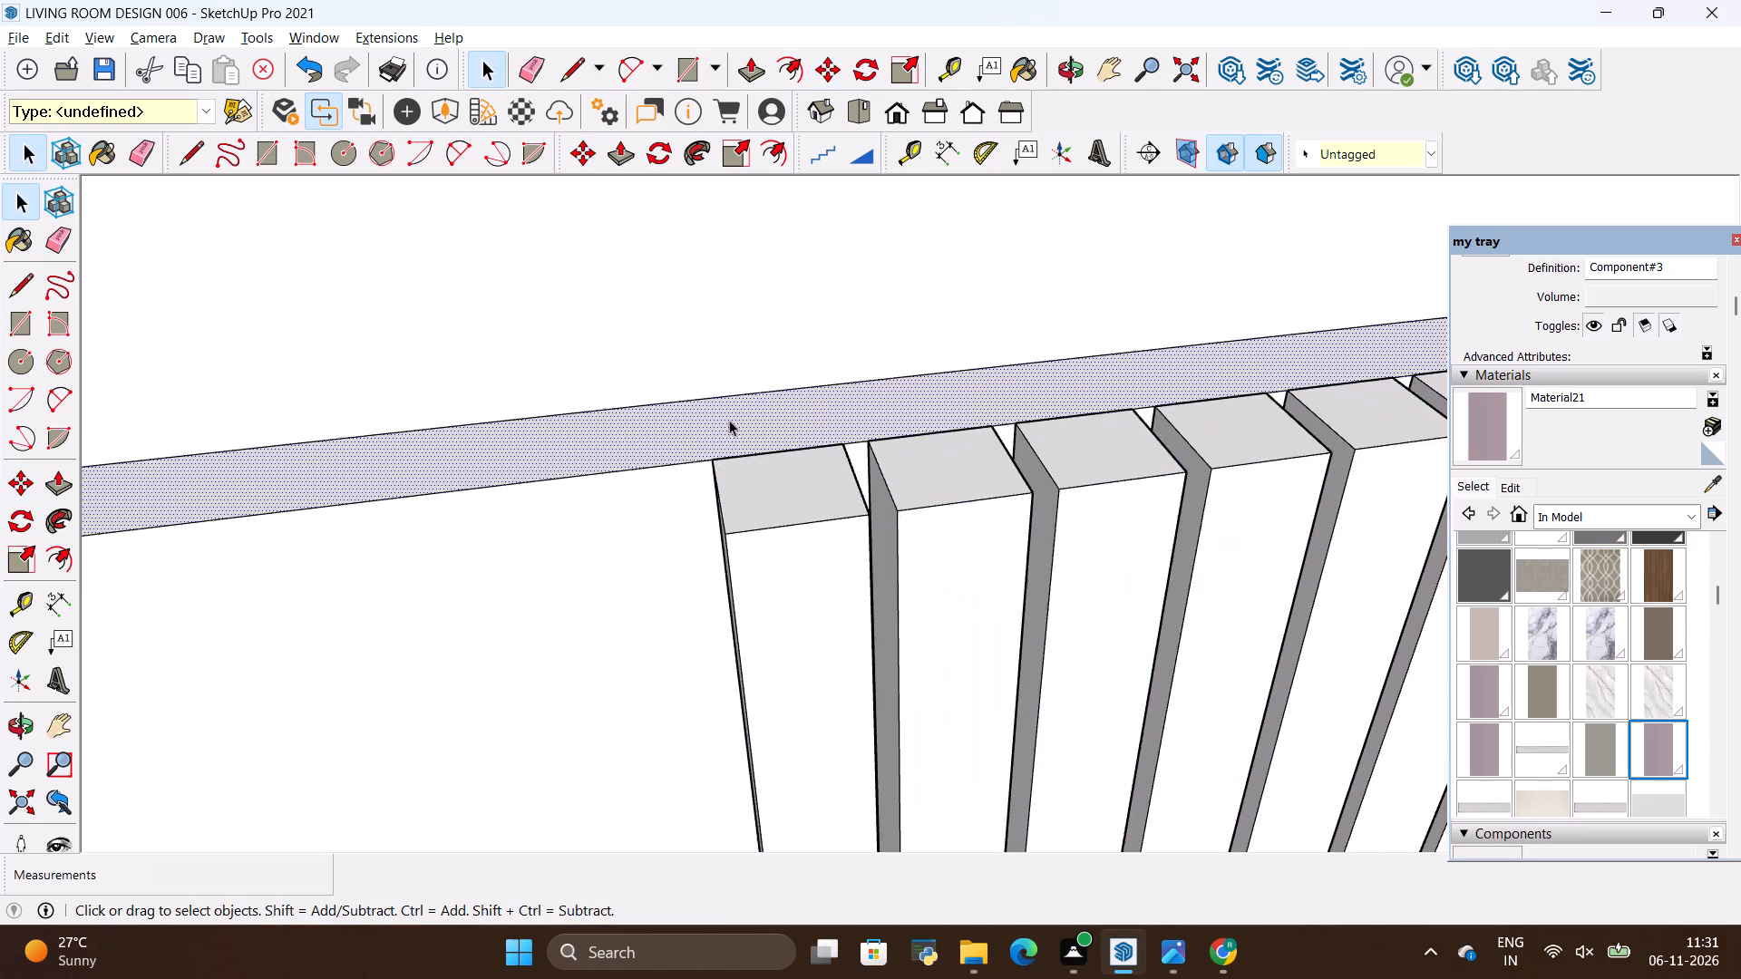
scroll(729, 420, "down", 20)
scroll(729, 420, "down", 2)
key("space")
left_click(1027, 360)
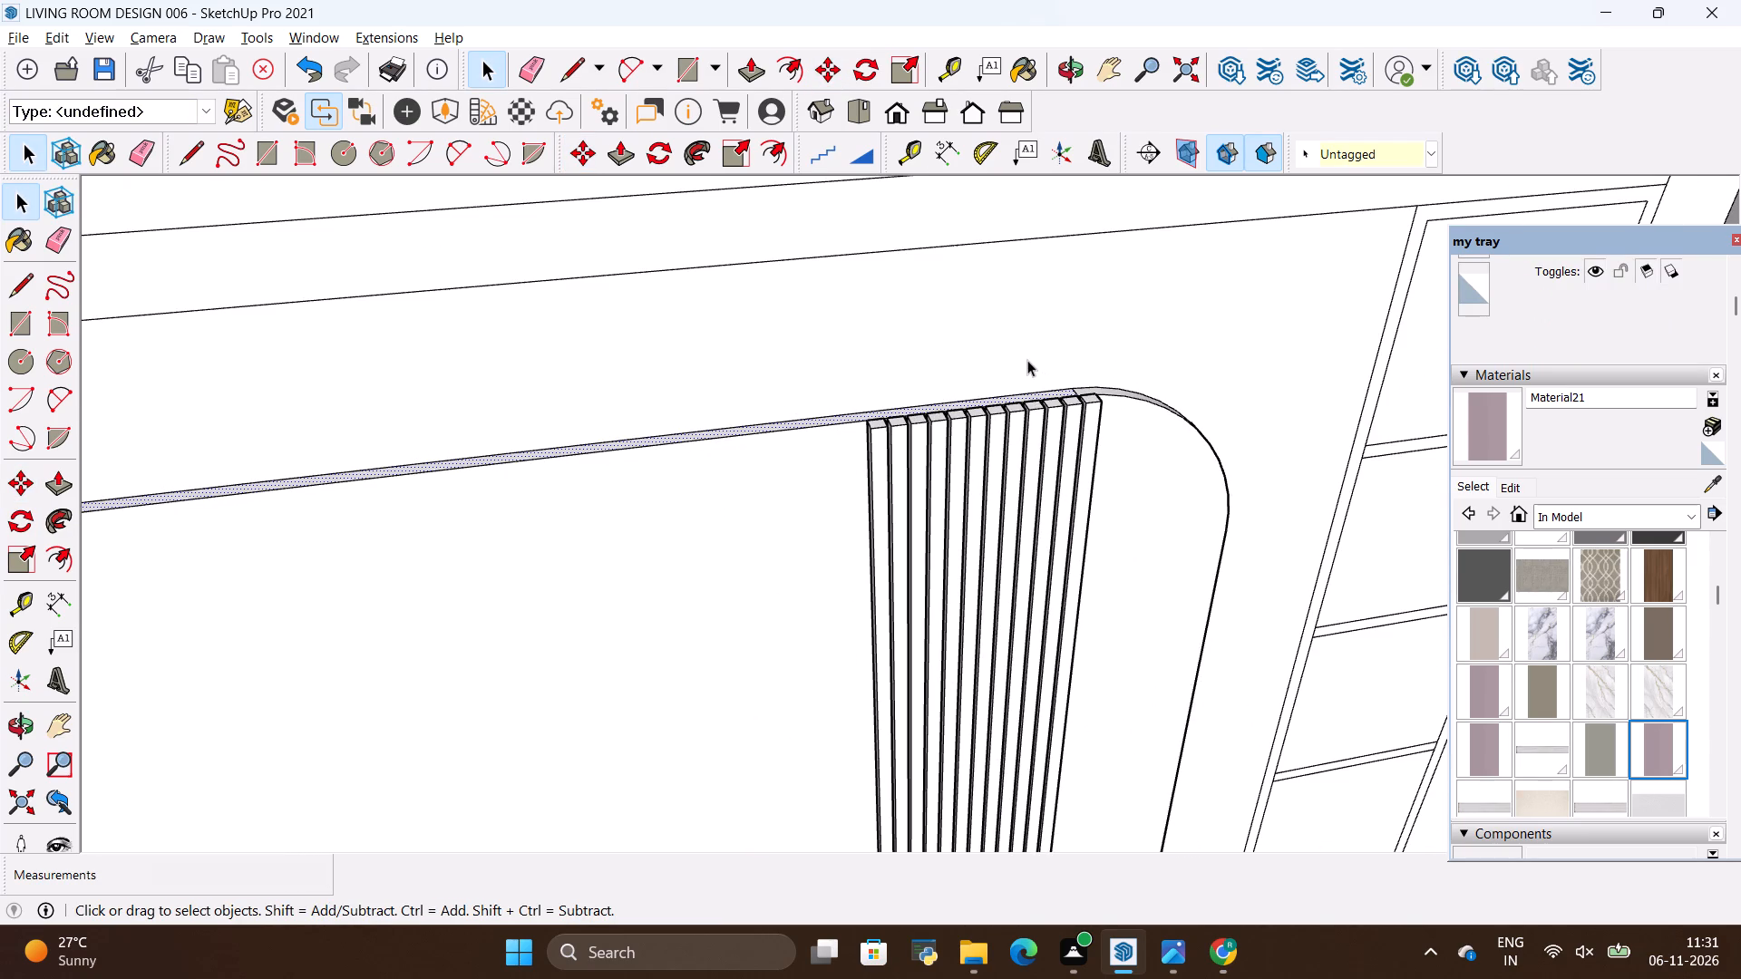
scroll(895, 373, "down", 5)
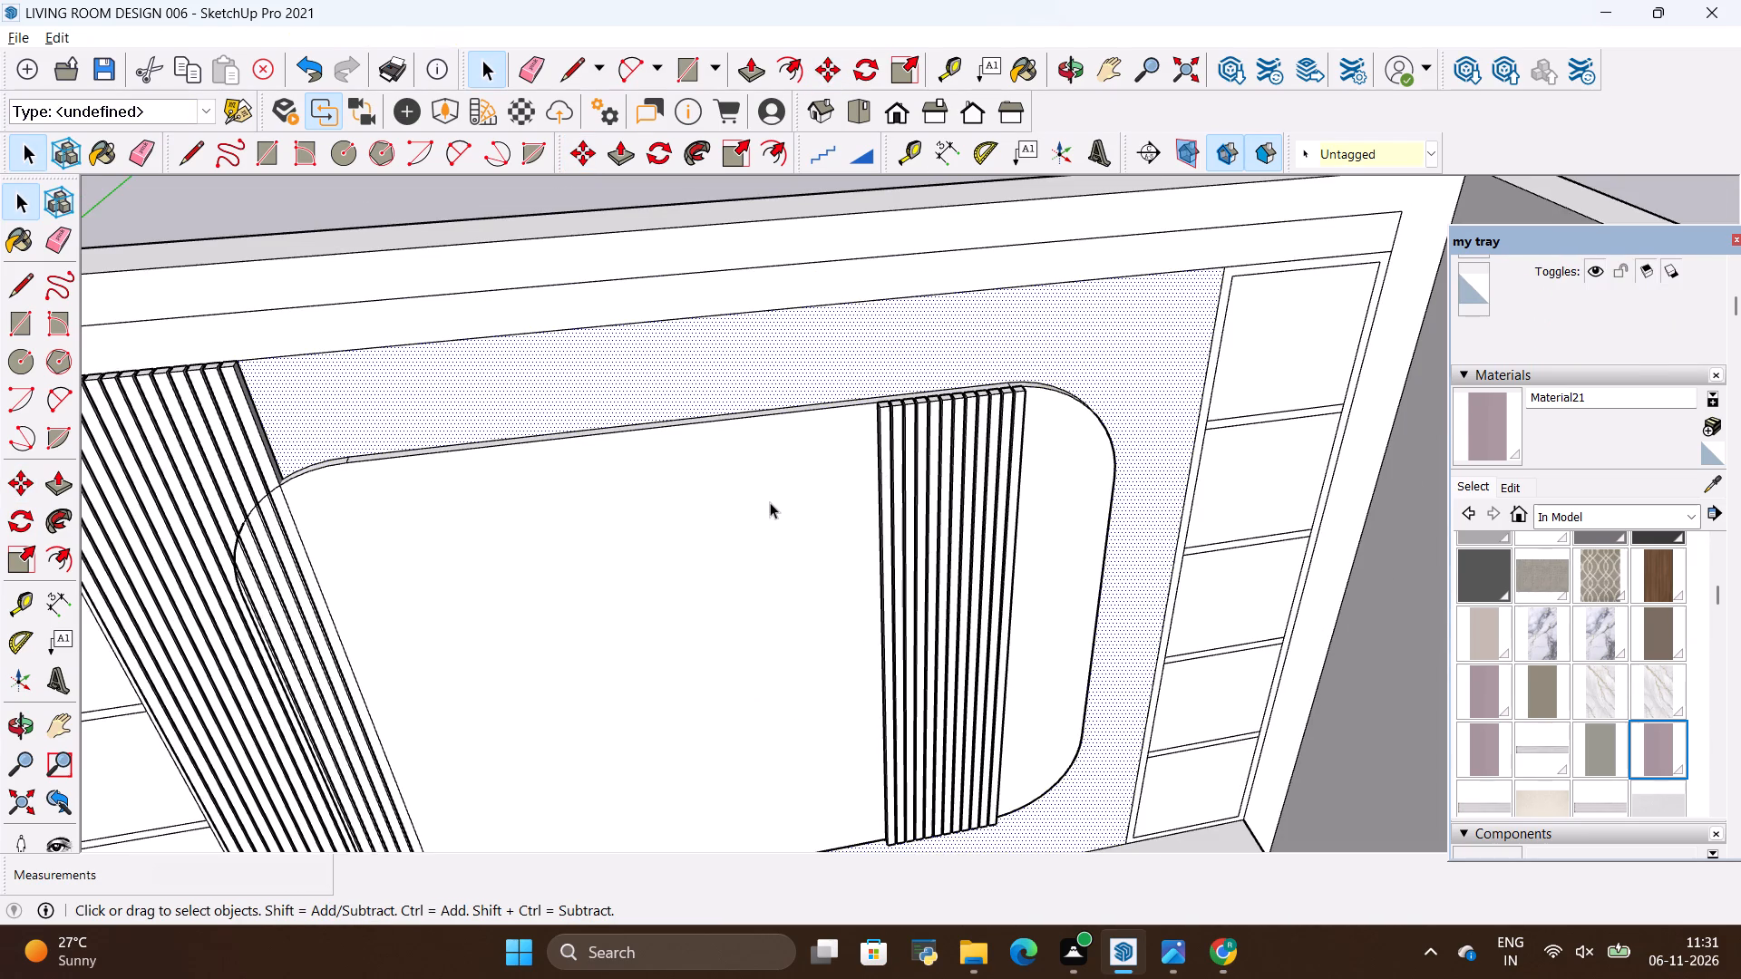
Check the reference image and push the rounded TV panel's front face back 3/8 inch, plus a slight further push.
key("alt+Tab")
key("alt+Tab")
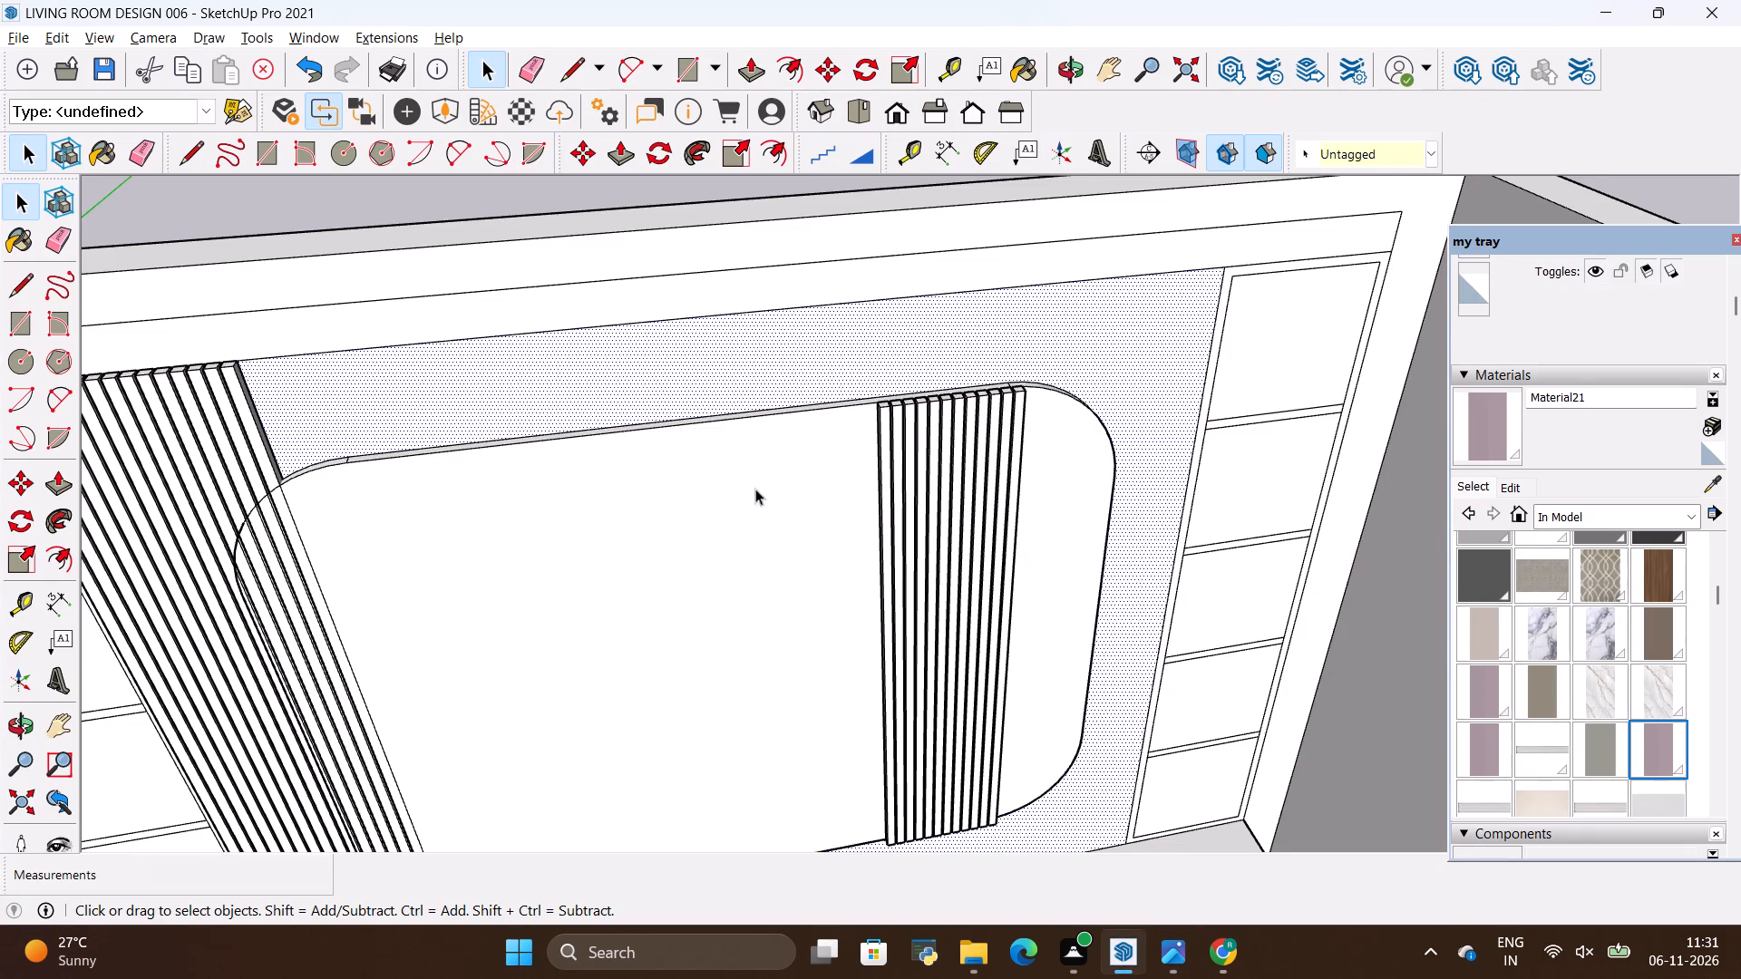
scroll(629, 236, "down", 4)
scroll(468, 431, "up", 20)
scroll(468, 431, "up", 1)
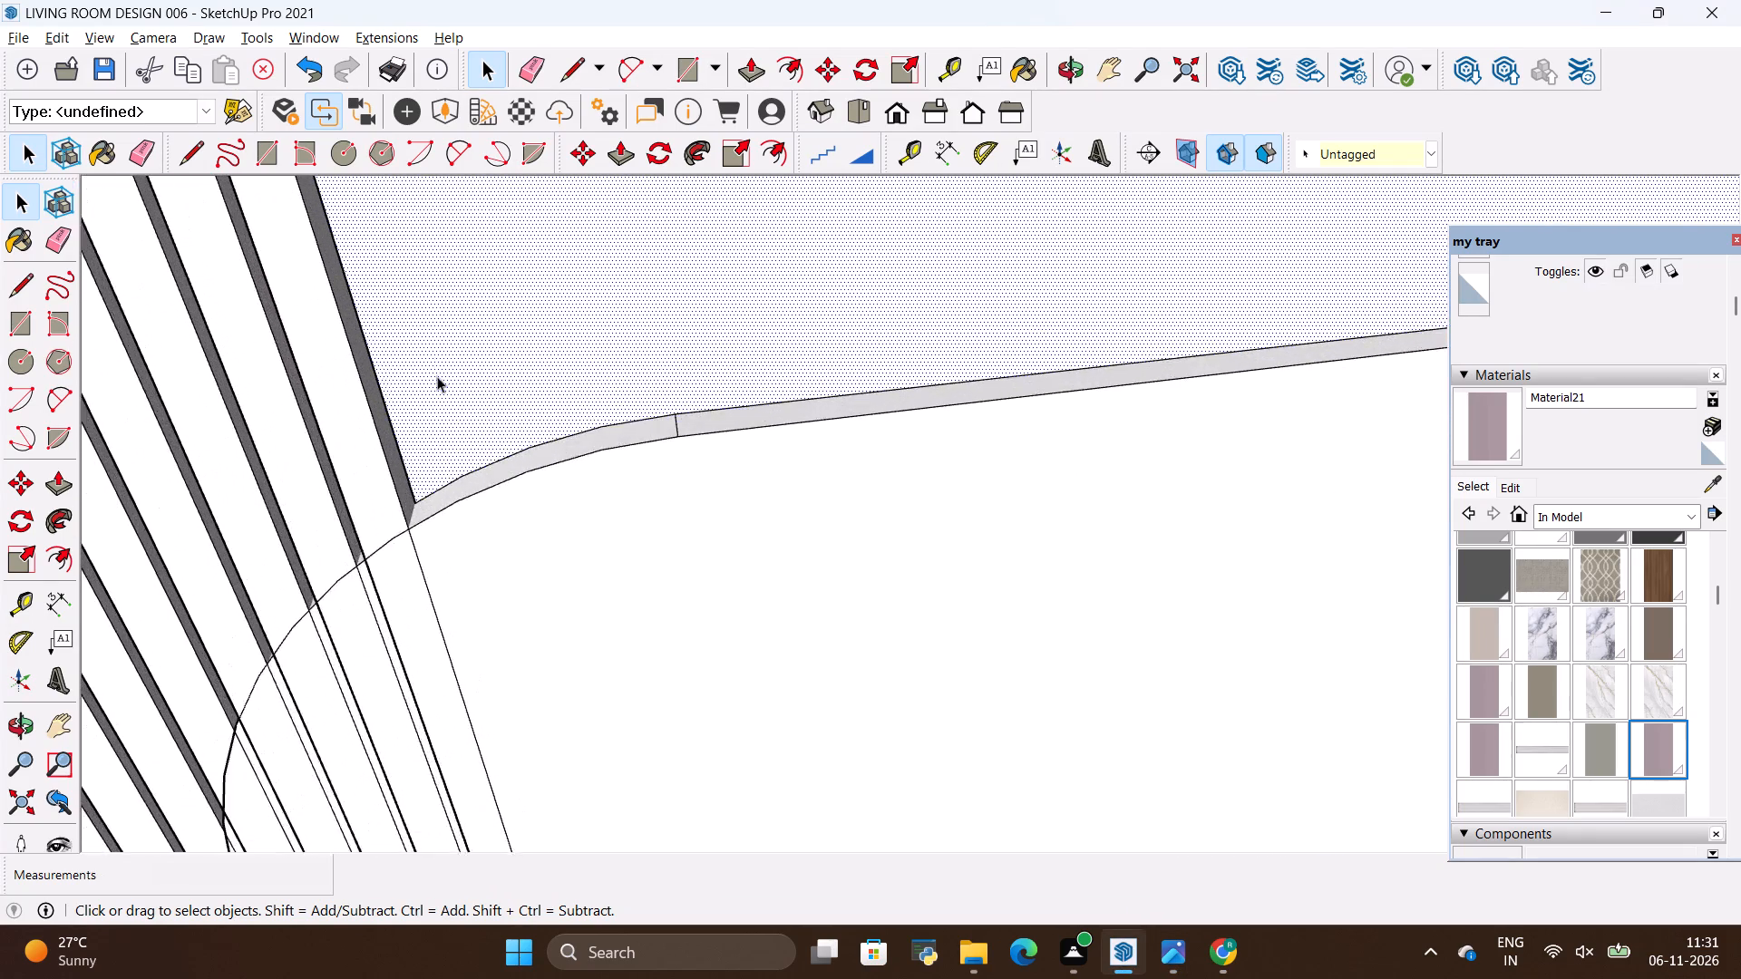
scroll(437, 376, "up", 3)
key("space")
left_click(470, 583)
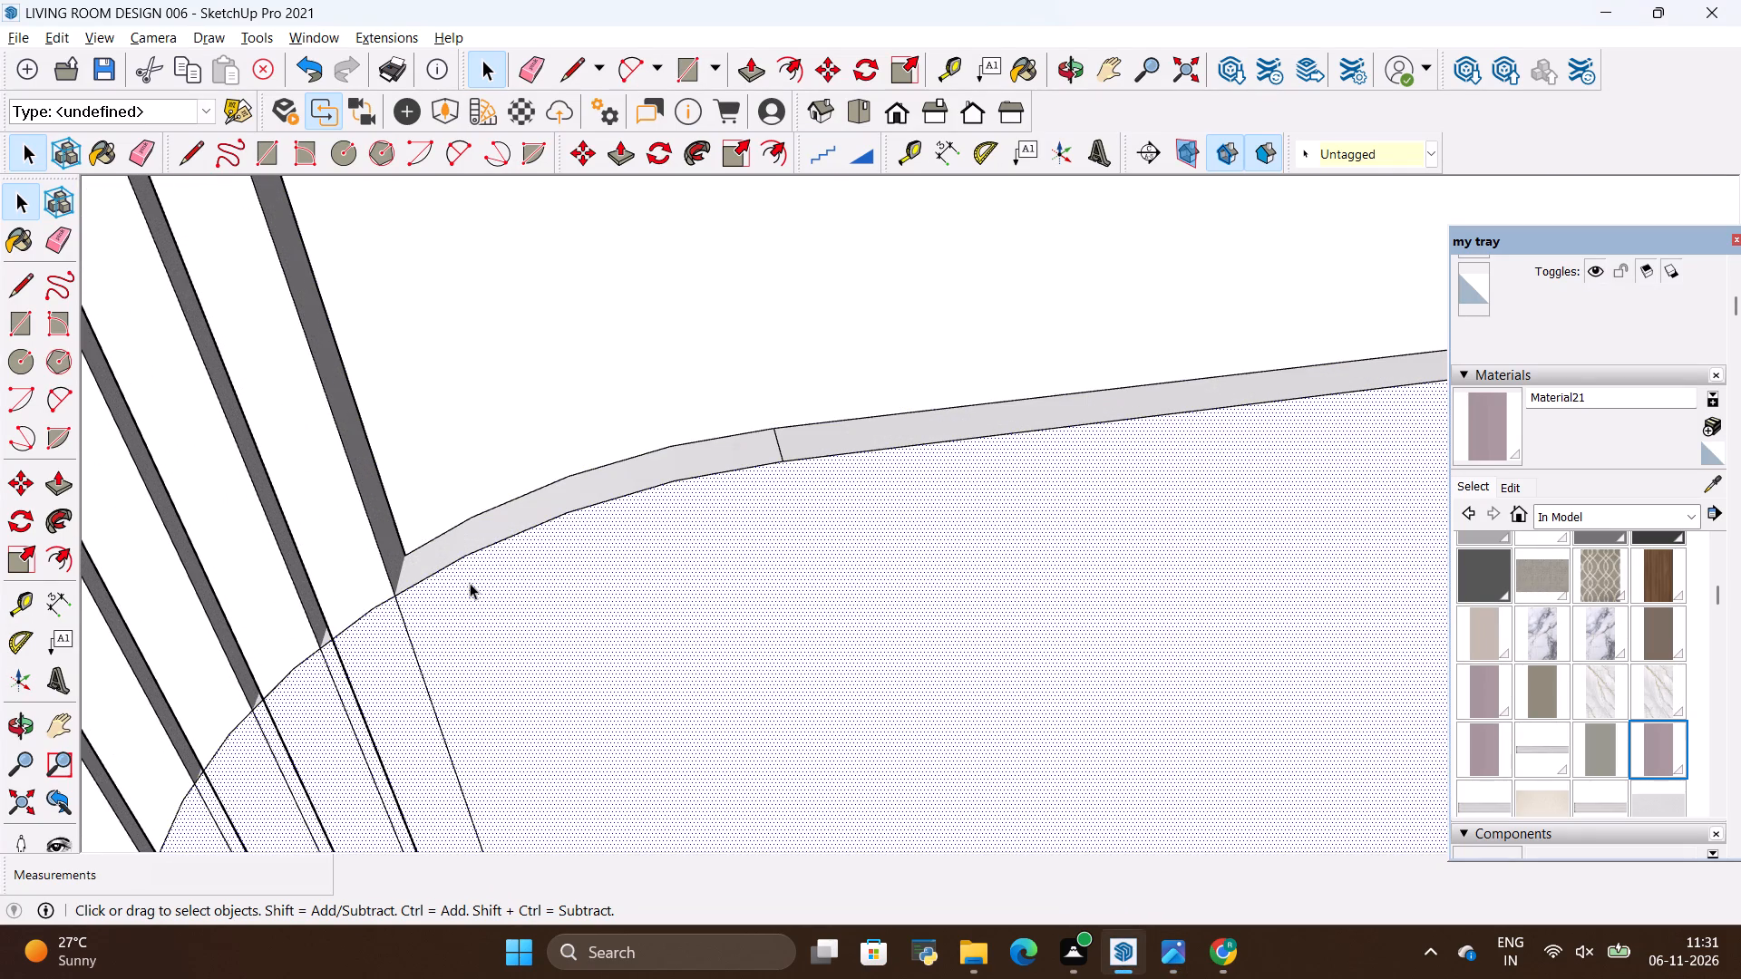
key("p")
left_click(470, 590)
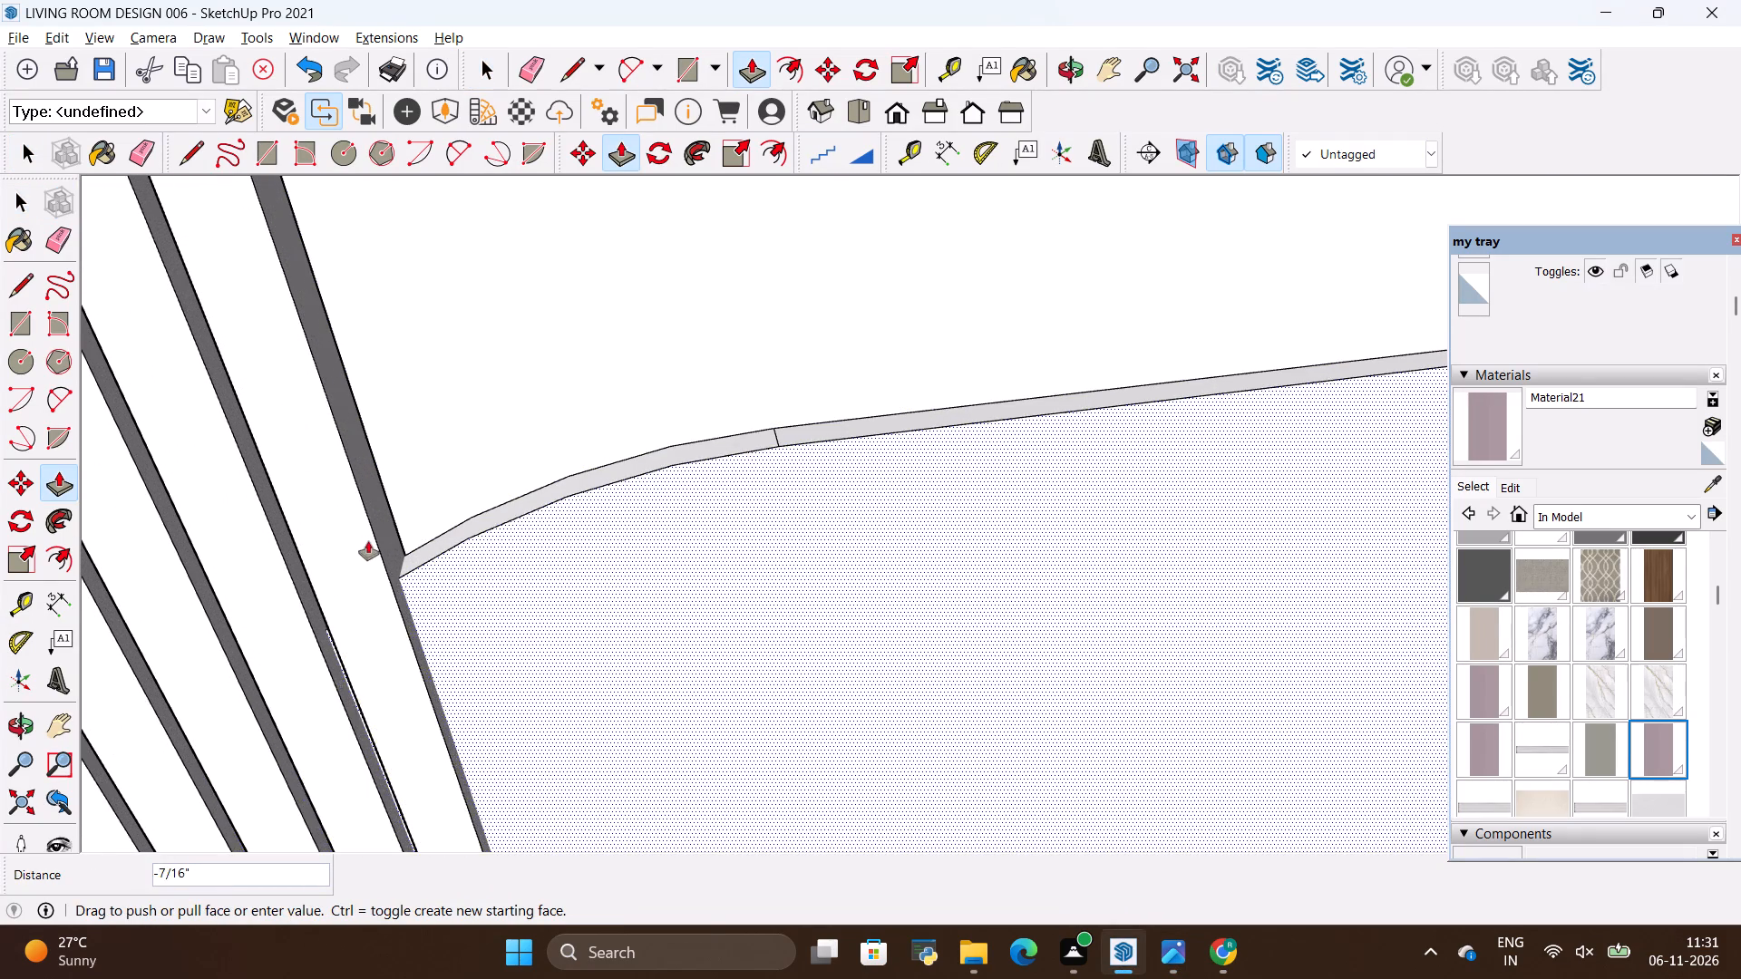
scroll(418, 568, "up", 9)
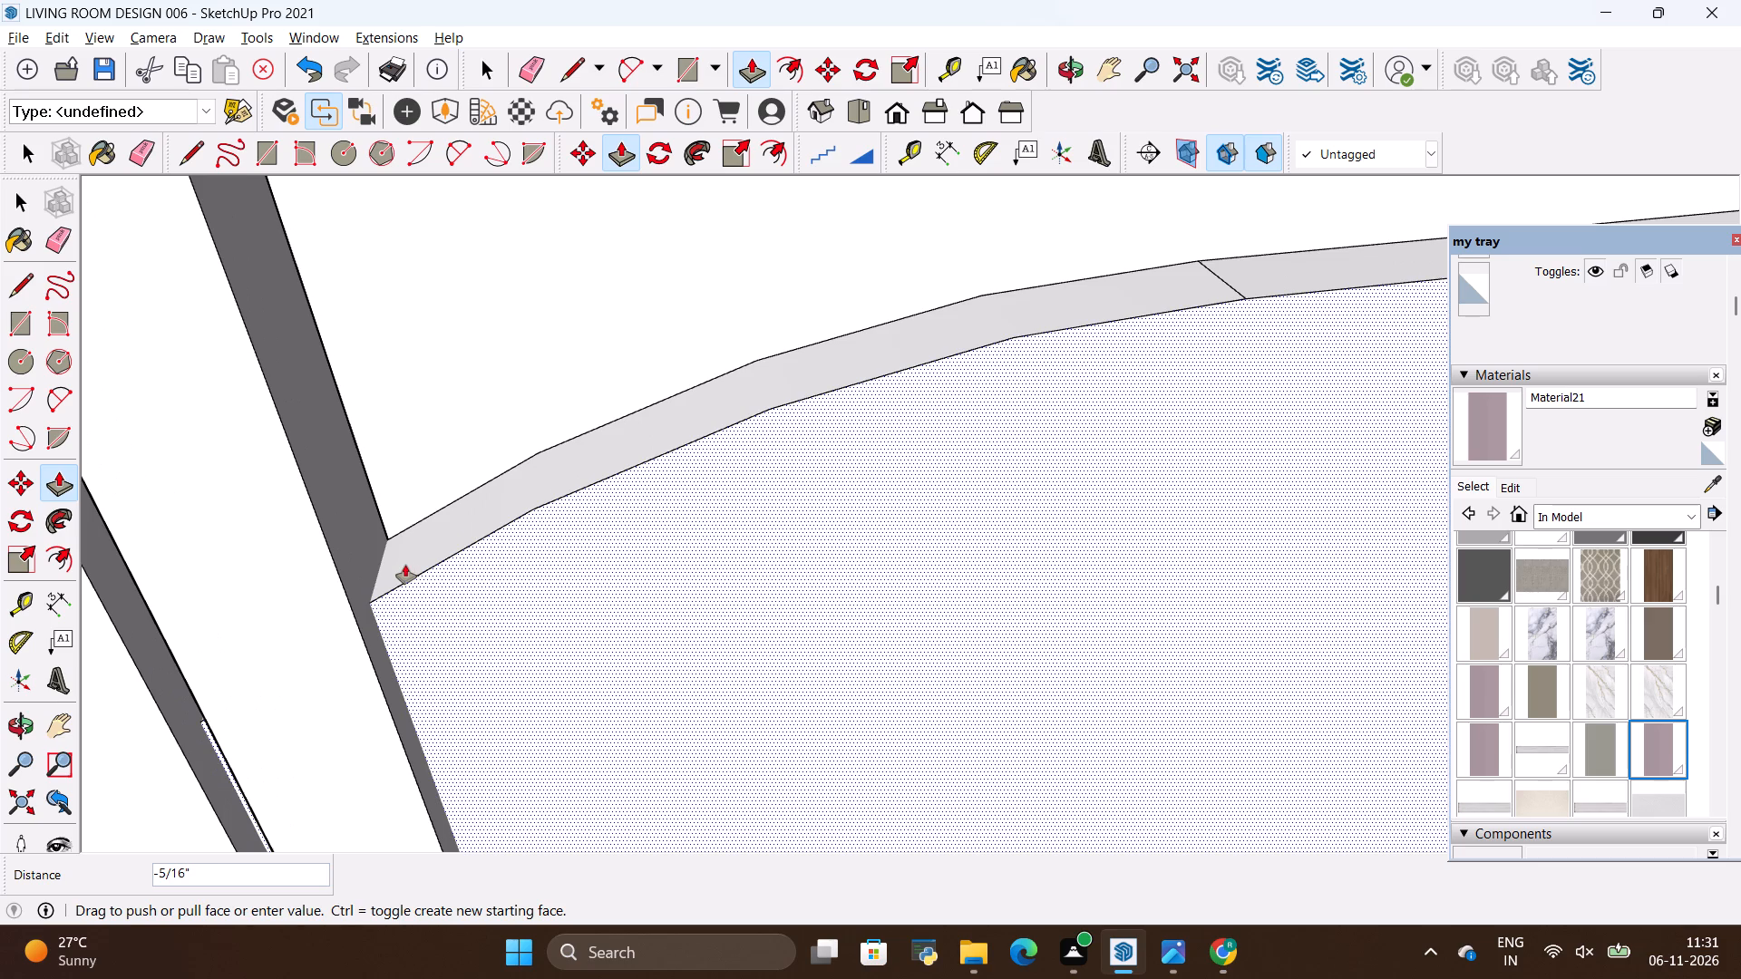
scroll(393, 562, "up", 6)
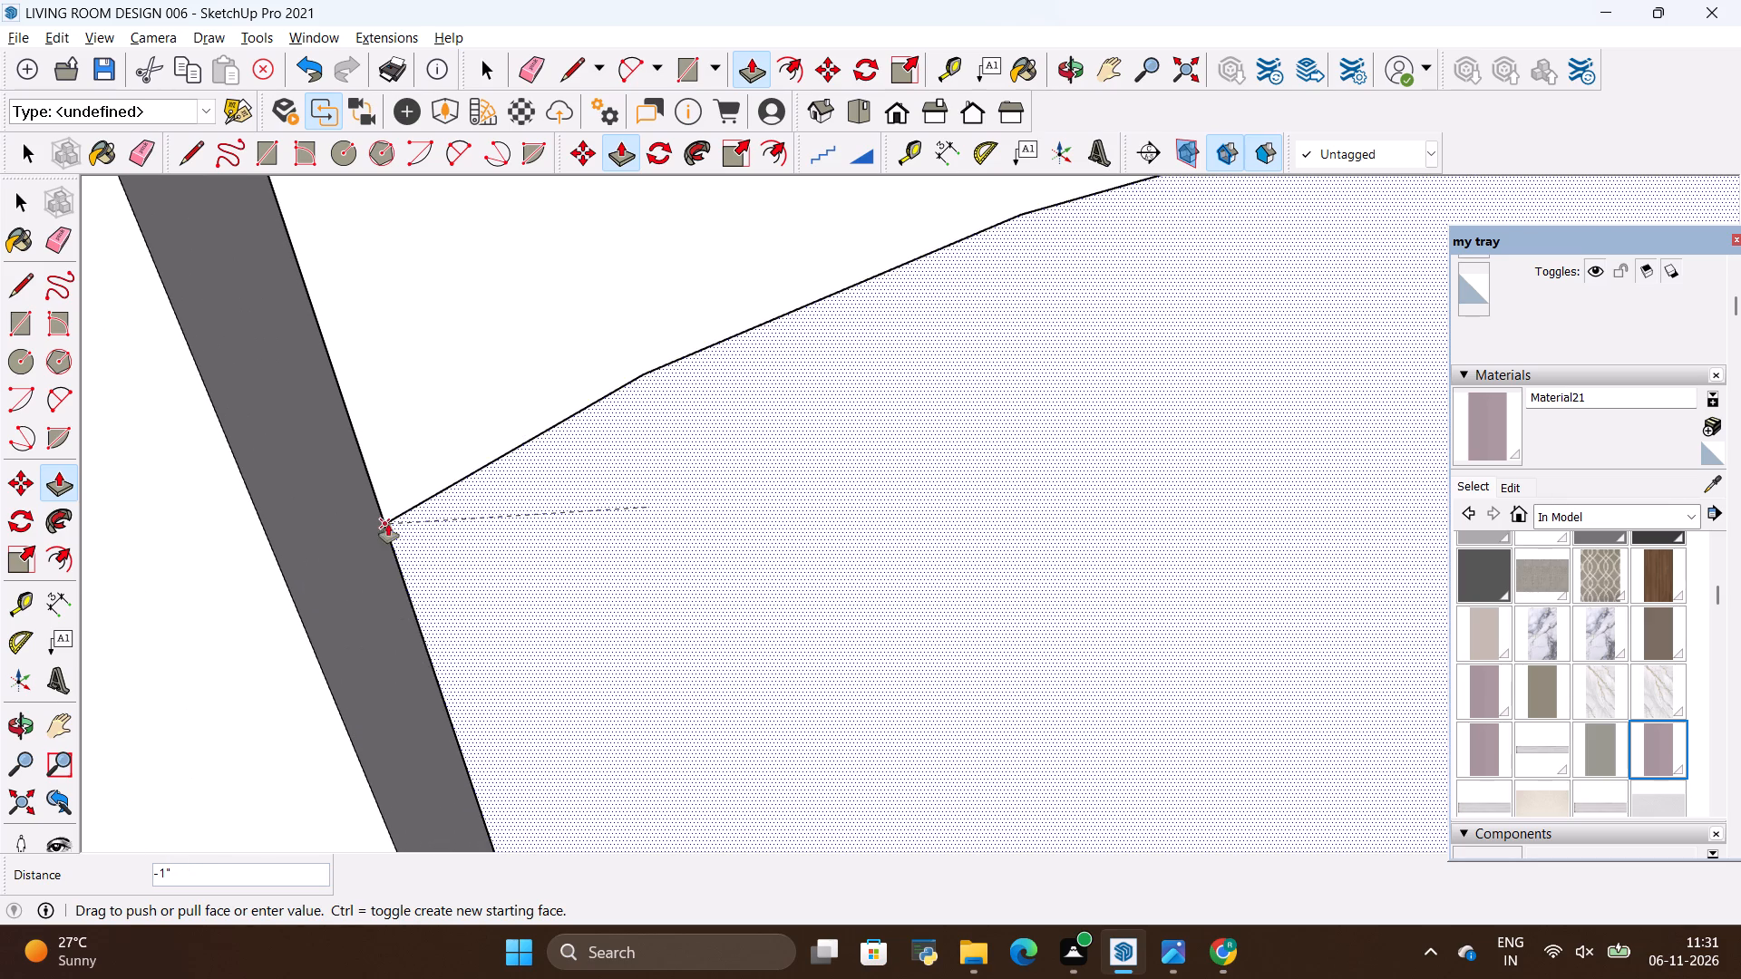
left_click(376, 541)
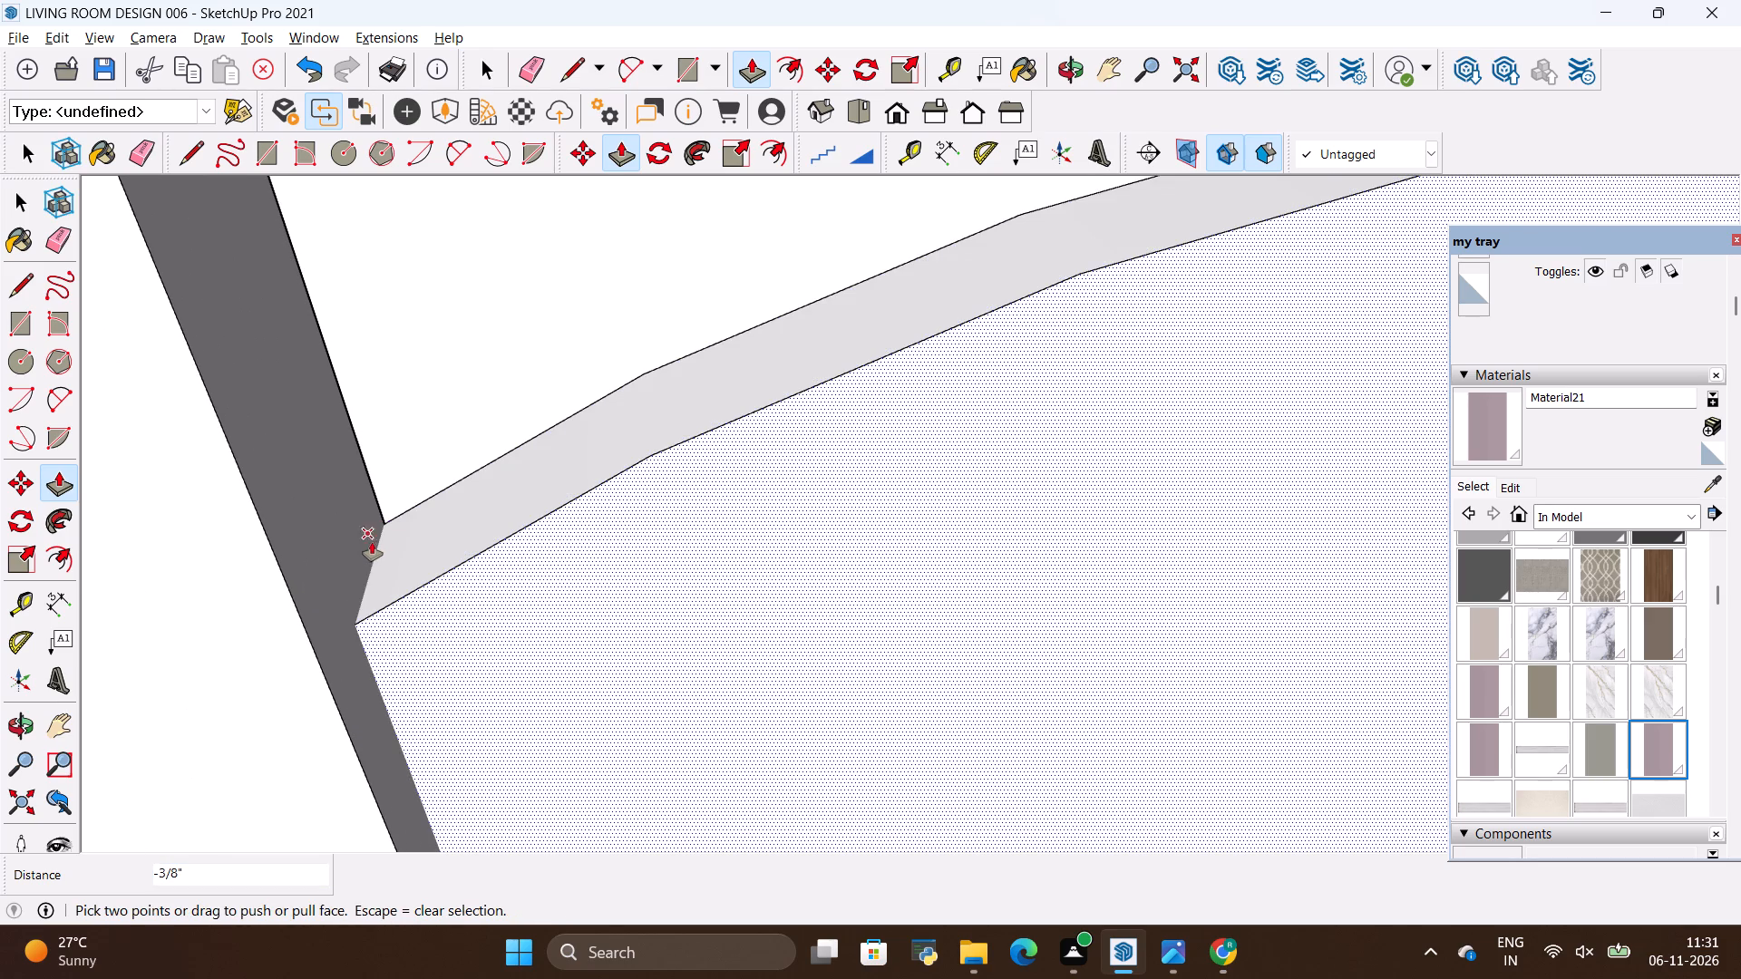
key("space")
left_click(439, 608)
key("p")
left_click(439, 611)
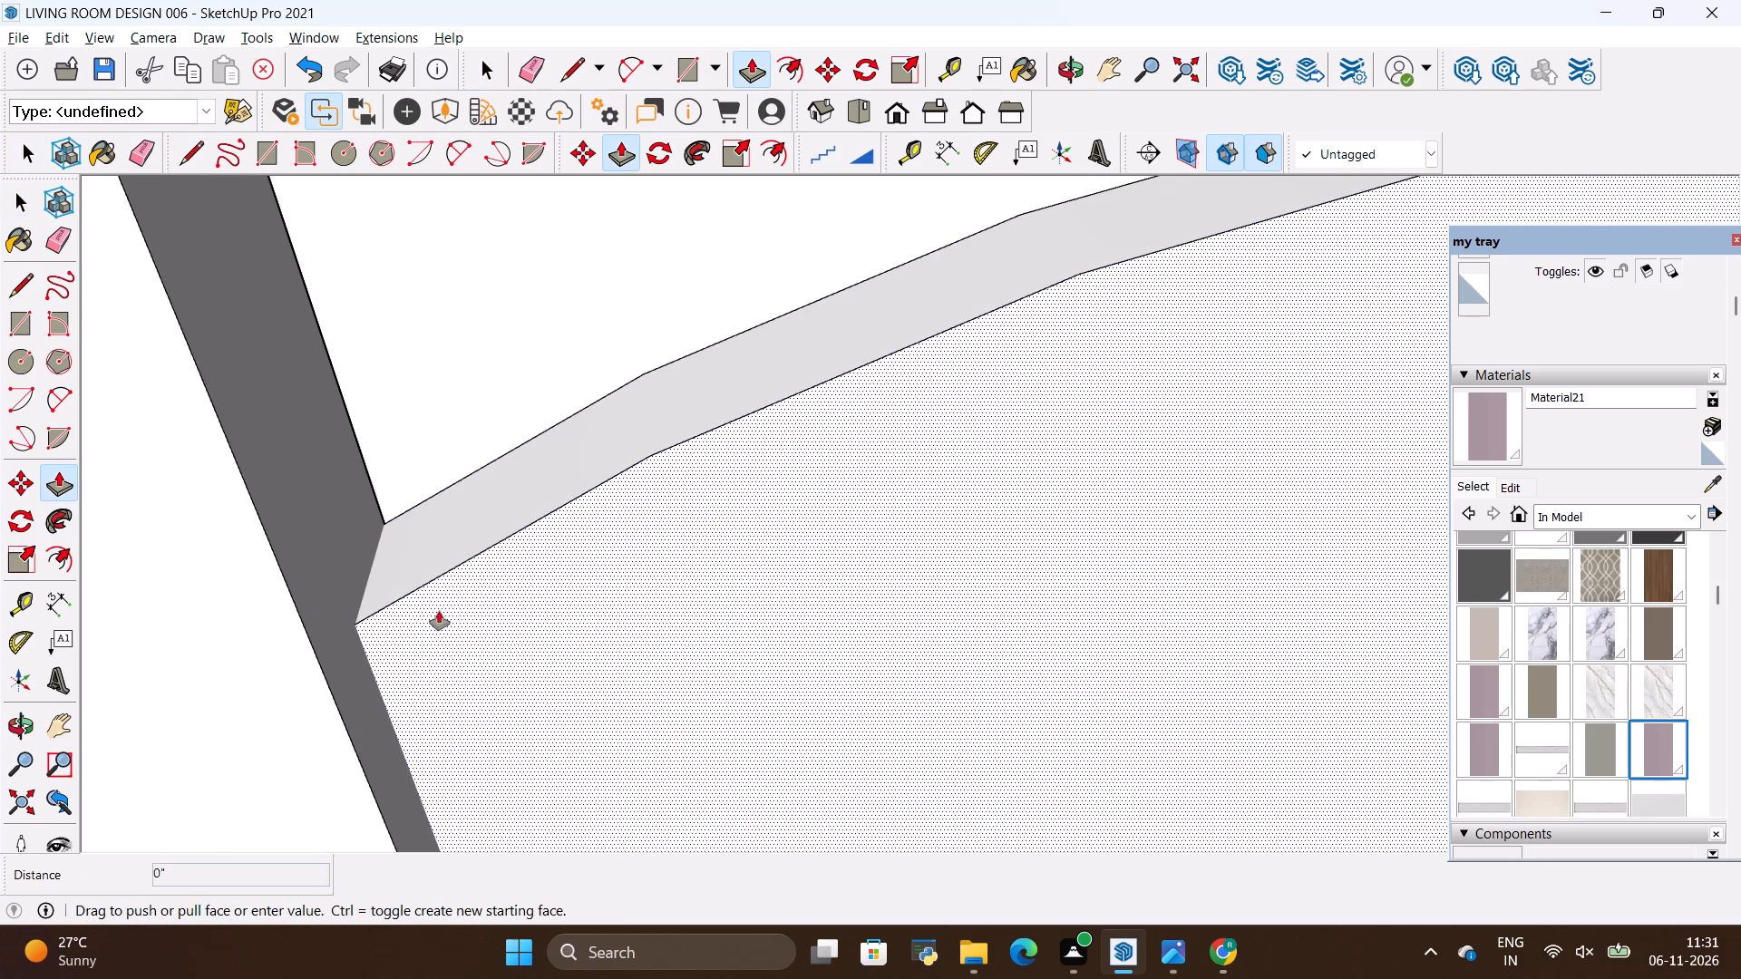
left_click(438, 587)
key("space")
left_click(395, 481)
Examine the whole wall unit and compare its fluted panels, TV panel, shelves and console with the reference image.
scroll(807, 574, "down", 5)
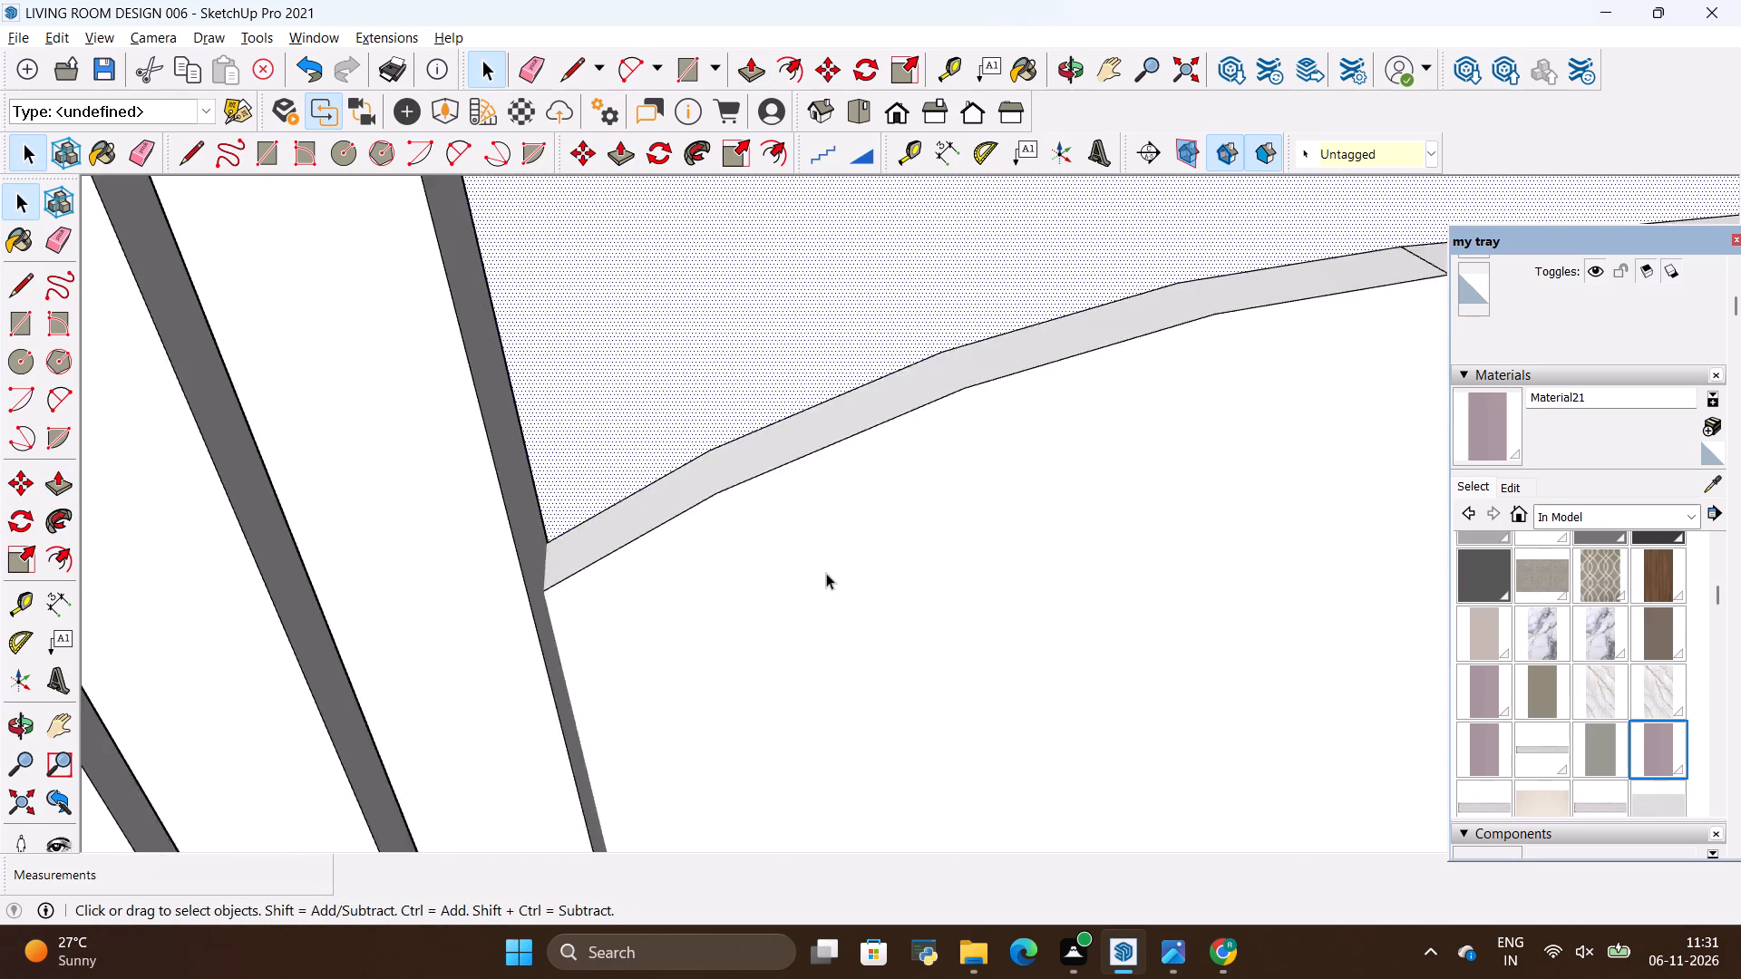
scroll(826, 573, "down", 20)
scroll(826, 573, "down", 20)
scroll(826, 573, "down", 1)
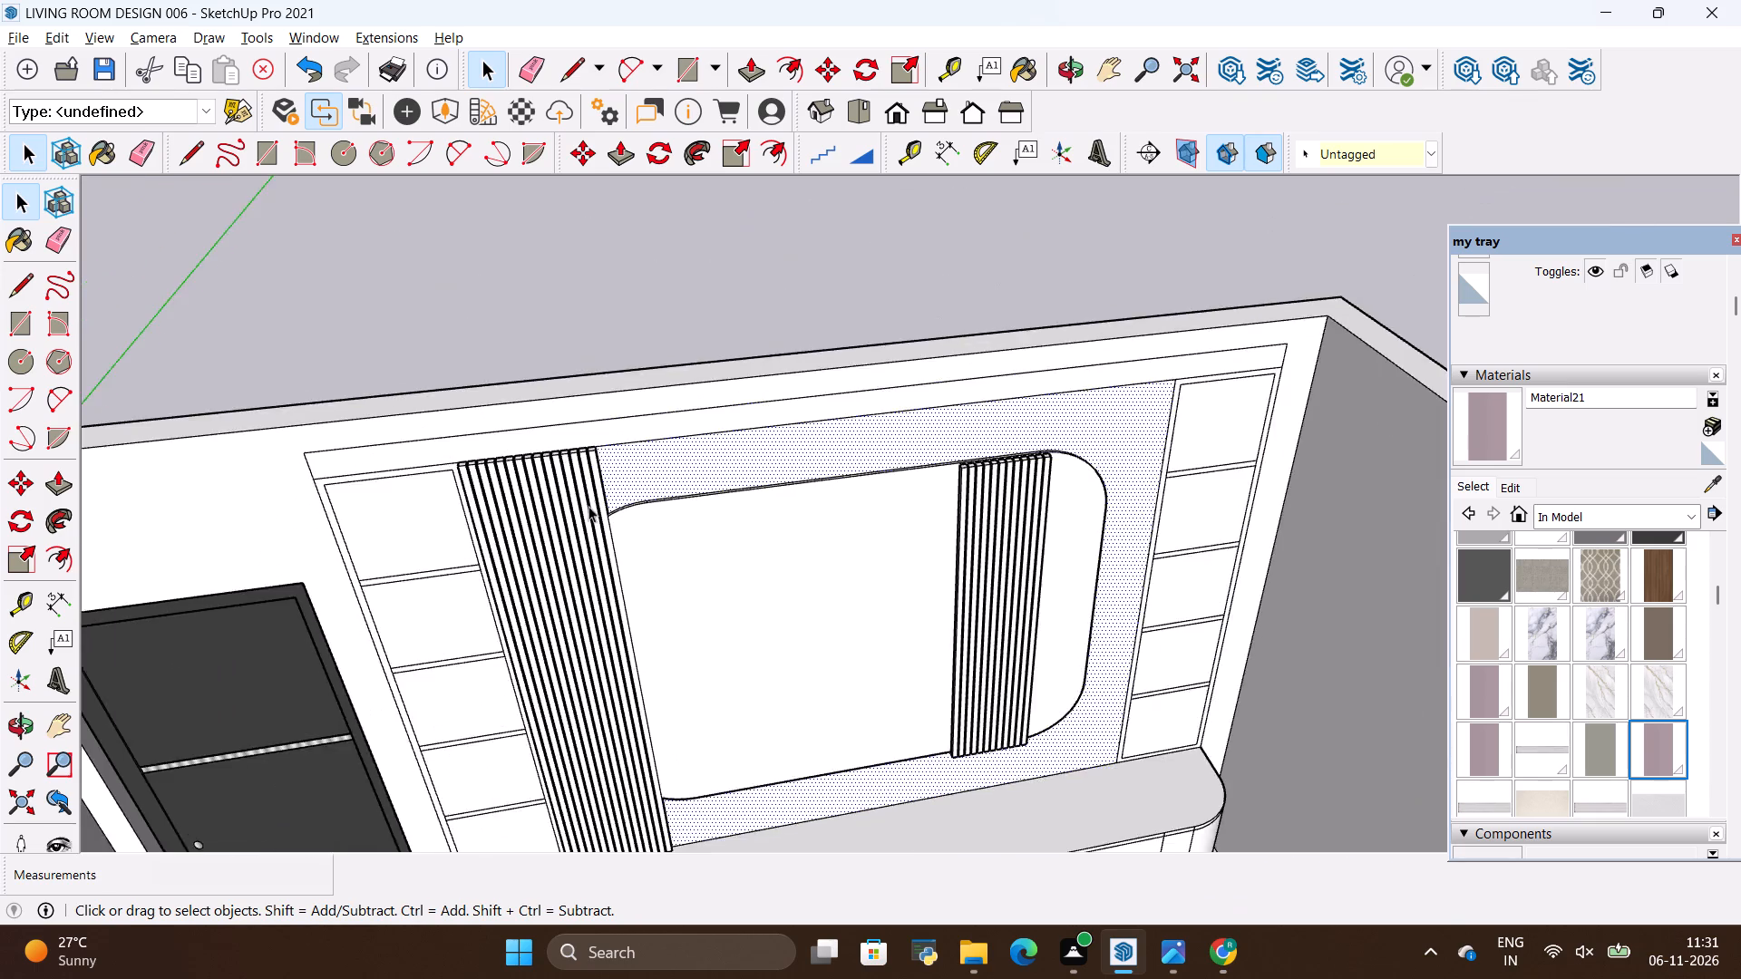
scroll(588, 506, "down", 9)
key("space")
left_click(720, 425)
scroll(686, 568, "up", 10)
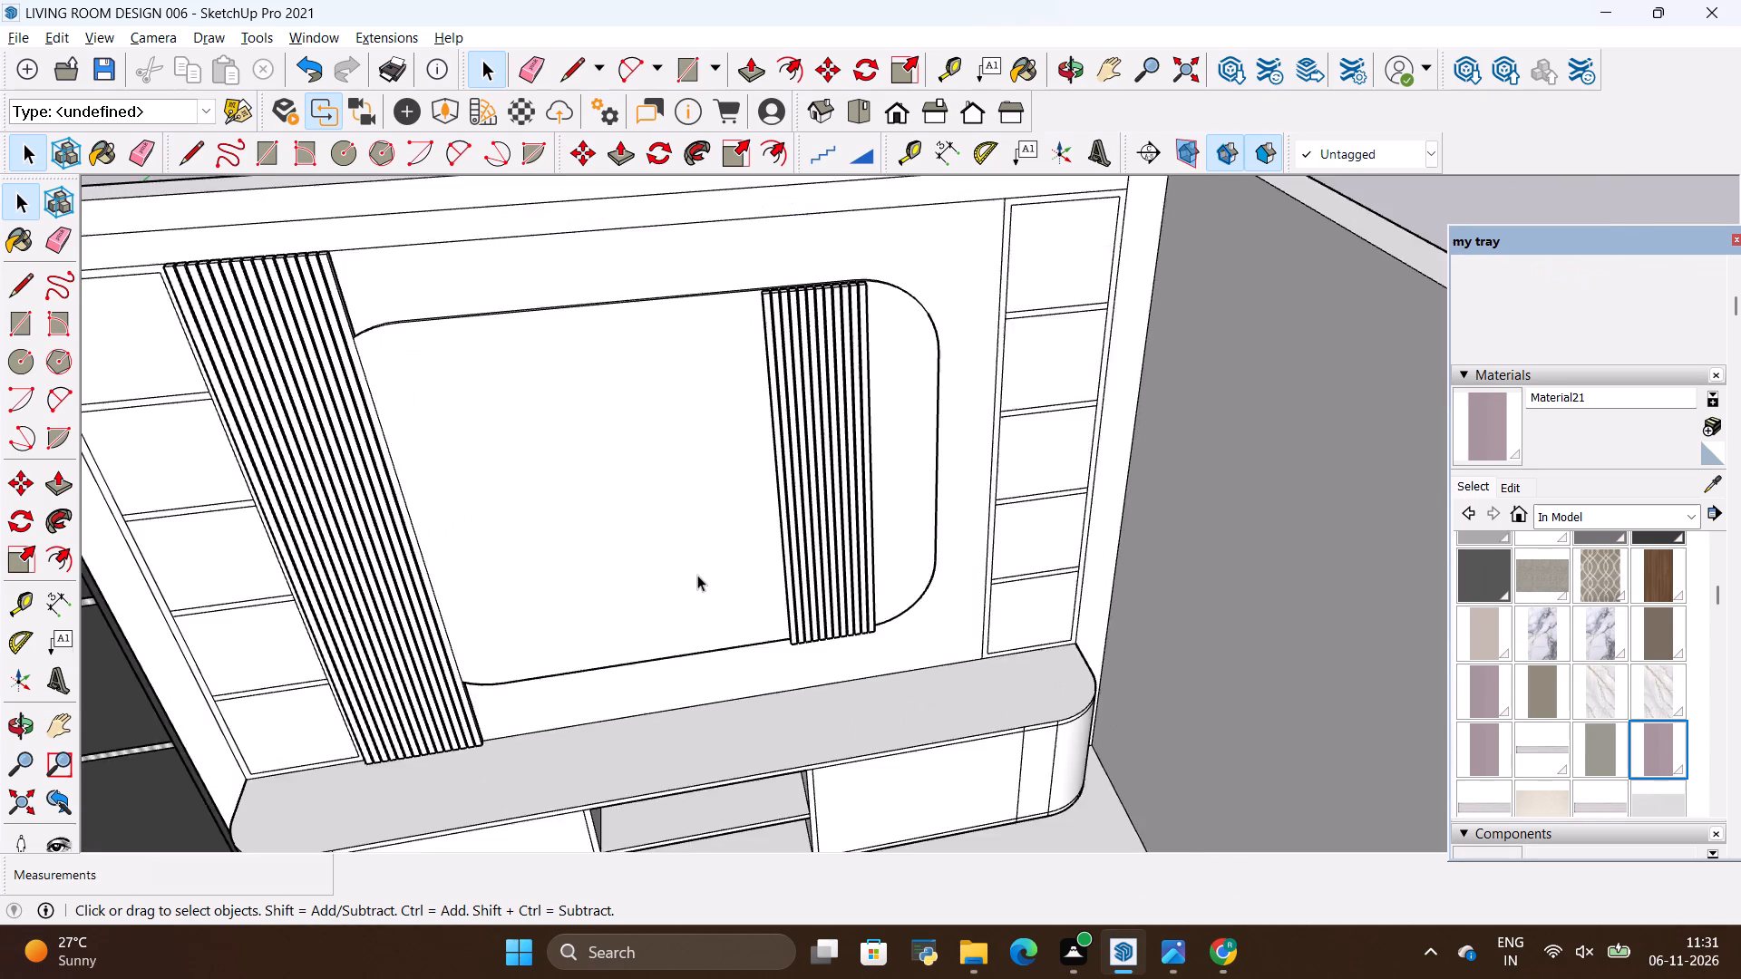
scroll(697, 575, "up", 5)
scroll(506, 451, "down", 10)
scroll(559, 691, "up", 5)
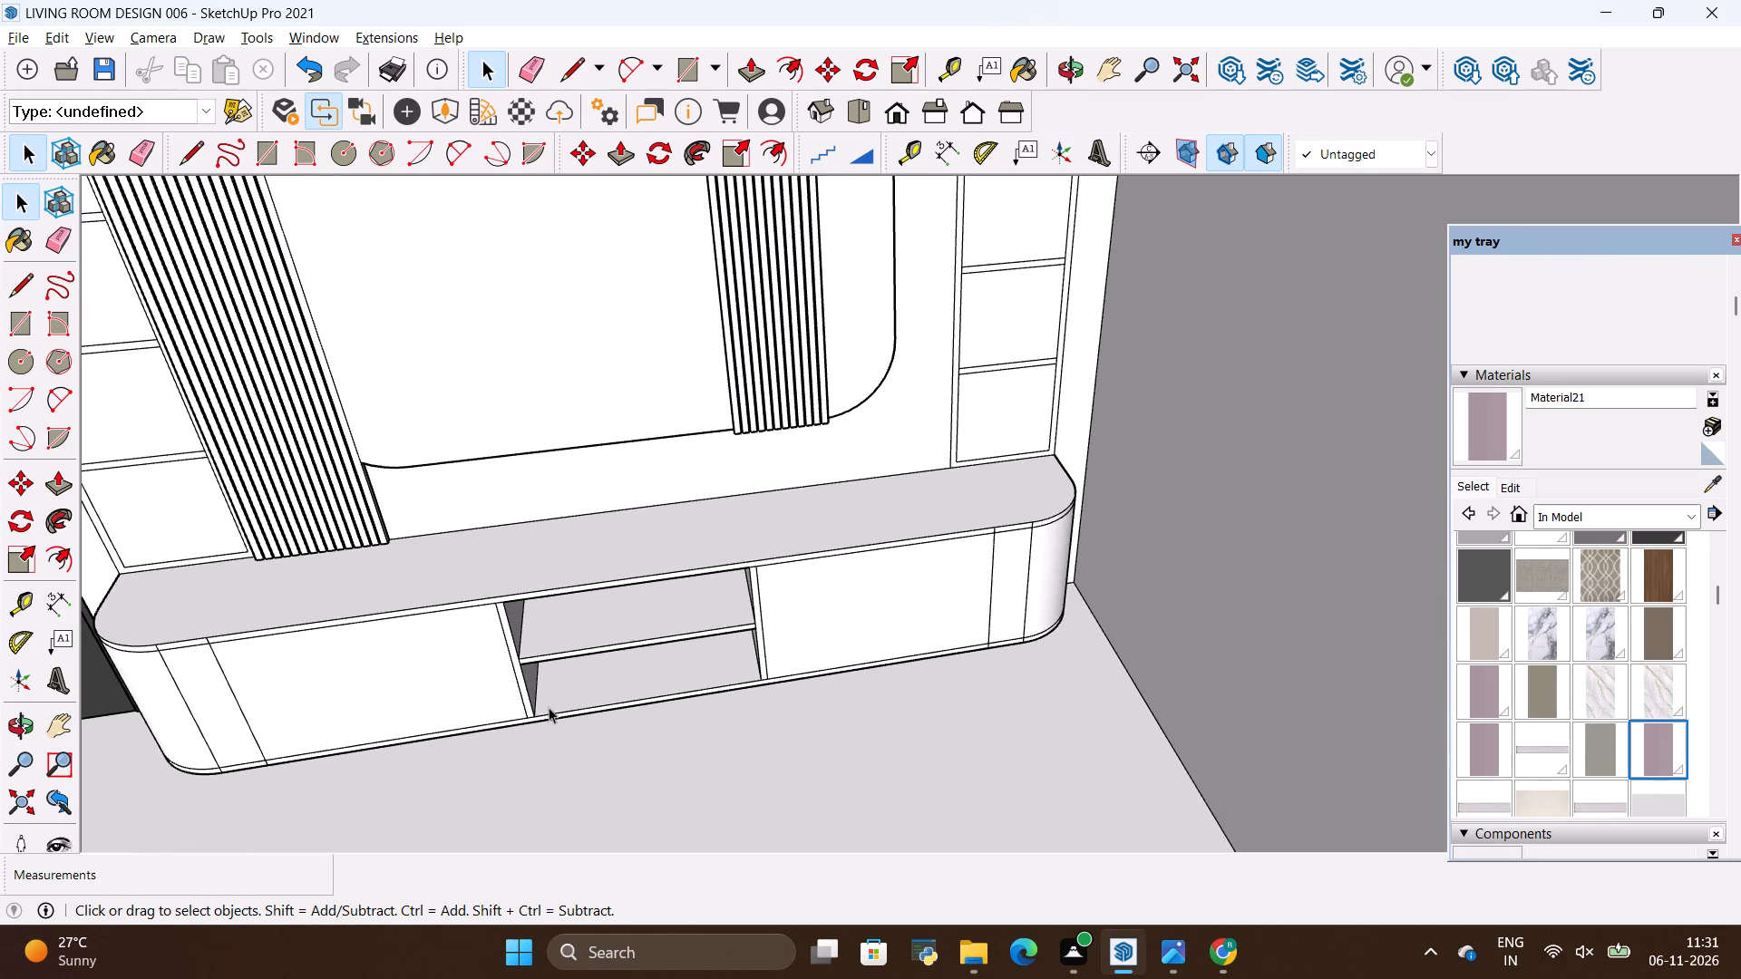
scroll(546, 700, "down", 5)
left_click(23, 719)
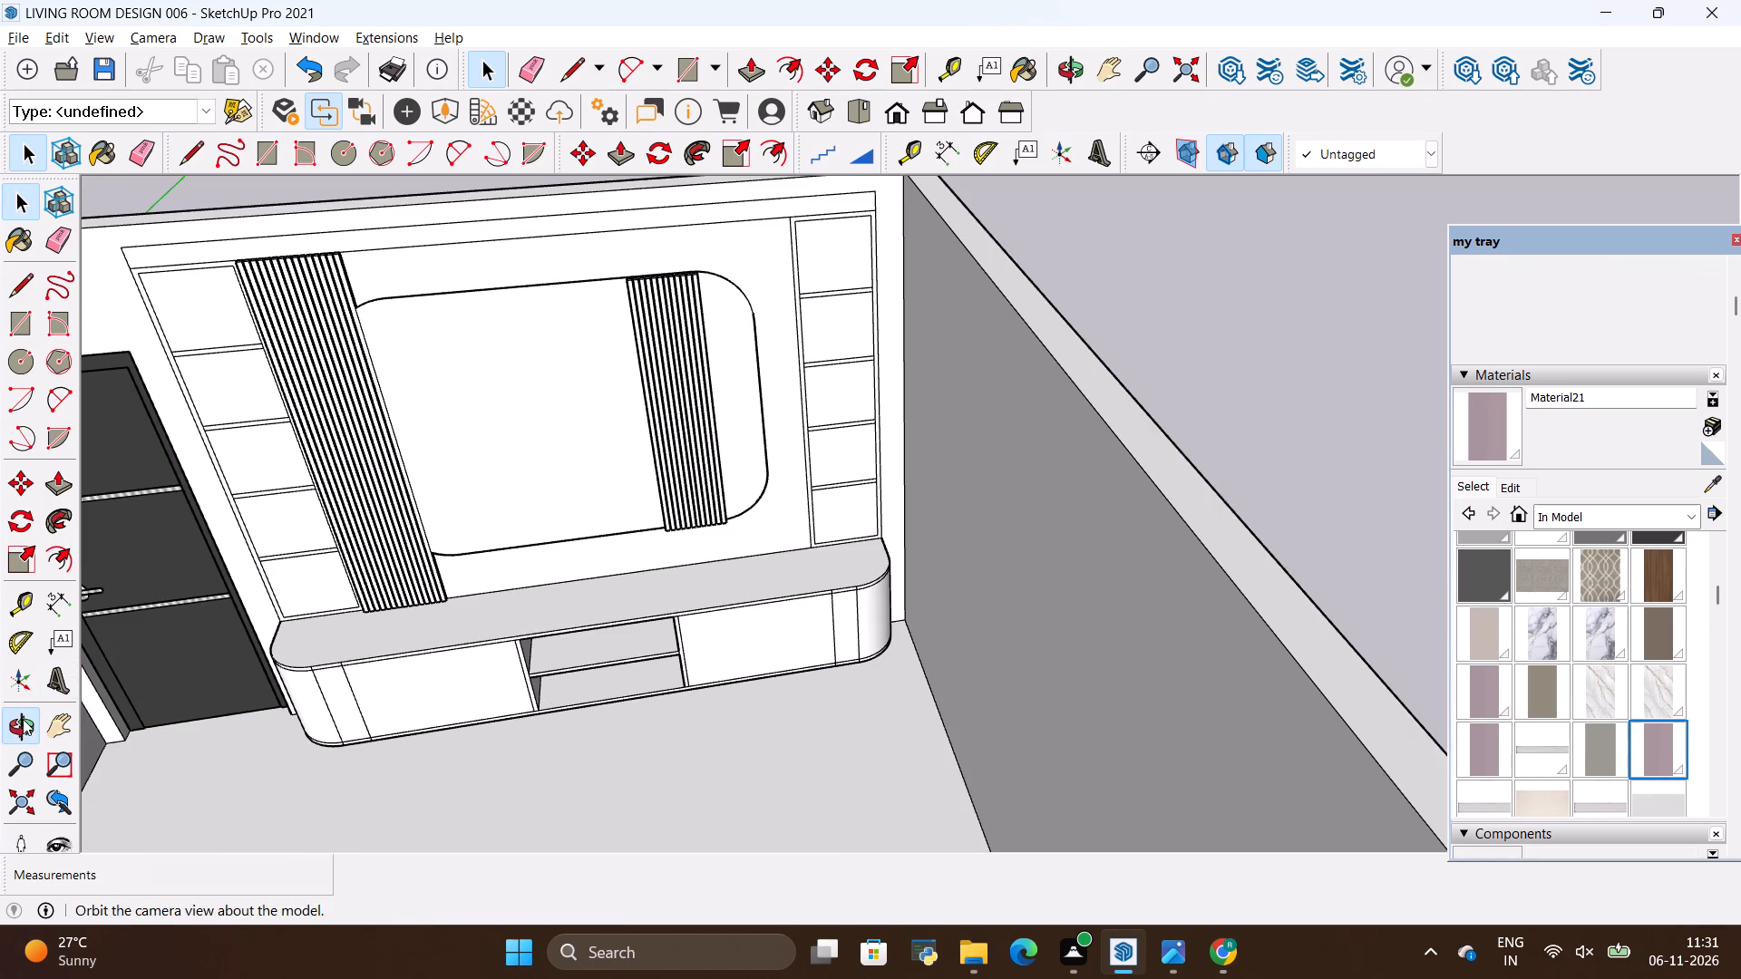
left_click_drag(627, 617, 632, 519)
key("alt+Tab")
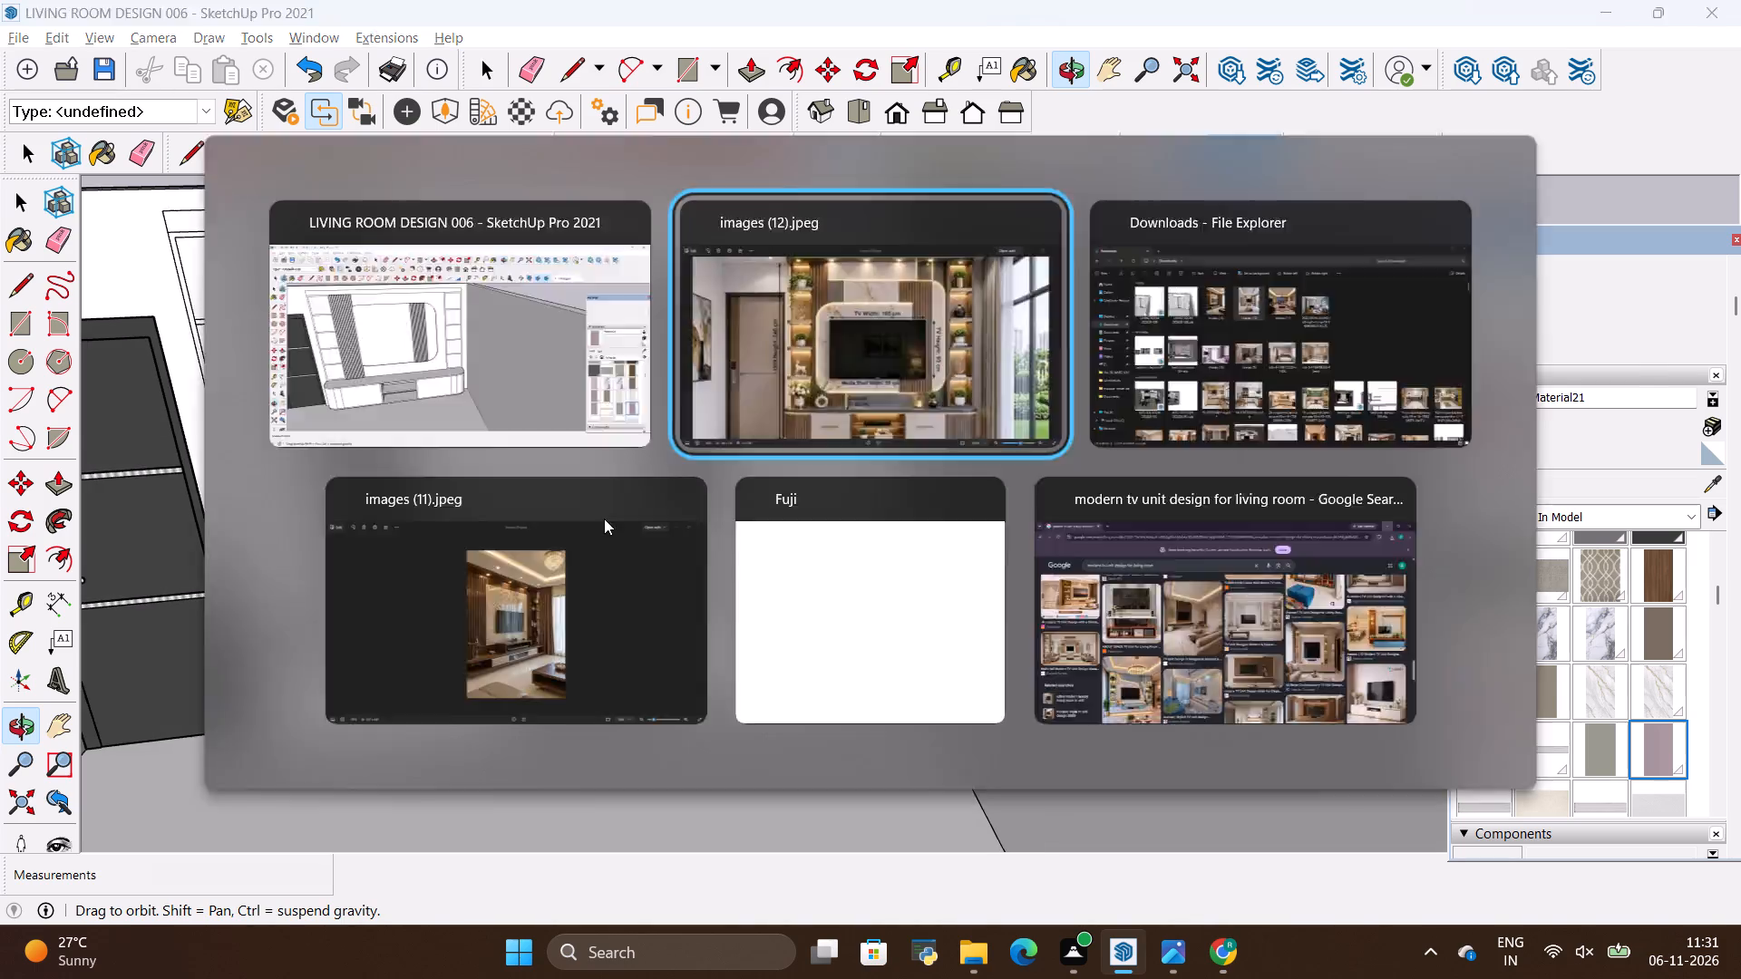
key("alt+Tab")
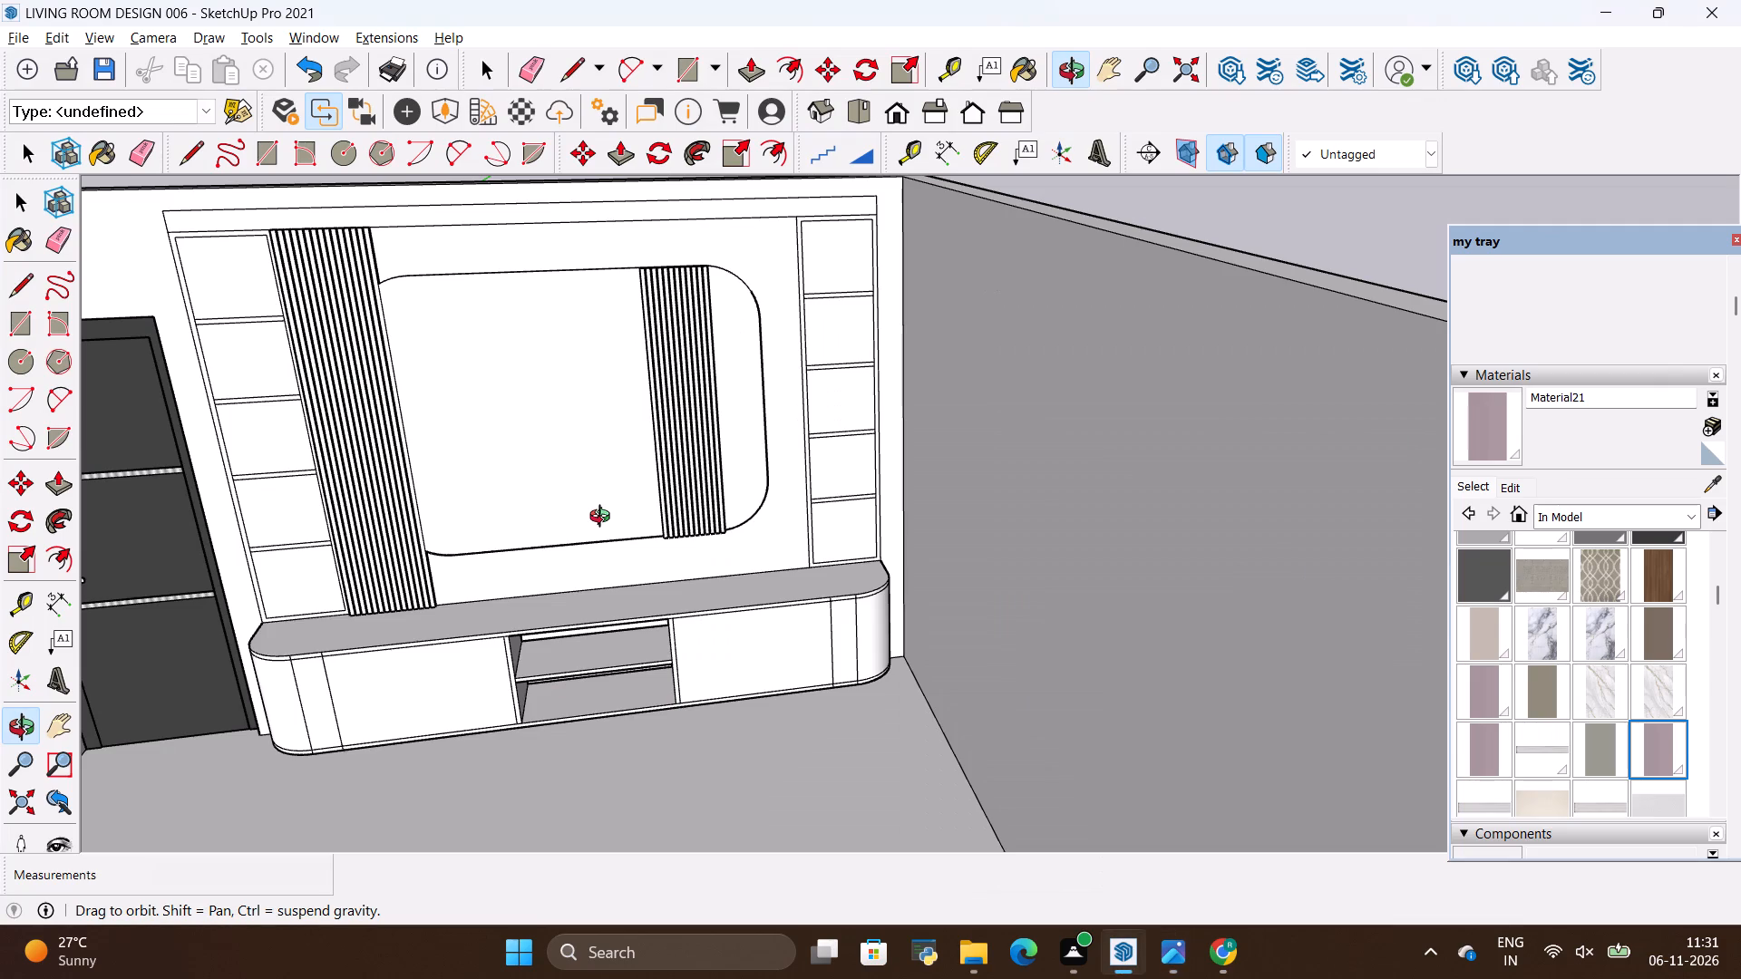
key("alt+Tab")
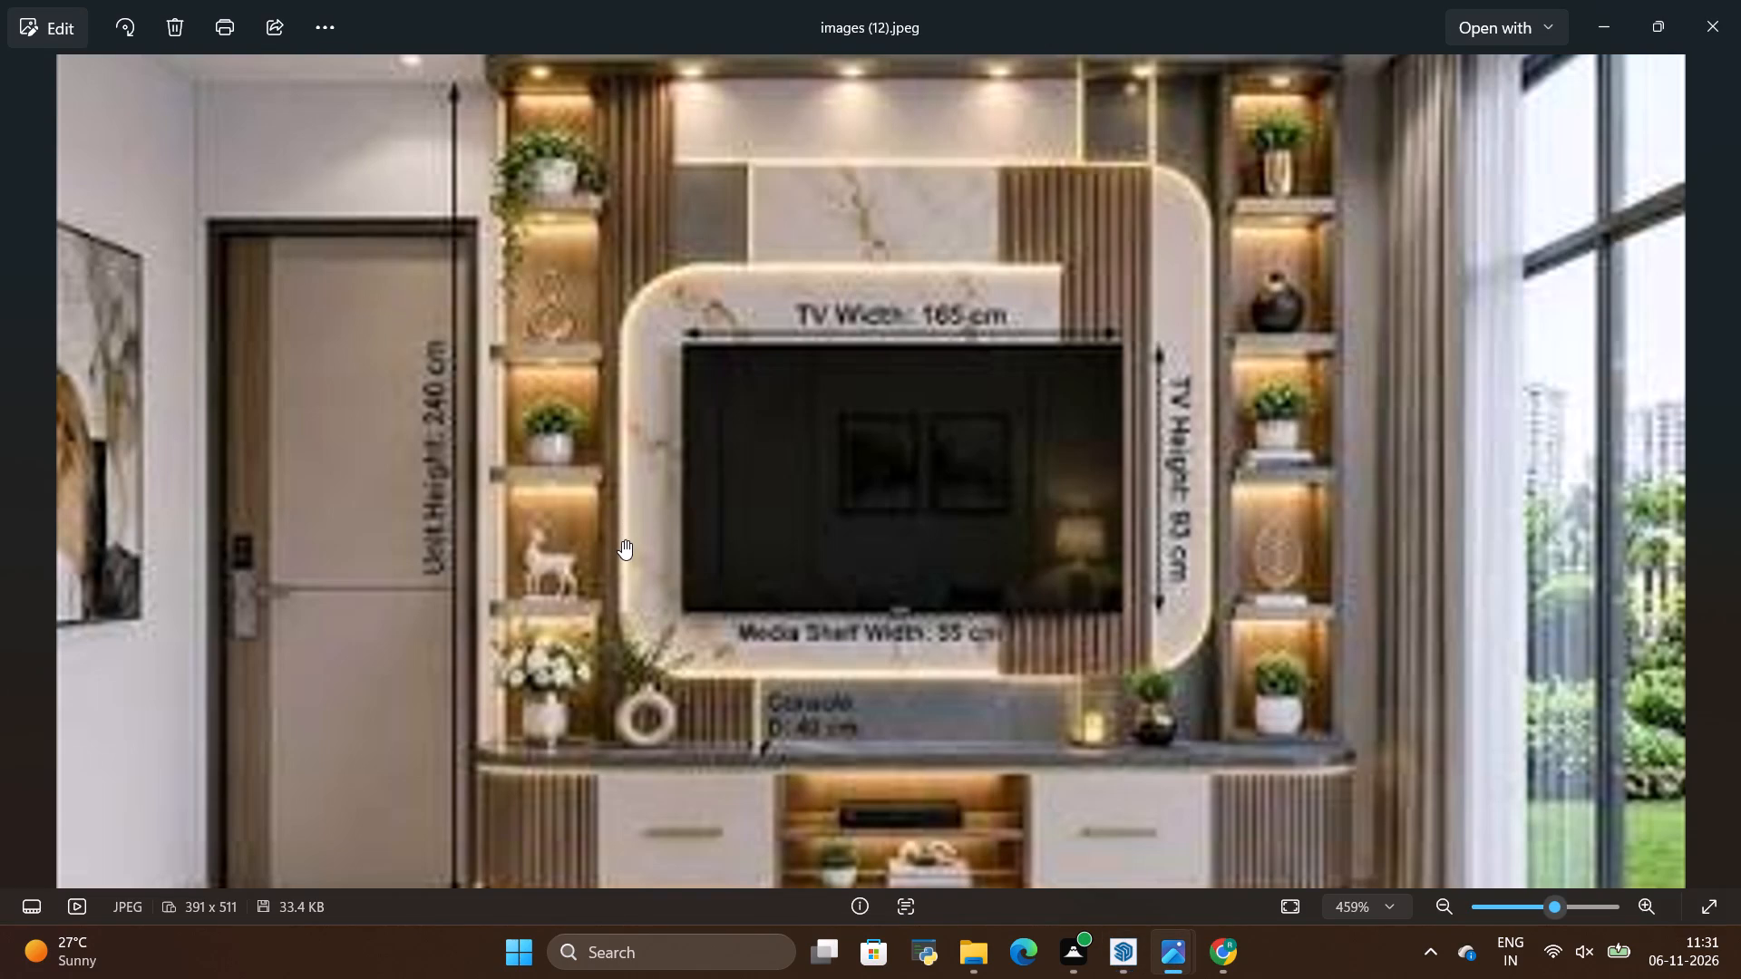
scroll(647, 584, "down", 4)
key("alt+Tab")
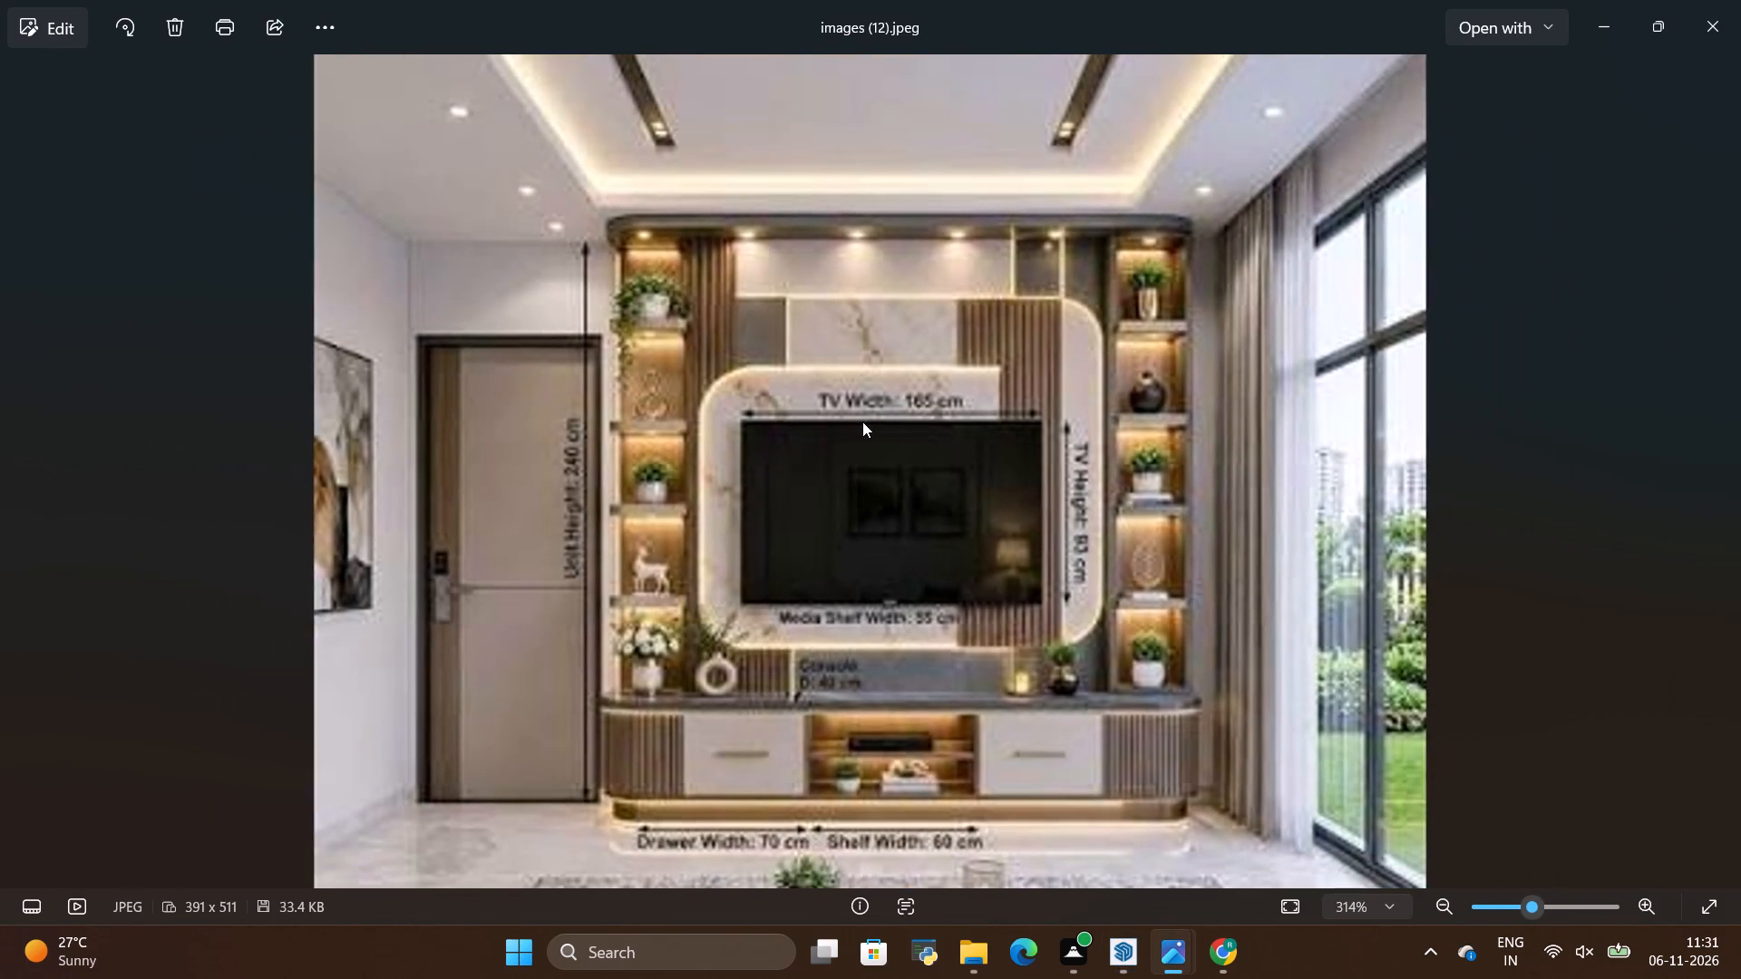
key("alt+Tab")
key("alt+Tab")
scroll(812, 473, "down", 2)
scroll(207, 354, "up", 5)
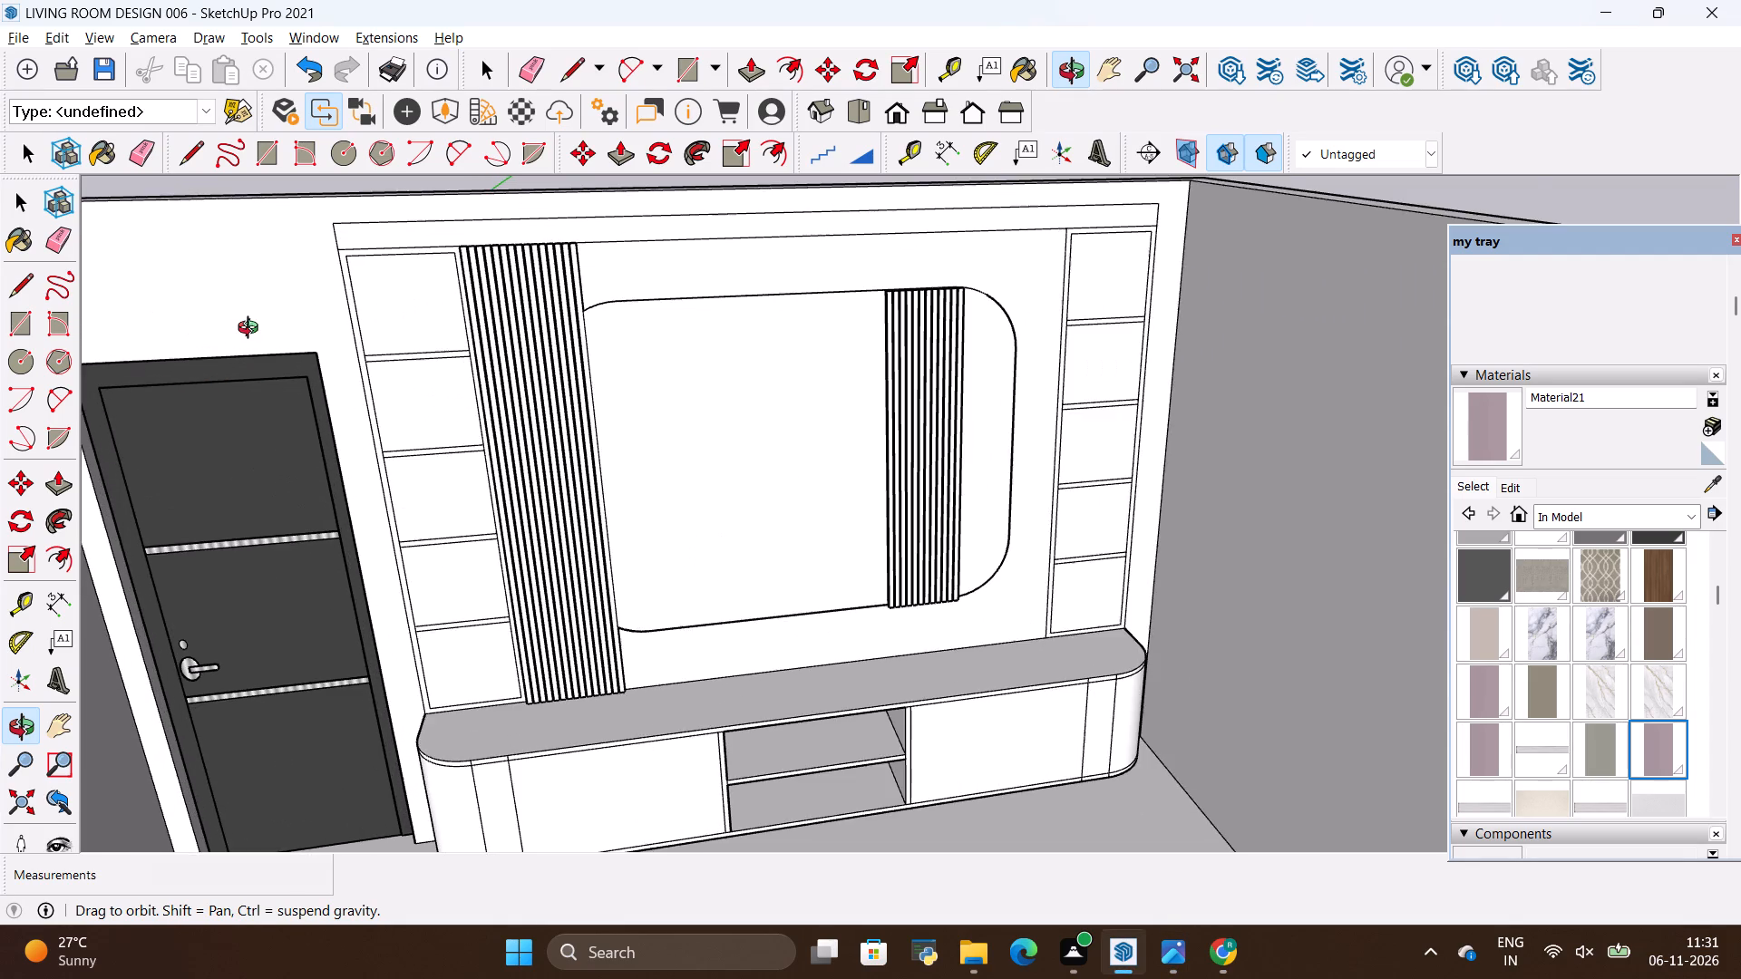
key("alt+Tab")
key("alt+Tab")
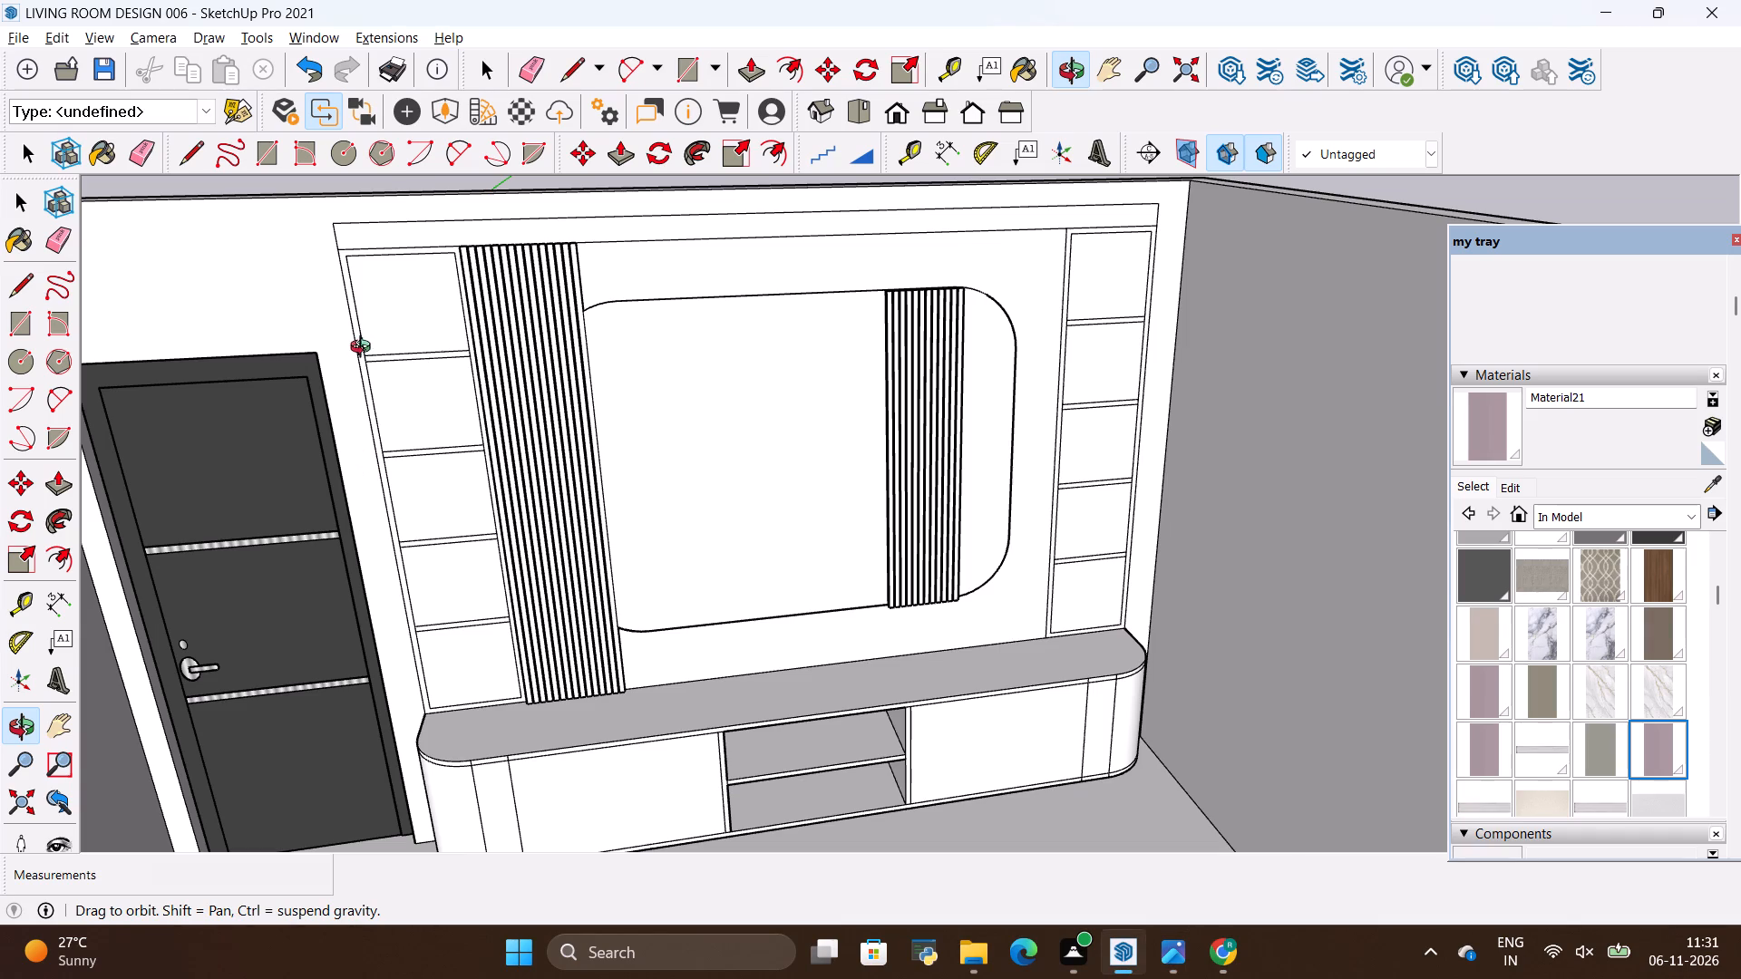
Extrude the frame face of the shelf unit beside the door outward by 18 inches.
scroll(363, 317, "up", 8)
scroll(375, 231, "up", 13)
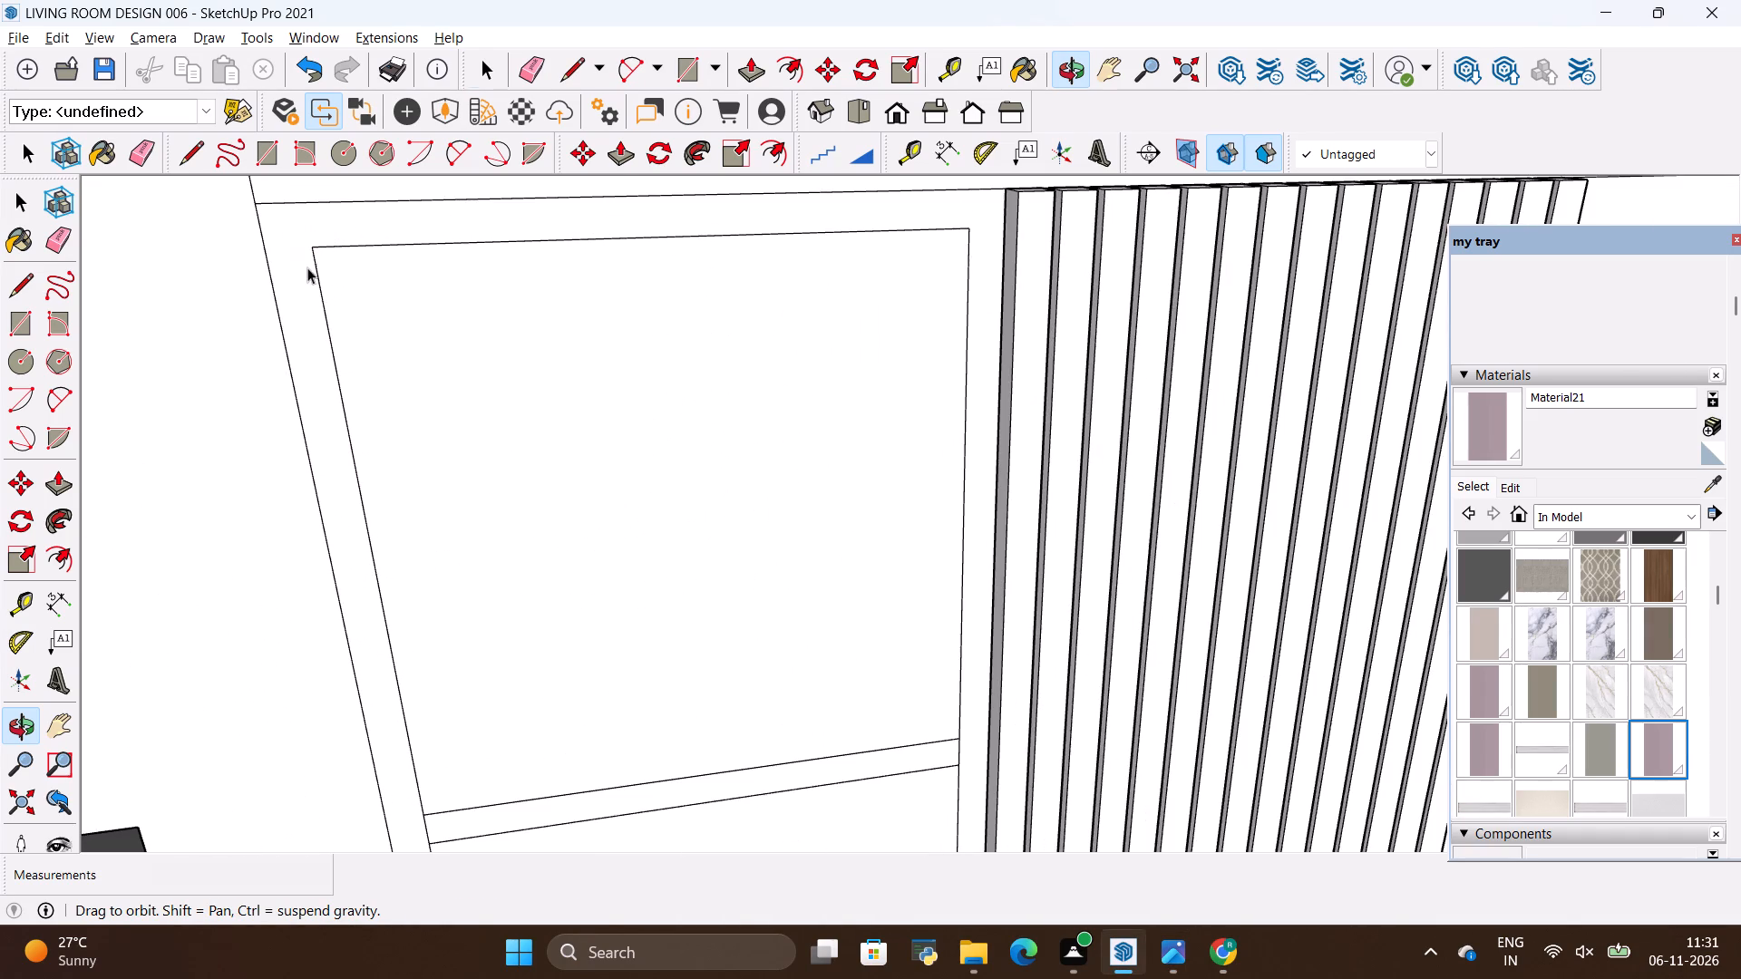
key("space")
left_click(304, 276)
key("p")
left_click(303, 276)
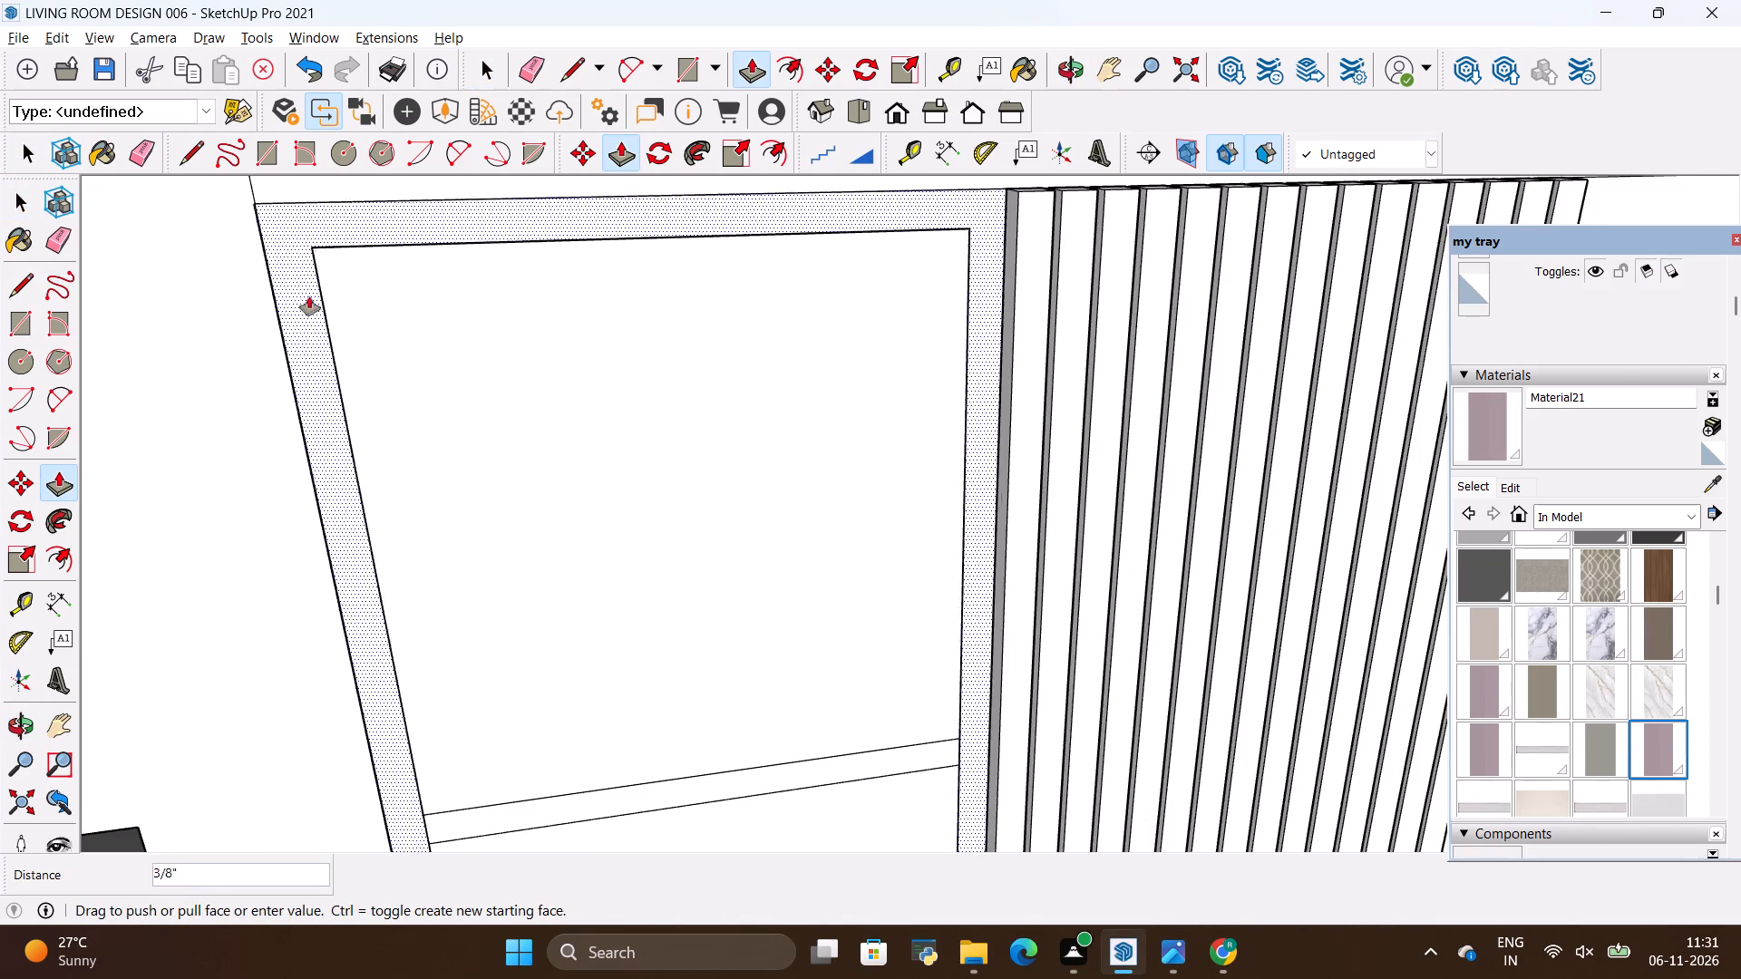
key("BackSpace")
type("18\"")
key("Return")
key("space")
scroll(259, 251, "down", 4)
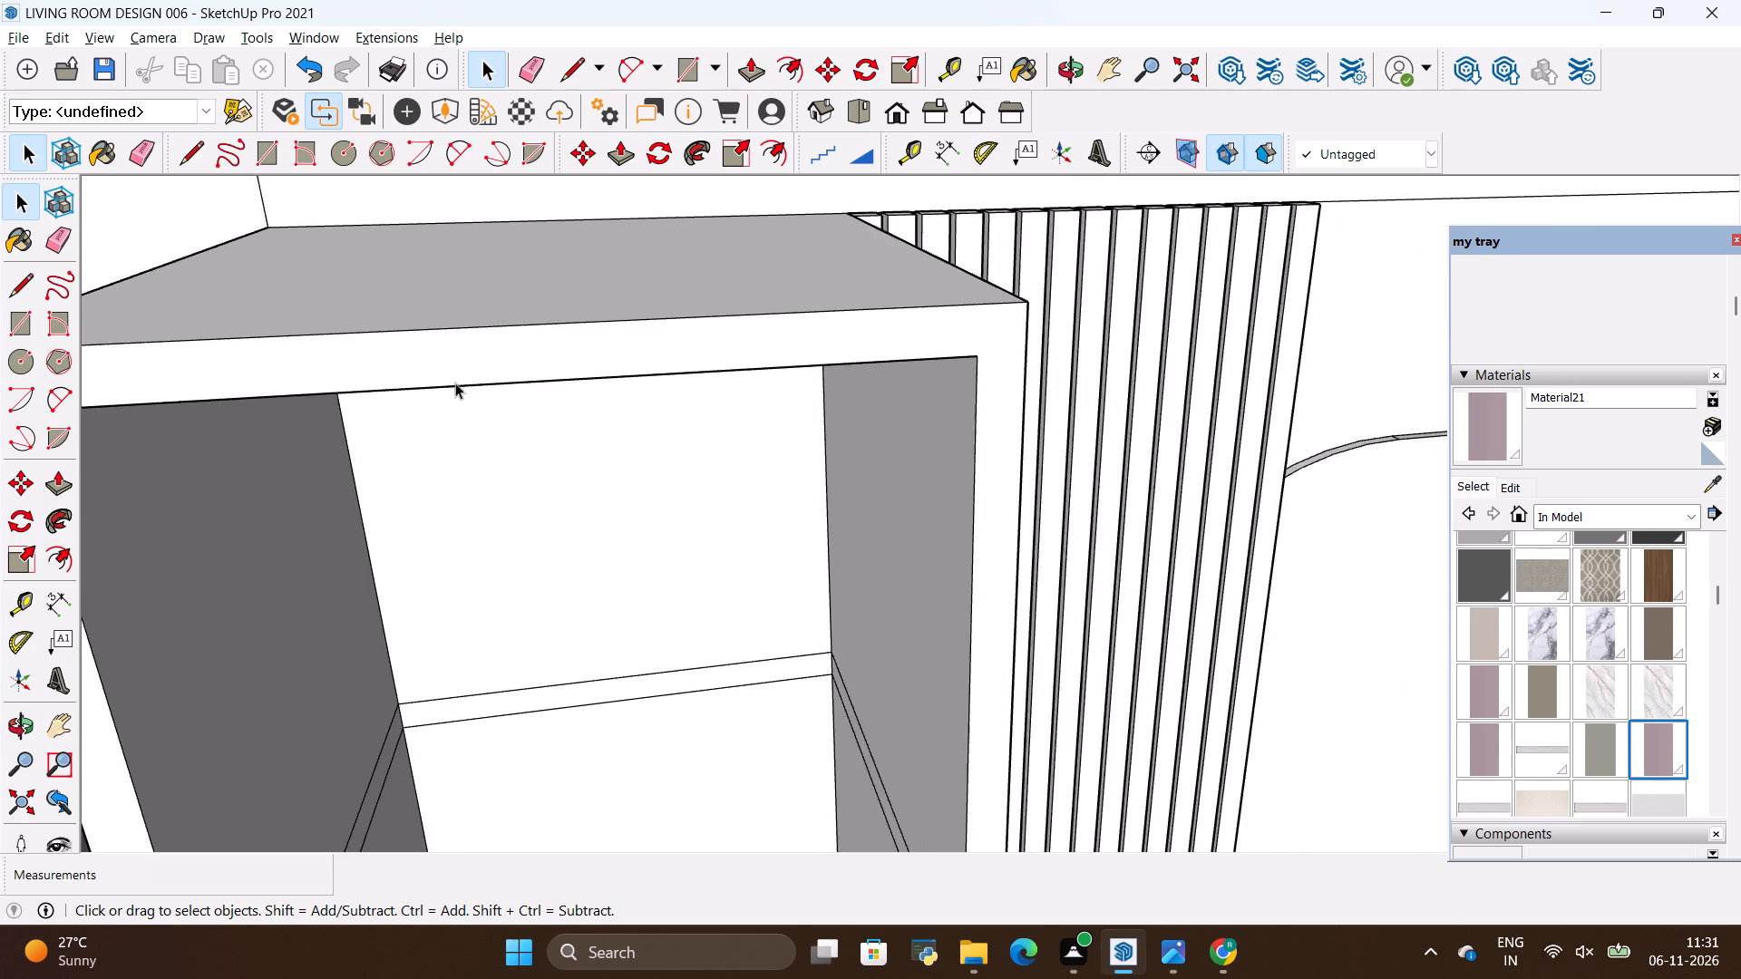
scroll(455, 383, "down", 20)
scroll(455, 383, "down", 9)
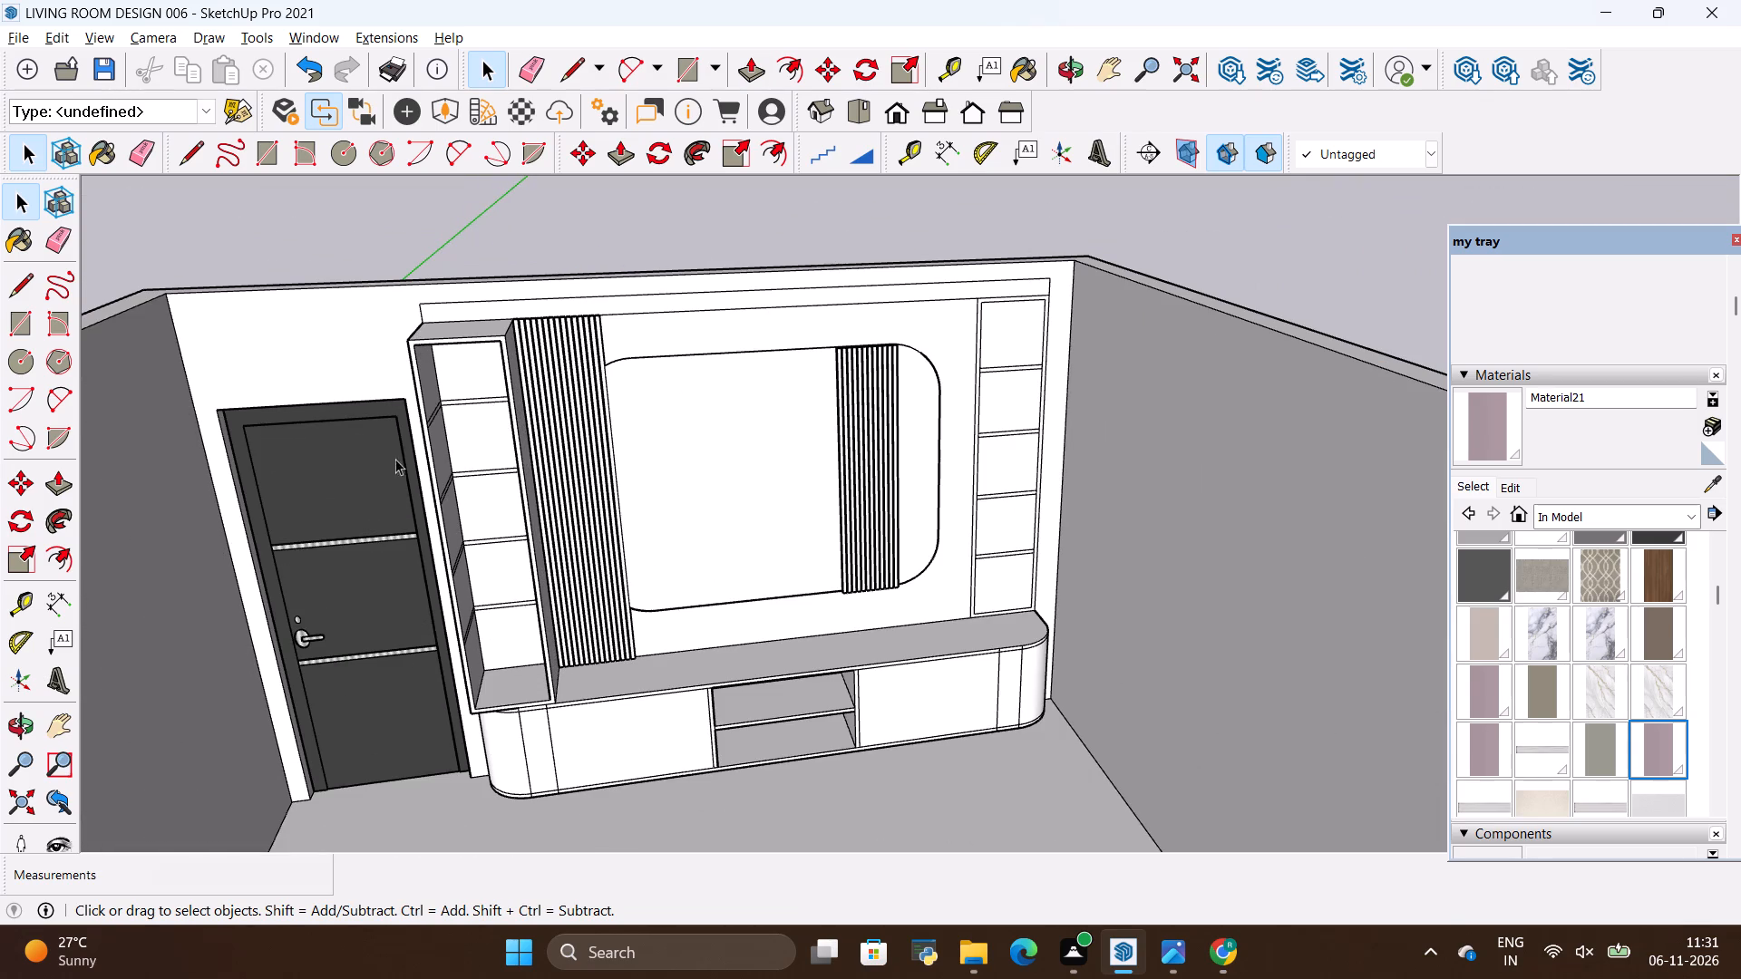
Compare the wall unit and its shelf depth with the reference image.
key("alt+Tab")
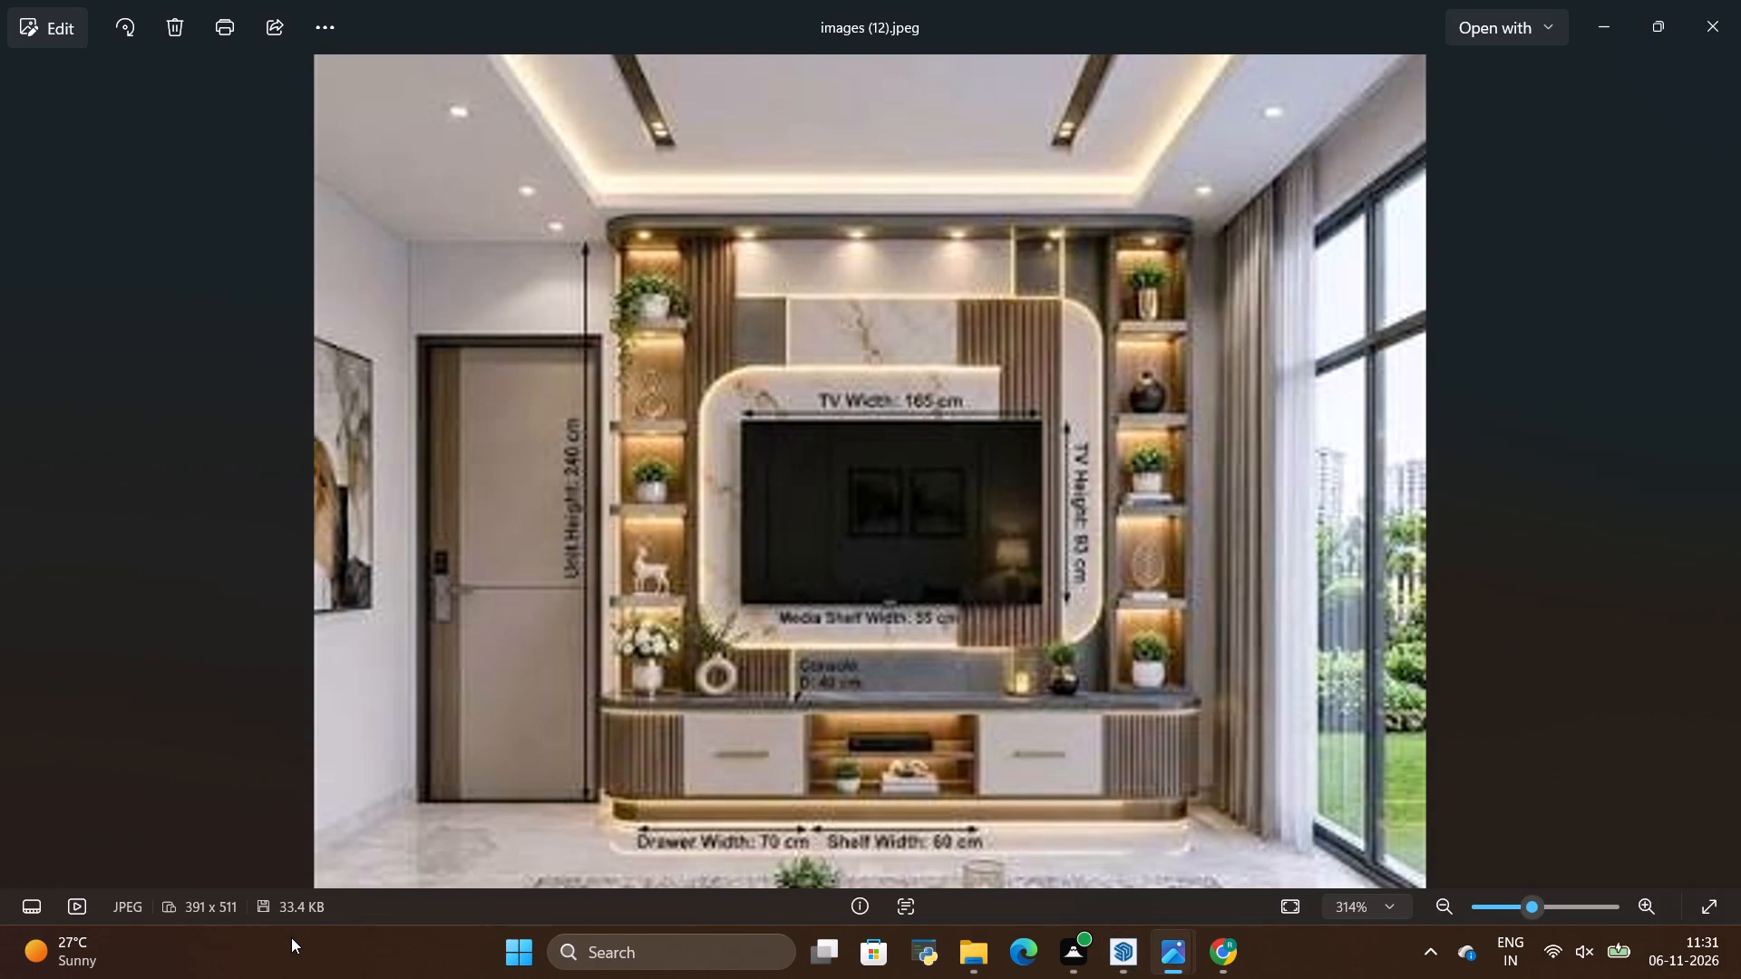
key("alt+Tab")
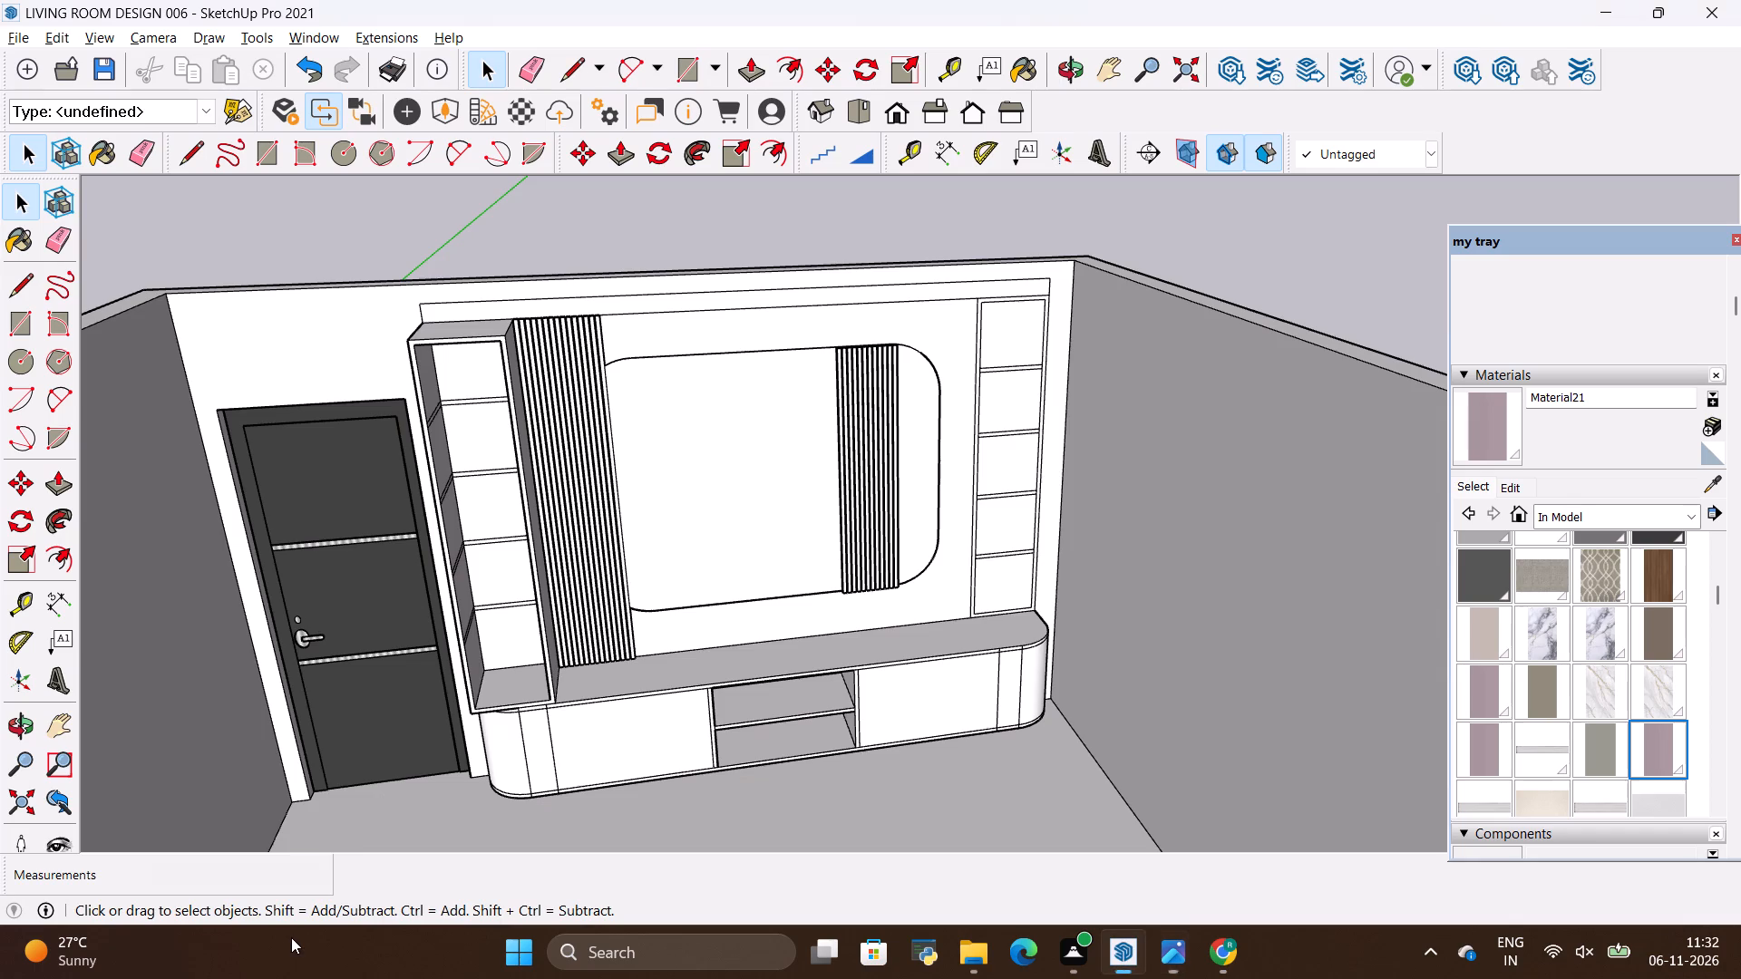
scroll(218, 795, "up", 3)
scroll(549, 786, "down", 5)
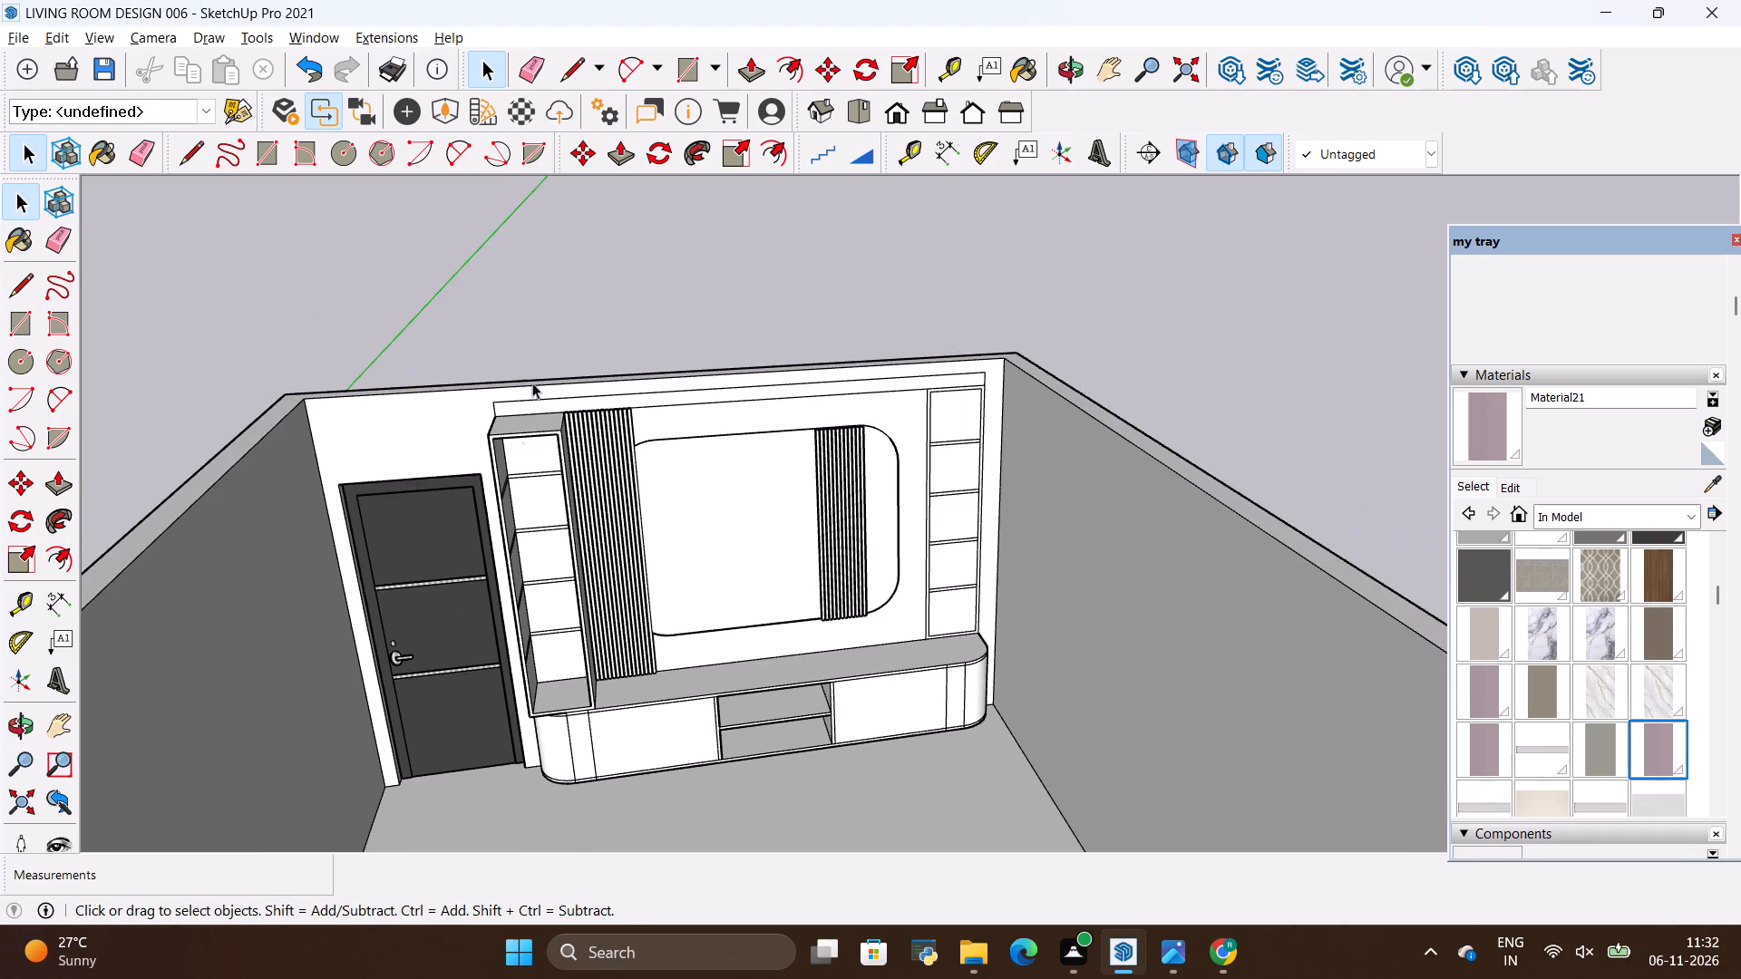
scroll(547, 364, "up", 2)
scroll(700, 365, "up", 9)
key("alt+Tab")
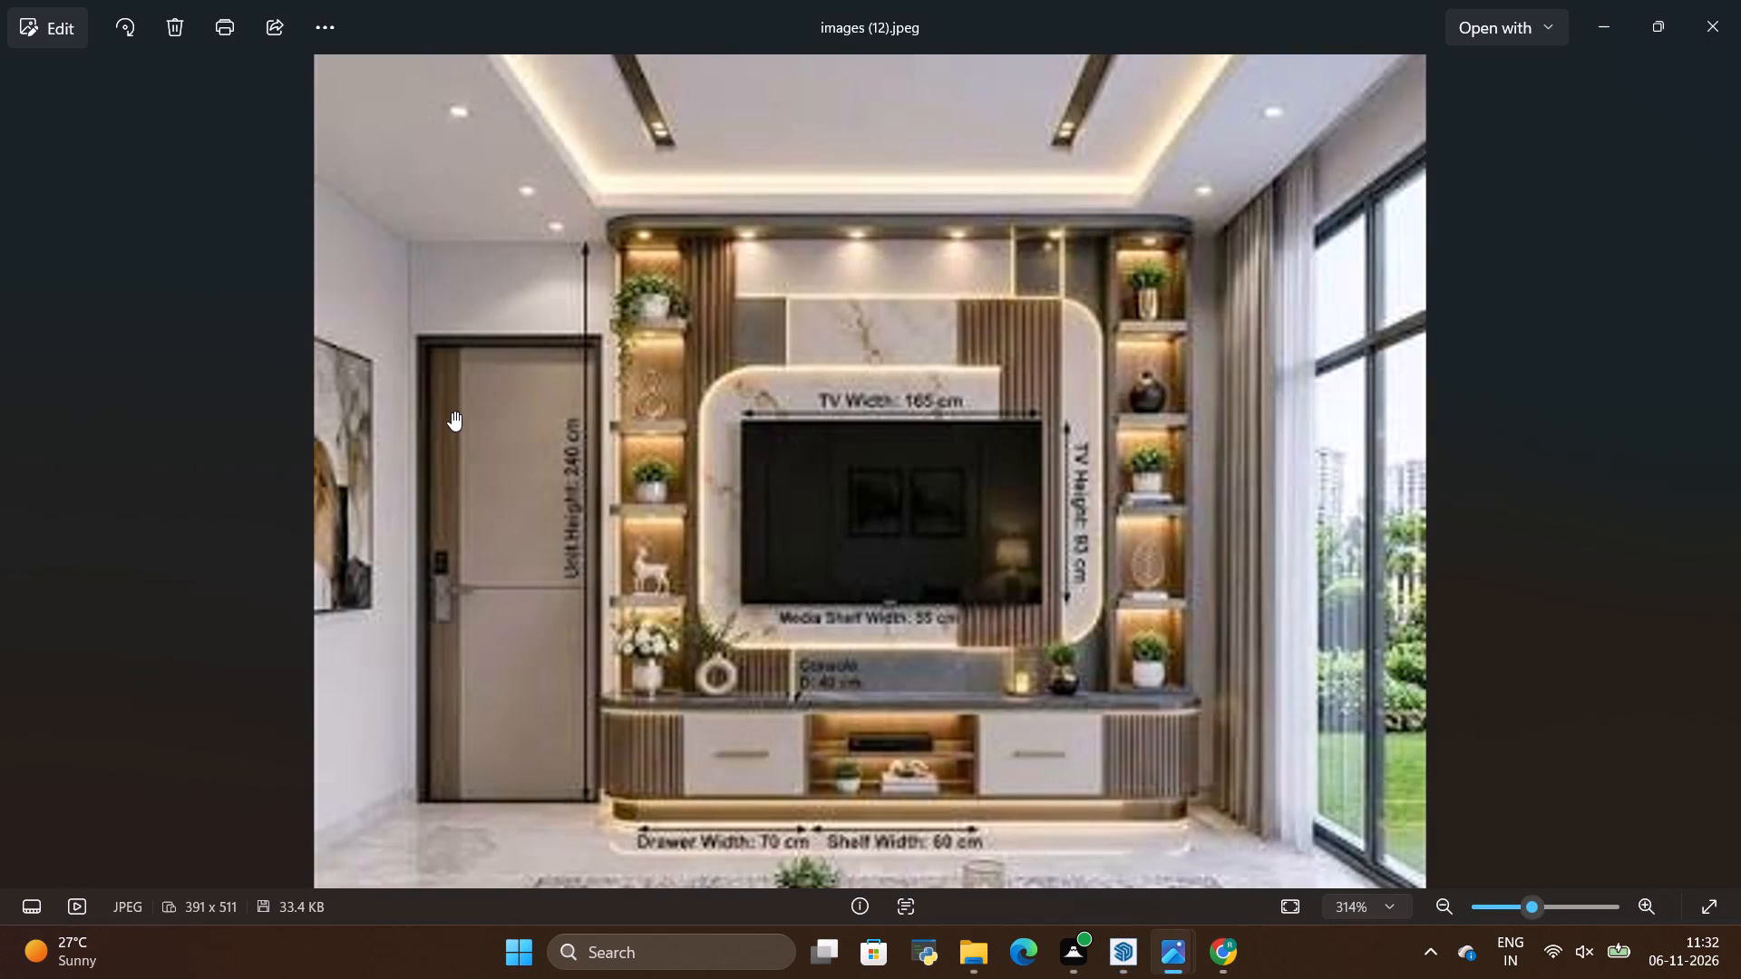
key("alt+Tab")
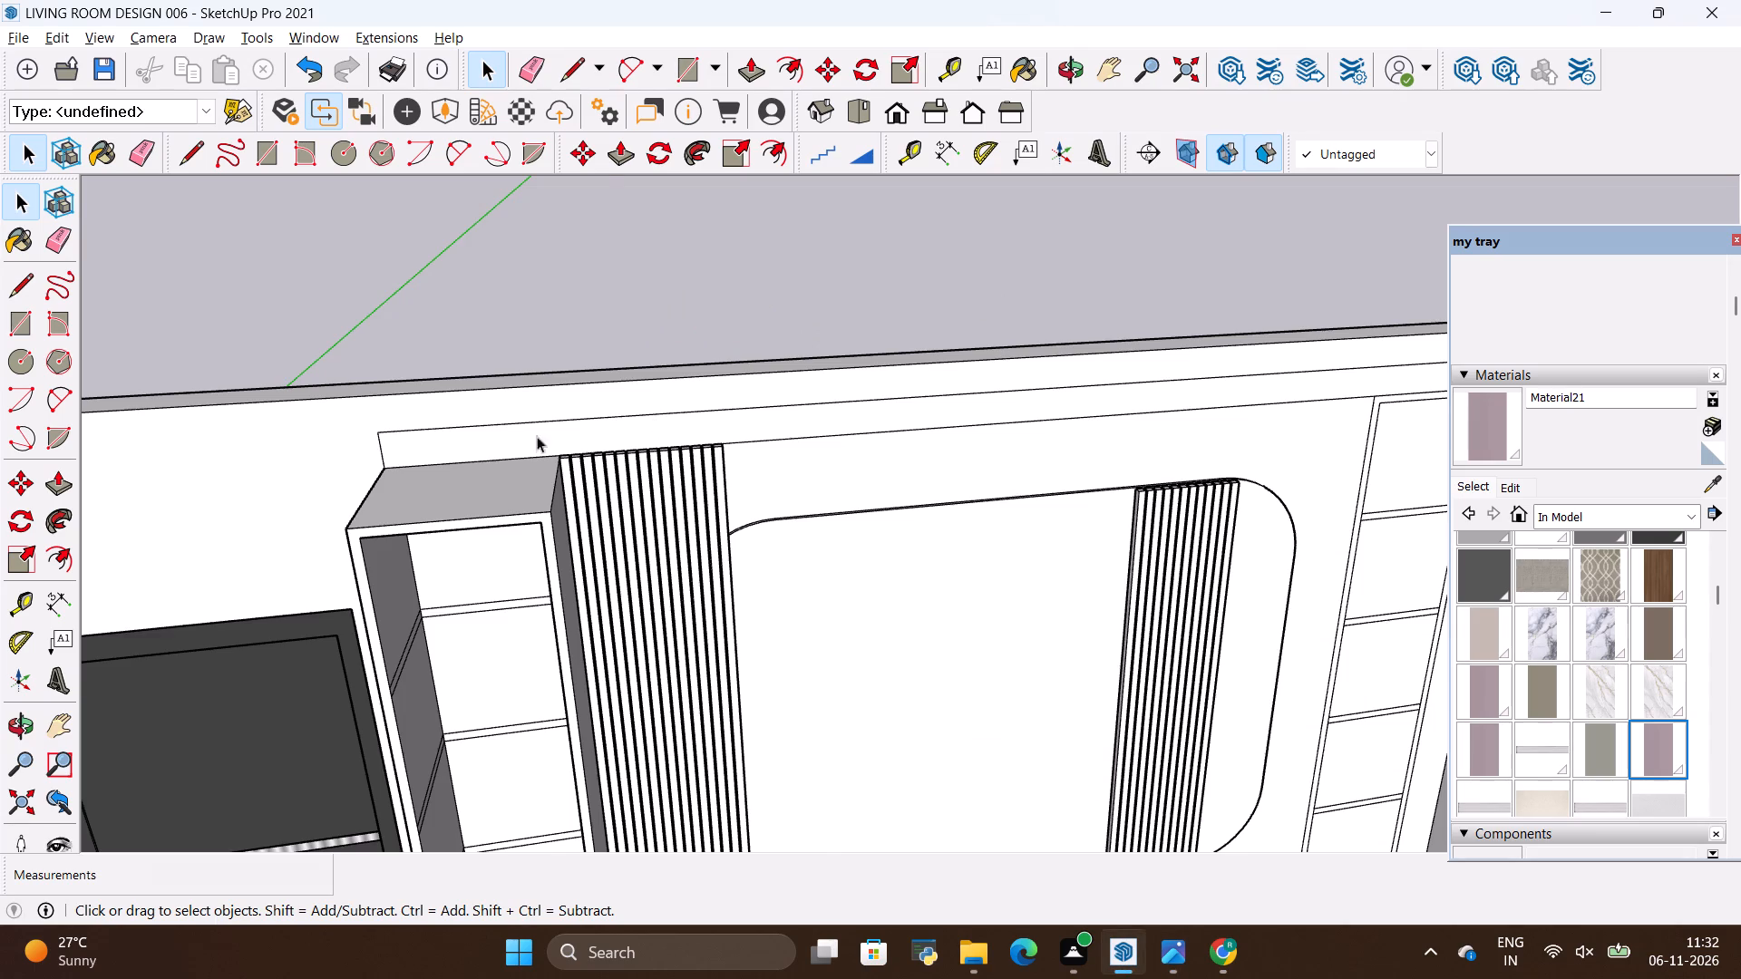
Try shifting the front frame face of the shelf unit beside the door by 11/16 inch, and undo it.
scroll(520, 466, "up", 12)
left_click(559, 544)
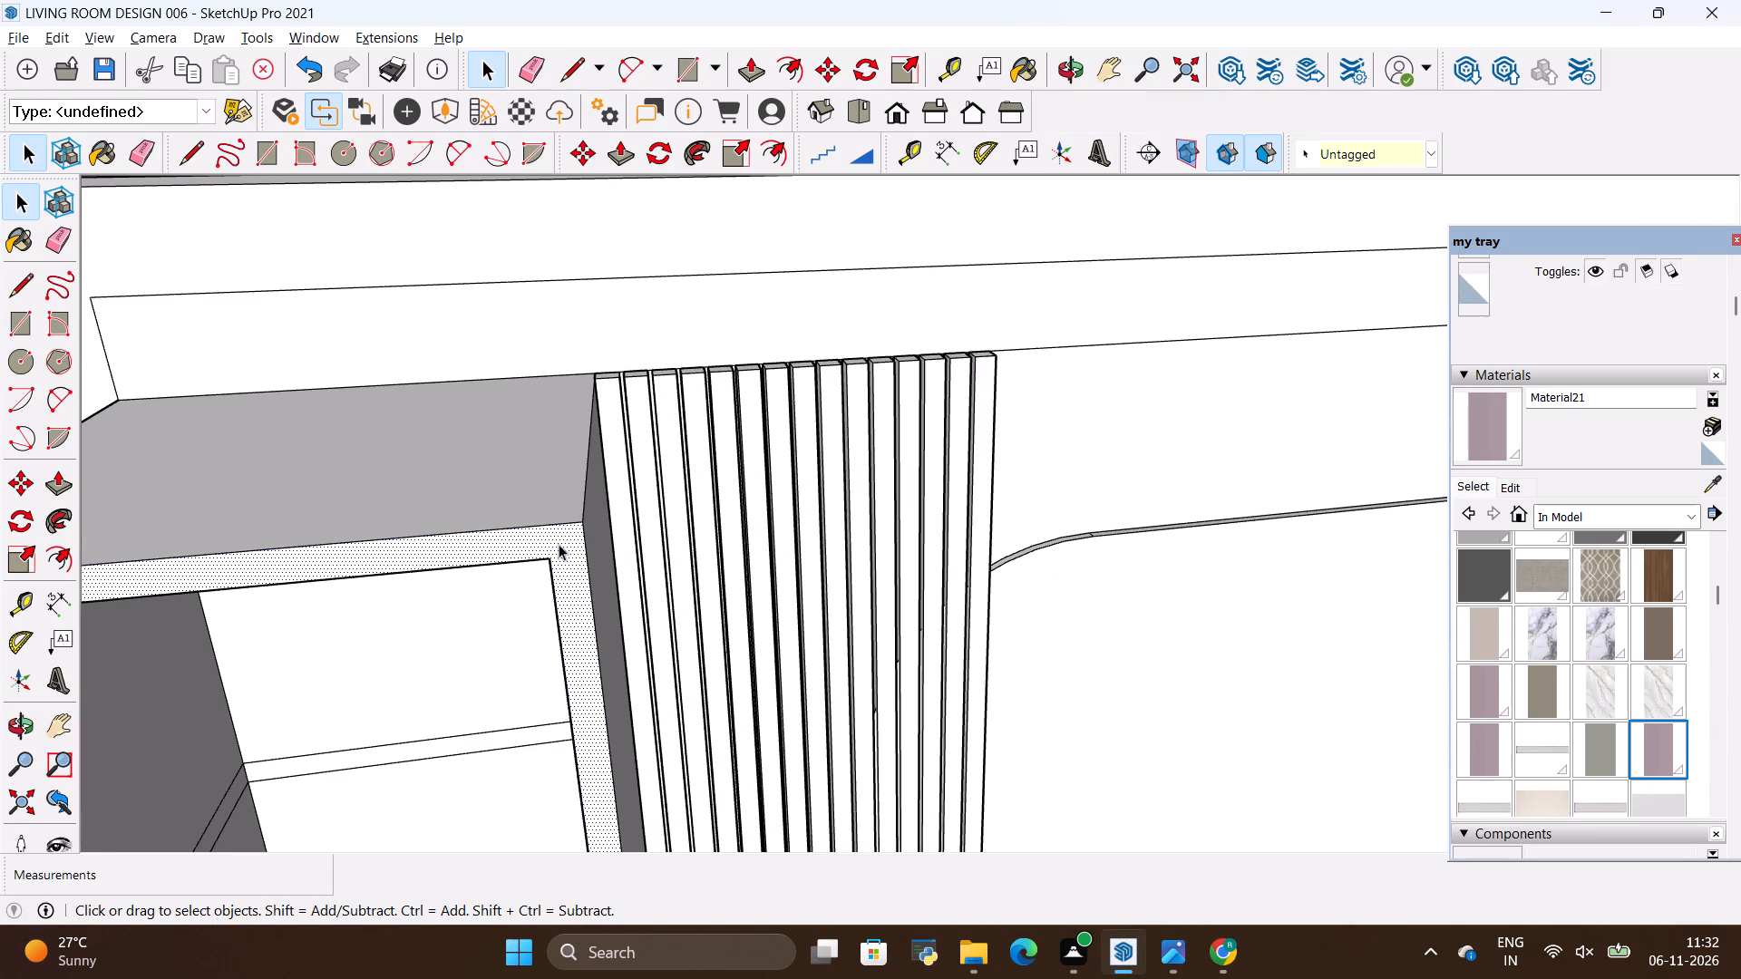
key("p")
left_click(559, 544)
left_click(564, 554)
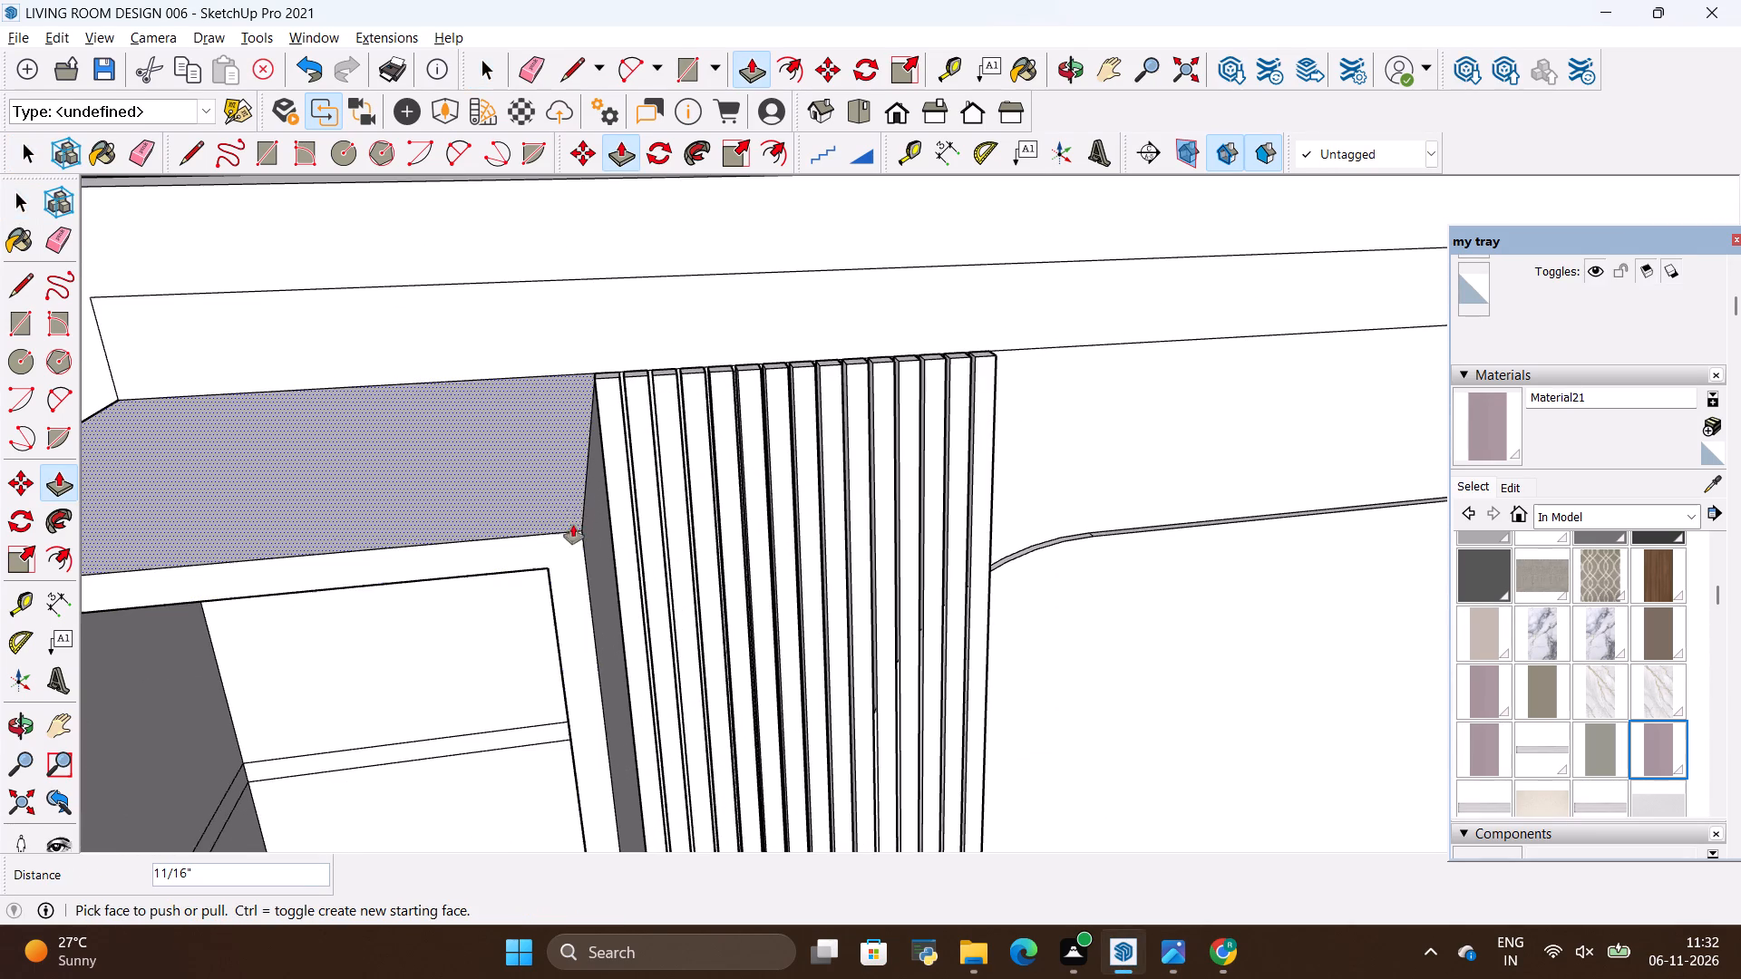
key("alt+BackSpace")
Undo the 18-inch extrusion of the door-side shelf unit's frame and extrude that frame face outward by 1 foot instead.
key("alt+BackSpace")
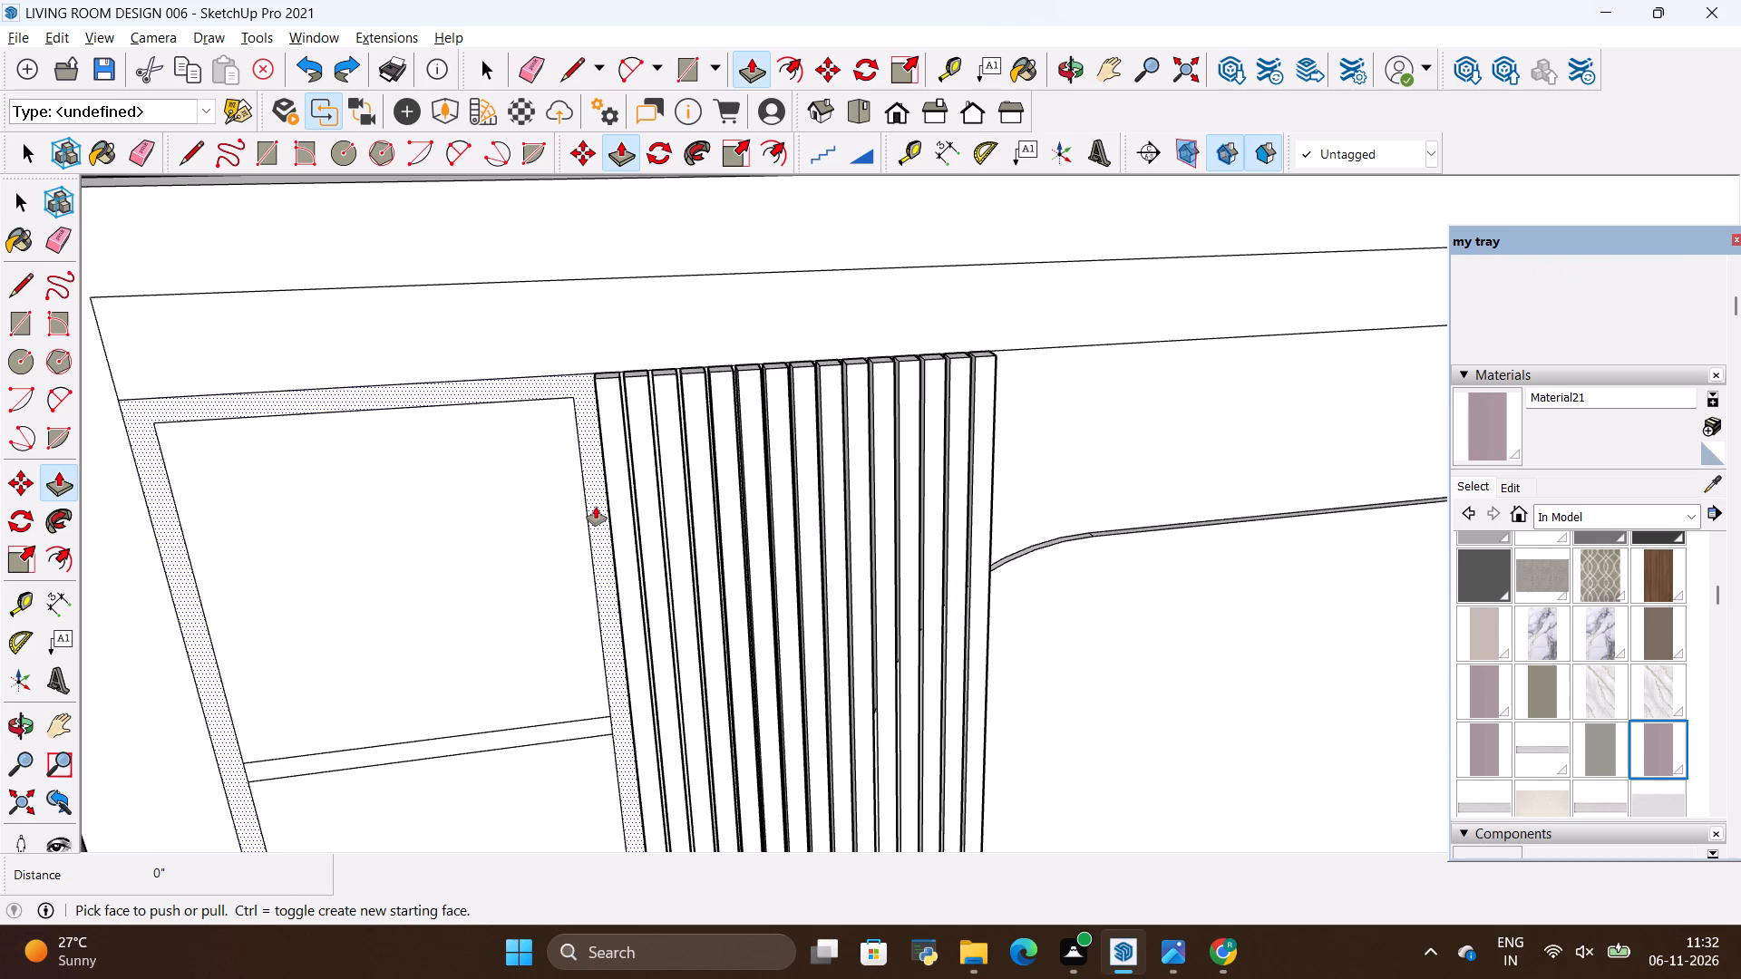
left_click(596, 507)
key("BackSpace")
type("1'")
key("Return")
Extrude the upper two shelves of the unit beside the door 1 foot, flush with the frame's front face.
scroll(663, 479, "down", 4)
scroll(540, 470, "down", 5)
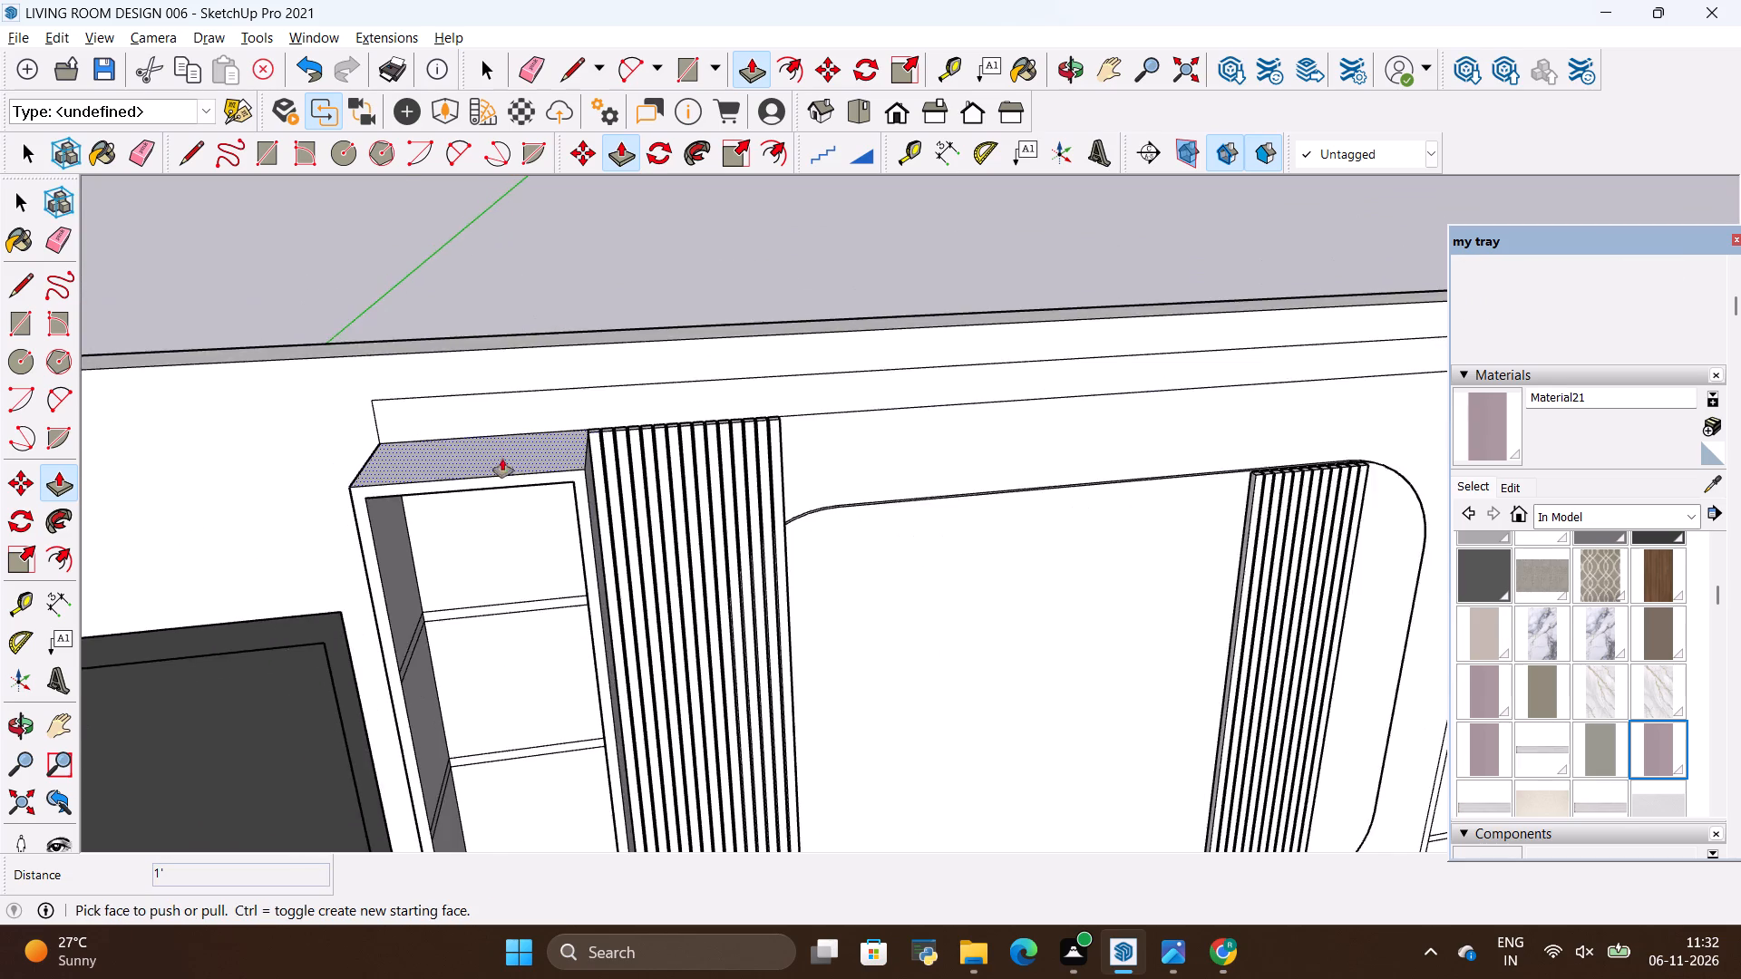
scroll(502, 459, "down", 15)
scroll(524, 484, "up", 15)
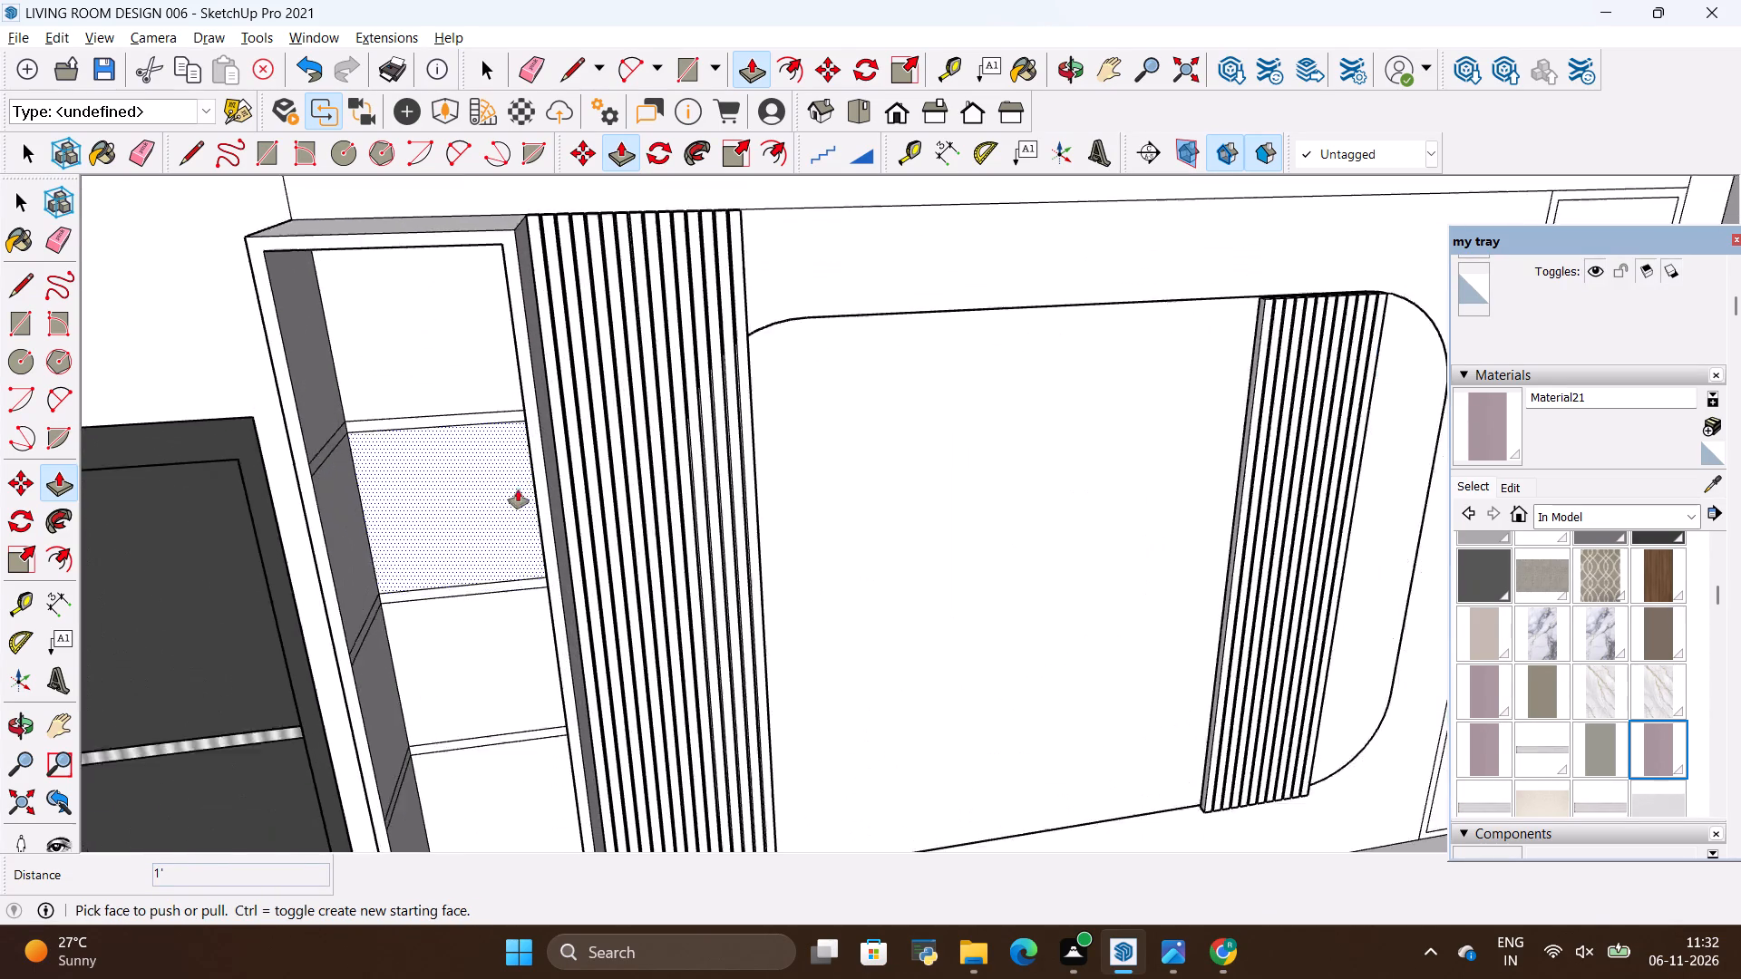
scroll(518, 489, "up", 1)
scroll(426, 387, "up", 4)
left_click(540, 399)
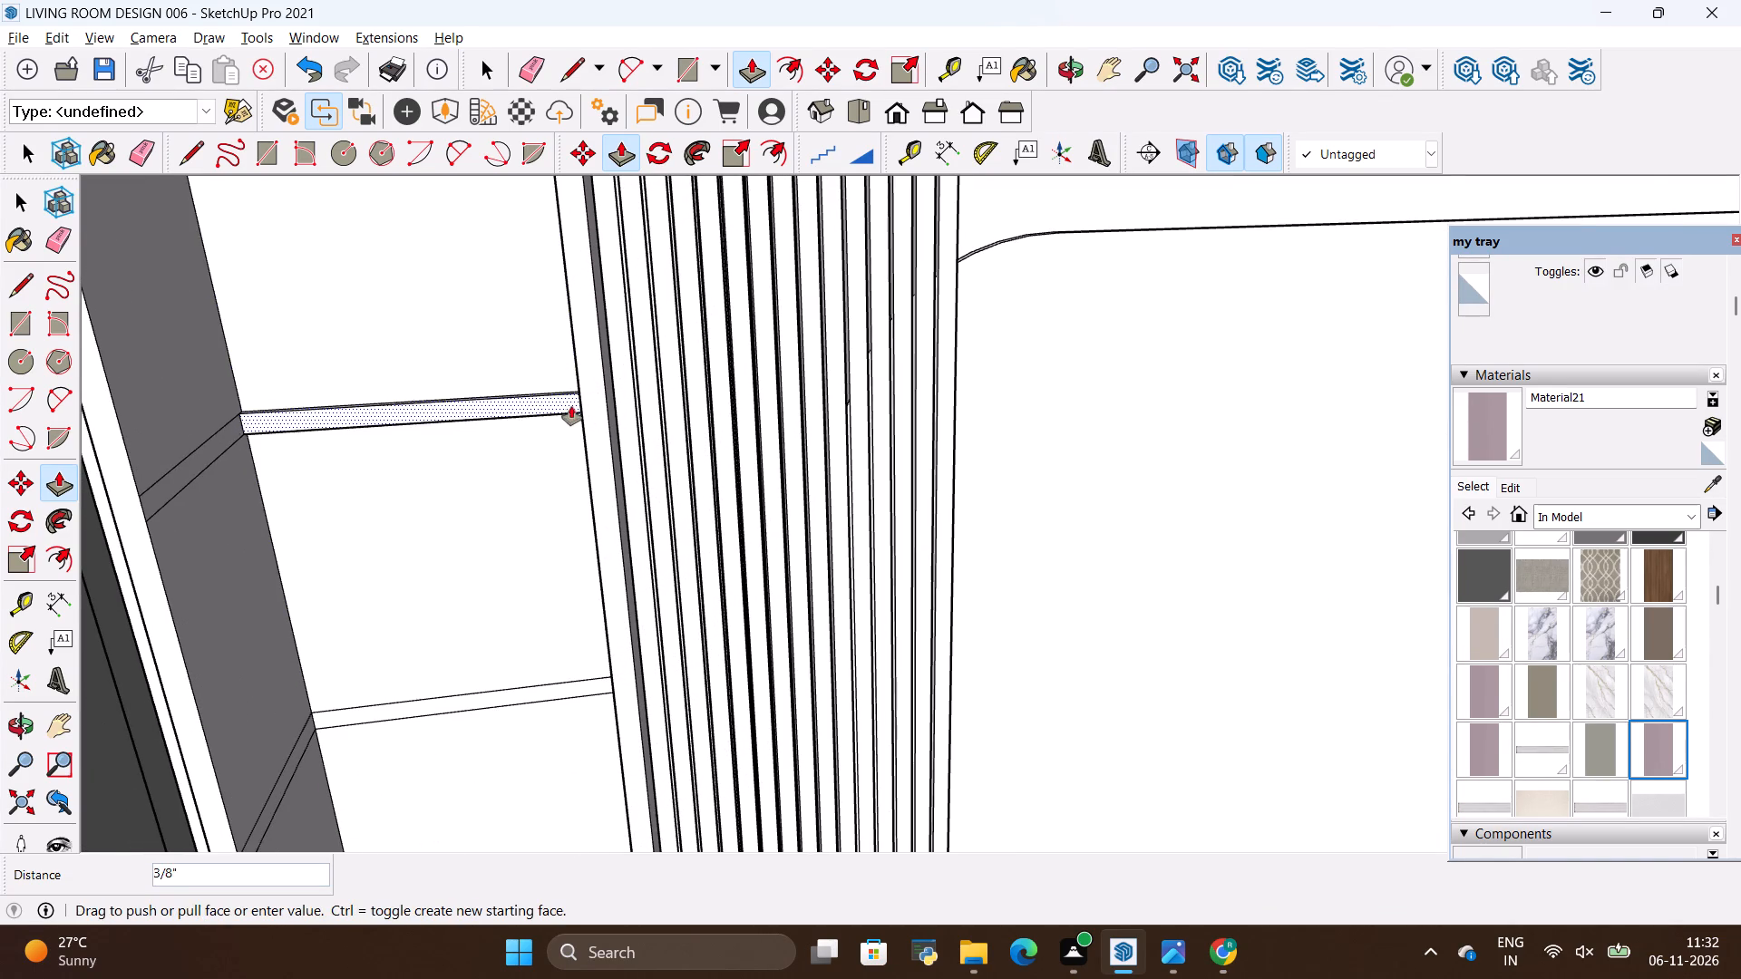
left_click(587, 406)
scroll(591, 401, "down", 10)
scroll(615, 554, "up", 8)
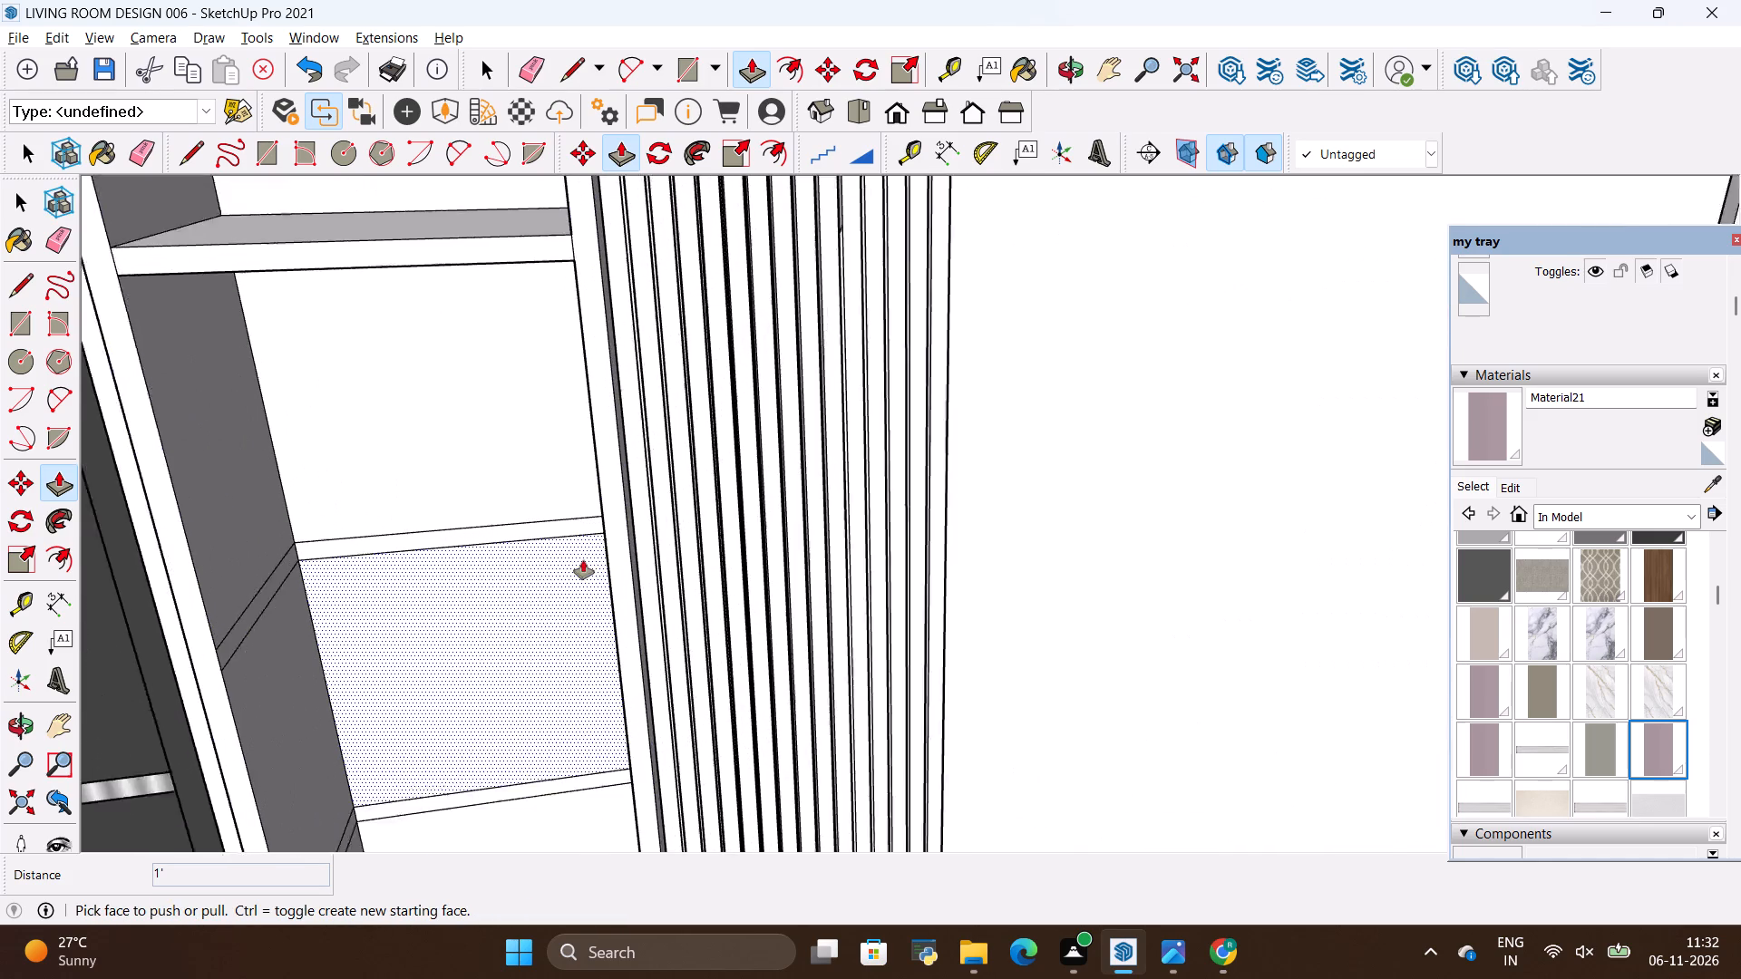
scroll(583, 560, "up", 1)
left_click(590, 527)
left_click(618, 527)
Extrude the lower two shelves of the unit beside the door 1 foot, flush with the frame's front face.
scroll(569, 475, "down", 7)
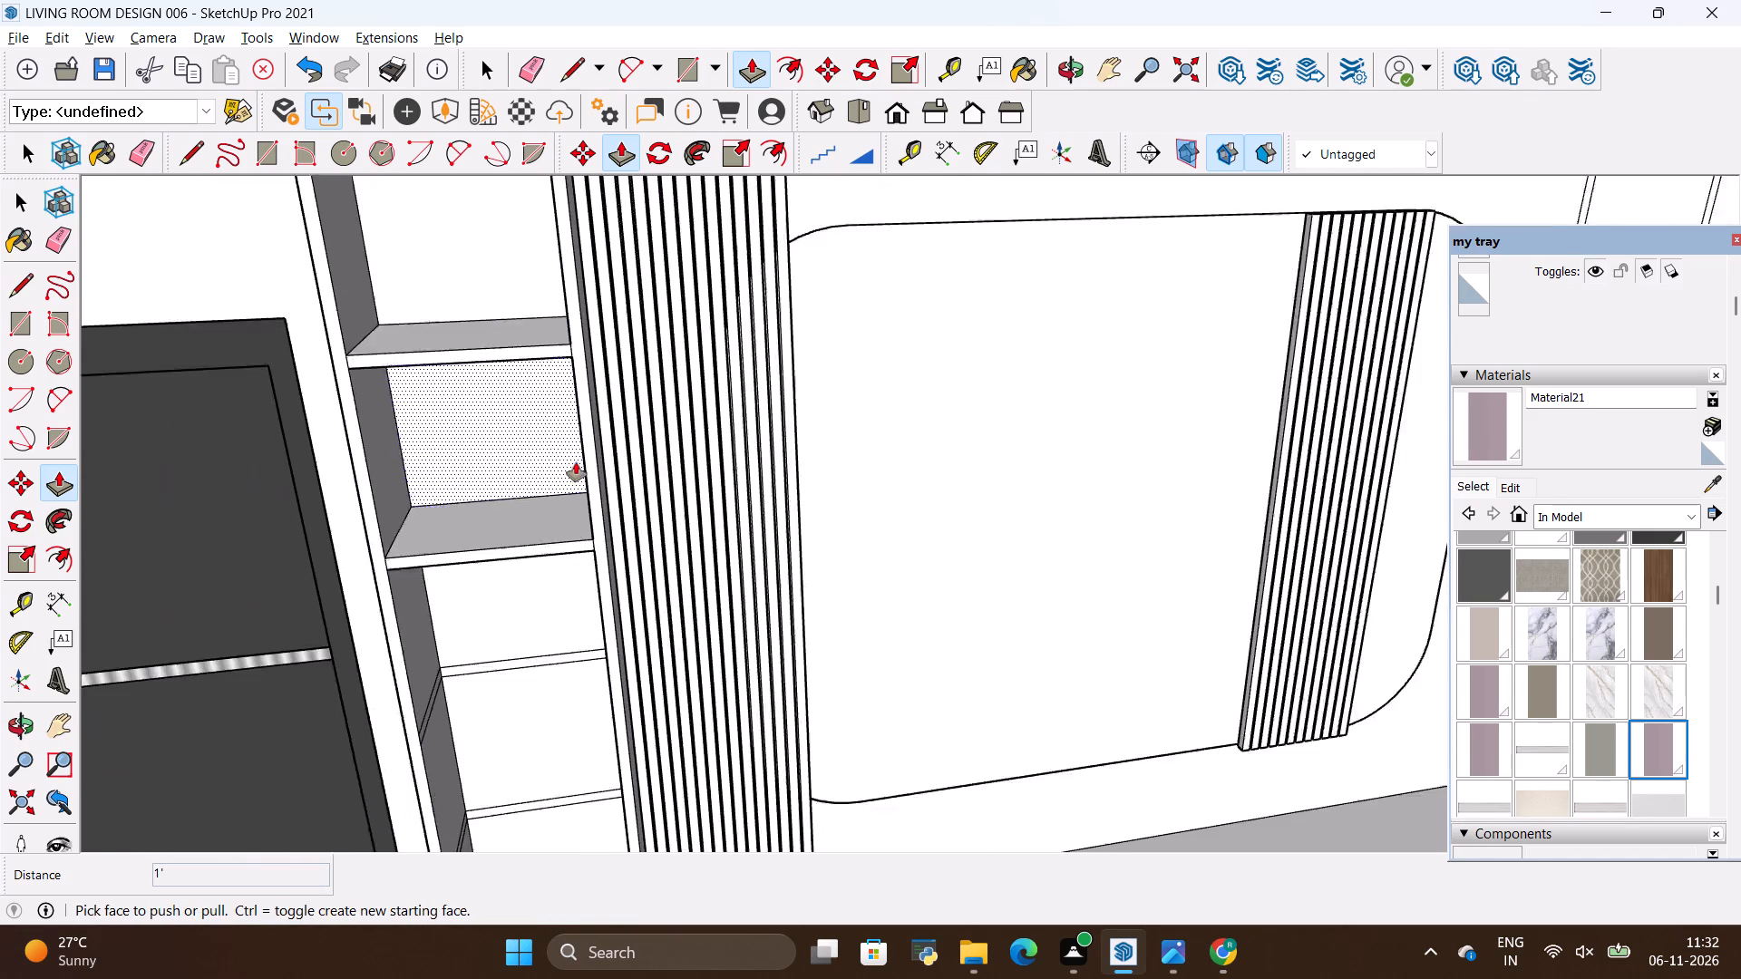
scroll(576, 462, "down", 2)
scroll(540, 690, "up", 7)
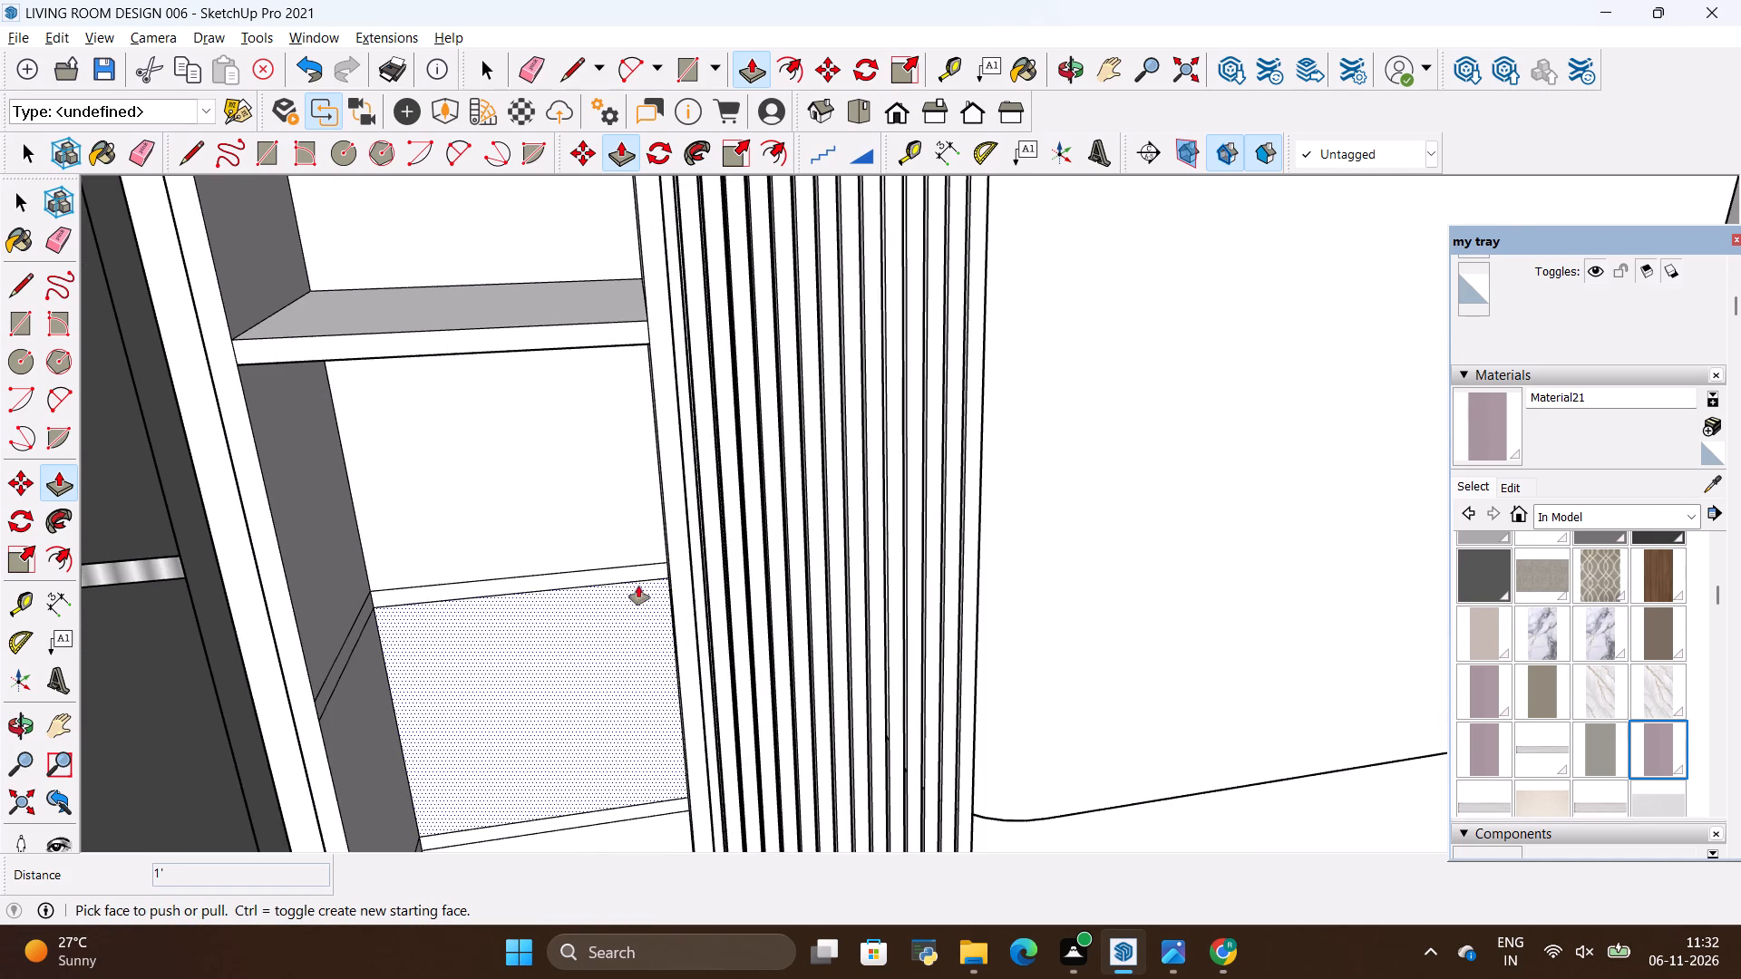
left_click(638, 580)
left_click(678, 586)
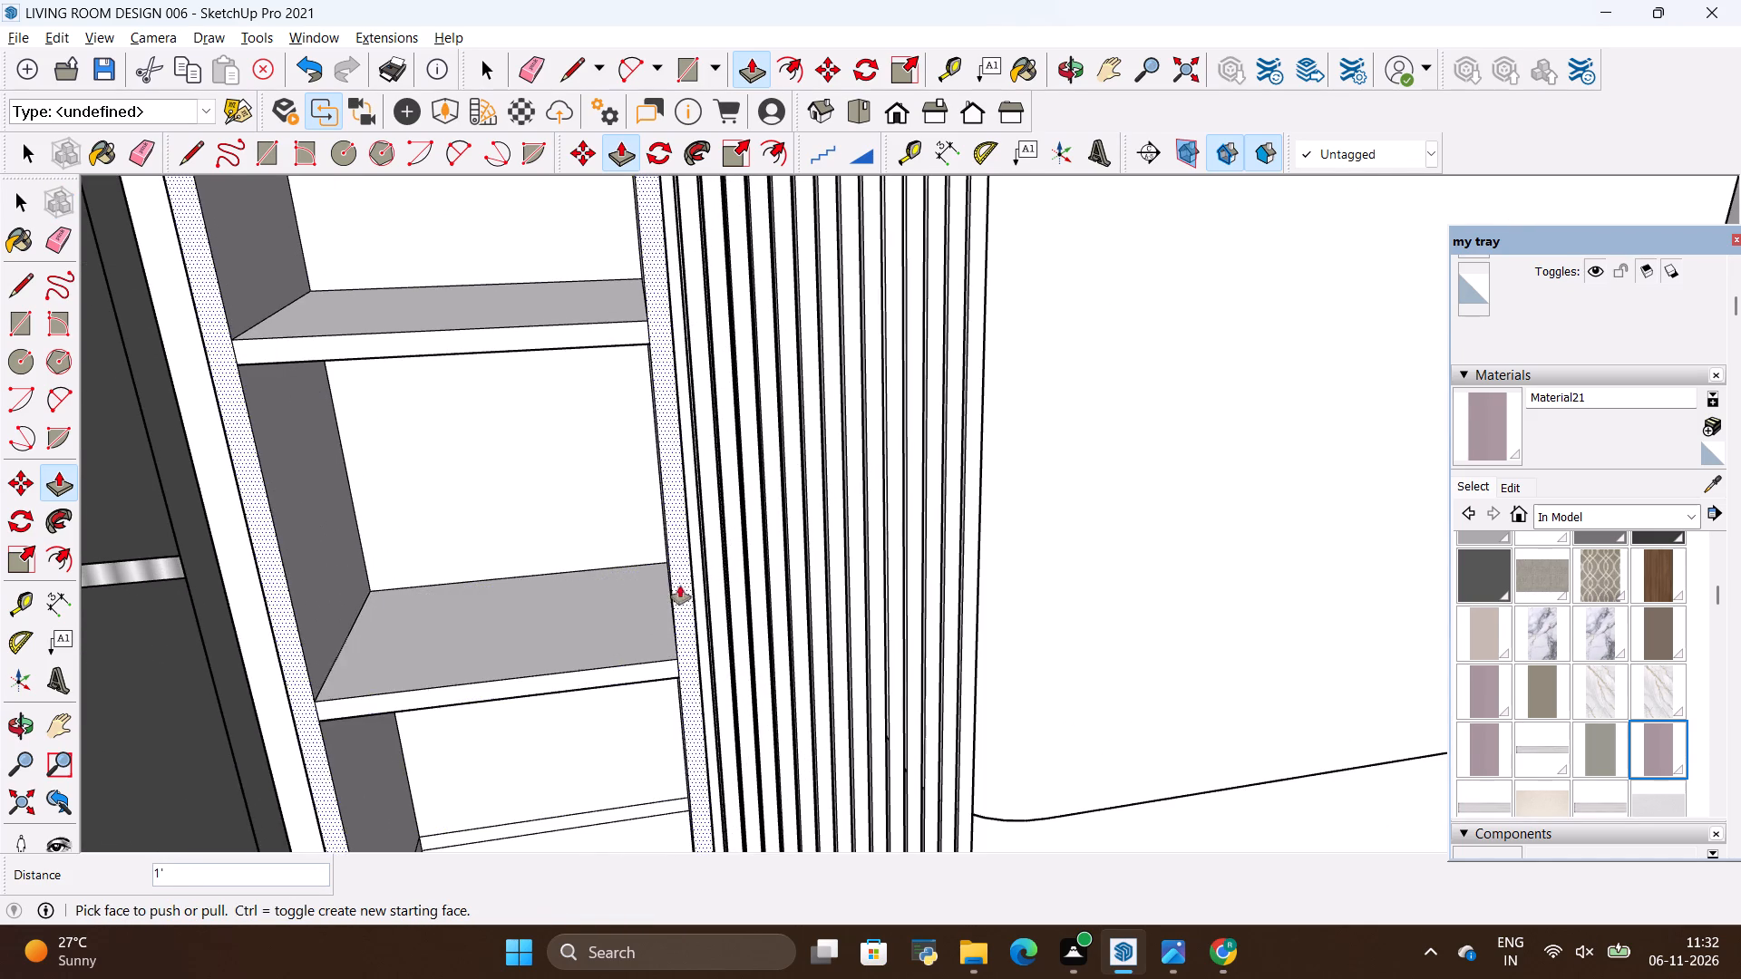
scroll(566, 522, "down", 10)
scroll(562, 645, "up", 8)
left_click(573, 652)
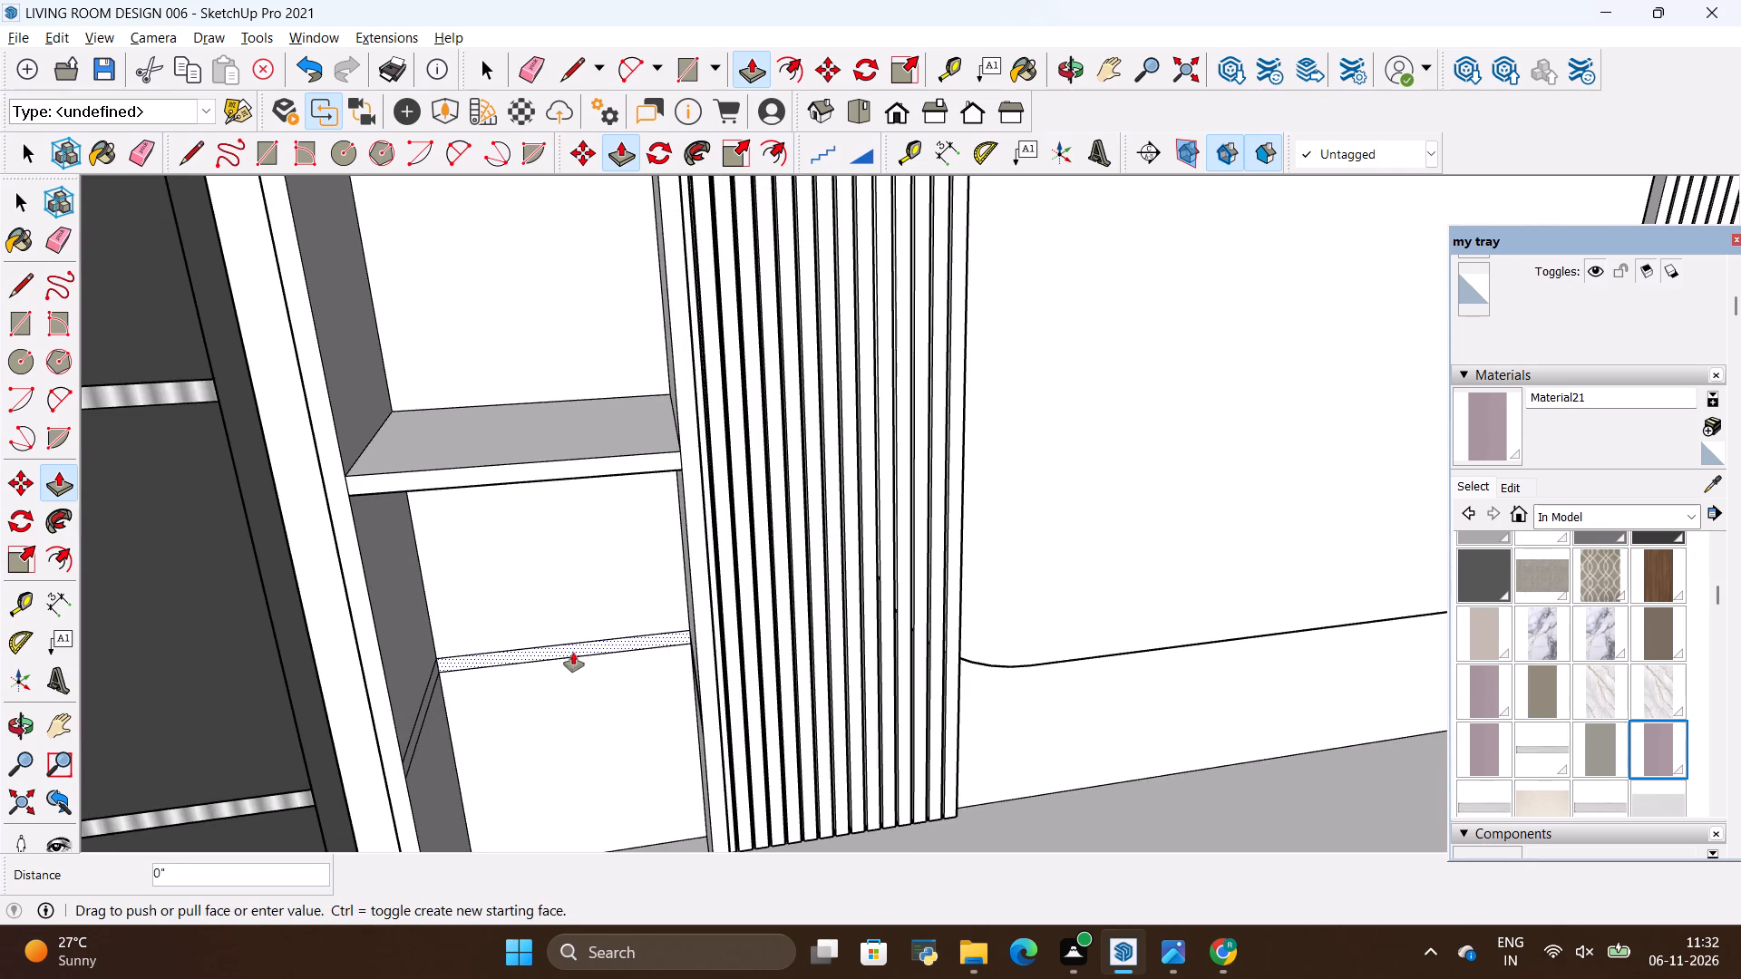
left_click(709, 654)
Extrude the frame face of the shelf unit at the far side of the TV panel 1 foot, matching the door-side unit's front.
scroll(642, 667, "down", 8)
scroll(486, 643, "down", 2)
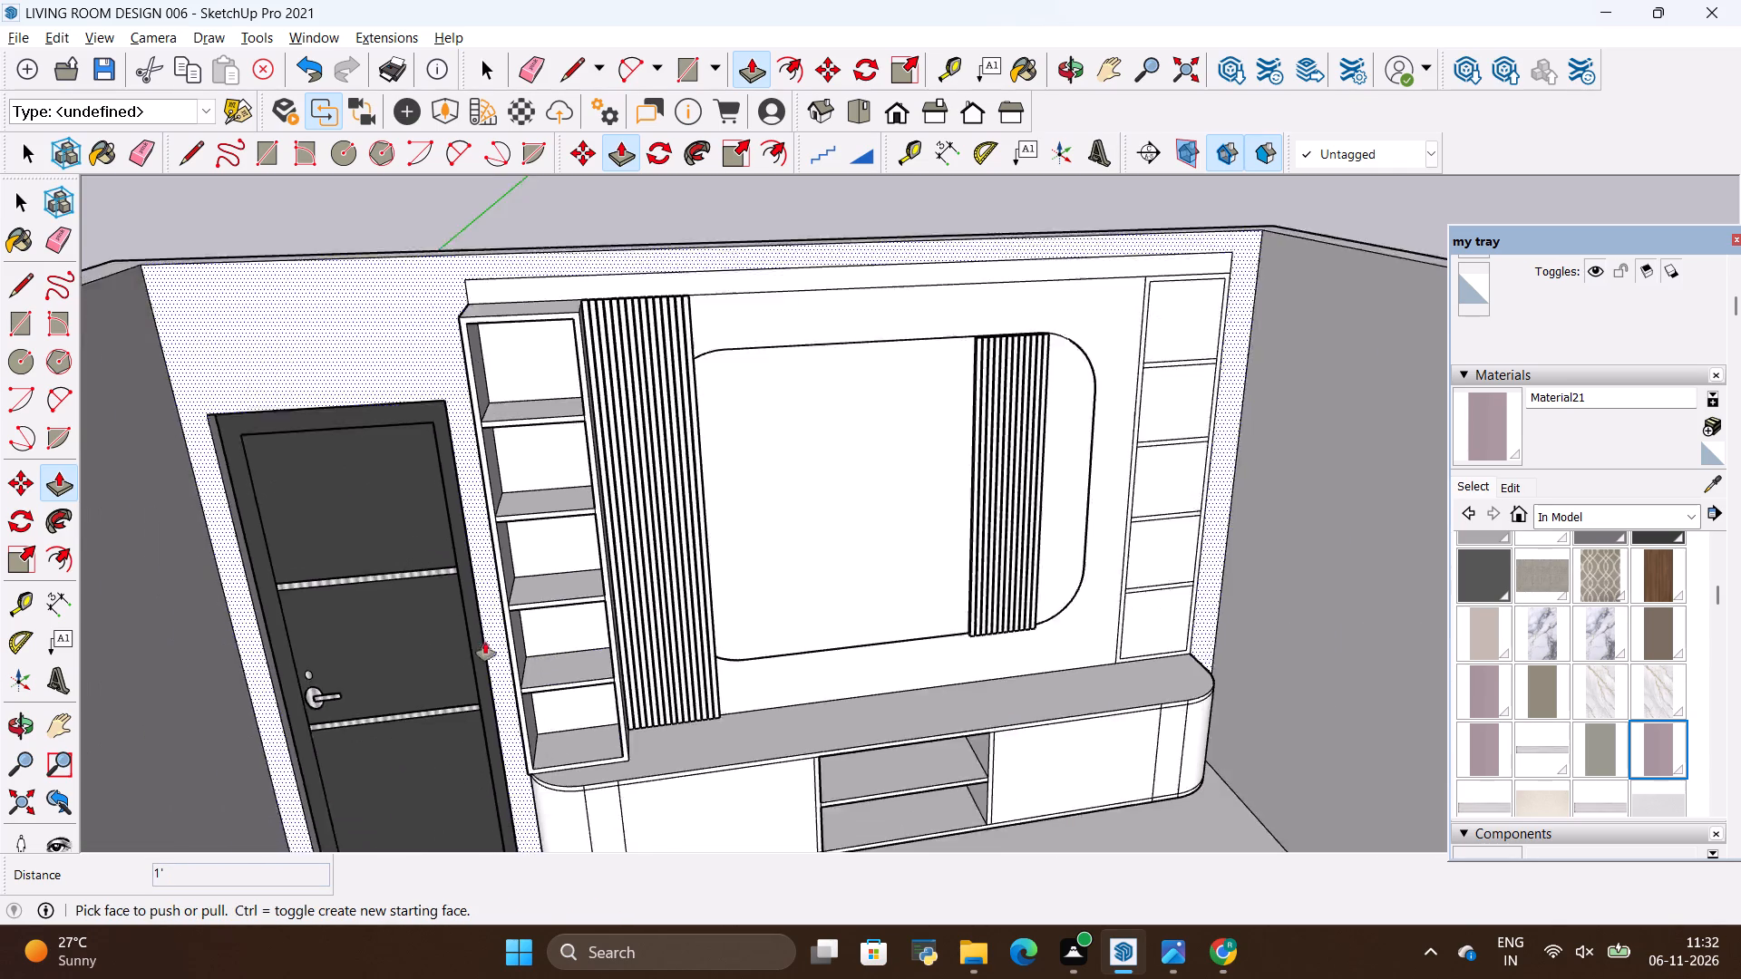
scroll(485, 642, "down", 11)
scroll(875, 466, "up", 11)
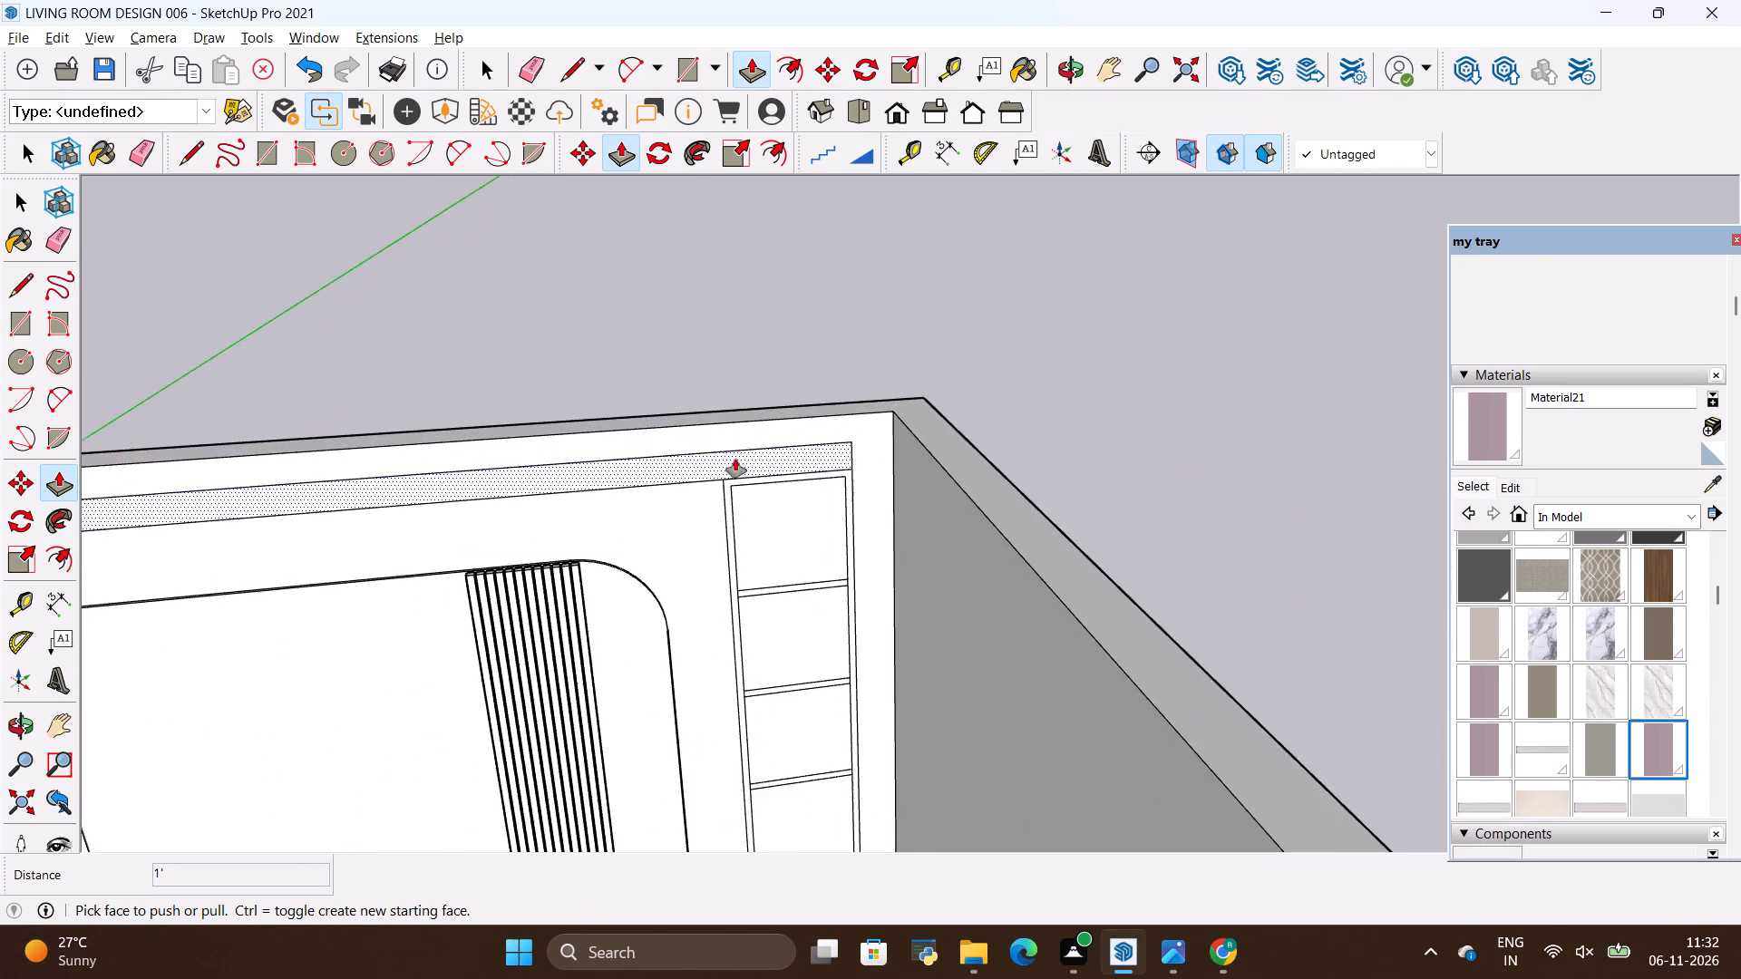
scroll(735, 459, "up", 9)
left_click(727, 486)
scroll(782, 531, "down", 6)
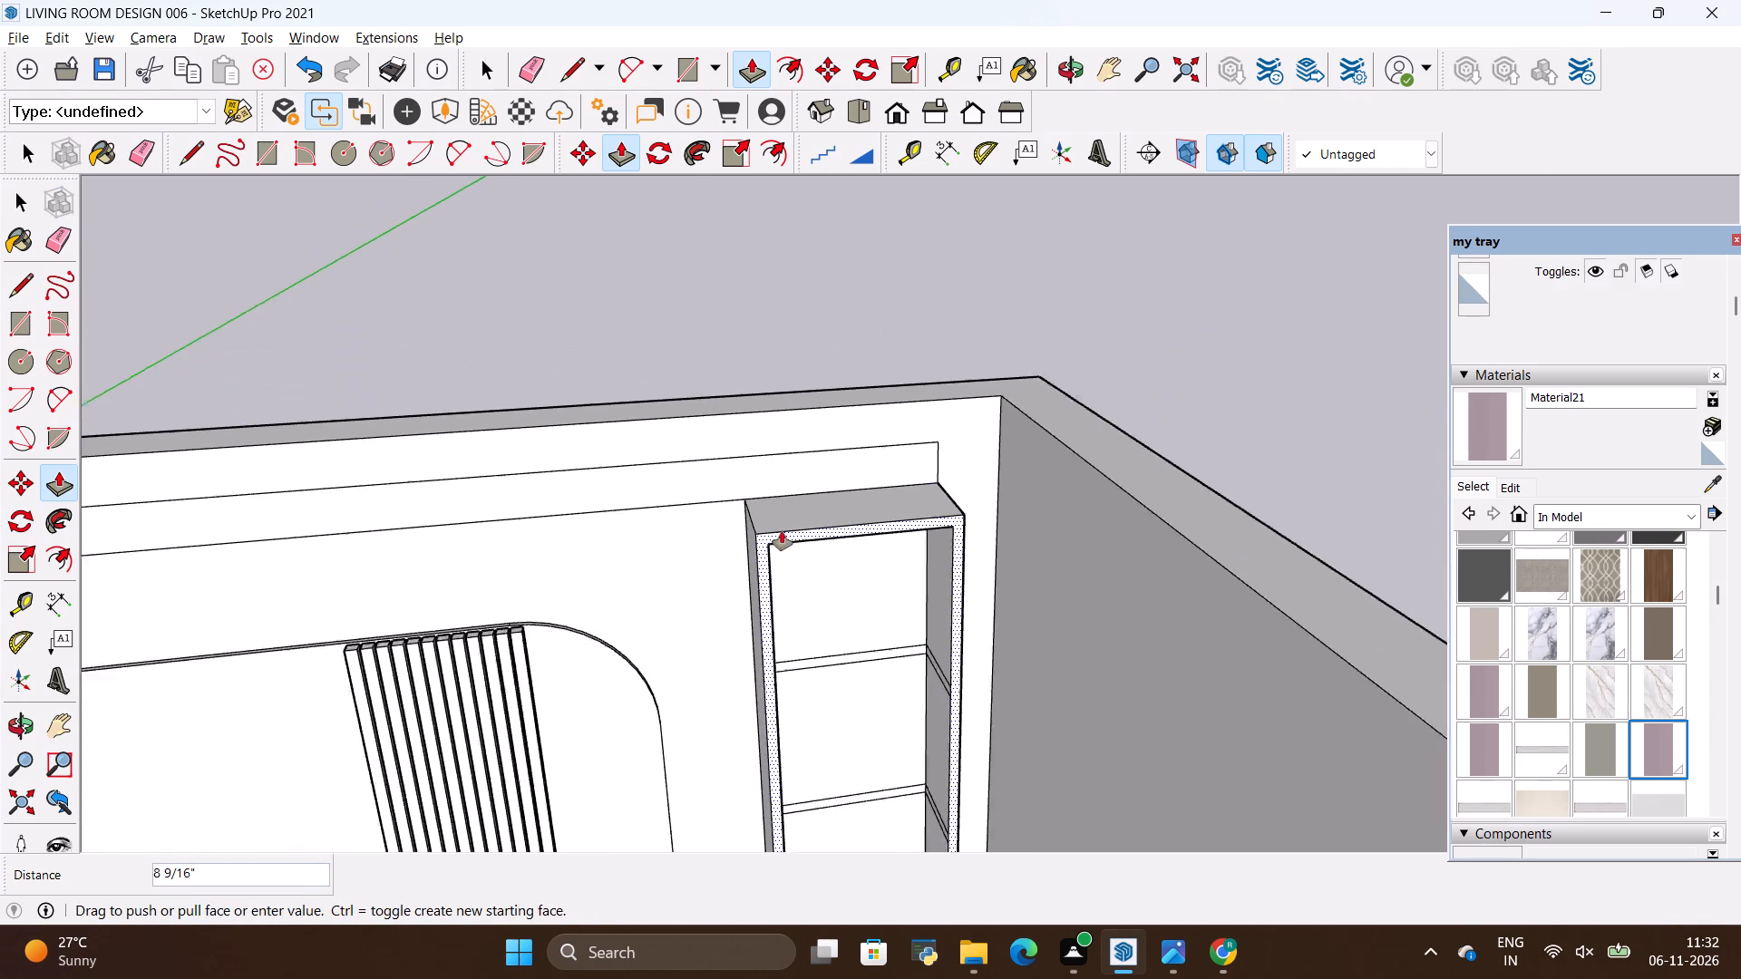
scroll(782, 531, "down", 14)
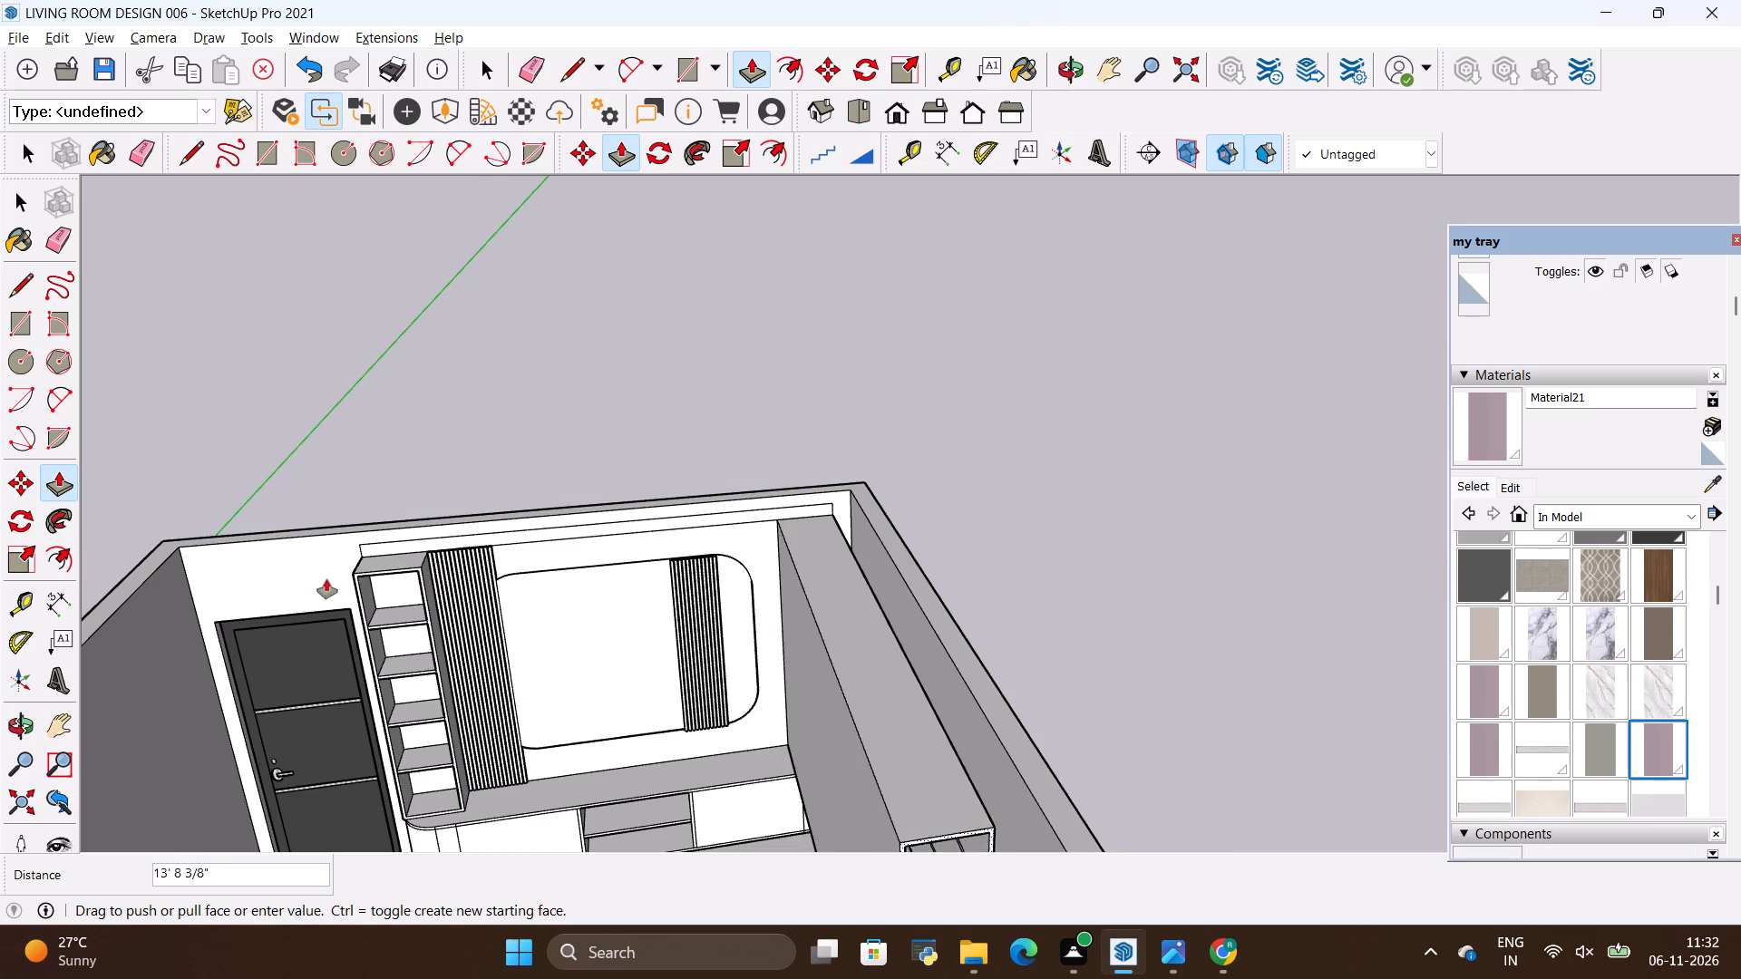
left_click(375, 575)
Extrude the upper two shelves of the far-side unit 1 foot, flush with its frame's front face.
scroll(831, 577, "up", 6)
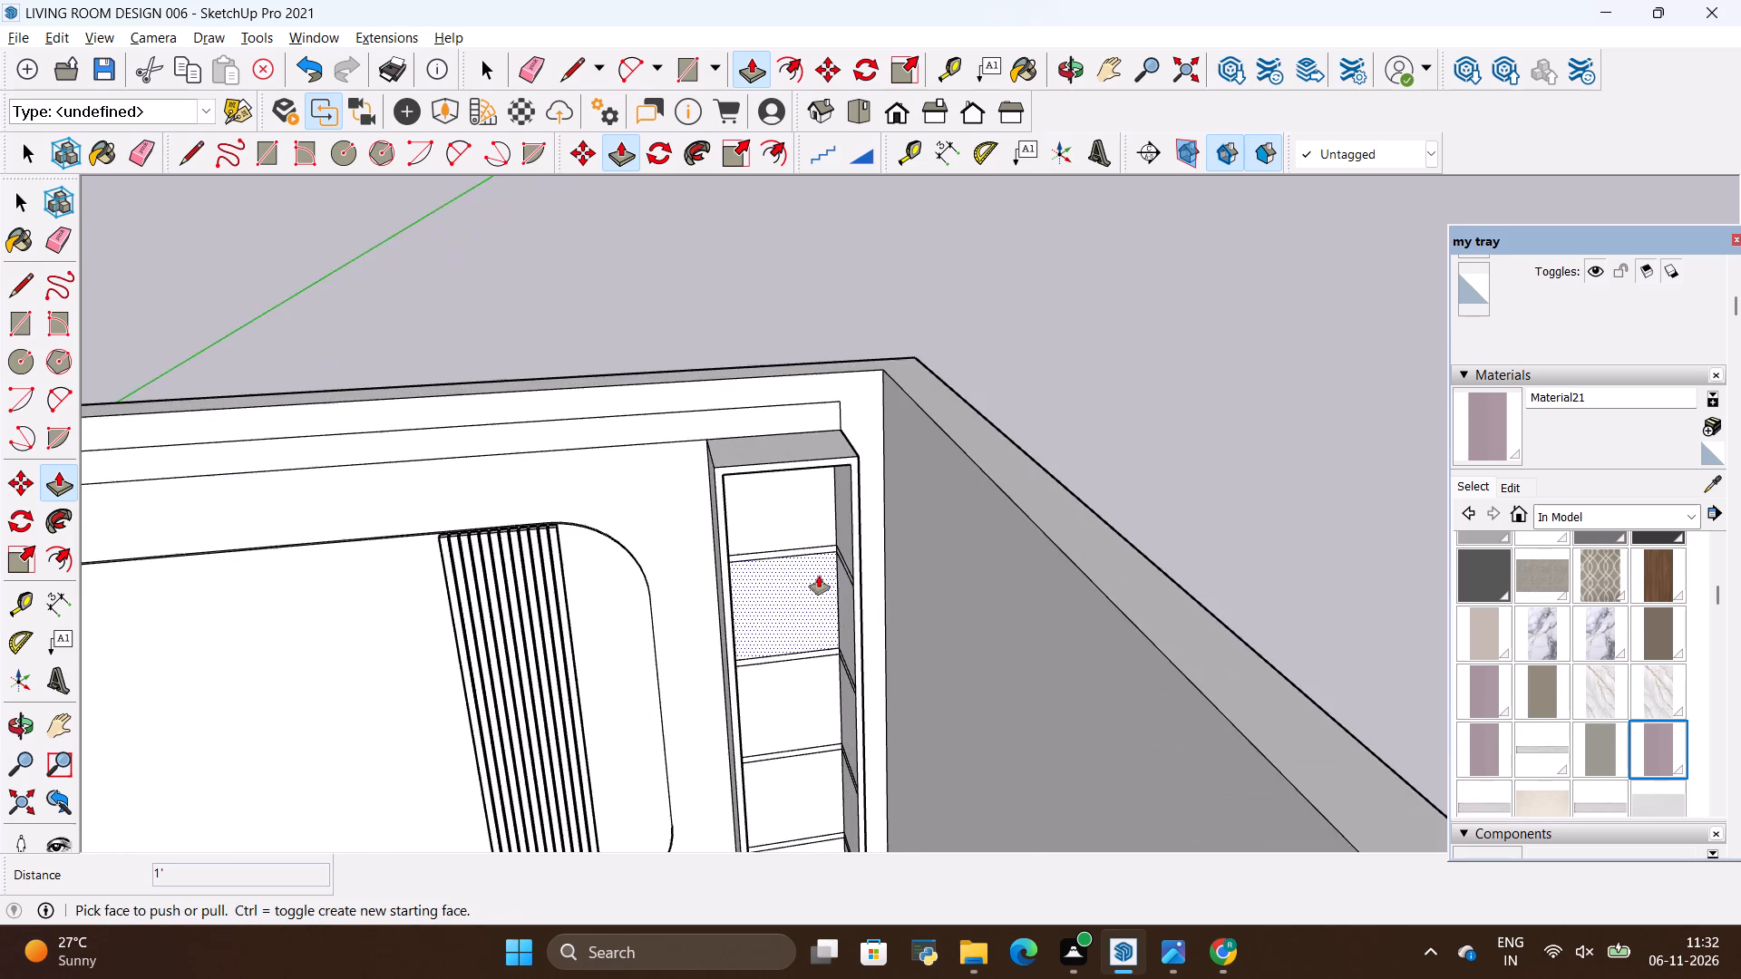
scroll(819, 576, "up", 9)
left_click(770, 556)
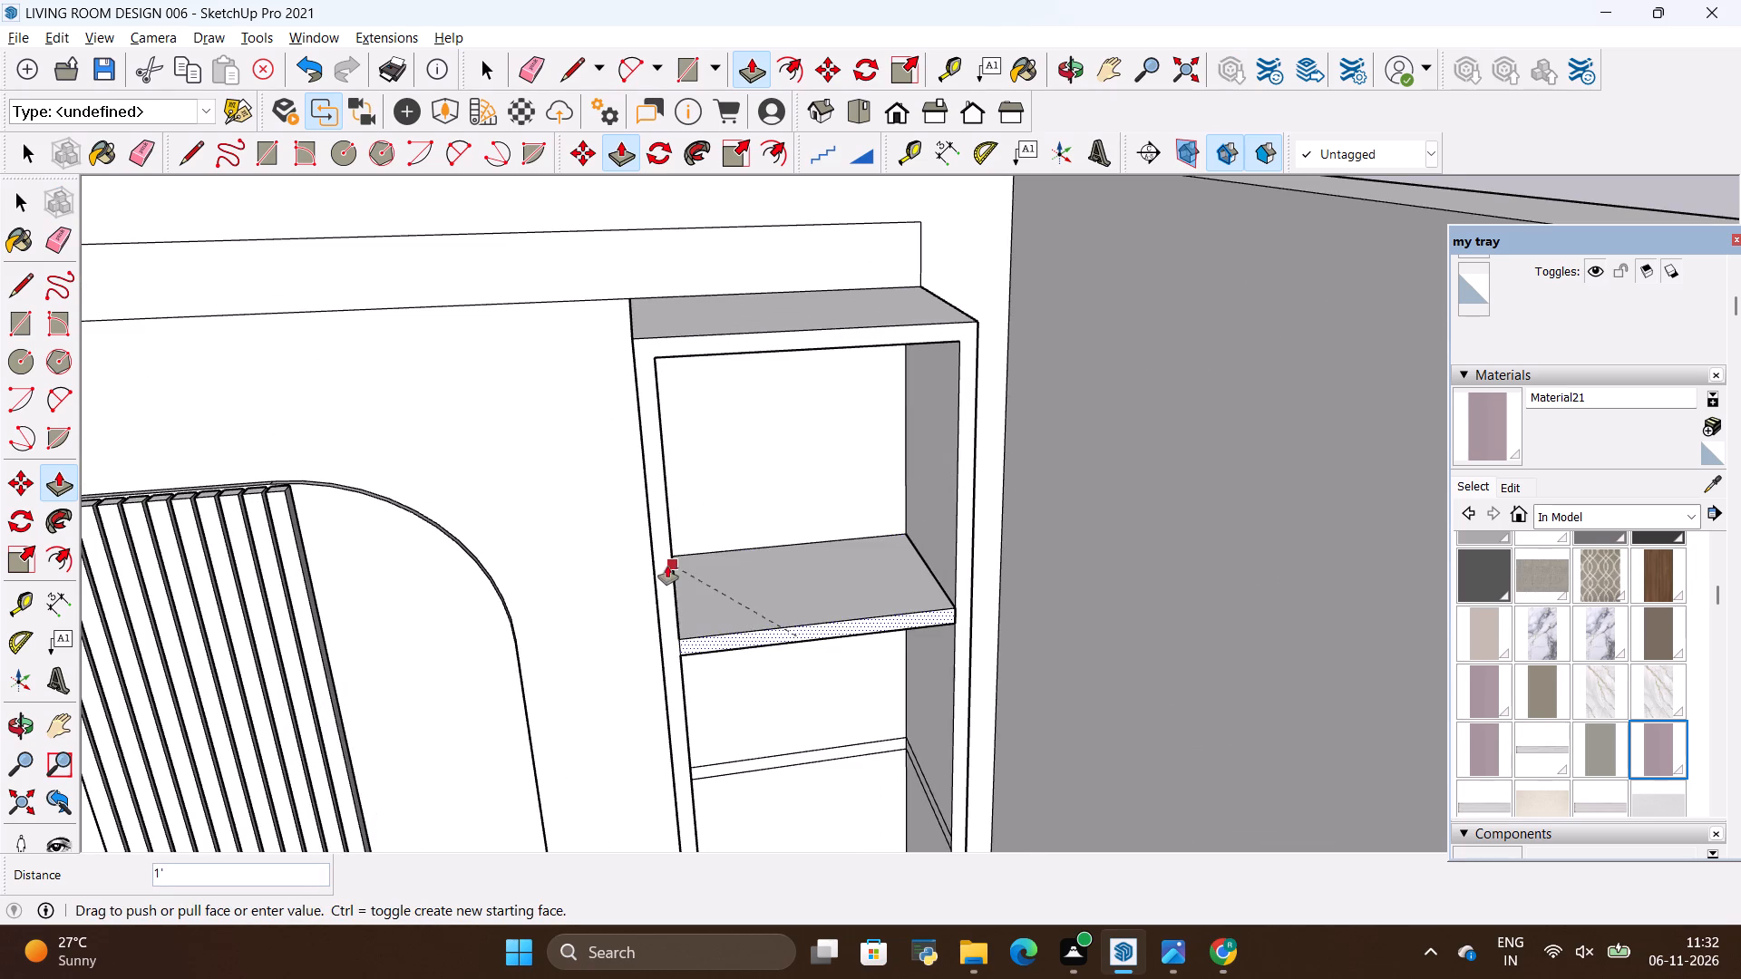
left_click(667, 566)
scroll(633, 537, "down", 10)
scroll(653, 665, "up", 13)
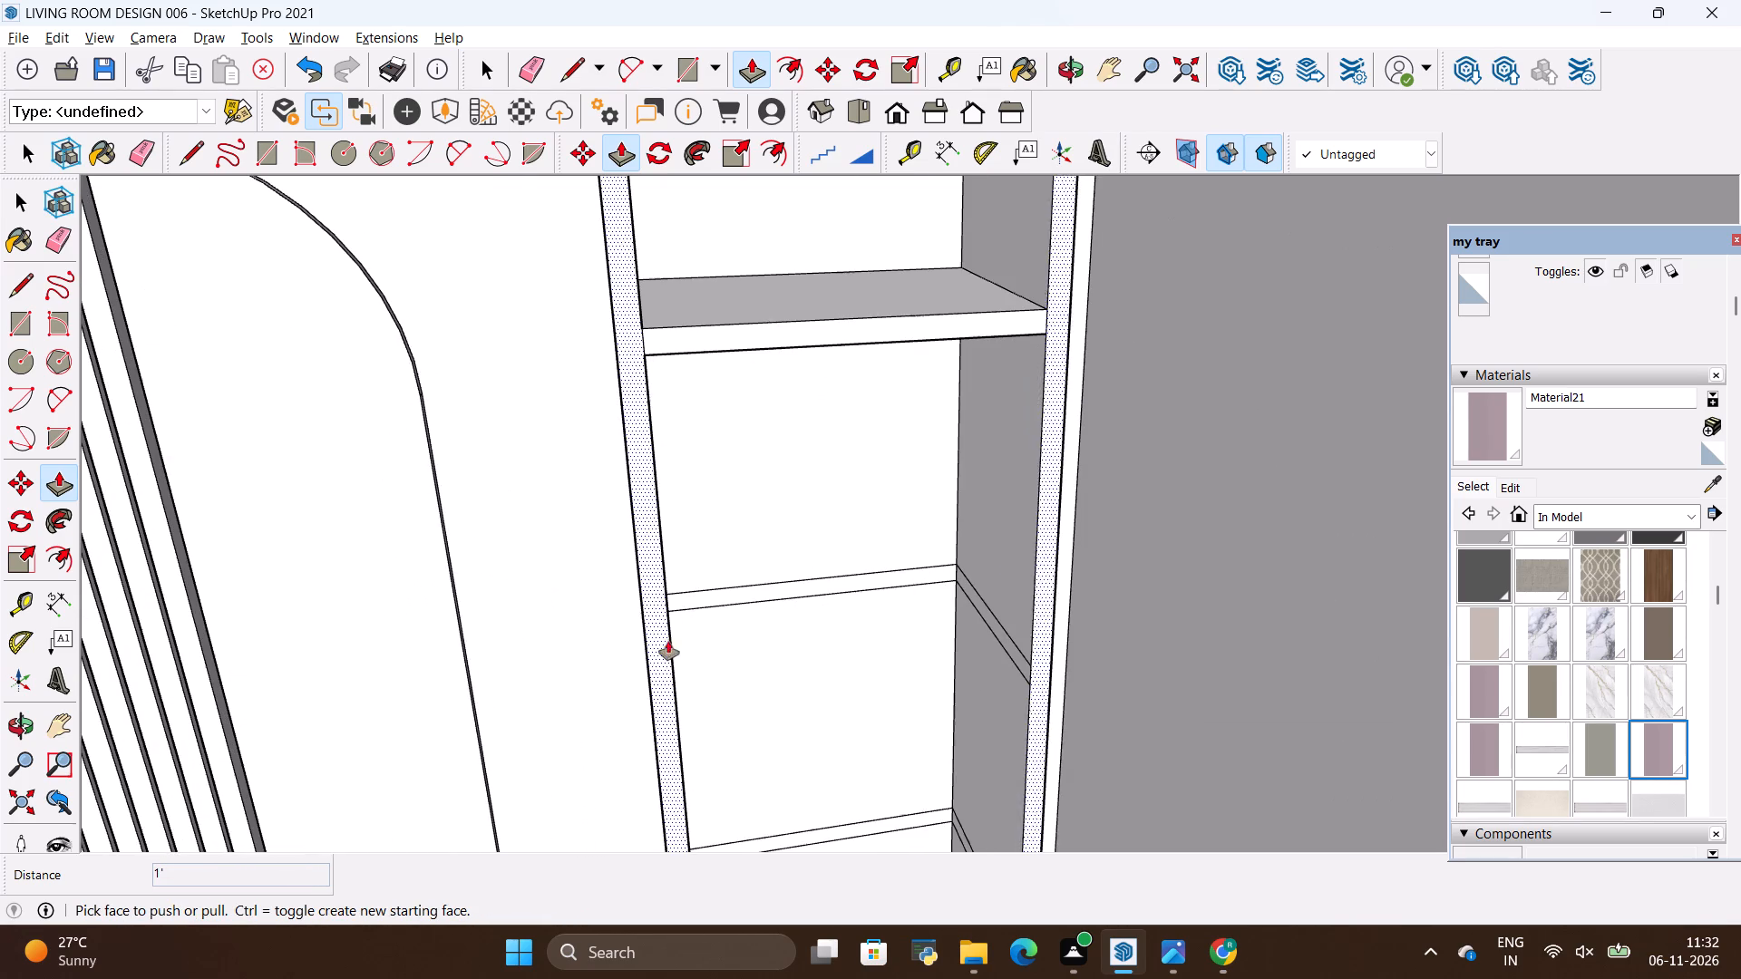
left_click(684, 603)
left_click(650, 620)
Extrude the lower two shelves of the far-side unit 1 foot, flush with its frame's front face.
scroll(657, 613, "down", 9)
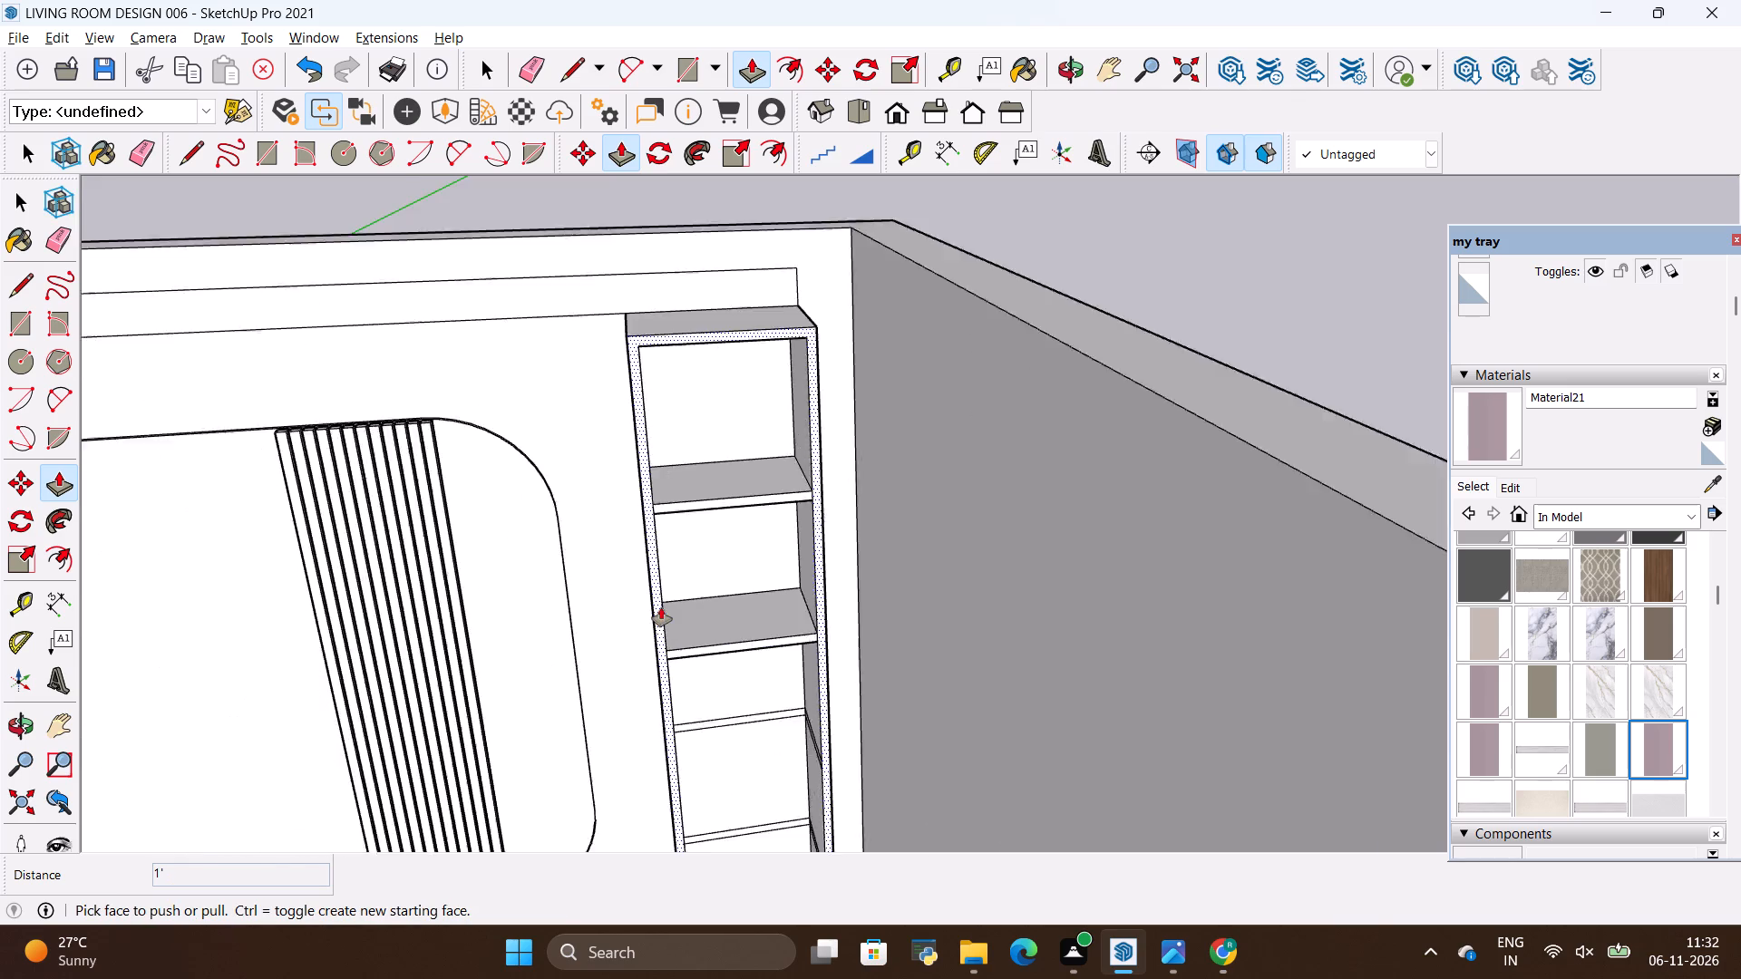
scroll(661, 607, "down", 7)
scroll(665, 714, "up", 12)
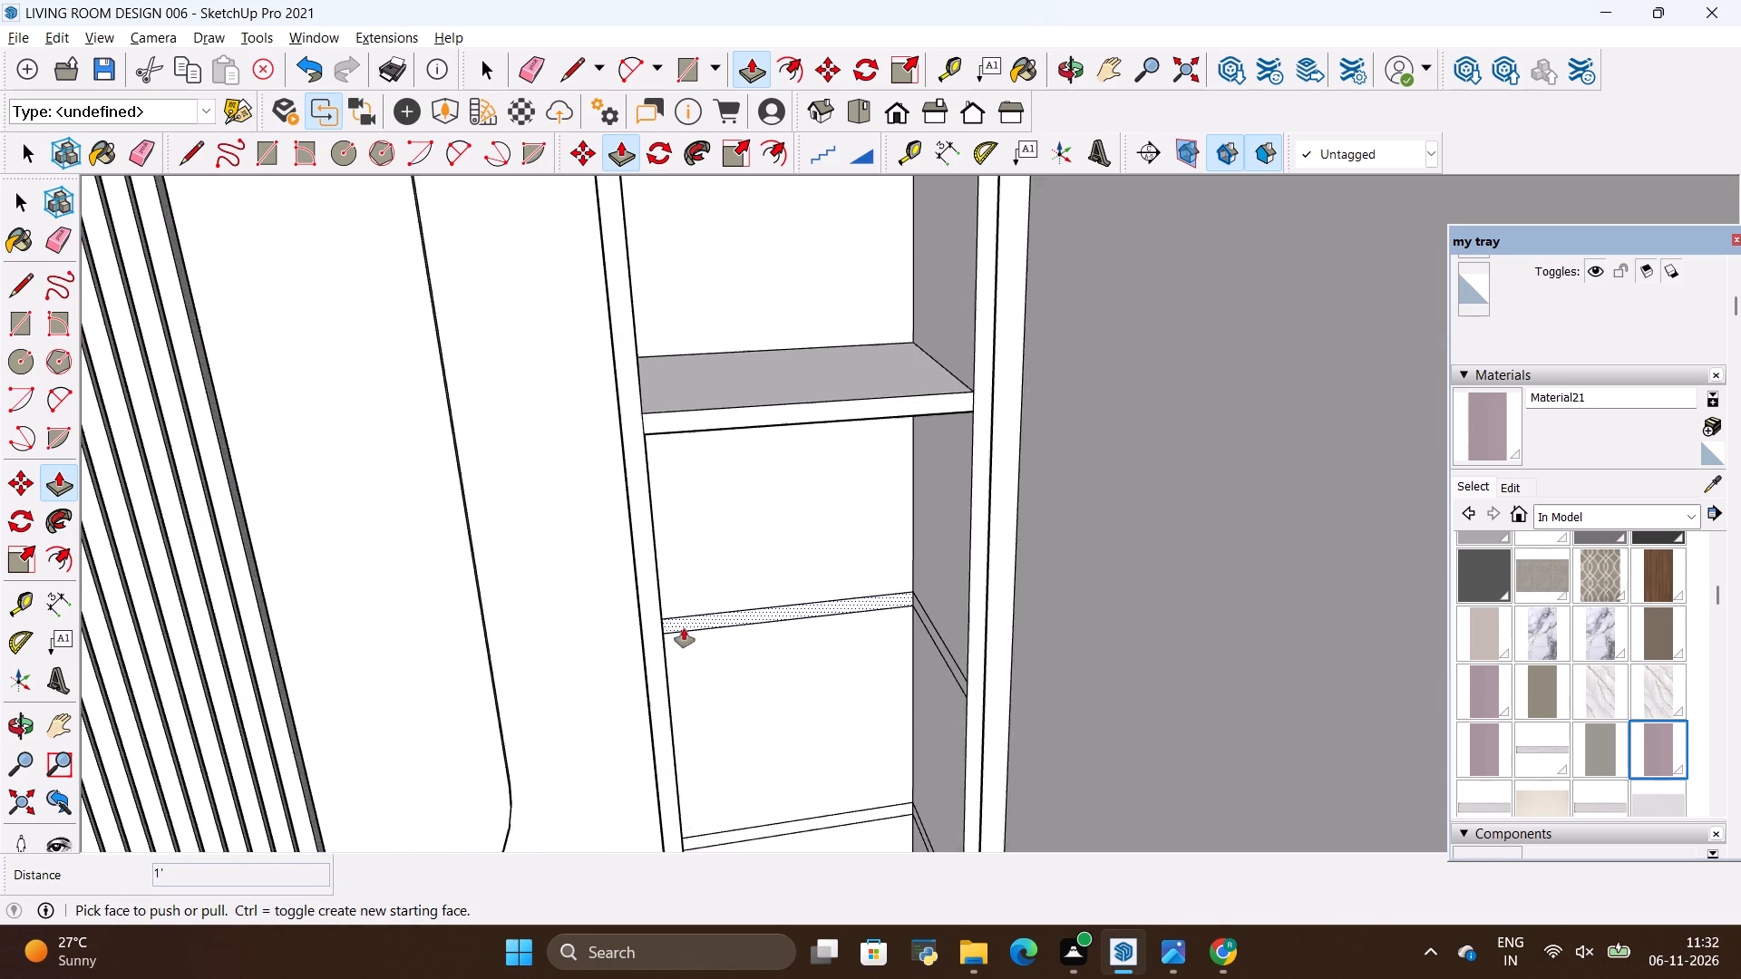
scroll(683, 628, "up", 6)
left_click(680, 634)
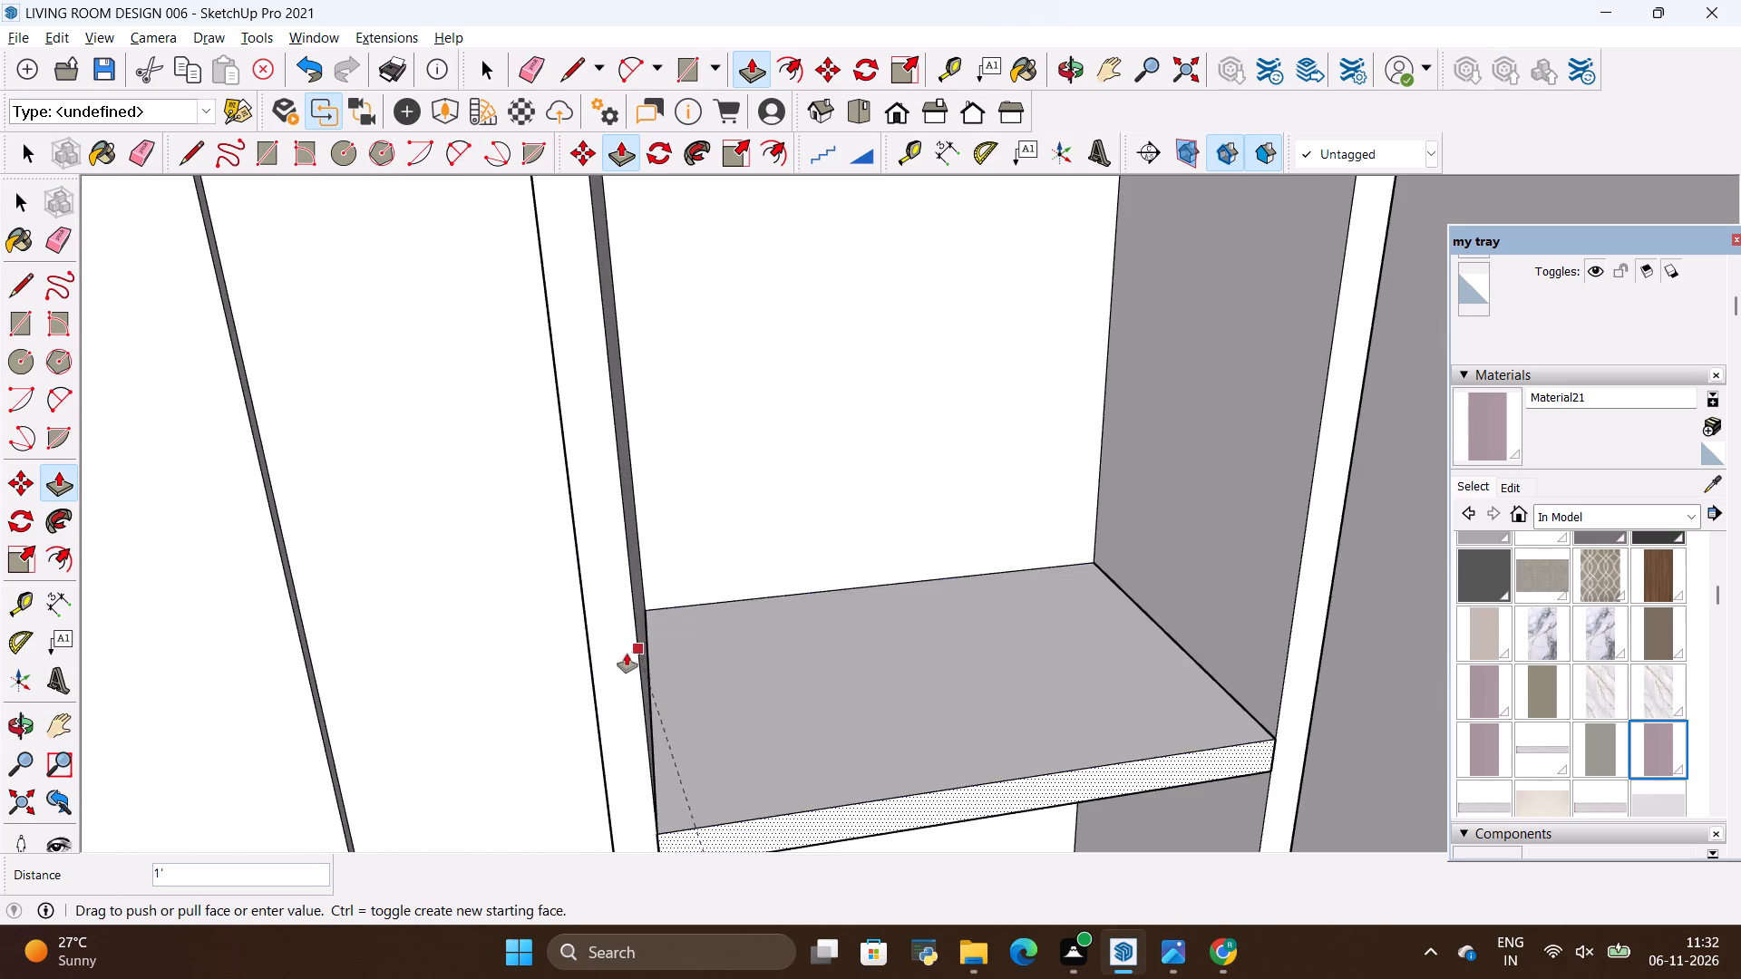
left_click(621, 656)
scroll(649, 645, "down", 18)
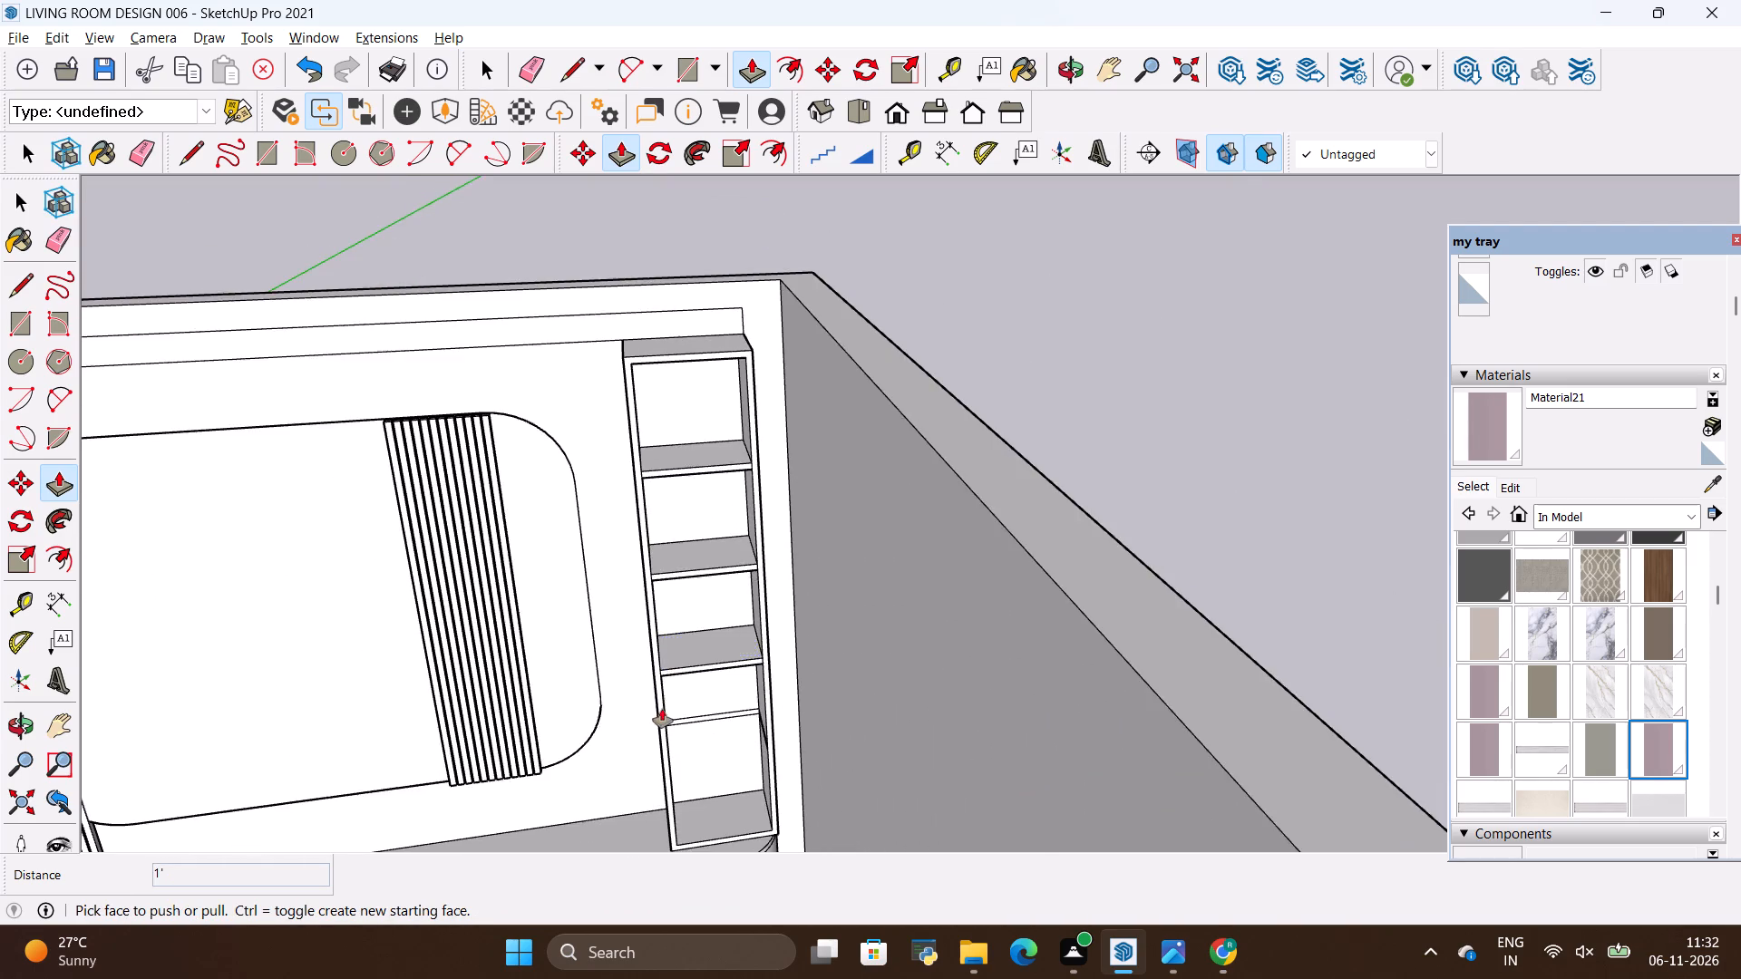
scroll(662, 709, "up", 4)
scroll(672, 696, "down", 11)
scroll(674, 724, "up", 8)
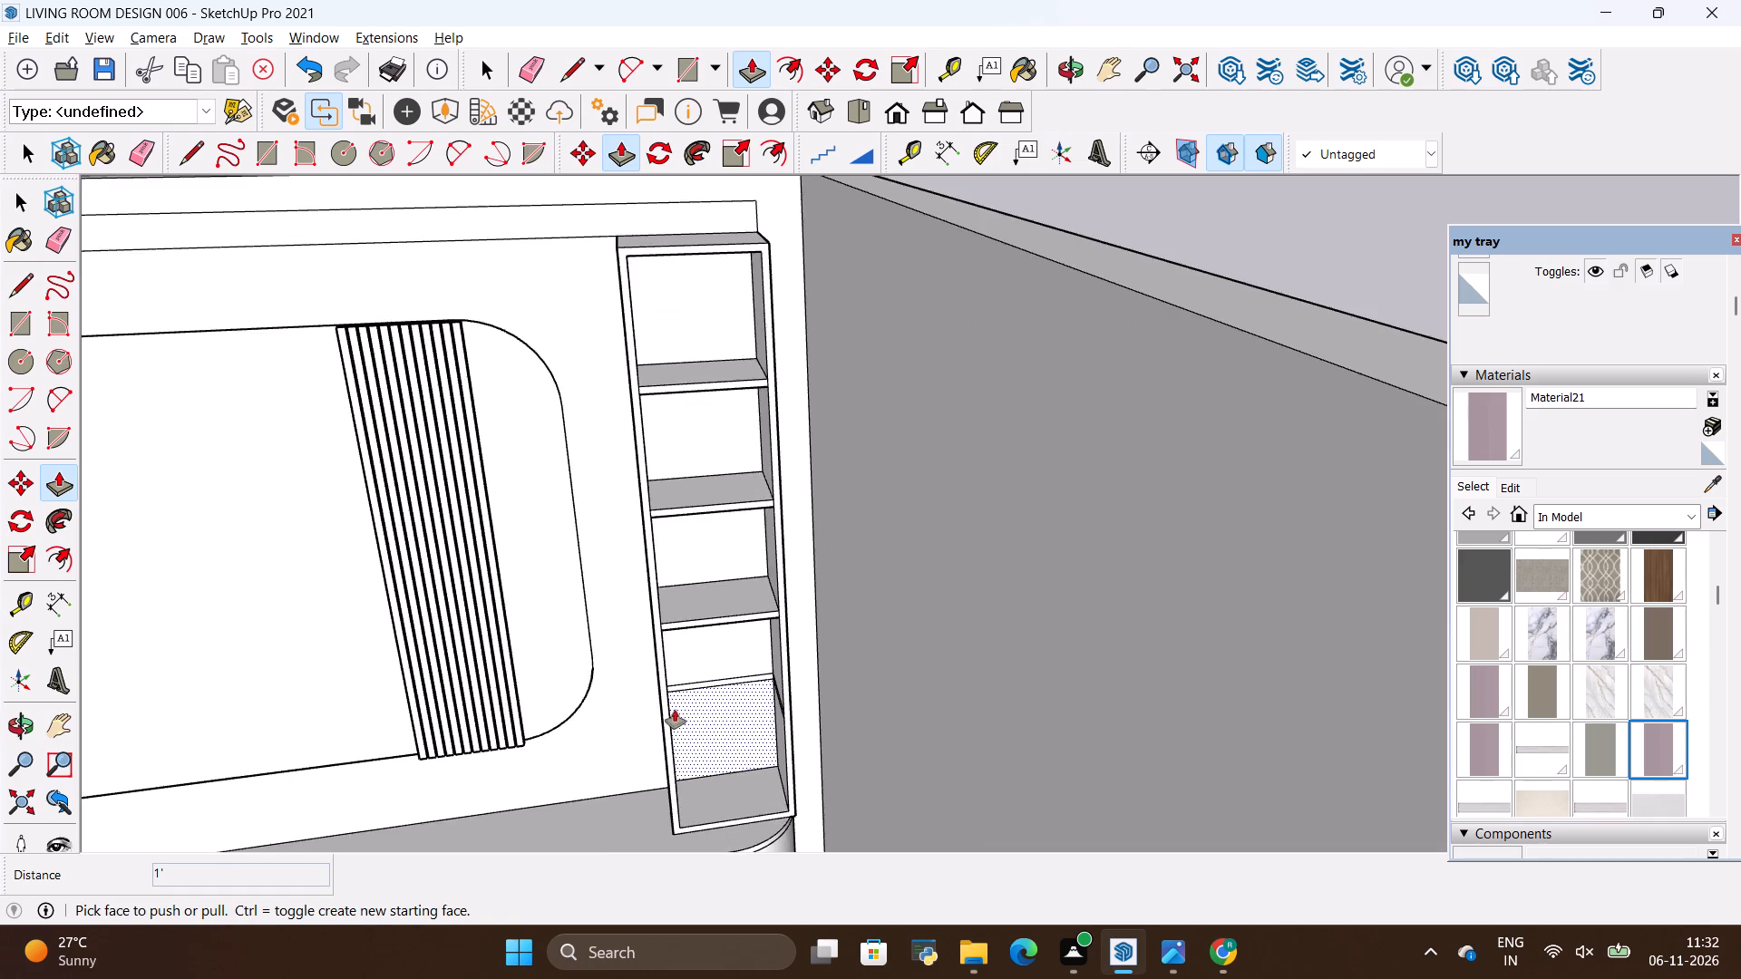
scroll(687, 692, "up", 9)
left_click(673, 691)
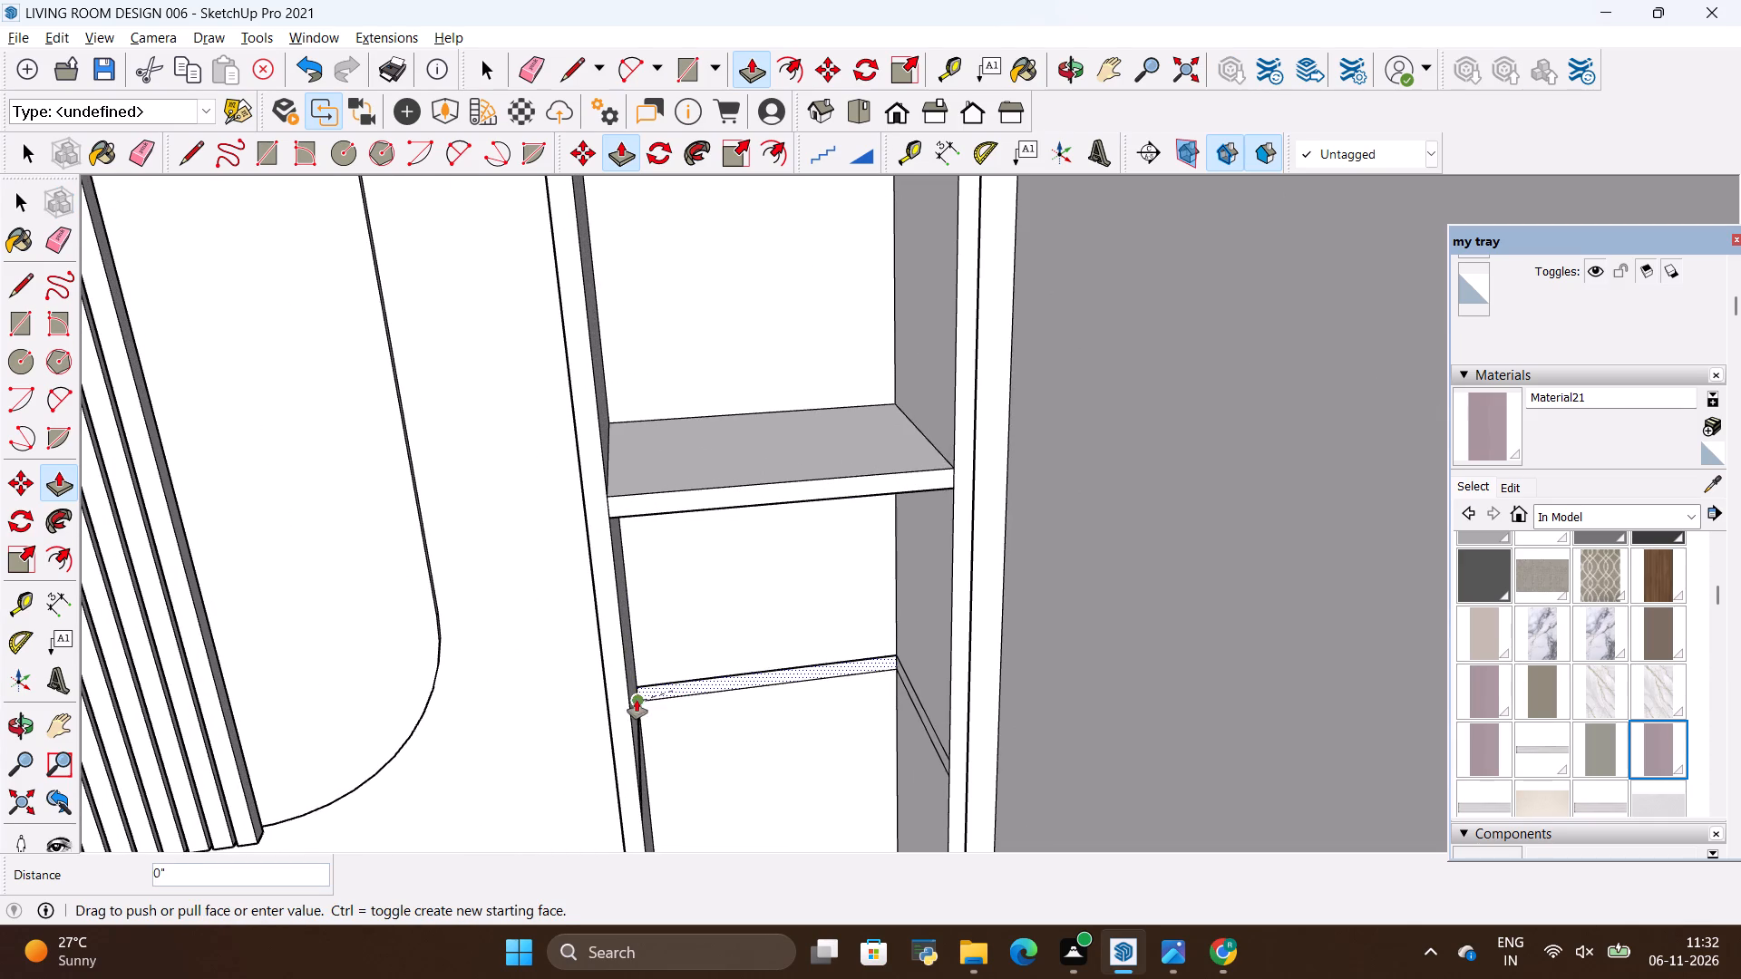
left_click(627, 705)
Examine the whole wall unit with both shelf units and compare it with the reference image.
scroll(640, 698, "down", 14)
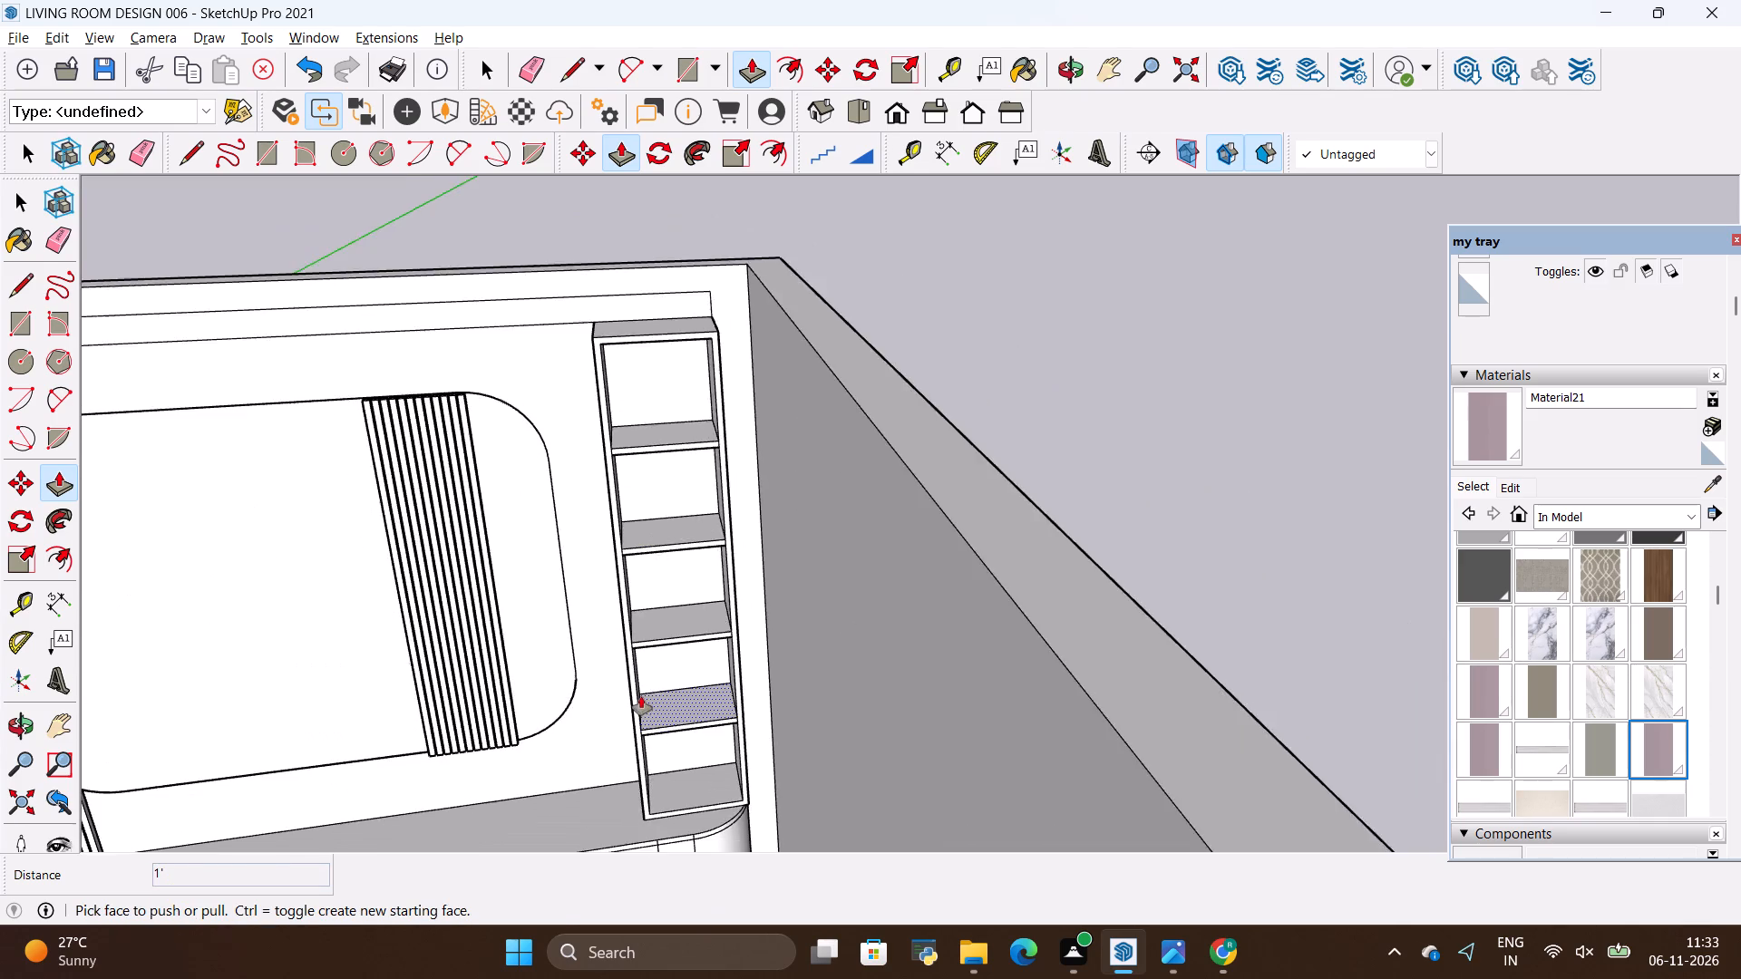
scroll(641, 696, "down", 3)
key("space")
scroll(630, 422, "down", 5)
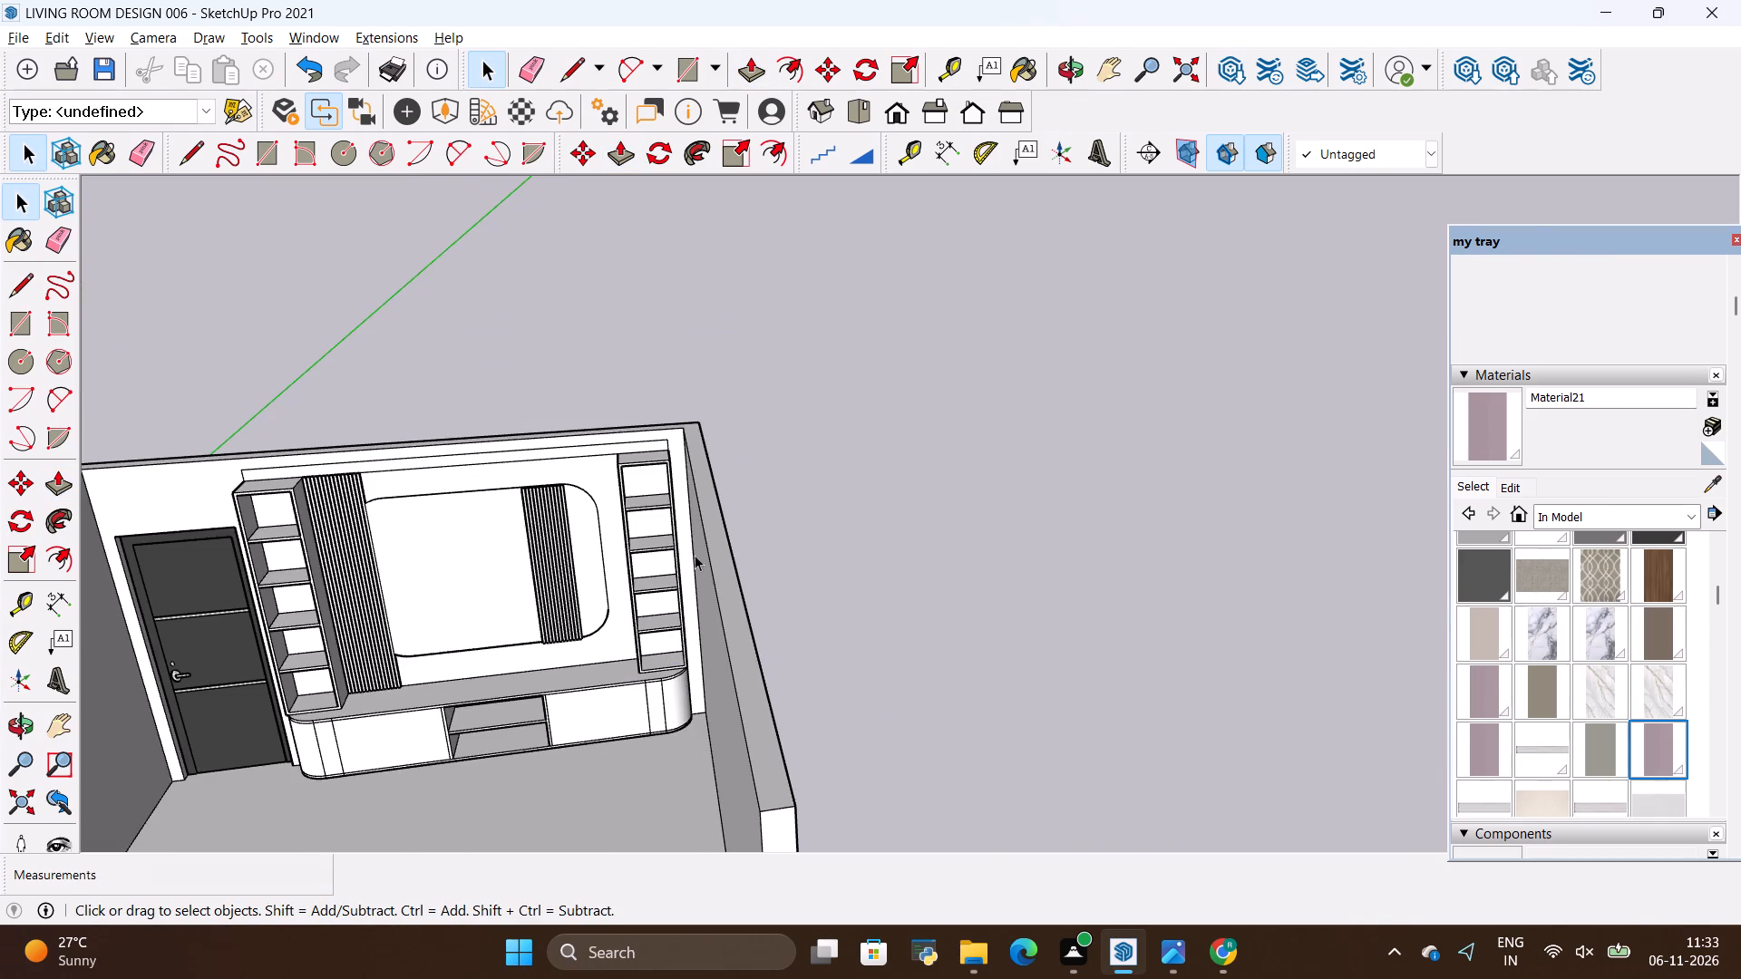
key("alt+Tab")
key("alt+Tab")
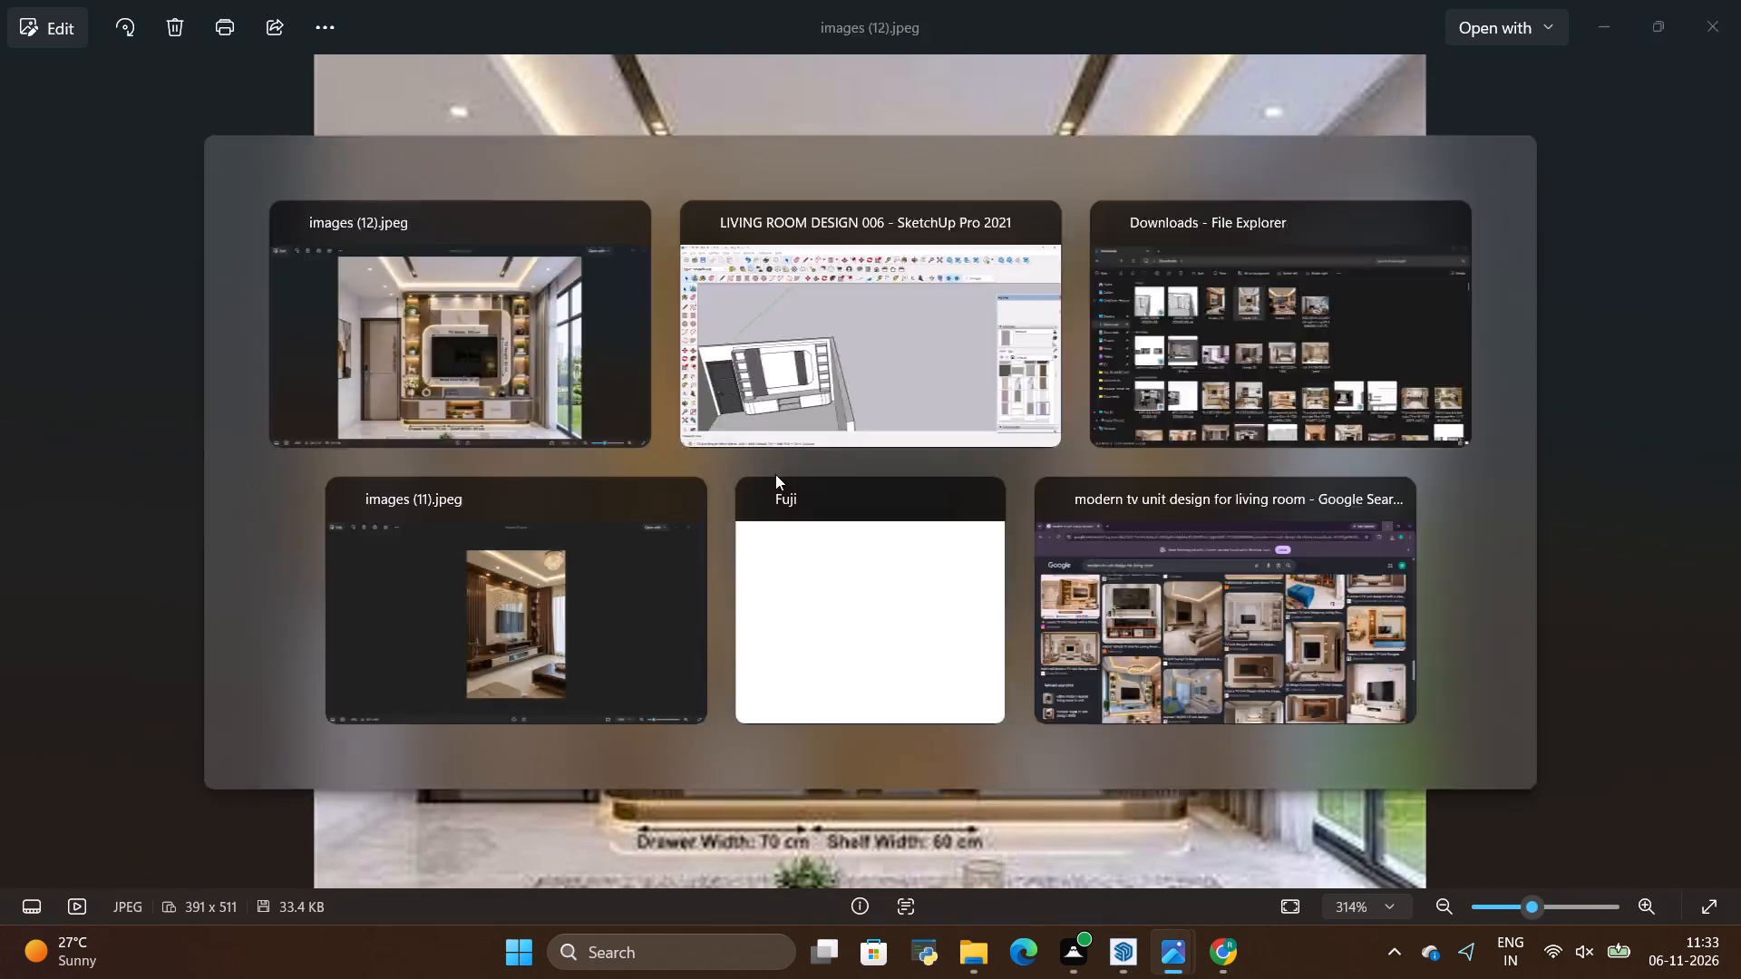
scroll(784, 432, "down", 4)
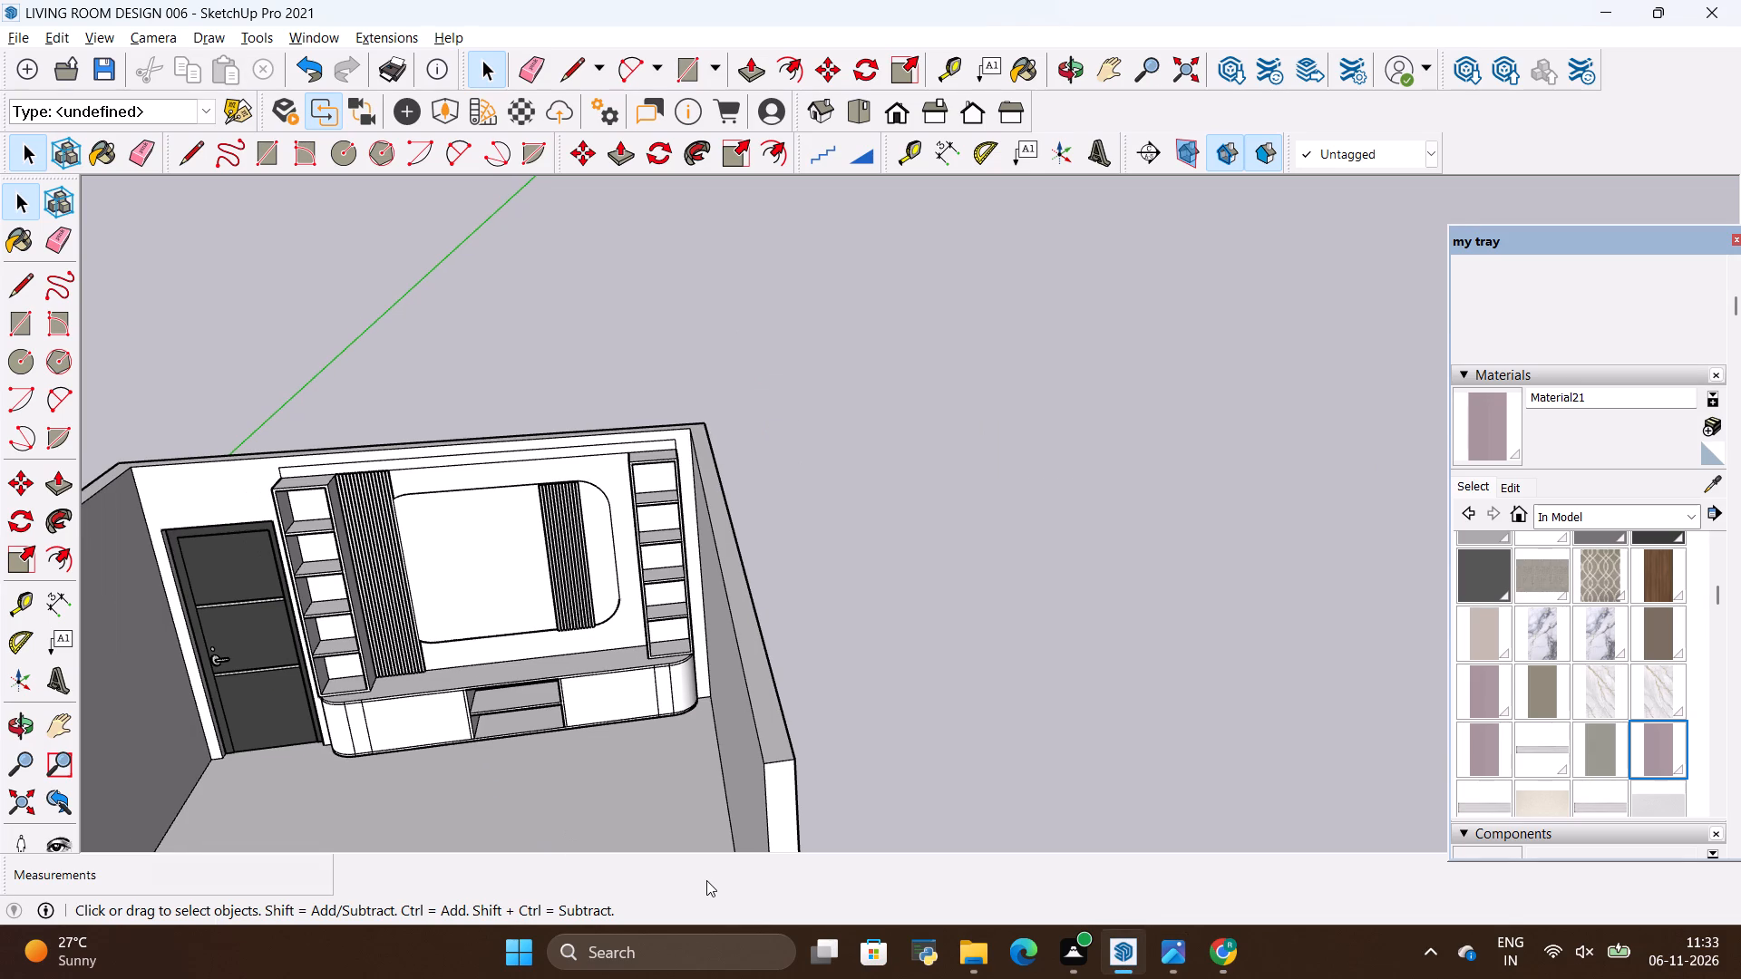
key("alt+Tab")
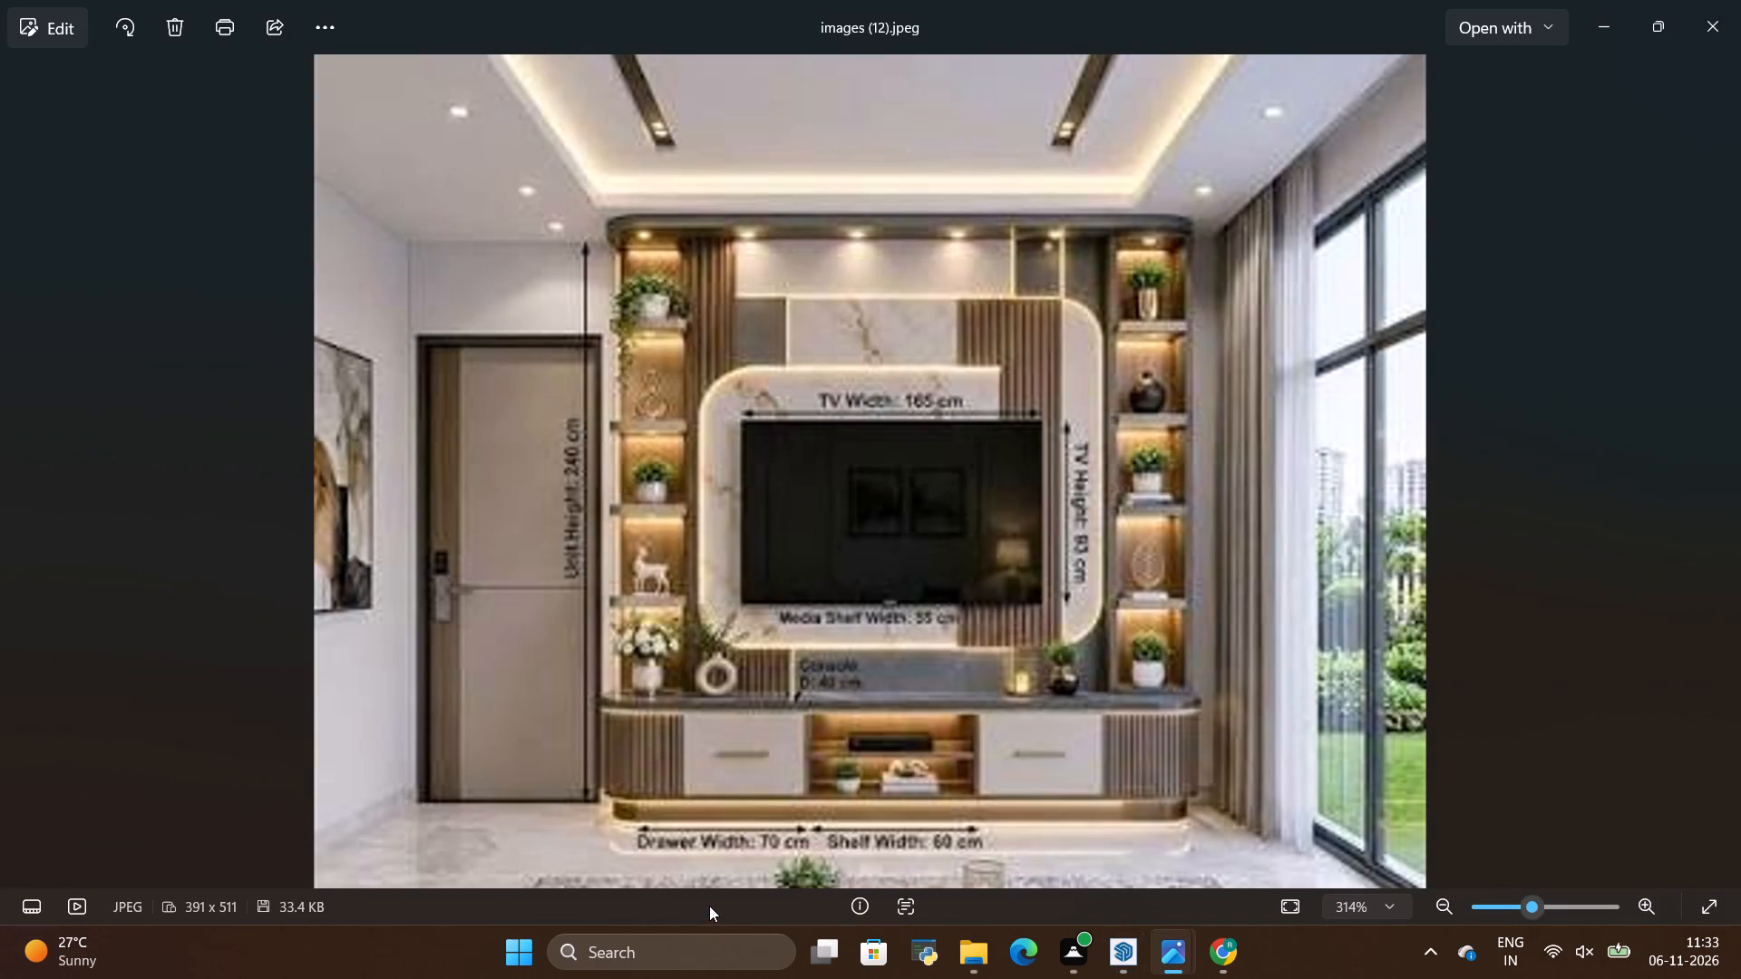
key("alt+Tab")
scroll(735, 894, "down", 4)
scroll(408, 959, "down", 3)
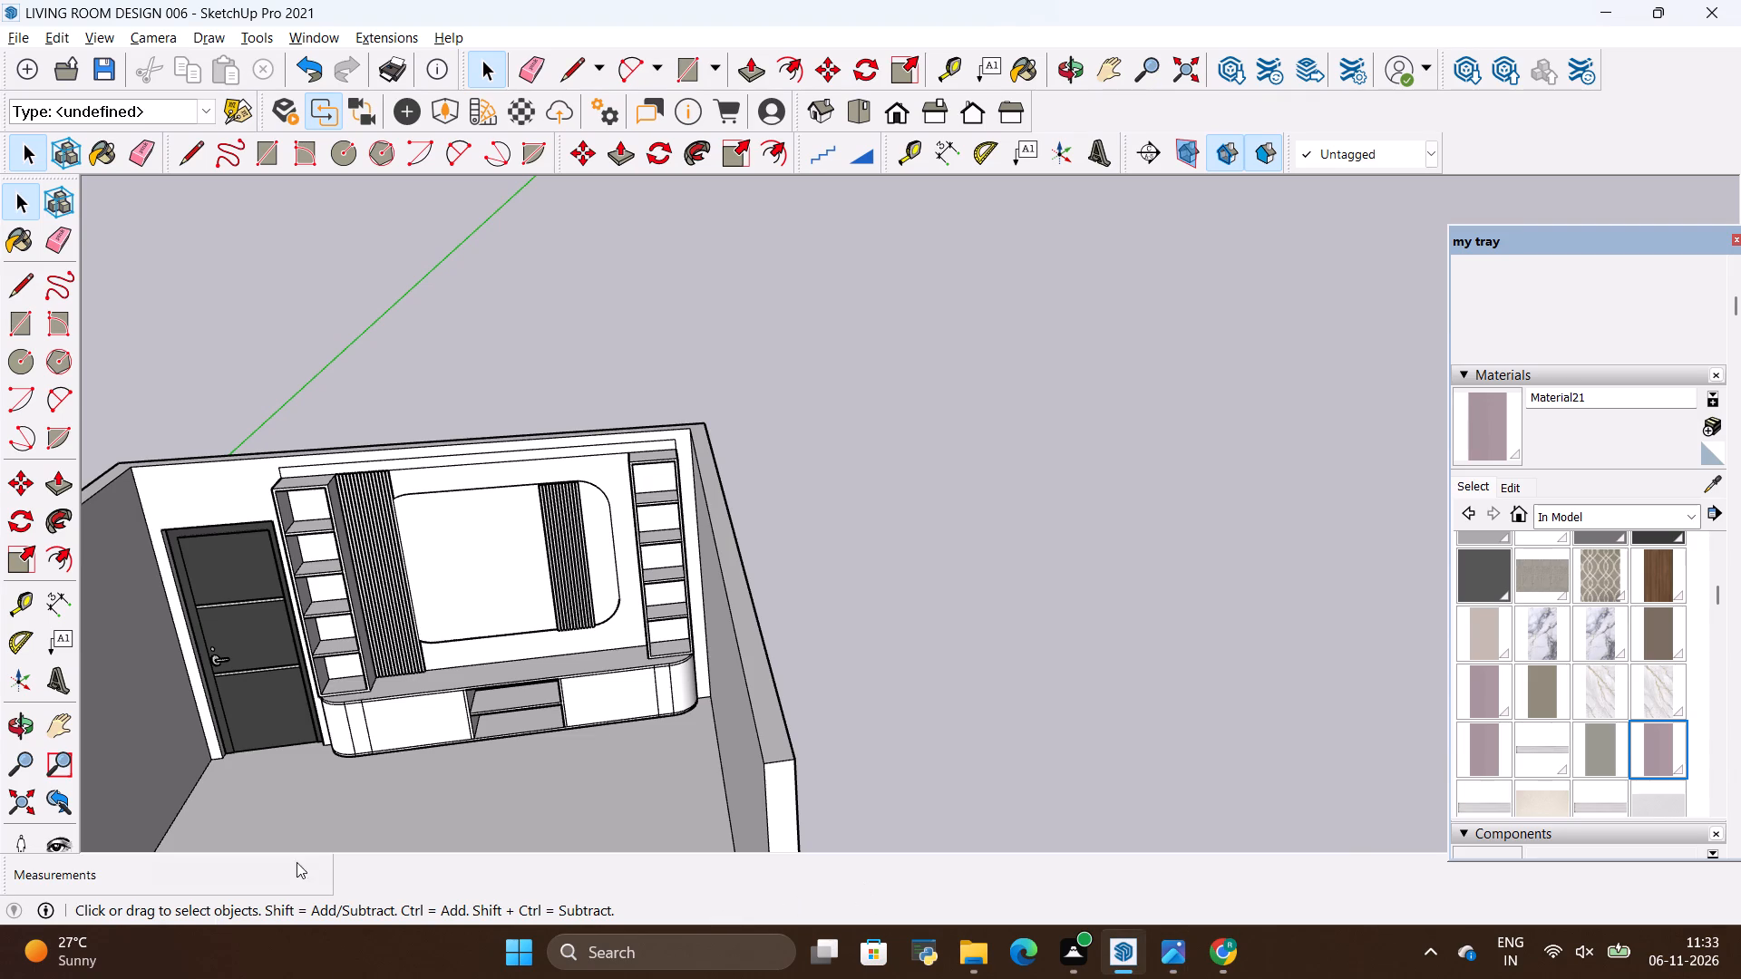
Compare the wall unit with the reference image, focusing on the strip above the shelf units.
scroll(462, 735, "down", 9)
scroll(419, 719, "up", 15)
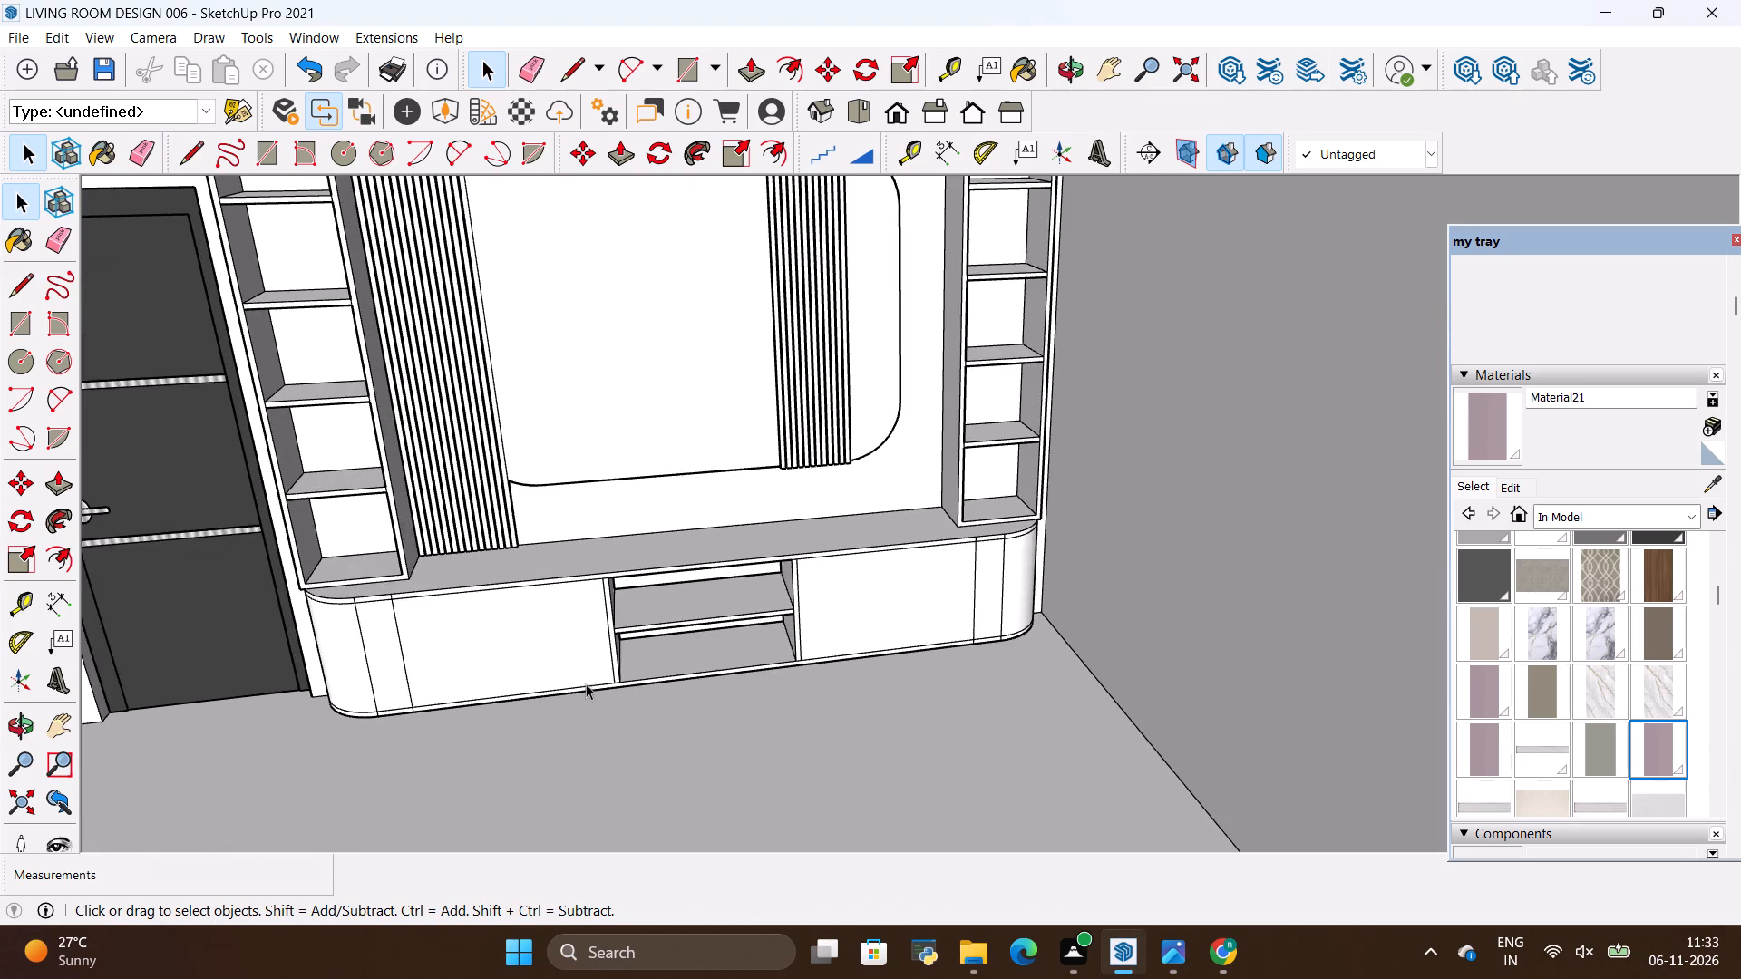
scroll(579, 683, "down", 4)
key("alt+Tab")
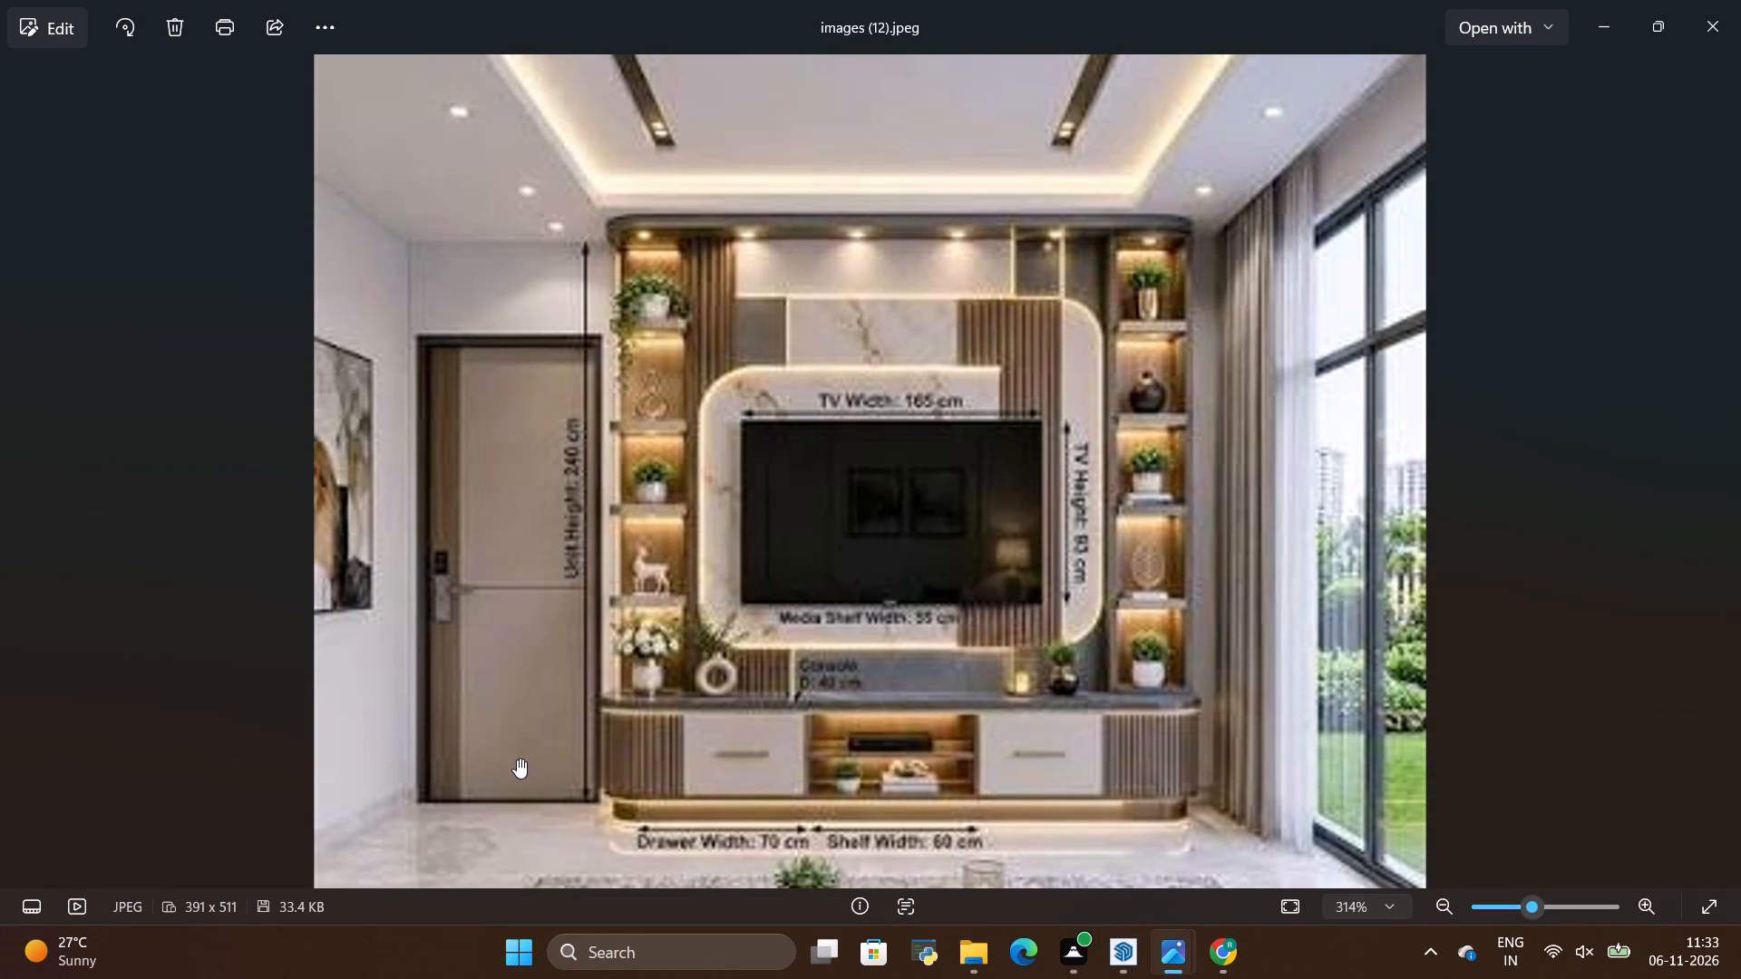
key("alt+Tab")
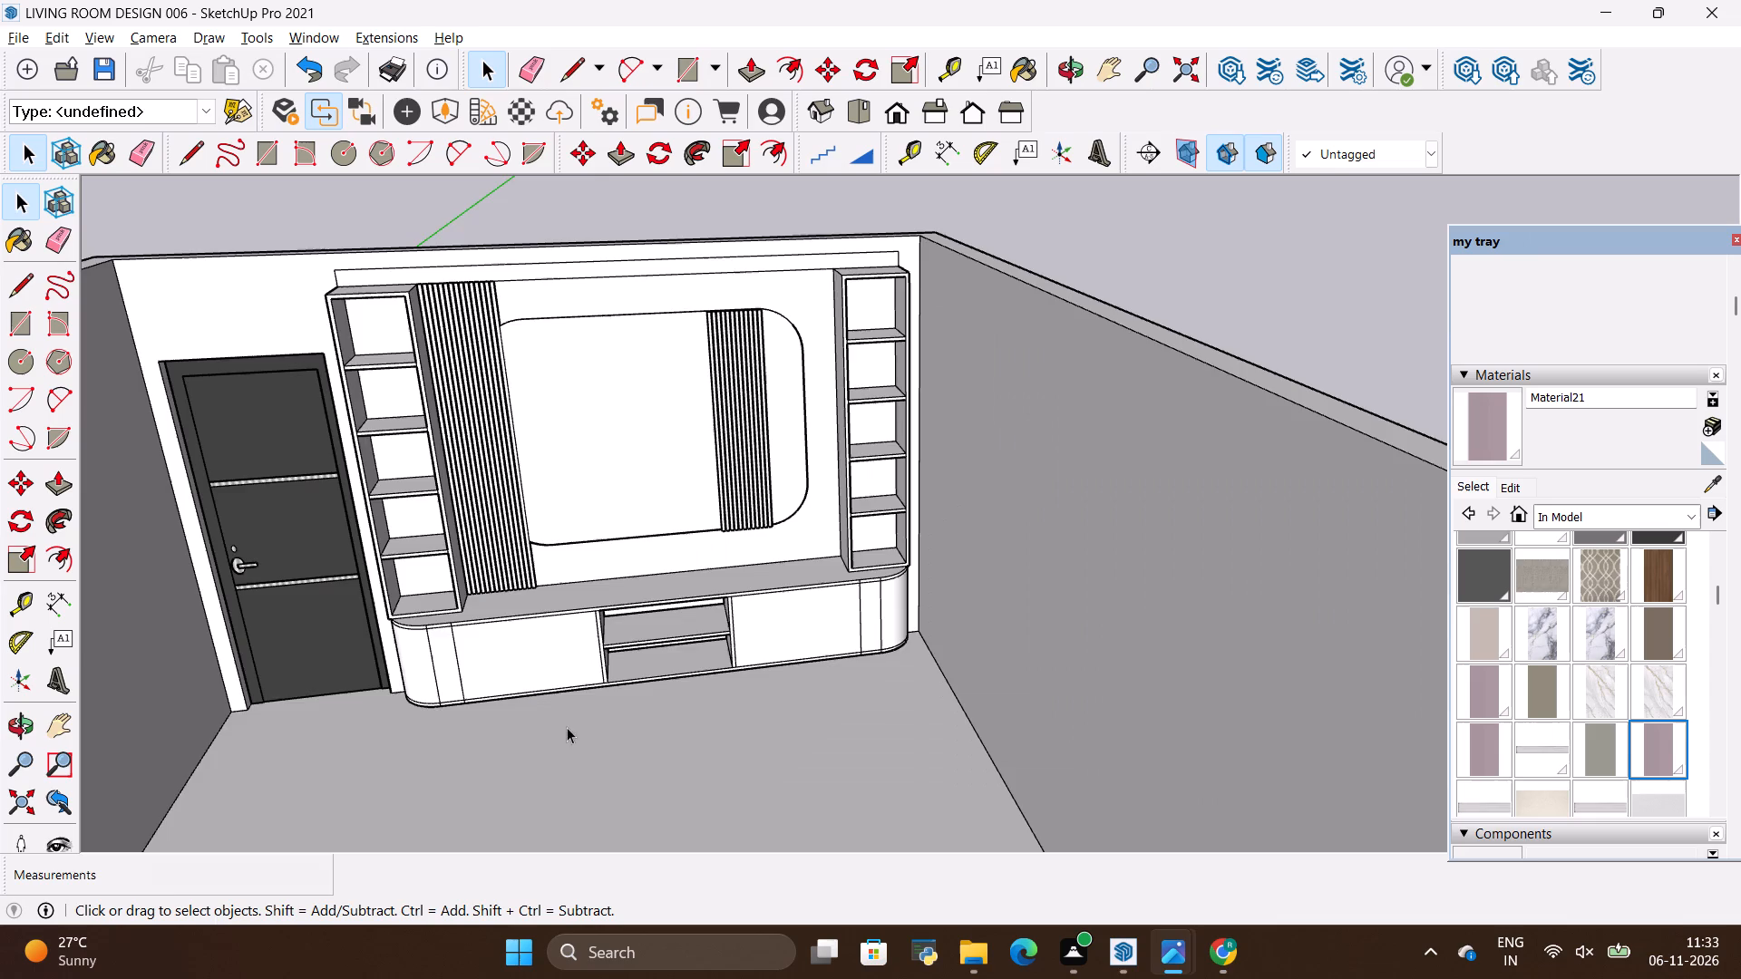
scroll(601, 731, "down", 4)
scroll(316, 398, "up", 16)
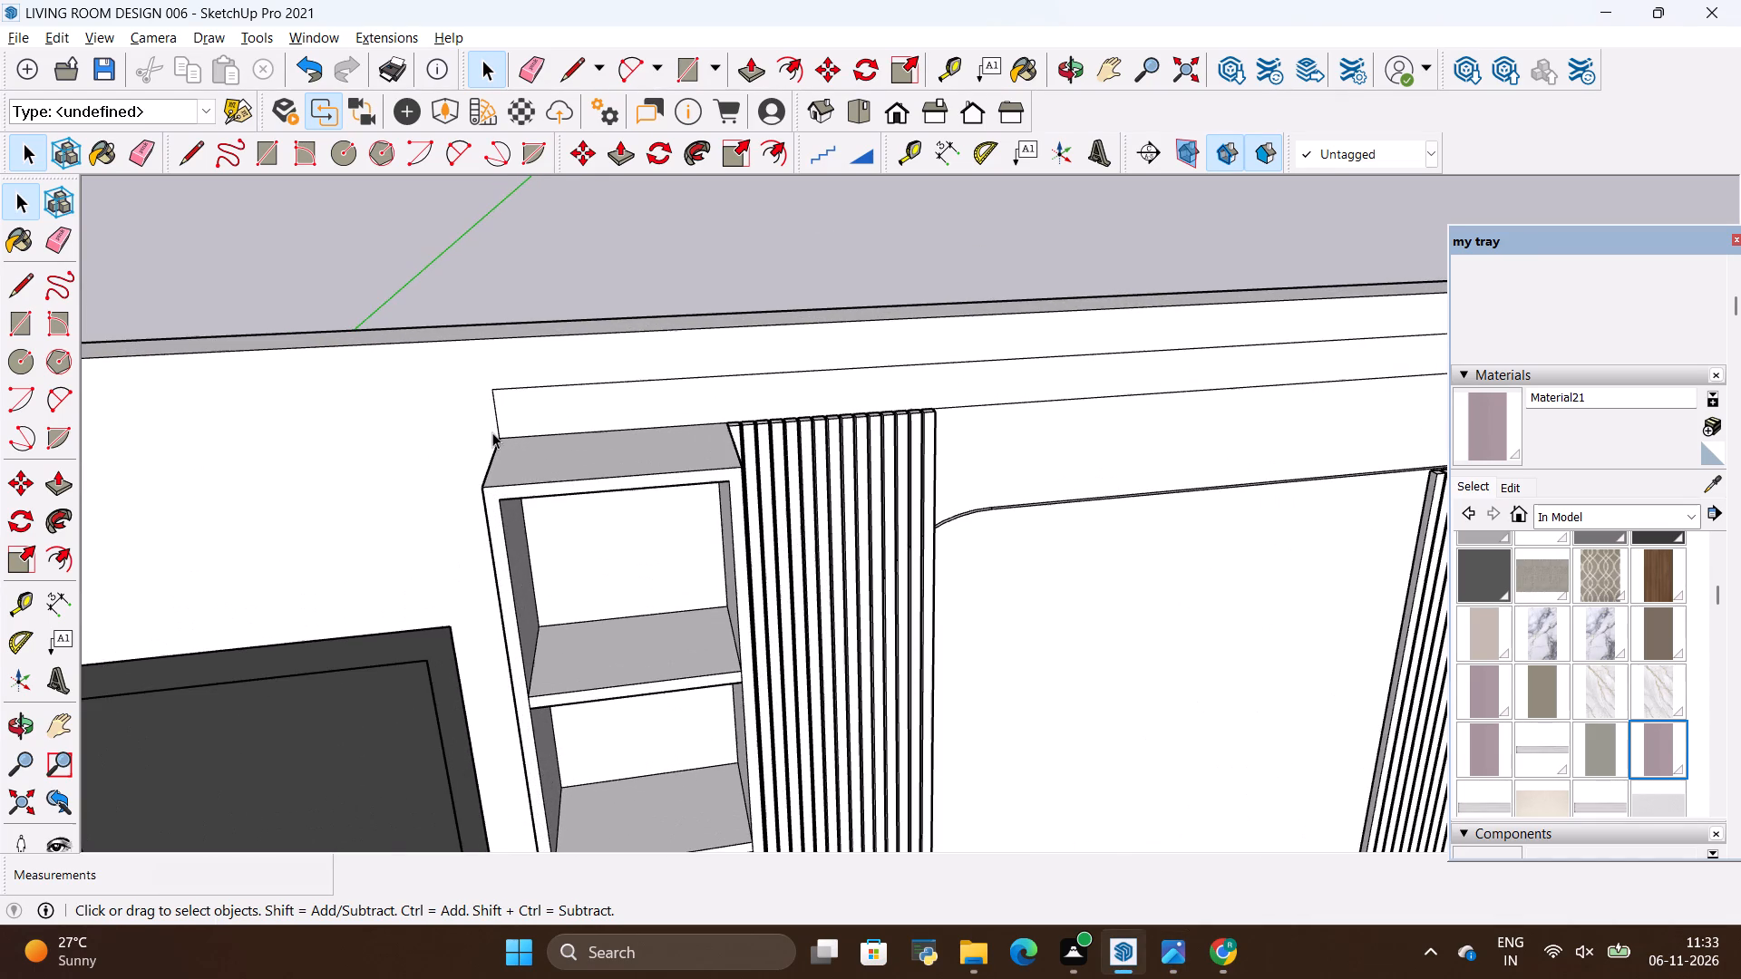
scroll(516, 422, "up", 4)
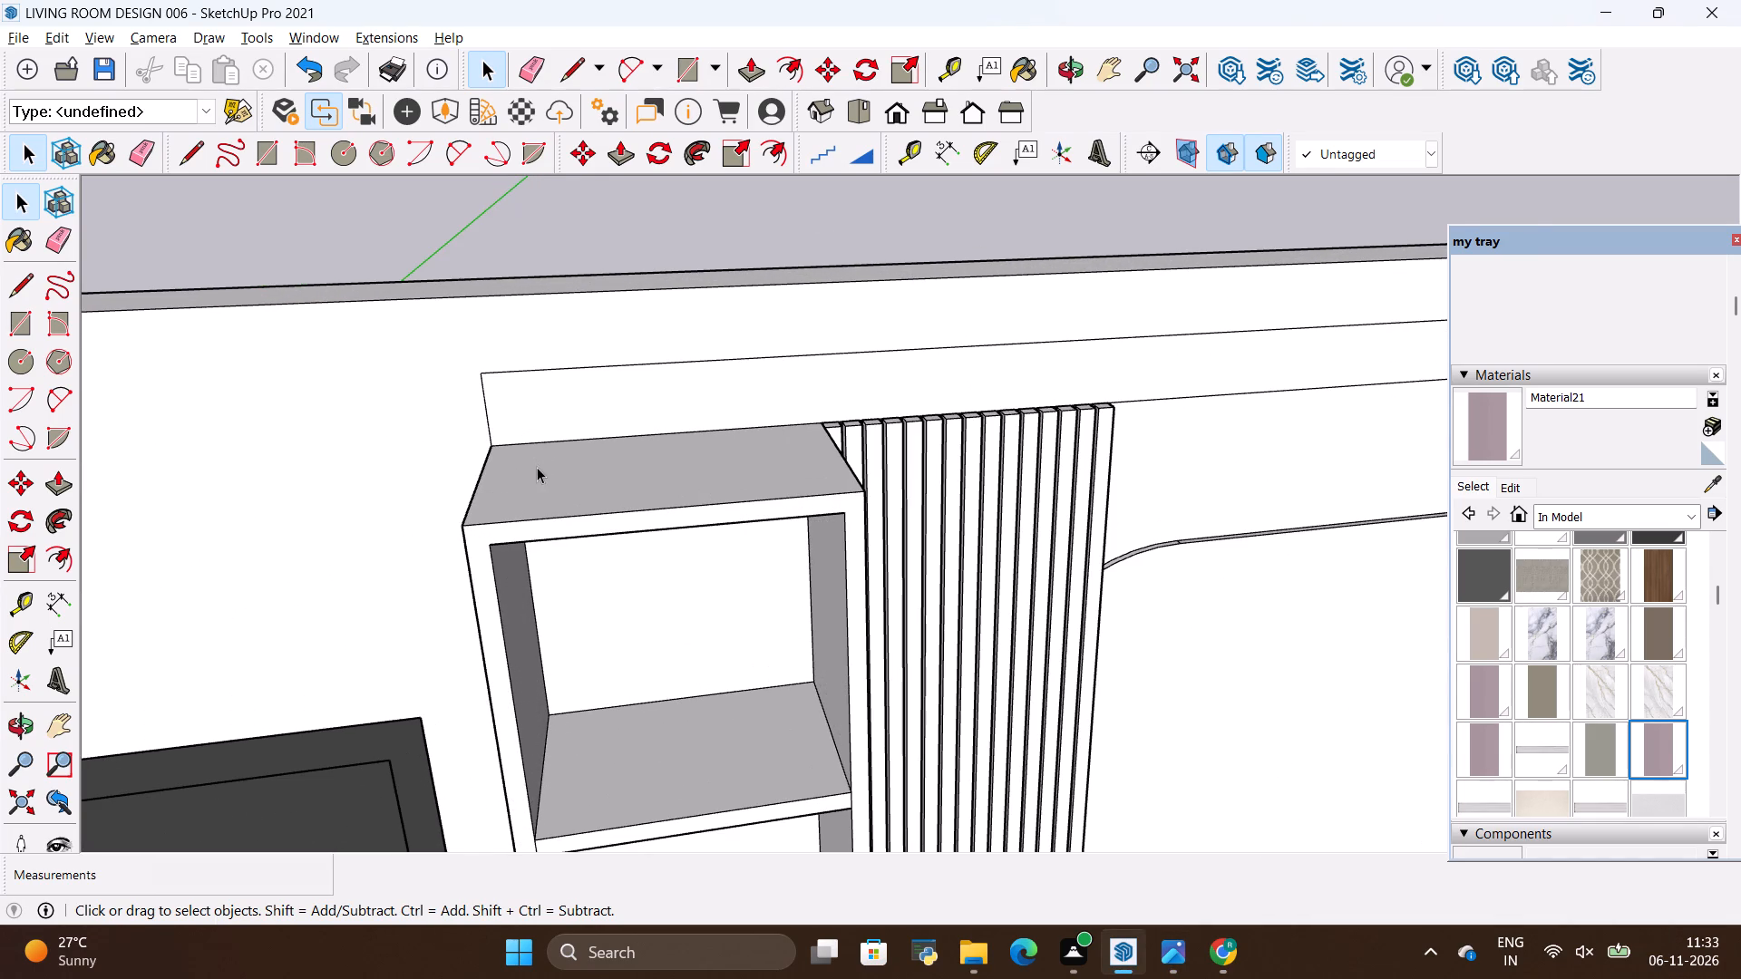
key("alt+Tab")
key("alt+Tab")
Extrude the long strip above the shelf units 1 foot, flush with the front of the shelf units.
key("space")
left_click(571, 415)
key("p")
left_click(552, 419)
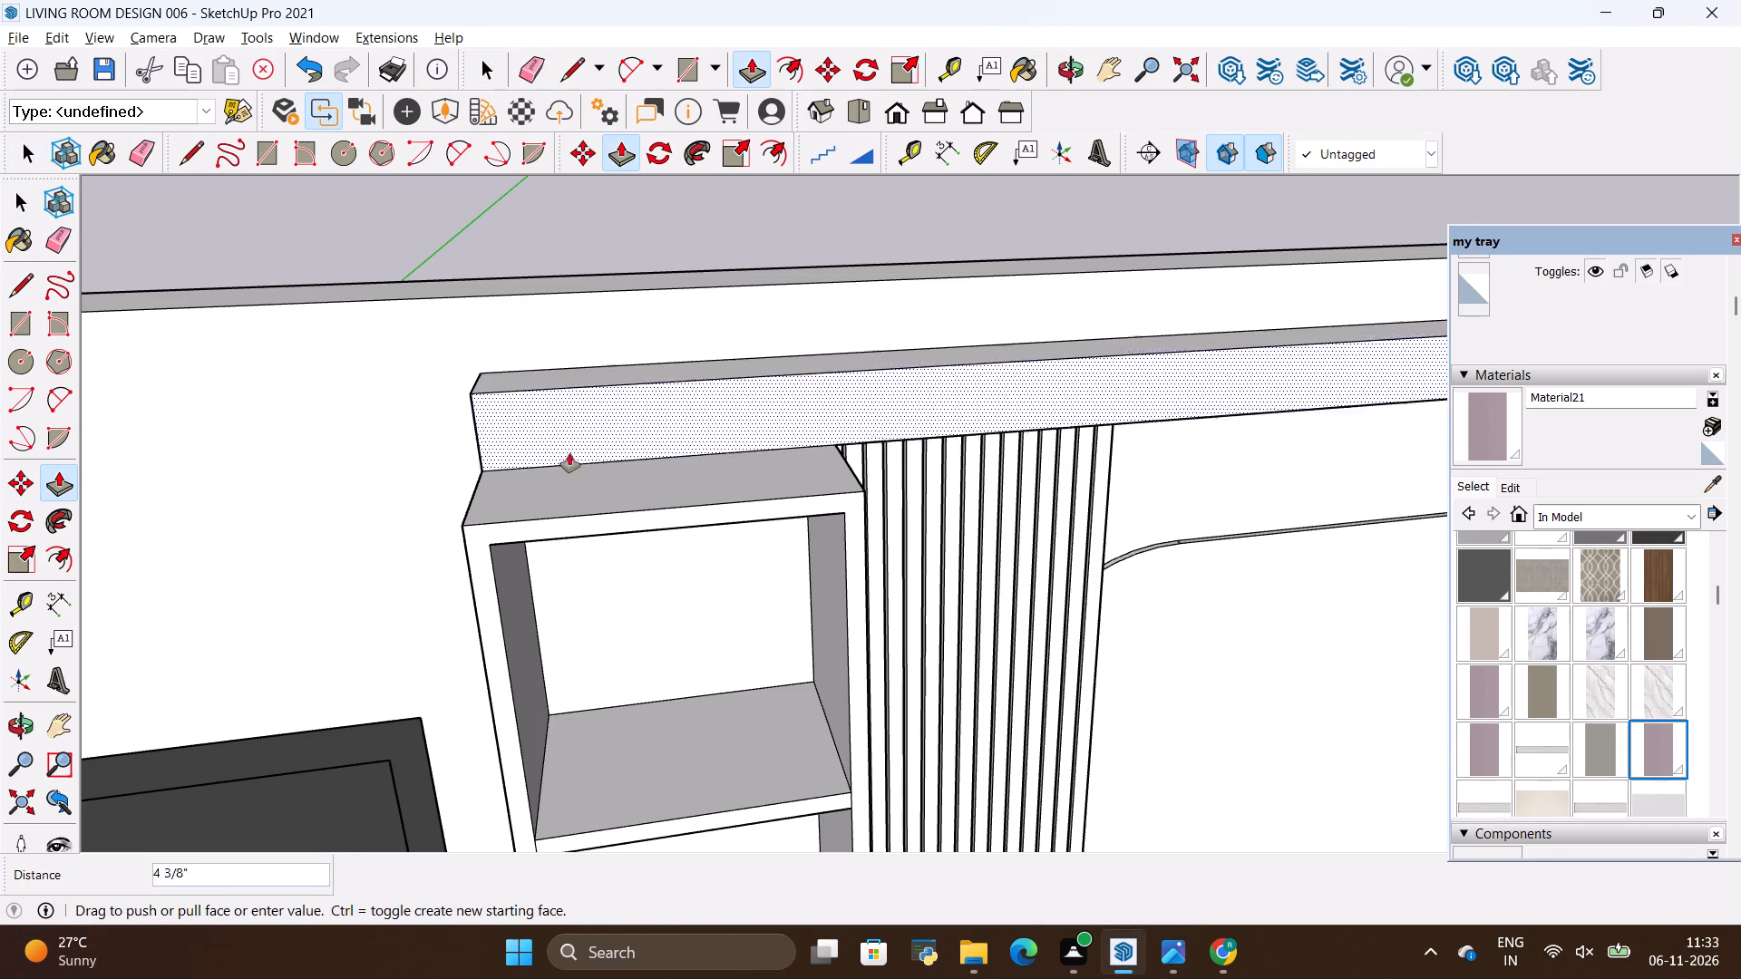
left_click_drag(613, 589, 636, 603)
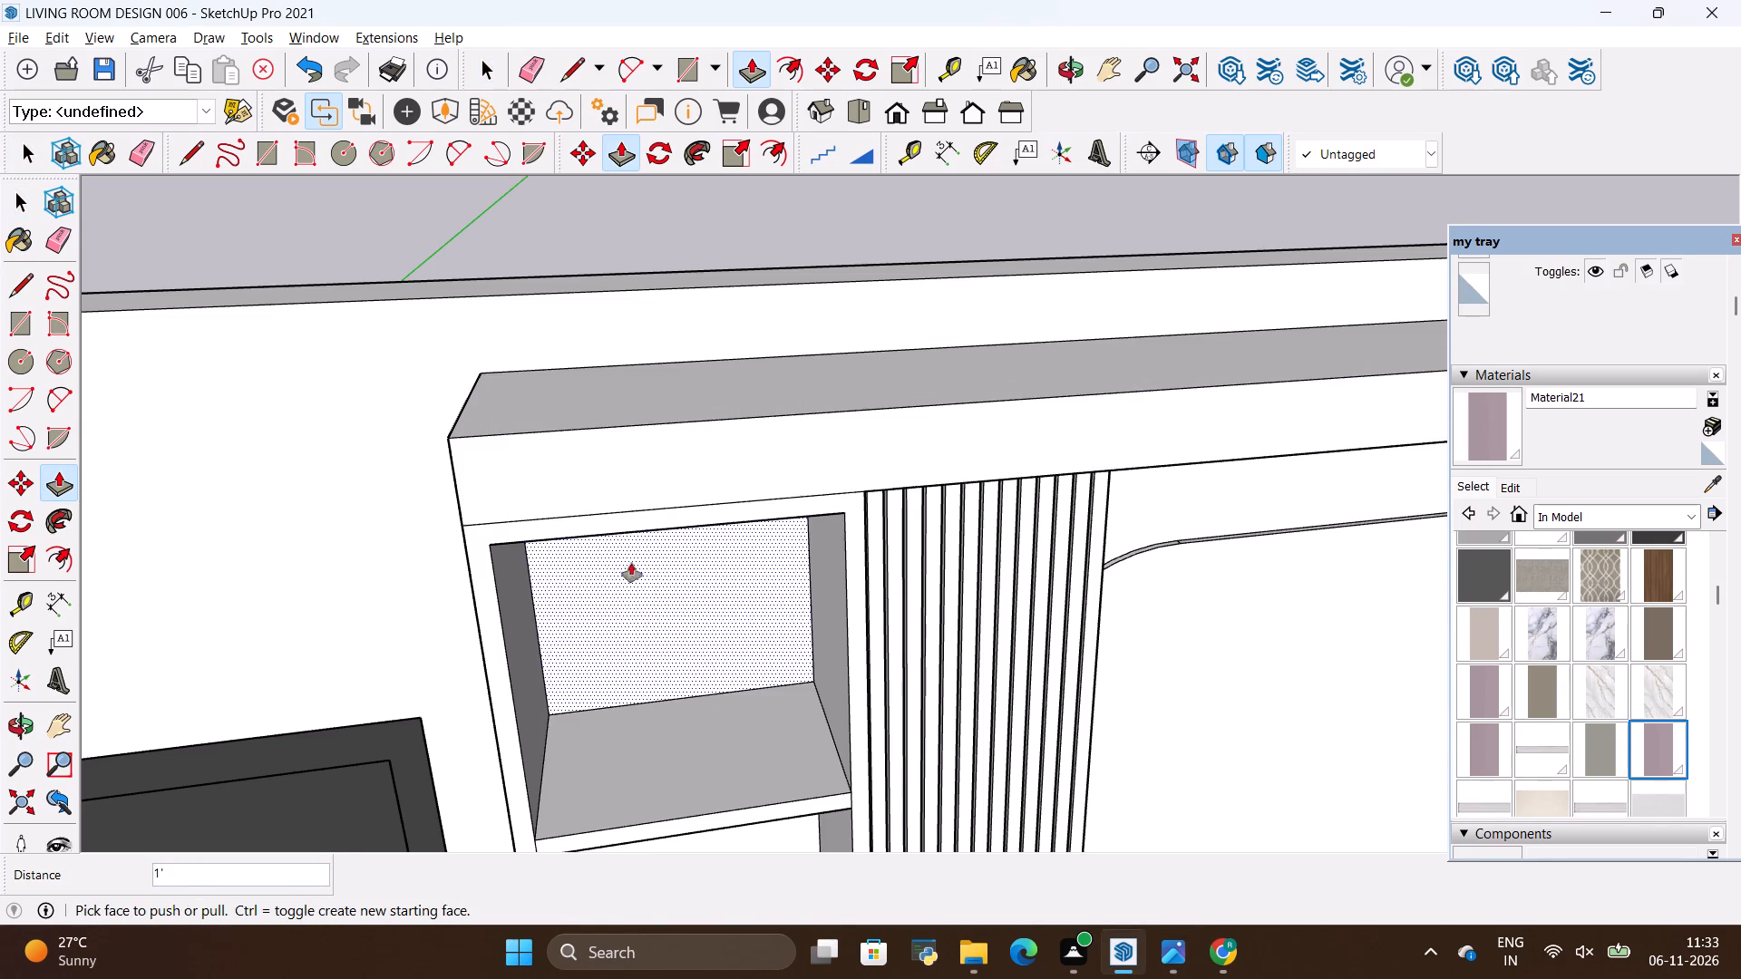
Extrude the top strip's front face a further 6" so it projects beyond the shelf units.
left_click(585, 499)
key("BackSpace")
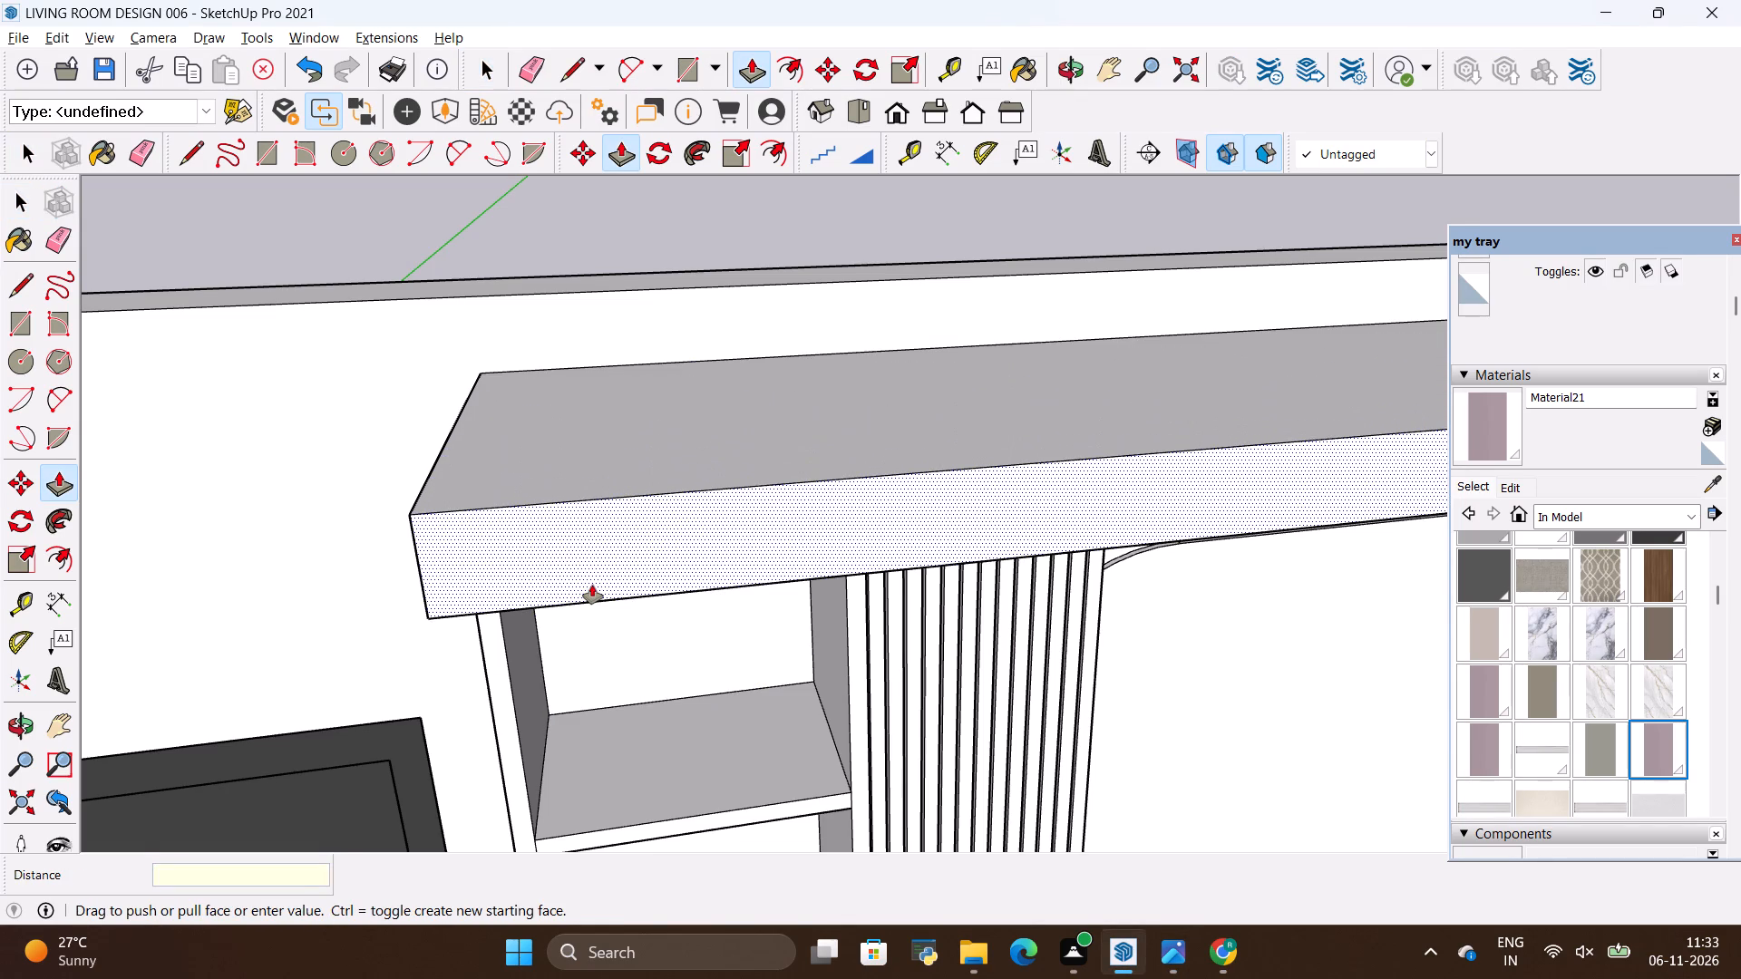
key("6")
key("shift+quotedbl")
key("Return")
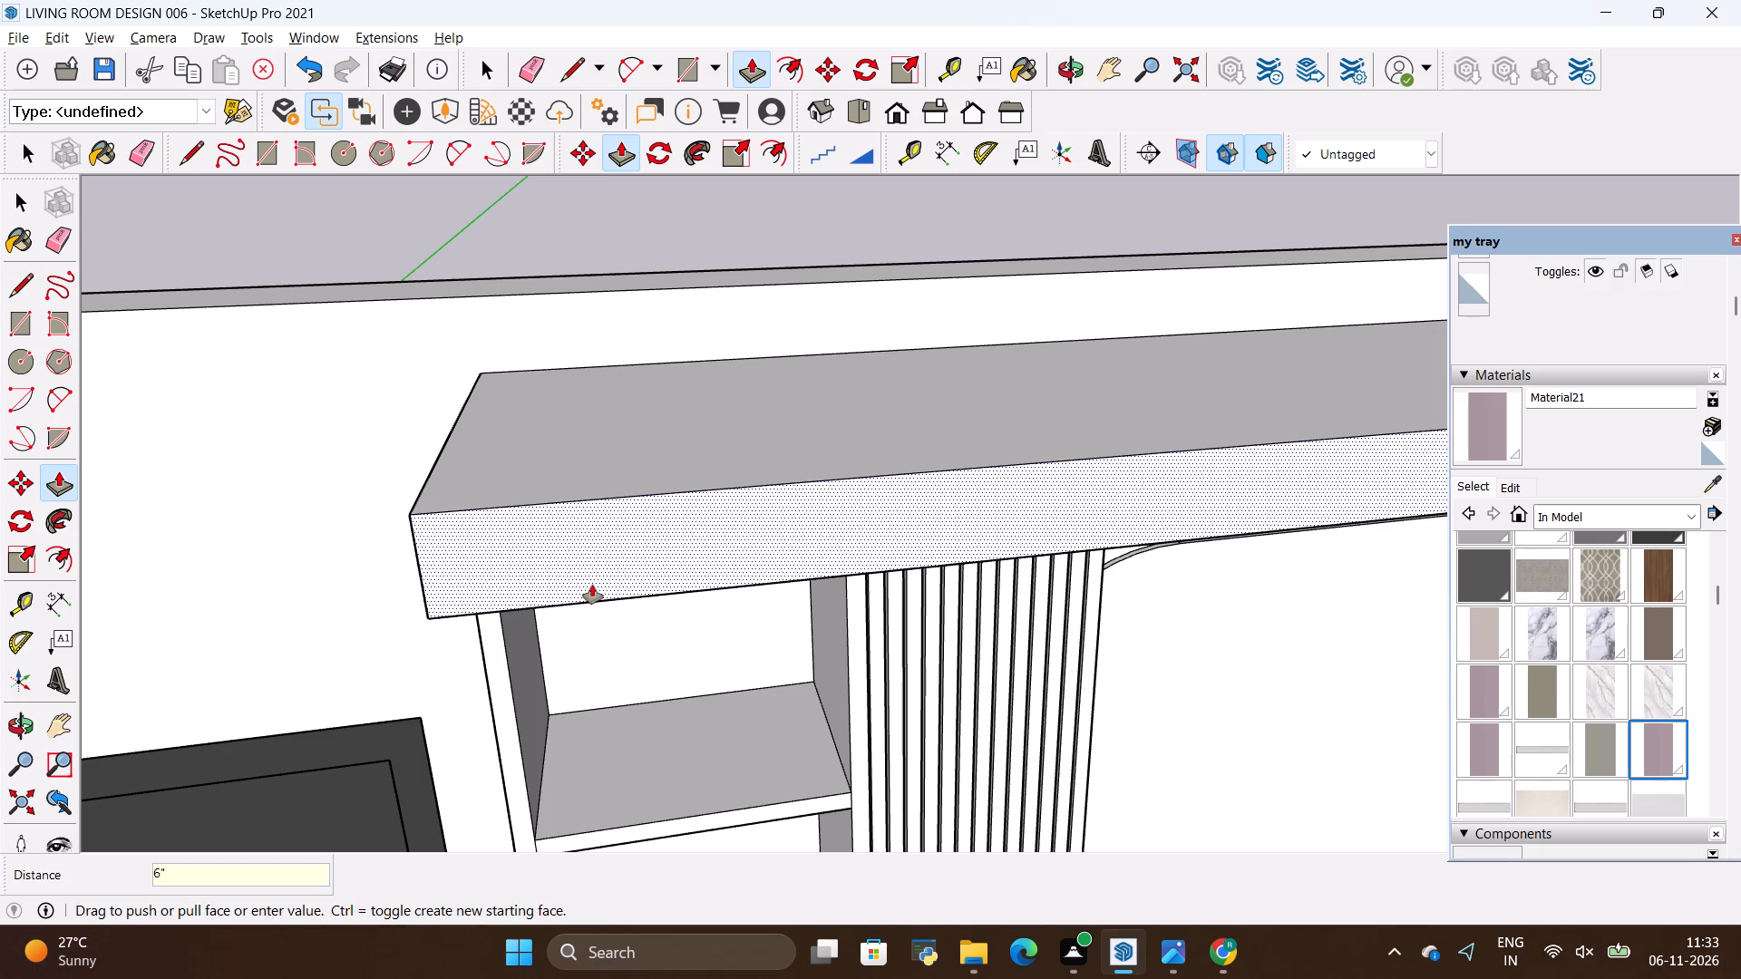
Examine the projecting top box and the whole wall unit from several angles.
key("space")
left_click(355, 528)
scroll(399, 605, "down", 9)
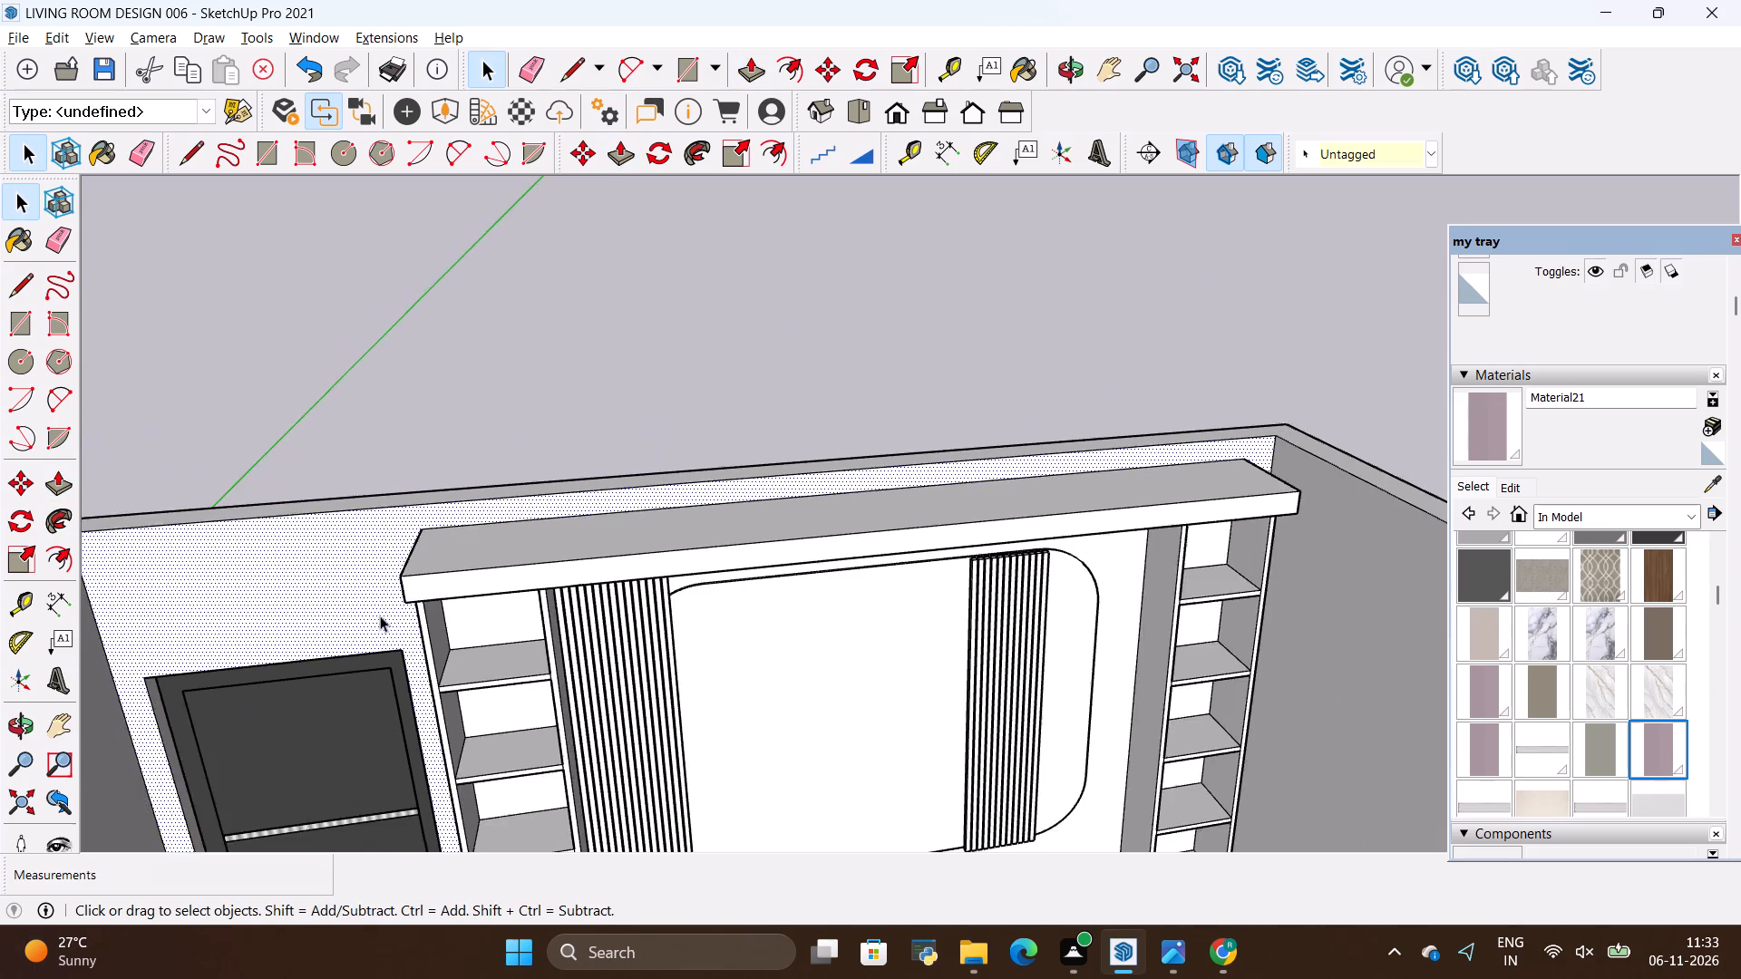
scroll(380, 616, "down", 14)
scroll(549, 751, "up", 7)
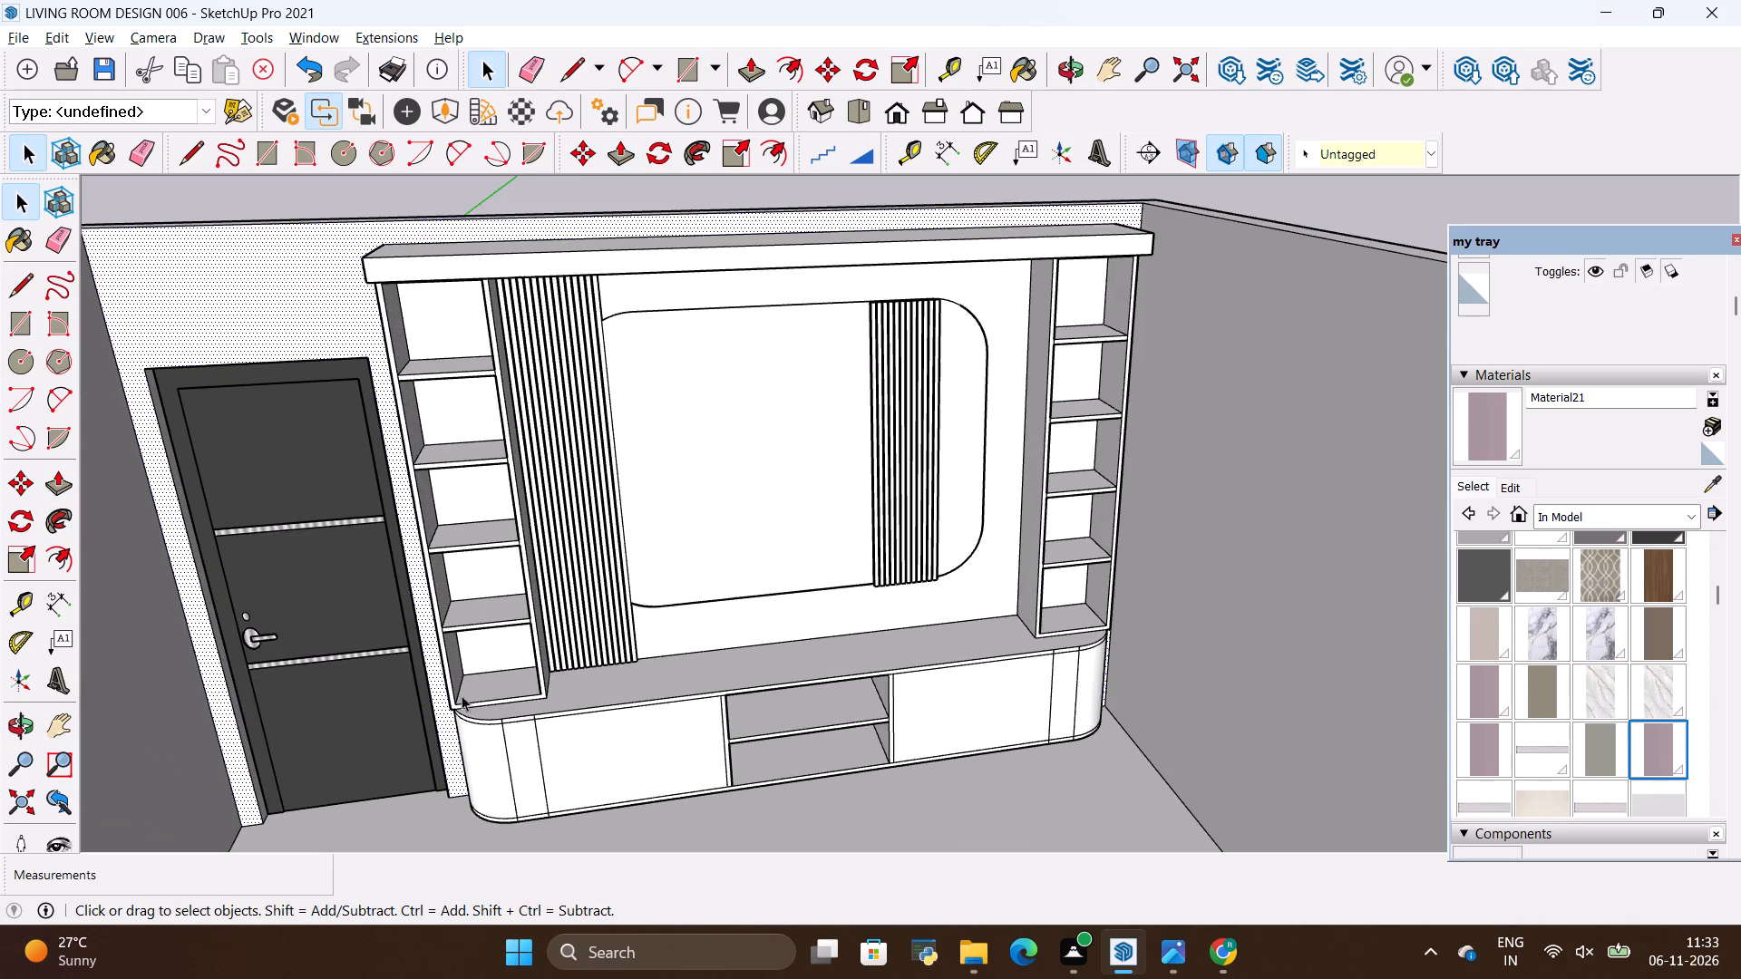
scroll(613, 703, "down", 5)
left_click(8, 732)
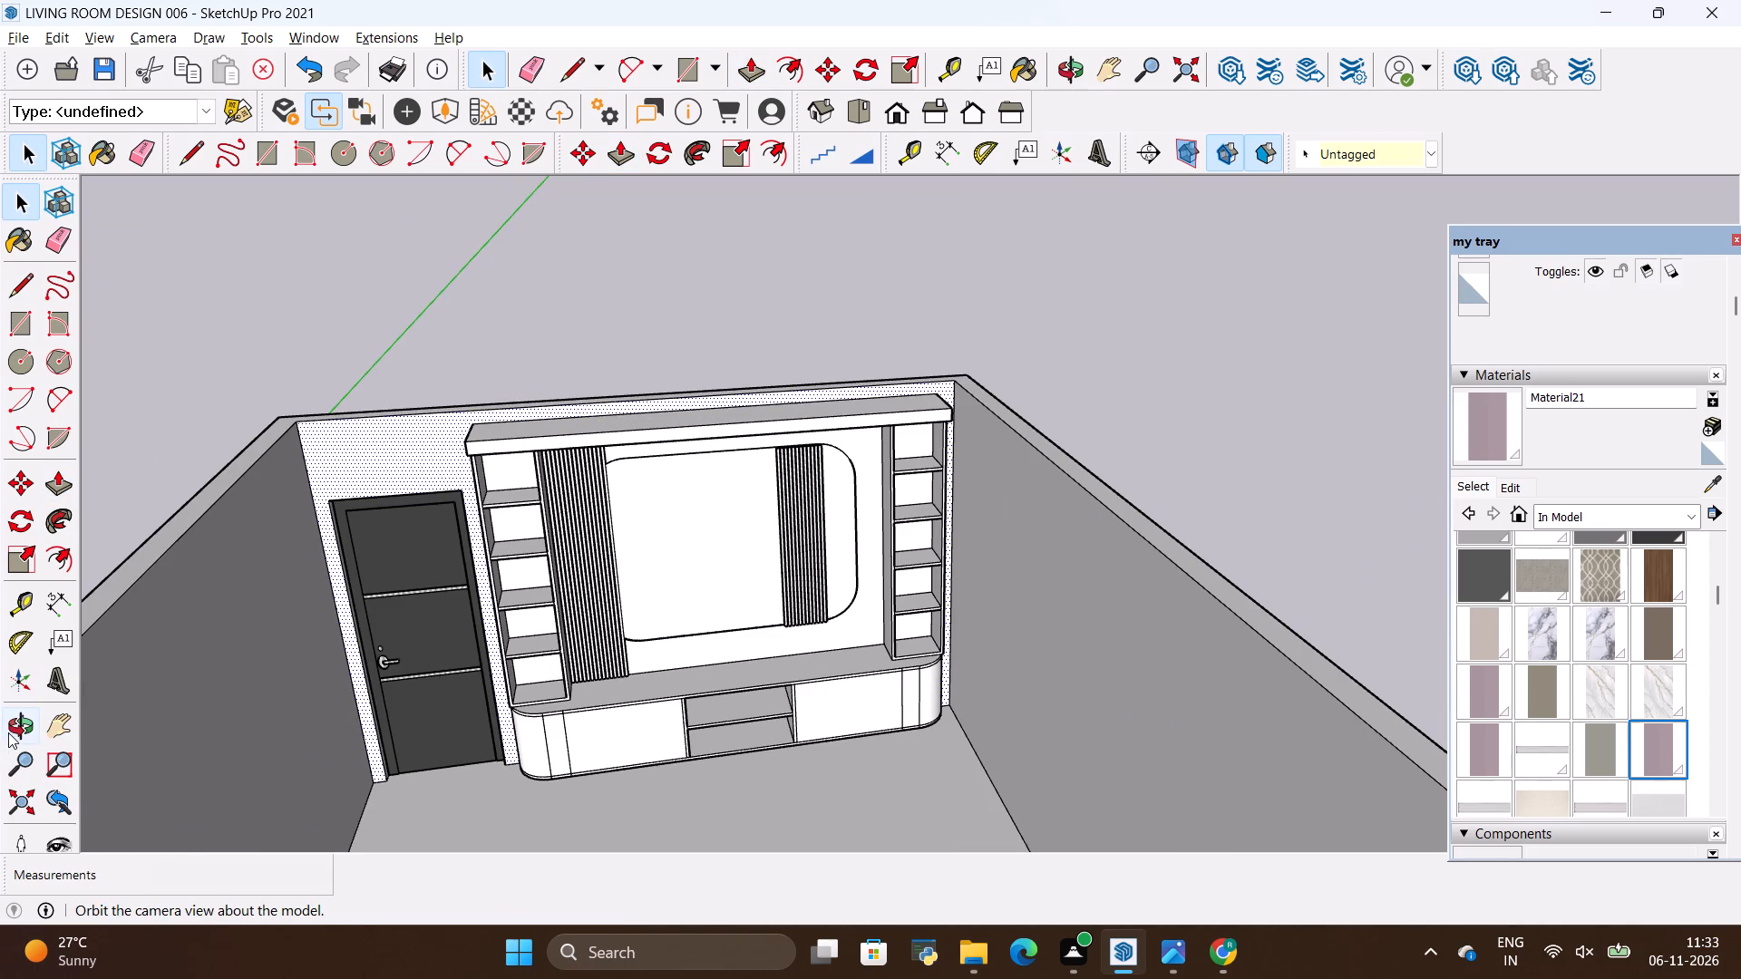
left_click_drag(273, 404, 797, 644)
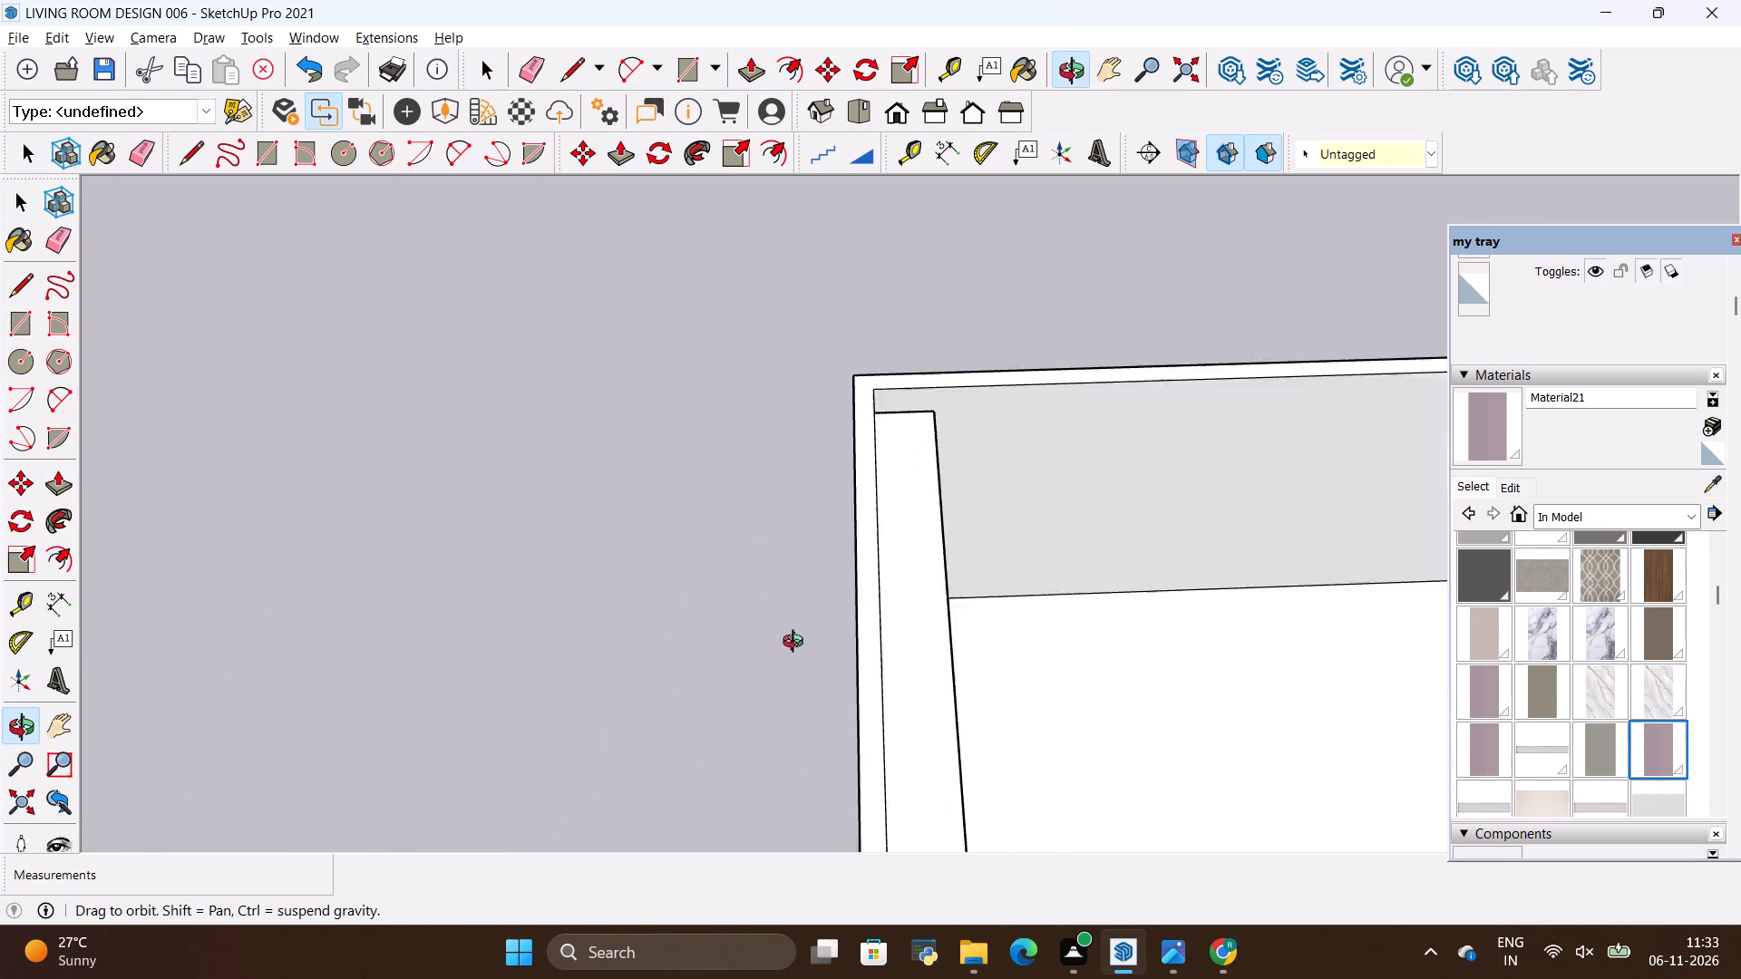
left_click_drag(797, 644, 312, 717)
scroll(394, 596, "up", 10)
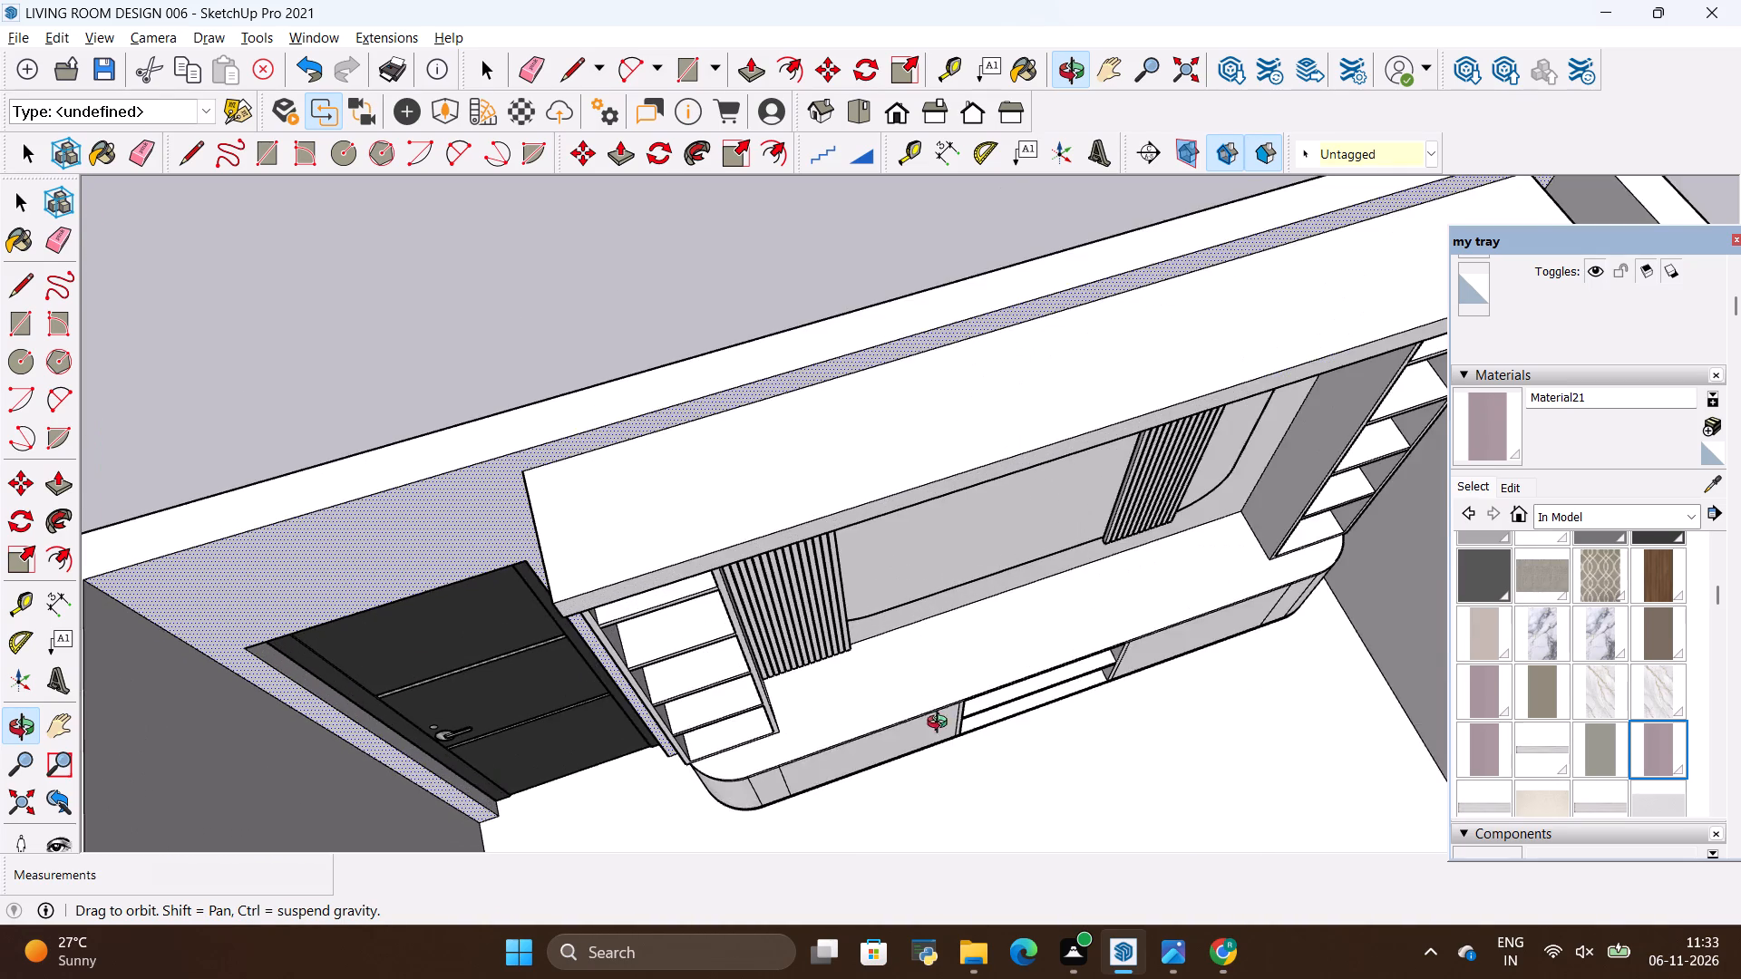
left_click_drag(940, 725, 944, 743)
scroll(459, 591, "down", 5)
left_click_drag(604, 717, 318, 568)
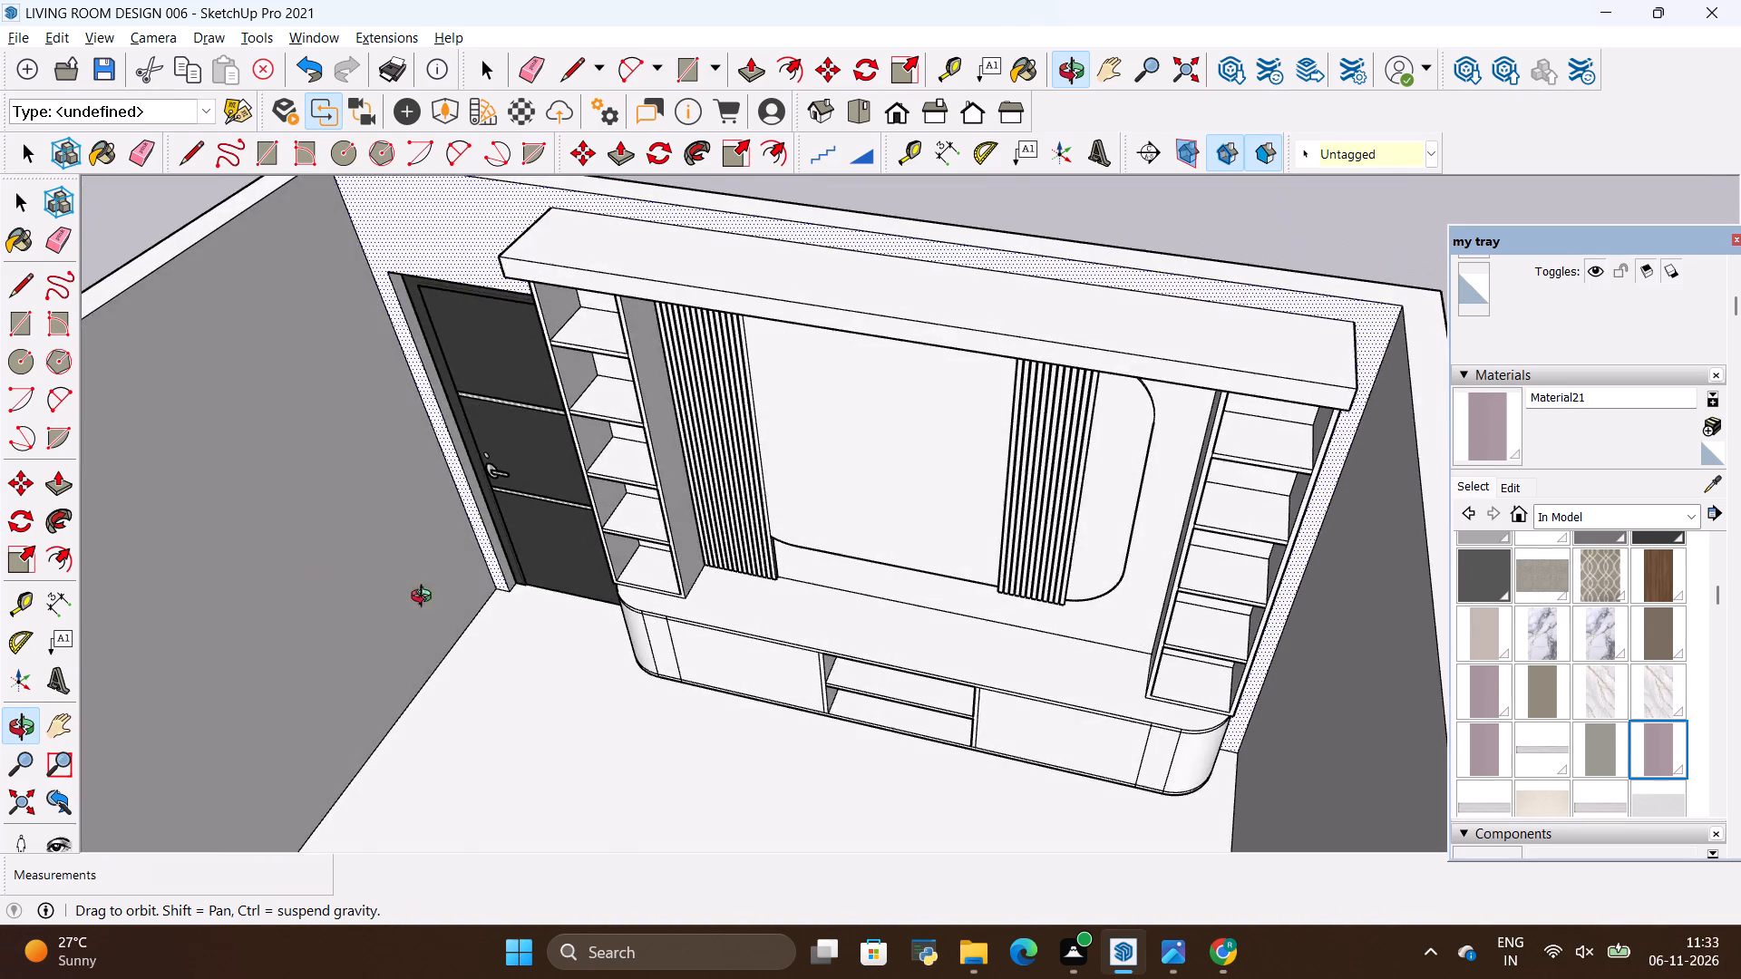
scroll(1205, 778, "down", 5)
scroll(930, 499, "up", 12)
Place a guide line 10" in from the door-side end edge on the upper face of the top box.
left_click_drag(826, 577, 958, 647)
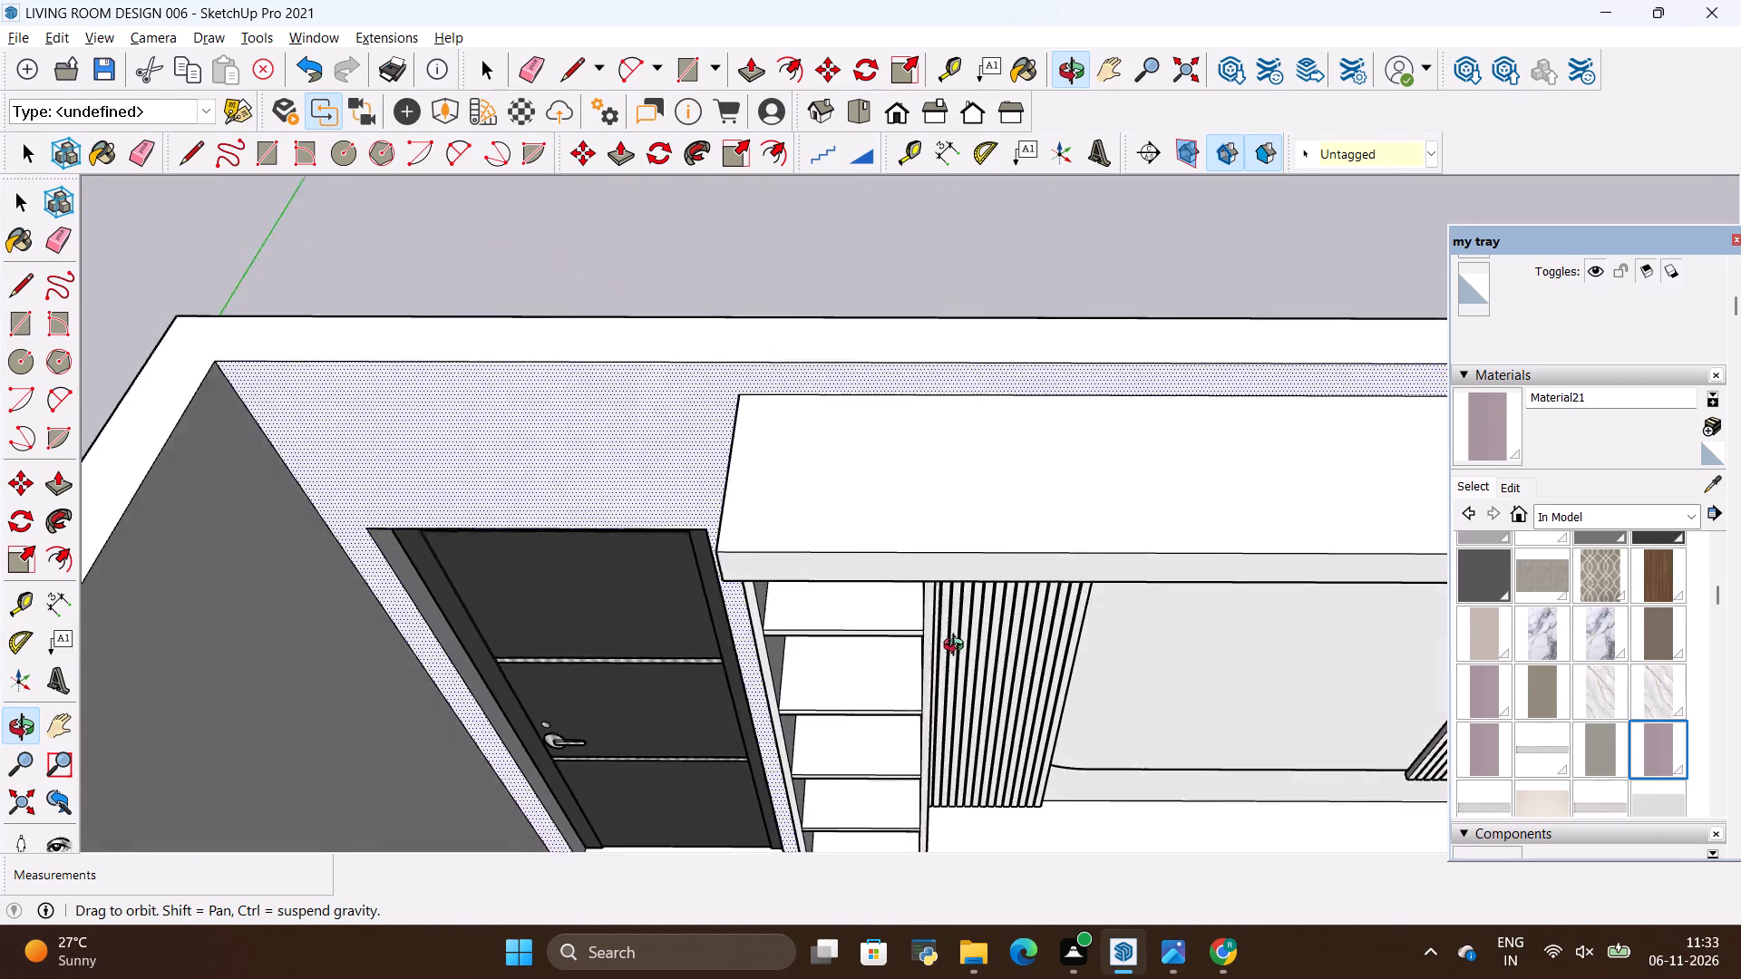
left_click_drag(958, 647, 969, 685)
key("t")
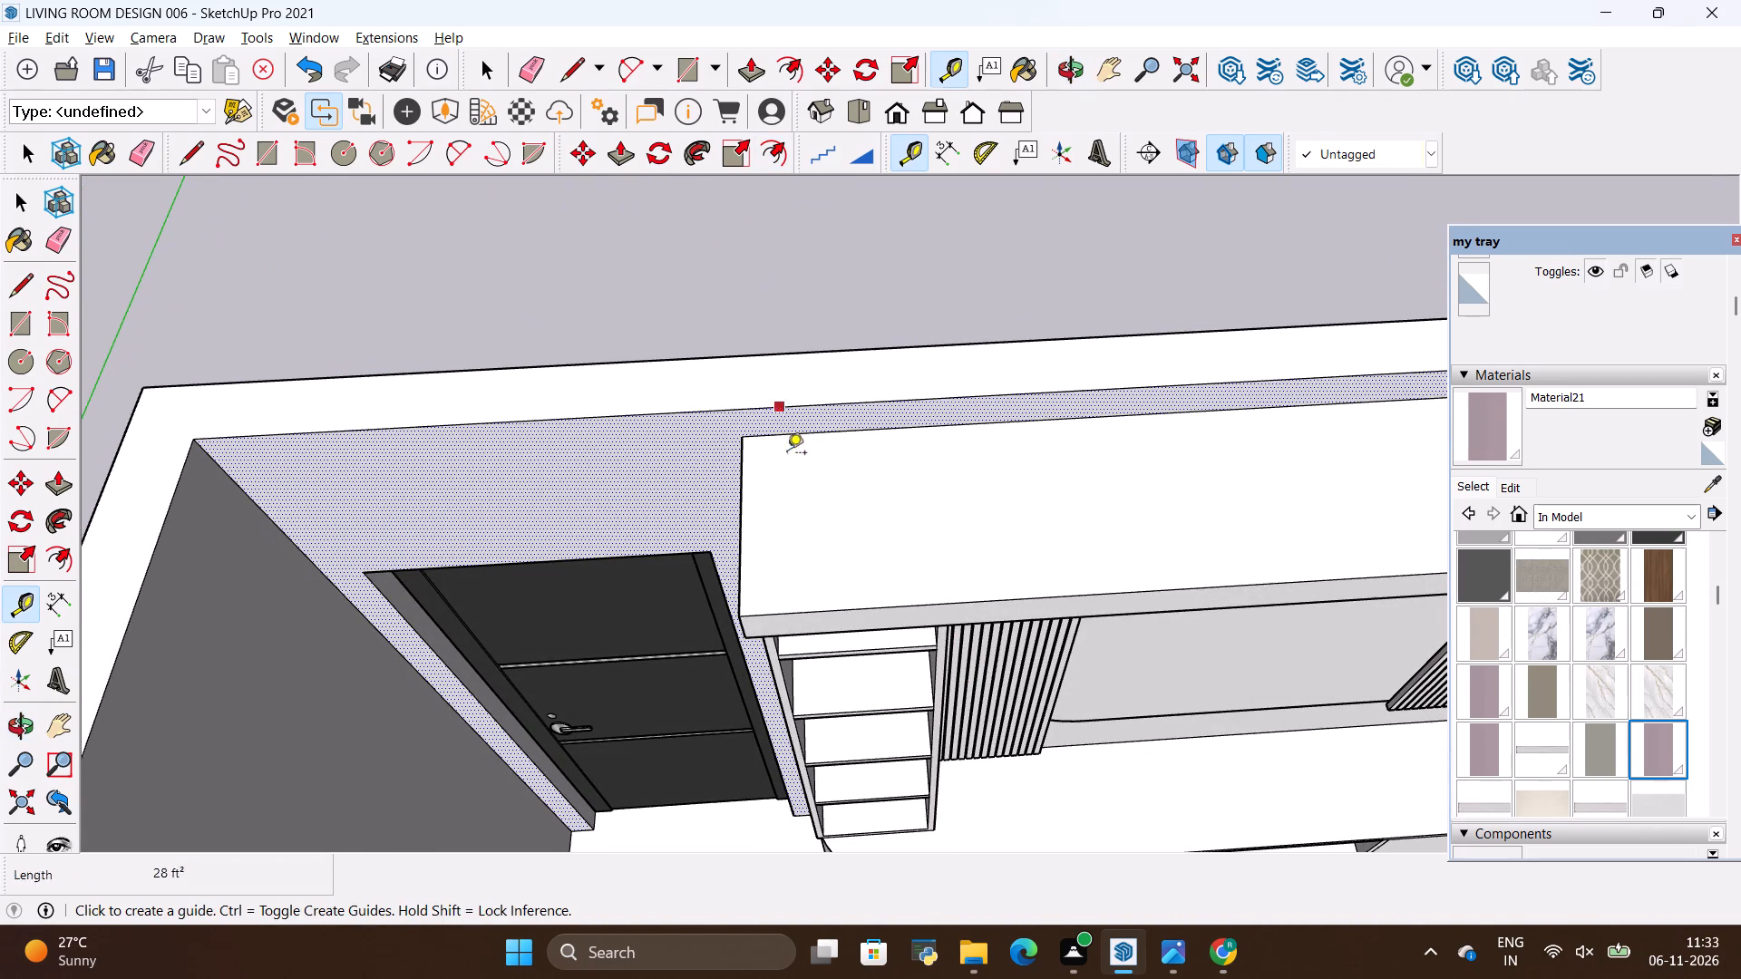
left_click(736, 503)
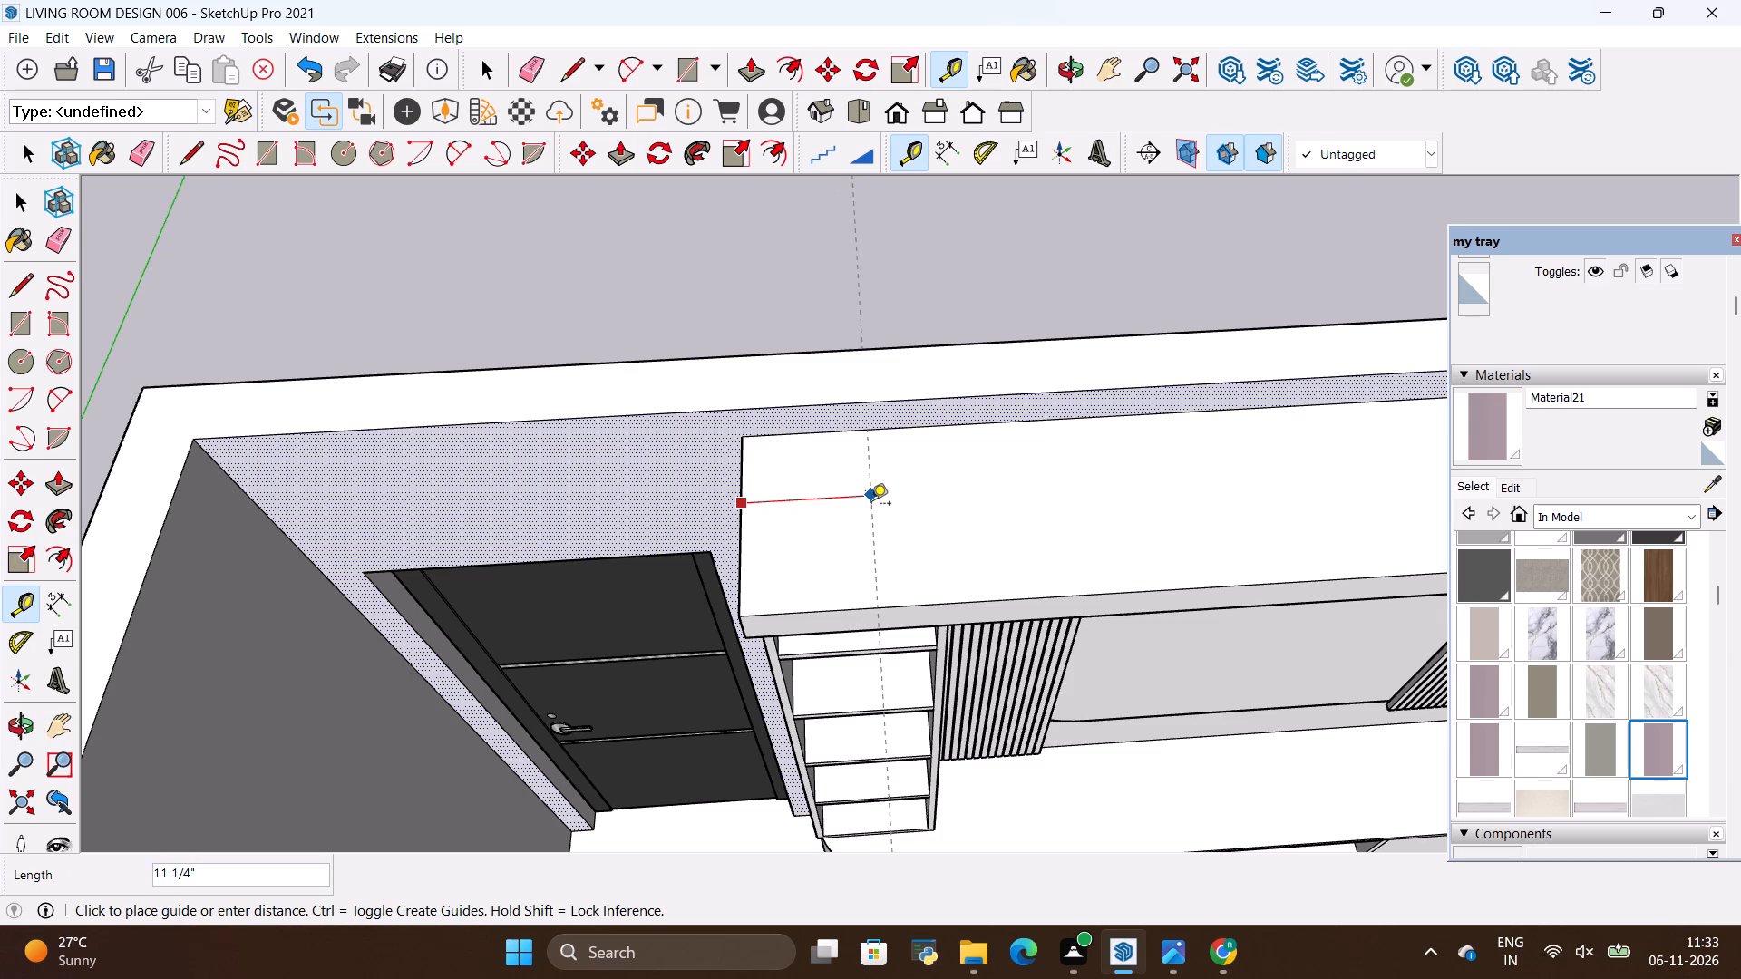
key("BackSpace")
type("10")
key("shift+quotedbl")
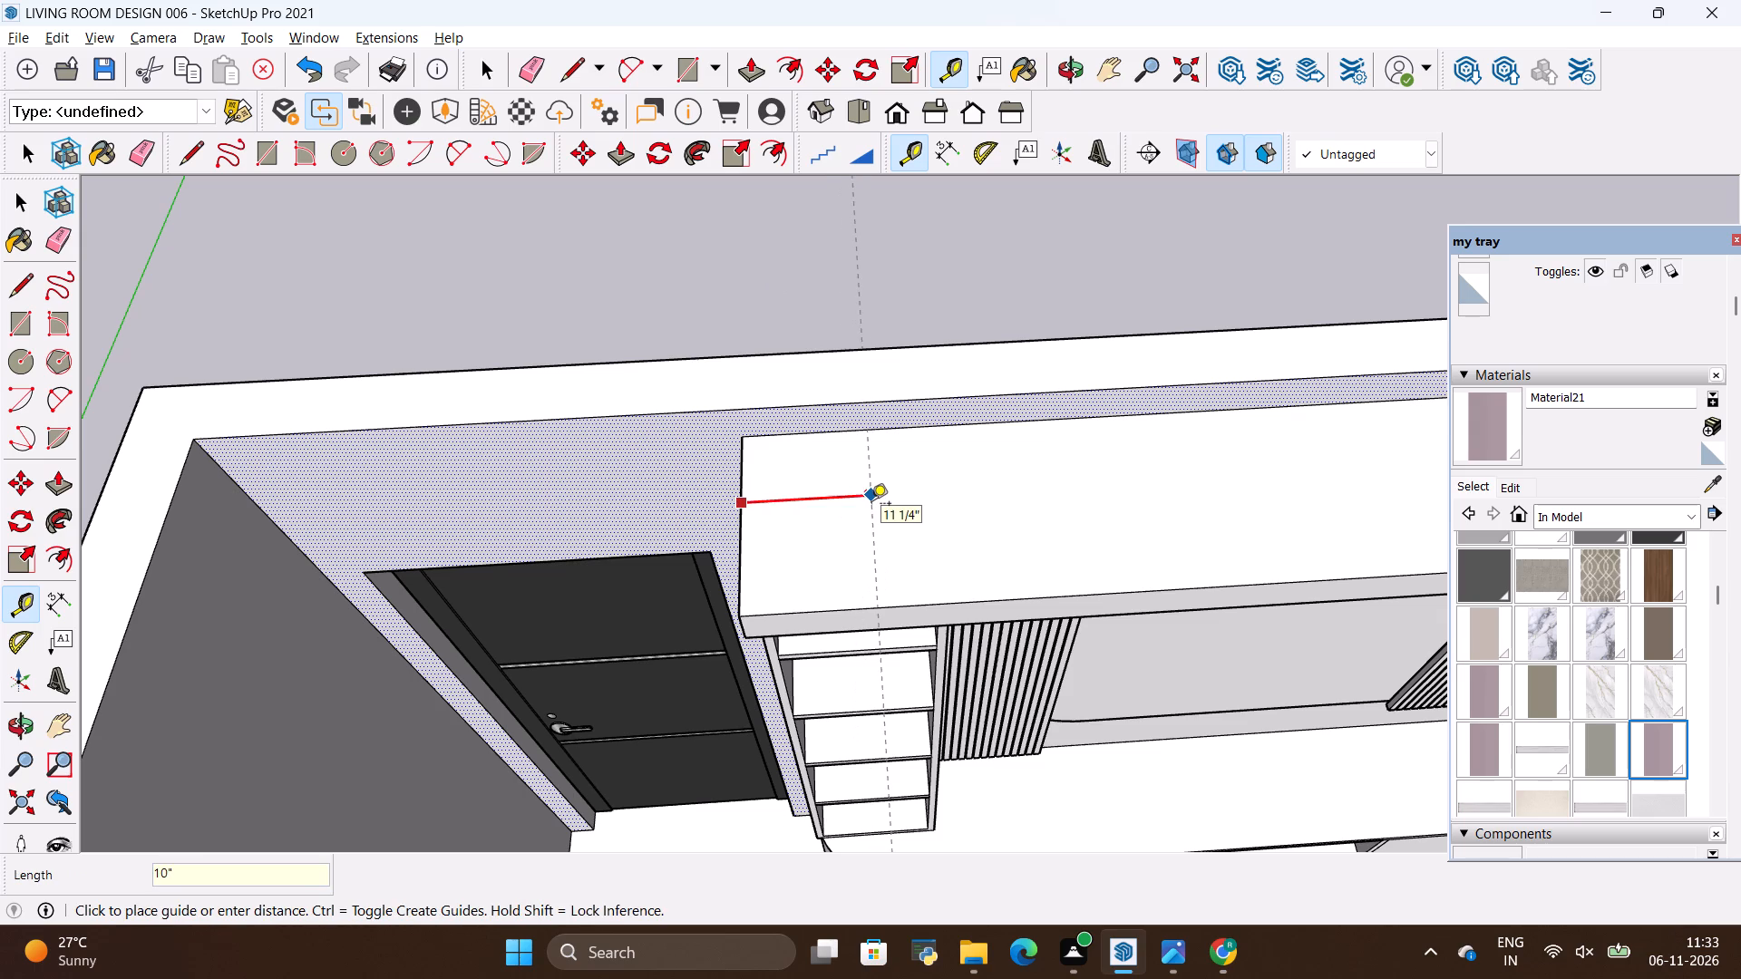
key("Return")
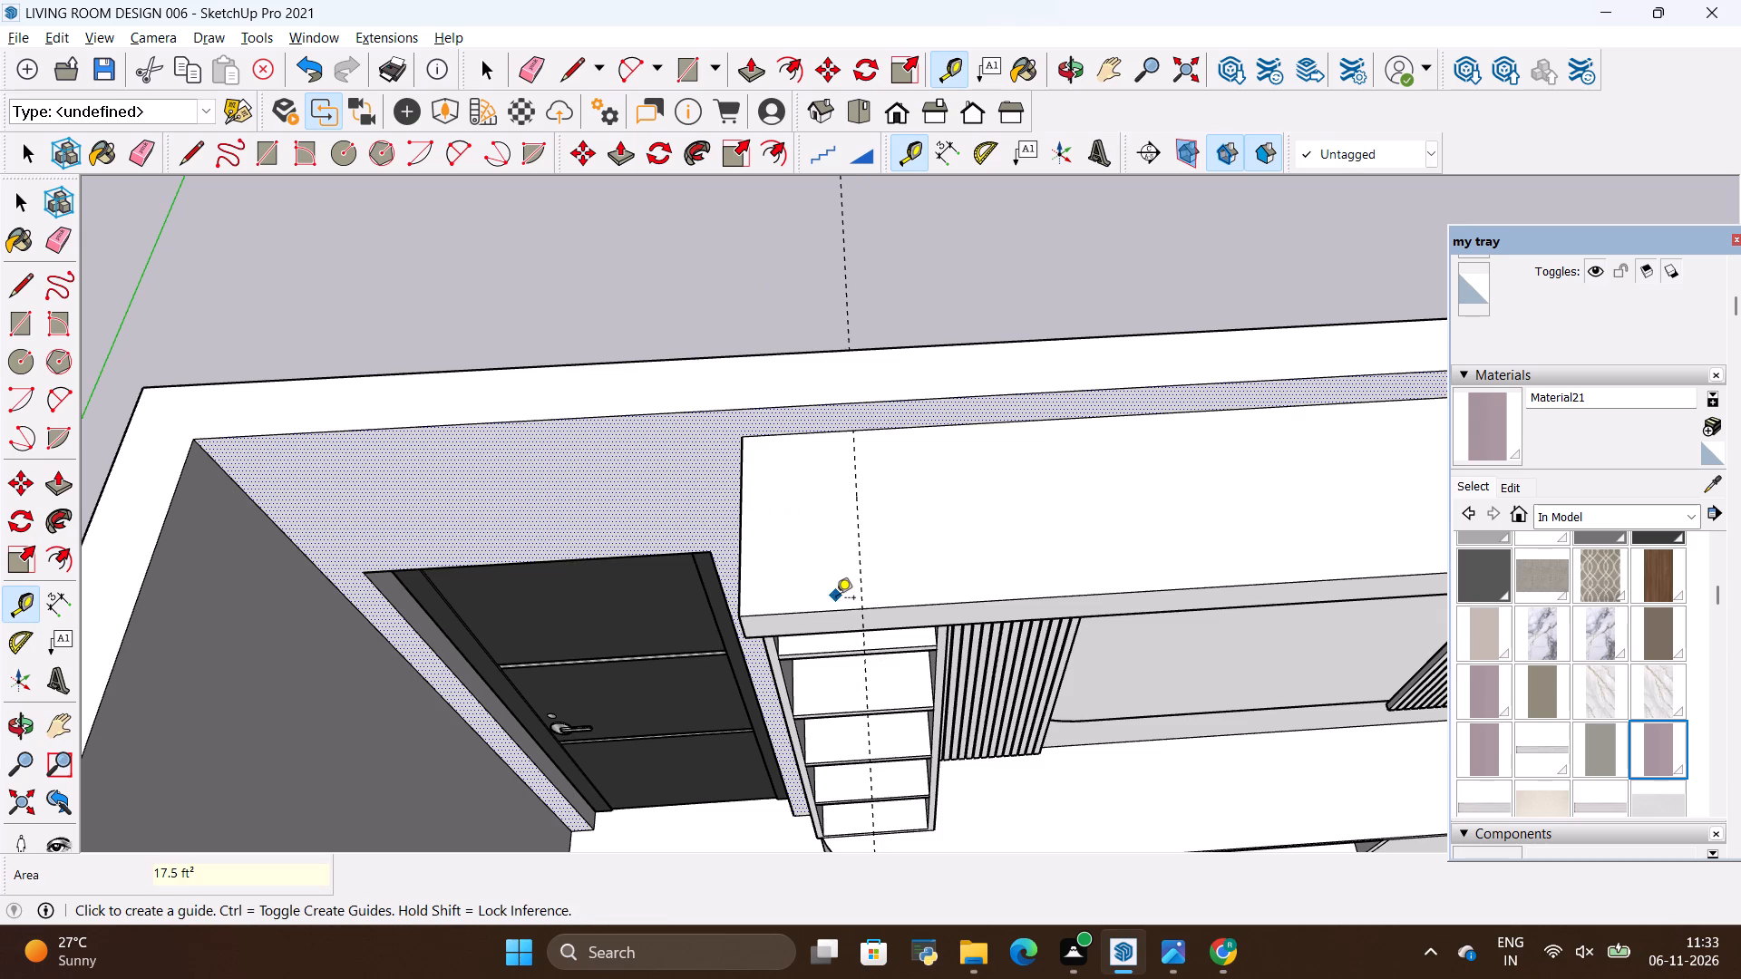
Place a guide line 10" back from the front edge on the upper face of the top box.
left_click(838, 611)
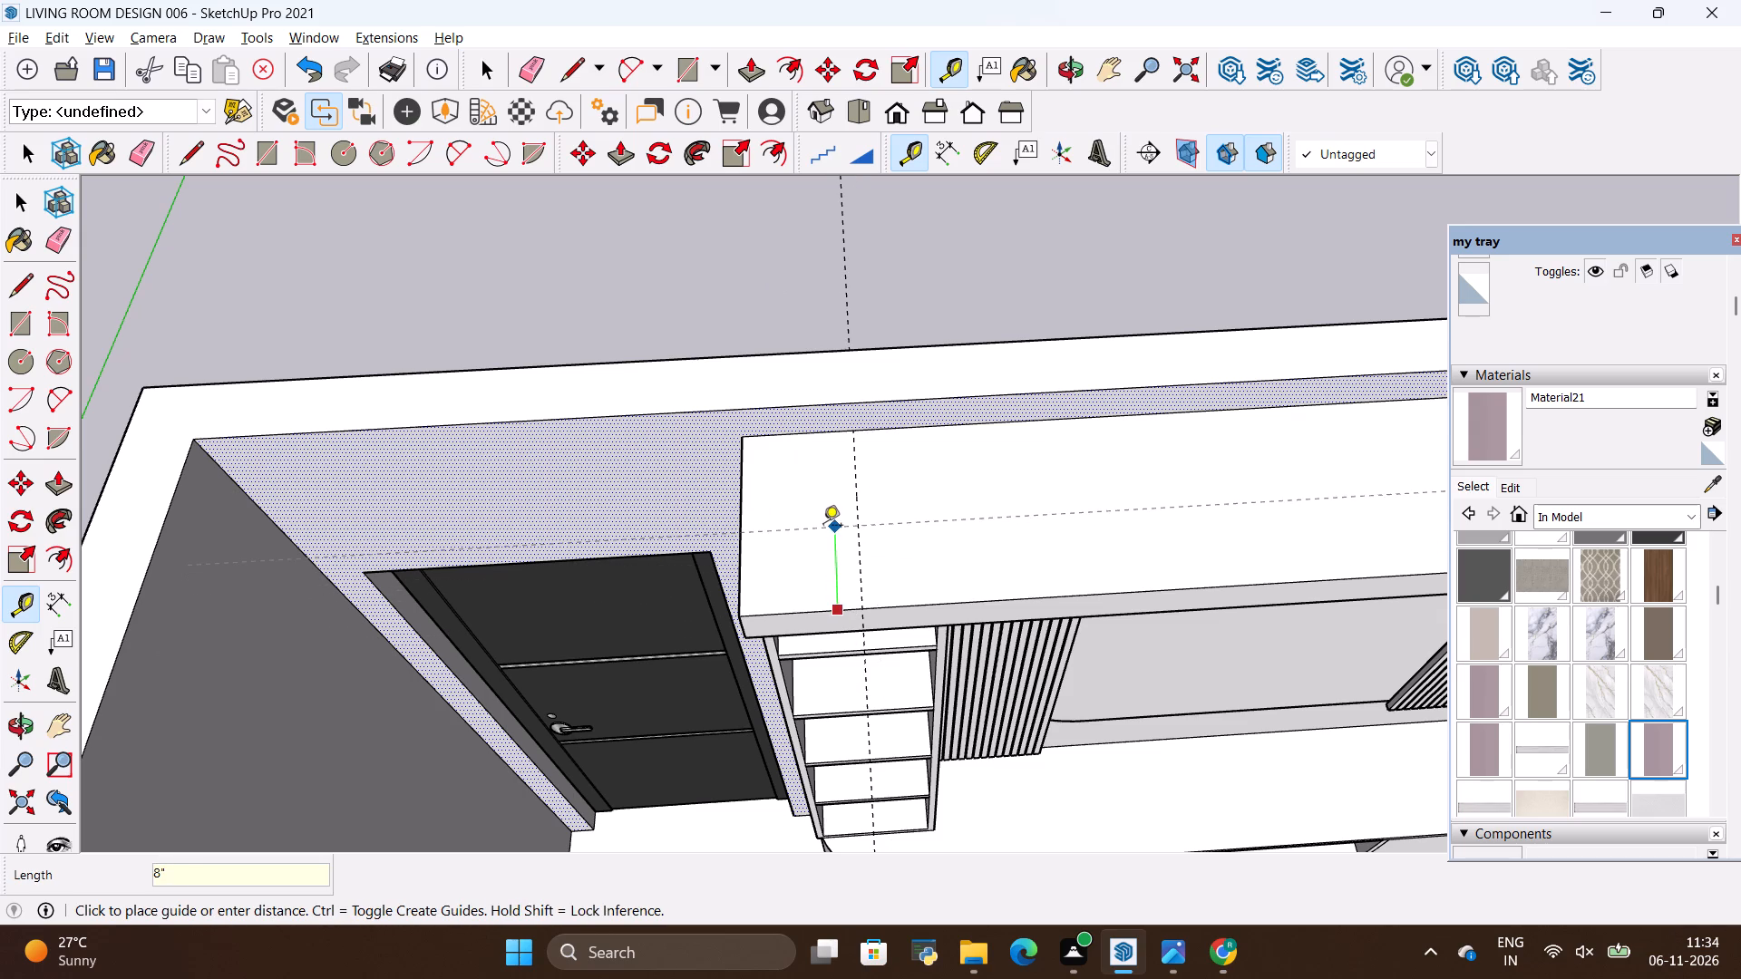
key("BackSpace")
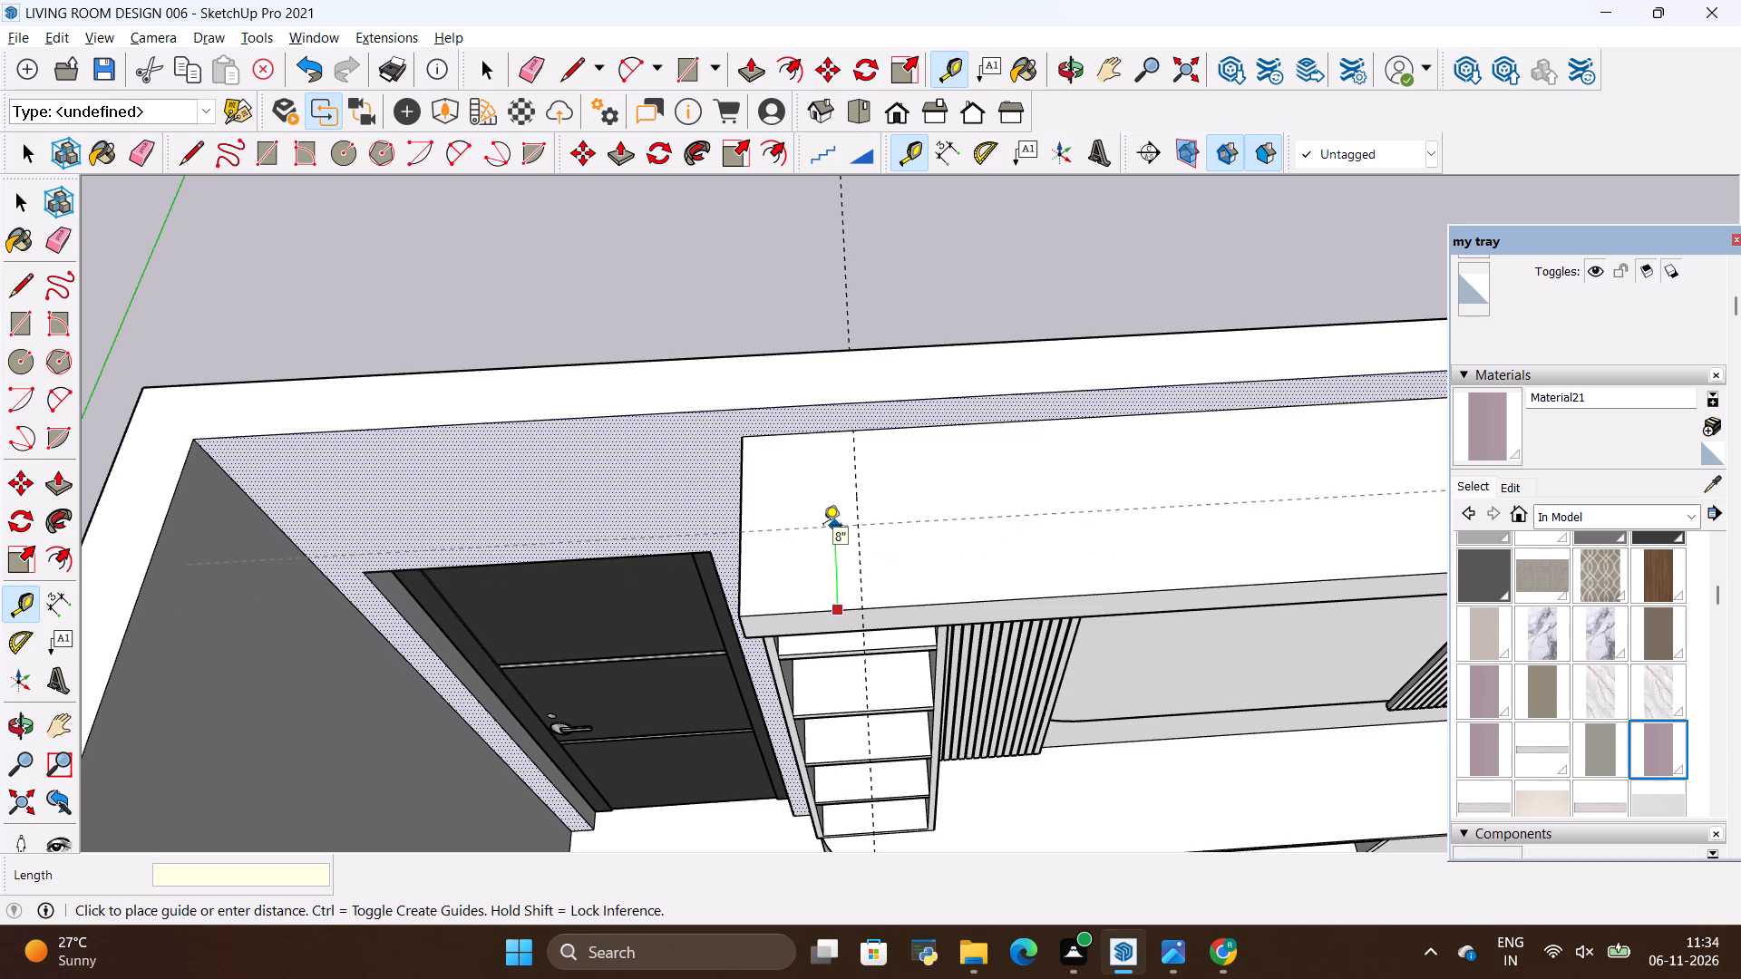
key("1")
key("0")
key("shift+quotedbl")
key("Return")
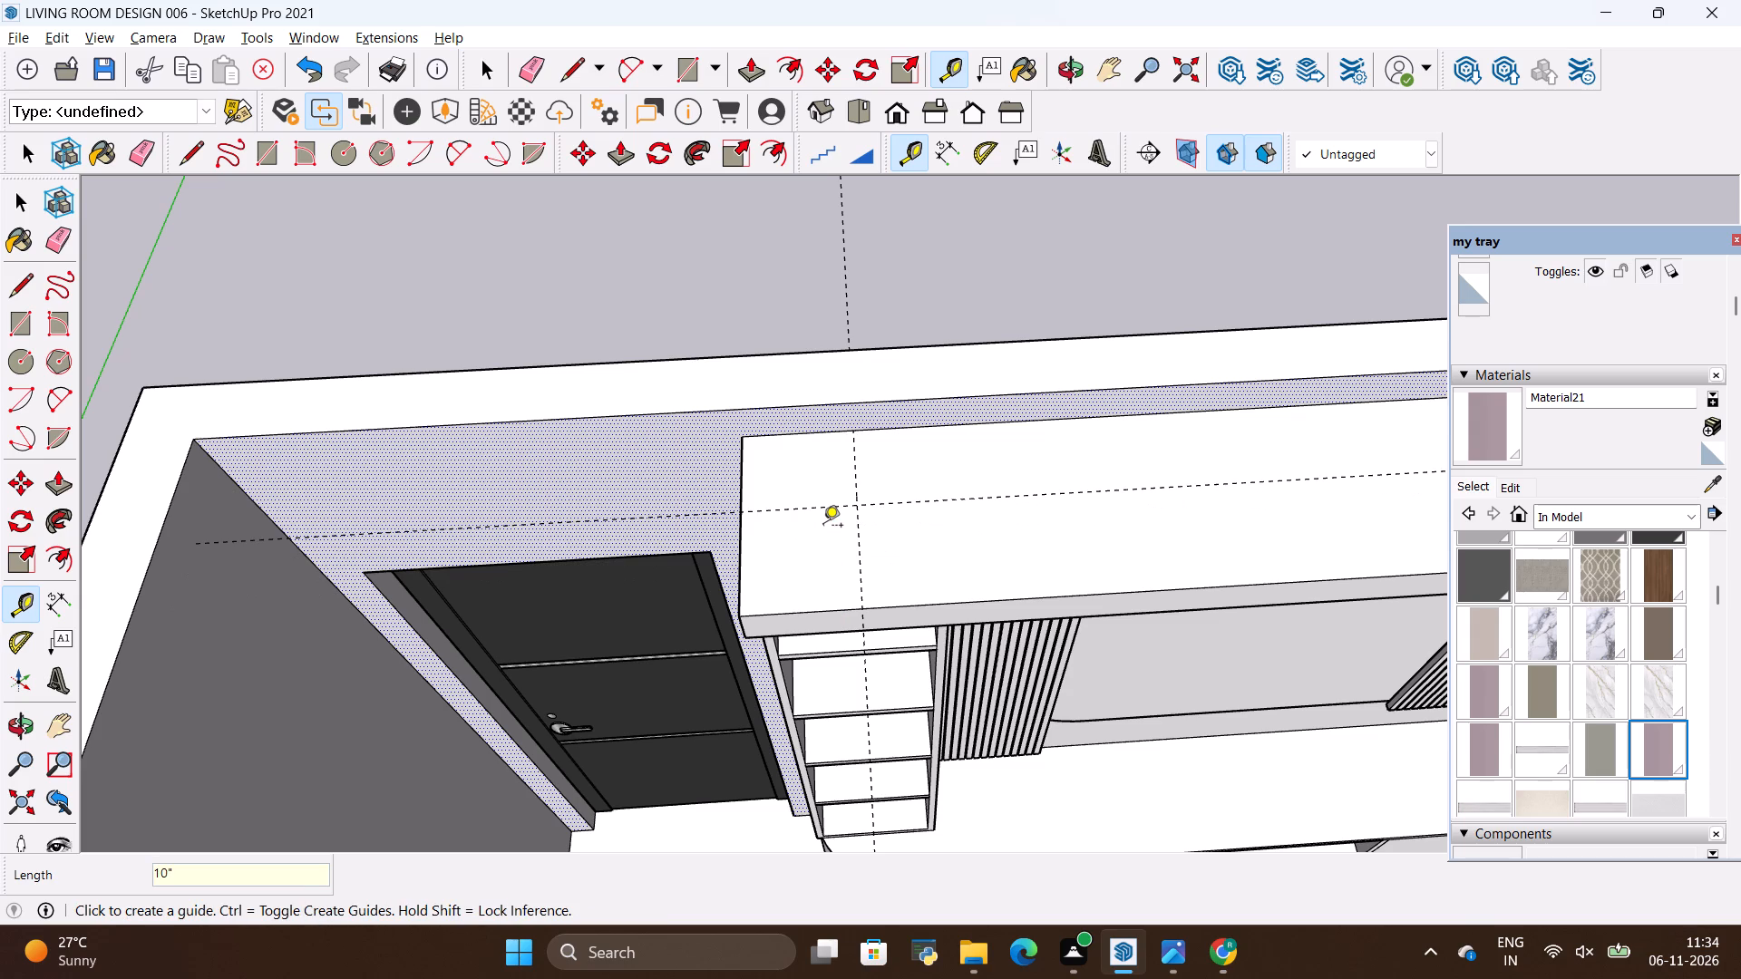
Place a guide line 10" in from the far end edge on the upper face of the top box.
key("space")
scroll(678, 599, "down", 3)
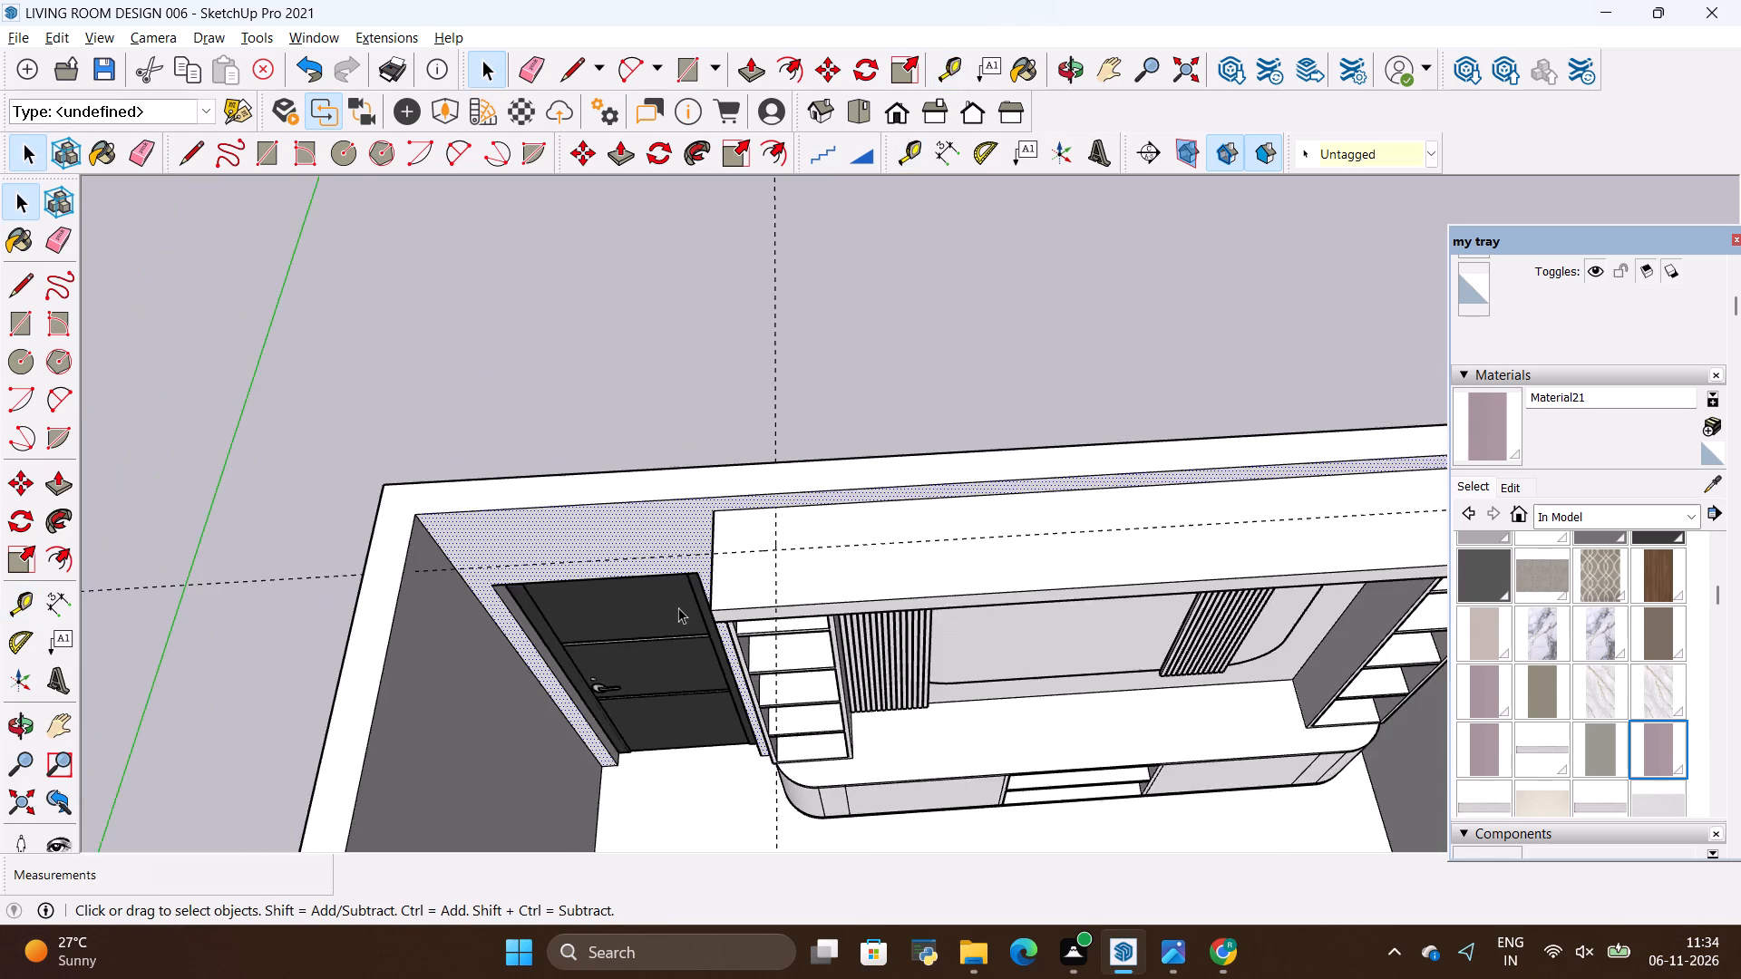
scroll(678, 607, "down", 7)
scroll(1241, 563, "up", 5)
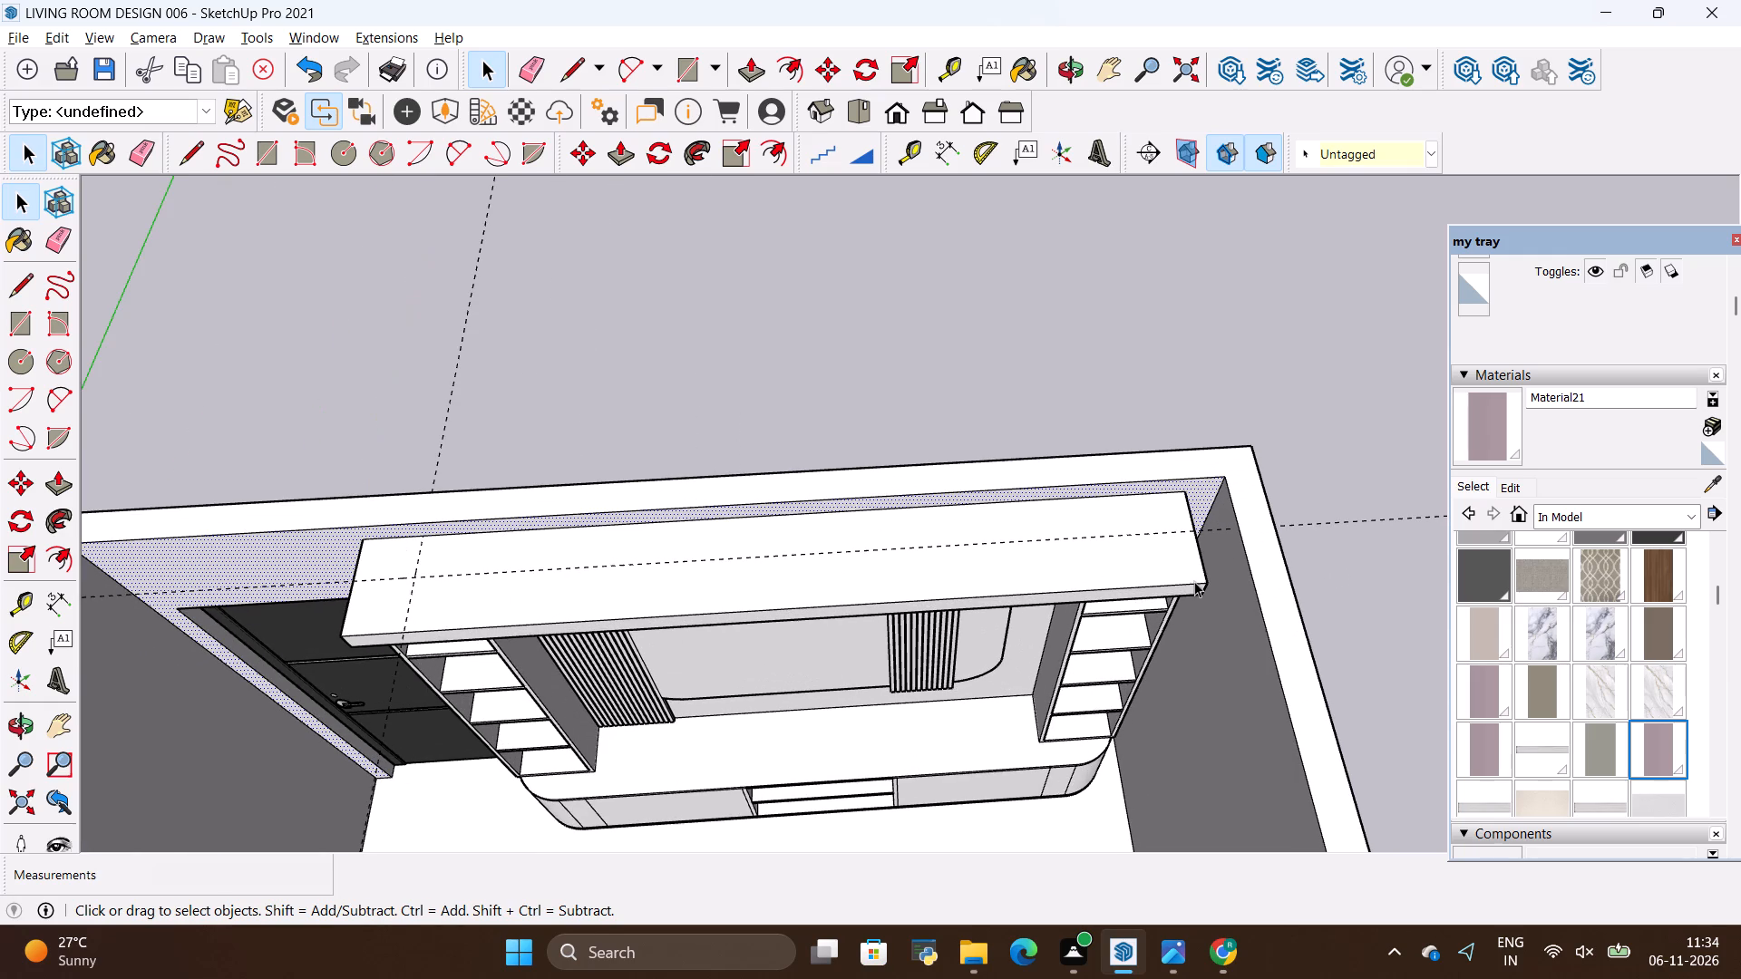
key("t")
left_click(1203, 567)
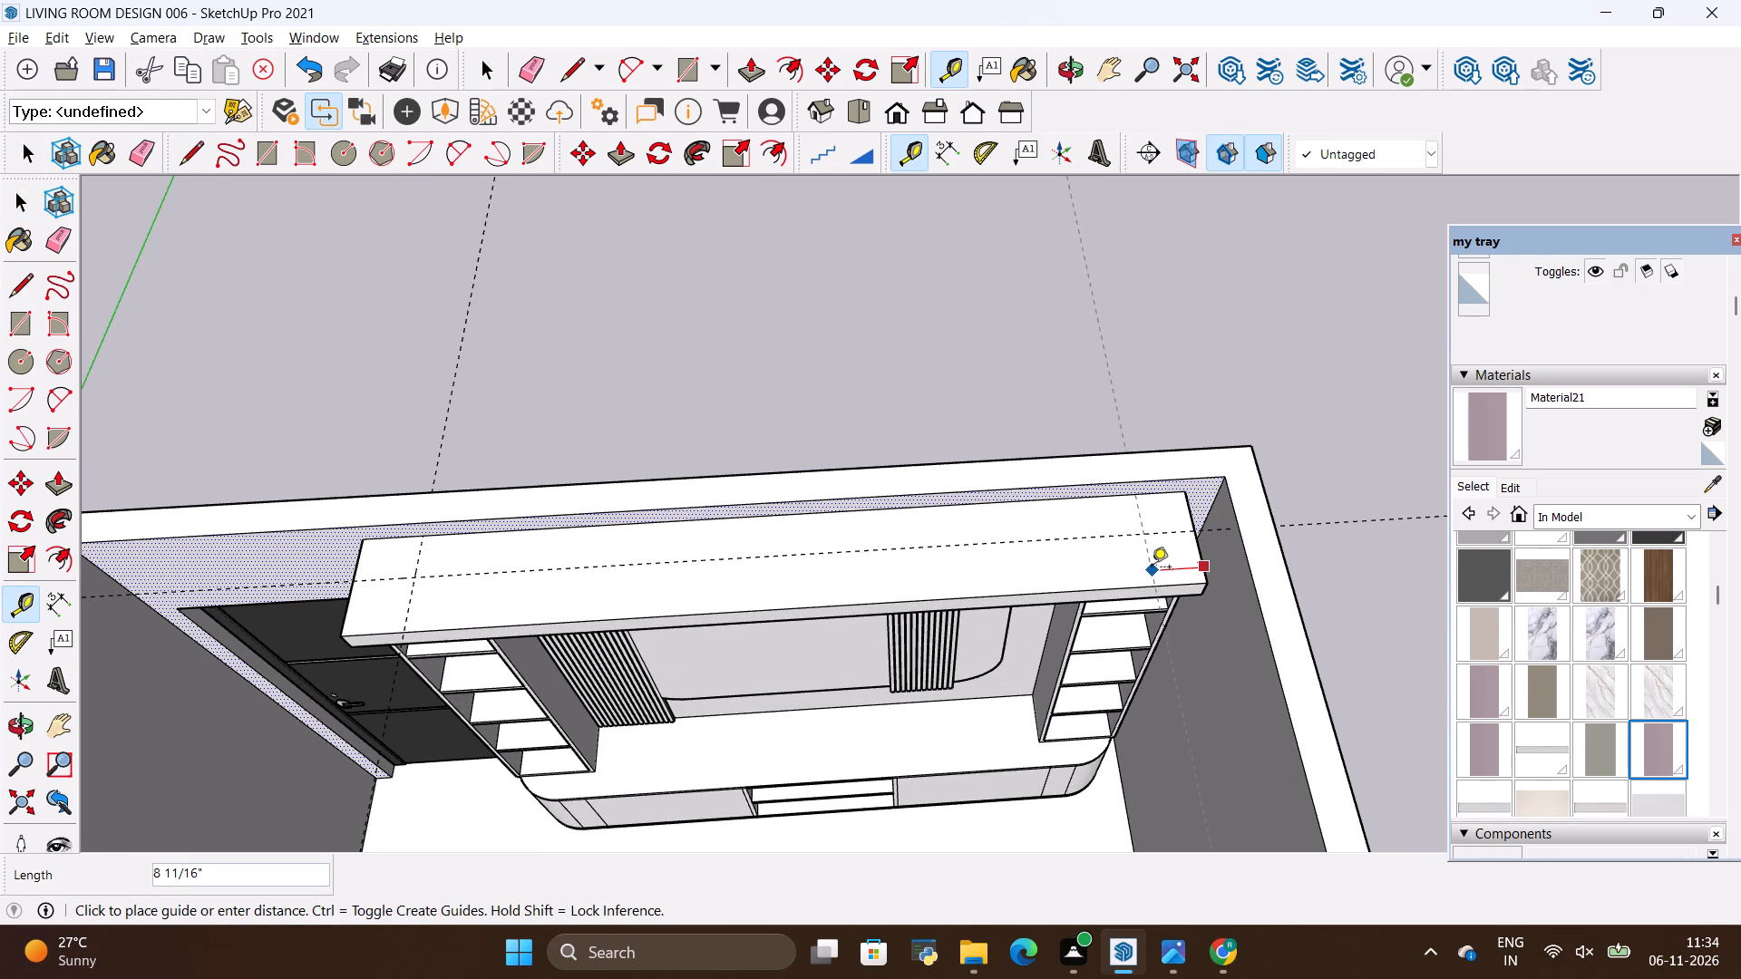
key("BackSpace")
type("10")
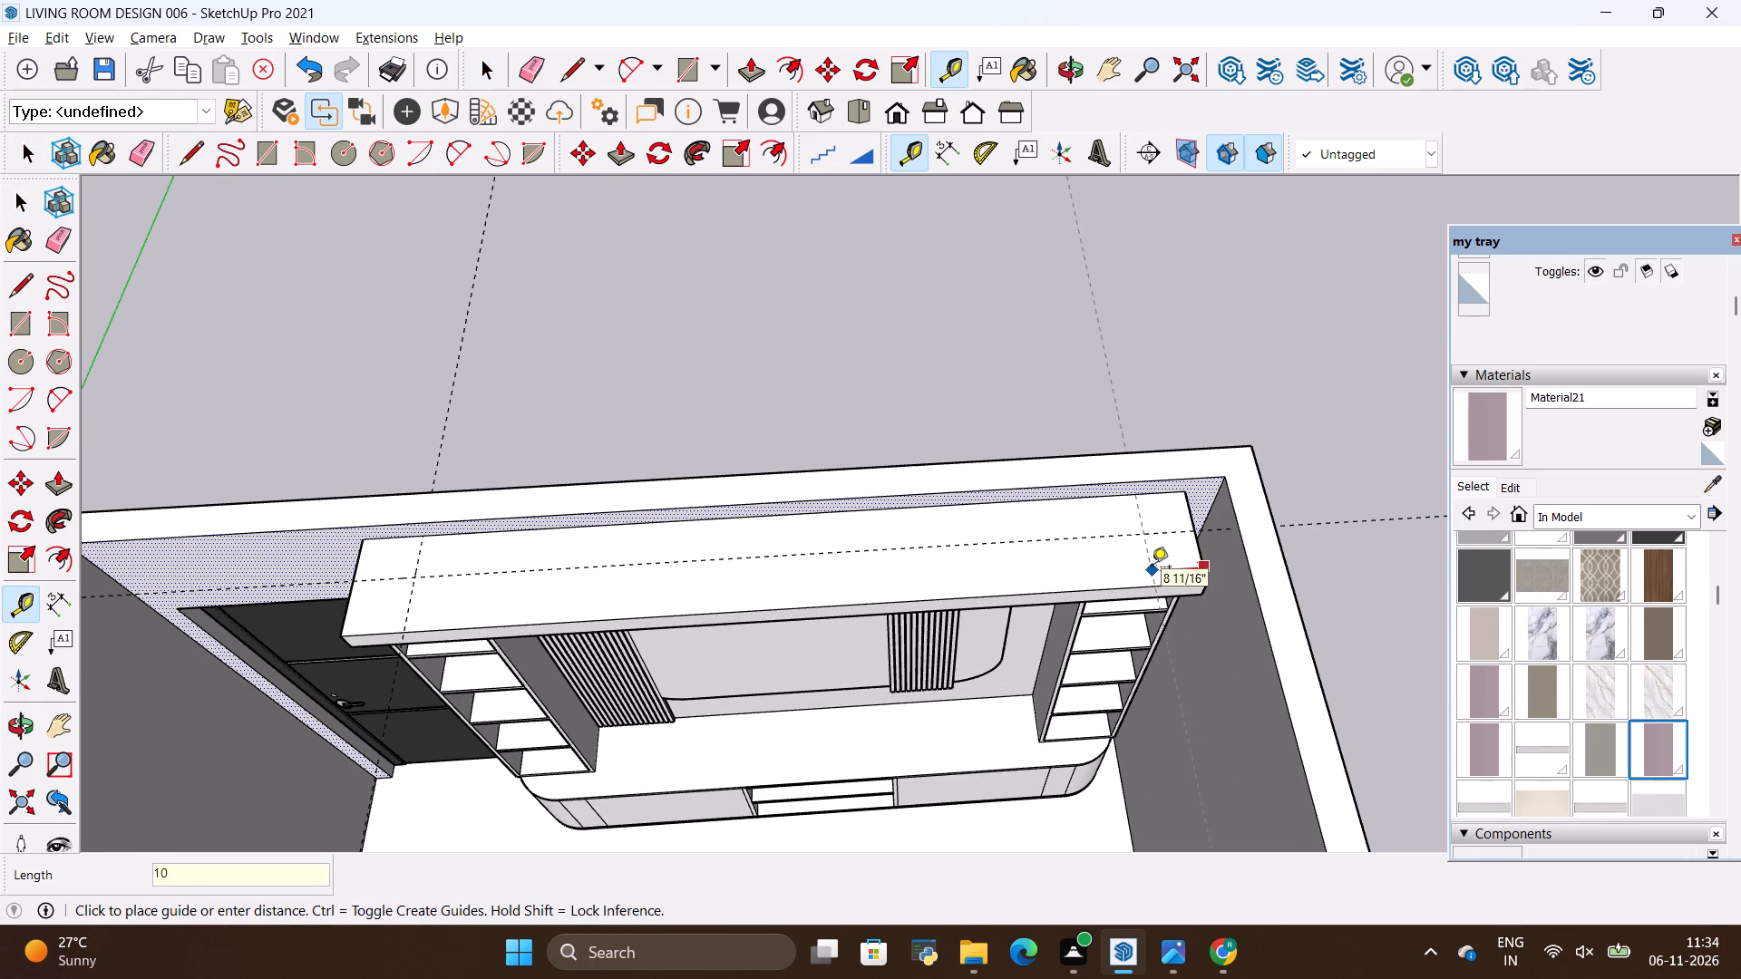
key("shift+quotedbl")
key("Return")
key("space")
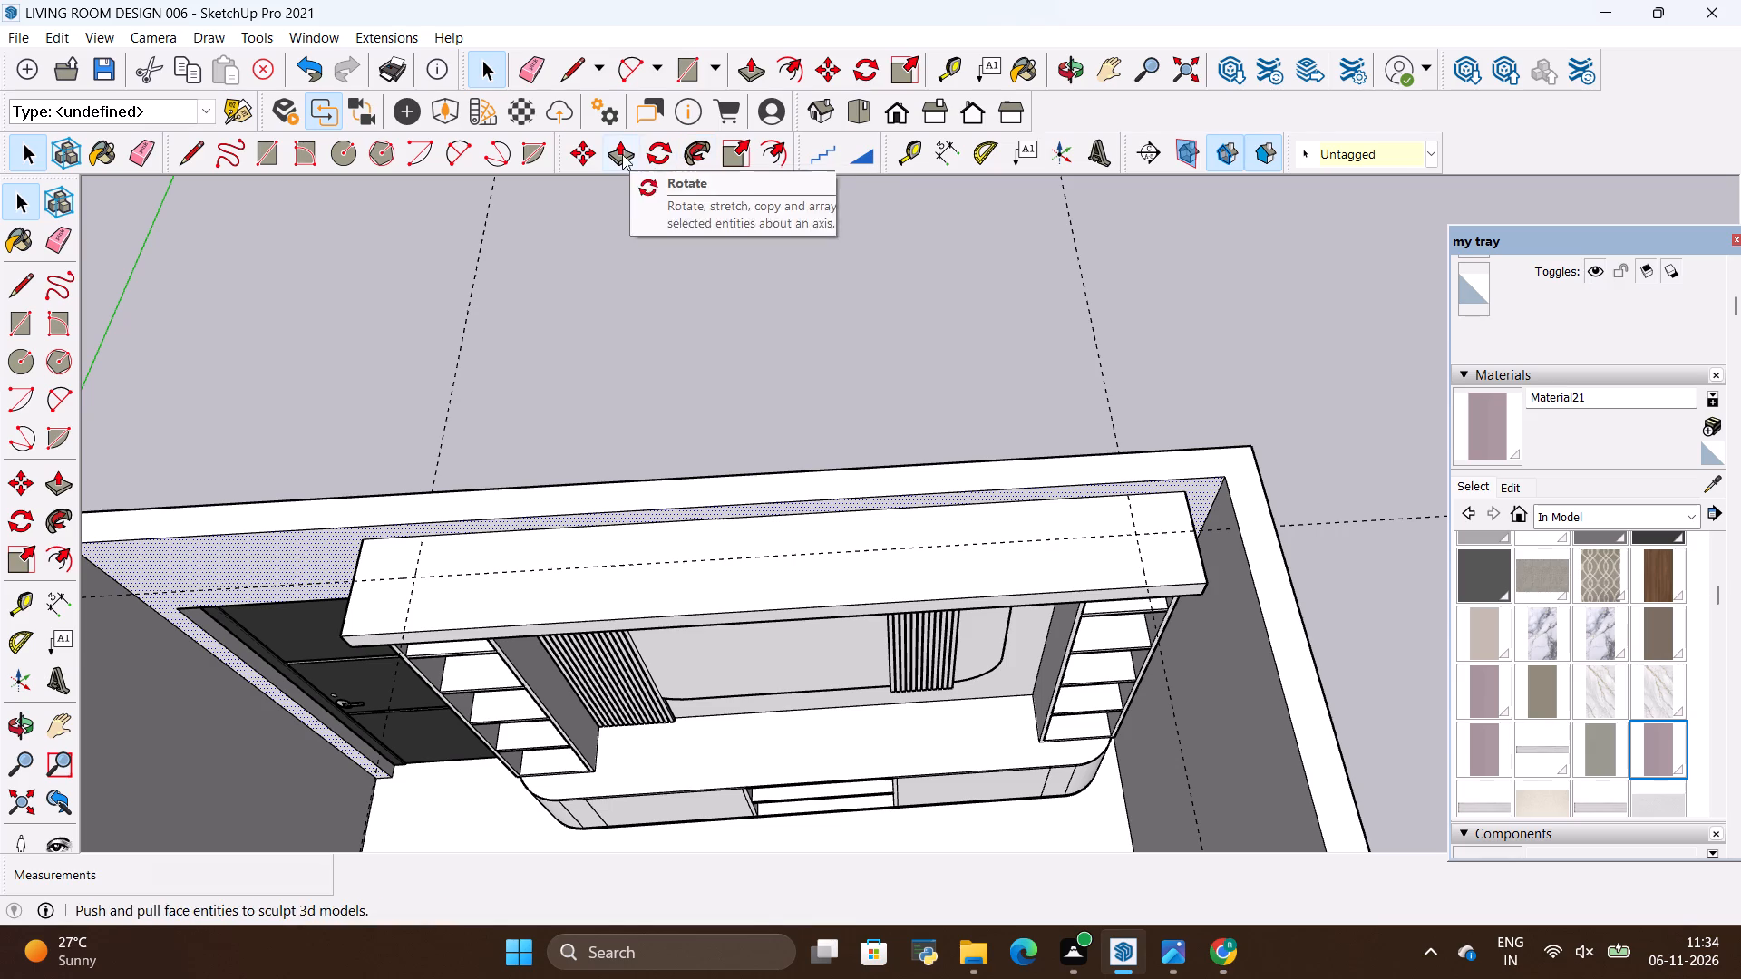
Draw a 10" radius corner arc between the guide intersections at the top box's door-side front corner.
left_click(457, 147)
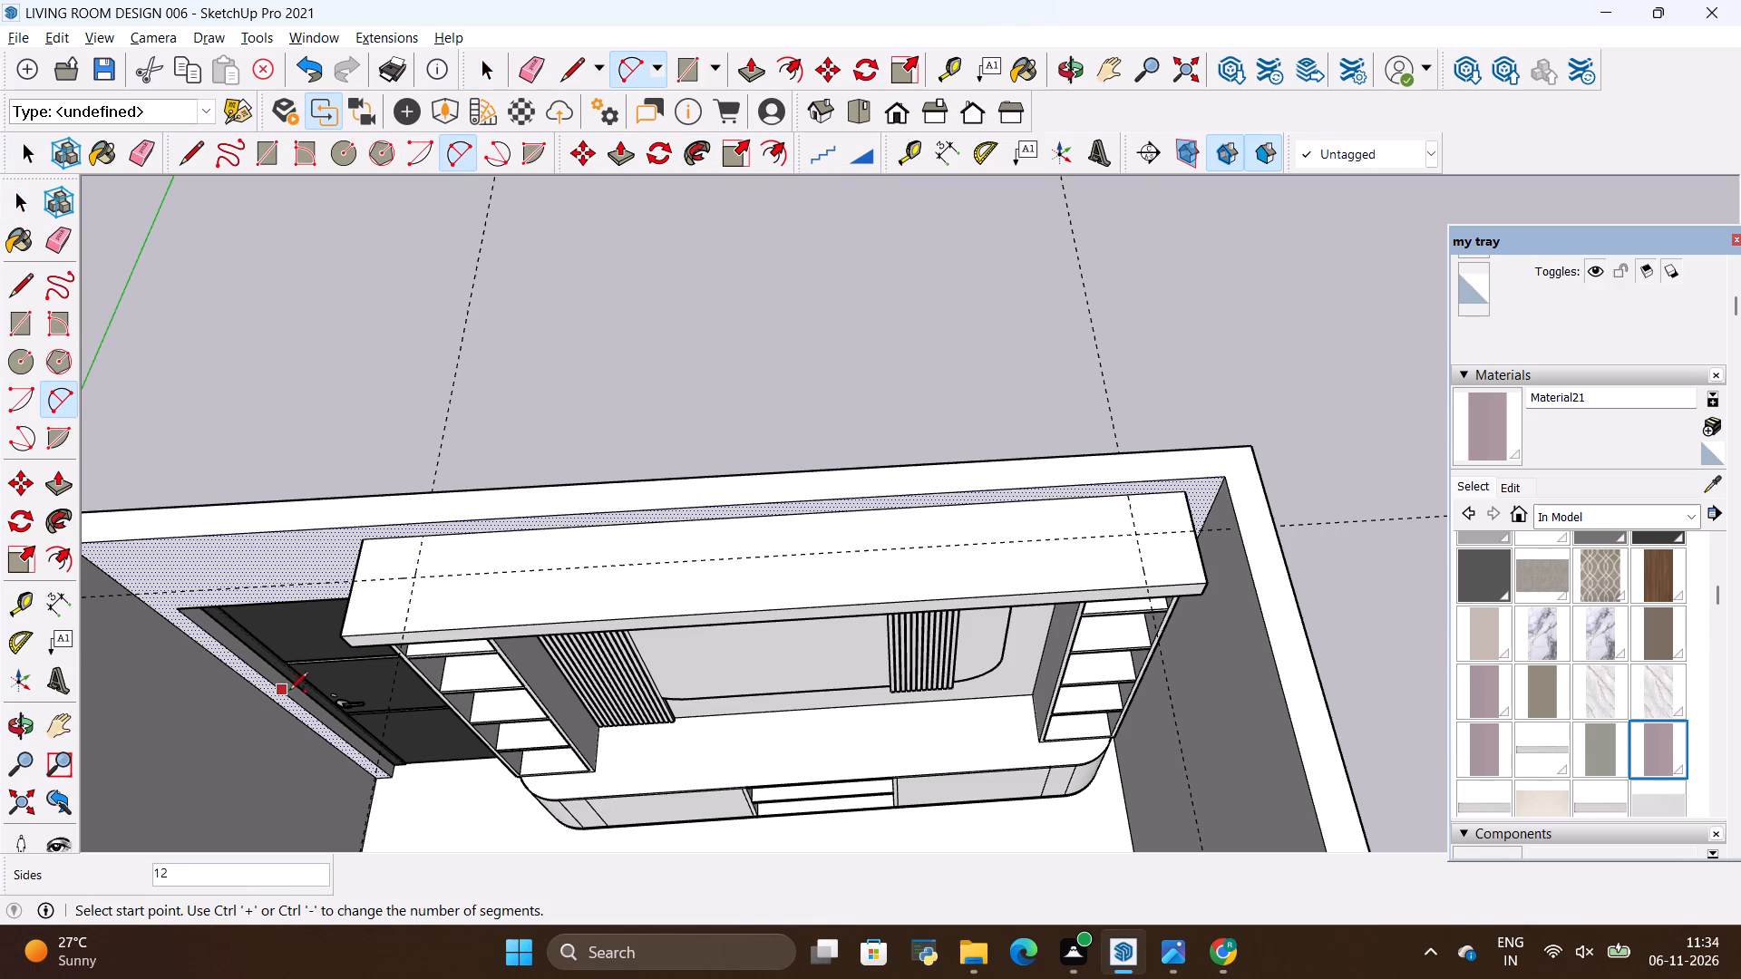
scroll(294, 676, "up", 8)
left_click(397, 496)
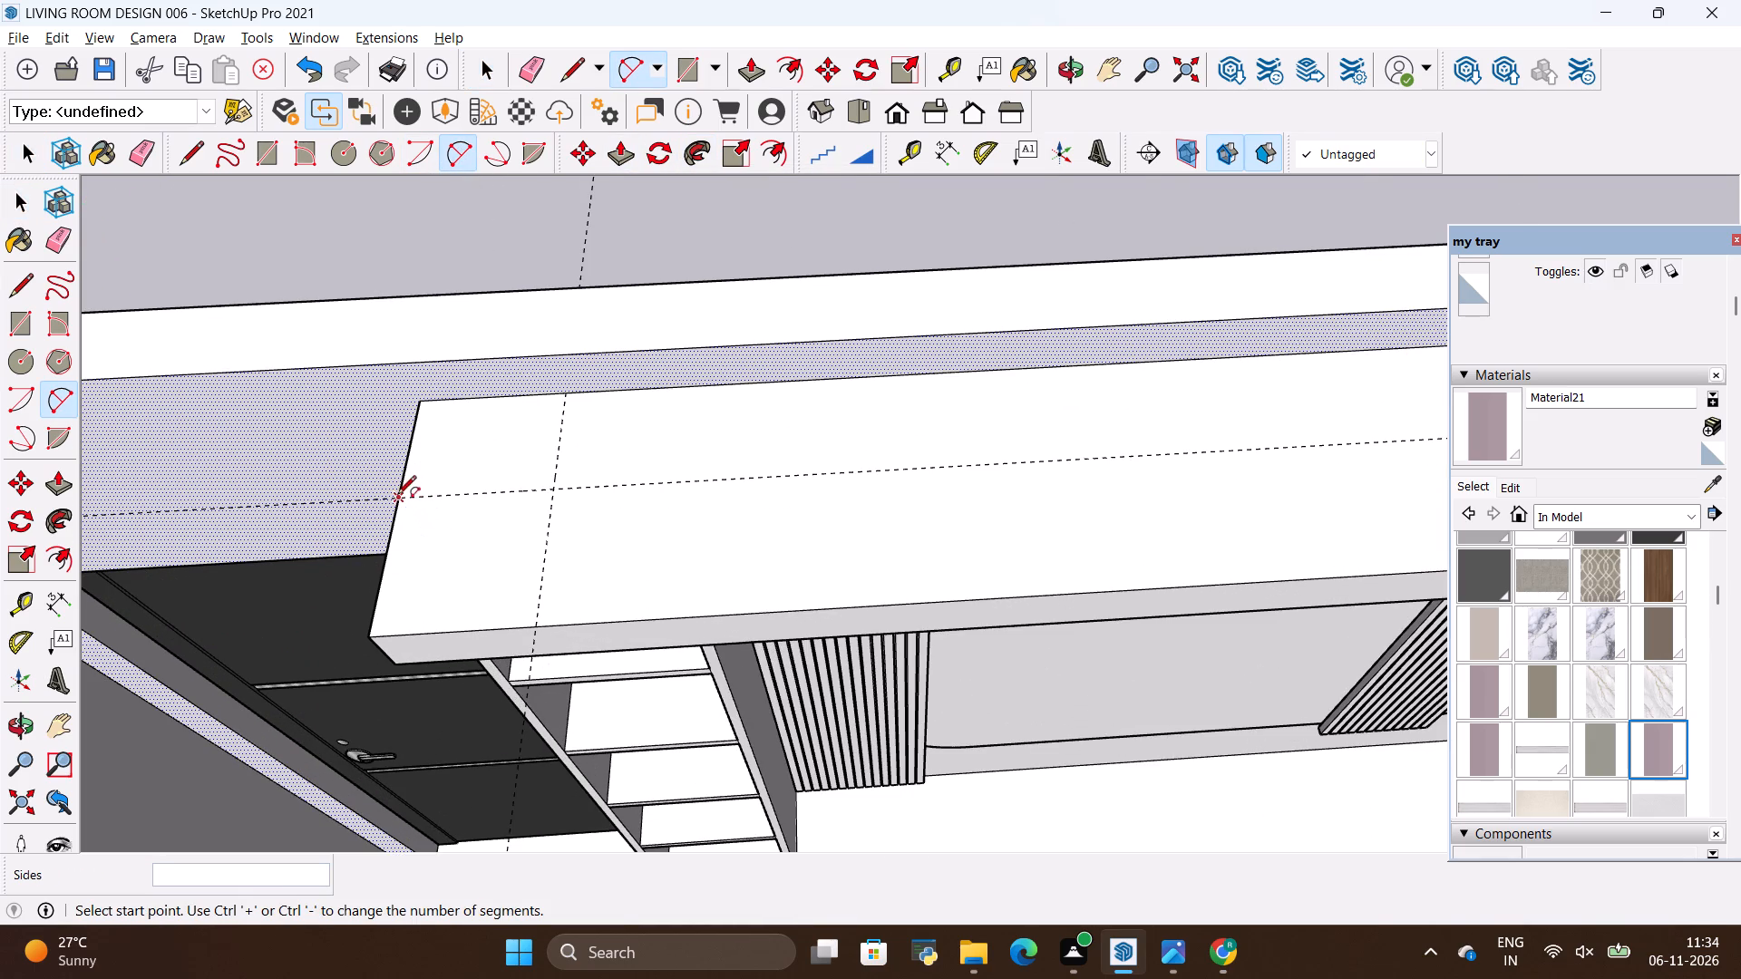
double_click(540, 627)
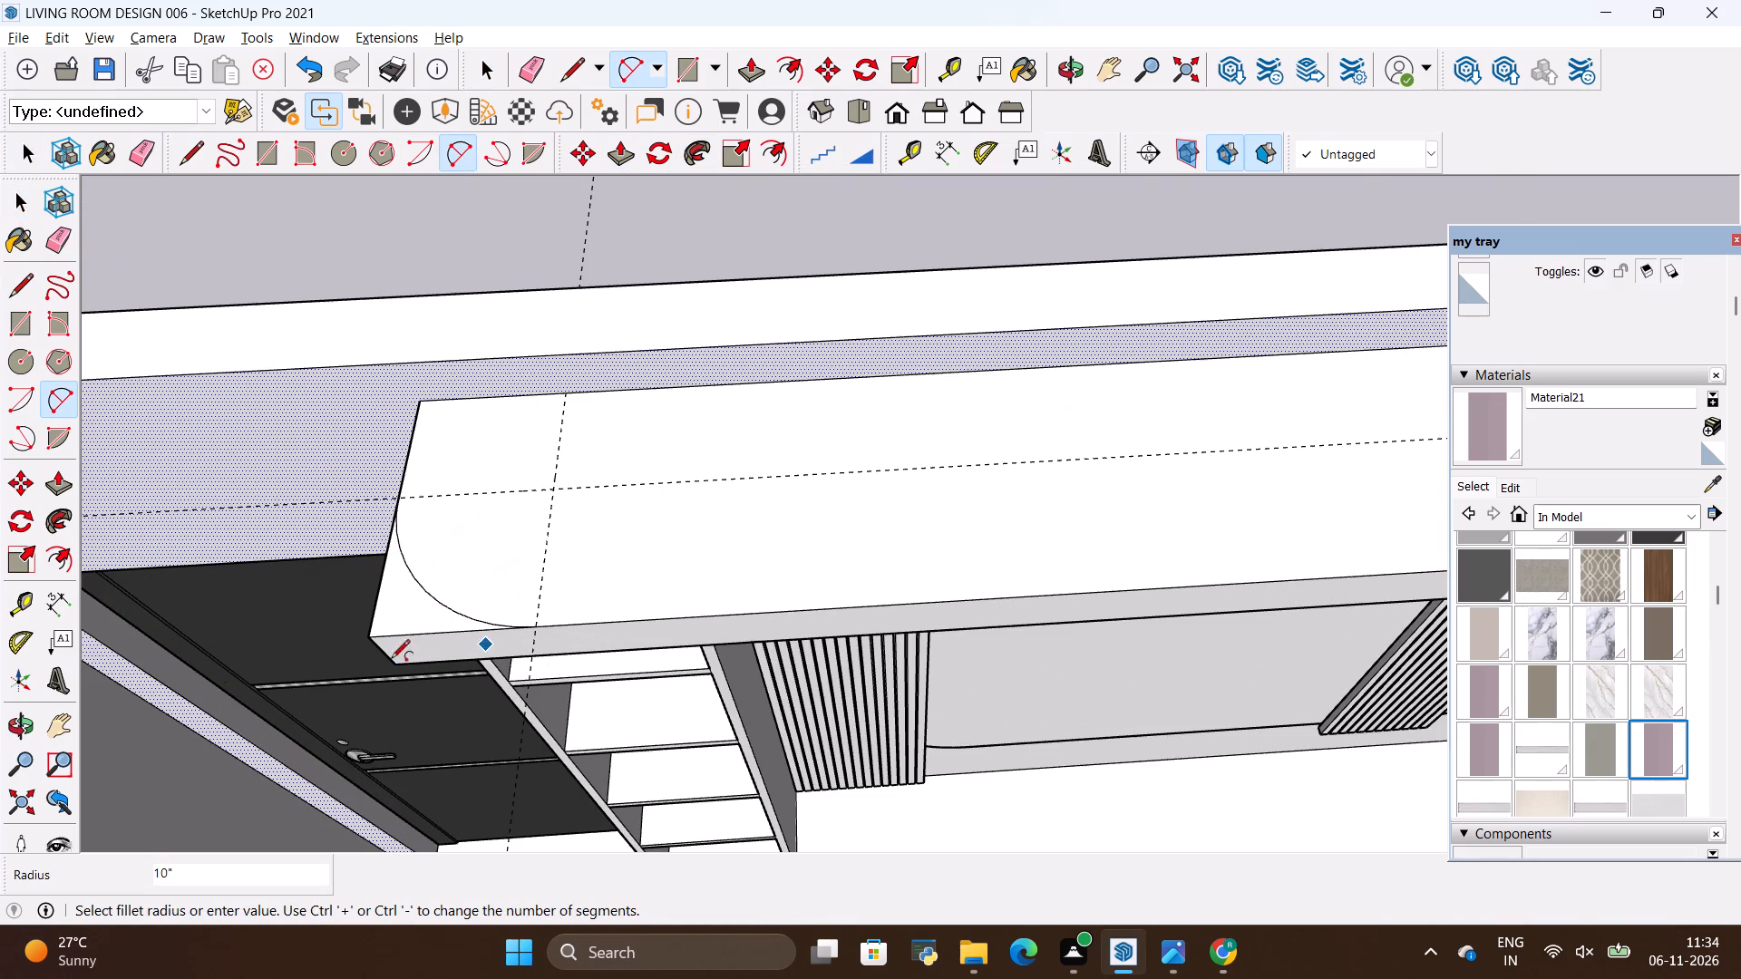
Draw a corner arc between the guide intersections at the top box's far-end front corner.
scroll(209, 692, "down", 9)
scroll(1073, 568, "up", 6)
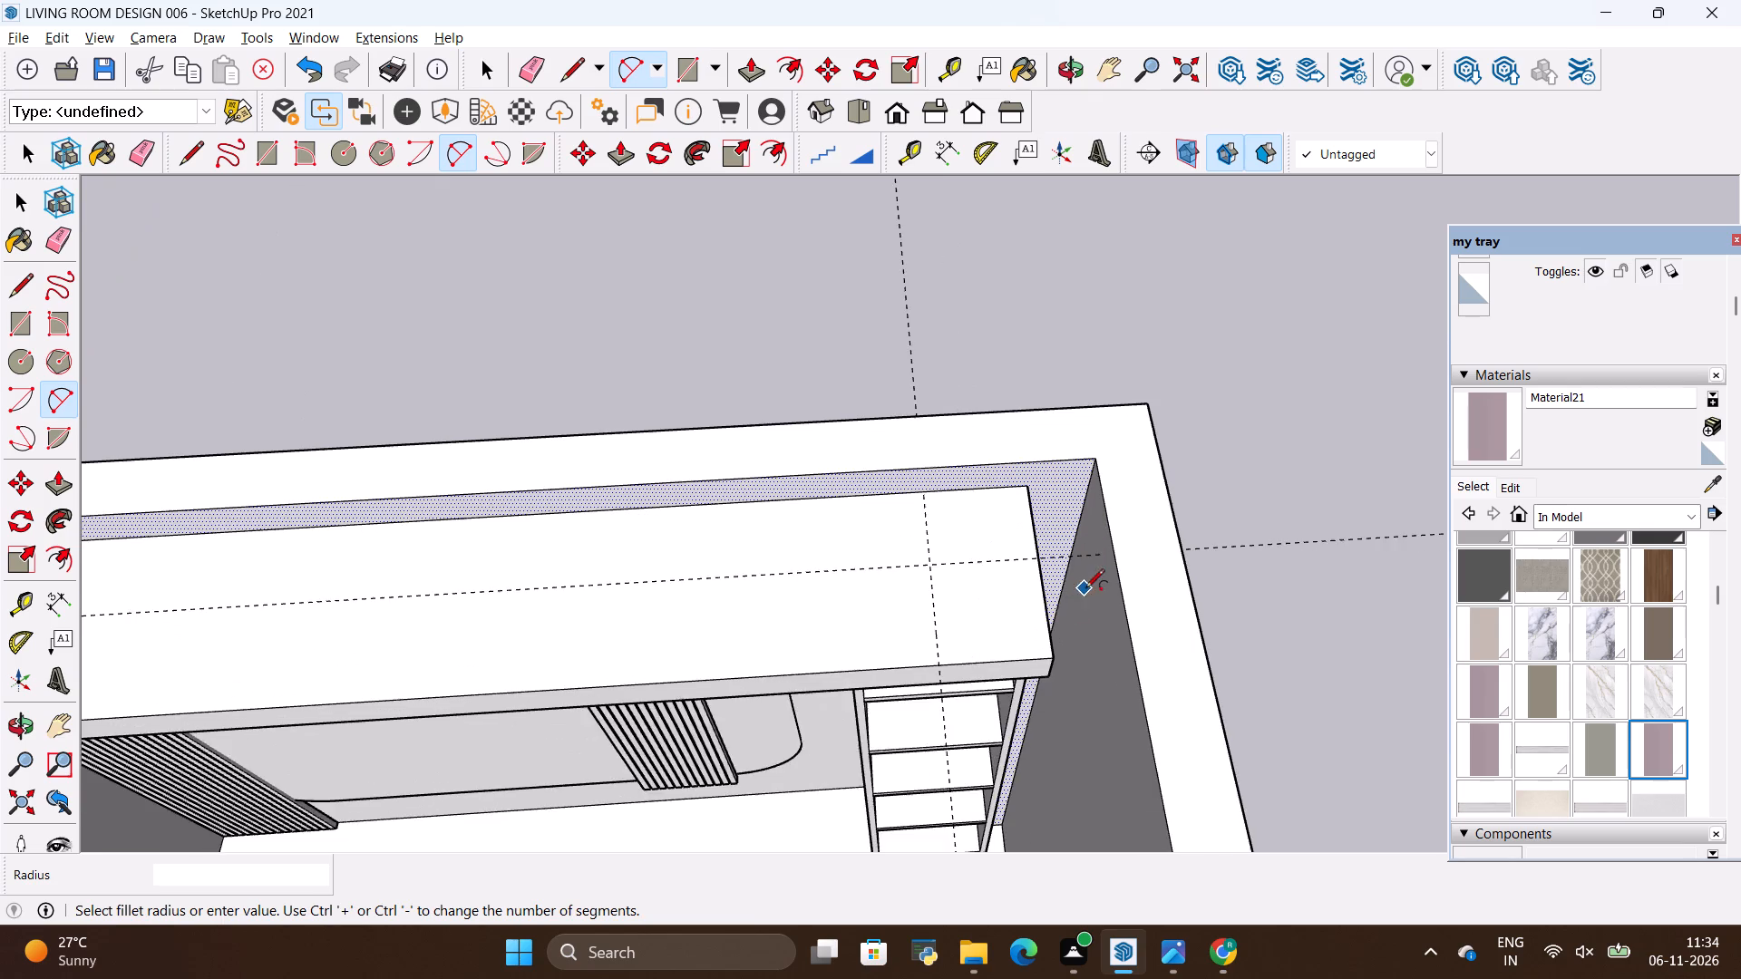
scroll(1085, 589, "up", 4)
left_click(897, 679)
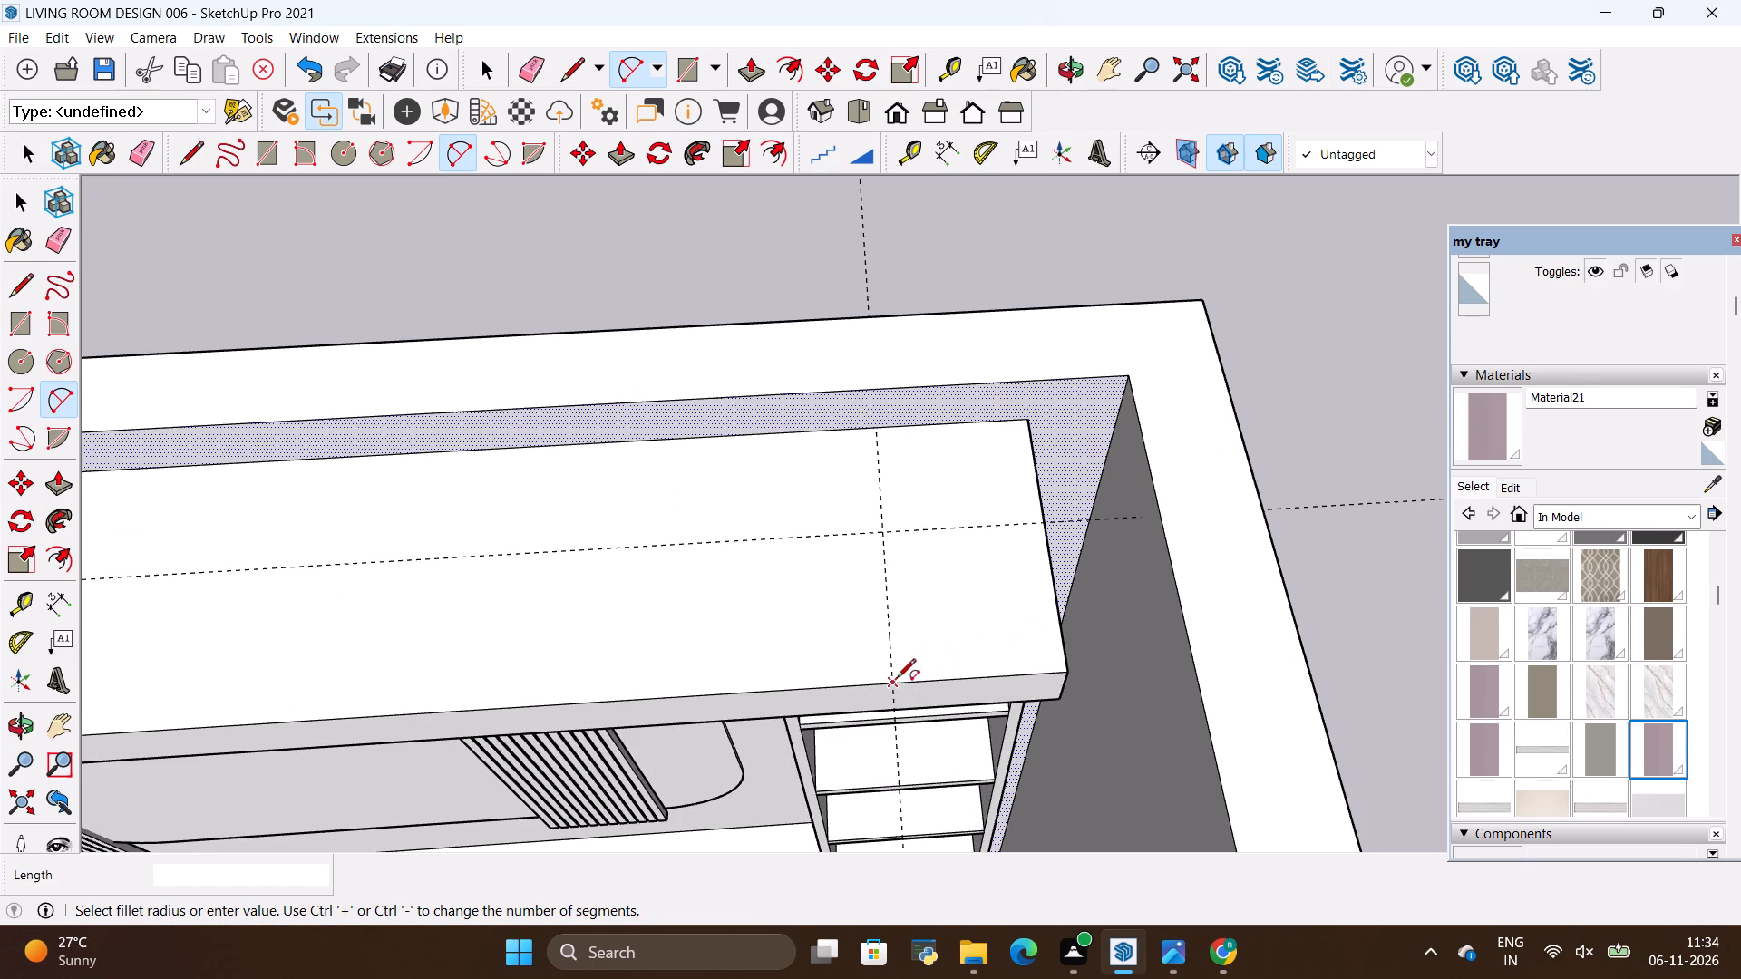
double_click(1041, 531)
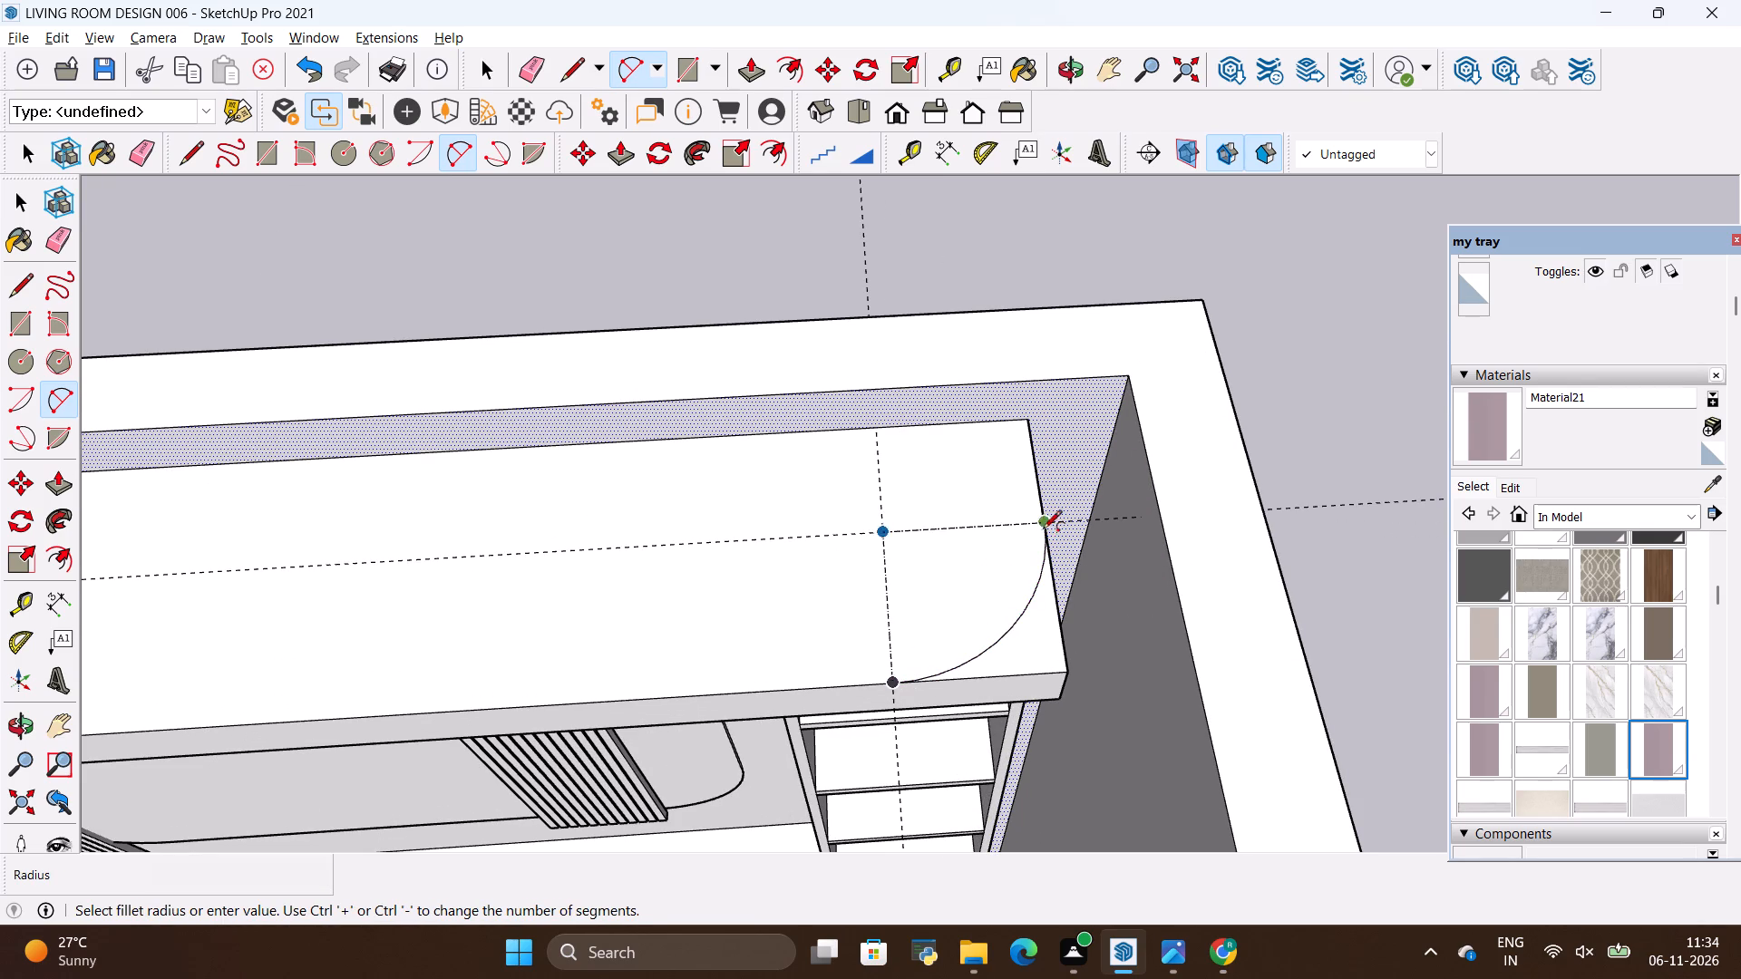
scroll(810, 572, "down", 3)
key("space")
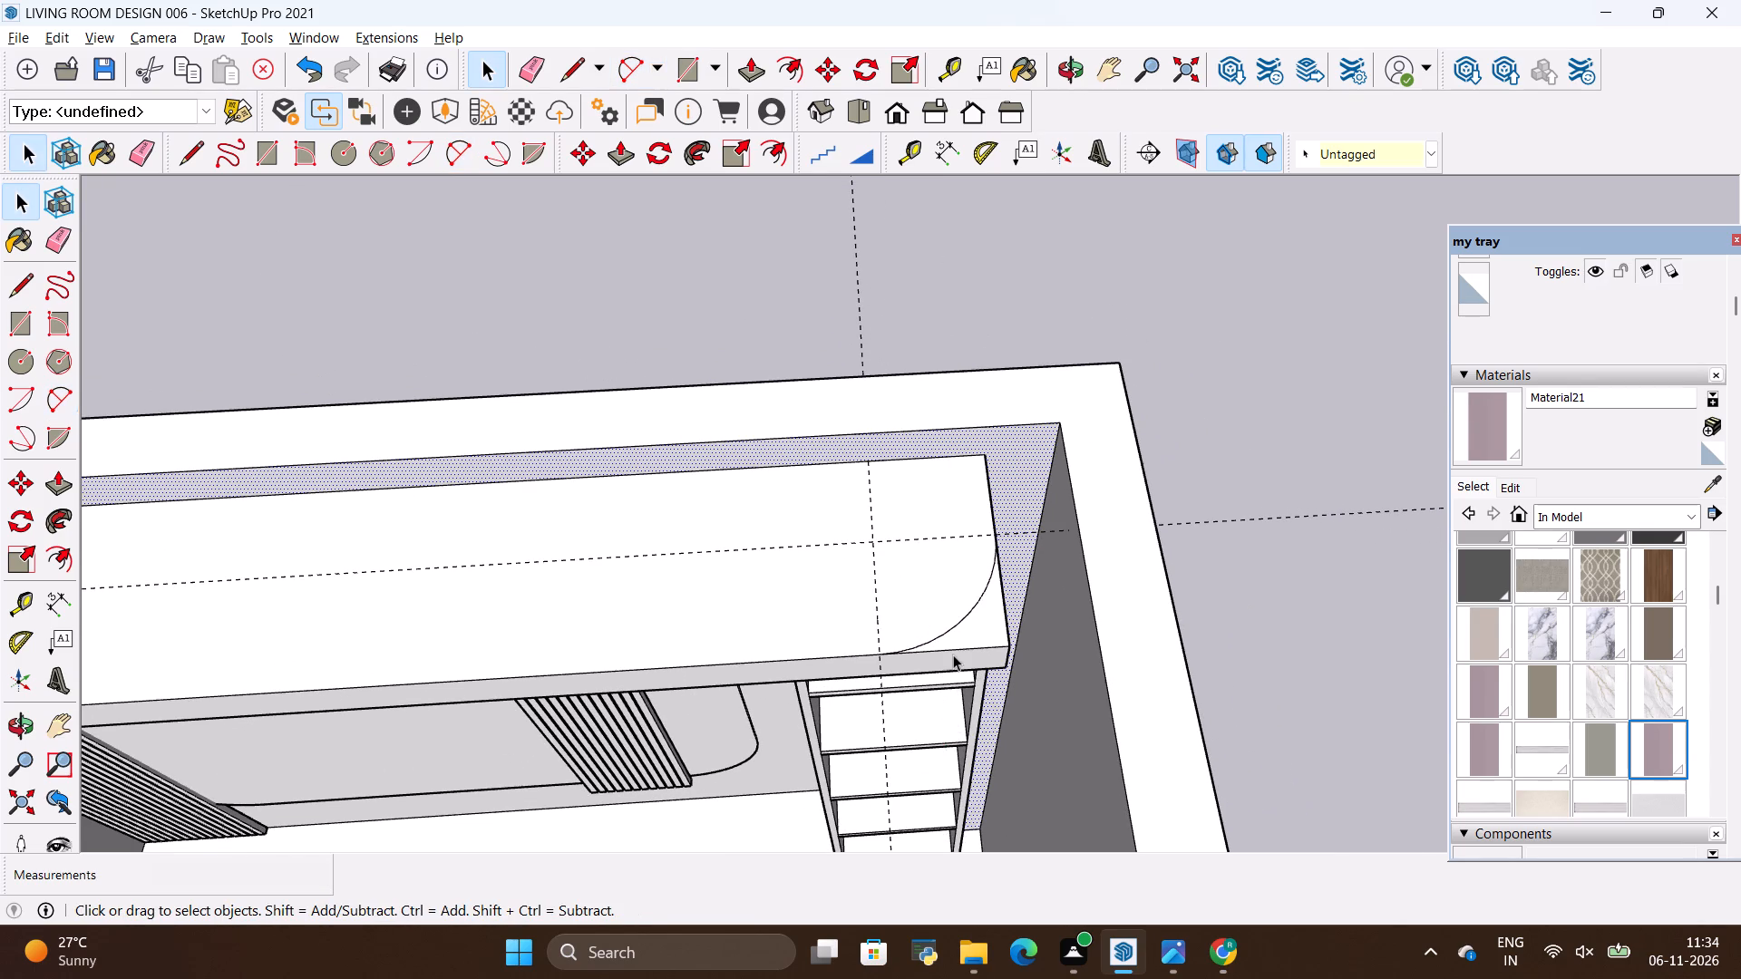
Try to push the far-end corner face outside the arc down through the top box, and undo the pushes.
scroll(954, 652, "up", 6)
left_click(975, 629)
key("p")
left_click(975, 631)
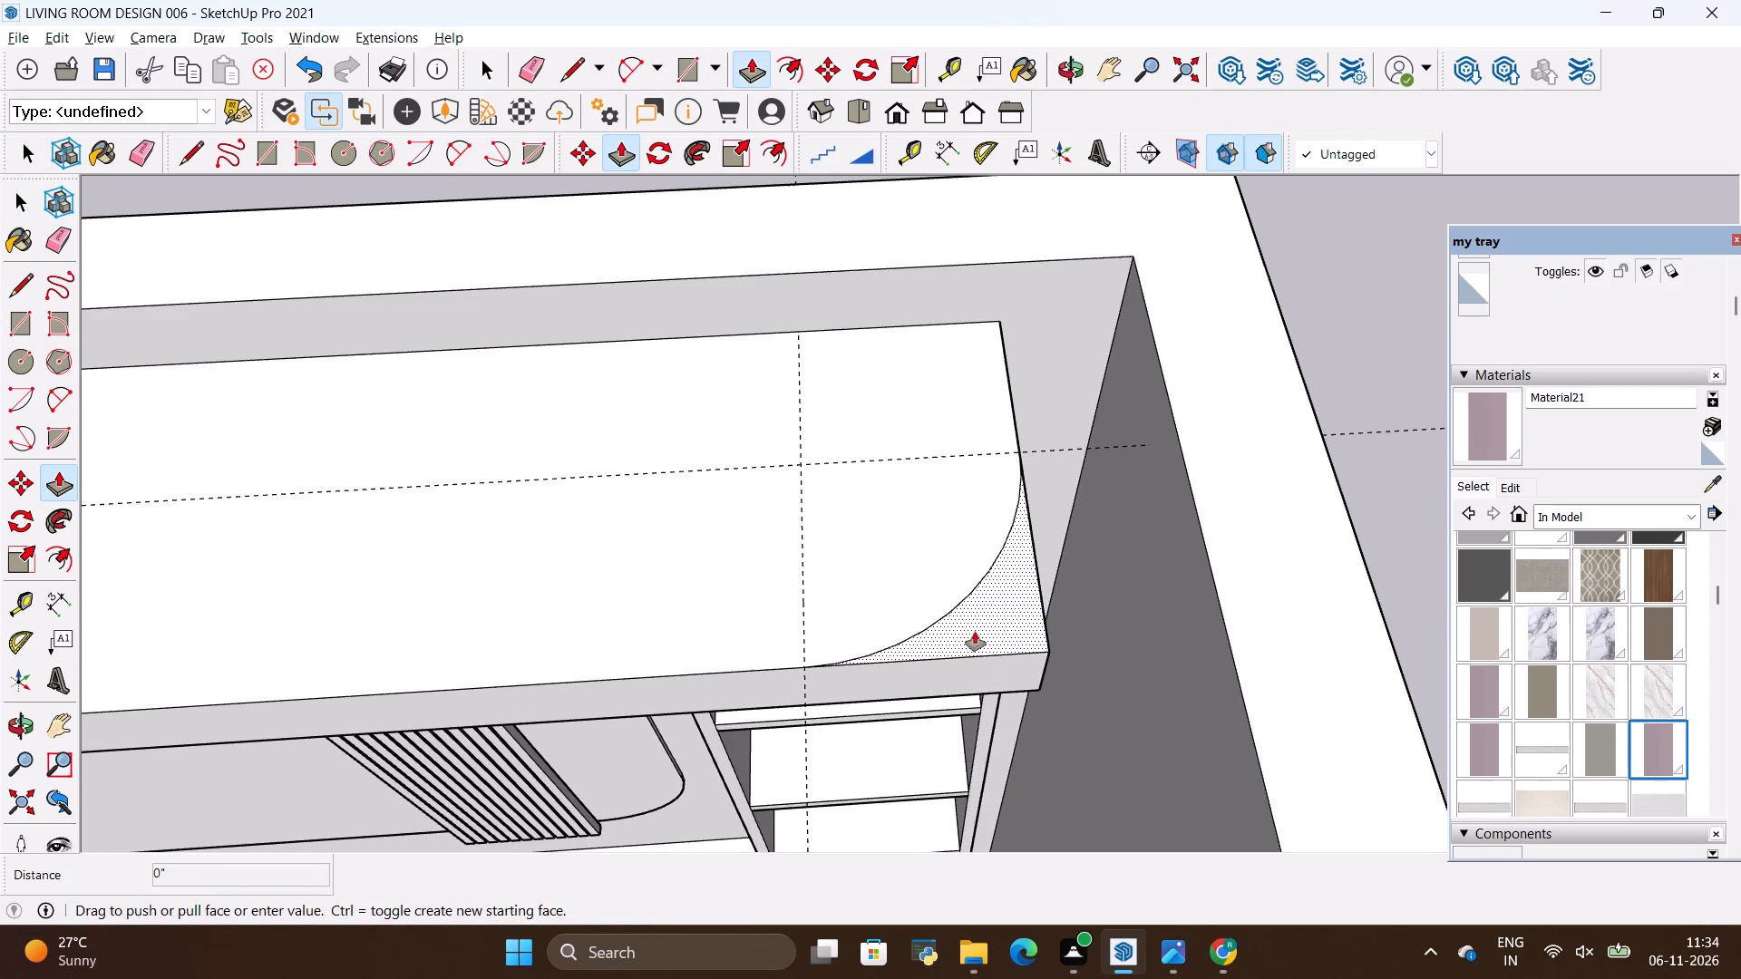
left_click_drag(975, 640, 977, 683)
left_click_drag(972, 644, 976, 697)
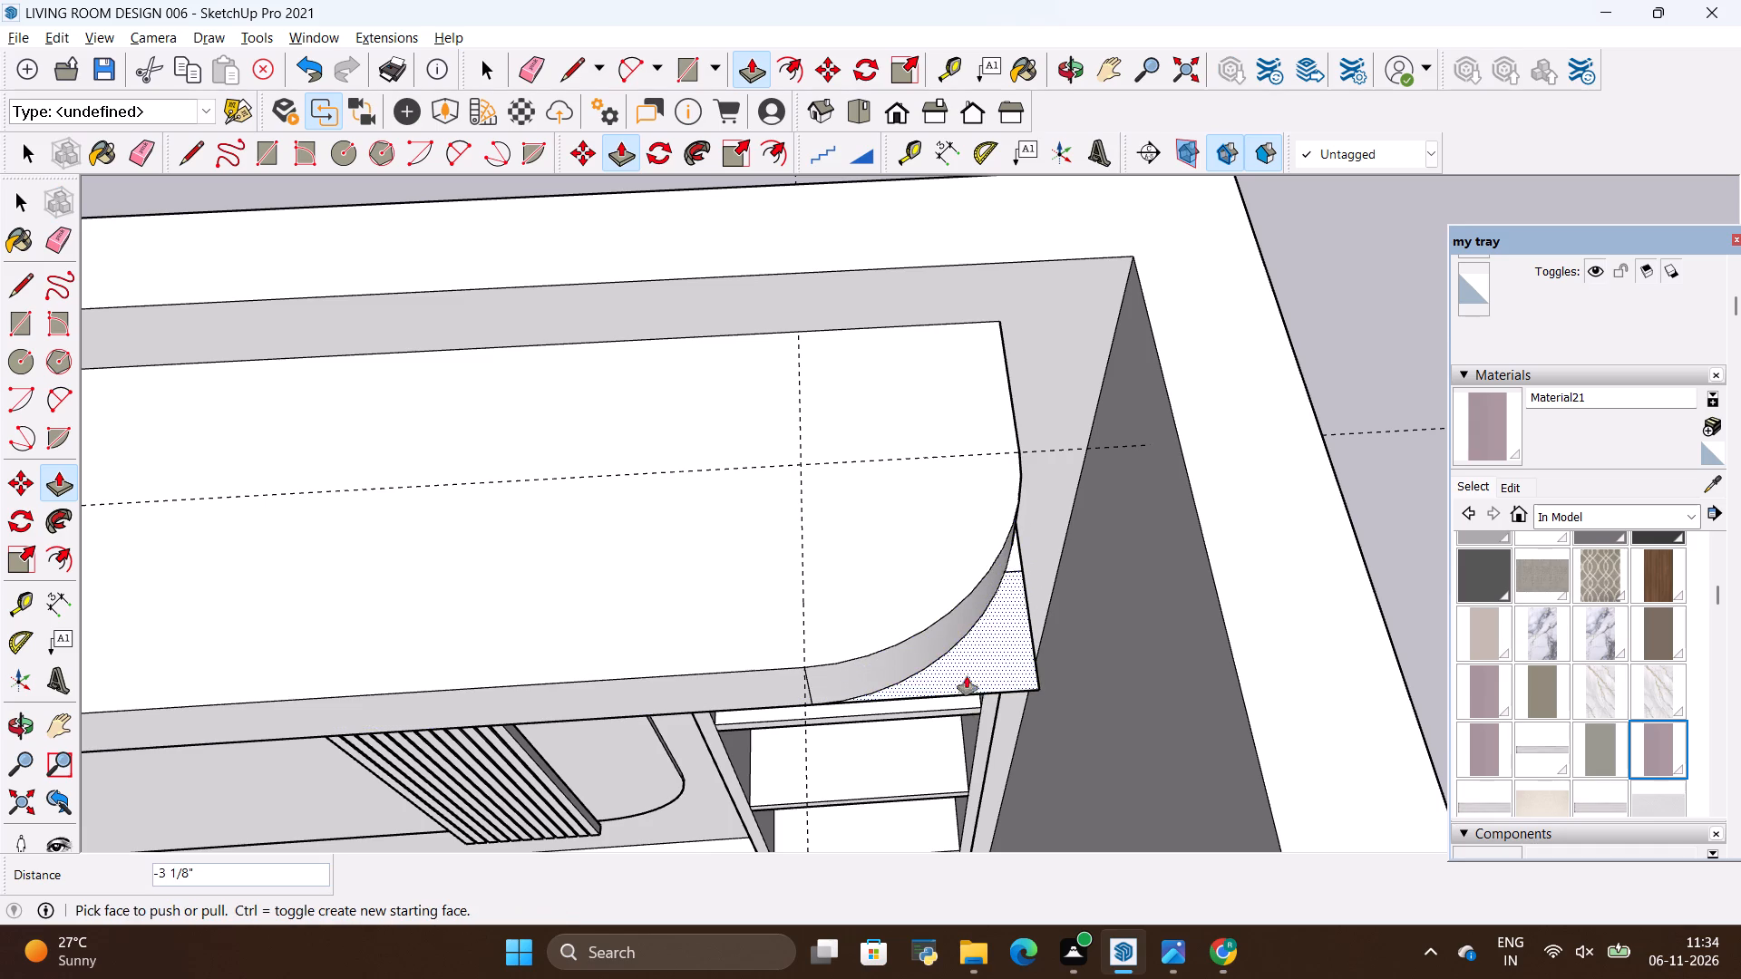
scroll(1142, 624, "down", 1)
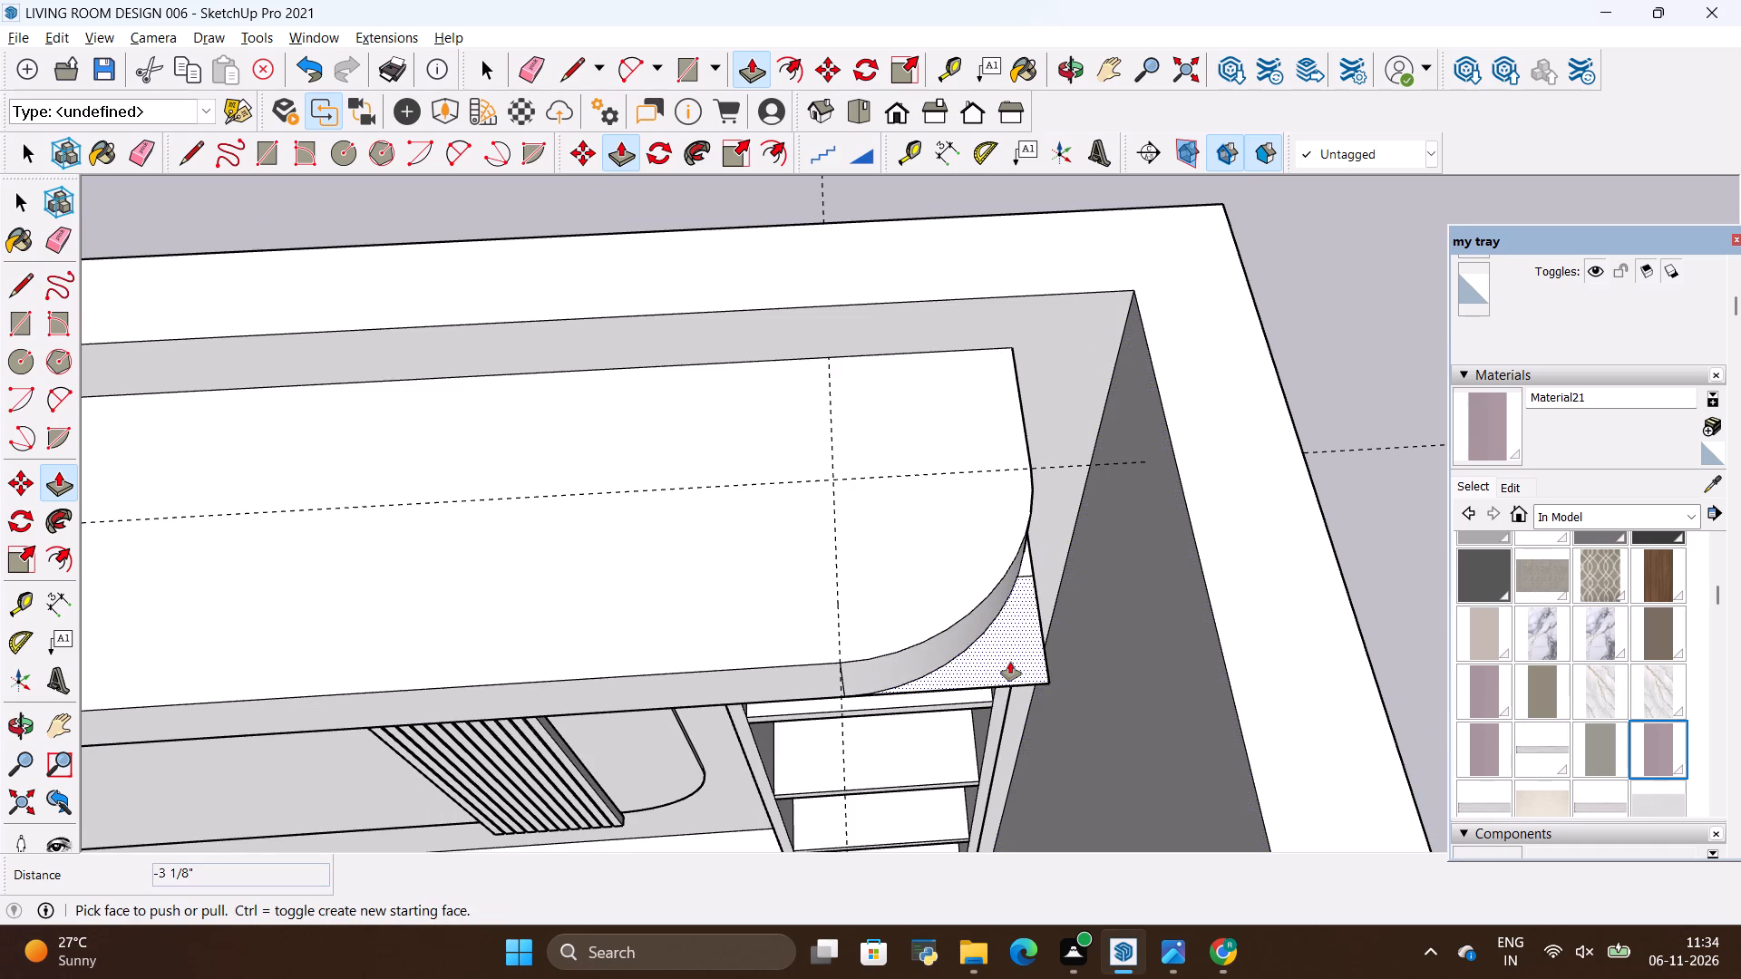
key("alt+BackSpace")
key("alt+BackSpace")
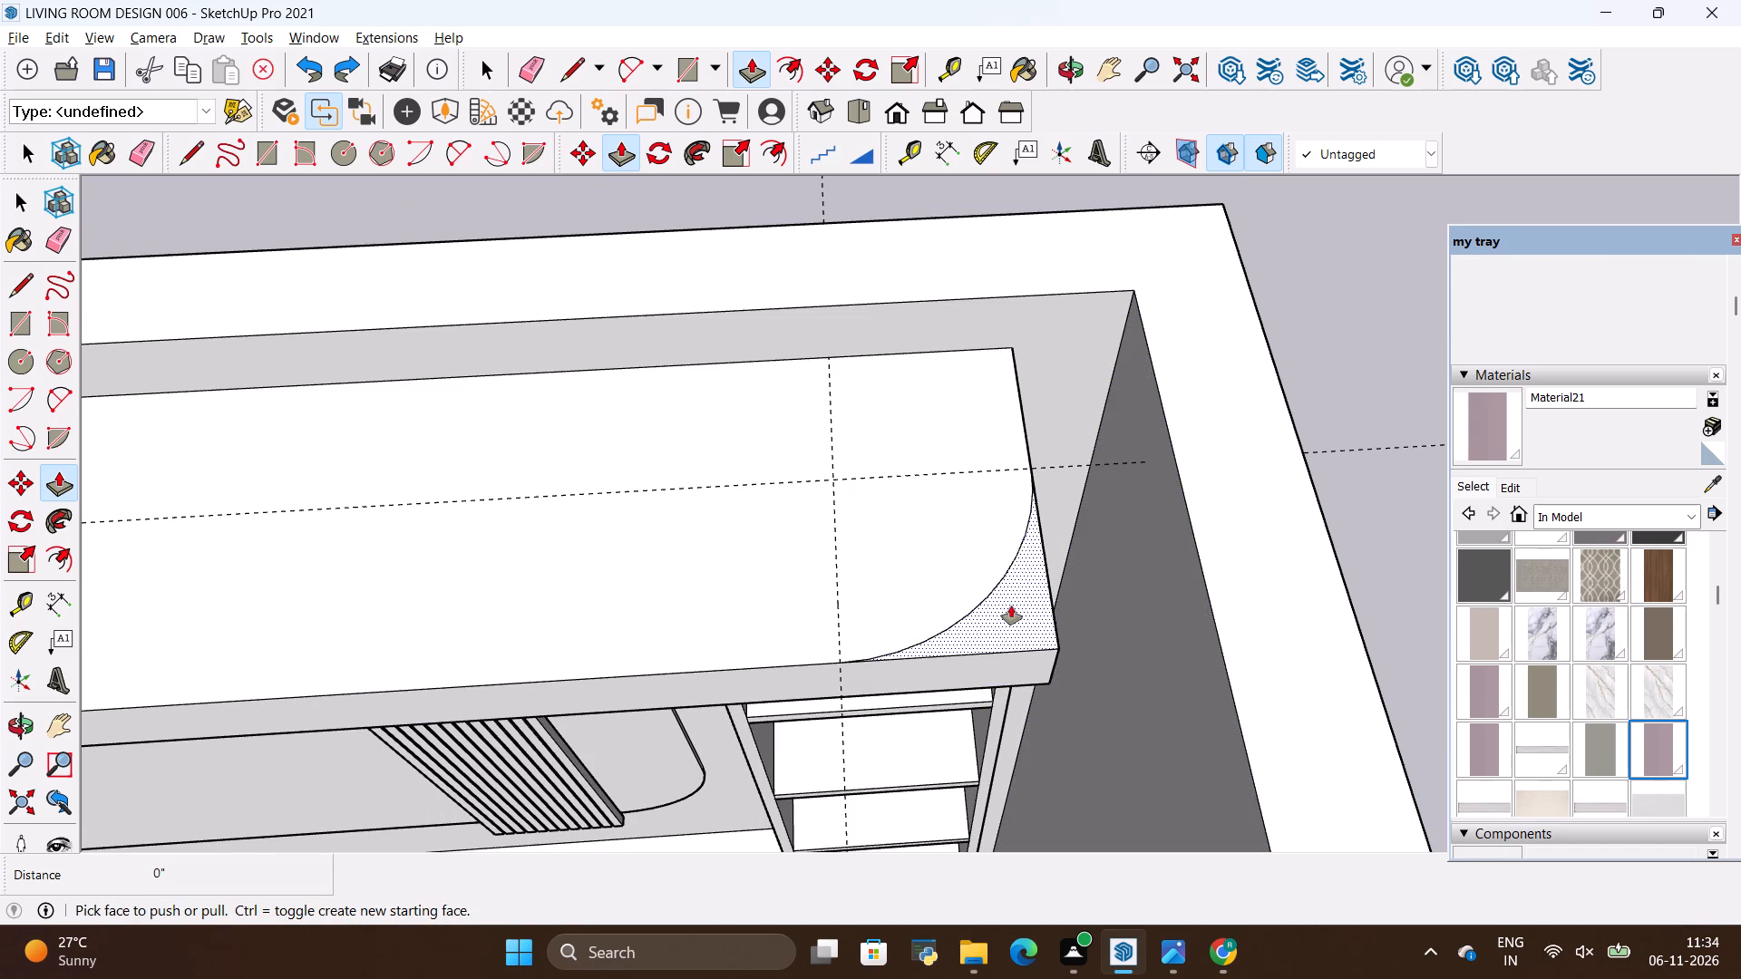
Cut away the top box's far-end front corner by pushing the face outside the arc down 4" and erasing the leftover edges.
left_click_drag(1013, 606, 993, 673)
scroll(1050, 629, "up", 2)
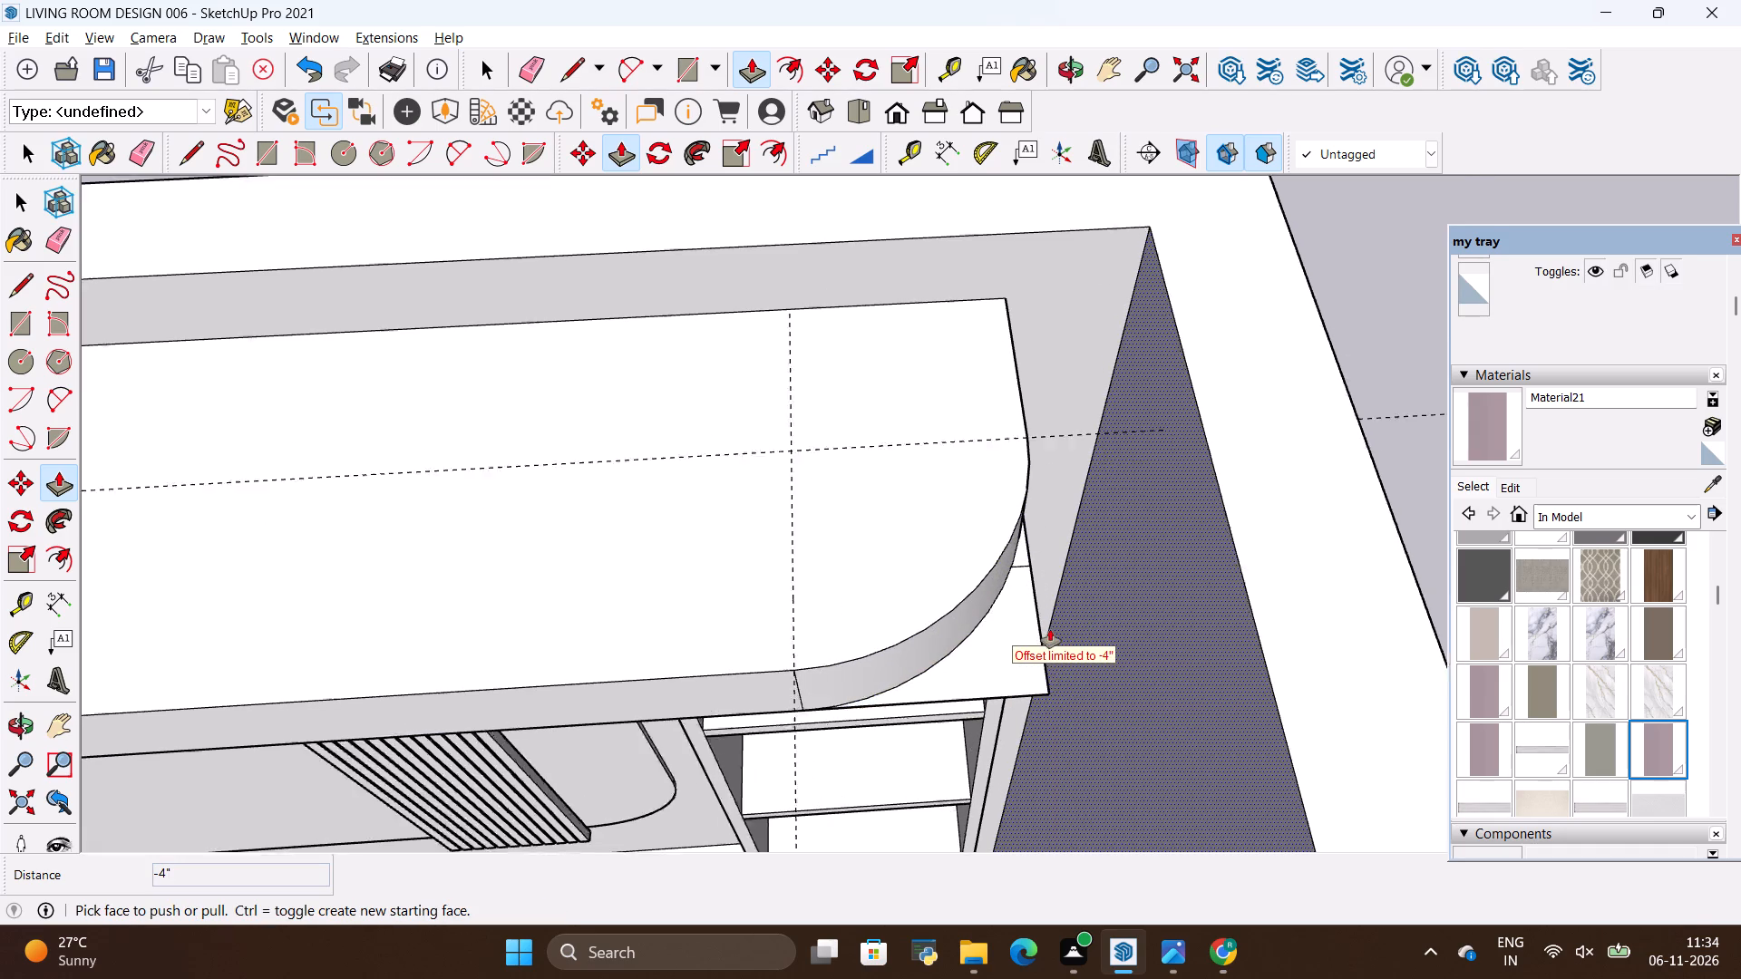
scroll(1050, 629, "up", 5)
scroll(1114, 667, "down", 4)
scroll(1024, 678, "up", 7)
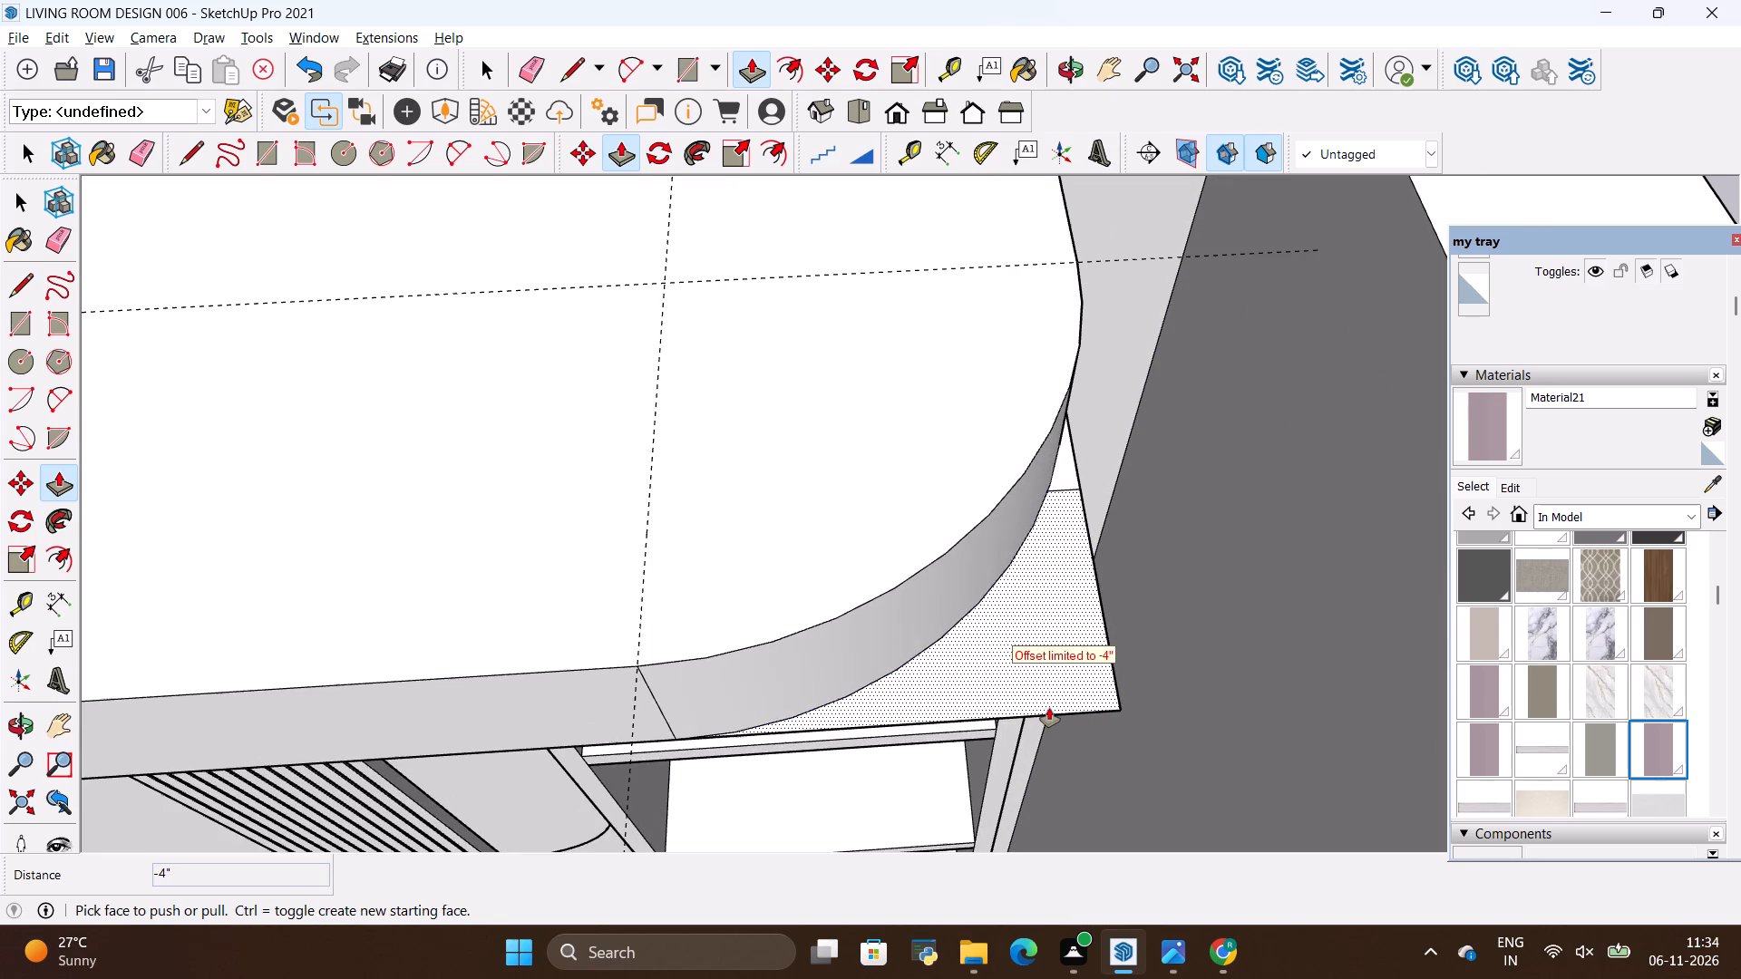
key("e")
left_click_drag(1119, 682, 1103, 722)
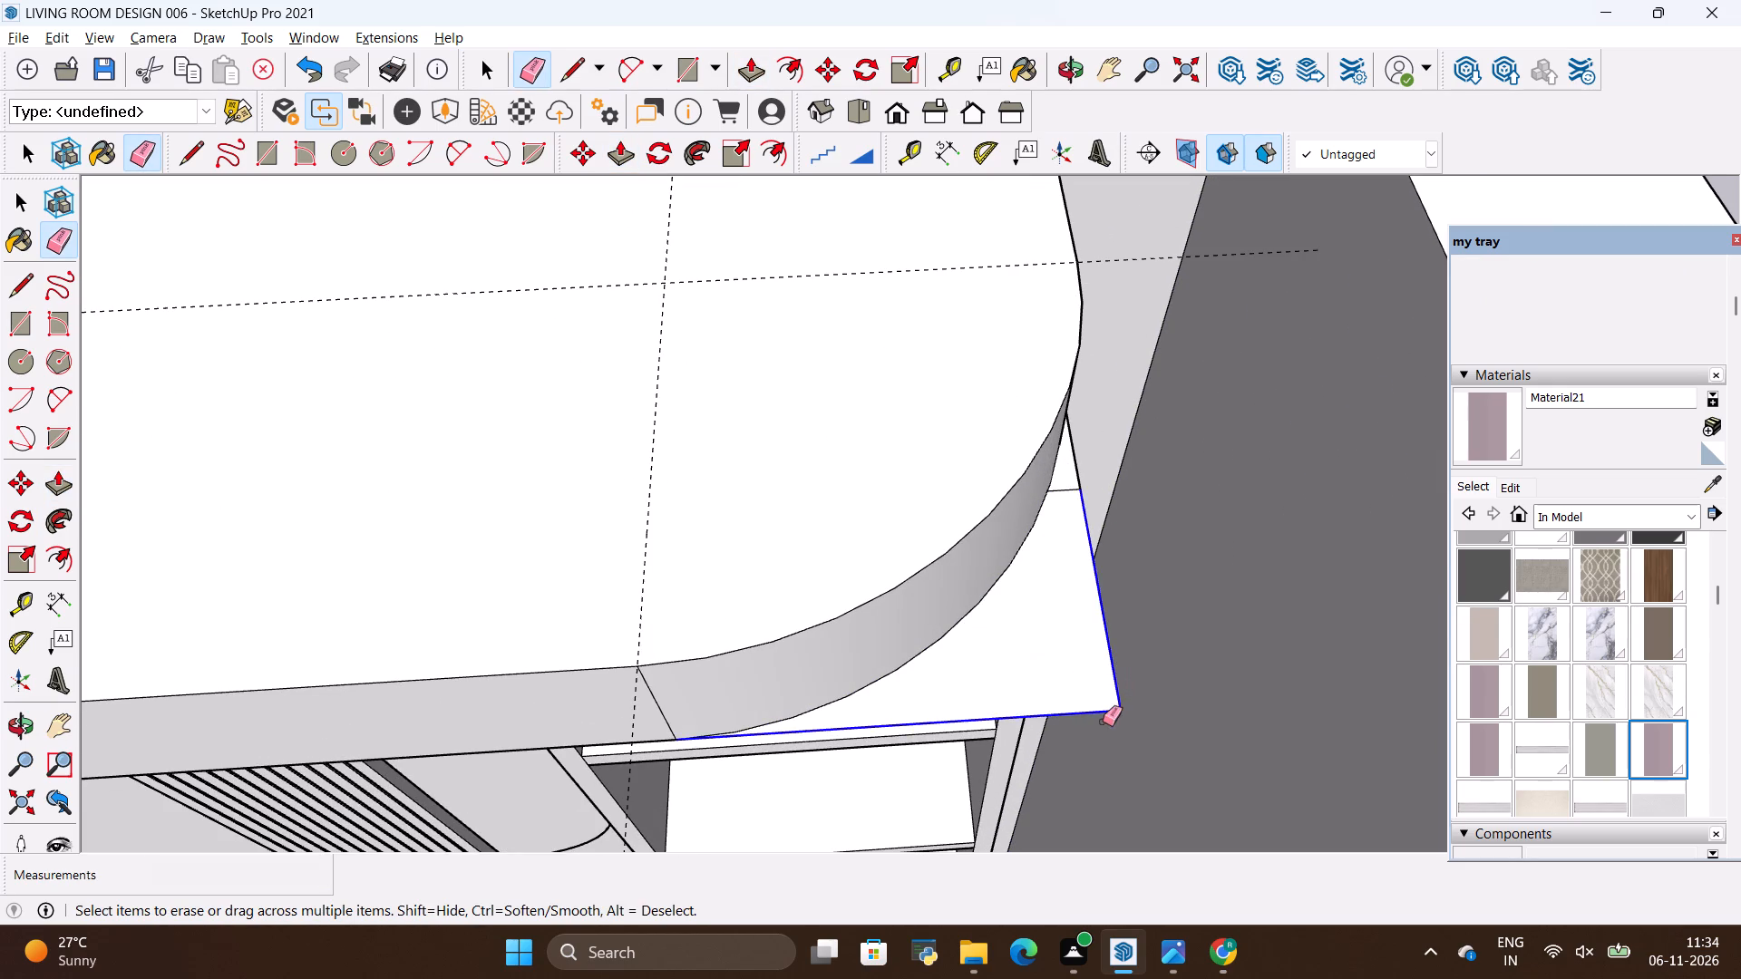
left_click_drag(1103, 722, 1101, 722)
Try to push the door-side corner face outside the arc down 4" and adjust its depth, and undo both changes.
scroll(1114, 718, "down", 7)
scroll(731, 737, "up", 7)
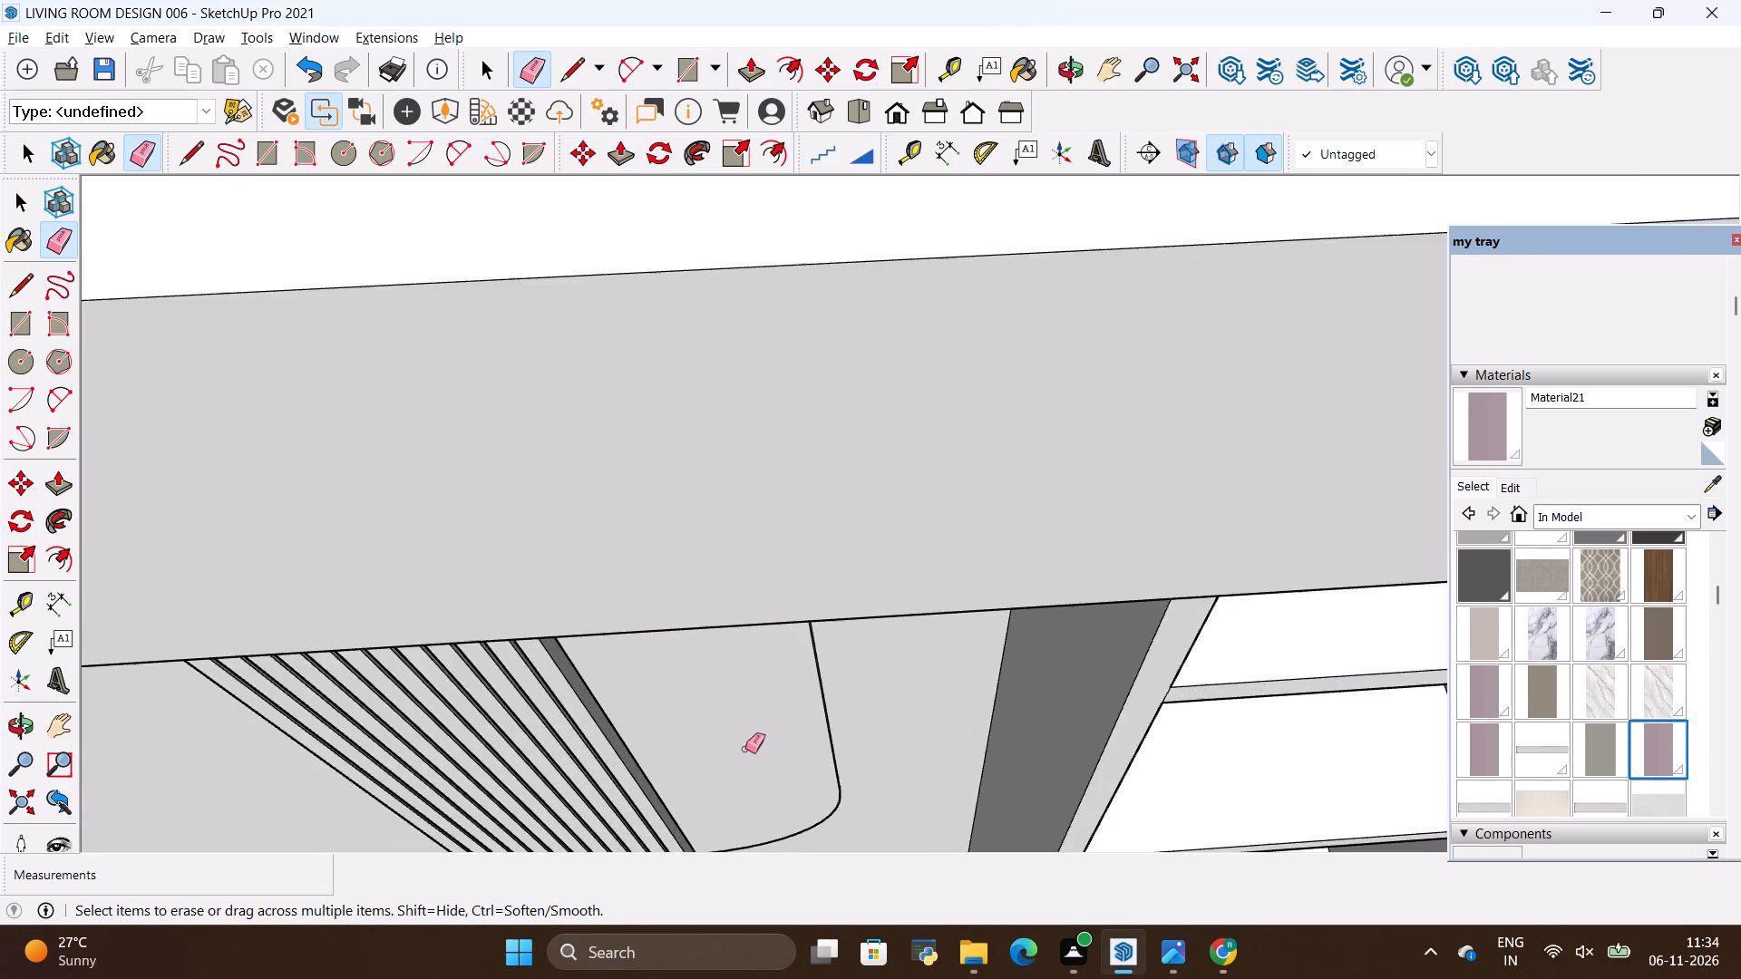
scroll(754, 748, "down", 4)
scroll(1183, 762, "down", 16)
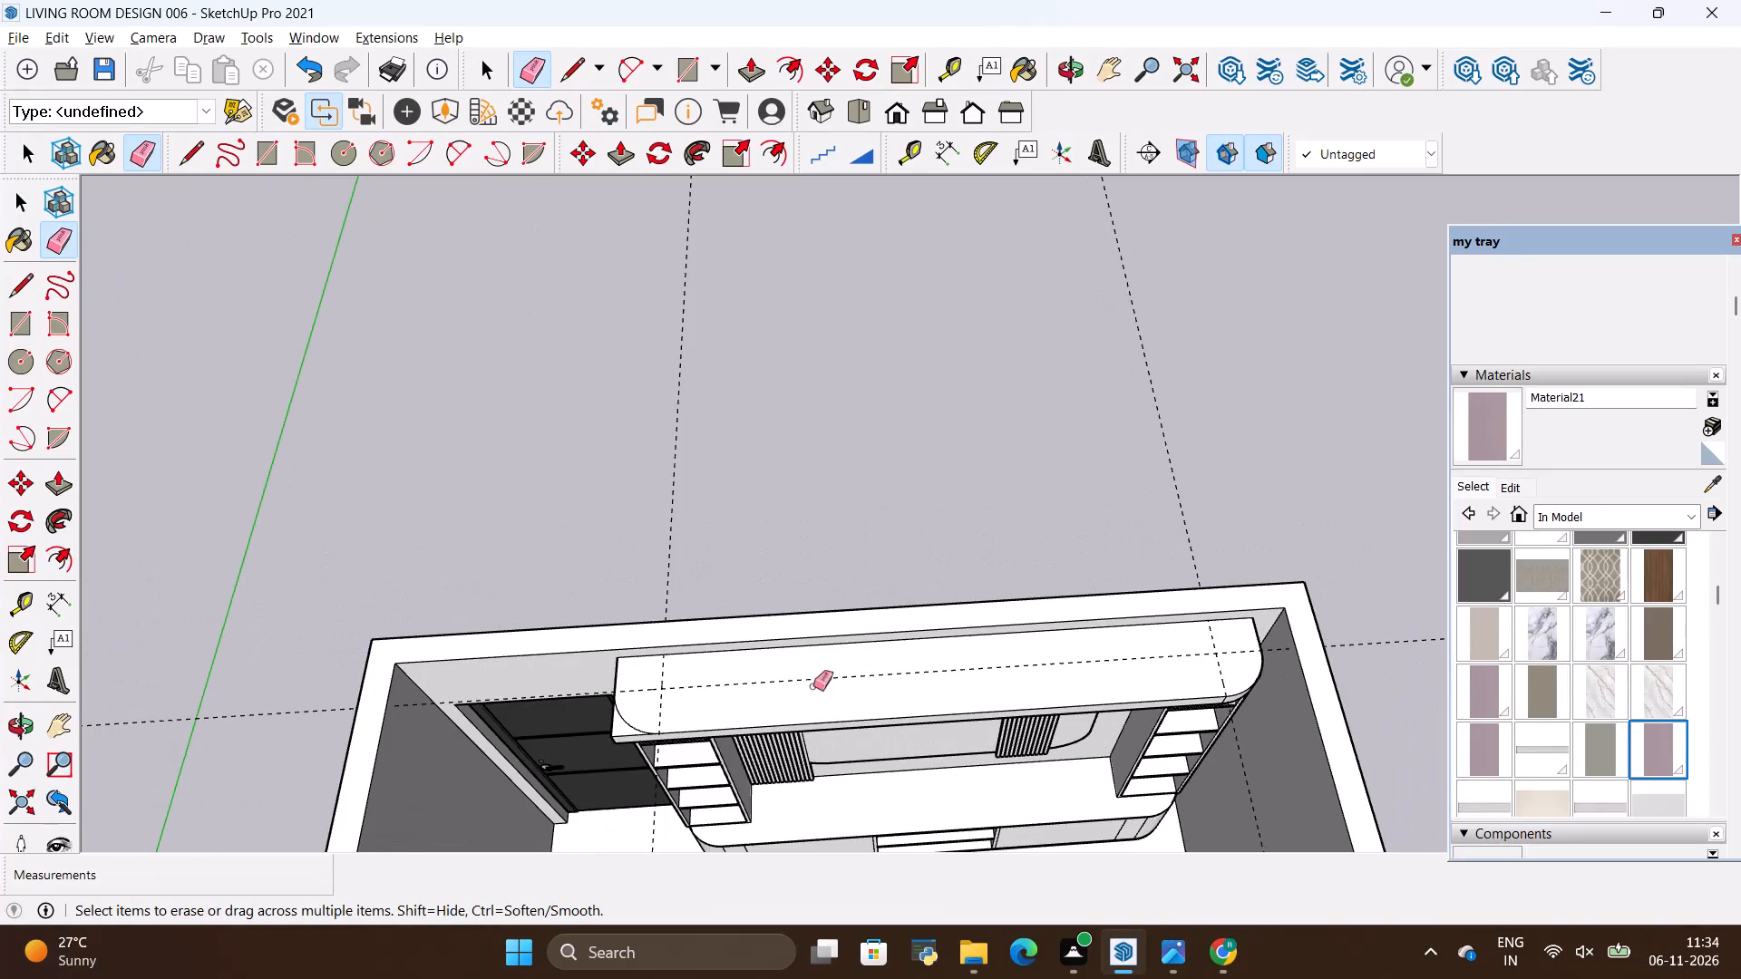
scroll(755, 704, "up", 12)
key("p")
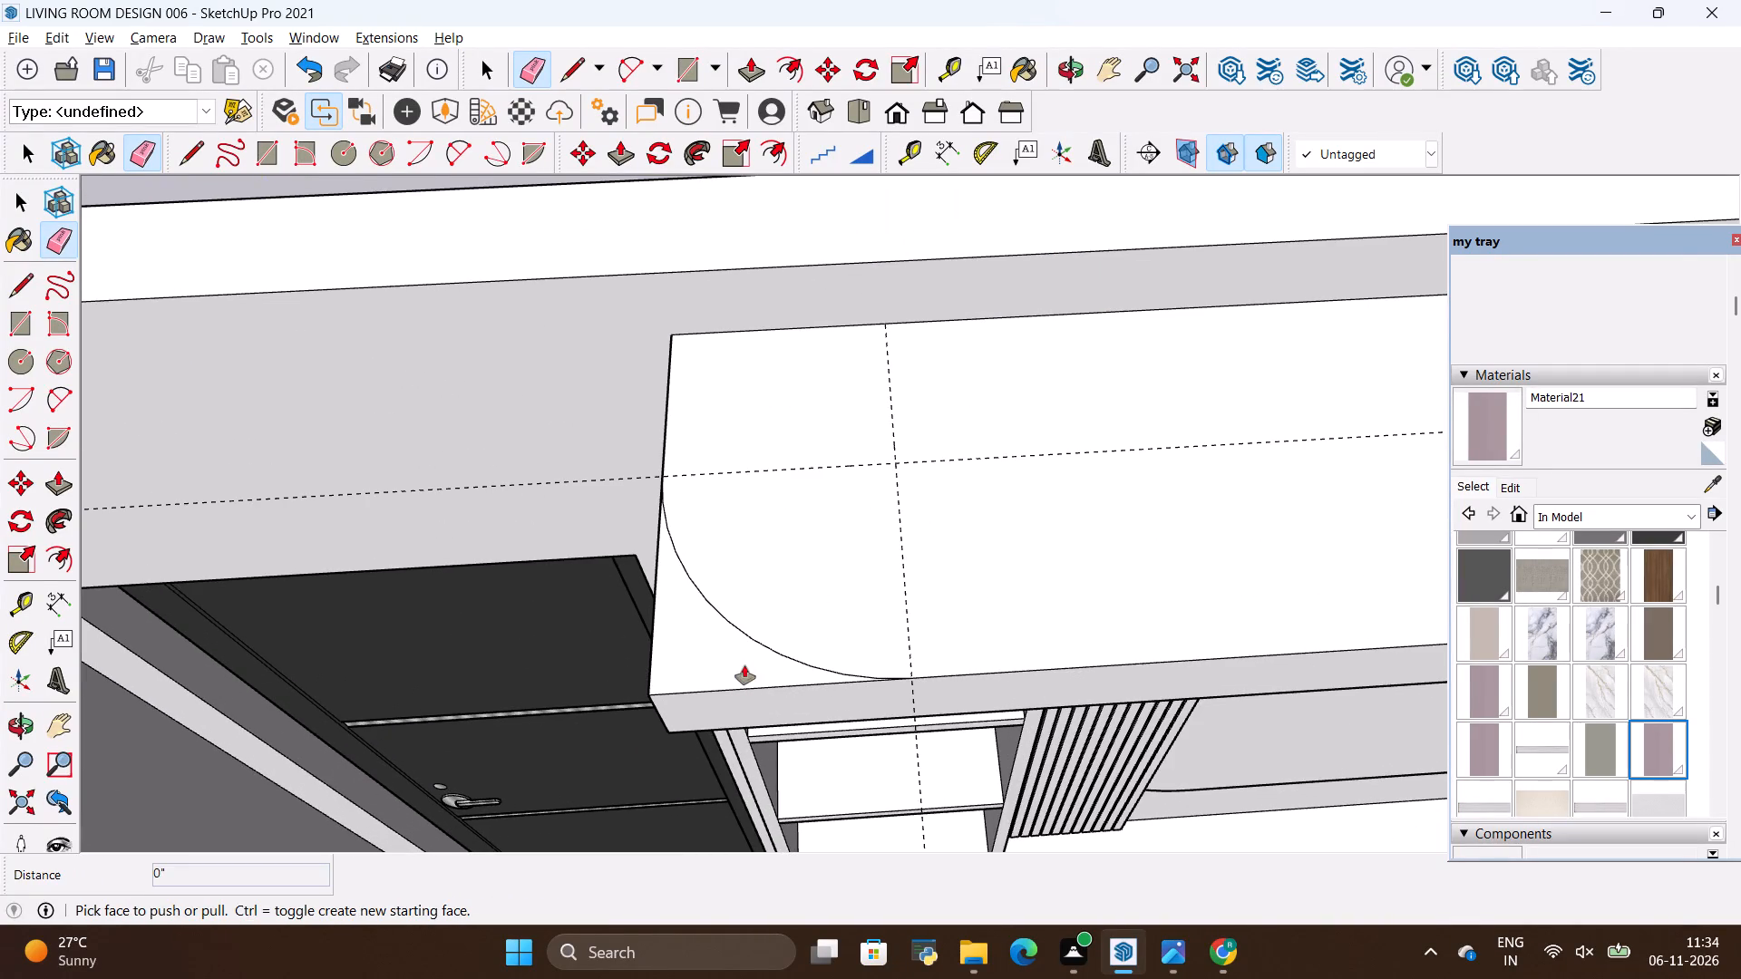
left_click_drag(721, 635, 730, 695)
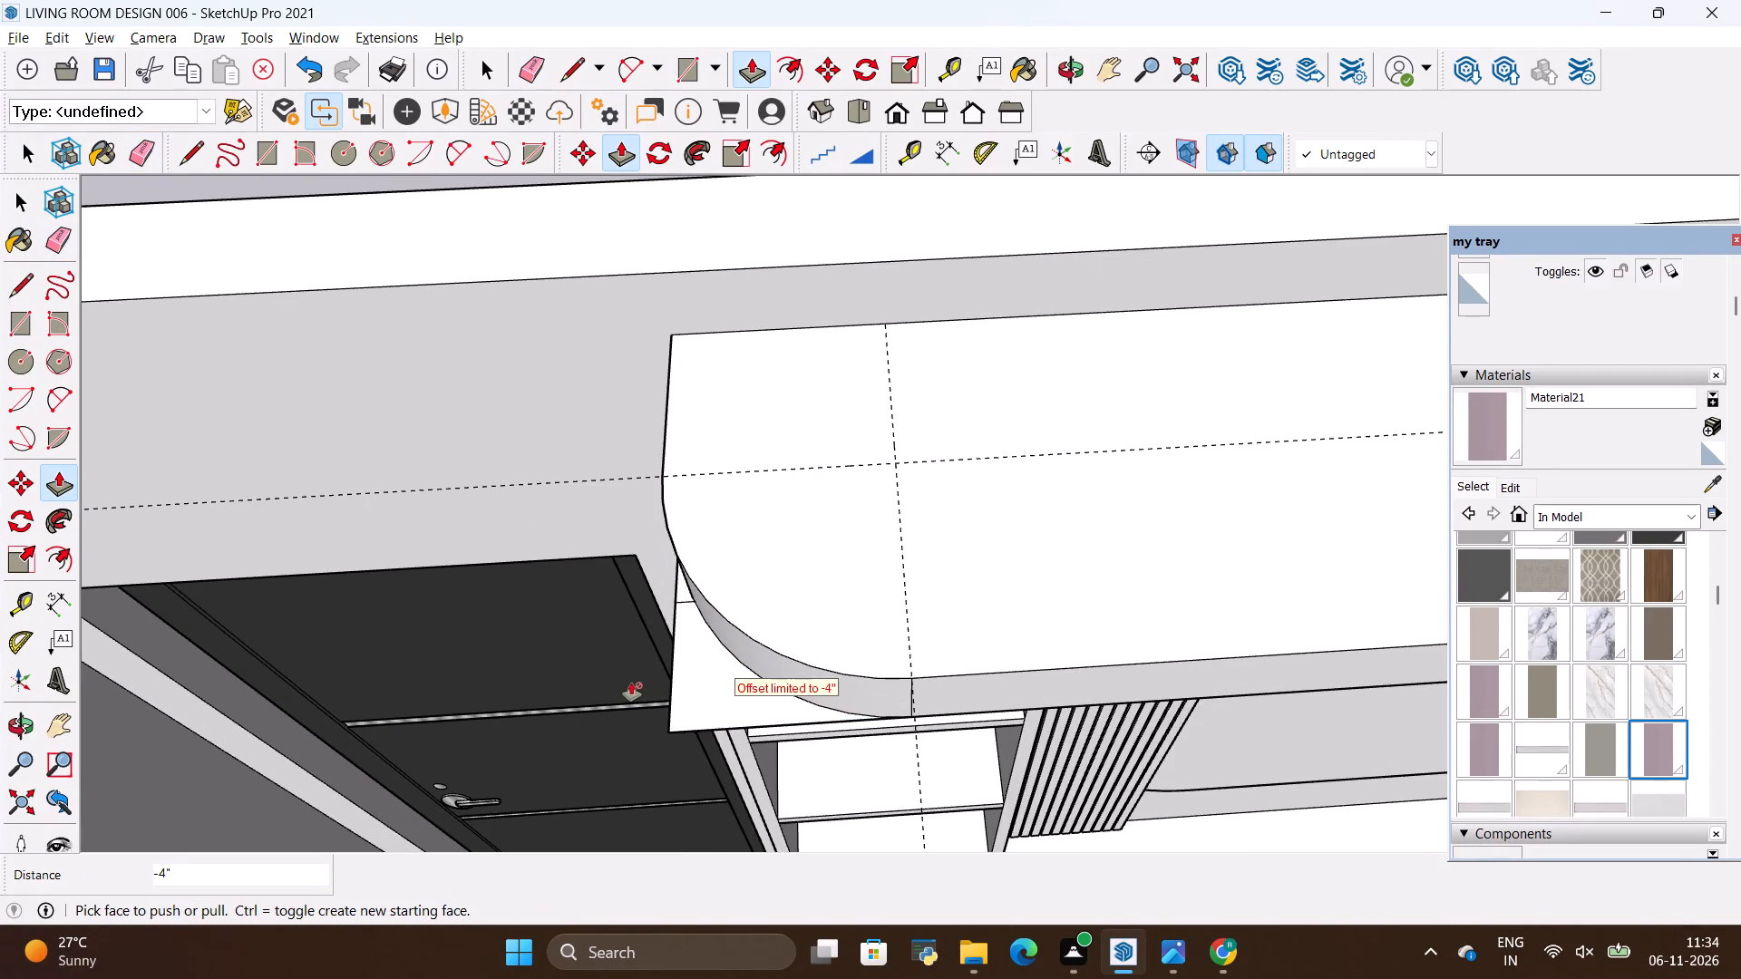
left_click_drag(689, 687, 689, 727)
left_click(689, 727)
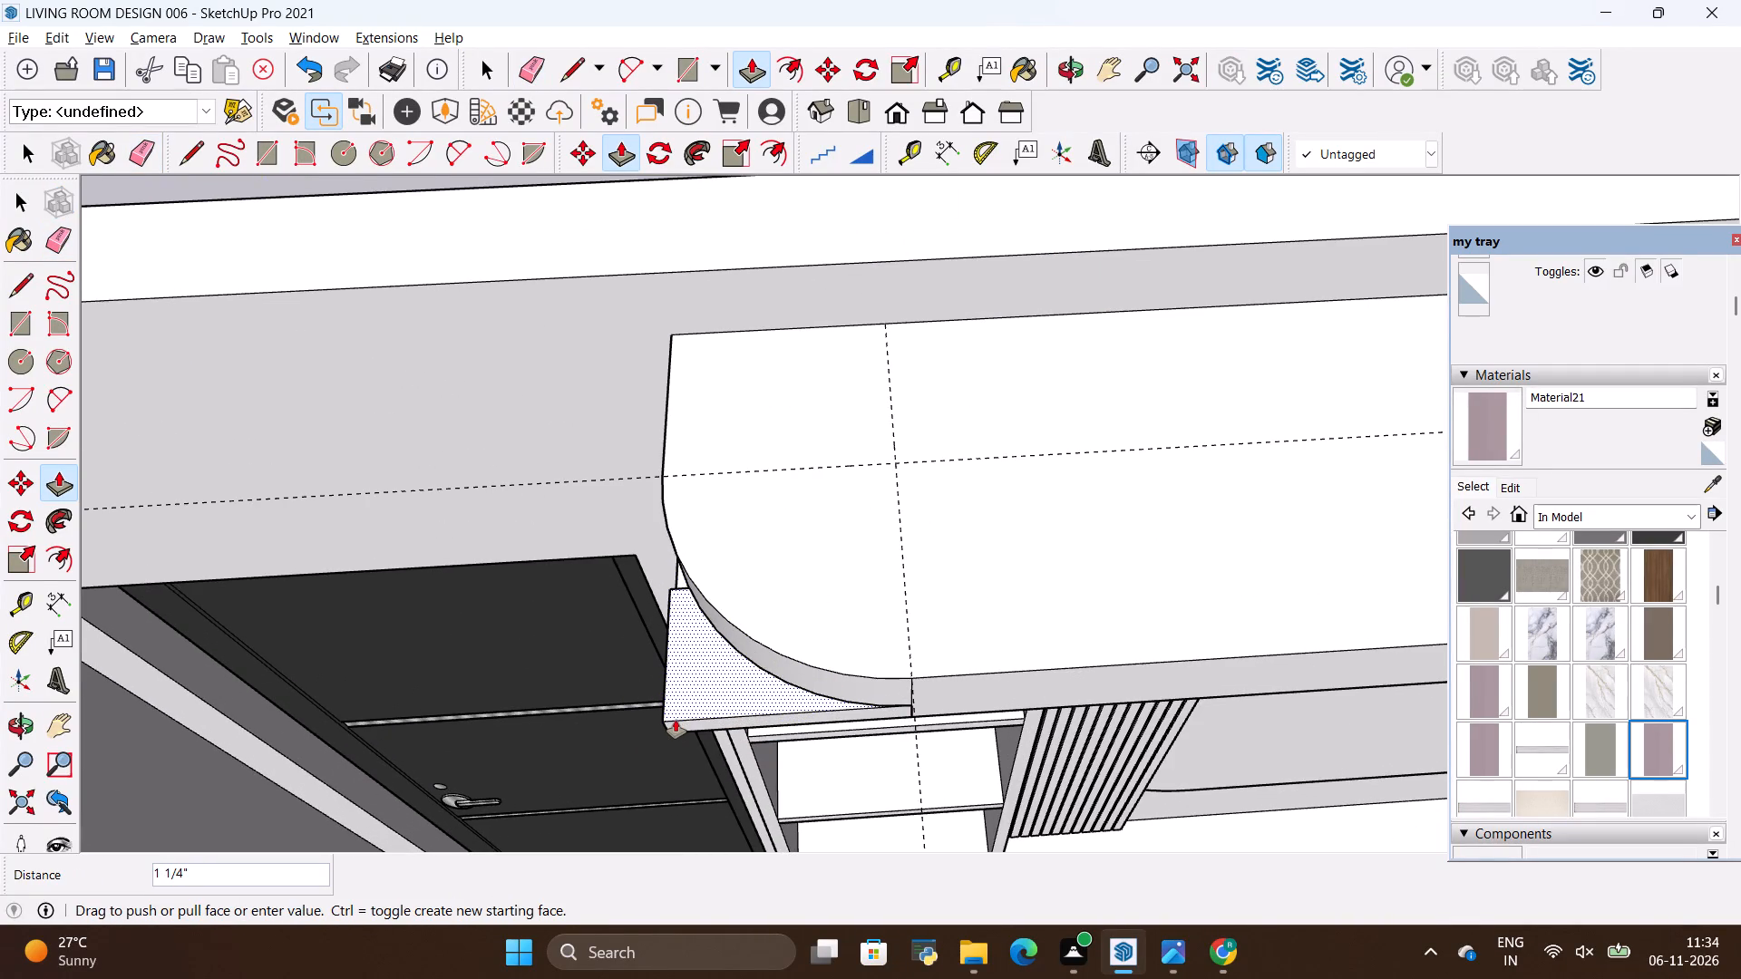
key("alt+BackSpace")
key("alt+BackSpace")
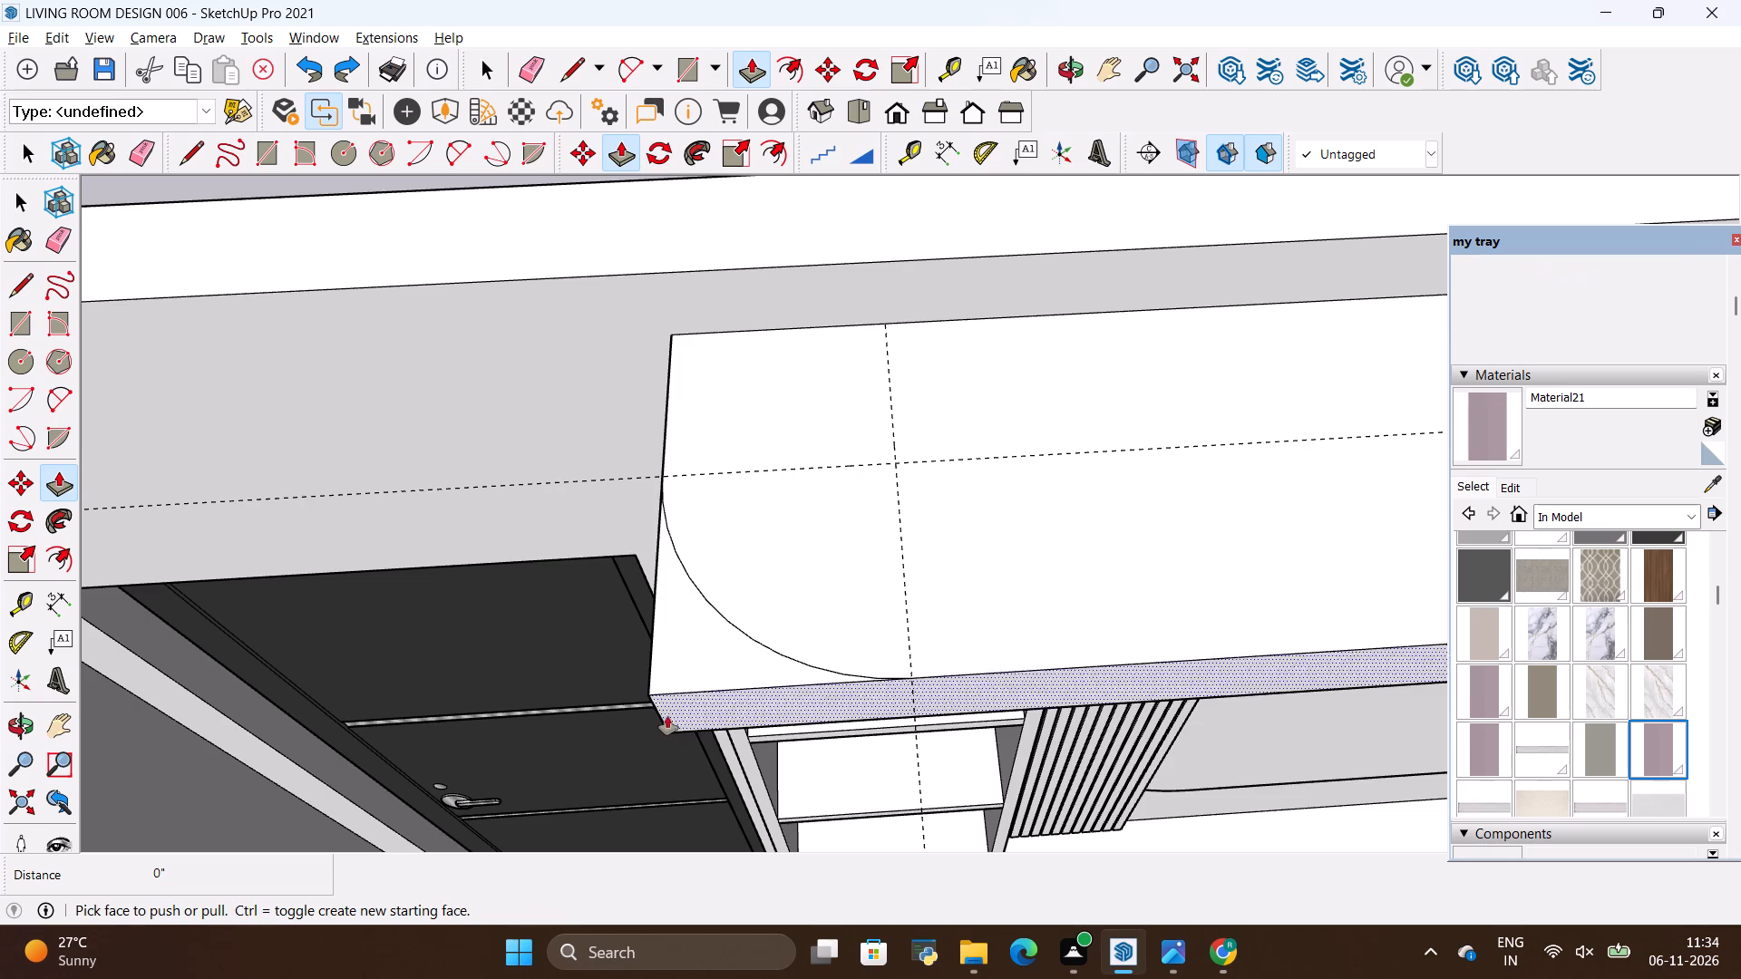
Push the door-side corner face outside the arc down 4" through the top box.
left_click_drag(686, 645, 675, 731)
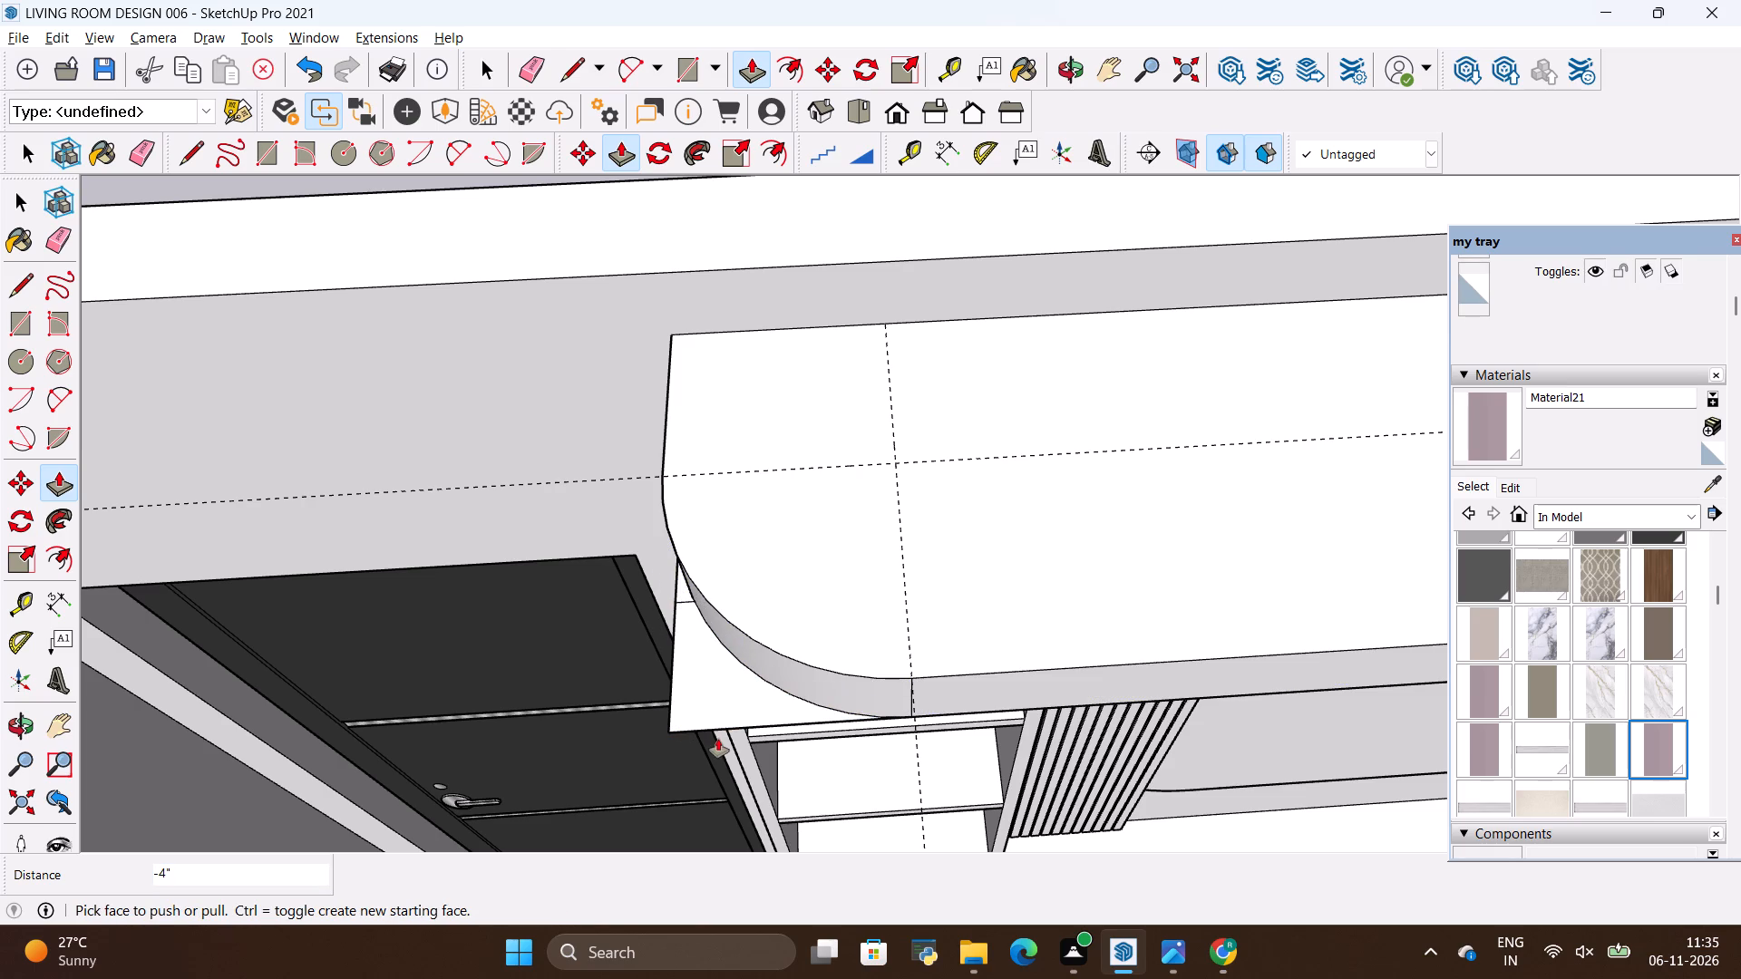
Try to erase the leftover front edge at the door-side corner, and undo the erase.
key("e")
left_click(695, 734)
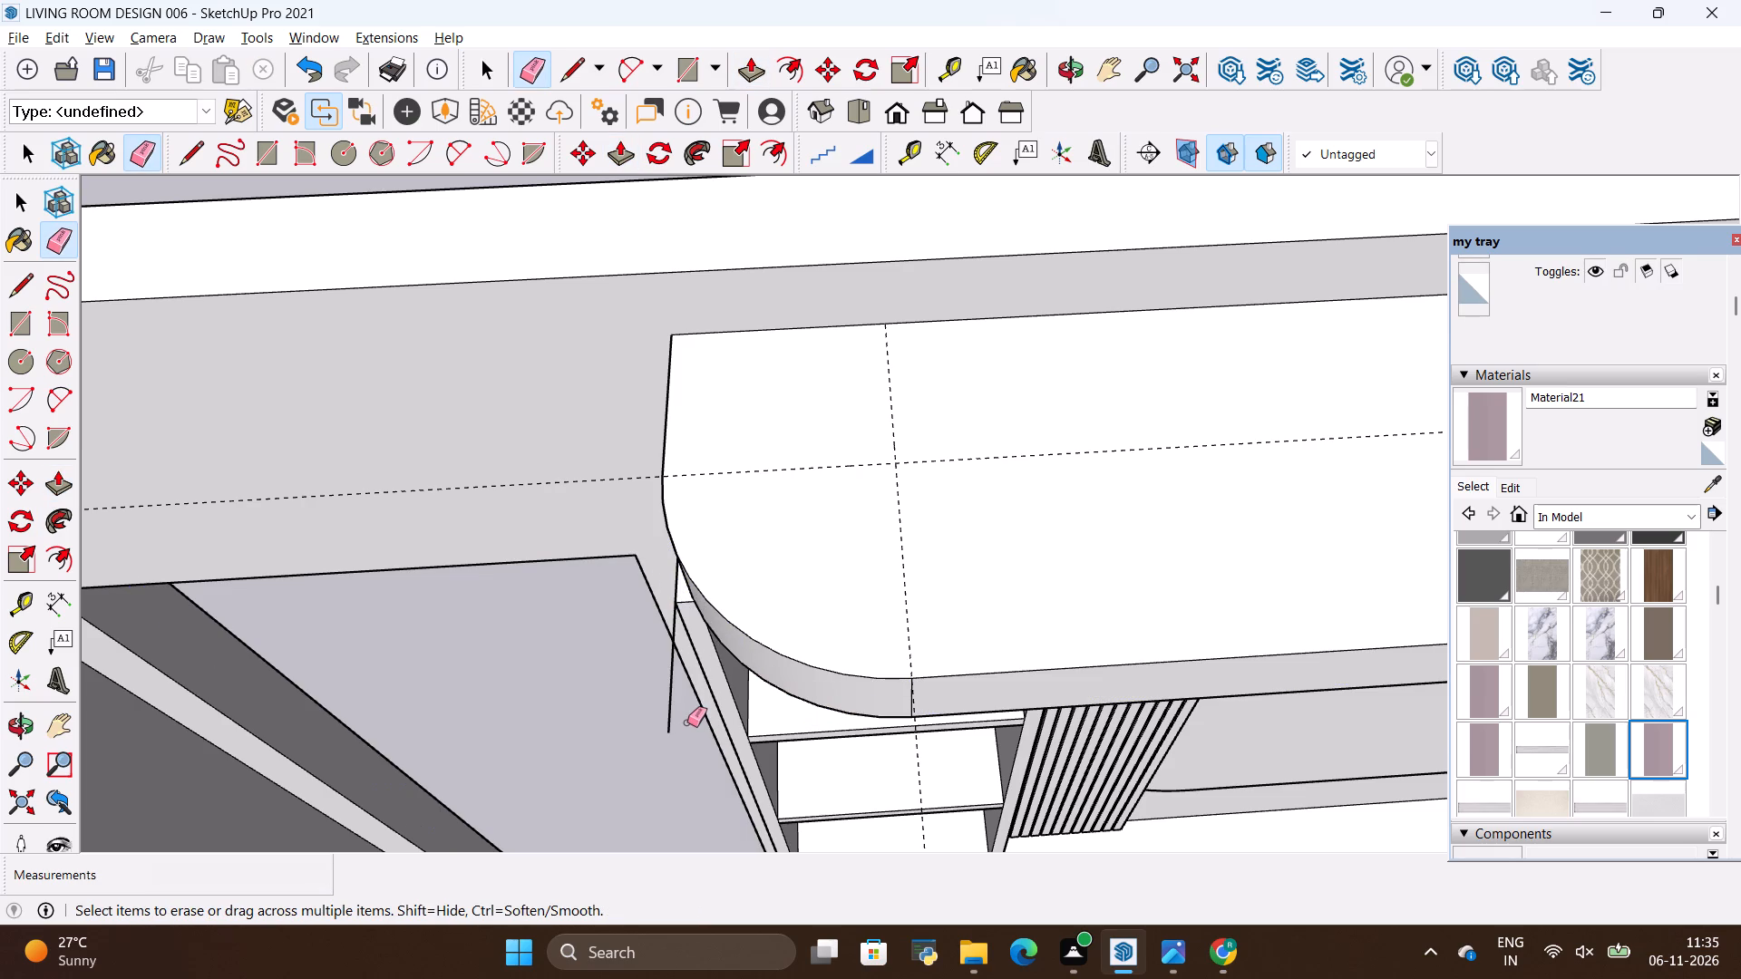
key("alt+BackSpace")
Erase the leftover edges and face below the top box's door-side rounded corner.
scroll(1485, 71, "down", 9)
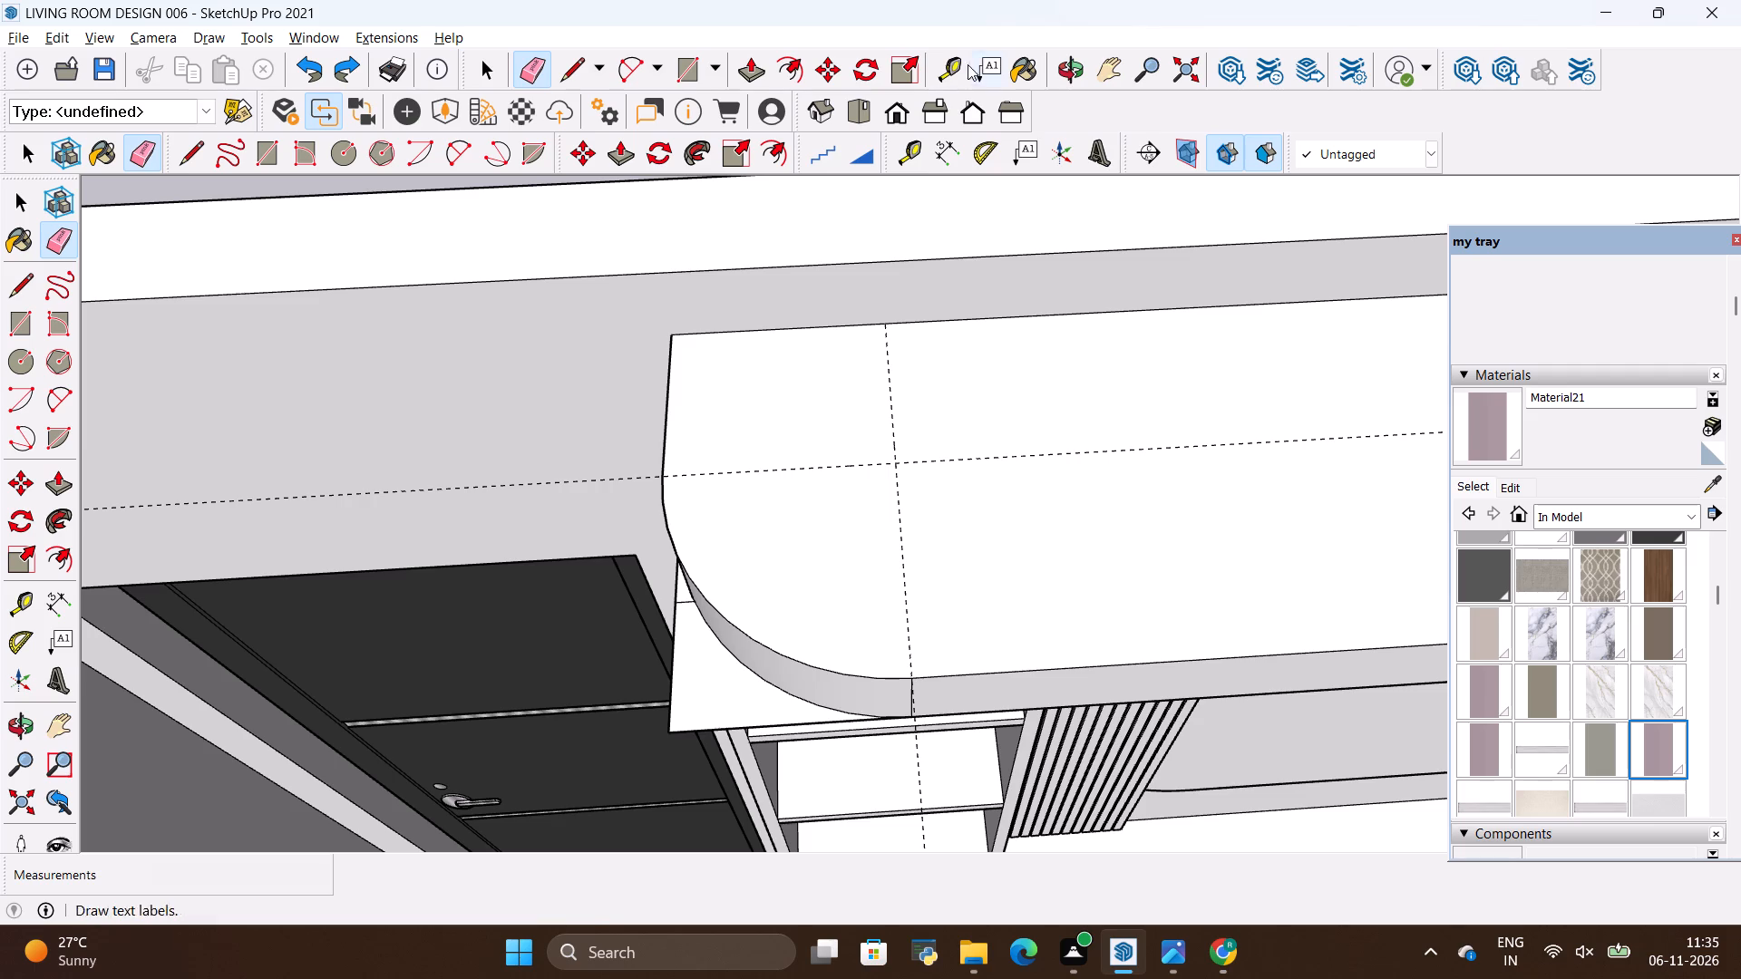
scroll(1346, 275, "down", 7)
scroll(1122, 427, "up", 6)
scroll(949, 541, "up", 3)
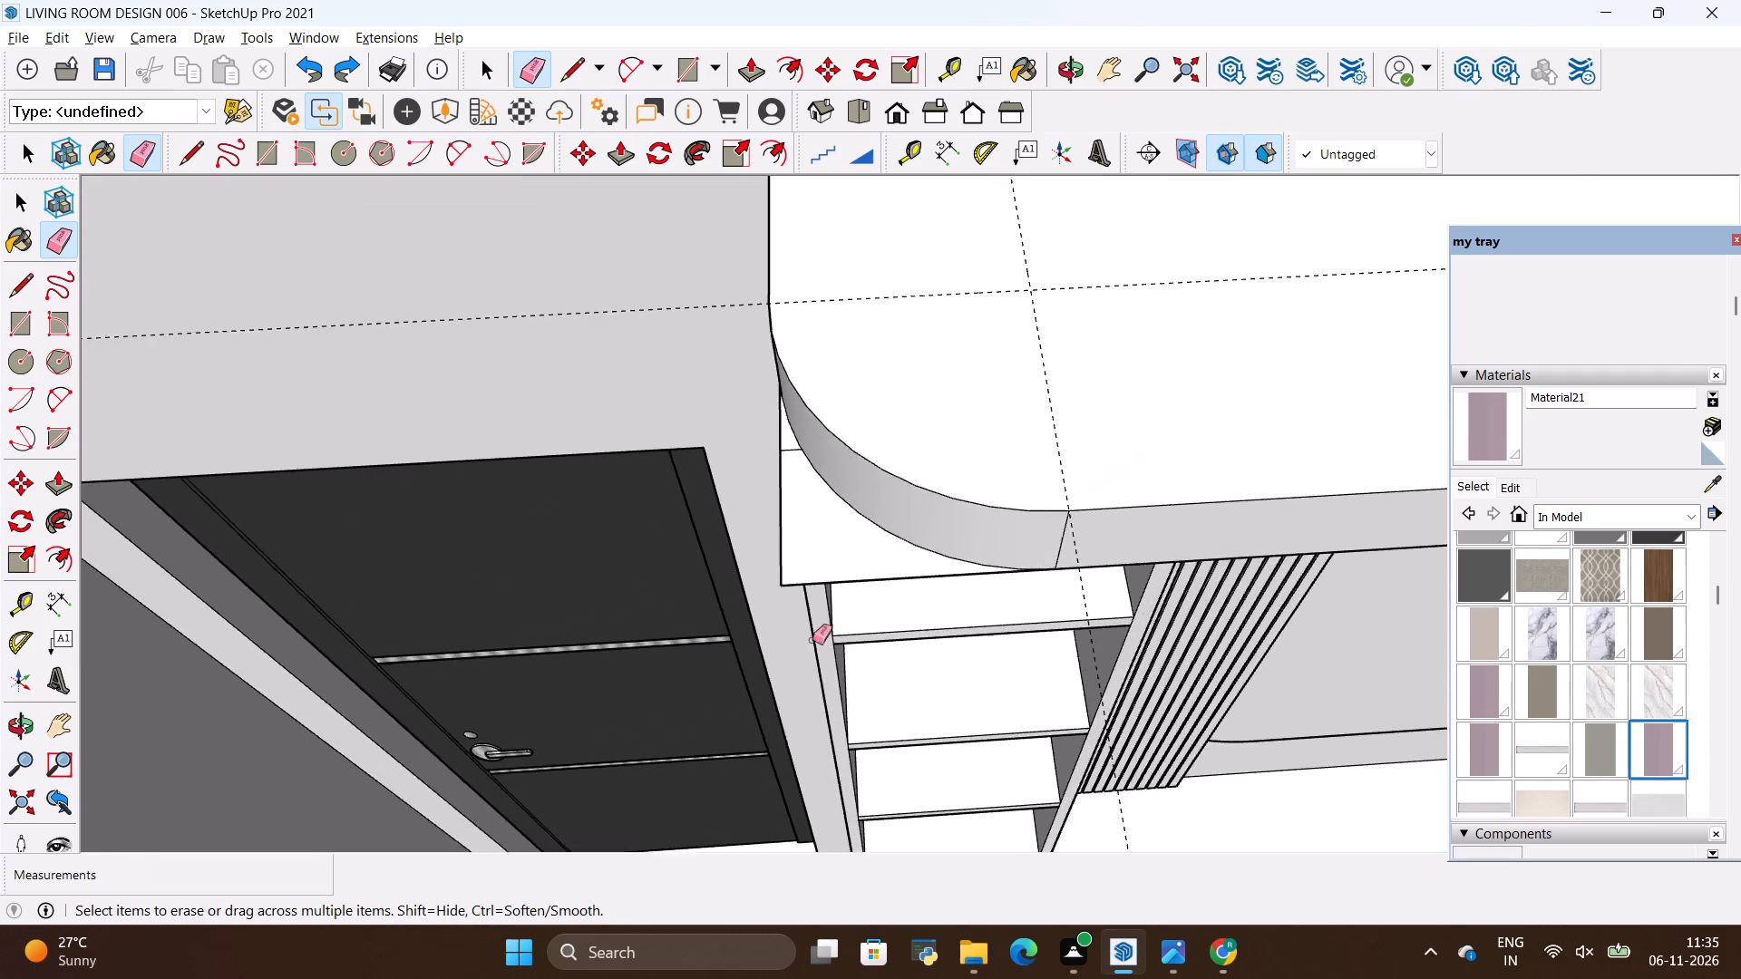
scroll(812, 640, "up", 6)
scroll(791, 589, "down", 3)
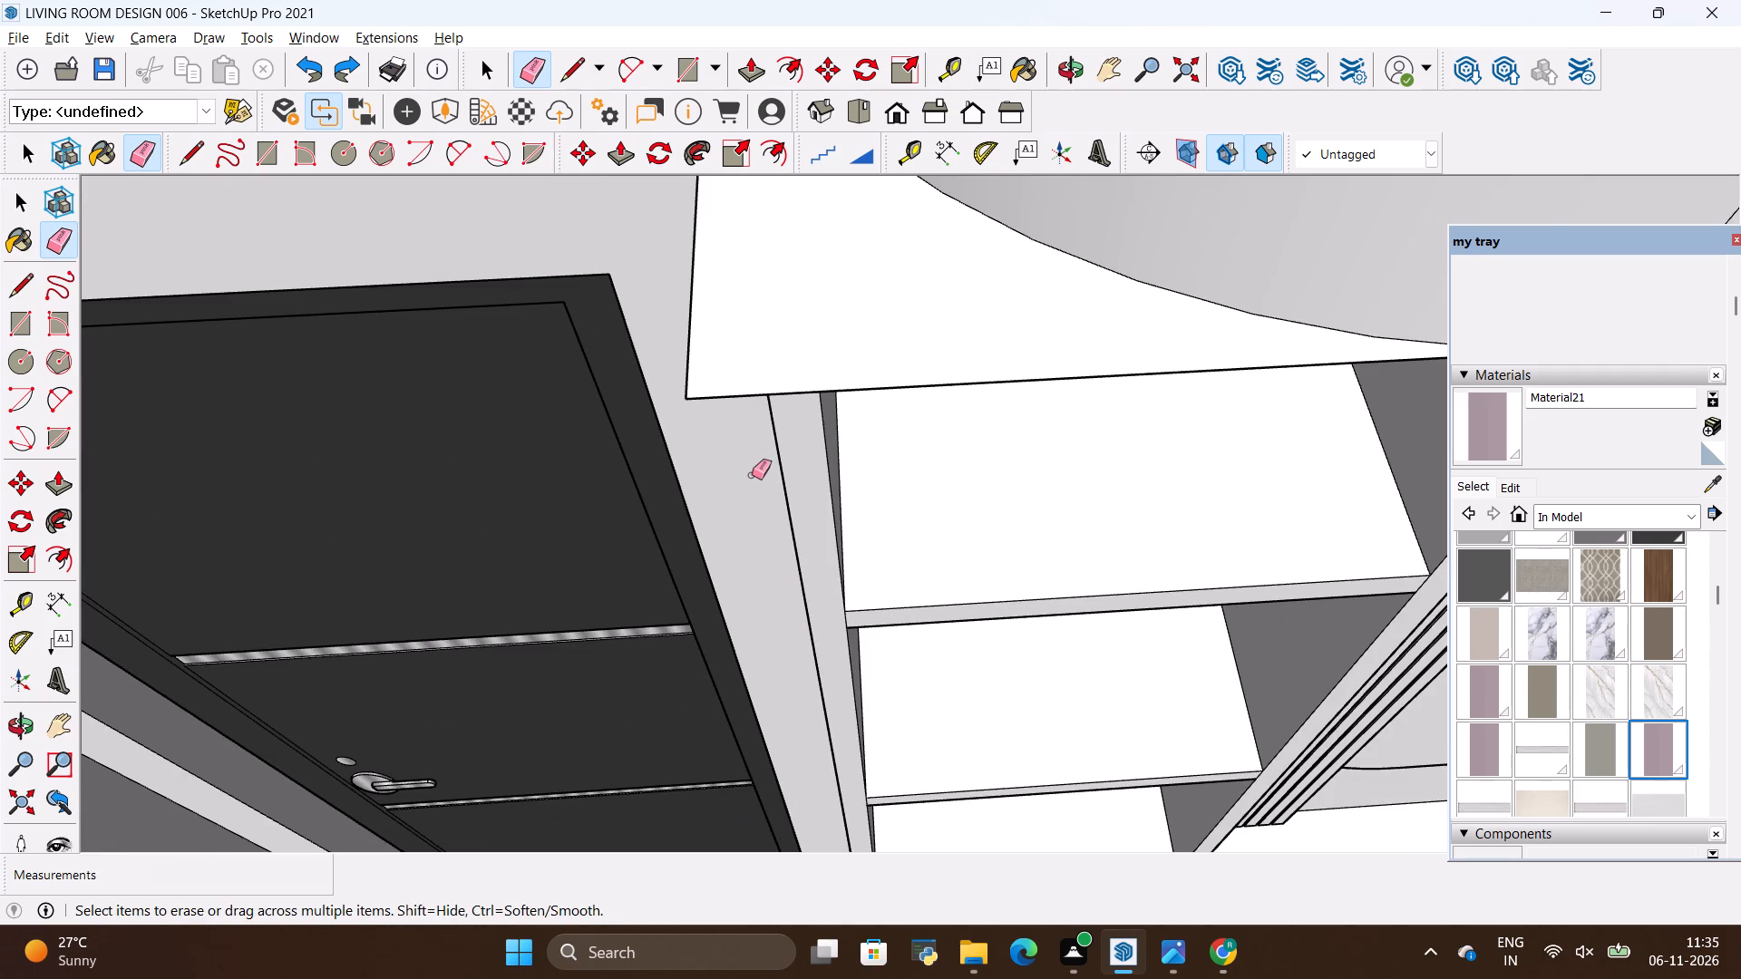
key("e")
left_click_drag(696, 388, 702, 399)
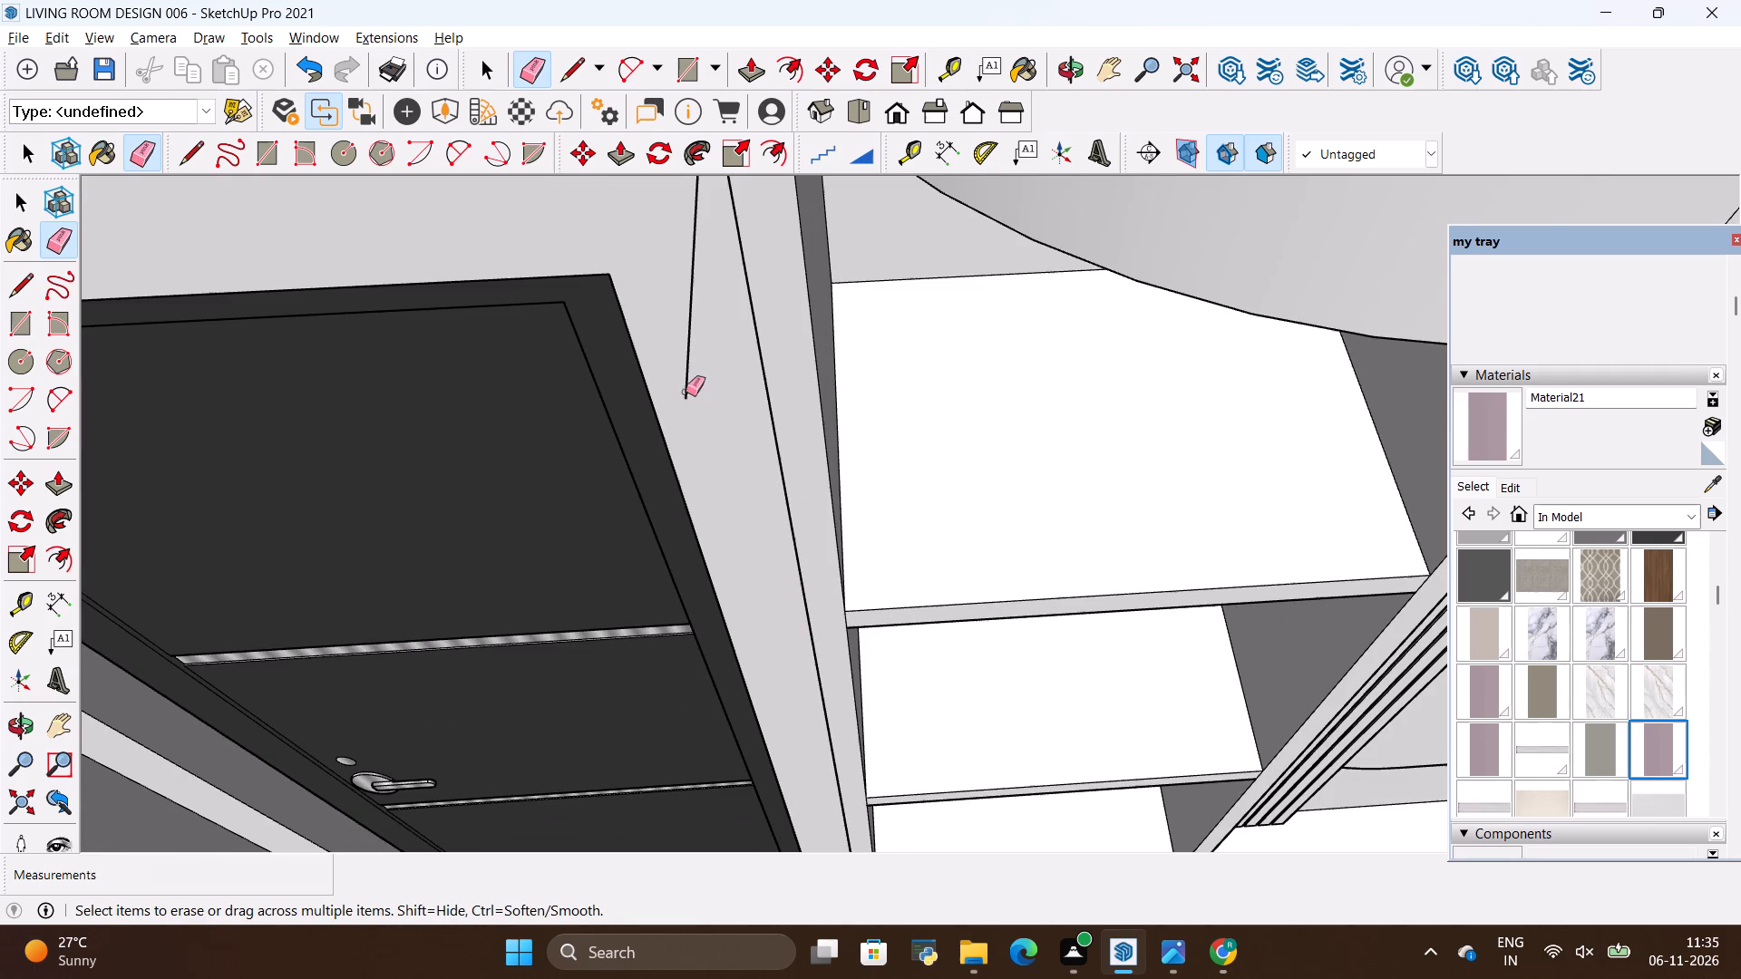
left_click_drag(674, 376, 699, 388)
Examine the door-side rounded corner of the top box and the shelf column below it from several angles.
scroll(705, 465, "down", 10)
scroll(657, 383, "up", 2)
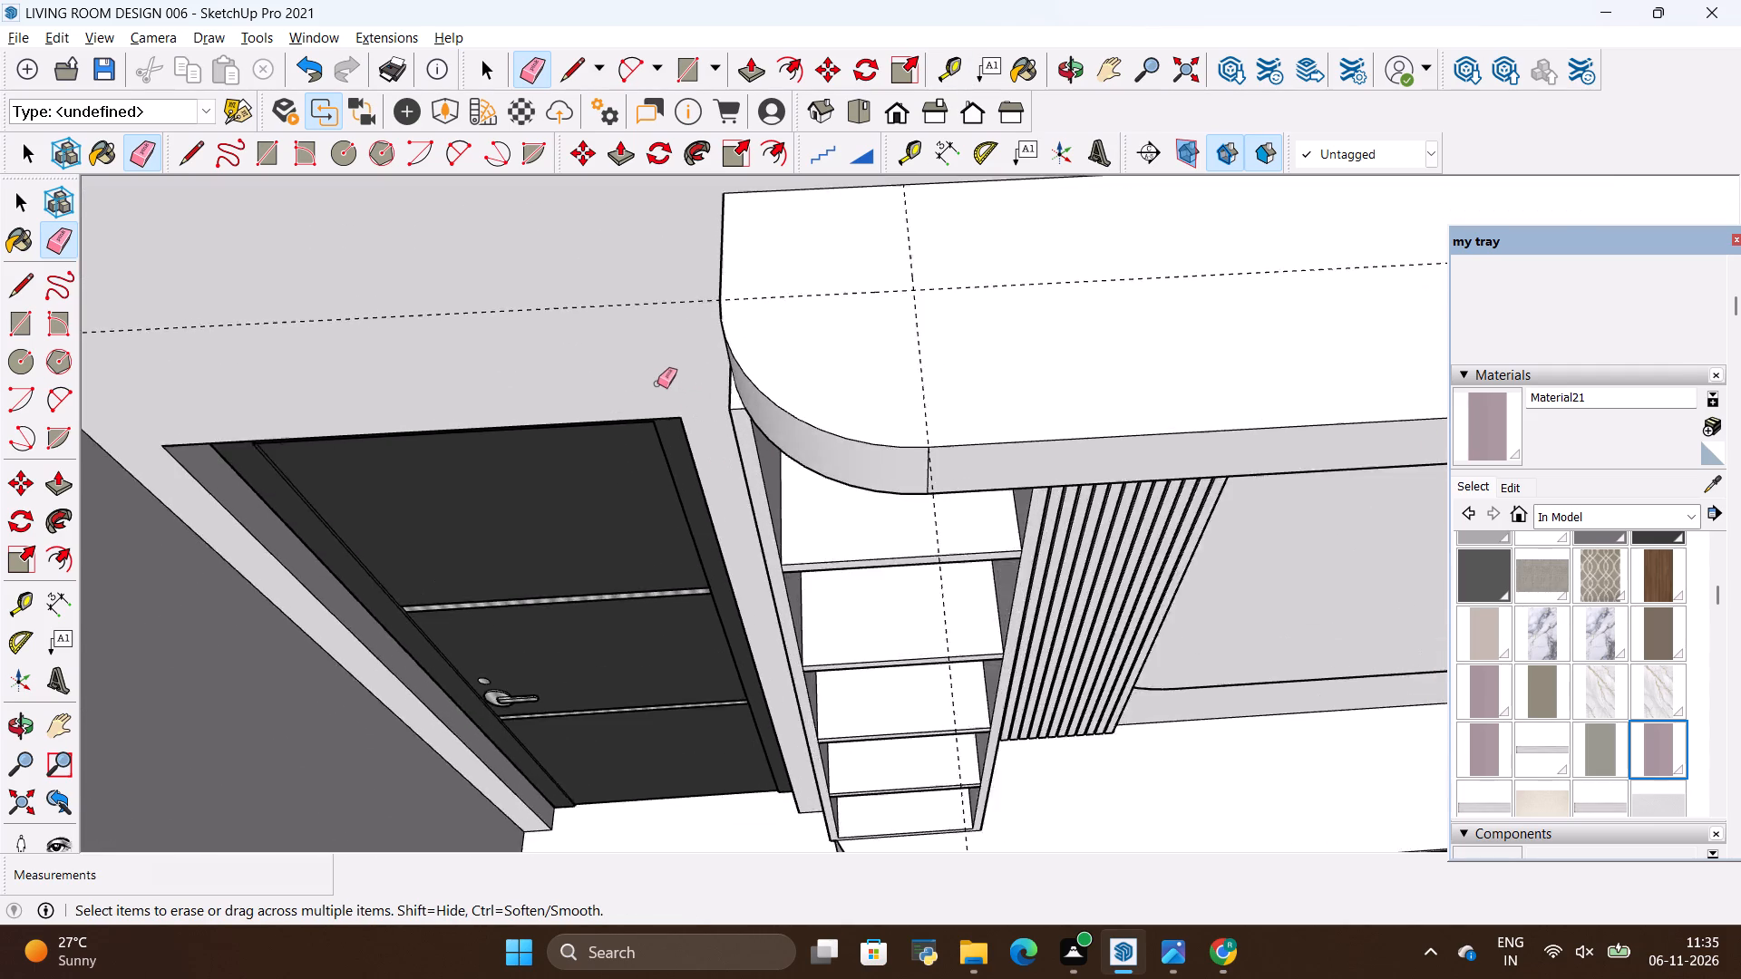
scroll(657, 383, "up", 9)
scroll(836, 422, "up", 4)
scroll(950, 412, "down", 9)
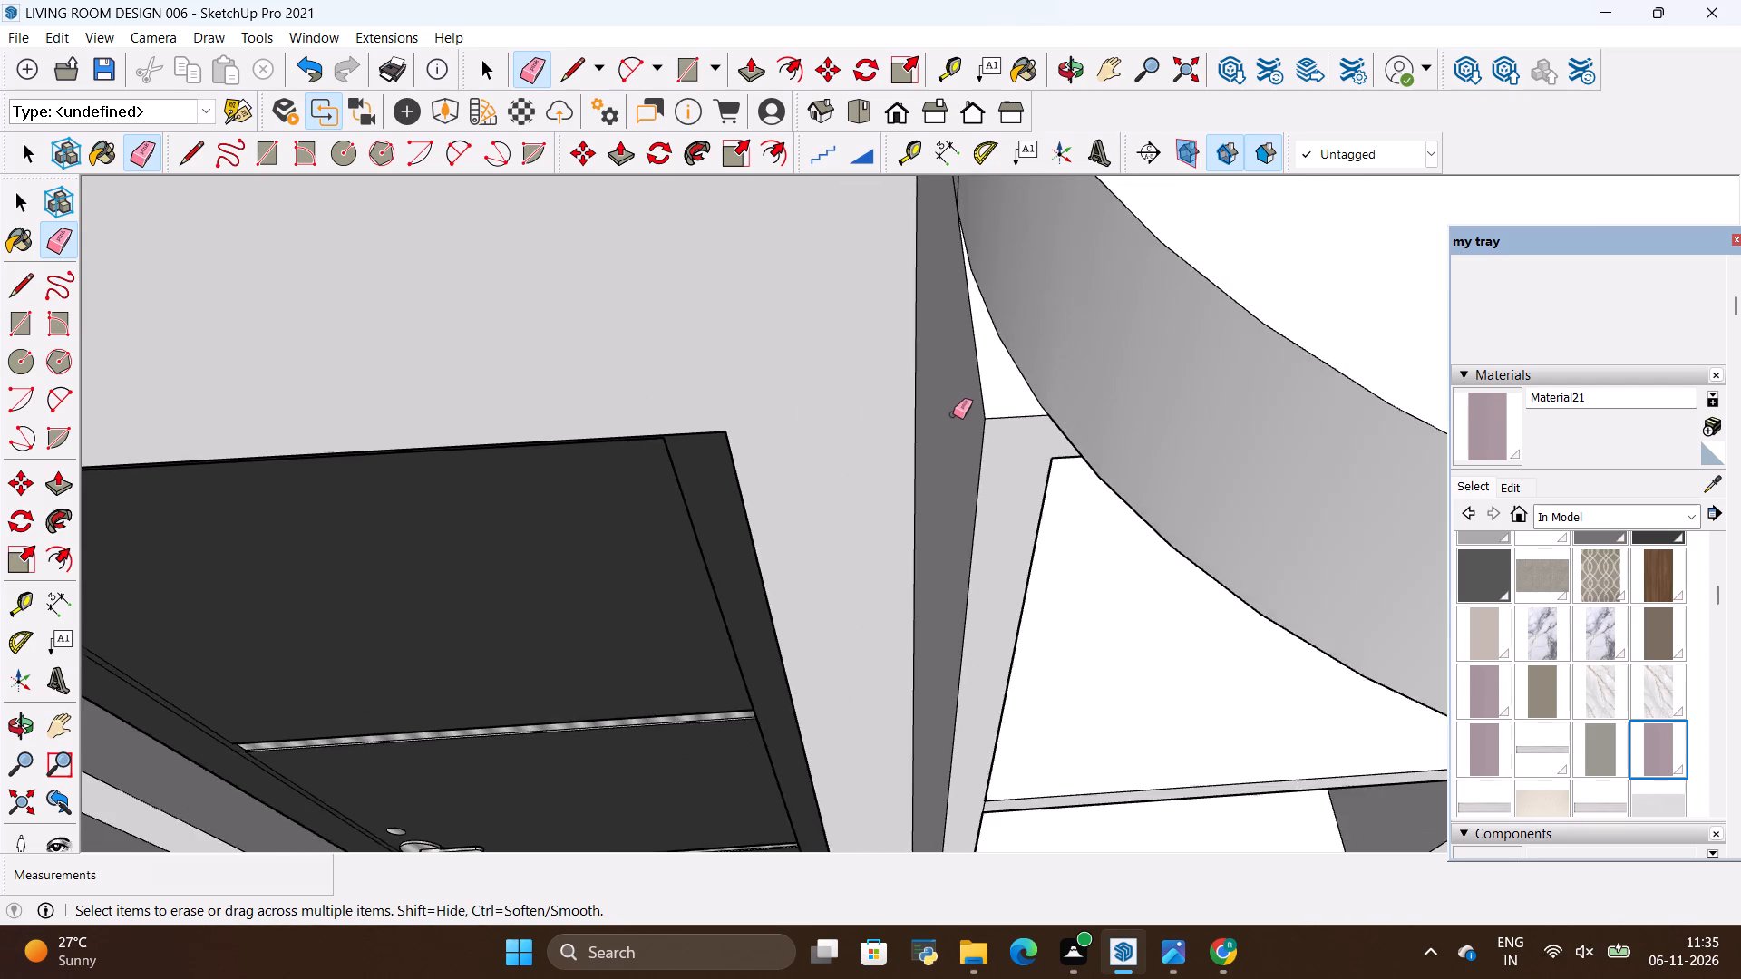
scroll(953, 414, "down", 19)
key("space")
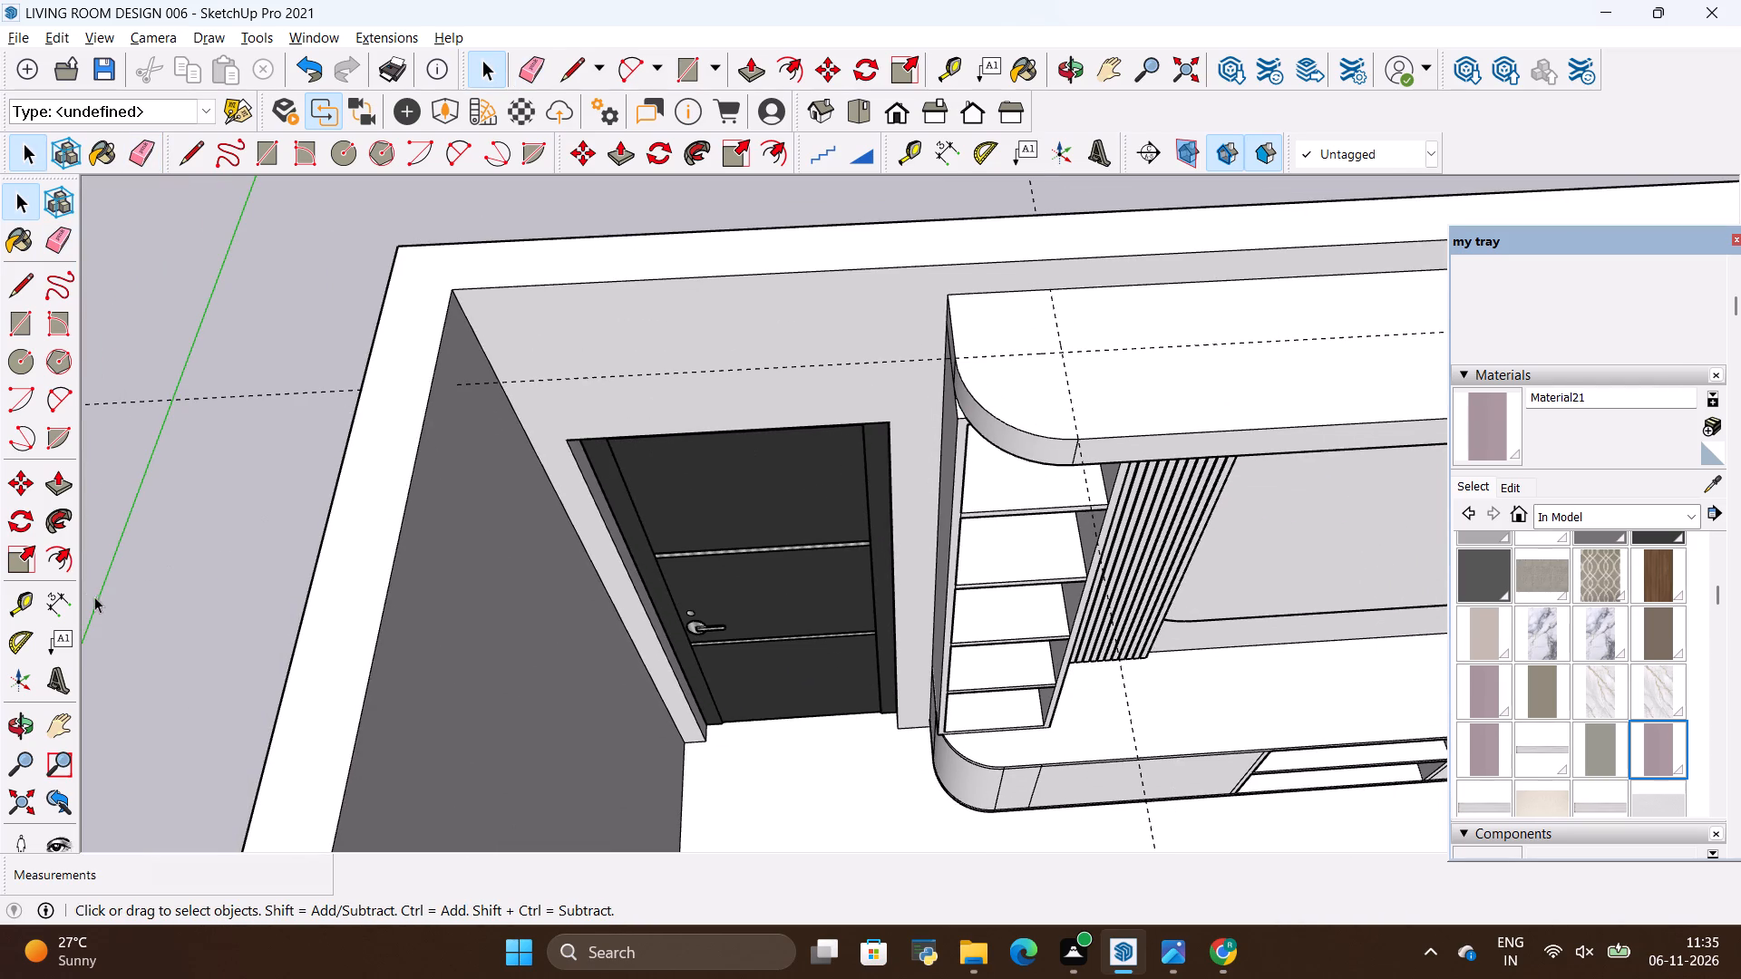
left_click(15, 725)
left_click_drag(710, 581, 643, 366)
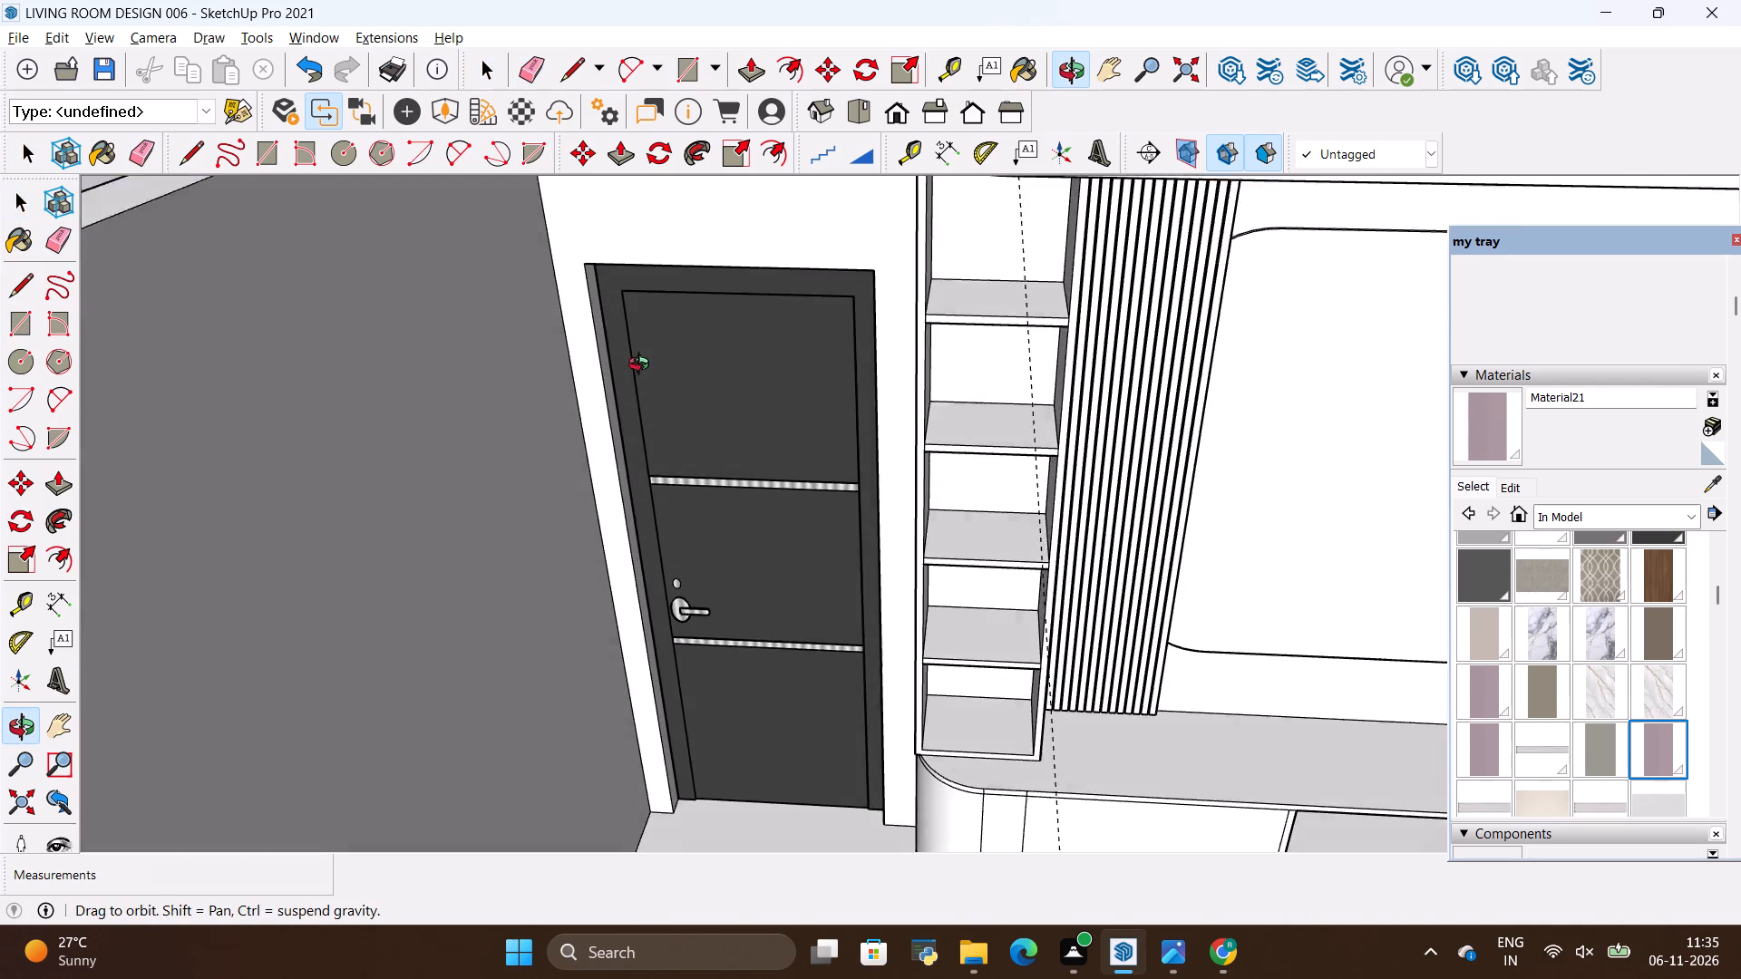
left_click_drag(643, 366, 625, 463)
scroll(687, 626, "down", 6)
scroll(860, 402, "up", 11)
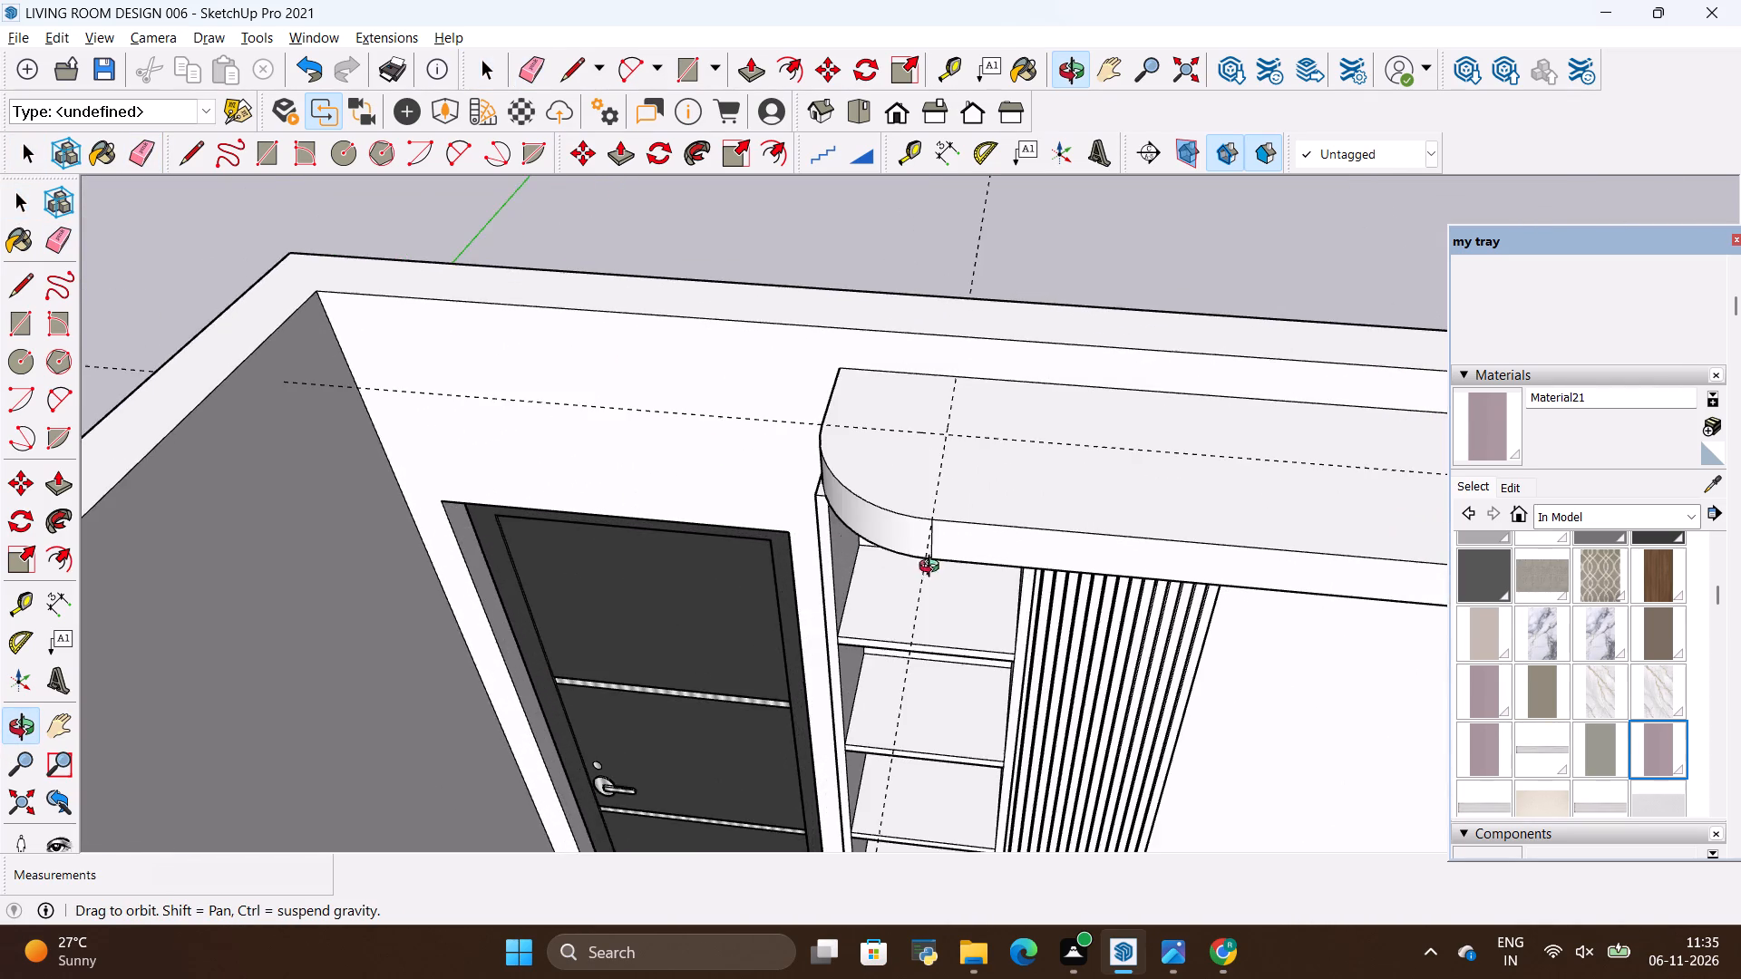
left_click_drag(948, 561, 1169, 505)
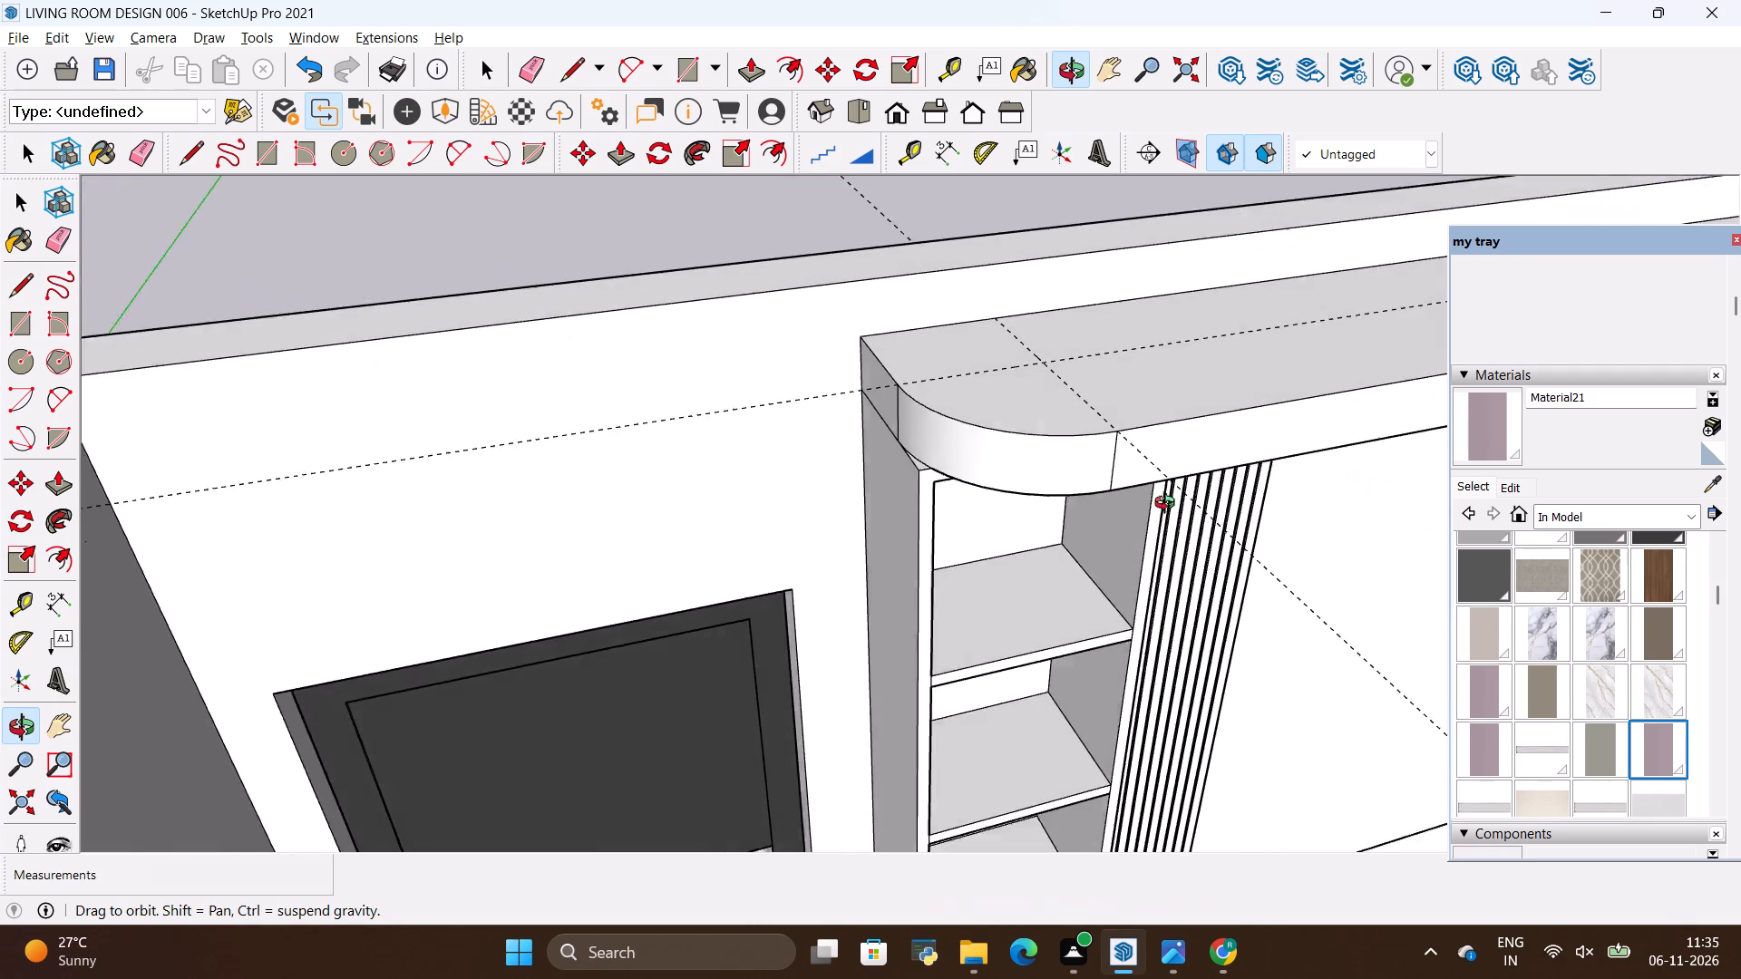
left_click_drag(1169, 505, 916, 481)
scroll(911, 487, "down", 3)
scroll(939, 602, "up", 7)
Erase the three guide lines used to set out the top box's rounded corners.
key("e")
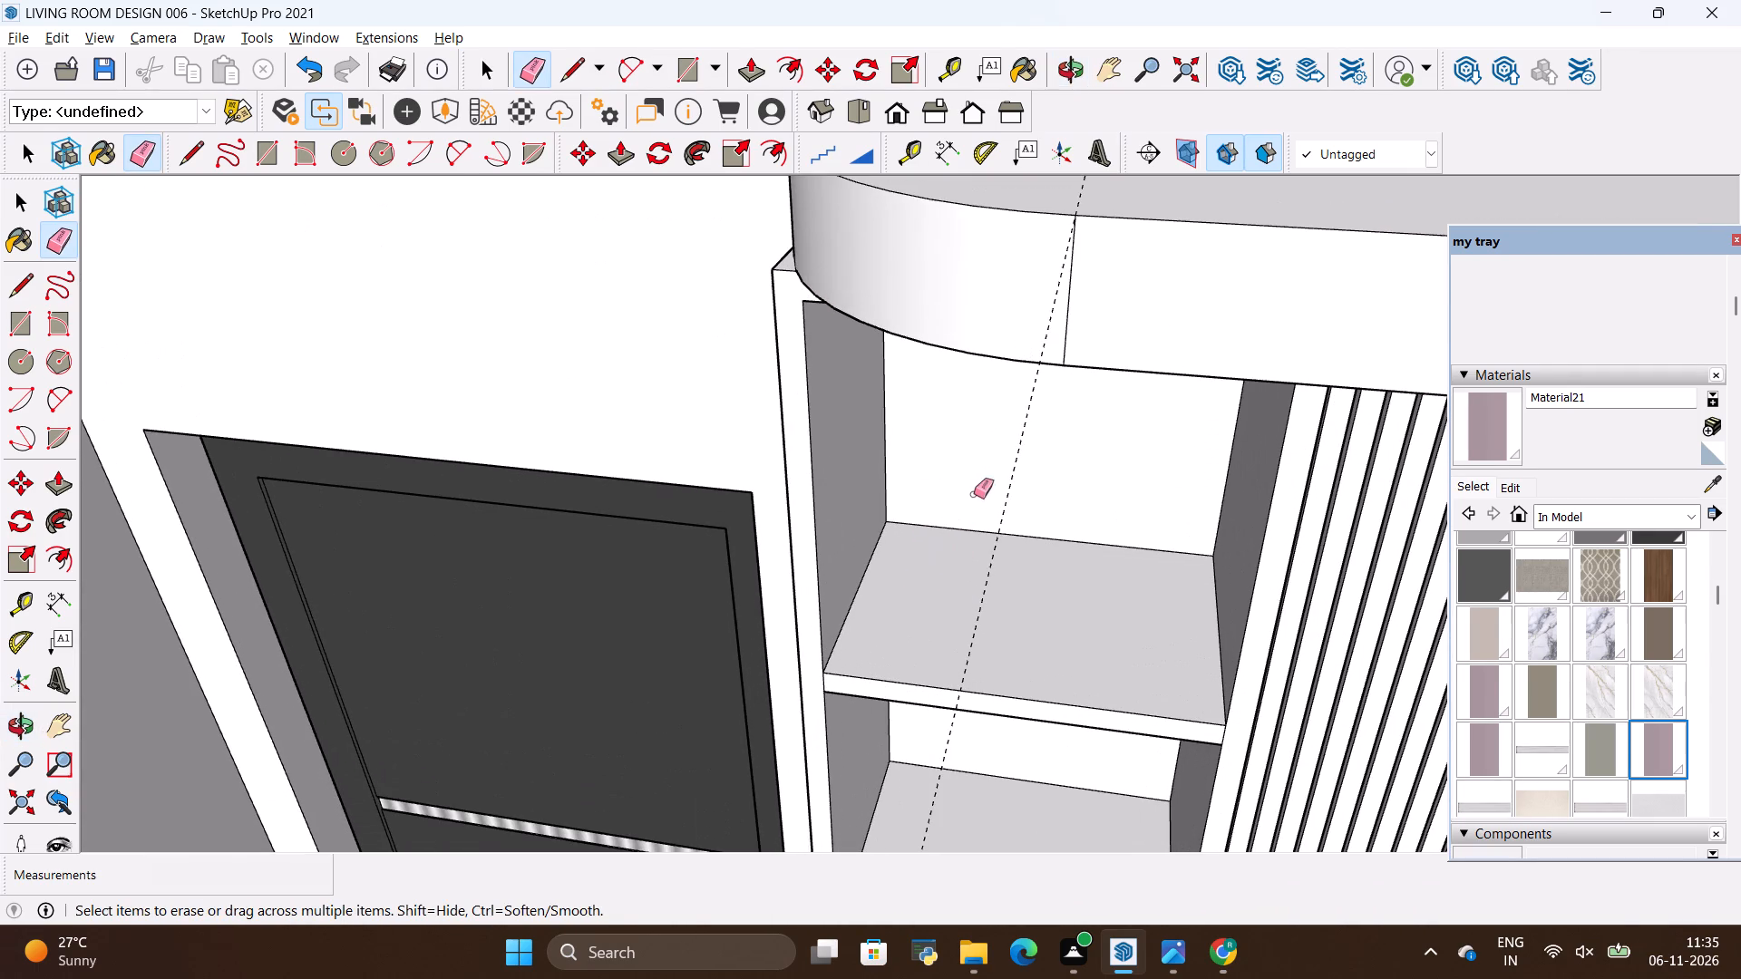
left_click_drag(984, 488, 1033, 494)
key("space")
left_click(997, 488)
scroll(760, 479, "down", 8)
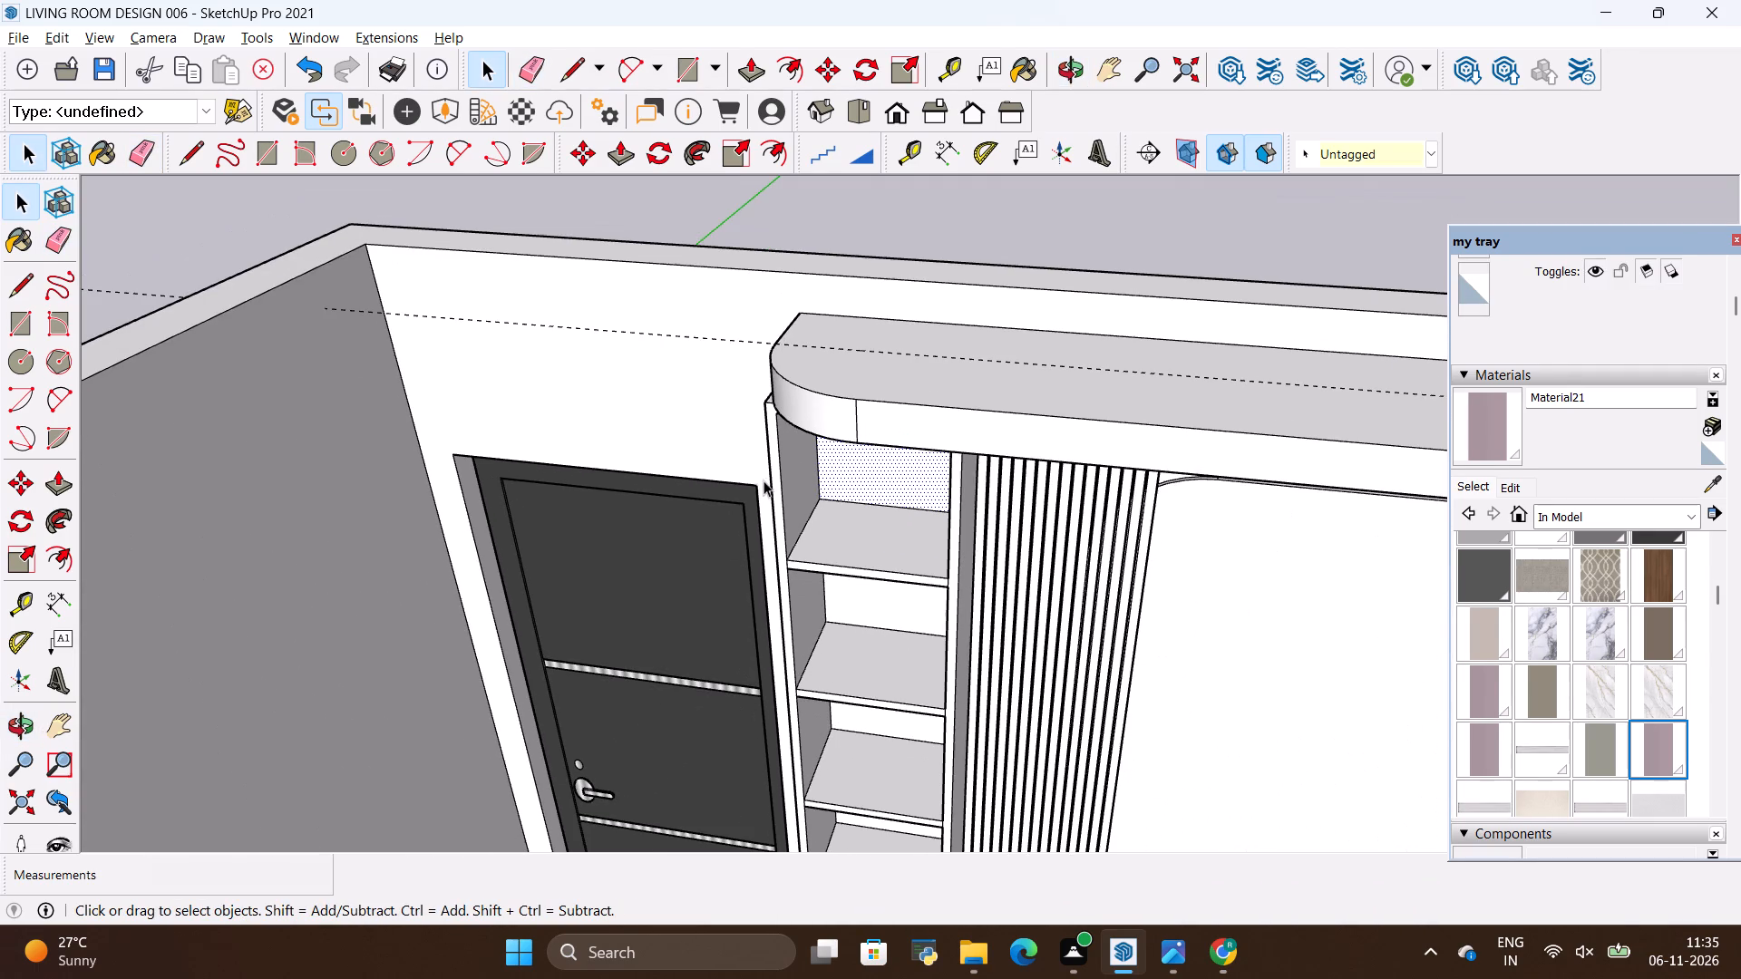
key("e")
left_click_drag(740, 333, 750, 345)
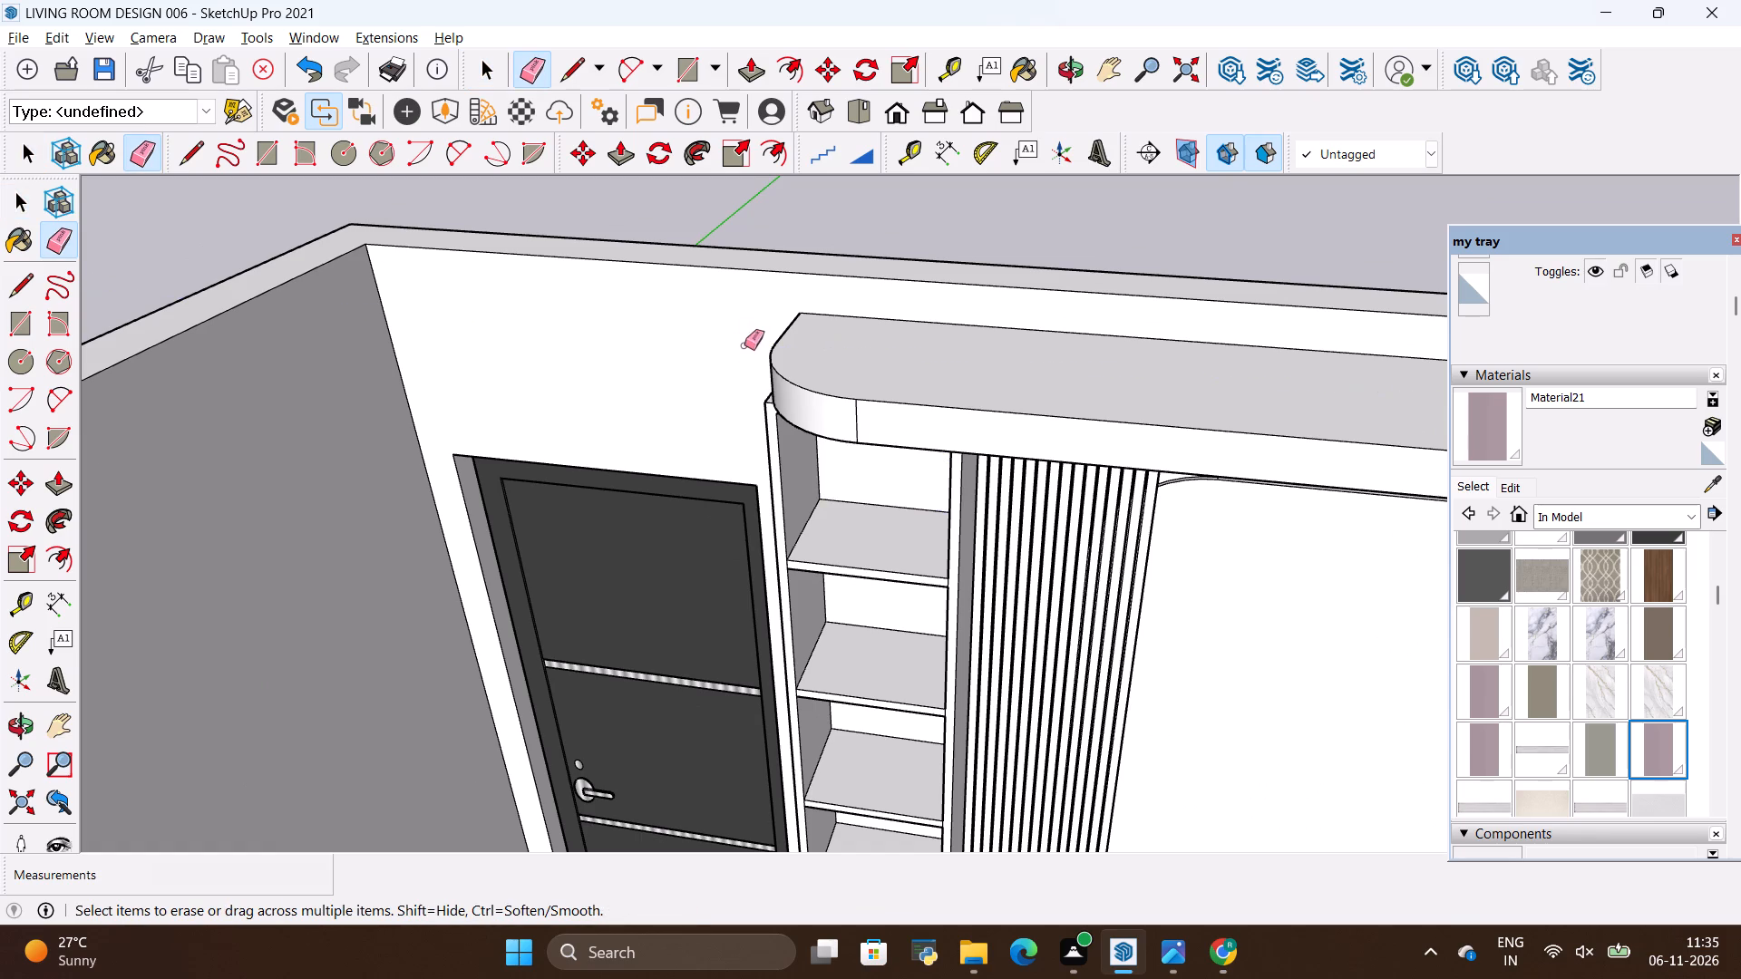
key("space")
scroll(481, 308, "down", 10)
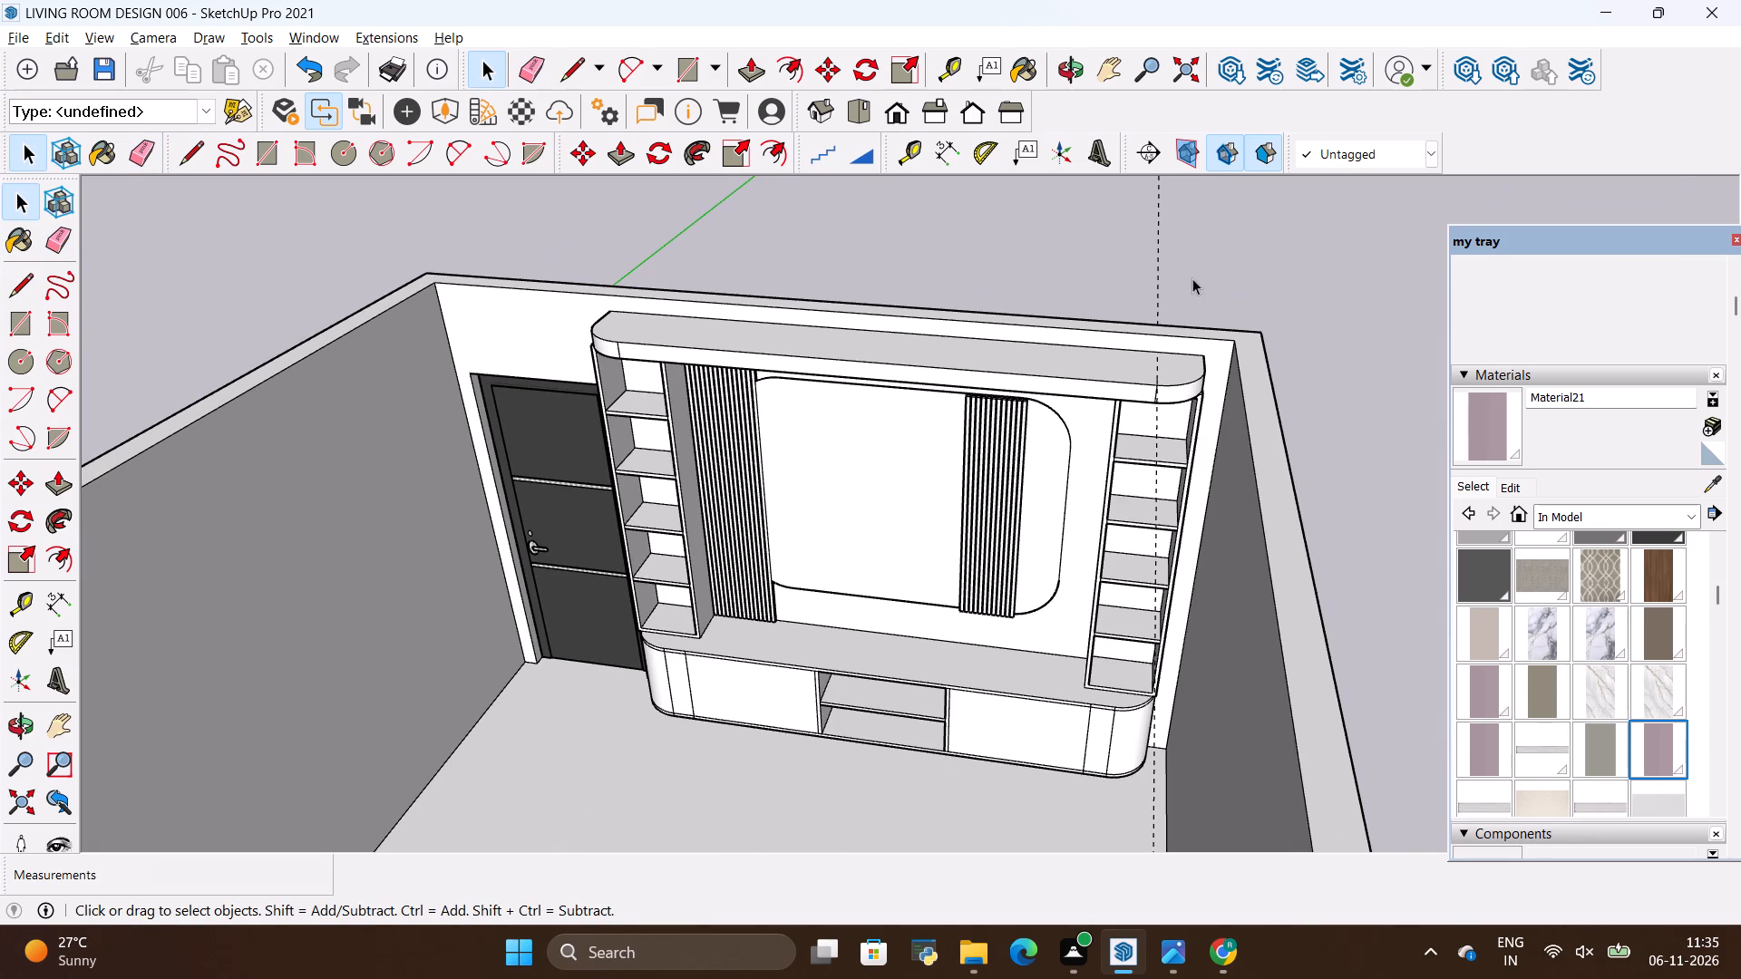
key("e")
left_click_drag(1192, 264, 1151, 272)
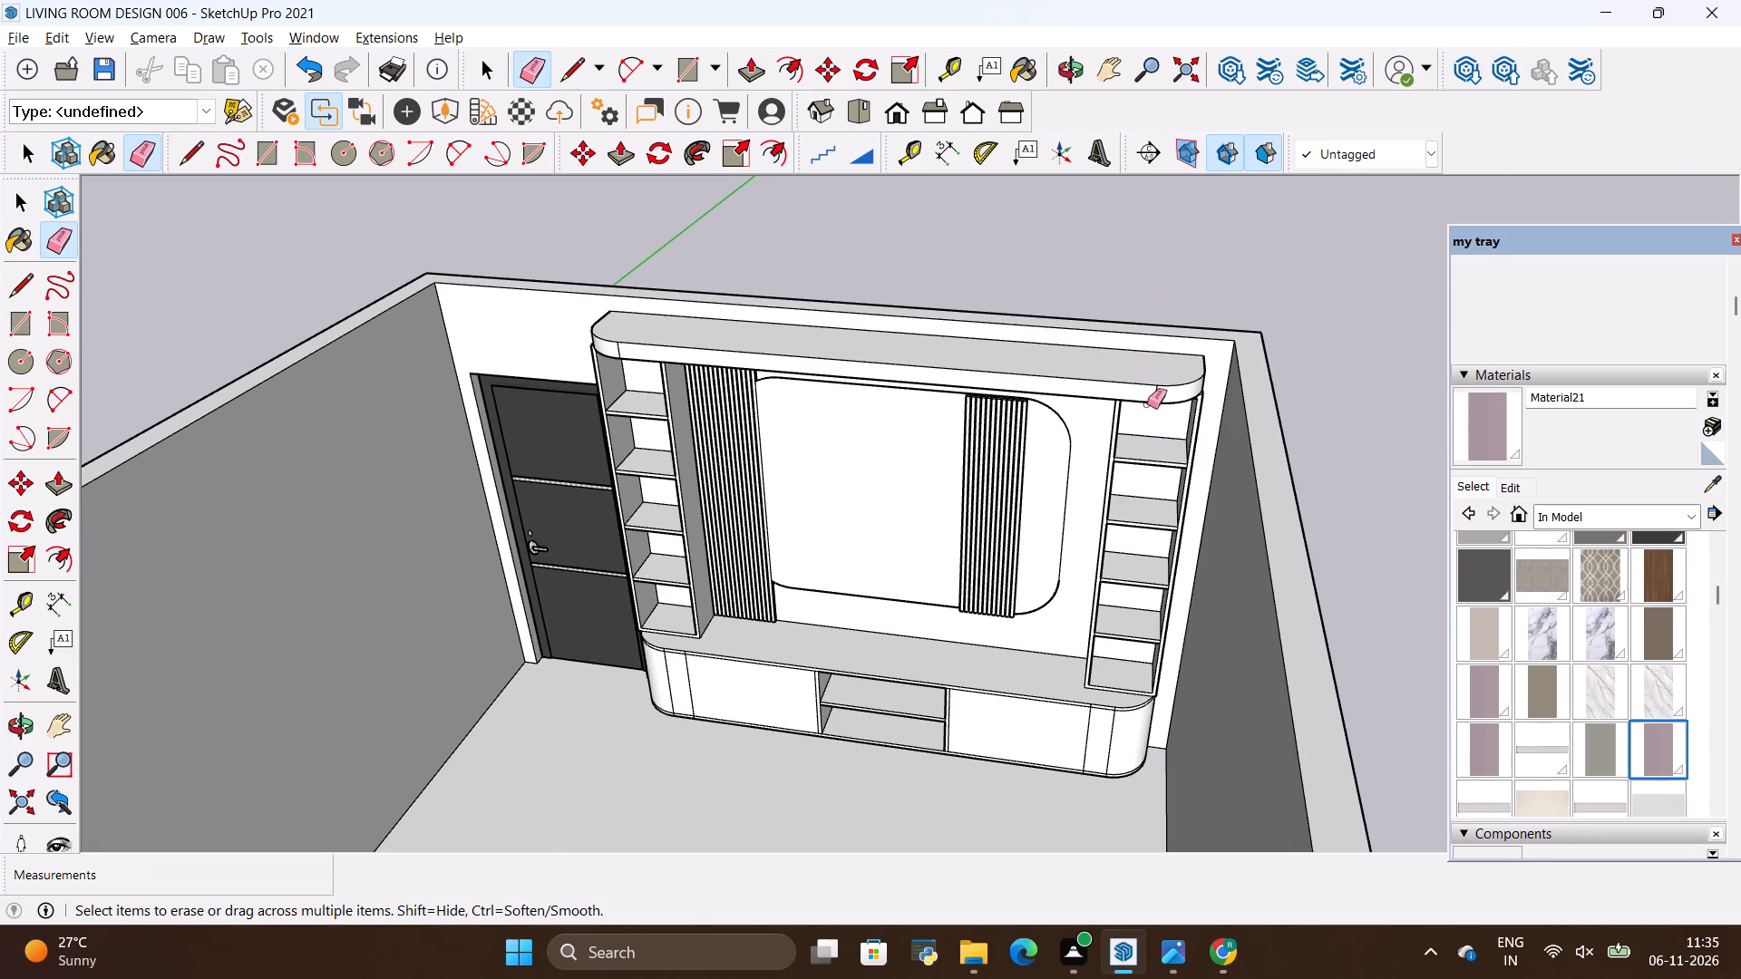
key("space")
scroll(1182, 264, "down", 5)
scroll(1045, 417, "up", 7)
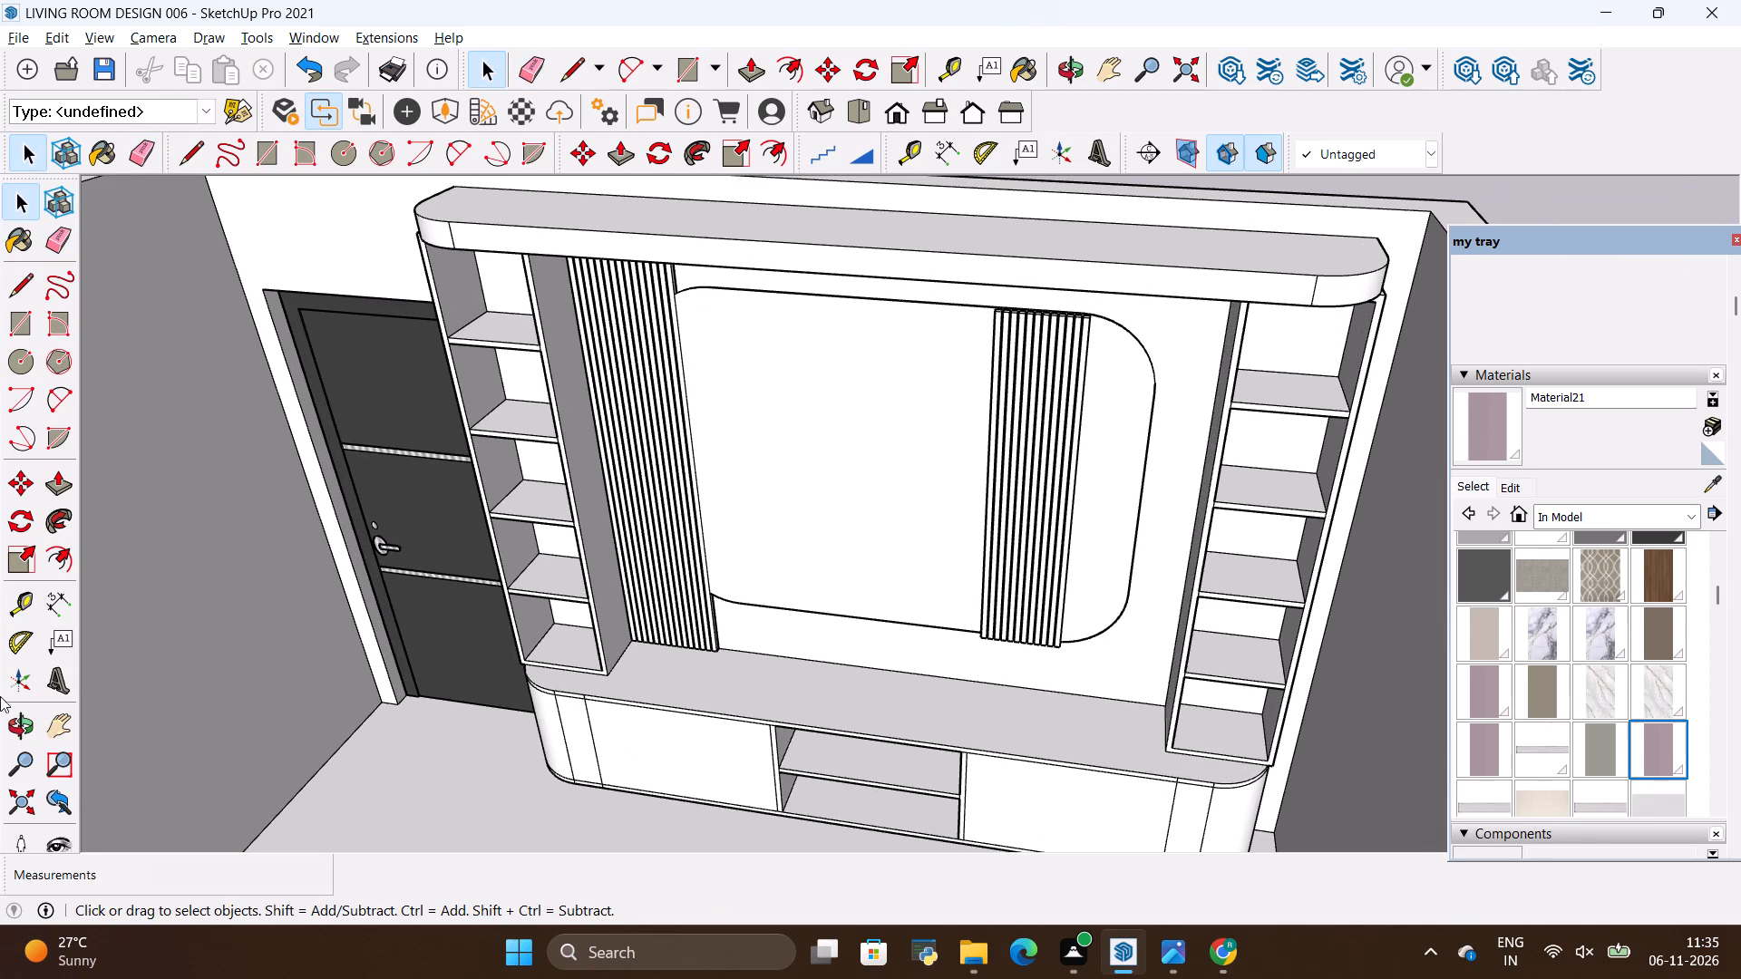
Compare the whole wall unit with the reference image from several angles, looking at the TV area.
left_click(10, 708)
left_click(19, 716)
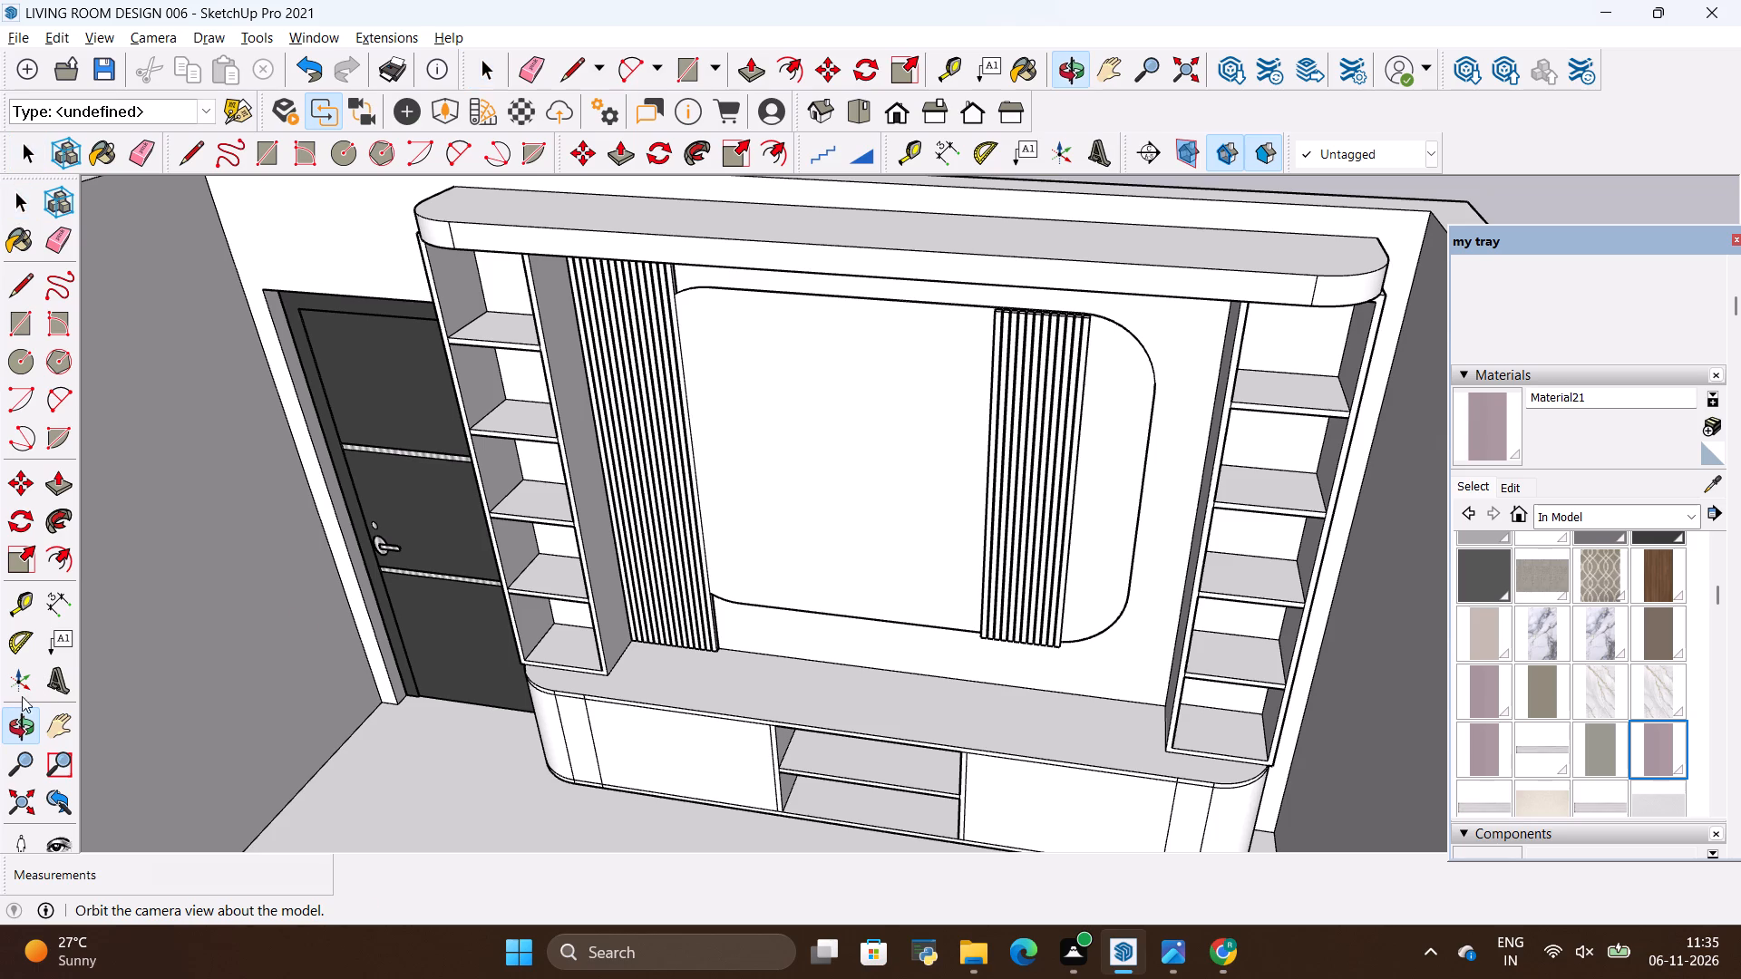
left_click_drag(349, 641, 420, 501)
scroll(746, 481, "down", 6)
left_click_drag(736, 571, 760, 559)
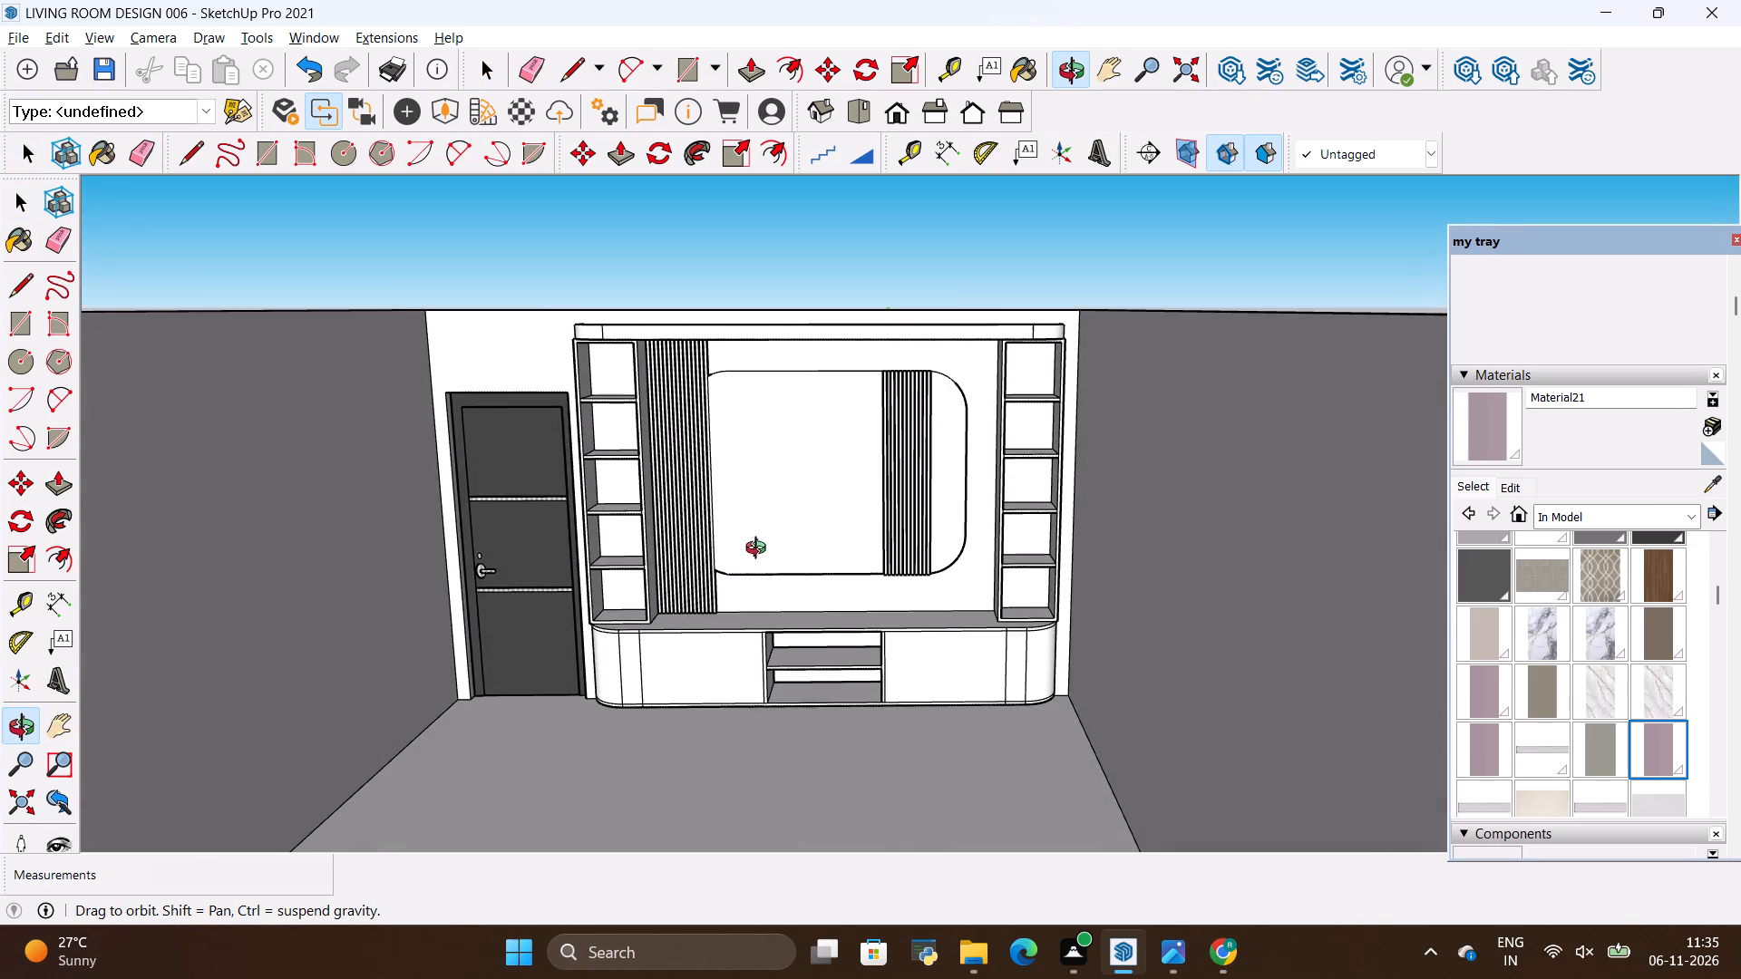
scroll(785, 523, "up", 5)
scroll(845, 490, "down", 2)
key("alt+Tab")
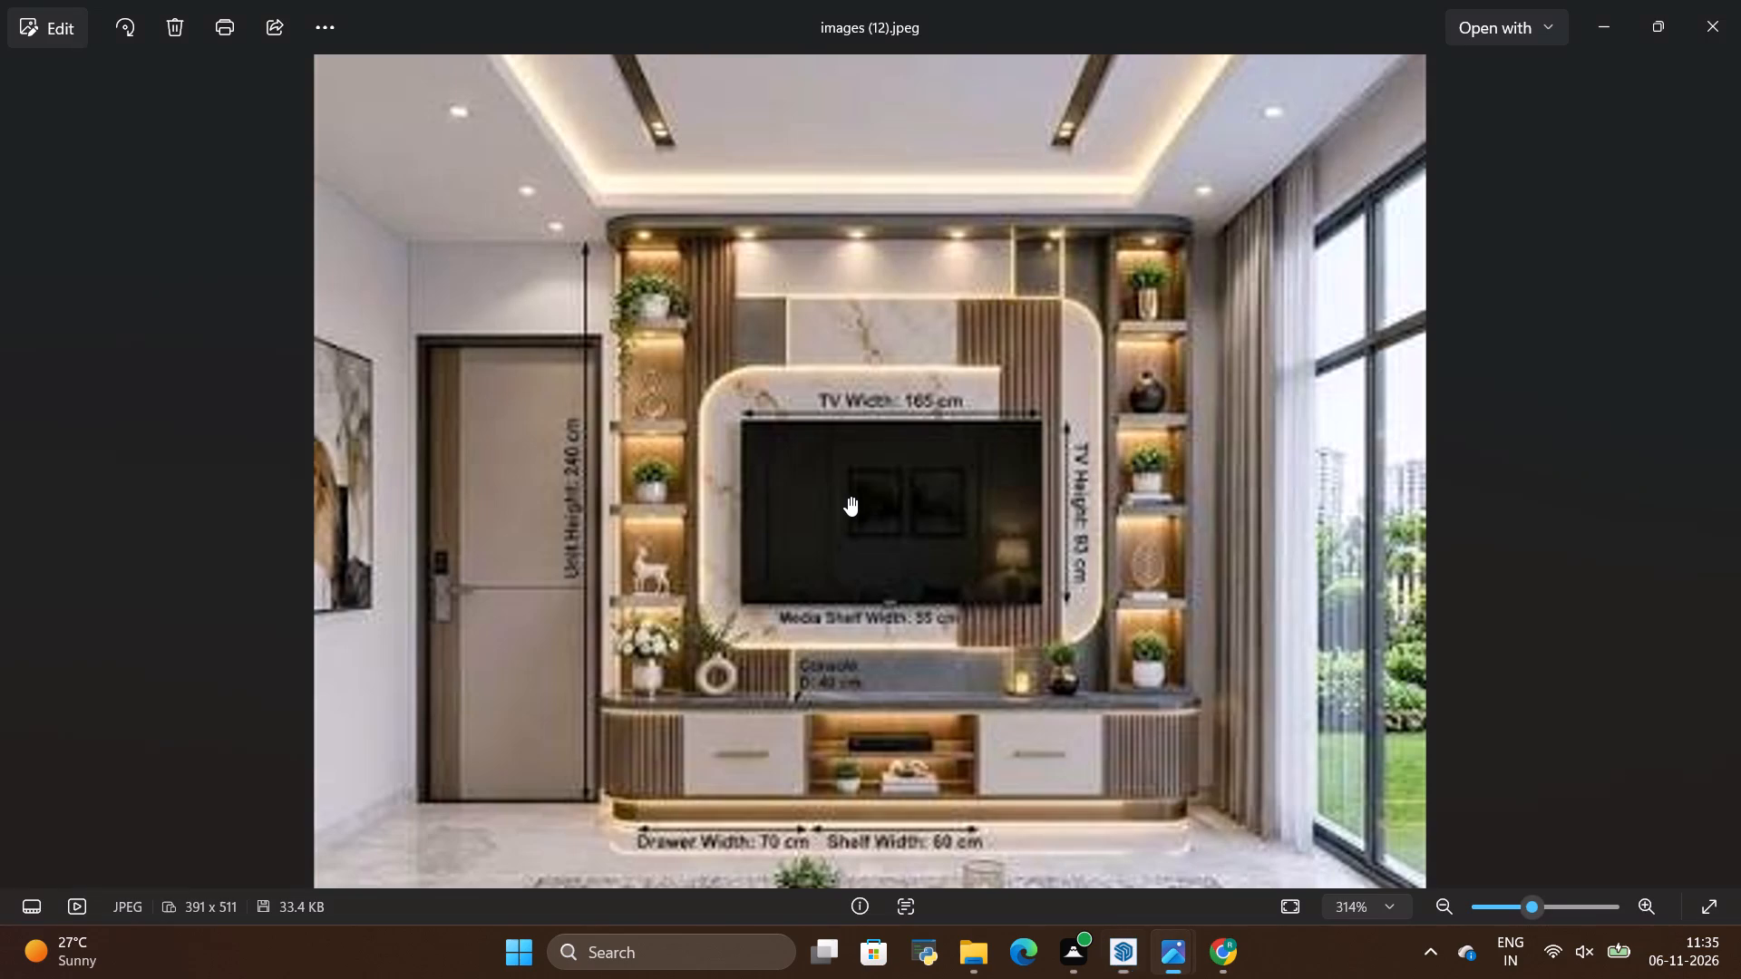
key("alt+Tab")
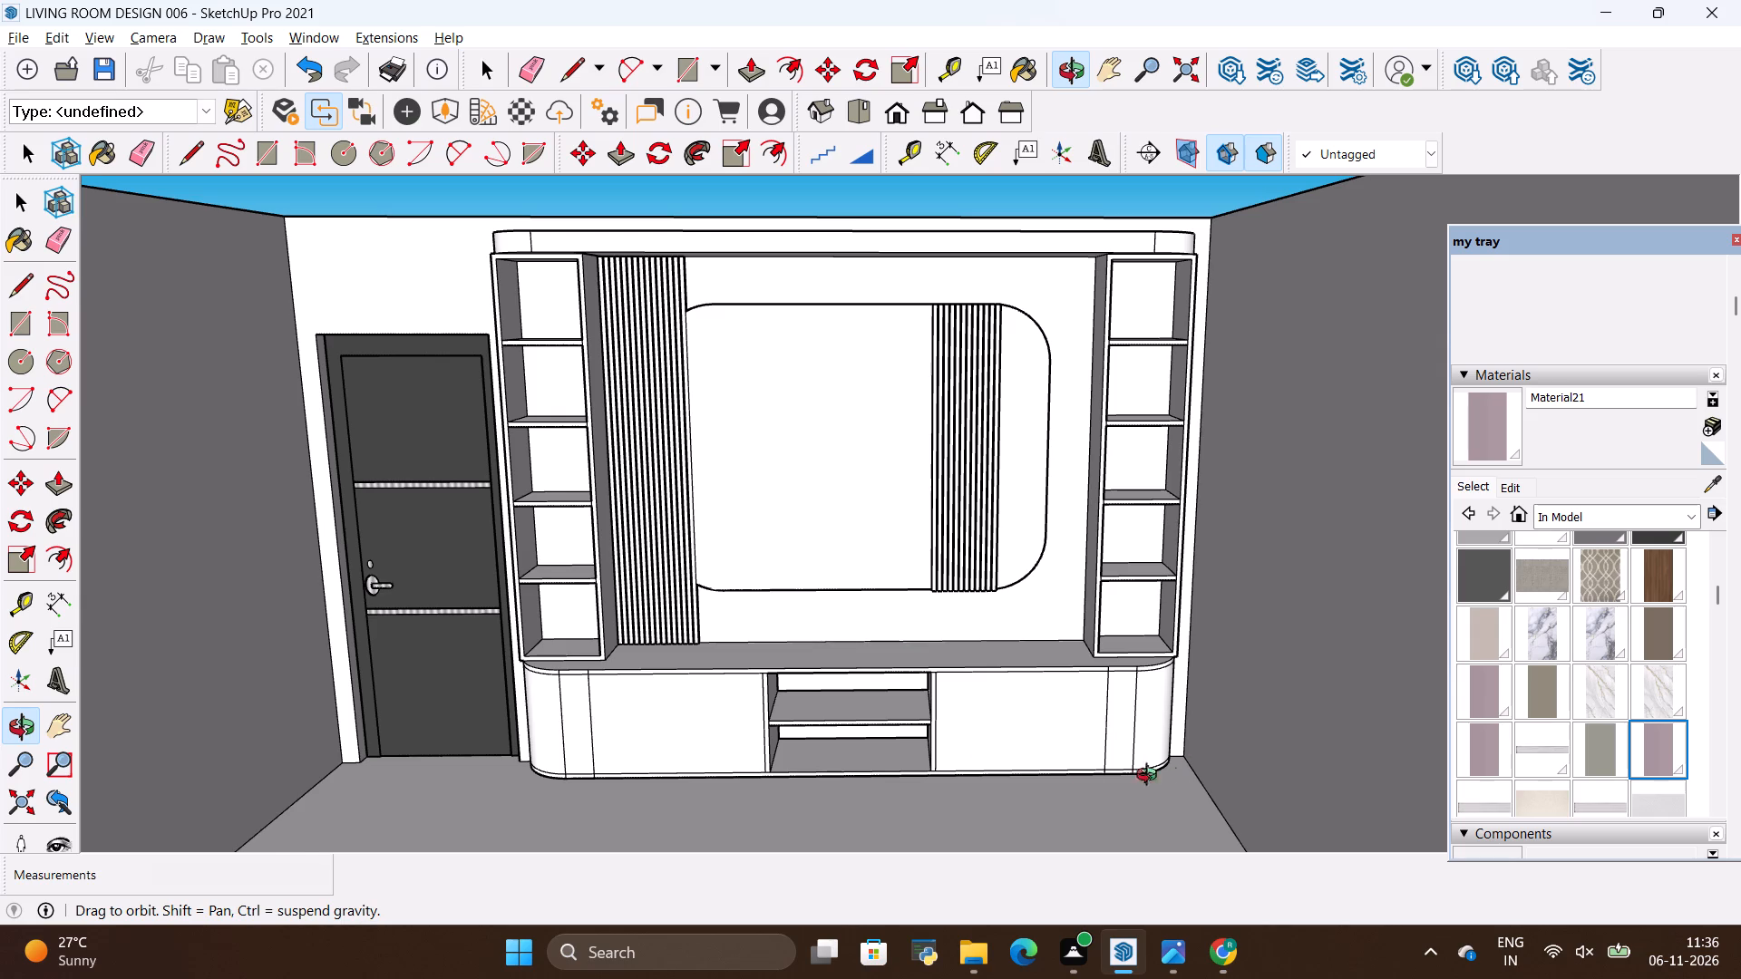
scroll(745, 724, "down", 3)
scroll(979, 973, "up", 3)
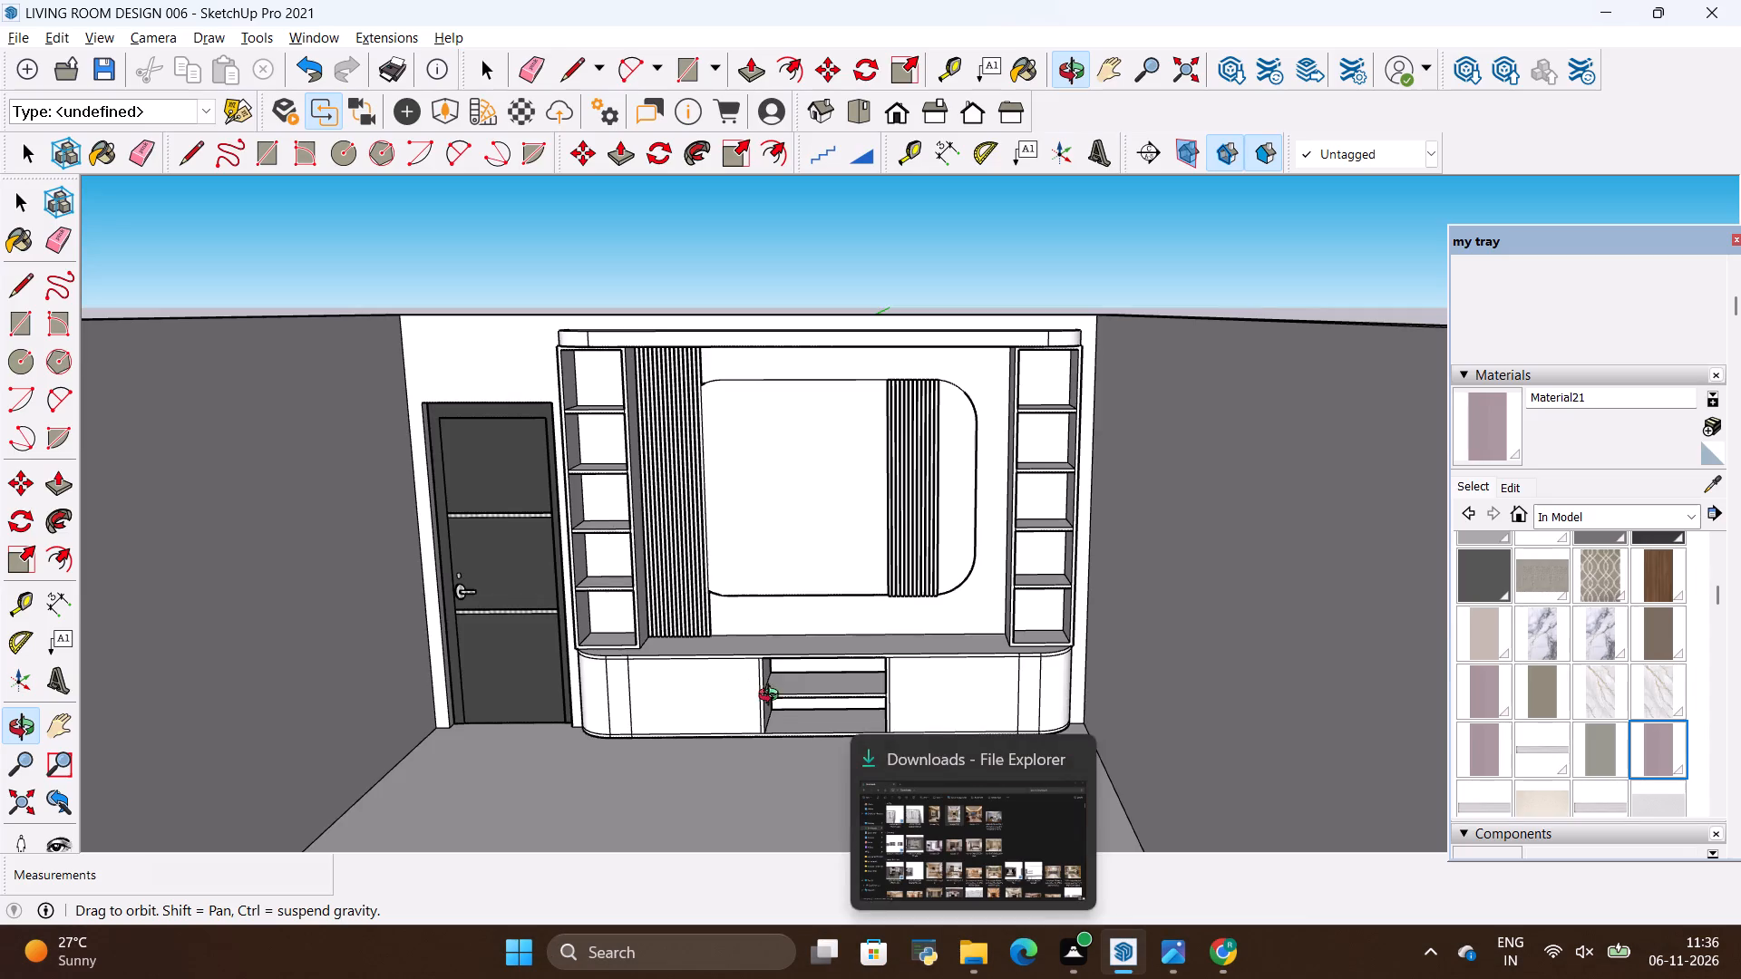
scroll(832, 561, "down", 3)
scroll(828, 536, "up", 6)
left_click_drag(805, 566, 812, 570)
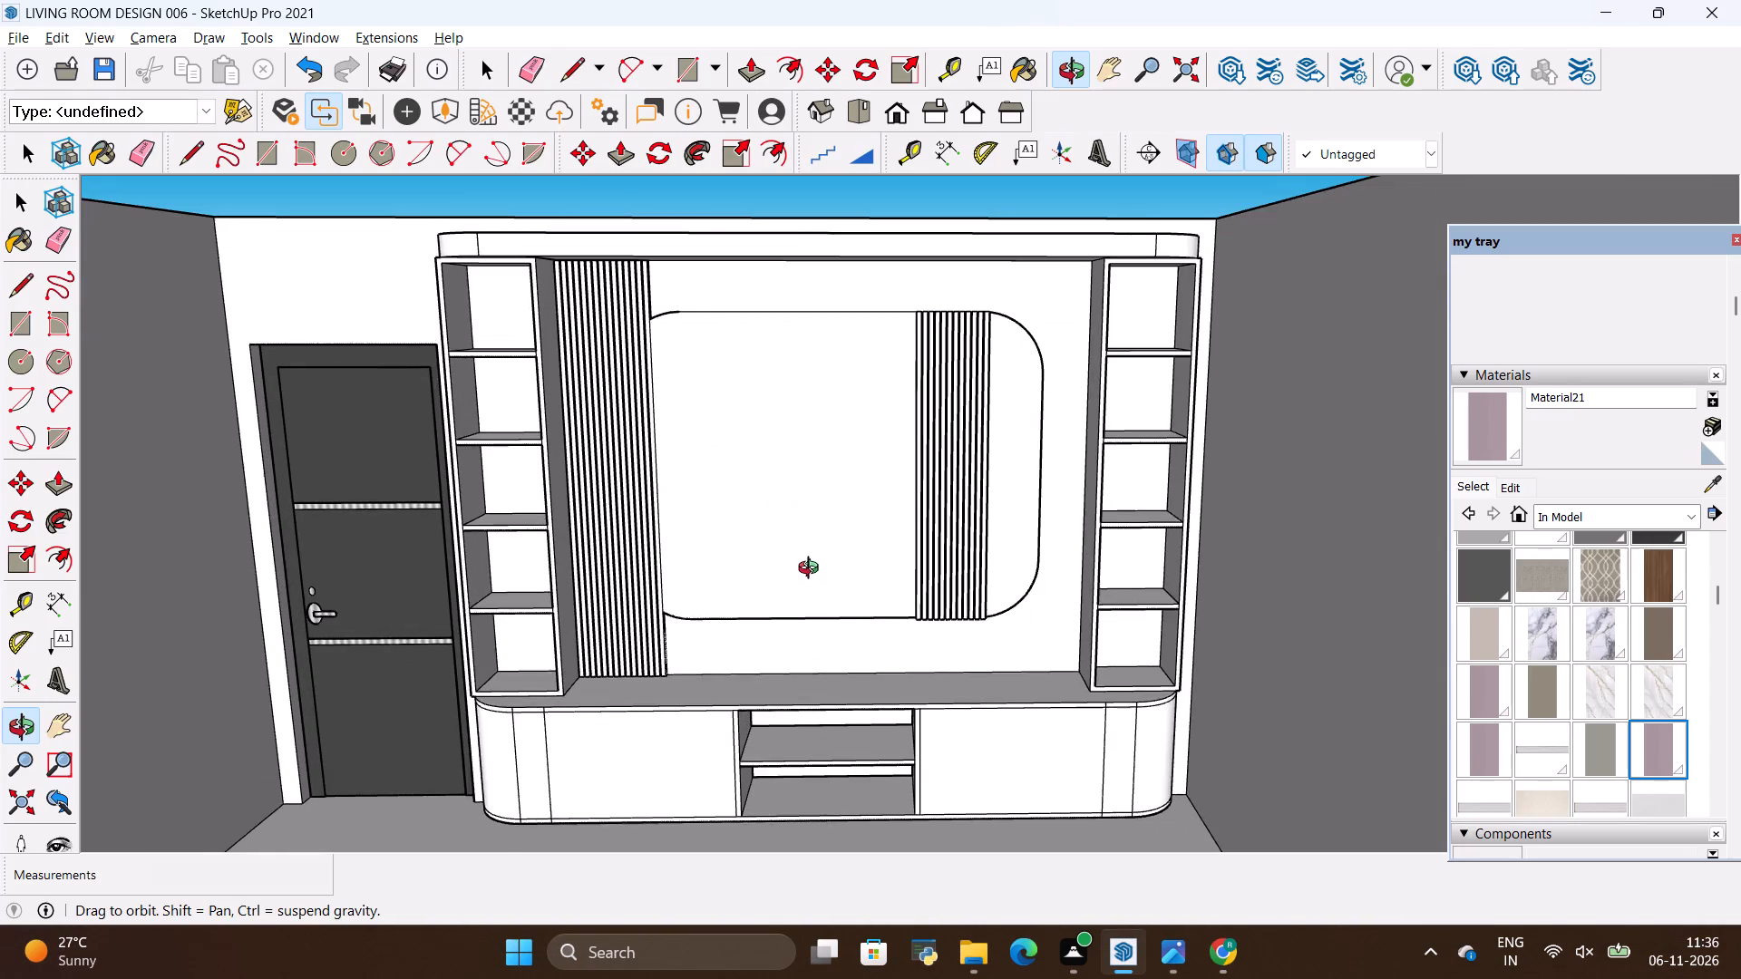
left_click_drag(812, 570, 823, 605)
scroll(816, 596, "down", 4)
left_click_drag(831, 493, 824, 583)
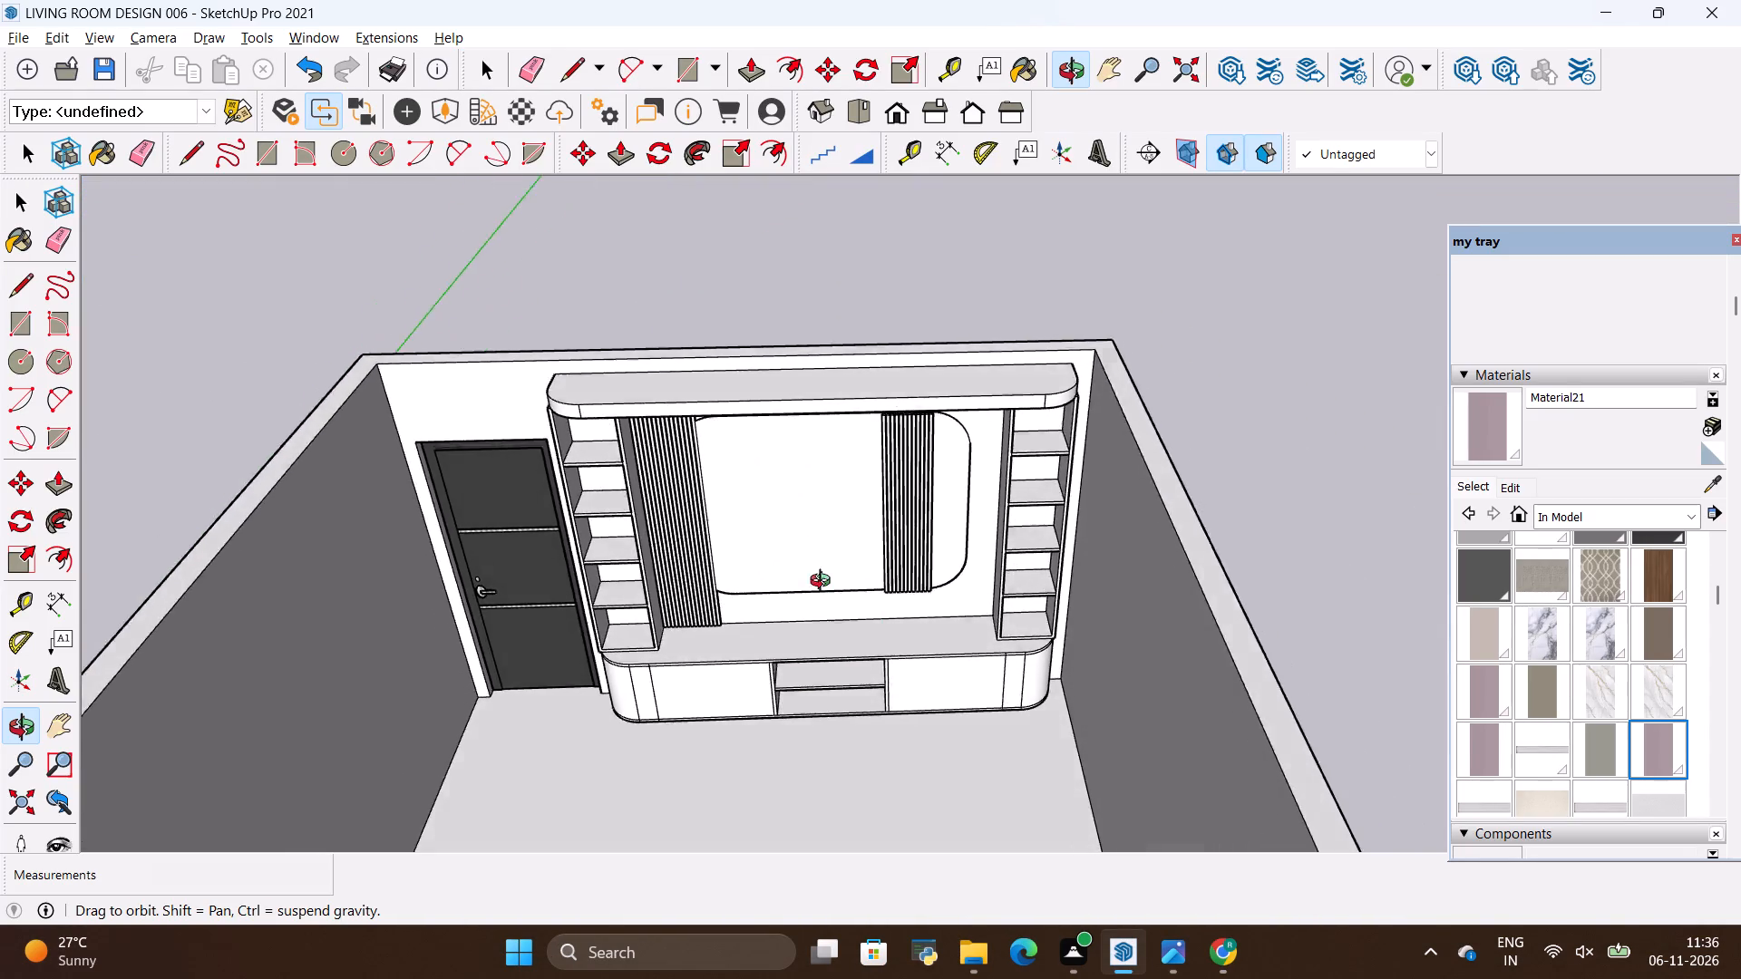
left_click_drag(824, 583, 833, 458)
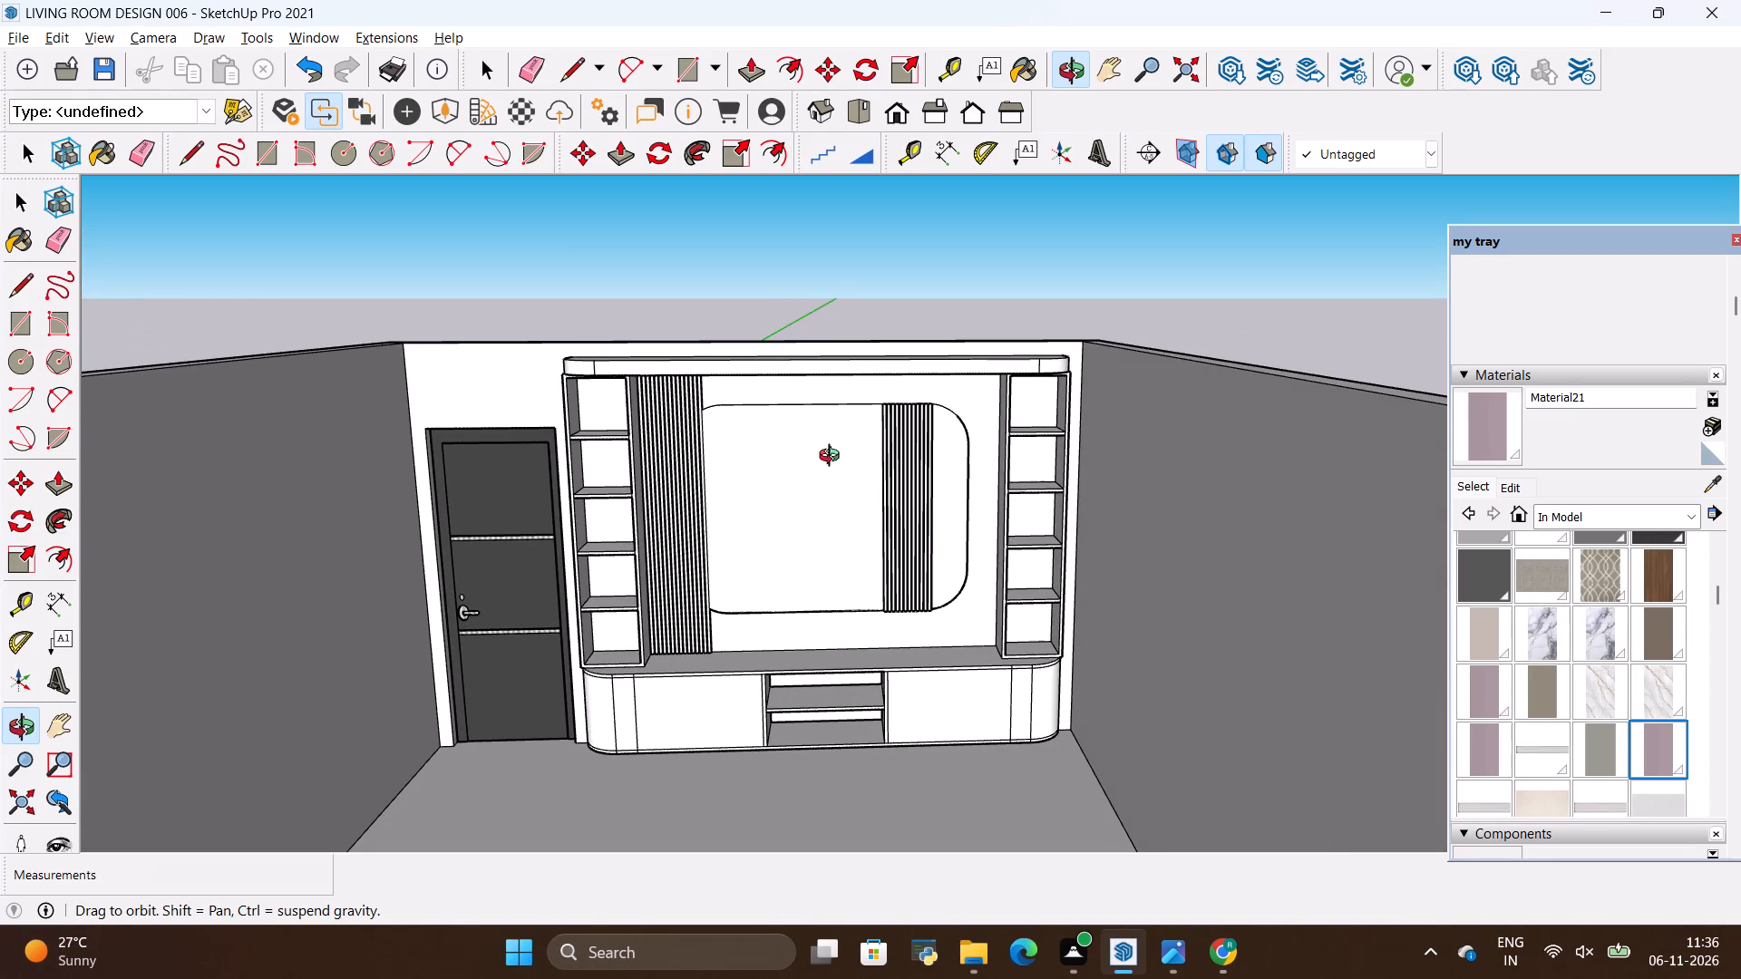
left_click_drag(833, 458, 833, 478)
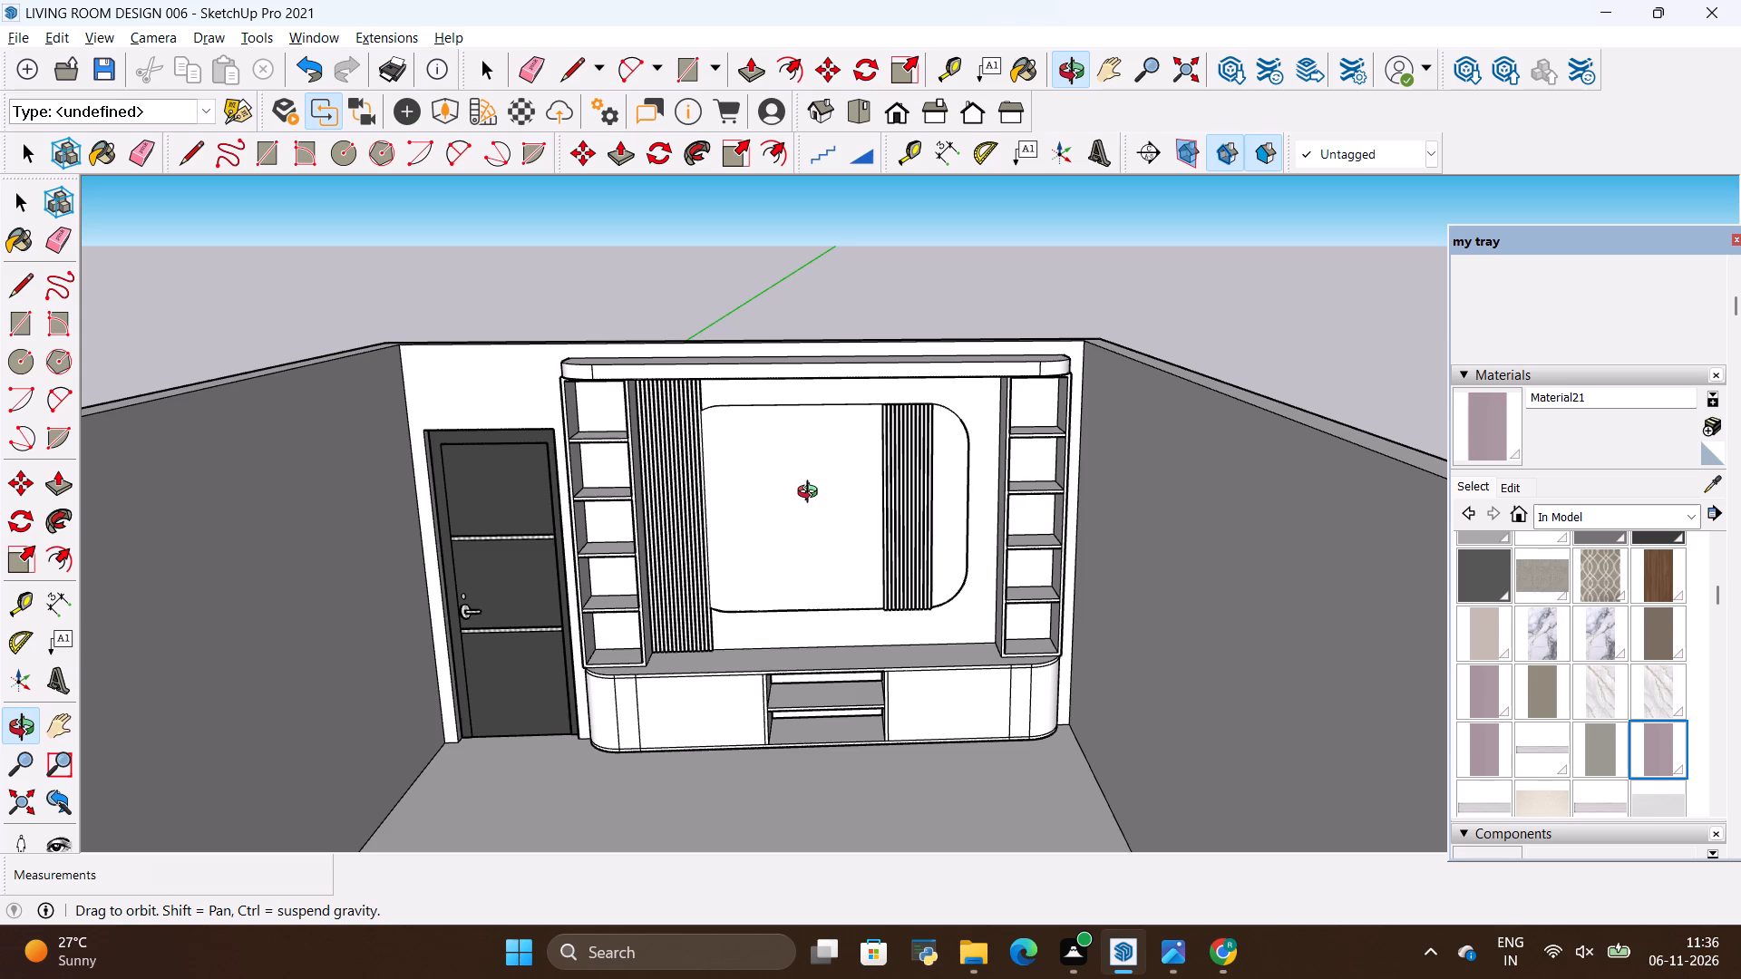
key("alt+Tab")
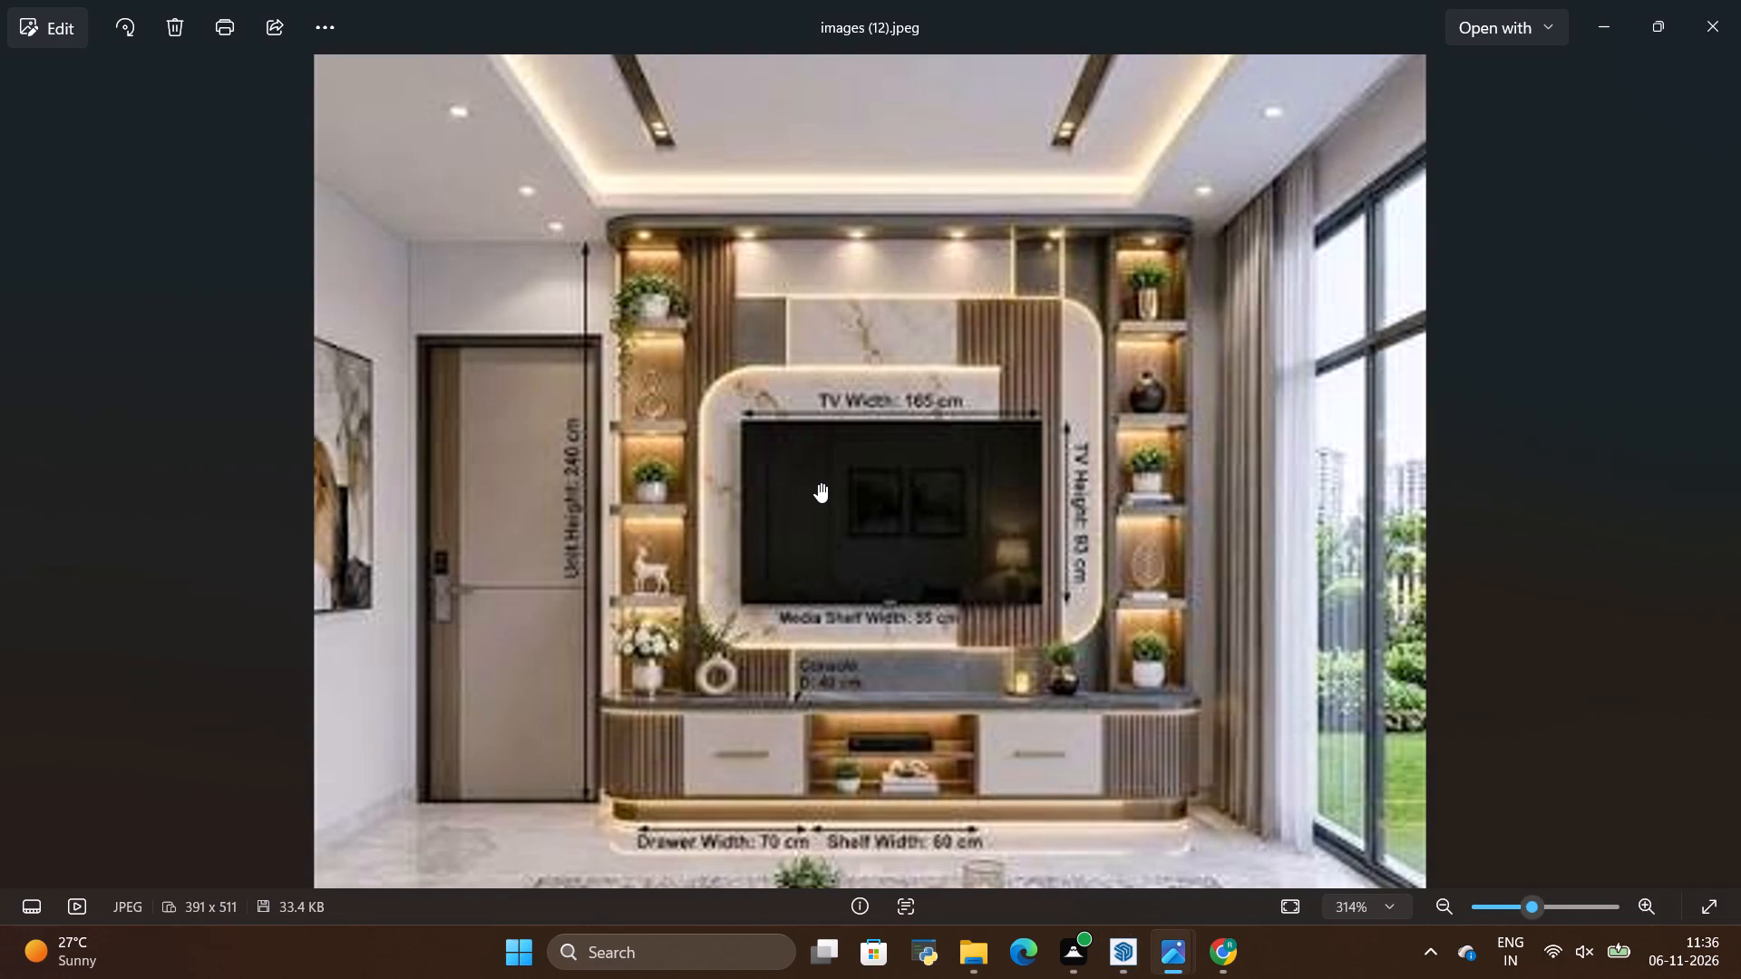
key("alt+Tab")
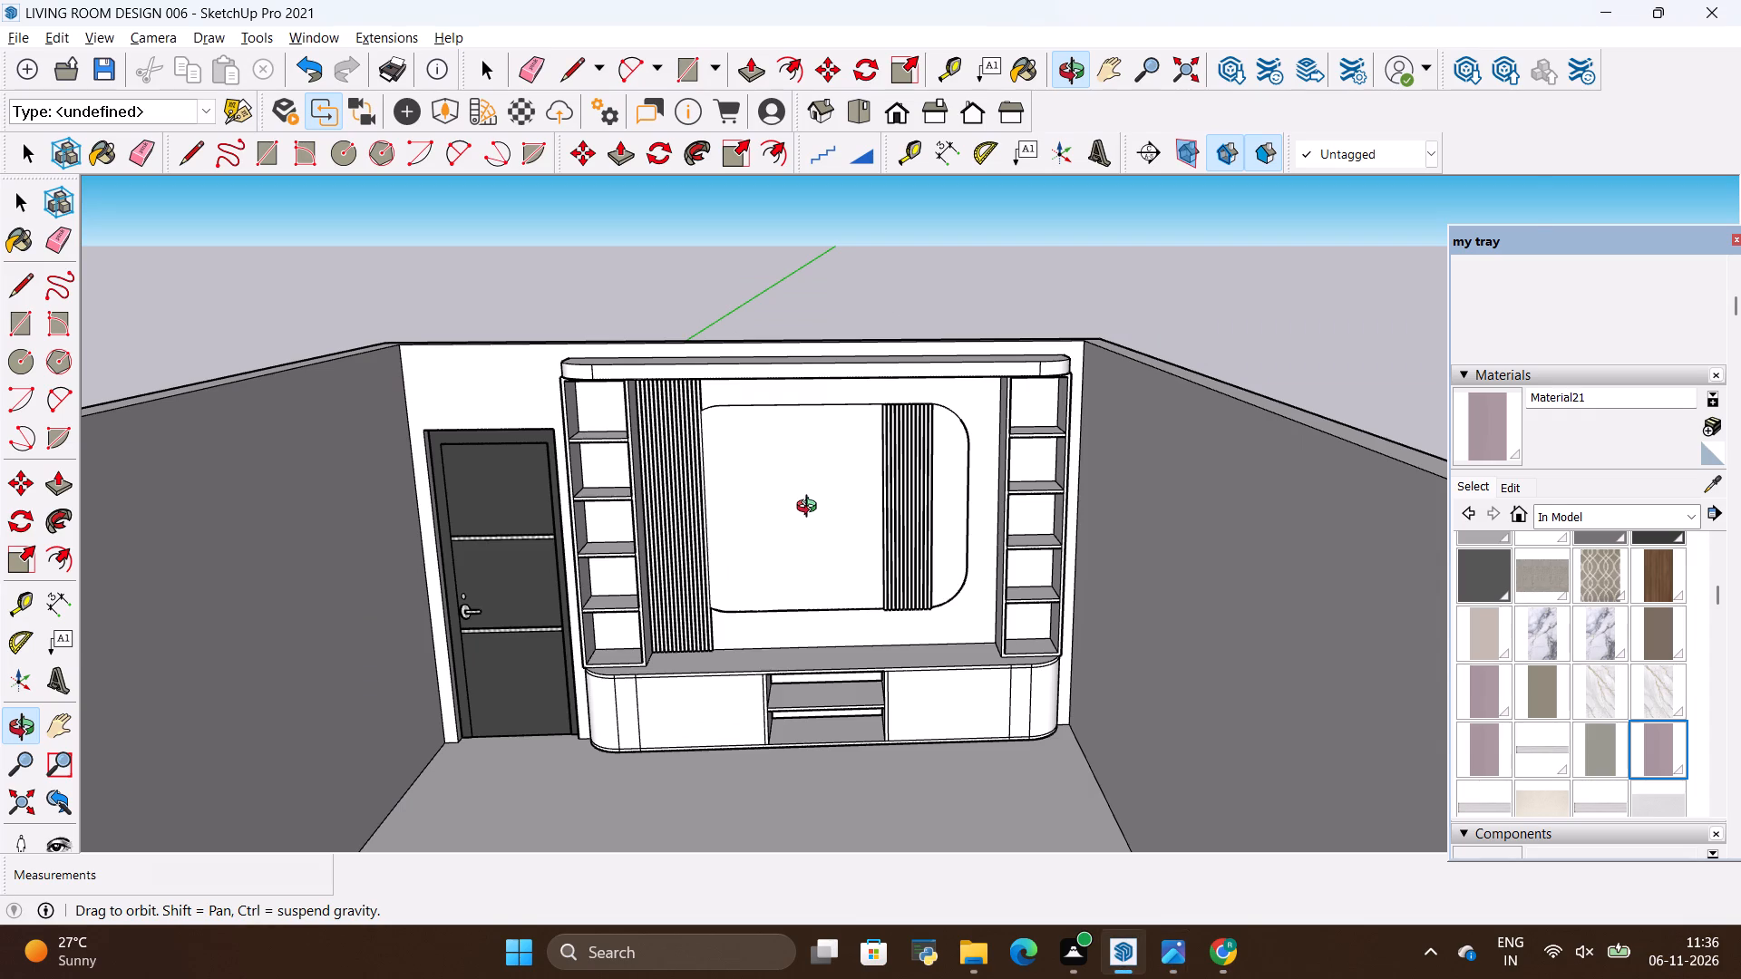
key("alt+Tab")
key("alt+Tab")
Draw a TV rectangle about 4' 5 7/8" by 2' 6 13/16" on the rounded back panel, reaching over the window-side slats.
scroll(732, 531, "up", 7)
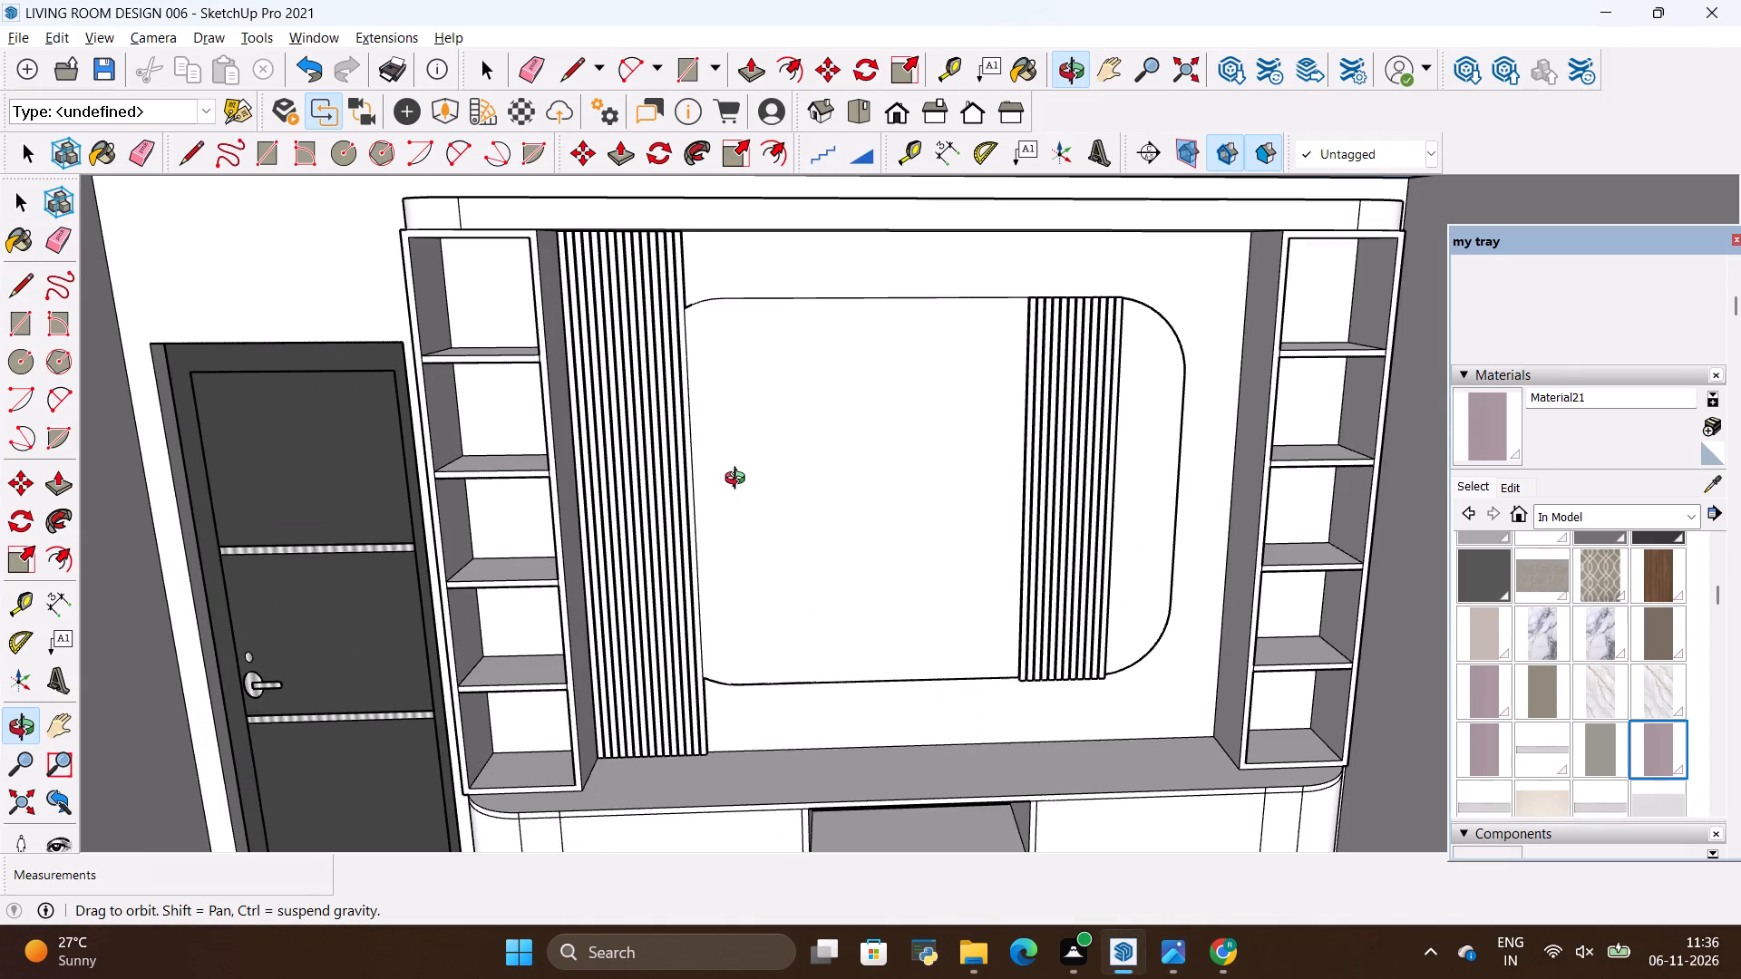
key("r")
scroll(679, 456, "up", 10)
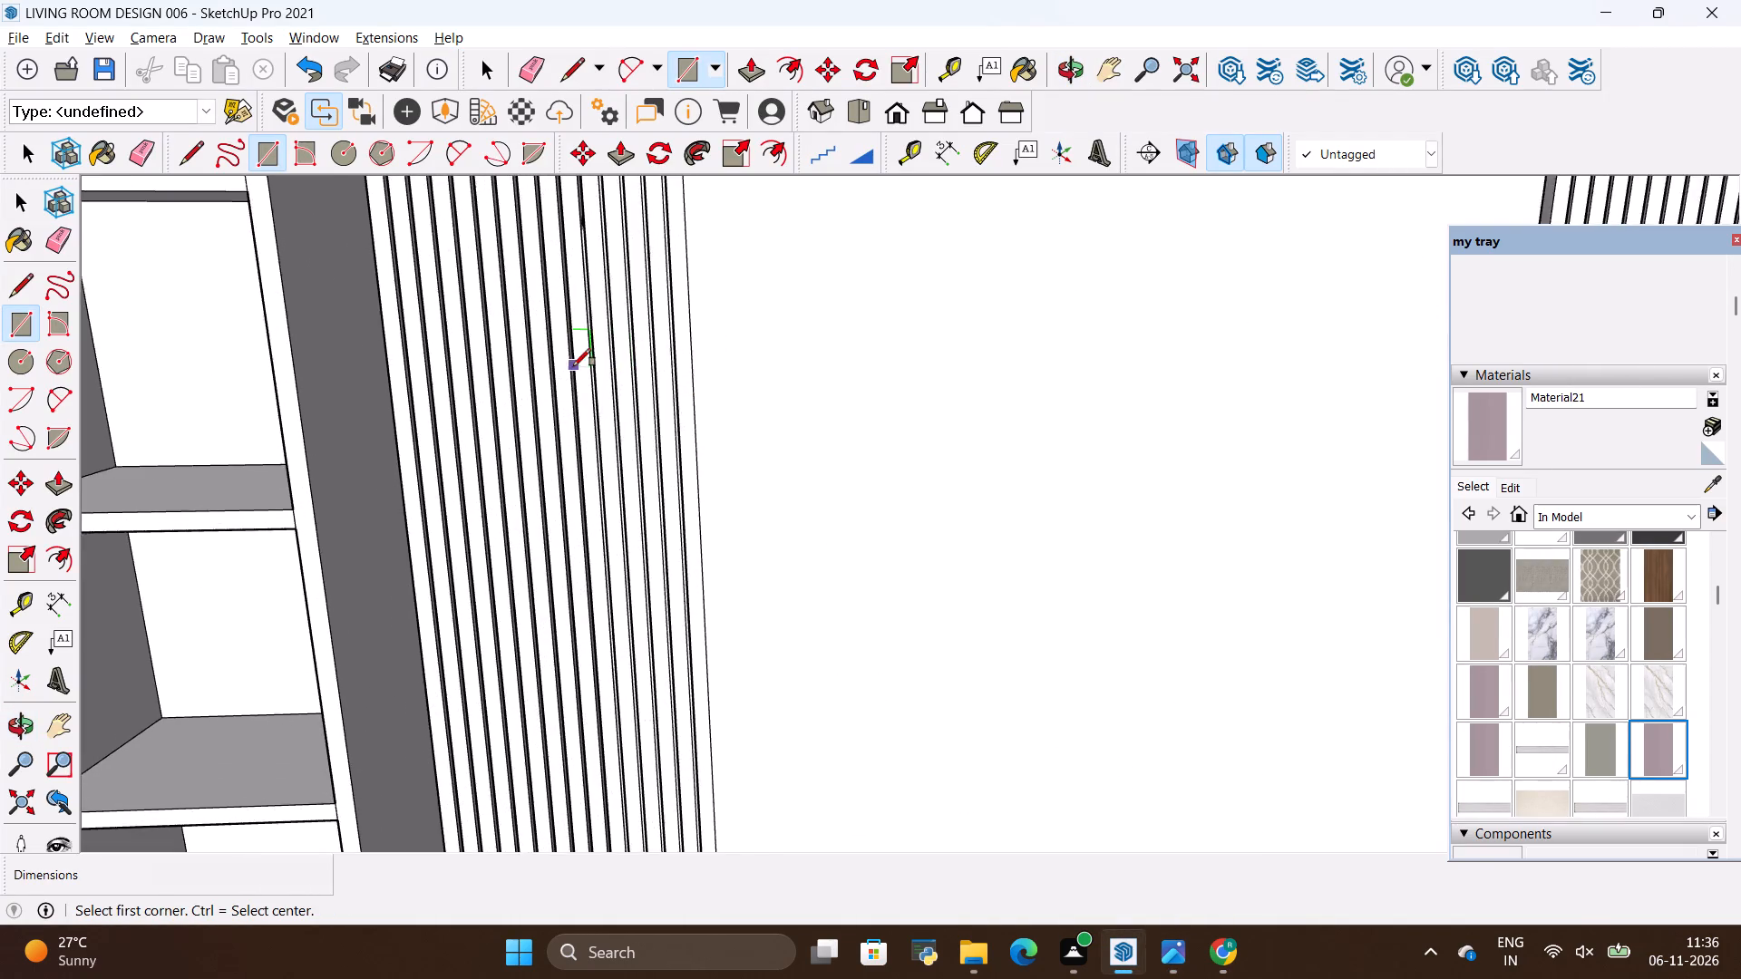
scroll(573, 366, "up", 2)
scroll(641, 365, "down", 14)
scroll(705, 360, "up", 4)
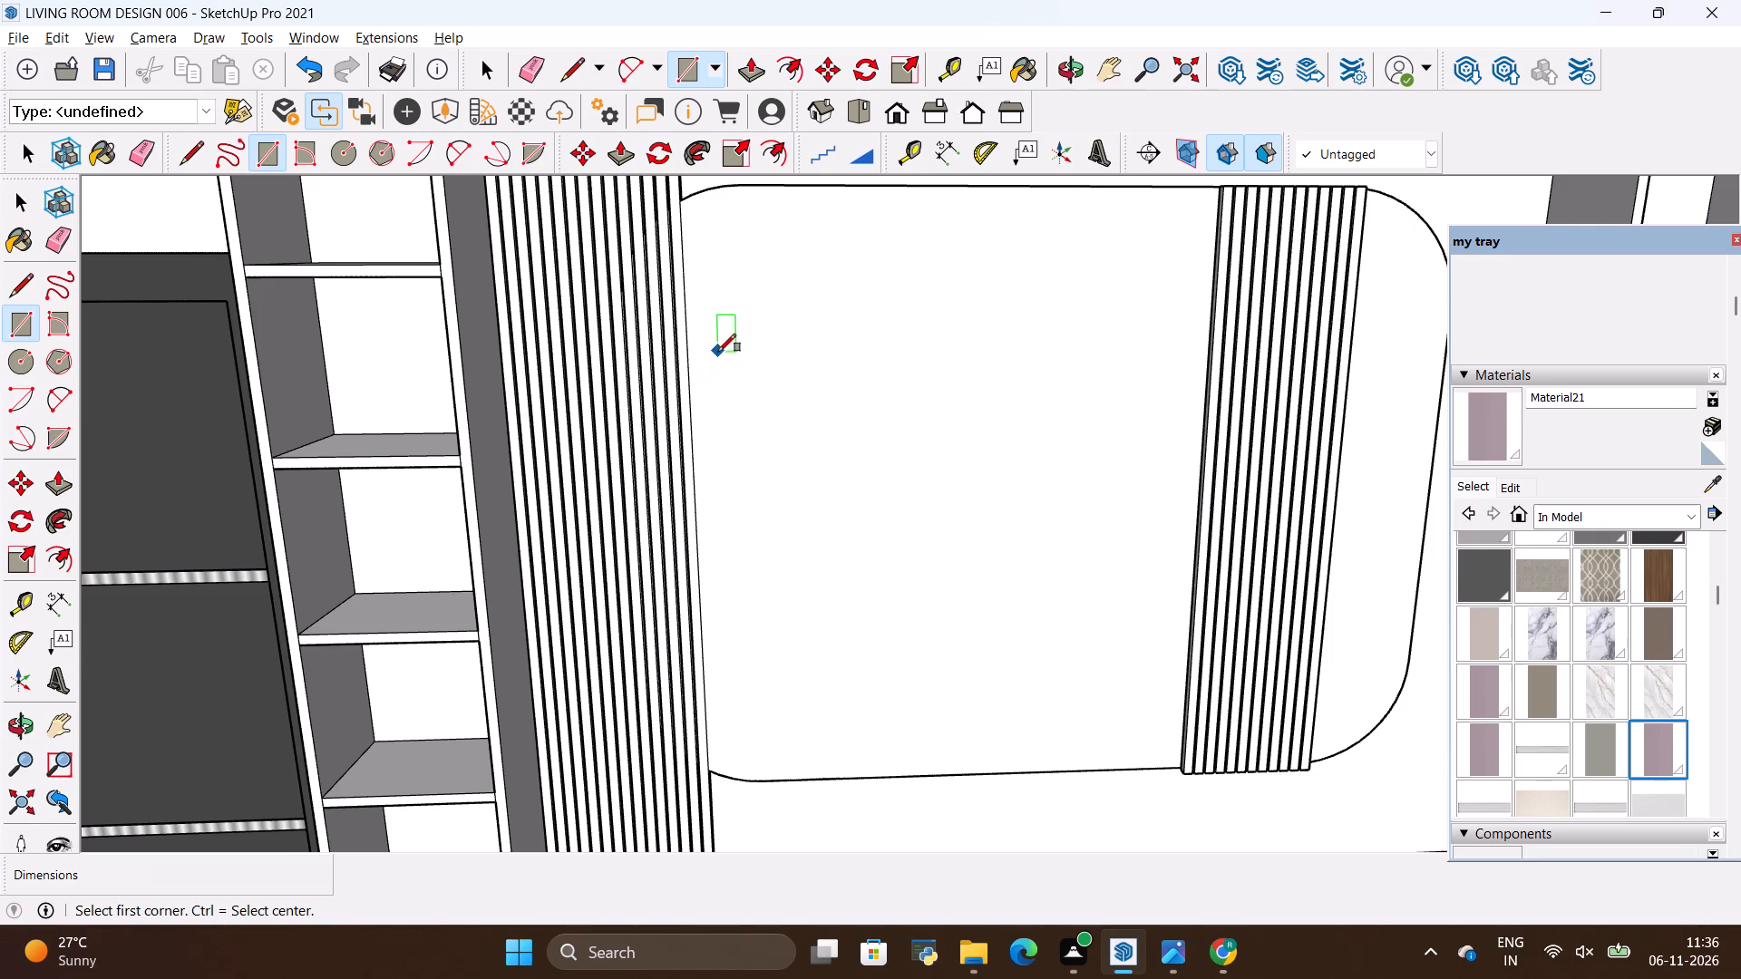
key("r")
left_click(718, 352)
scroll(1244, 640, "up", 10)
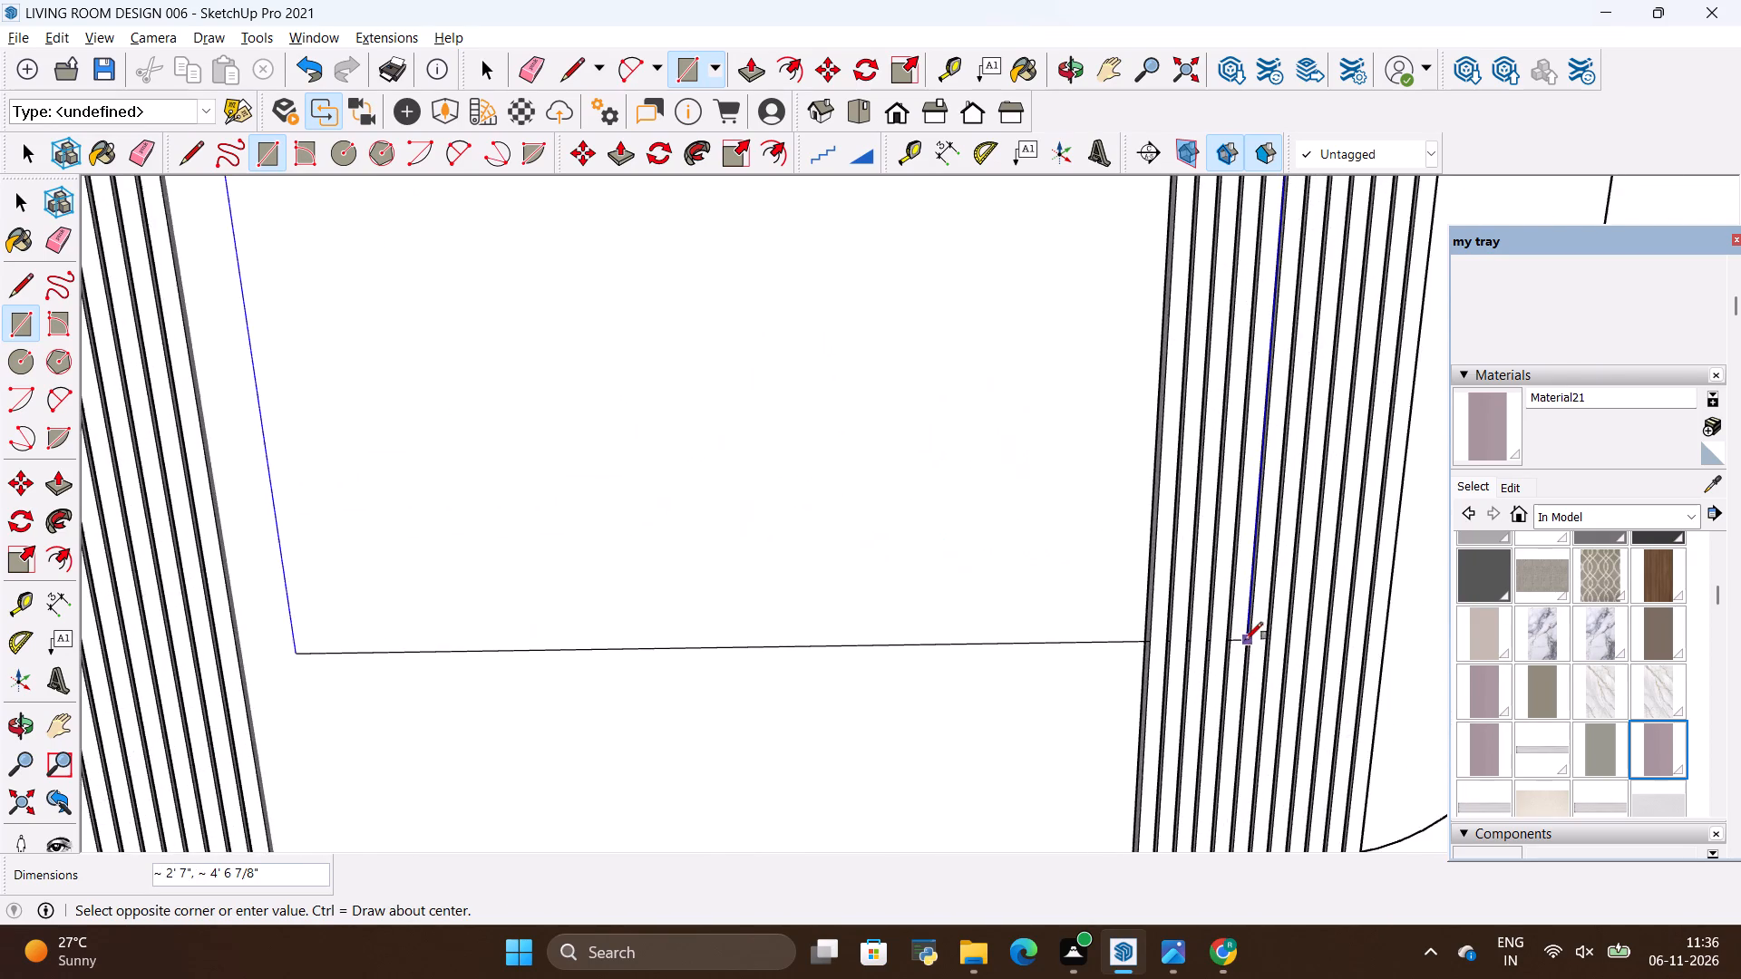
scroll(1245, 640, "up", 20)
scroll(1245, 640, "up", 5)
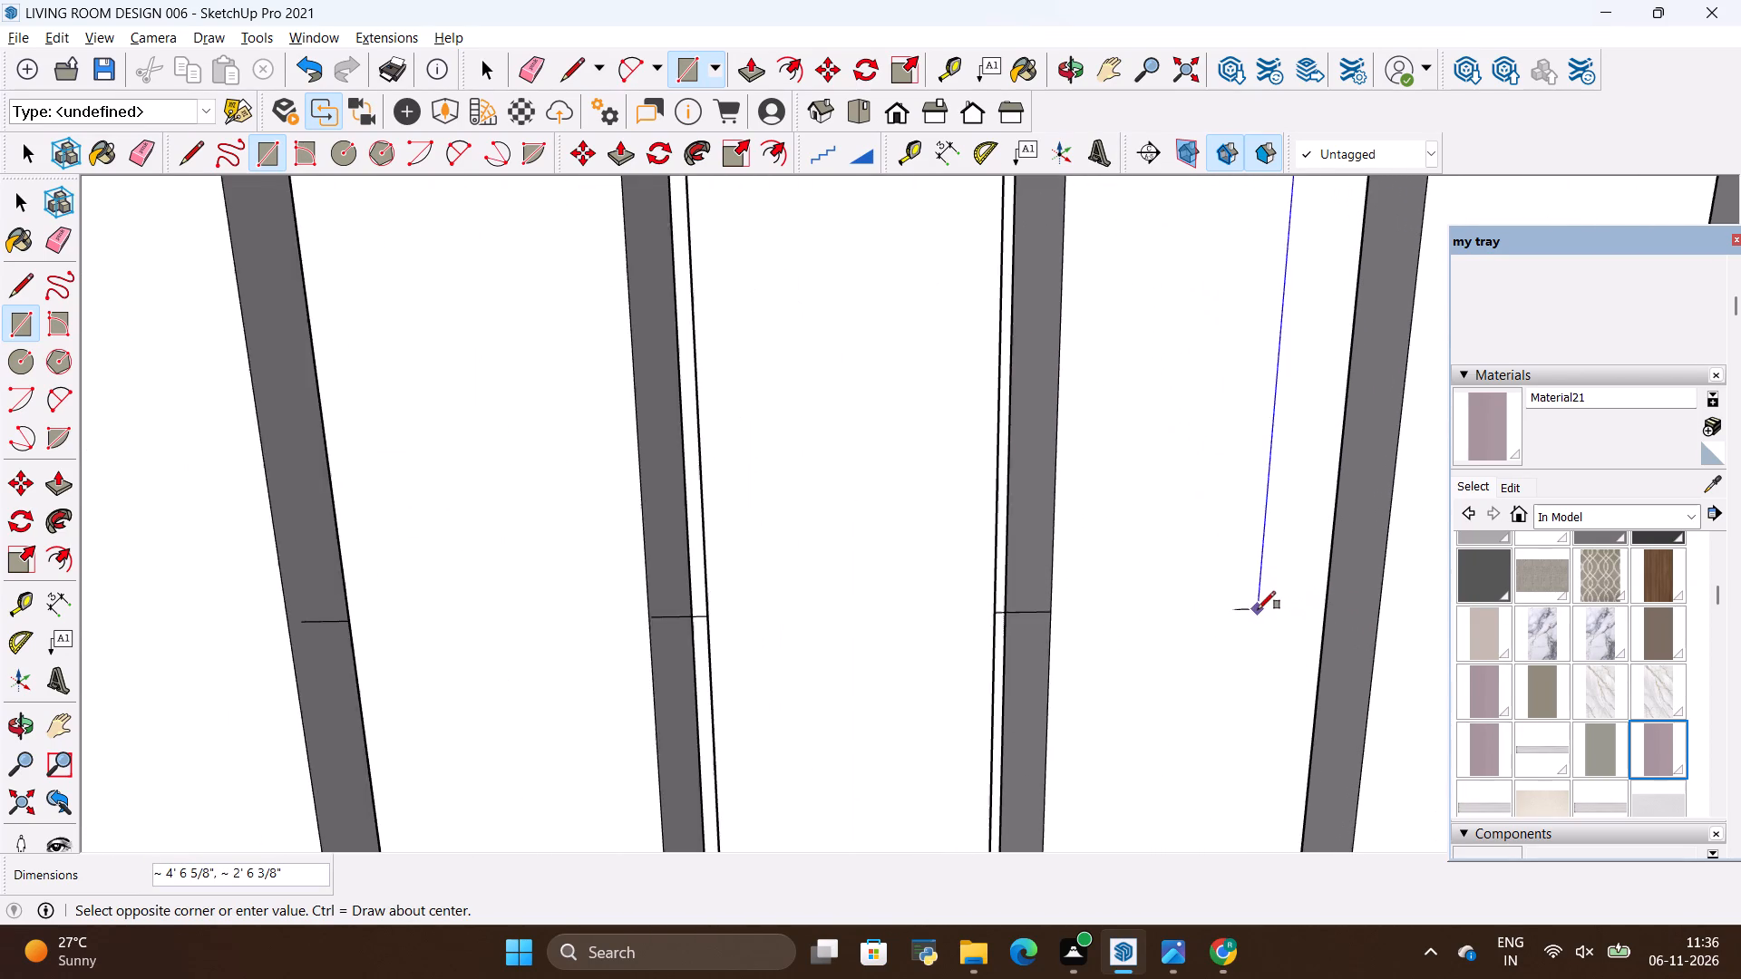
scroll(996, 600, "up", 8)
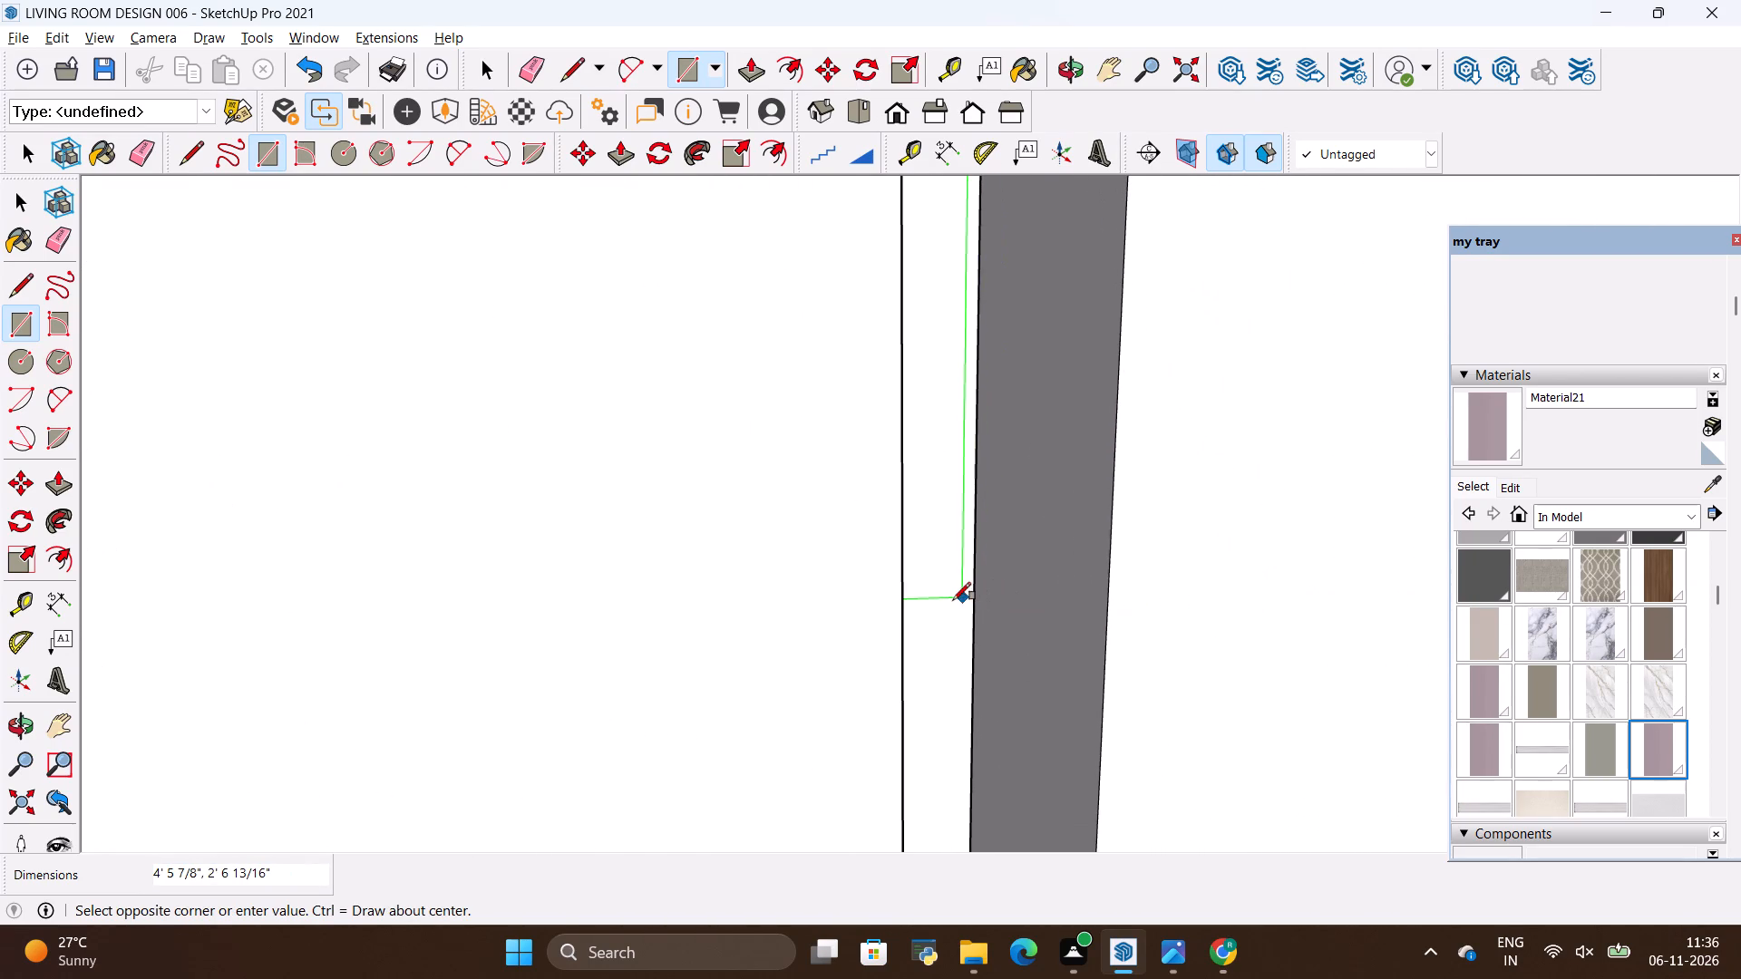
left_click(953, 600)
scroll(951, 600, "down", 4)
Make the TV rectangle's face and edges into a group.
key("space")
key("space")
double_click(933, 559)
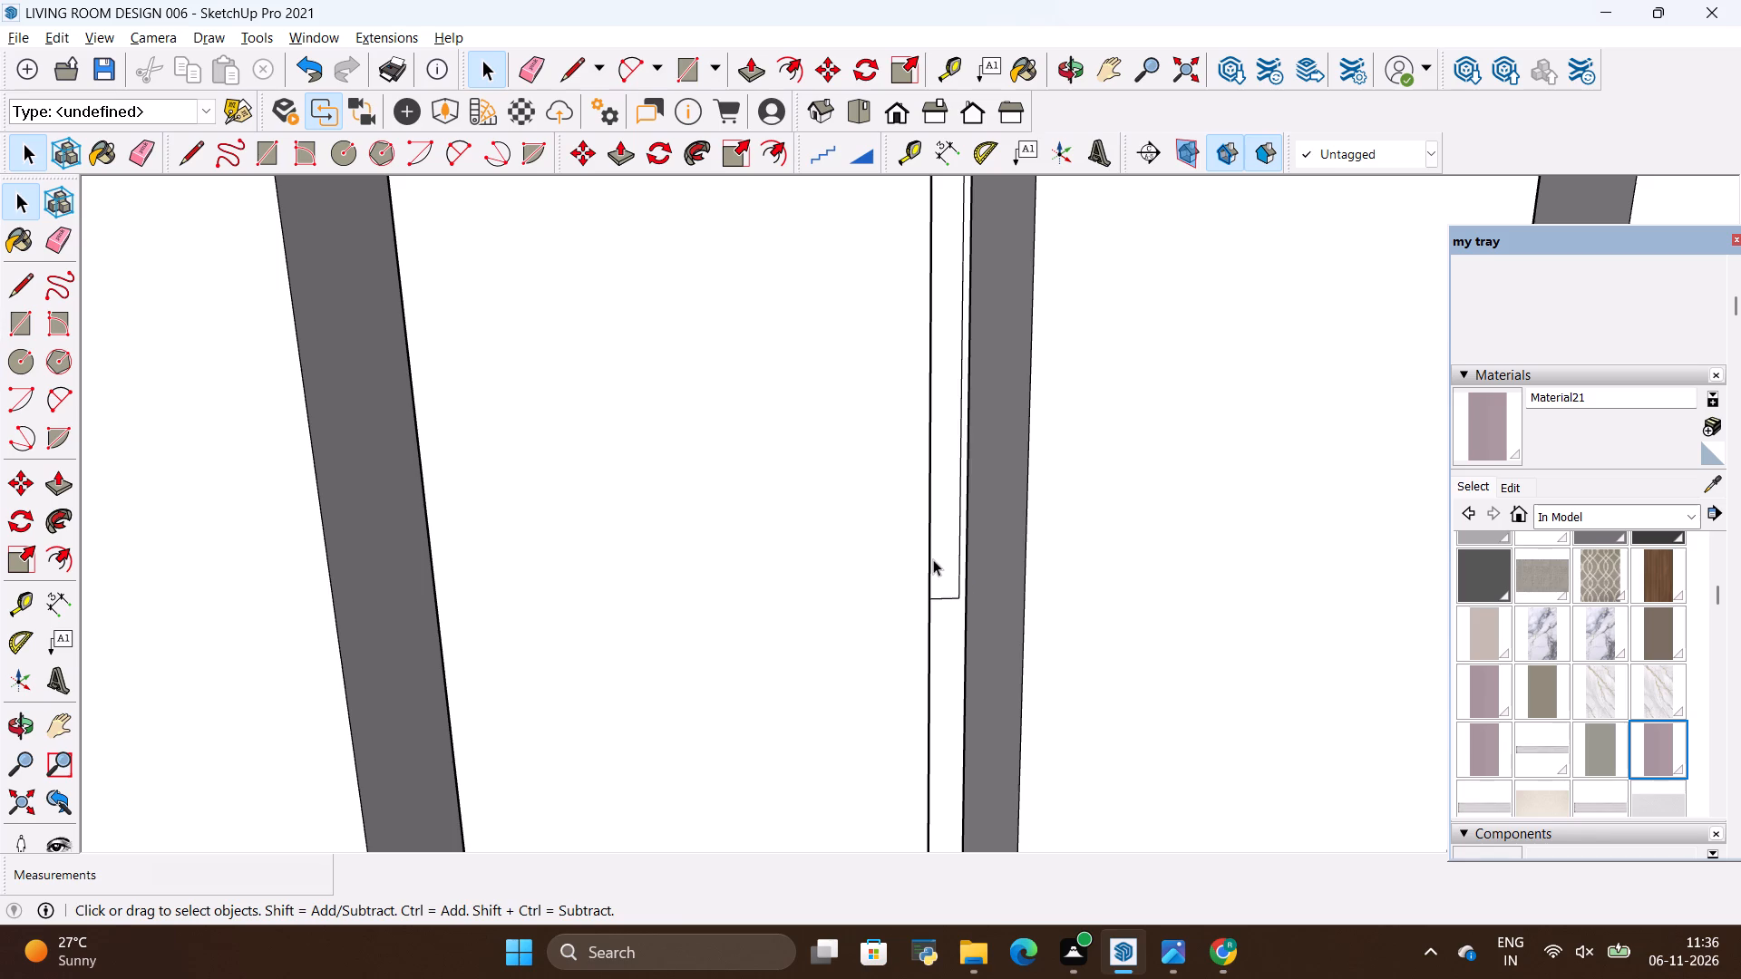
right_click(930, 559)
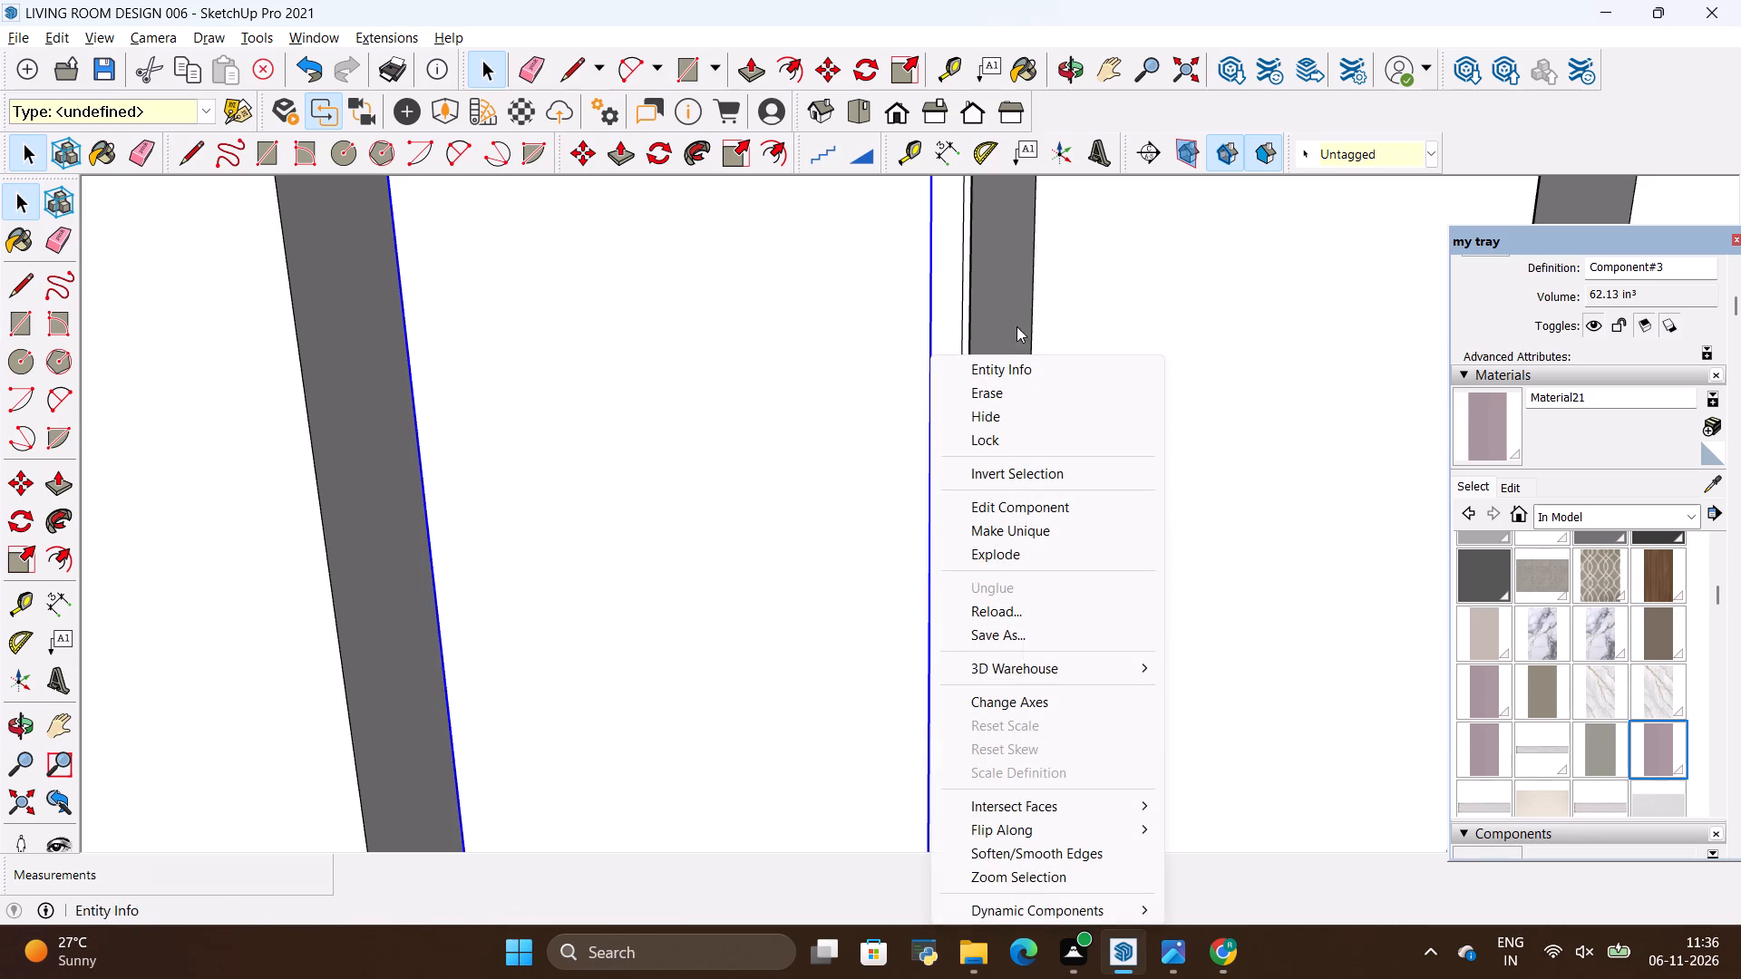
left_click(1016, 312)
scroll(1016, 315, "up", 4)
scroll(941, 480, "up", 3)
double_click(905, 611)
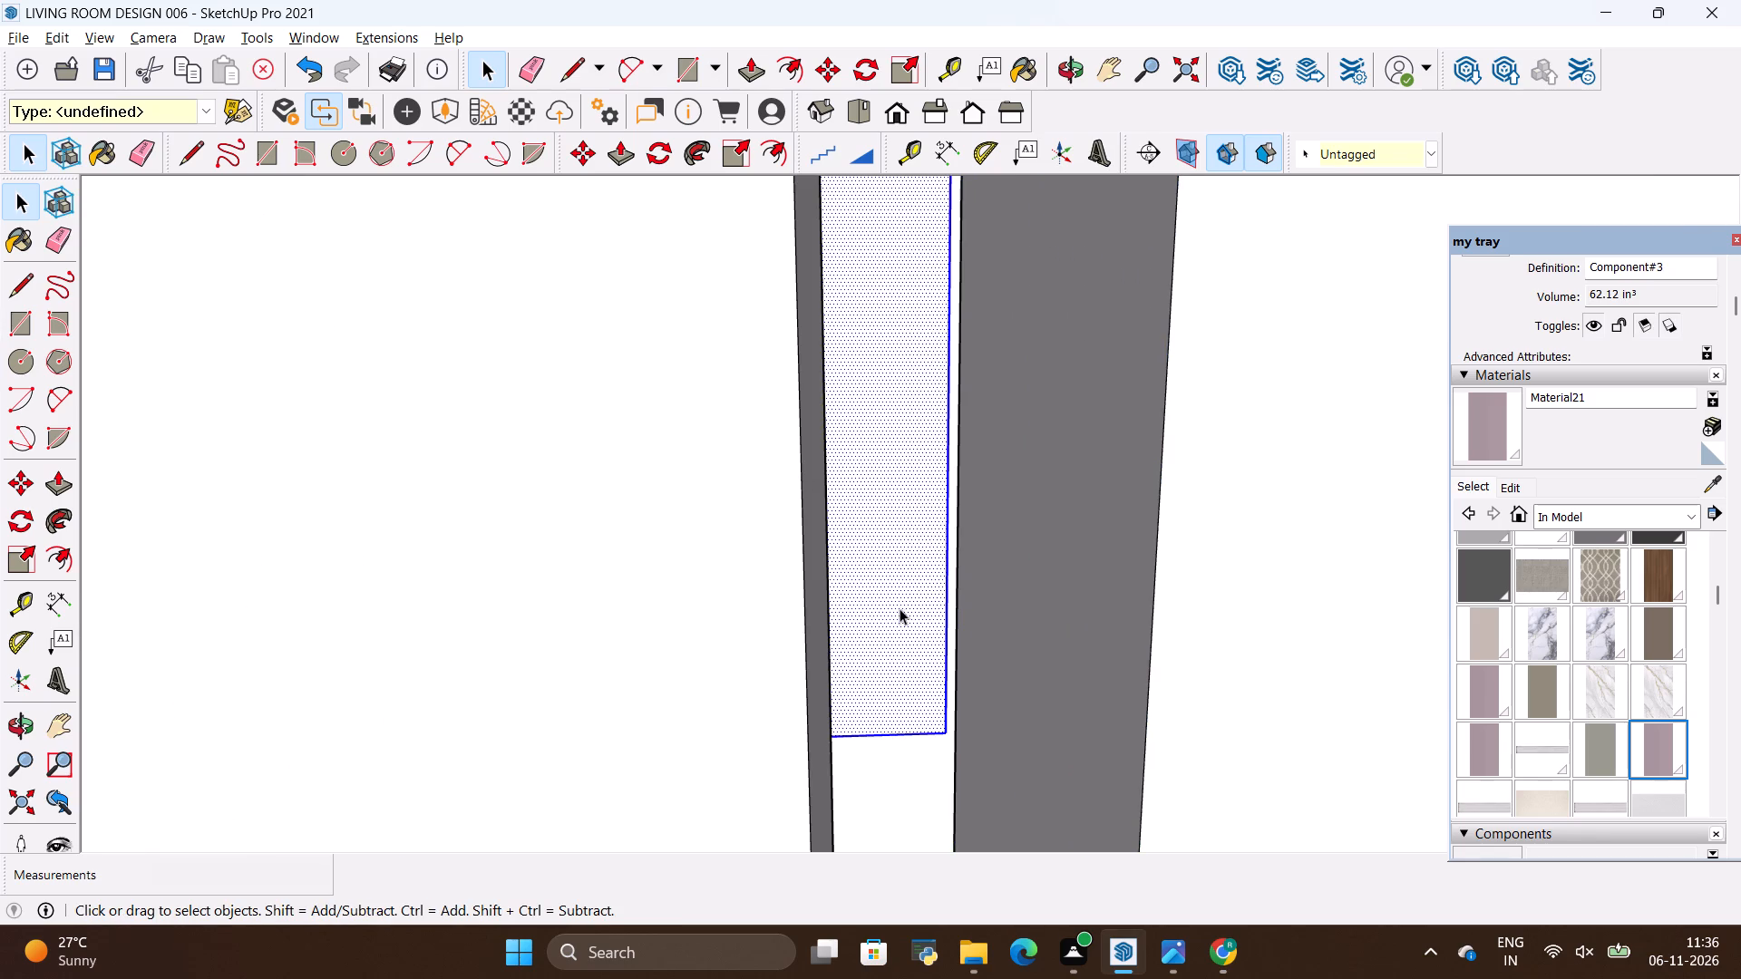
right_click(899, 608)
left_click(964, 461)
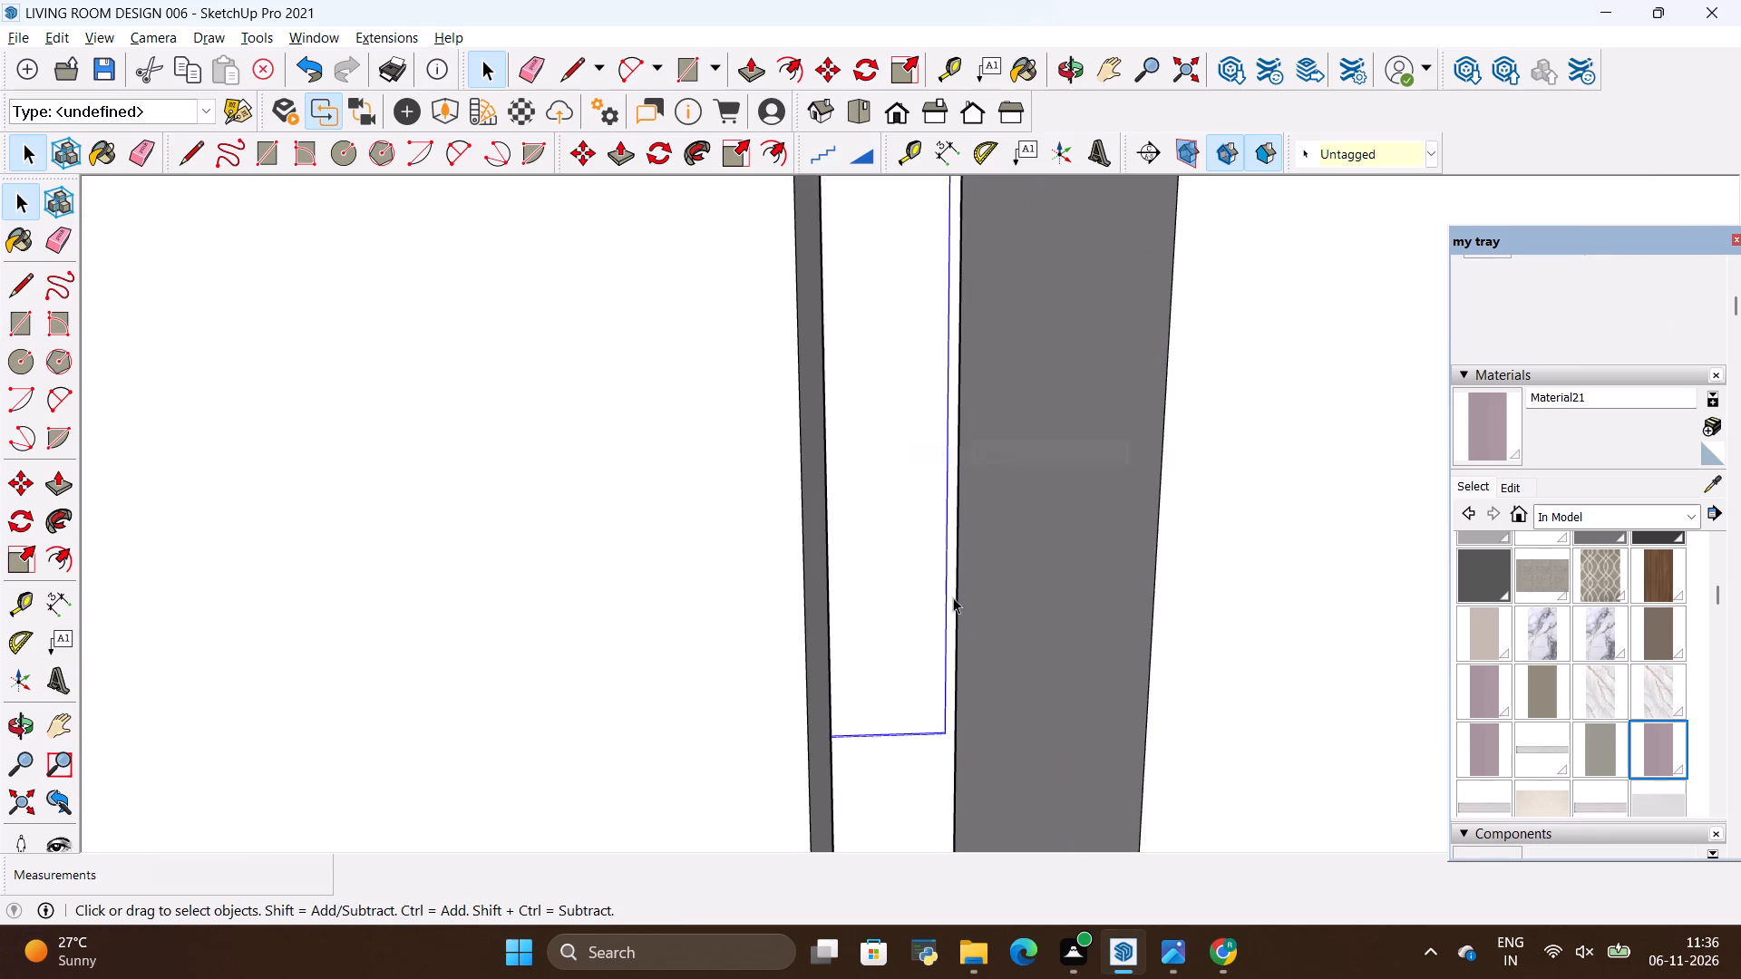
Move the TV rectangle group about 2 3/16" toward the door-side slats.
scroll(954, 599, "down", 10)
scroll(942, 652, "up", 5)
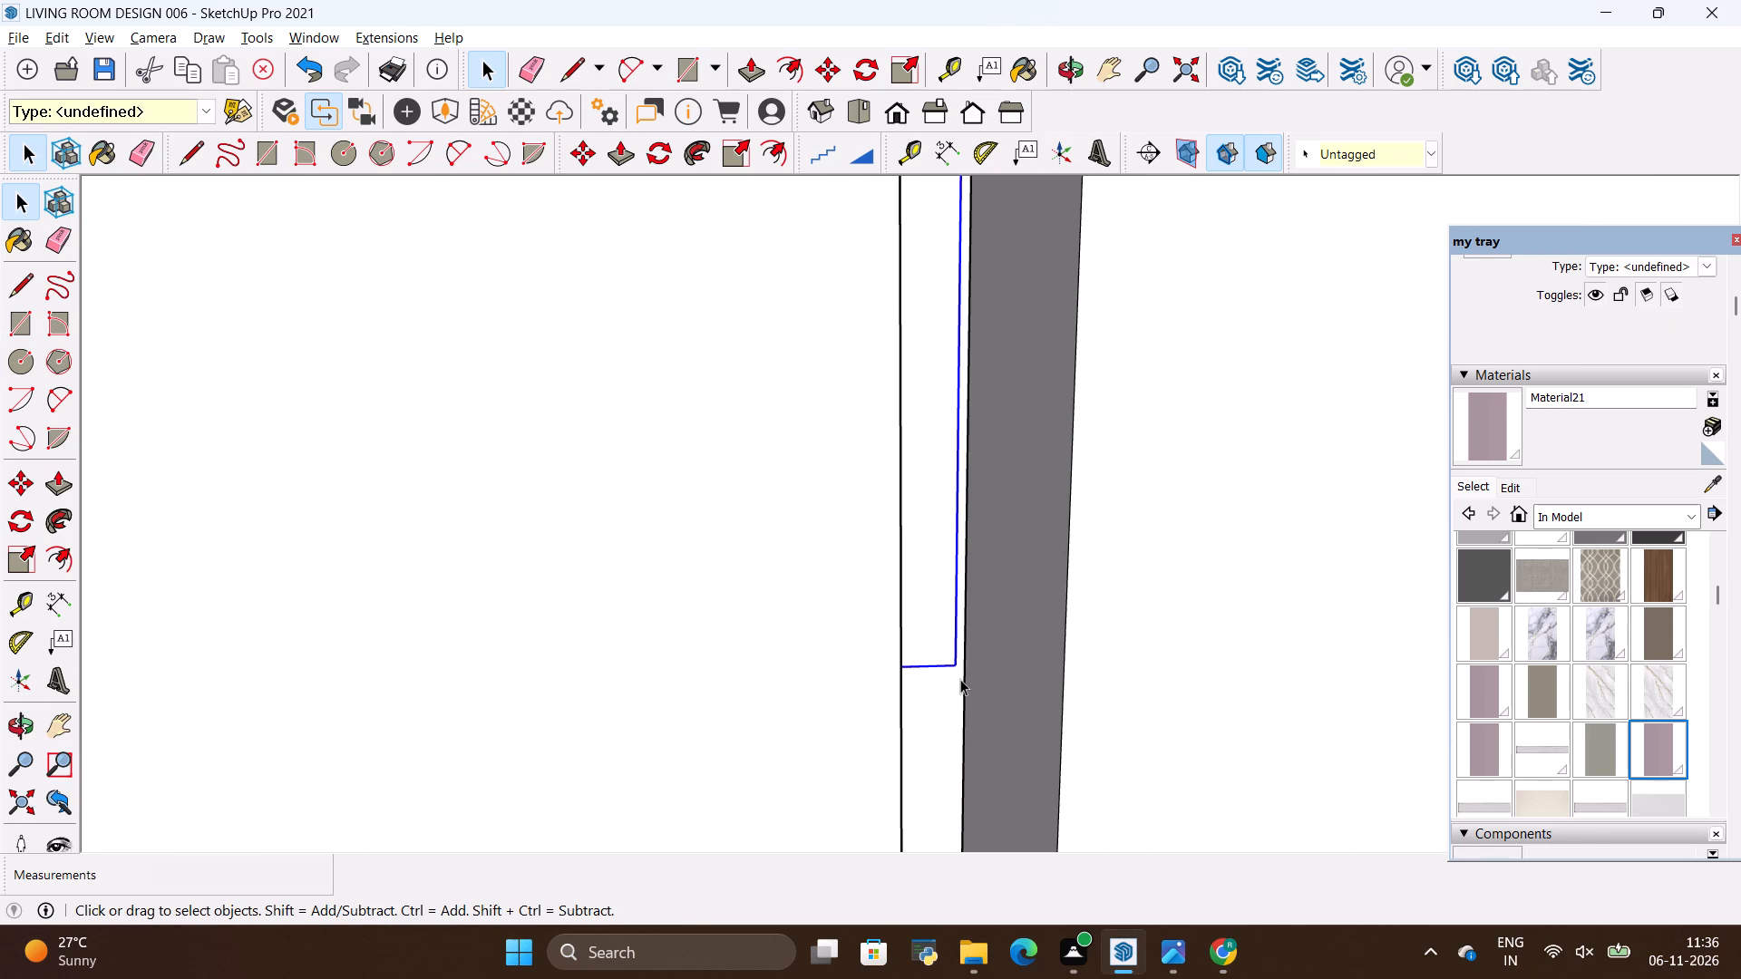
key("m")
left_click(952, 672)
scroll(1116, 678, "down", 2)
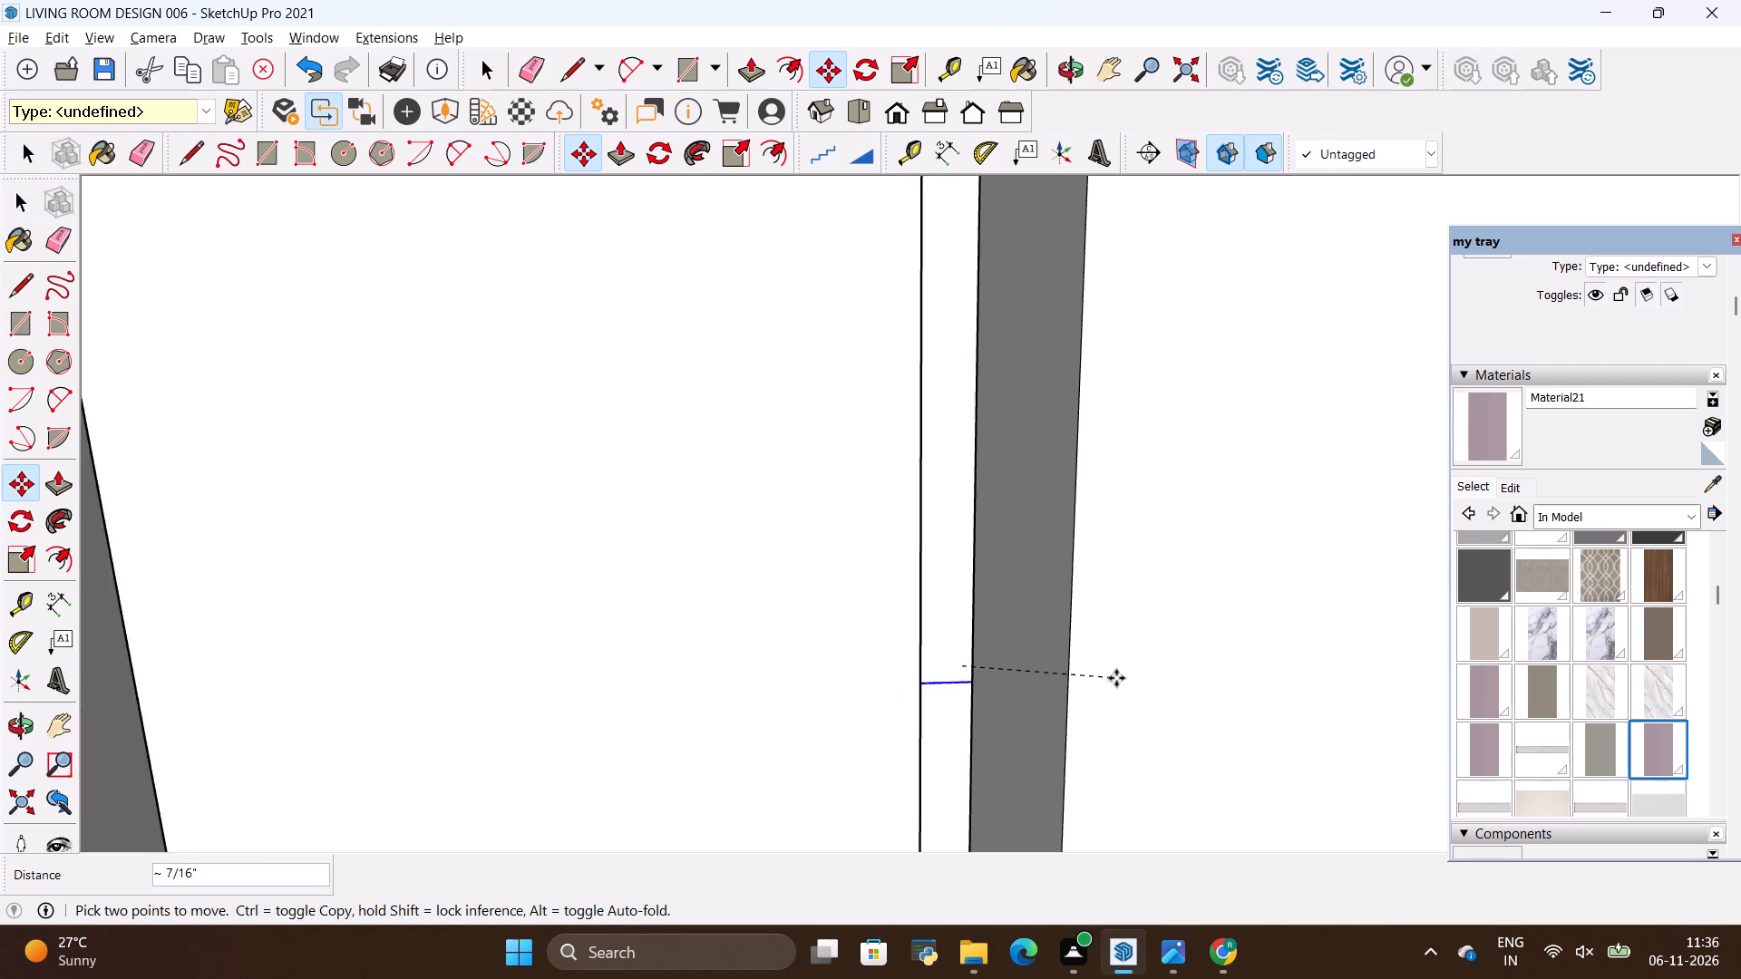
scroll(1116, 678, "down", 20)
scroll(1116, 678, "down", 13)
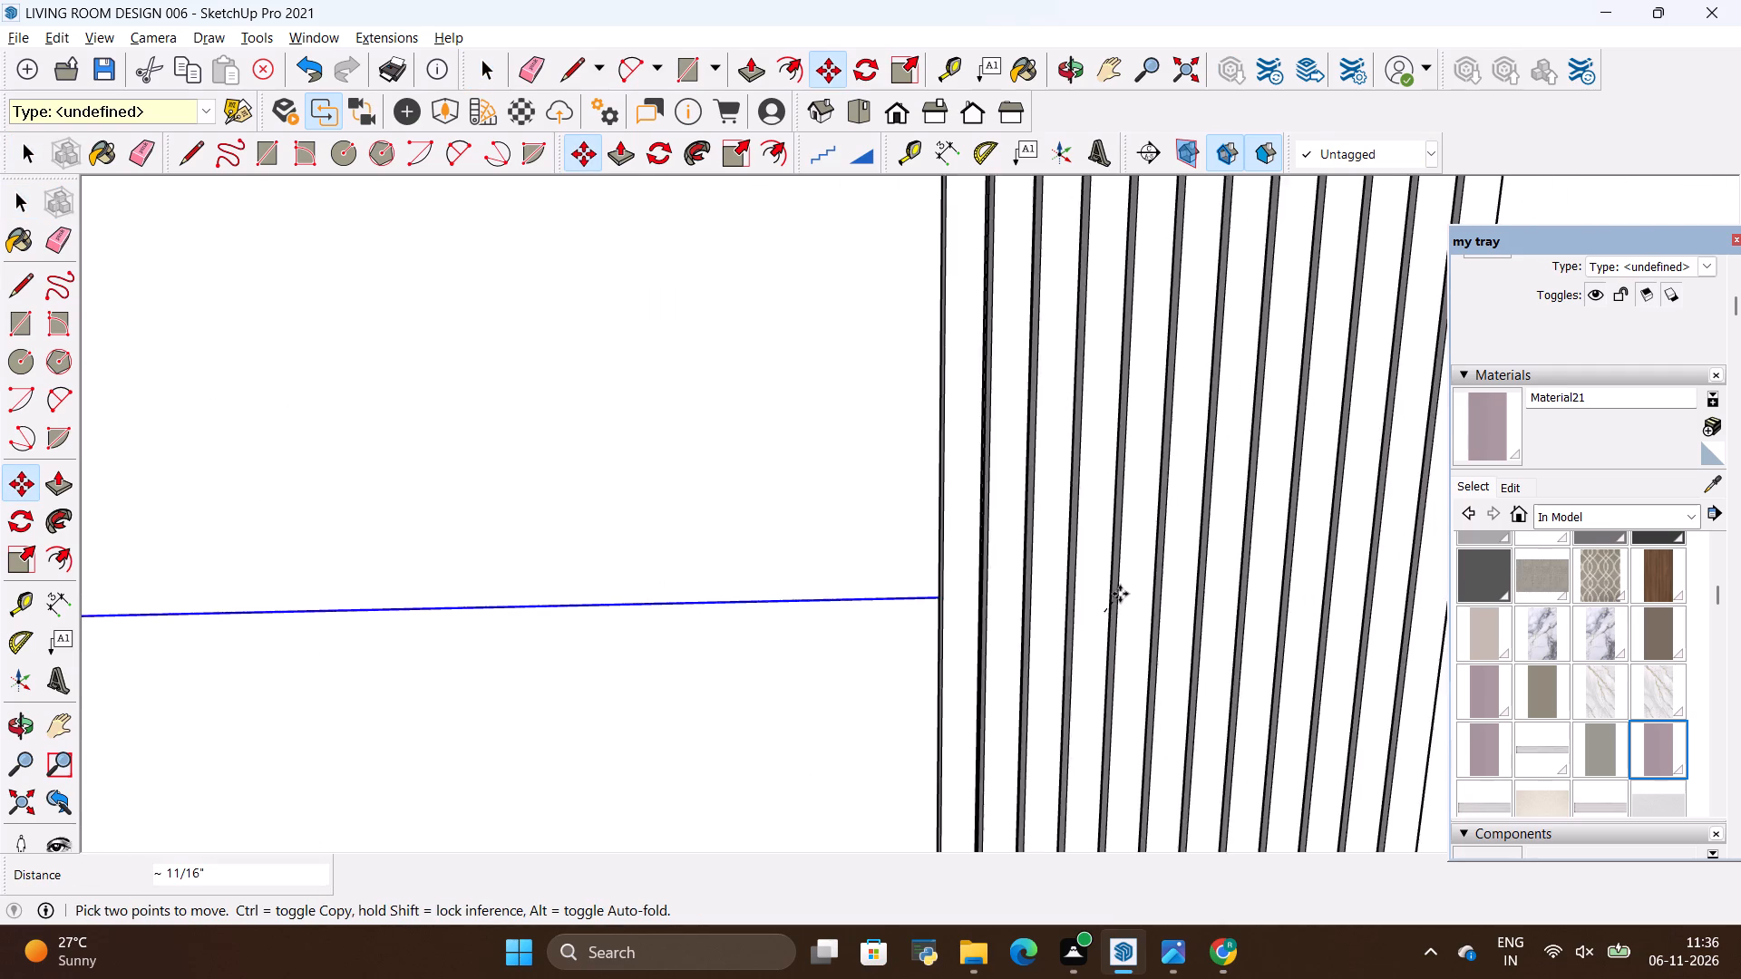
scroll(1120, 594, "down", 14)
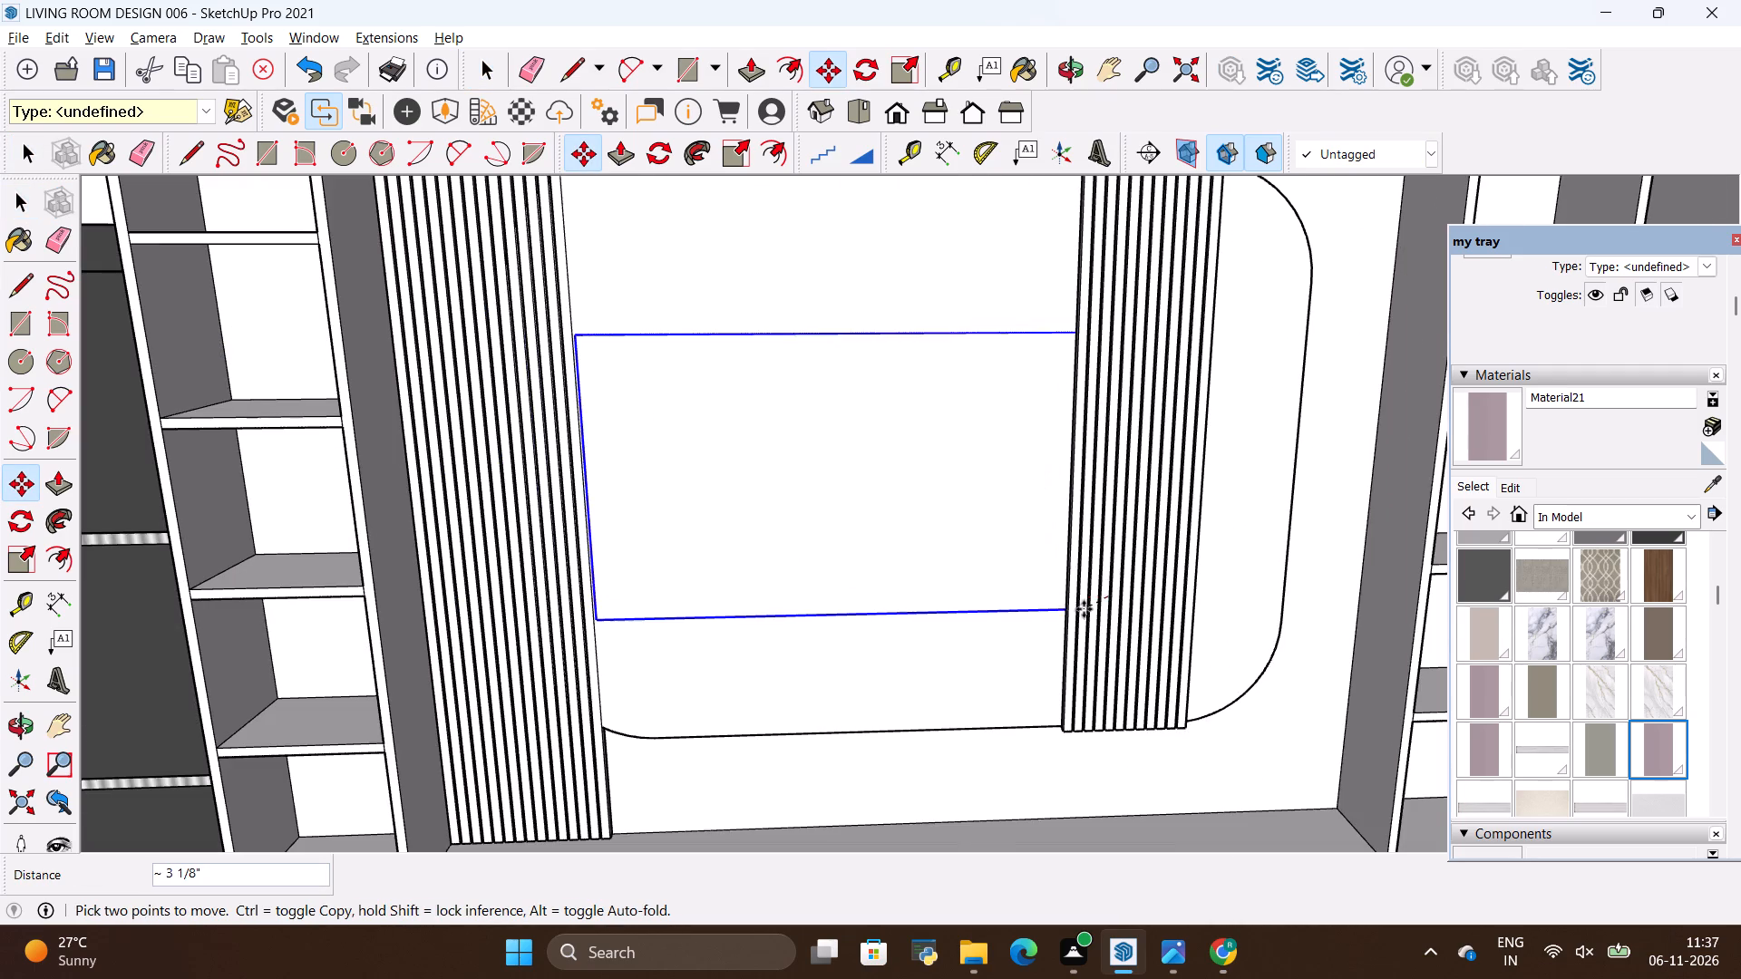
scroll(1084, 609, "up", 12)
left_click(1104, 604)
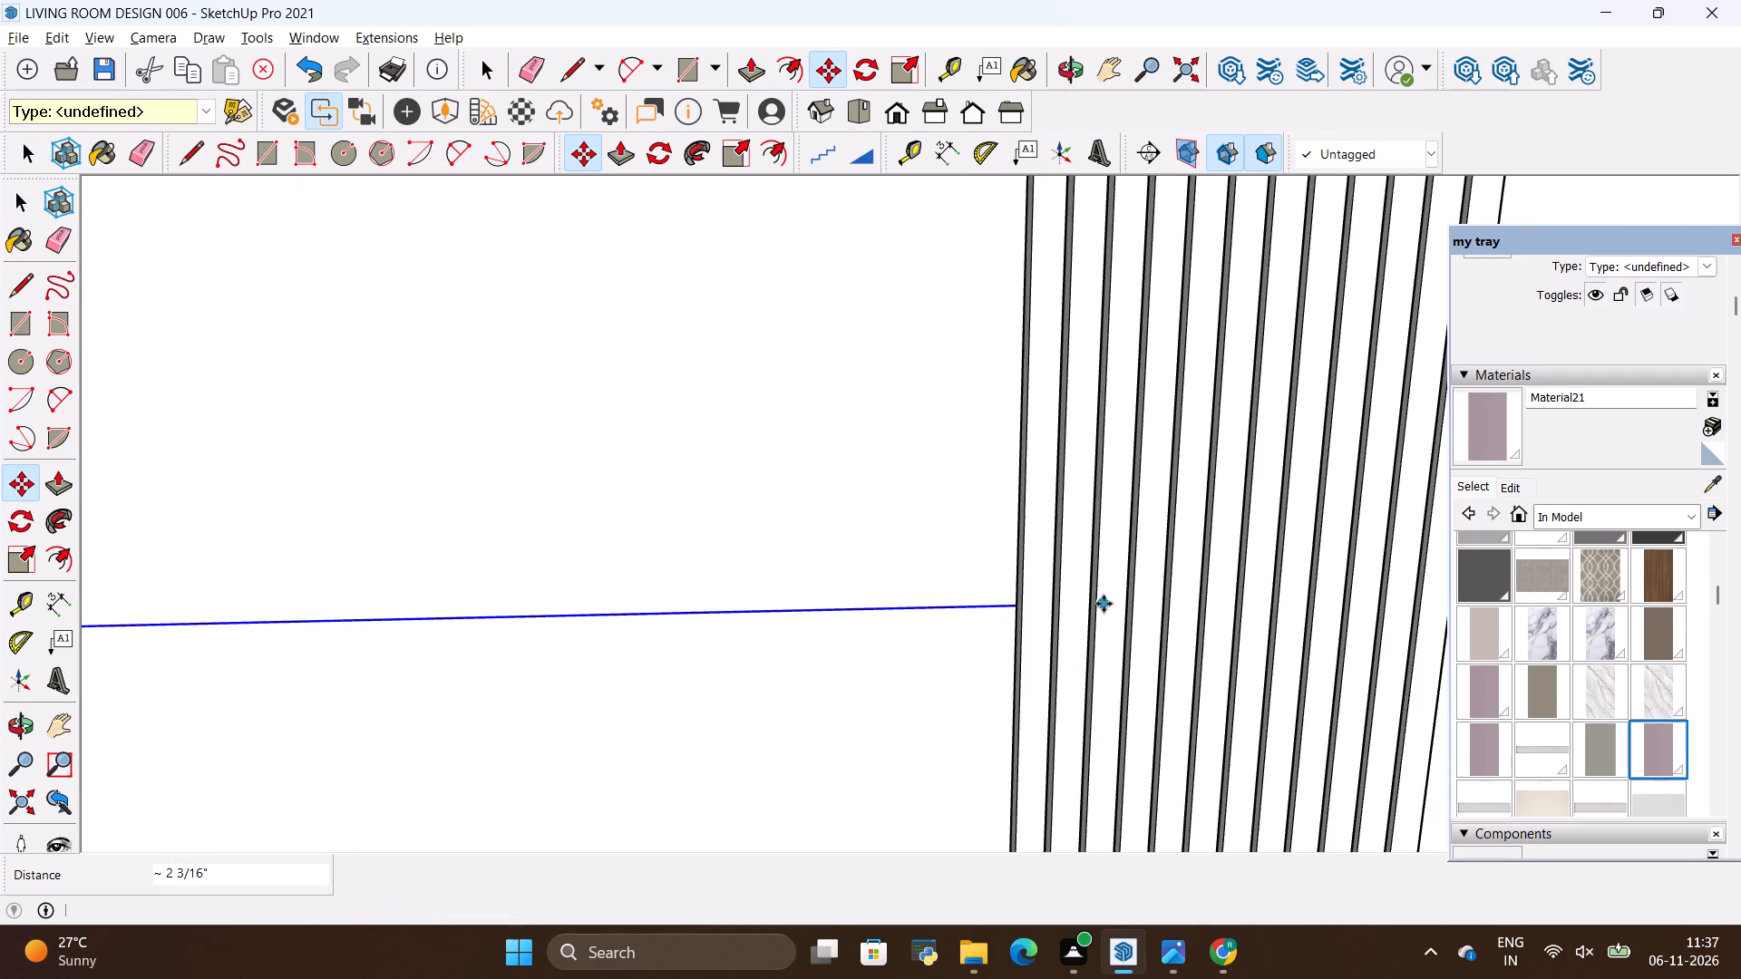
scroll(1027, 652, "down", 14)
key("space")
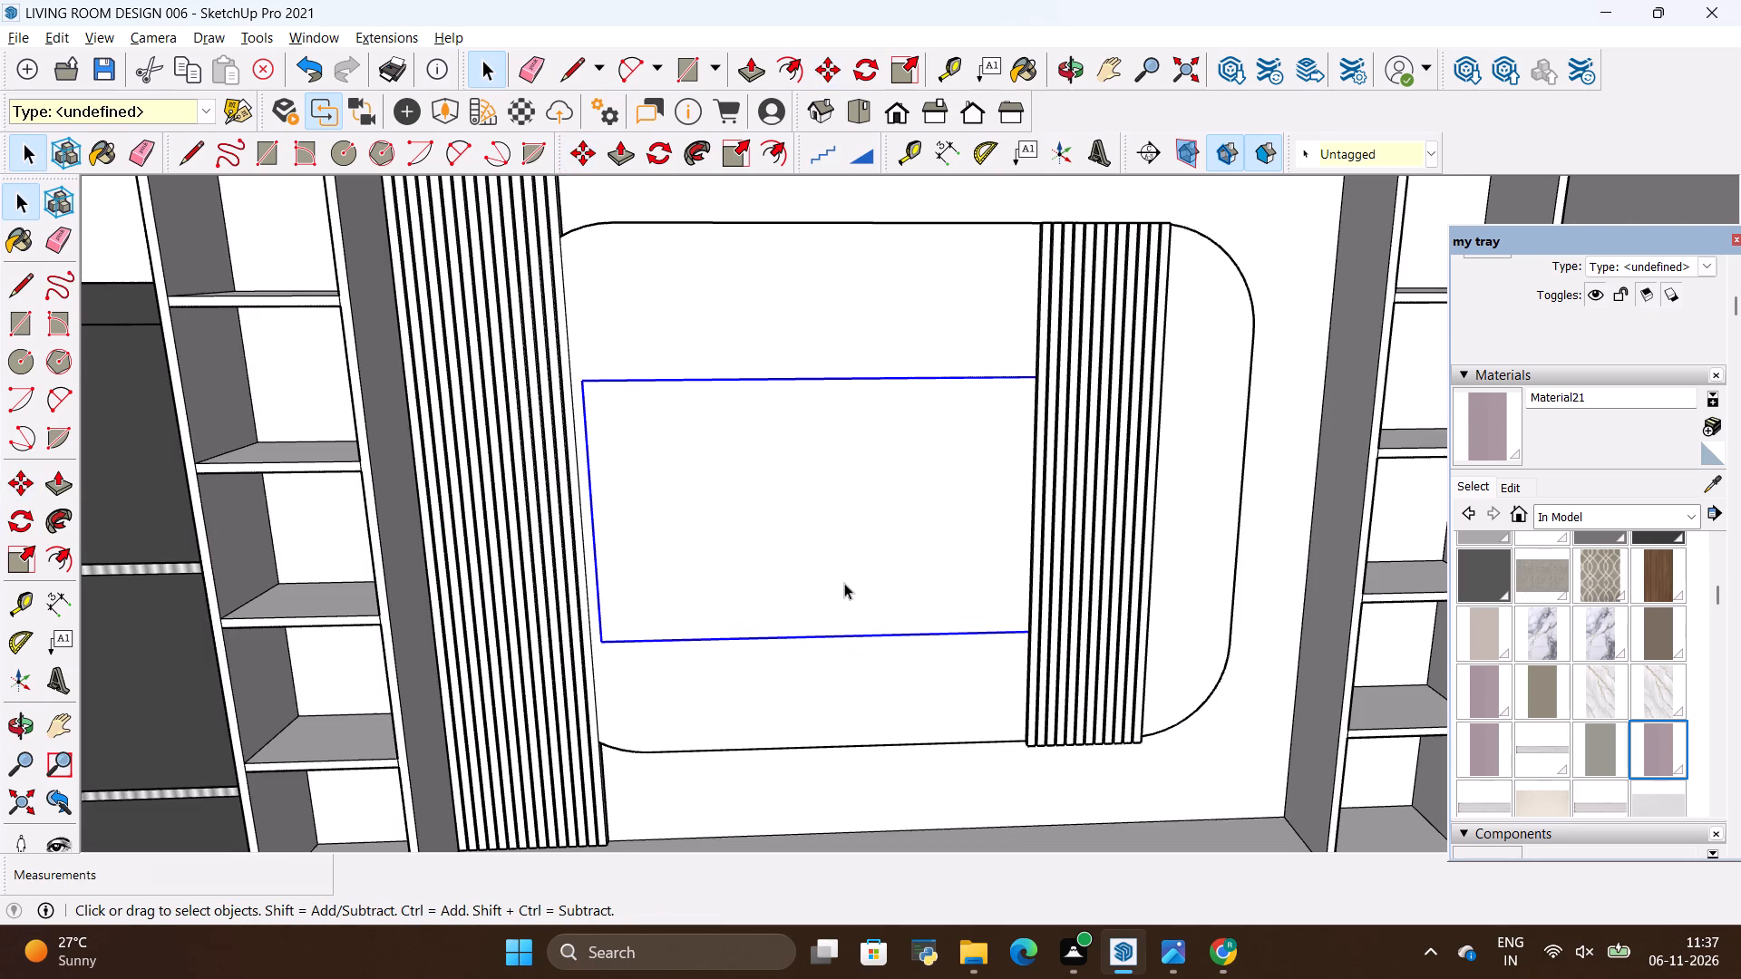
left_click(843, 577)
Check the TV in the reference image and extrude the TV rectangle 2" forward inside its group.
key("alt+Tab")
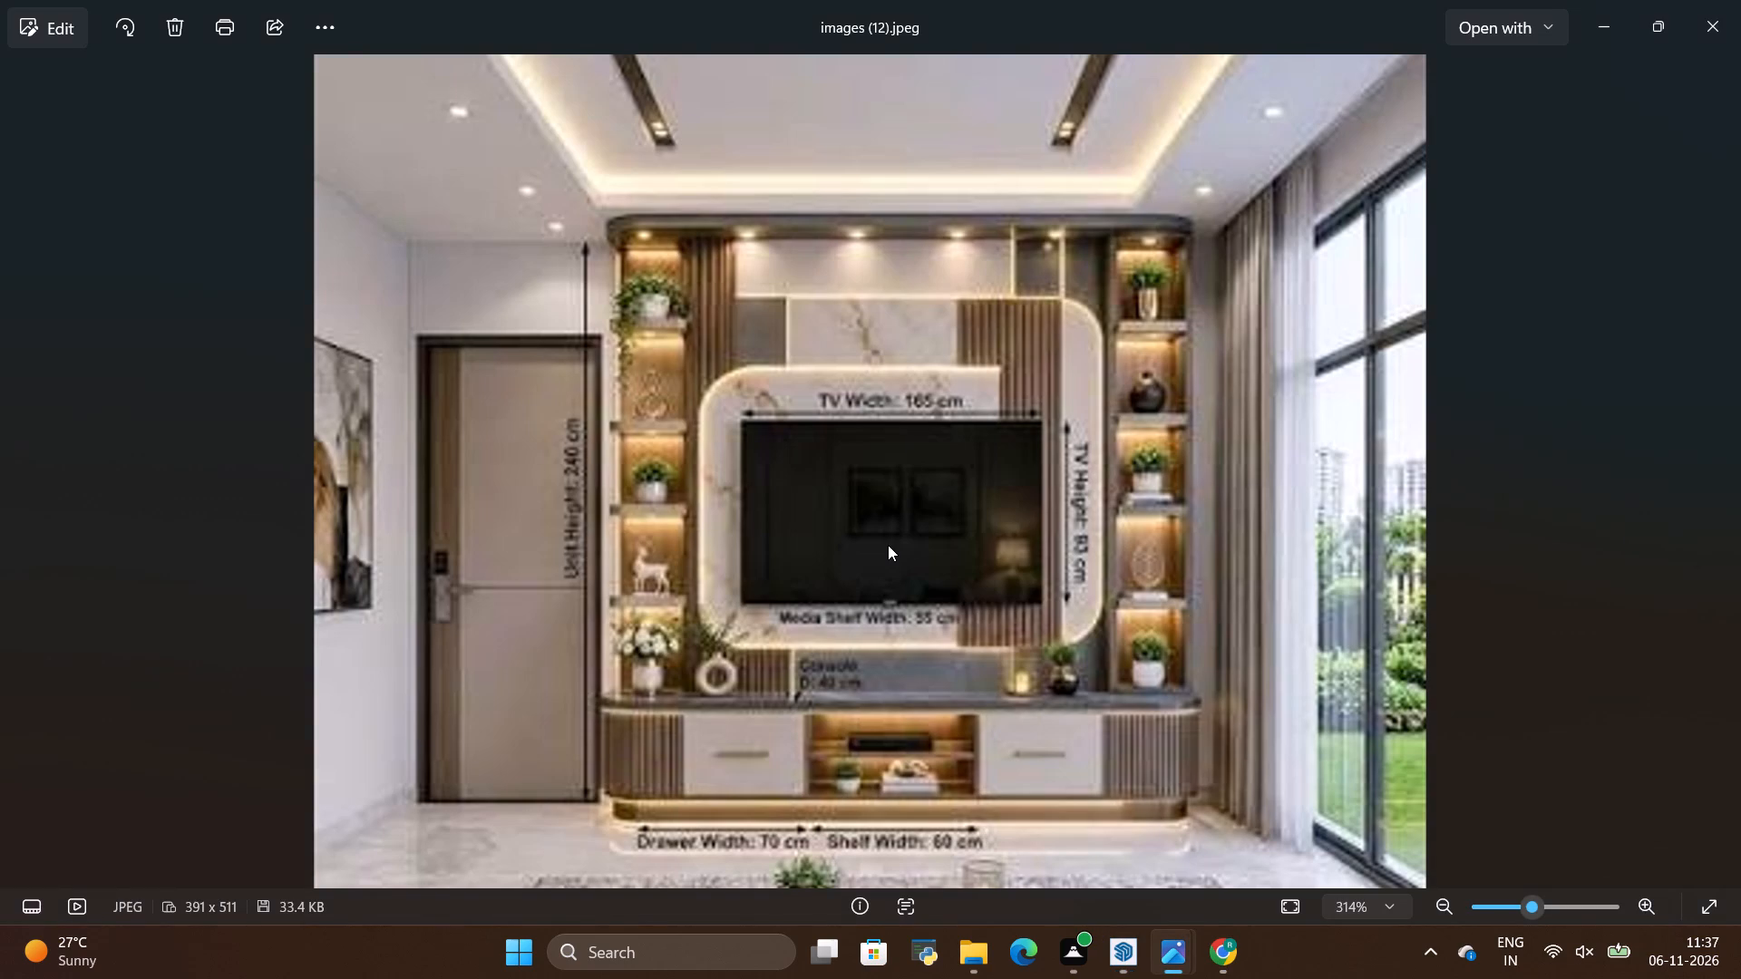
key("alt+Tab")
double_click(888, 545)
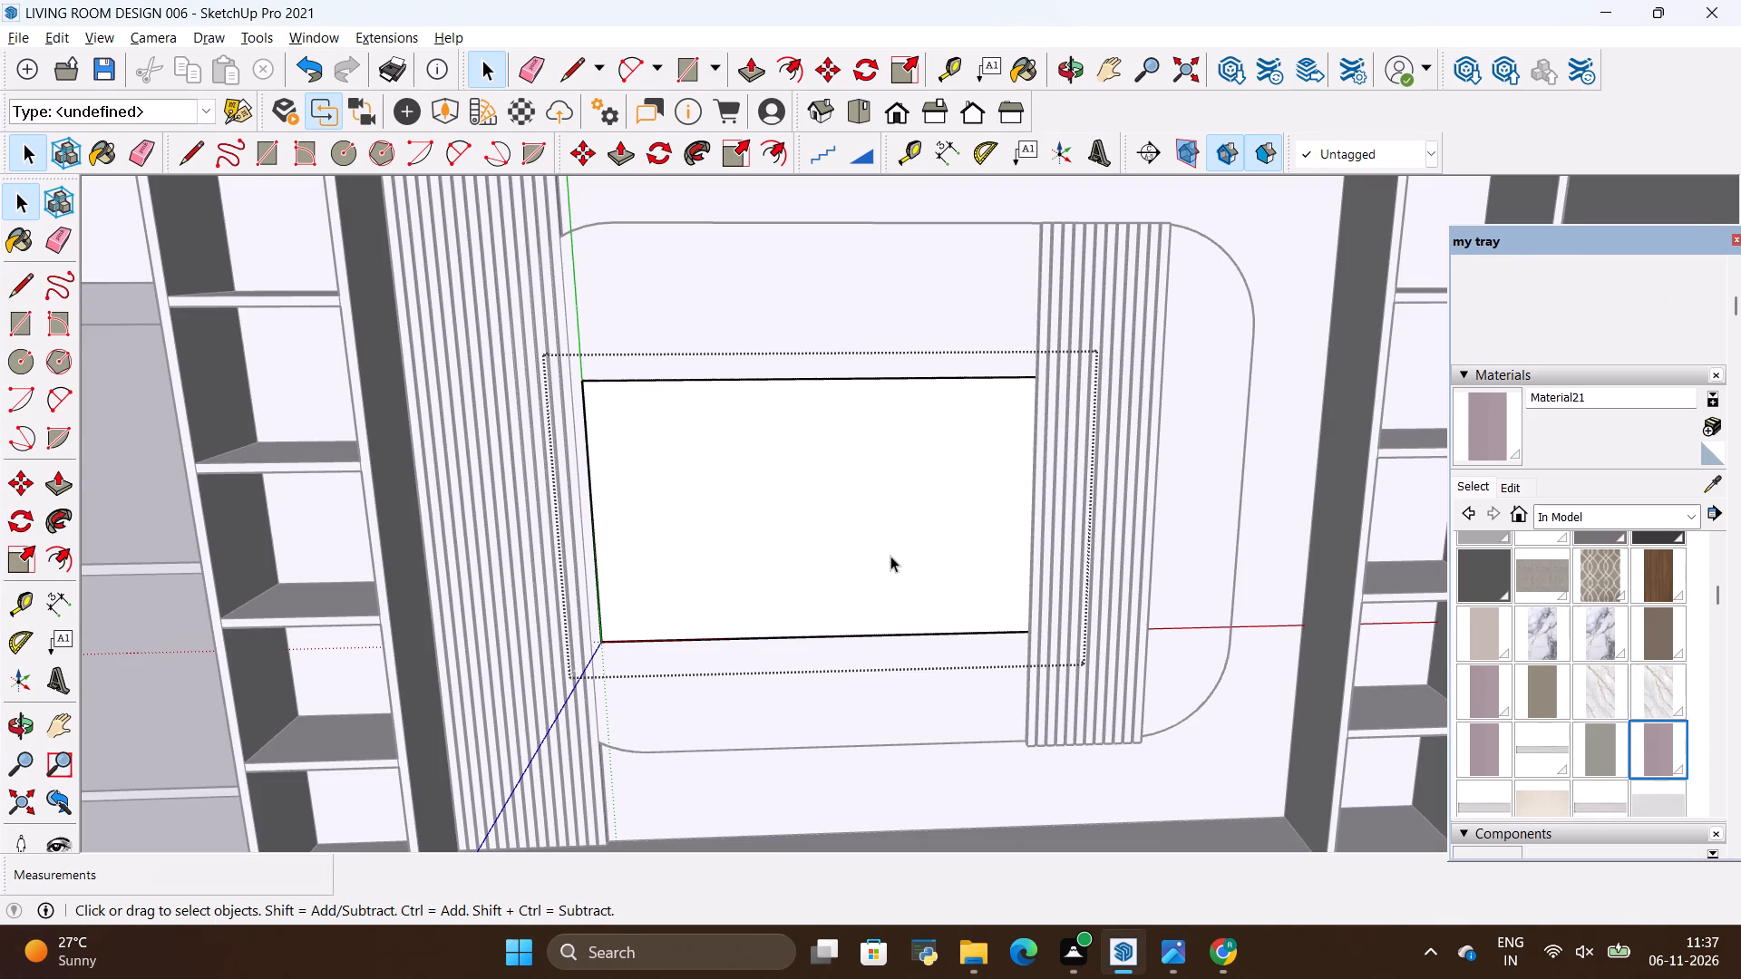
key("p")
left_click(890, 556)
key("BackSpace")
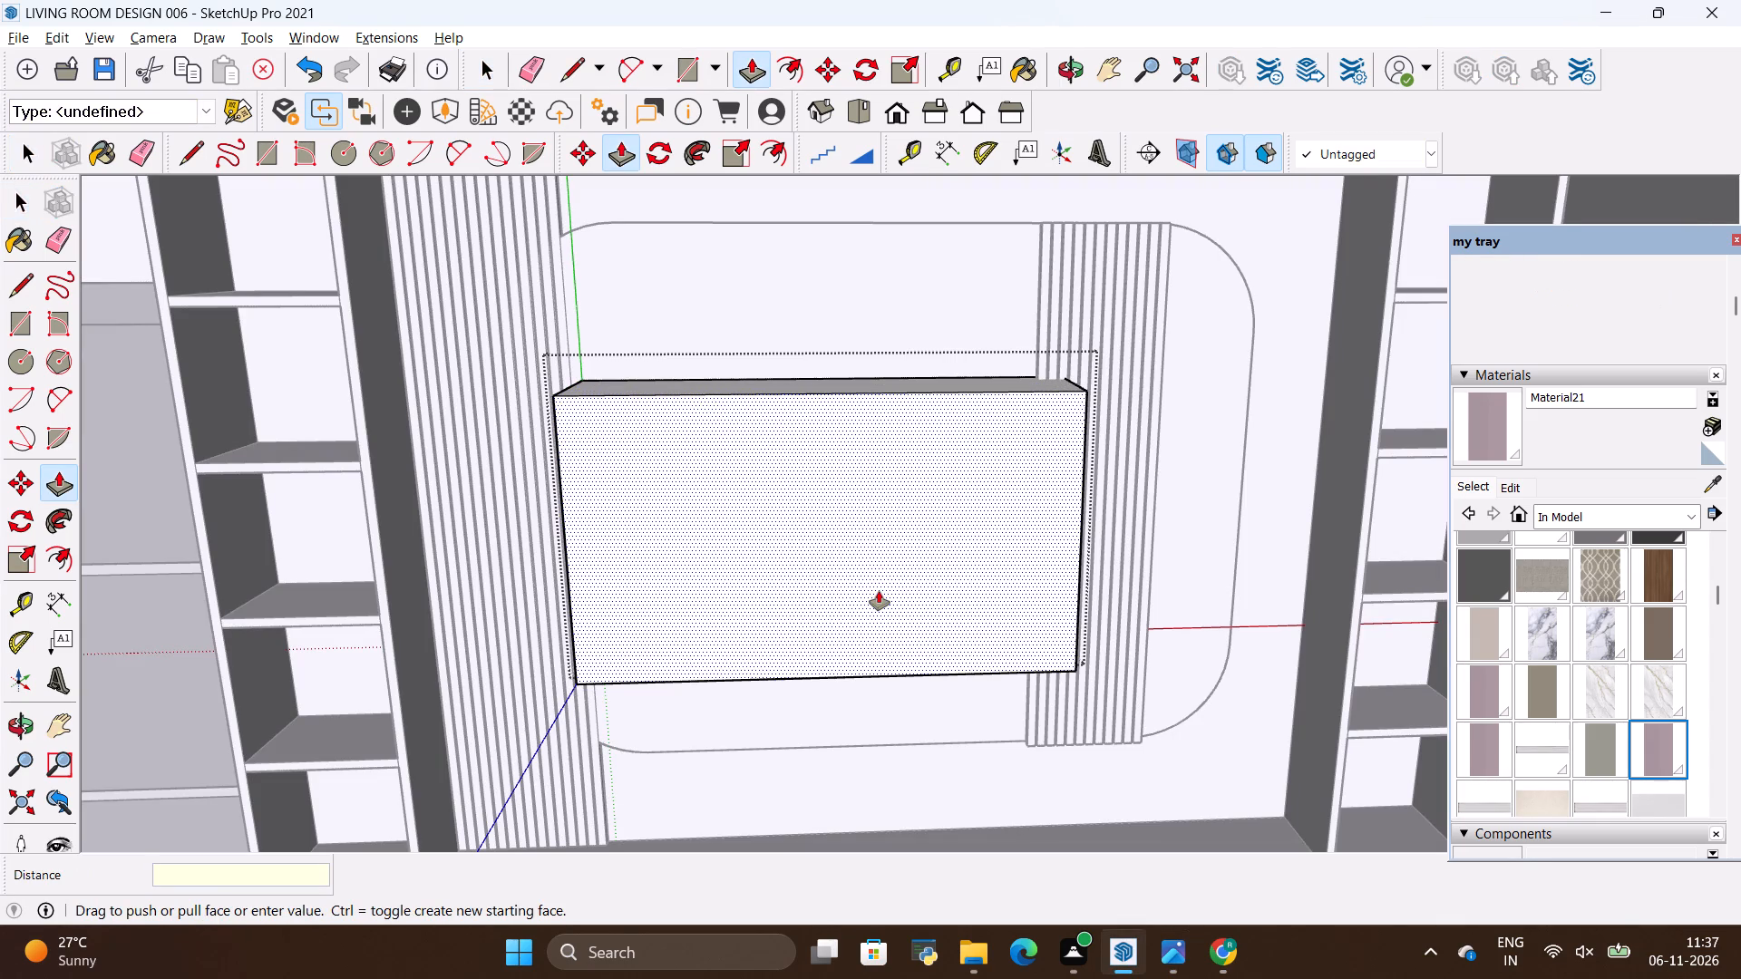
type("2\"")
key("Return")
key("backslash")
key("space")
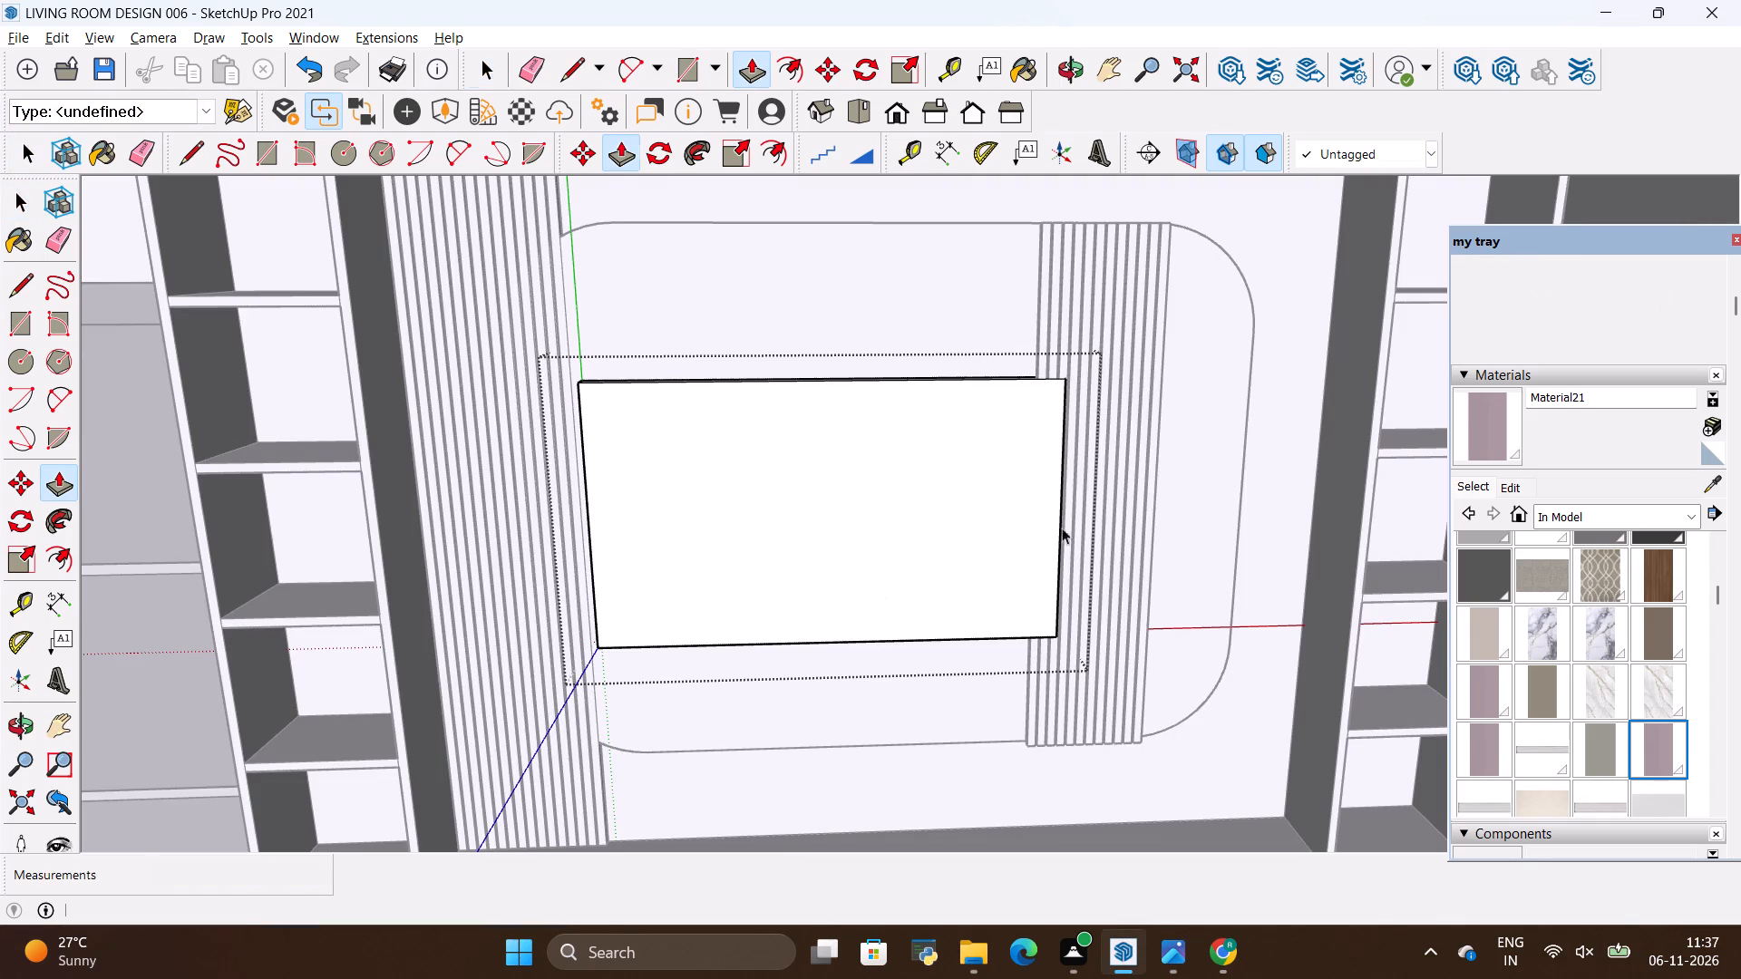
left_click(988, 271)
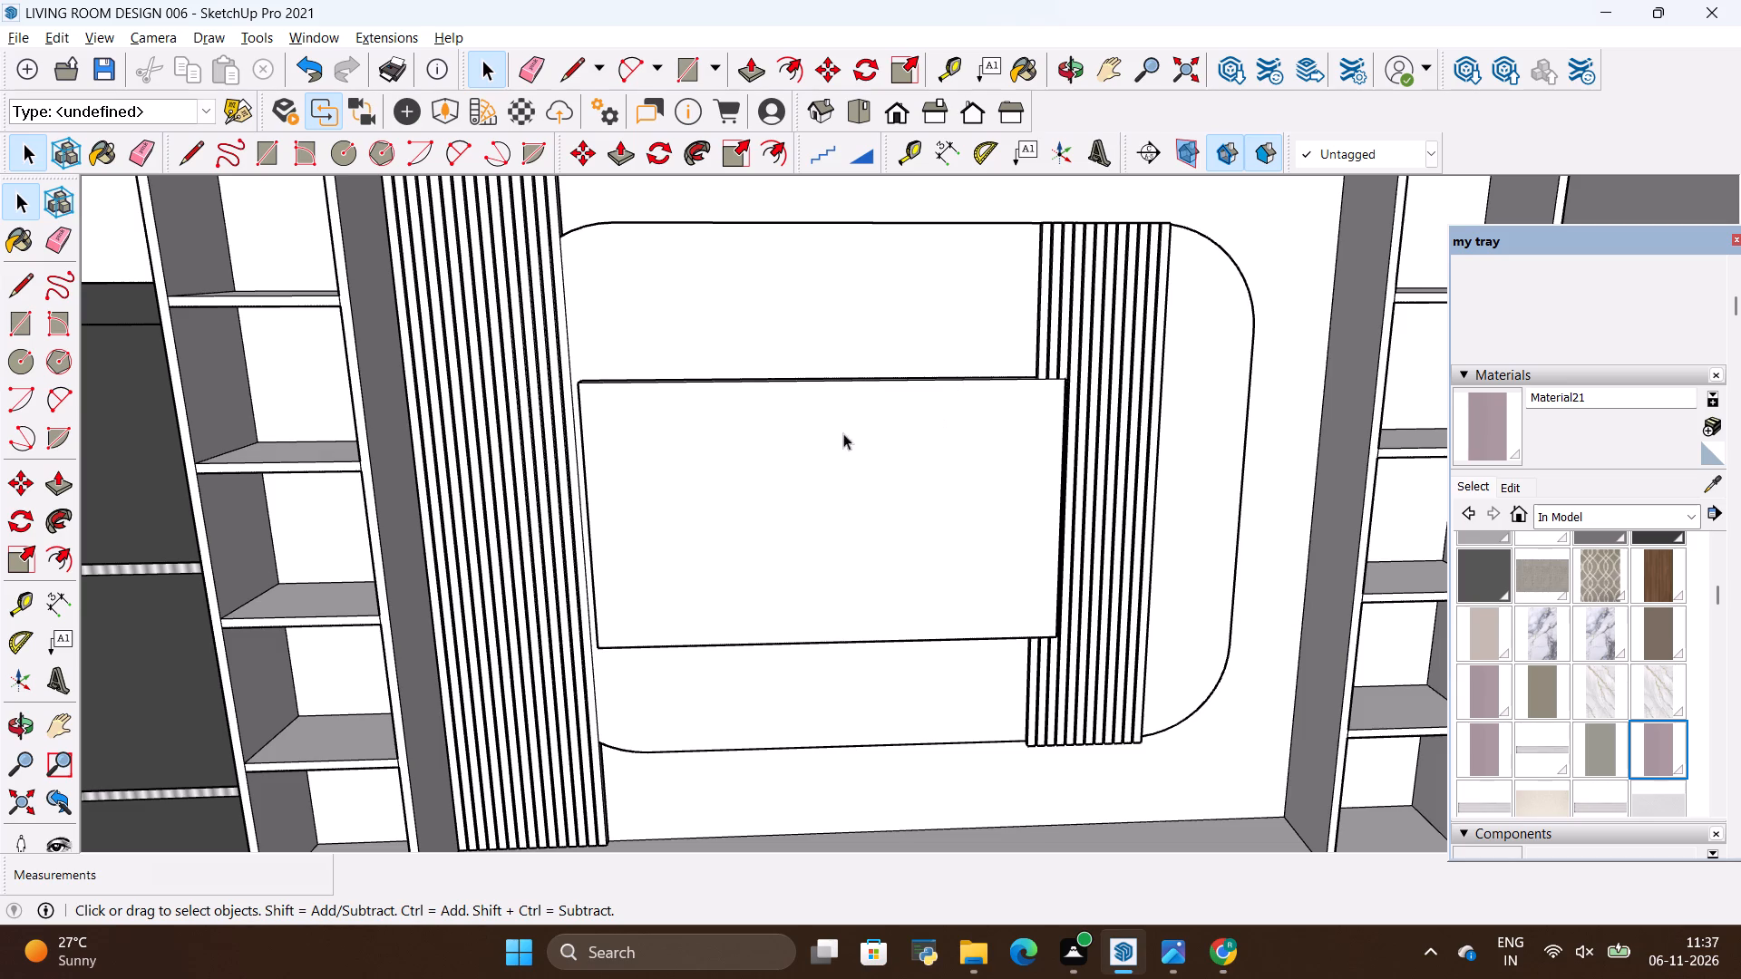
Draw a rectangle about 9 5/8" by 3 11/16" near the middle of the TV's face, inside the TV group.
scroll(742, 519, "up", 2)
key("space")
double_click(757, 501)
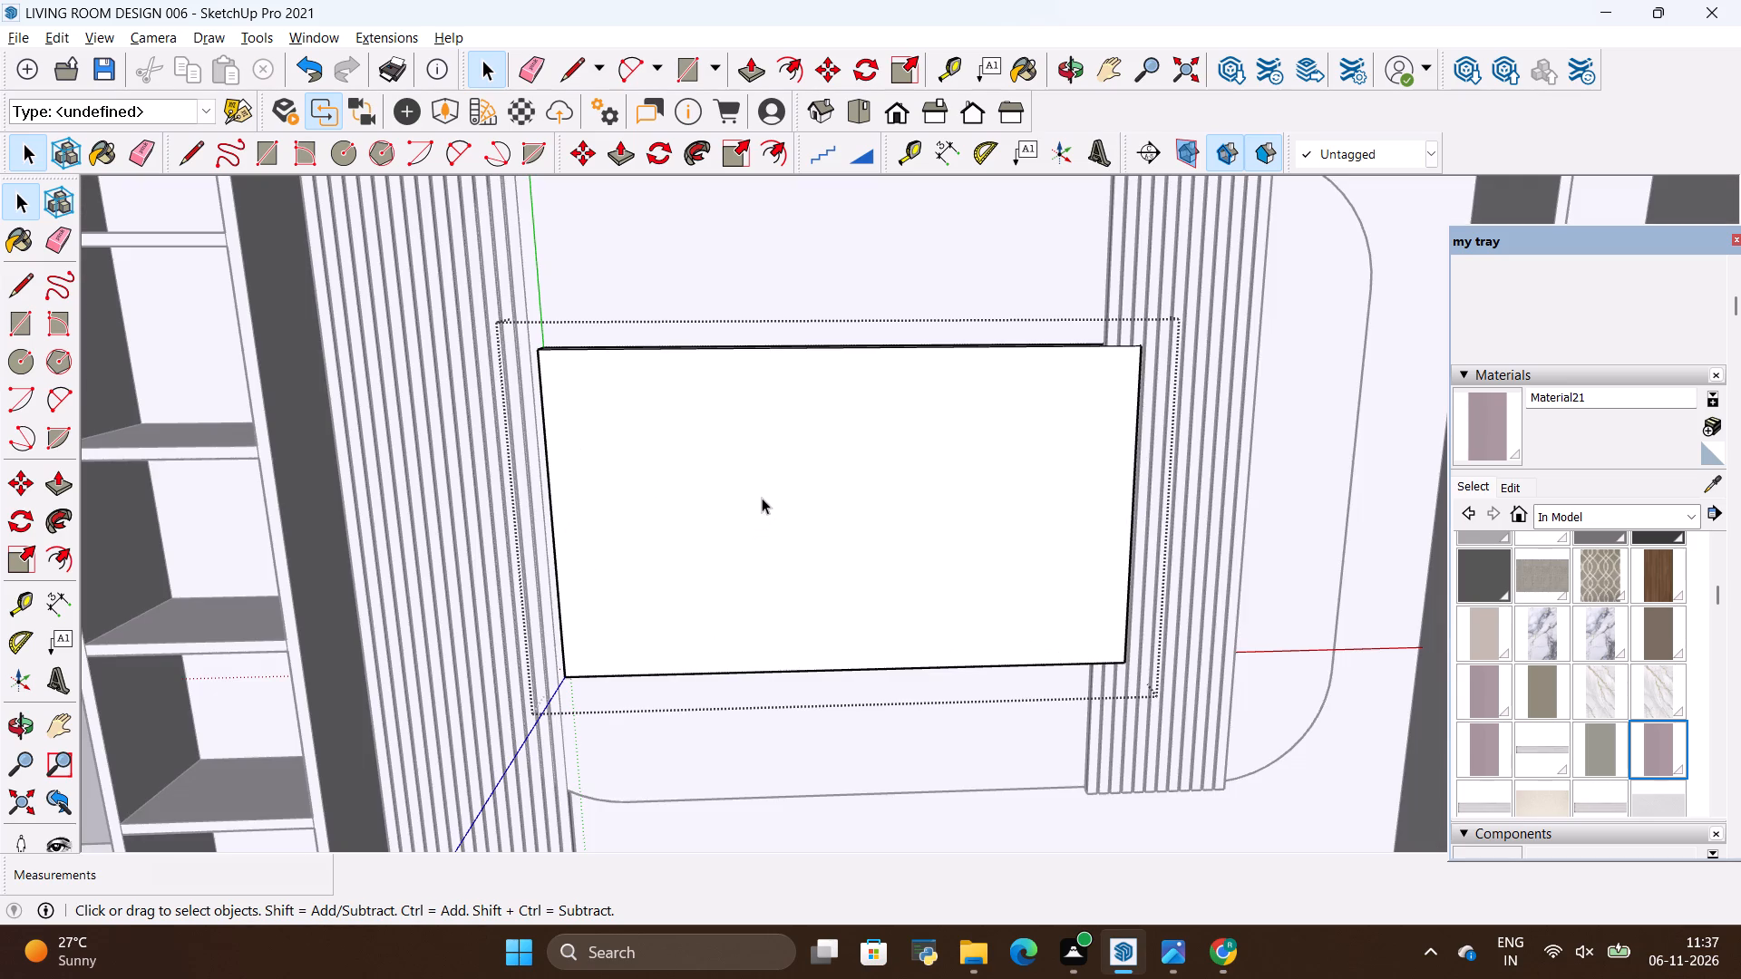
key("r")
left_click(803, 477)
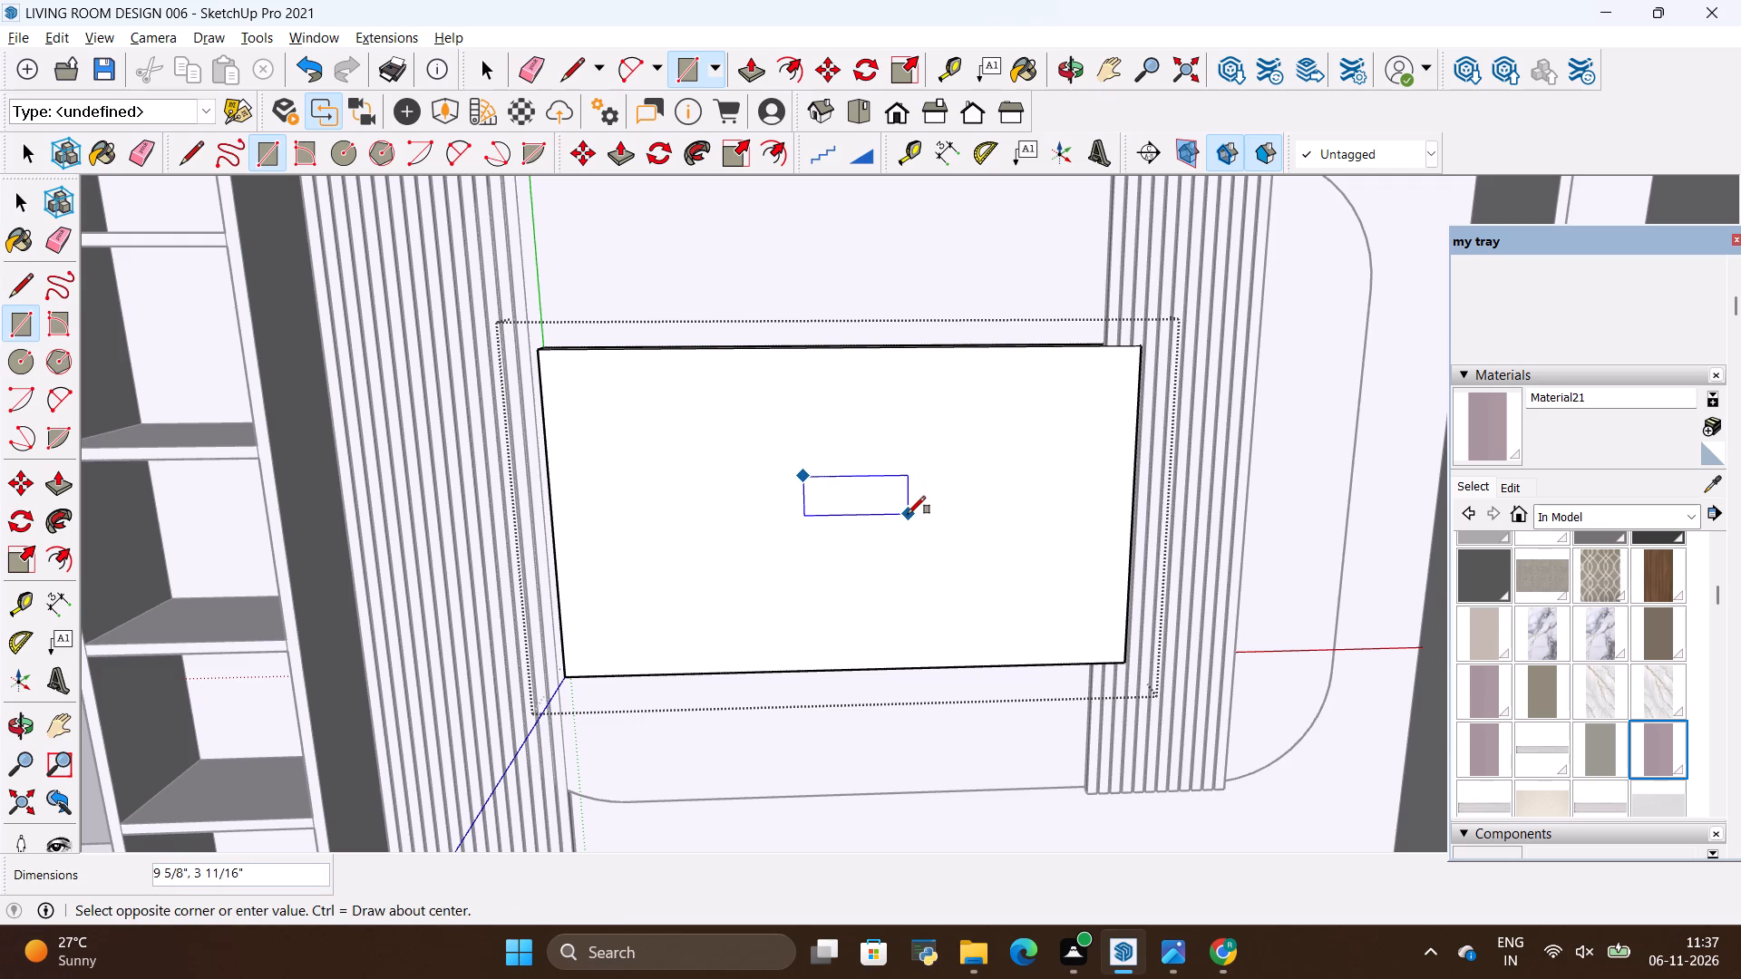
left_click(908, 514)
Extrude the small rectangle on the TV's face 3", leave group editing and select the TV group.
key("space")
left_click(875, 507)
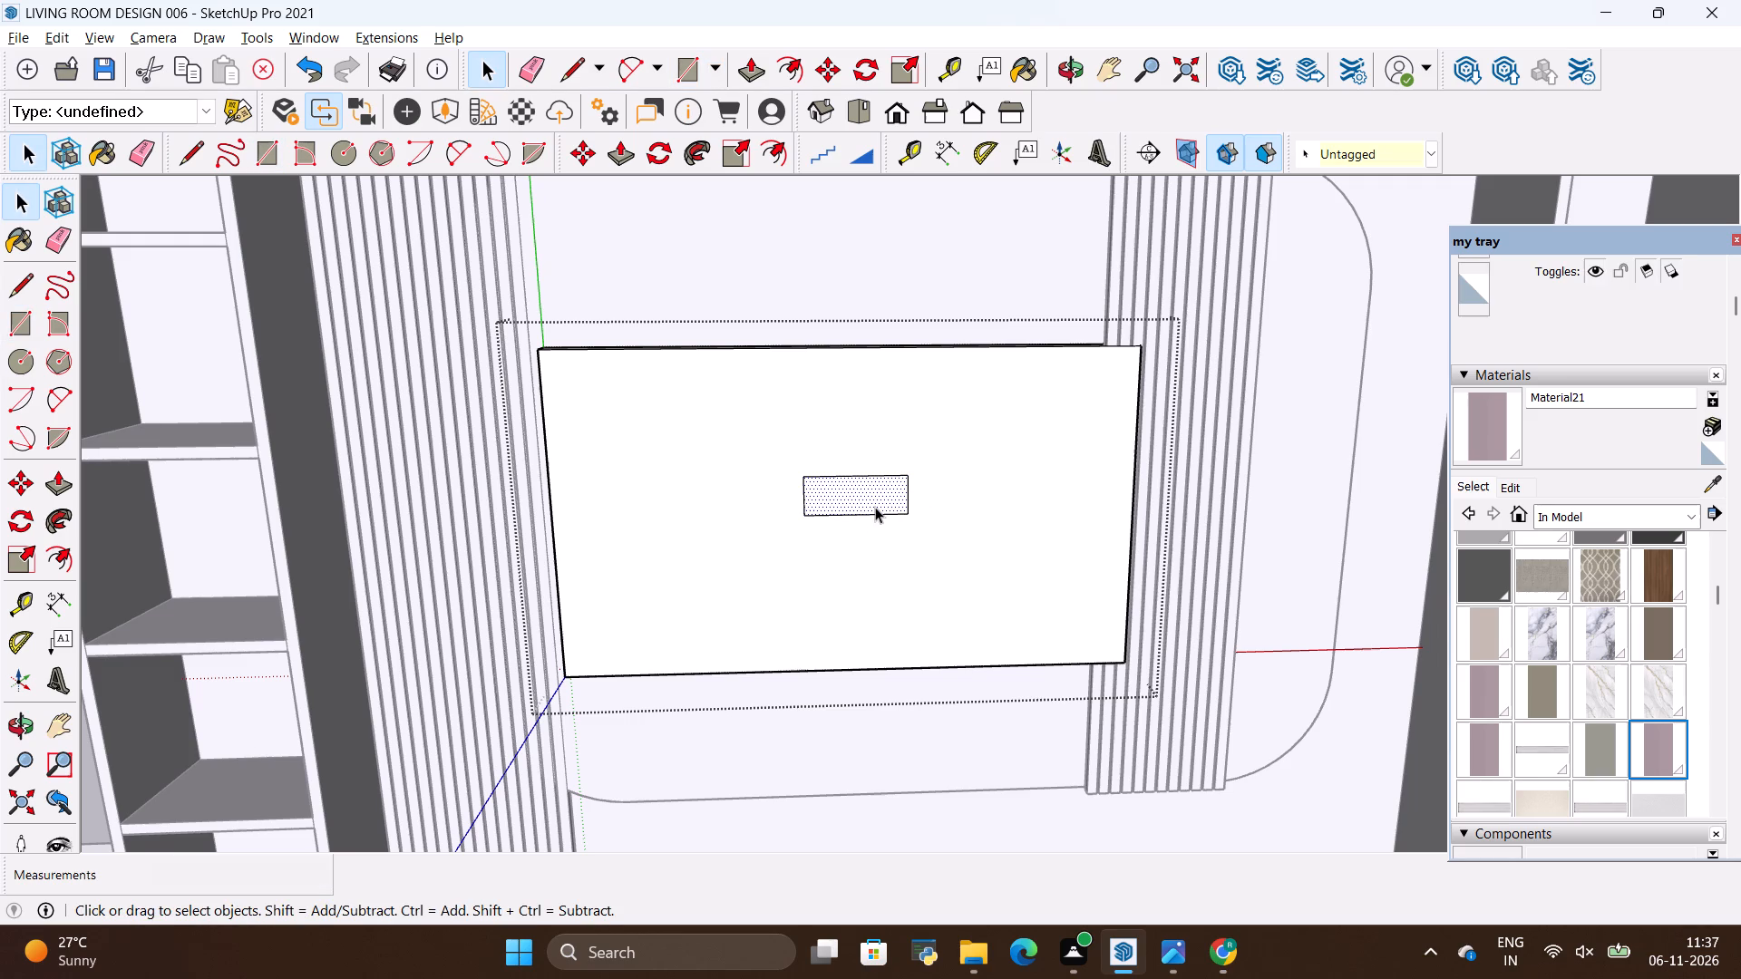
key("p")
left_click(884, 506)
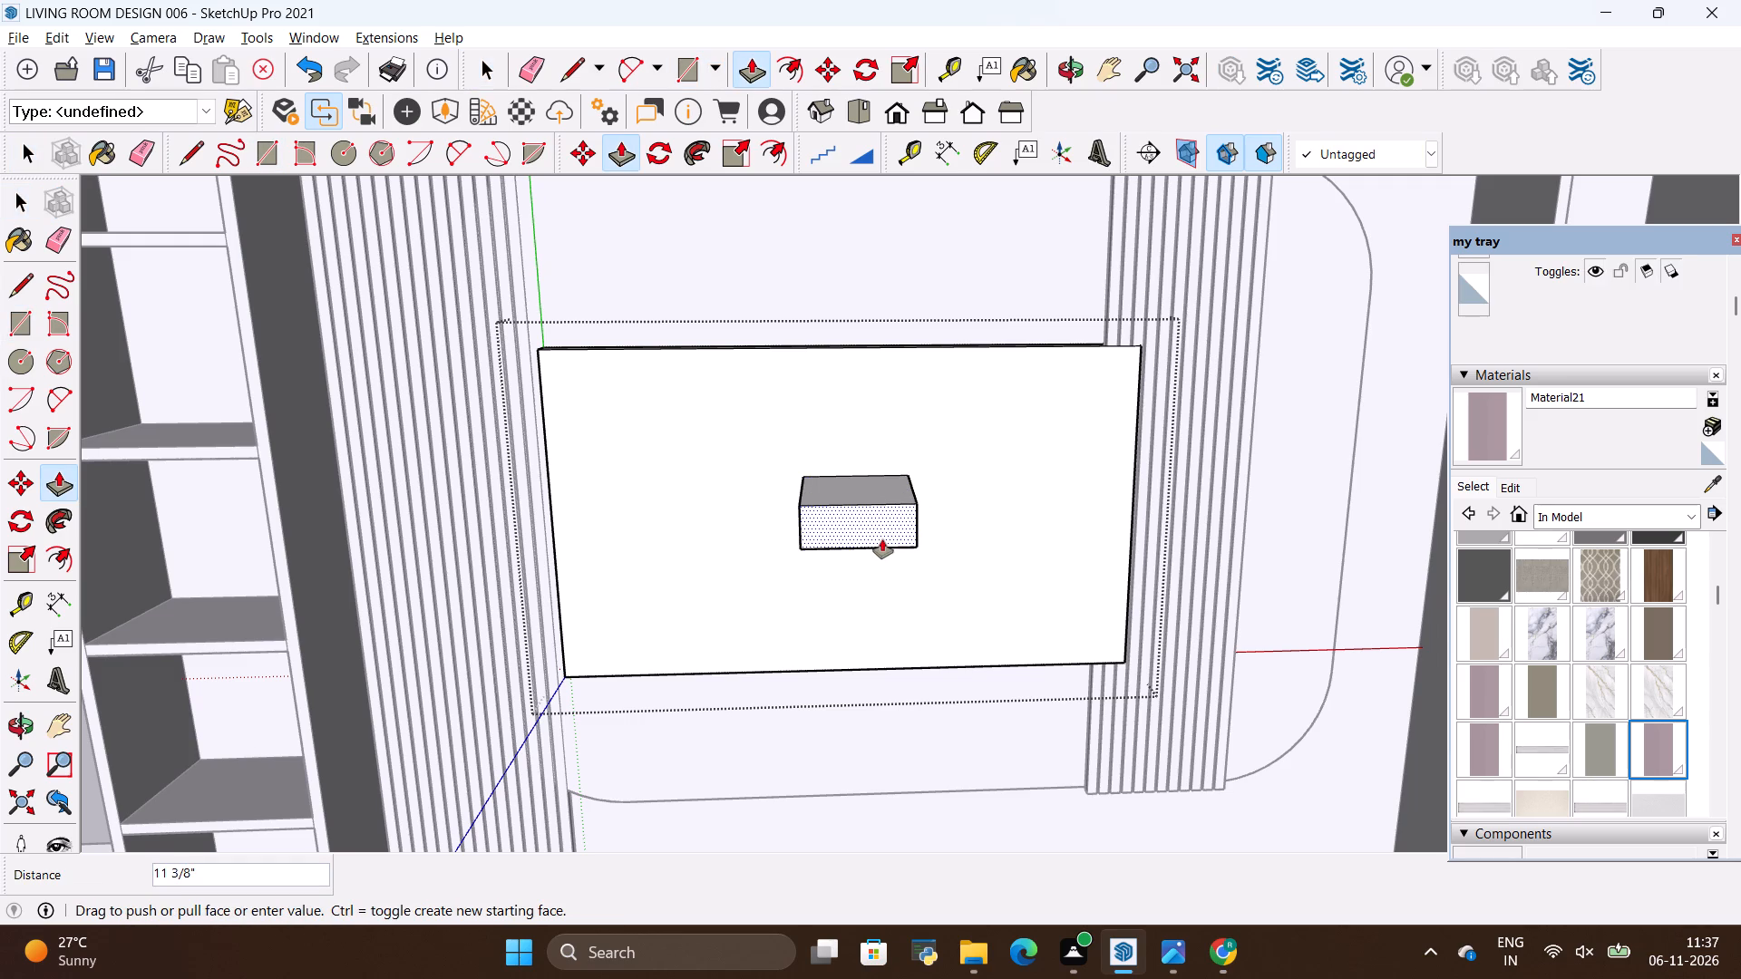
key("BackSpace")
key("3")
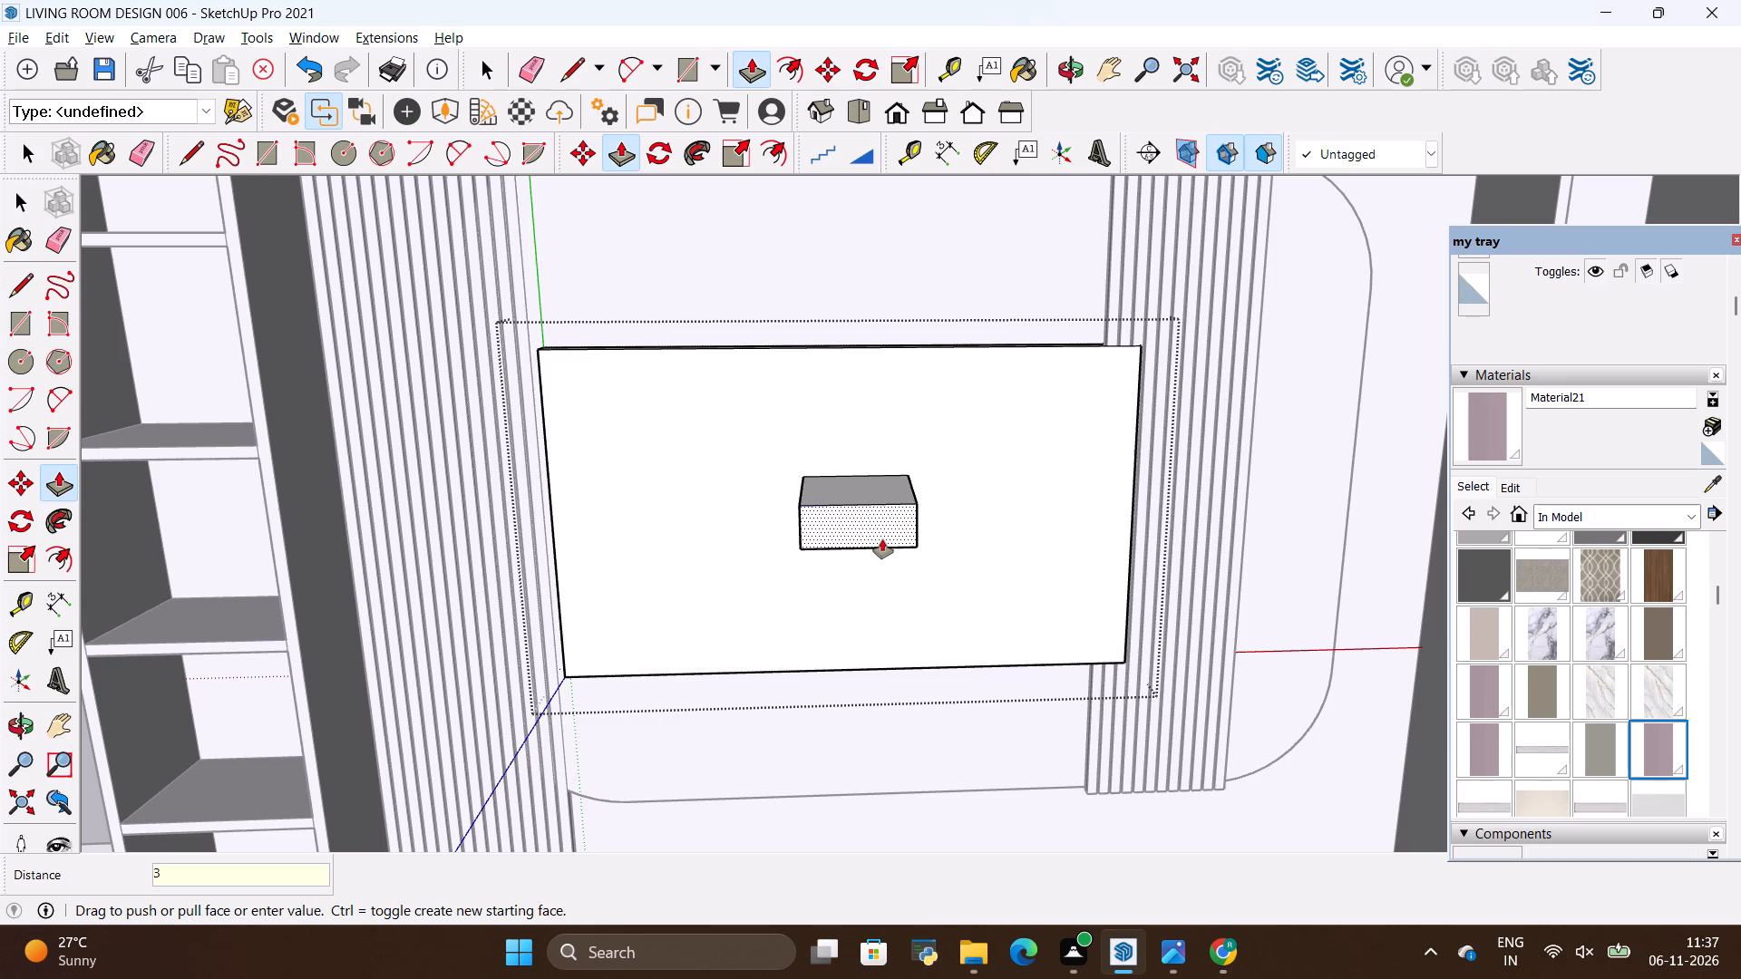
key("shift+quotedbl")
key("Return")
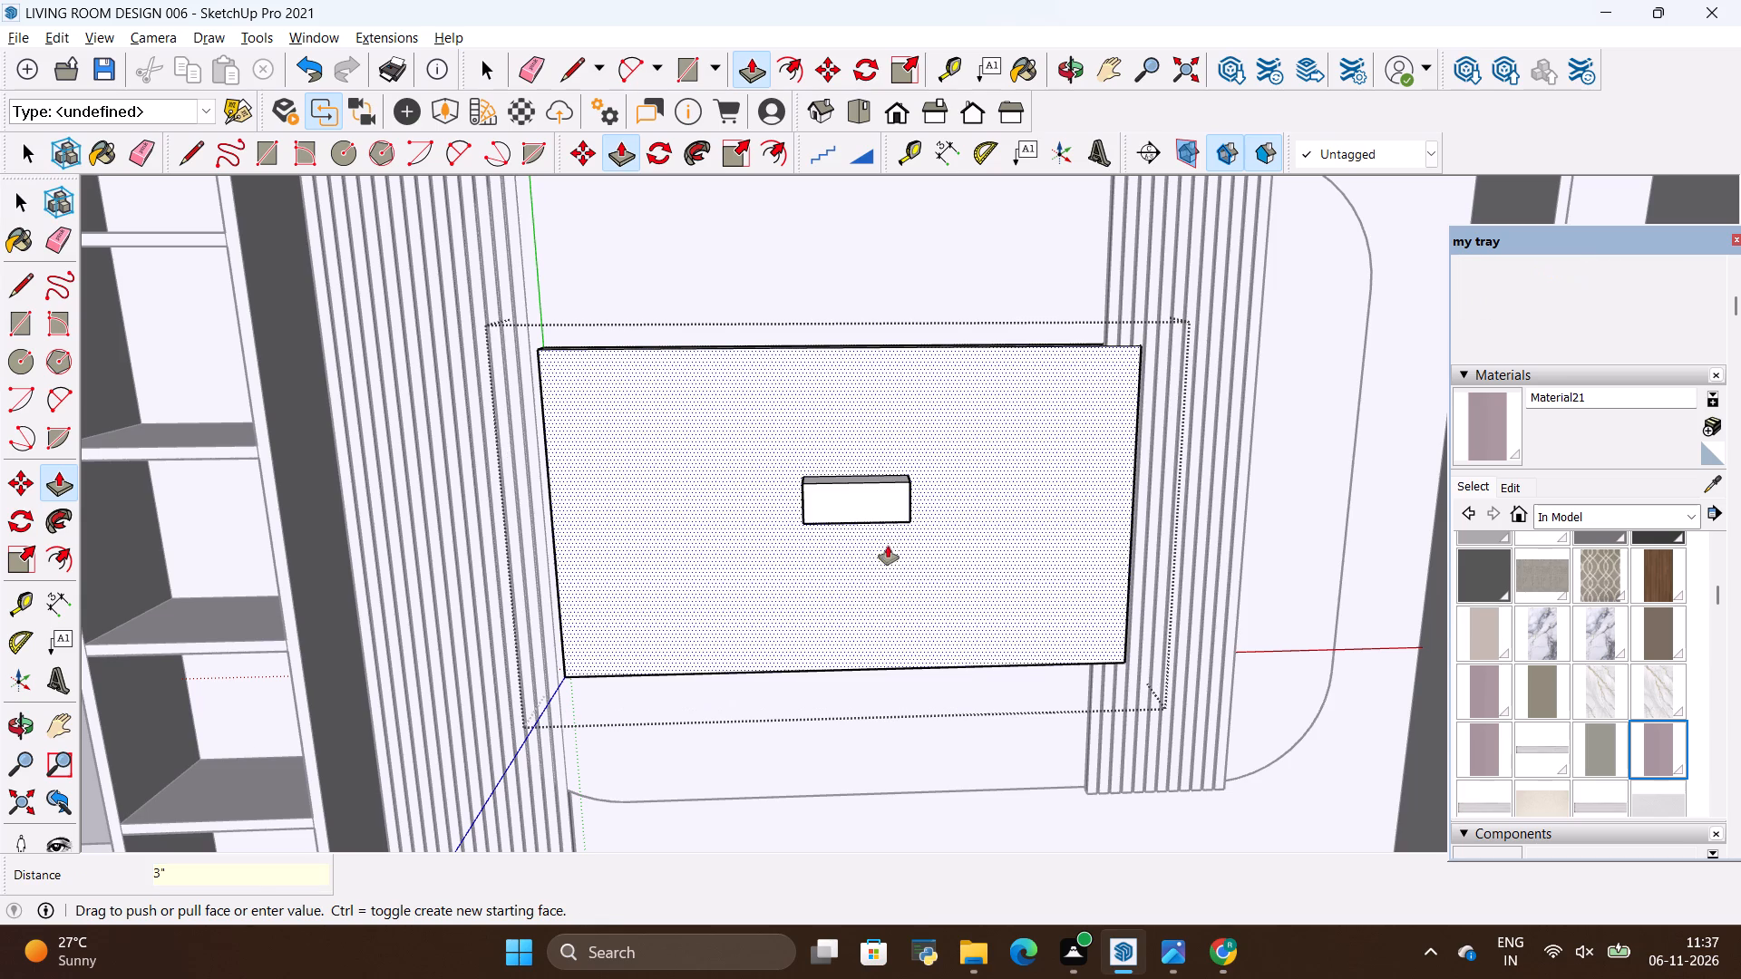
key("space")
left_click(747, 298)
left_click(759, 470)
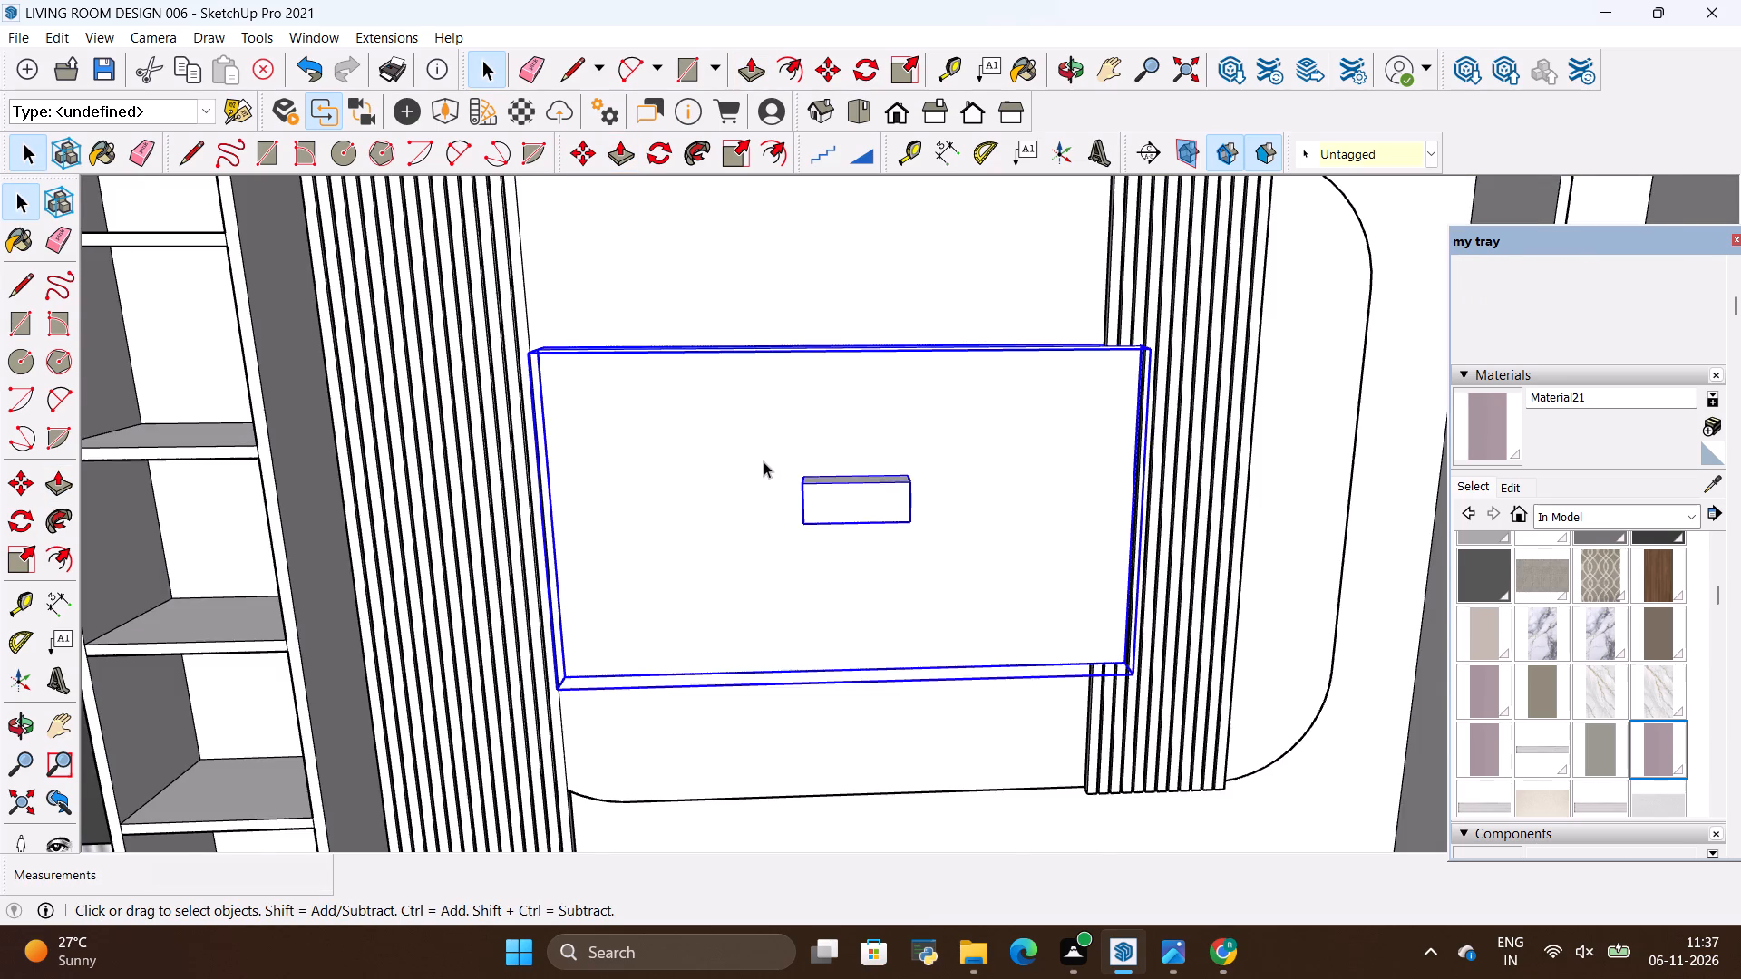
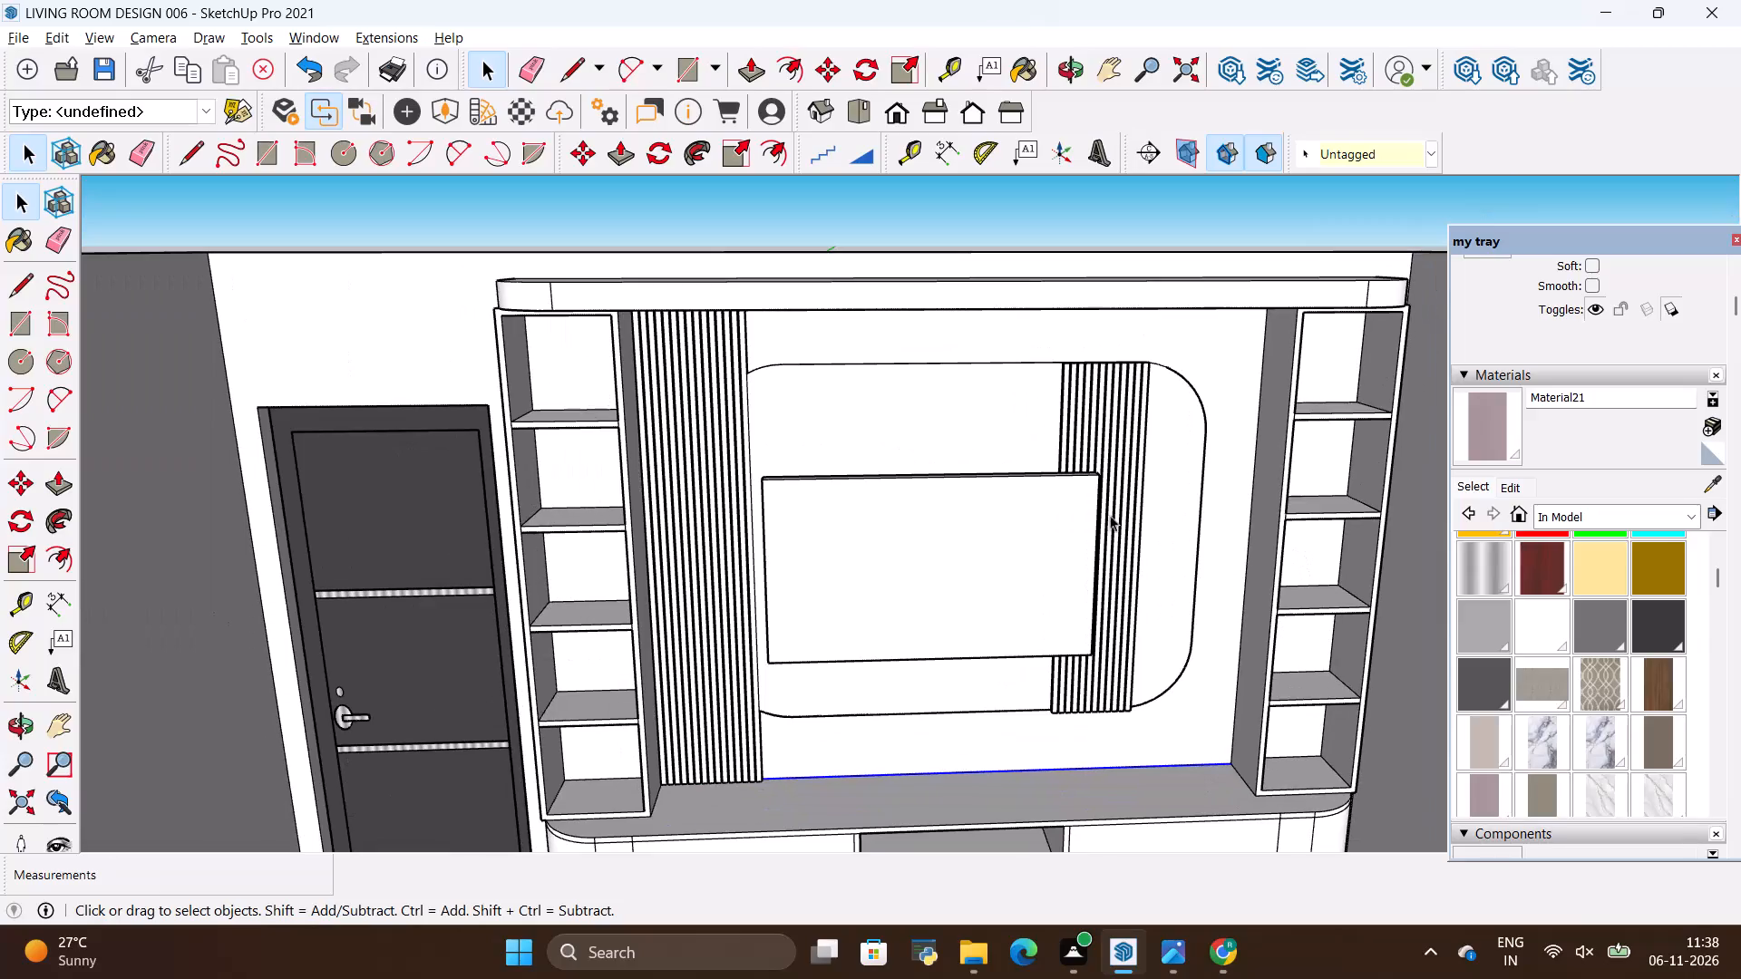
Examine the modelled TV unit wall and door from above, from the sides and from inside the room.
scroll(503, 605, "down", 2)
scroll(852, 583, "up", 3)
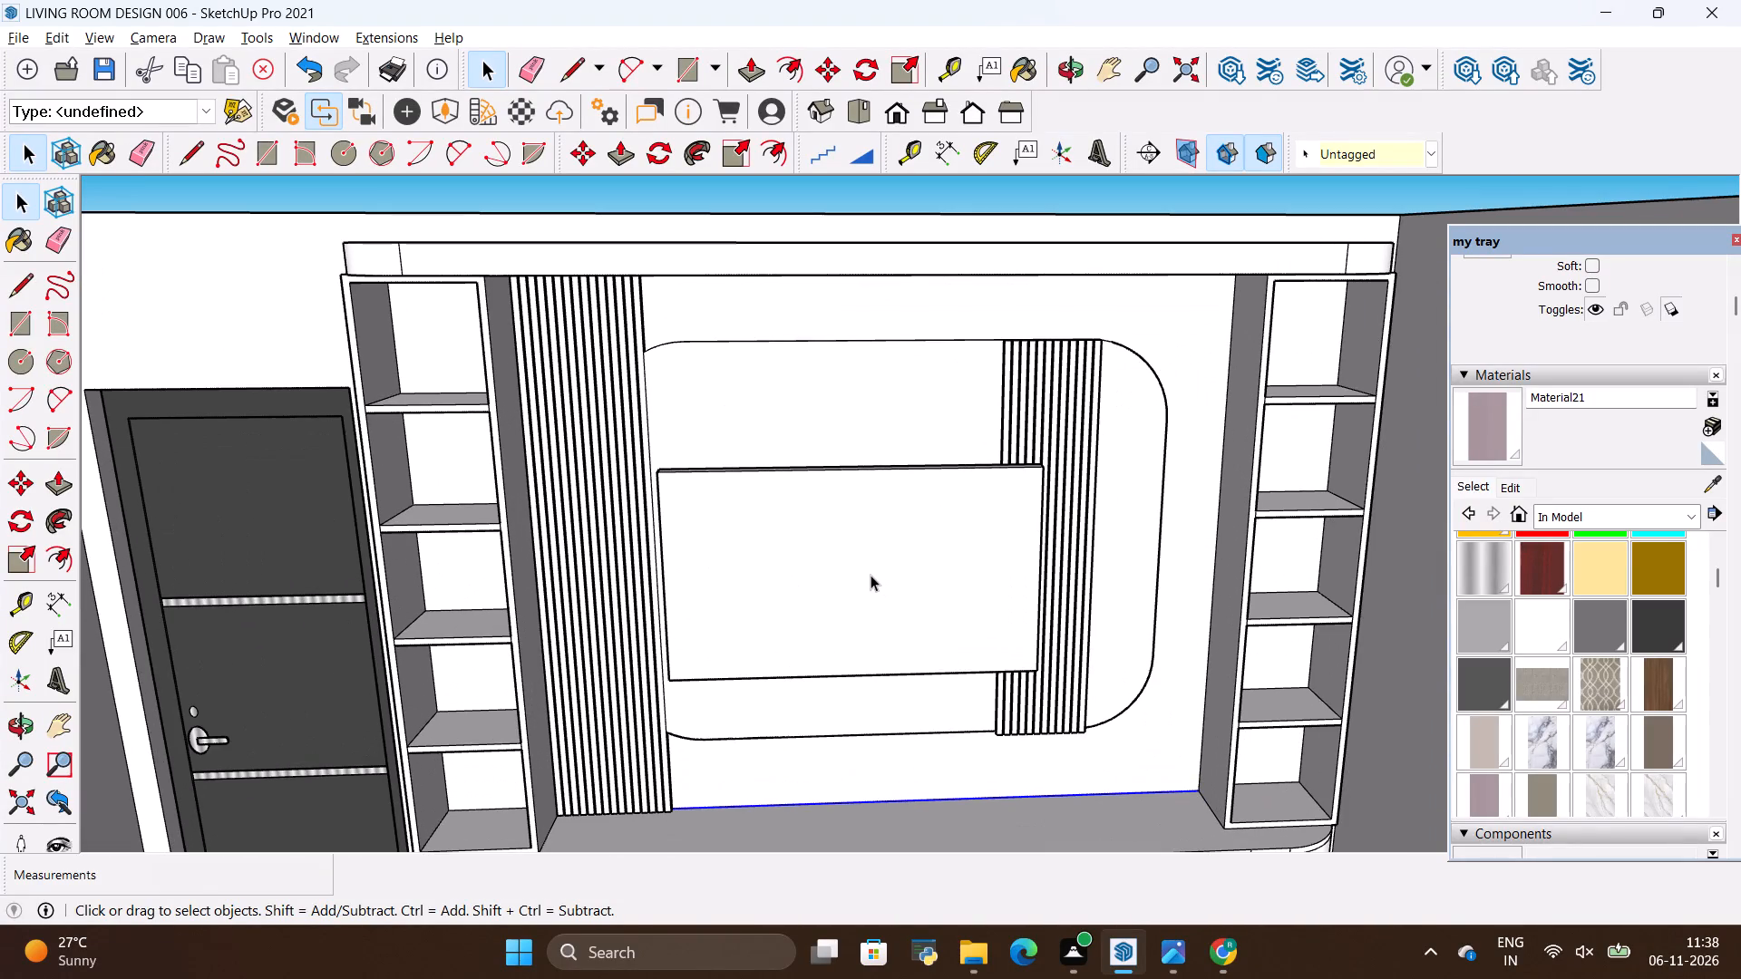
scroll(870, 575, "up", 1)
scroll(476, 540, "down", 4)
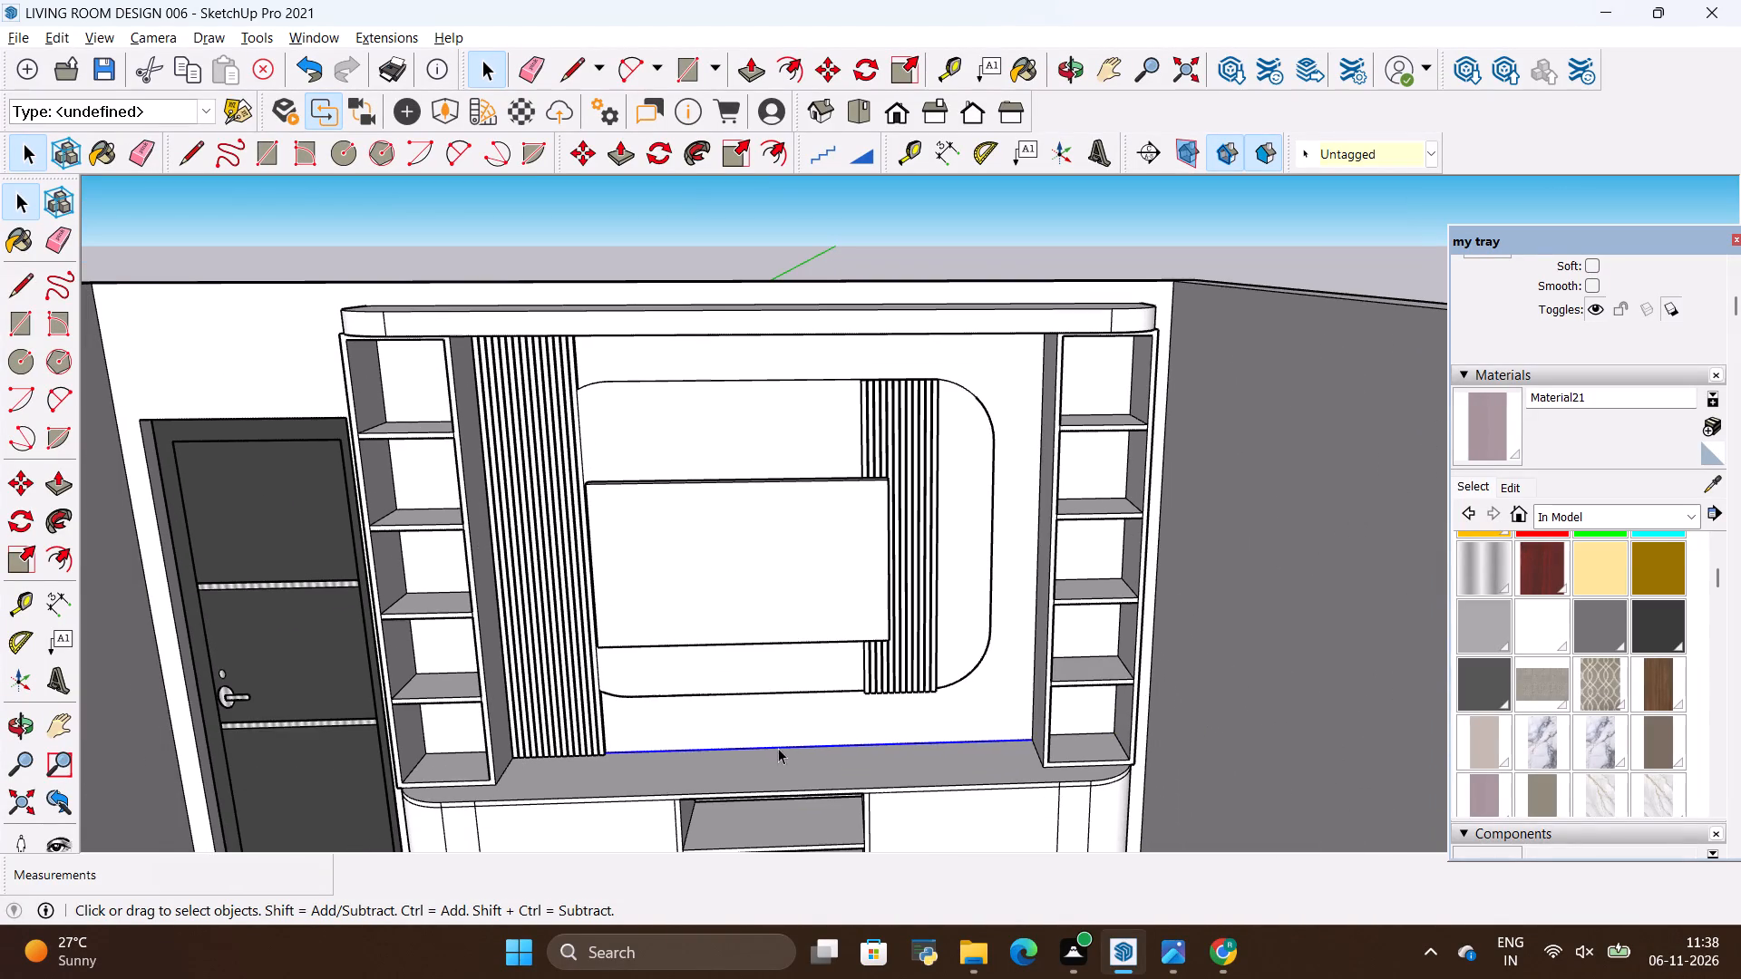
left_click_drag(736, 712, 780, 589)
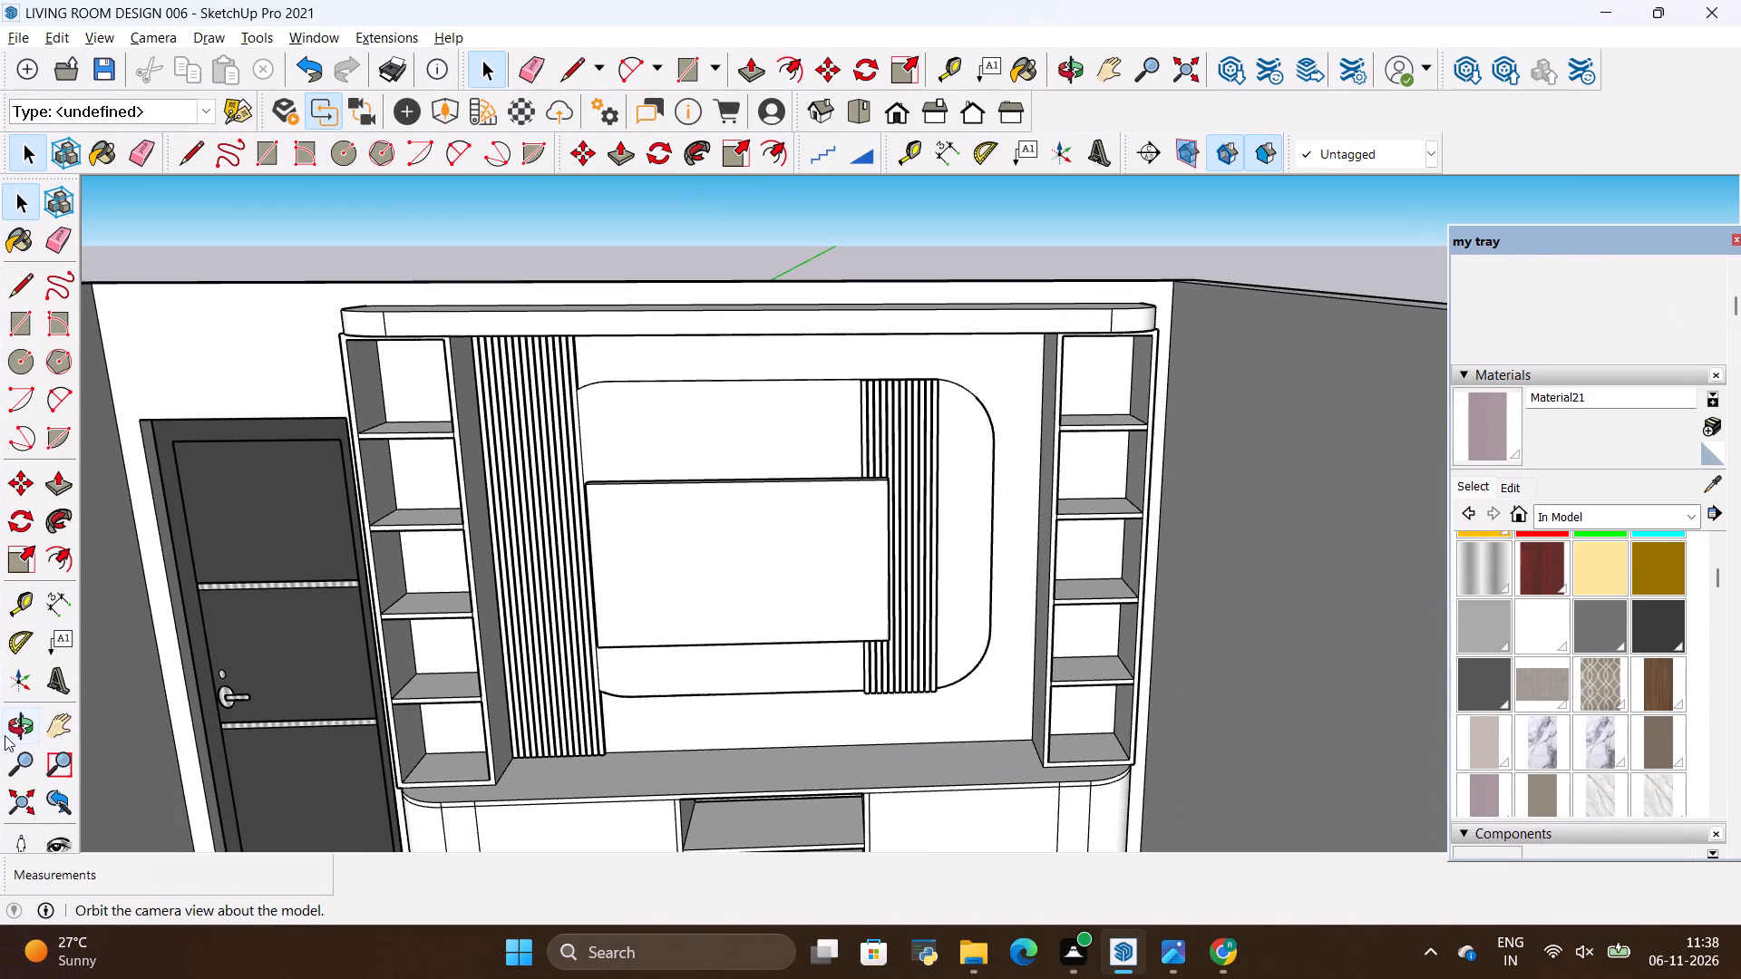
left_click(23, 711)
left_click_drag(386, 586, 426, 605)
scroll(634, 542, "down", 5)
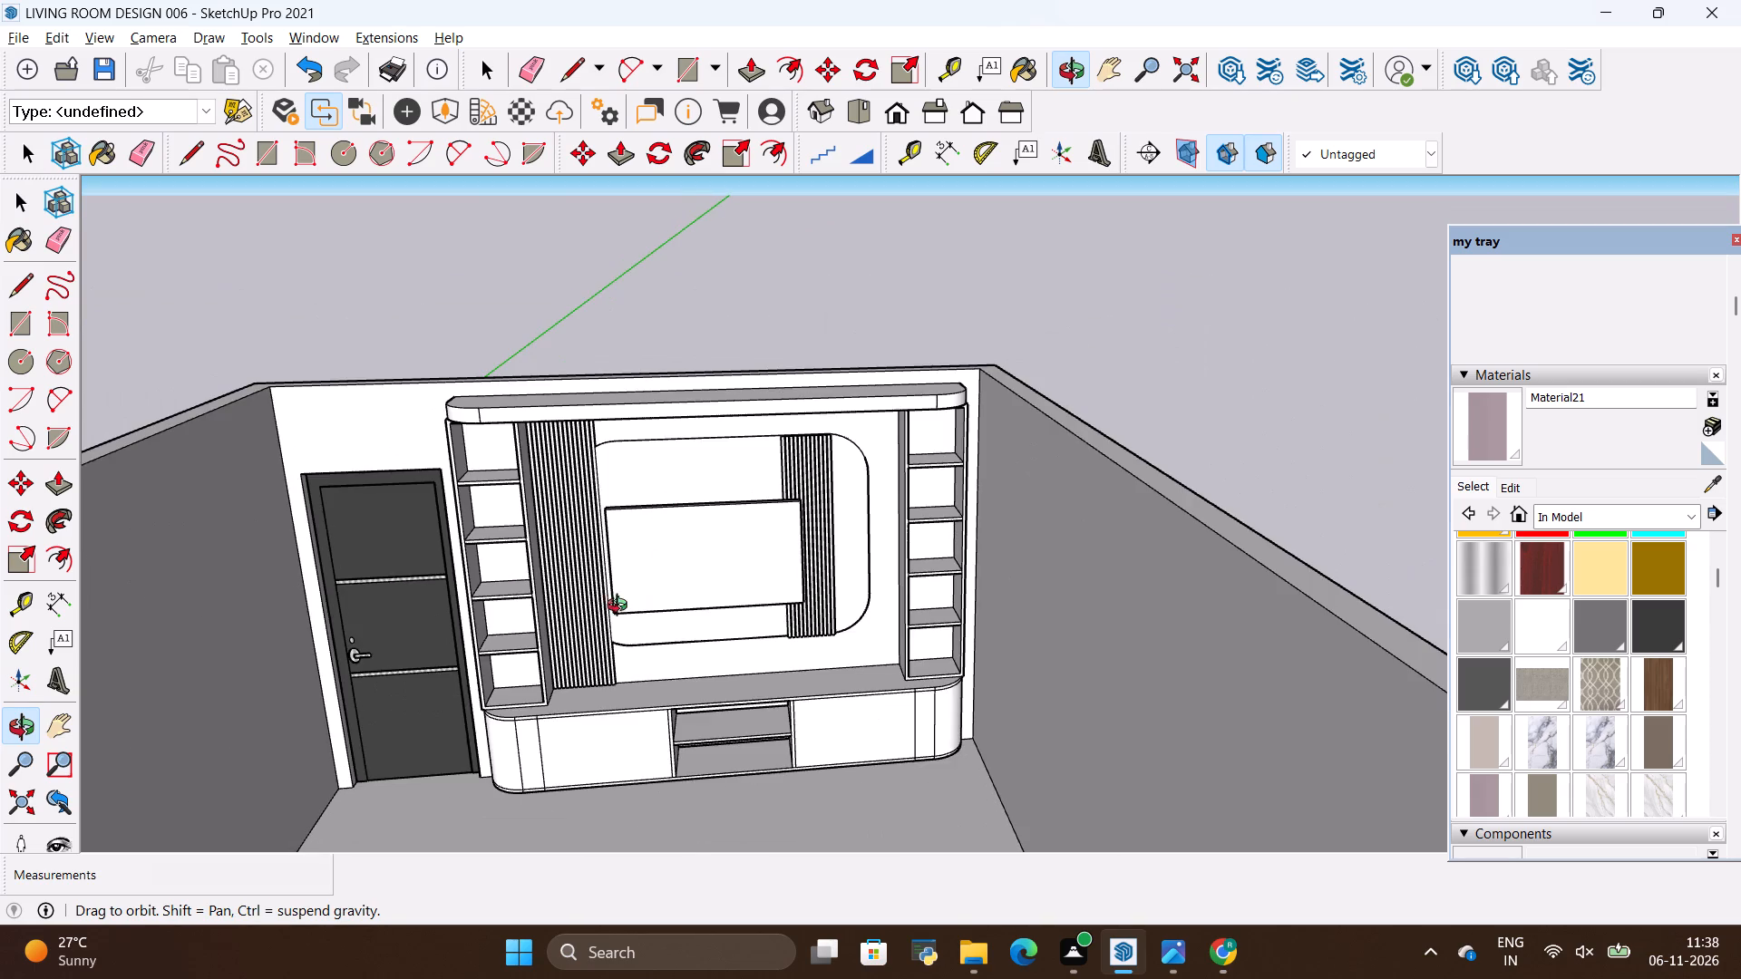
left_click_drag(626, 609, 660, 504)
left_click_drag(660, 504, 609, 625)
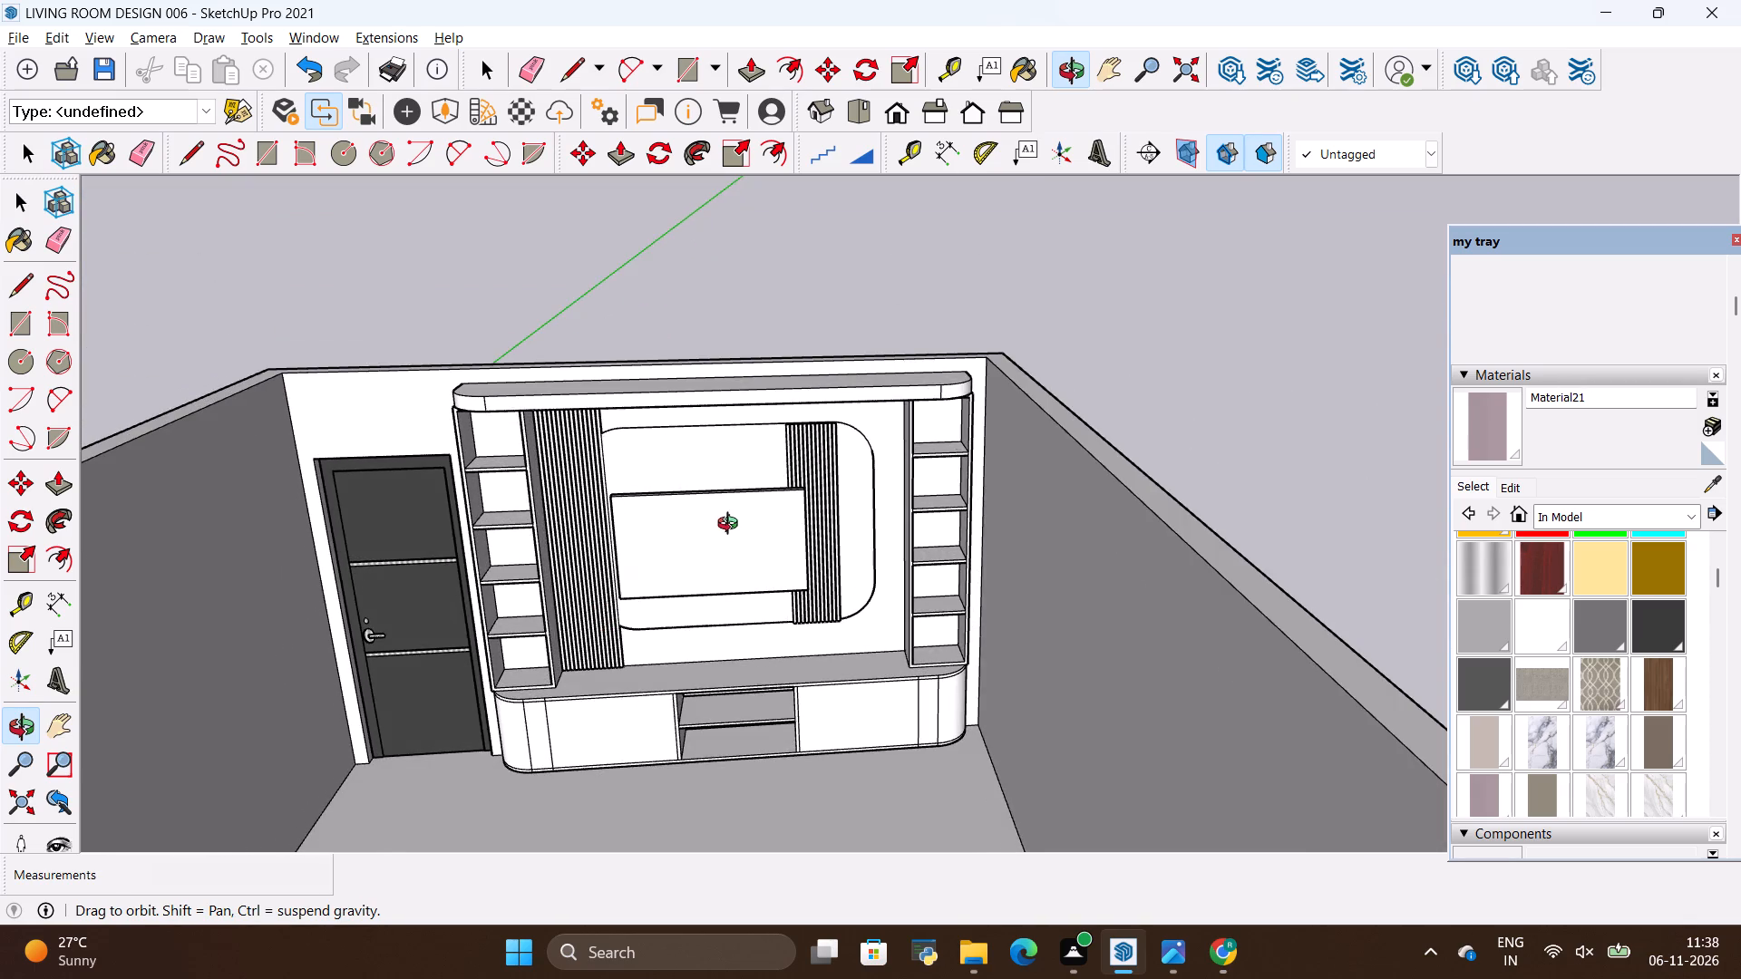
scroll(732, 526, "down", 4)
scroll(583, 548, "up", 9)
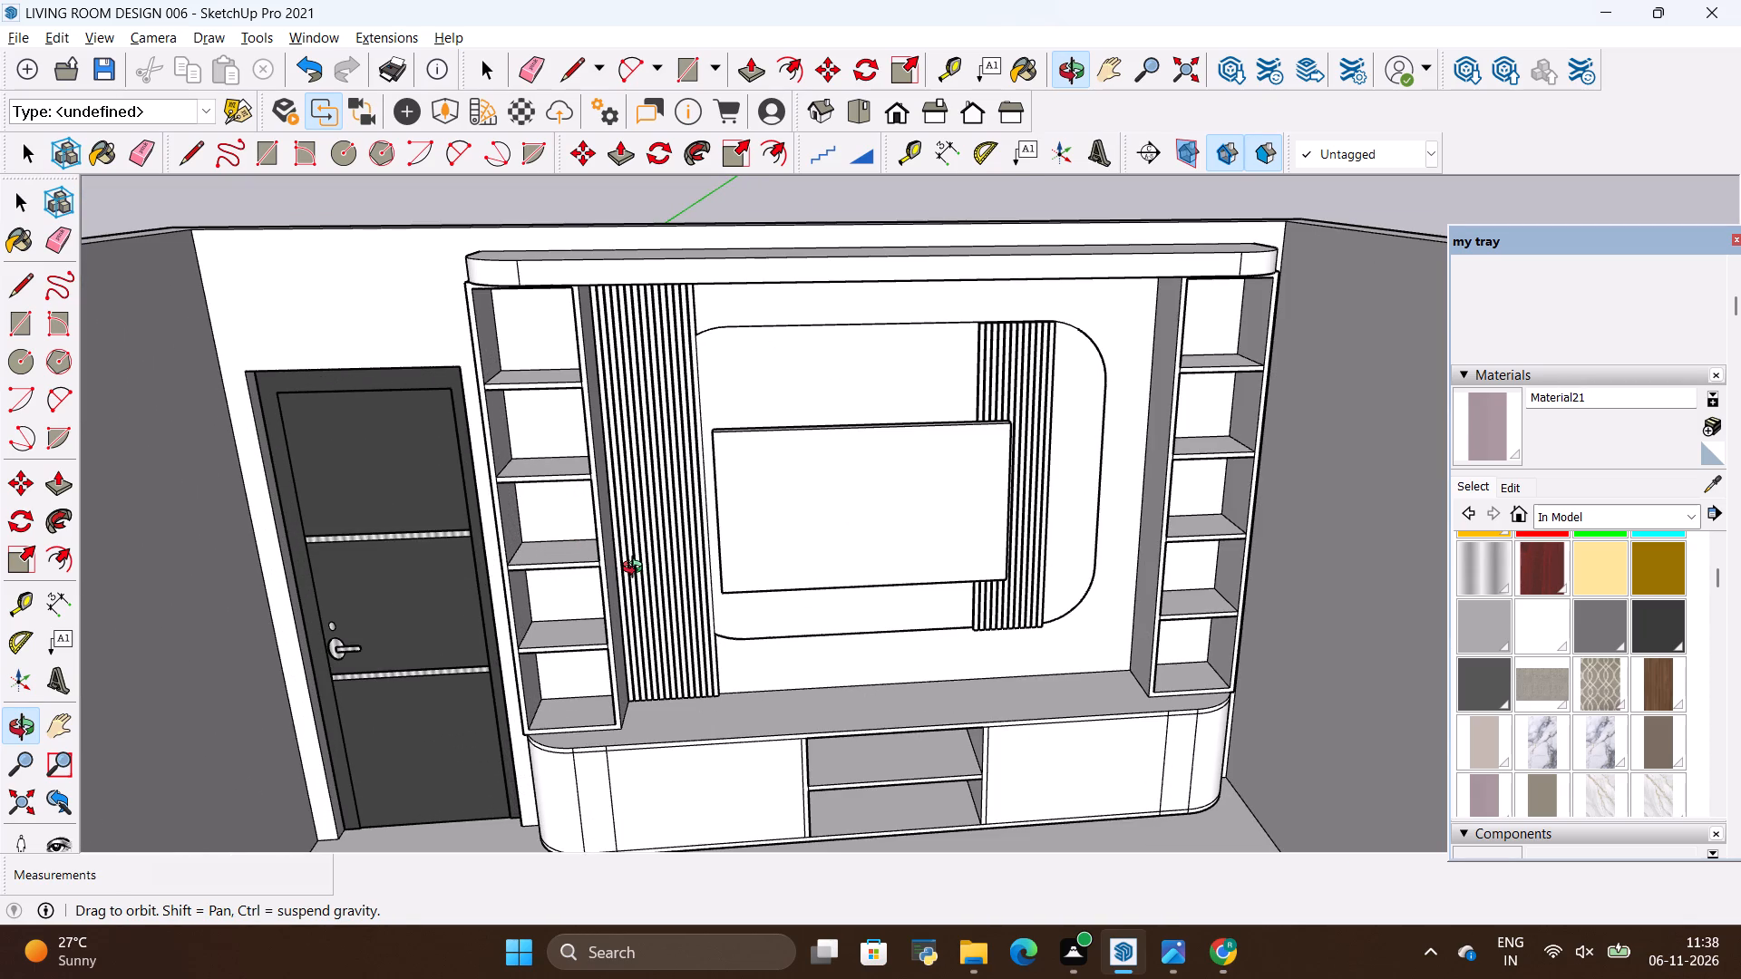
scroll(838, 566, "down", 1)
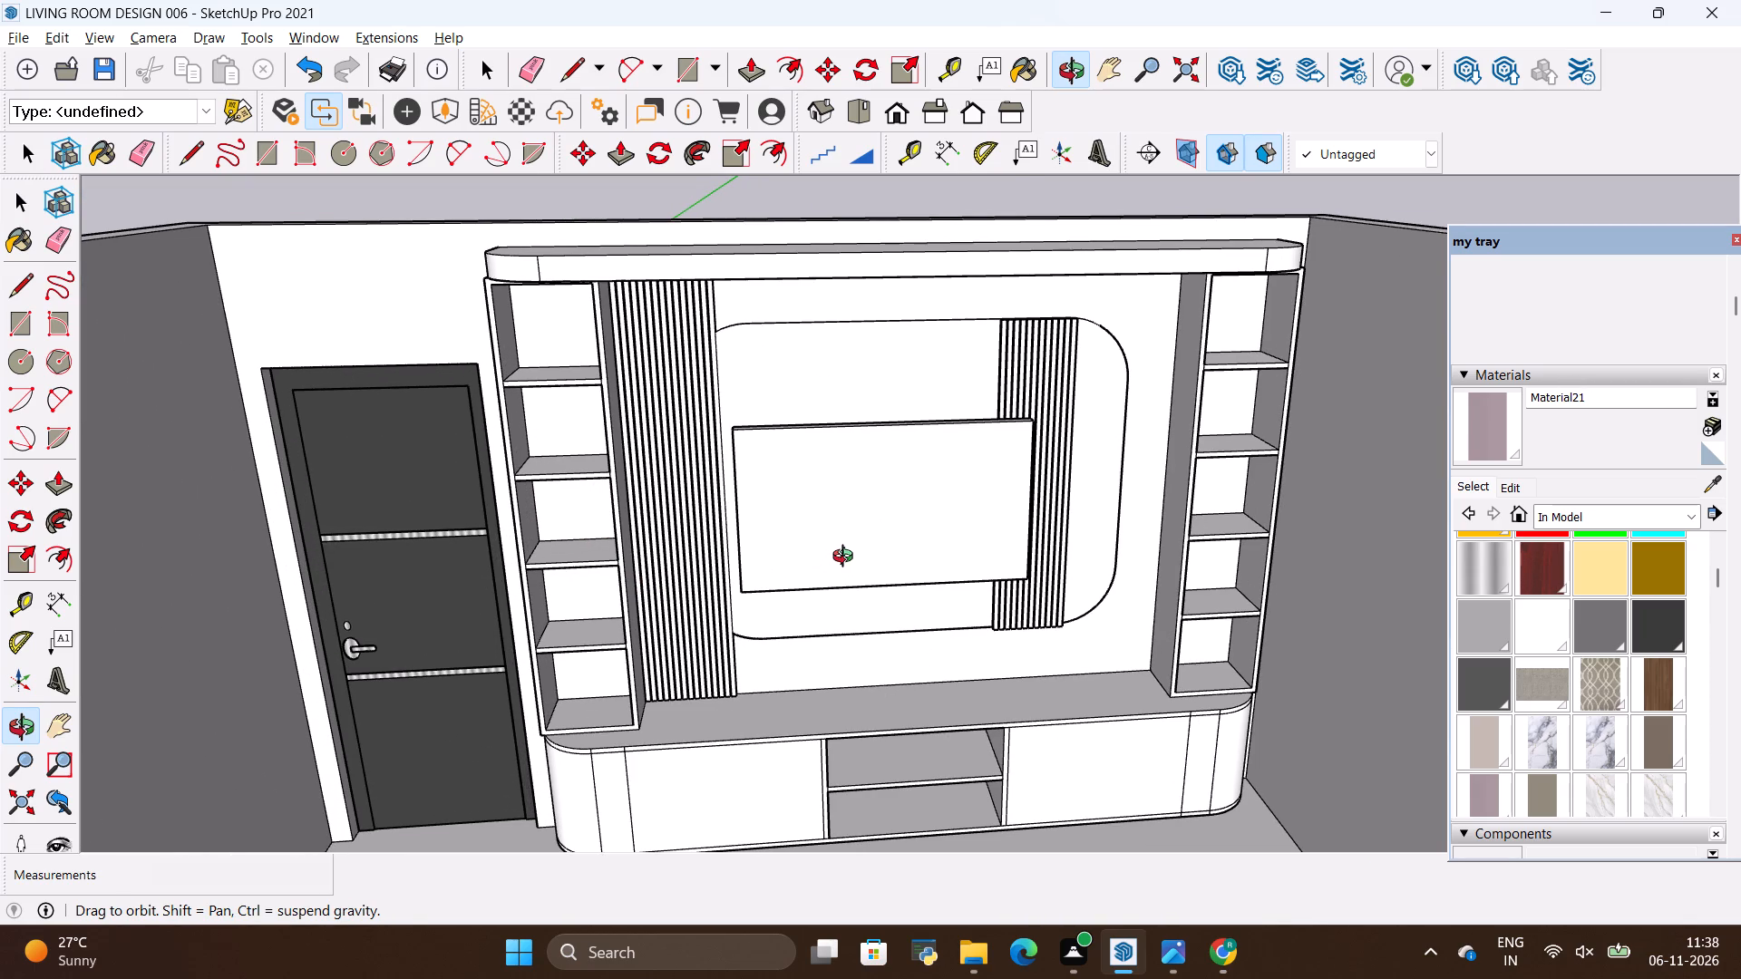
scroll(847, 558, "down", 3)
scroll(845, 558, "up", 3)
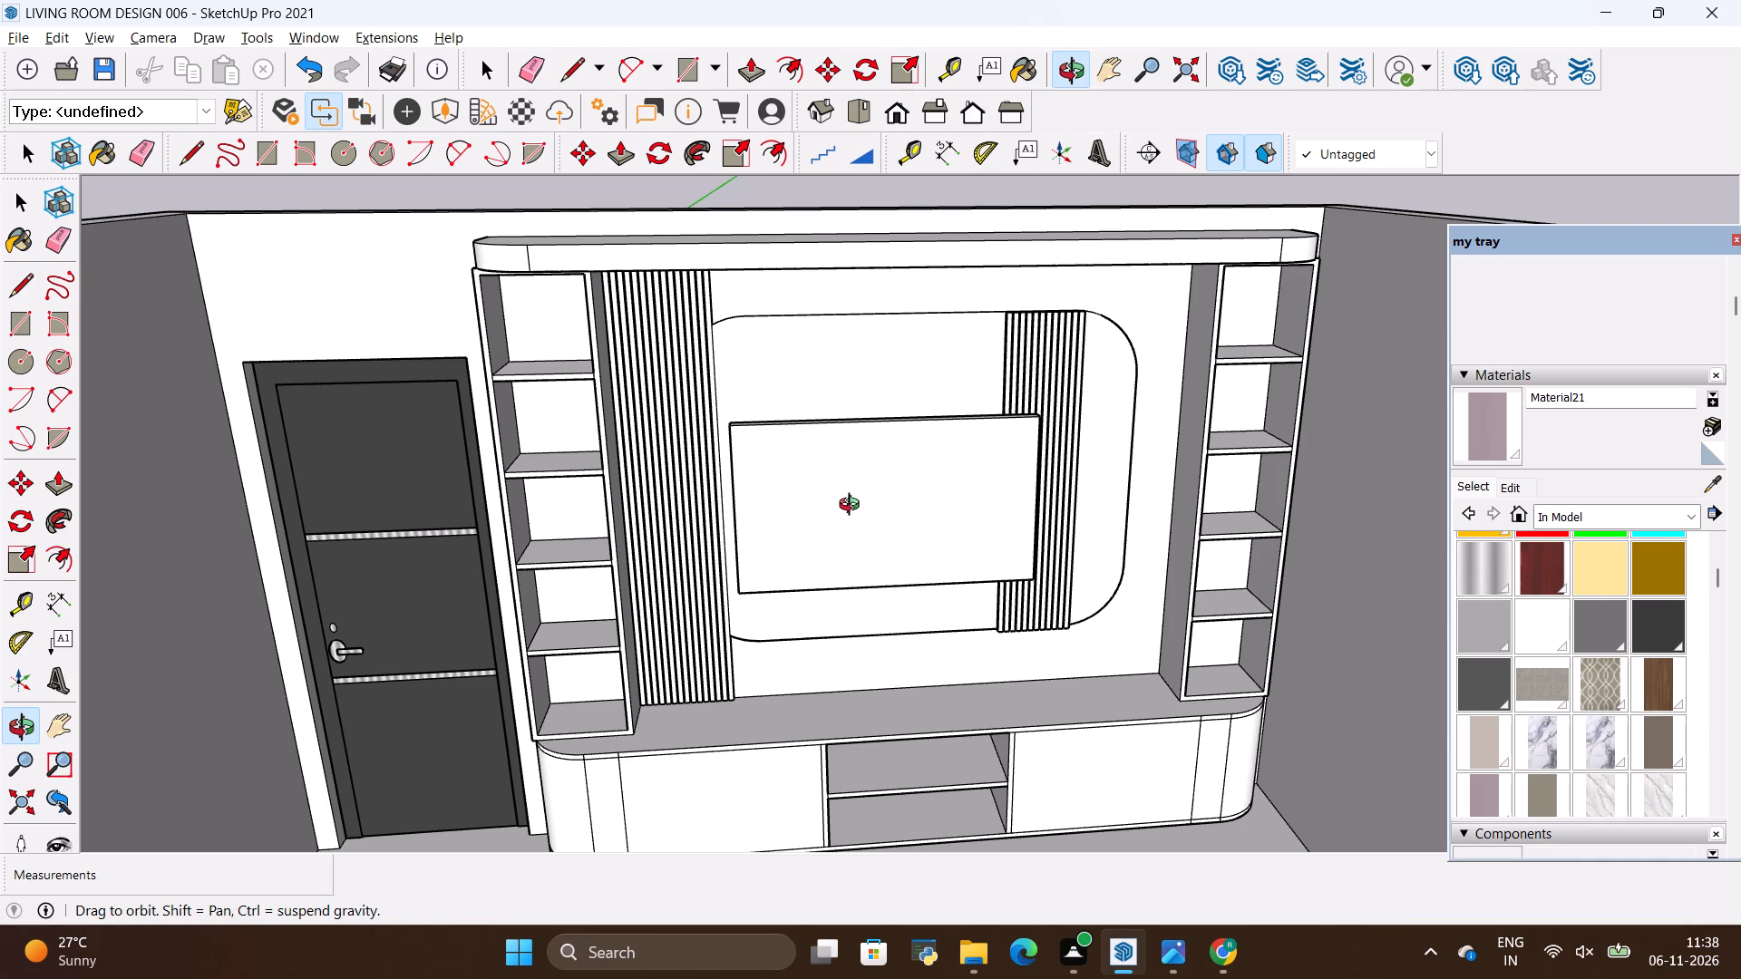
scroll(853, 507, "down", 2)
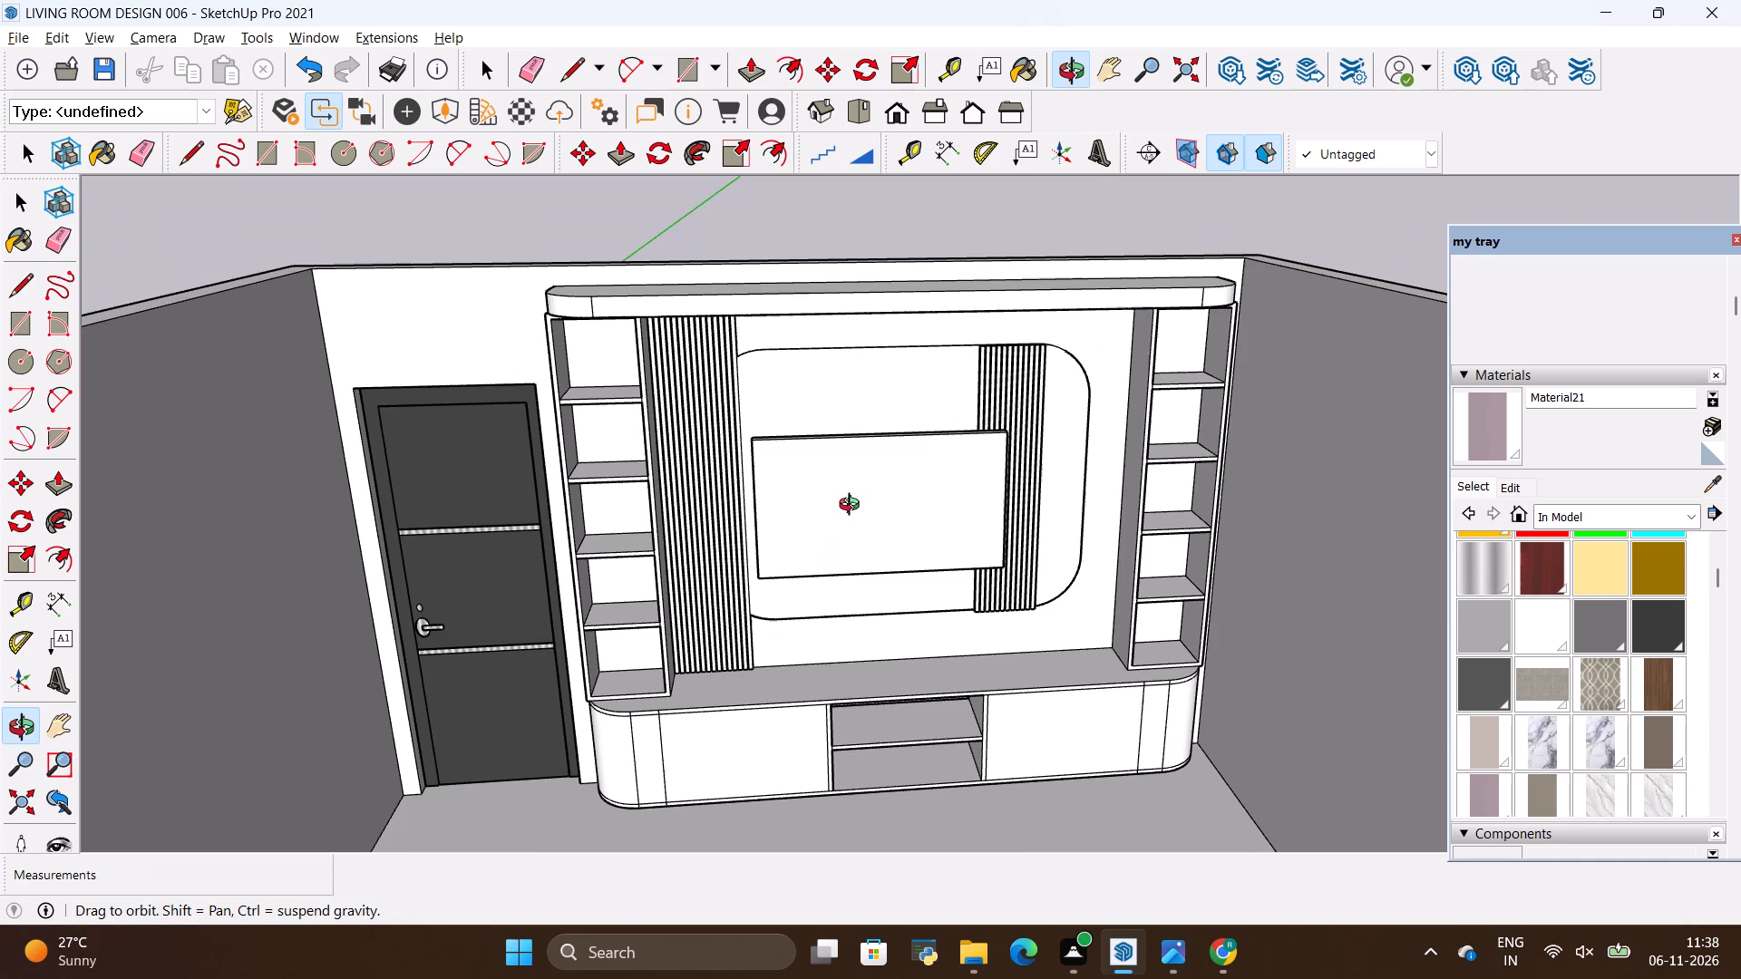
left_click_drag(853, 507, 857, 511)
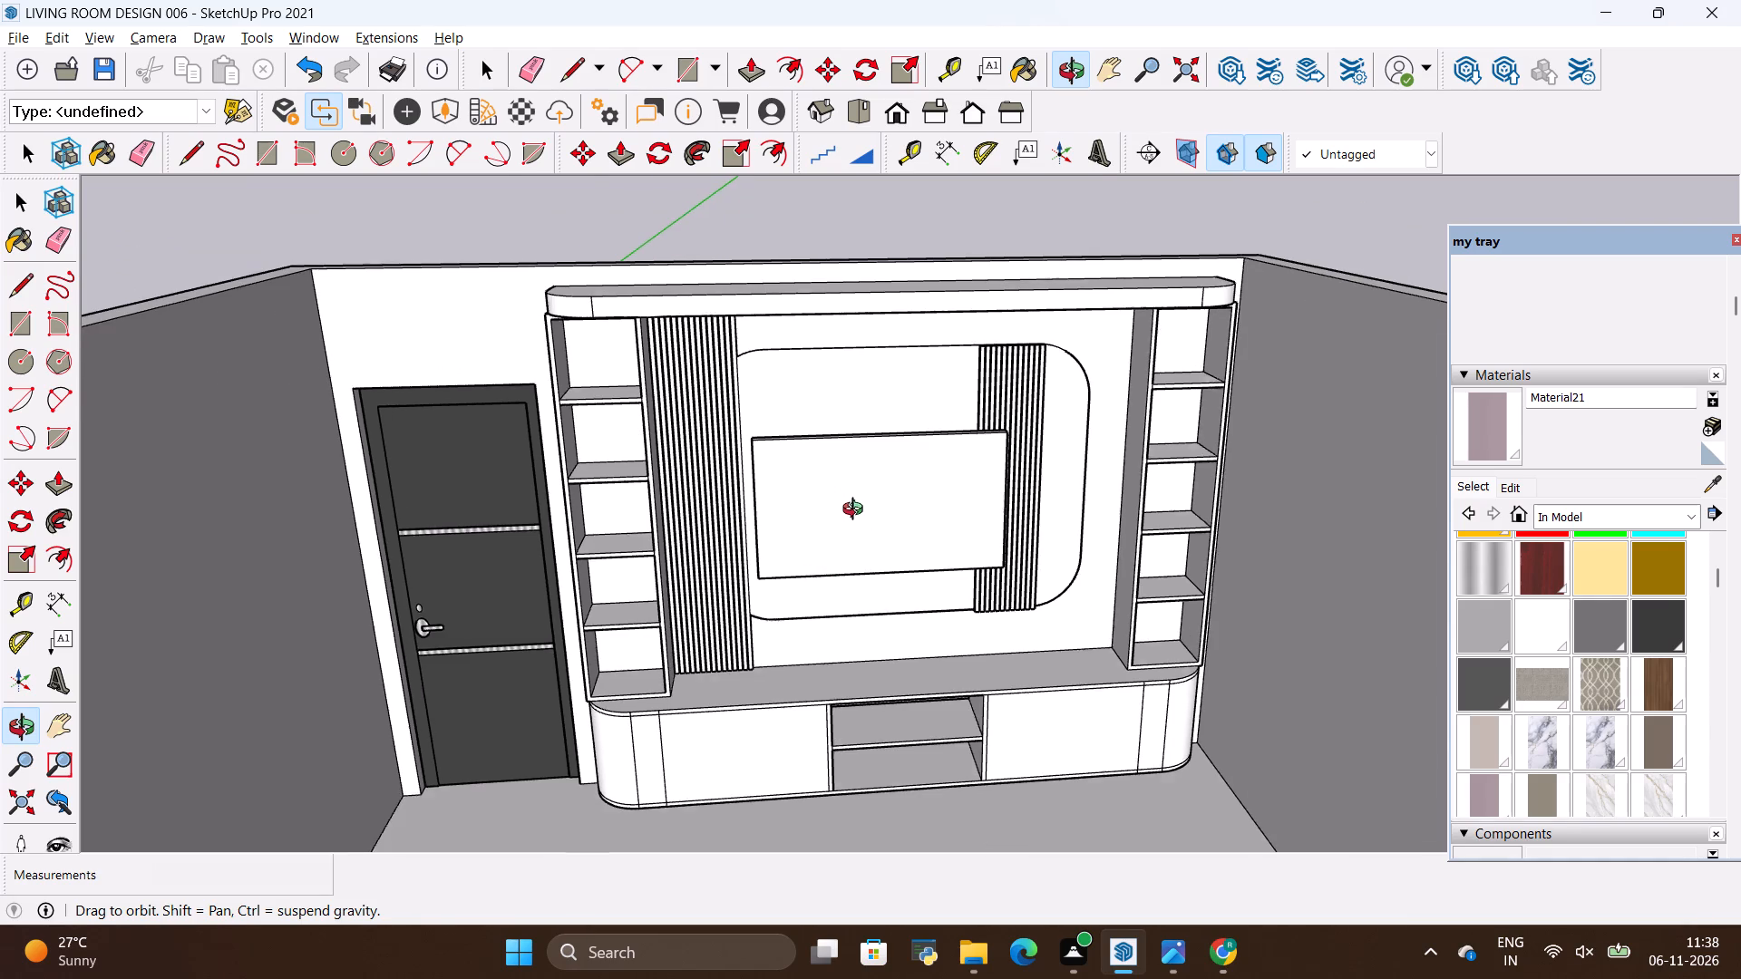
left_click_drag(857, 511, 712, 549)
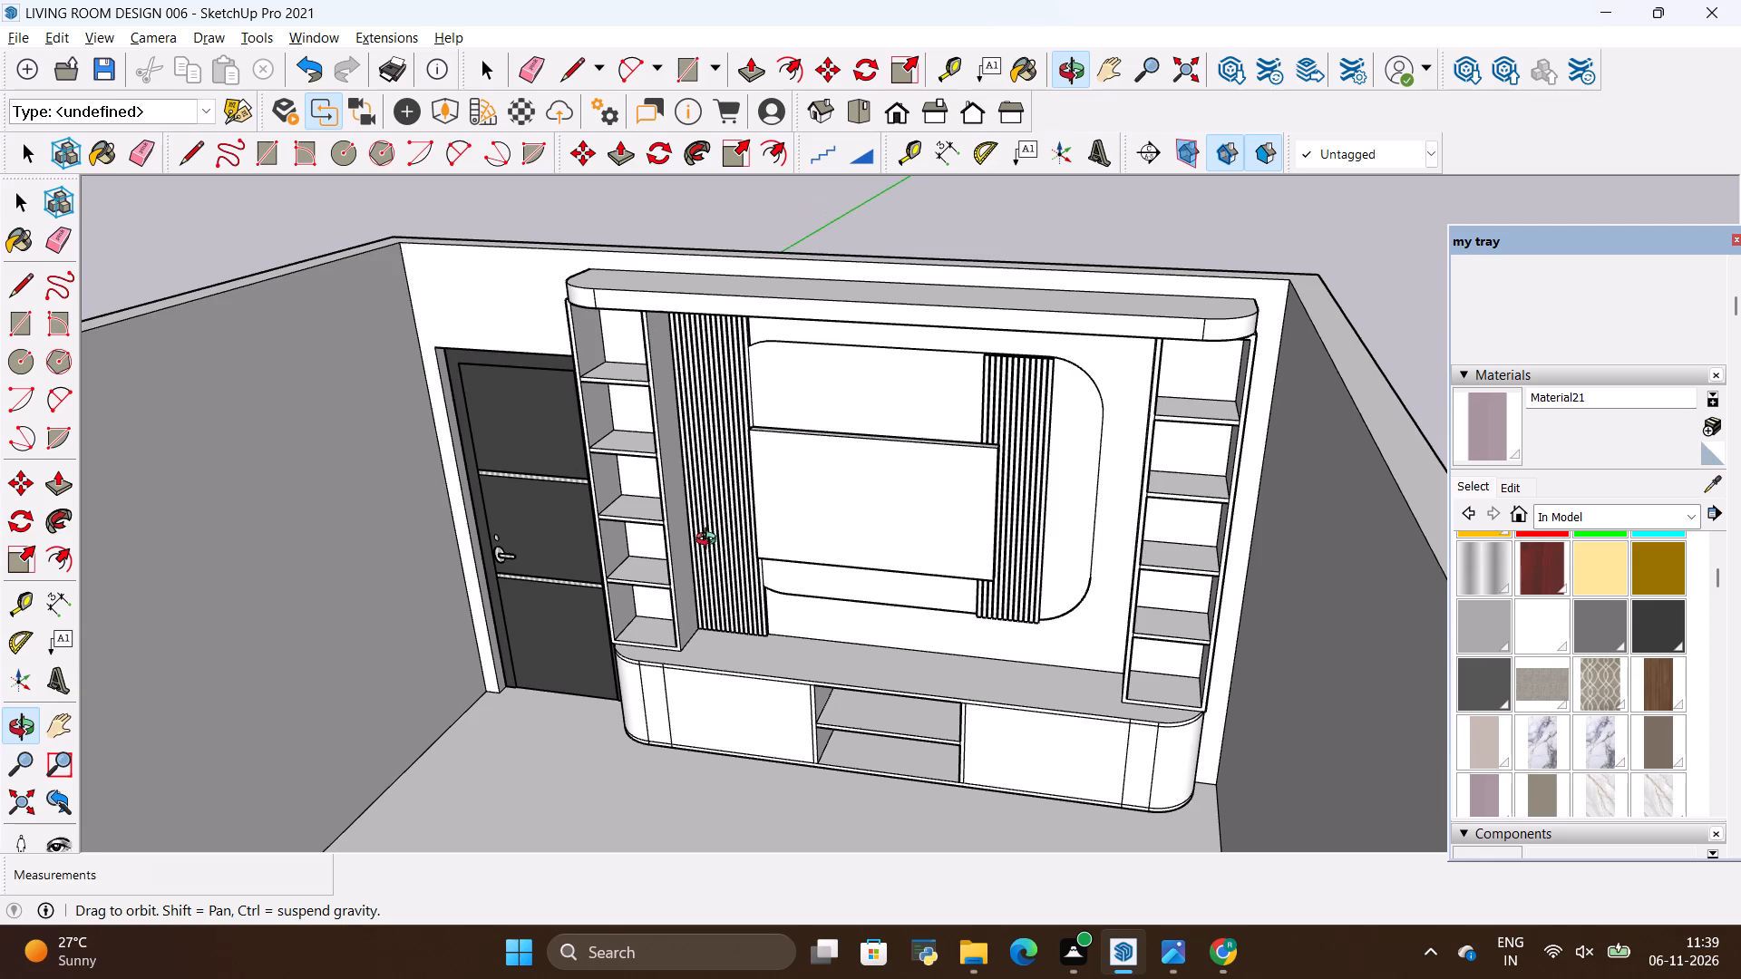
scroll(703, 522, "down", 2)
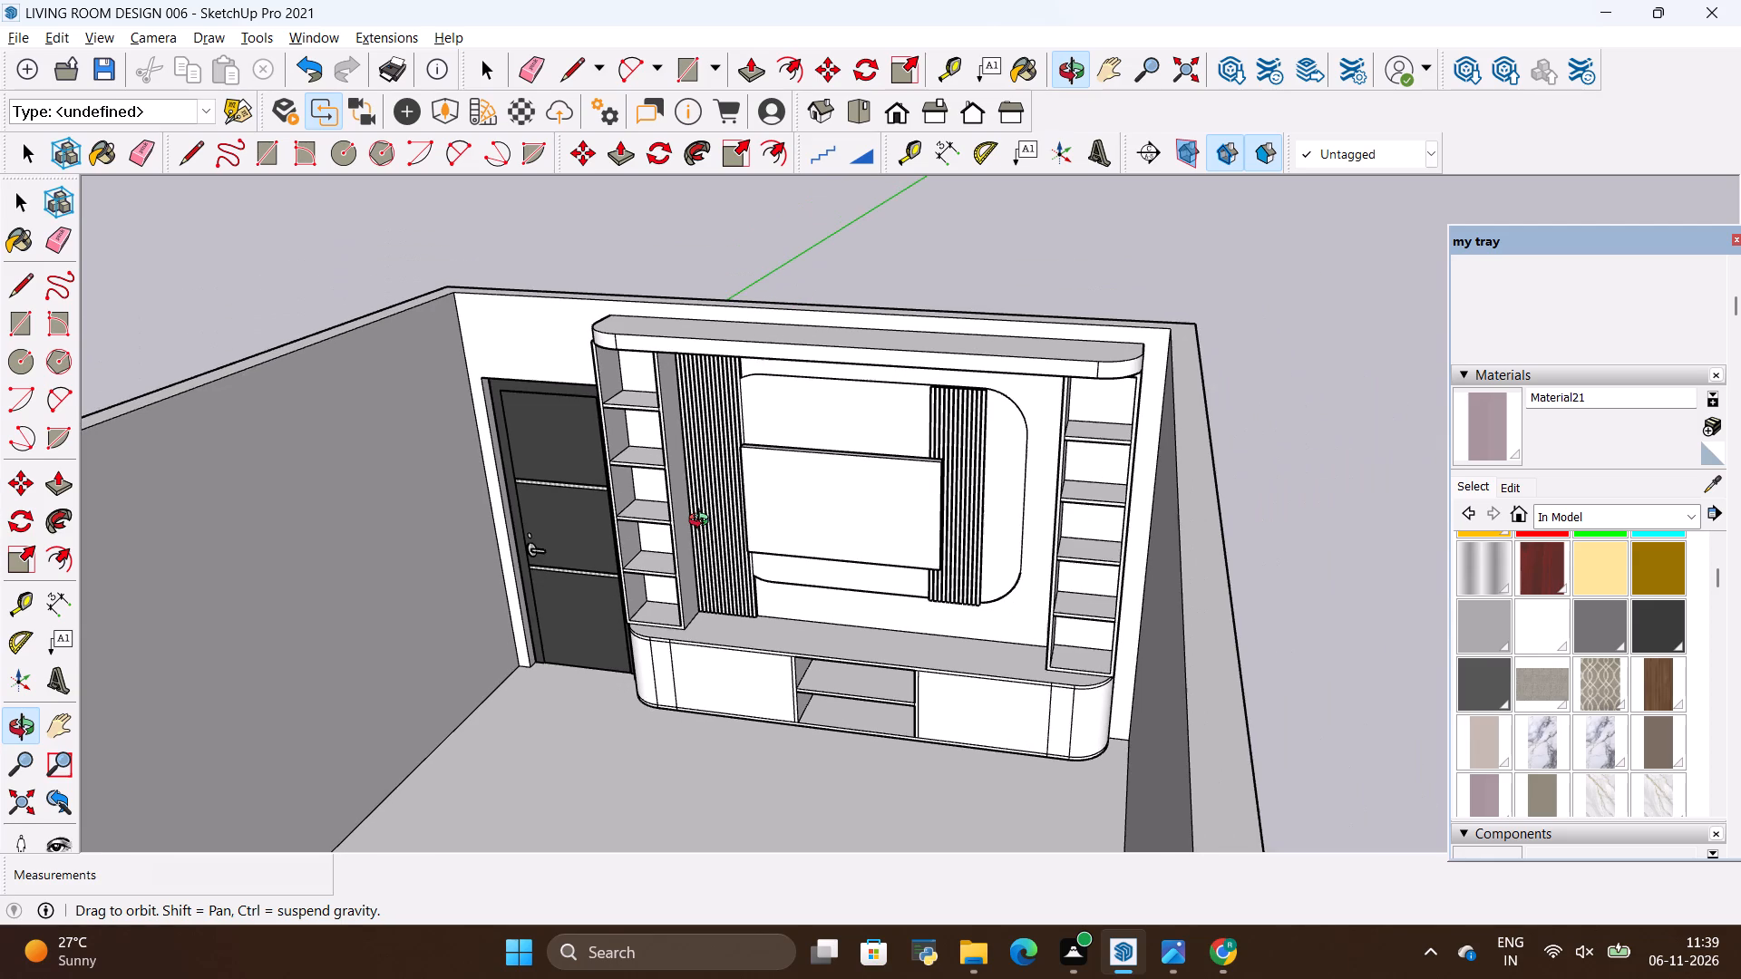
left_click_drag(550, 616, 685, 613)
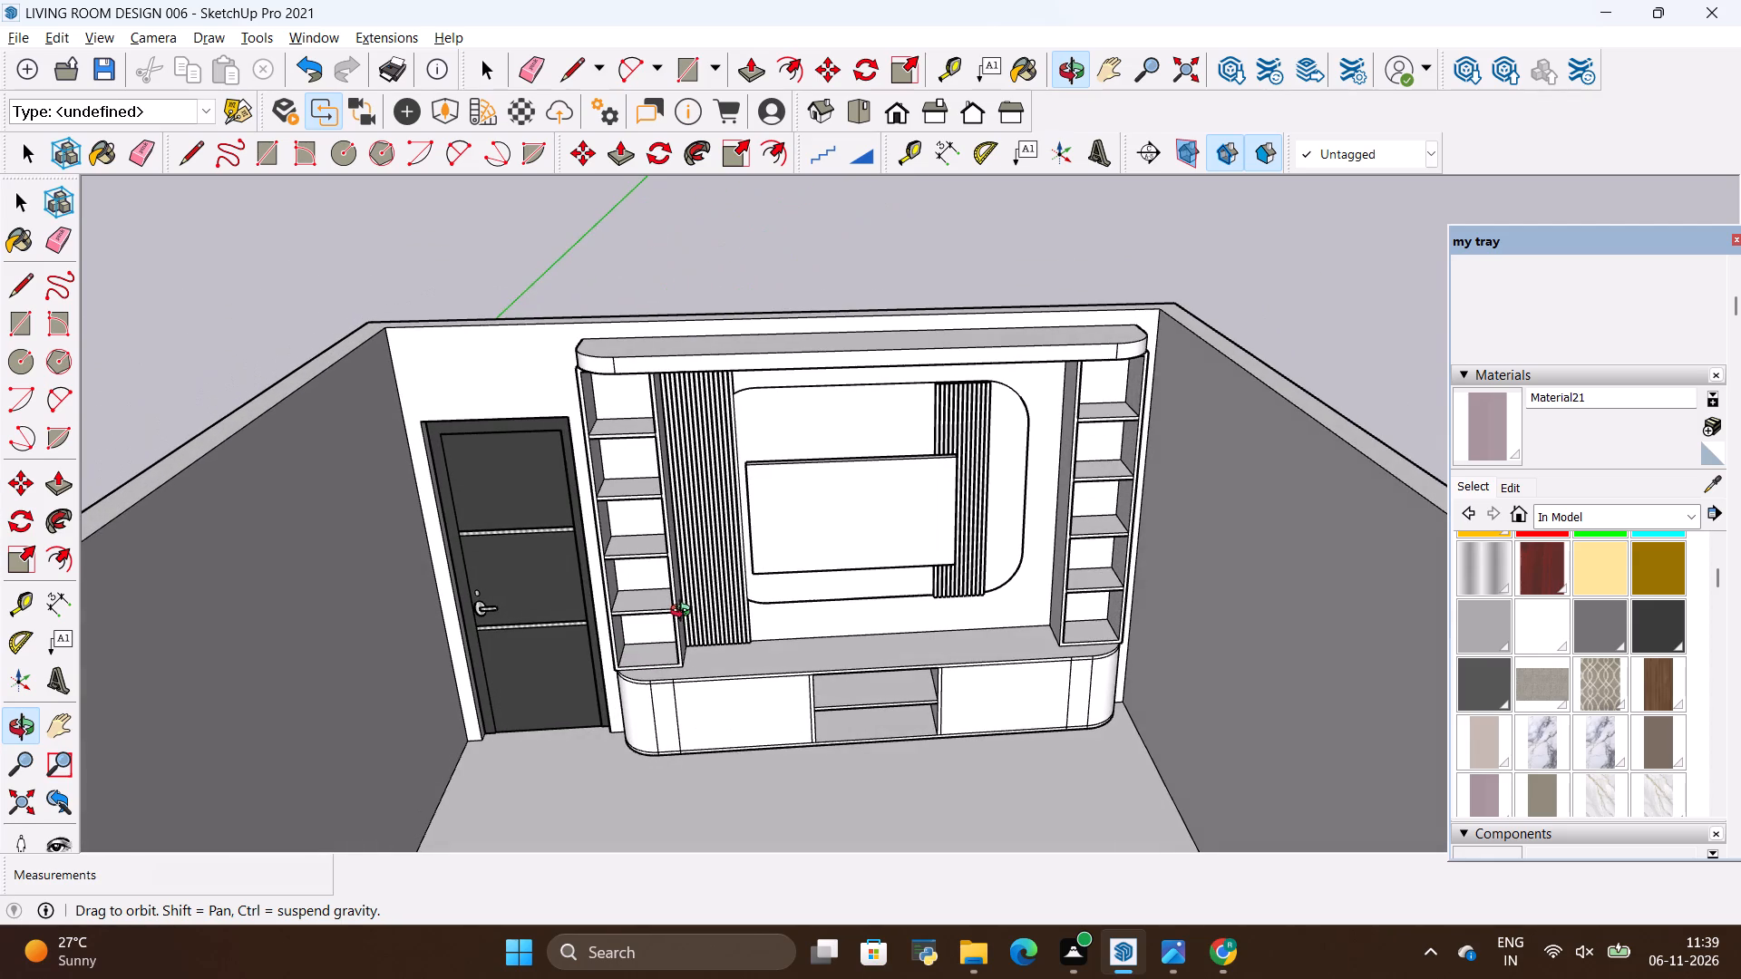
left_click_drag(685, 613, 717, 612)
scroll(717, 612, "down", 4)
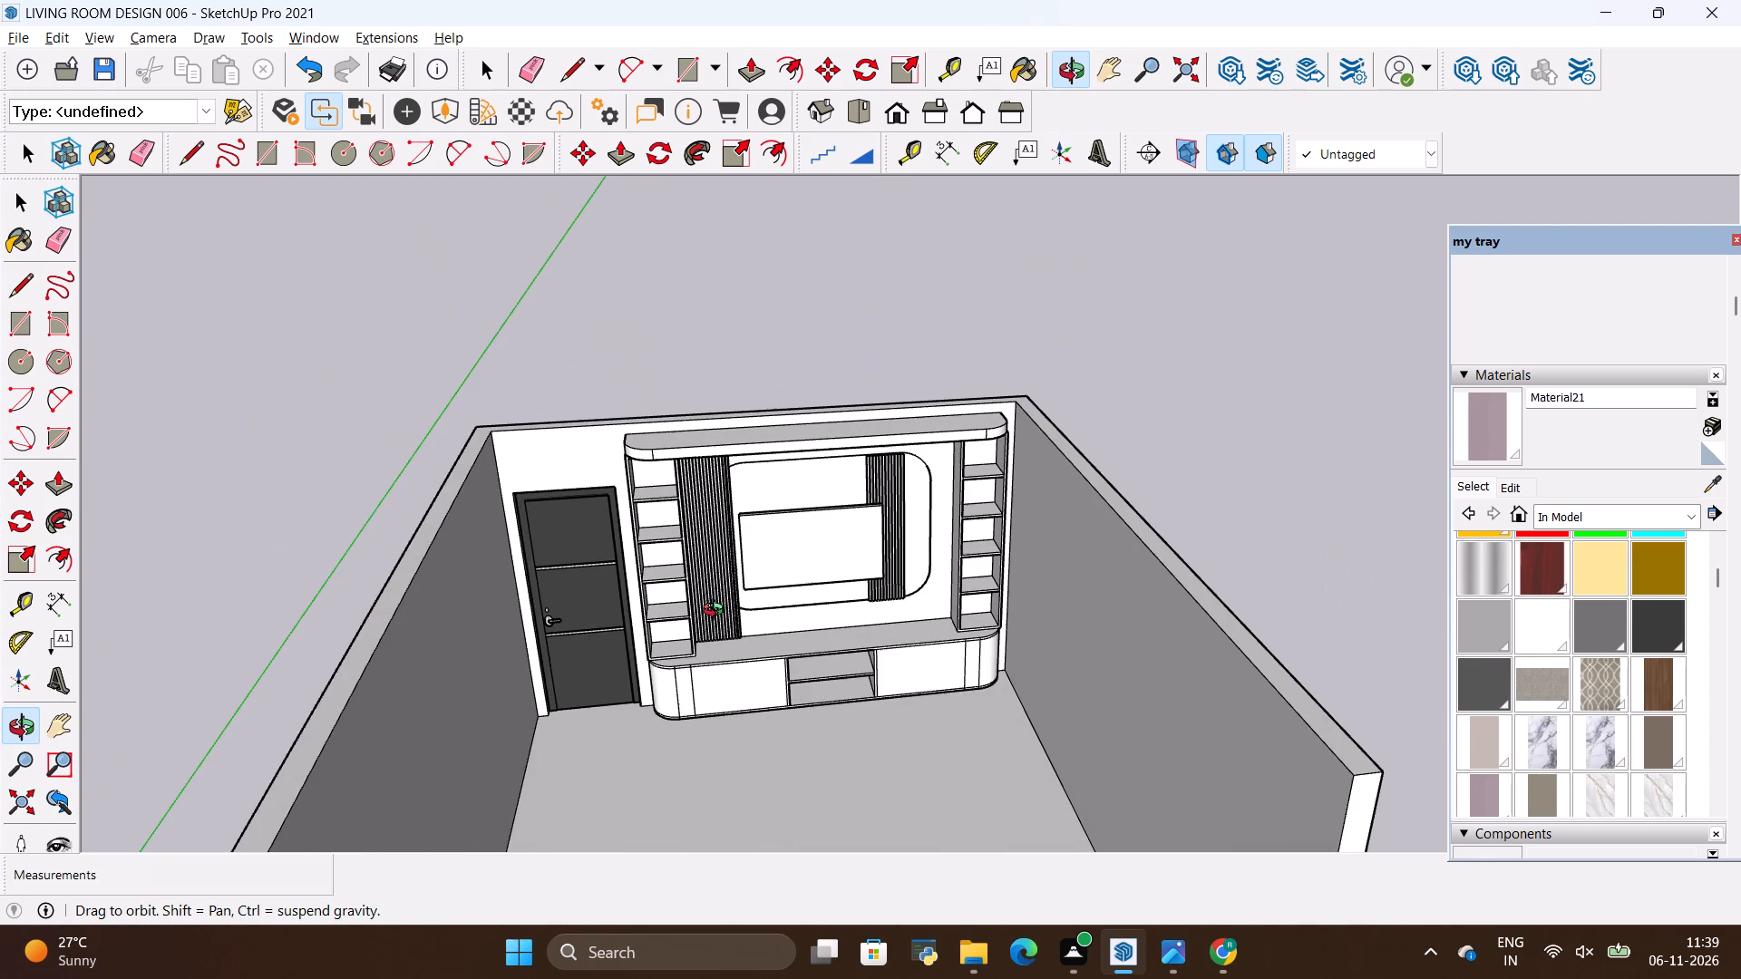
scroll(717, 612, "up", 2)
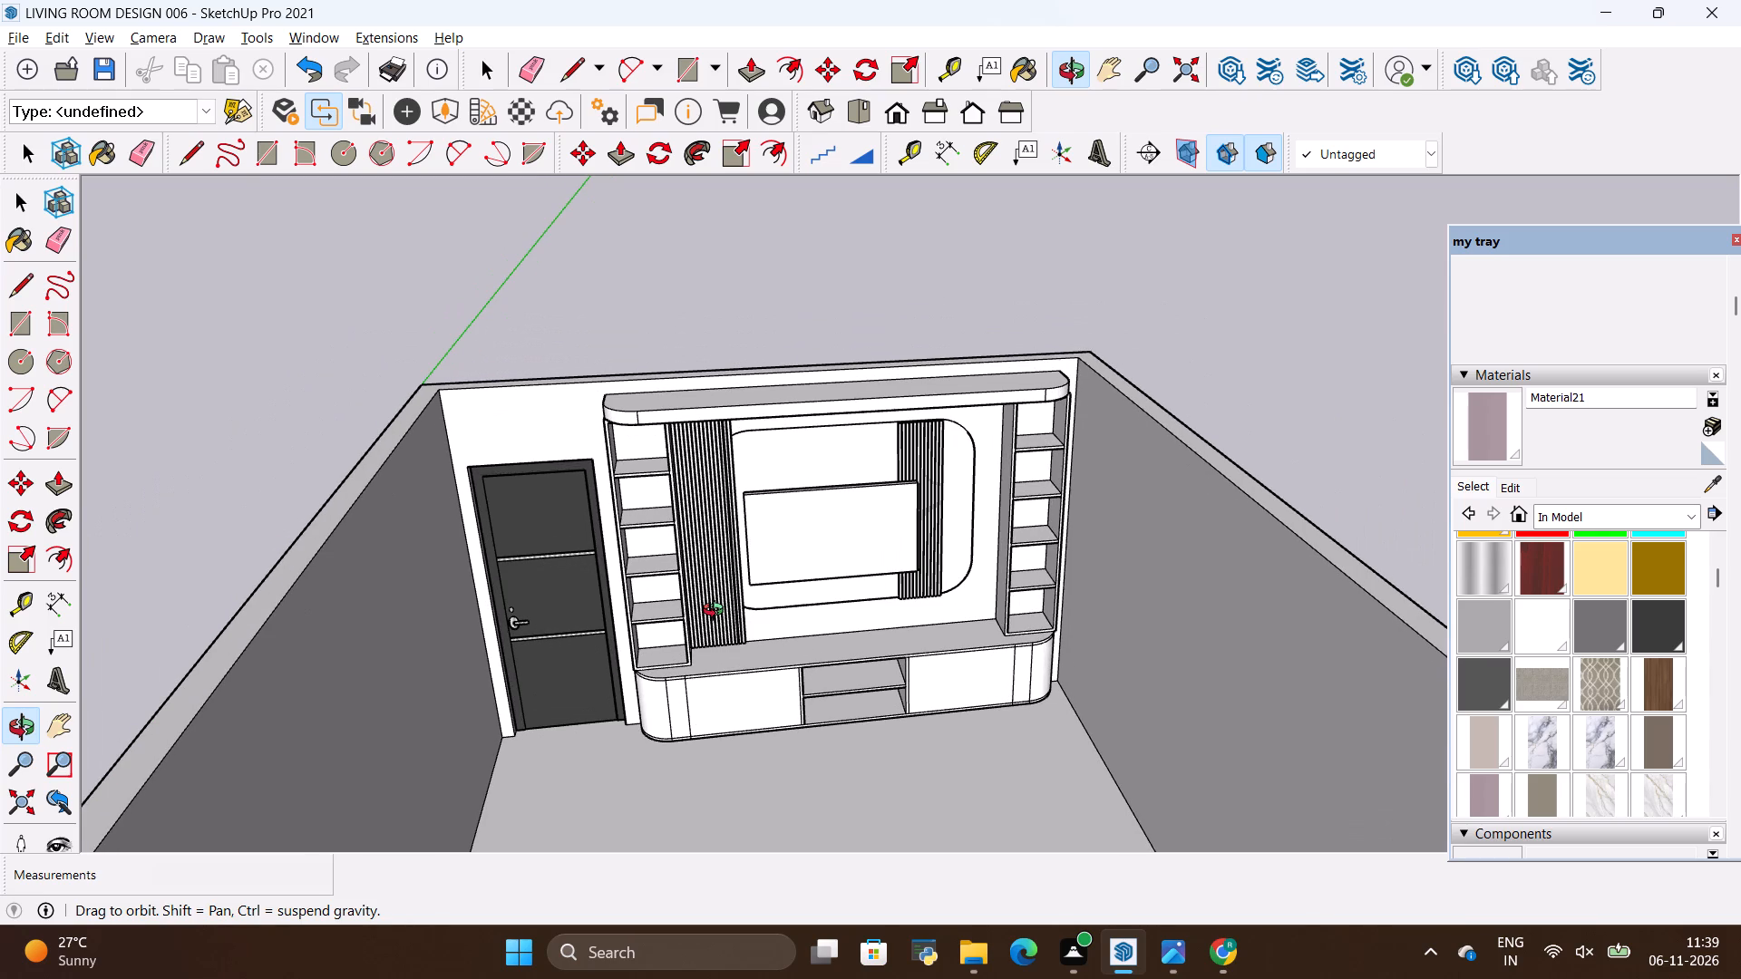
scroll(717, 612, "down", 1)
scroll(717, 612, "up", 1)
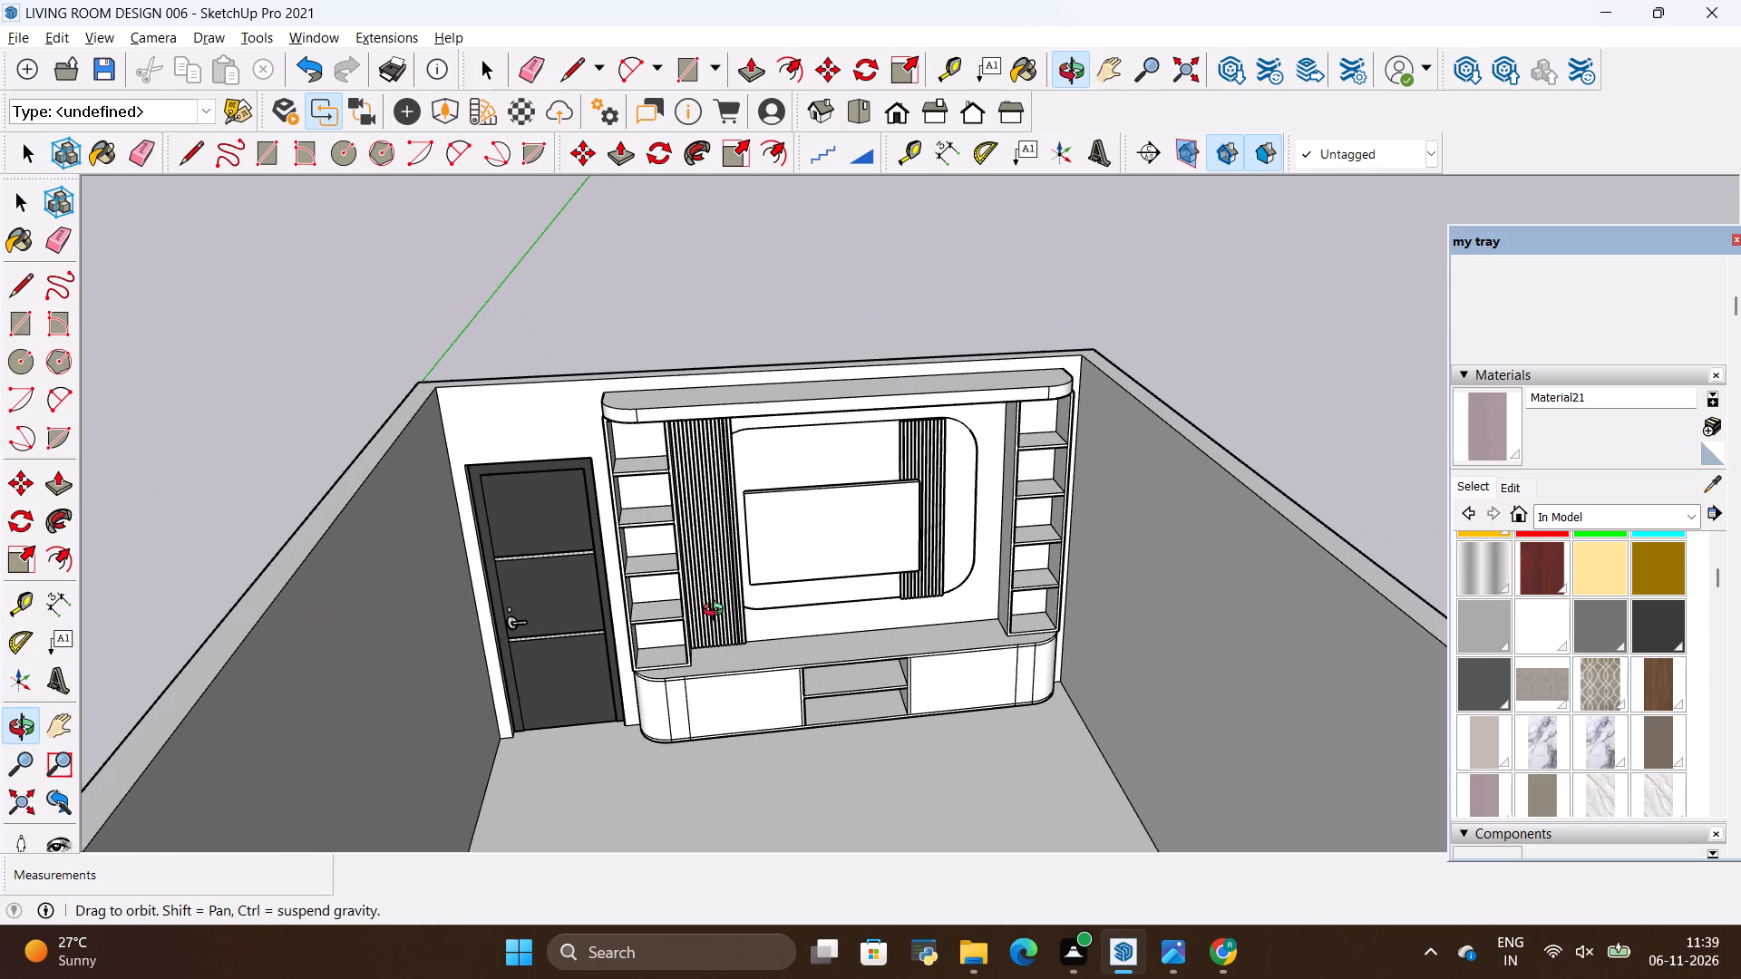
scroll(717, 612, "up", 2)
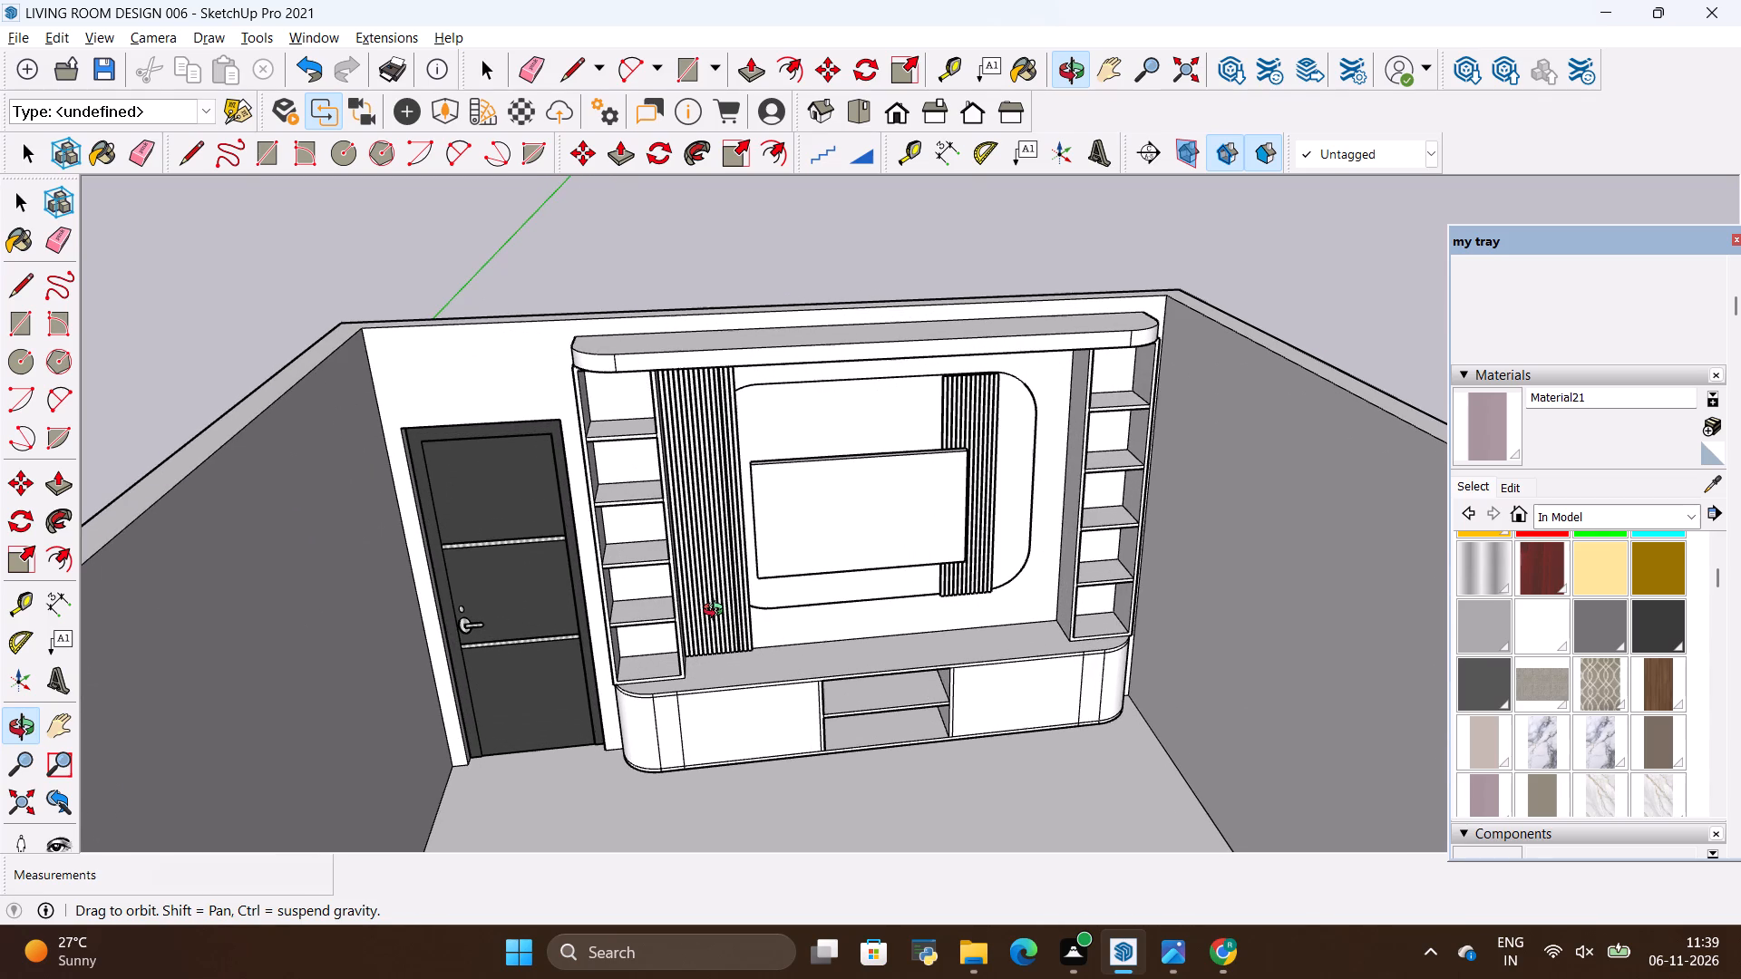
left_click_drag(755, 645, 750, 494)
double_click(750, 494)
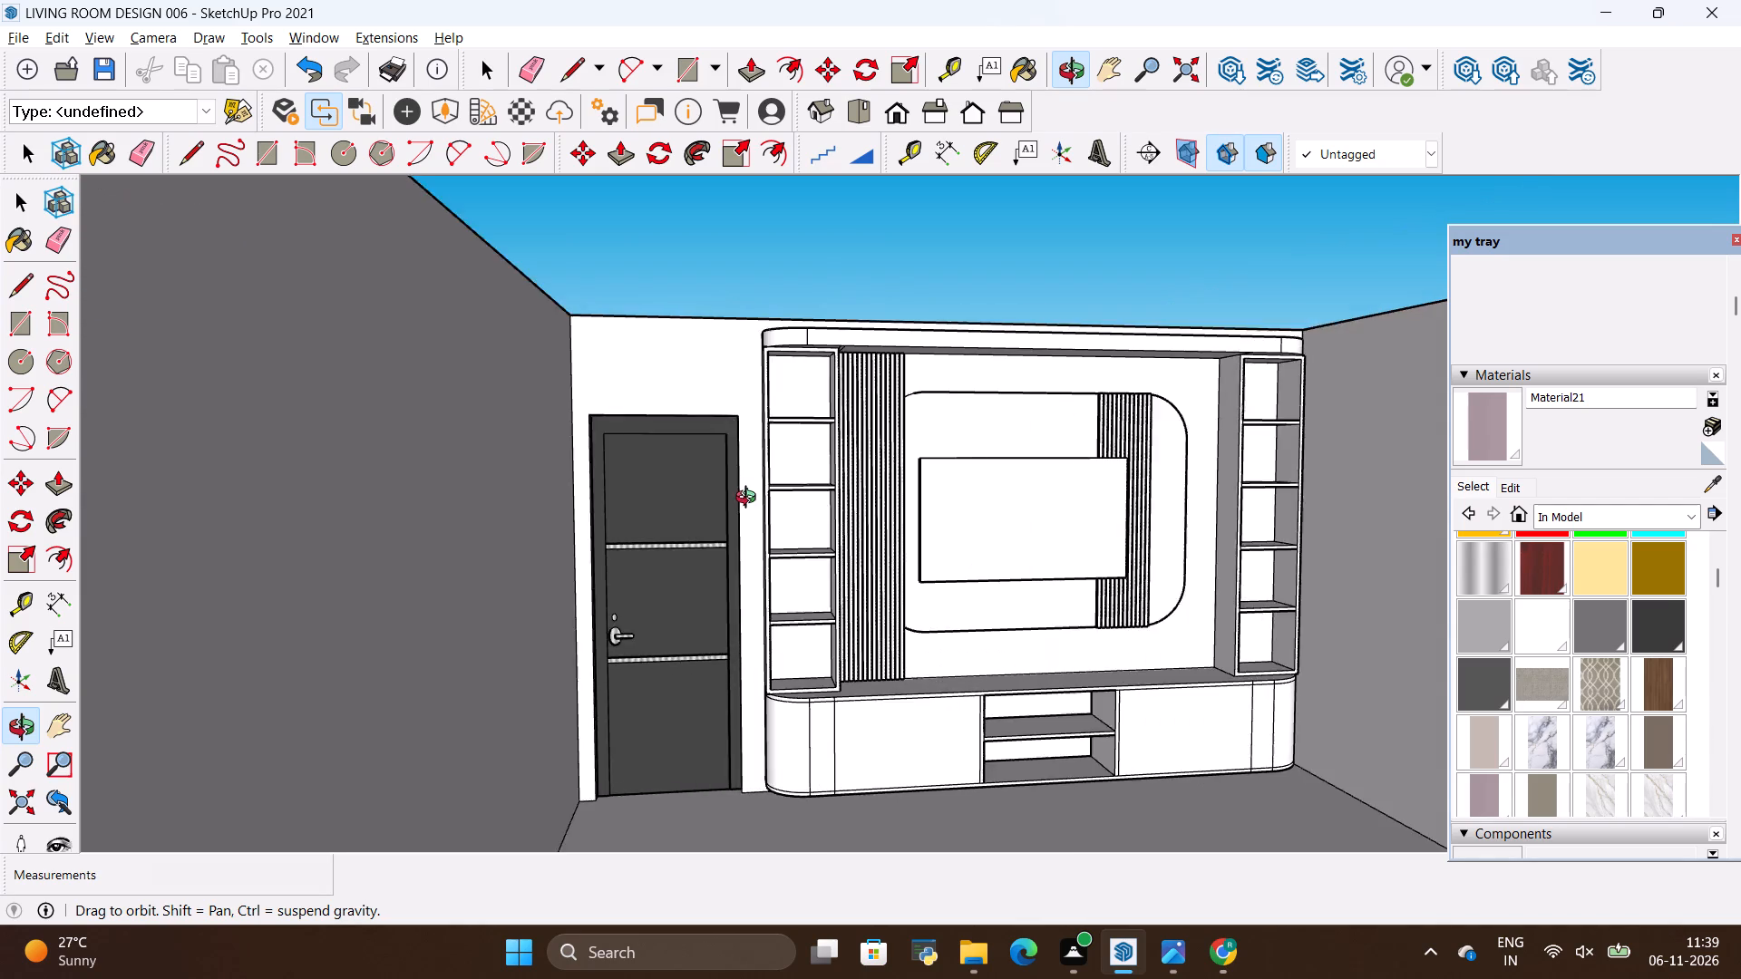
triple_click(750, 499)
scroll(462, 699, "down", 9)
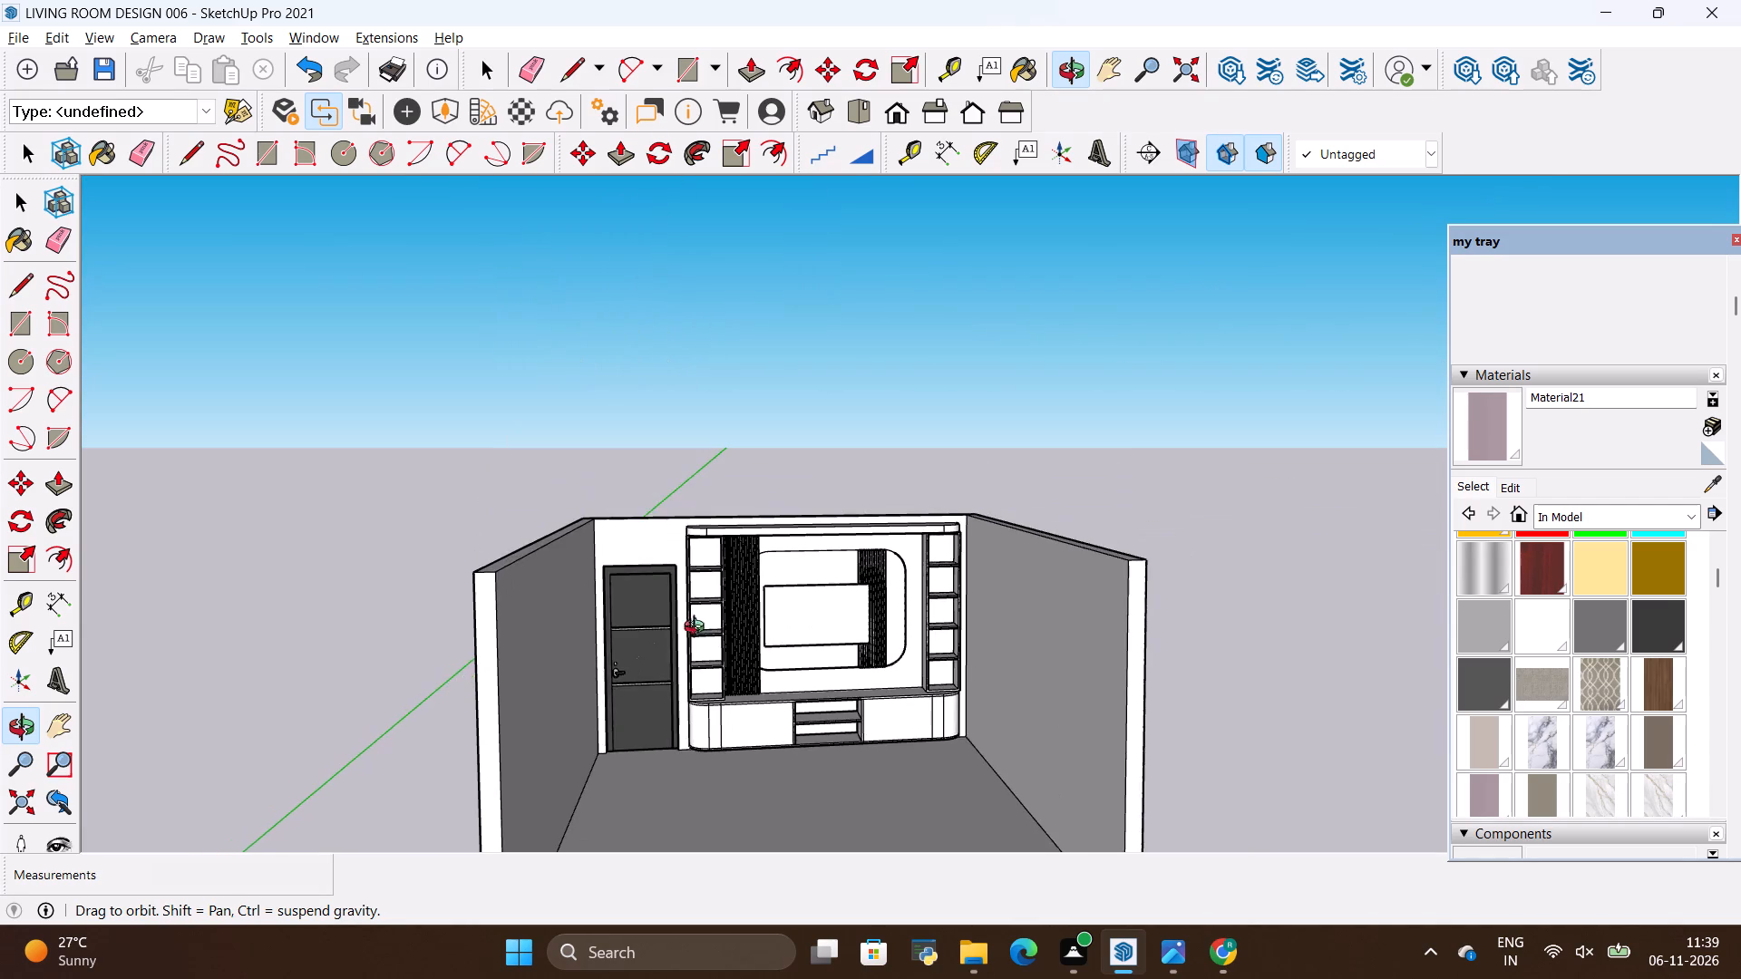
scroll(760, 616, "up", 5)
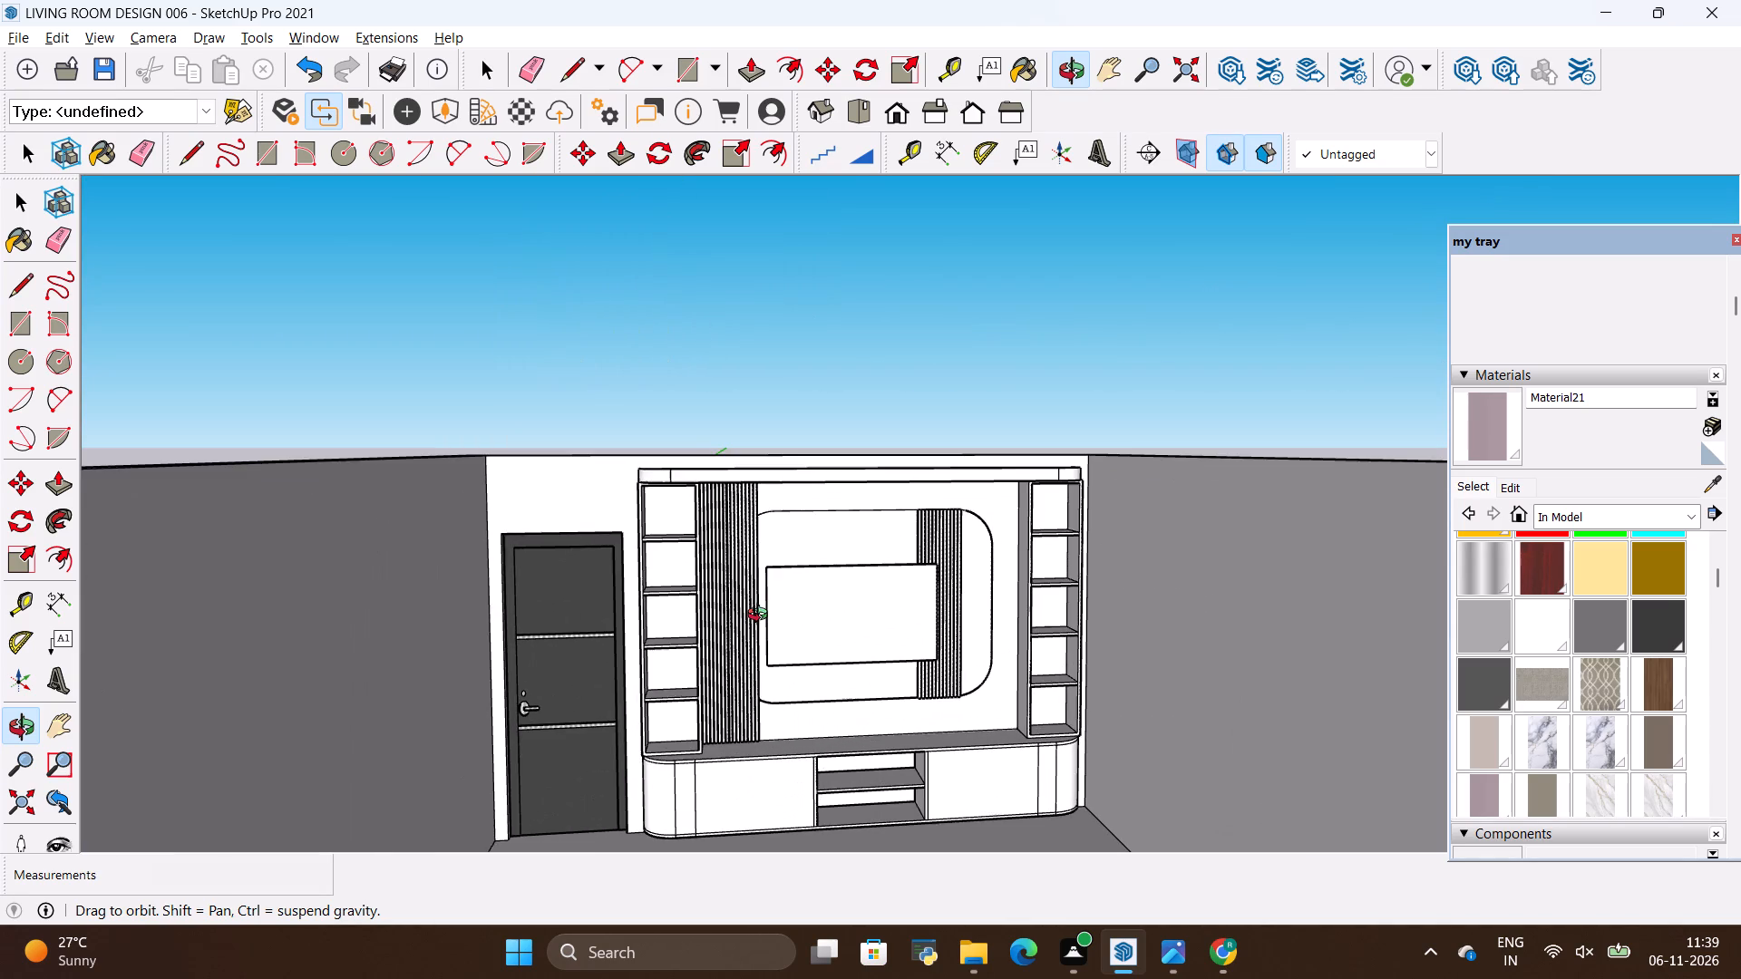
scroll(762, 616, "down", 7)
scroll(670, 723, "up", 3)
scroll(763, 734, "up", 4)
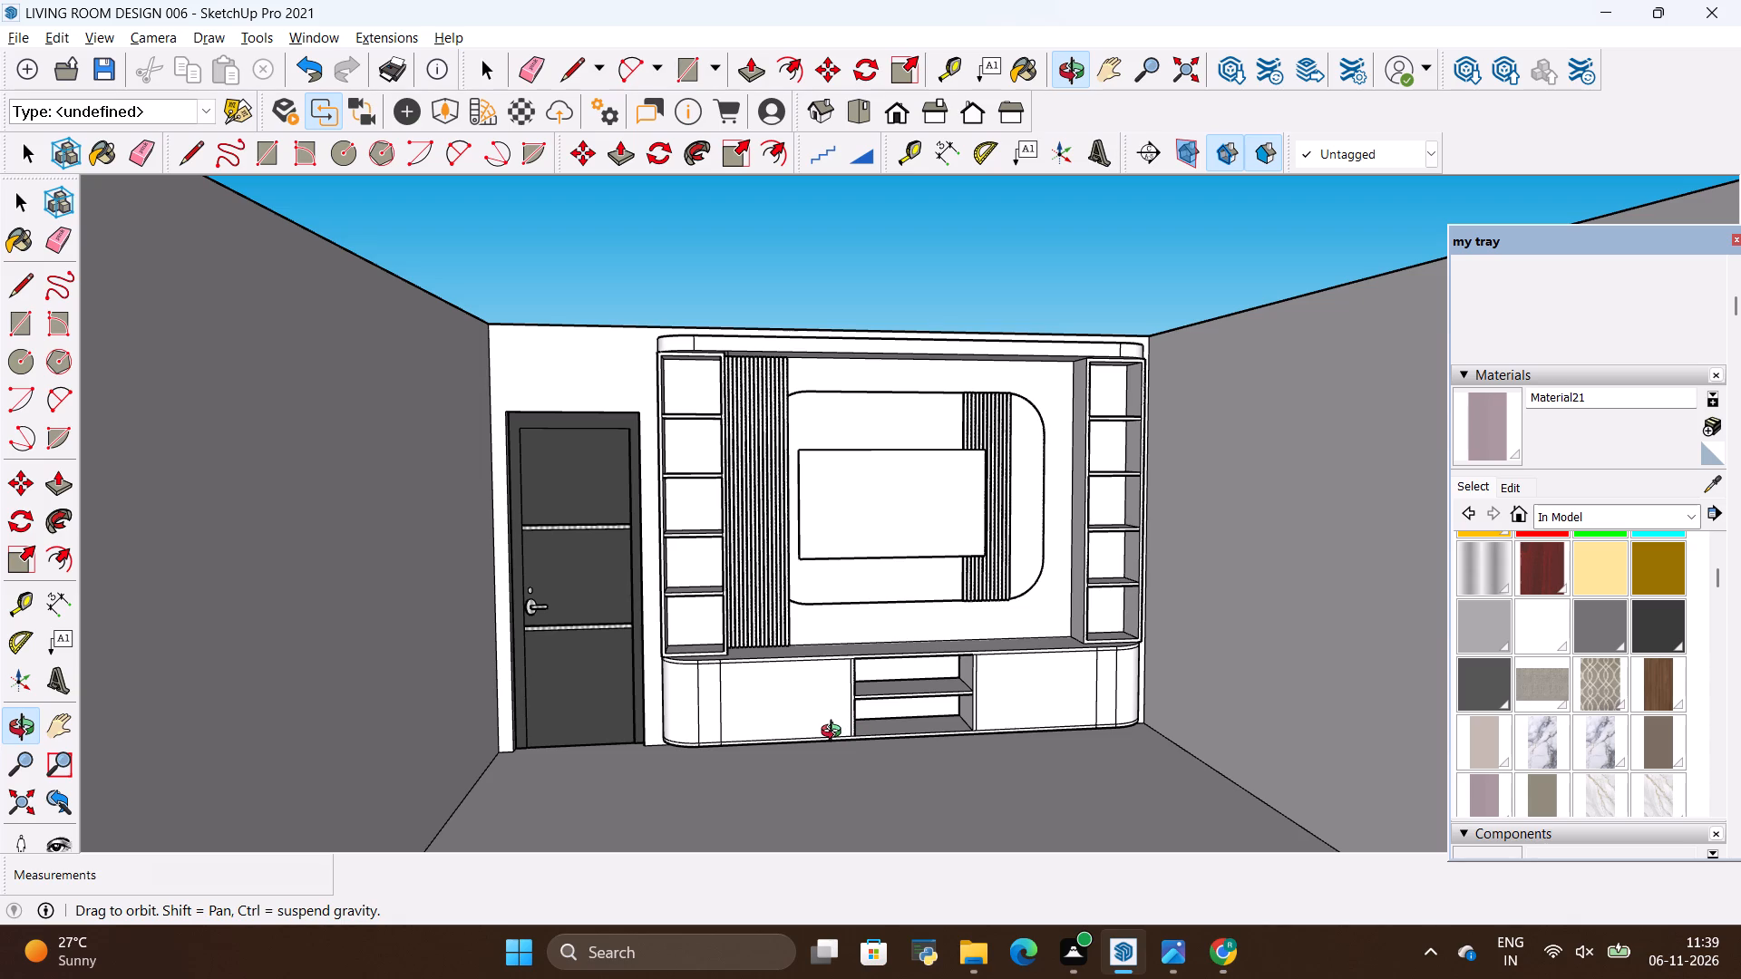
scroll(835, 733, "down", 2)
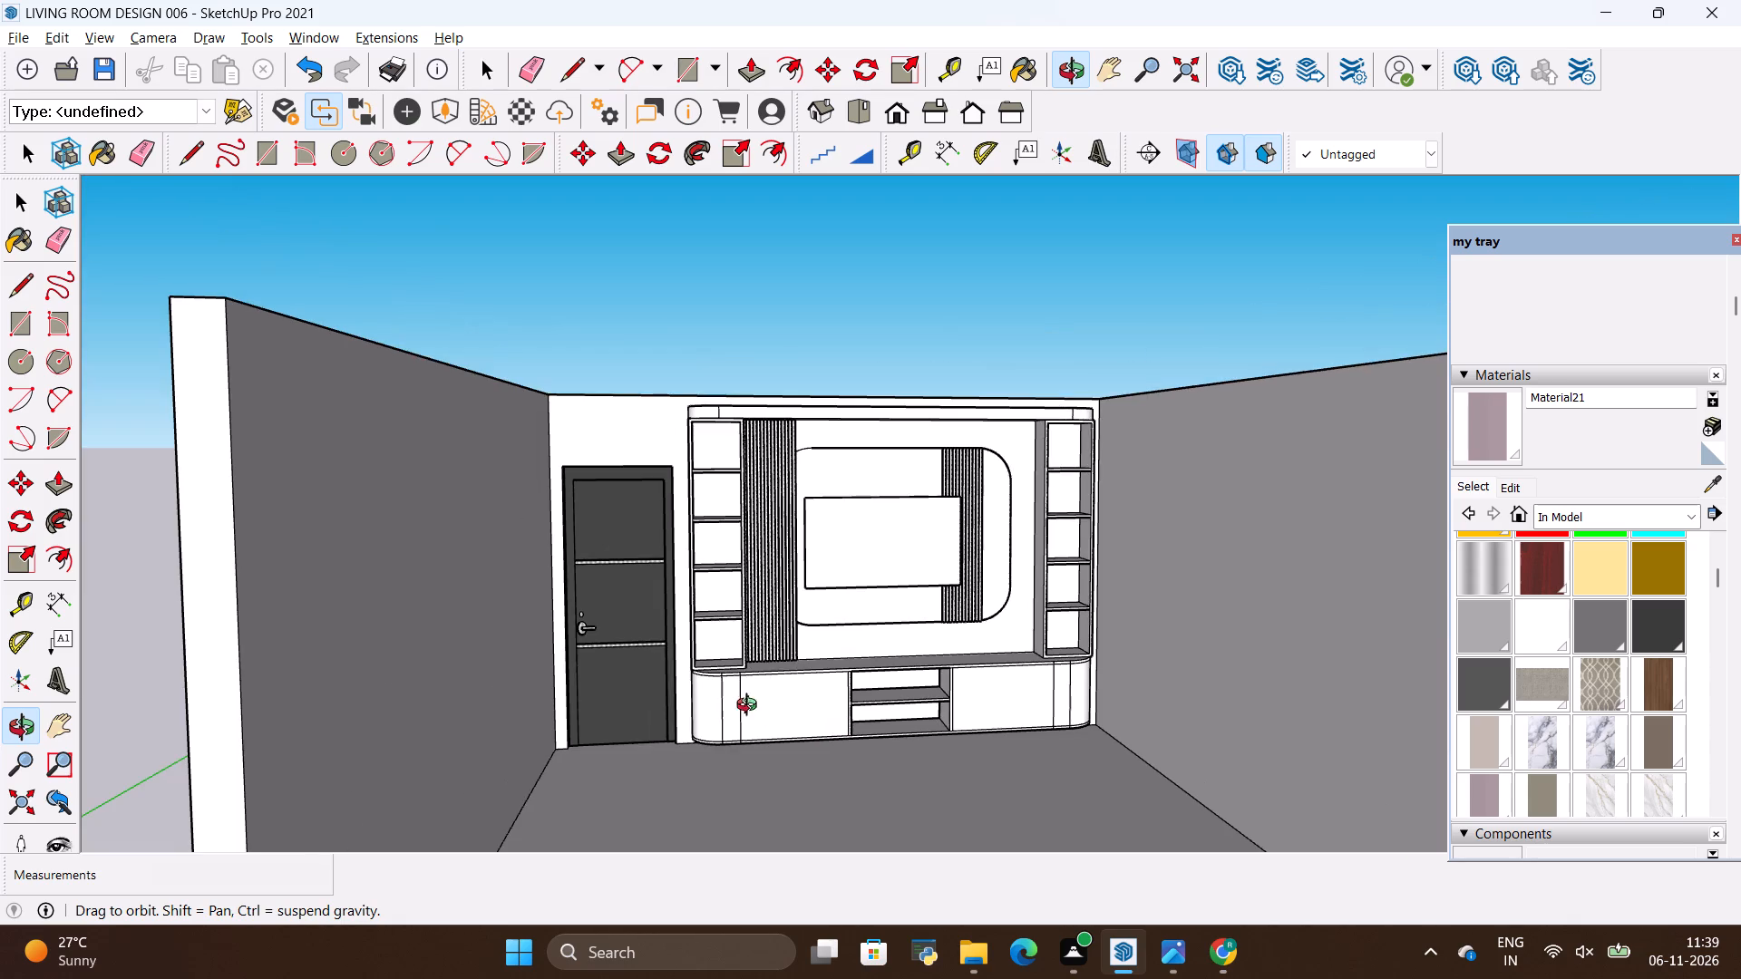
scroll(773, 740, "up", 3)
left_click_drag(853, 580, 824, 704)
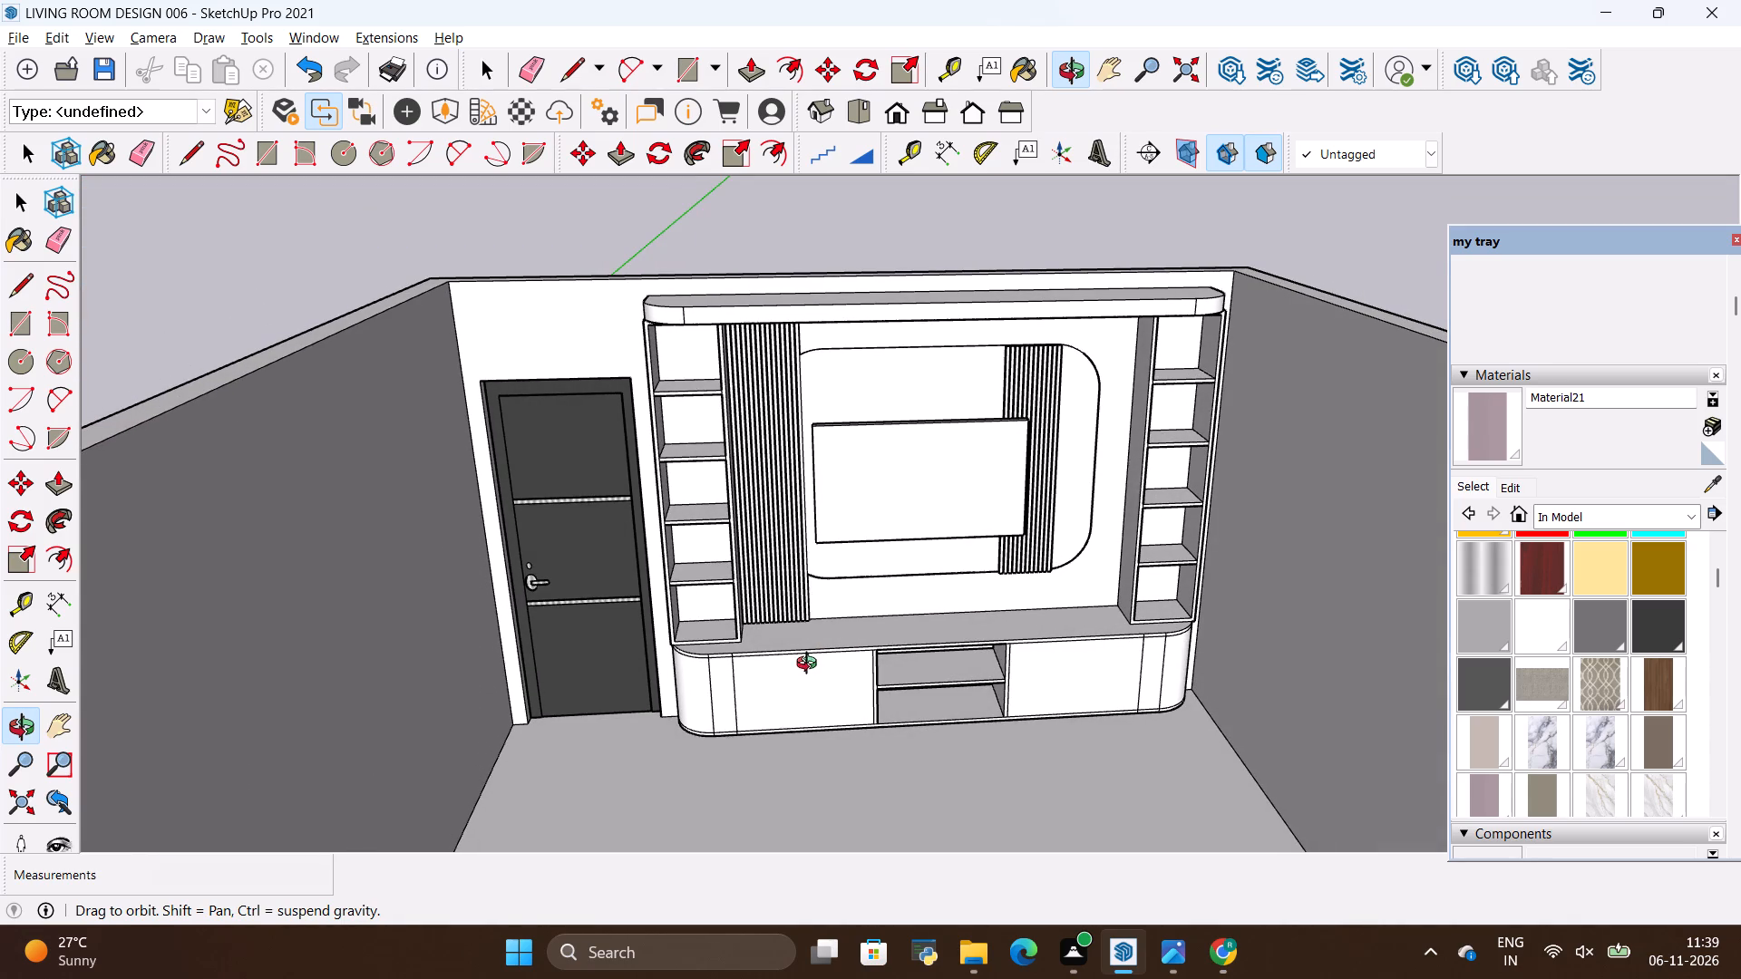
Compare the SketchUp TV unit with the reference photo images (12).jpeg, studying its wall panels, shelves, TV surround and drawer base.
key("alt+Tab")
key("alt+Tab")
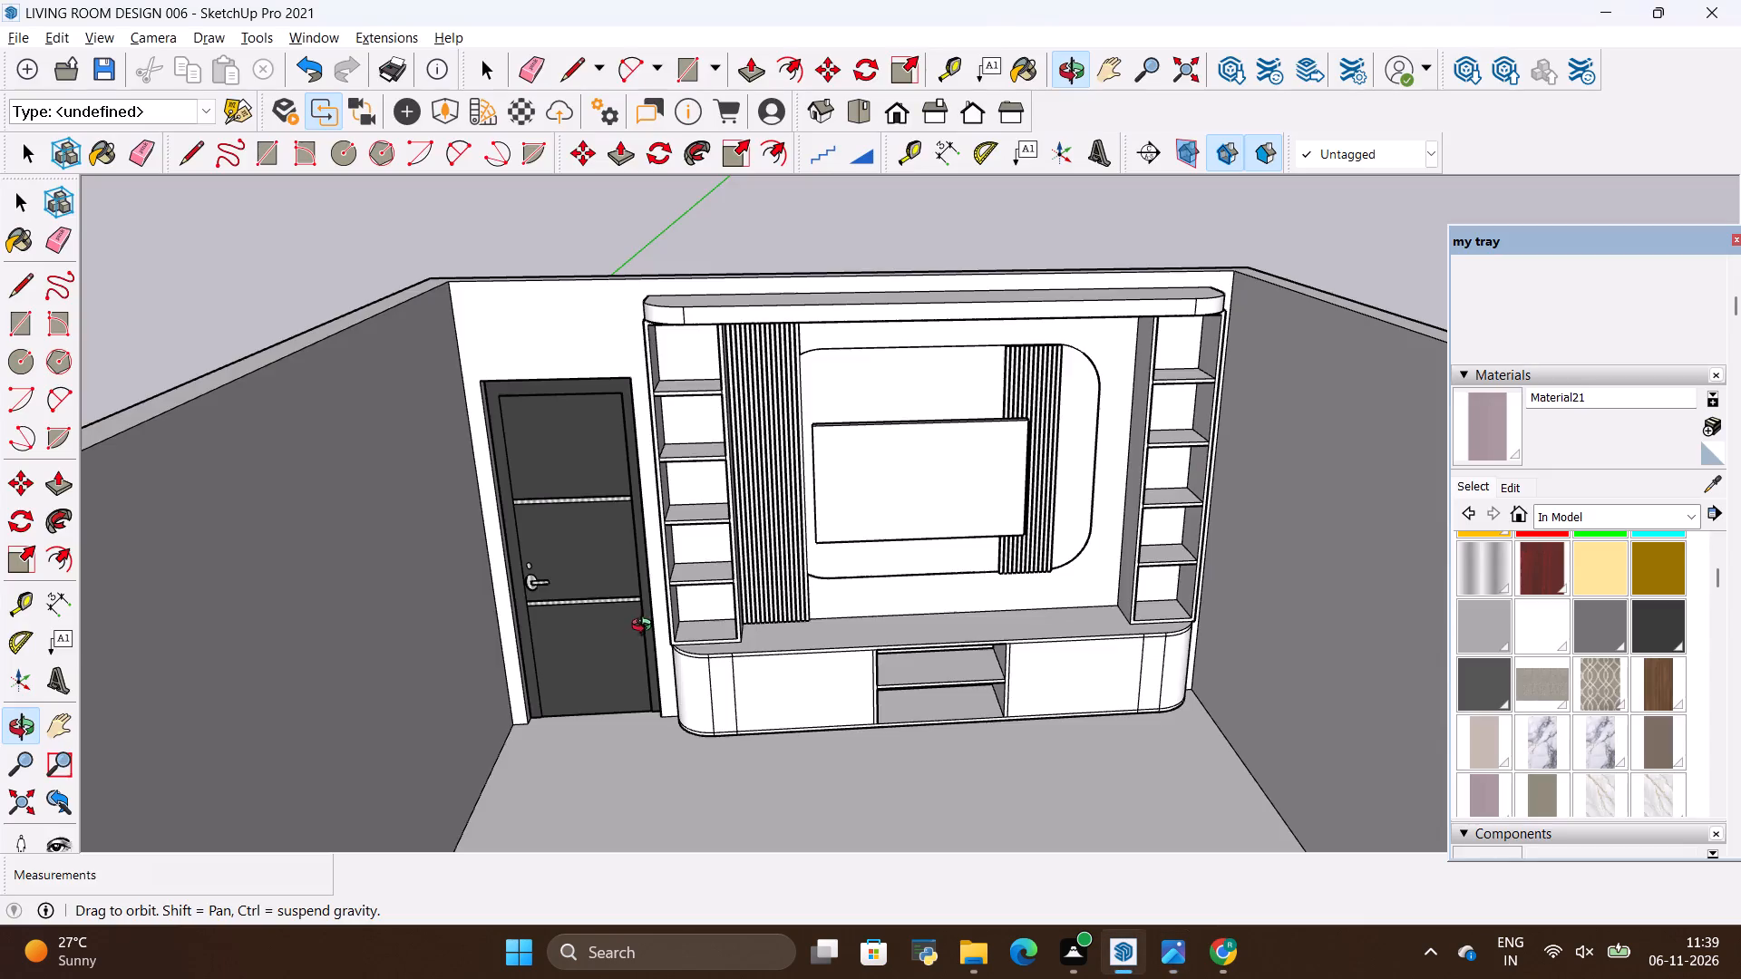
key("alt+Tab")
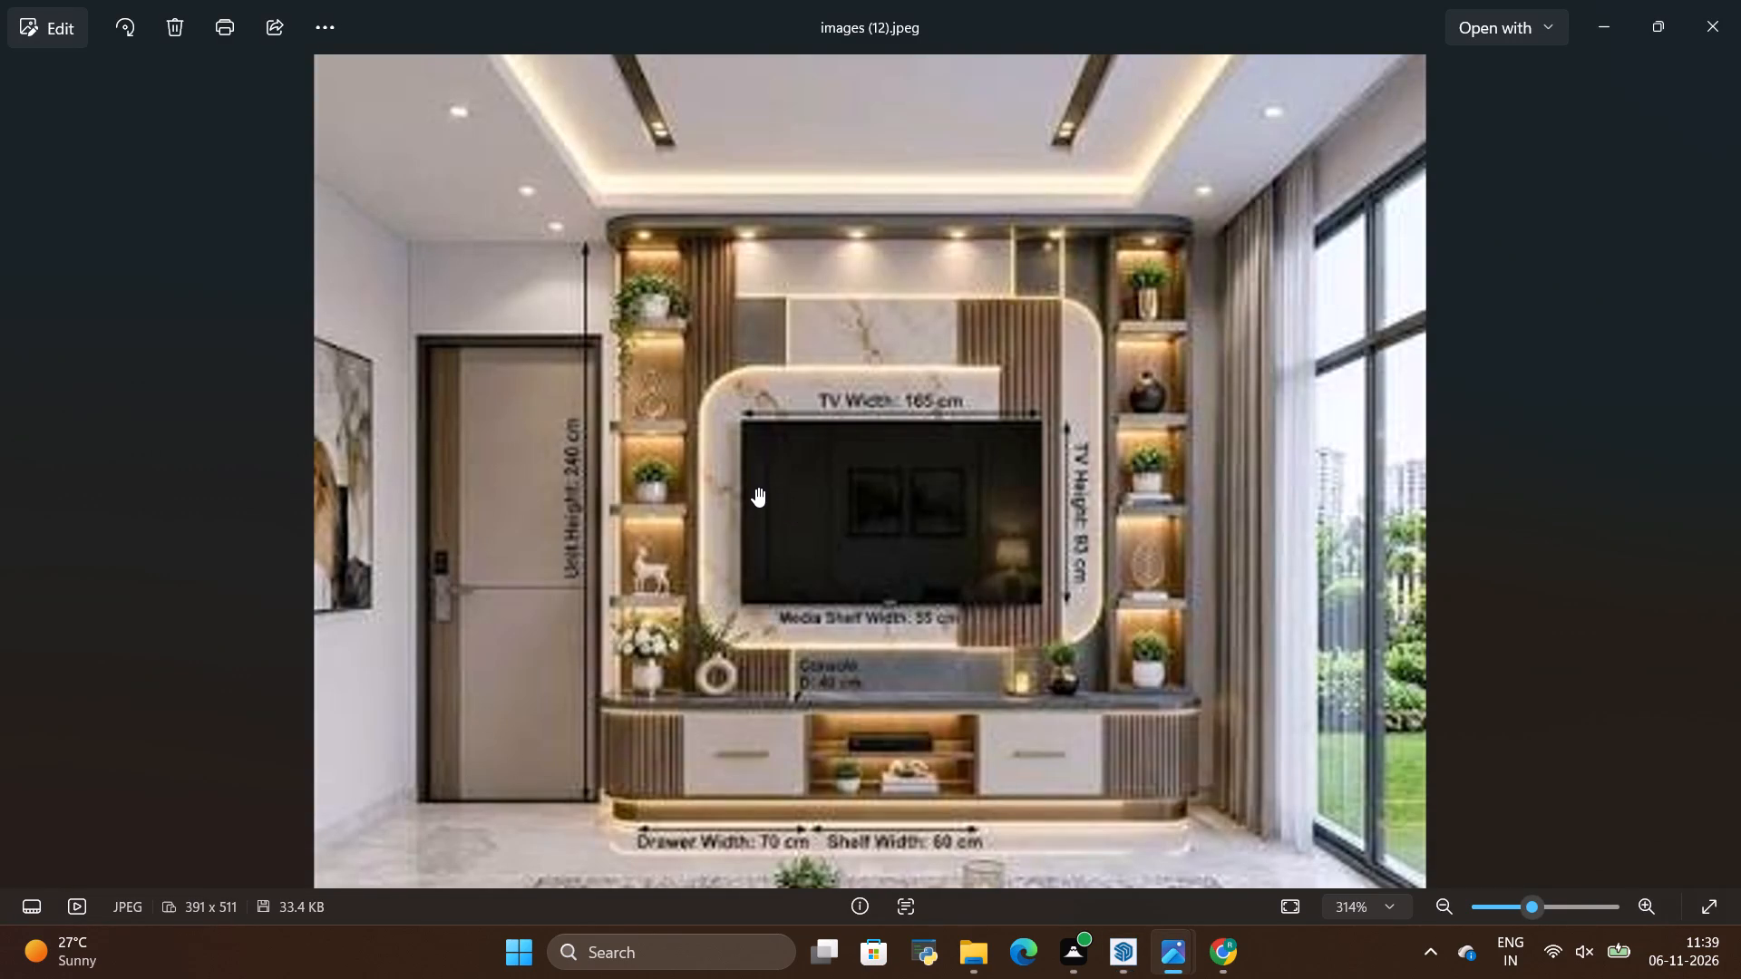
key("alt+Tab")
key("alt+Tab")
scroll(758, 487, "down", 2)
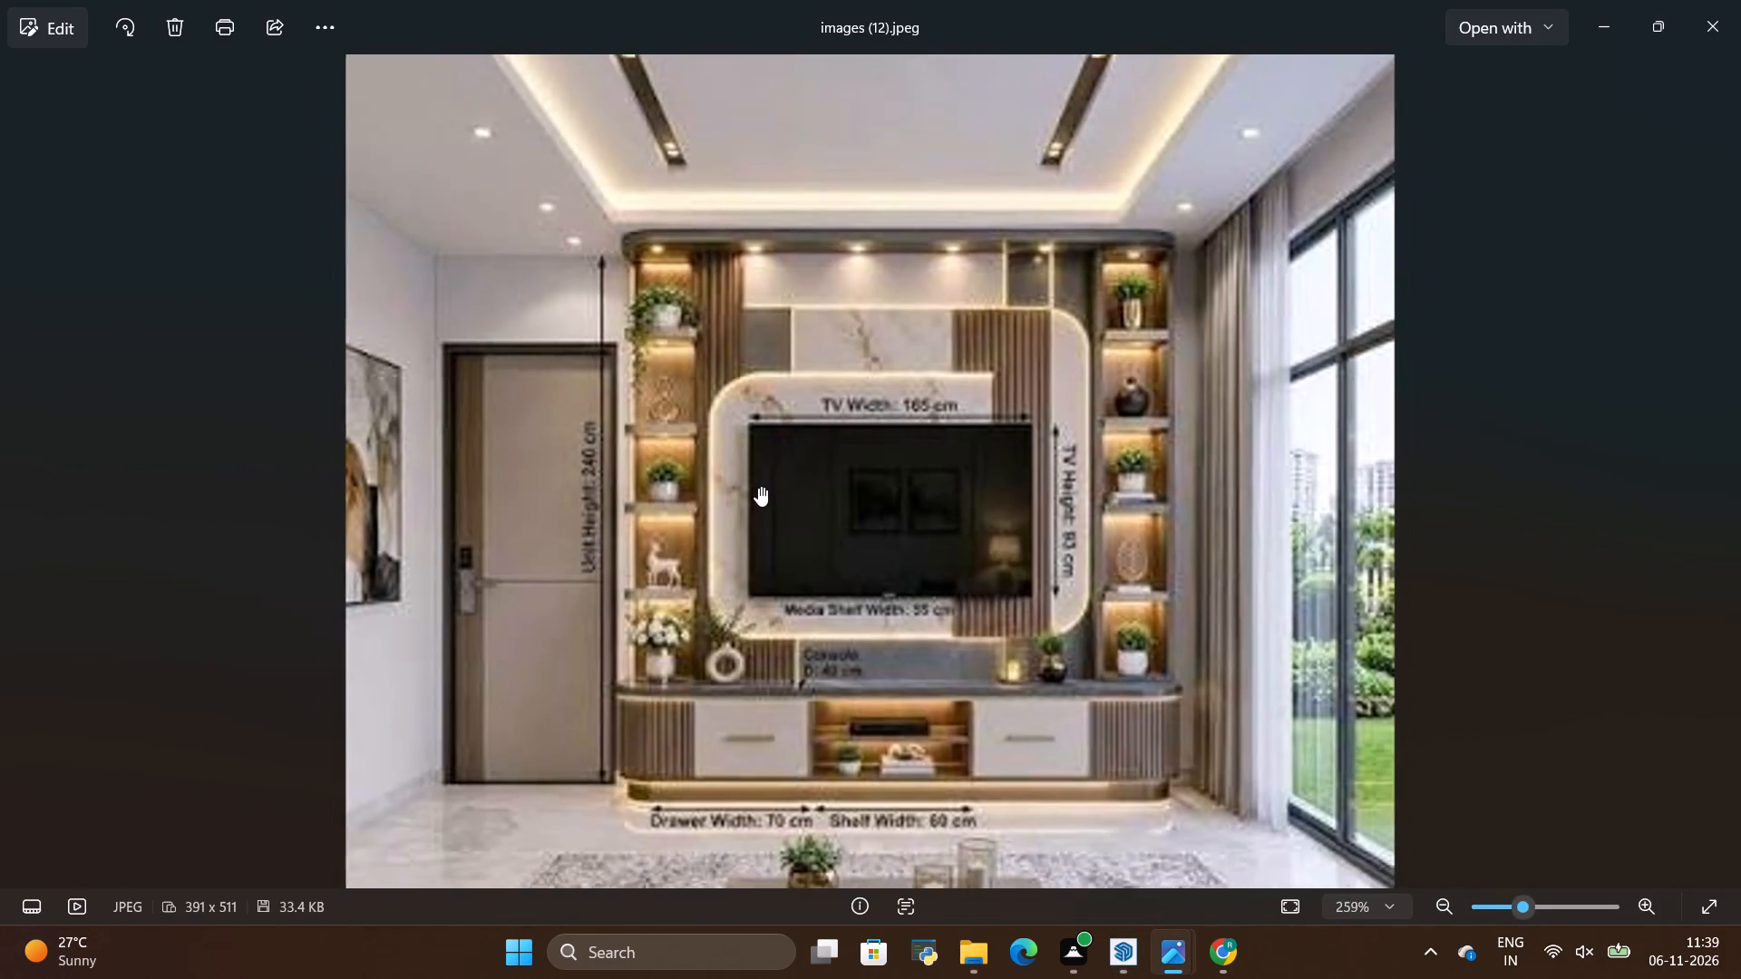
scroll(938, 602, "up", 4)
key("alt+Tab")
scroll(929, 583, "down", 1)
scroll(942, 538, "up", 3)
key("alt+Tab")
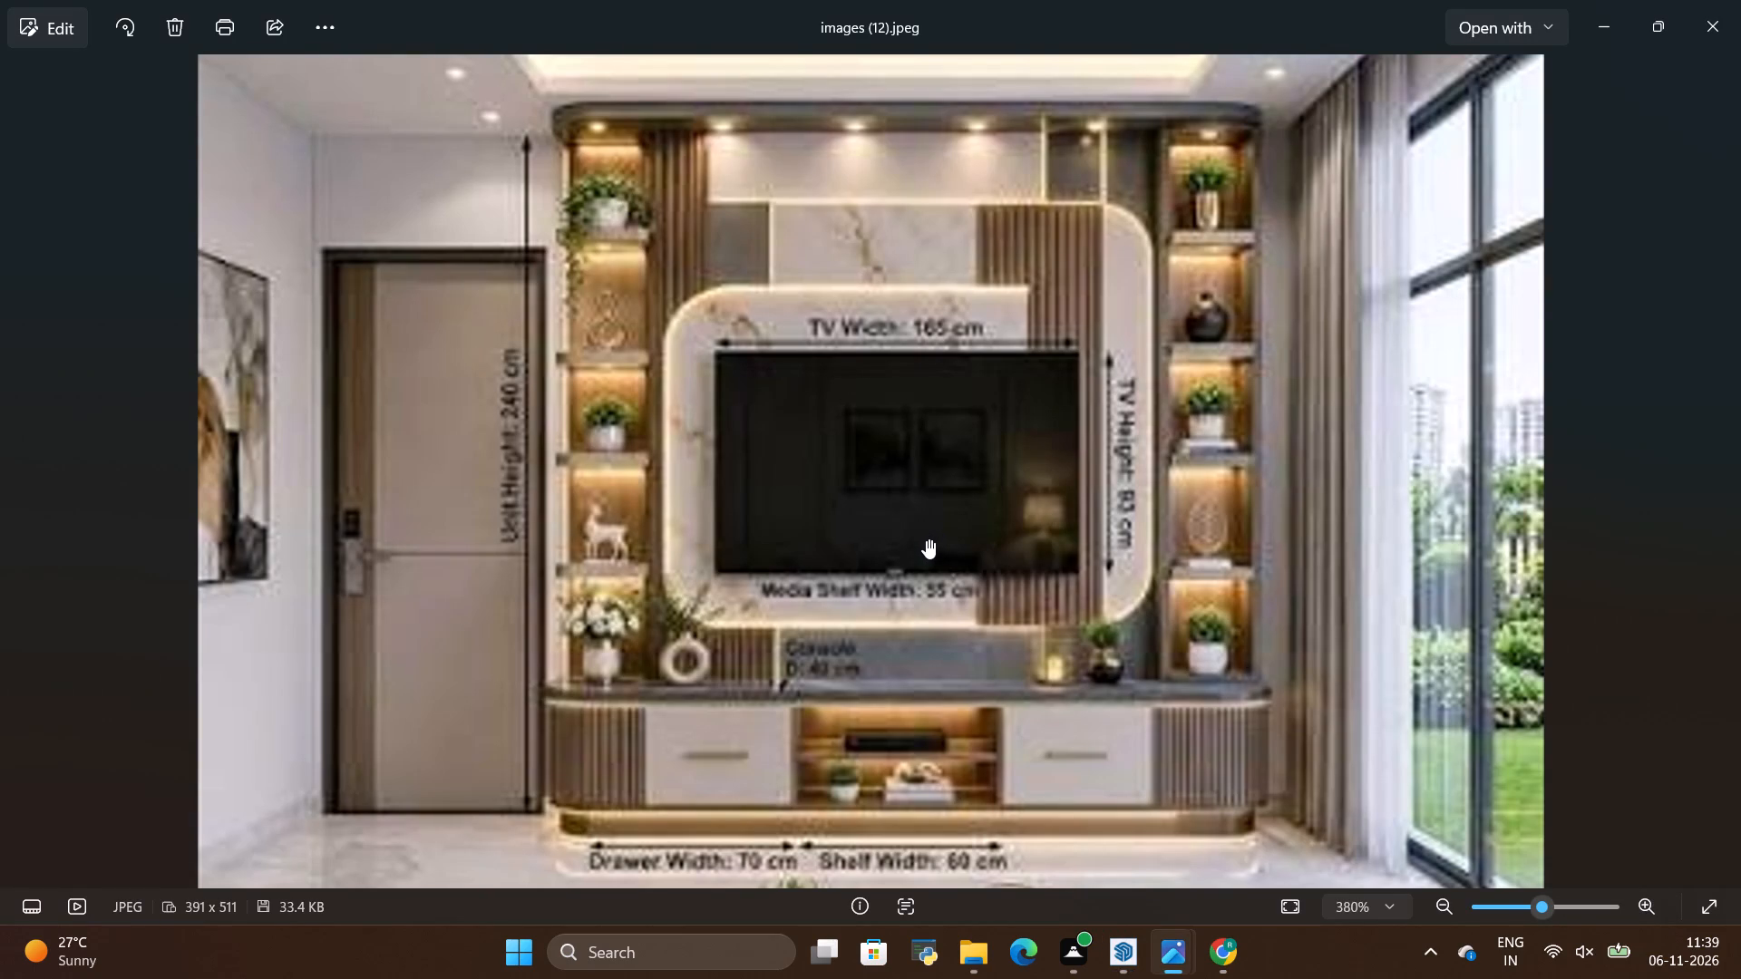
scroll(851, 559, "down", 2)
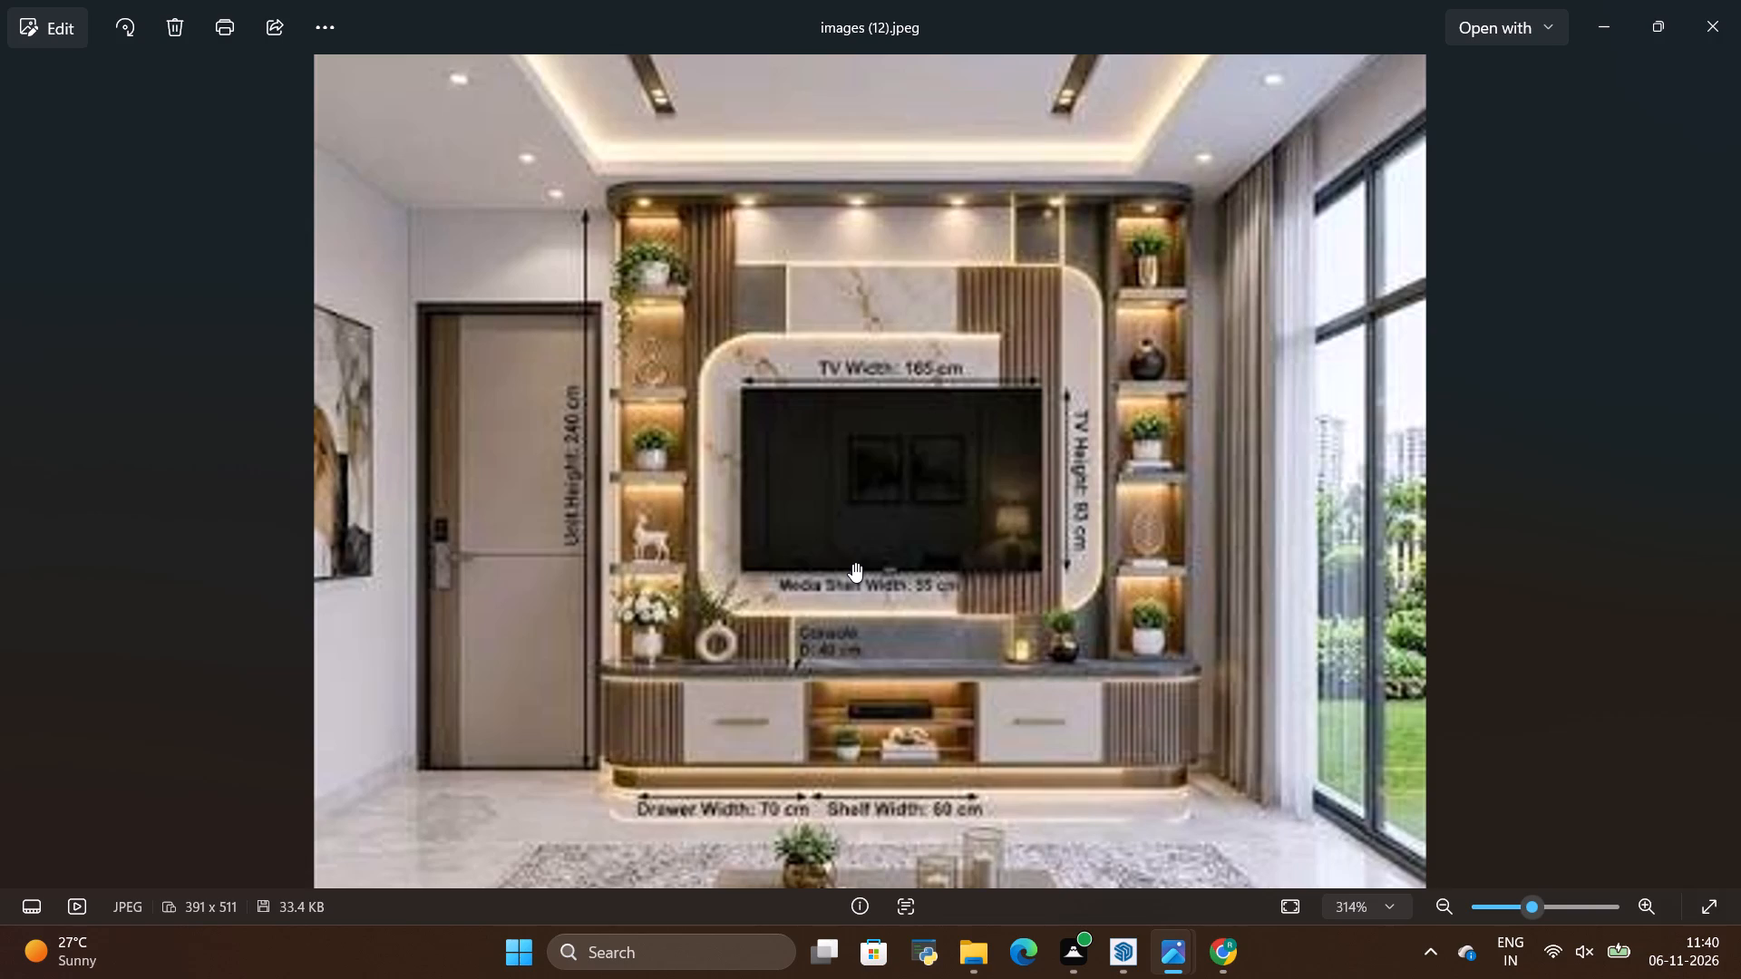
scroll(257, 287, "down", 3)
scroll(797, 401, "up", 2)
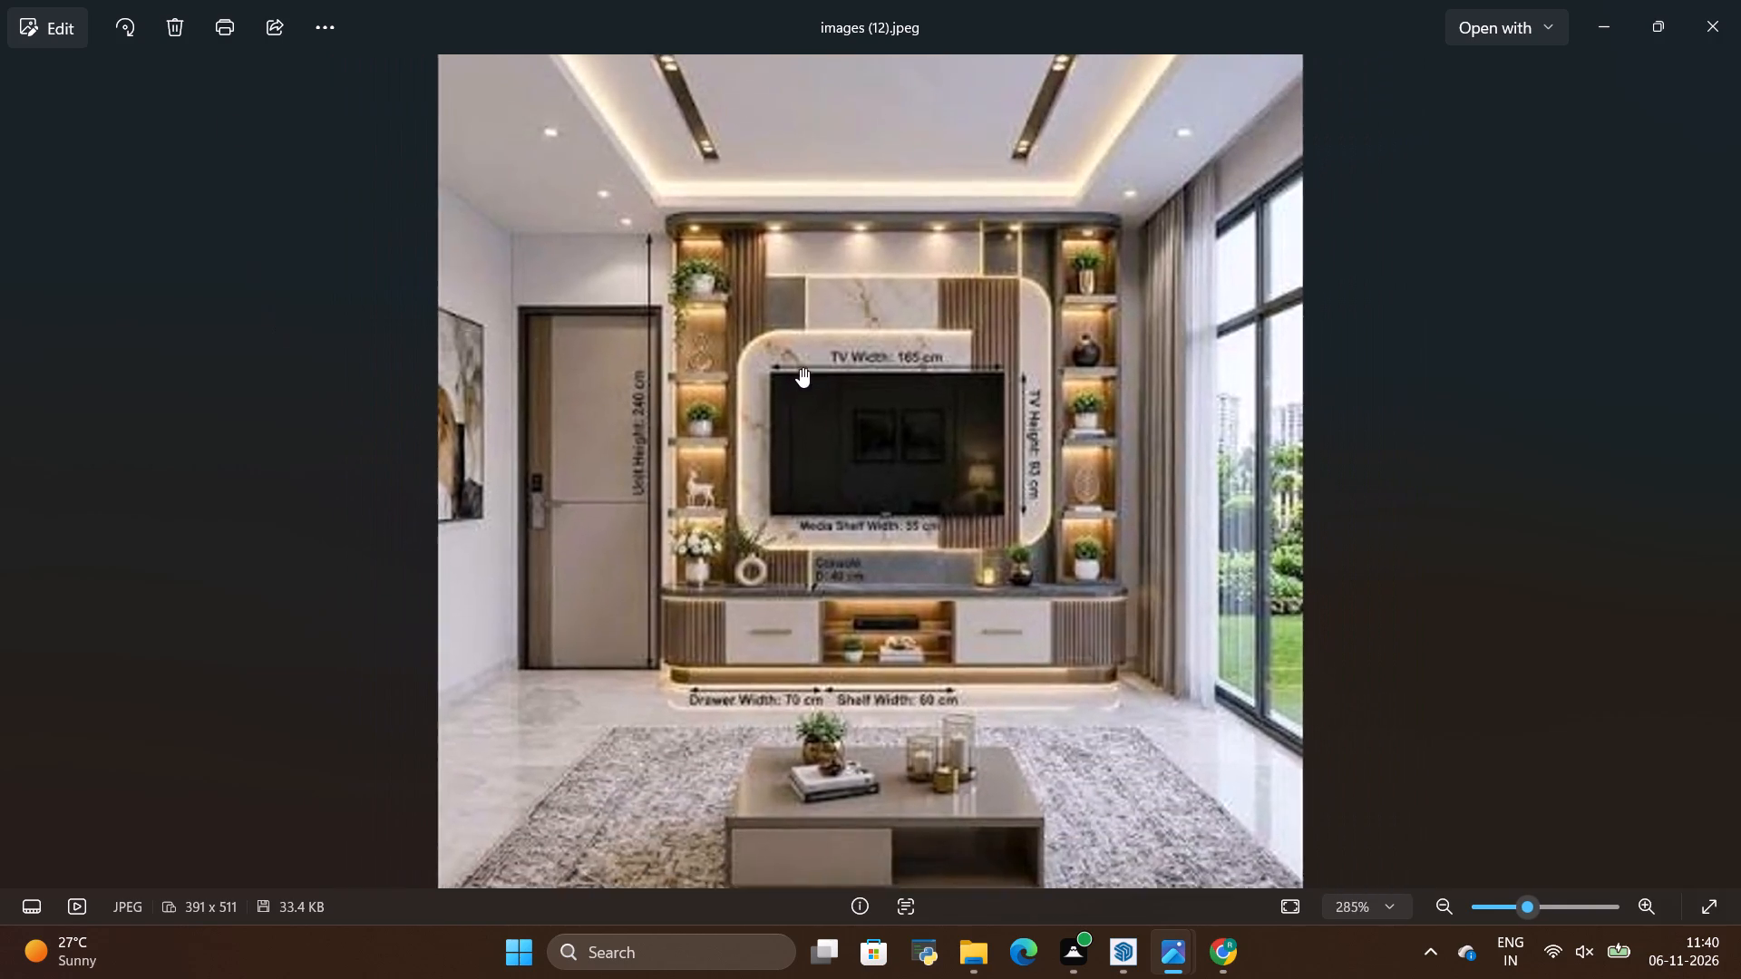
scroll(800, 368, "up", 3)
left_click_drag(885, 360, 874, 338)
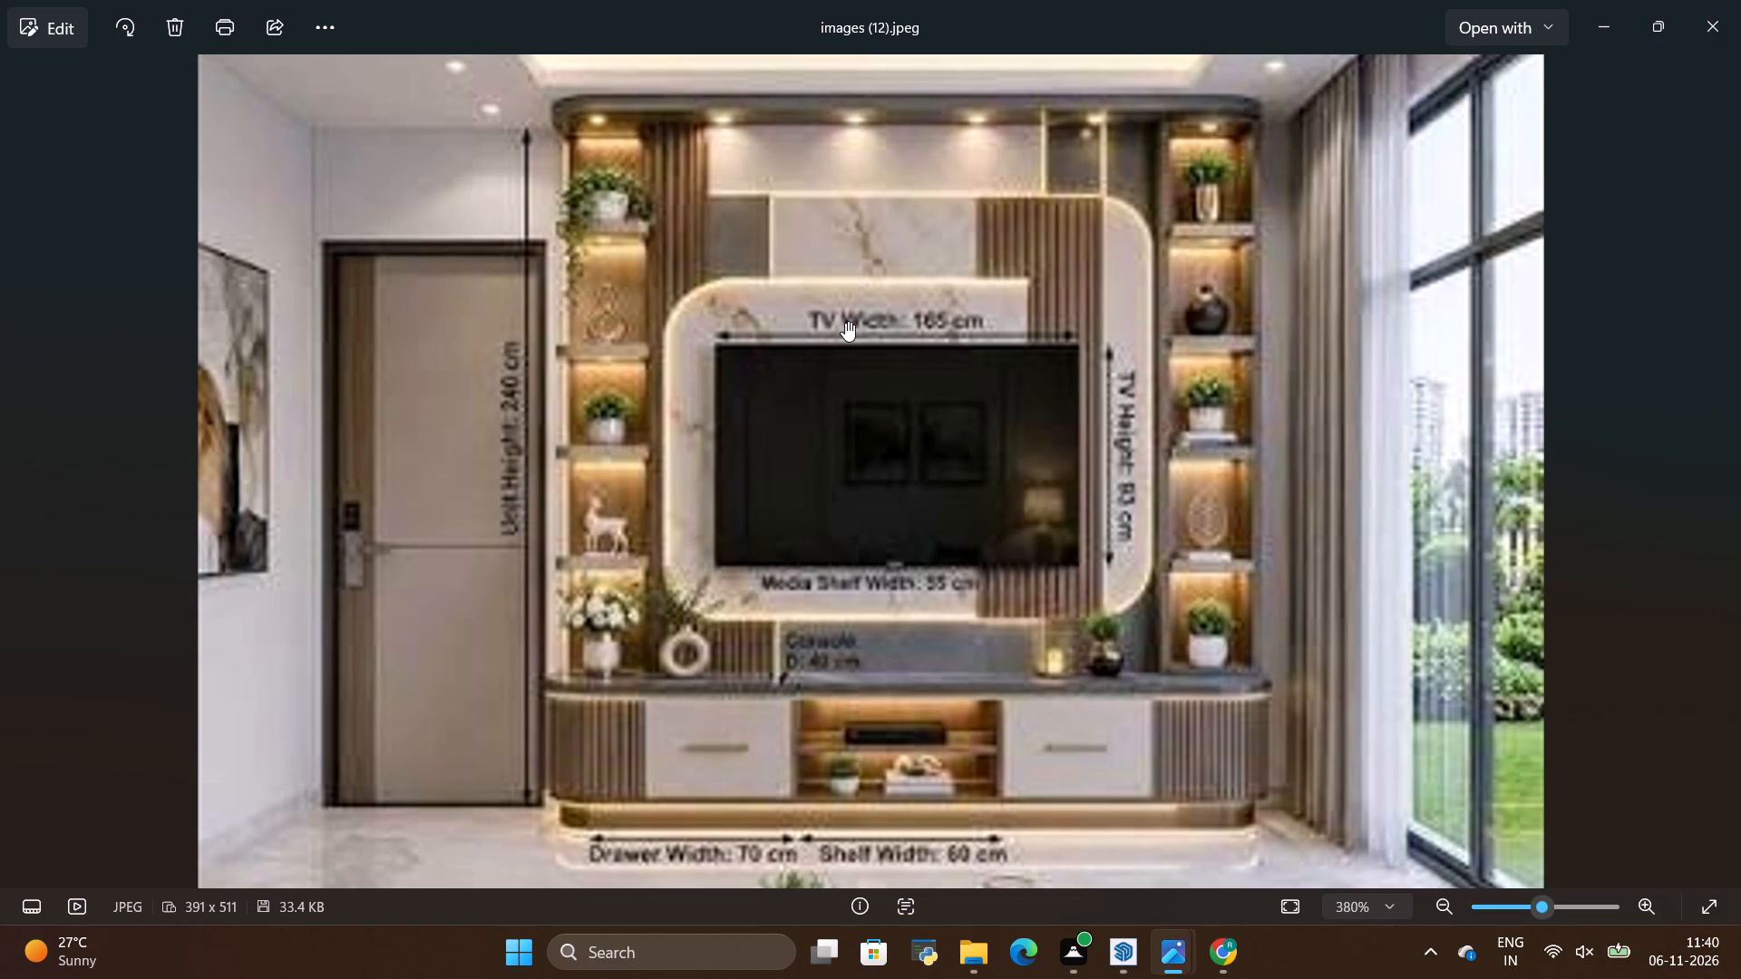
scroll(845, 322, "down", 2)
key("alt+Tab")
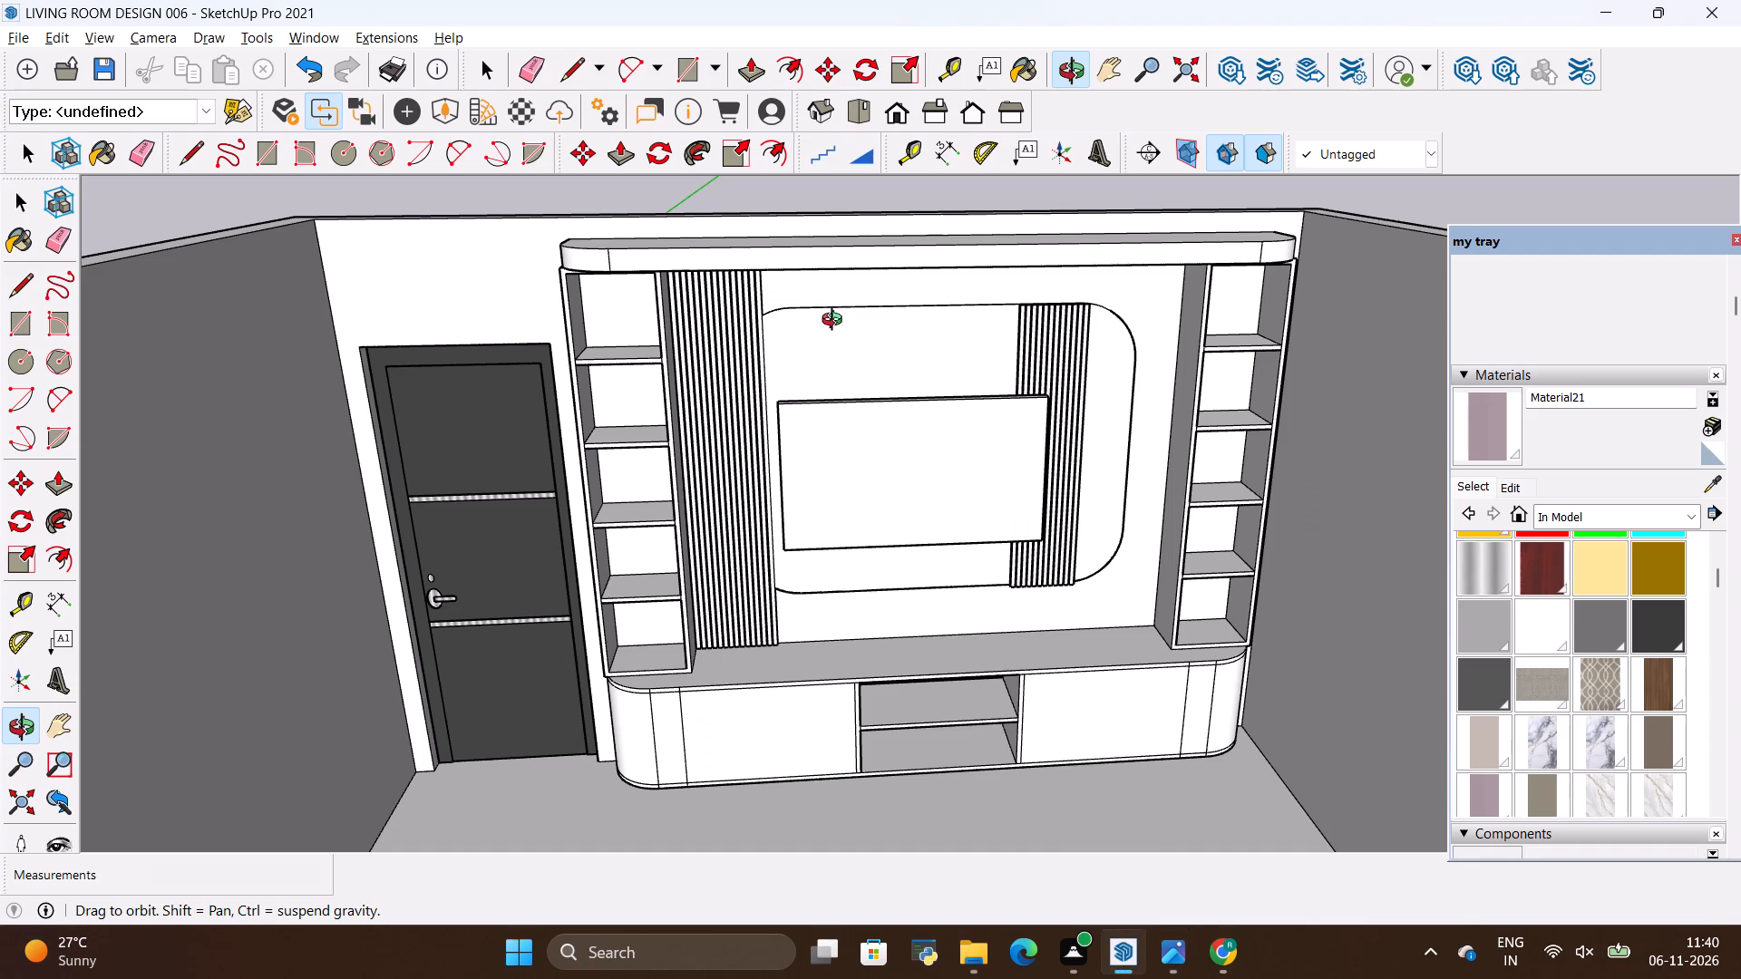
key("alt+Tab")
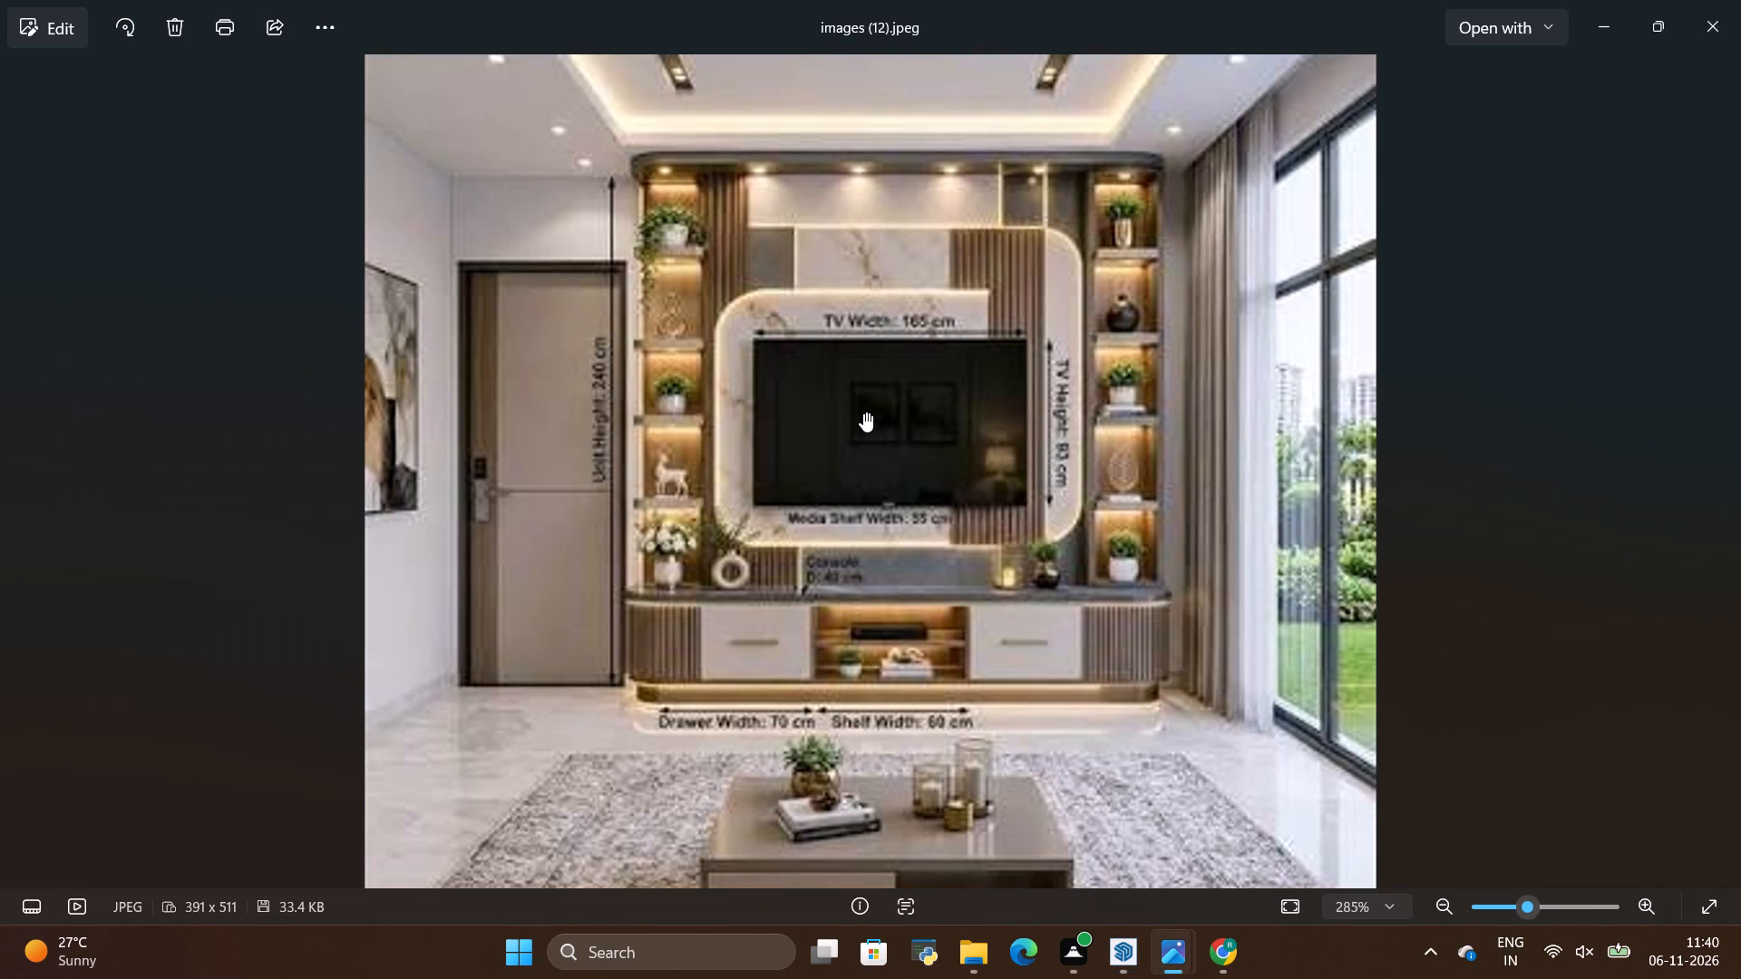
key("alt+Tab")
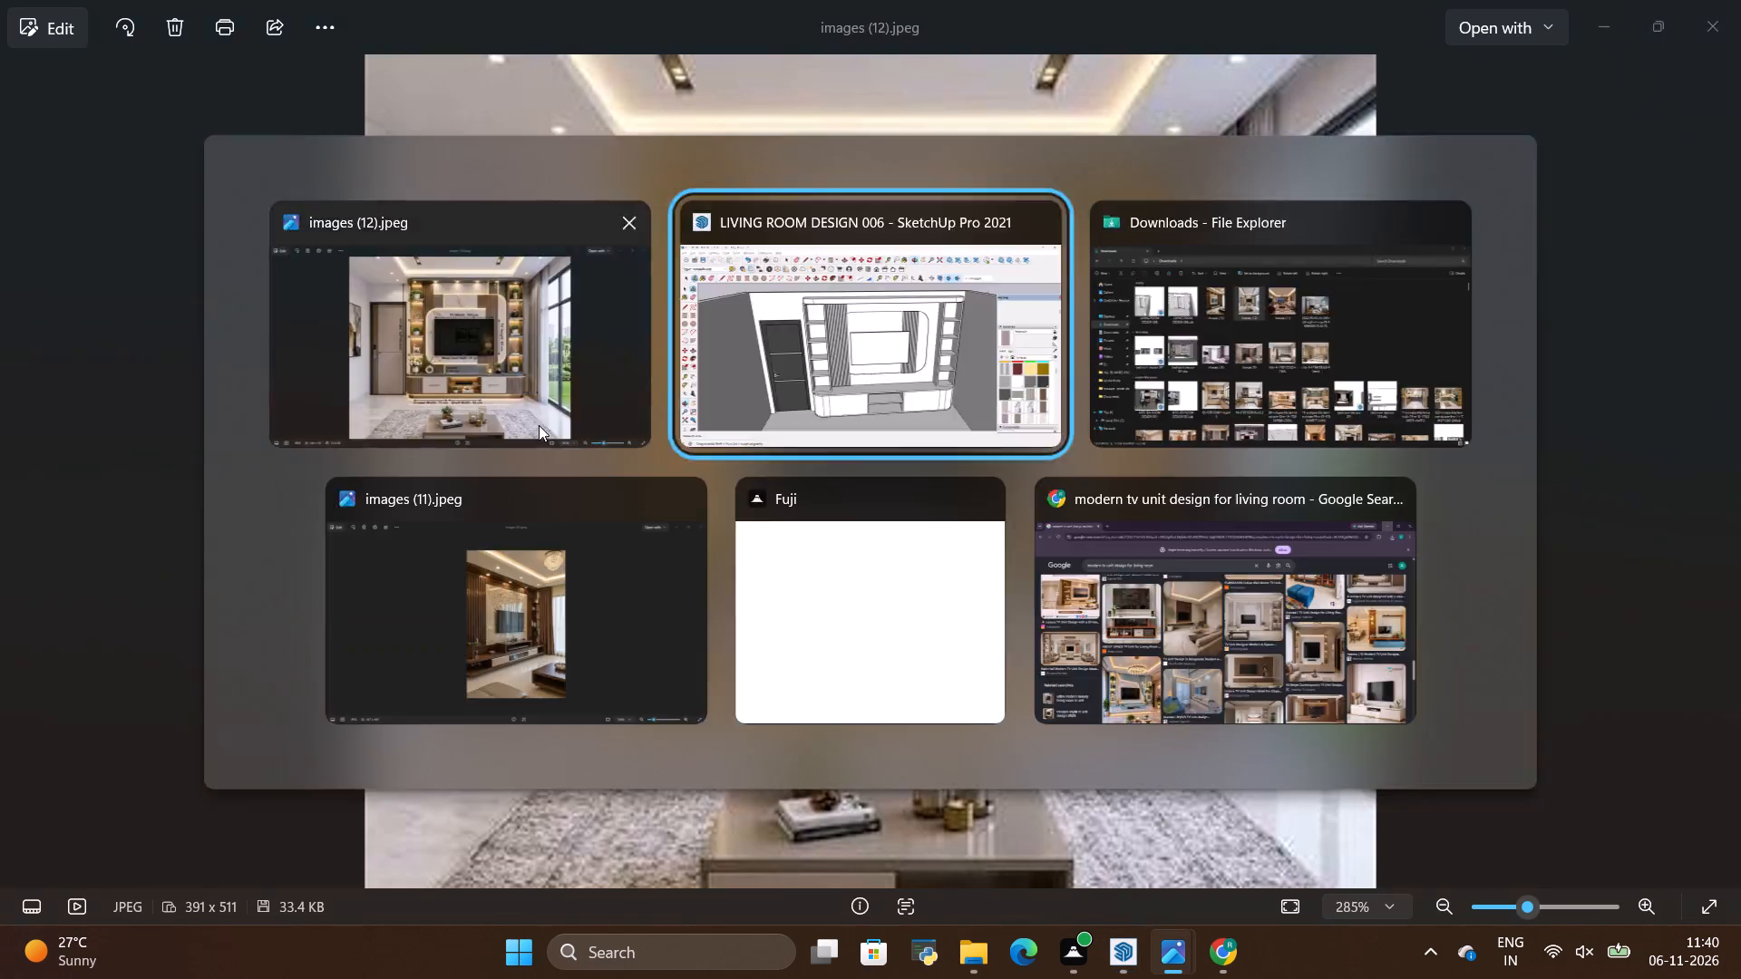
scroll(756, 520, "down", 3)
scroll(1070, 672, "up", 4)
key("alt+Tab")
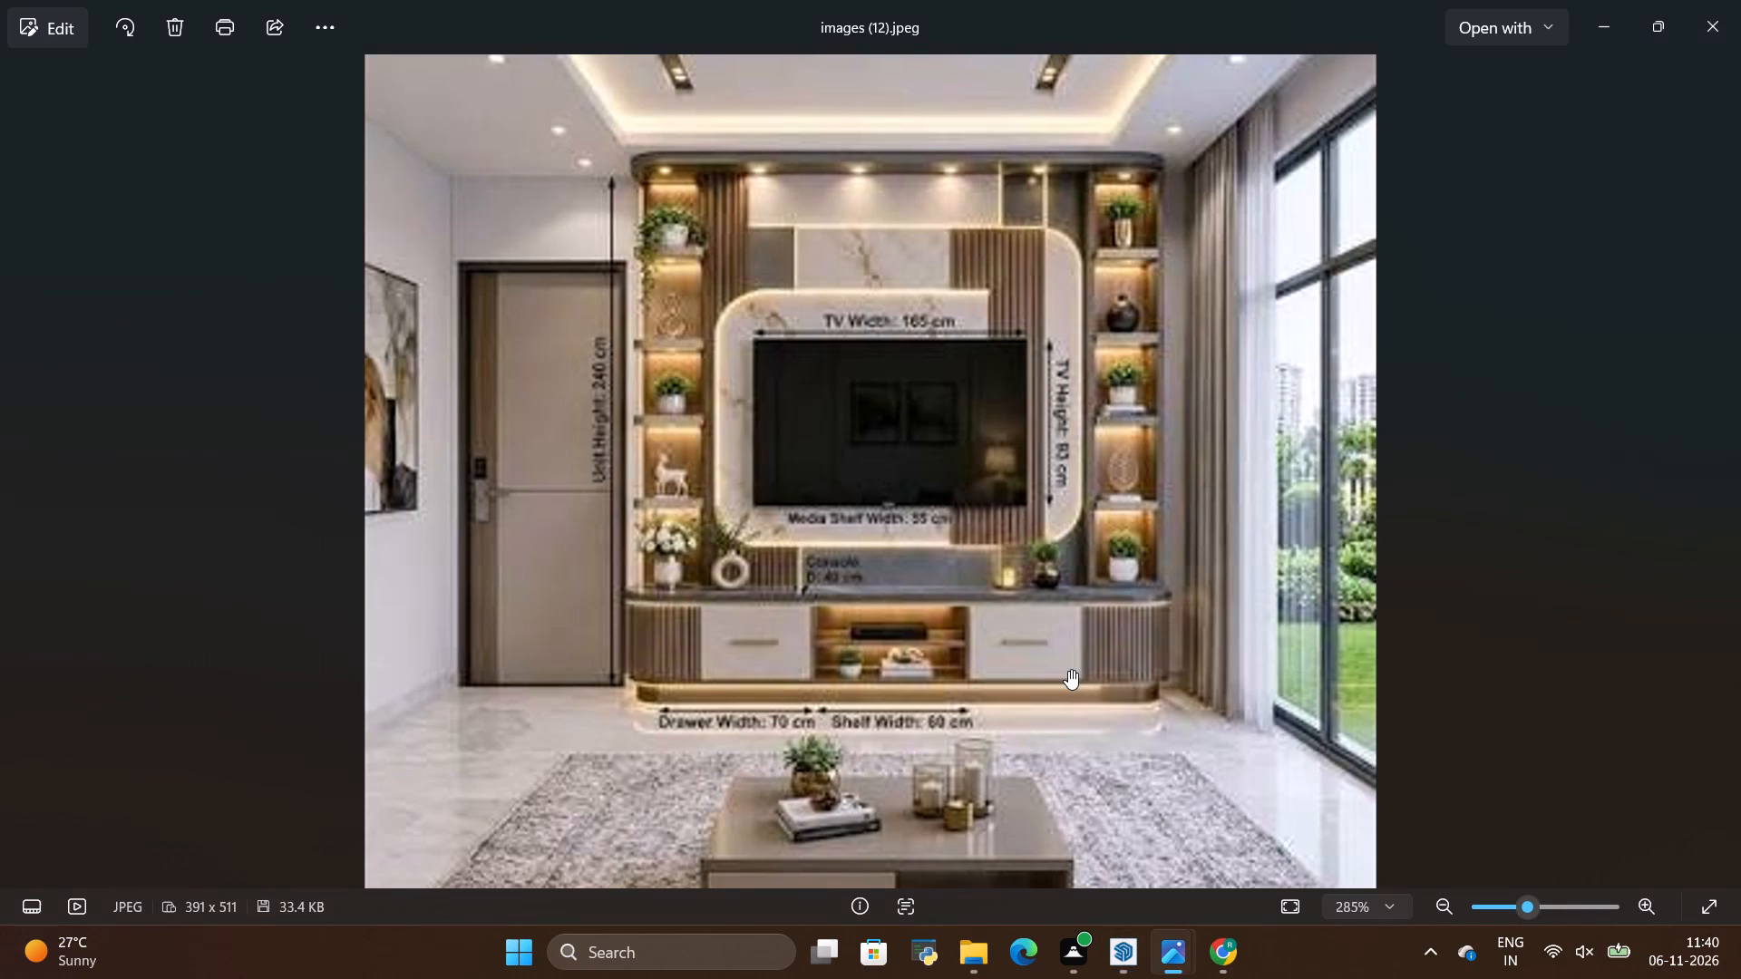
scroll(1068, 670, "down", 1)
scroll(995, 516, "up", 3)
scroll(730, 739, "up", 5)
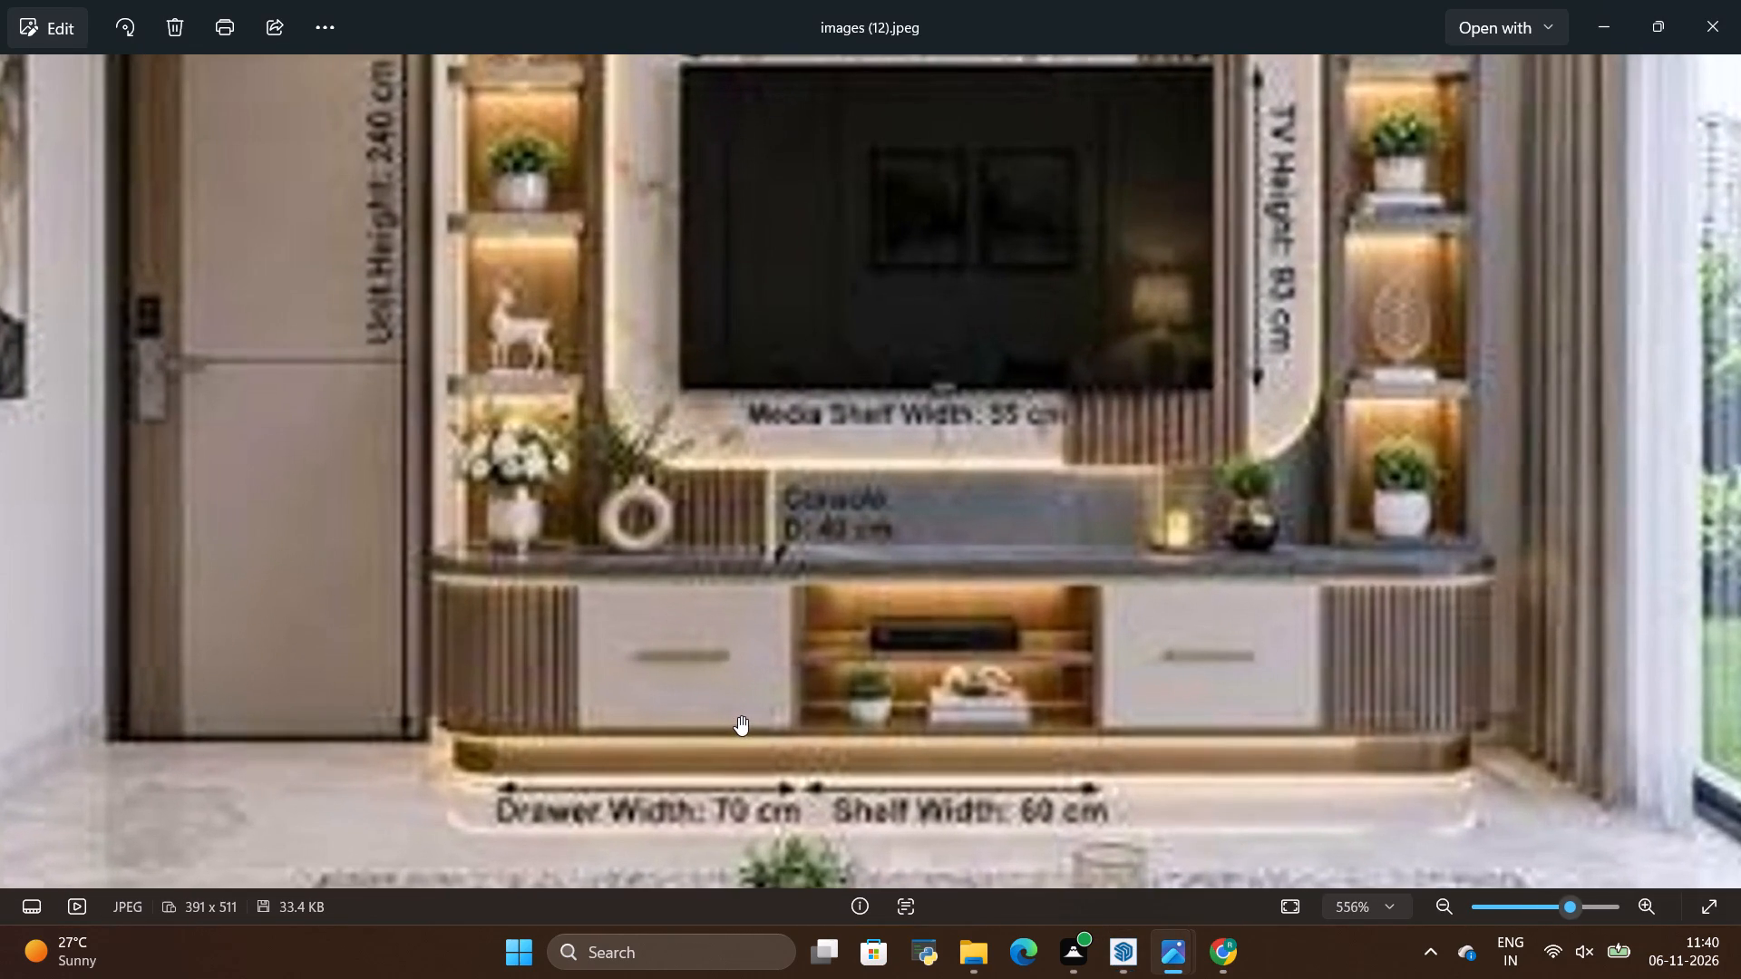
Compare the modelled TV unit with the reference photo, checking the shelf towers, wall panels and drawer base.
key("alt+Tab")
scroll(740, 715, "down", 4)
scroll(640, 695, "up", 4)
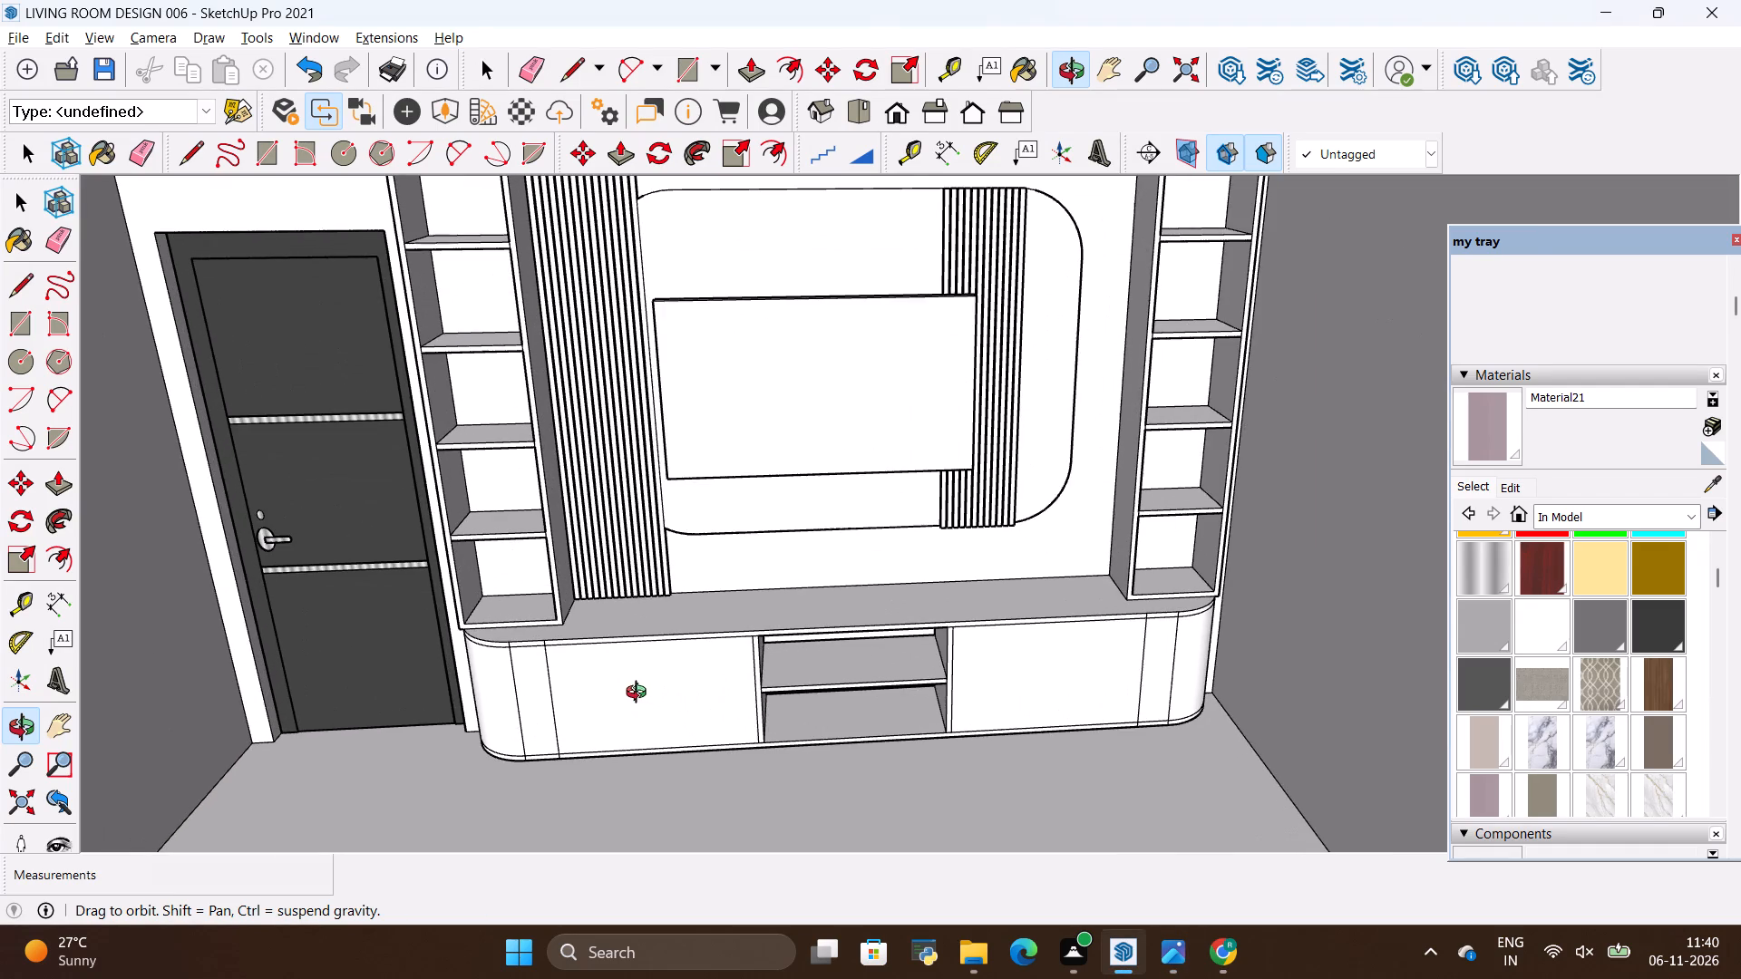
key("alt+Tab")
scroll(642, 697, "down", 8)
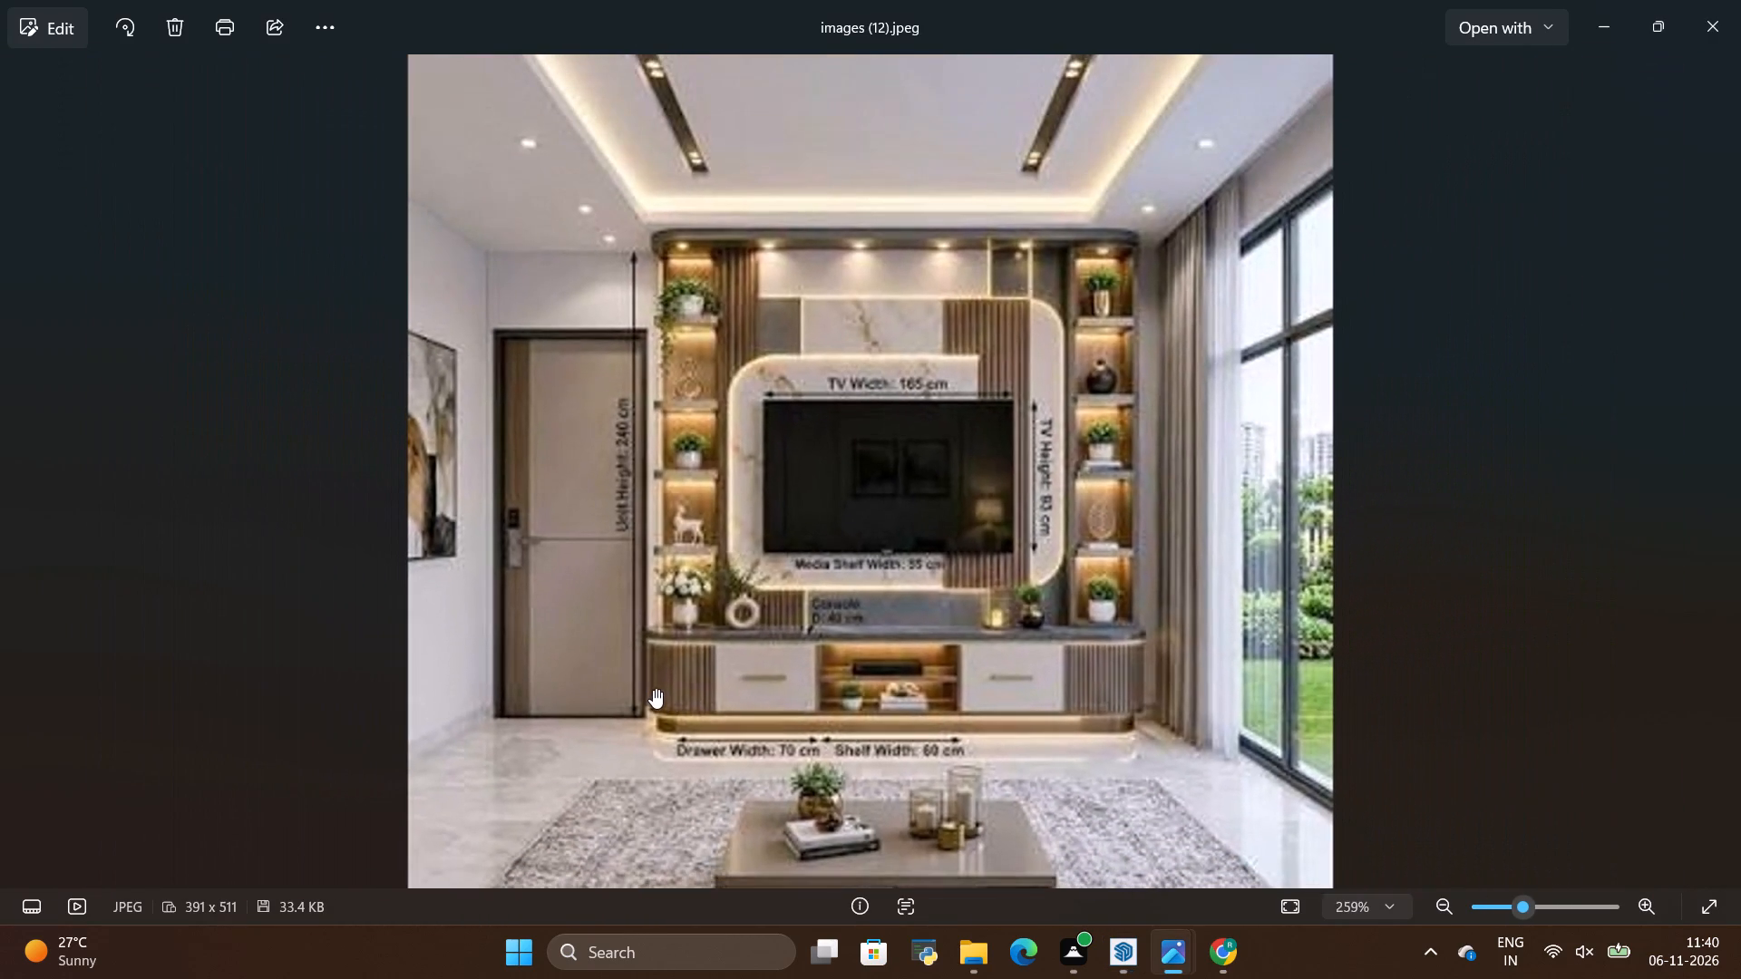
key("alt+Tab")
scroll(653, 689, "down", 3)
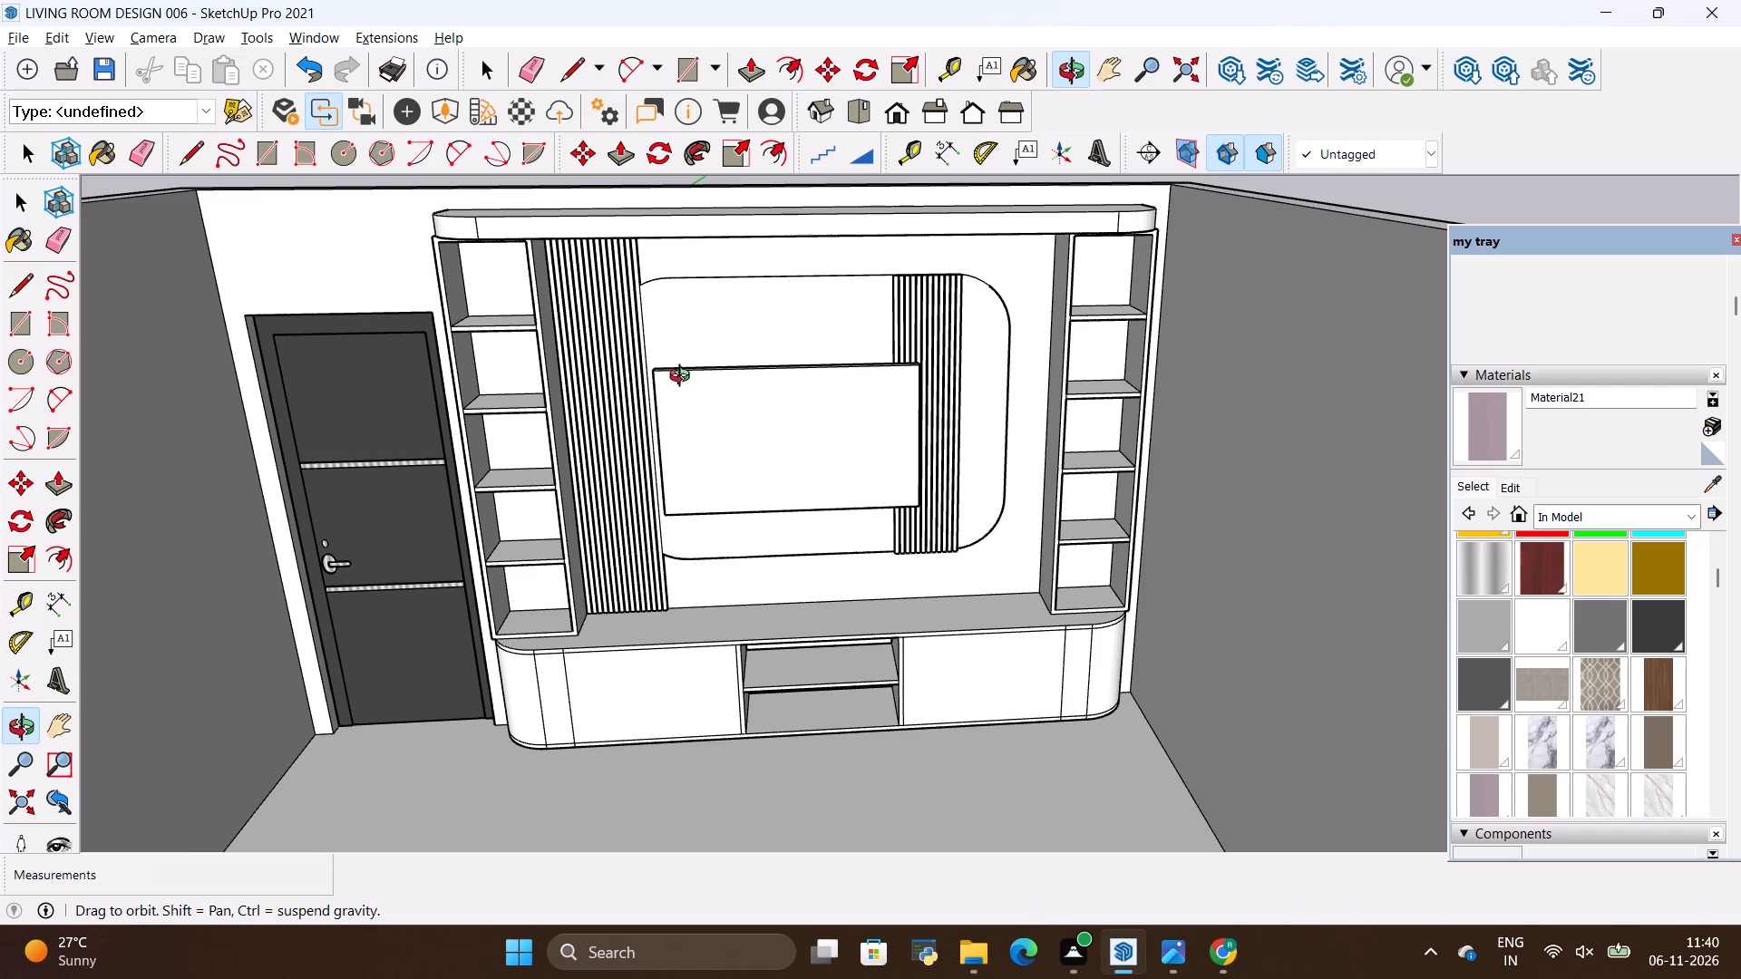
scroll(595, 624, "up", 3)
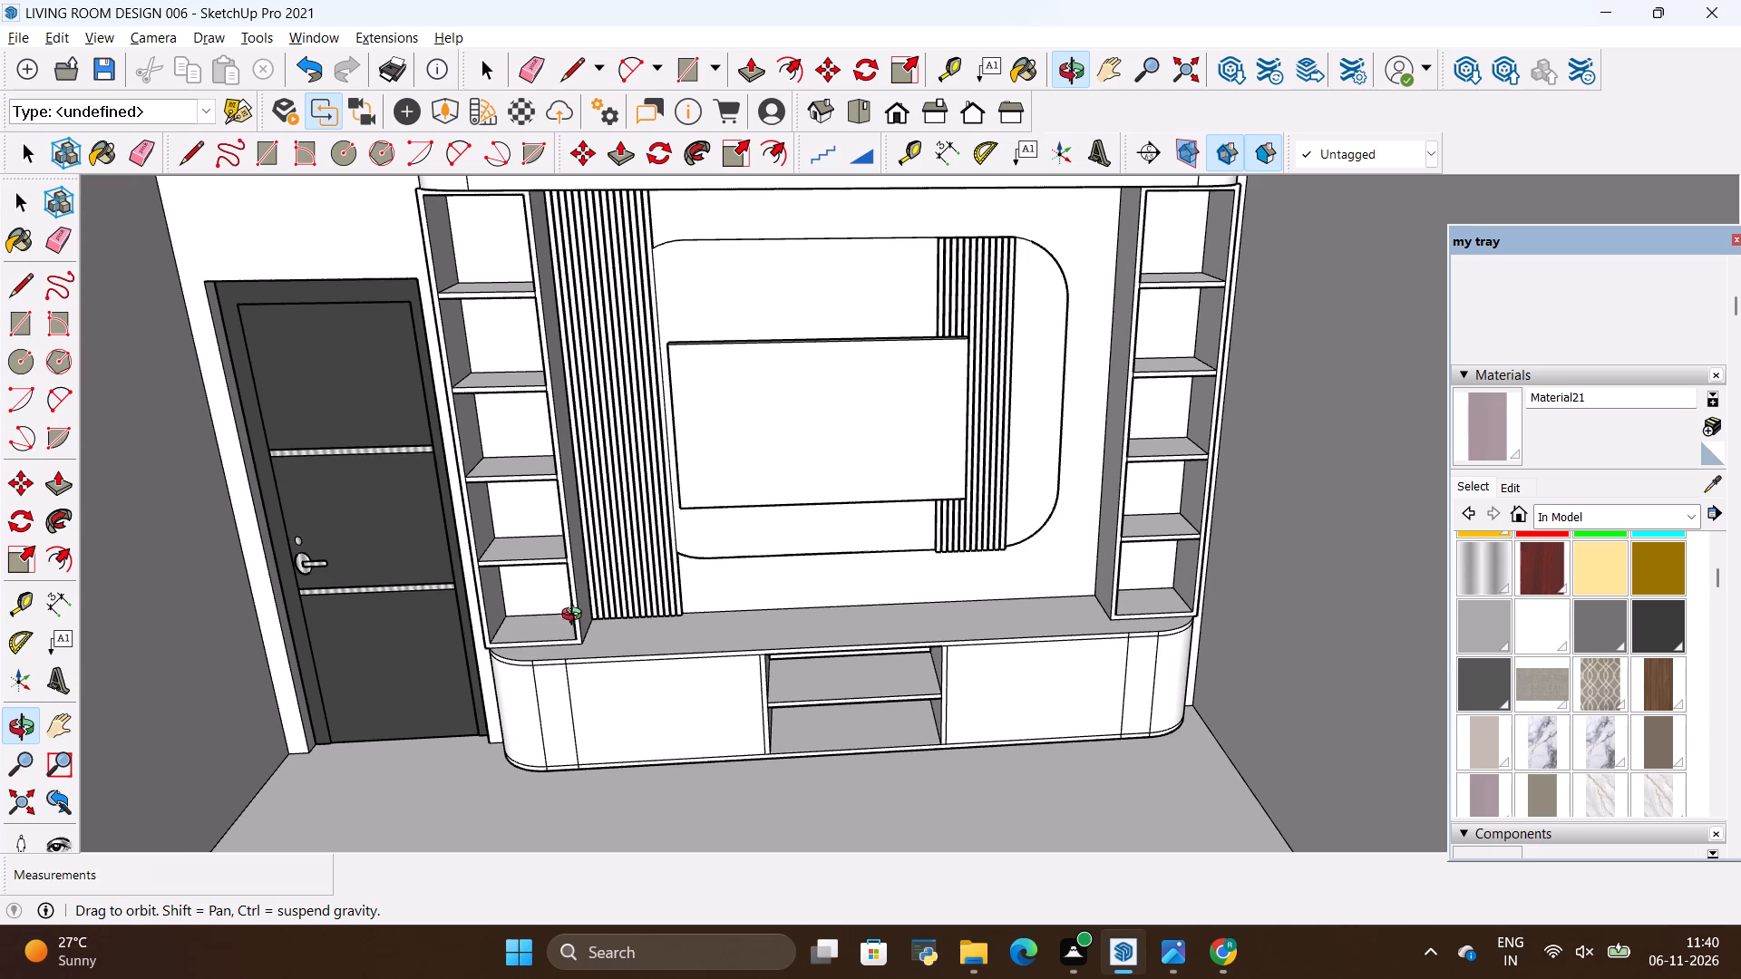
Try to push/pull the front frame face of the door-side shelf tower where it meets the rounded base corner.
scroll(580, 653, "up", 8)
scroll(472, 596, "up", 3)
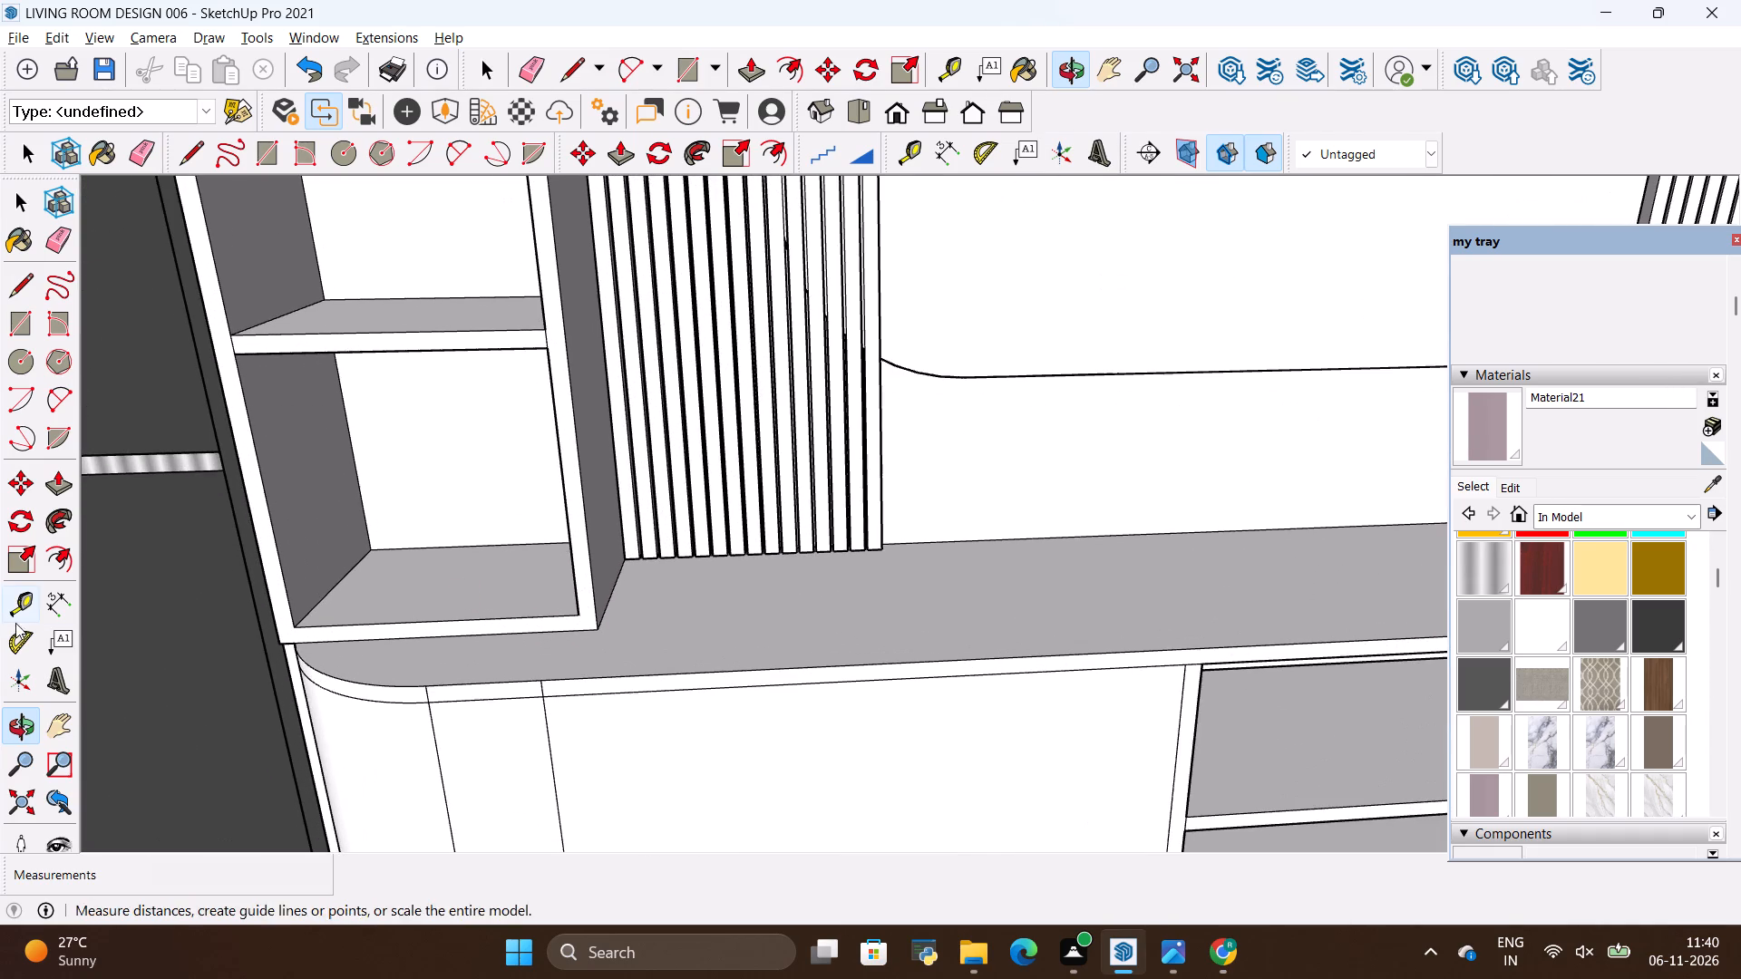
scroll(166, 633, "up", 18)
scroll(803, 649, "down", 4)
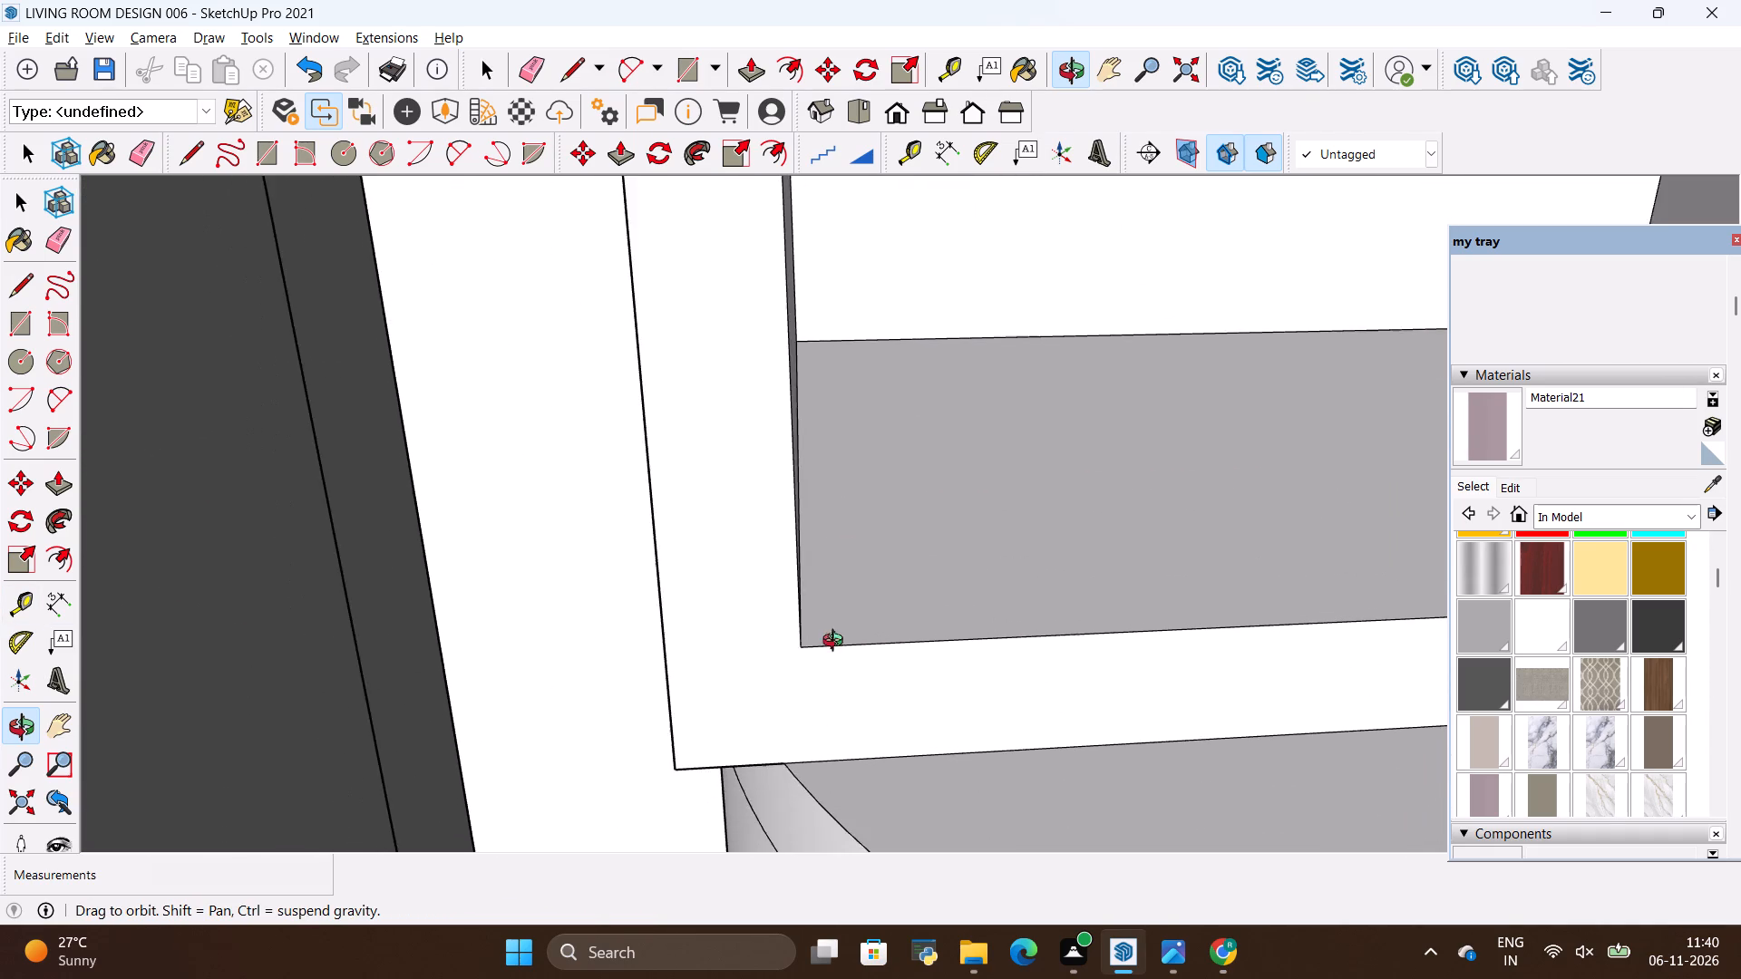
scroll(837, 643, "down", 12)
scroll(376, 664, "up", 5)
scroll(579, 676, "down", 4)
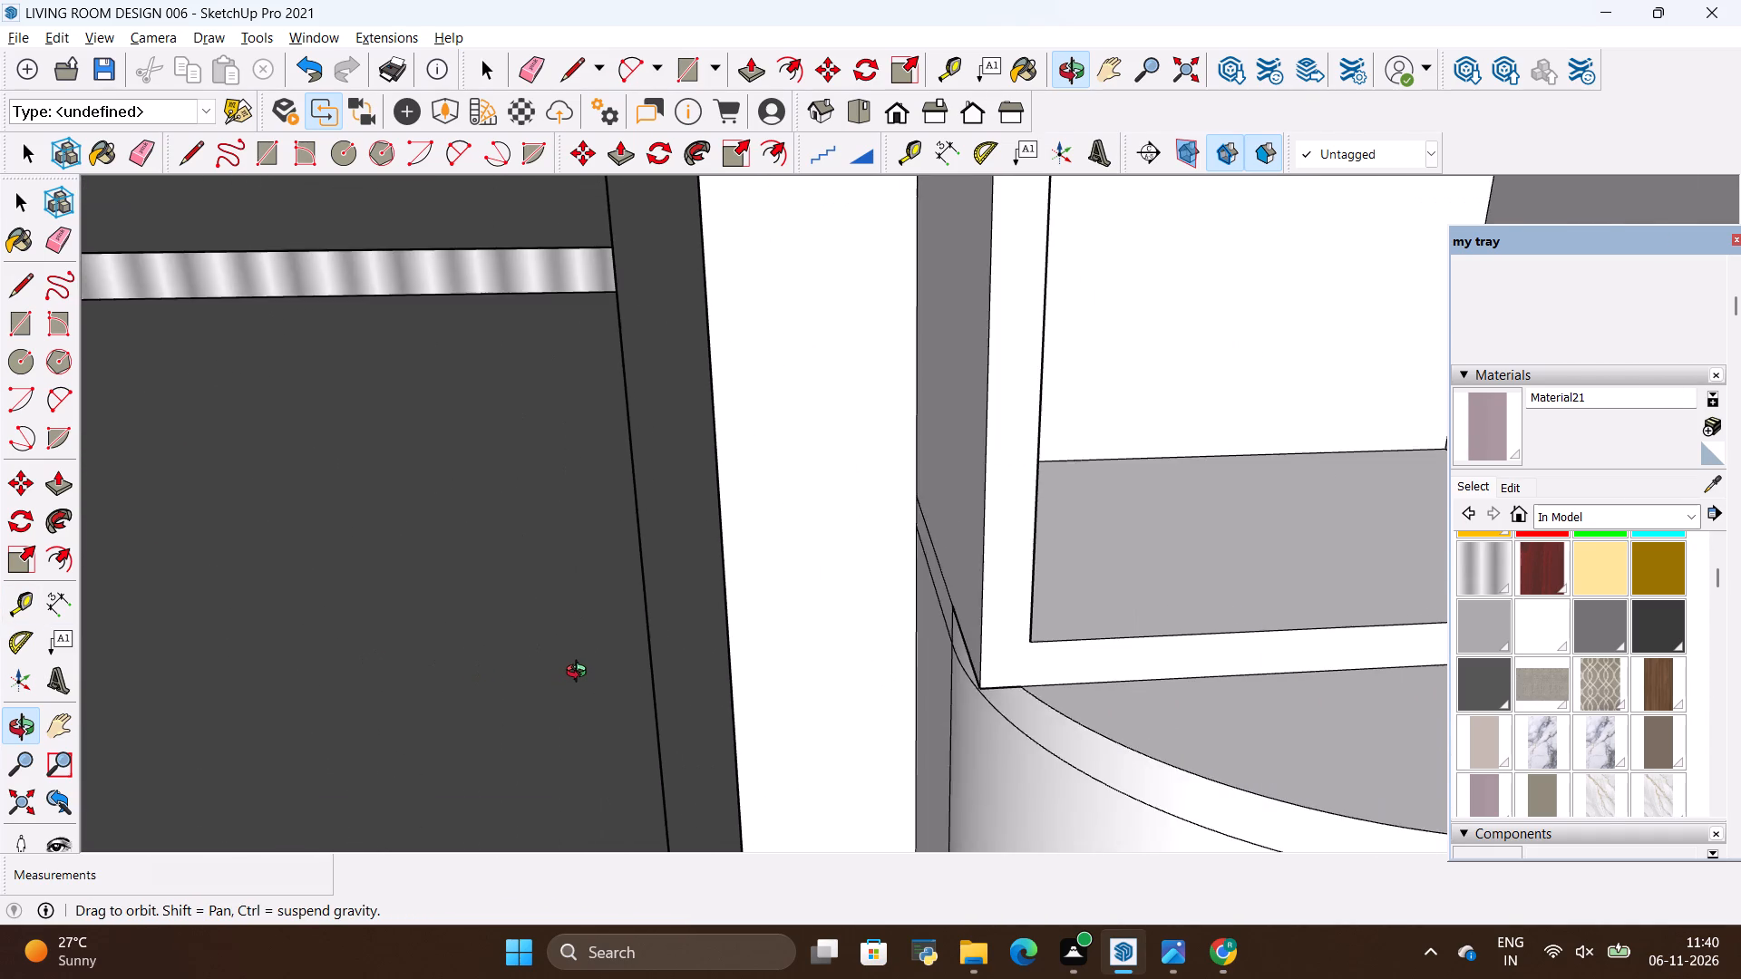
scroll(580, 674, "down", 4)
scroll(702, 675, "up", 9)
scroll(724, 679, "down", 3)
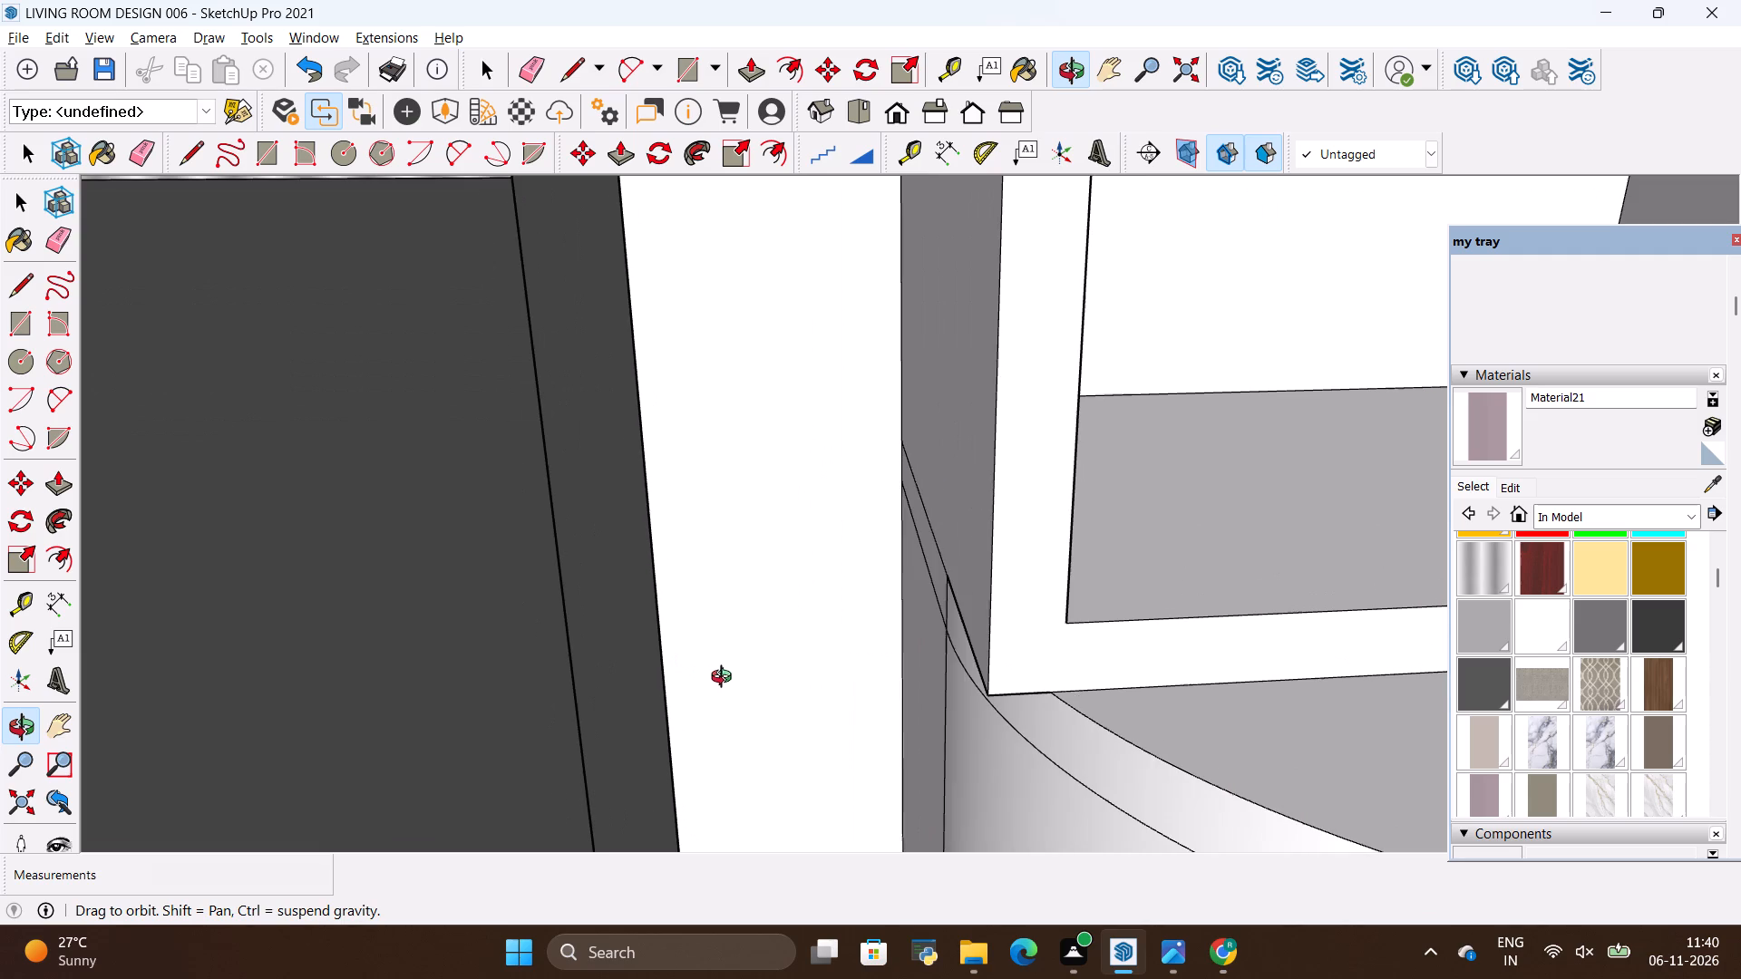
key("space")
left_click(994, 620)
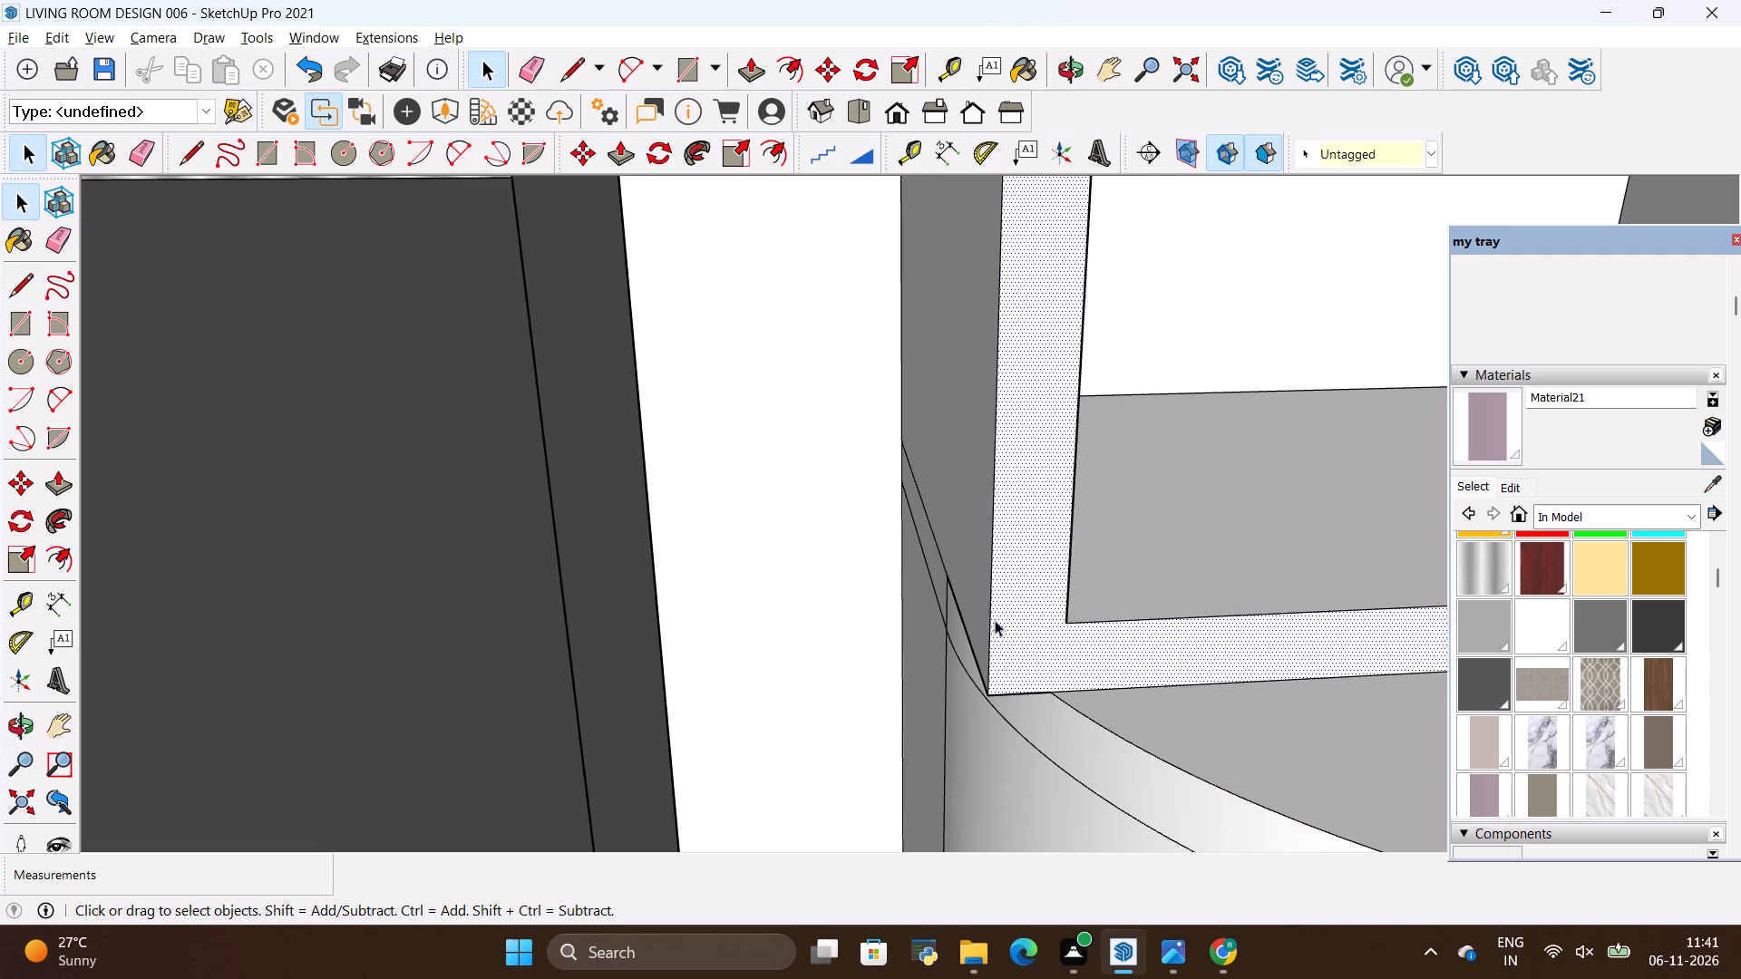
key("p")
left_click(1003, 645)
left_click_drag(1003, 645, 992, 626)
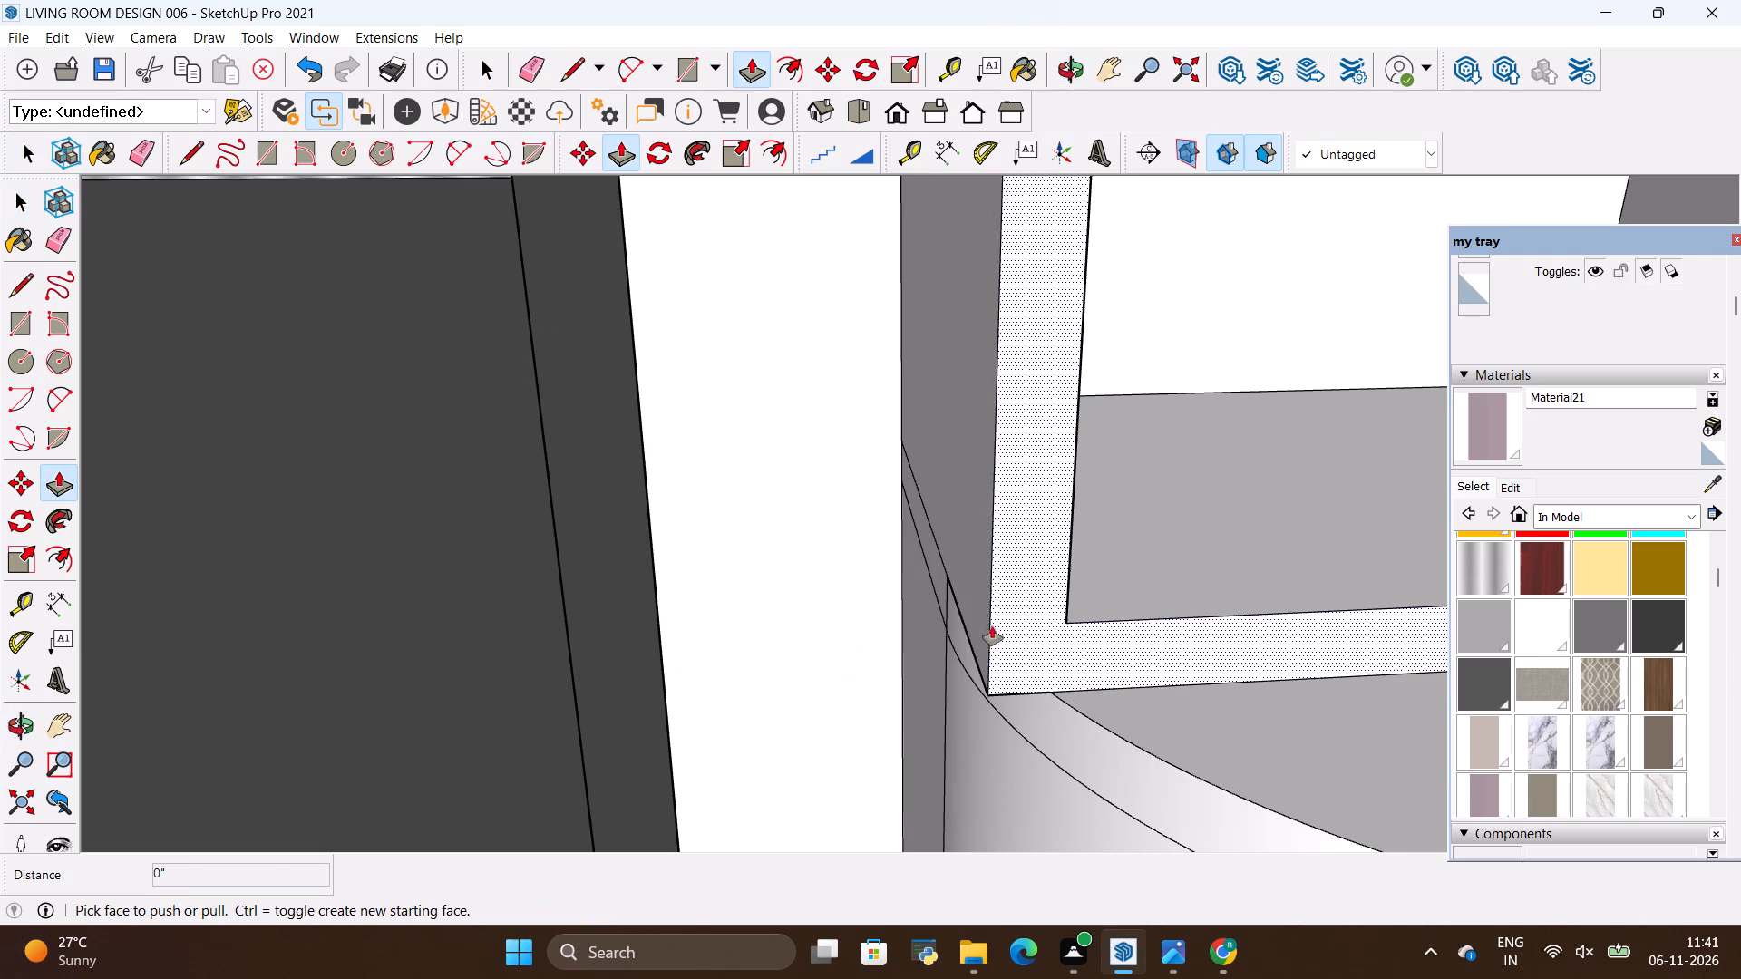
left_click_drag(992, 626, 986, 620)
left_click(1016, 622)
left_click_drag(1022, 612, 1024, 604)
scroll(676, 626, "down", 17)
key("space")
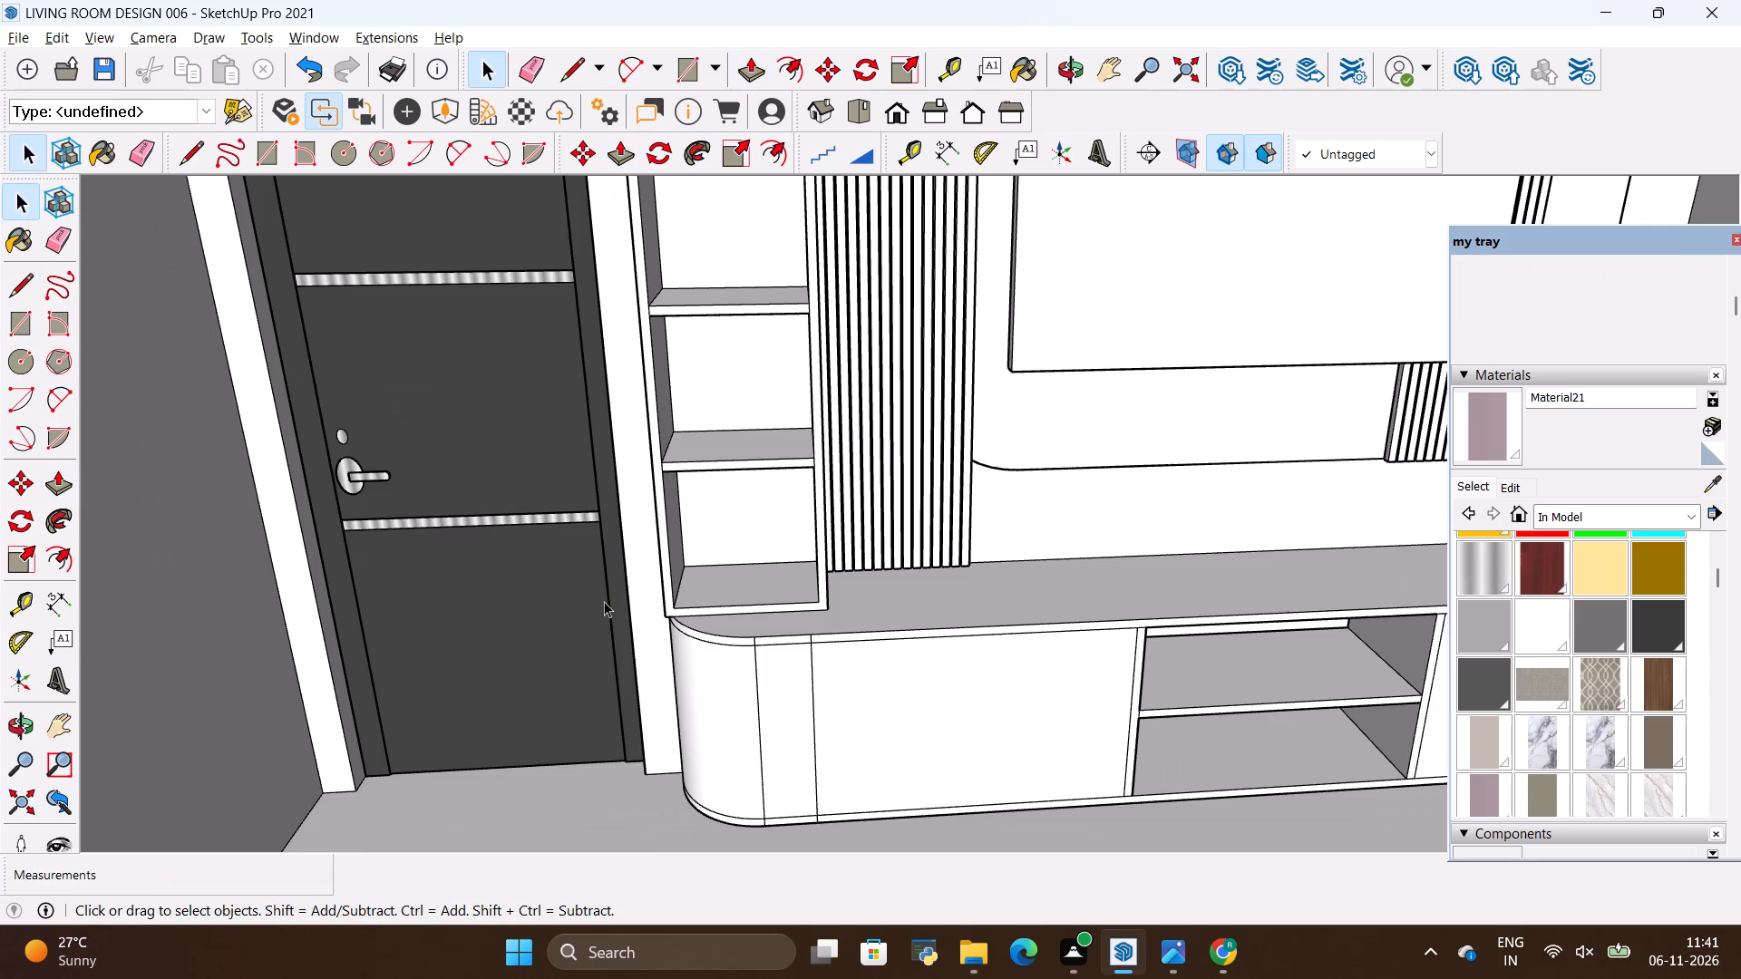
Compare the whole TV unit with images (12).jpeg, studying the fluted panels, TV surround, shelves and drawer base ends.
scroll(604, 601, "down", 16)
scroll(802, 571, "up", 10)
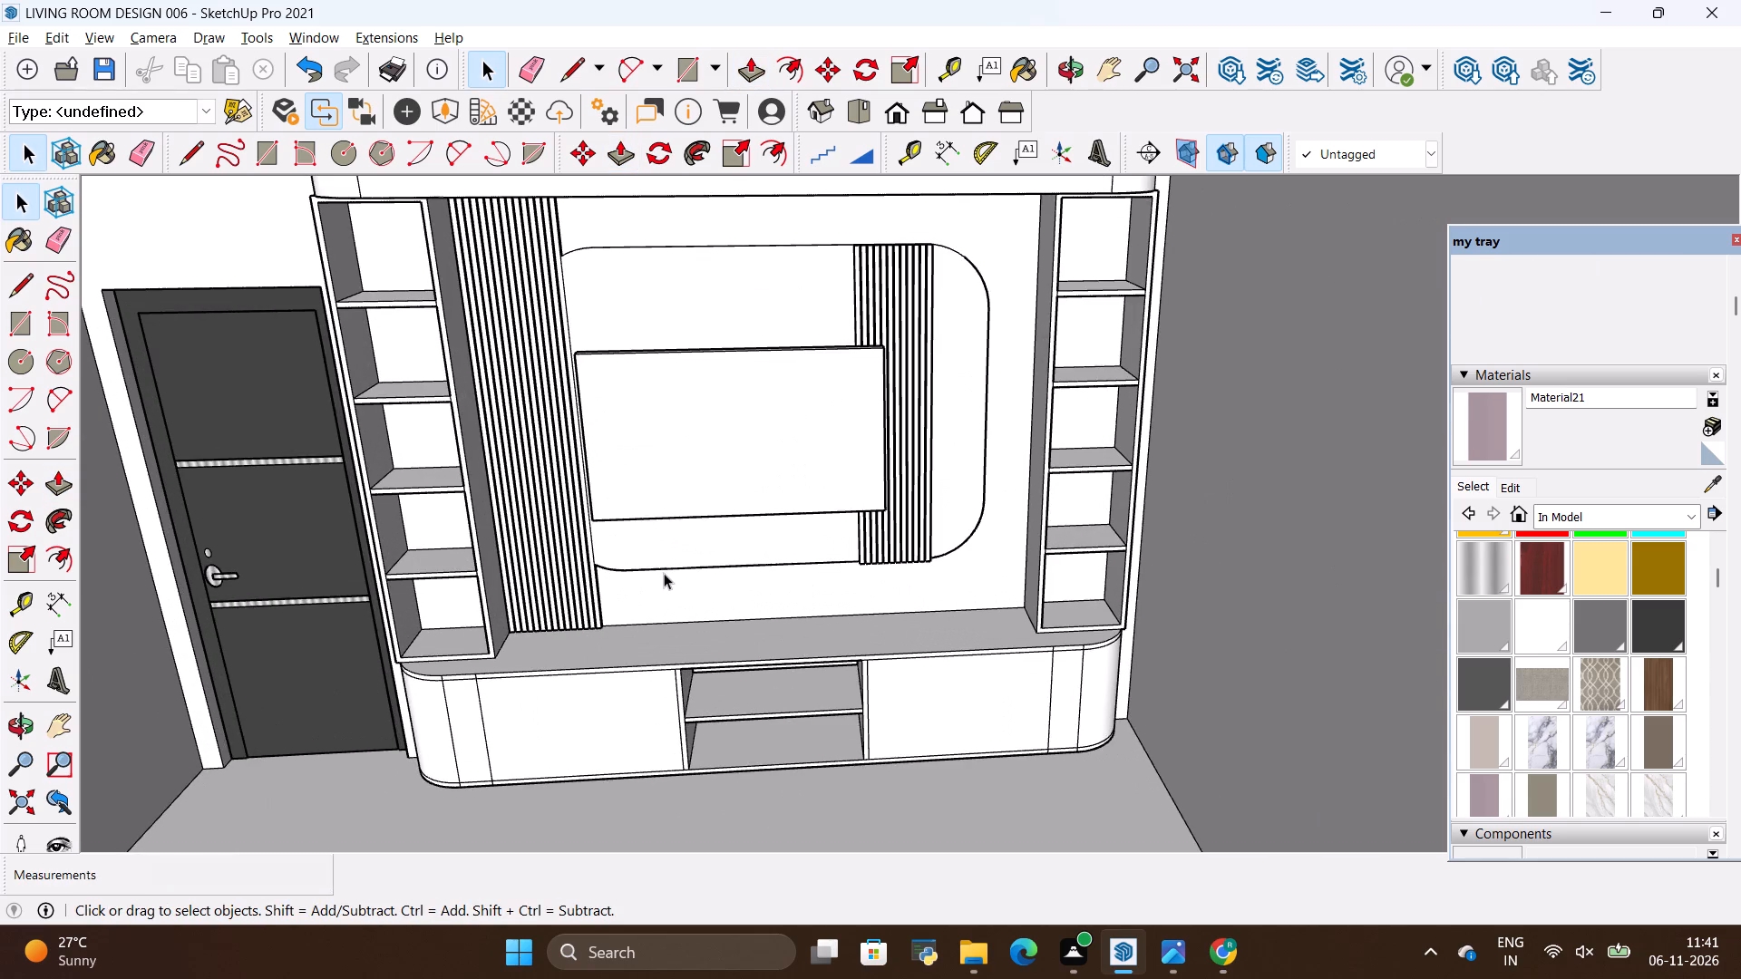
key("super+Tab")
key("super+Tab")
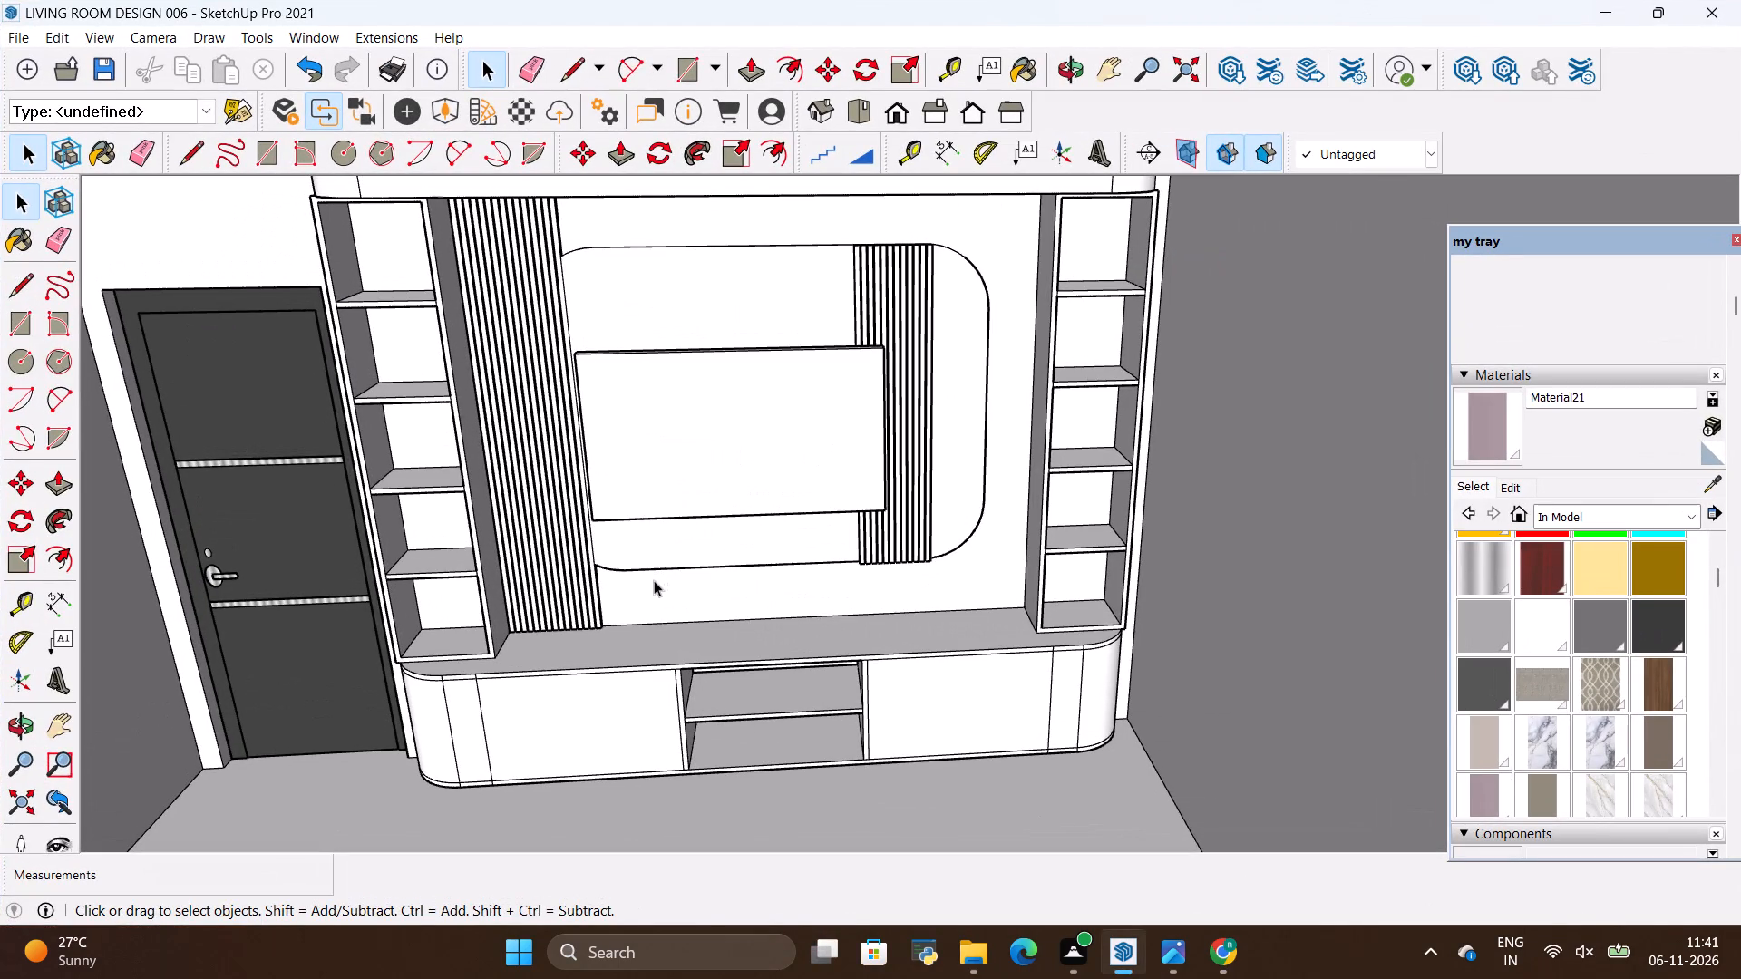
key("alt+Tab")
key("alt+Tab")
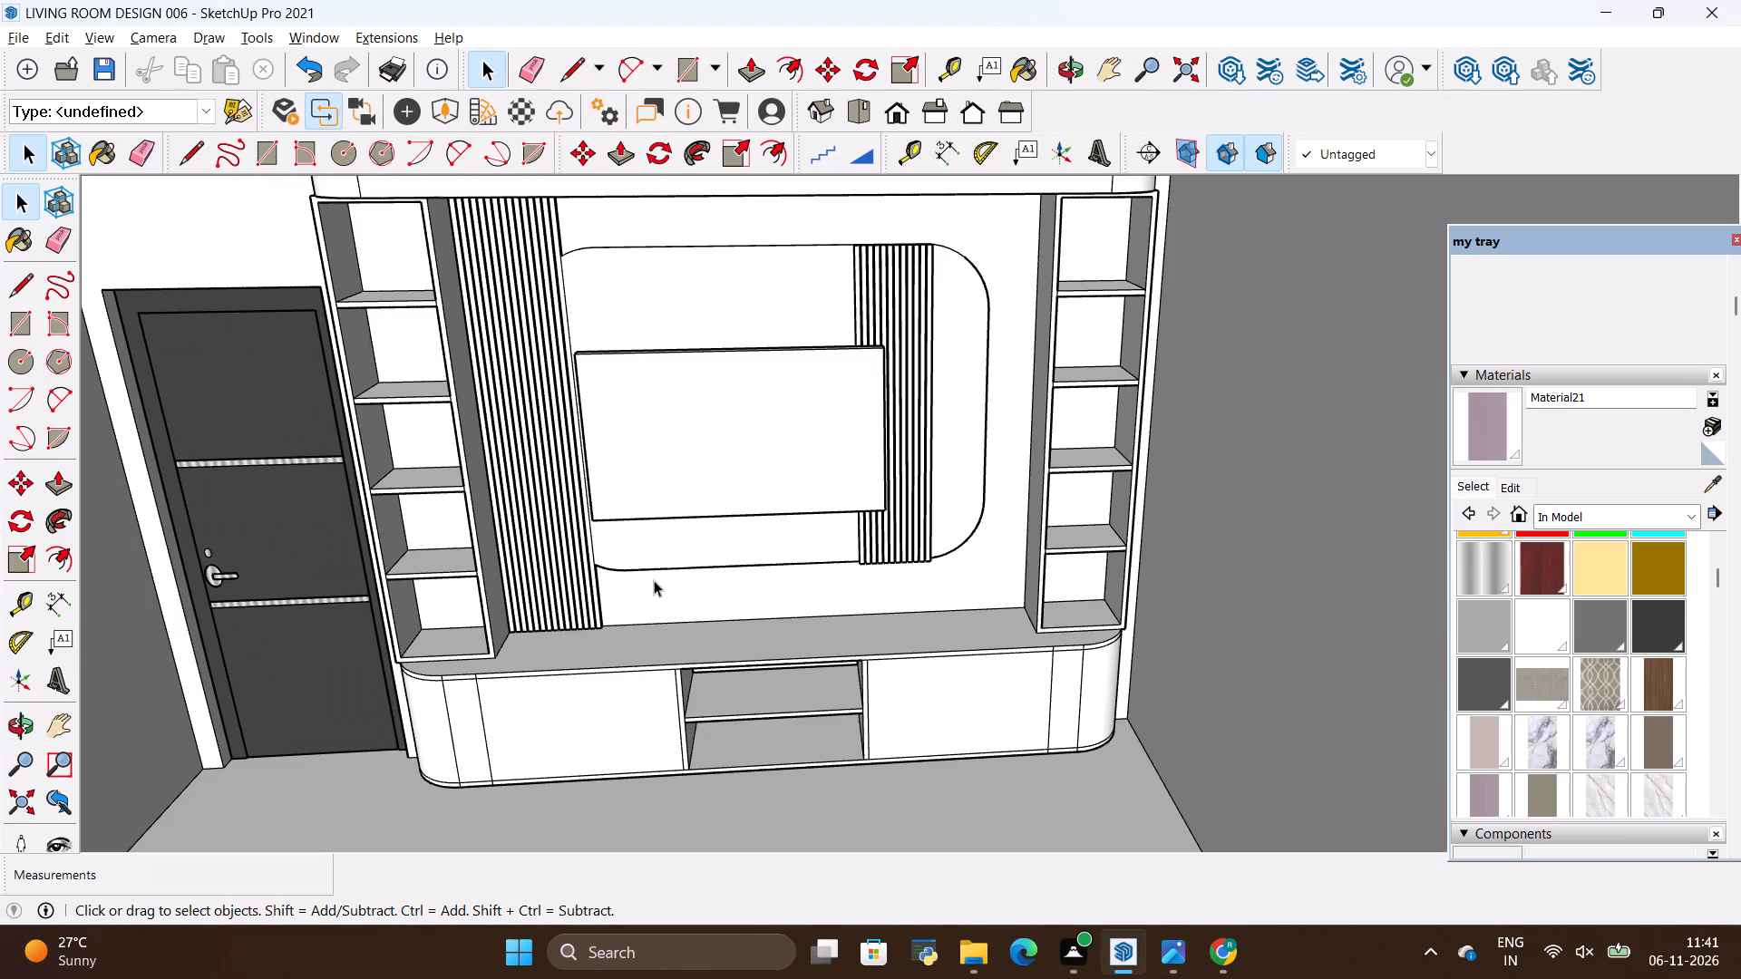
key("alt+Tab")
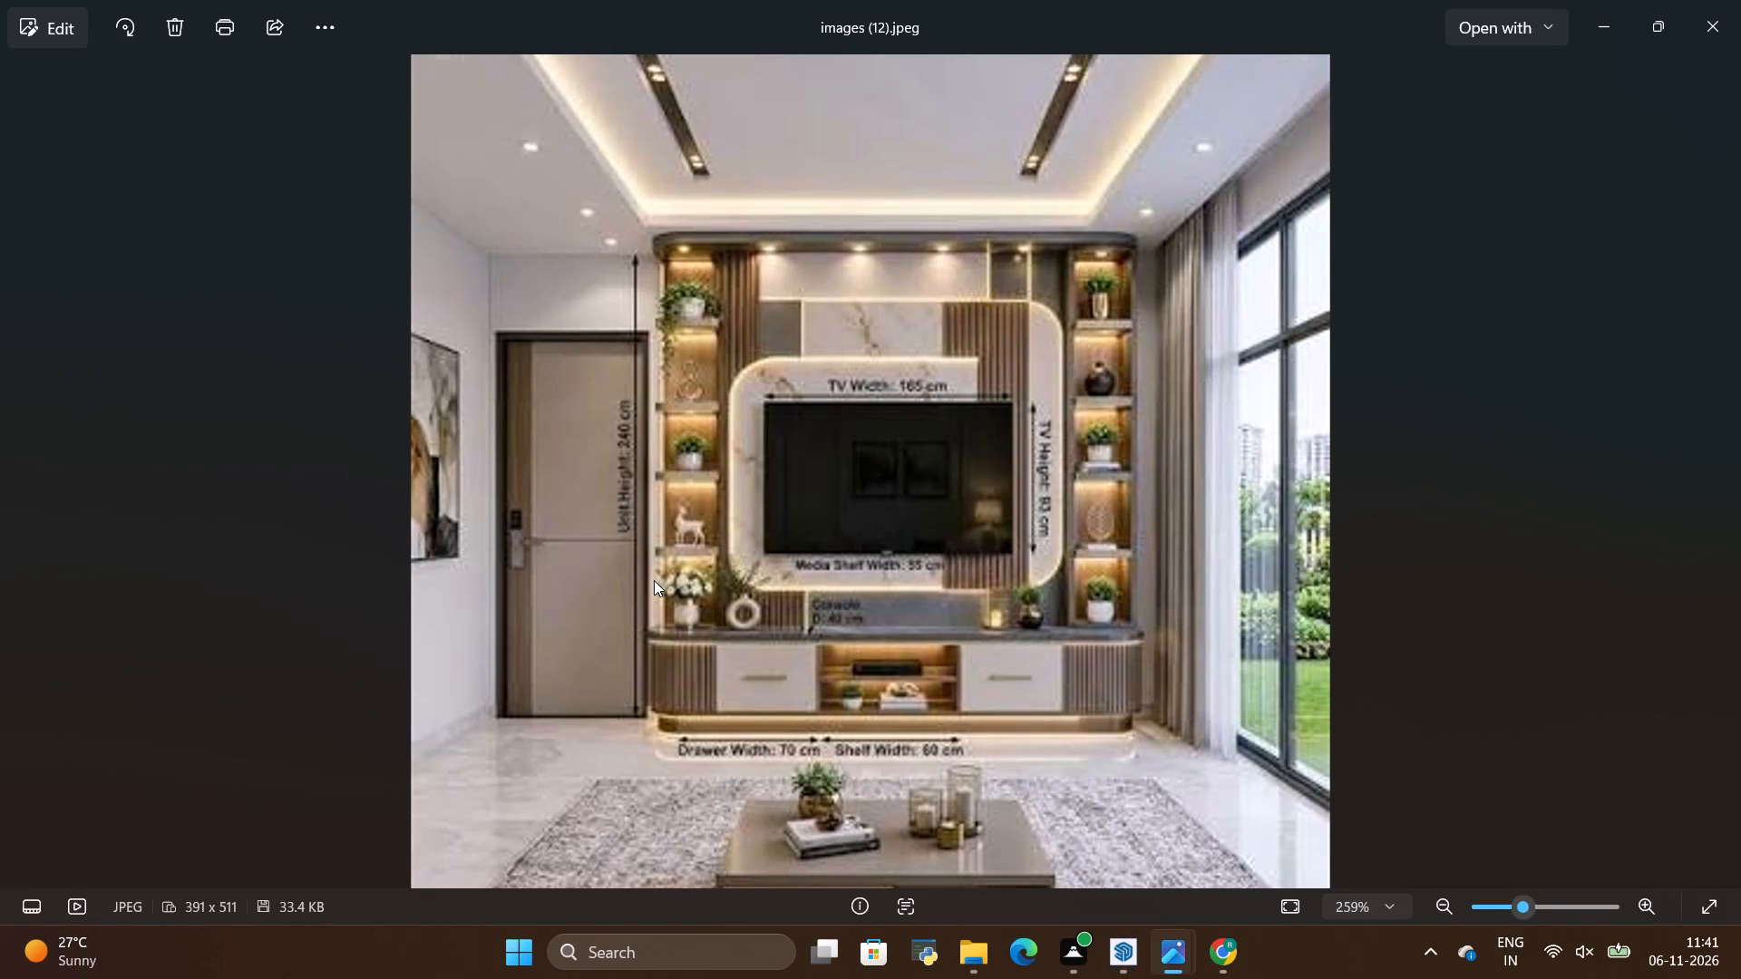
key("alt+Tab")
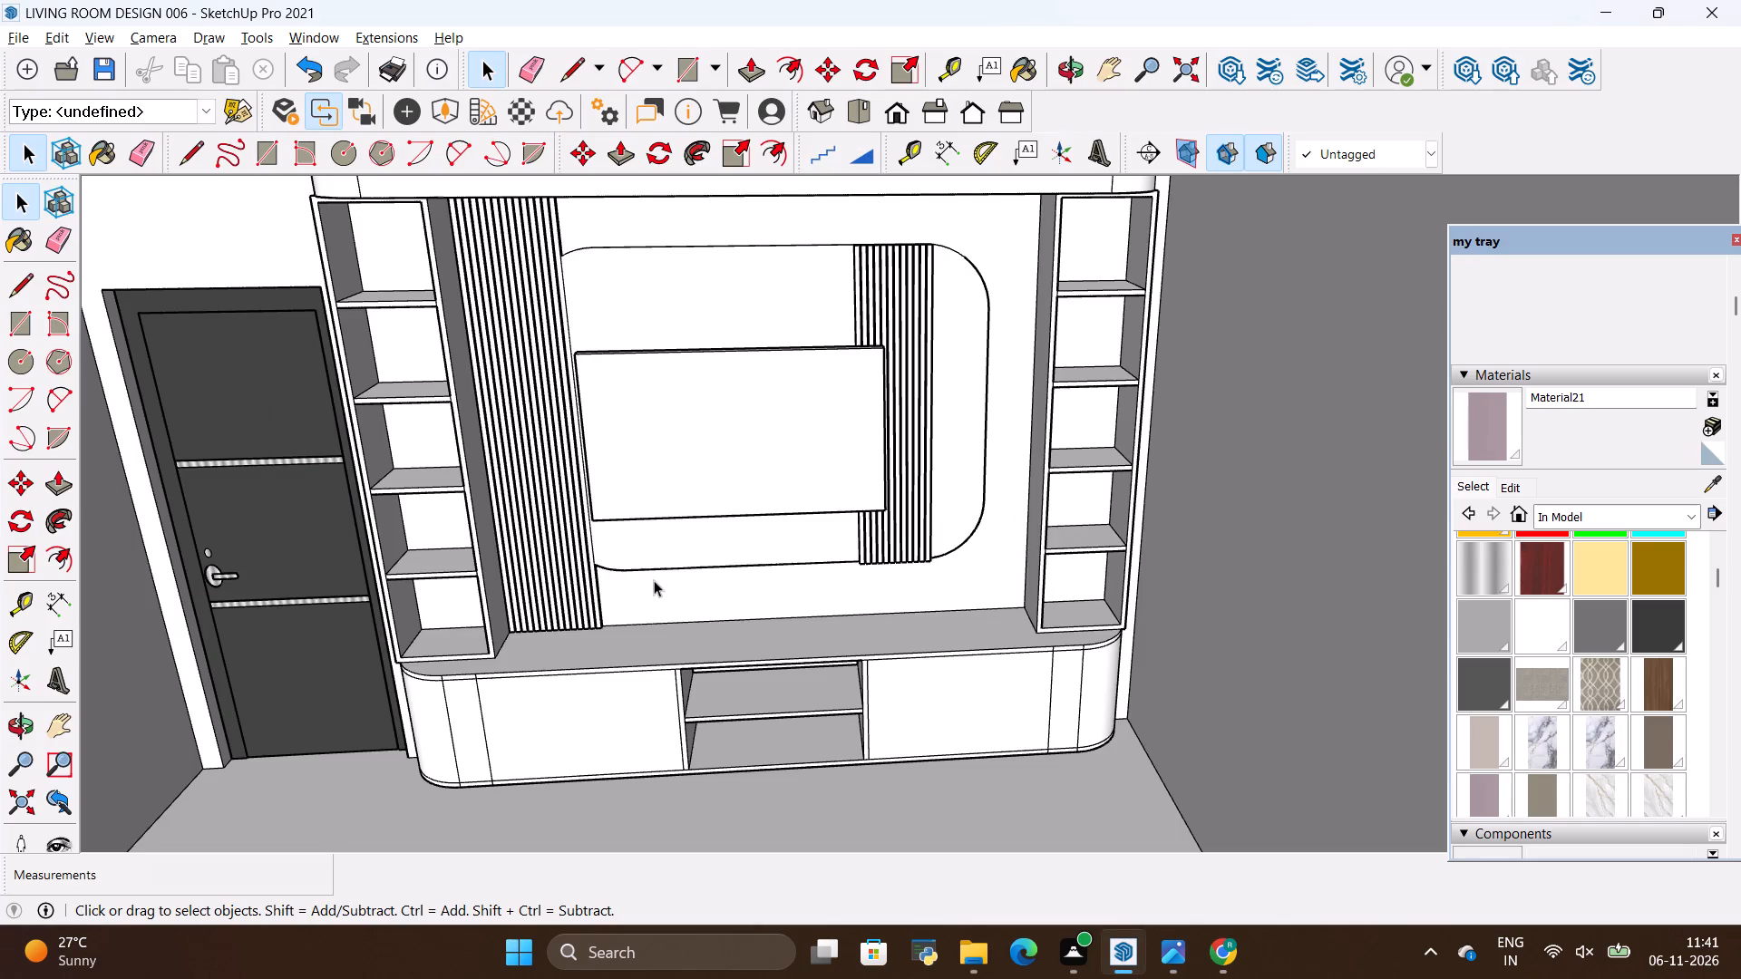
key("alt+Tab")
key("alt+Tab")
scroll(627, 739, "down", 3)
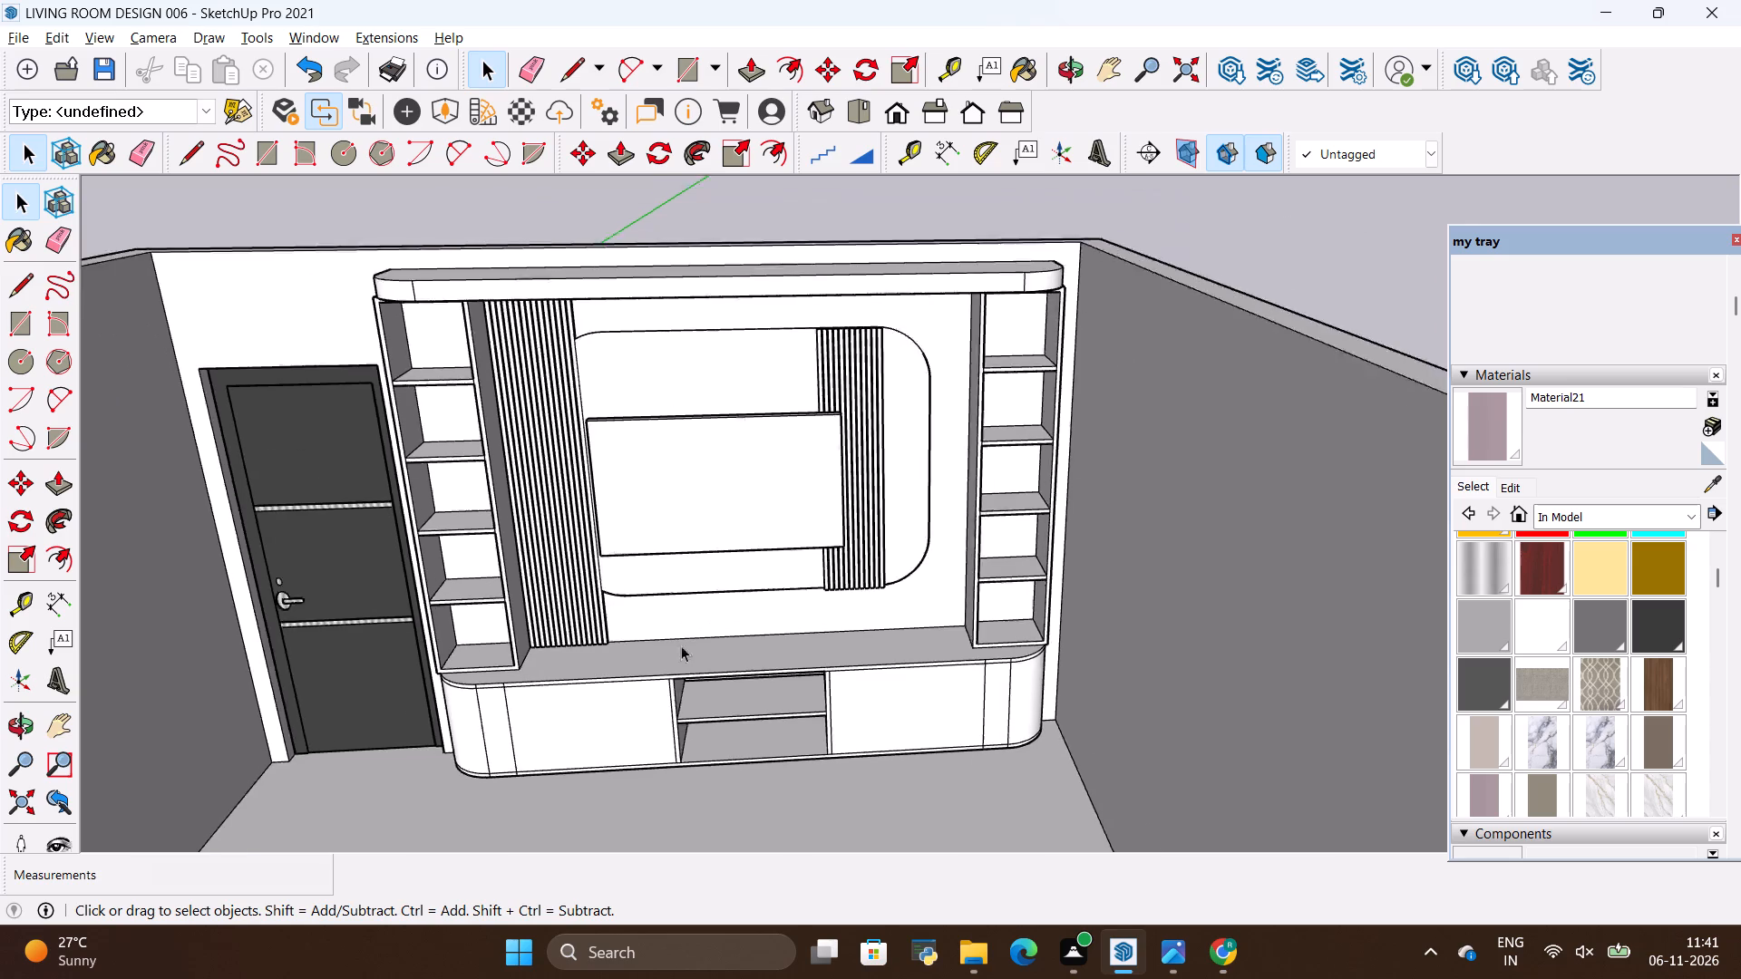
scroll(669, 570, "up", 3)
key("alt+Tab")
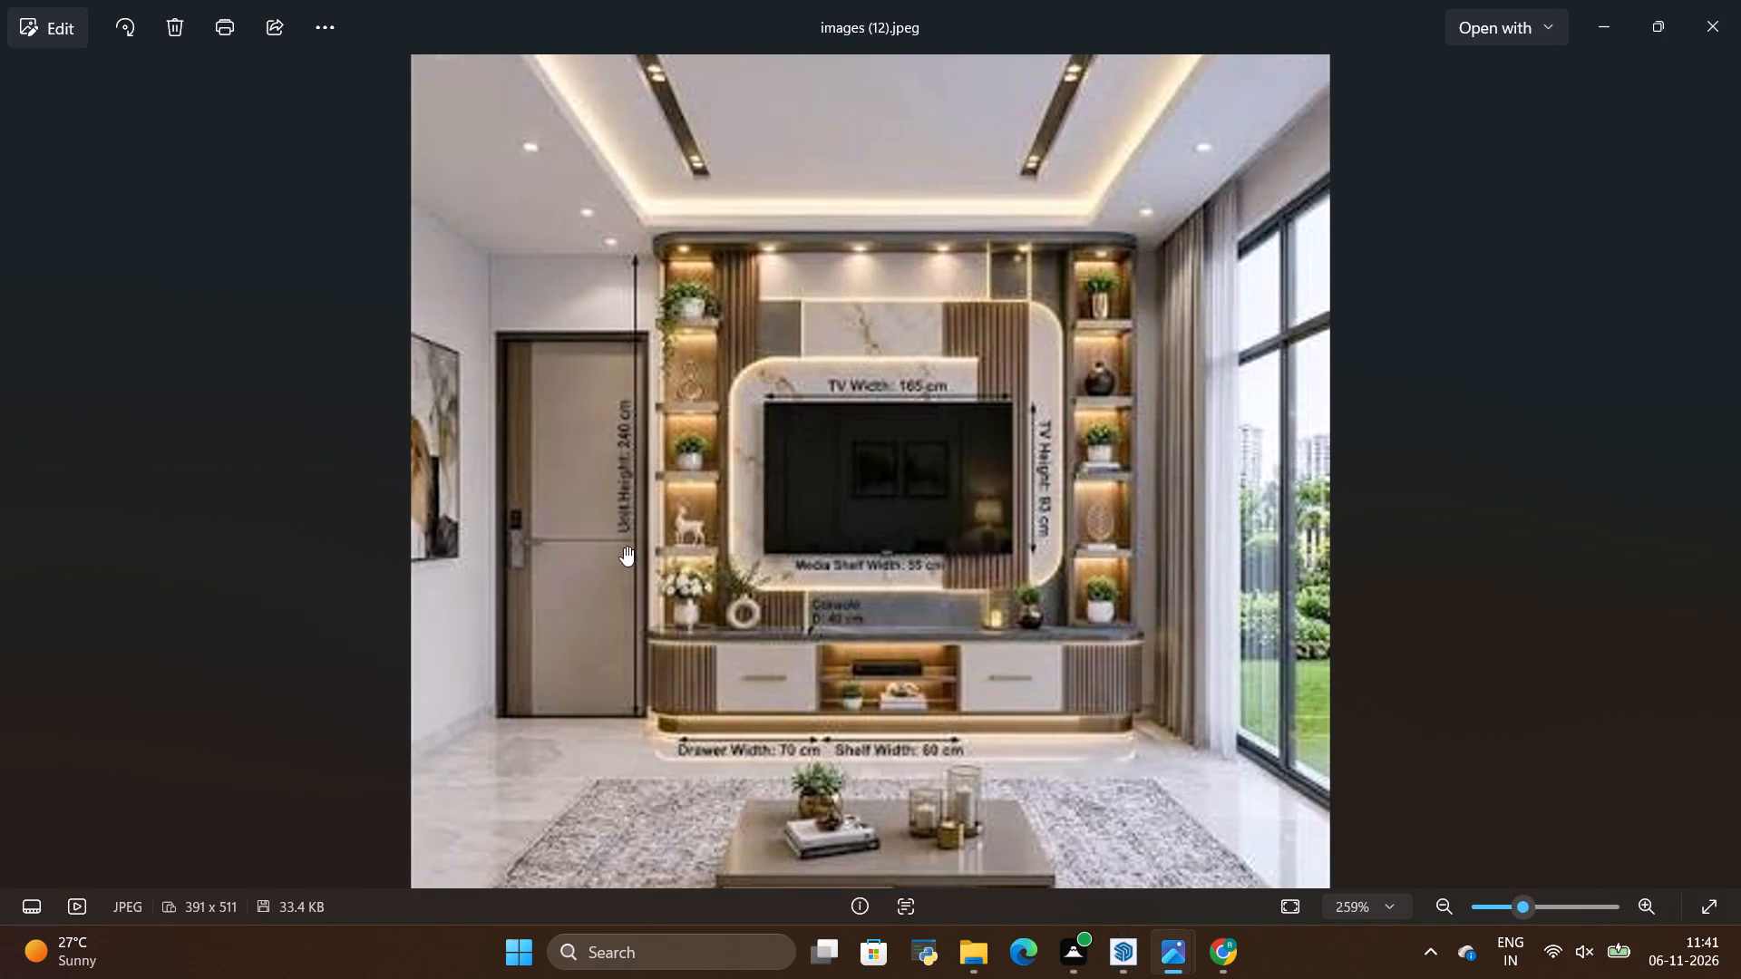
key("alt+Tab")
scroll(782, 489, "down", 3)
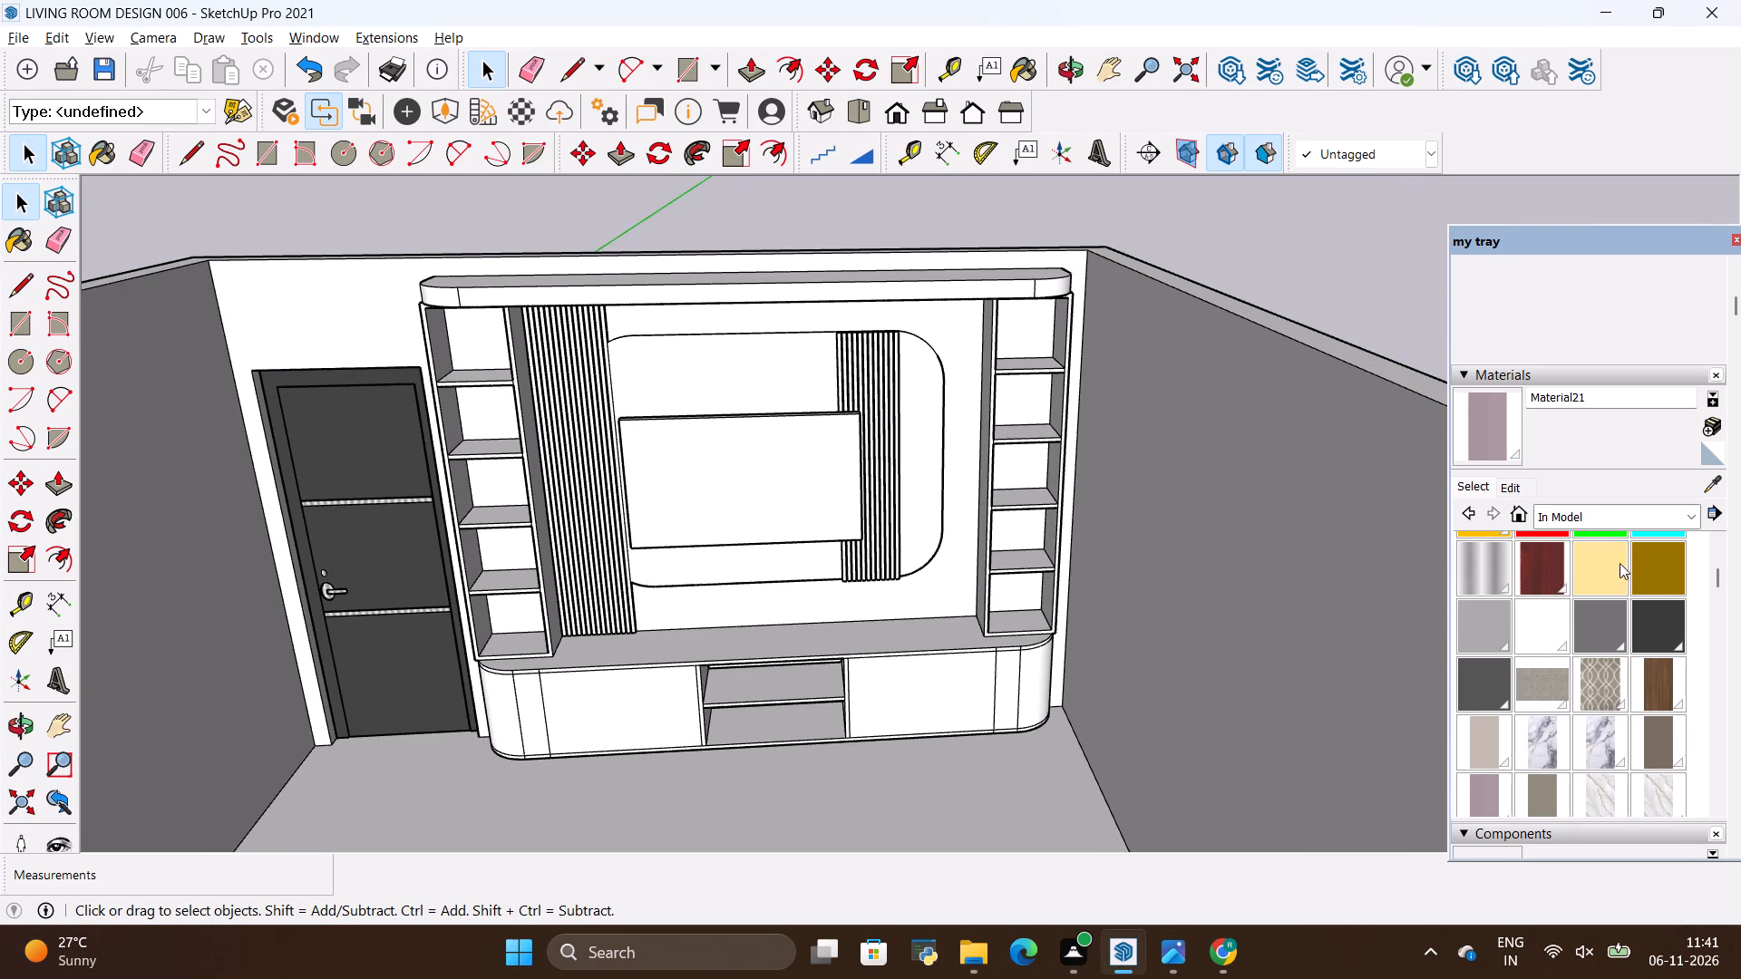
scroll(1623, 600, "up", 2)
scroll(921, 511, "down", 1)
scroll(880, 461, "up", 4)
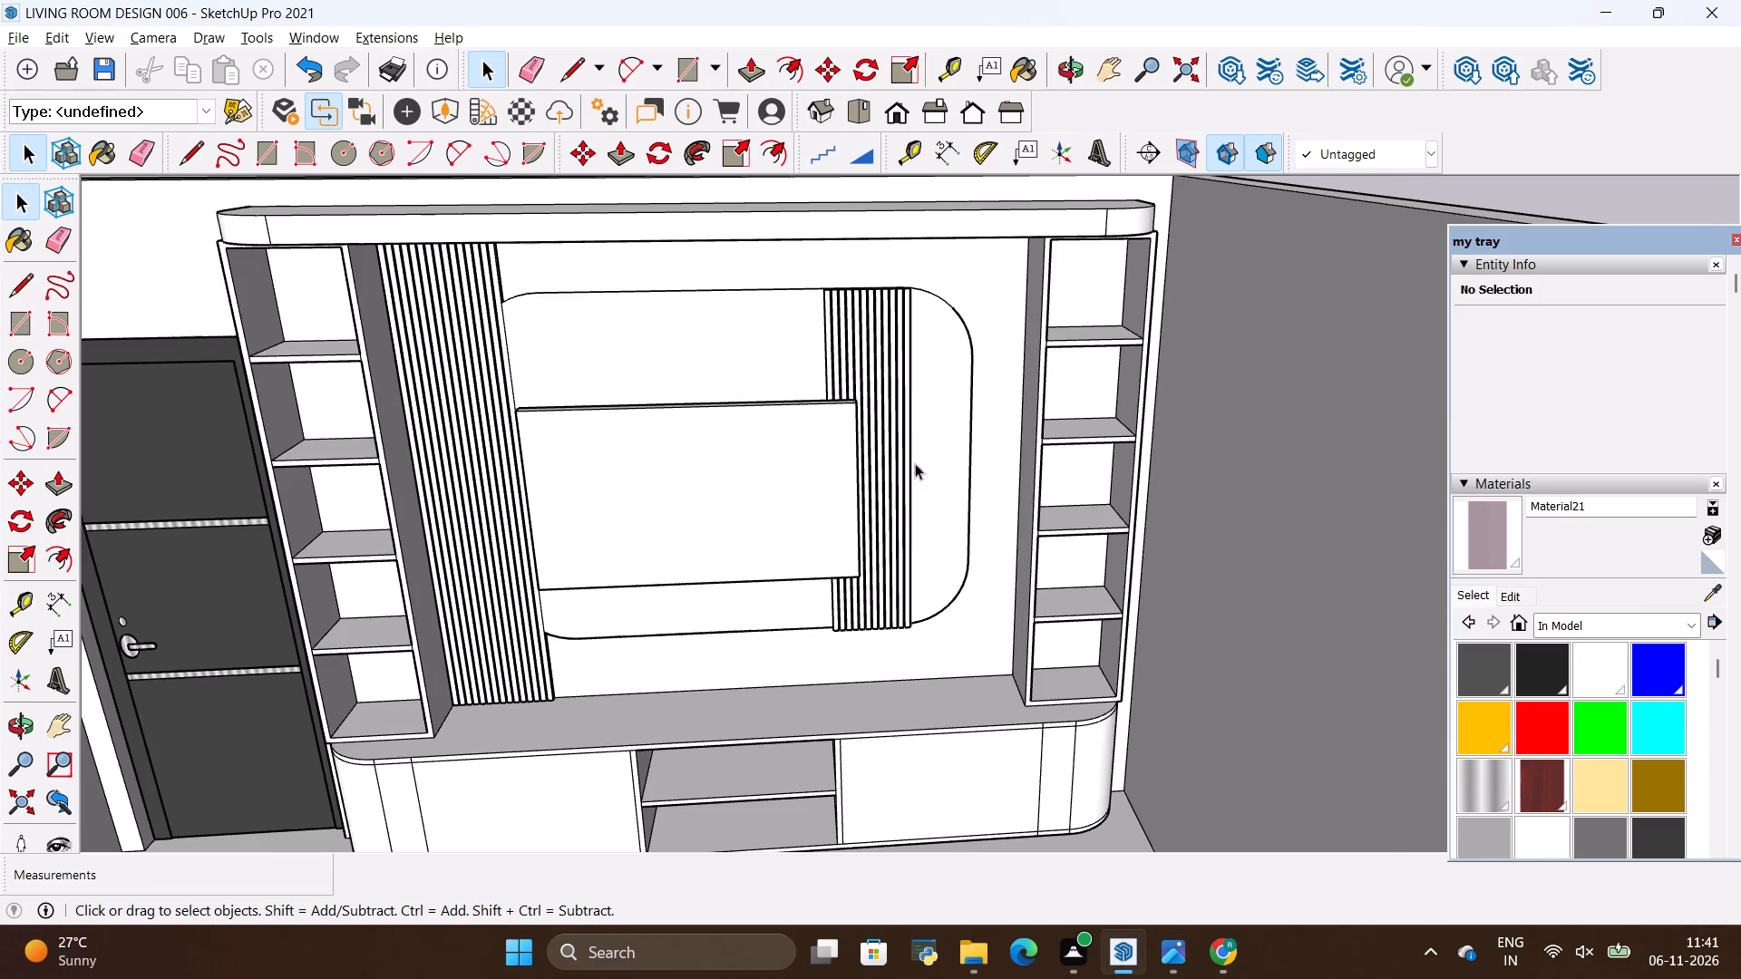
key("alt+Tab")
key("alt+Tab")
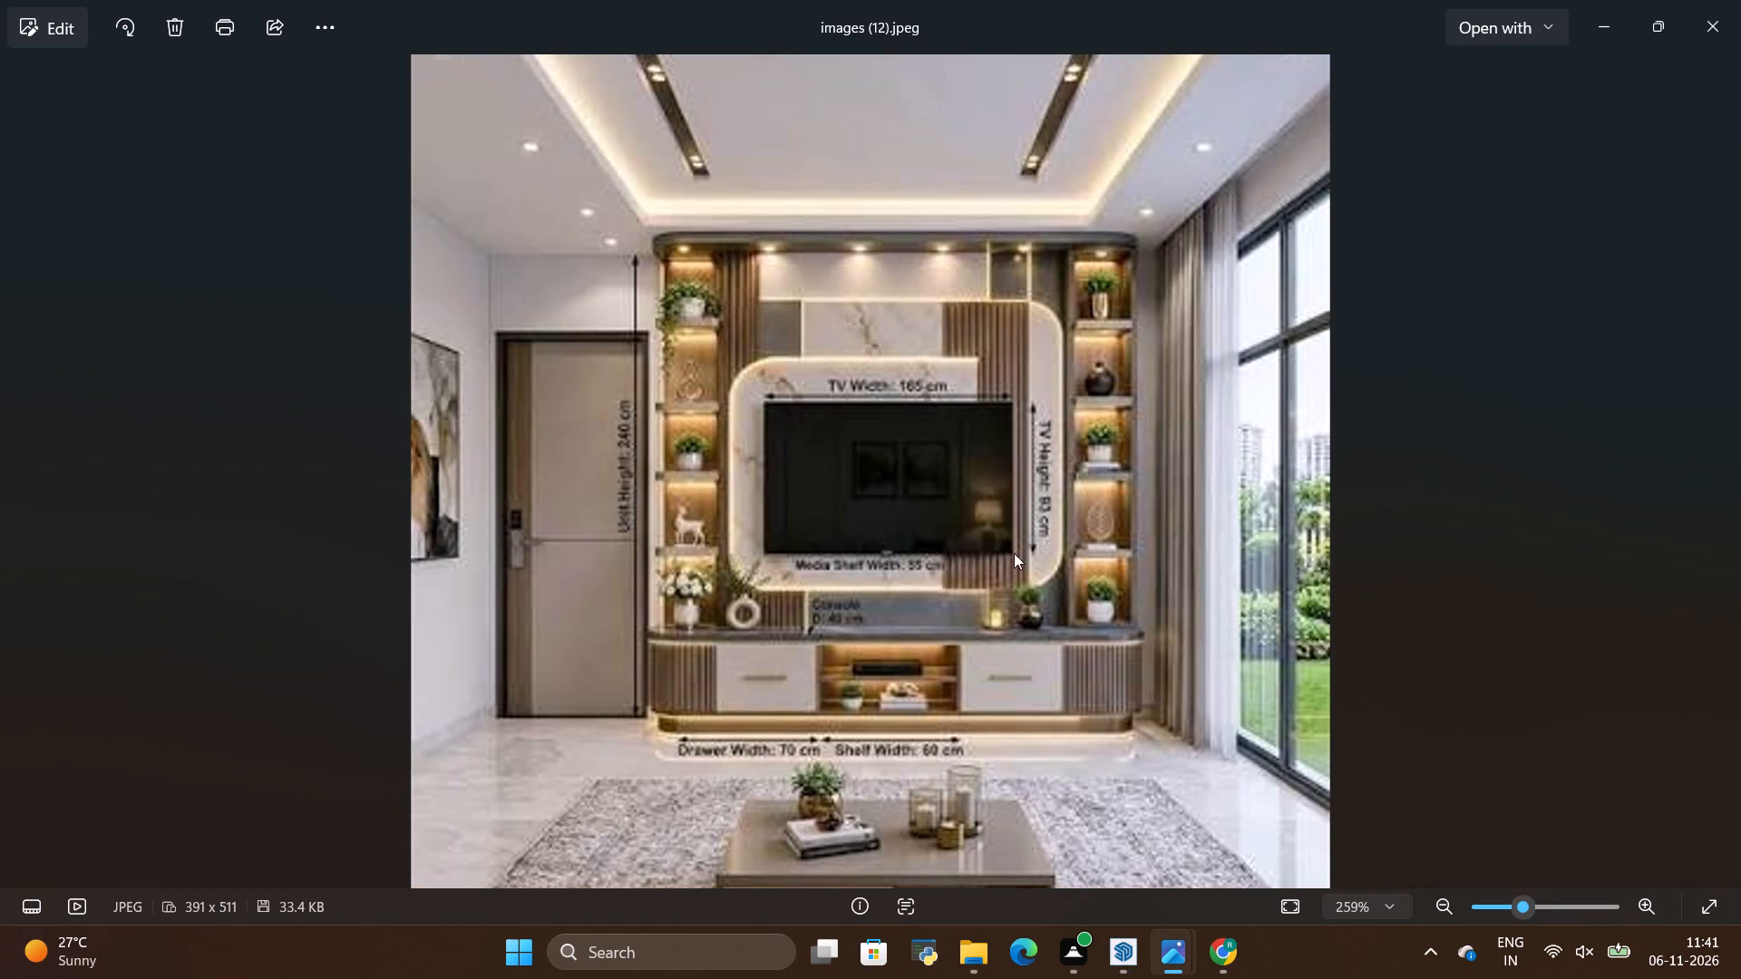
scroll(815, 519, "down", 2)
key("alt+Tab")
scroll(764, 520, "down", 1)
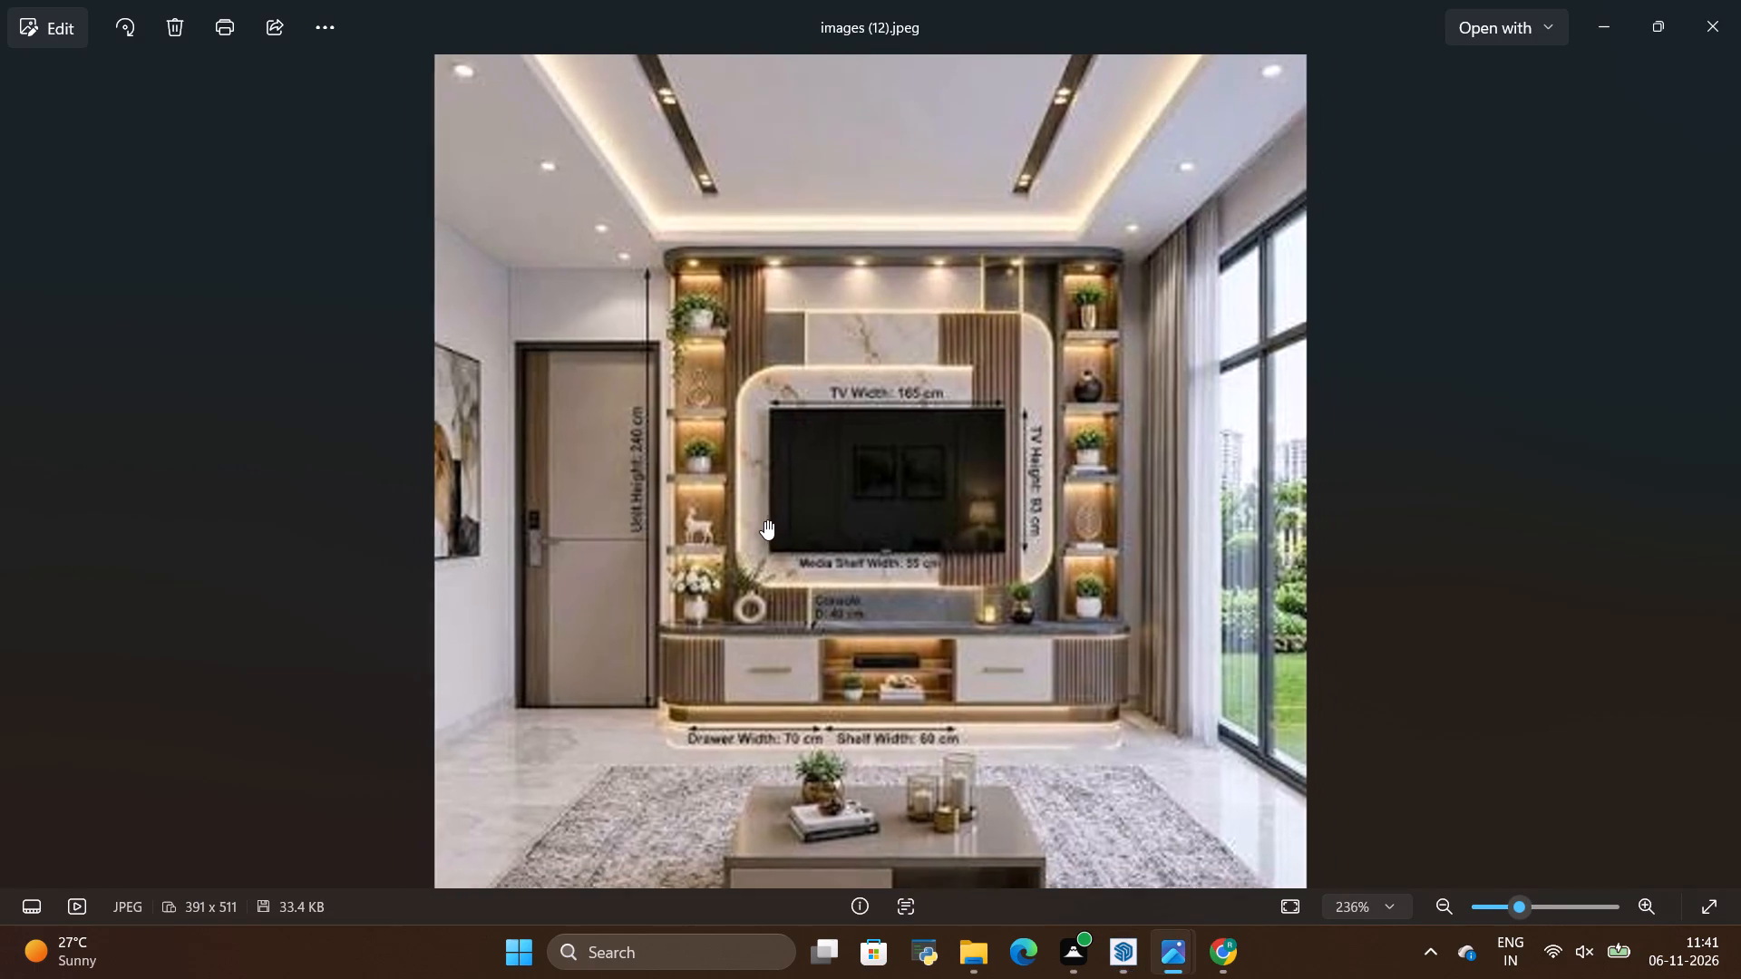
key("alt+Tab")
scroll(764, 520, "down", 2)
scroll(539, 733, "up", 4)
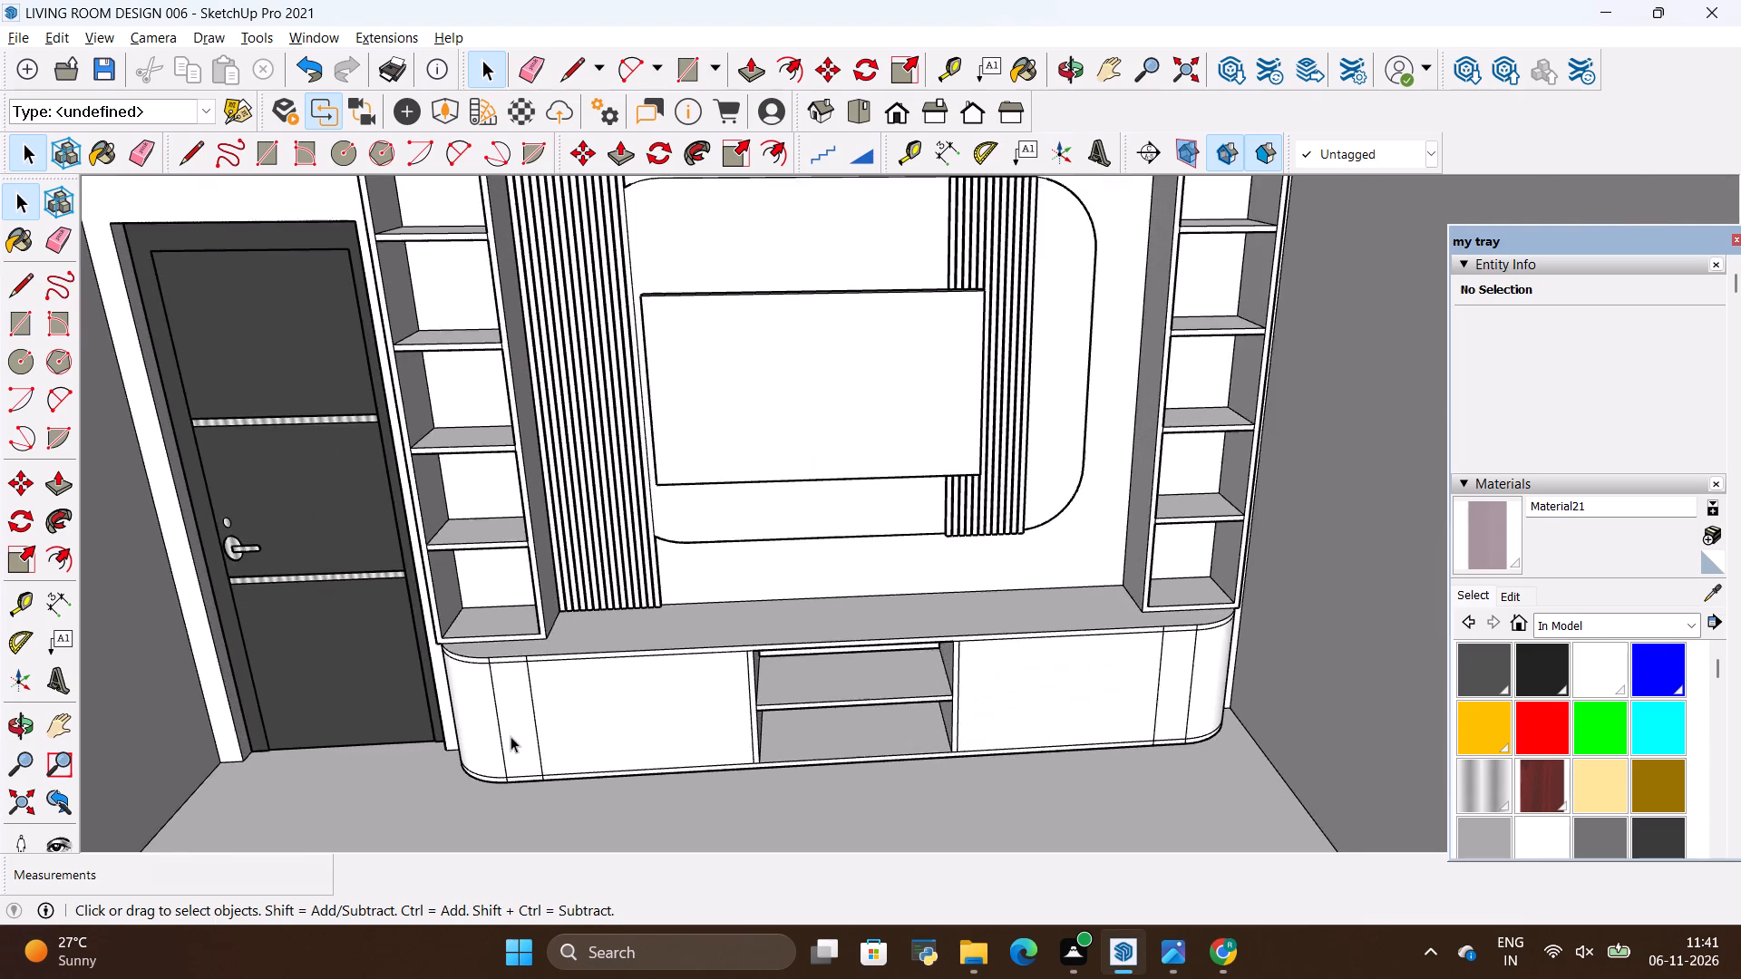
scroll(511, 737, "up", 9)
scroll(780, 605, "down", 3)
key("alt+Tab")
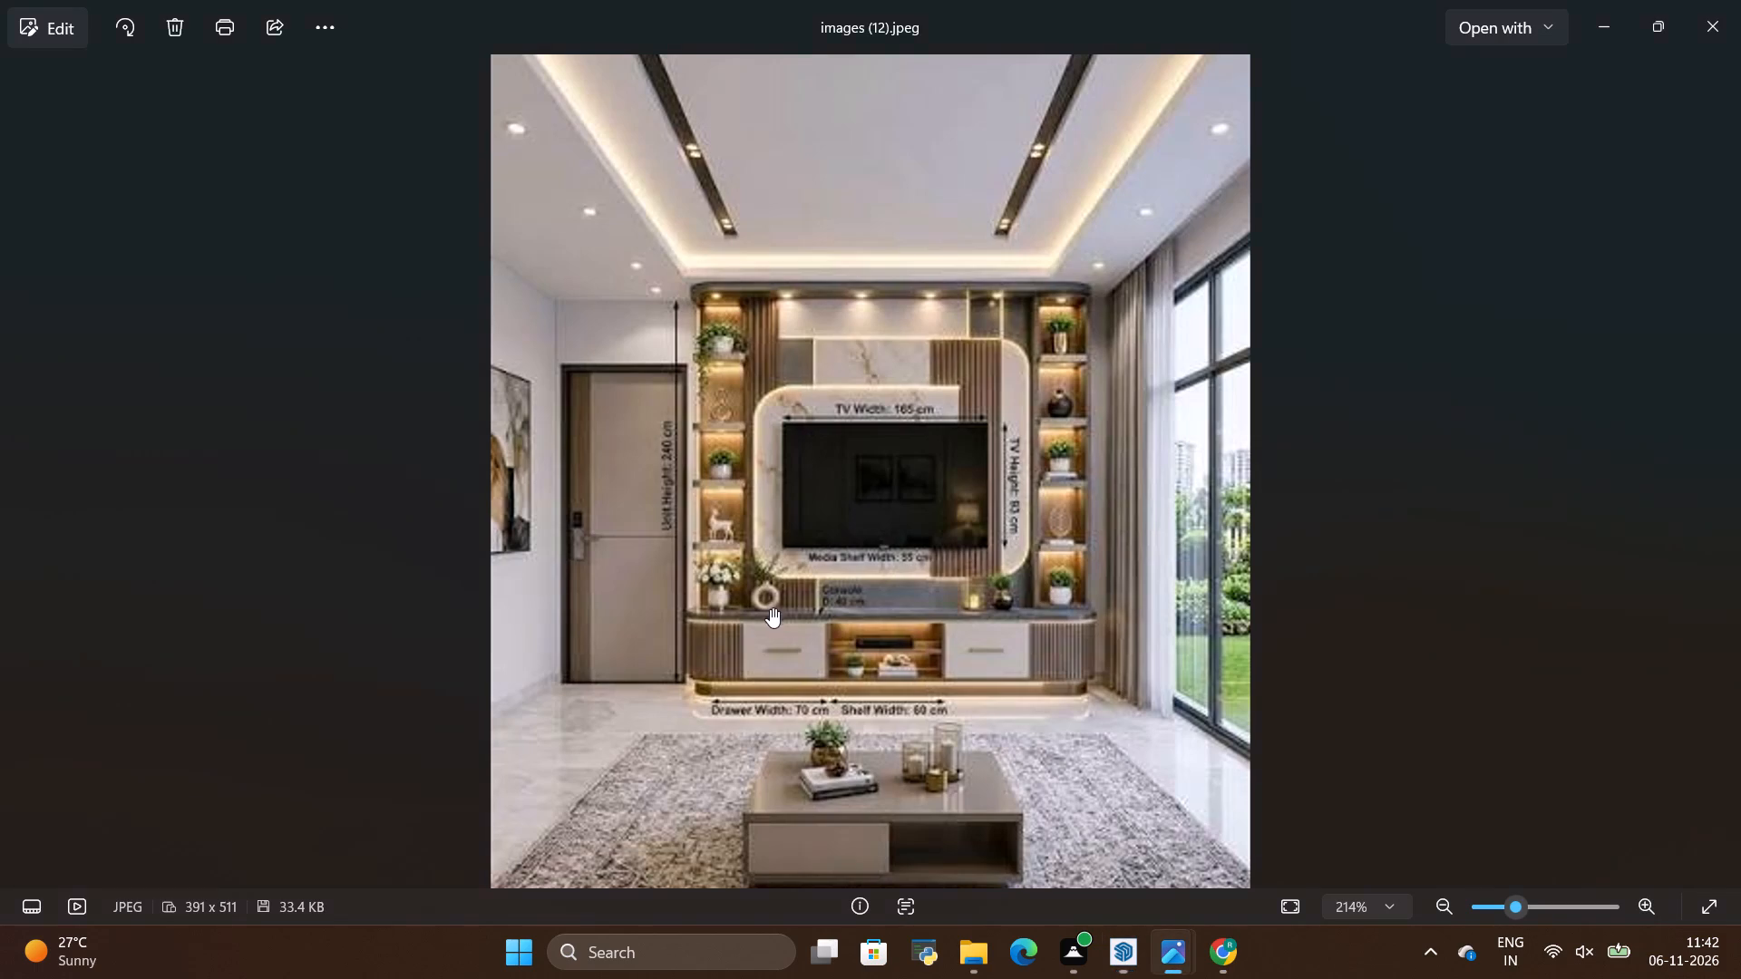
Copy the vertical edge near the drawer base's door-side rounded corner about 1 3/16" toward the corner, arrayed 10 times.
key("alt+Tab")
scroll(832, 604, "down", 3)
scroll(515, 658, "up", 6)
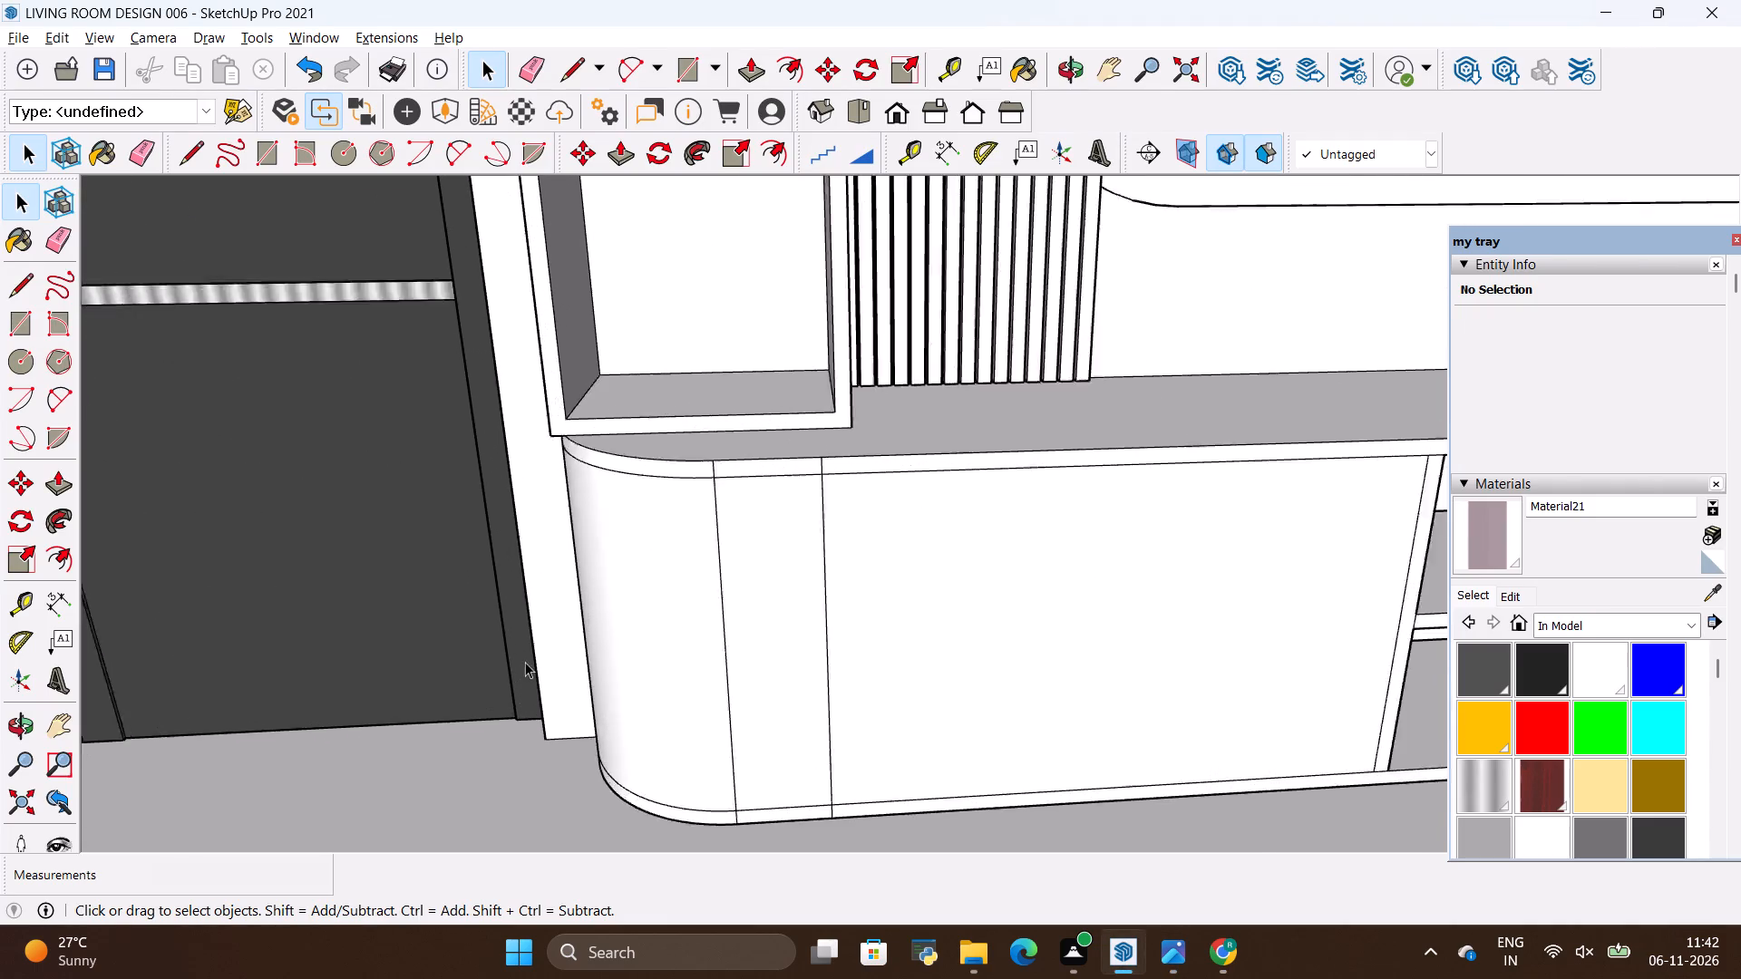
scroll(525, 662, "up", 2)
scroll(846, 593, "down", 4)
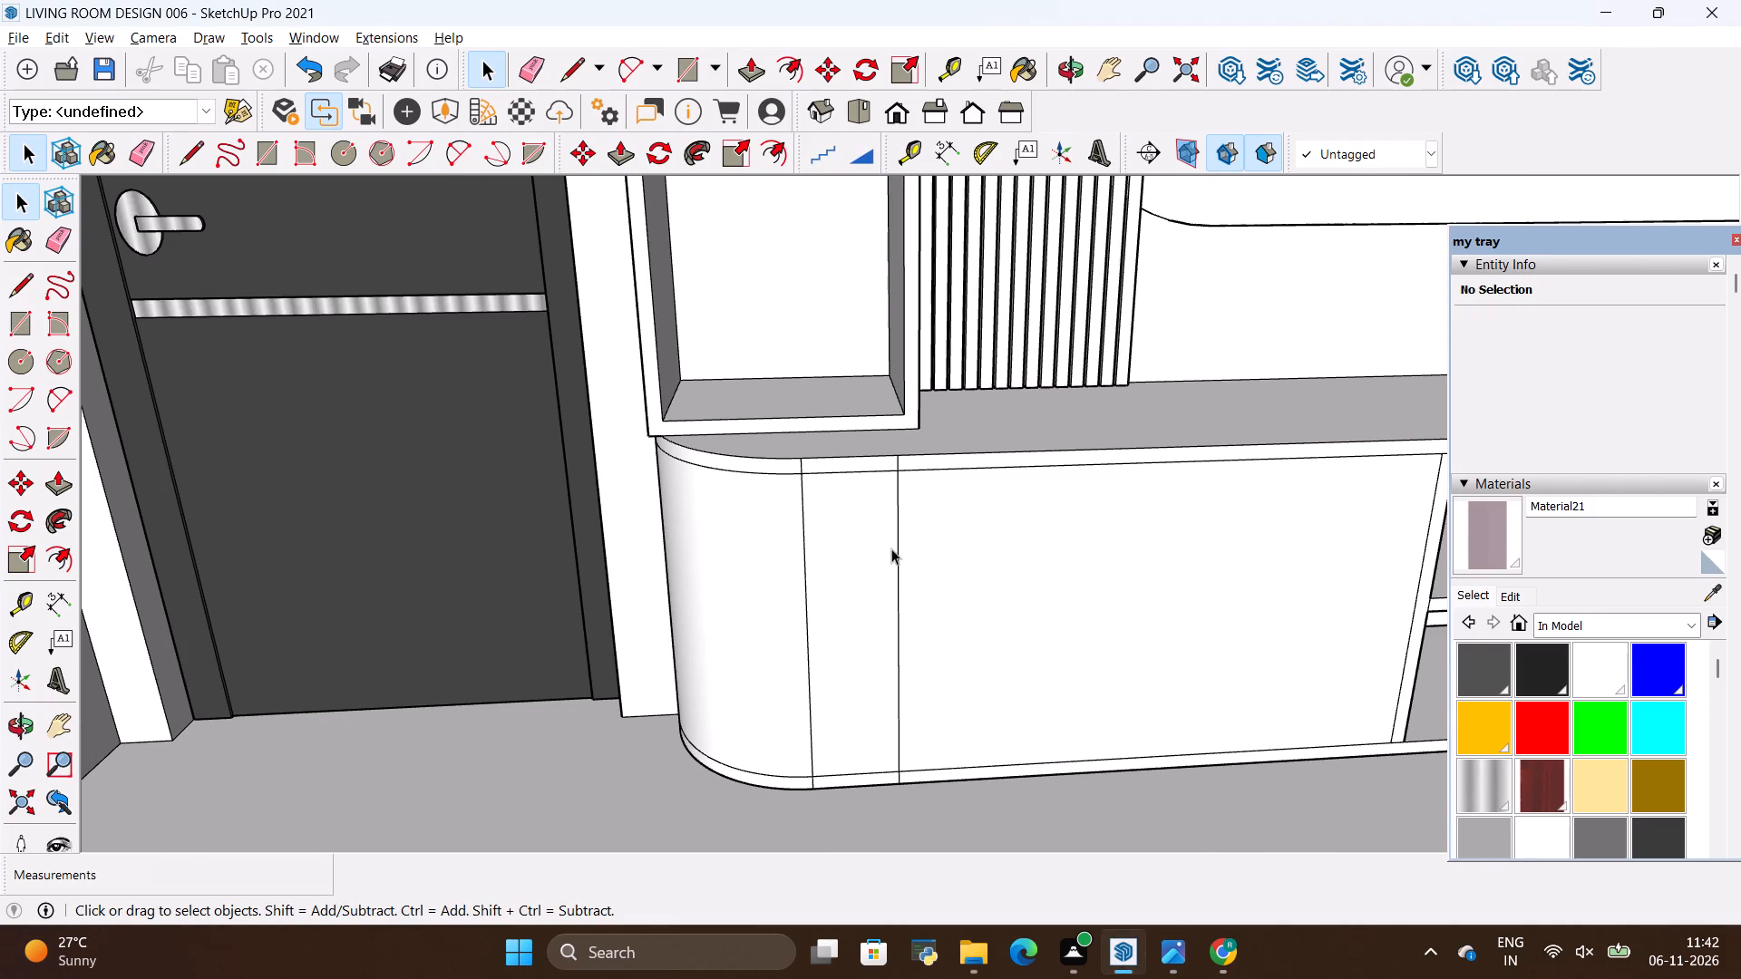
key("space")
left_click(897, 538)
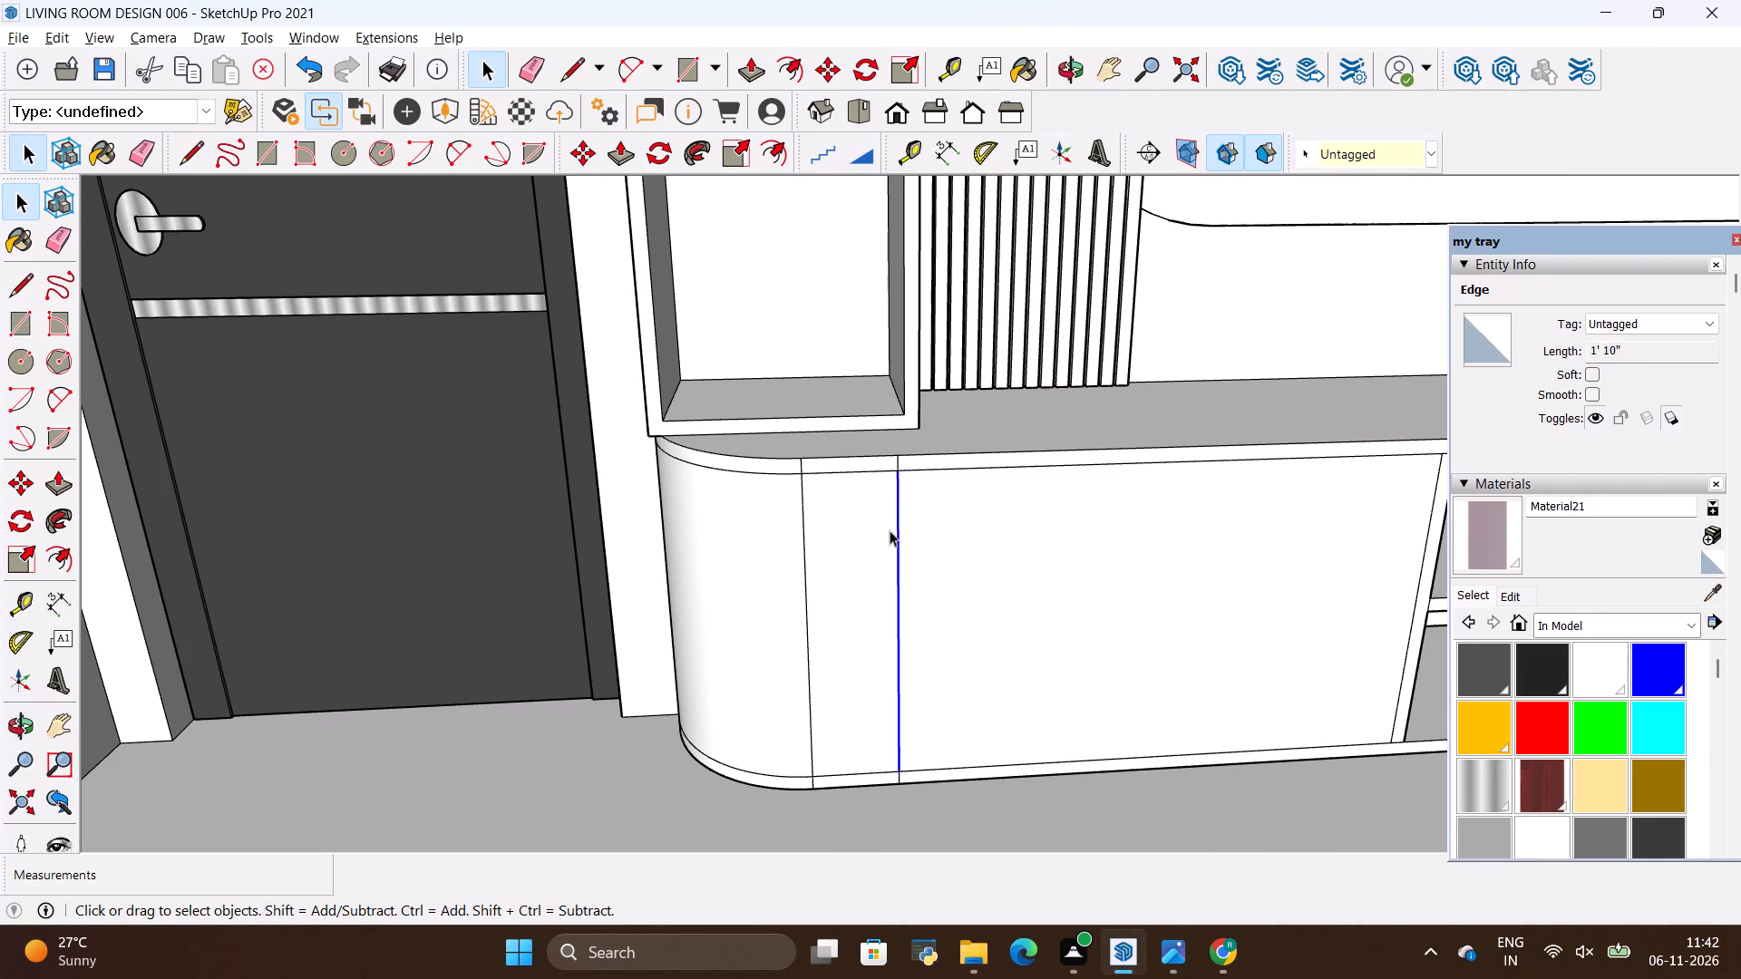
key("m")
left_click(900, 455, "ctrl")
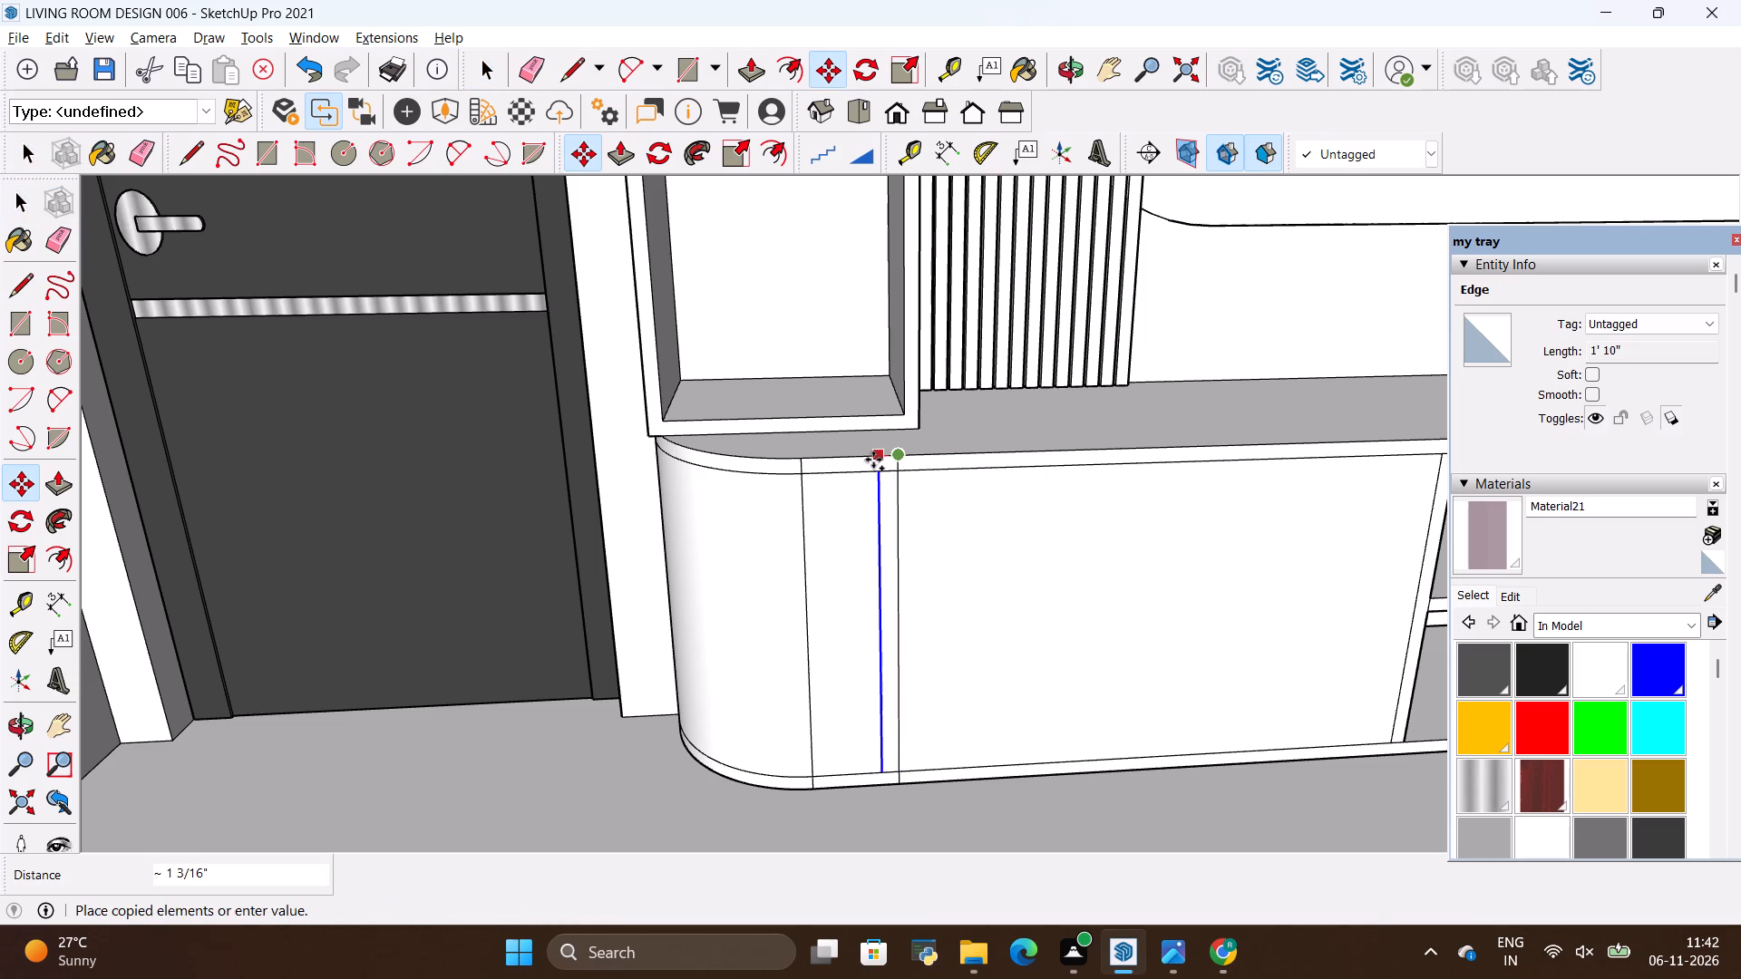
left_click(884, 458)
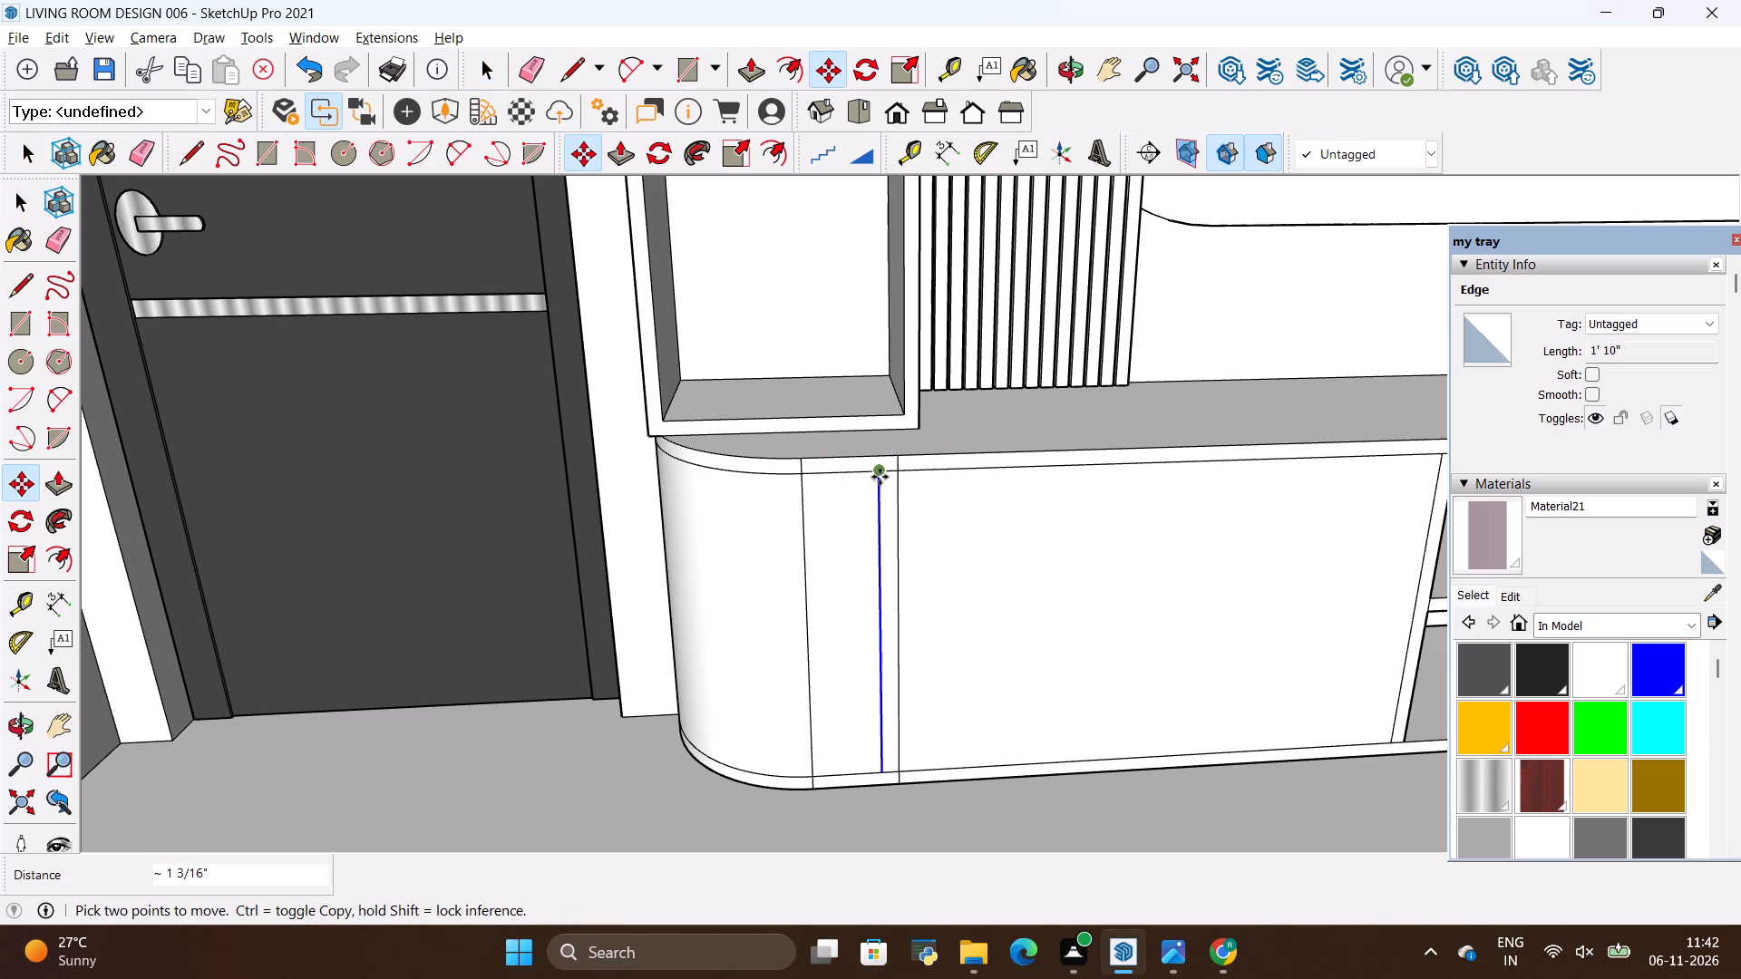
type("*10")
key("Return")
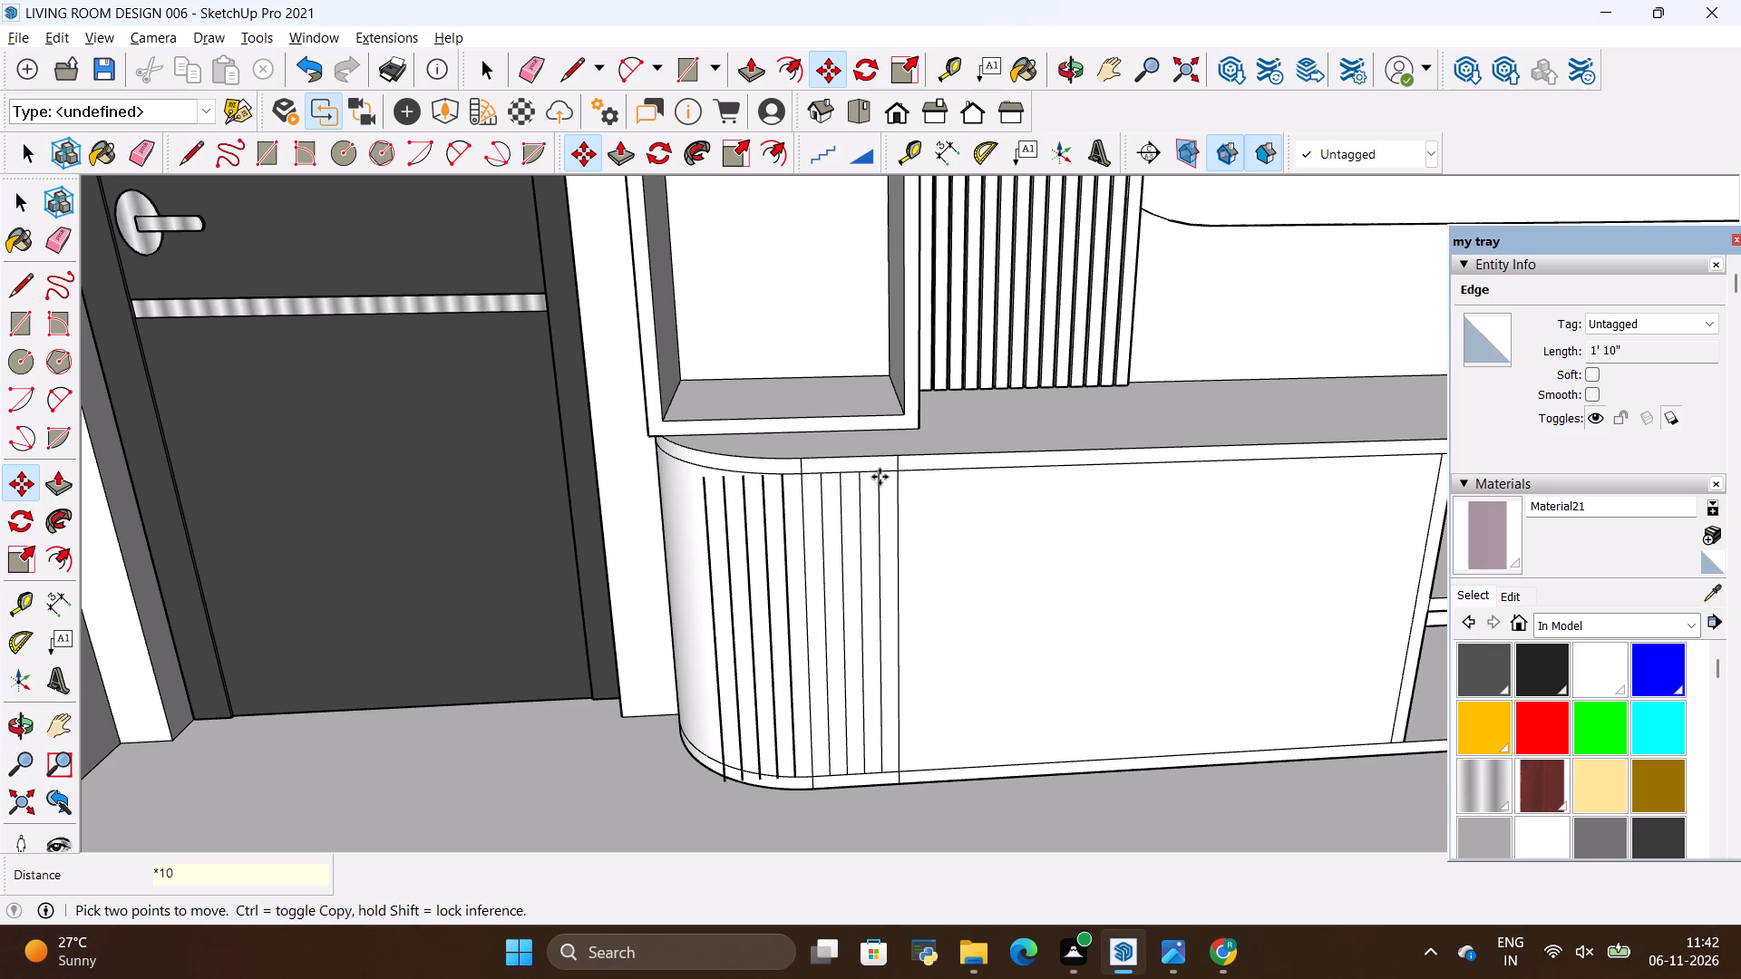
scroll(874, 583, "down", 2)
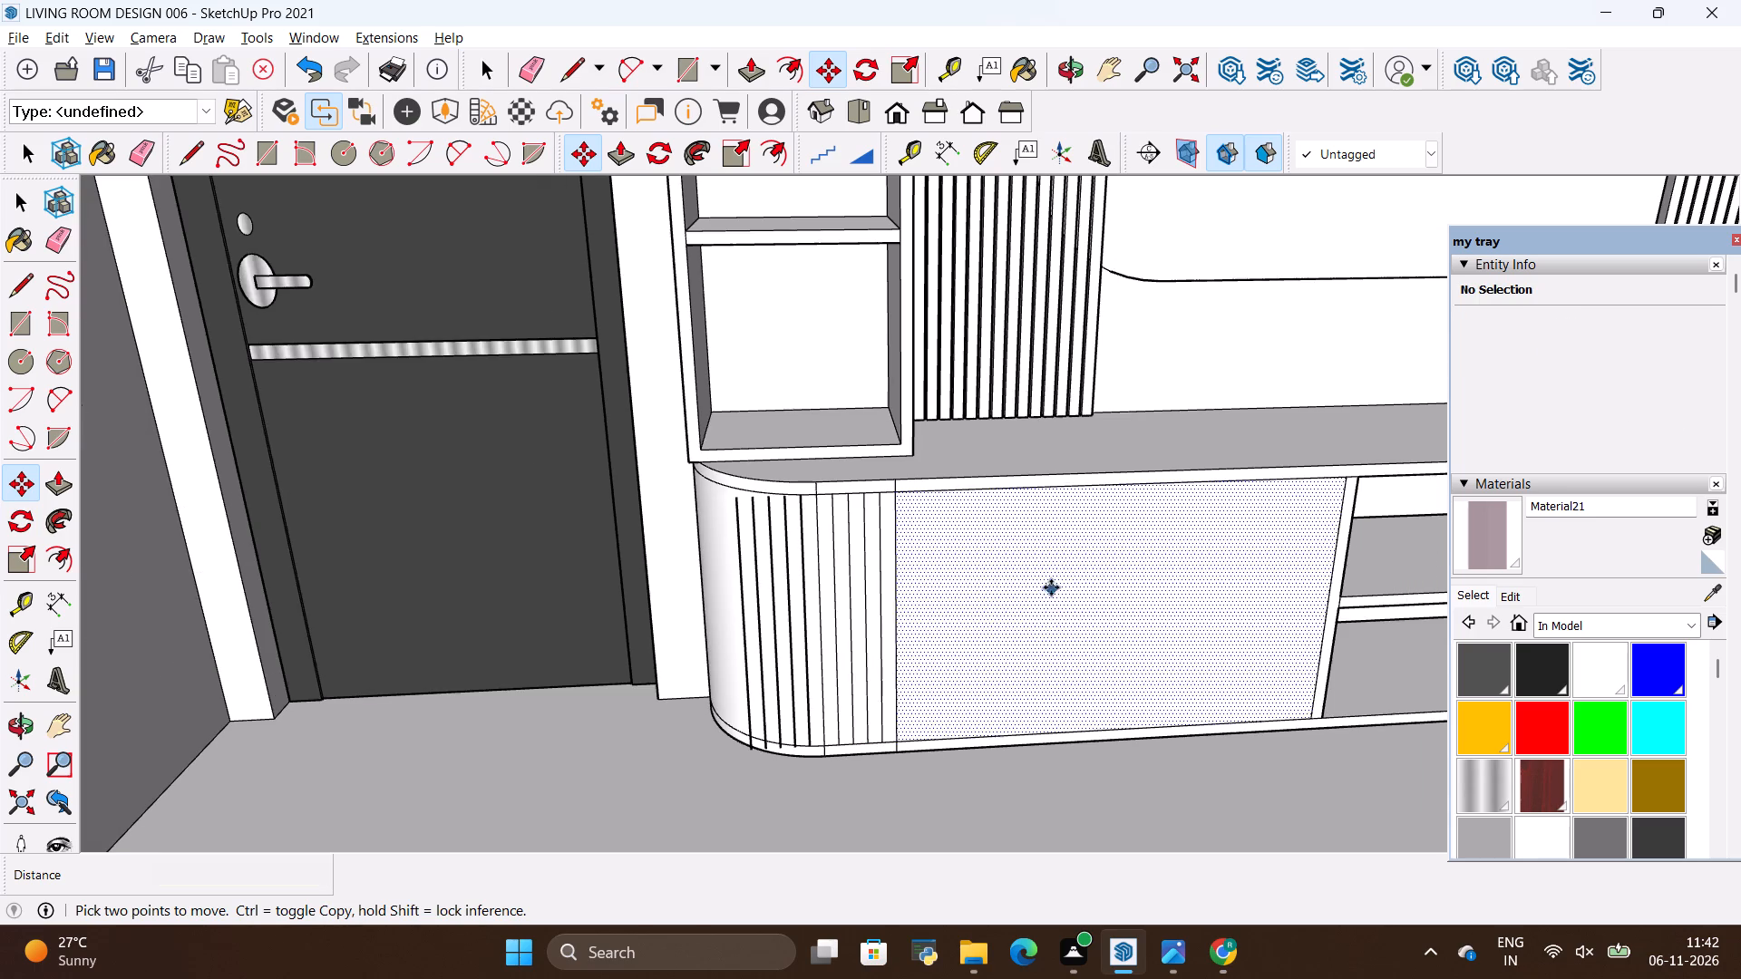
scroll(541, 559, "up", 5)
scroll(842, 540, "up", 4)
scroll(968, 391, "up", 8)
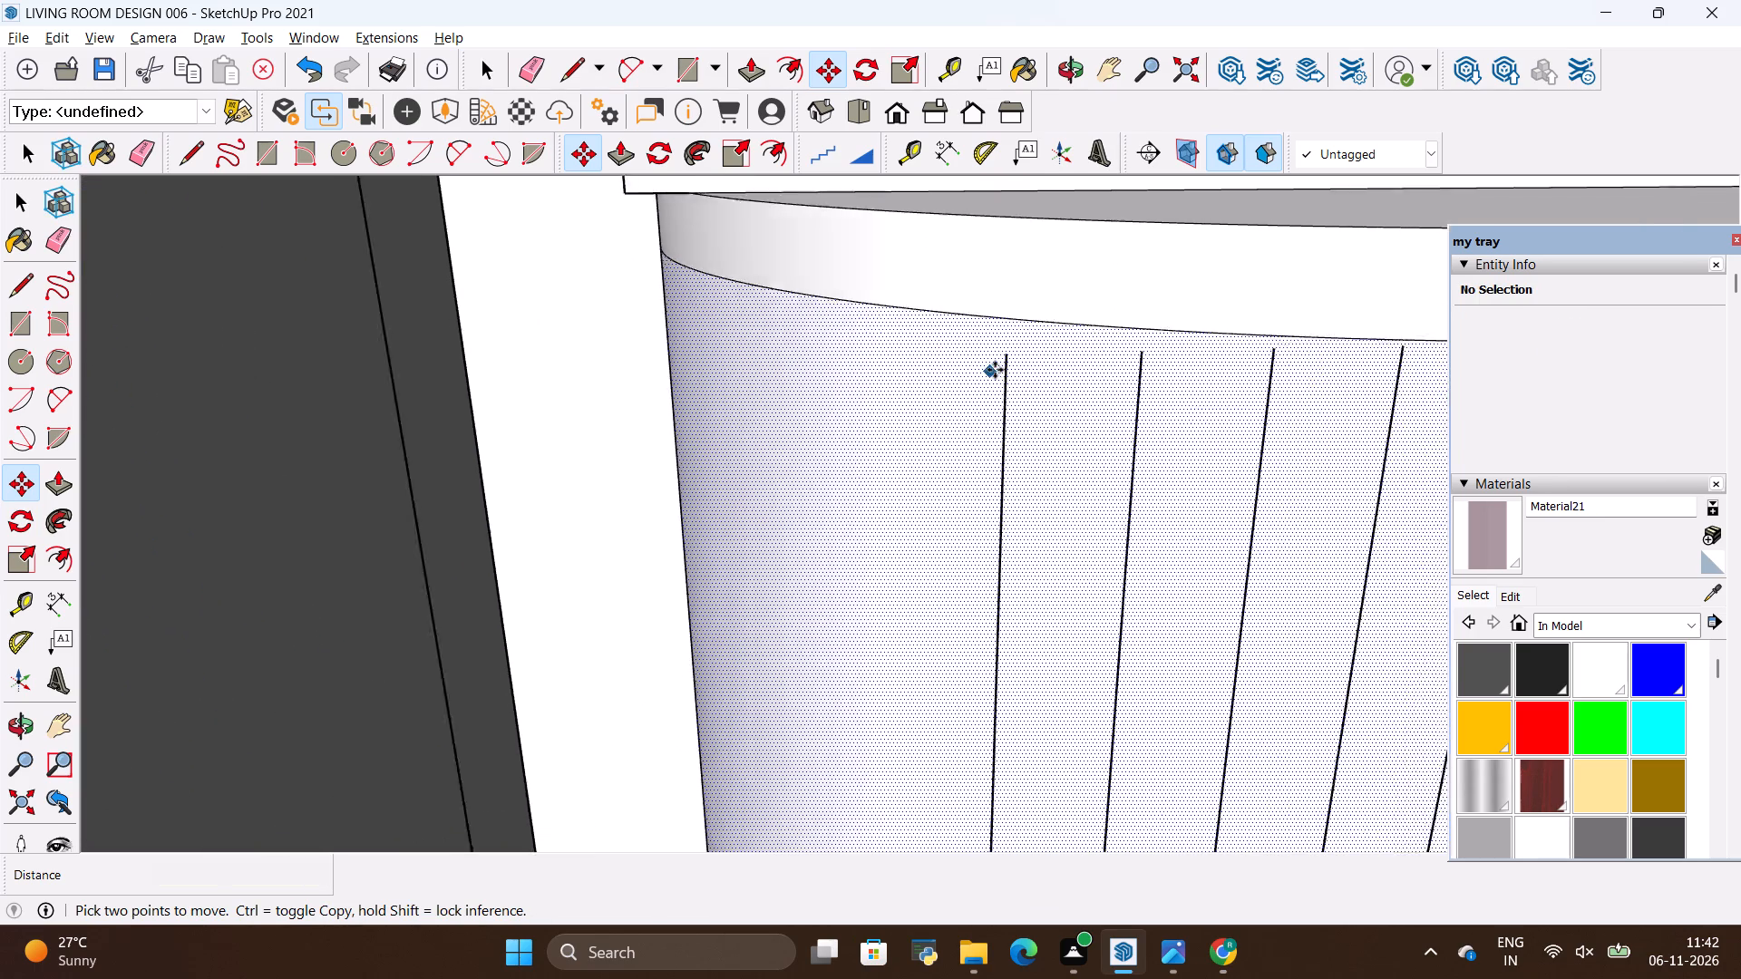
Examine the copied vertical lines on the drawer base's door-side rounded corner, checking how they meet the curved top and bottom edges.
scroll(995, 370, "up", 6)
scroll(1173, 343, "down", 20)
scroll(1173, 343, "down", 2)
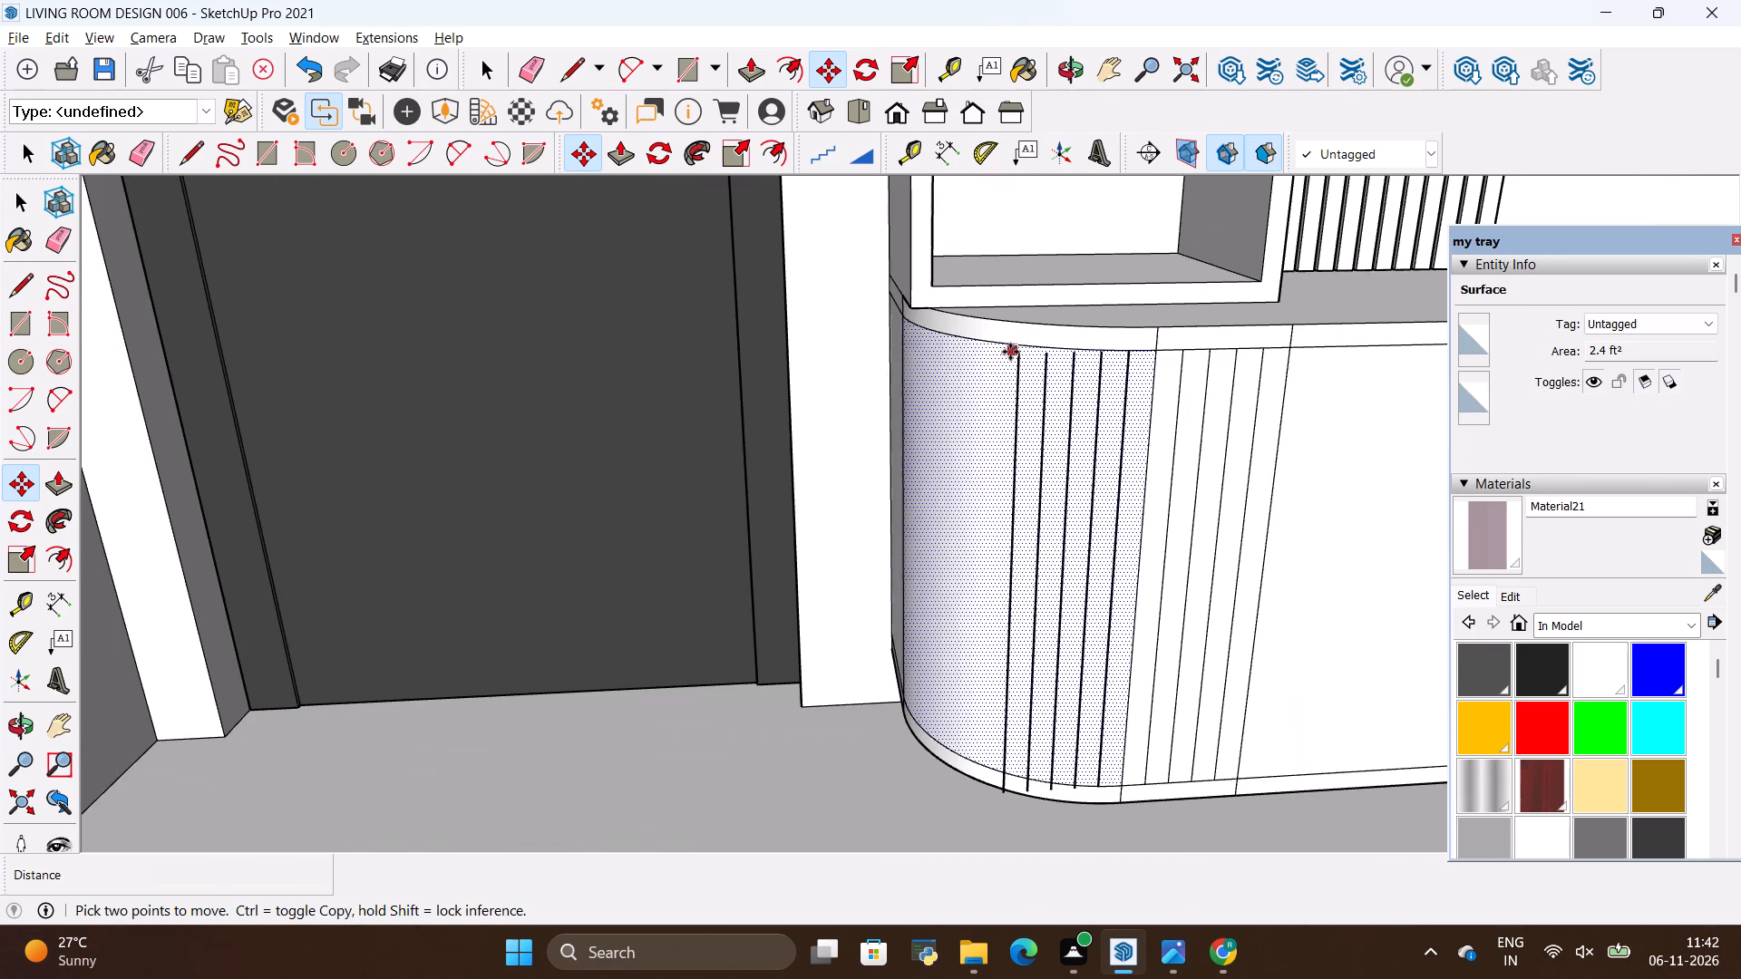
scroll(1015, 684, "up", 6)
scroll(1079, 581, "down", 5)
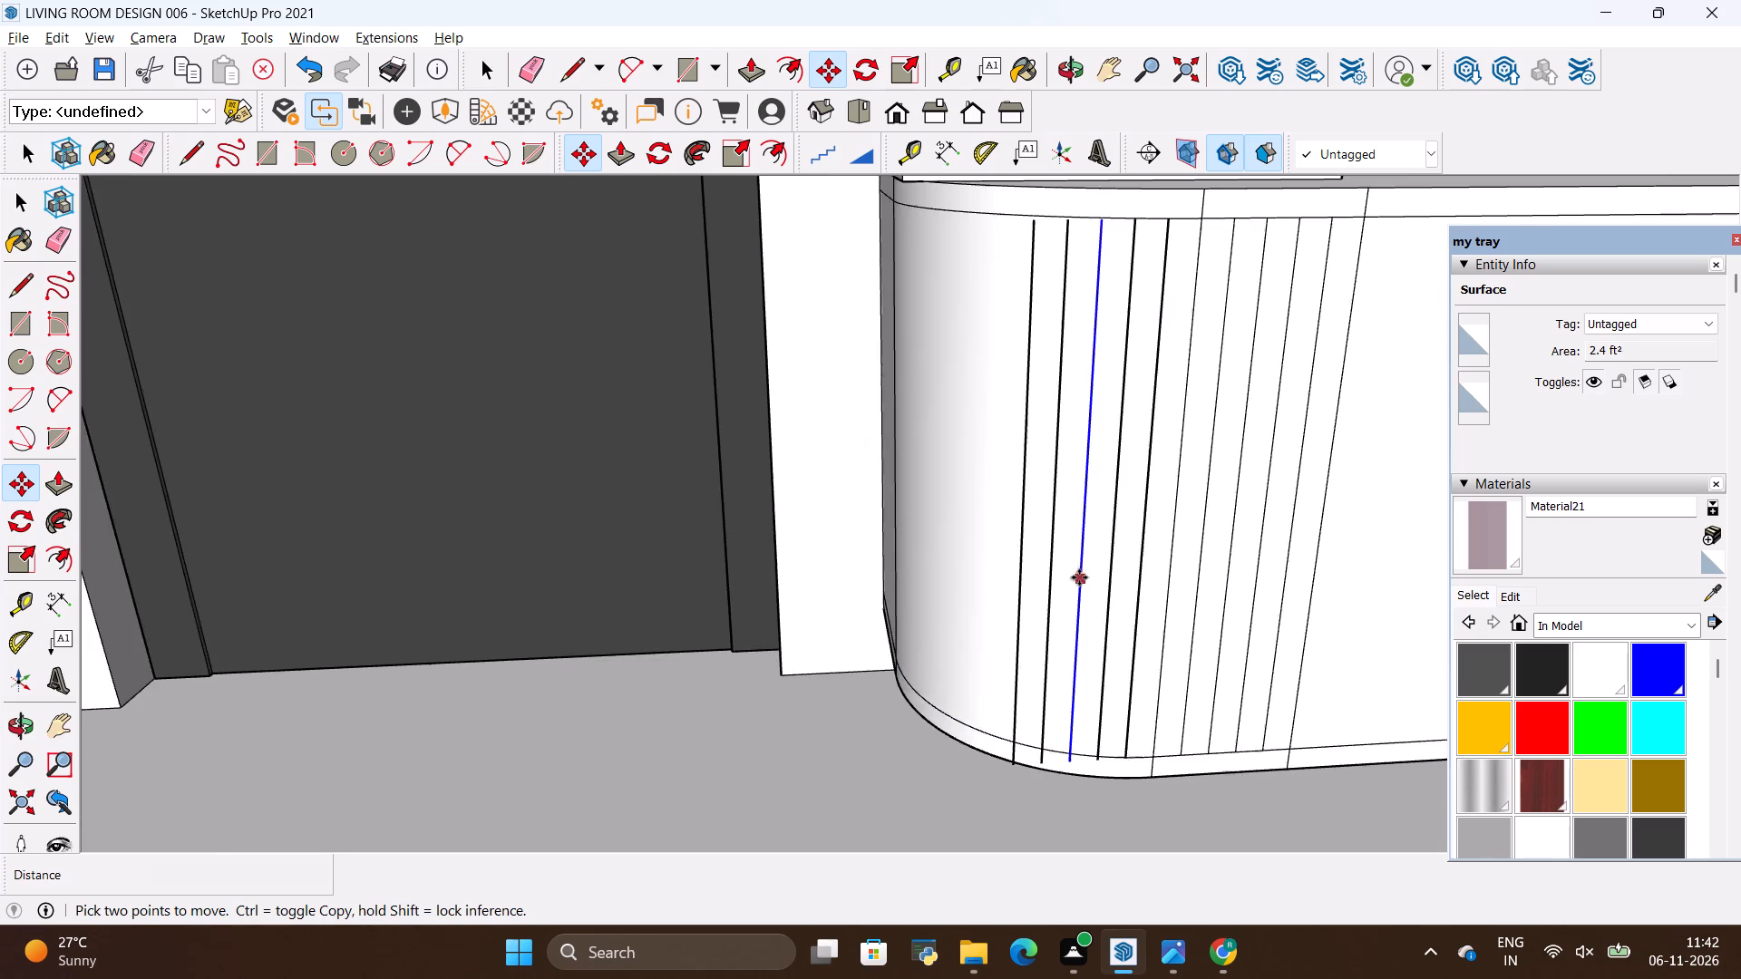
scroll(1081, 575, "down", 5)
scroll(1153, 398, "up", 9)
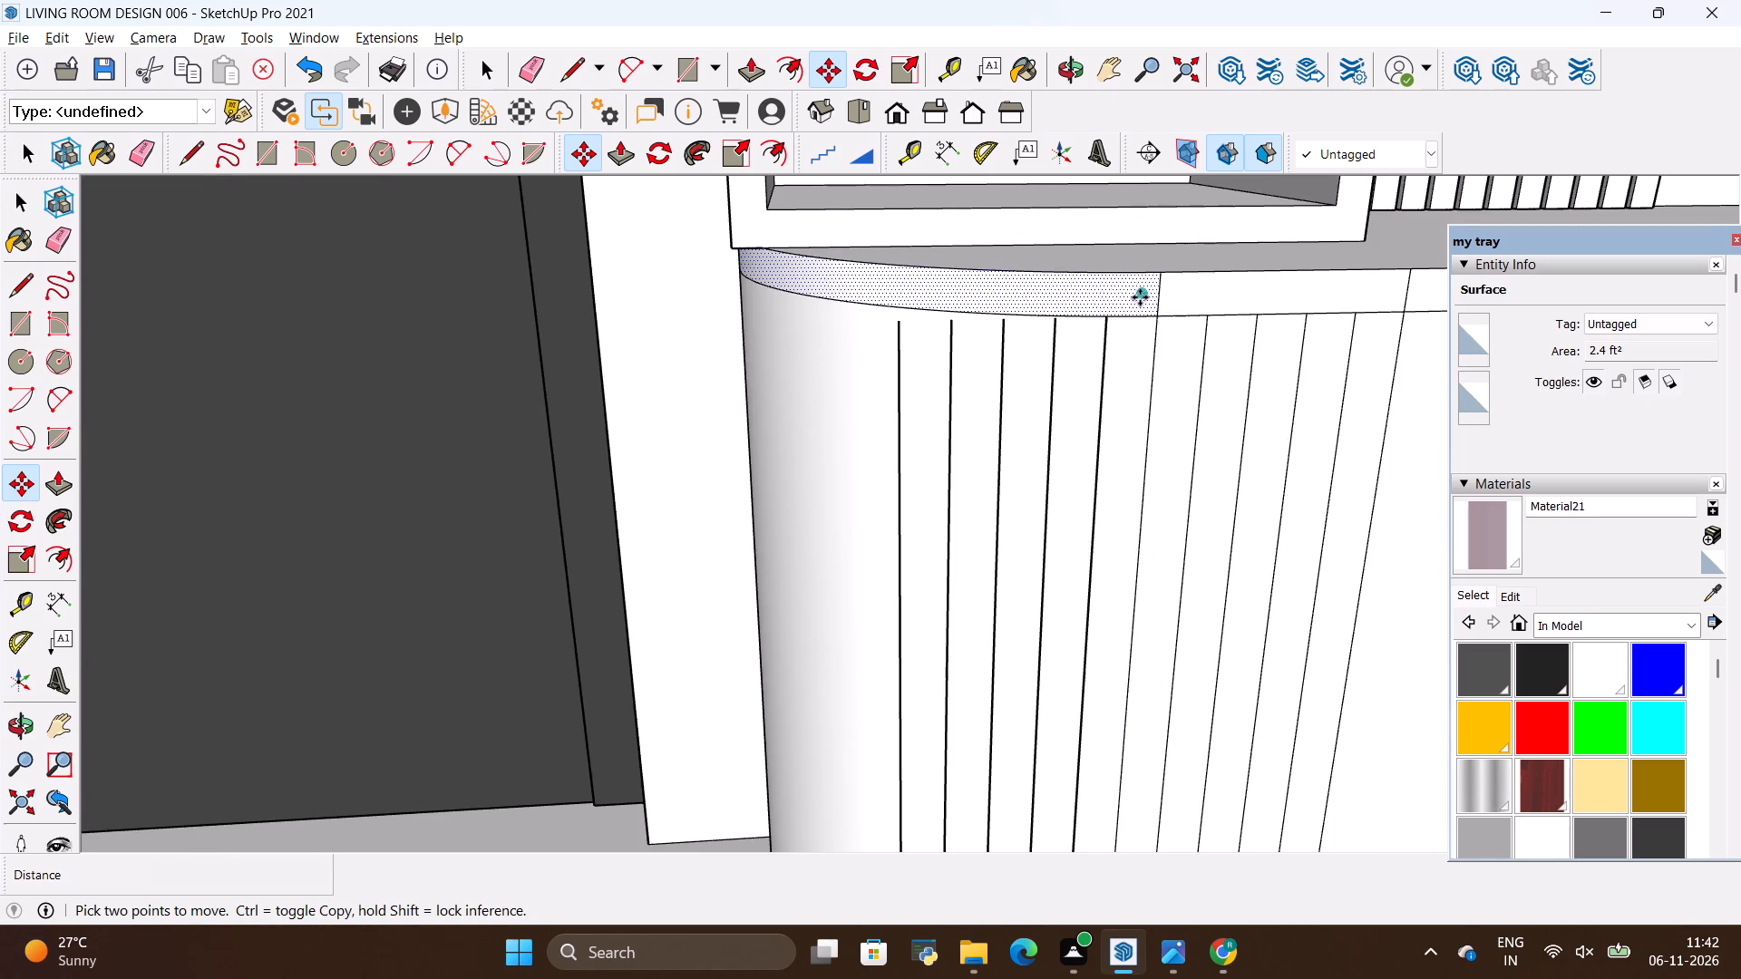
scroll(1106, 301, "up", 14)
scroll(1040, 332, "down", 8)
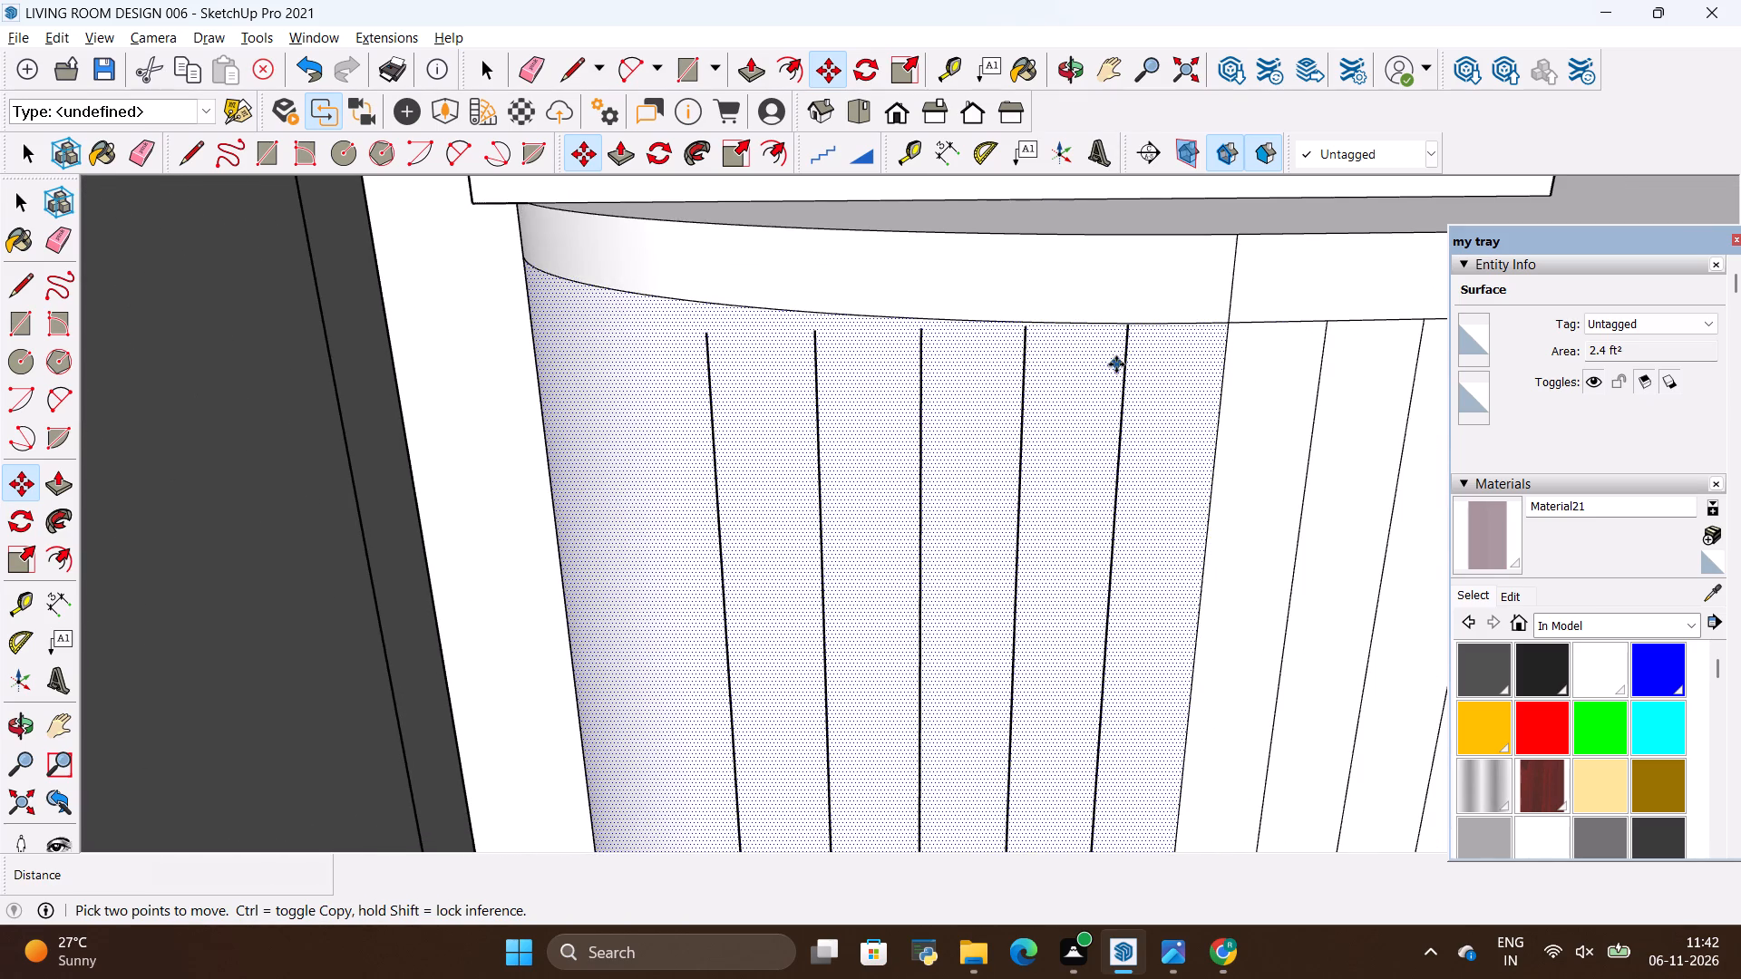
scroll(1162, 322, "up", 16)
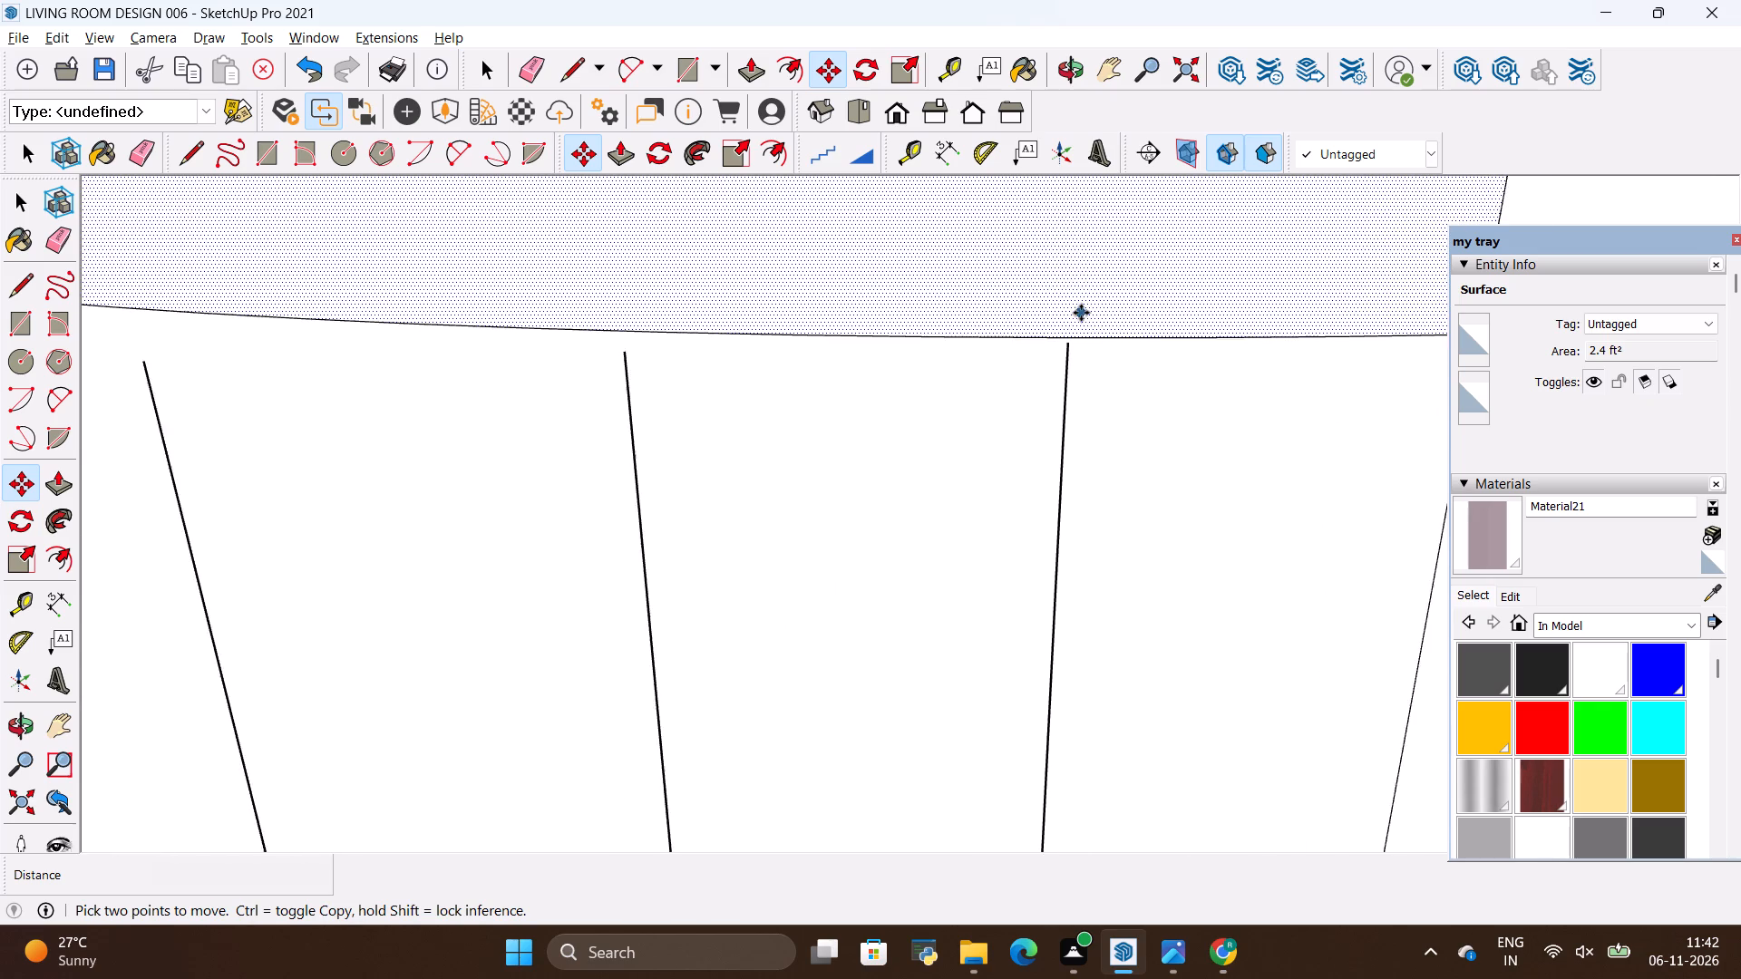
scroll(1081, 313, "up", 2)
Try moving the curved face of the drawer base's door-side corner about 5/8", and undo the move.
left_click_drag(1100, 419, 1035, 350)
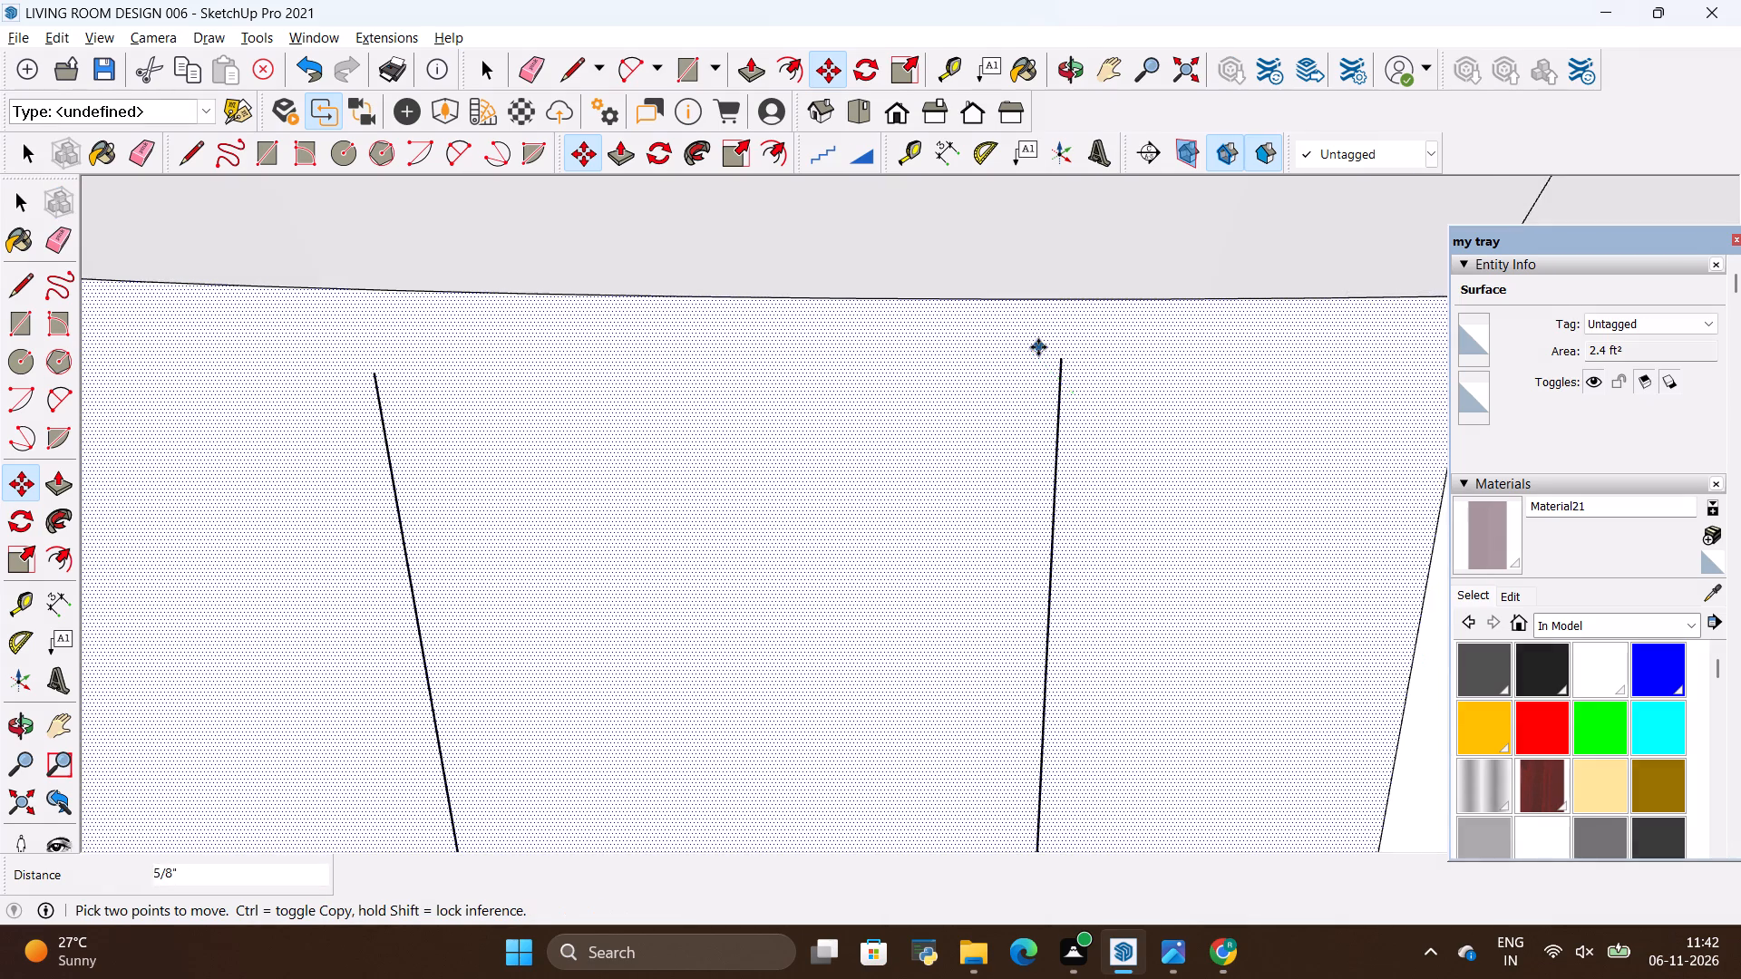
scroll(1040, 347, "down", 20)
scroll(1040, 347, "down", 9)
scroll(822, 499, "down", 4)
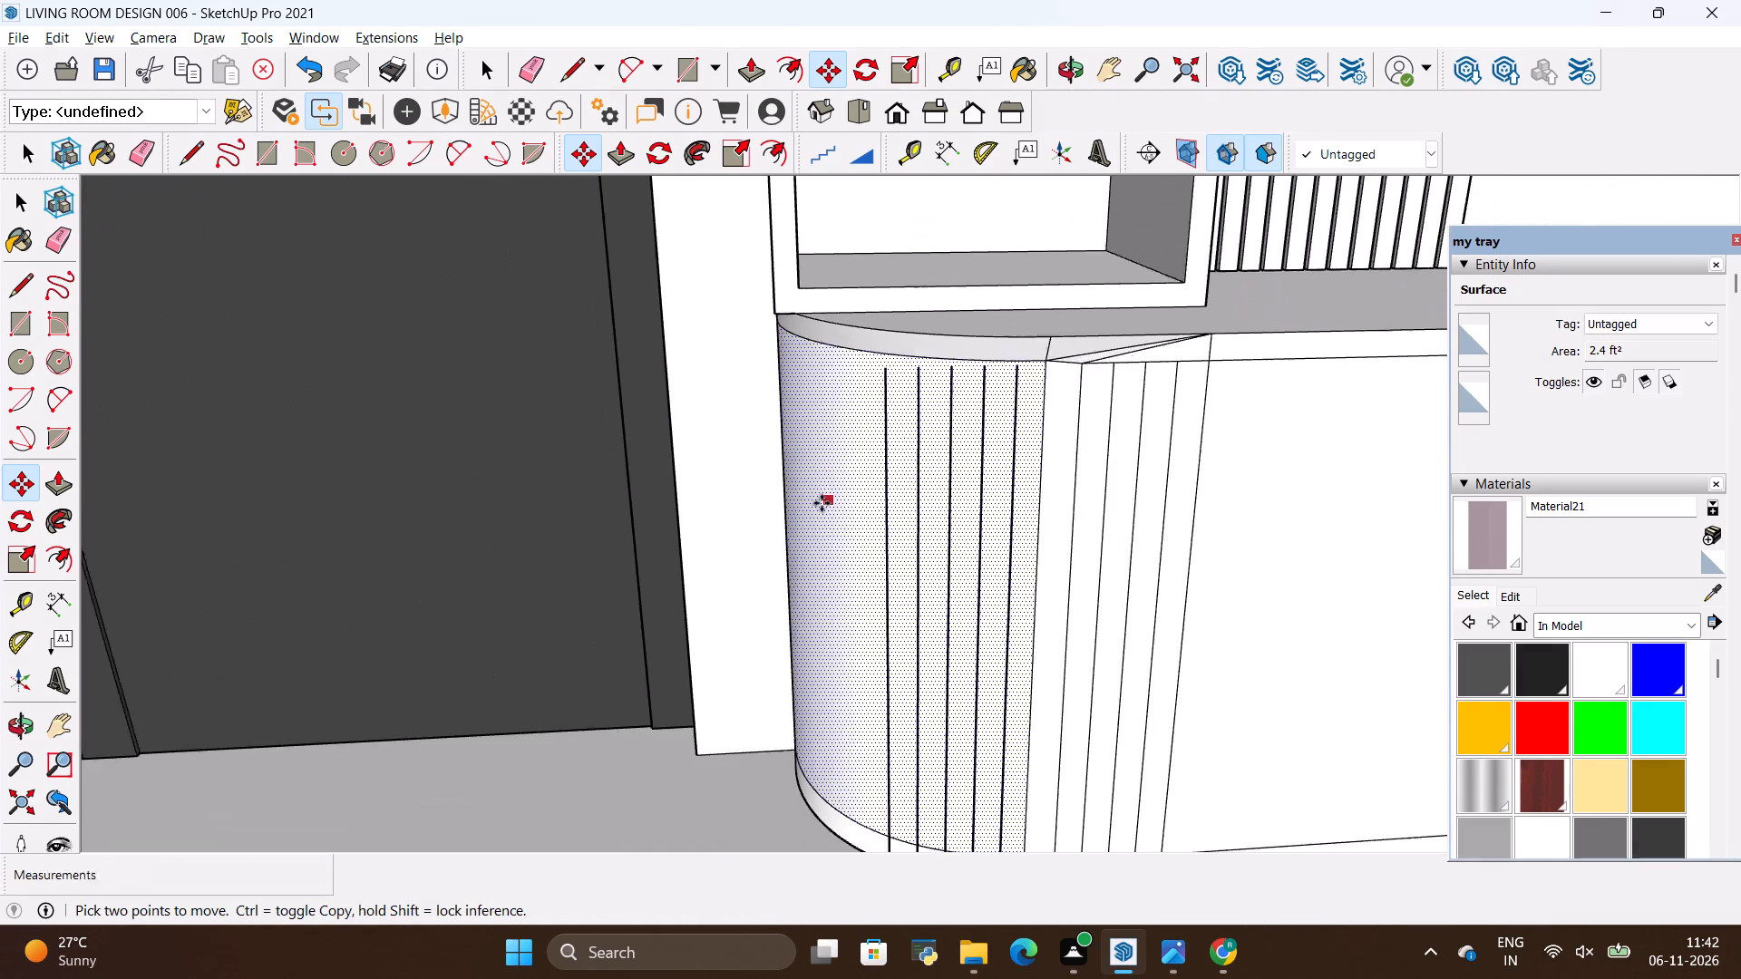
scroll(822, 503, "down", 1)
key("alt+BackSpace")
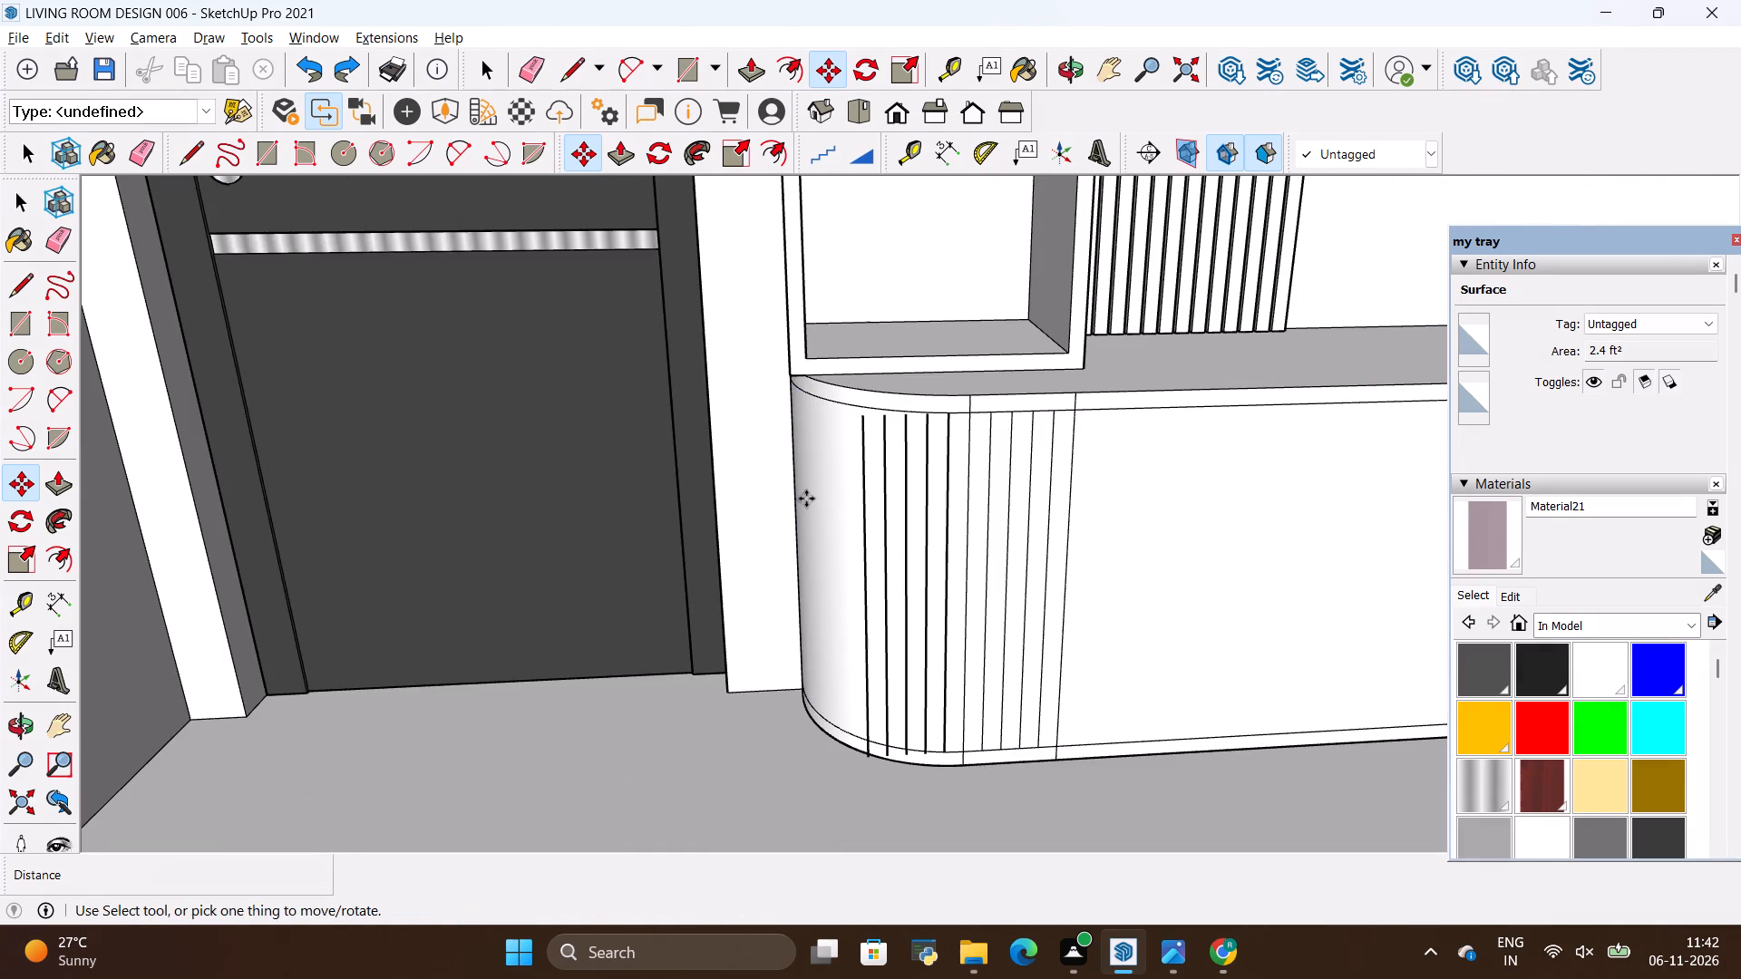
Erase the five copied vertical lines lying over the drawer base's door-side rounded corner.
key("e")
scroll(890, 586, "up", 2)
scroll(950, 516, "up", 2)
left_click_drag(949, 518, 772, 562)
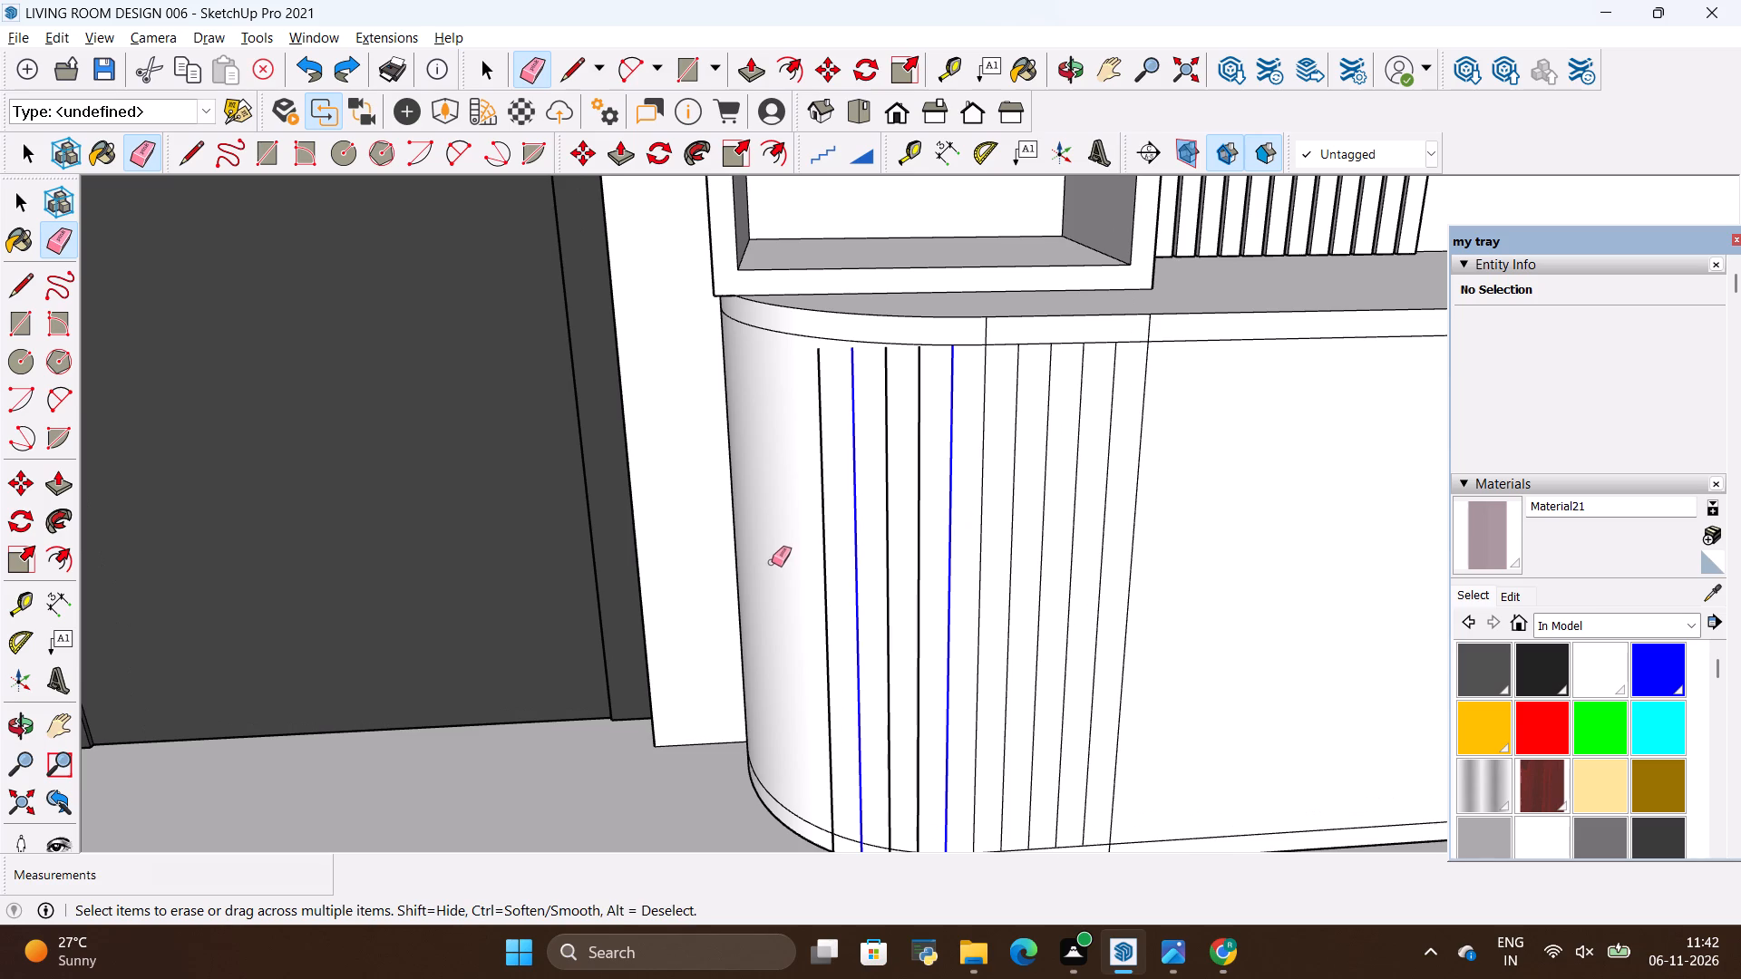
left_click_drag(772, 562, 928, 536)
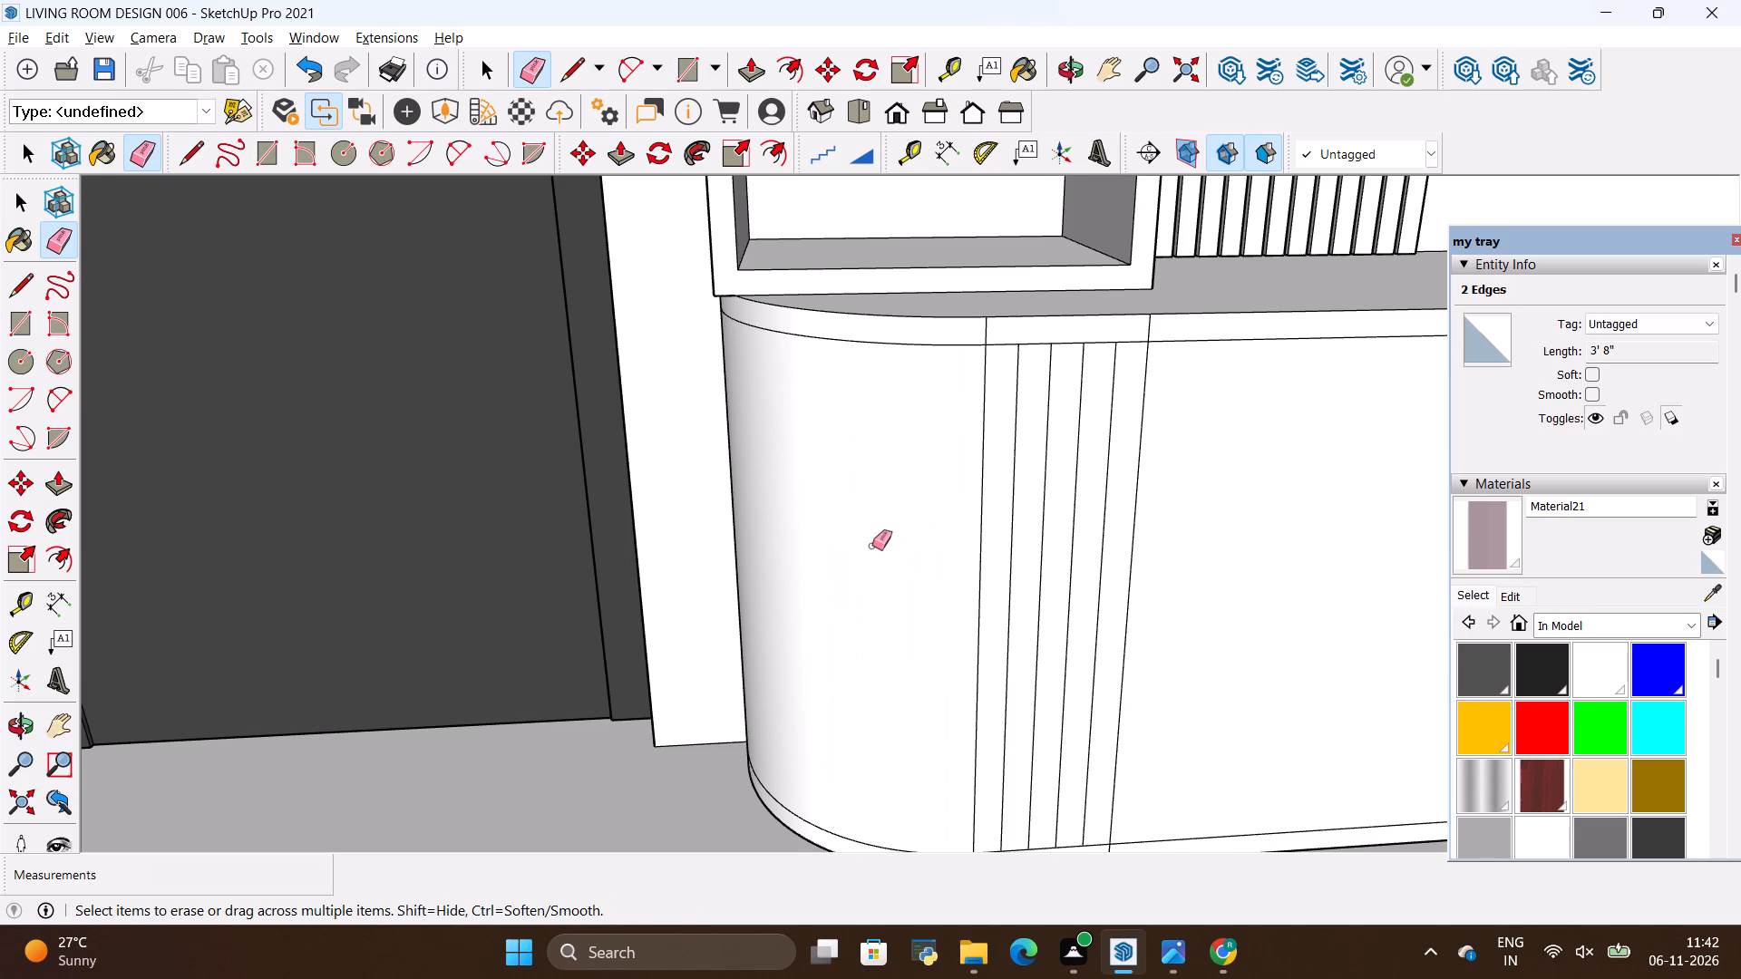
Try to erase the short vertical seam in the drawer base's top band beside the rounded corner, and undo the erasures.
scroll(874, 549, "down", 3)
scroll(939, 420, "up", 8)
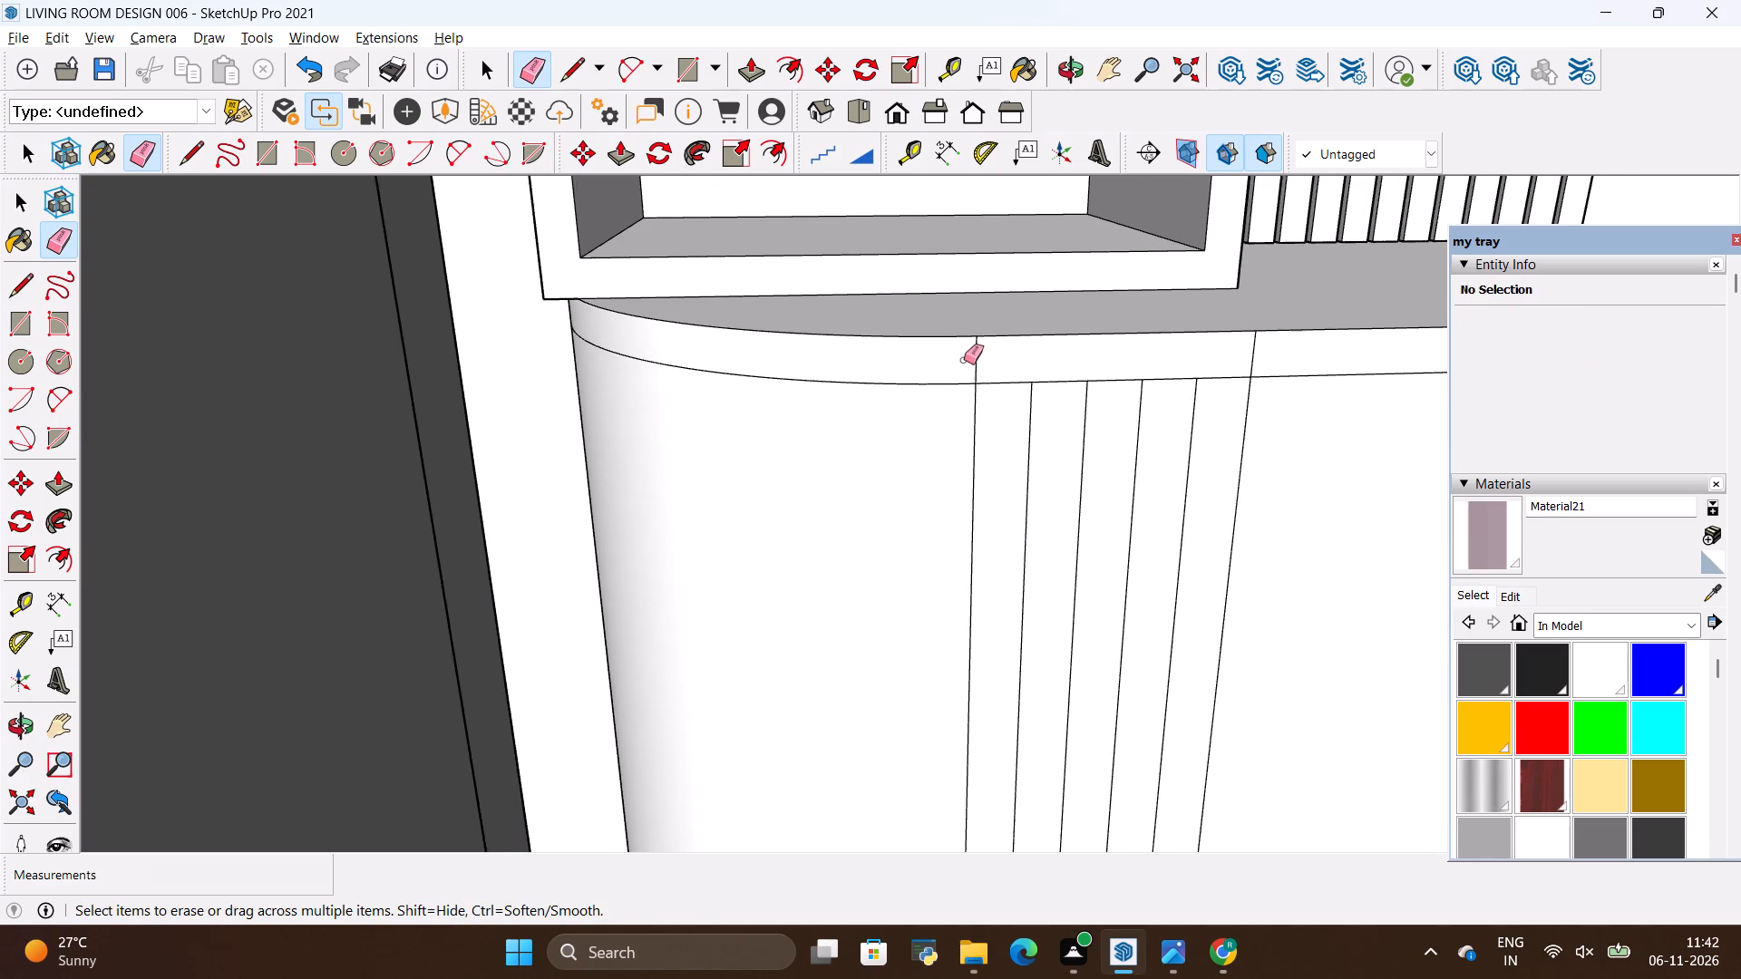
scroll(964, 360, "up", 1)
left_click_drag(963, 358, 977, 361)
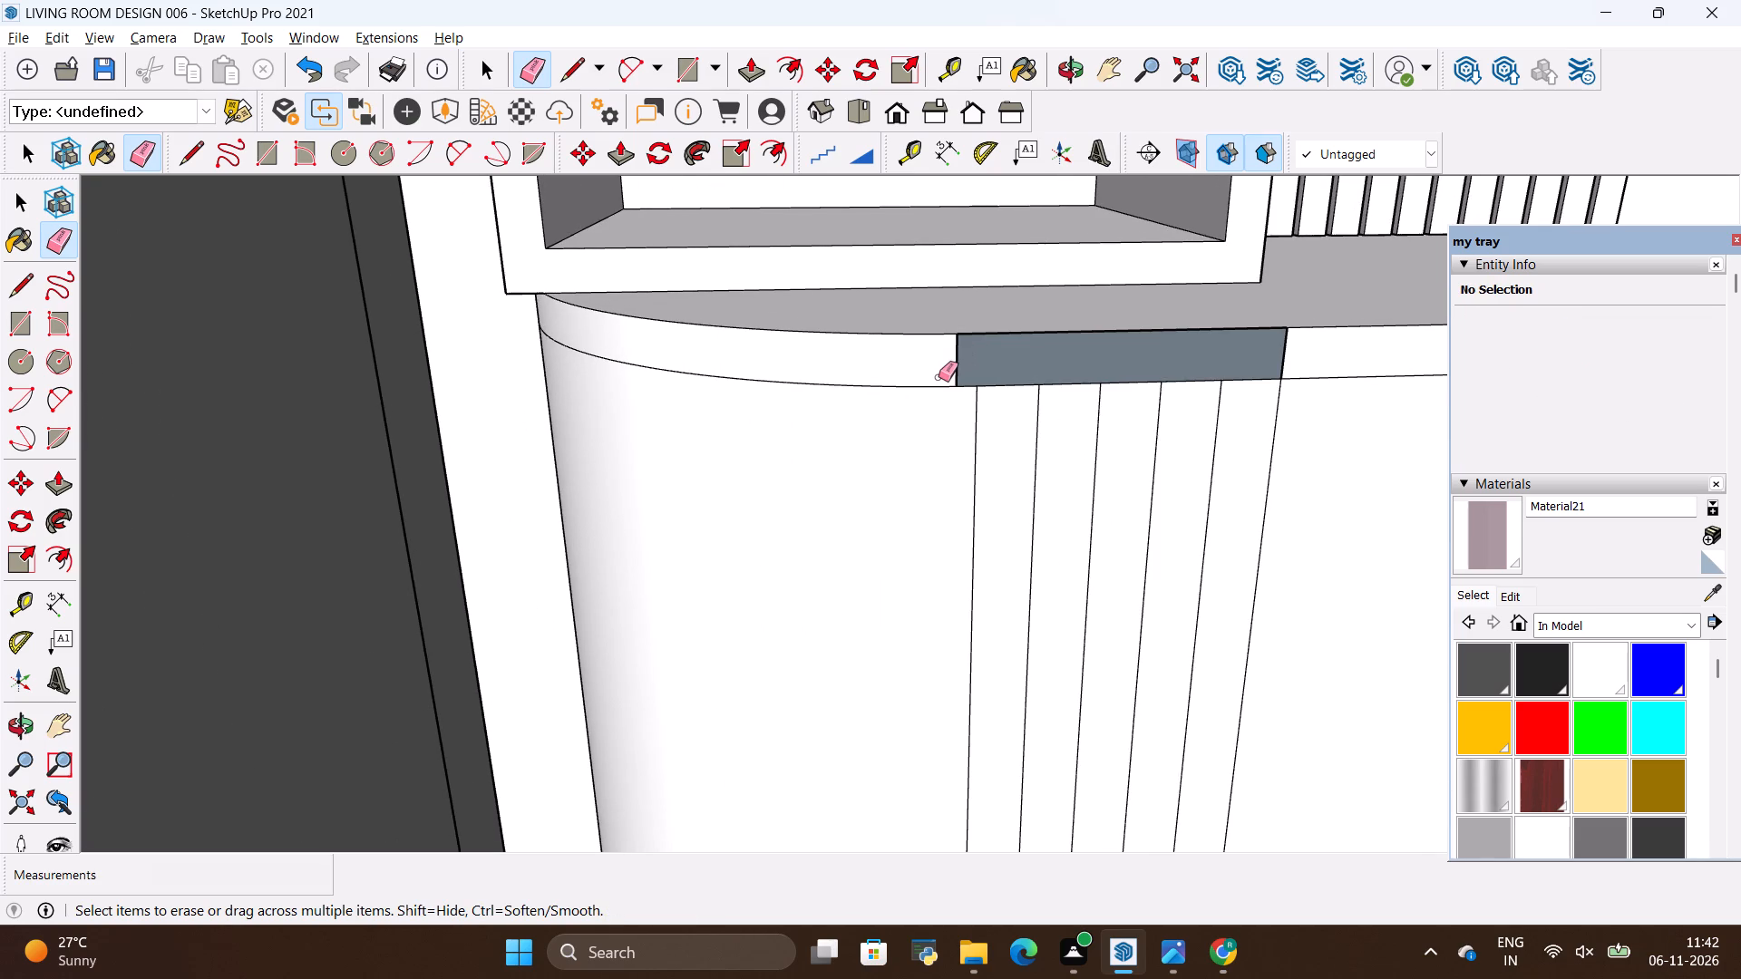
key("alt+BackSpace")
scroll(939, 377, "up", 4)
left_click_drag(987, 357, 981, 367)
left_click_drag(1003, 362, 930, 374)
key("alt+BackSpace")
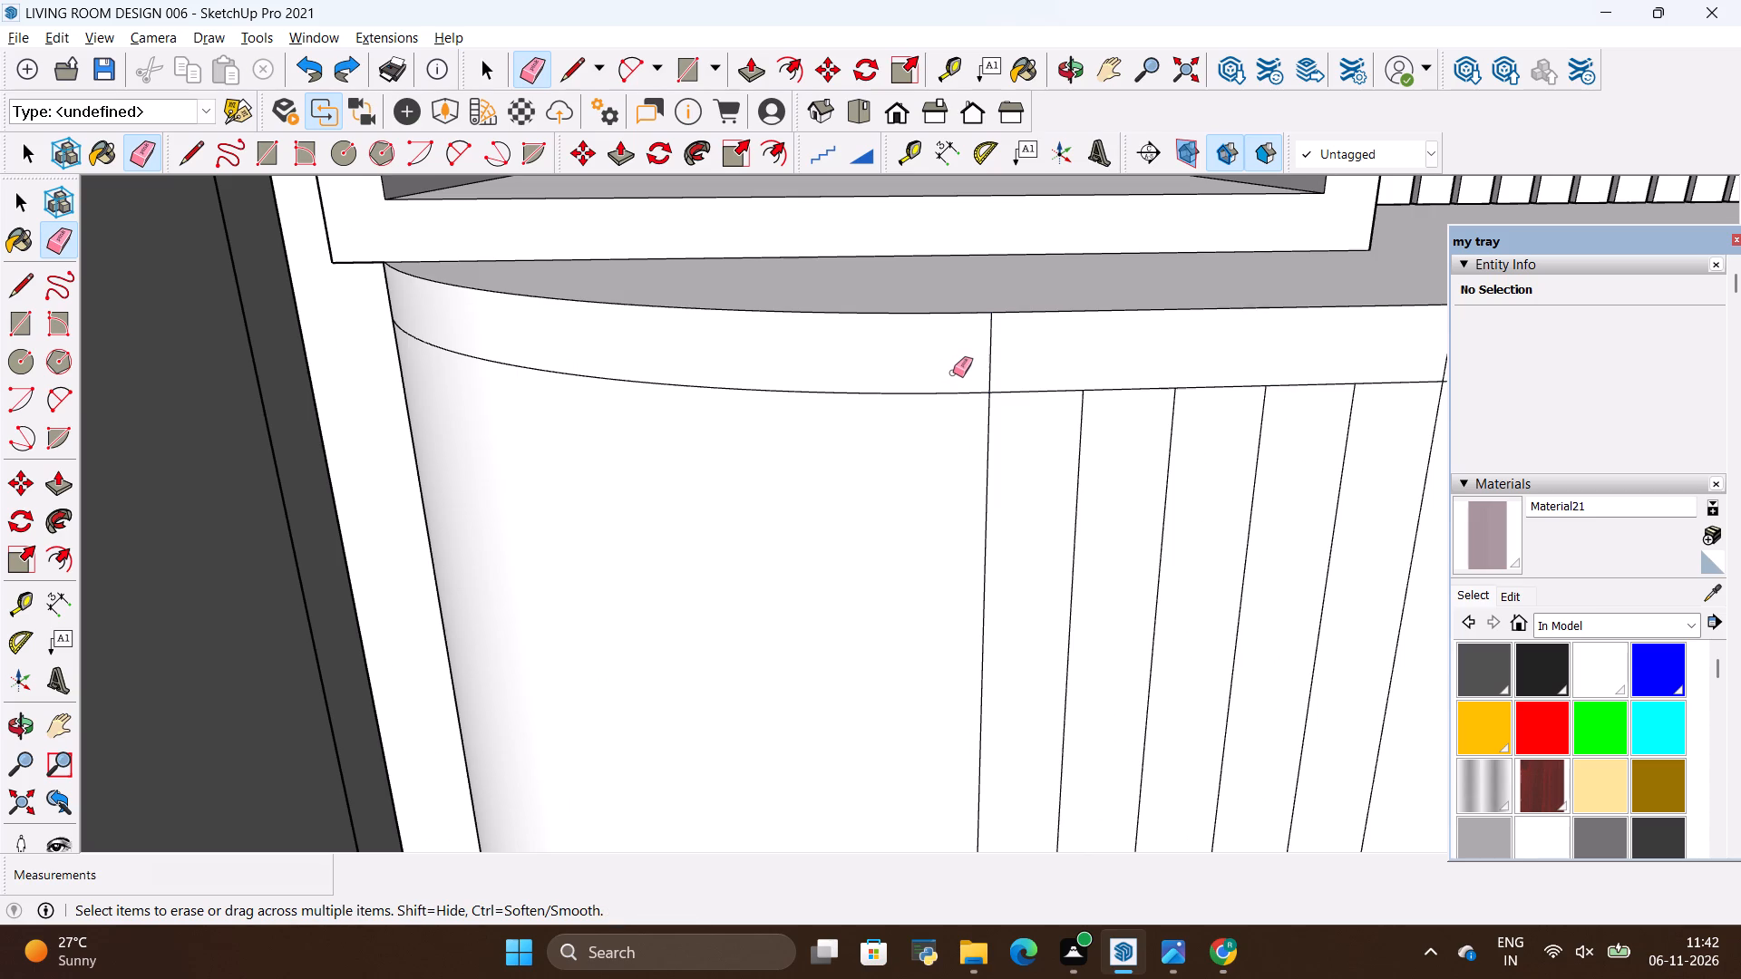
Place a vertical guide 1" from the vertical edge where the drawer base's rounded corner begins, offset toward the door.
scroll(956, 373, "down", 16)
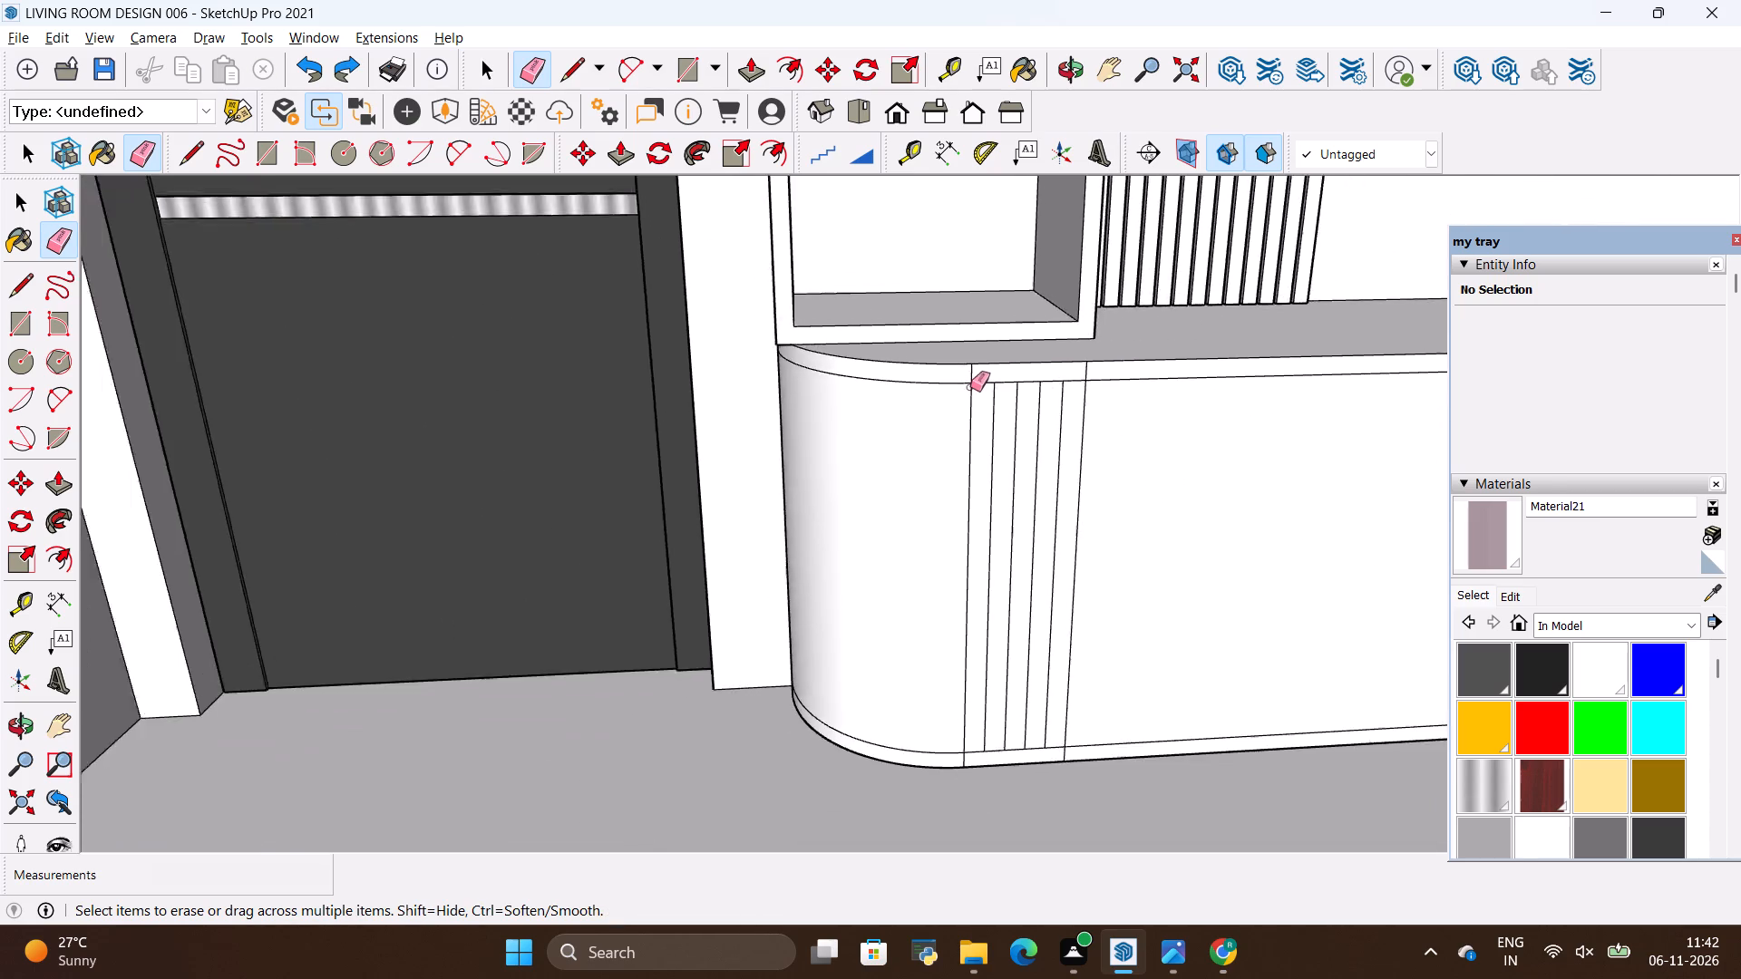
scroll(970, 387, "down", 2)
scroll(949, 433, "up", 8)
key("space")
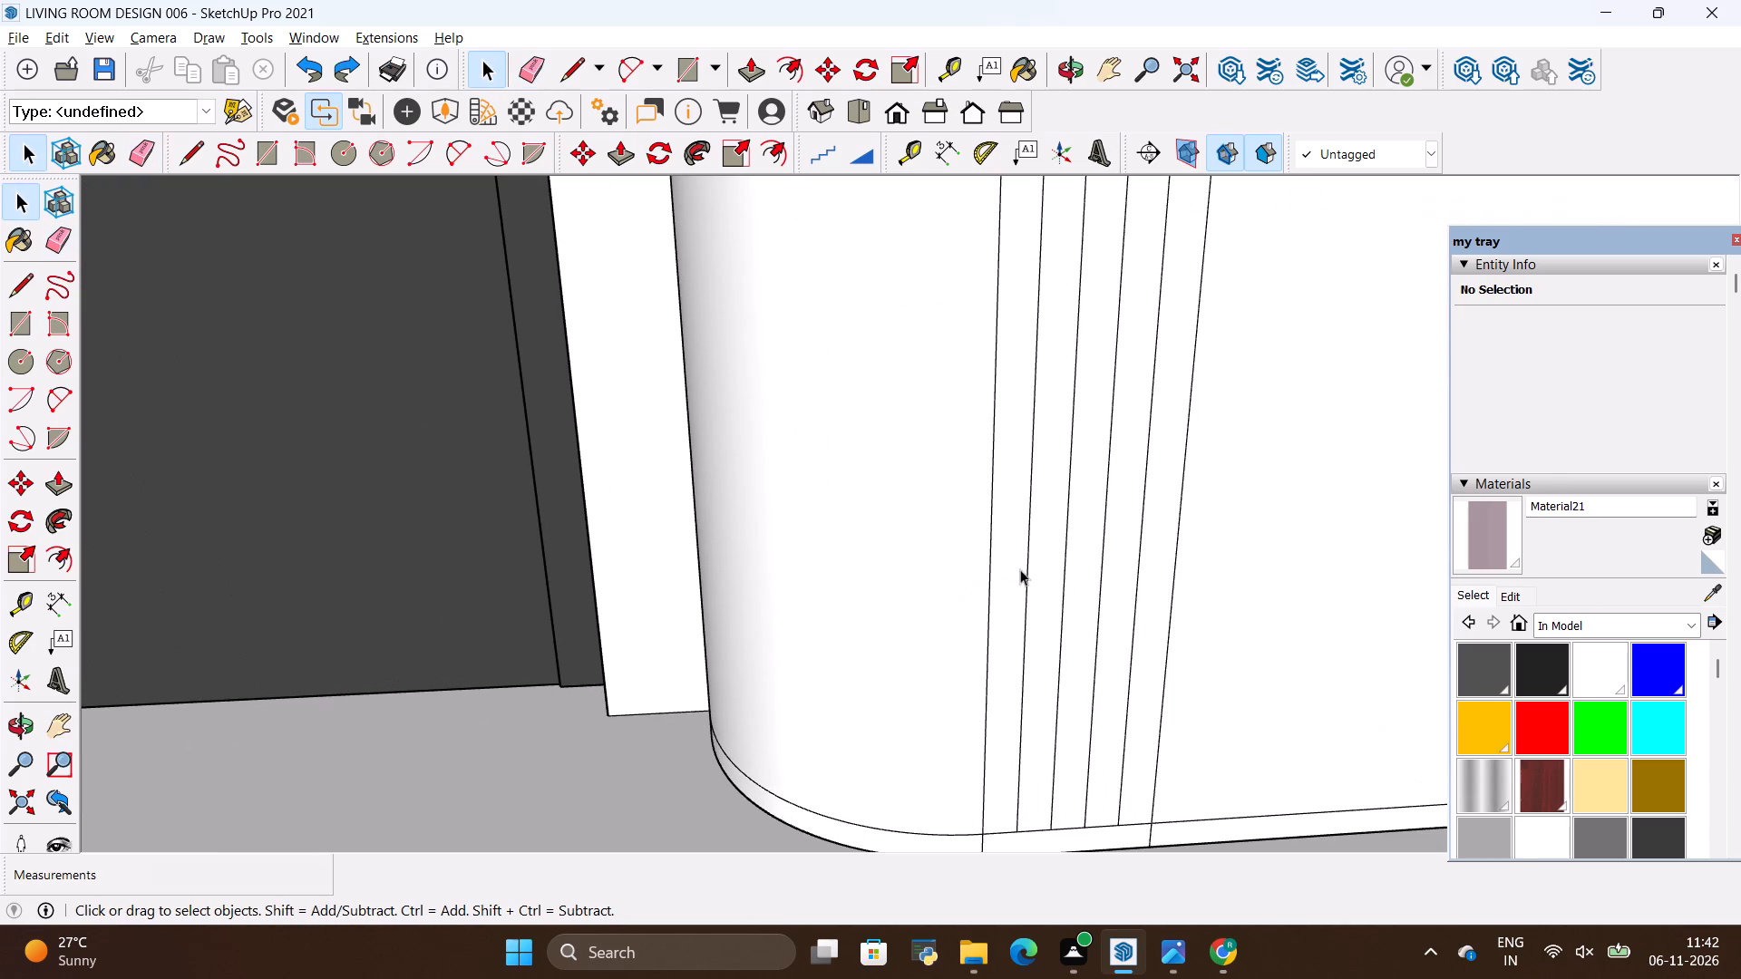
left_click(1026, 563)
left_click(981, 573)
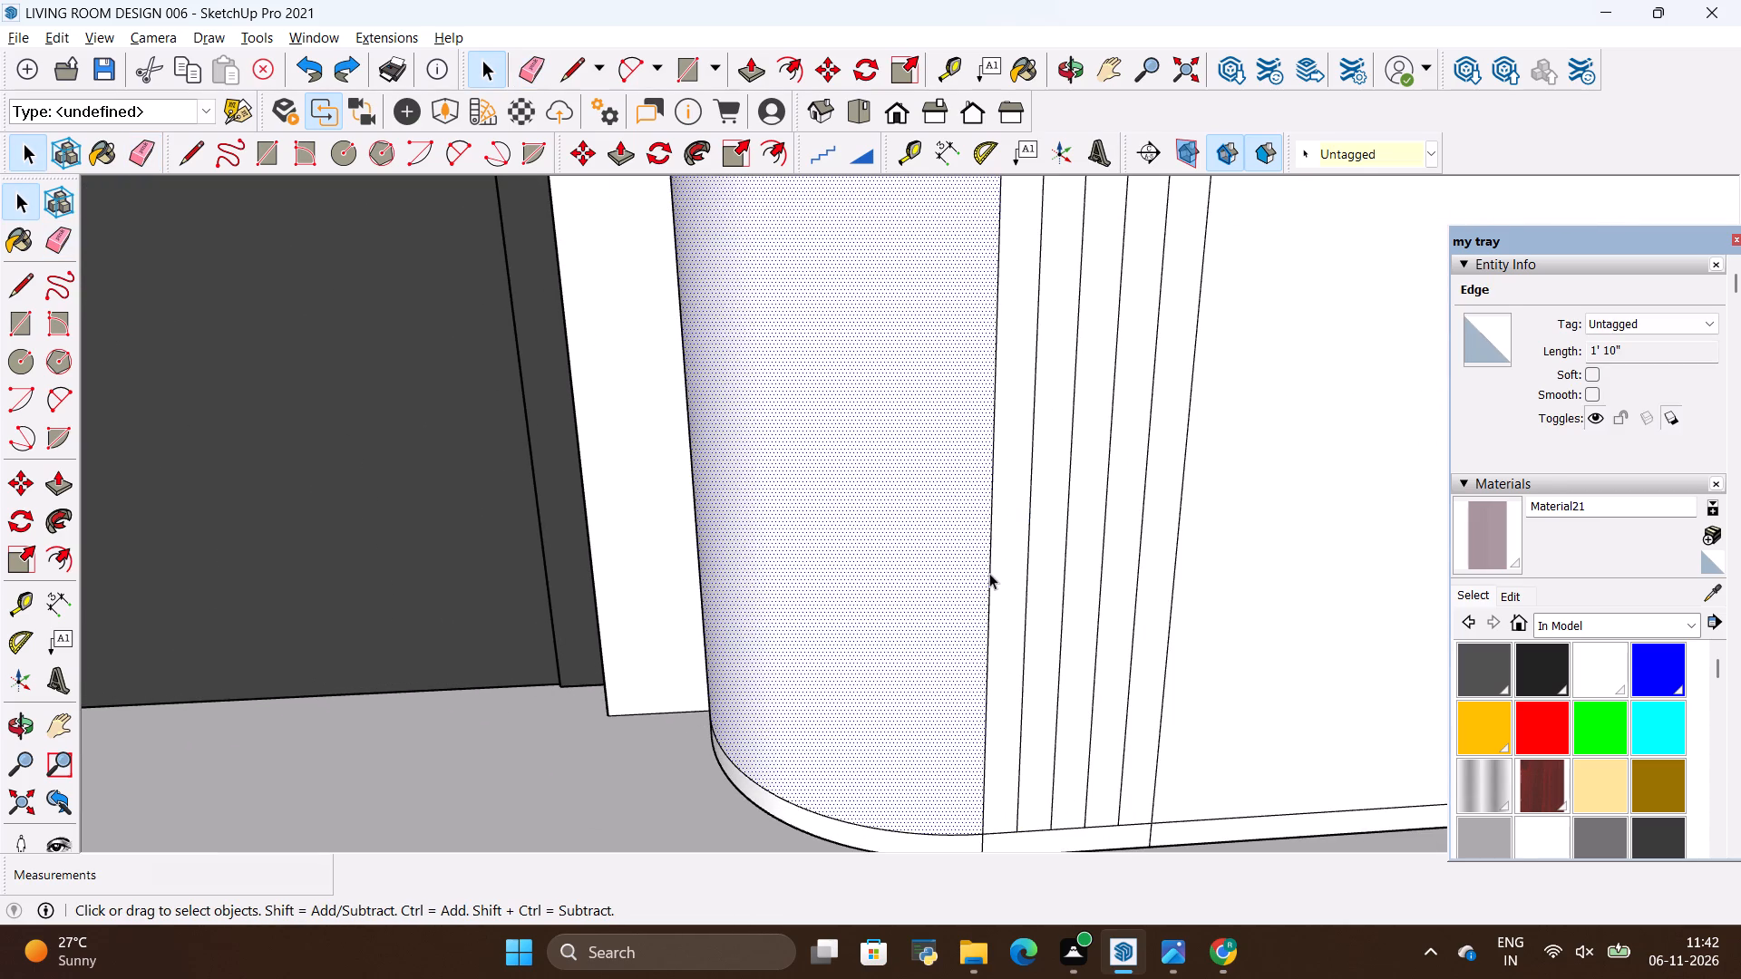
left_click(989, 573)
scroll(1000, 606, "down", 8)
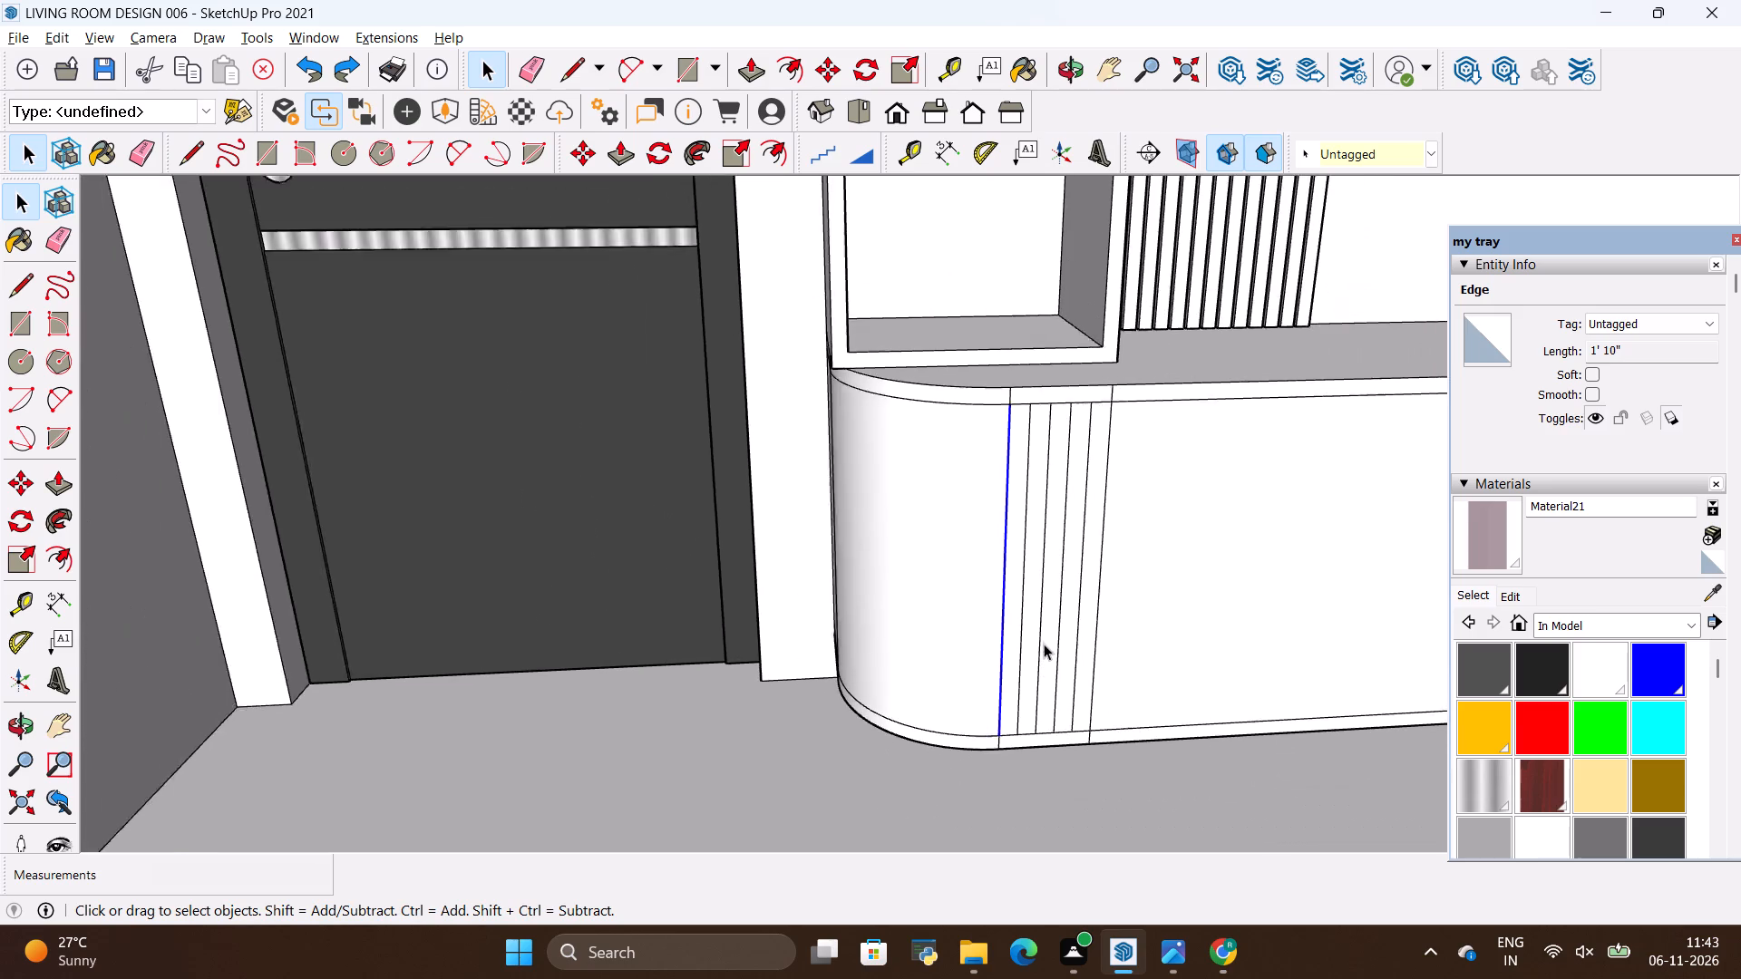
scroll(934, 572, "up", 4)
key("t")
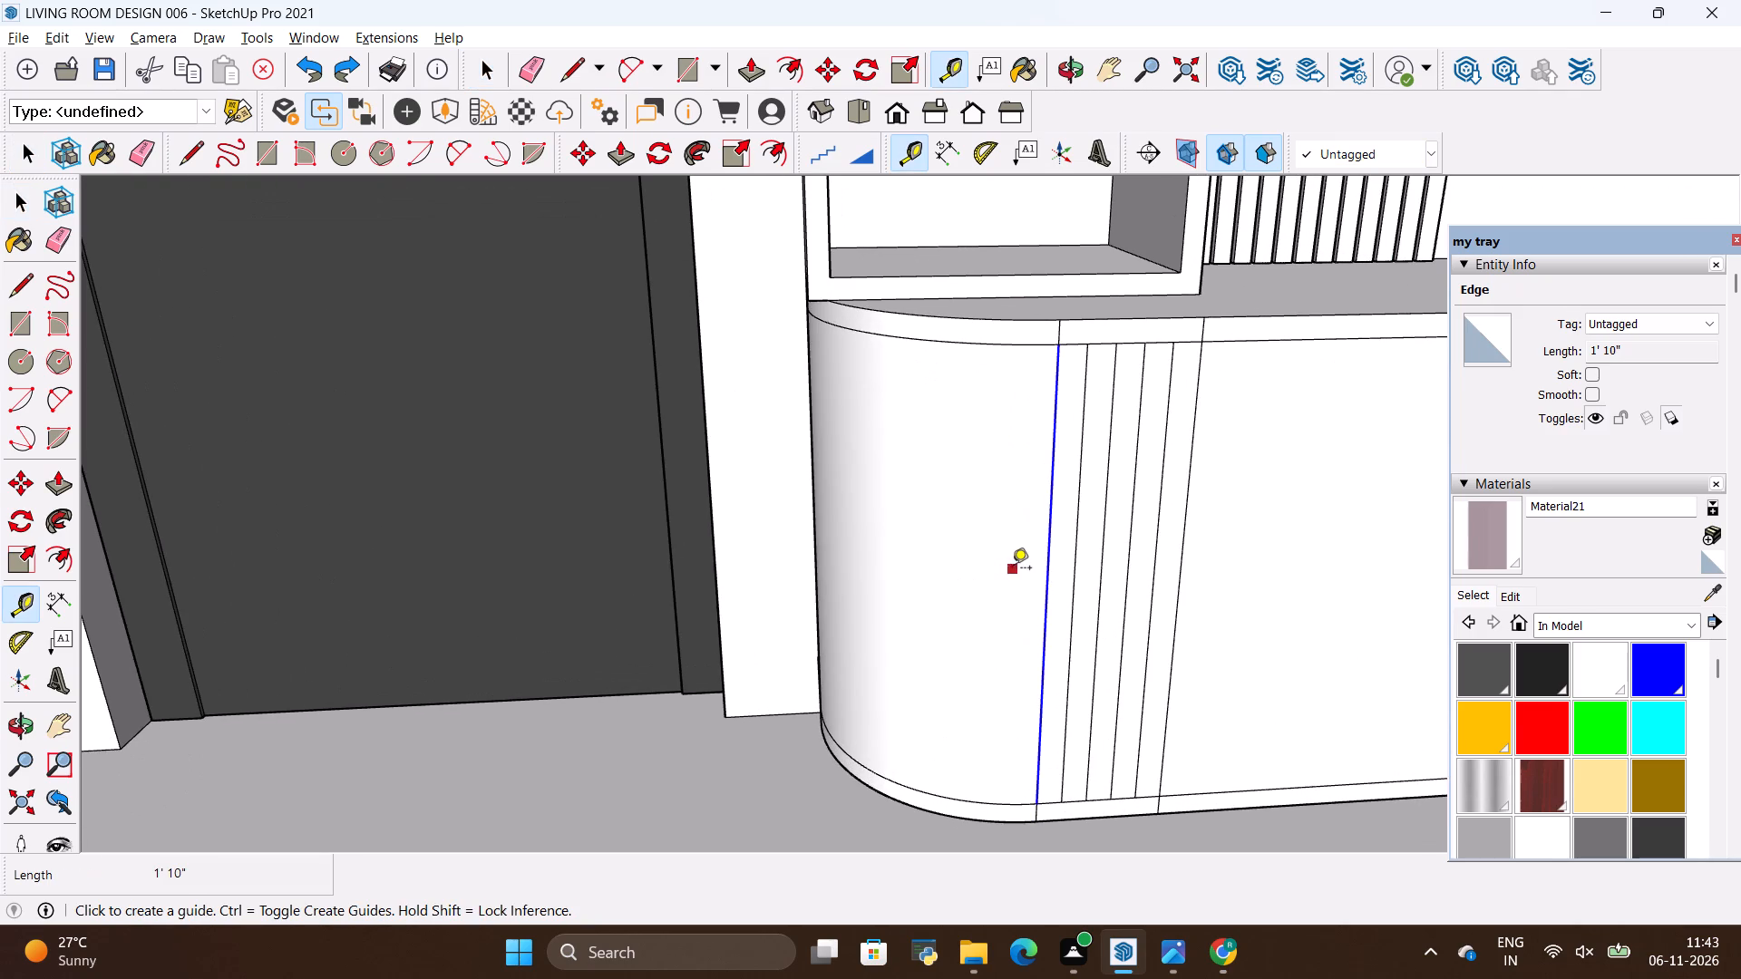
left_click(1050, 557)
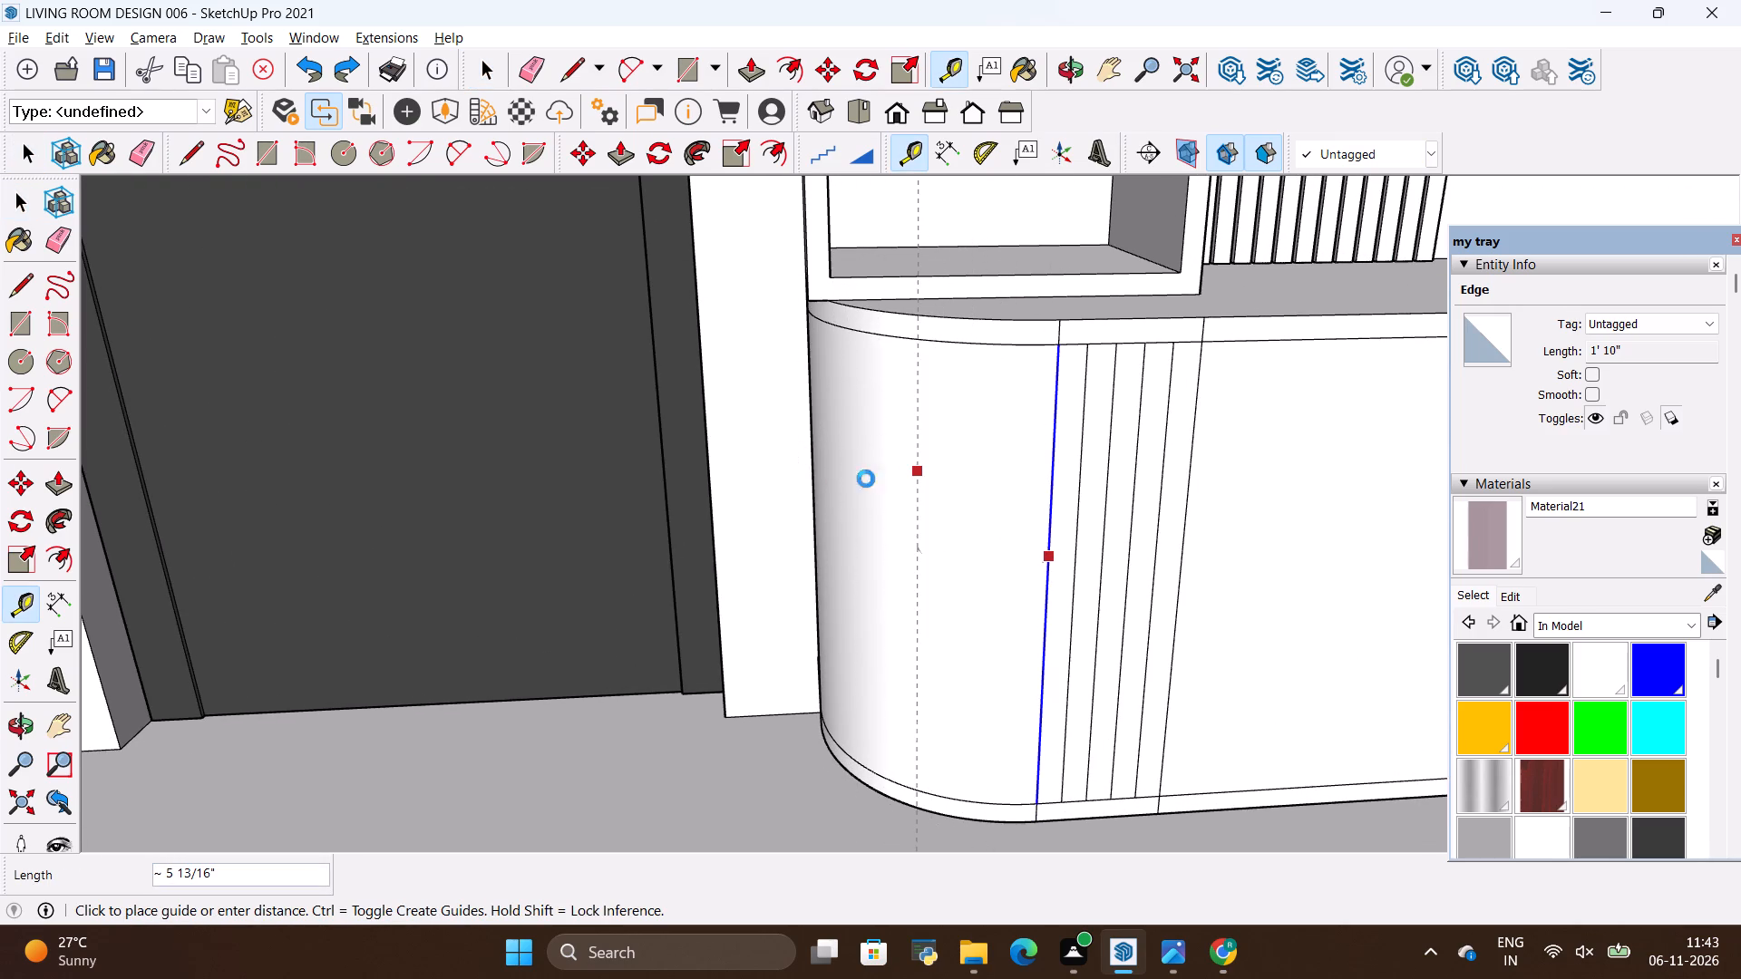
scroll(730, 481, "down", 8)
scroll(874, 469, "down", 4)
scroll(962, 437, "down", 15)
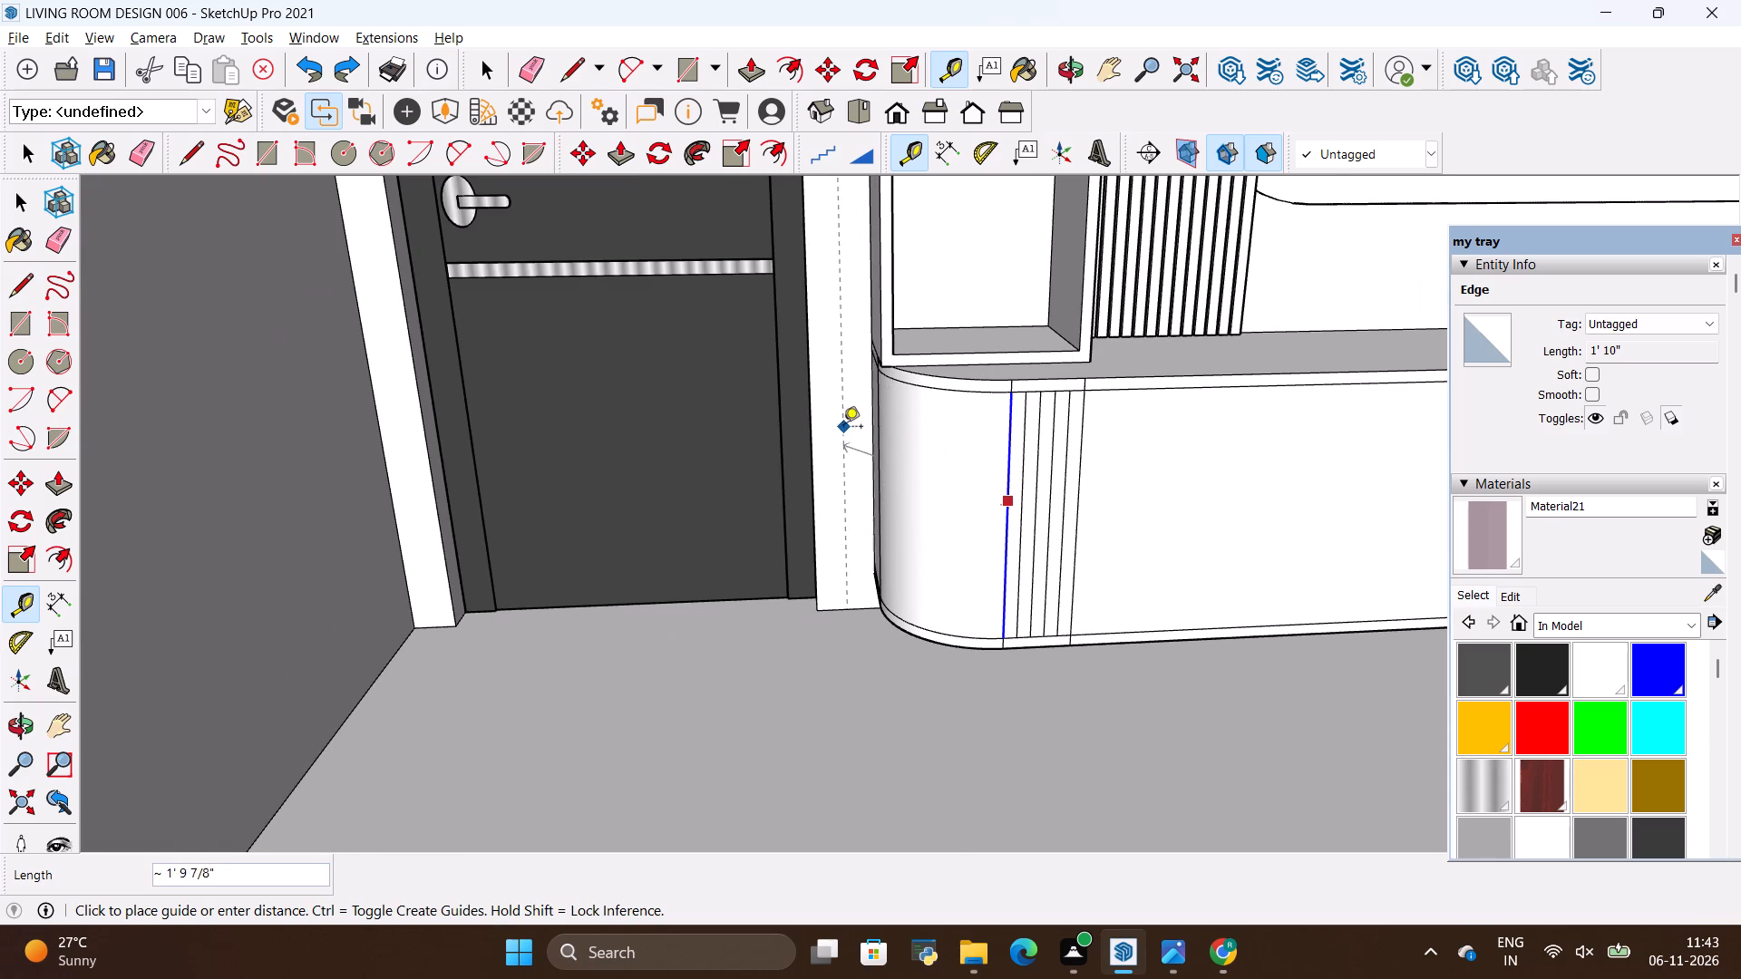
scroll(986, 436, "up", 2)
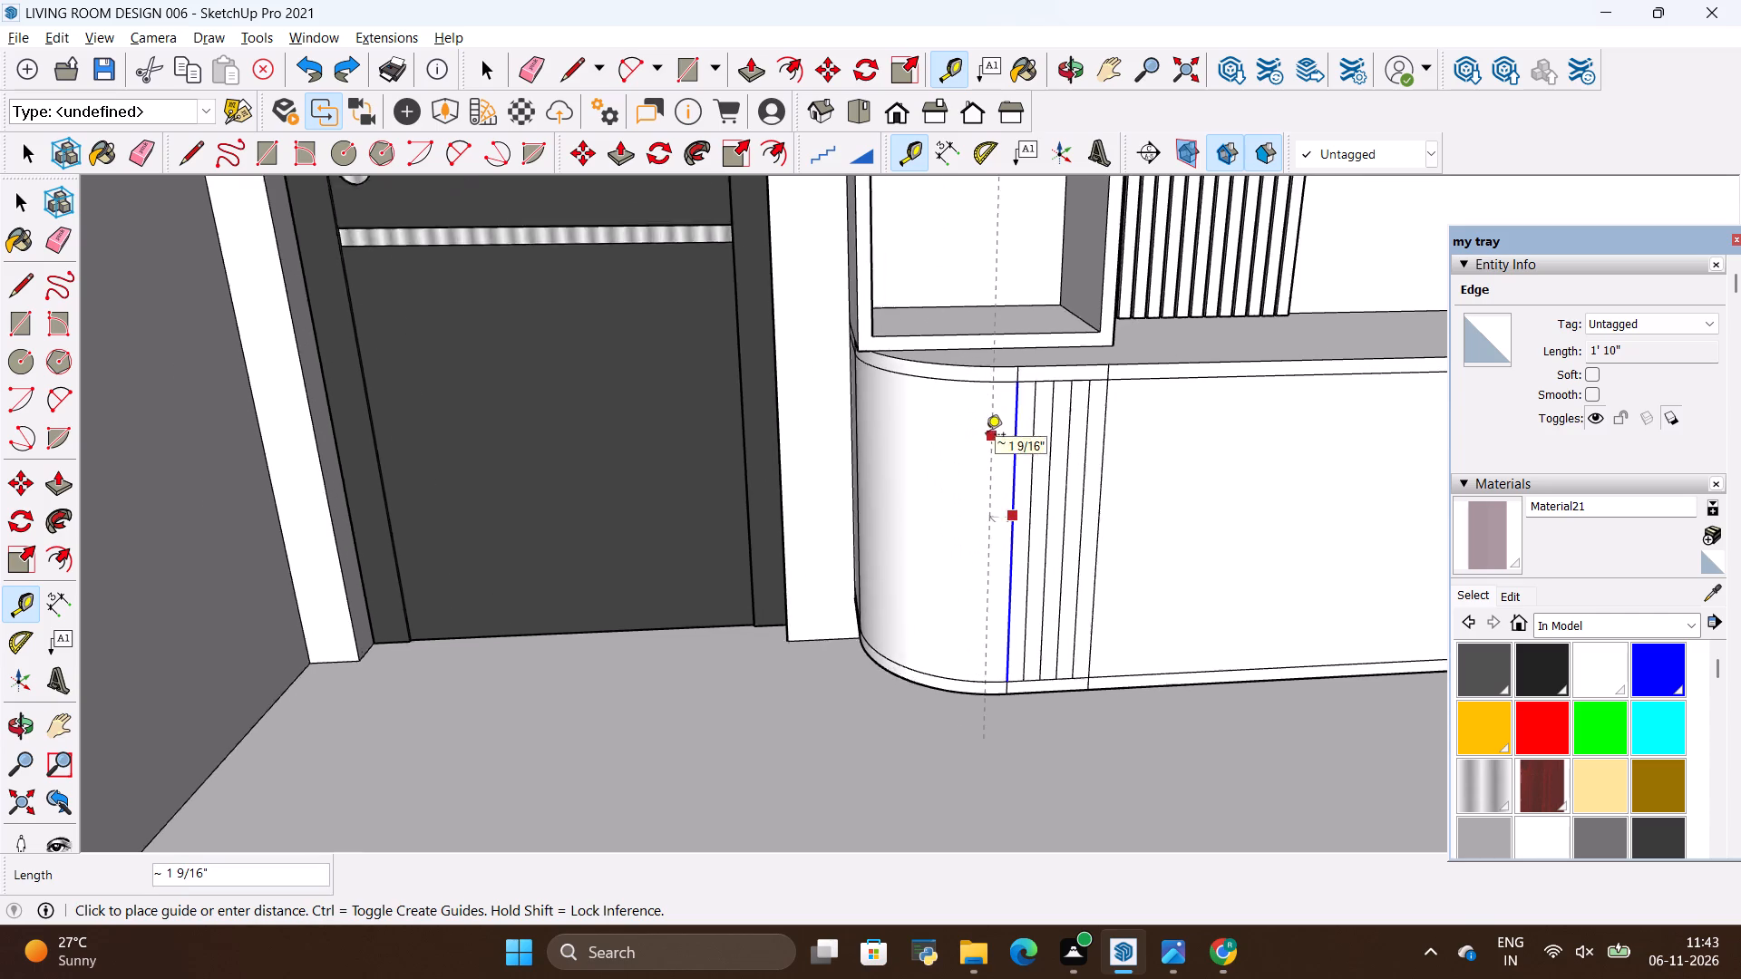
scroll(986, 436, "up", 5)
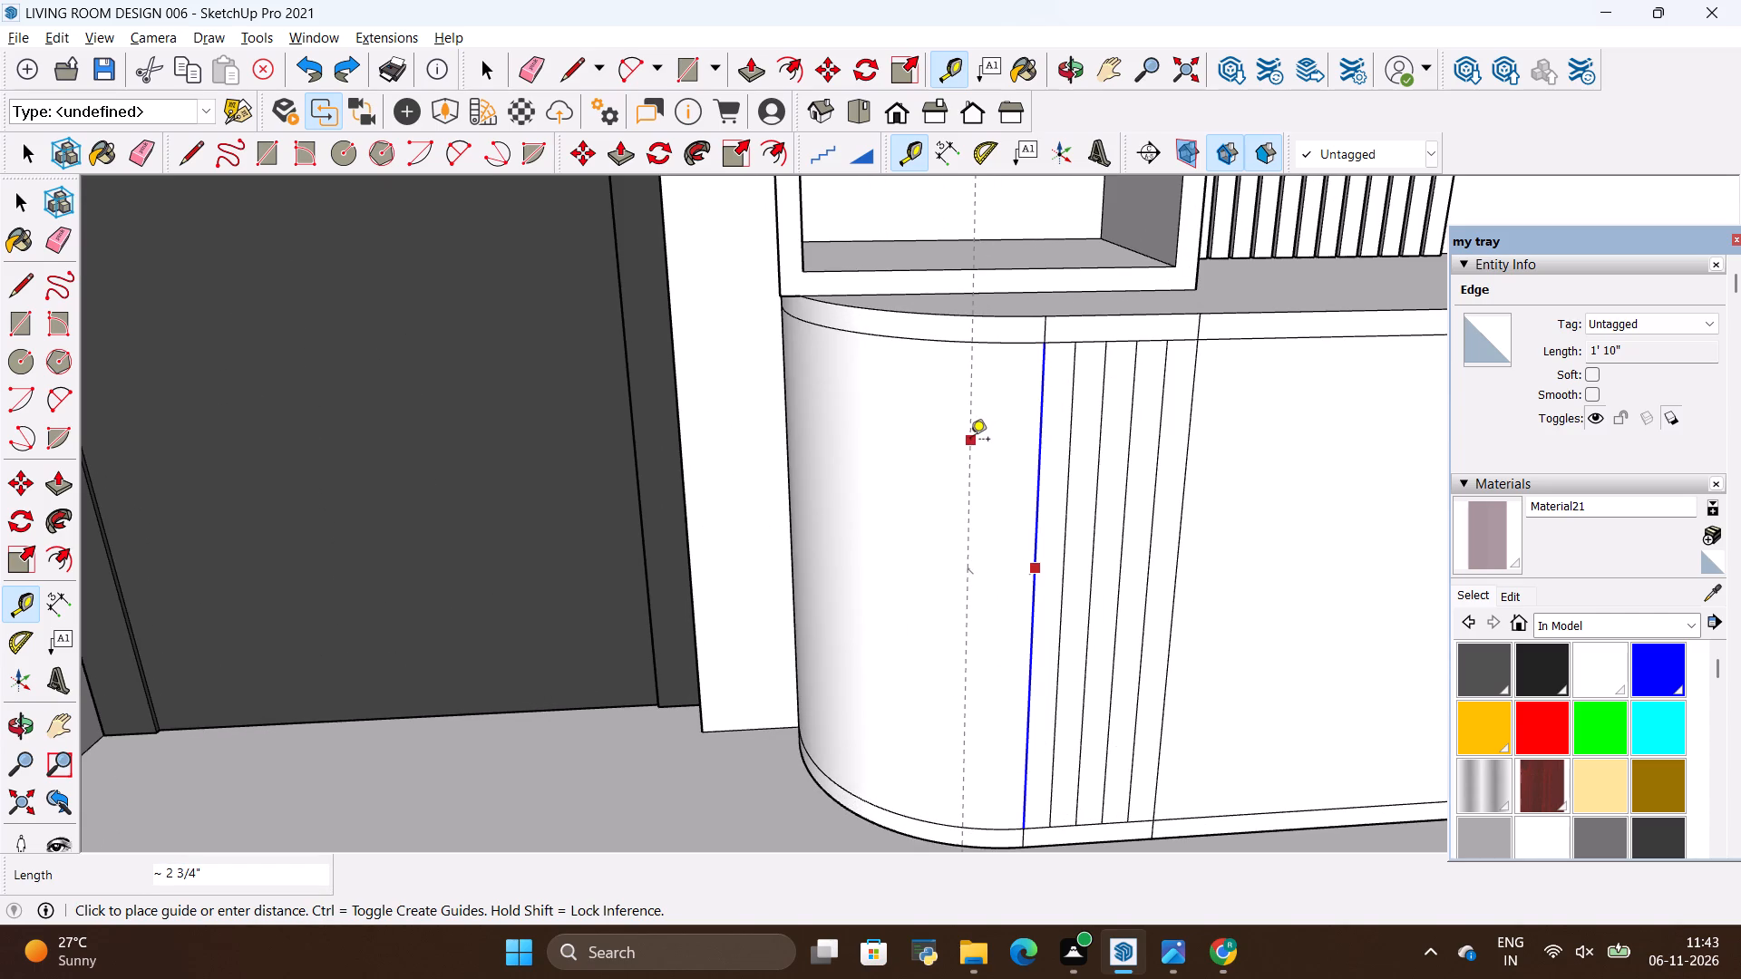
key("BackSpace")
key("1")
key("shift+quotedbl")
key("Return")
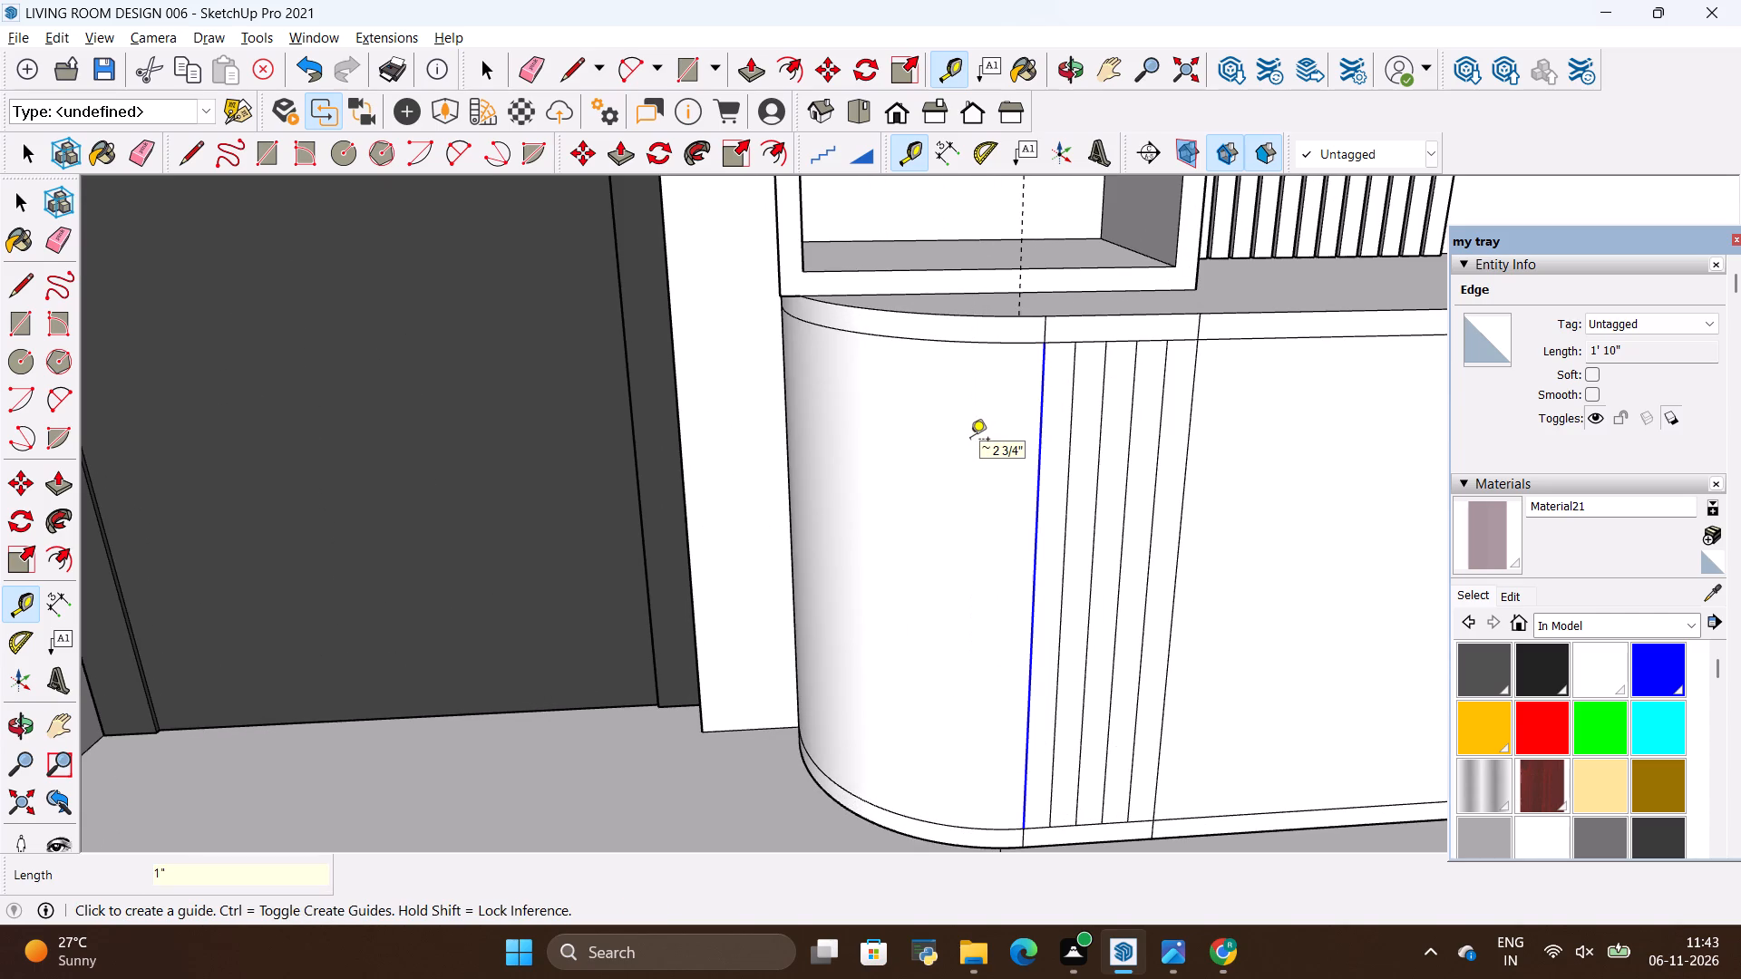
Draw a rectangle about 1 3/16" by 1' 10" between the corner's vertical edge and the guide, spanning the drawer front's height.
scroll(977, 359, "up", 8)
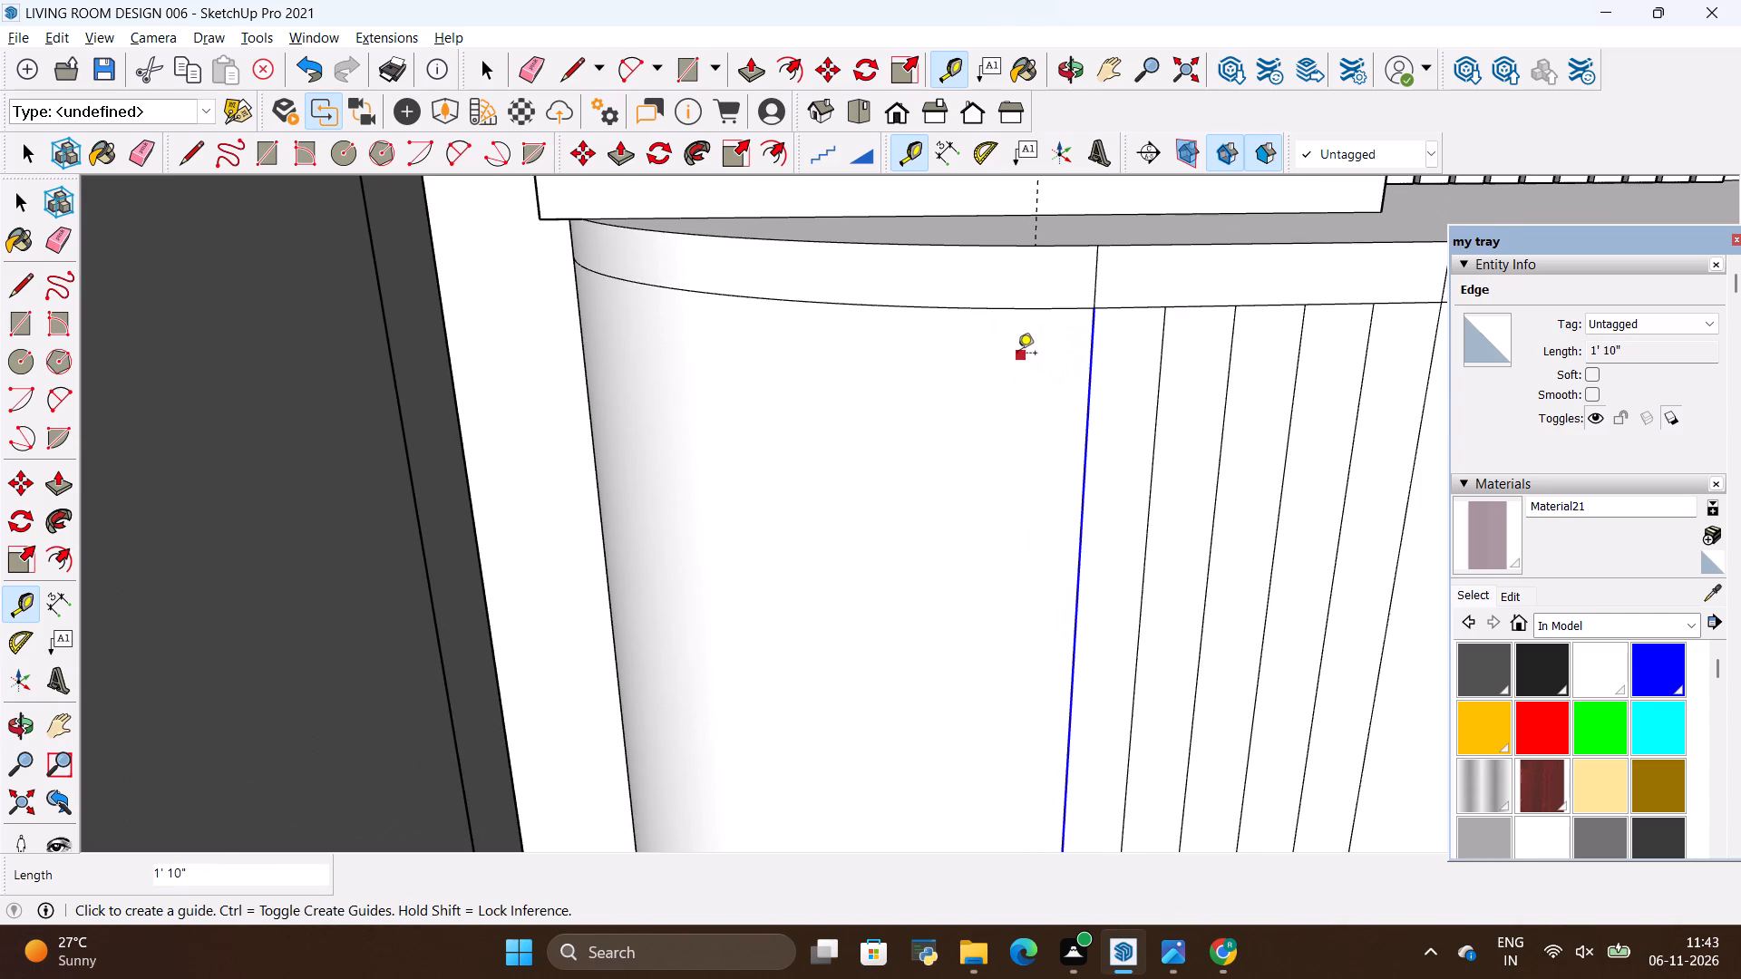
scroll(1026, 363, "down", 7)
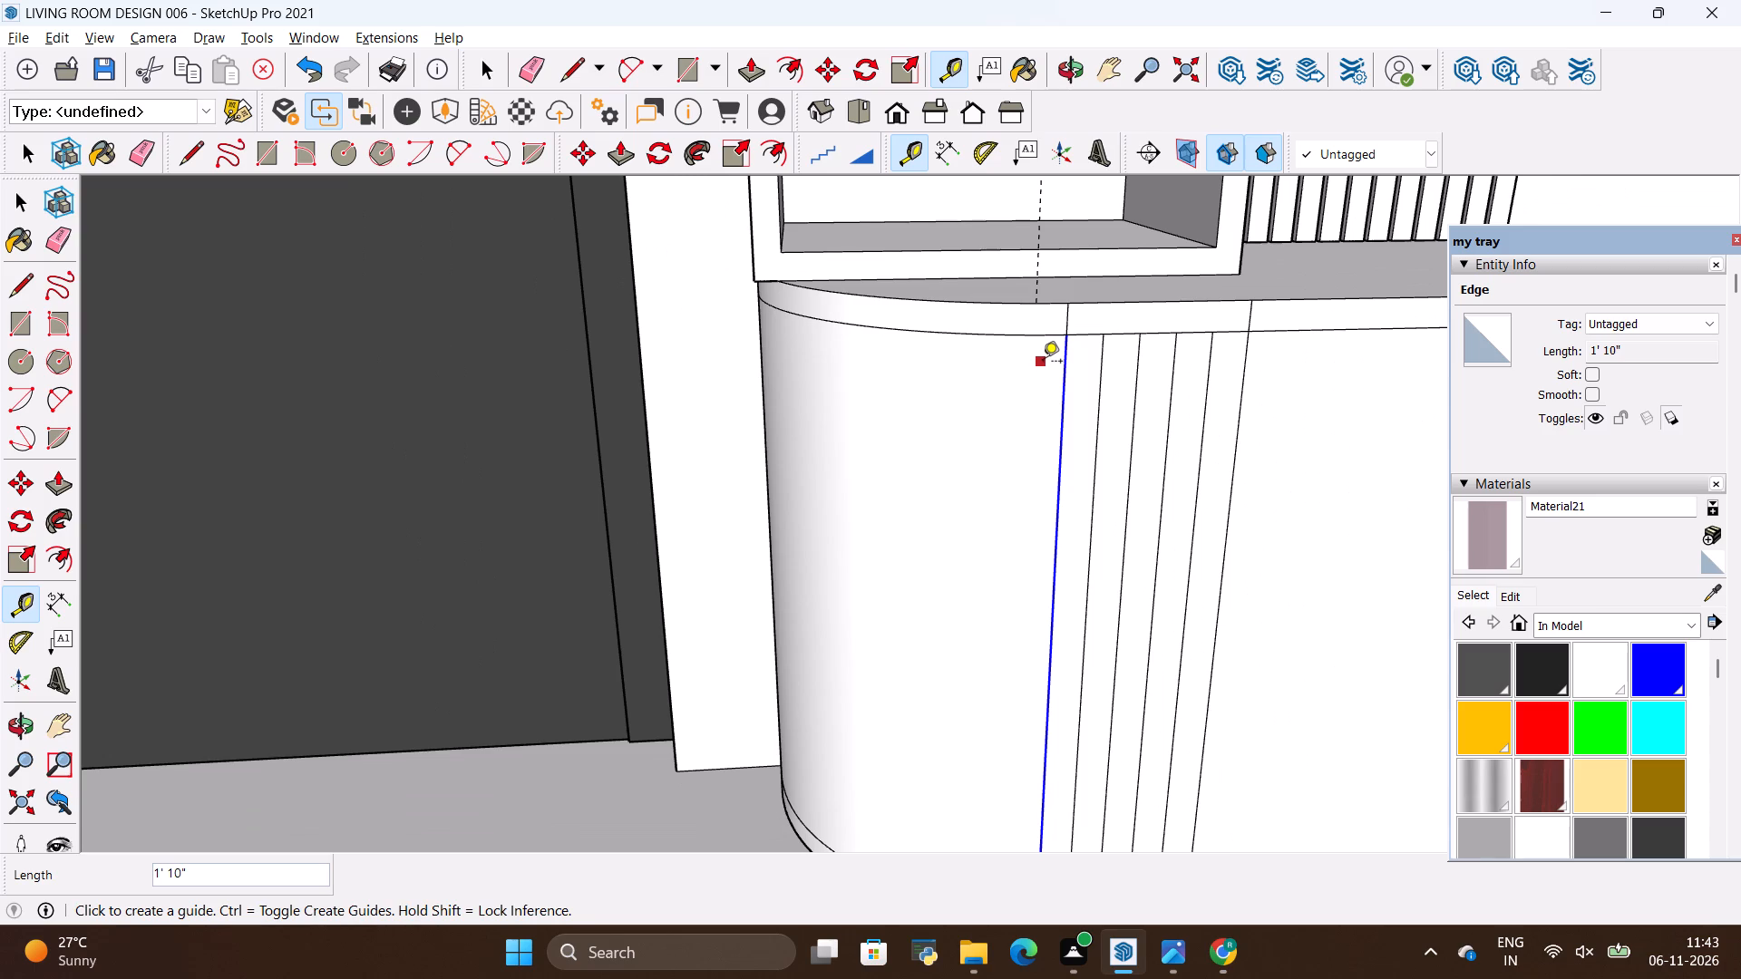
key("t")
key("r")
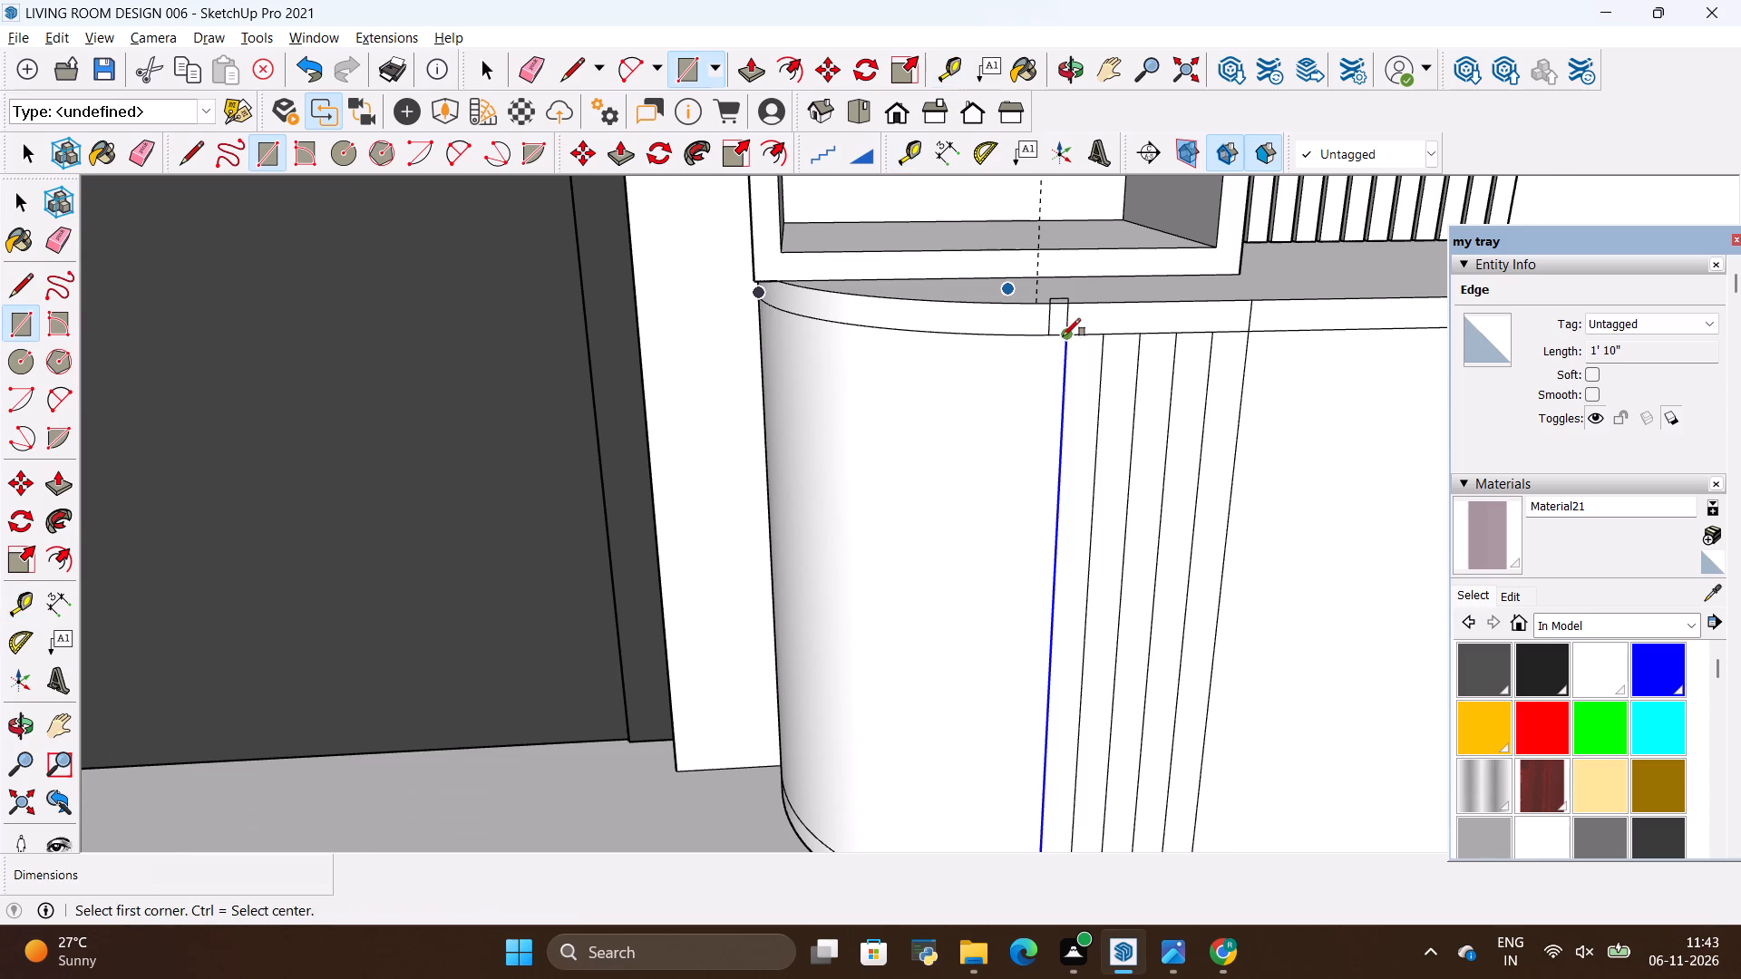
left_click(1063, 336)
scroll(1049, 609, "down", 10)
scroll(1012, 709, "up", 10)
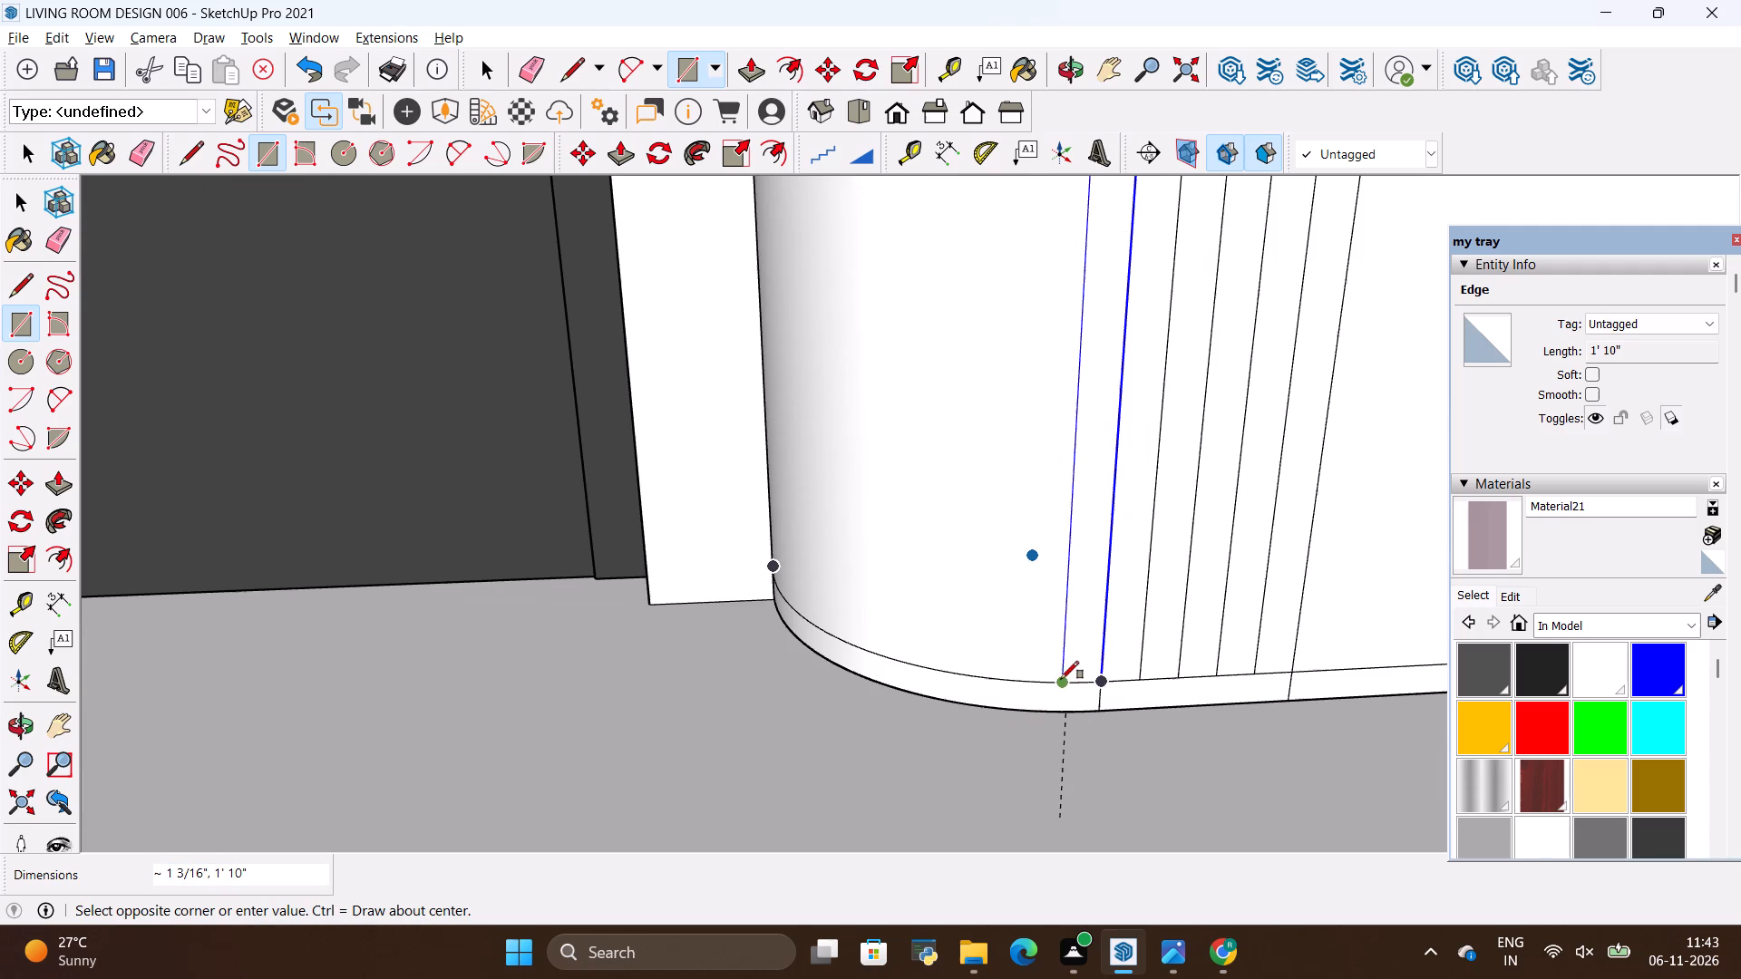
left_click(1061, 679)
scroll(1000, 772, "down", 9)
scroll(965, 644, "up", 5)
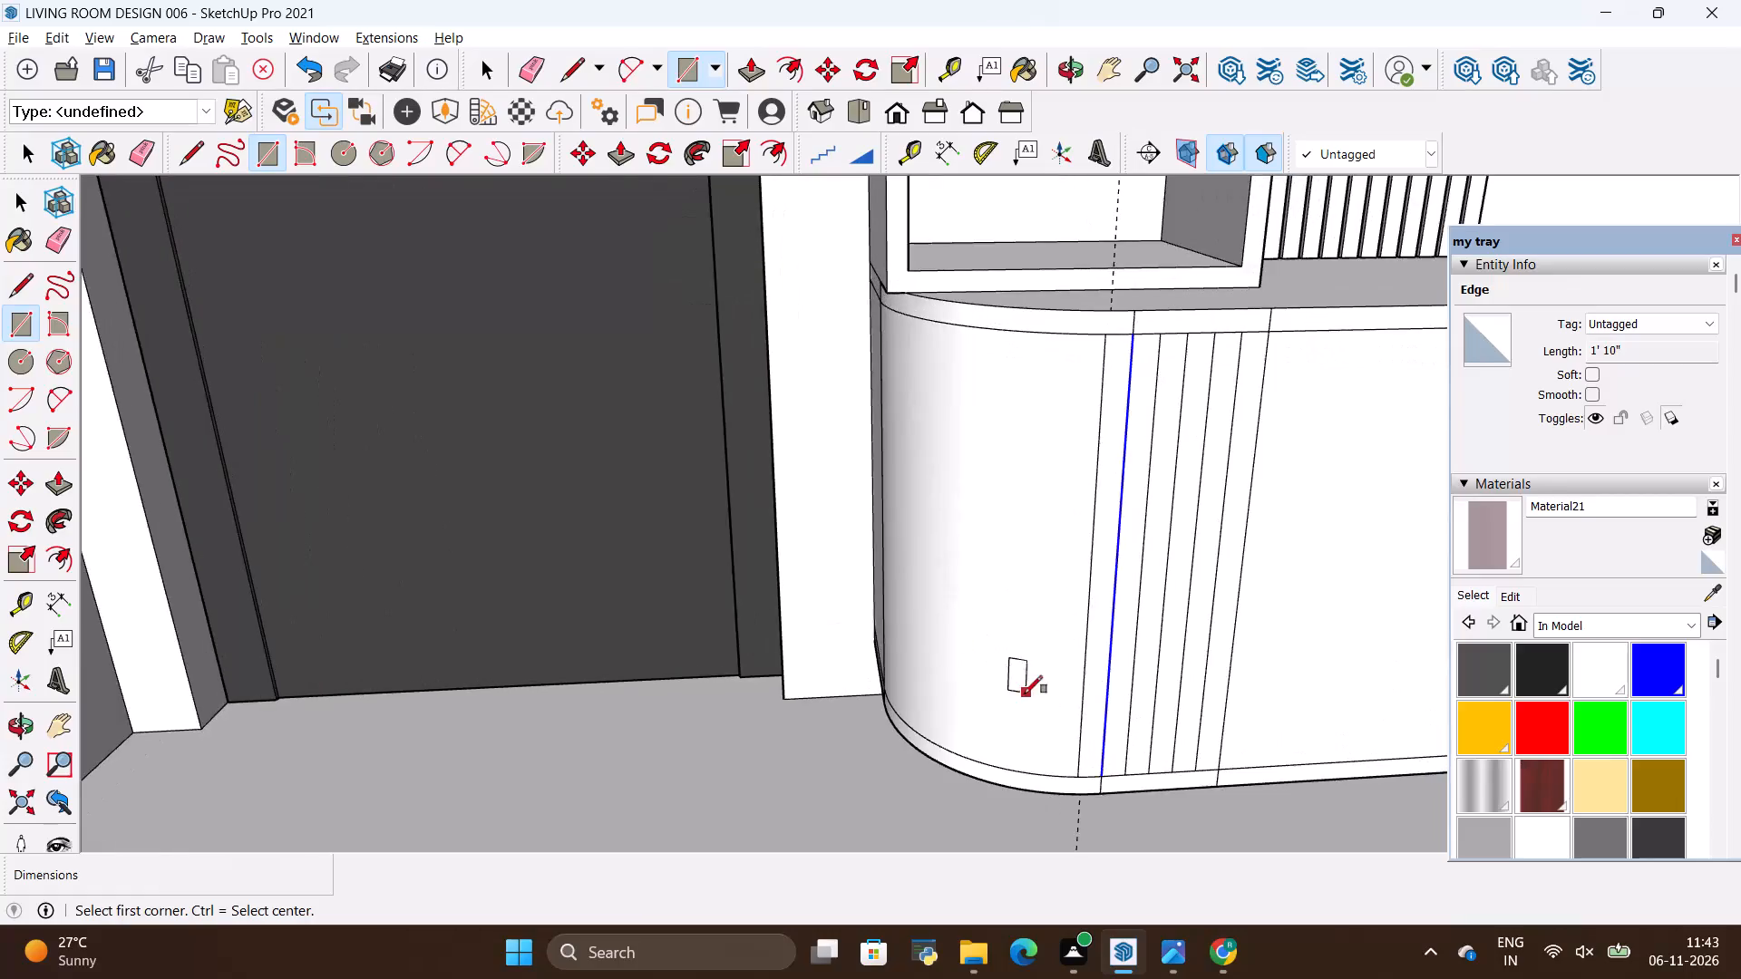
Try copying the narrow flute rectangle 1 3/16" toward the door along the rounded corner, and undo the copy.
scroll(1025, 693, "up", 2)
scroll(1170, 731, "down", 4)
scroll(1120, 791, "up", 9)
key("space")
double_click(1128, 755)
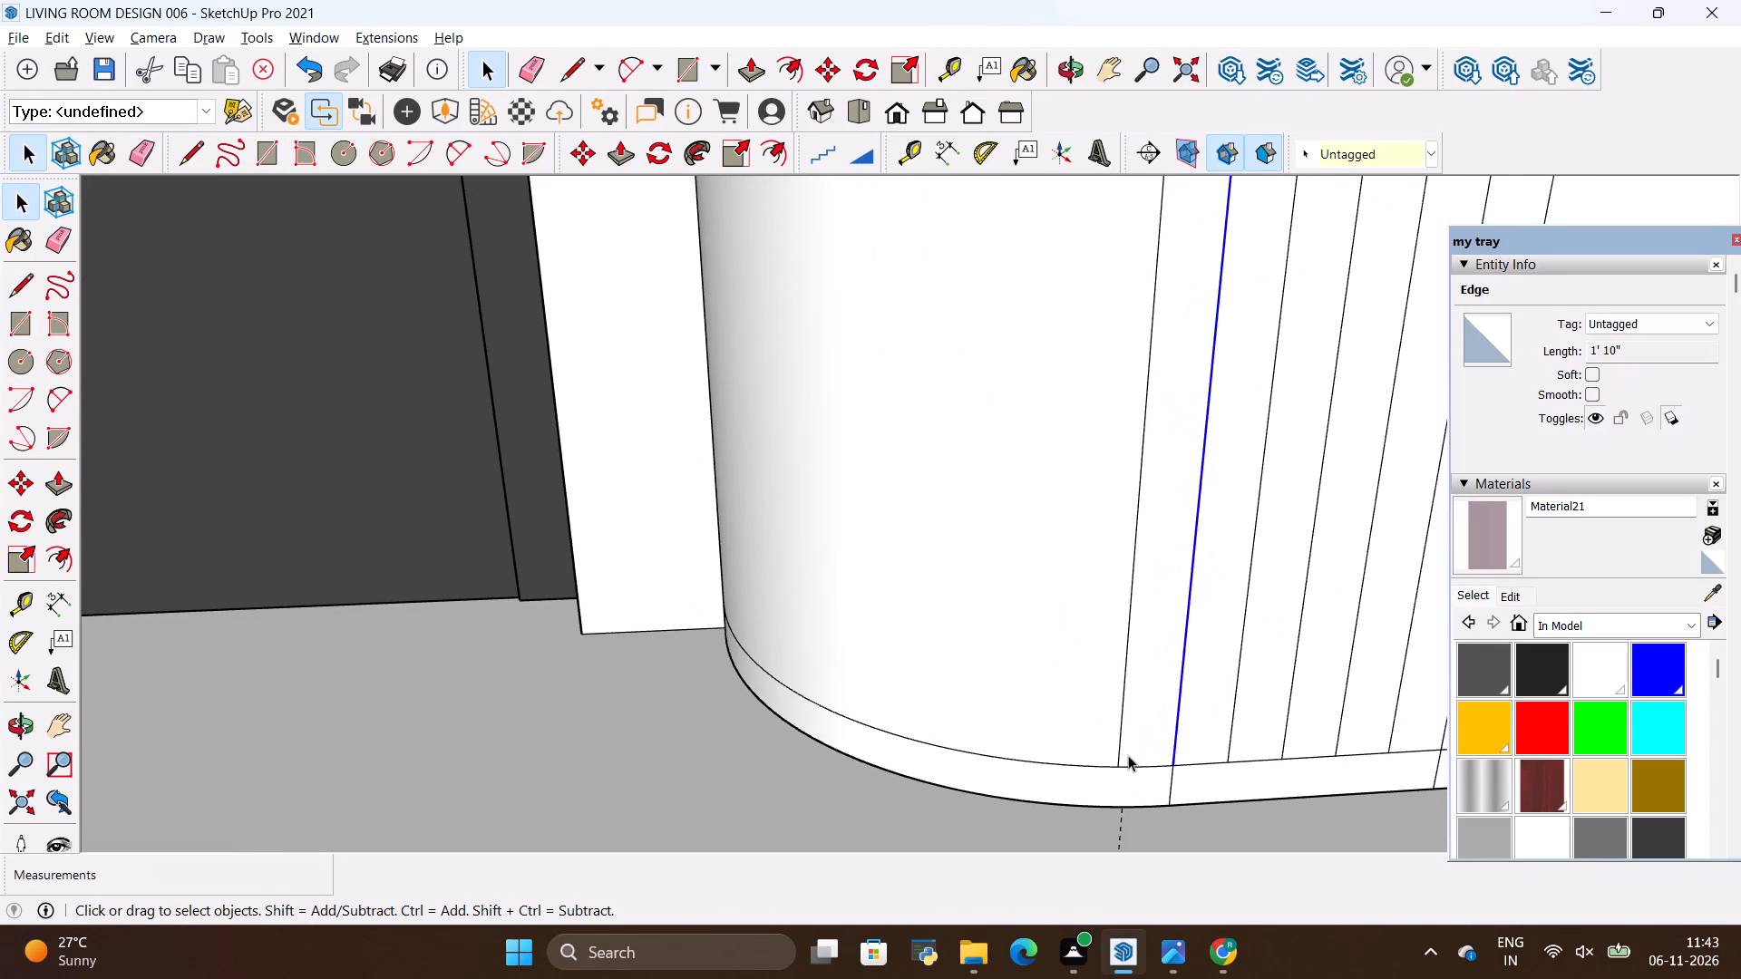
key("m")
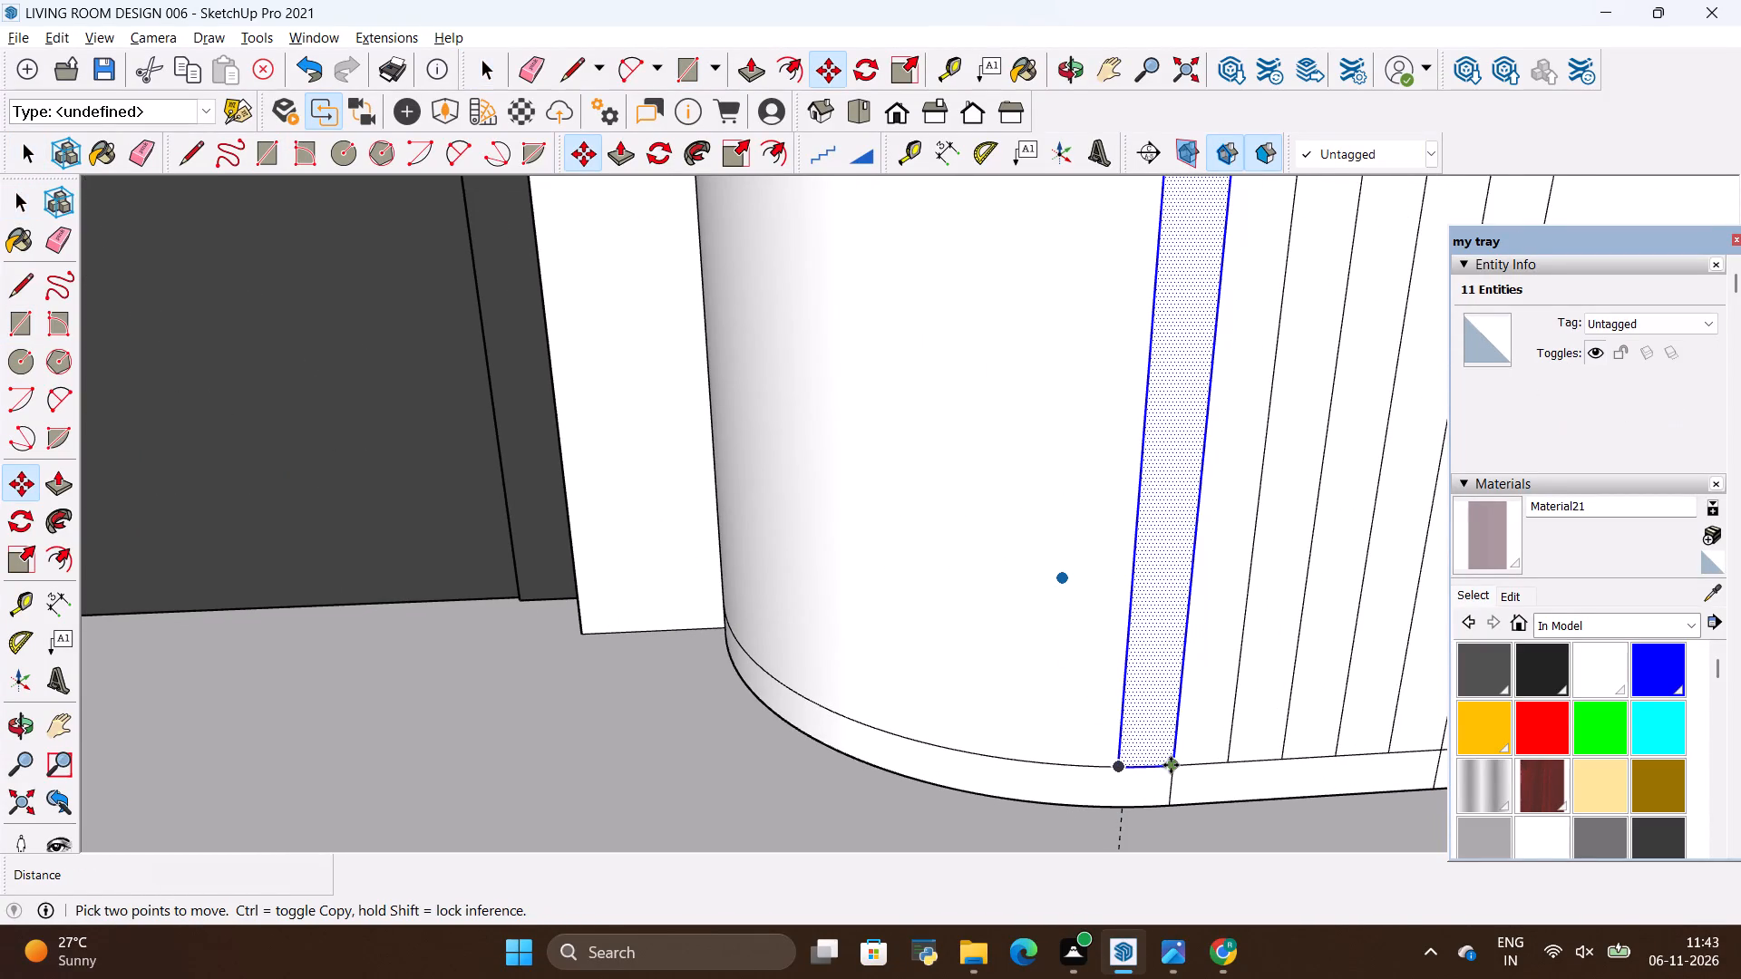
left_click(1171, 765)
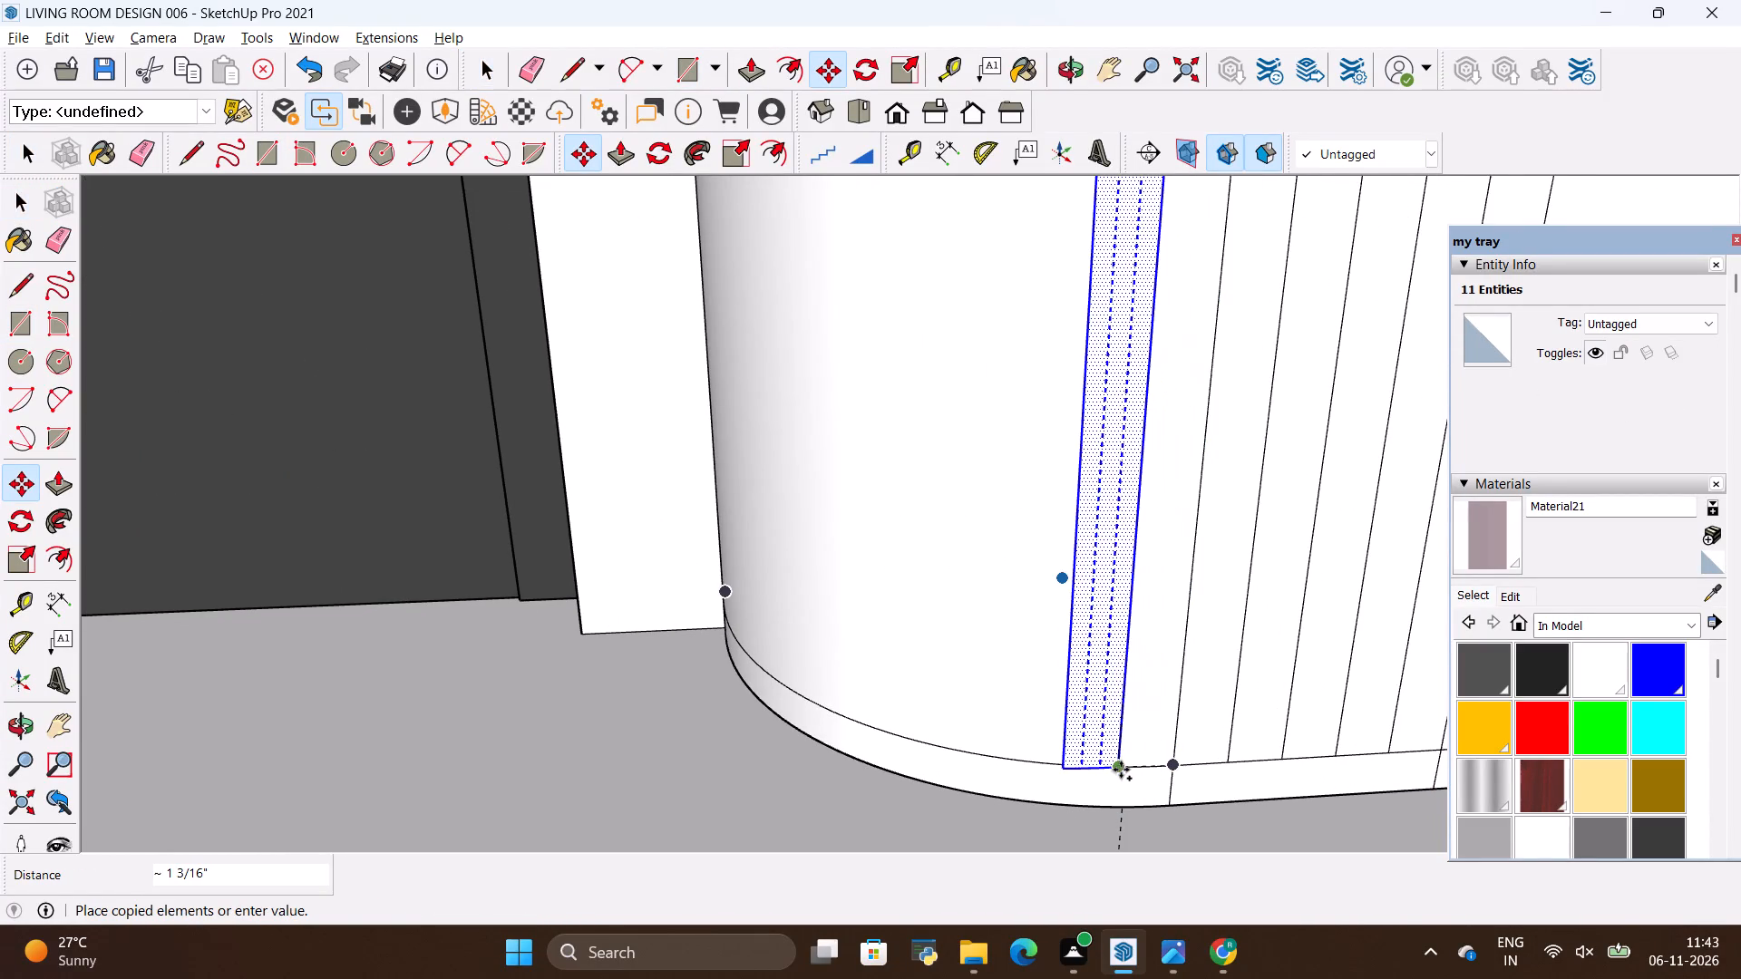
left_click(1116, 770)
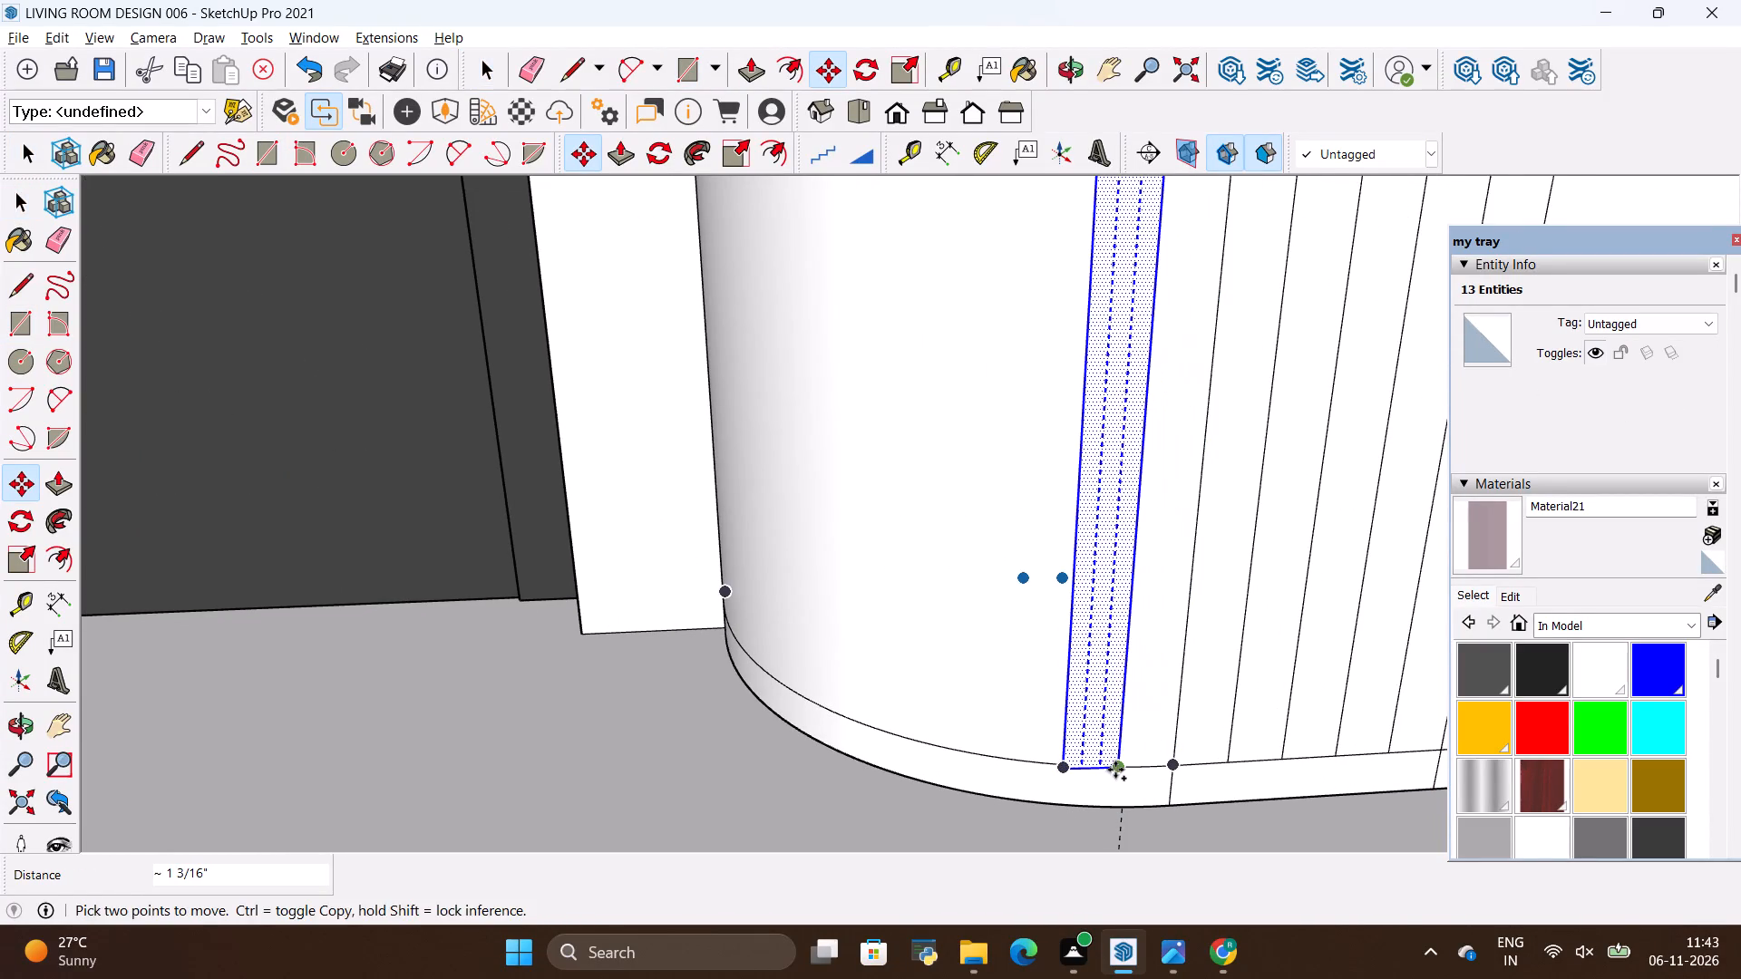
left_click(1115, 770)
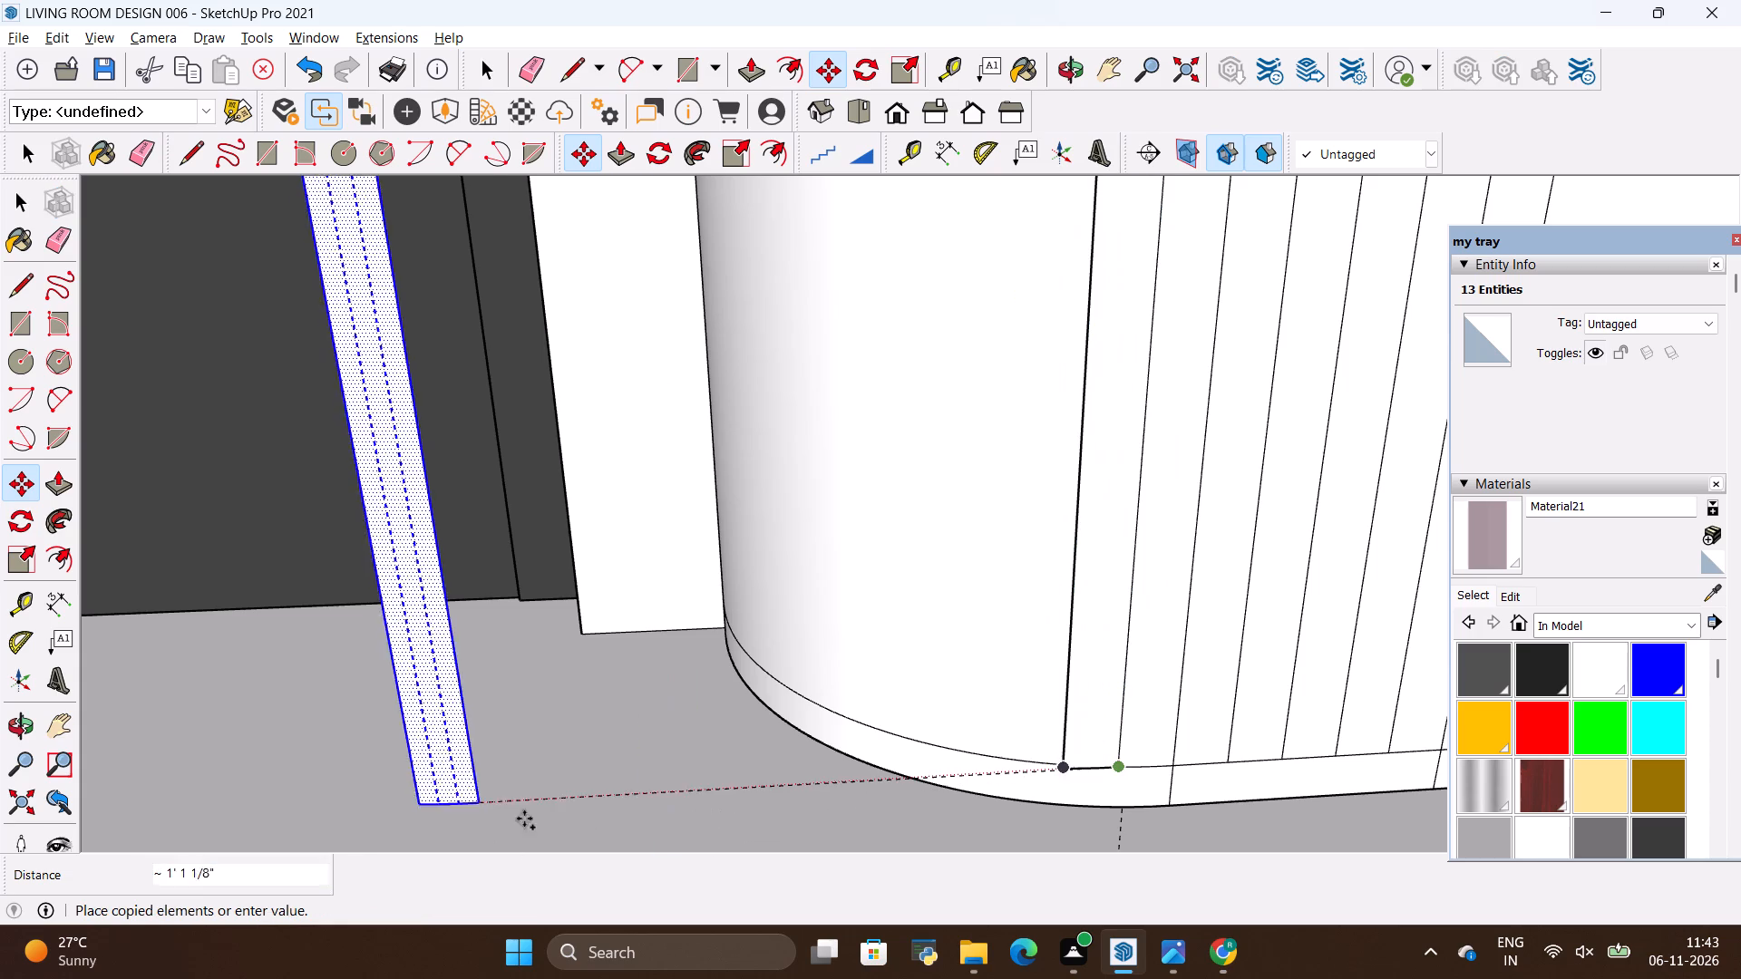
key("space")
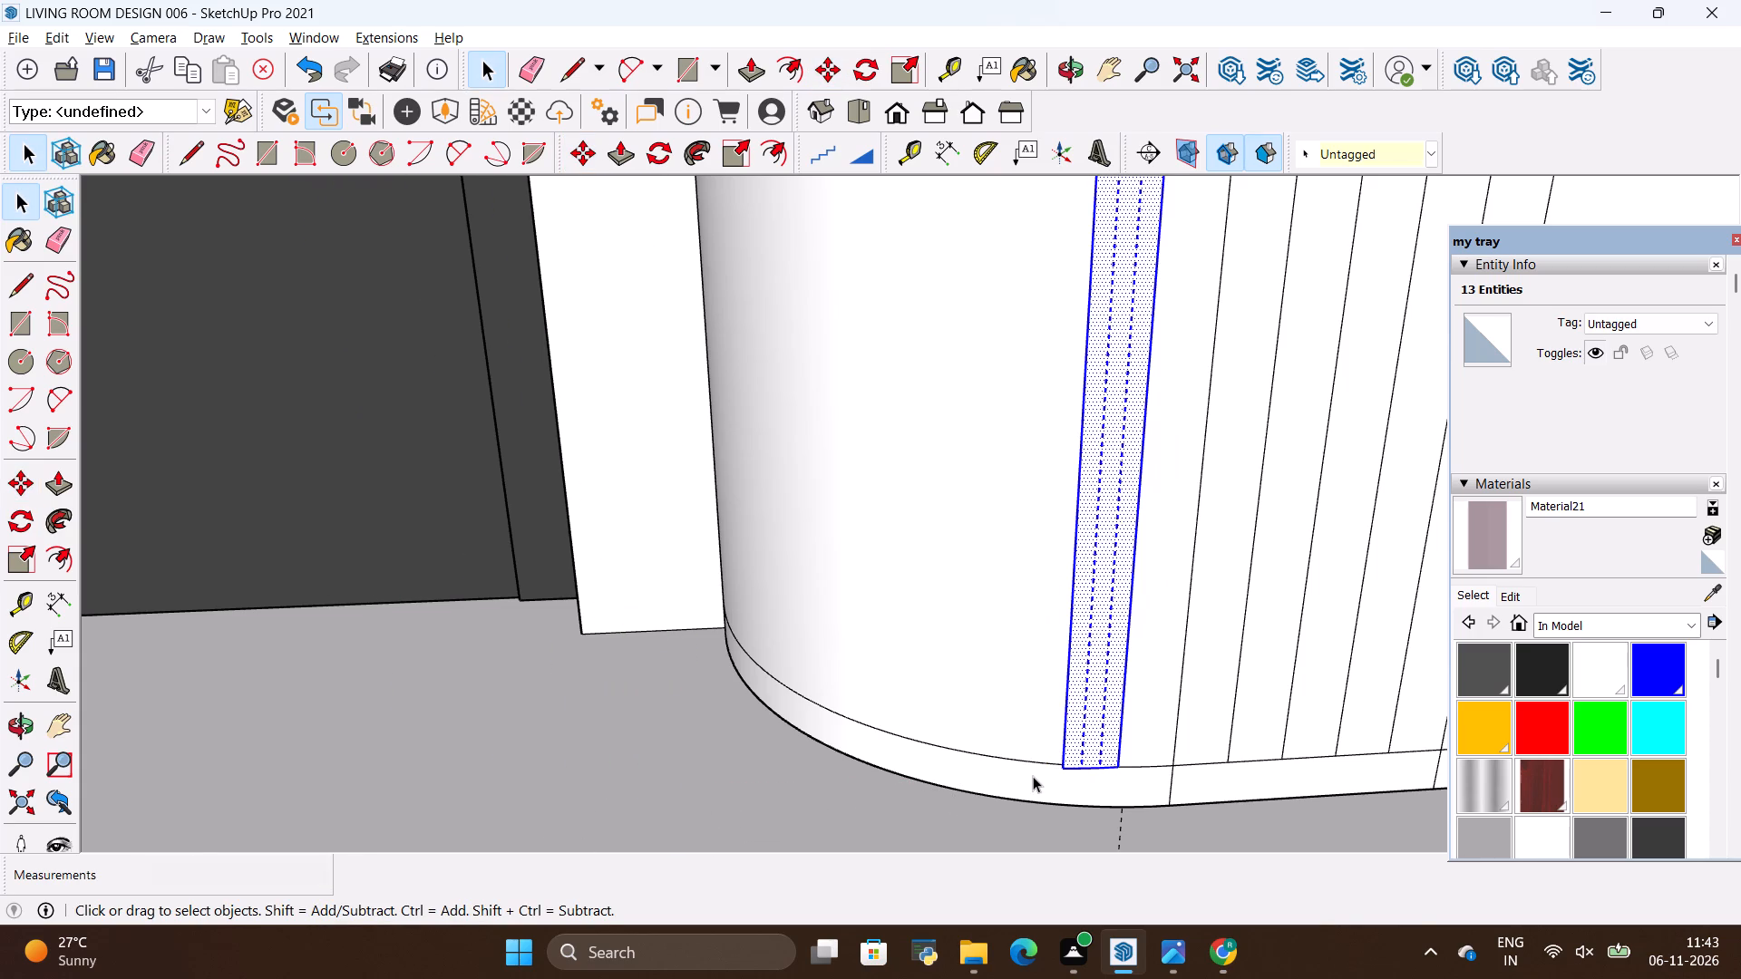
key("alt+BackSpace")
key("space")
Draw a 1' 10" vertical line between the top and bottom curve endpoints just door-side of the flute strip on the rounded corner.
scroll(1034, 776, "down", 10)
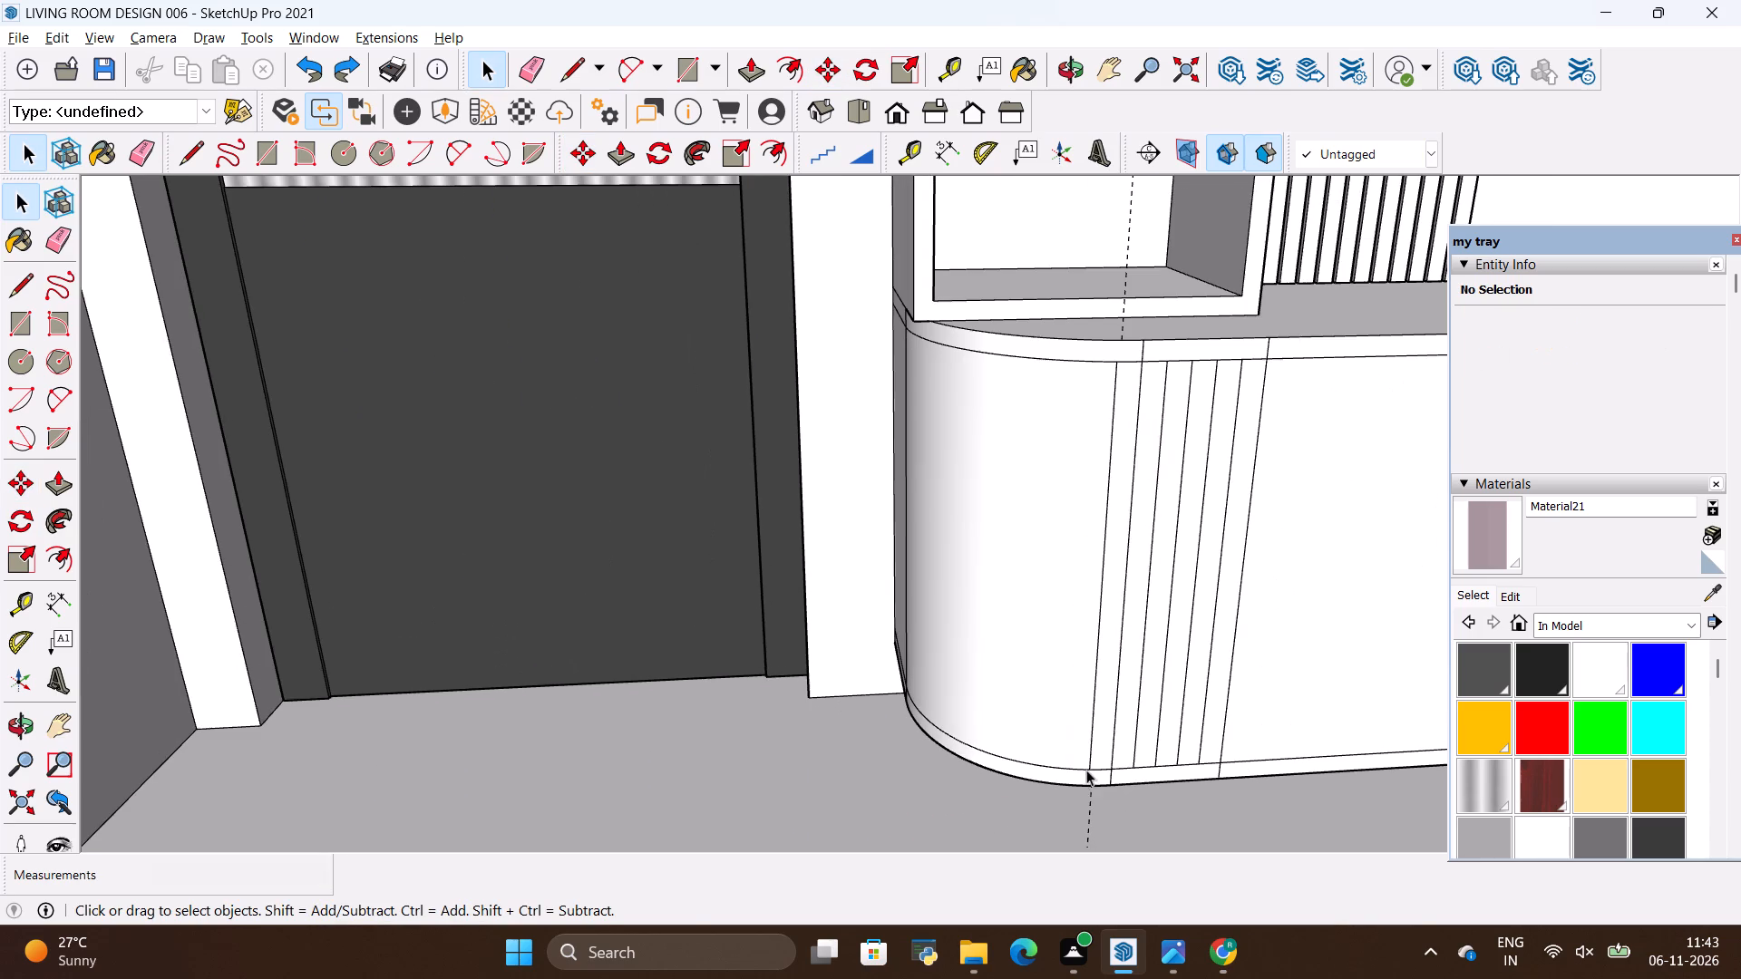
key("l")
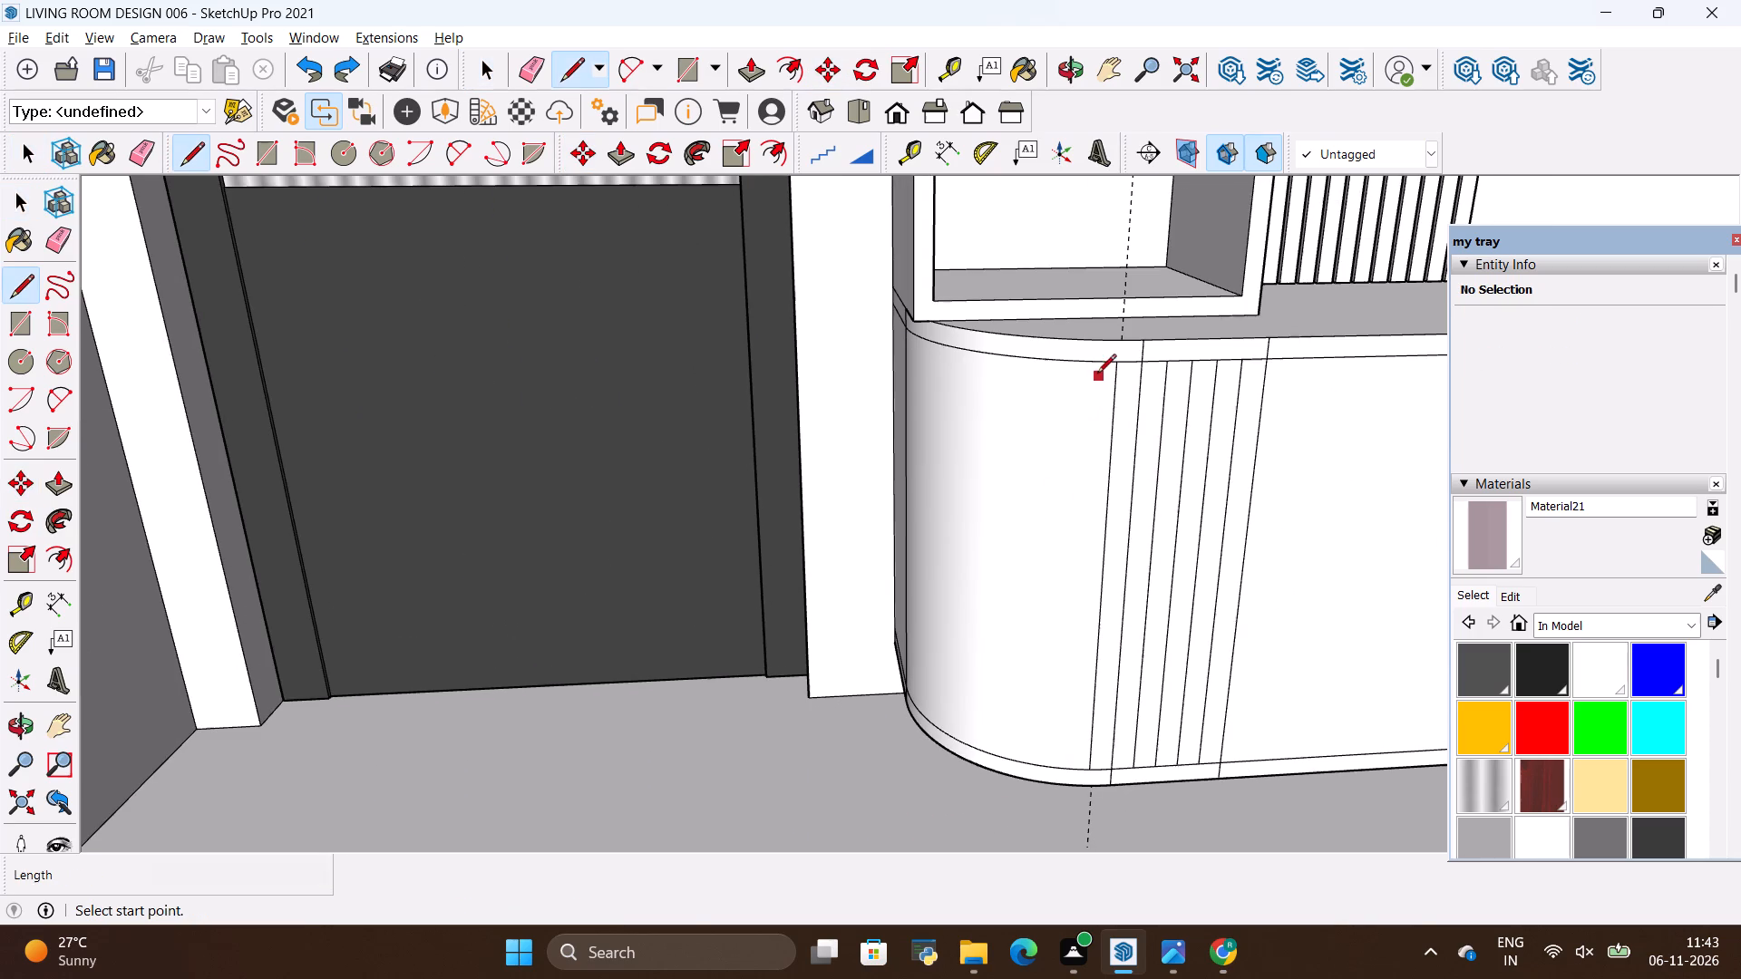
left_click(1093, 366)
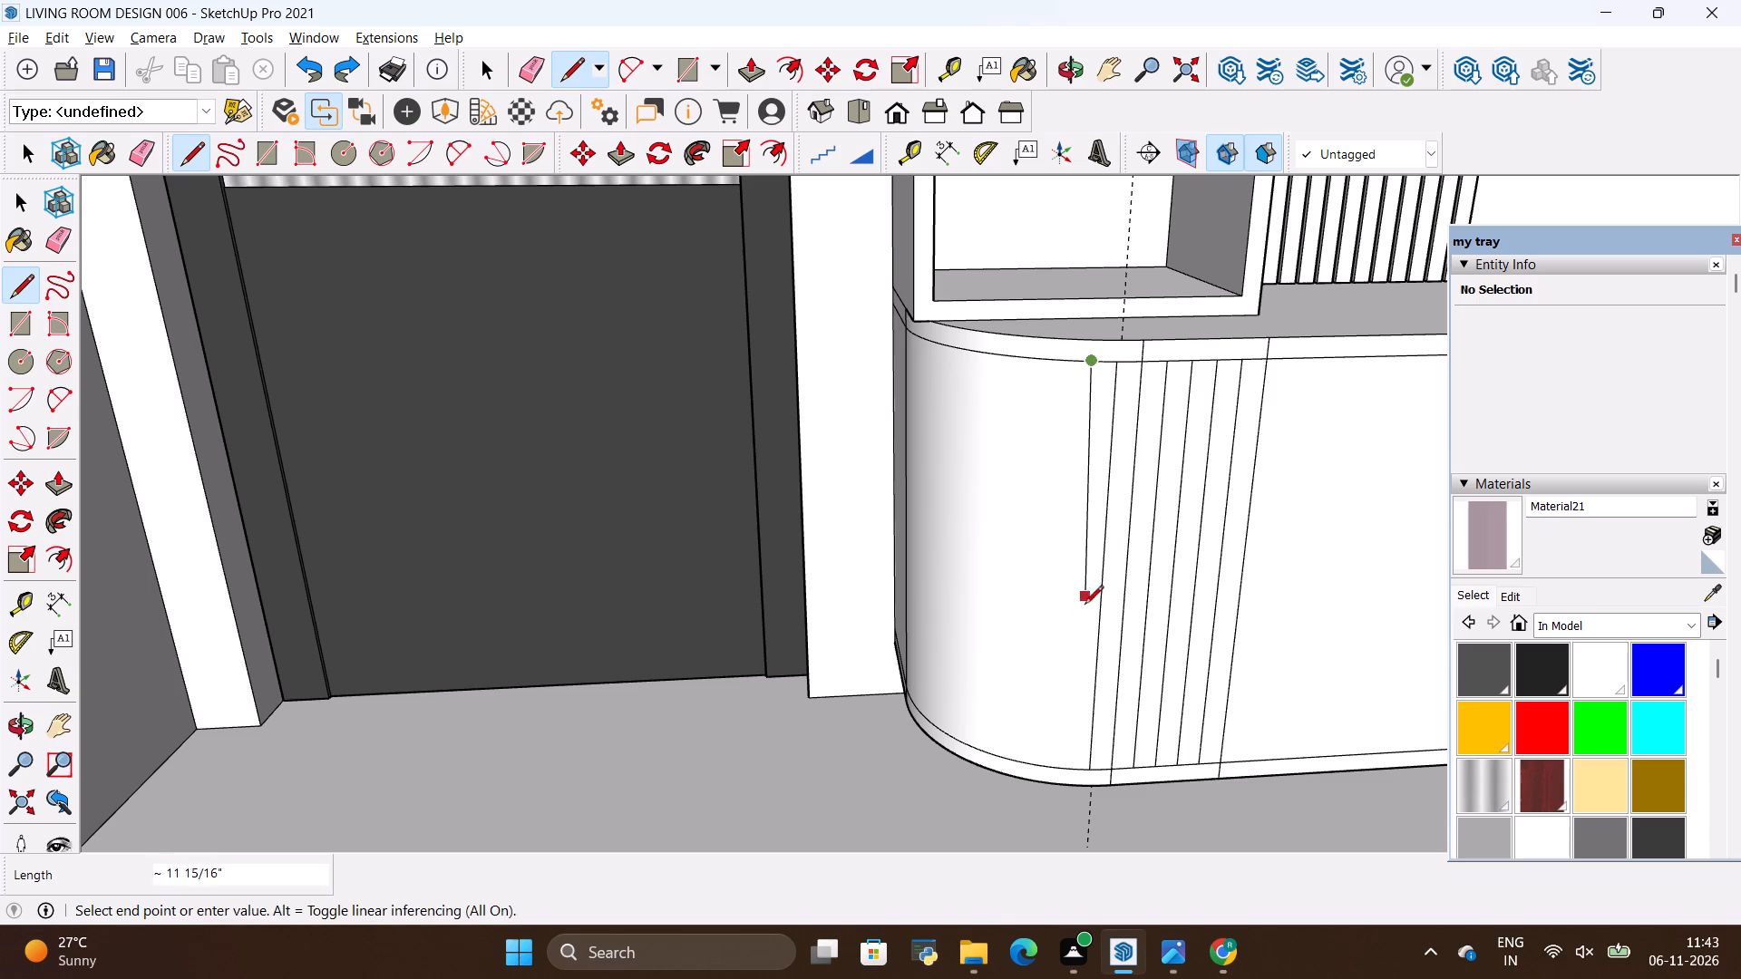
scroll(1067, 771, "up", 7)
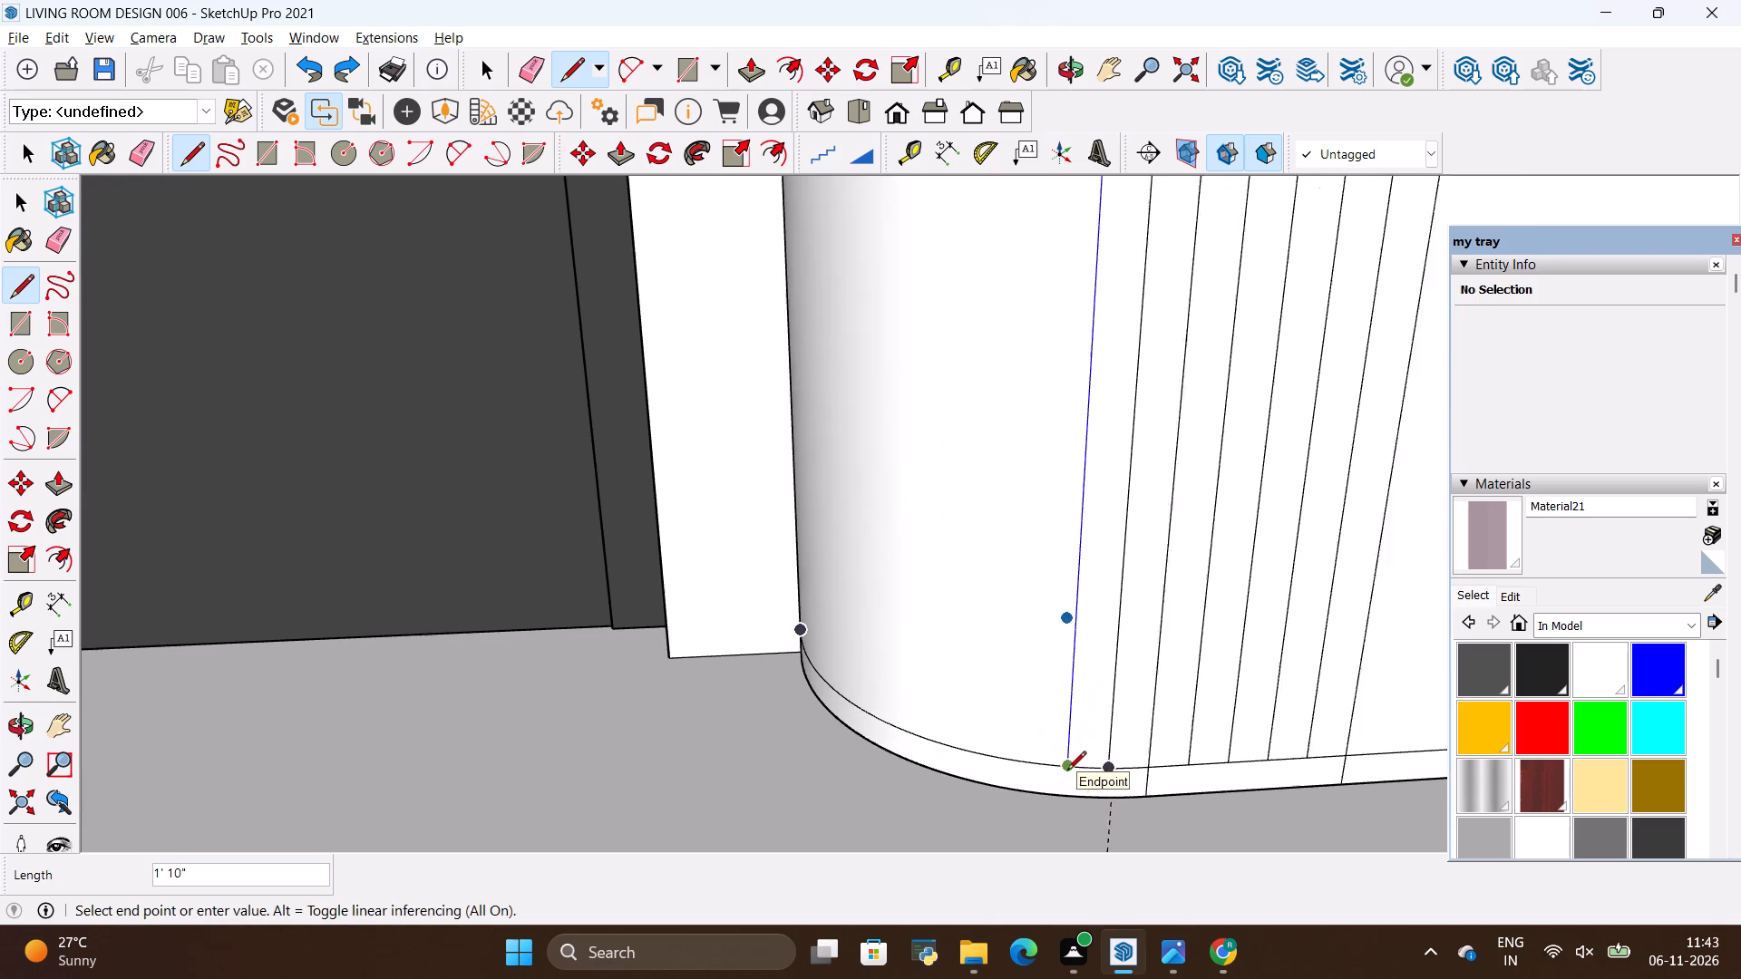
scroll(1067, 771, "up", 1)
left_click(1072, 764)
scroll(1075, 785, "down", 6)
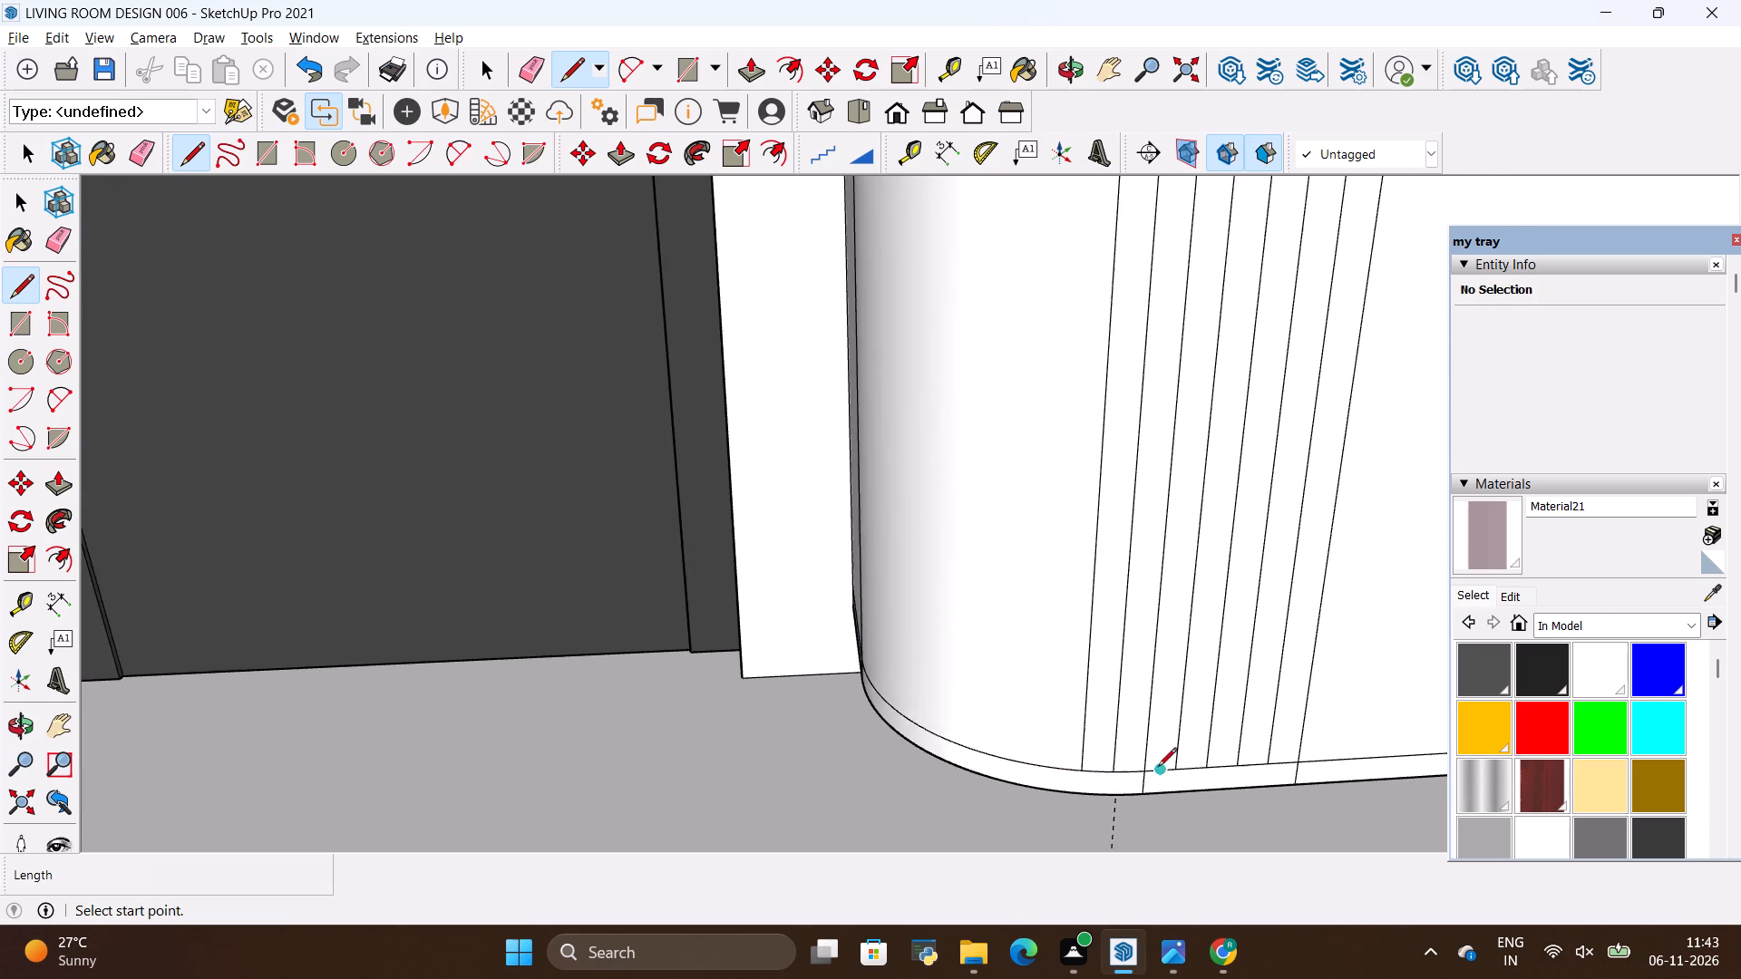
Draw another 1' 10" vertical flute line on the rounded corner, joining the next pair of curve endpoints toward the door.
scroll(1158, 768, "down", 8)
scroll(1092, 490, "up", 8)
scroll(1139, 546, "up", 1)
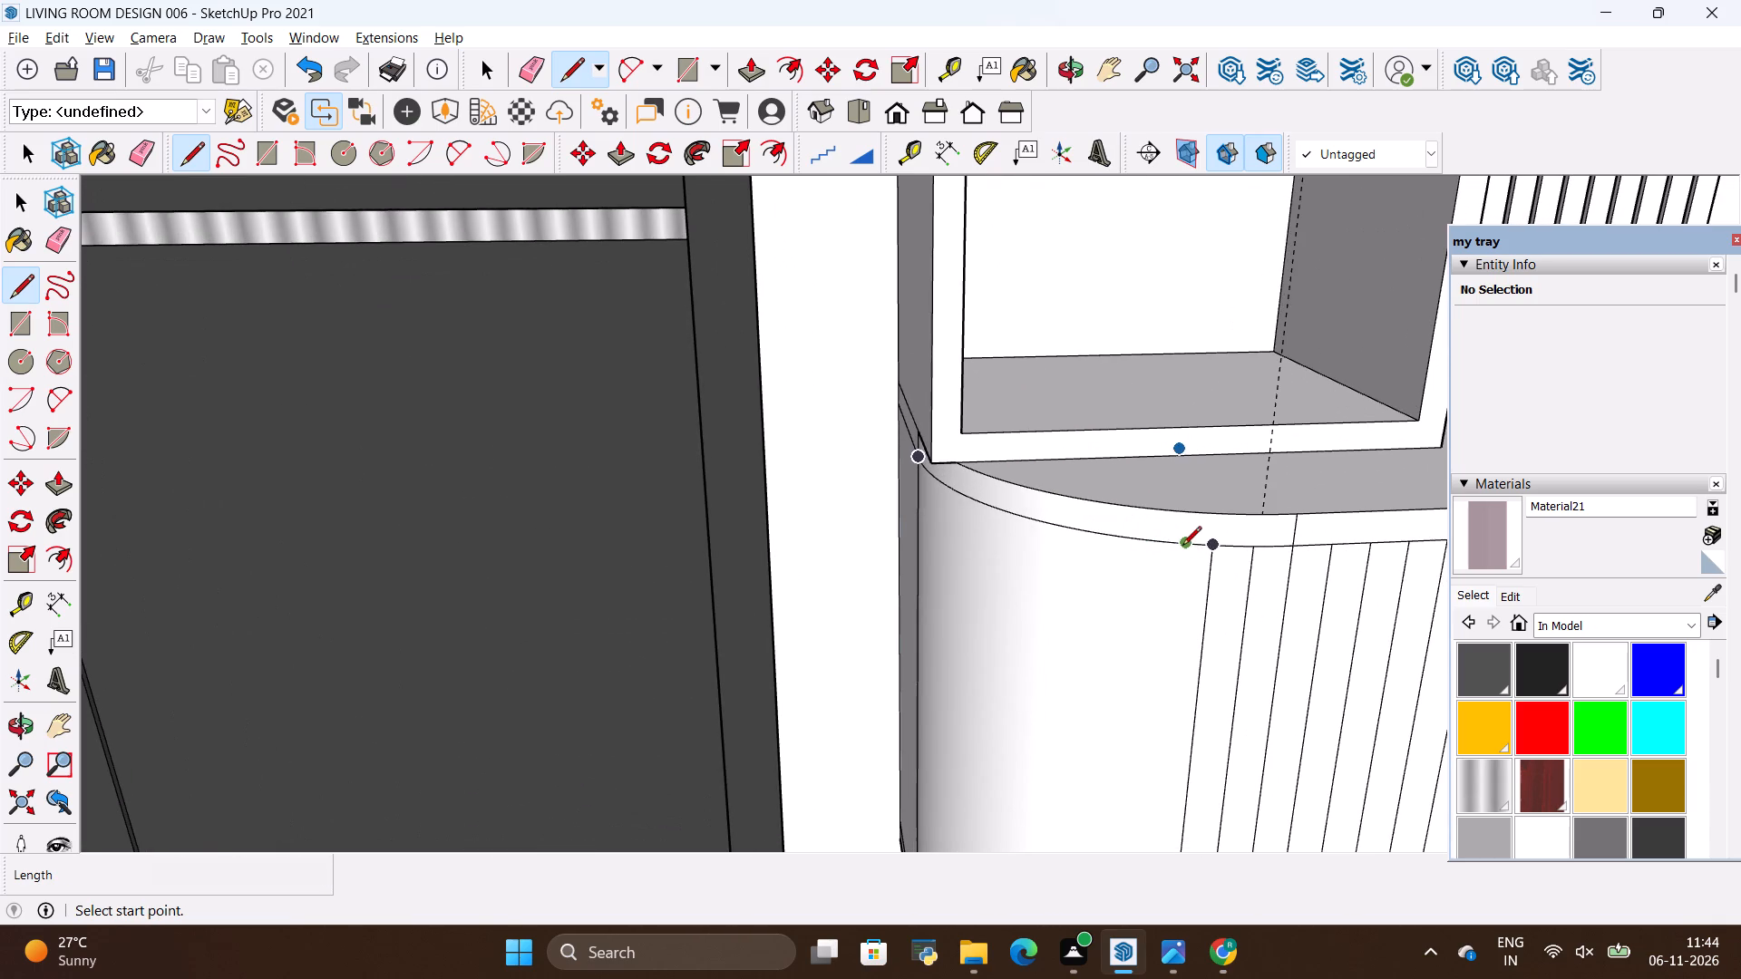
left_click(1186, 547)
scroll(1167, 714, "down", 12)
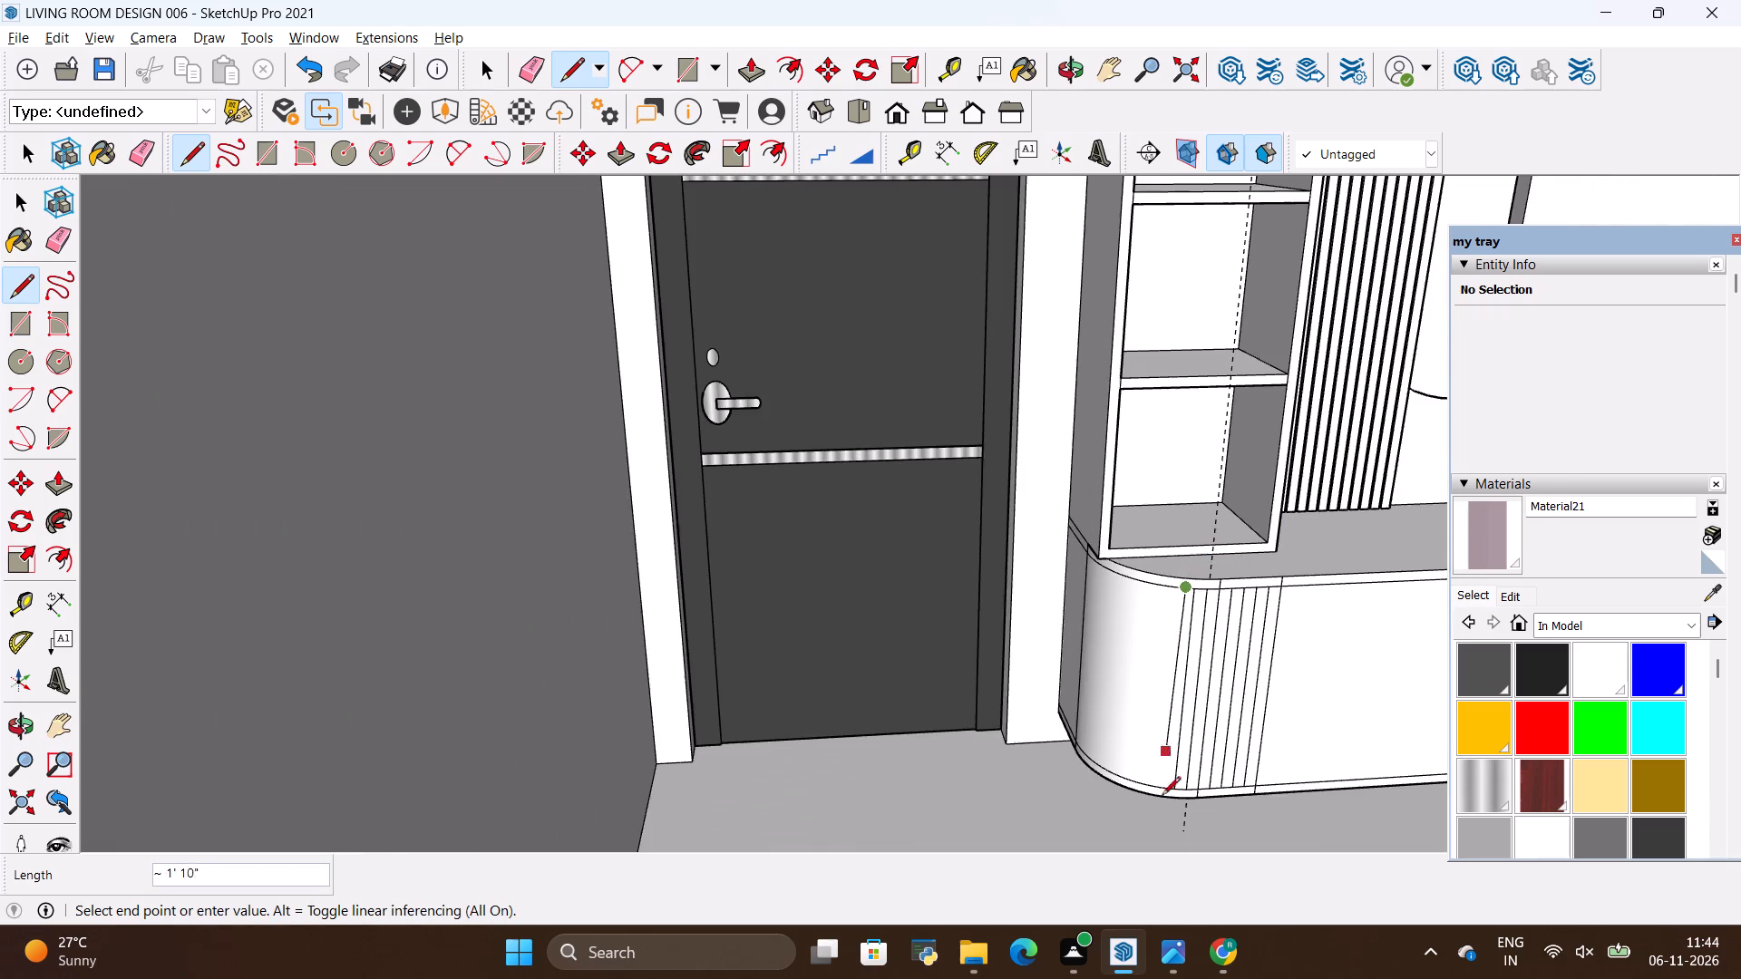
scroll(1162, 797, "up", 15)
left_click(1173, 735)
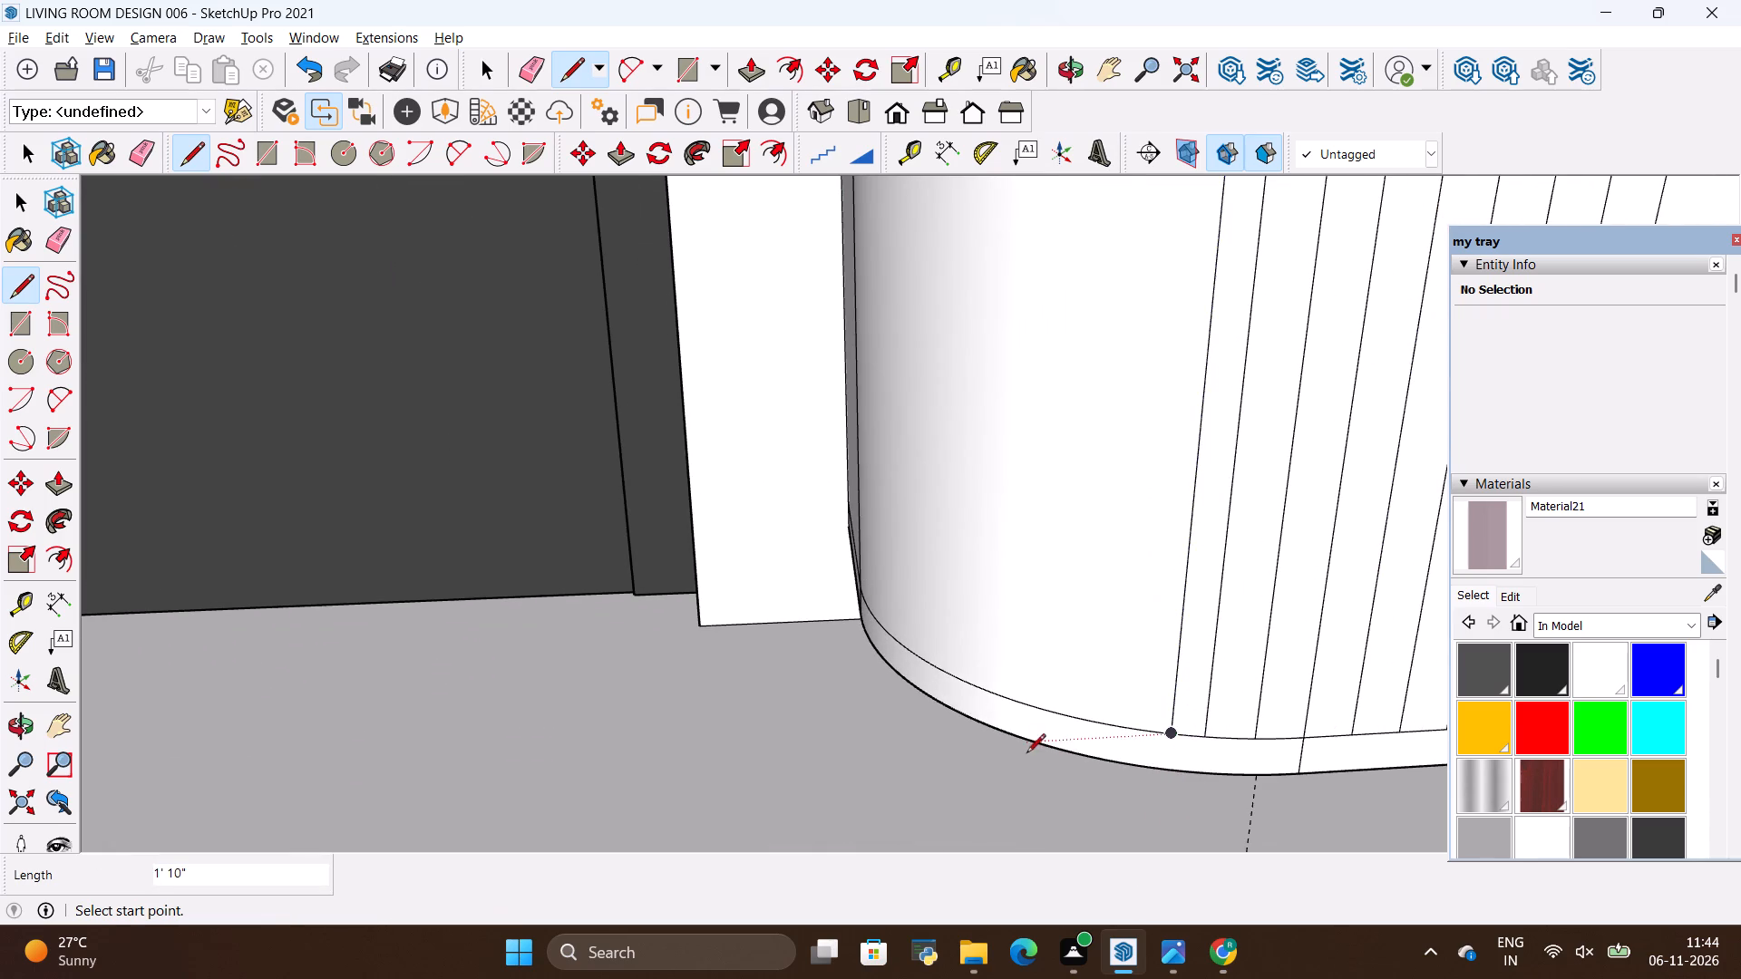
Add a third 1' 10" vertical flute line on the rounded corner, one curve segment closer to the door.
scroll(1036, 760, "down", 15)
scroll(1147, 545, "up", 9)
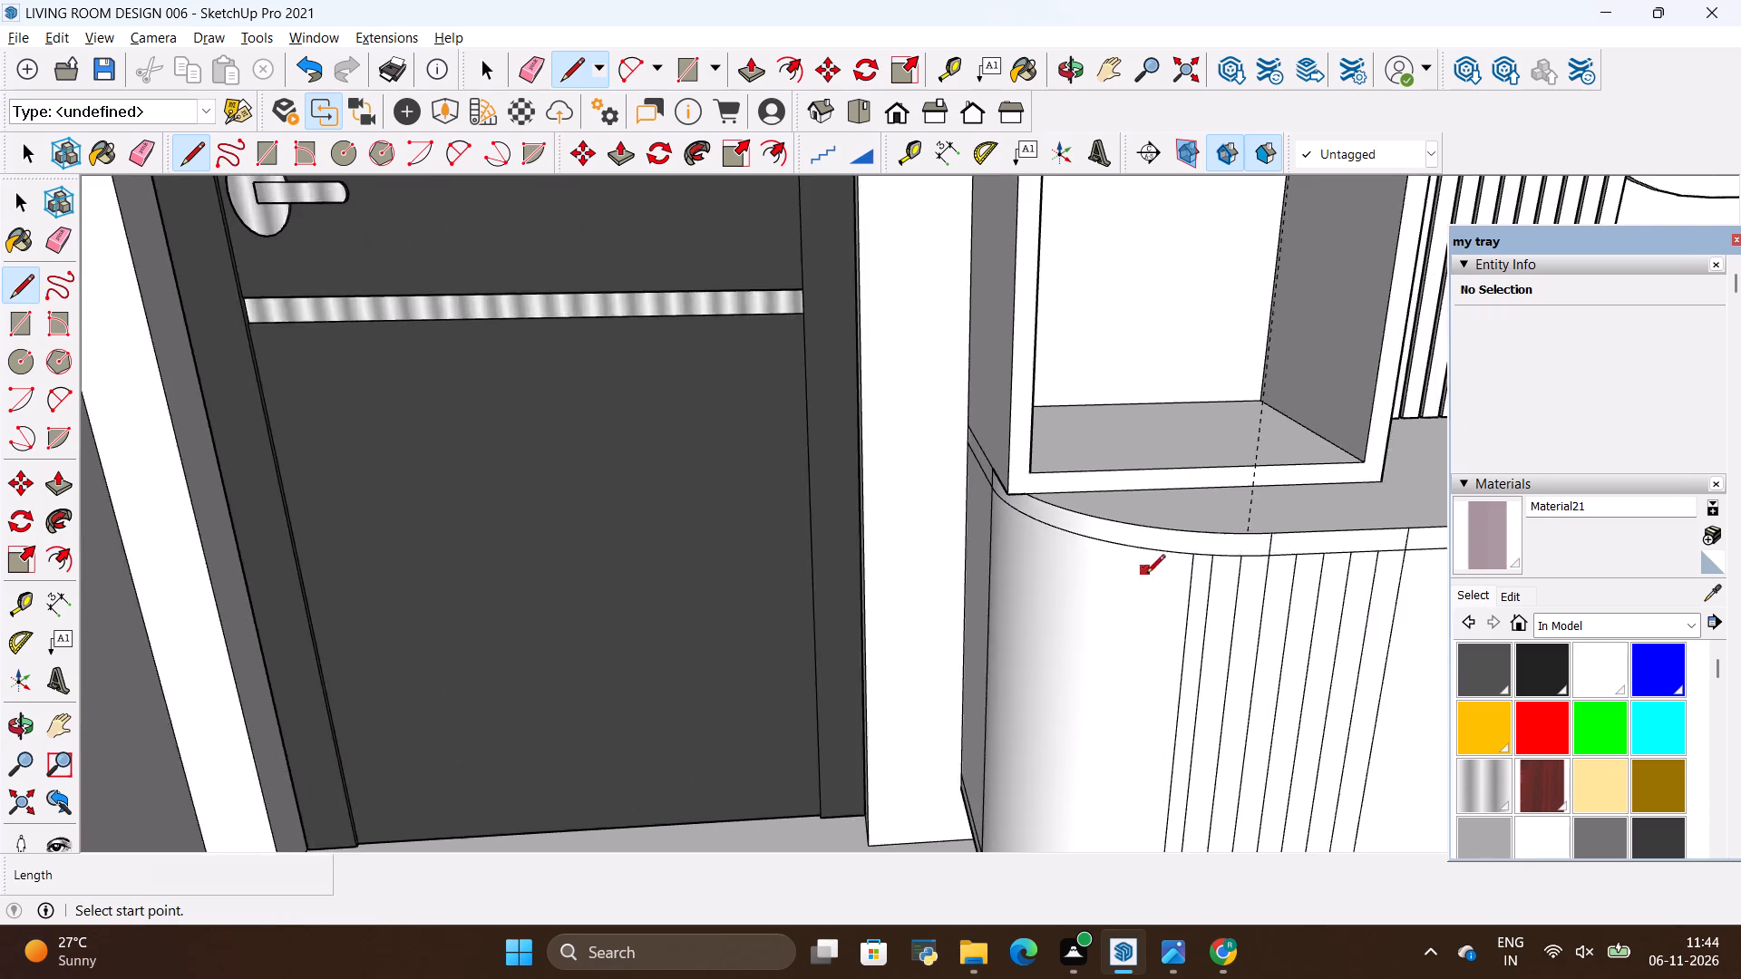
scroll(1146, 575, "up", 3)
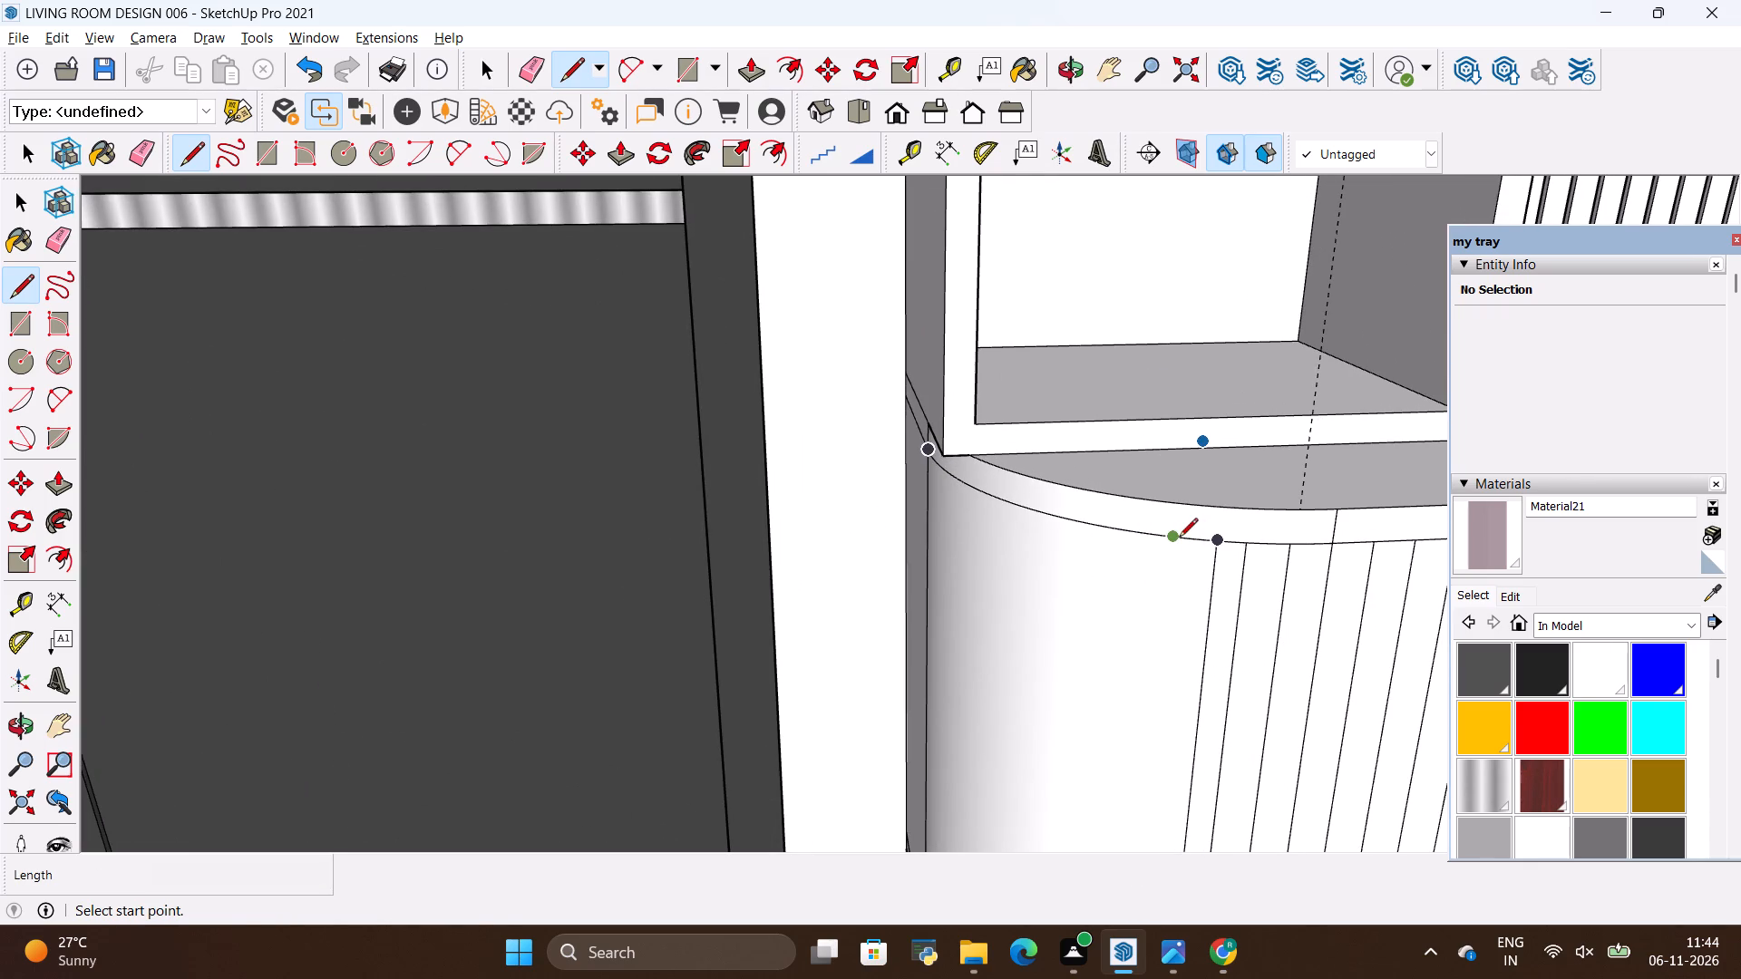
left_click(1179, 538)
scroll(1170, 658, "down", 19)
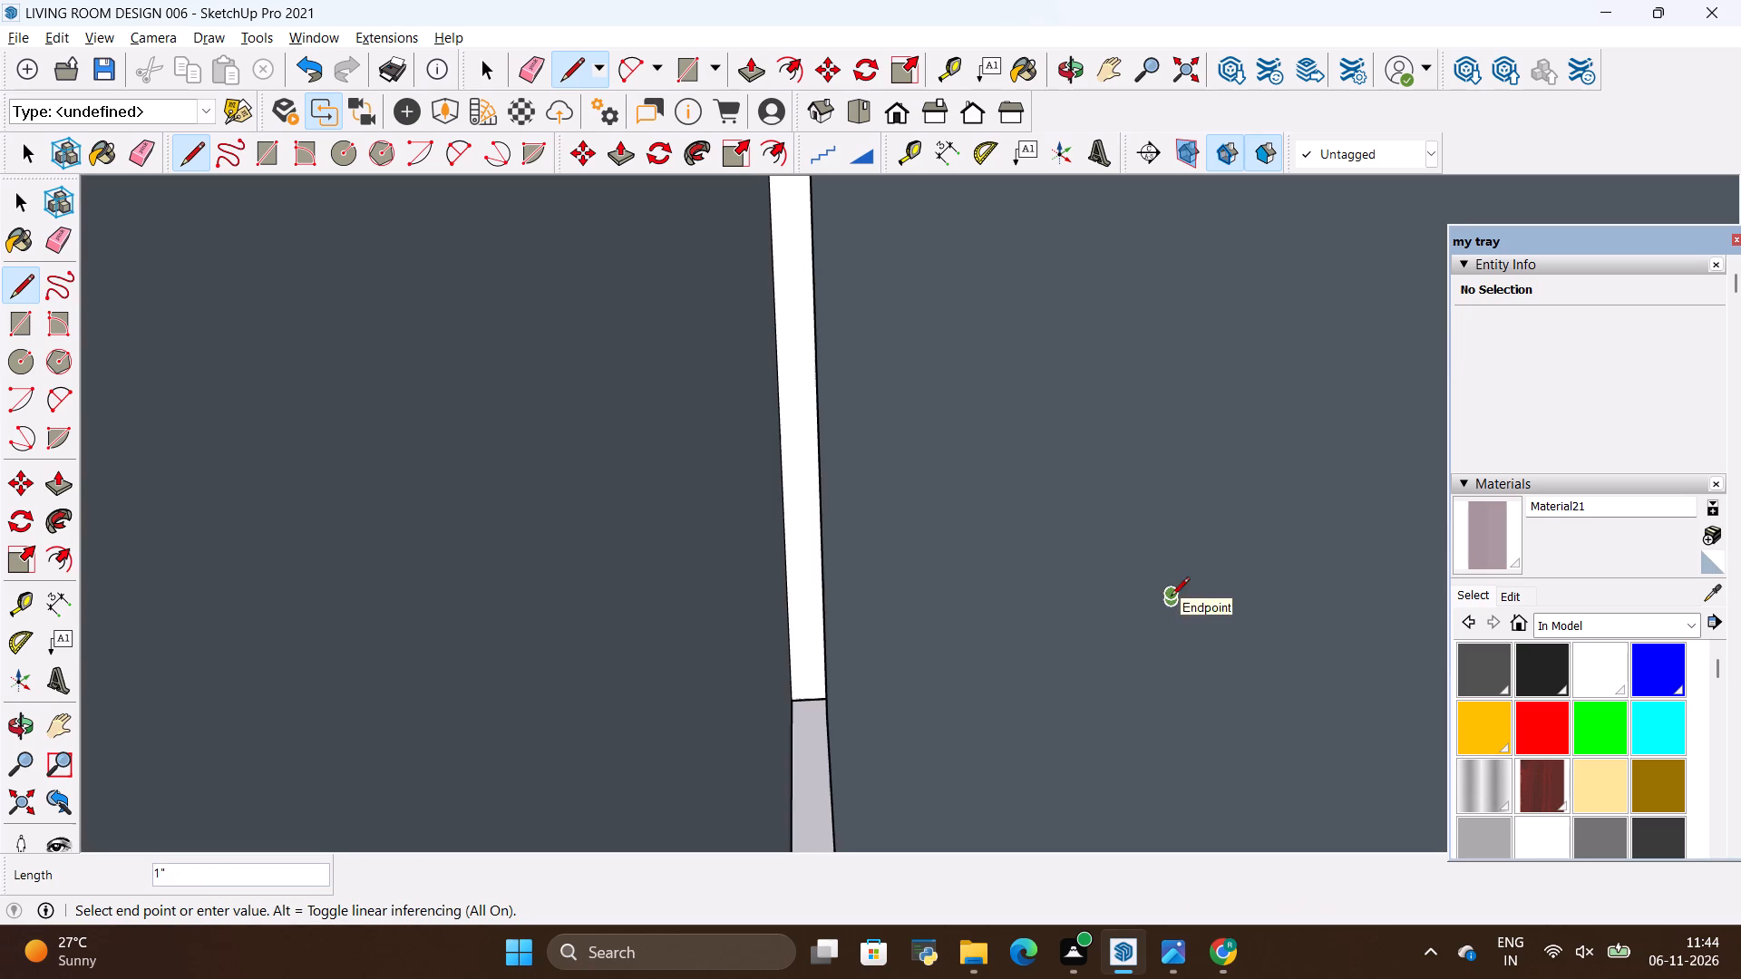
scroll(1161, 718, "up", 18)
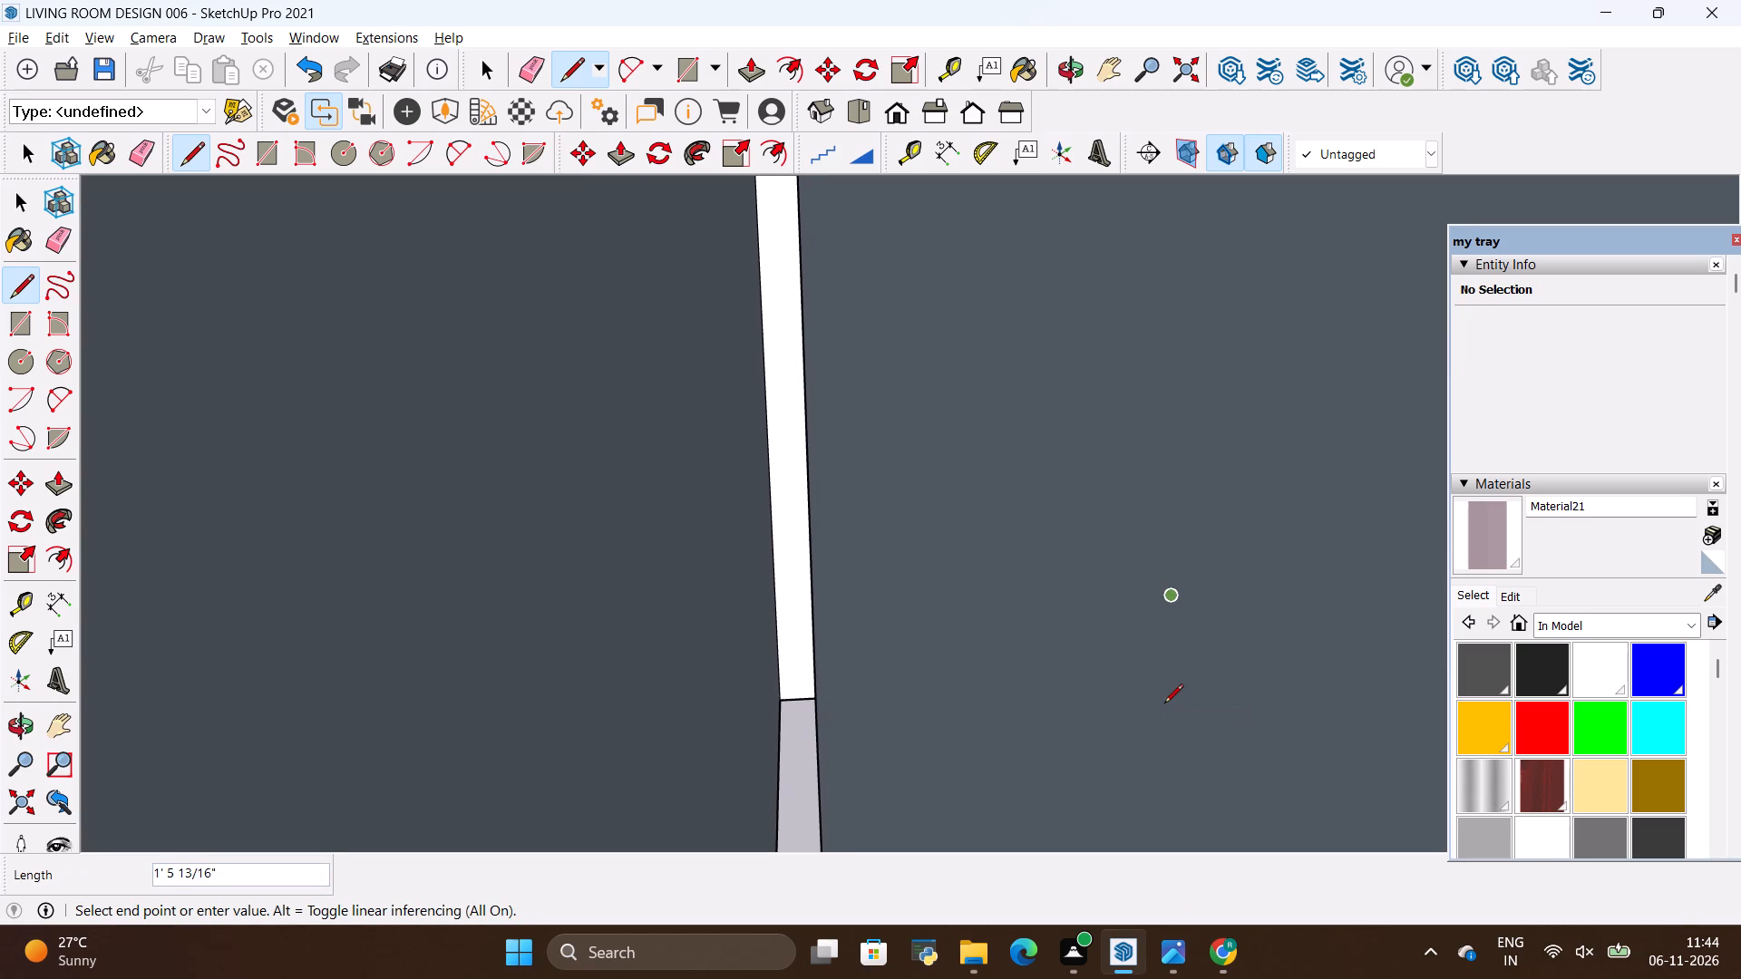
scroll(1164, 704, "up", 17)
scroll(1167, 695, "up", 5)
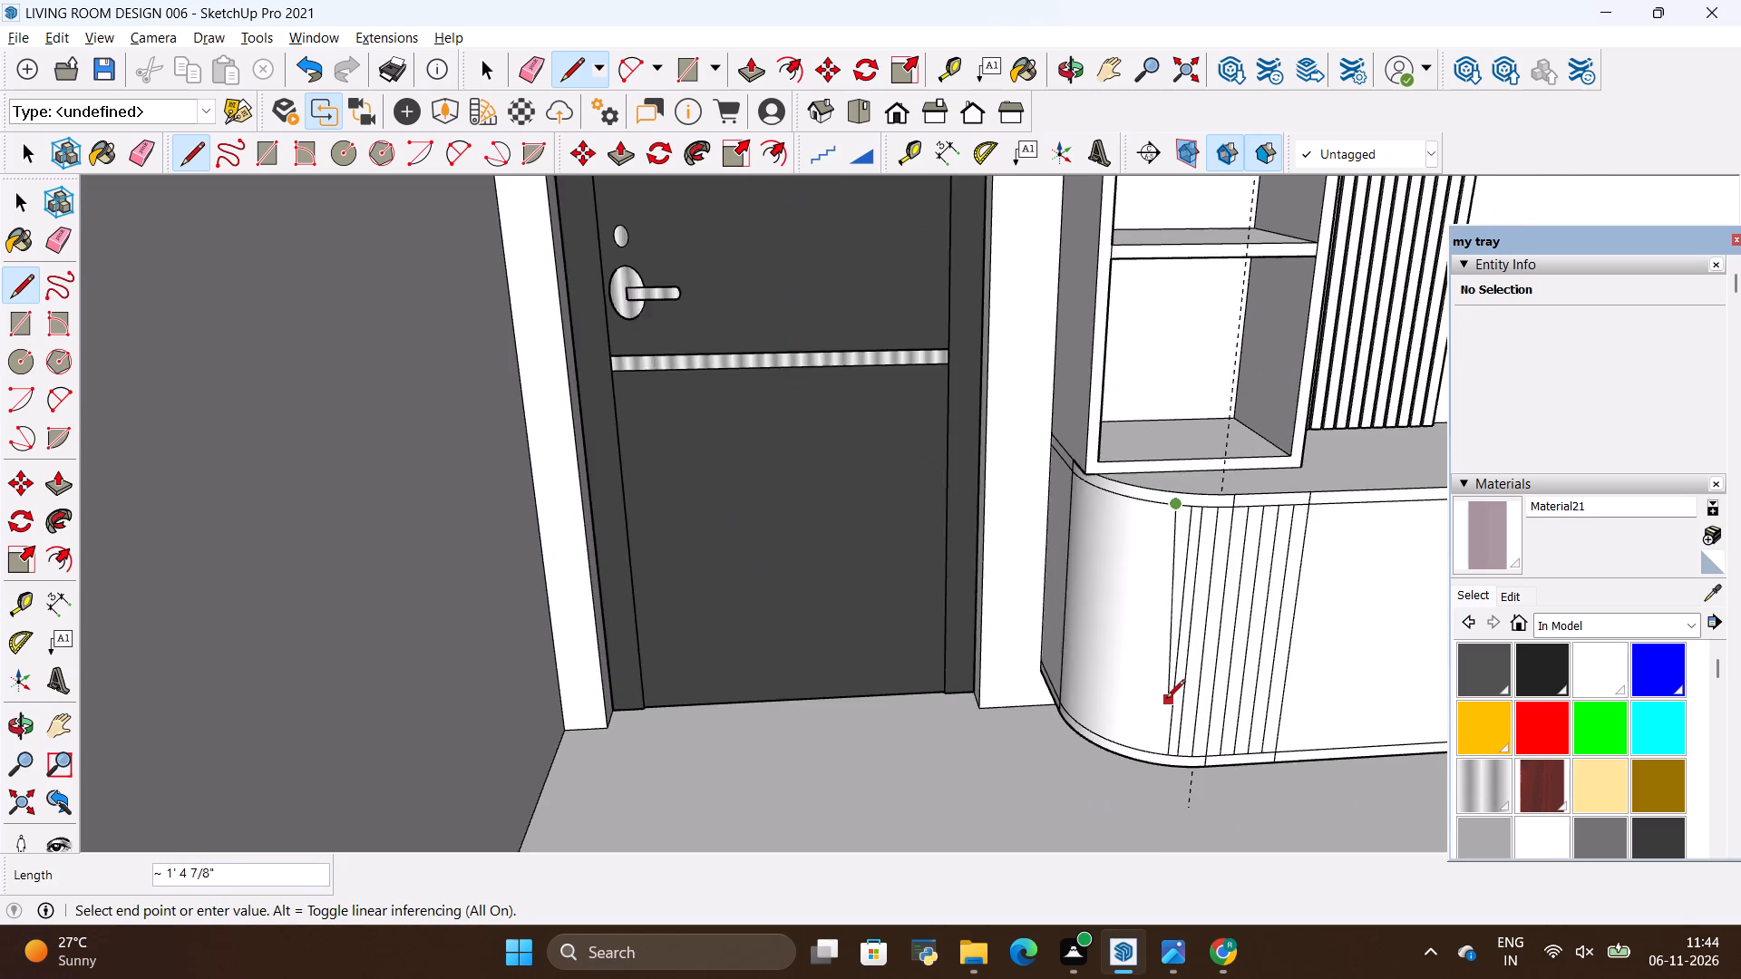
scroll(1166, 700, "up", 8)
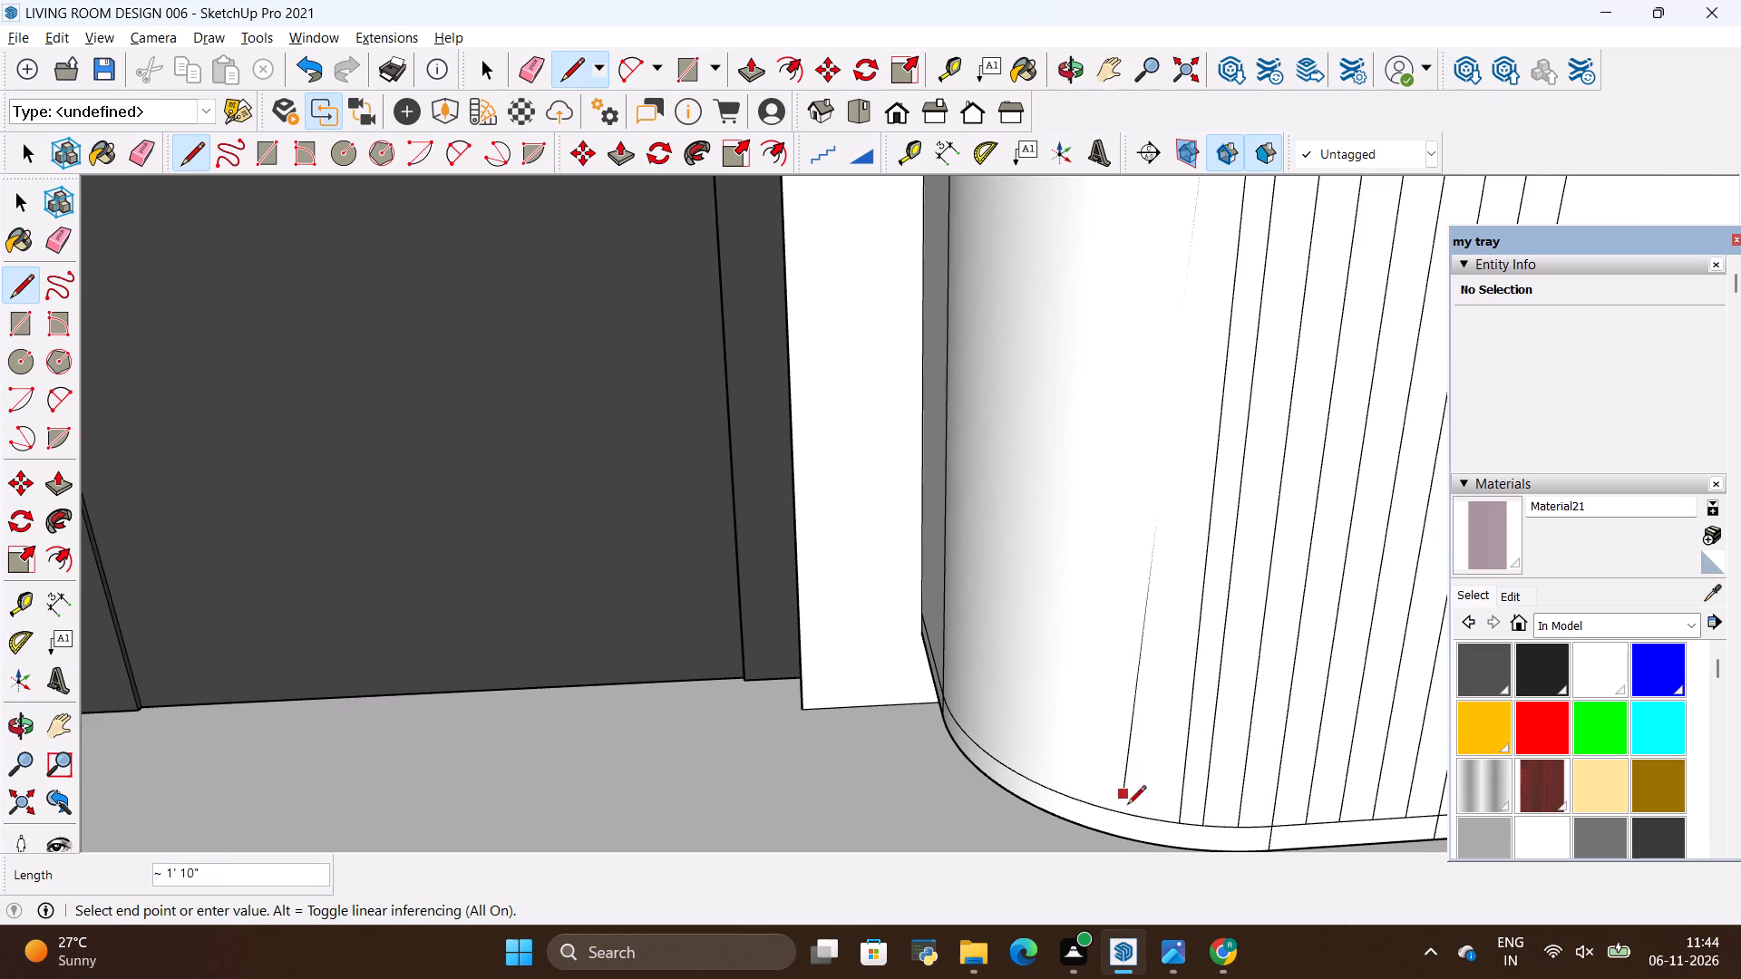
left_click(1141, 816)
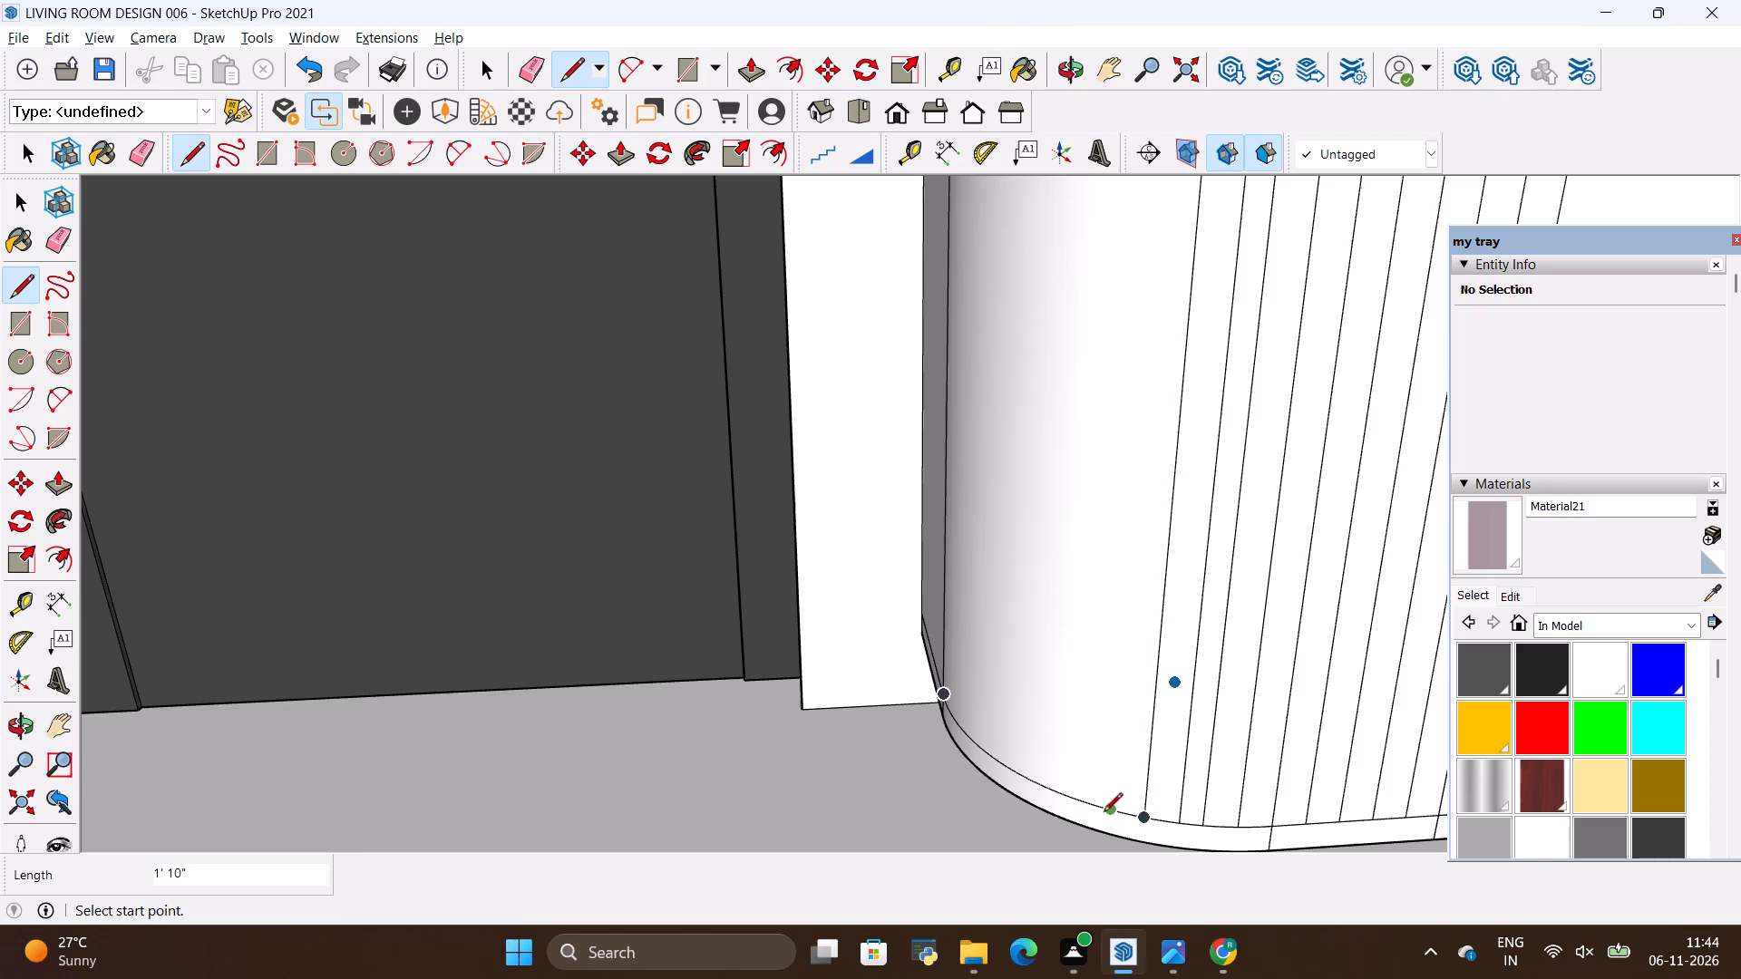
Add a fourth 1' 10" vertical flute line between the following top and bottom curve endpoints of the rounded corner.
scroll(992, 785, "down", 5)
scroll(1117, 763, "down", 9)
scroll(1010, 738, "up", 4)
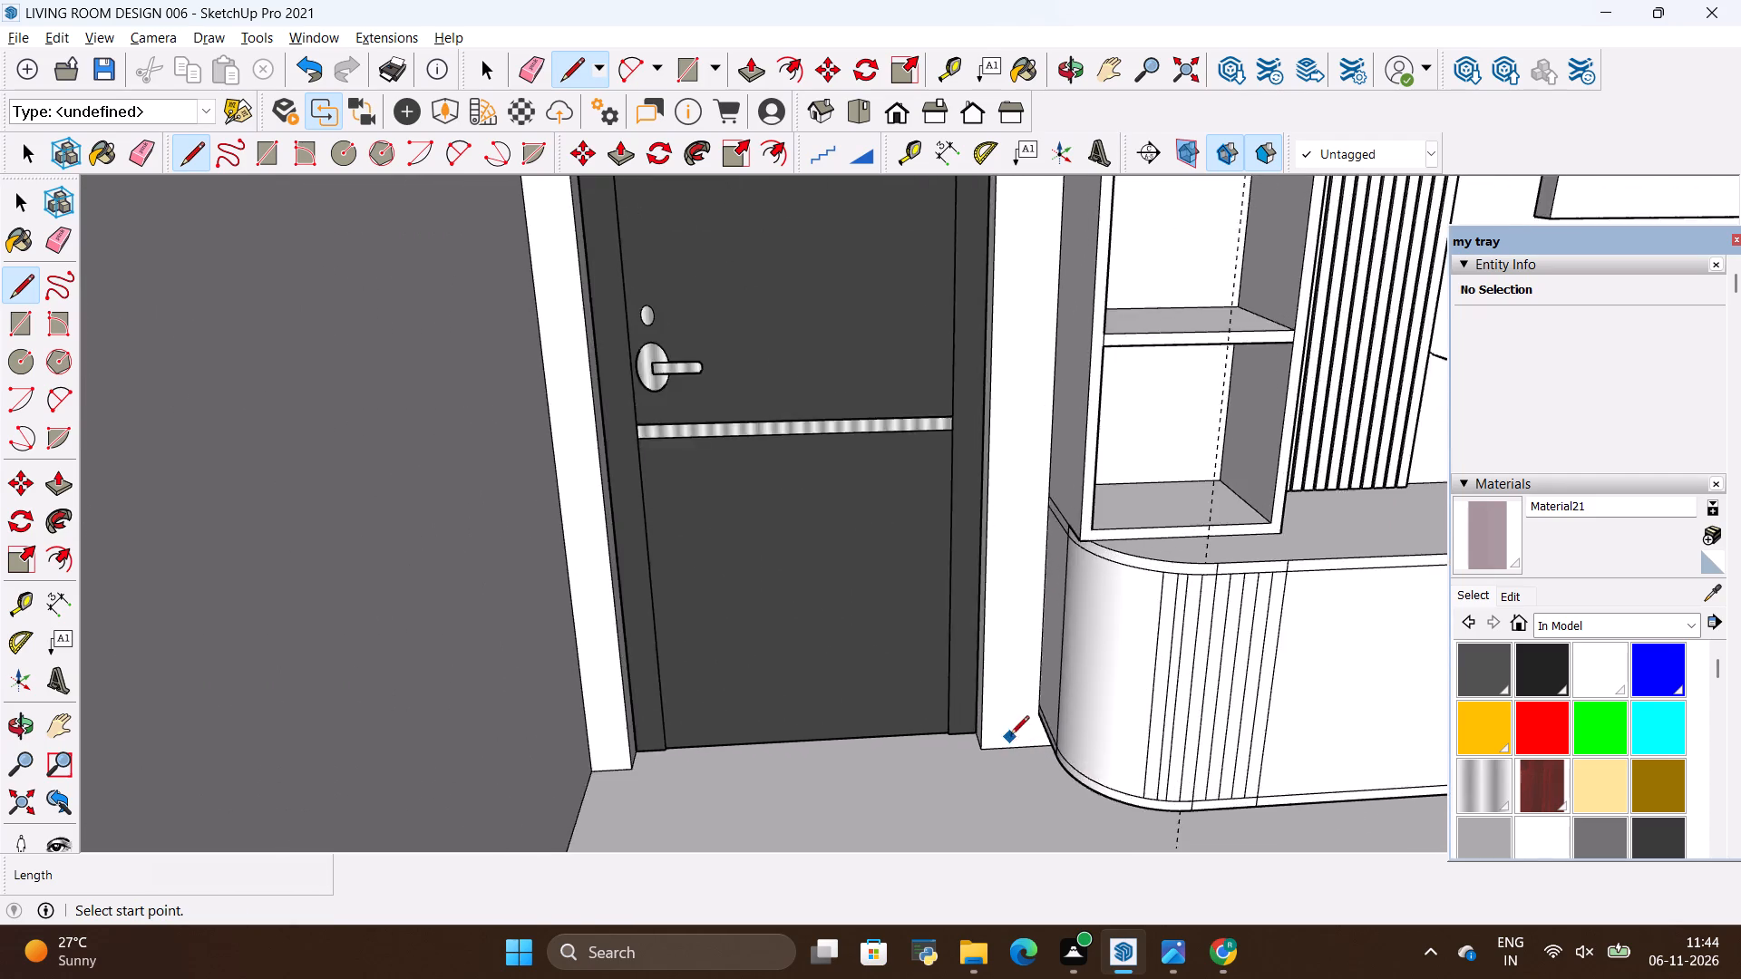
scroll(1042, 683, "up", 5)
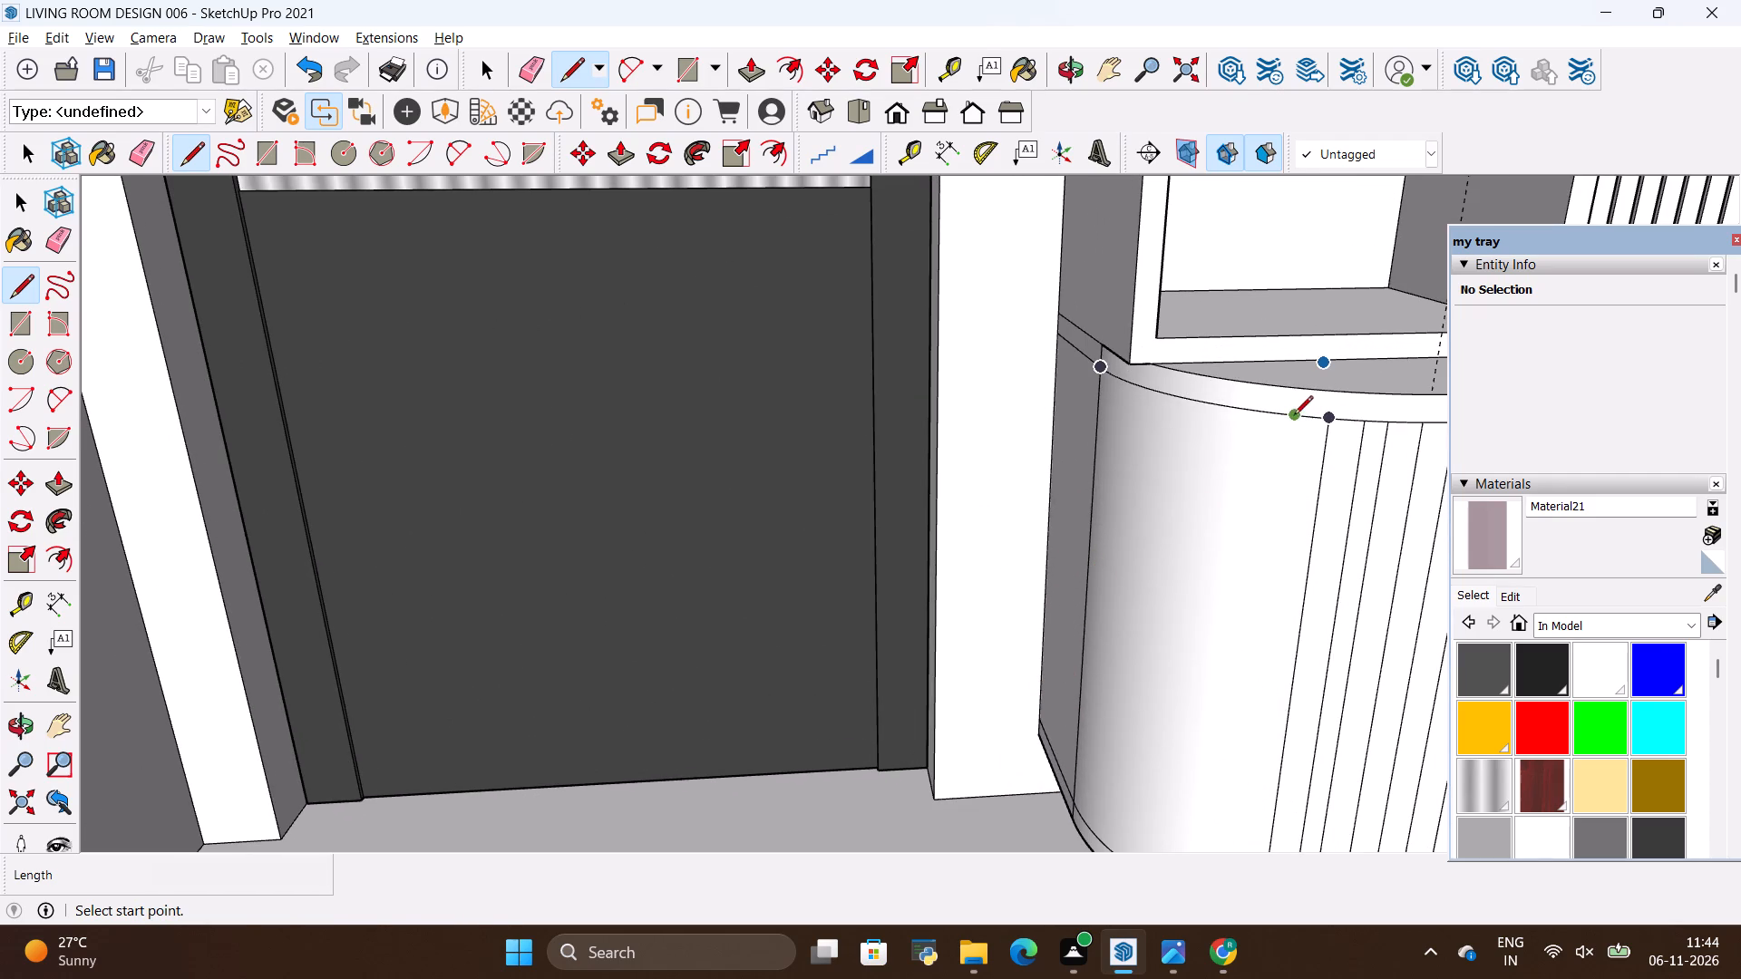
left_click(1294, 416)
scroll(1279, 644, "down", 10)
scroll(1374, 900, "up", 4)
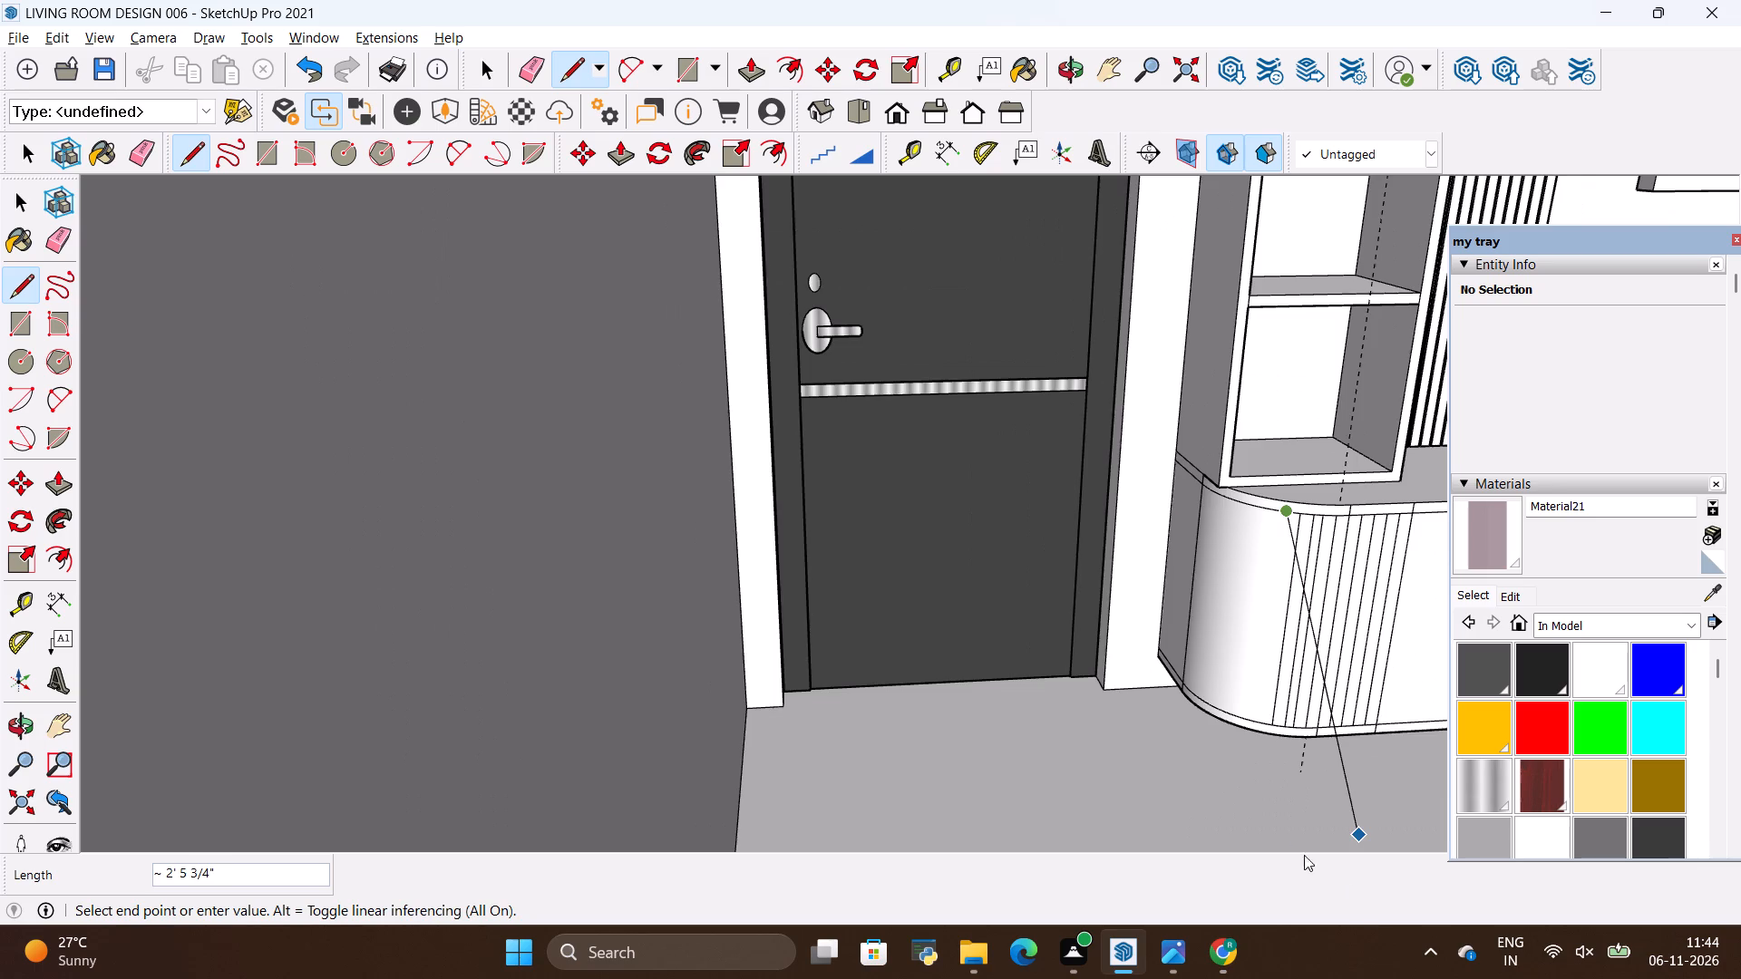
scroll(1300, 847, "up", 5)
scroll(1217, 637, "up", 7)
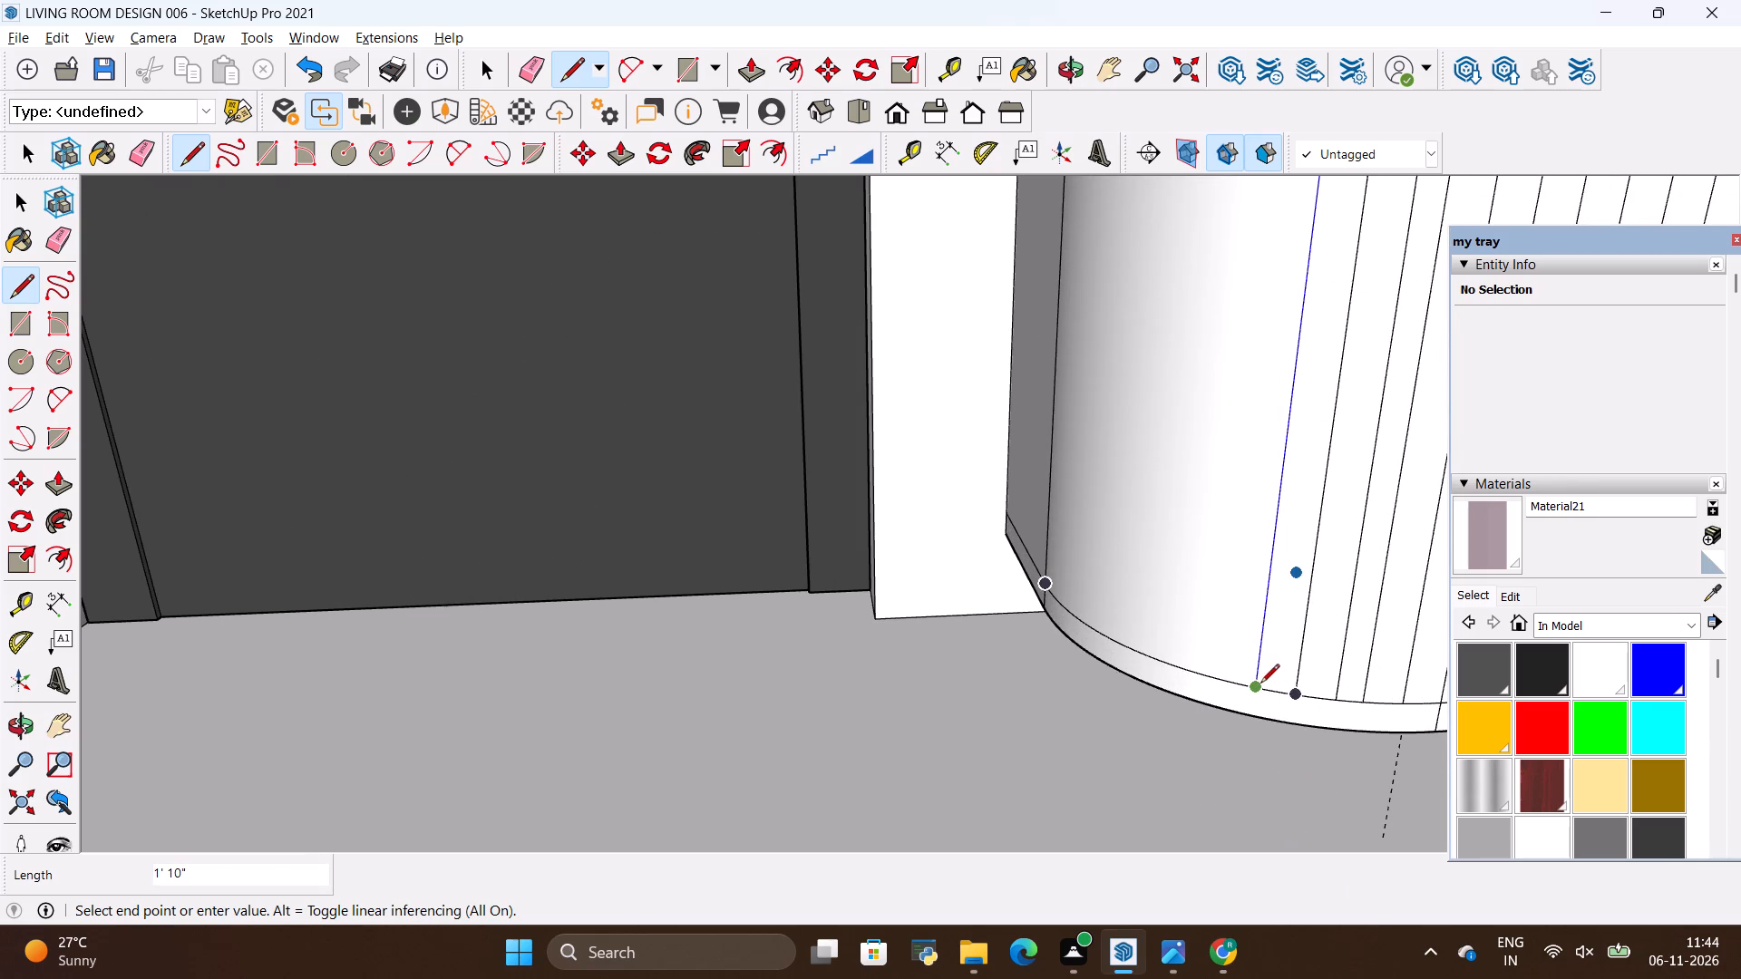
left_click(1260, 684)
Add a fifth 1' 10" vertical flute line one curve segment farther around the rounded corner toward the door.
scroll(1254, 772, "down", 10)
scroll(1259, 577, "up", 3)
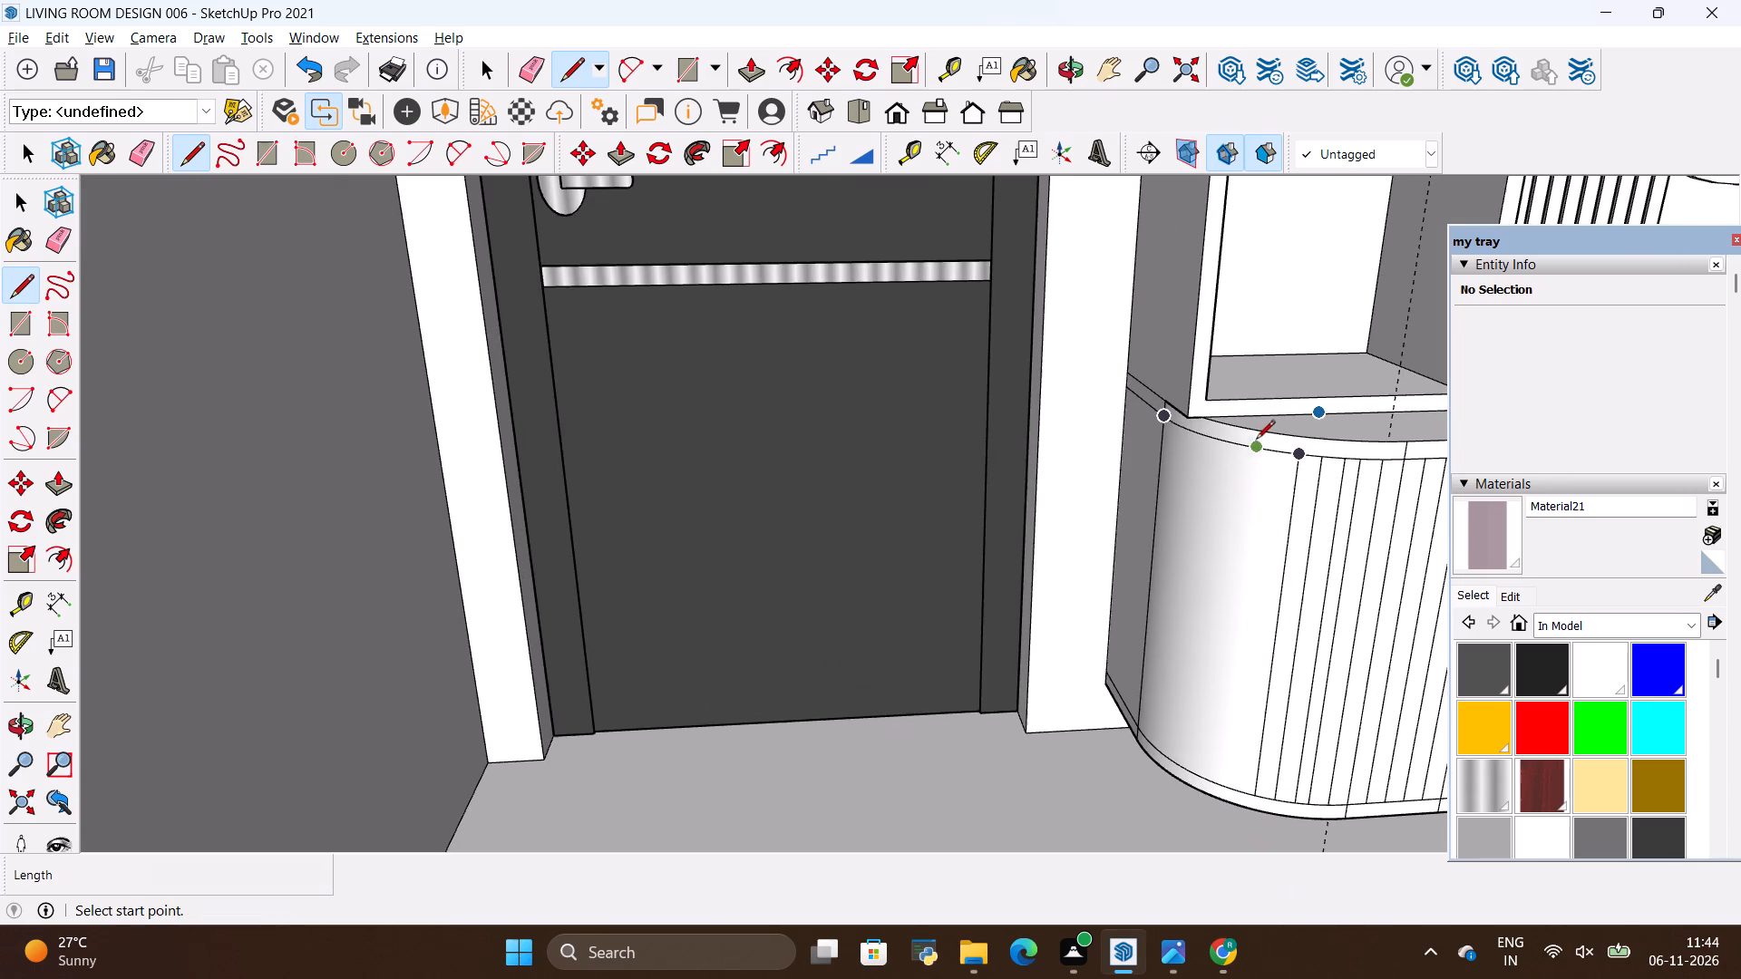
left_click(1275, 456)
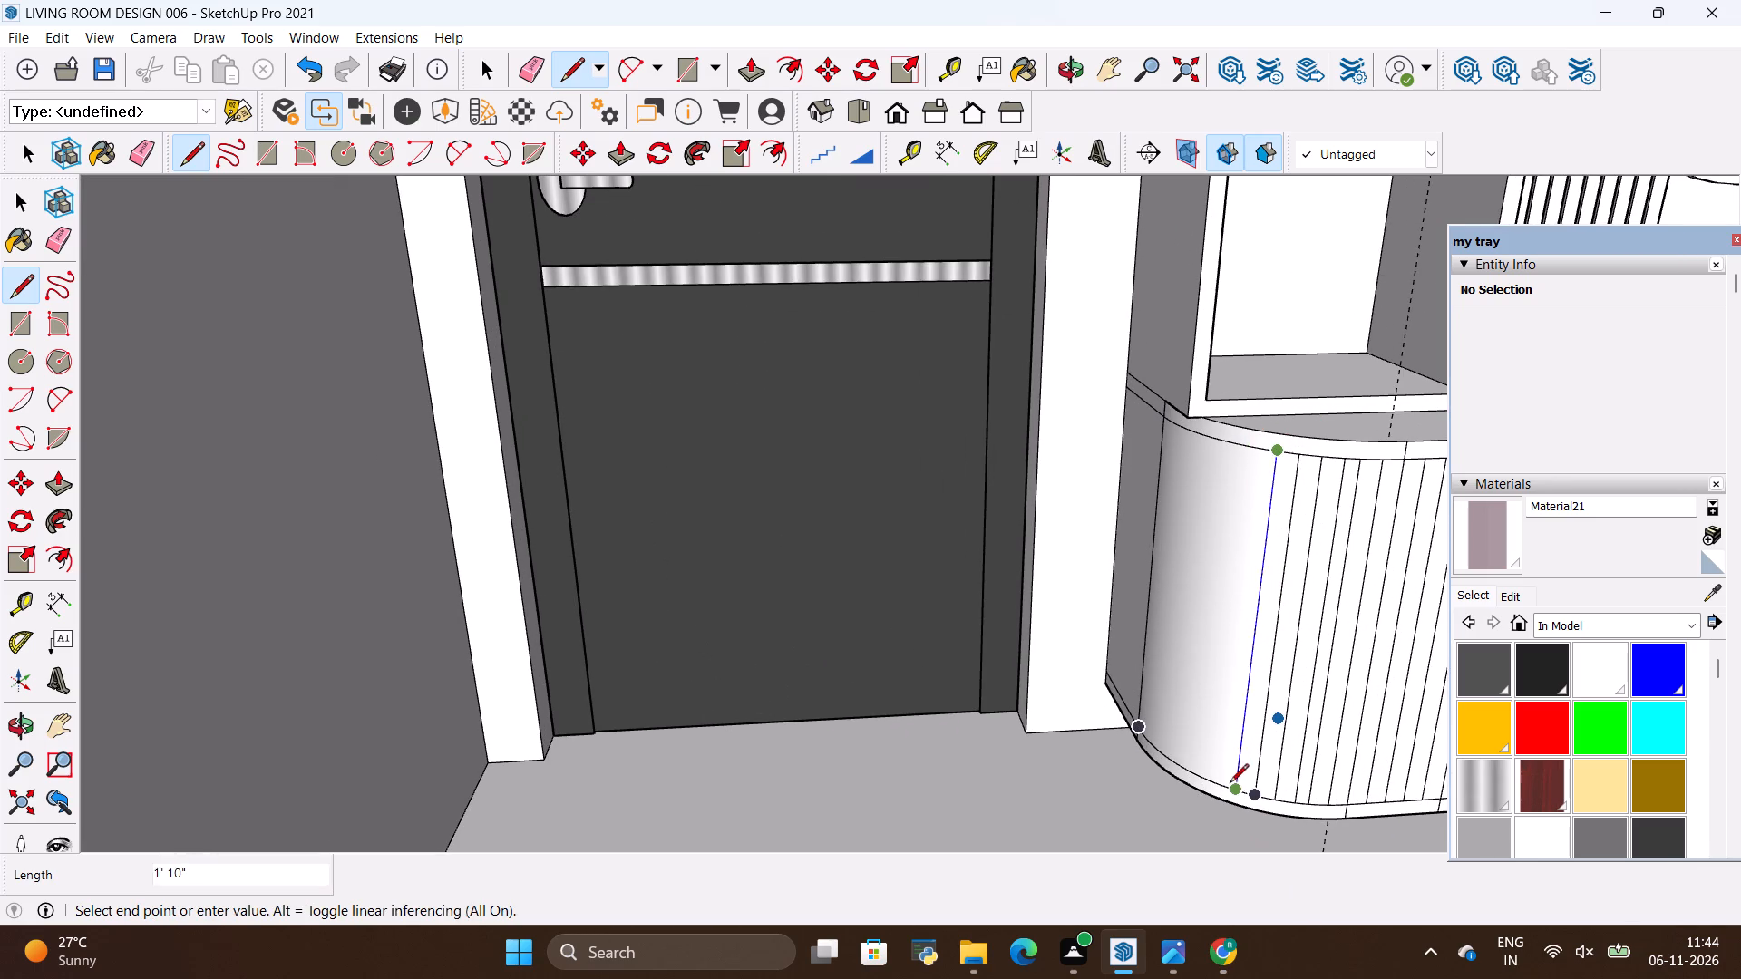
scroll(1230, 791, "up", 4)
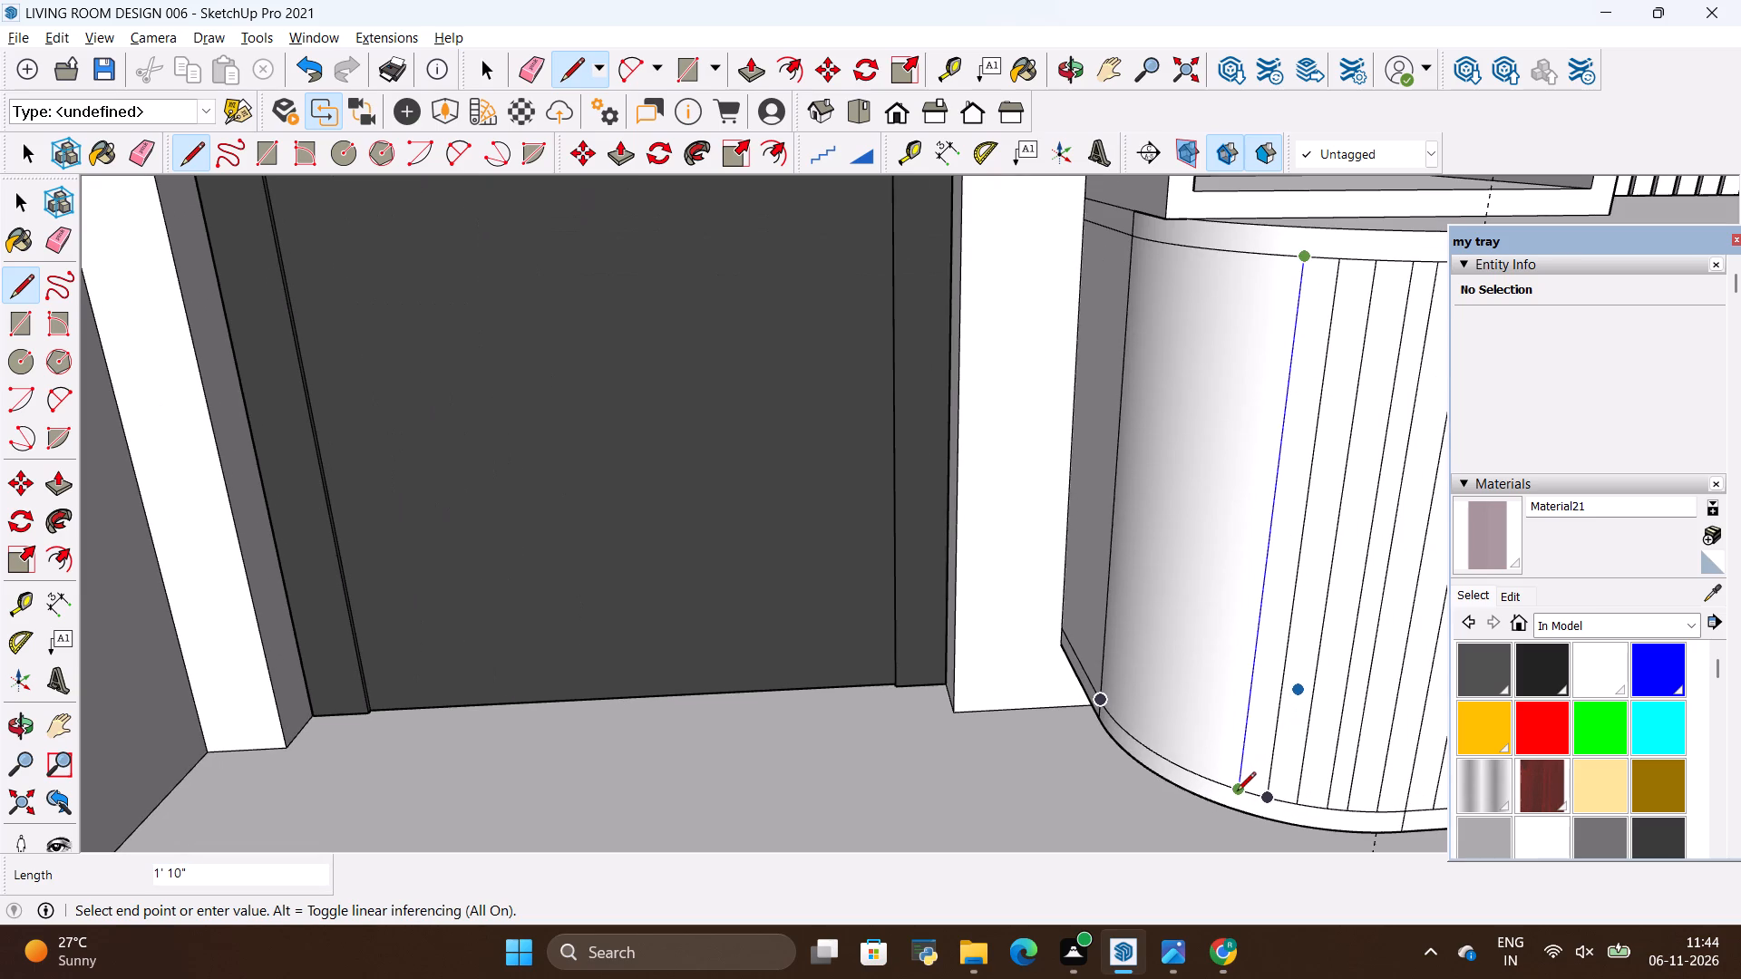
left_click(1237, 792)
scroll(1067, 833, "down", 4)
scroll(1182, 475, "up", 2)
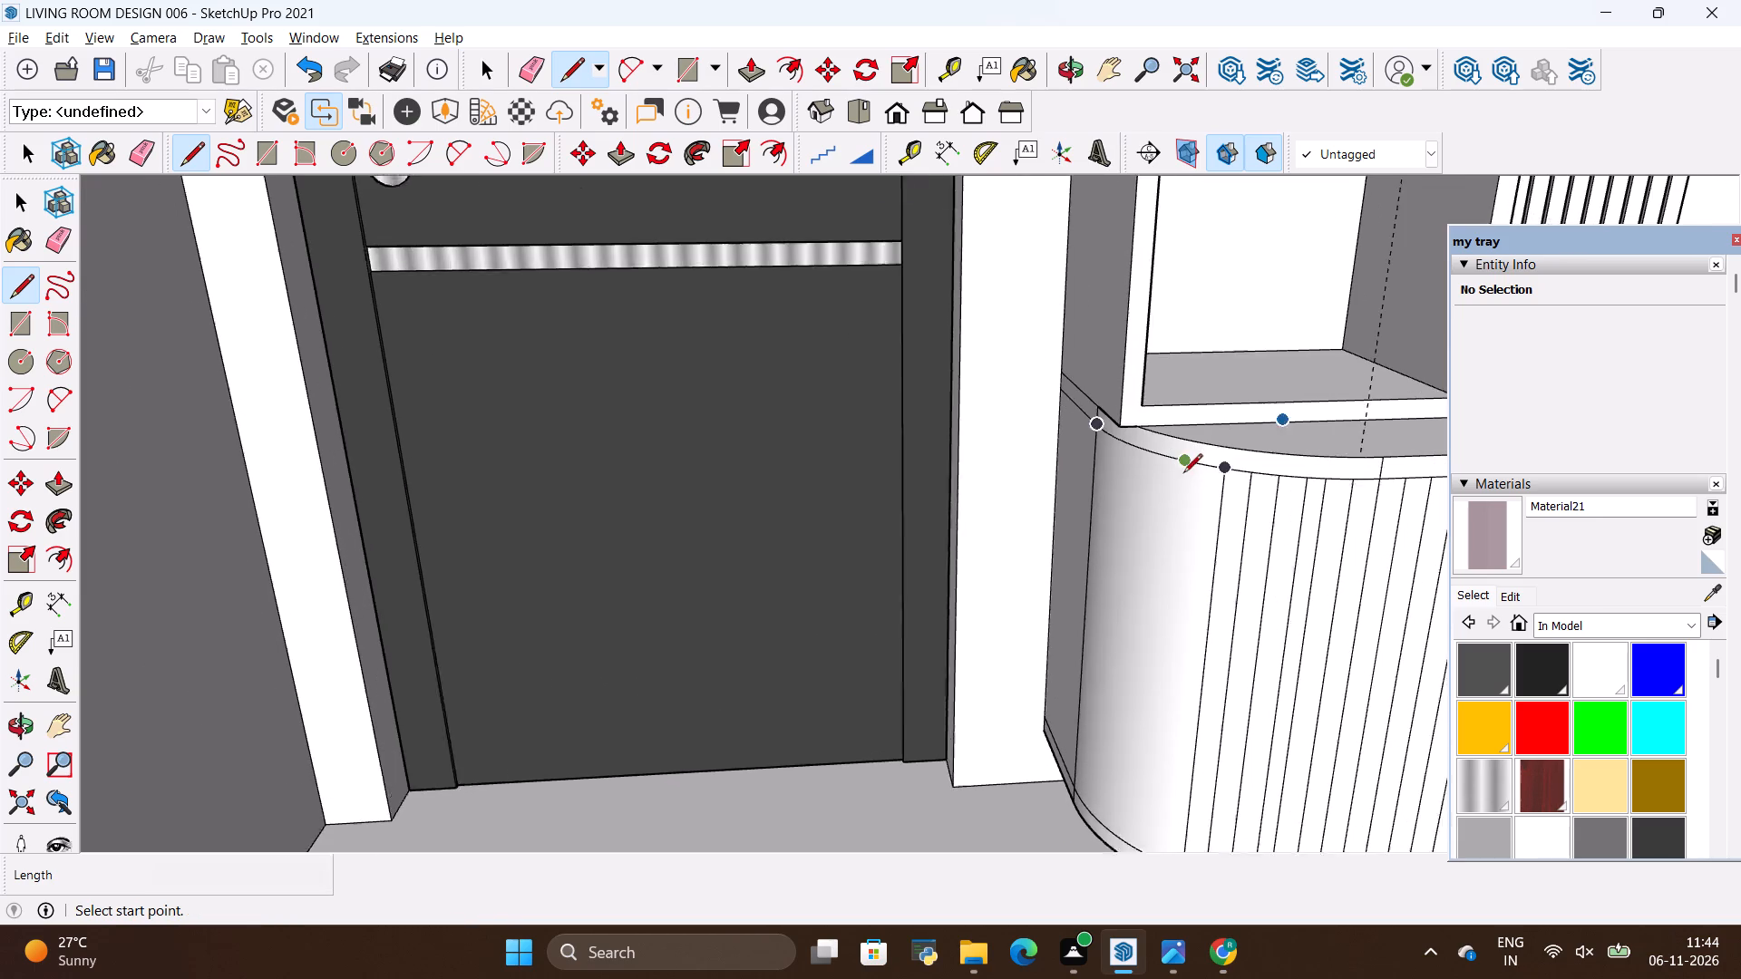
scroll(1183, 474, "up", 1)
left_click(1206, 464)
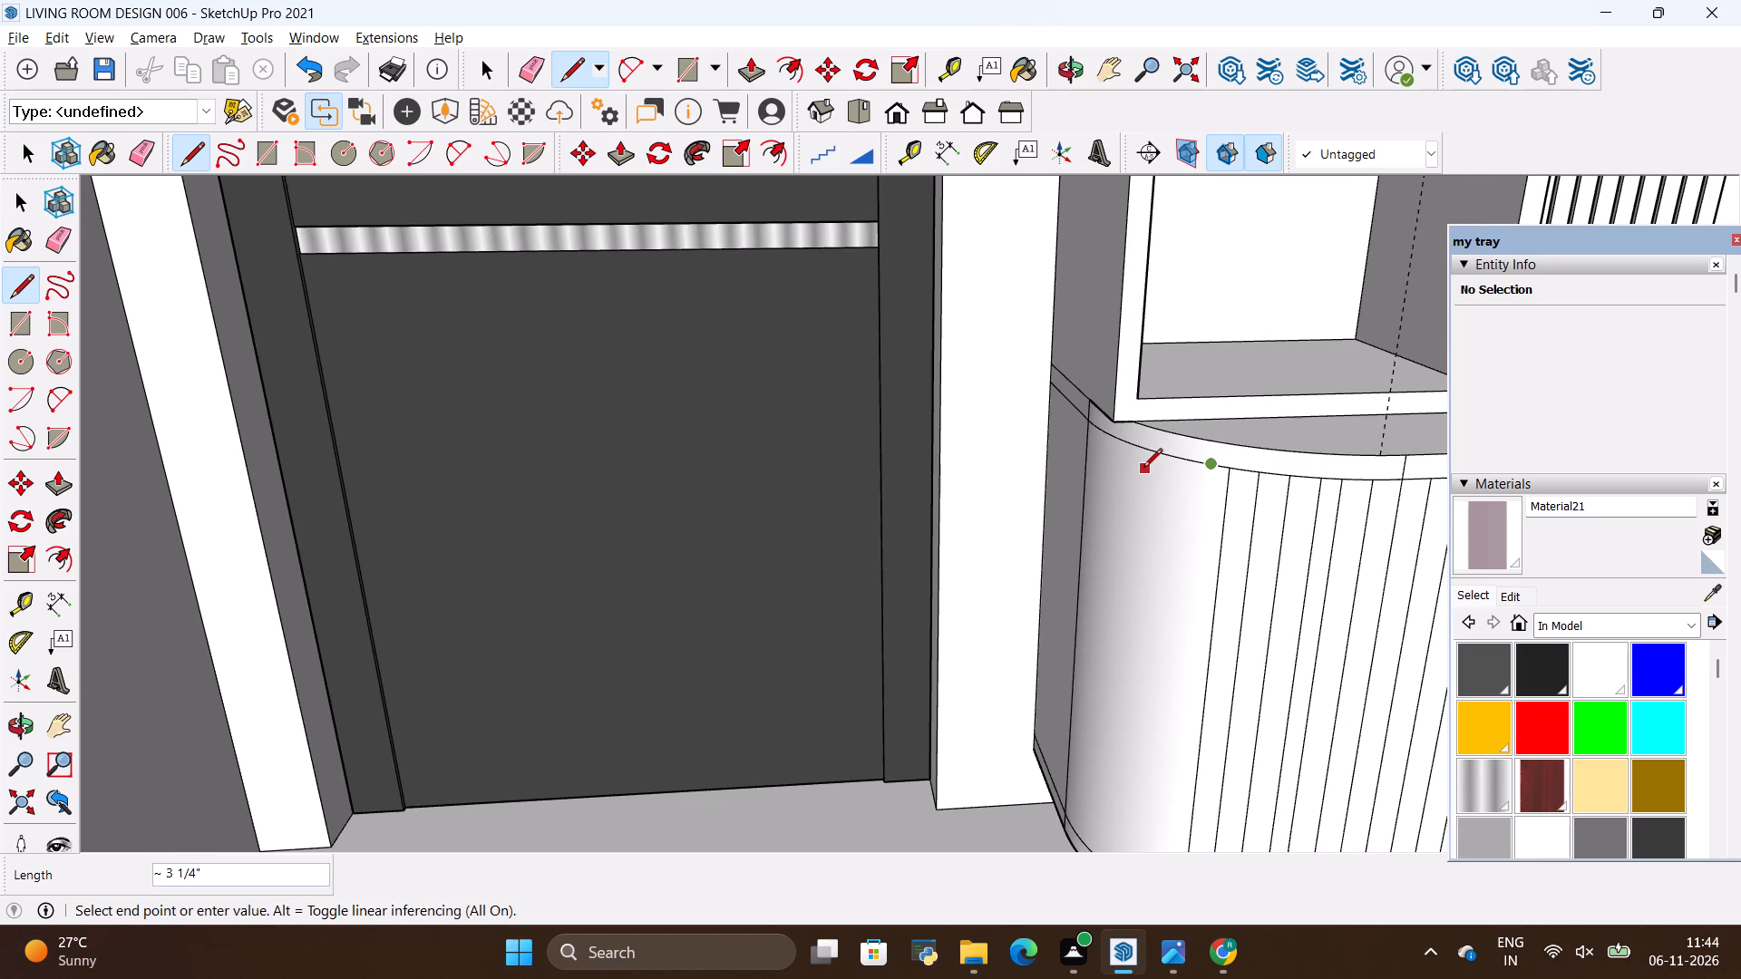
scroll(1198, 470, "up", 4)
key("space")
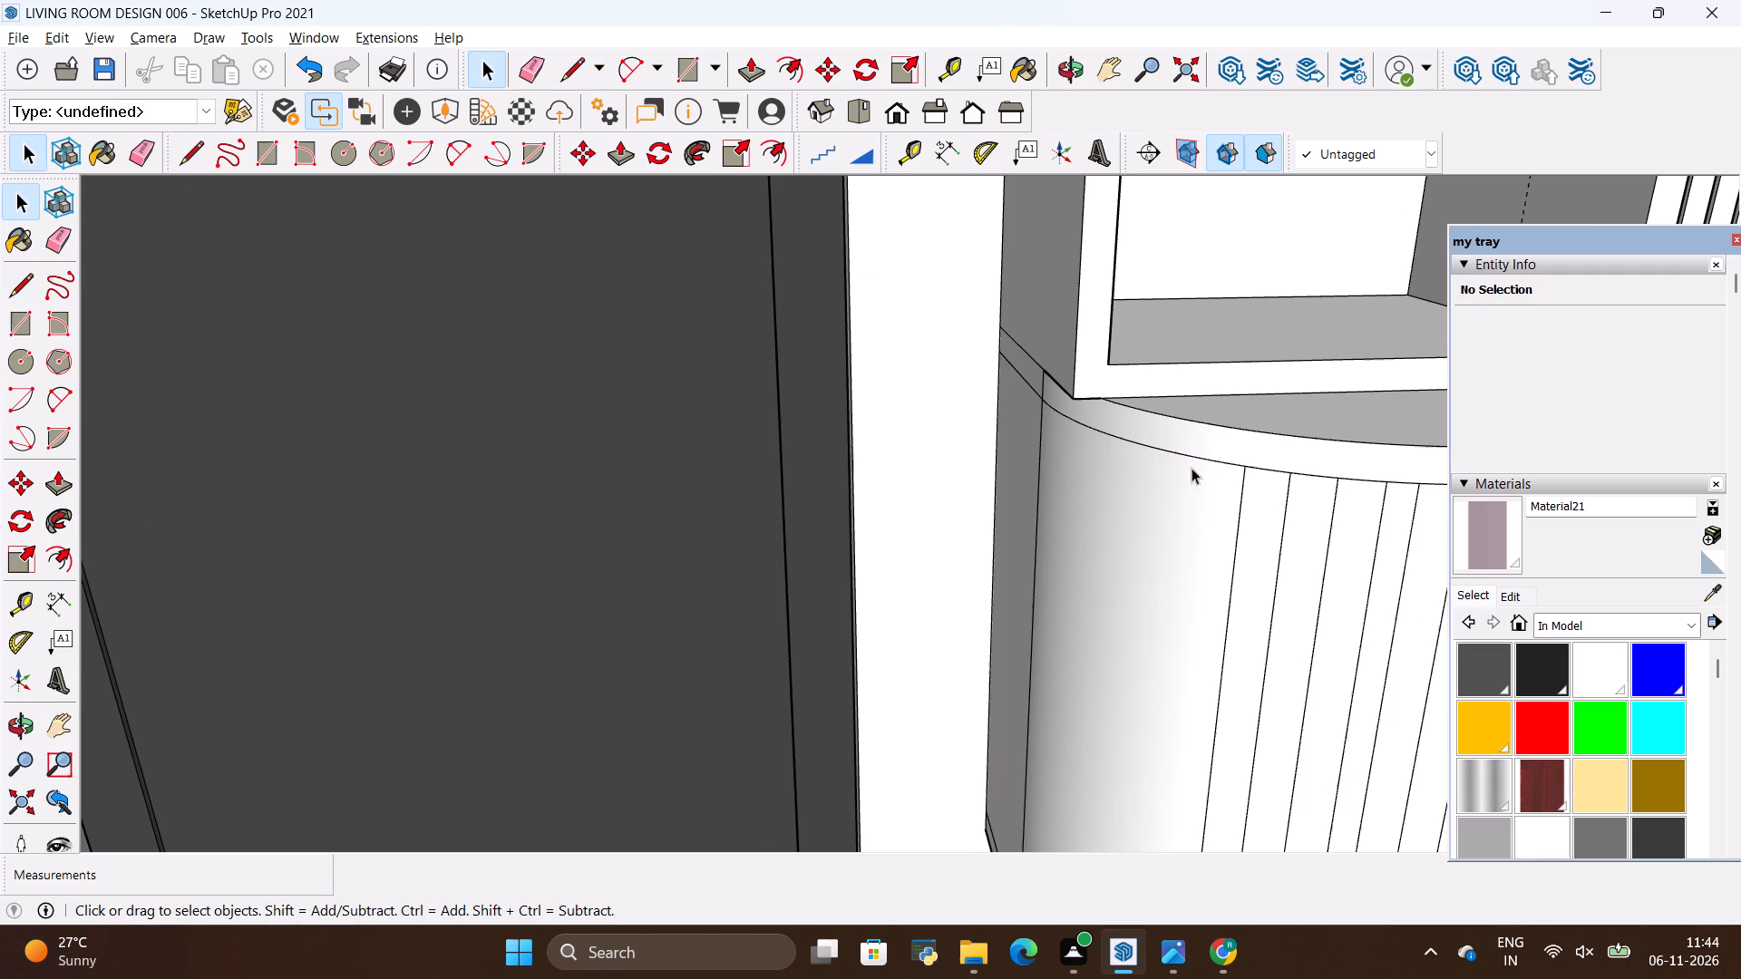
Measure the distance between the next top and bottom curve endpoints of the rounded corner with the Tape Measure.
key("t")
scroll(1210, 465, "up", 1)
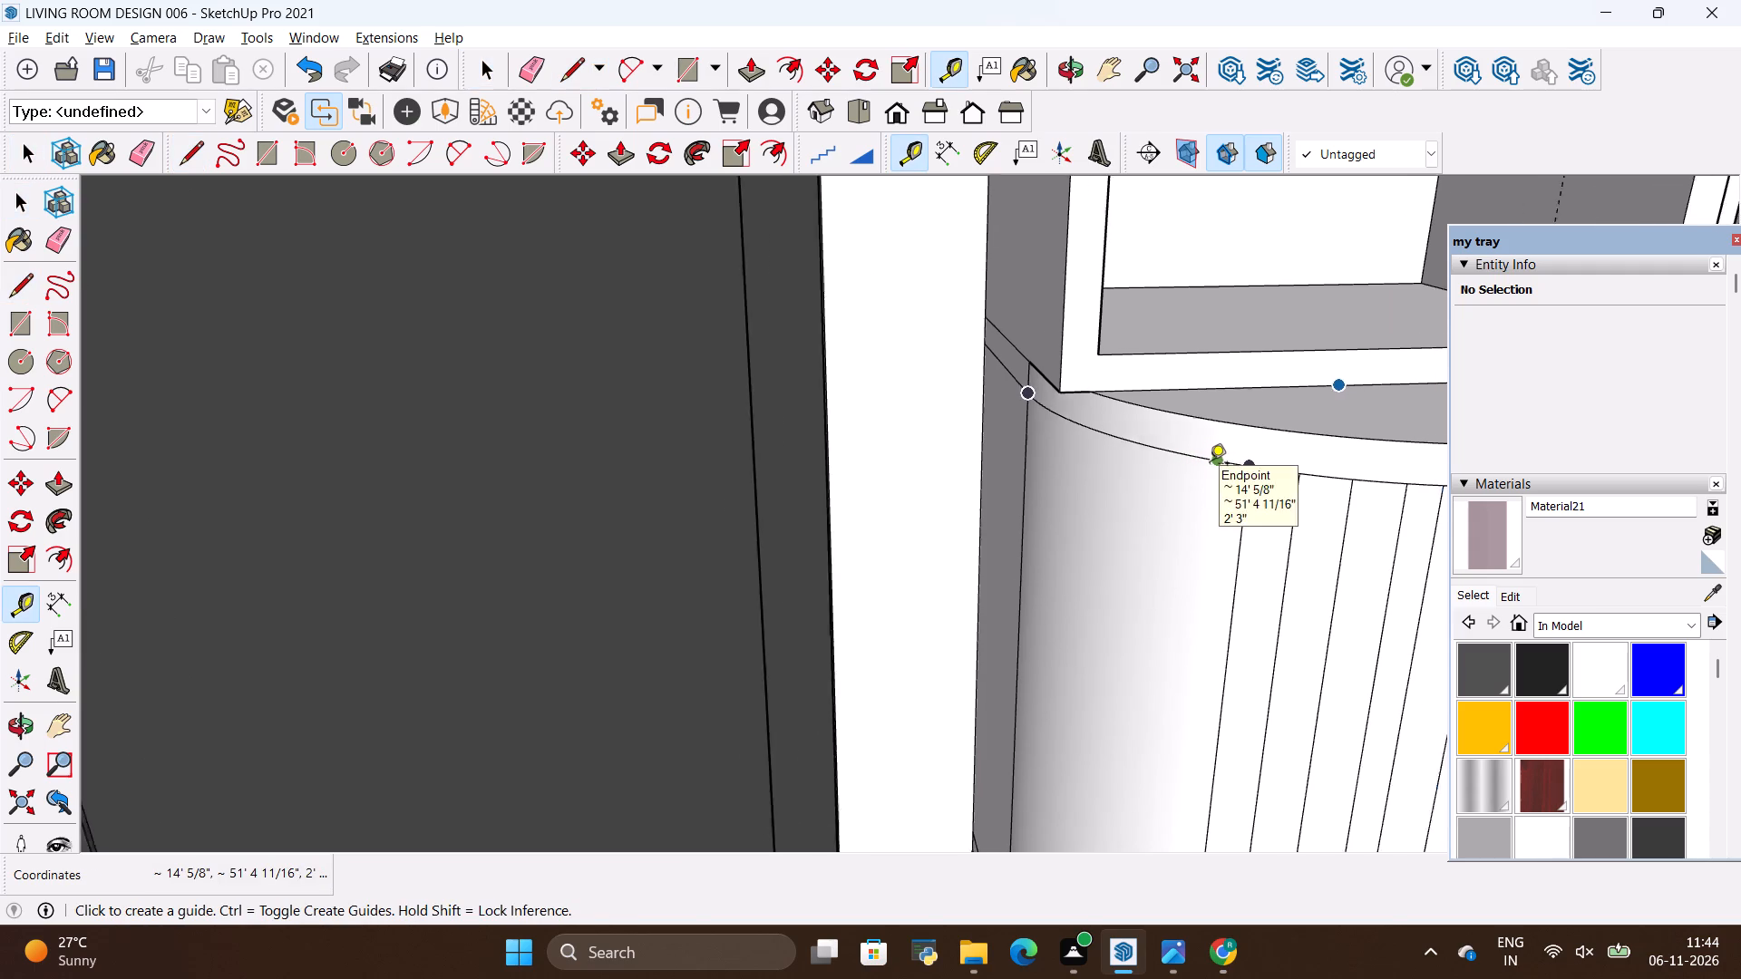
scroll(1210, 465, "up", 4)
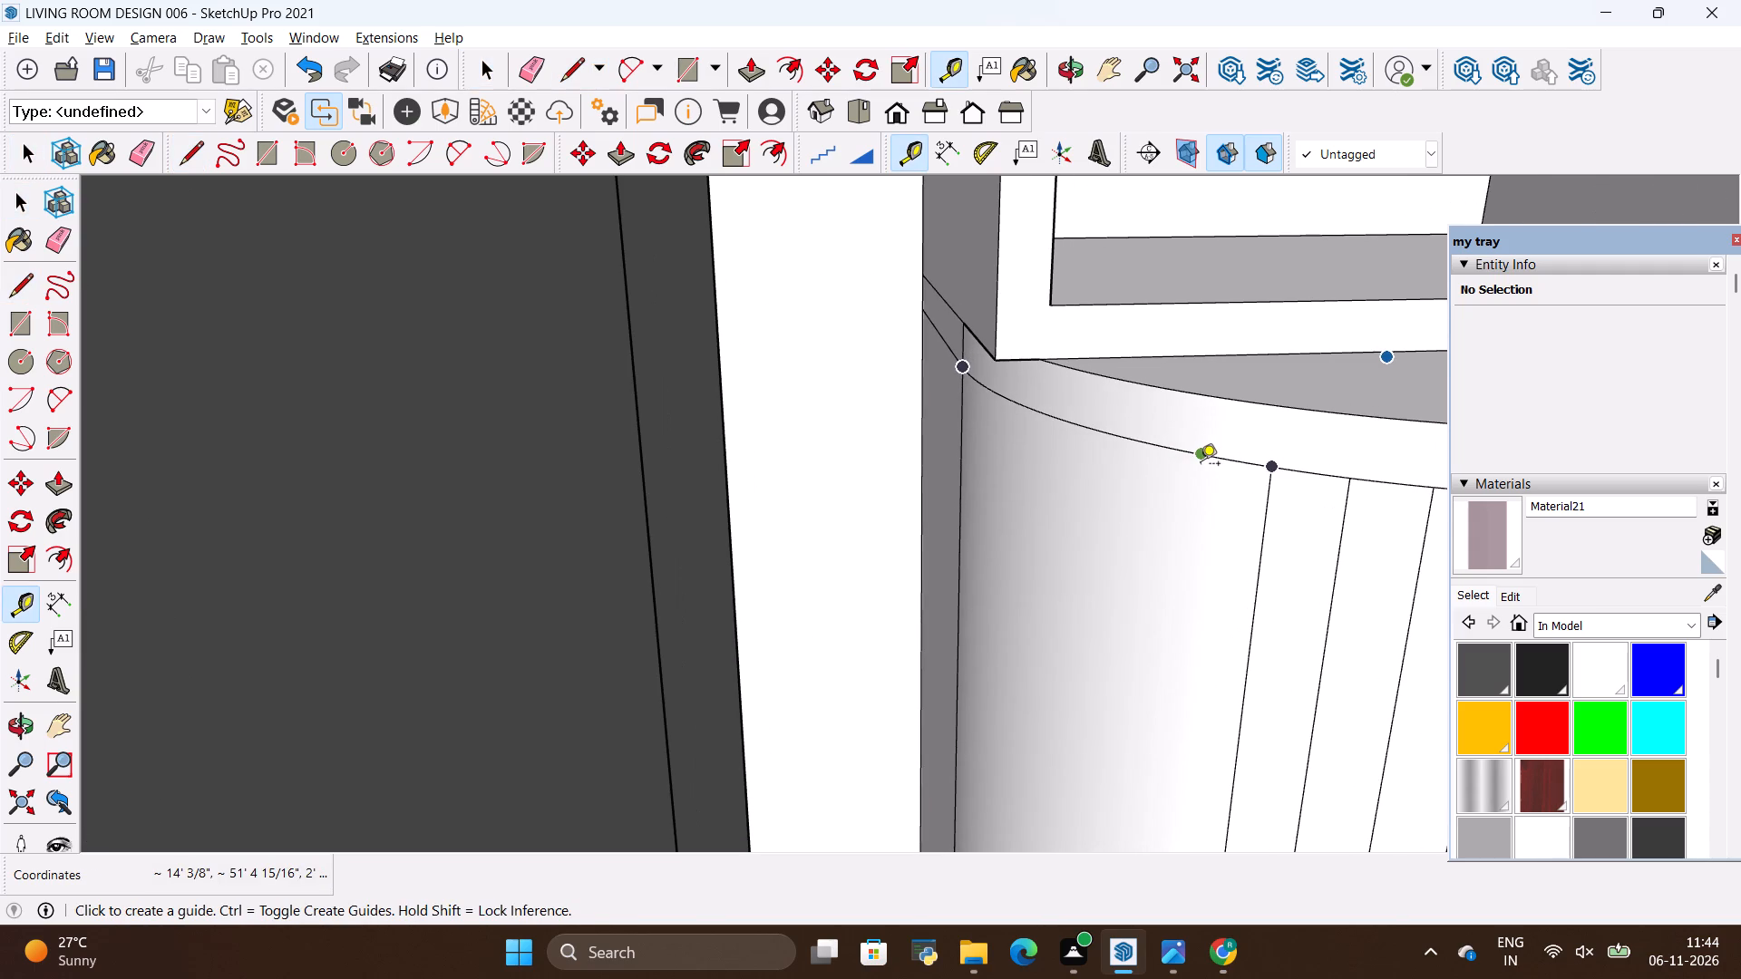
left_click(1201, 465)
scroll(1178, 588, "down", 17)
scroll(1183, 640, "up", 4)
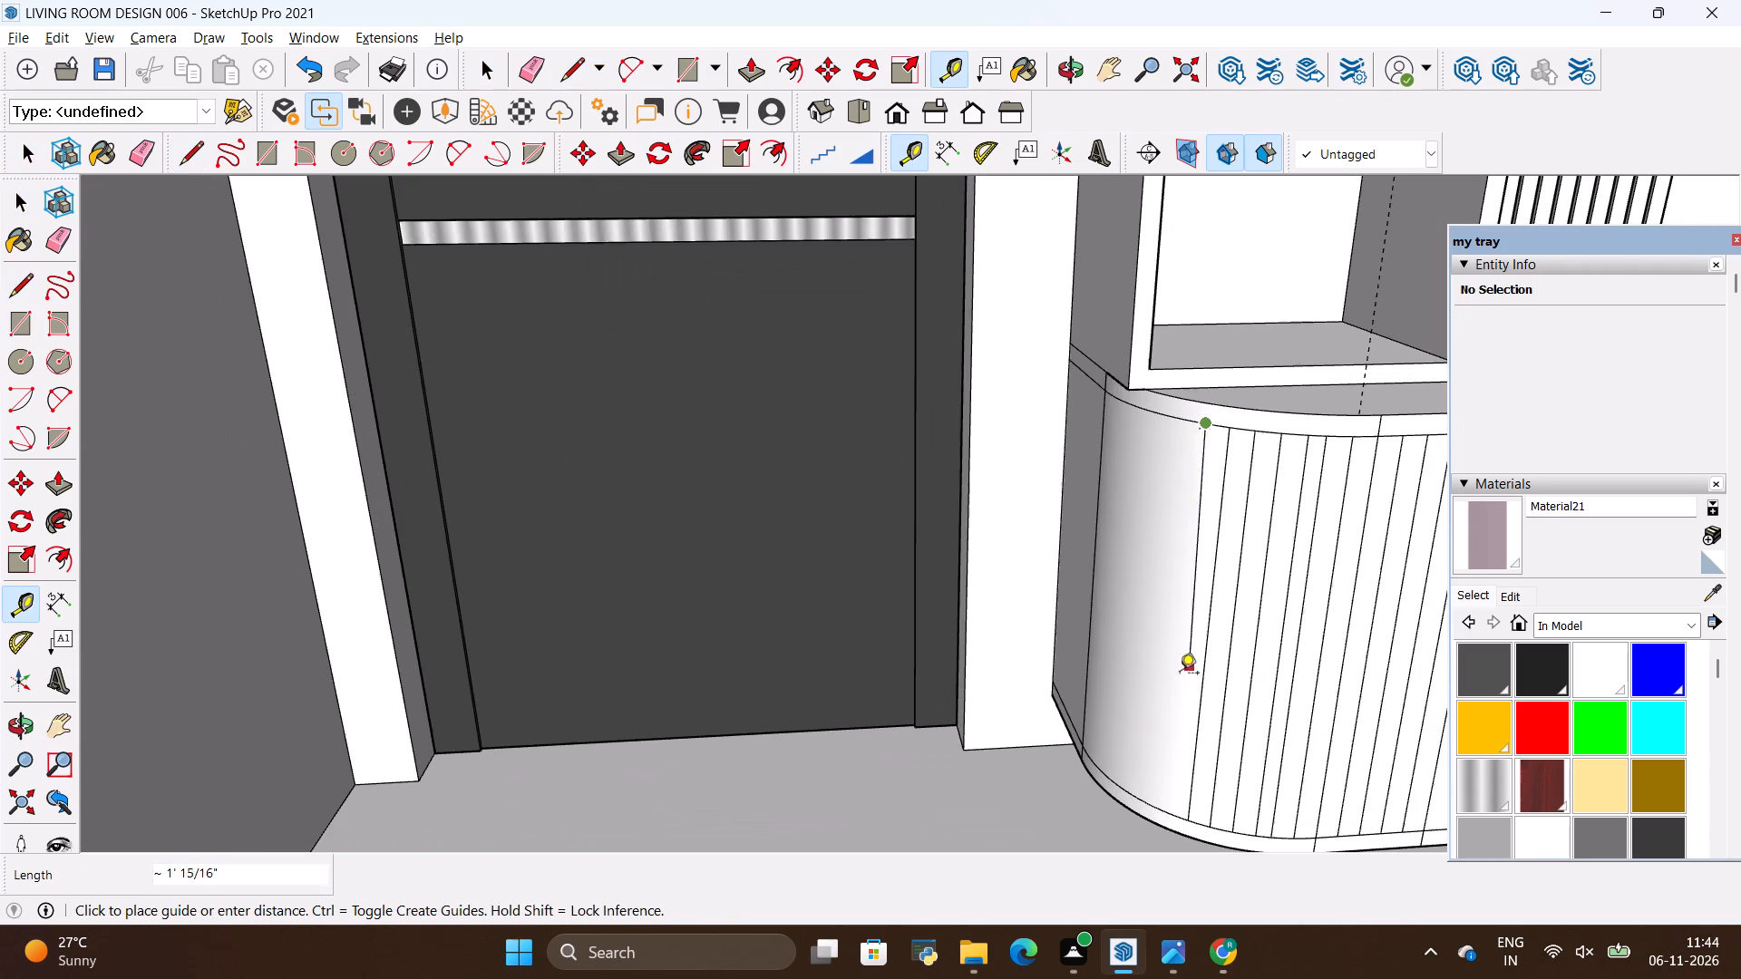
scroll(1171, 804, "up", 5)
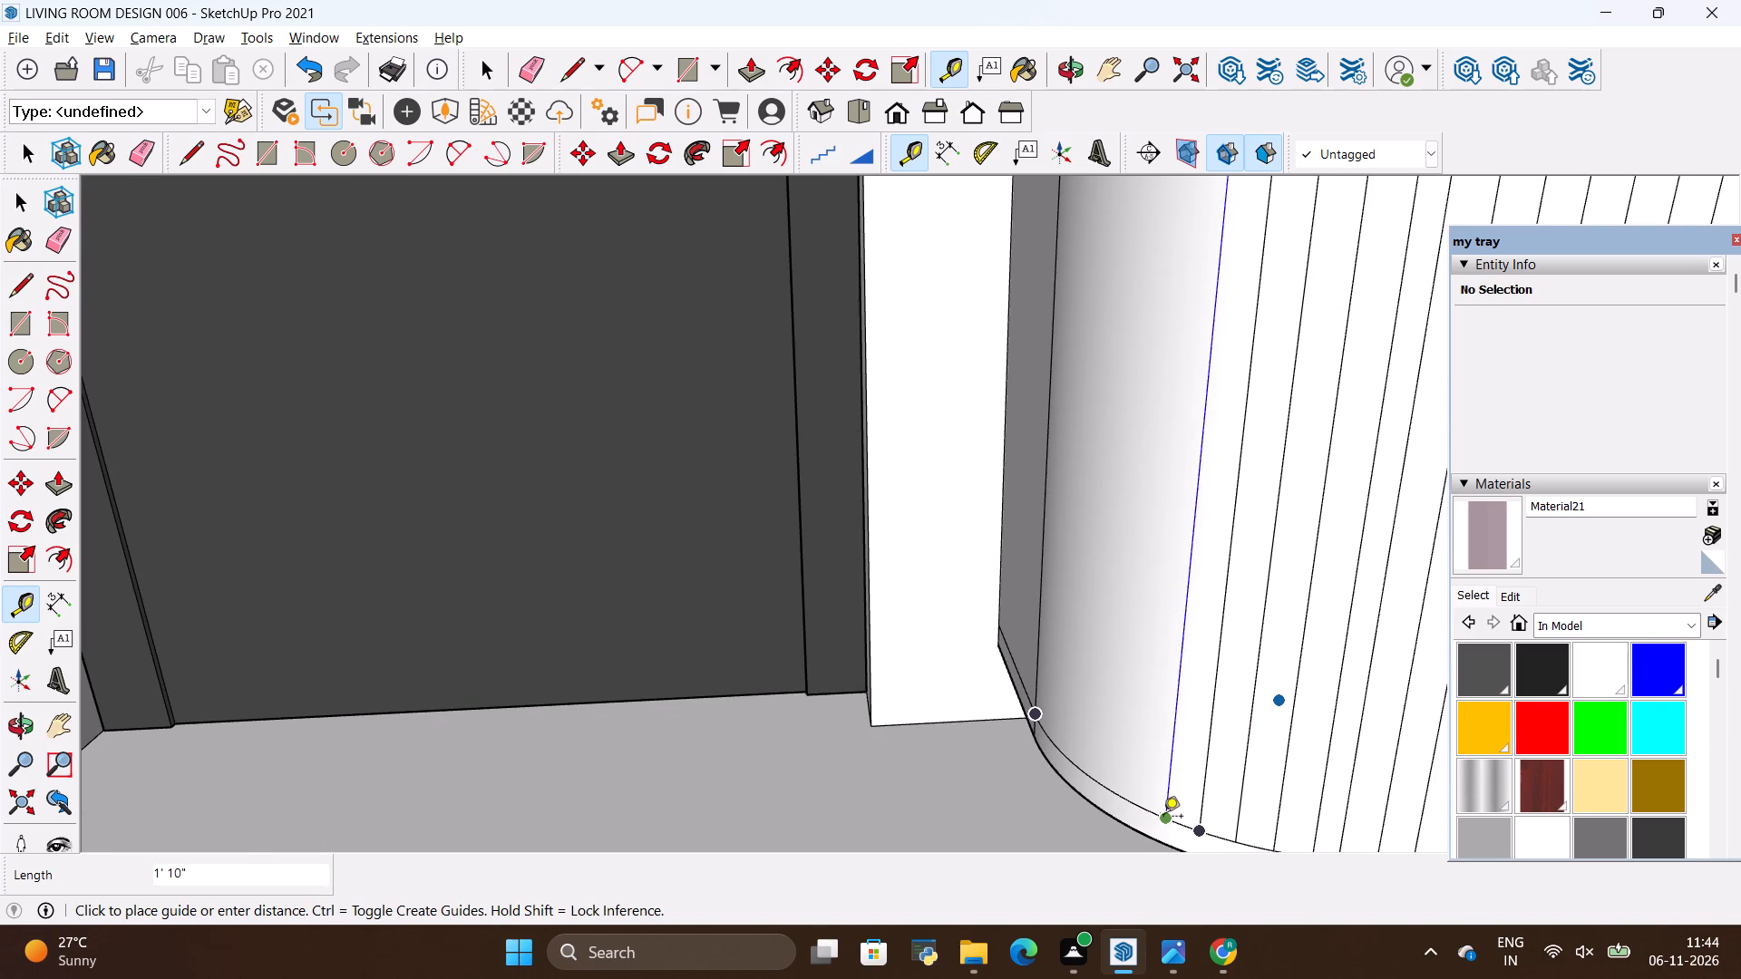
left_click(1163, 818)
scroll(1124, 777, "down", 9)
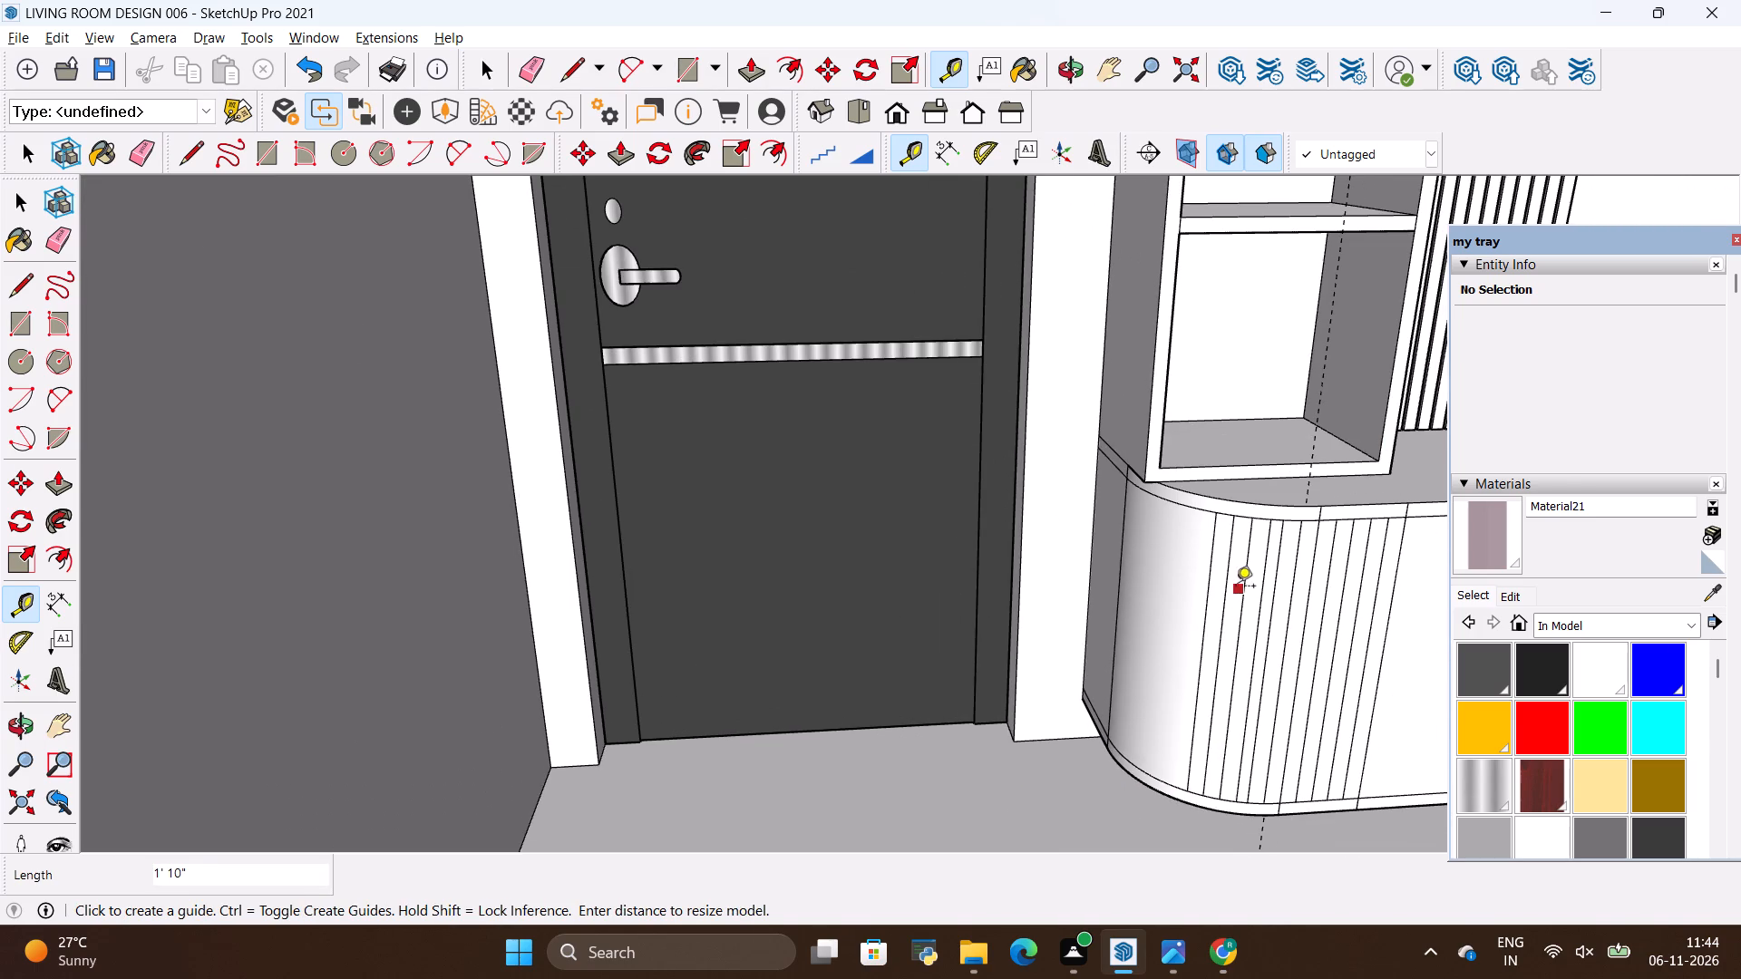
Draw a sixth 1' 10" vertical flute line between the next top and bottom curve endpoints of the rounded corner.
key("l")
scroll(1204, 556, "up", 4)
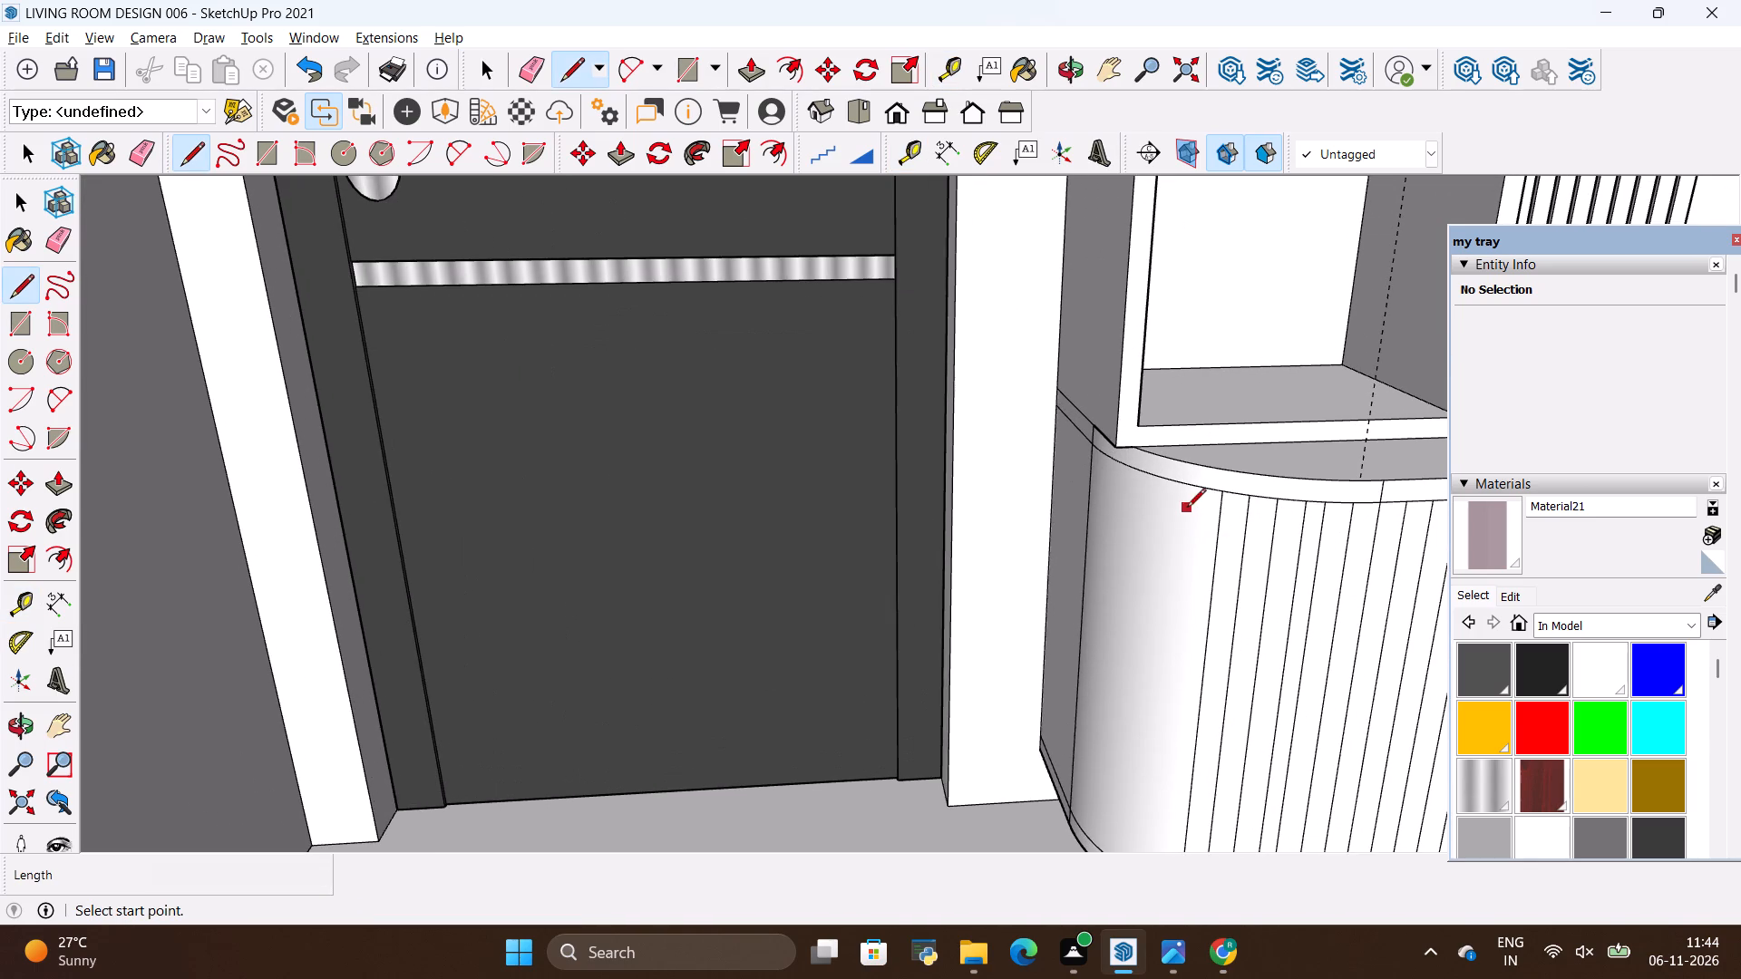
left_click(1194, 490)
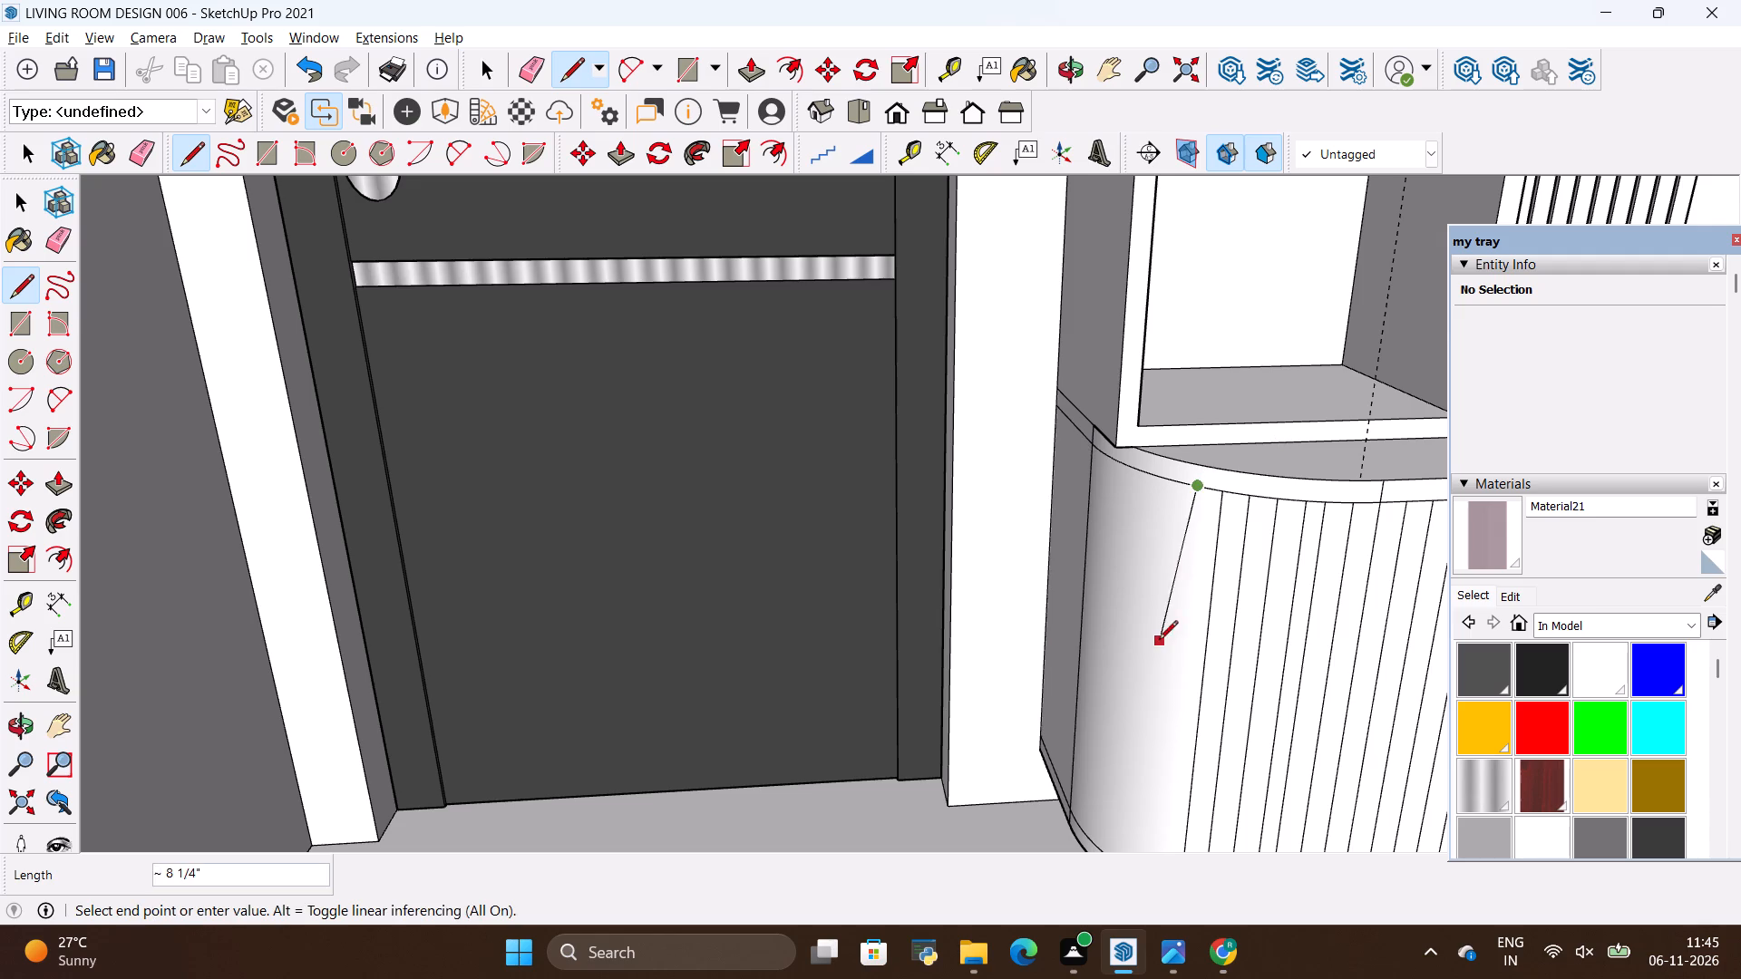
scroll(1177, 626, "down", 8)
scroll(1167, 647, "up", 9)
scroll(1208, 659, "down", 5)
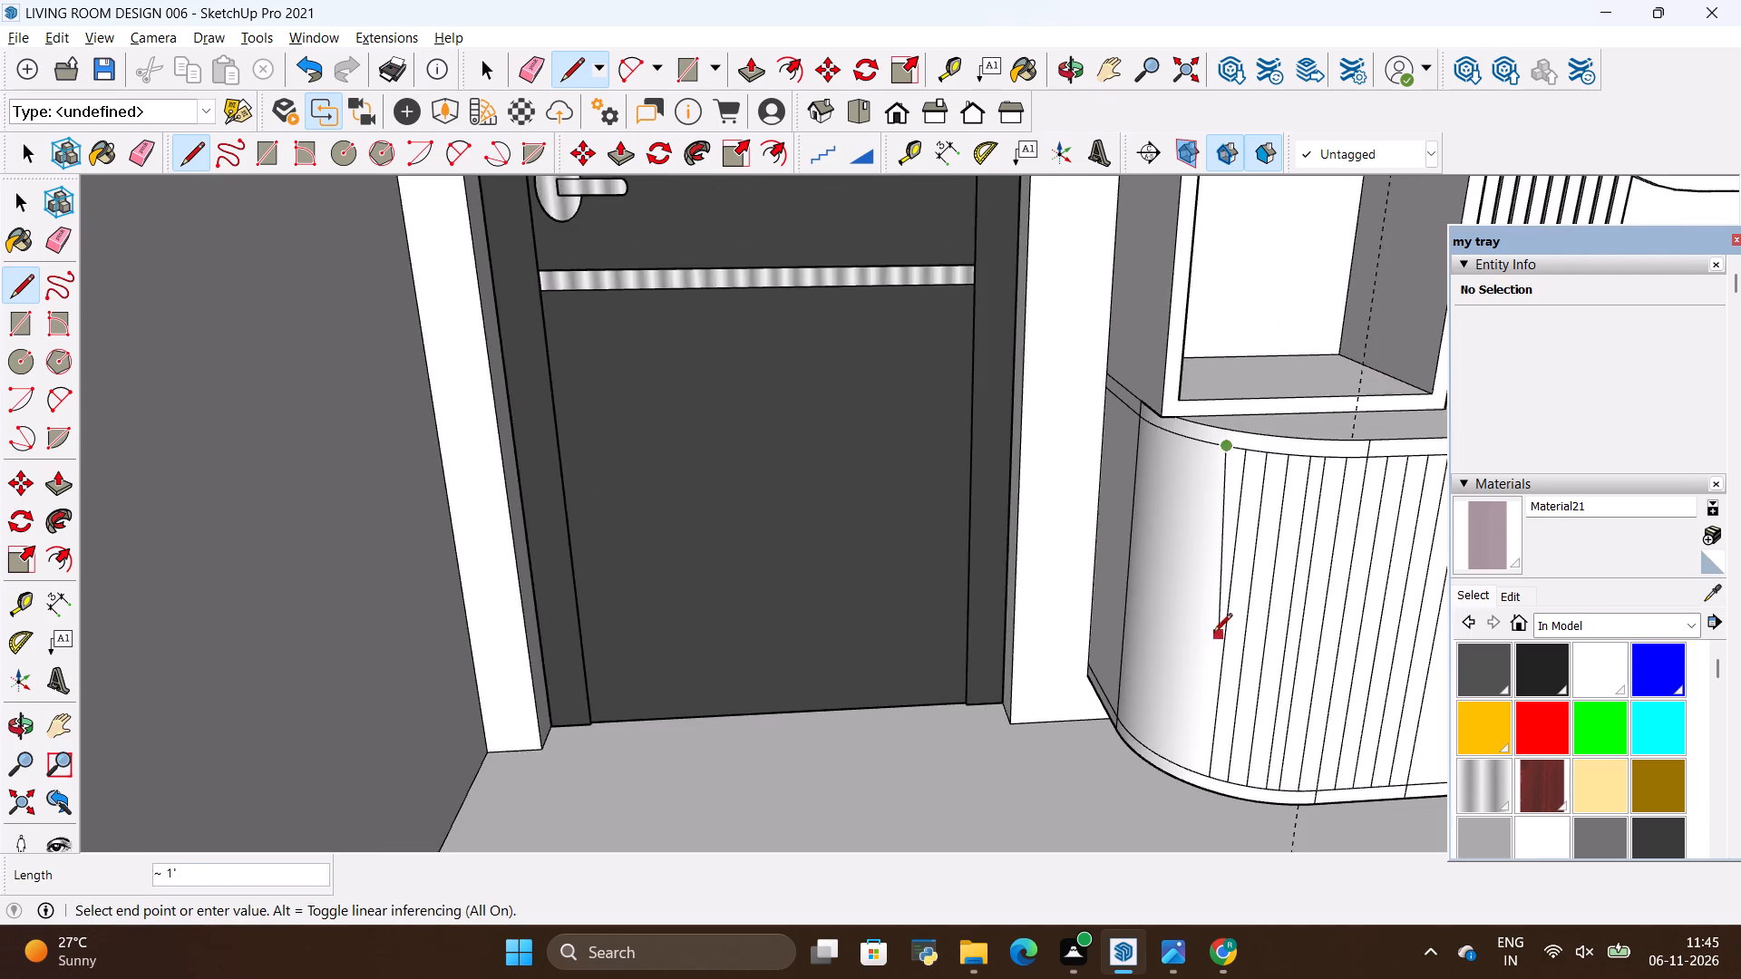
scroll(1182, 795, "up", 8)
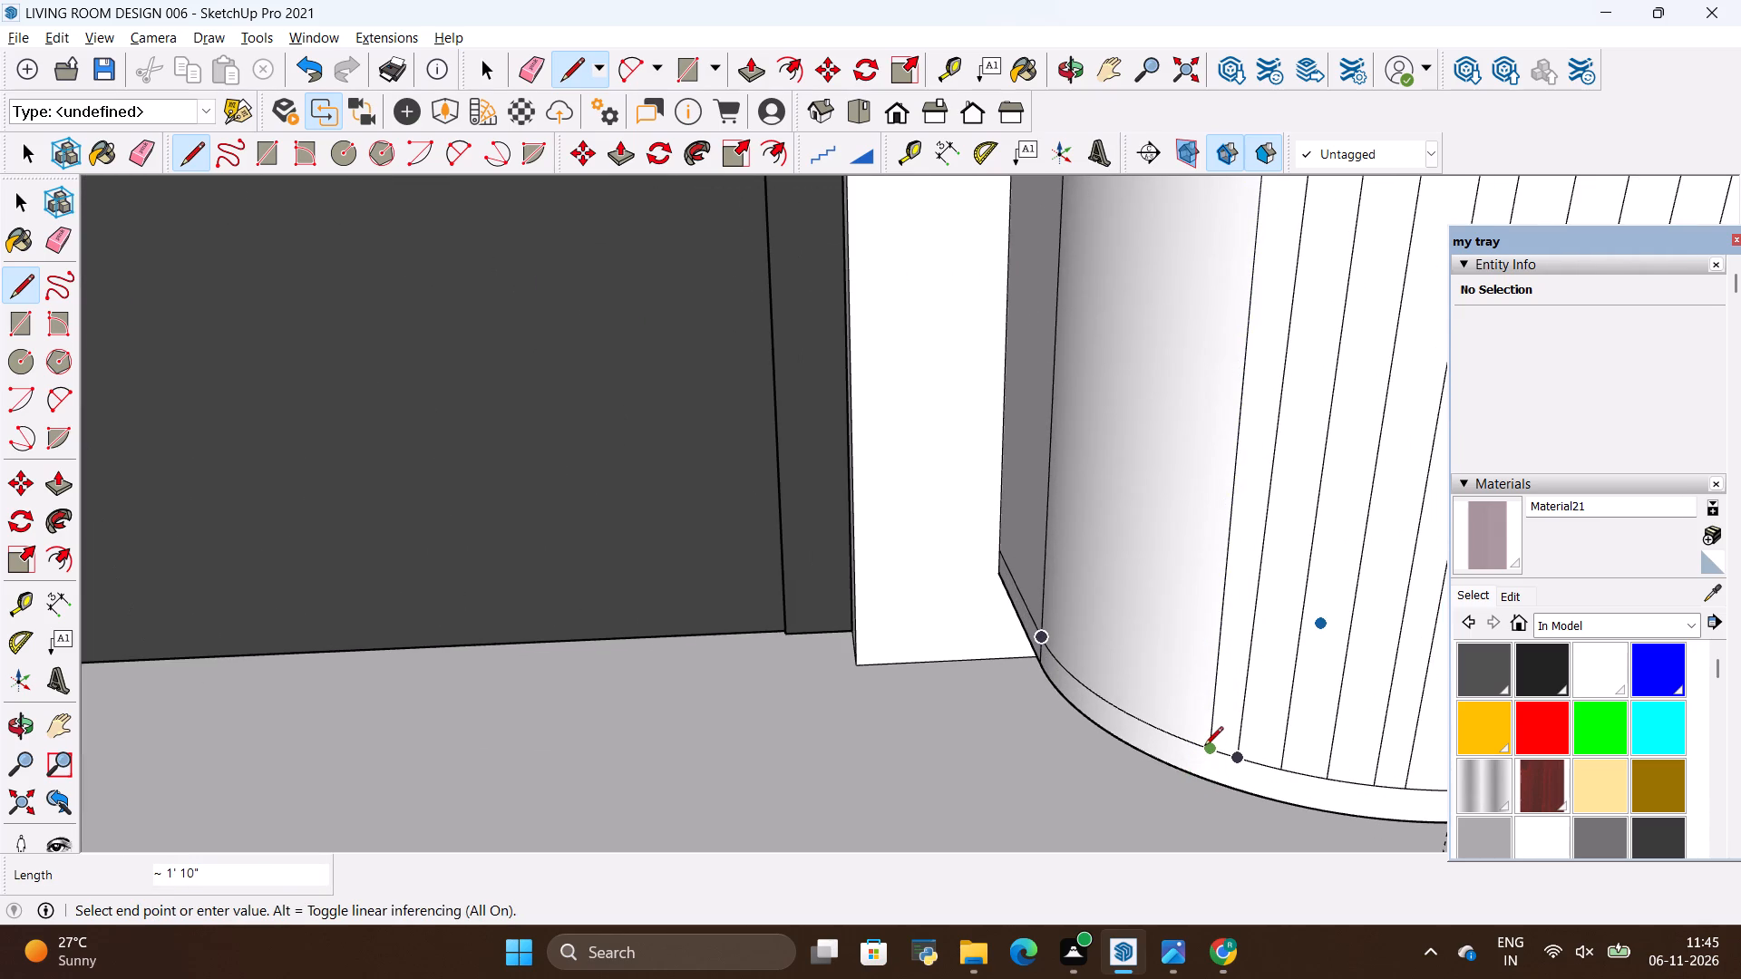
scroll(1204, 747, "up", 4)
left_click(1196, 746)
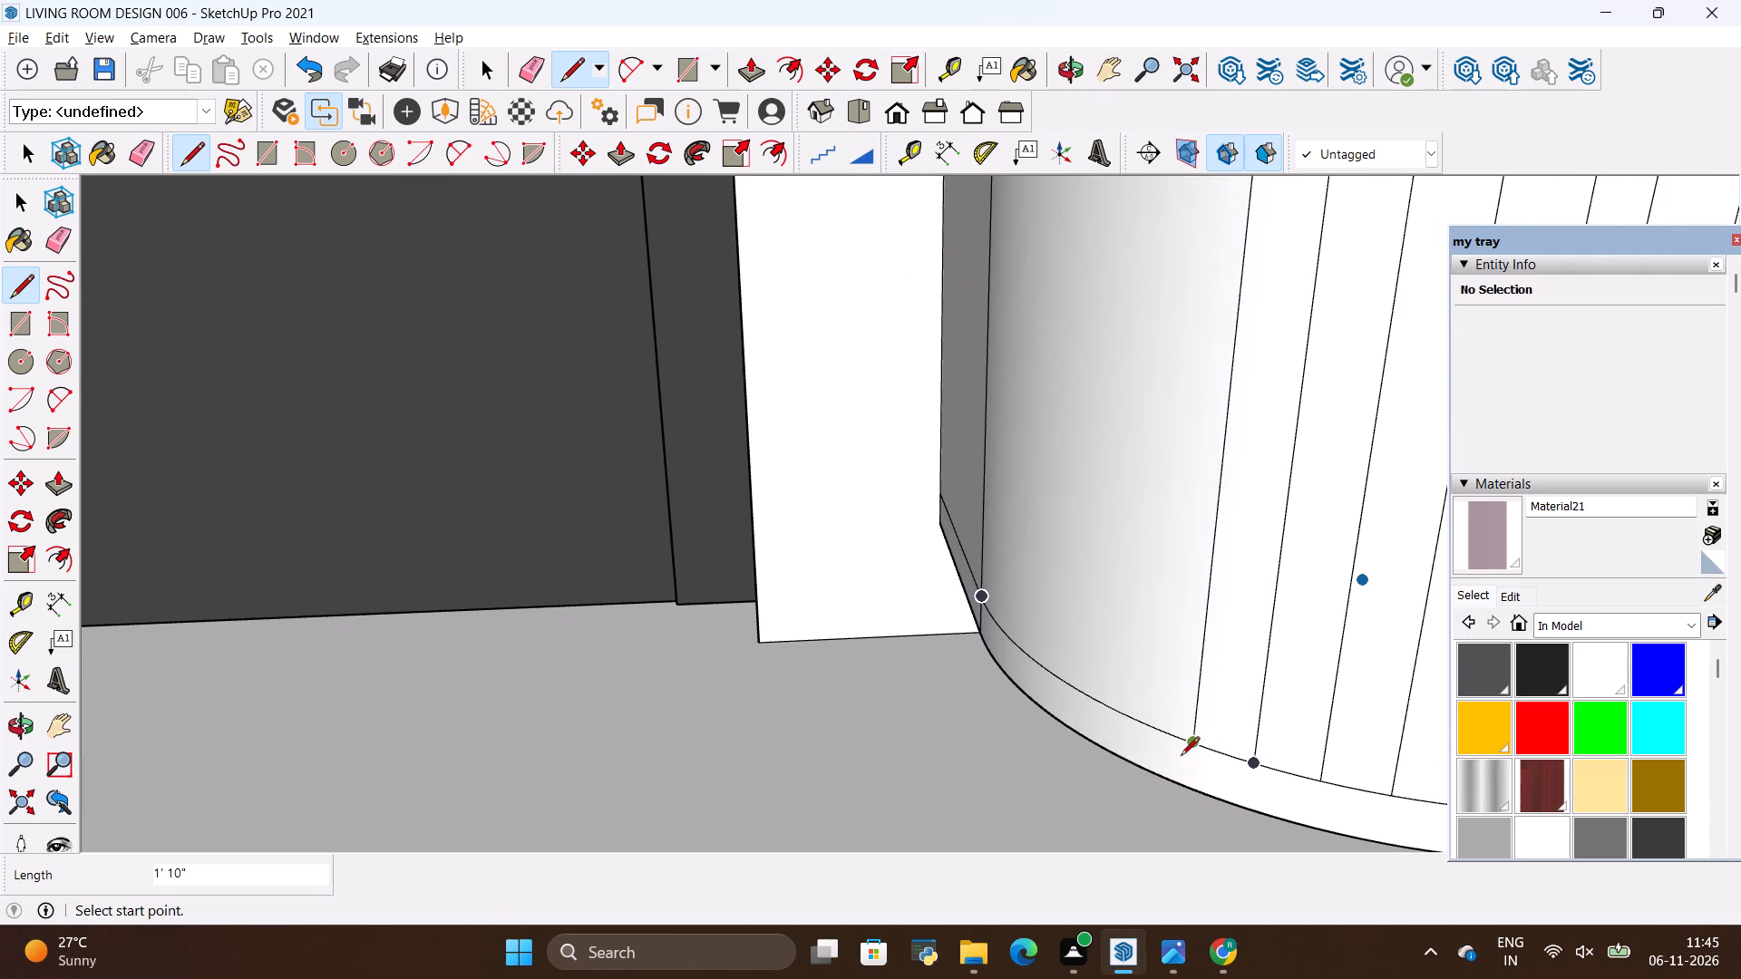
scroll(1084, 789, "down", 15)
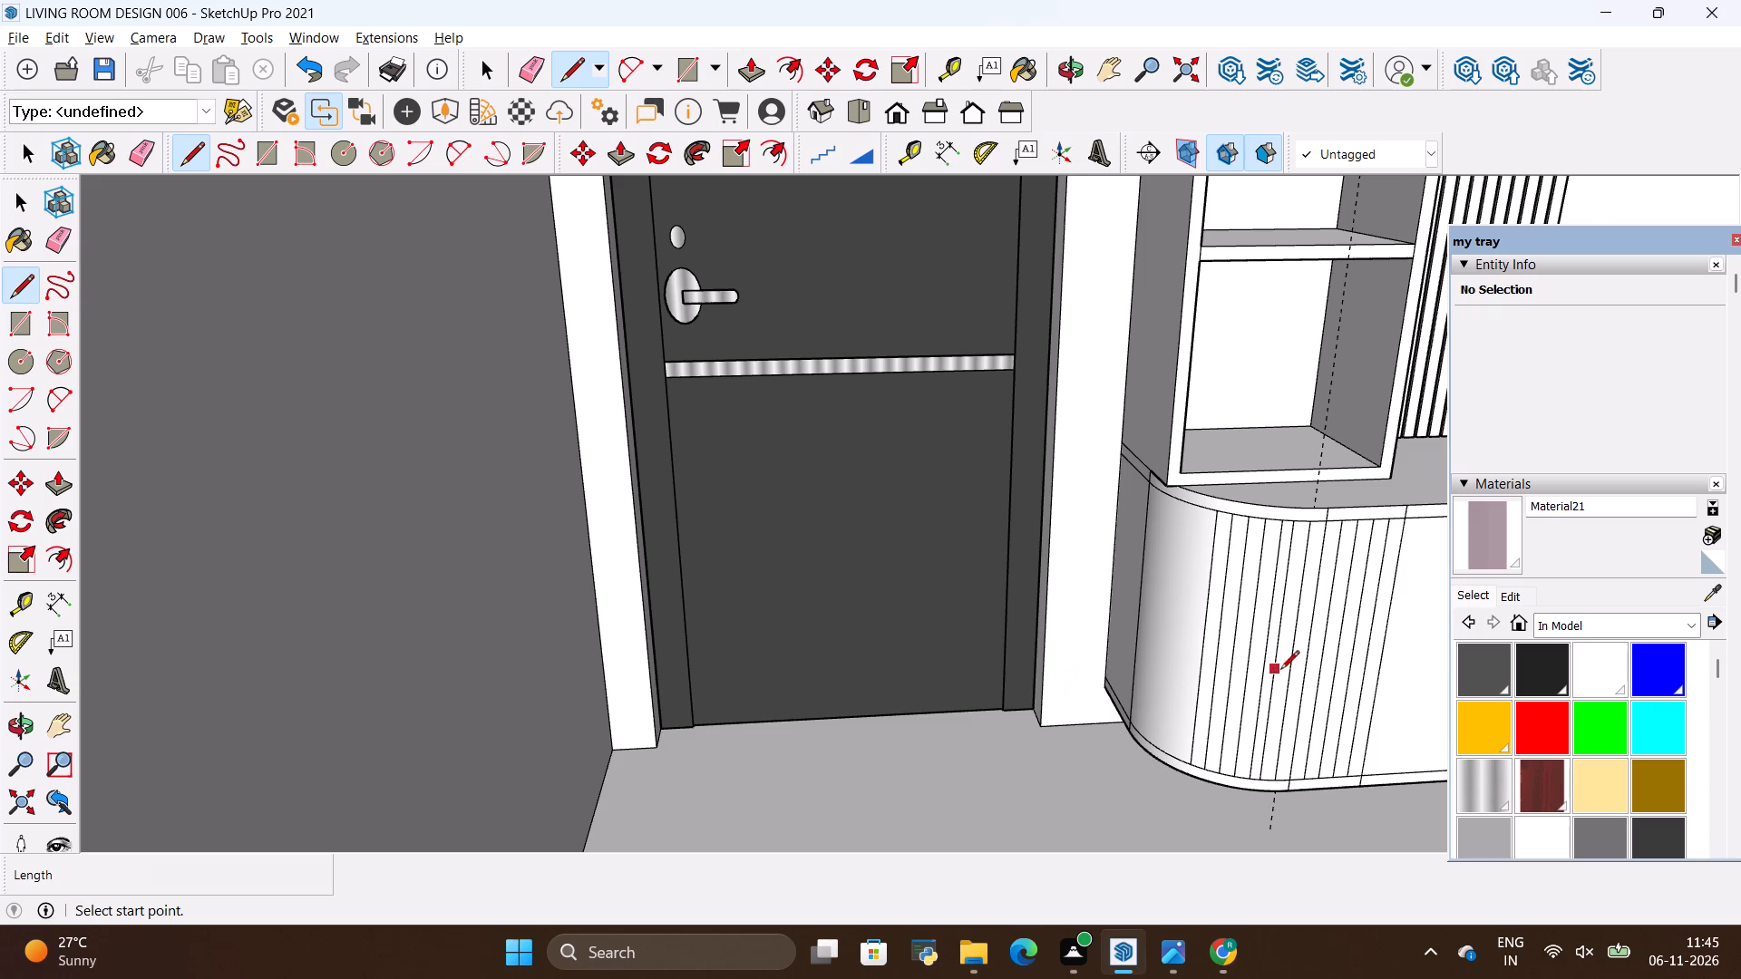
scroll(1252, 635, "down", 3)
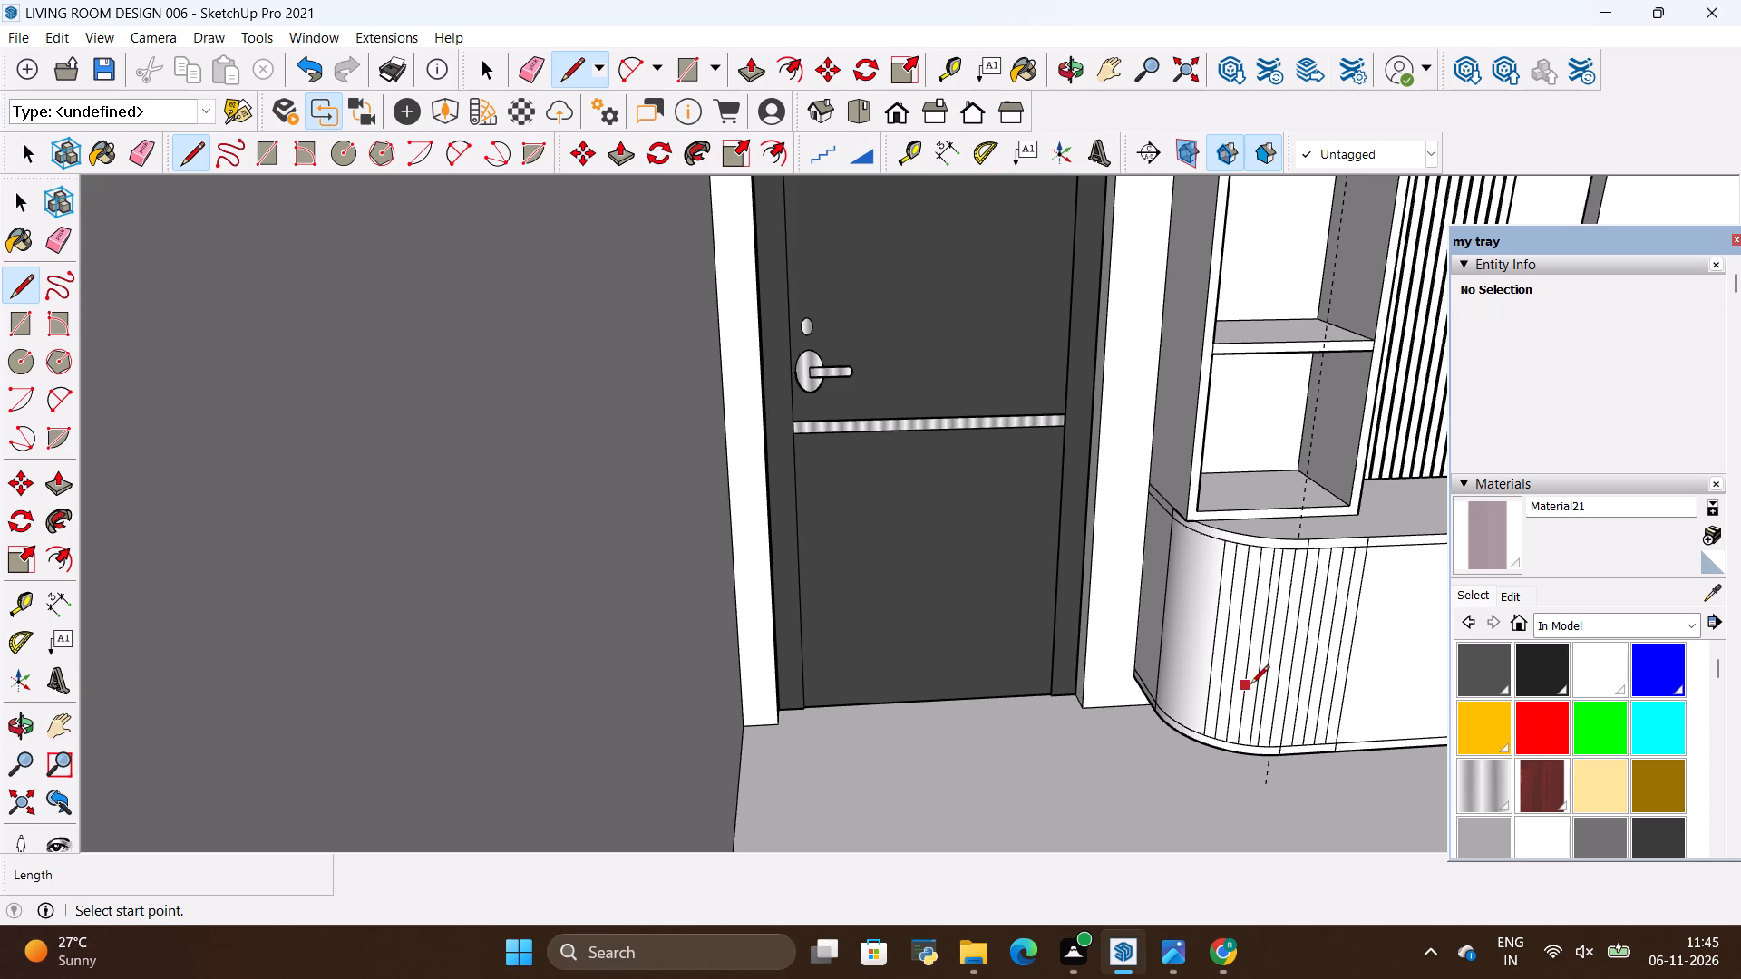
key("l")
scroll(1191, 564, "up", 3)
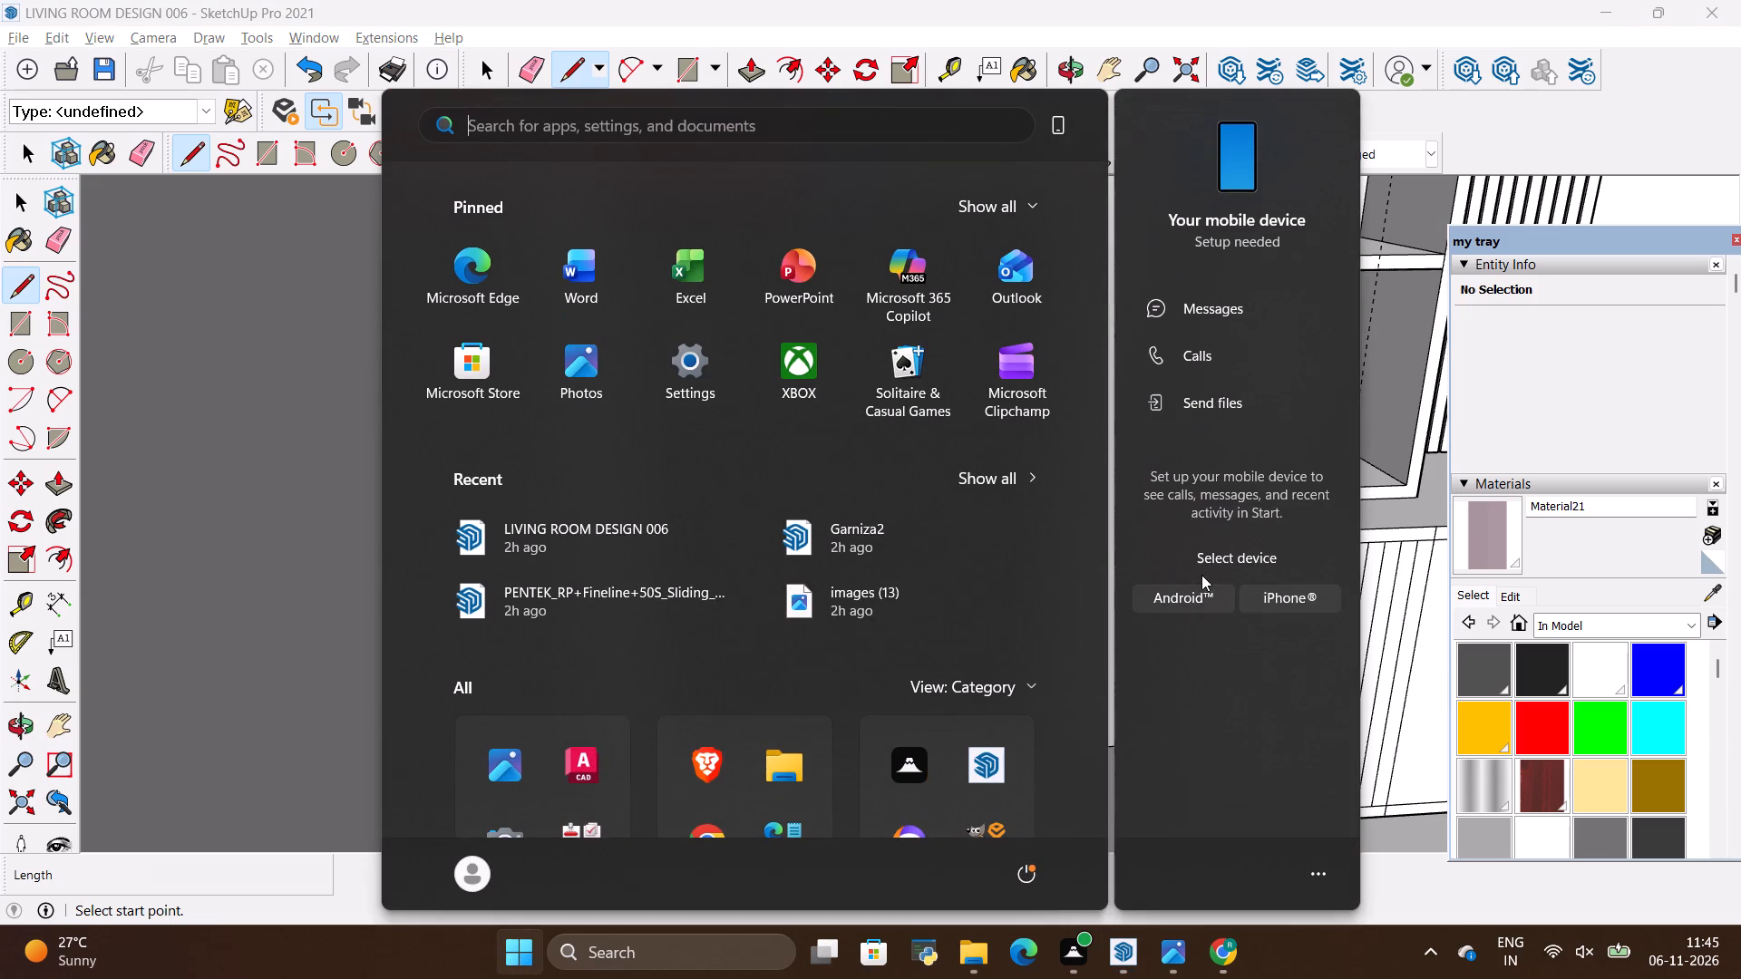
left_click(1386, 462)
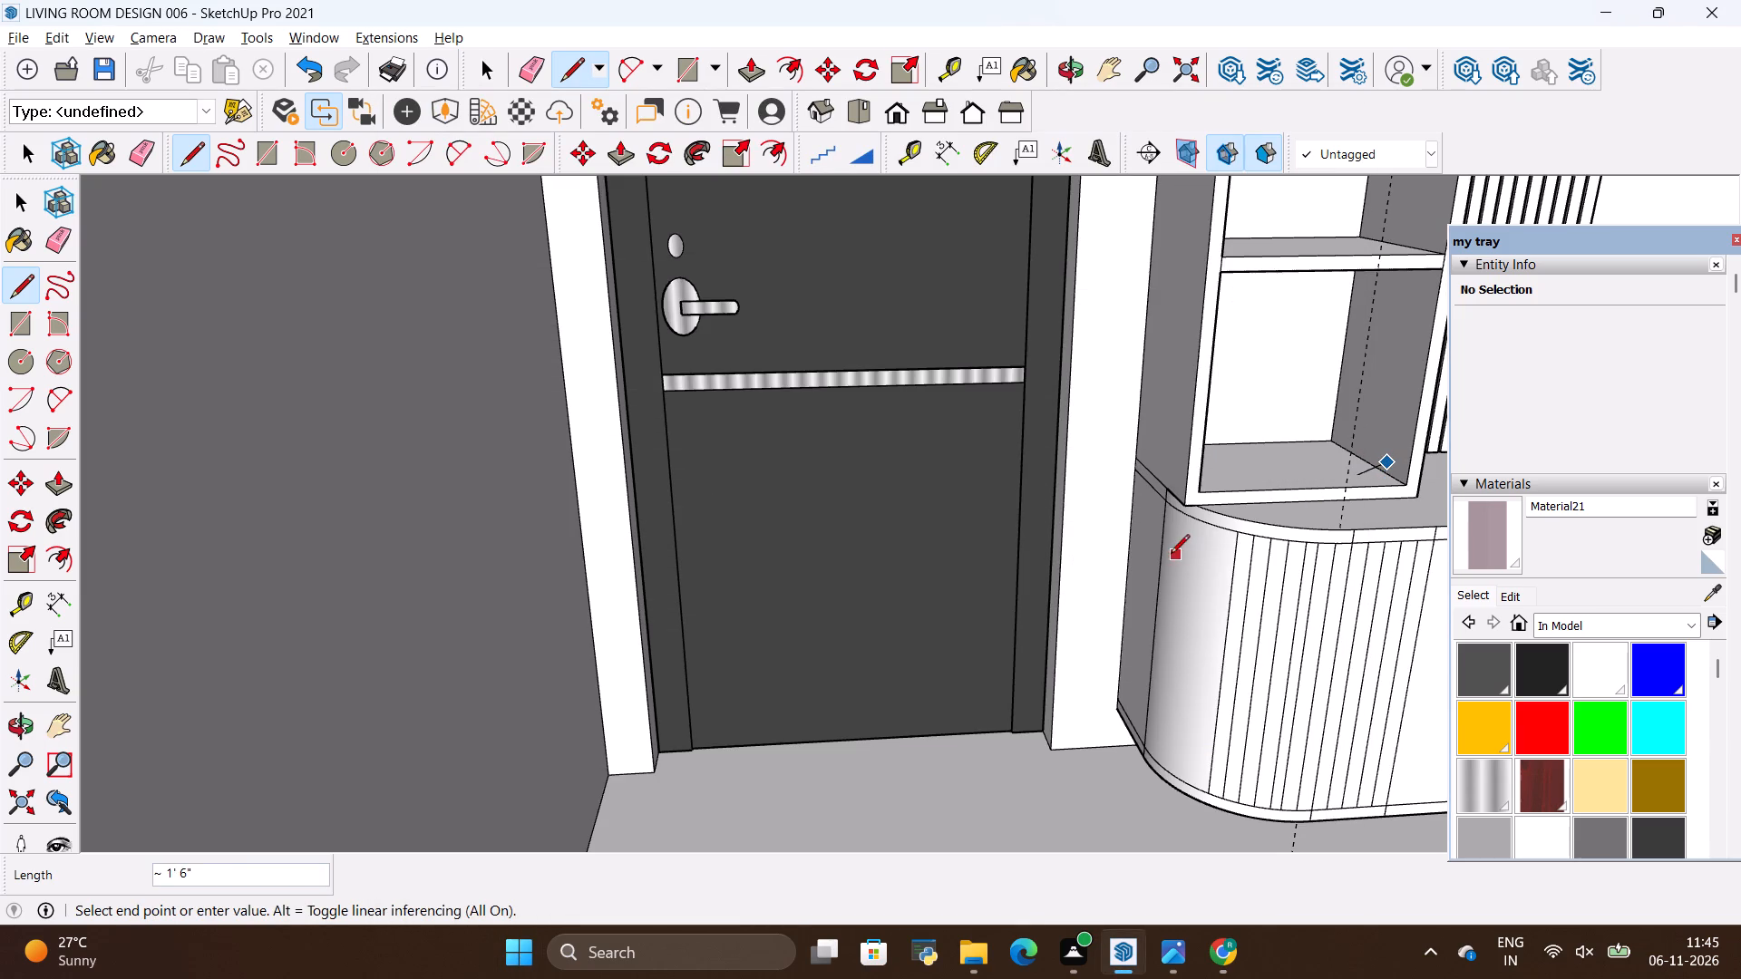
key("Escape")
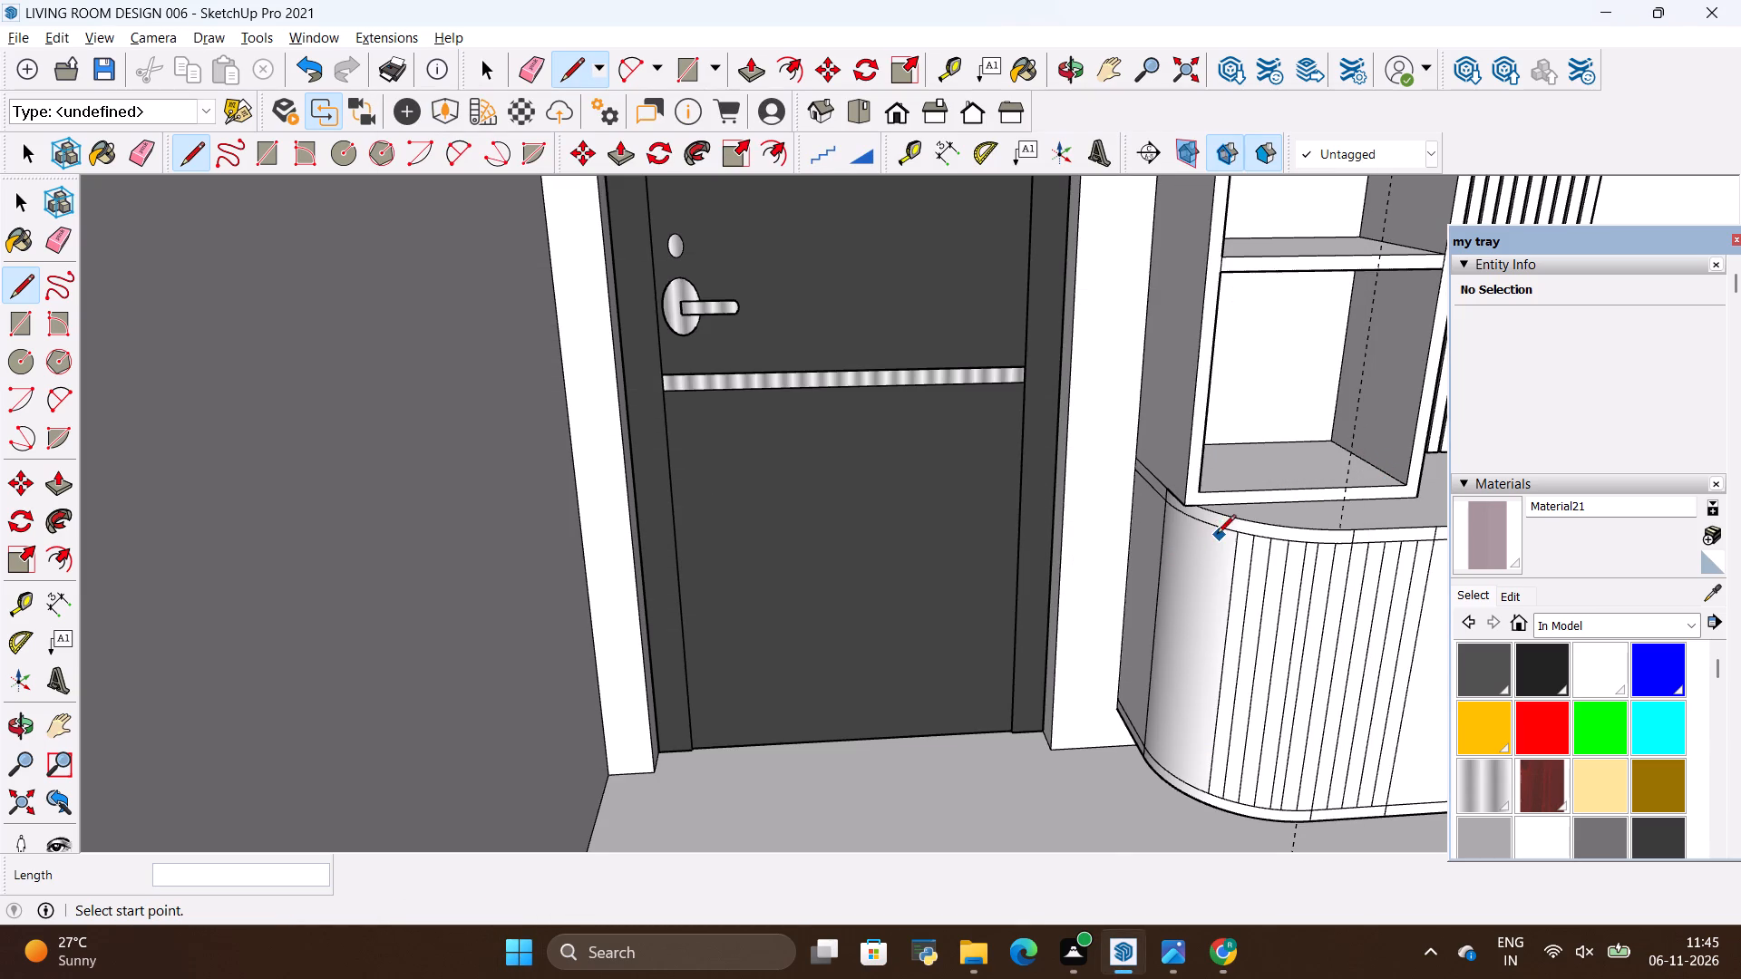
Add a seventh 1' 10" vertical flute line one curve segment closer to the door on the rounded corner.
scroll(1214, 535, "up", 8)
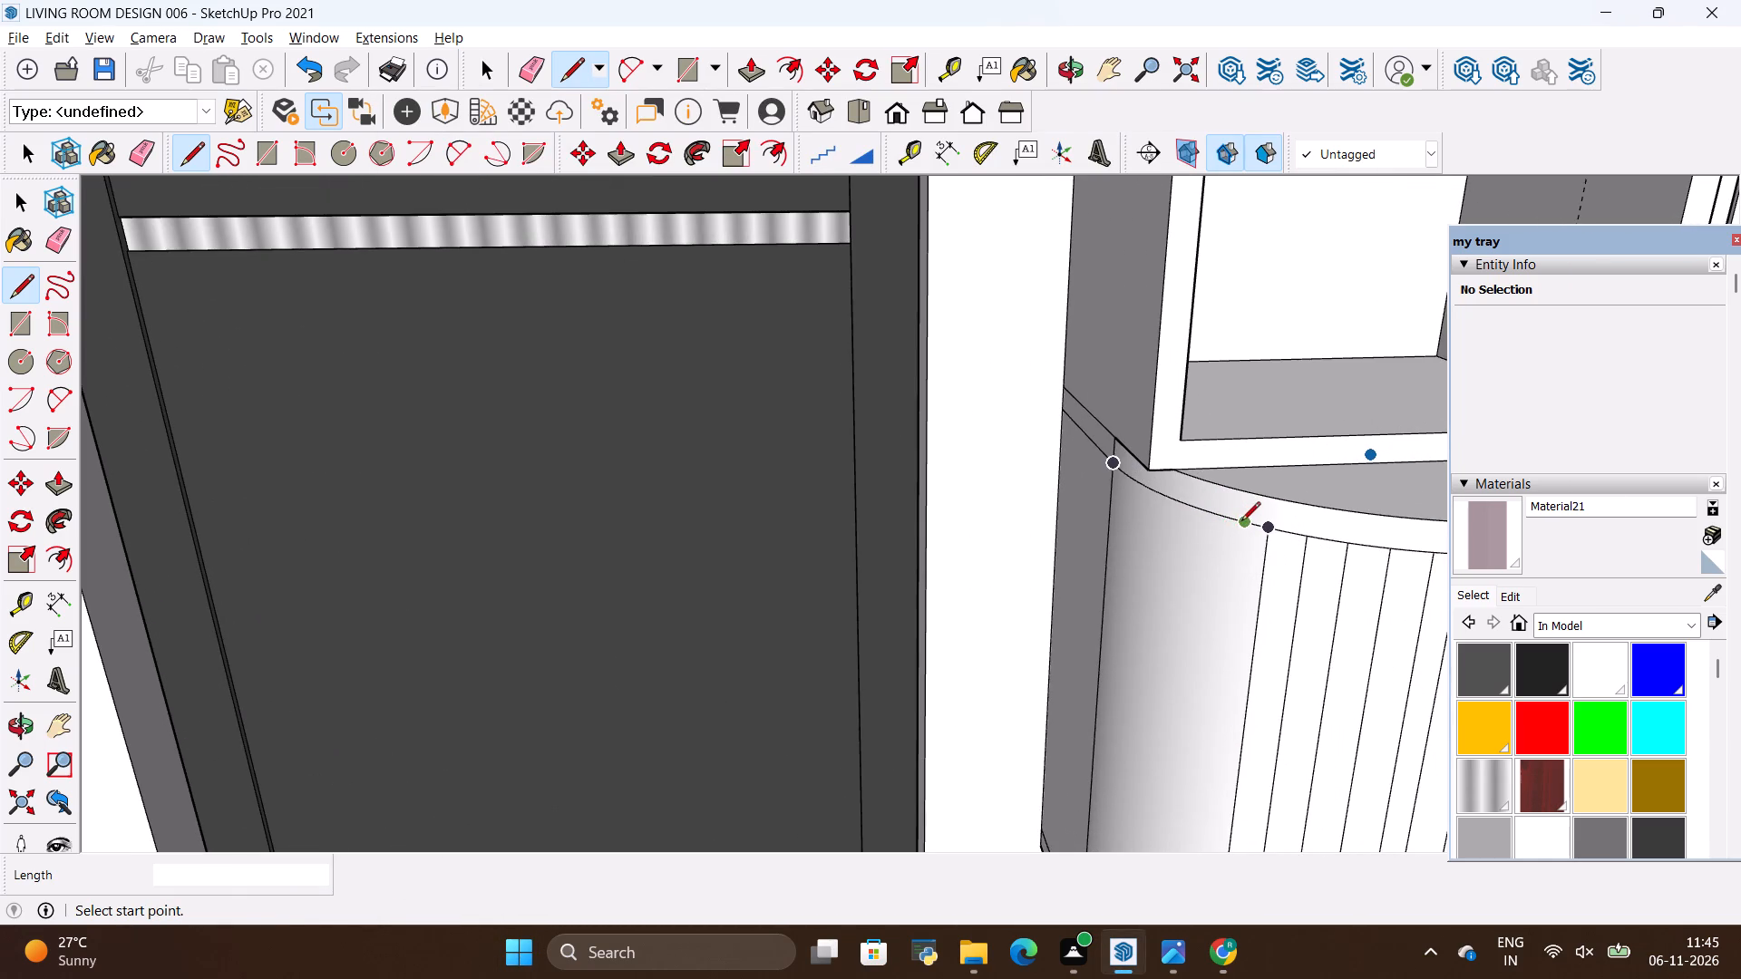
left_click(1241, 522)
scroll(1240, 604, "down", 10)
scroll(1226, 883, "up", 4)
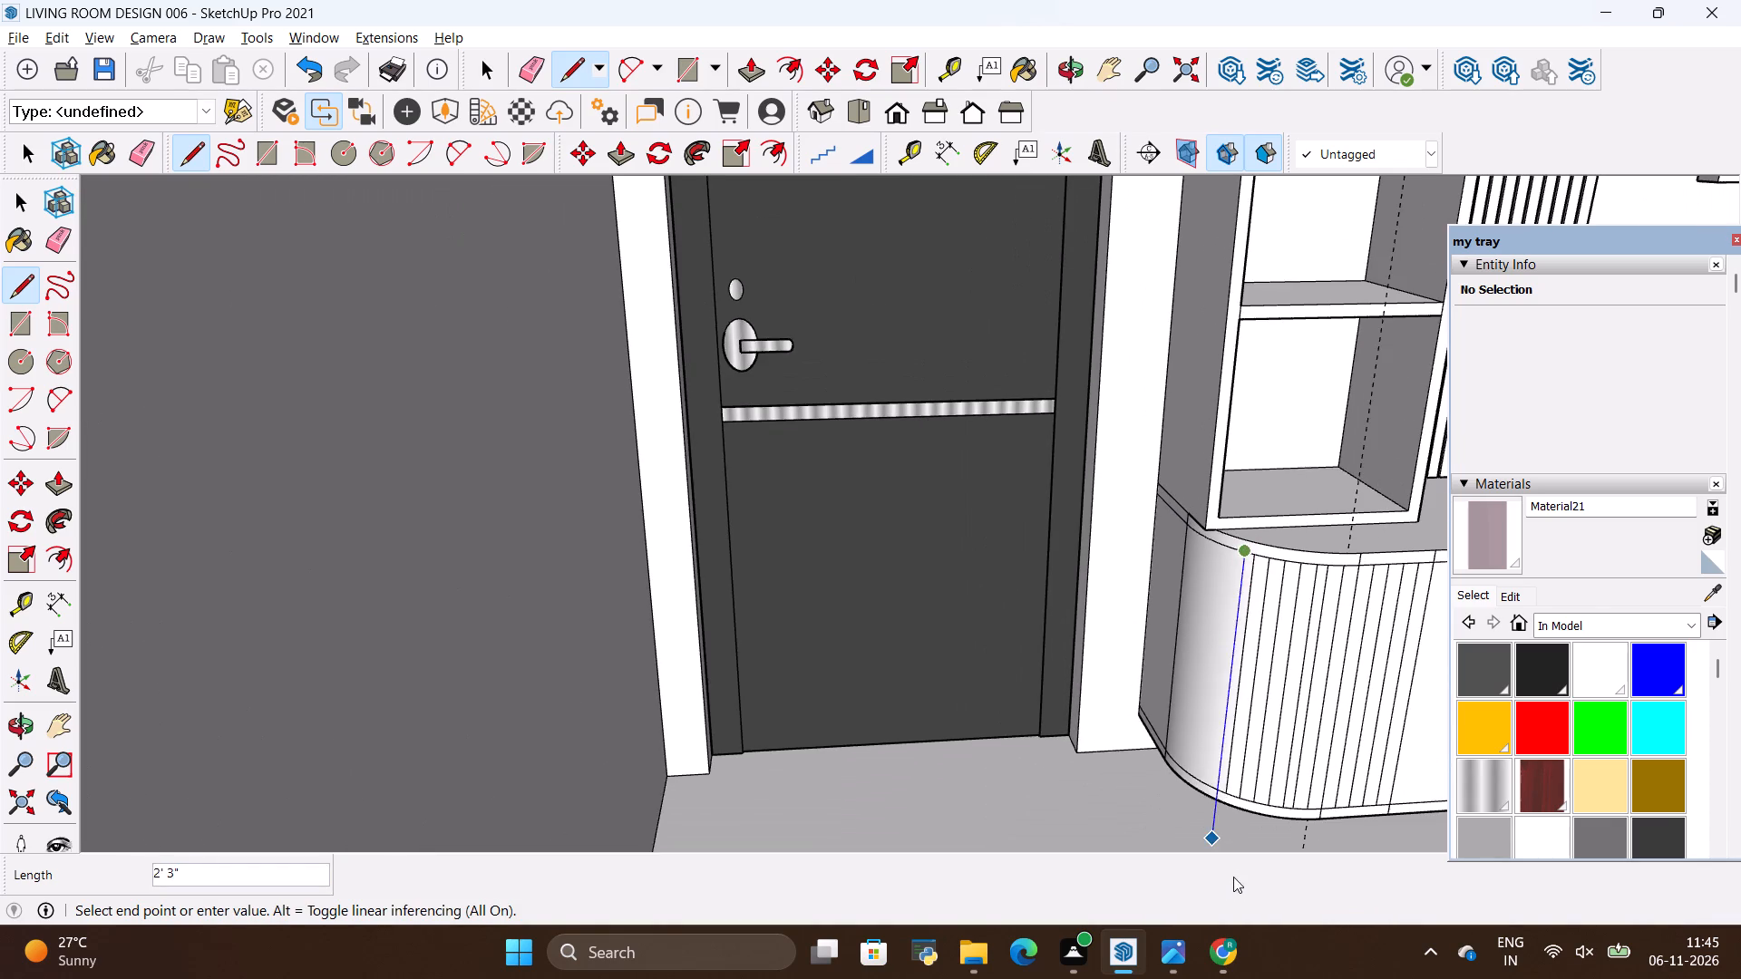
scroll(1223, 836, "up", 8)
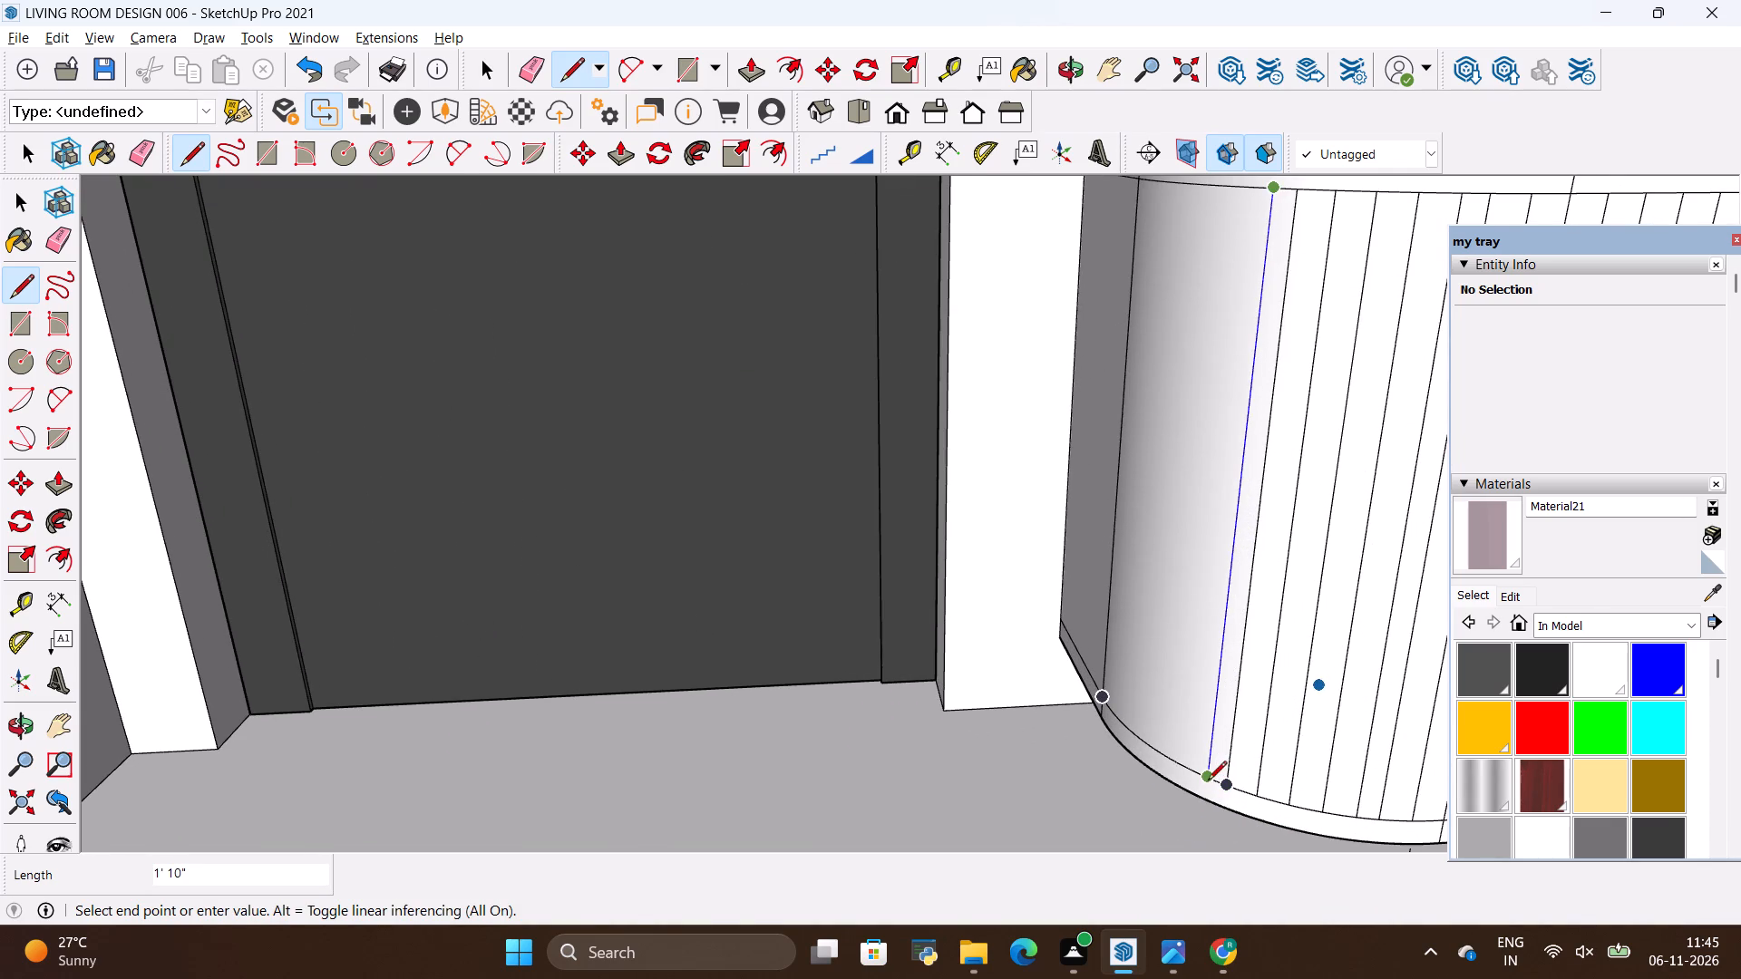
scroll(1208, 781, "up", 1)
left_click(1208, 781)
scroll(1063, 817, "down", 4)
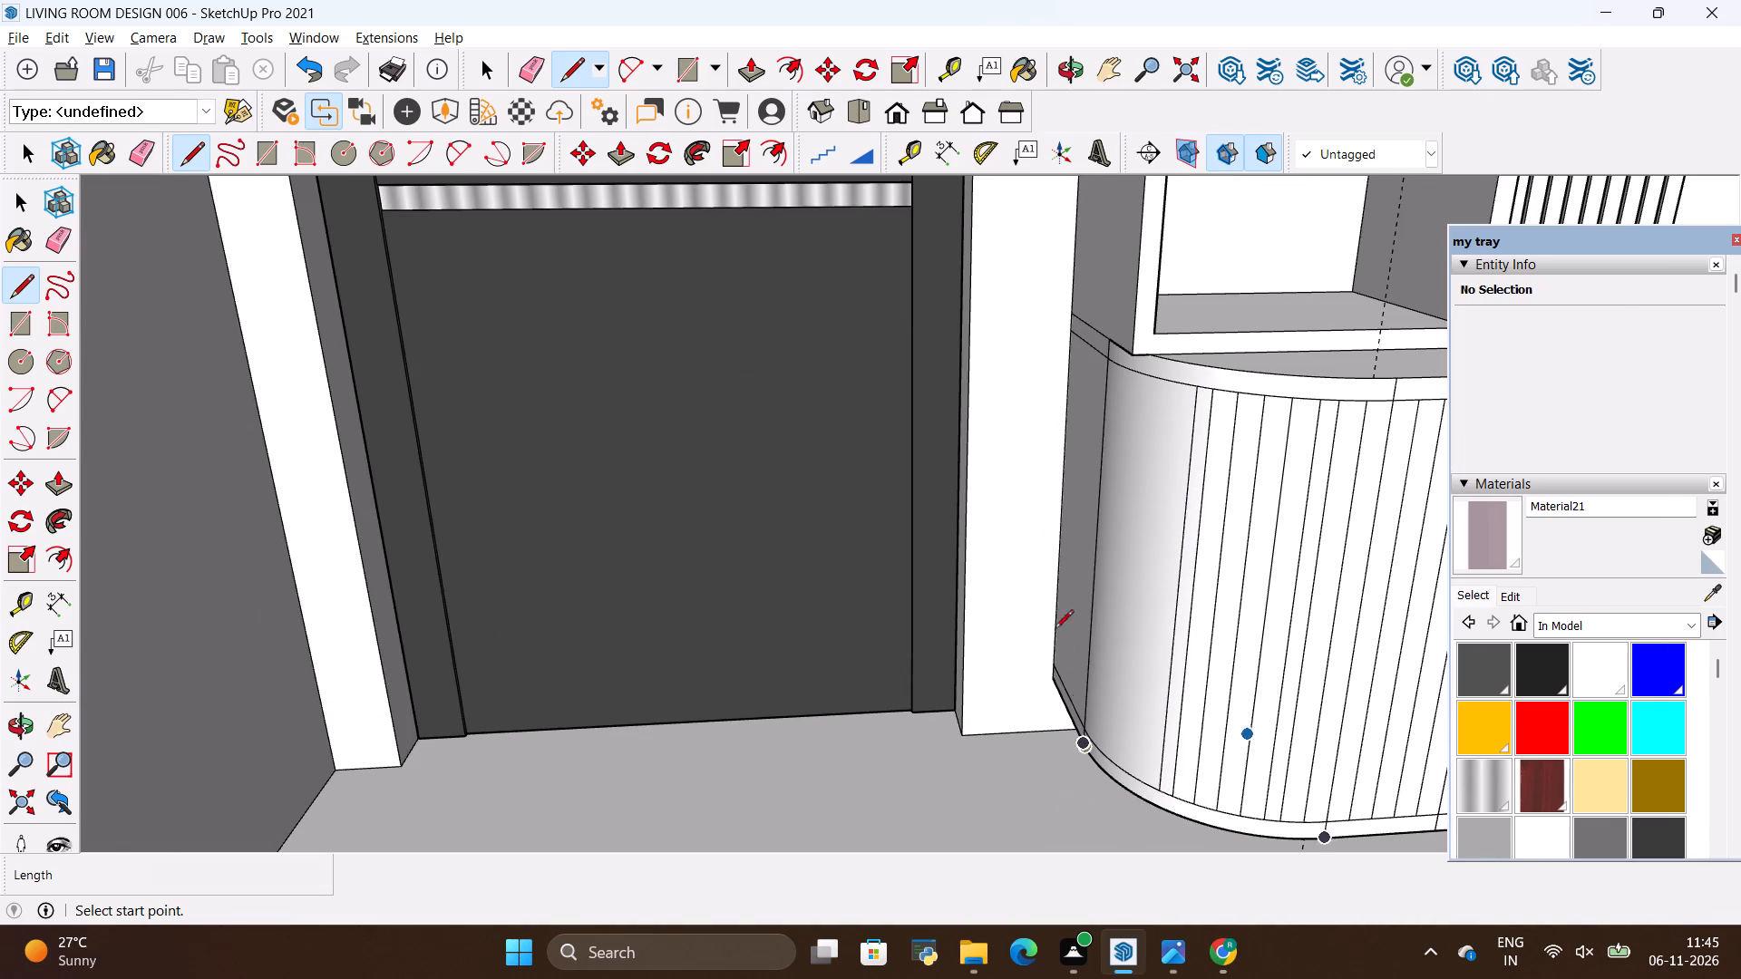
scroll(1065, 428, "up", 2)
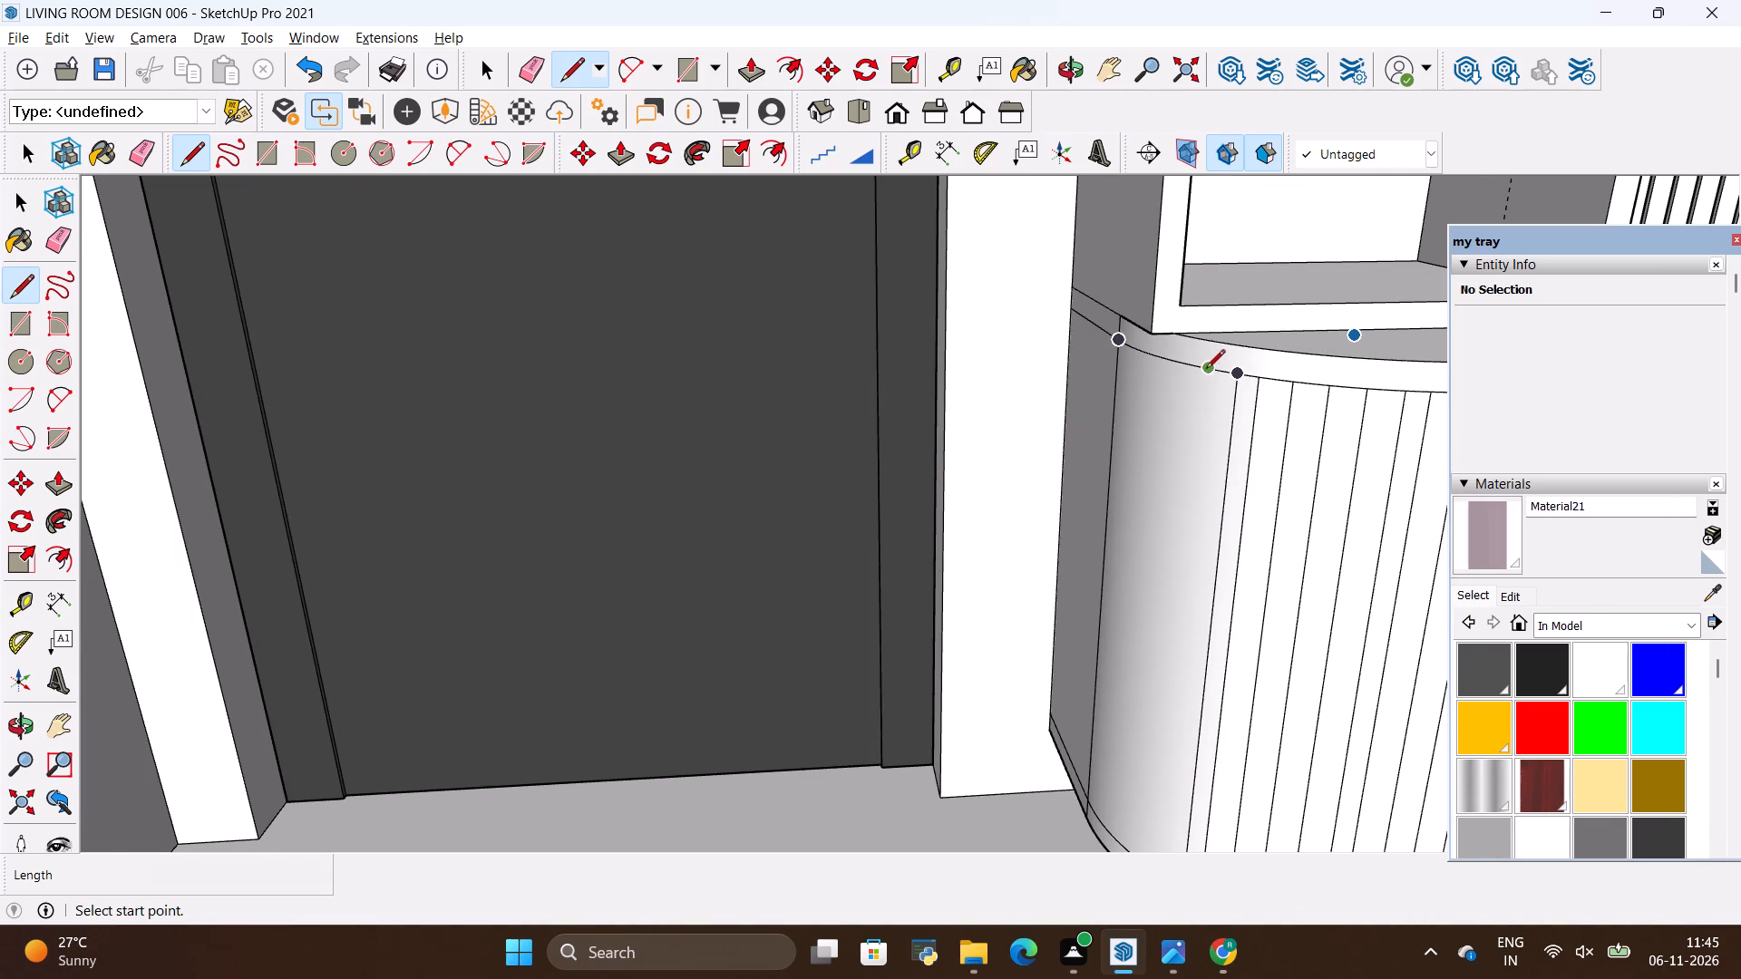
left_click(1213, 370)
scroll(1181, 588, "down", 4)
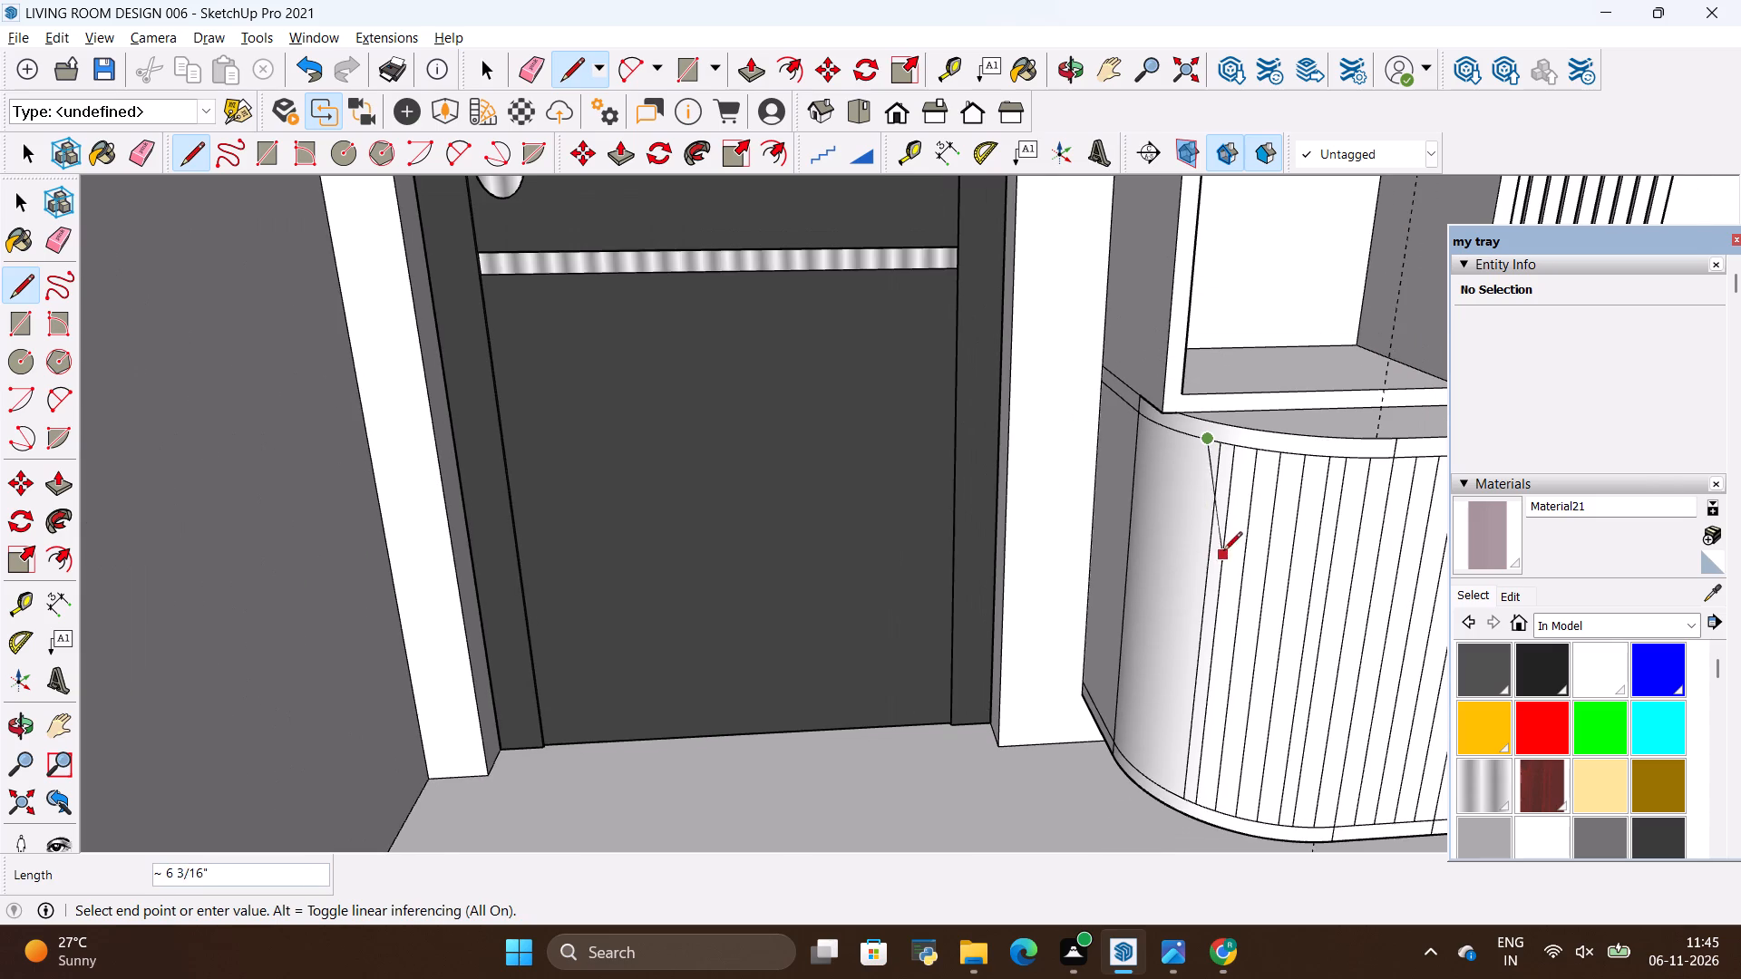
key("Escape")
Draw an eighth vertical flute line, about 1' 10" long, joining the following top and bottom curve endpoints toward the door.
scroll(1176, 449, "up", 8)
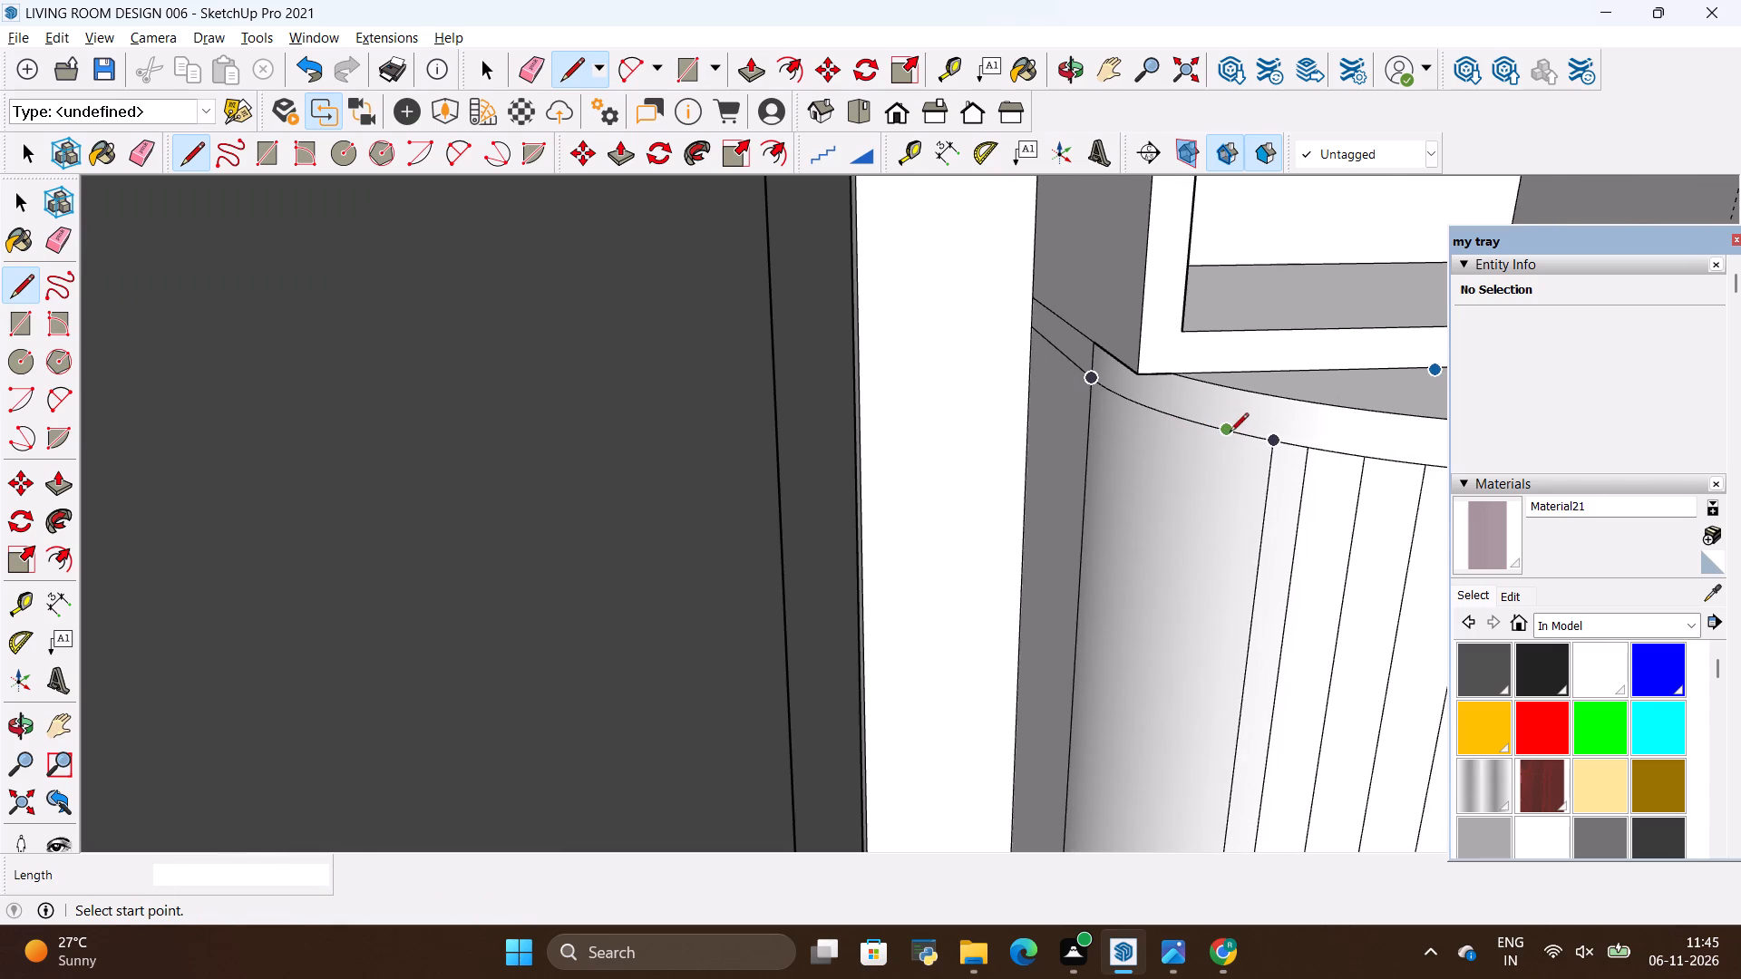
scroll(1229, 436, "up", 4)
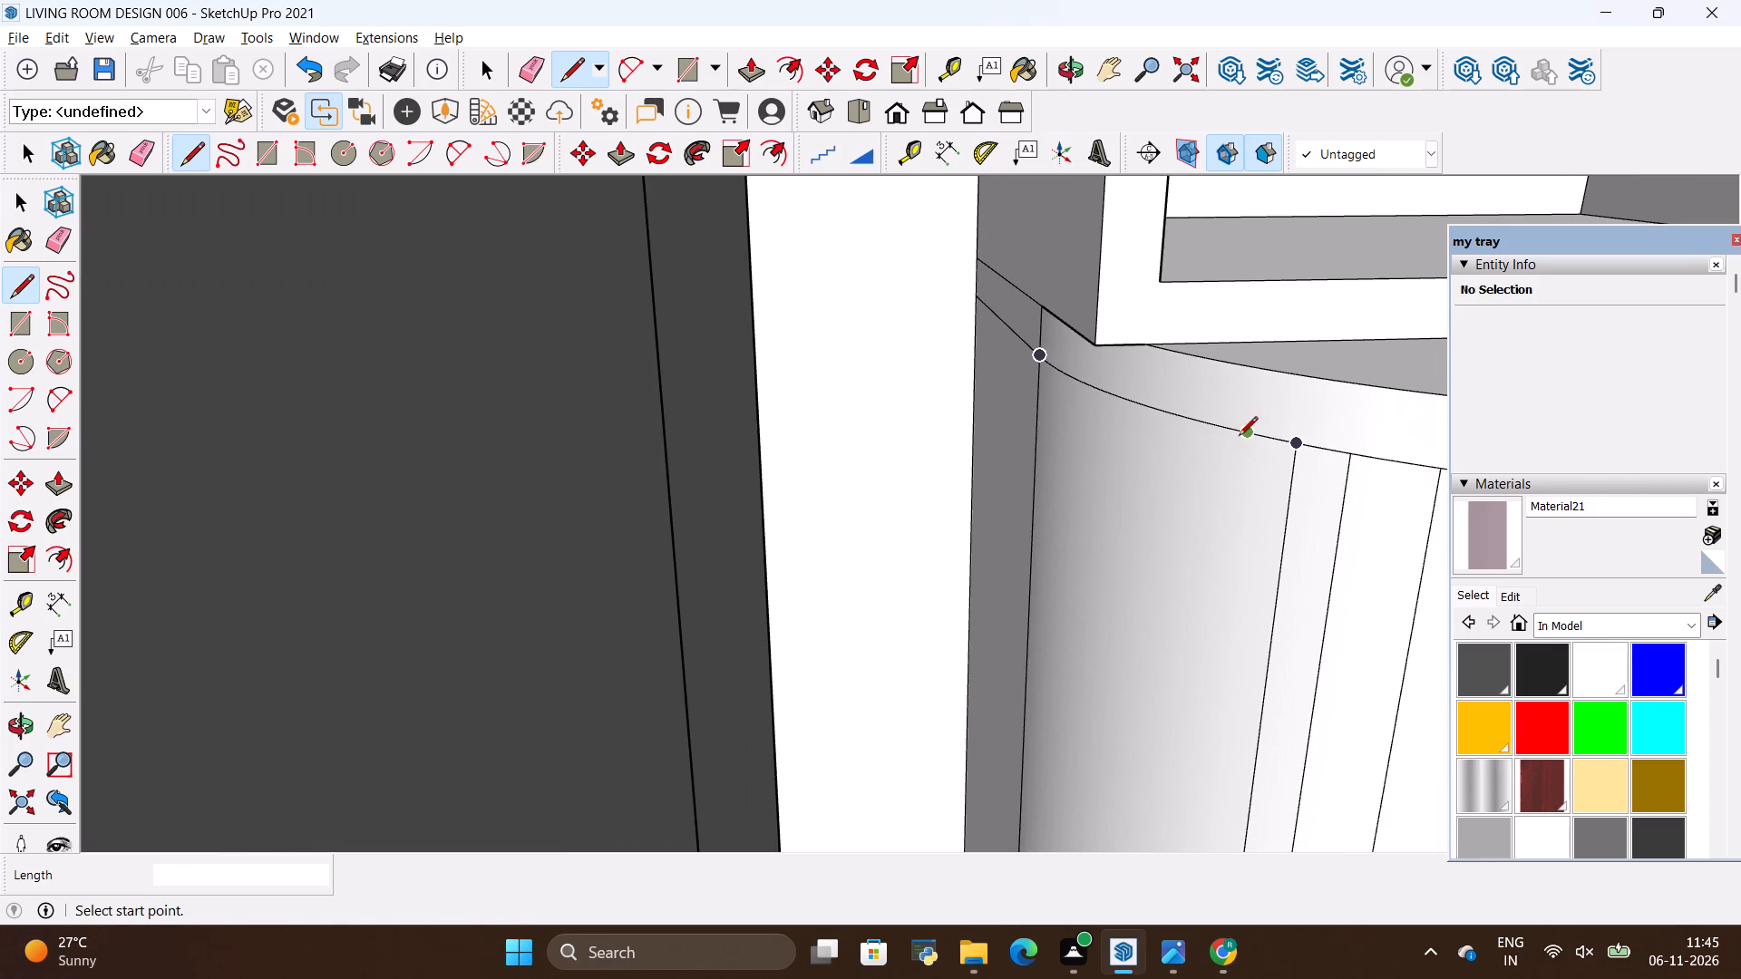
left_click(1240, 431)
scroll(1258, 559, "down", 9)
scroll(1269, 448, "down", 4)
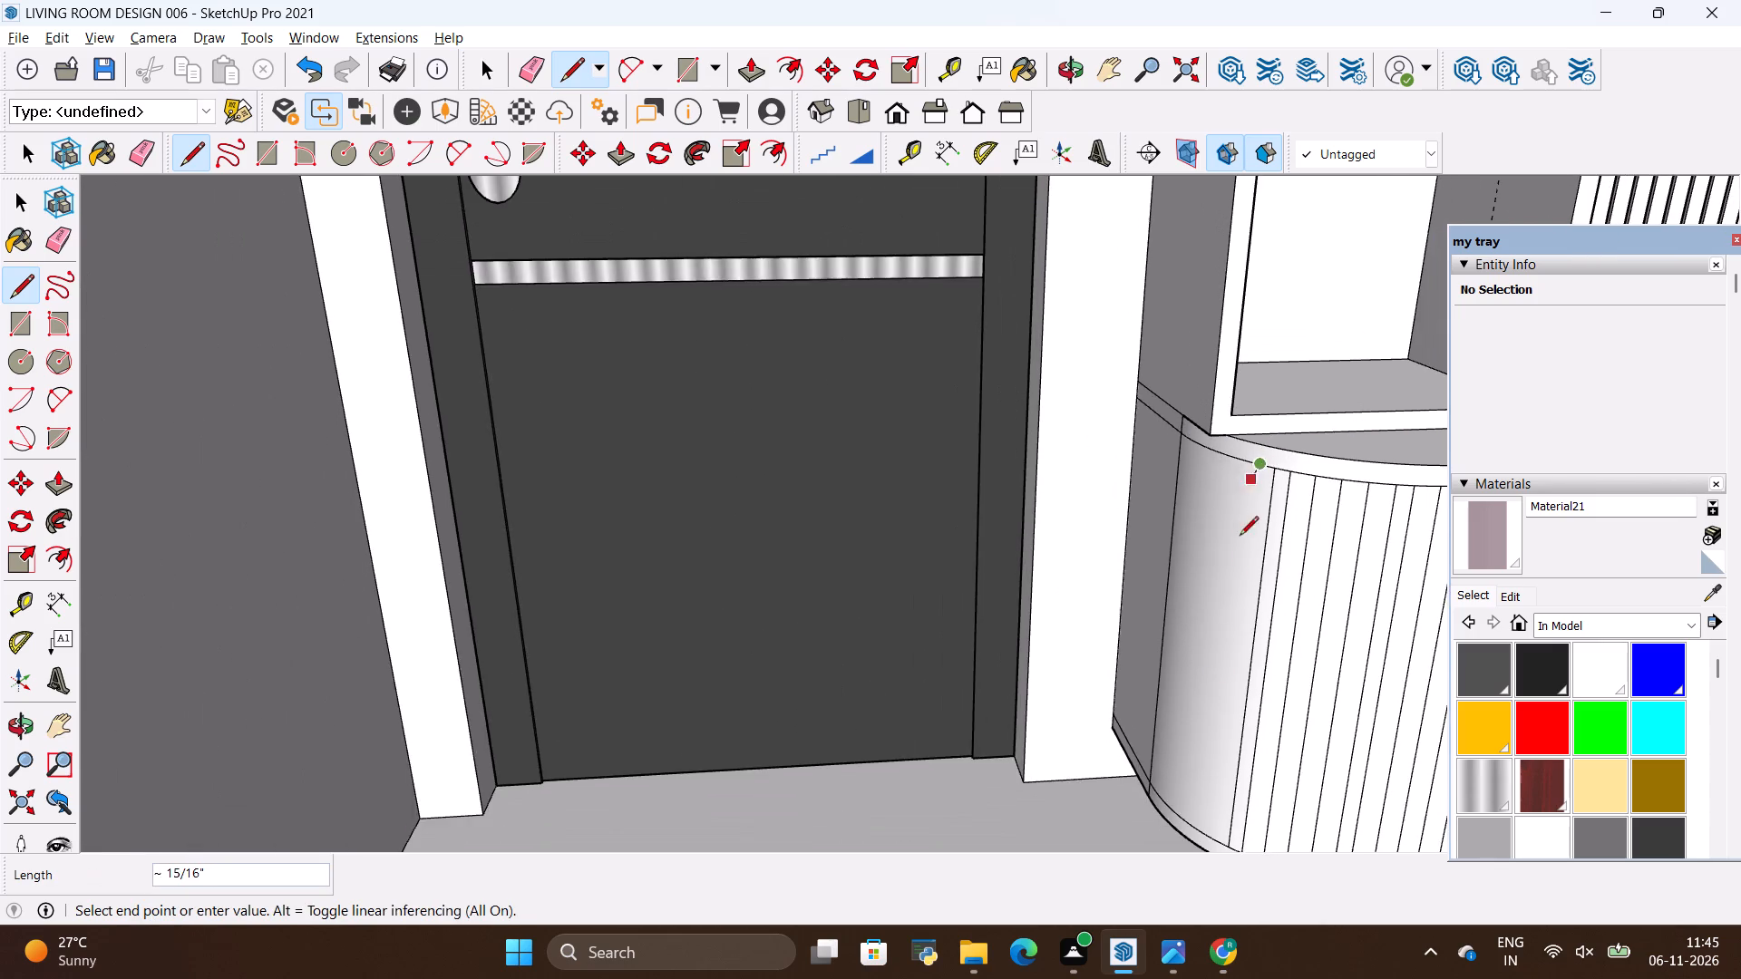
scroll(1182, 831, "up", 2)
scroll(1290, 611, "down", 5)
scroll(1245, 802, "up", 8)
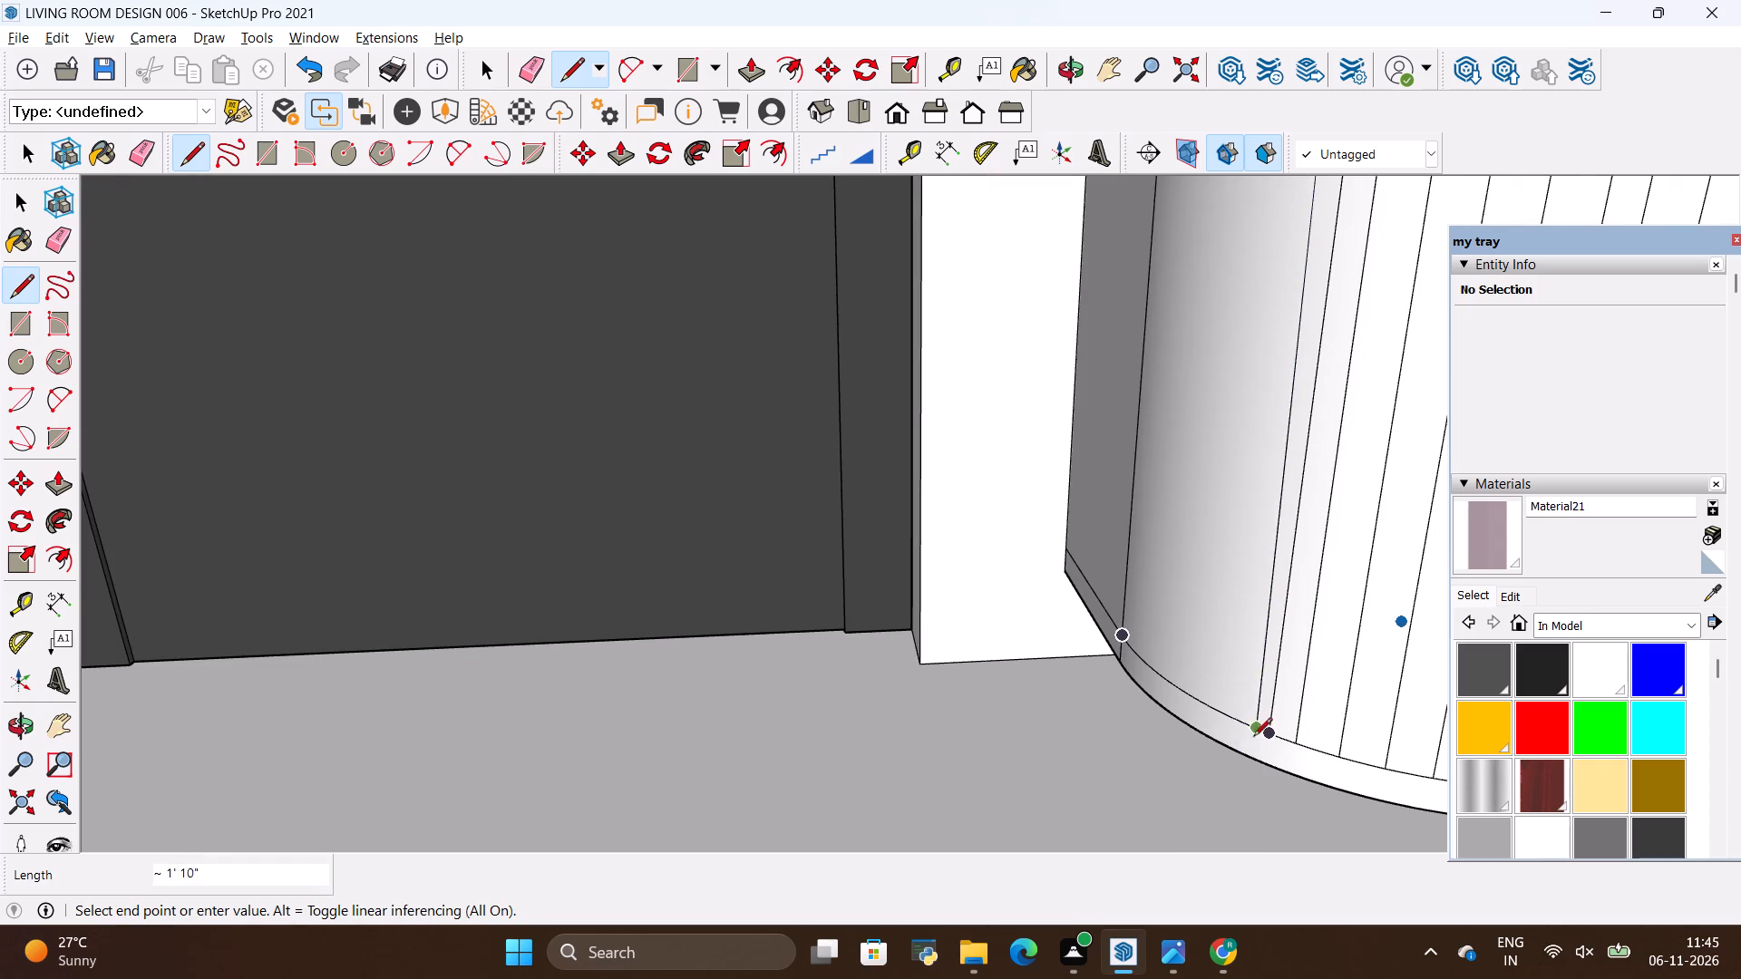
left_click(1248, 728)
Add a ninth 1' 10" vertical flute line one curve segment farther around the rounded corner toward the door.
scroll(1052, 794, "down", 9)
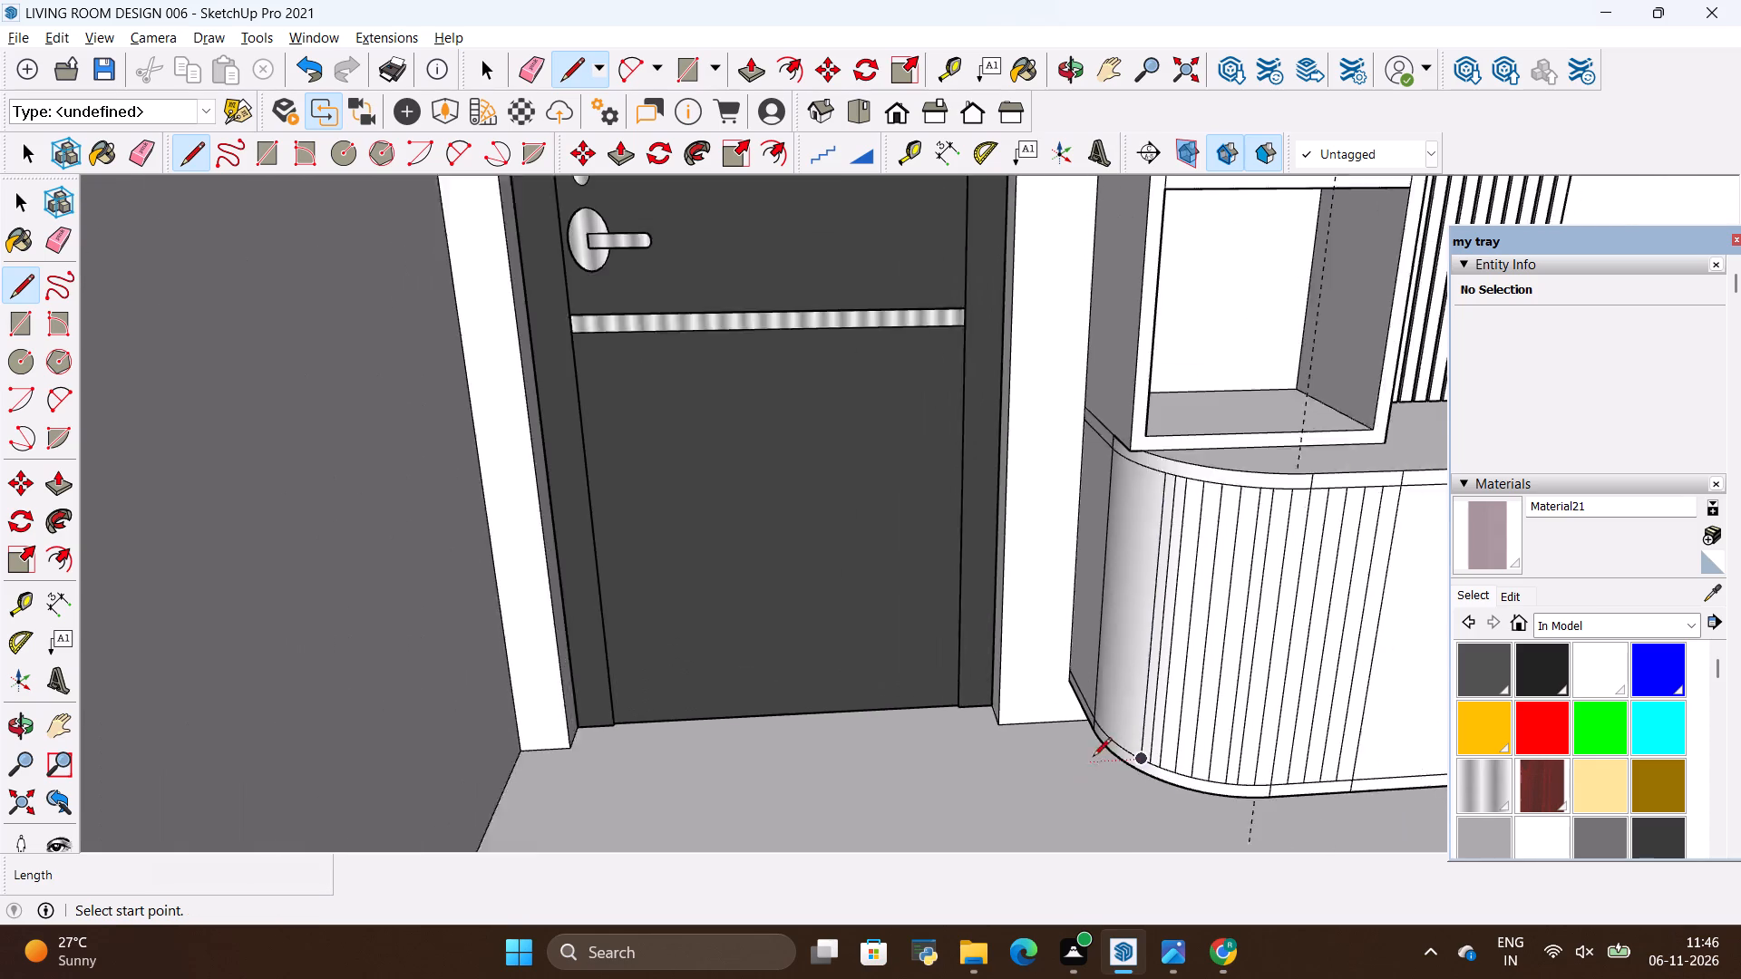
scroll(1093, 758, "down", 1)
scroll(1080, 519, "up", 3)
scroll(1158, 433, "up", 10)
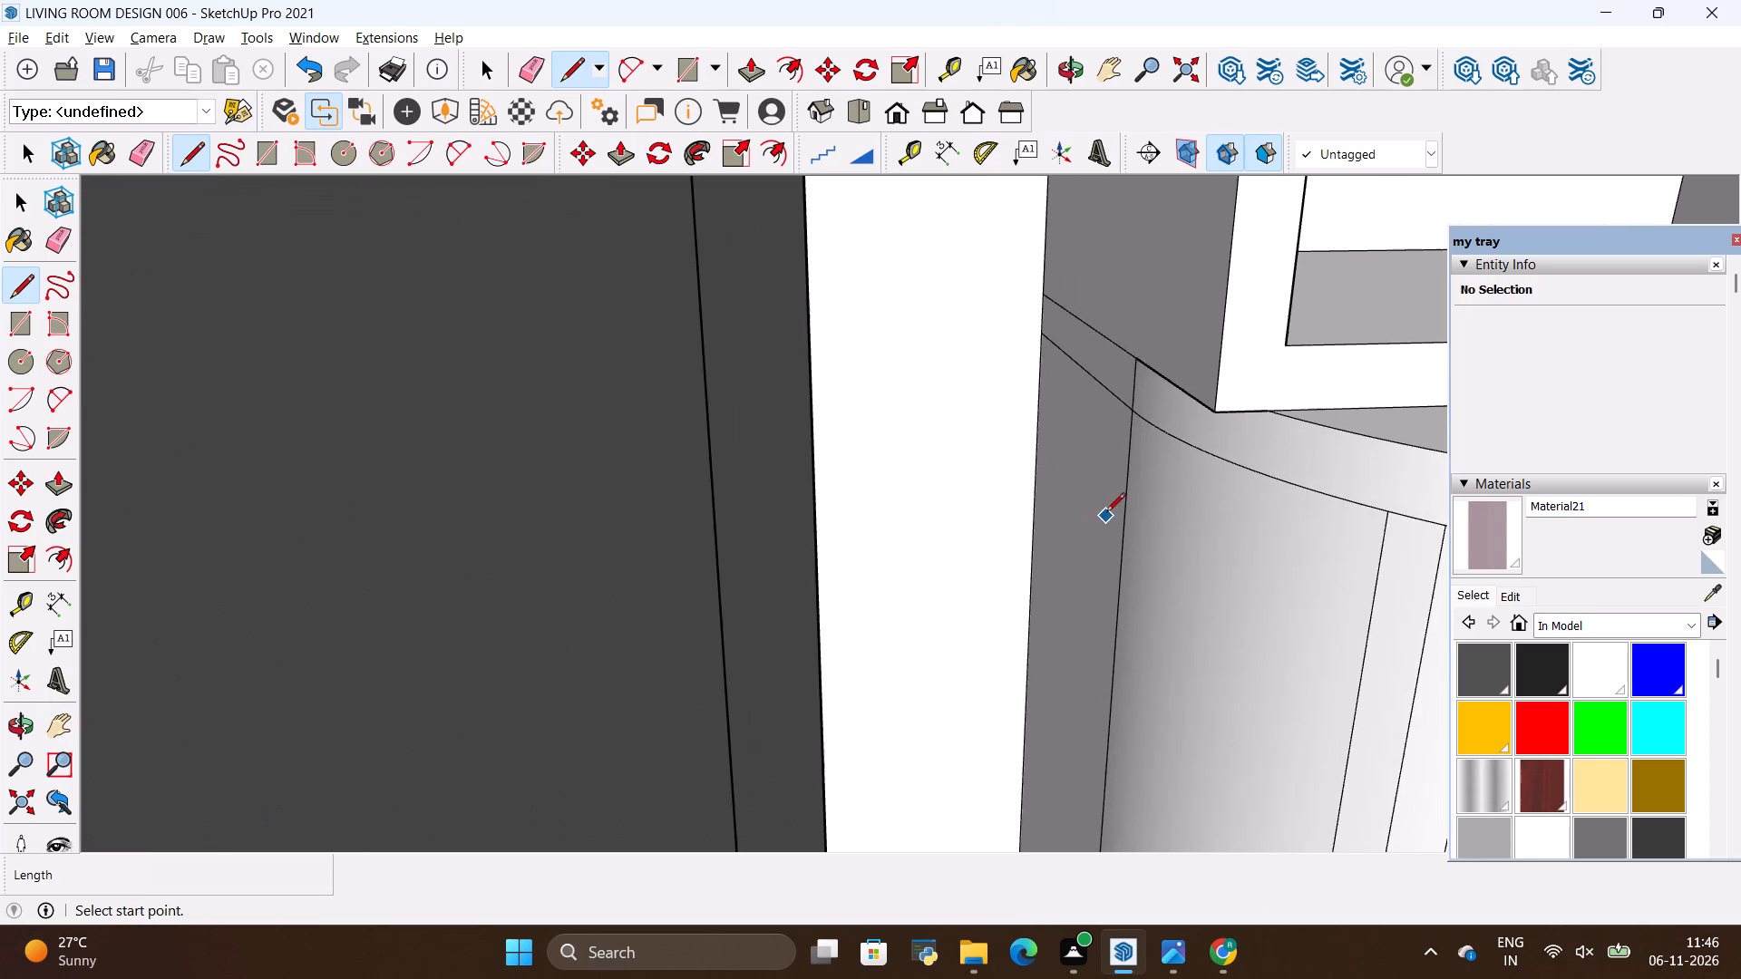
scroll(1114, 507, "down", 3)
scroll(1226, 492, "up", 3)
left_click(1273, 511)
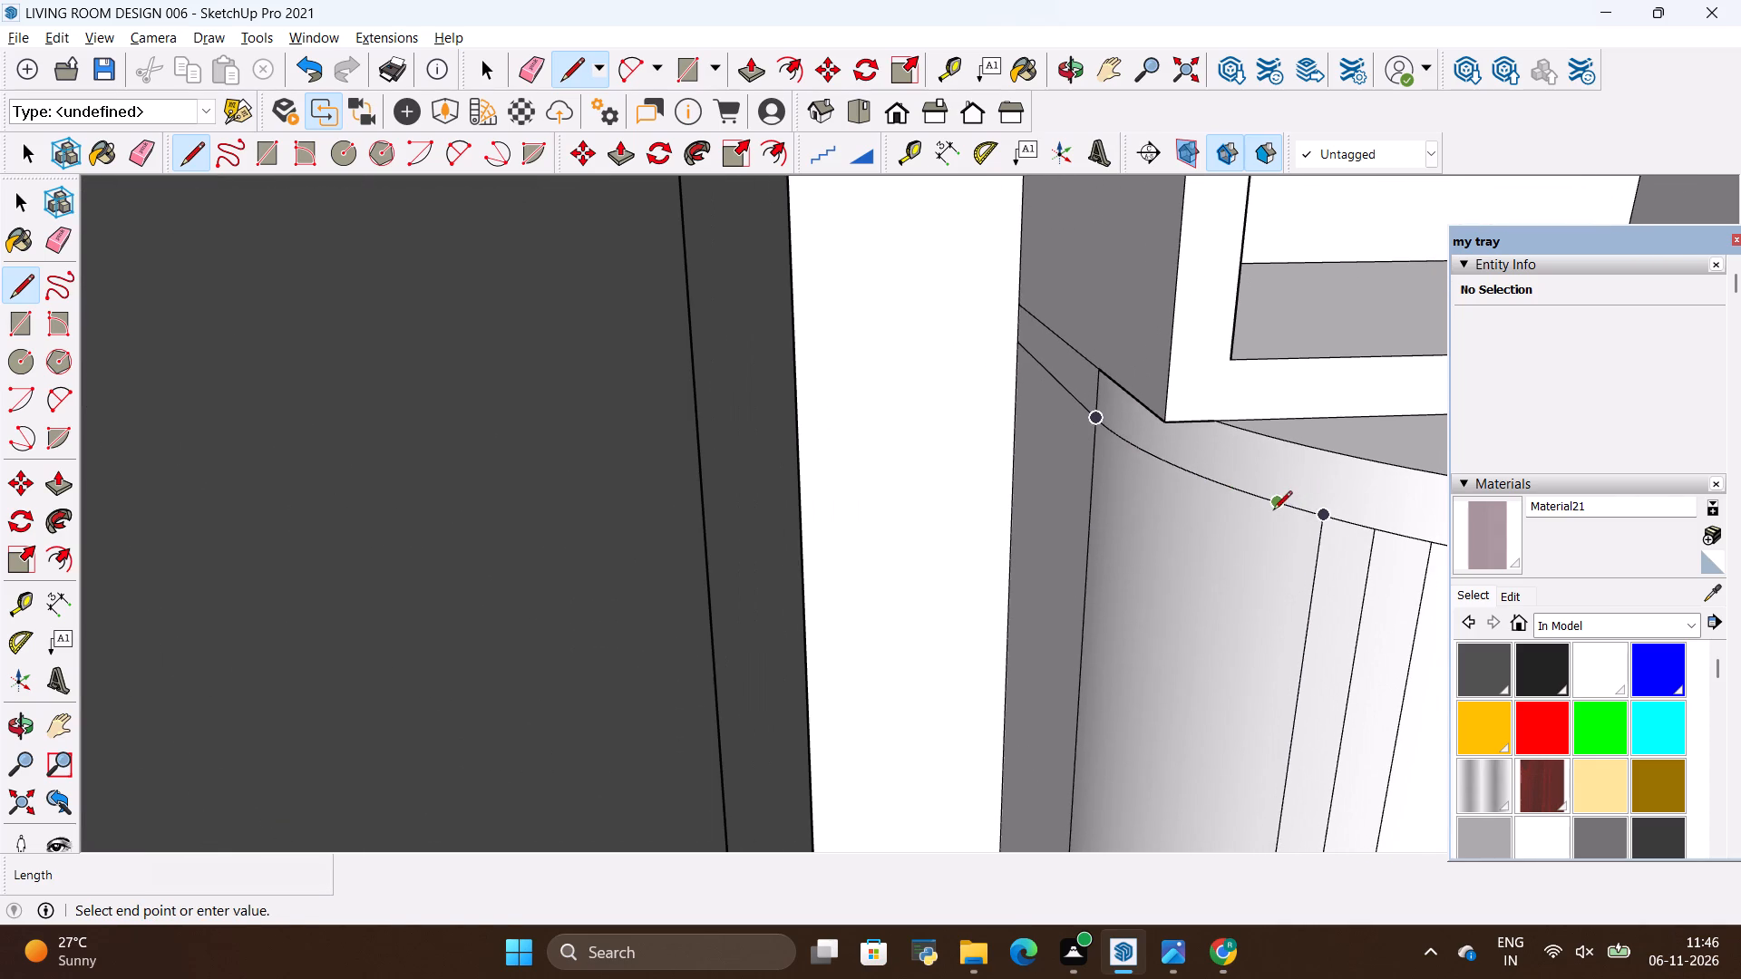
scroll(1303, 520, "down", 16)
scroll(1185, 747, "up", 5)
scroll(1269, 708, "up", 1)
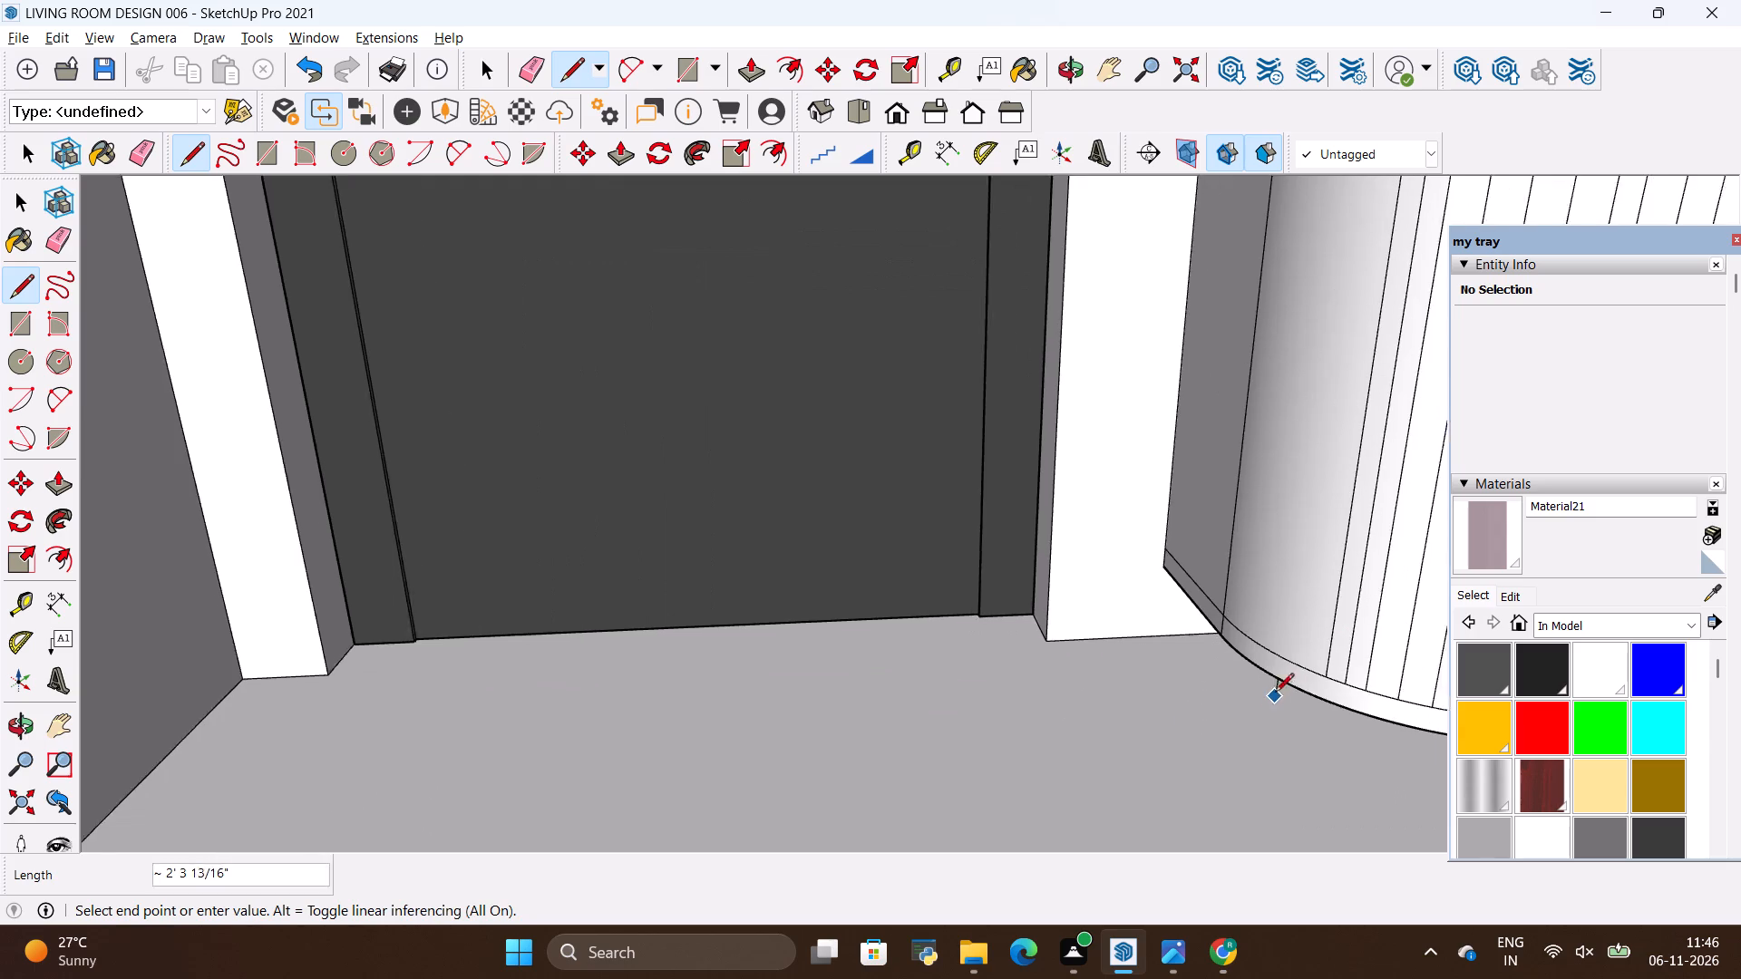
scroll(1275, 693, "up", 2)
left_click(1308, 668)
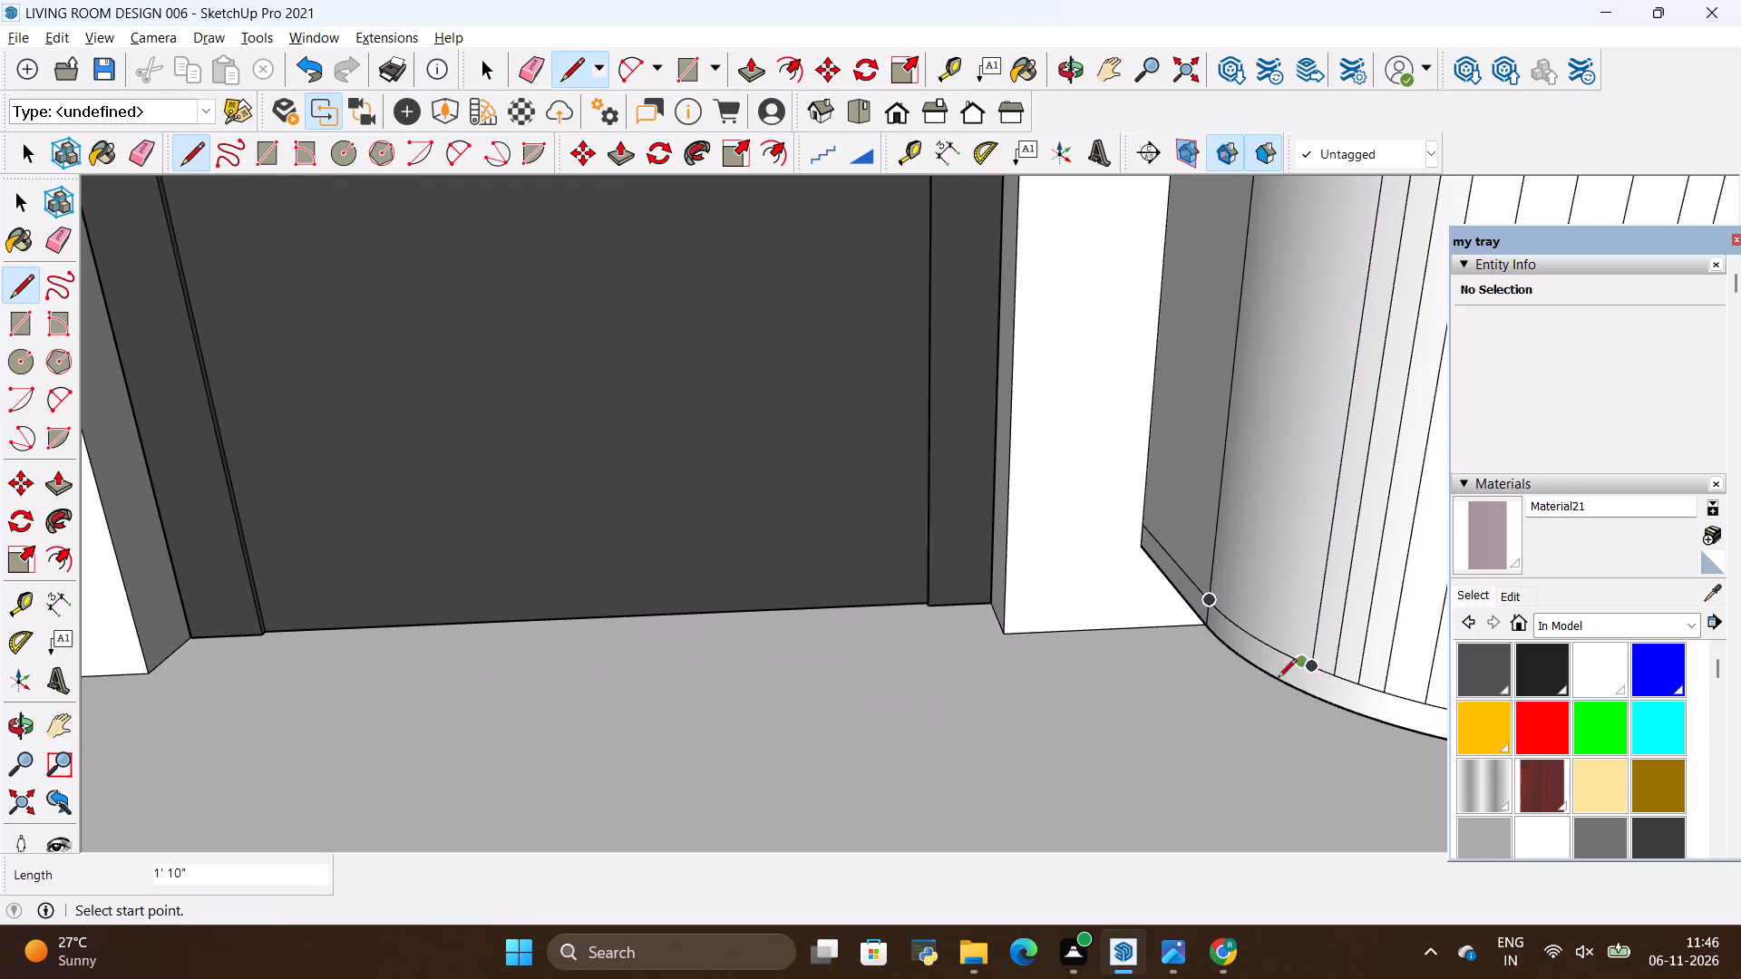
Draw a tenth 1' 10" vertical flute line between the next pair of curve endpoints on the rounded corner.
scroll(1227, 722, "down", 10)
scroll(1271, 455, "up", 13)
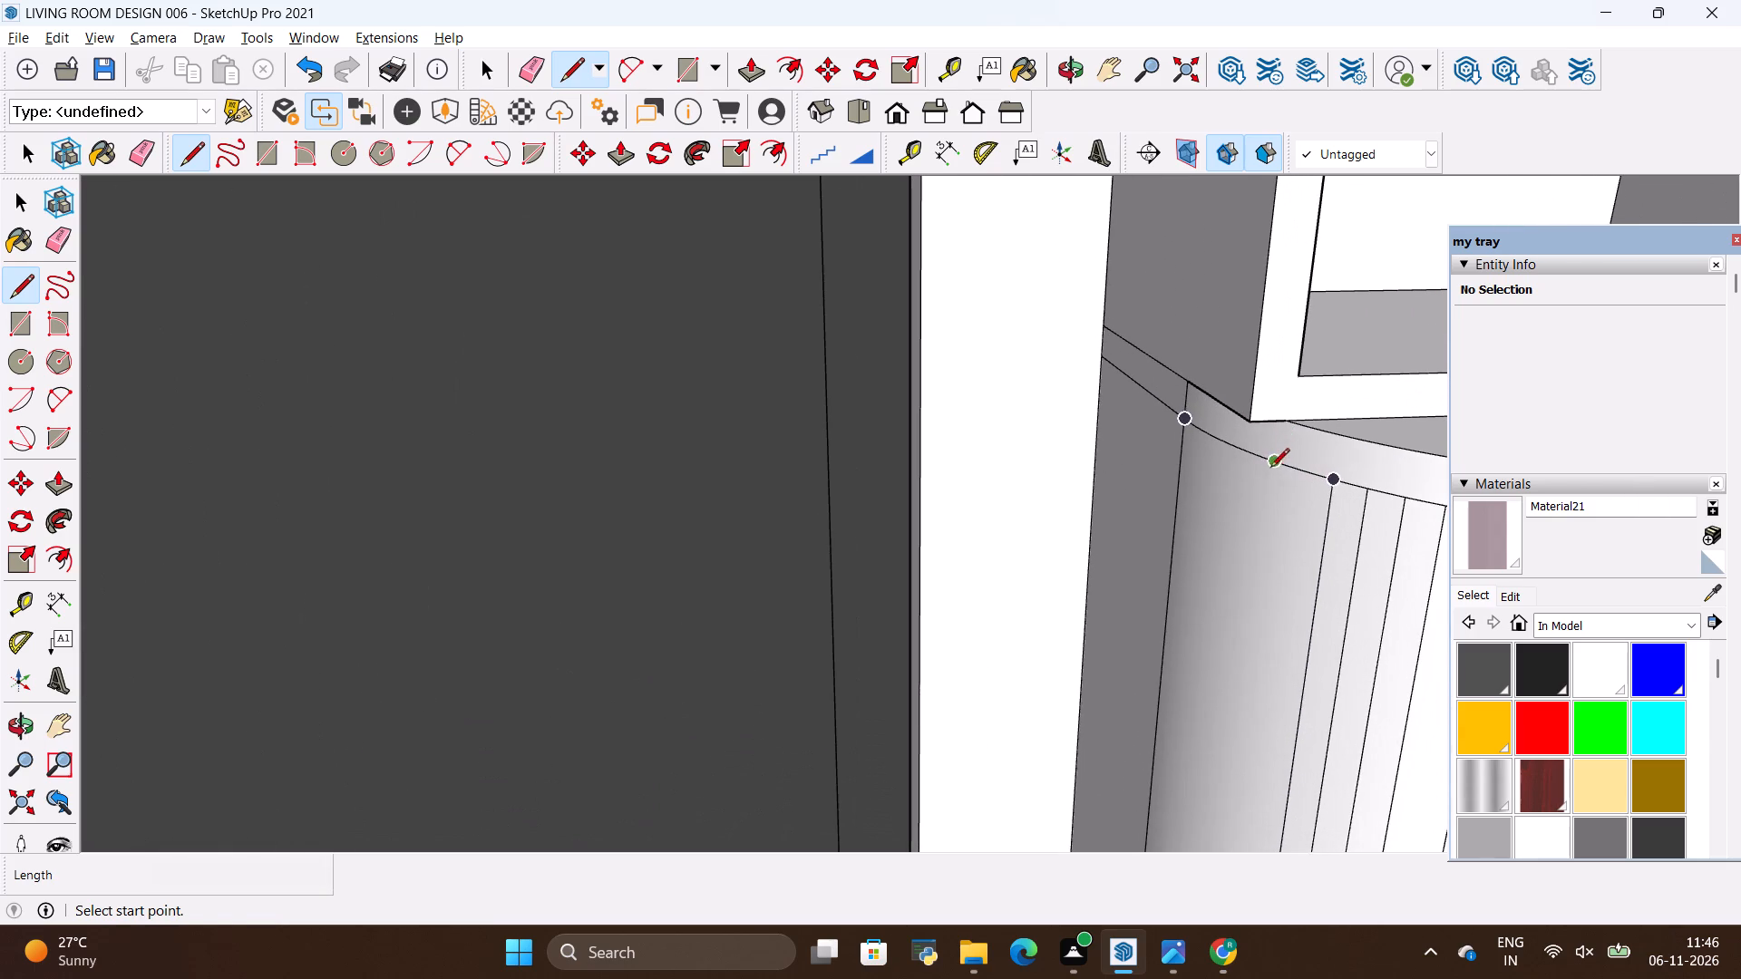
left_click(1291, 475)
scroll(1266, 581, "down", 9)
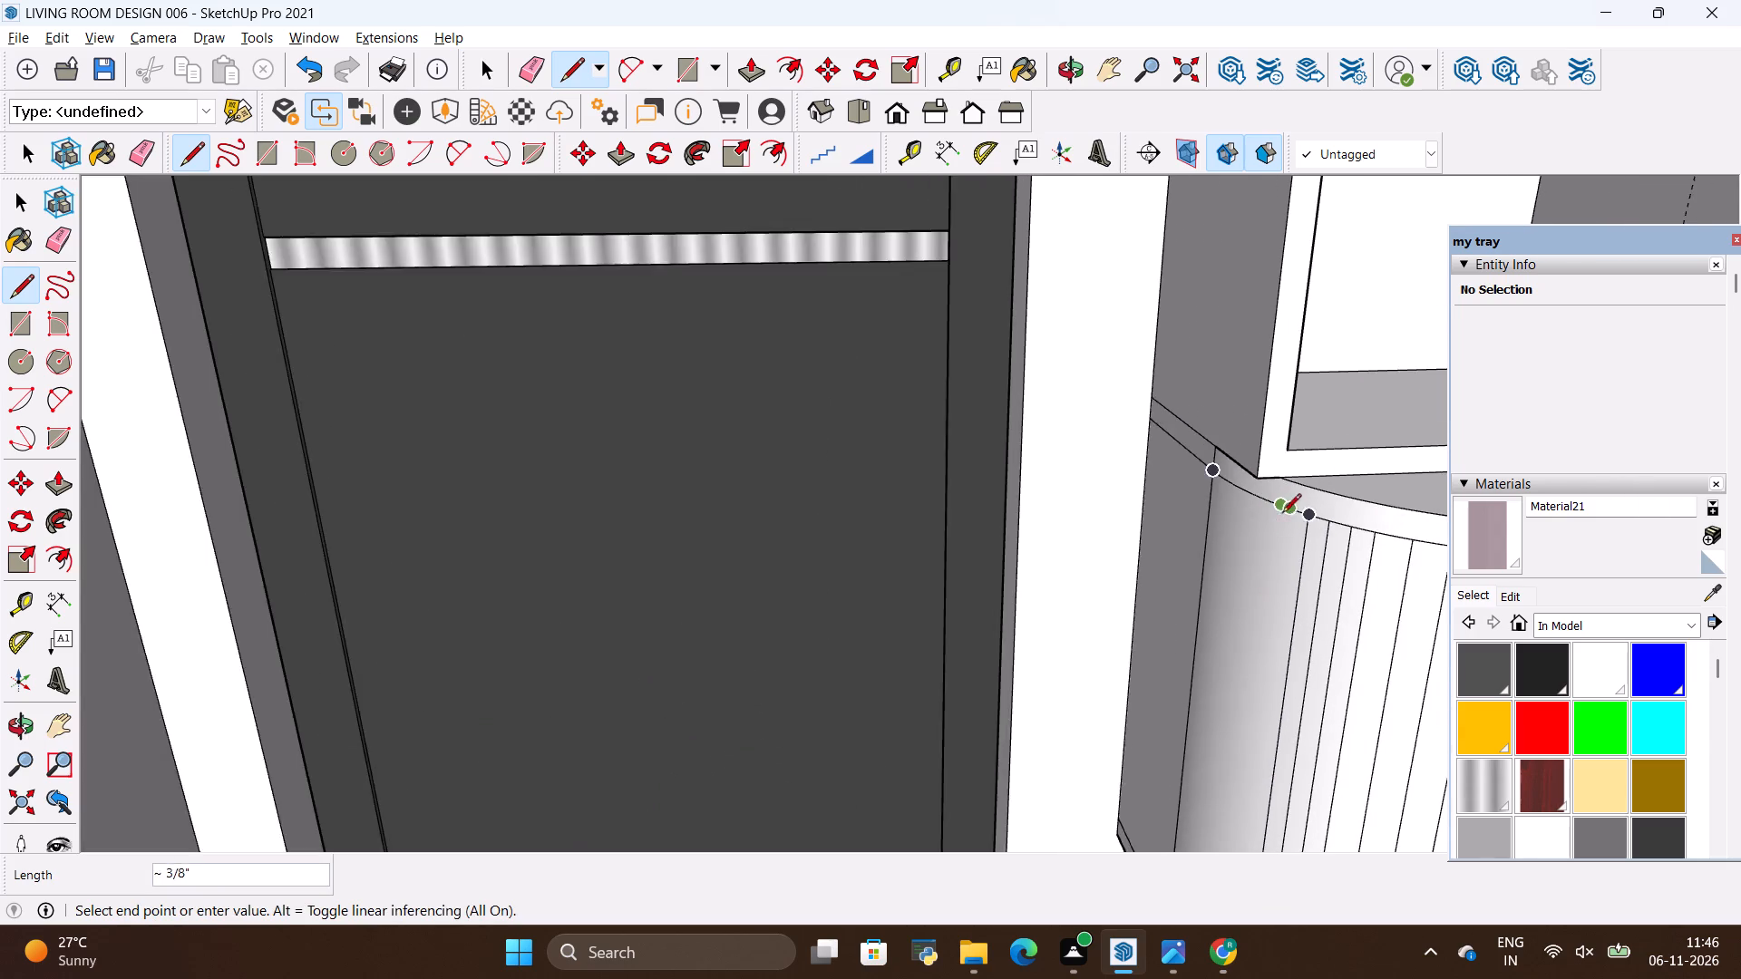
scroll(1282, 514, "down", 2)
scroll(1232, 825, "up", 7)
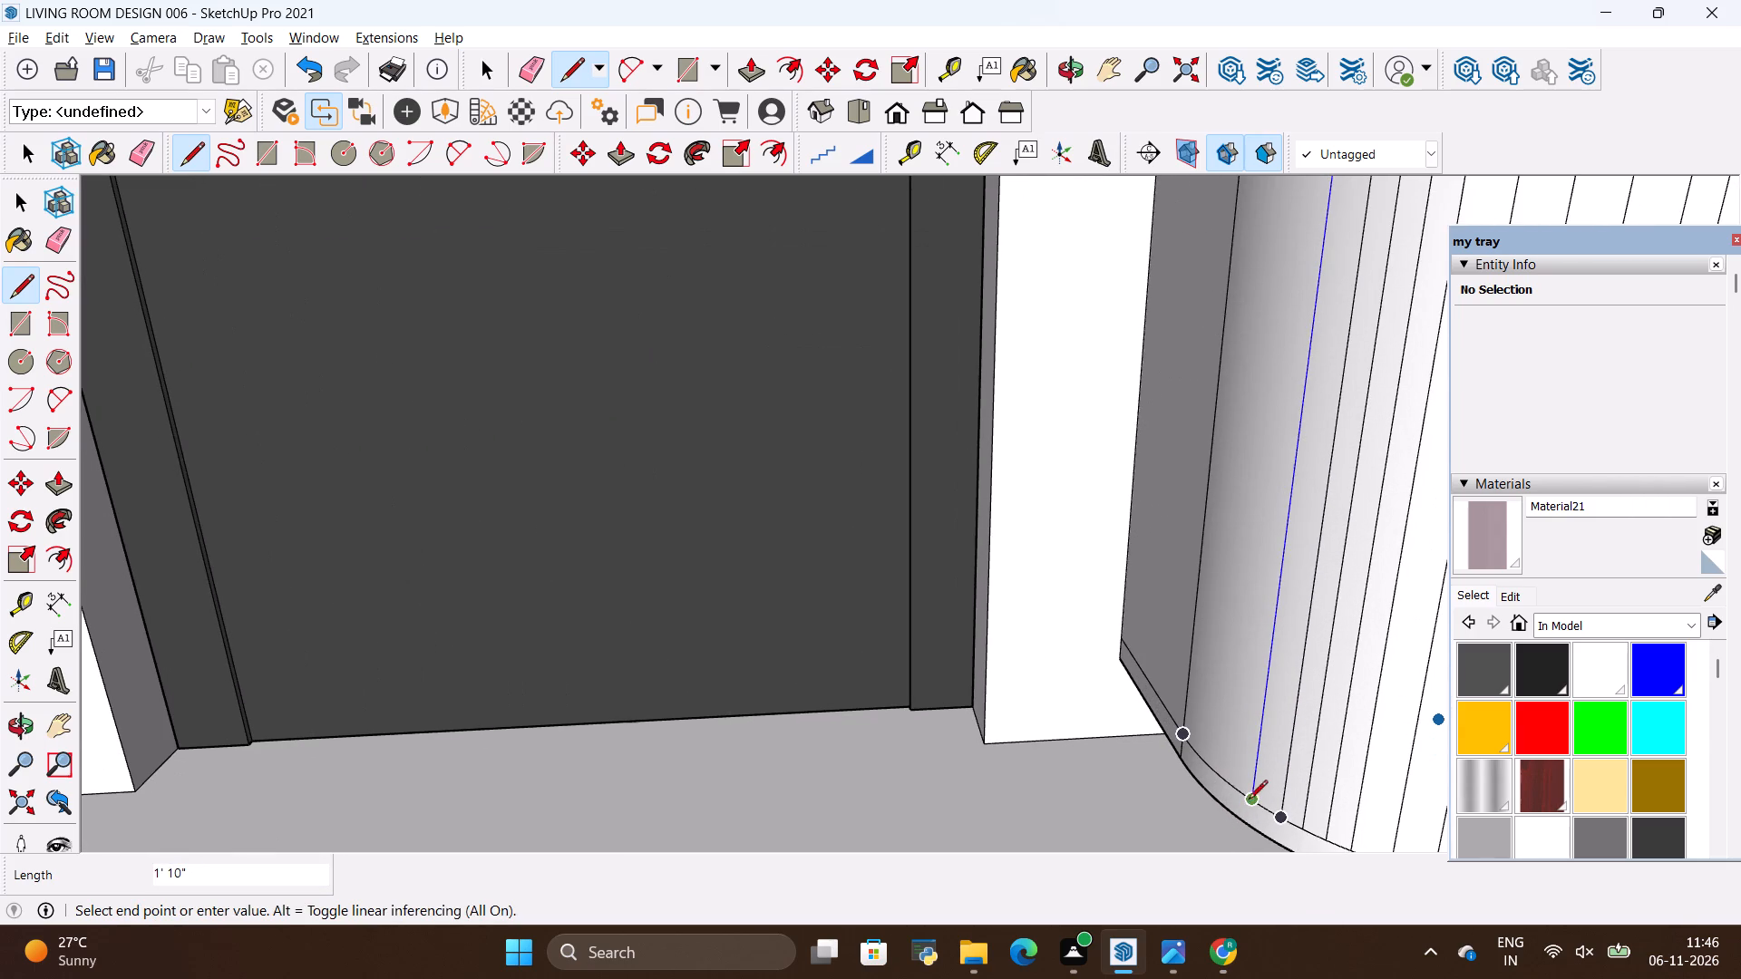
left_click(1249, 800)
Draw an eleventh vertical flute line between the next pair of curve endpoints toward the door on the rounded corner.
scroll(1049, 802, "down", 8)
scroll(1133, 570, "up", 2)
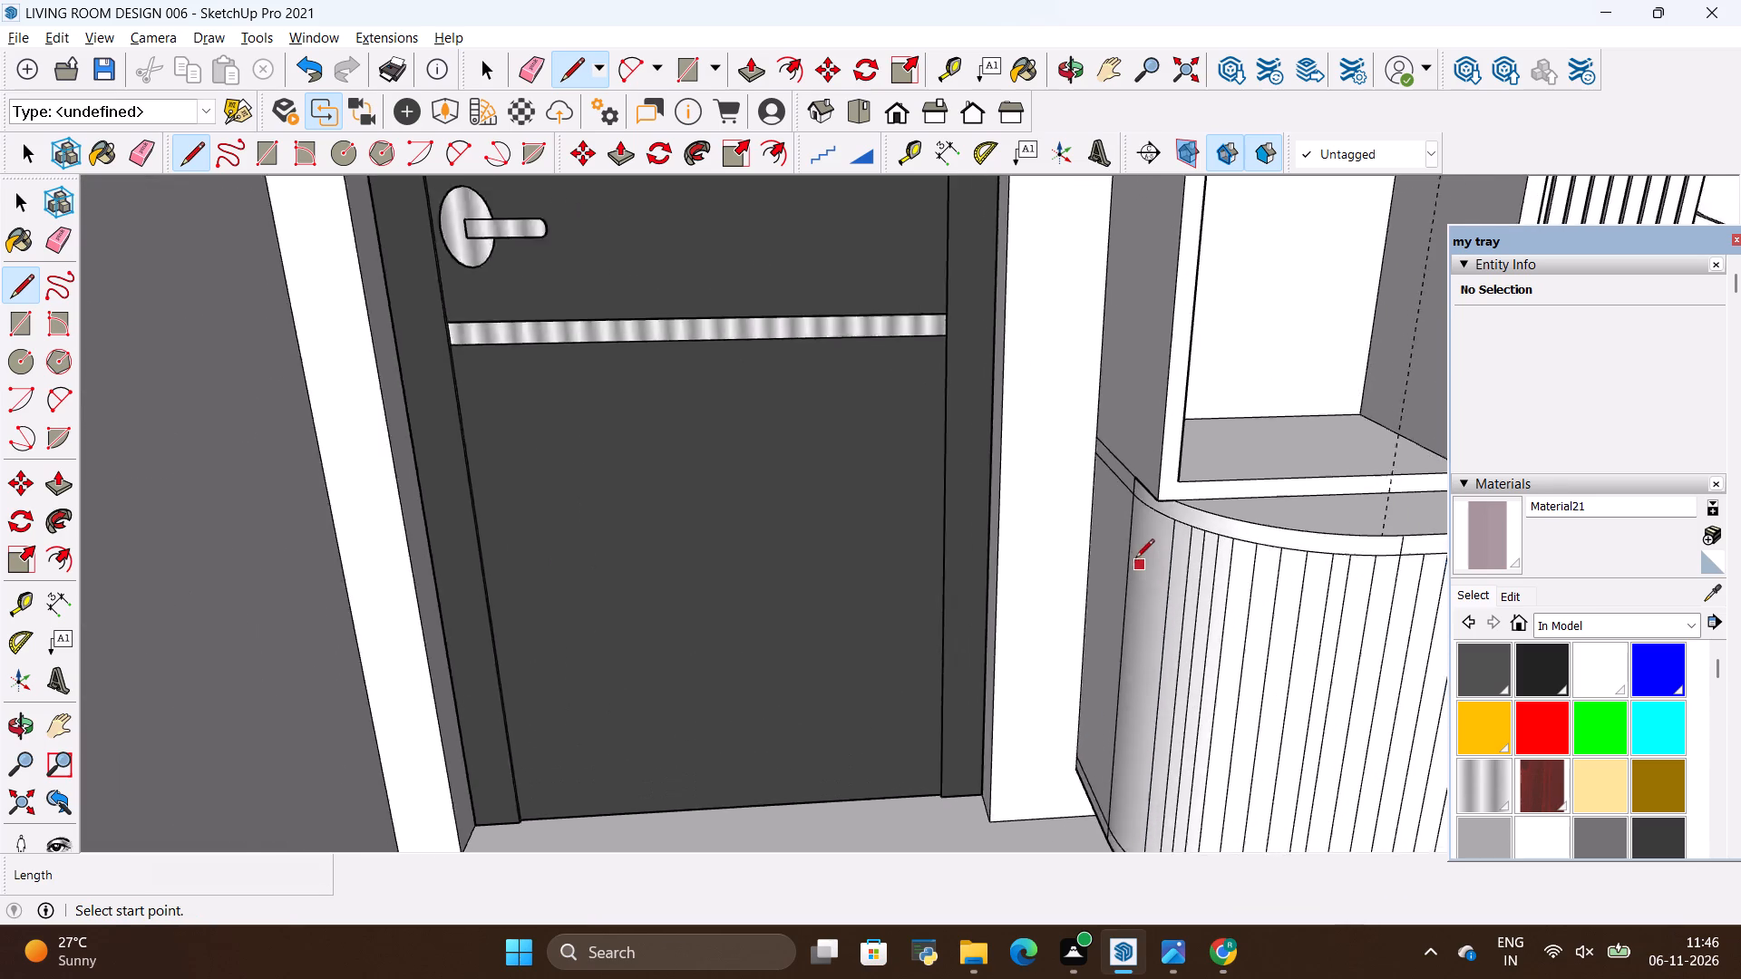
scroll(1135, 559, "up", 9)
left_click(1176, 484)
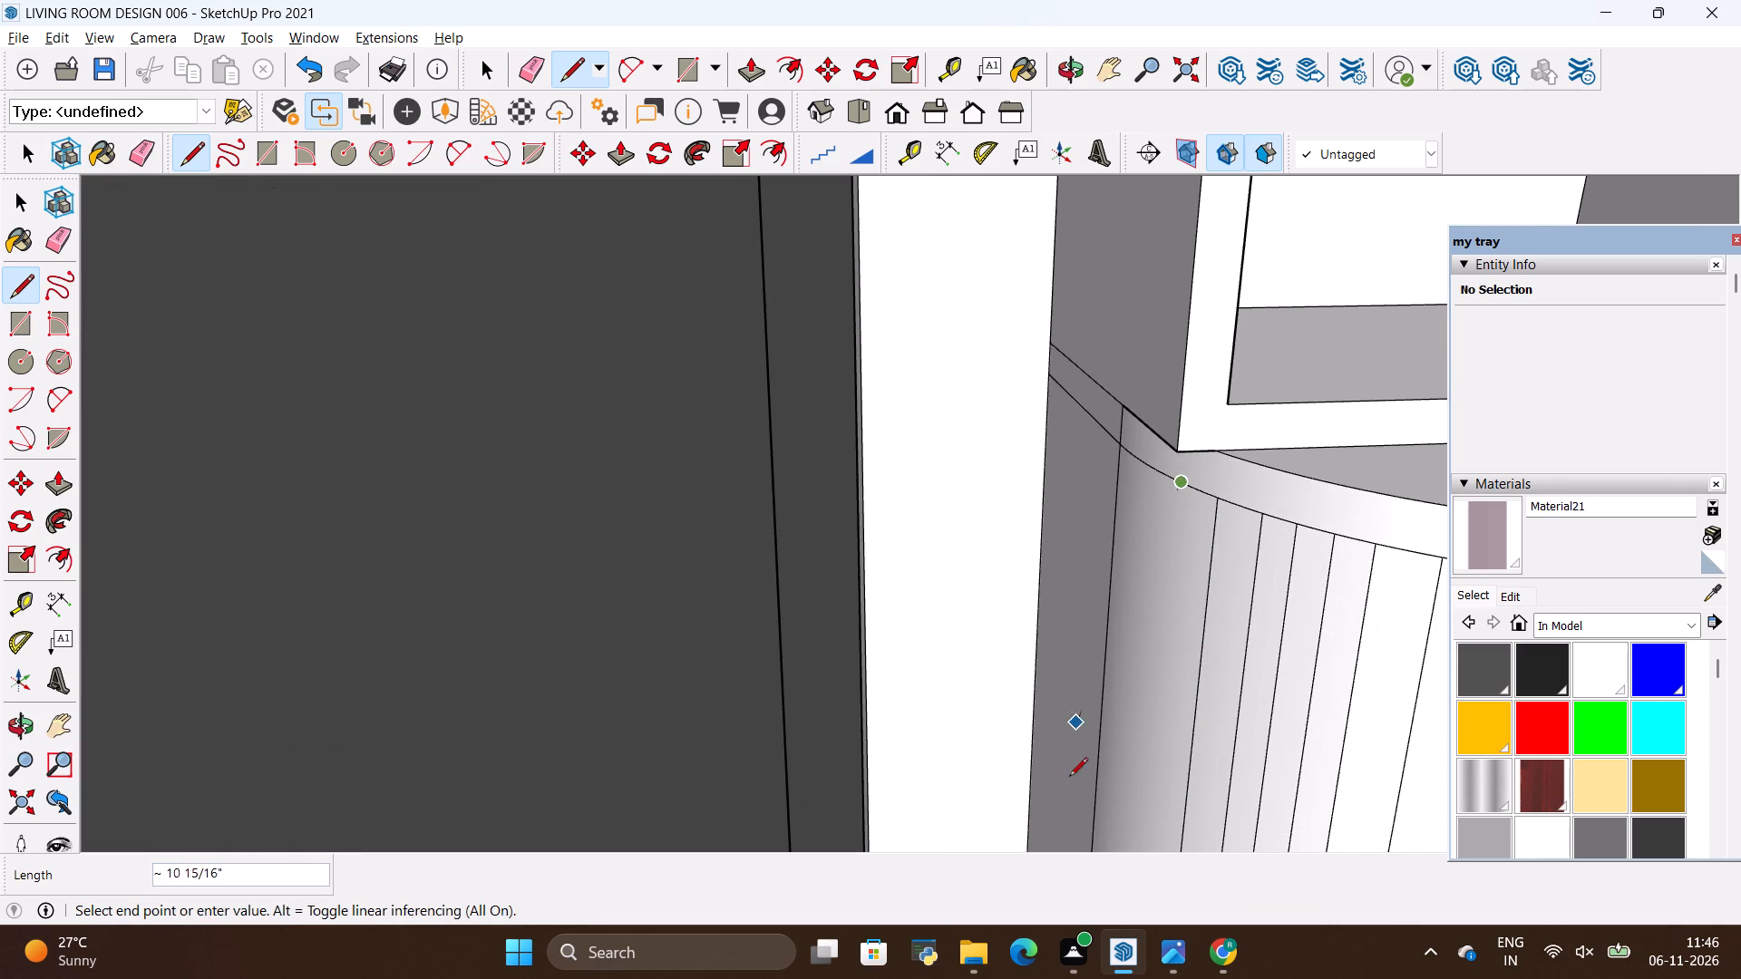
scroll(1114, 704, "down", 16)
scroll(1123, 683, "up", 10)
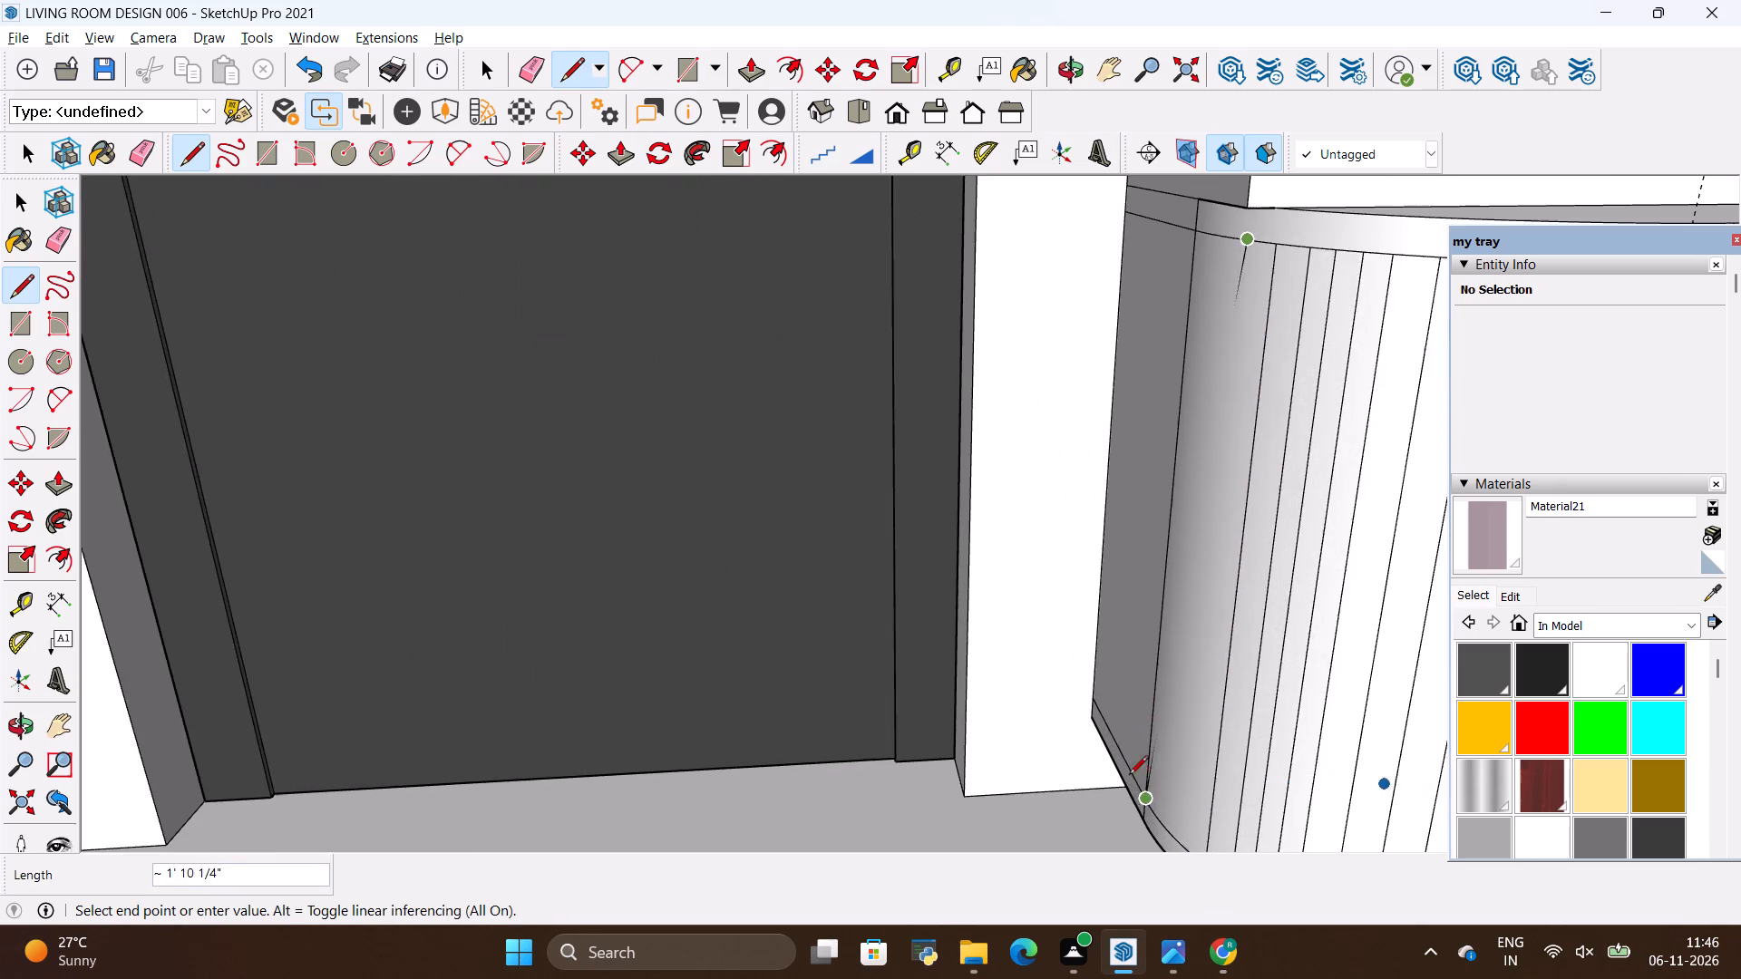
scroll(1201, 612, "down", 5)
scroll(1137, 804, "up", 12)
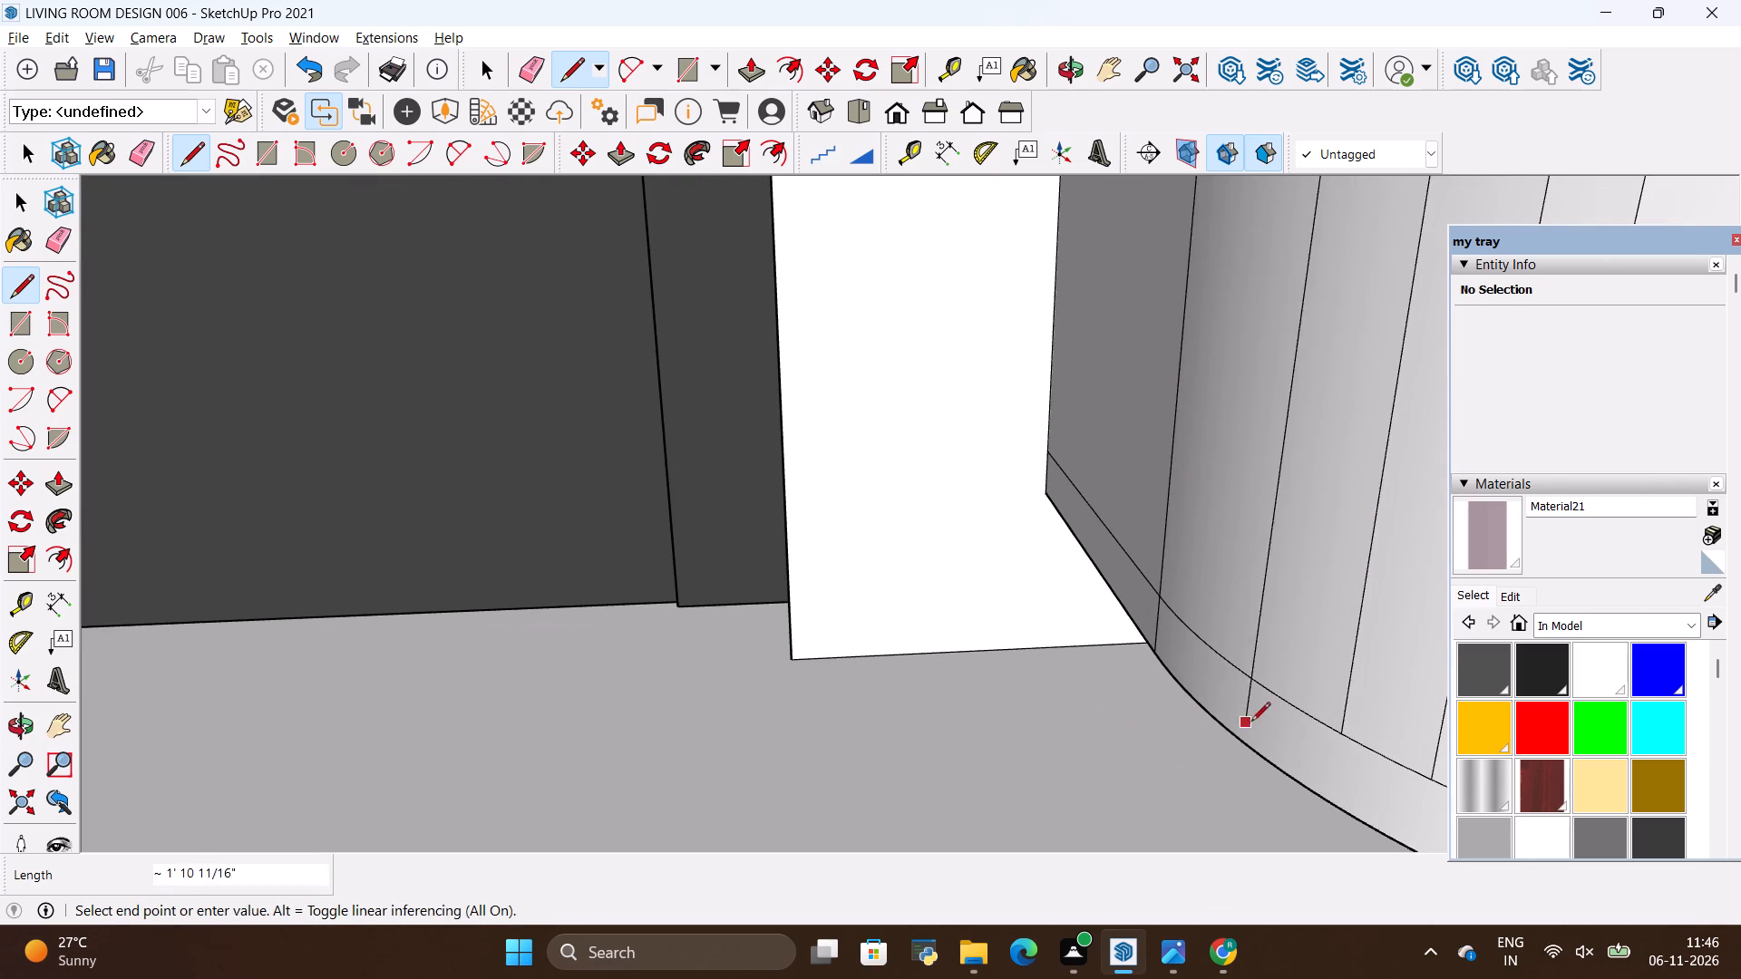
left_click(1269, 701)
Add a twelfth 1' 10" vertical flute line in the last gap beside the side panel on the rounded corner.
scroll(978, 817, "down", 4)
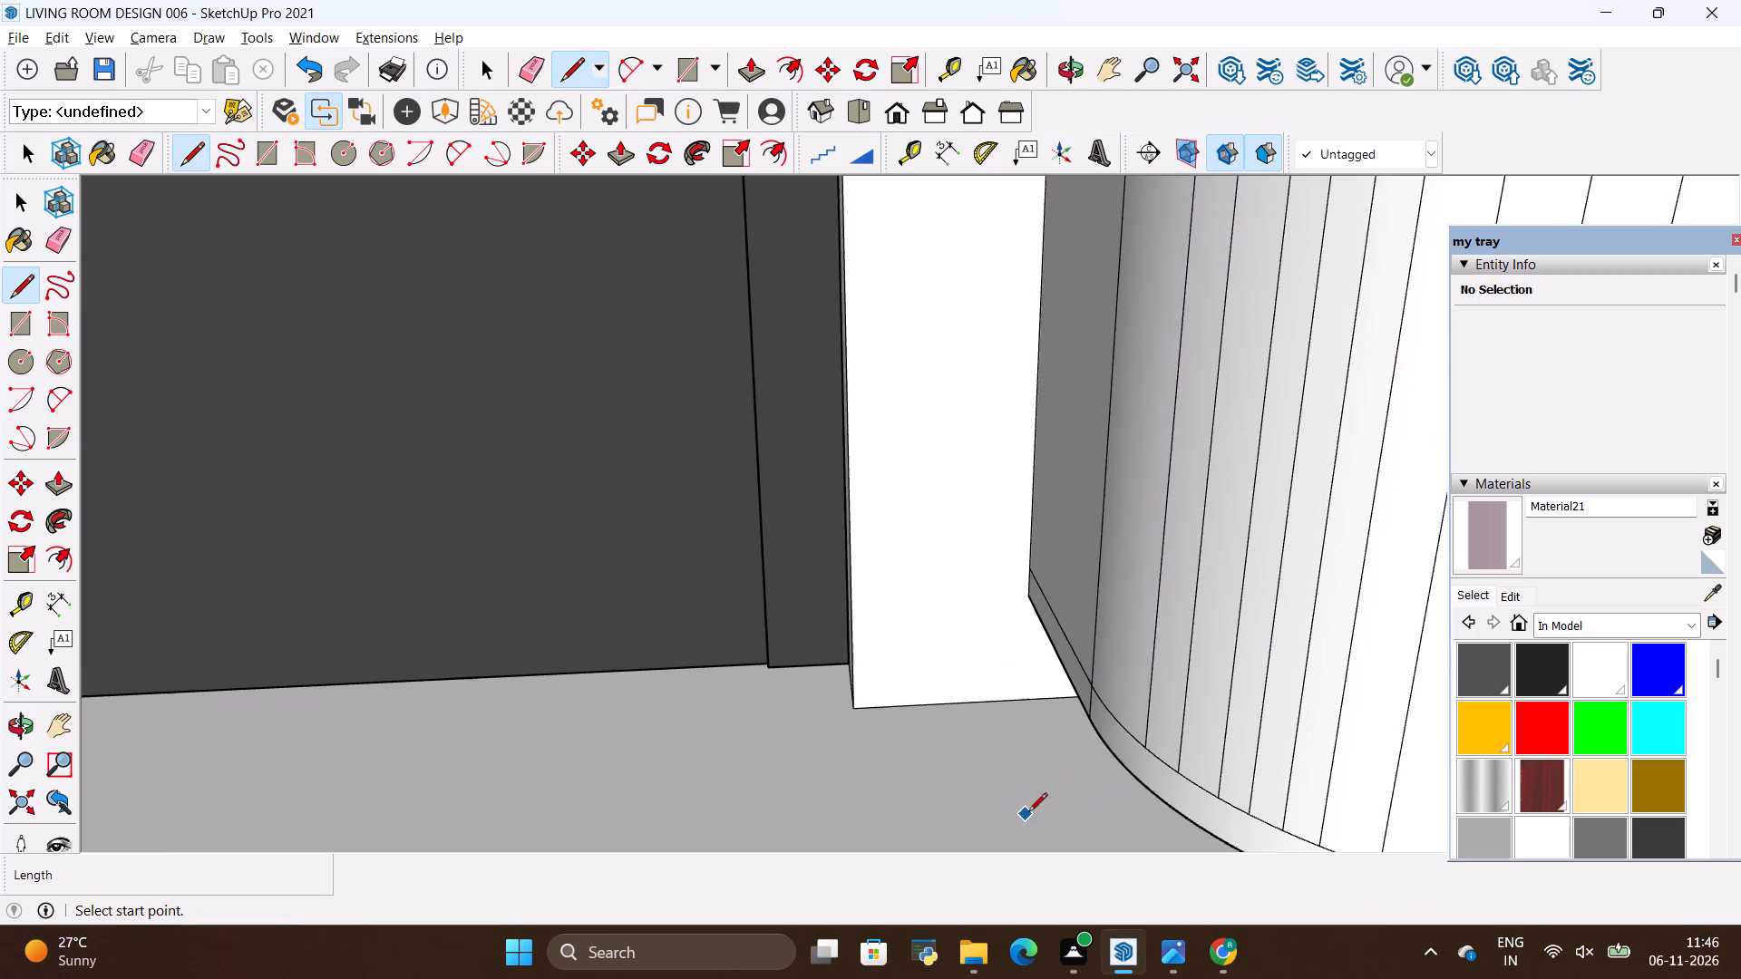
scroll(1028, 813, "down", 6)
scroll(1191, 810, "down", 5)
scroll(1099, 382, "up", 3)
scroll(1187, 494, "up", 1)
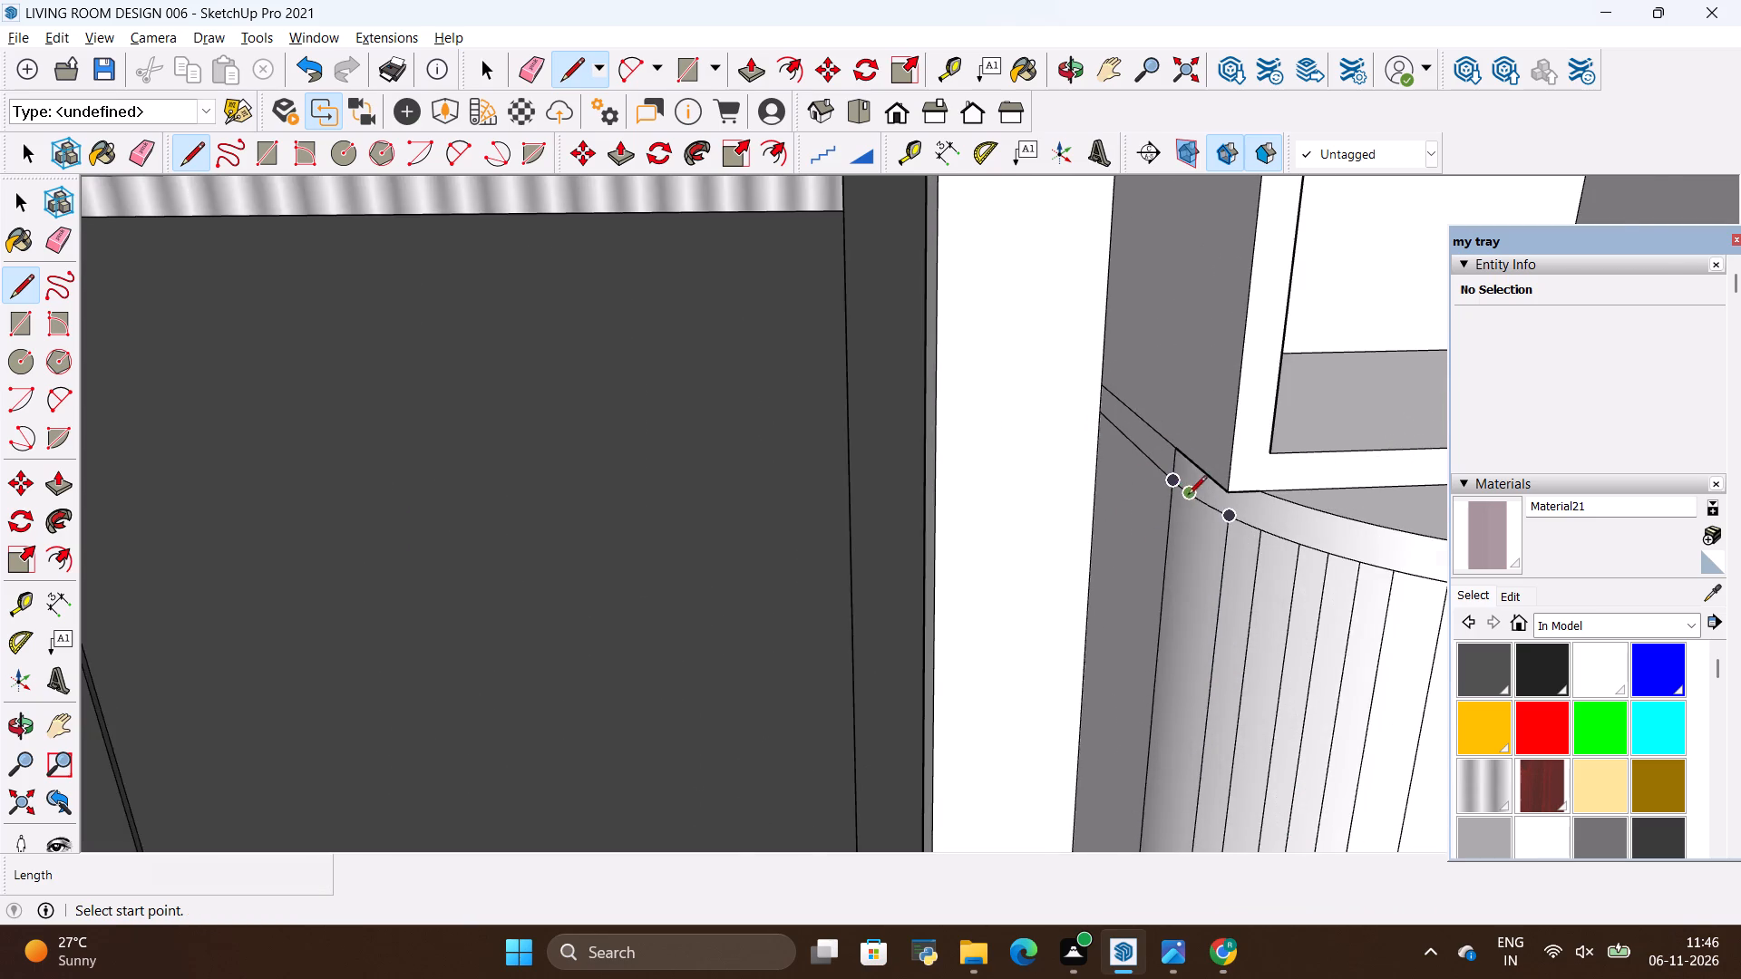
scroll(1188, 496, "up", 4)
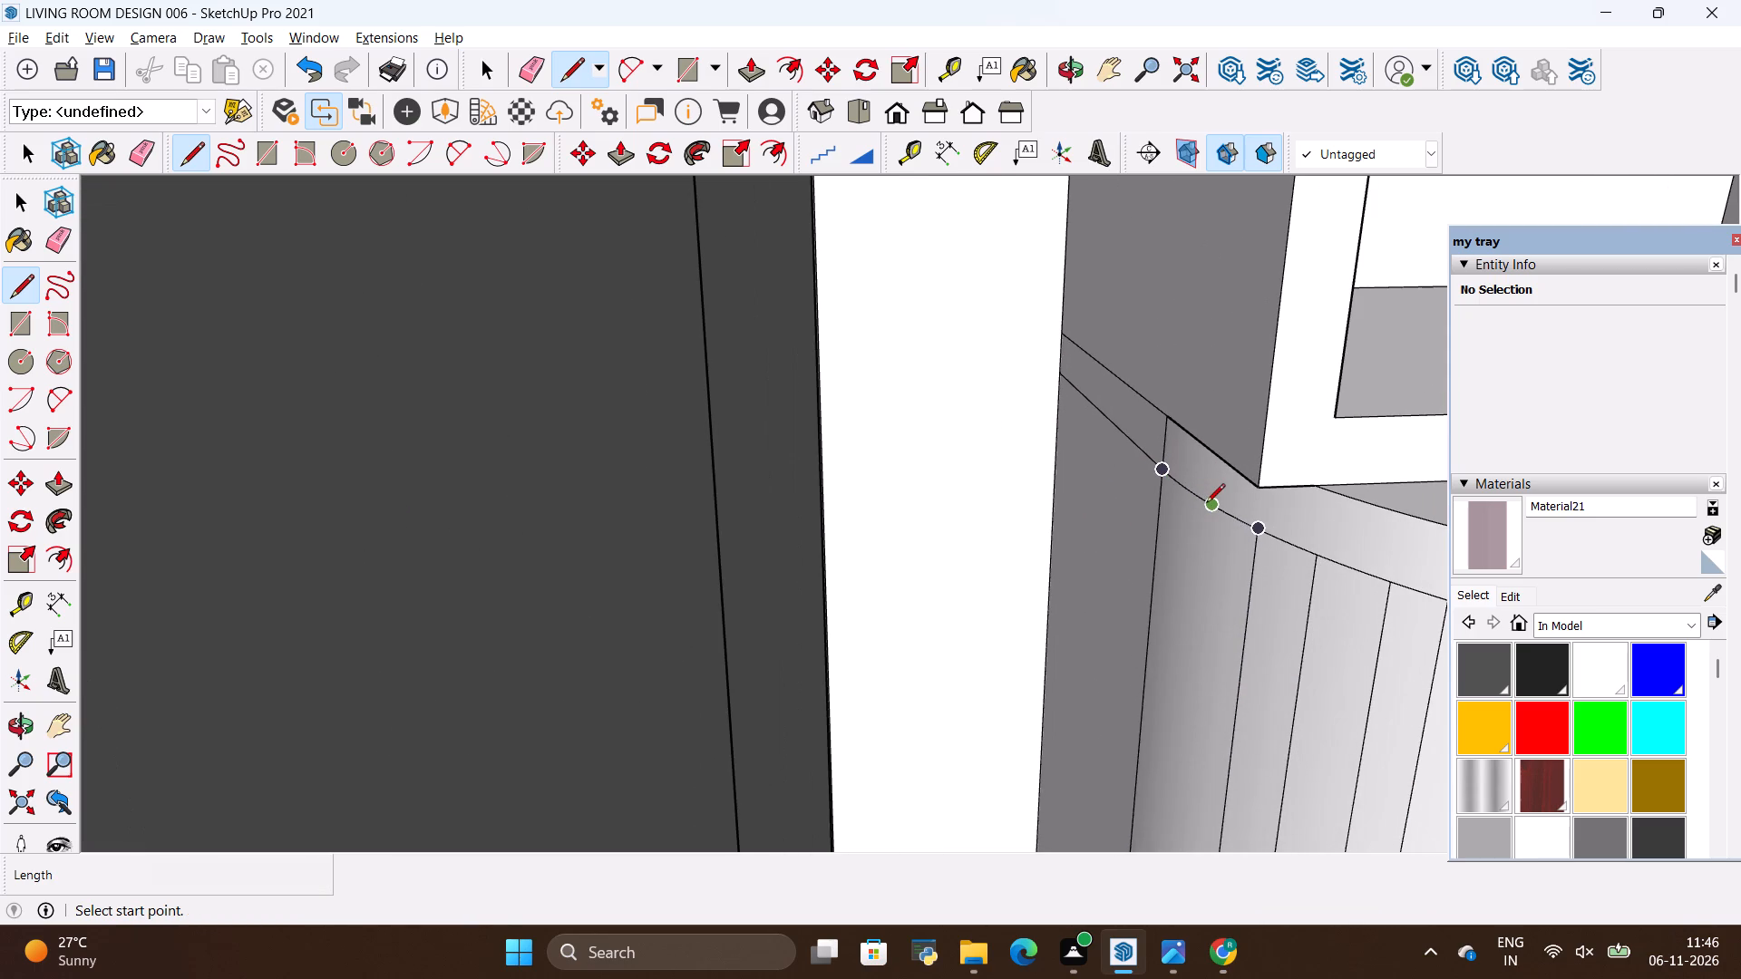
left_click(1206, 504)
scroll(1168, 693, "down", 4)
scroll(1168, 527, "down", 10)
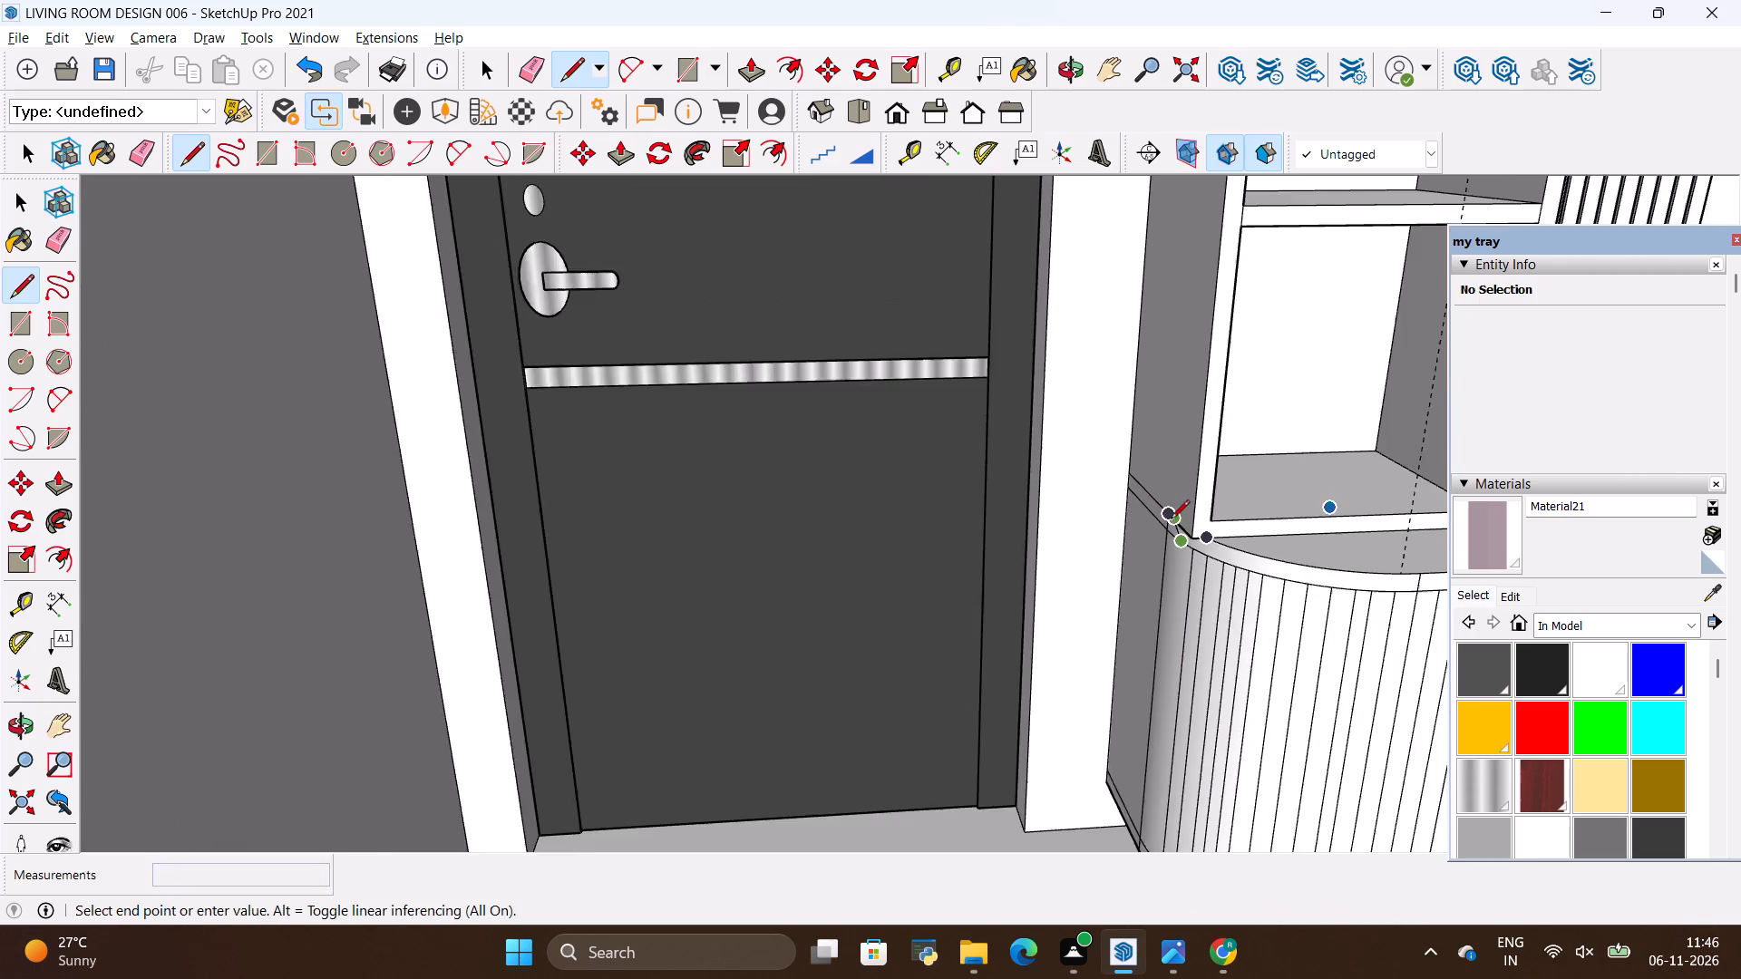
scroll(1171, 520, "down", 6)
scroll(1147, 688, "up", 18)
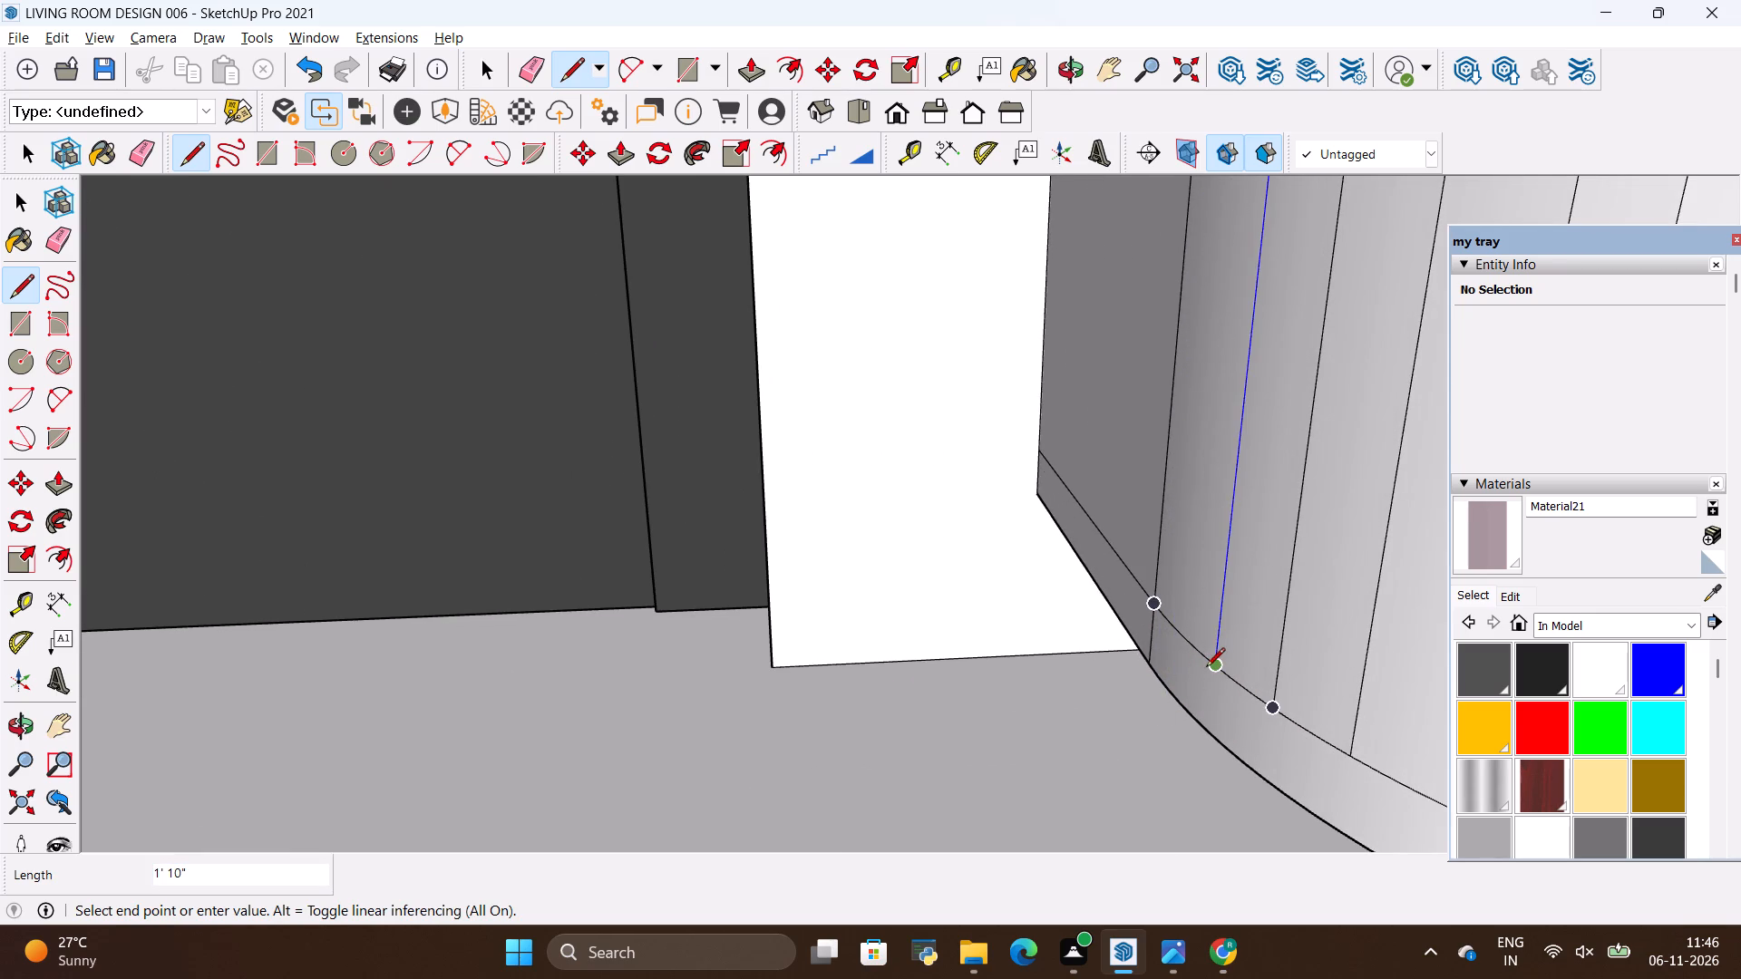
left_click(1206, 668)
key("space")
left_click(1194, 602)
Check the entity info of the top arc and adjoining straight edge at the drawer base's opposite rounded end.
scroll(1168, 783, "down", 7)
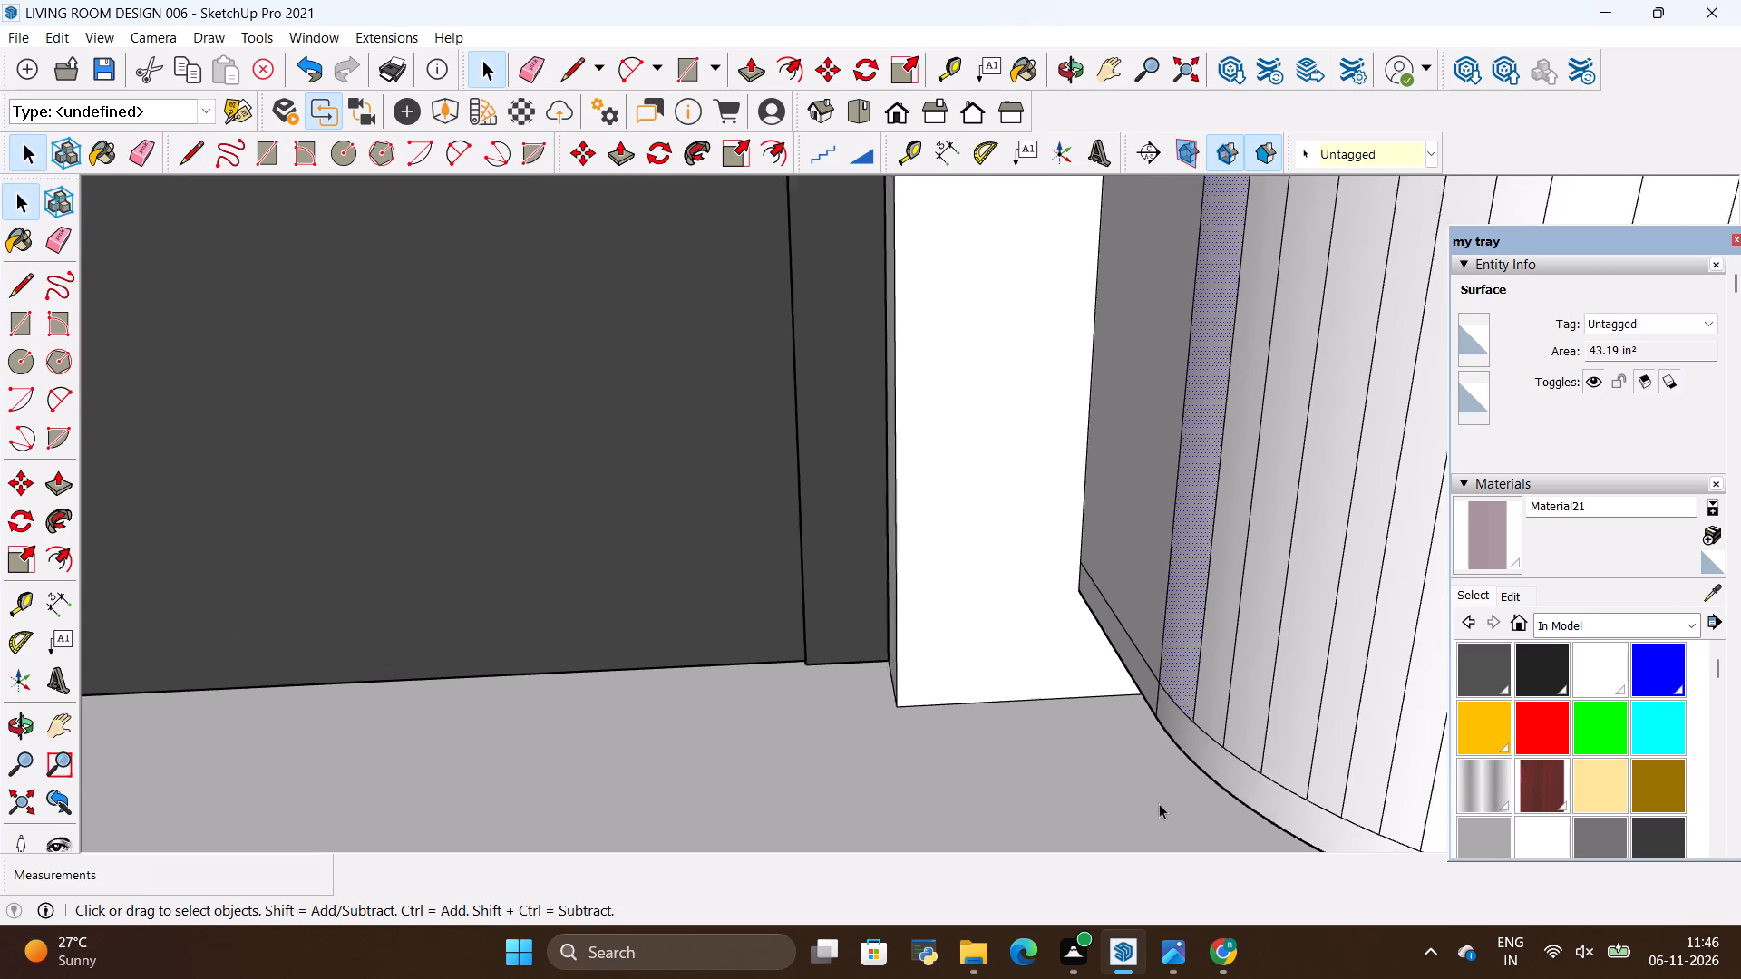
scroll(1159, 803, "down", 19)
scroll(761, 595, "down", 5)
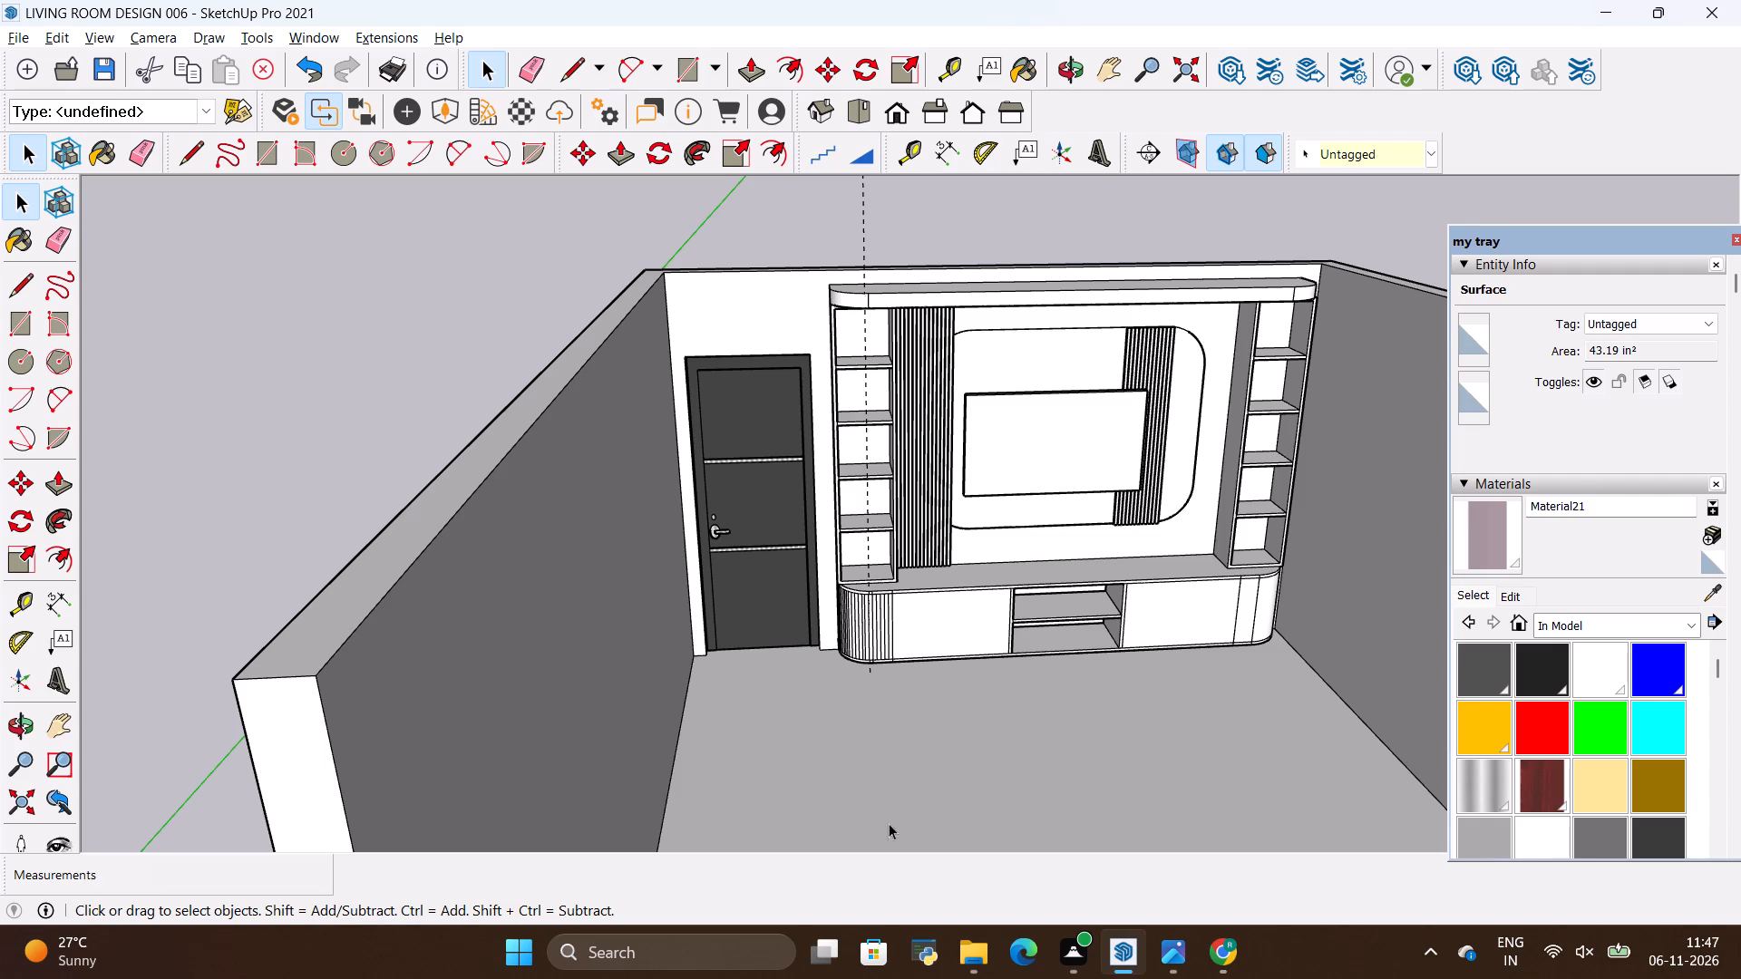
scroll(724, 785, "down", 4)
scroll(469, 727, "down", 3)
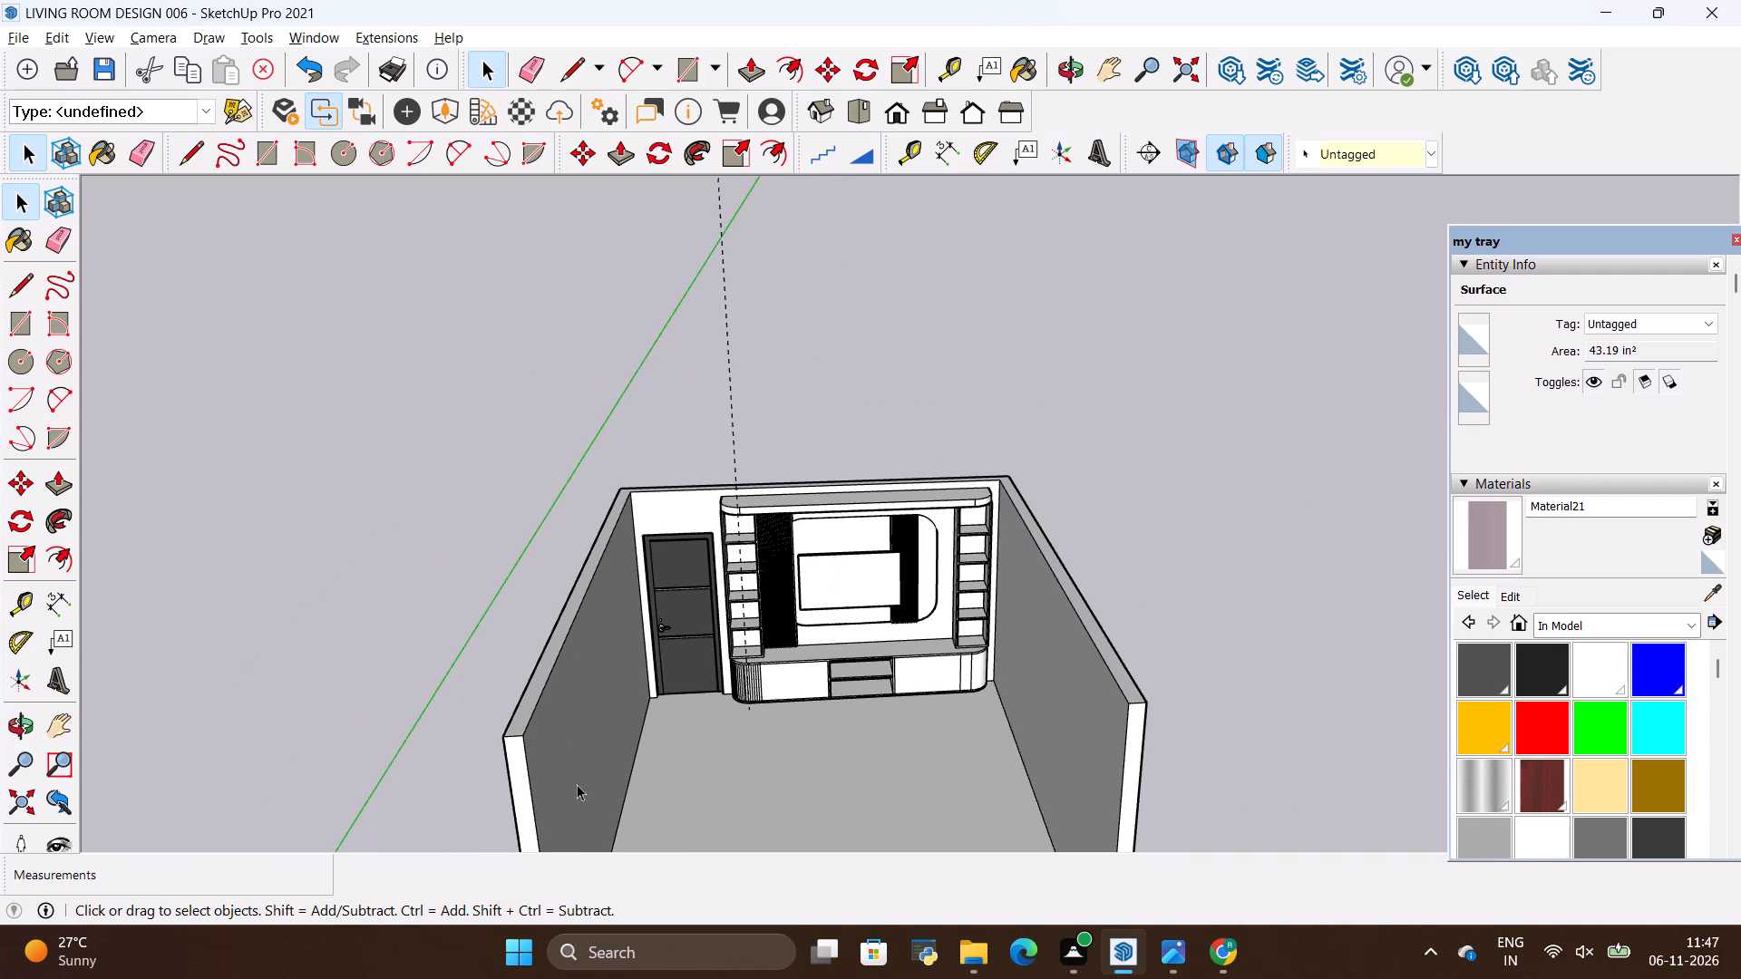
scroll(574, 677, "down", 4)
scroll(582, 724, "up", 9)
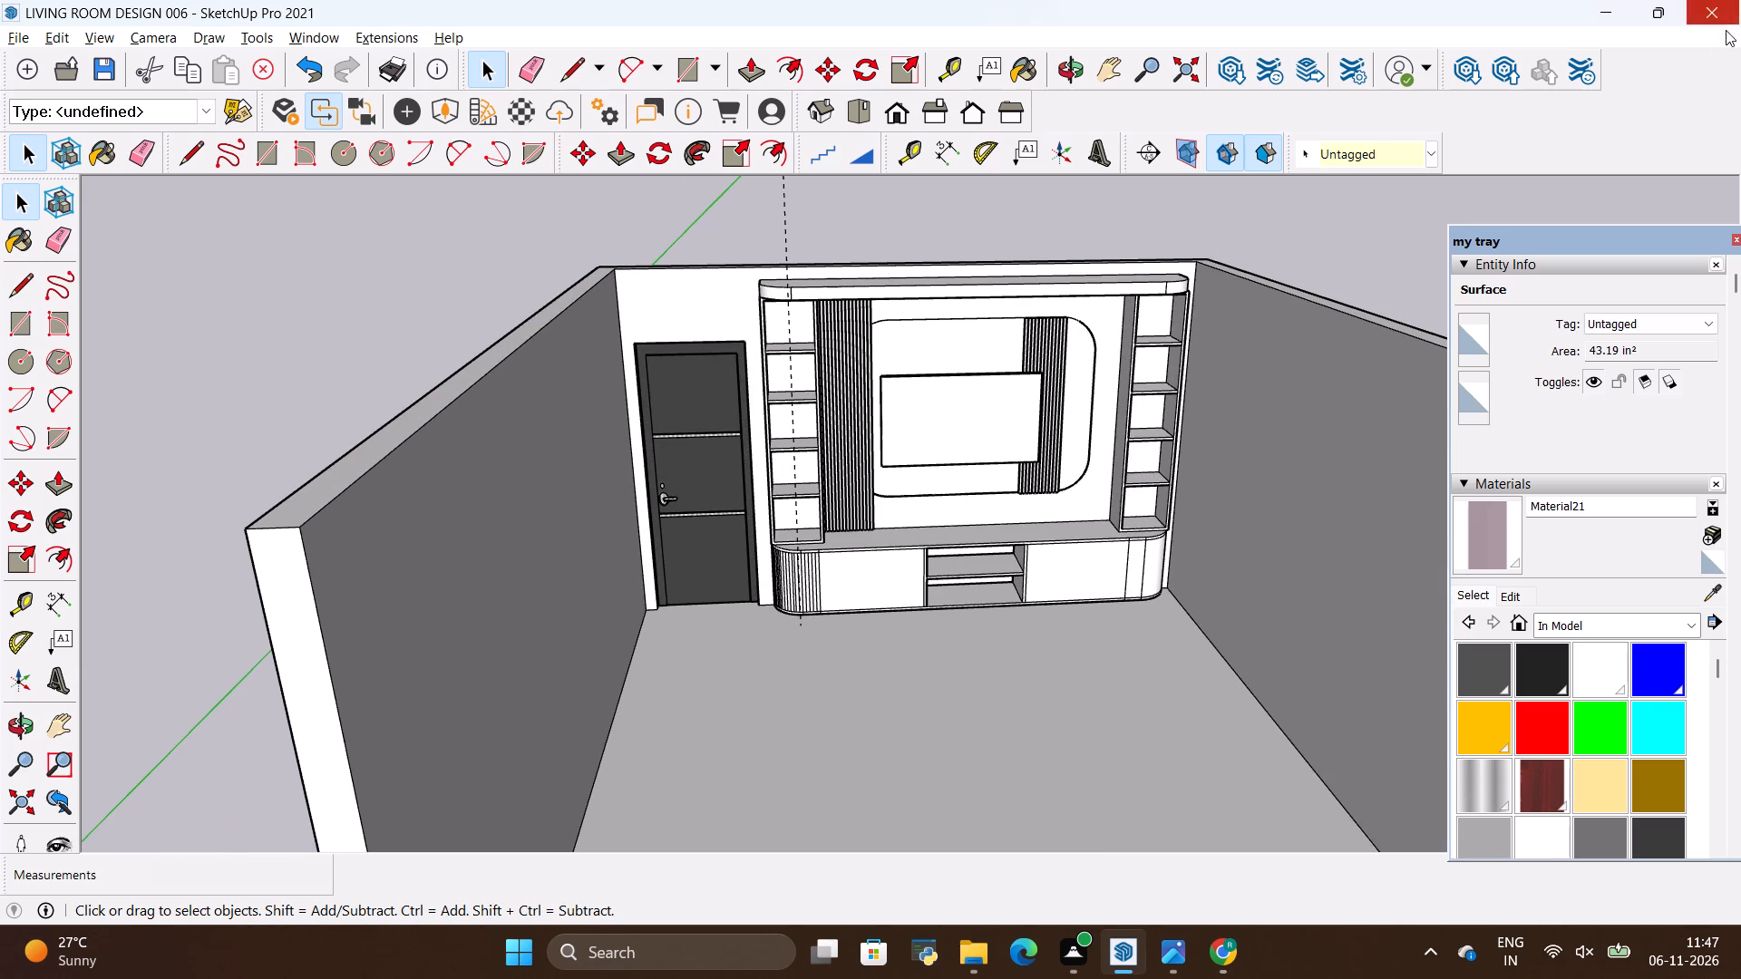
scroll(730, 751, "down", 3)
scroll(1006, 529, "up", 4)
scroll(1147, 660, "up", 8)
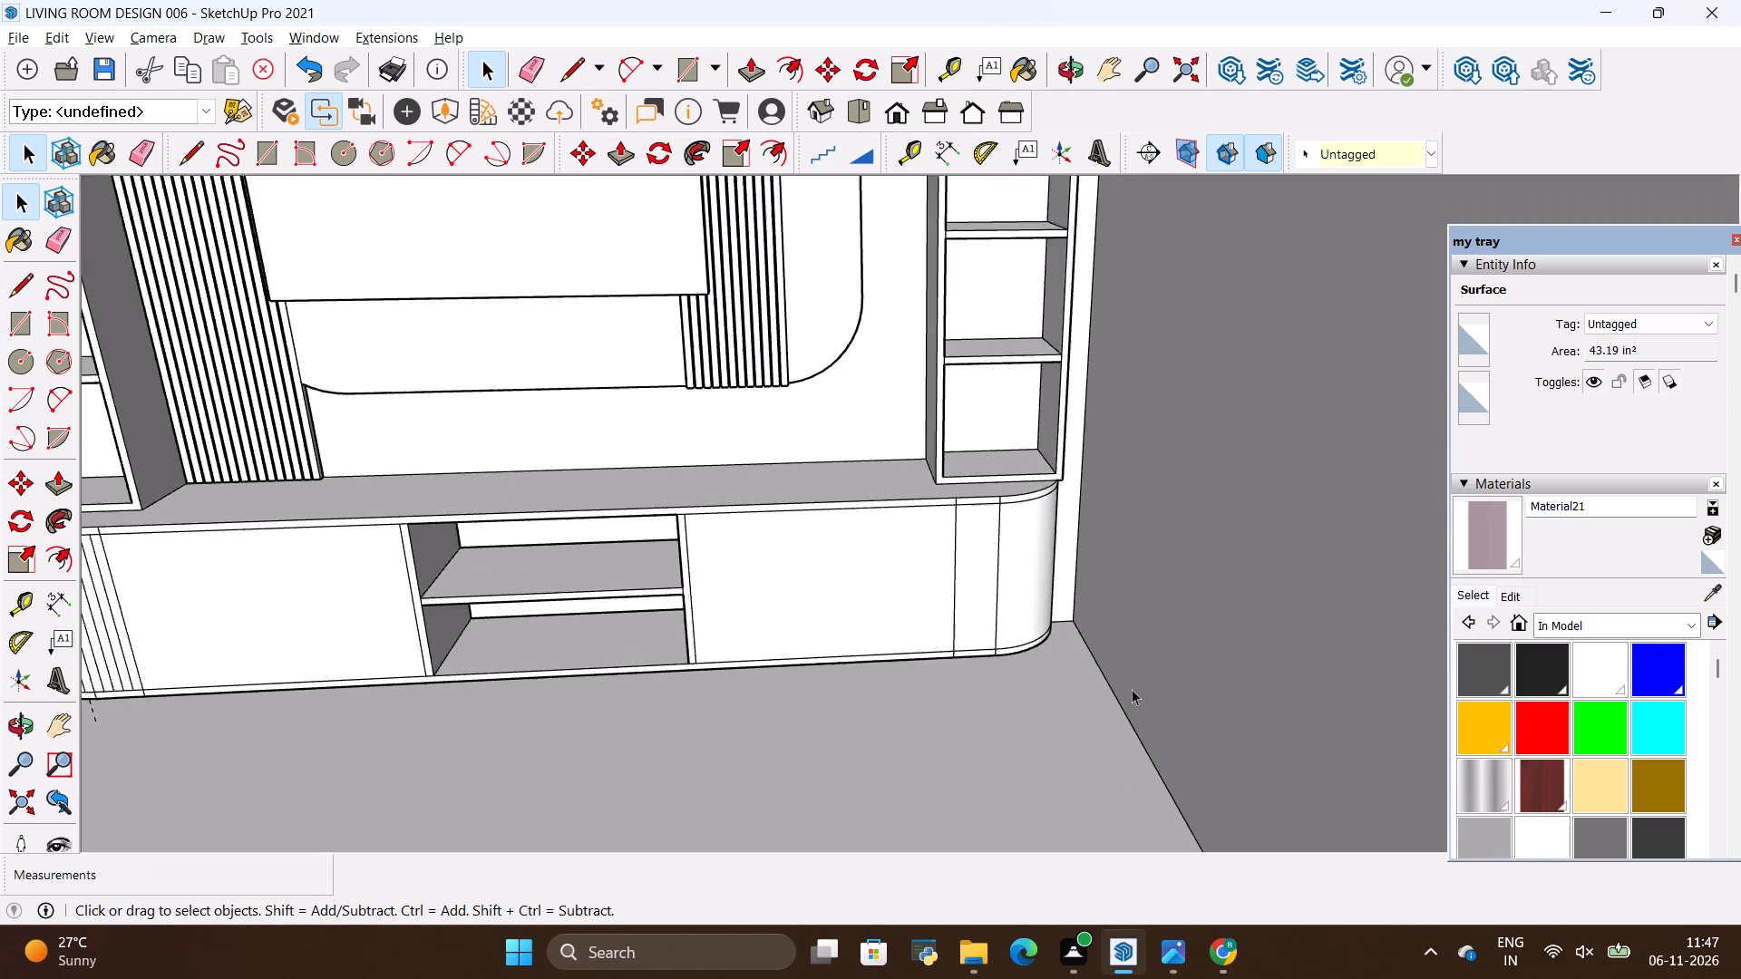
scroll(1132, 689, "up", 15)
scroll(849, 443, "down", 11)
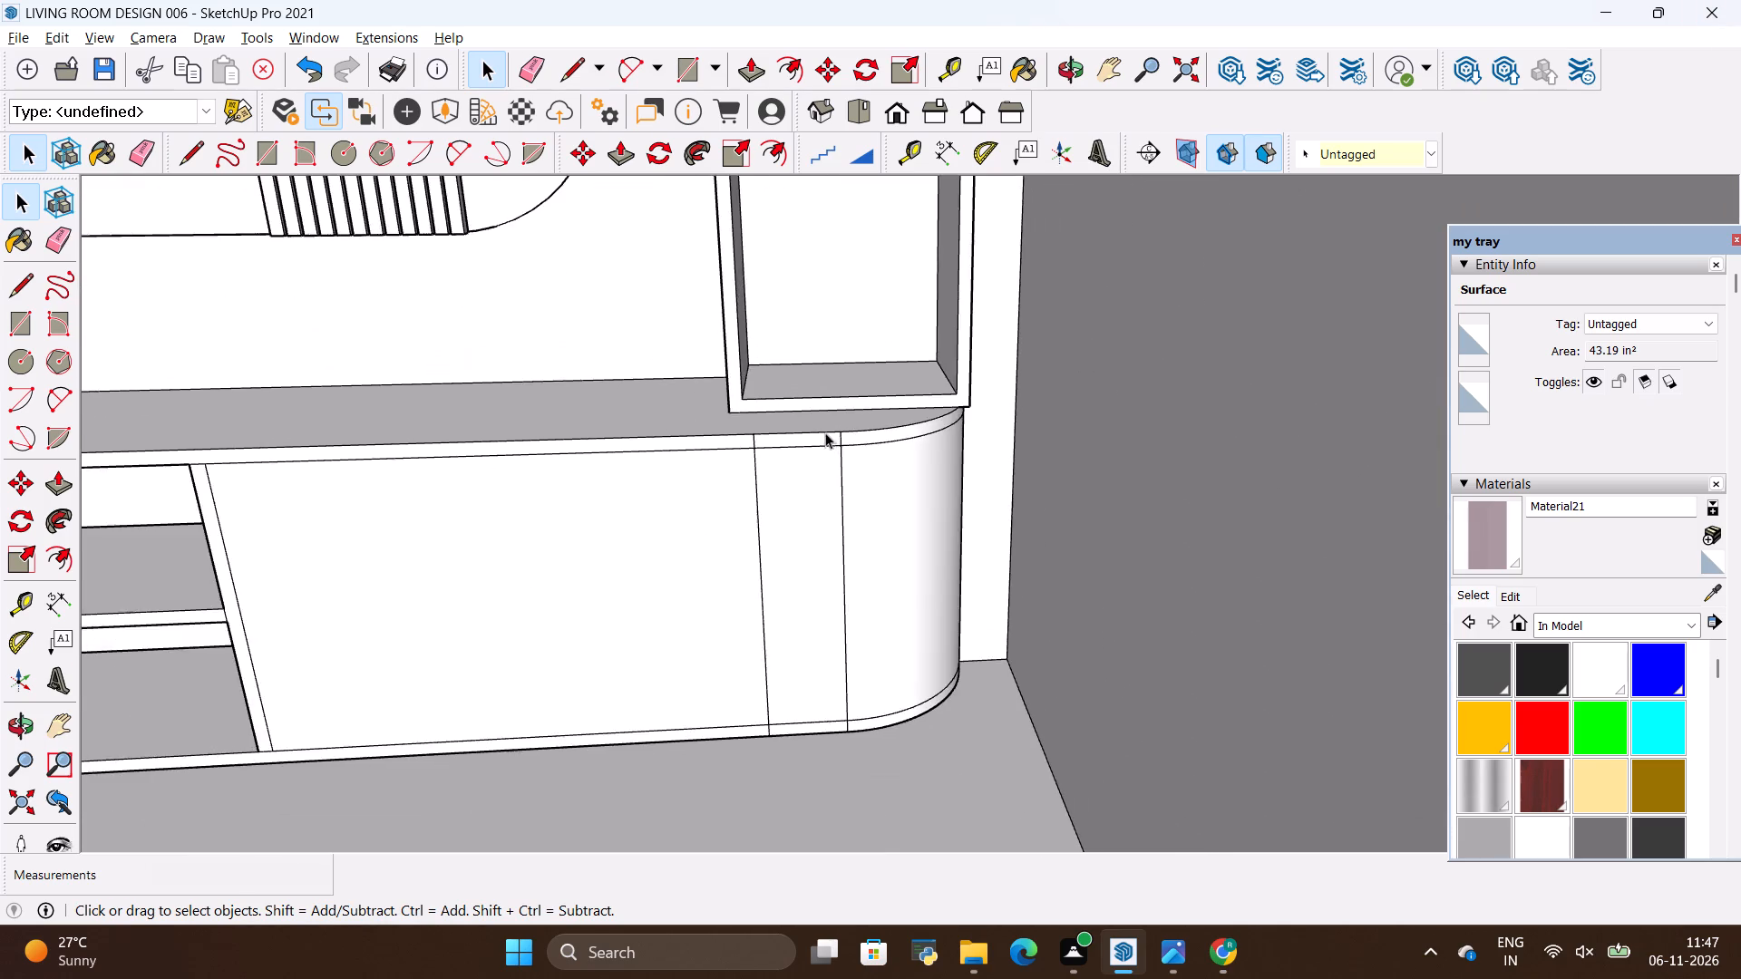
scroll(825, 432, "down", 4)
scroll(910, 426, "up", 9)
key("space")
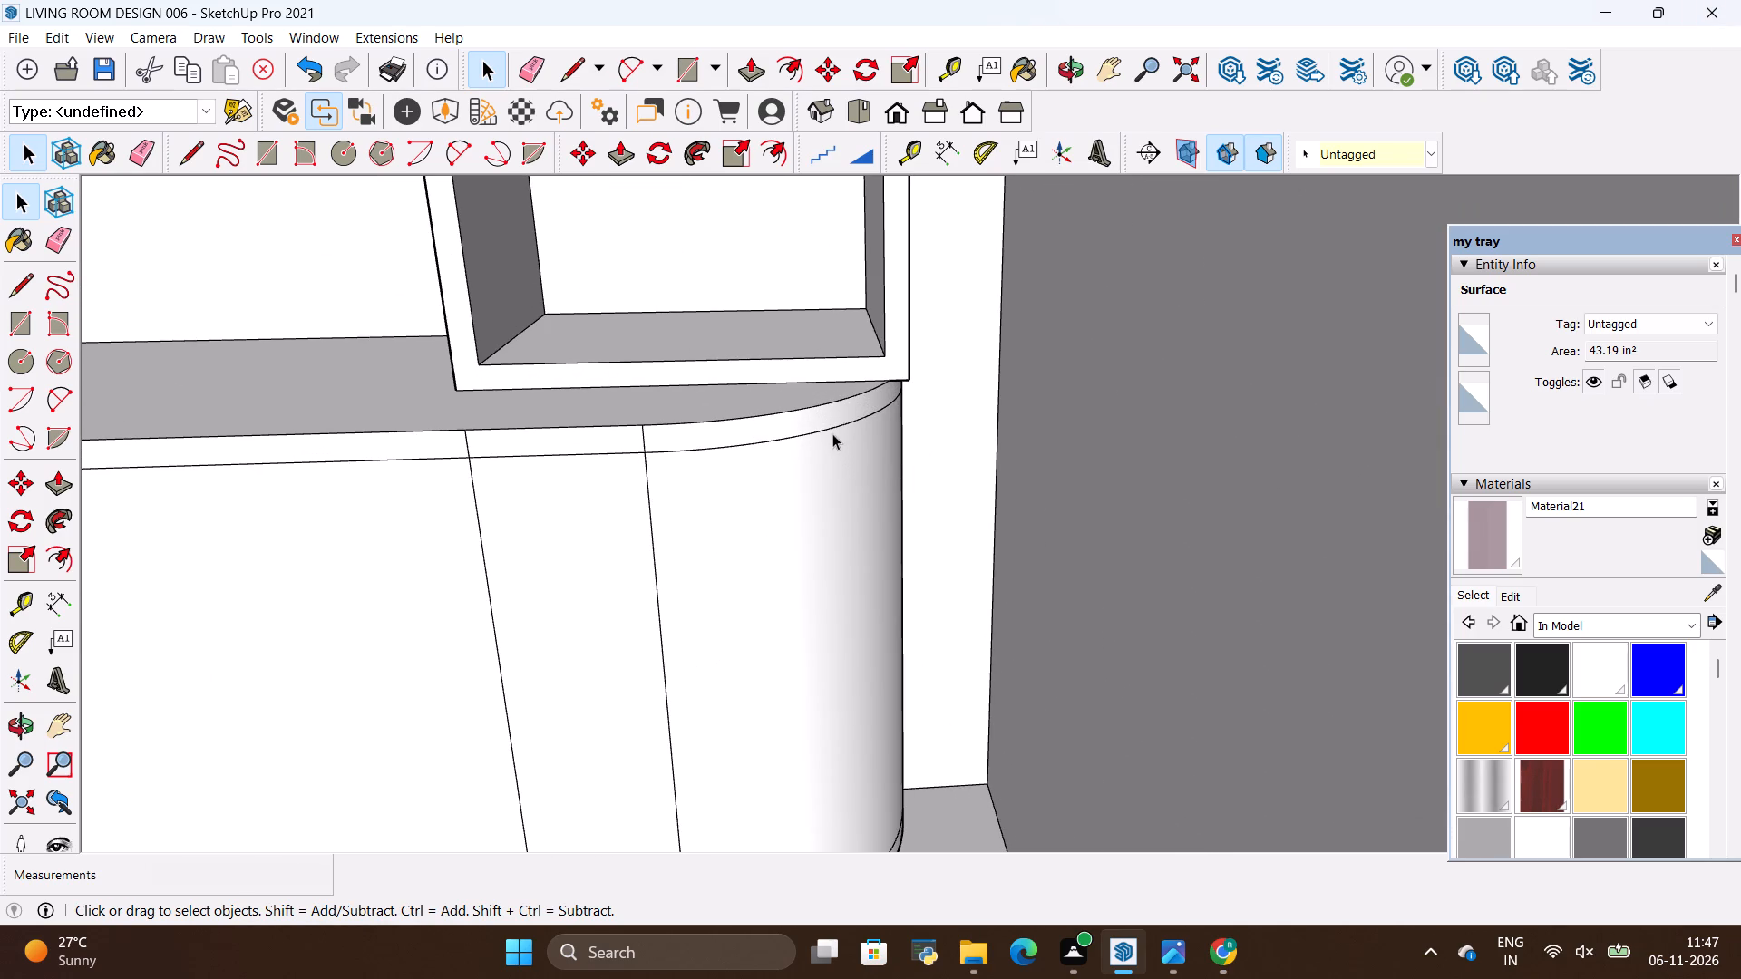
left_click(835, 428)
right_click(835, 428)
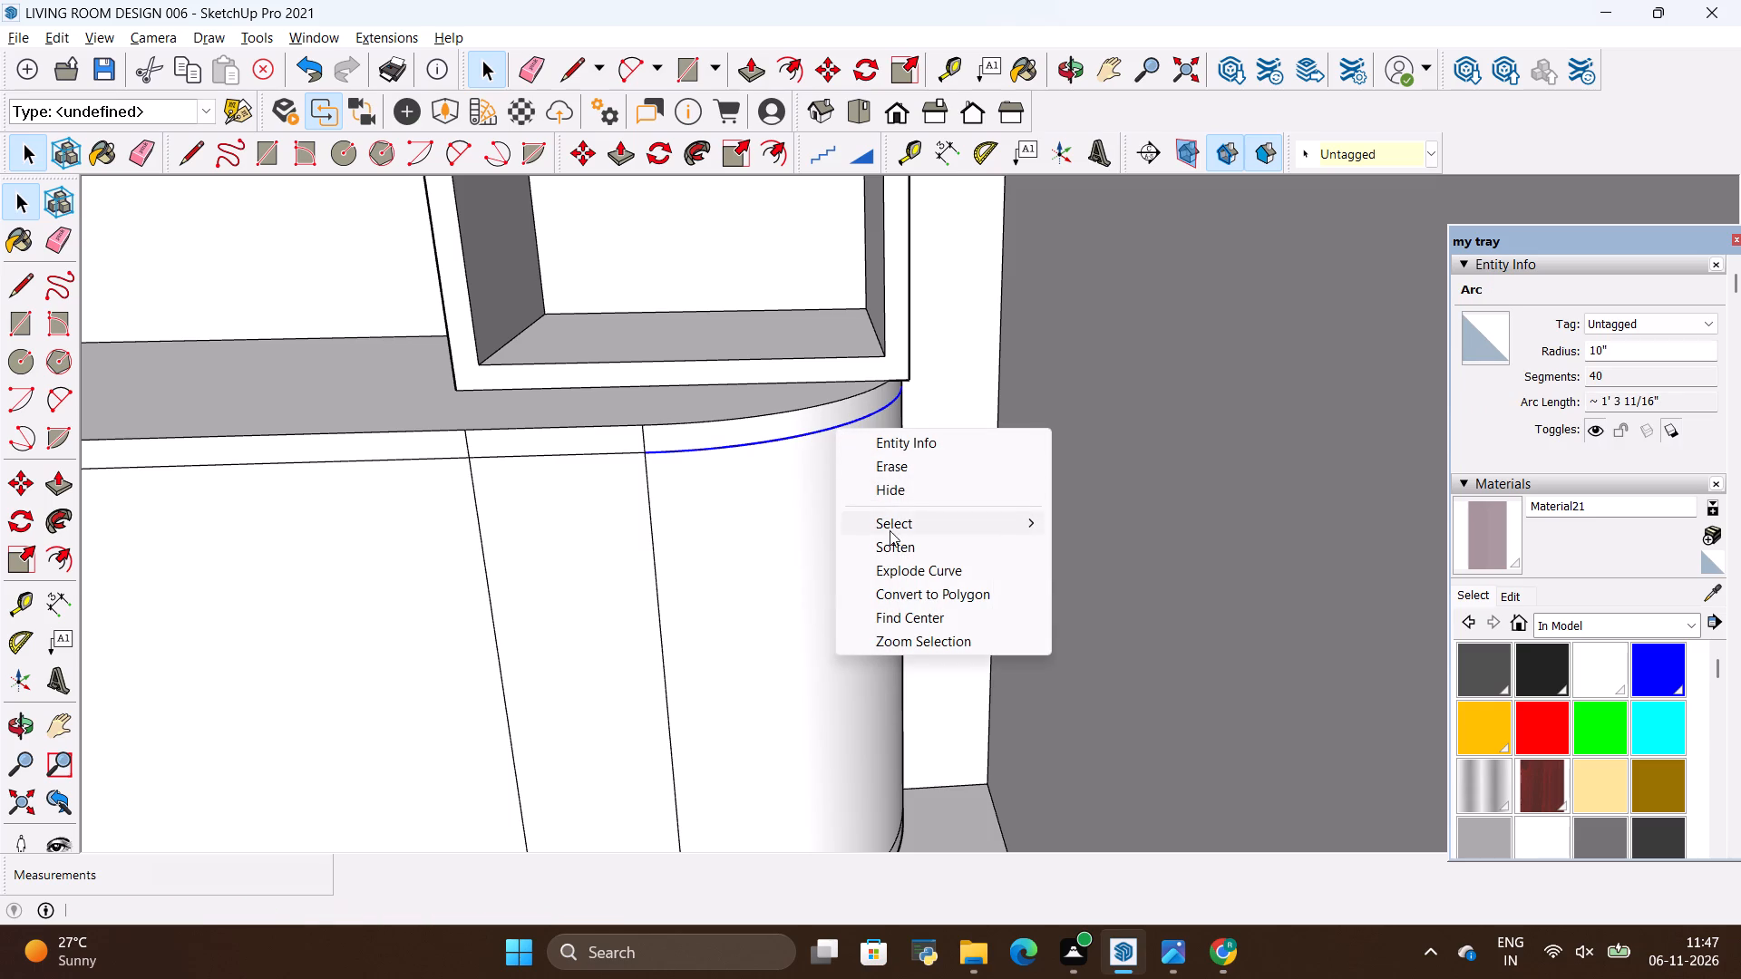
left_click(838, 446)
scroll(838, 446, "down", 5)
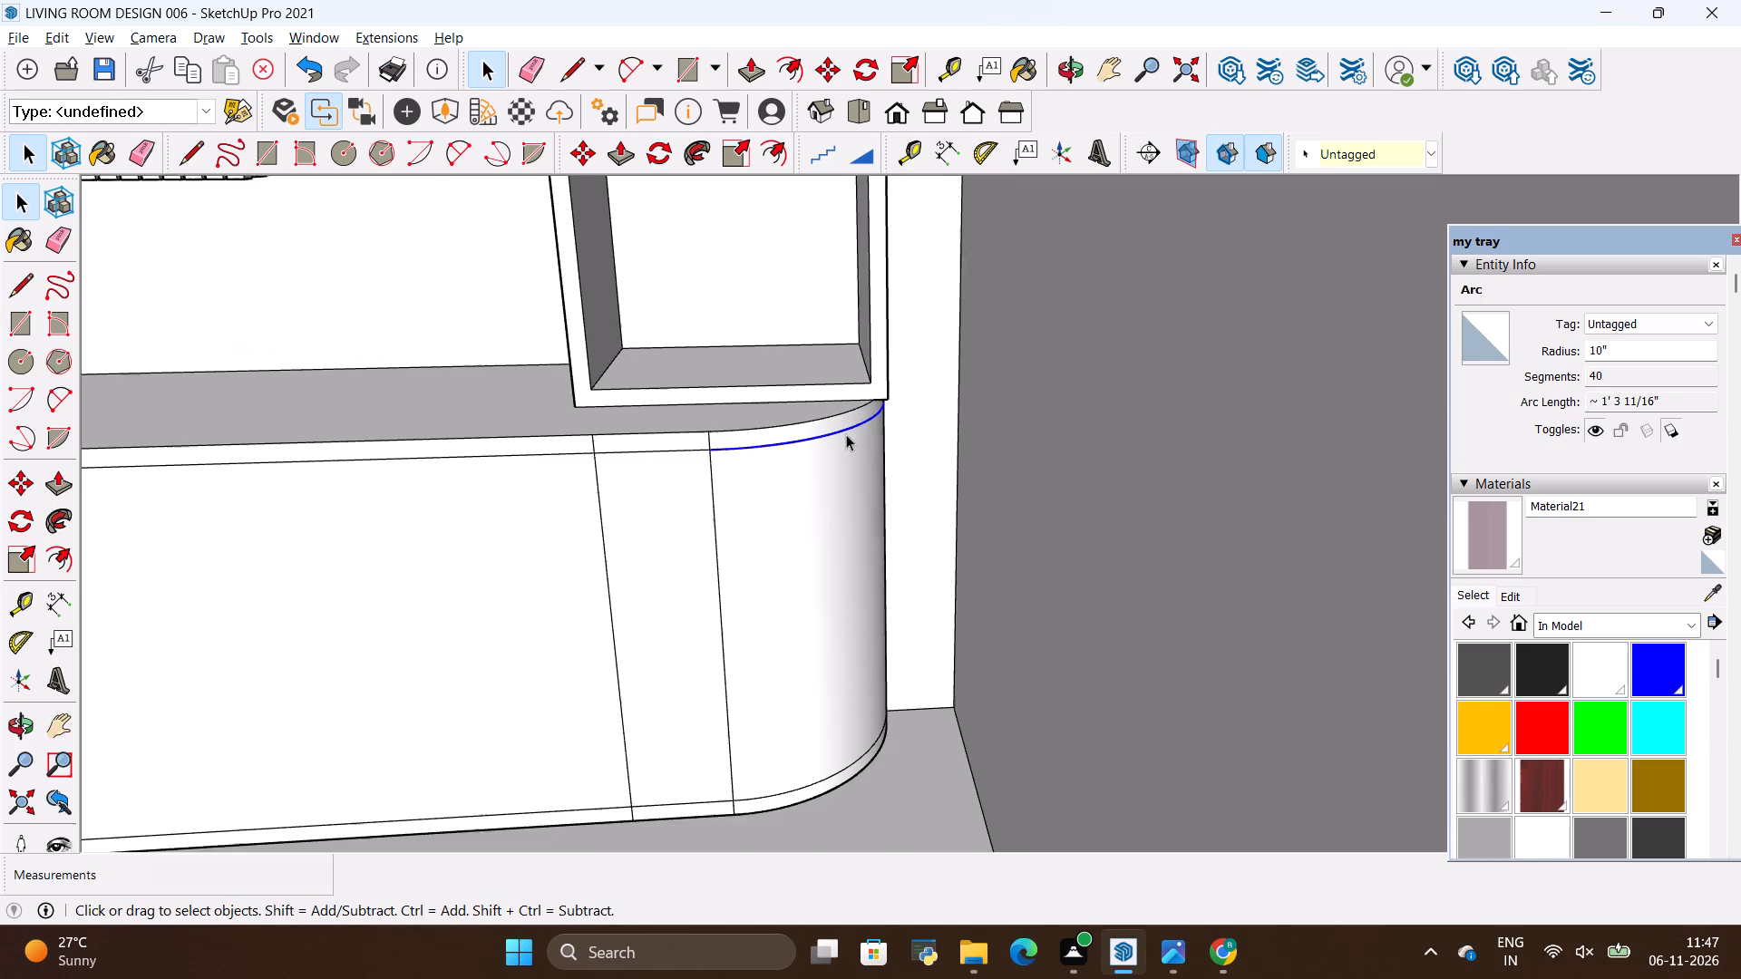
left_click(677, 452)
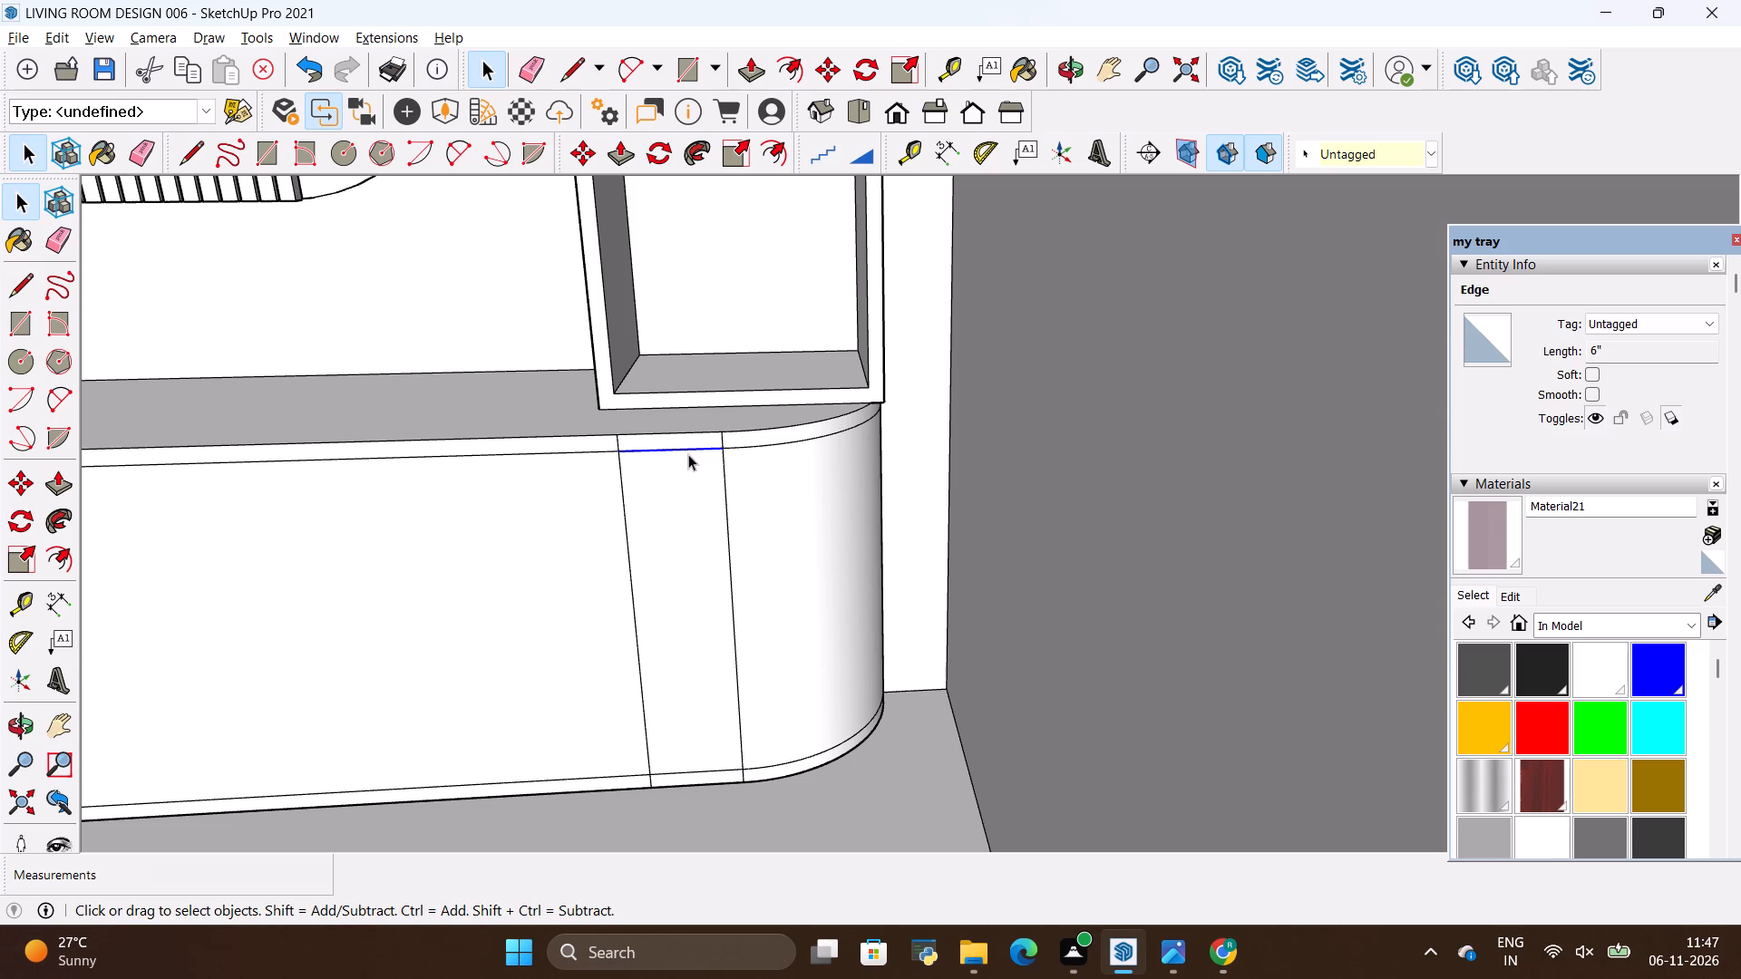
Draw a narrow rectangle, 1' 10" by about 15/16", along the inner vertical line of the flat section beside the opposite rounded end.
key("r")
left_click(619, 456)
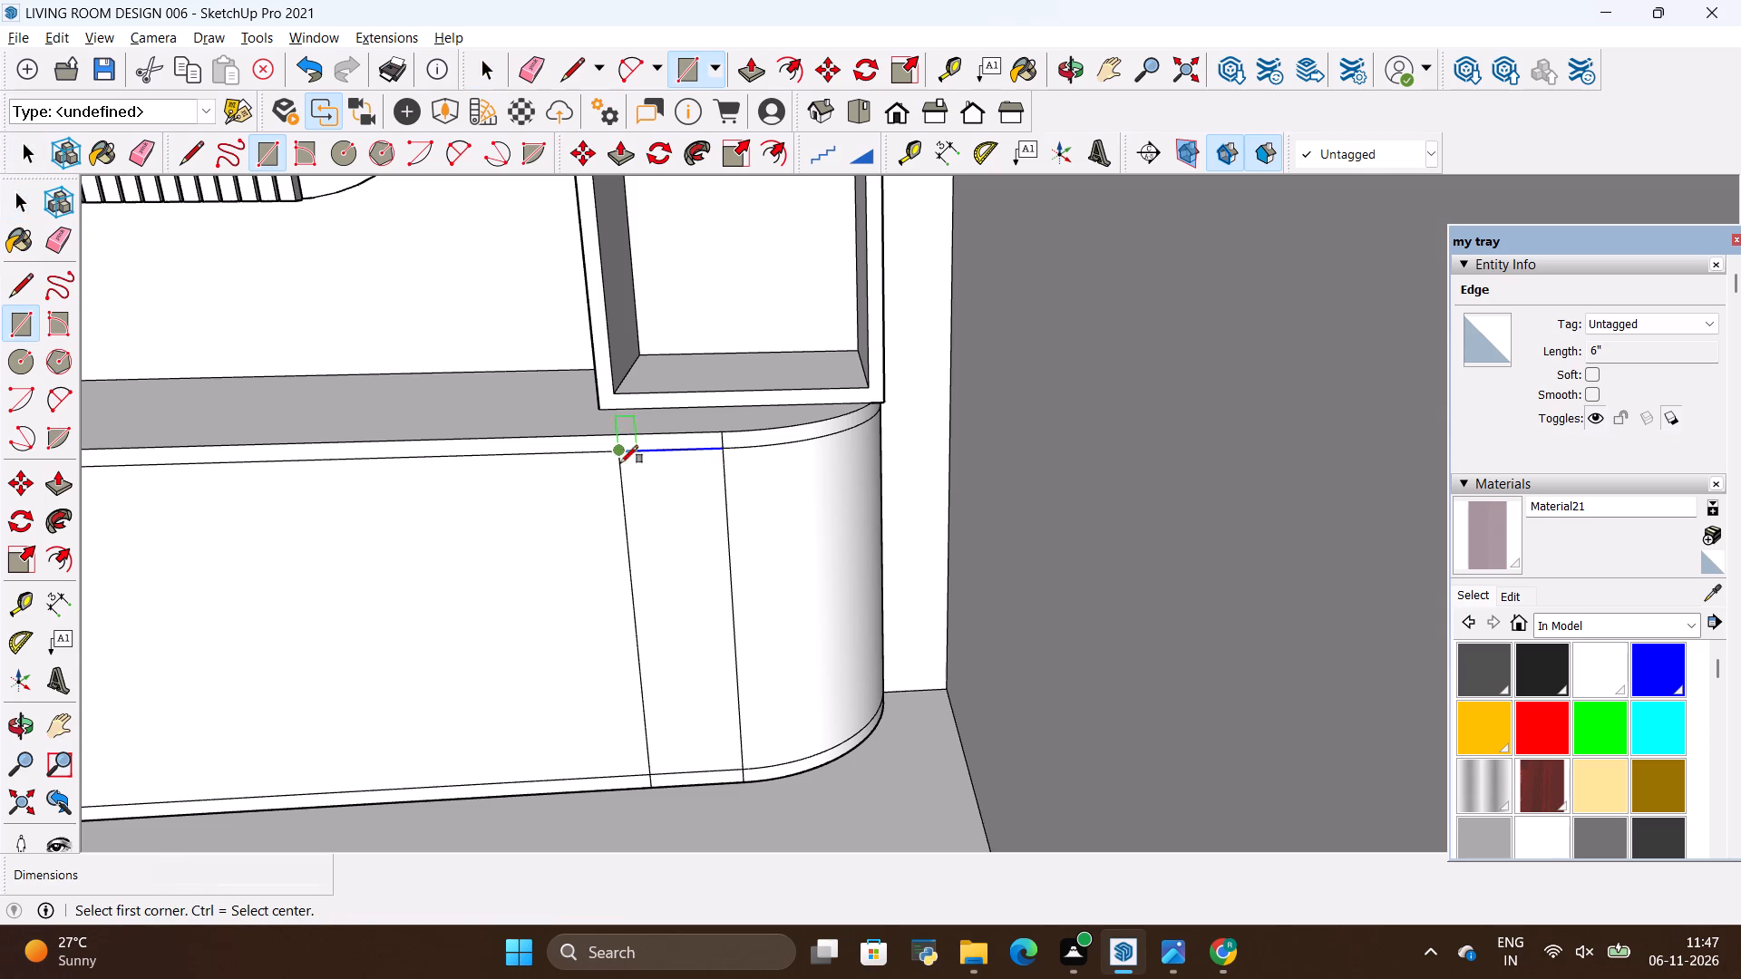
scroll(665, 778, "up", 4)
left_click(665, 778)
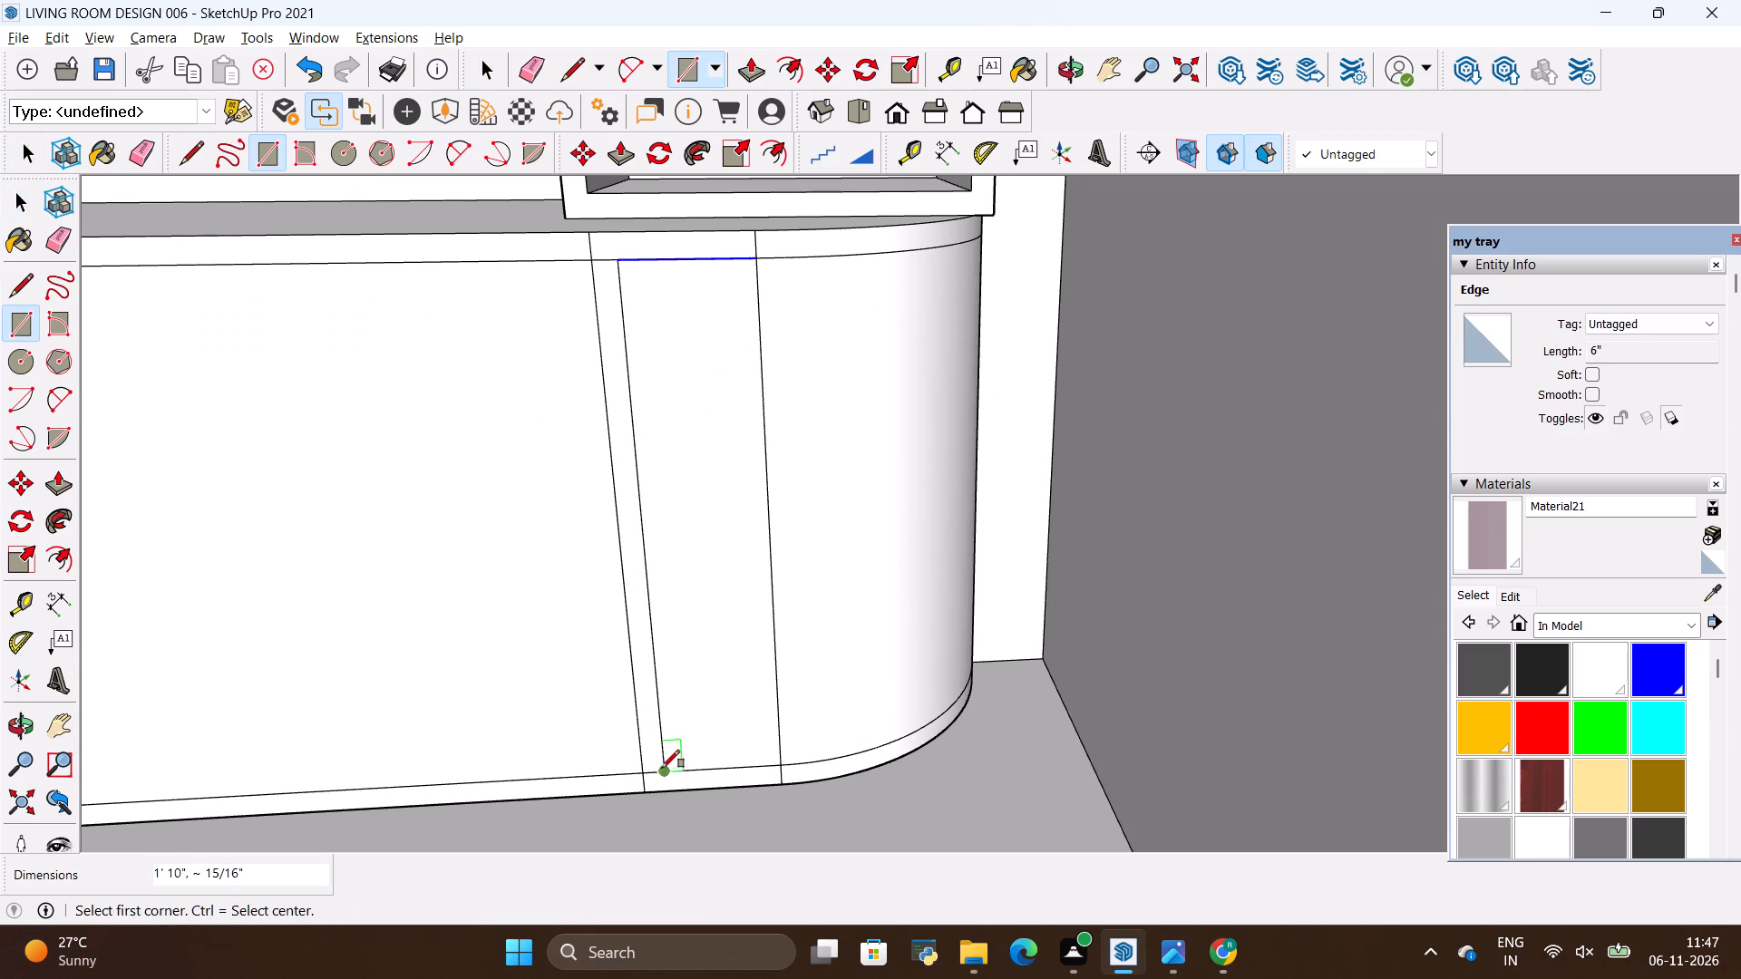
left_click(615, 267)
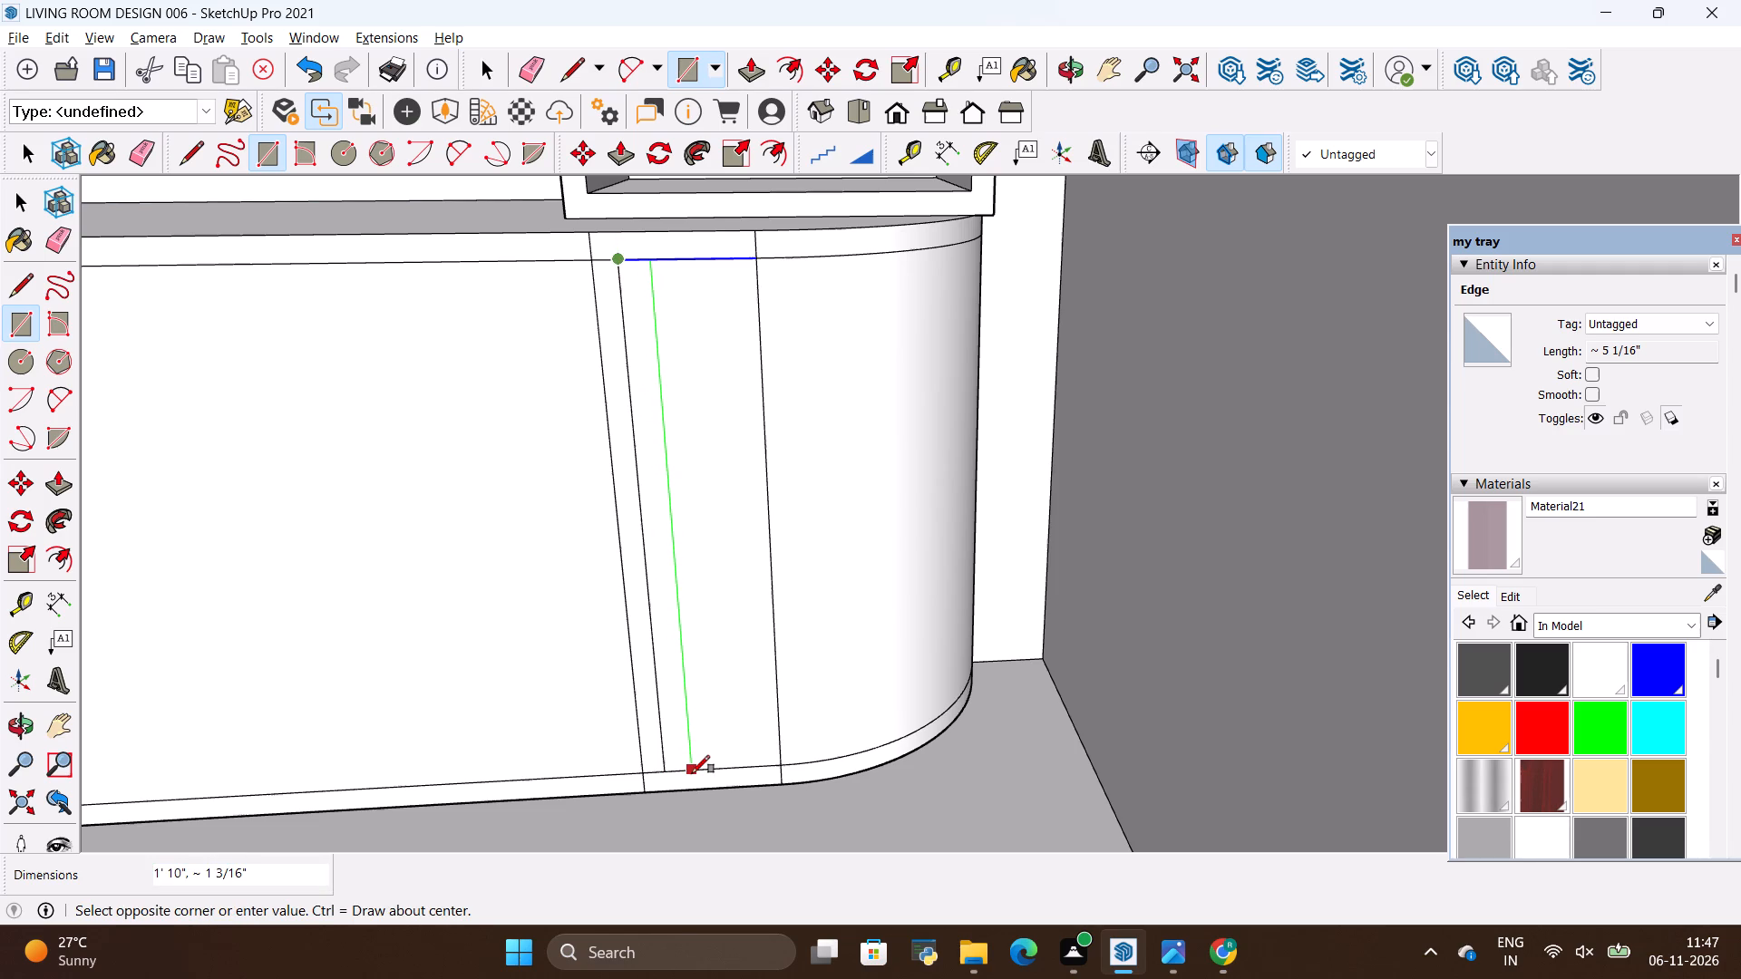
key("Escape")
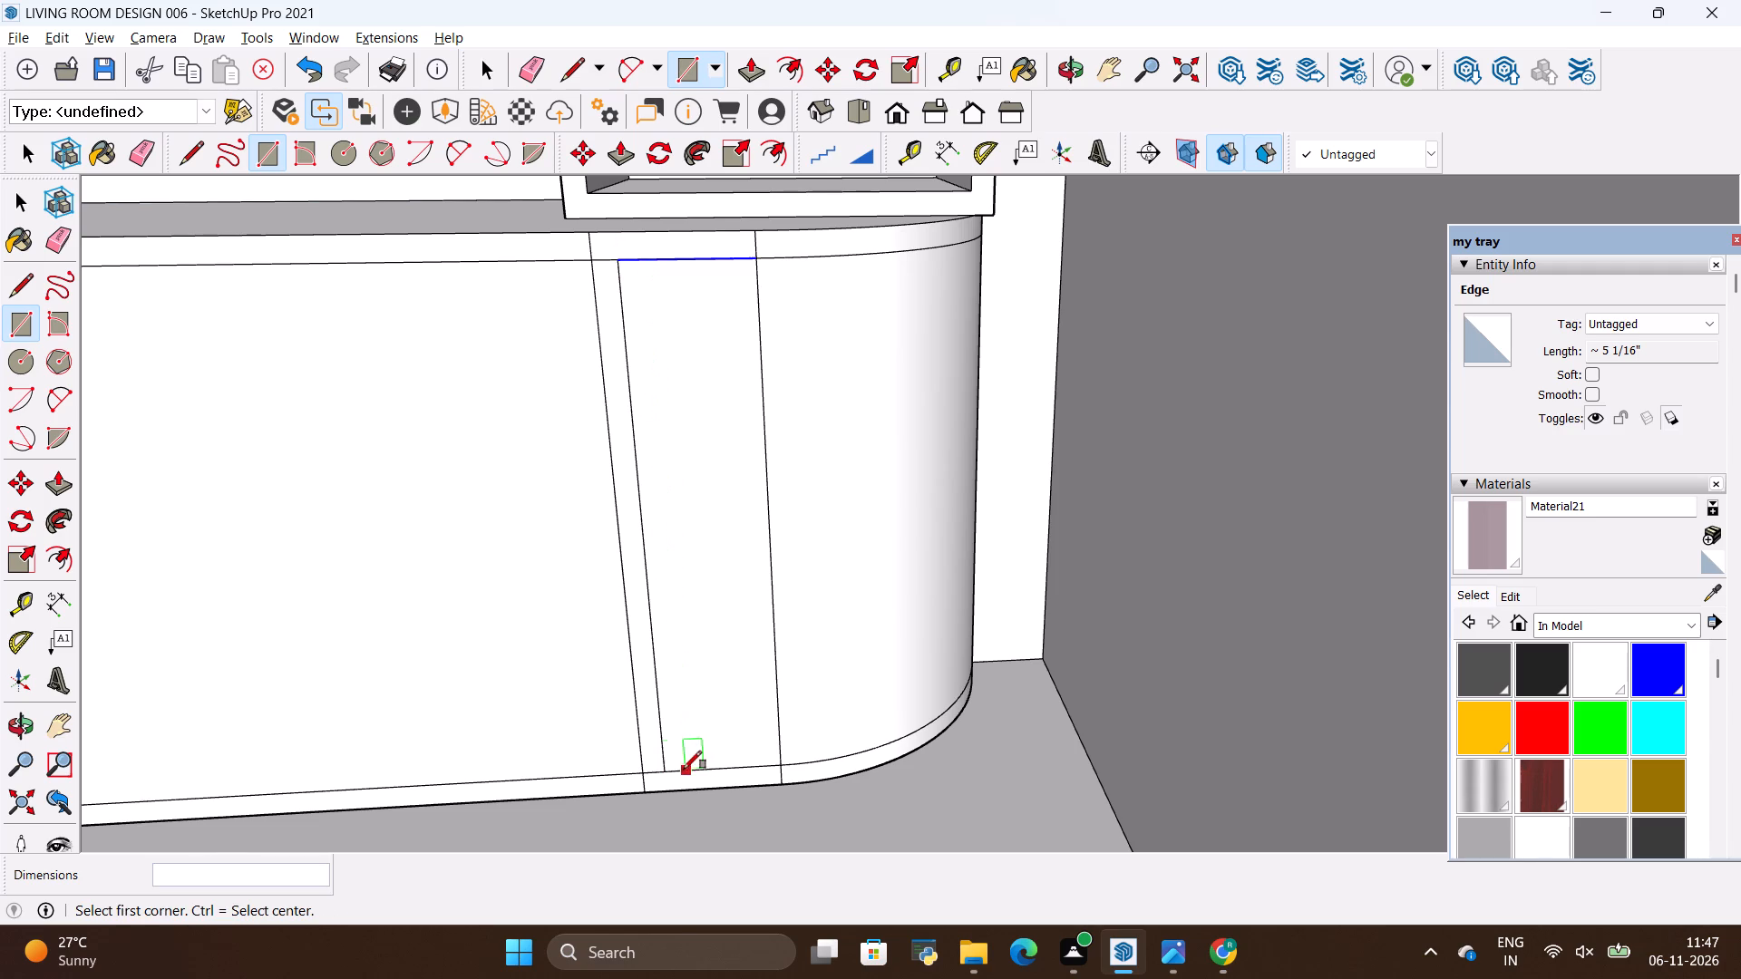
Copy the narrow flute strip about 15/16" toward the rounded end, directly beside the original.
scroll(645, 441, "up", 3)
key("space")
double_click(604, 431)
scroll(641, 519, "down", 4)
key("m")
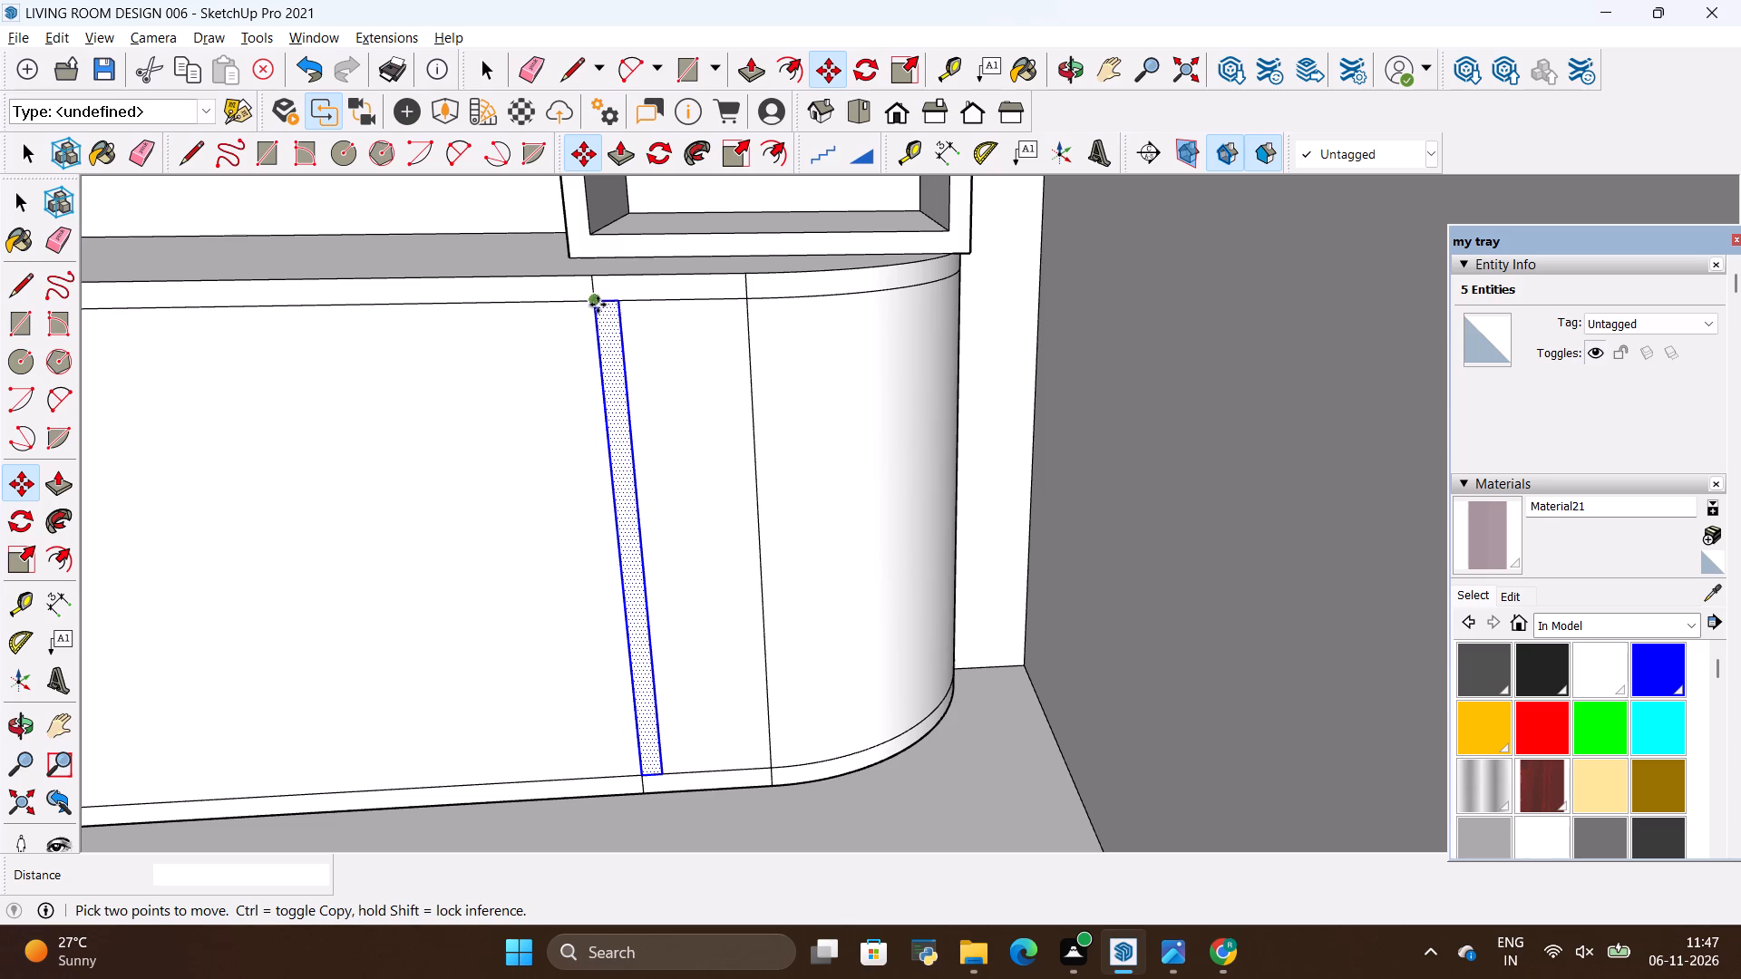
left_click(588, 305, "ctrl")
left_click(627, 304)
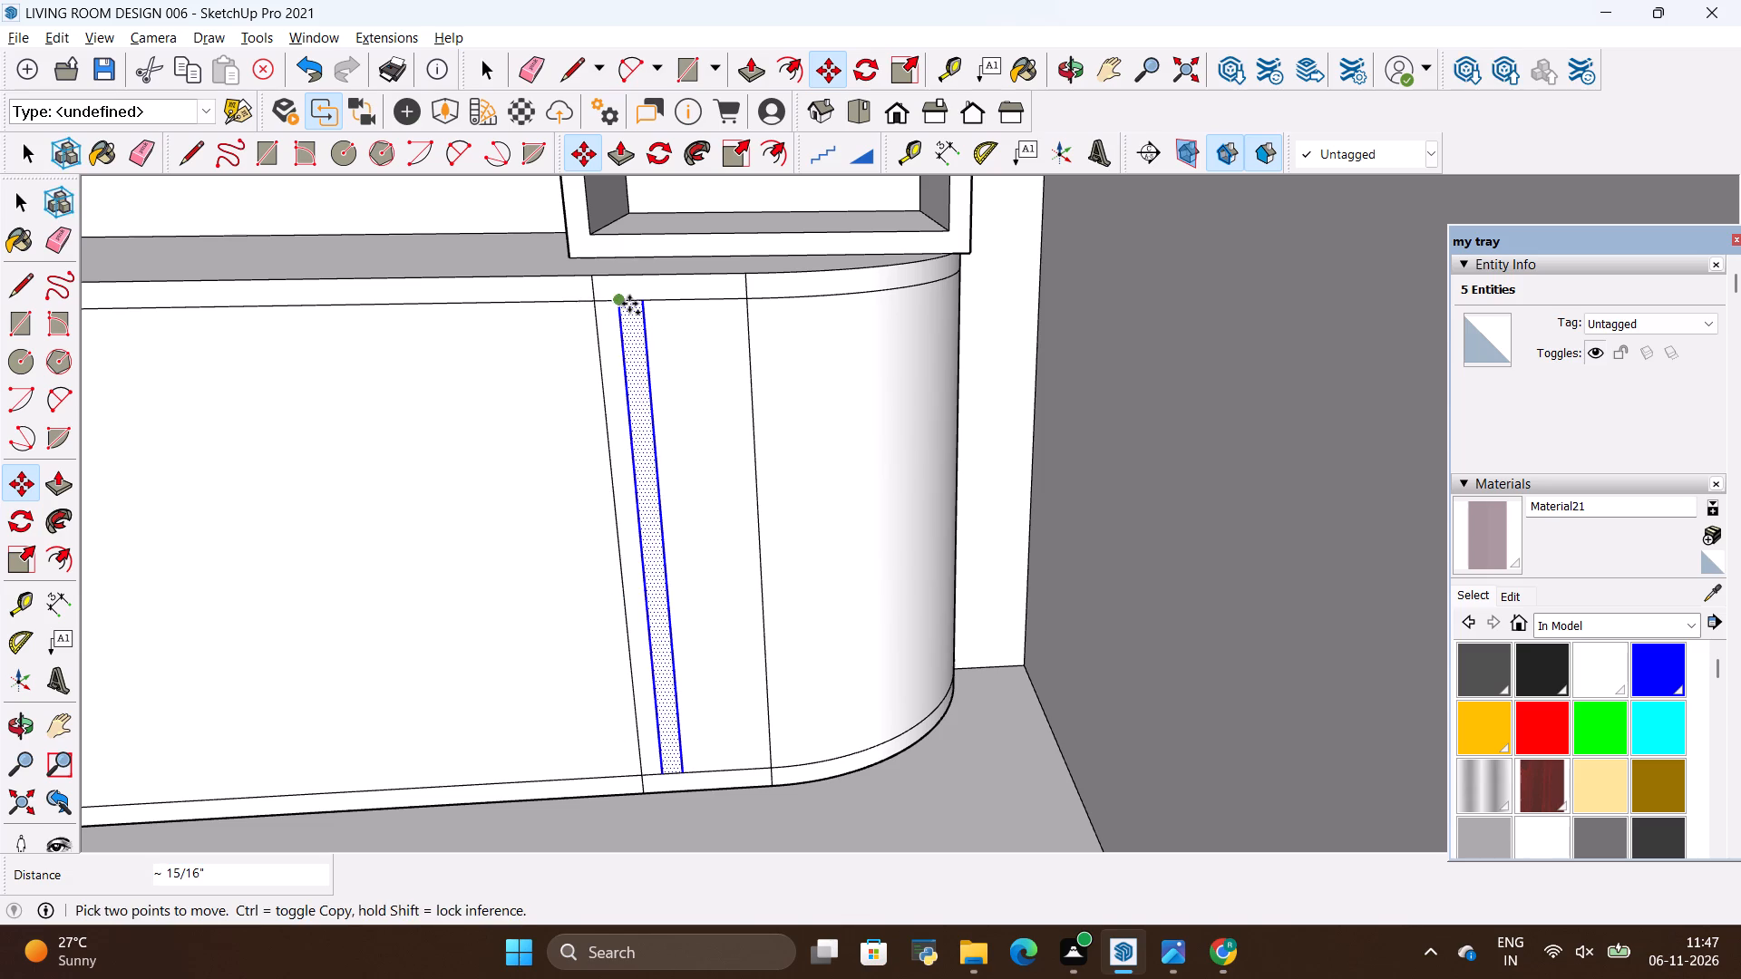
left_click(629, 304, "ctrl")
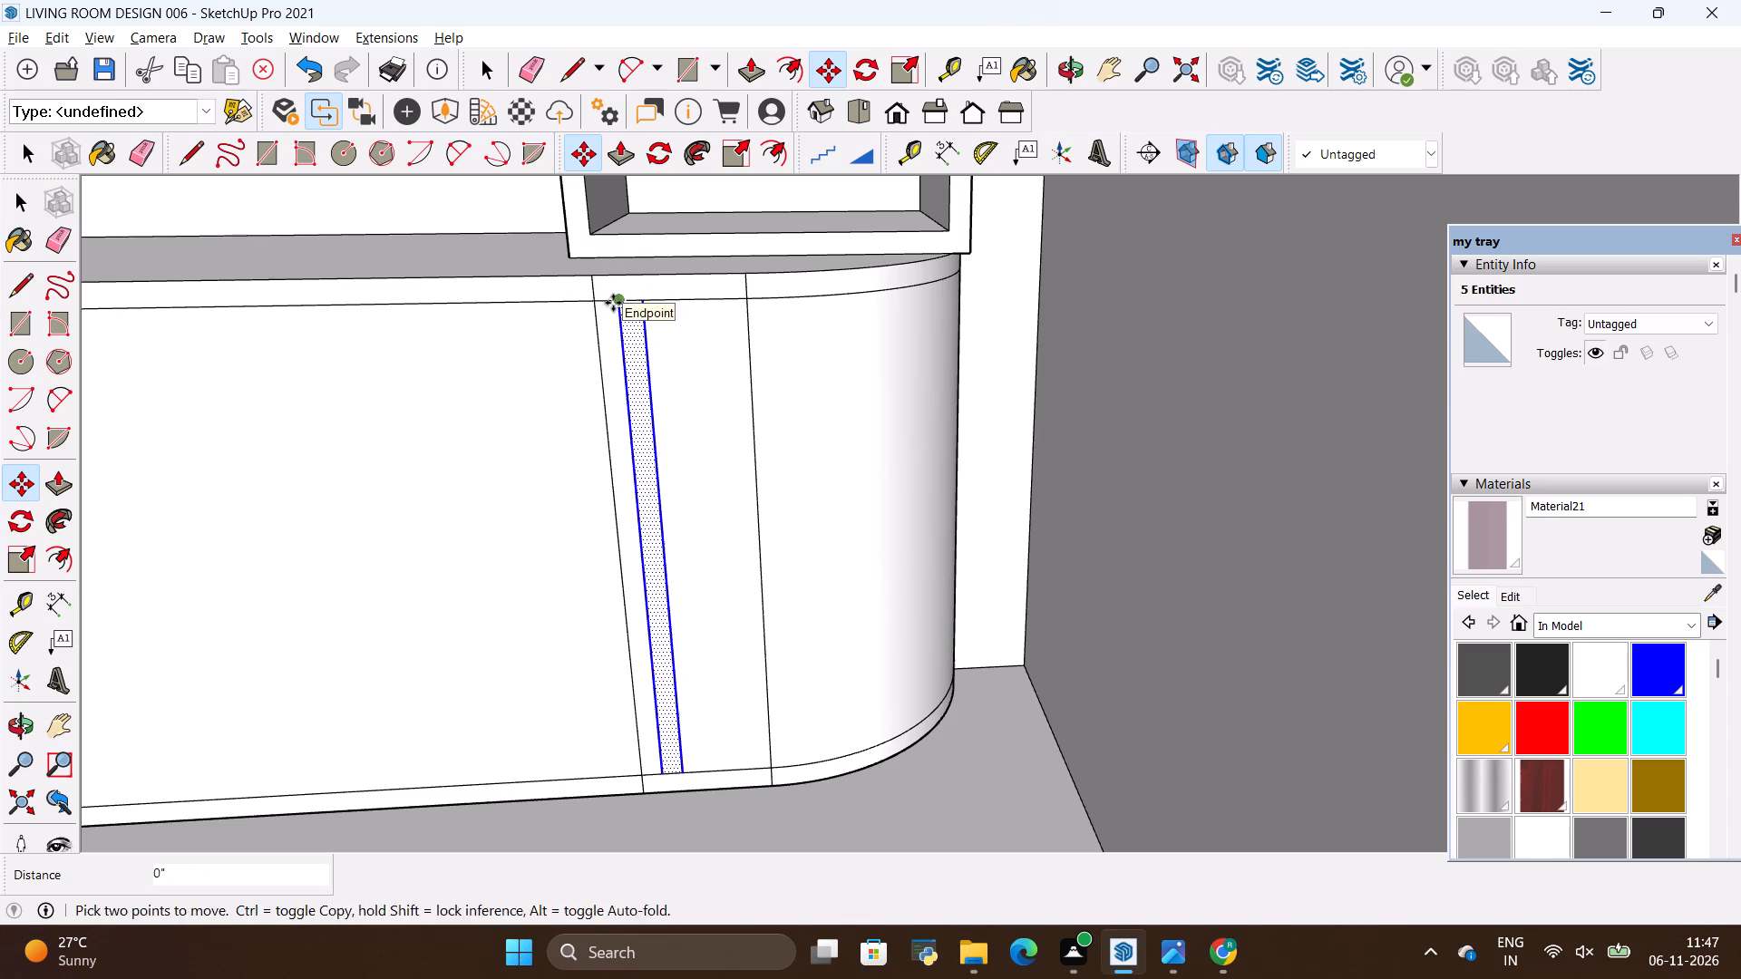
left_click(613, 303, "ctrl")
Add four more side-by-side copies of the flute strip at about 15/16" spacing across the flat section toward the rounded end.
key("m")
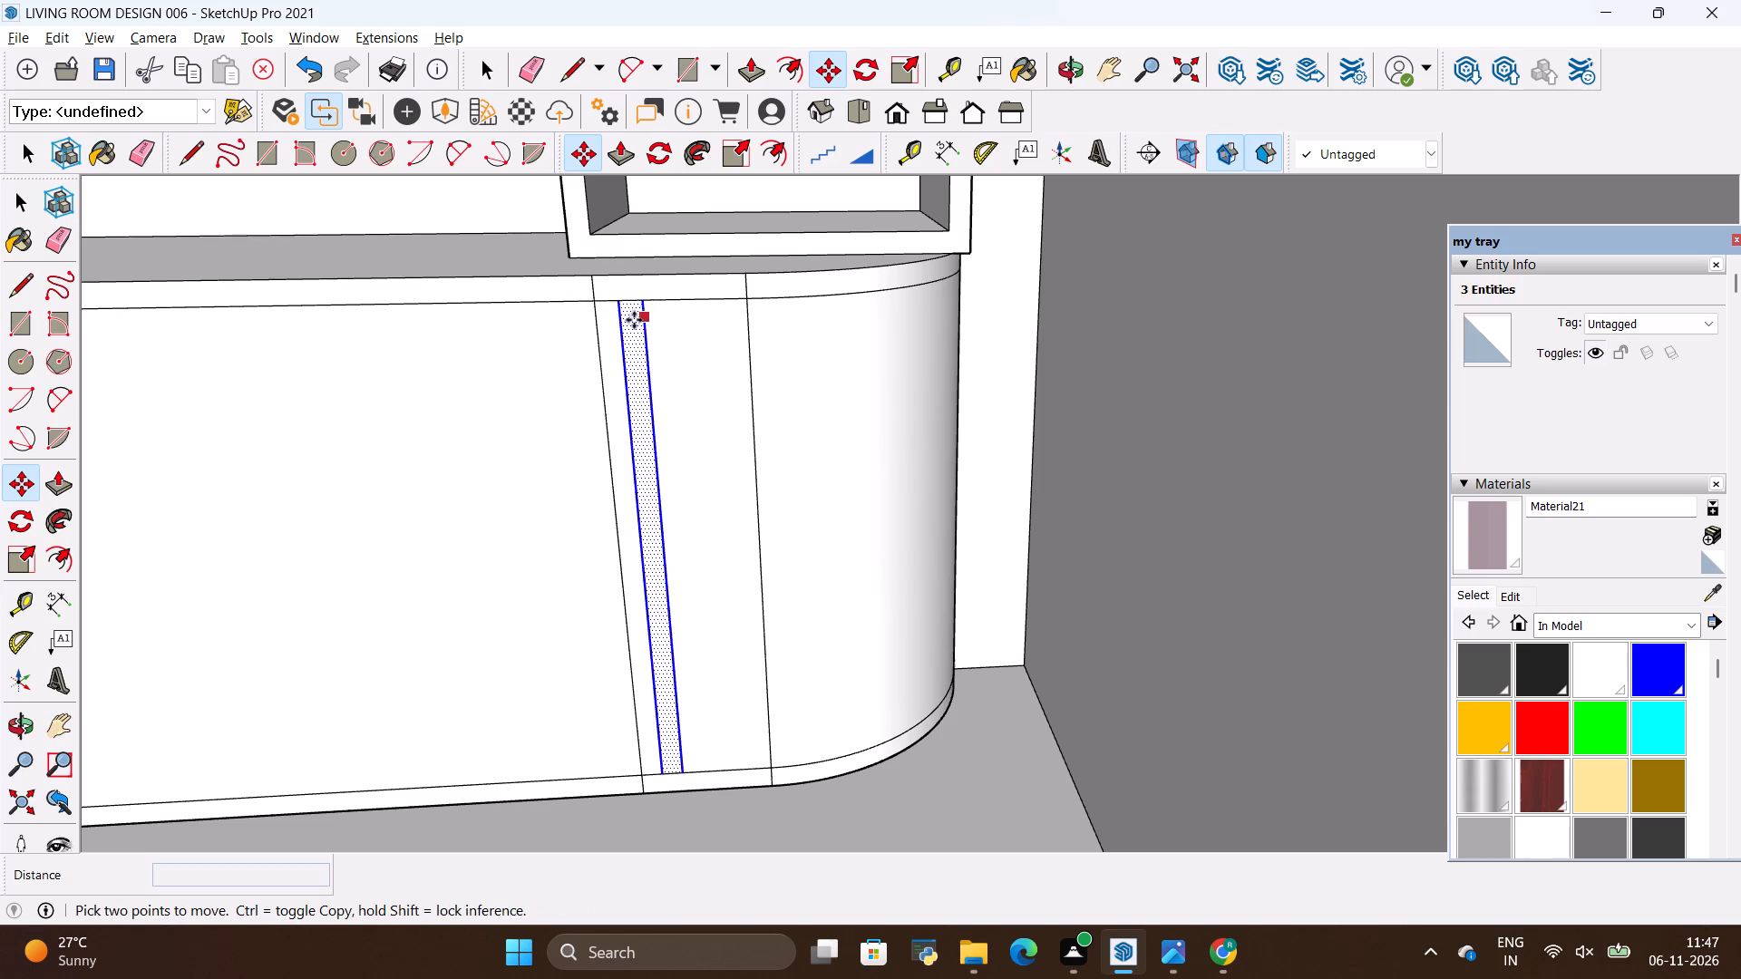
left_click(622, 301, "ctrl")
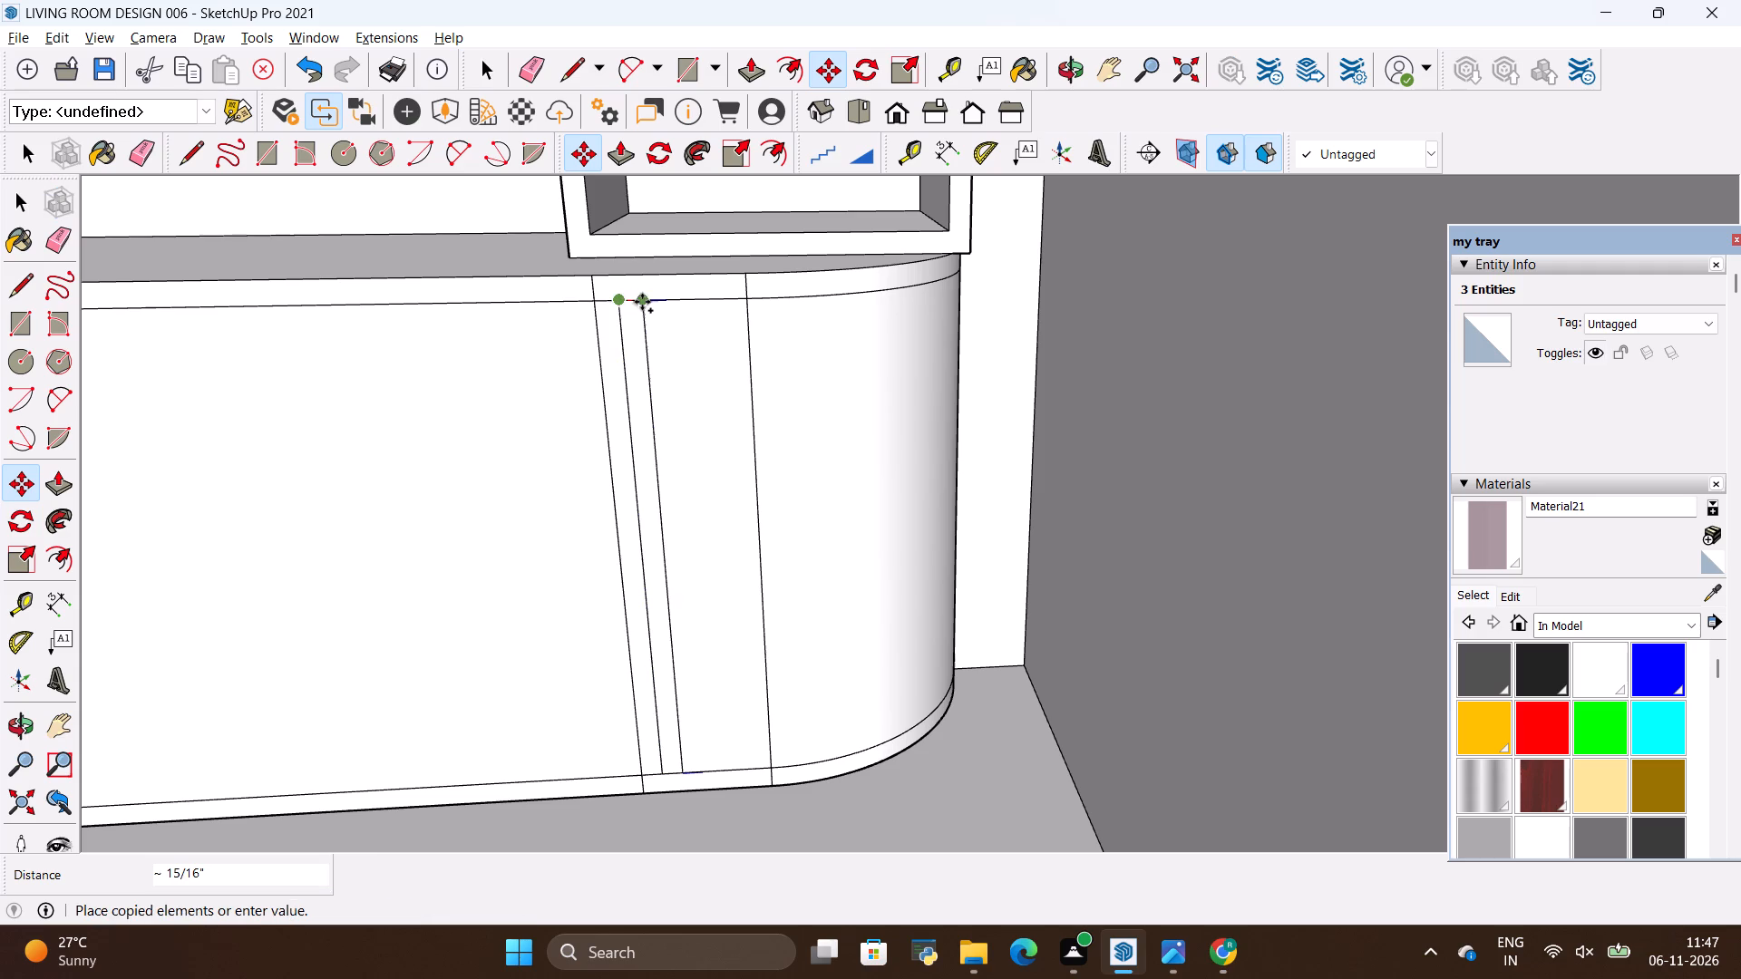
left_click(645, 302)
left_click(645, 302, "ctrl")
left_click(666, 300)
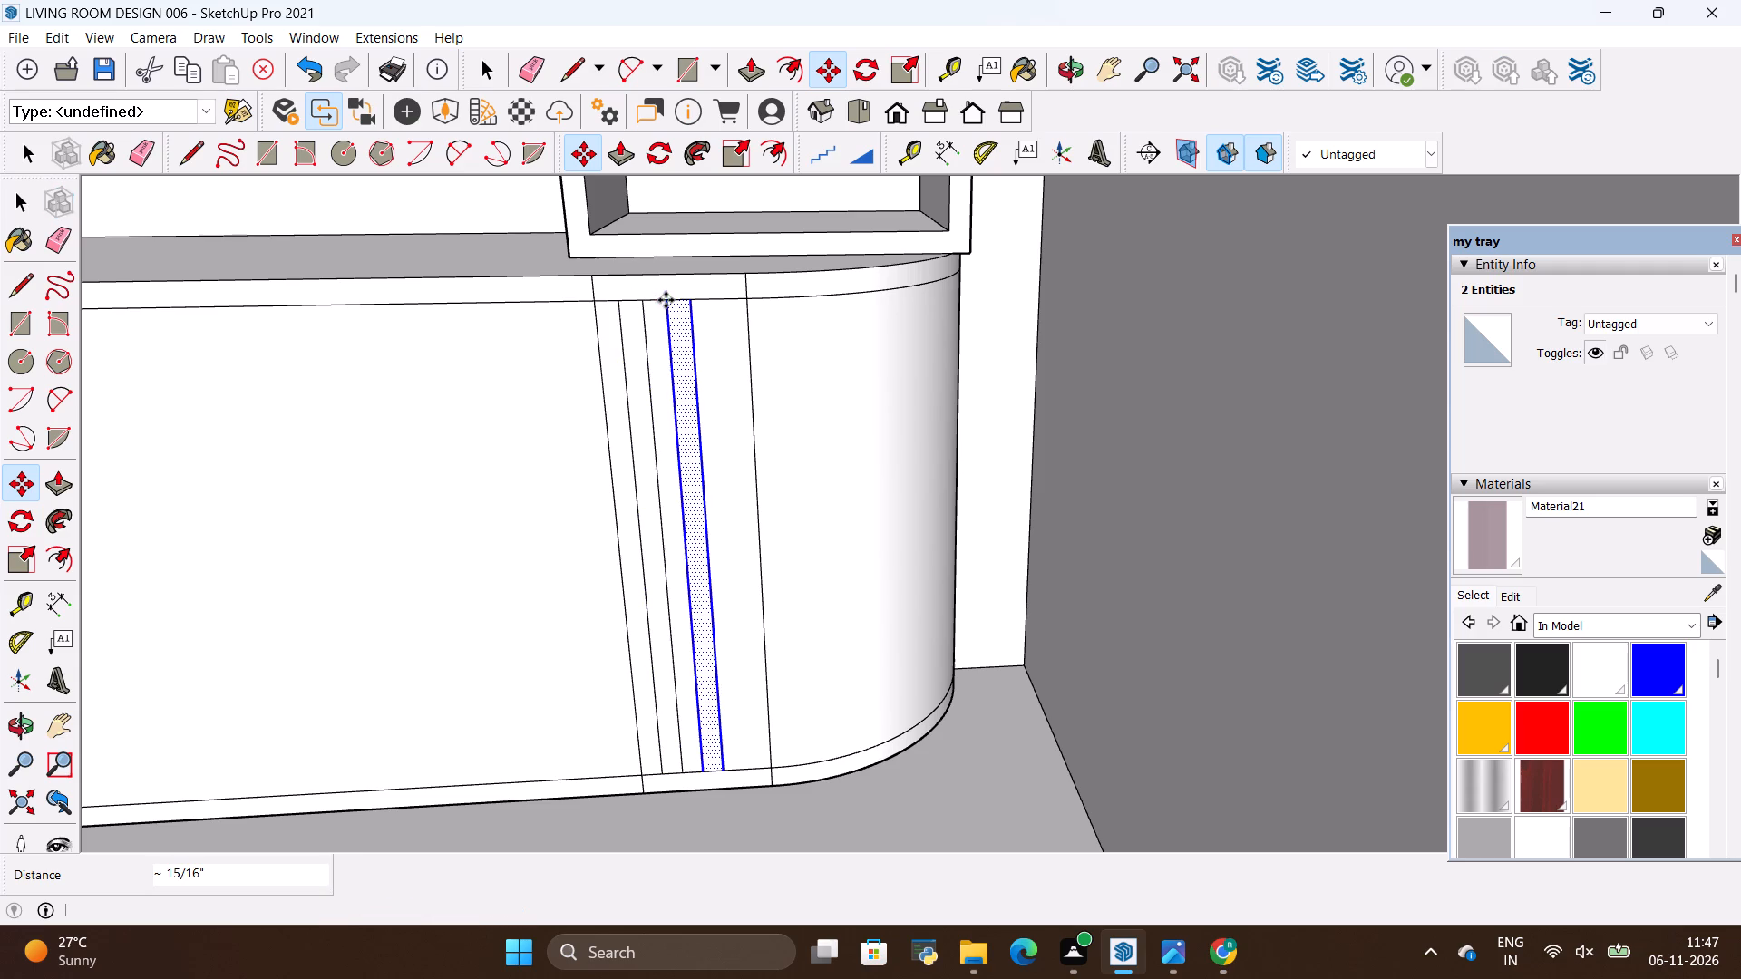
left_click(663, 298, "ctrl")
left_click(691, 298)
left_click(691, 298, "ctrl")
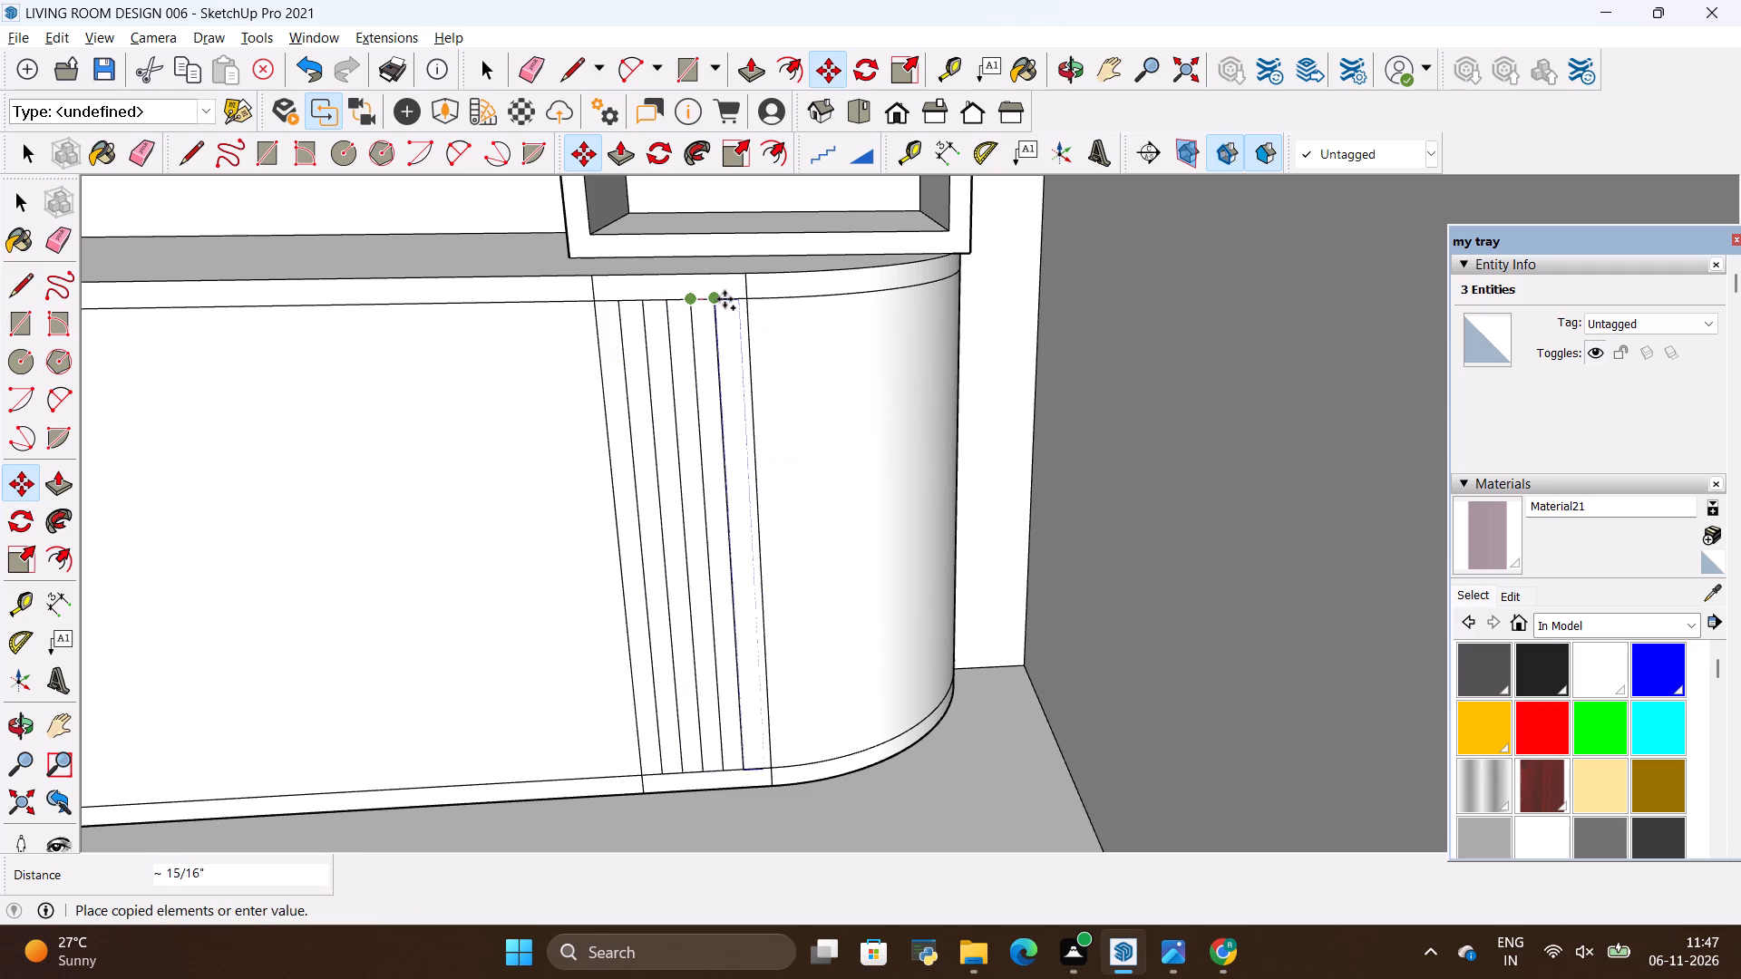
left_click(724, 299)
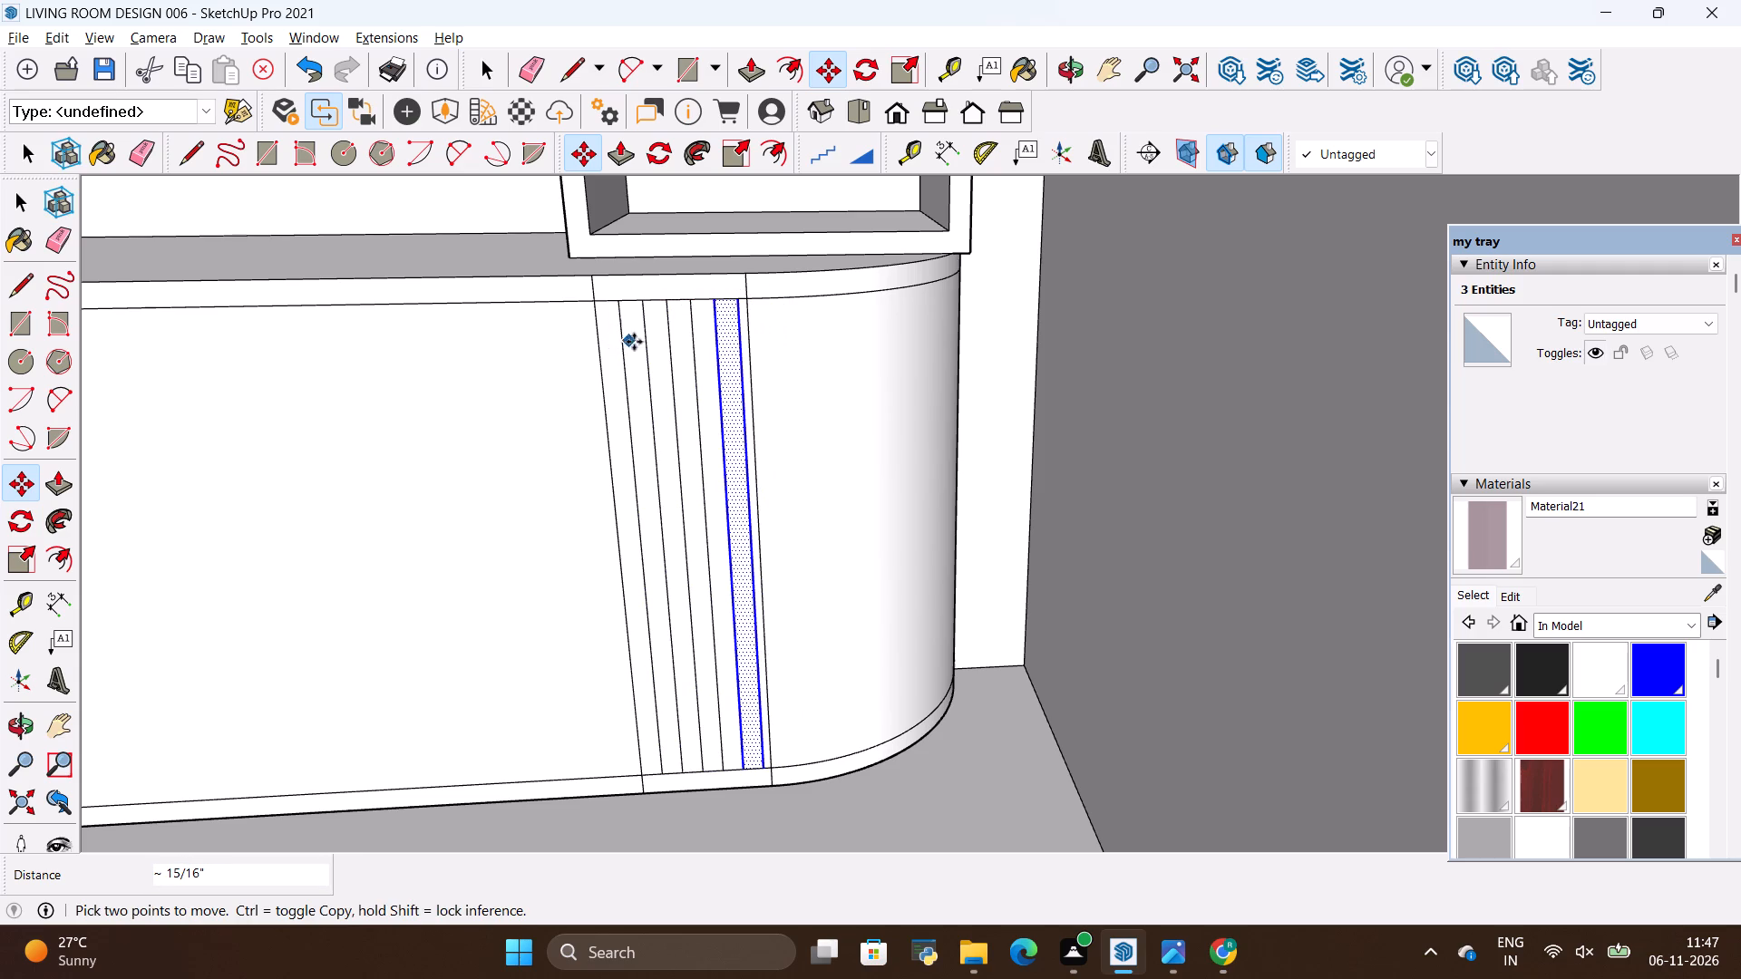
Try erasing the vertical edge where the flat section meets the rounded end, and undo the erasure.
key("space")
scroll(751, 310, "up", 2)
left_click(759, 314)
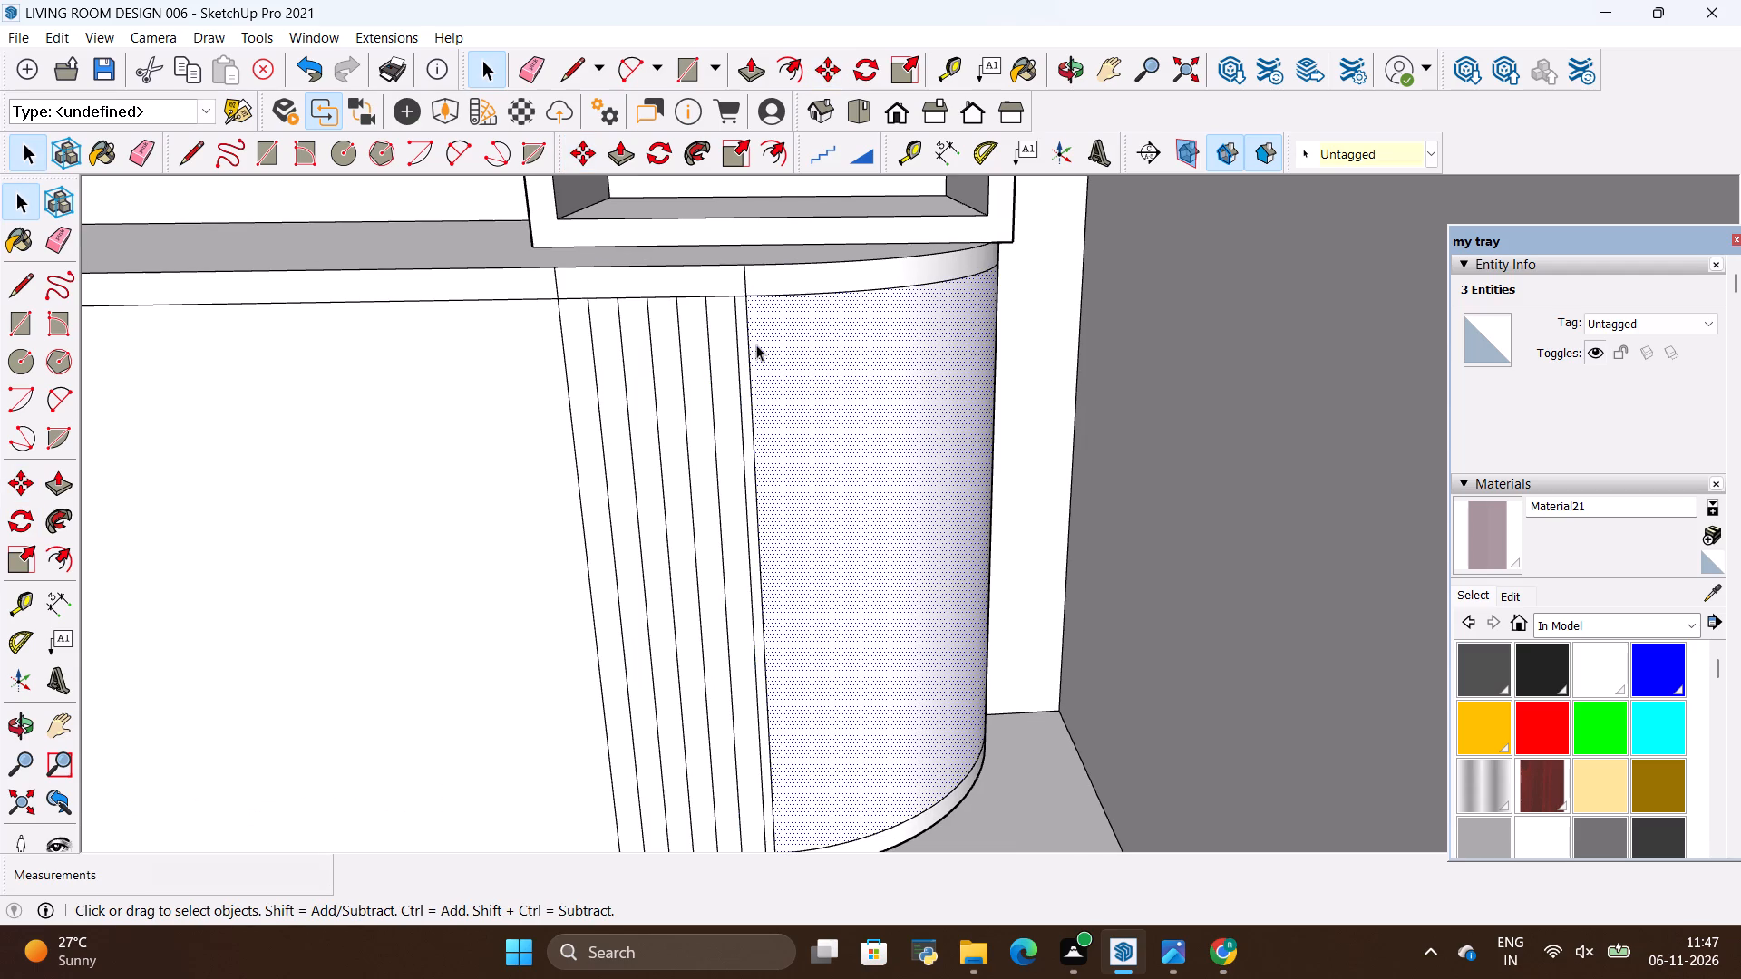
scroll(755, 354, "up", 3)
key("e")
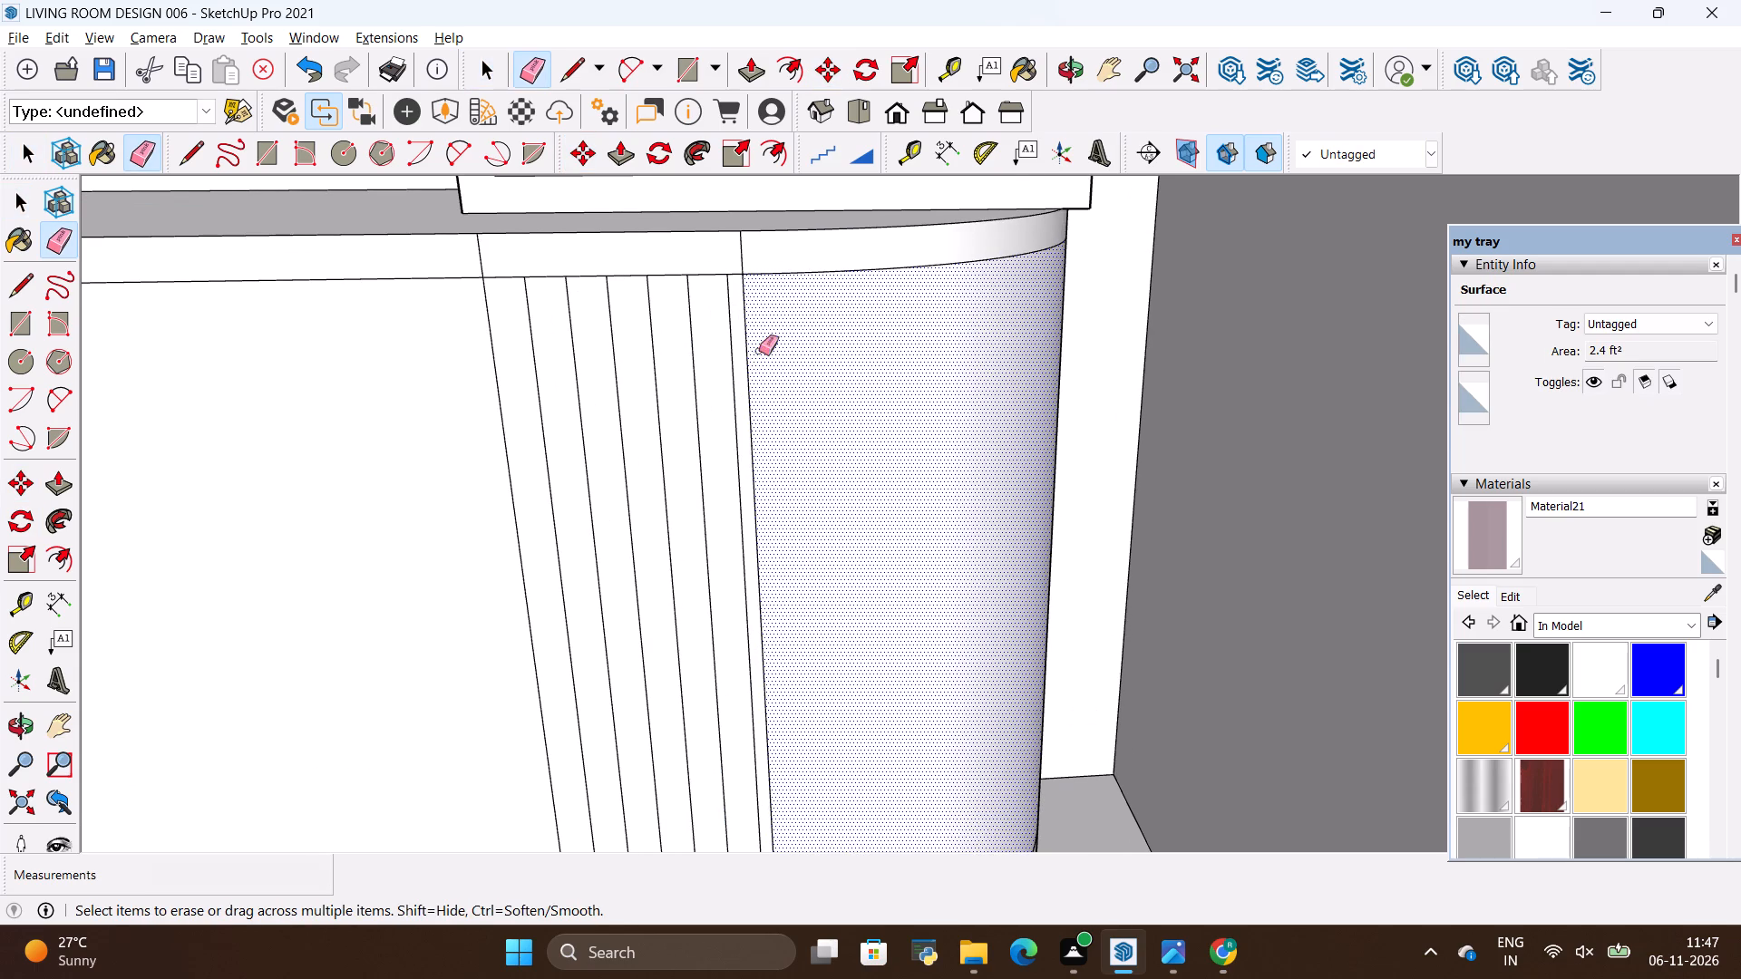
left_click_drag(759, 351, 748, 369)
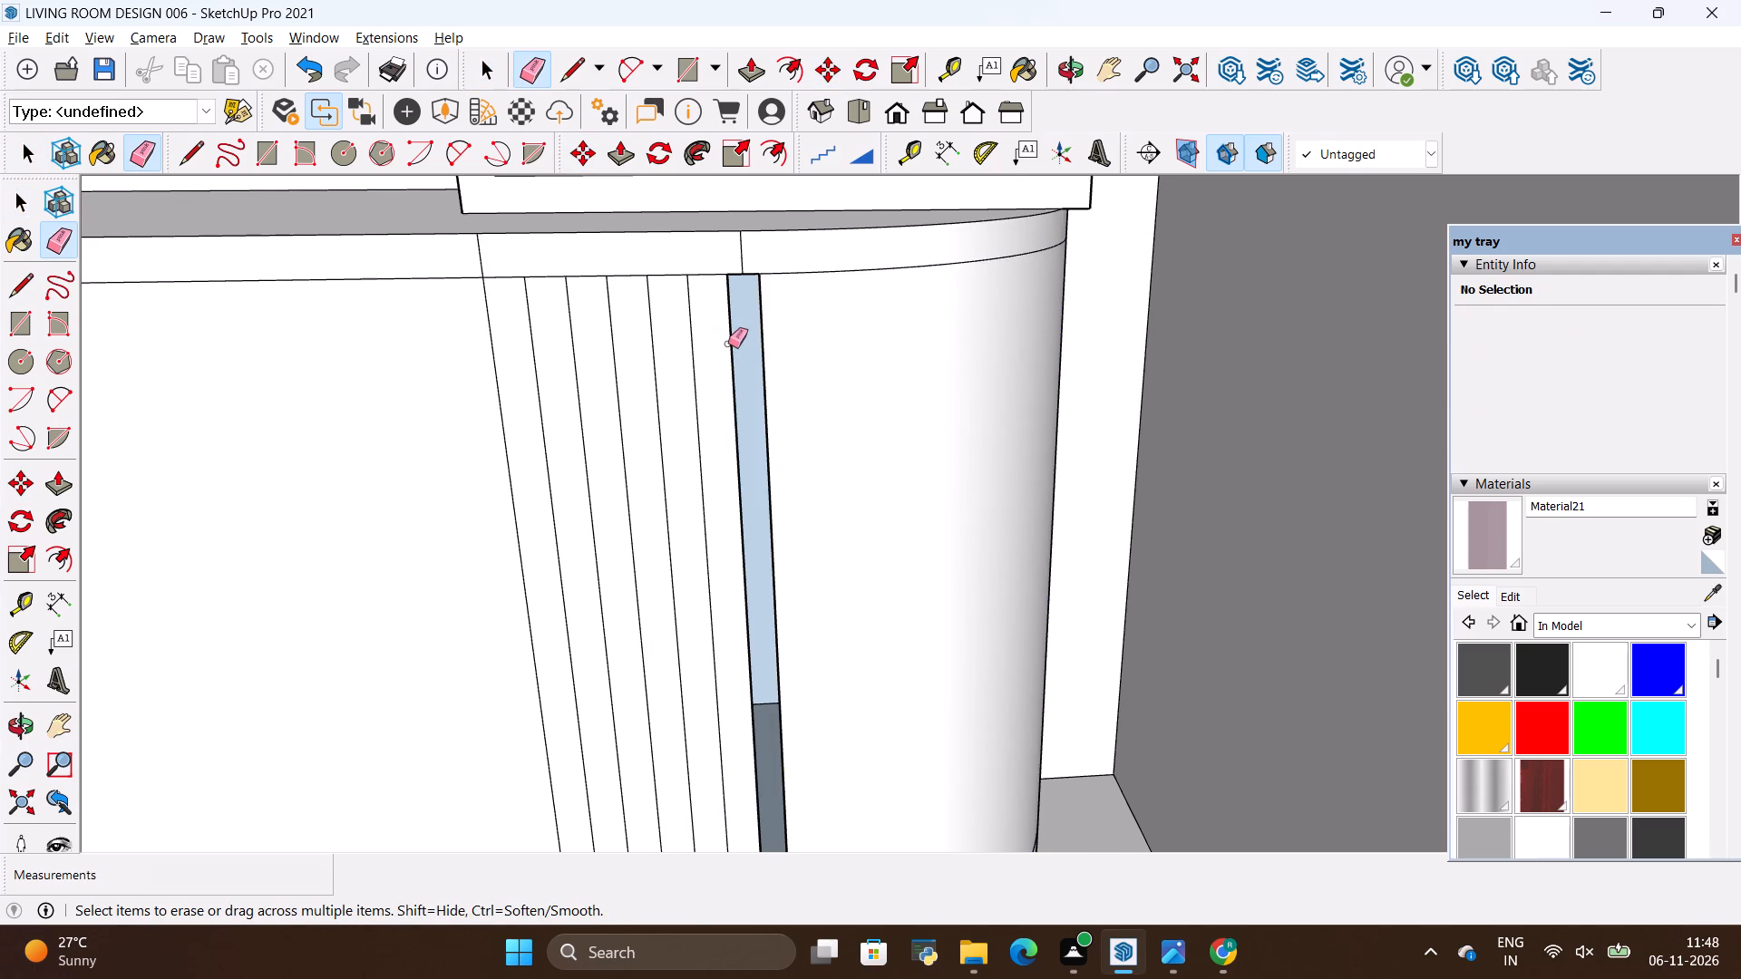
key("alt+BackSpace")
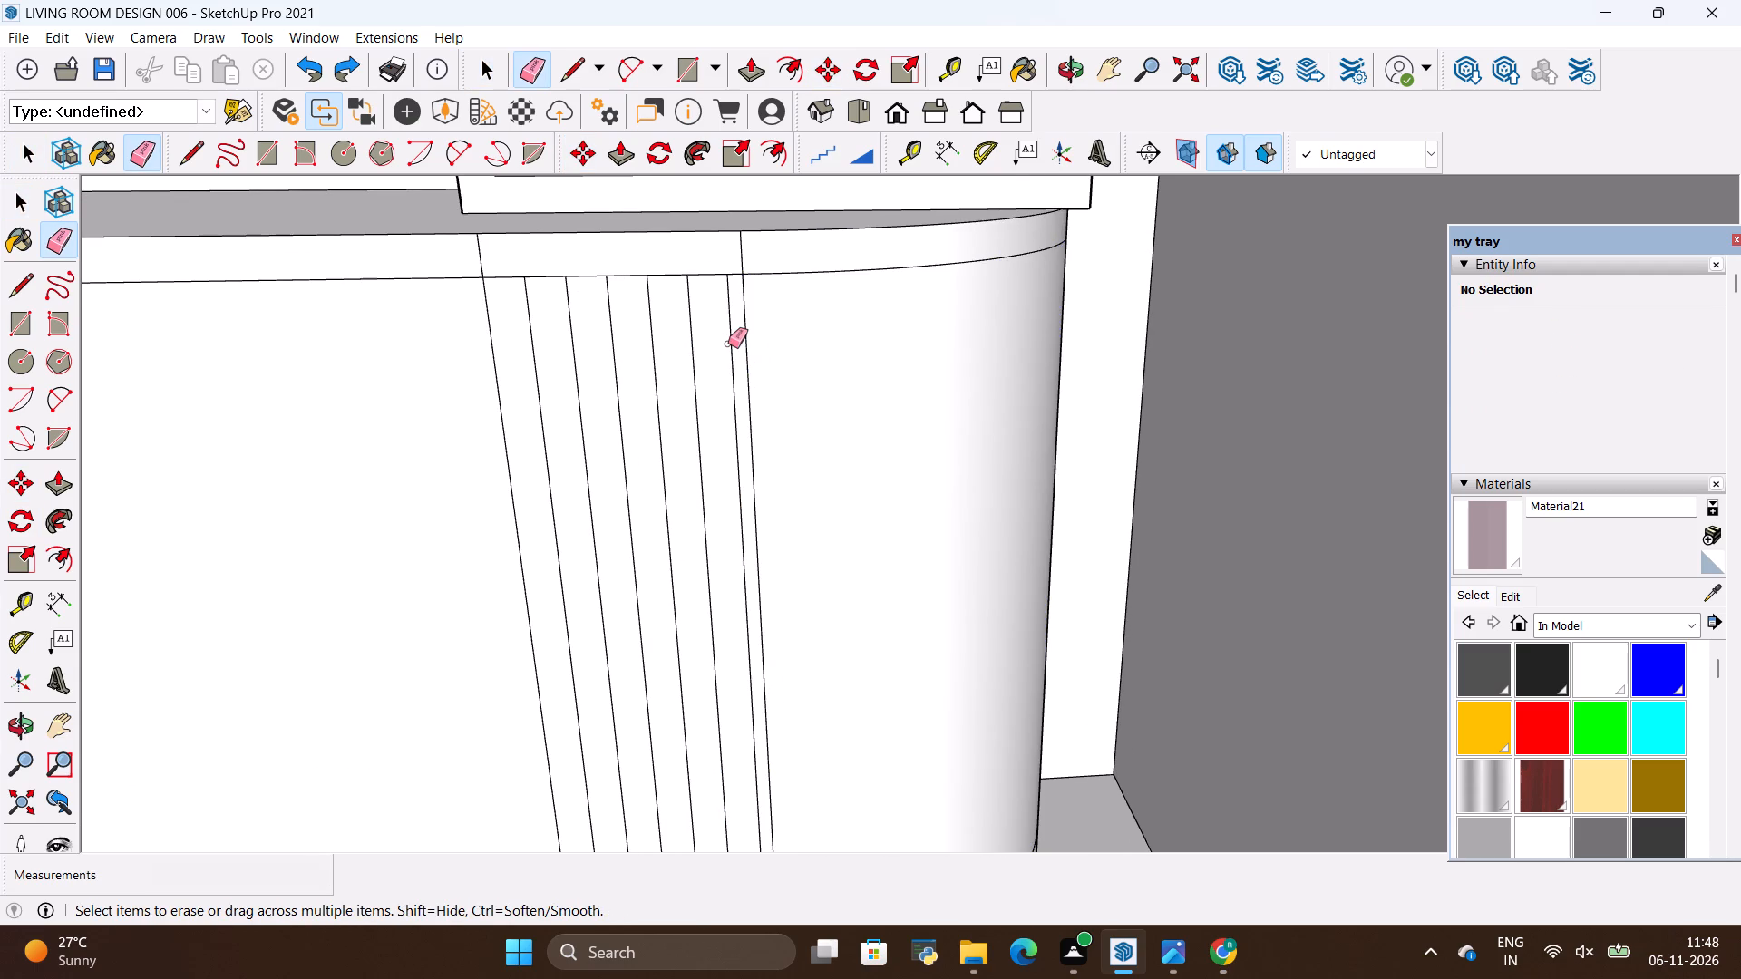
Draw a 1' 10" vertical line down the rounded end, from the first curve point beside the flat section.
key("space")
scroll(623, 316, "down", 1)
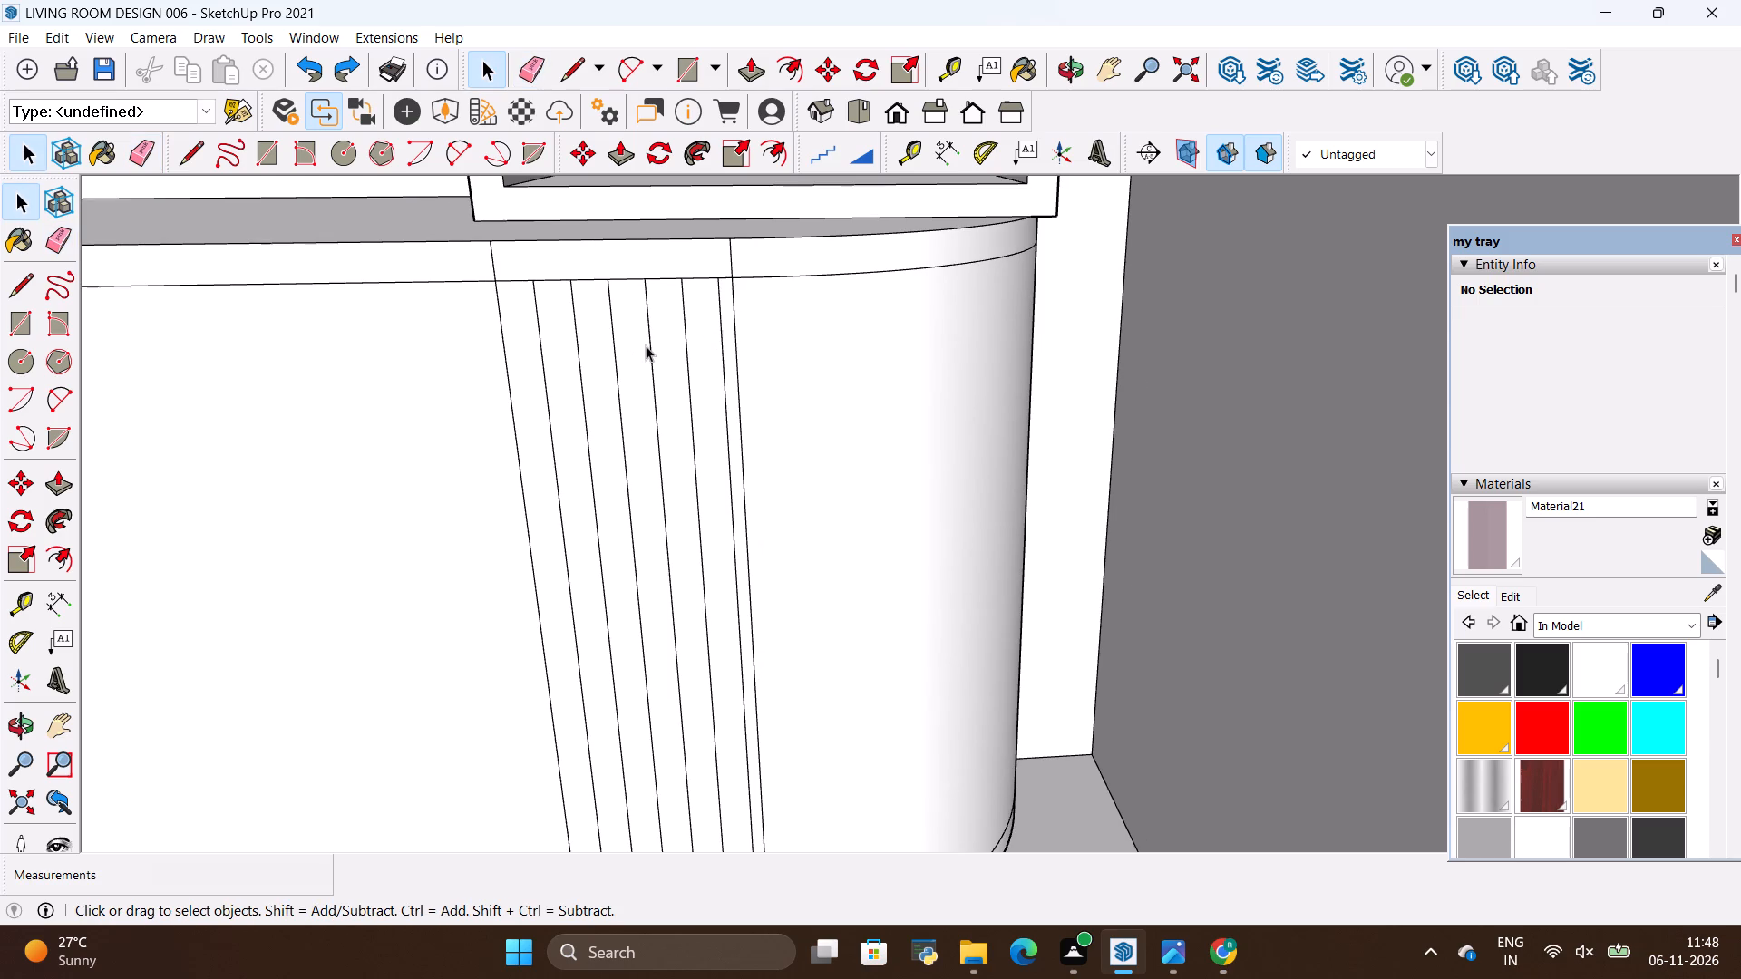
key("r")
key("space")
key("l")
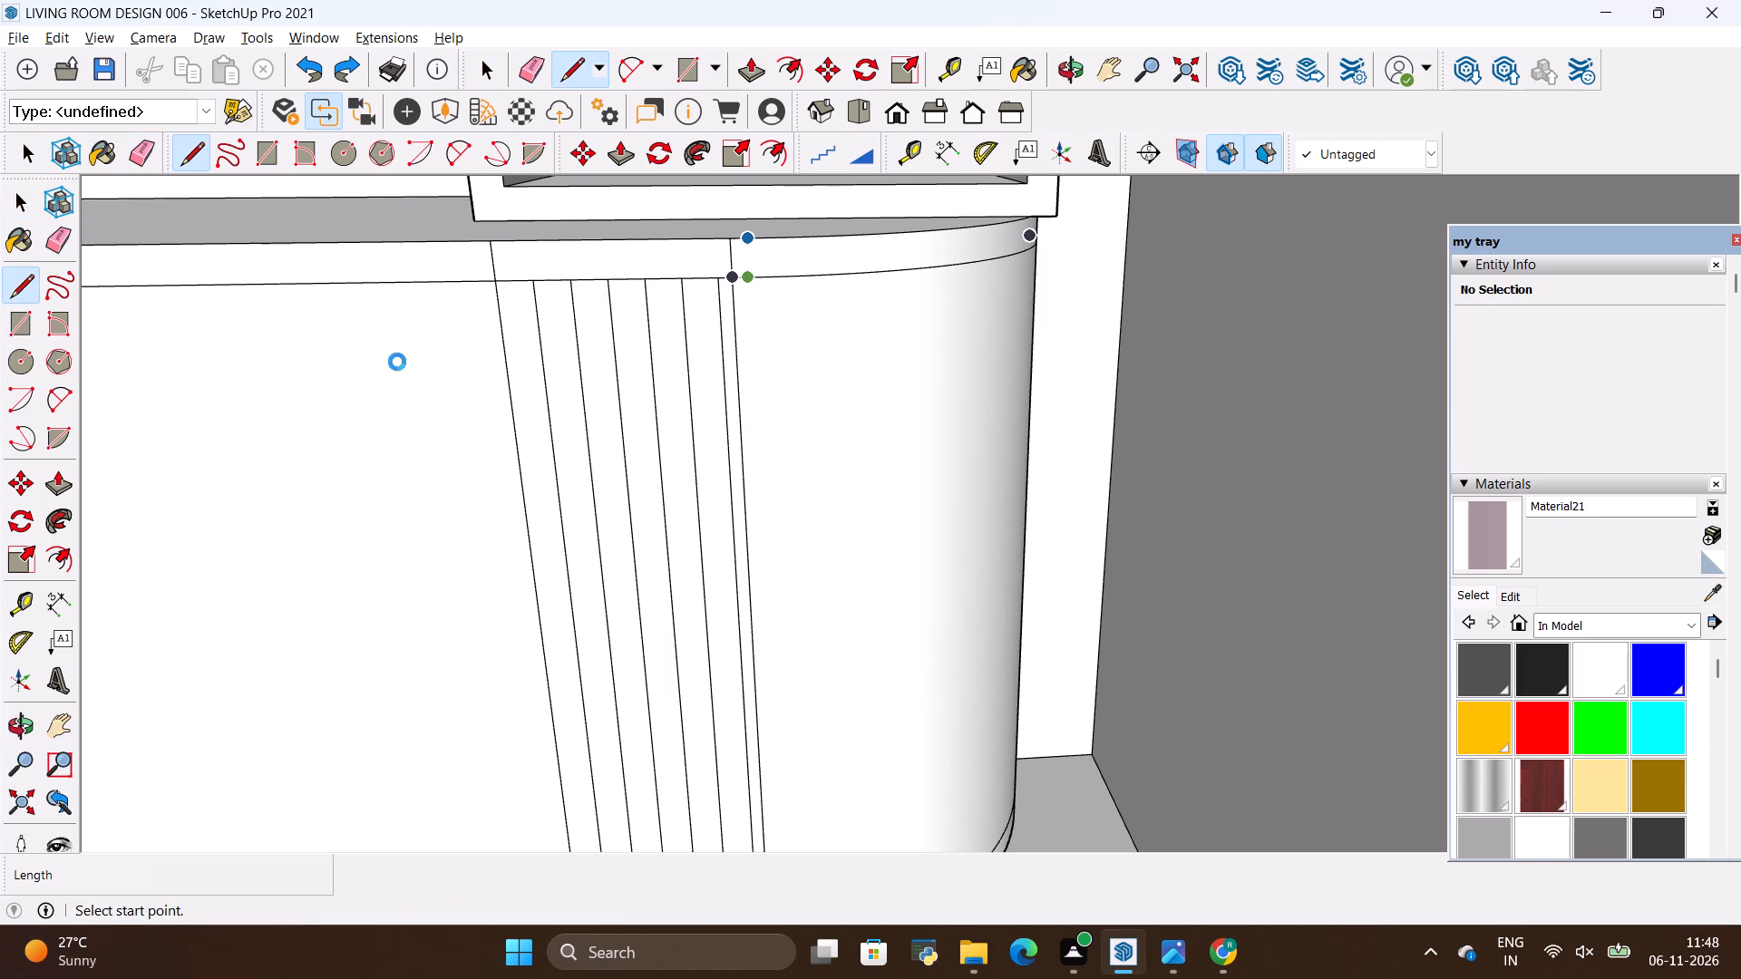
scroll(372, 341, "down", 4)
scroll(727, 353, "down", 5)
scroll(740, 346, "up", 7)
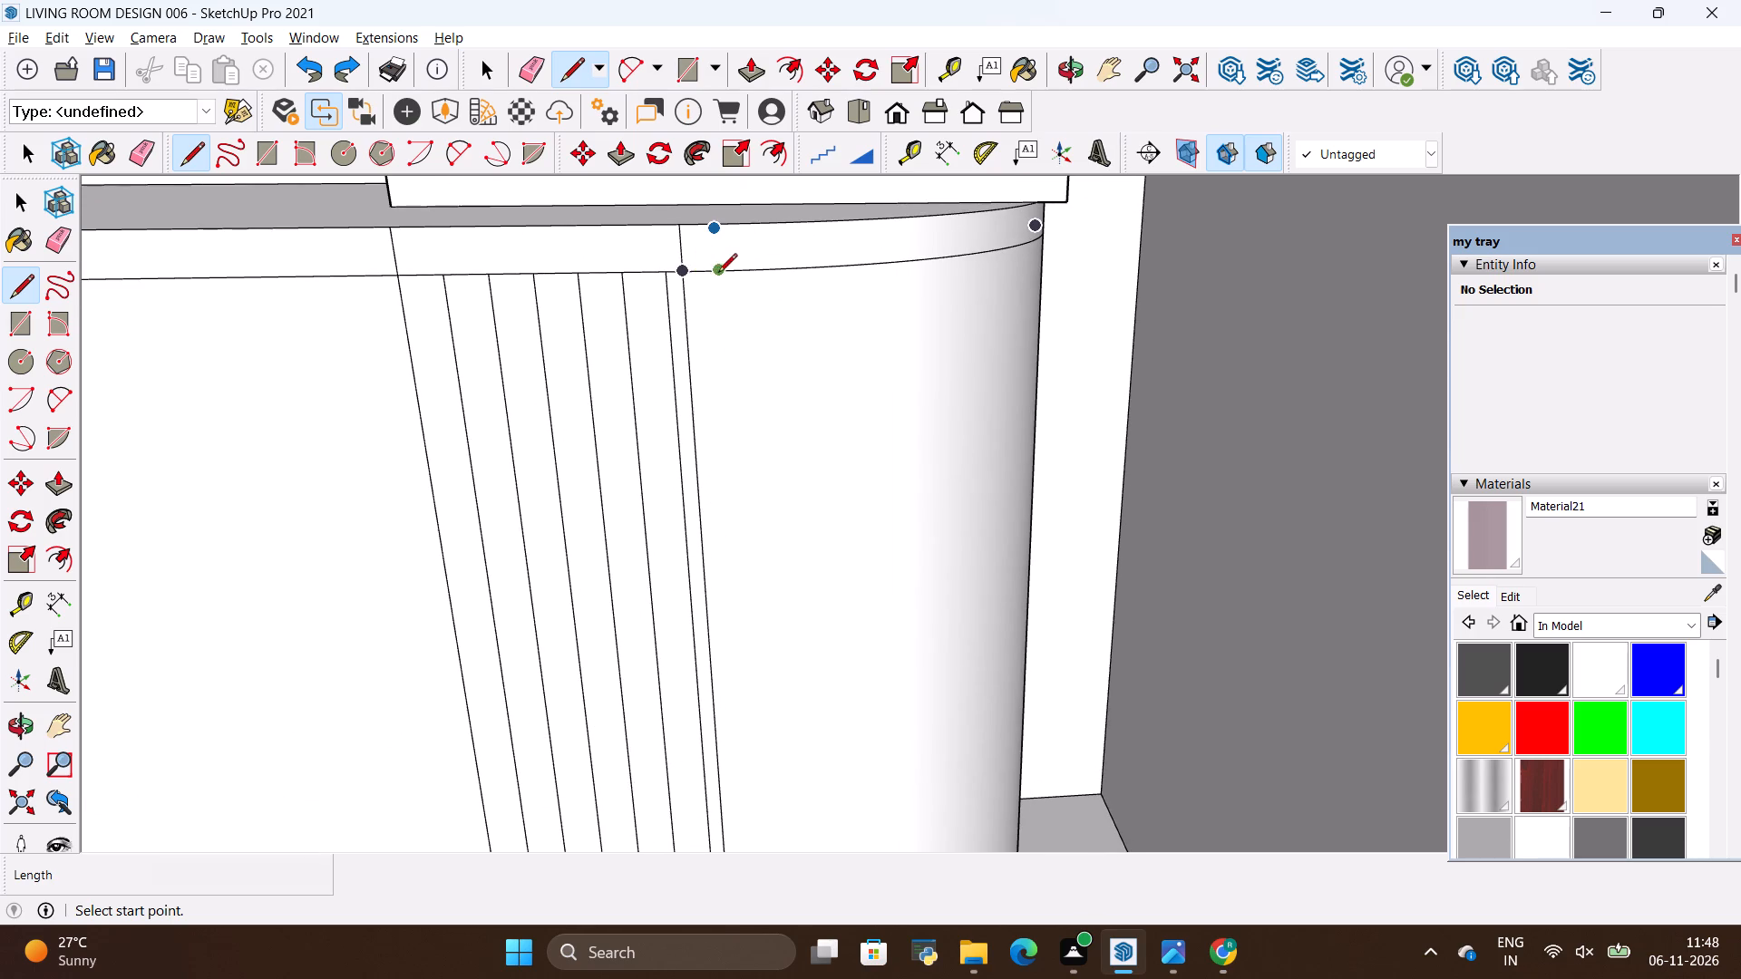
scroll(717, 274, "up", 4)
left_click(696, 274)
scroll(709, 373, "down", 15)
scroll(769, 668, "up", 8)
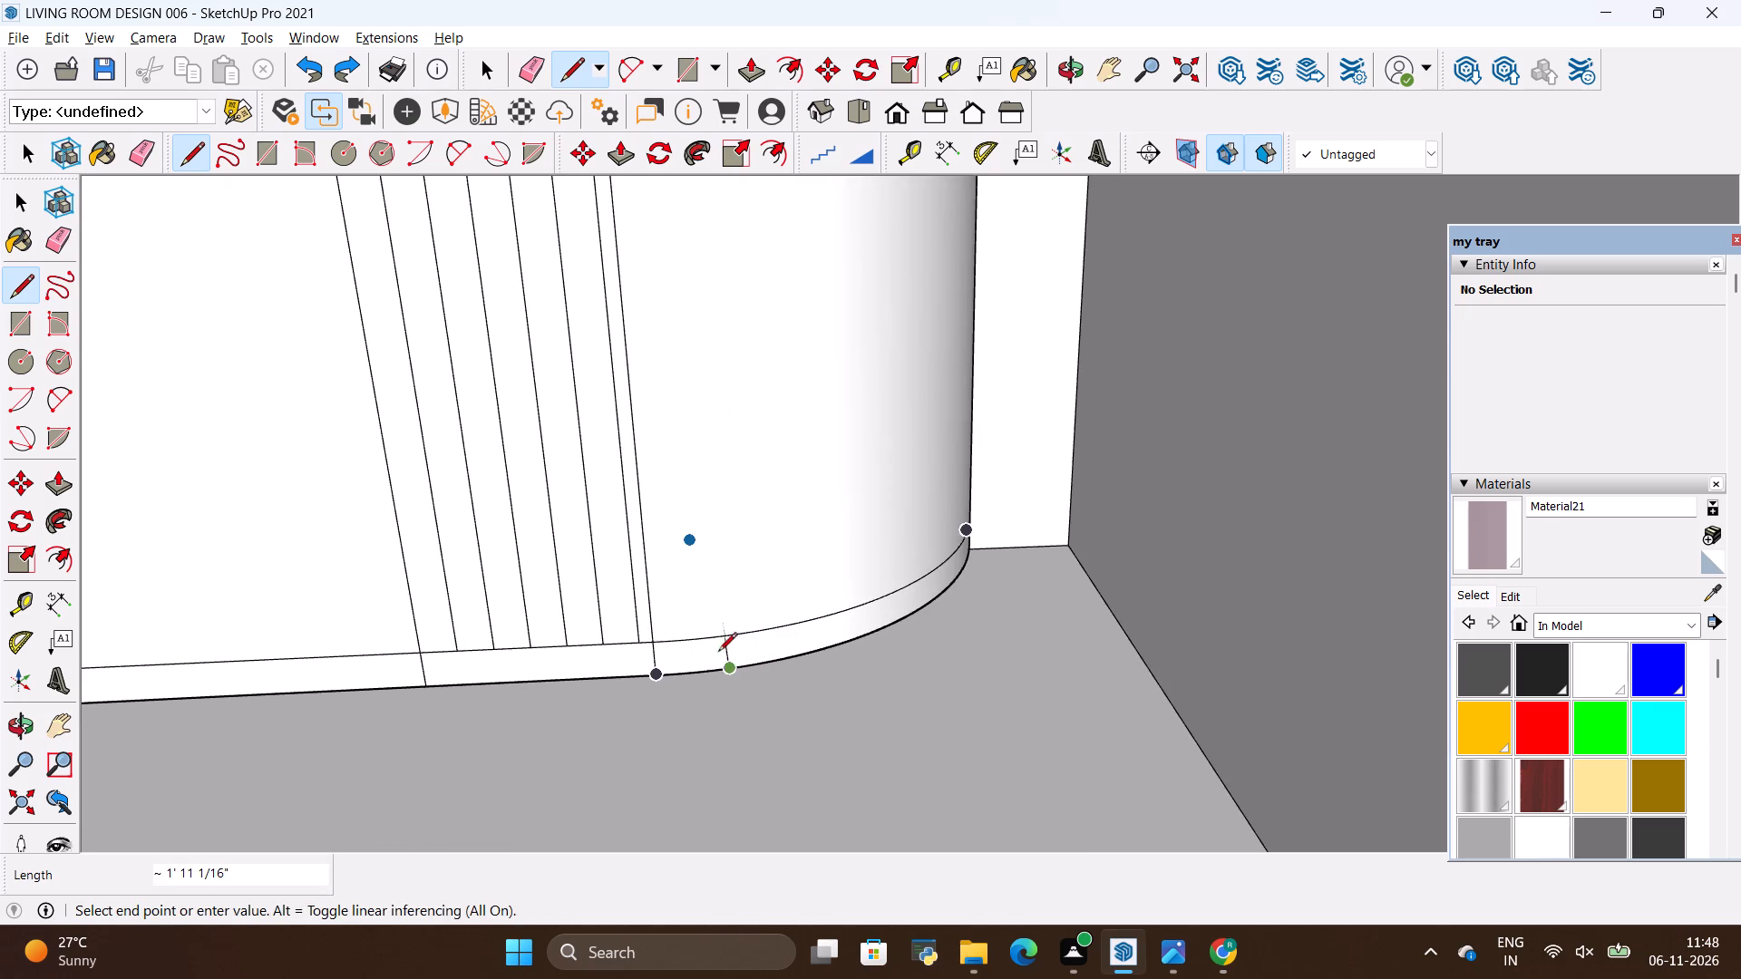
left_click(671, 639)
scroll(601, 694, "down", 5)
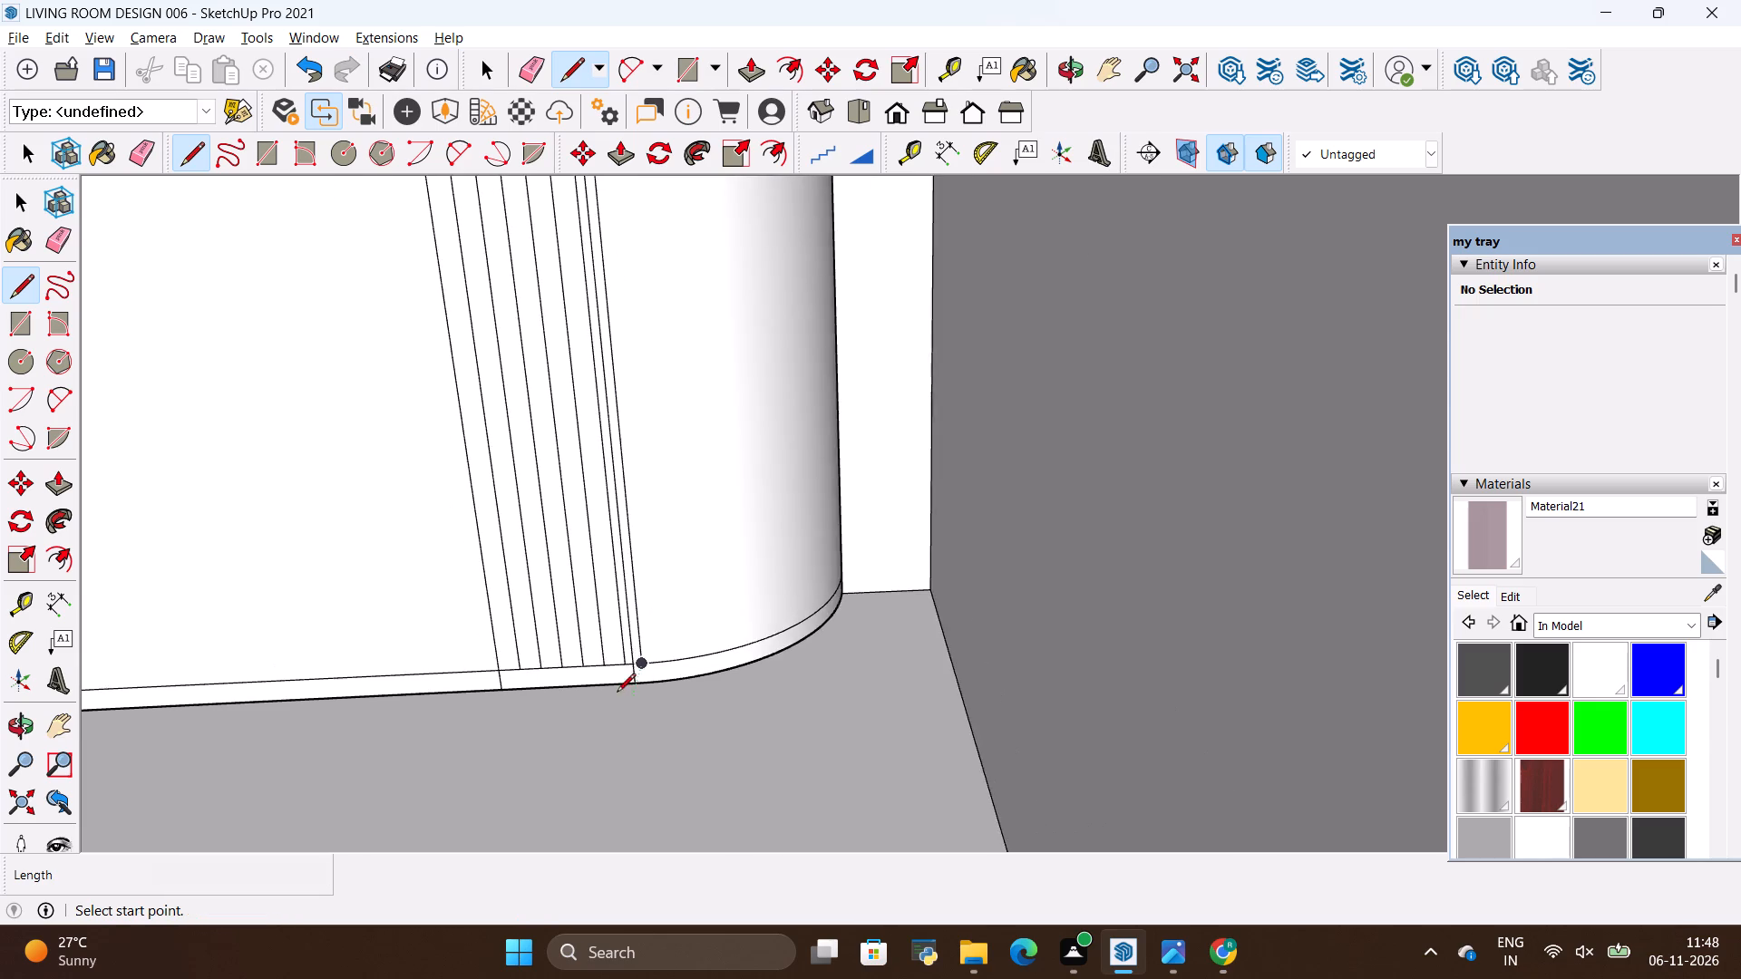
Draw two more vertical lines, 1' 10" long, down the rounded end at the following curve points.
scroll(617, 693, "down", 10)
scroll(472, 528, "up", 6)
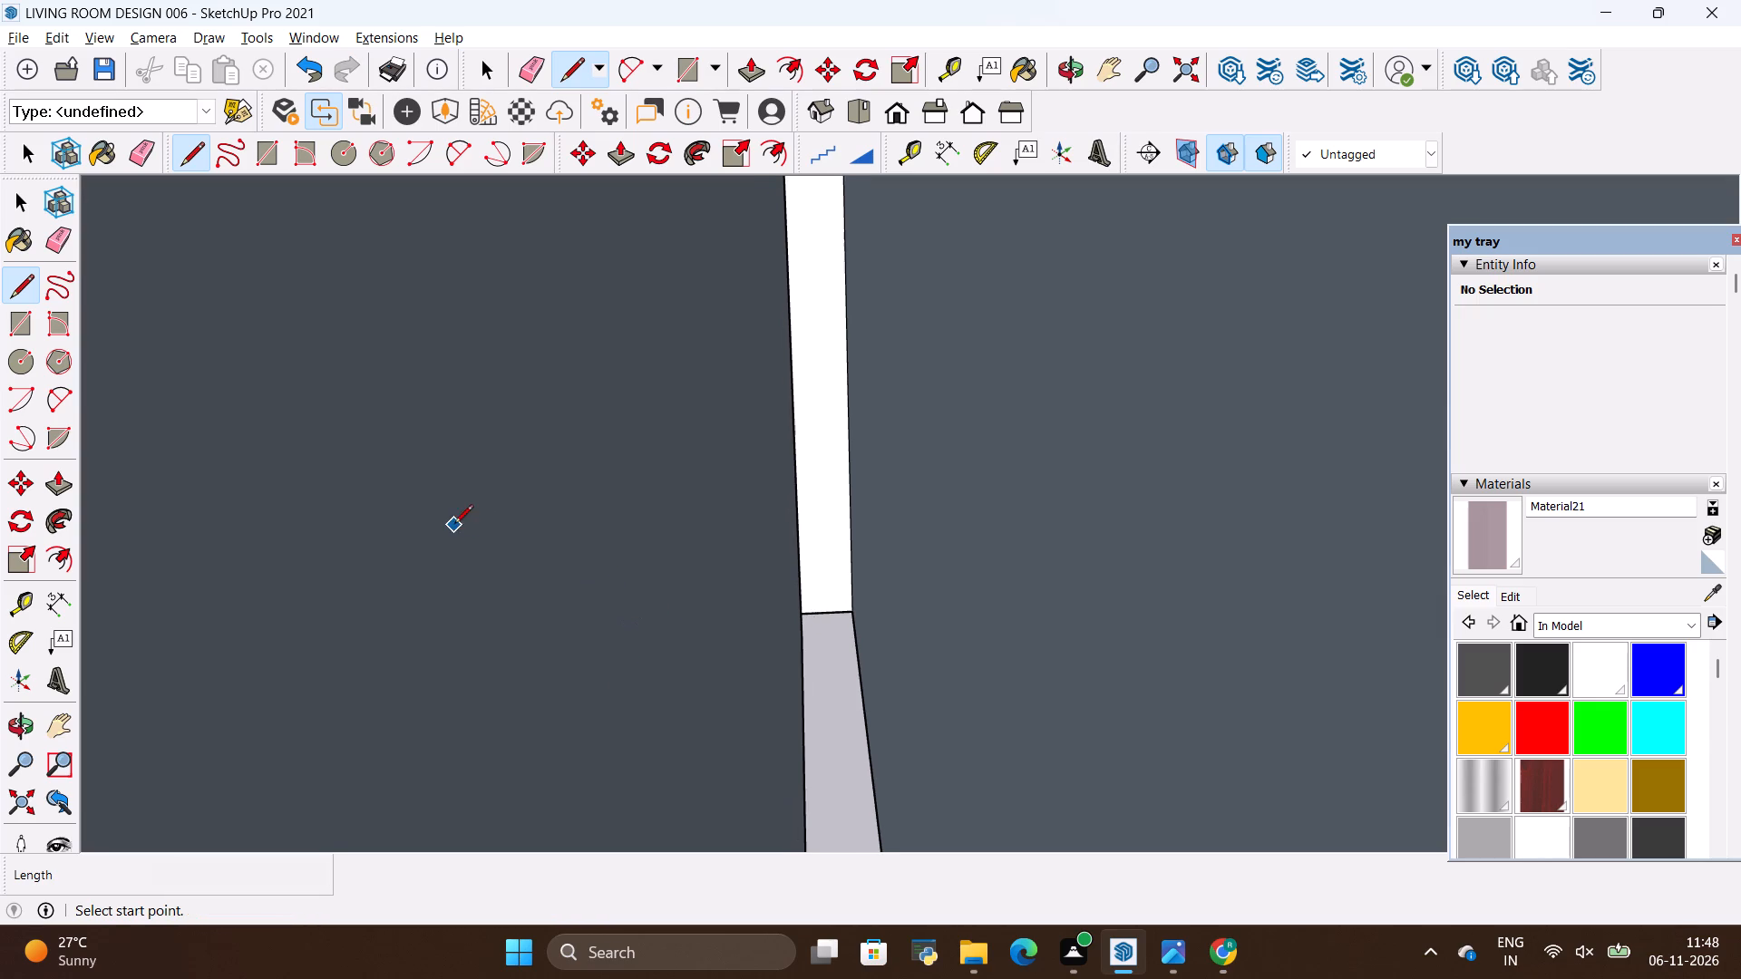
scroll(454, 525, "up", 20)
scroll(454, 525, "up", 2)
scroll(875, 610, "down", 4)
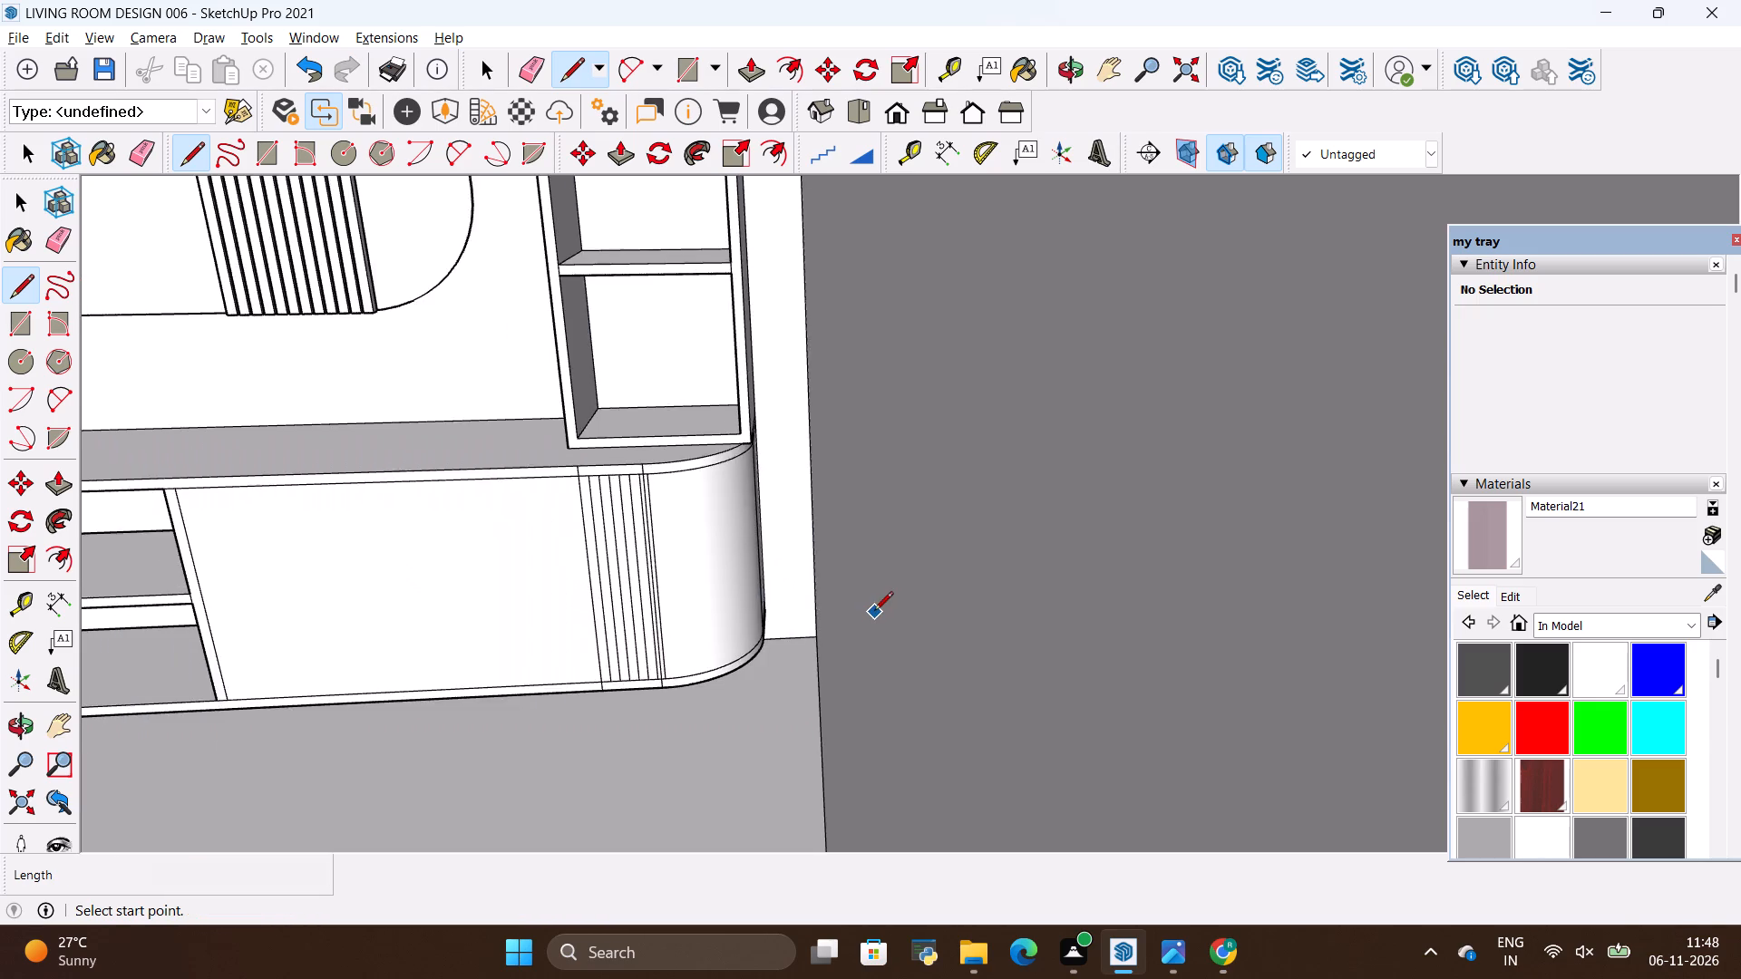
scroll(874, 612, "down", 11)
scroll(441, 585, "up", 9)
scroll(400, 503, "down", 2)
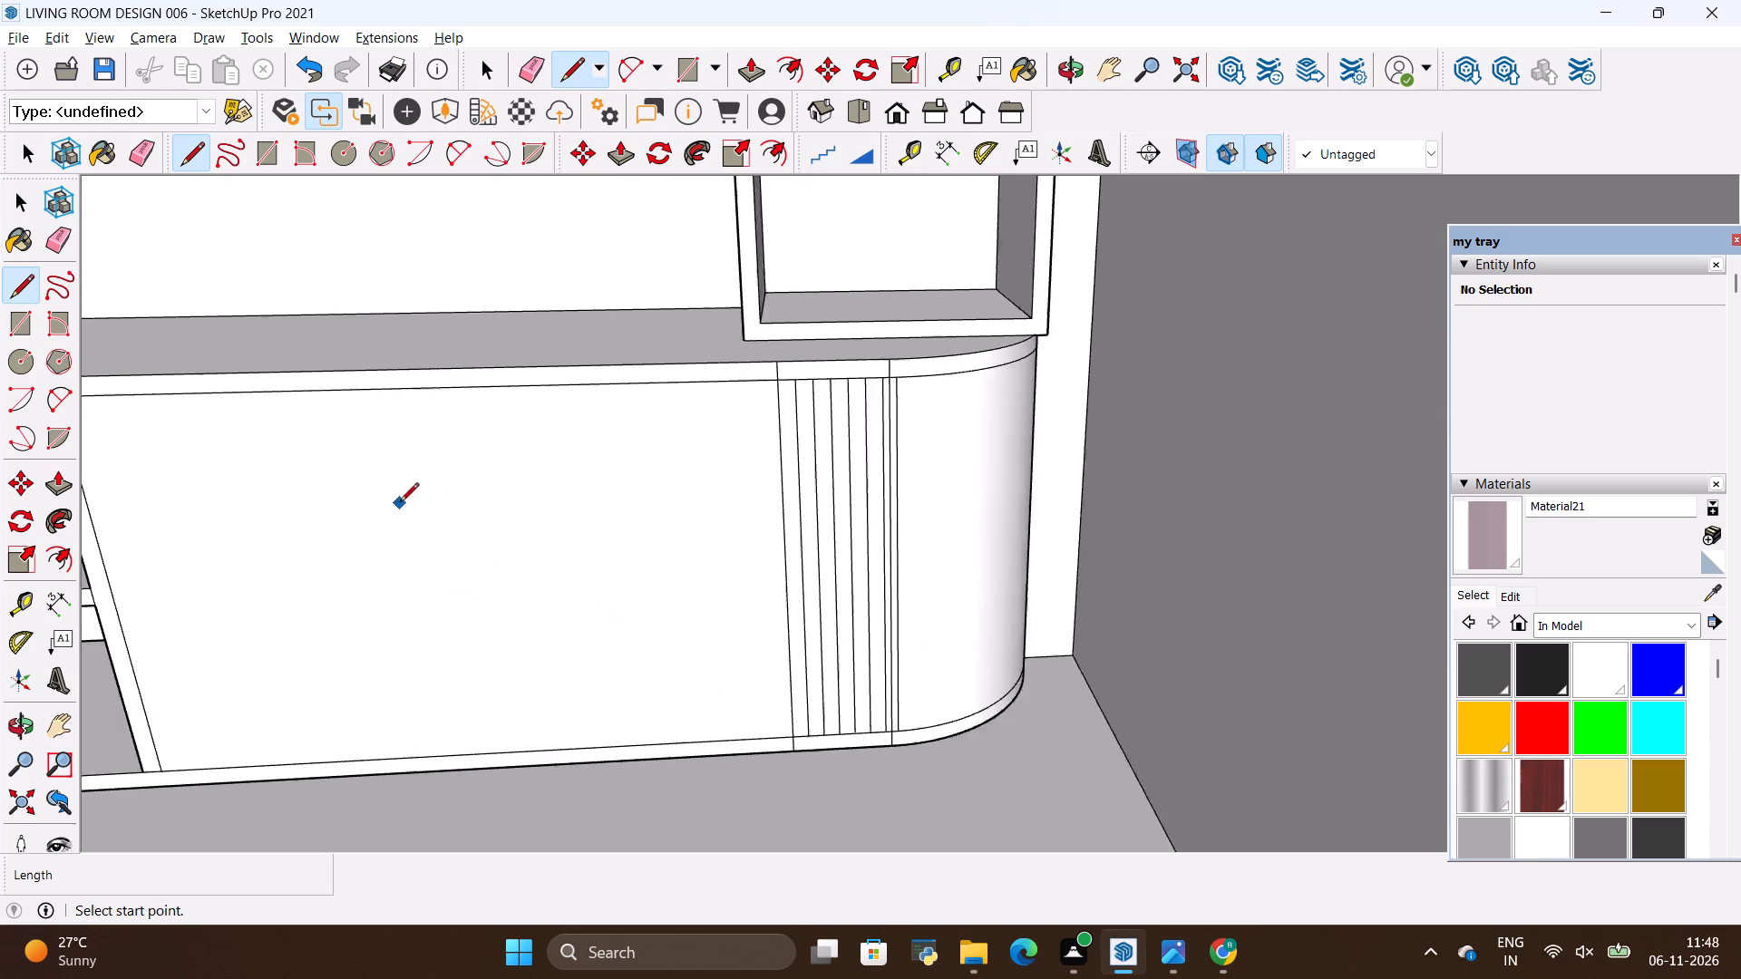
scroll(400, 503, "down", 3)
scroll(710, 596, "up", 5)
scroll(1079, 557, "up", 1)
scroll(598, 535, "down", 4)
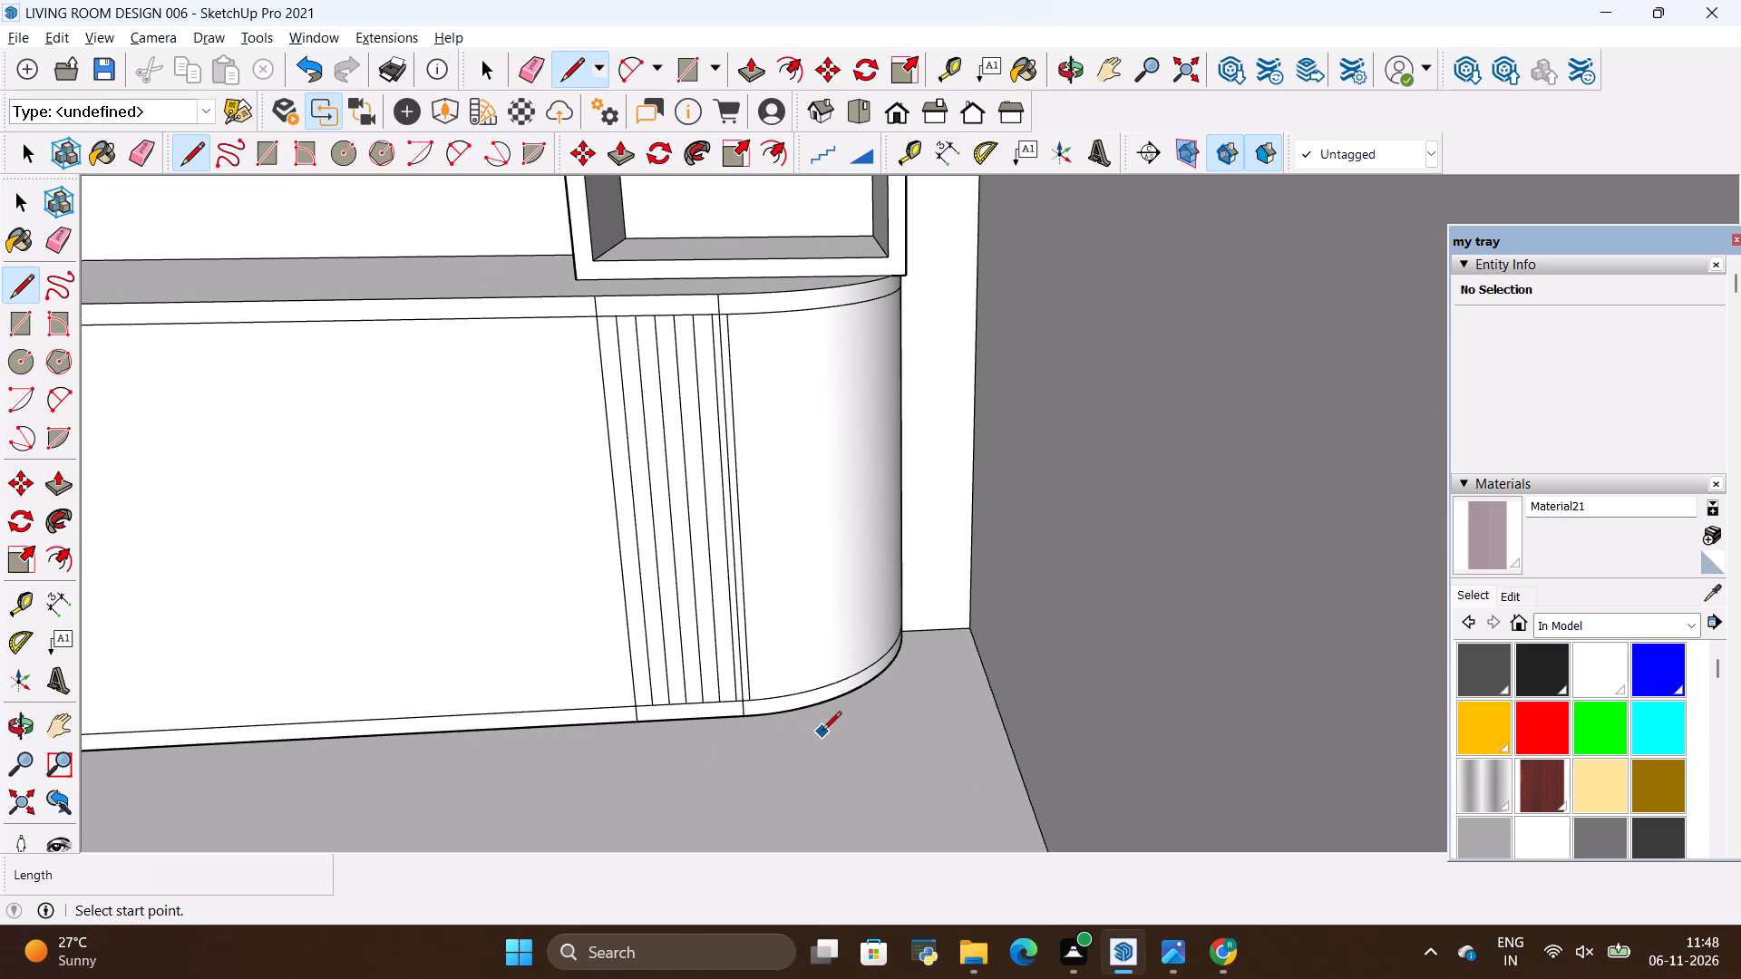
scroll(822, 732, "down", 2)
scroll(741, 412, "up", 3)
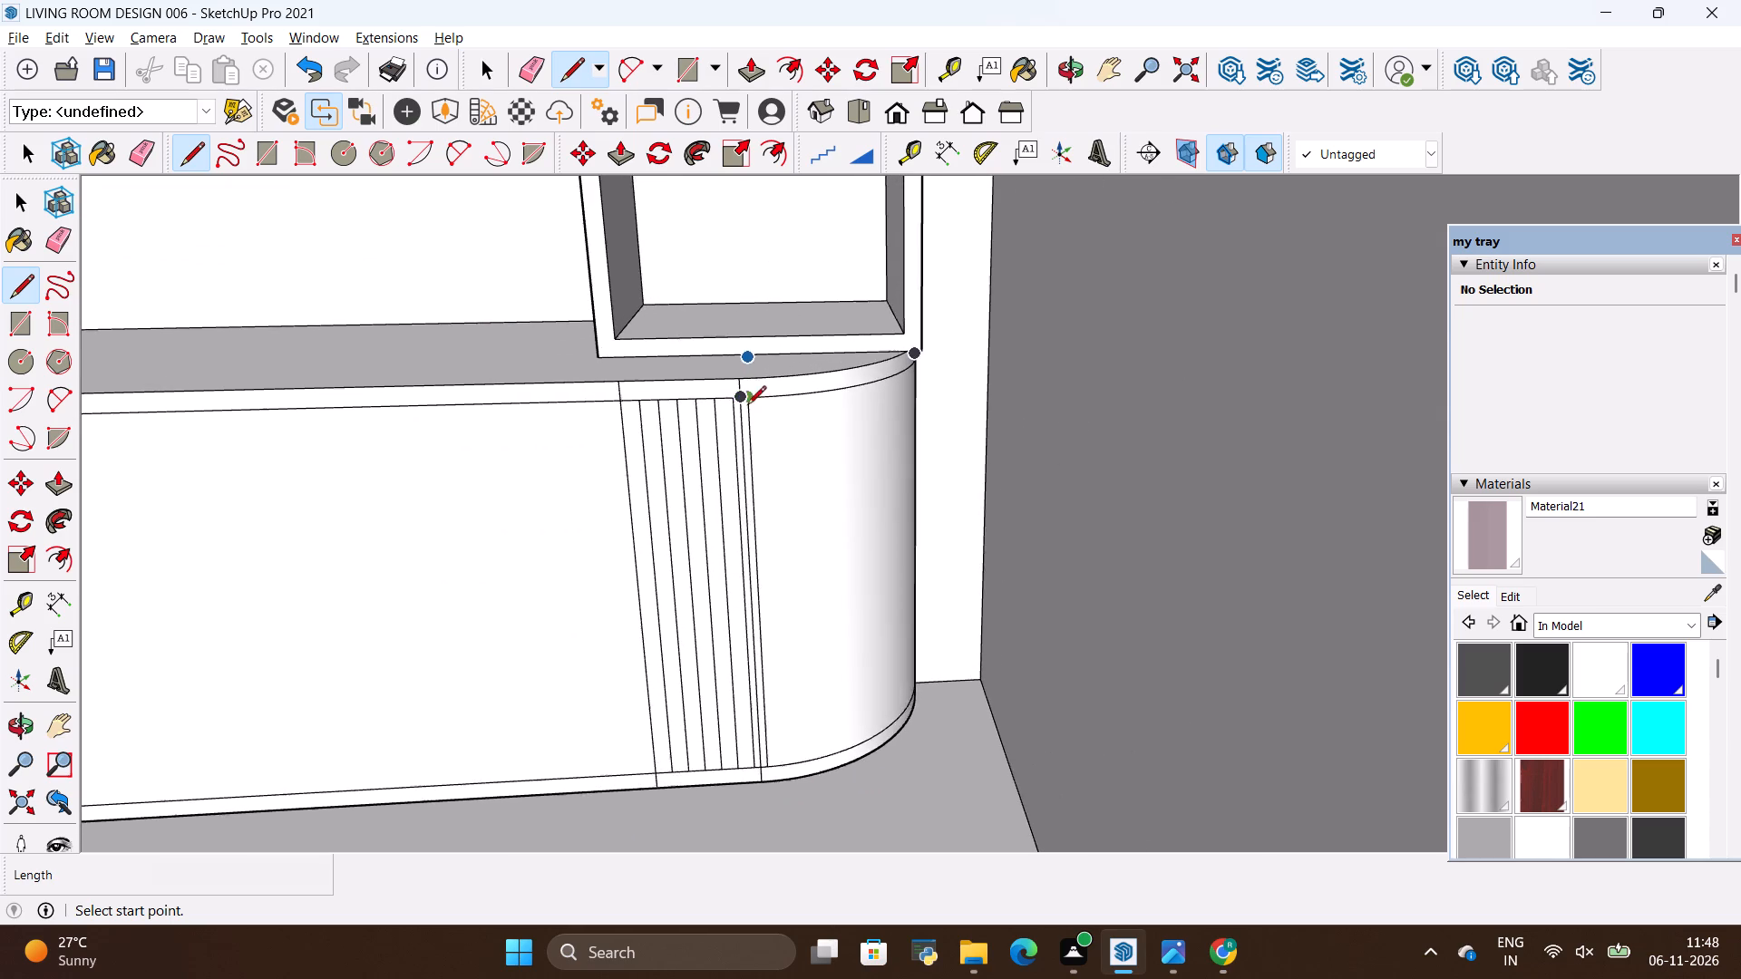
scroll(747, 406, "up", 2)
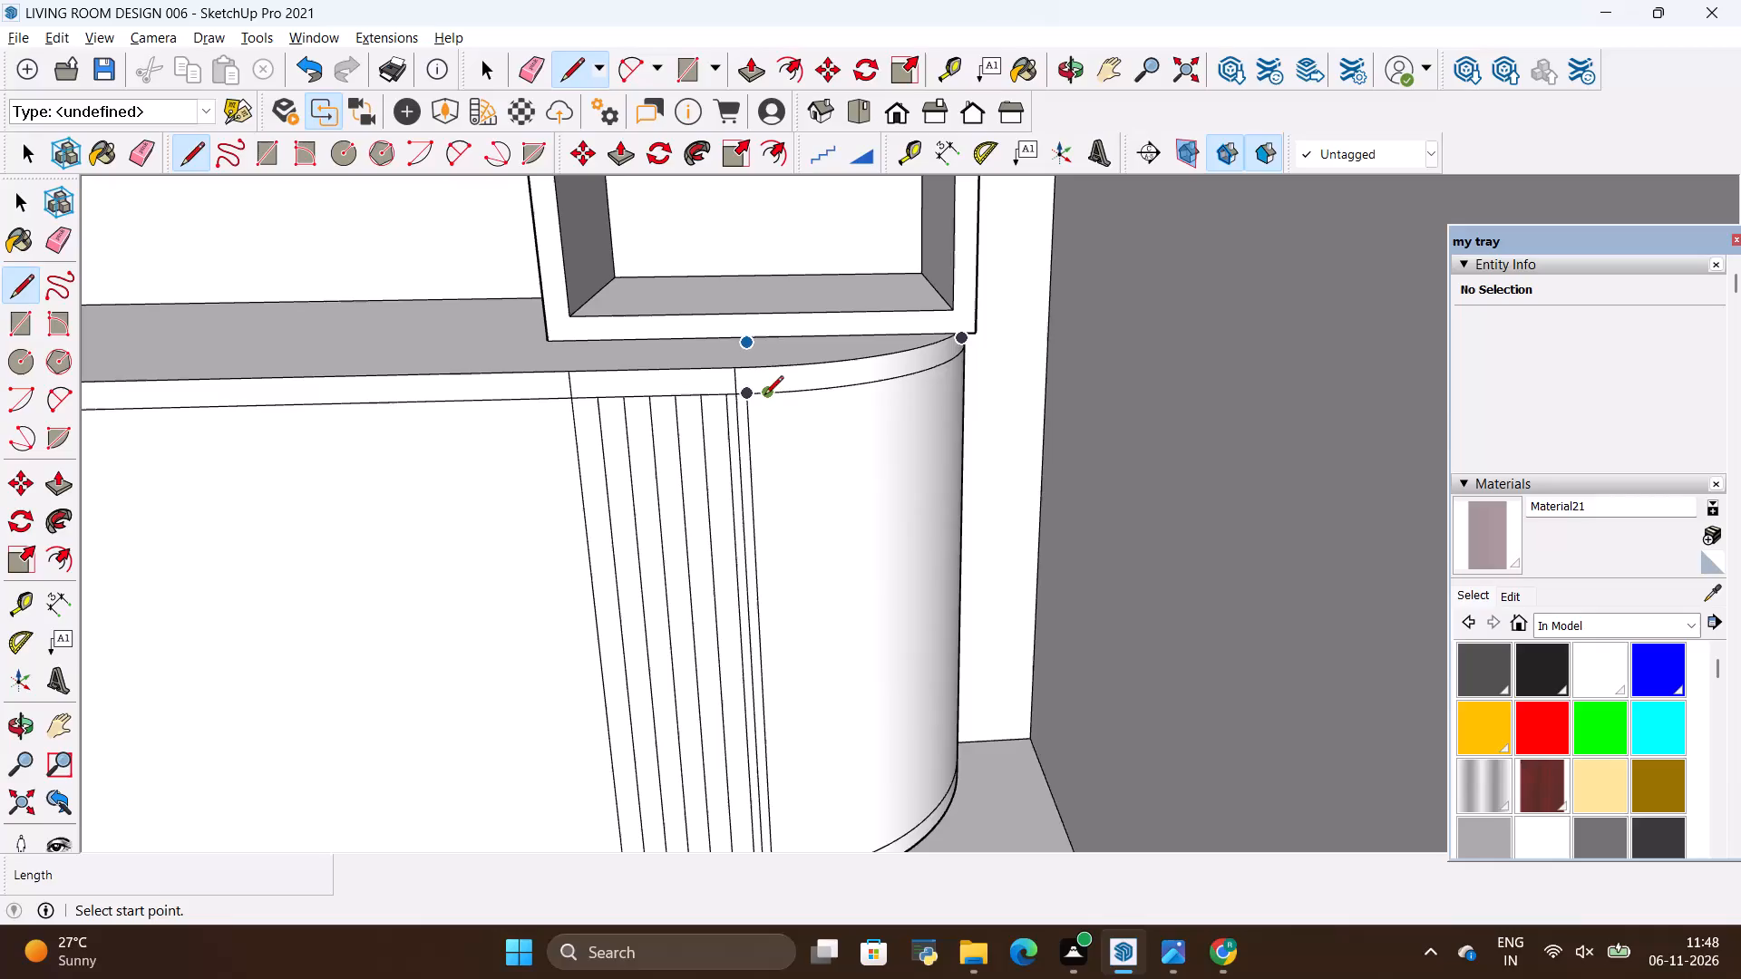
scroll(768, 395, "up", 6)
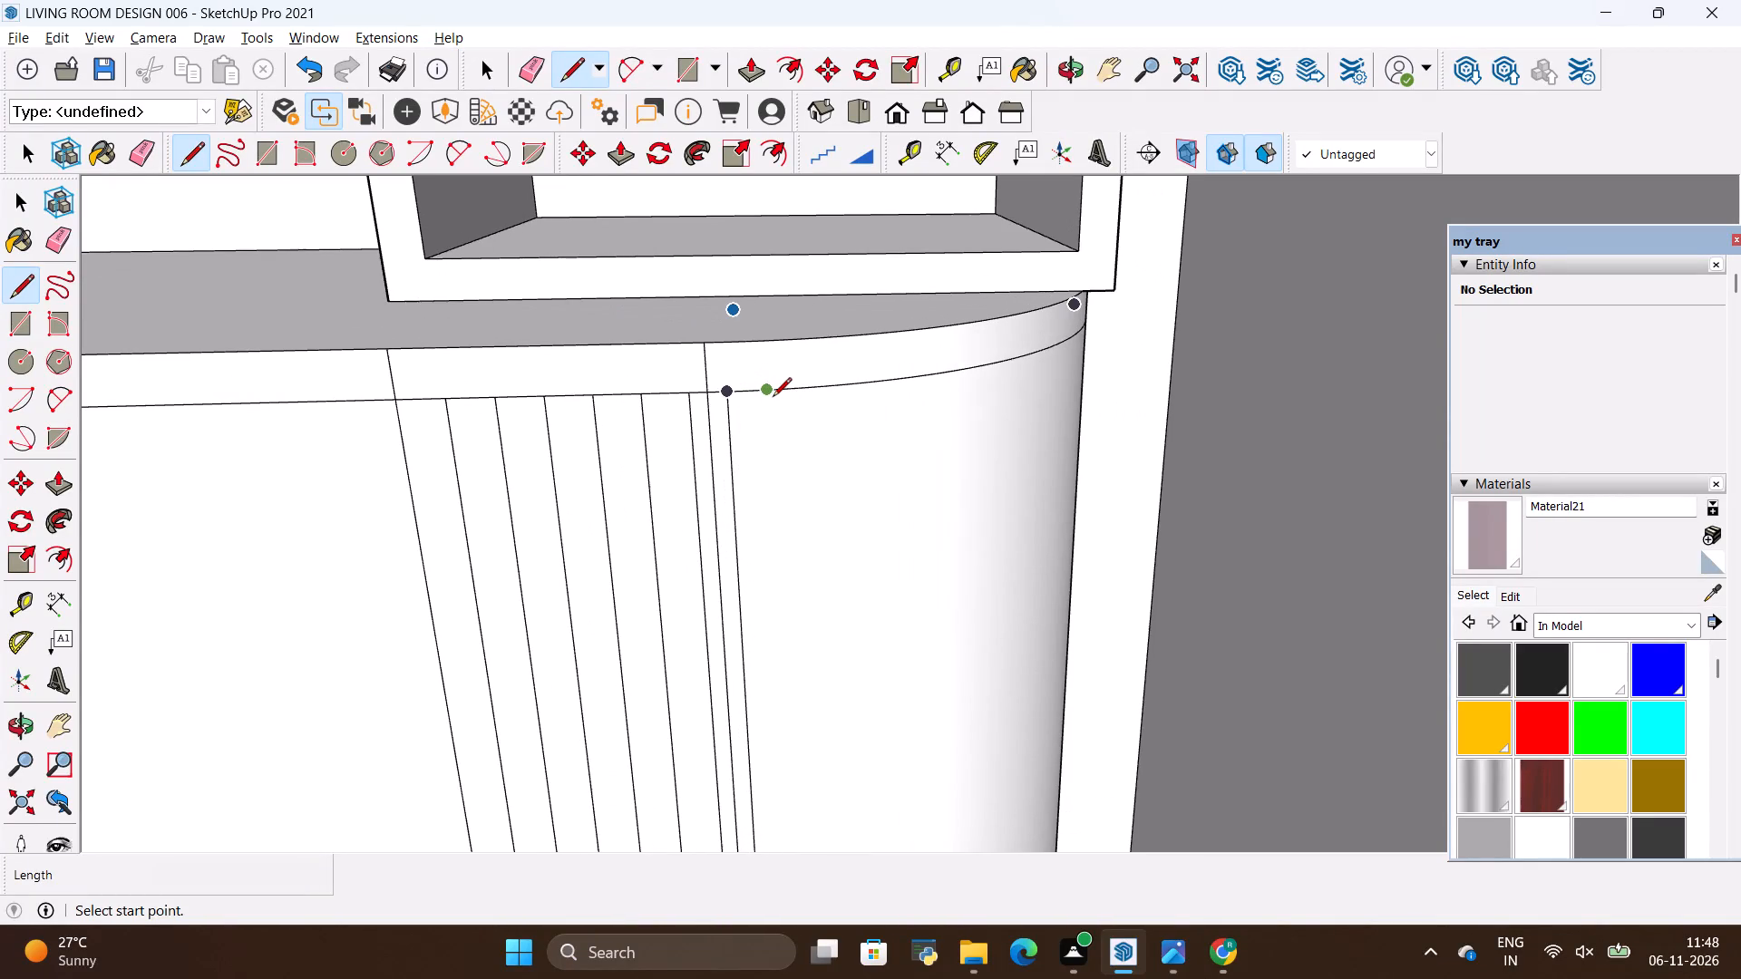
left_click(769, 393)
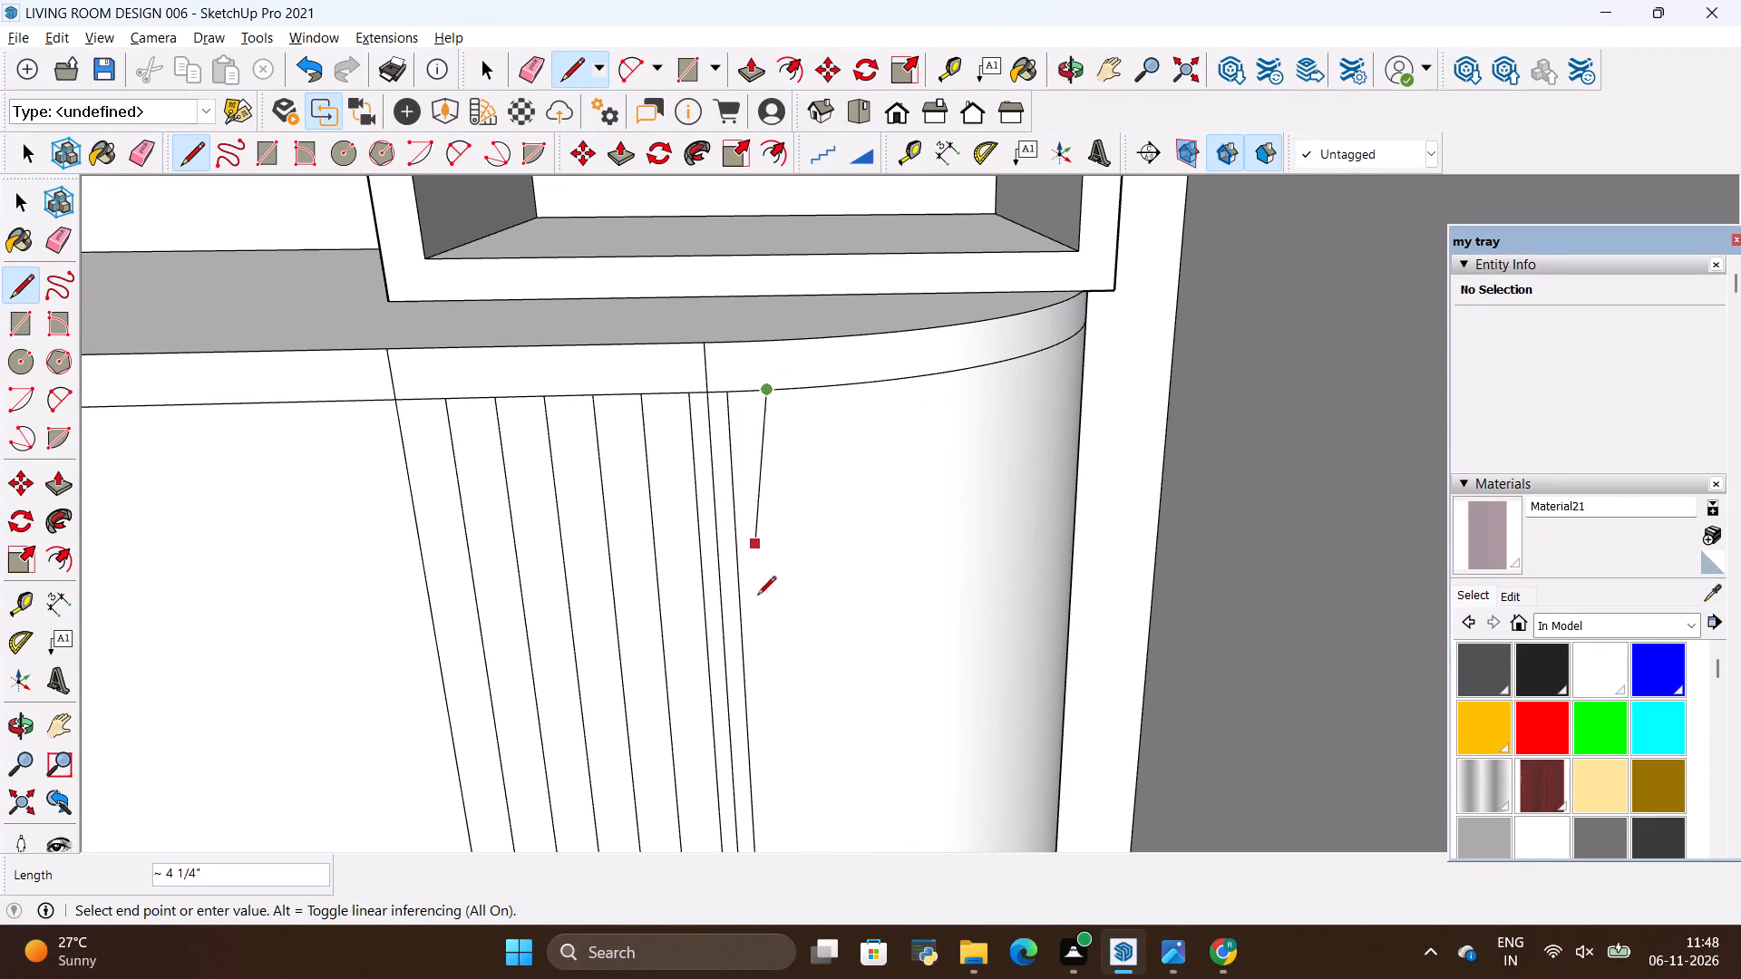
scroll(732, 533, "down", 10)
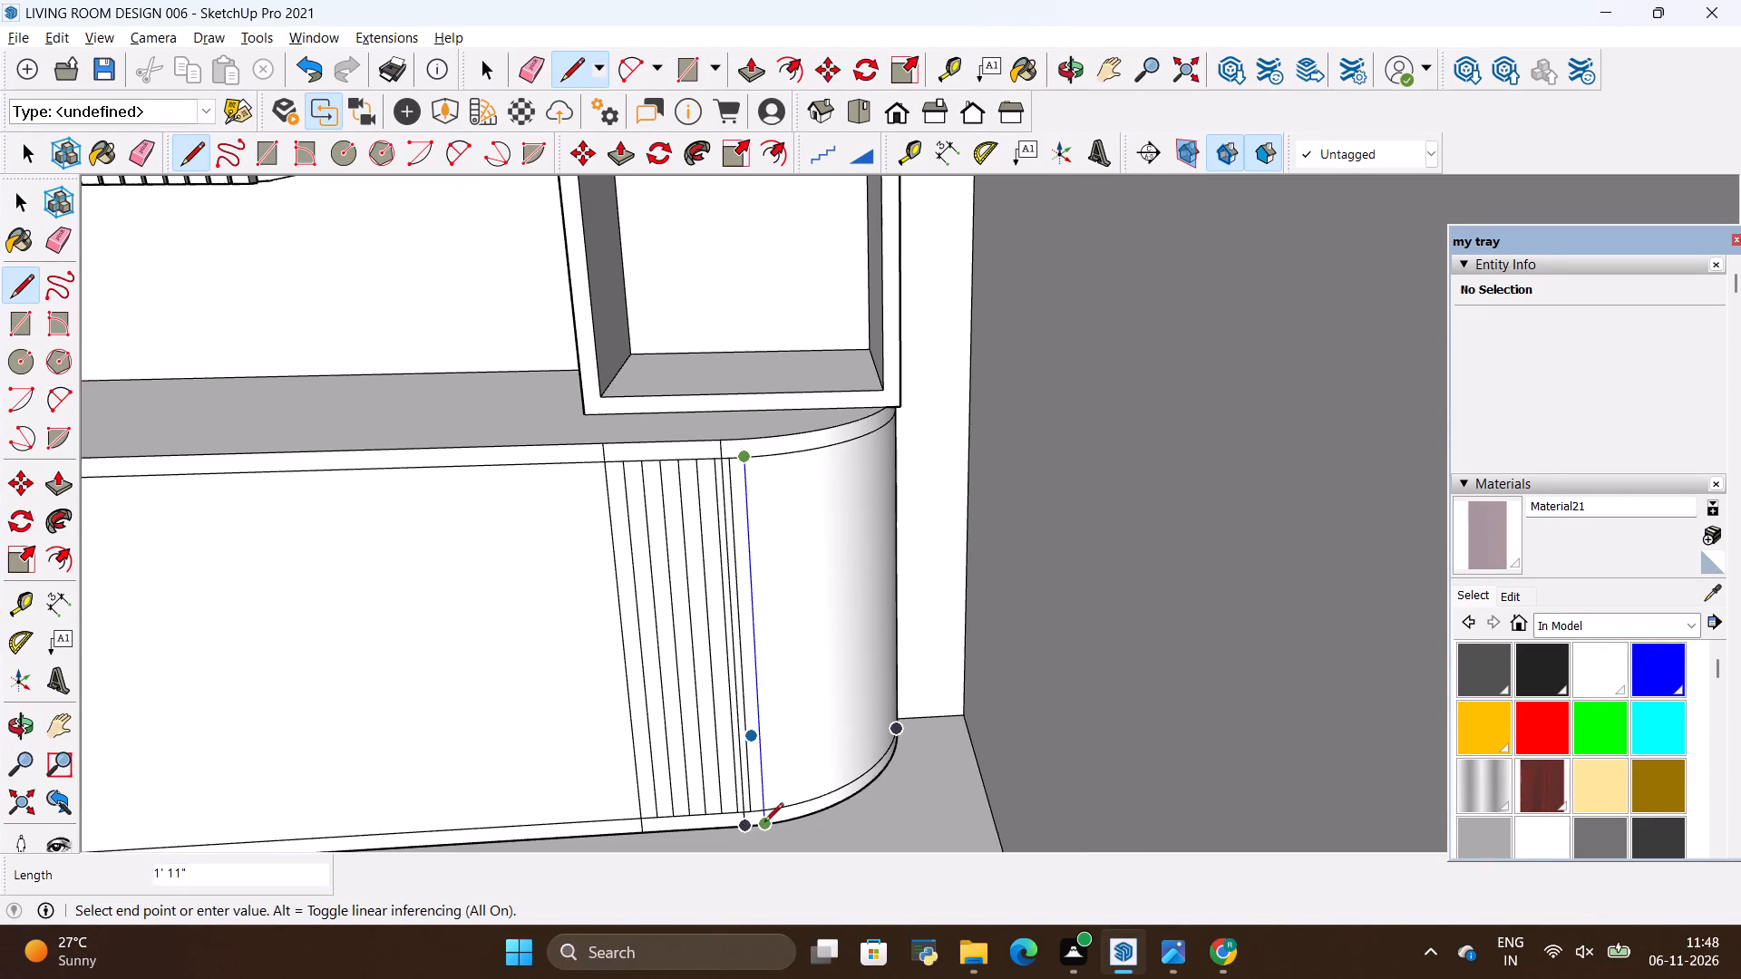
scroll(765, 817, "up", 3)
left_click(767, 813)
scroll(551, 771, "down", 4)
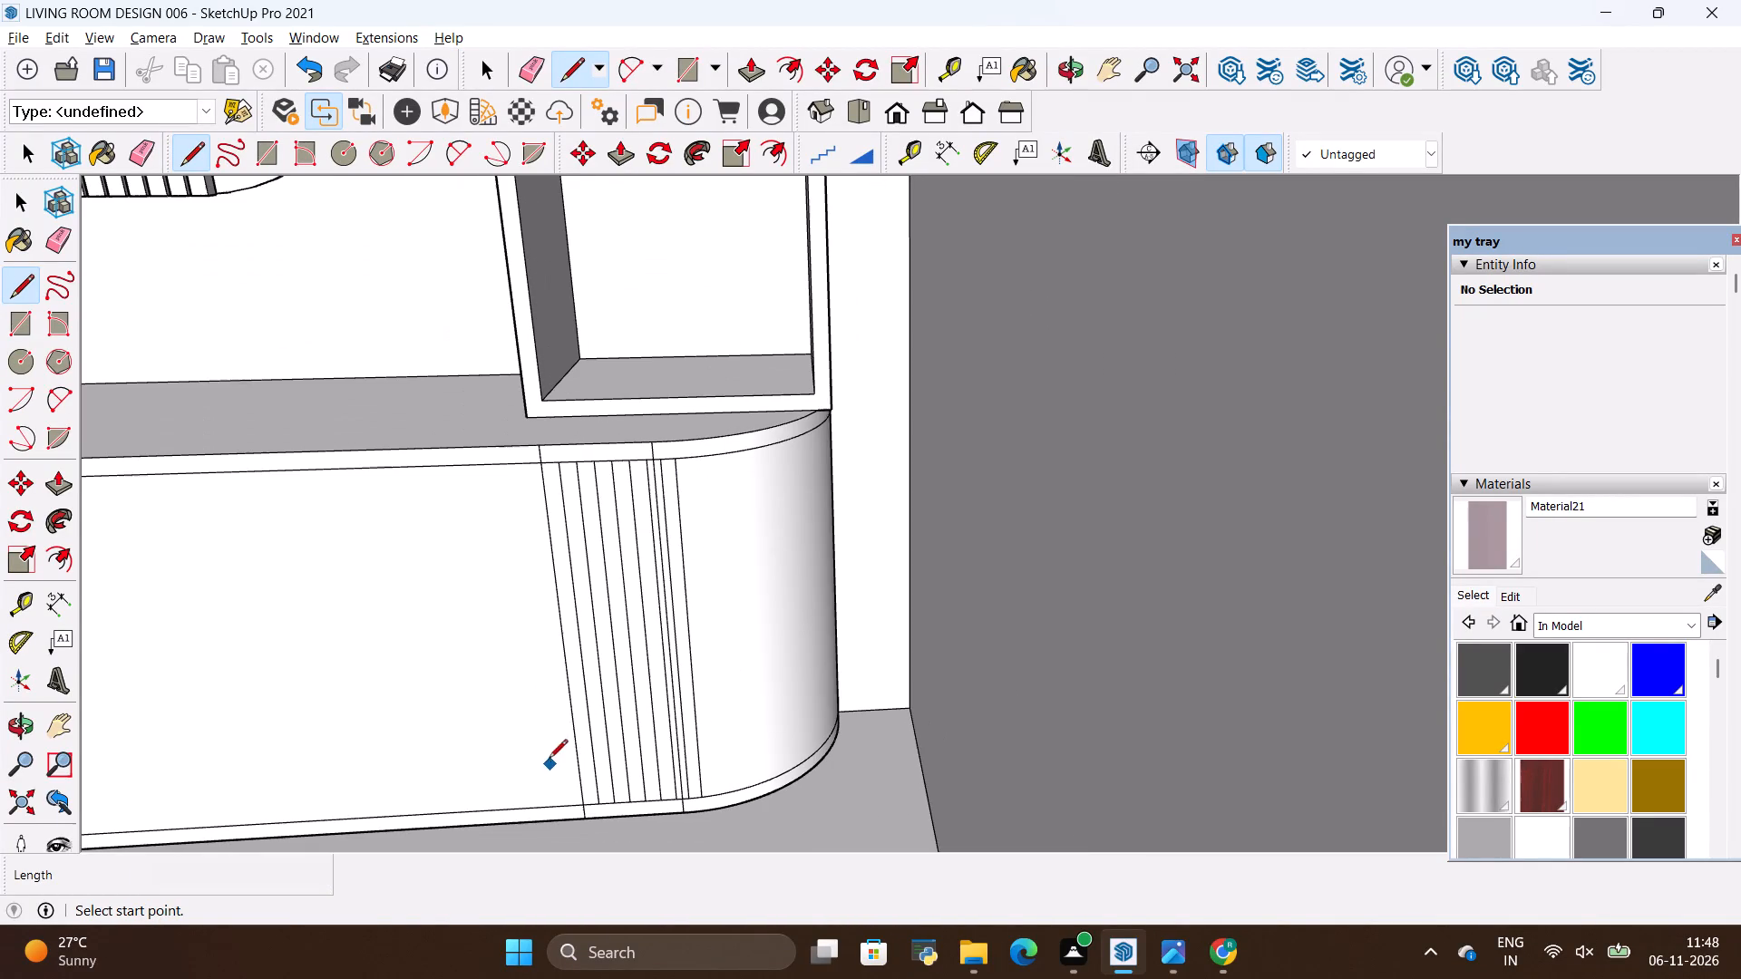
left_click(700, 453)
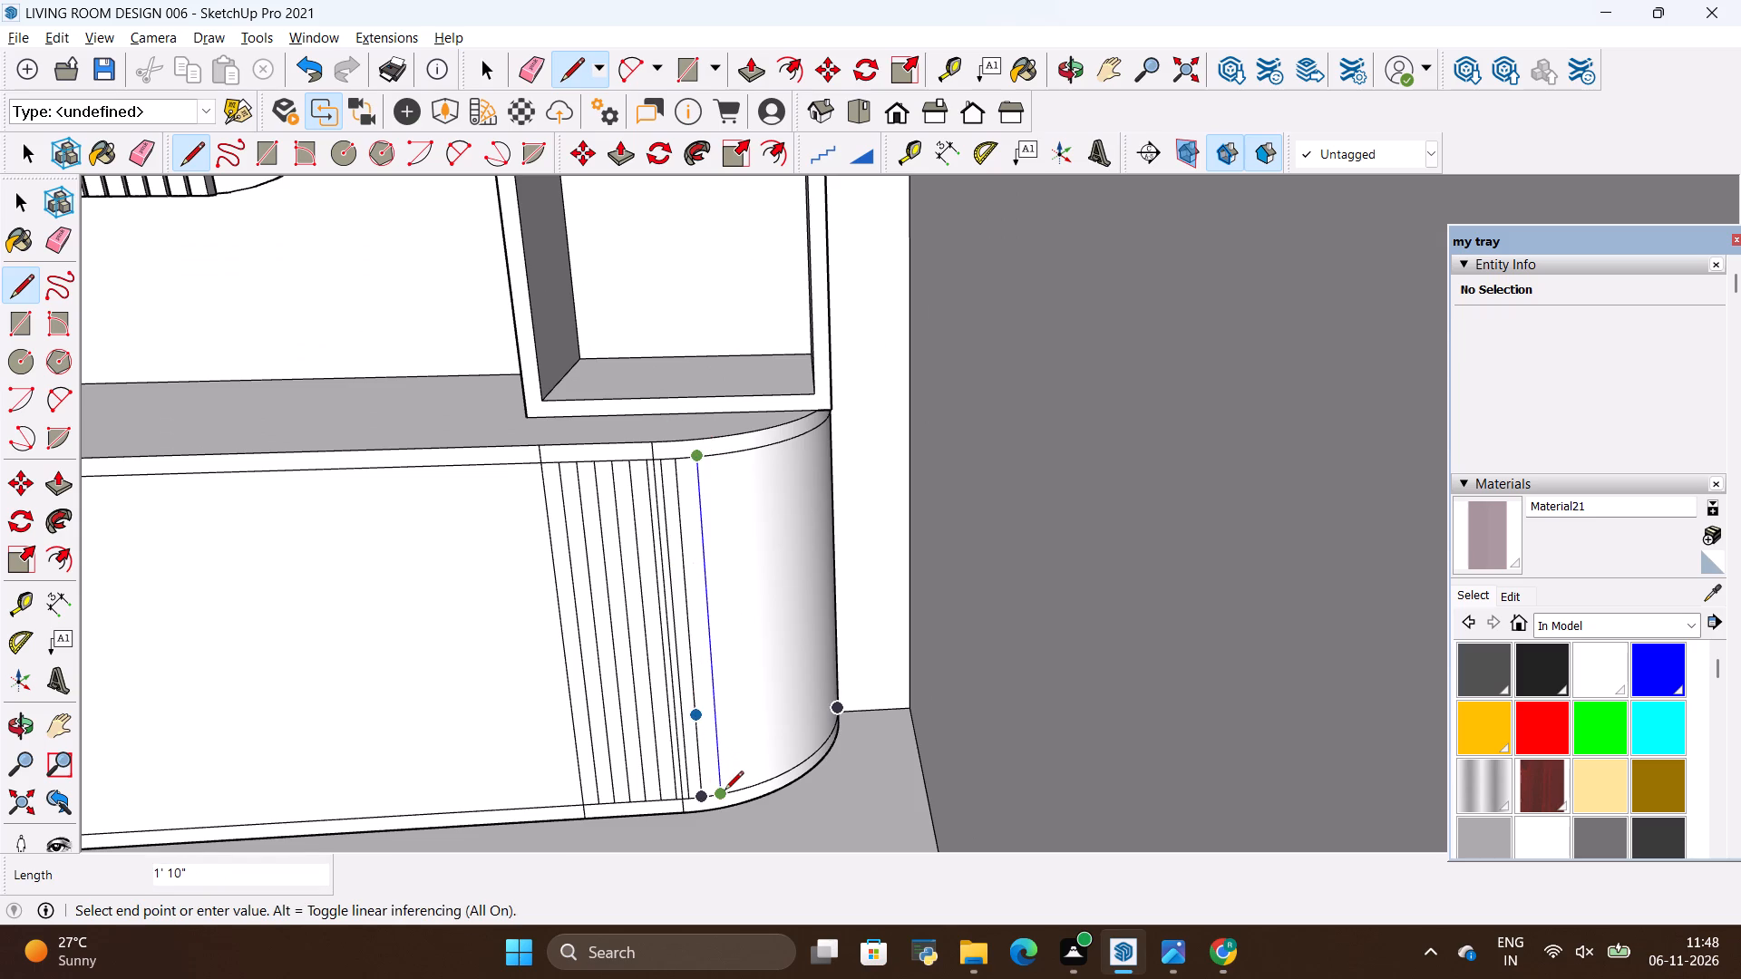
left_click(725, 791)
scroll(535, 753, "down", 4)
Examine the line spacing on the rounded end and the adjoining flat section.
scroll(747, 608, "up", 3)
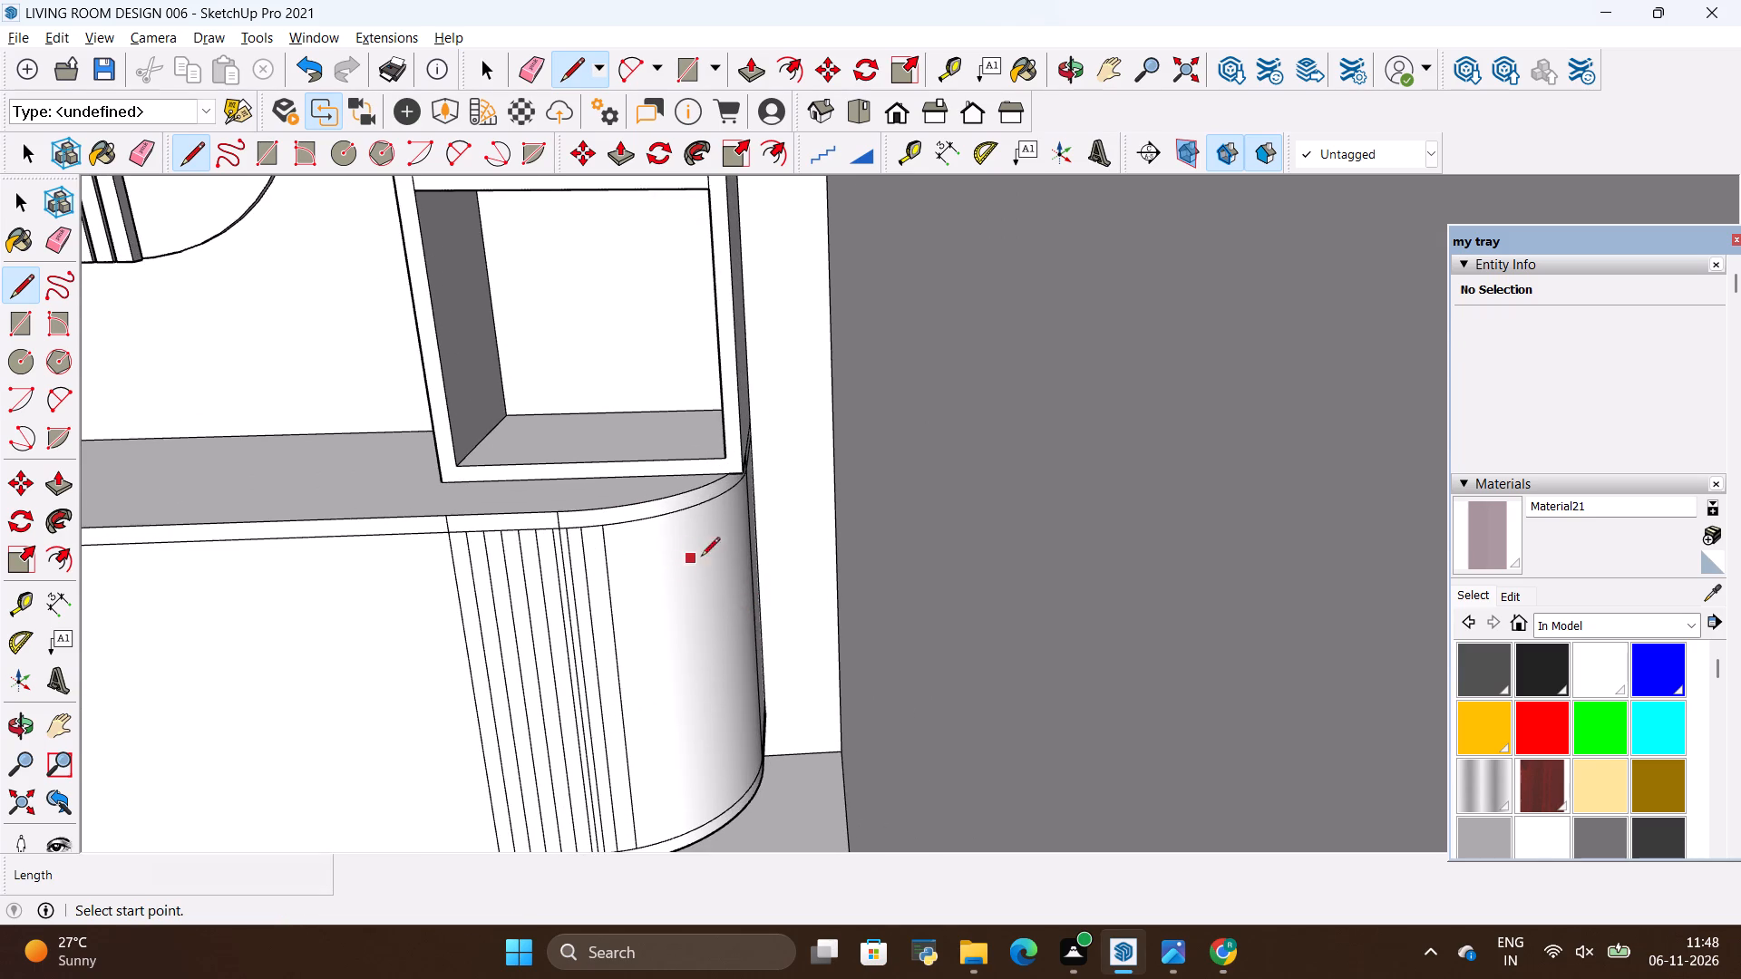
scroll(749, 529, "down", 5)
scroll(749, 547, "up", 3)
scroll(587, 562, "up", 3)
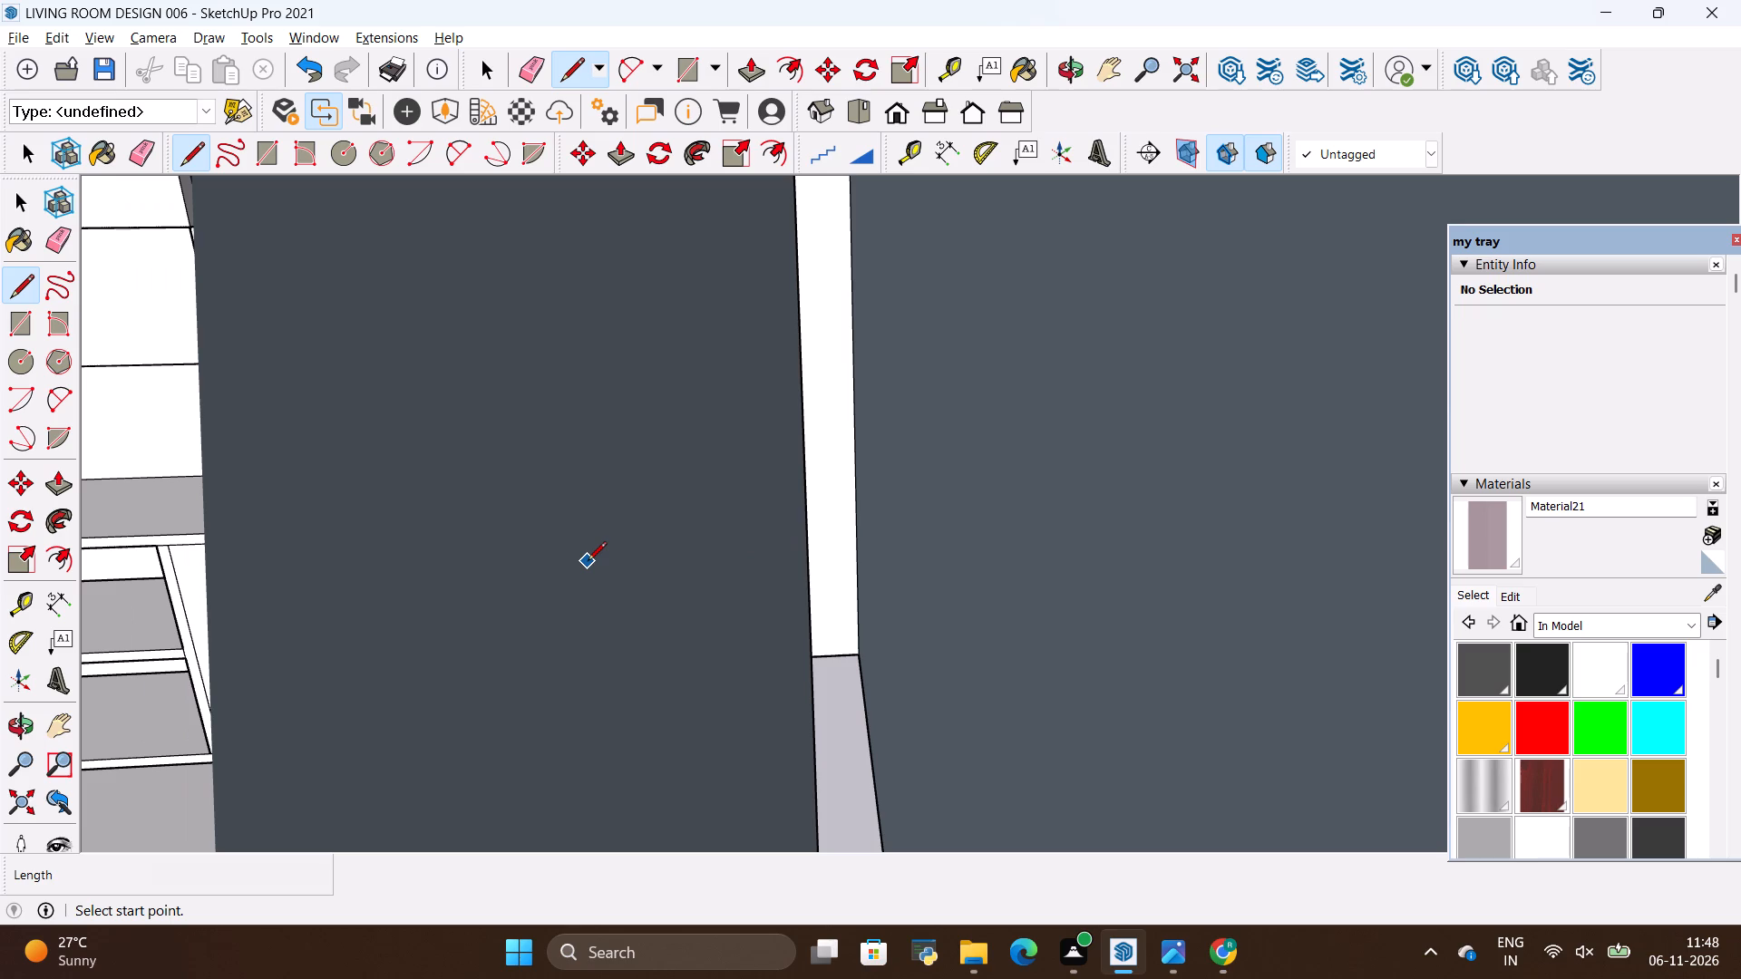
scroll(588, 562, "down", 5)
scroll(870, 537, "down", 5)
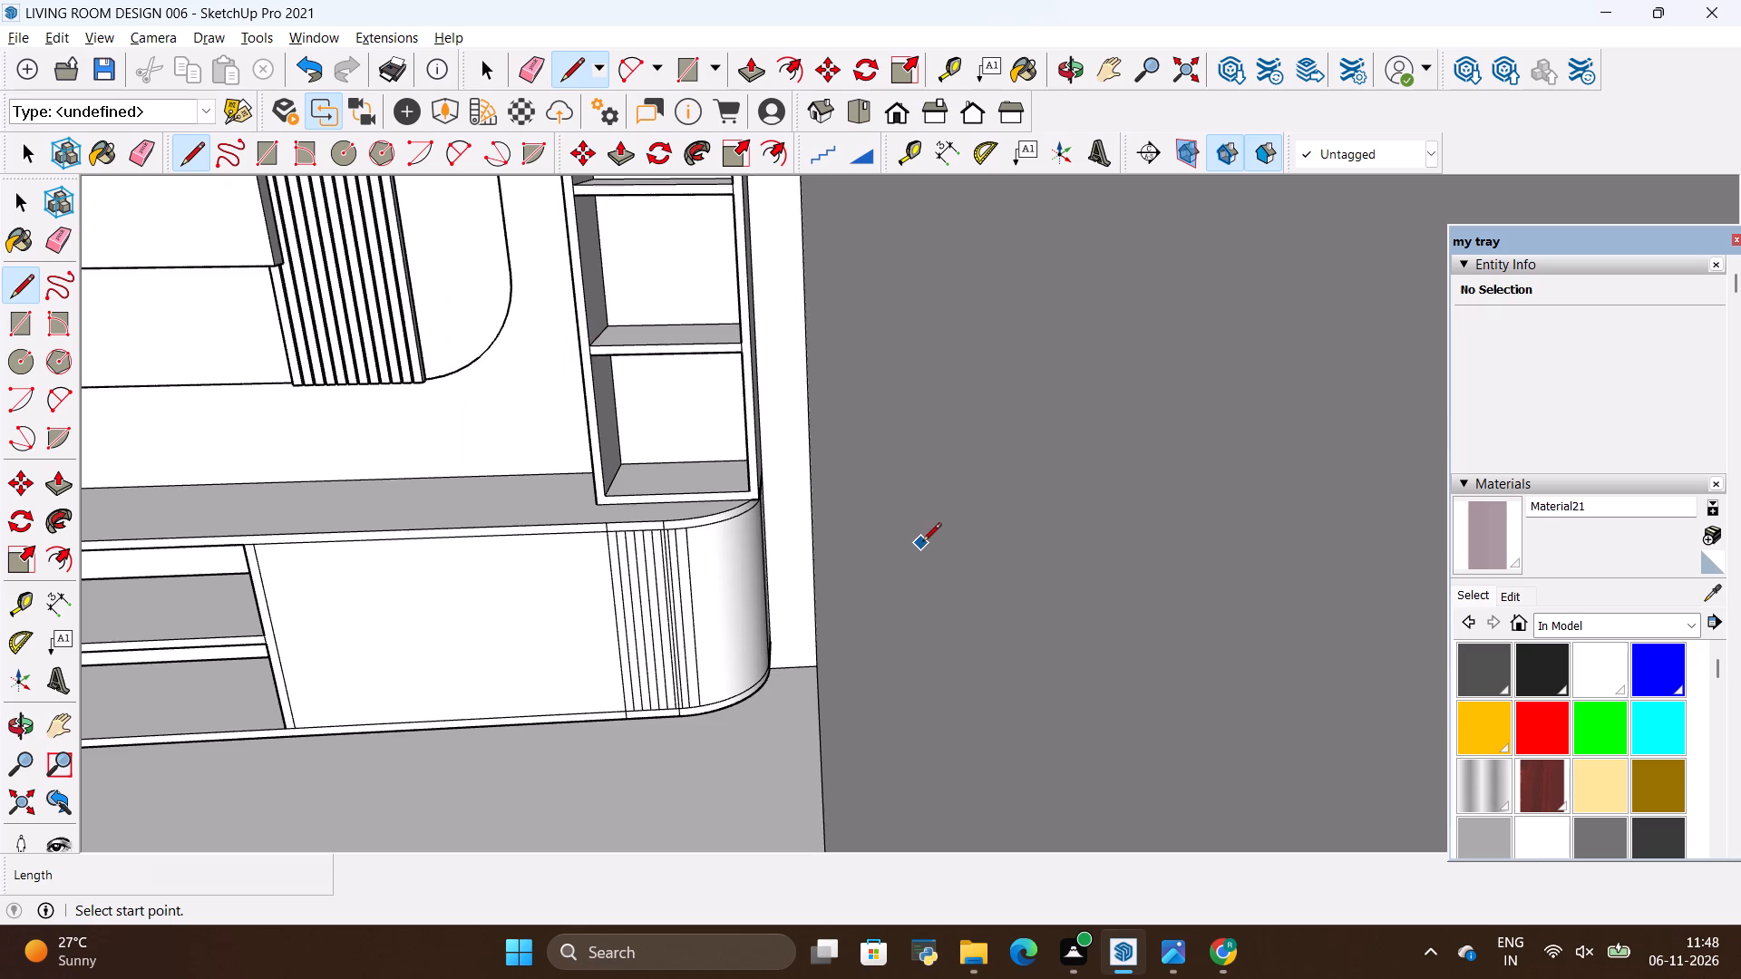
scroll(925, 545, "down", 4)
scroll(620, 593, "up", 3)
scroll(483, 598, "up", 4)
scroll(491, 589, "down", 4)
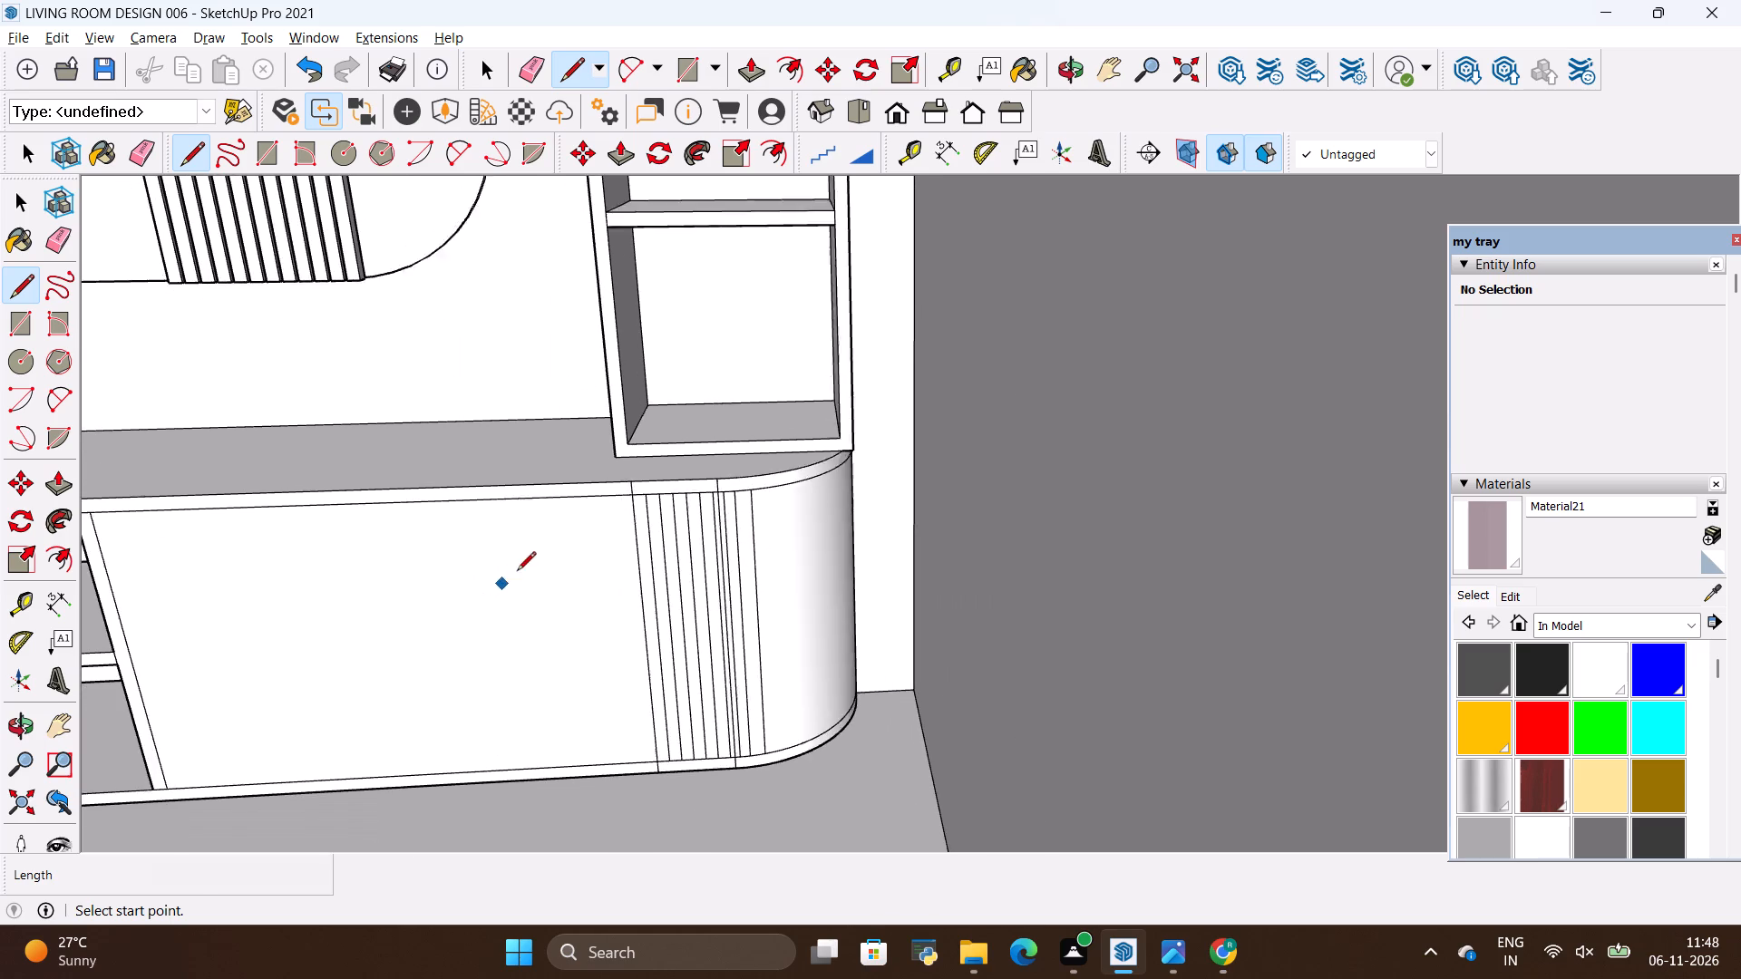
scroll(524, 559, "down", 1)
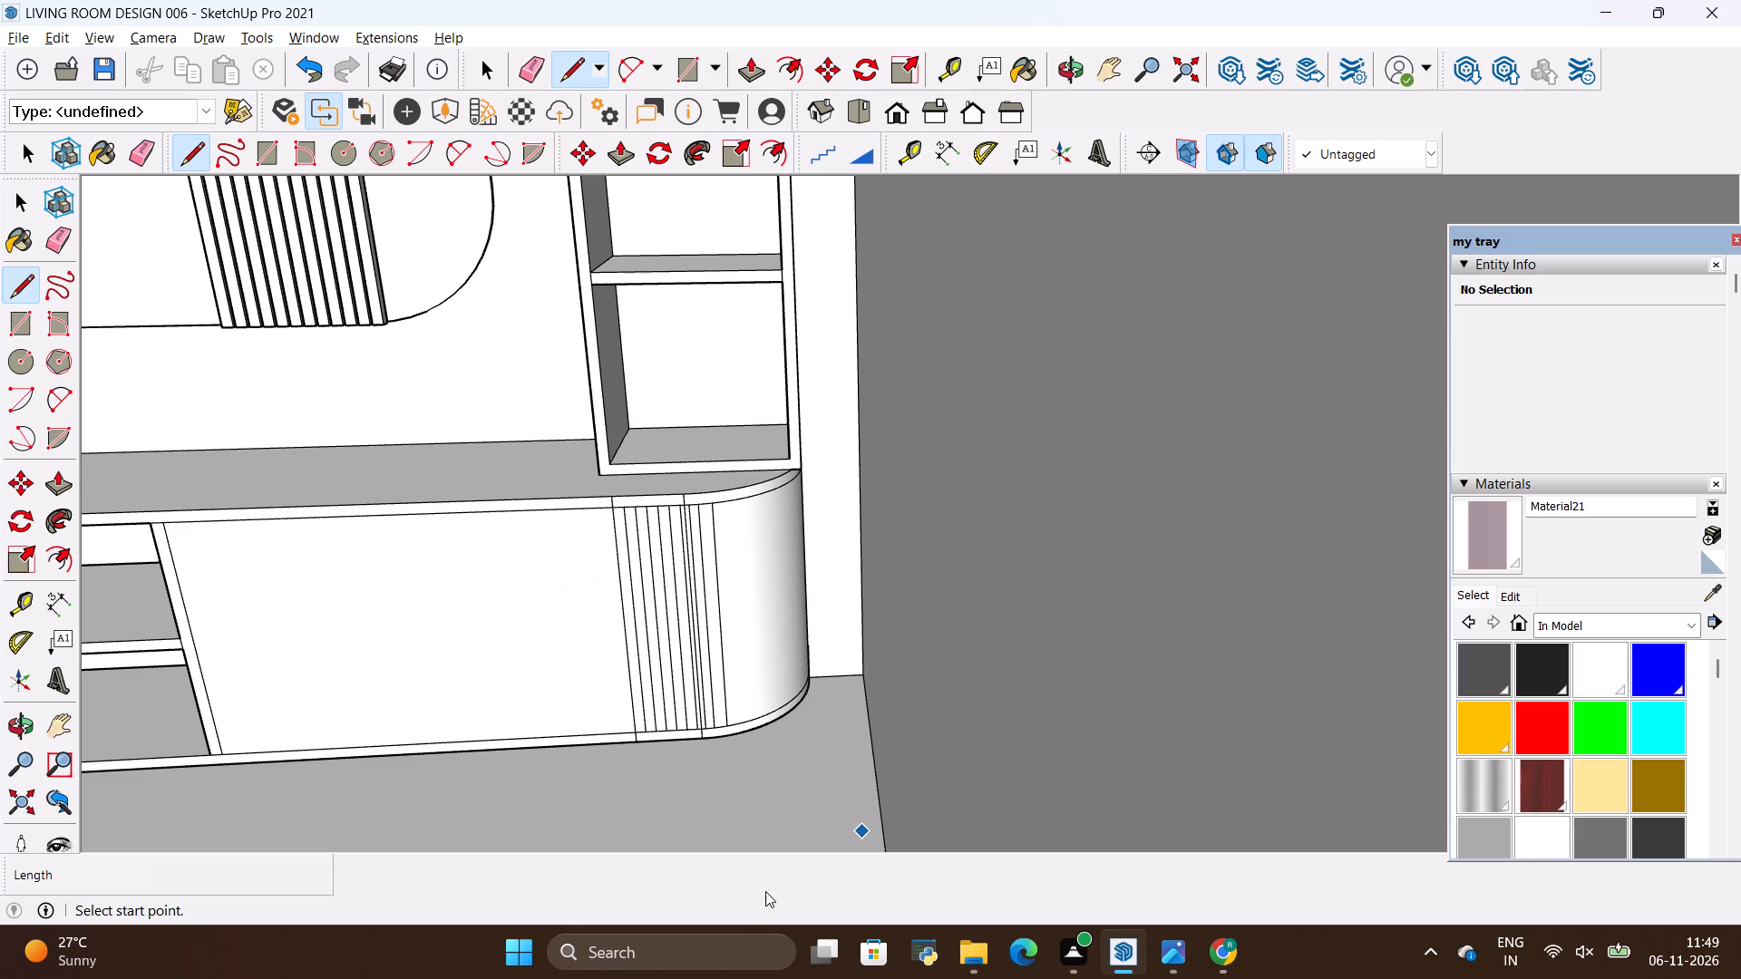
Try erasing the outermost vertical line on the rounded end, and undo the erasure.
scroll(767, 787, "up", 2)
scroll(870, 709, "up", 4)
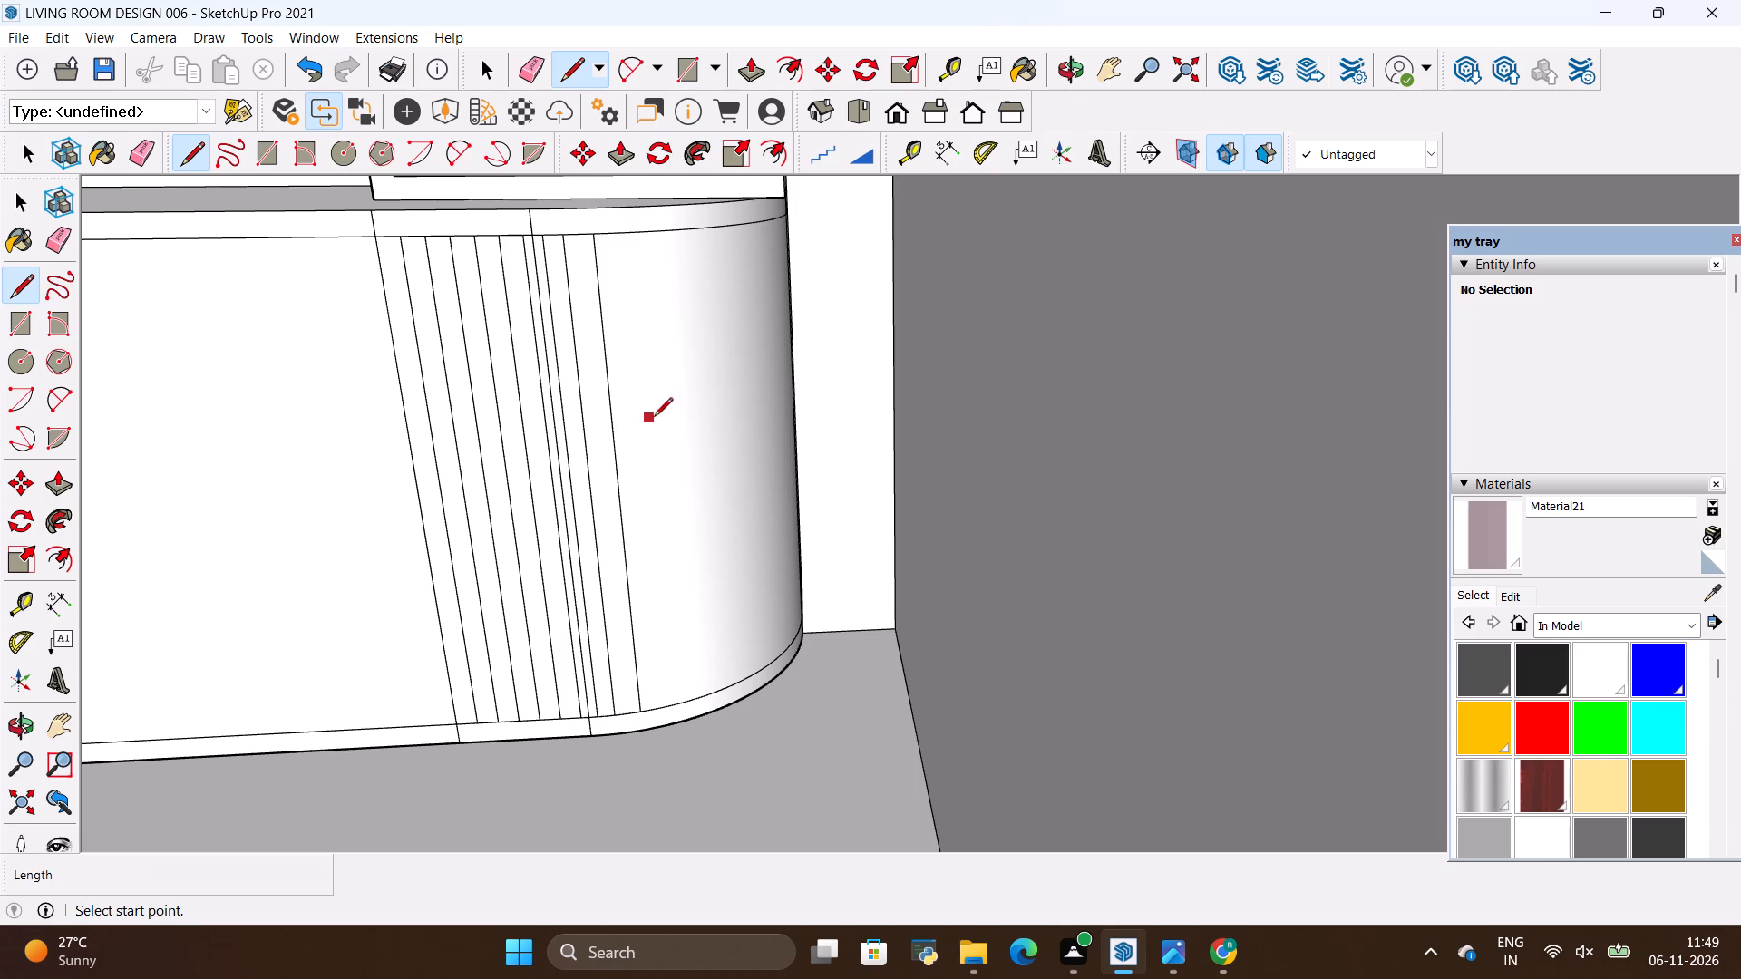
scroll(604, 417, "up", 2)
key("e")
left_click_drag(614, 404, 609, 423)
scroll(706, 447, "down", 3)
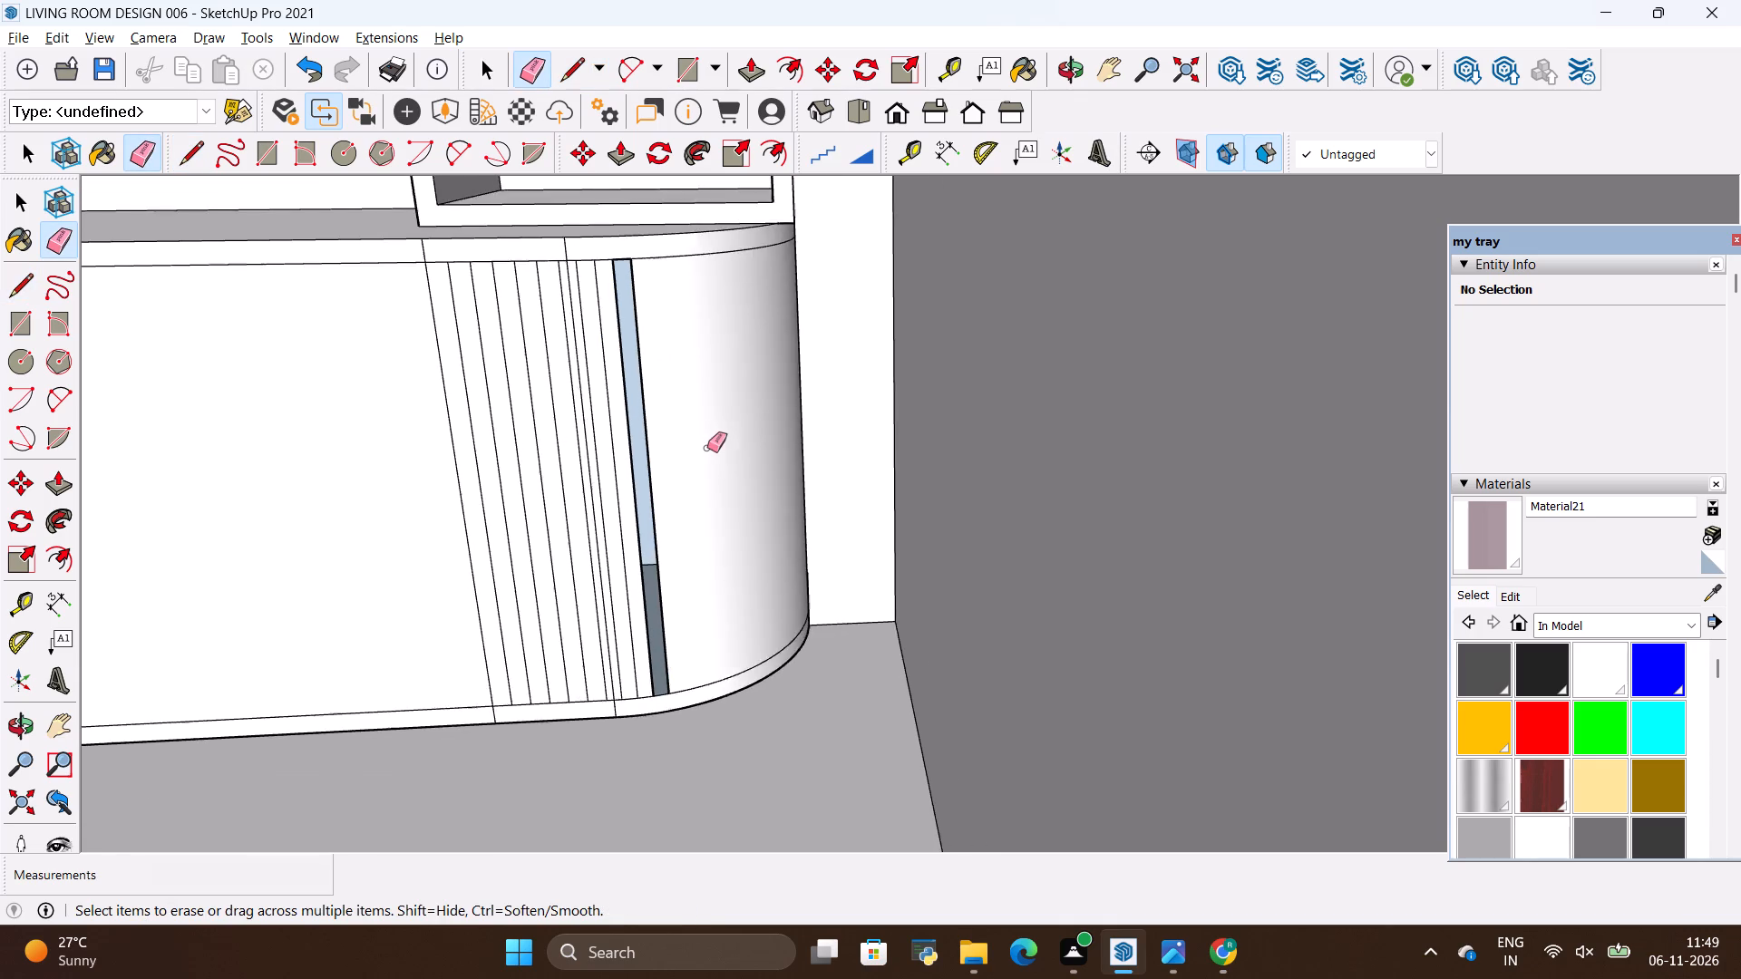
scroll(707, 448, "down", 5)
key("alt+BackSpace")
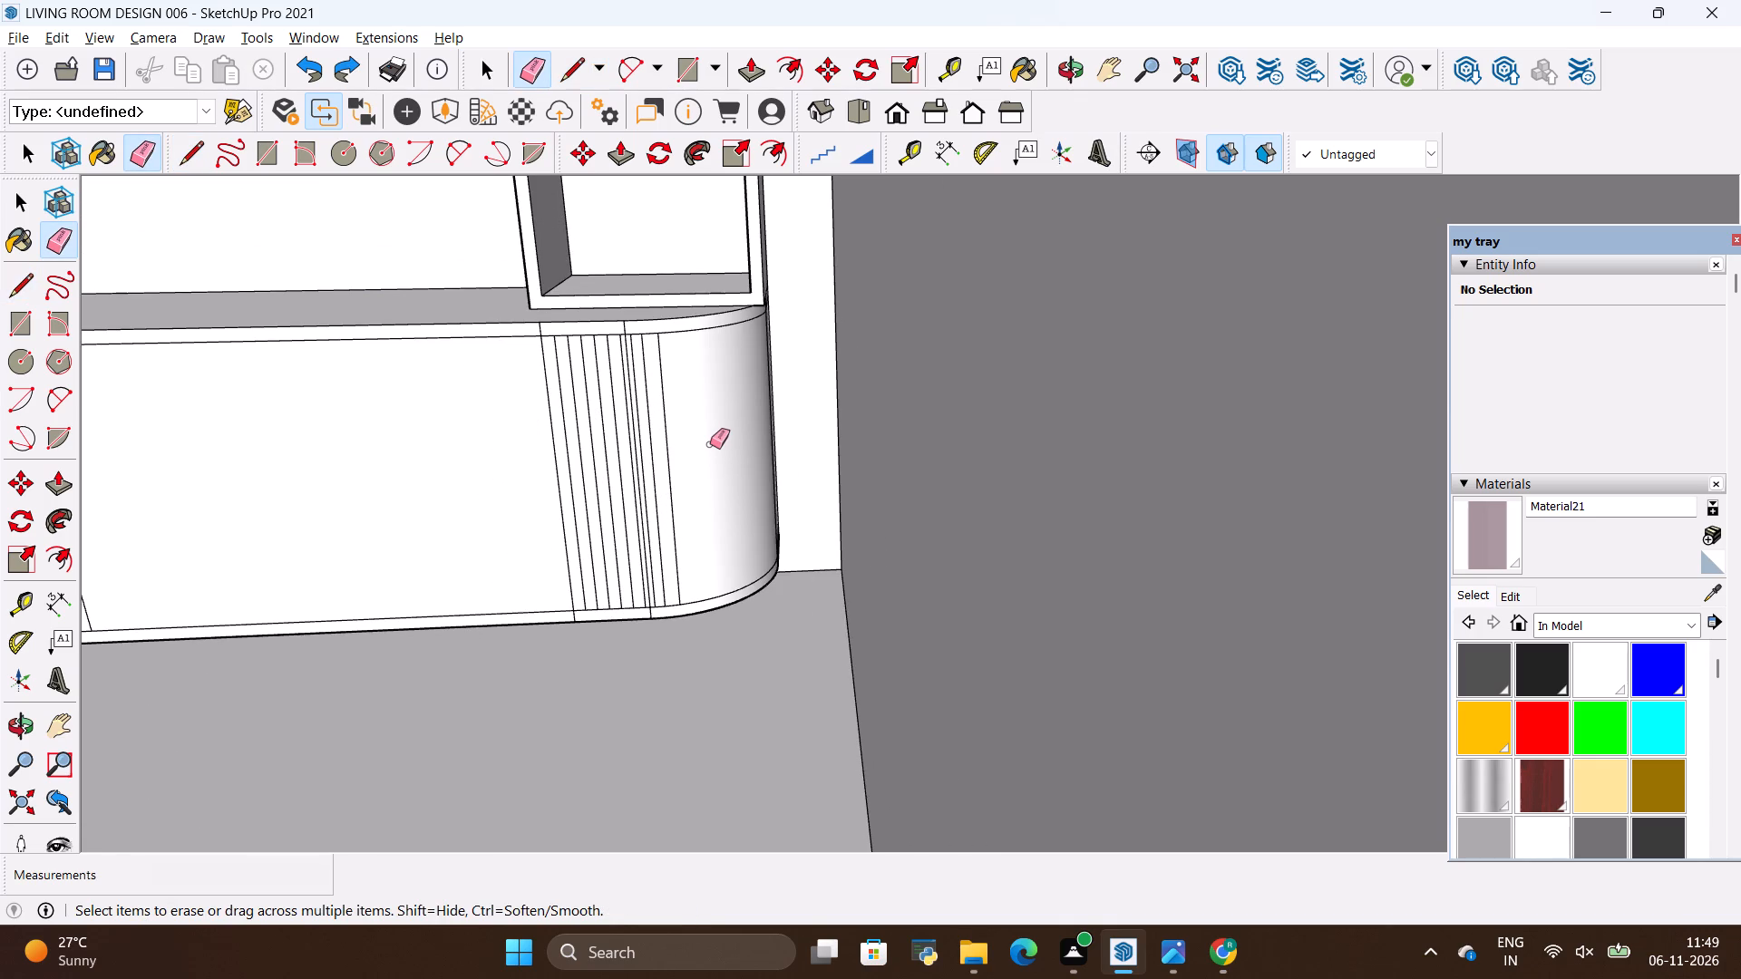
Examine the whole TV unit, comparing the flute lines at both ends of the drawer base.
scroll(766, 376, "down", 20)
scroll(766, 376, "down", 4)
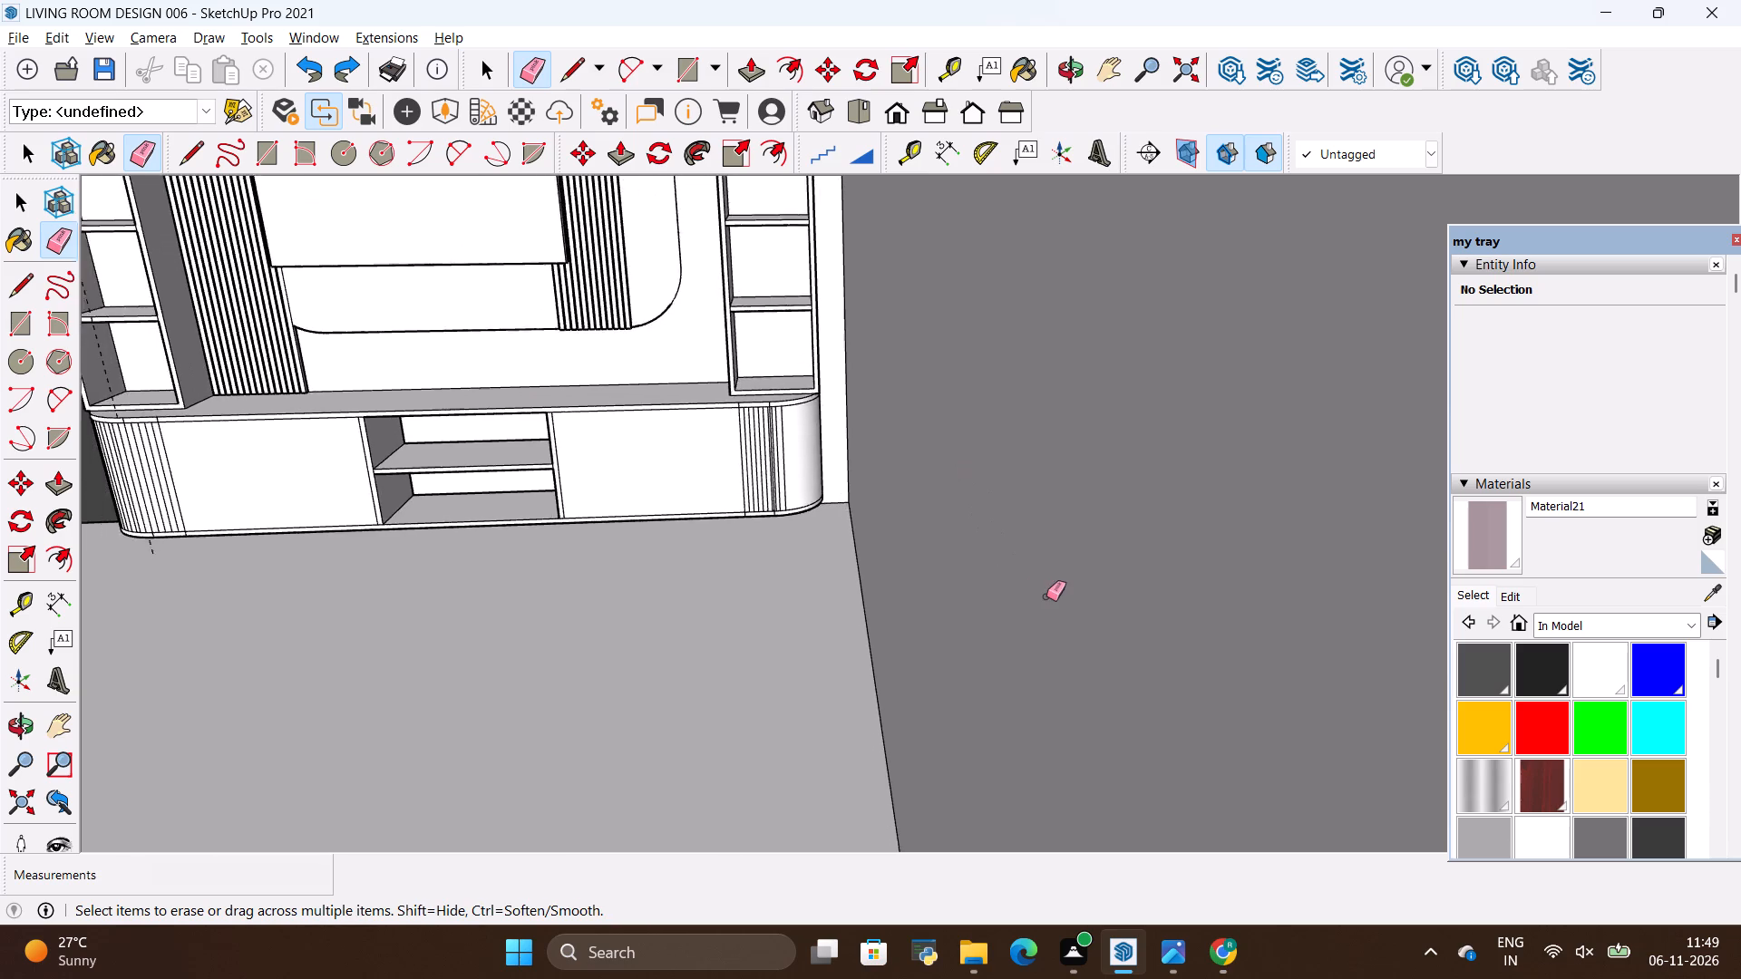
scroll(1046, 596, "down", 8)
scroll(789, 733, "down", 5)
scroll(737, 499, "up", 6)
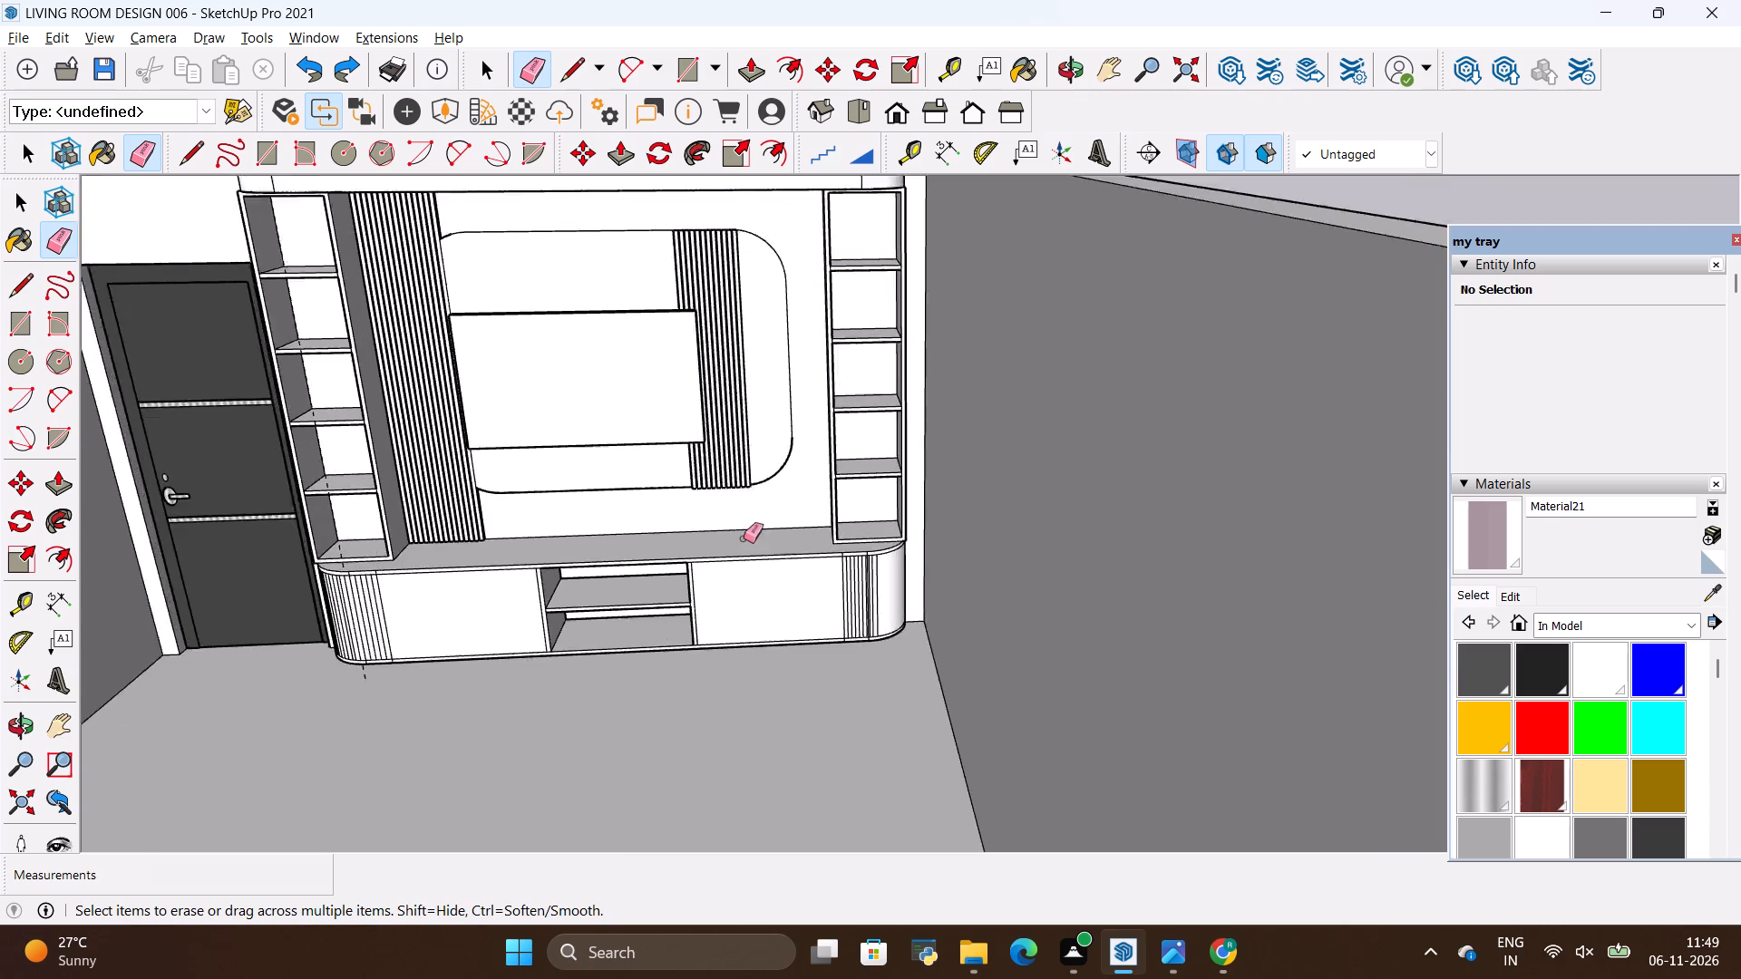
scroll(744, 538, "up", 2)
scroll(963, 683, "down", 4)
scroll(757, 557, "up", 3)
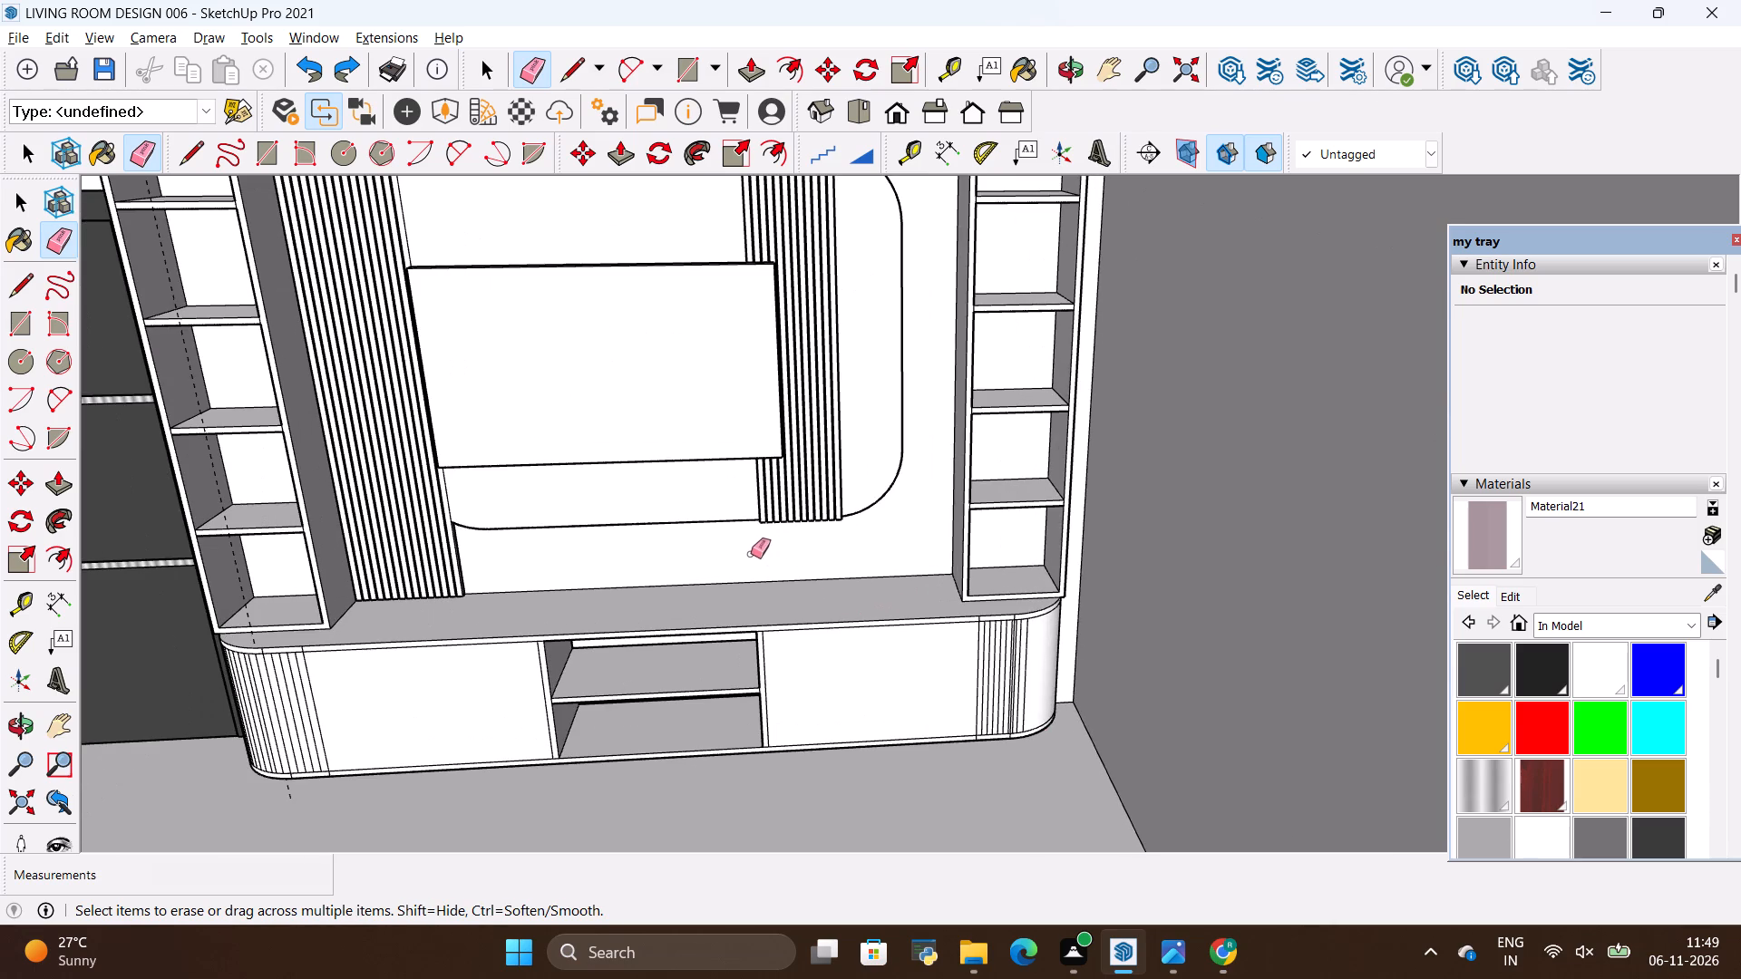
scroll(747, 548, "down", 4)
scroll(903, 619, "up", 7)
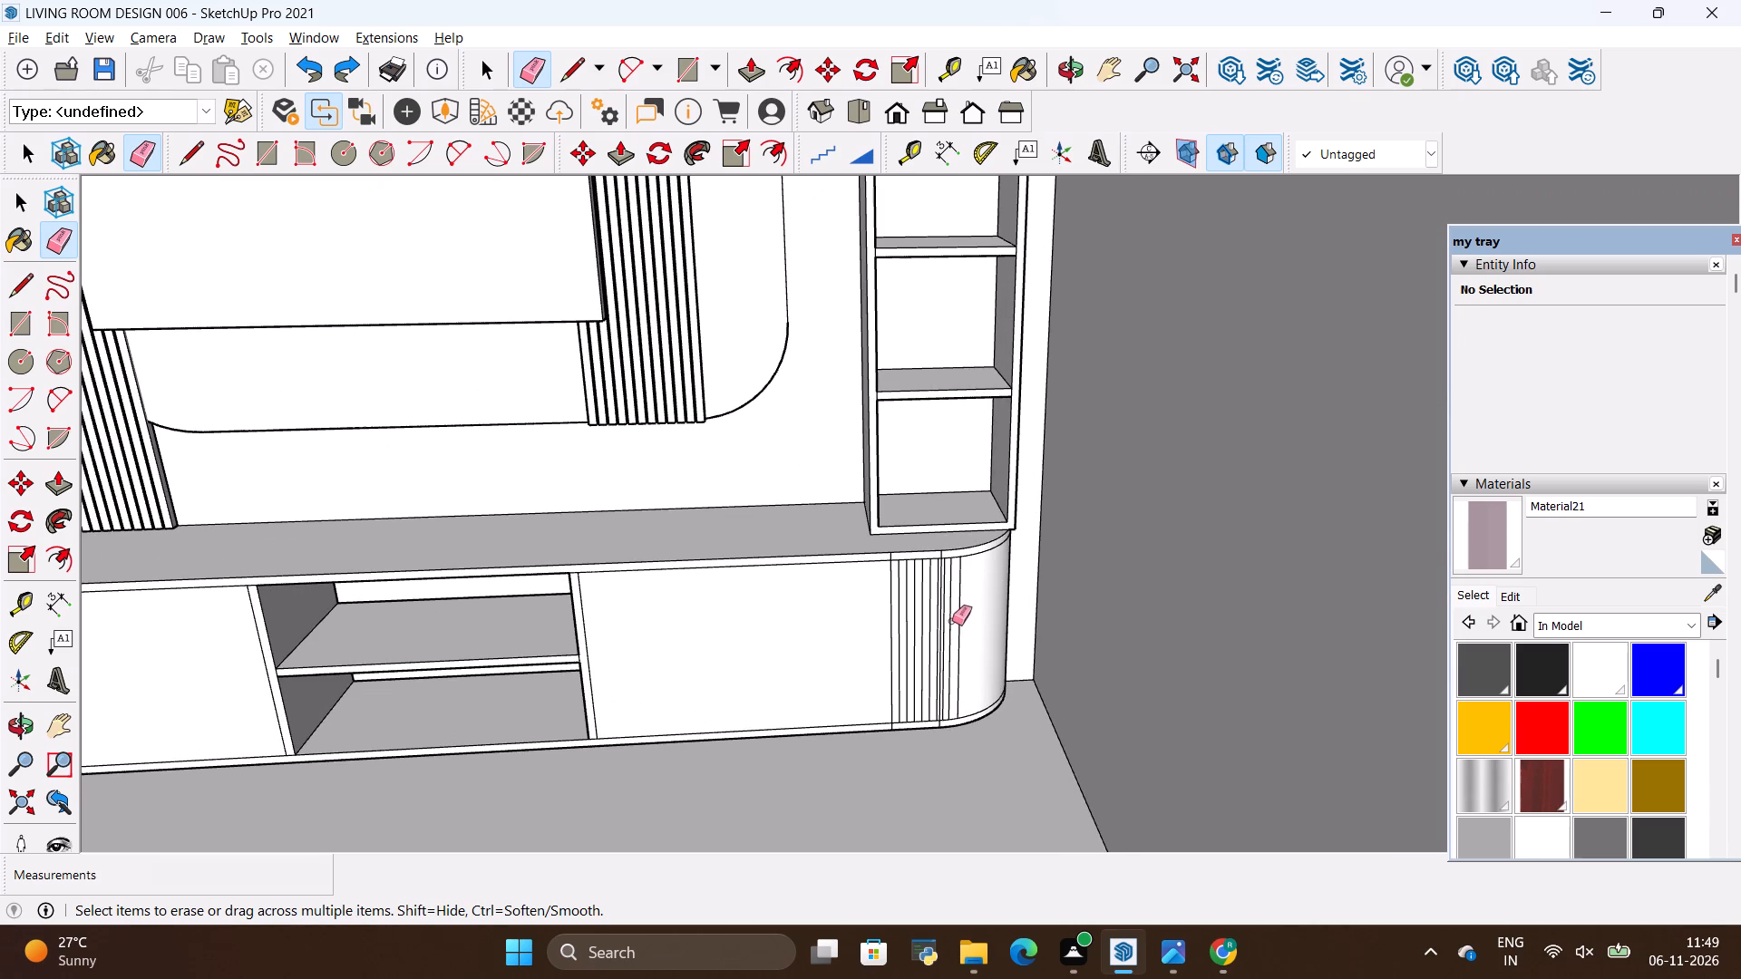
Undo the vertical lines on the rounded end and all the flute strips on the adjoining flat section.
key("alt+BackSpace")
key("alt+BackSpace")
key("alt+BackSpace")
key("alt+BackSpace")
key("alt+BackSpace")
key("alt+BackSpace")
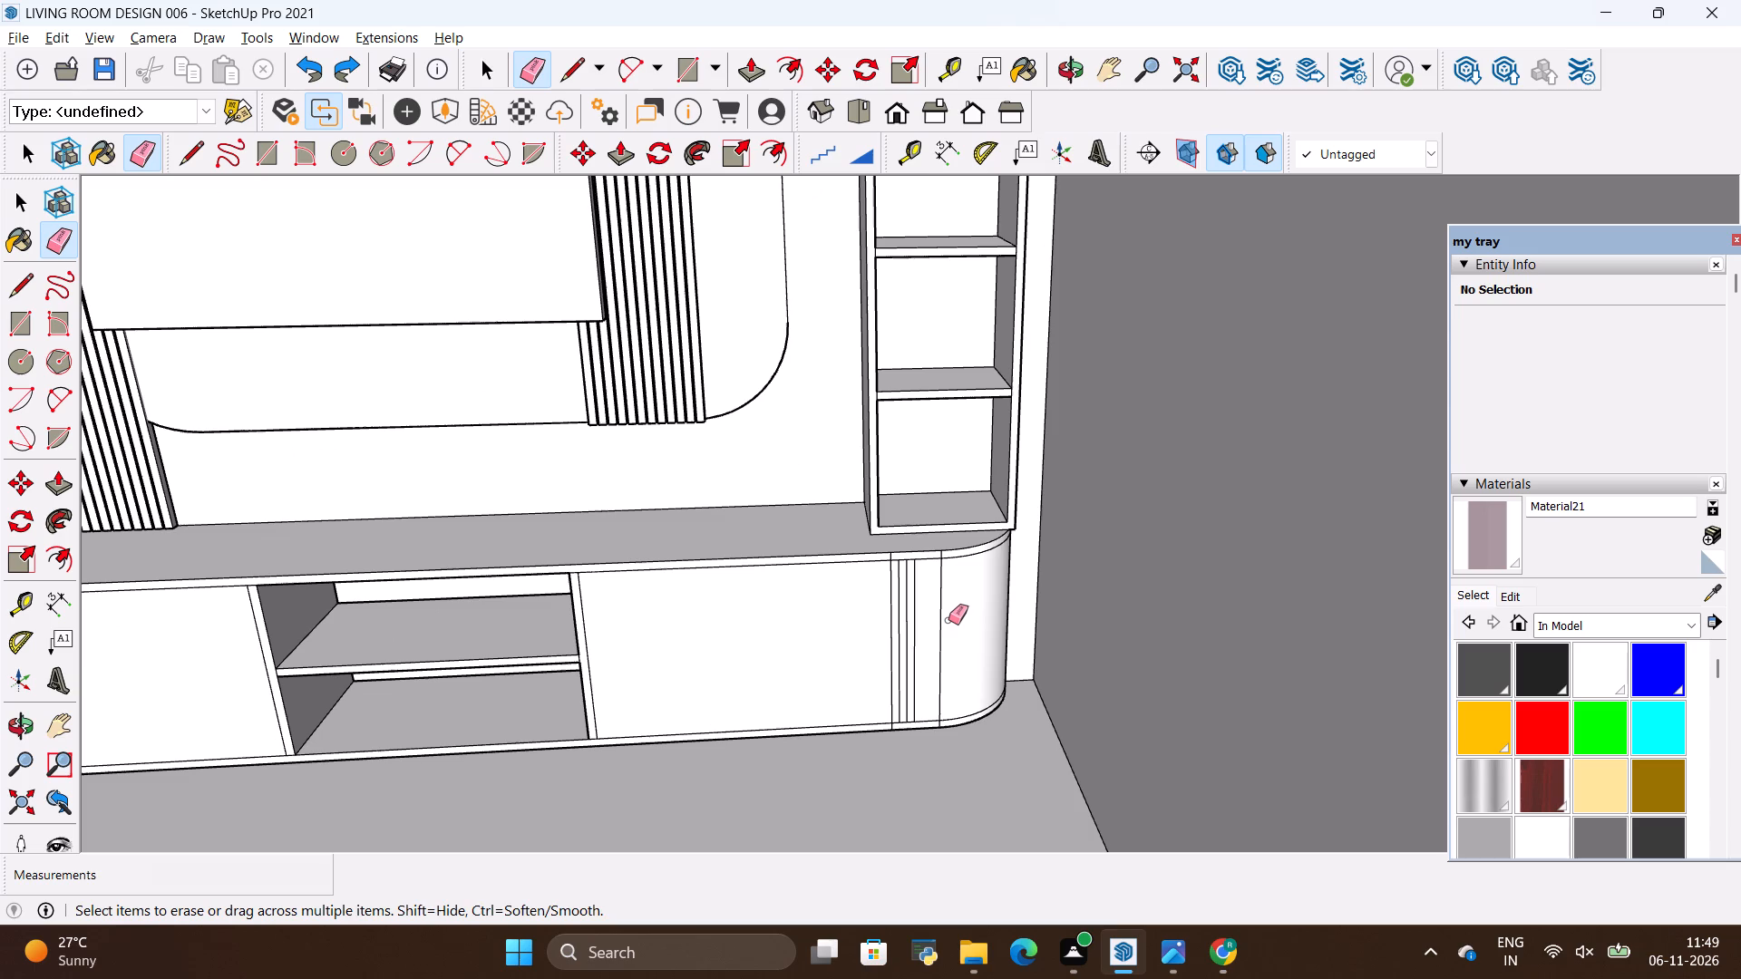
key("alt+BackSpace")
key("alt+BackSpace")
key("alt+BackSpace")
key("alt+BackSpace")
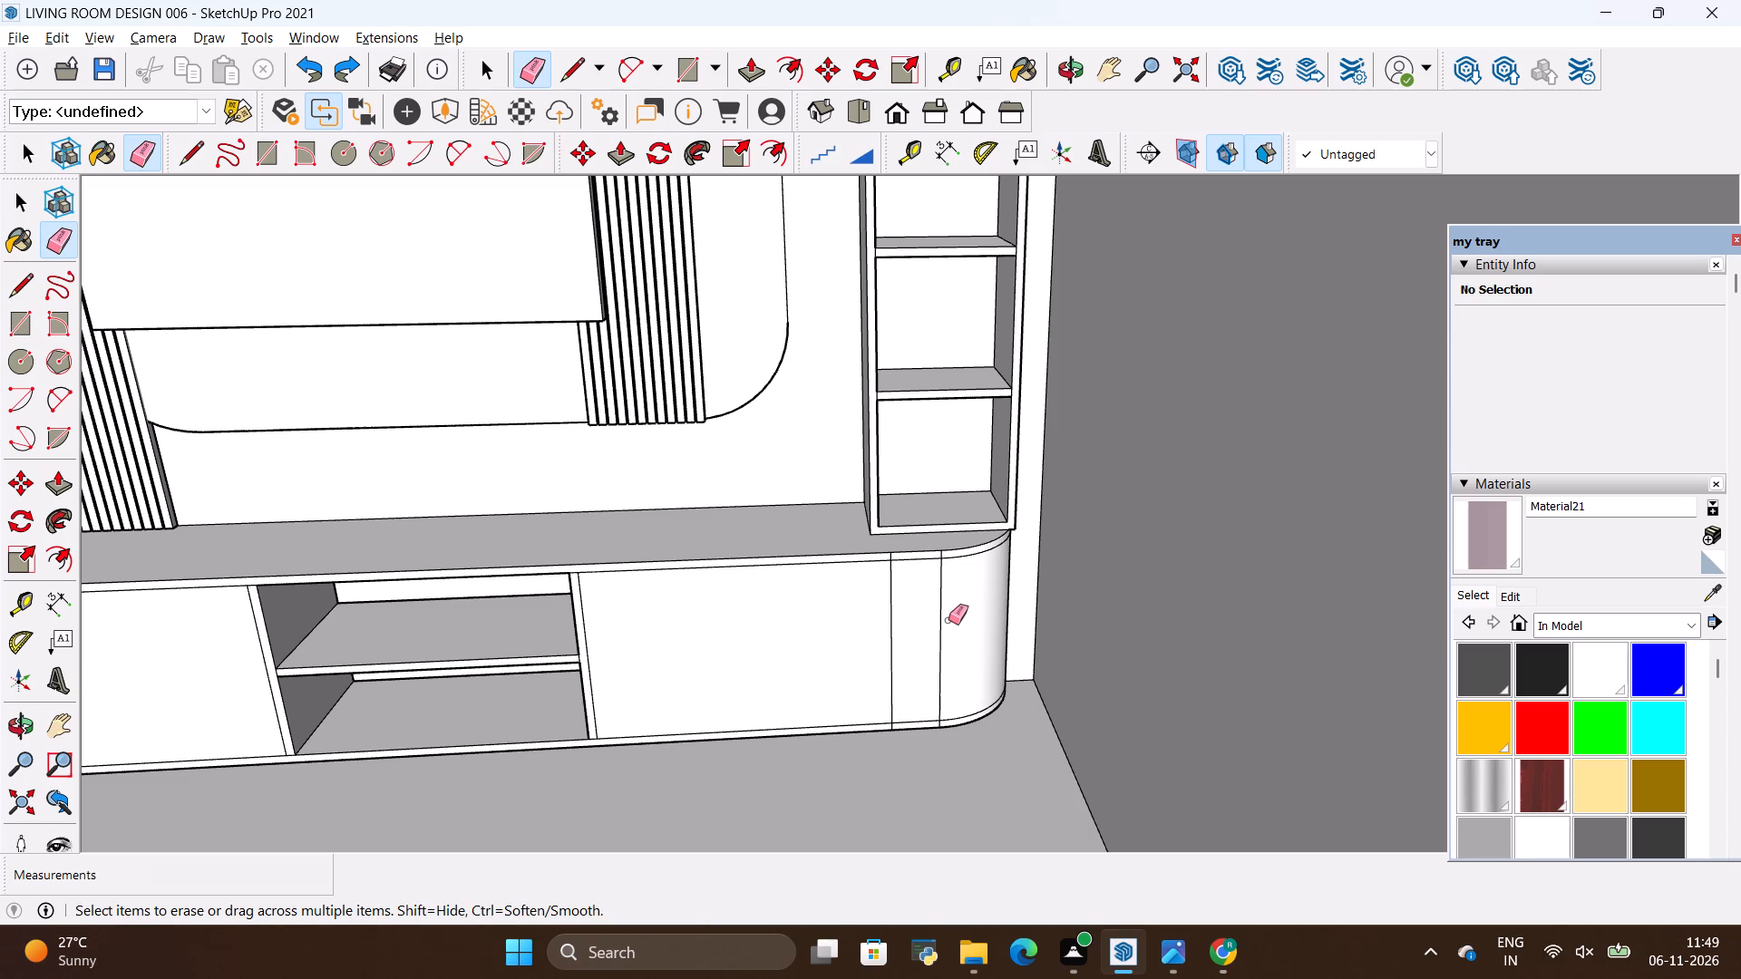
Divide the upper horizontal edge of the flat section beside the rounded end into 6 equal segments.
scroll(935, 618, "up", 10)
key("space")
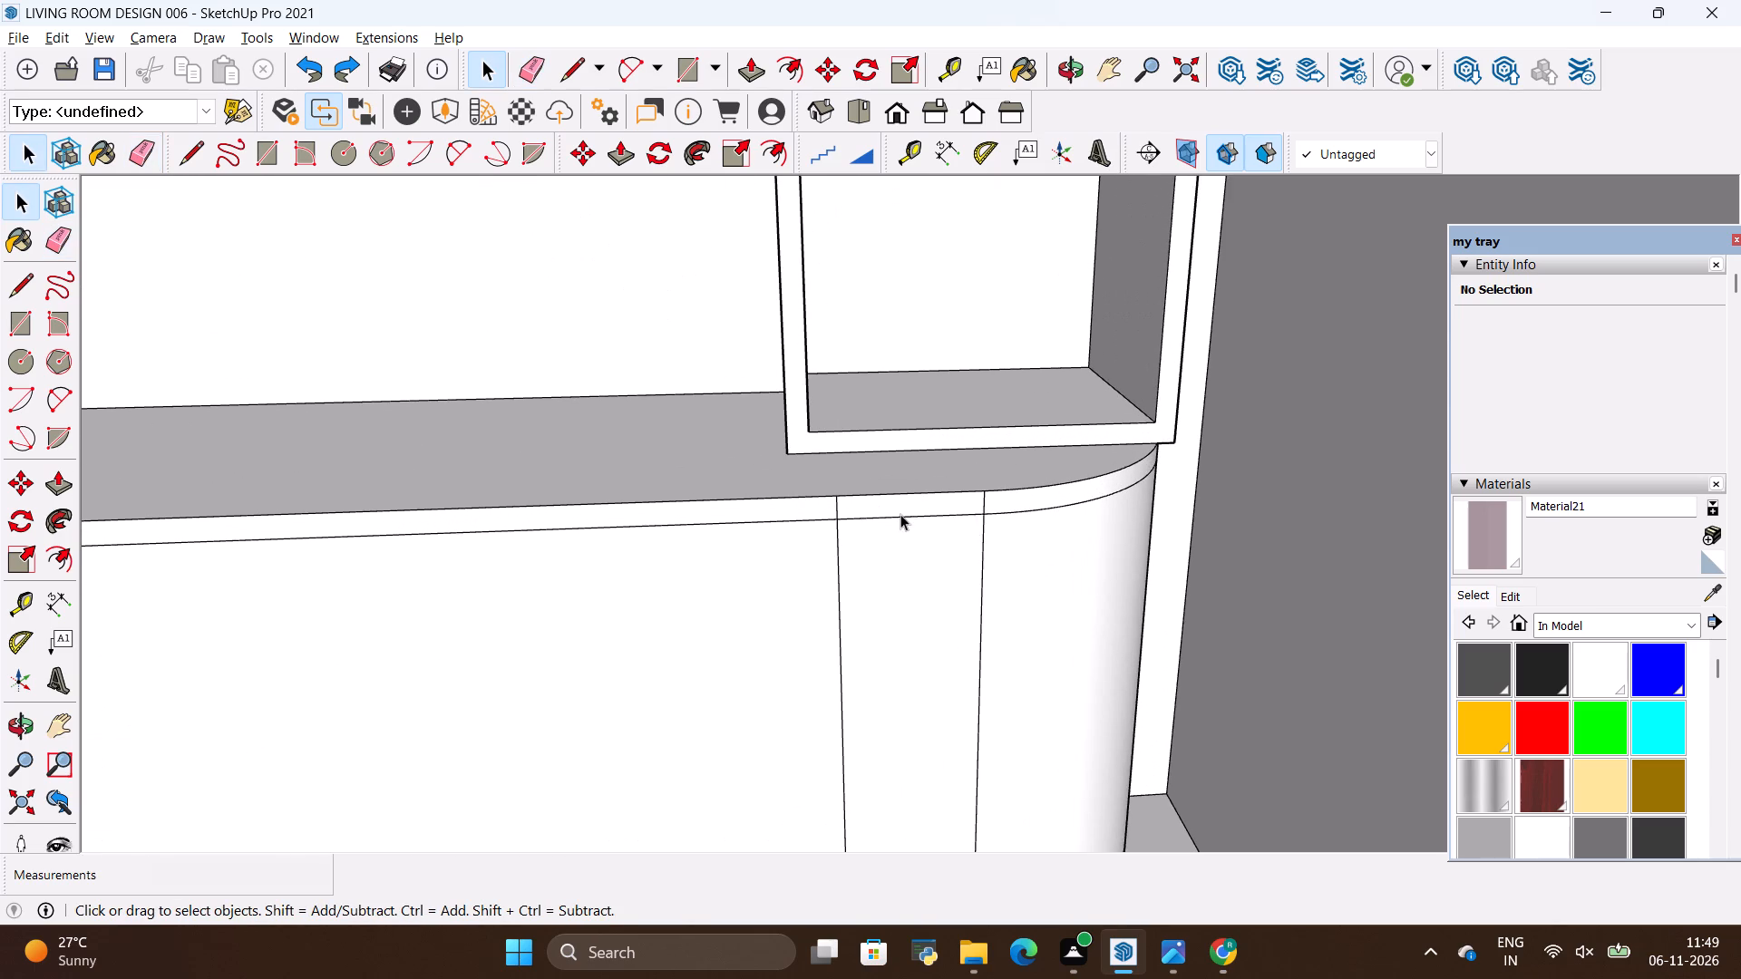
left_click(901, 514)
right_click(903, 514)
left_click(977, 658)
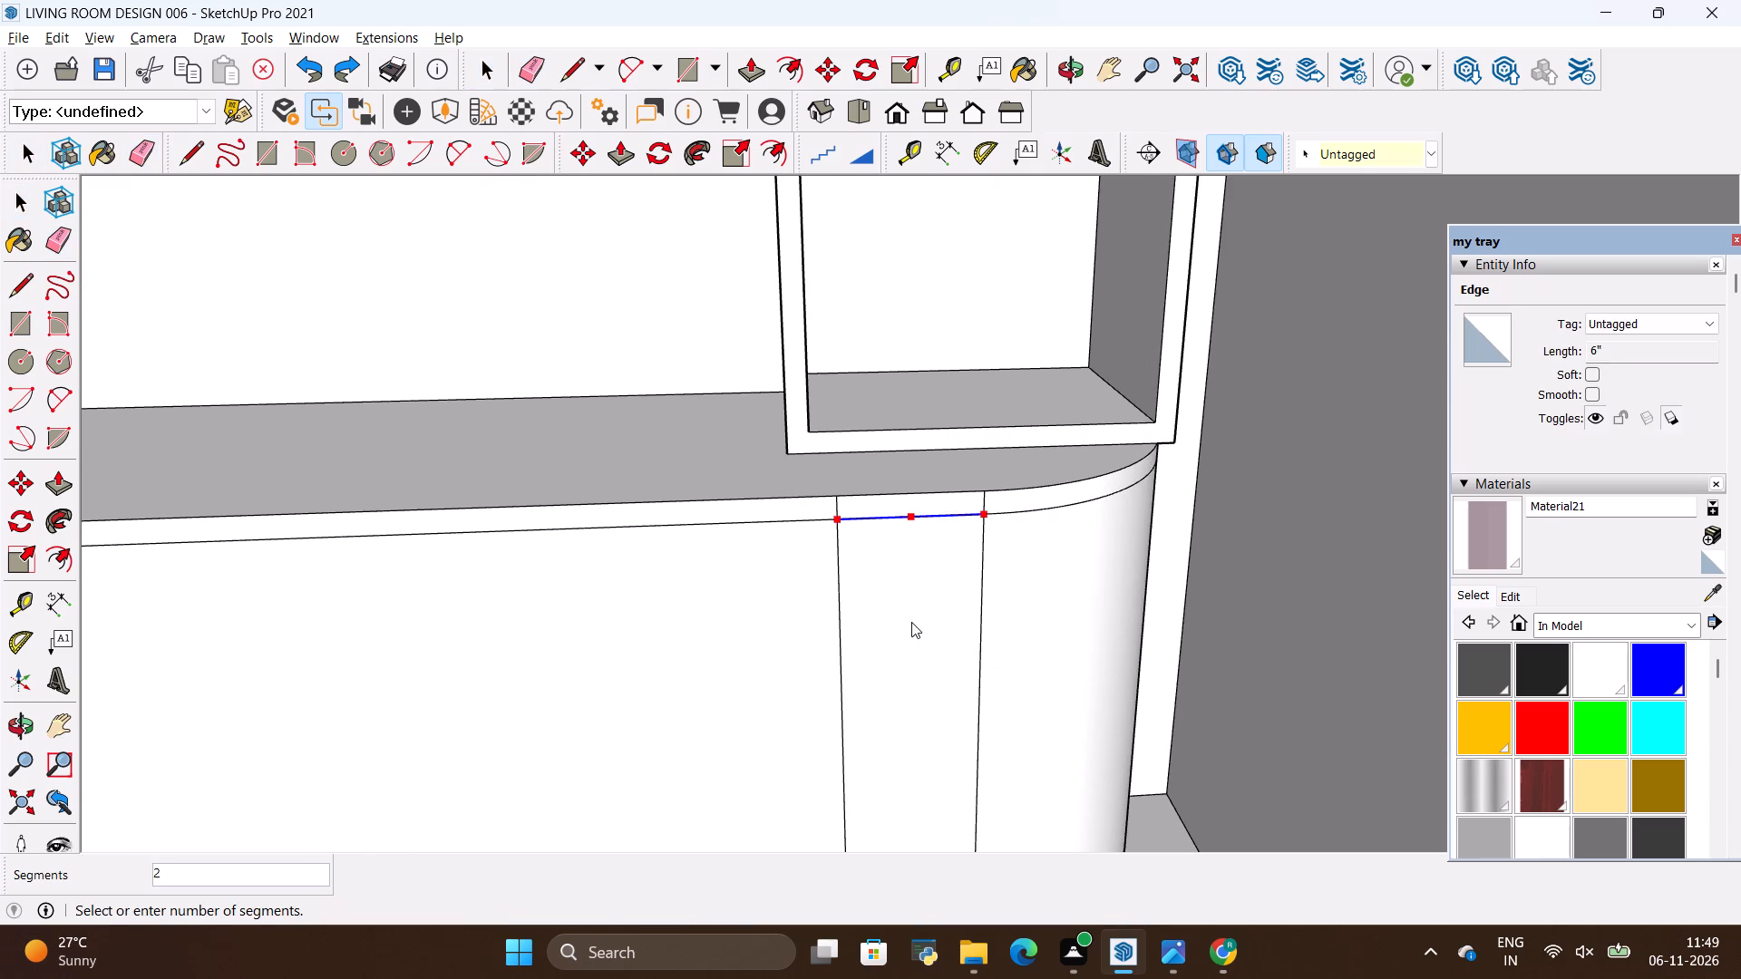
left_click(966, 605)
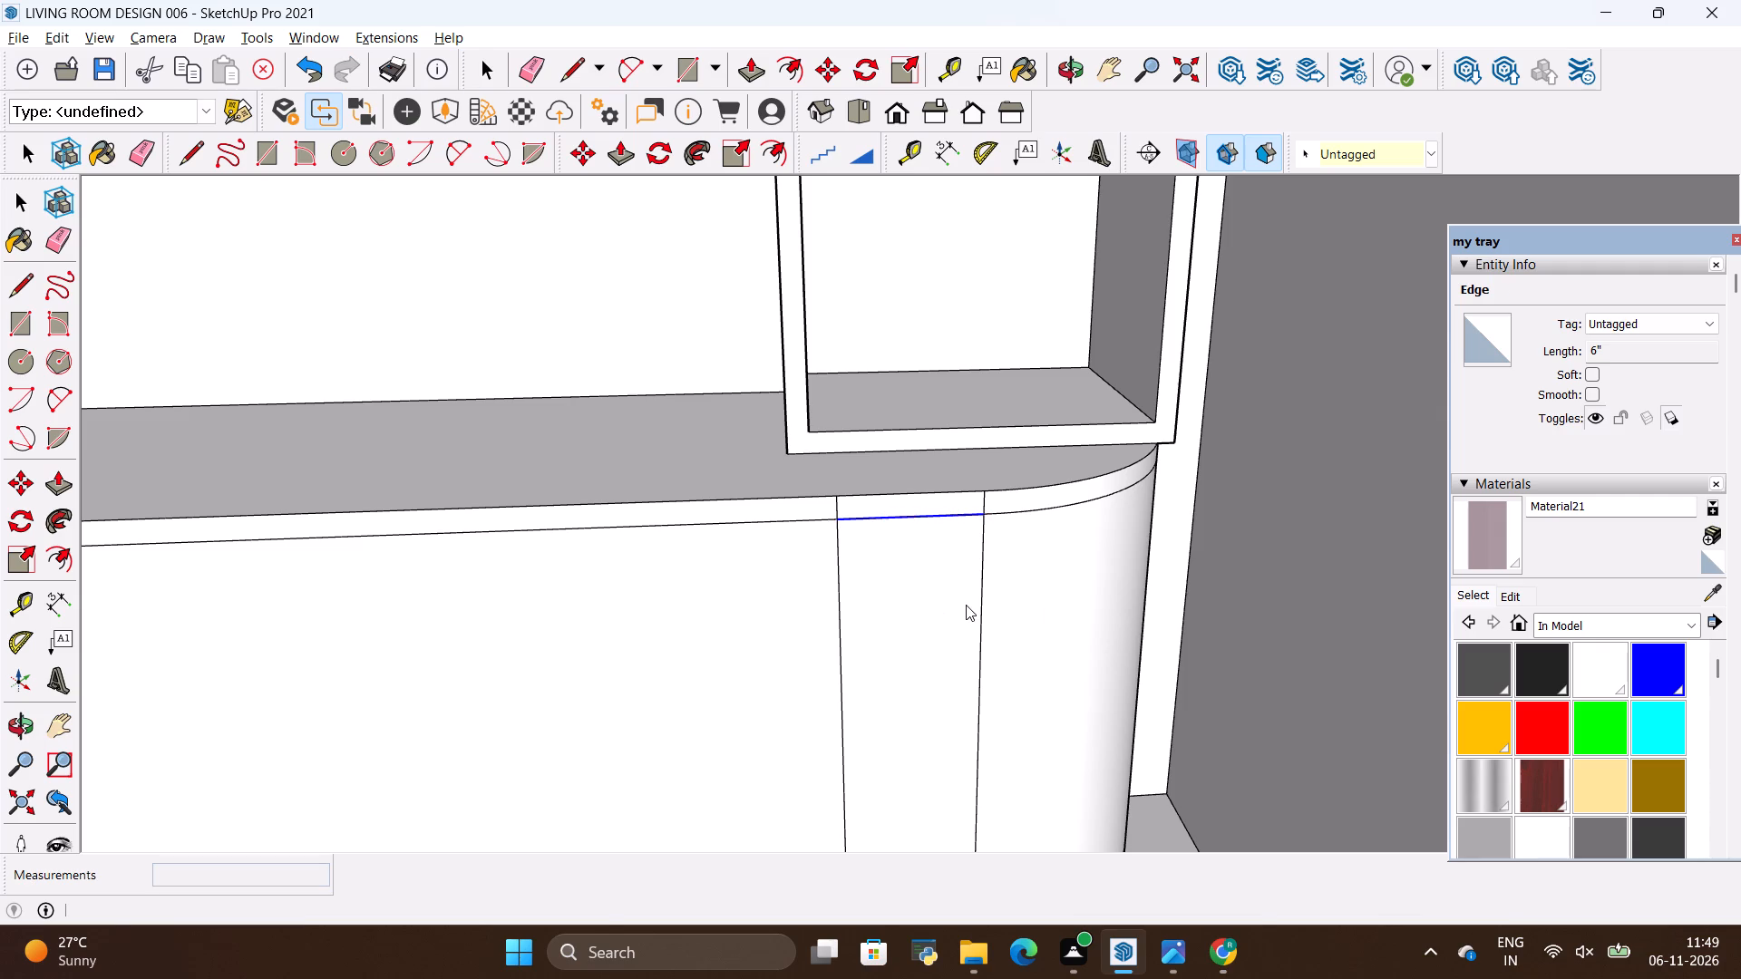
Draw five vertical lines, each 1' 10" long, from the upper edge's division points down to the flat section's lower edge.
key("l")
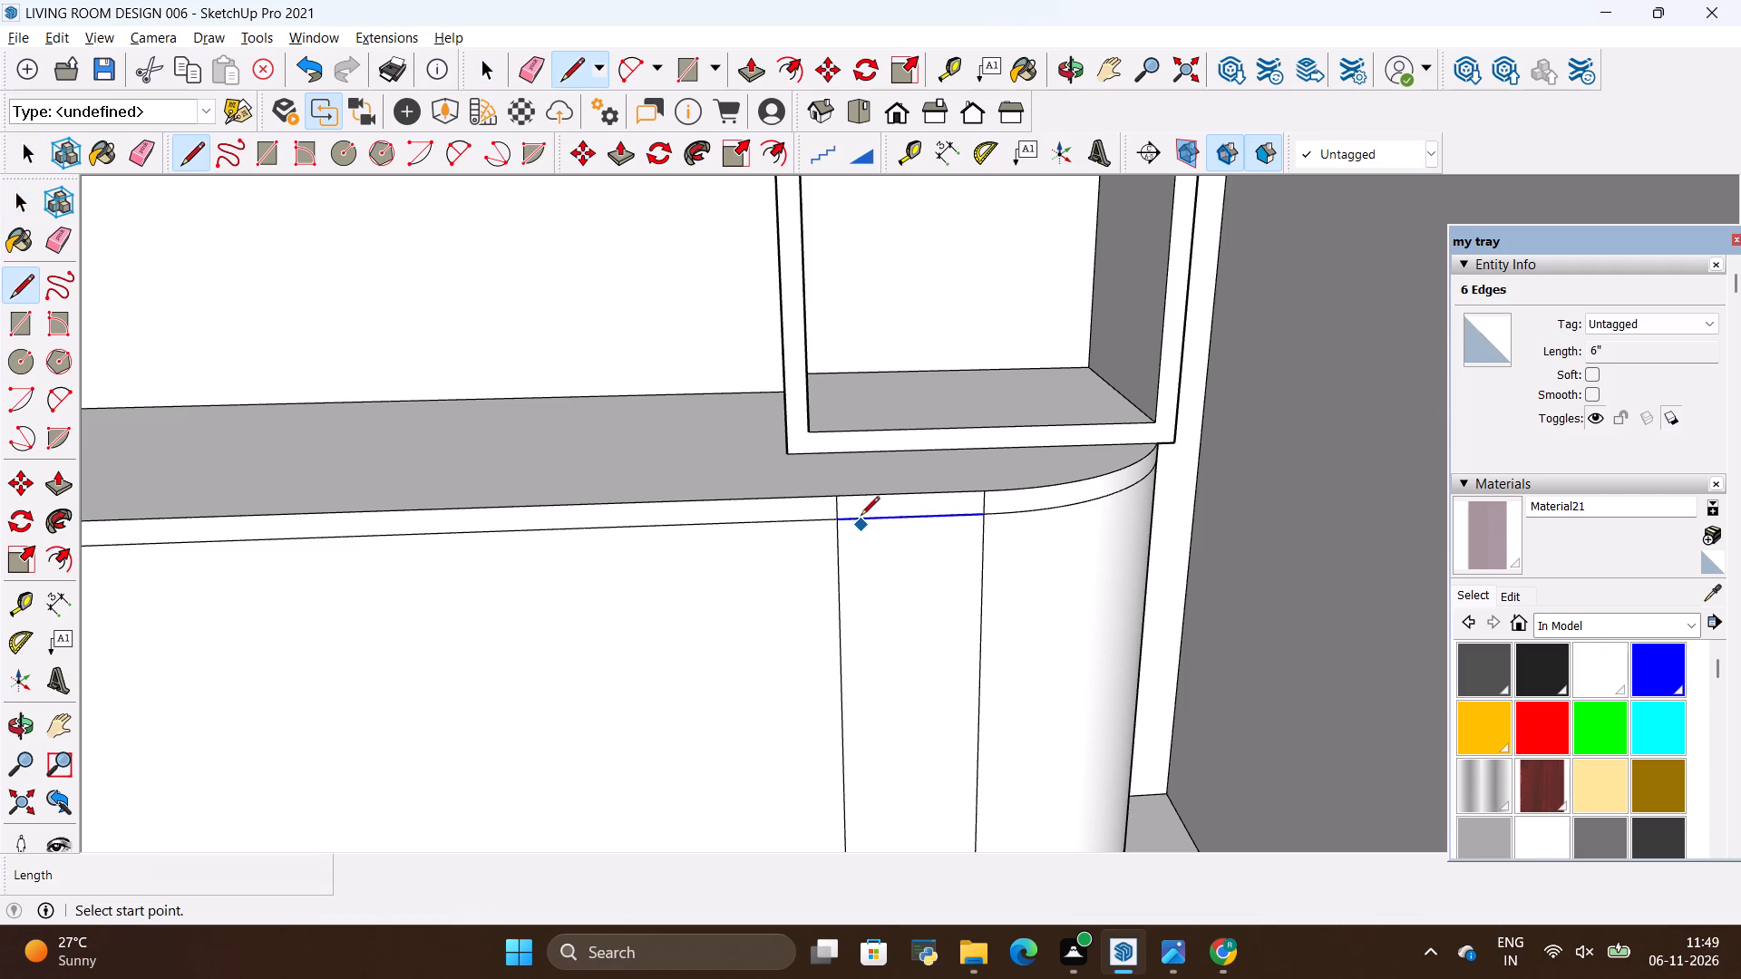
left_click(861, 517)
scroll(880, 521, "down", 5)
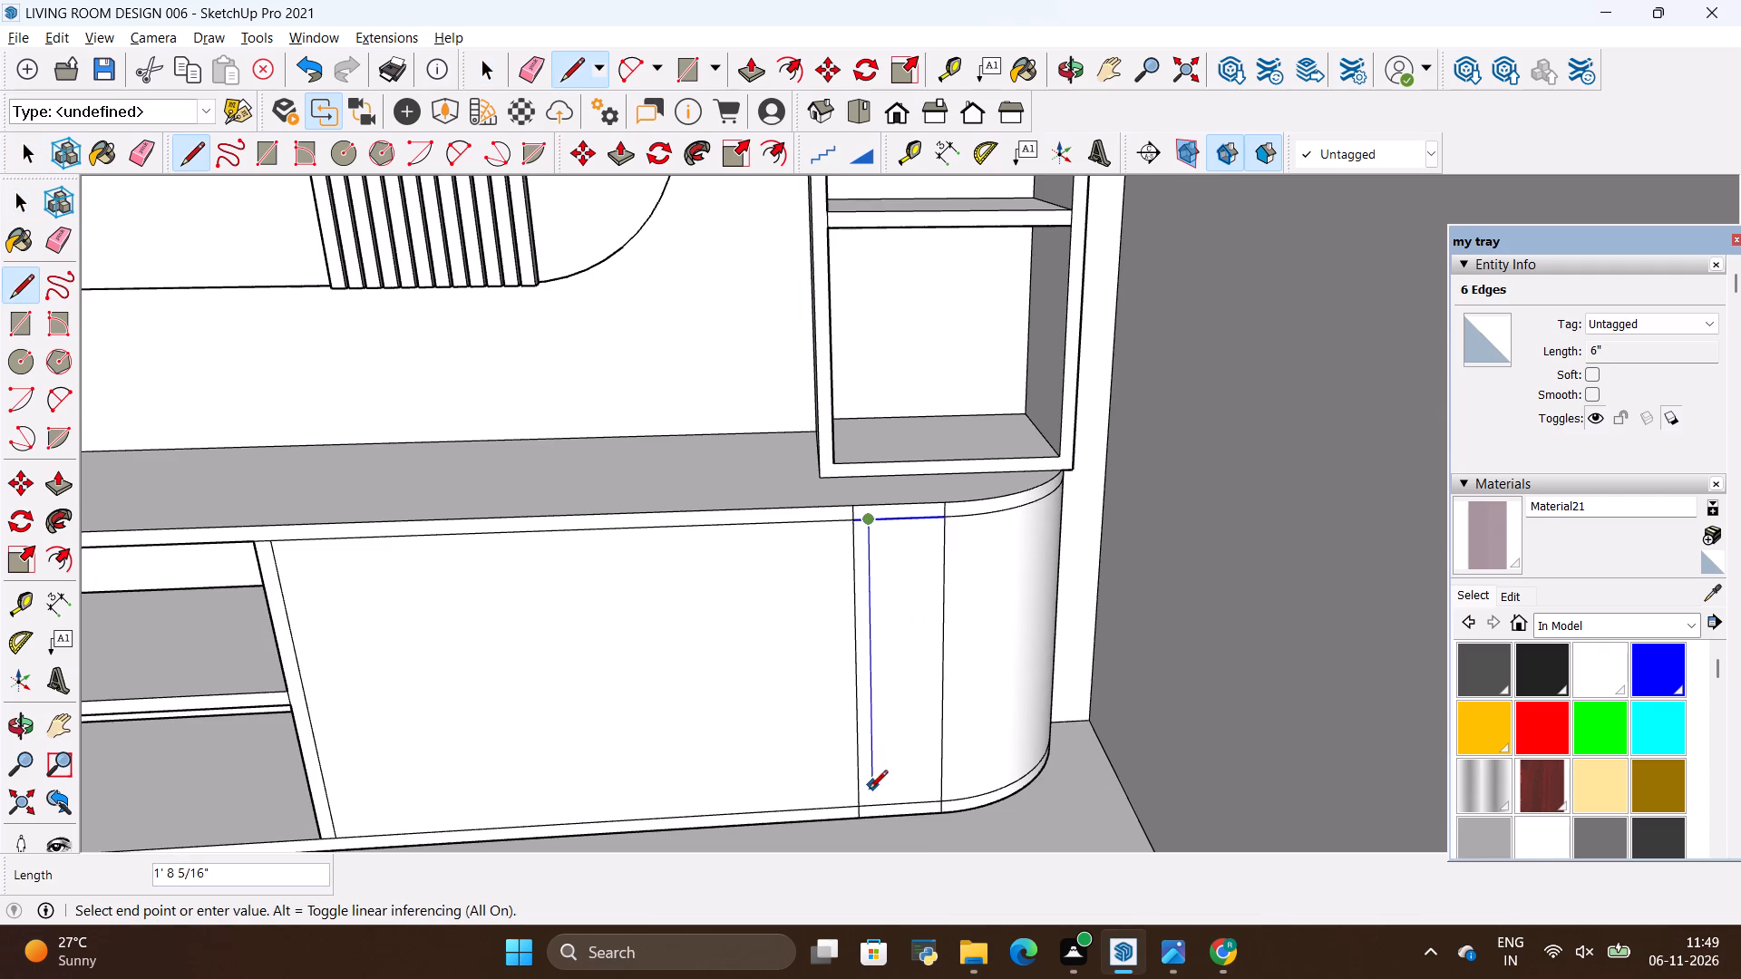
left_click(874, 808)
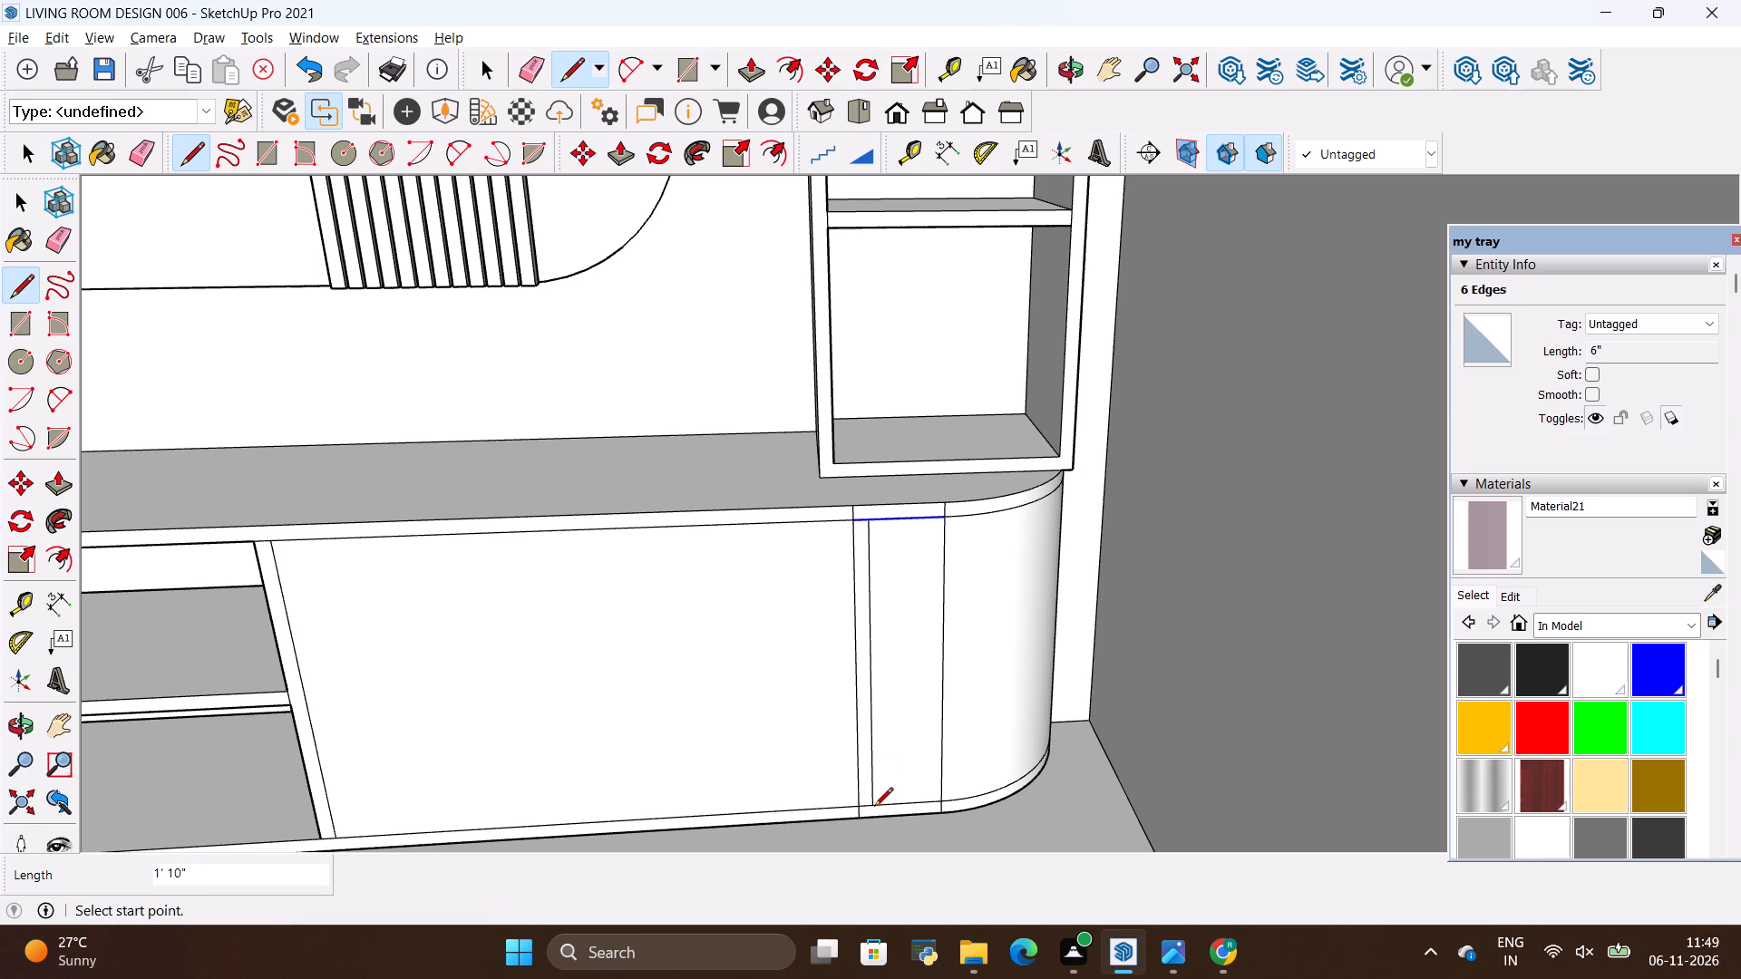
left_click(886, 522)
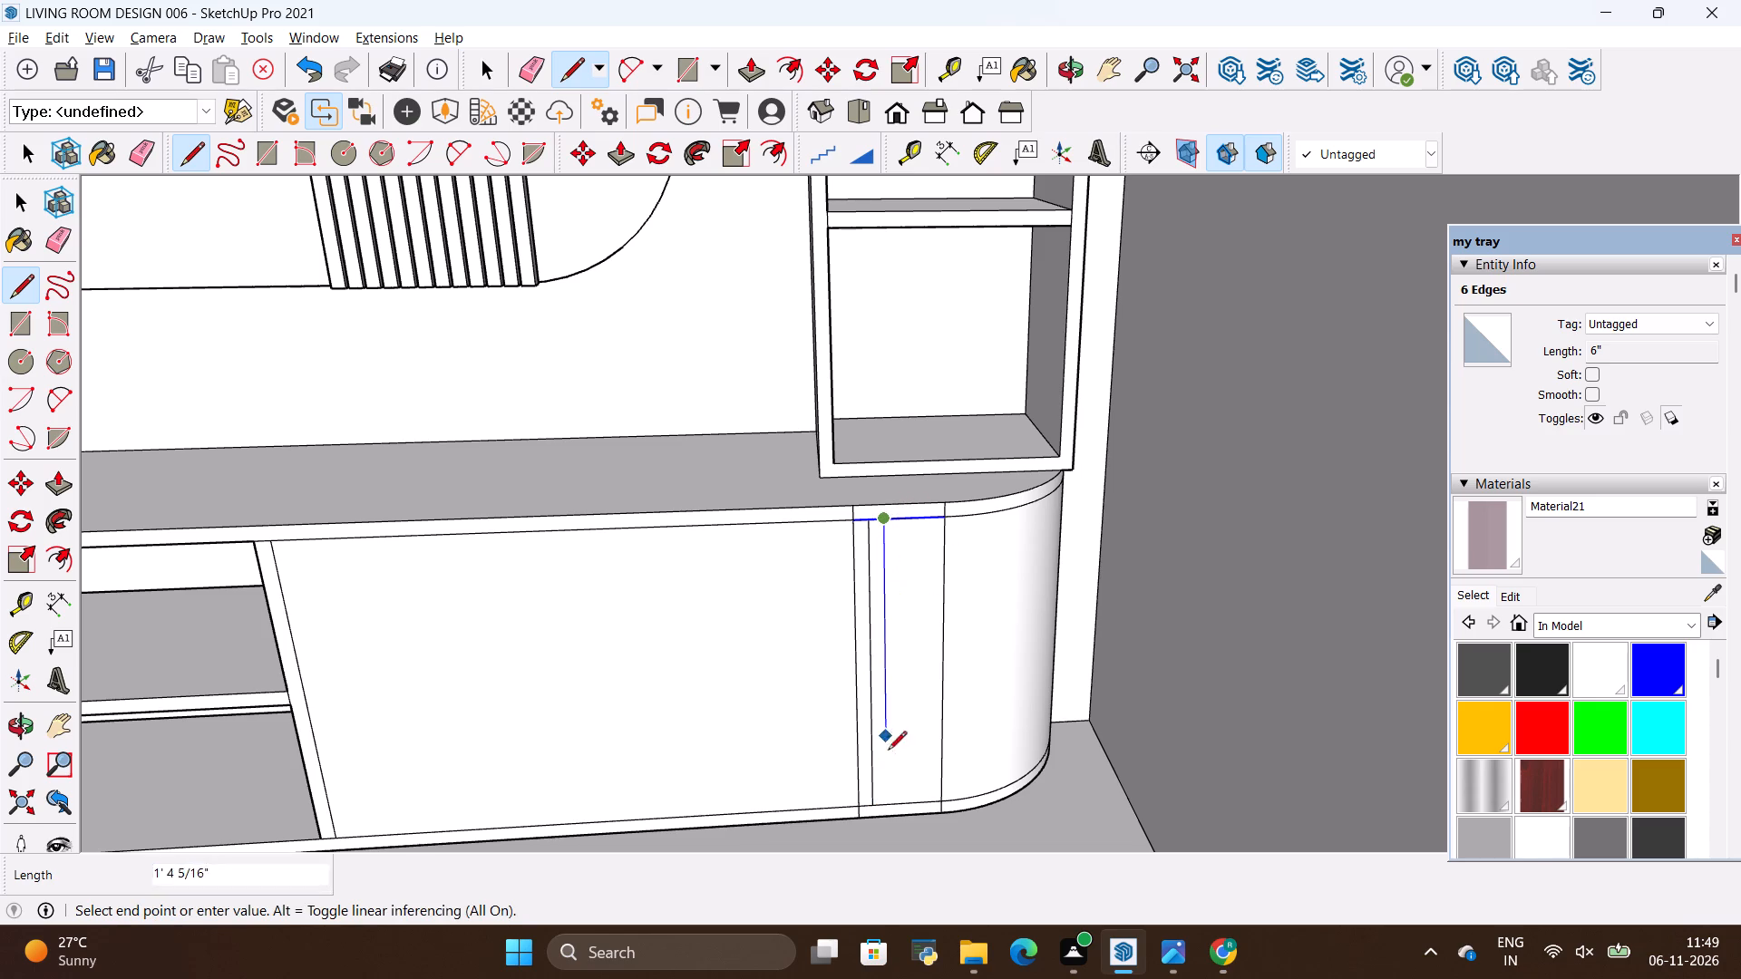
left_click(889, 800)
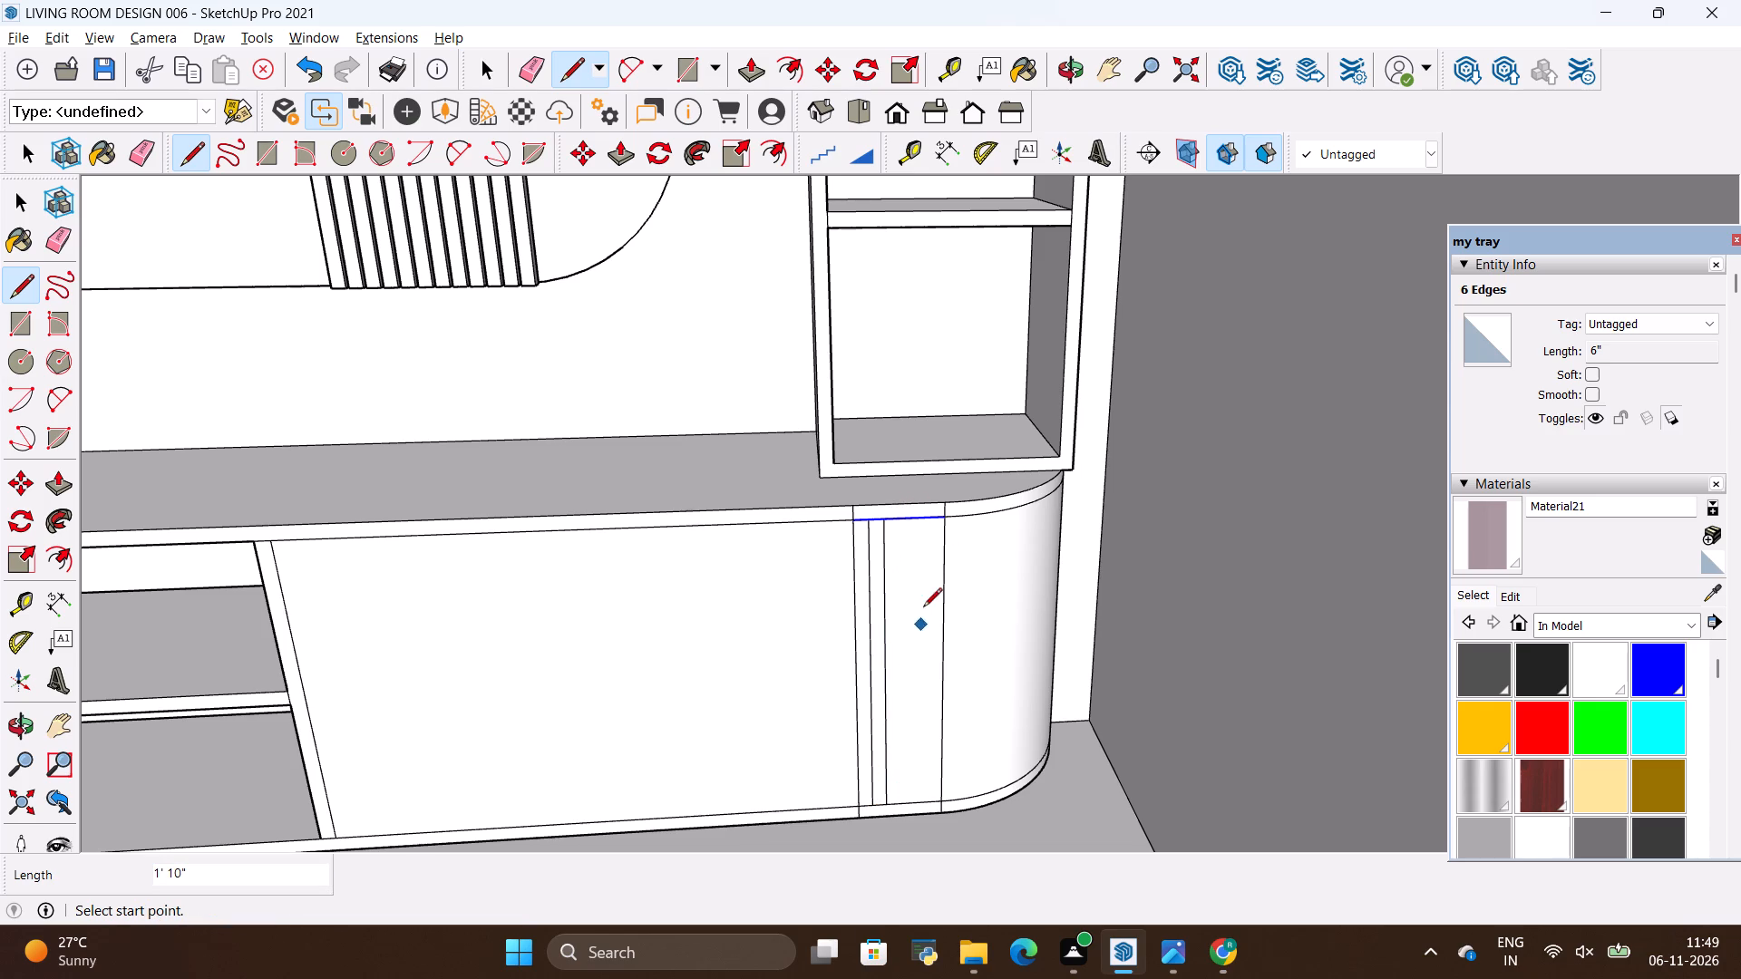
left_click(901, 519)
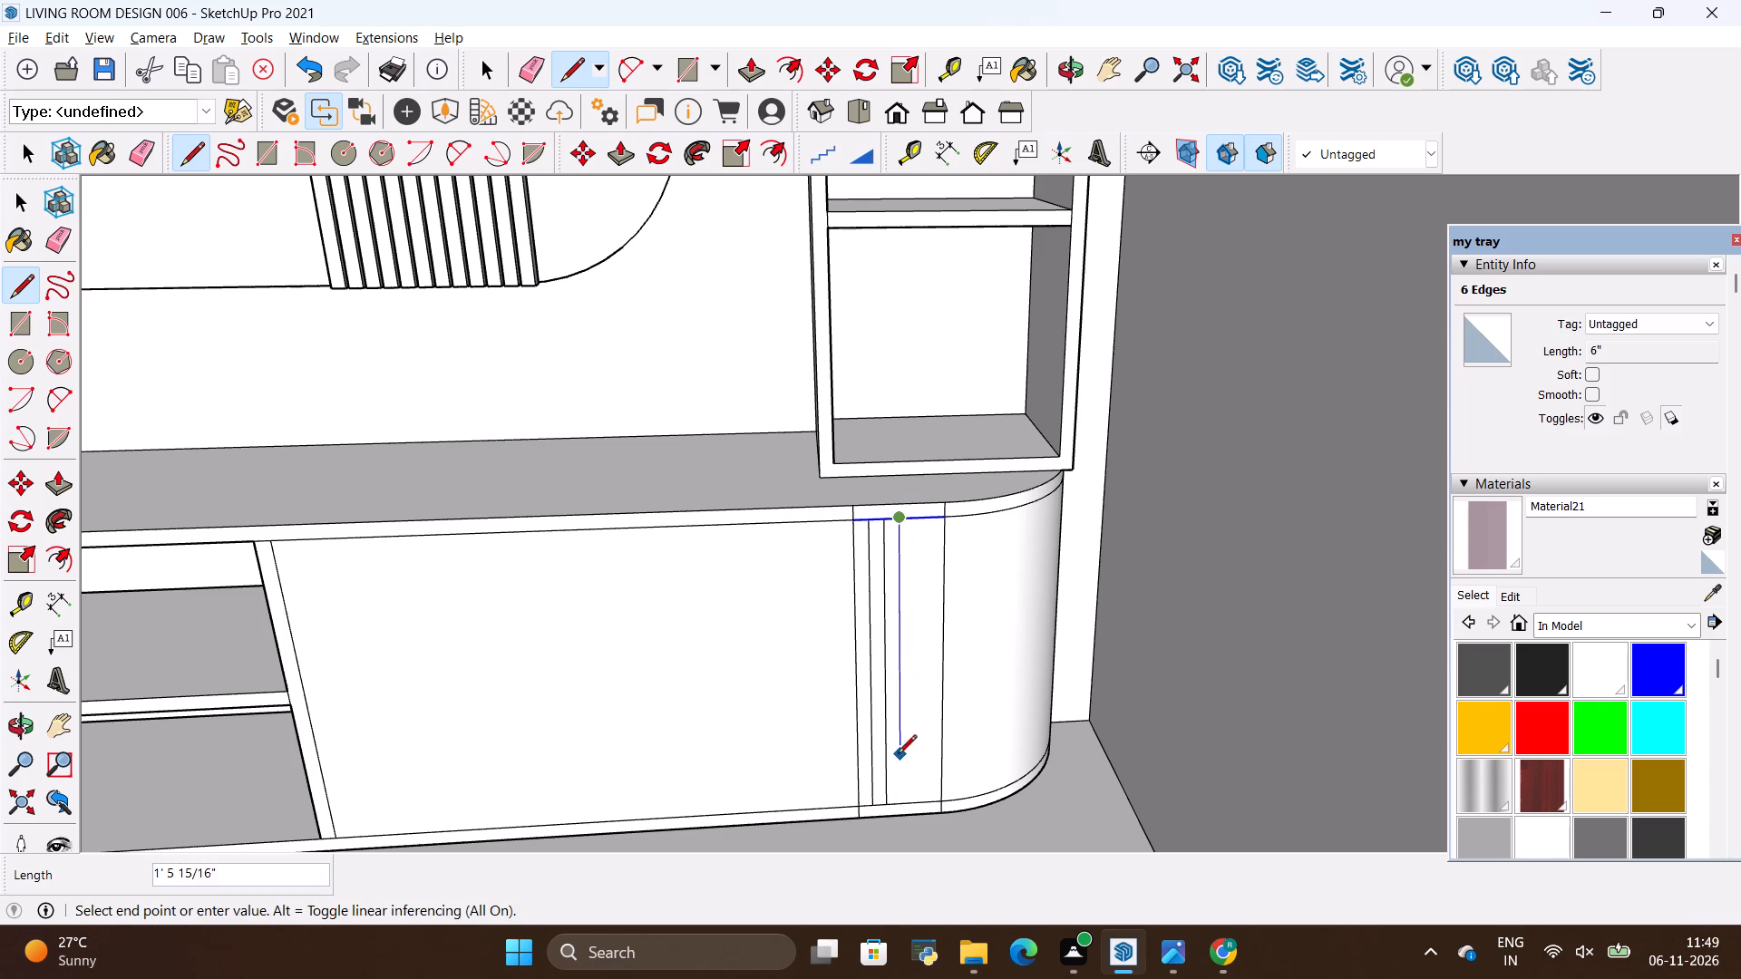
left_click(900, 809)
scroll(592, 757, "down", 4)
scroll(770, 675, "up", 5)
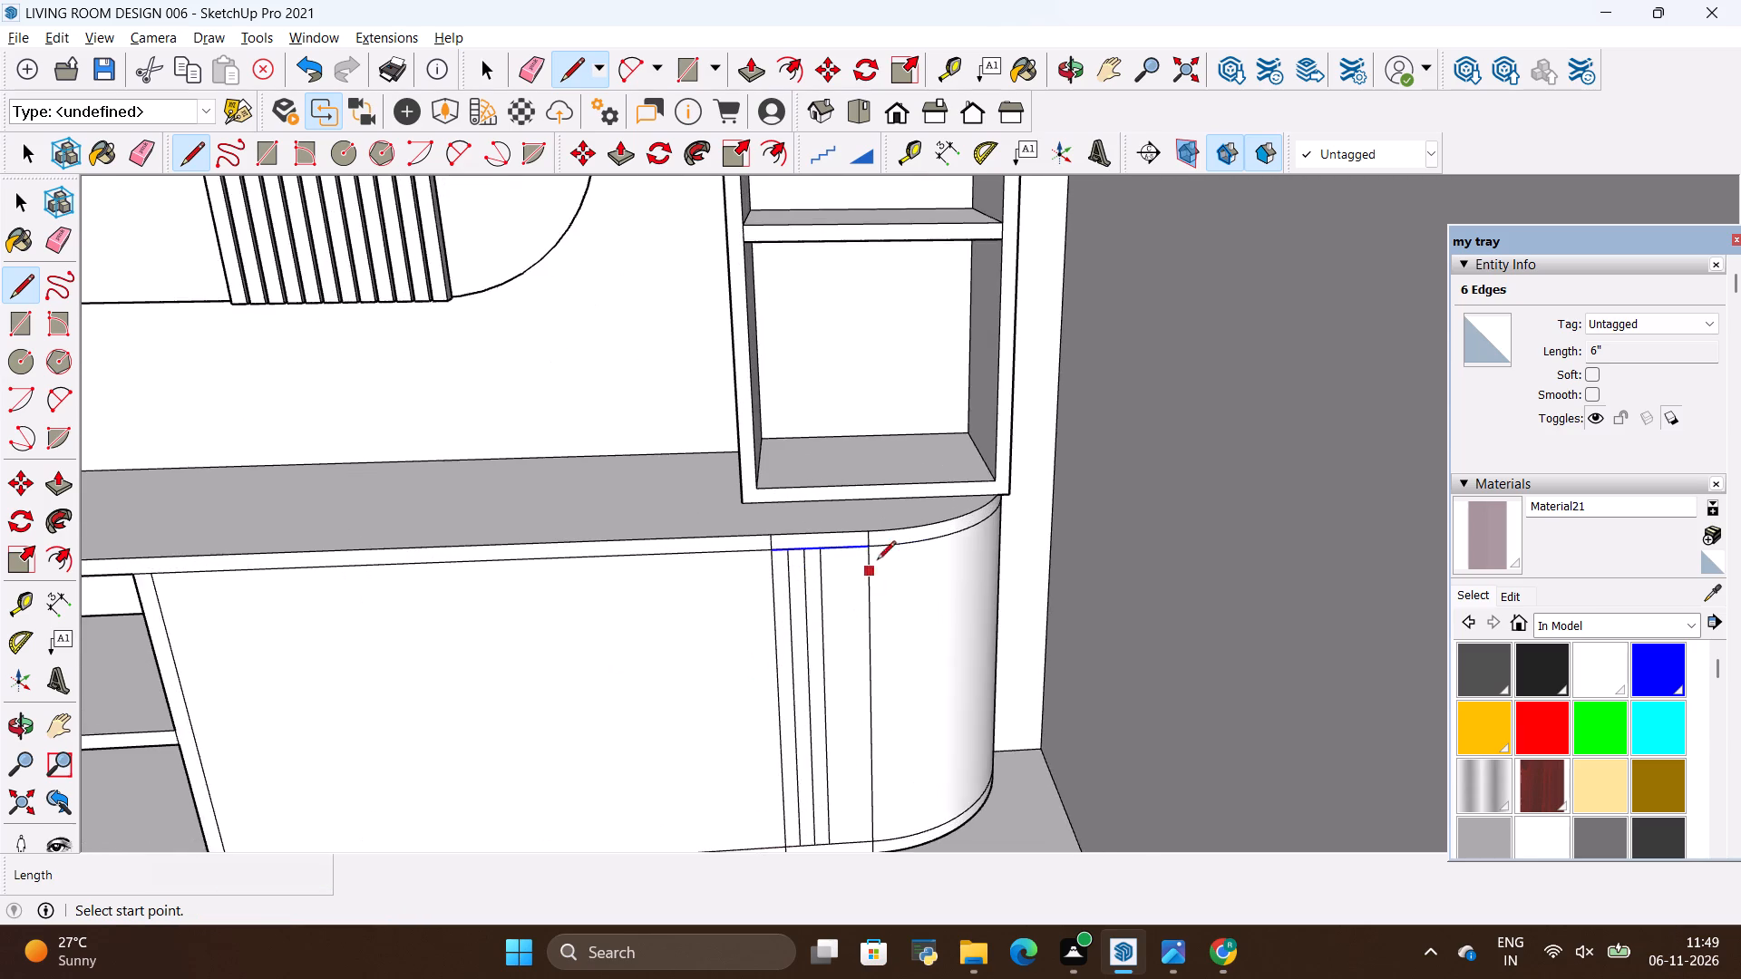
scroll(877, 561, "up", 5)
left_click(822, 548)
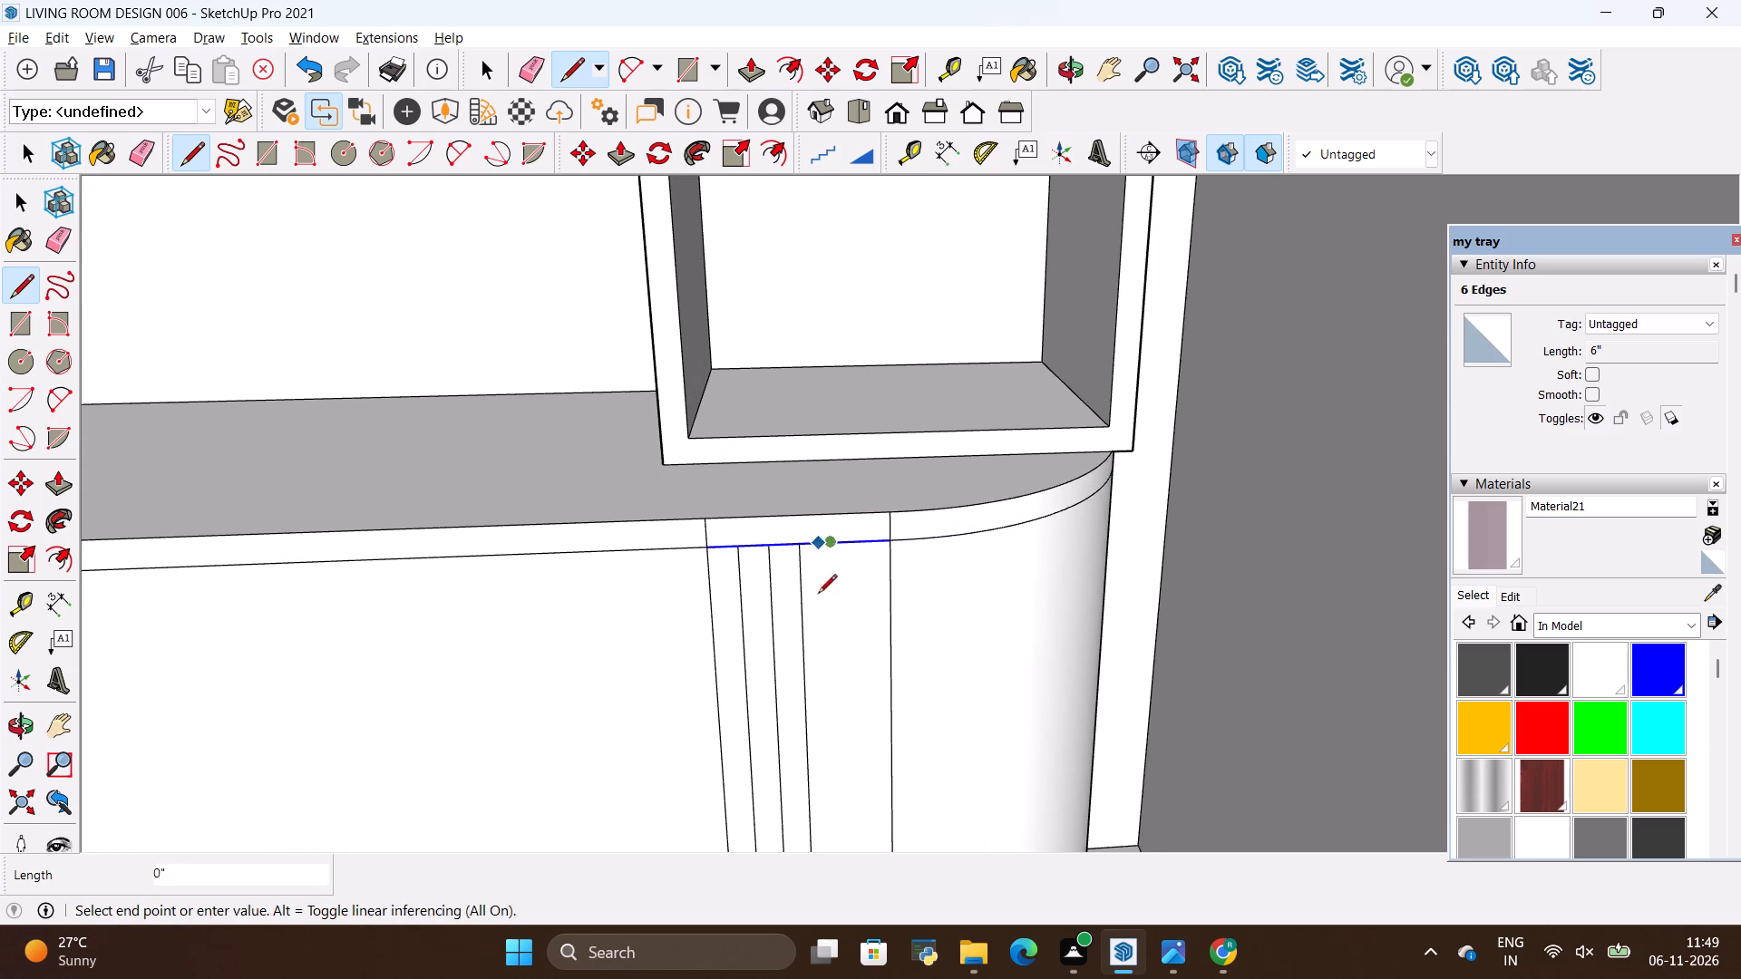
scroll(851, 555, "down", 11)
scroll(840, 680, "up", 8)
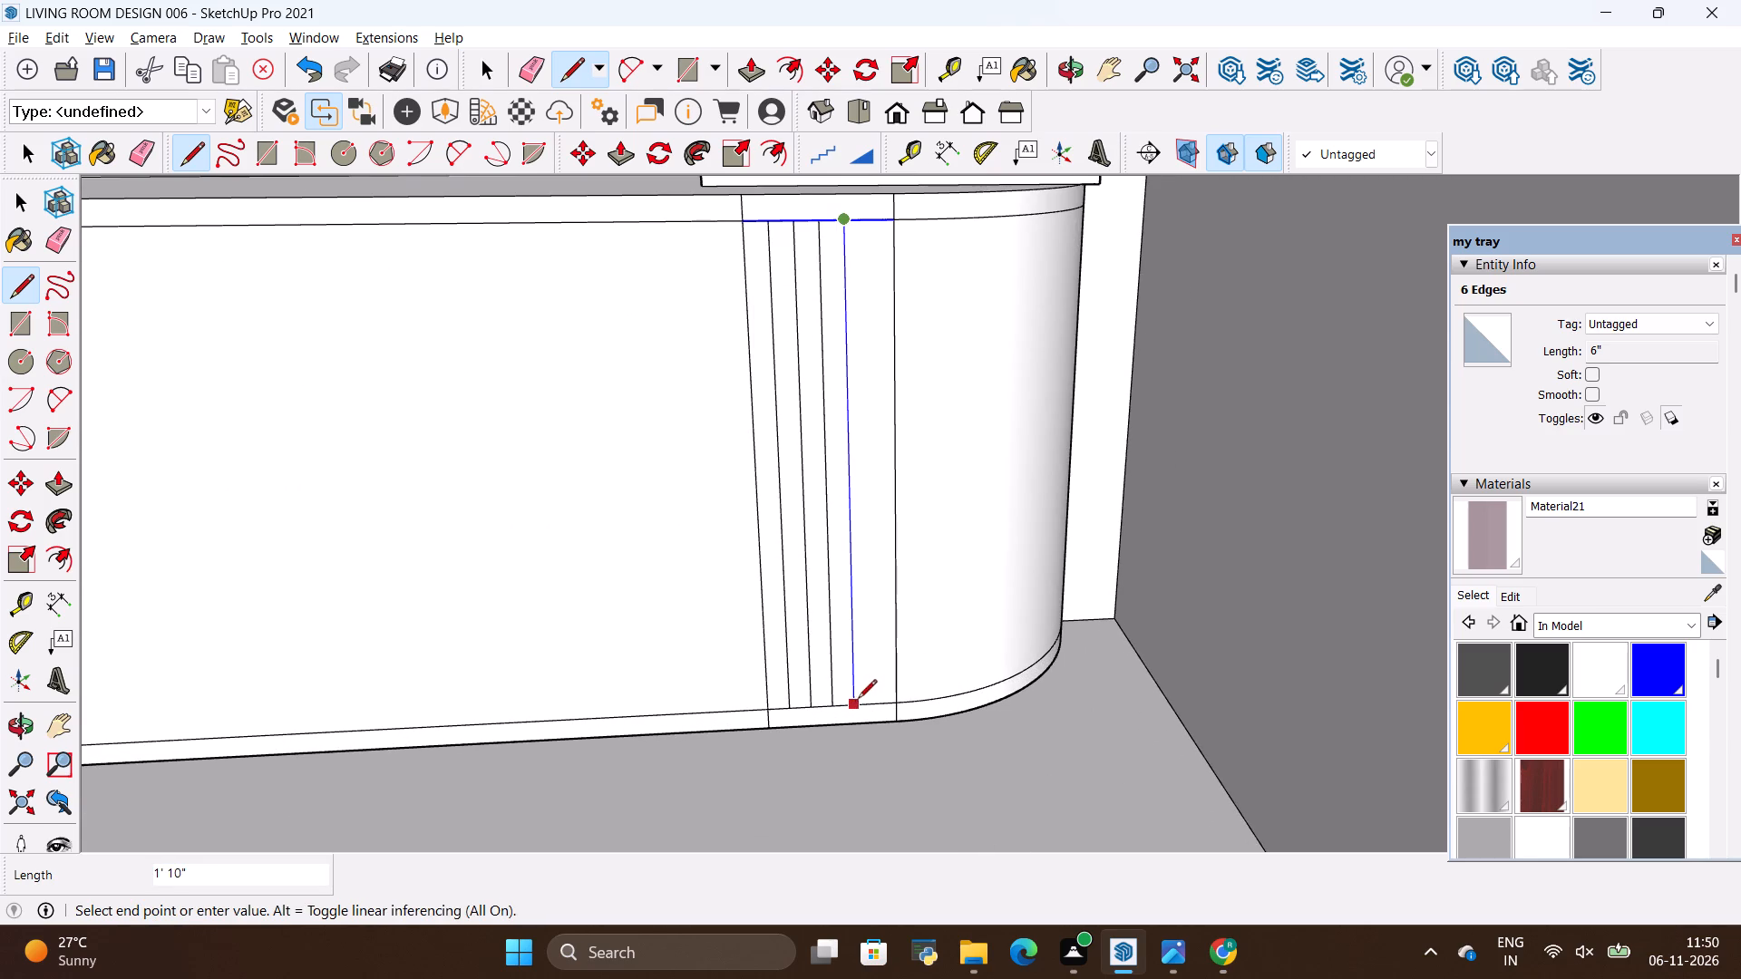
left_click(853, 704)
scroll(793, 735, "down", 5)
scroll(857, 461, "up", 1)
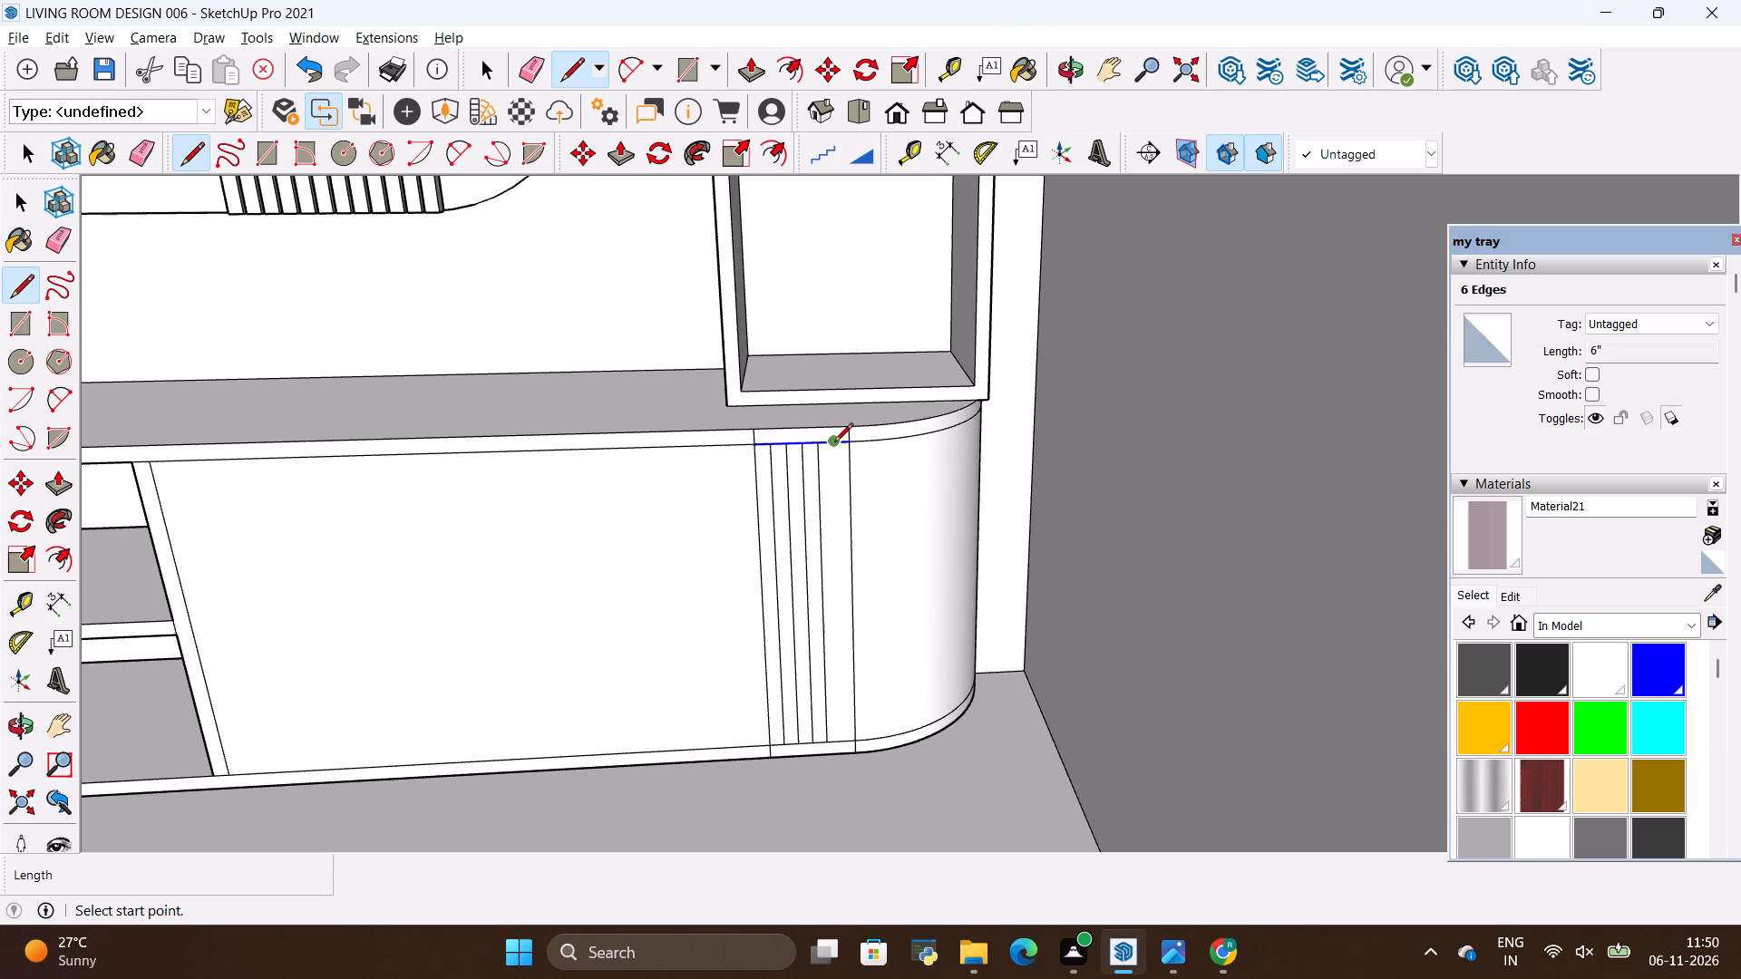
left_click(832, 444)
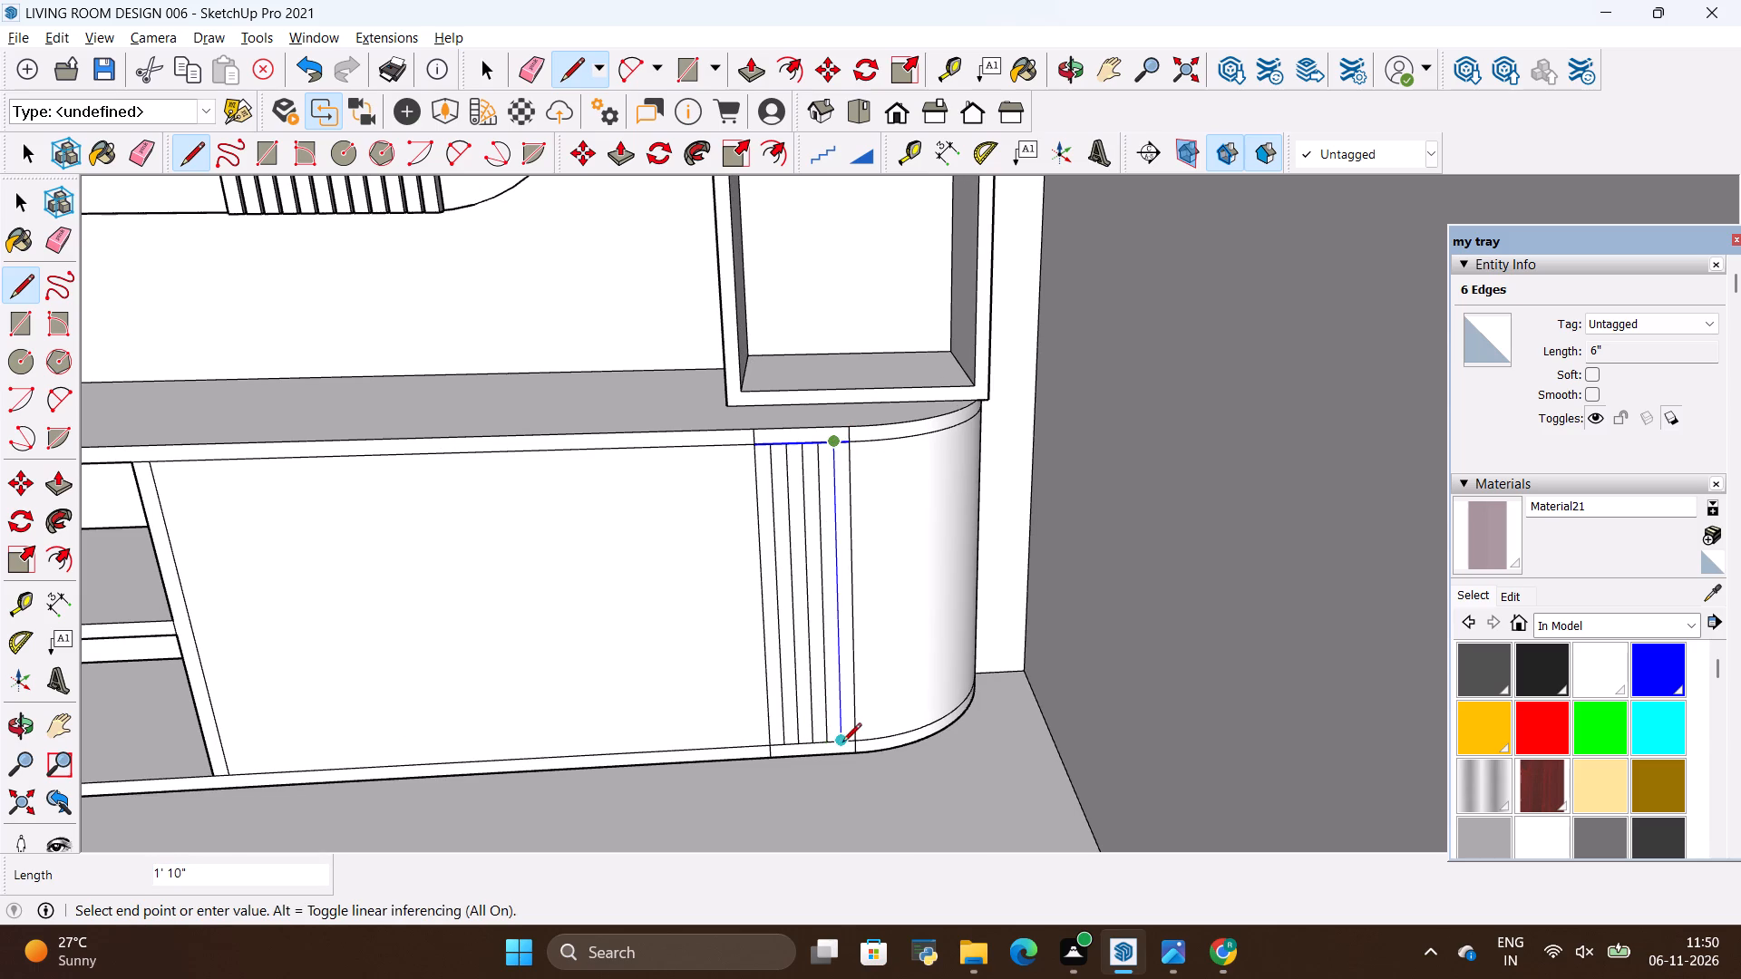
left_click(841, 742)
key("space")
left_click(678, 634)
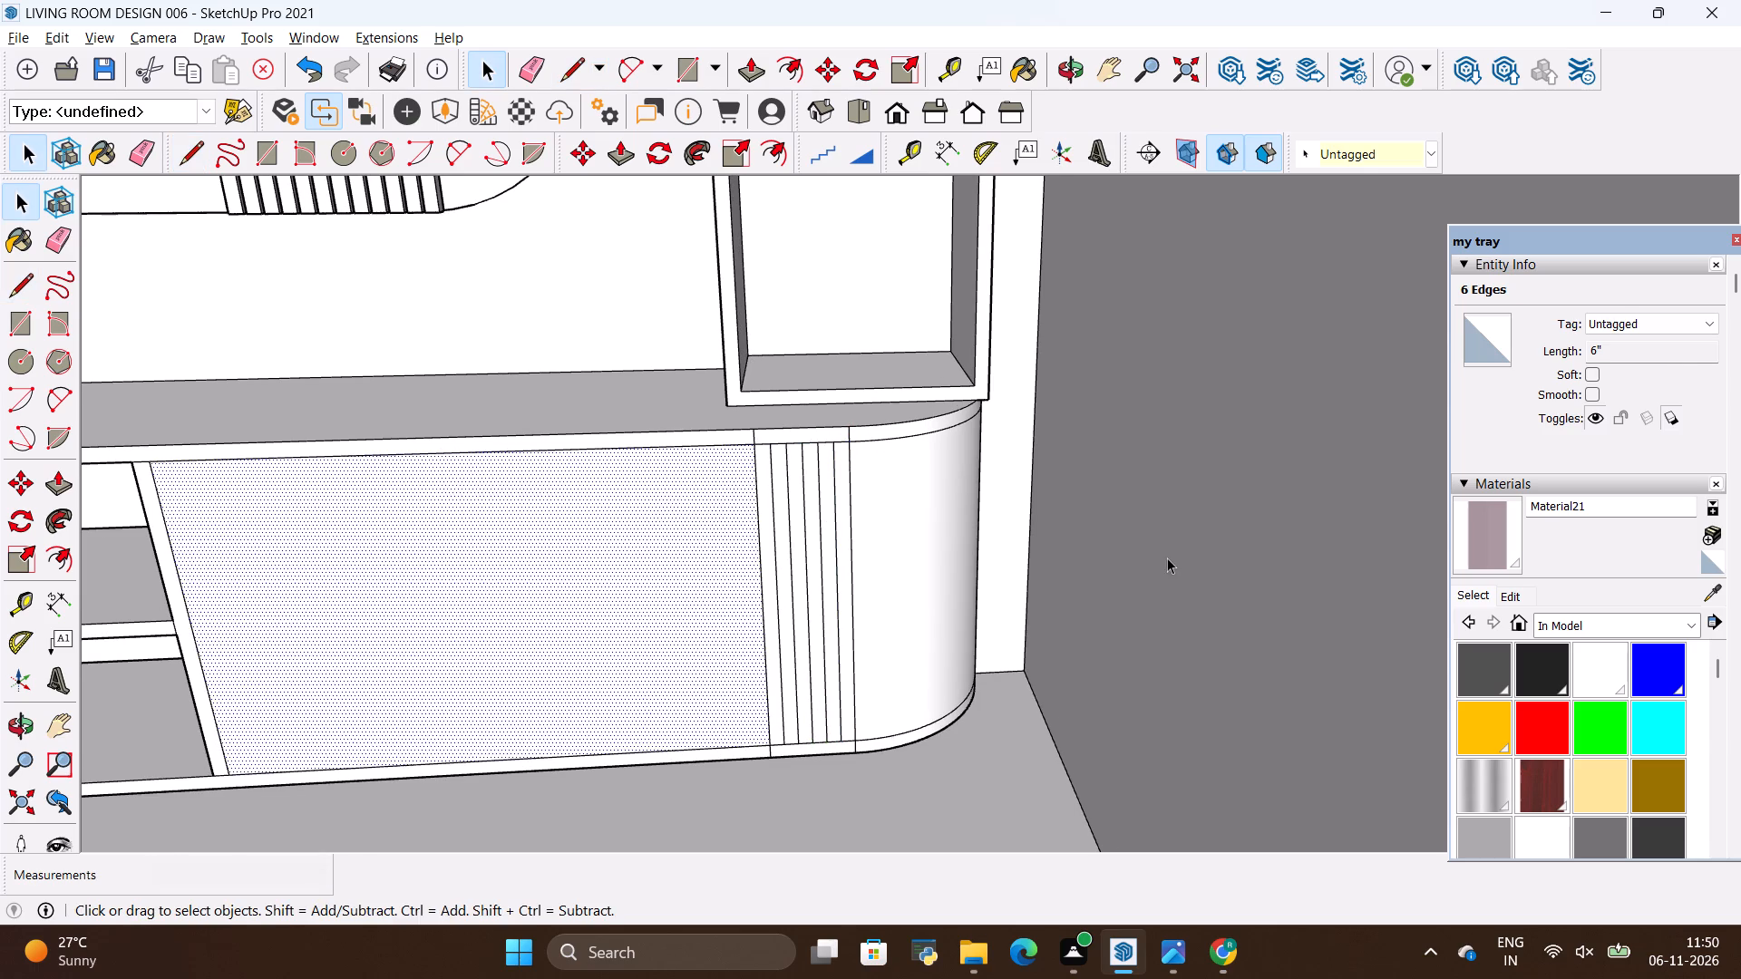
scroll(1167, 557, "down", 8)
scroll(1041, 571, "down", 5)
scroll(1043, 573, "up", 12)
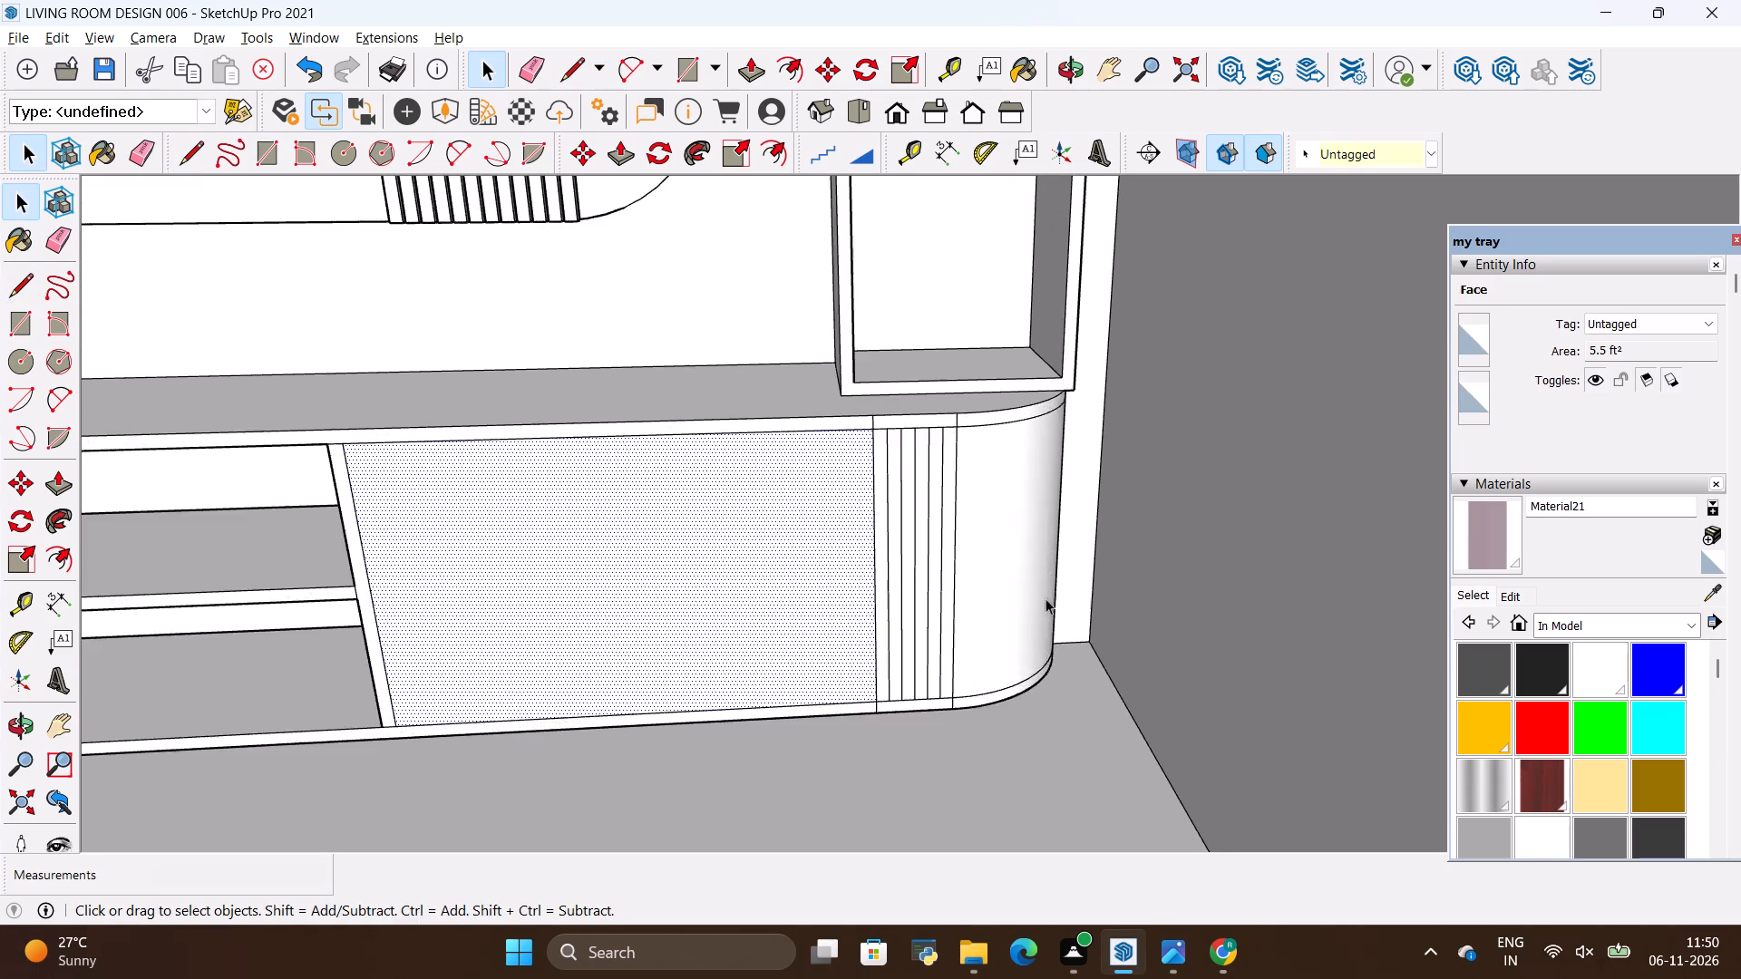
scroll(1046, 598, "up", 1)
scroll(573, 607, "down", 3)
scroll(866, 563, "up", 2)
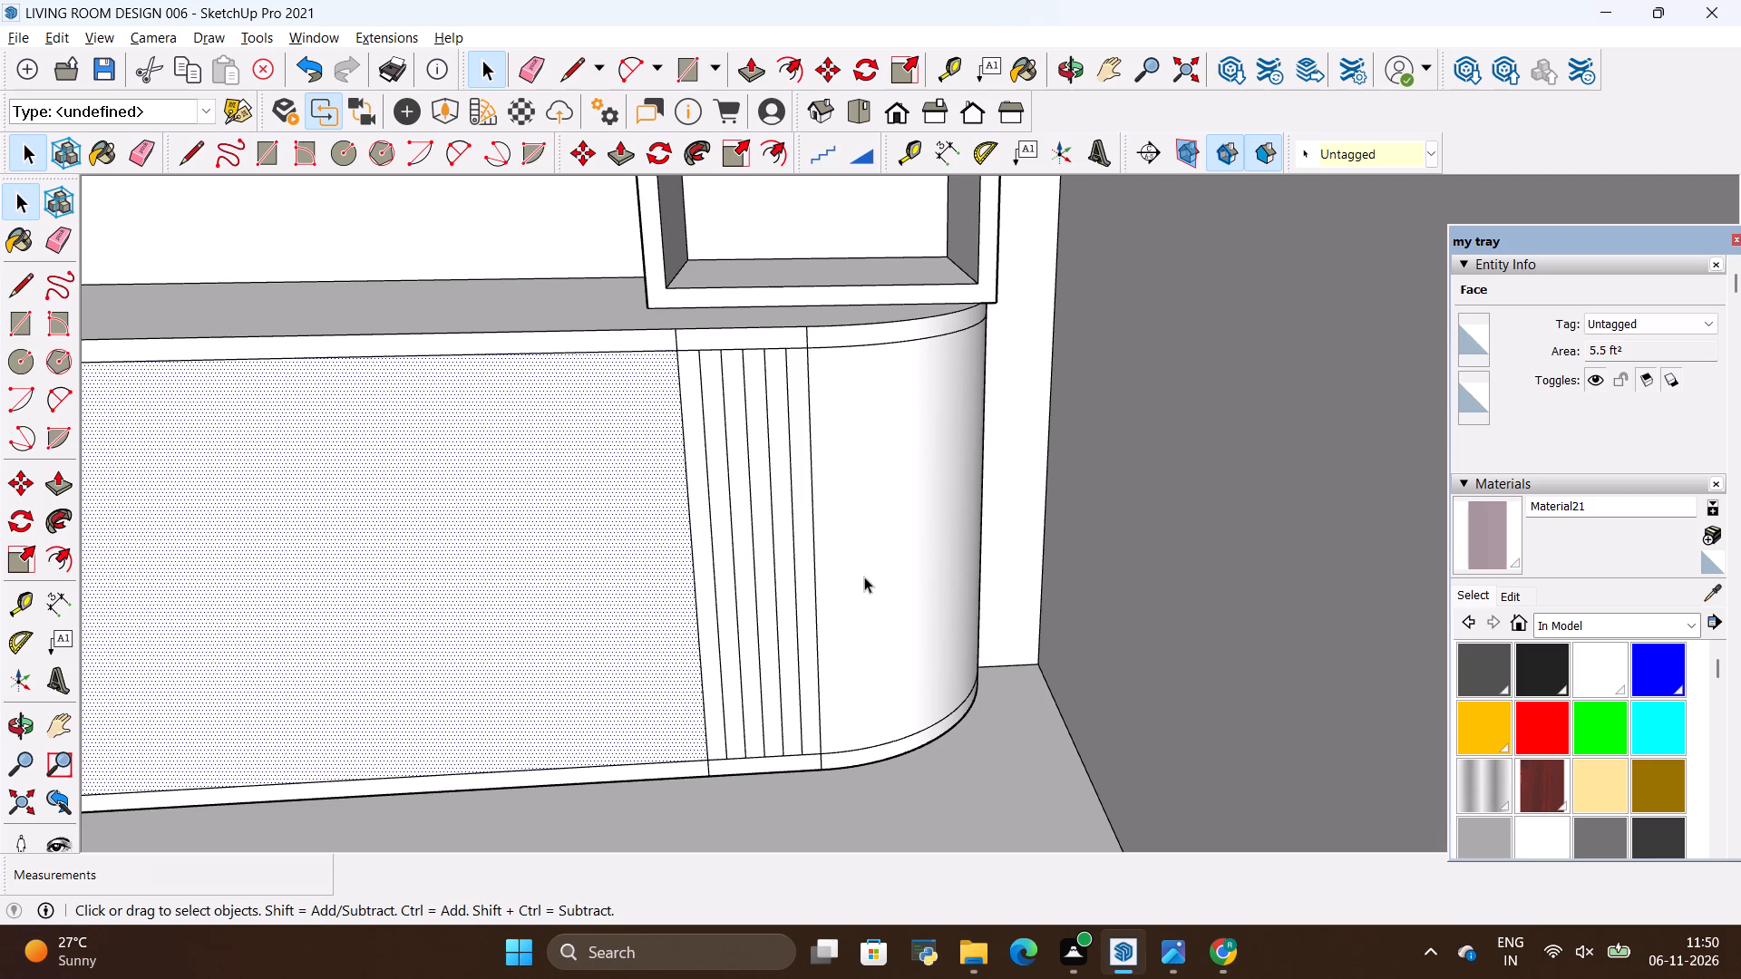